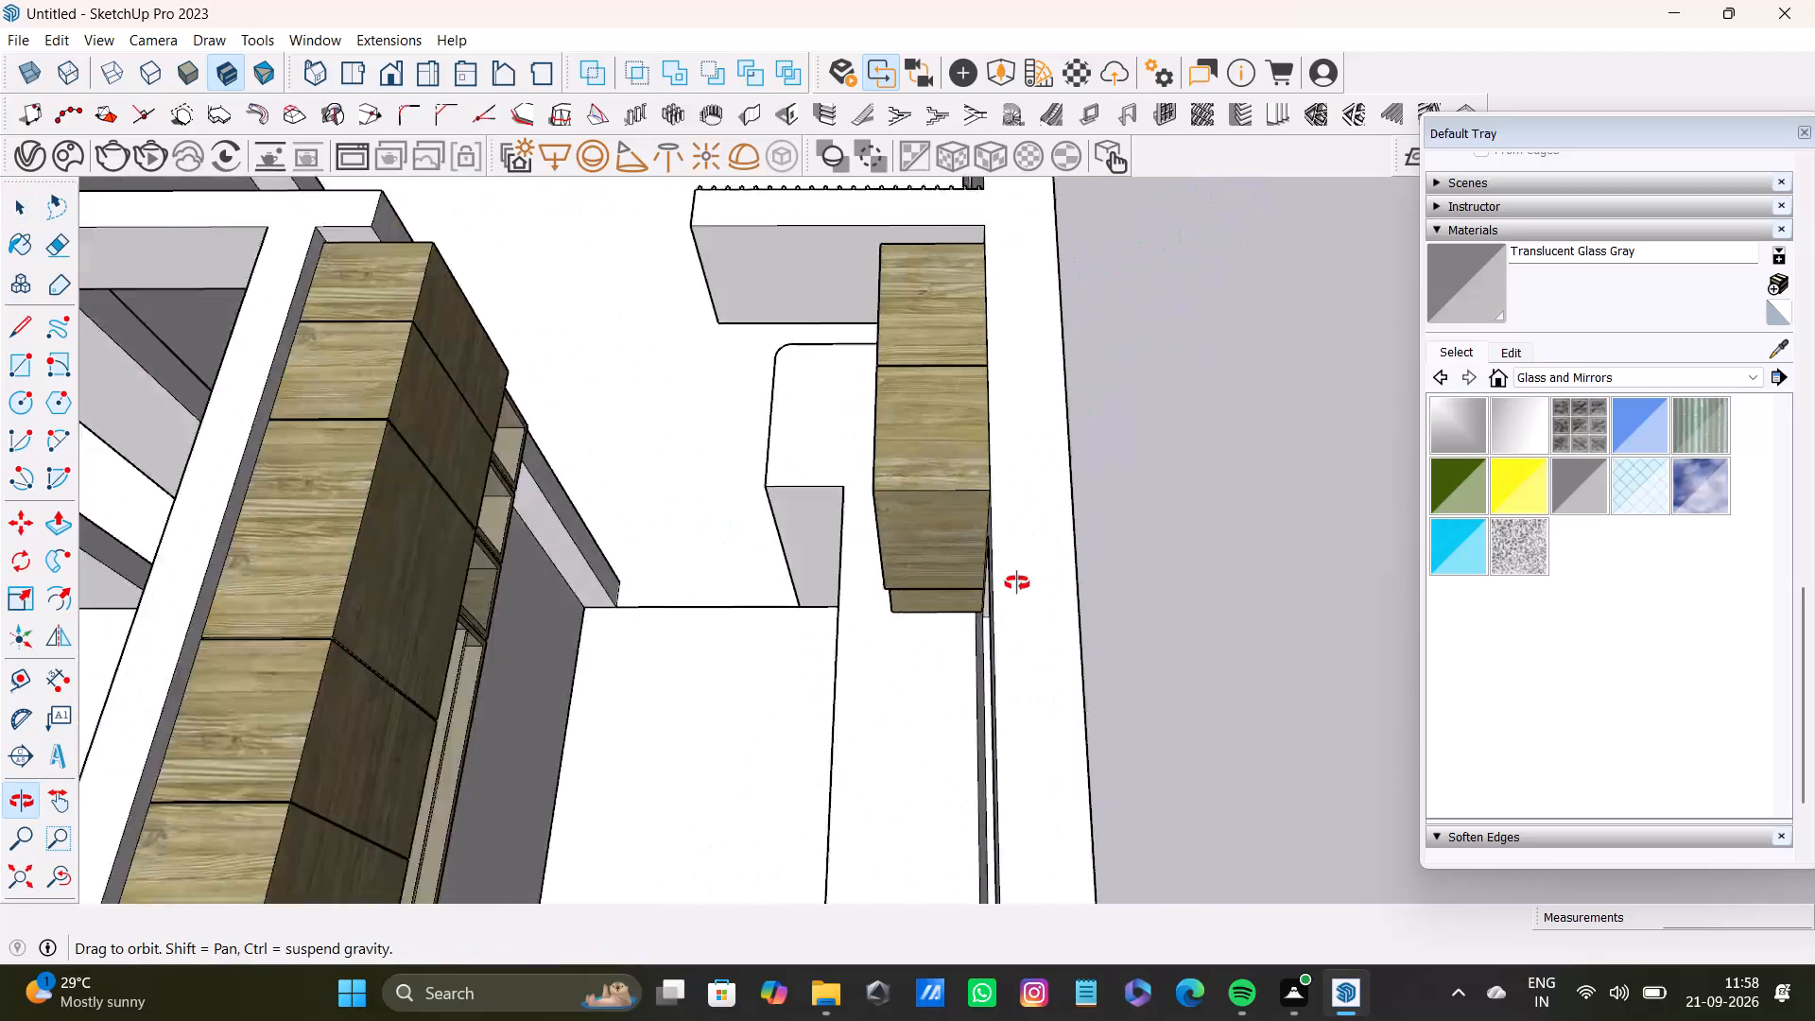
Paint the L-shaped kitchen countertop's top face with Carrera Marble from the Stone materials.
scroll(779, 613, "down", 4)
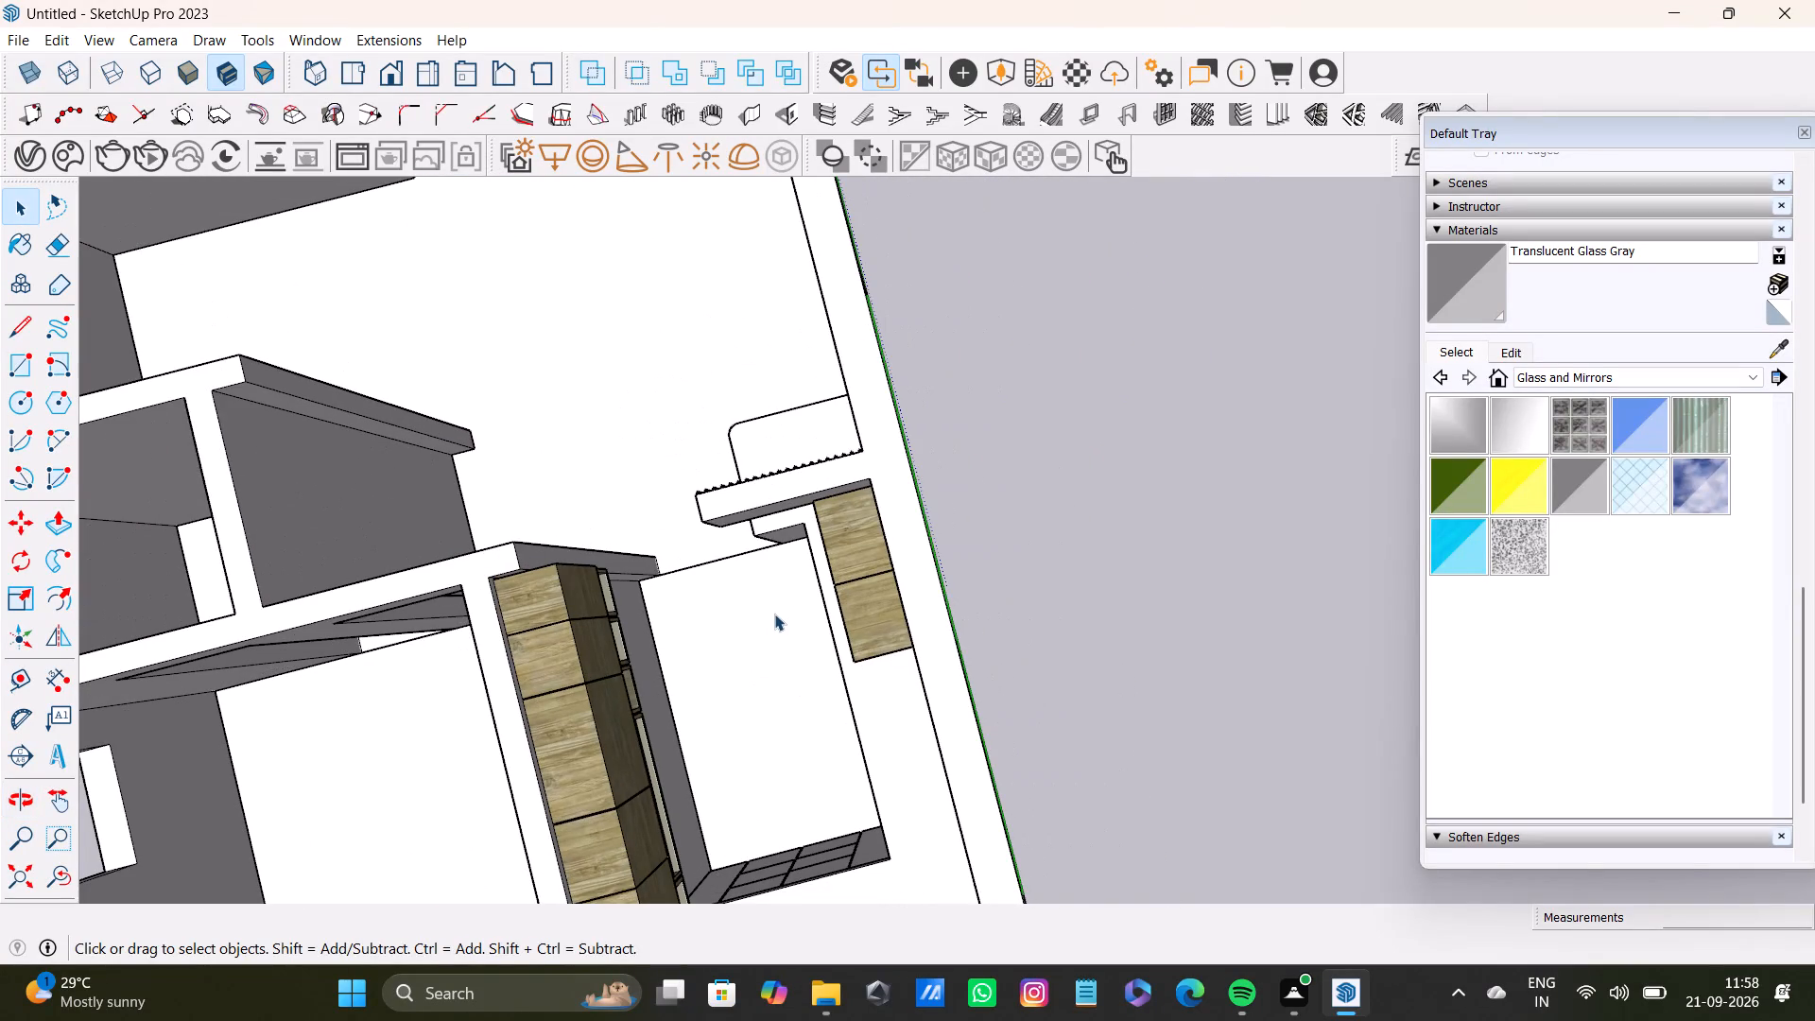
scroll(799, 801, "down", 2)
middle_click_drag(806, 793, 1431, 522)
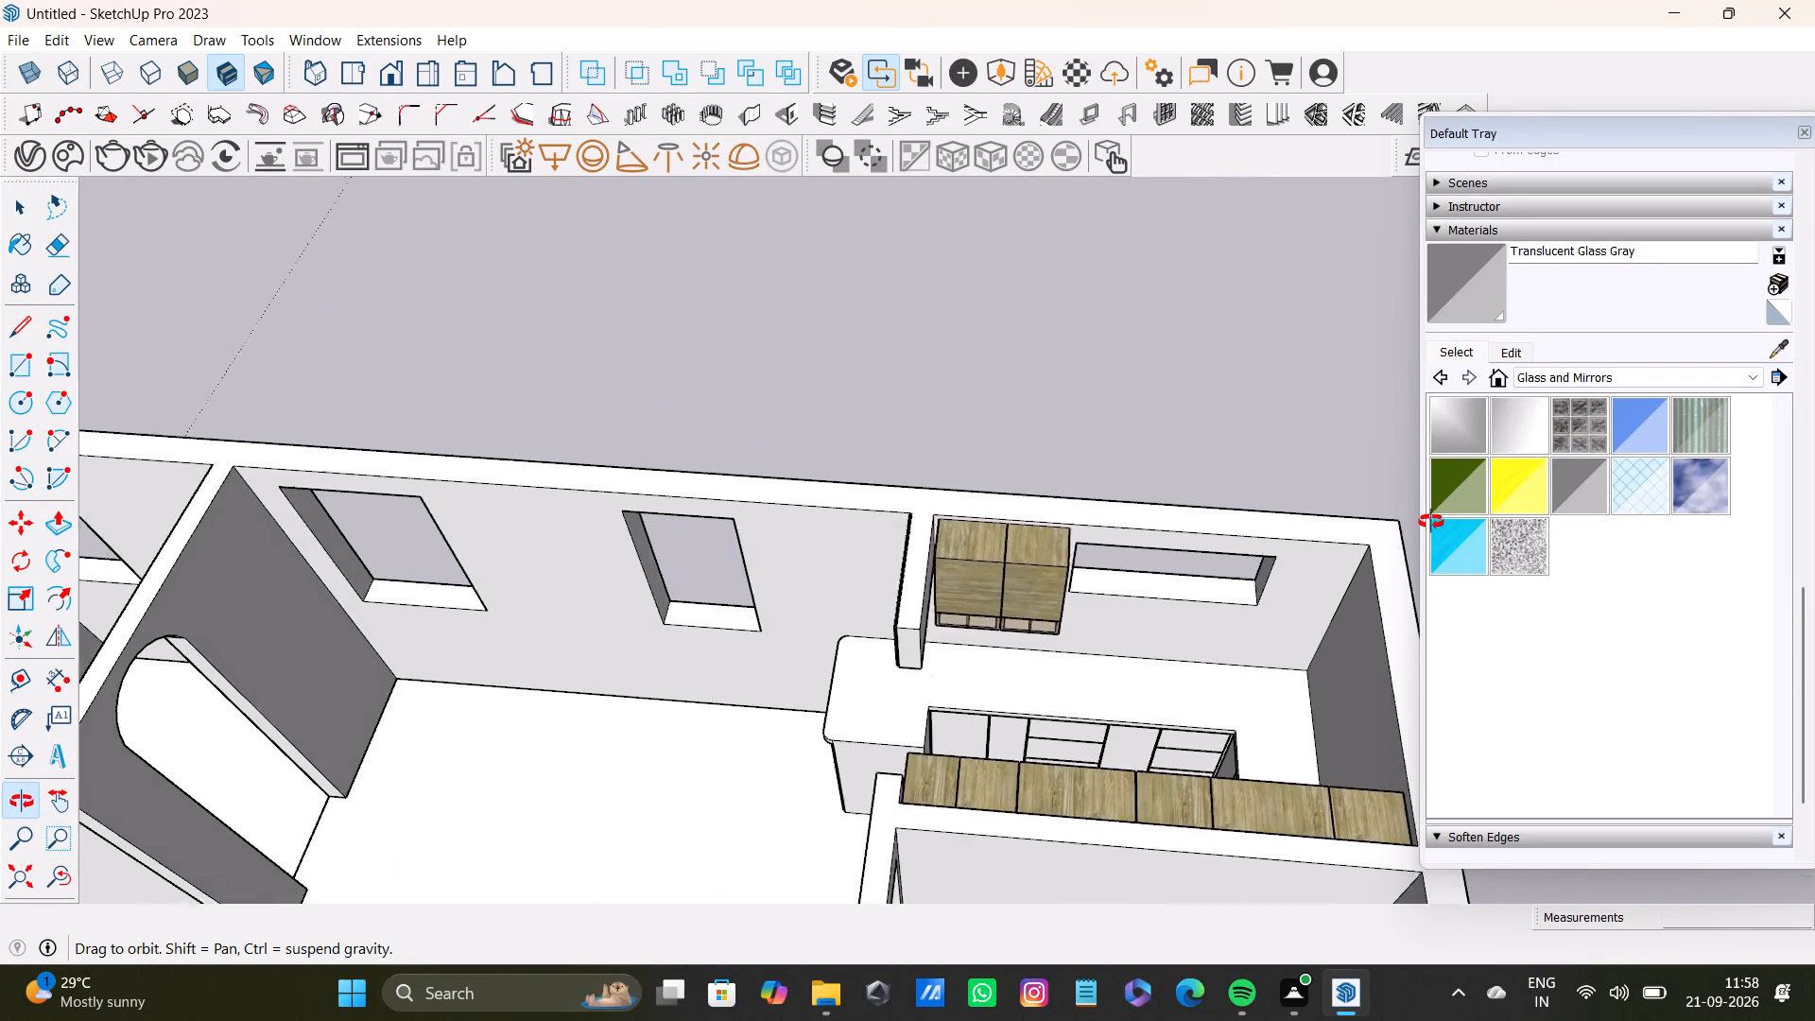
middle_click_drag(1431, 522, 1432, 528)
scroll(1134, 724, "down", 2)
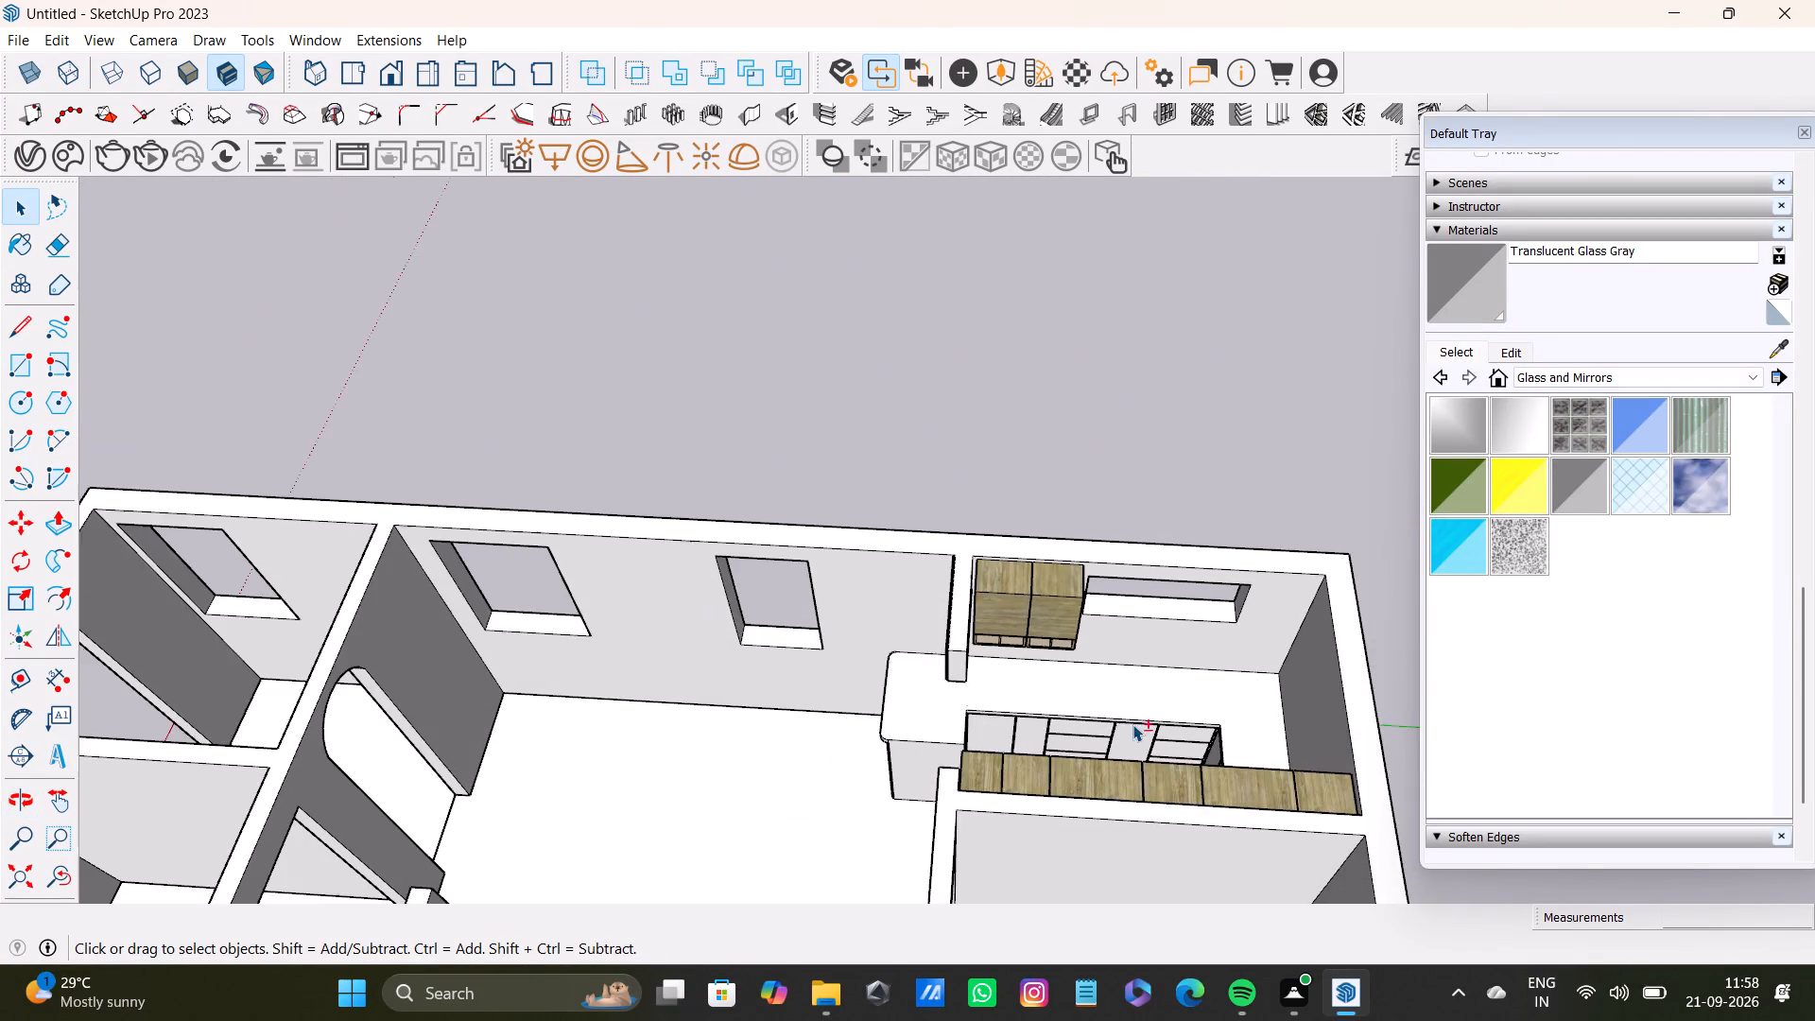
middle_click_drag(1138, 717, 1051, 604, "shift")
scroll(1037, 602, "up", 6)
middle_click_drag(1036, 602, 1225, 648)
scroll(579, 683, "up", 3, "shift")
double_click(705, 742, "shift")
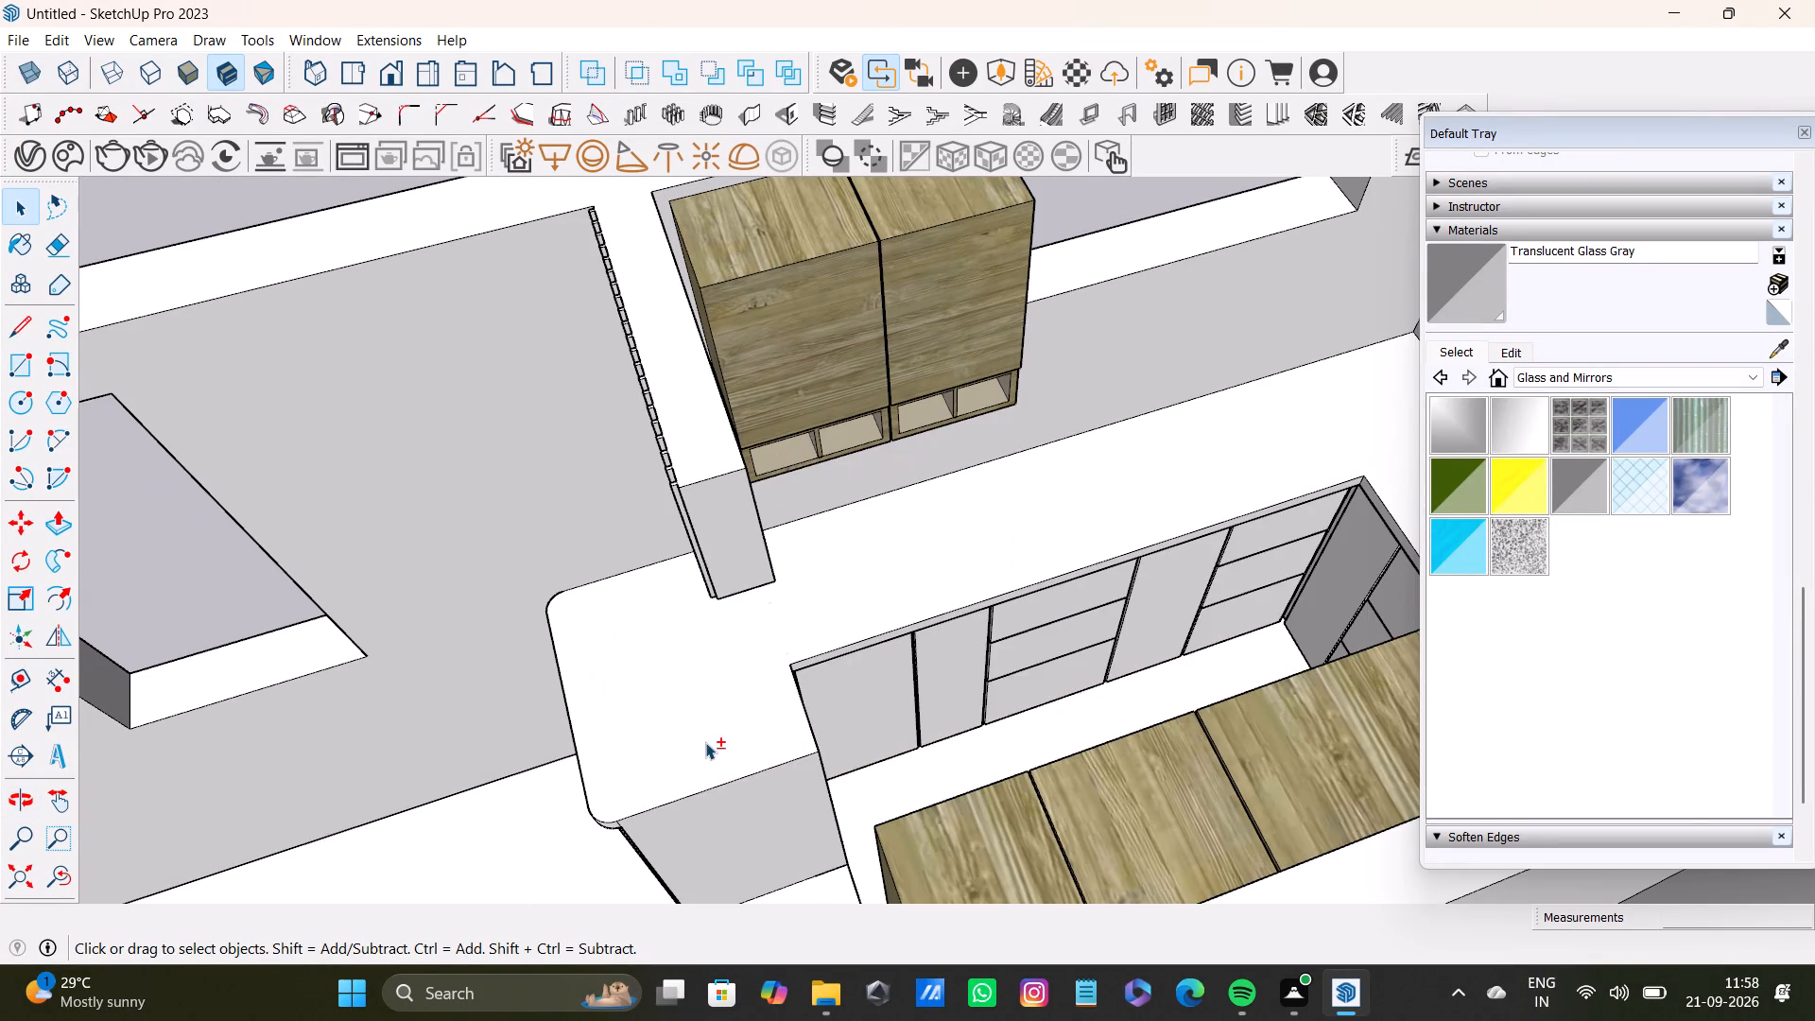
scroll(1042, 681, "down", 3, "shift")
middle_click_drag(1049, 670, 1006, 674, "shift")
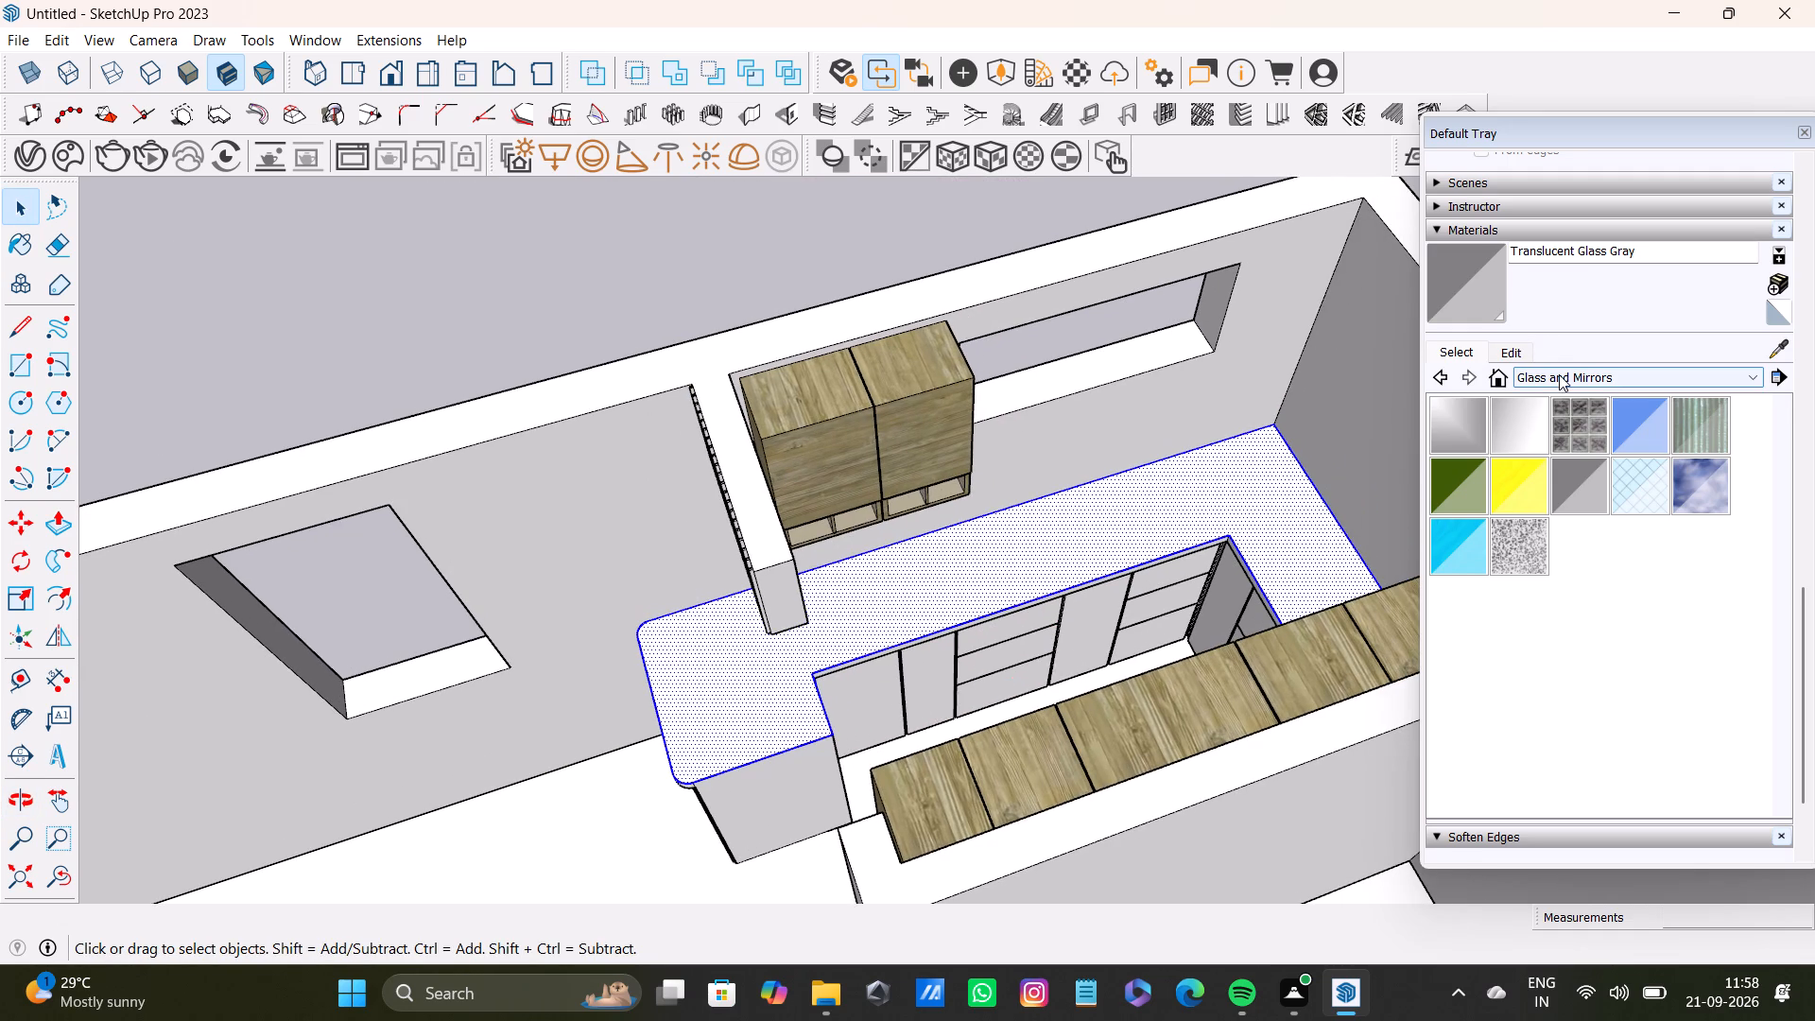
left_click(1559, 374, "shift")
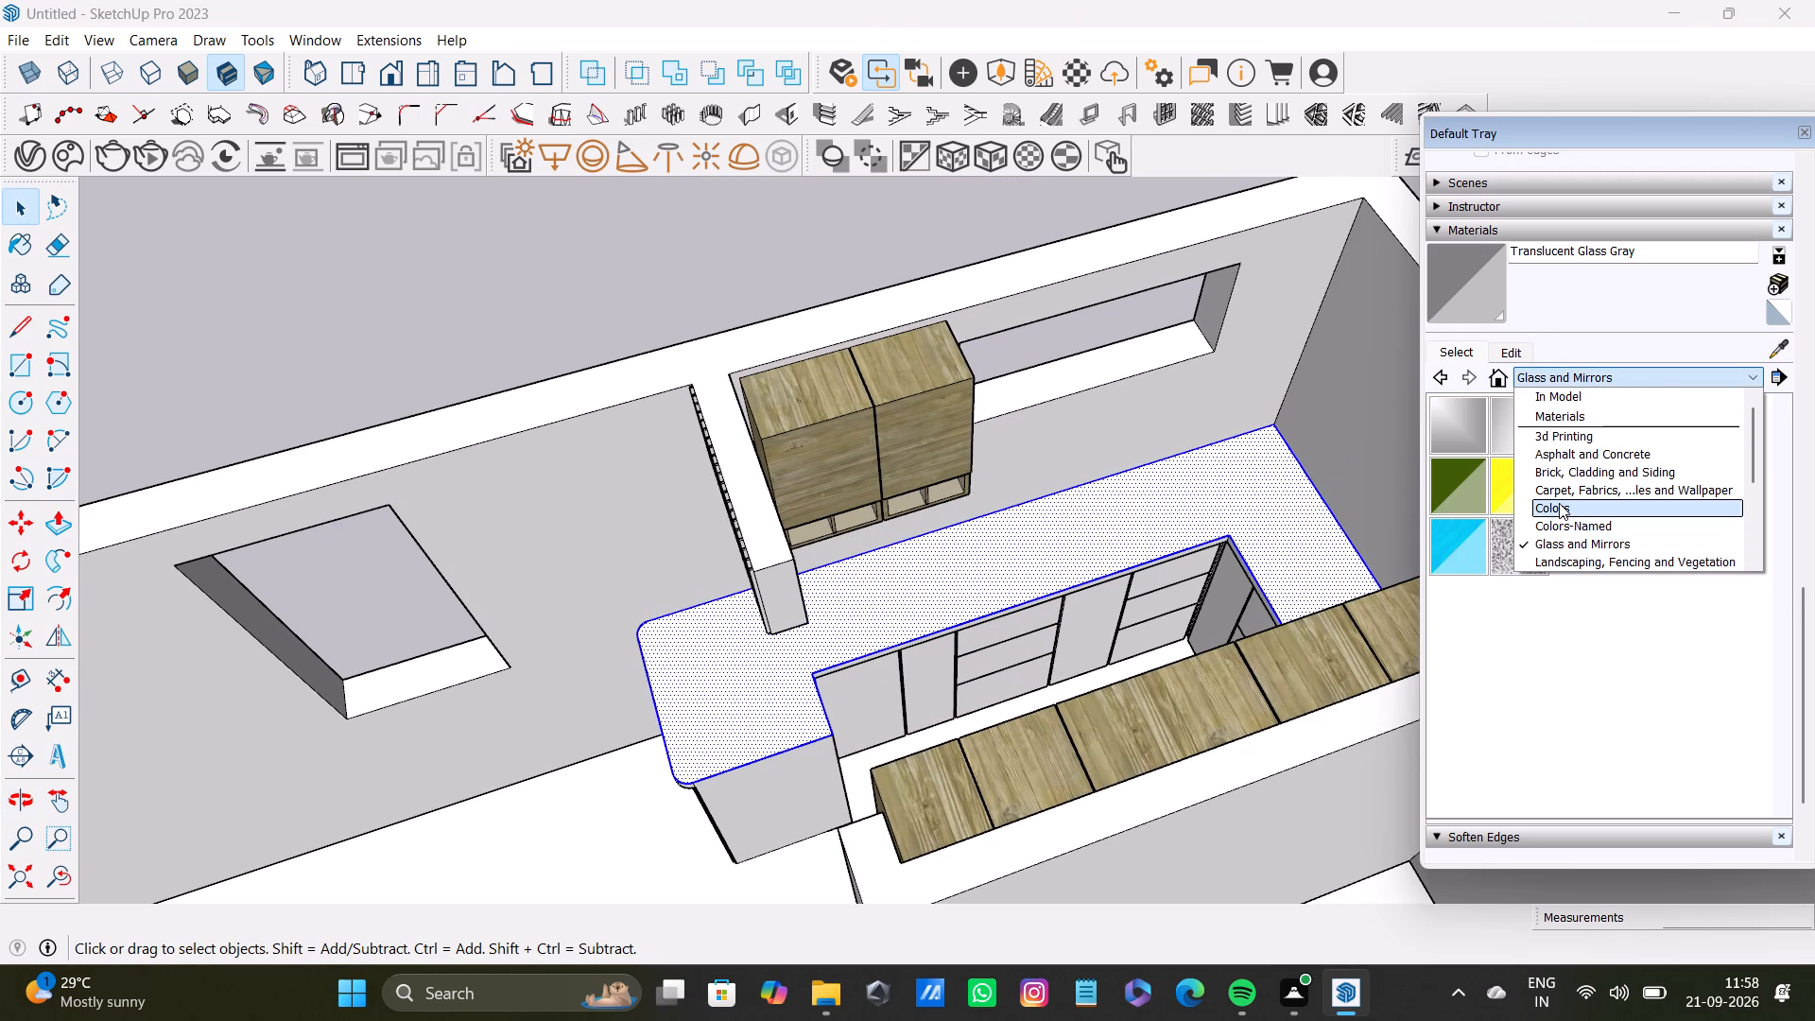
scroll(1559, 503, "down", 6, "shift")
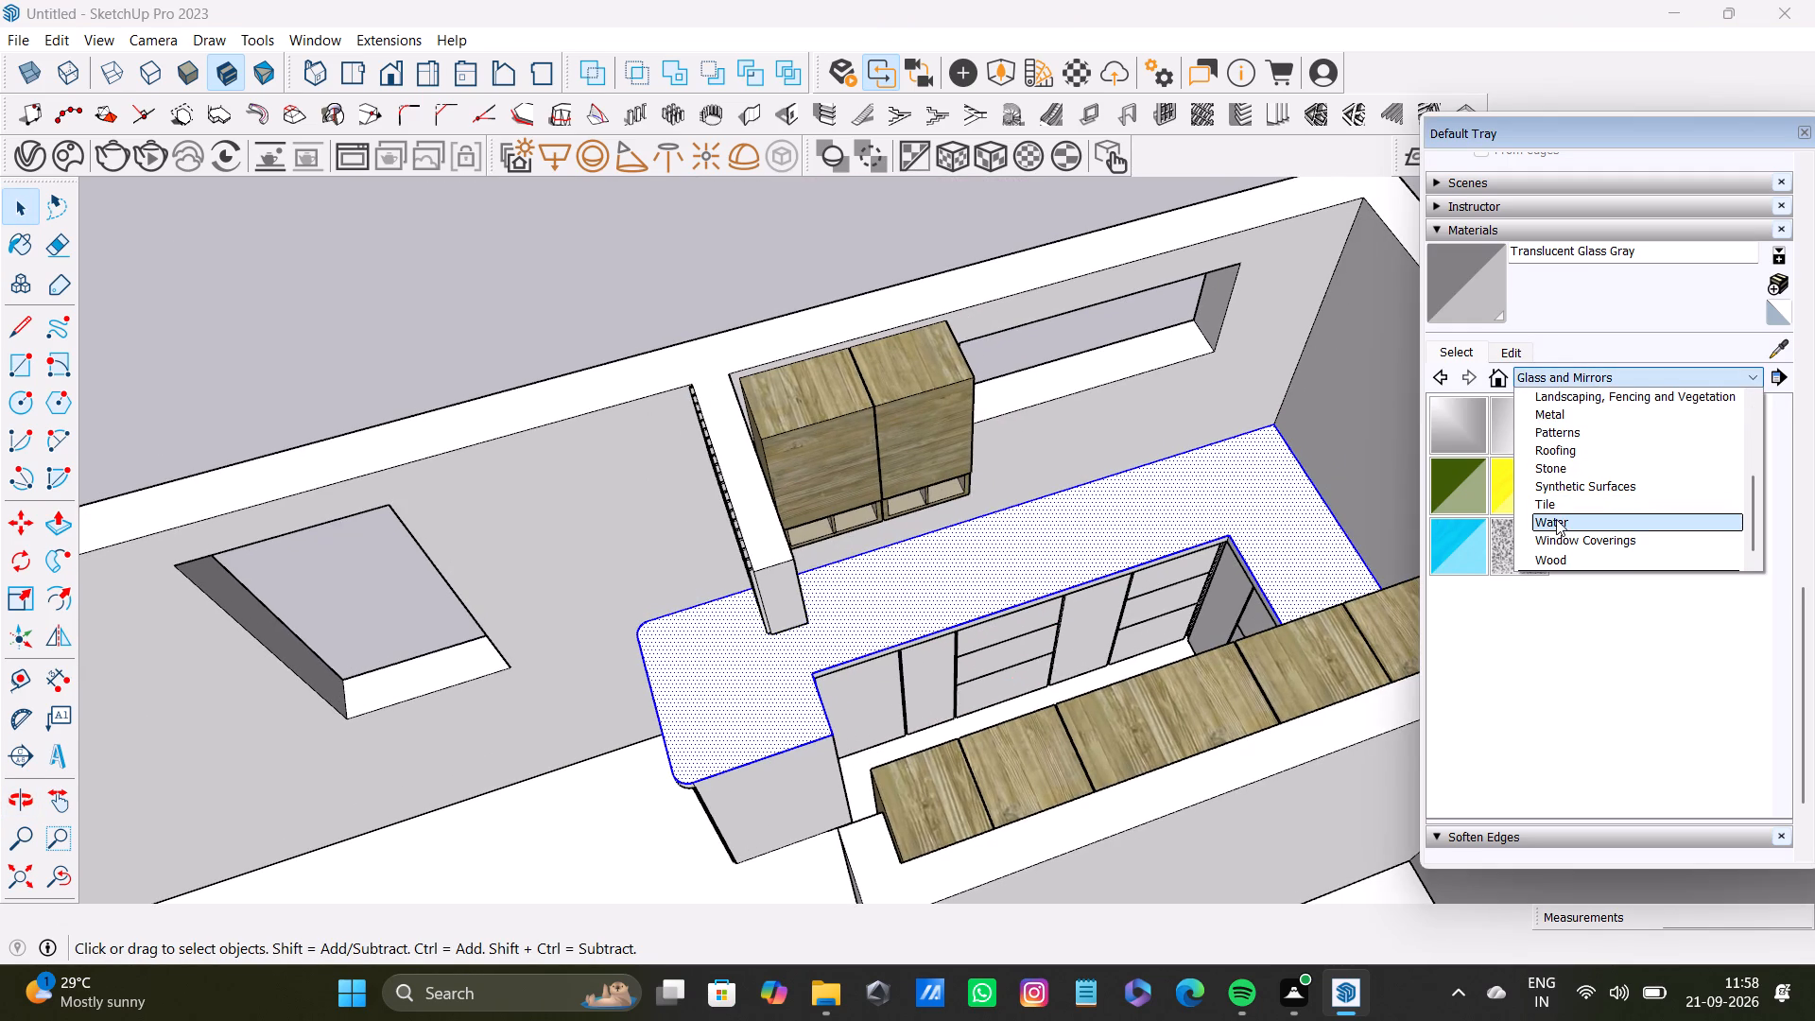
left_click(1566, 463, "shift")
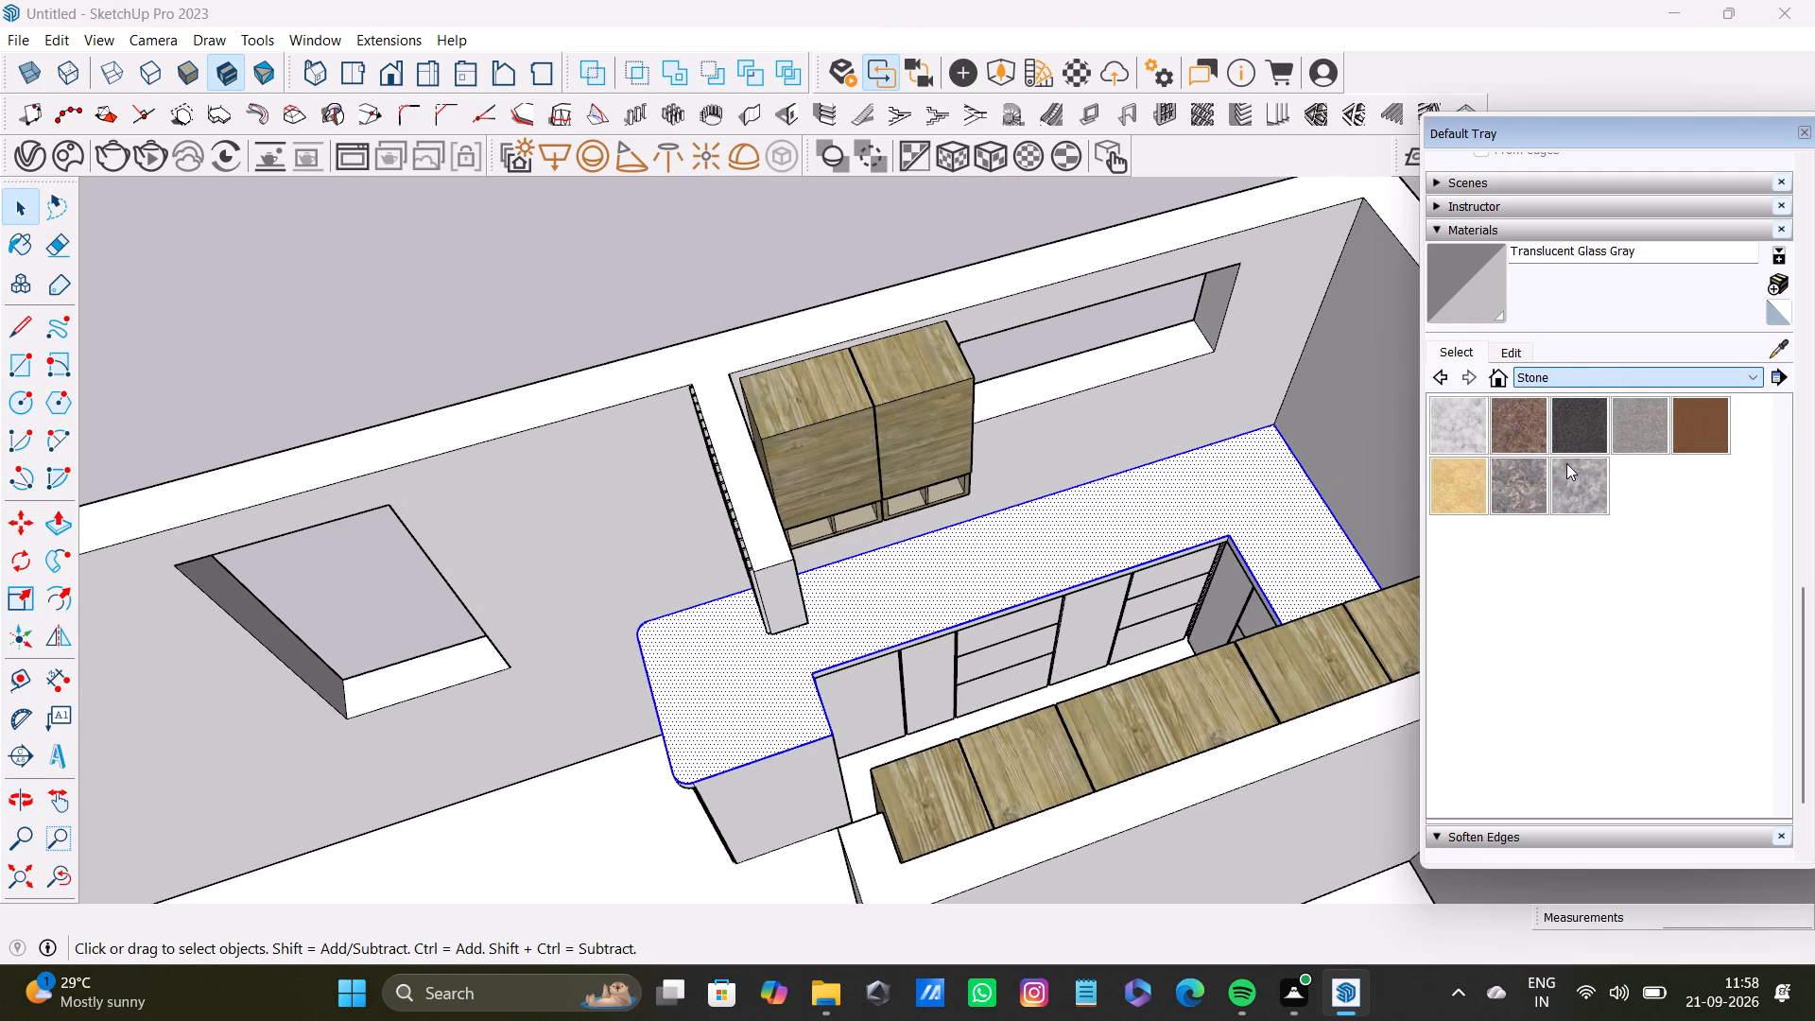
left_click(1461, 432, "shift")
left_click(1183, 506, "shift")
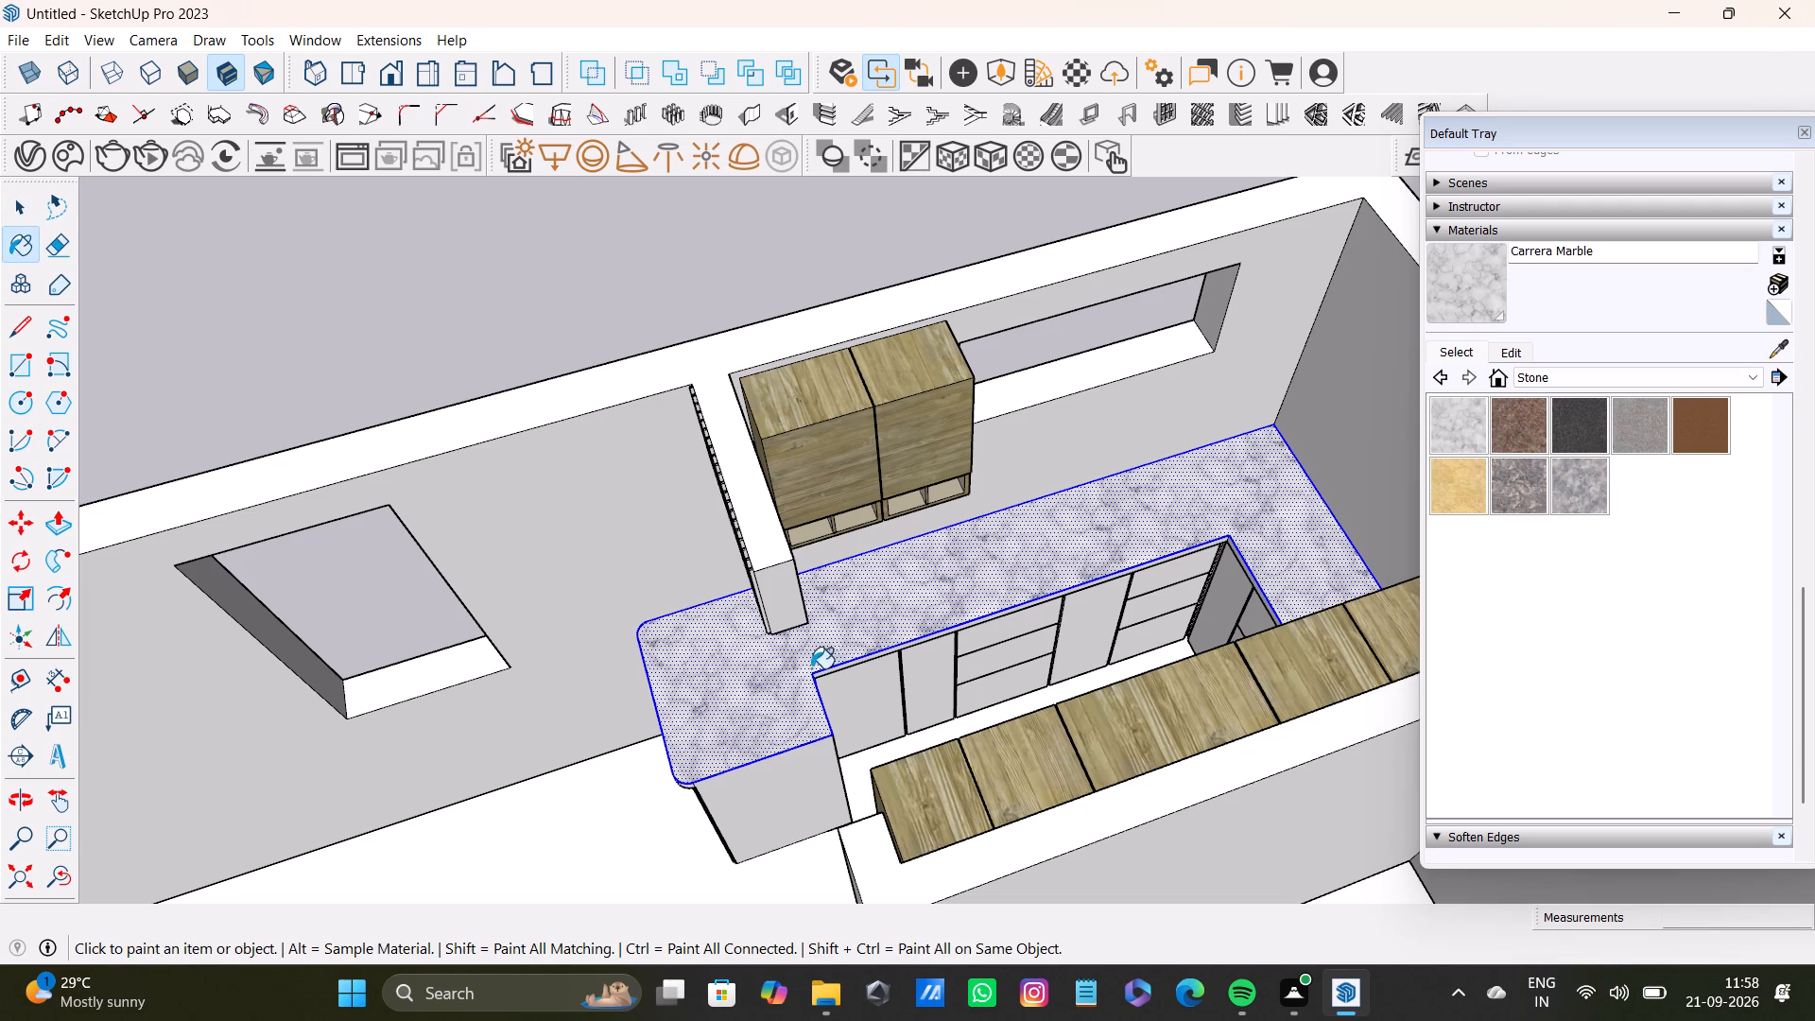
Select the base unit's end and inner side faces below the countertop, together with the adjoining first cabinet door front.
scroll(520, 791, "up", 7)
key("space")
left_click(958, 798)
middle_click_drag(1080, 766, 807, 827, "shift")
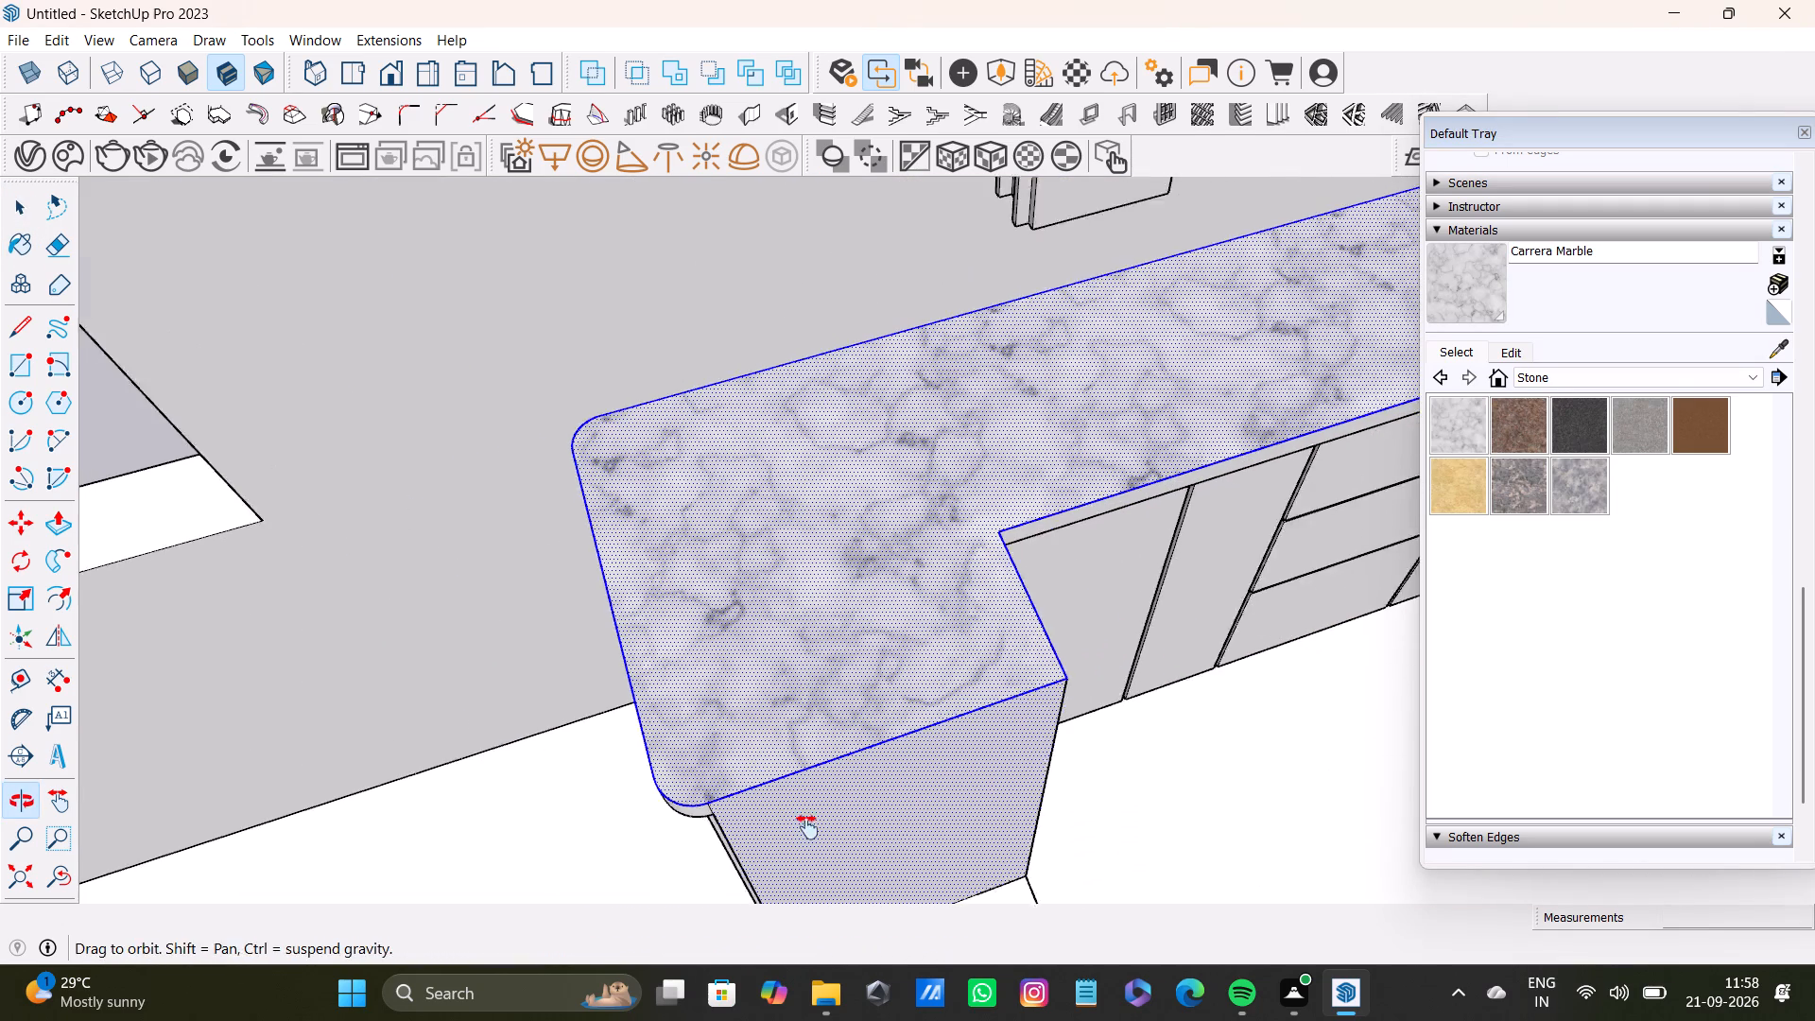
middle_click_drag(807, 827, 801, 830, "shift")
scroll(981, 671, "up", 3, "shift")
middle_click_drag(1114, 681, 631, 658)
left_click(631, 509, "shift")
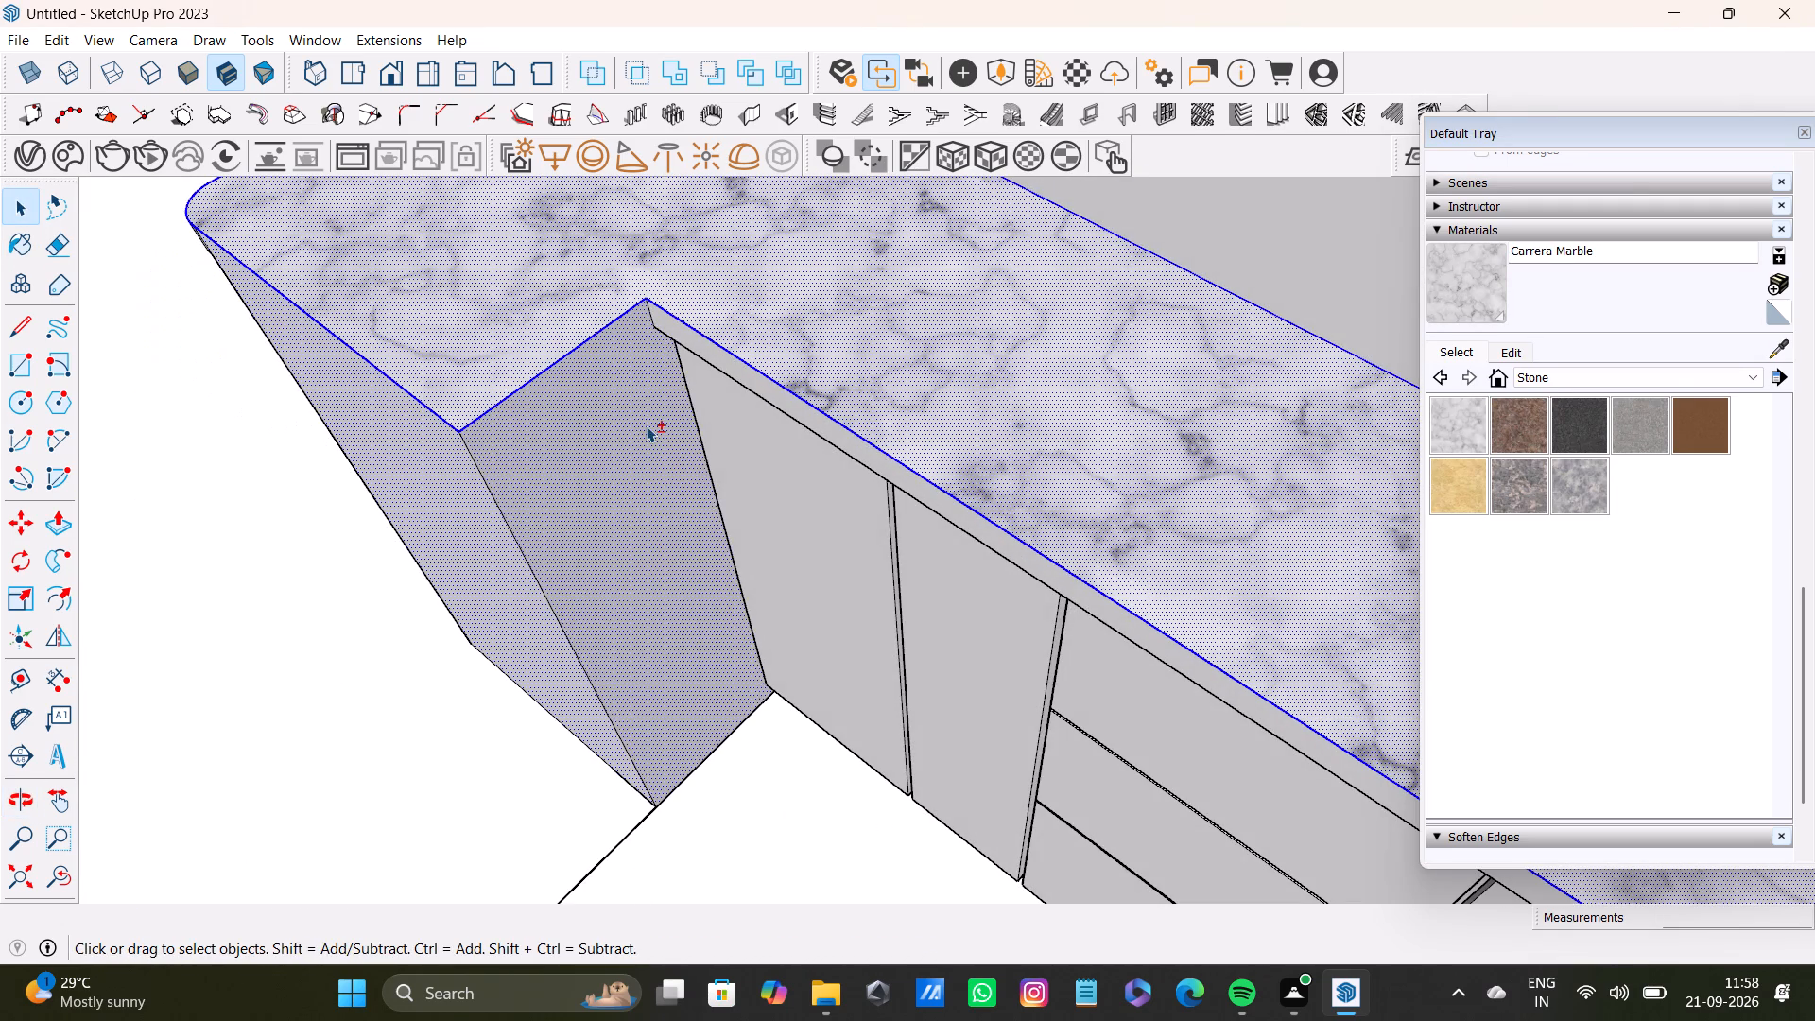
scroll(646, 425, "up", 6, "shift")
left_click(817, 351, "shift")
scroll(844, 492, "down", 4, "shift")
middle_click_drag(955, 582, 804, 547, "shift")
scroll(823, 547, "up", 3)
middle_click_drag(939, 548, 1109, 291)
scroll(735, 421, "up", 5)
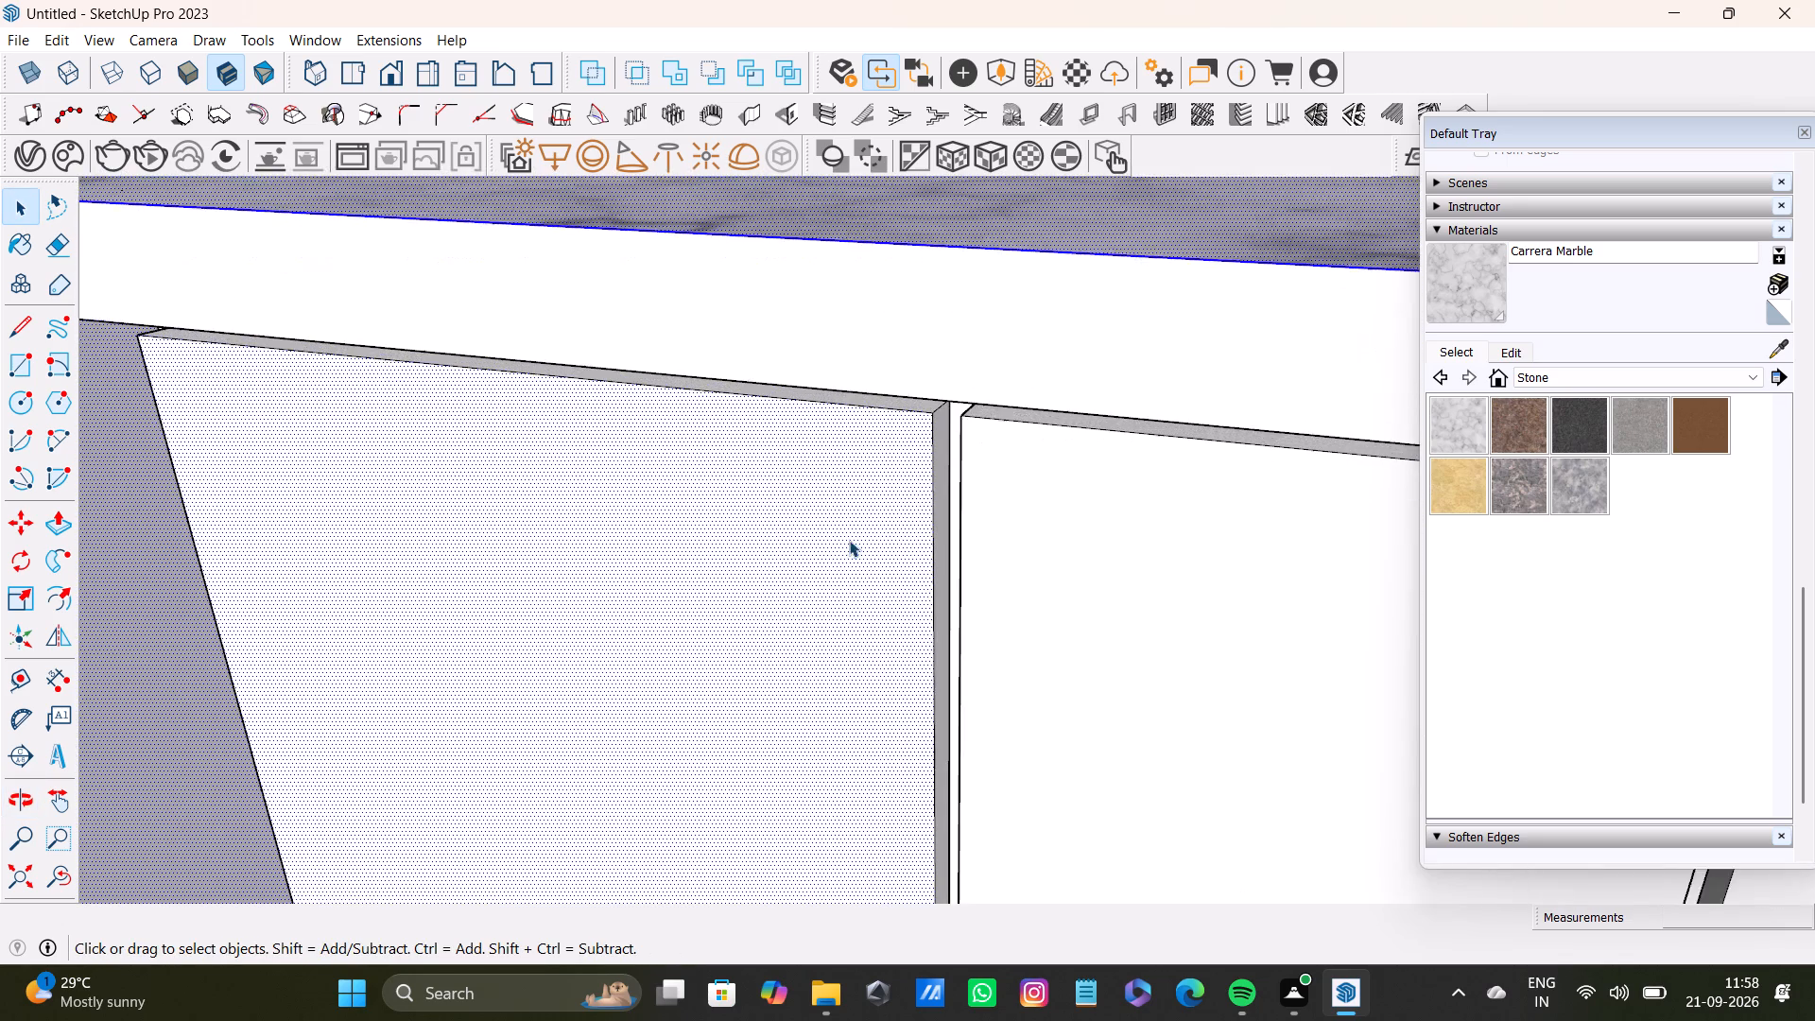
scroll(849, 540, "up", 4)
triple_click(842, 482, "shift")
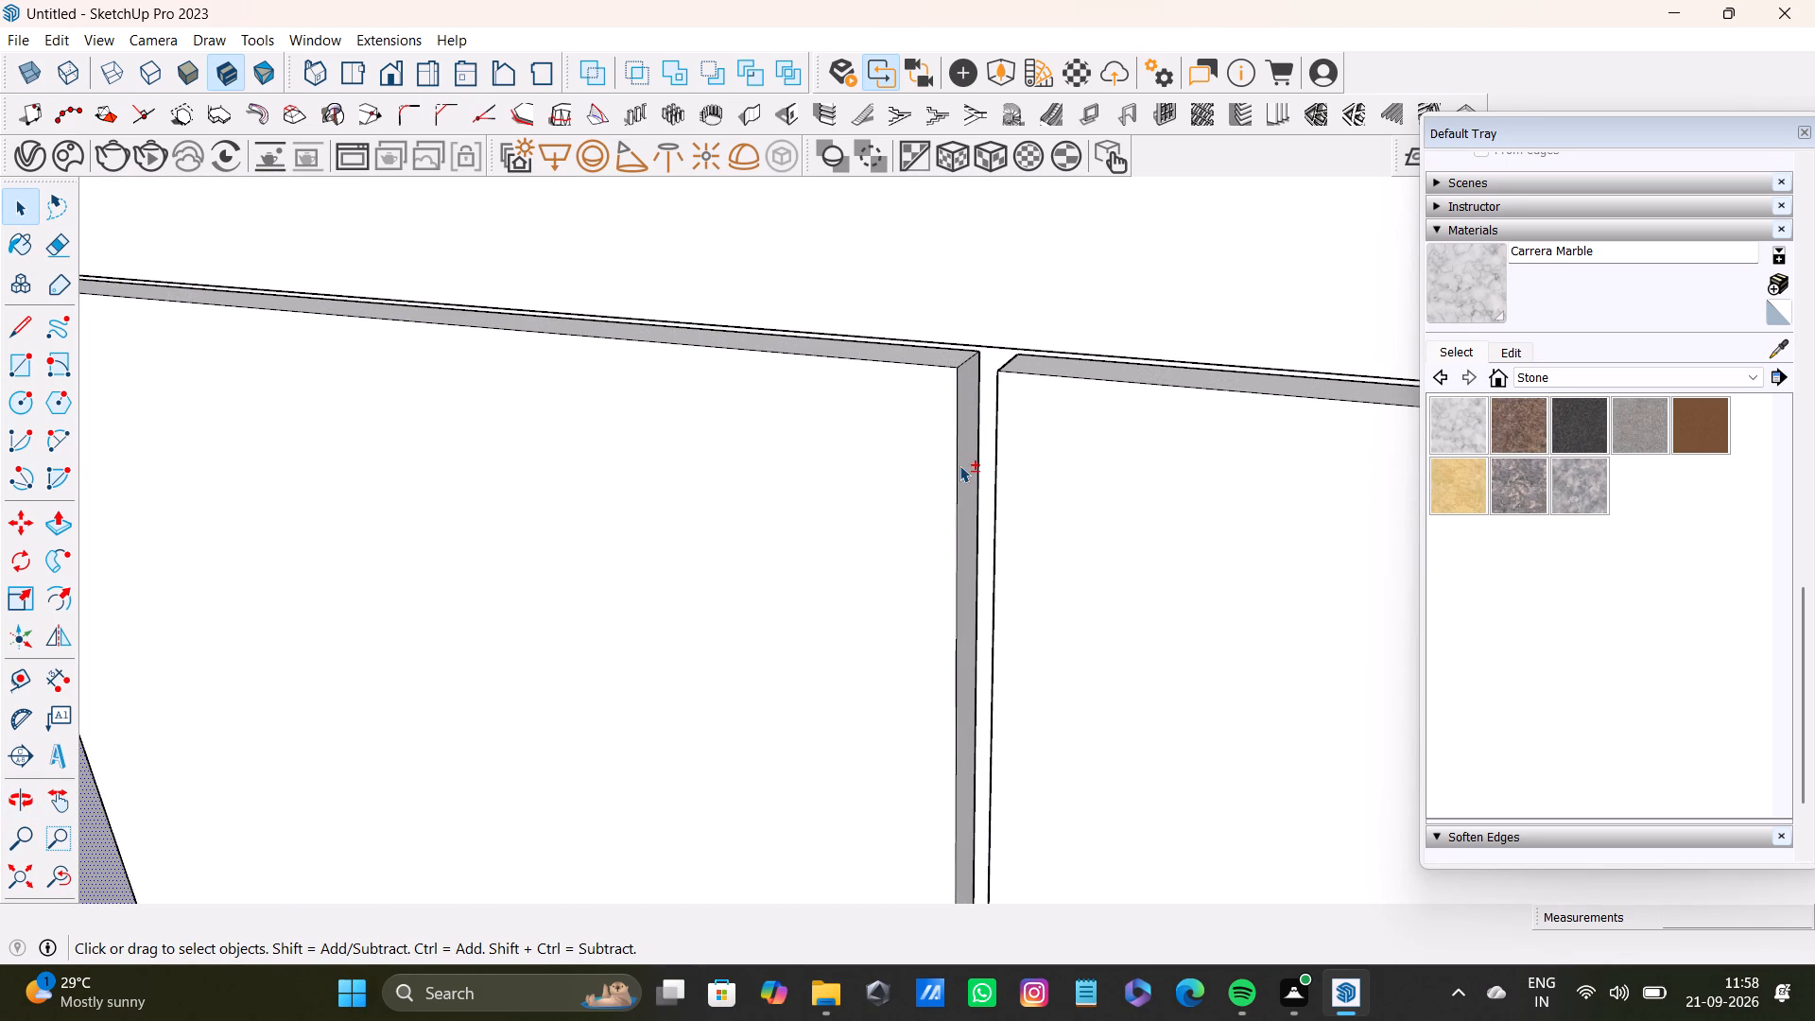
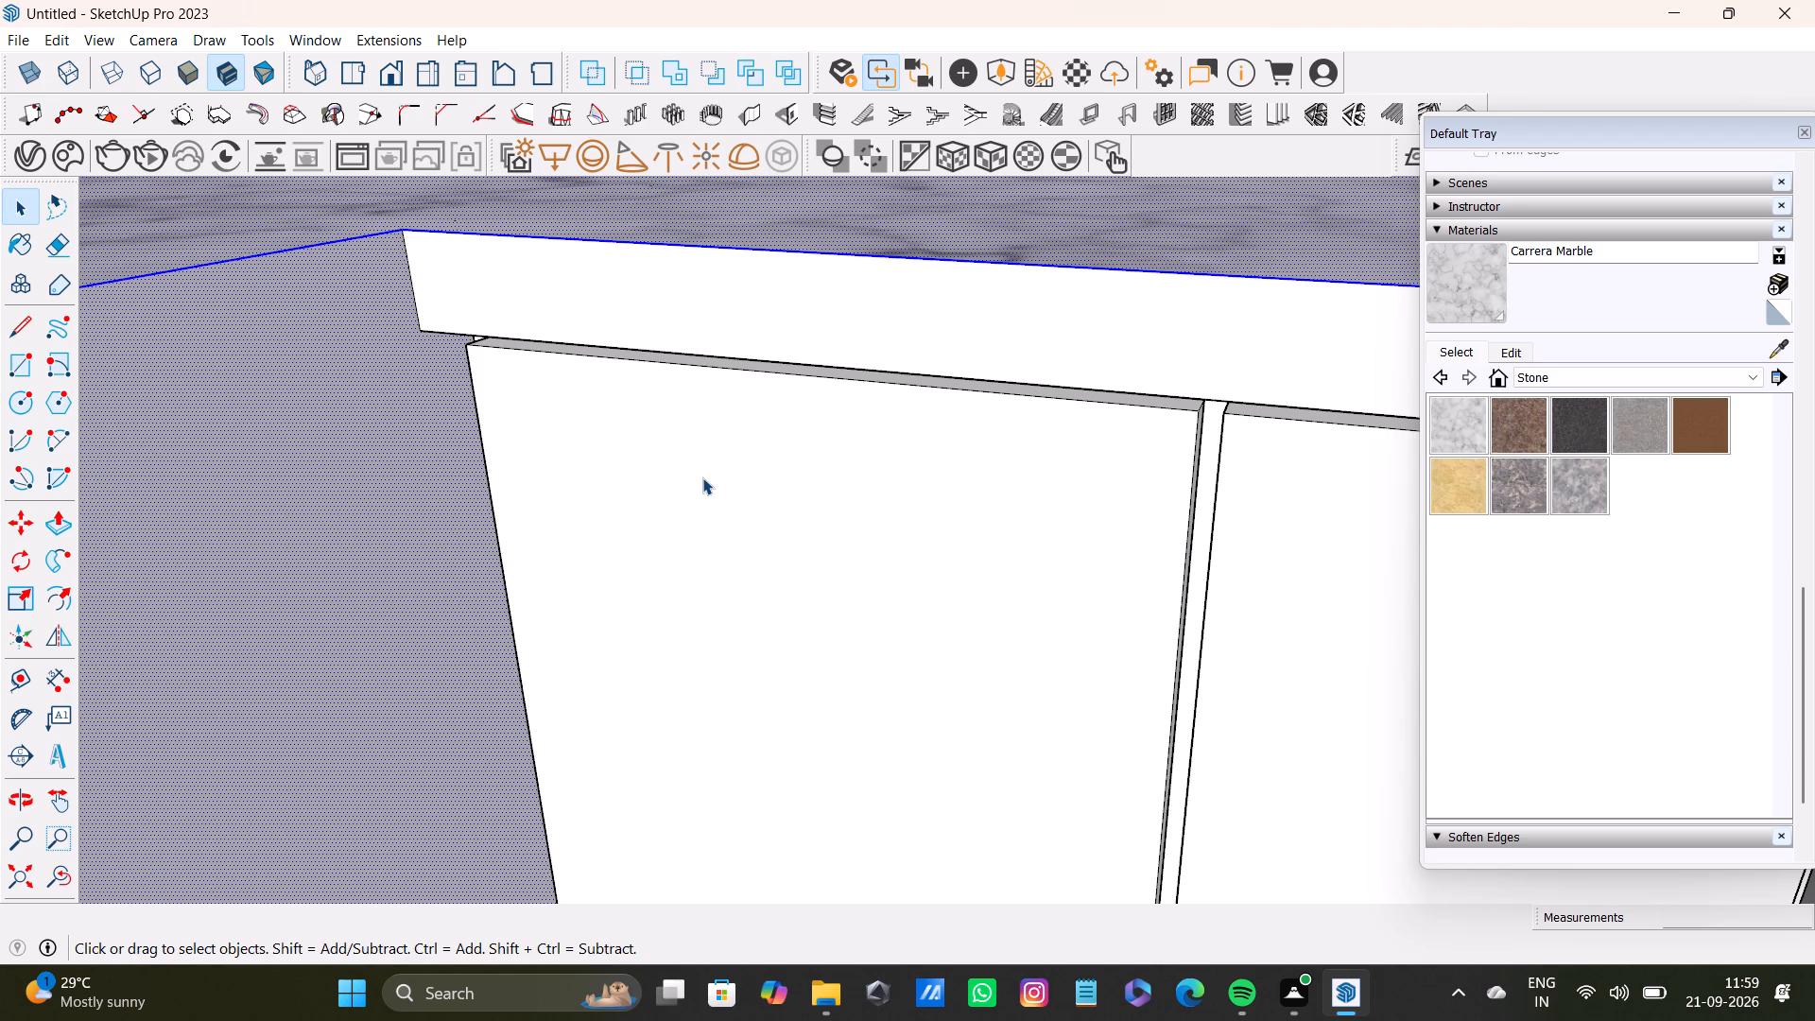
Select the first base cabinet door's front together with its side and top edge faces.
double_click(955, 543, "shift")
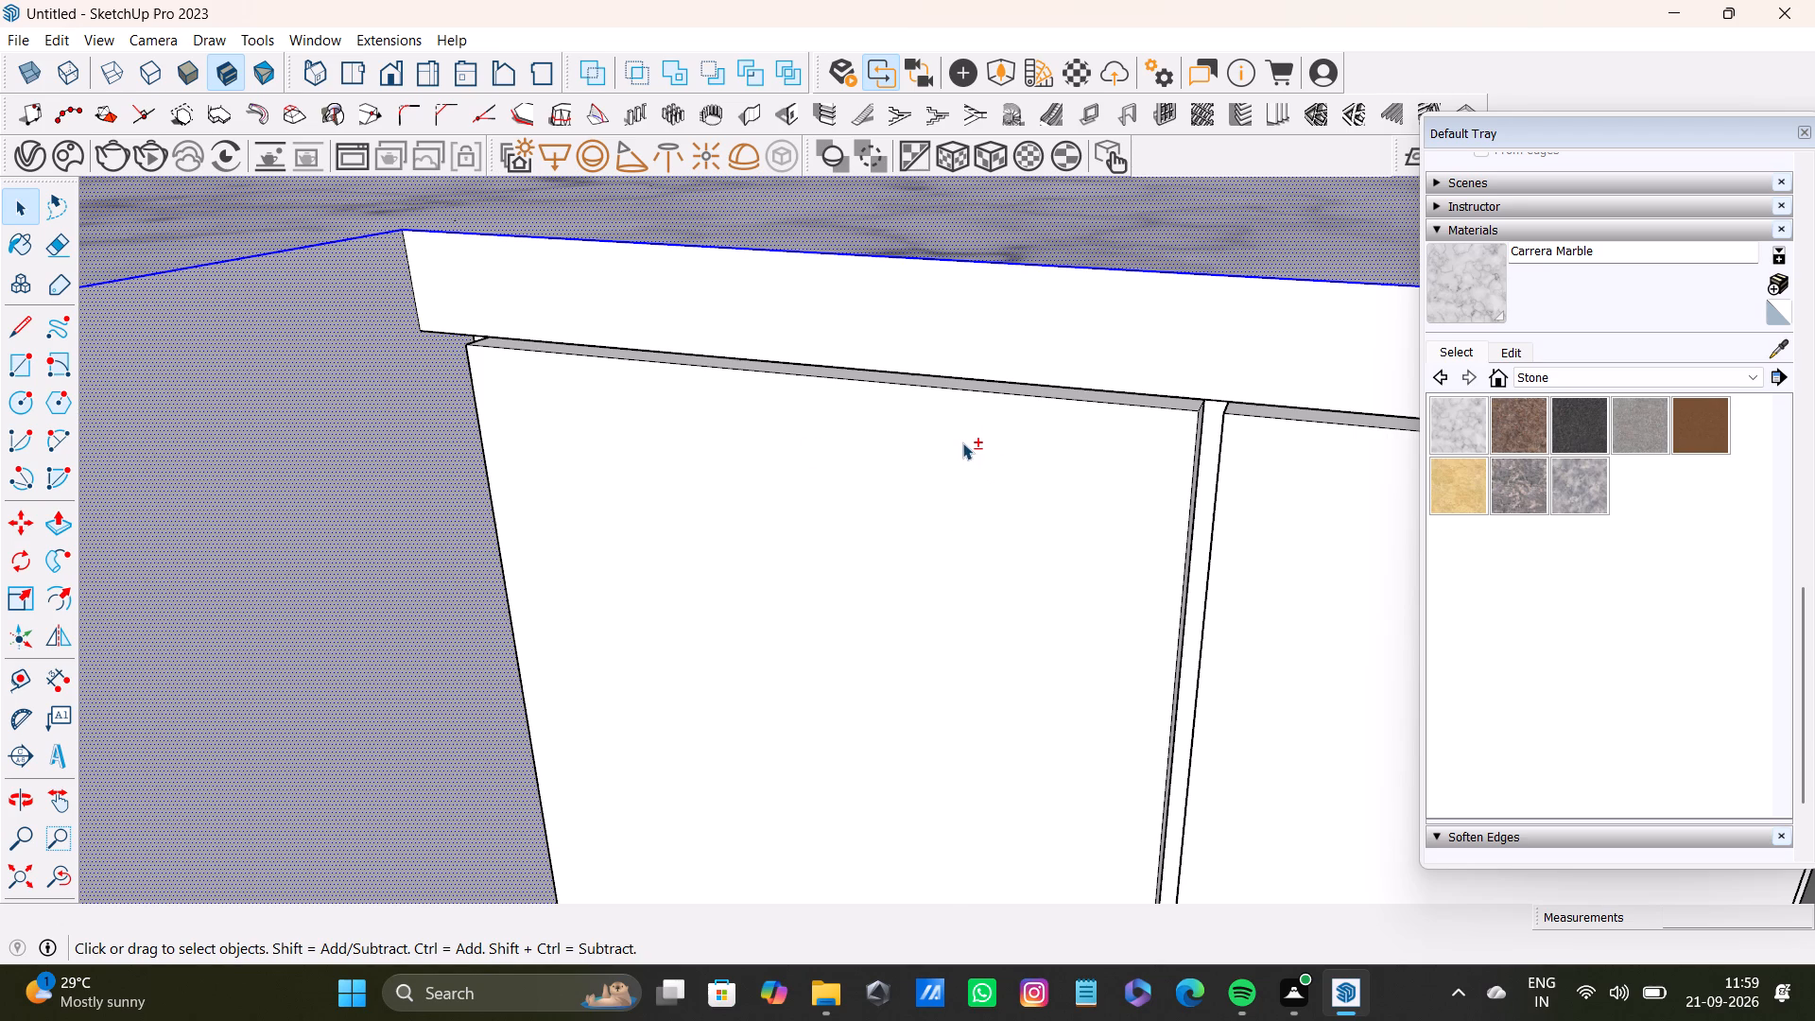
double_click(962, 442, "shift")
double_click(878, 459)
scroll(1096, 422, "up", 7)
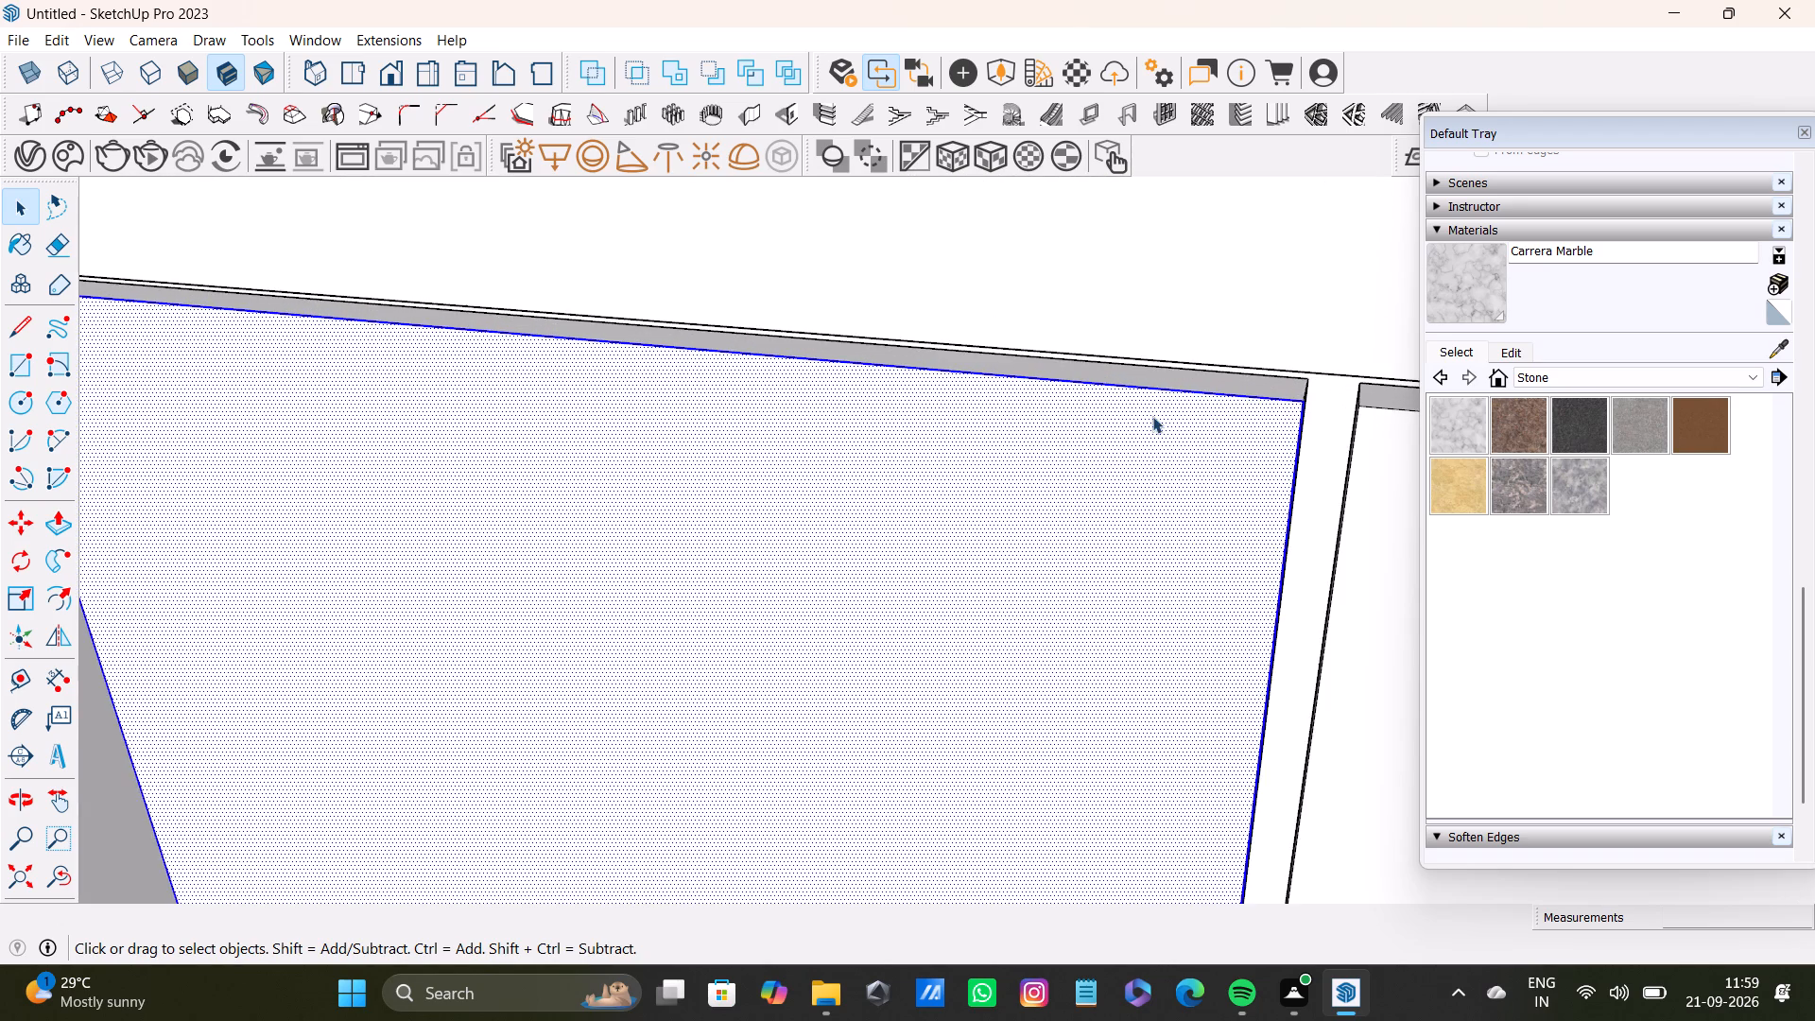
middle_click_drag(1012, 420, 906, 440)
scroll(1268, 407, "up", 6, "shift")
double_click(1356, 459, "shift")
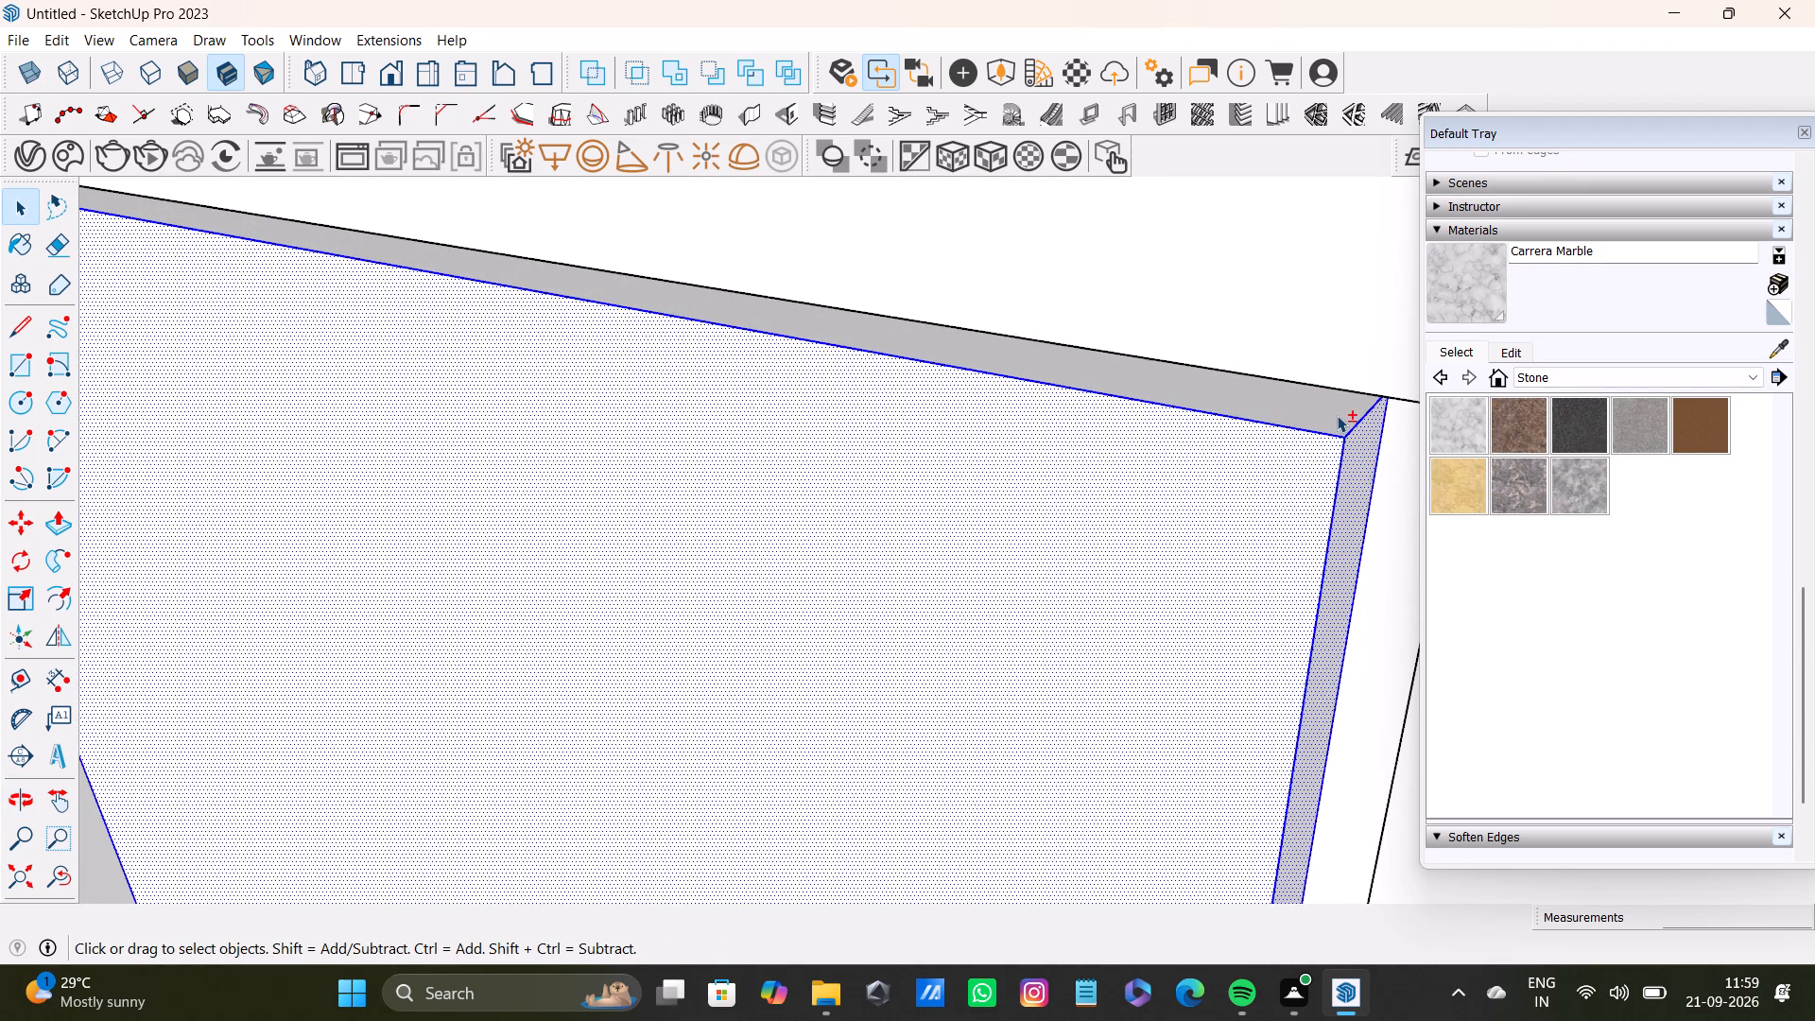
double_click(1337, 415, "shift")
scroll(1335, 415, "down", 13, "shift")
Add the second base cabinet door's front, top edge and side edge faces to the selection.
double_click(1379, 510, "shift")
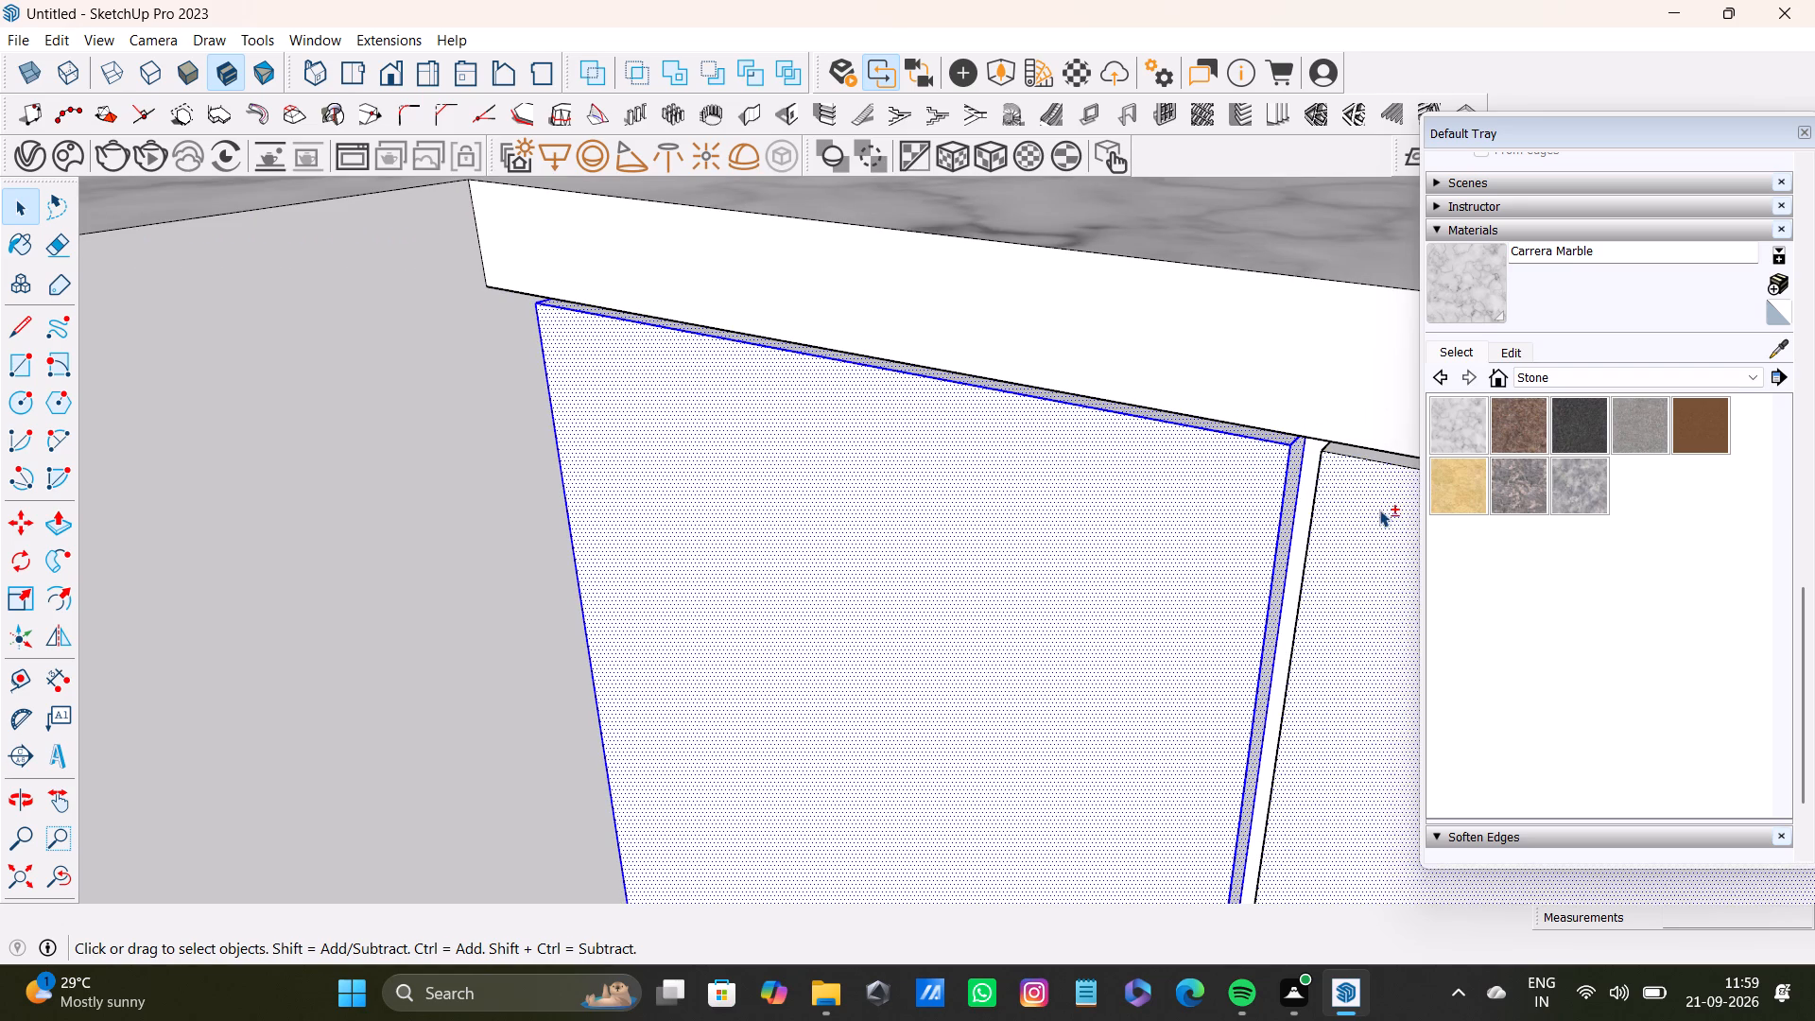
middle_click_drag(1342, 499, 670, 402, "shift")
scroll(873, 385, "up", 10, "shift")
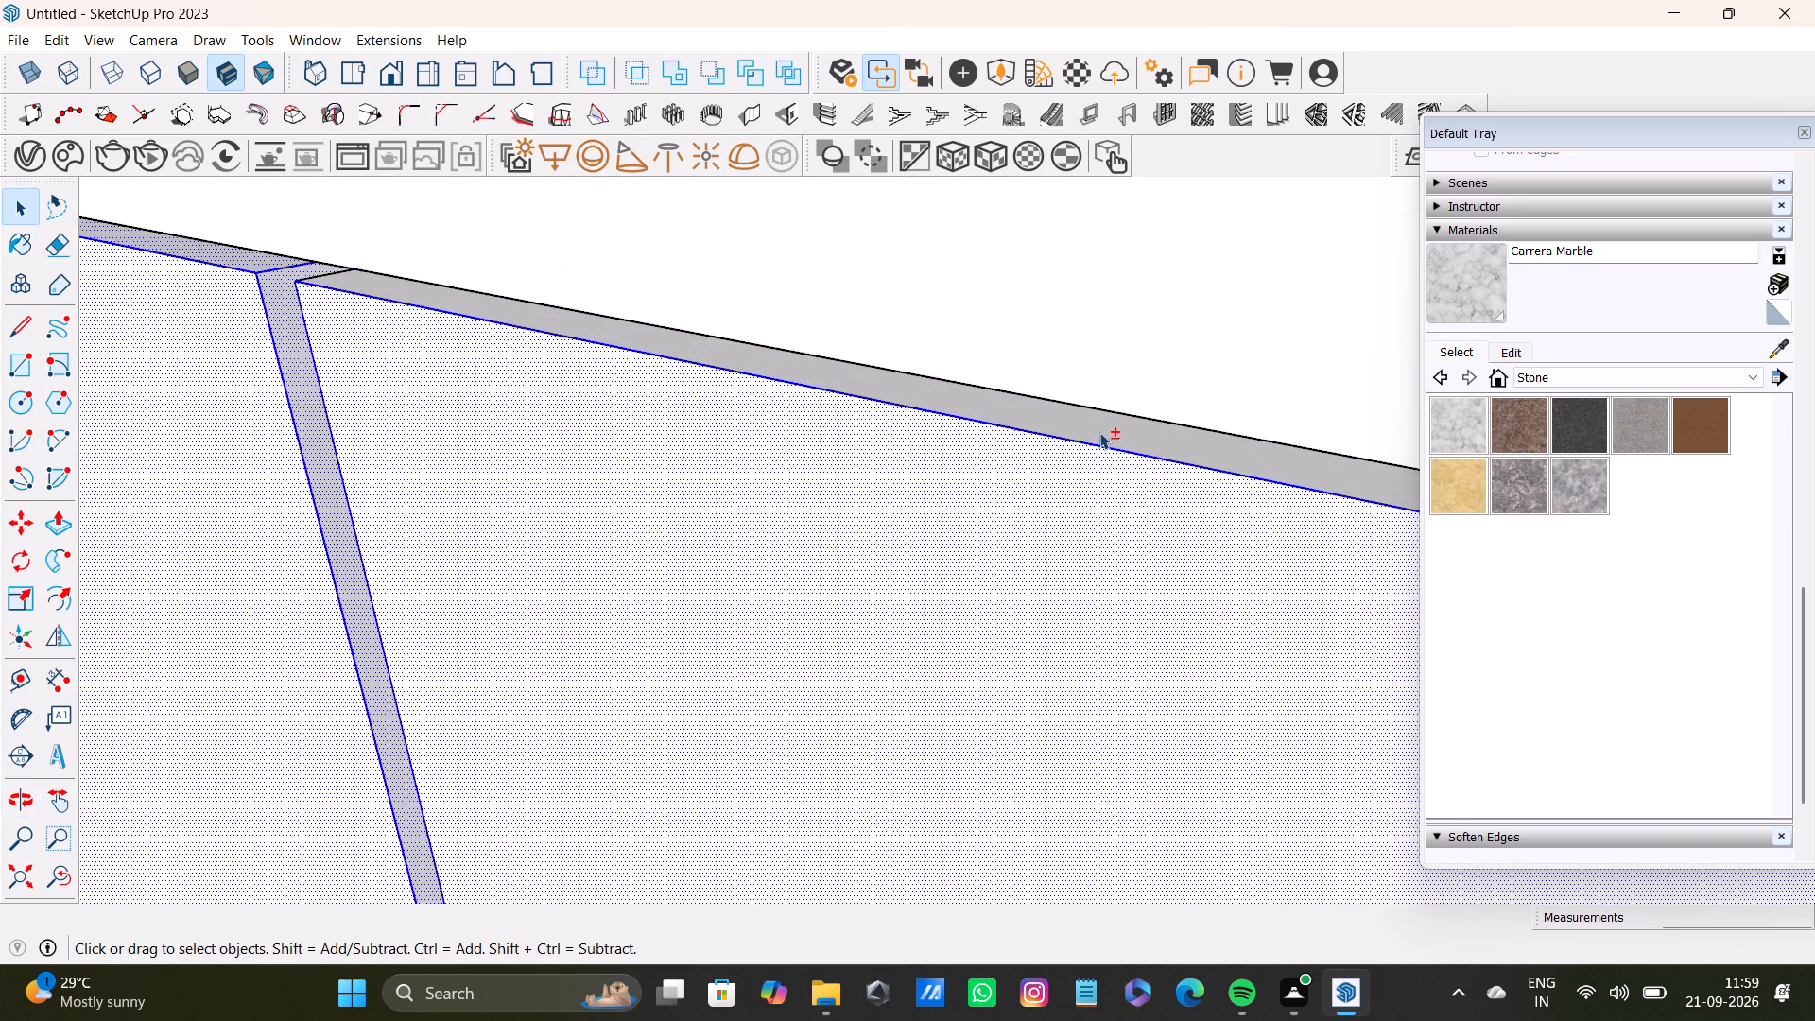
double_click(1099, 432, "shift")
scroll(1099, 433, "down", 7, "shift")
middle_click_drag(1122, 462, 517, 310, "shift")
scroll(1058, 419, "down", 2, "shift")
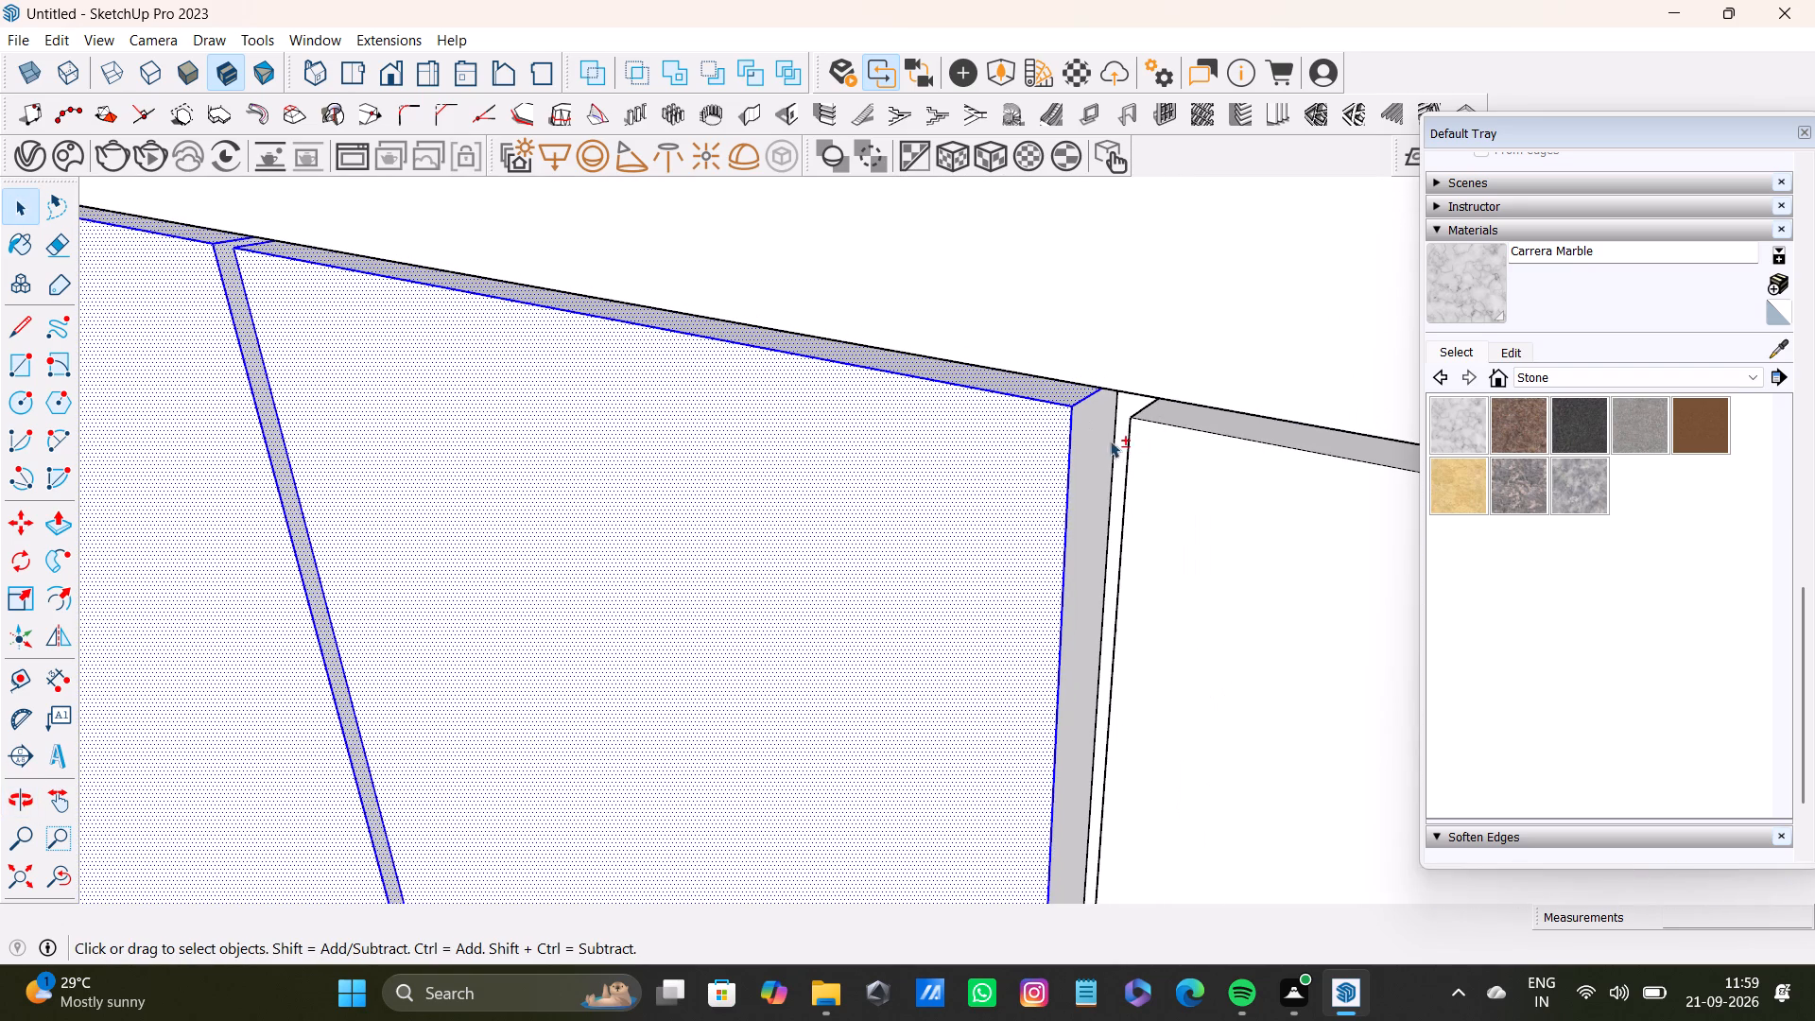
double_click(1100, 446, "shift")
Add the top drawer's front, top edge and side edge in the first three-drawer stack to the selection.
double_click(1154, 473, "shift")
double_click(1202, 417, "shift")
double_click(1194, 462, "shift")
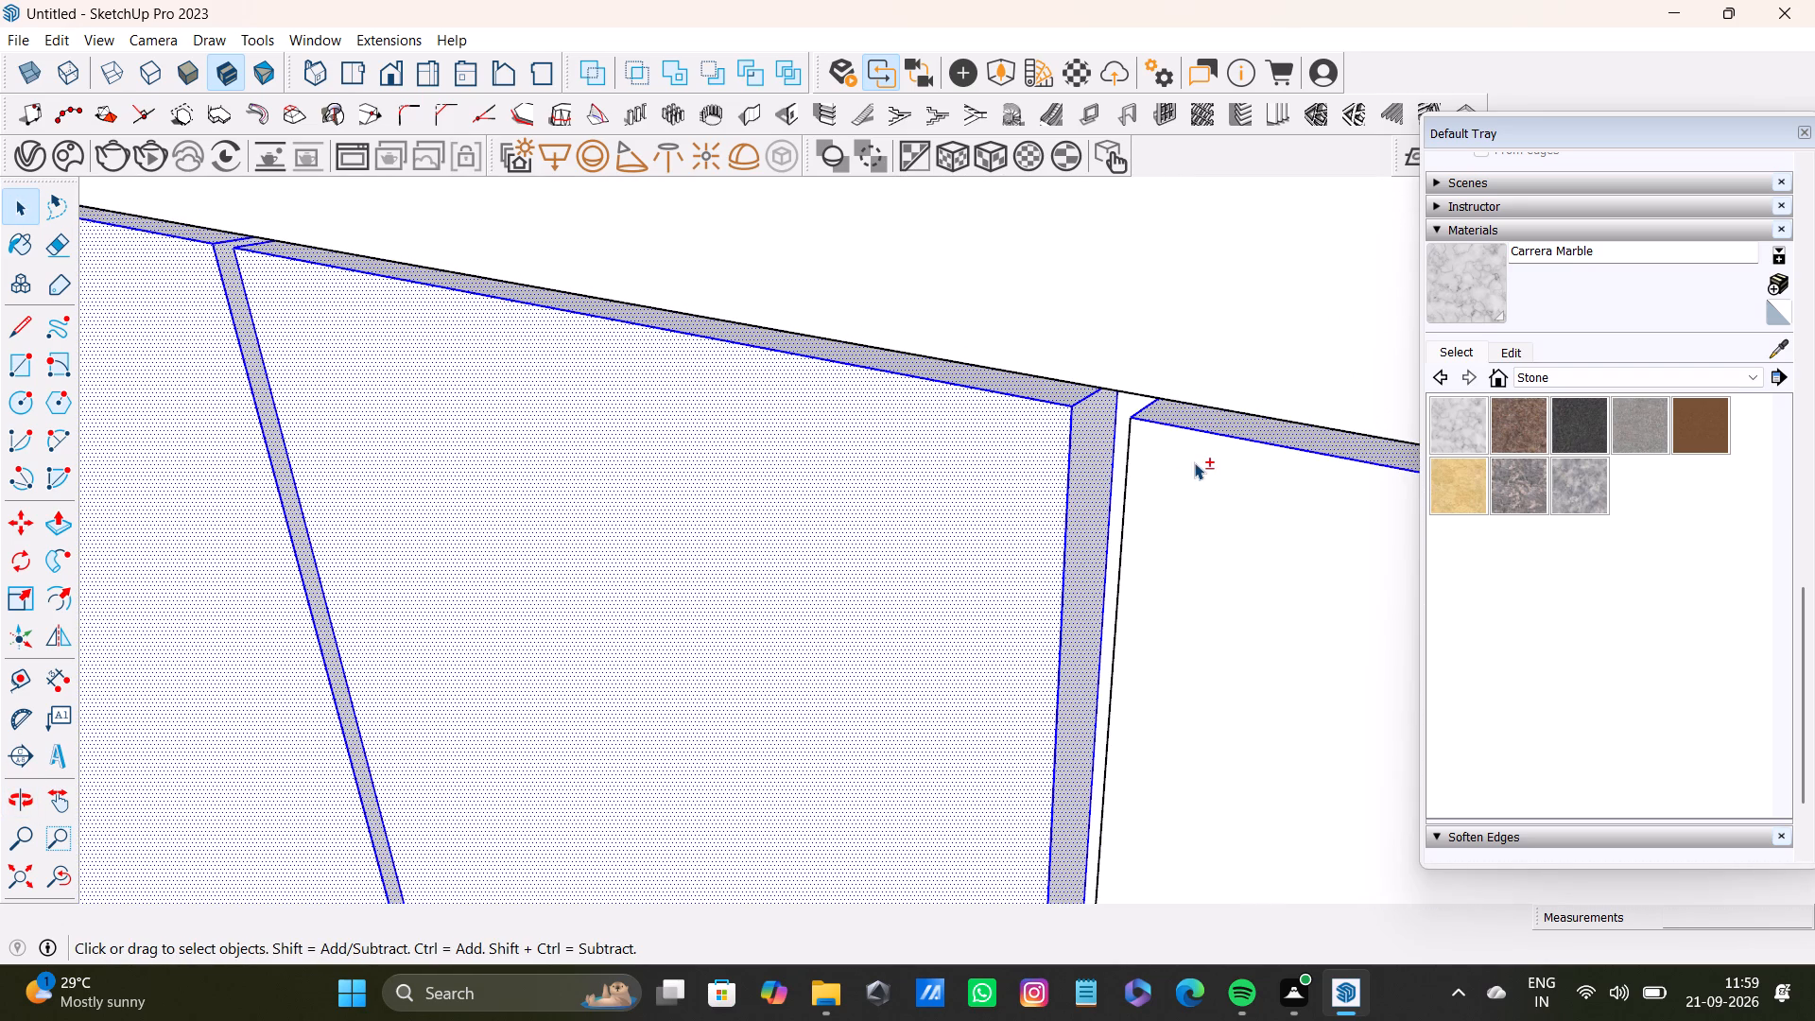
scroll(1174, 444, "down", 12, "shift")
middle_click_drag(1260, 504, 428, 388, "shift")
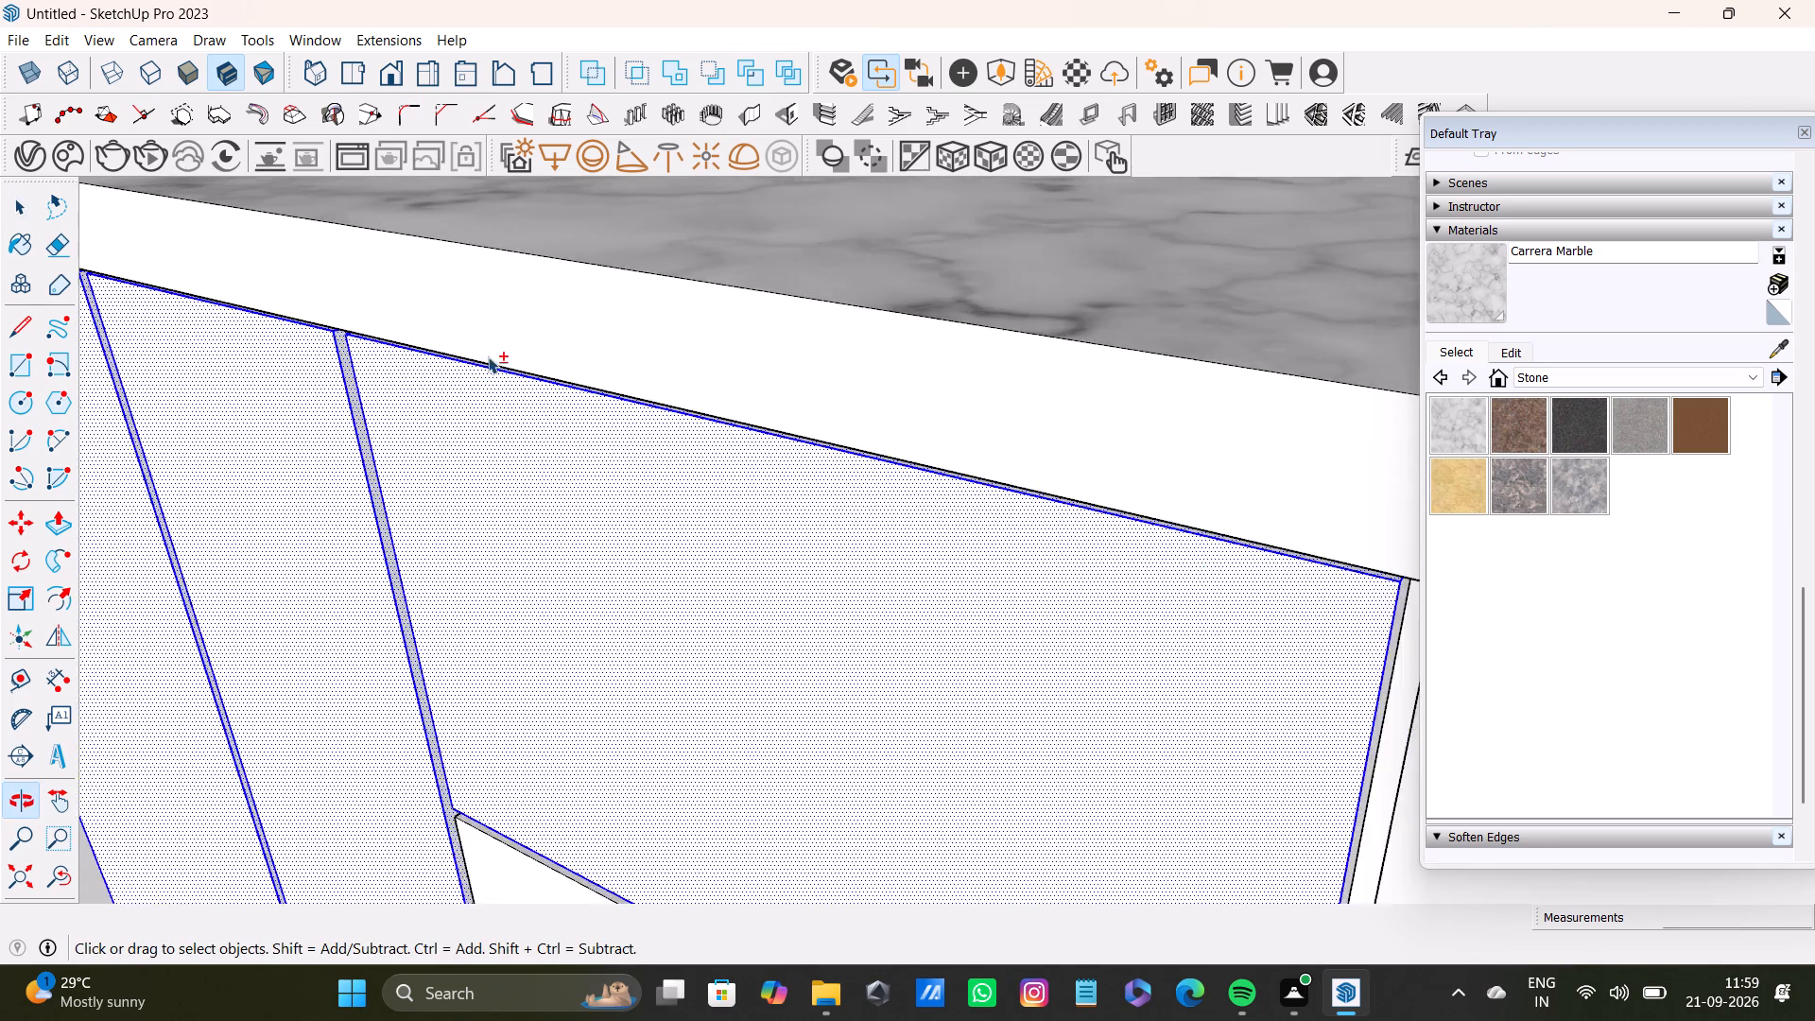
scroll(488, 356, "down", 9, "shift")
scroll(787, 508, "up", 13, "shift")
double_click(922, 584, "shift")
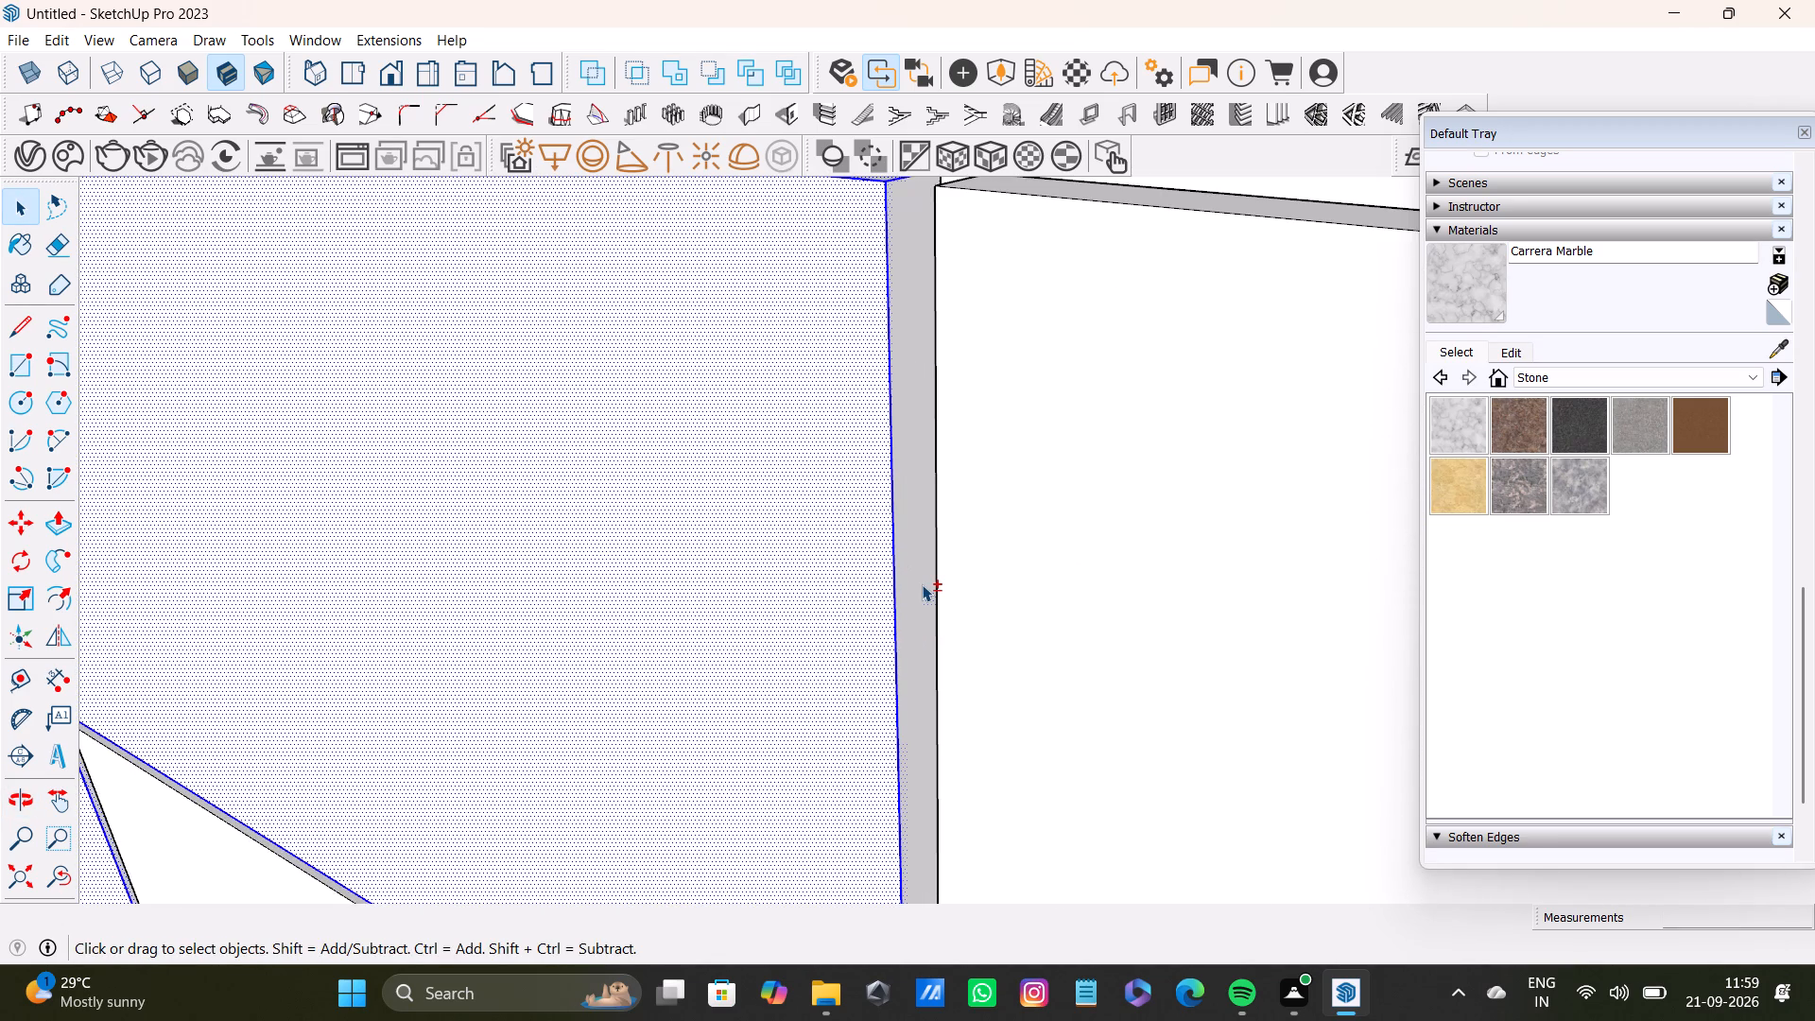
Add the front and top edge of the tall door beside the first drawer stack to the selection.
scroll(922, 582, "down", 4, "shift")
double_click(1221, 567, "shift")
scroll(1017, 336, "up", 10, "shift")
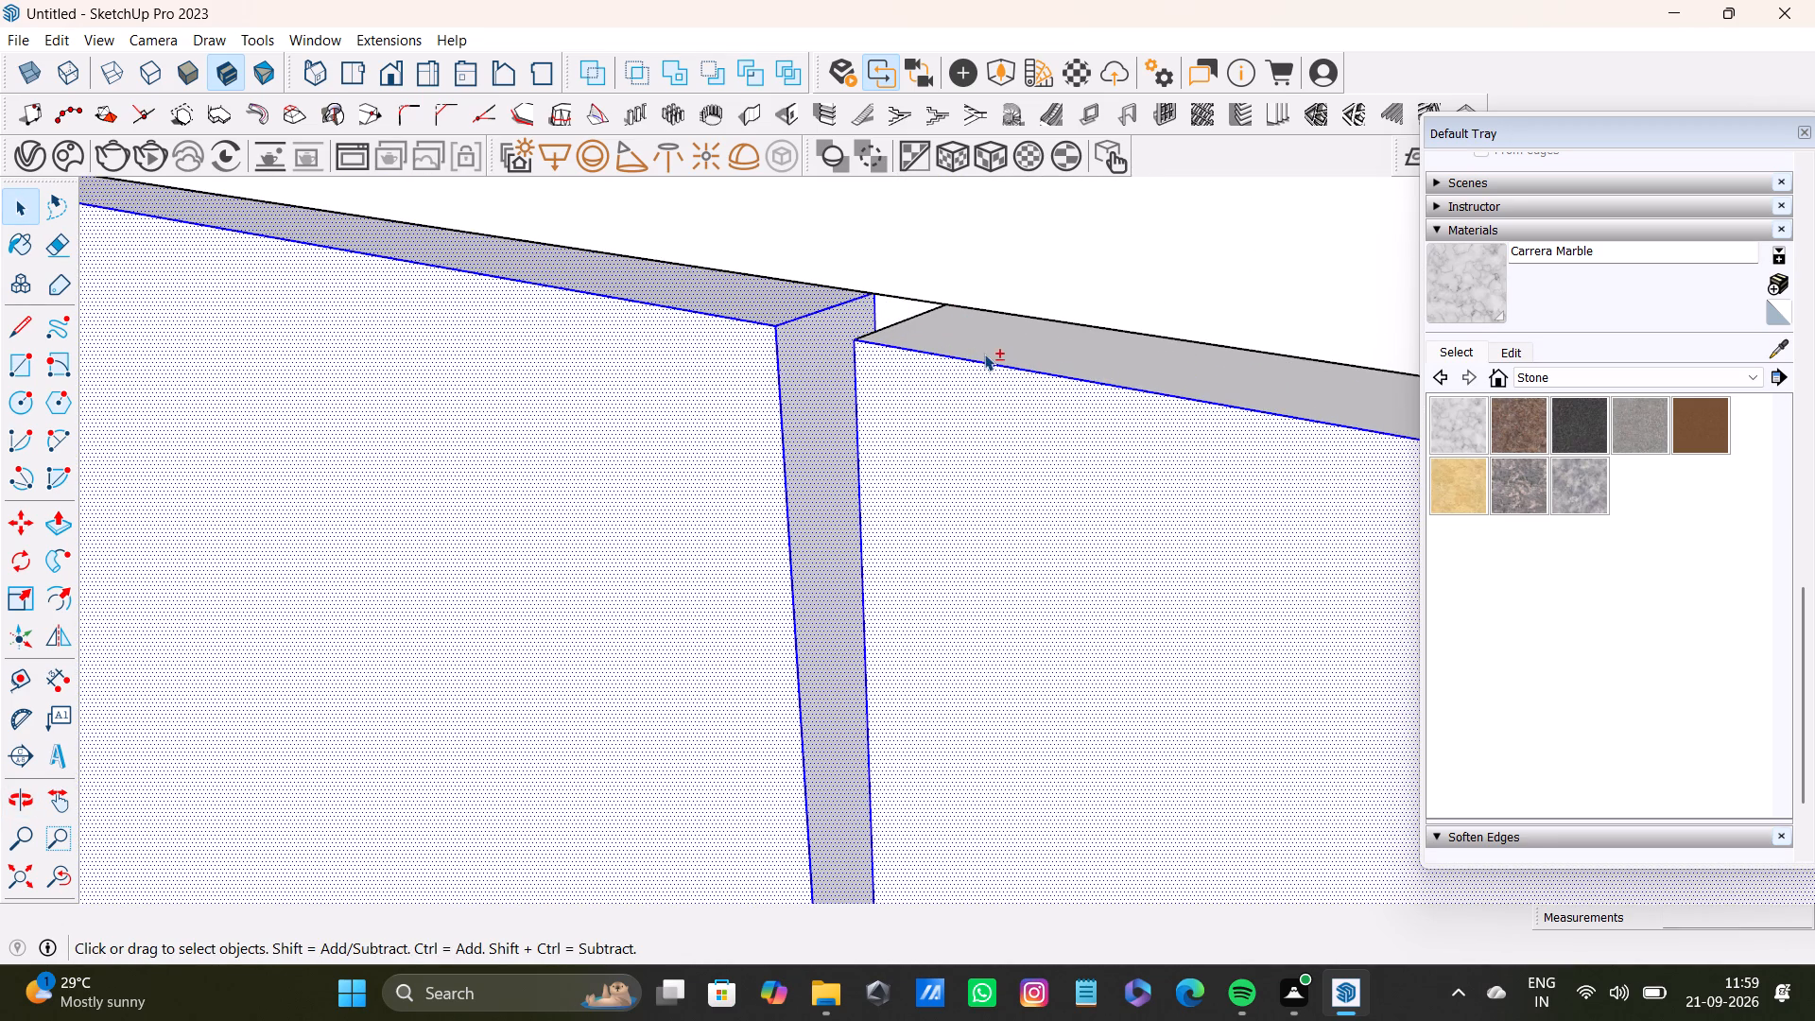
double_click(984, 354, "shift")
scroll(982, 369, "down", 15, "shift")
Add the first stack's middle drawer front with its top and side edge faces to the selection.
middle_click_drag(832, 755, 1021, 337, "shift")
scroll(830, 635, "up", 2, "shift")
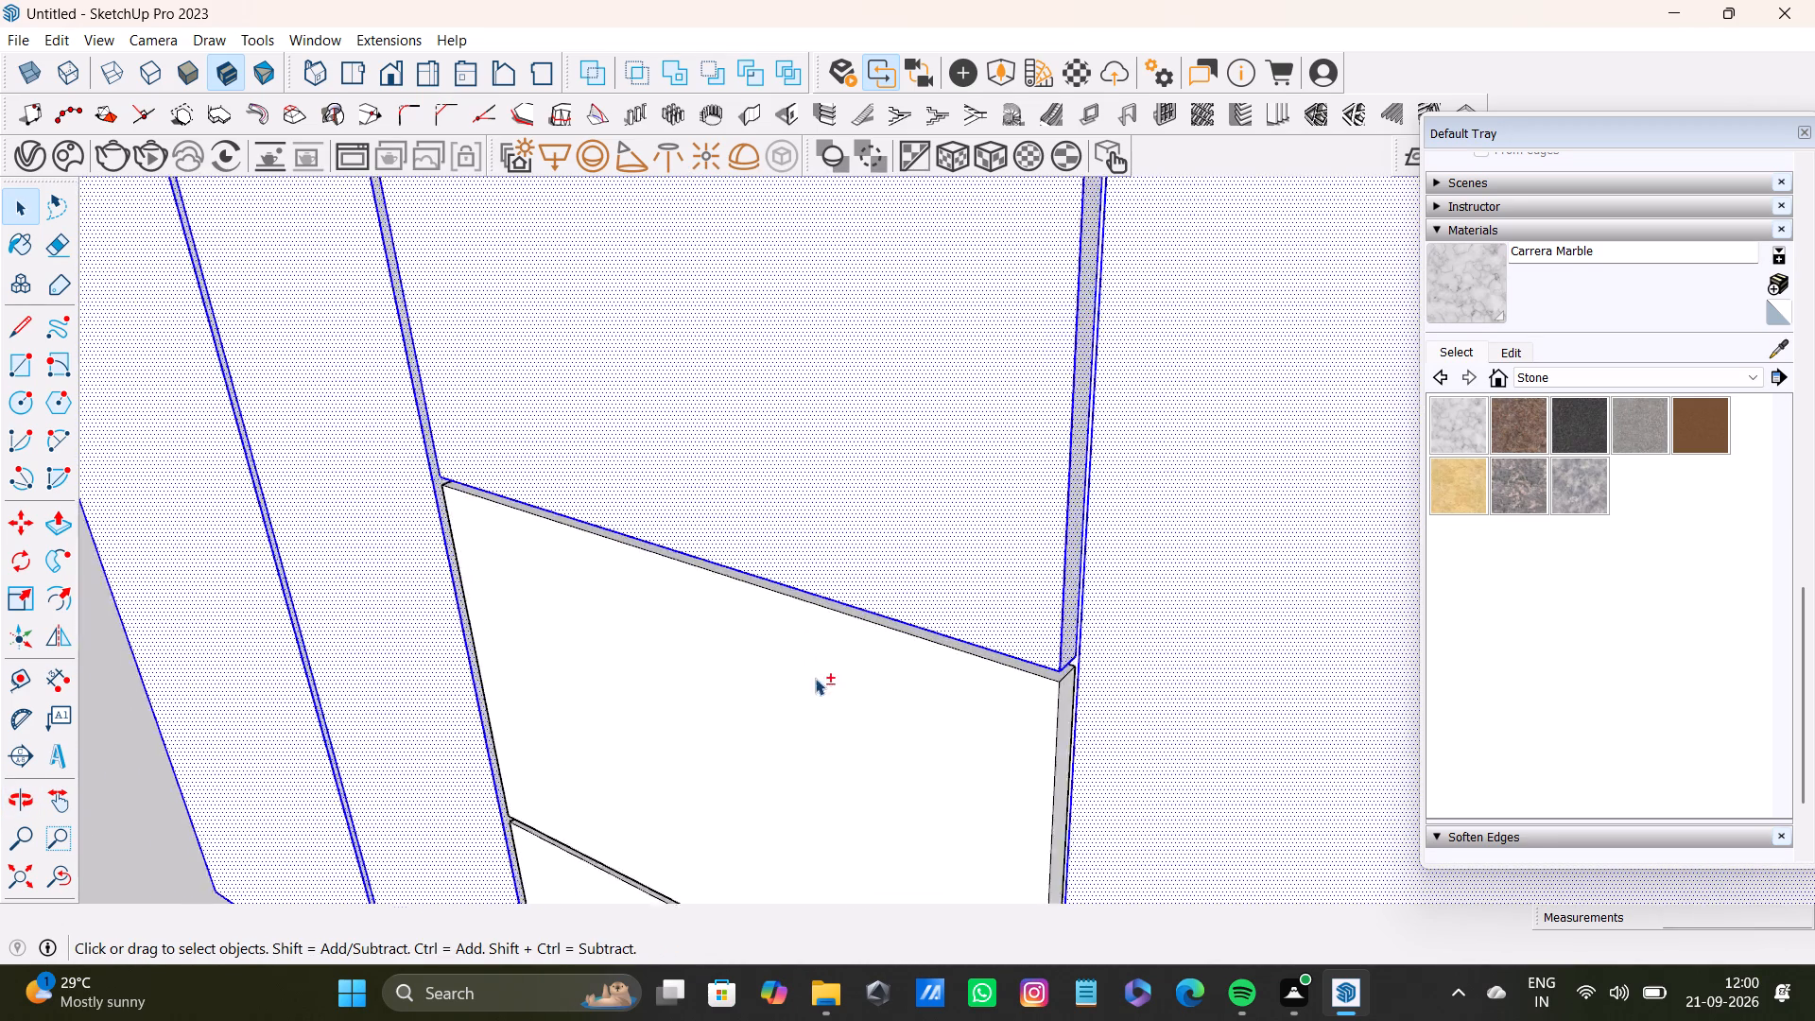
scroll(815, 678, "up", 4, "shift")
double_click(905, 690, "shift")
scroll(1221, 630, "up", 3, "shift")
double_click(1246, 660, "shift")
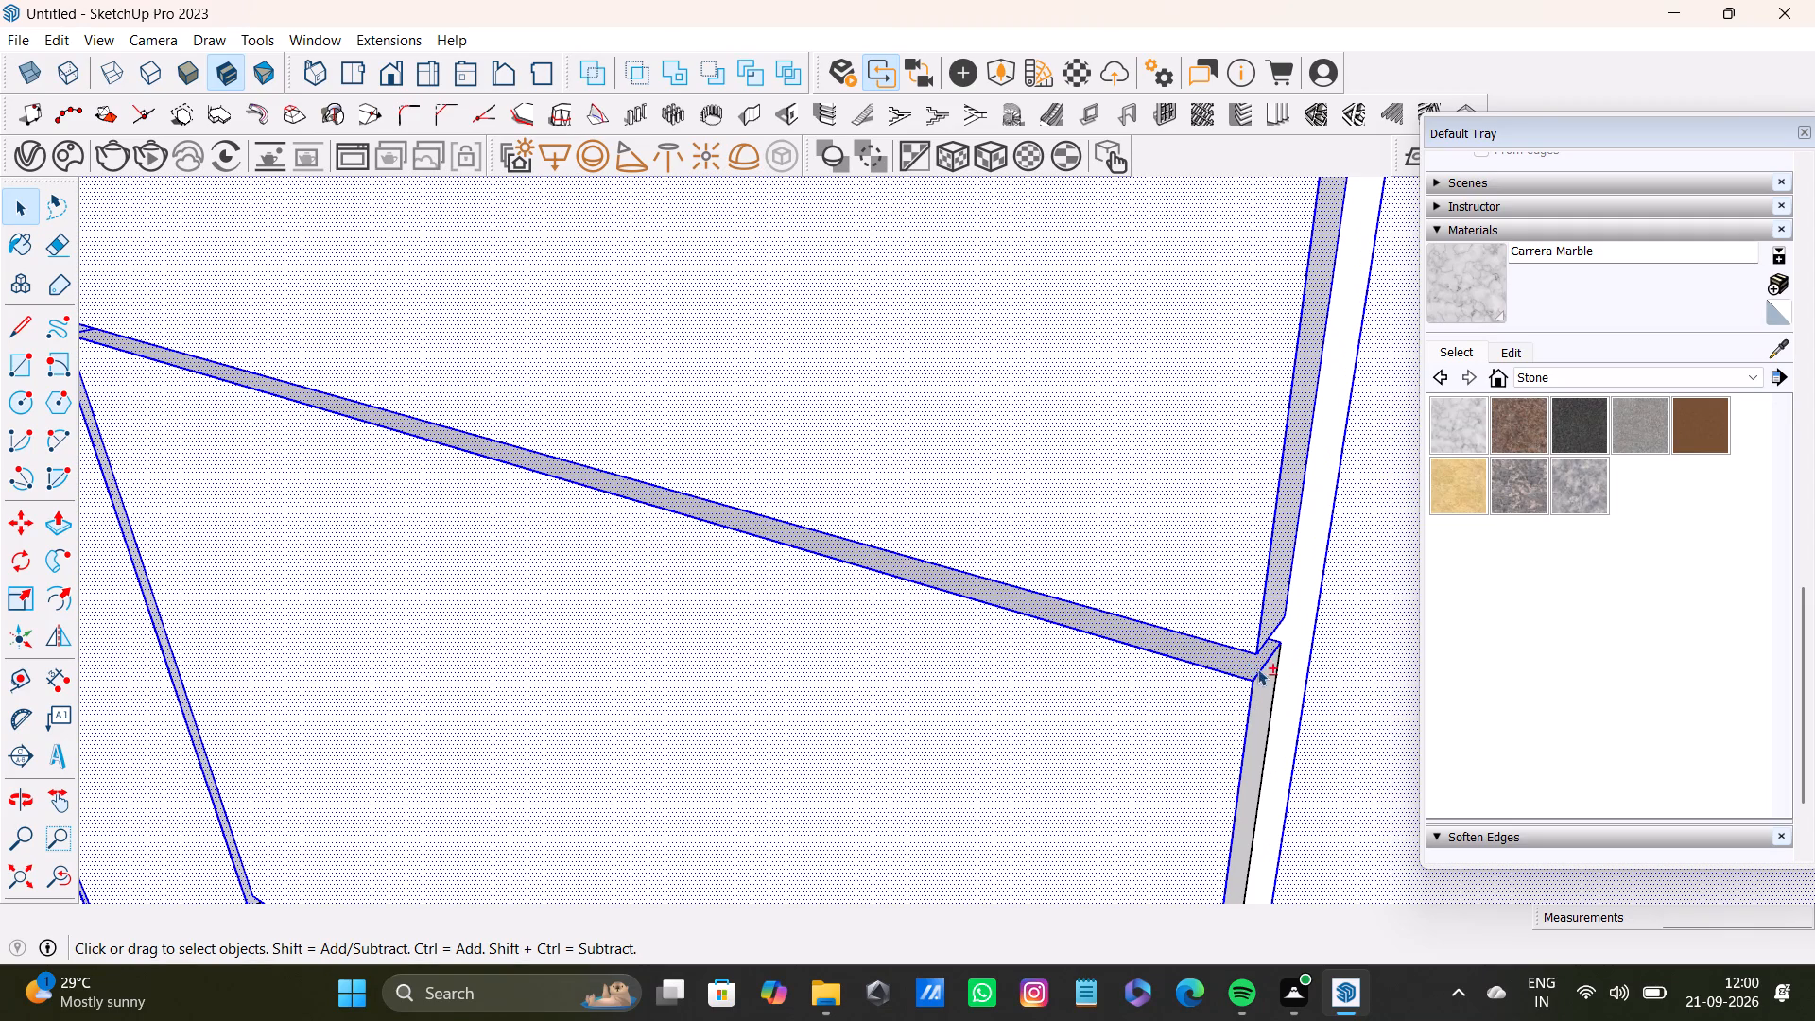
double_click(1260, 678, "shift")
scroll(1260, 679, "down", 1, "shift")
double_click(1262, 685, "shift")
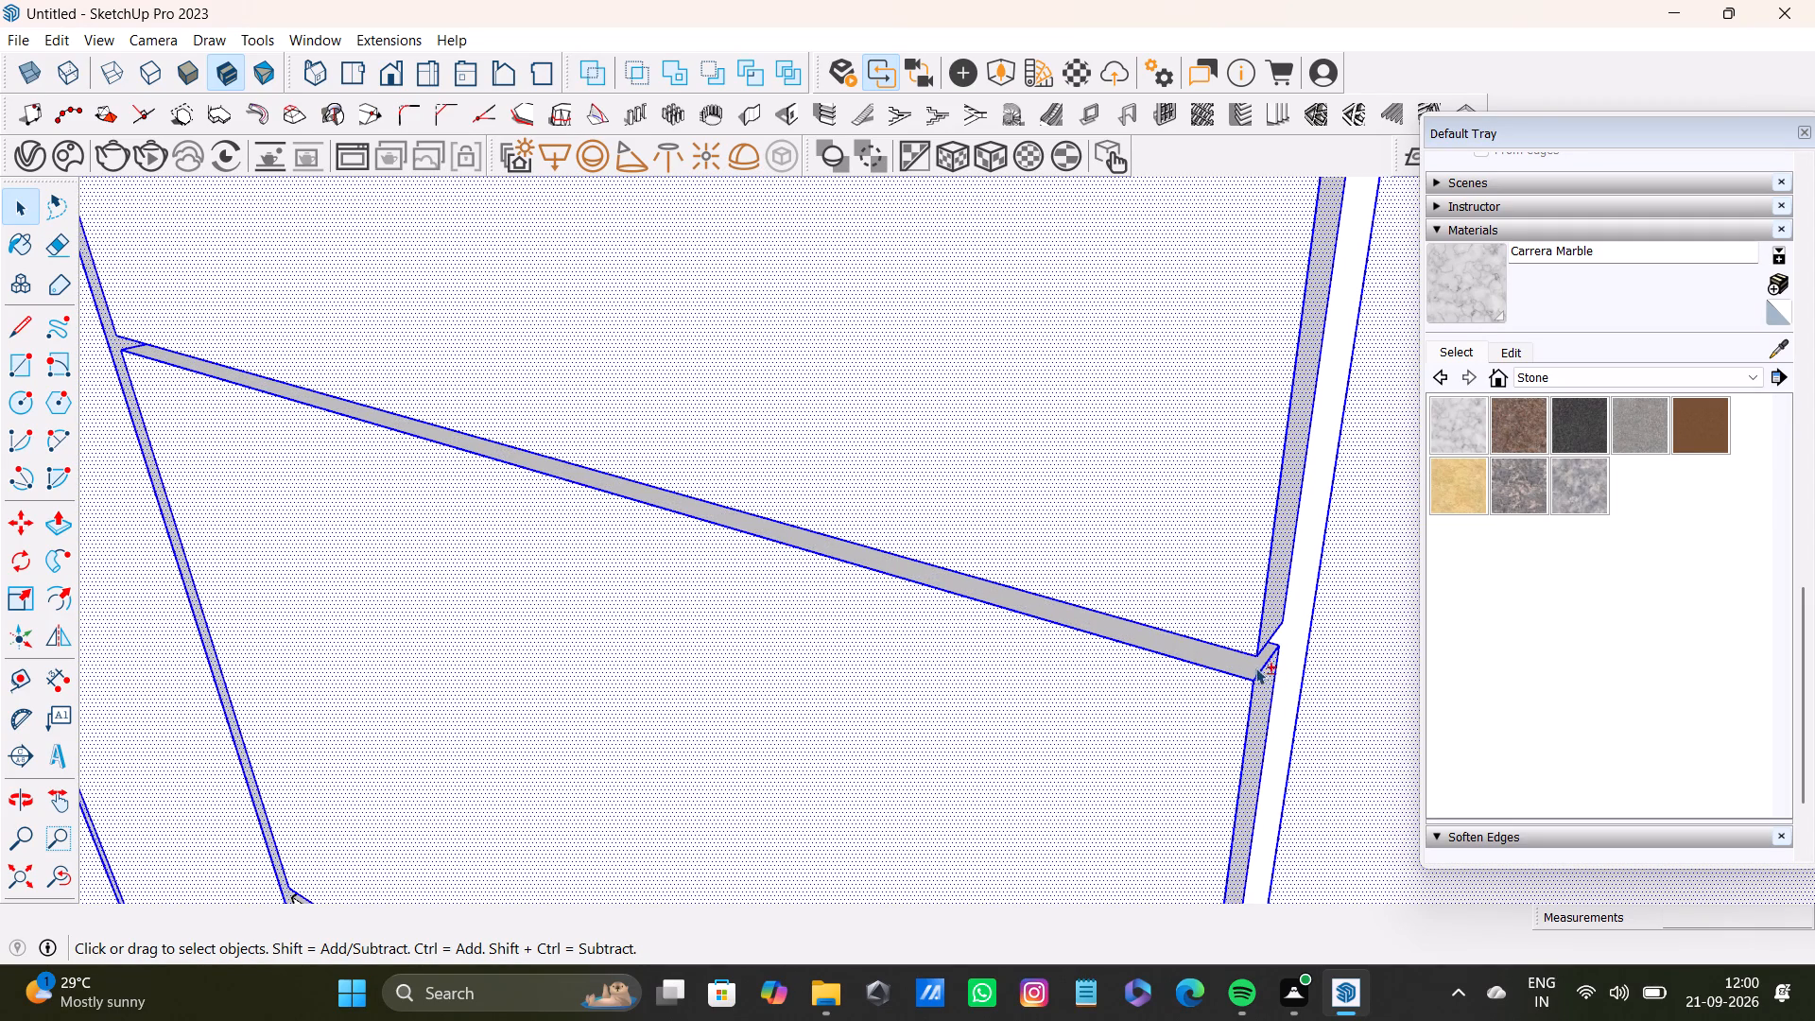
double_click(1253, 666, "shift")
Add the first stack's bottom drawer front with its top and side edge faces to the selection.
scroll(1249, 666, "down", 12, "shift")
middle_click_drag(1184, 735, 1058, 333, "shift")
scroll(695, 865, "up", 3, "shift")
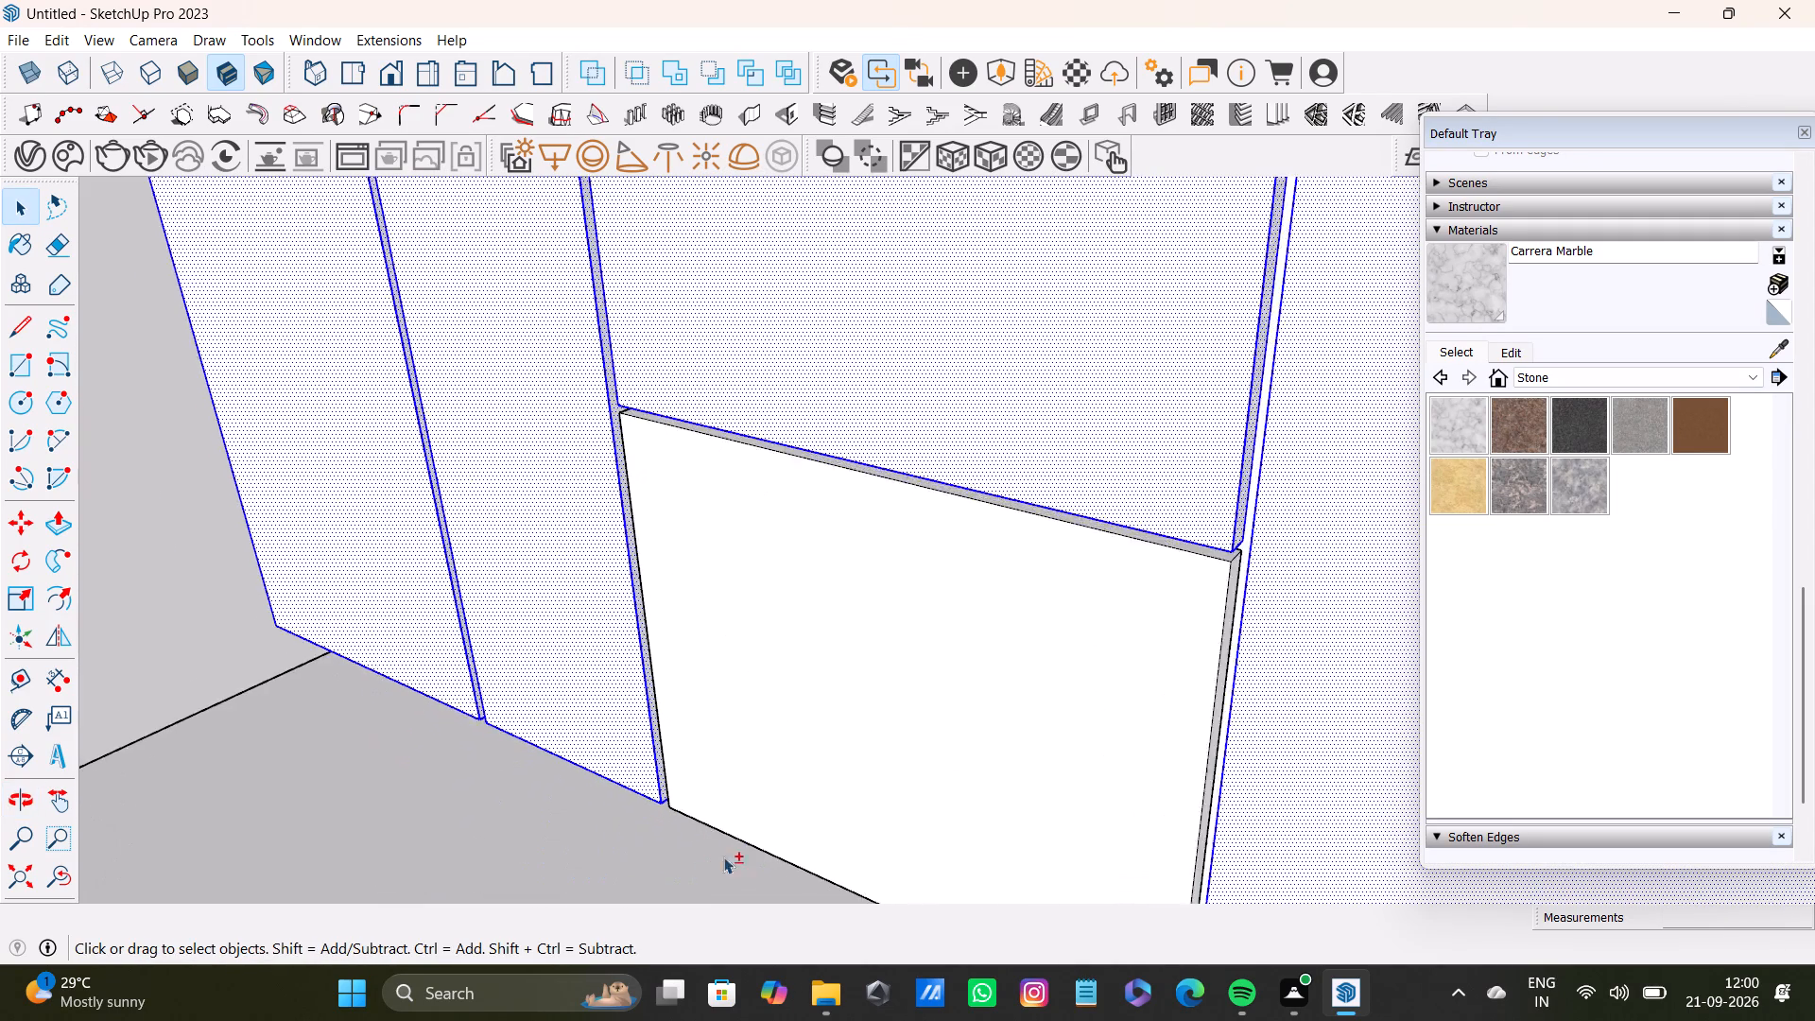
double_click(977, 741, "shift")
scroll(1141, 580, "up", 6, "shift")
middle_click_drag(1218, 486, 854, 609, "shift")
scroll(944, 532, "up", 3, "shift")
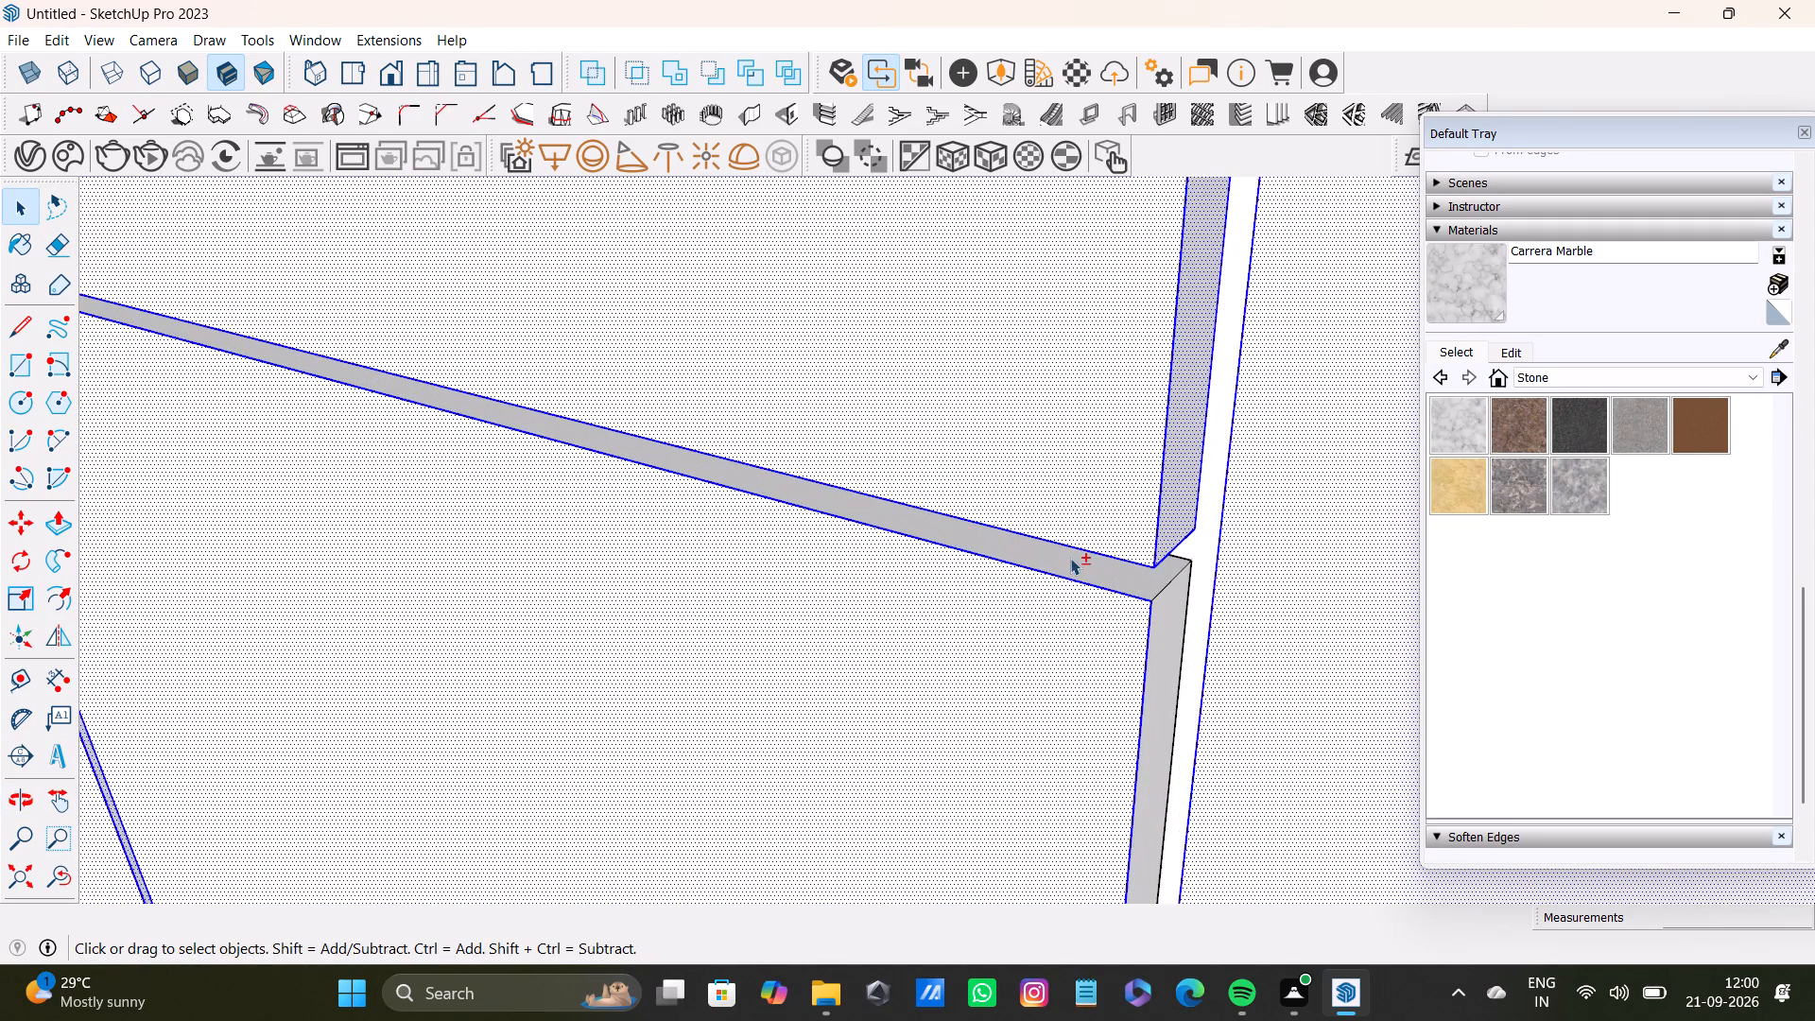
scroll(1070, 558, "up", 2, "shift")
double_click(1173, 589, "shift")
double_click(1183, 619, "shift")
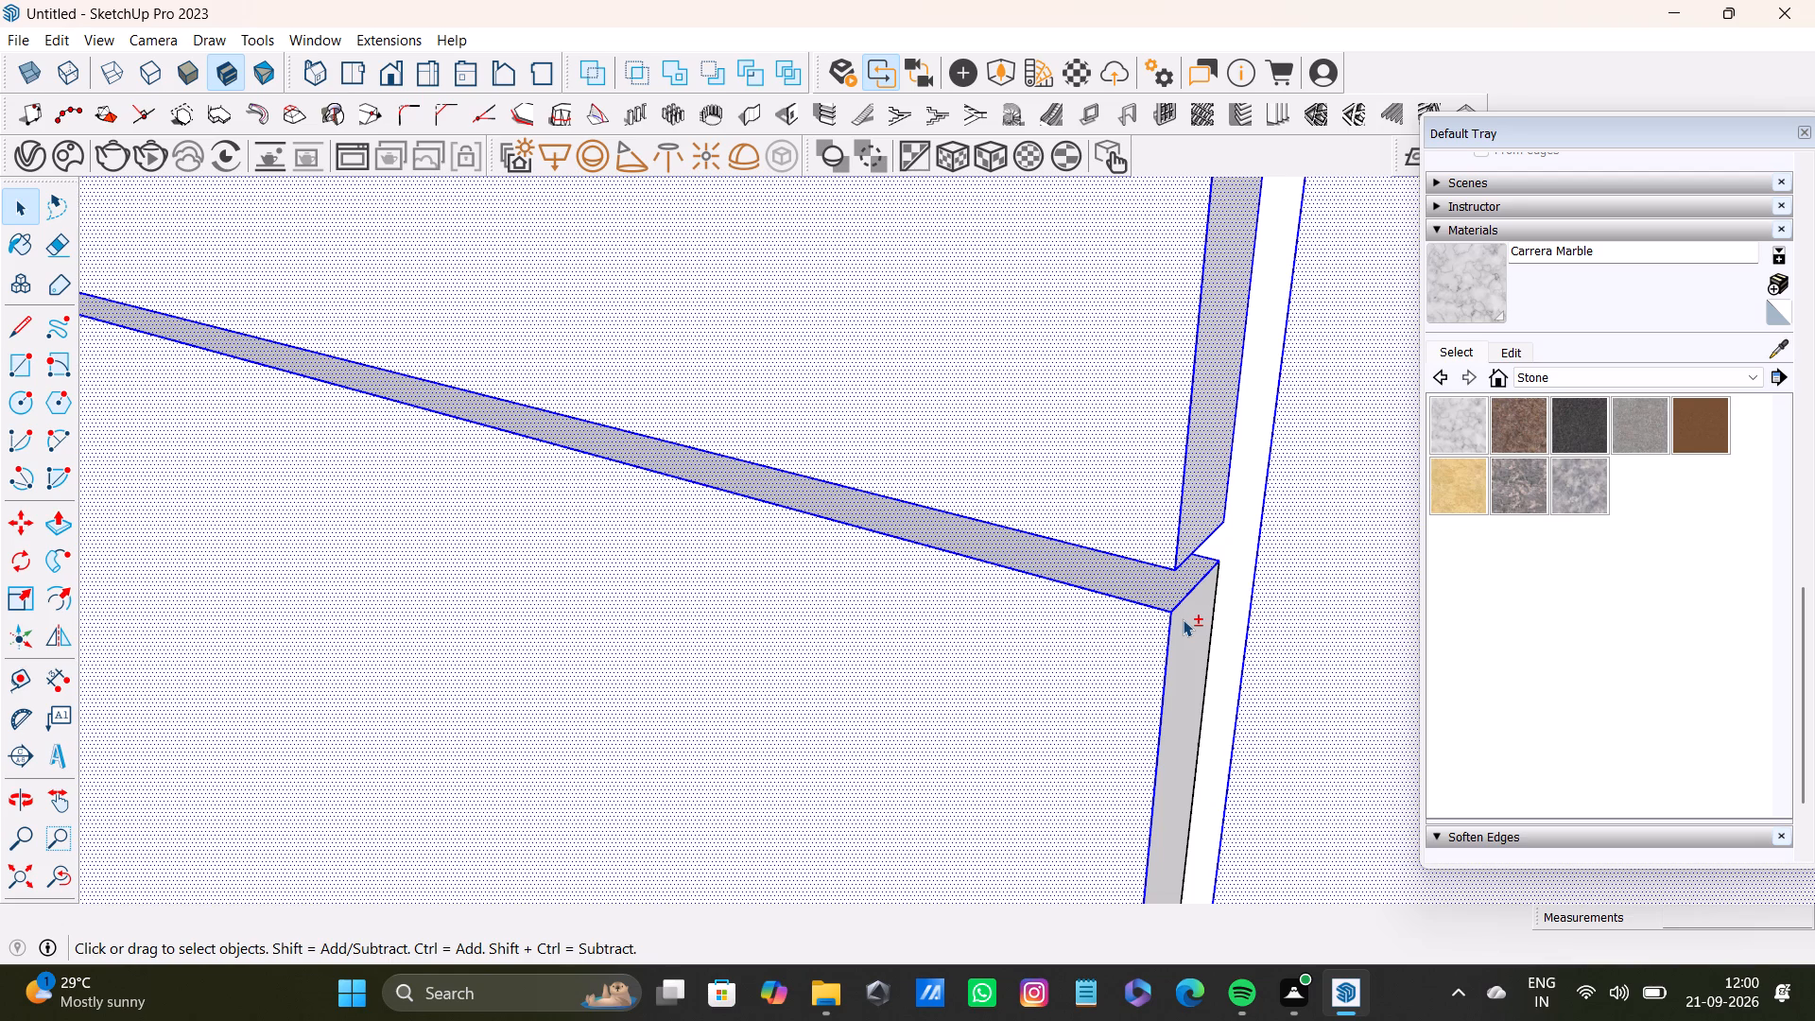
scroll(1183, 619, "down", 19, "shift")
Add the top drawer front and its top edge in the drawer stack near the corner to the selection.
middle_click_drag(1150, 650, 998, 416, "shift")
scroll(918, 581, "up", 4, "shift")
middle_click_drag(936, 655, 560, 837, "shift")
scroll(679, 467, "down", 9, "shift")
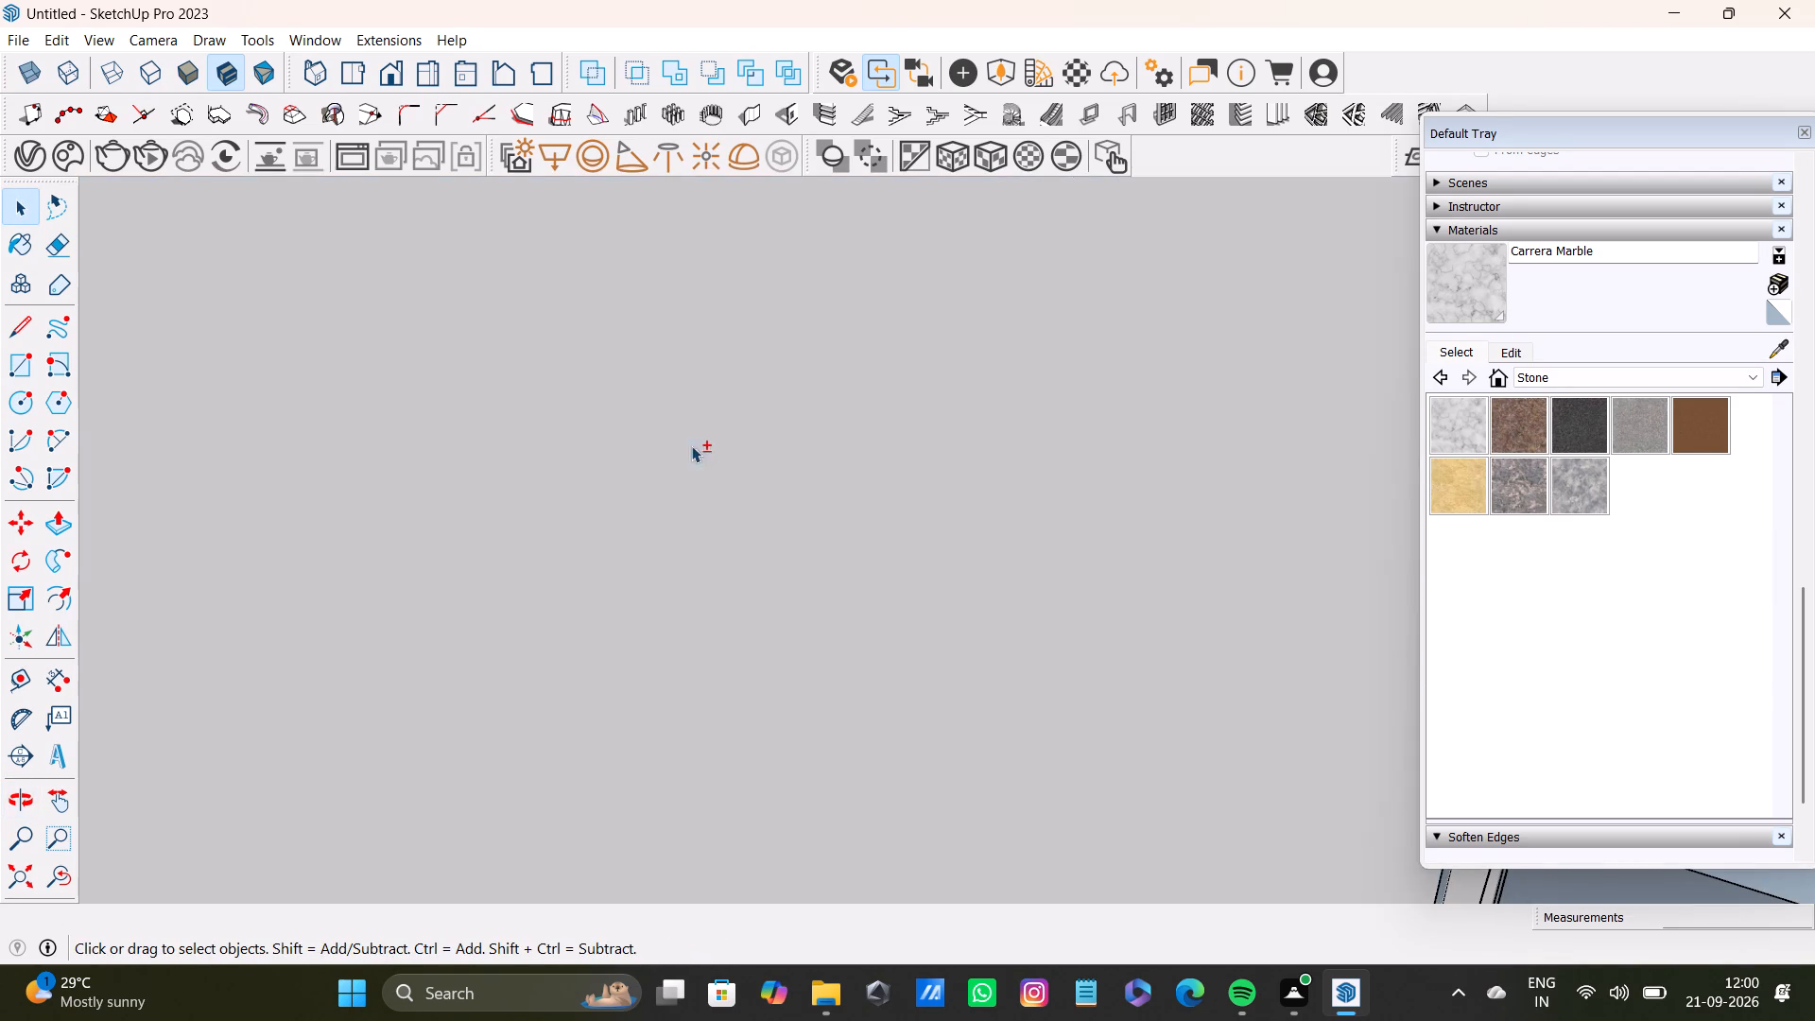
left_click(66, 870, "shift")
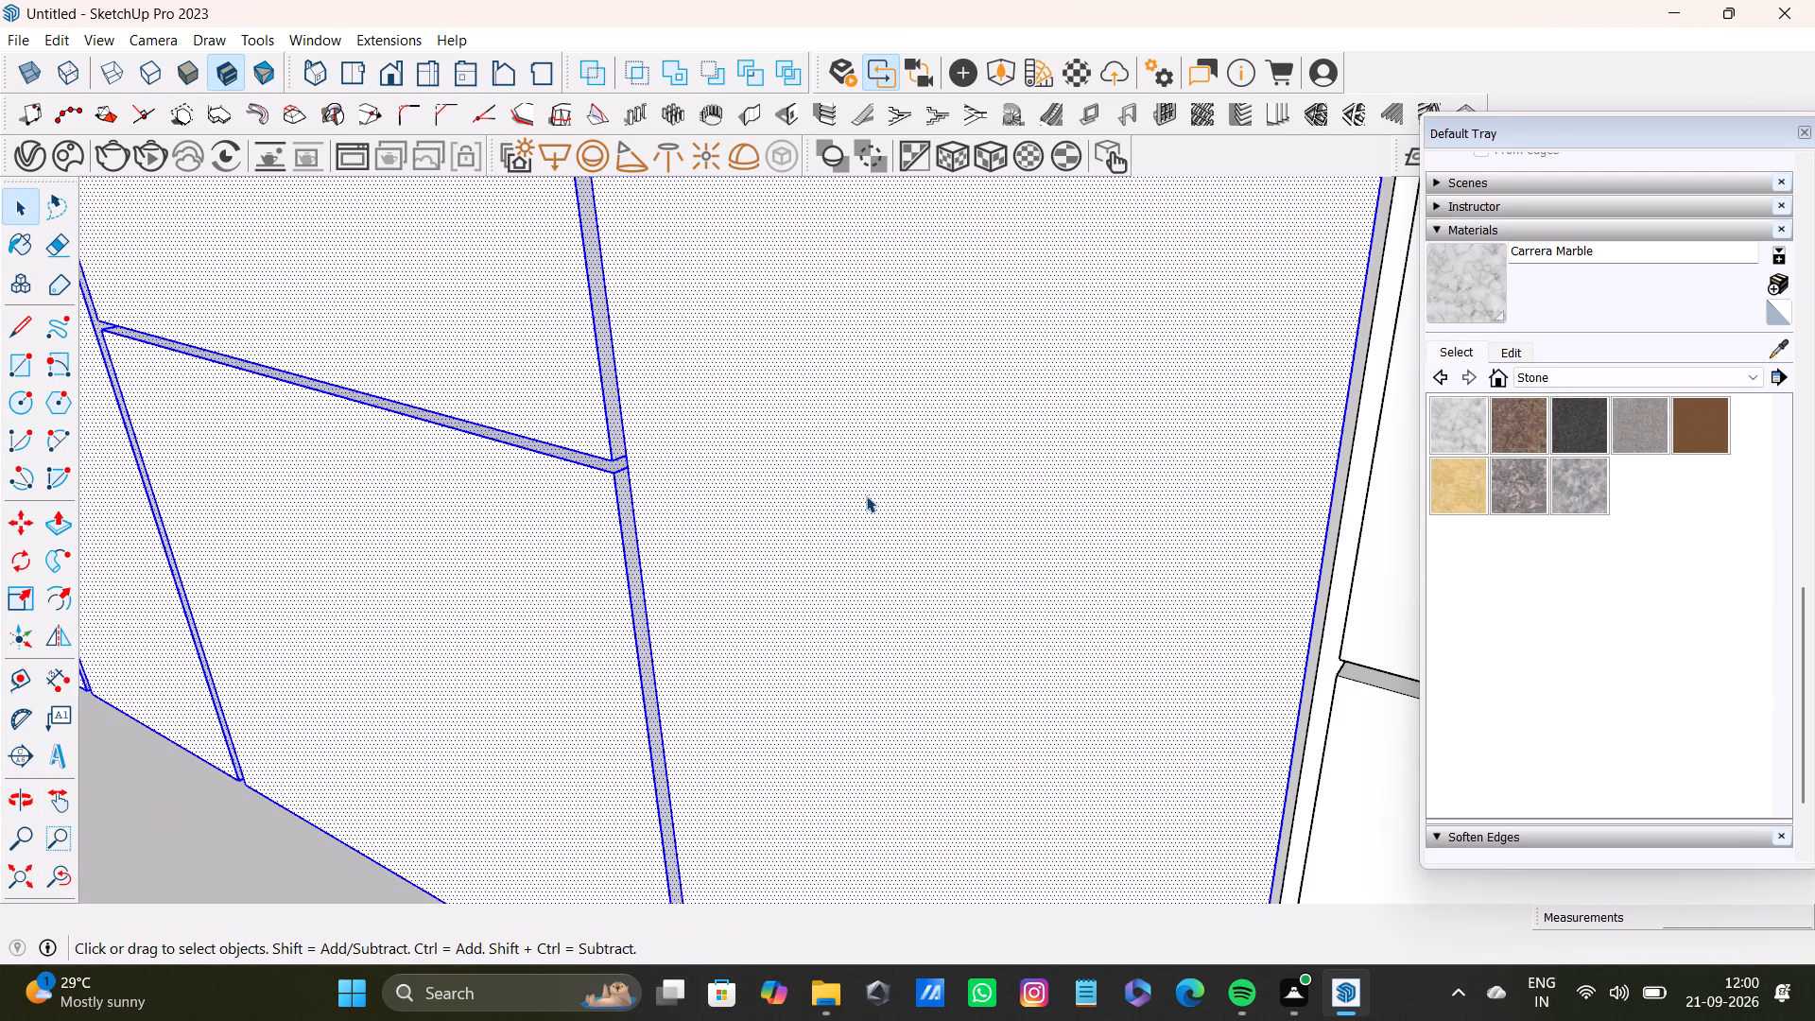
middle_click_drag(864, 481, 781, 780, "shift")
scroll(757, 607, "down", 4, "shift")
middle_click_drag(851, 528, 528, 859, "shift")
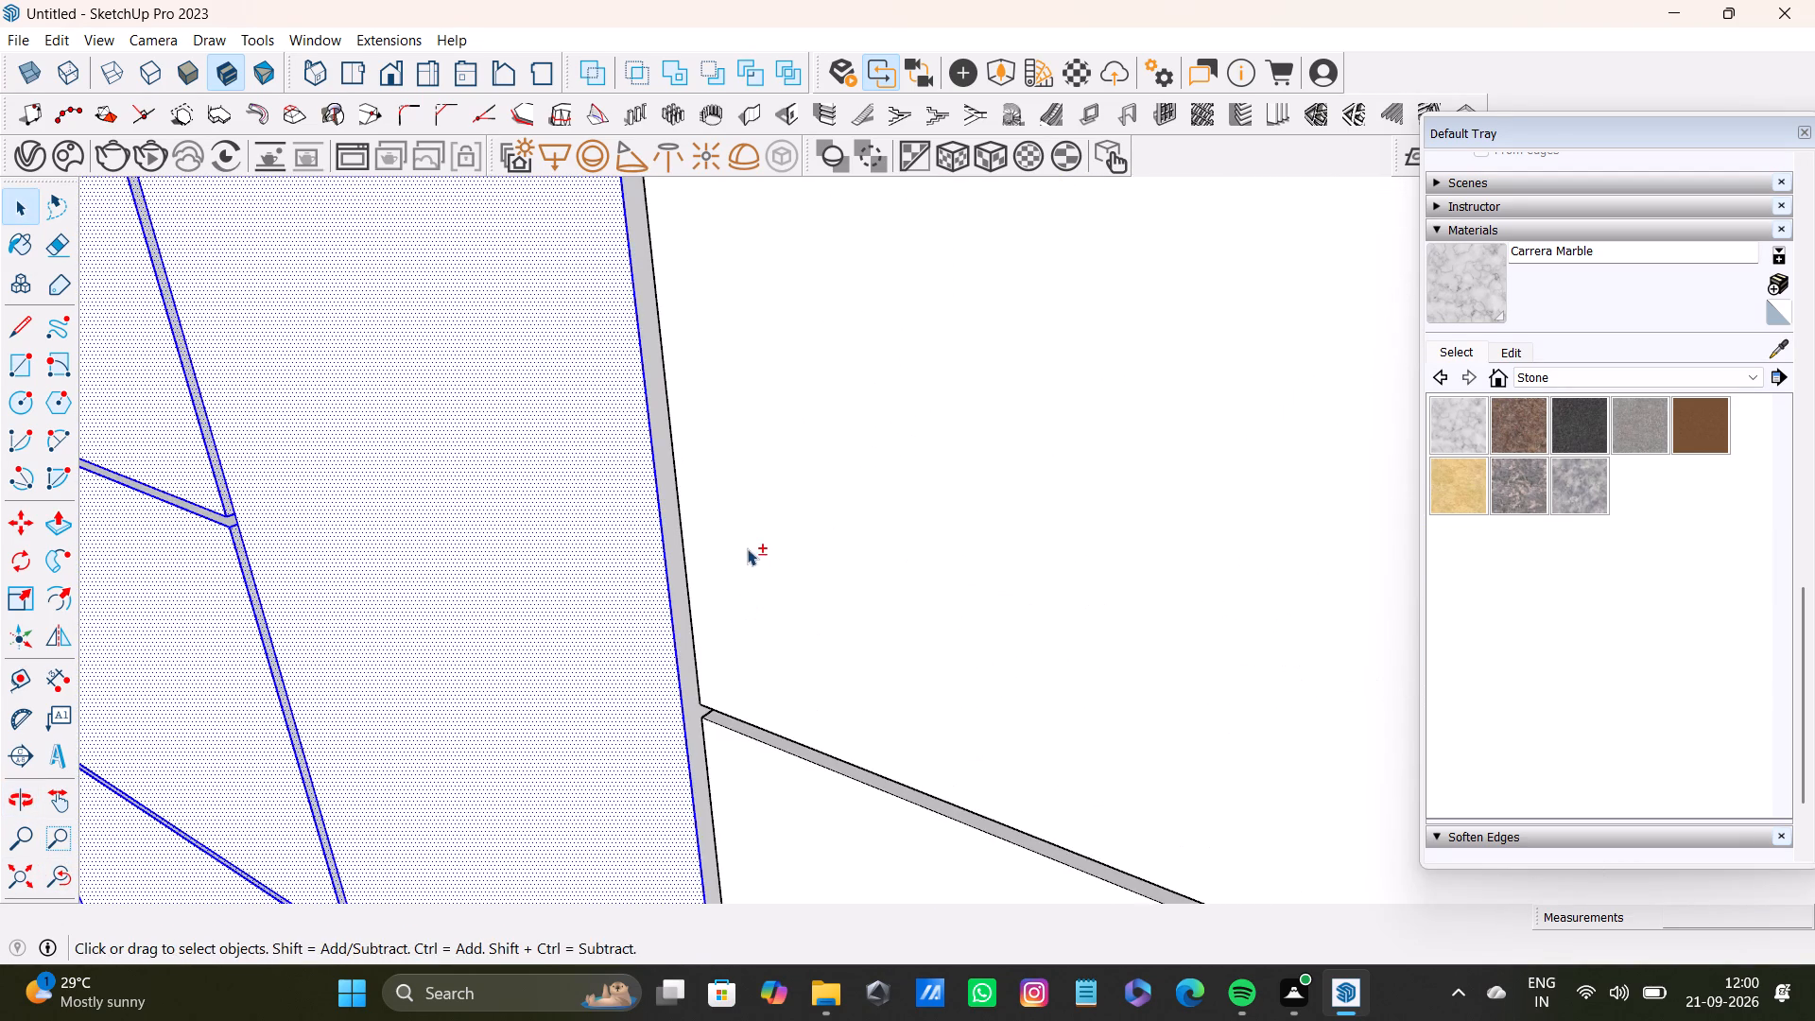
middle_click_drag(747, 547, 858, 947, "shift")
scroll(819, 500, "up", 6, "shift")
double_click(798, 366, "shift")
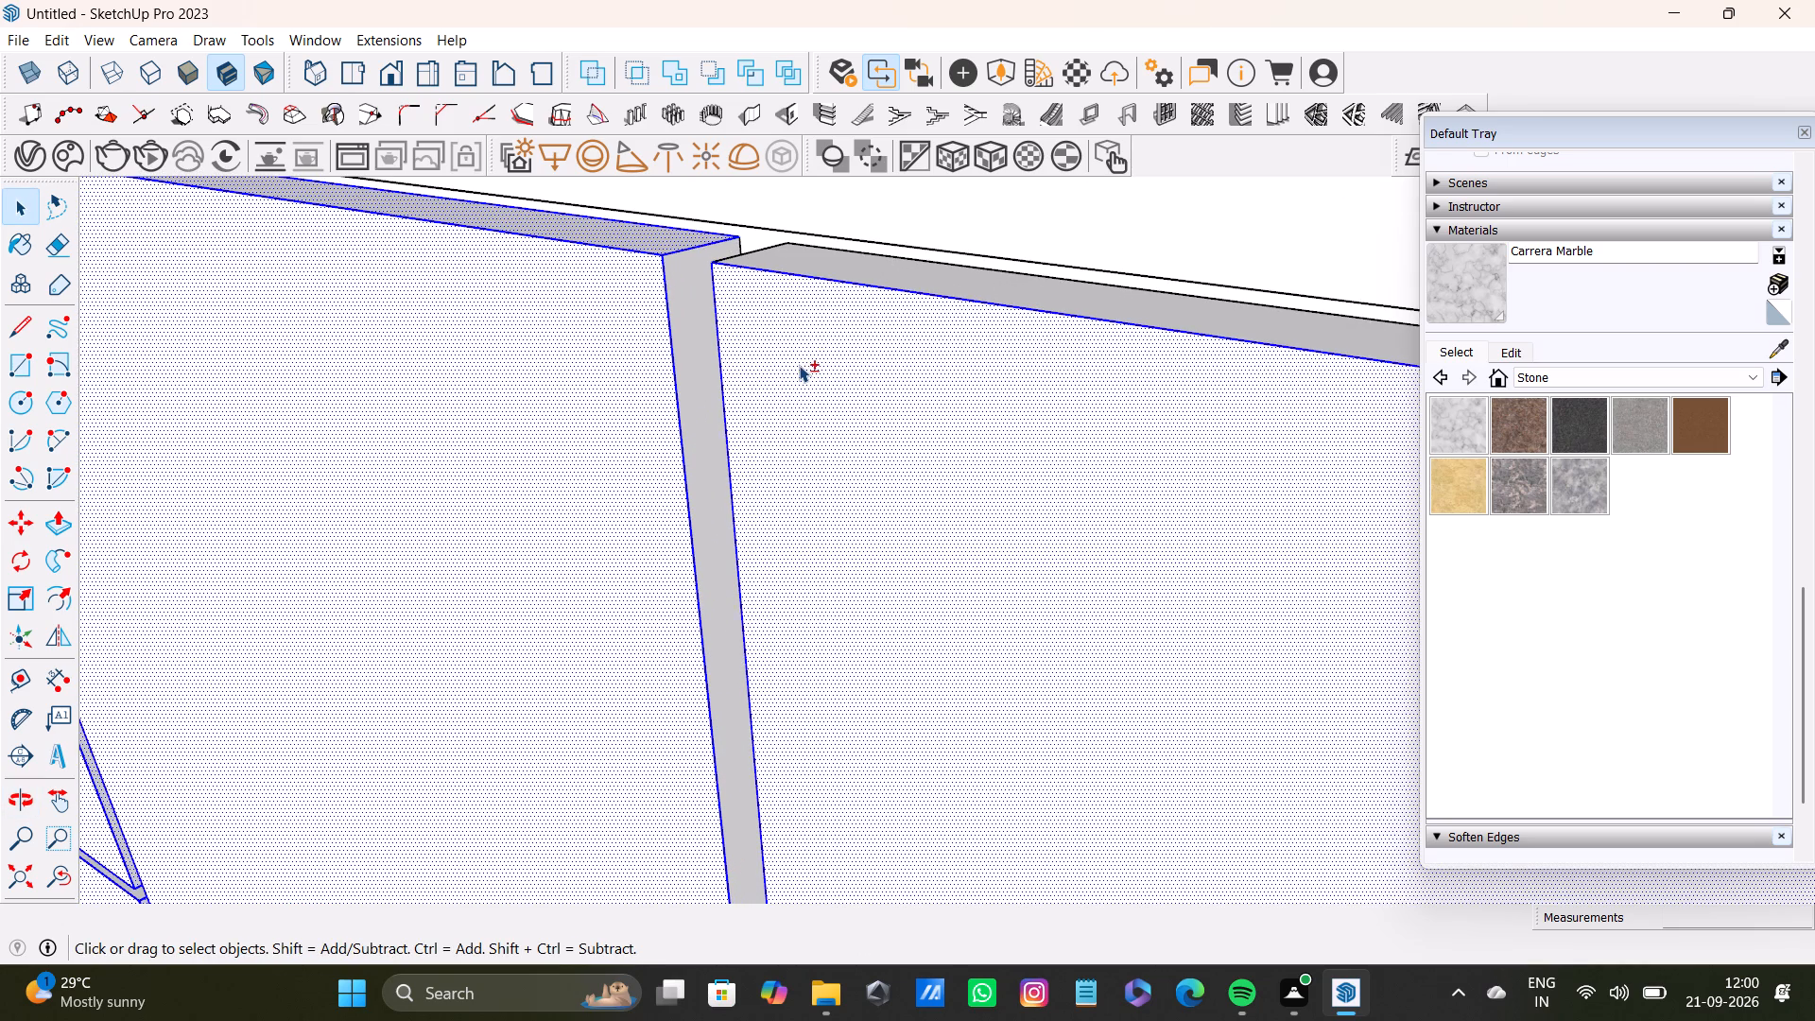
double_click(836, 266, "shift")
scroll(867, 407, "down", 11, "shift")
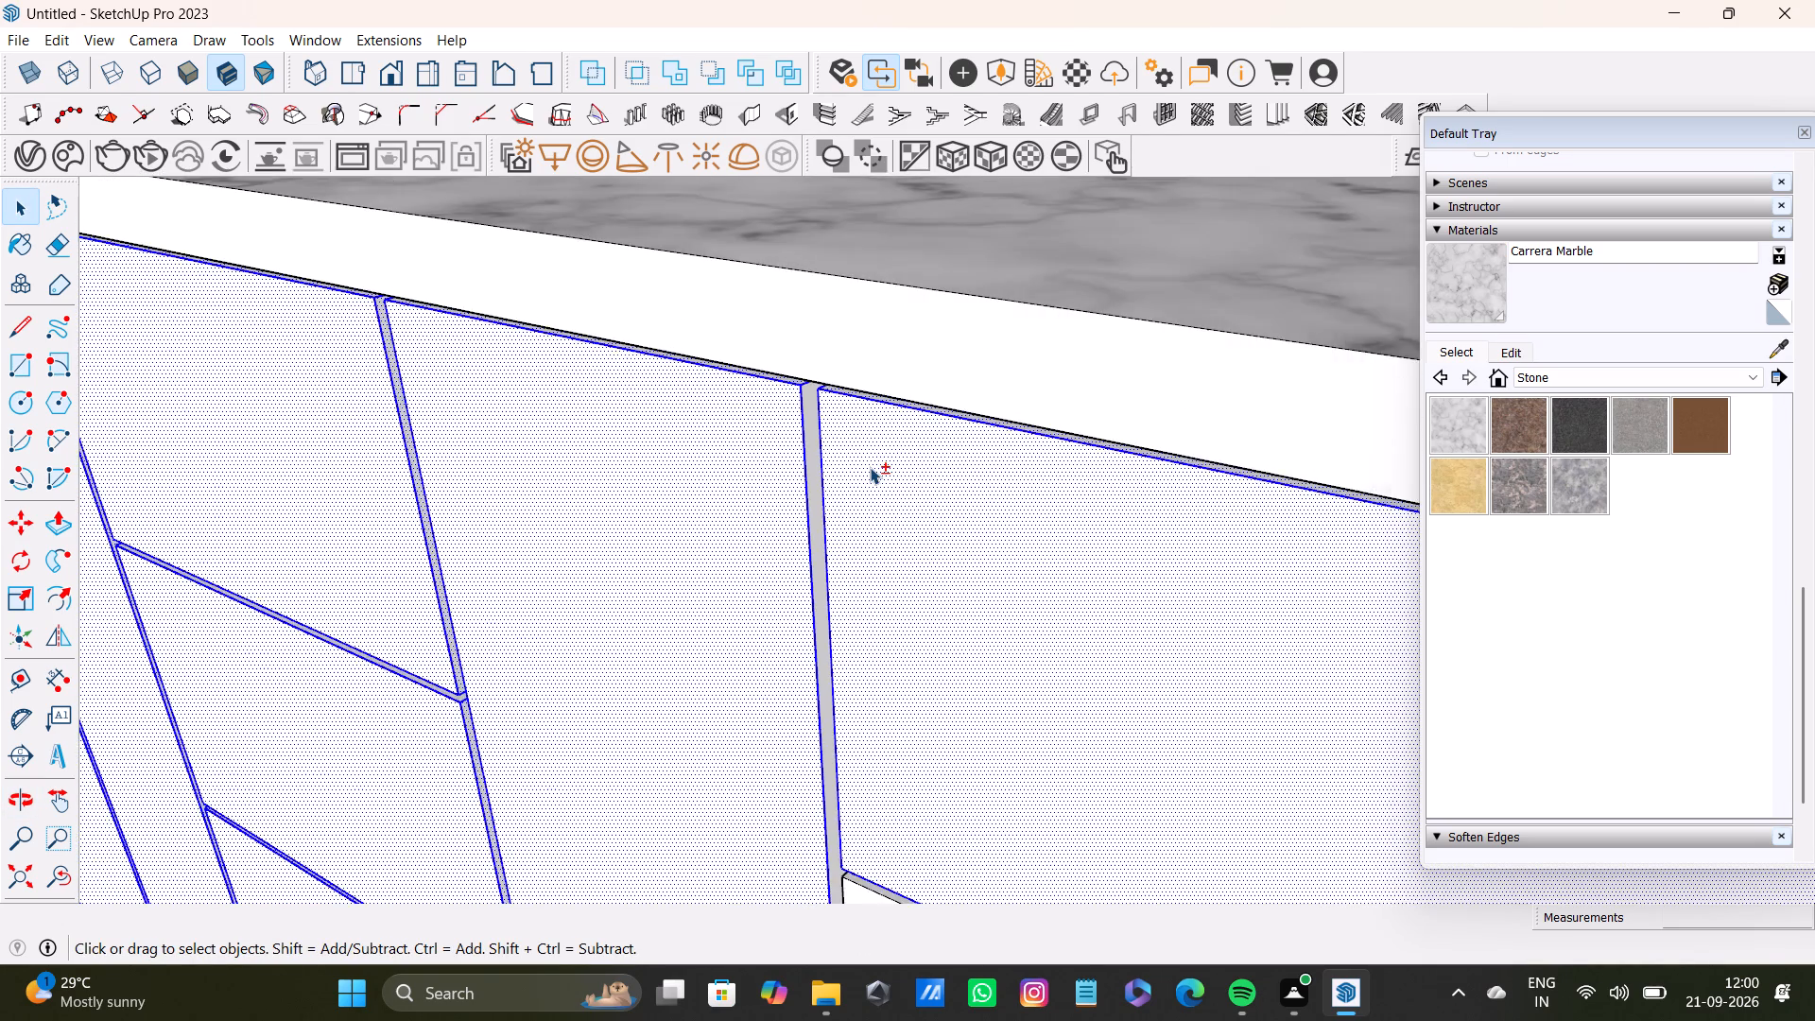
Add the corner-side stack's middle drawer front and its top edge face to the selection.
scroll(870, 467, "down", 4, "shift")
middle_click_drag(1038, 562, 938, 372, "shift")
middle_click(942, 605, "shift")
middle_click_drag(873, 671, 1172, 660)
double_click(1030, 762, "shift")
scroll(952, 730, "up", 11, "shift")
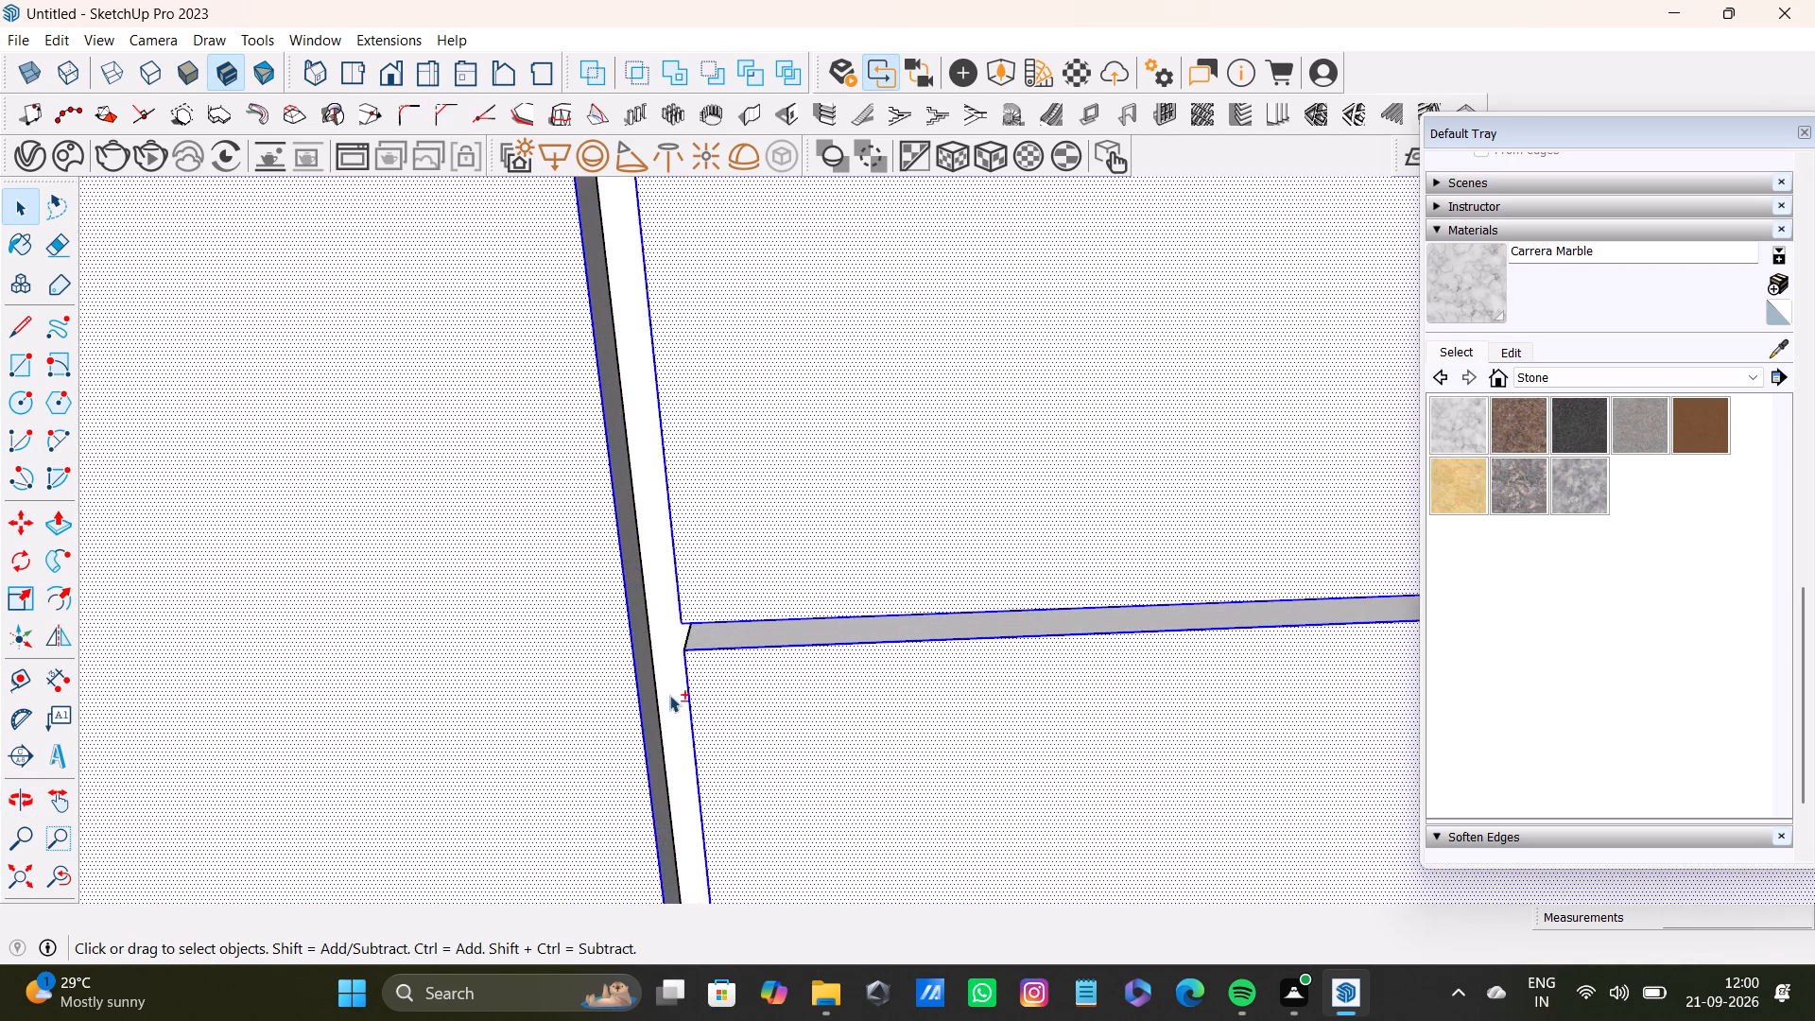
scroll(675, 684, "up", 3, "shift")
double_click(749, 619, "shift")
scroll(750, 624, "down", 9, "shift")
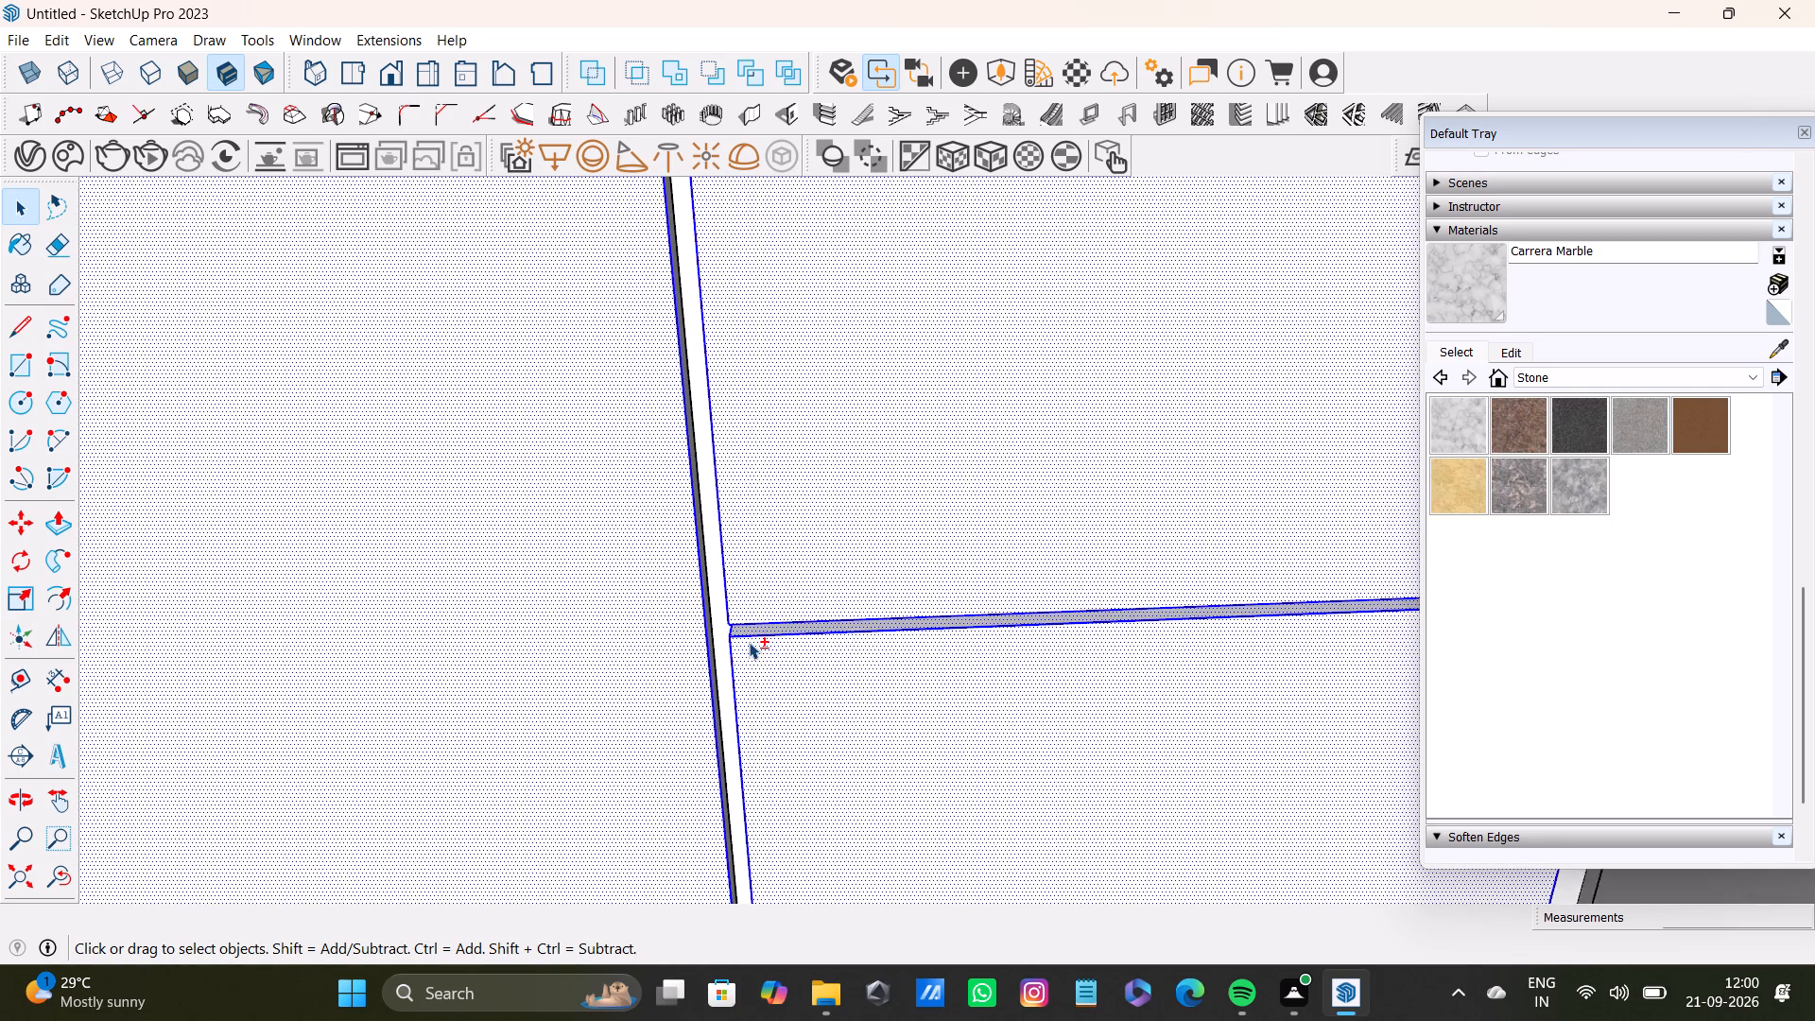
Add the corner-side stack's bottom drawer front and its top edge face to the selection.
scroll(749, 642, "down", 10, "shift")
middle_click_drag(749, 646, 709, 519, "shift")
scroll(696, 531, "down", 2, "shift")
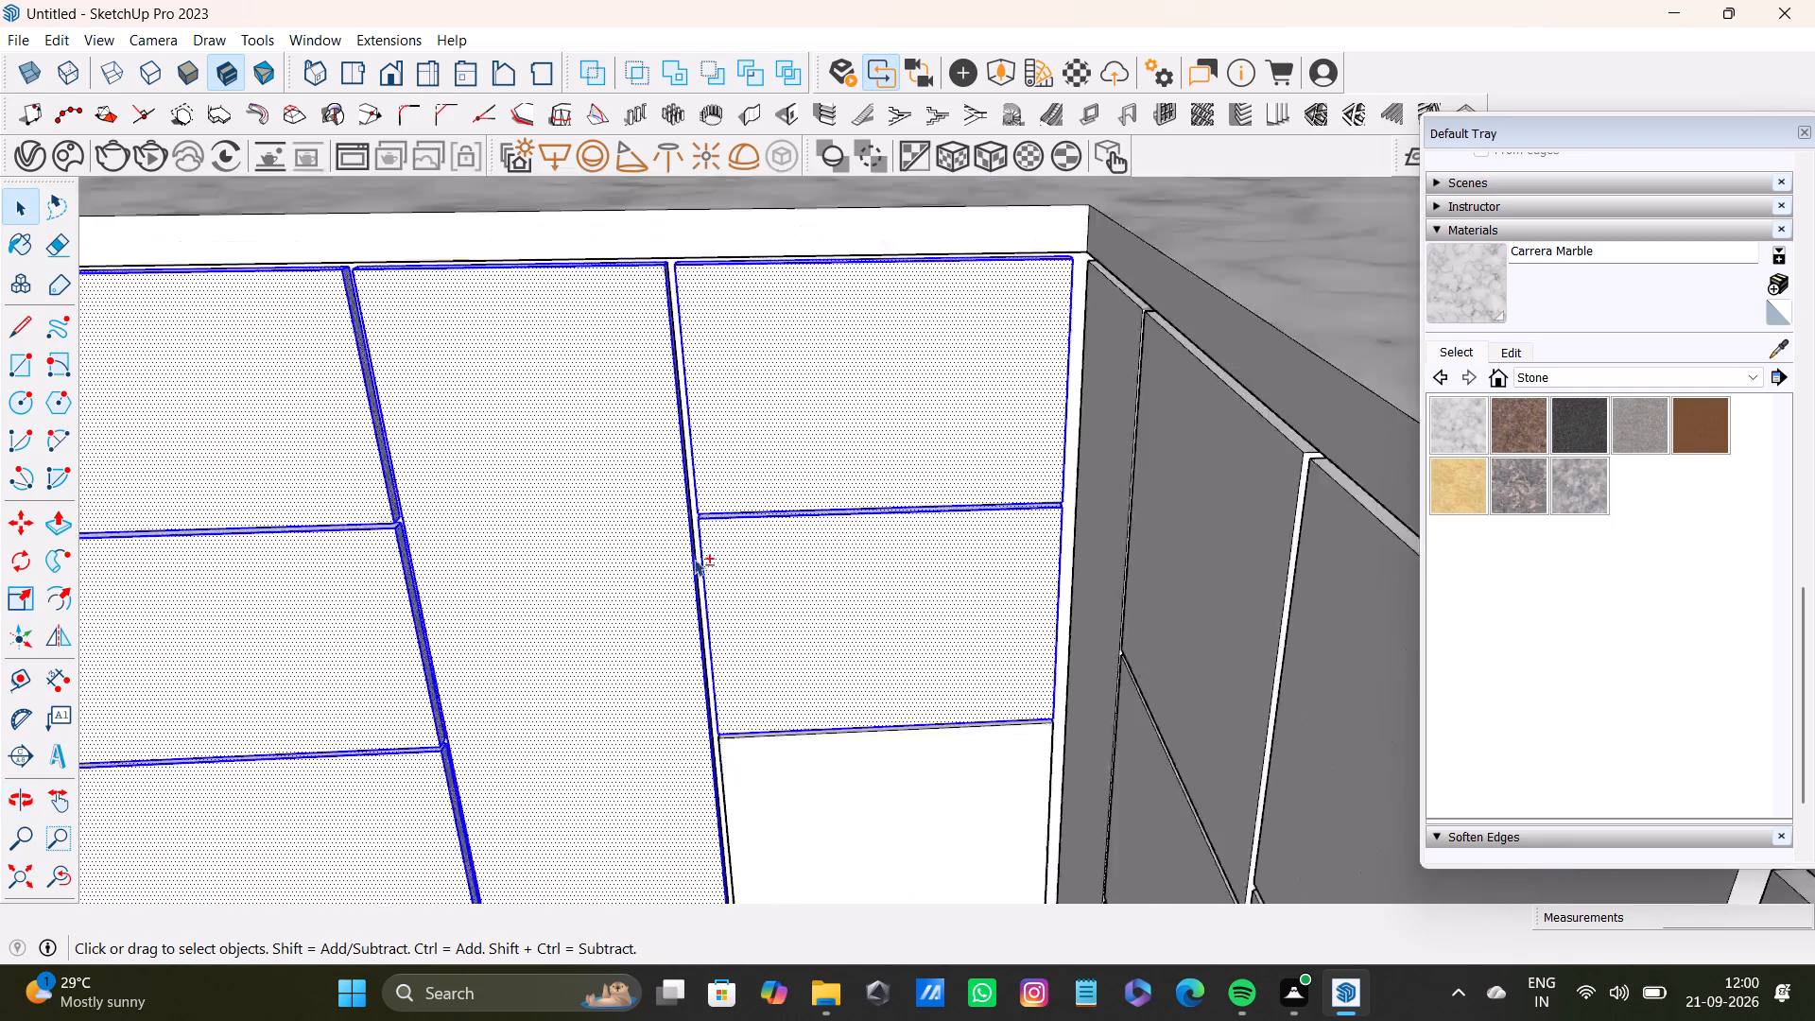
scroll(694, 559, "down", 5, "shift")
middle_click_drag(741, 632, 745, 578, "shift")
left_click(76, 874, "shift")
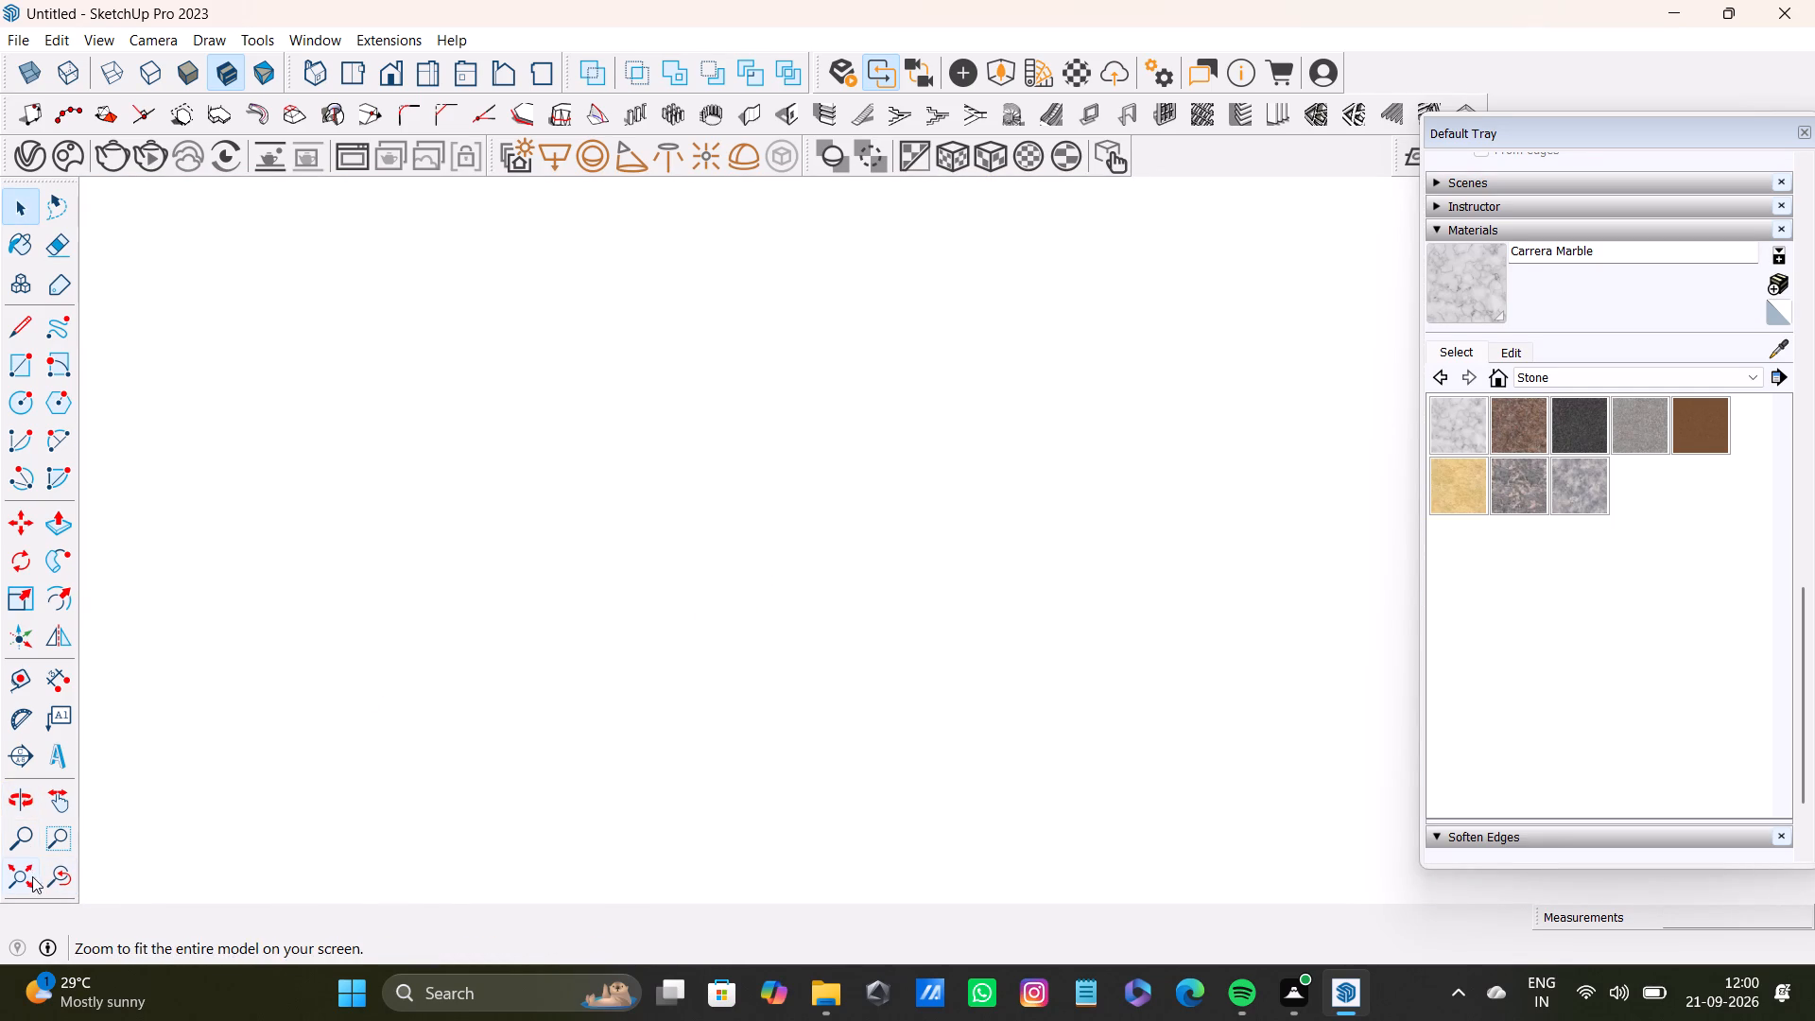
left_click(26, 874, "shift")
middle_click_drag(1091, 418, 533, 750, "shift")
scroll(747, 608, "up", 6, "shift")
middle_click_drag(961, 515, 733, 777, "shift")
scroll(742, 713, "up", 11, "shift")
middle_click_drag(838, 687, 702, 531, "shift")
middle_click_drag(825, 578, 938, 981)
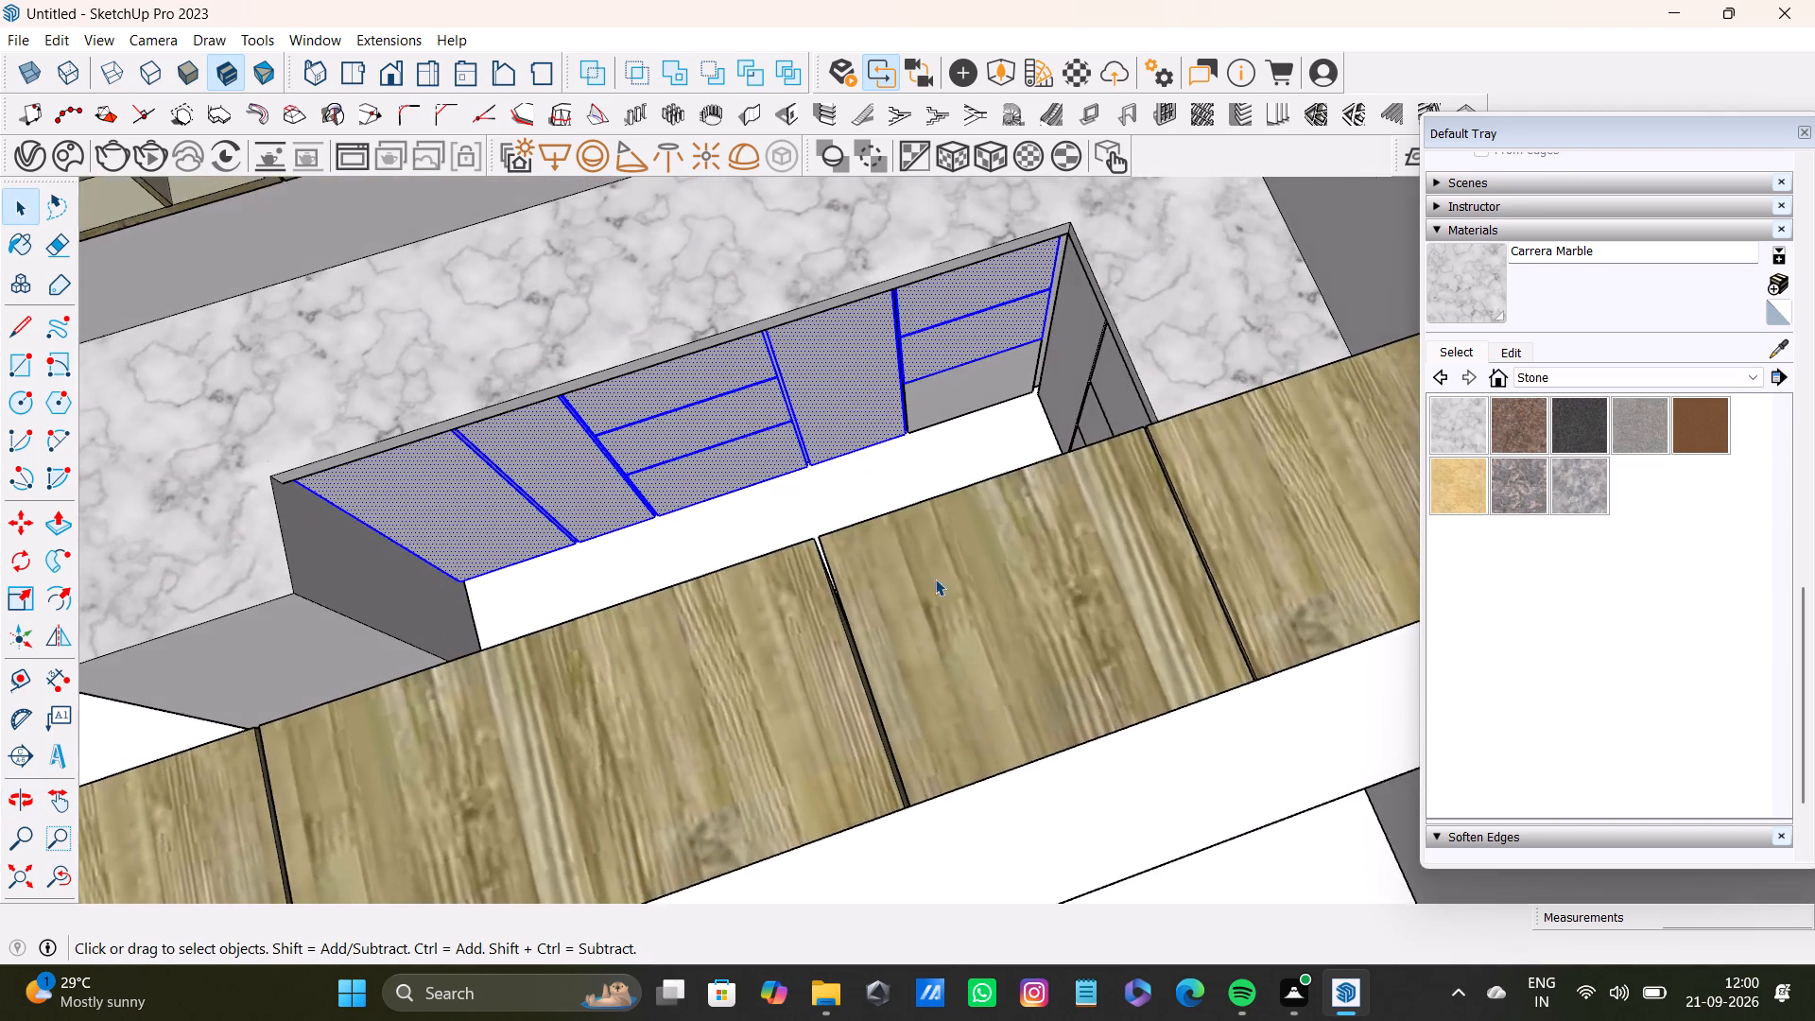
scroll(918, 405, "up", 9, "shift")
double_click(931, 410, "shift")
scroll(951, 383, "up", 3, "shift")
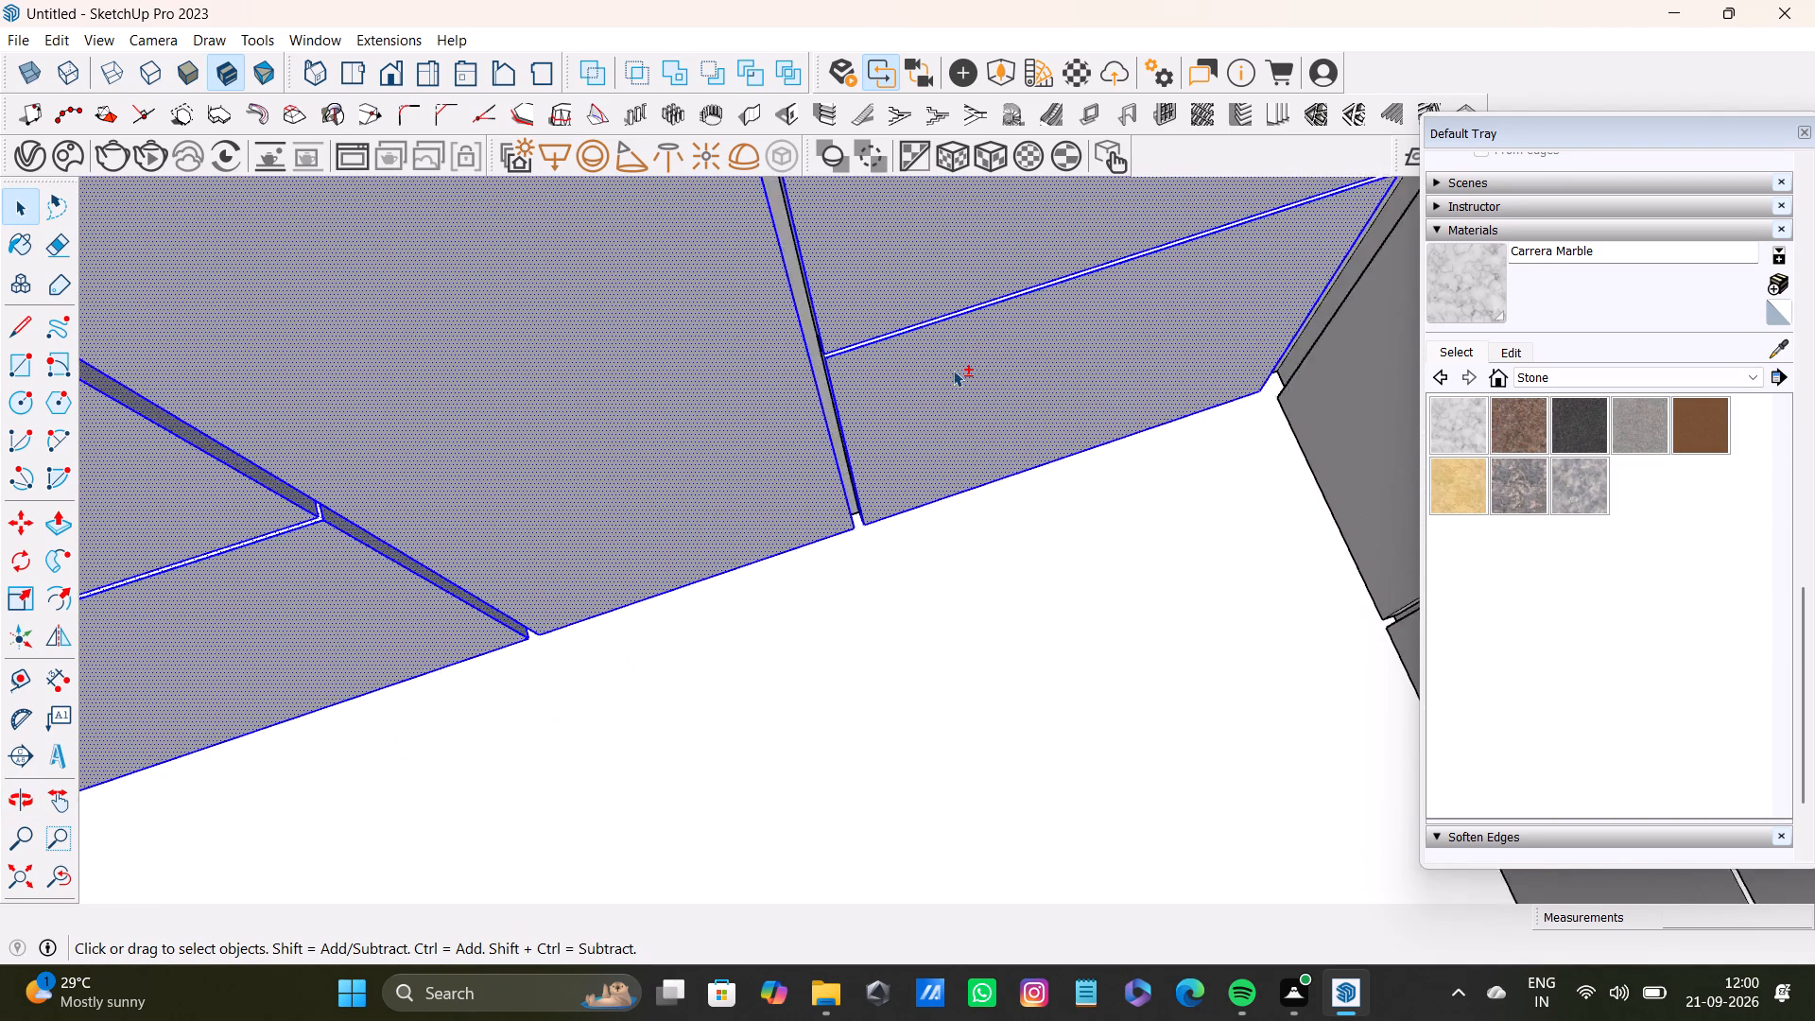
scroll(953, 370, "up", 4, "shift")
middle_click_drag(907, 380, 795, 395, "shift")
scroll(657, 339, "up", 11, "shift")
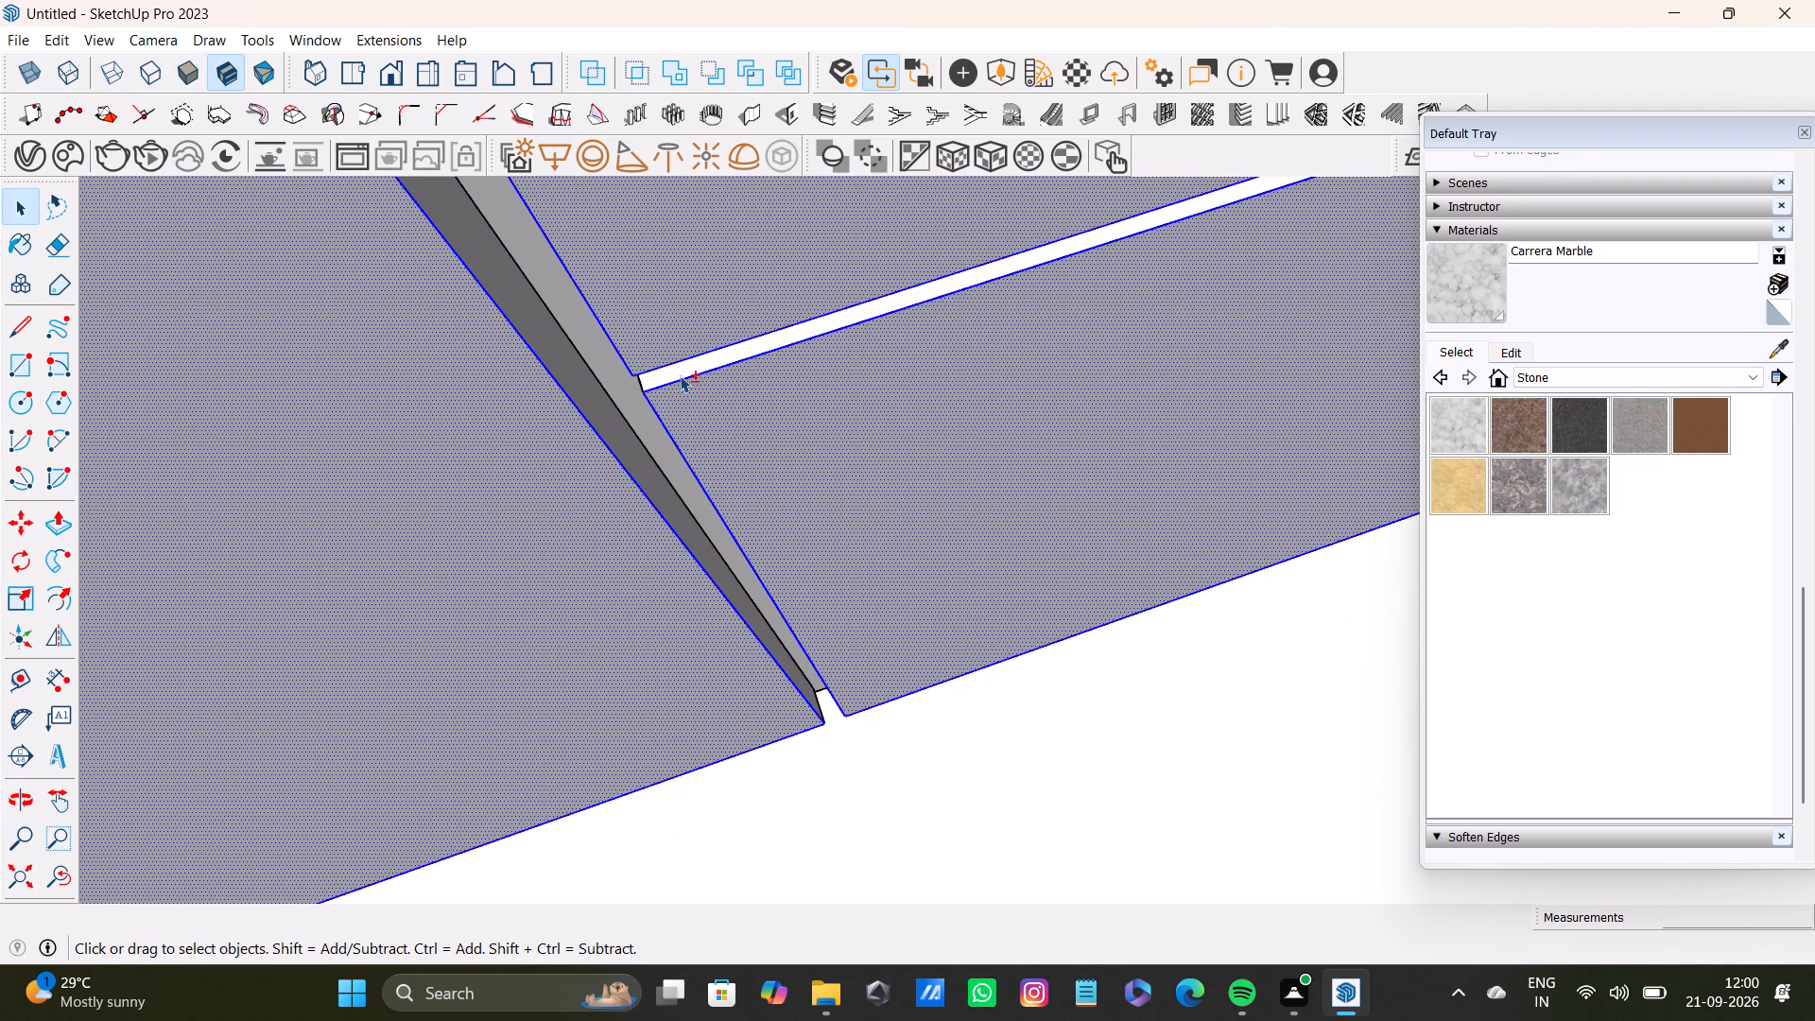
left_click(682, 367, "shift")
Add the front and top edge of the first door on the adjoining run past the inner corner to the selection.
scroll(689, 373, "down", 19, "shift")
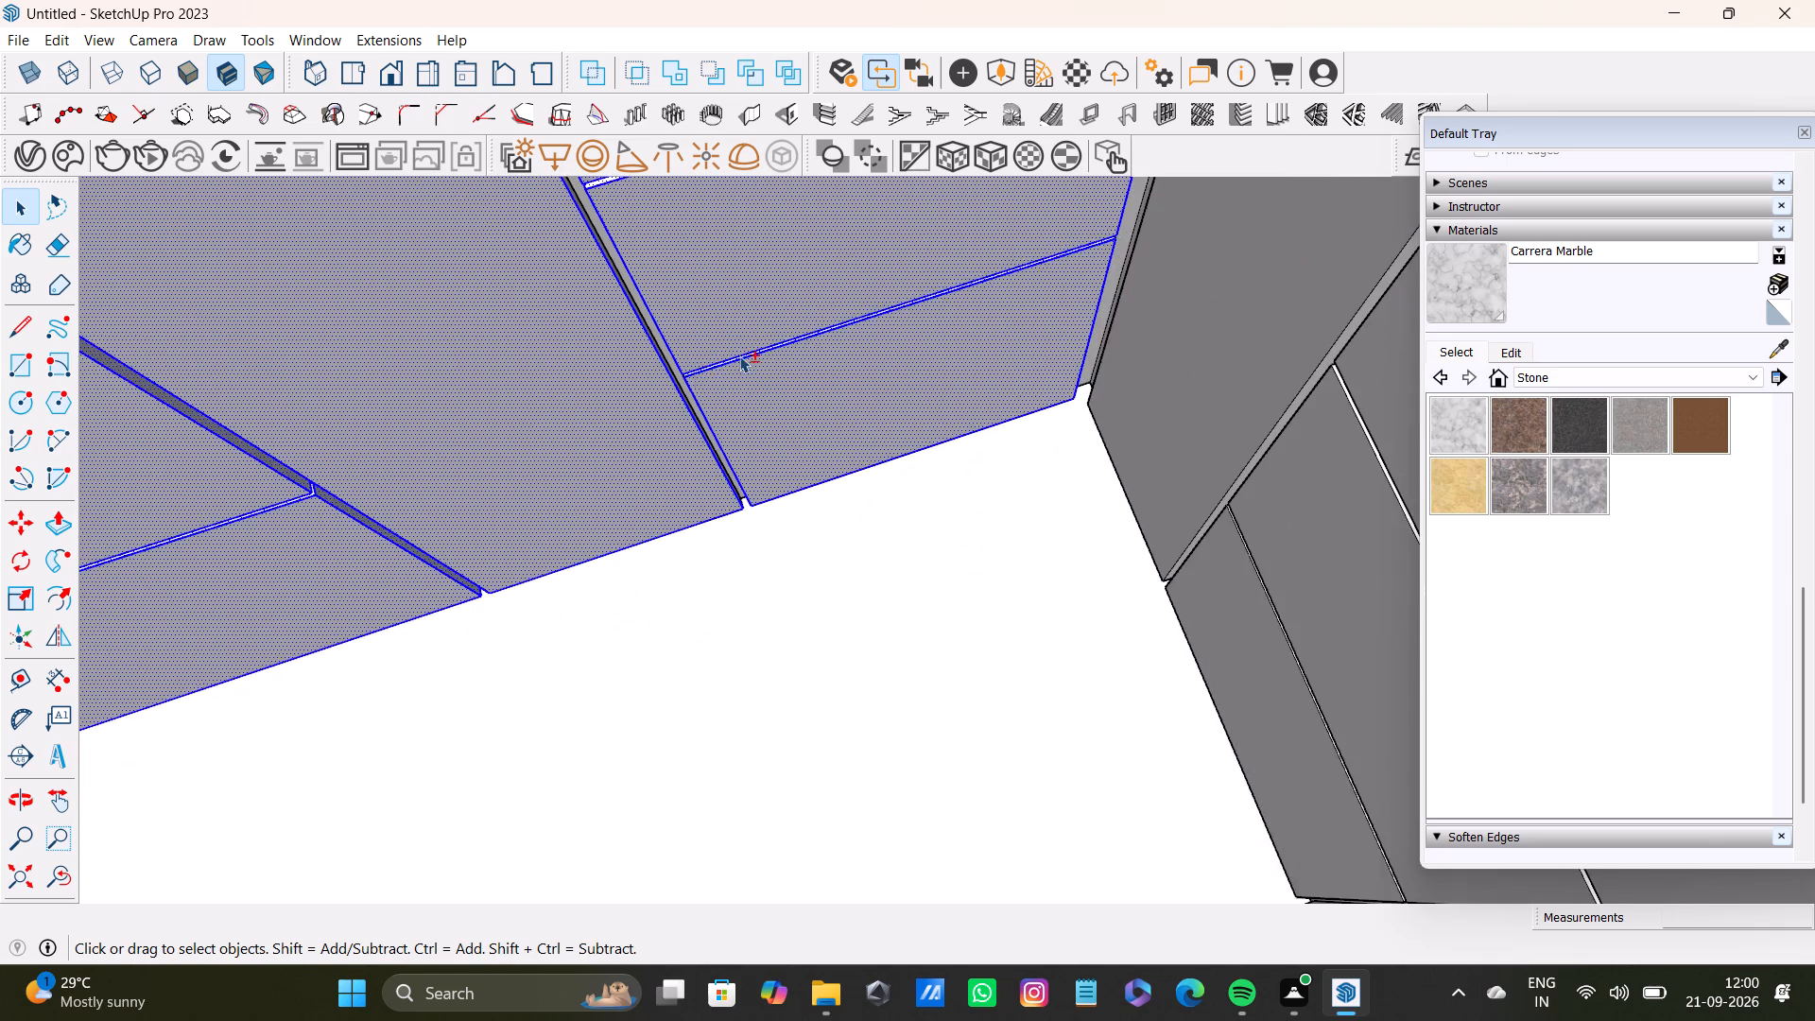
middle_click_drag(739, 355, 788, 784, "shift")
scroll(730, 716, "up", 3, "shift")
middle_click_drag(733, 694, 637, 372, "shift")
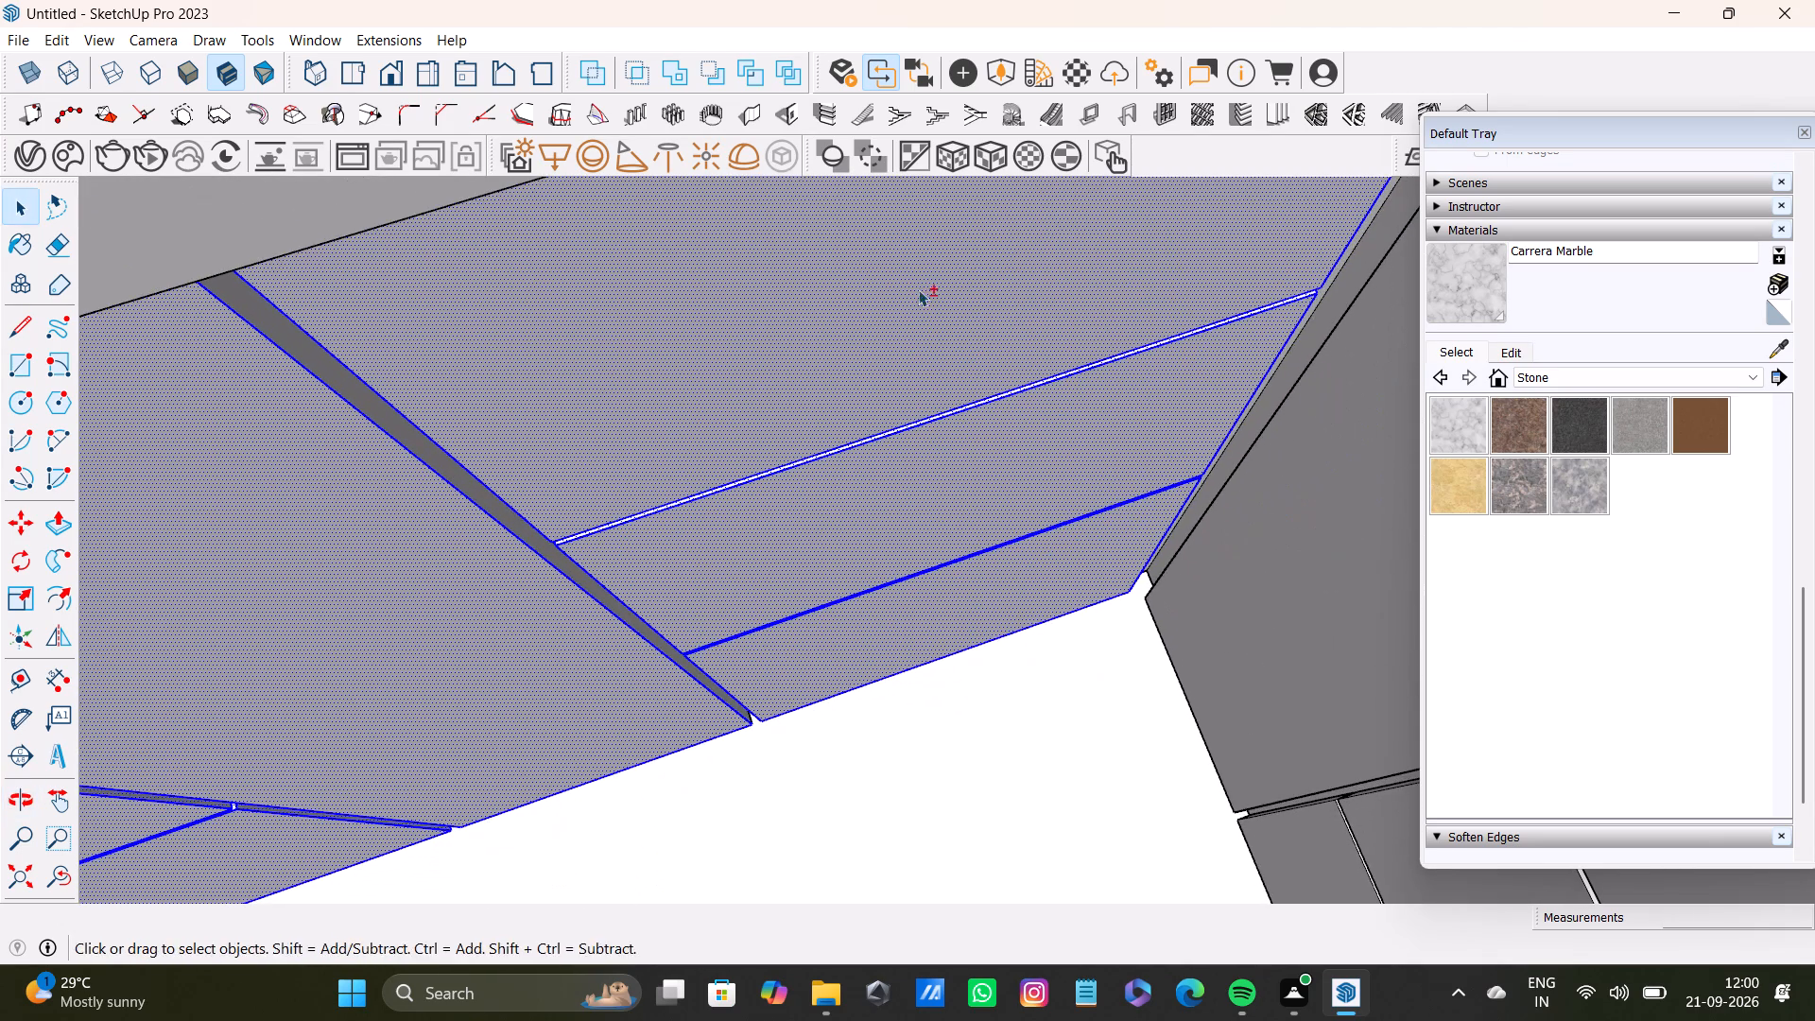
middle_click_drag(961, 286, 569, 615, "shift")
middle_click_drag(689, 652, 768, 771)
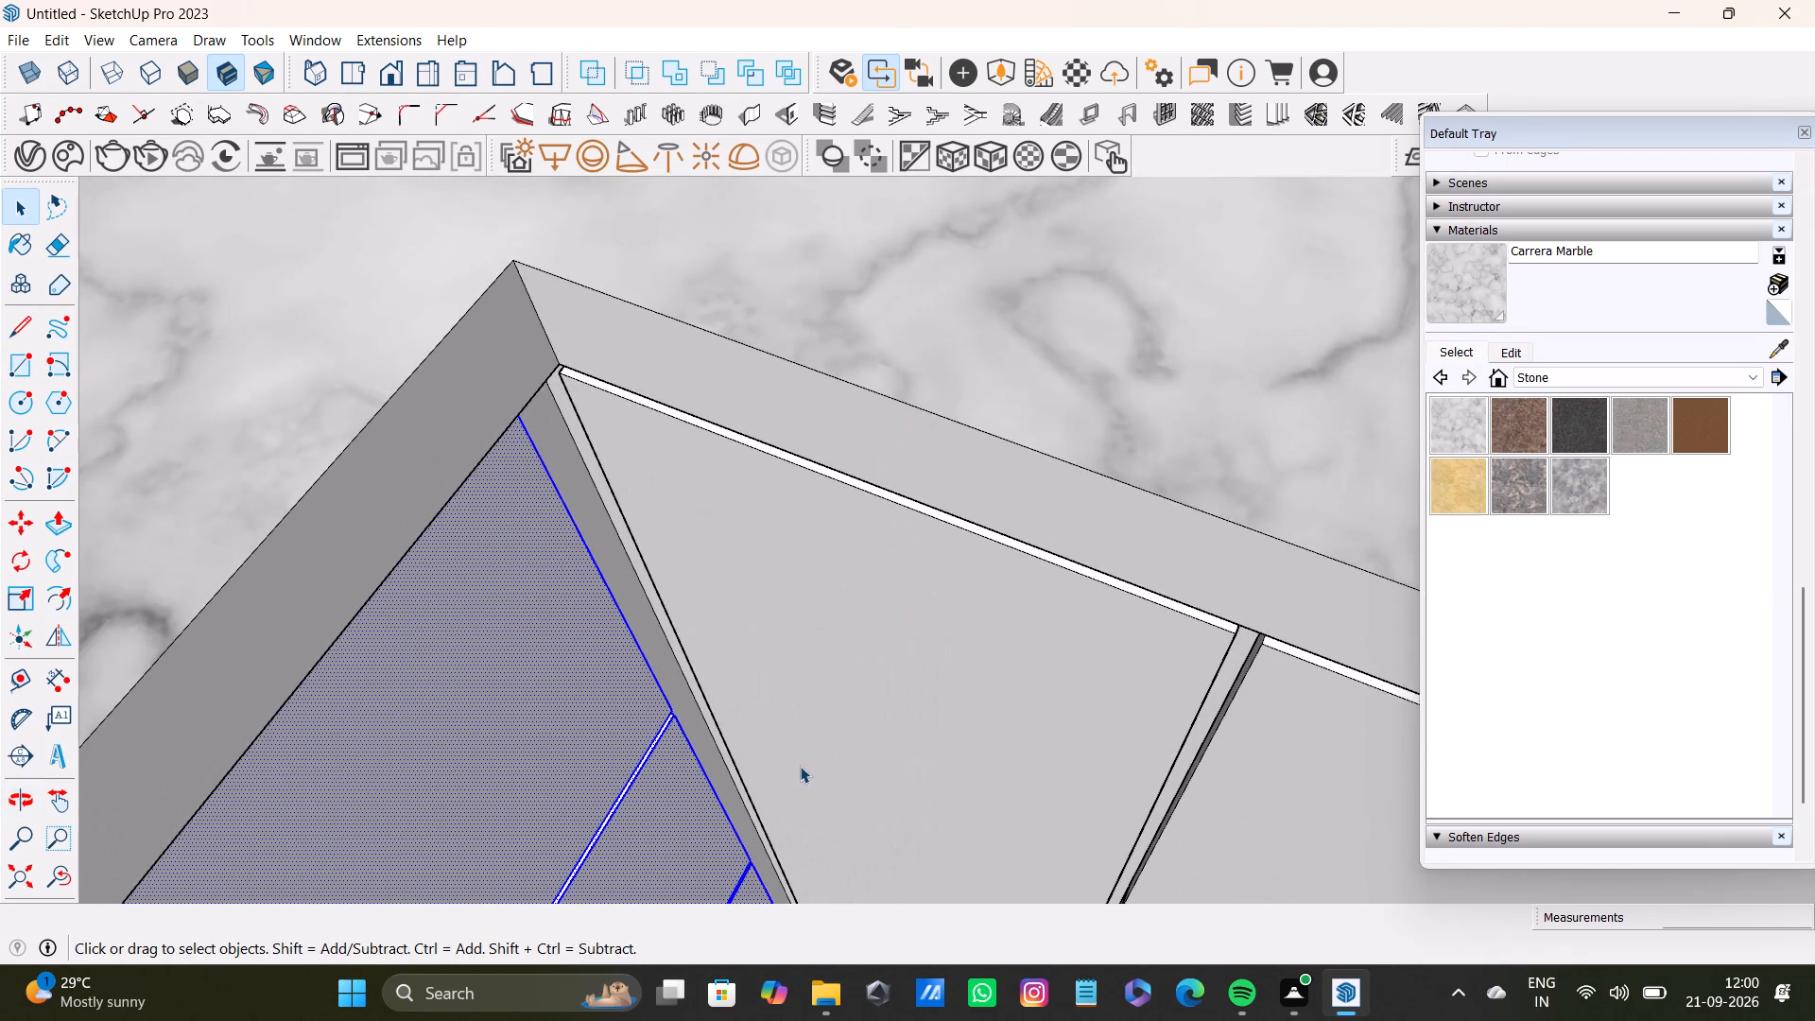
middle_click_drag(877, 740, 990, 690)
scroll(644, 510, "up", 3, "shift")
double_click(660, 460, "shift")
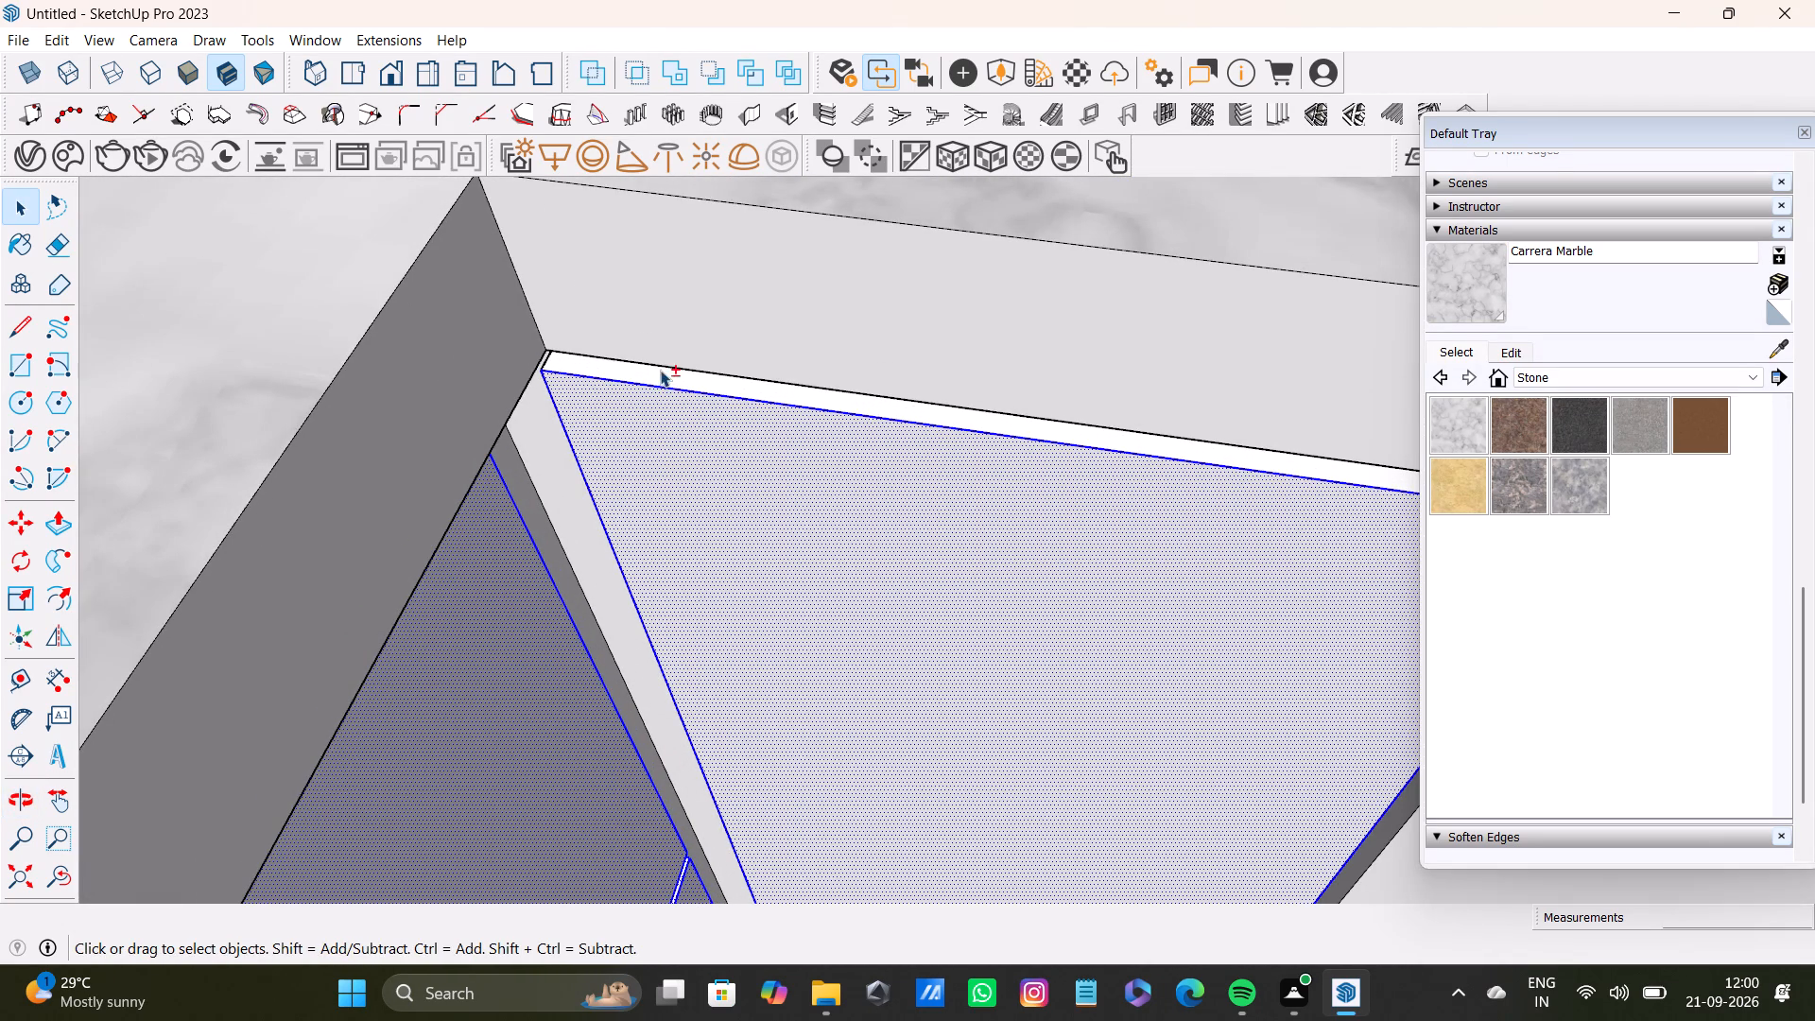
double_click(665, 379, "shift")
scroll(721, 422, "down", 8, "shift")
Add the top drawer front and its top edge face, in the stack beside the adjoining run's first door, to the selection.
middle_click_drag(923, 501, 320, 432, "shift")
scroll(531, 431, "up", 2, "shift")
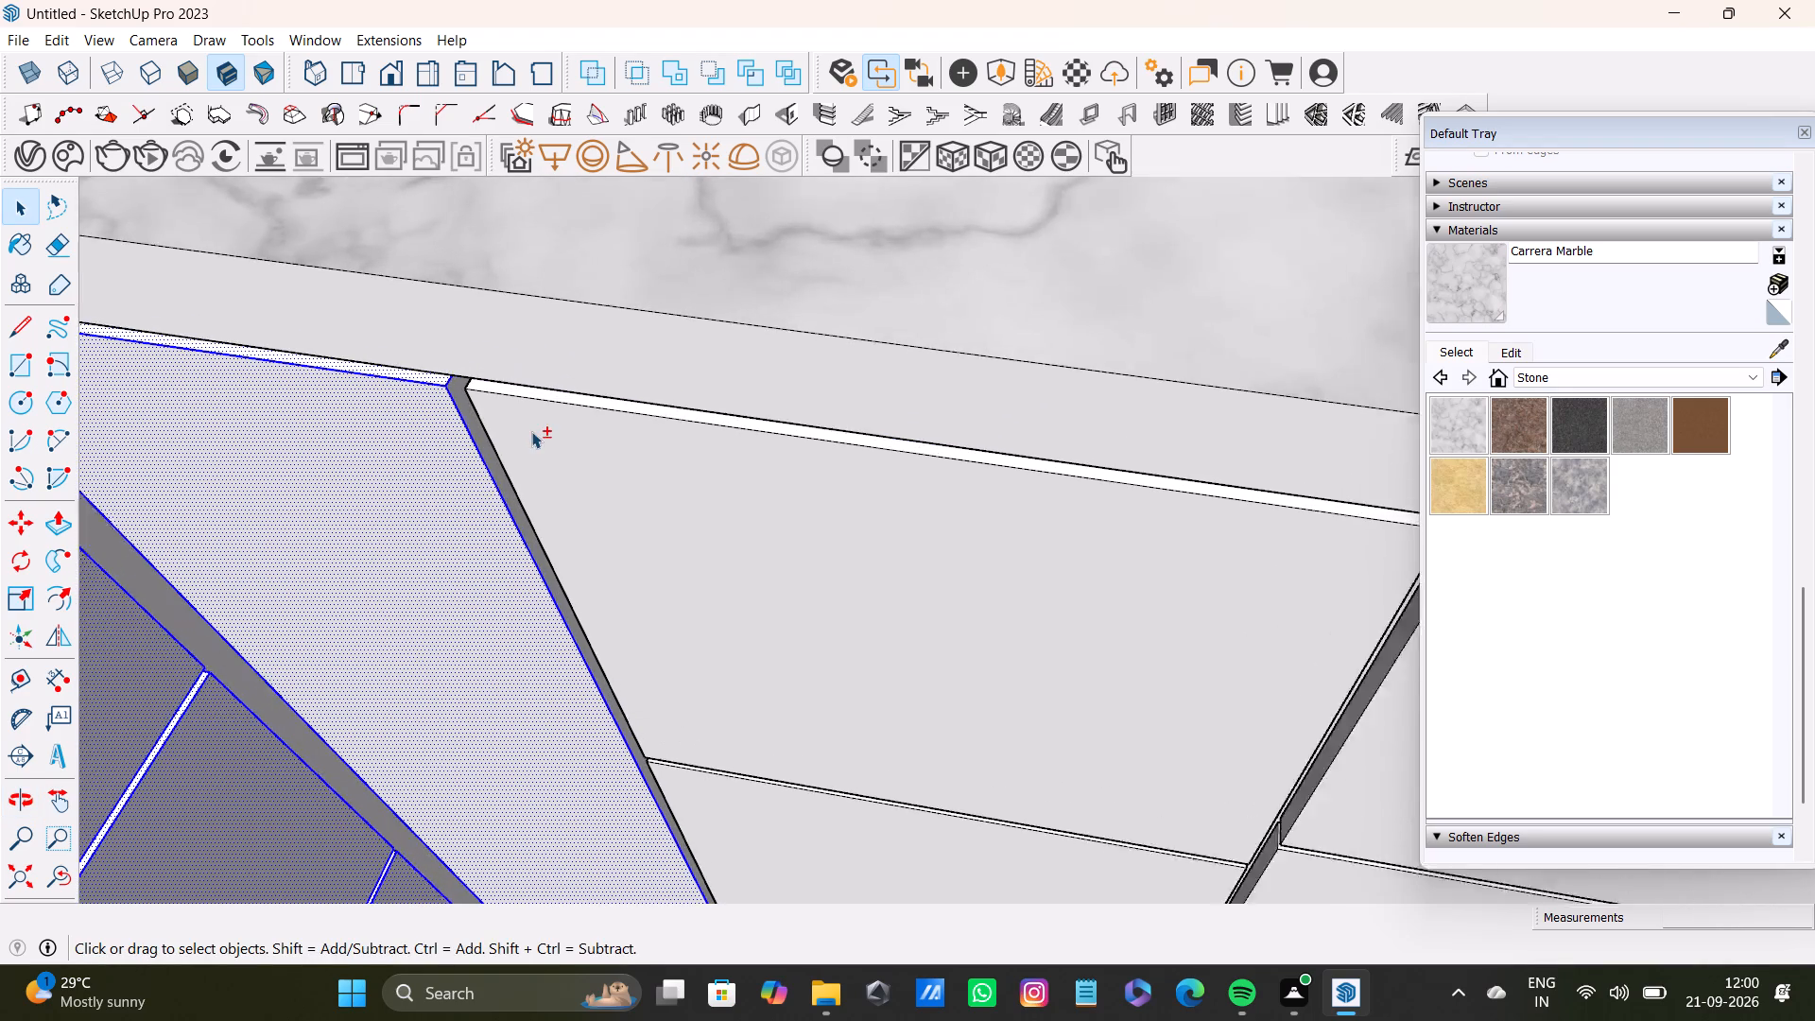
scroll(531, 431, "up", 7, "shift")
double_click(474, 418, "shift")
scroll(469, 429, "down", 2, "shift")
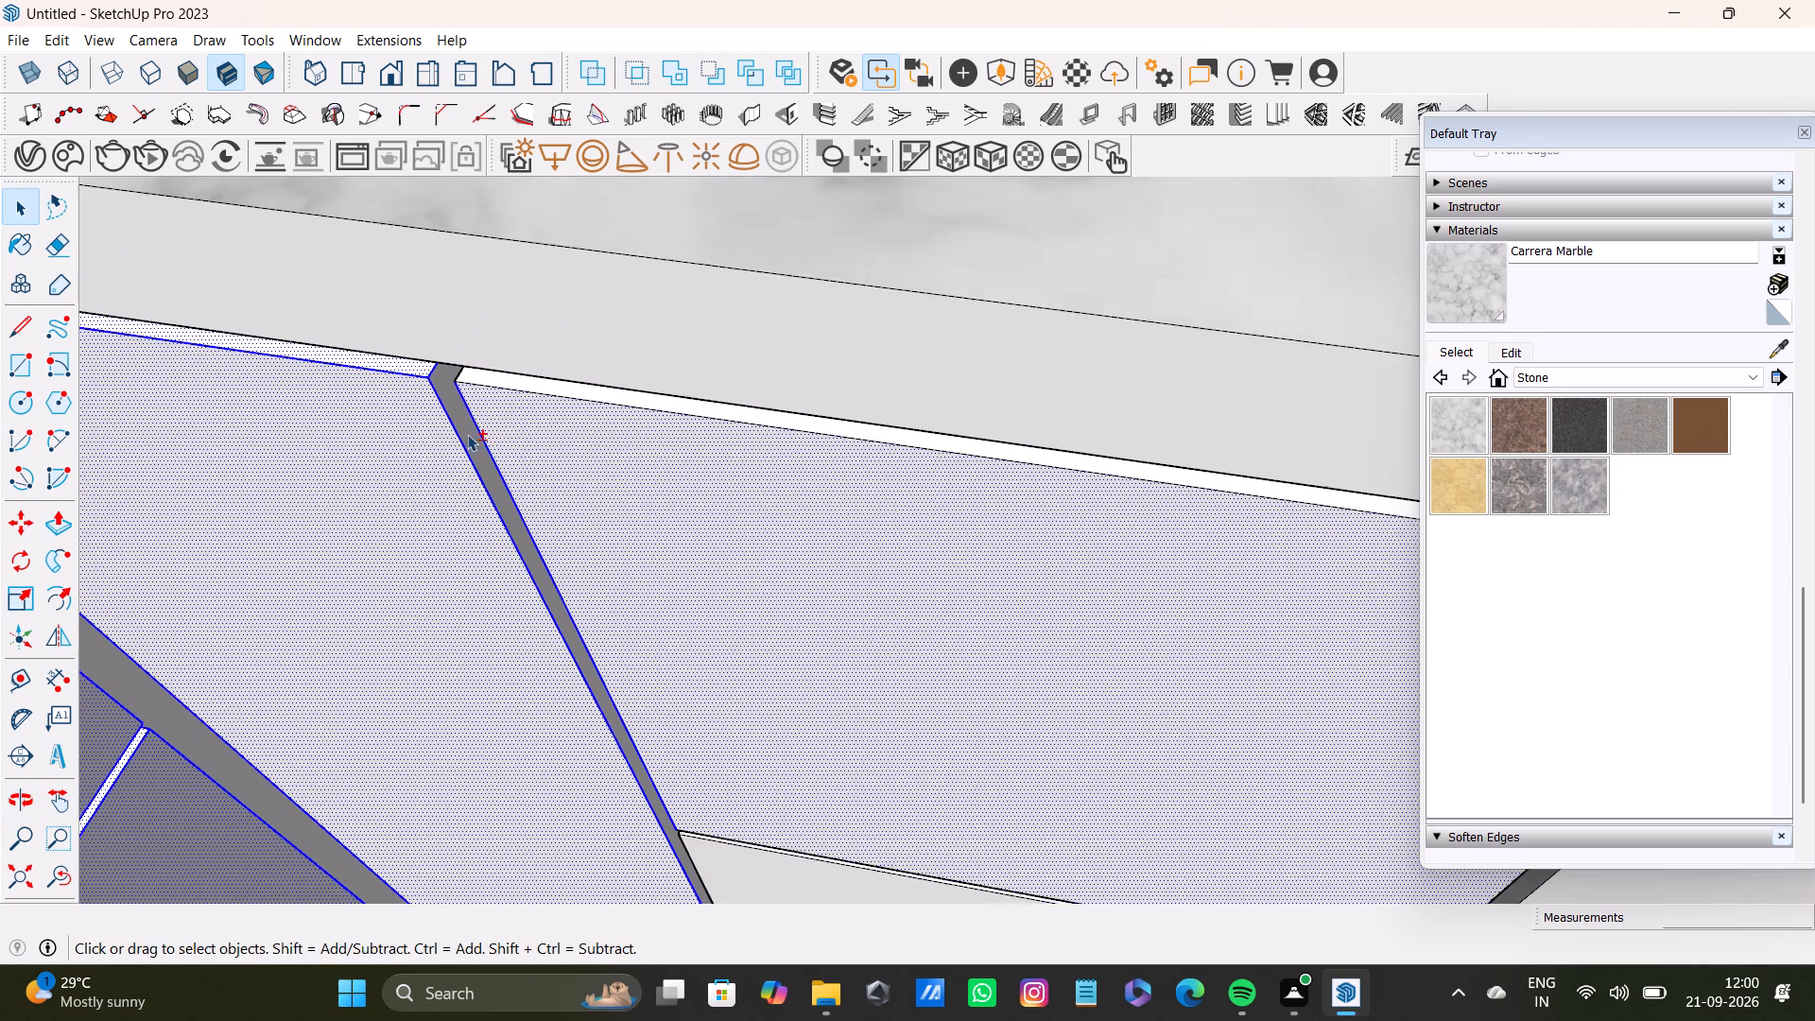
scroll(467, 434, "down", 6, "shift")
middle_click_drag(443, 442, 724, 456, "shift")
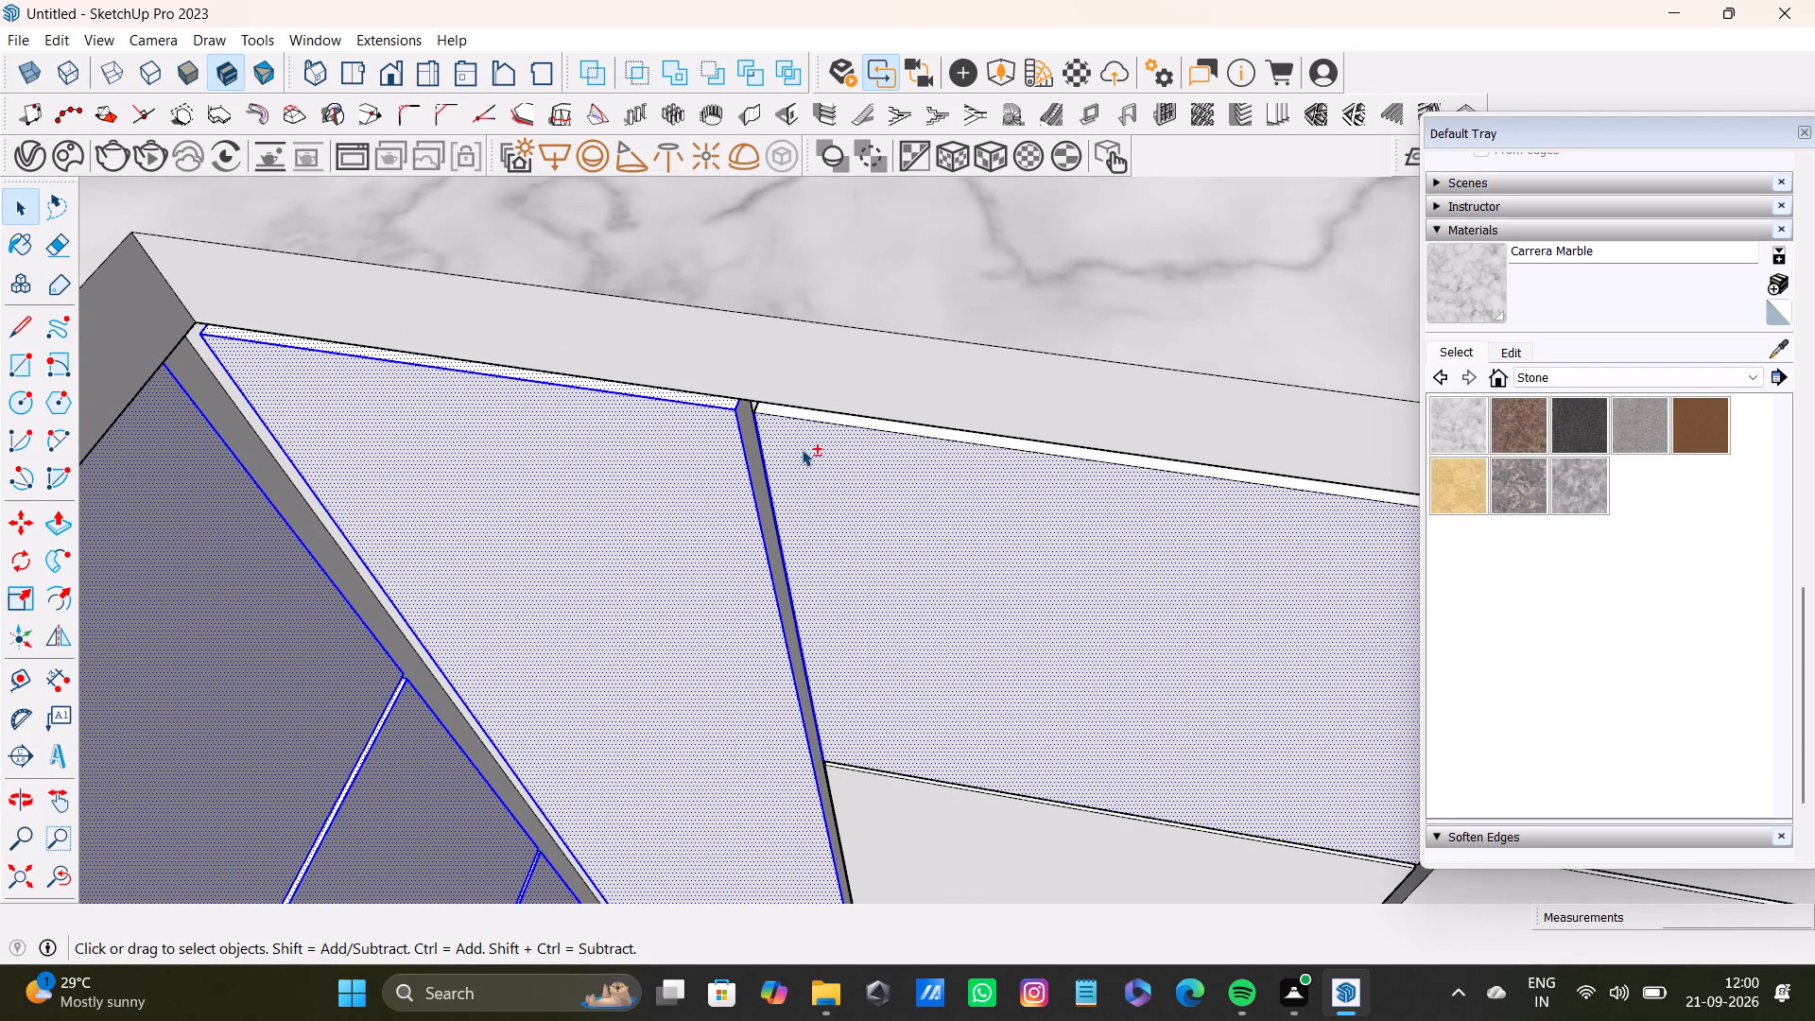
scroll(802, 453, "up", 7, "shift")
middle_click_drag(804, 430, 764, 513, "shift")
scroll(752, 484, "up", 3, "shift")
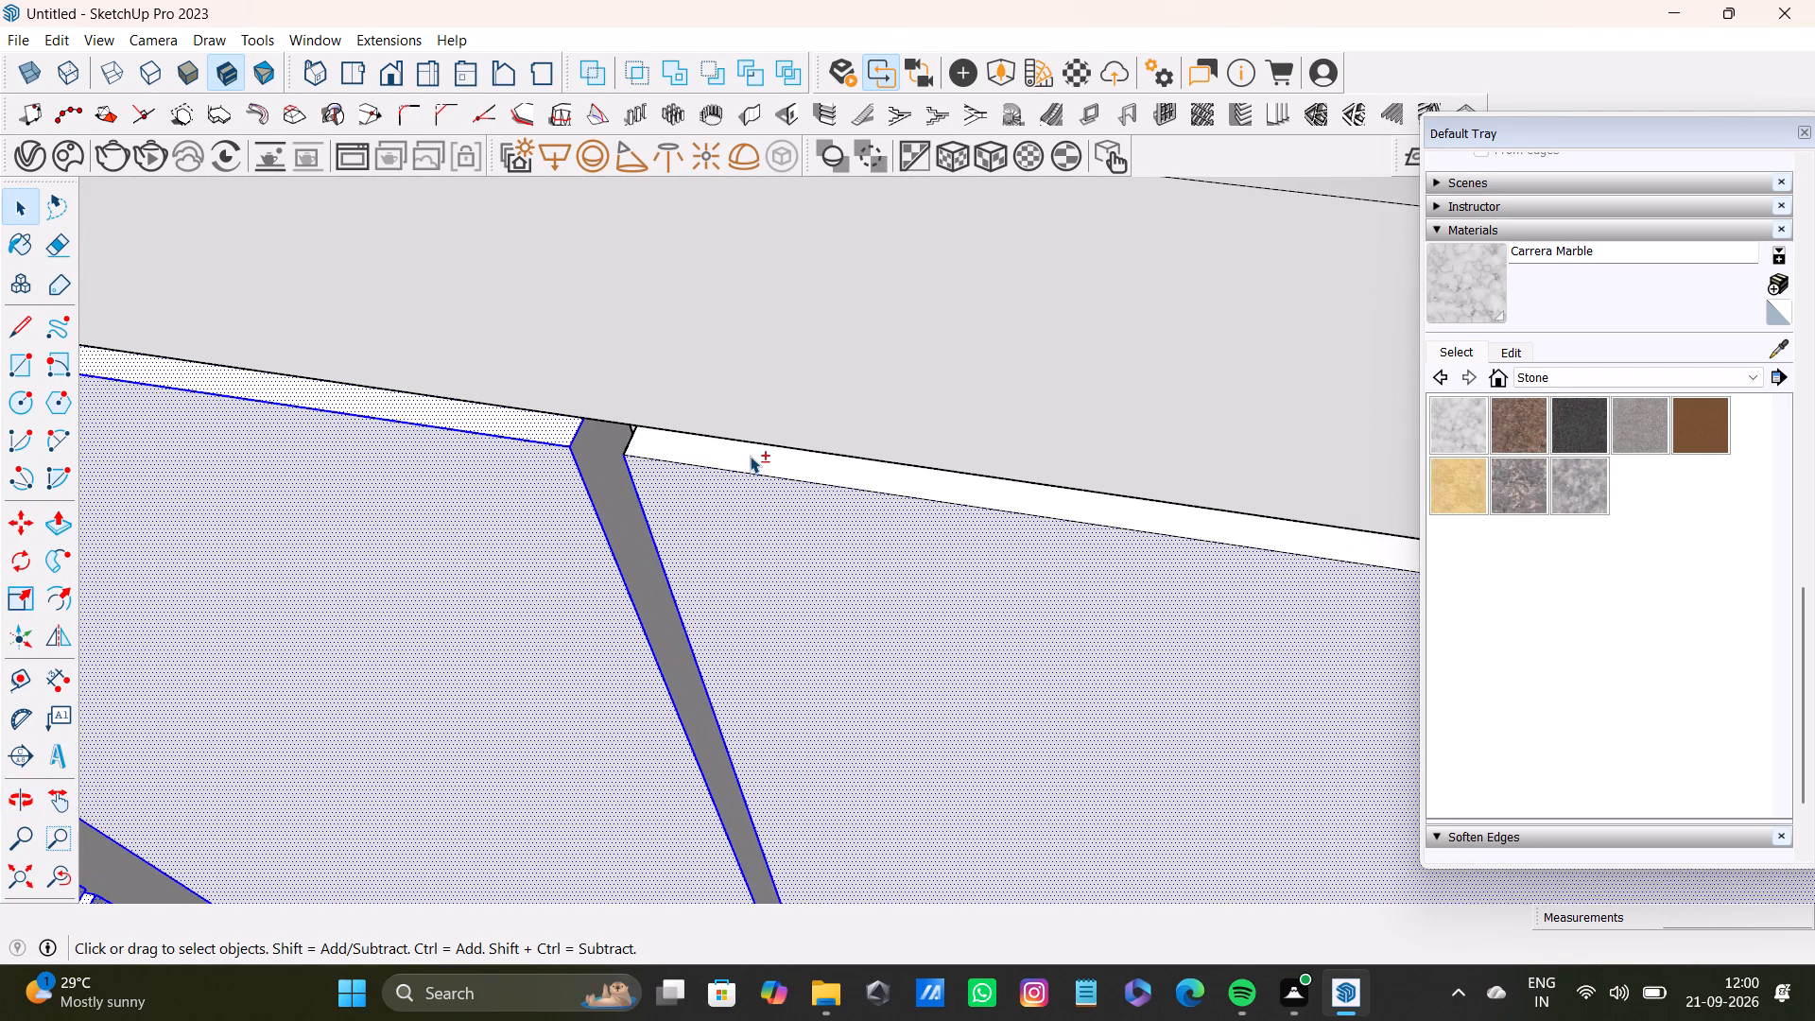
double_click(750, 456, "shift")
scroll(748, 456, "down", 4, "shift")
double_click(653, 464, "shift")
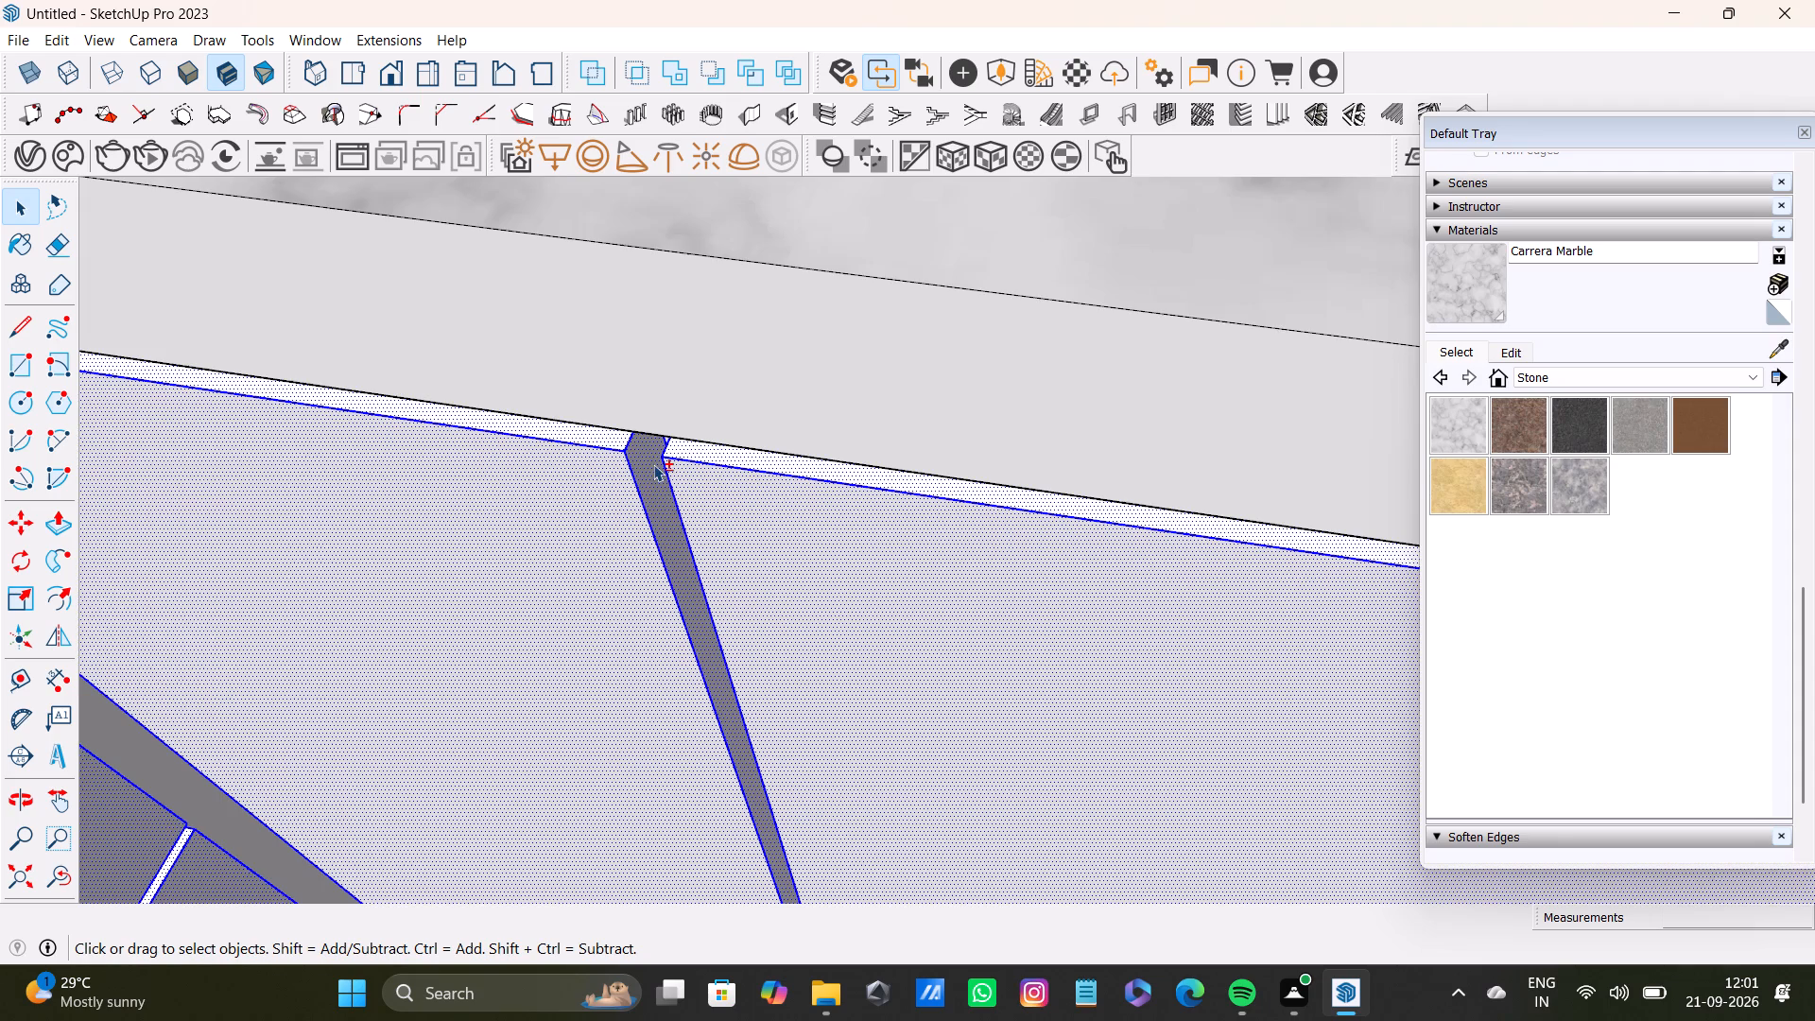
Add the same top drawer's side edge face, on the side away from the inner corner, to the selection.
scroll(654, 488, "down", 12, "shift")
middle_click_drag(1016, 696, 874, 586, "shift")
scroll(957, 550, "up", 5, "shift")
middle_click_drag(986, 483, 917, 443, "shift")
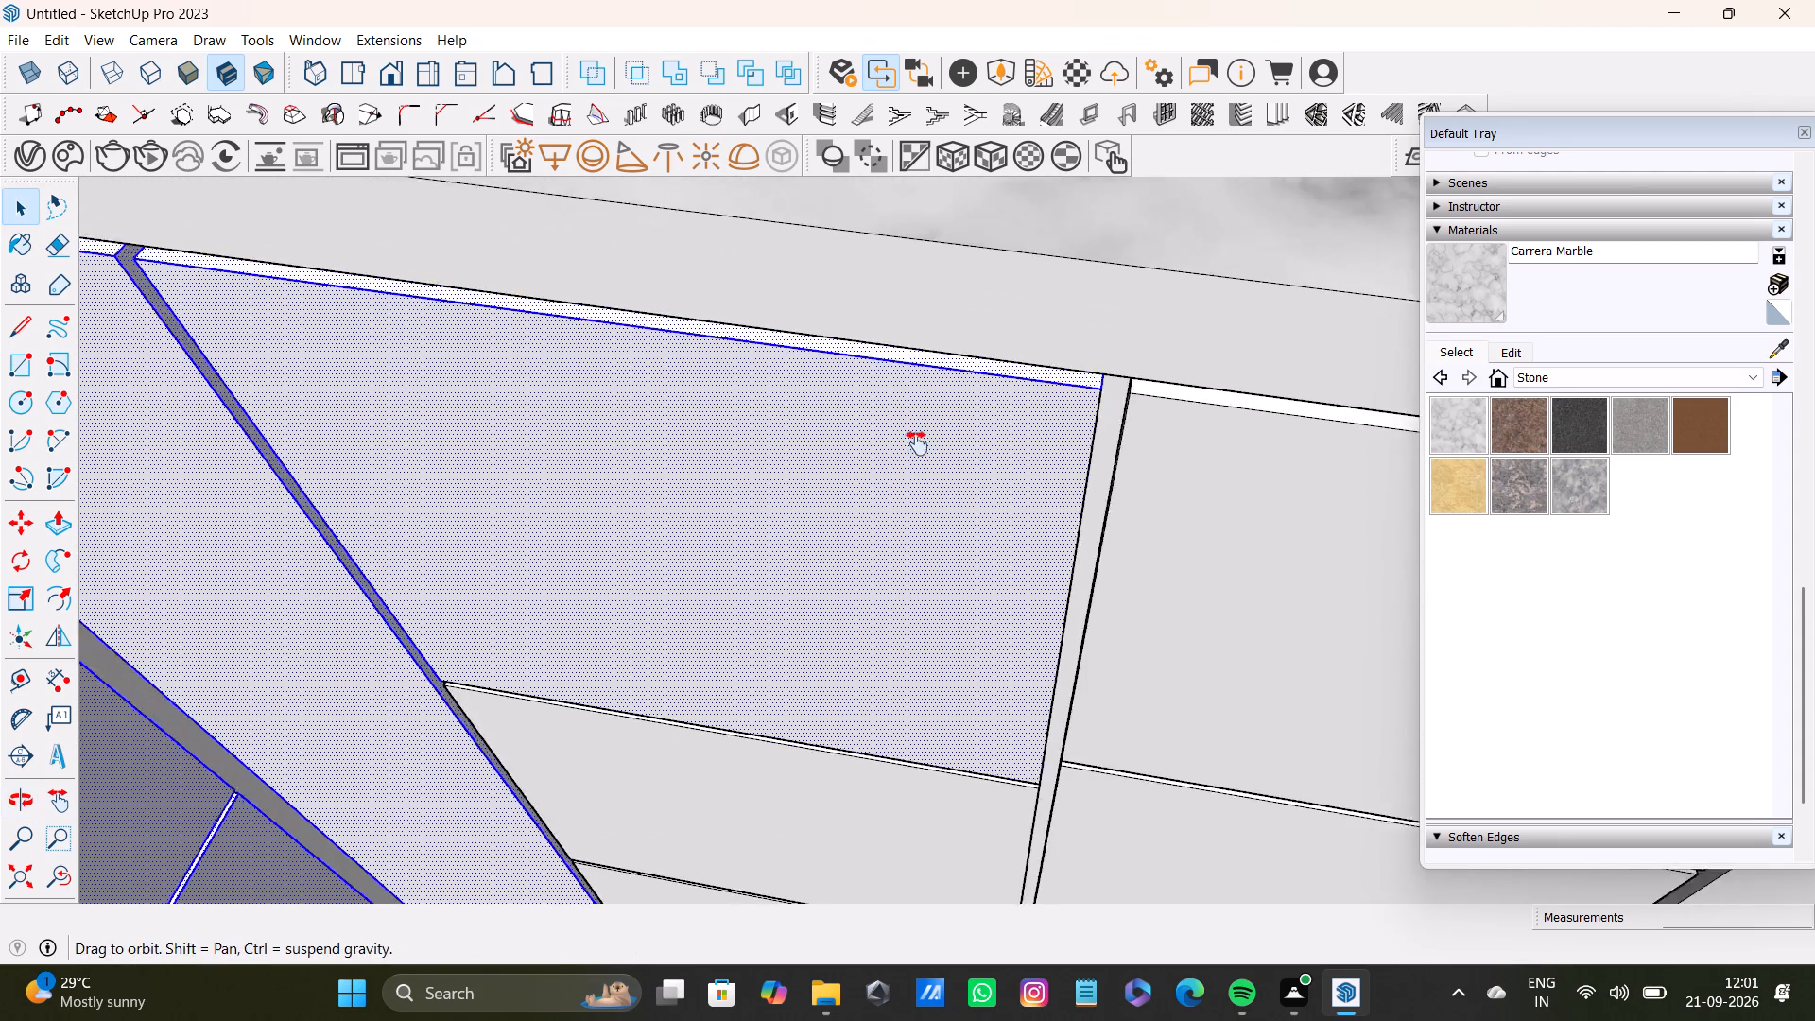
middle_click_drag(917, 443, 495, 380, "shift")
scroll(552, 360, "up", 3, "shift")
double_click(598, 337, "shift")
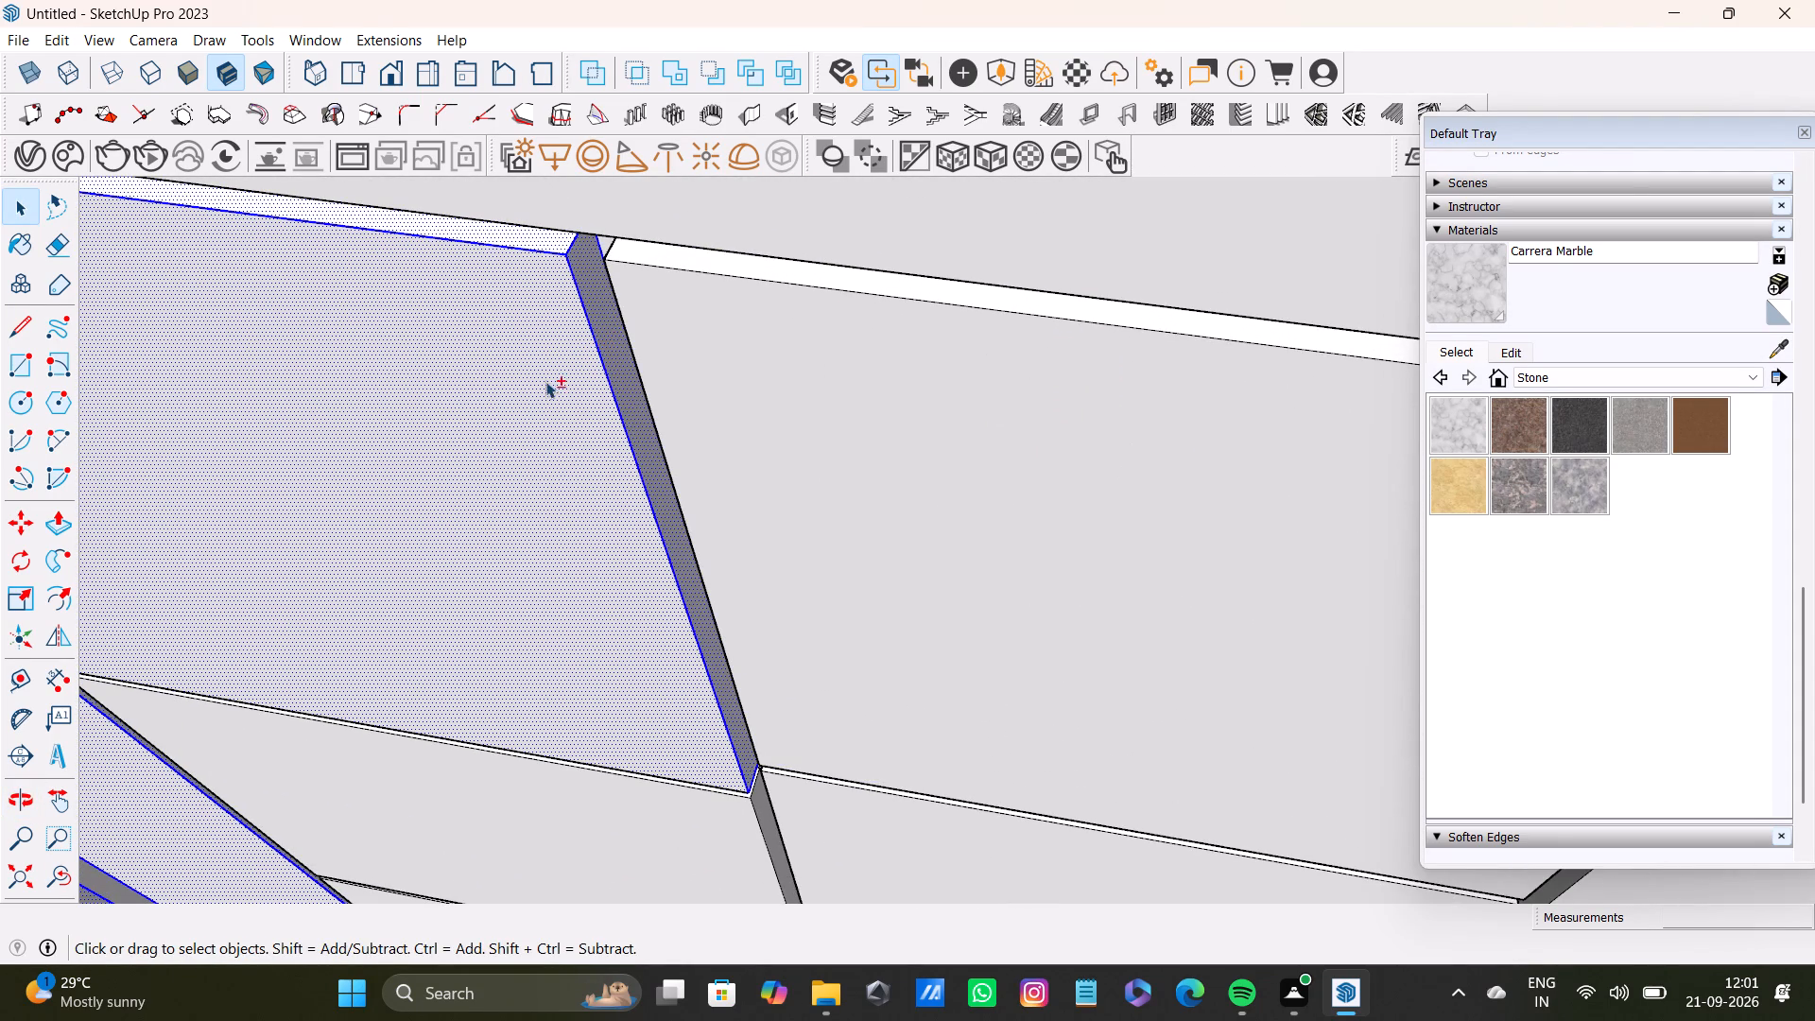
Add the middle drawer front of this stack, with its top edge and far-side edge faces, to the selection.
scroll(544, 383, "down", 4, "shift")
middle_click_drag(528, 489, 589, 334, "shift")
scroll(561, 447, "up", 2, "shift")
middle_click_drag(553, 636, 580, 484, "shift")
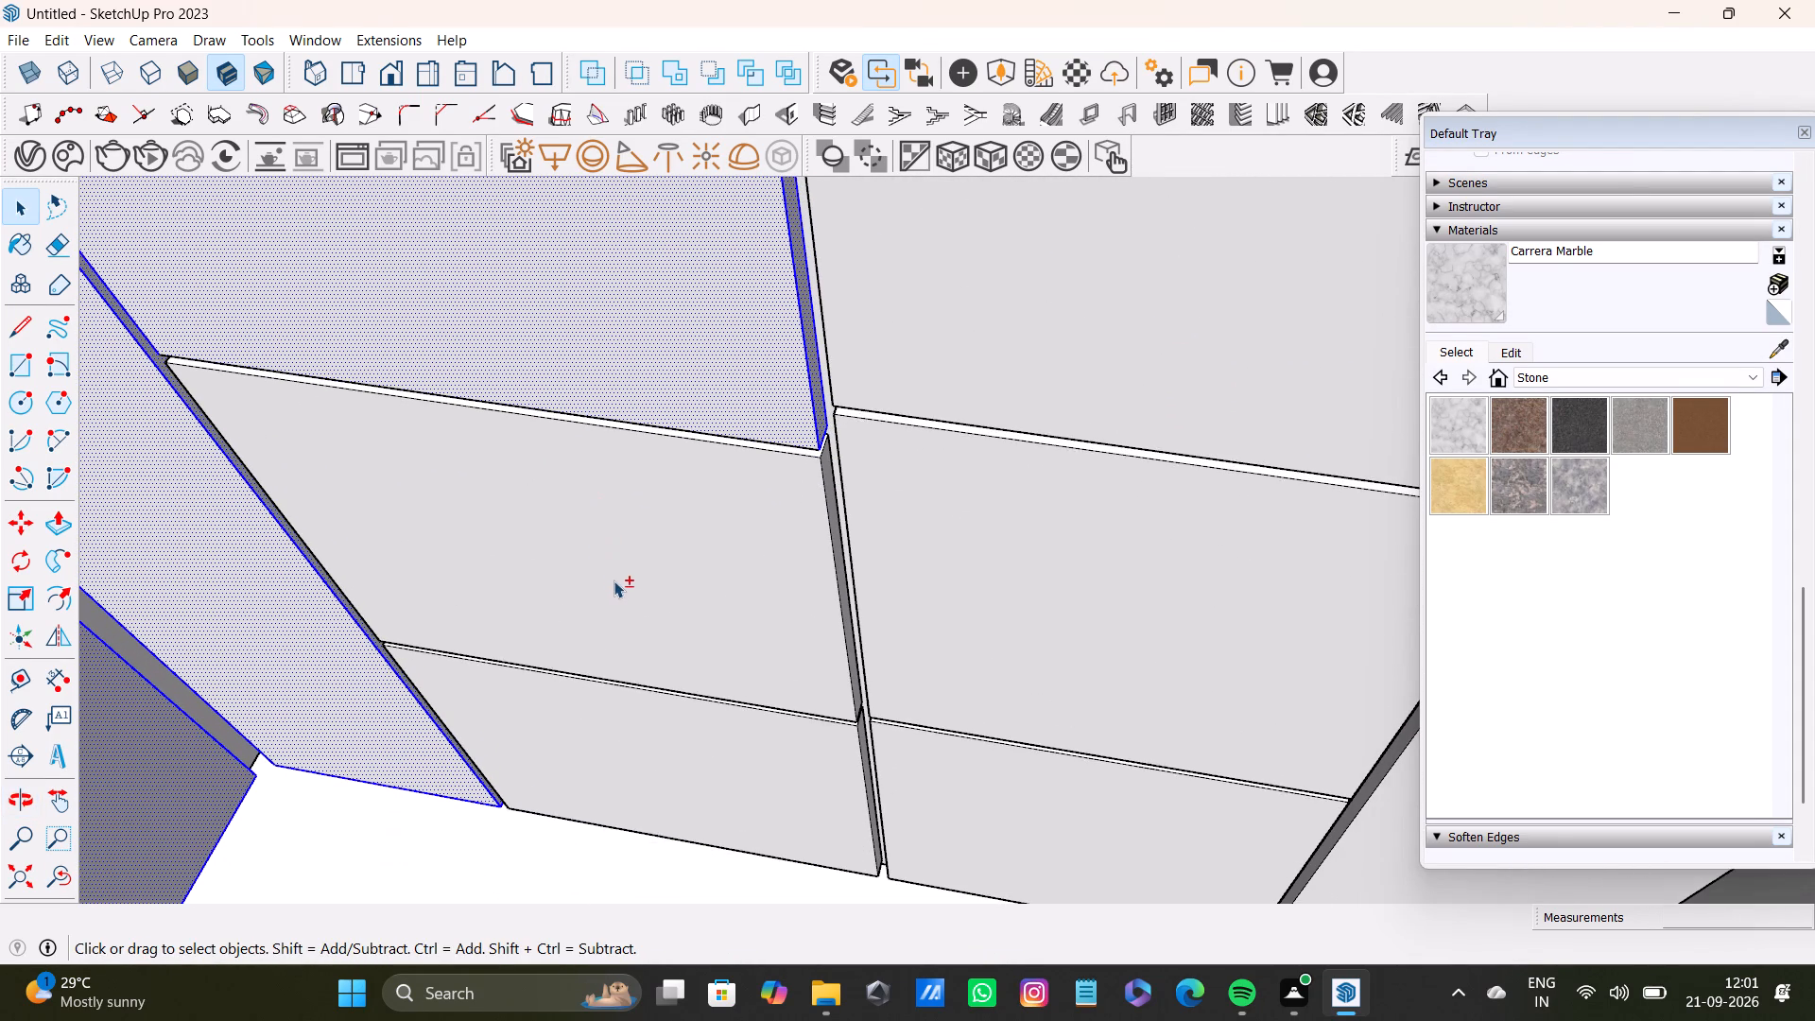
double_click(622, 575, "shift")
scroll(764, 504, "up", 11, "shift")
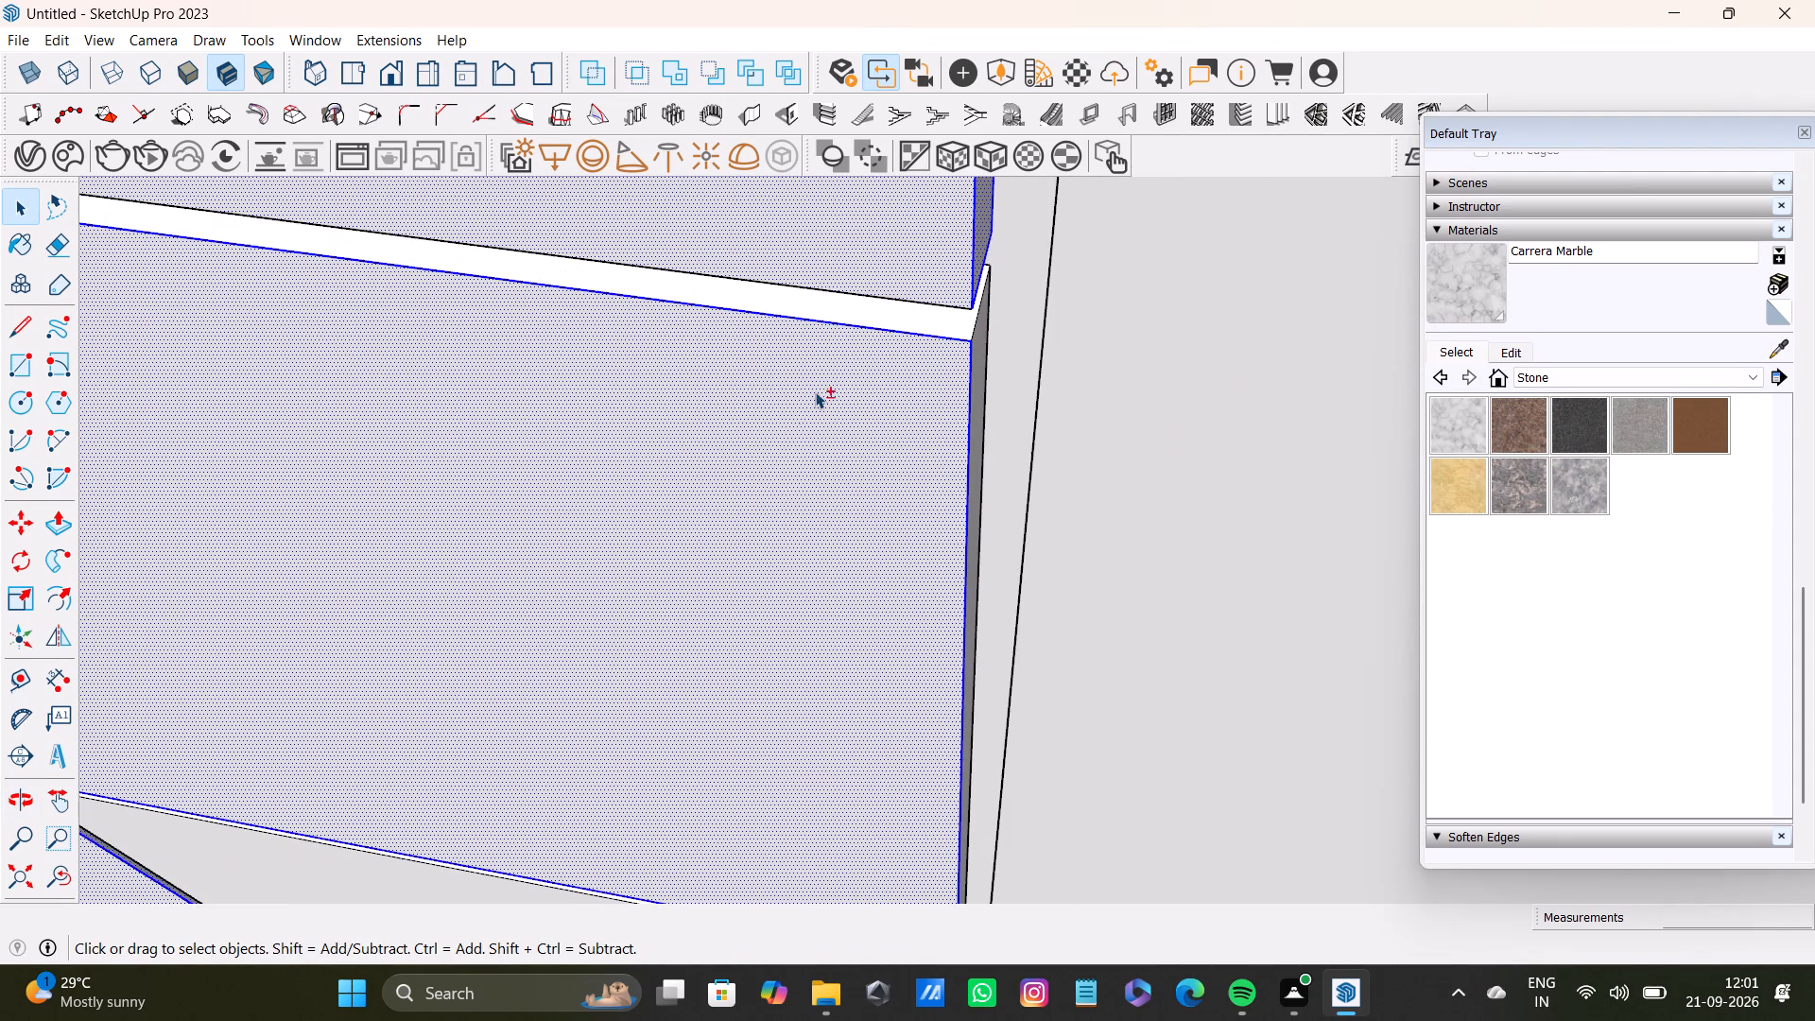
double_click(873, 307, "shift")
middle_click_drag(948, 387, 648, 396, "shift")
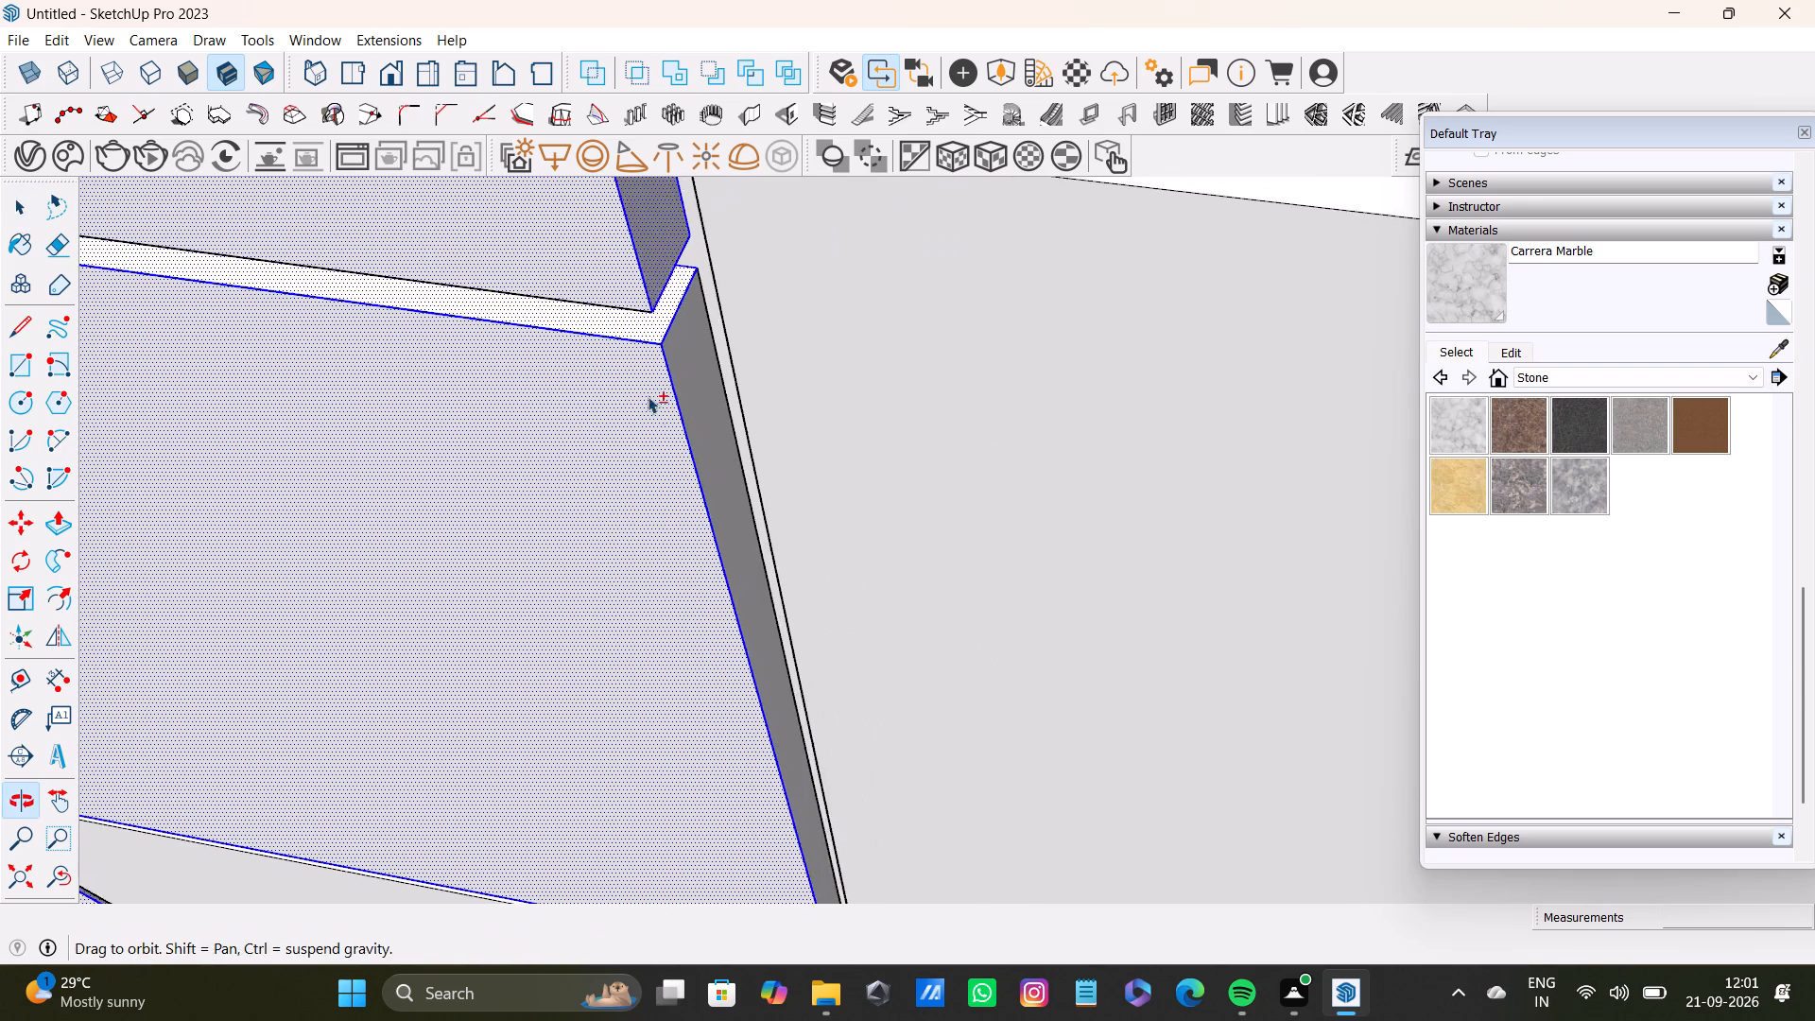
middle_click_drag(648, 396, 648, 392, "shift")
middle_click_drag(675, 417, 655, 422)
double_click(715, 370, "shift")
Add the bottom drawer front of this stack, with its top edge and far-side edge faces, to the selection.
scroll(707, 390, "down", 8, "shift")
middle_click_drag(545, 550, 882, 245, "shift")
scroll(785, 479, "up", 9, "shift")
middle_click_drag(977, 540, 868, 431, "shift")
scroll(1341, 580, "up", 6, "shift")
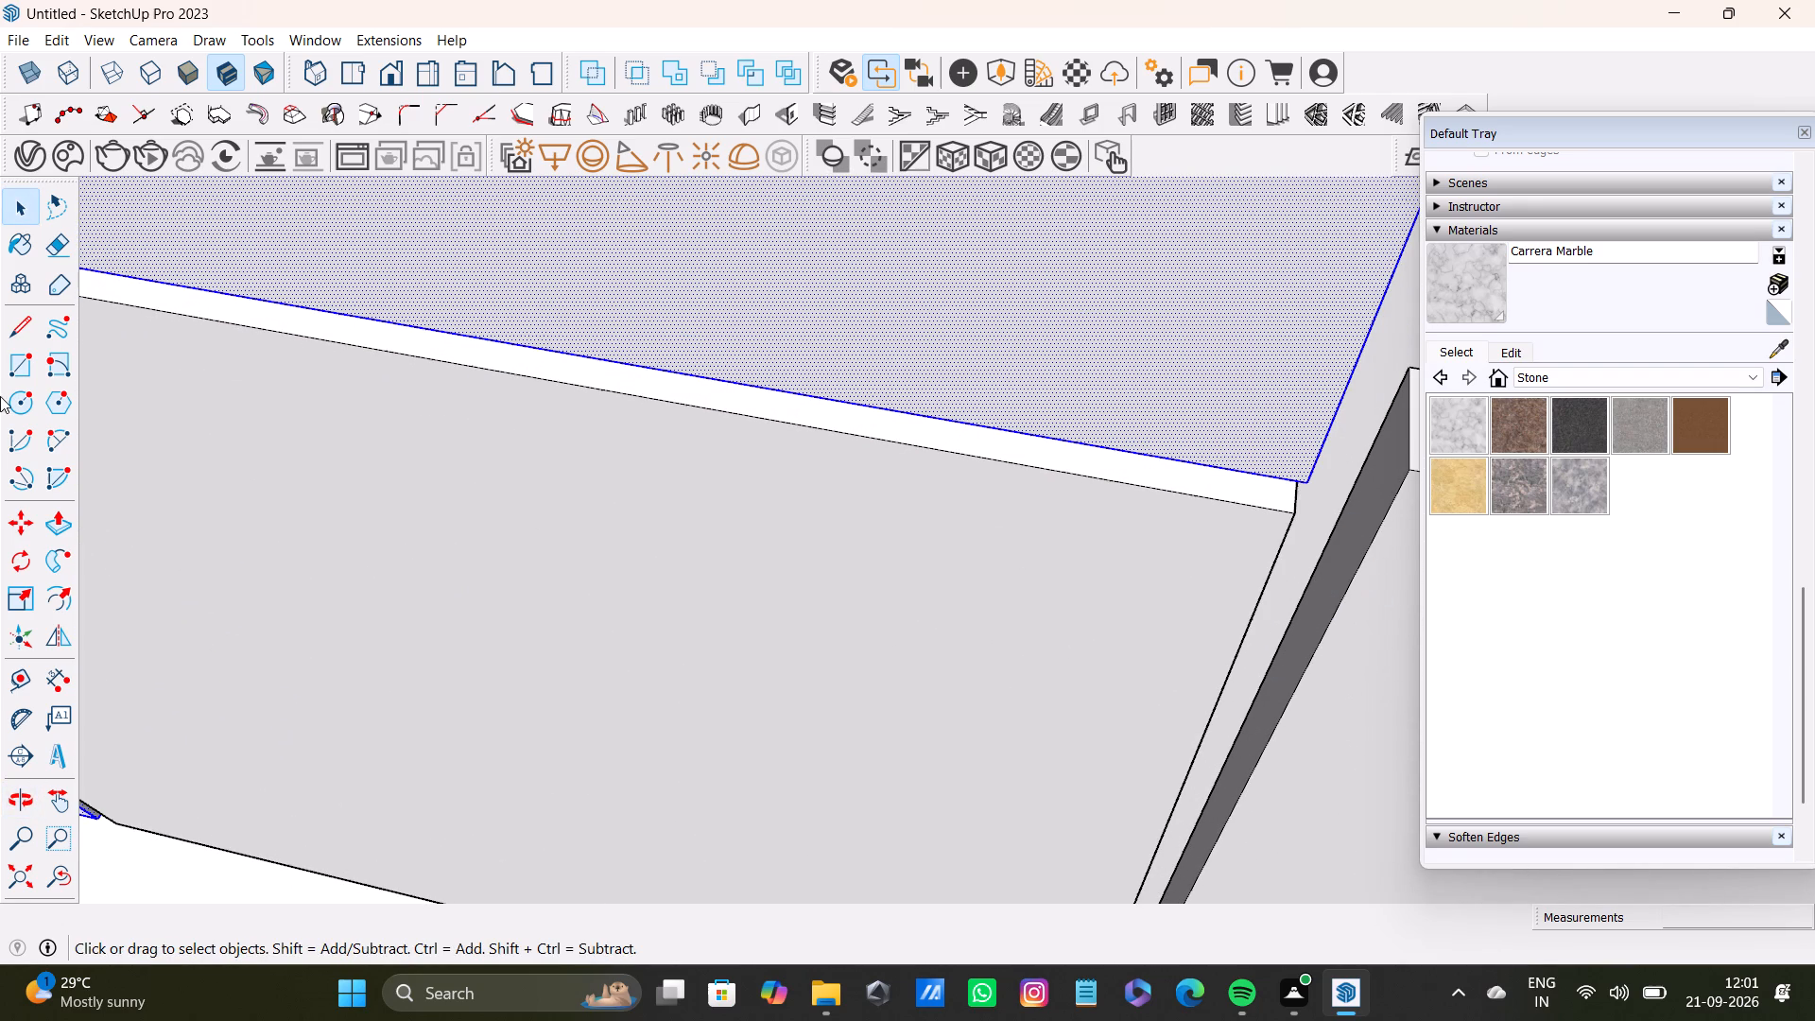
double_click(1023, 449, "shift")
double_click(1032, 528, "shift")
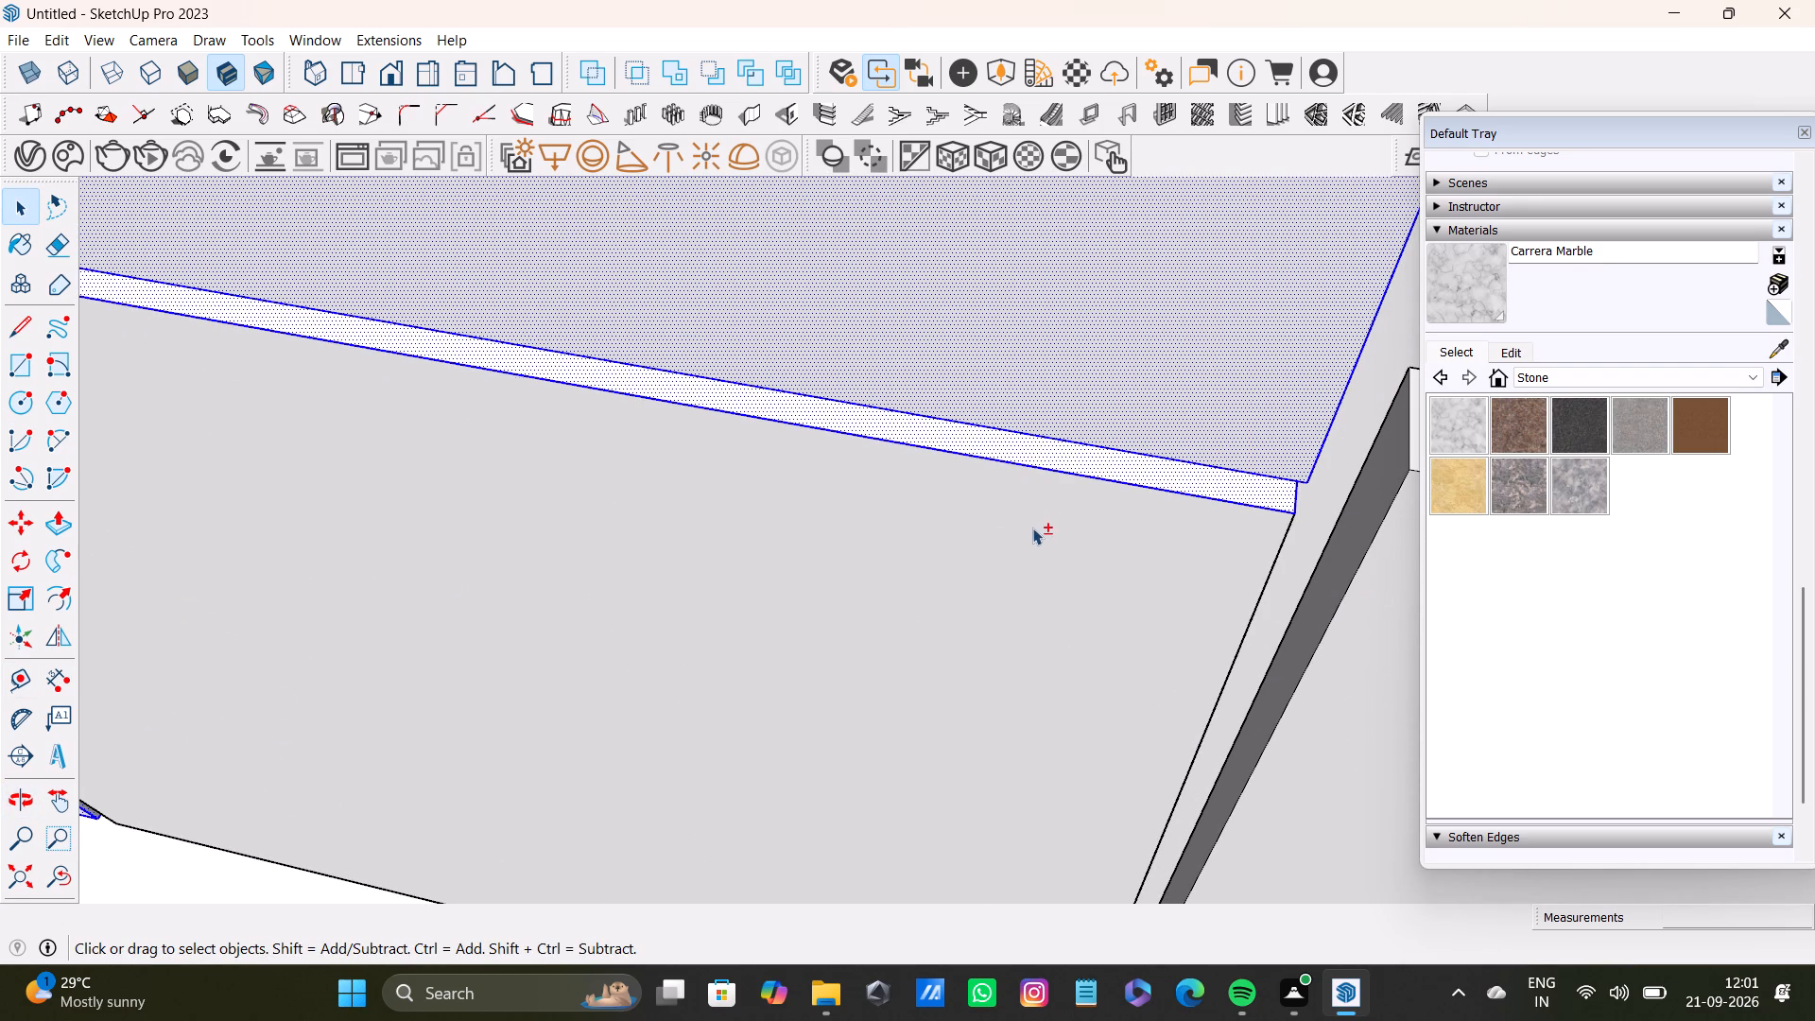
middle_click_drag(1205, 532, 884, 270)
scroll(1329, 387, "up", 2, "shift")
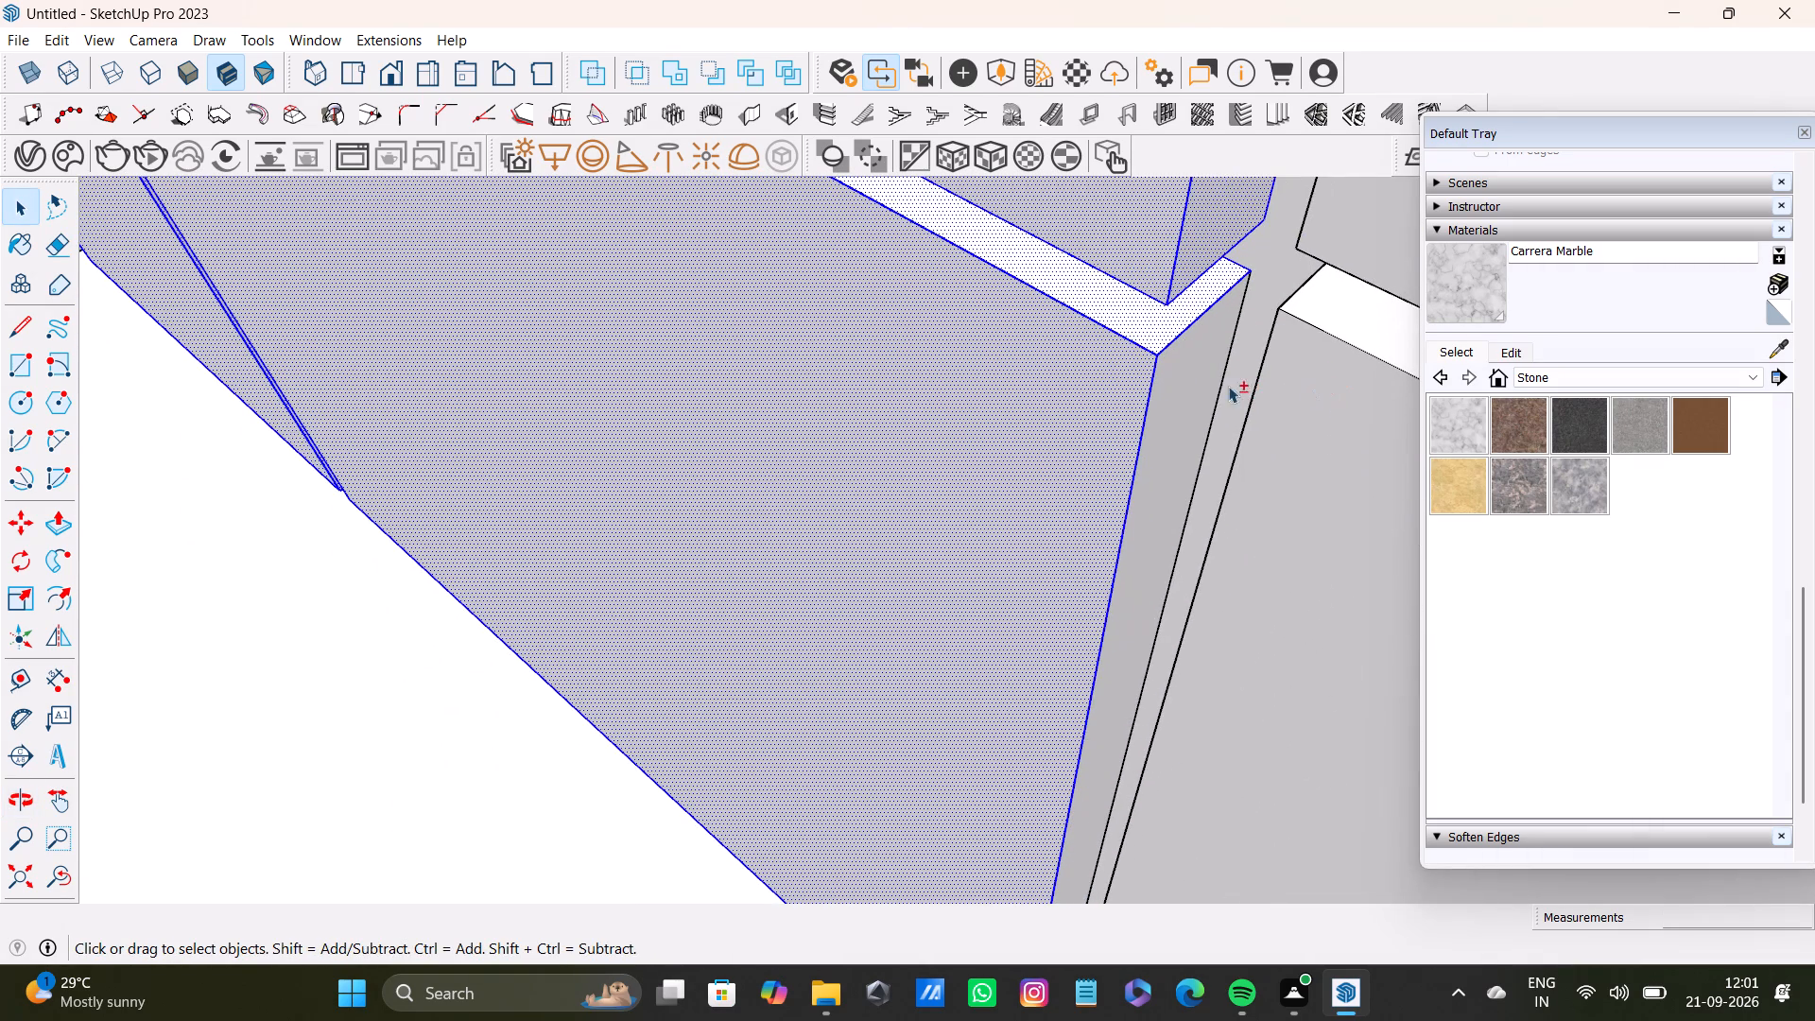
double_click(1199, 393, "shift")
Add the door-side edge faces of the stack's middle and bottom drawers to the selection, keeping both drawer fronts selected.
scroll(1190, 398, "down", 7, "shift")
middle_click_drag(690, 435, 1618, 438, "shift")
scroll(1402, 447, "down", 3, "shift")
middle_click_drag(1239, 337, 565, 652, "shift")
middle_click_drag(561, 658, 1124, 552)
scroll(886, 615, "up", 2)
middle_click_drag(694, 630, 718, 524, "shift")
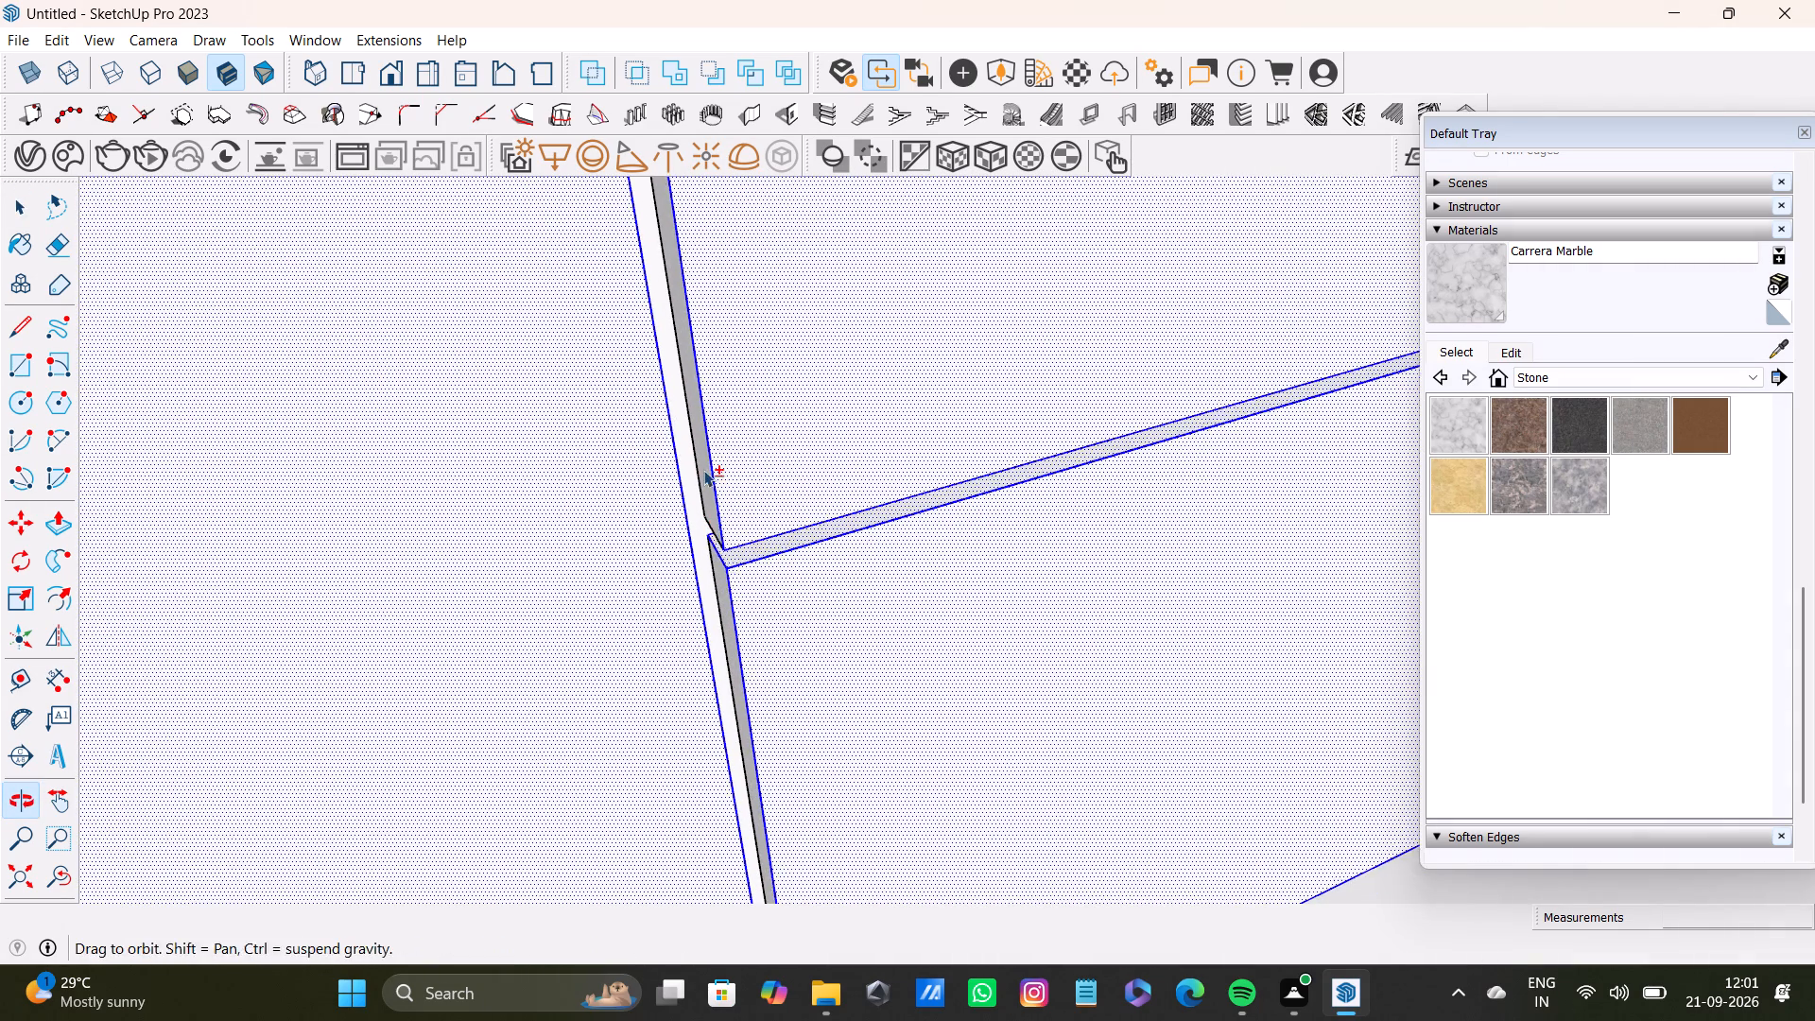
scroll(698, 457, "up", 3, "shift")
left_click(708, 461, "shift")
left_click(738, 633, "shift")
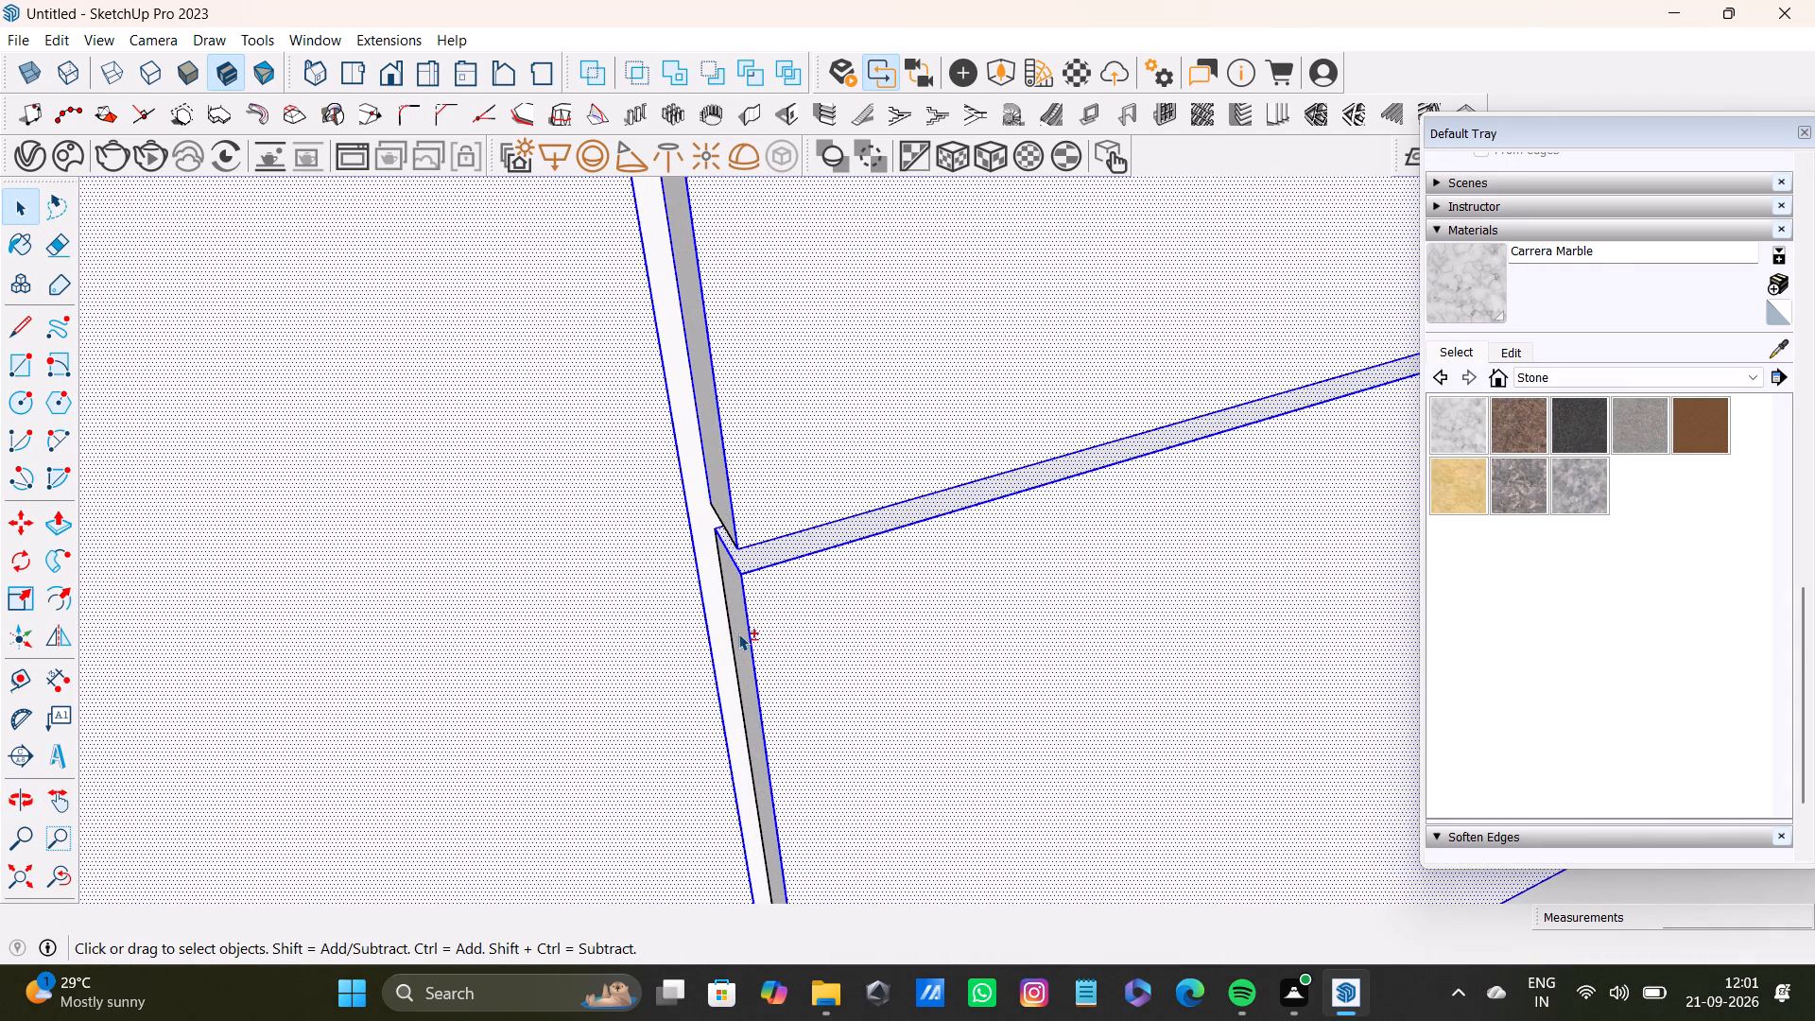
left_click(737, 463, "shift")
left_click(717, 463, "shift")
left_click(738, 463, "shift")
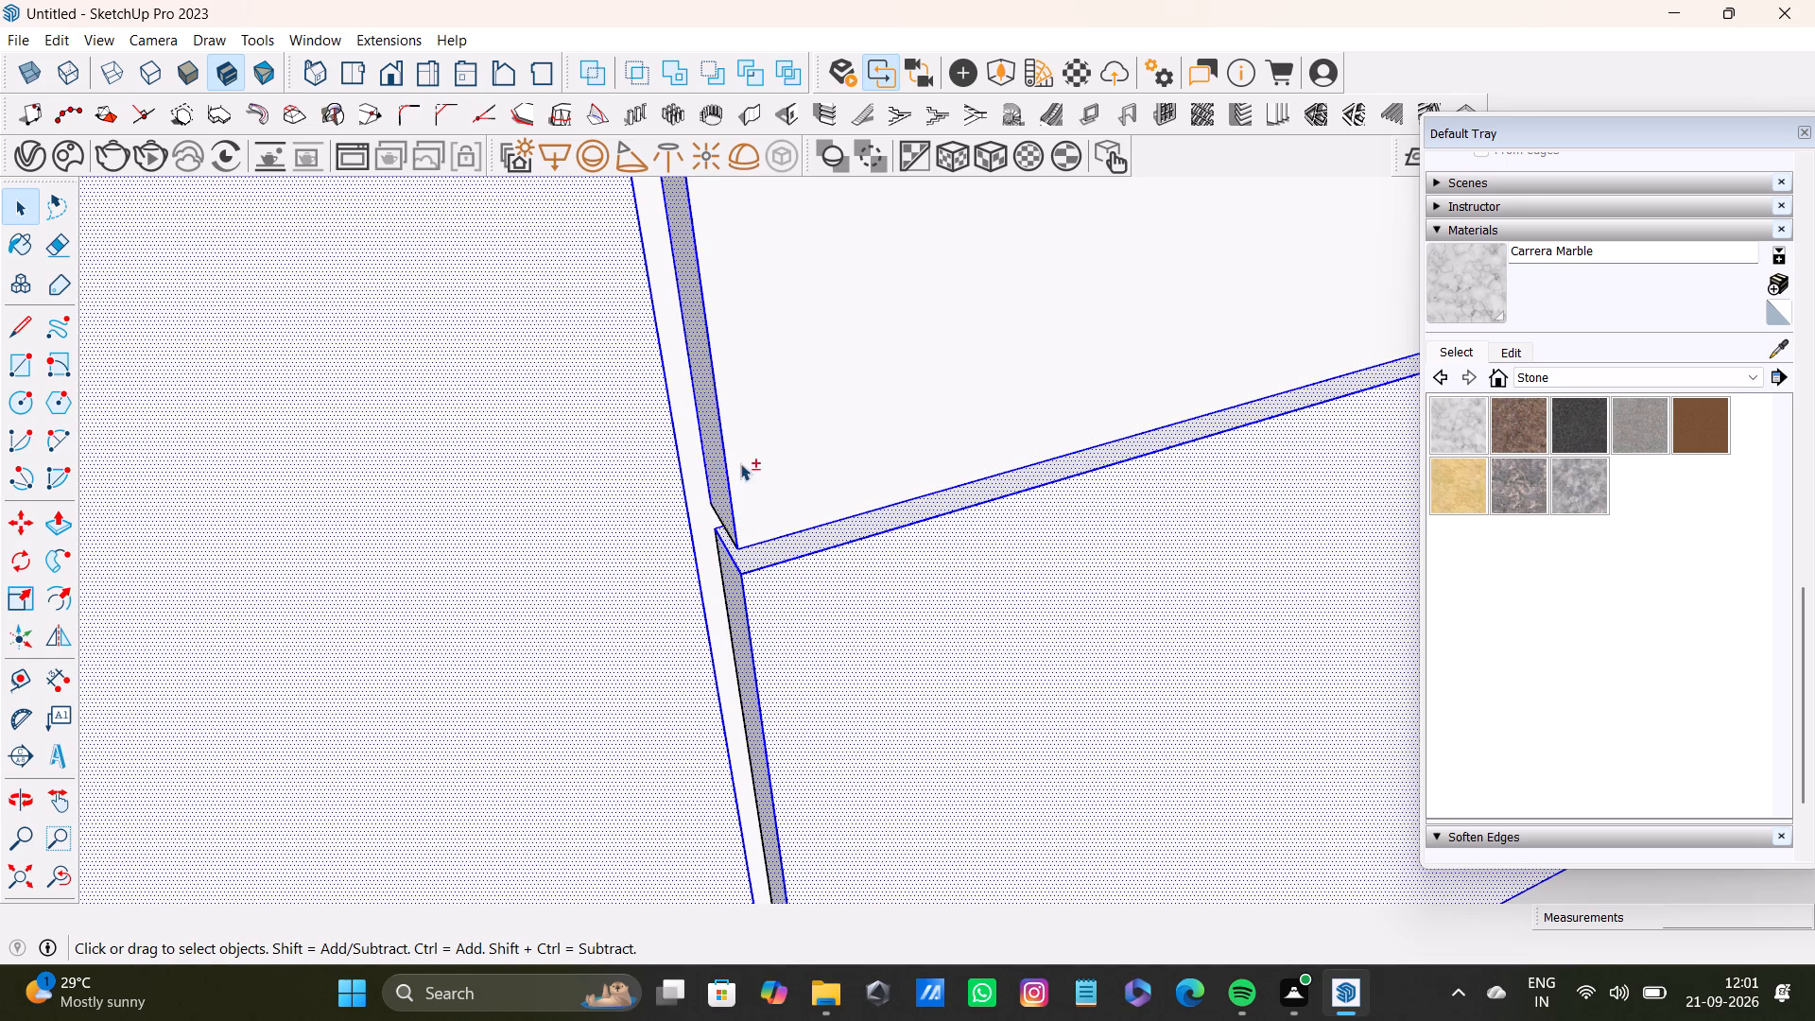
Toggle the top drawer's door-side edge face out of the selection.
scroll(731, 478, "down", 4, "shift")
middle_click_drag(836, 594, 790, 404, "shift")
scroll(814, 722, "down", 2, "shift")
middle_click_drag(814, 732, 790, 558, "shift")
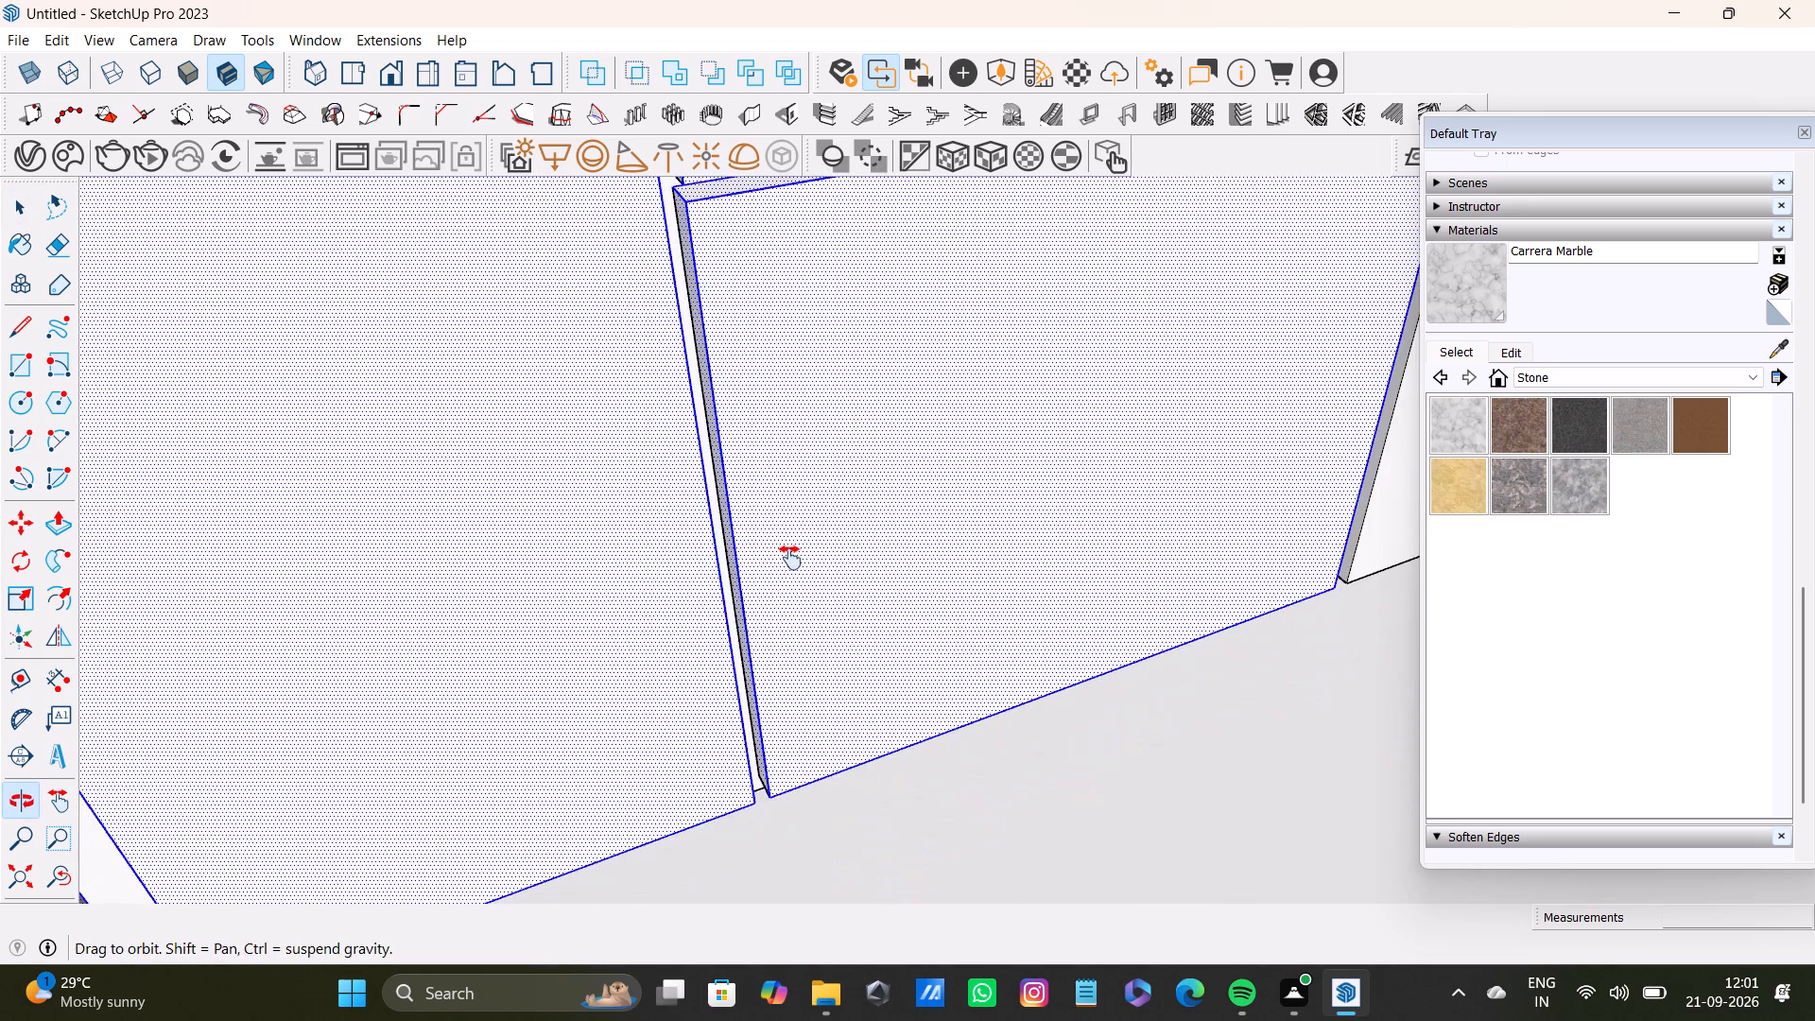
middle_click_drag(790, 558, 971, 987, "shift")
scroll(903, 614, "down", 5, "shift")
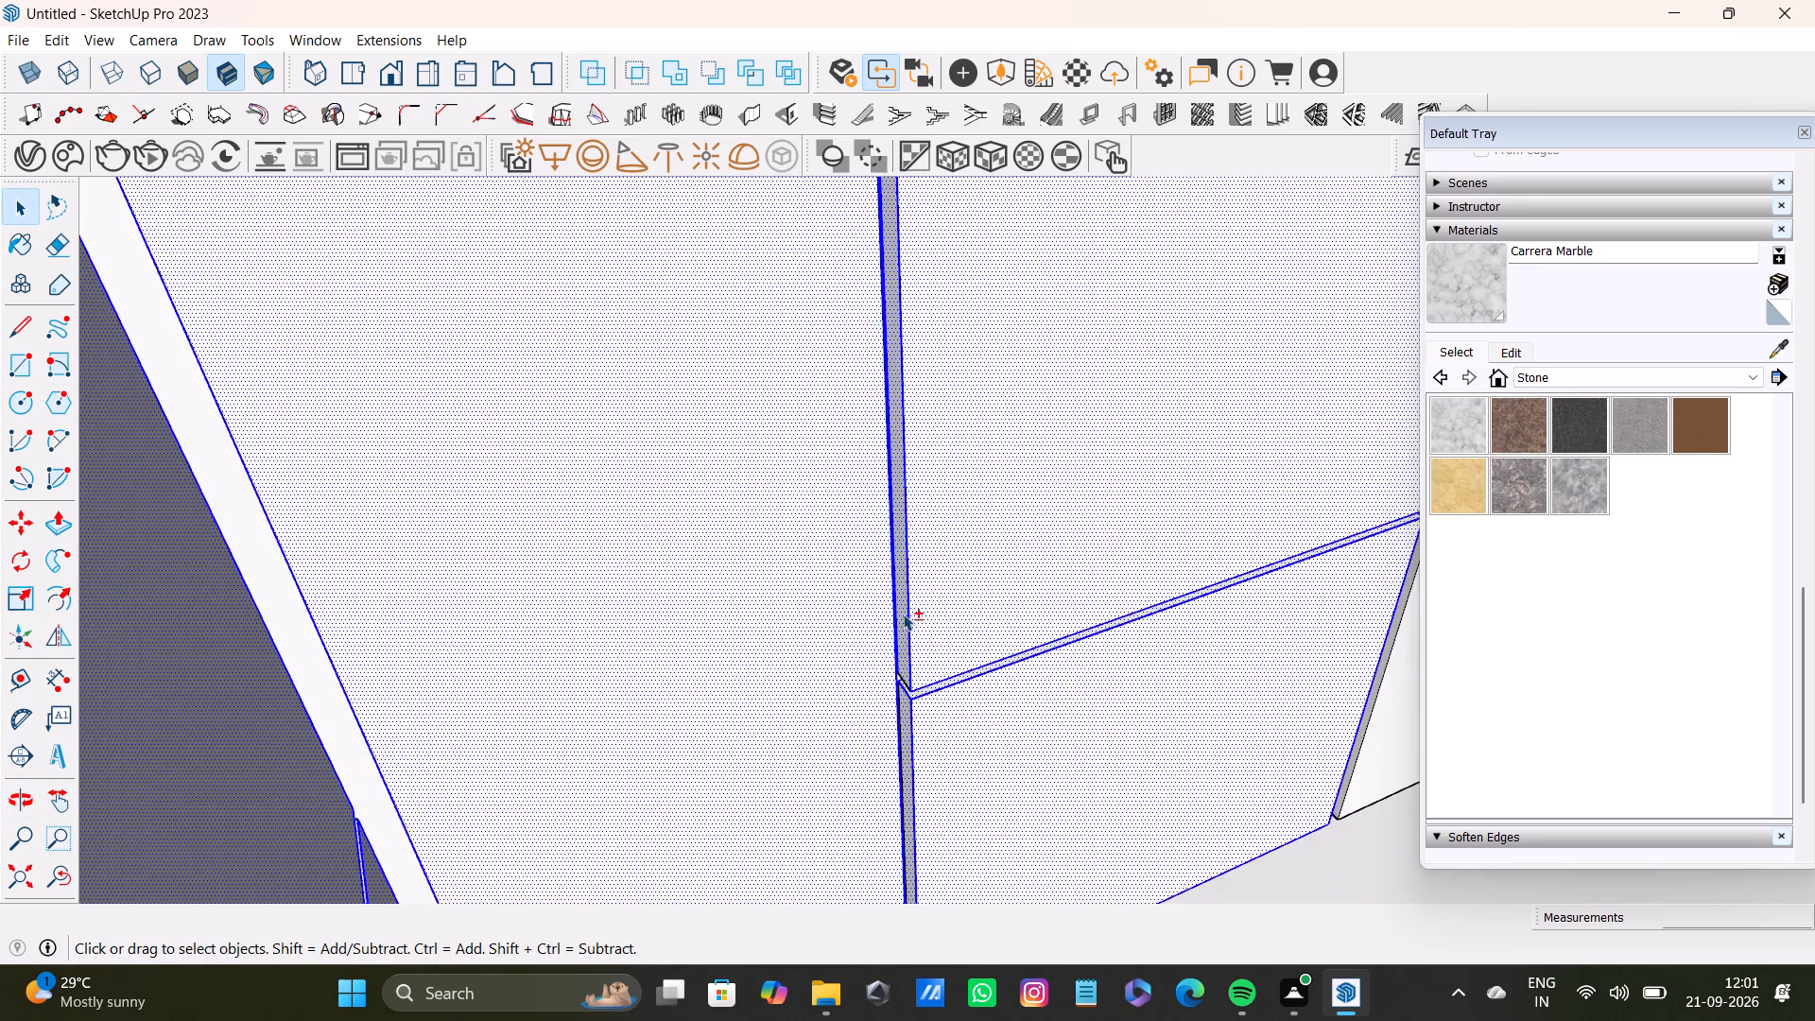
middle_click_drag(1044, 465, 1004, 839, "shift")
scroll(919, 631, "down", 5, "shift")
scroll(911, 618, "up", 3, "shift")
scroll(911, 616, "down", 1, "shift")
middle_click_drag(911, 616, 910, 632, "shift")
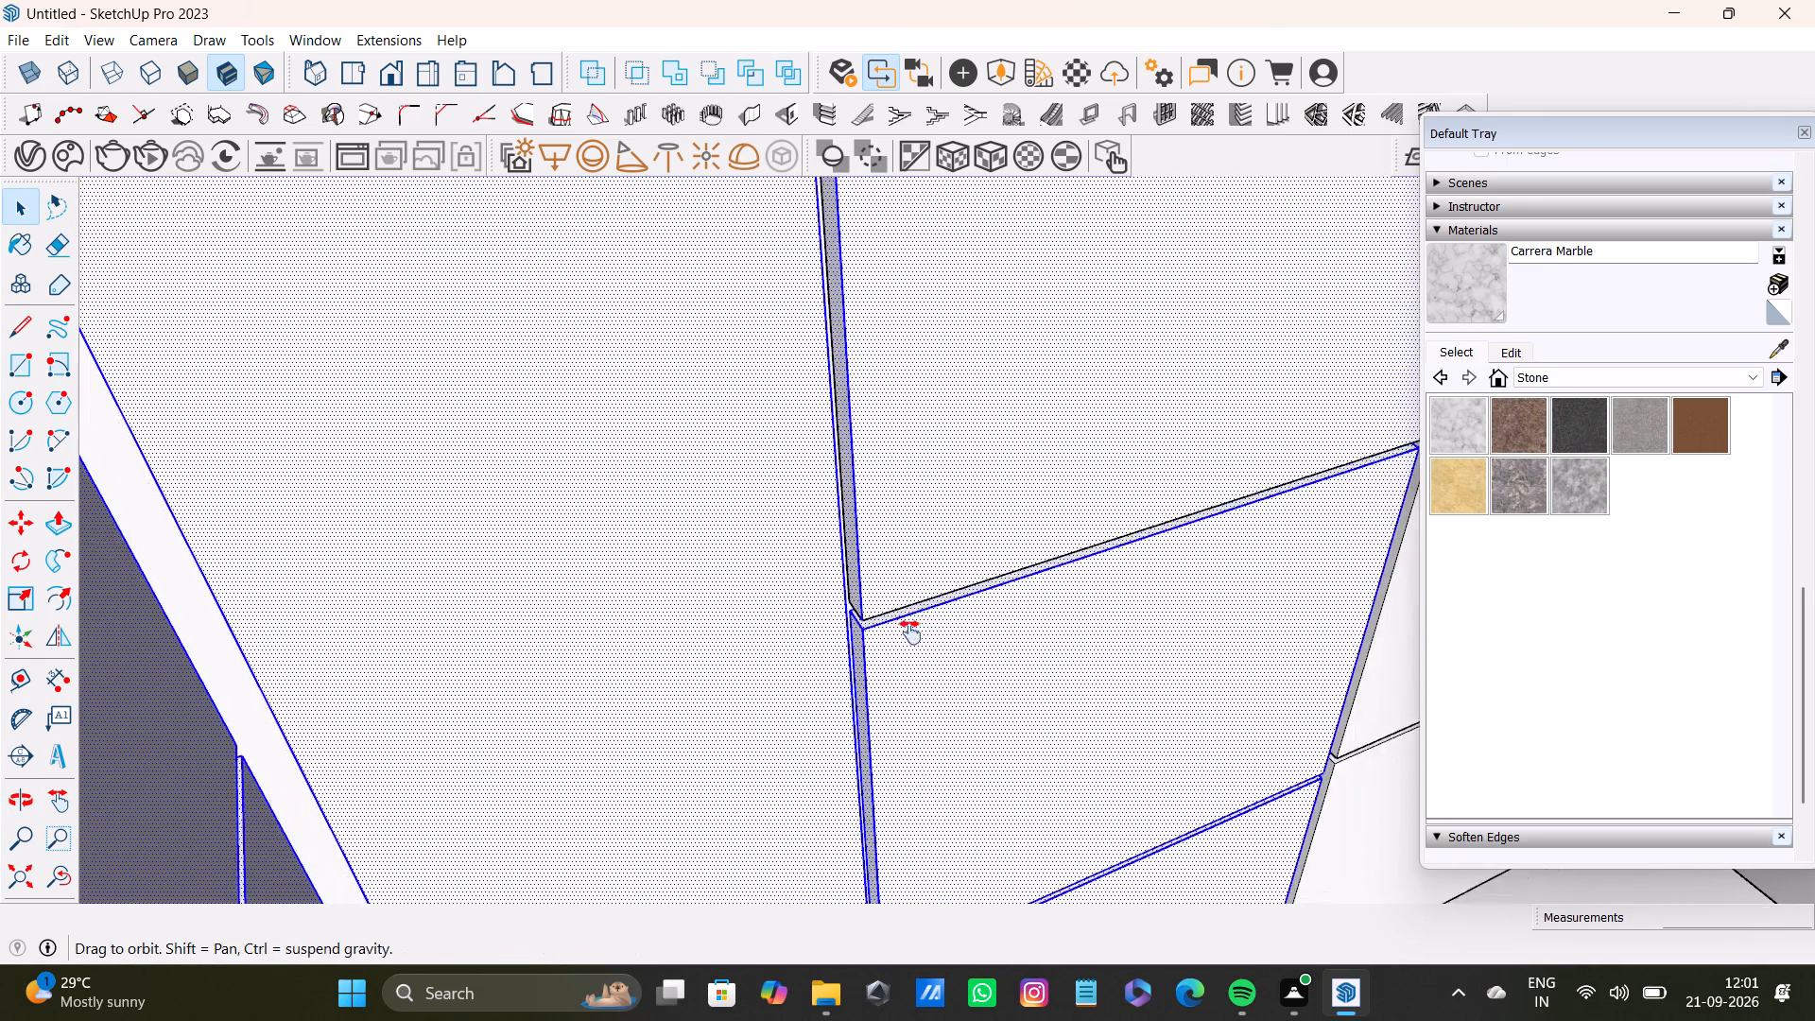
middle_click_drag(910, 632, 865, 884, "shift")
scroll(742, 401, "up", 10, "shift")
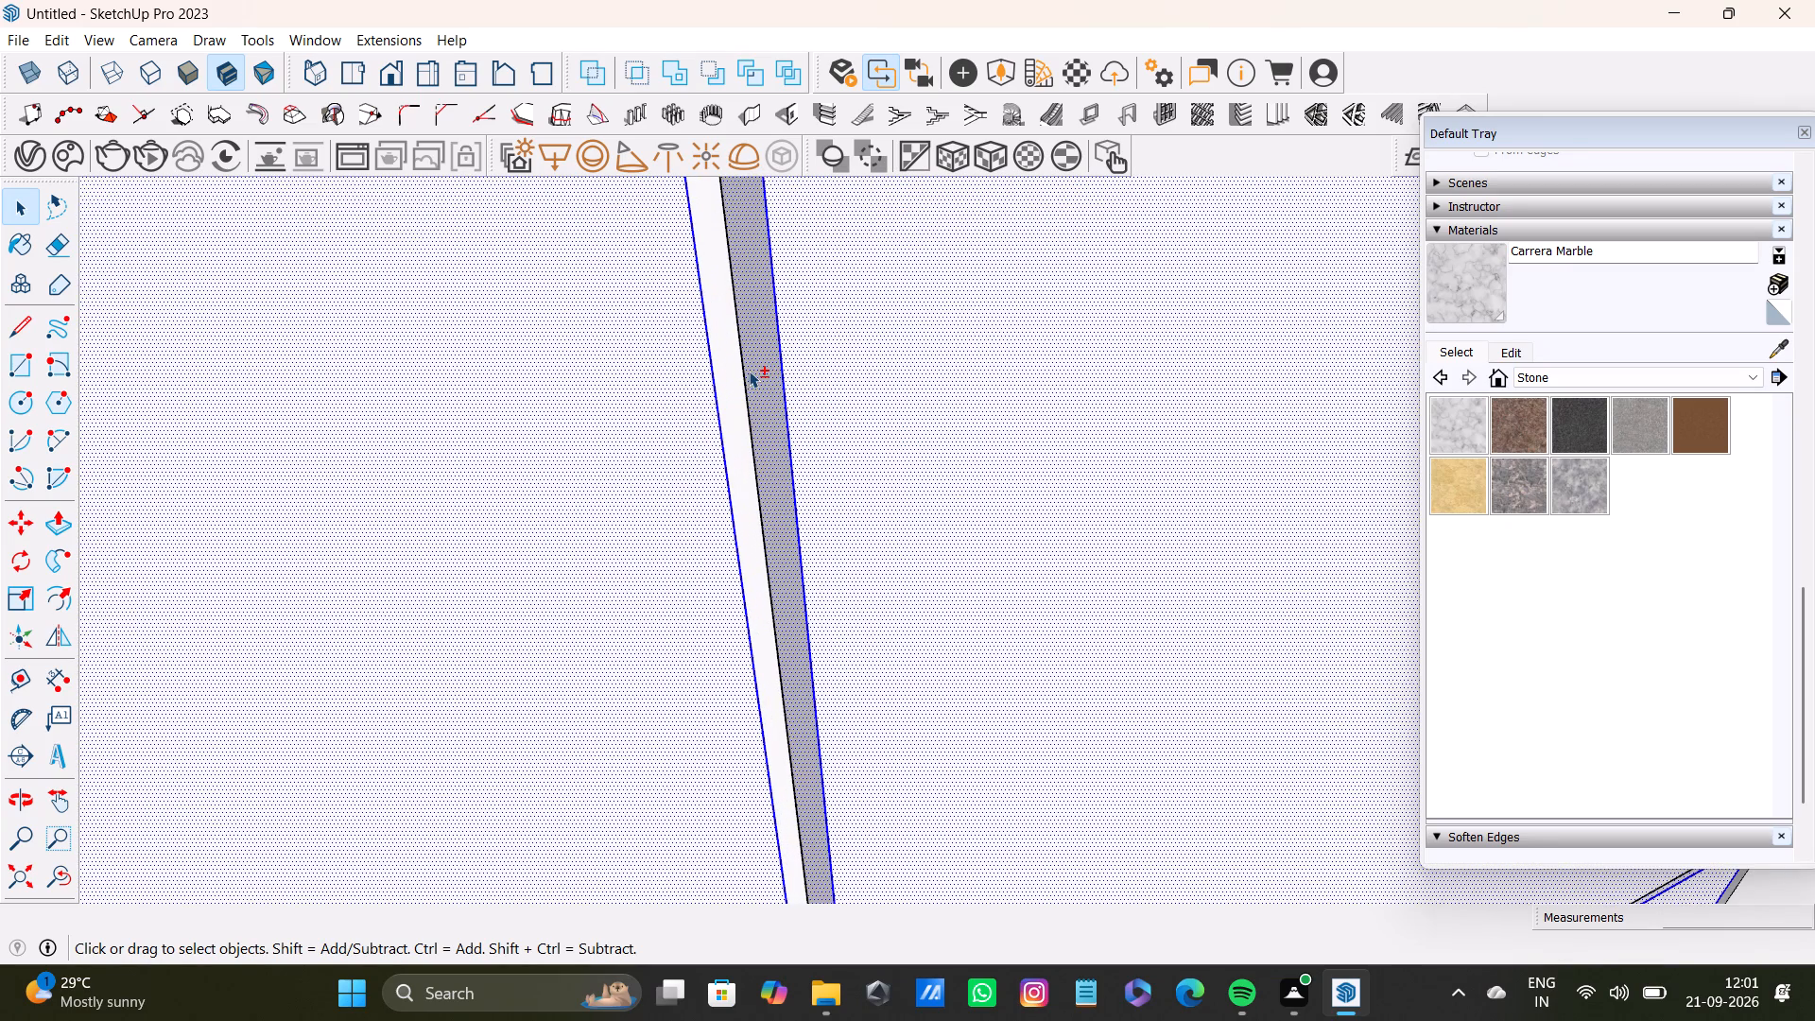
left_click(750, 371, "shift")
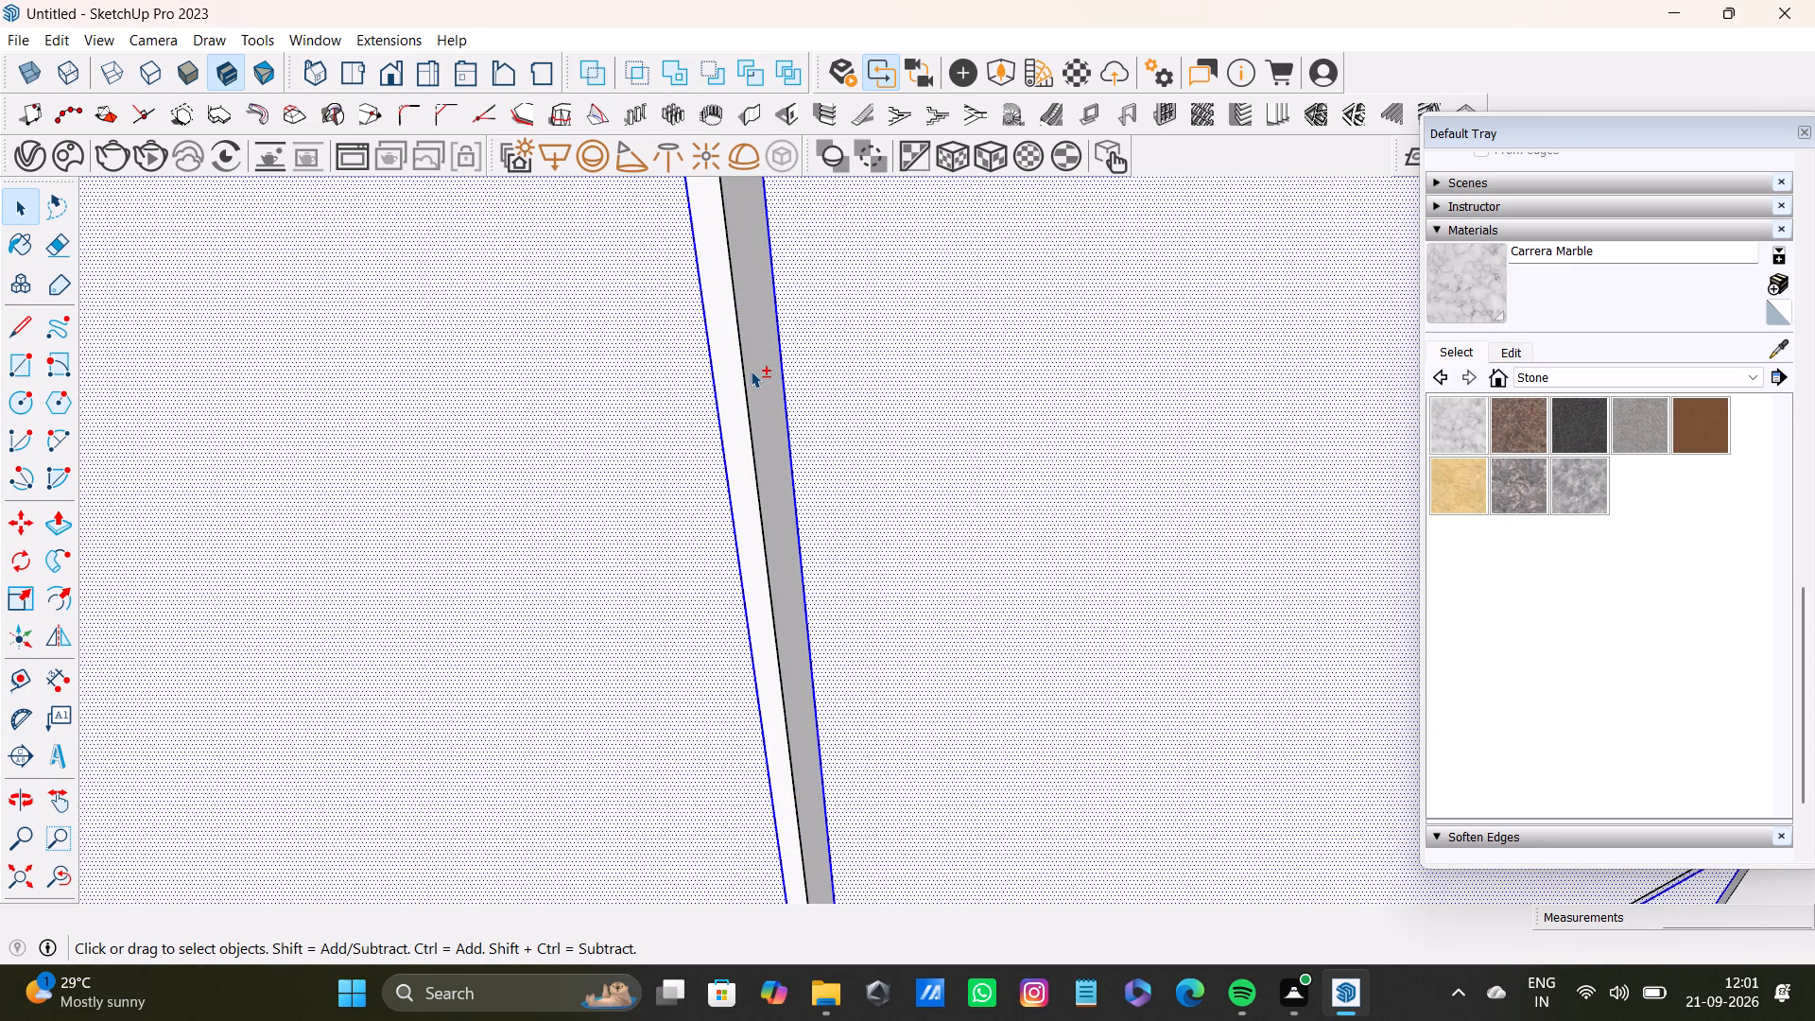
Add the corner-side edge face of the adjoining run's first door to the selection.
scroll(751, 371, "down", 7, "shift")
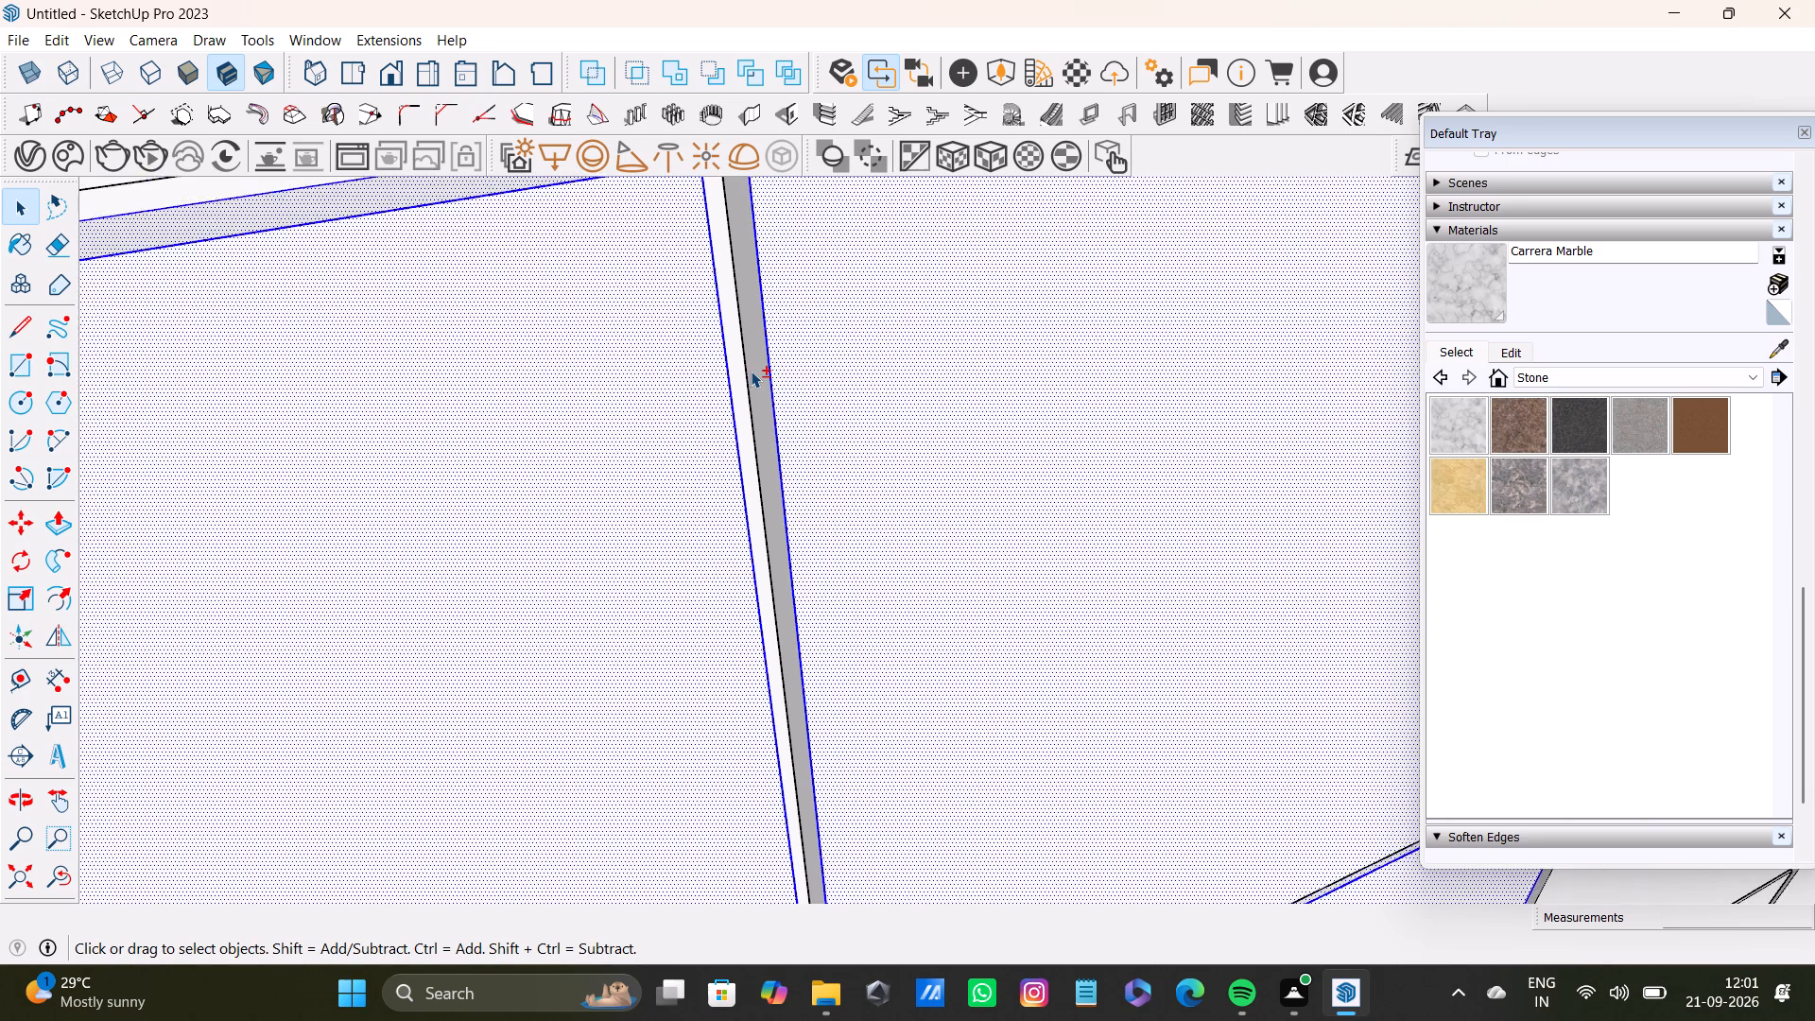
scroll(751, 371, "down", 10, "shift")
middle_click_drag(750, 372, 889, 368, "shift")
scroll(316, 469, "up", 8, "shift")
middle_click_drag(668, 461, 629, 476, "shift")
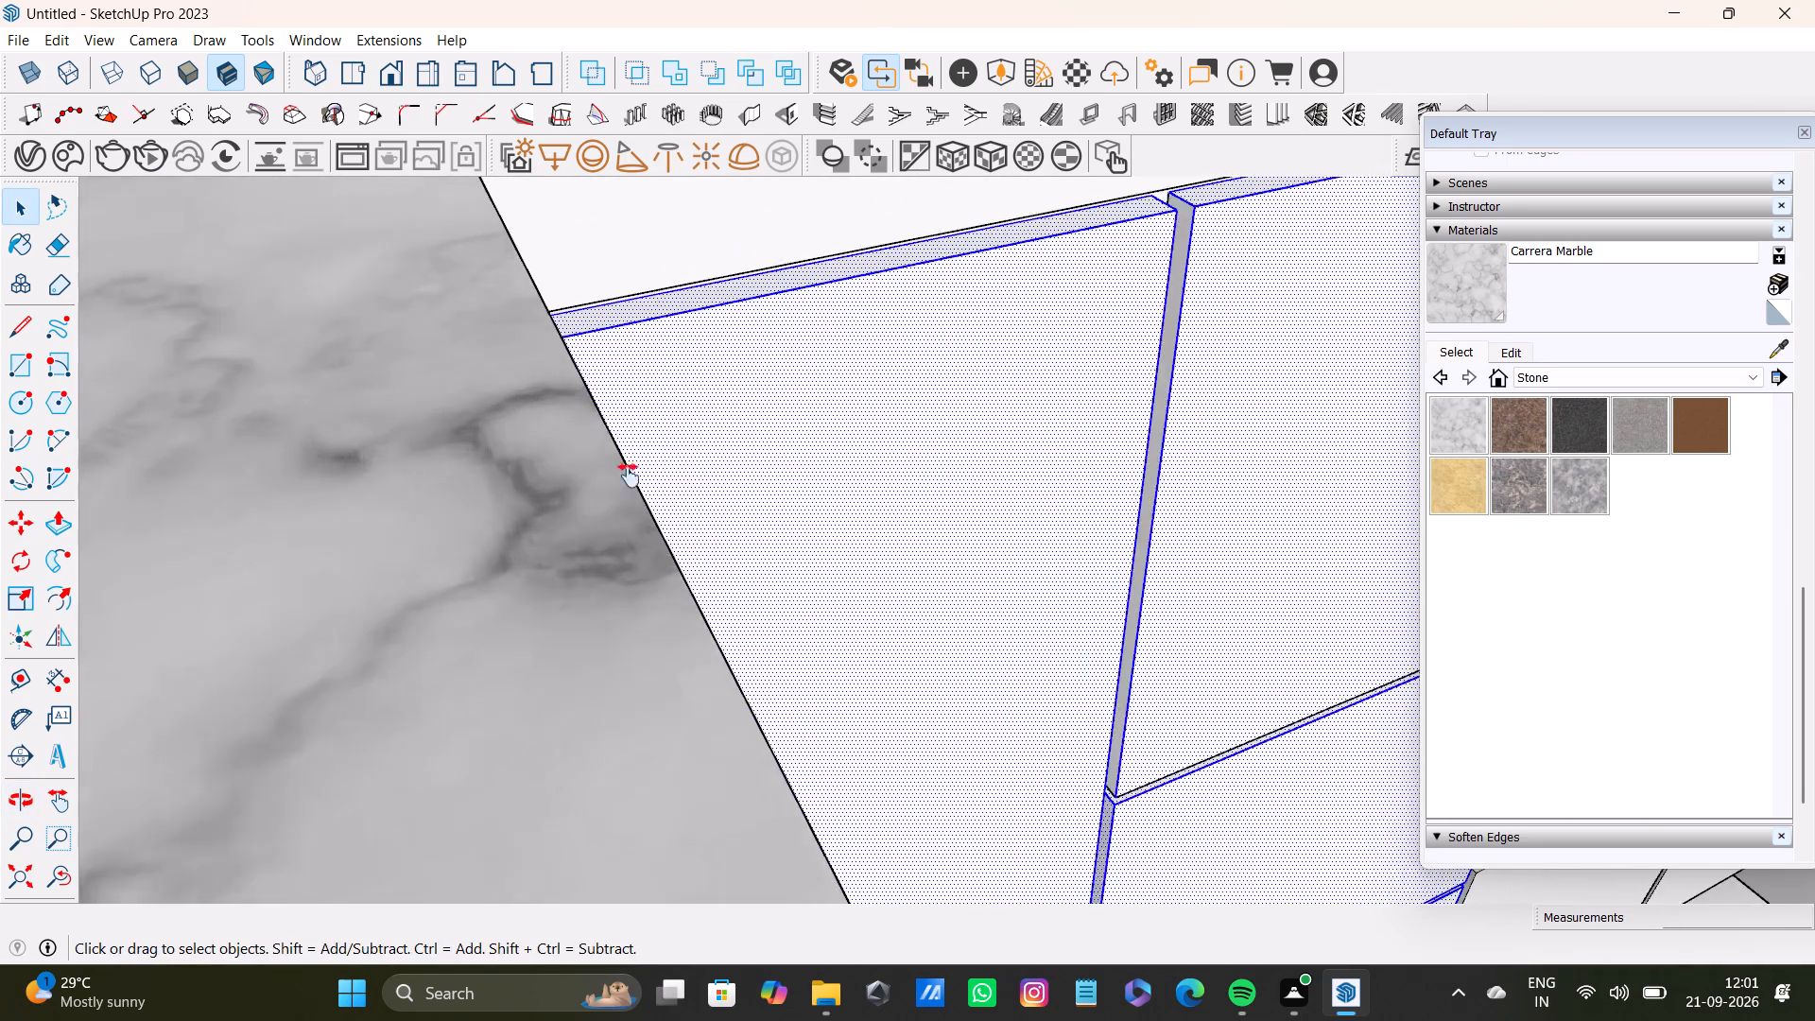
middle_click_drag(629, 476, 399, 537, "shift")
scroll(392, 537, "up", 7, "shift")
middle_click_drag(147, 603, 486, 441, "shift")
scroll(436, 470, "up", 3, "shift")
middle_click_drag(698, 490, 0, 714, "shift")
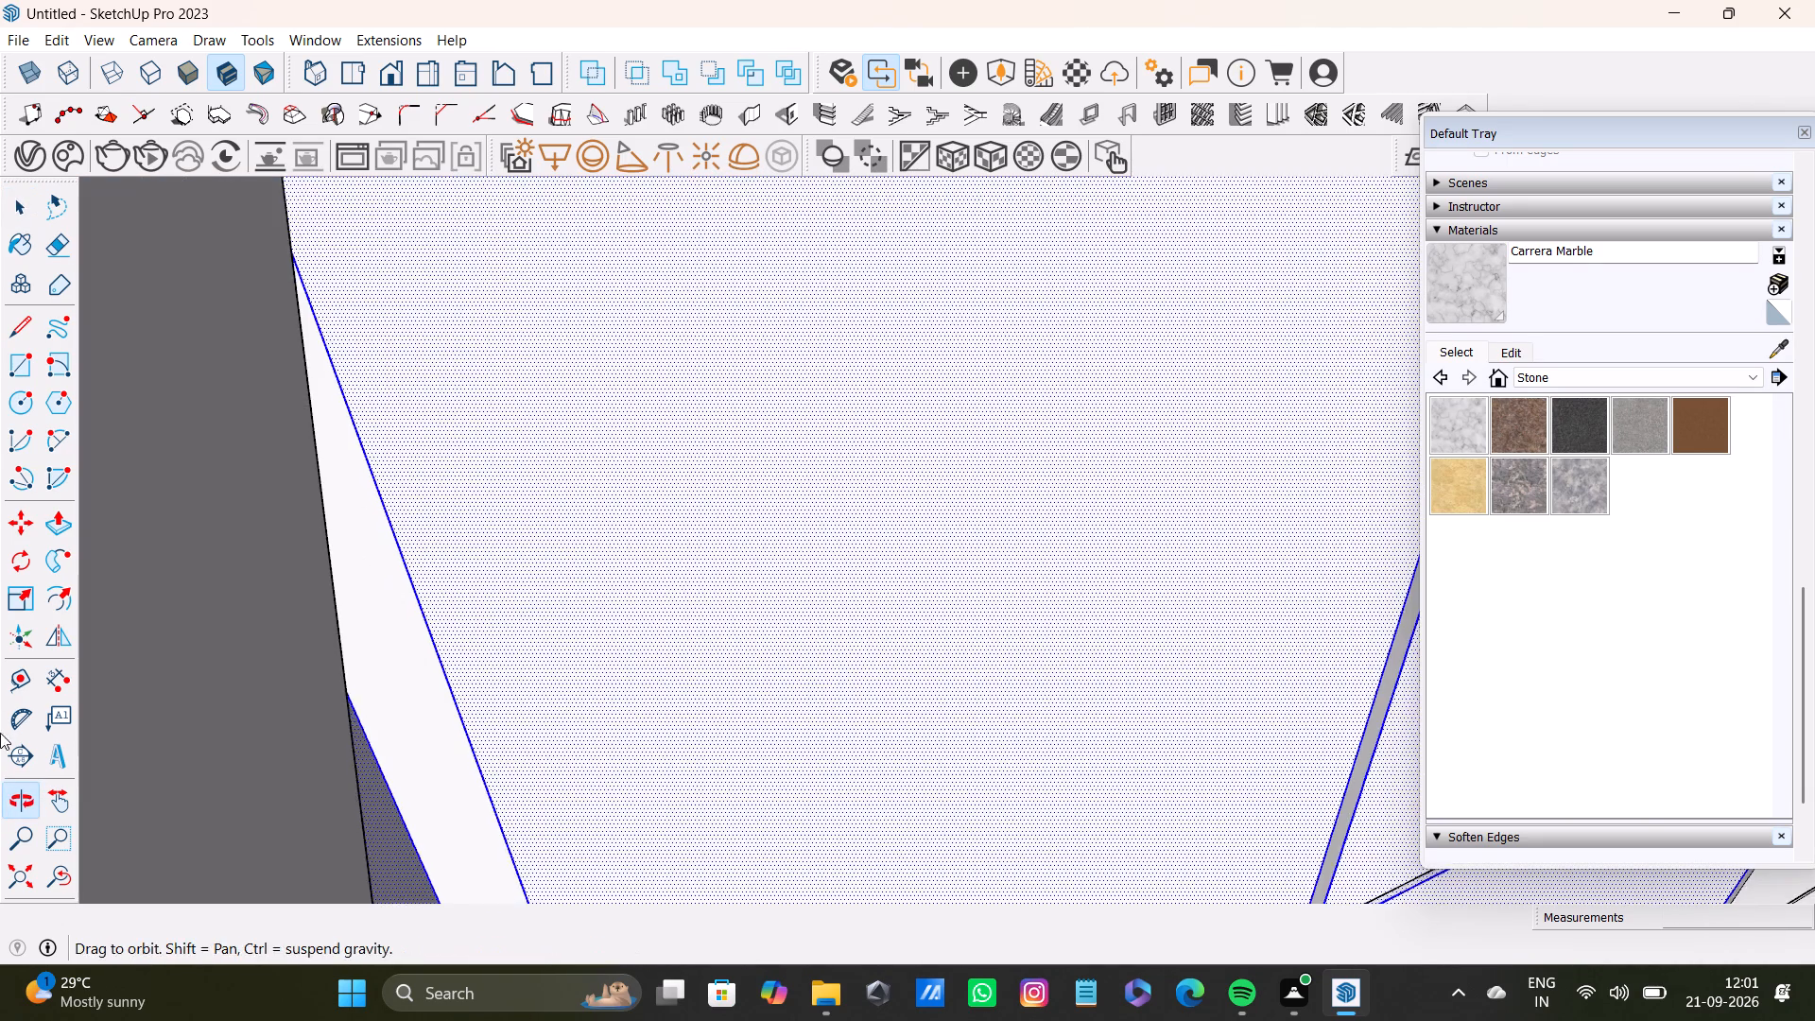
scroll(115, 767, "up", 18)
middle_click_drag(469, 666, 591, 607)
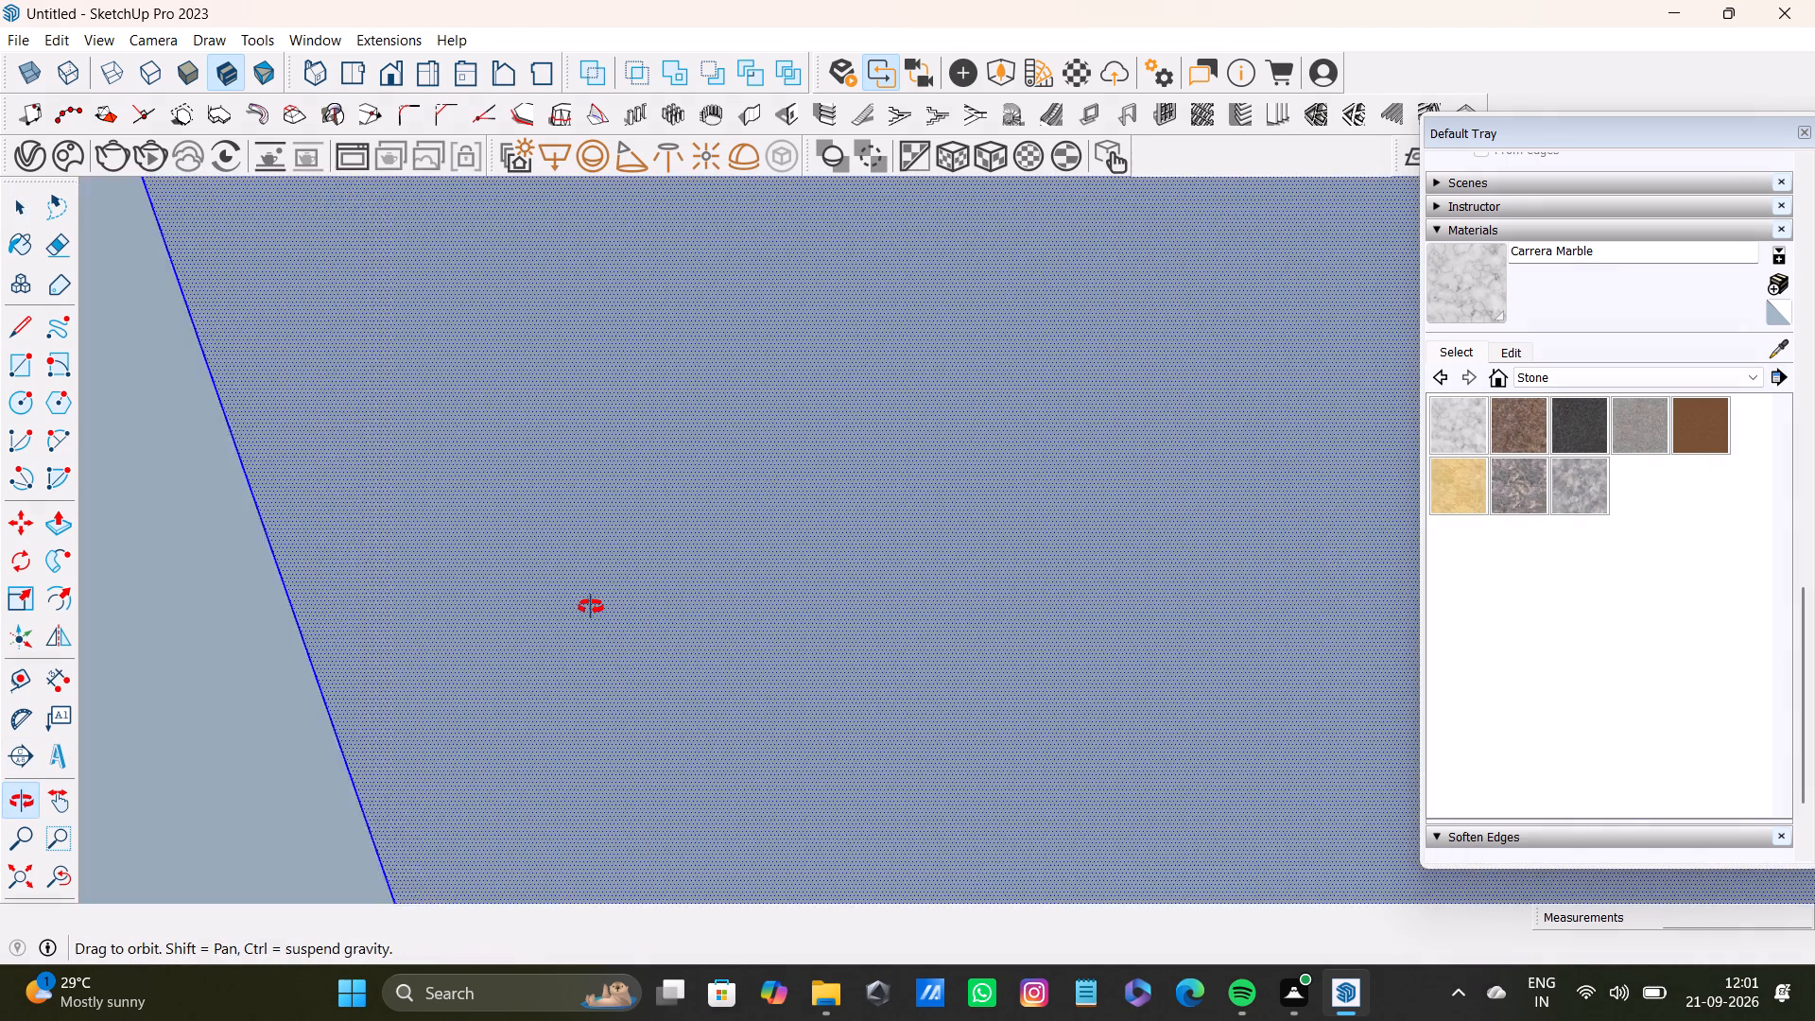
middle_click_drag(591, 607, 547, 625)
double_click(547, 625, "shift")
scroll(546, 625, "down", 5, "shift")
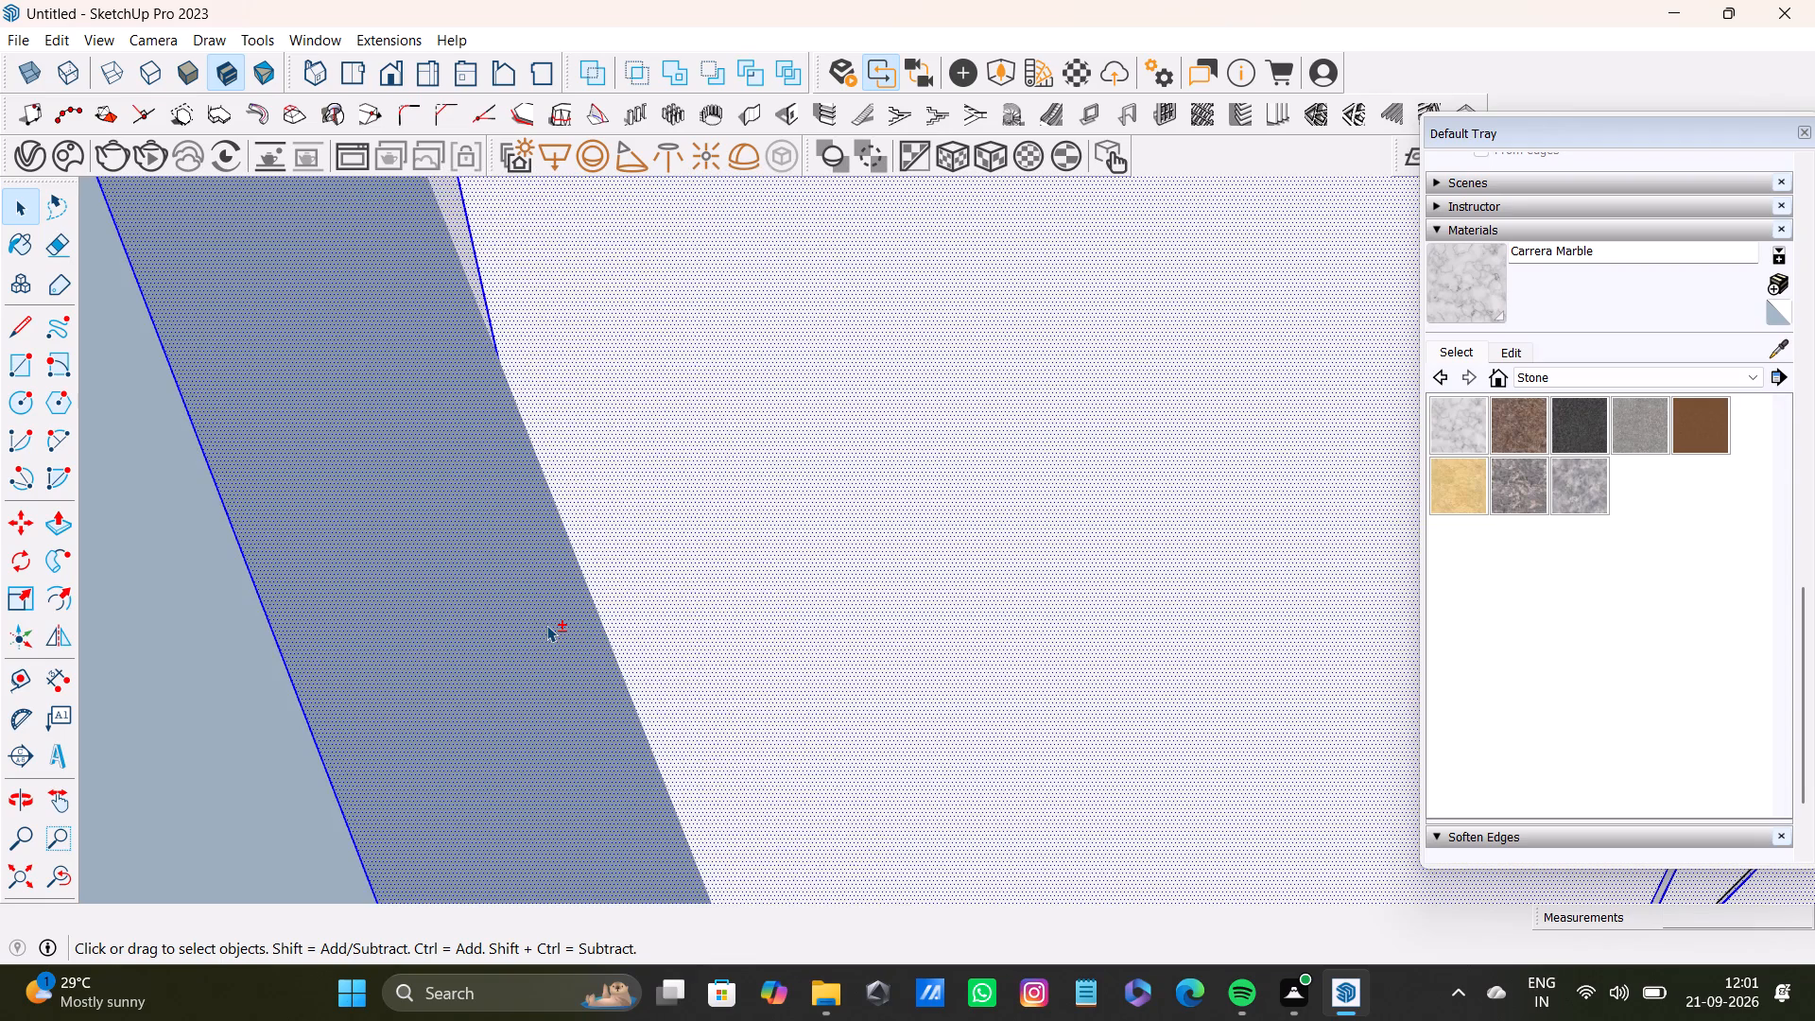
scroll(546, 625, "down", 7, "shift")
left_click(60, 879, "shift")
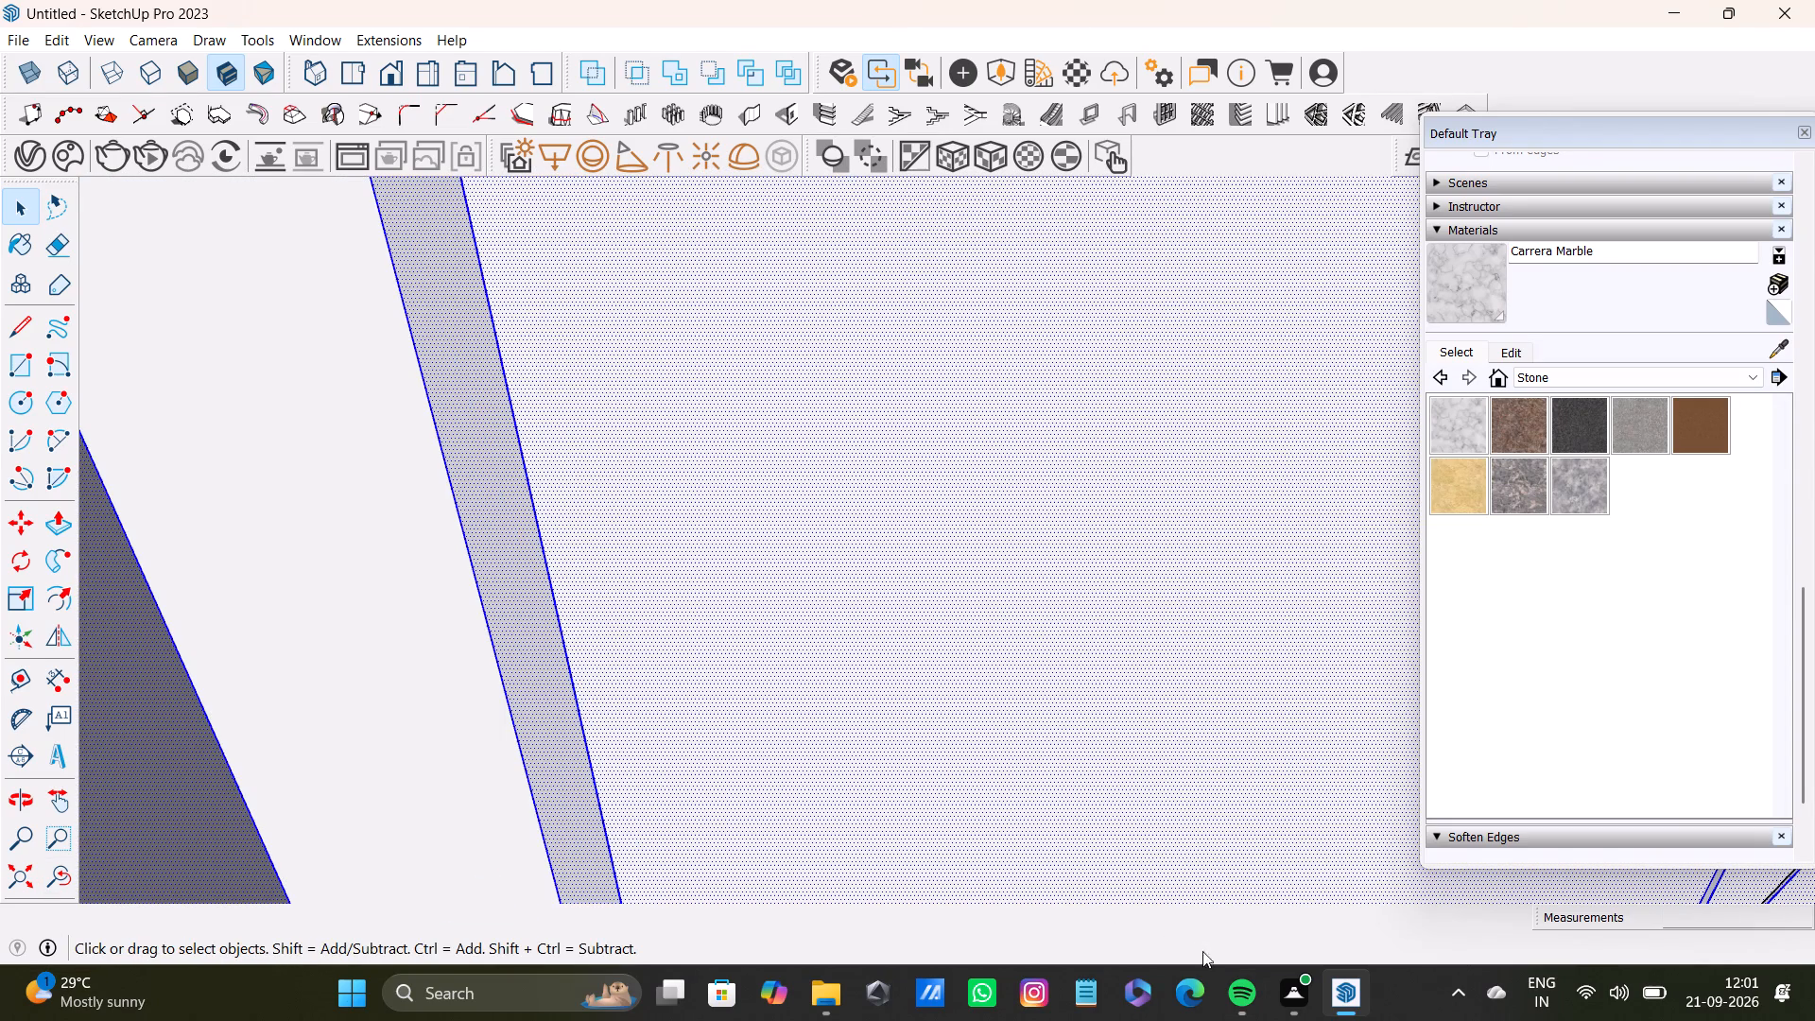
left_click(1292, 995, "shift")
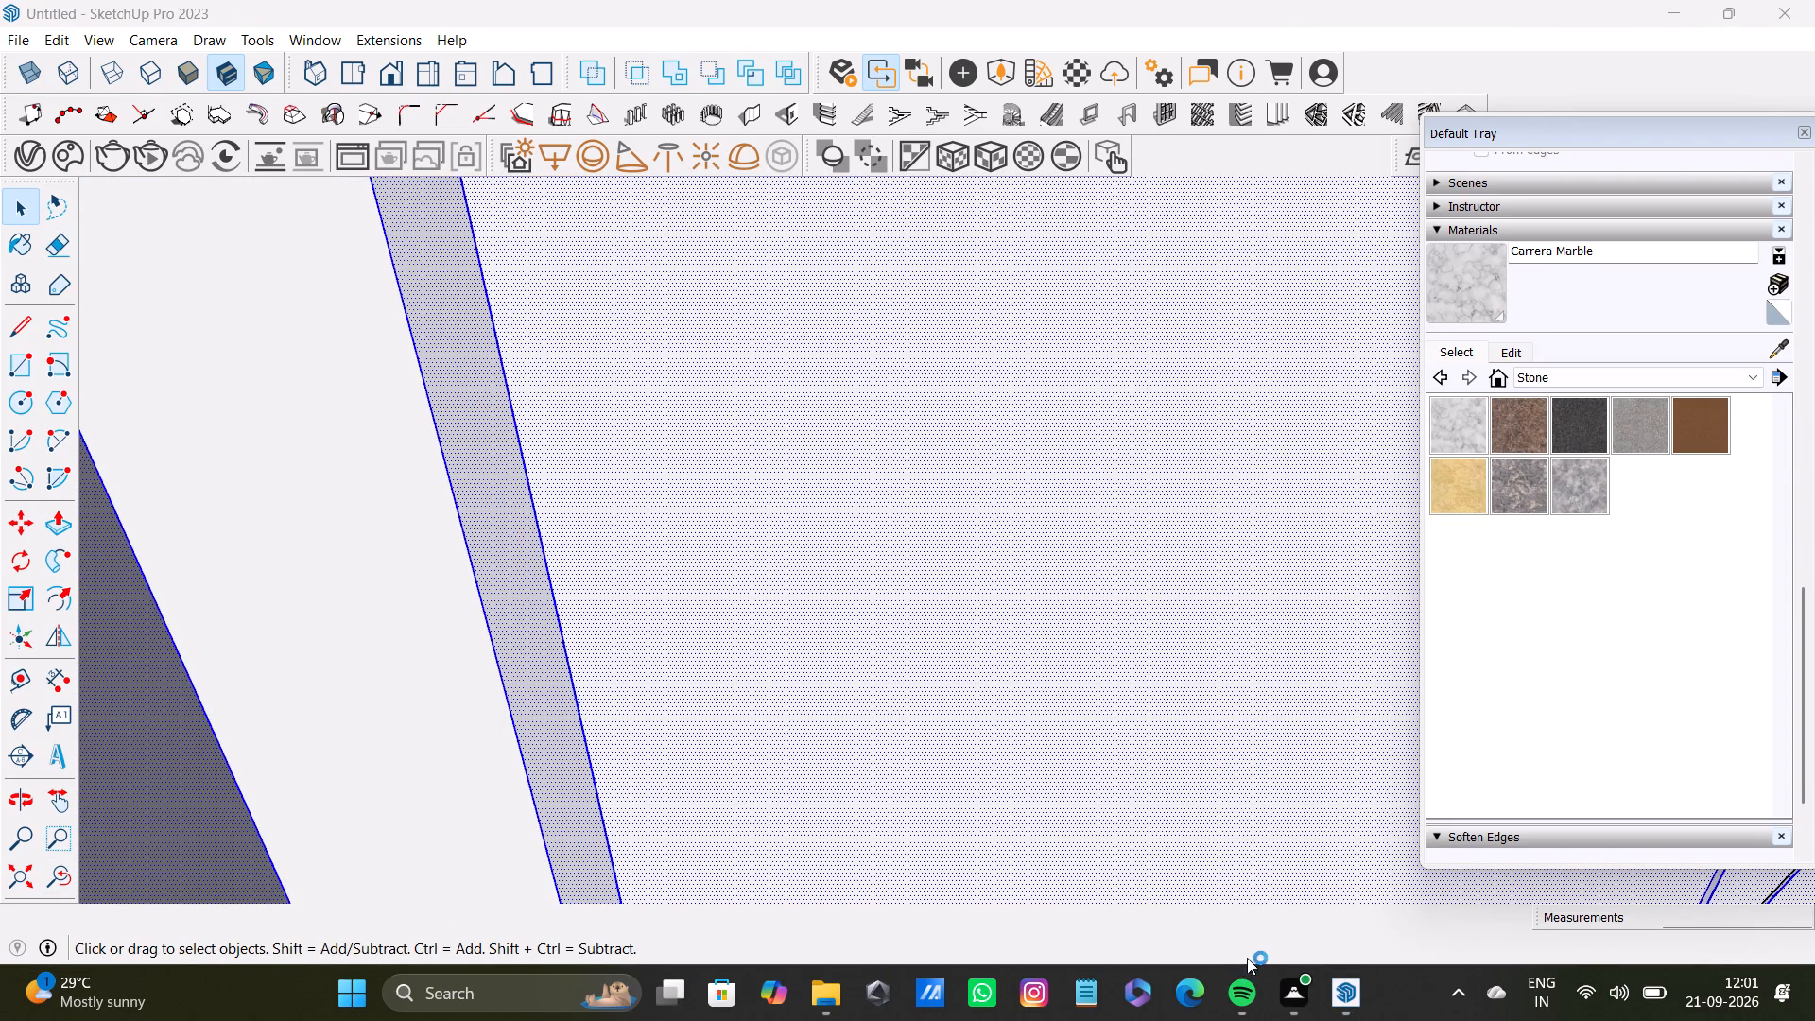
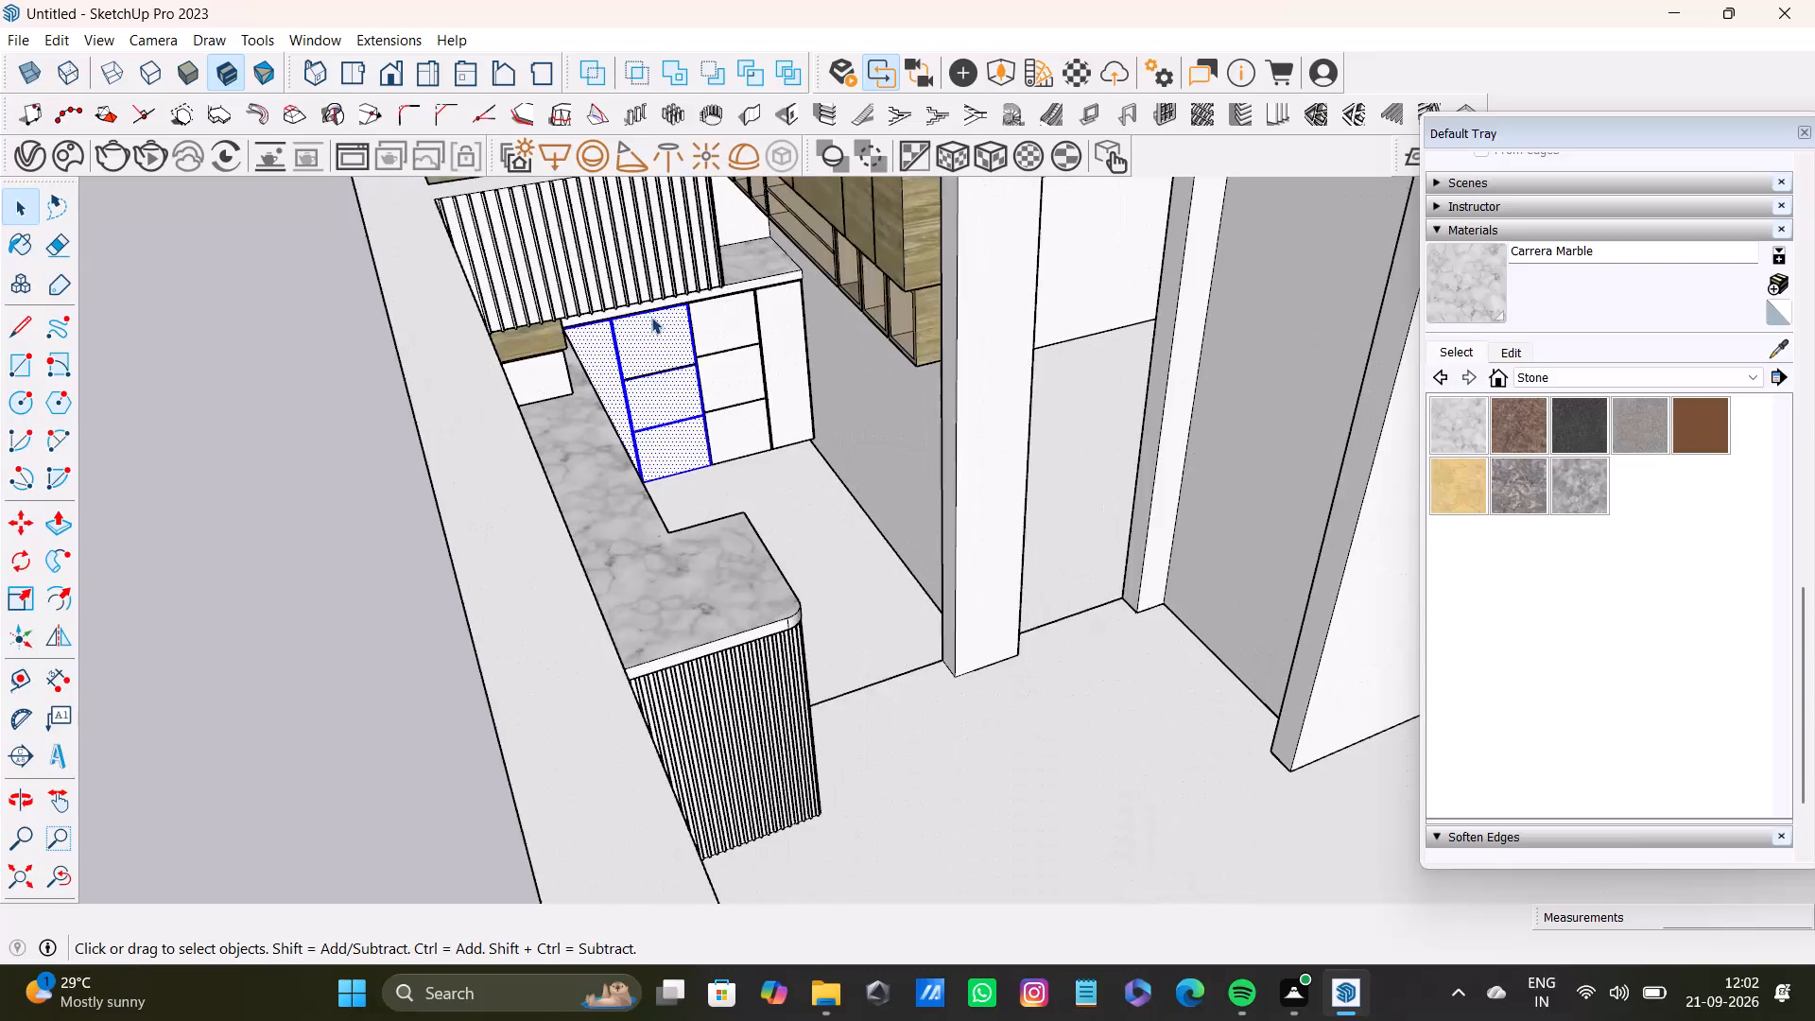
Add the second drawer stack's top drawer front and its top edge face to the selection on the adjoining run.
middle_click_drag(851, 386, 720, 521, "shift")
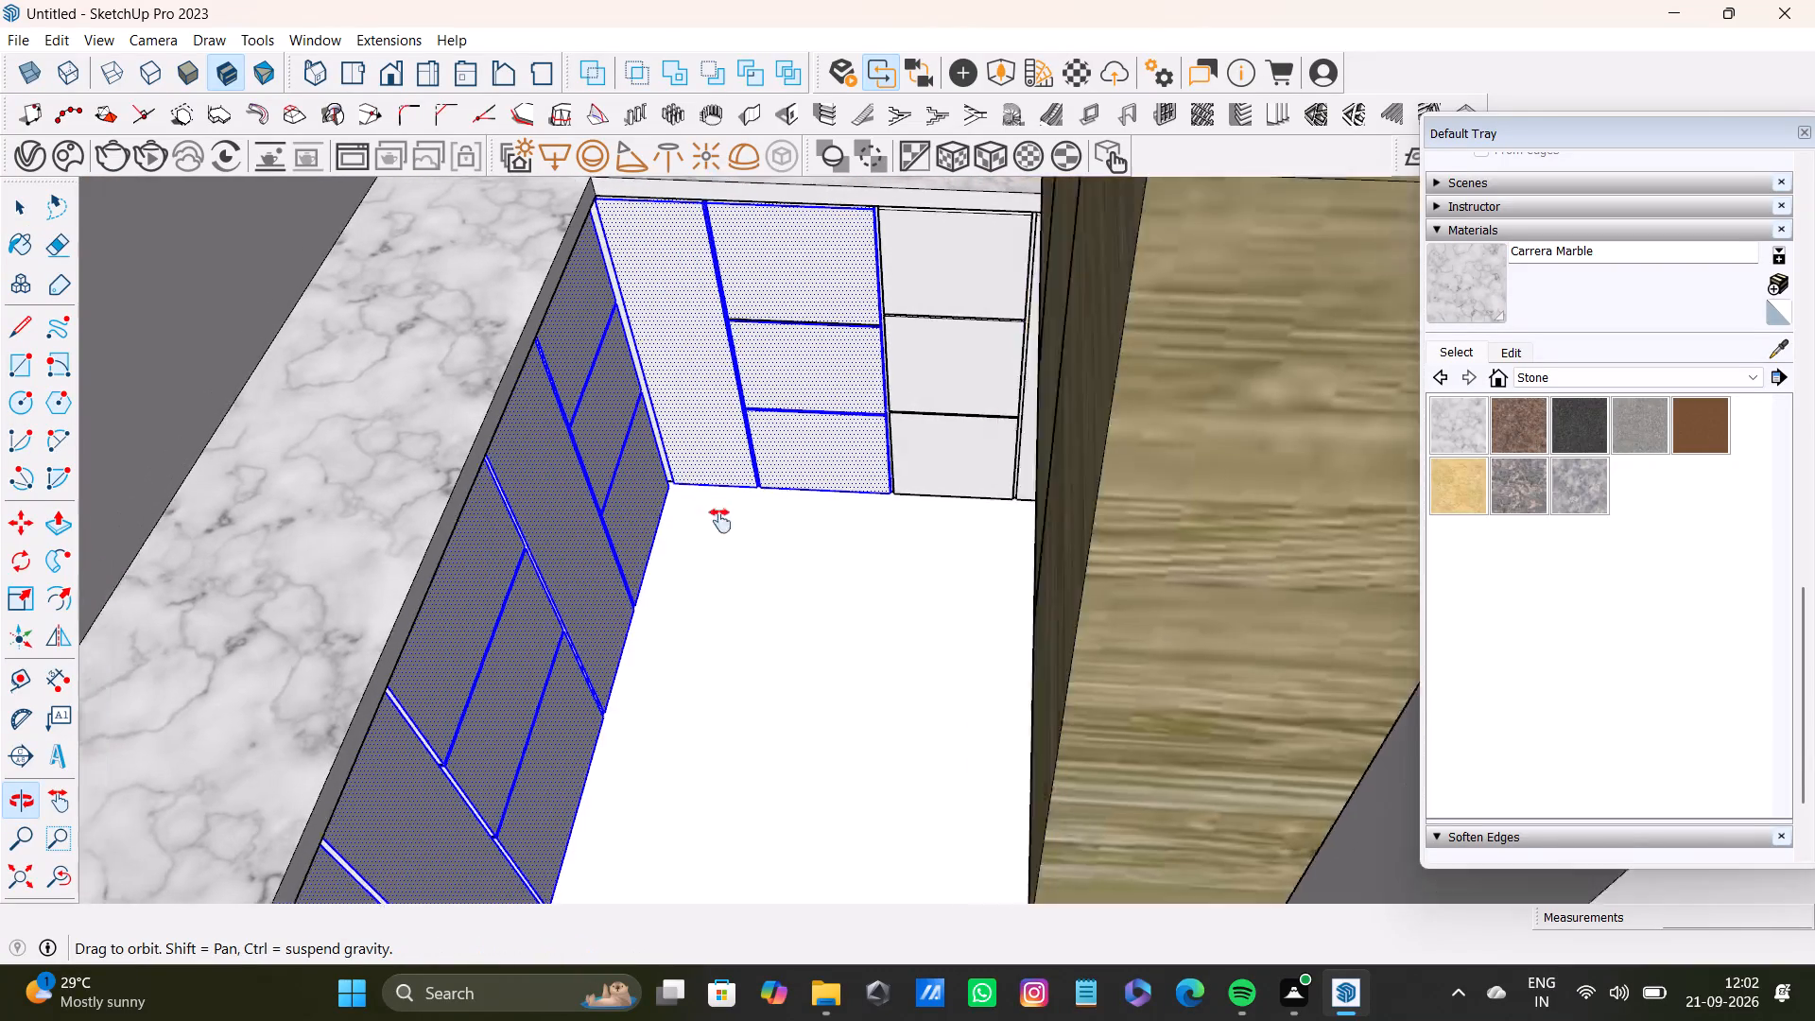
middle_click_drag(720, 521, 820, 525, "shift")
scroll(1047, 284, "up", 6, "shift")
middle_click_drag(1107, 278, 1013, 380, "shift")
scroll(1102, 374, "up", 7, "shift")
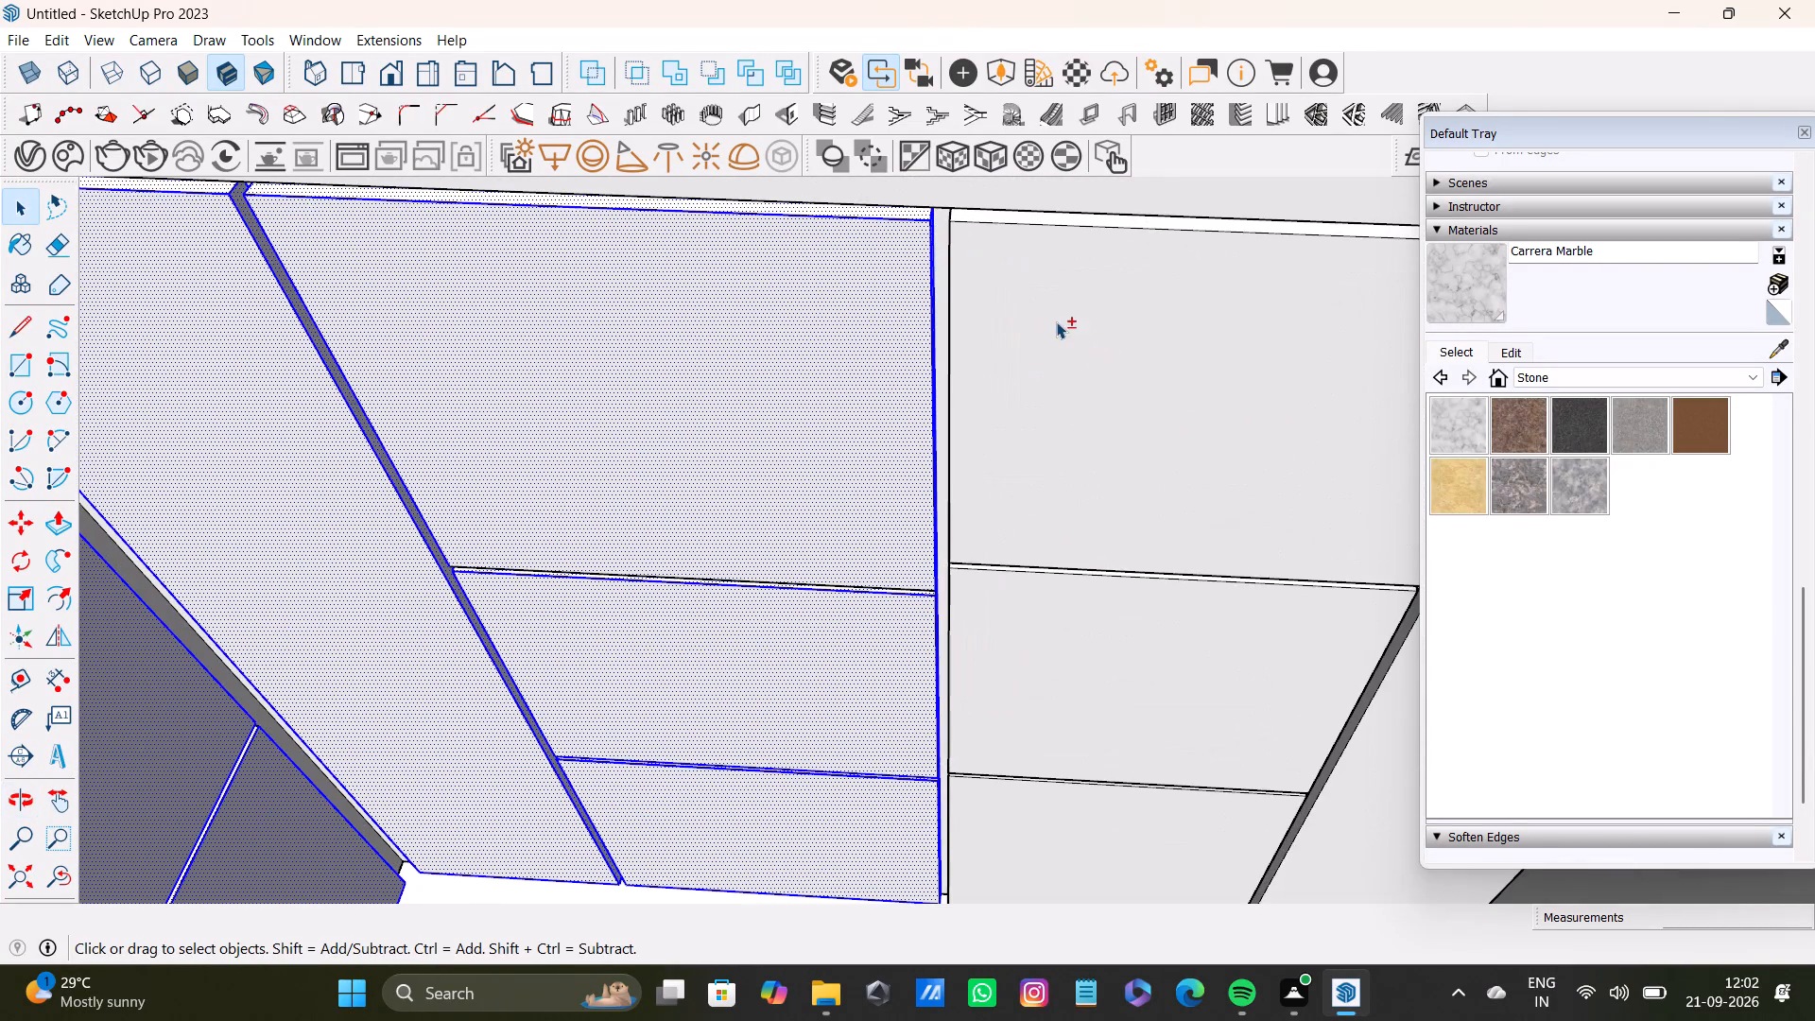
double_click(1056, 321, "shift")
scroll(1005, 283, "up", 7, "shift")
middle_click_drag(970, 237, 951, 606, "shift")
scroll(956, 587, "up", 3, "shift")
middle_click_drag(931, 566, 939, 481, "shift")
scroll(909, 468, "up", 3, "shift")
double_click(919, 447, "shift")
Add the end door's front and its top edge face, beside the second drawer stack, to the selection.
scroll(951, 530, "down", 8, "shift")
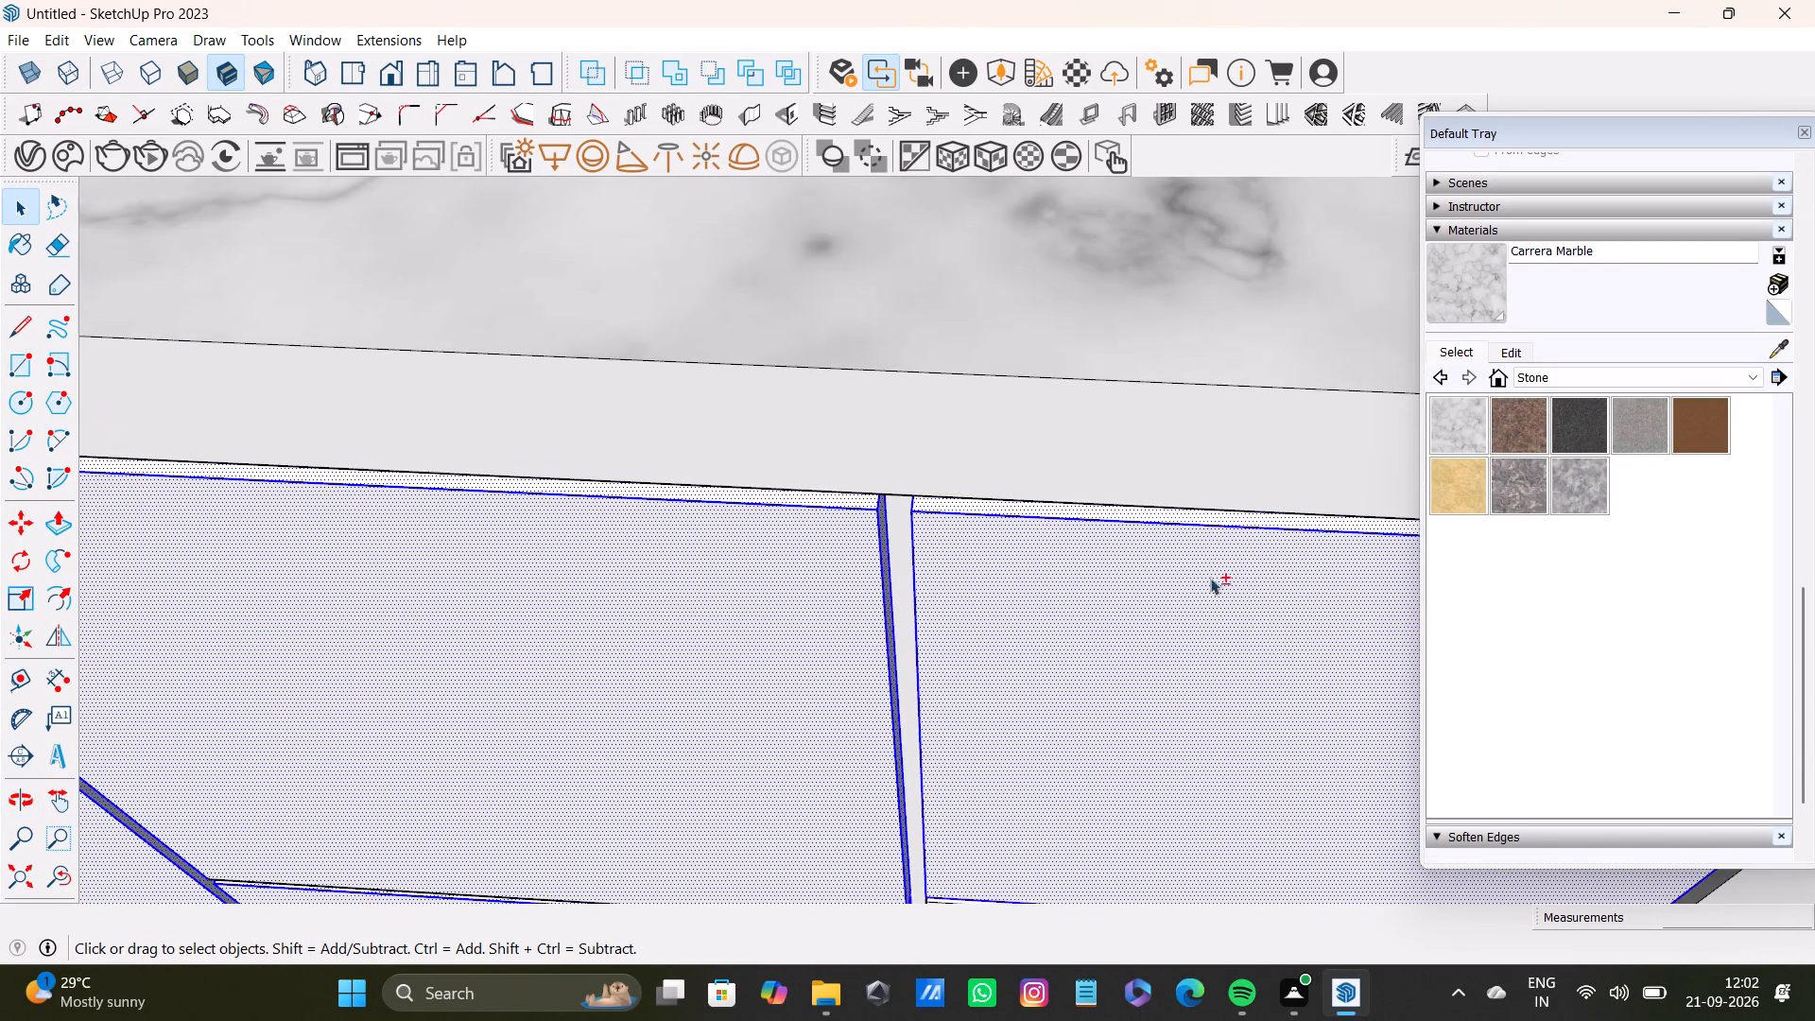
middle_click_drag(1256, 578, 210, 303, "shift")
scroll(477, 346, "down", 2, "shift")
double_click(1071, 398, "shift")
scroll(1007, 343, "up", 7, "shift")
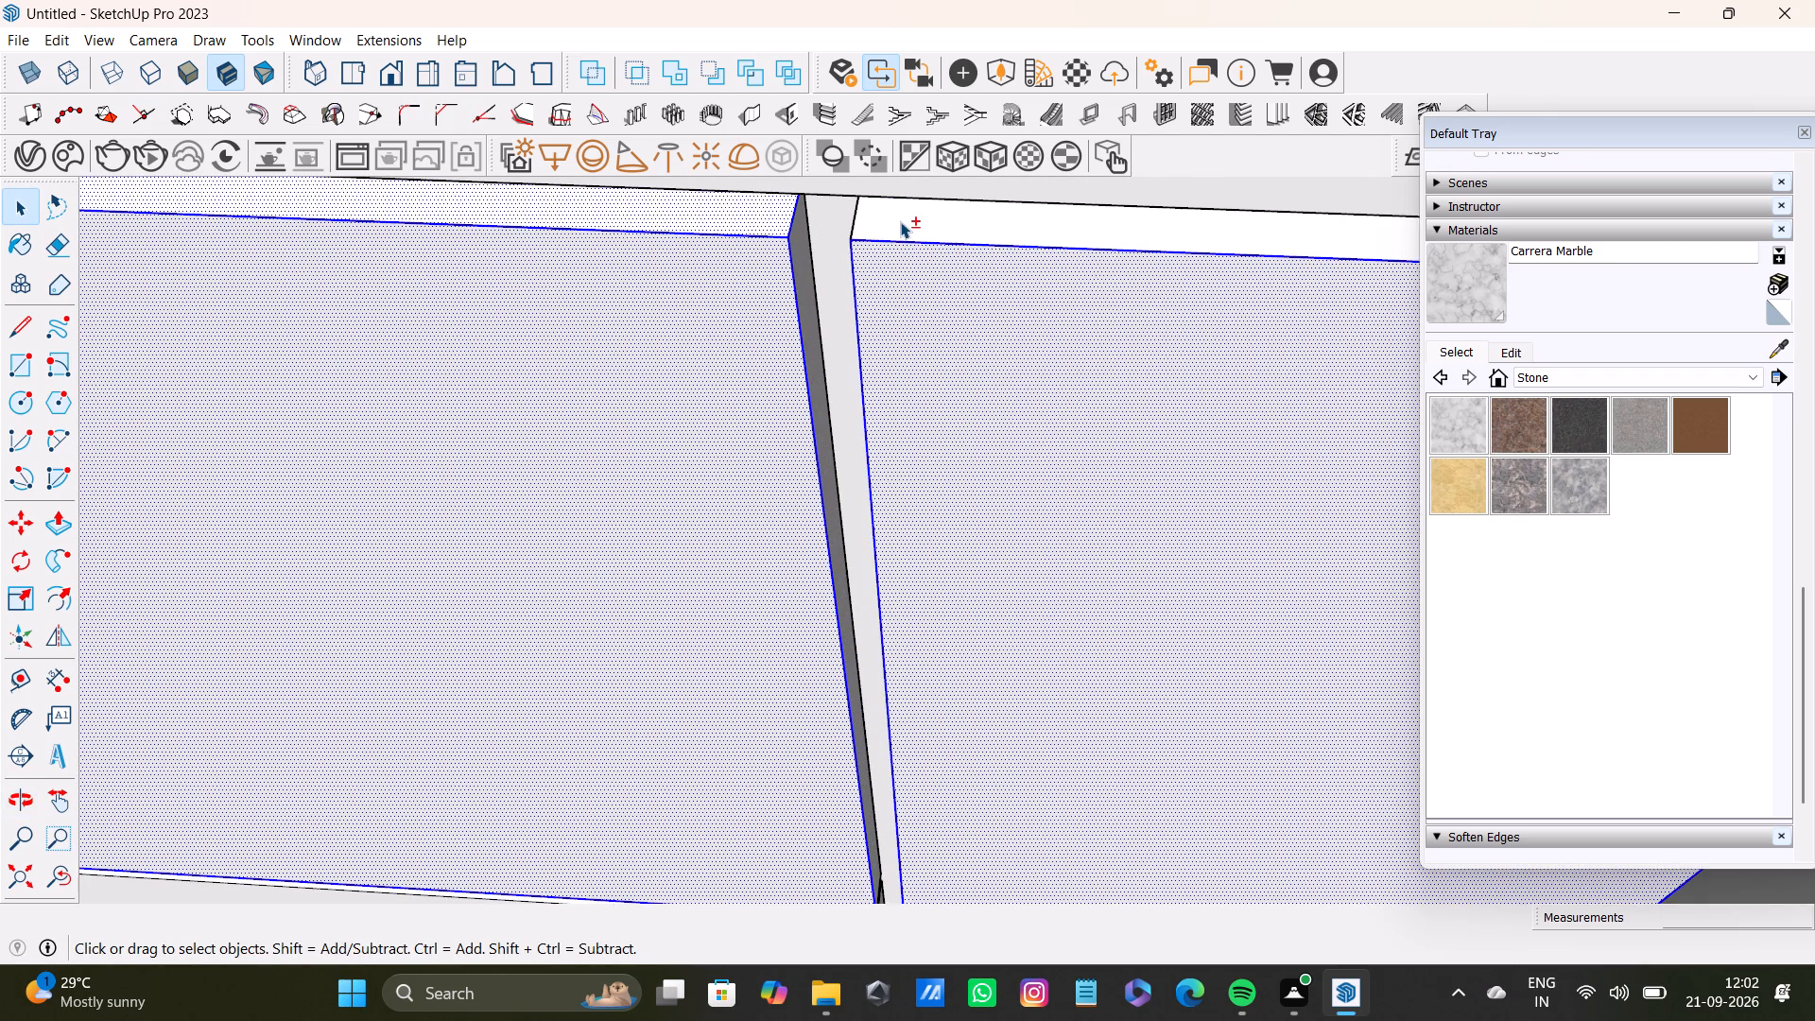
double_click(901, 221, "shift")
Add the second stack's middle drawer front and its top edge face to the selection.
scroll(890, 349, "down", 8, "shift")
middle_click_drag(863, 614, 967, 493, "shift")
scroll(850, 622, "up", 7, "shift")
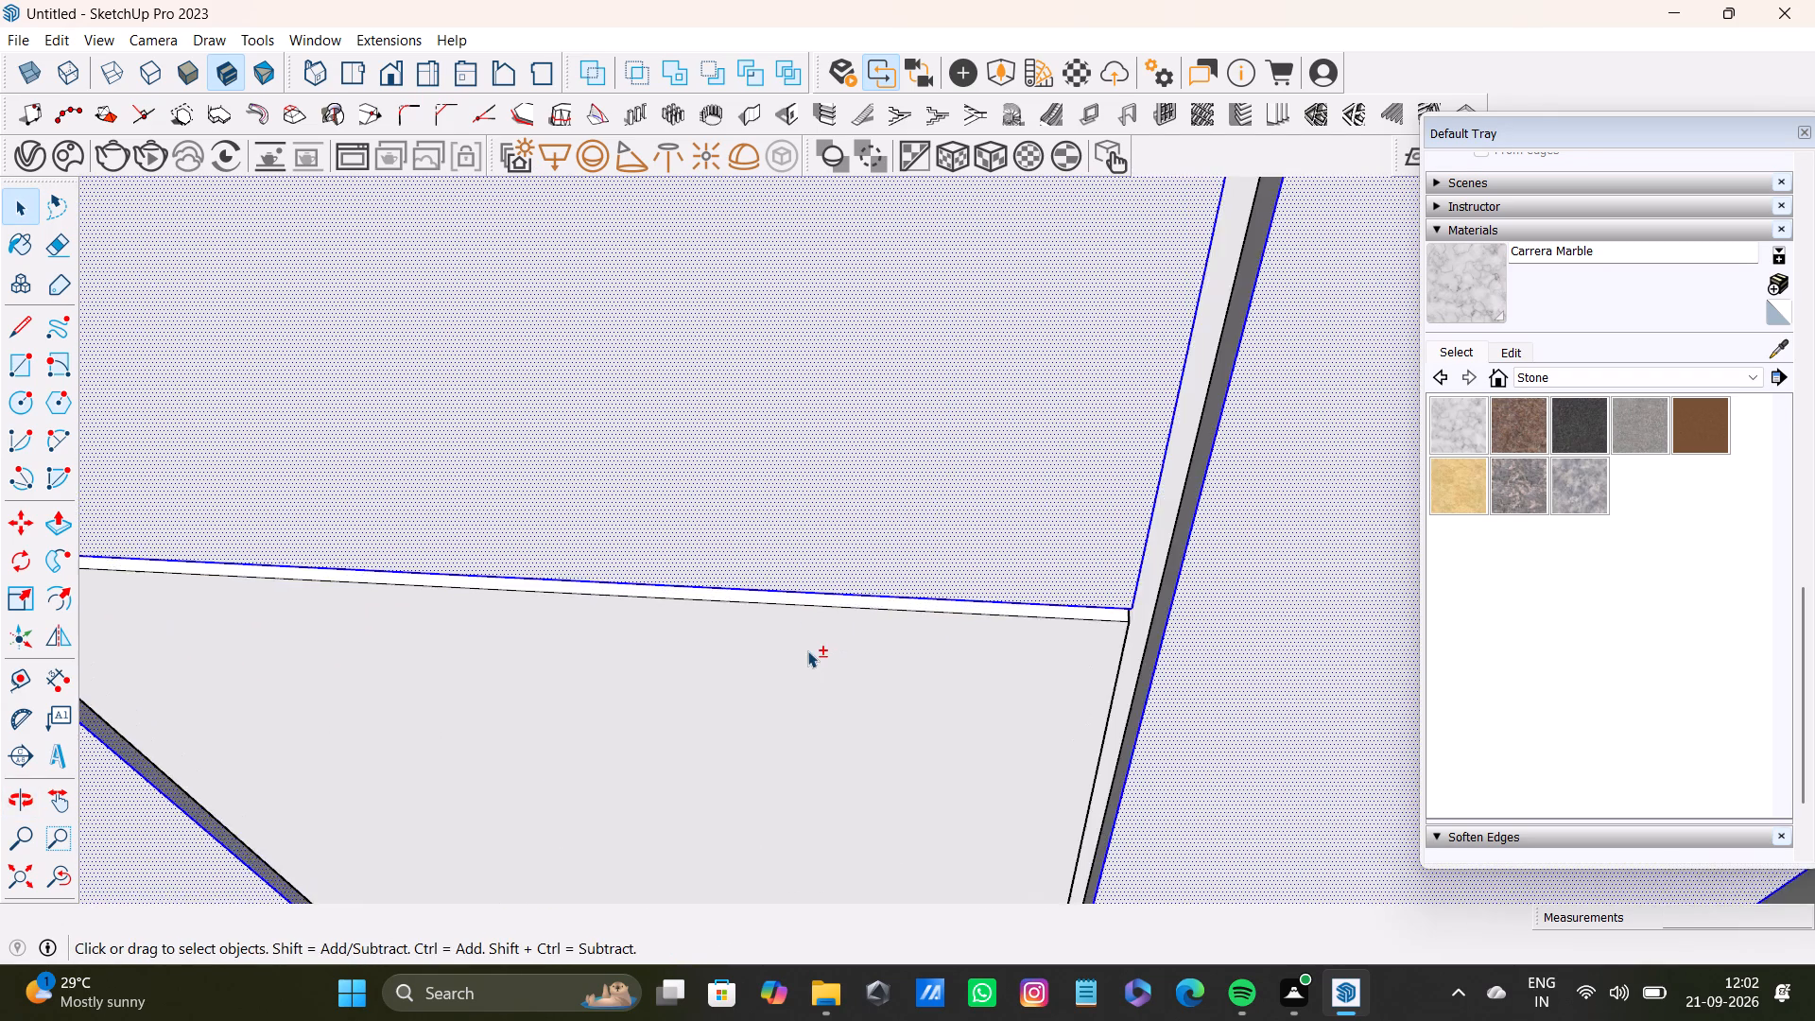
middle_click_drag(807, 638, 797, 513, "shift")
scroll(817, 543, "up", 4, "shift")
double_click(842, 546, "shift")
left_click(1121, 447, "shift")
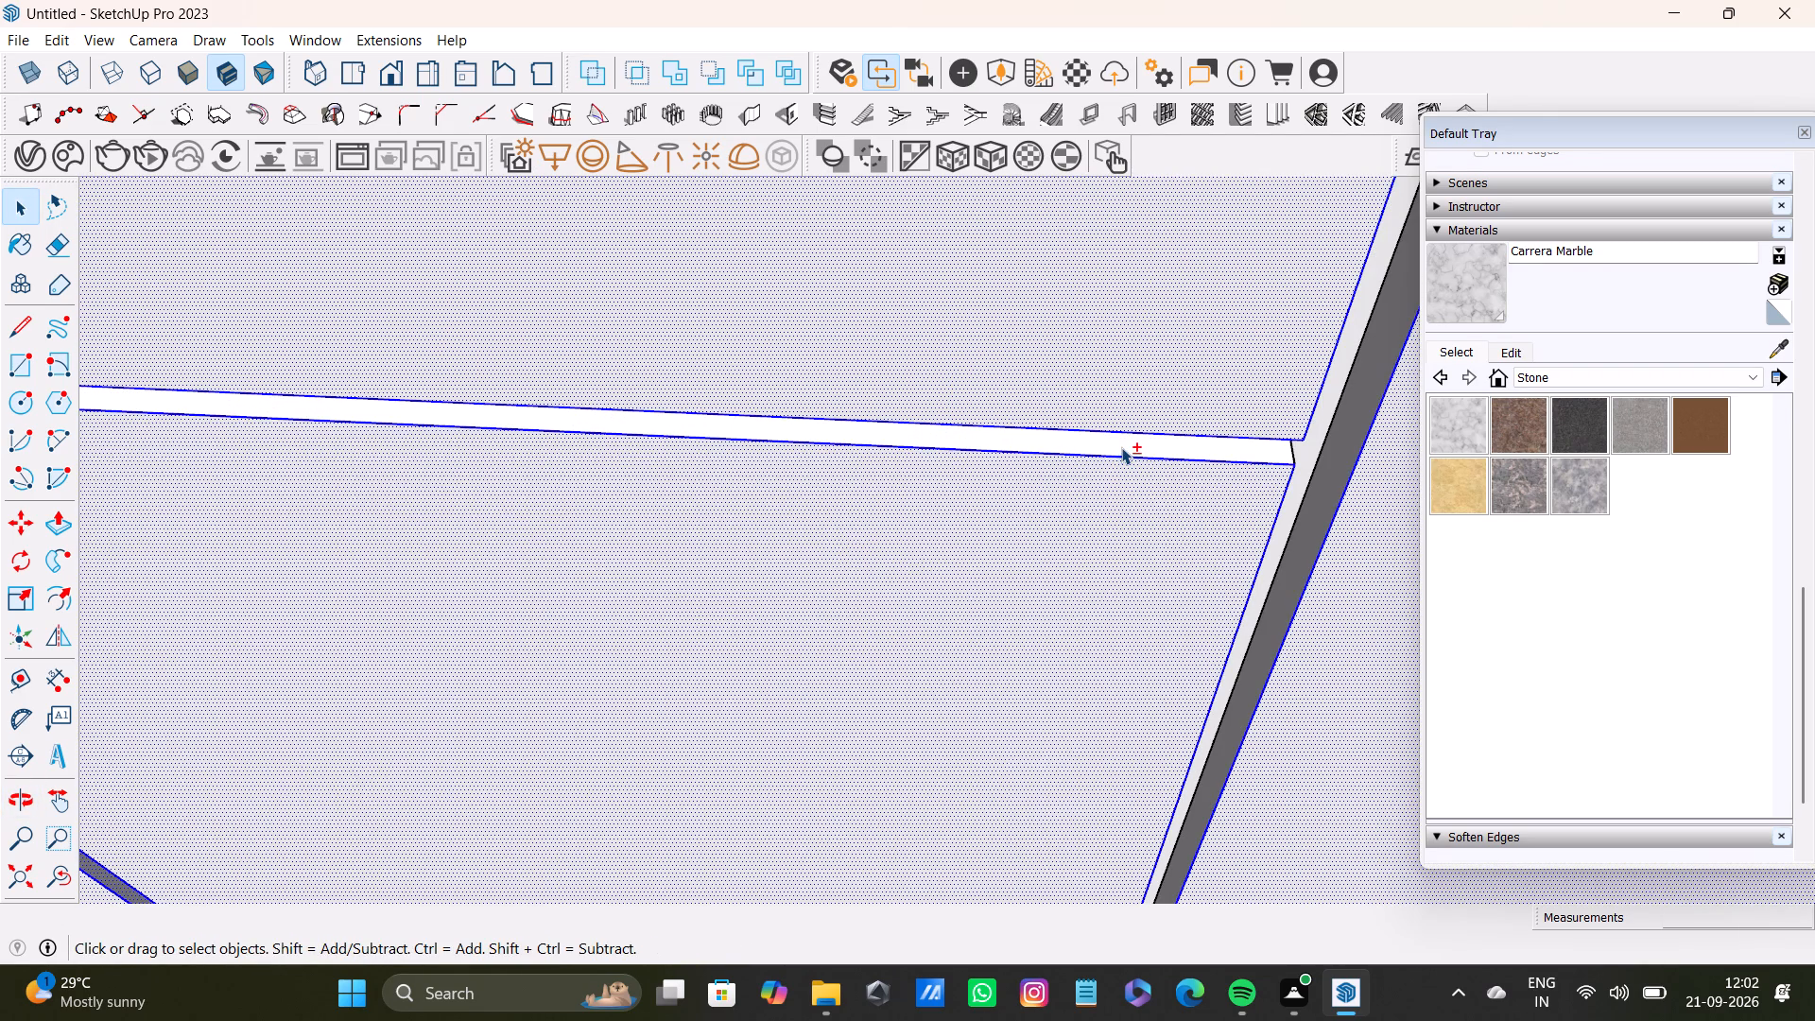
left_click(1121, 447, "shift")
Add the second stack's bottom drawer front and its top edge face to the selection.
scroll(1025, 566, "down", 7, "shift")
middle_click_drag(991, 604, 986, 418, "shift")
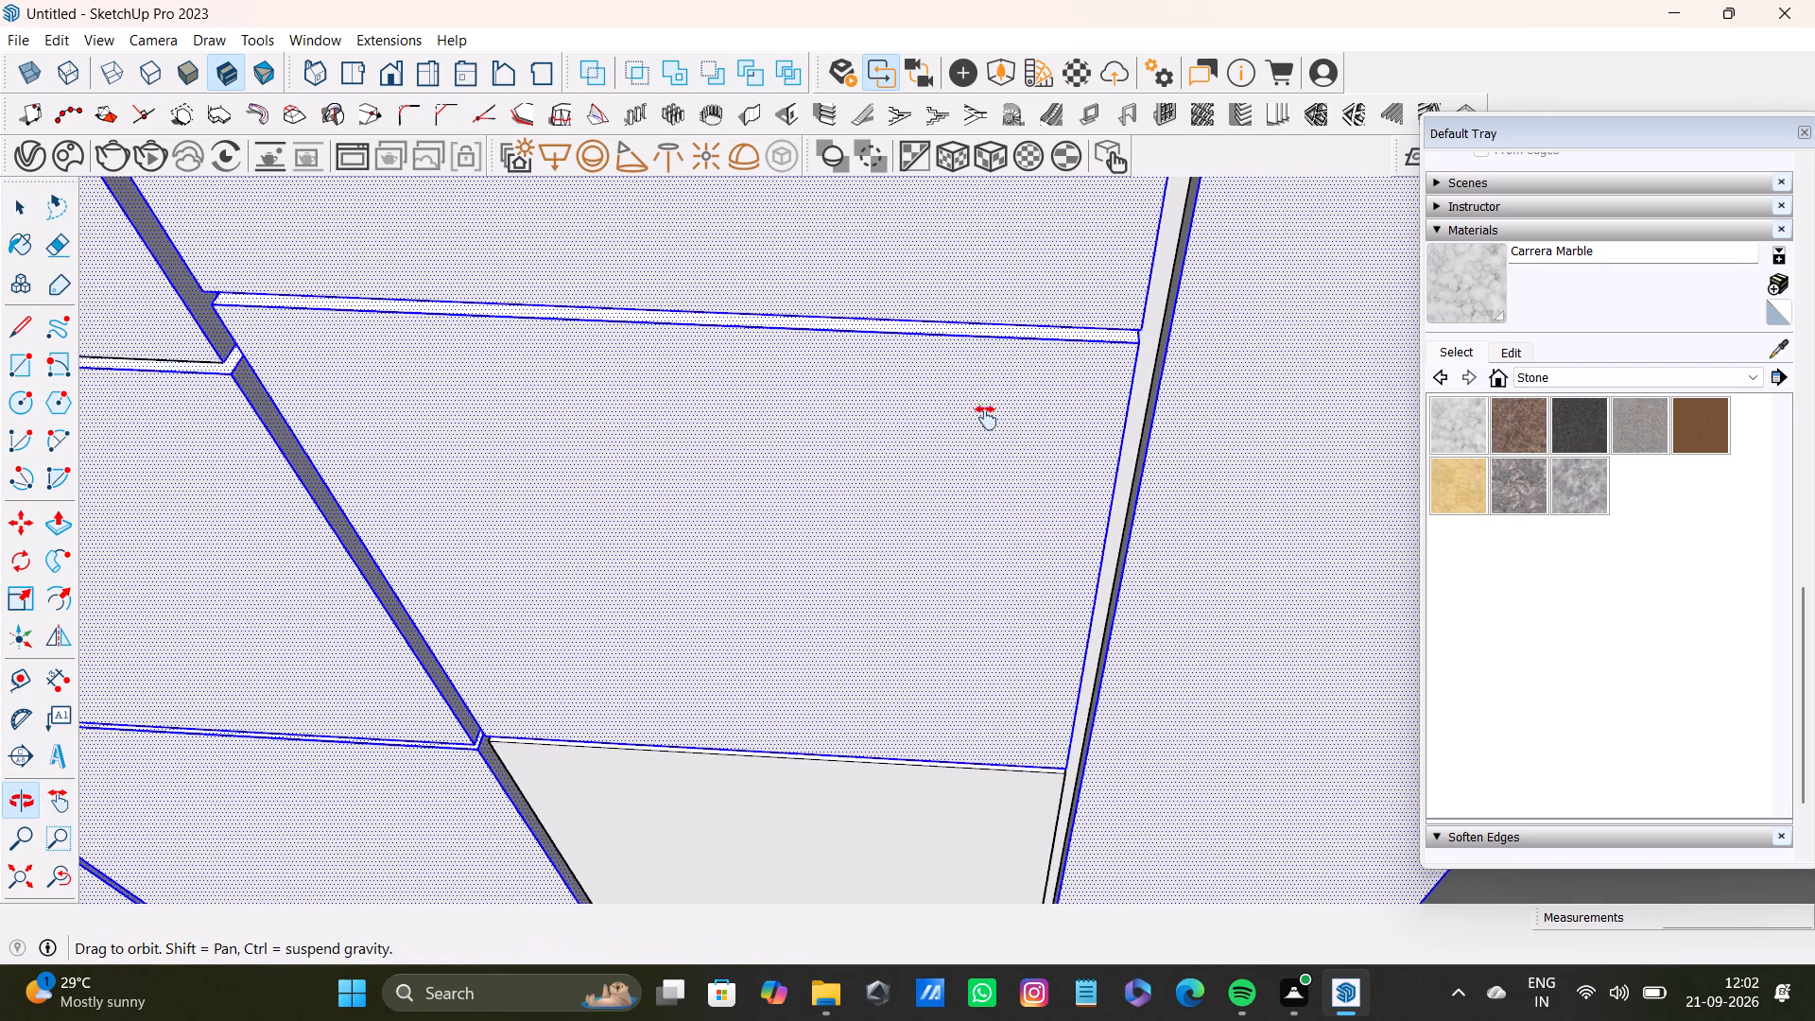
middle_click_drag(986, 418, 997, 322, "shift")
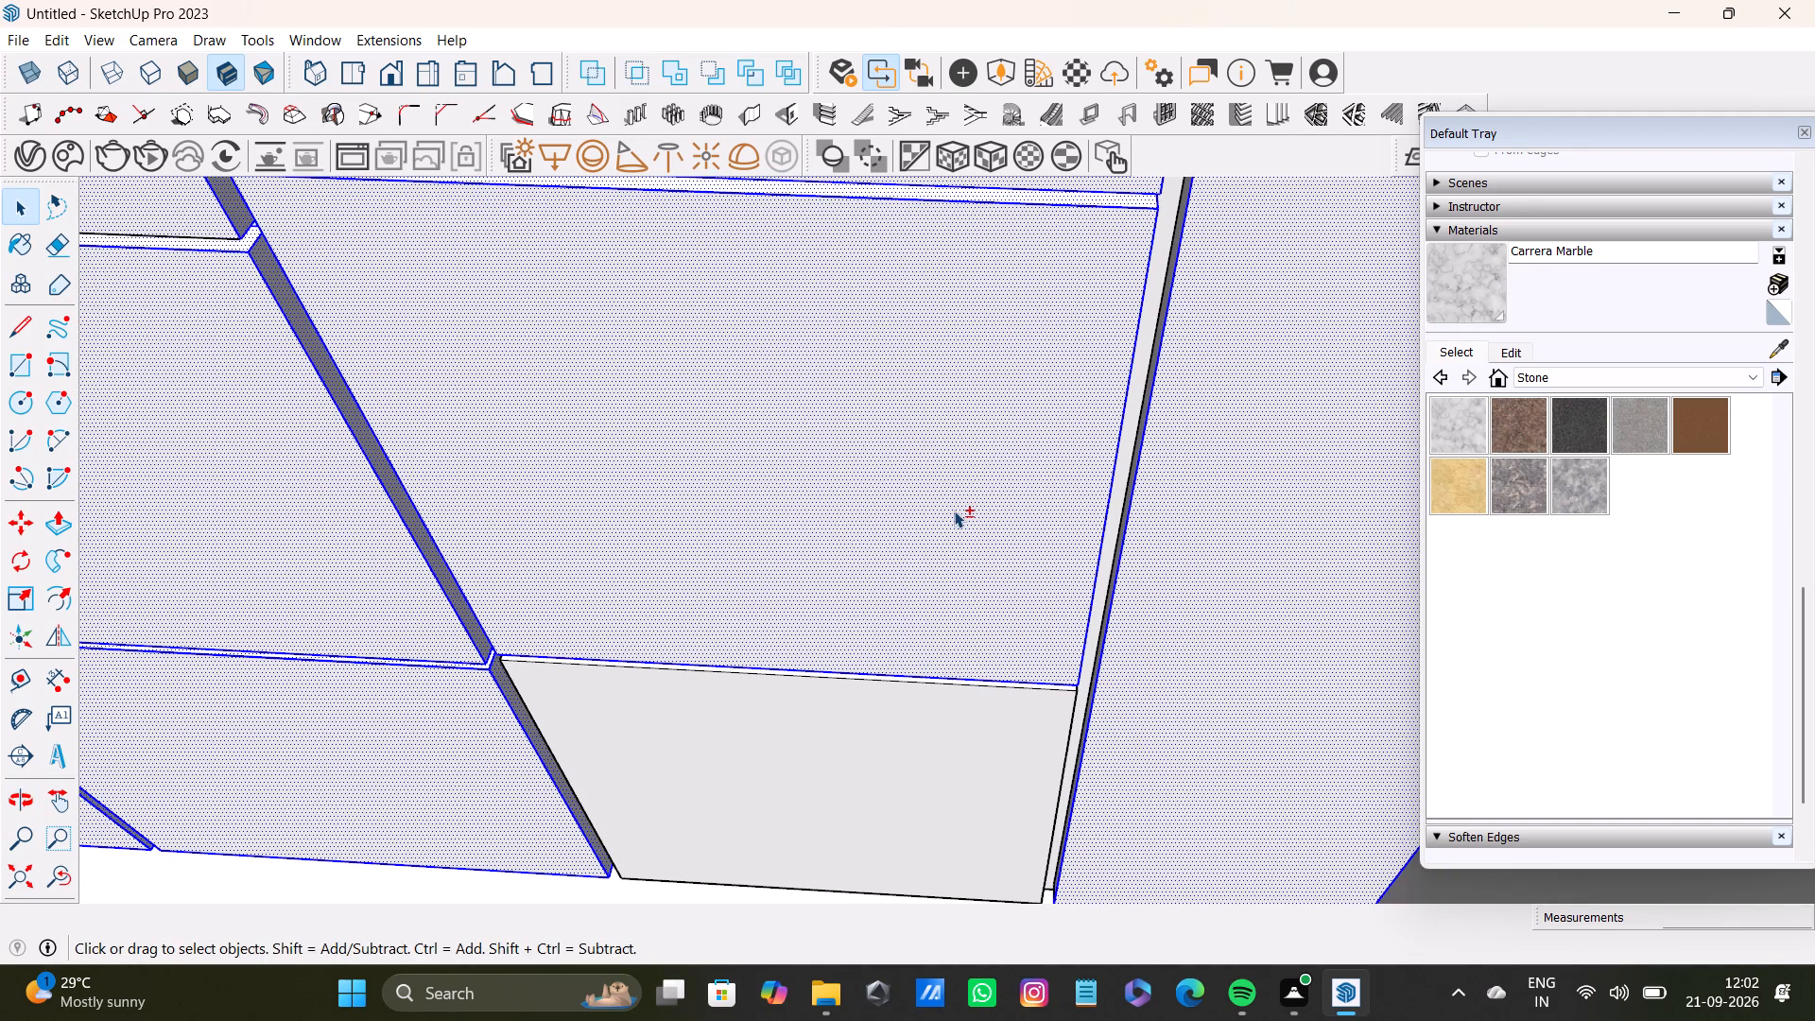
middle_click_drag(954, 510, 977, 475, "shift")
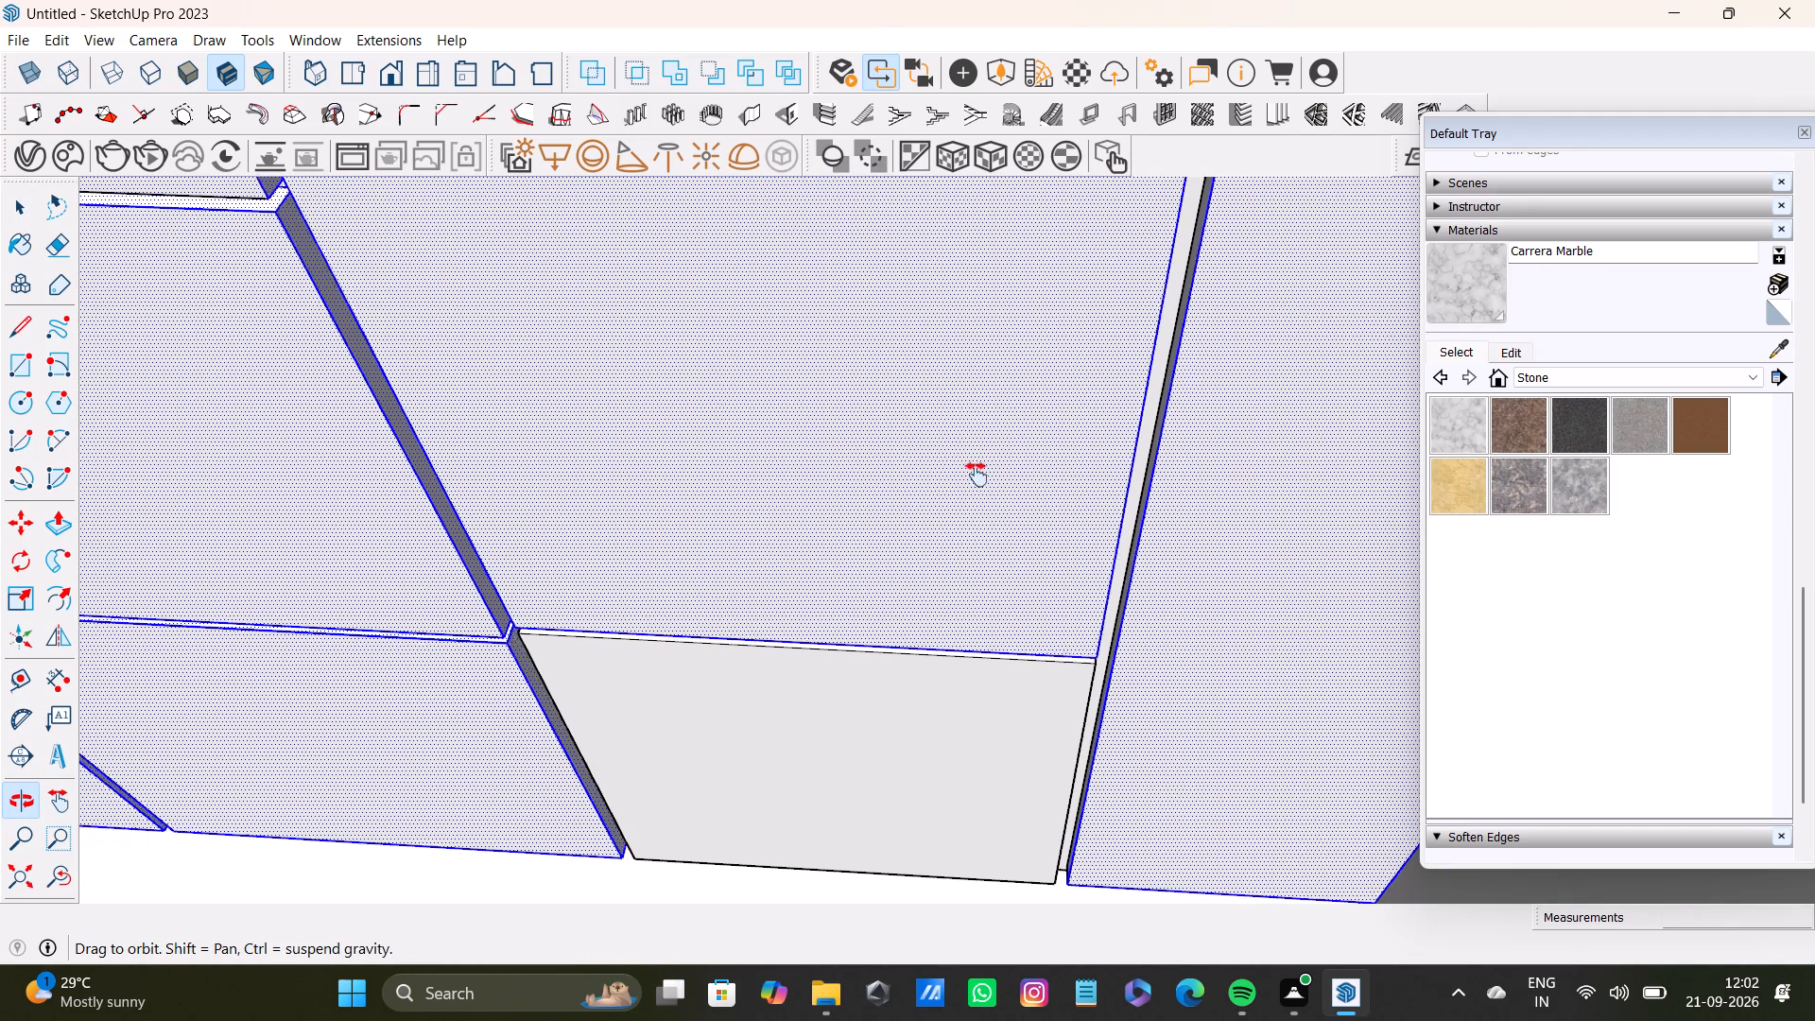
middle_click_drag(977, 475, 1011, 339, "shift")
scroll(848, 547, "up", 3, "shift")
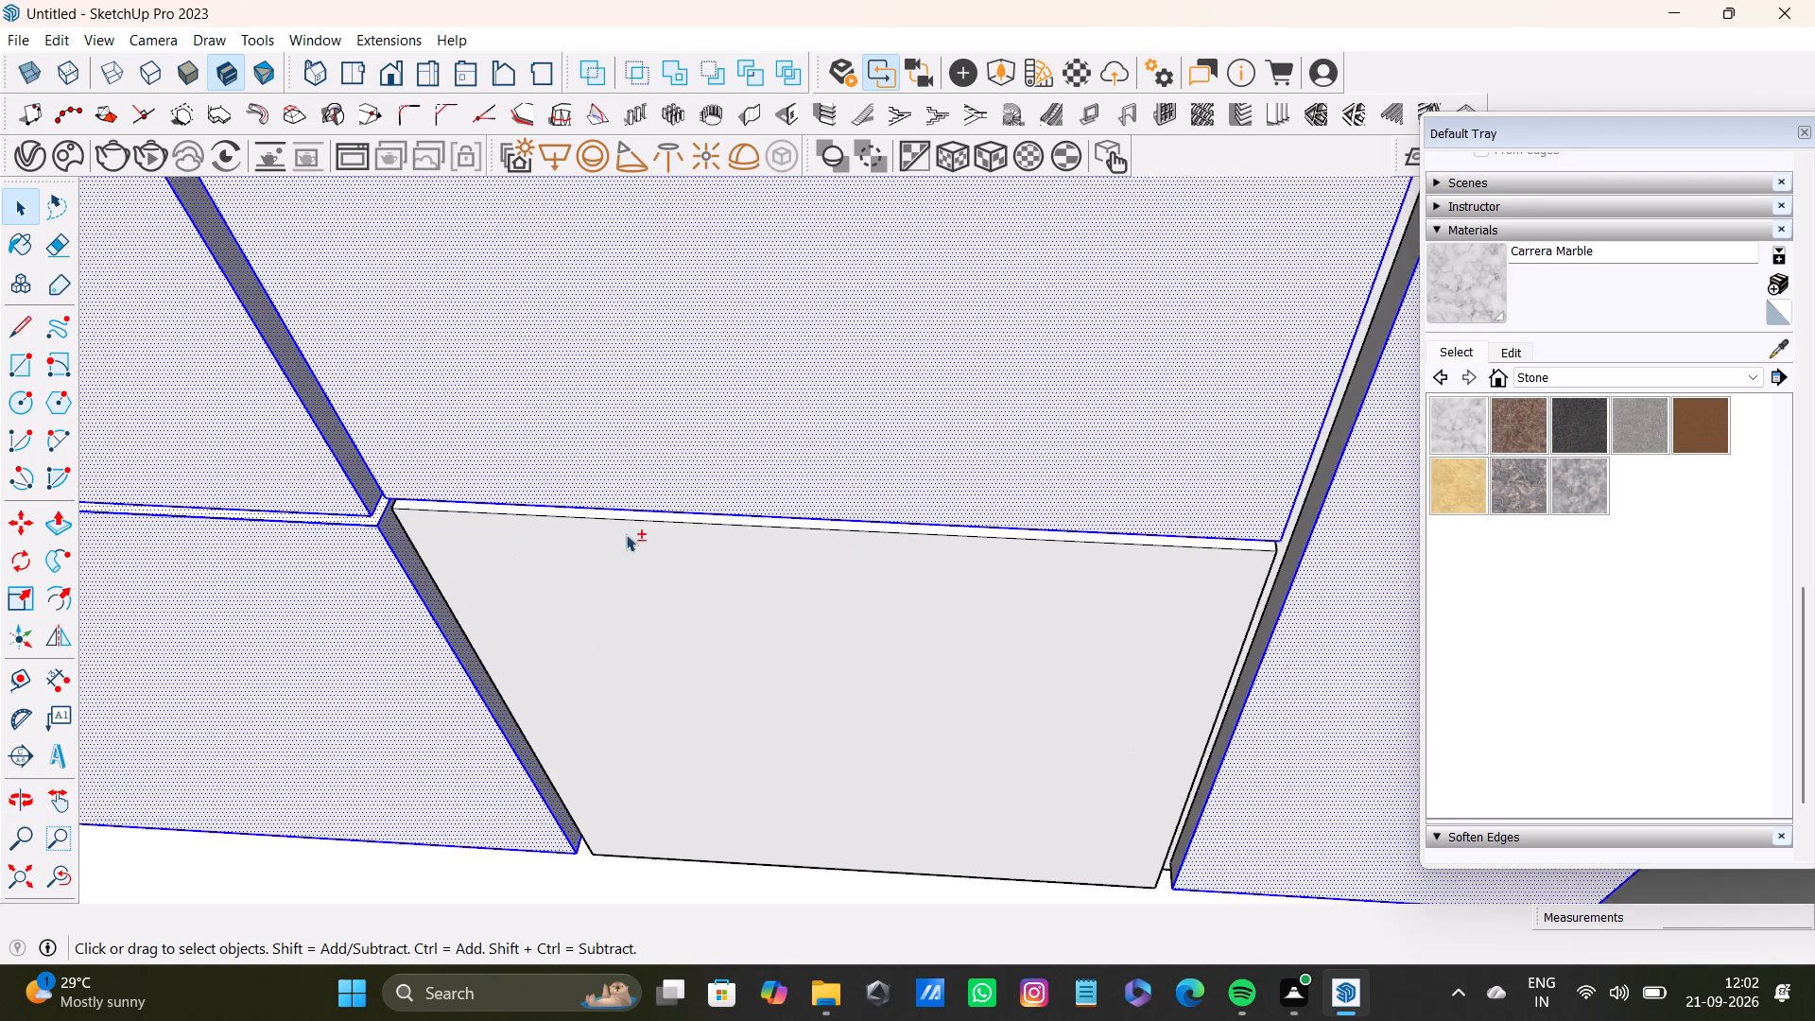
scroll(626, 534, "up", 4, "shift")
double_click(457, 536, "shift")
scroll(446, 507, "up", 6, "shift")
double_click(453, 498, "shift")
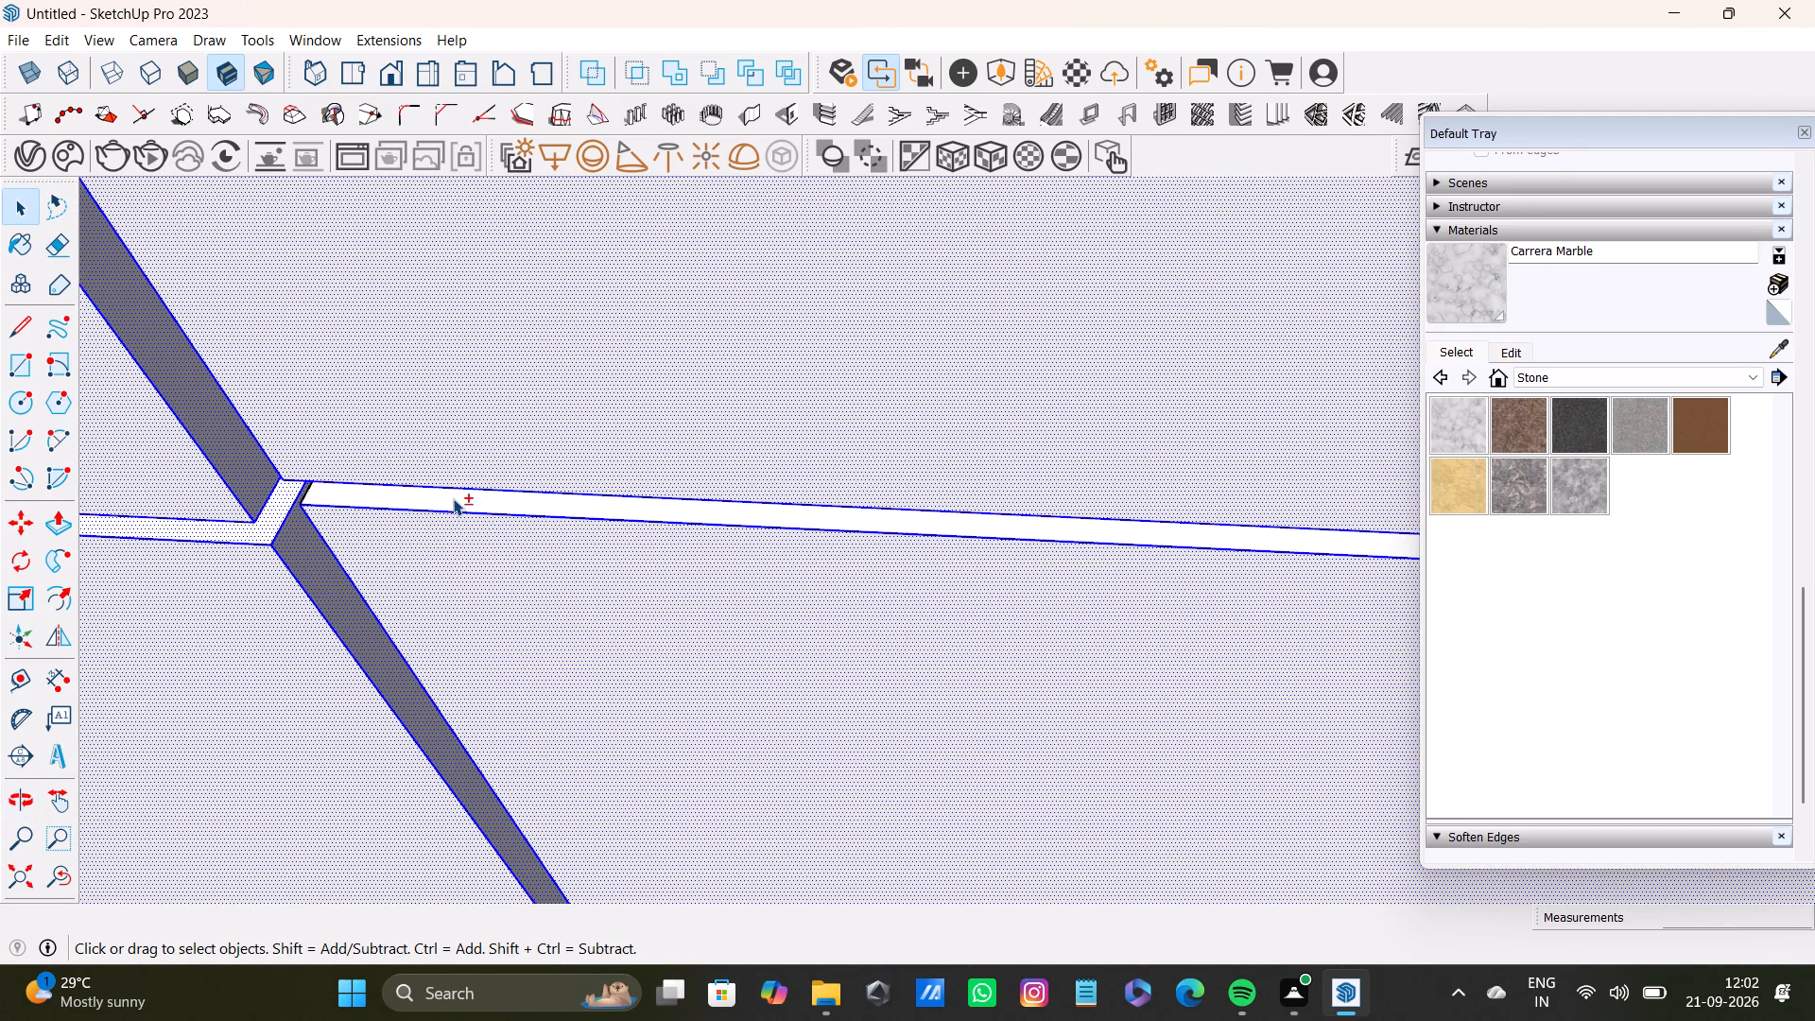
Add the end-door-side edge faces of the second stack's drawers to the selection.
scroll(465, 507, "down", 15, "shift")
middle_click_drag(909, 563, 700, 583, "shift")
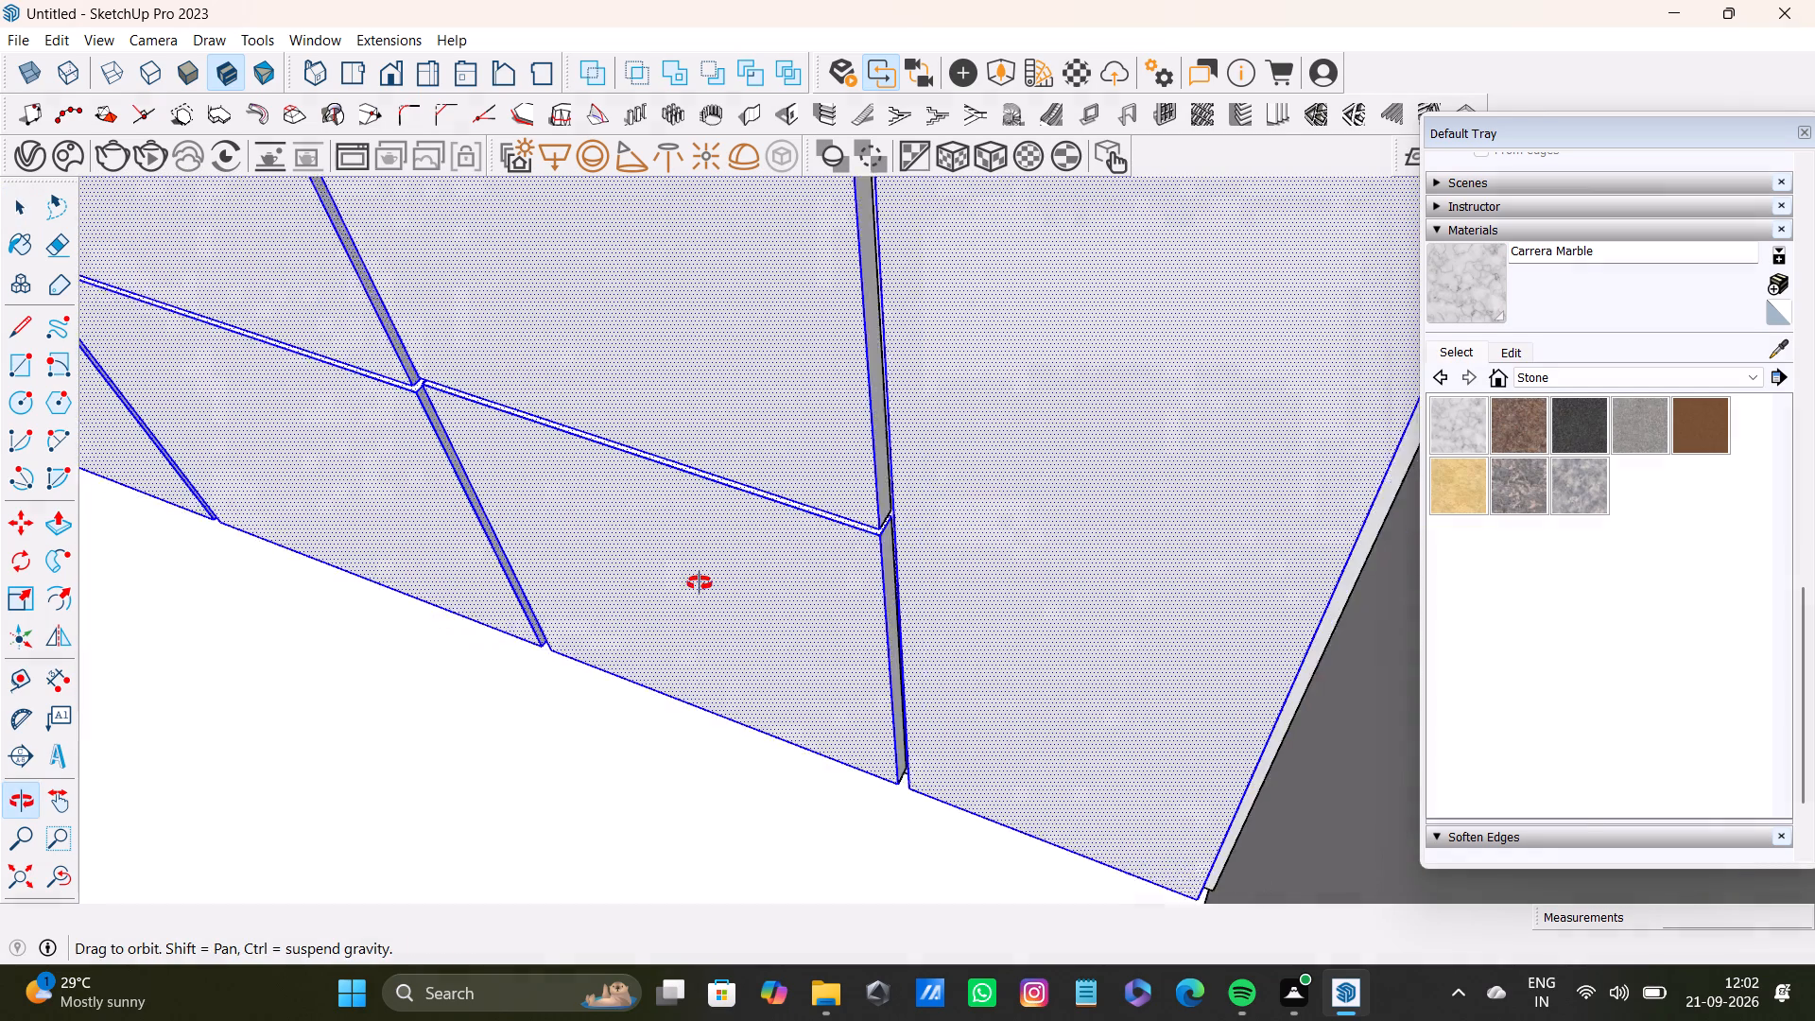
middle_click_drag(700, 583, 700, 580, "shift")
scroll(825, 533, "up", 6, "shift")
left_click(898, 485, "shift")
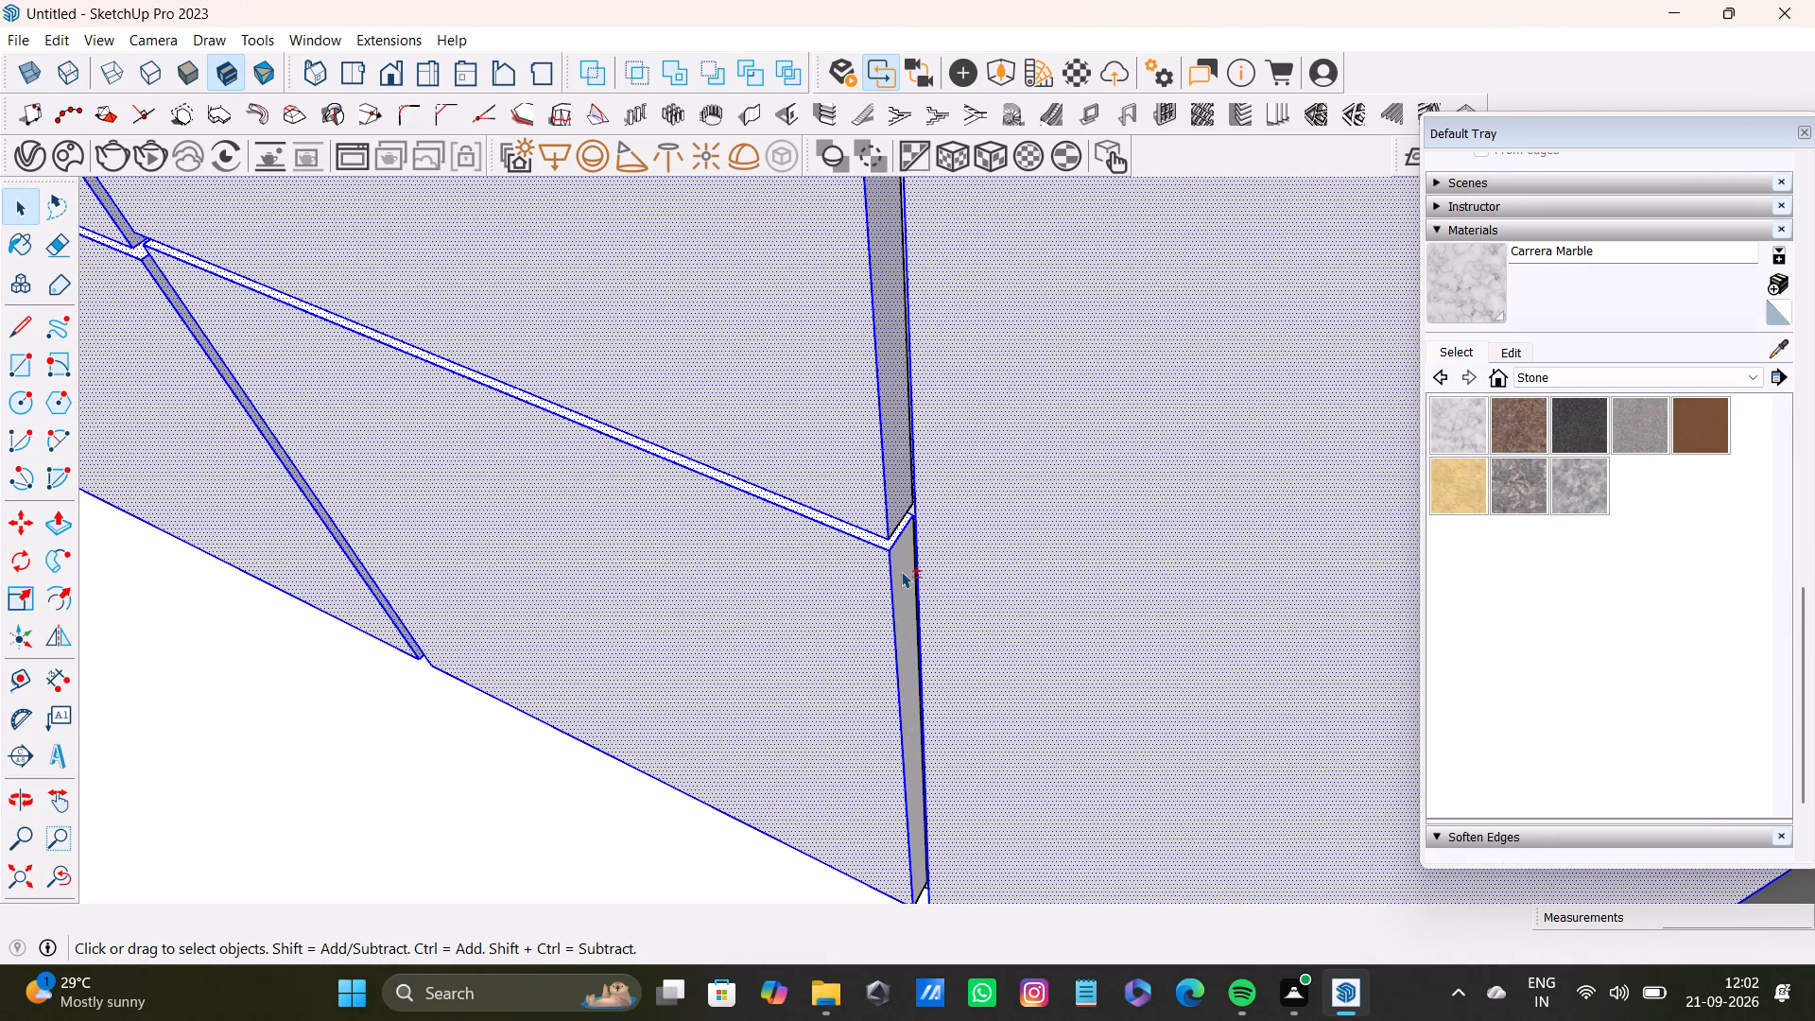
left_click(905, 583, "shift")
scroll(906, 584, "down", 2, "shift")
middle_click_drag(933, 485, 1133, 1020, "shift")
middle_click_drag(1068, 380, 757, 543, "shift")
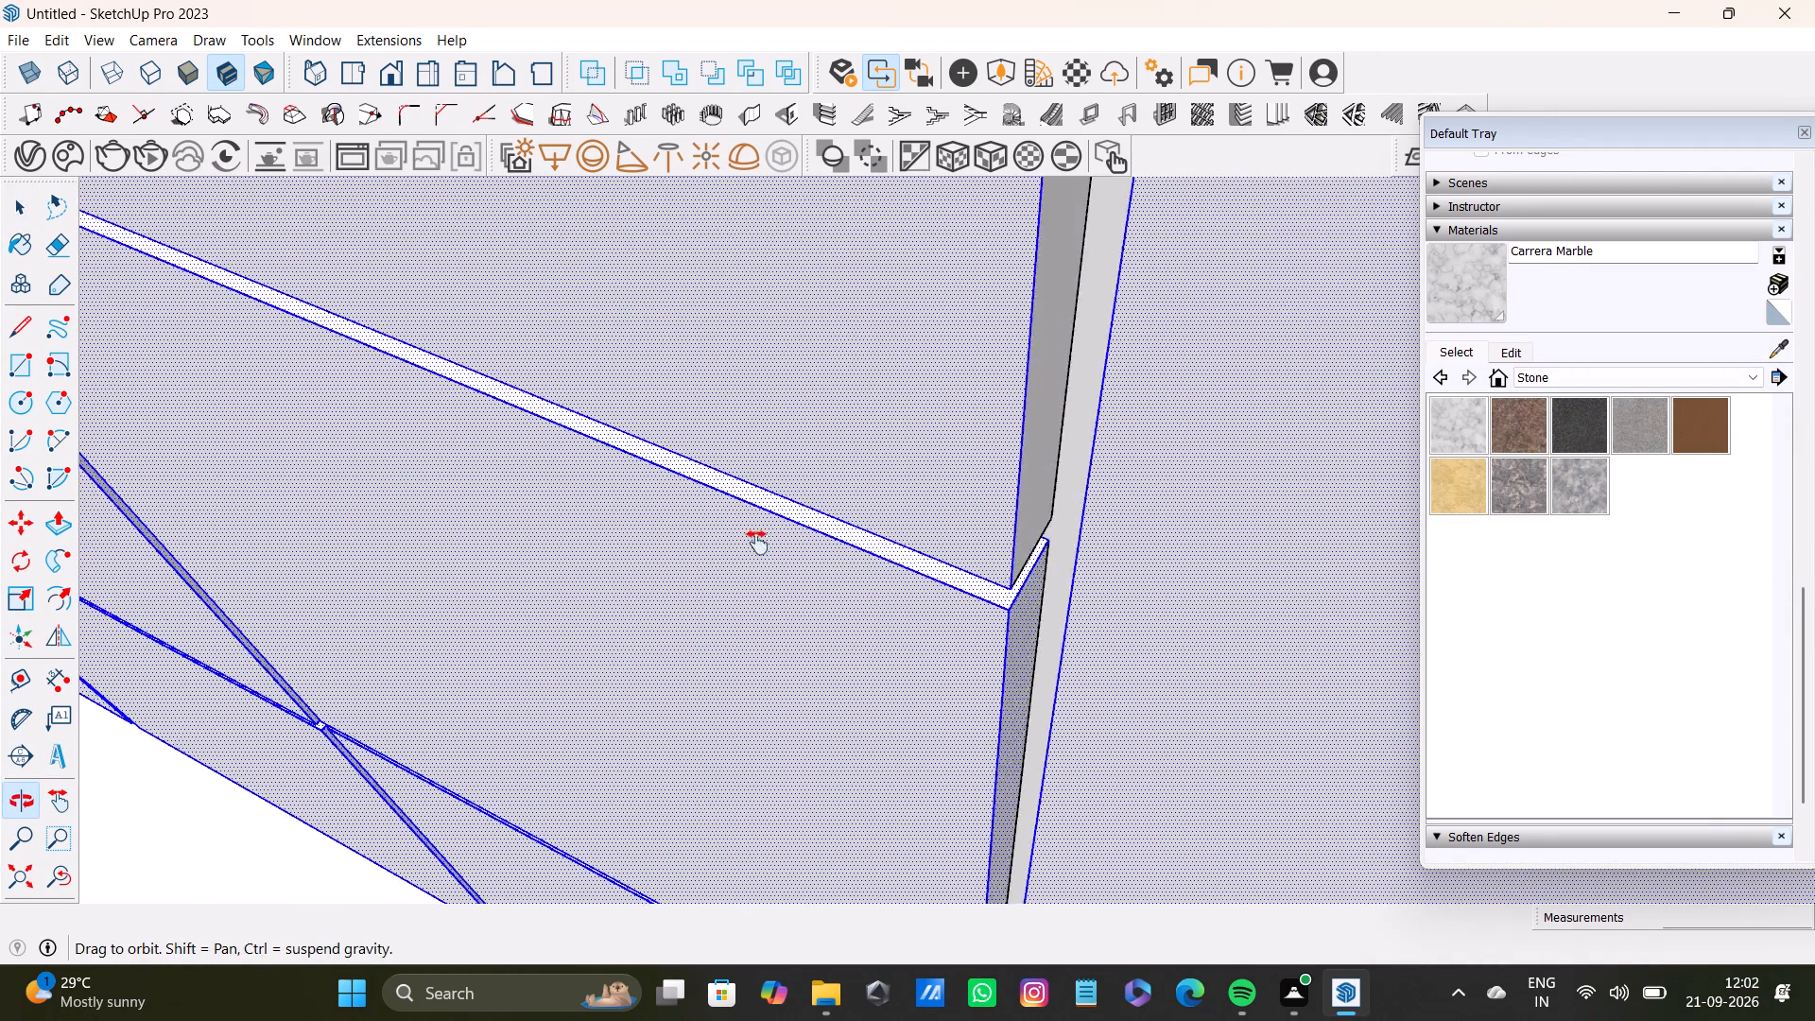
middle_click_drag(757, 543, 715, 586, "shift")
left_click(894, 548, "shift")
Add the end door's edge face along the gap beside the second drawer stack to the selection.
scroll(894, 559, "down", 4, "shift")
middle_click_drag(860, 567, 842, 842, "shift")
scroll(742, 770, "down", 3, "shift")
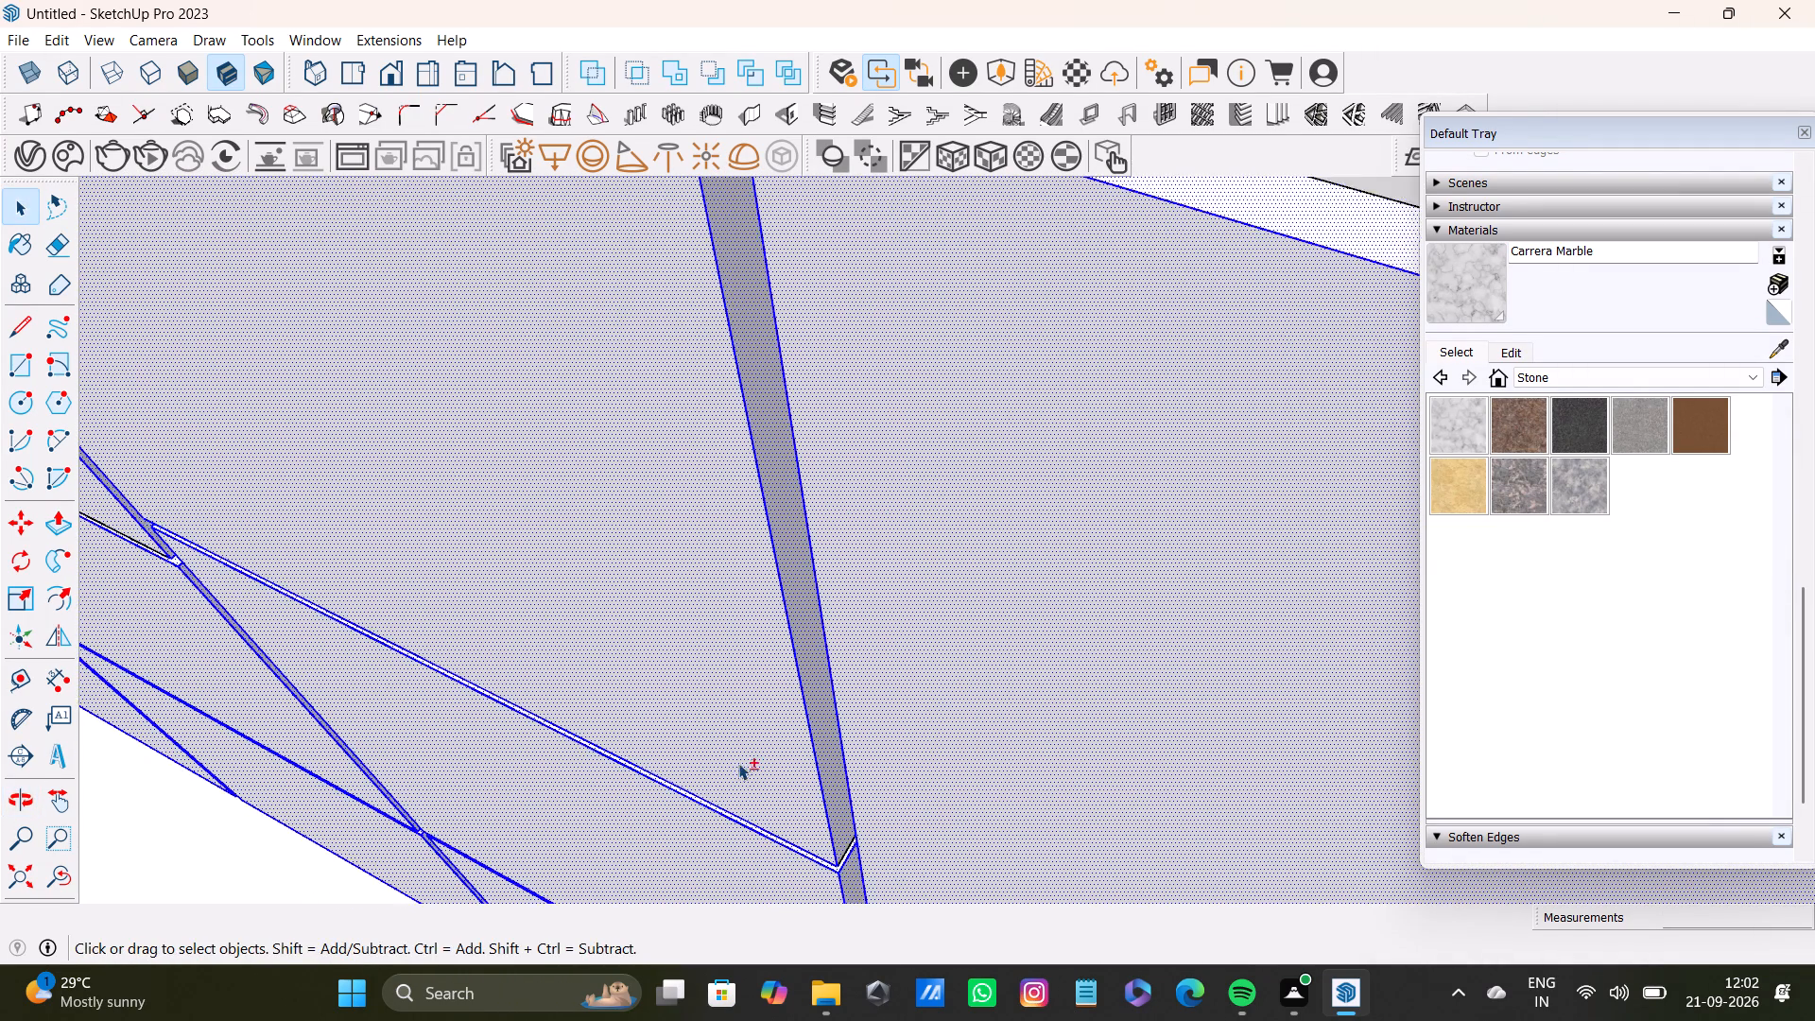
scroll(738, 763, "down", 6, "shift")
middle_click_drag(727, 748, 692, 791, "shift")
scroll(692, 791, "down", 1, "shift")
middle_click_drag(685, 786, 983, 761)
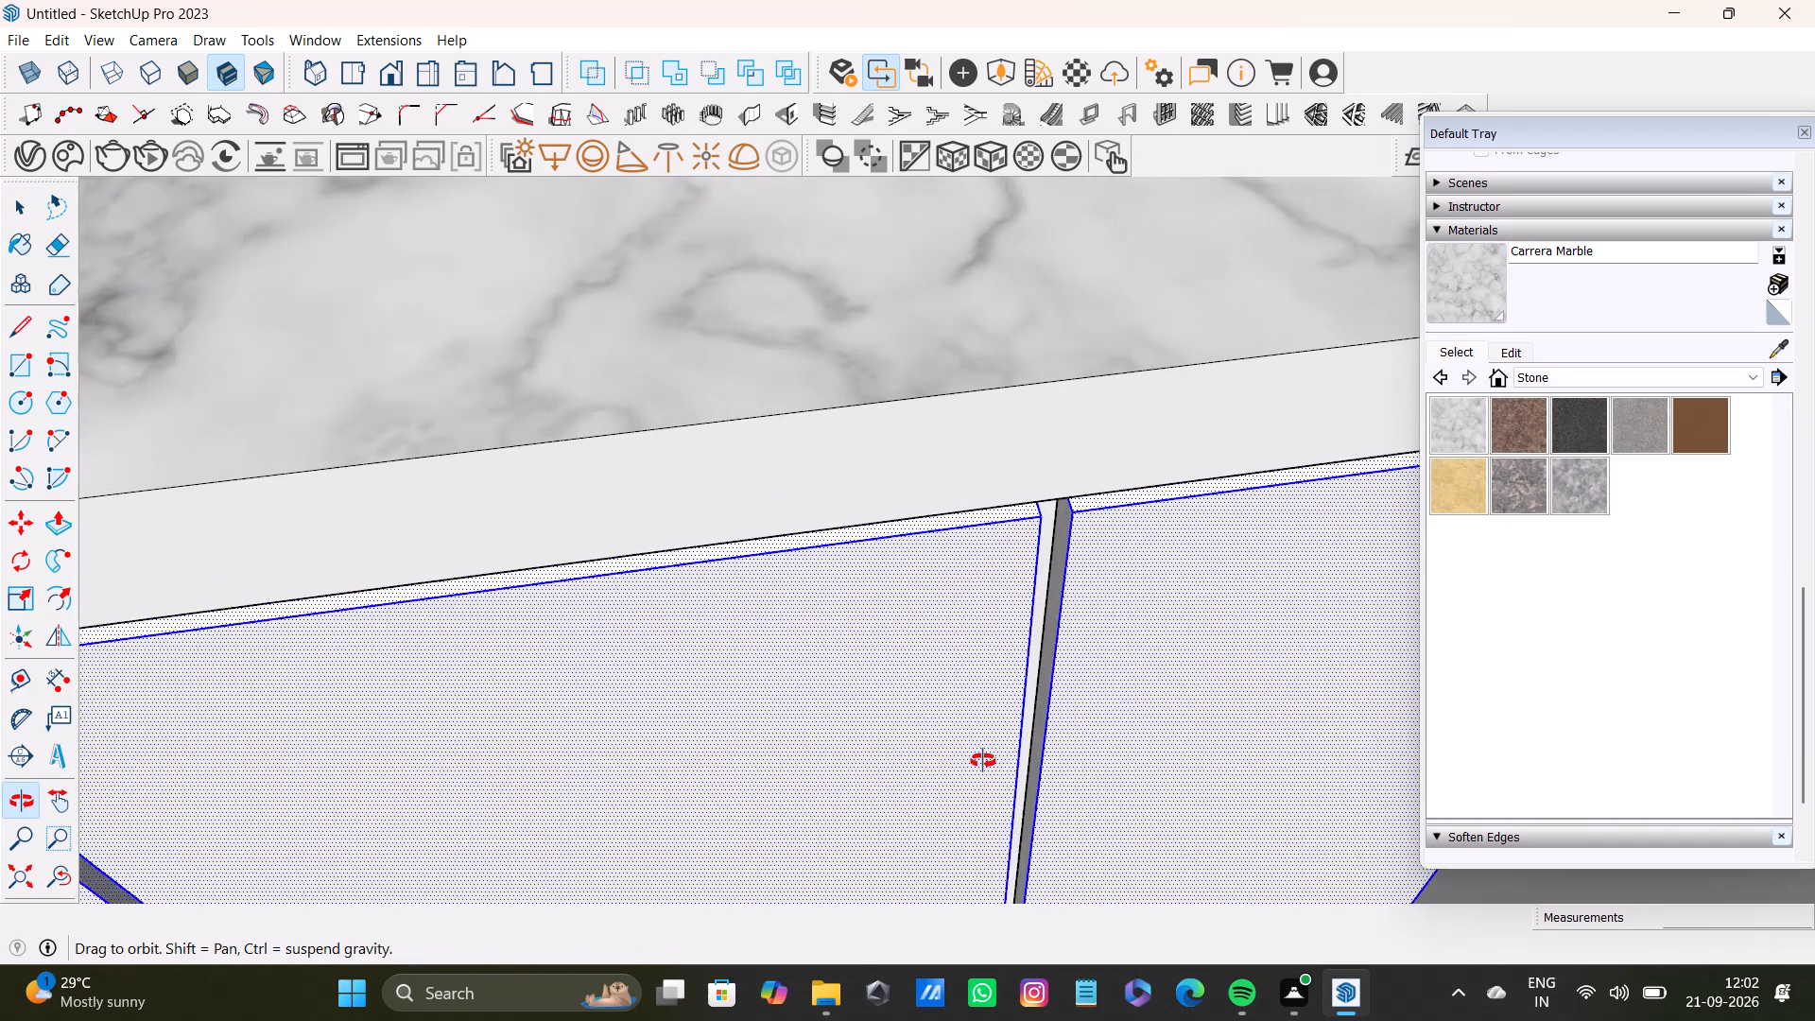
middle_click_drag(983, 761, 1073, 737)
scroll(1167, 647, "up", 9, "shift")
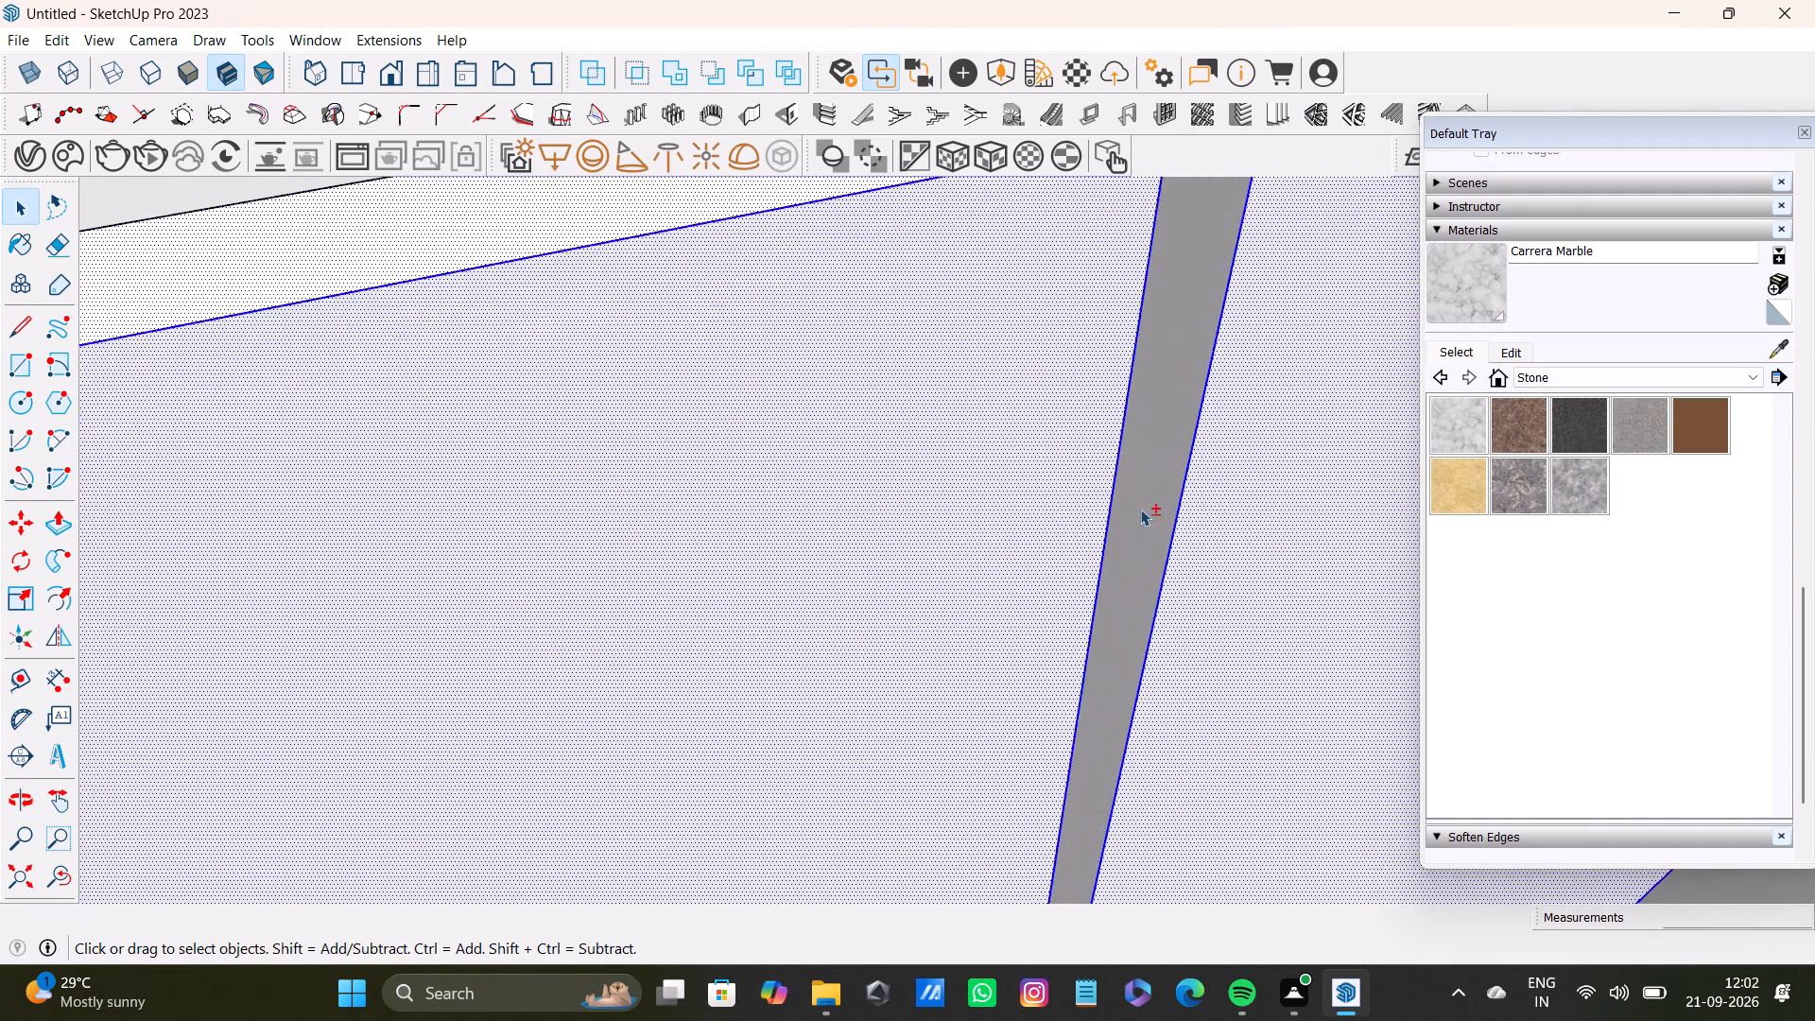
left_click(1144, 508, "shift")
Paint all selected base cabinet fronts and edge faces with 0054_LightYellow from the Colors-Named collection.
scroll(1136, 509, "down", 11, "shift")
middle_click_drag(1190, 752, 935, 380, "shift")
scroll(913, 530, "up", 3, "shift")
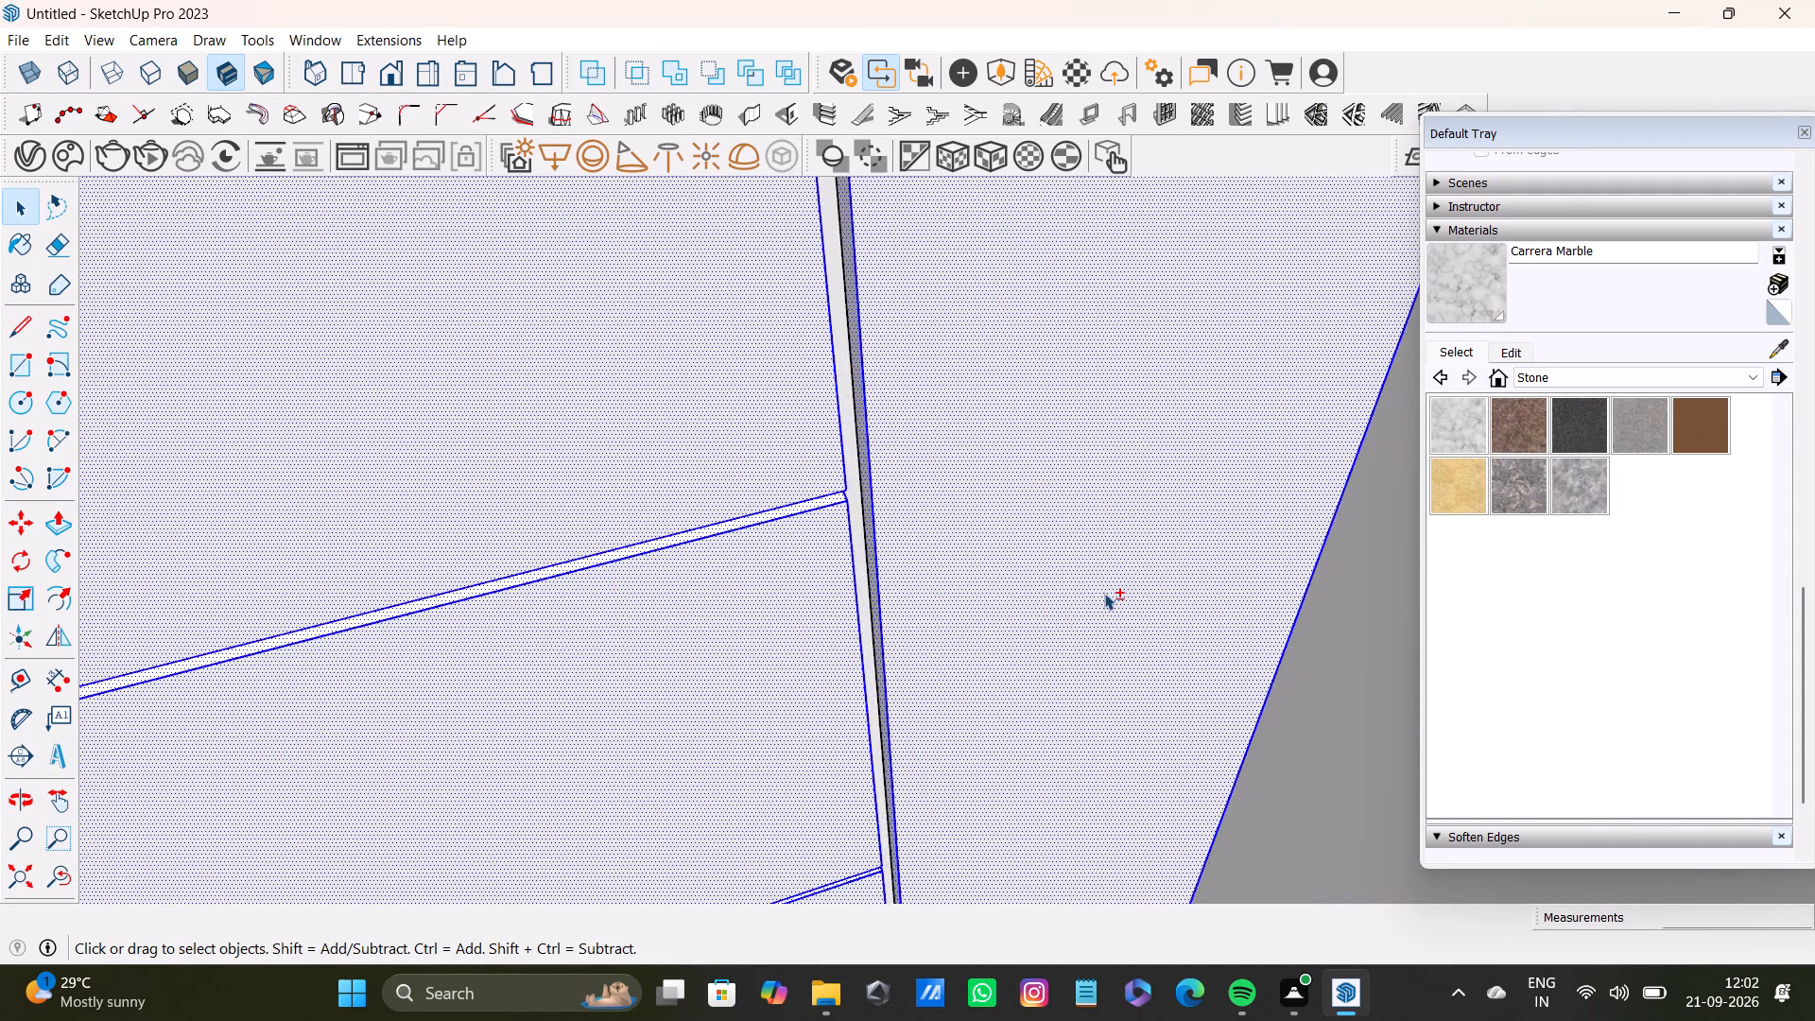
middle_click_drag(1104, 593, 1140, 628, "shift")
left_click(1583, 384, "shift")
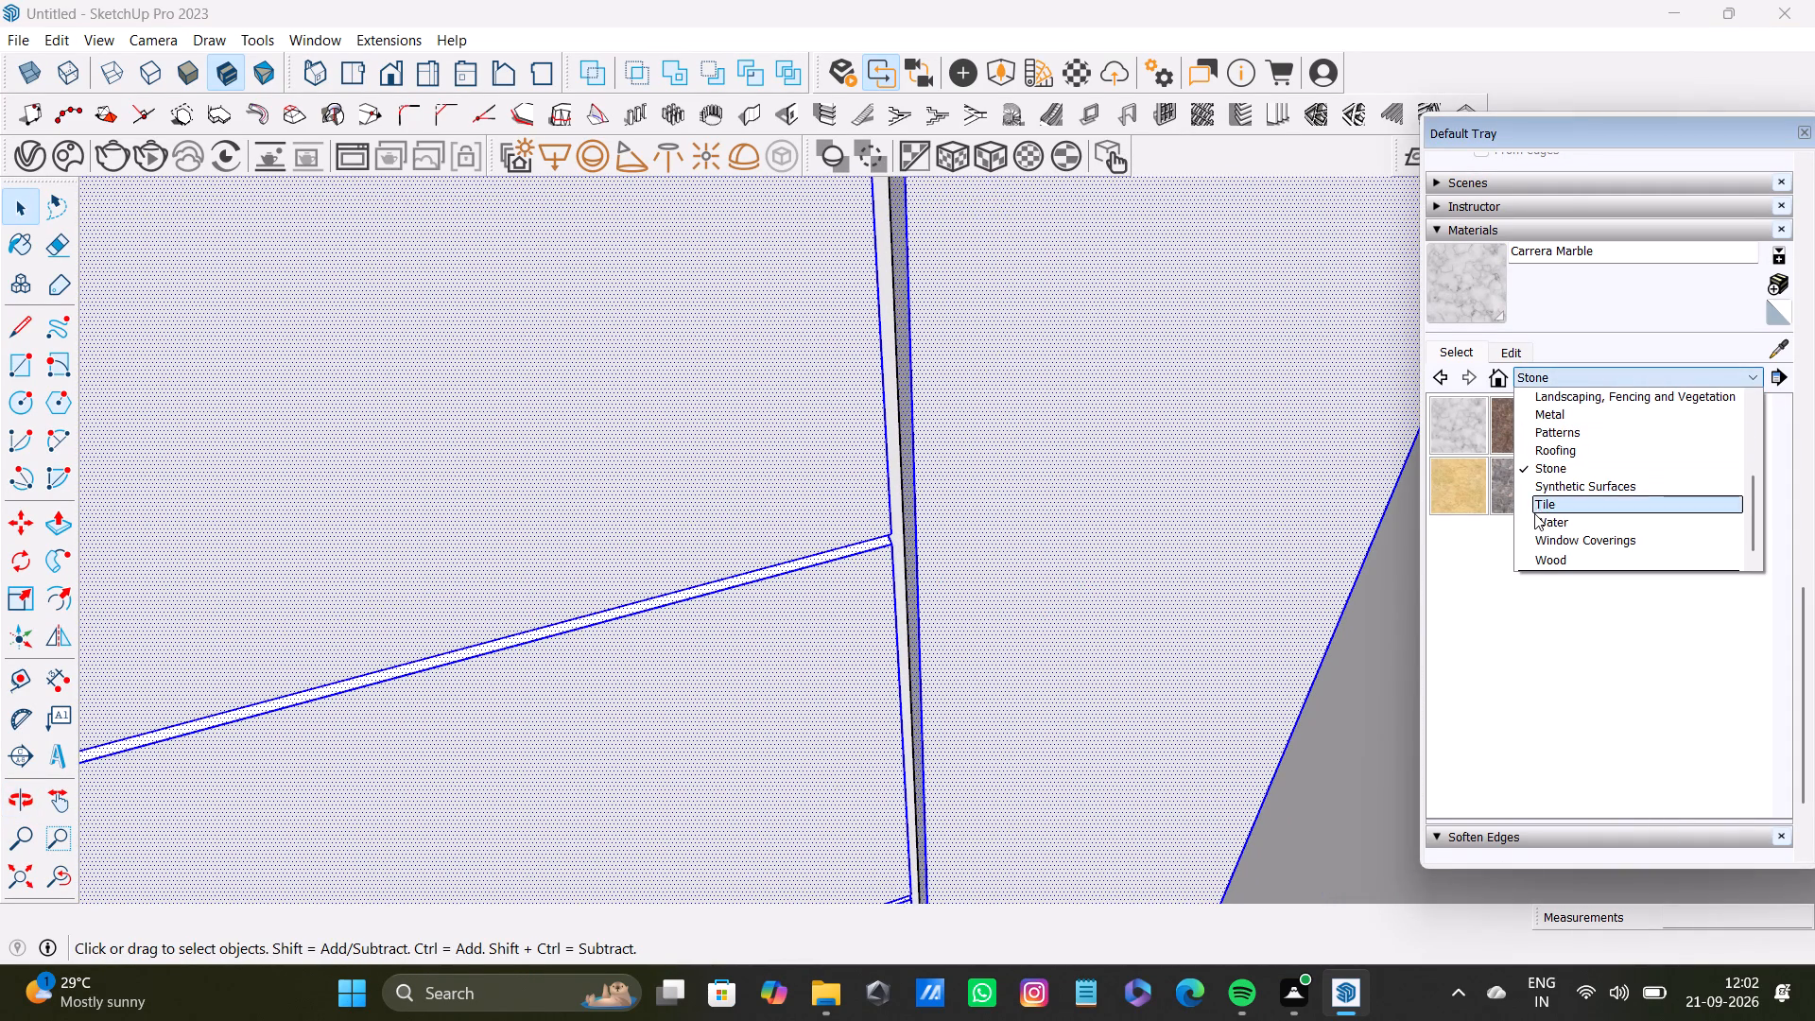
scroll(1547, 501, "up", 3)
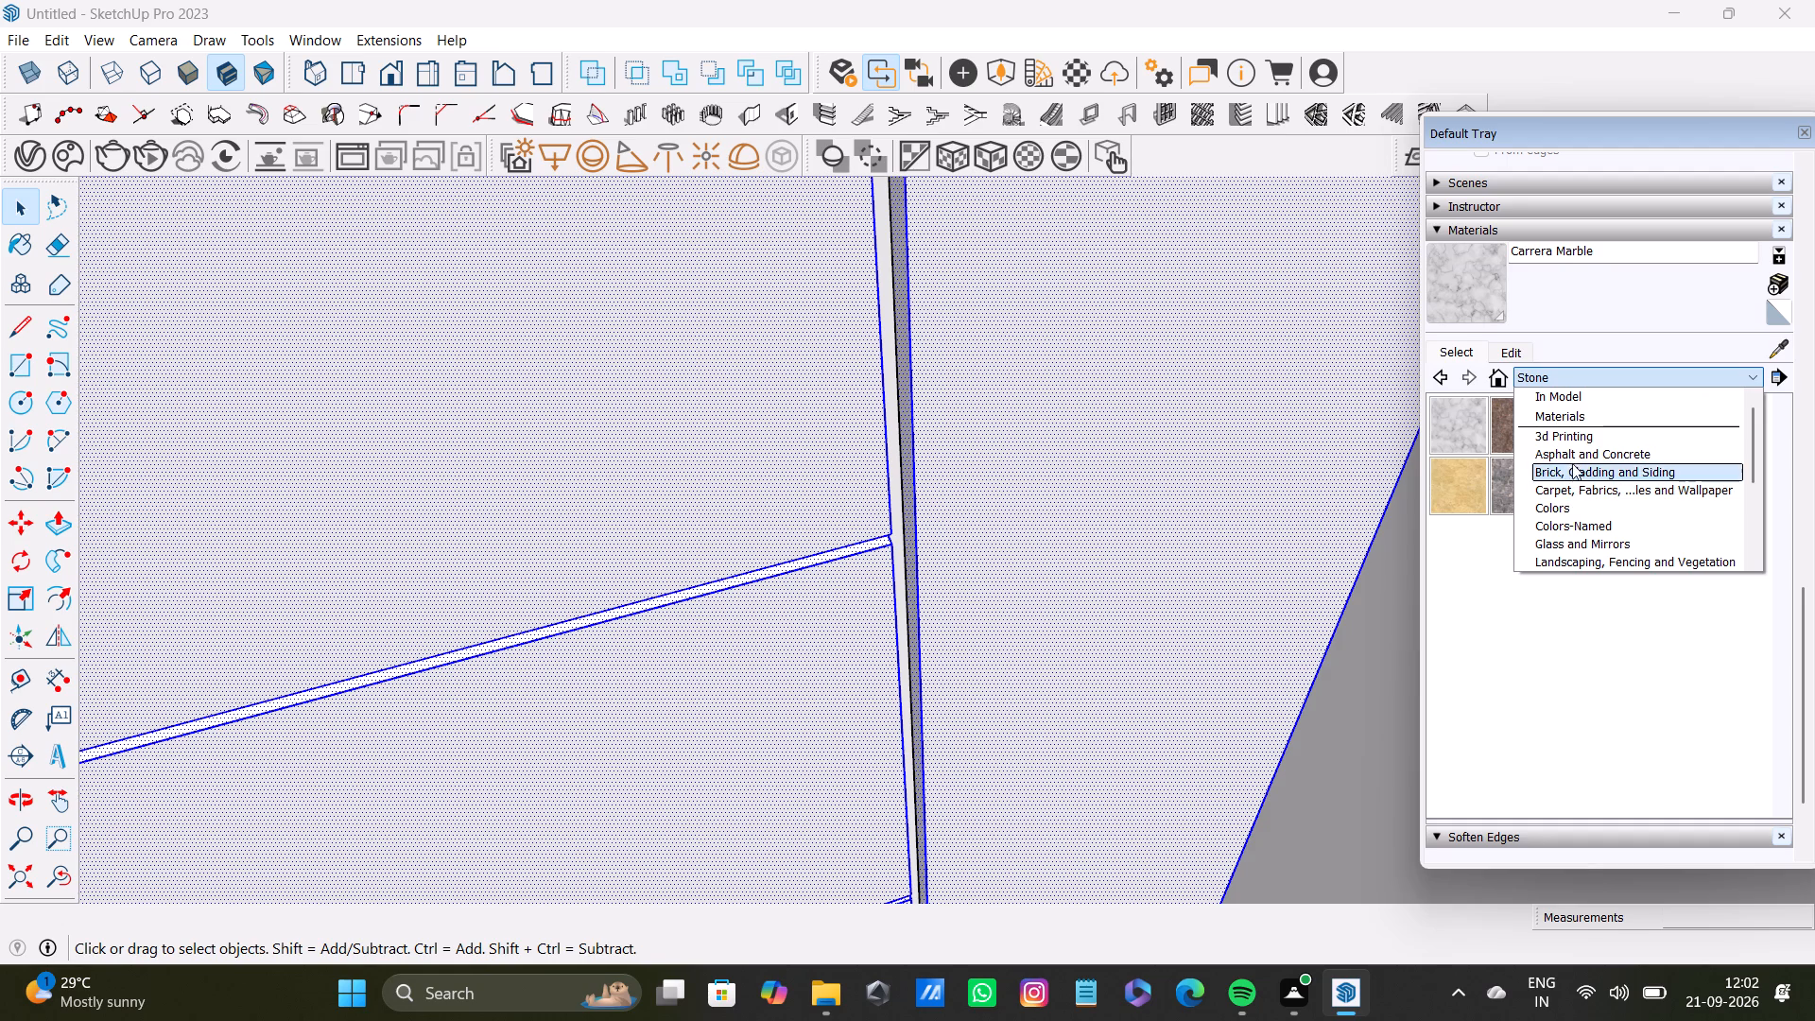
left_click(1584, 528)
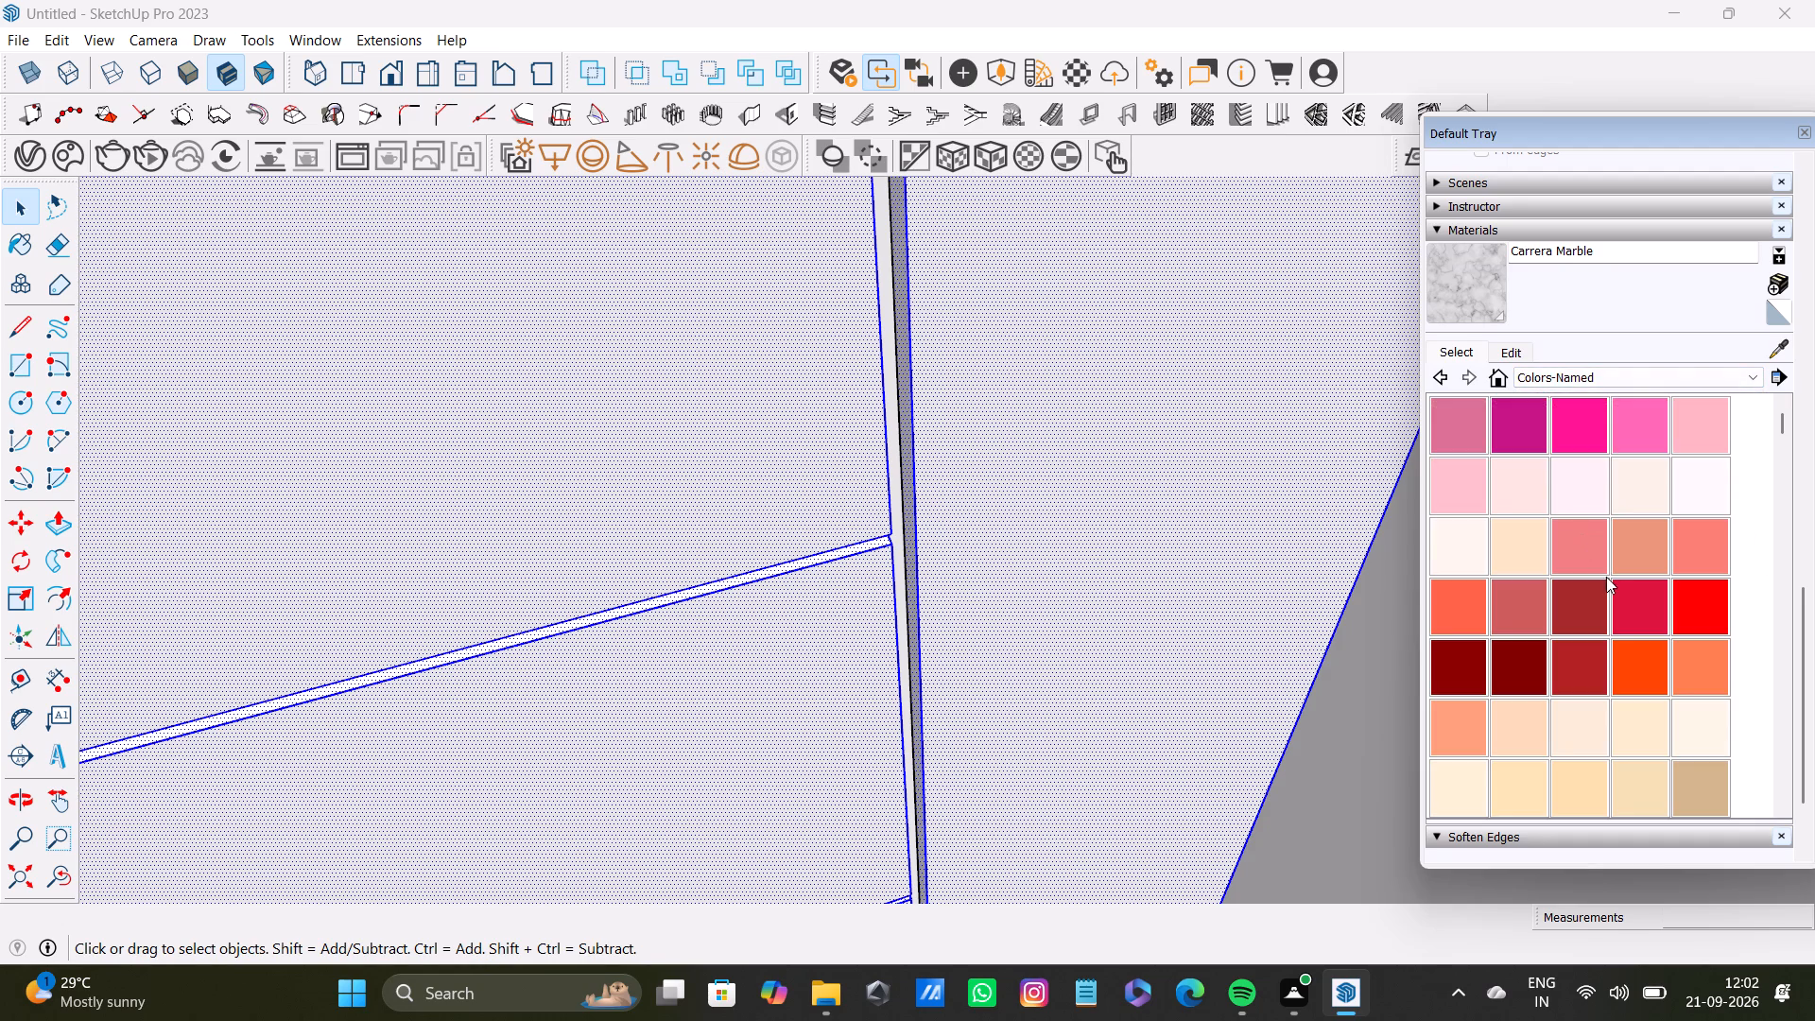
scroll(1606, 577, "down", 8)
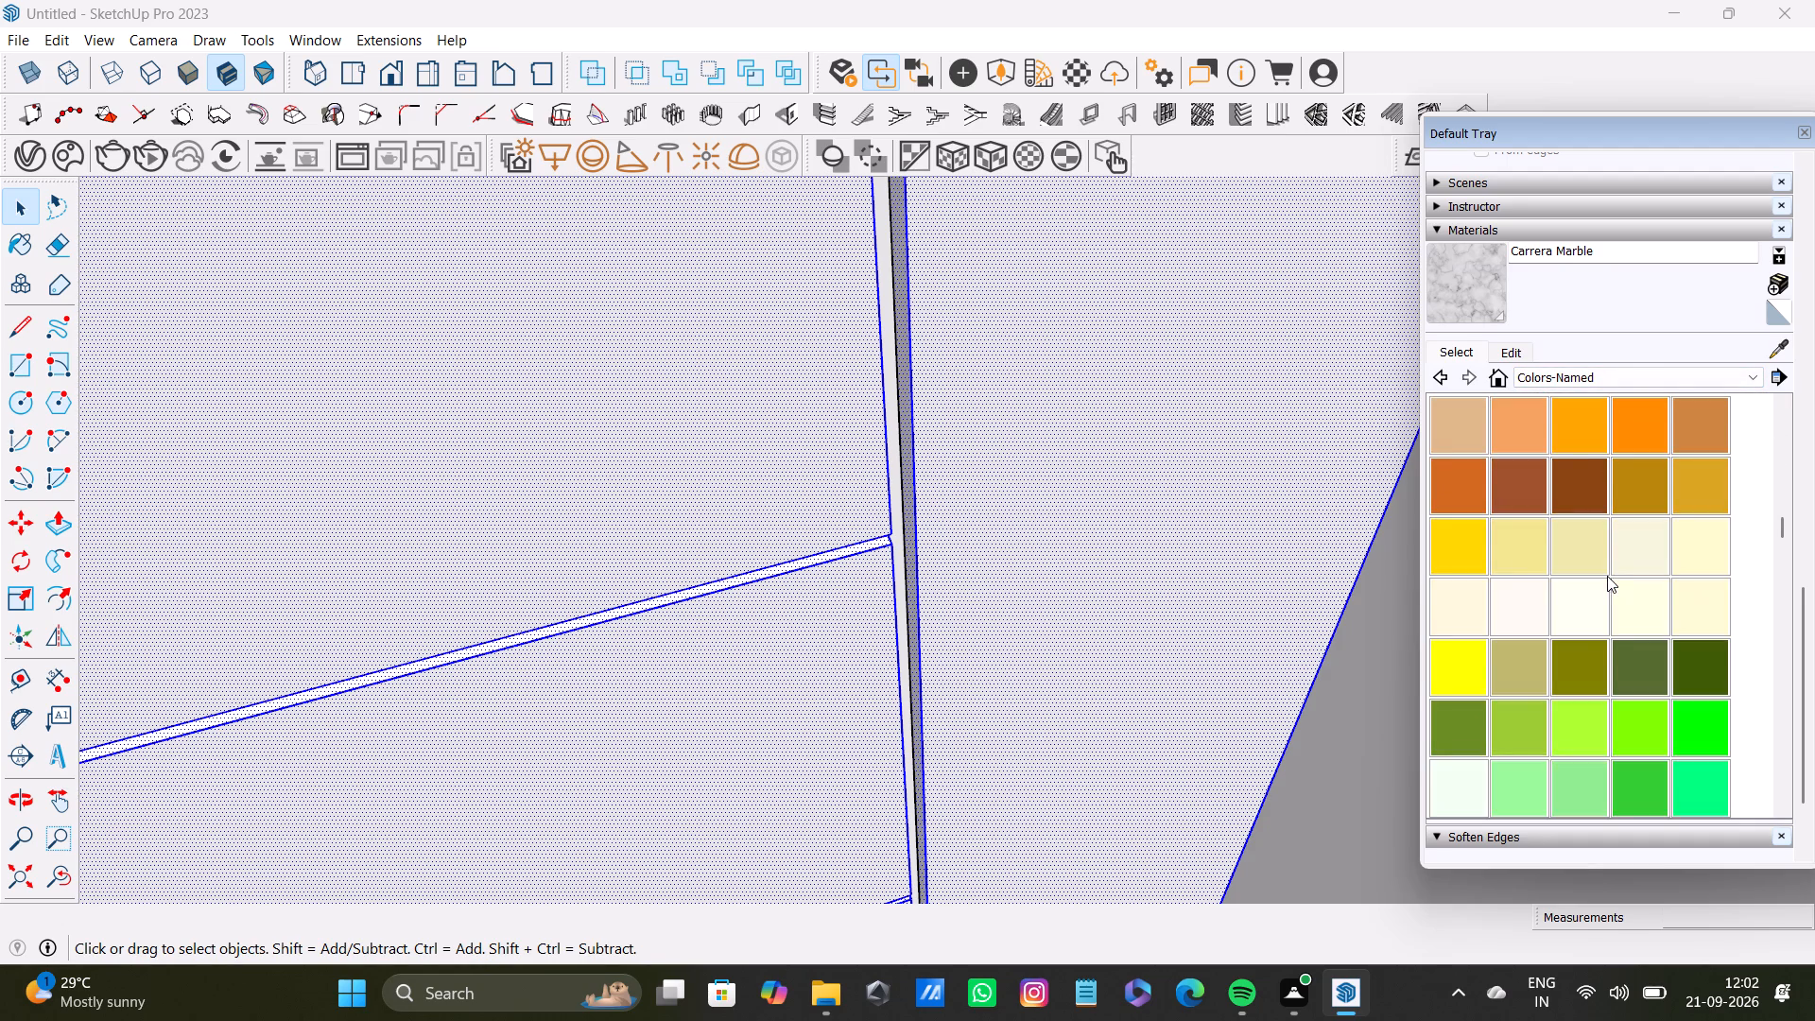
scroll(1607, 576, "down", 1)
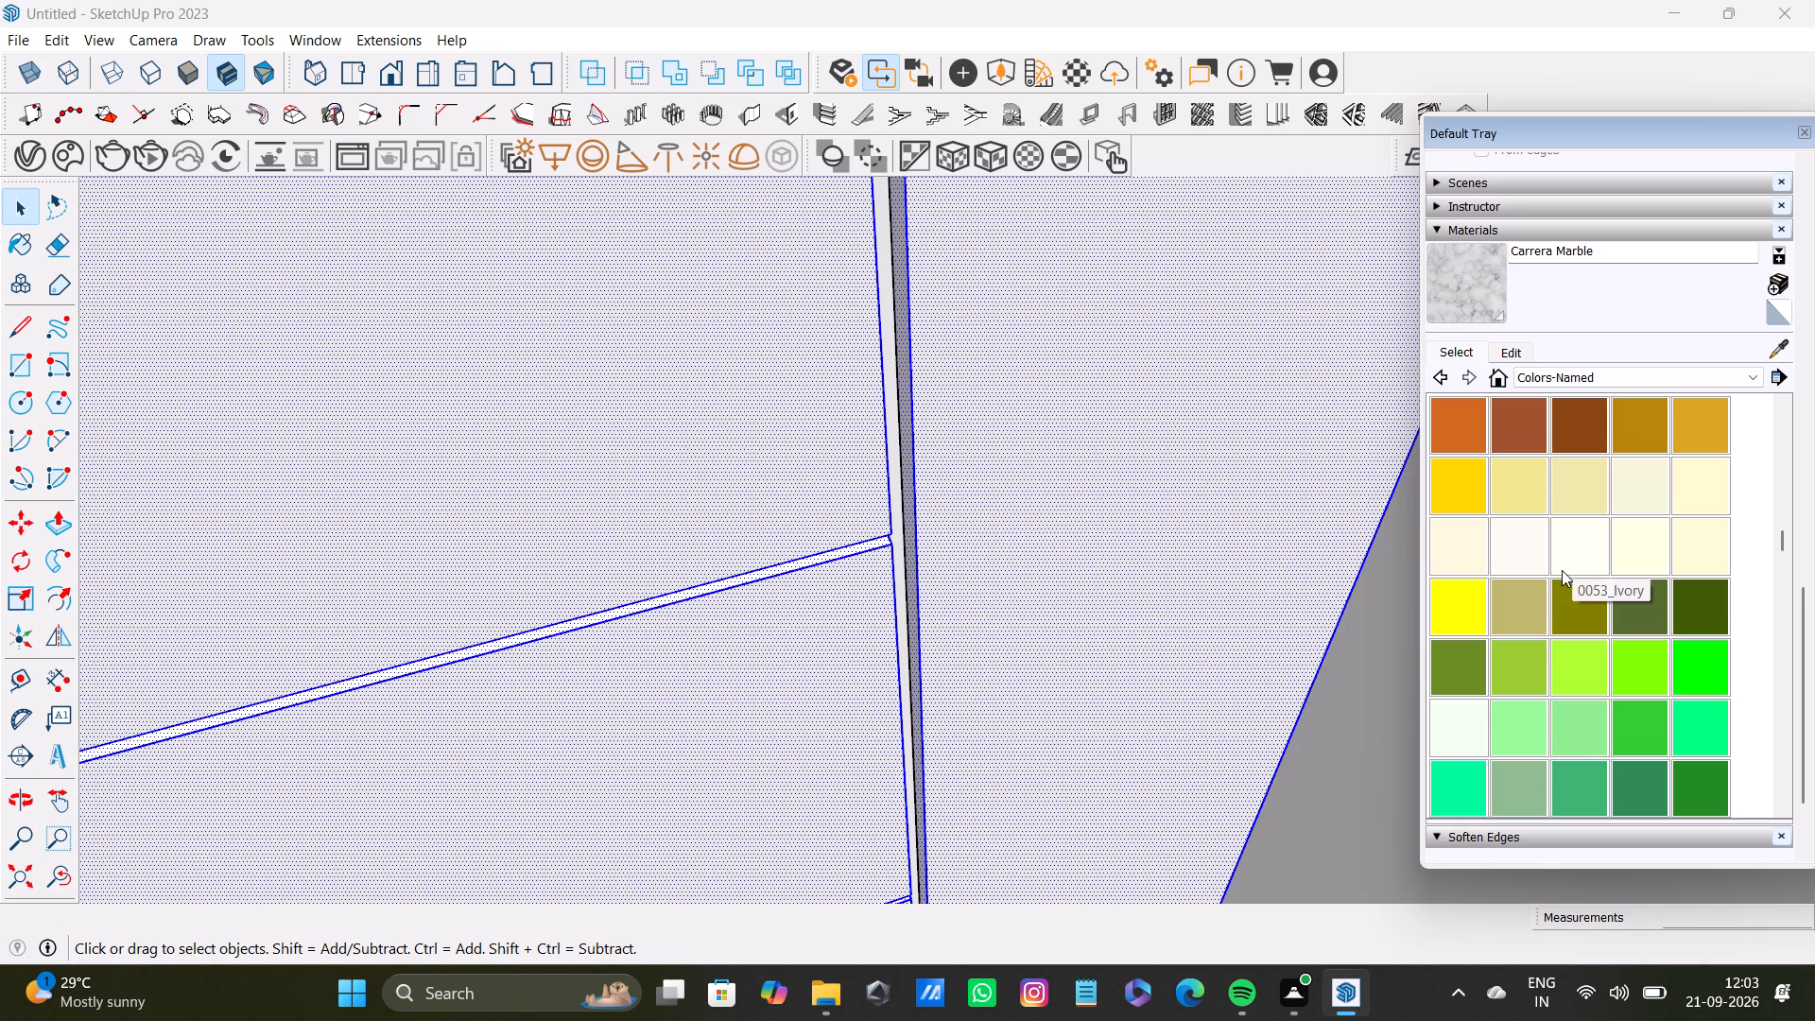
left_click(1639, 567)
left_click(700, 485)
left_click(965, 518)
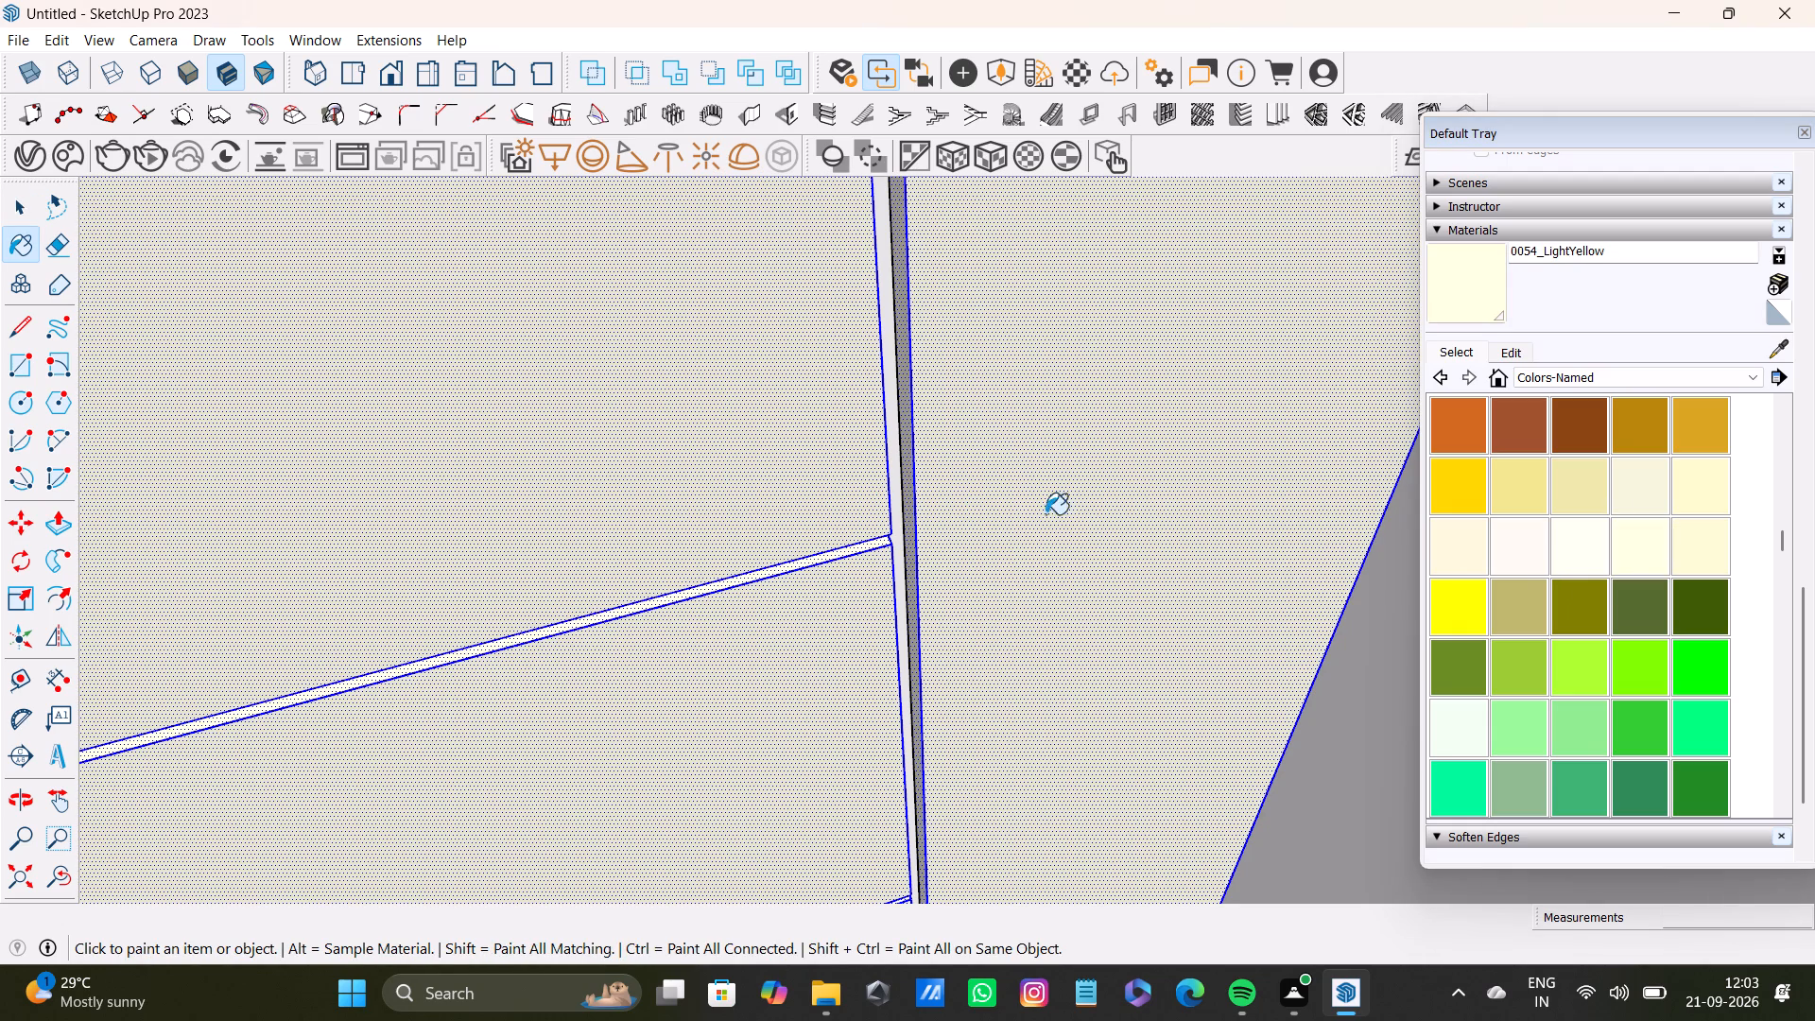
key("space")
Paint the cabinet body face visible in the gap between the drawers and end door with 0054_LightYellow, and exit the group.
scroll(905, 565, "up", 6)
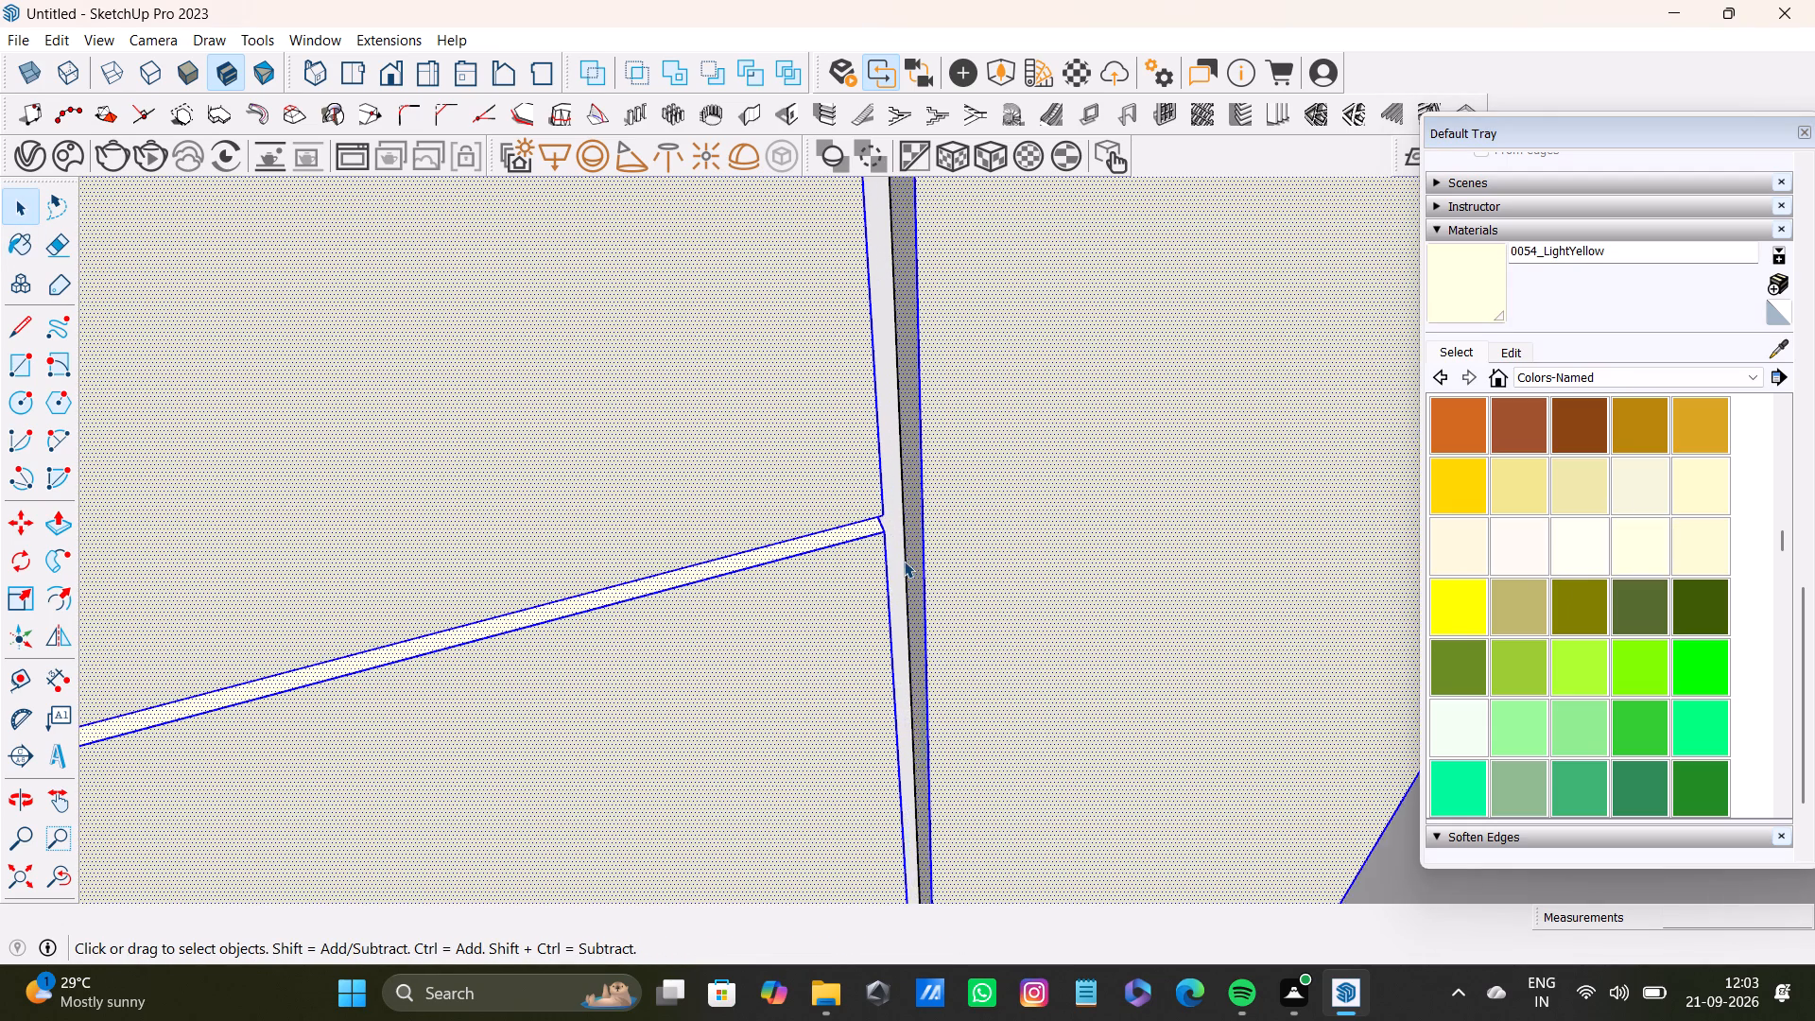
scroll(904, 561, "up", 1)
left_click(893, 566)
middle_click_drag(1086, 630, 1006, 646)
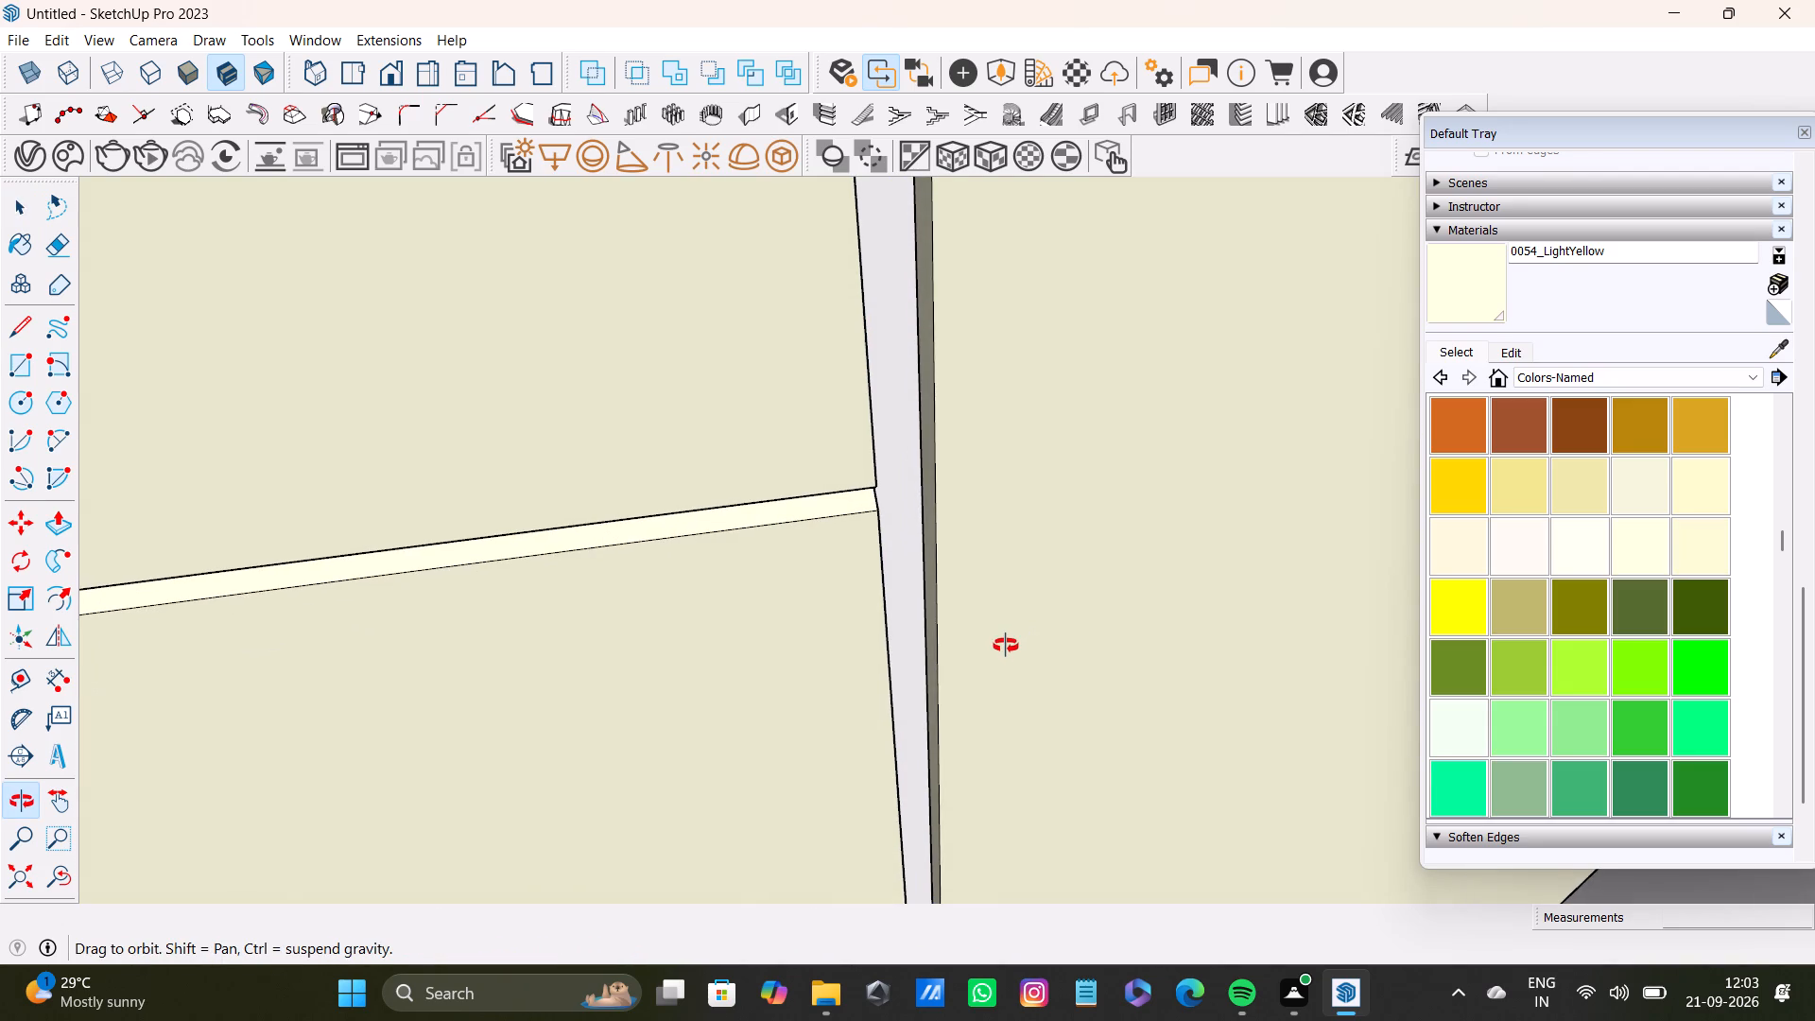
middle_click_drag(1006, 646, 1024, 638)
scroll(907, 583, "up", 7, "shift")
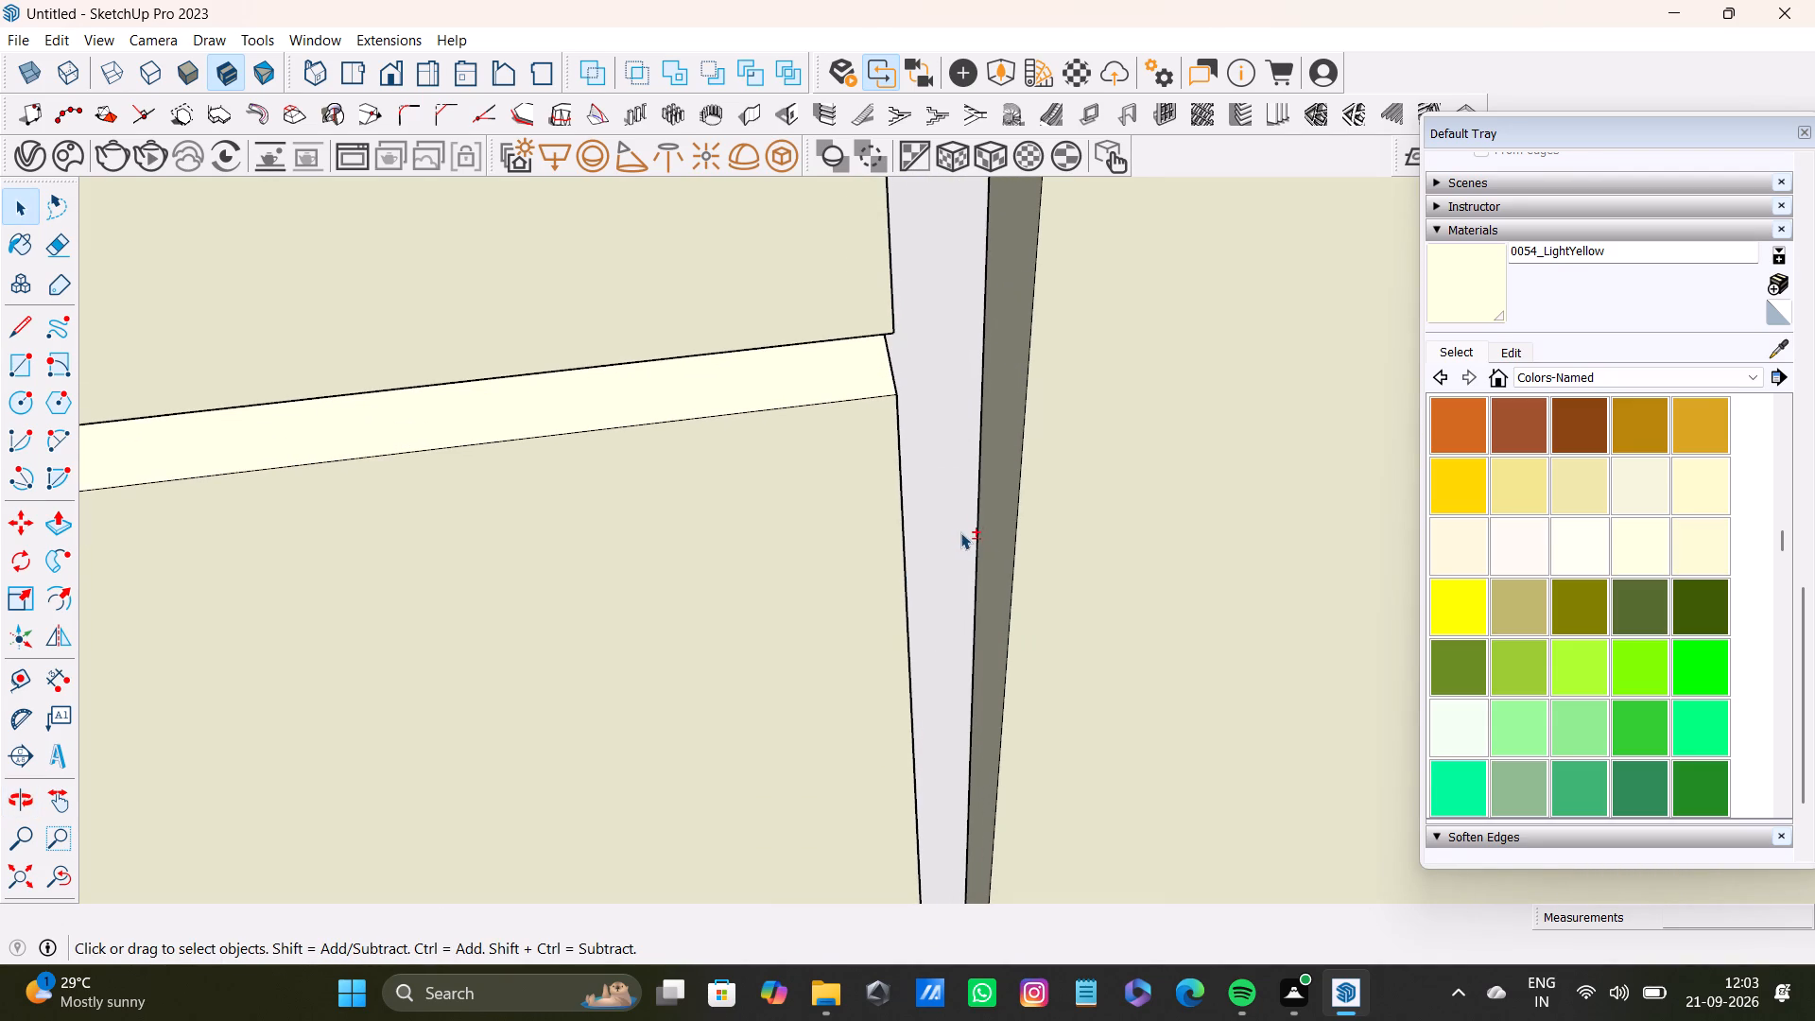
double_click(957, 532, "shift")
left_click(982, 533, "shift")
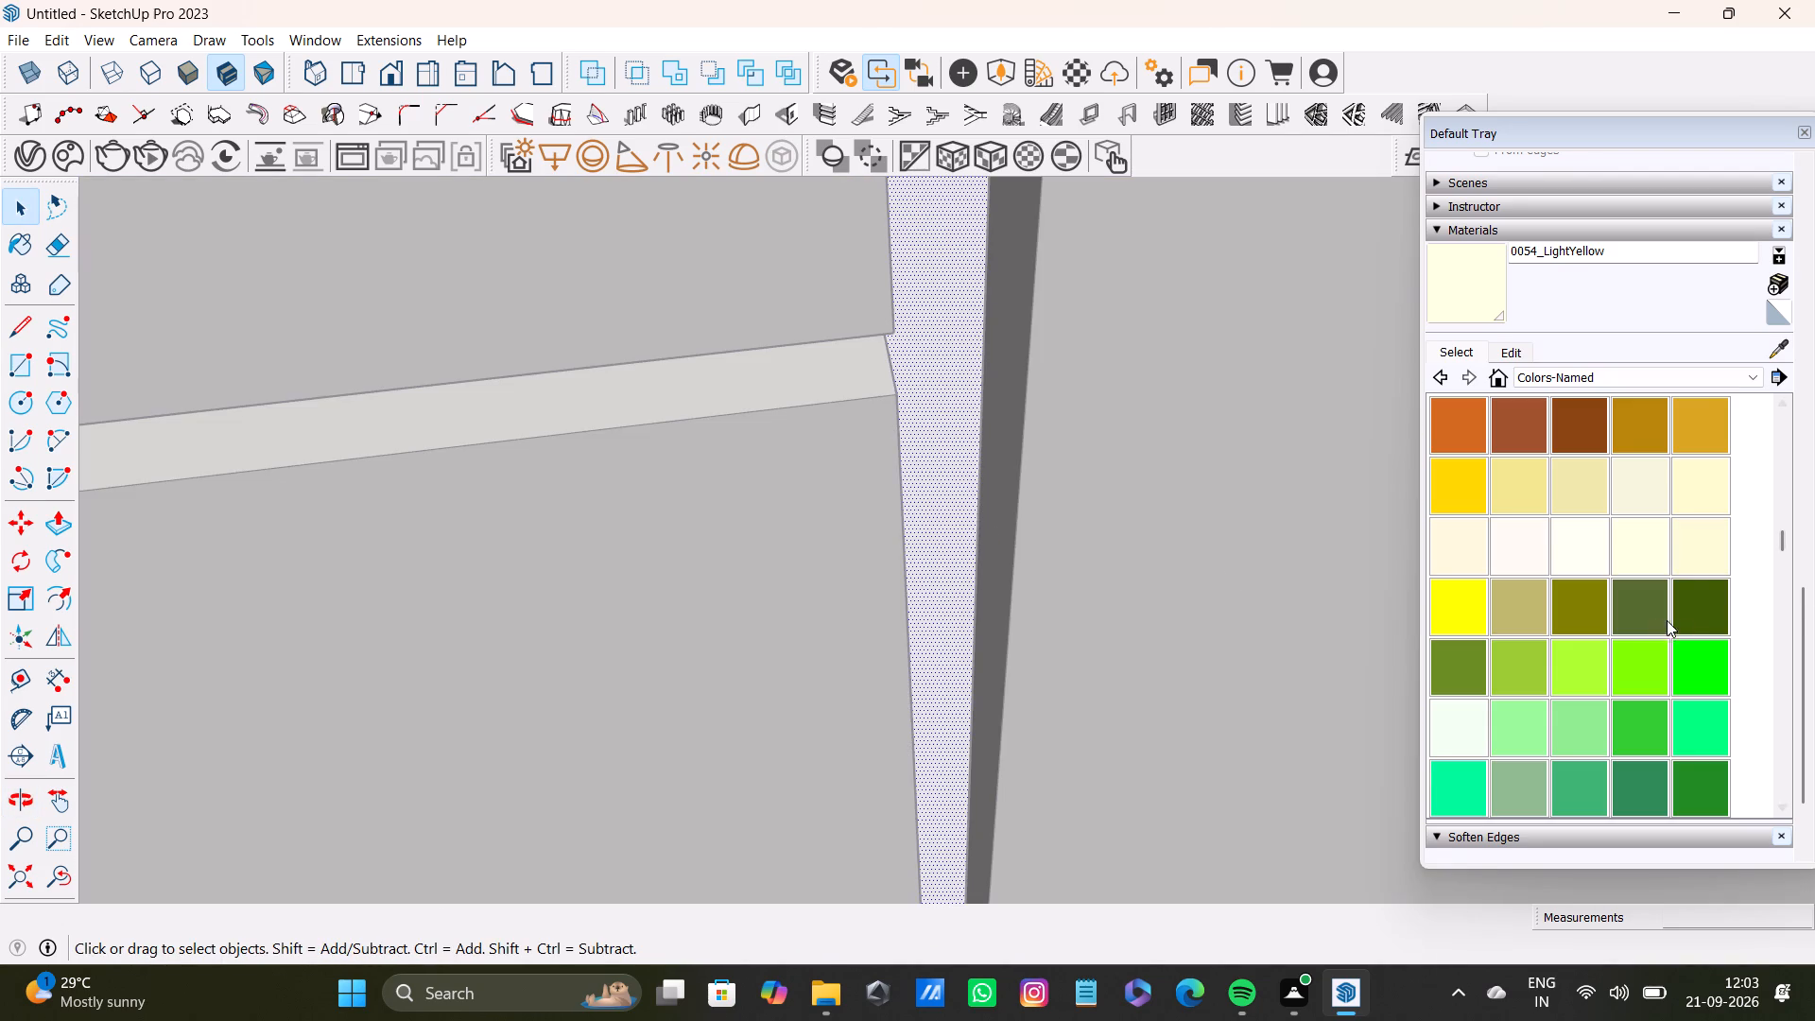
left_click(1653, 552, "shift")
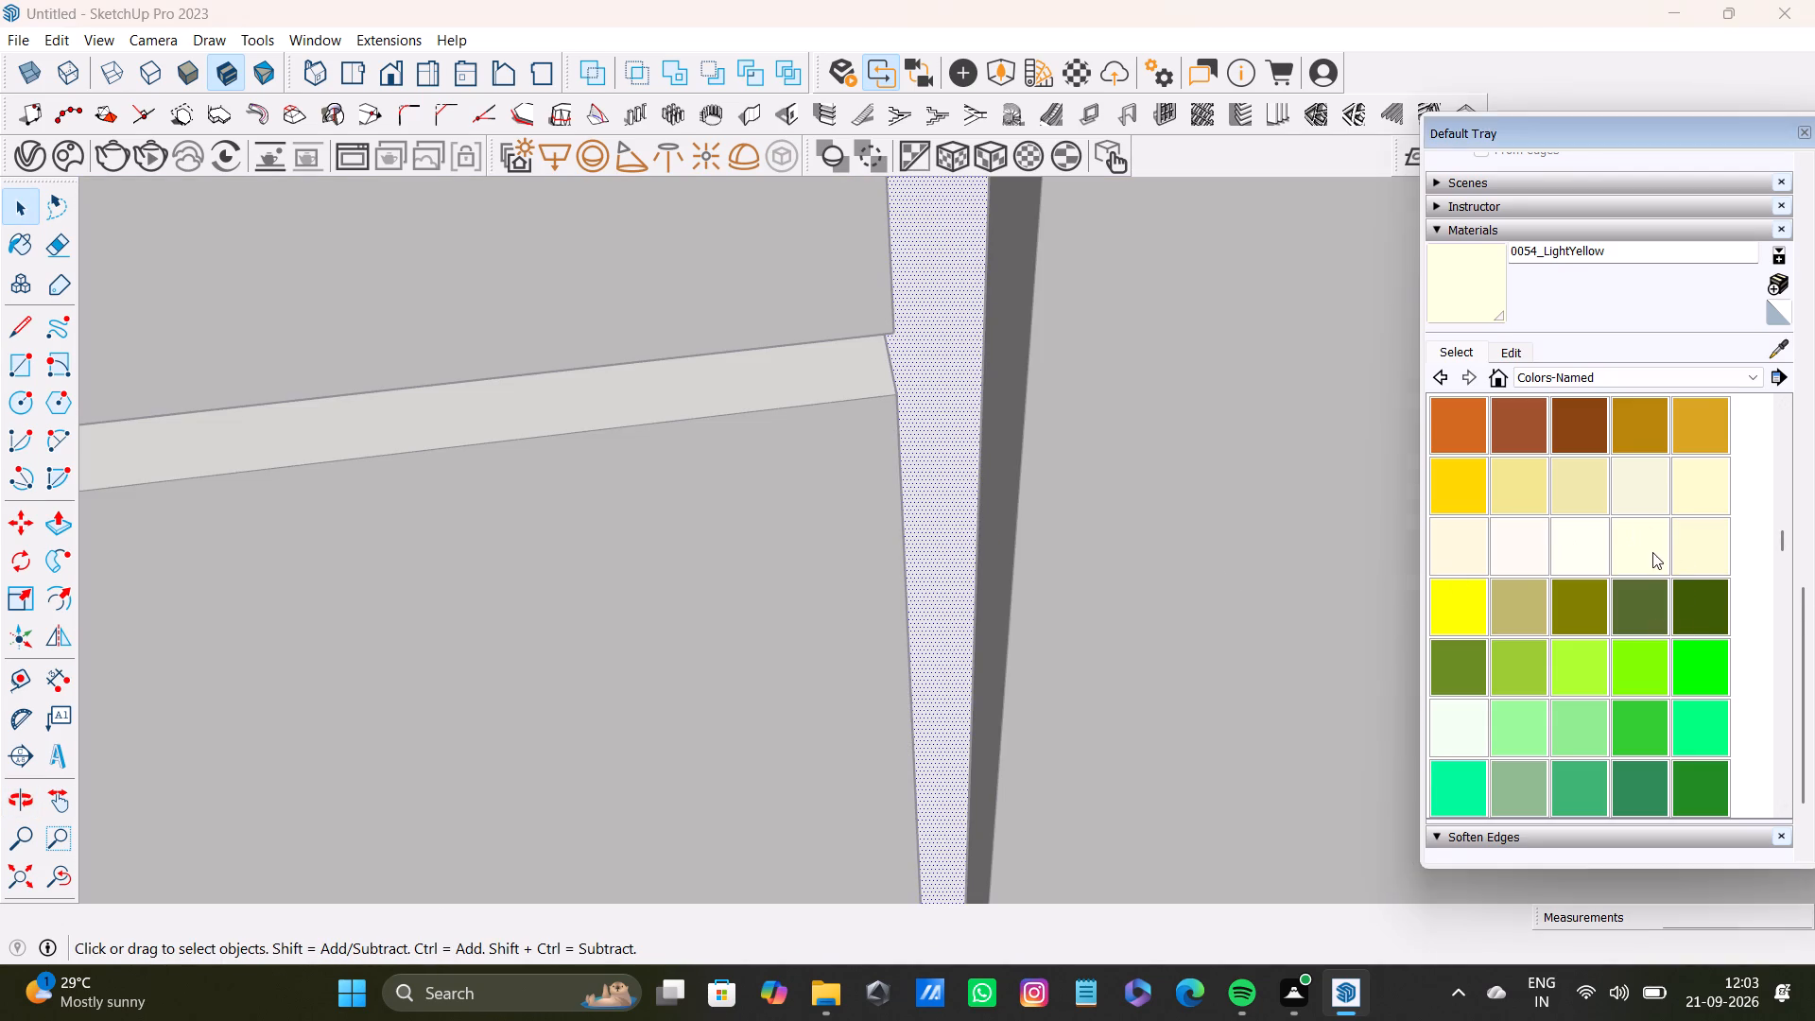
left_click(934, 486, "shift")
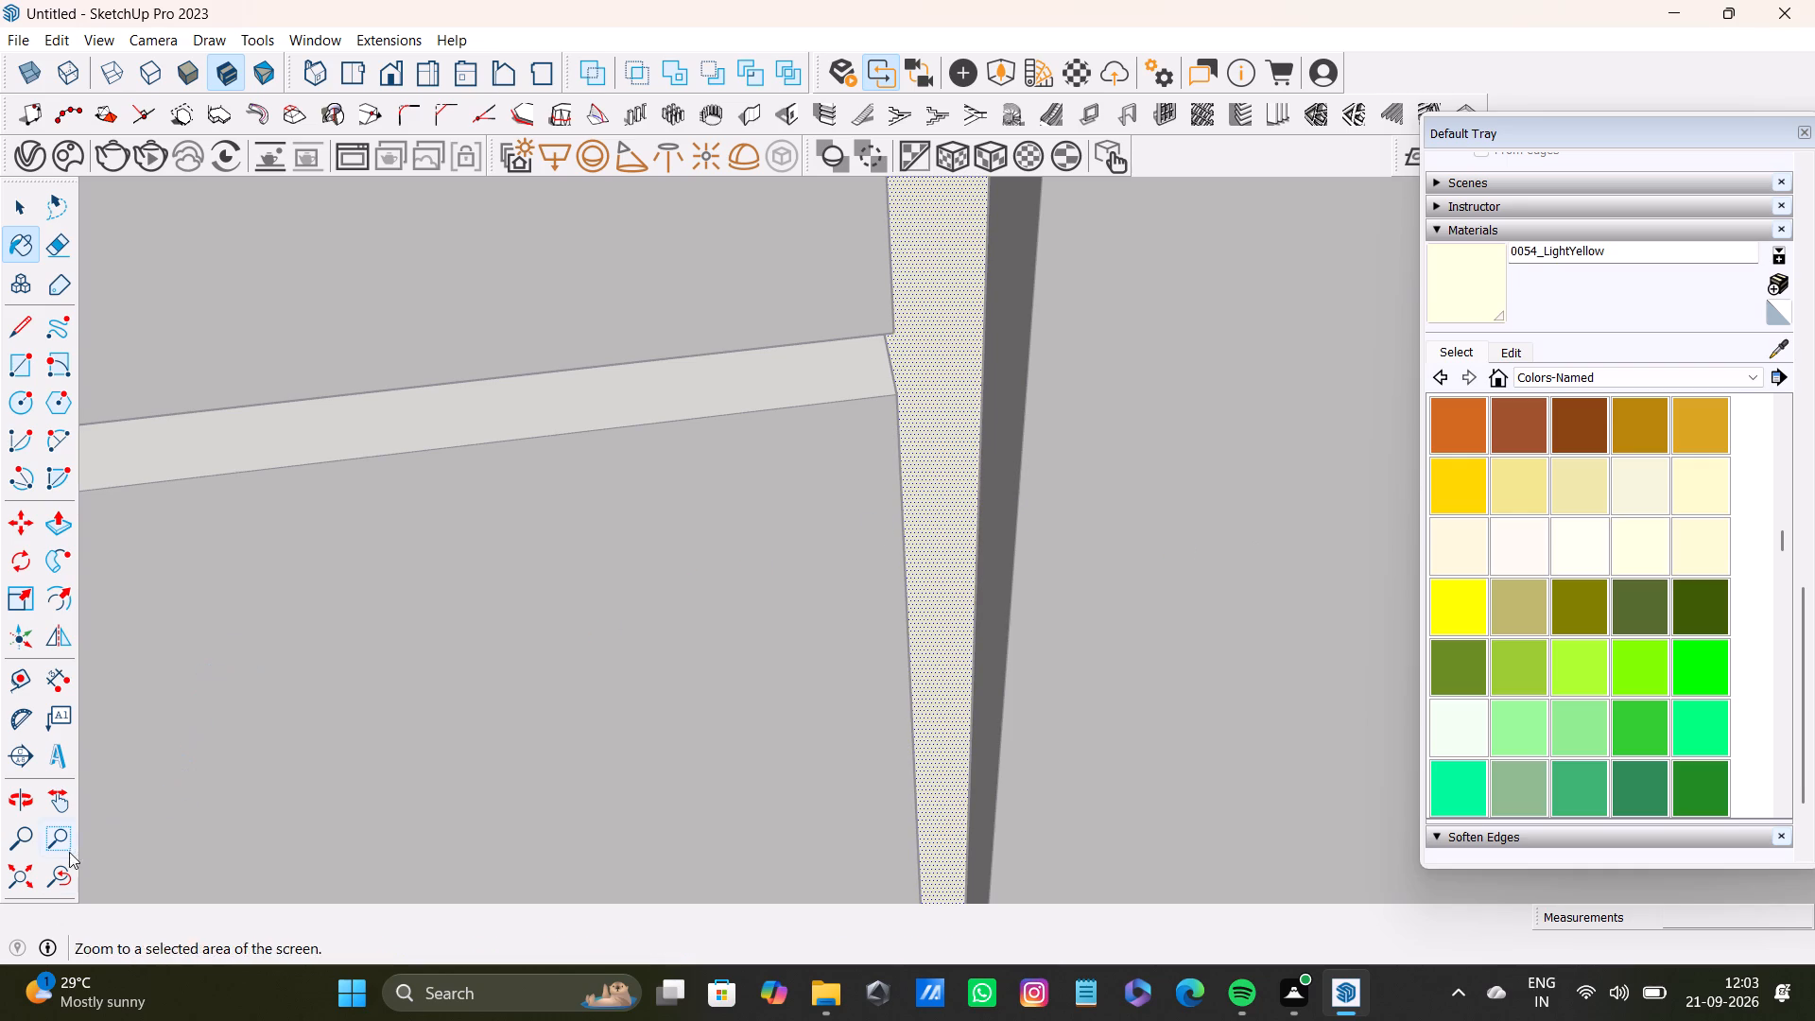
left_click(59, 874)
left_click(28, 874)
middle_click_drag(983, 454, 611, 717)
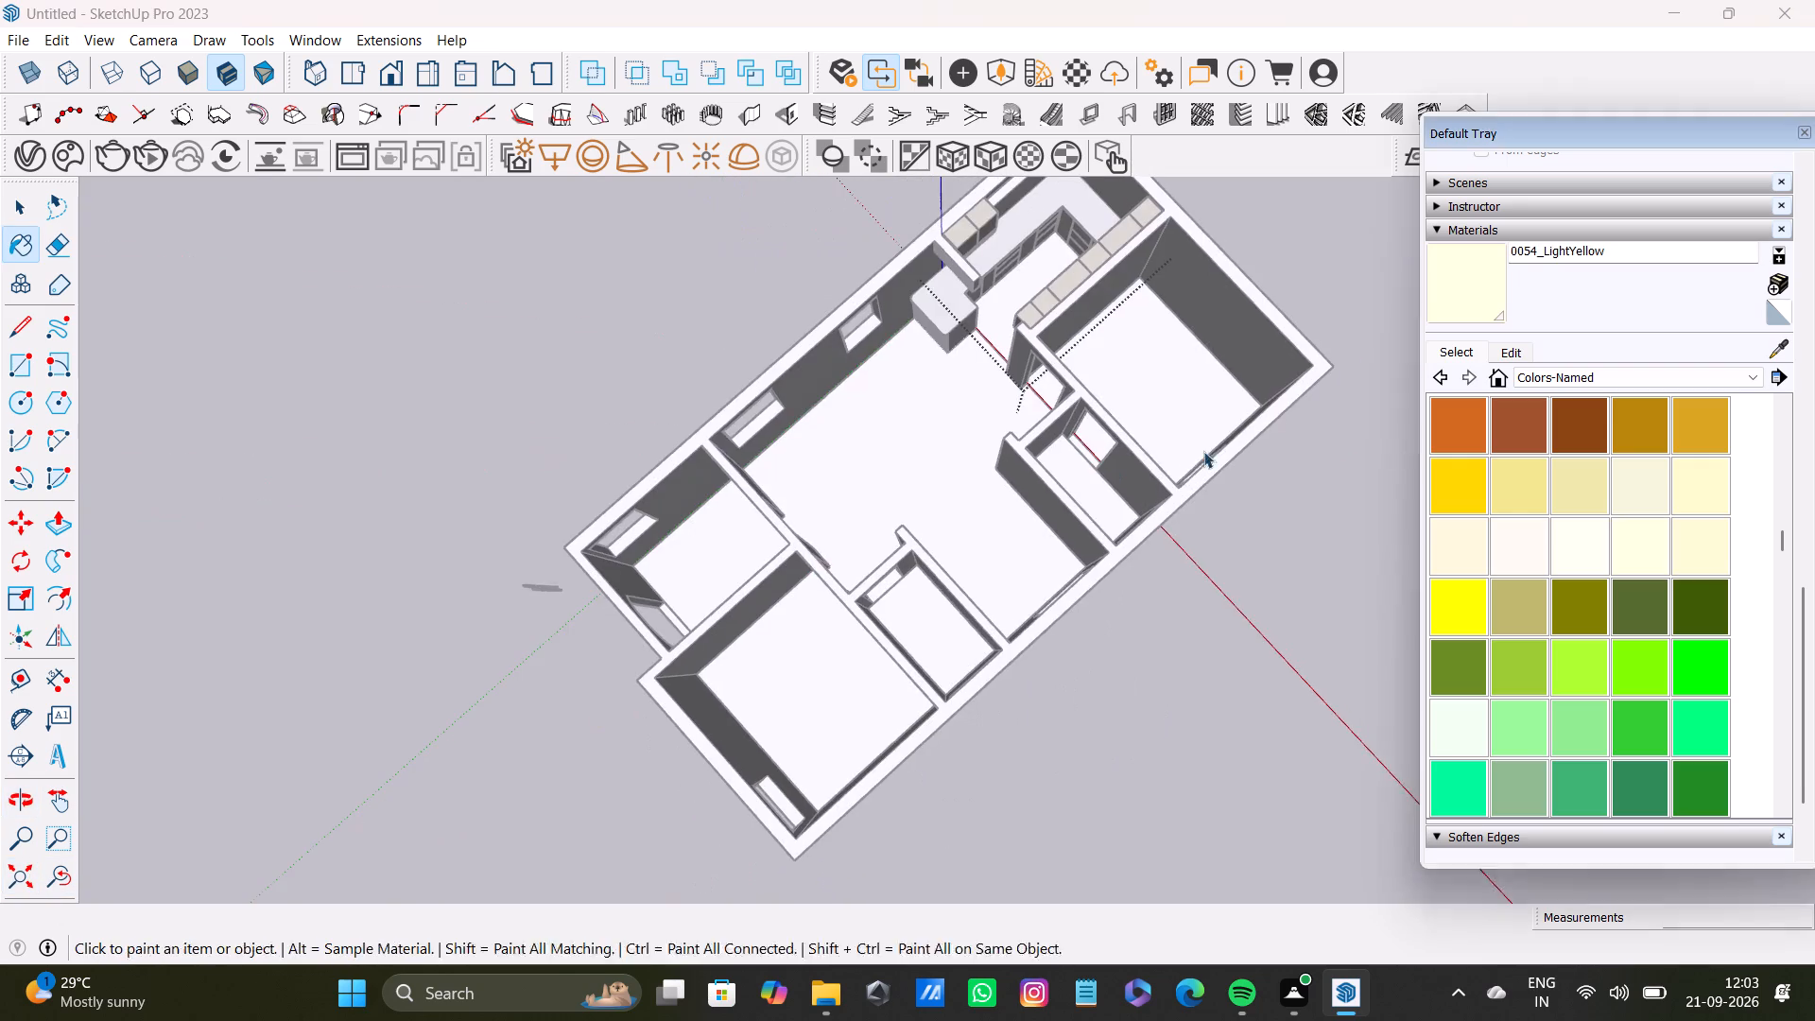
key("space")
left_click(1299, 430)
Examine the painted base cabinets and the kitchen's overall materials from several angles.
scroll(1014, 345, "up", 7)
middle_click_drag(1033, 298, 952, 748, "shift")
scroll(945, 666, "up", 5)
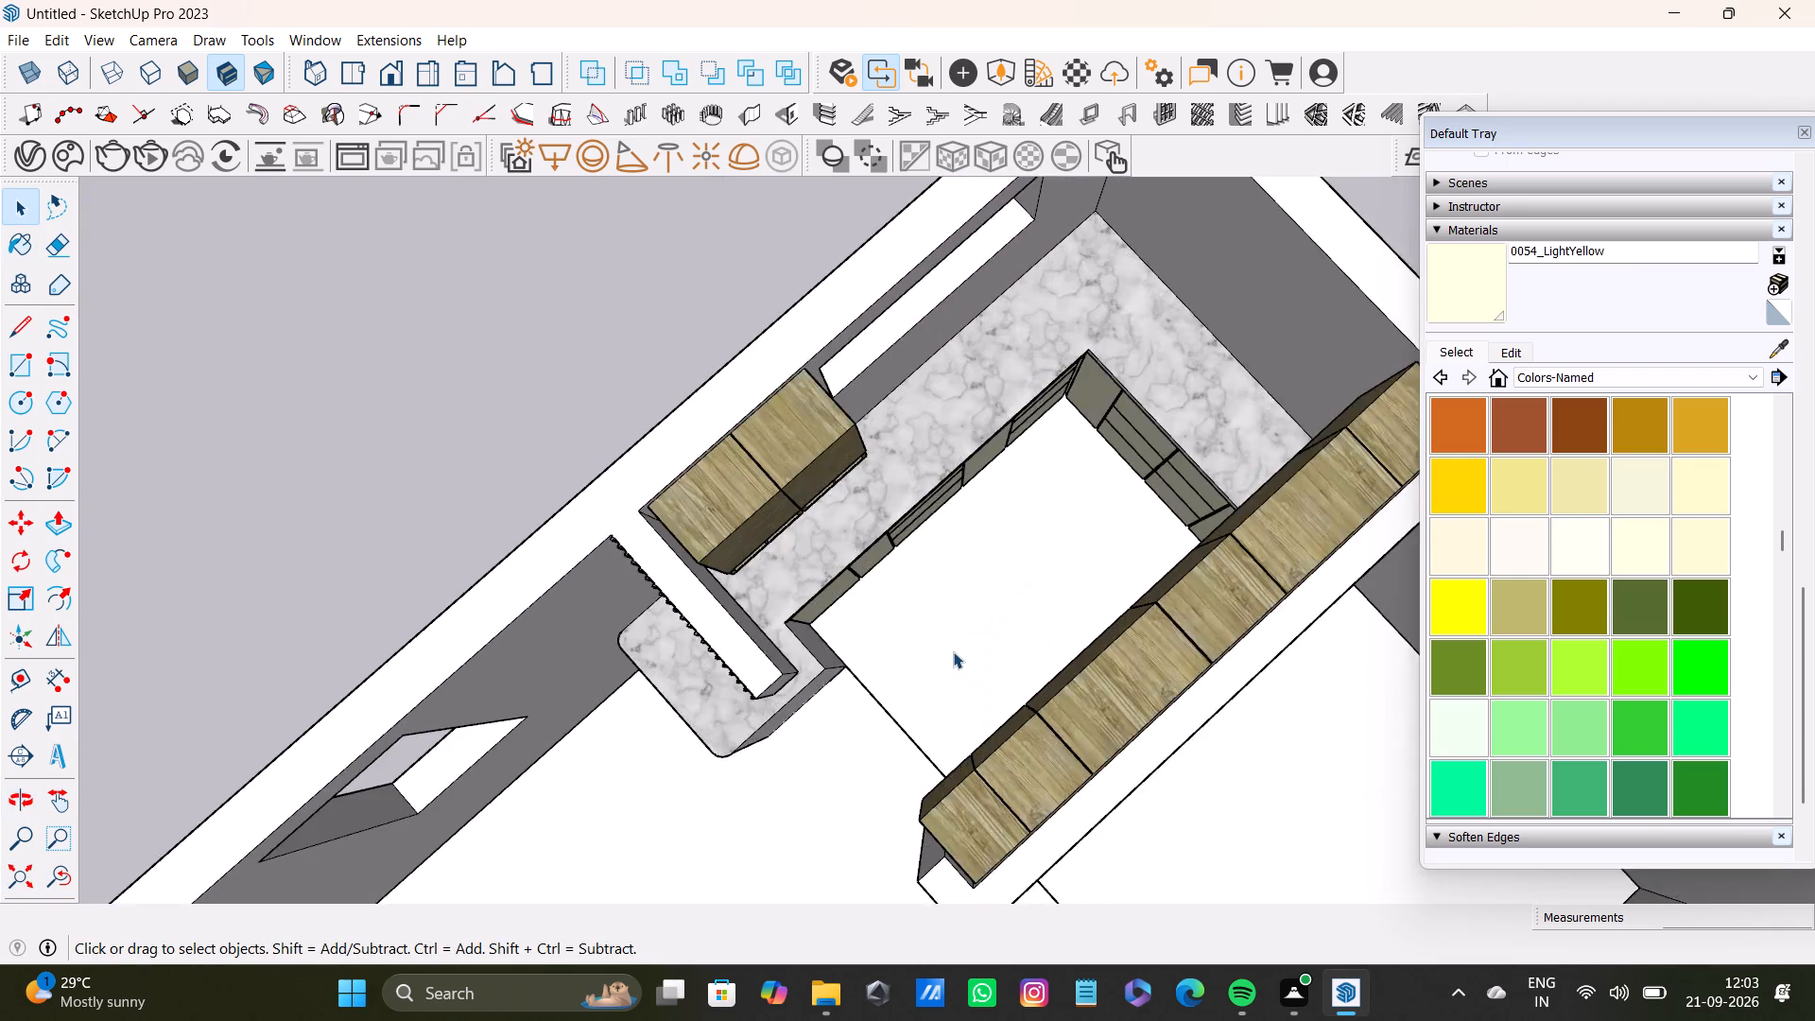
scroll(953, 651, "up", 2)
middle_click_drag(953, 650, 1332, 338)
scroll(1134, 479, "up", 1)
scroll(1133, 479, "down", 8)
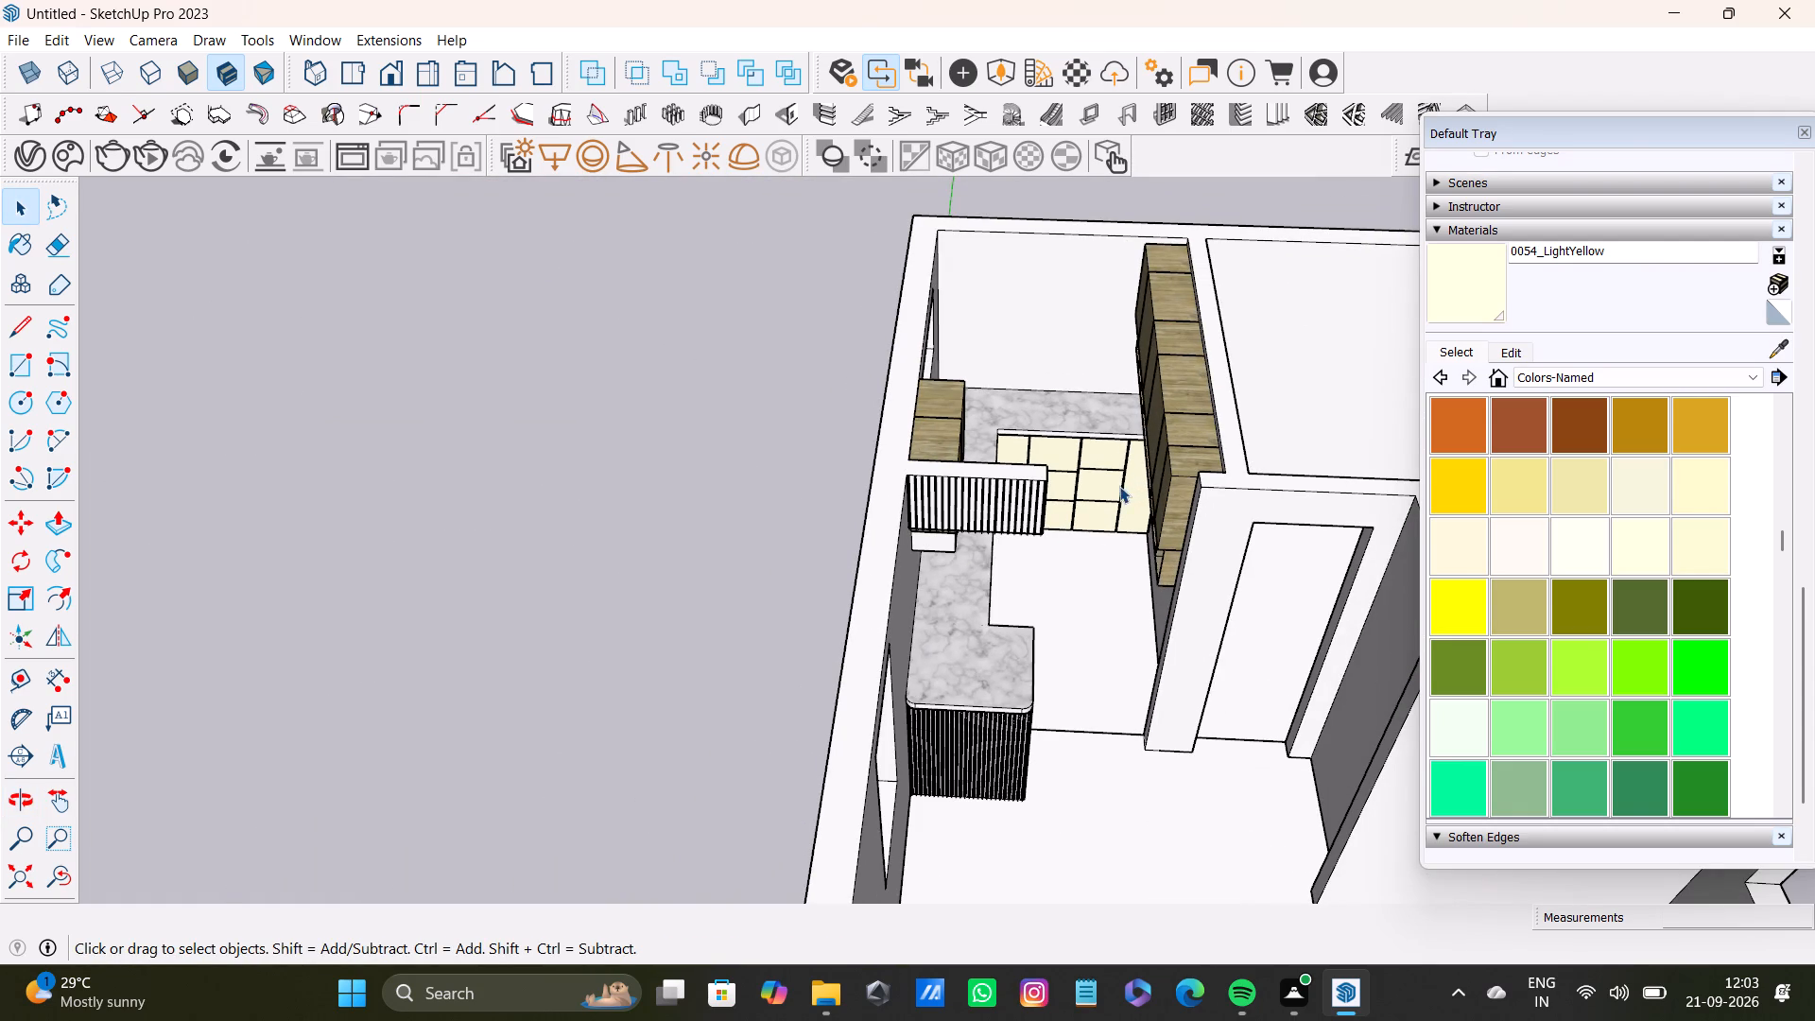
scroll(1223, 552, "up", 7)
middle_click_drag(1179, 508, 1555, 352)
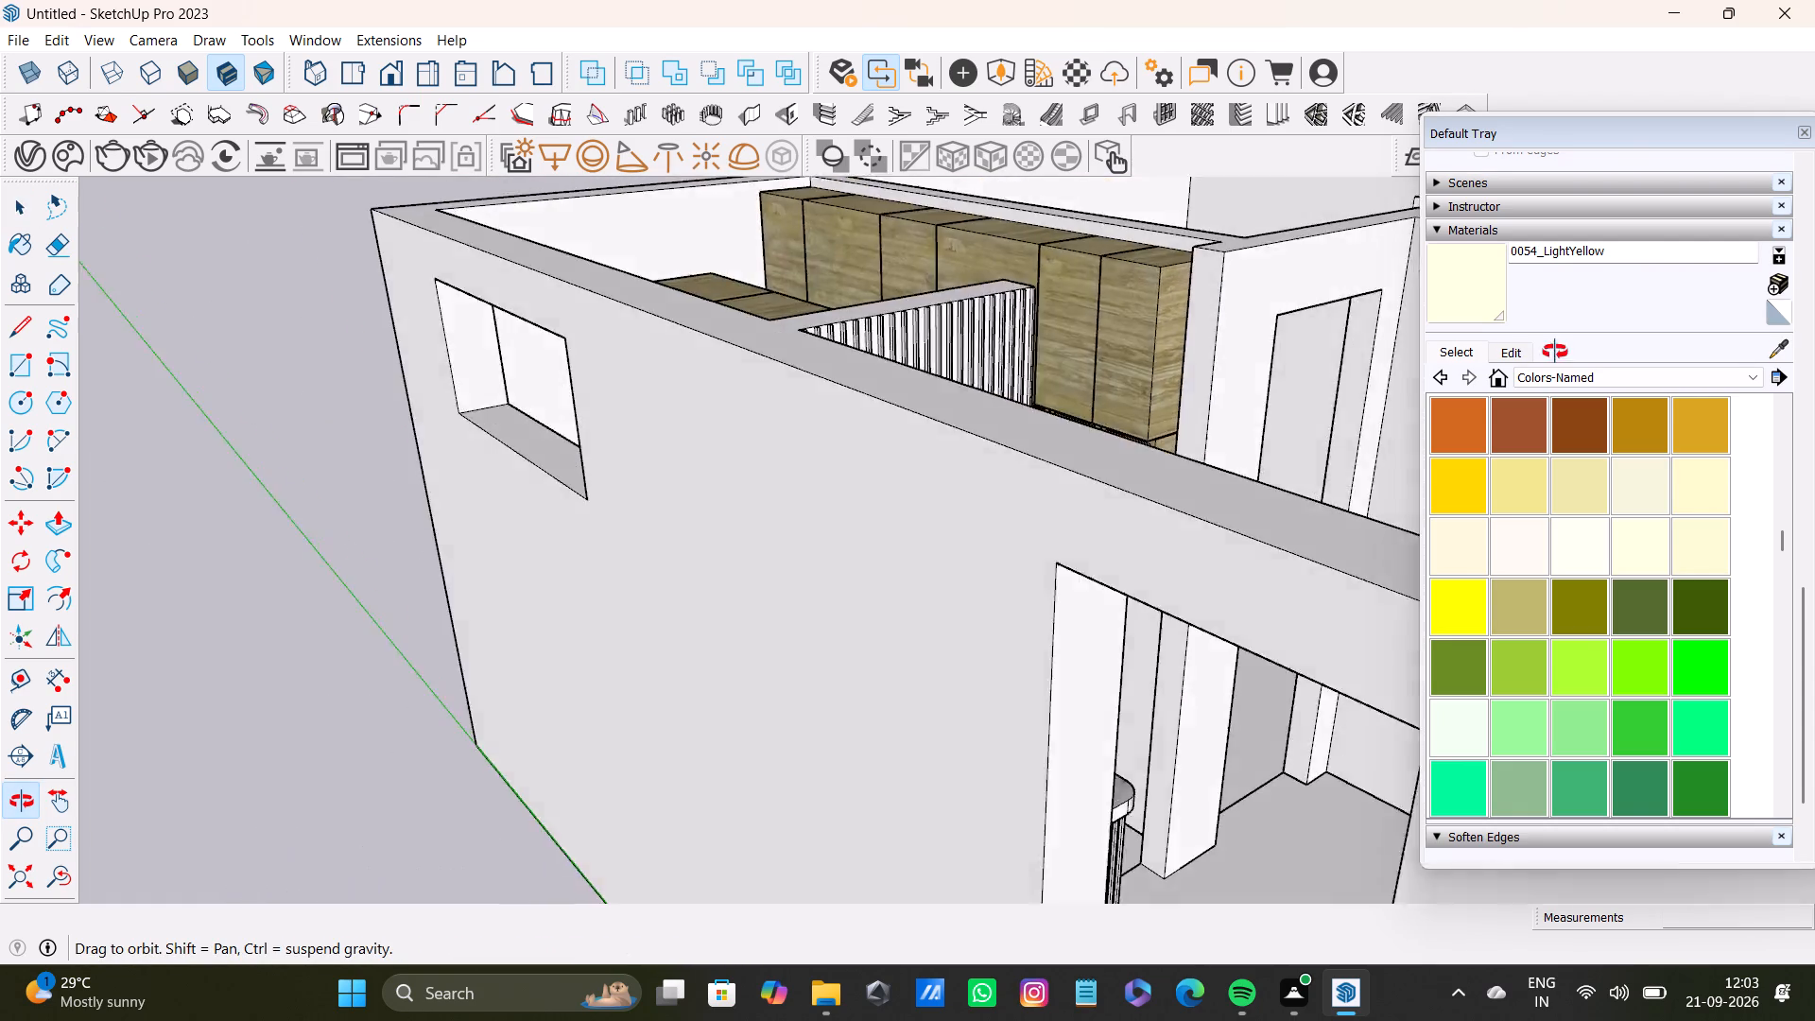
middle_click_drag(1555, 352, 947, 592)
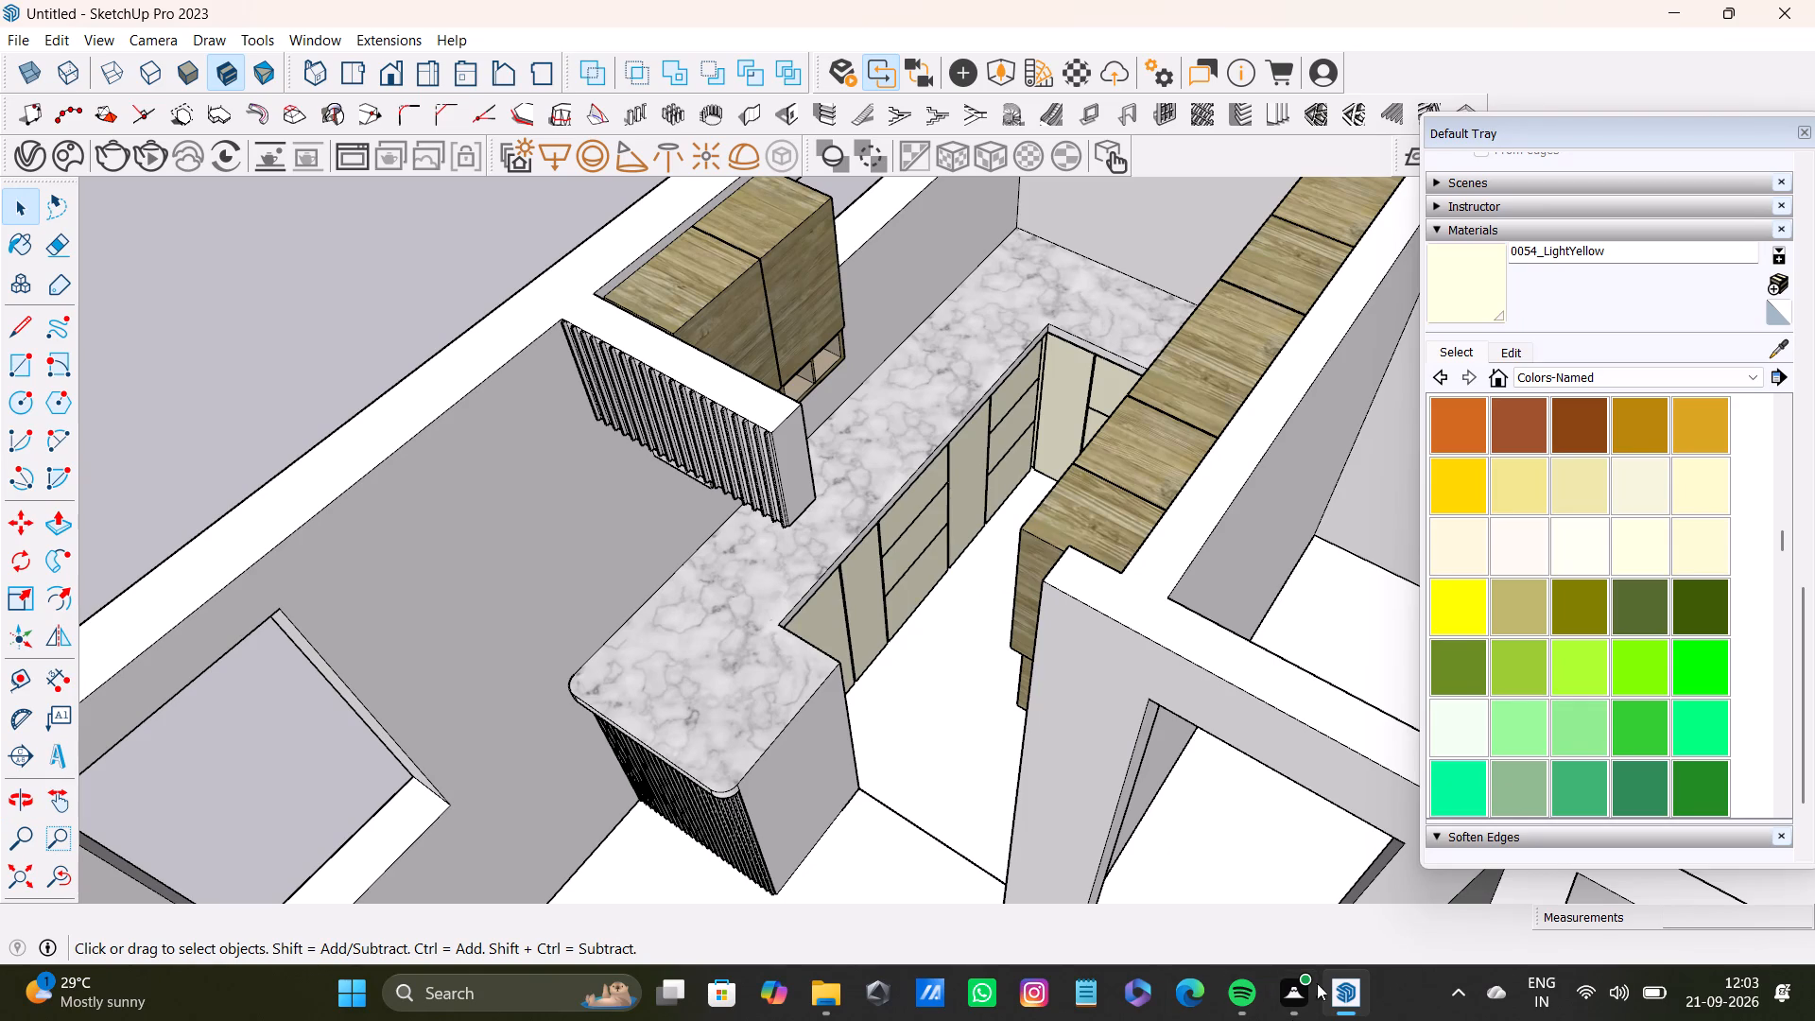
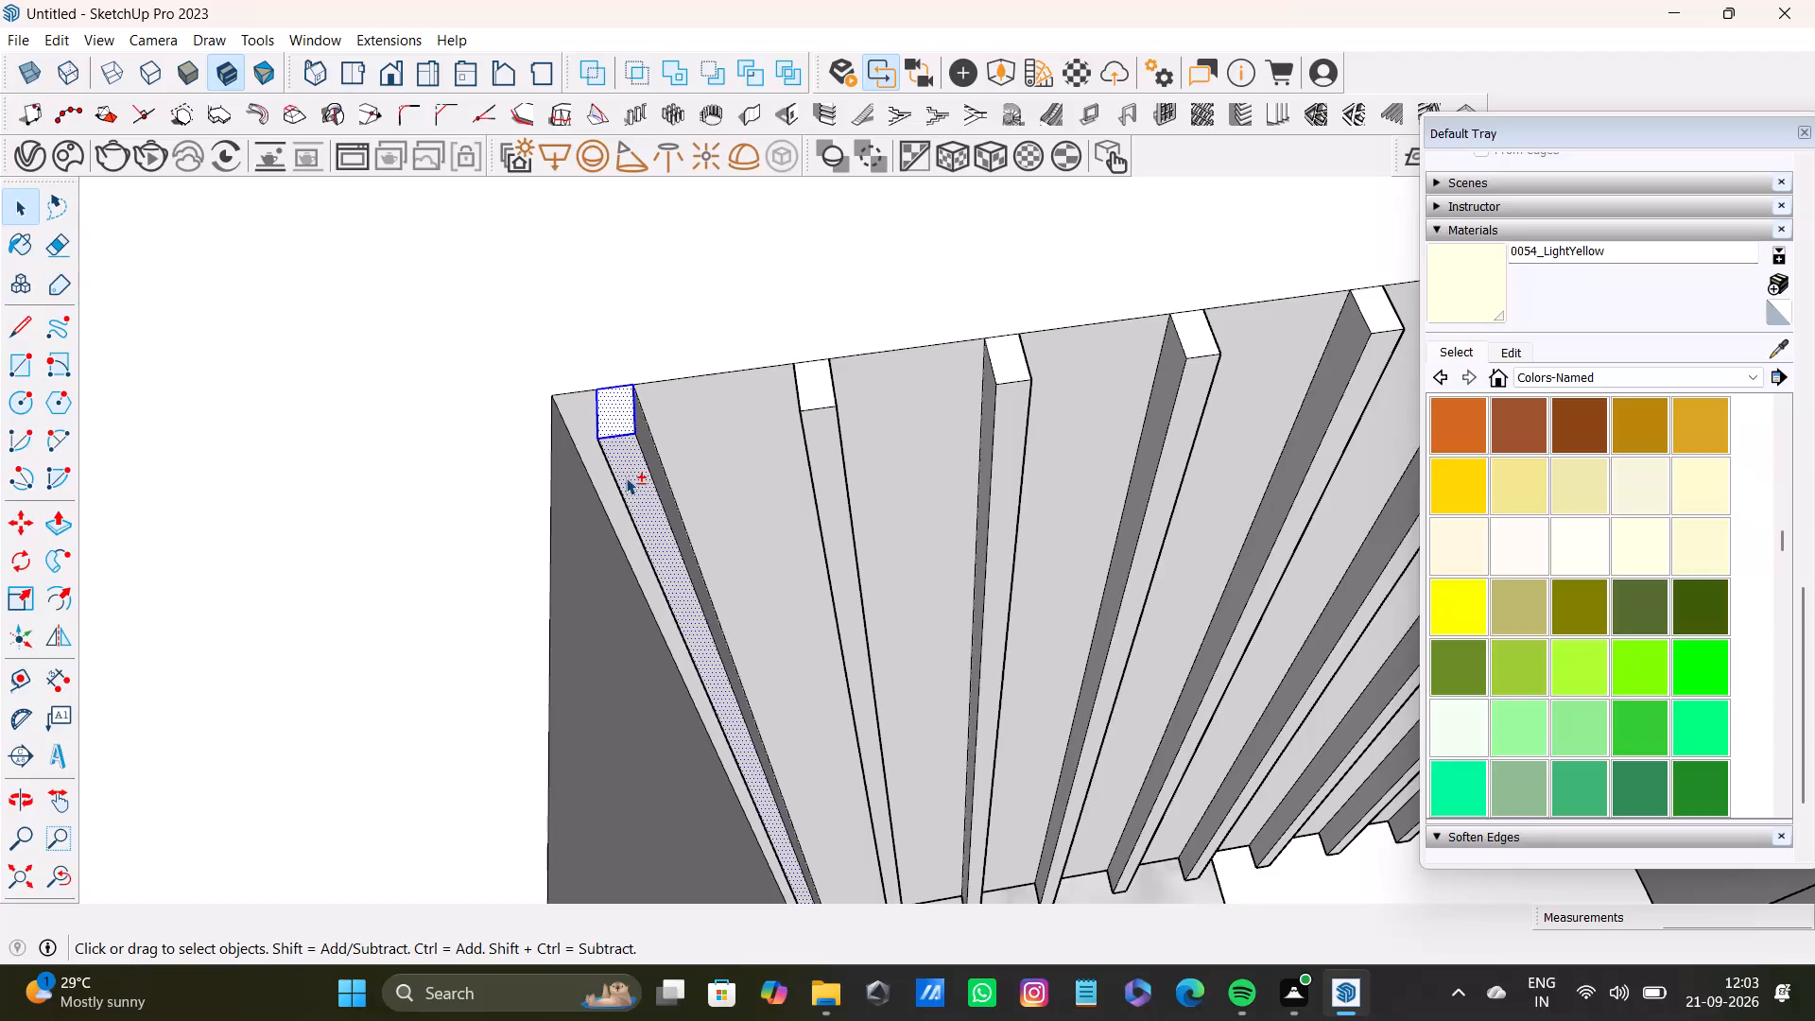
Add both side faces of the first slat, at the end of the slatted panel, to the selection.
middle_click_drag(736, 396, 458, 425)
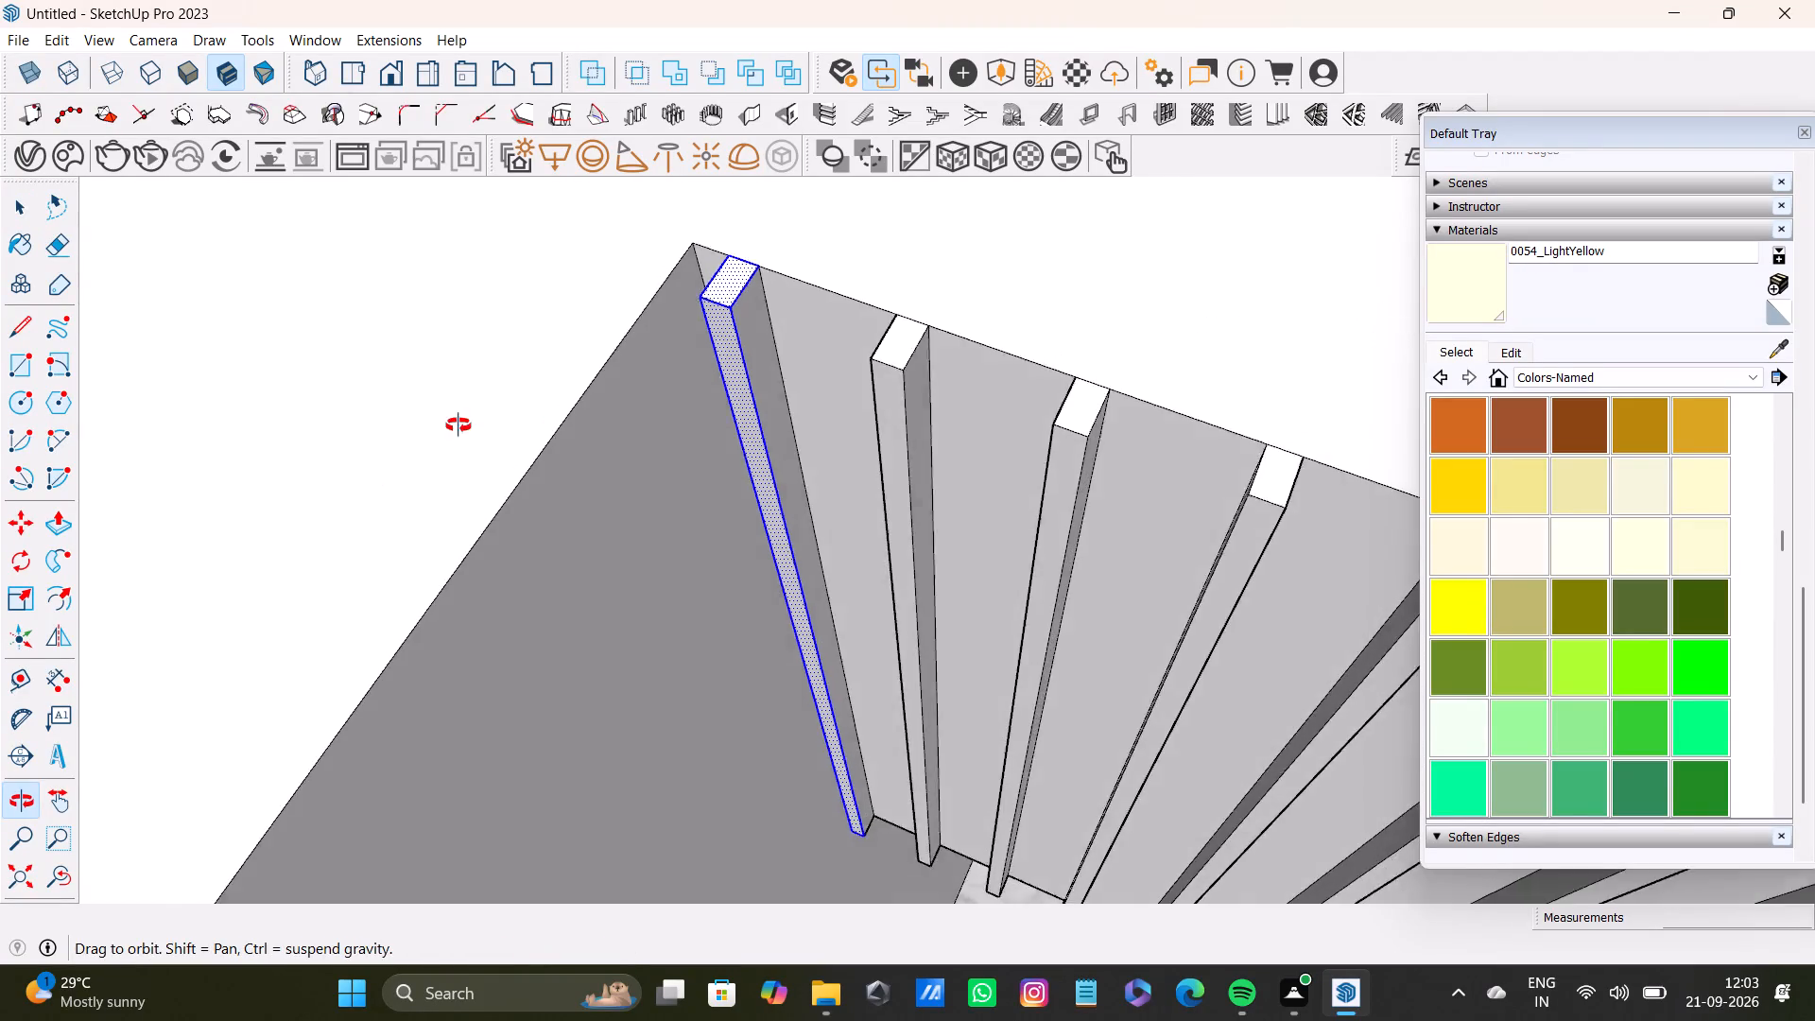
middle_click_drag(458, 425, 462, 424)
scroll(689, 372, "up", 7)
double_click(842, 337, "shift")
scroll(841, 337, "down", 1, "shift")
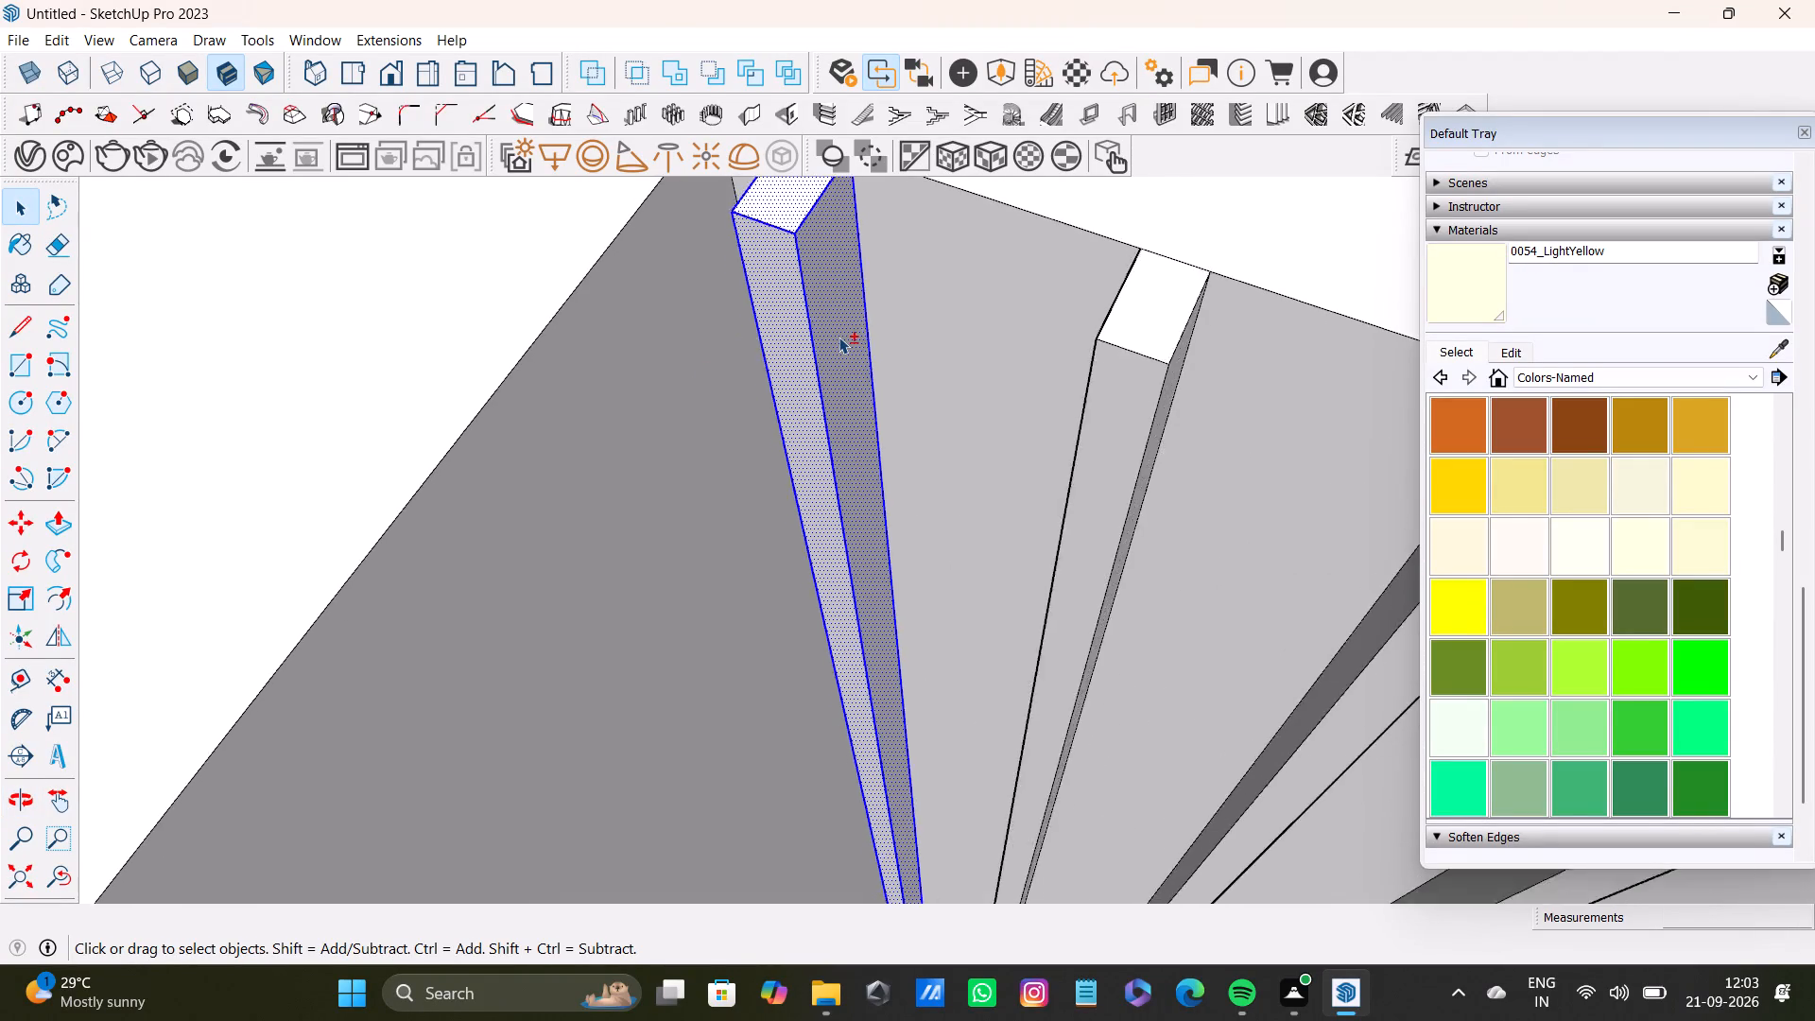
scroll(838, 337, "down", 6, "shift")
middle_click_drag(833, 337, 951, 343, "shift")
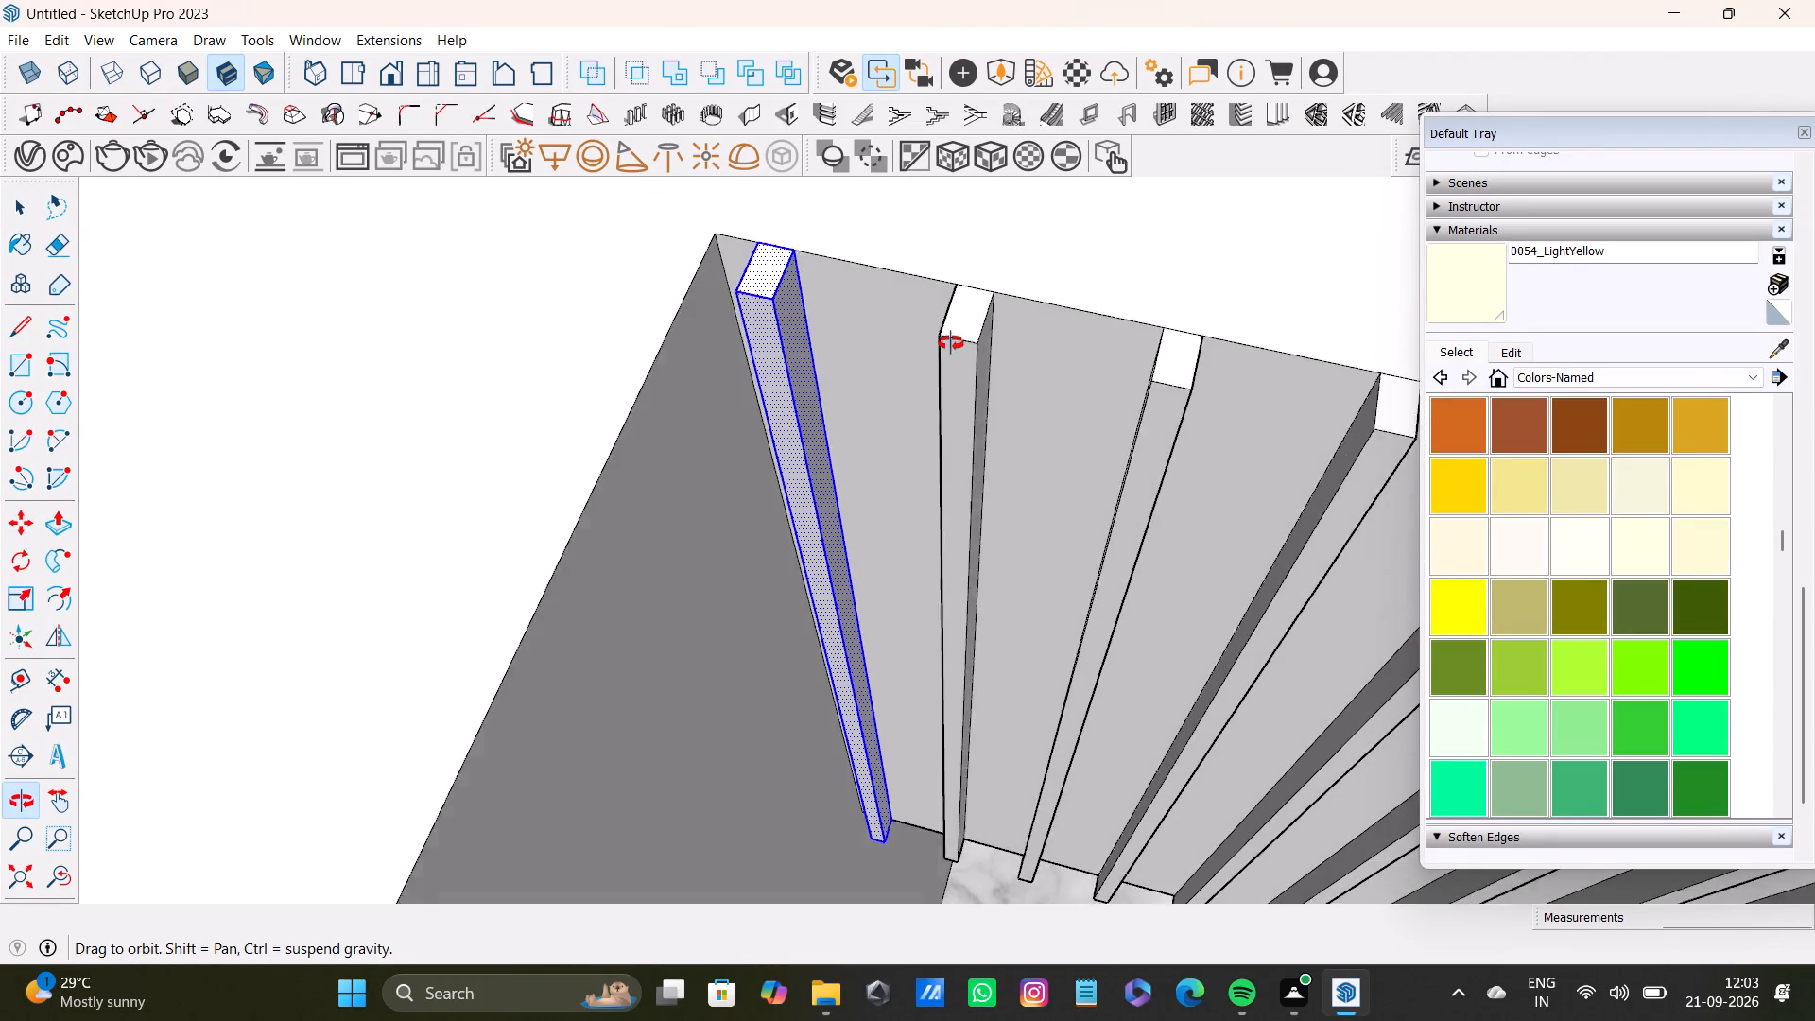
middle_click_drag(951, 343, 1004, 338, "shift")
scroll(1005, 338, "down", 1)
scroll(872, 340, "up", 7, "shift")
middle_click_drag(784, 315, 1219, 381, "shift")
scroll(1015, 402, "up", 1)
middle_click_drag(1015, 402, 1241, 415)
scroll(978, 359, "up", 3, "shift")
double_click(957, 364, "shift")
Add the top end, front face and both side faces of the second slat to the selection.
scroll(1090, 380, "down", 4, "shift")
middle_click_drag(1149, 355, 1149, 356, "shift")
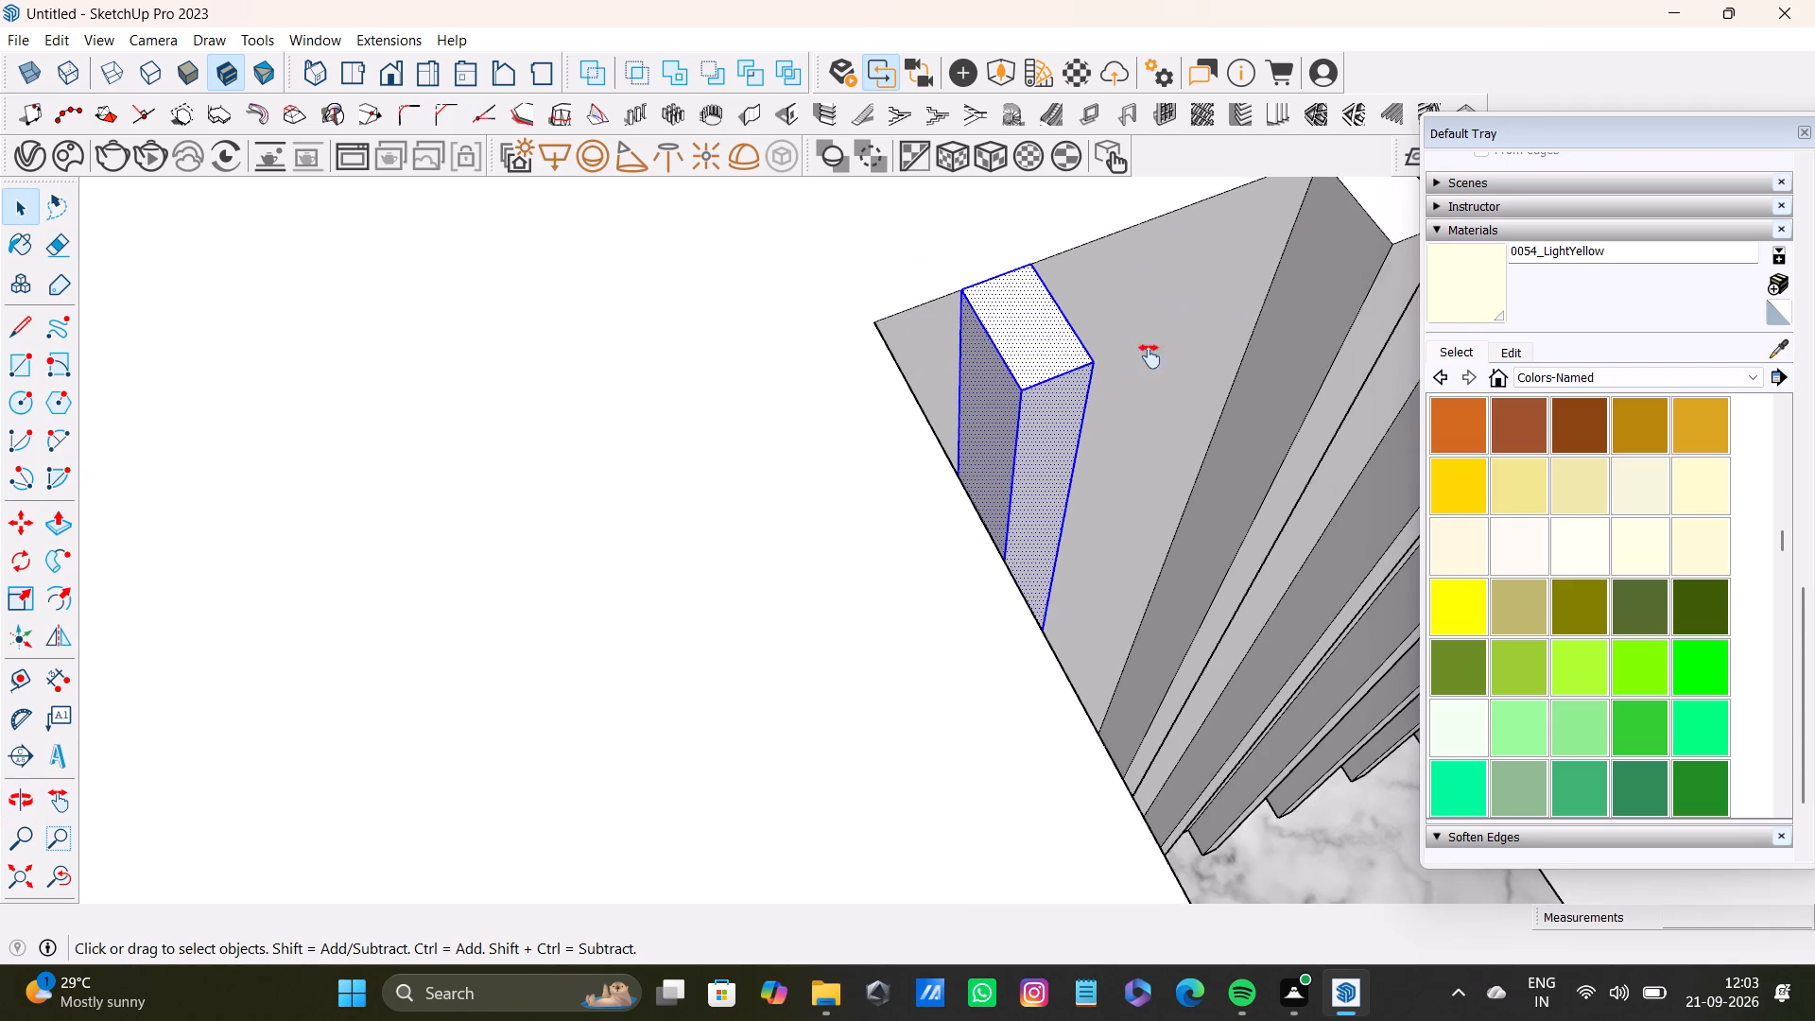
middle_click_drag(1149, 356, 859, 442, "shift")
scroll(1053, 326, "up", 3, "shift")
left_click(1060, 313, "shift")
left_click_drag(1060, 313, 1069, 320, "shift")
double_click(1097, 389, "shift")
double_click(1005, 387, "shift")
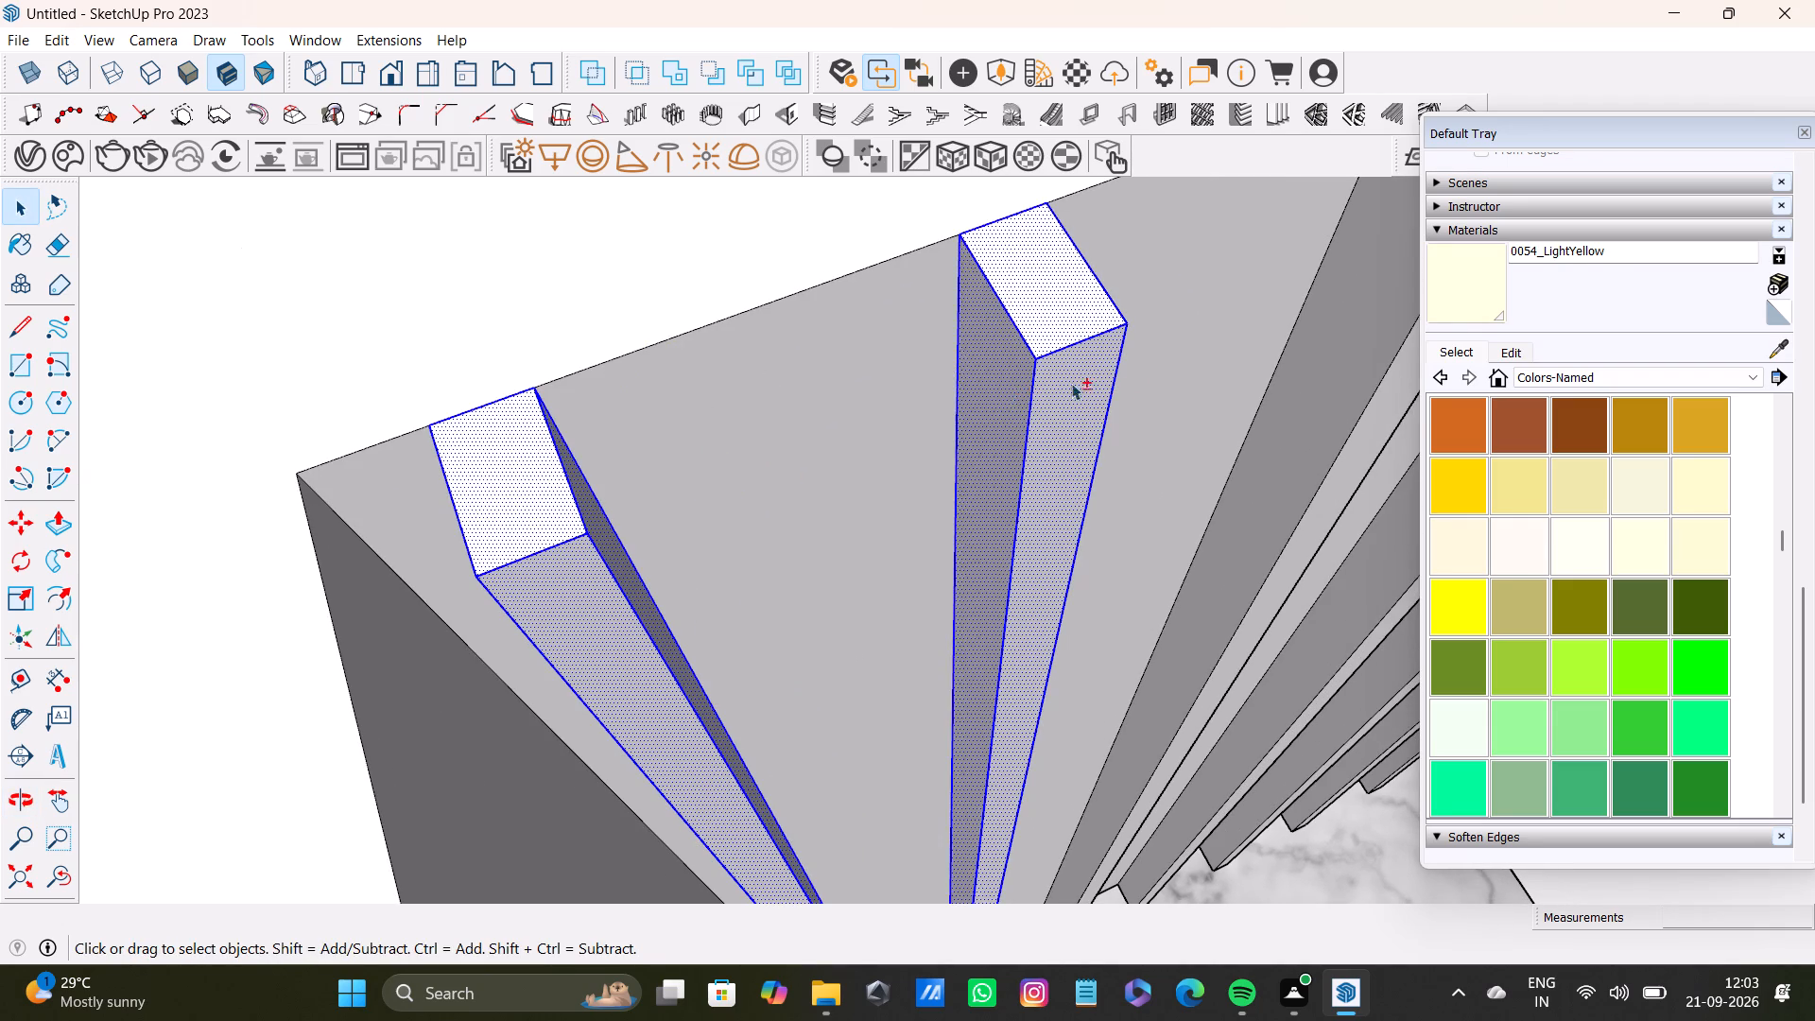
middle_click_drag(1138, 377, 572, 389)
scroll(1057, 375, "up", 3, "shift")
middle_click_drag(1062, 381, 722, 205, "shift")
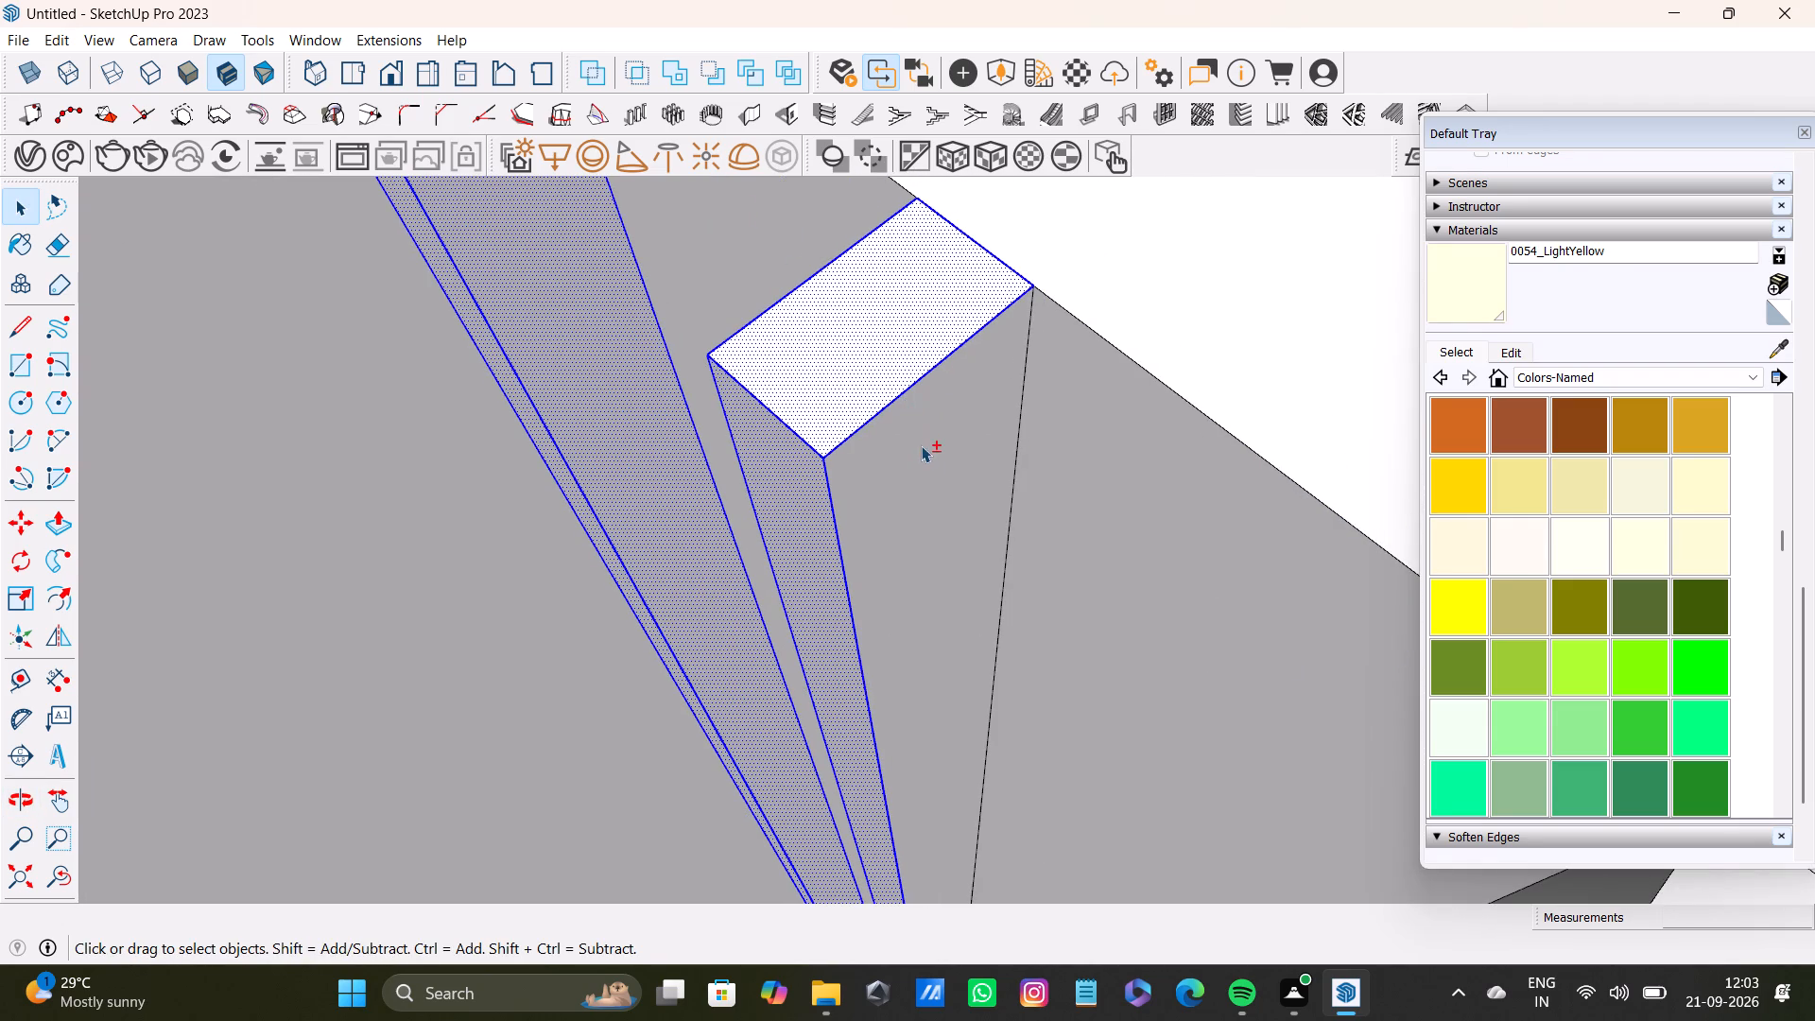
double_click(921, 445, "shift")
Add the top end, front face and both side faces of the third slat to the selection.
scroll(954, 531, "down", 12, "shift")
middle_click_drag(1140, 658, 903, 322, "shift")
scroll(906, 328, "up", 7, "shift")
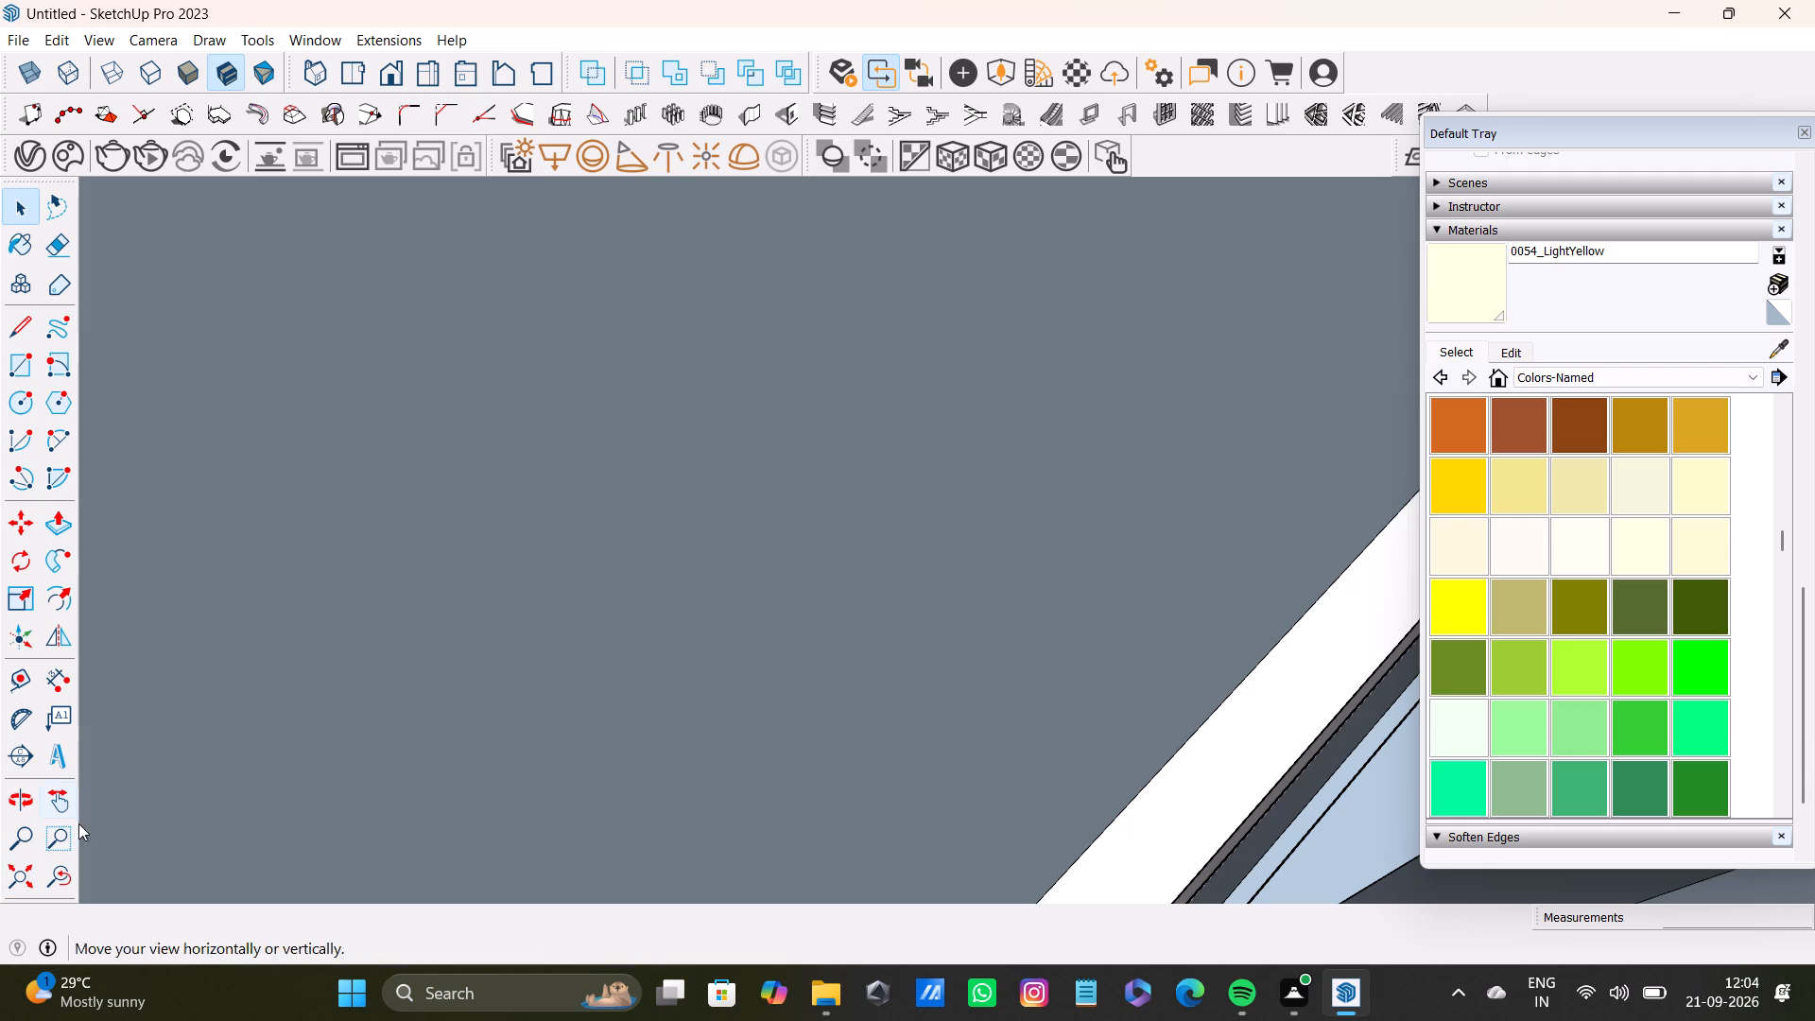
left_click(48, 871, "shift")
scroll(796, 226, "up", 5, "shift")
double_click(925, 347, "shift")
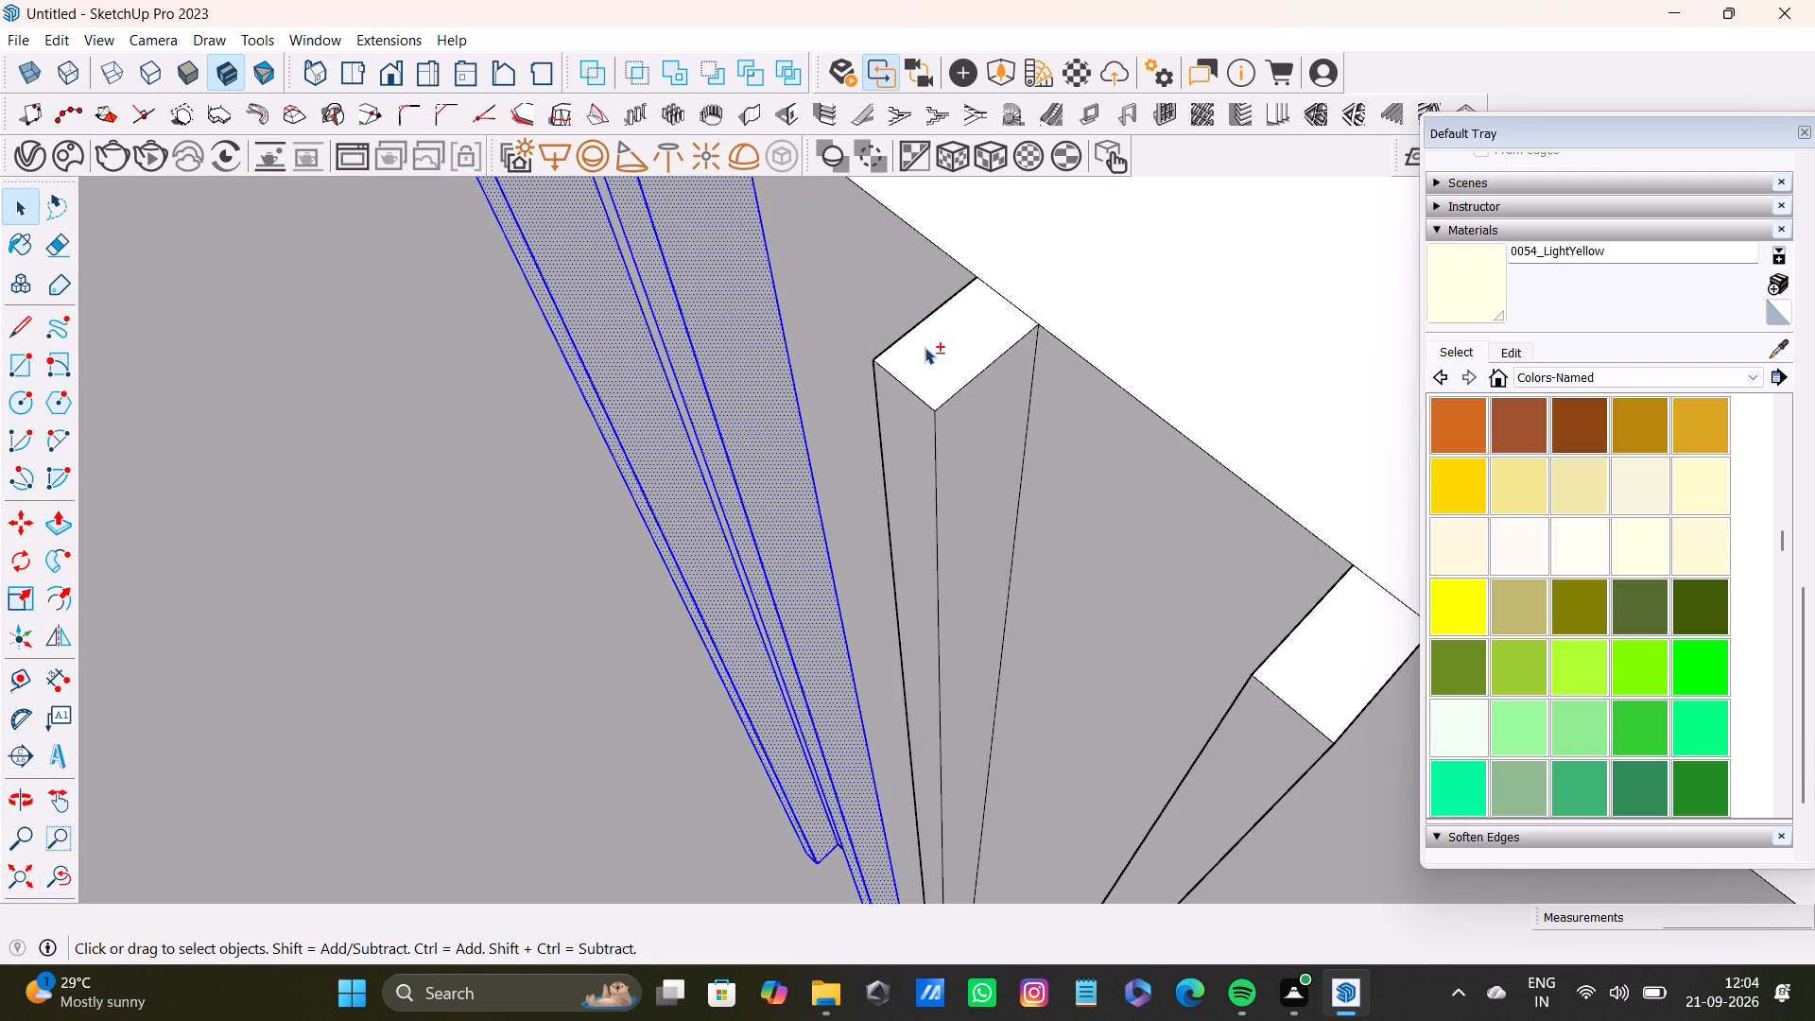
double_click(972, 416, "shift")
left_click(913, 428, "shift")
left_click(913, 428, "shift")
double_click(952, 441, "shift")
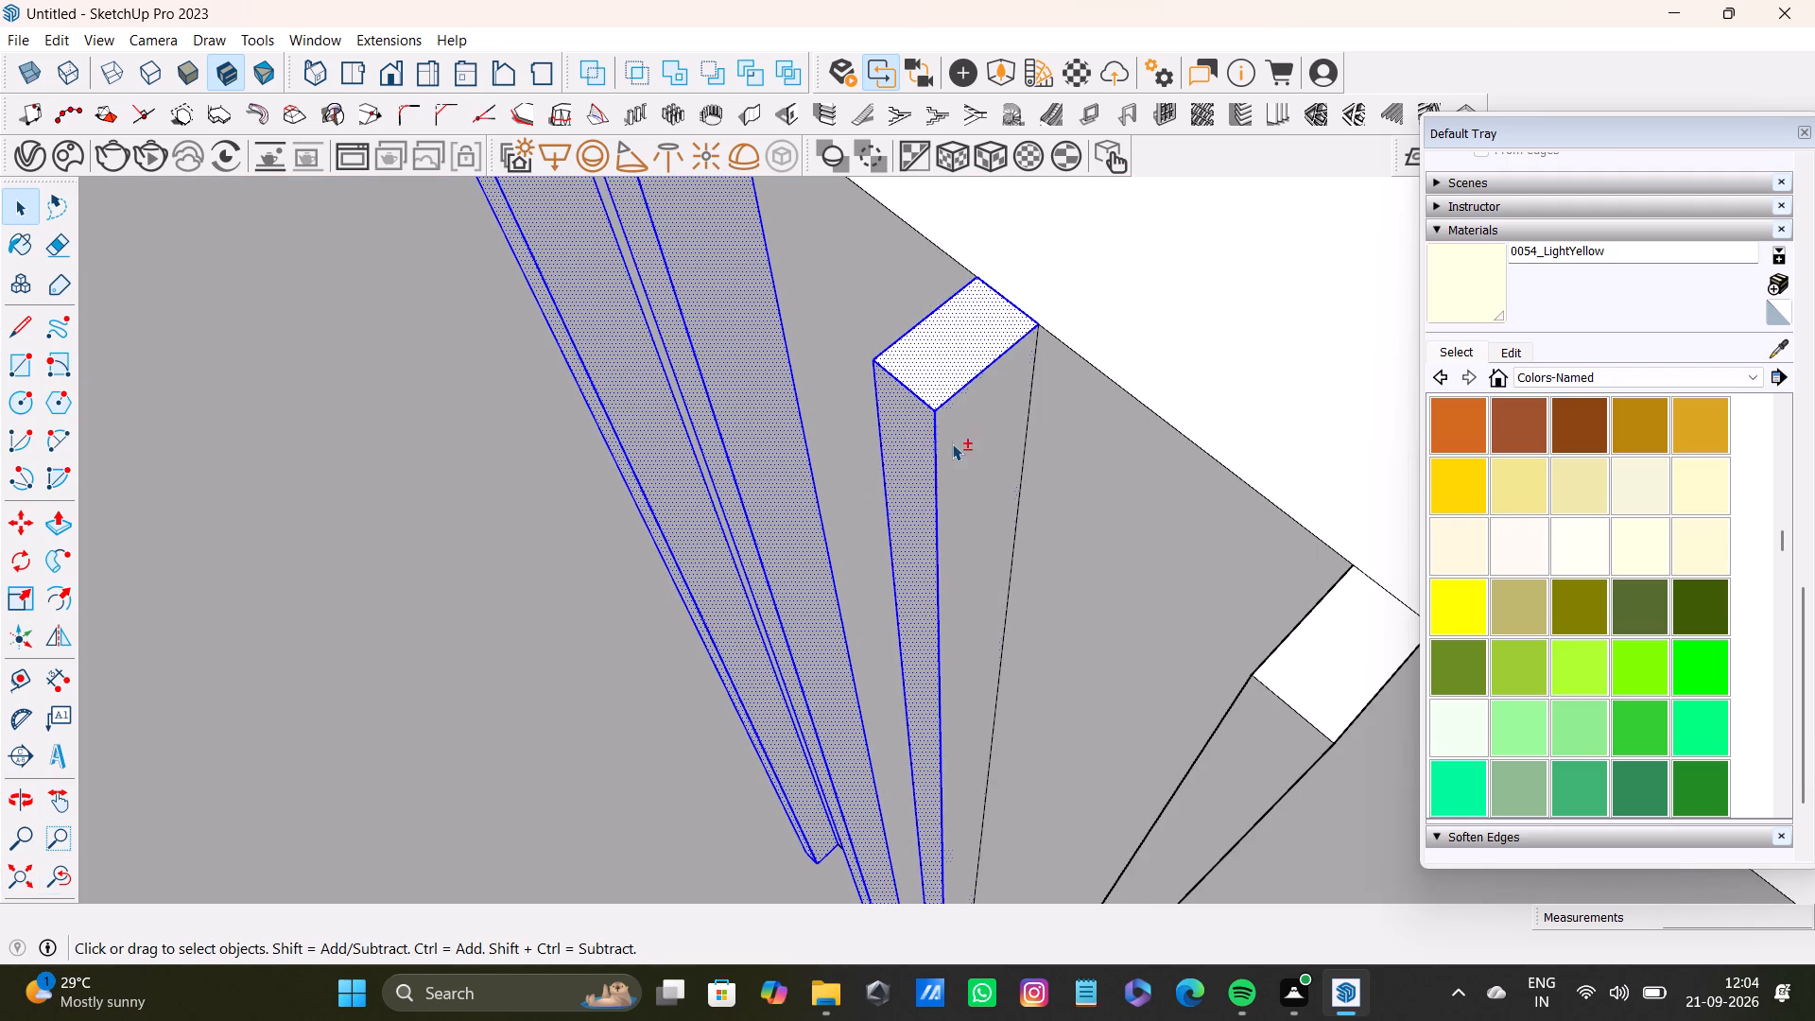
middle_click_drag(893, 487, 916, 497)
double_click(969, 454, "shift")
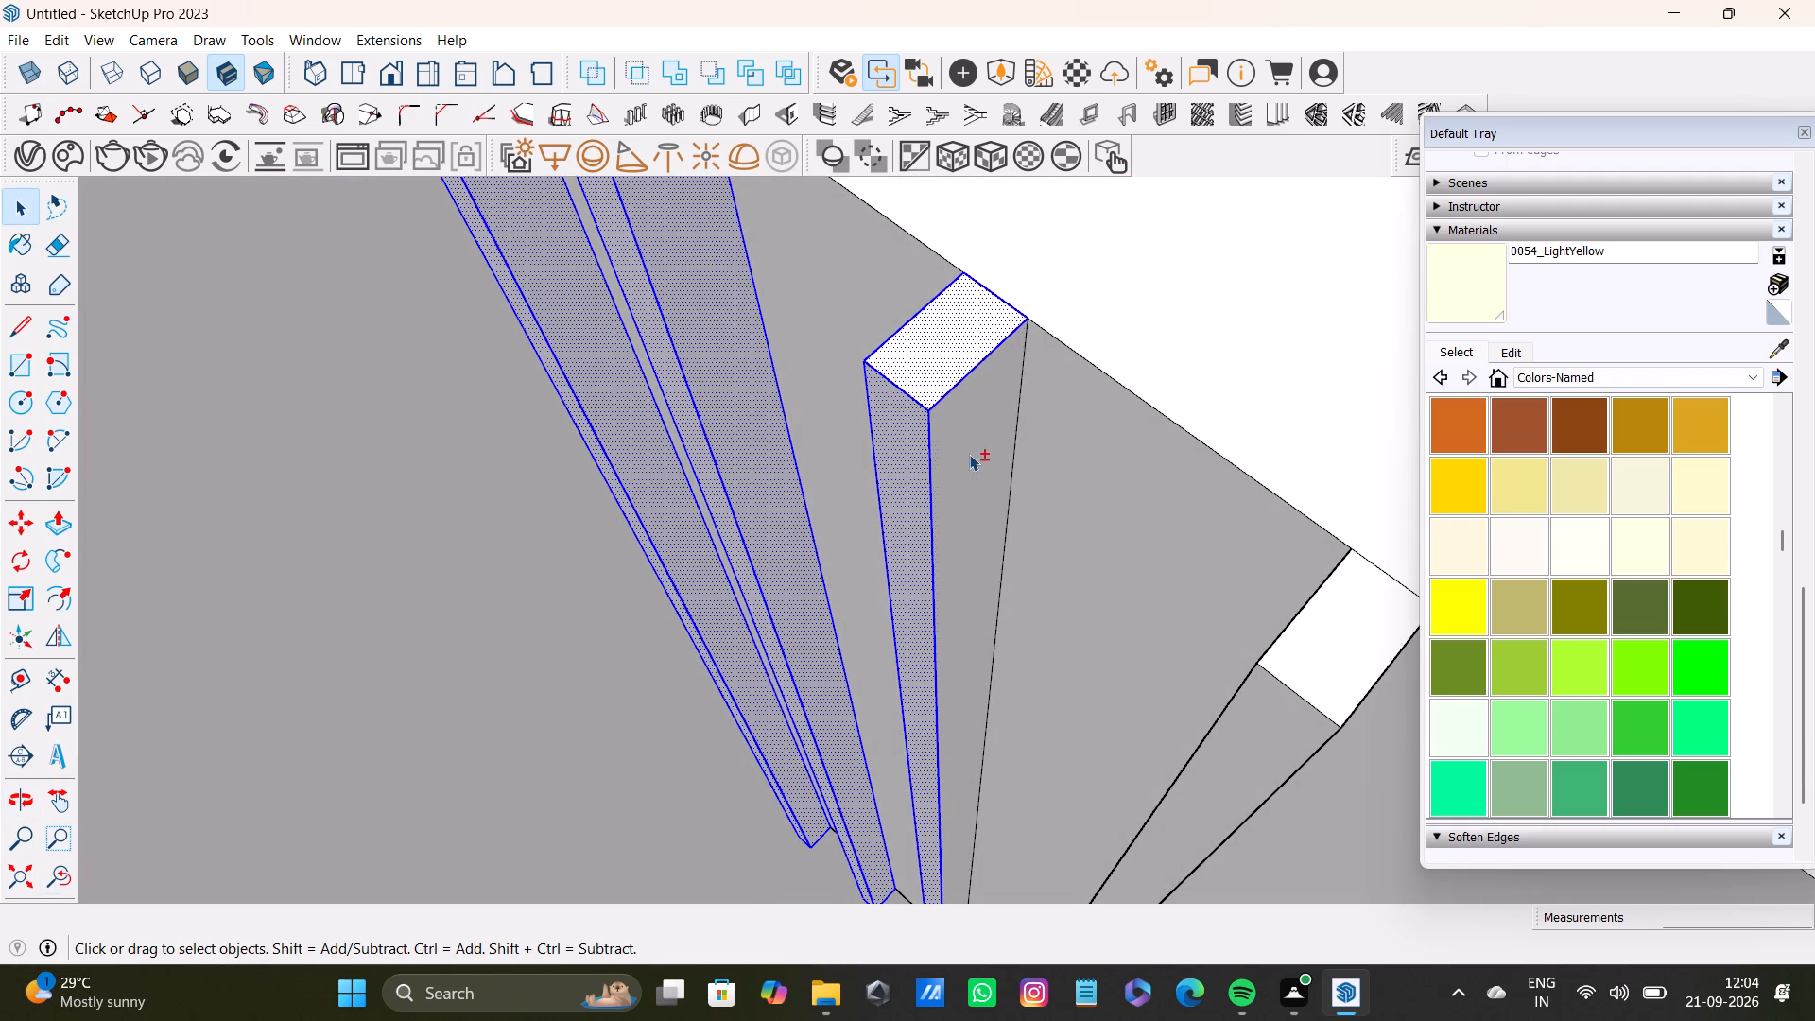
middle_click_drag(954, 456, 1457, 426)
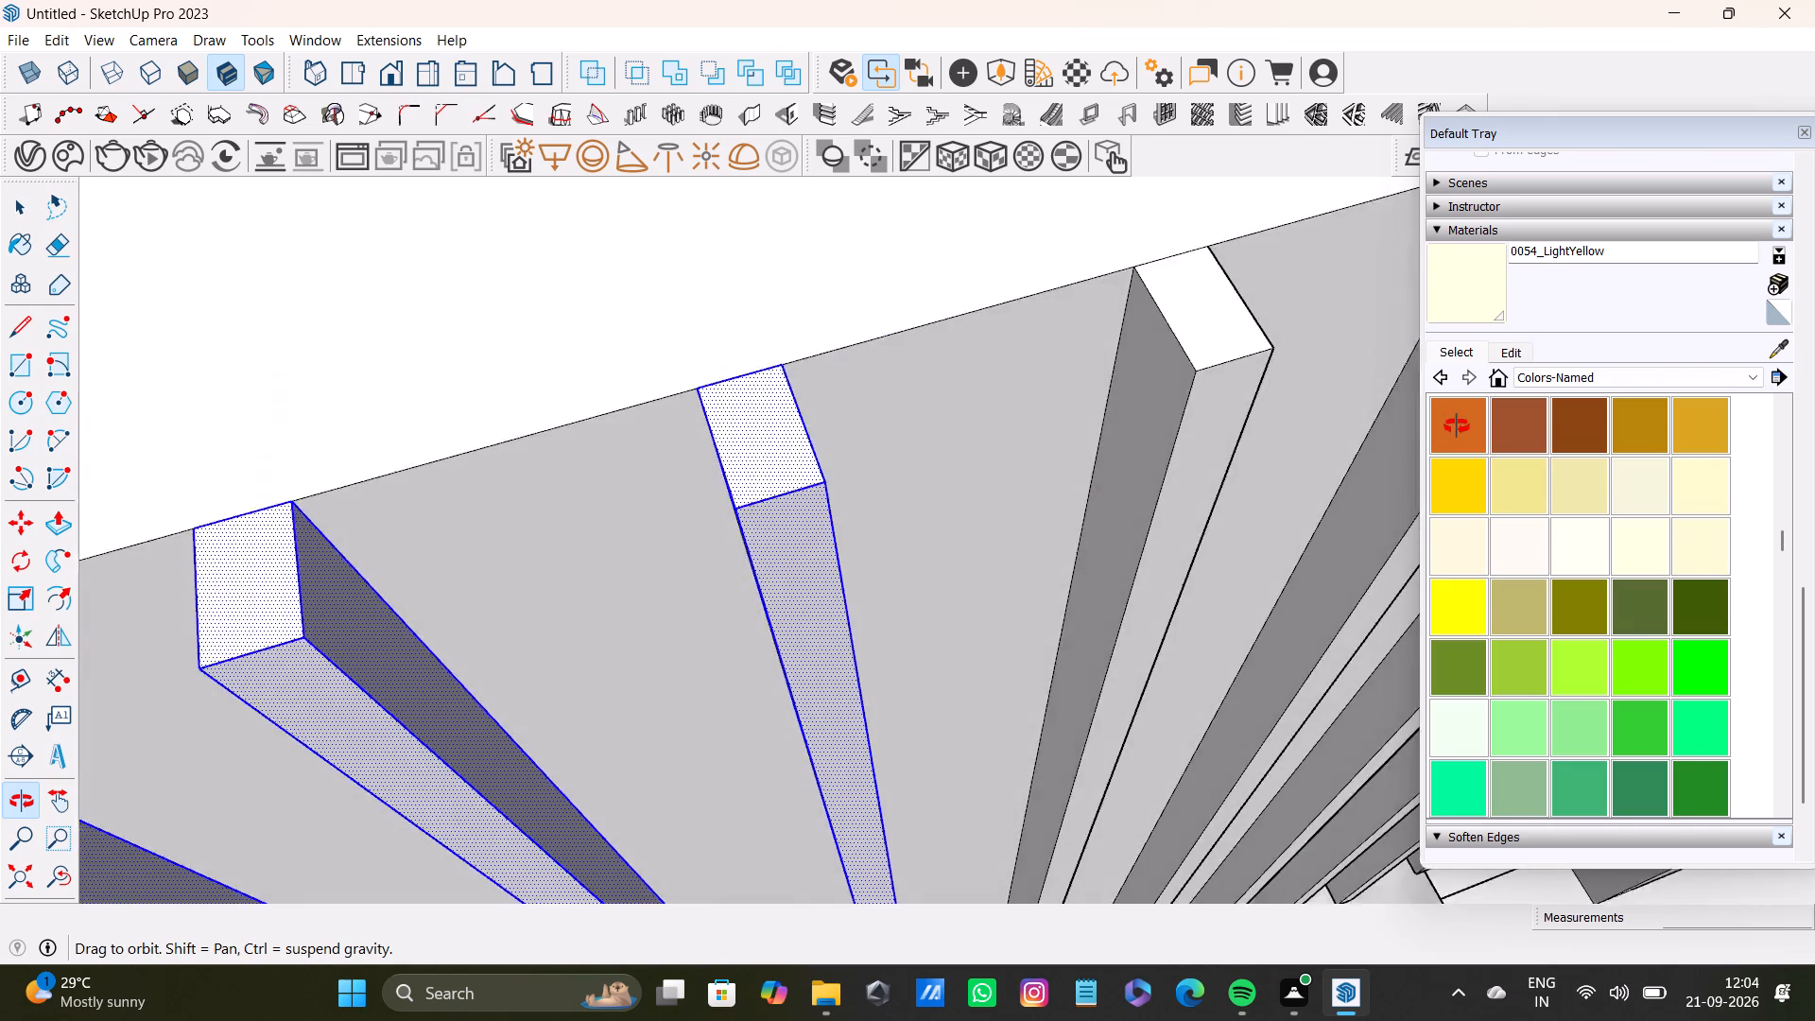
middle_click_drag(1457, 426, 1800, 407)
double_click(713, 646, "shift")
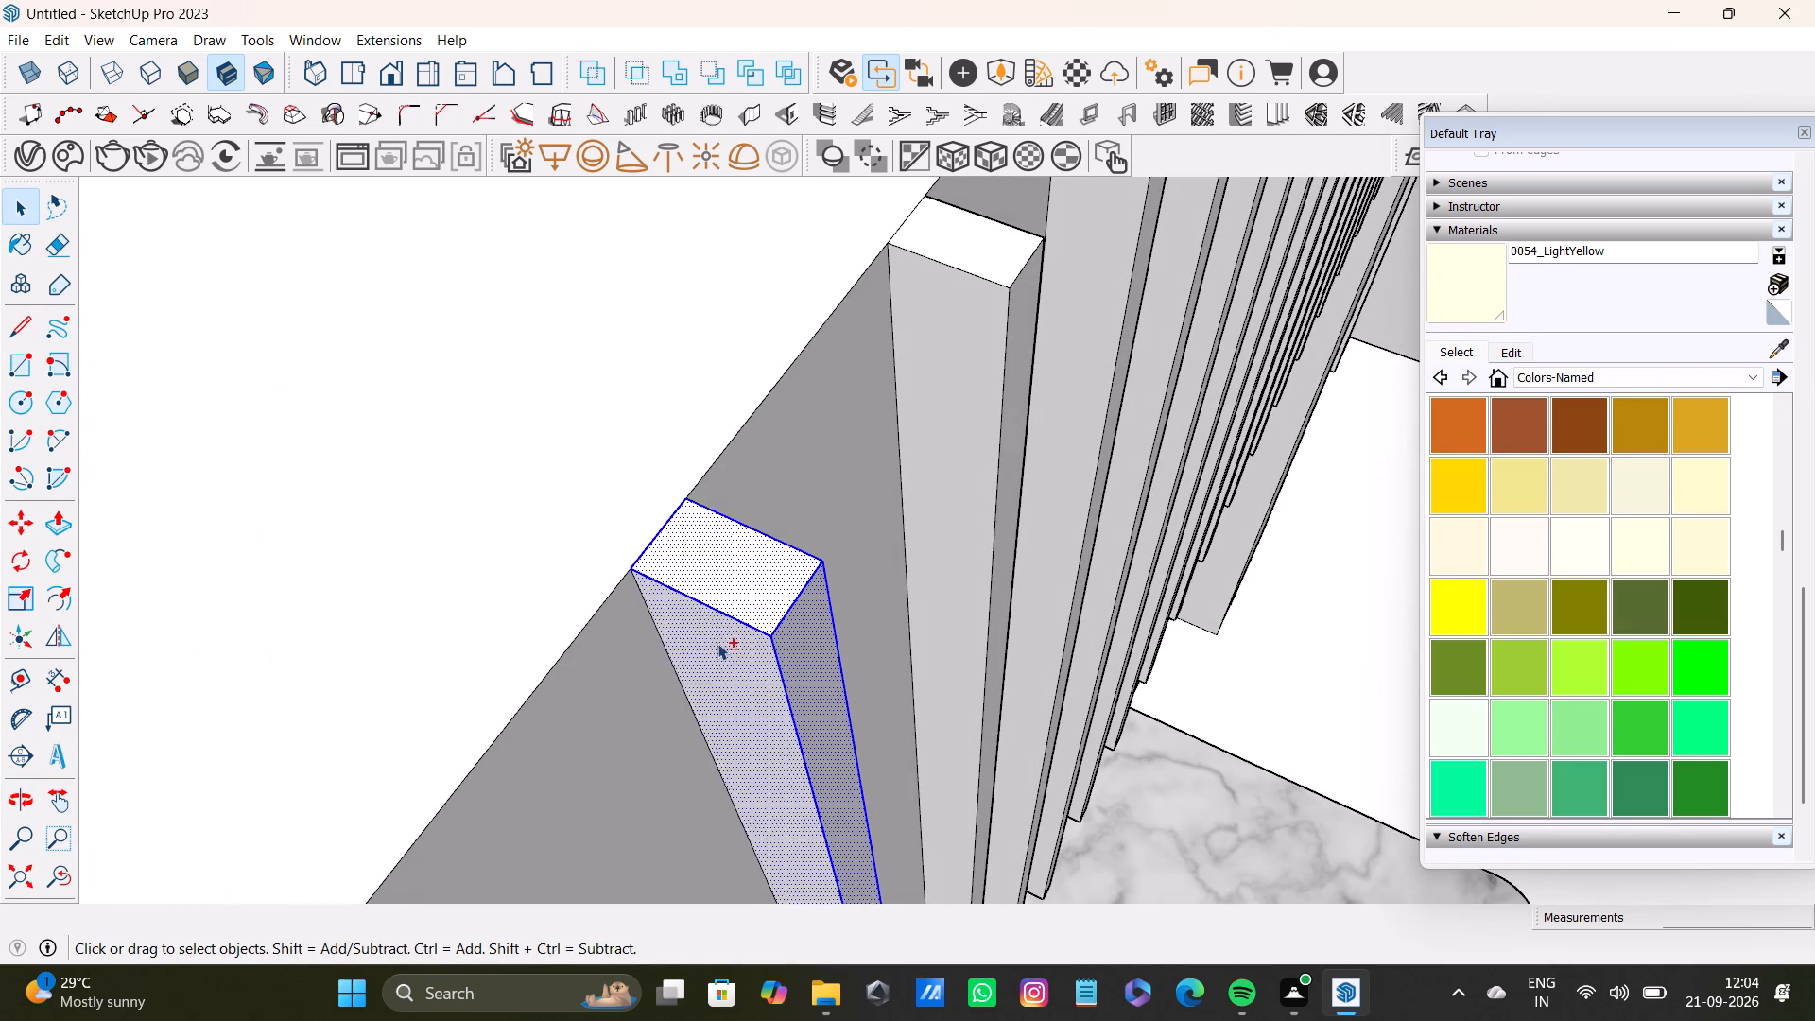
Add the top end, front face and both side faces of the fourth slat to the selection.
middle_click_drag(1125, 459, 1087, 655, "shift")
left_click(874, 693, "shift")
left_click(884, 687, "shift")
double_click(901, 759, "shift")
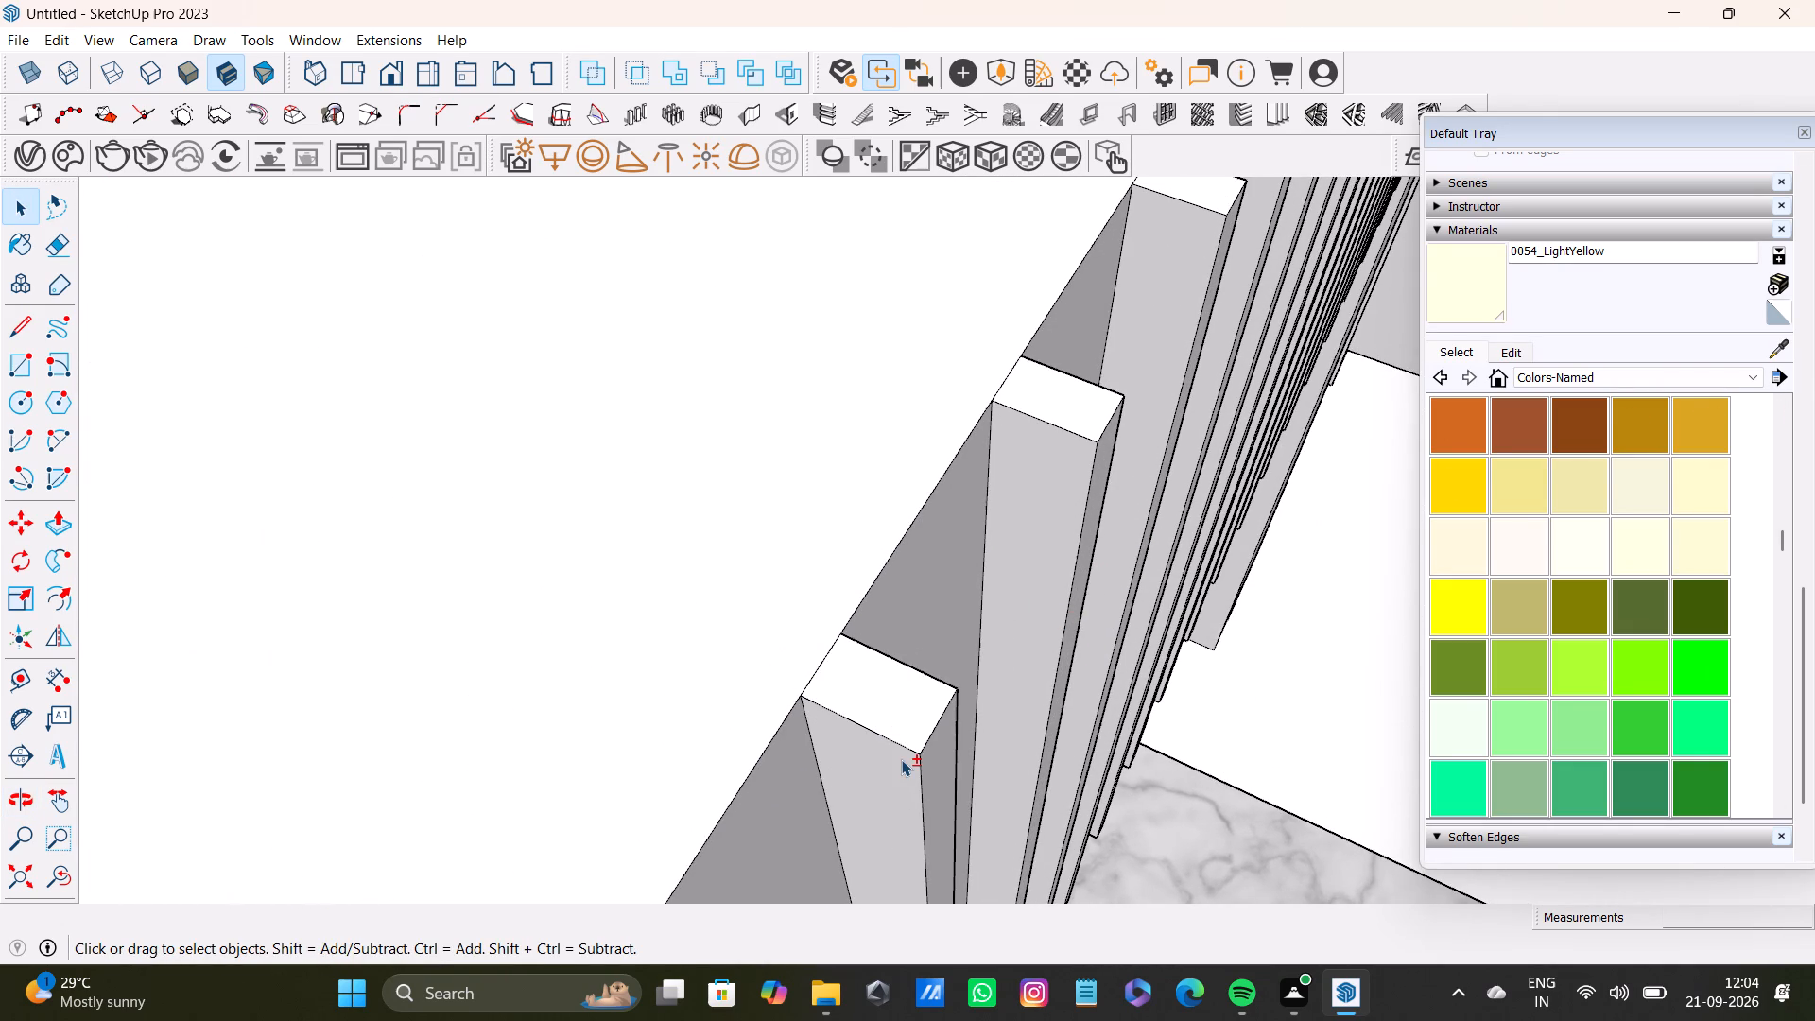
double_click(904, 736, "shift")
double_click(936, 763, "shift")
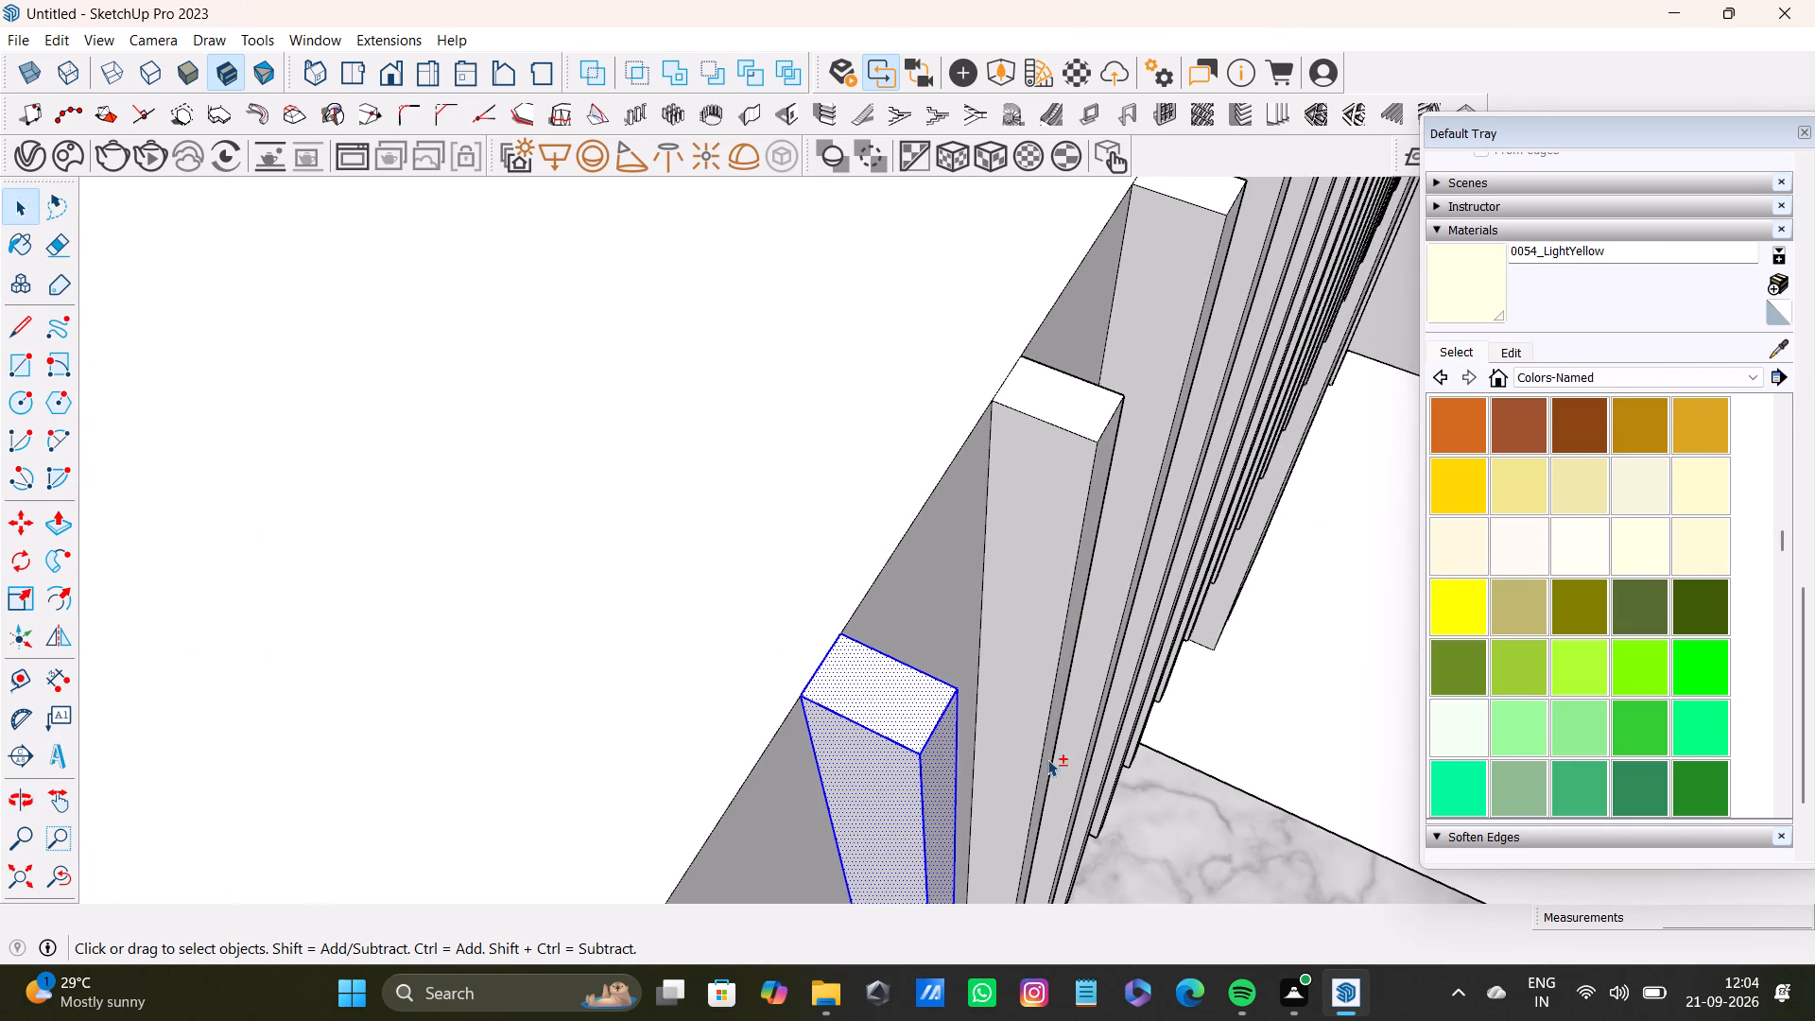
middle_click_drag(1056, 759, 631, 756)
scroll(762, 684, "up", 3)
middle_click_drag(816, 662, 453, 664)
scroll(838, 582, "up", 2)
double_click(865, 566, "shift")
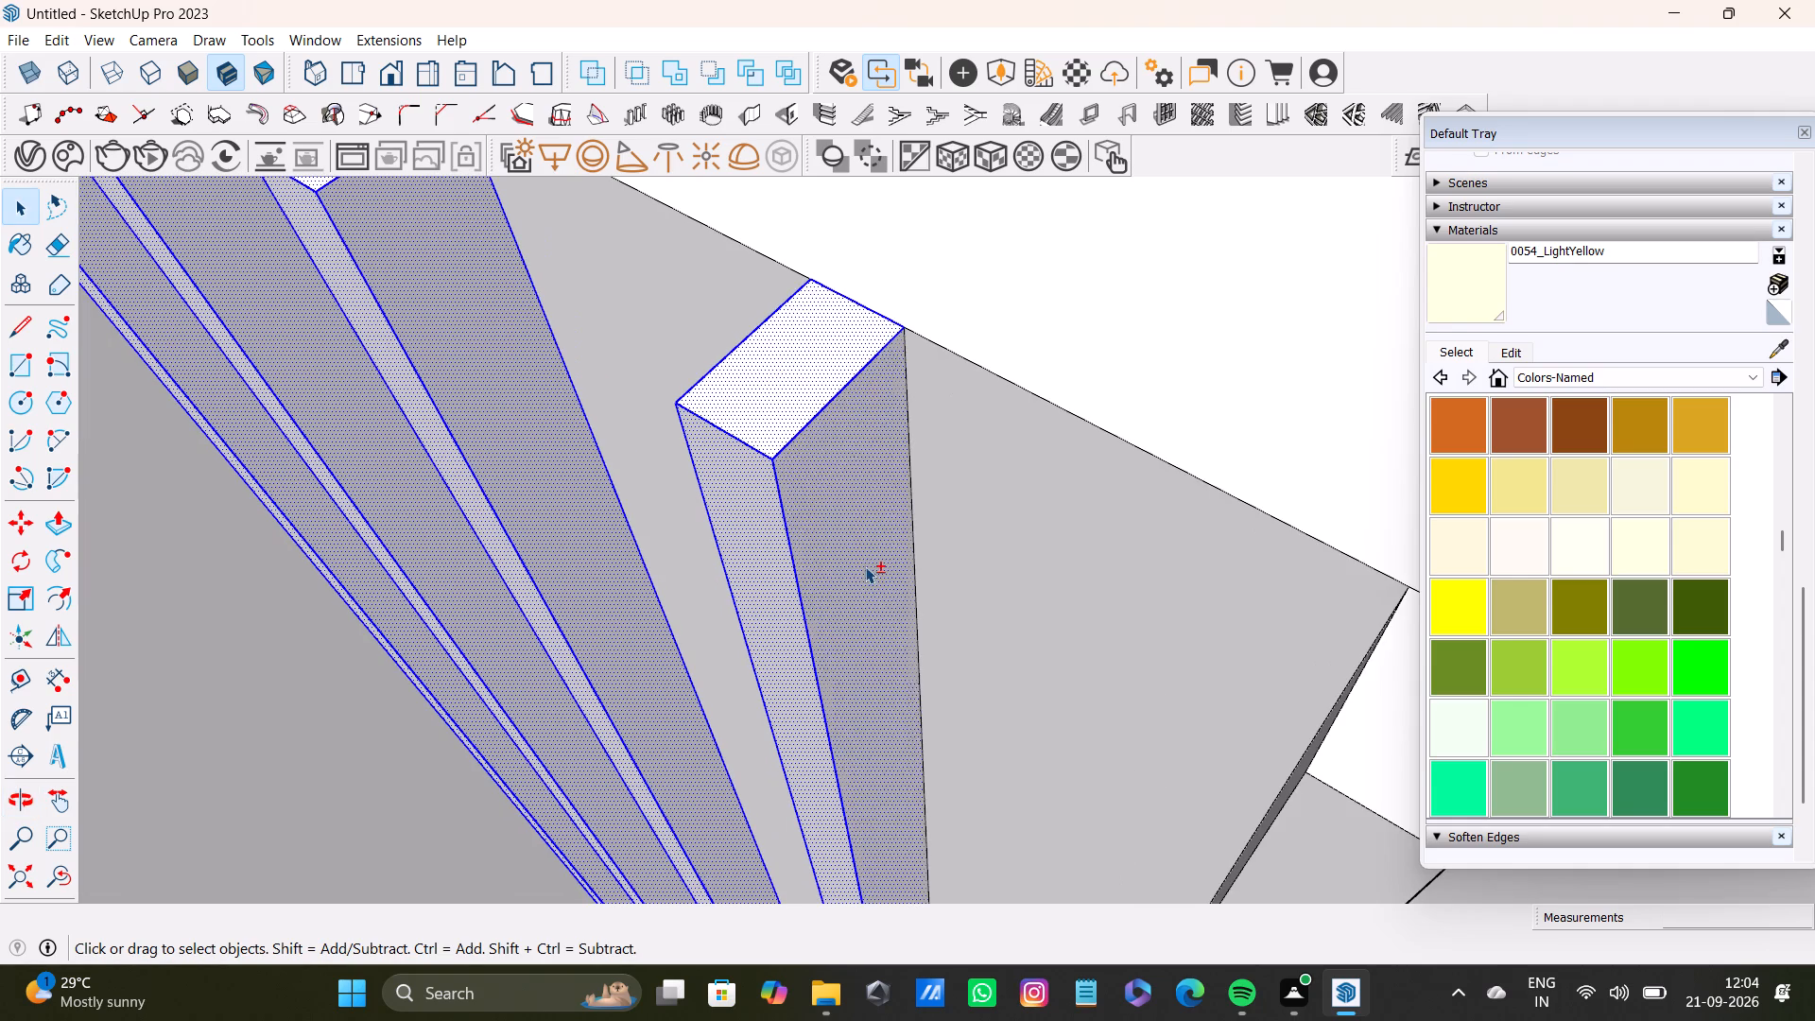
Add the top end, front face and both side faces of the fifth slat to the selection.
scroll(867, 570, "down", 4, "shift")
middle_click_drag(965, 641, 812, 474, "shift")
double_click(1005, 444, "shift")
double_click(1015, 516, "shift")
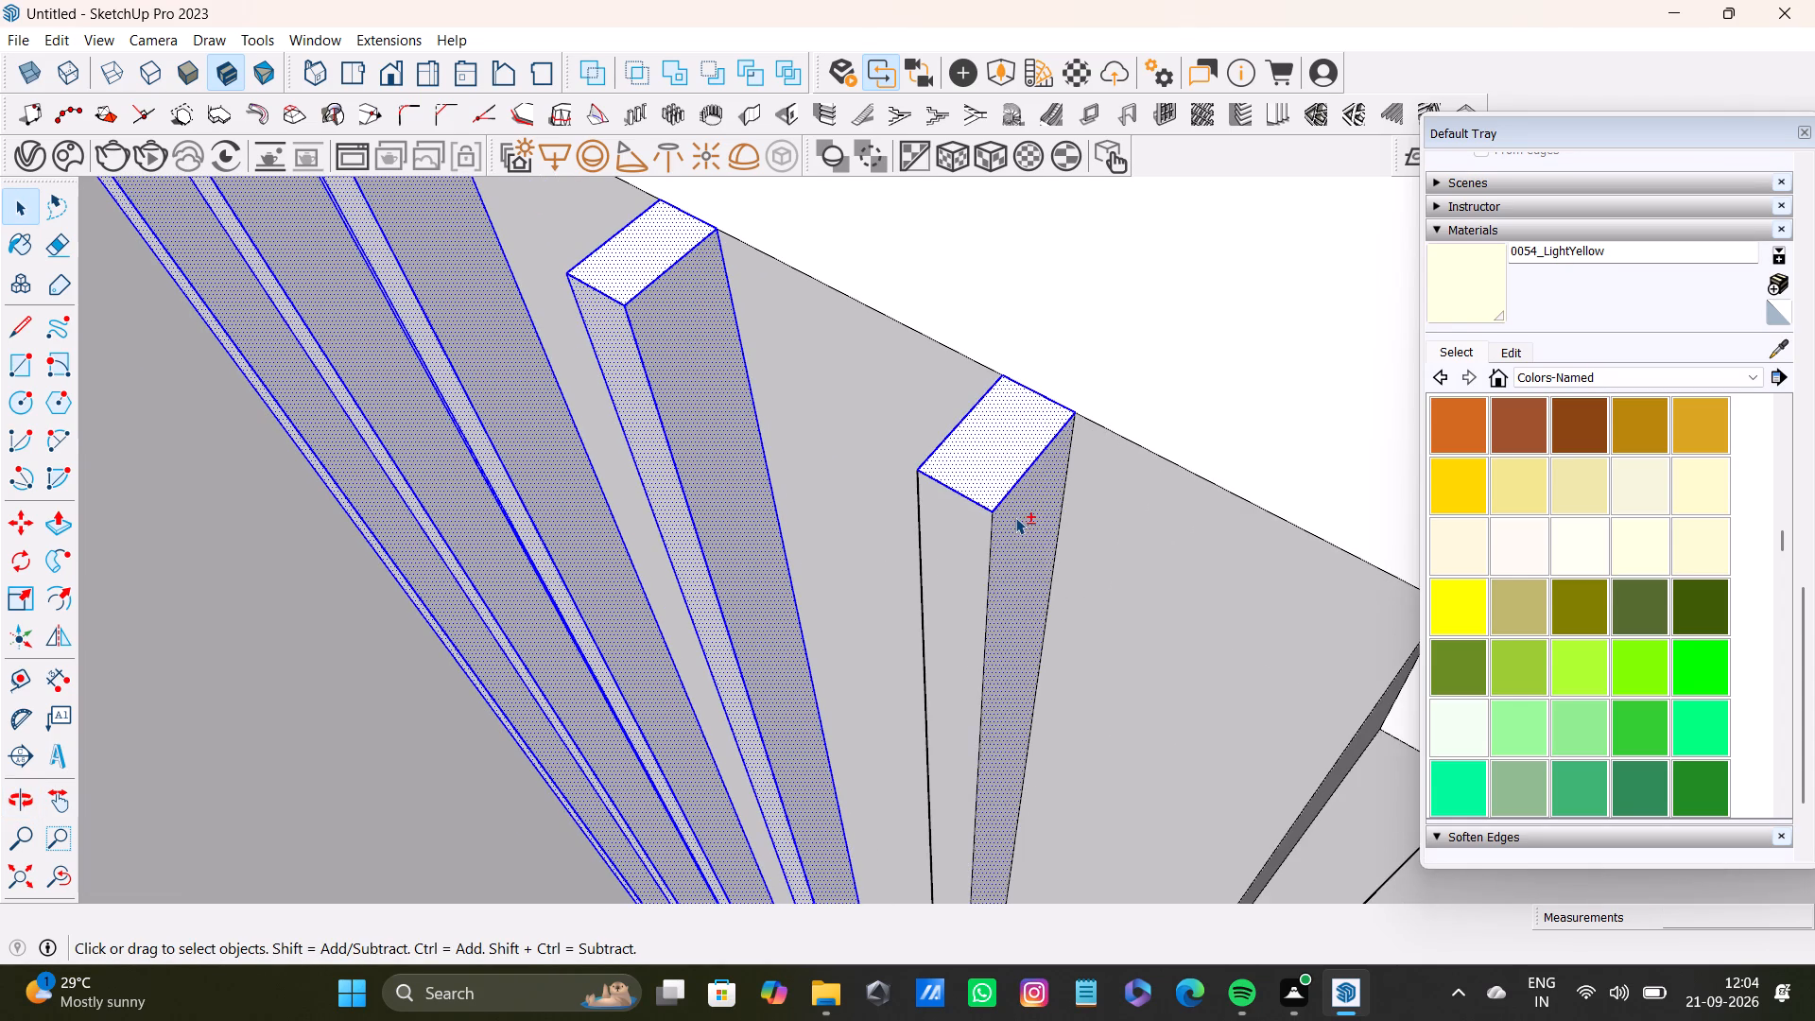
double_click(959, 537, "shift")
scroll(959, 537, "down", 4, "shift")
middle_click_drag(955, 540, 1275, 551)
scroll(1285, 550, "down", 1)
scroll(1021, 533, "up", 3)
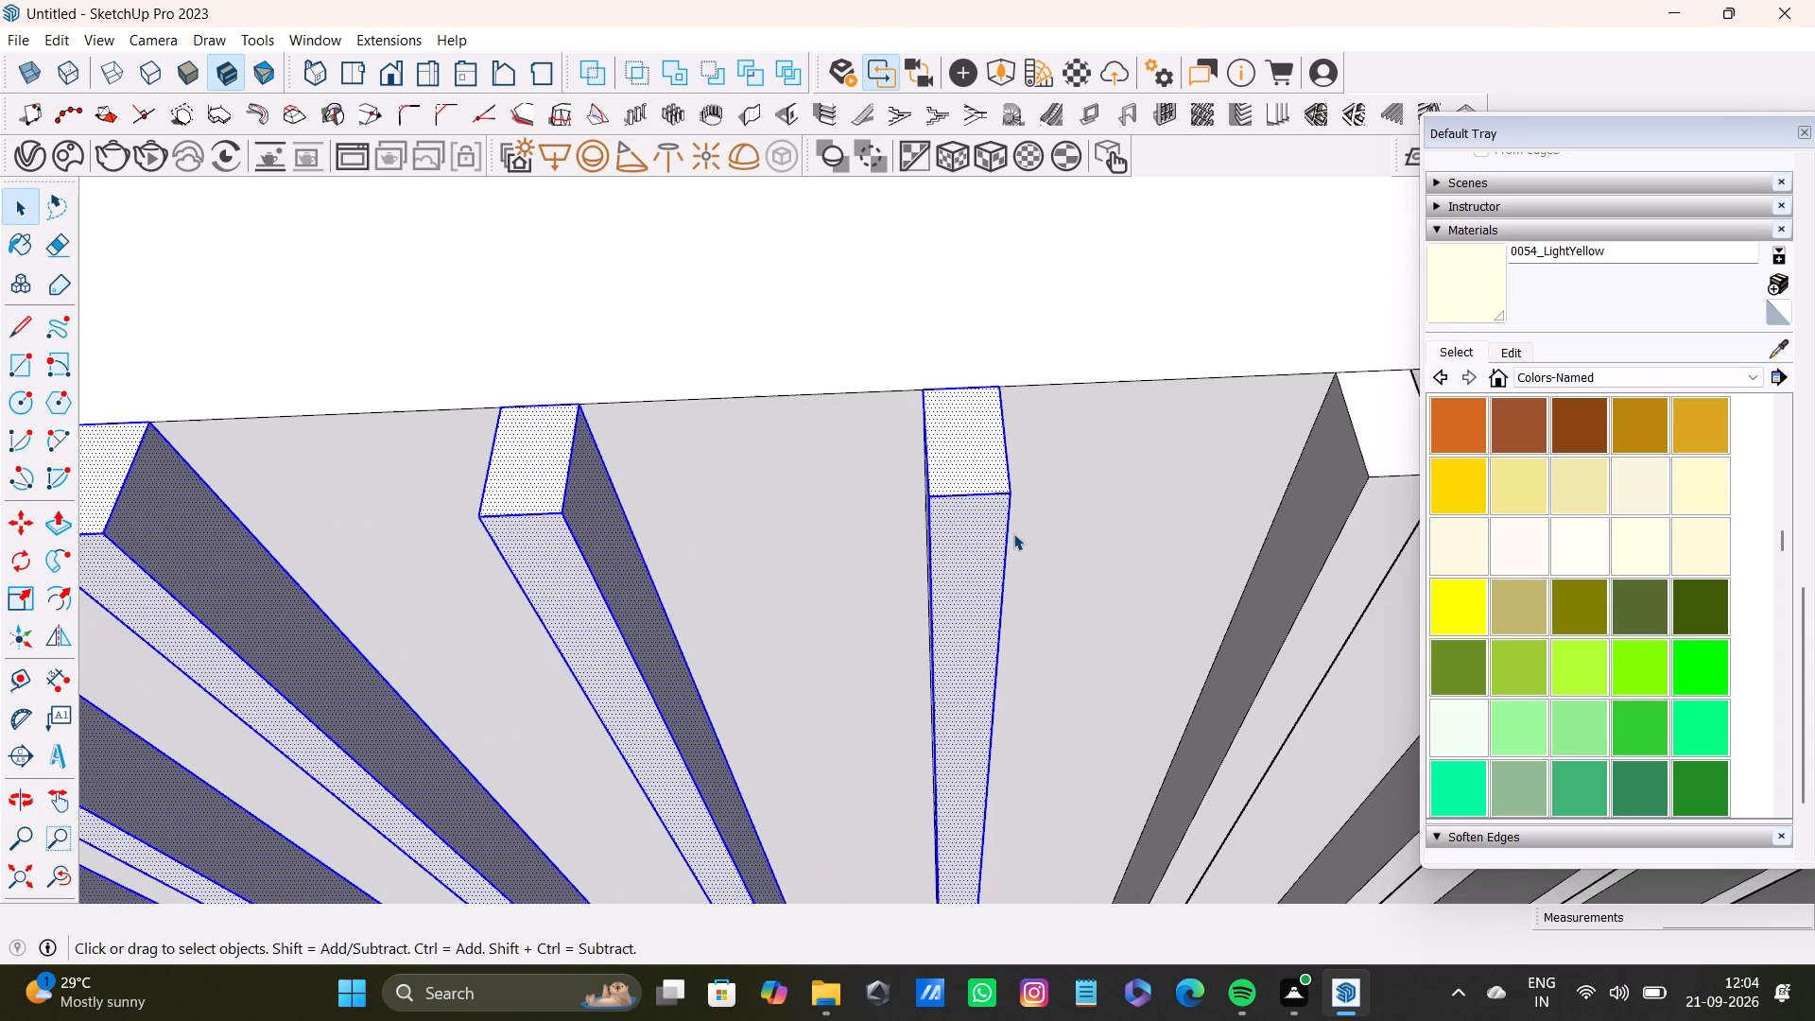
middle_click_drag(1011, 539, 1269, 521)
scroll(861, 523, "up", 3)
double_click(926, 534, "shift")
Add the top end, front face and both side faces of the sixth slat to the selection.
scroll(926, 534, "down", 3, "shift")
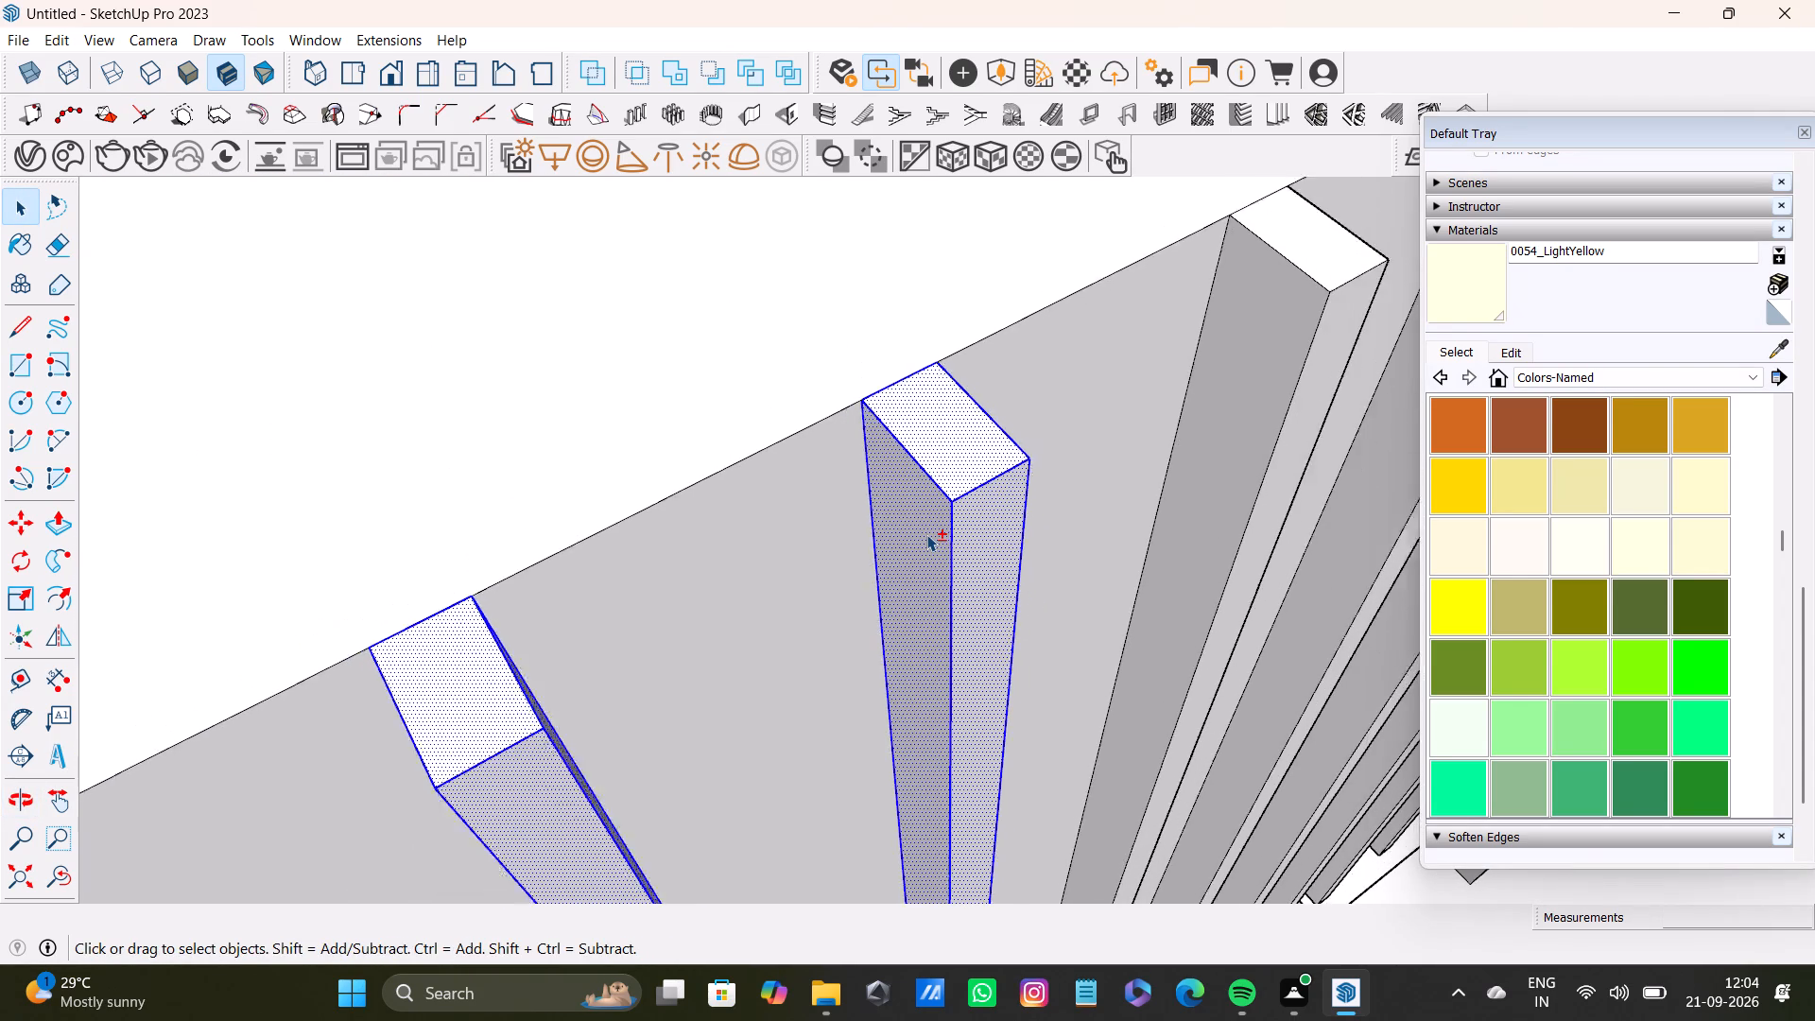
scroll(926, 534, "down", 12, "shift")
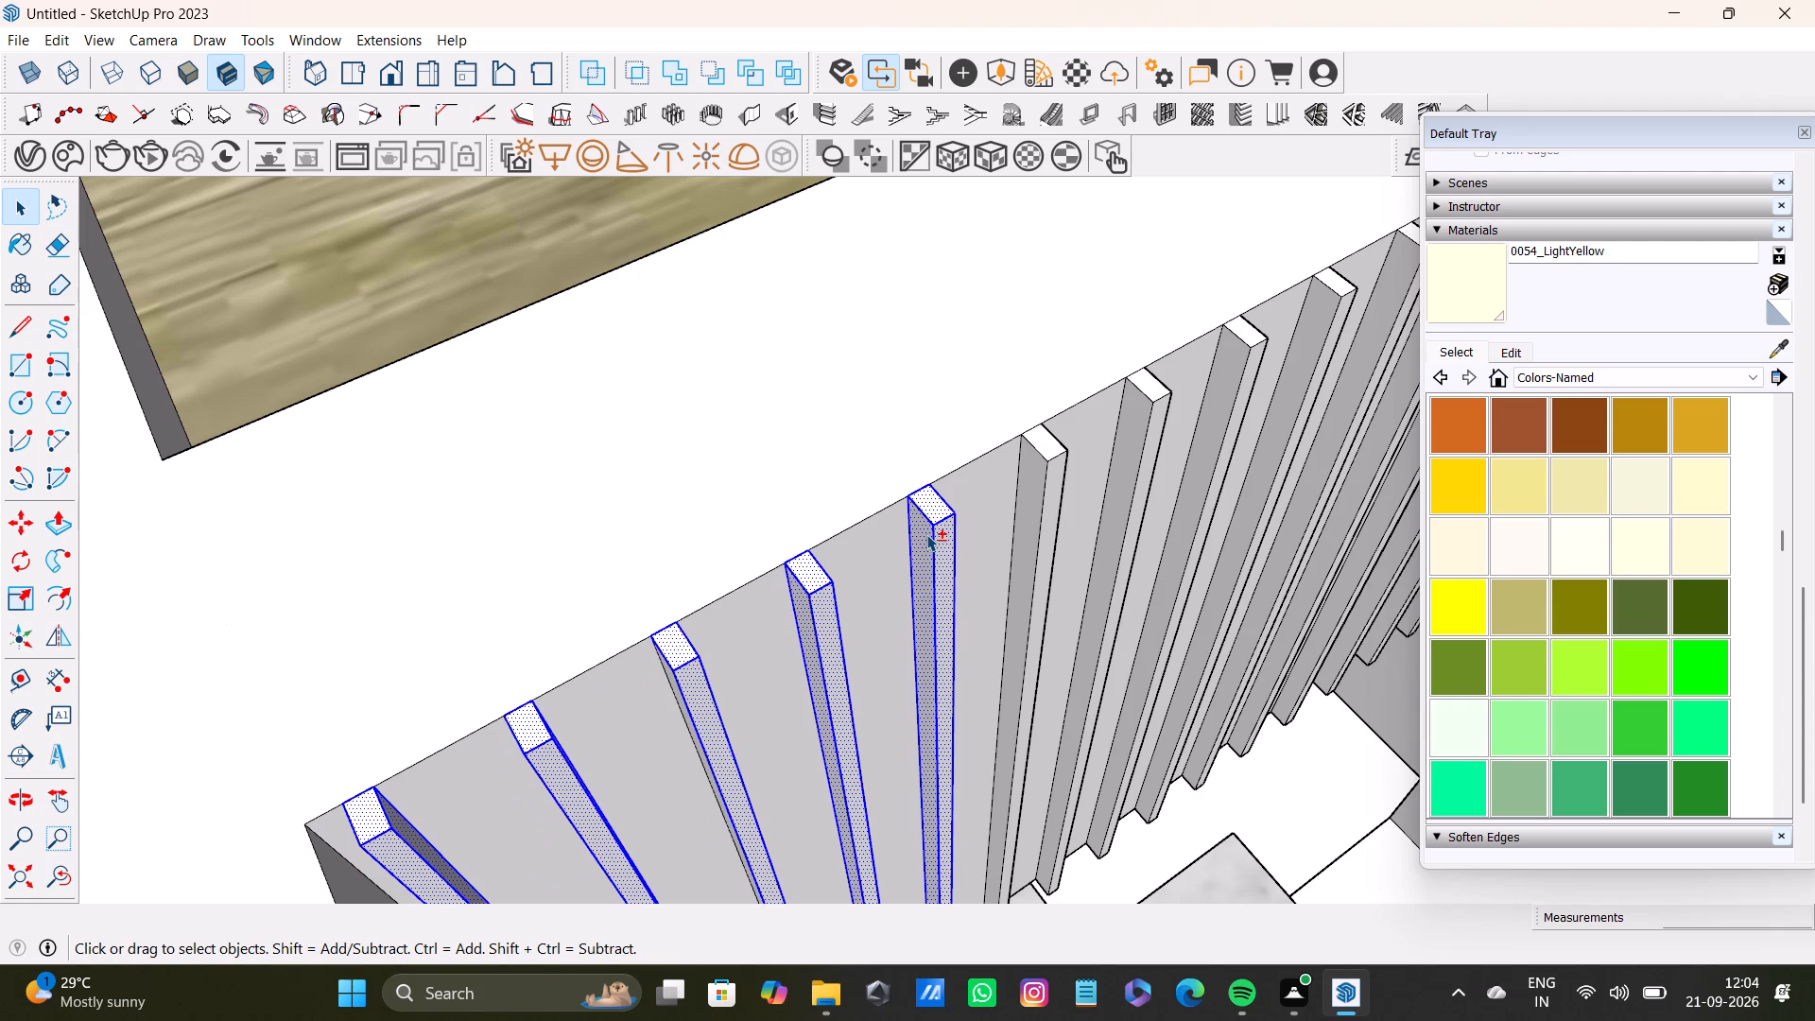
middle_click_drag(940, 528, 720, 596, "shift")
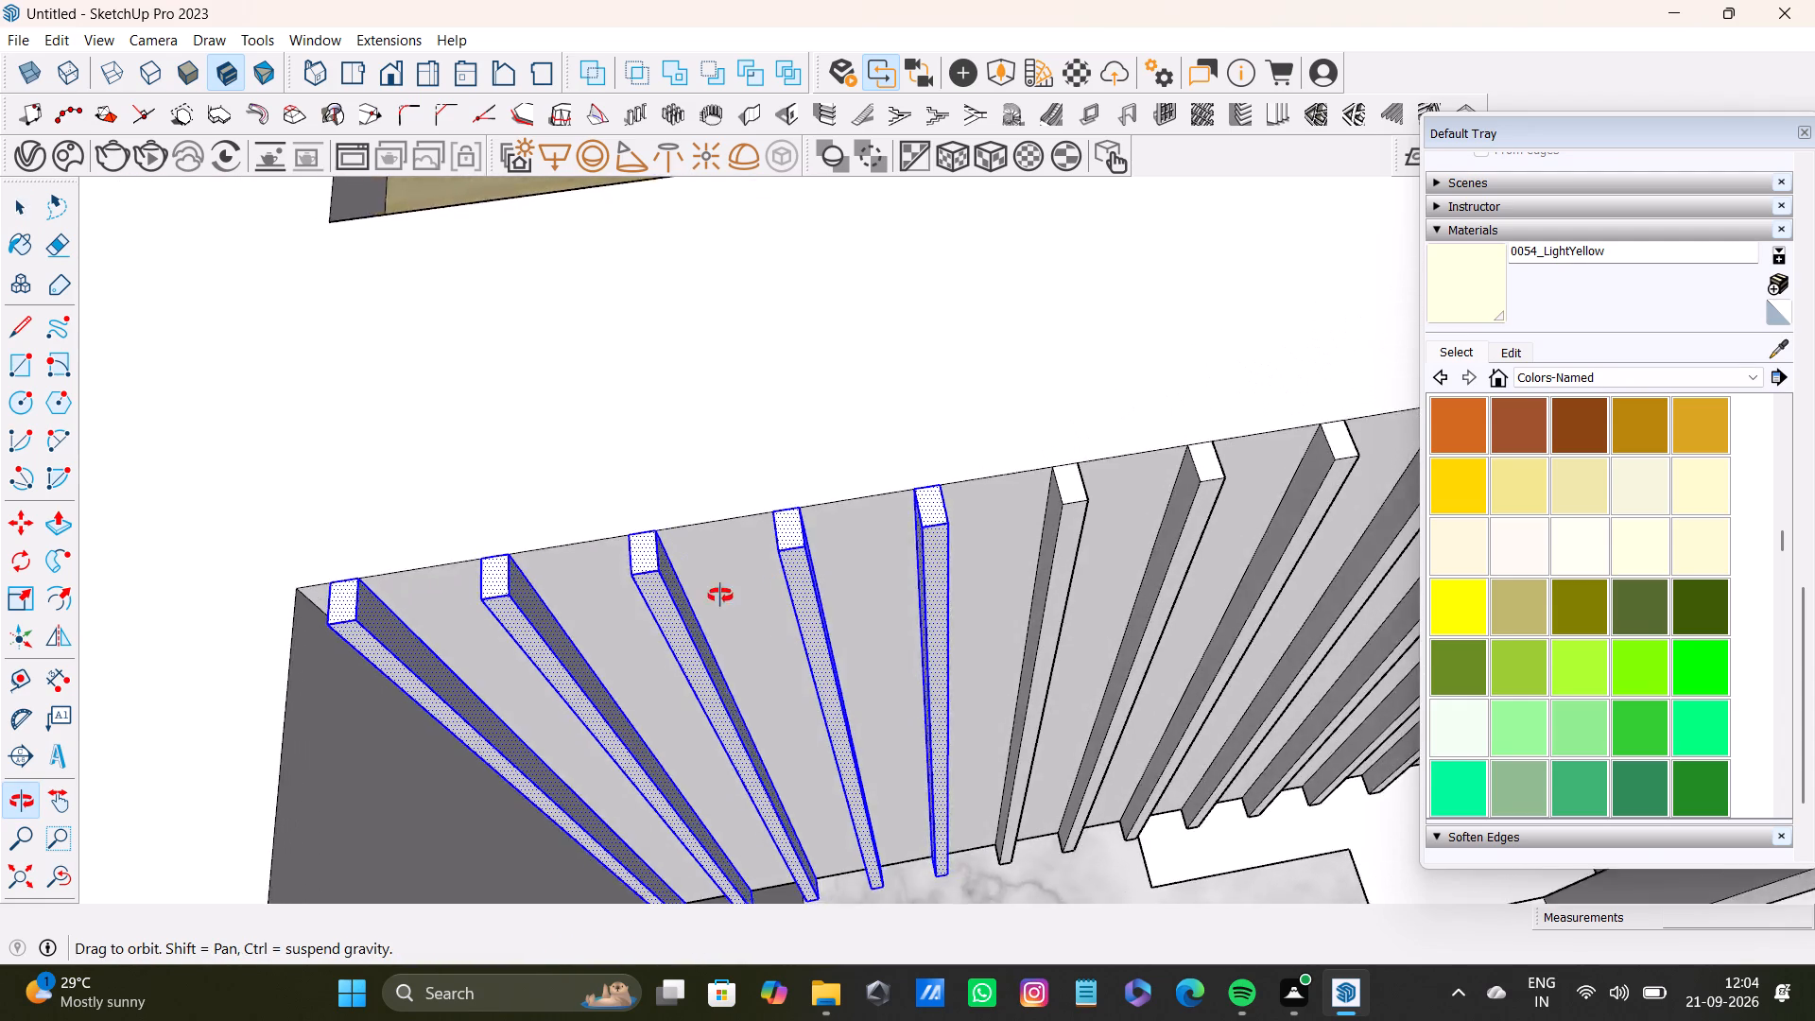
middle_click_drag(720, 596, 621, 597, "shift")
scroll(621, 596, "down", 1)
middle_click_drag(1015, 545, 774, 527, "shift")
scroll(812, 497, "up", 3, "shift")
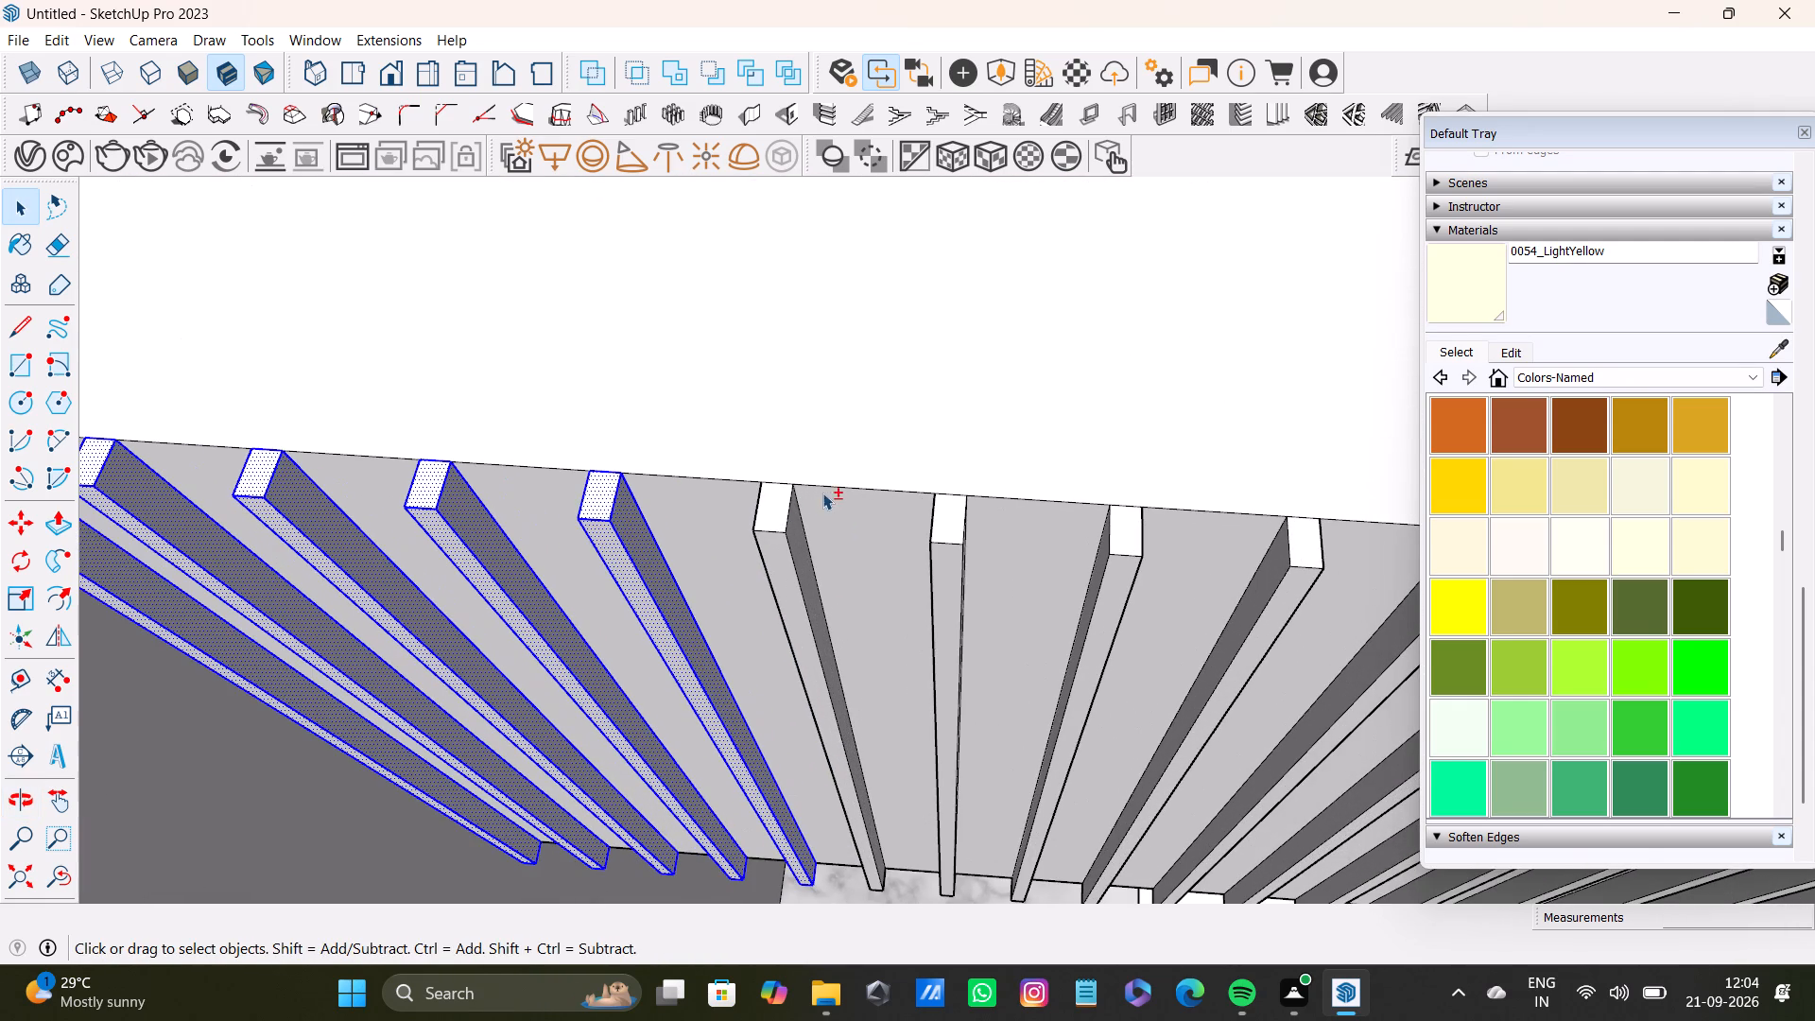
left_click(767, 511, "shift")
double_click(786, 577, "shift")
double_click(780, 513, "shift")
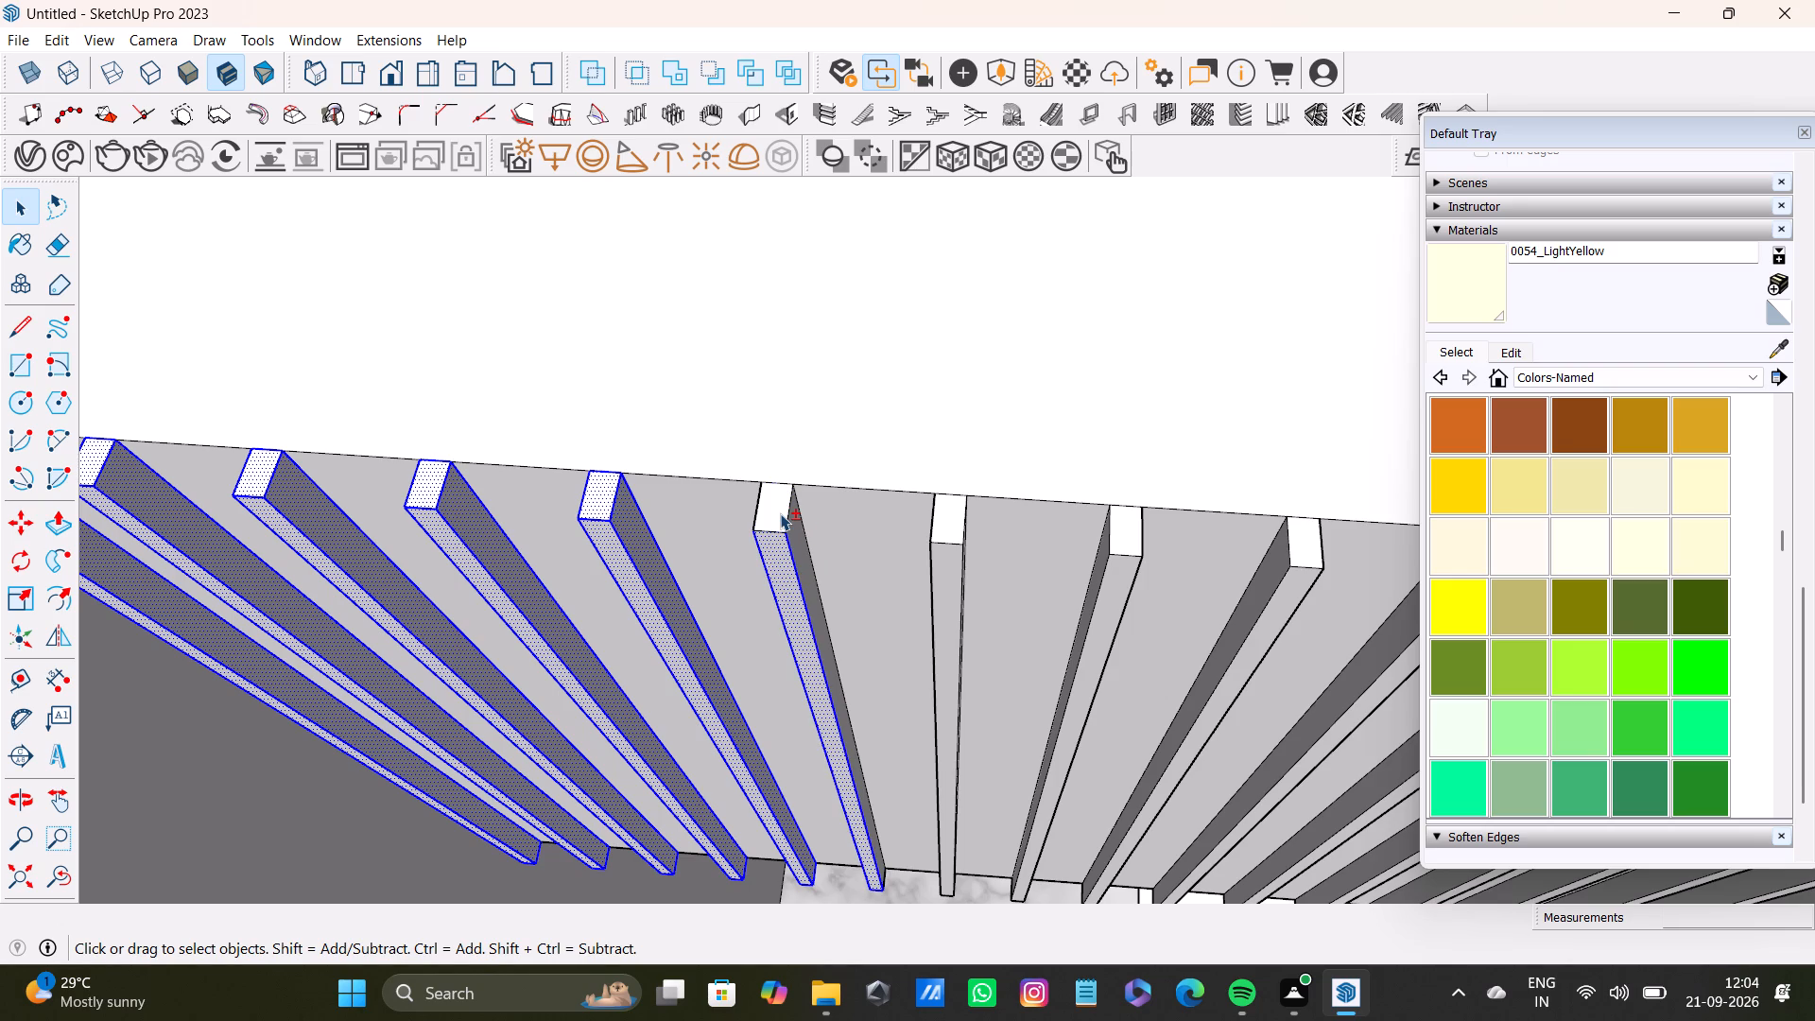
double_click(780, 513, "shift")
double_click(800, 542, "shift")
scroll(781, 587, "up", 3)
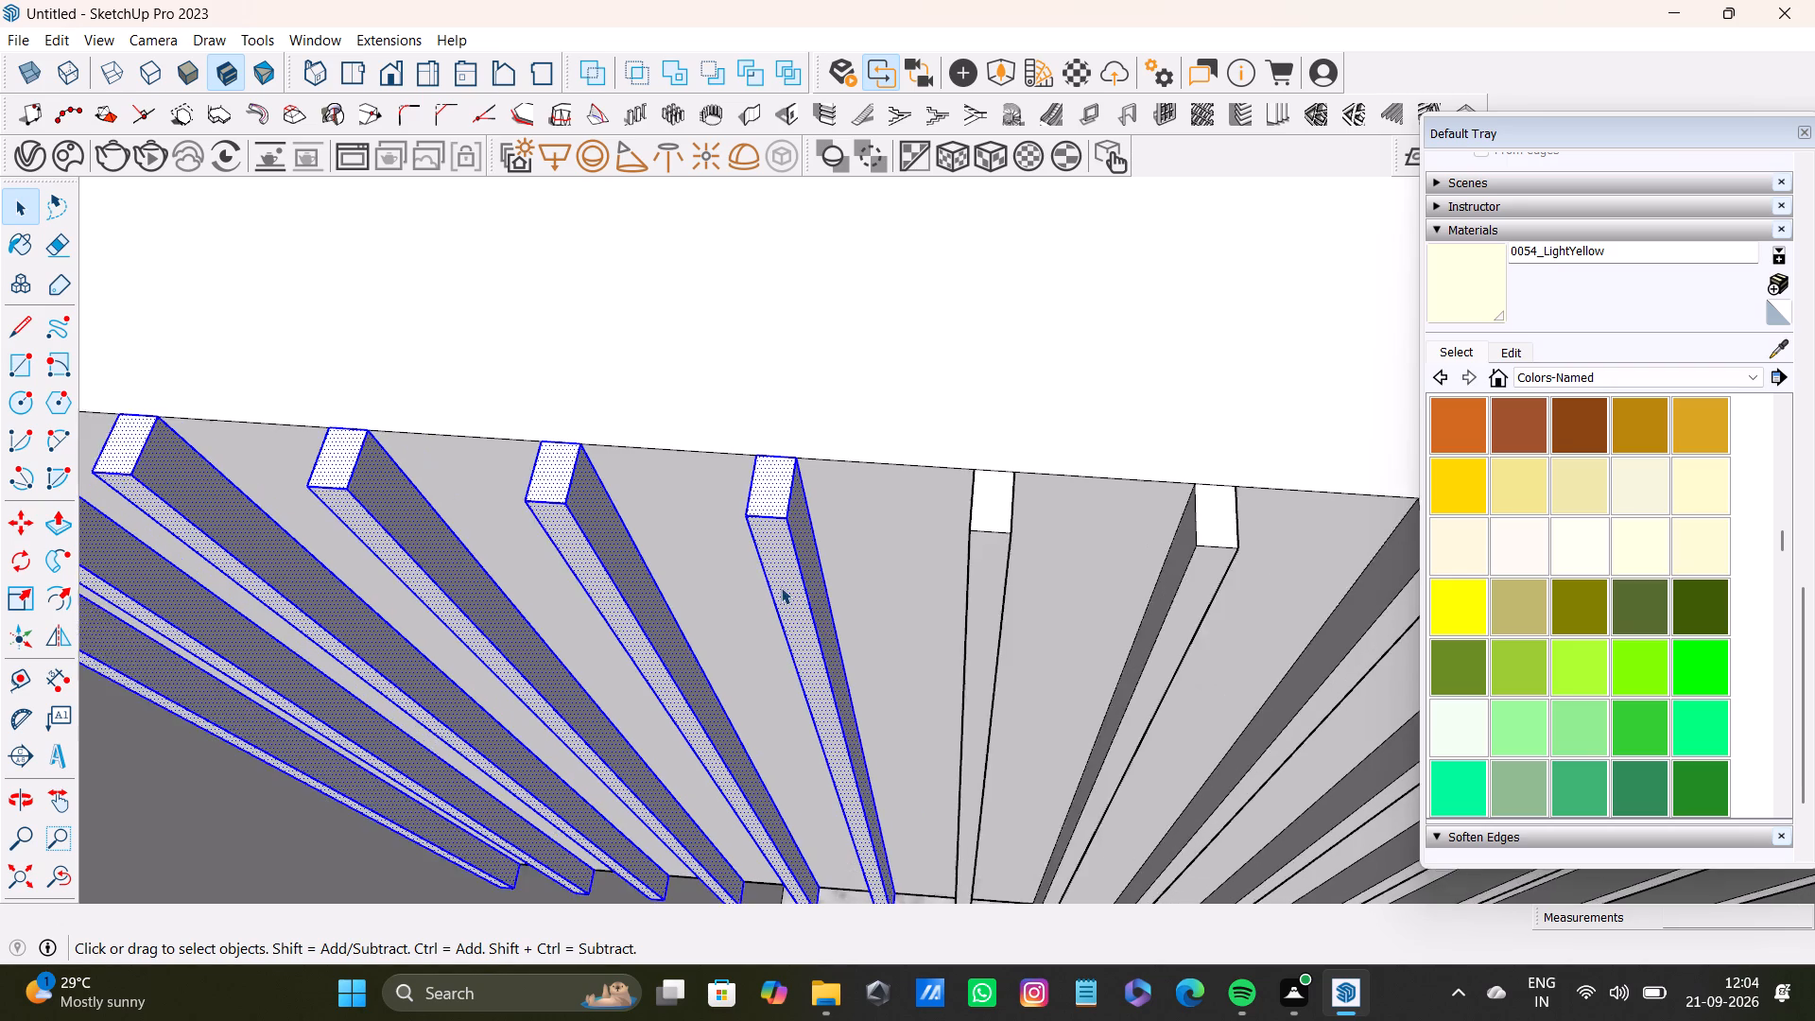
scroll(781, 587, "up", 5)
middle_click_drag(781, 587, 1077, 510)
scroll(916, 510, "up", 4)
middle_click_drag(628, 583, 808, 474, "shift")
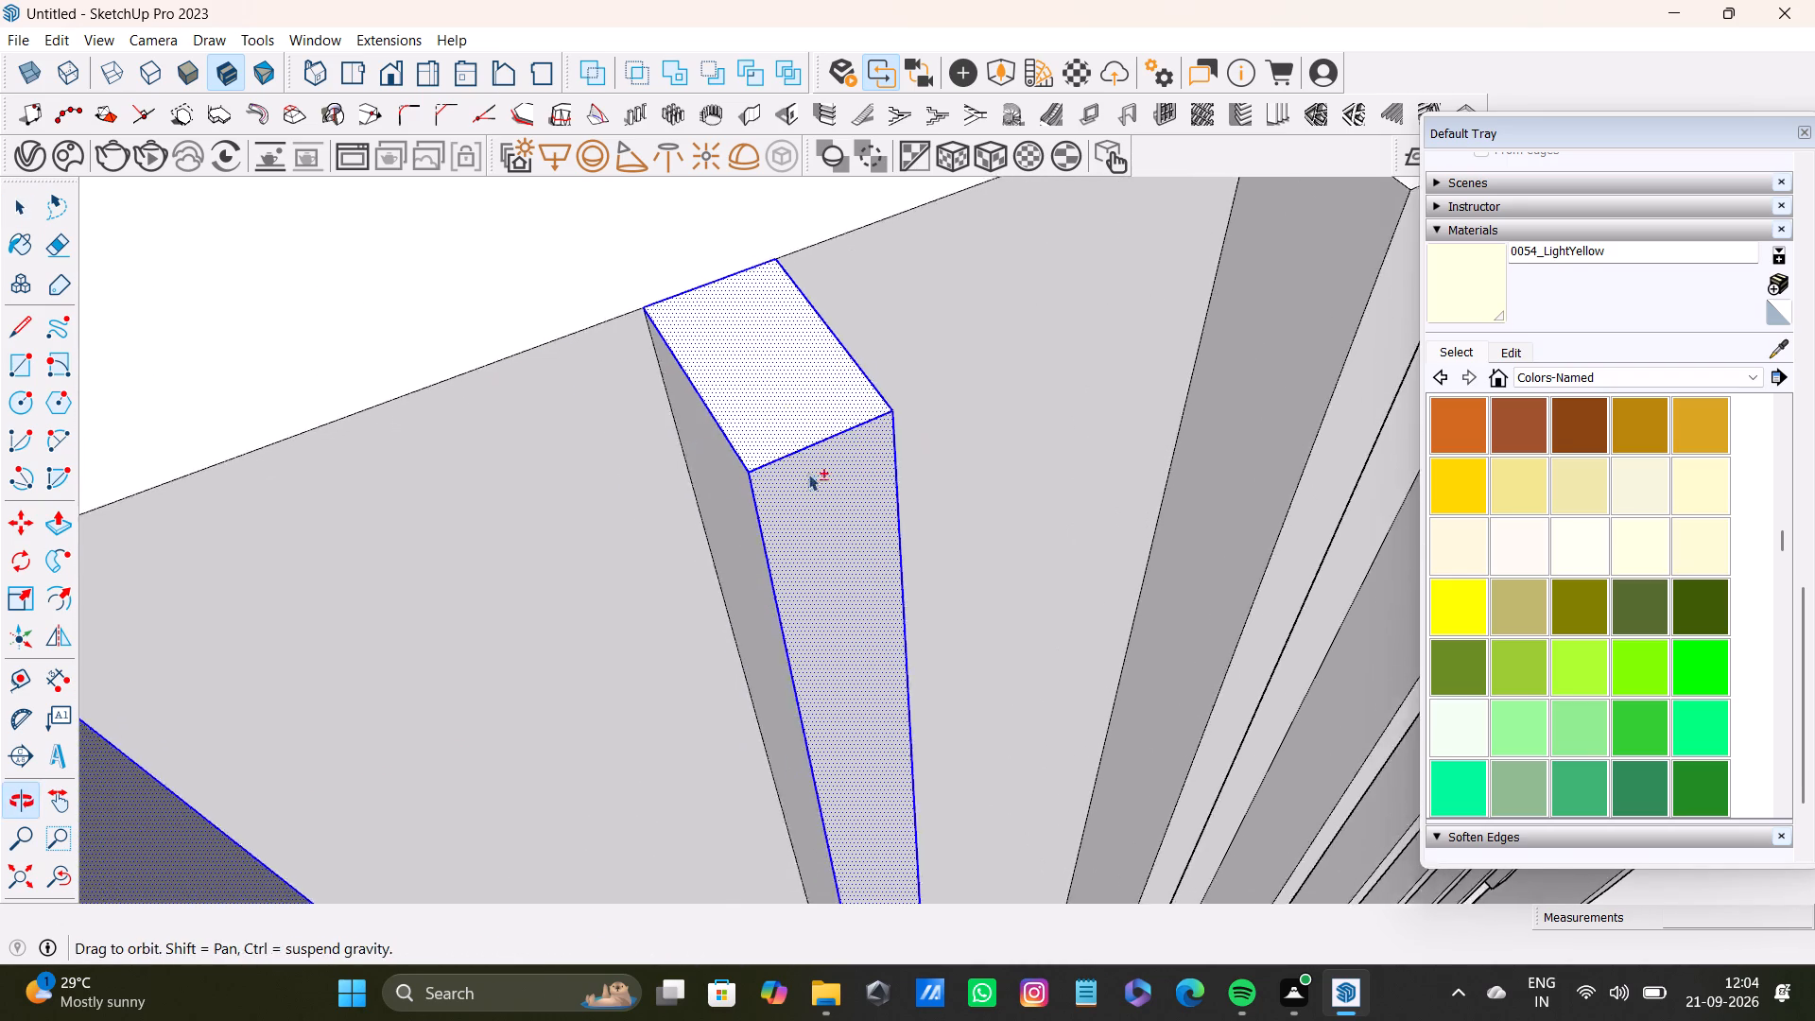
middle_click_drag(808, 474, 820, 477, "shift")
scroll(666, 480, "up", 3, "shift")
double_click(729, 483, "shift")
Add the top end, front face and both side faces of the seventh slat to the selection.
scroll(729, 483, "down", 14, "shift")
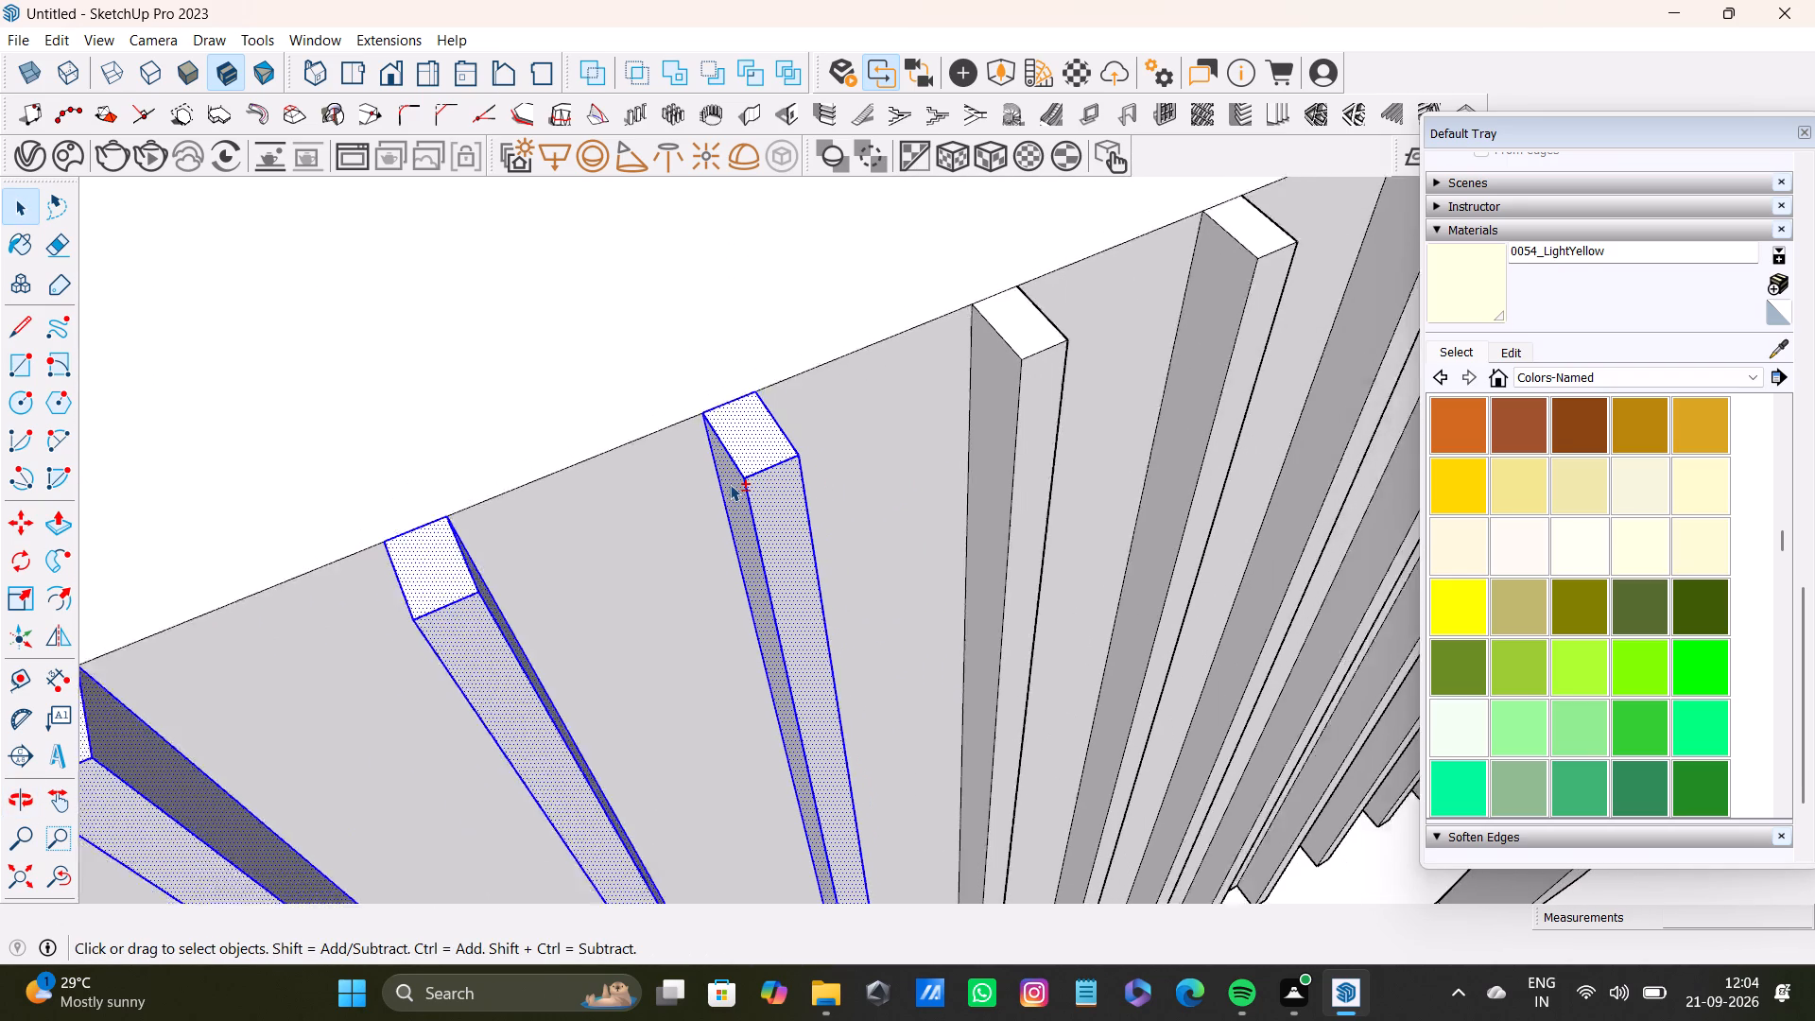
scroll(730, 484, "down", 1, "shift")
double_click(977, 347, "shift")
double_click(994, 415, "shift")
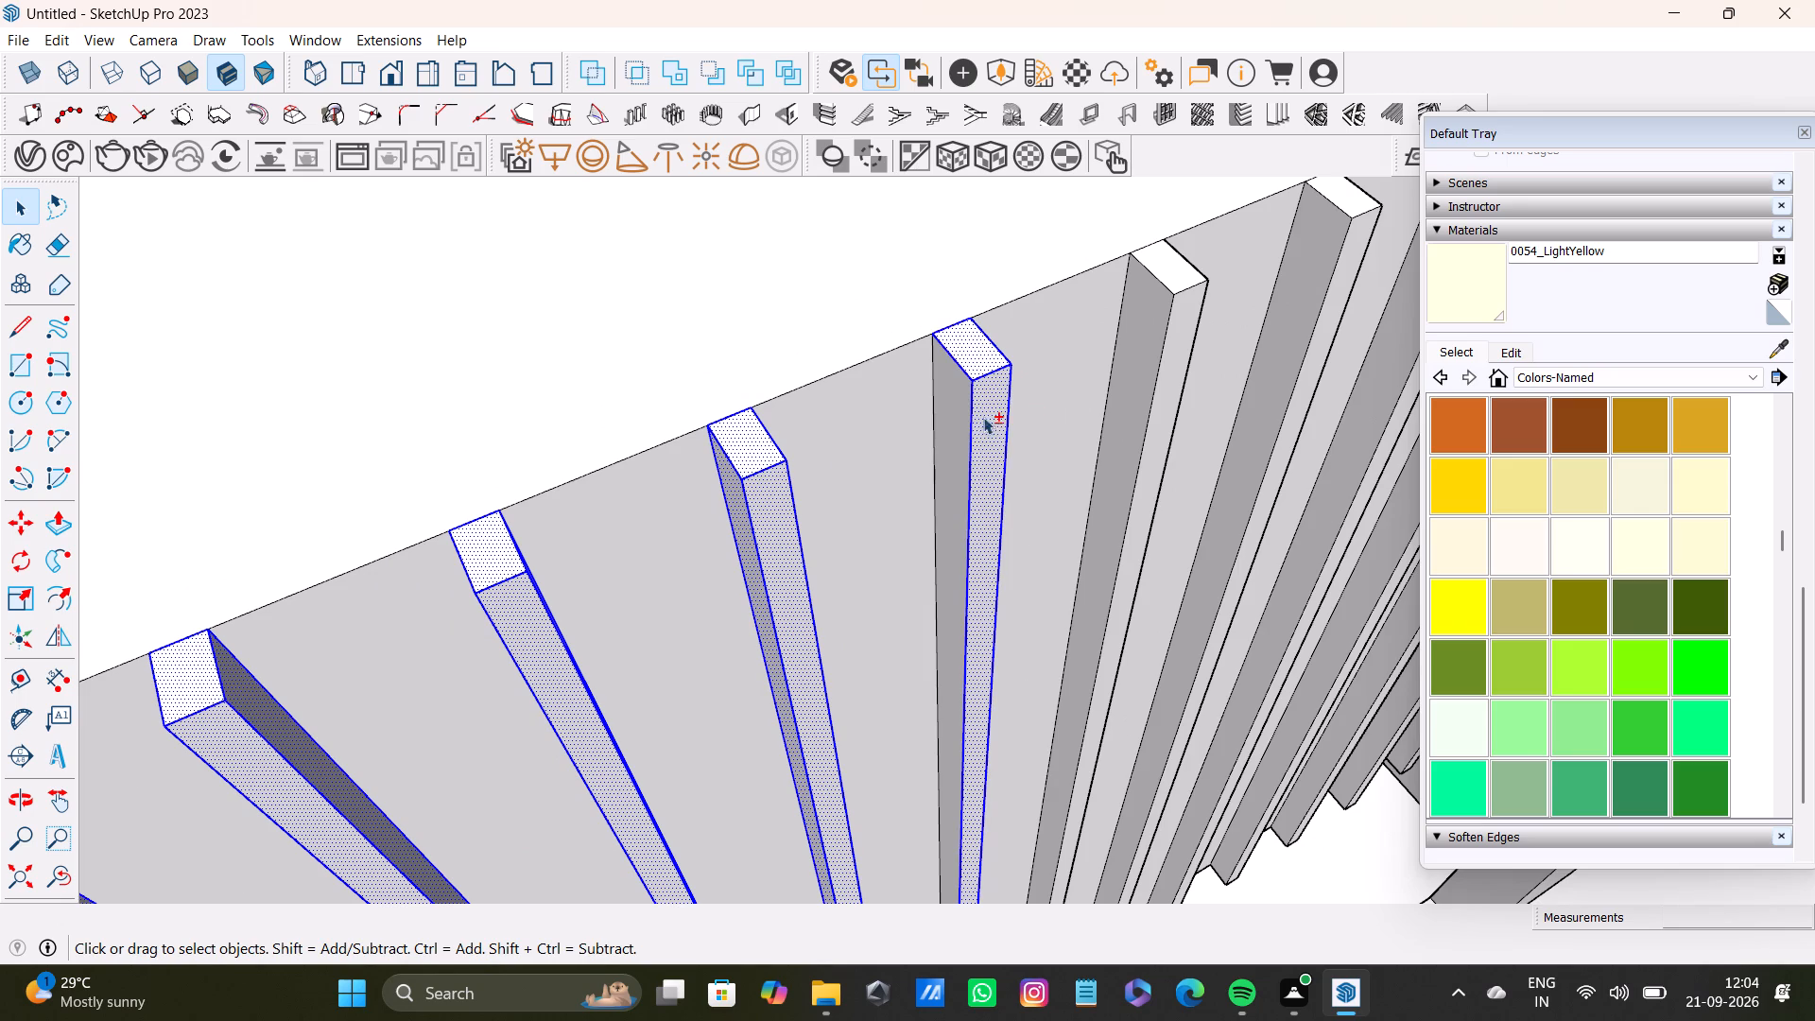
double_click(962, 423, "shift")
middle_click_drag(1111, 468, 630, 471)
scroll(1026, 450, "up", 2, "shift")
middle_click_drag(1138, 450, 799, 409, "shift")
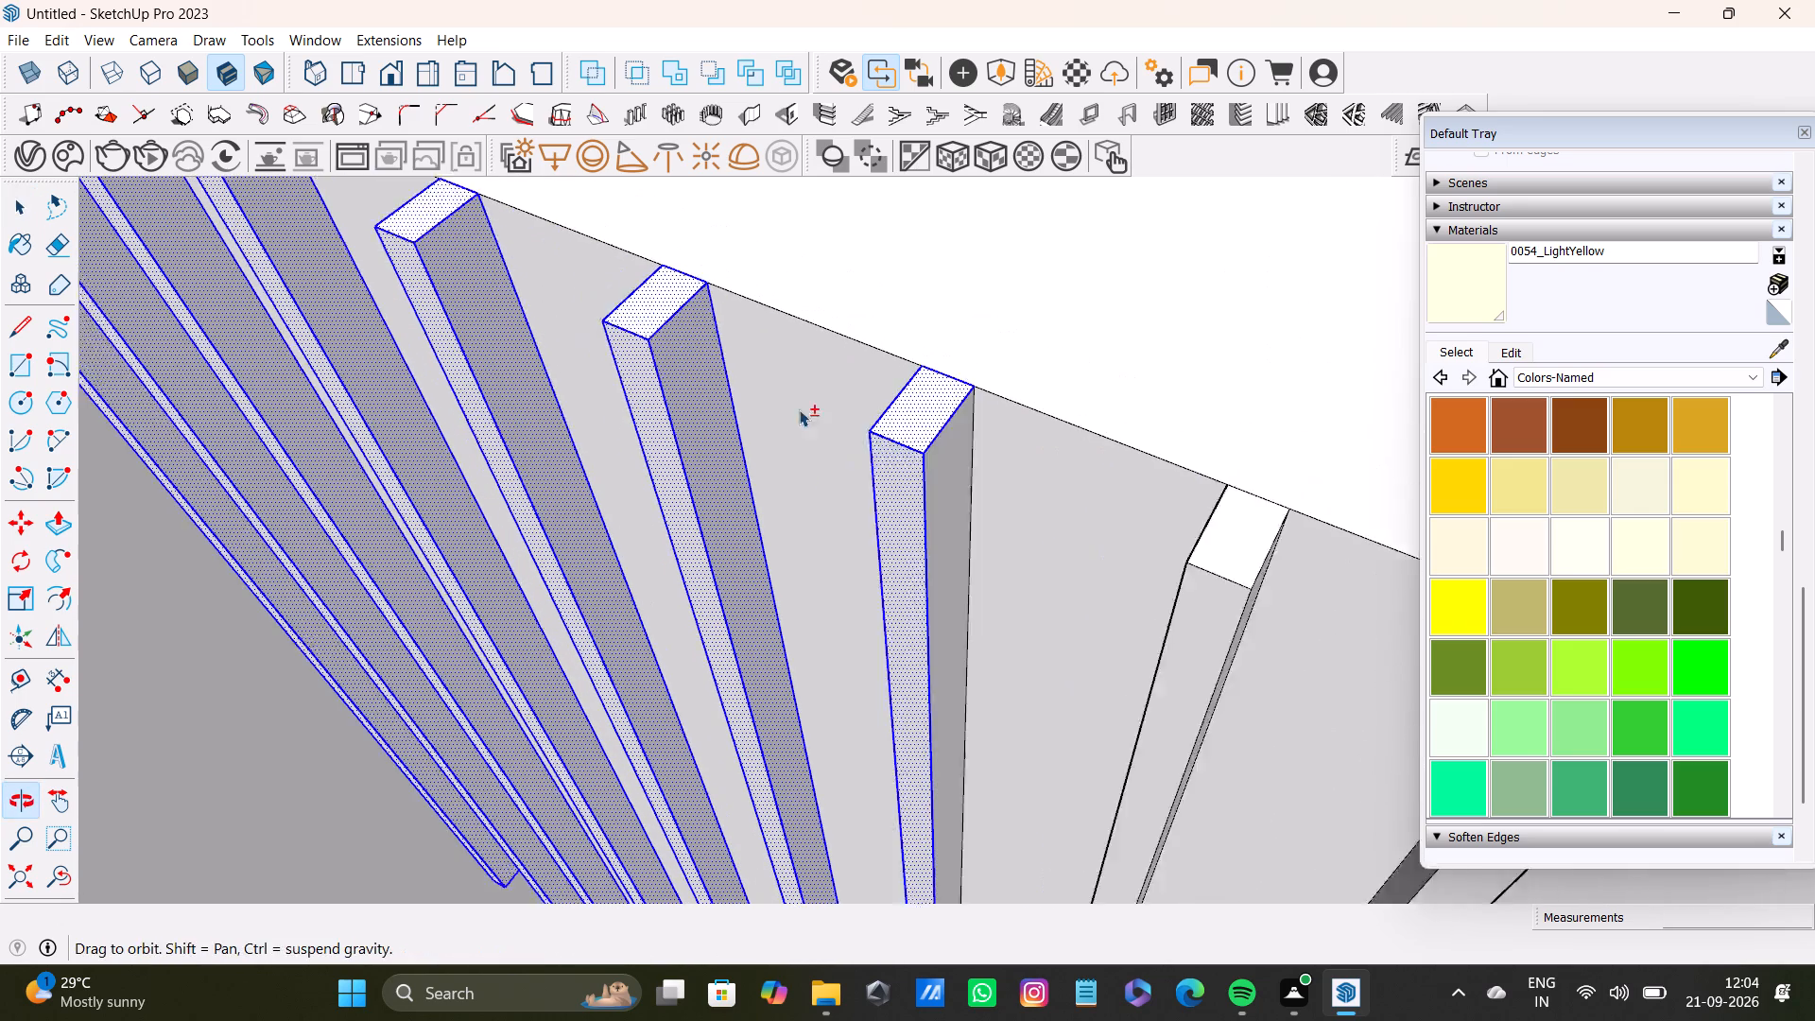
middle_click_drag(799, 409, 802, 412, "shift")
scroll(799, 403, "up", 1, "shift")
double_click(867, 458, "shift")
Add the top end, front face and both side faces of the eighth slat to the selection.
double_click(1174, 527, "shift")
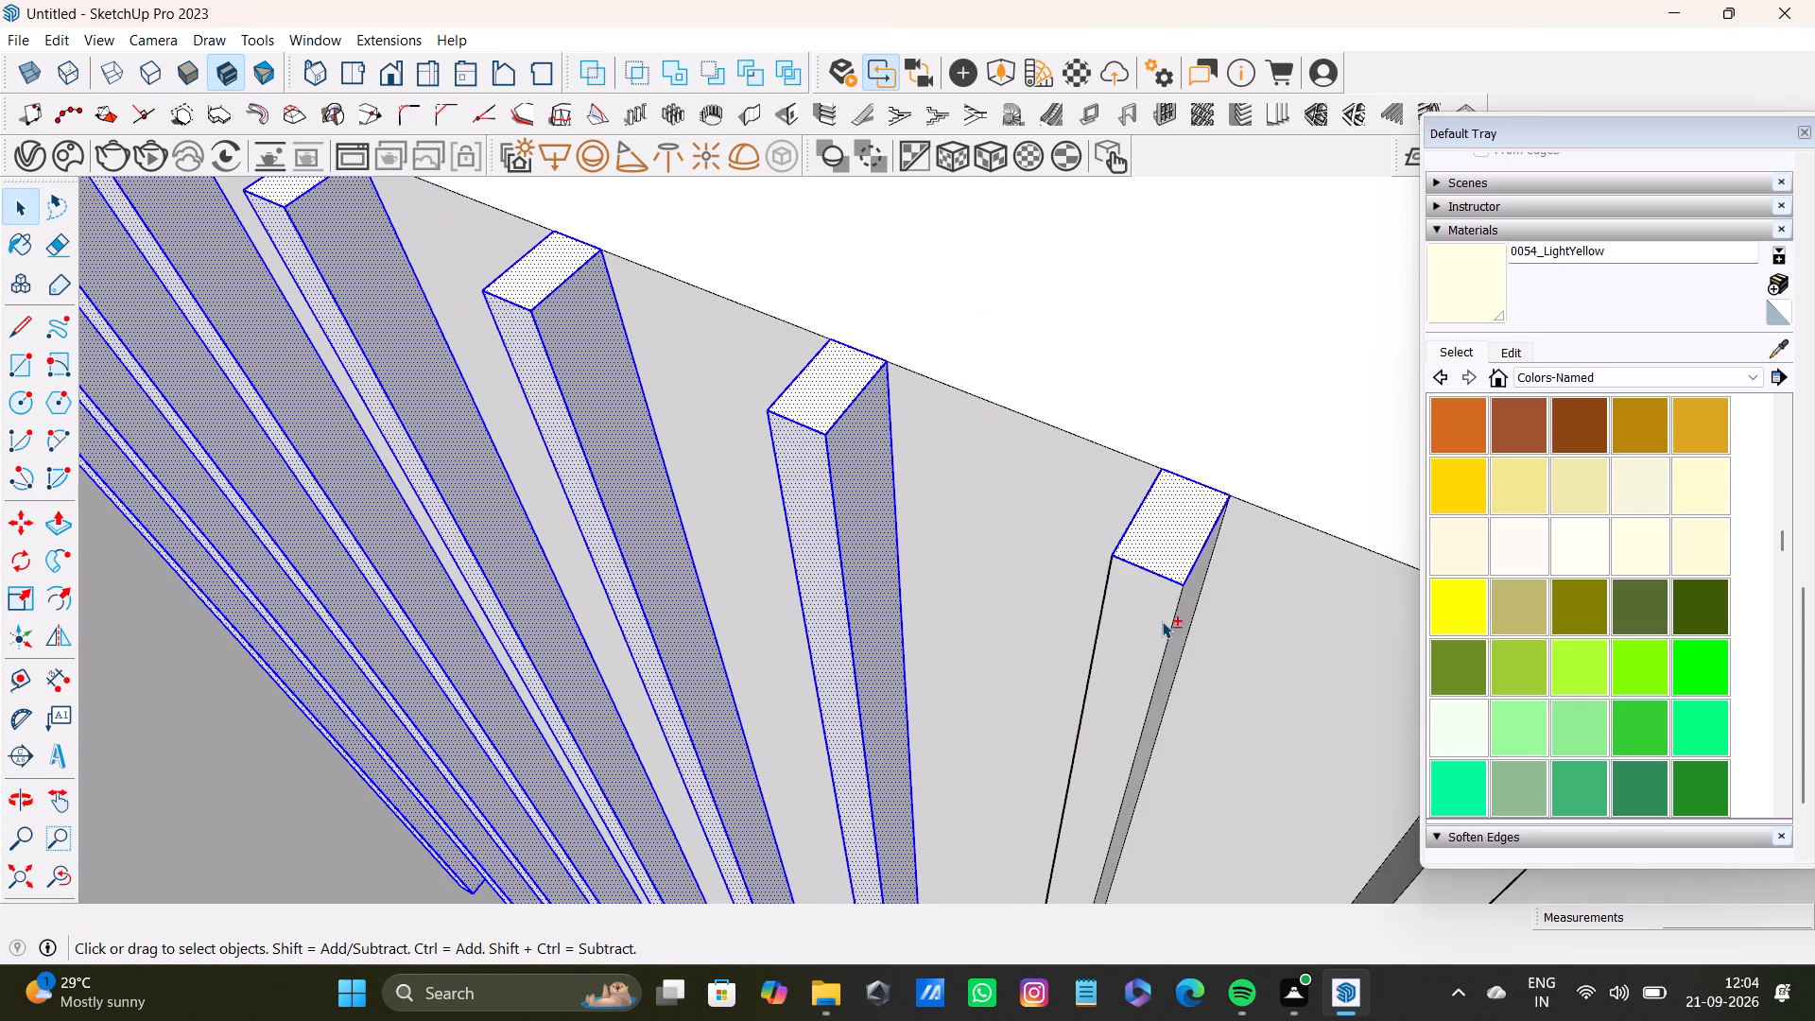
double_click(1160, 622, "shift")
middle_click_drag(1252, 638, 884, 509, "shift")
double_click(818, 473, "shift")
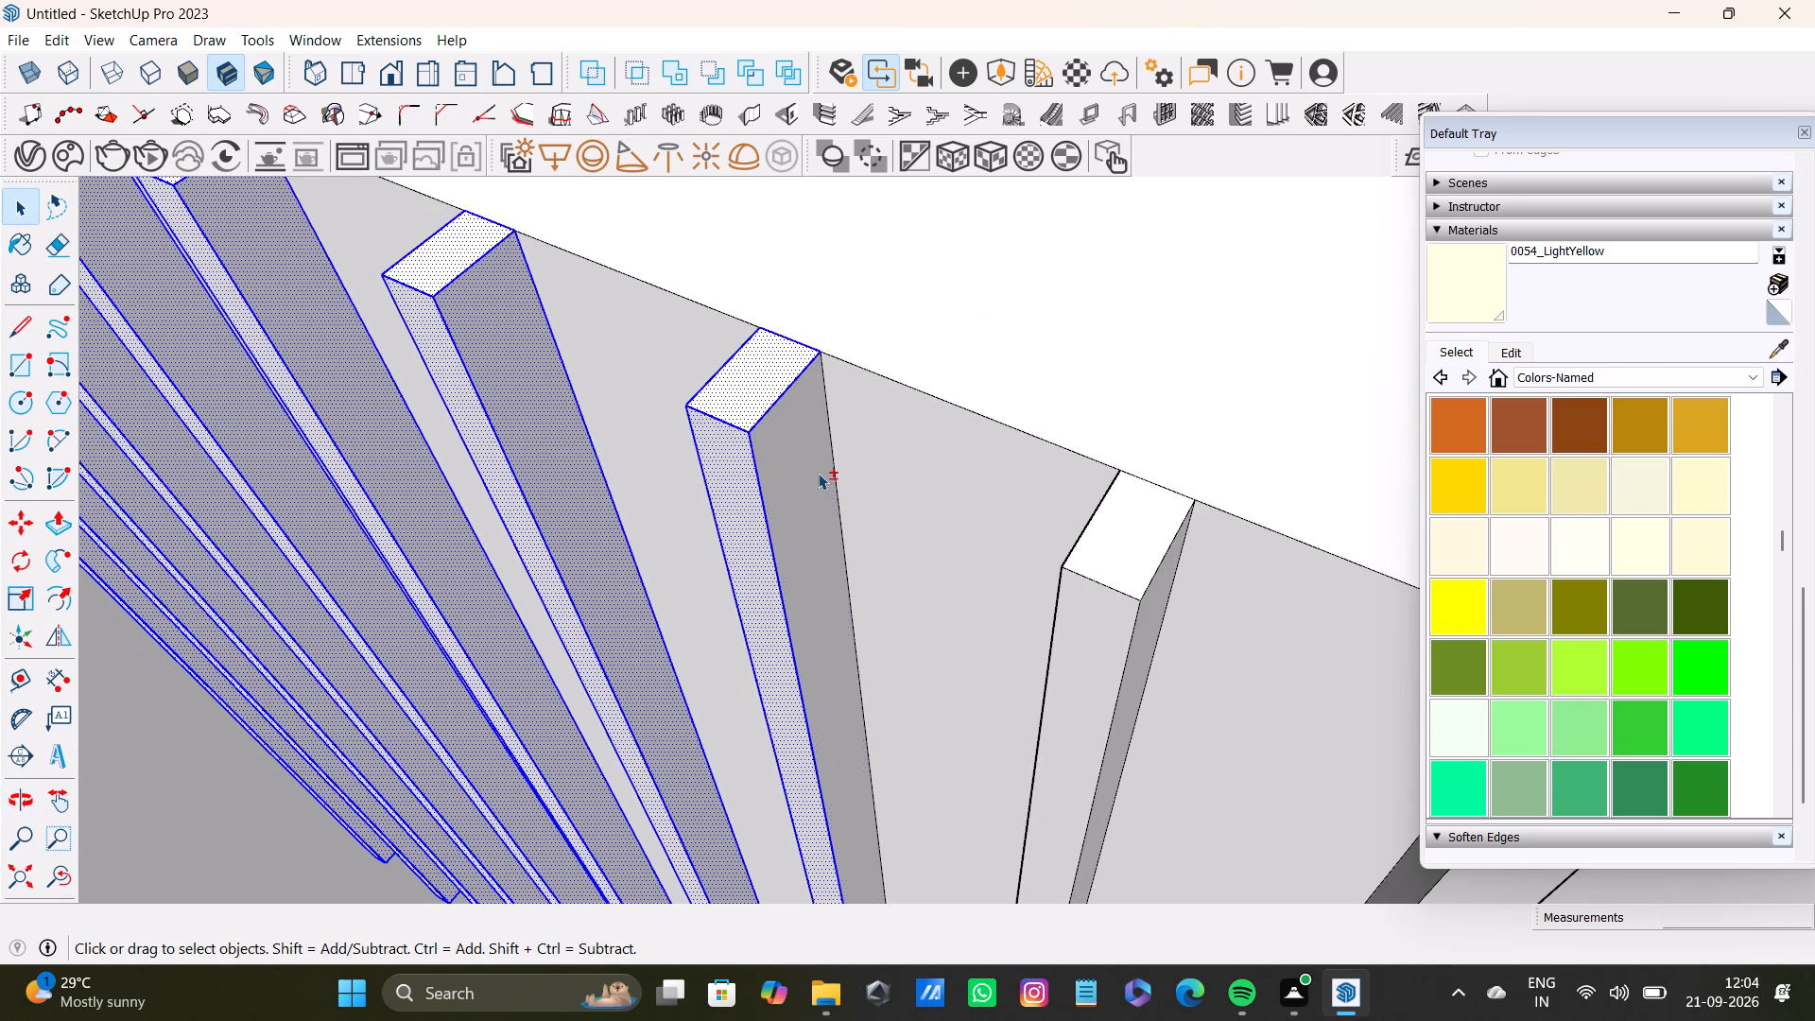
middle_click_drag(751, 558, 1373, 470)
middle_click_drag(895, 573, 930, 402, "shift")
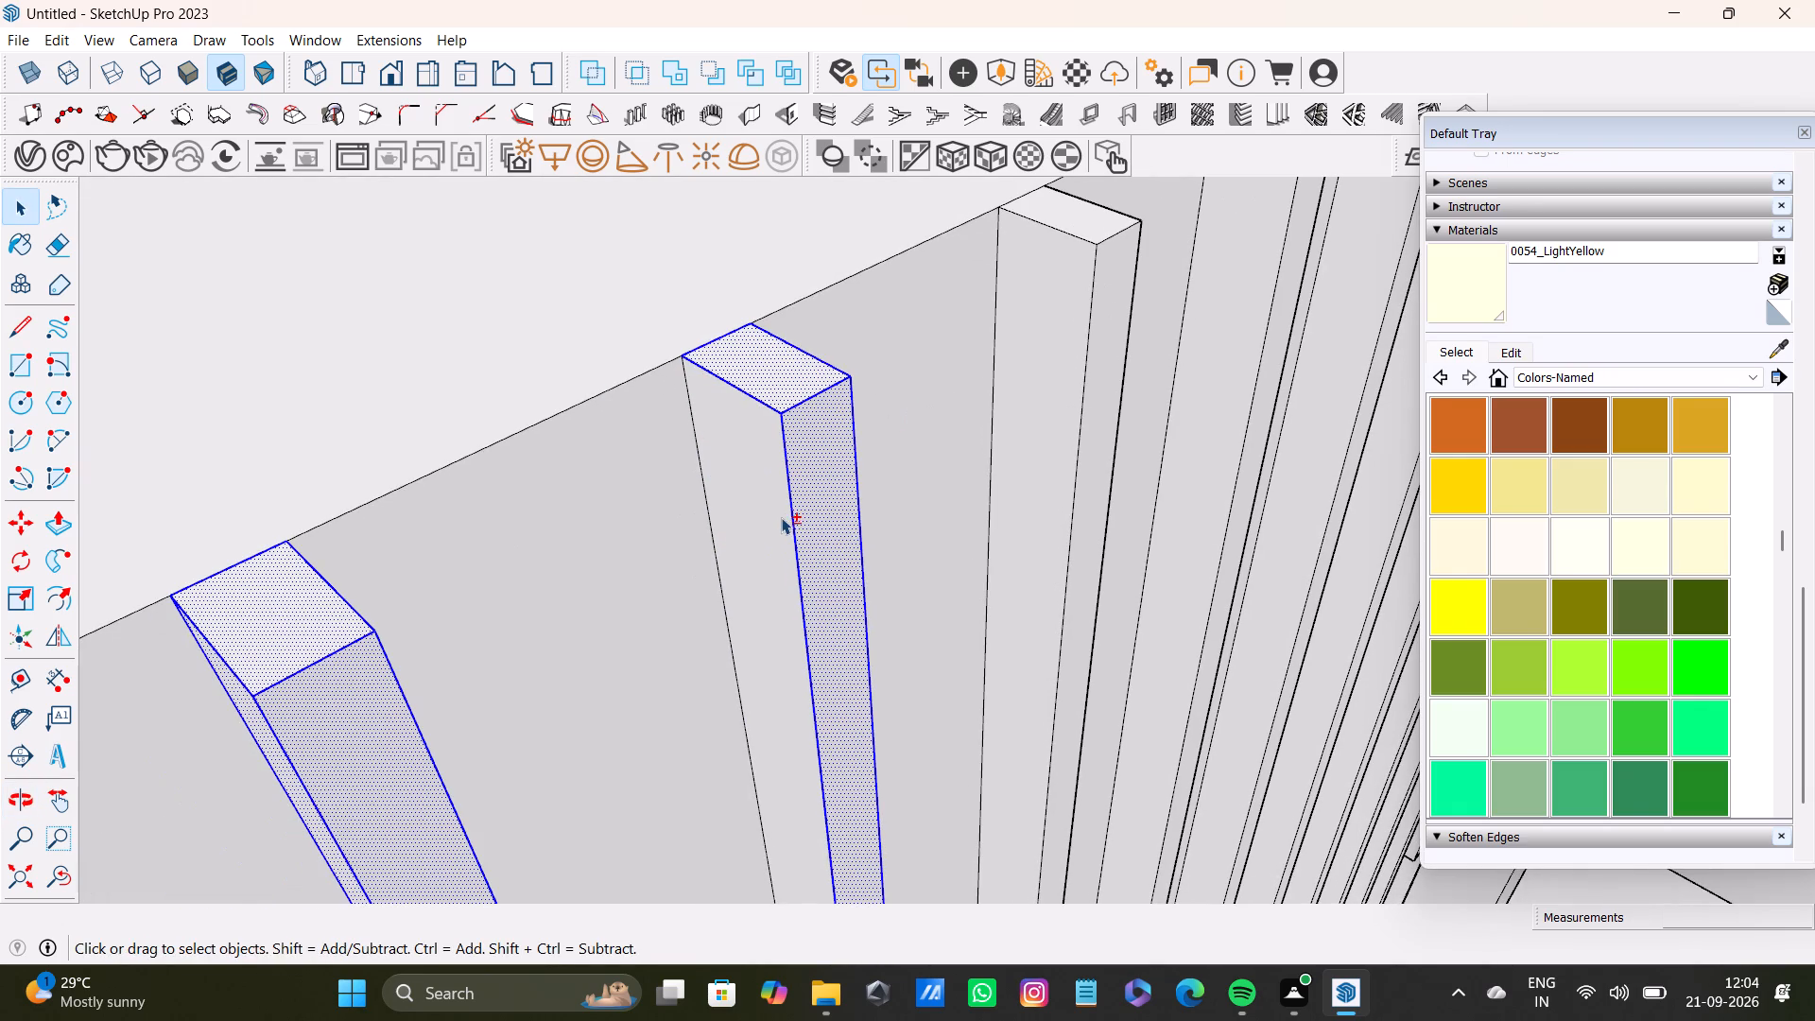
double_click(775, 520, "shift")
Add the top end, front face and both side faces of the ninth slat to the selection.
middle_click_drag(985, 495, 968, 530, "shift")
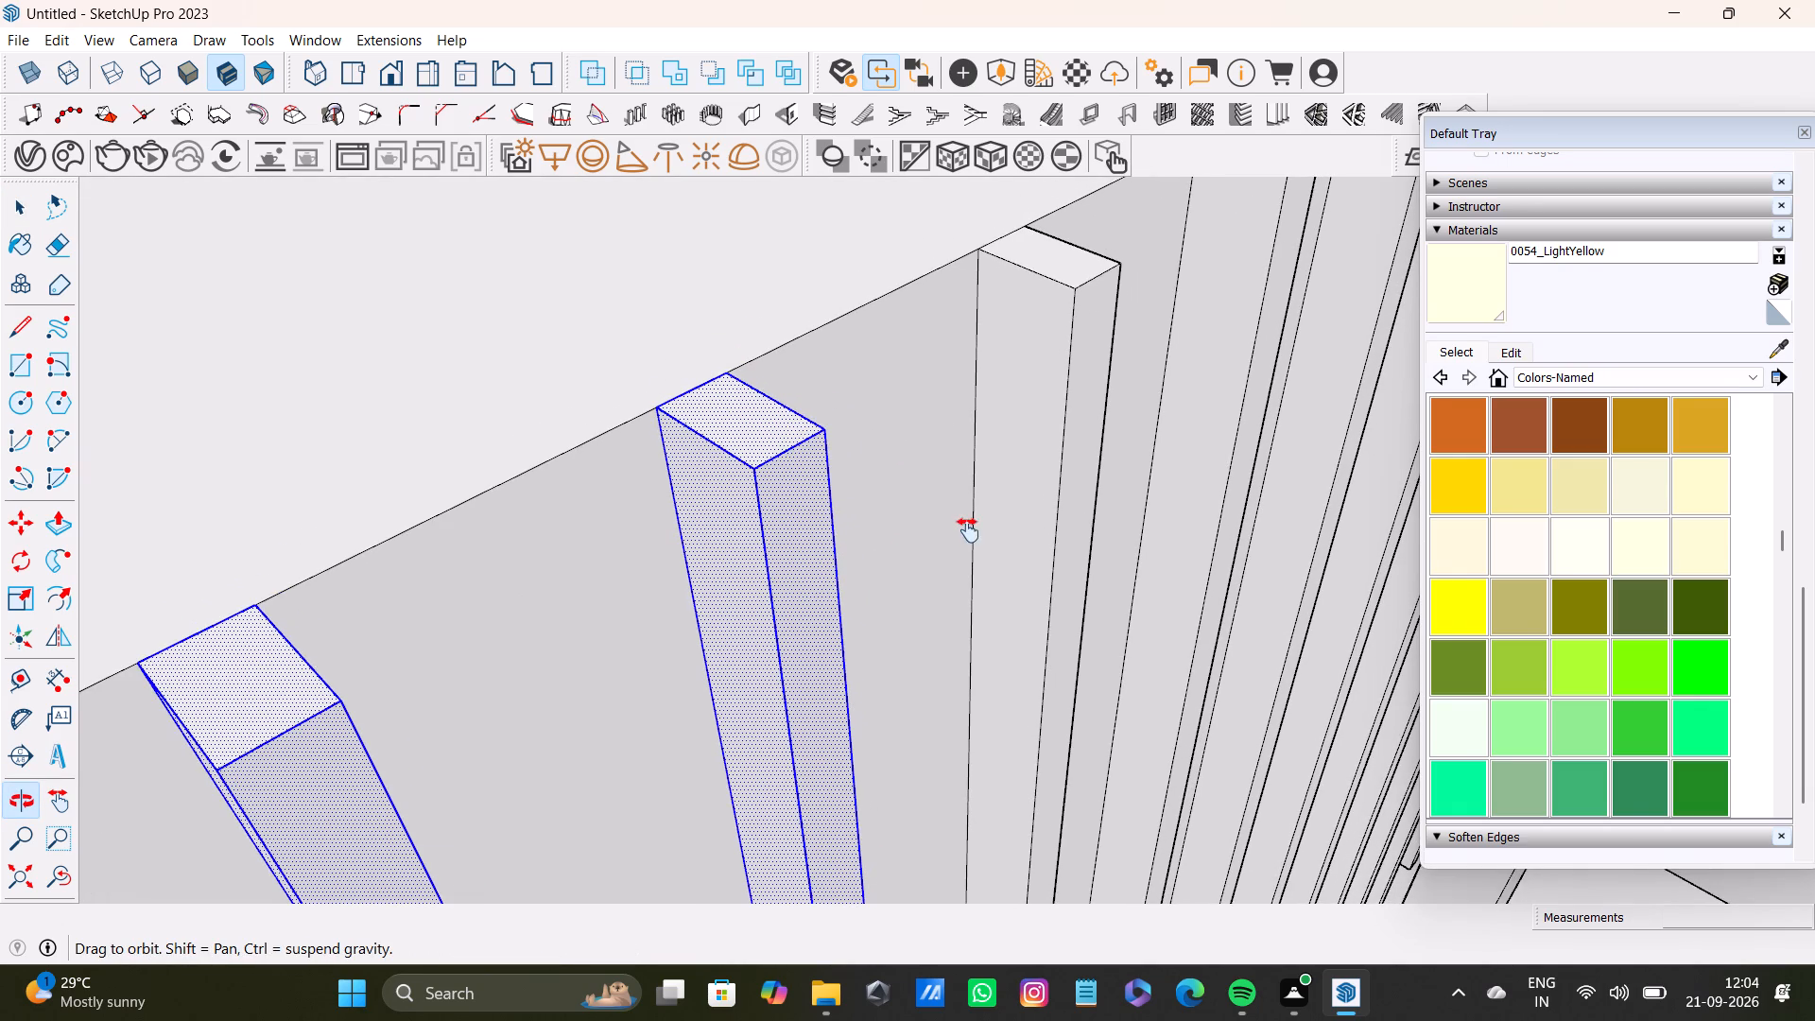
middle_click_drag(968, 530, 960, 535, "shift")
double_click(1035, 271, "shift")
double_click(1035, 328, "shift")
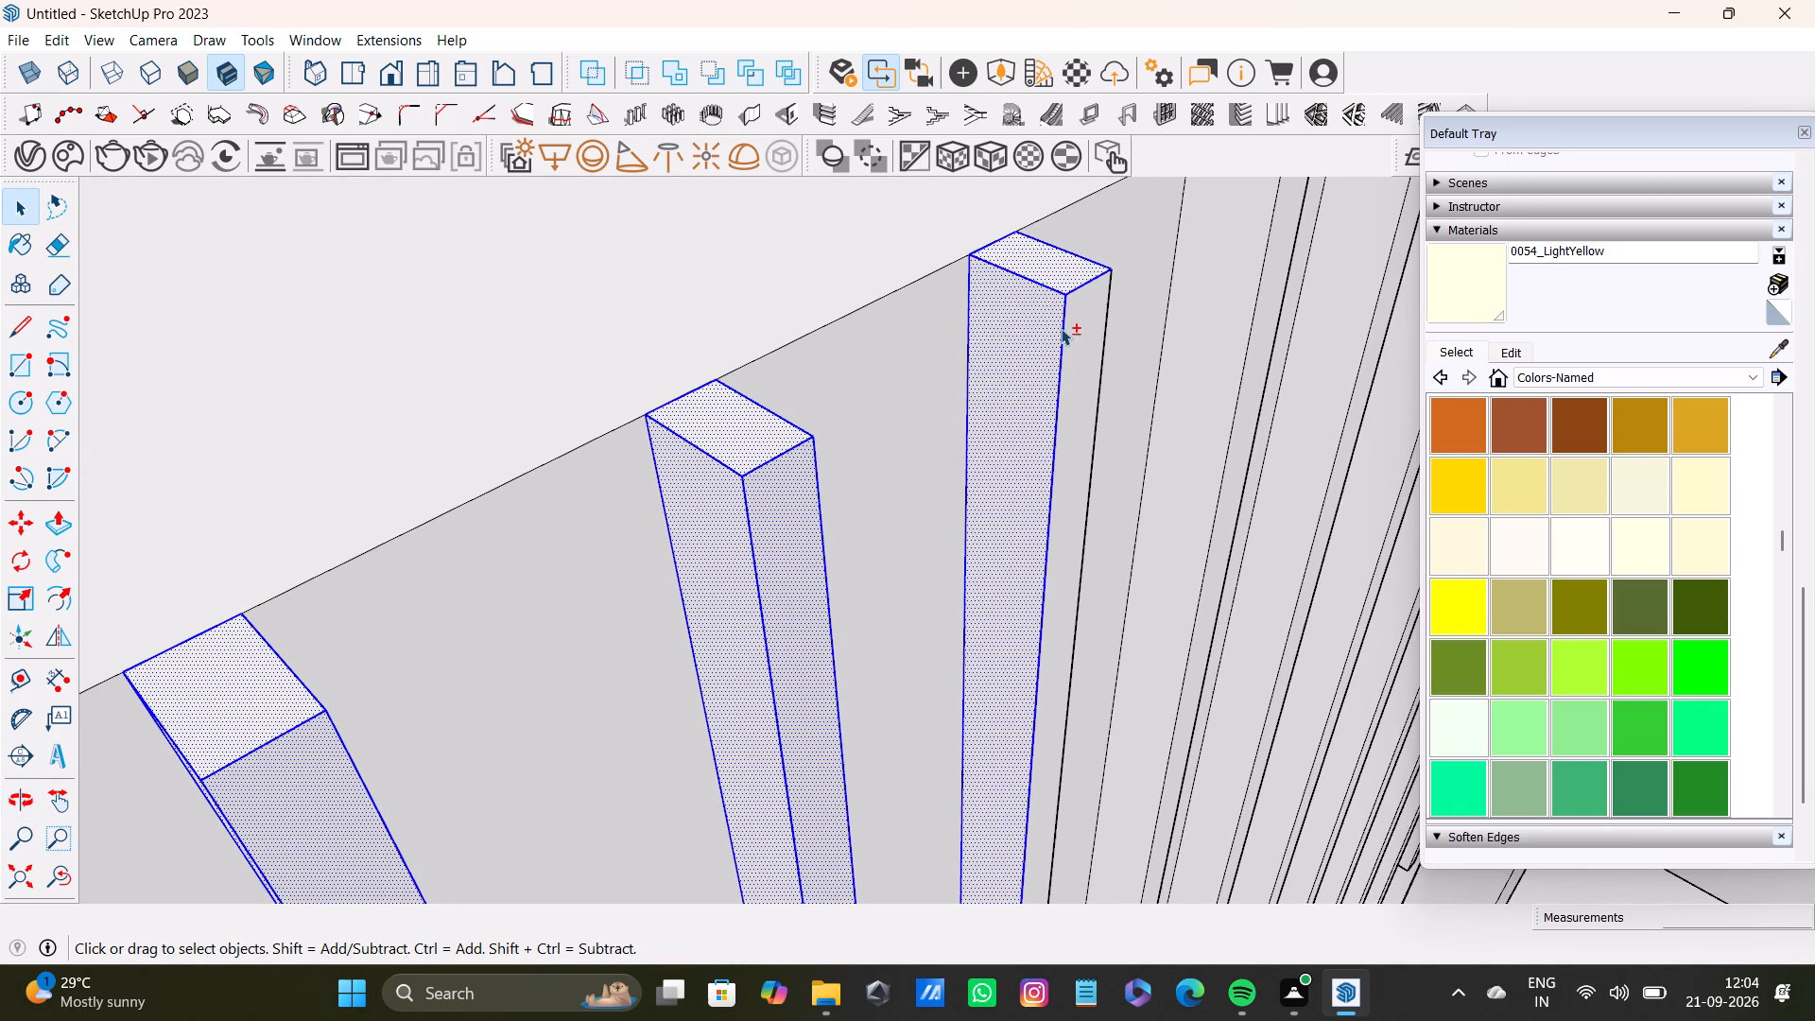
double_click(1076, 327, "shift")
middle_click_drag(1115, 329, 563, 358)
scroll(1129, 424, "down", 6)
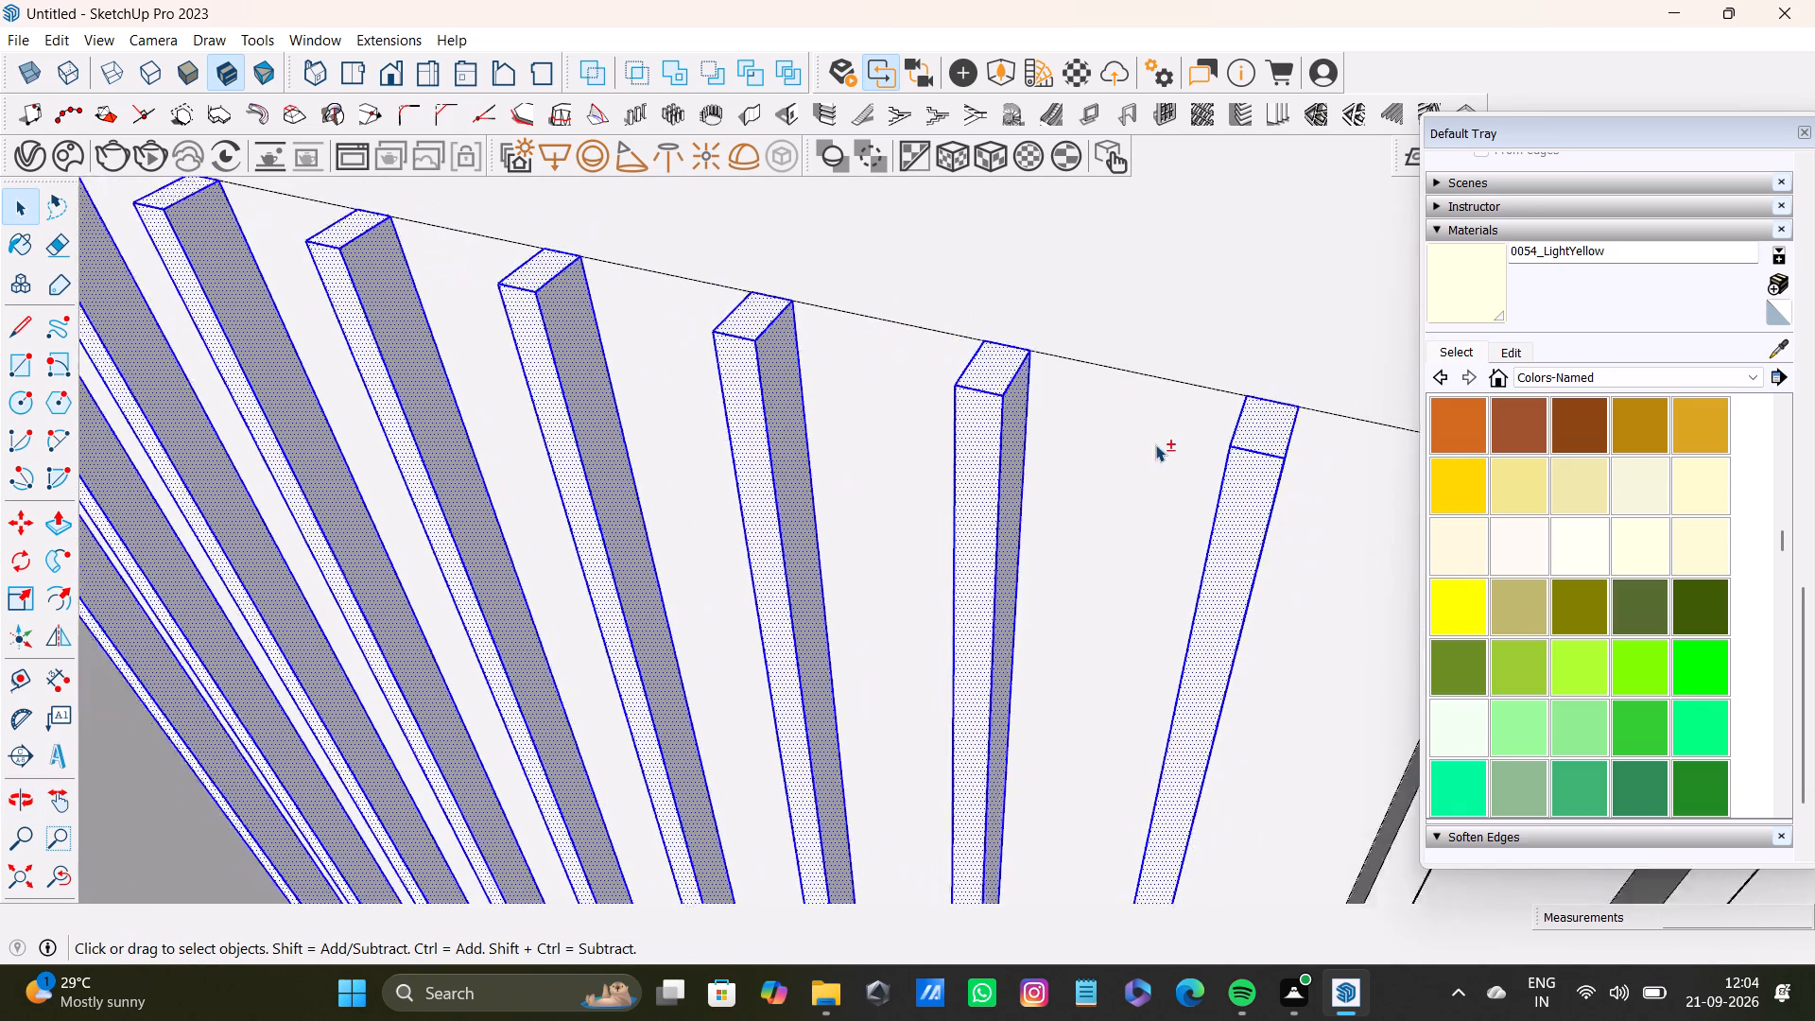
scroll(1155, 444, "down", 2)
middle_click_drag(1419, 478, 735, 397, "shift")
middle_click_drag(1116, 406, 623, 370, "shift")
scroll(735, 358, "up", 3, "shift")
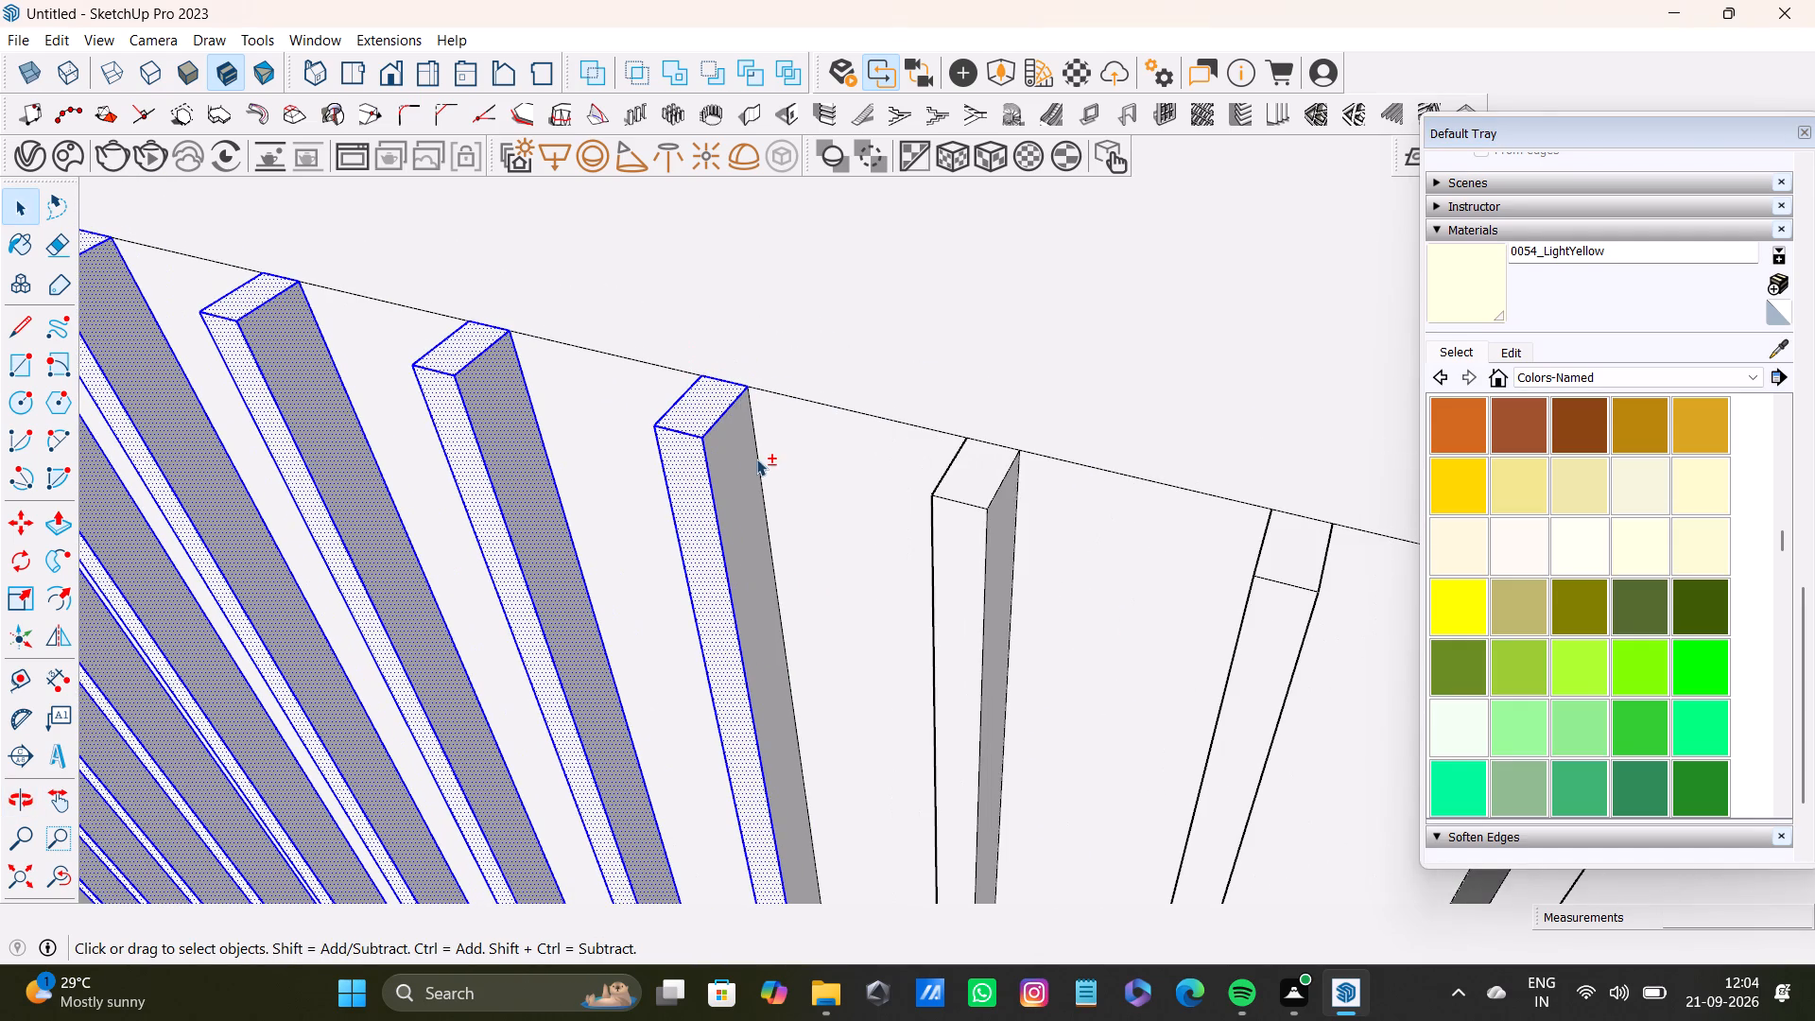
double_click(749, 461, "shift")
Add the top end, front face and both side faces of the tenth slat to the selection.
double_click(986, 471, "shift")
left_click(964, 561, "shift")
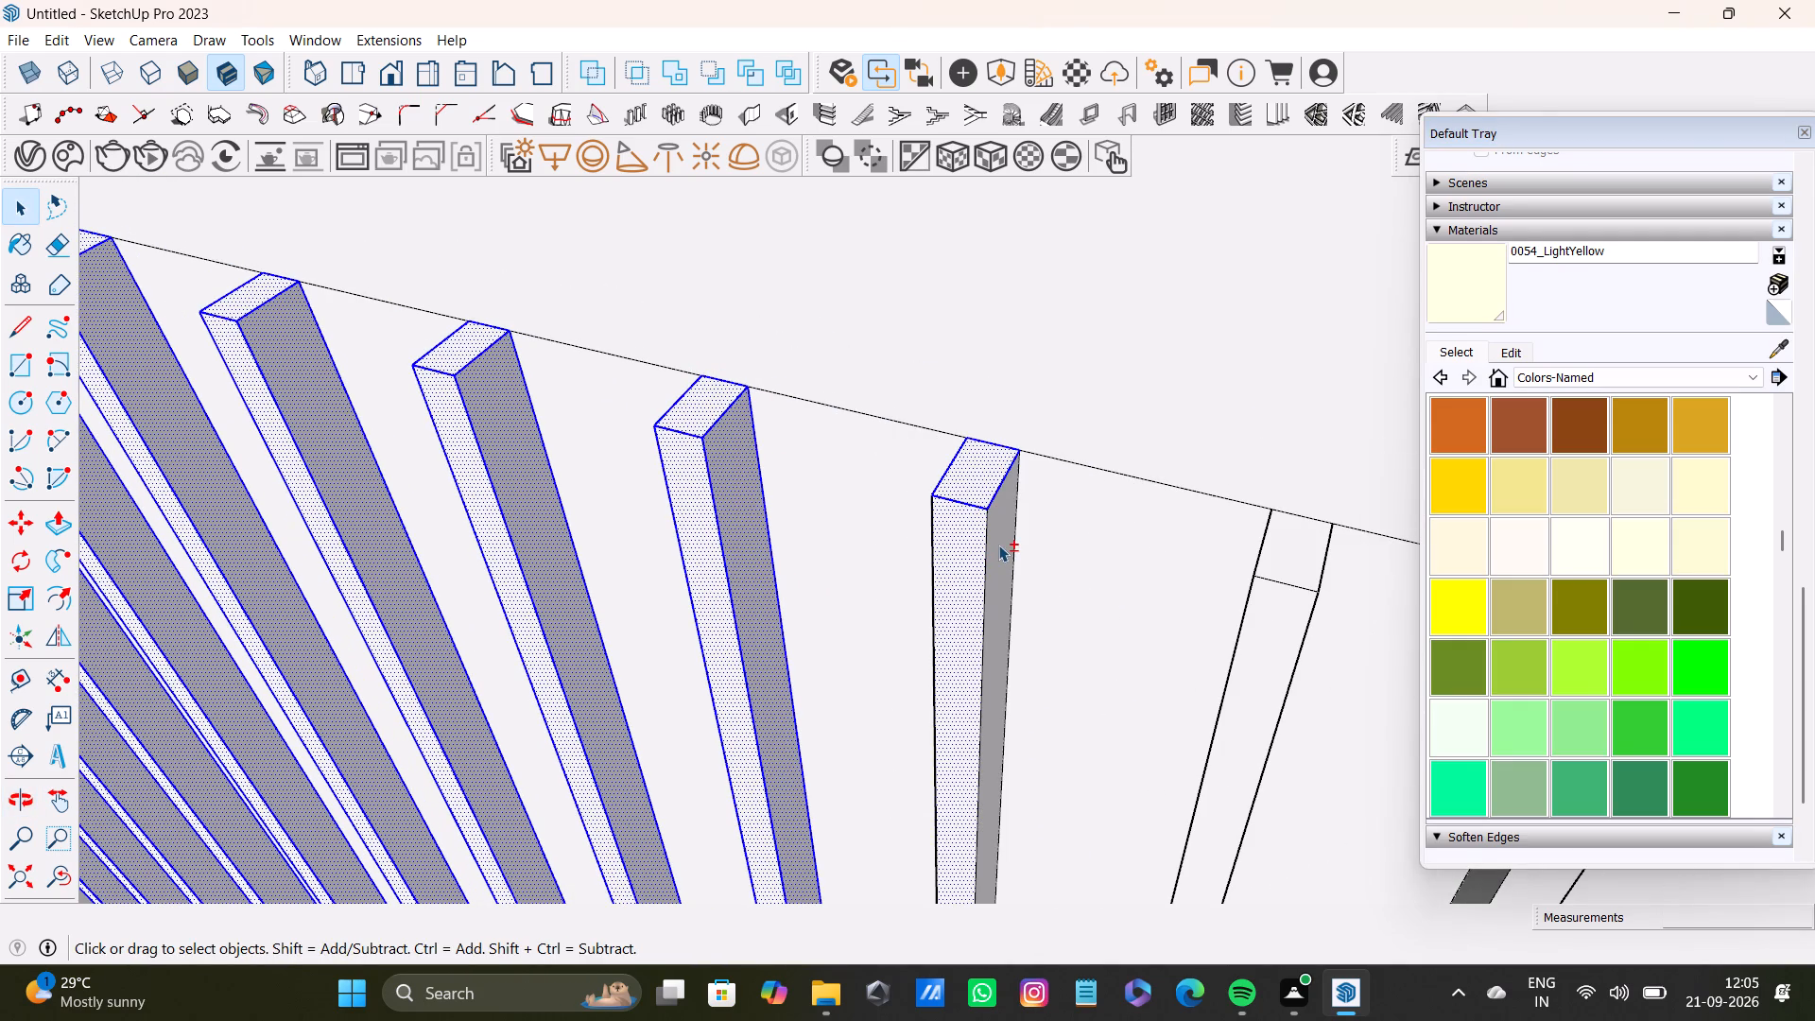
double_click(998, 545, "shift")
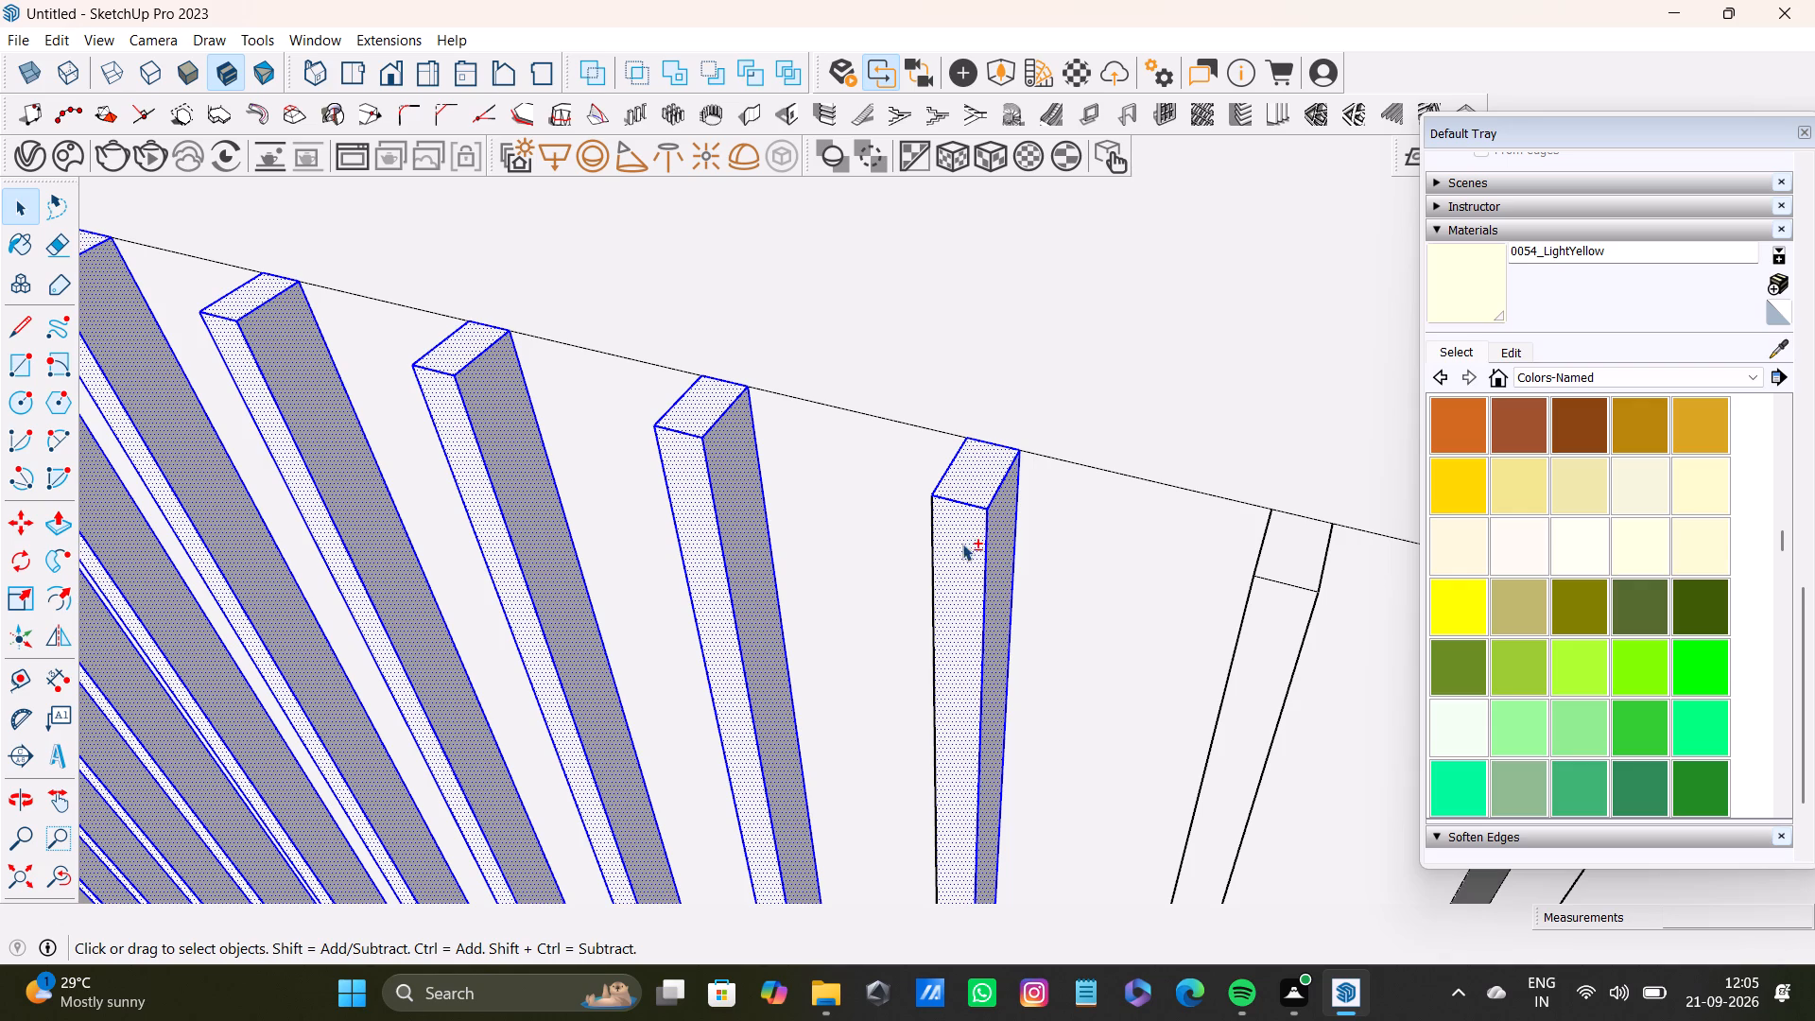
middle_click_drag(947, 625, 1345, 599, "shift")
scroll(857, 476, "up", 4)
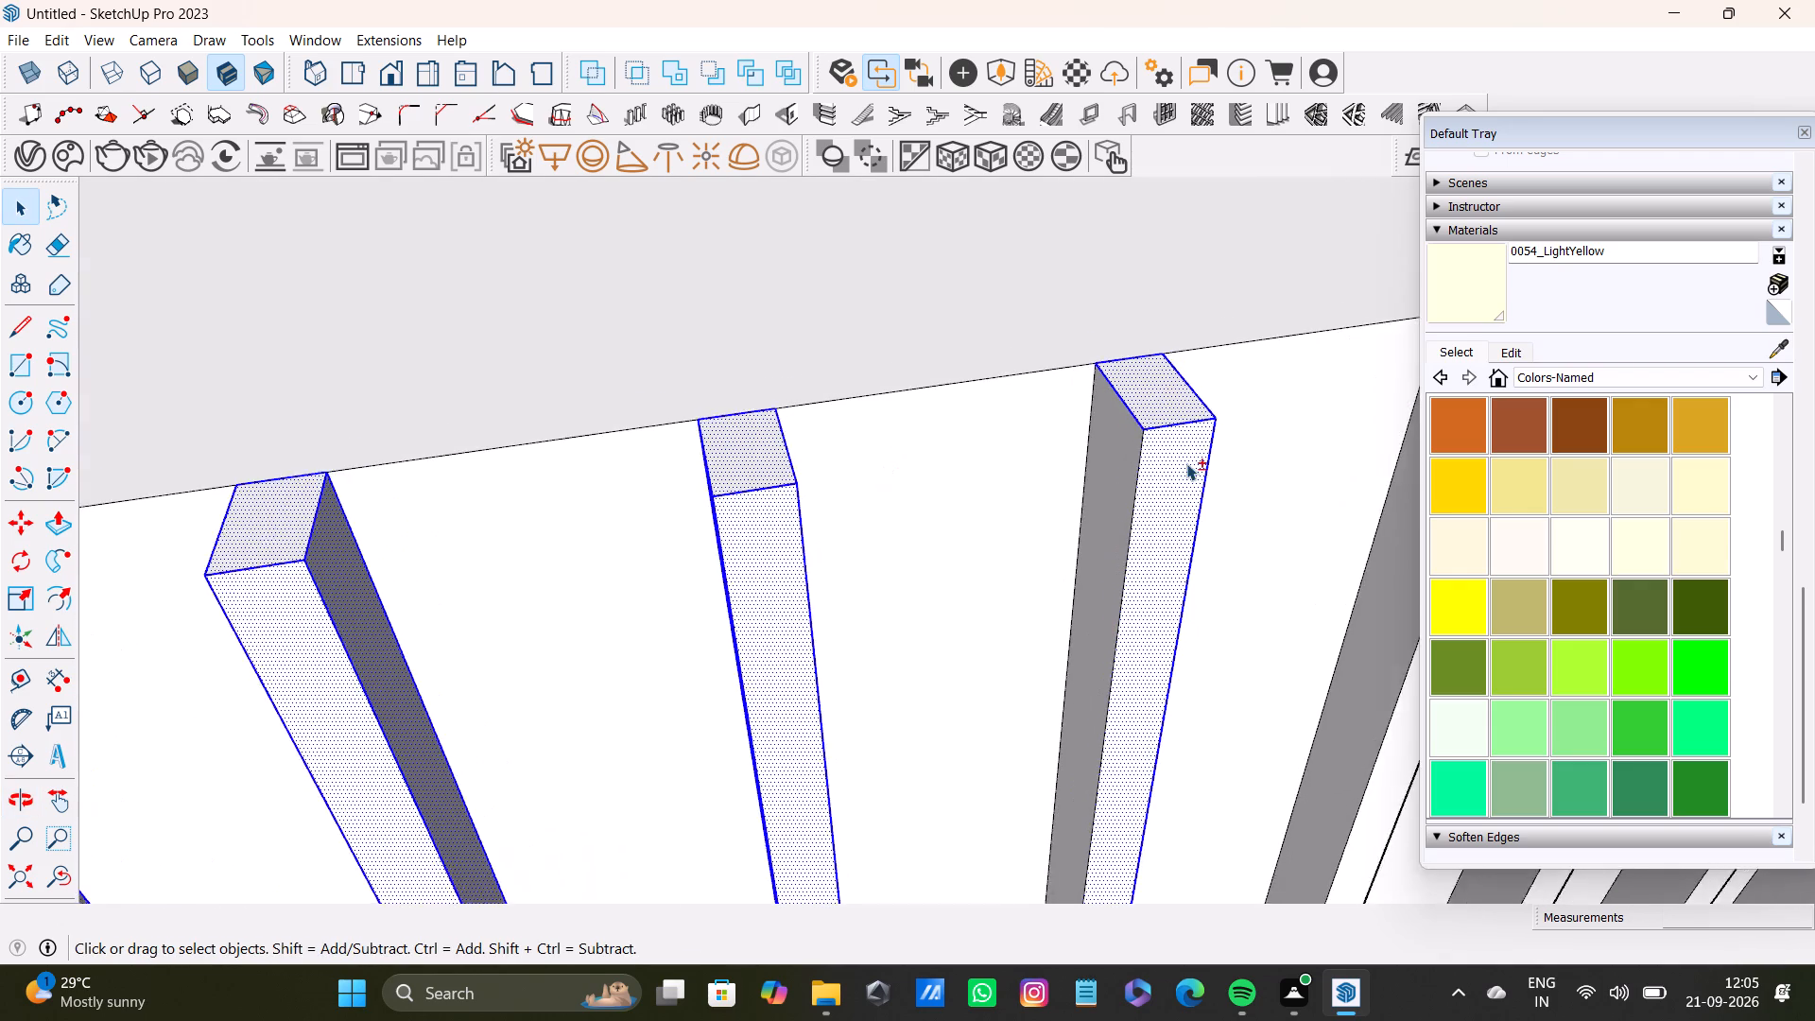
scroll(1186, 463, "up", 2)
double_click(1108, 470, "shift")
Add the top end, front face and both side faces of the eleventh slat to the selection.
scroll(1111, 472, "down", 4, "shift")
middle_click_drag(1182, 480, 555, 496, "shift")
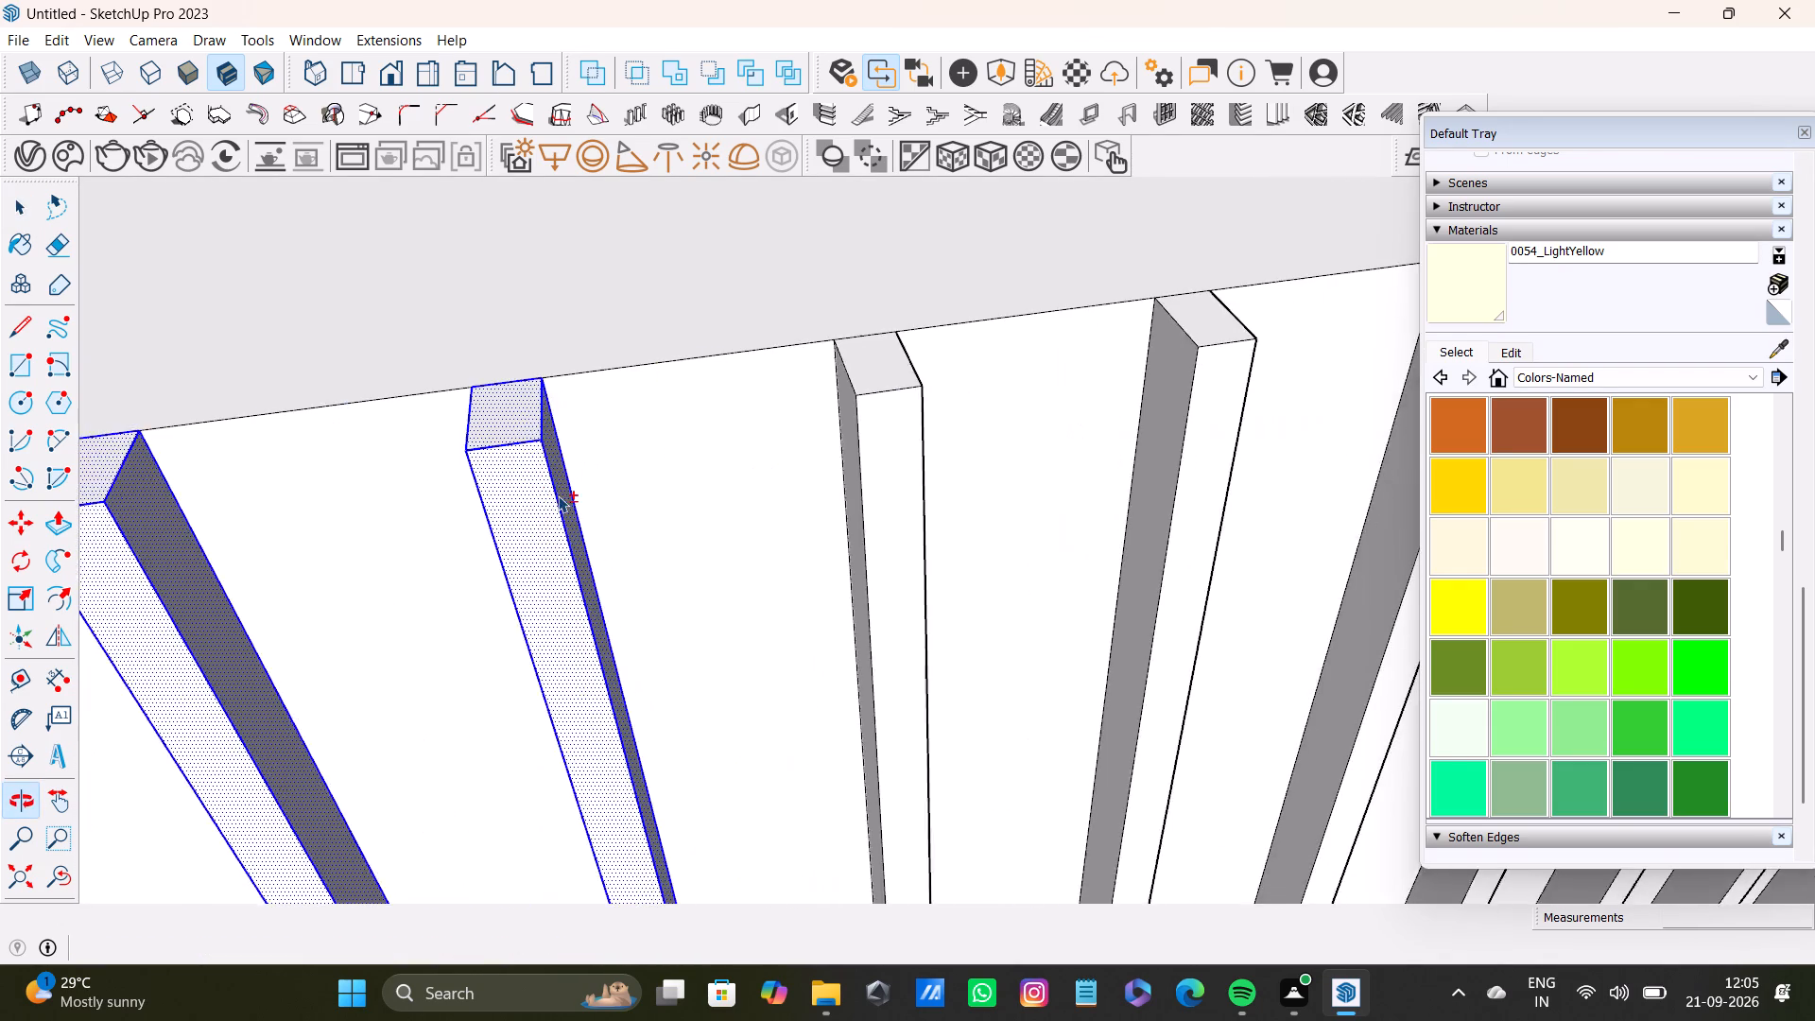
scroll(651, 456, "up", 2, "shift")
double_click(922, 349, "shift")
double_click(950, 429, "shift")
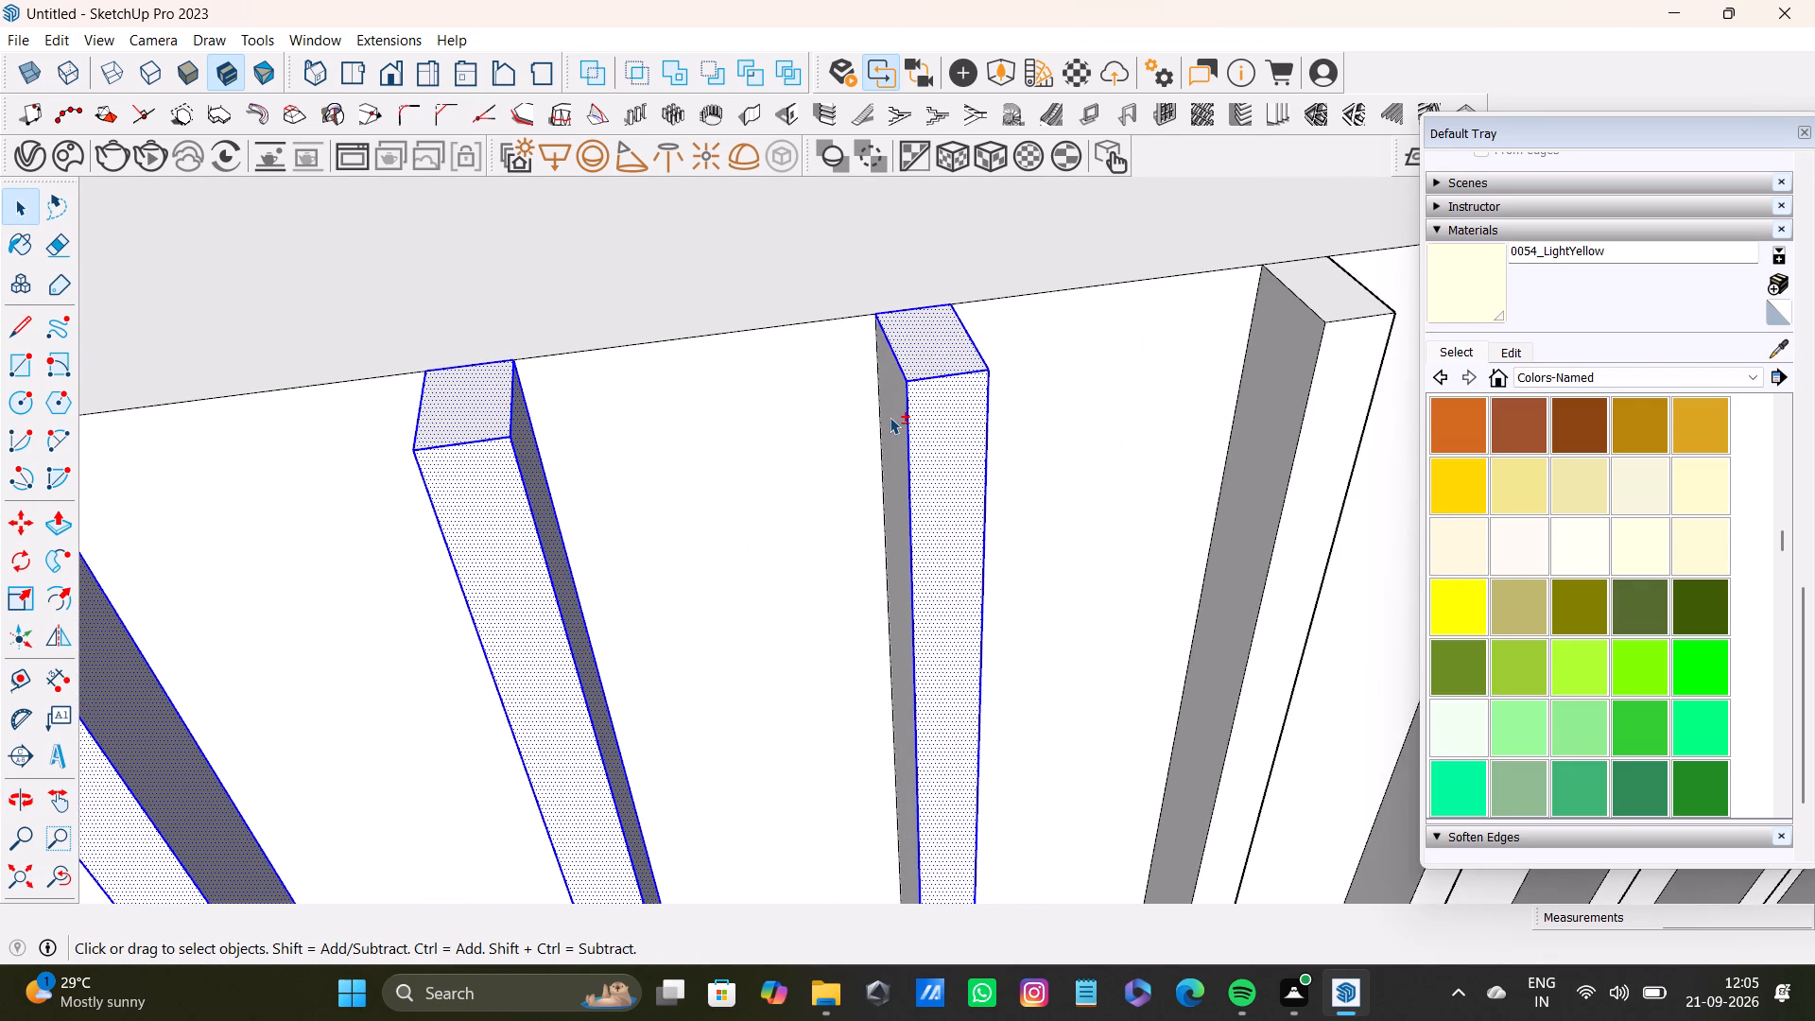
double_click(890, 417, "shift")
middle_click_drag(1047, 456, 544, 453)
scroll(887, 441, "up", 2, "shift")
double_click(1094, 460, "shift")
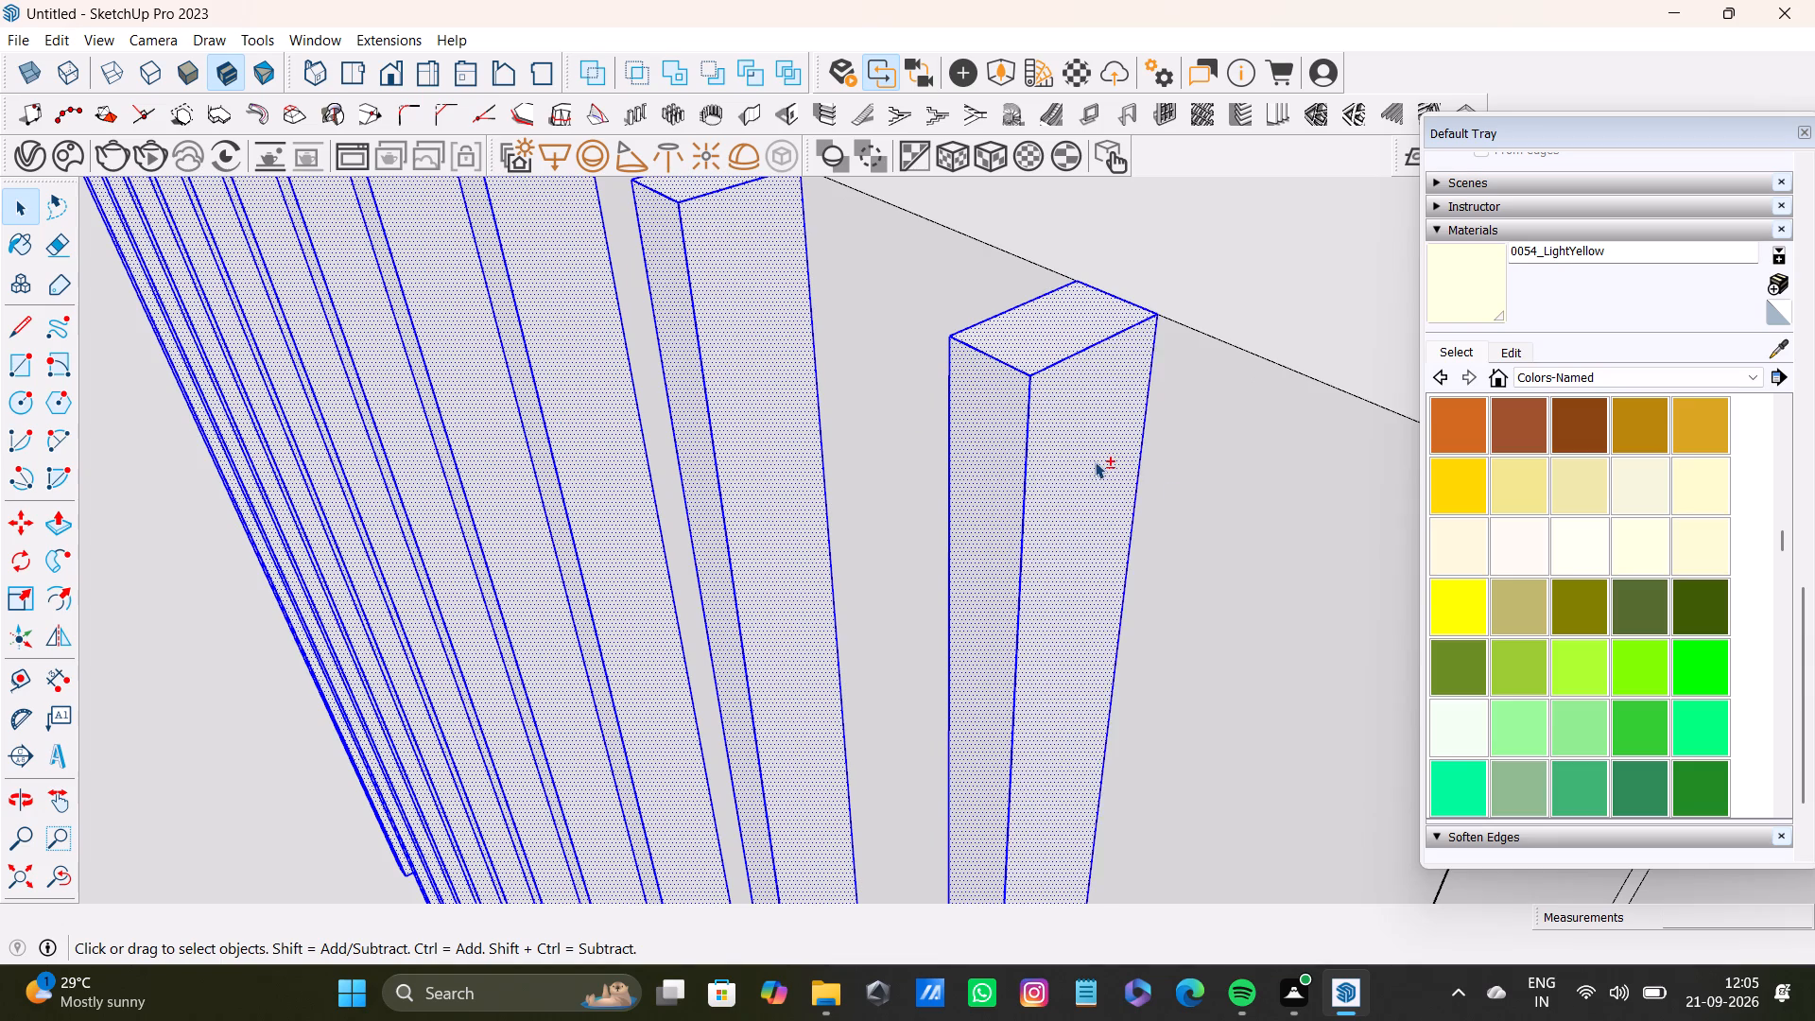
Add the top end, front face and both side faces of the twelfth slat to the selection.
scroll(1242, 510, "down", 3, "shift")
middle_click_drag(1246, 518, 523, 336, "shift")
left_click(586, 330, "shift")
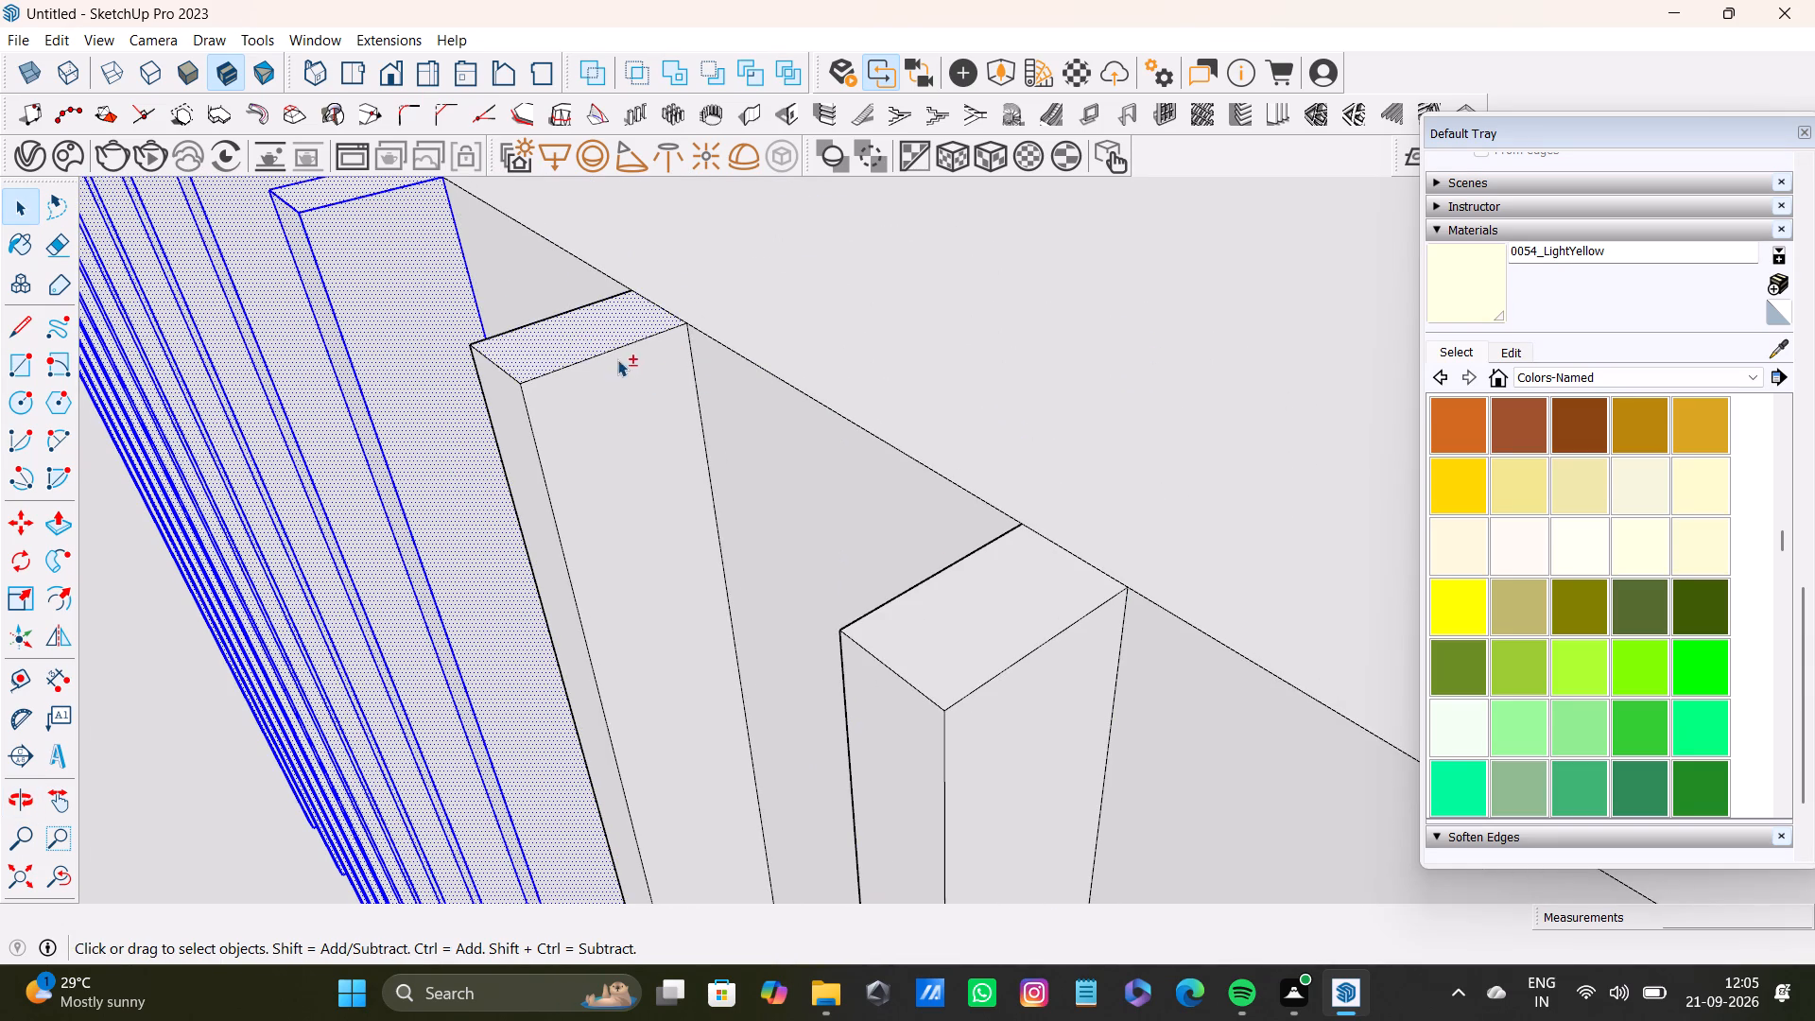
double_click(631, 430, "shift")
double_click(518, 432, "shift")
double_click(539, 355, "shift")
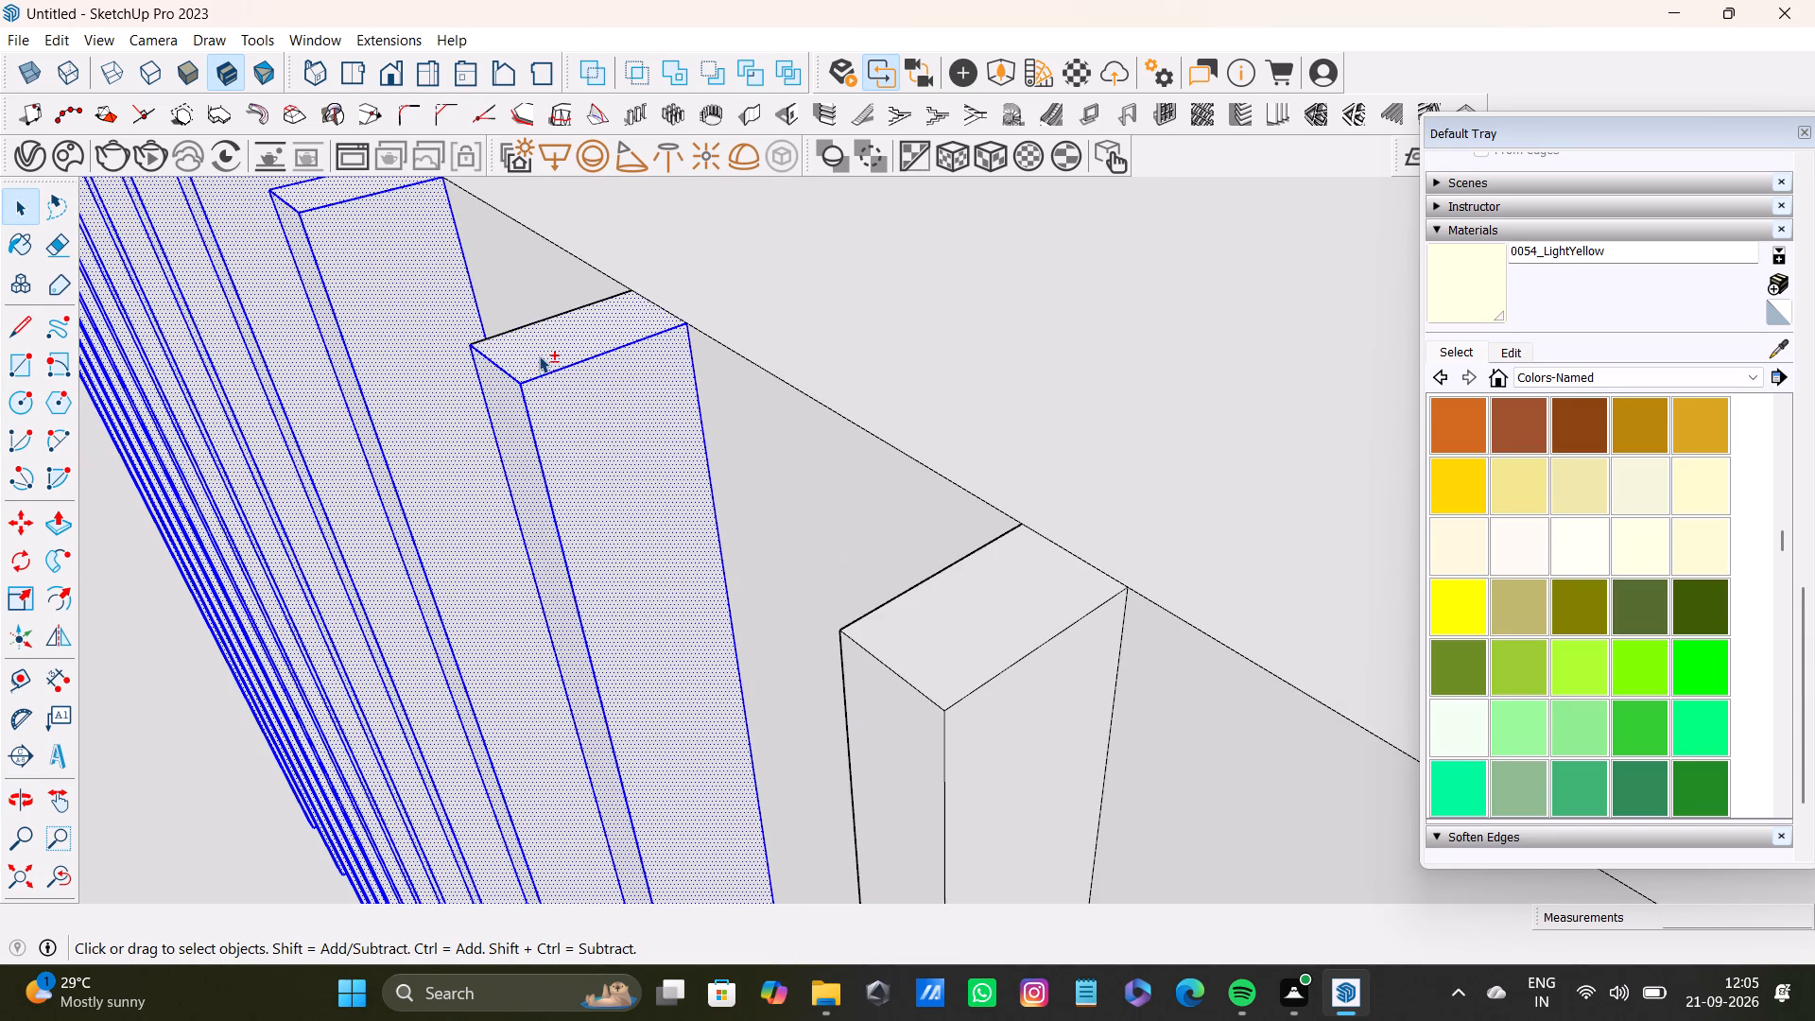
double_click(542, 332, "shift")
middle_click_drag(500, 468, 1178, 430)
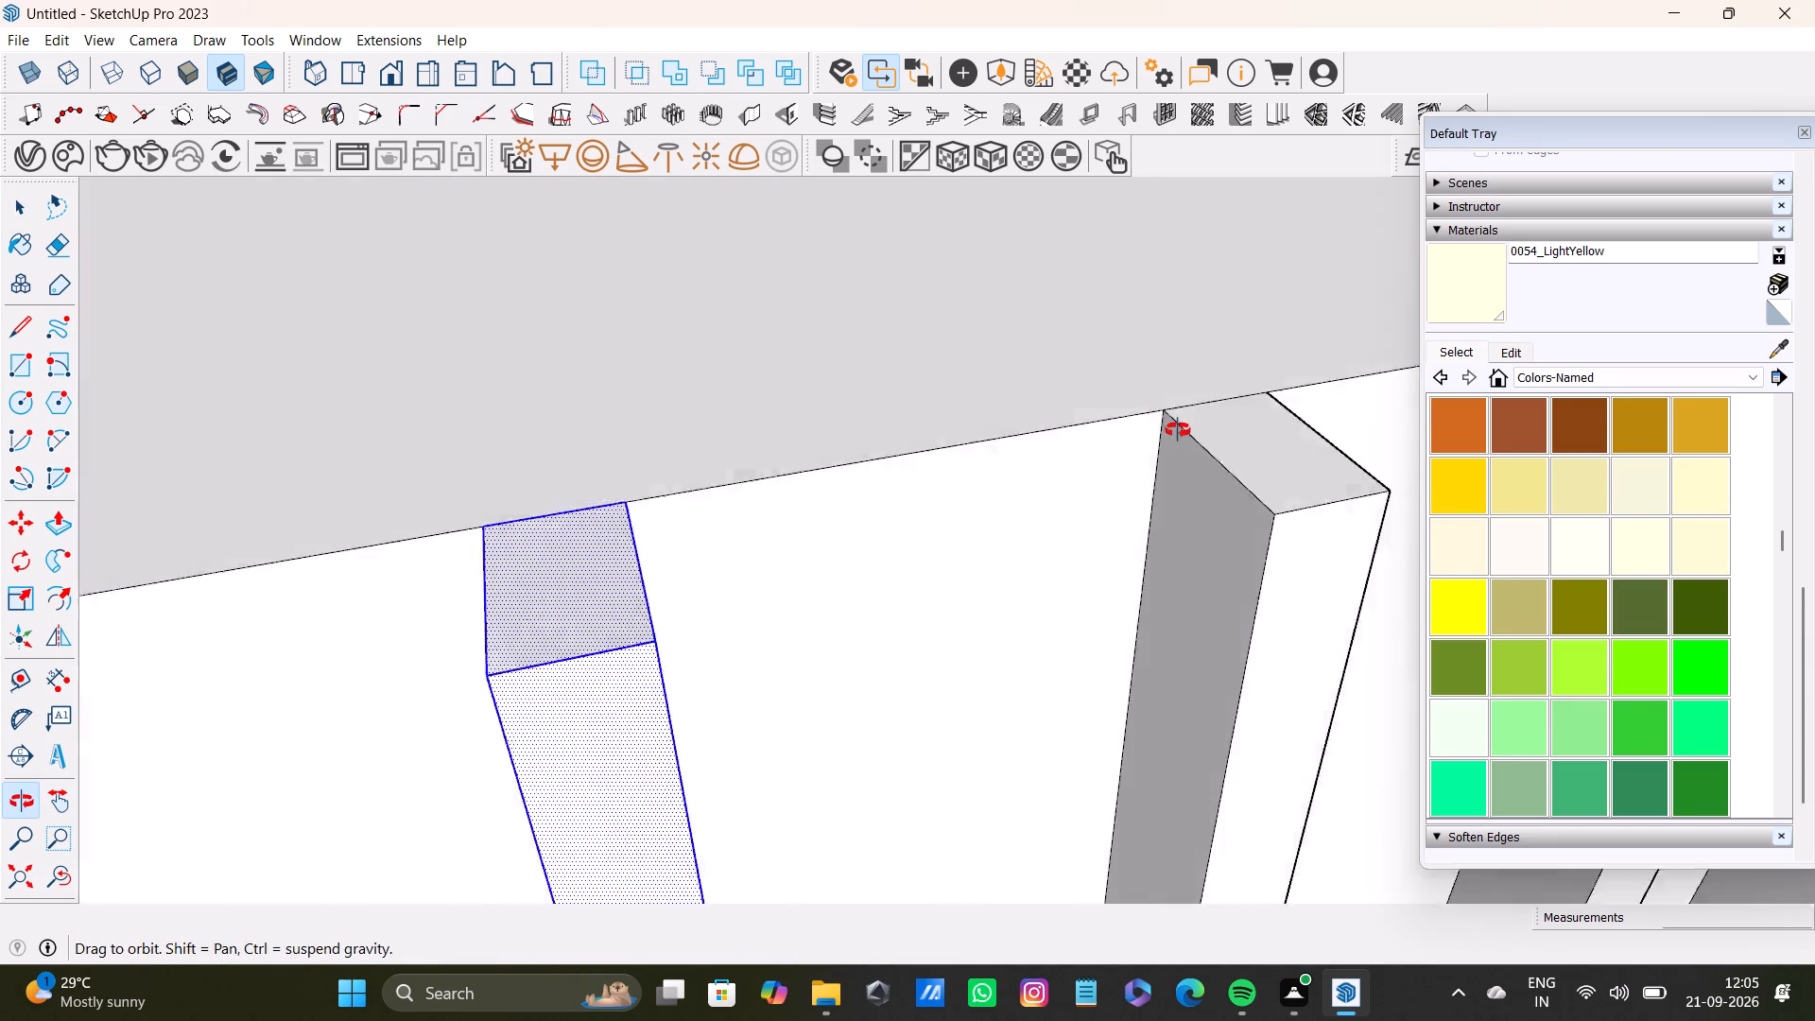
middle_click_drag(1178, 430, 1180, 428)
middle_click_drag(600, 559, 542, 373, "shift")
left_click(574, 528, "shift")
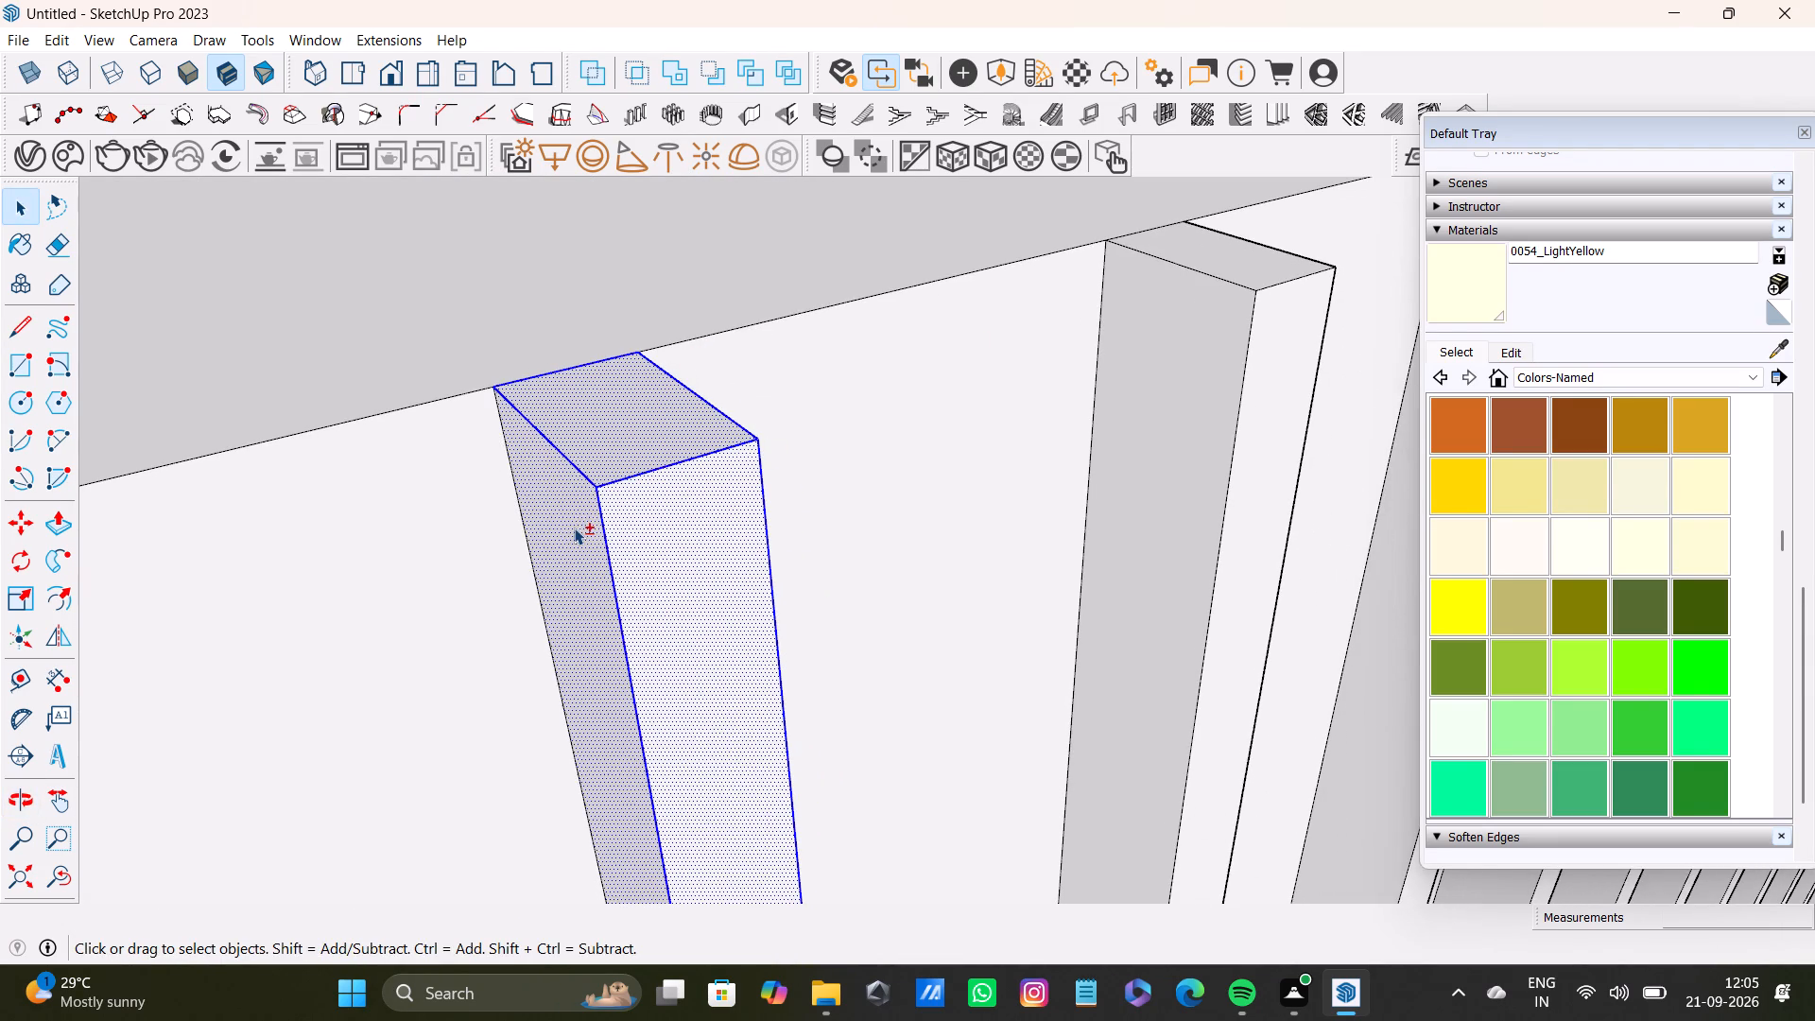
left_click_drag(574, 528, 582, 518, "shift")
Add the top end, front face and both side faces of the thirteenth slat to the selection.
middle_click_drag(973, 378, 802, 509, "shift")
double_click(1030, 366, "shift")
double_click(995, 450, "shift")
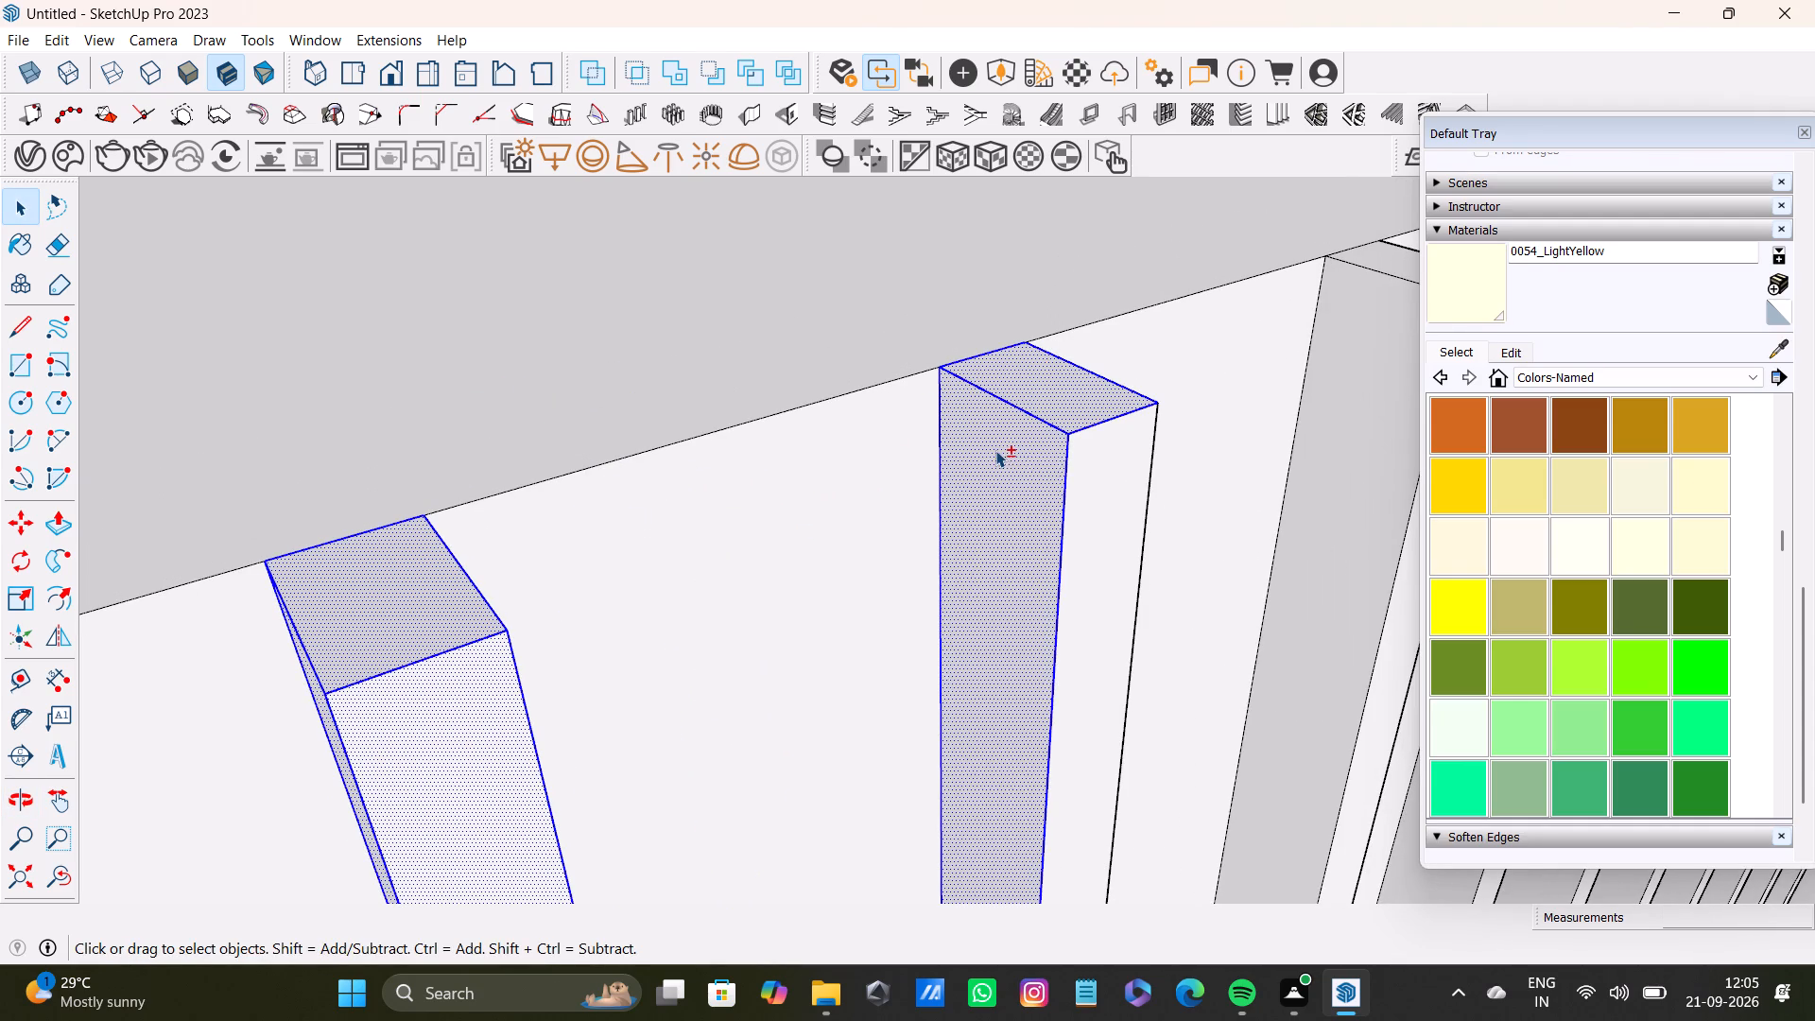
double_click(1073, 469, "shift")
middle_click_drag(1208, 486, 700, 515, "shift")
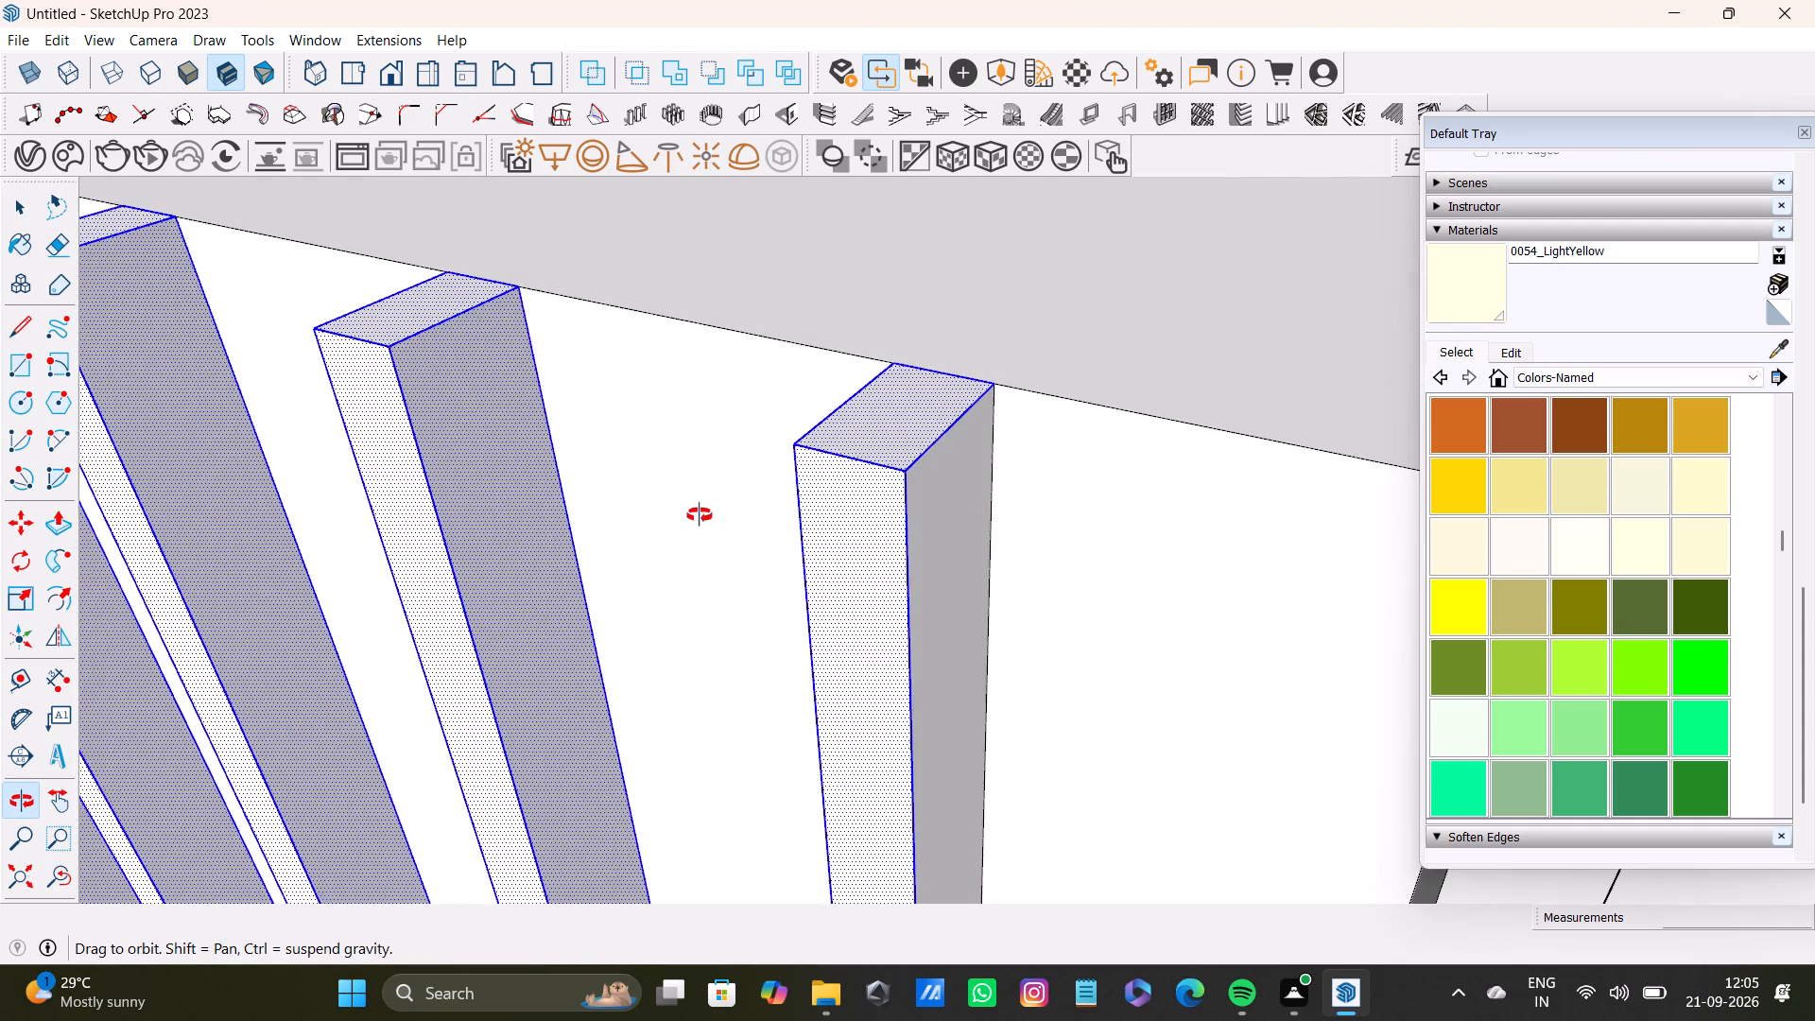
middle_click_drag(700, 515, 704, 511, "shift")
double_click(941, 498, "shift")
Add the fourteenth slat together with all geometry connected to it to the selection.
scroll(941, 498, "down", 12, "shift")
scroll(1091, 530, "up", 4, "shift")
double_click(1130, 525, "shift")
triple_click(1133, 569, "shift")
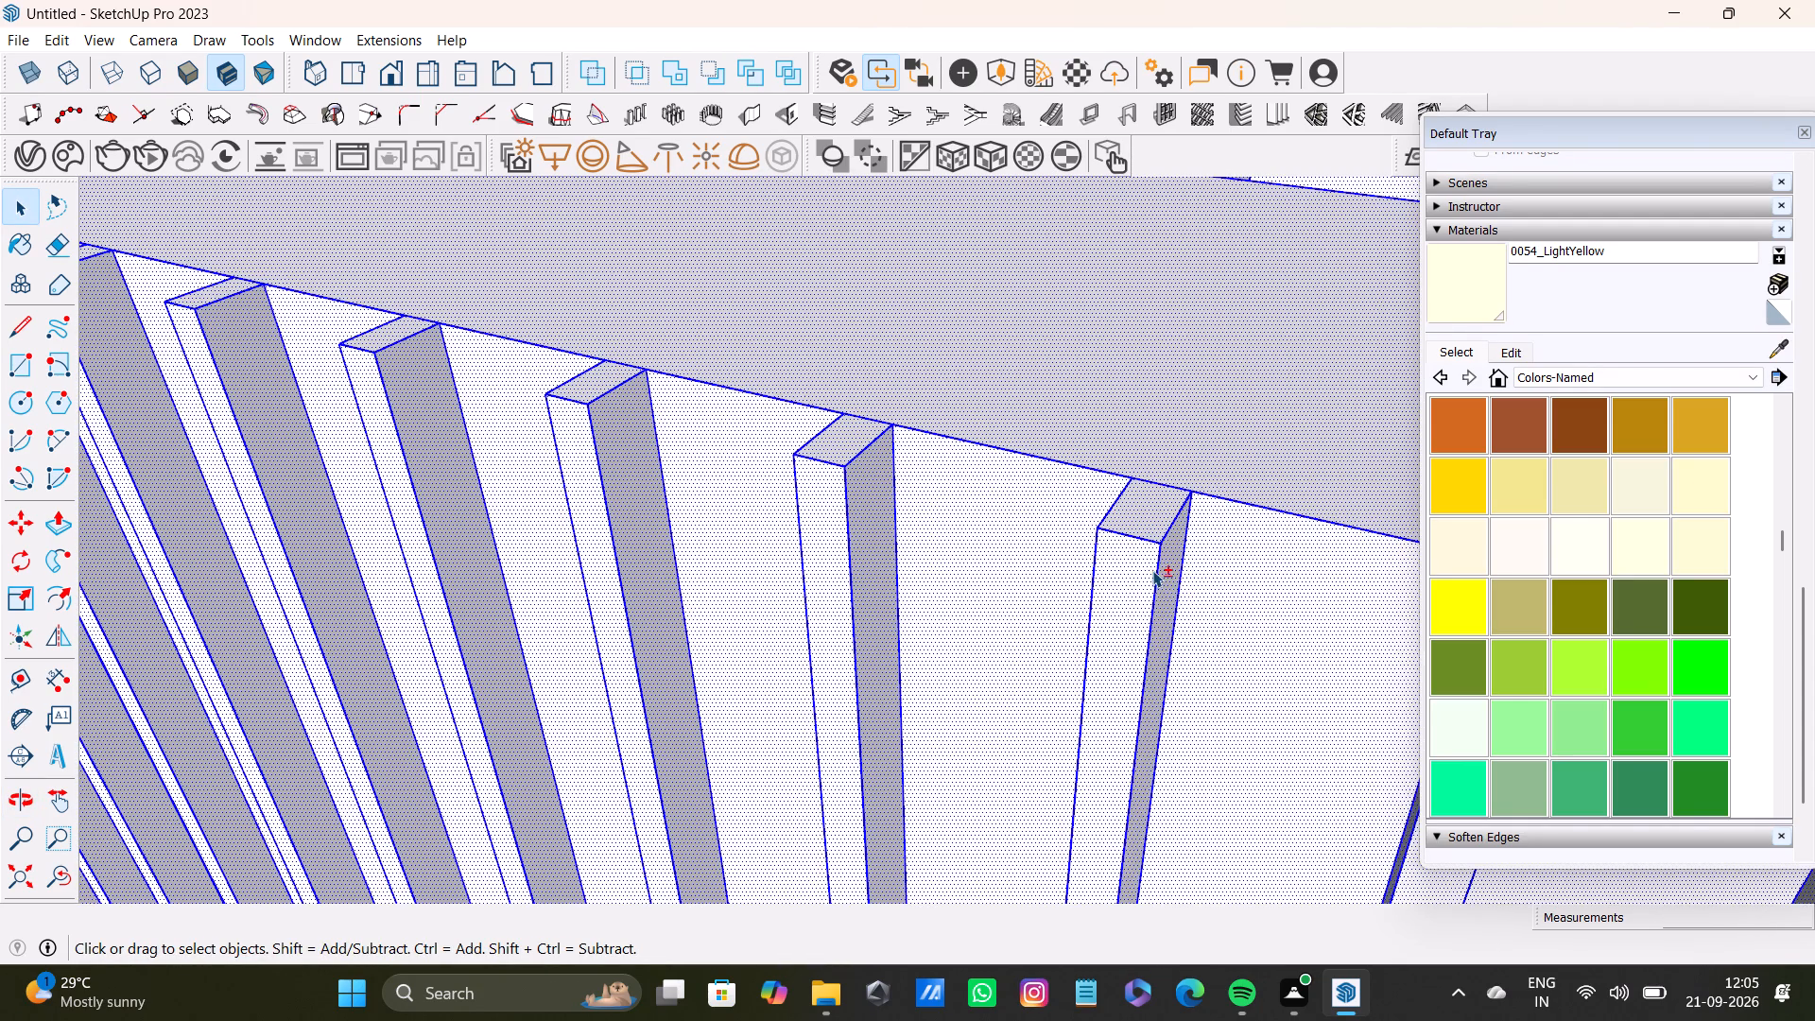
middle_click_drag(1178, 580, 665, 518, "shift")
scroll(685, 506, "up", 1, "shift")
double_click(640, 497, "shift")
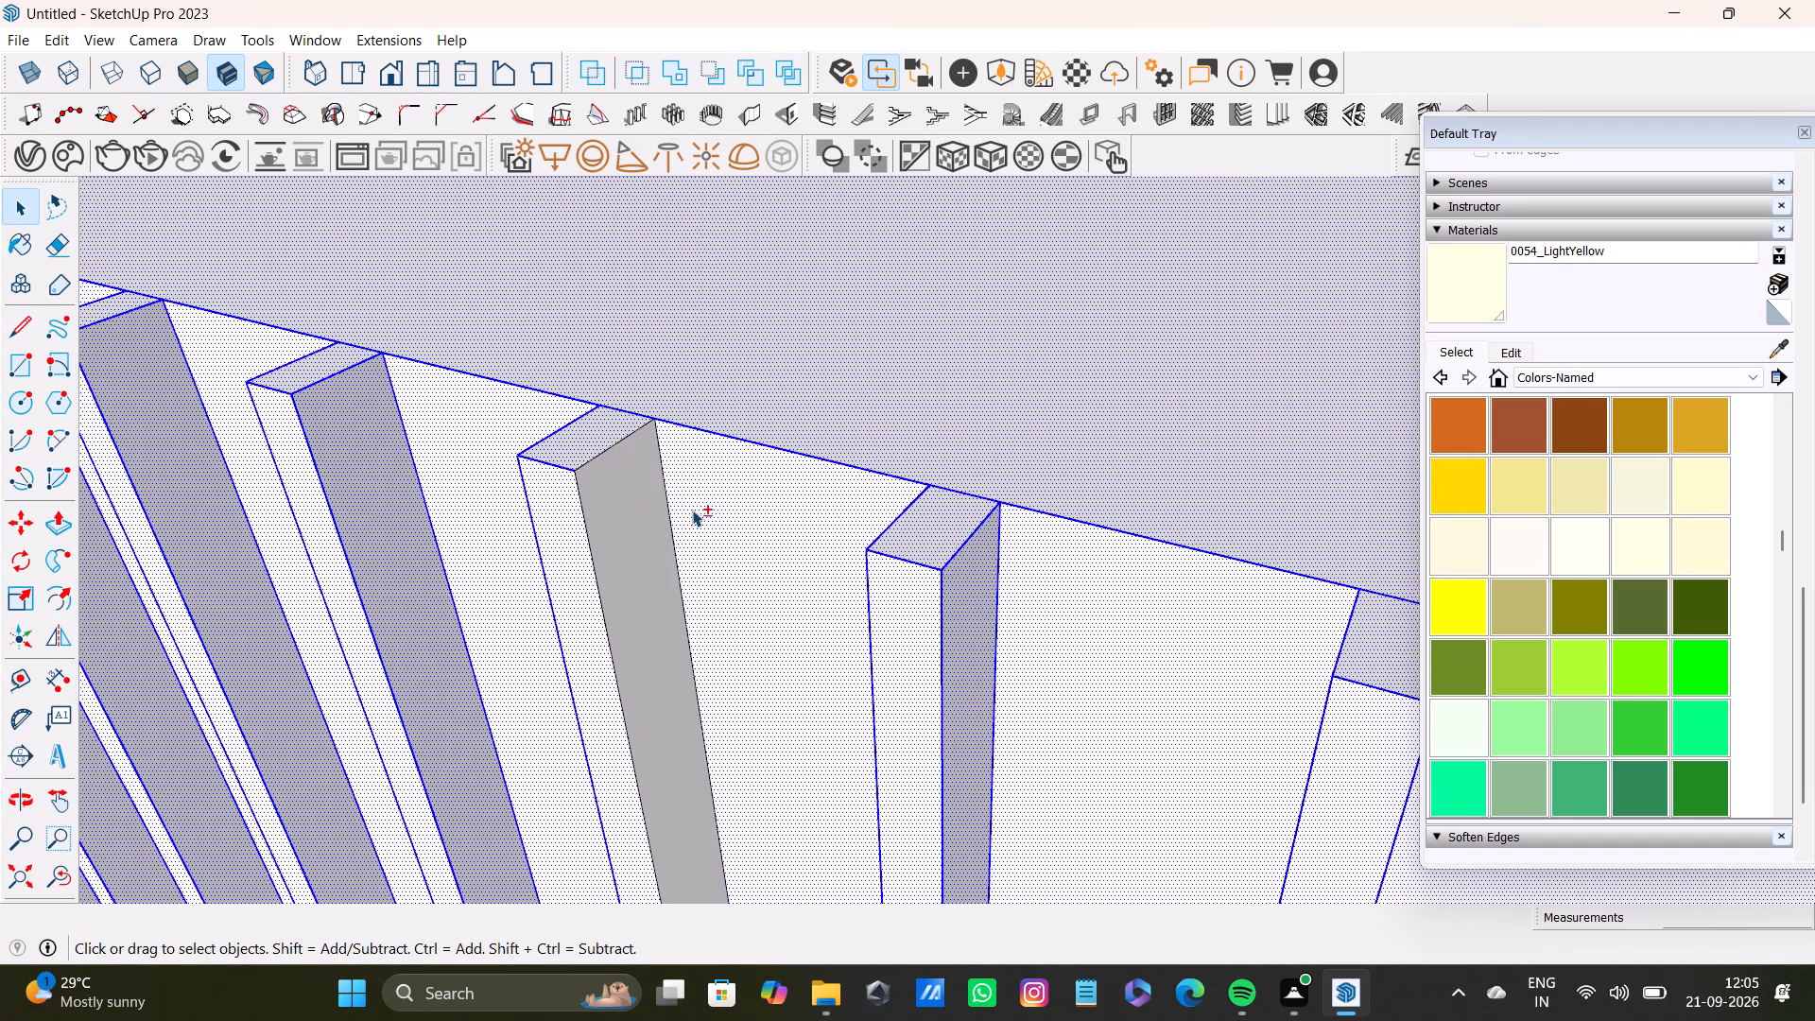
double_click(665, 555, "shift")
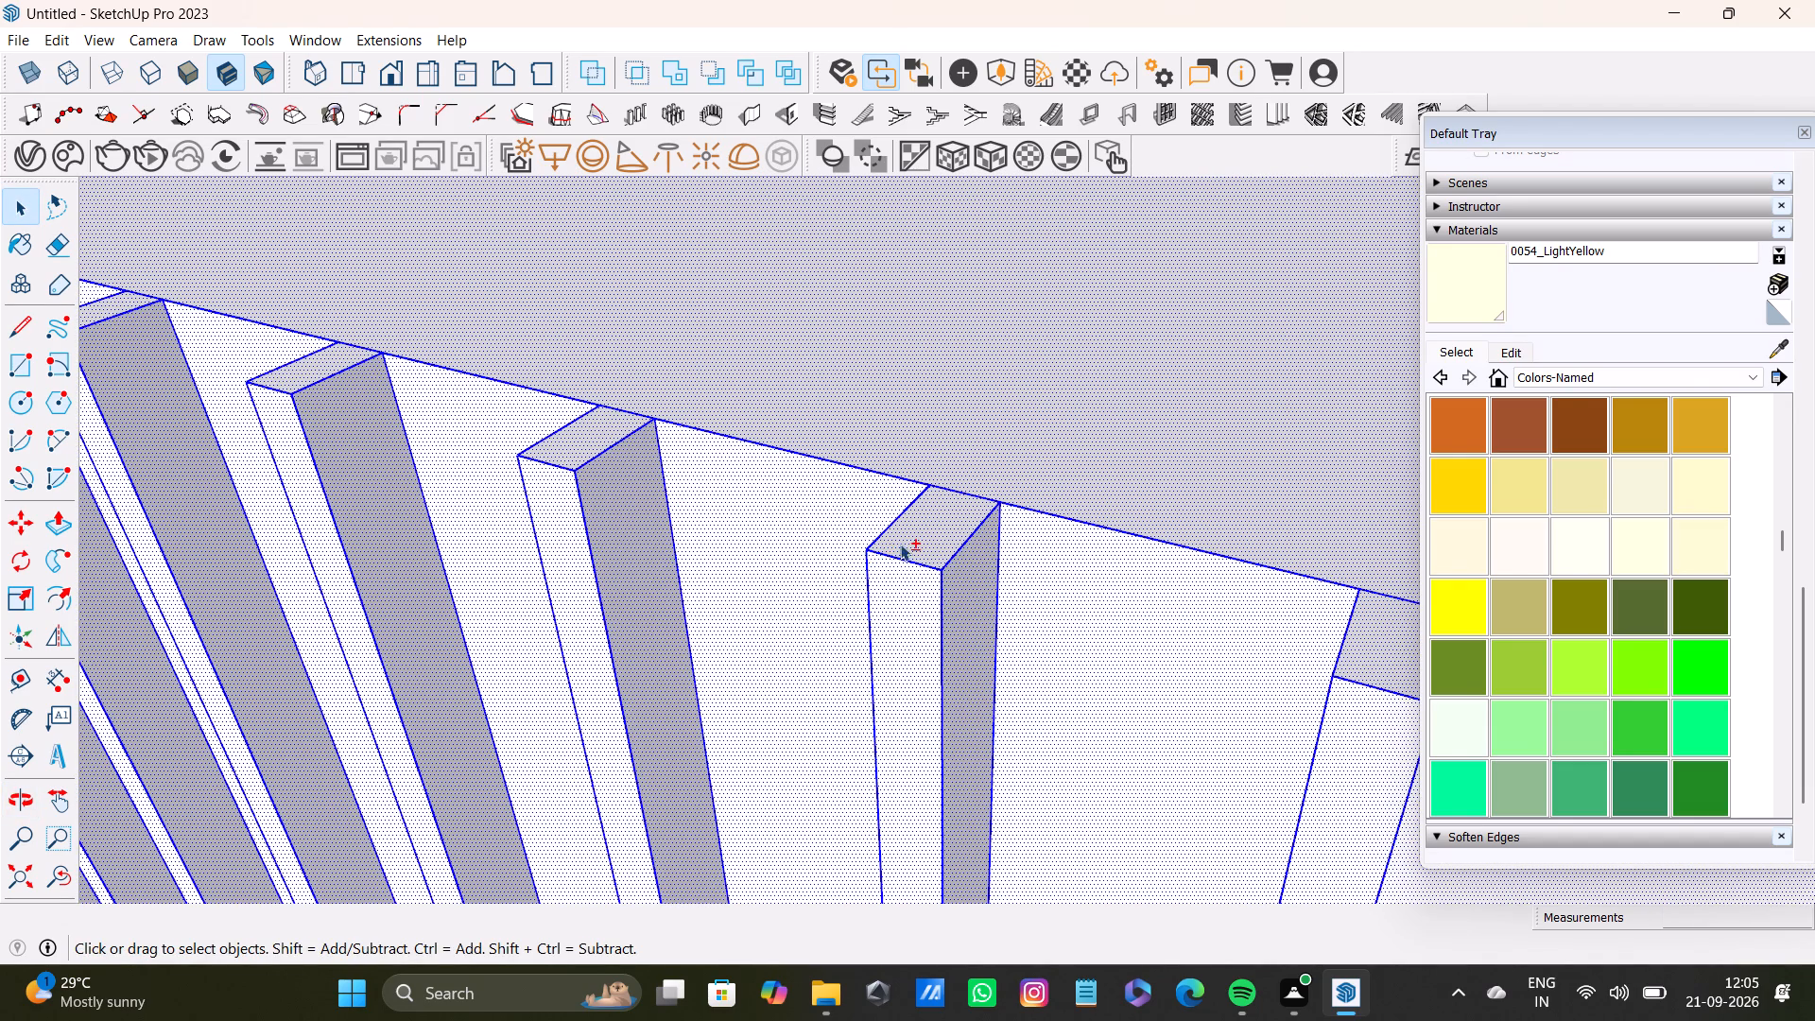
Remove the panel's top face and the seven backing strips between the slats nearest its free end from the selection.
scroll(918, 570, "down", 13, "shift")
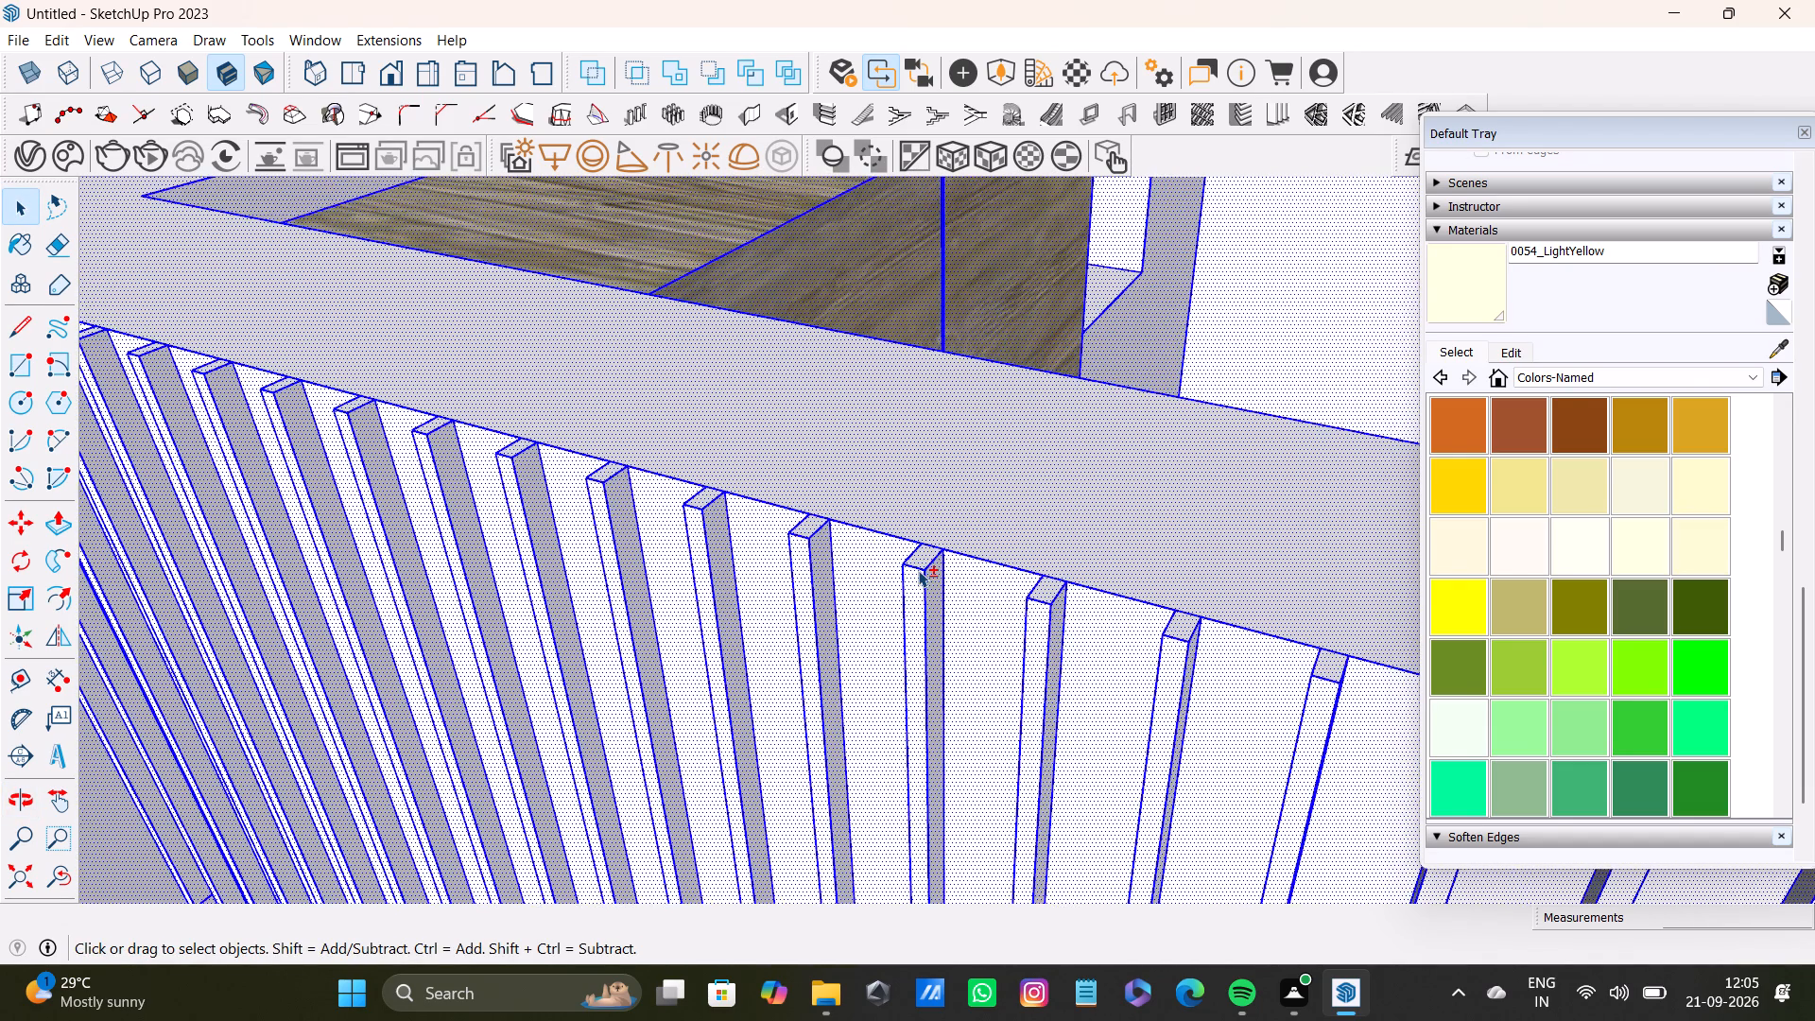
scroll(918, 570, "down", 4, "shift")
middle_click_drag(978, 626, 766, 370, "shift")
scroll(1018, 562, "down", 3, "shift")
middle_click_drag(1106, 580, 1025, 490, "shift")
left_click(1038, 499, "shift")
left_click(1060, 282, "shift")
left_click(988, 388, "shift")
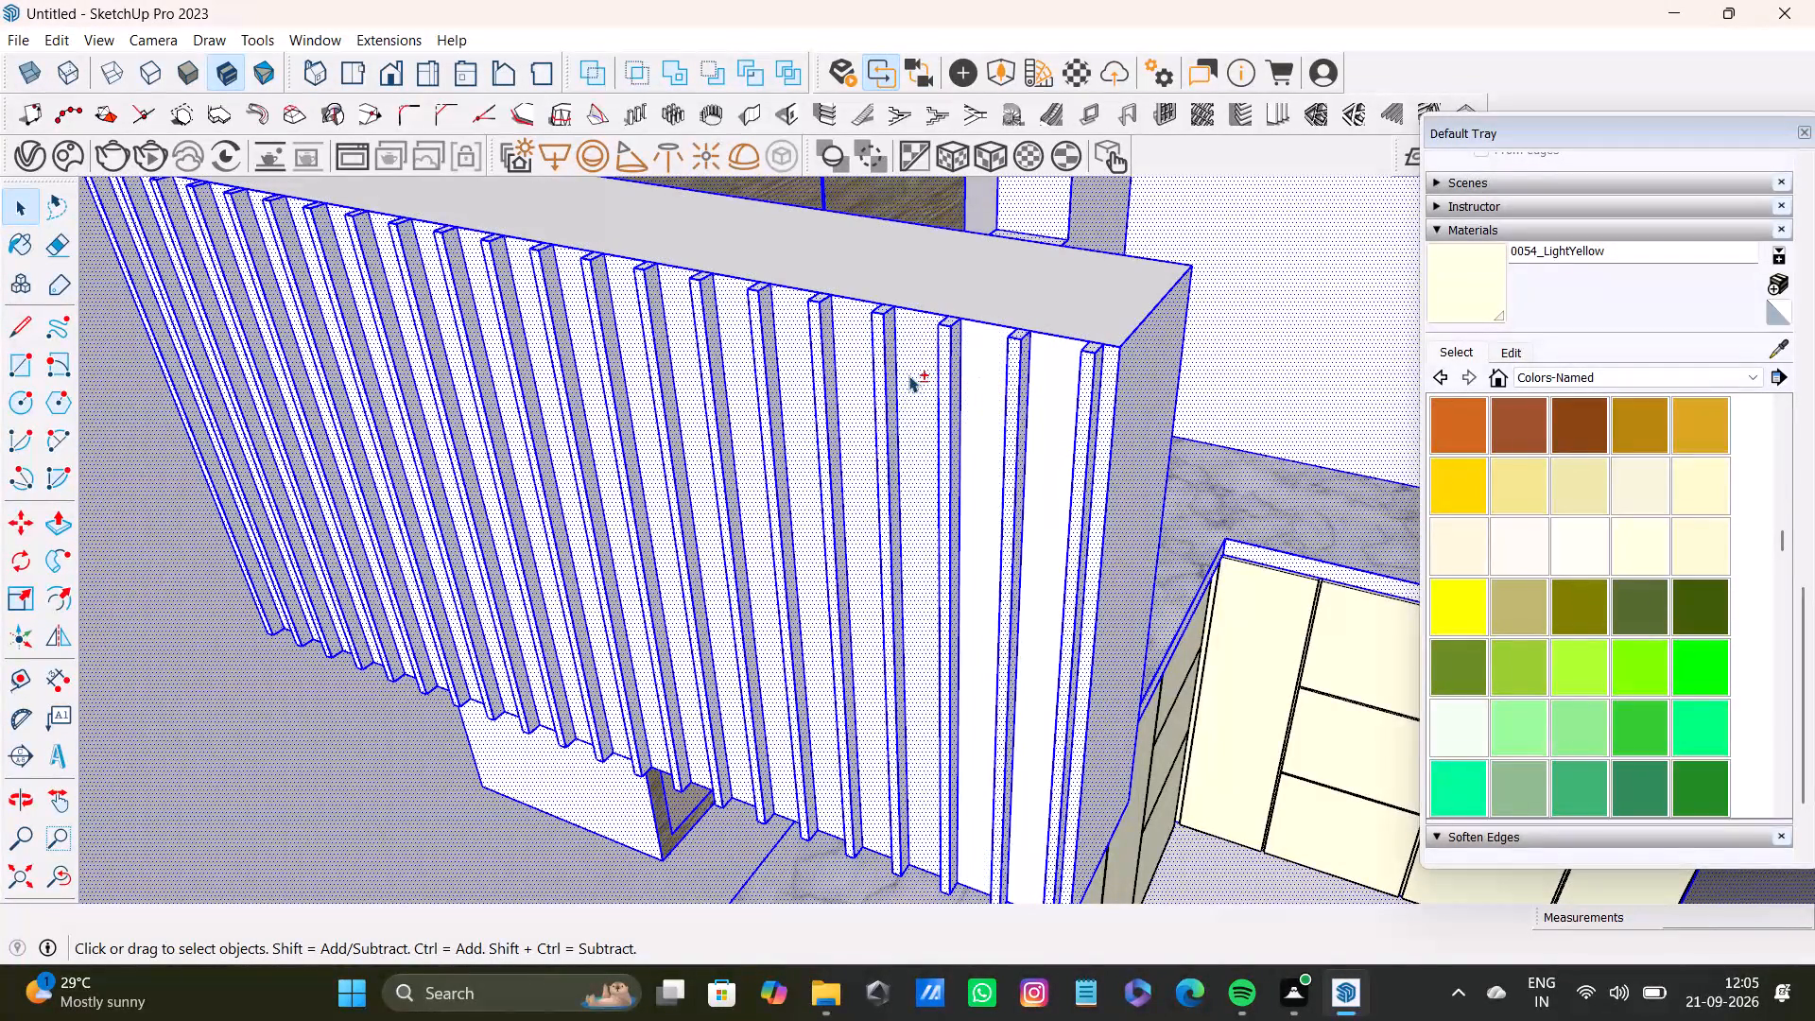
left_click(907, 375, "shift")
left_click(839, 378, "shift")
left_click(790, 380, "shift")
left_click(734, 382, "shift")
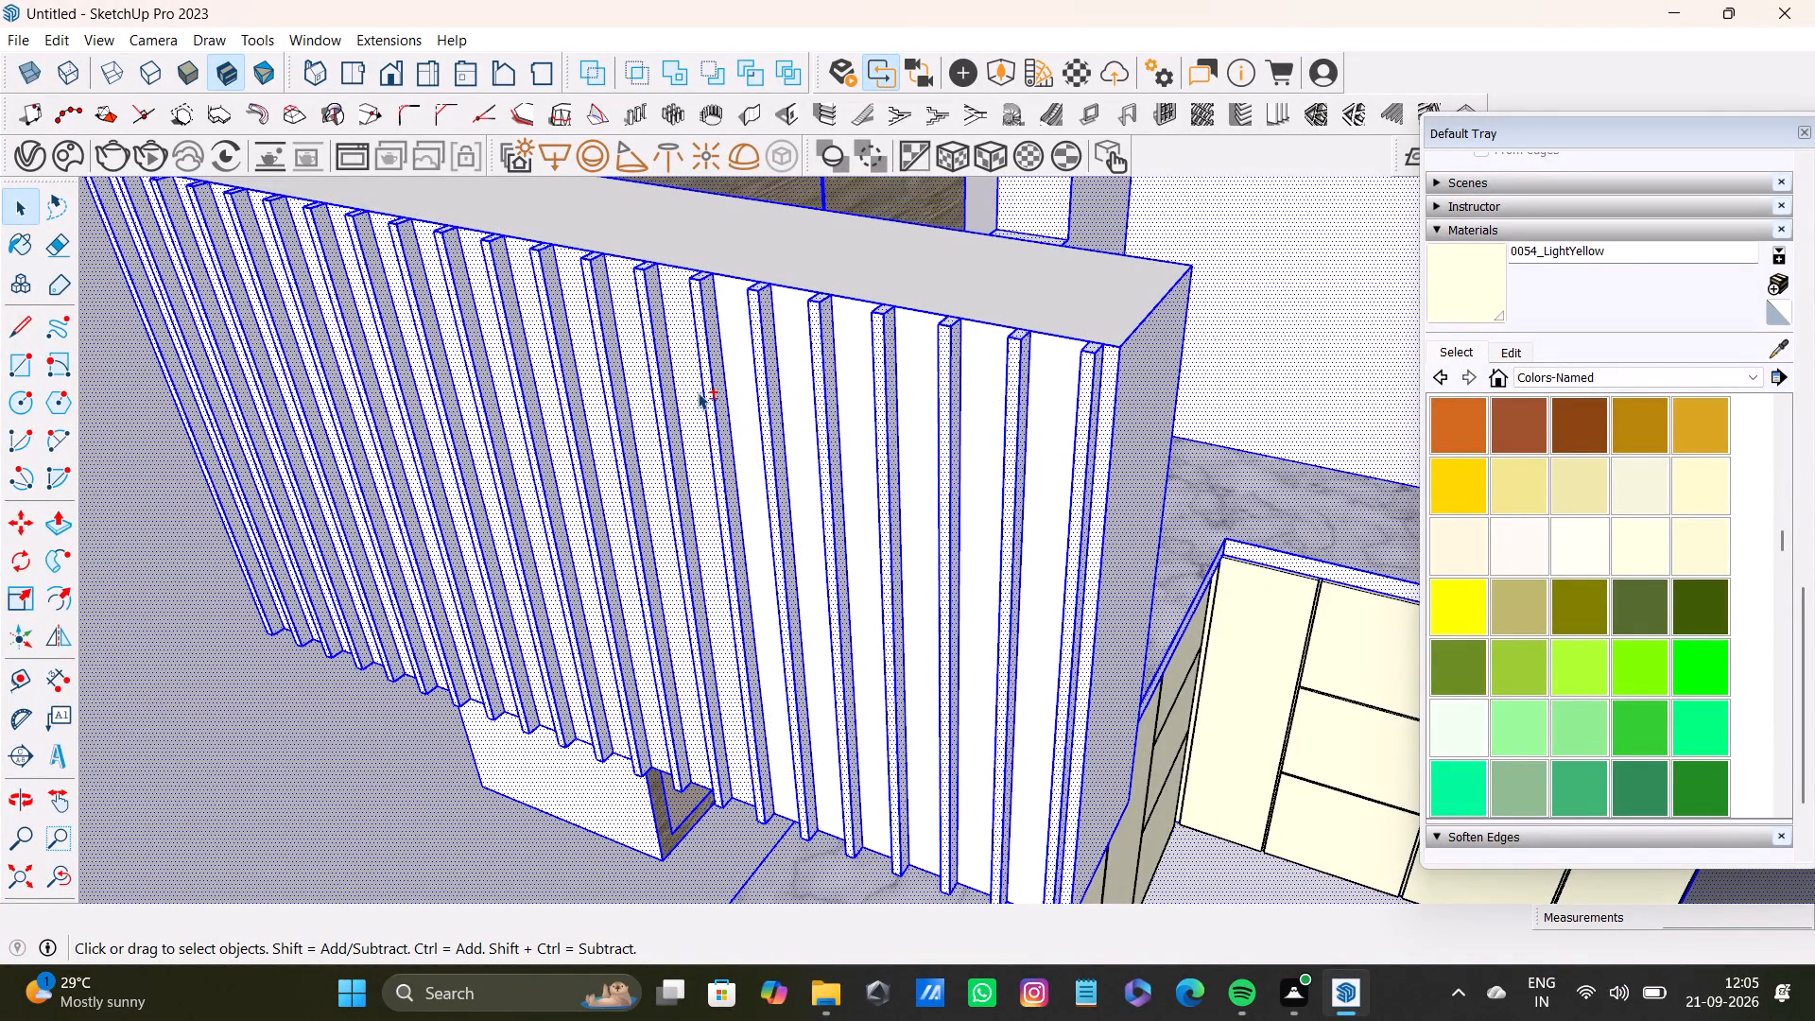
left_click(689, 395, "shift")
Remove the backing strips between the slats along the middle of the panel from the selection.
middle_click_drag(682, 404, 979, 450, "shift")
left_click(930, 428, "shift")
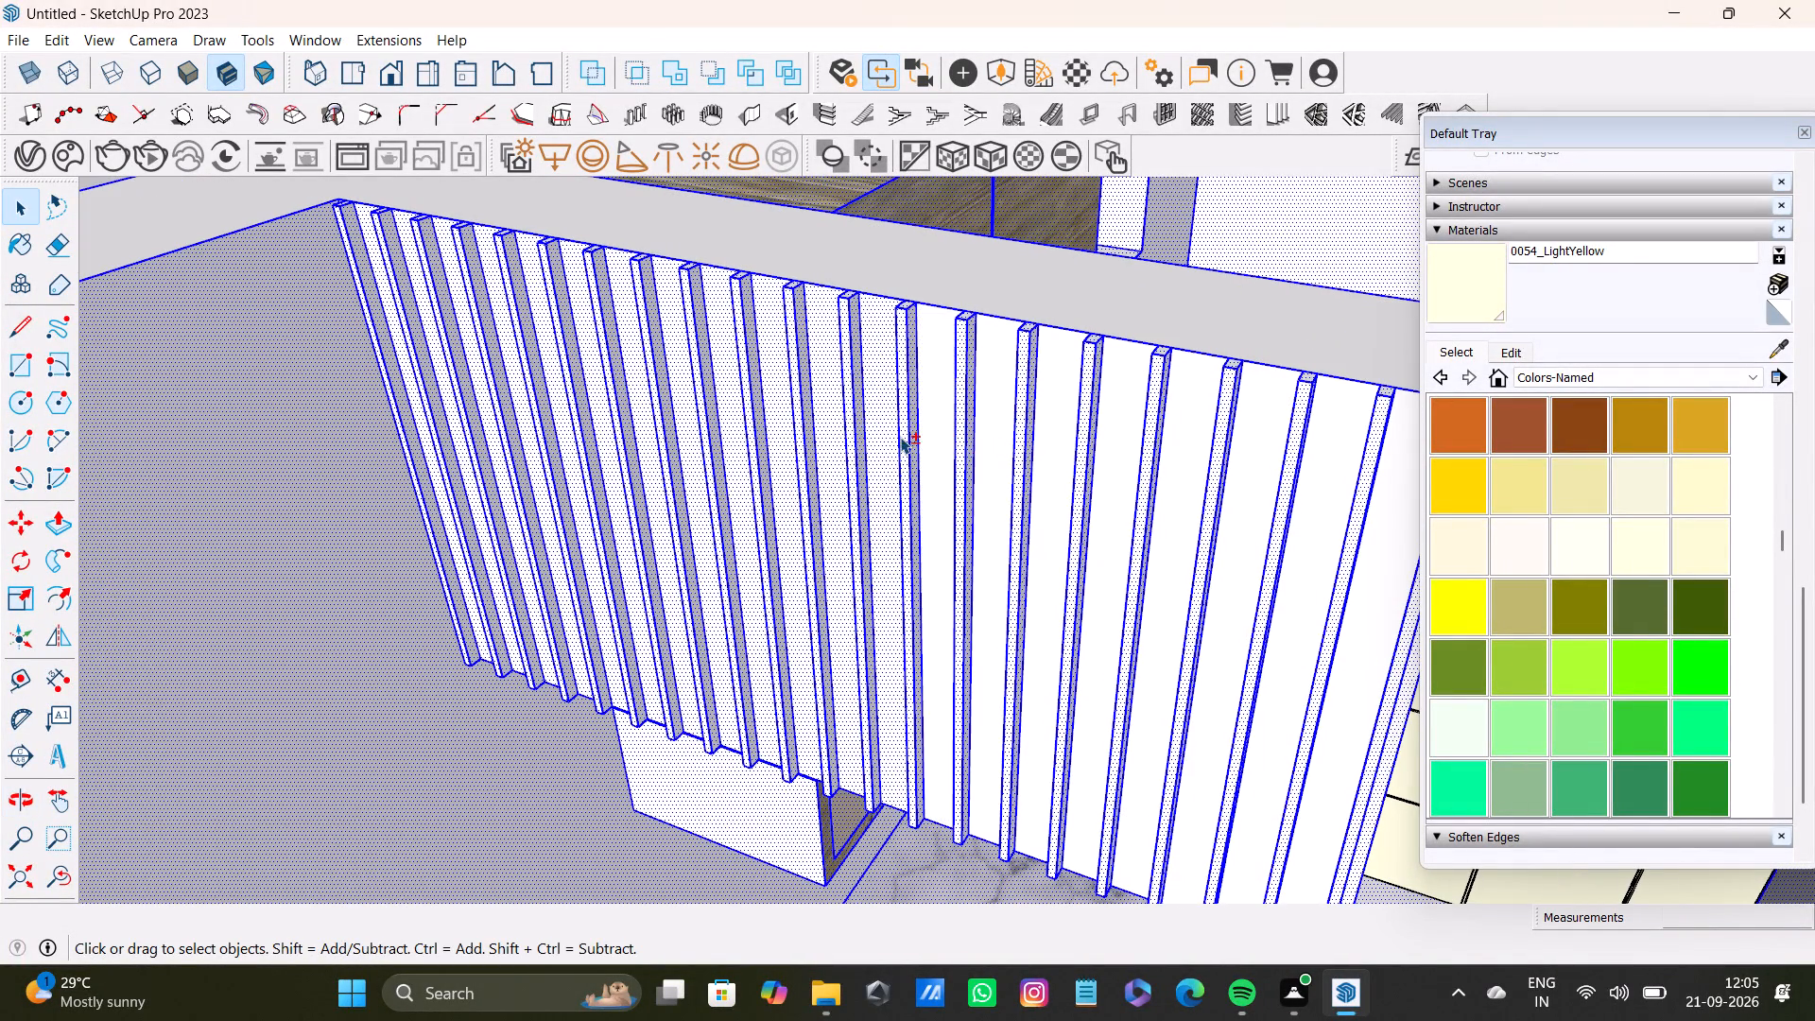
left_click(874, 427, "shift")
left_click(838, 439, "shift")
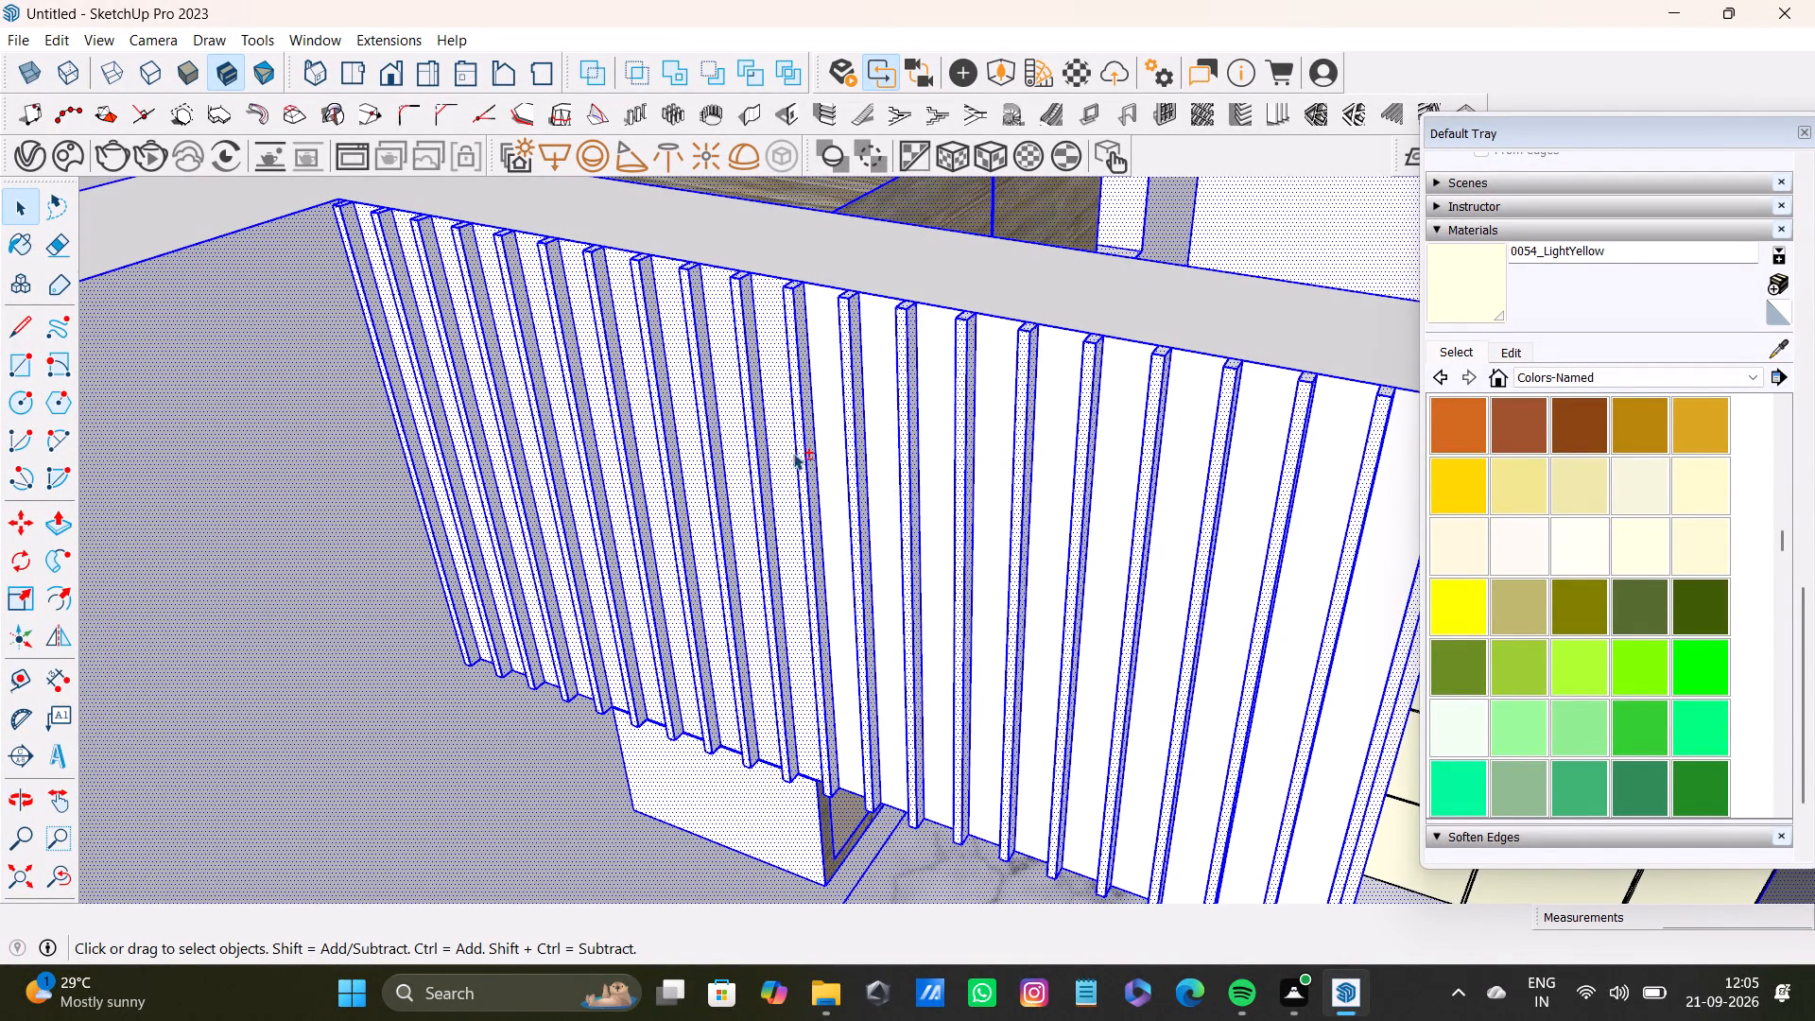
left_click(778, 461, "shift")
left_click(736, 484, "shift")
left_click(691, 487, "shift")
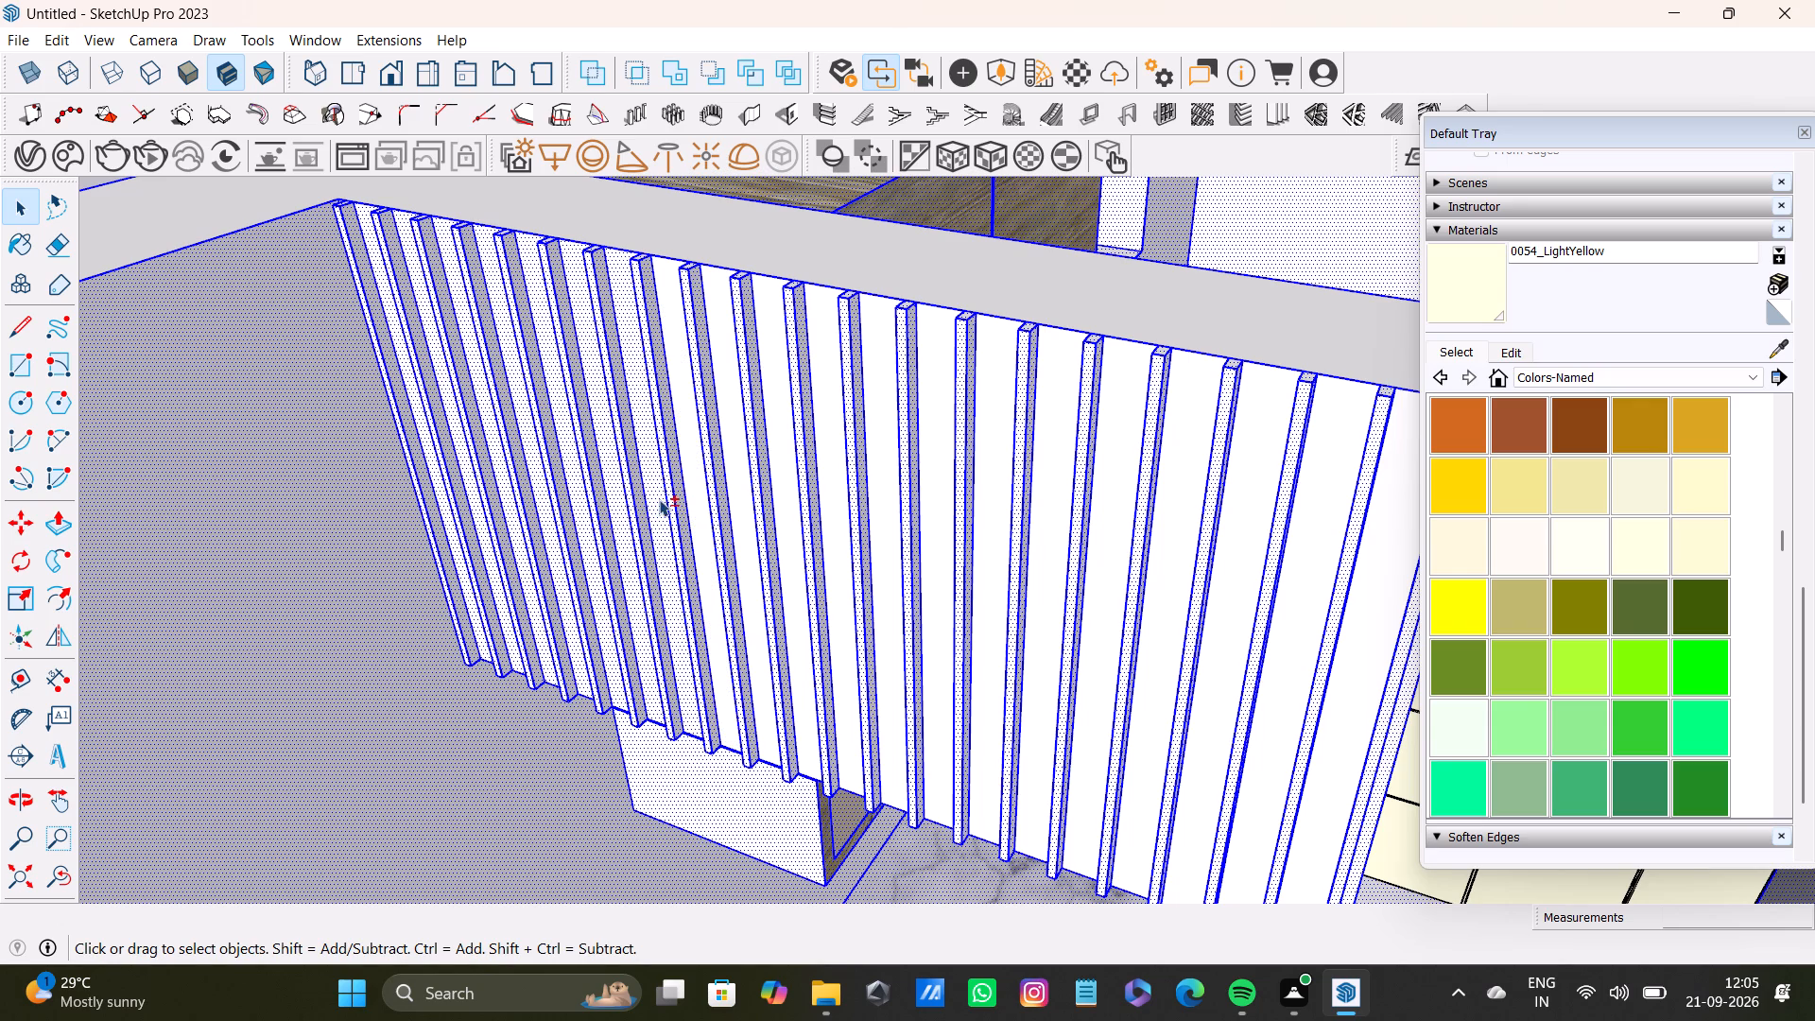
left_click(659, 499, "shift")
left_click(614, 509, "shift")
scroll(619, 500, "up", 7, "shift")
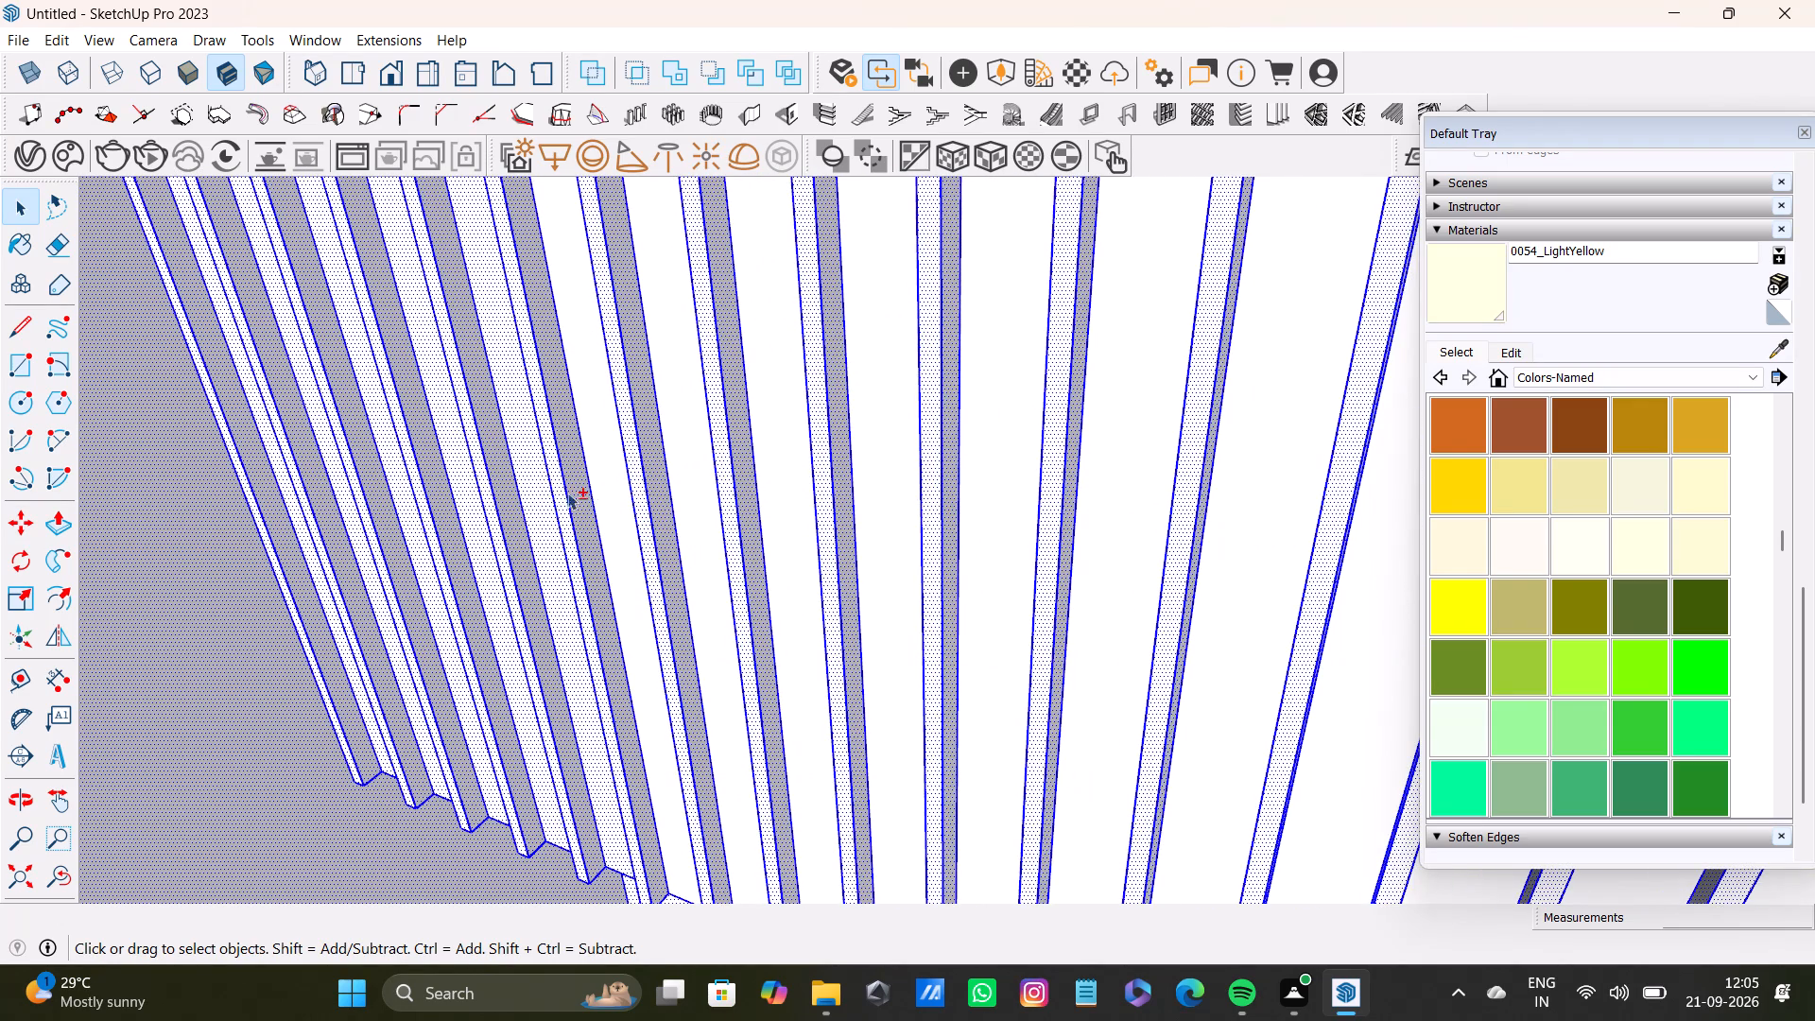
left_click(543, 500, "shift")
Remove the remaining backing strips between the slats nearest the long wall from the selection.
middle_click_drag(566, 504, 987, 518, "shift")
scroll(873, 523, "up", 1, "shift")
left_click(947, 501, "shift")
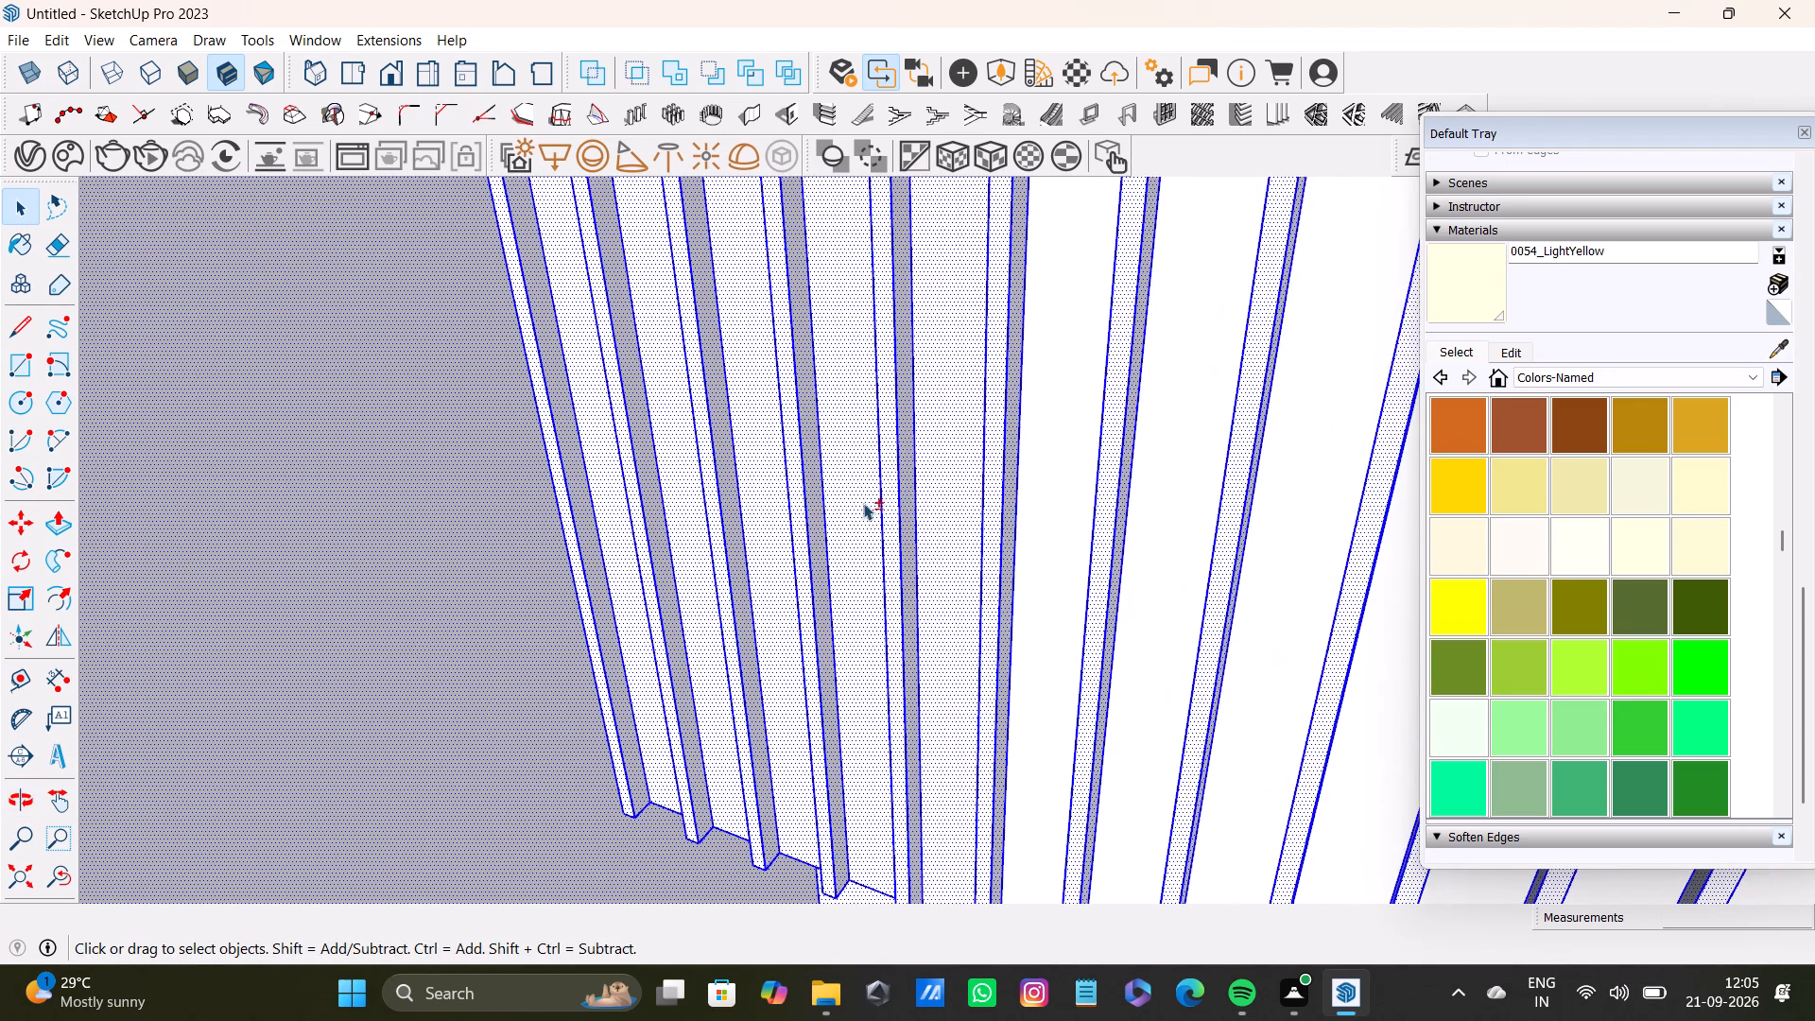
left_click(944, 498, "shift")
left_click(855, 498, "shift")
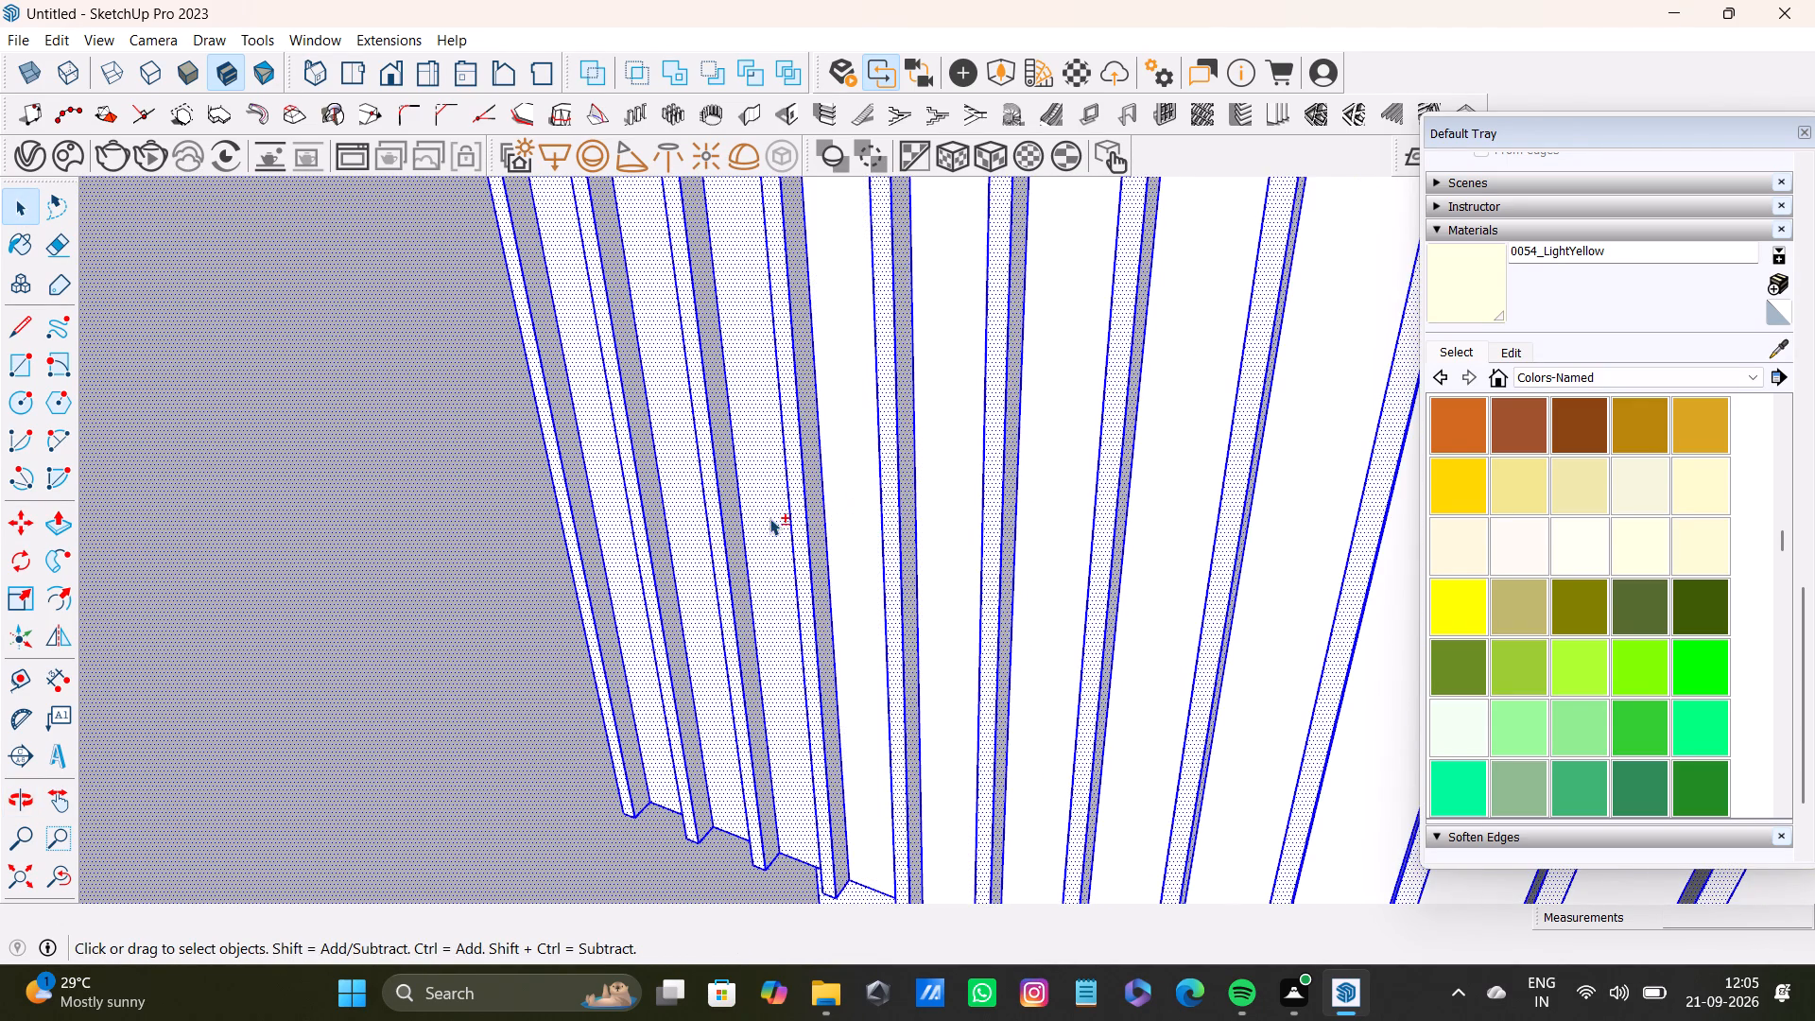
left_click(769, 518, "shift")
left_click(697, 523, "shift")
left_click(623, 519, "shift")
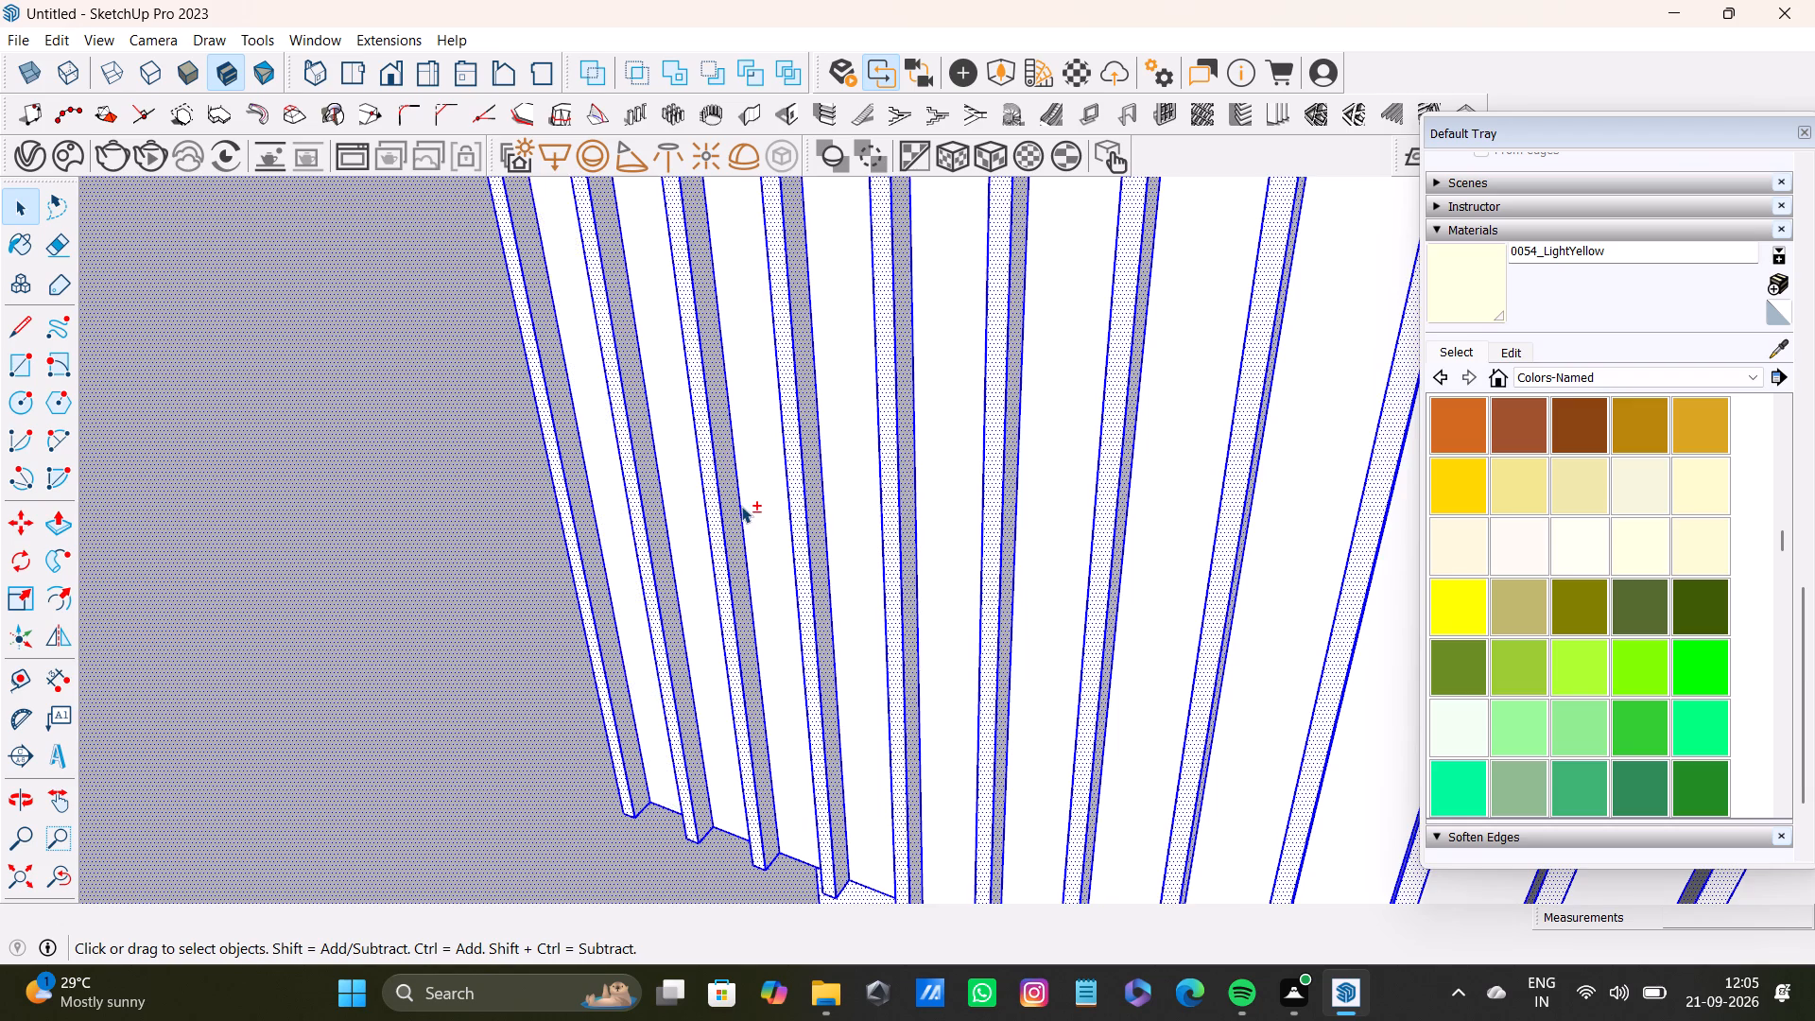
Clear the entire selection in the kitchen model.
scroll(741, 506, "down", 13, "shift")
middle_click_drag(1048, 402, 918, 444, "shift")
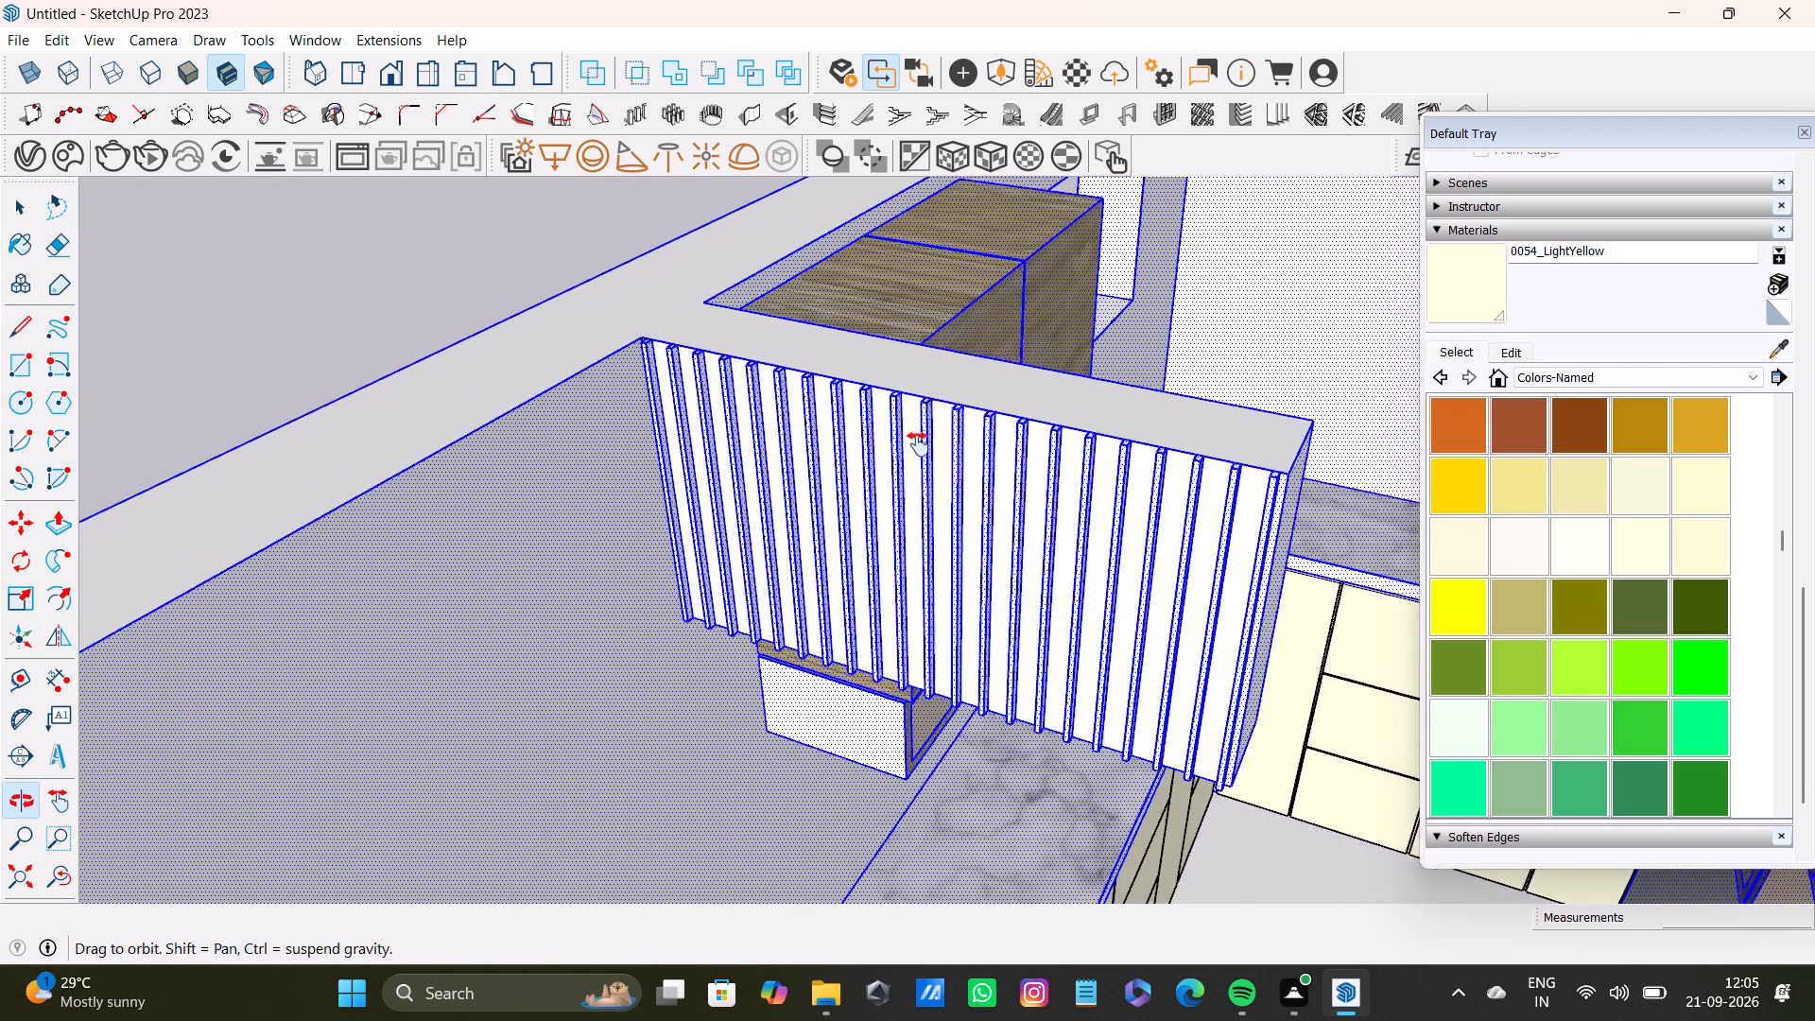
middle_click_drag(918, 444, 726, 542, "shift")
scroll(915, 474, "up", 5, "shift")
scroll(916, 500, "down", 12, "shift")
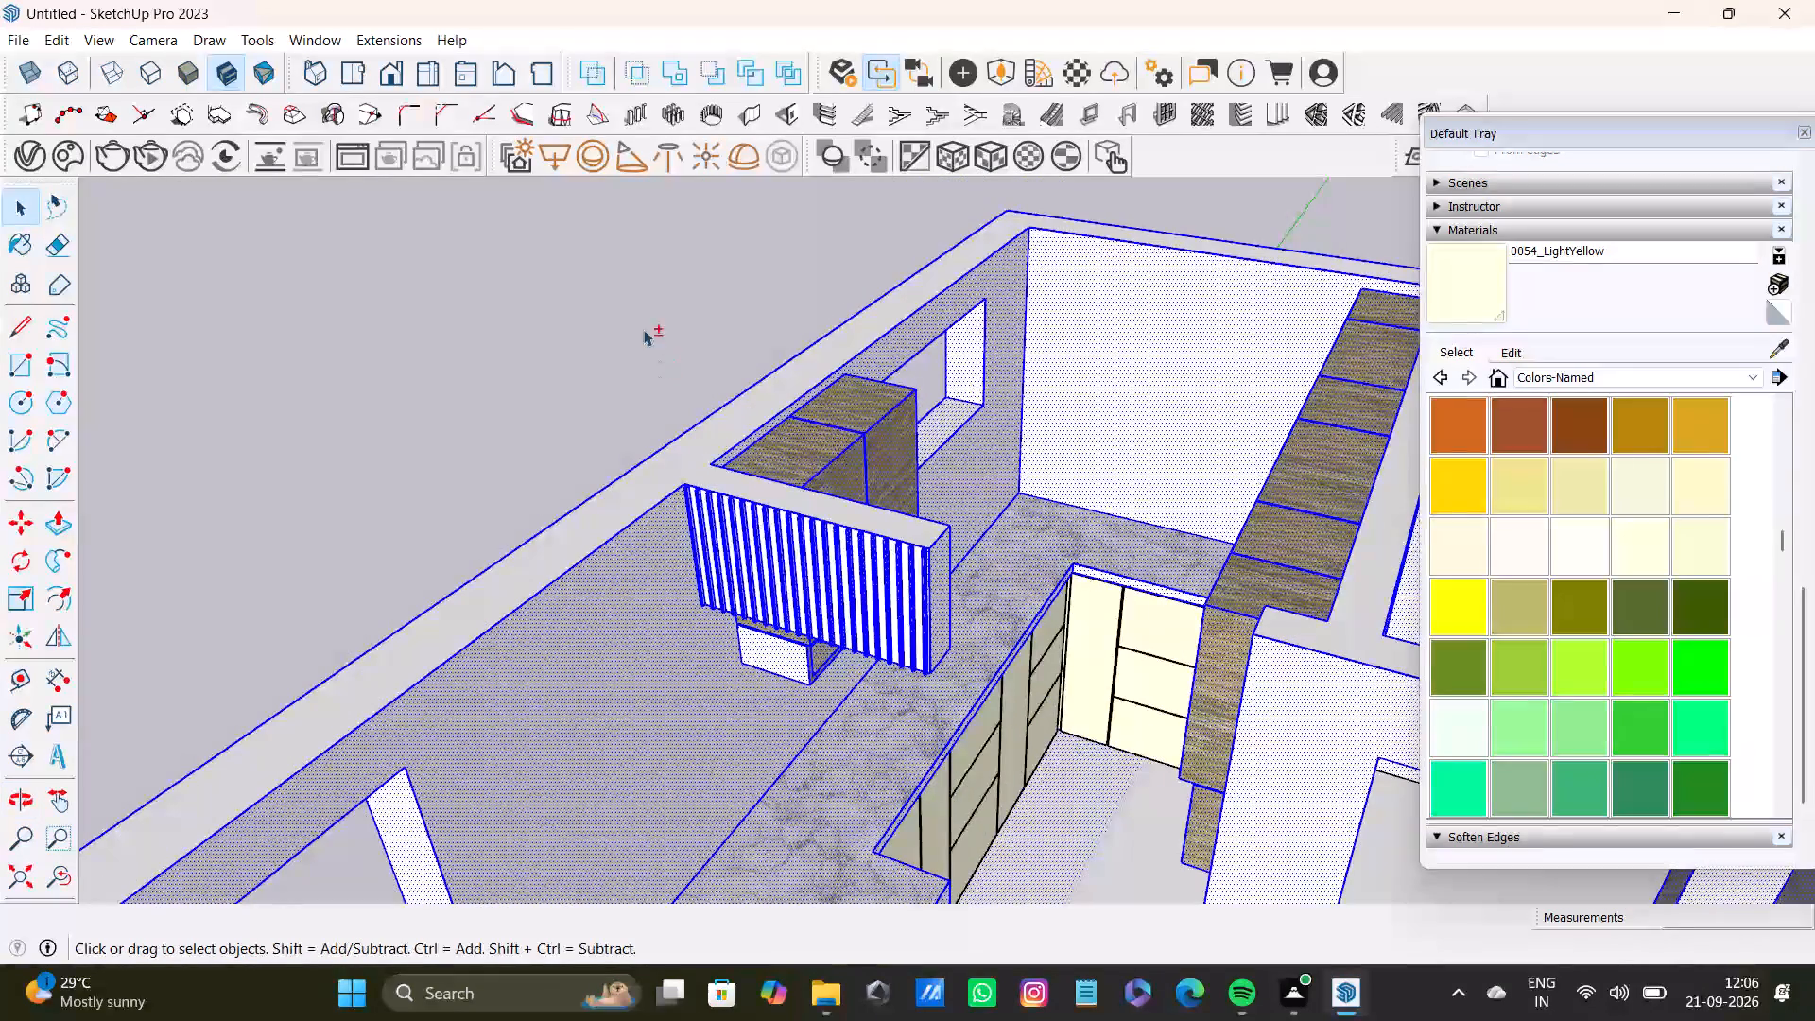
left_click(562, 253, "shift")
left_click(653, 314)
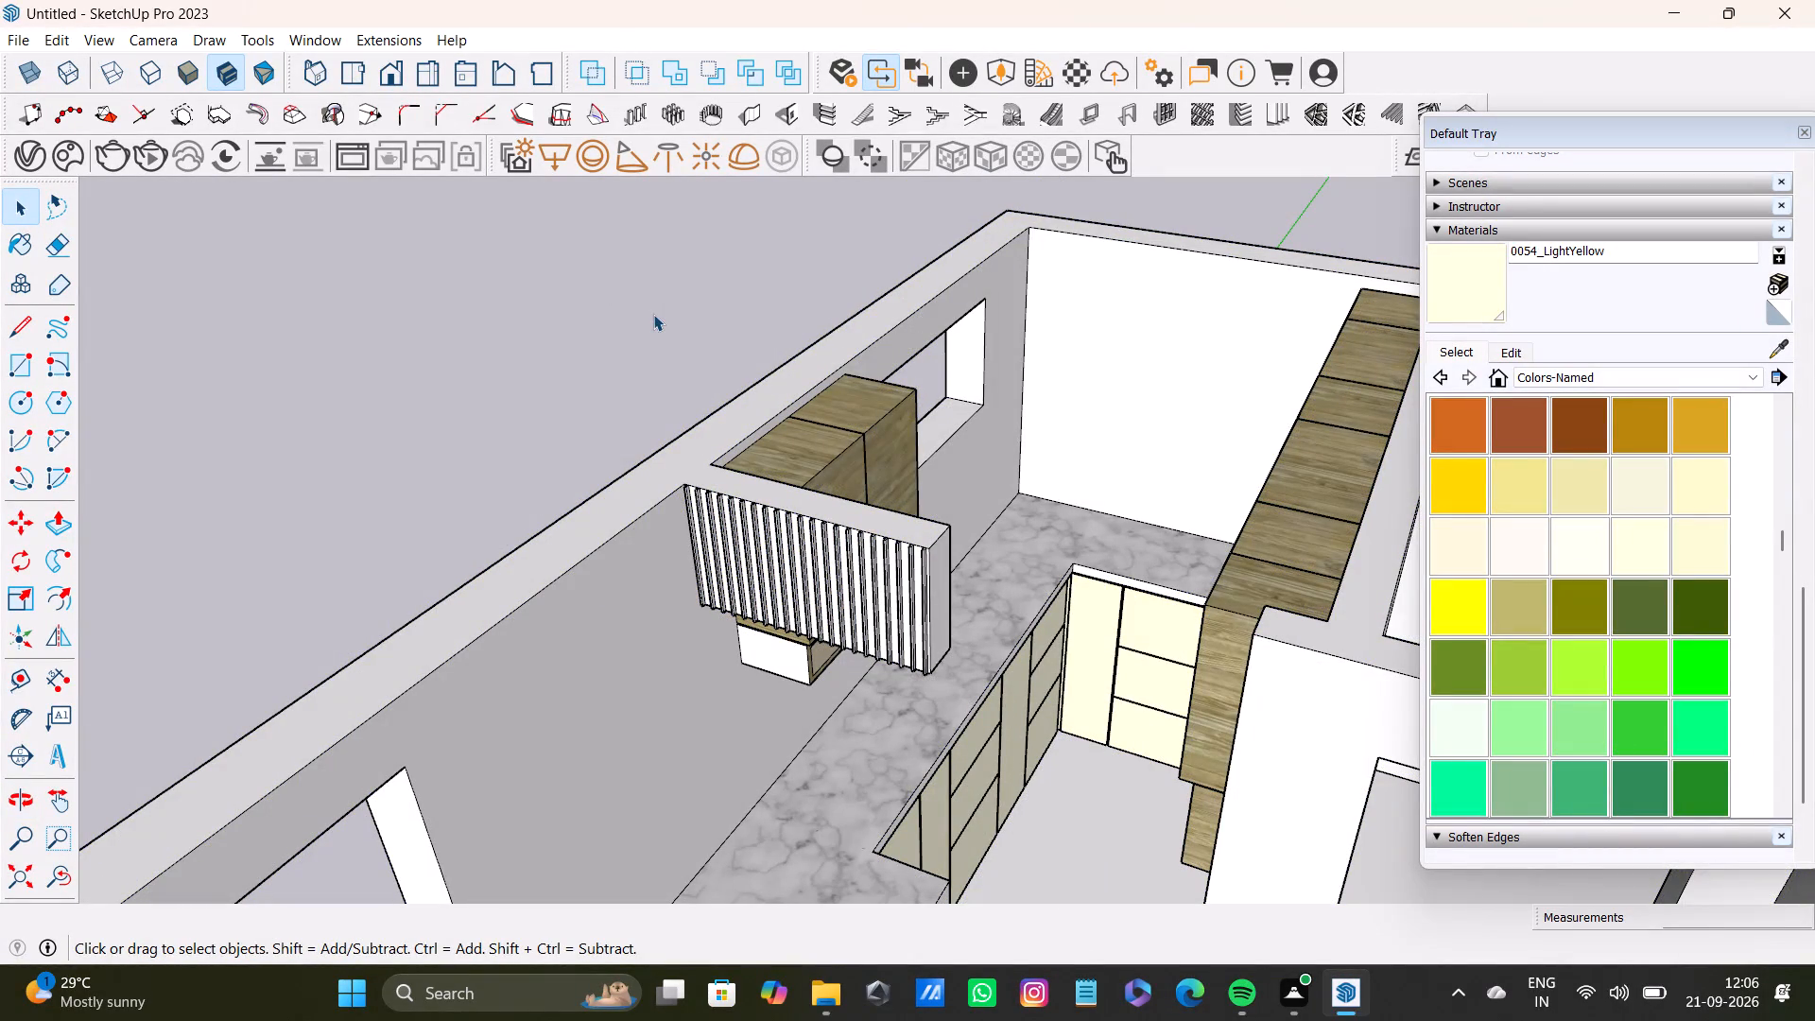
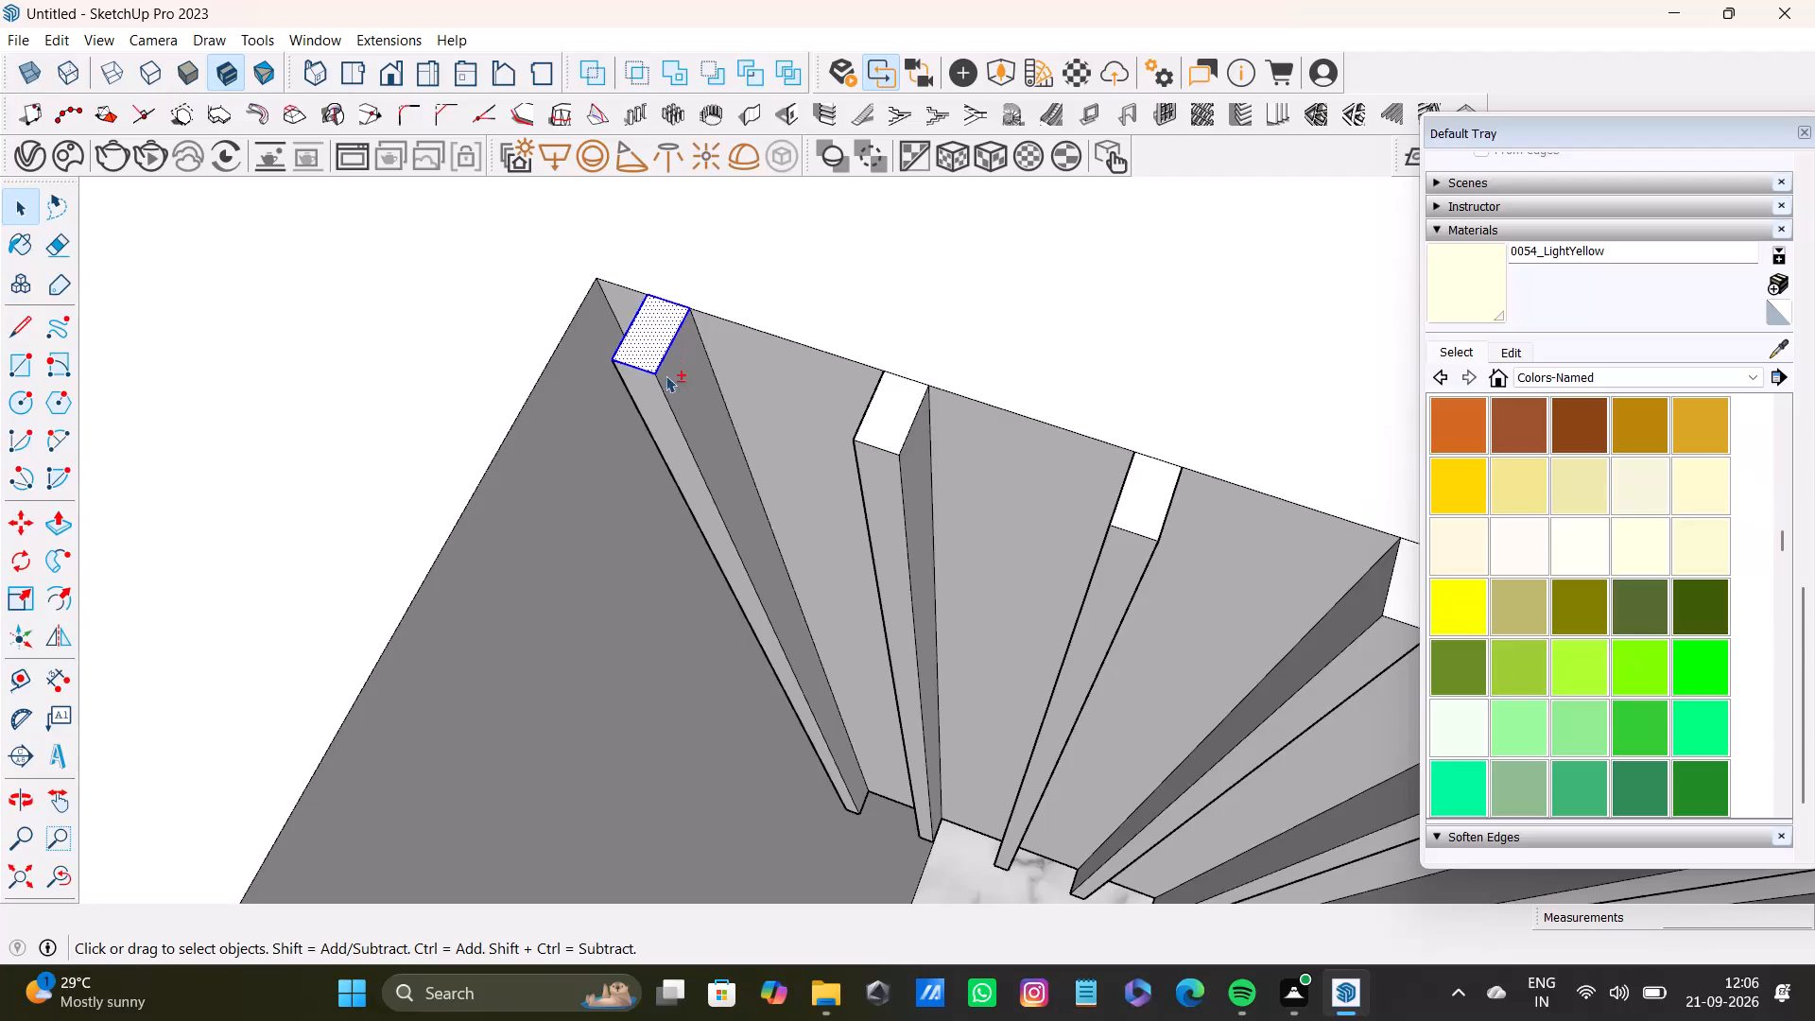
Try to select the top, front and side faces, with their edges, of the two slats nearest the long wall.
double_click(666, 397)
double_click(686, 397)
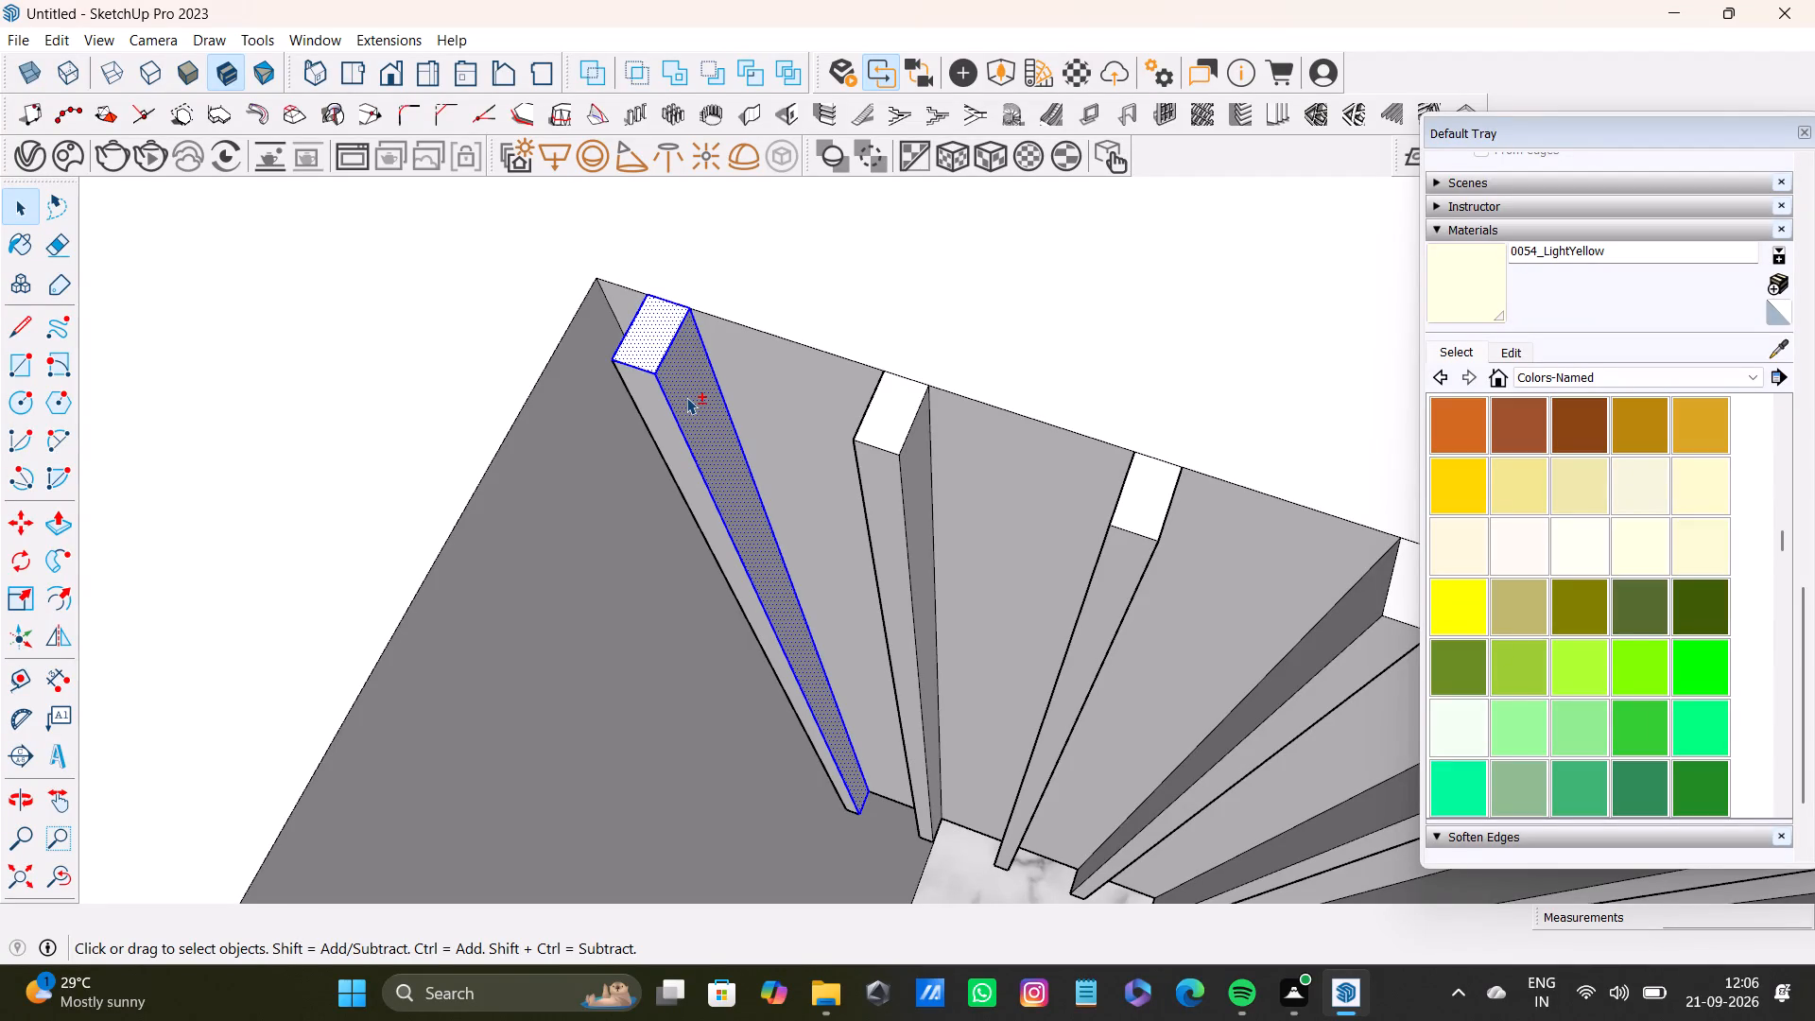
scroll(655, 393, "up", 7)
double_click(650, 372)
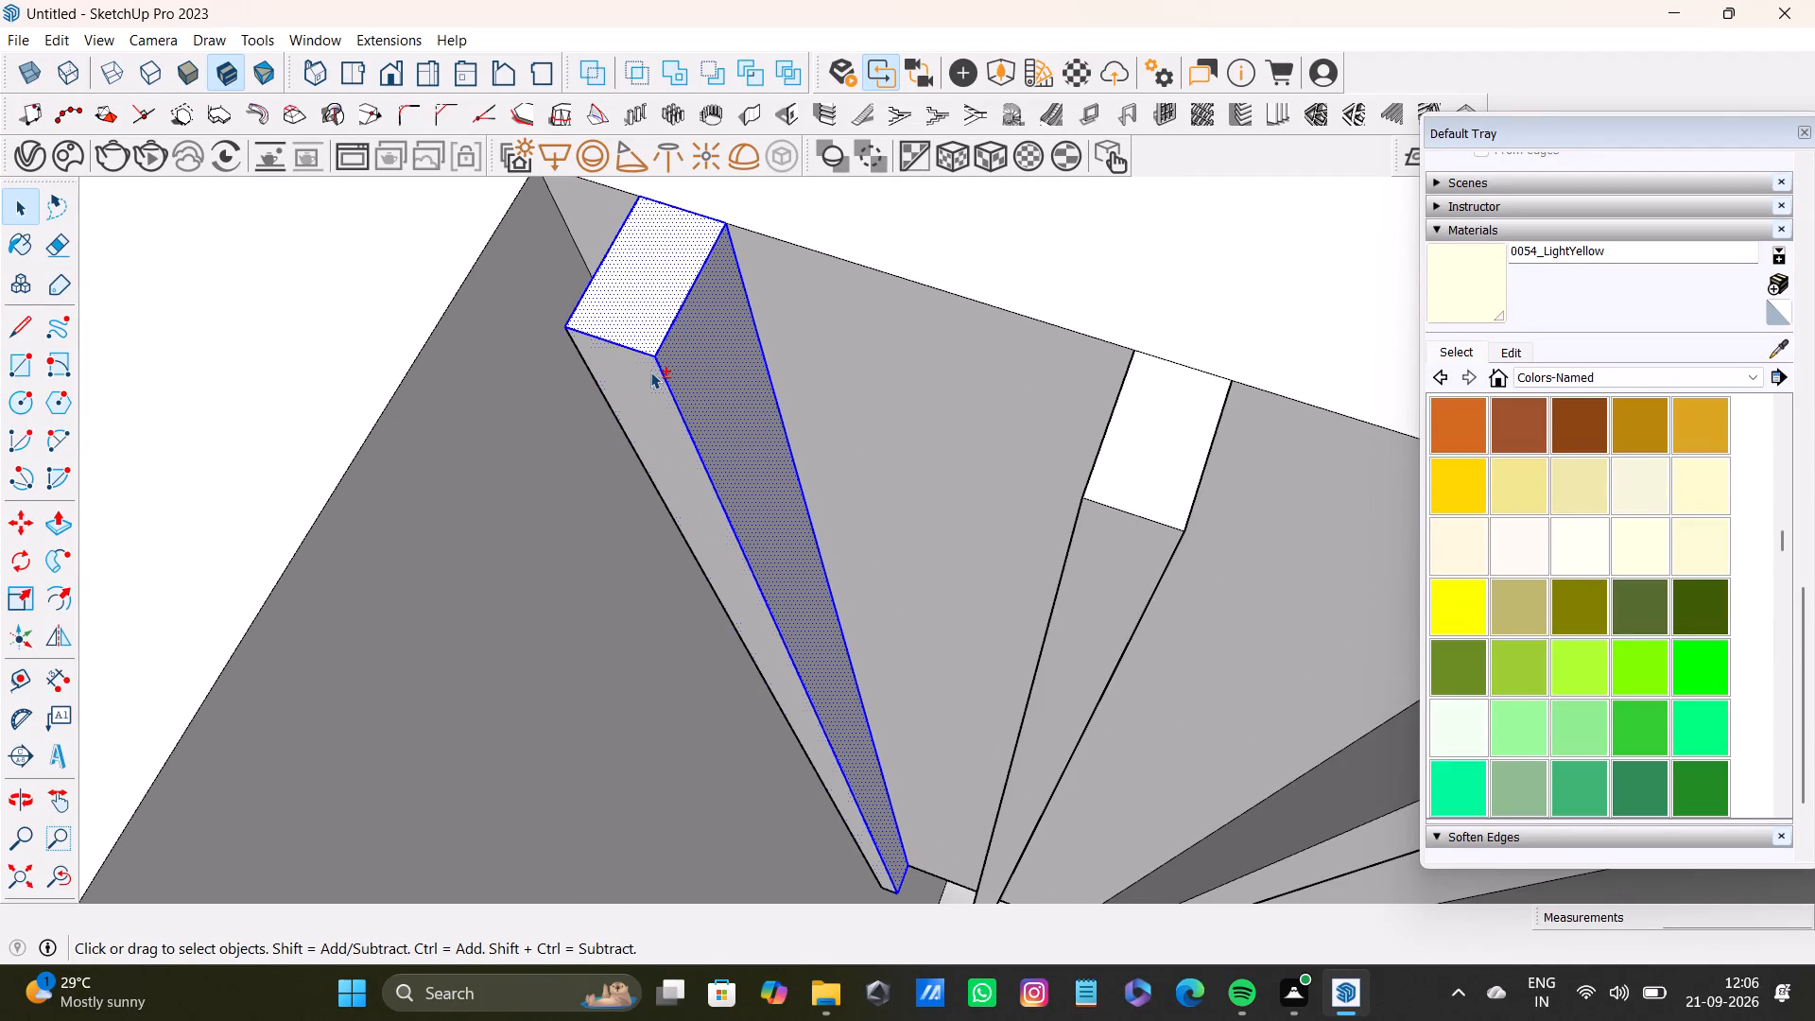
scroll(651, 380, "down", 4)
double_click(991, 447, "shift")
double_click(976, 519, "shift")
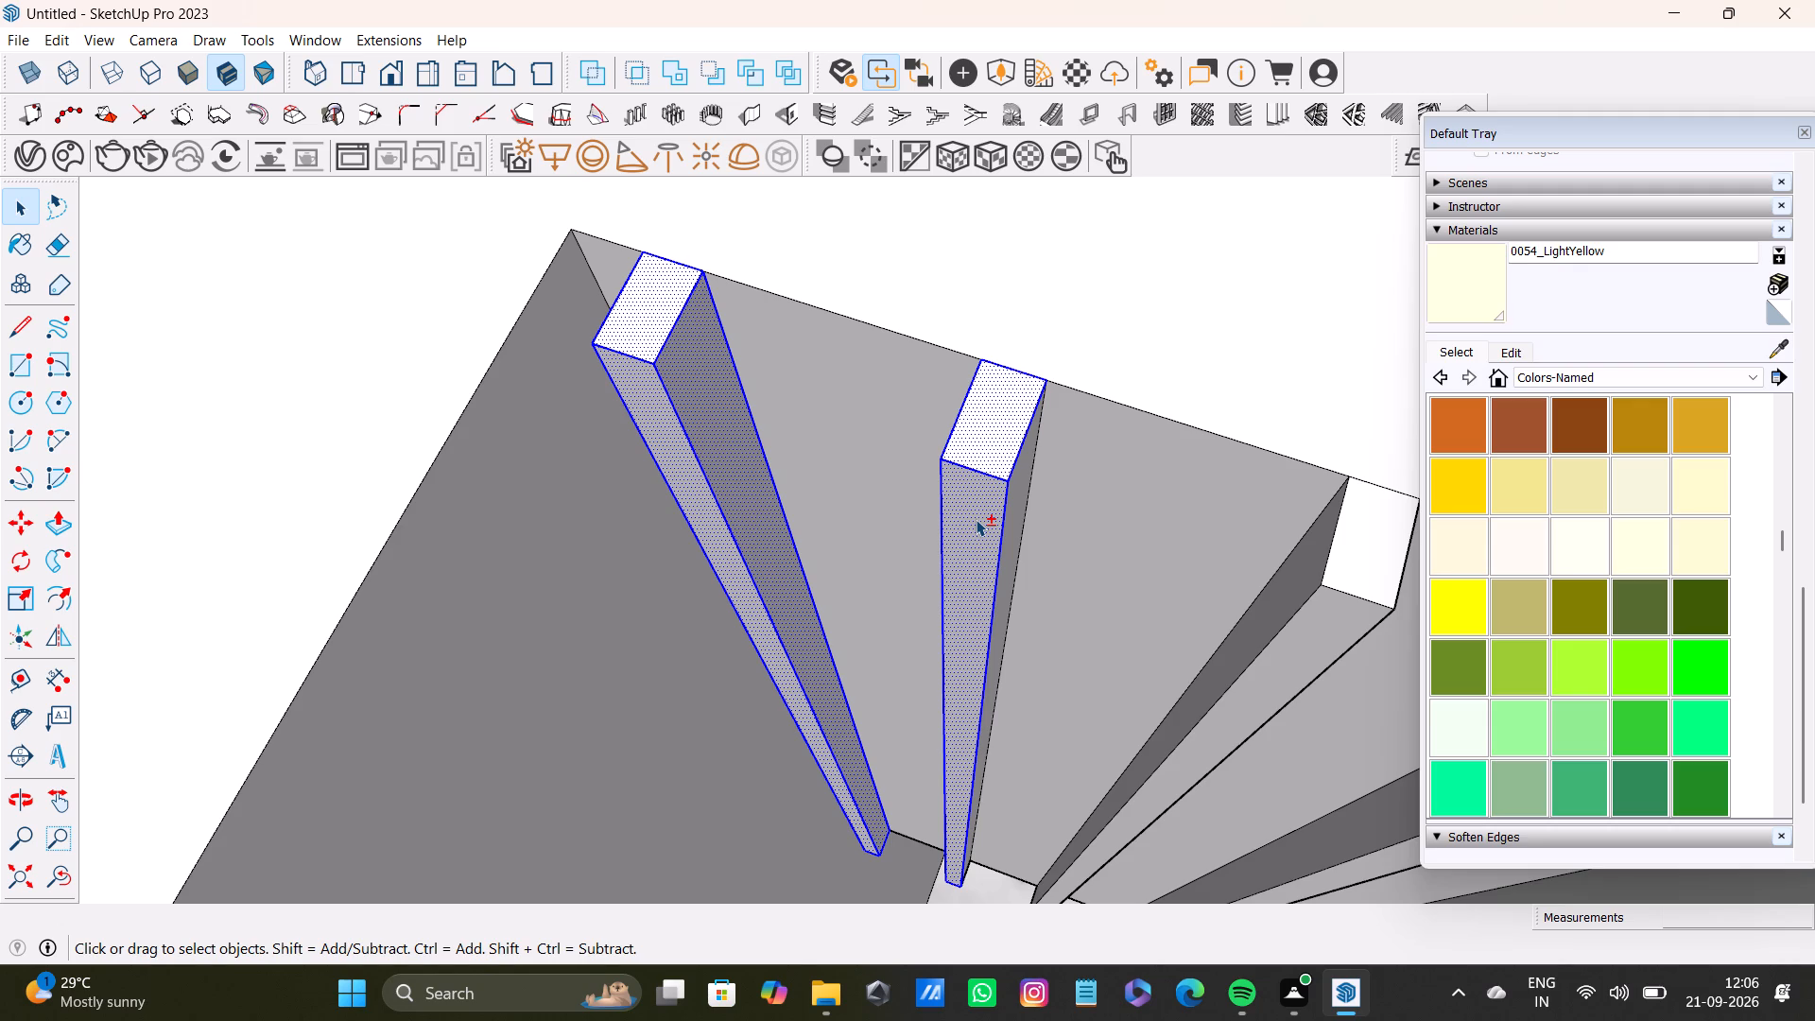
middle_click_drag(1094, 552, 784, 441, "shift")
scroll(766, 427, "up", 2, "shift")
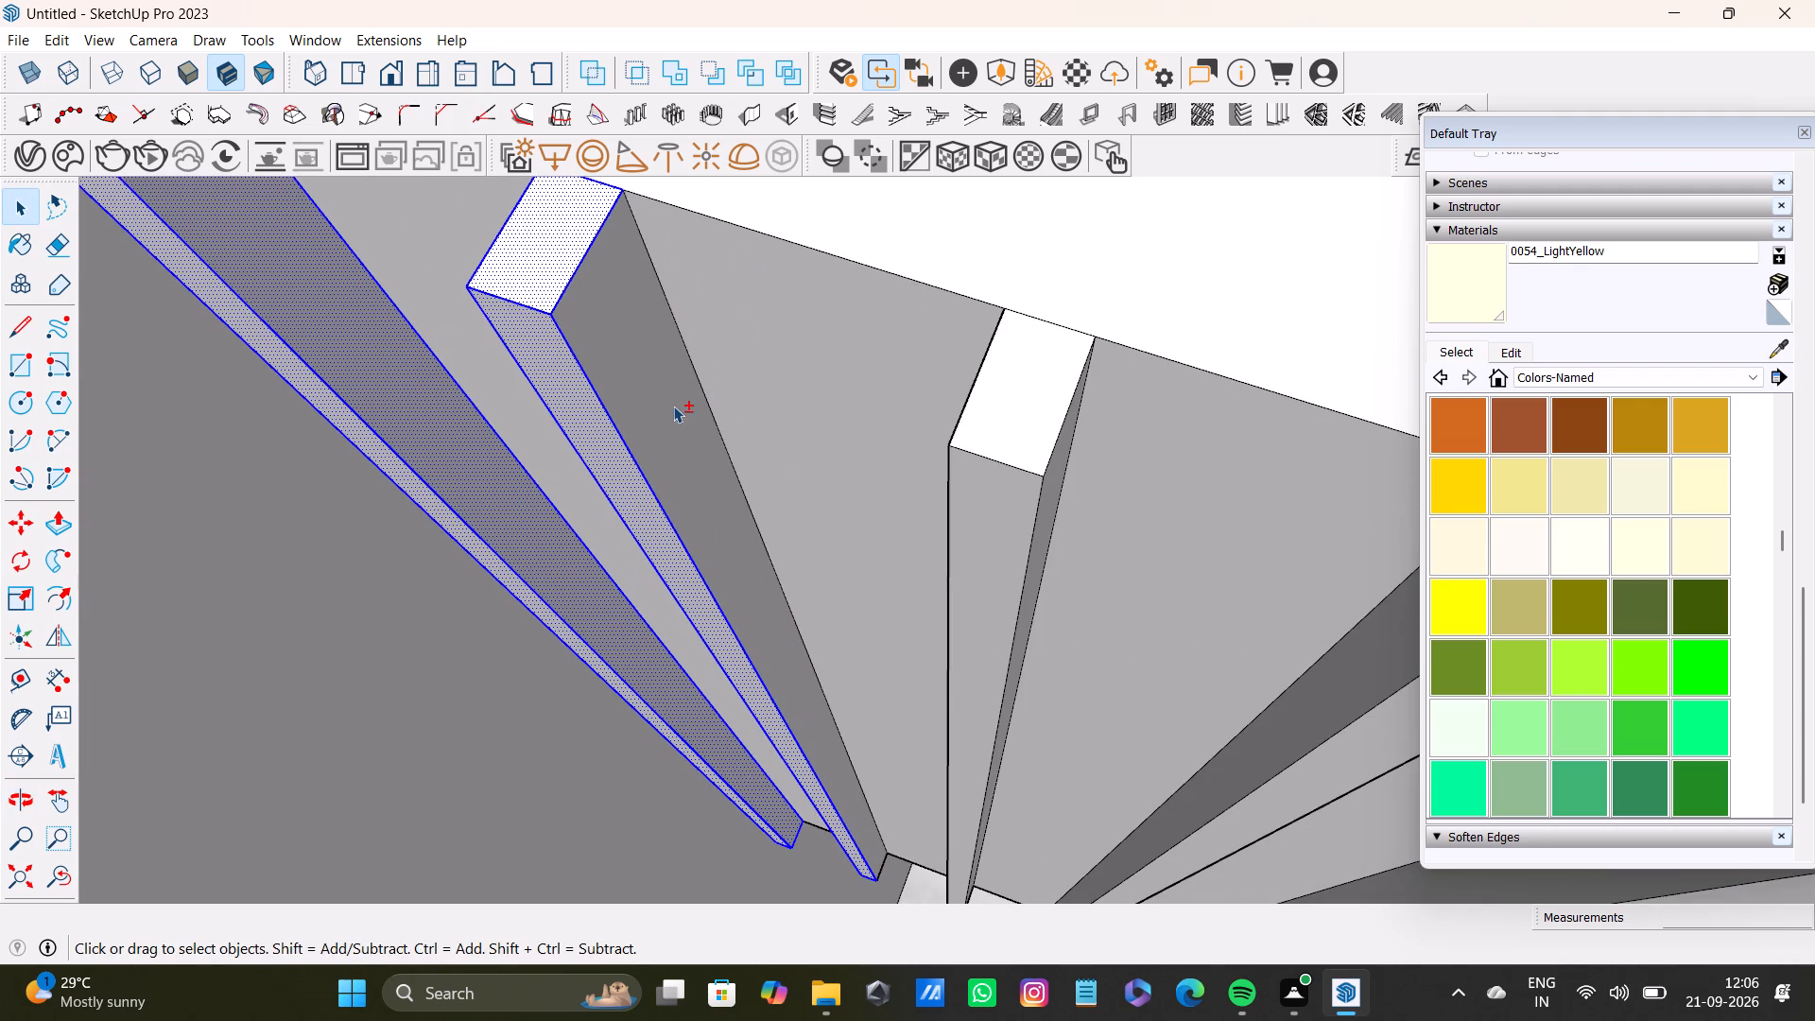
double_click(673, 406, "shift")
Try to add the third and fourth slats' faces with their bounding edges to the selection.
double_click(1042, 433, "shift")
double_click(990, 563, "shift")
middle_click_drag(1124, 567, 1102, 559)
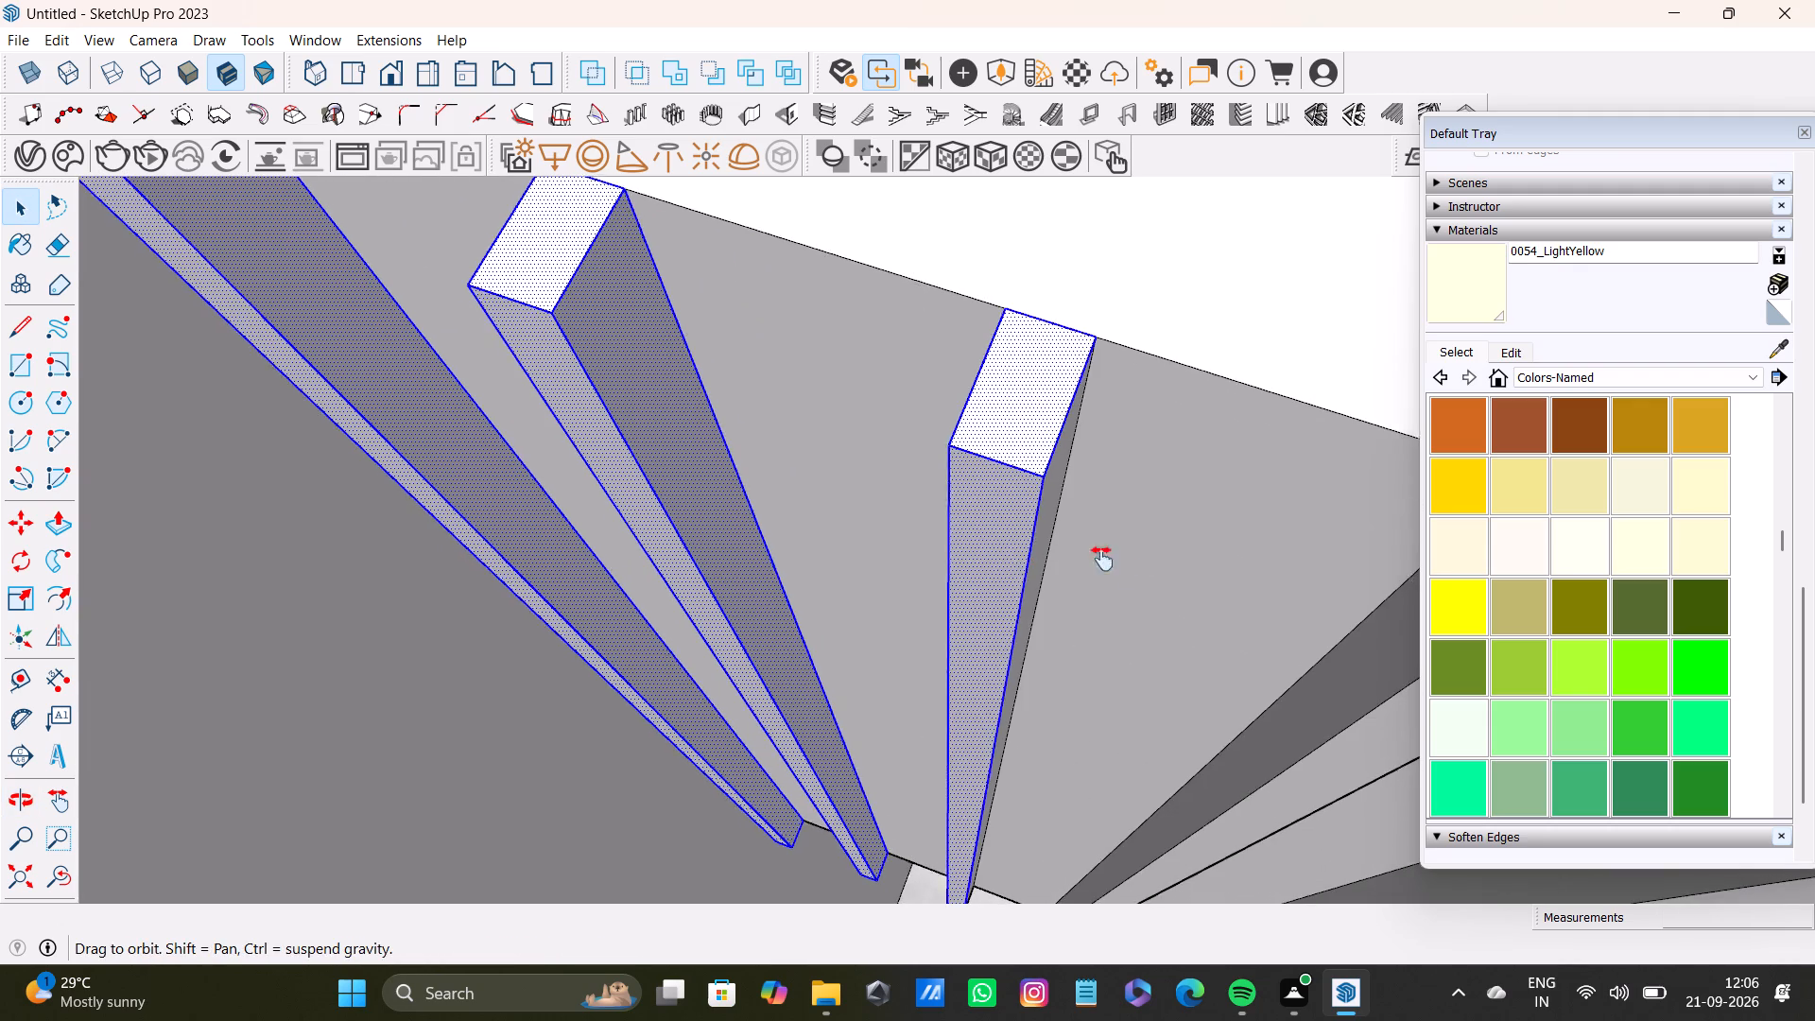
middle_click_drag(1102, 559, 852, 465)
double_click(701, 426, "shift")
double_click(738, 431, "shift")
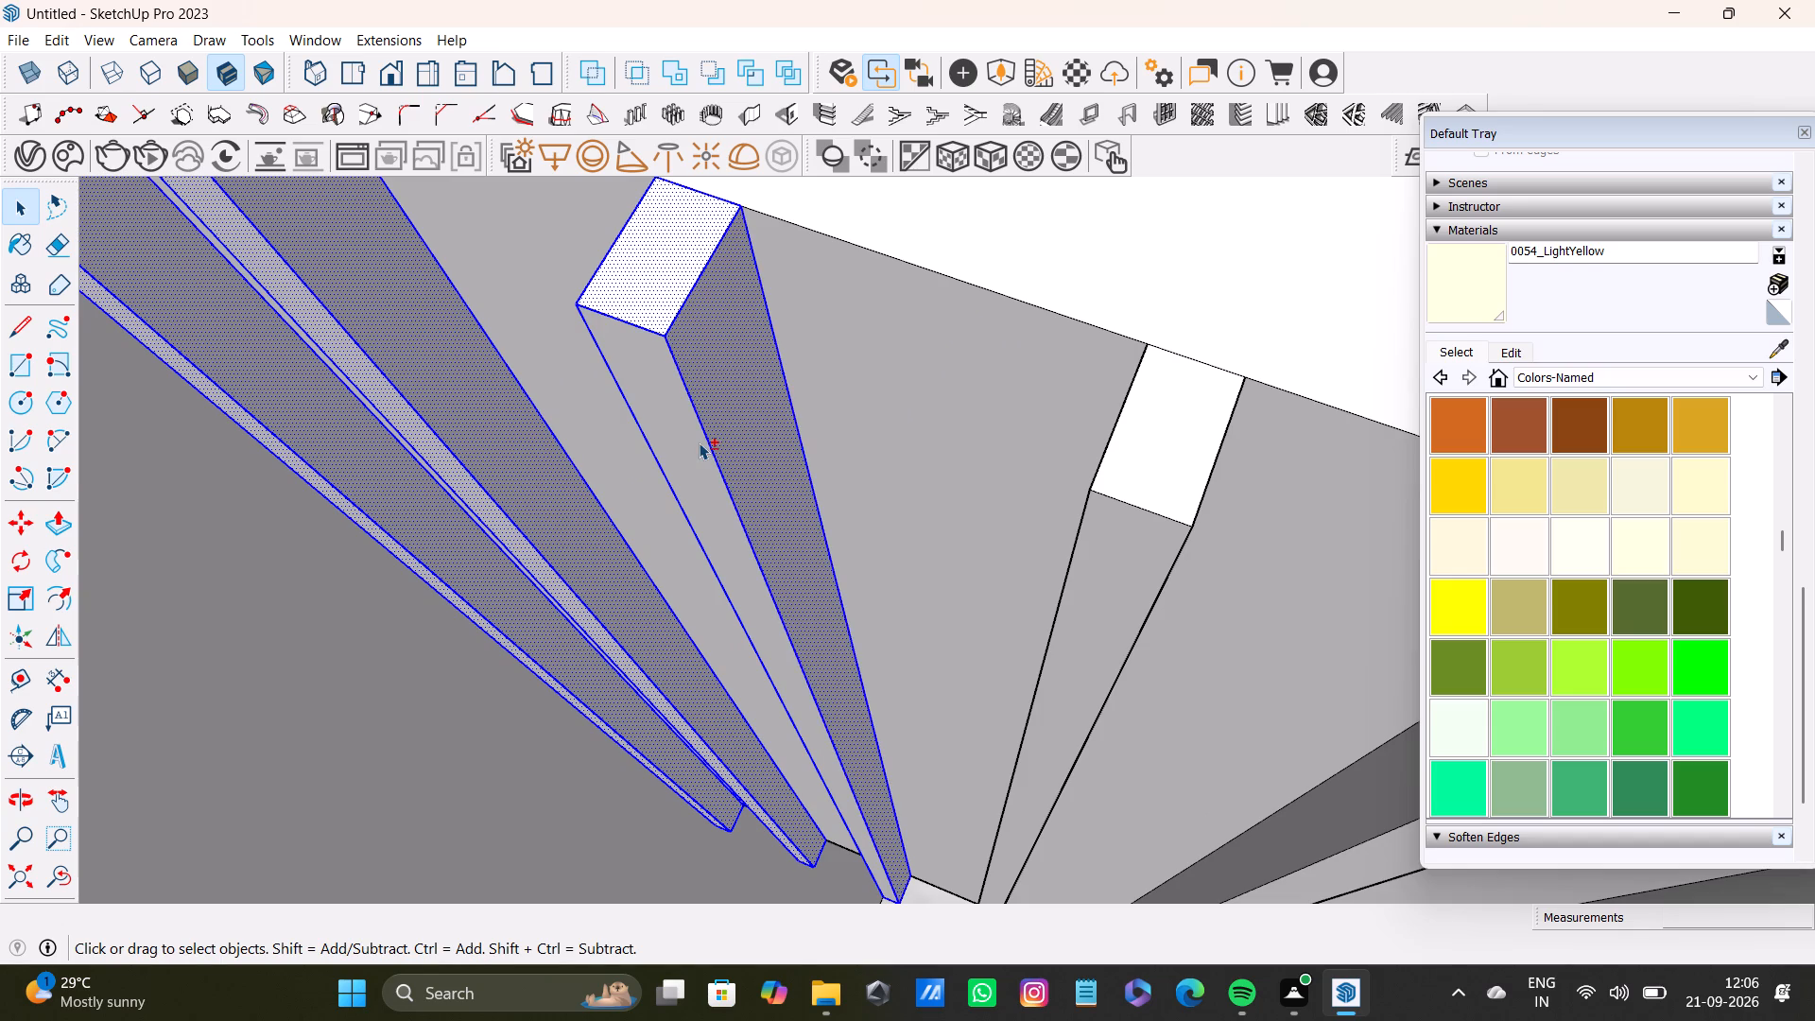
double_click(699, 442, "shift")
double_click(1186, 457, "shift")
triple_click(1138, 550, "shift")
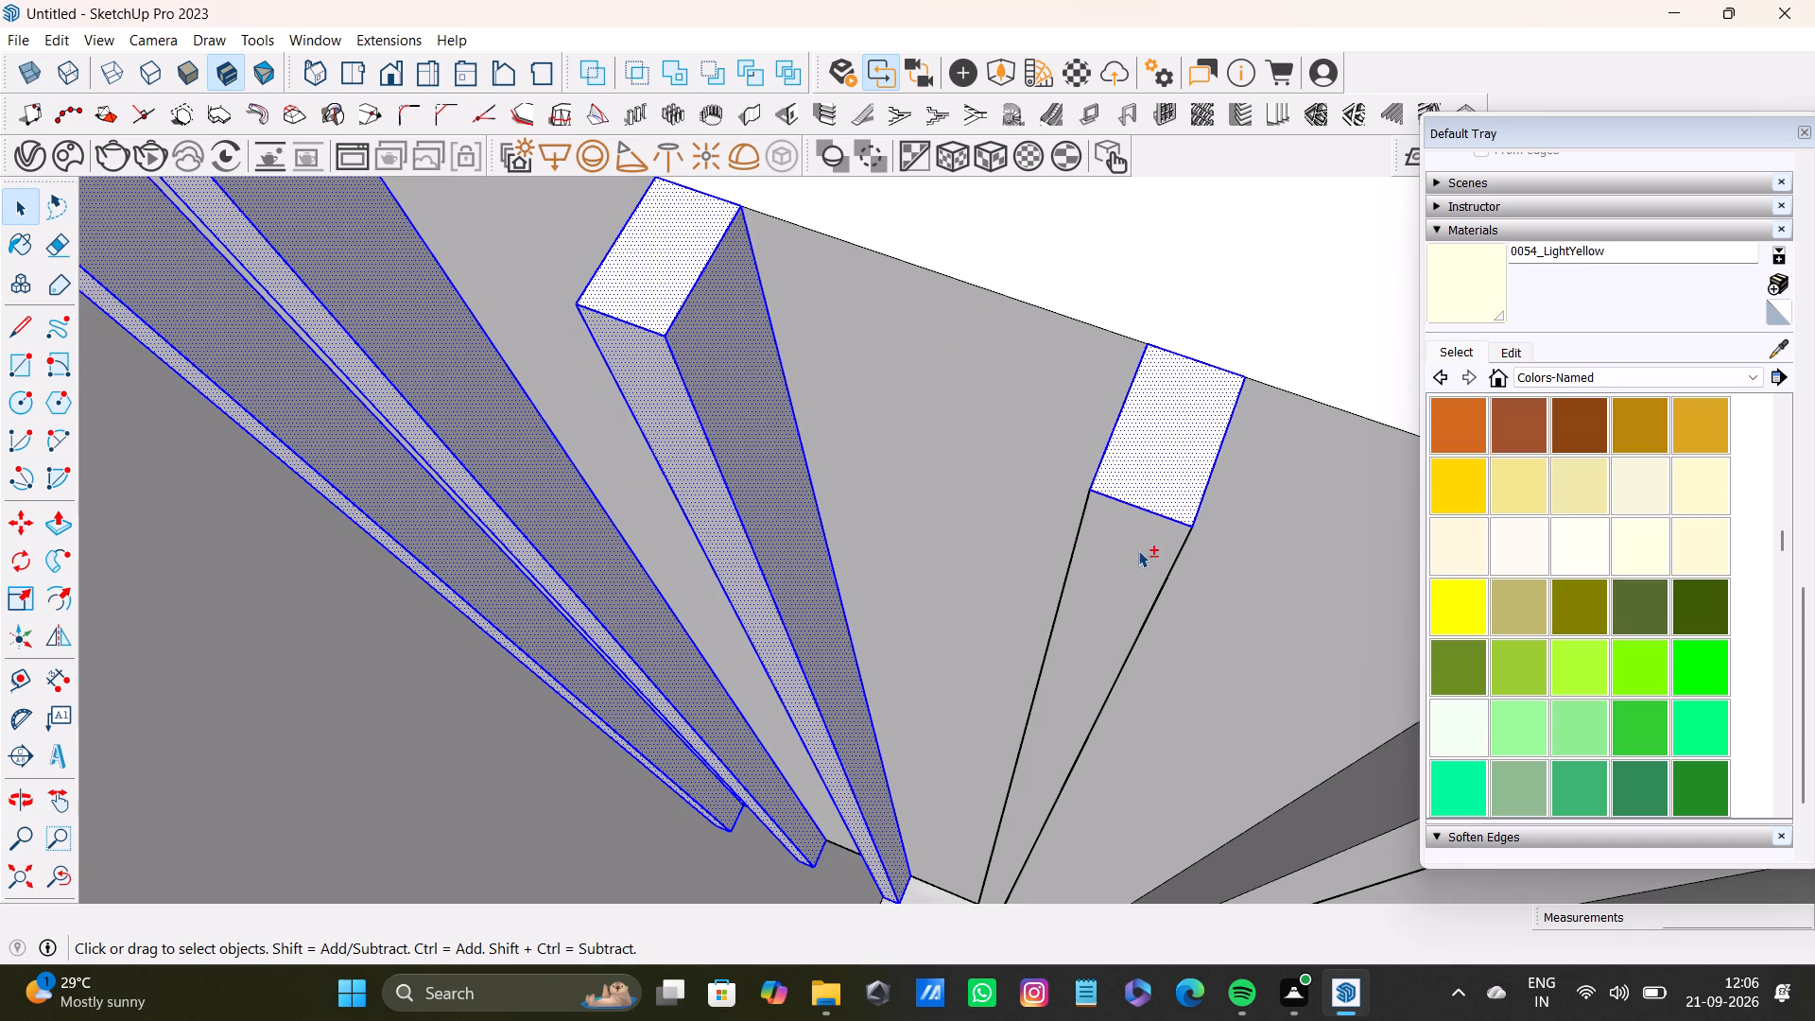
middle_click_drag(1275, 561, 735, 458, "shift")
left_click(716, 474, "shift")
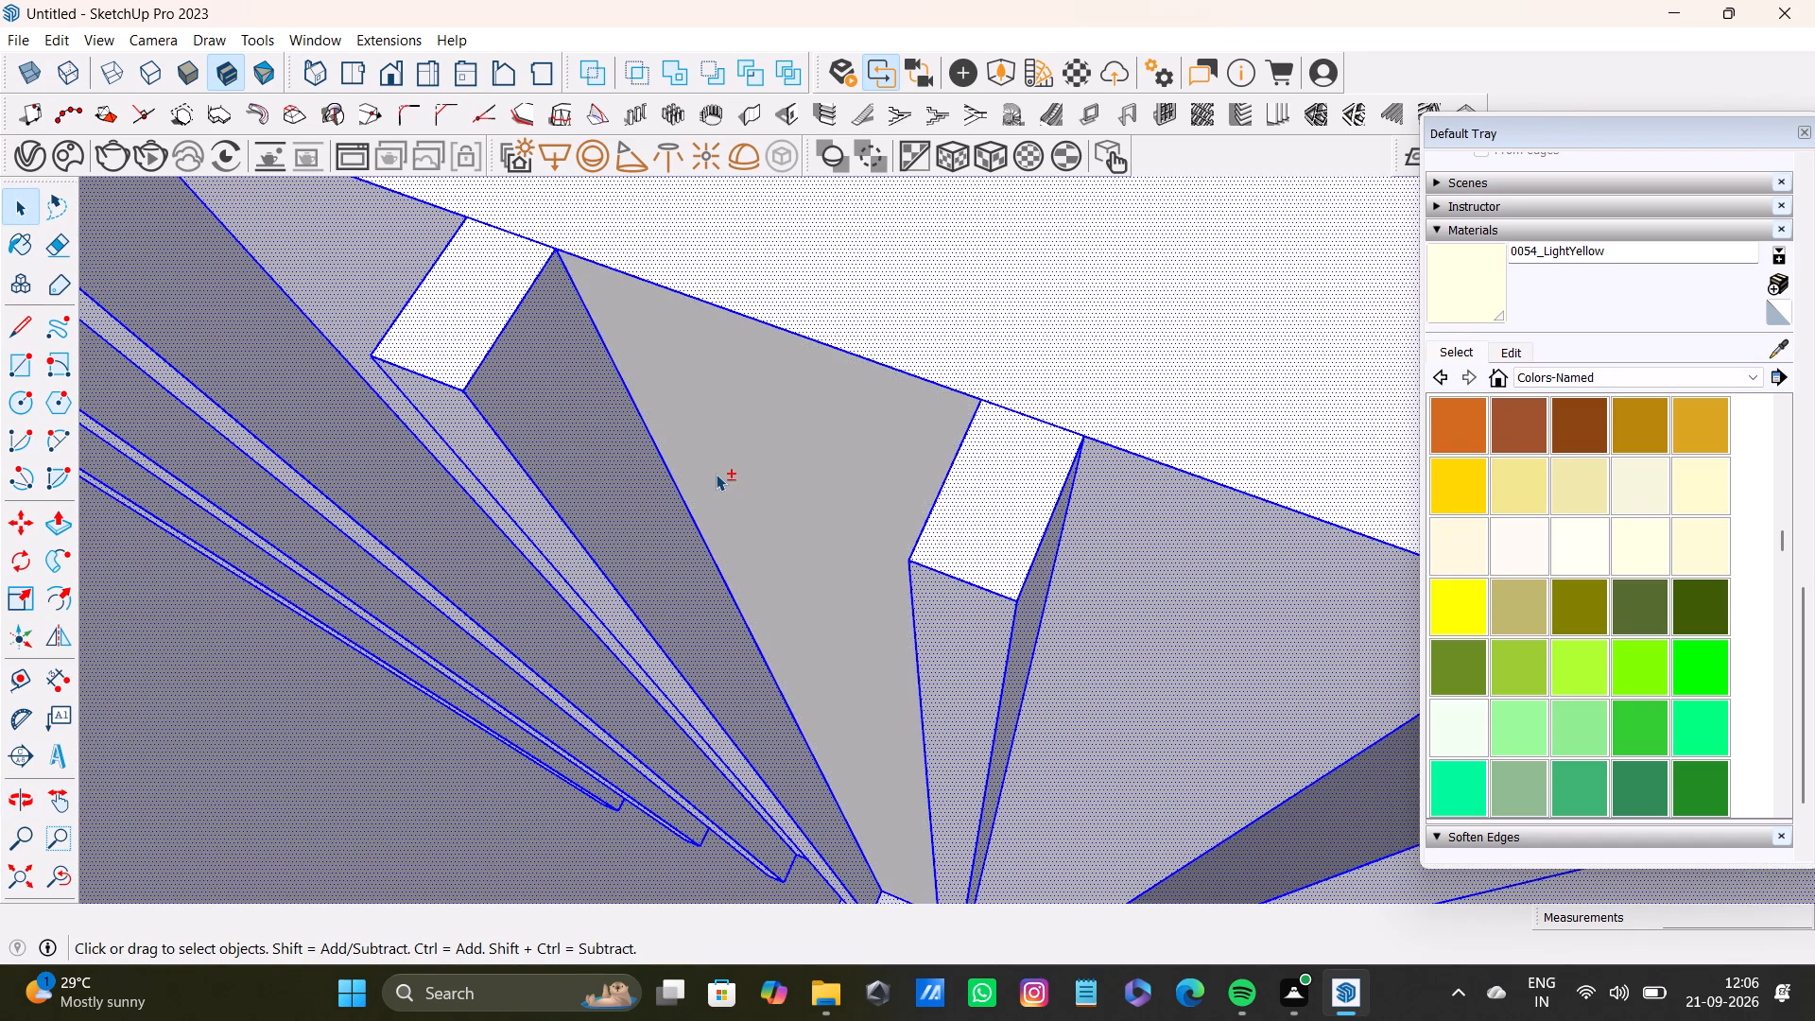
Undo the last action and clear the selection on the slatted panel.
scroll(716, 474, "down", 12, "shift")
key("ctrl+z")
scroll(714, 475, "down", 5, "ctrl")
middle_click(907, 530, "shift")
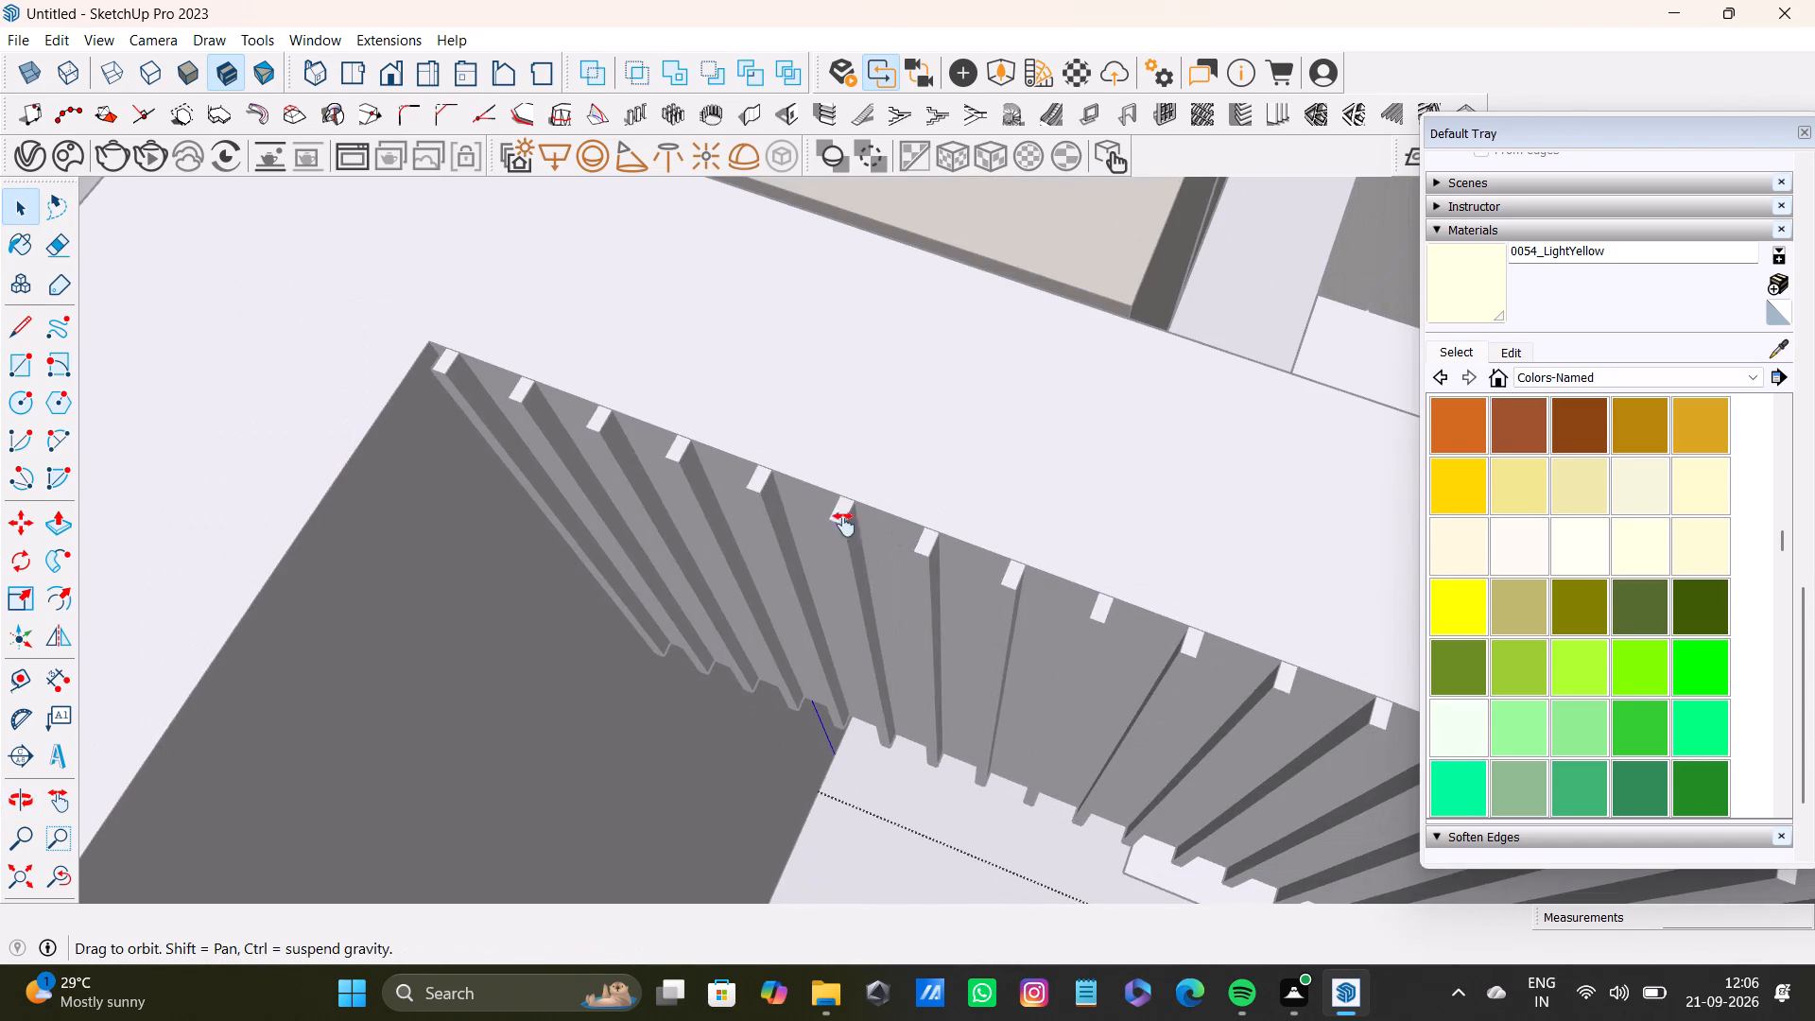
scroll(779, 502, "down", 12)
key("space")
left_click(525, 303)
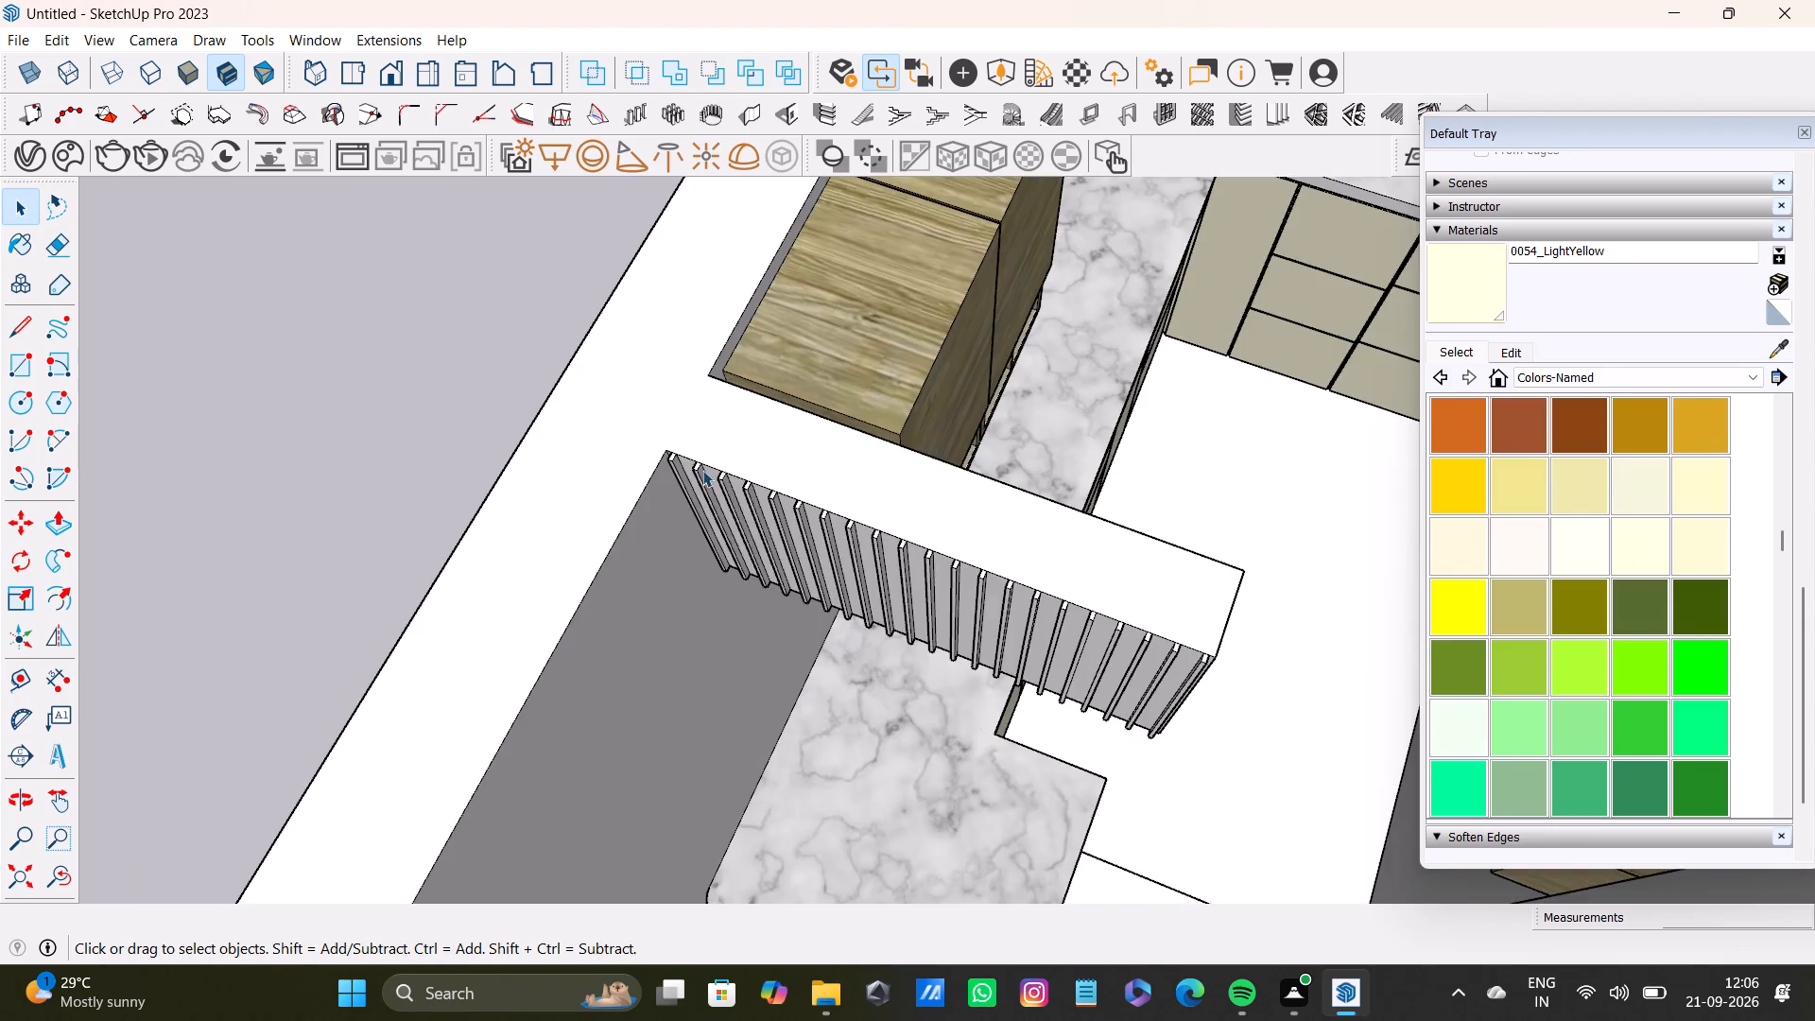
Select the top, front and visible side faces of the two slats nearest the long wall.
scroll(703, 474, "up", 6)
middle_click_drag(703, 474, 875, 530, "shift")
scroll(873, 528, "up", 8)
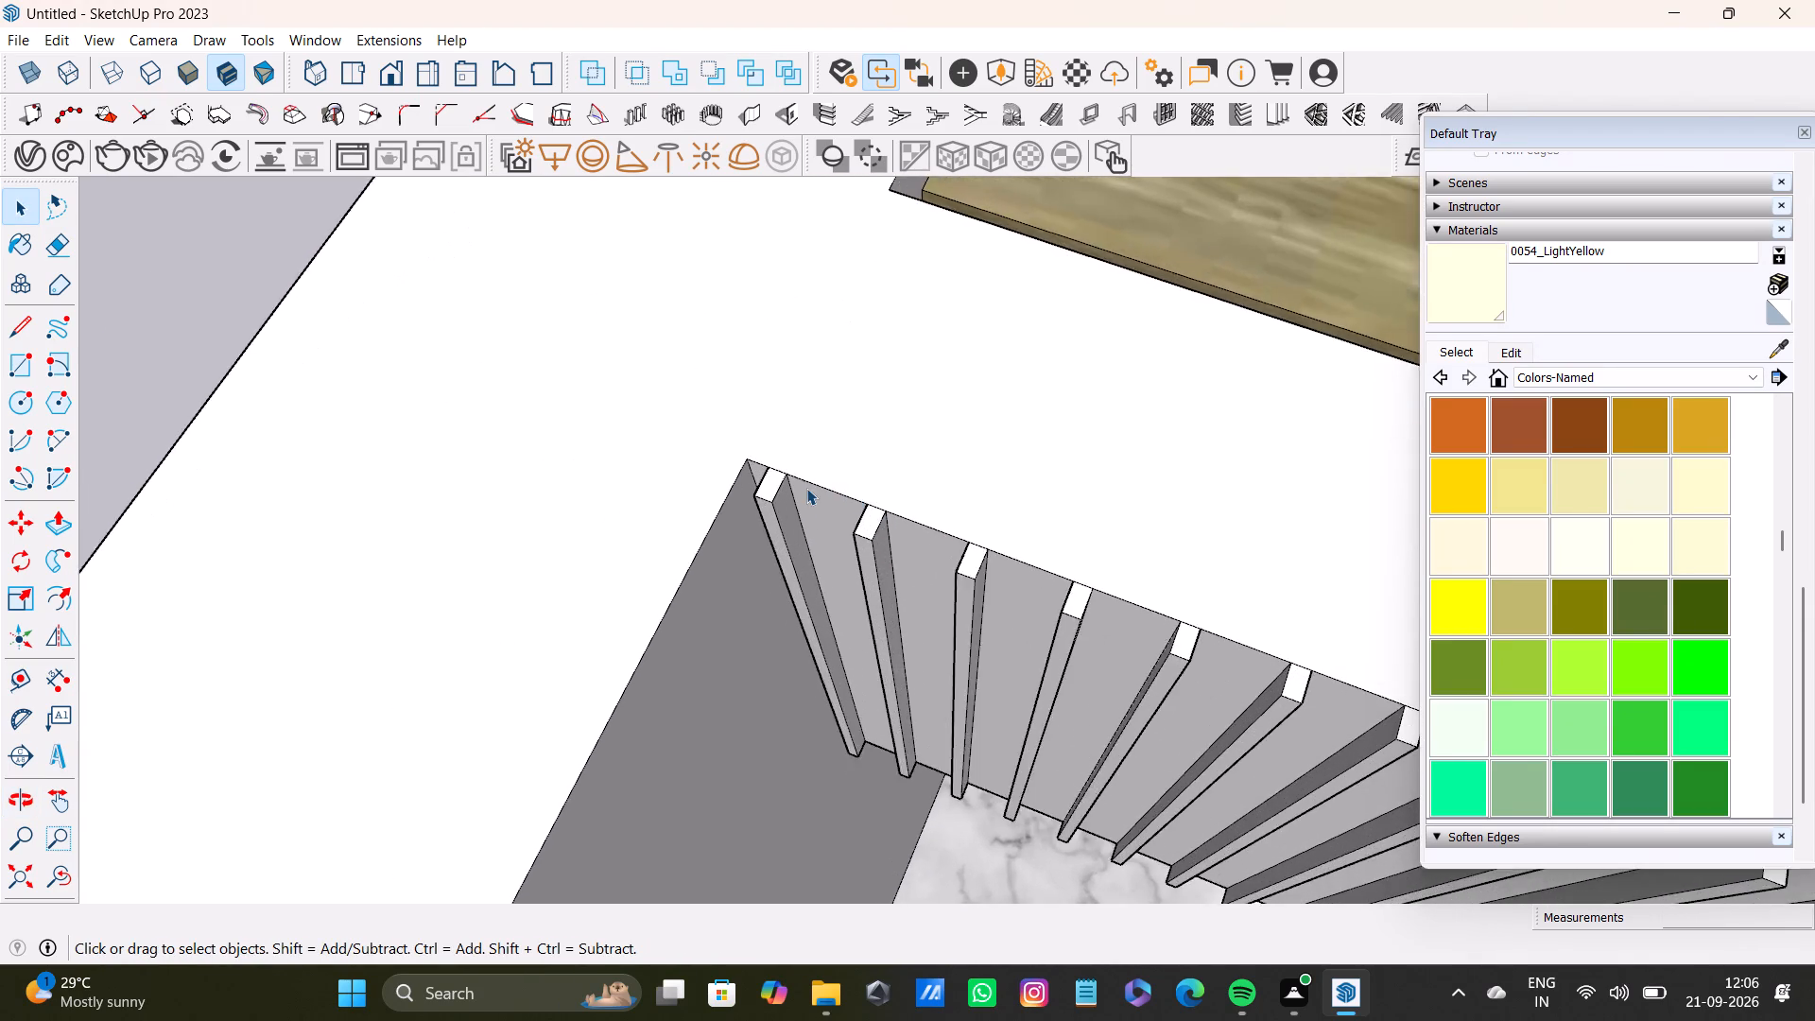
scroll(806, 488, "up", 9)
left_click(717, 489, "shift")
left_click(748, 503, "shift")
left_click(752, 549, "shift")
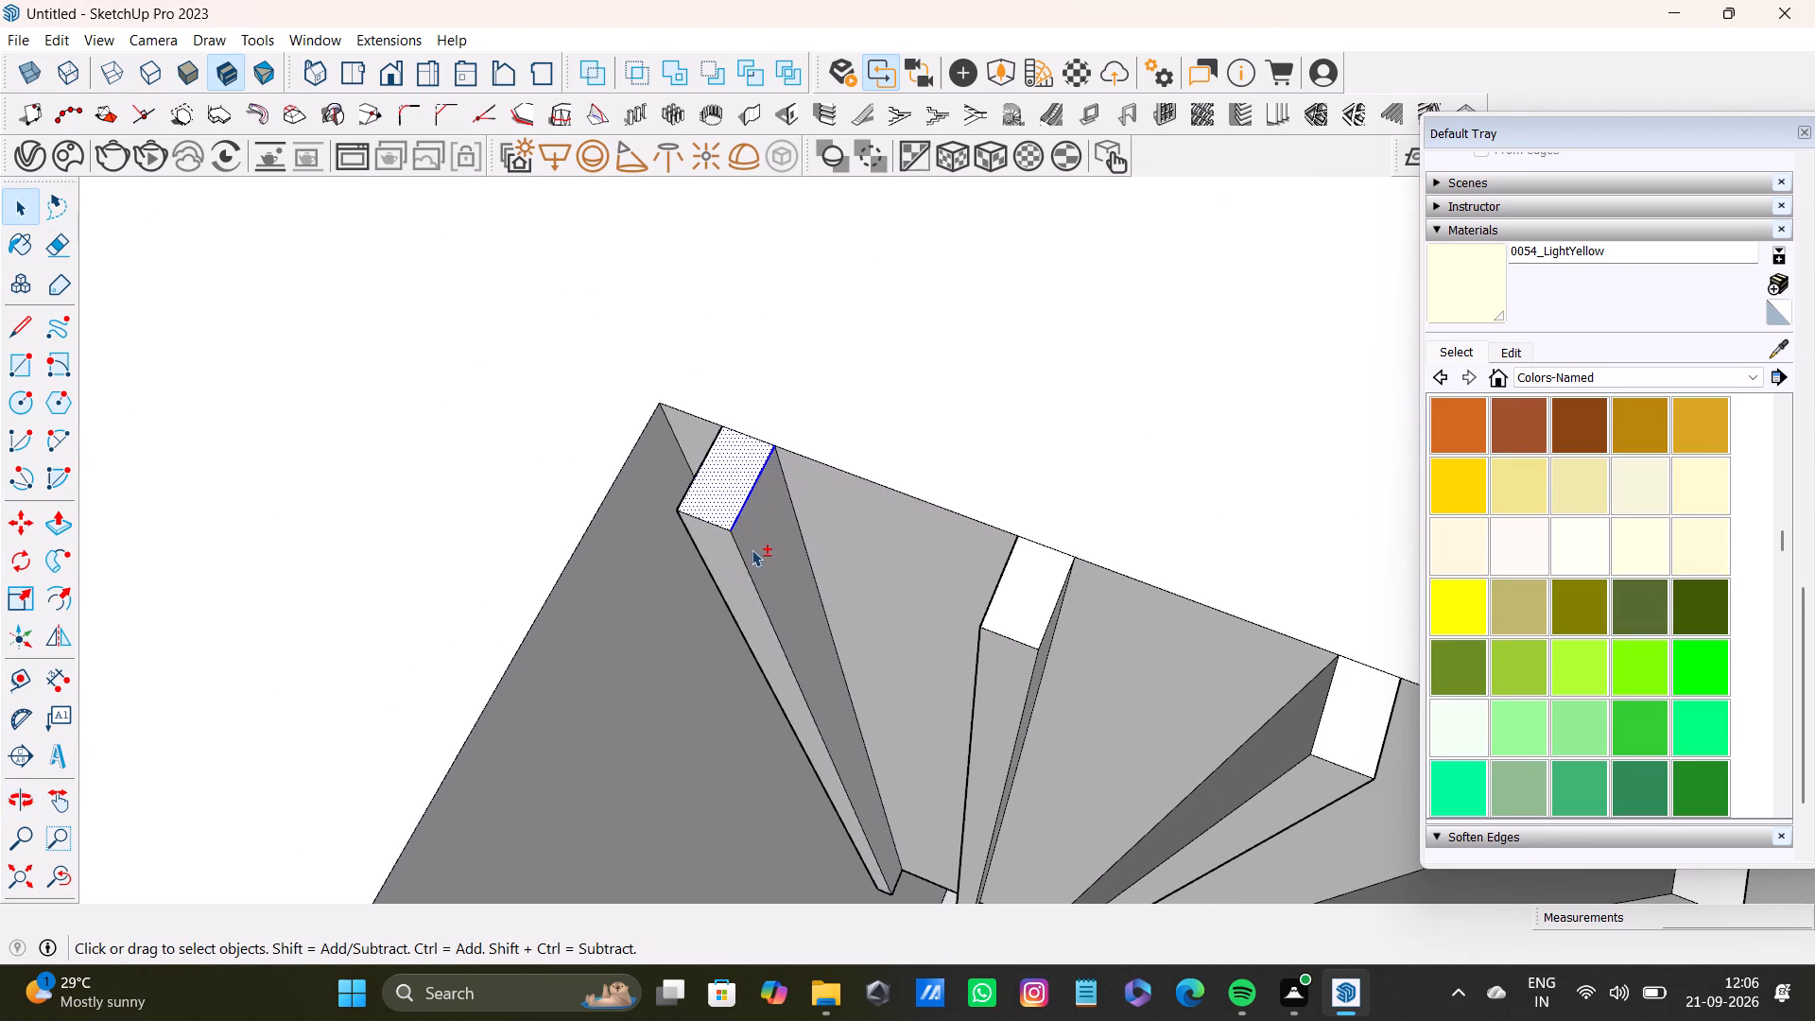
left_click(724, 549, "shift")
left_click(1005, 603, "shift")
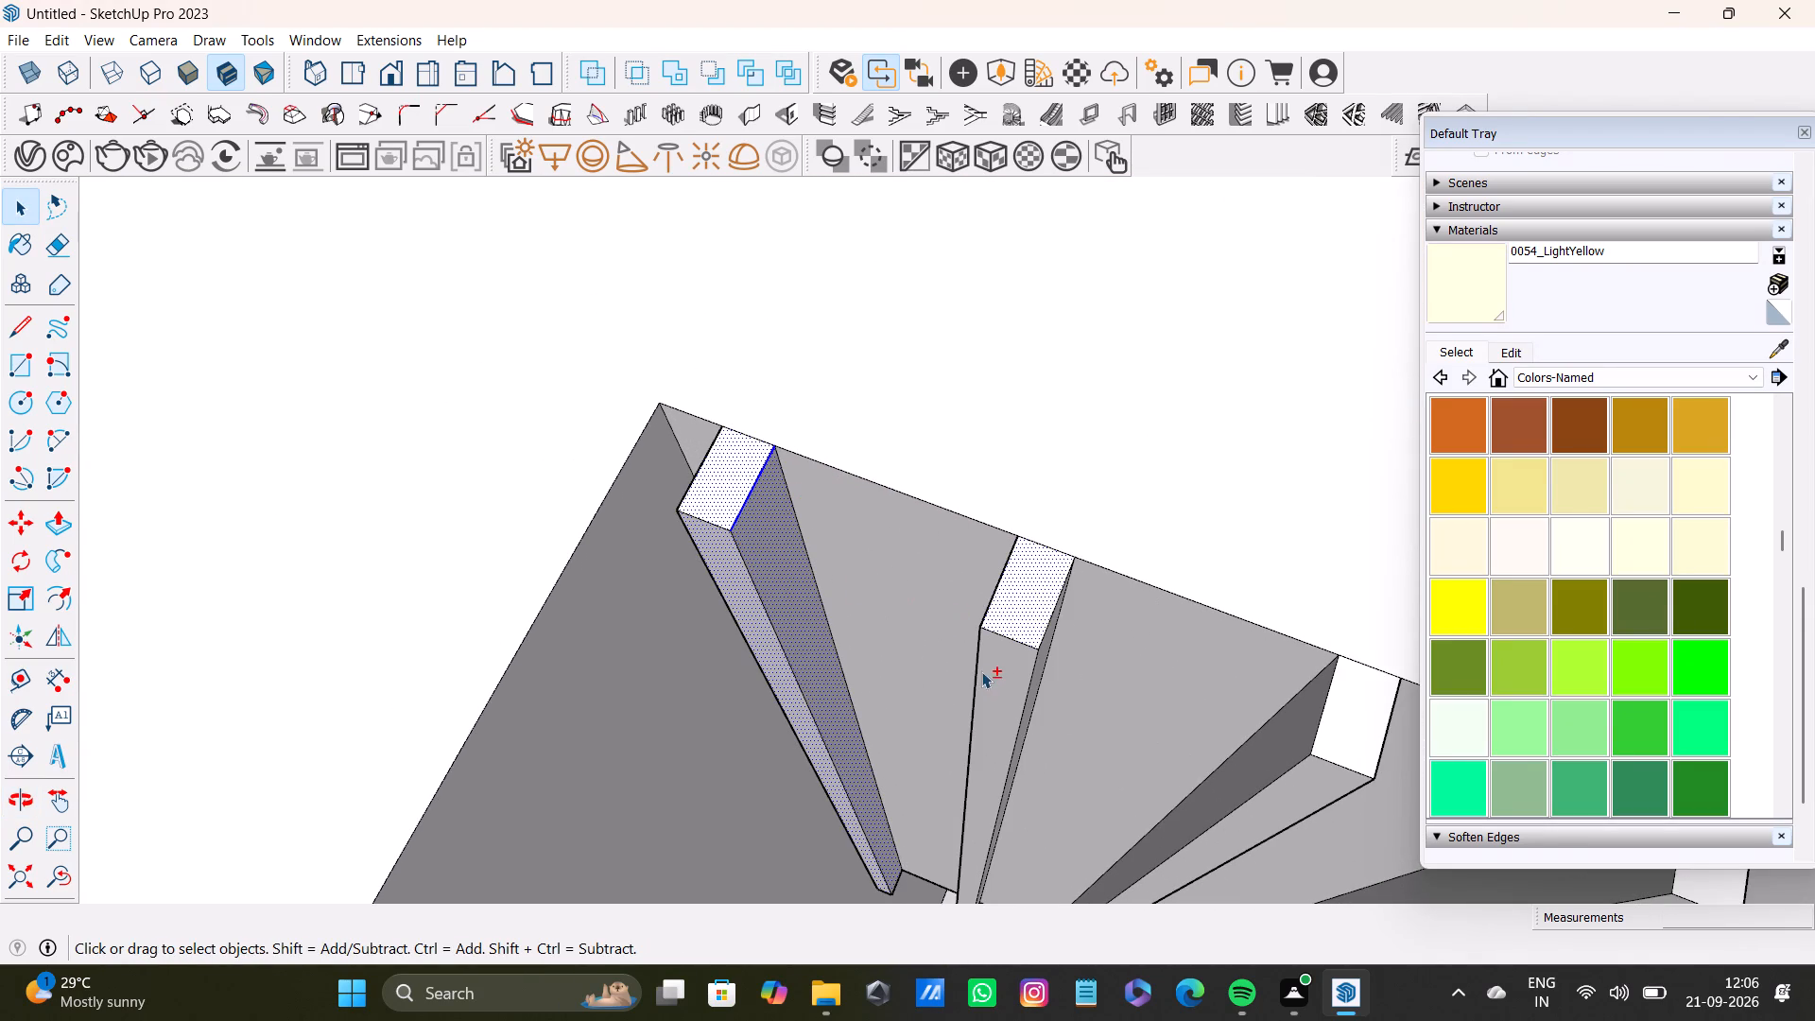
left_click(981, 671, "shift")
scroll(1104, 702, "up", 1, "shift")
middle_click_drag(1104, 702, 762, 530, "shift")
left_click(632, 475, "shift")
Add the top, front and visible side faces of the third and fourth slats from the long wall to the selection.
left_click(874, 459, "shift")
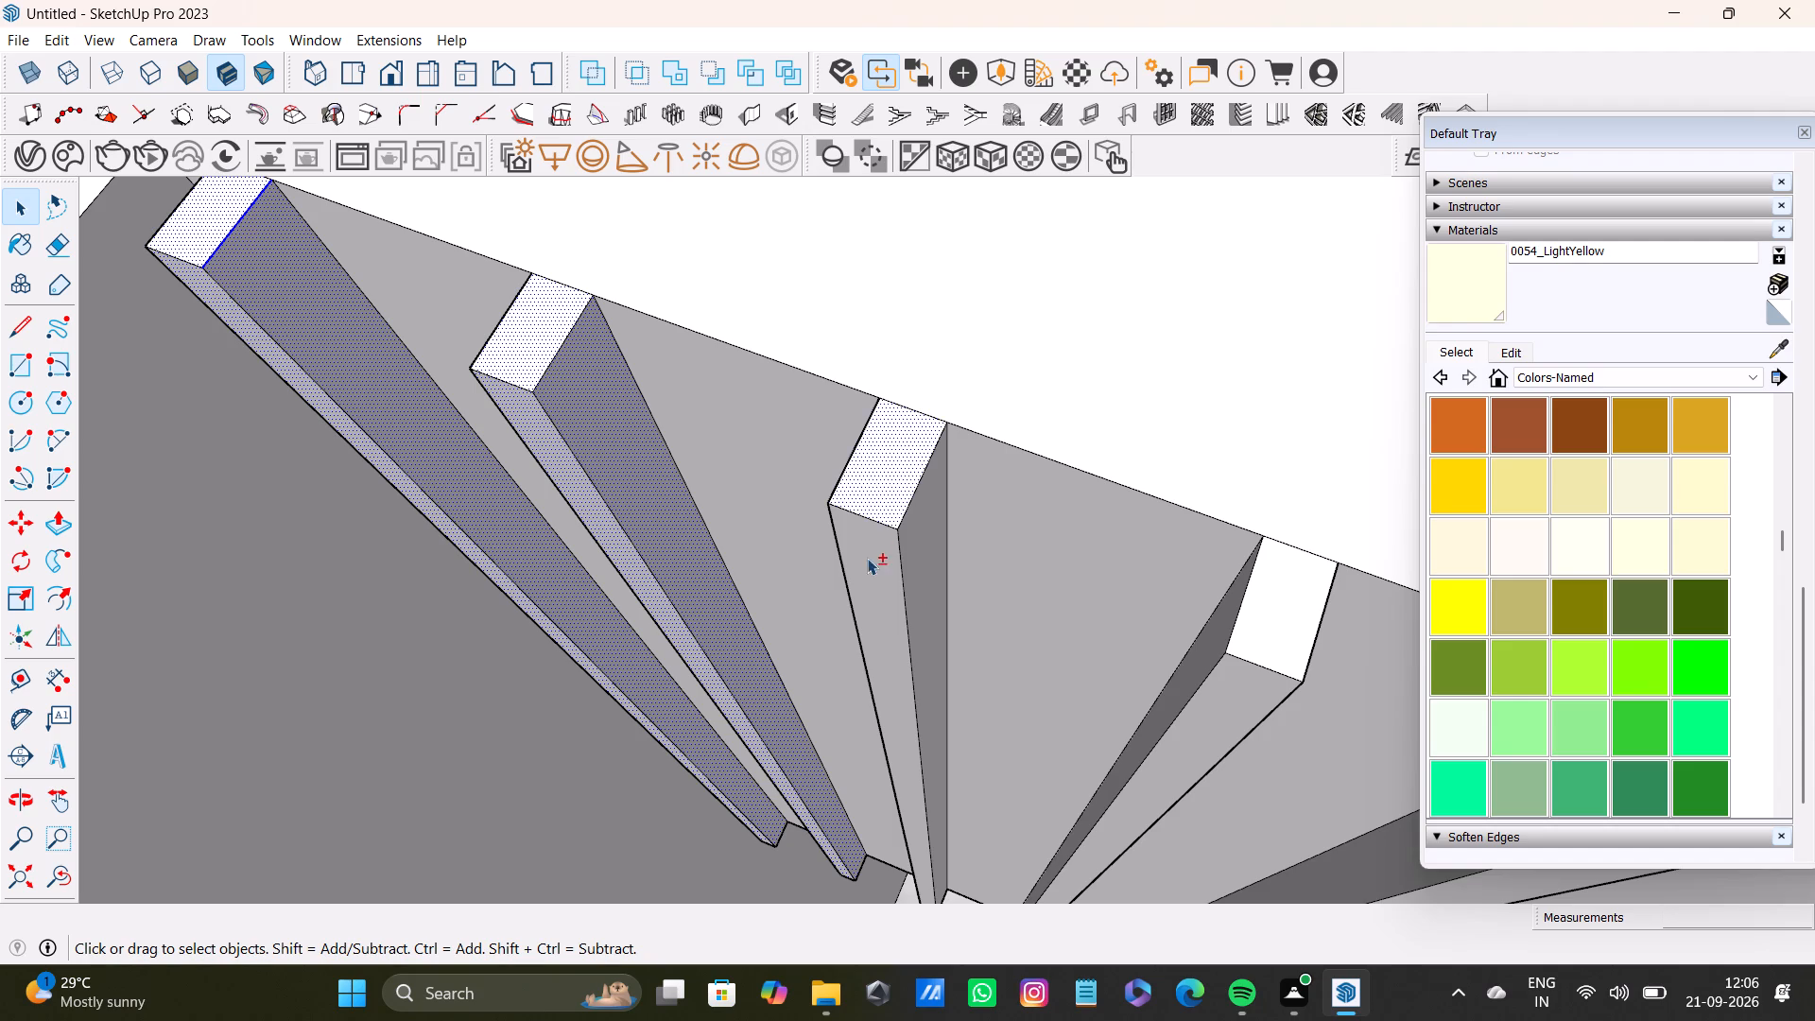
left_click(867, 558, "shift")
left_click(923, 559, "shift")
left_click(1285, 622, "shift")
left_click(1202, 684, "shift")
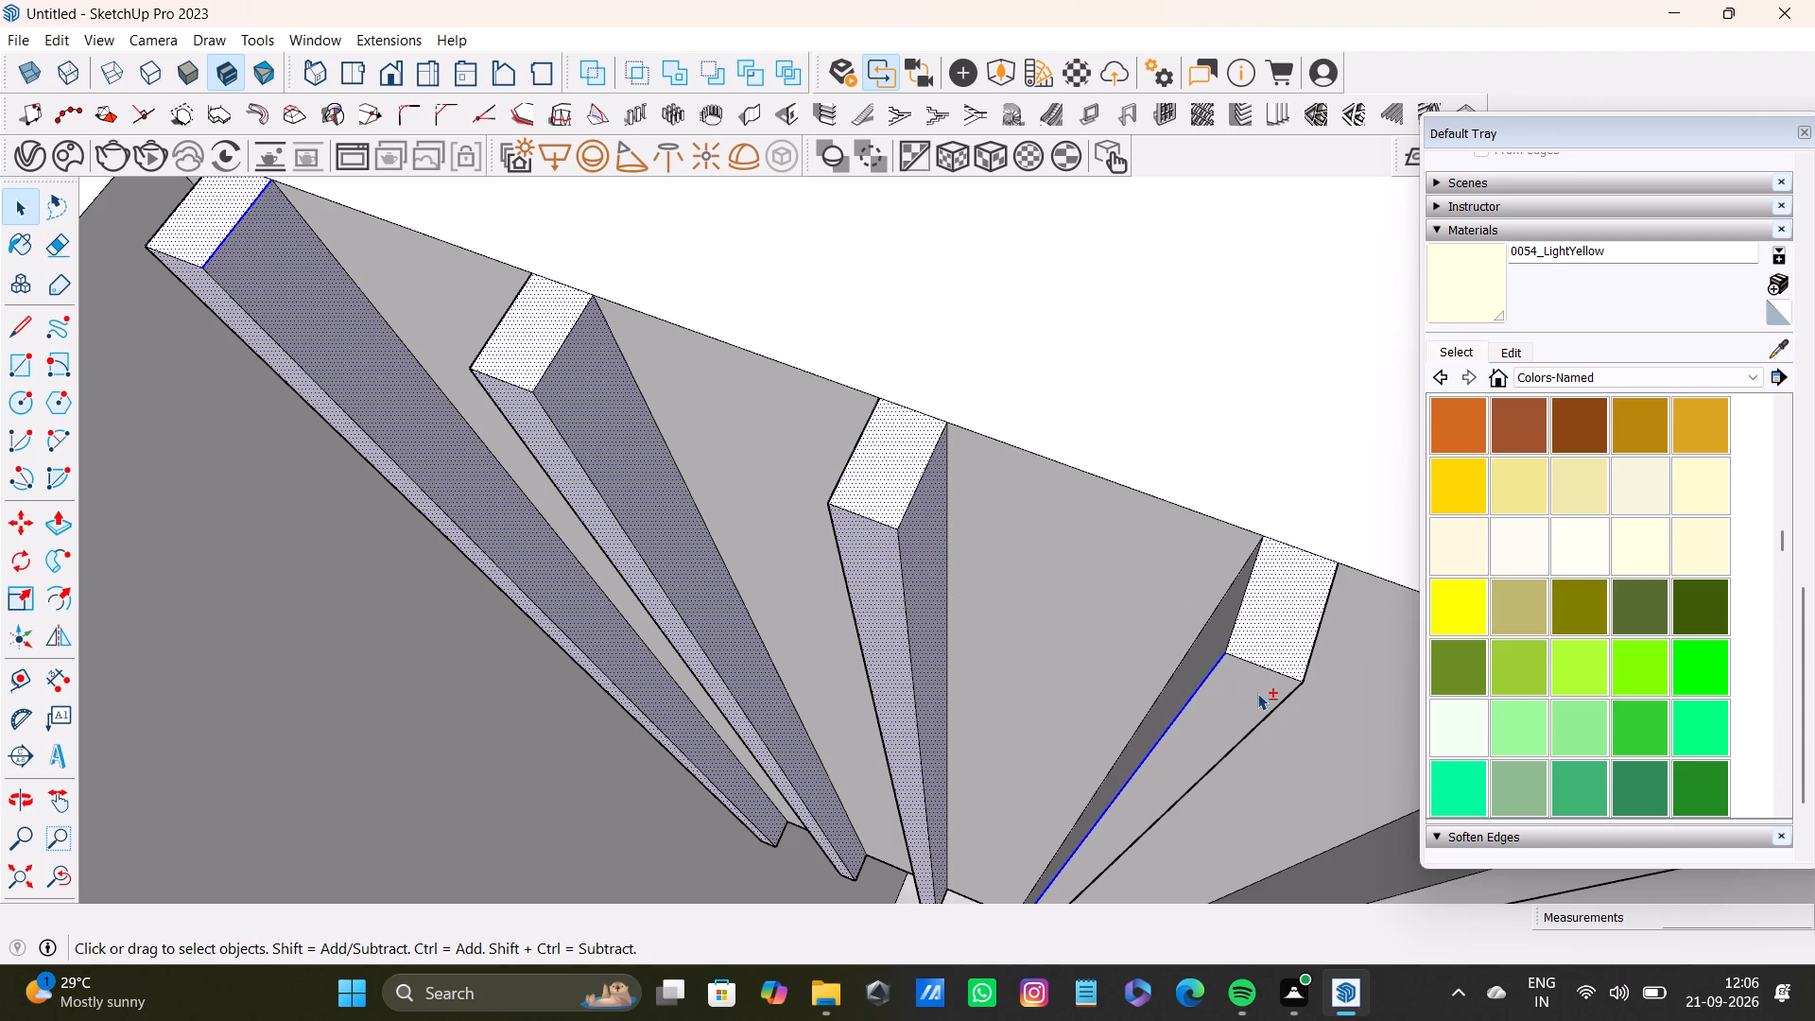
middle_click_drag(1260, 694, 798, 543, "shift")
left_click(808, 570, "shift")
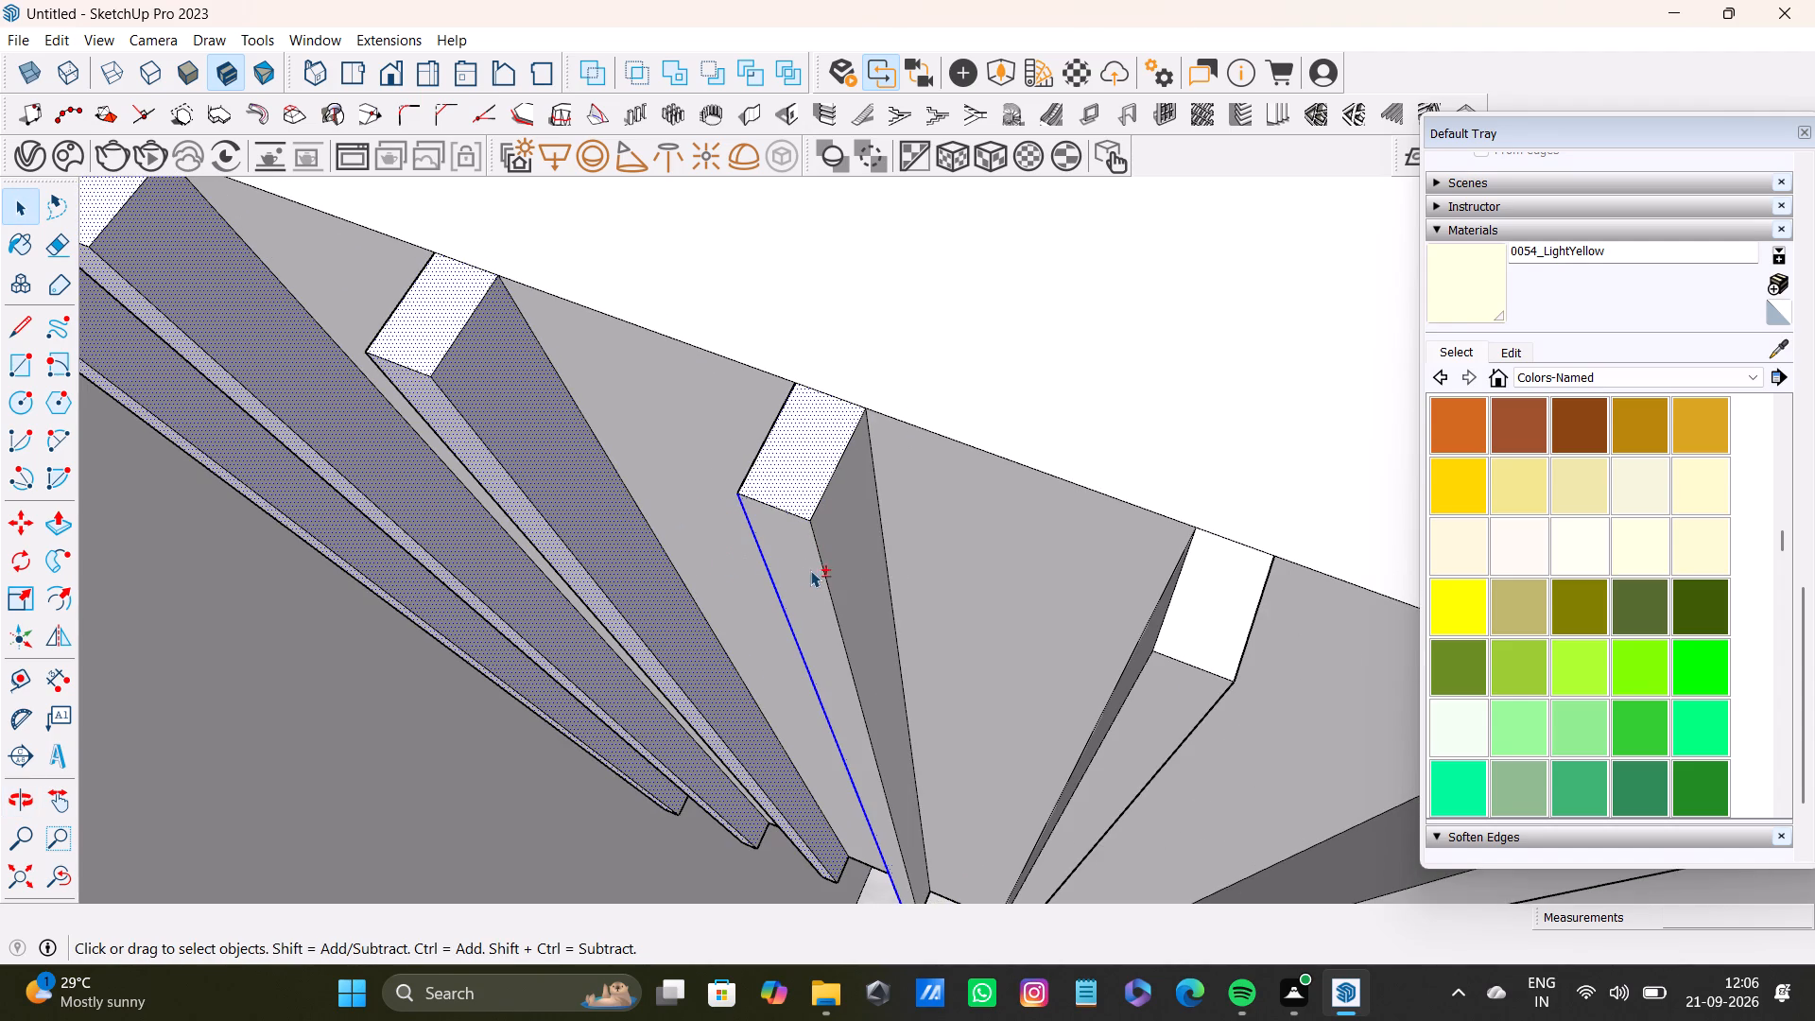
left_click(834, 553, "shift")
Add the fifth slat's top, front and side faces and the sixth slat's front and side faces to the selection.
left_click(1186, 635, "shift")
left_click(1152, 695, "shift")
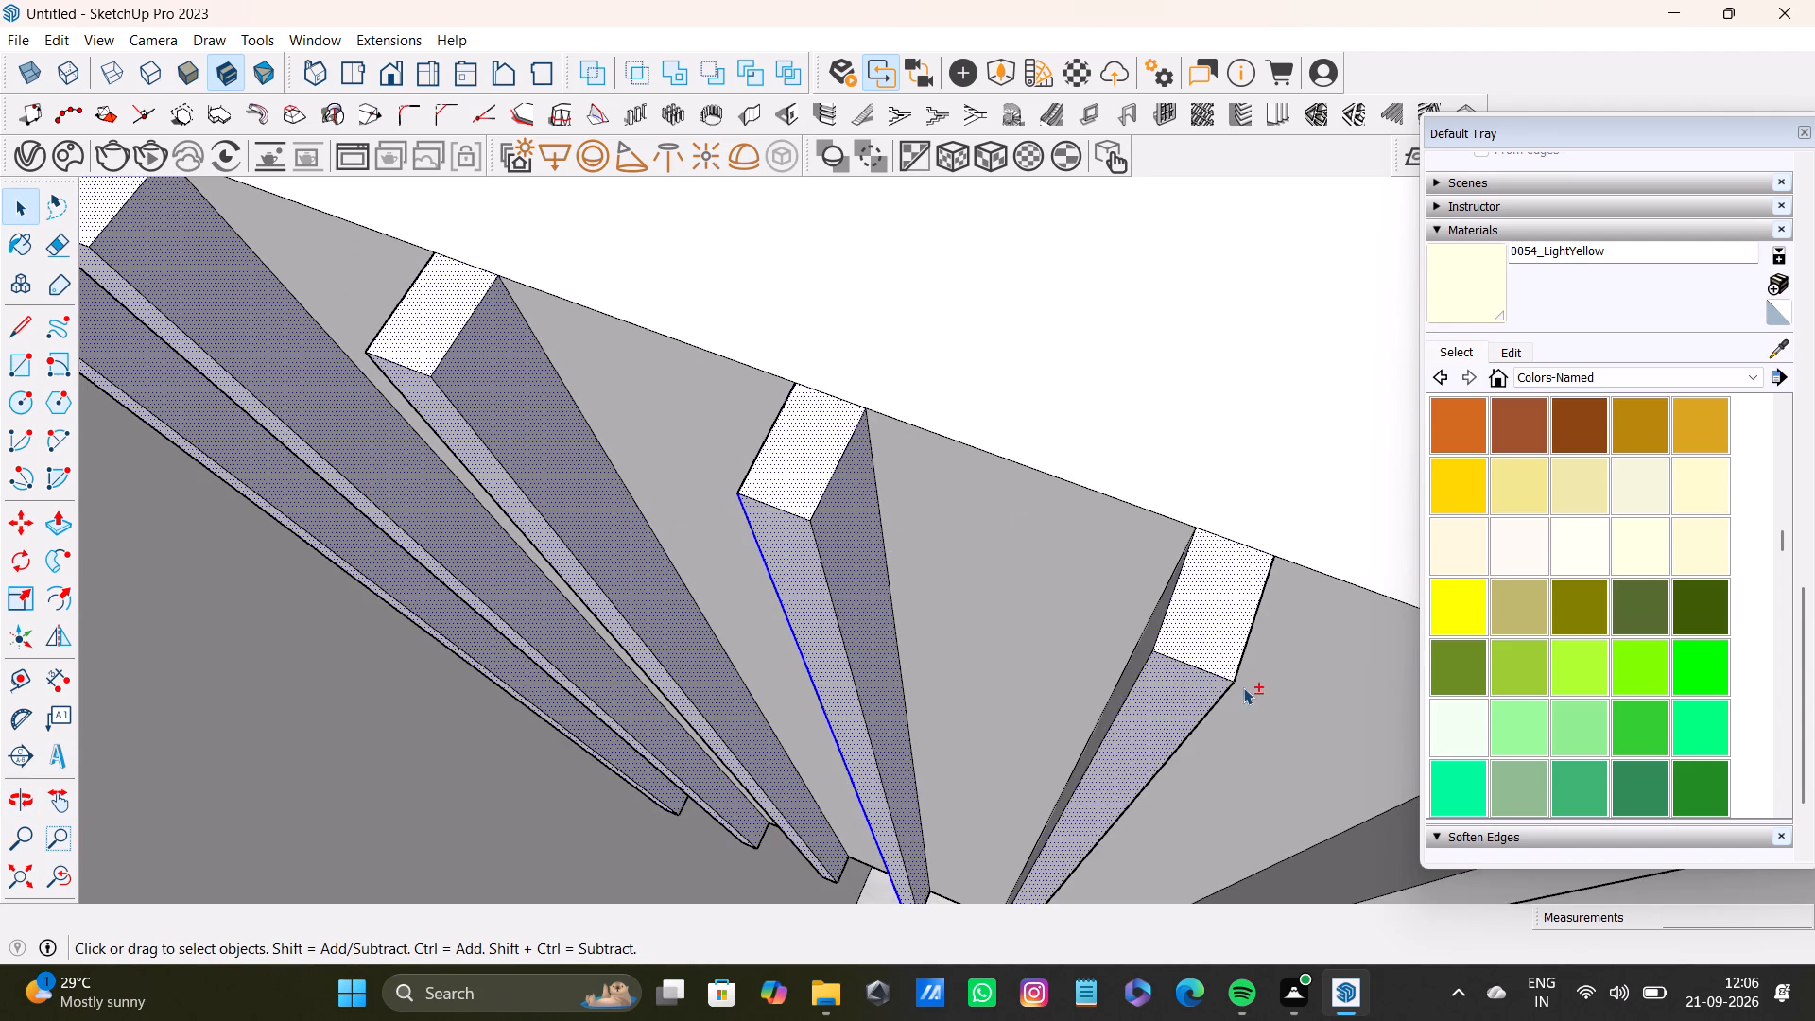
middle_click_drag(1243, 687, 753, 530, "shift")
left_click(667, 547, "shift")
left_click_drag(982, 599, 983, 650, "shift")
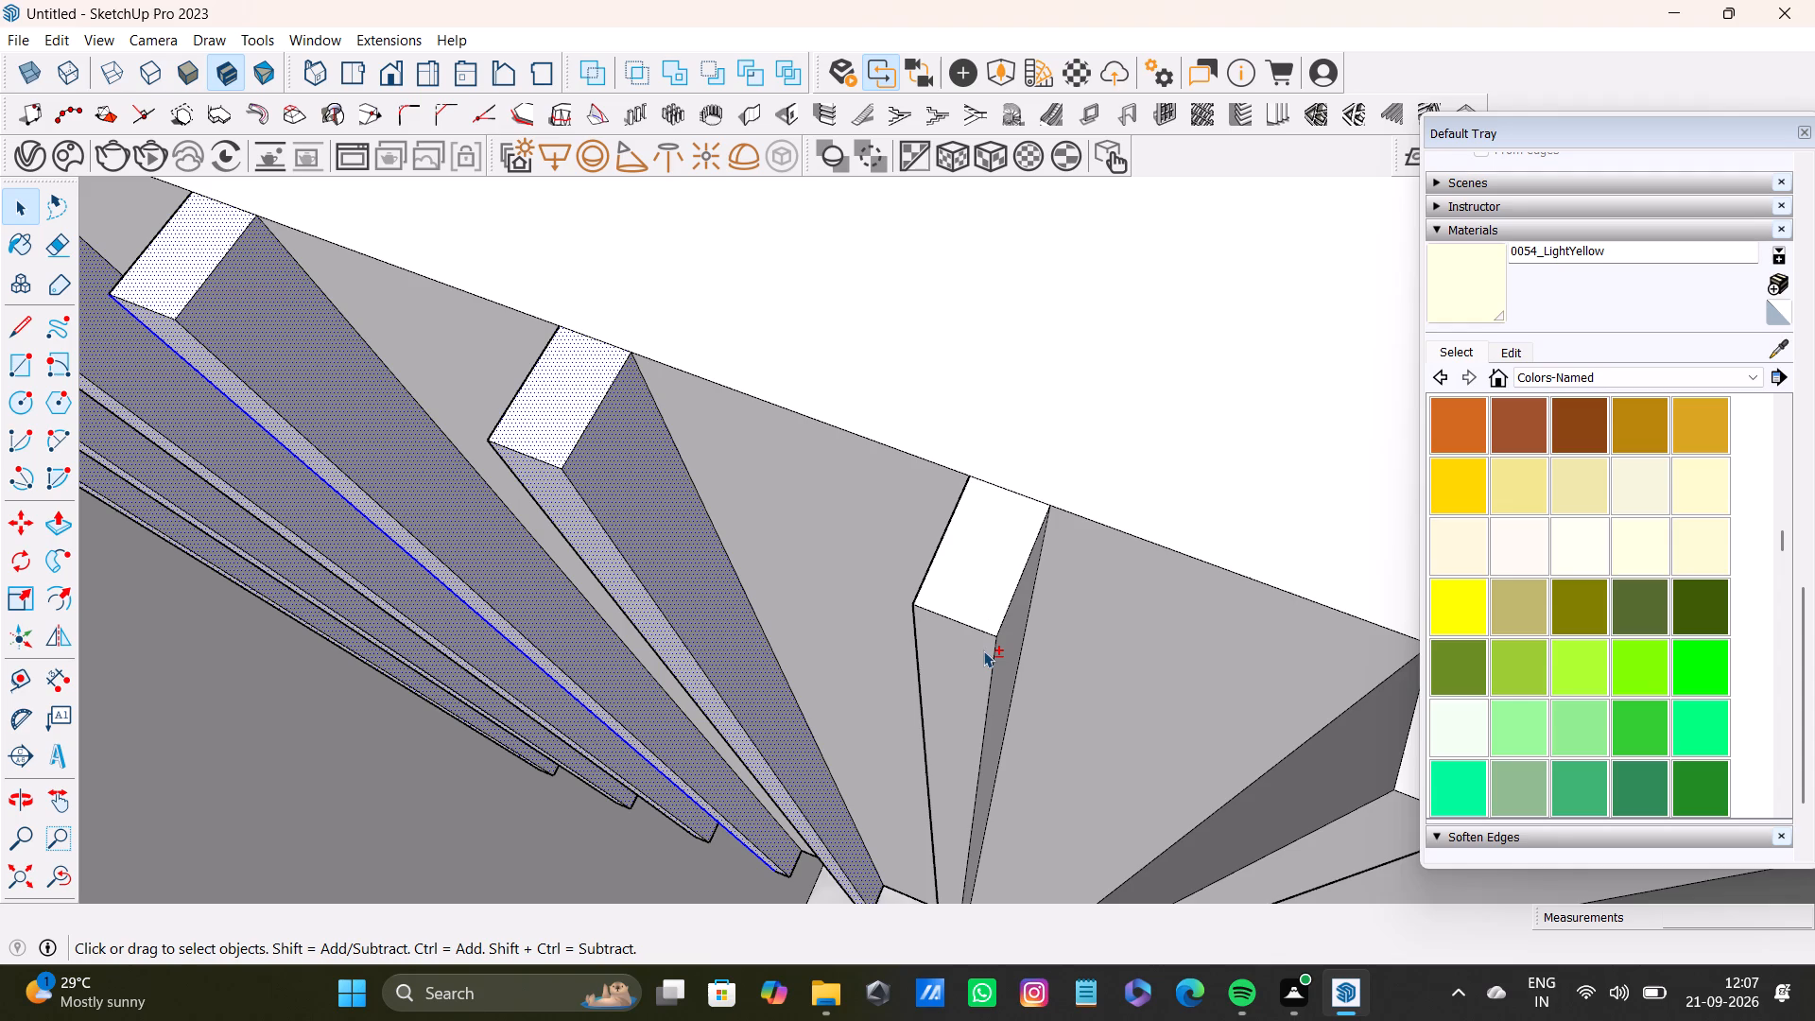
left_click(983, 652, "shift")
middle_click_drag(1092, 684, 852, 632, "shift")
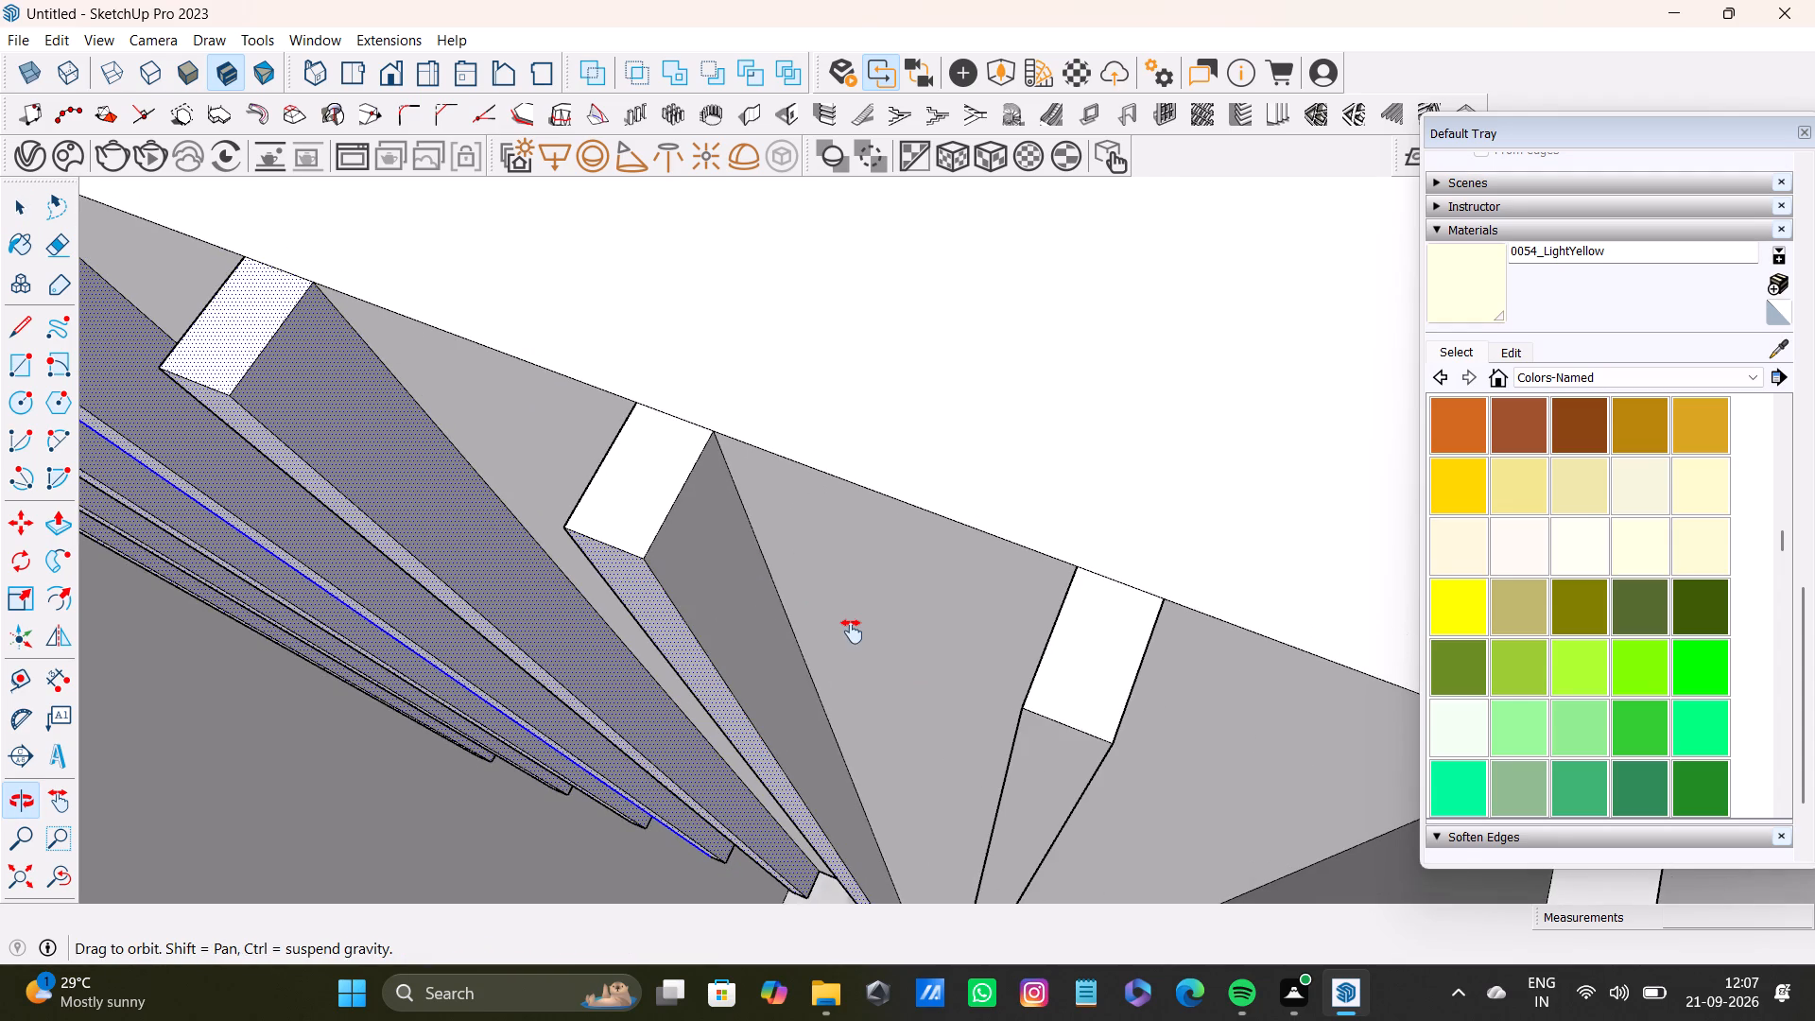
middle_click_drag(852, 632, 977, 649, "shift")
scroll(864, 614, "up", 3, "shift")
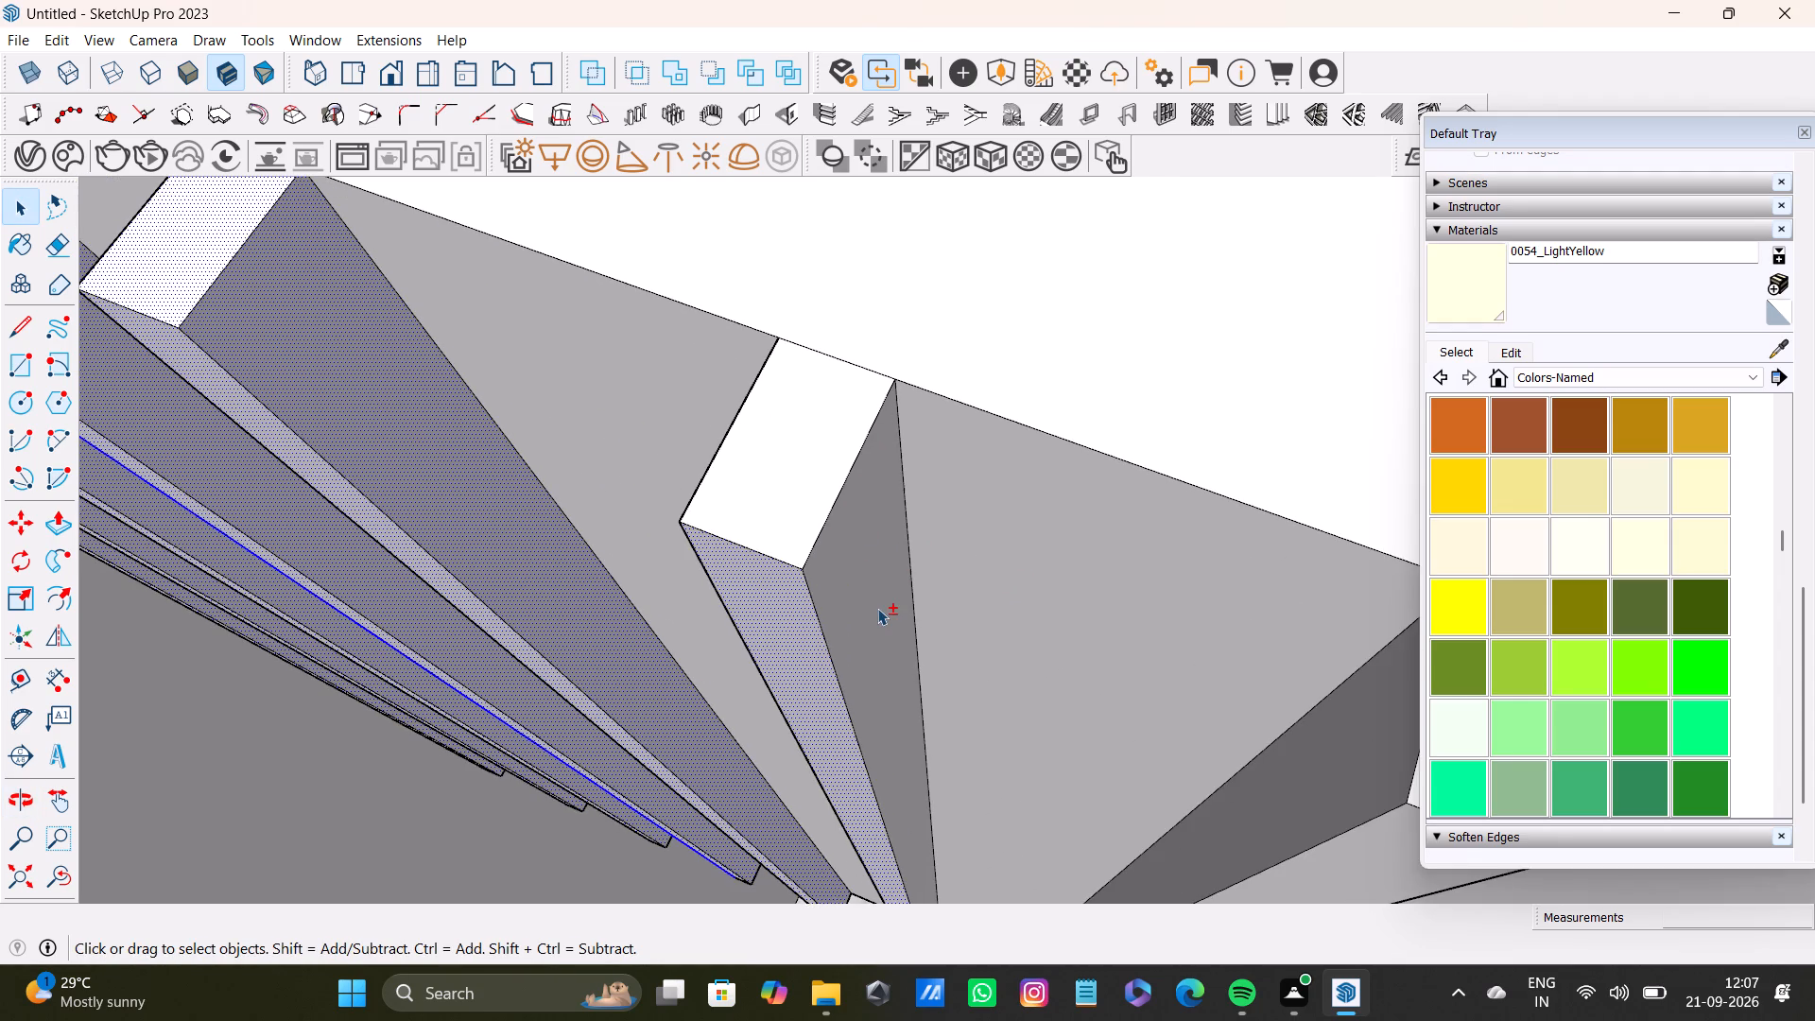
left_click(877, 608, "shift")
Add the top, front and visible side faces of the seventh and eighth slats from the long wall to the selection.
scroll(877, 608, "down", 8, "shift")
middle_click_drag(1213, 685, 1066, 540, "shift")
scroll(1042, 556, "up", 2, "shift")
left_click(933, 462, "shift")
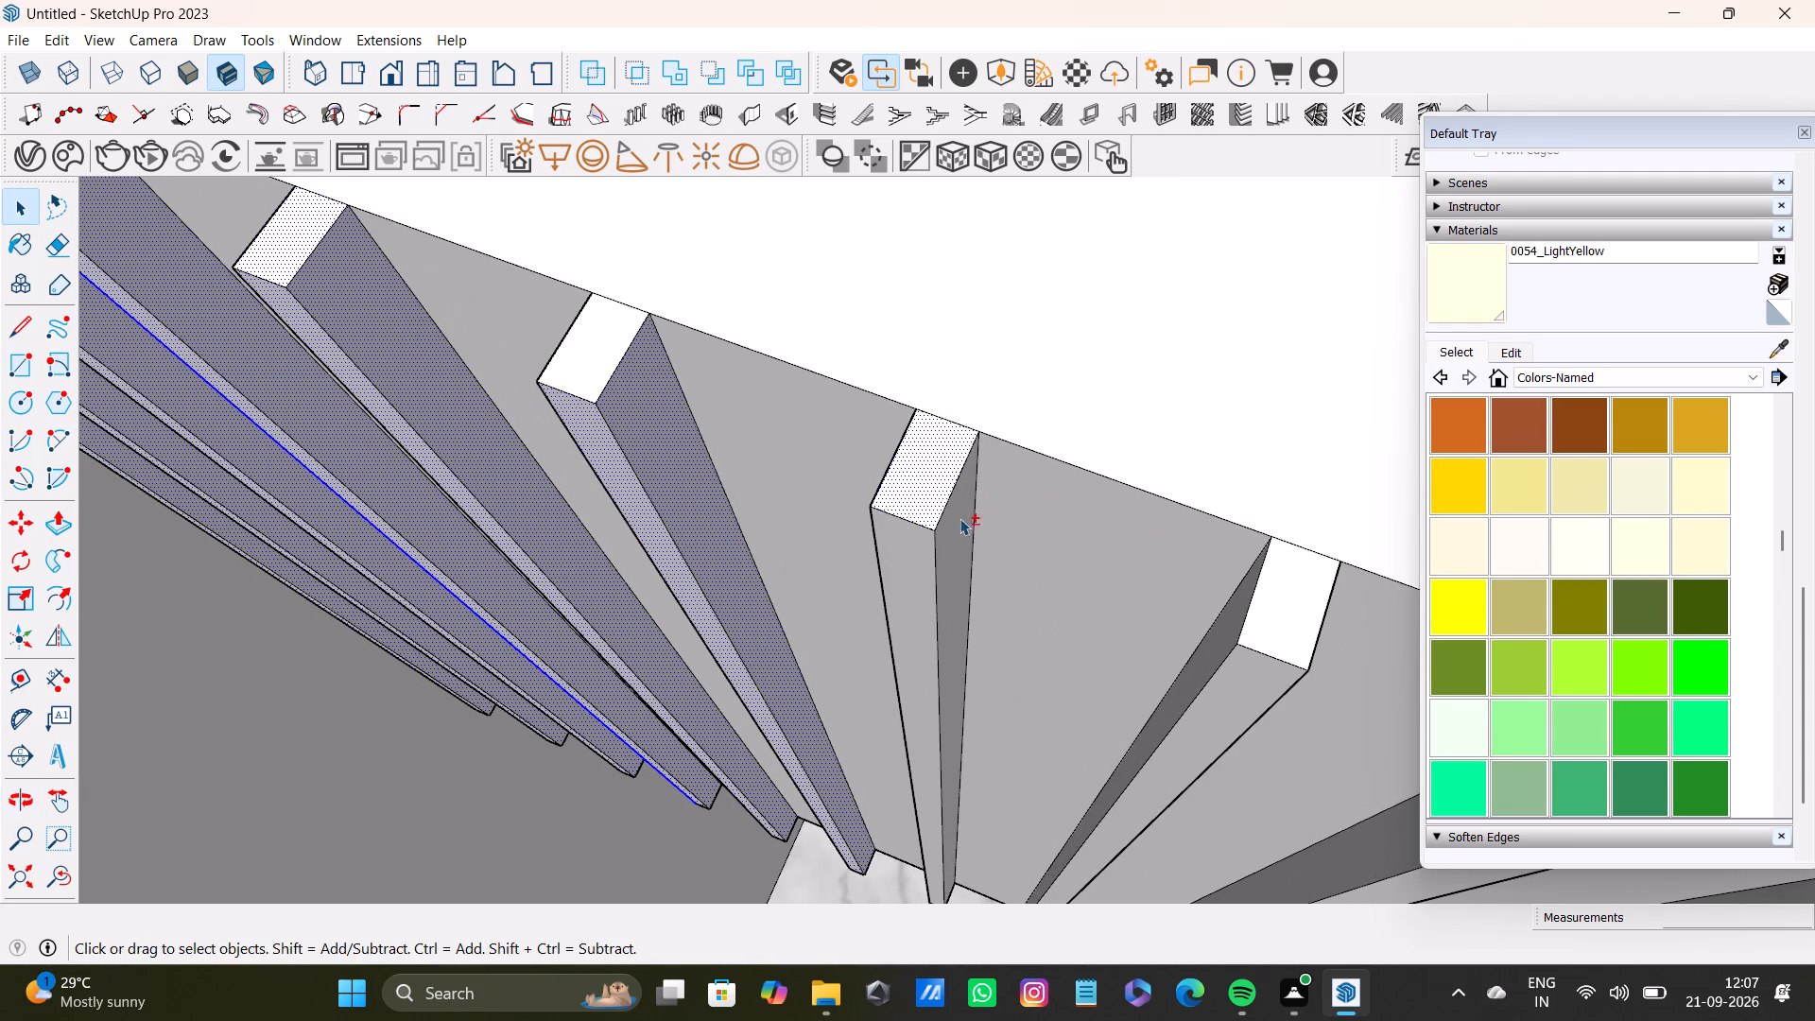
left_click(956, 530, "shift")
left_click(891, 550, "shift")
middle_click_drag(1331, 642, 1118, 490, "shift")
left_click(1048, 439, "shift")
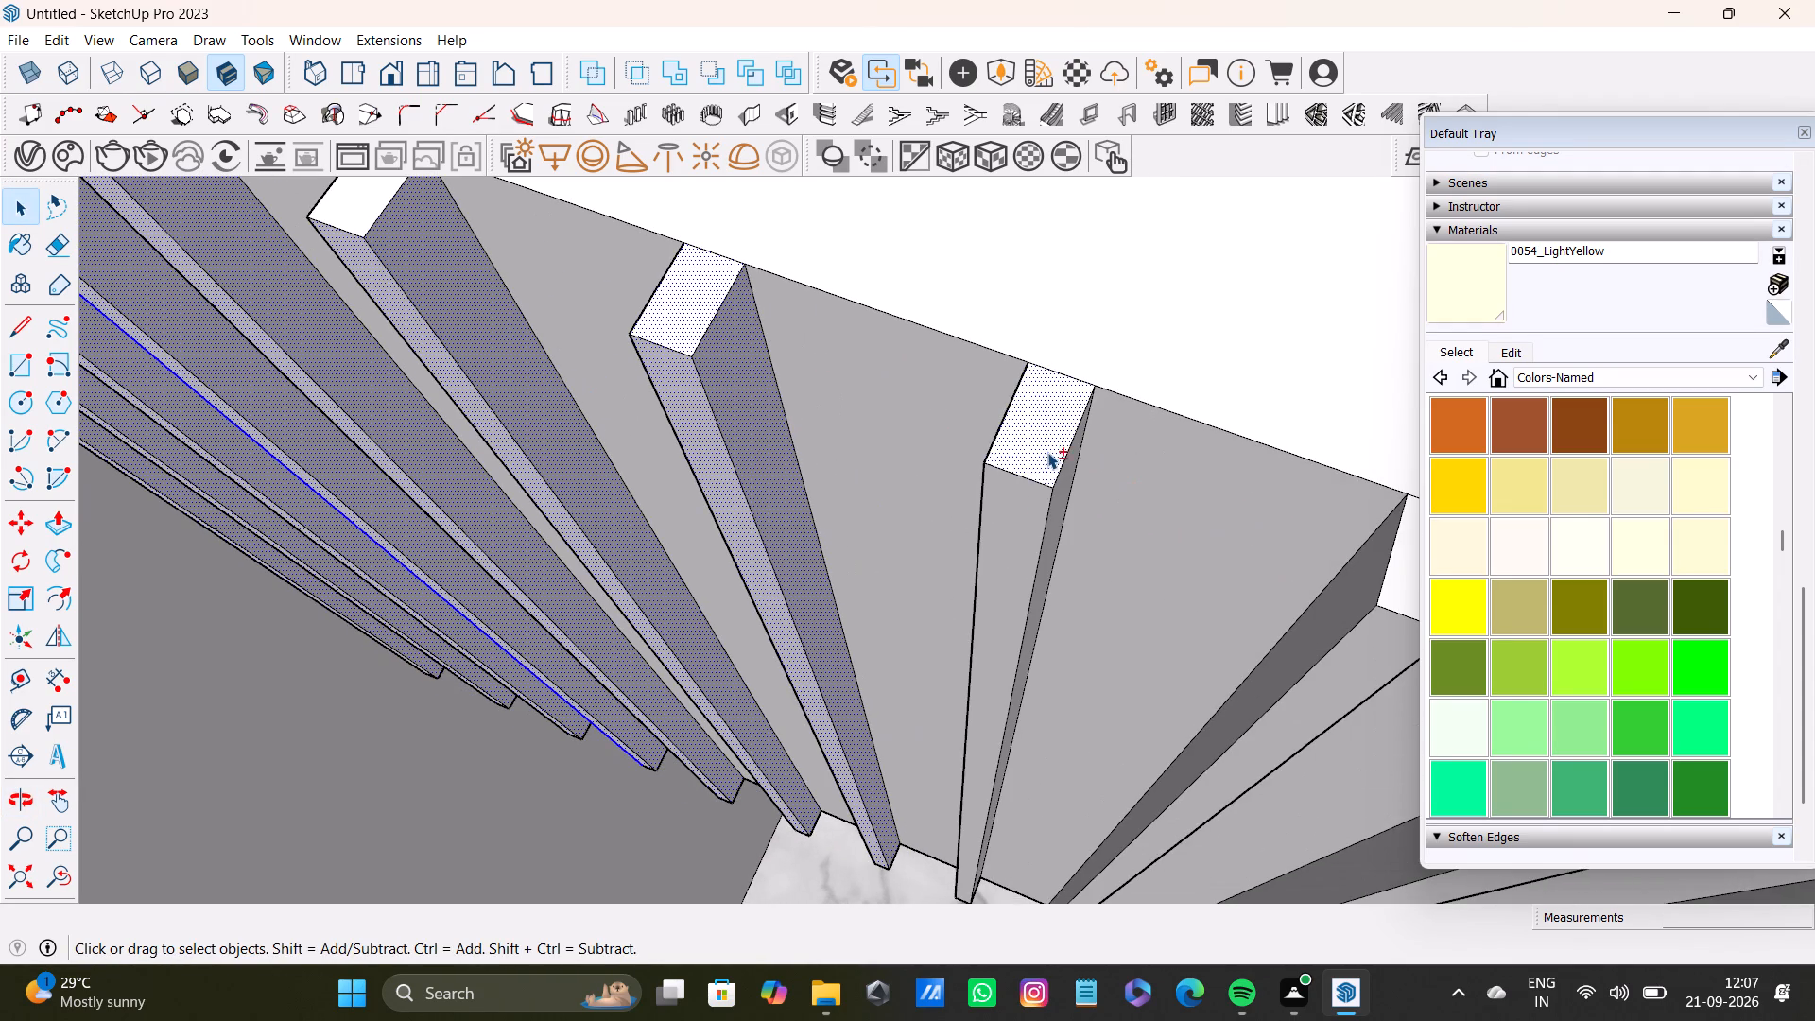
left_click(1019, 517, "shift")
middle_click_drag(1109, 517, 804, 446, "shift")
left_click(740, 449, "shift")
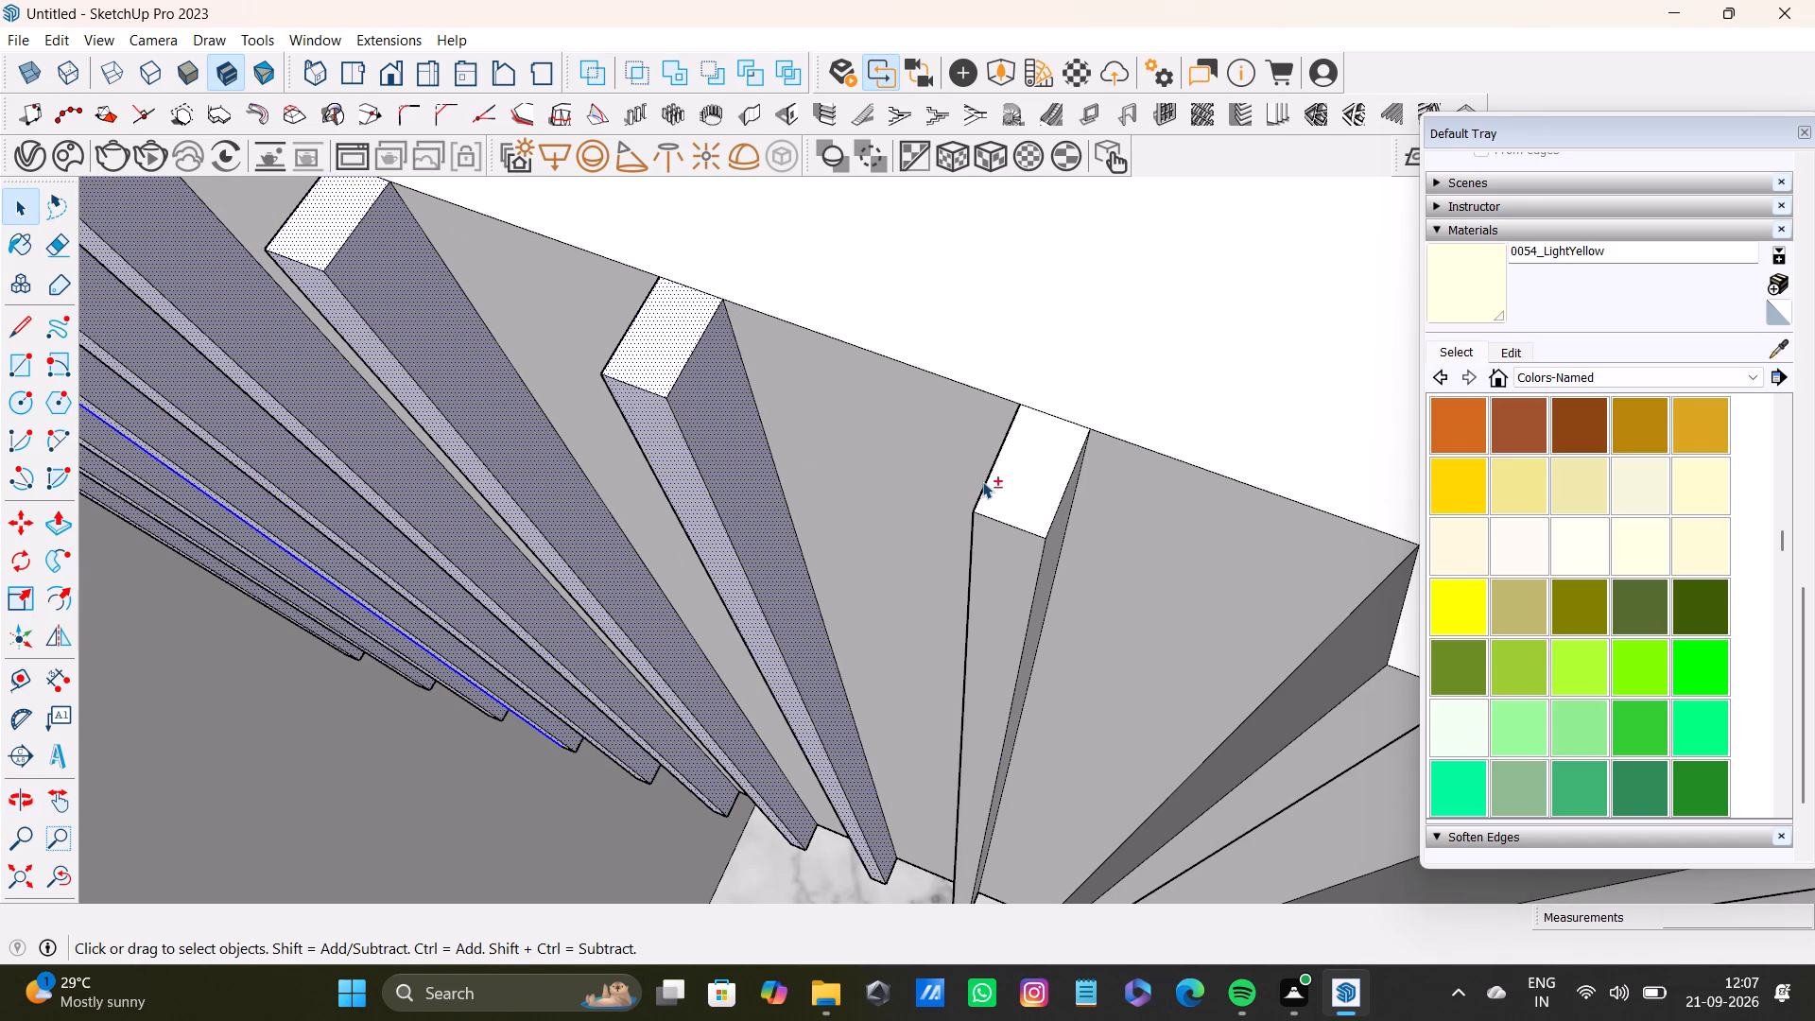
Add the top, front and visible side faces of the ninth and tenth slats to the selection.
left_click(982, 481, "shift")
left_click(1017, 567, "shift")
left_click(1032, 498, "shift")
middle_click_drag(1111, 582, 888, 513, "shift")
scroll(883, 489, "up", 2, "shift")
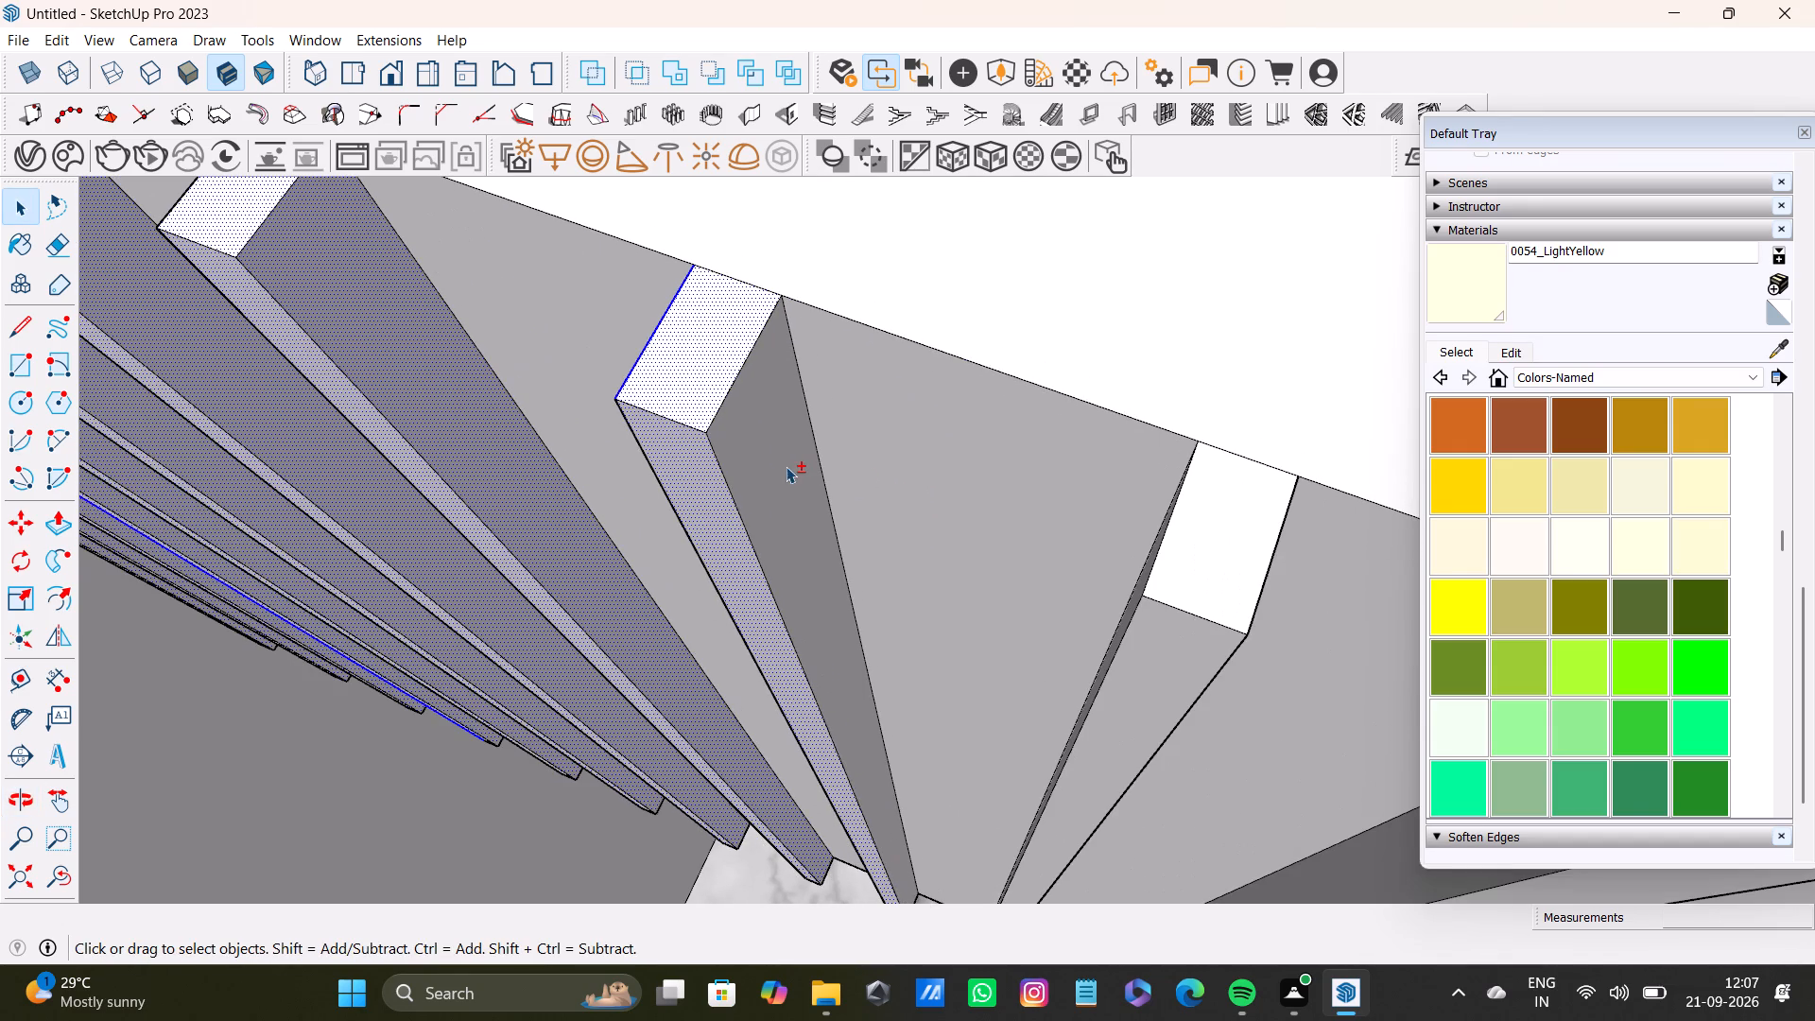
left_click(773, 471, "shift")
left_click(1220, 587, "shift")
left_click(1181, 657, "shift")
middle_click_drag(1044, 563, 779, 481, "shift")
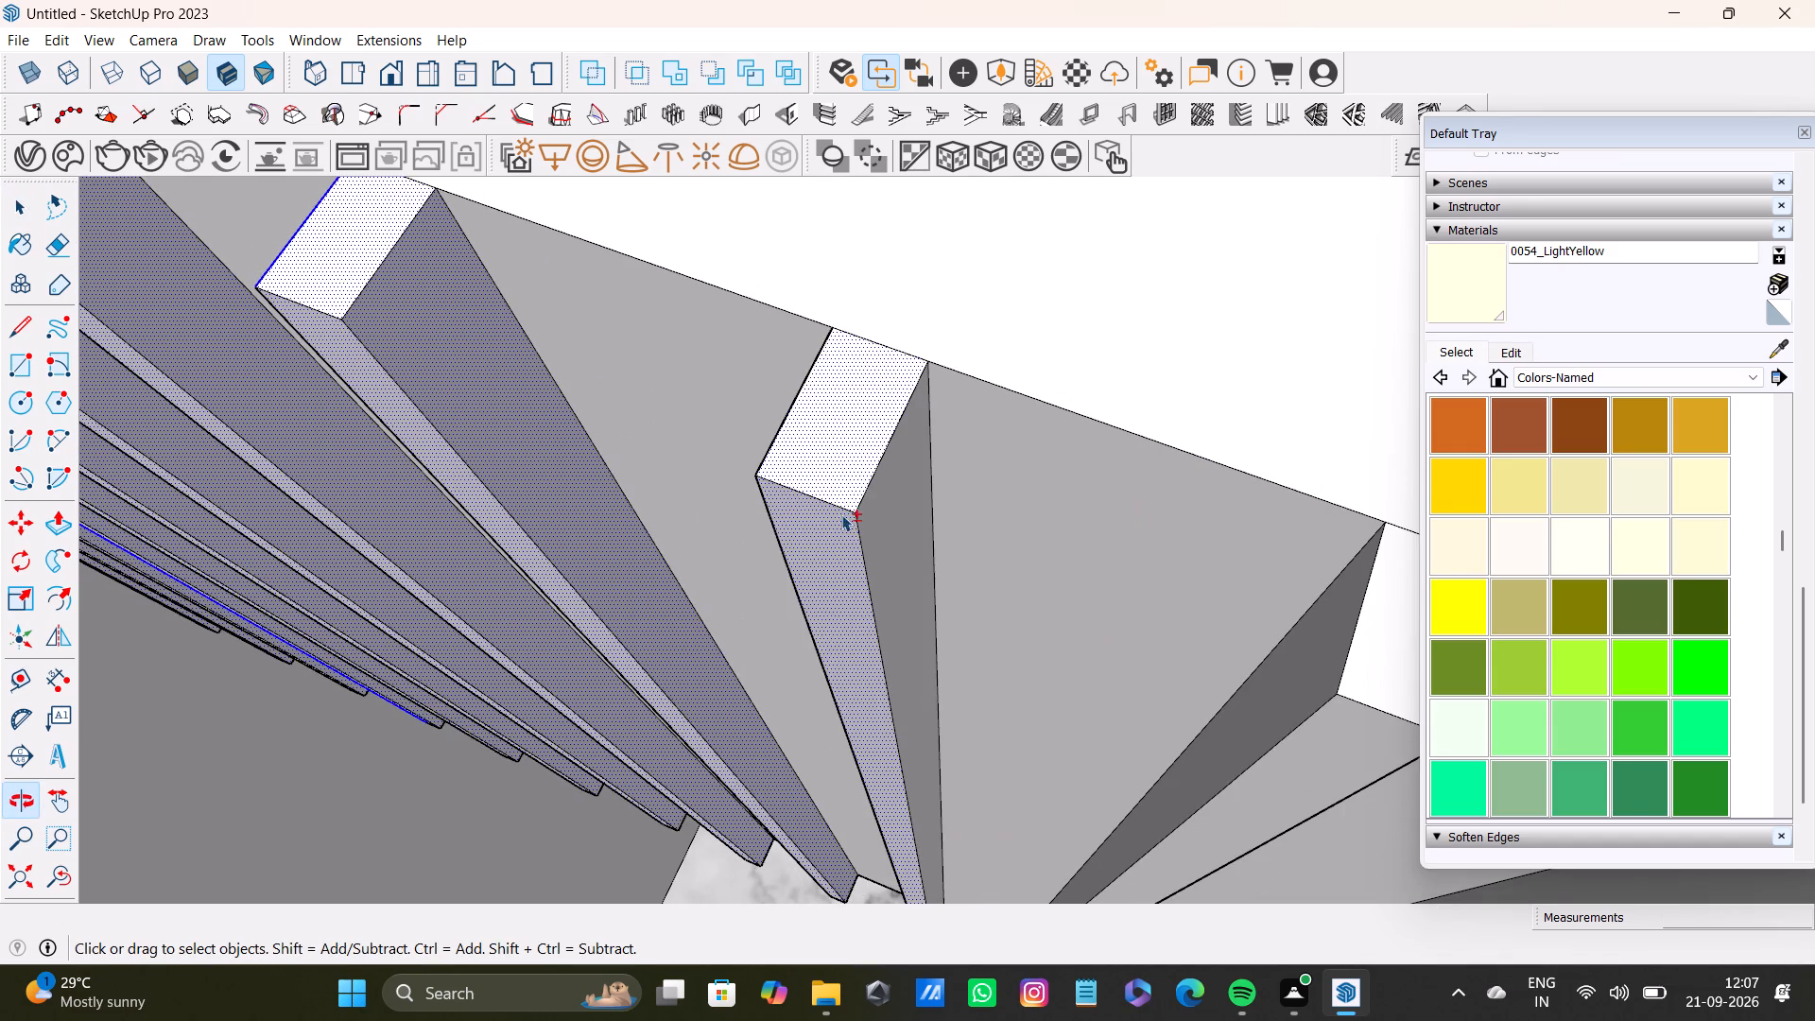
left_click(884, 529, "shift")
Add the top, front and visible side faces of the eleventh and twelfth slats to the selection.
scroll(1111, 604, "down", 3, "shift")
middle_click_drag(1199, 629, 806, 479, "shift")
scroll(901, 461, "up", 2, "shift")
left_click(809, 452, "shift")
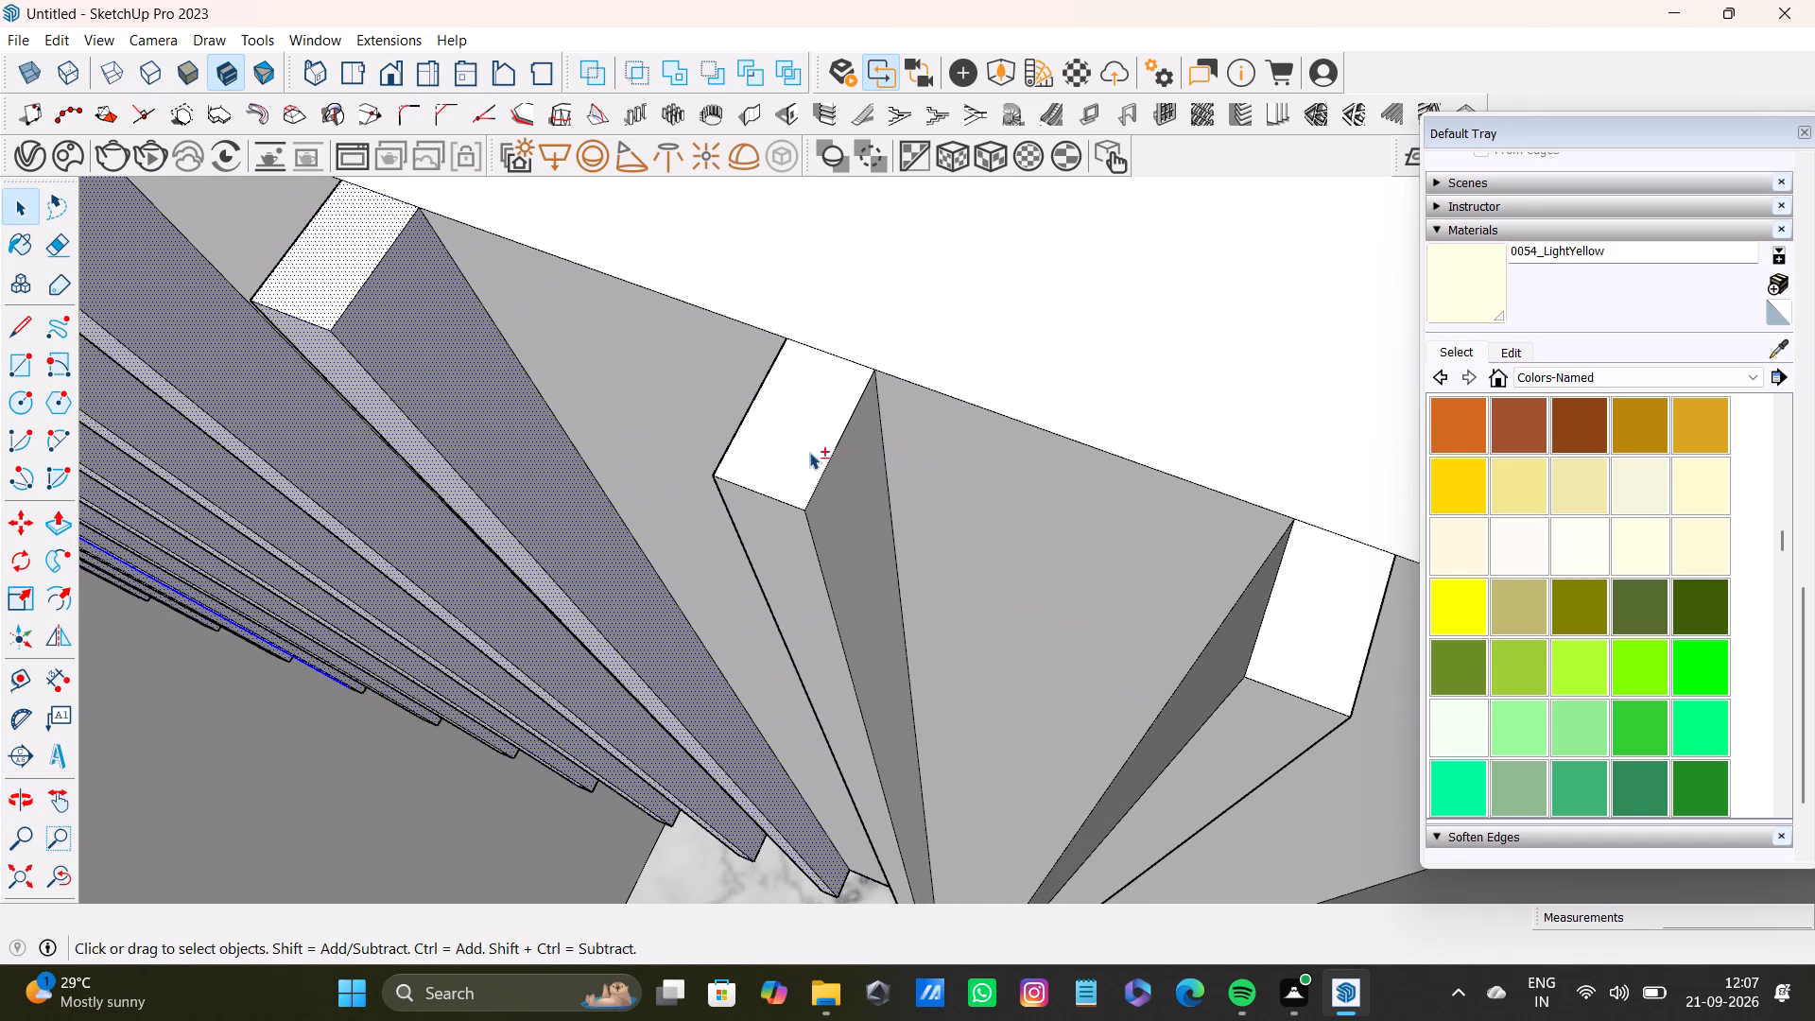
left_click(787, 505, "shift")
left_click(792, 548, "shift")
left_click(823, 545, "shift")
scroll(934, 555, "down", 2, "shift")
middle_click_drag(930, 537, 701, 476, "shift")
scroll(829, 516, "up", 2, "shift")
left_click(914, 539, "shift")
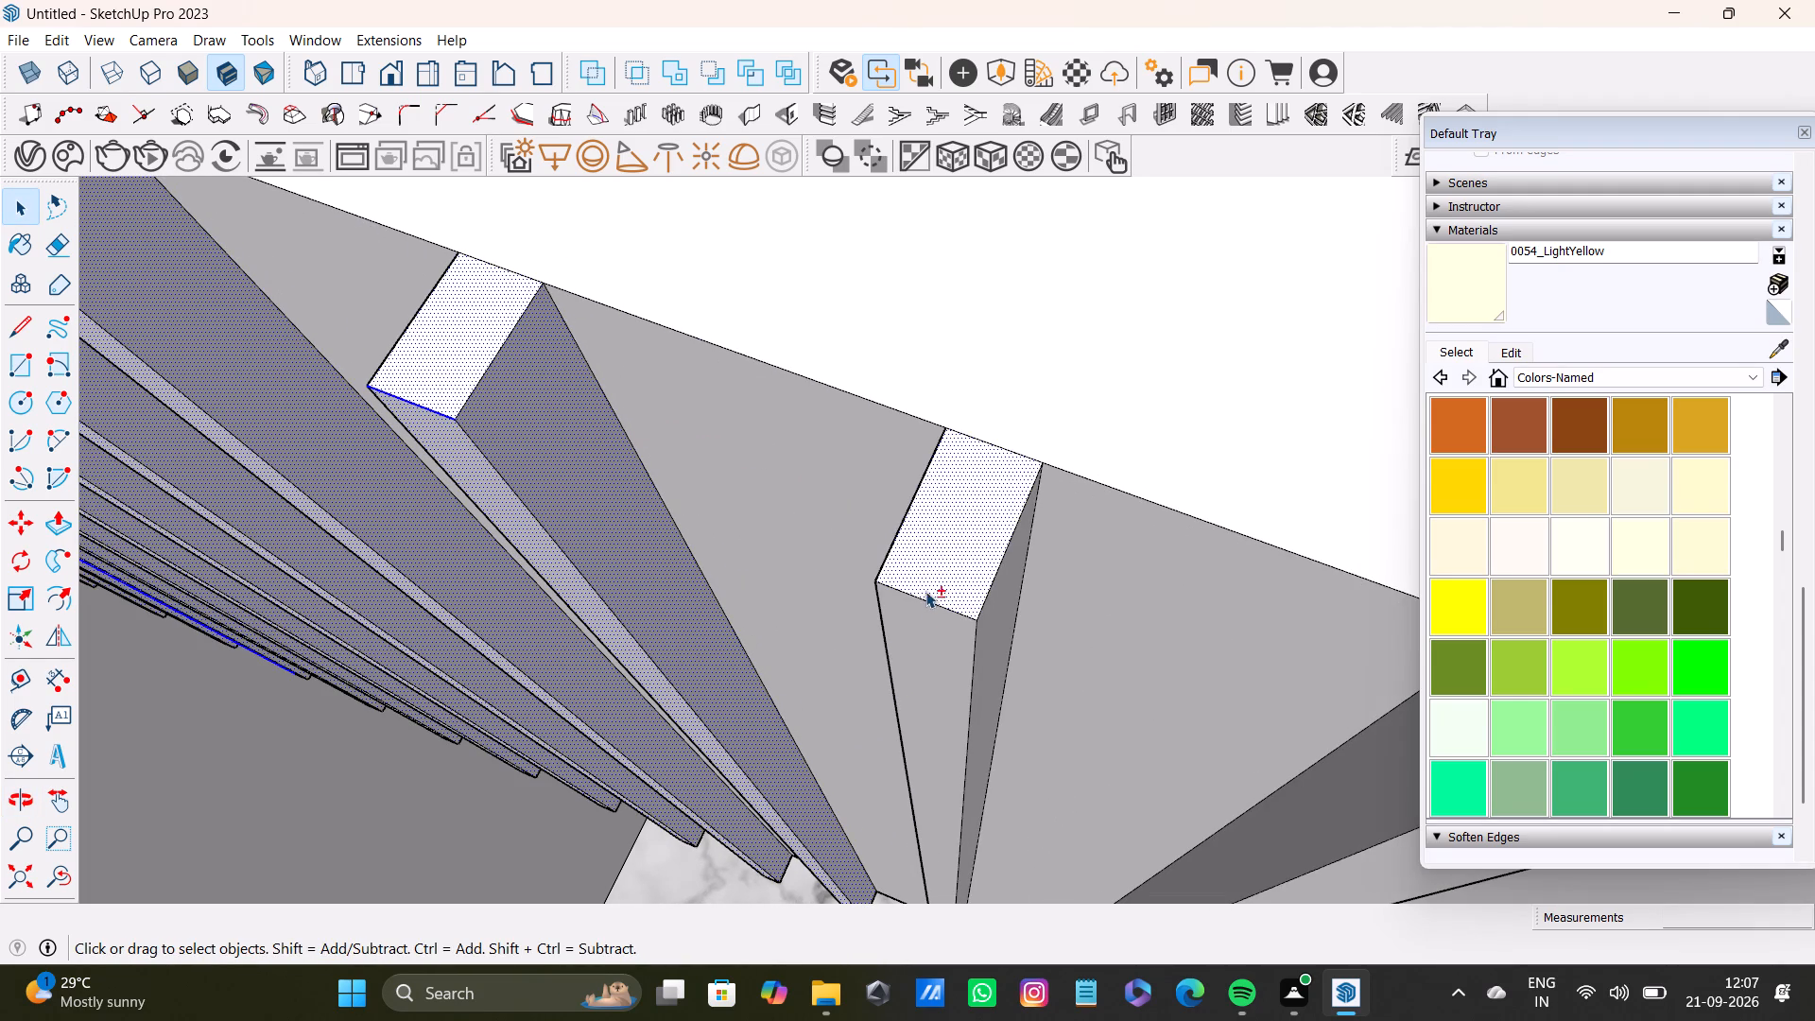
left_click(924, 614, "shift")
middle_click_drag(992, 615, 757, 471, "shift")
left_click_drag(677, 336, 683, 354, "shift")
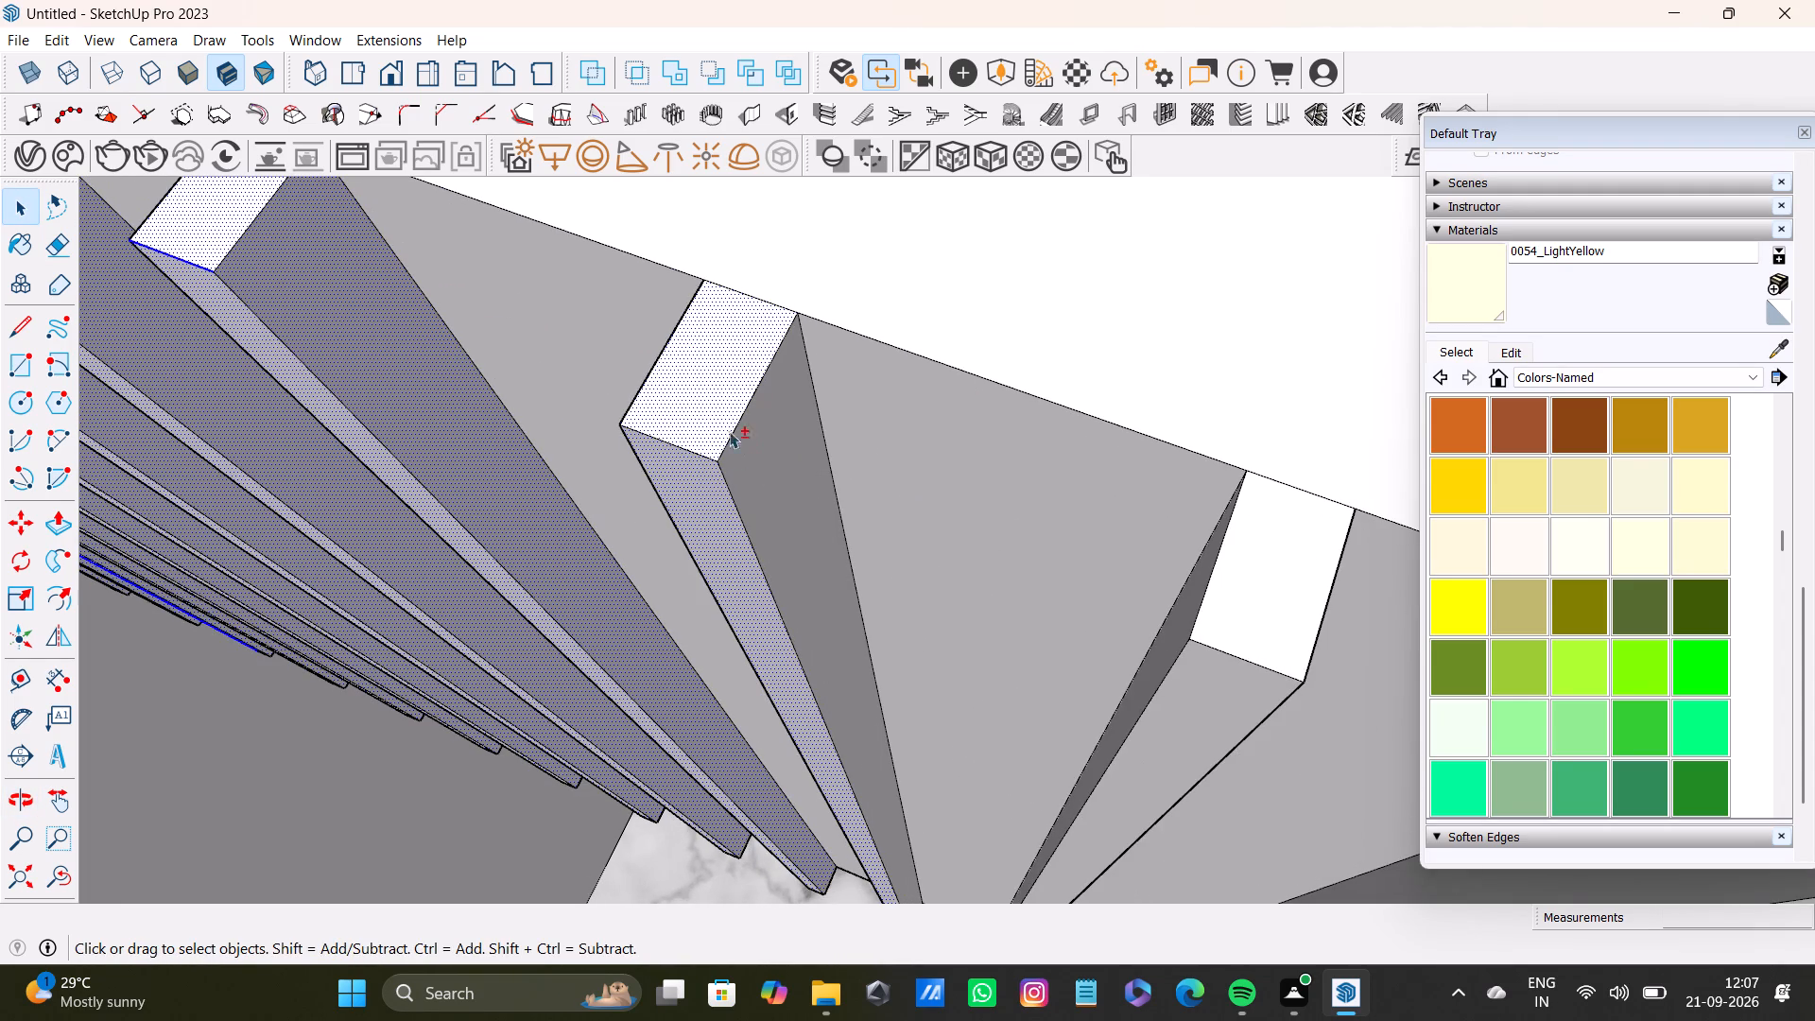
left_click(696, 392, "shift")
left_click(719, 422, "shift")
left_click(738, 450, "shift")
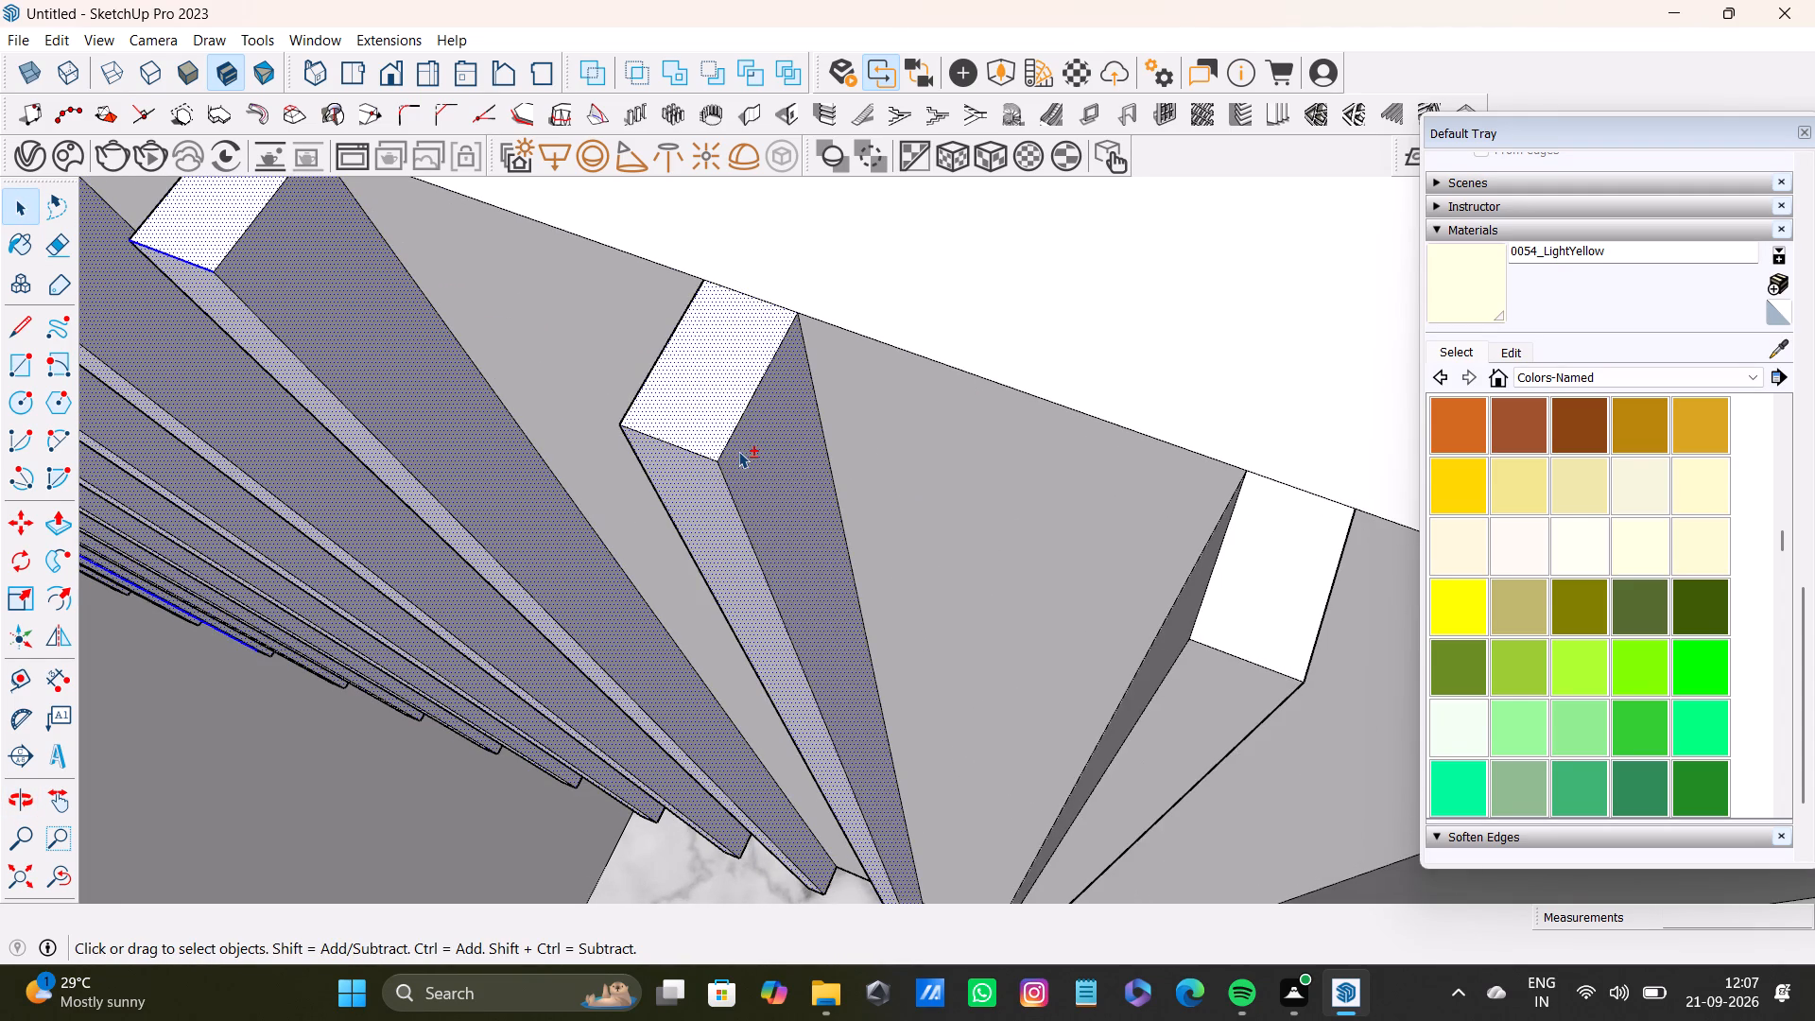
Add the top, front and visible side faces of the thirteenth and fourteenth slats to the selection.
scroll(738, 451, "down", 2, "shift")
middle_click_drag(614, 431, 375, 375, "shift")
scroll(748, 435, "up", 2, "shift")
left_click(862, 510, "shift")
left_click(803, 597, "shift")
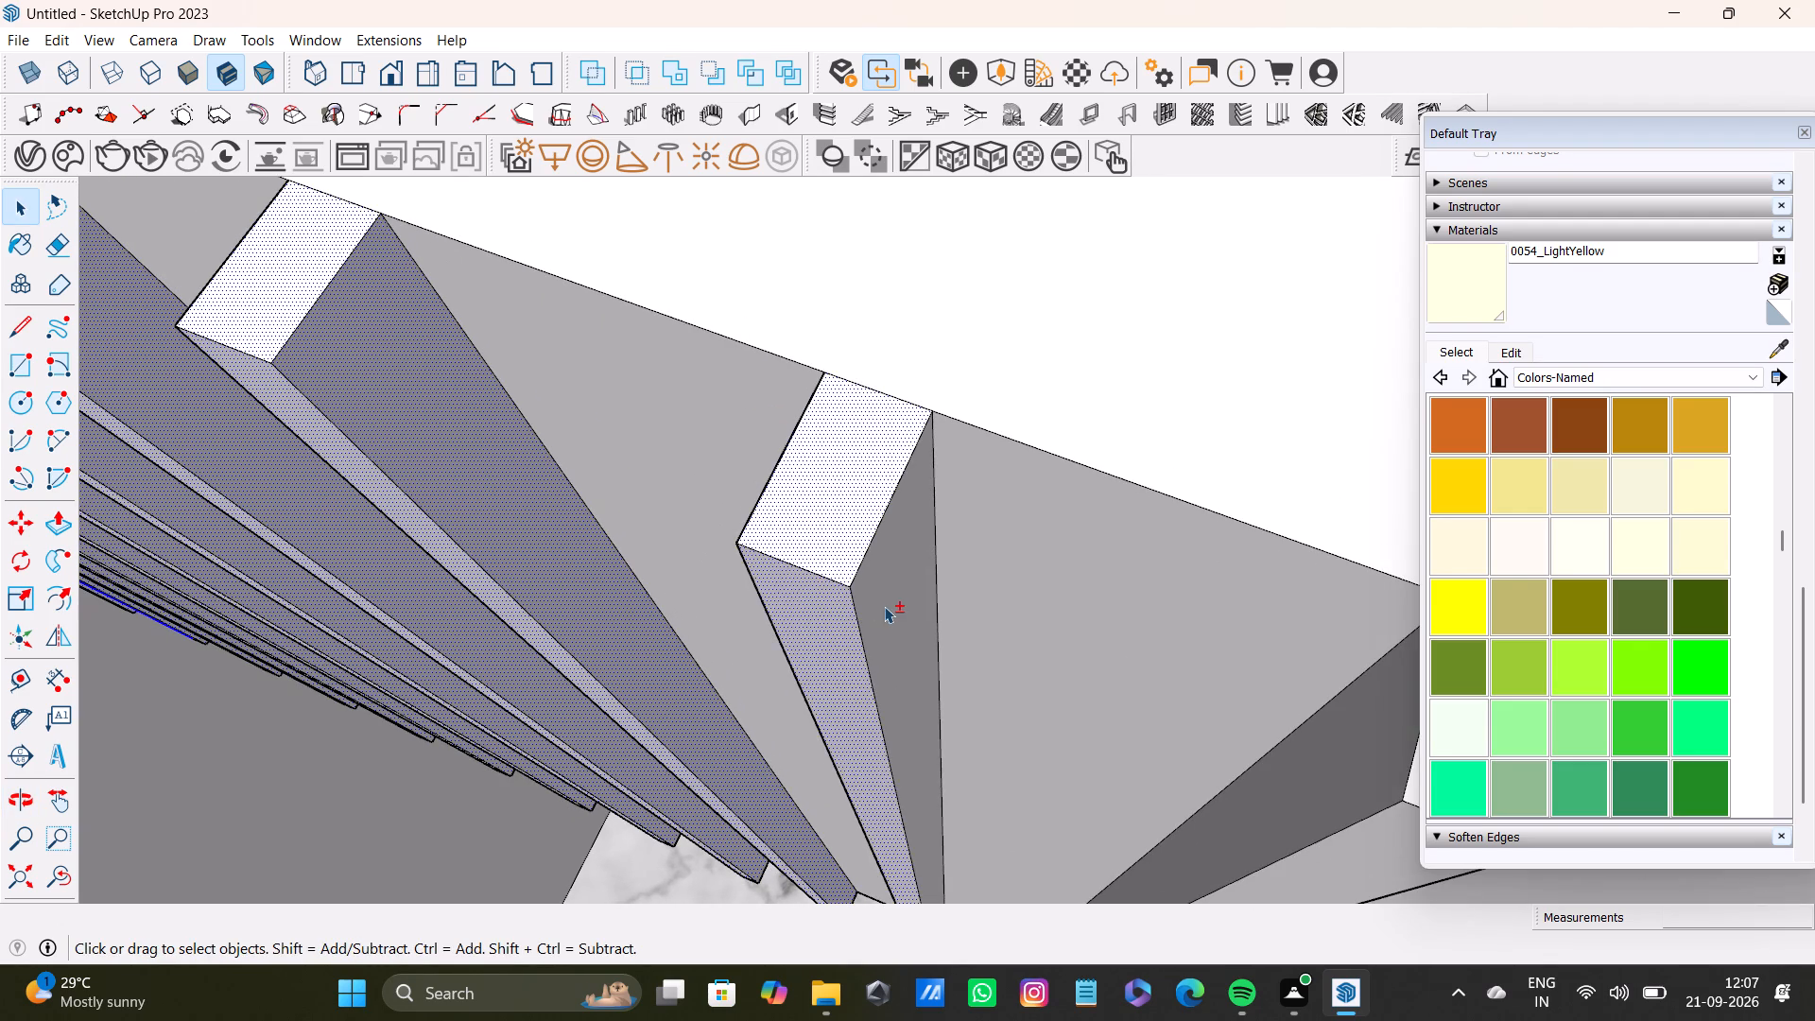
middle_click_drag(889, 606, 757, 478, "shift")
scroll(781, 504, "up", 3, "shift")
left_click(780, 507, "shift")
scroll(778, 552, "down", 8, "shift")
middle_click_drag(1206, 674, 1110, 571, "shift")
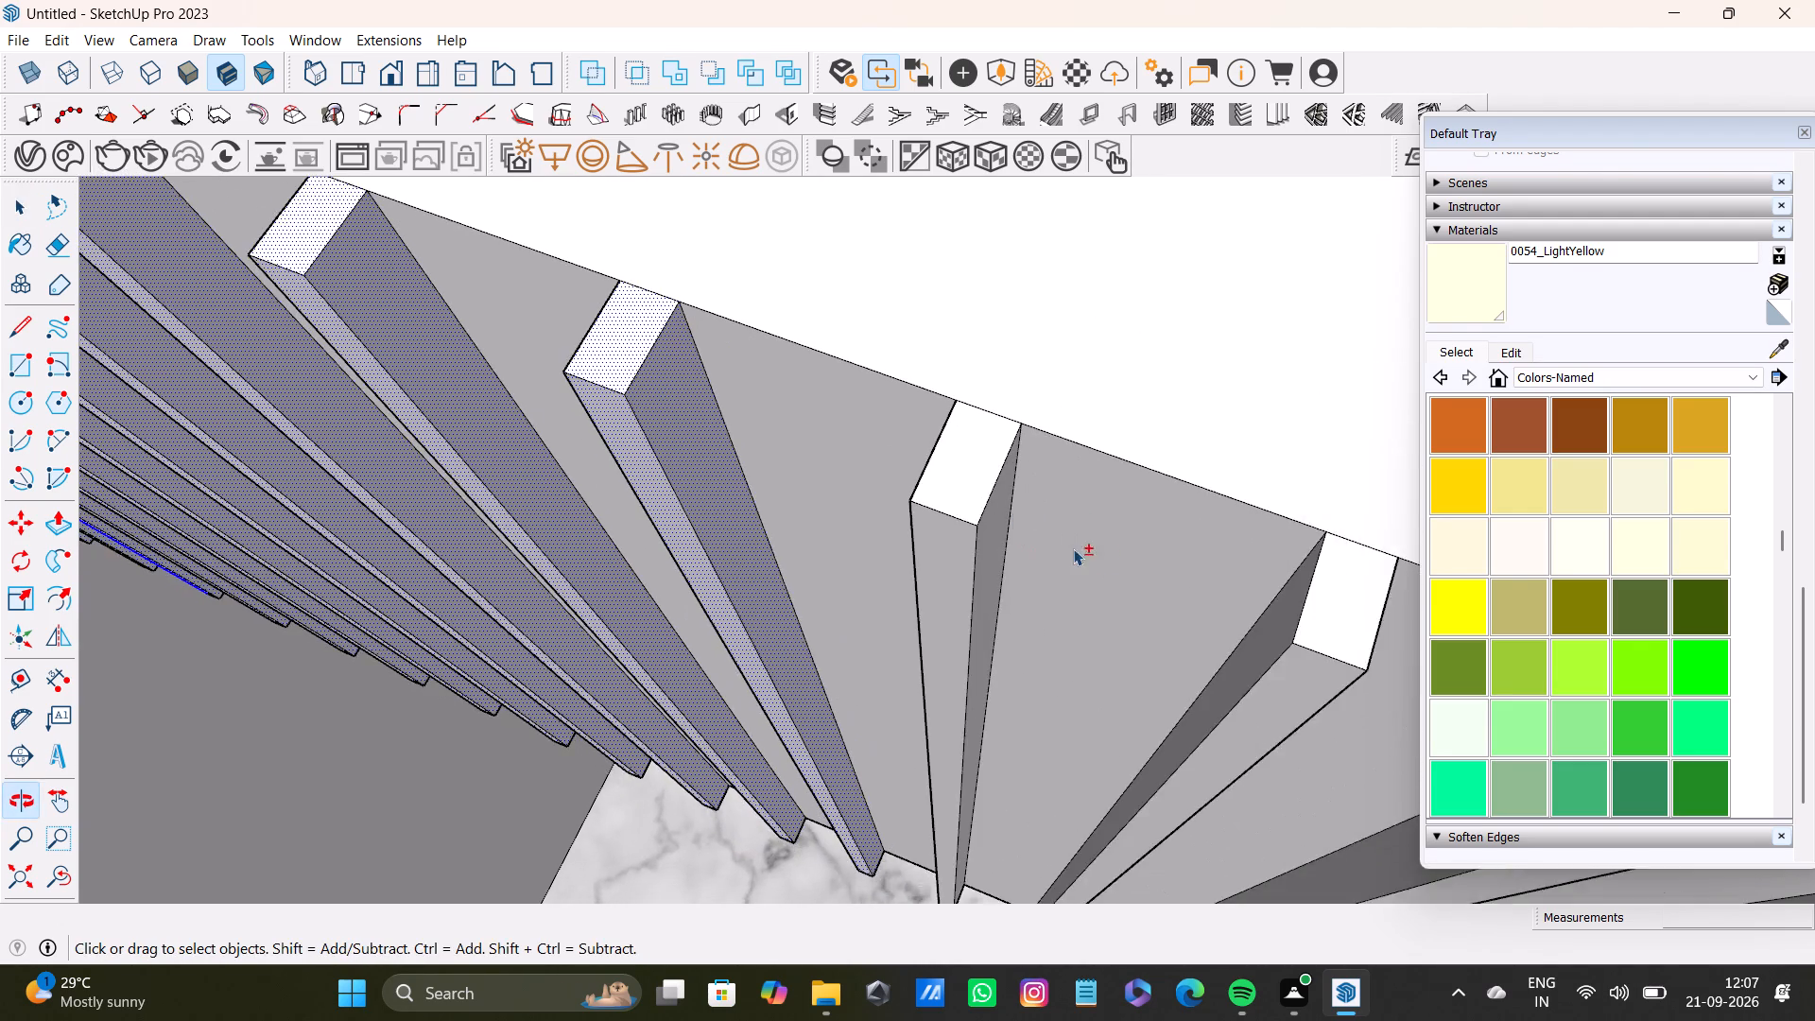
scroll(1029, 523, "up", 2, "shift")
left_click(942, 473, "shift")
left_click(924, 578, "shift")
left_click(978, 557, "shift")
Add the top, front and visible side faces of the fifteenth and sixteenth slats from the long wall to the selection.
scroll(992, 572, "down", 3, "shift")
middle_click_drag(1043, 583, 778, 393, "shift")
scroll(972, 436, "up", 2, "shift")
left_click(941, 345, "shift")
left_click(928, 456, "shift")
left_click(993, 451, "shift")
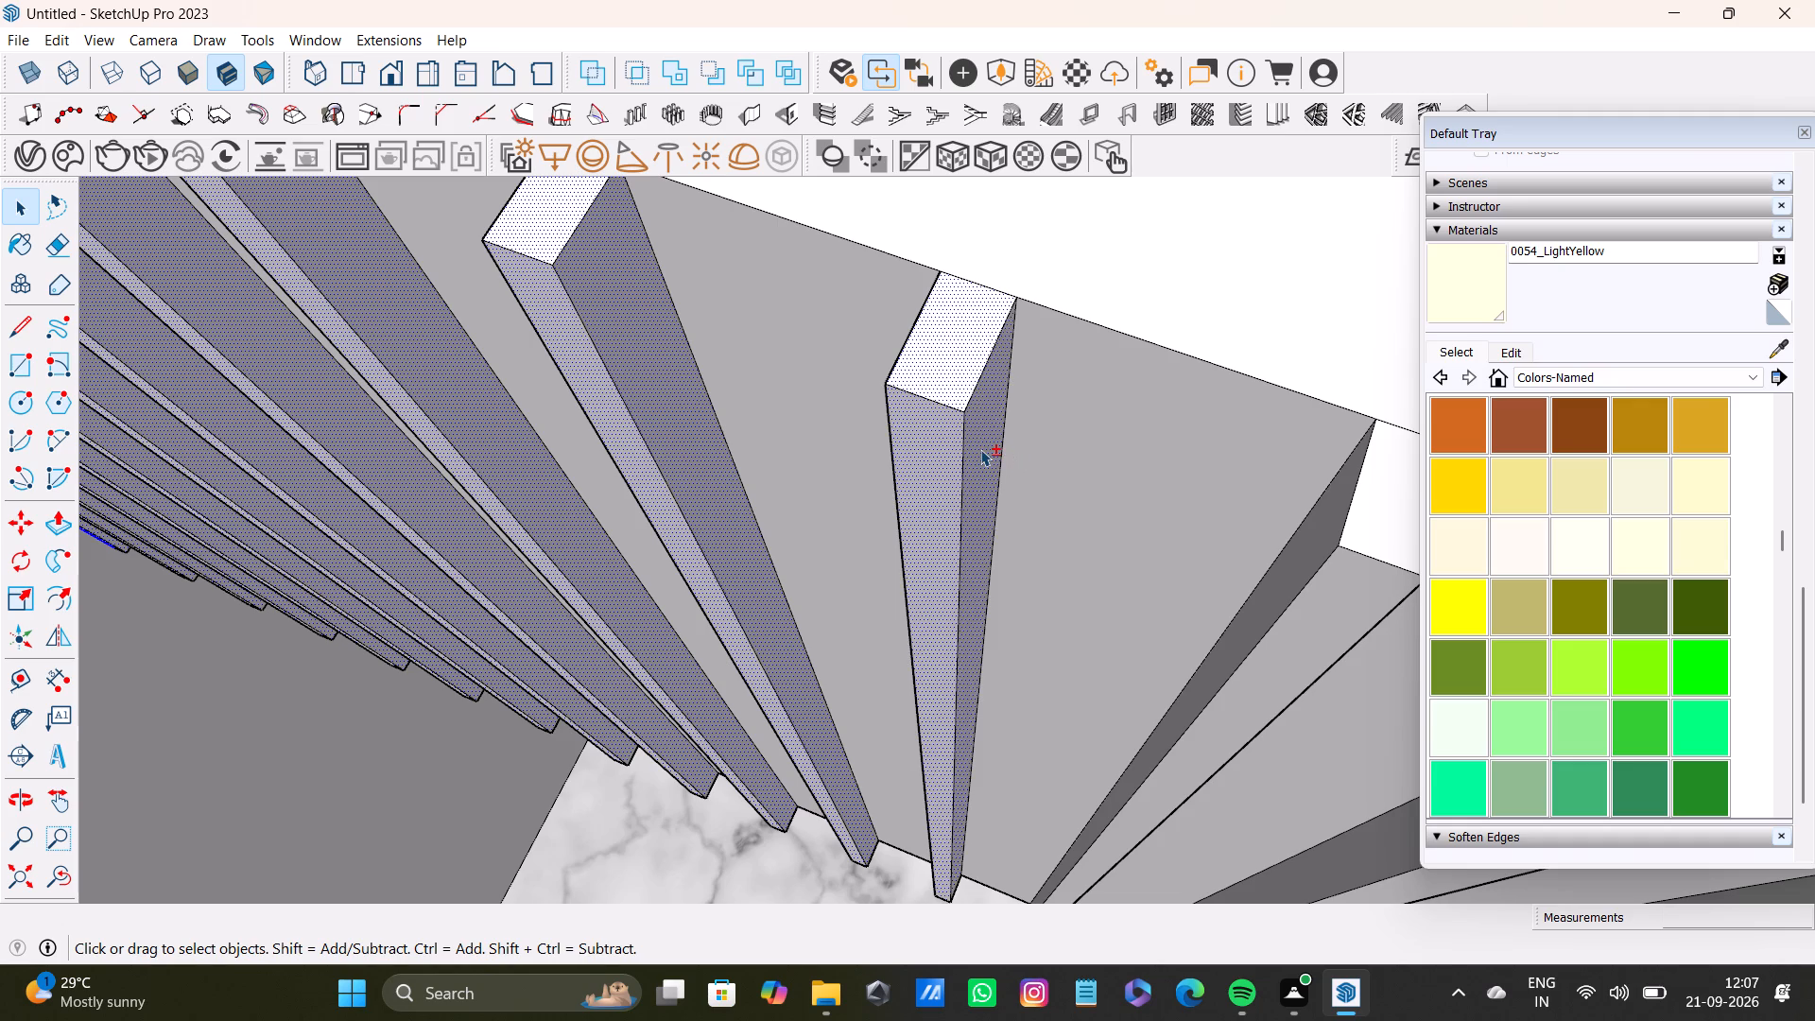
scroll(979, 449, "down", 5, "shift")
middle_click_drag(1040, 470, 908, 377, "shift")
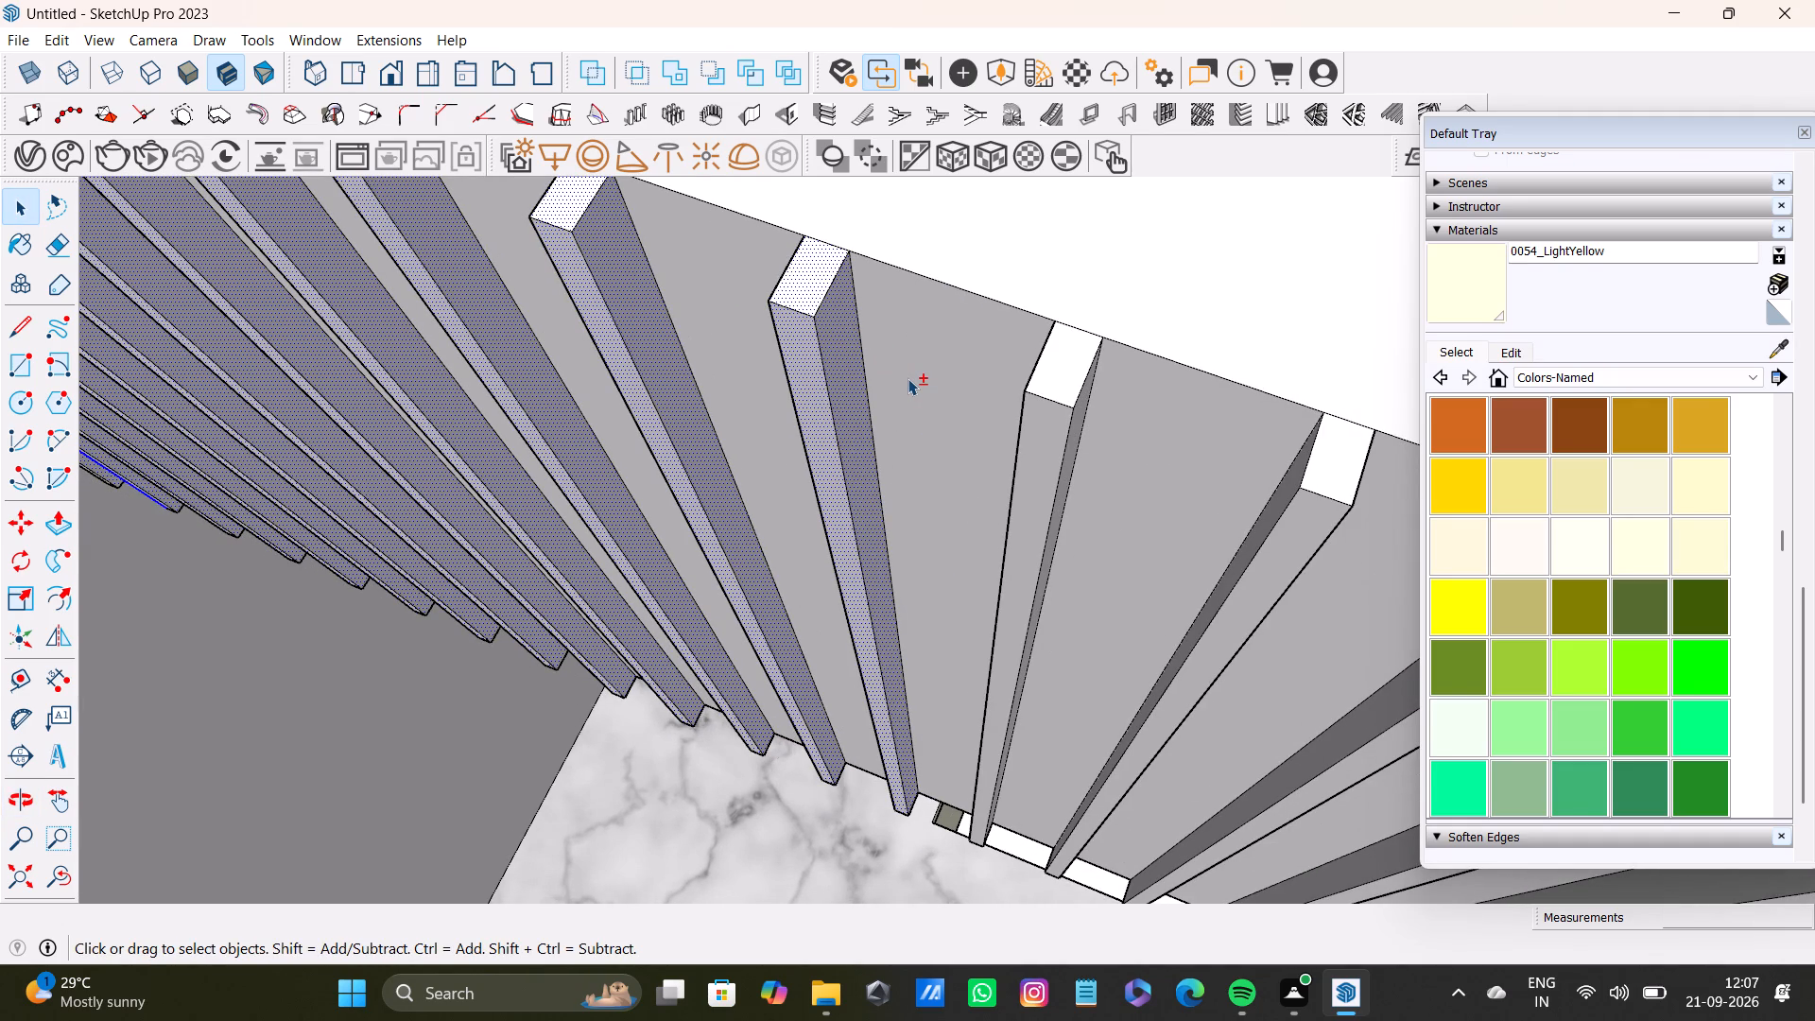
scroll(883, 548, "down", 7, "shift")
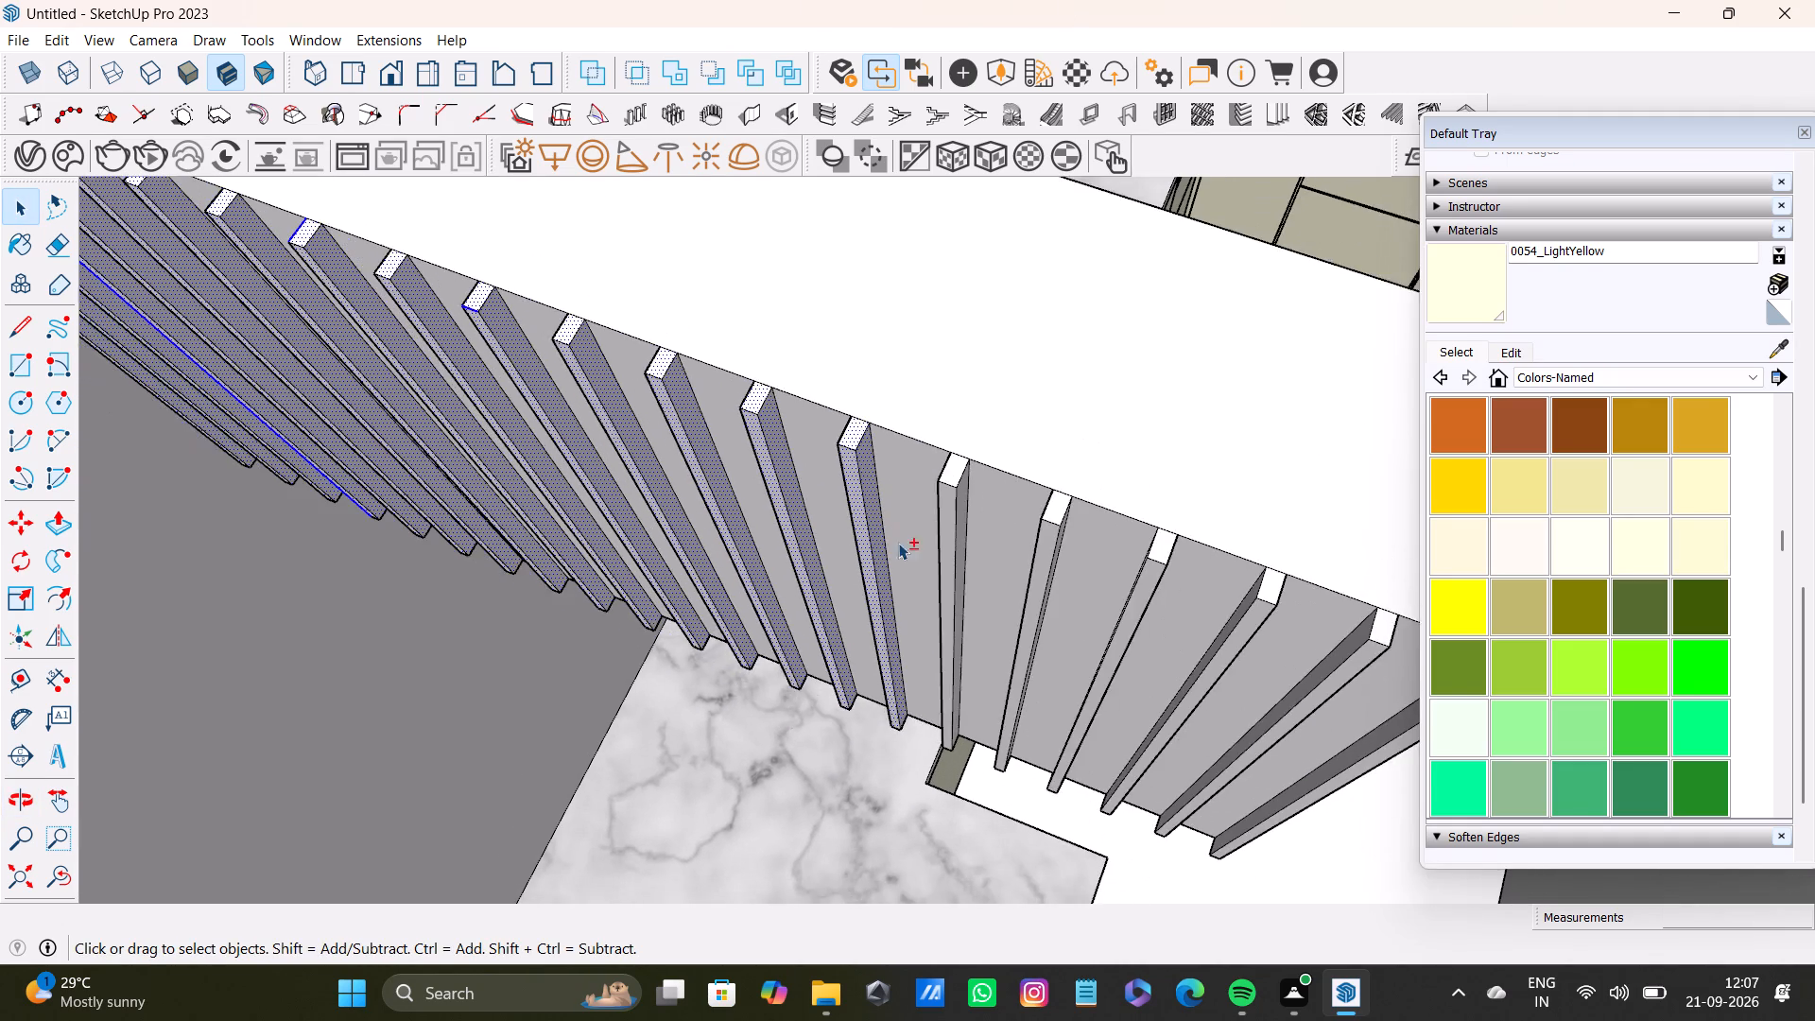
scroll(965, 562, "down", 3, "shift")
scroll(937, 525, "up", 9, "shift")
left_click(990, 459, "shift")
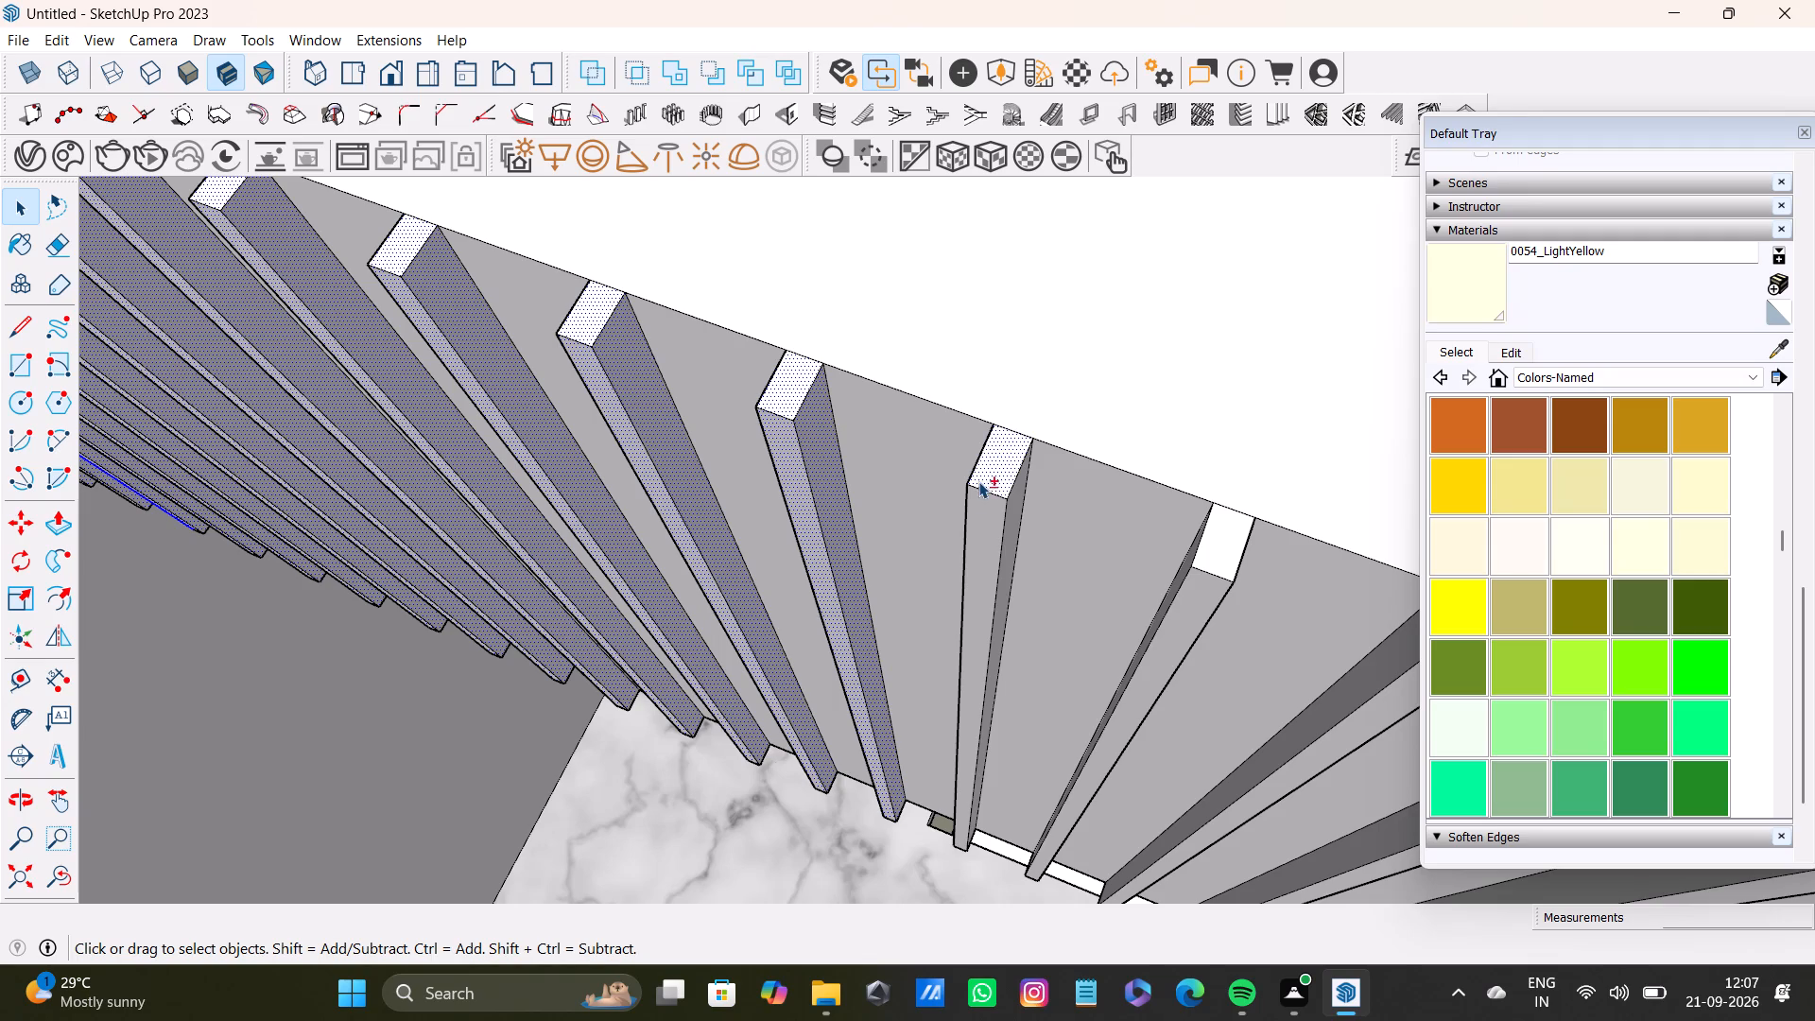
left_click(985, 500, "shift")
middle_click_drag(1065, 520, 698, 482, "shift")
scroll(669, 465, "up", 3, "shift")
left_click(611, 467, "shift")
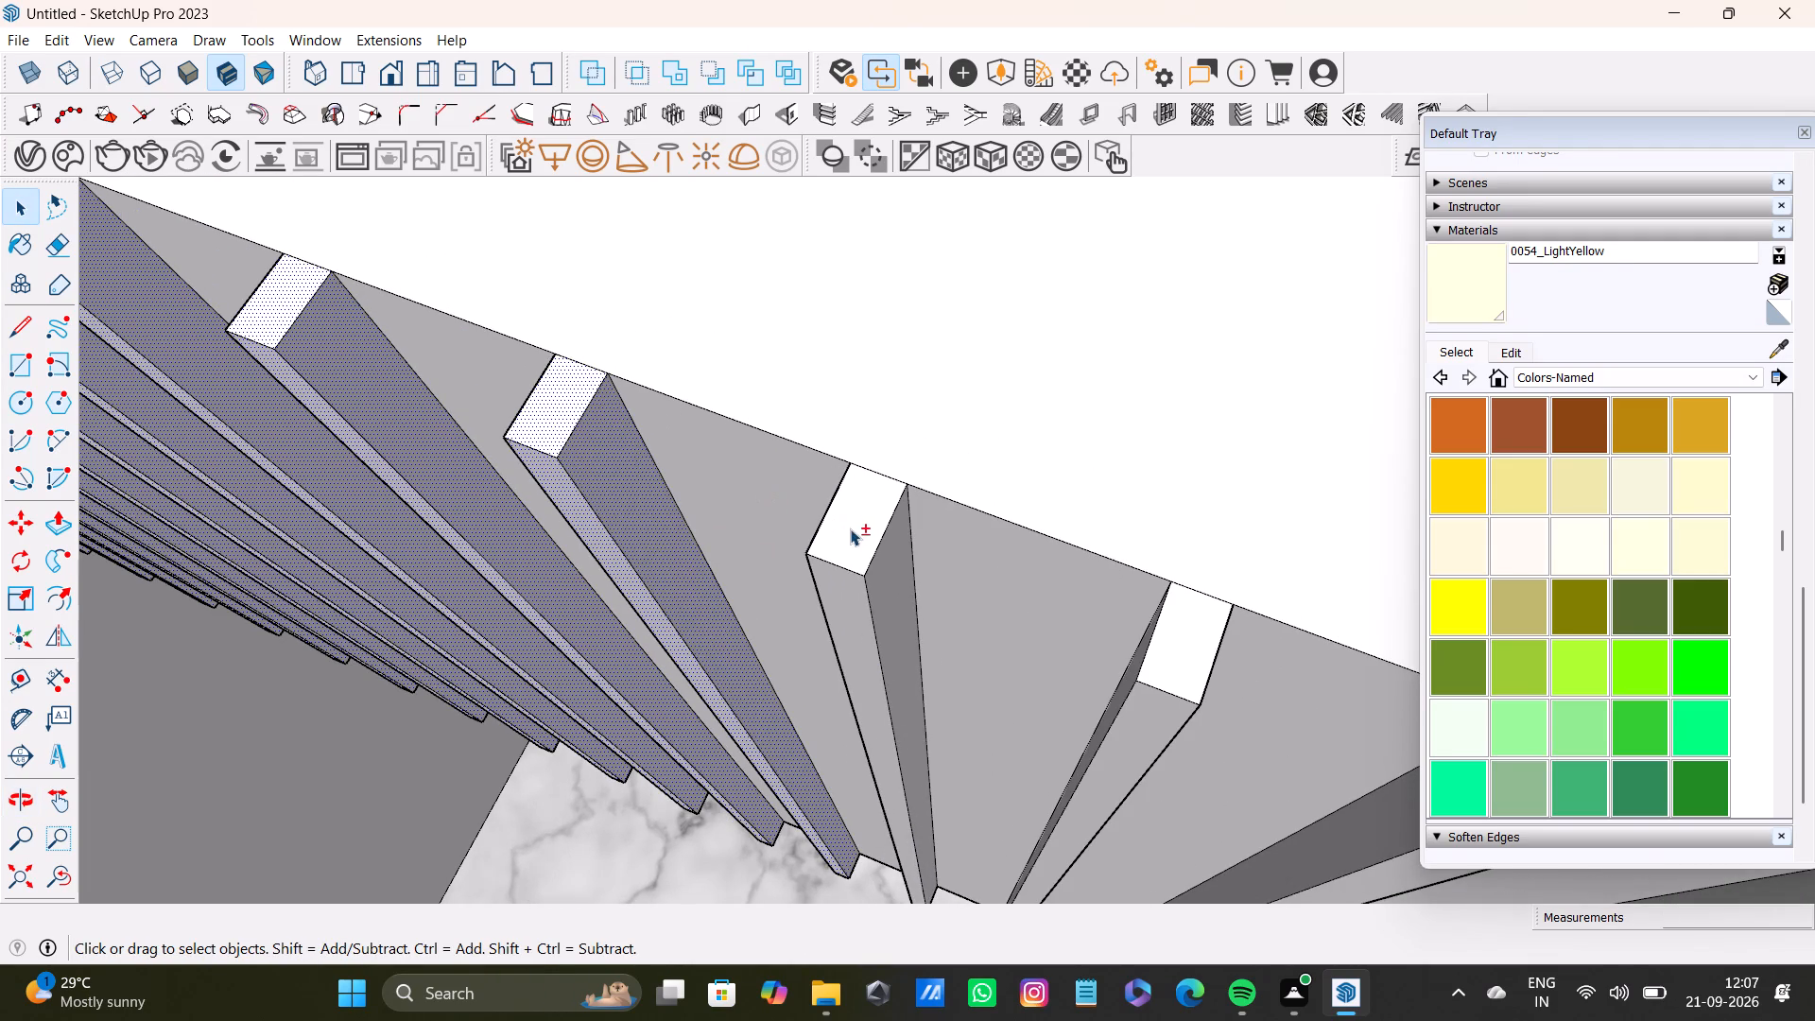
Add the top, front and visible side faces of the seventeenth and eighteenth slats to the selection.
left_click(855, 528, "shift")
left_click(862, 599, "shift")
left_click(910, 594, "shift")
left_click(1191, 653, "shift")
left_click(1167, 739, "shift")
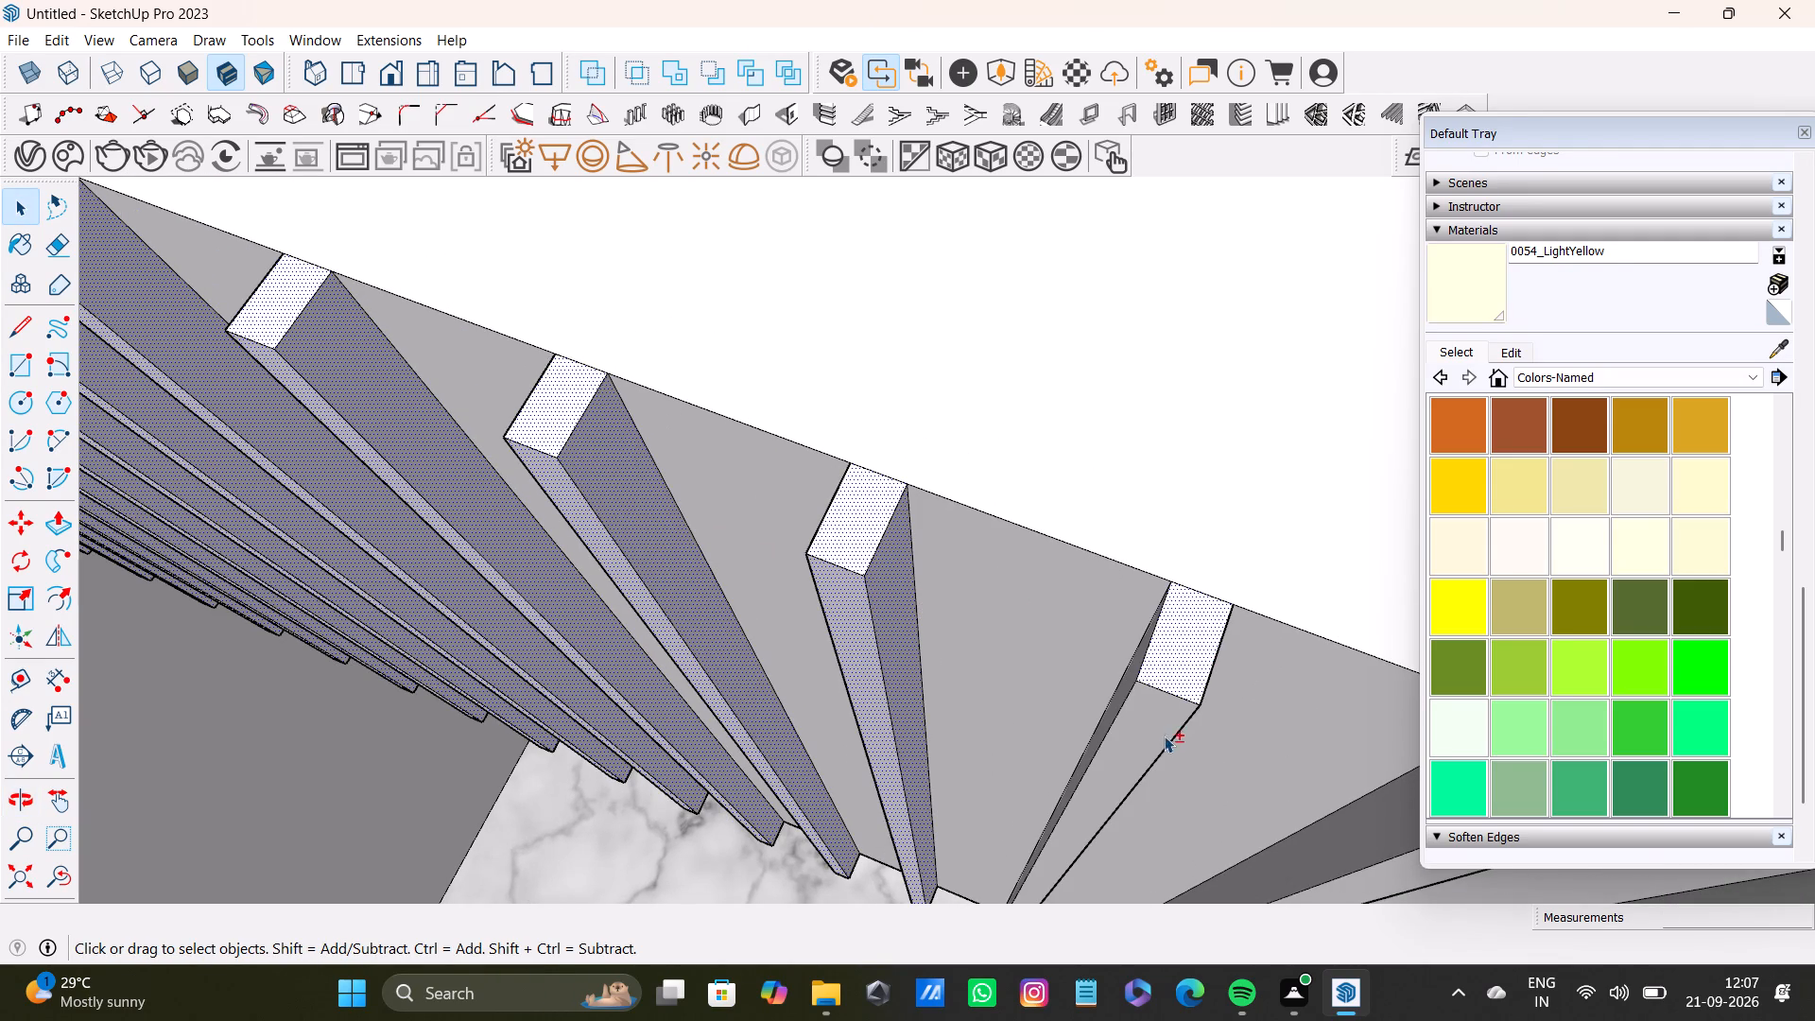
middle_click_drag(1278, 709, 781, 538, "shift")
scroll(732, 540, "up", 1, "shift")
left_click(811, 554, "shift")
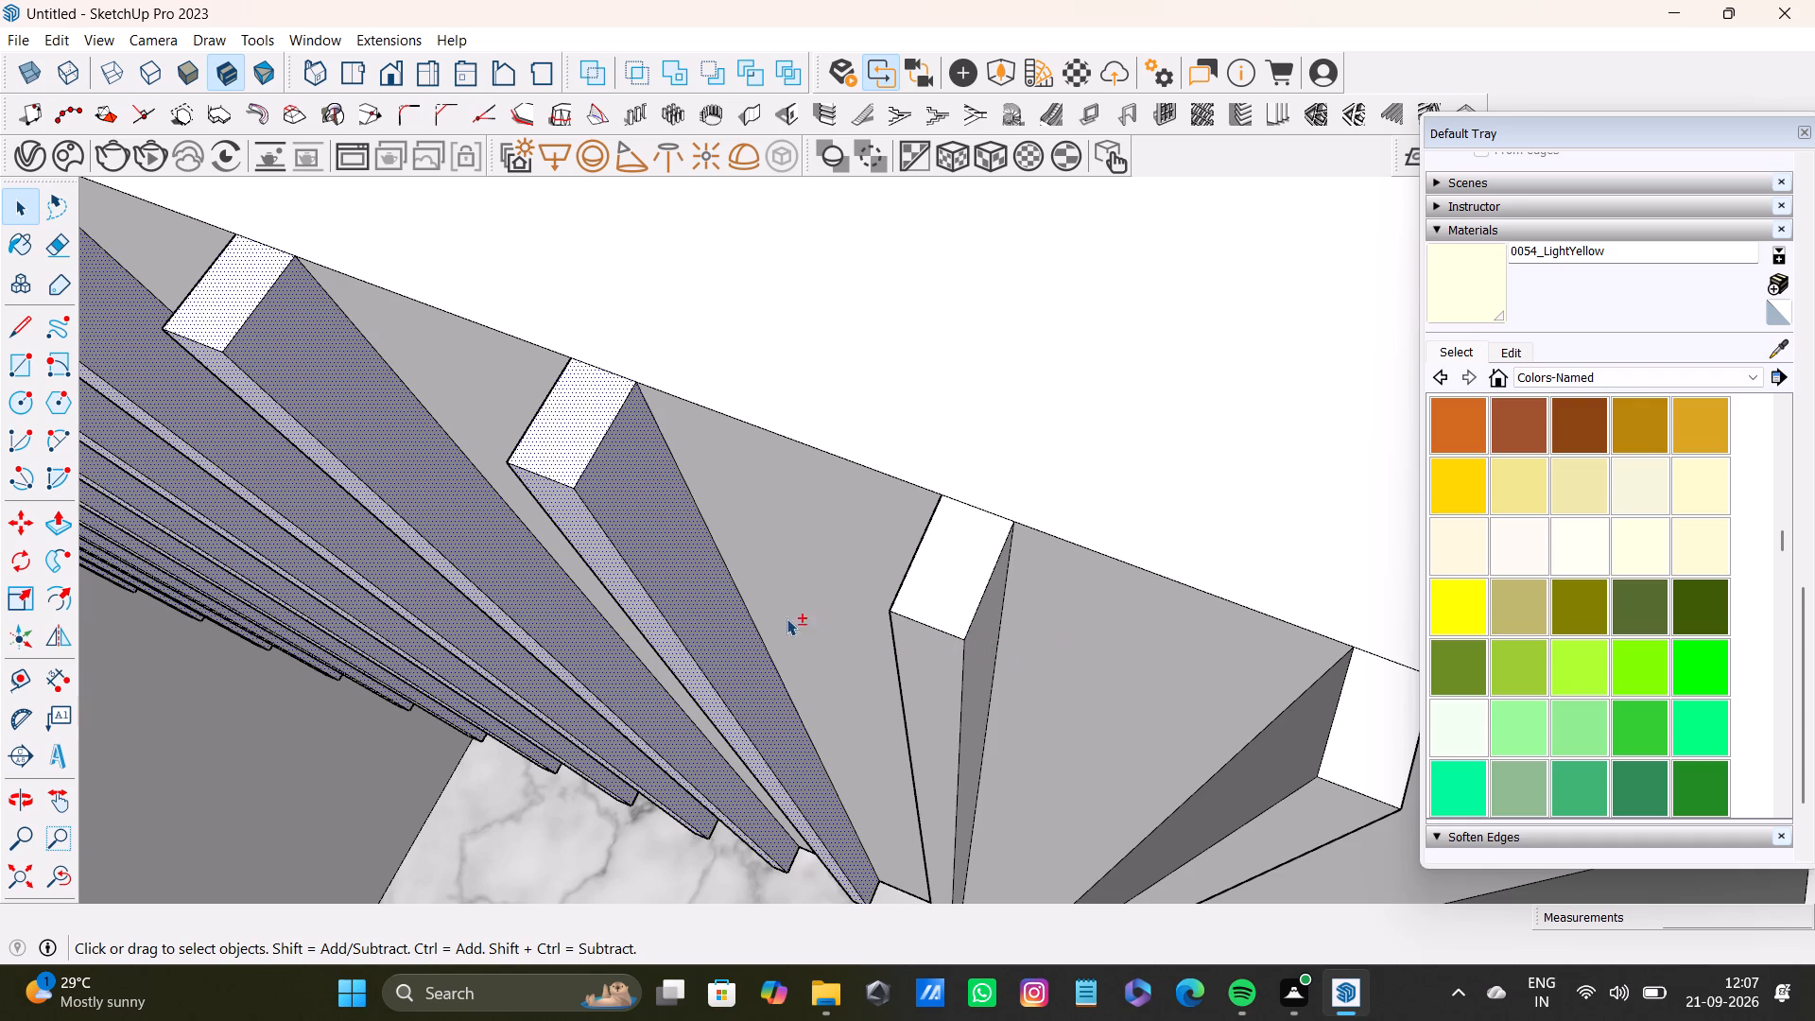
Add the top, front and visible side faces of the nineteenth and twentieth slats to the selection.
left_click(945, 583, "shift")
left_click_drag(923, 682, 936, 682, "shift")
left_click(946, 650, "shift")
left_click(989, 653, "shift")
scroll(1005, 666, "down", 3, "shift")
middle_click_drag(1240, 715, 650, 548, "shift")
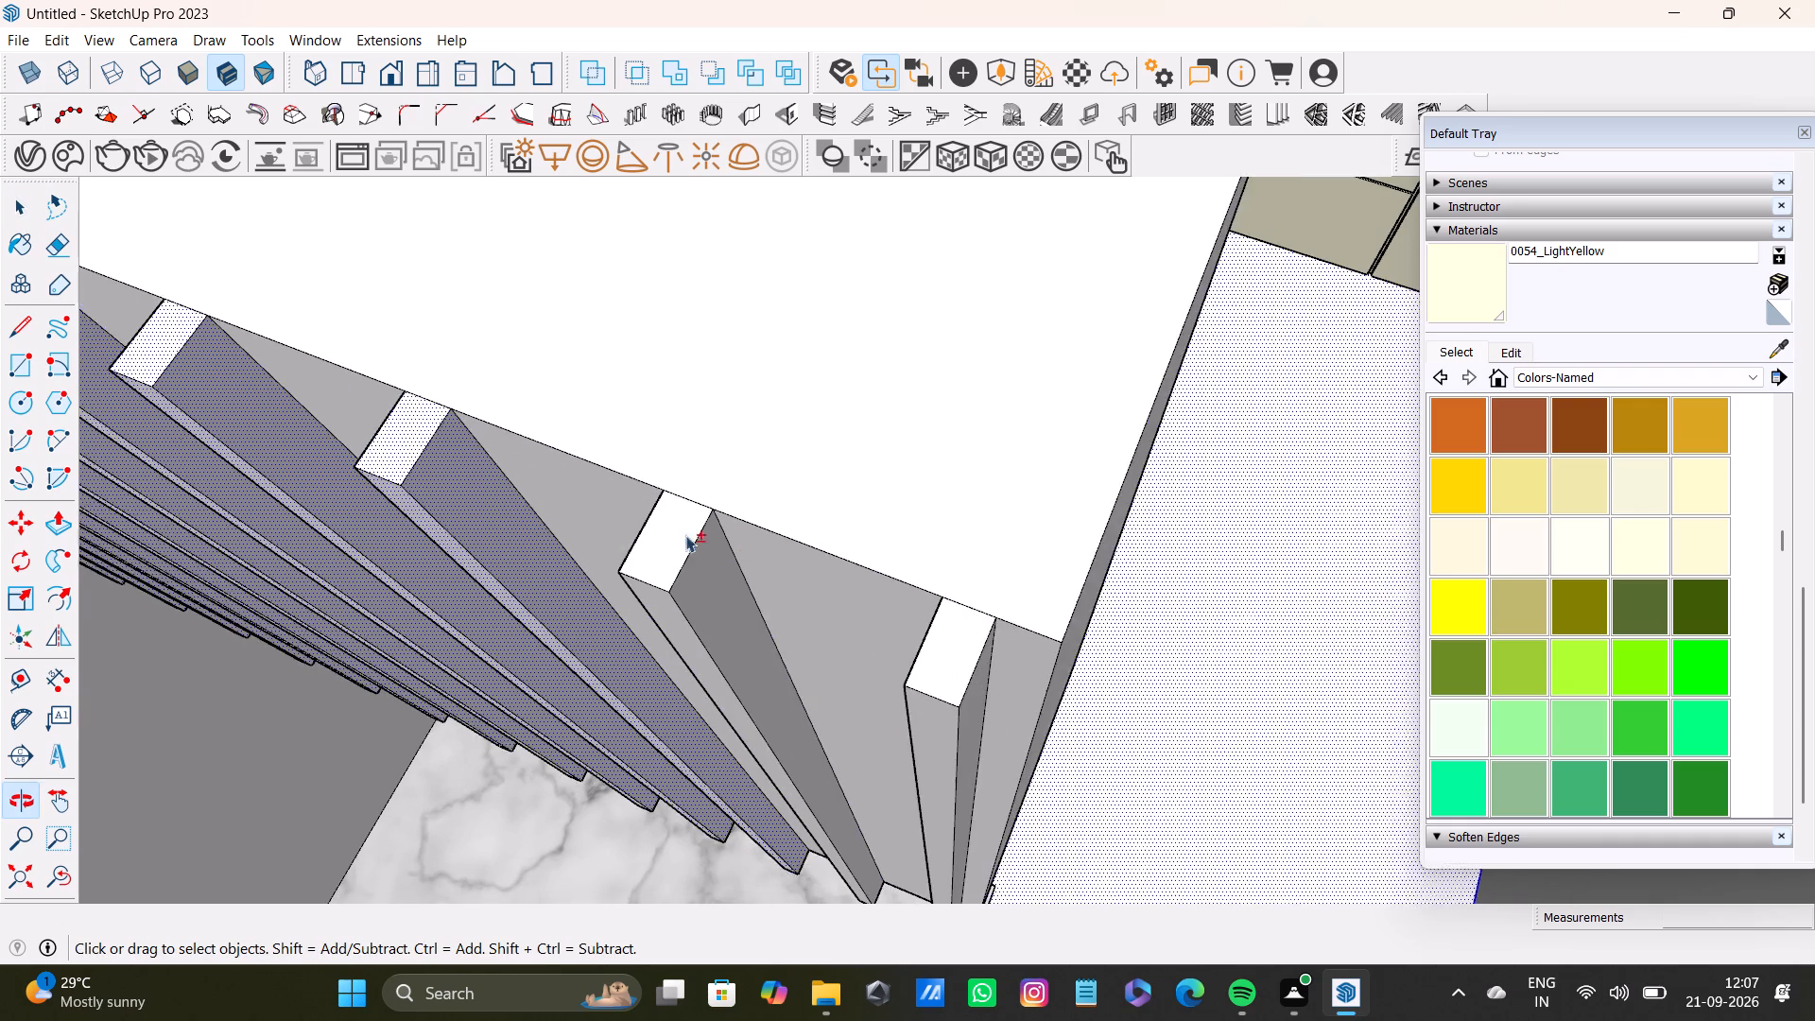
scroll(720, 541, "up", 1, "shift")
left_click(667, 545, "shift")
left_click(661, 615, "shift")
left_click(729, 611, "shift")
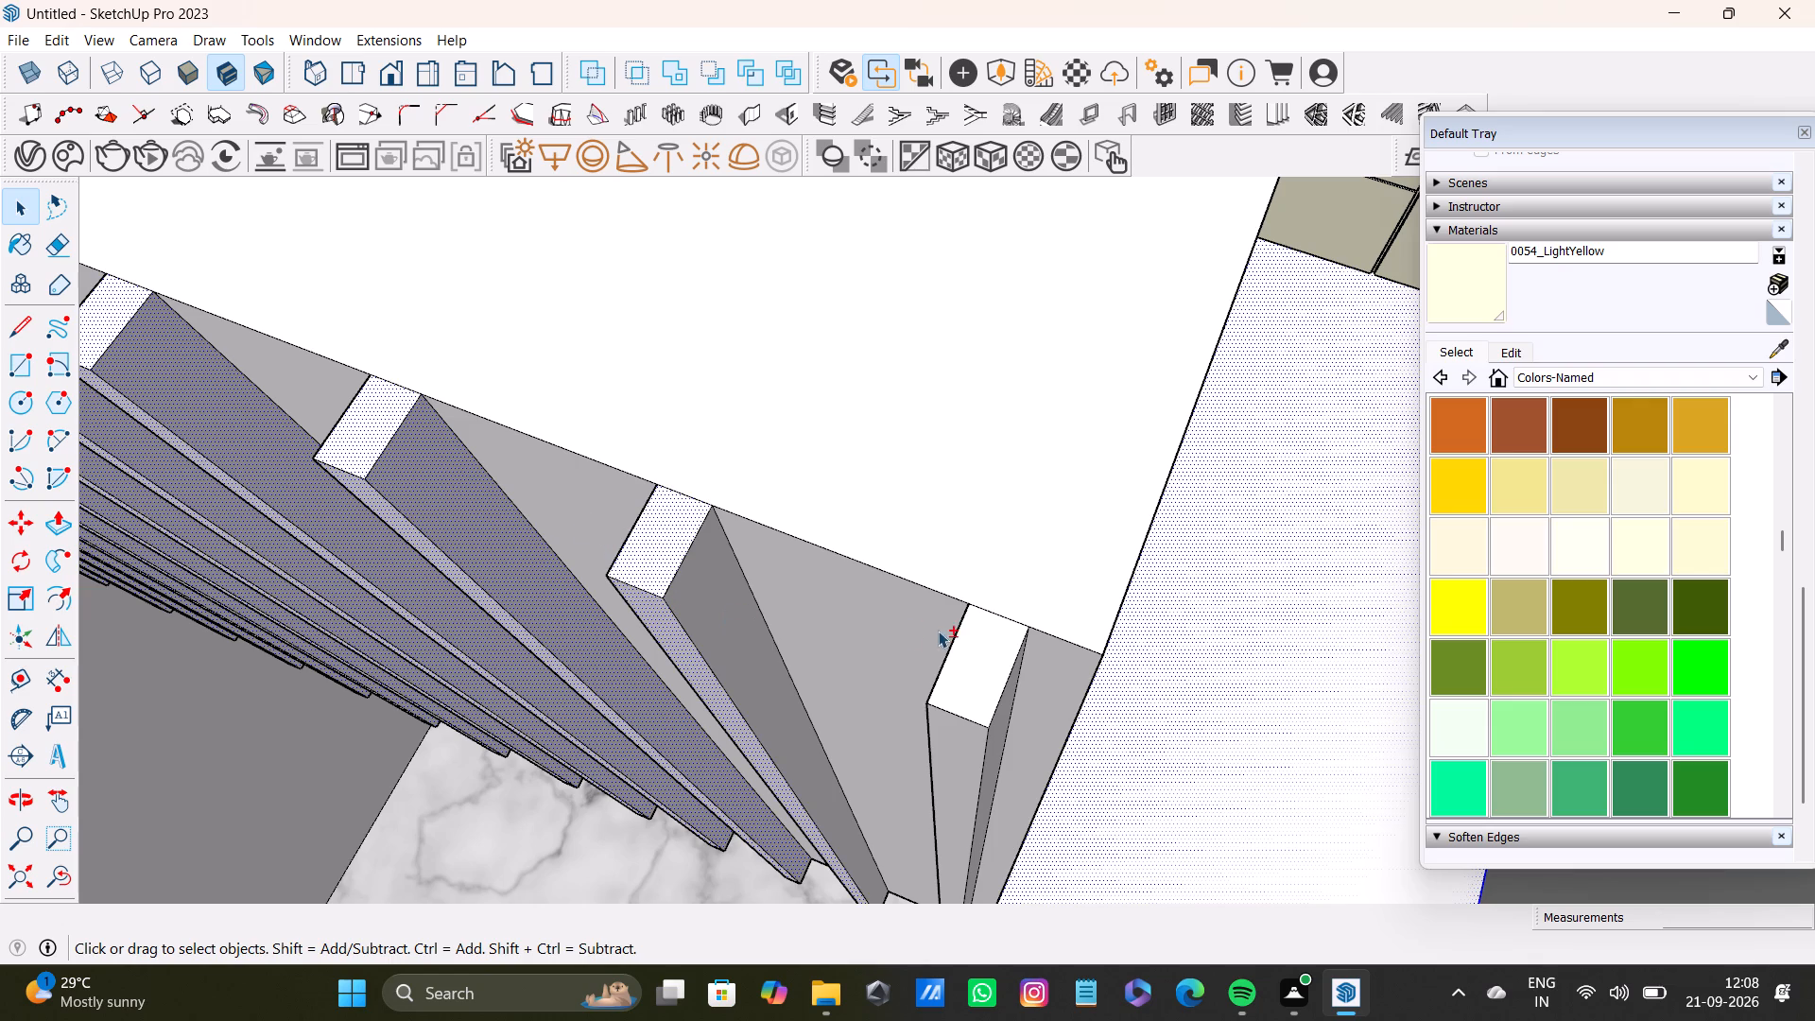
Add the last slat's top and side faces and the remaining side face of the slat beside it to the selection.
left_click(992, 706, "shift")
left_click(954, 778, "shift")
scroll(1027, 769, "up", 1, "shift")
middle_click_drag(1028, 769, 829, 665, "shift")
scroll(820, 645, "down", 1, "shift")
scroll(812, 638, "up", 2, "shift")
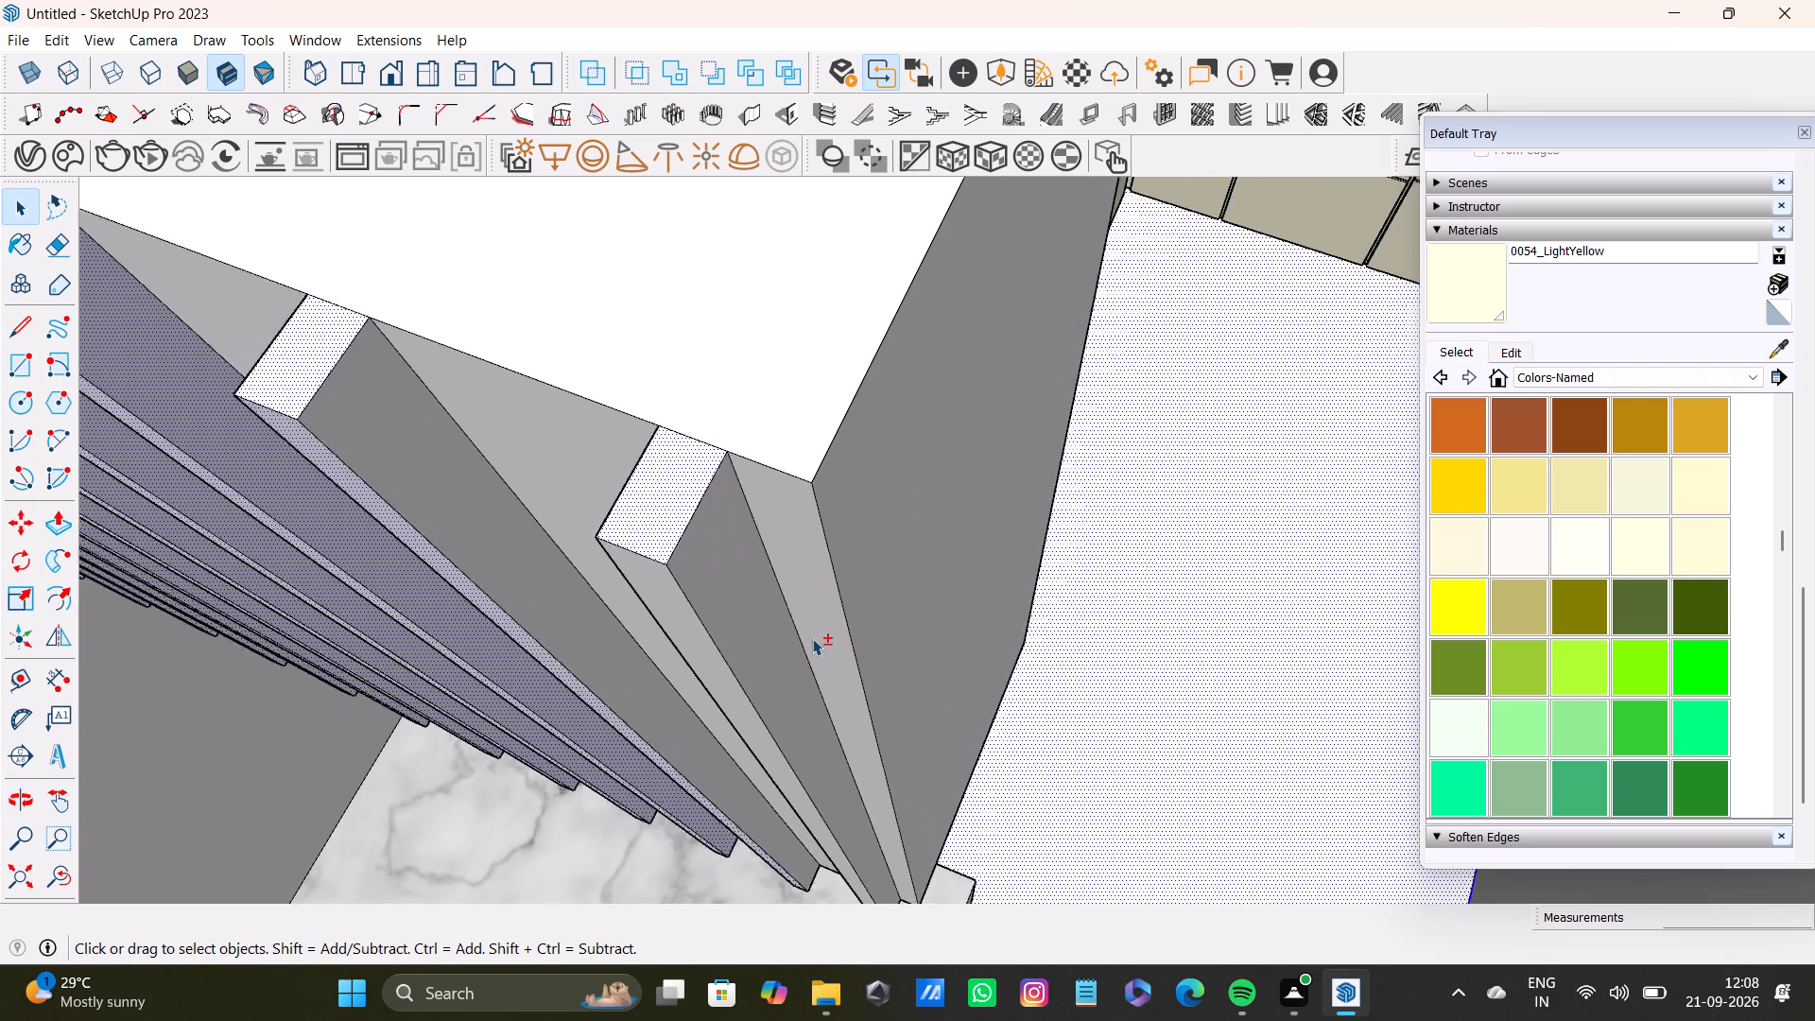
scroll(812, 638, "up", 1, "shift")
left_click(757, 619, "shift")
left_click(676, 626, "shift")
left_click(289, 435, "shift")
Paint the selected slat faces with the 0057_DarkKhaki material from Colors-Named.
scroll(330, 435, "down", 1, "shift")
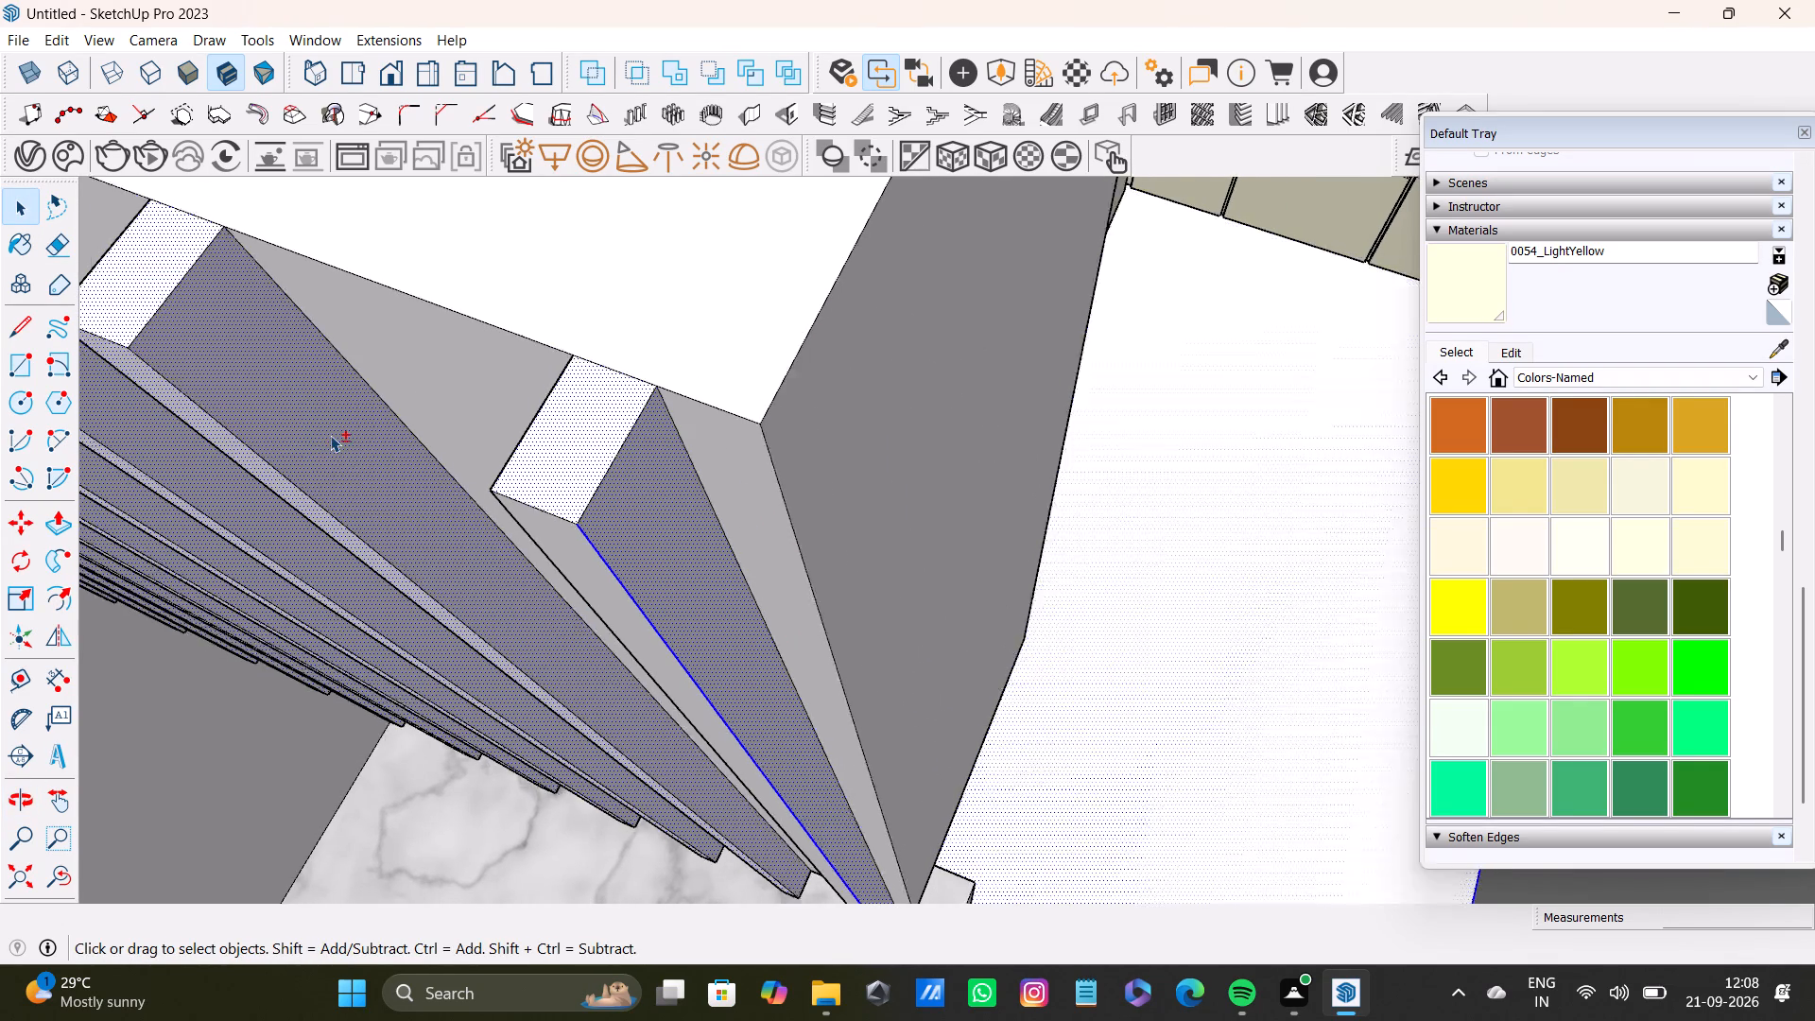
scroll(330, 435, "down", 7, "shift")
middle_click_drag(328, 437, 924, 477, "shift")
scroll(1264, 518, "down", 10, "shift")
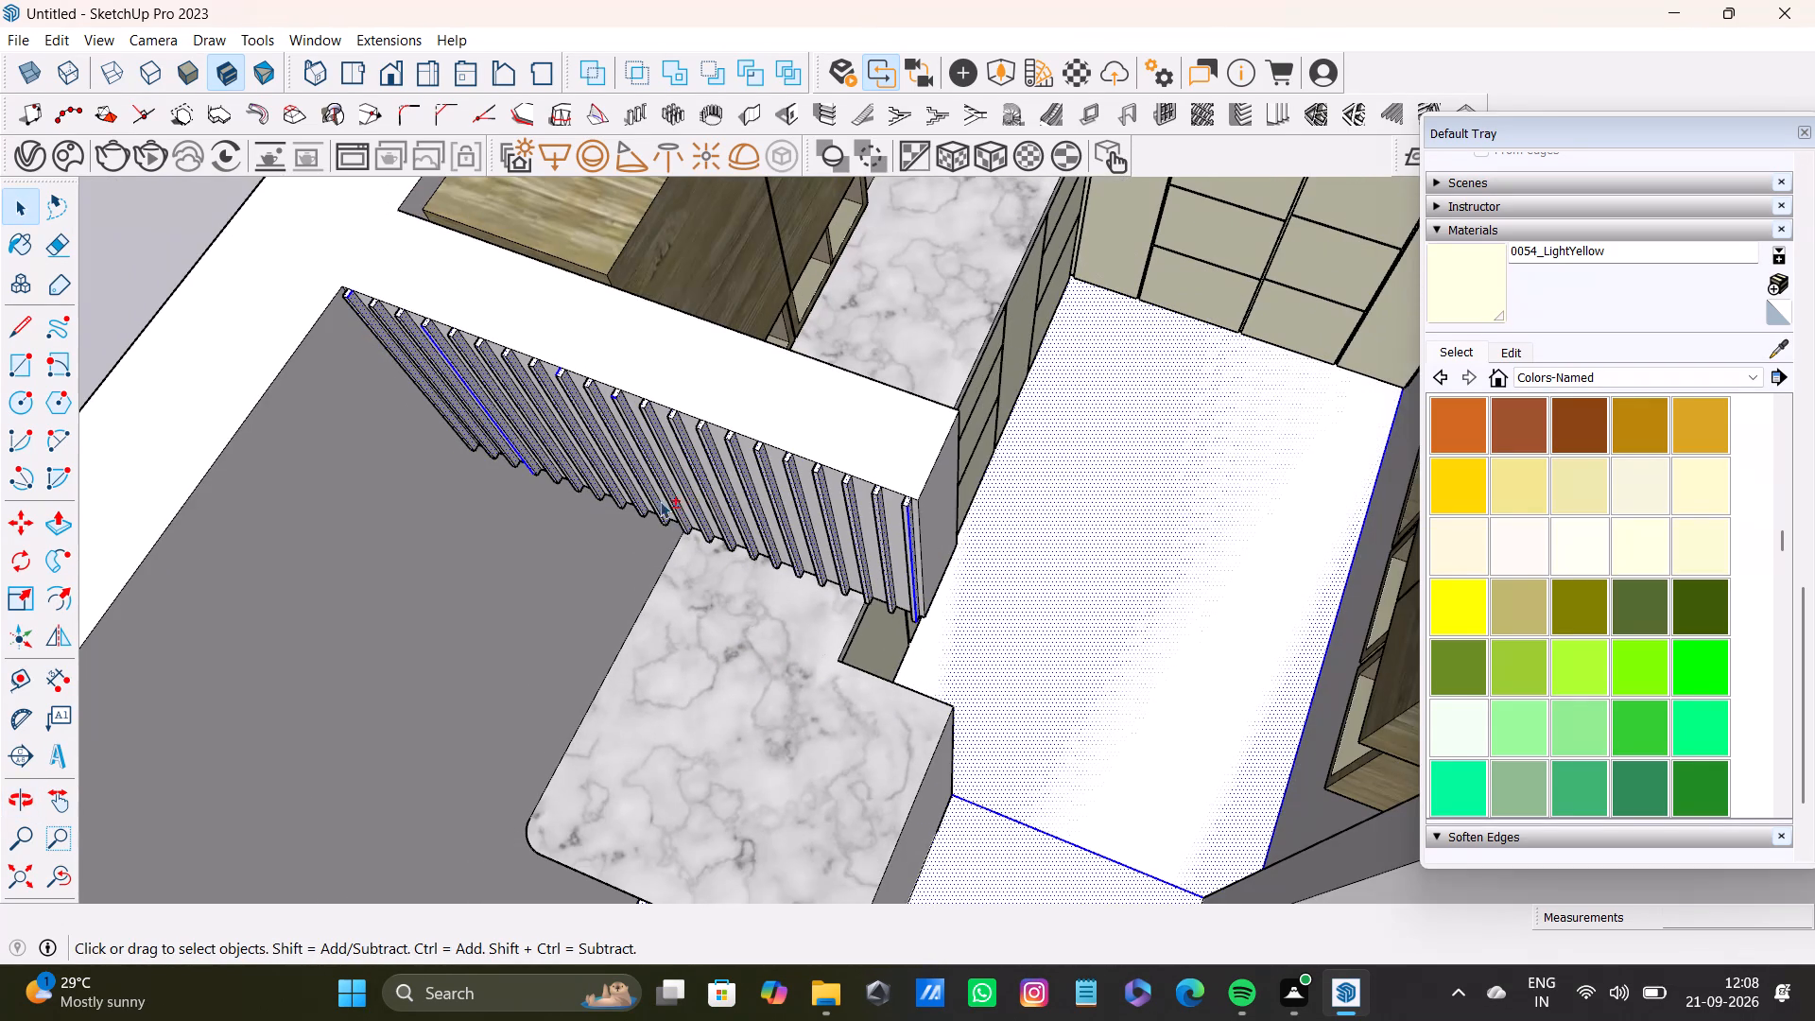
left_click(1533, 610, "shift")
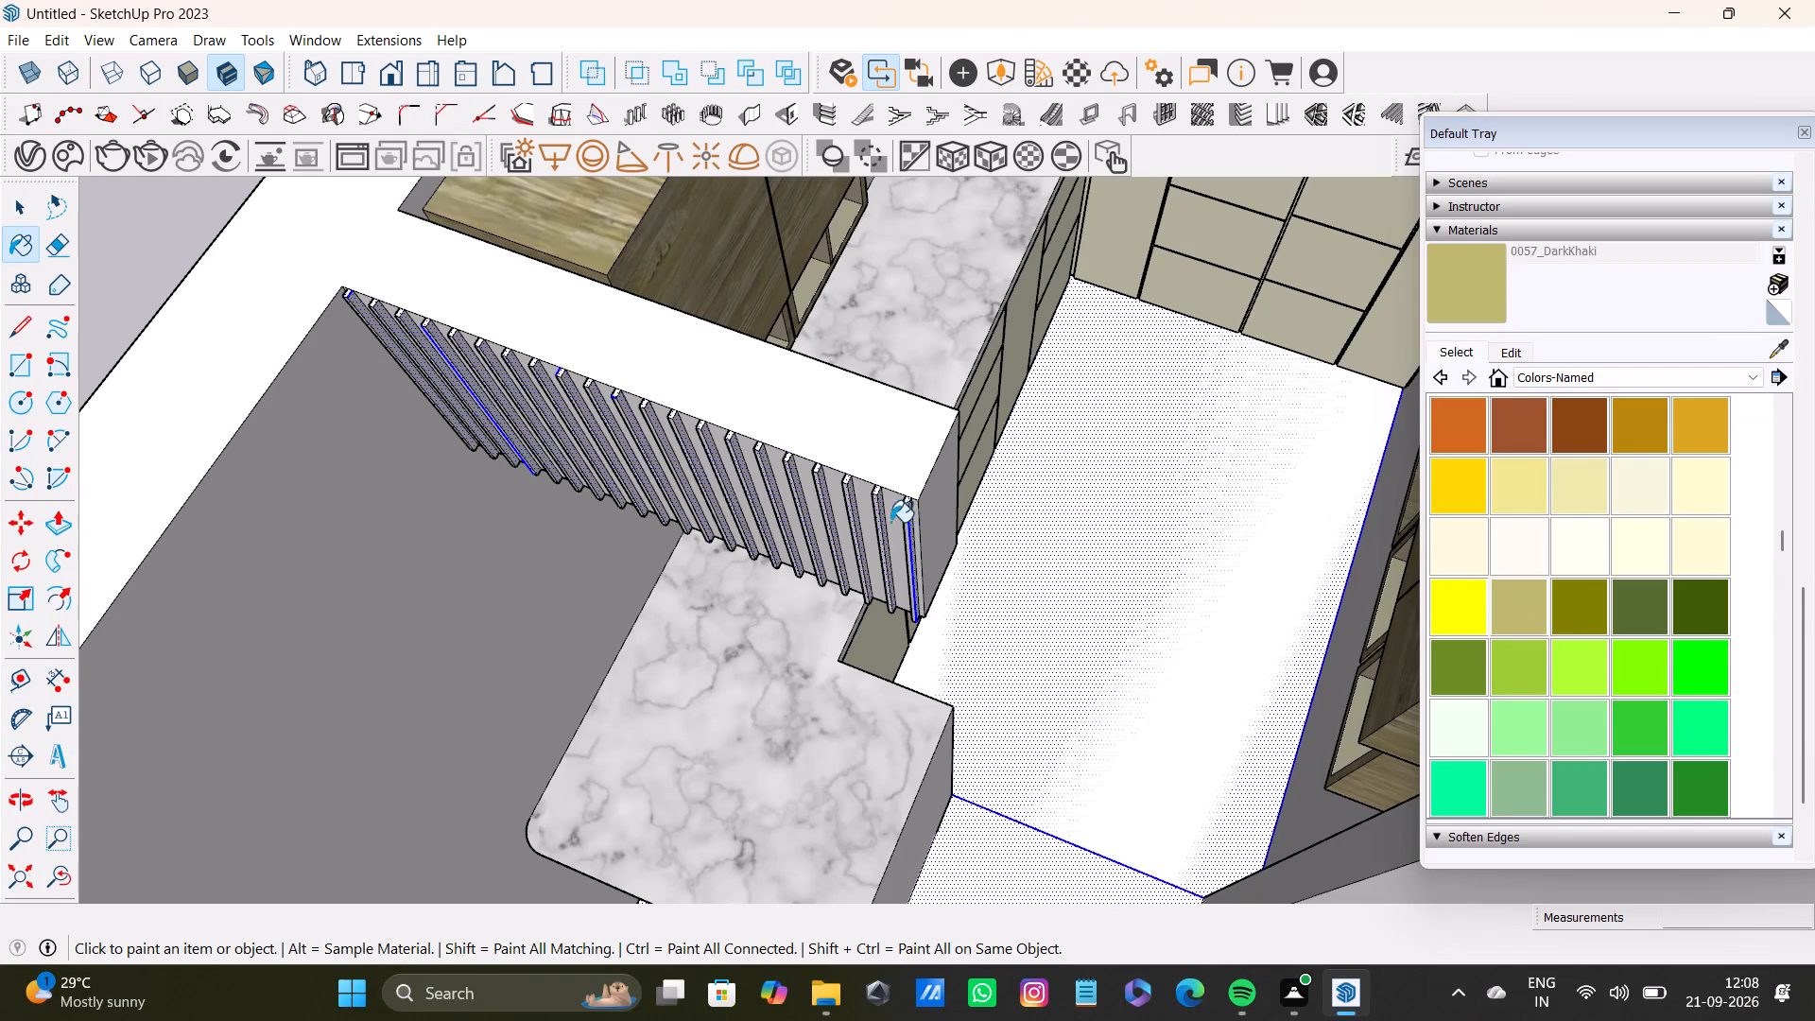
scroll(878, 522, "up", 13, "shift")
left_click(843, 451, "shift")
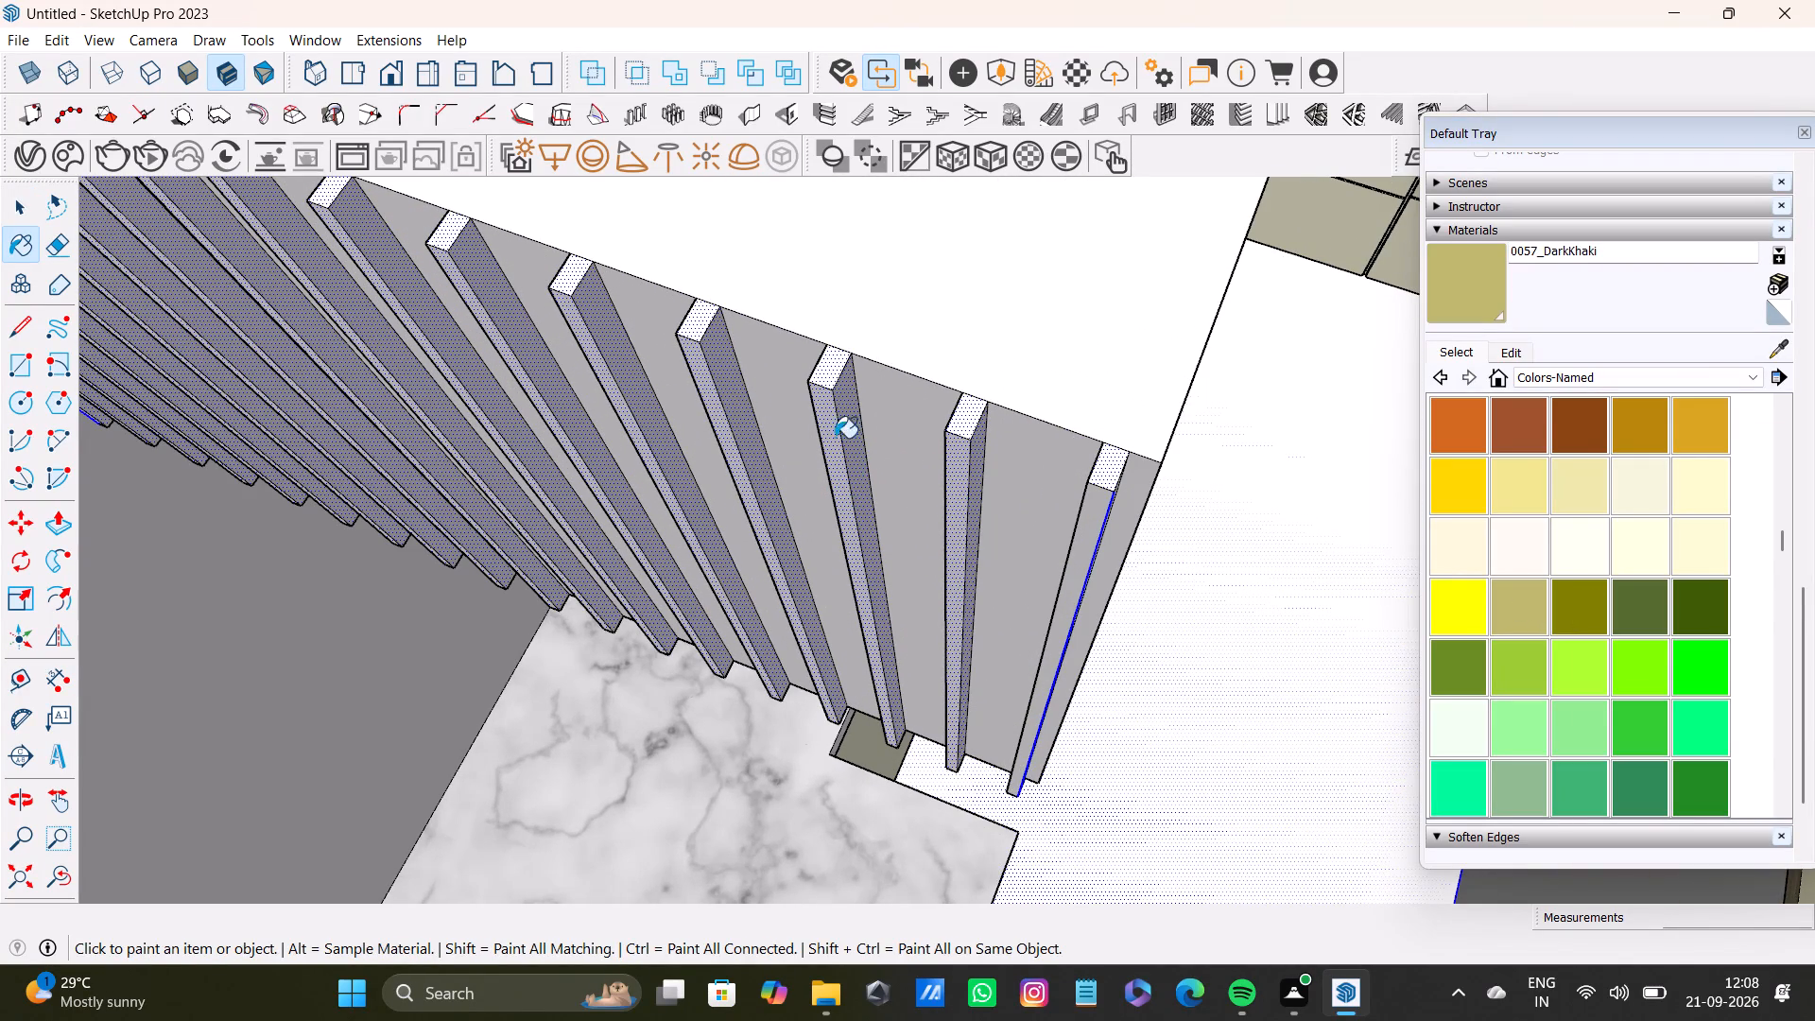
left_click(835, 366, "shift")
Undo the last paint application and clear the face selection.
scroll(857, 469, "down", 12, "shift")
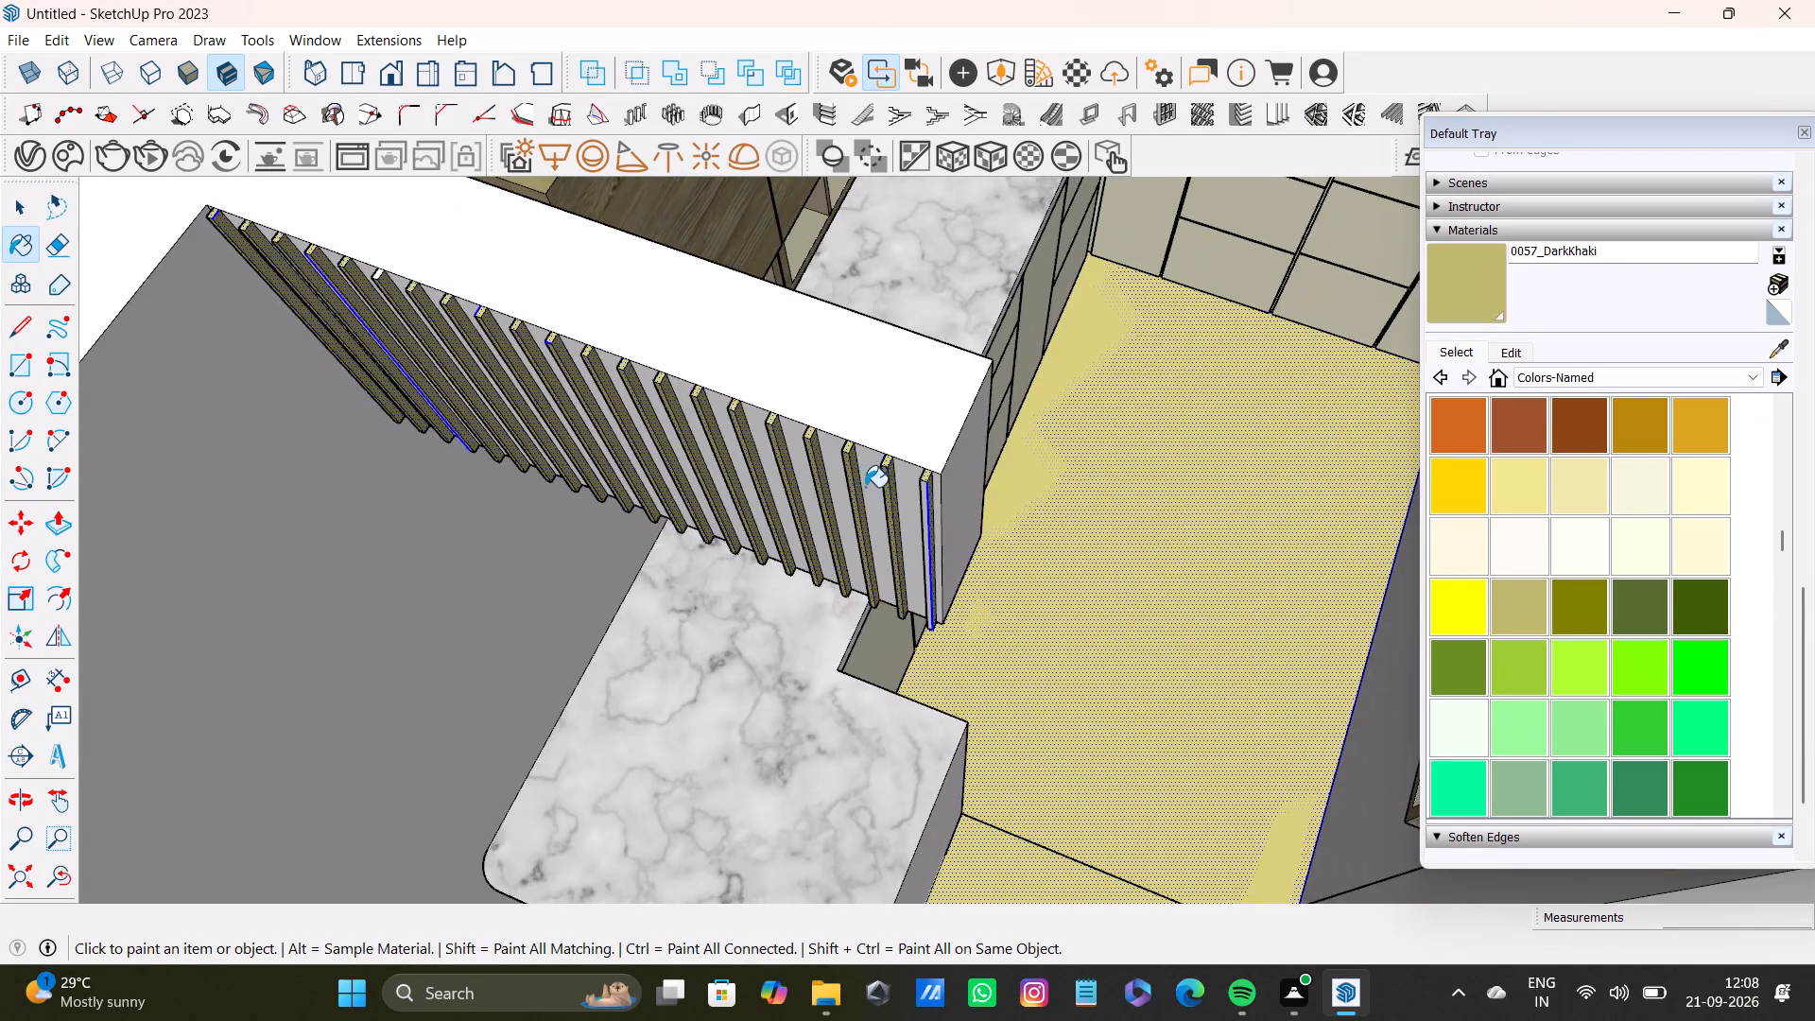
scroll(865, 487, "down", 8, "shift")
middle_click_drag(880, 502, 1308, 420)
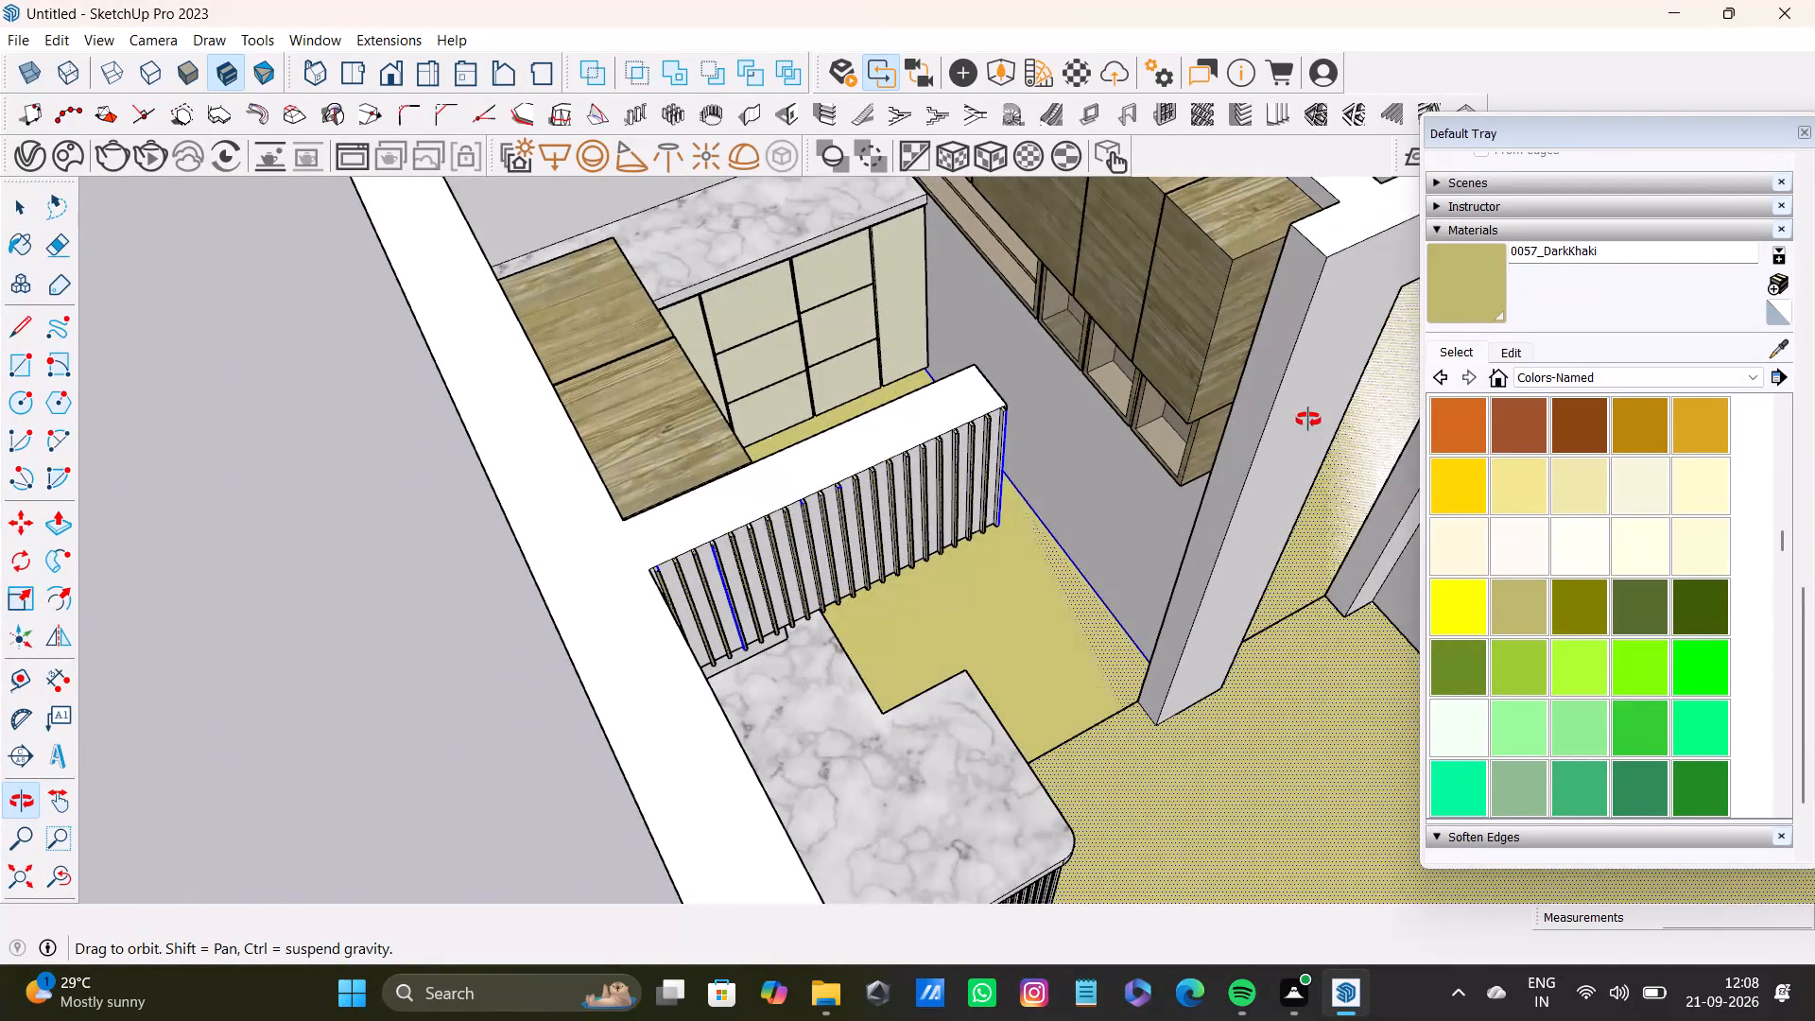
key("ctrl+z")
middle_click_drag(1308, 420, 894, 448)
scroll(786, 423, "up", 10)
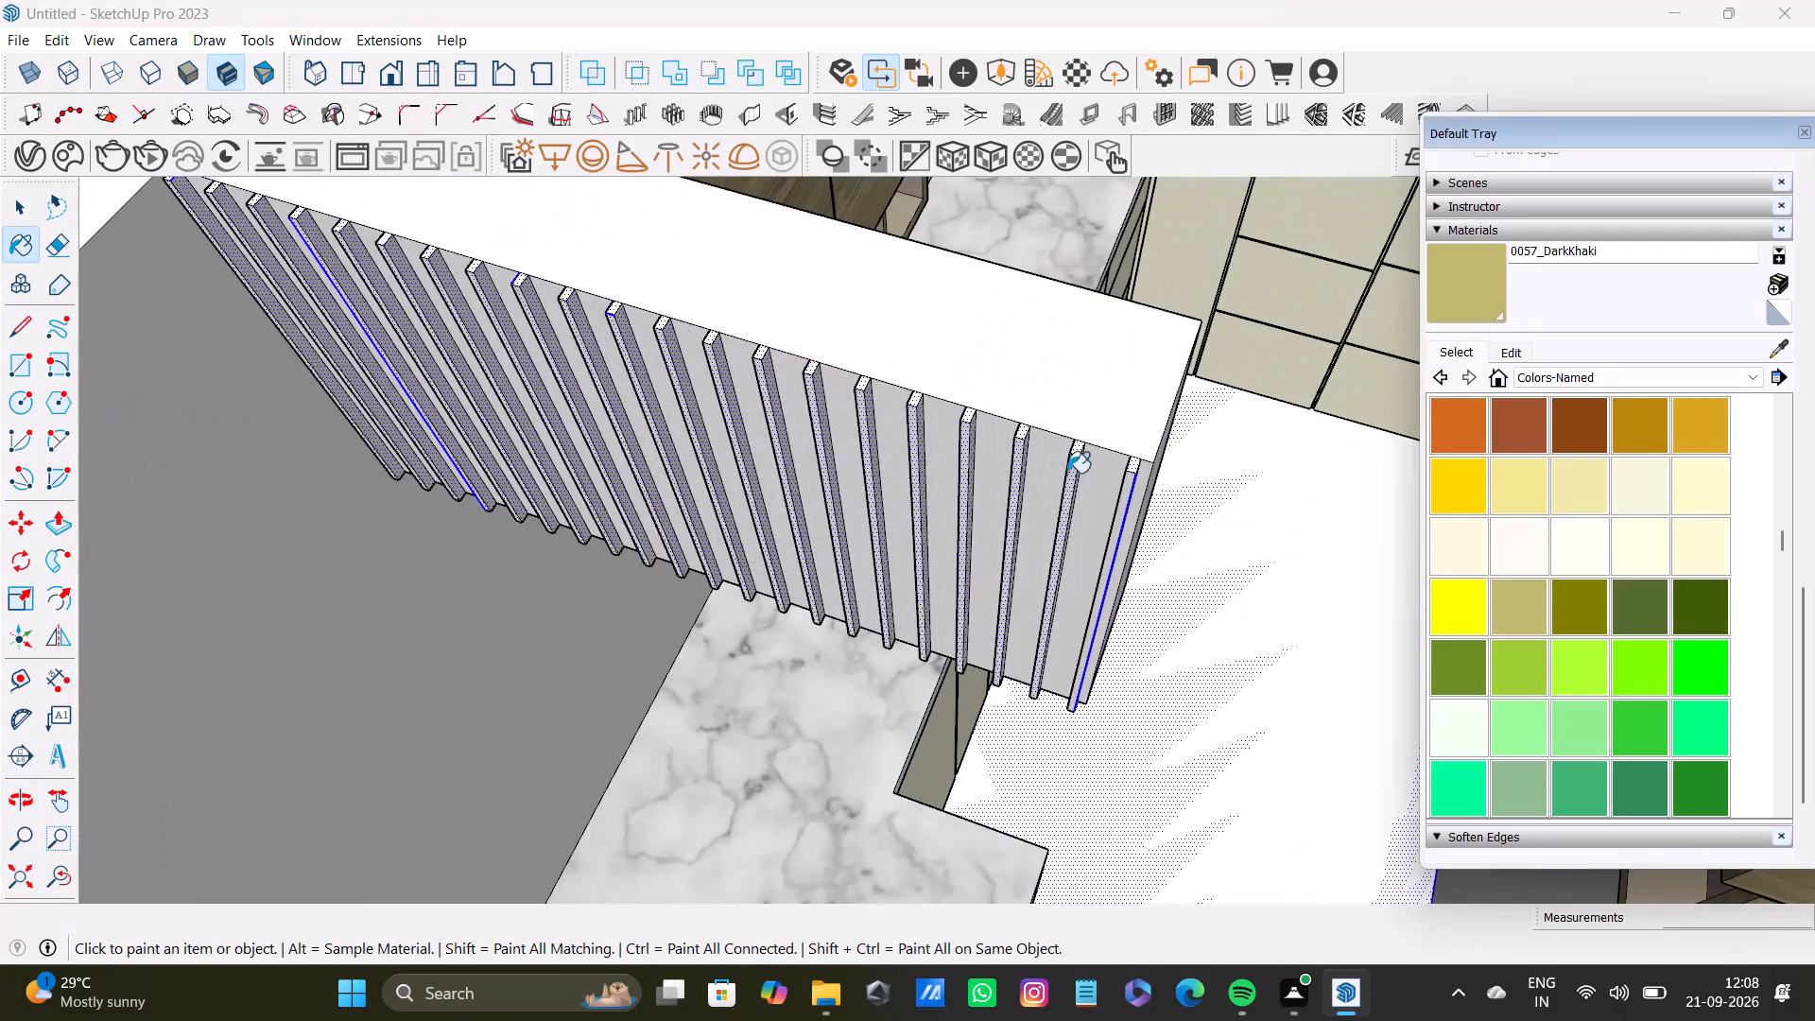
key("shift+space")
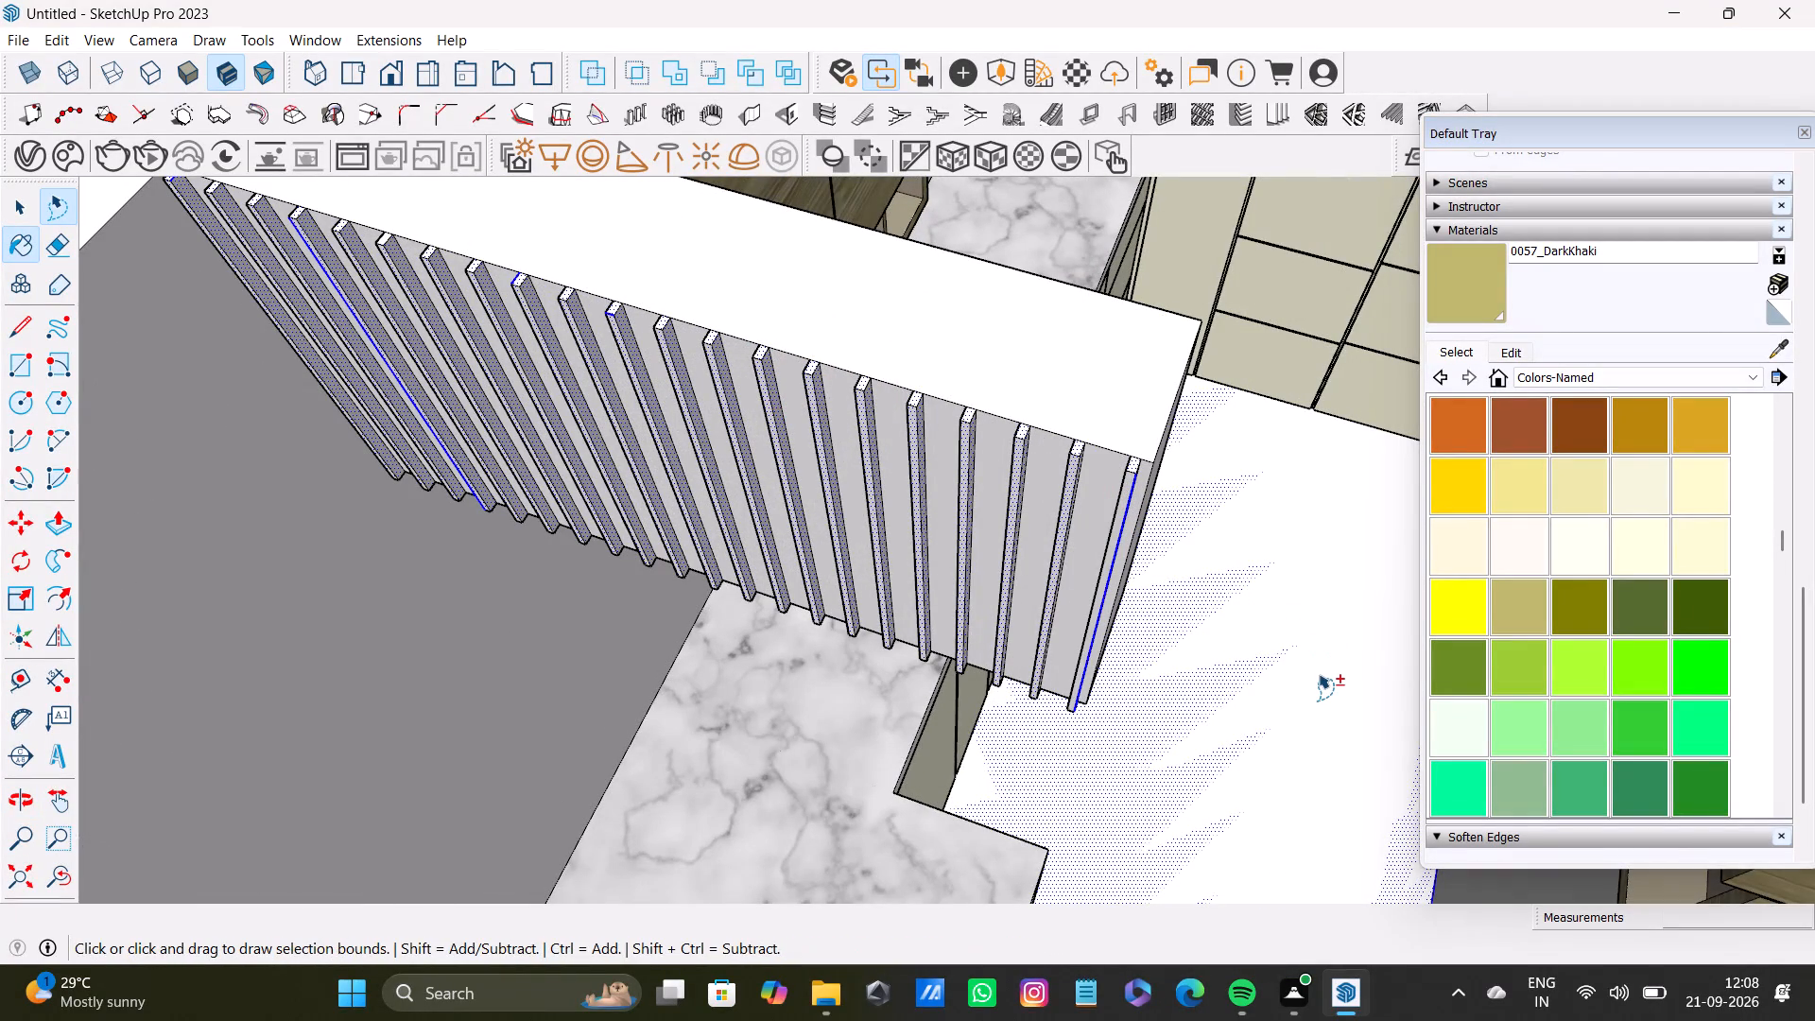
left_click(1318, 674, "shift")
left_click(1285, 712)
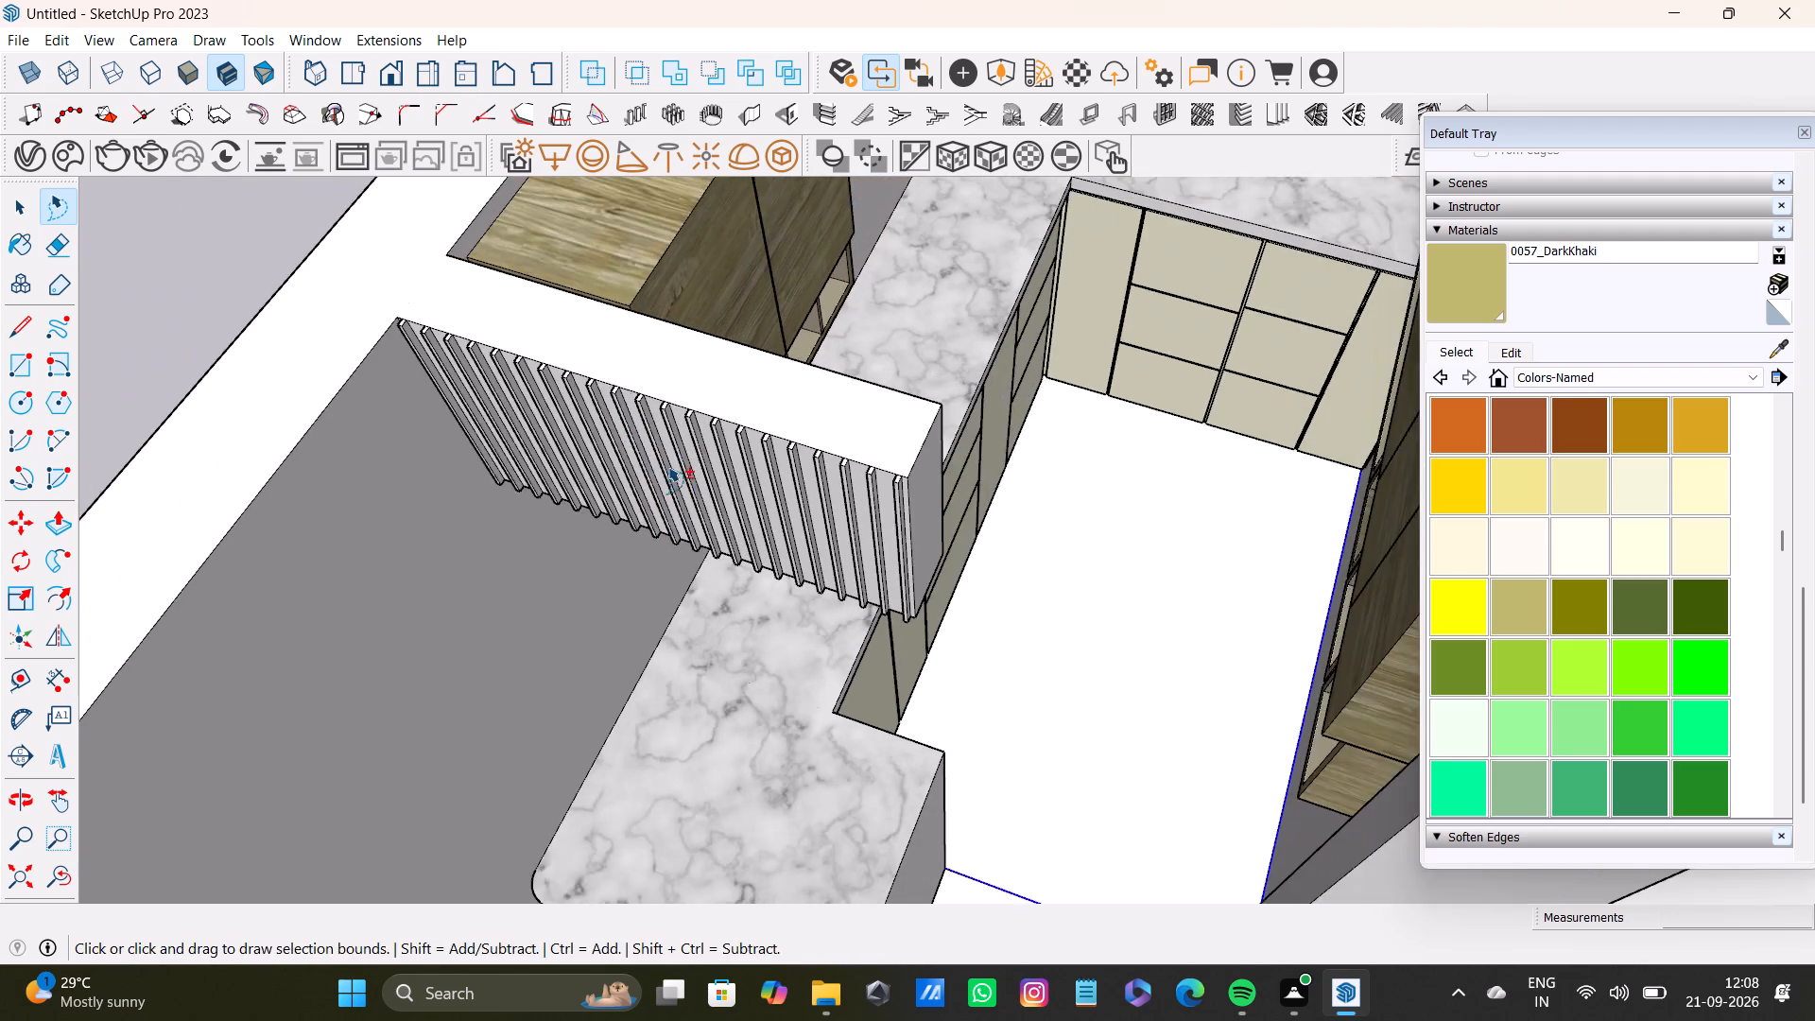
Select the top, front and visible side faces of the first slat by the long wall, including their bounding edges.
scroll(471, 394, "up", 18, "shift")
key("space")
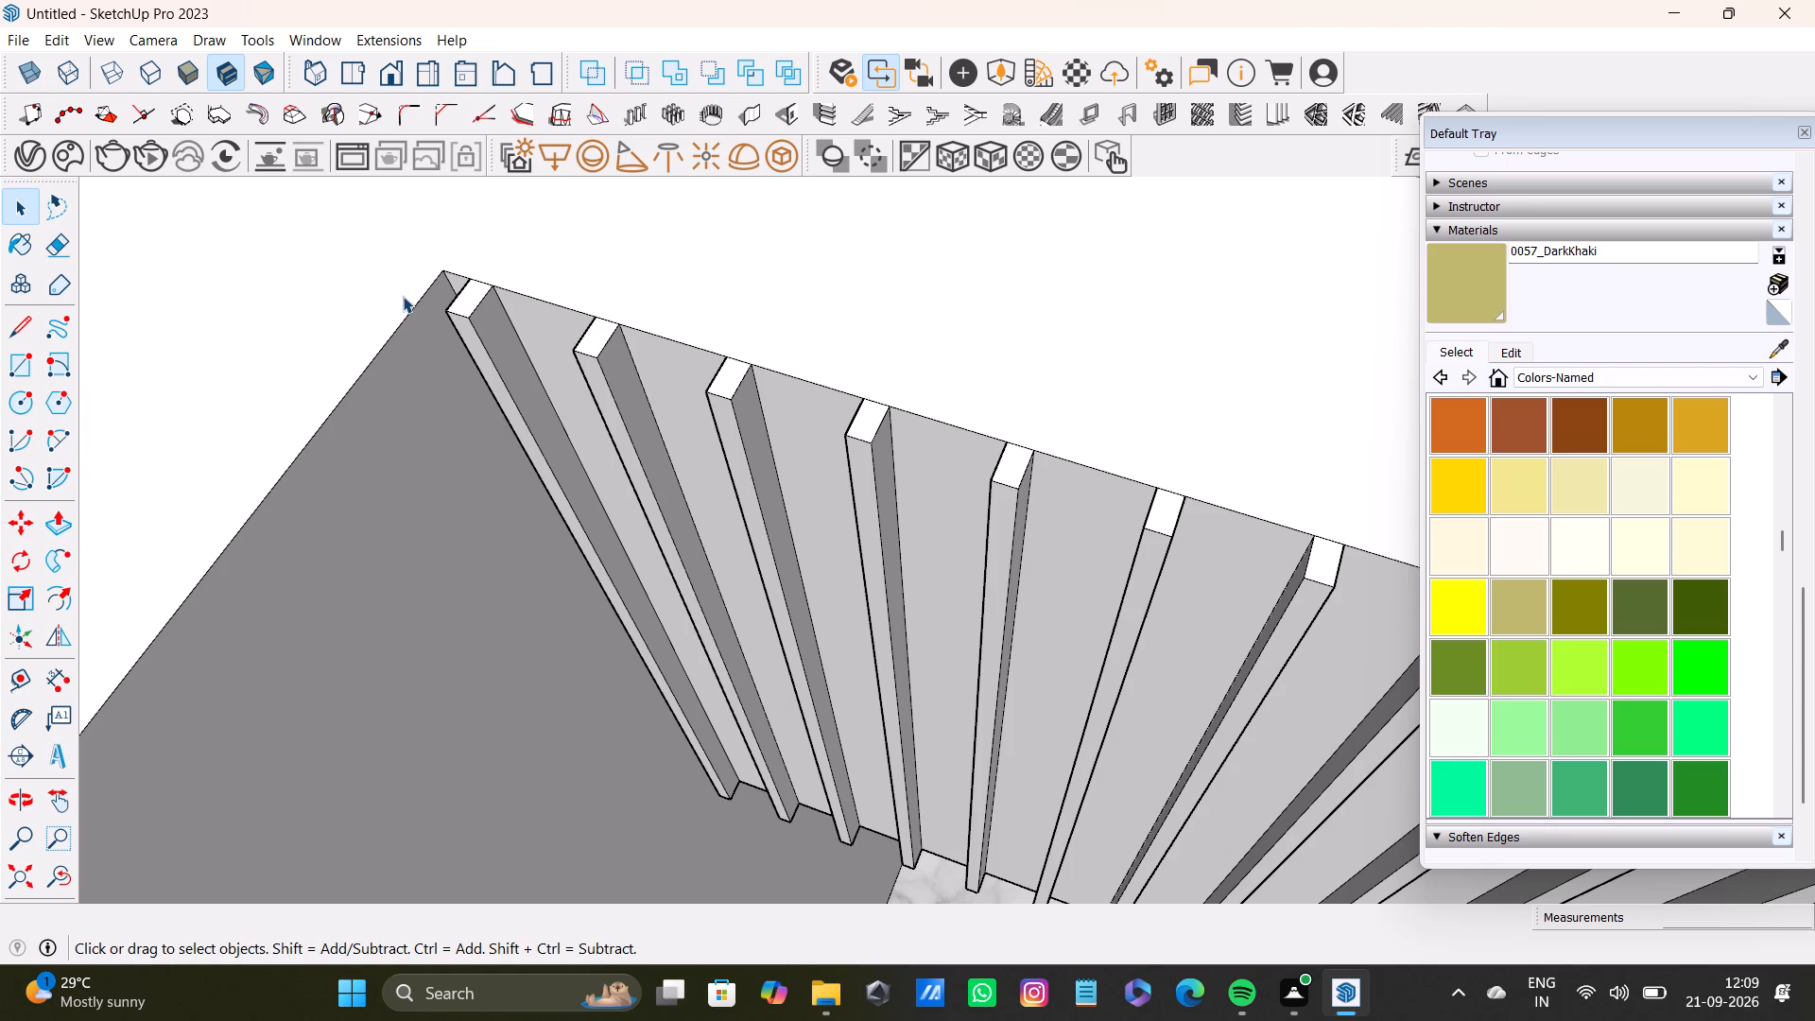
scroll(476, 281, "up", 6)
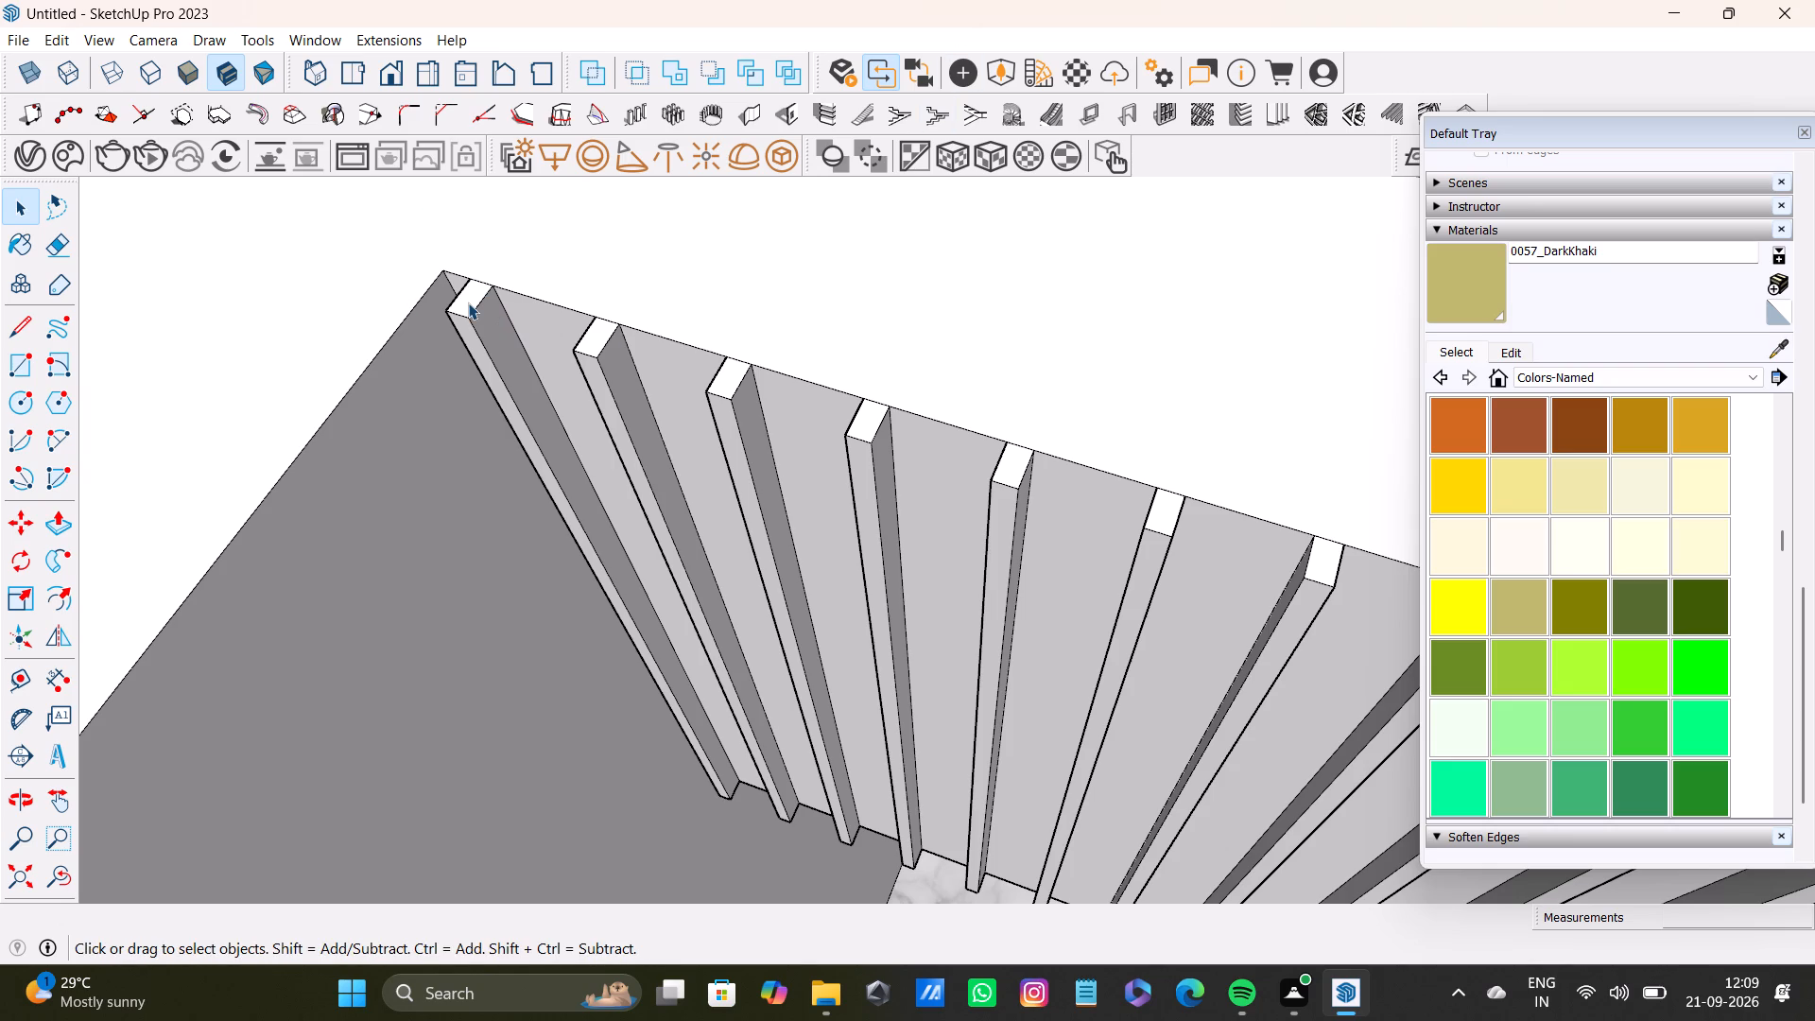
scroll(468, 303, "up", 3)
double_click(466, 303)
double_click(492, 342)
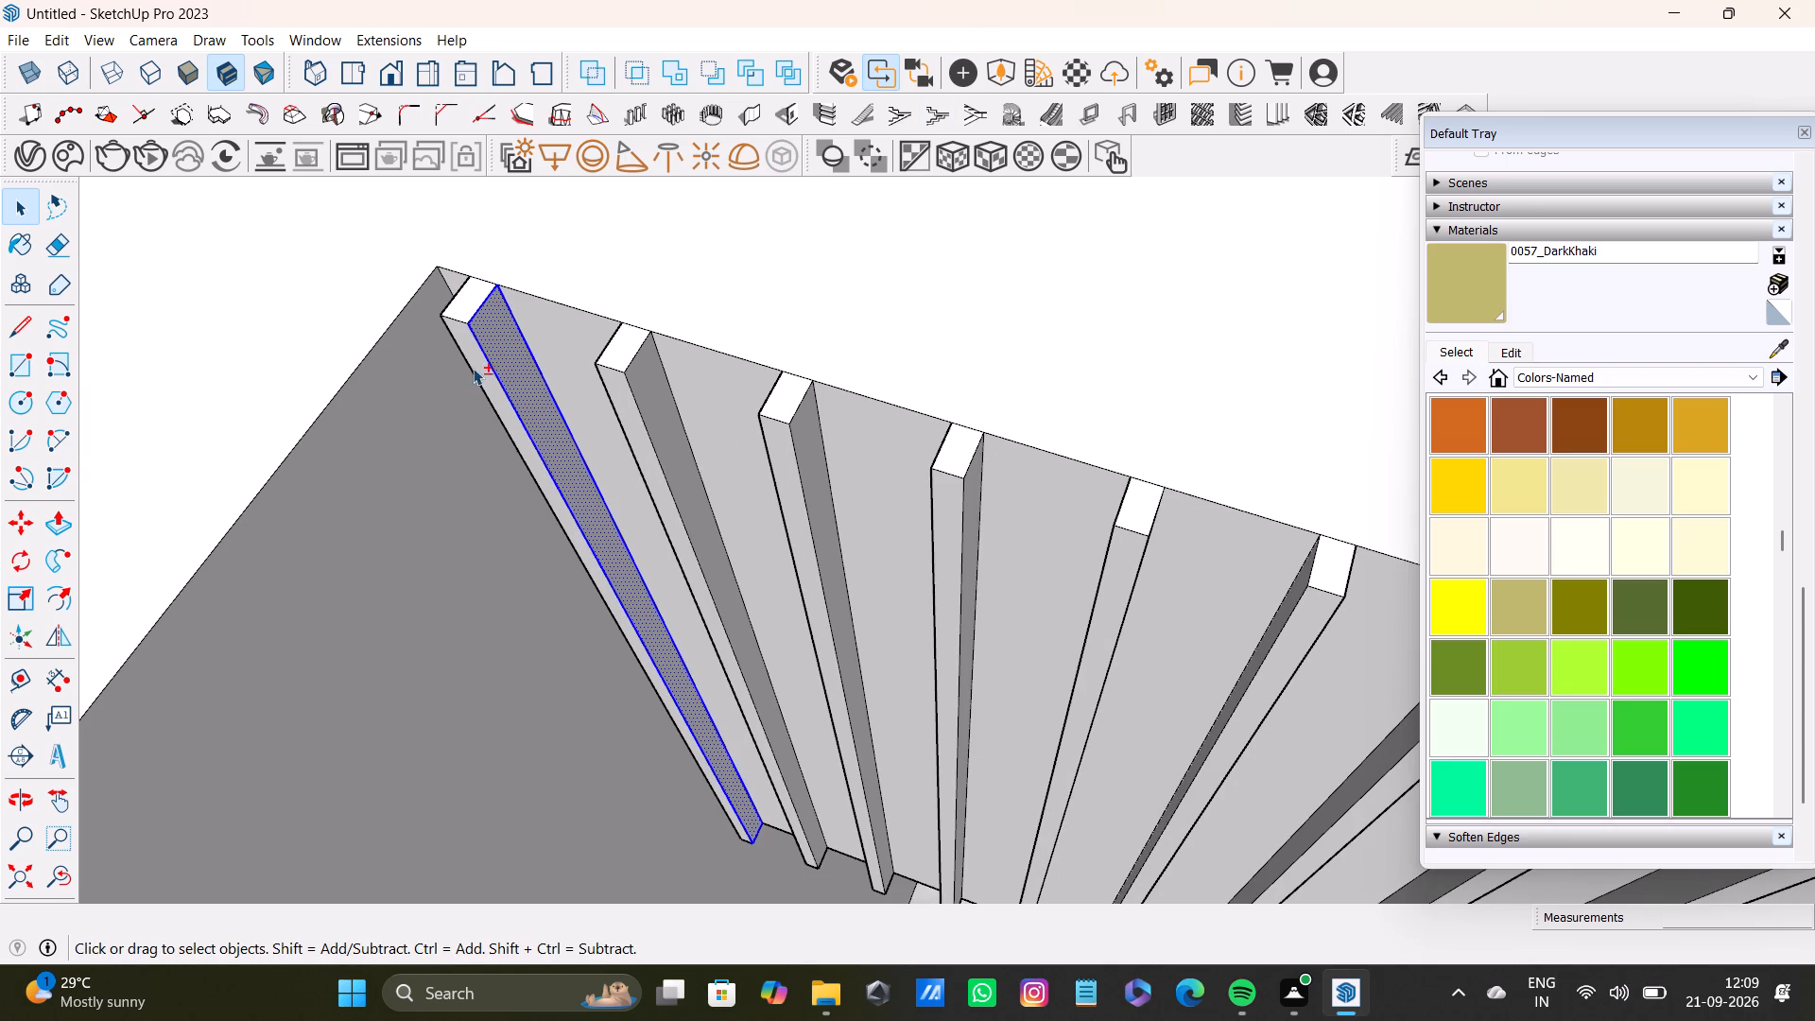
double_click(477, 364, "shift")
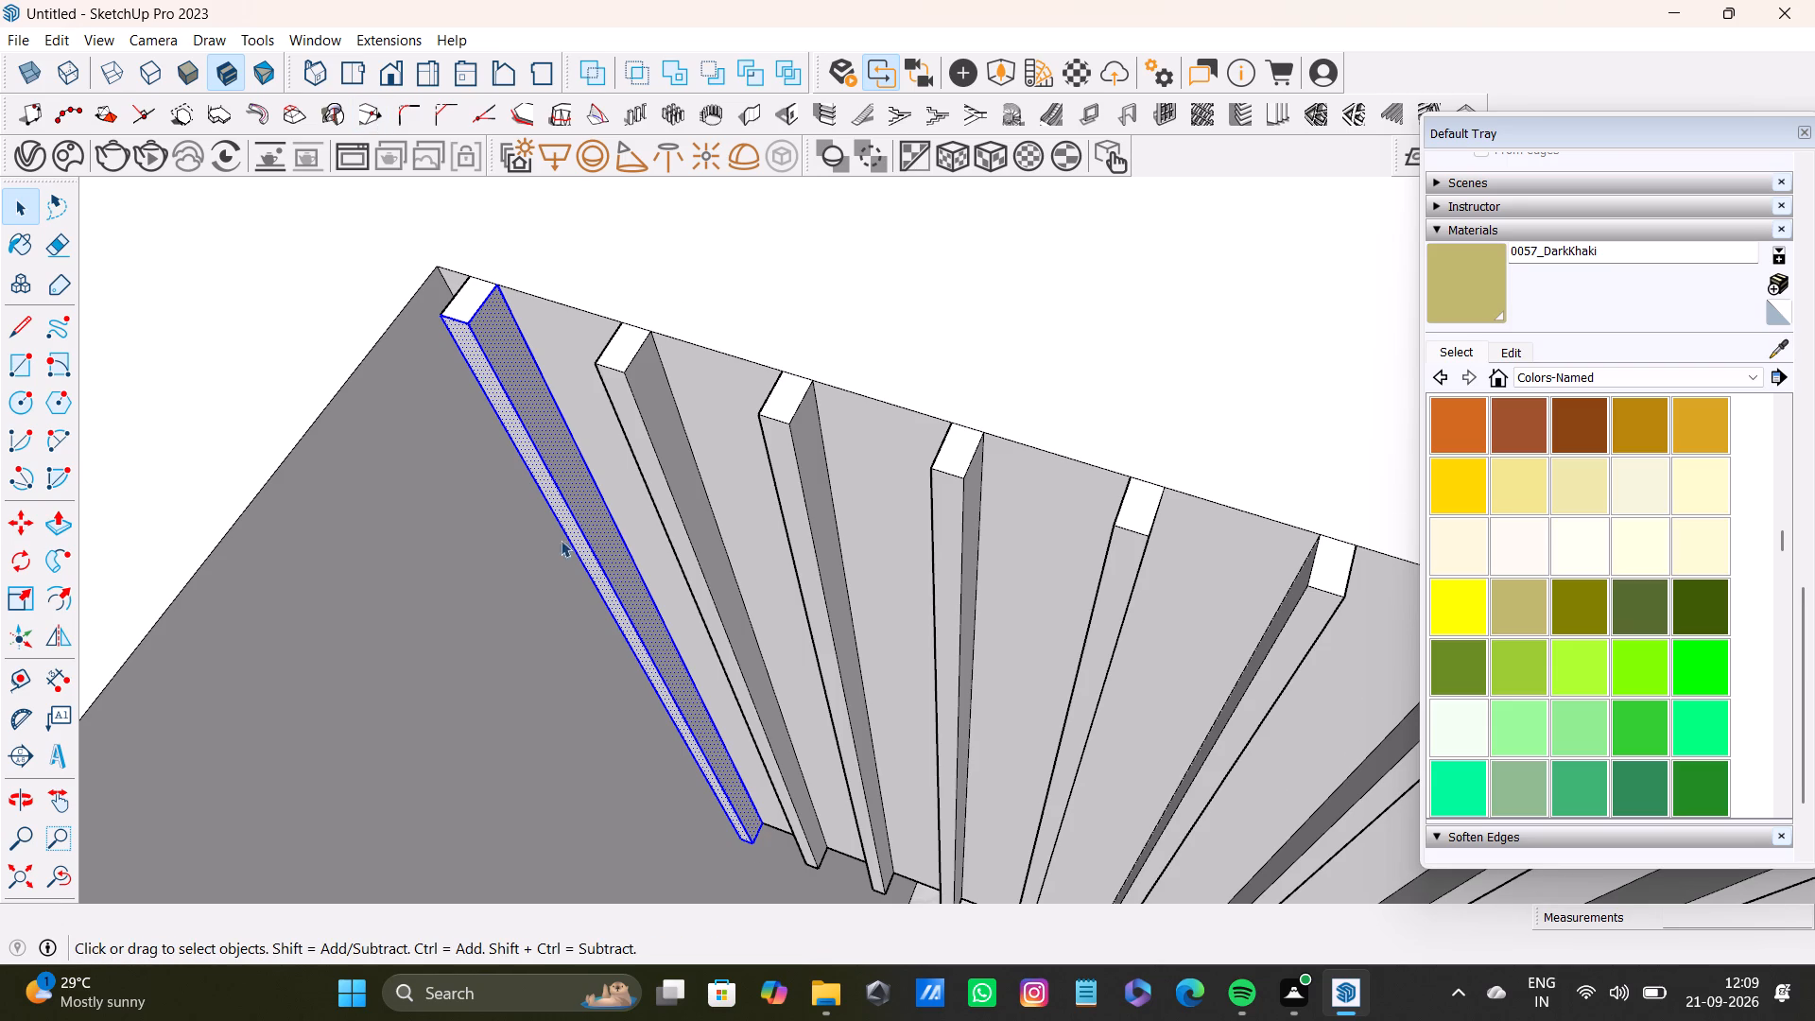
scroll(551, 535, "up", 3)
scroll(498, 275, "down", 2)
middle_click_drag(523, 296, 599, 388, "shift")
scroll(524, 331, "up", 4, "shift")
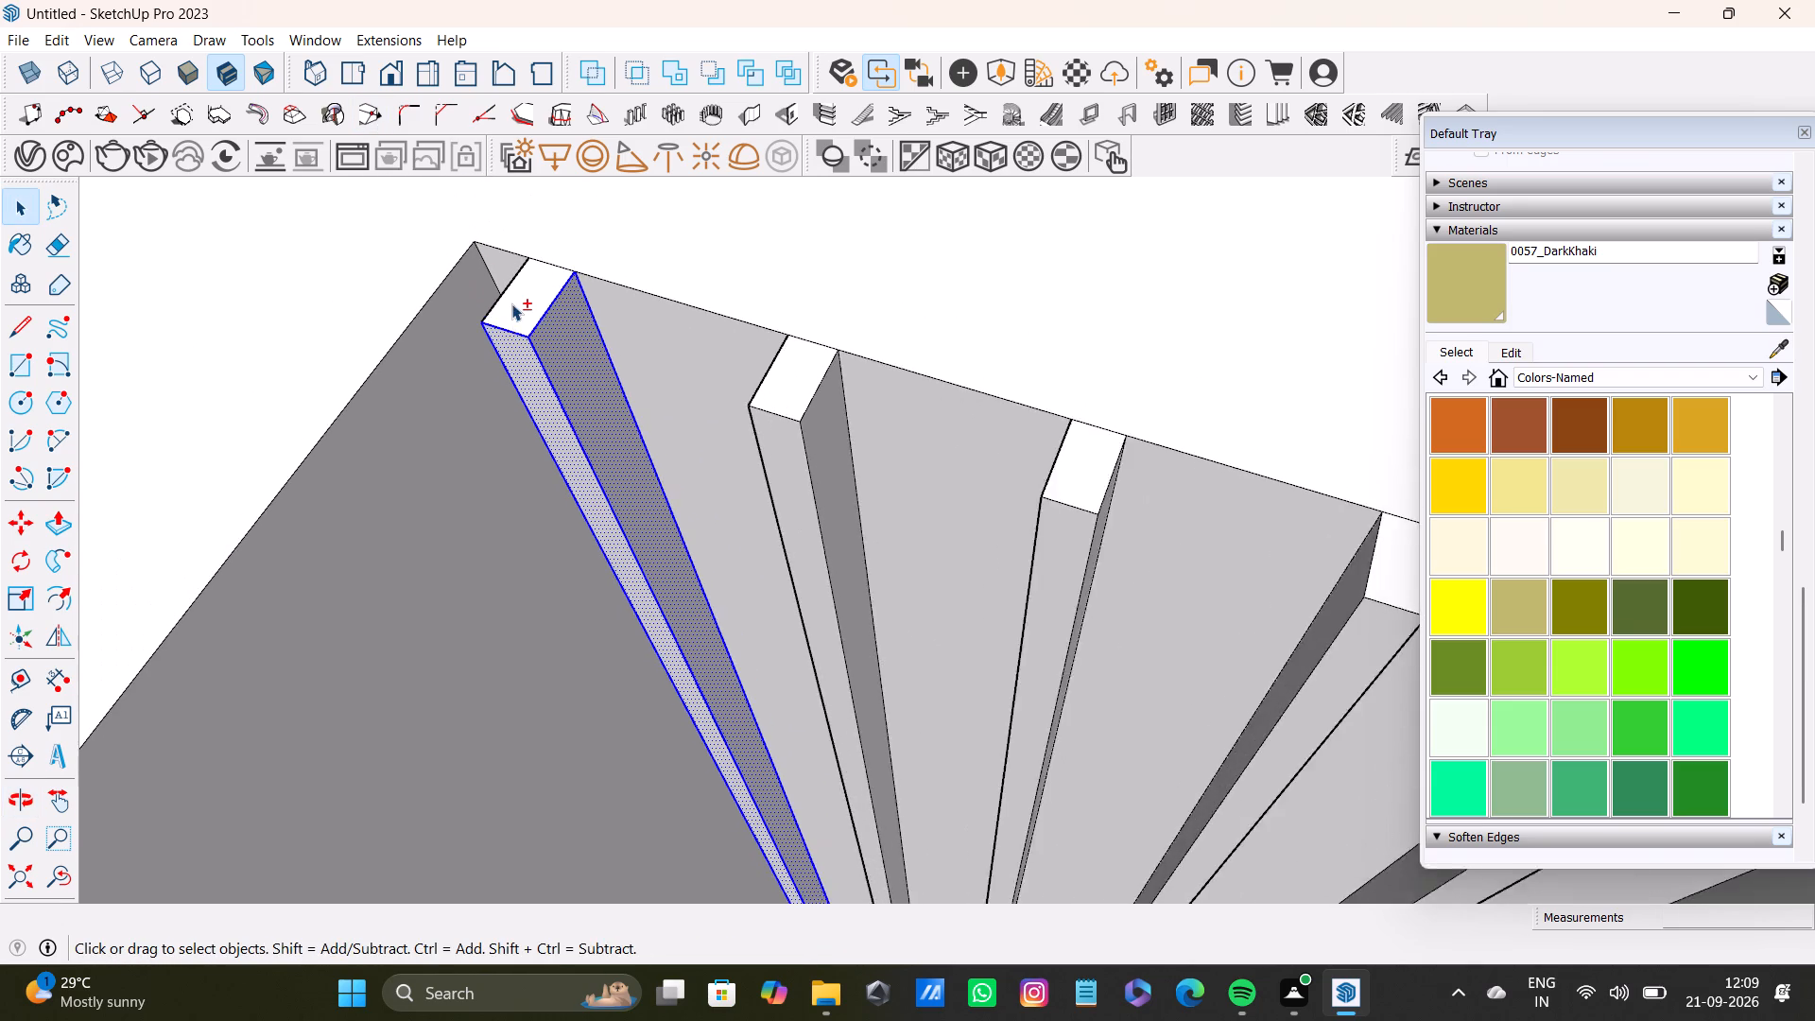
scroll(511, 303, "up", 2, "shift")
double_click(515, 304, "shift")
Add the first slat's opposite side face, on the long-wall side, to the selection.
scroll(535, 331, "down", 4, "shift")
middle_click_drag(541, 372, 782, 399, "shift")
scroll(321, 467, "up", 4)
middle_click_drag(443, 531, 629, 464, "shift")
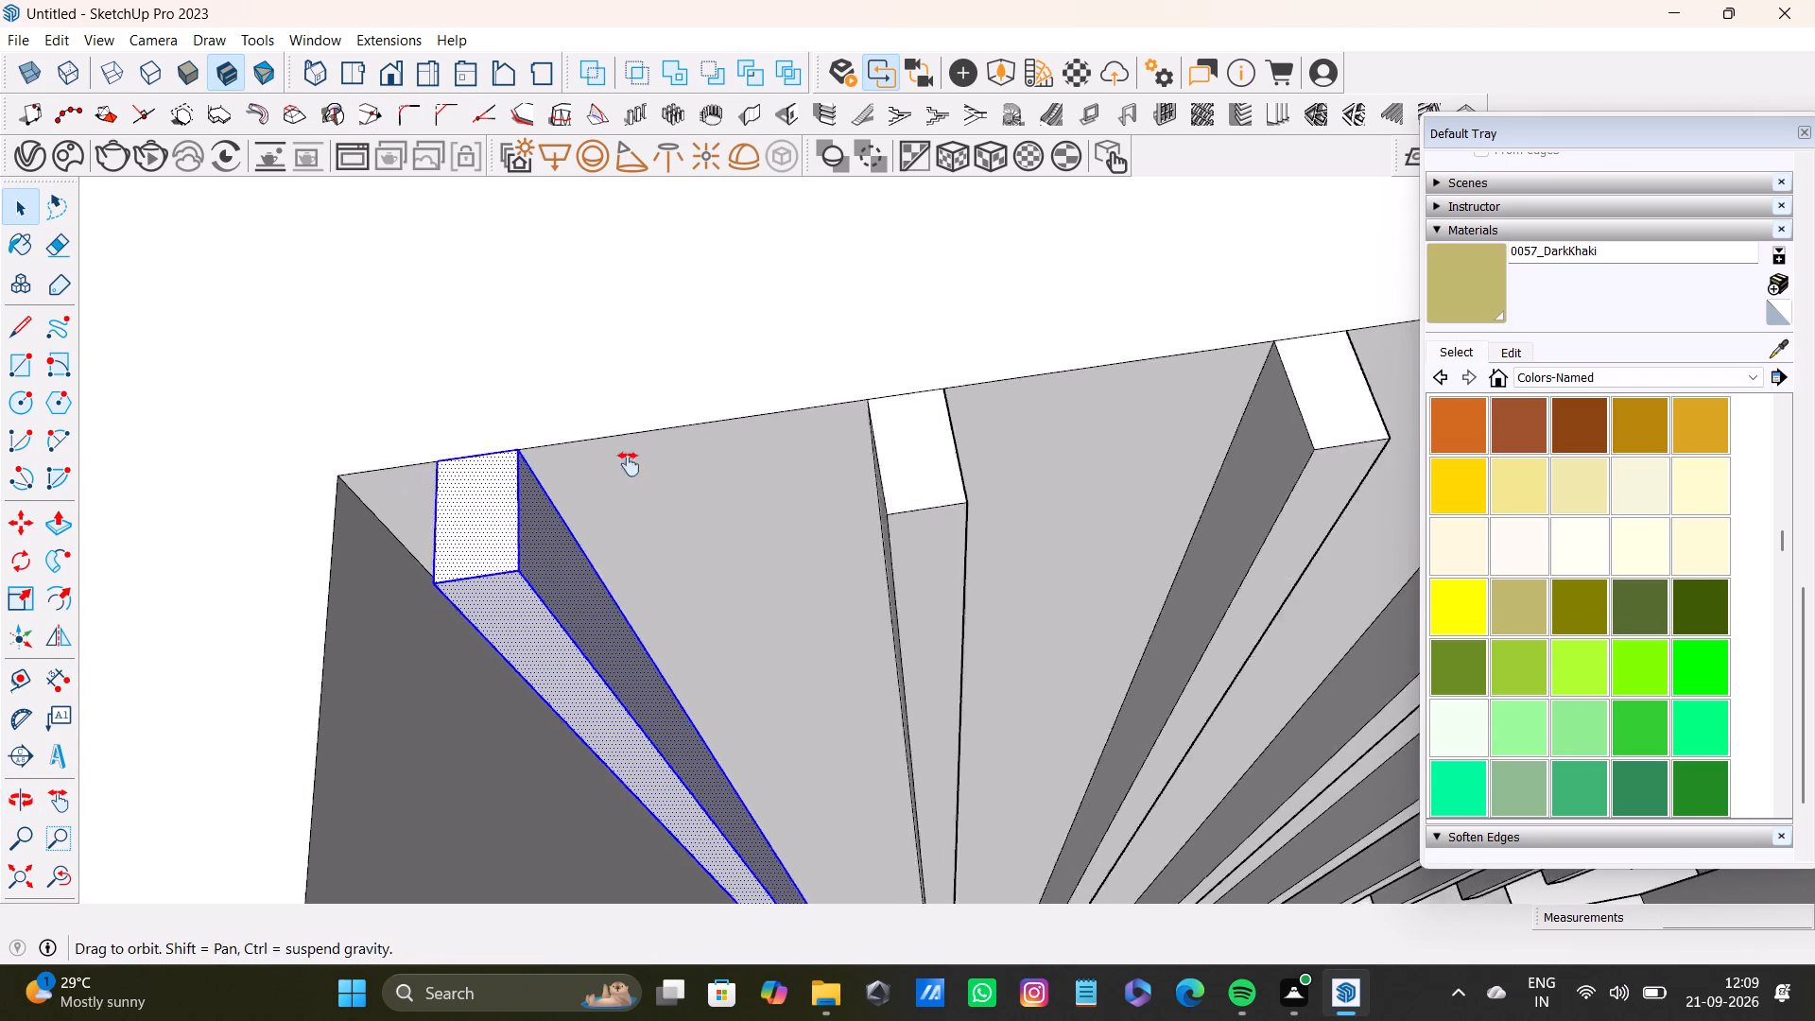
middle_click_drag(629, 464, 643, 457, "shift")
scroll(561, 500, "up", 3)
middle_click_drag(579, 496, 828, 447)
scroll(586, 623, "up", 3, "shift")
middle_click_drag(614, 614, 631, 438, "shift")
double_click(673, 544, "shift")
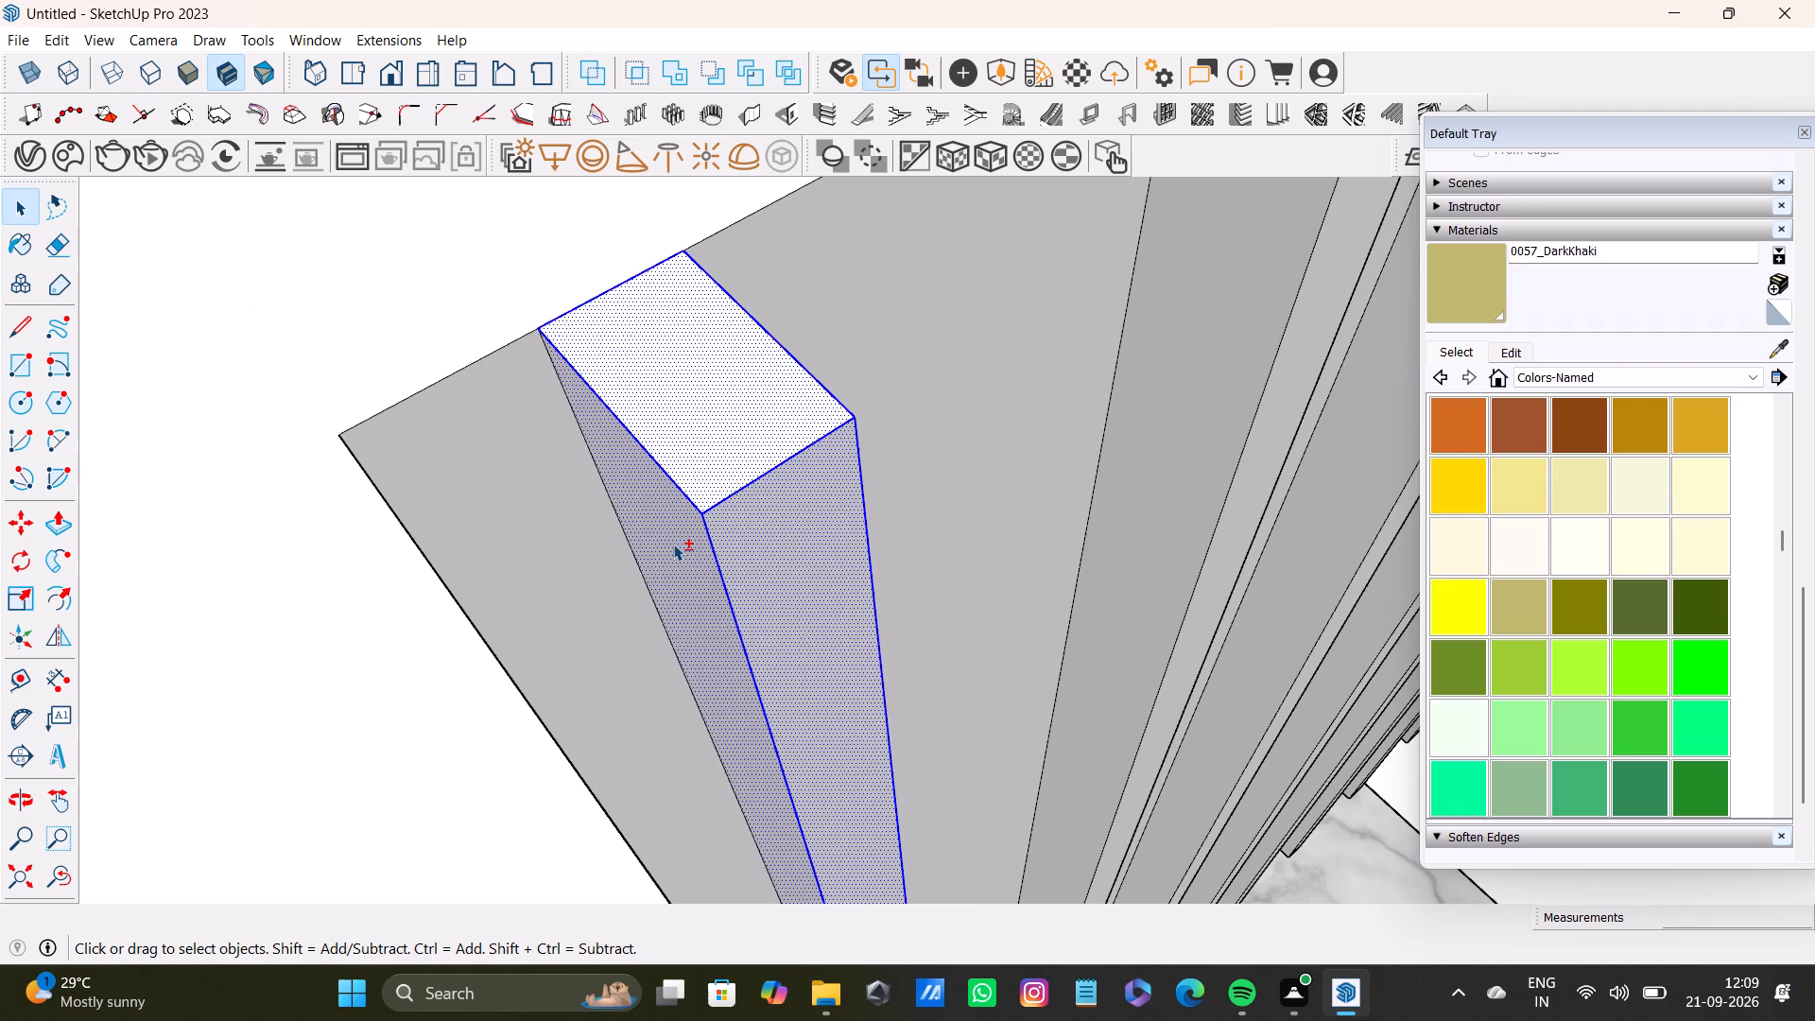
Add the second slat's top, front and both side faces with their bounding edges to the selection.
scroll(675, 544, "down", 8, "shift")
middle_click_drag(1046, 584, 943, 659, "shift")
scroll(886, 466, "up", 3, "shift")
left_click(856, 391, "shift")
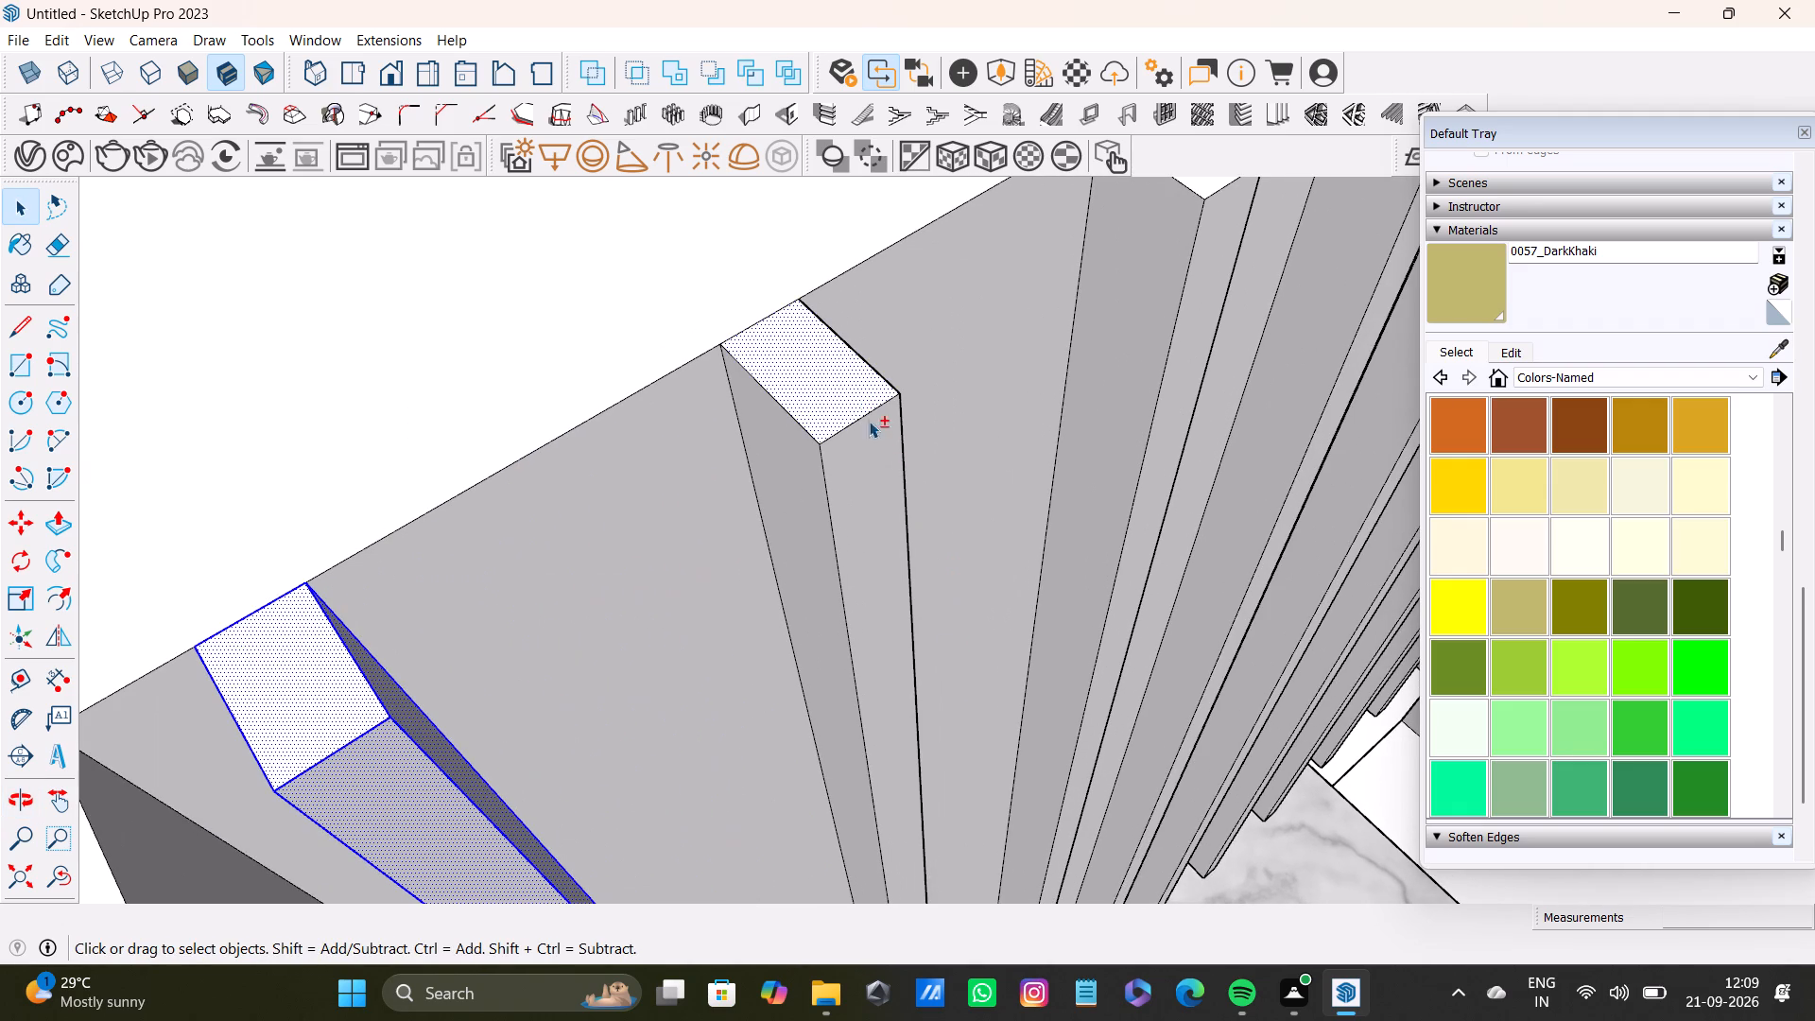
double_click(873, 457, "shift")
double_click(841, 389, "shift")
double_click(827, 387, "shift")
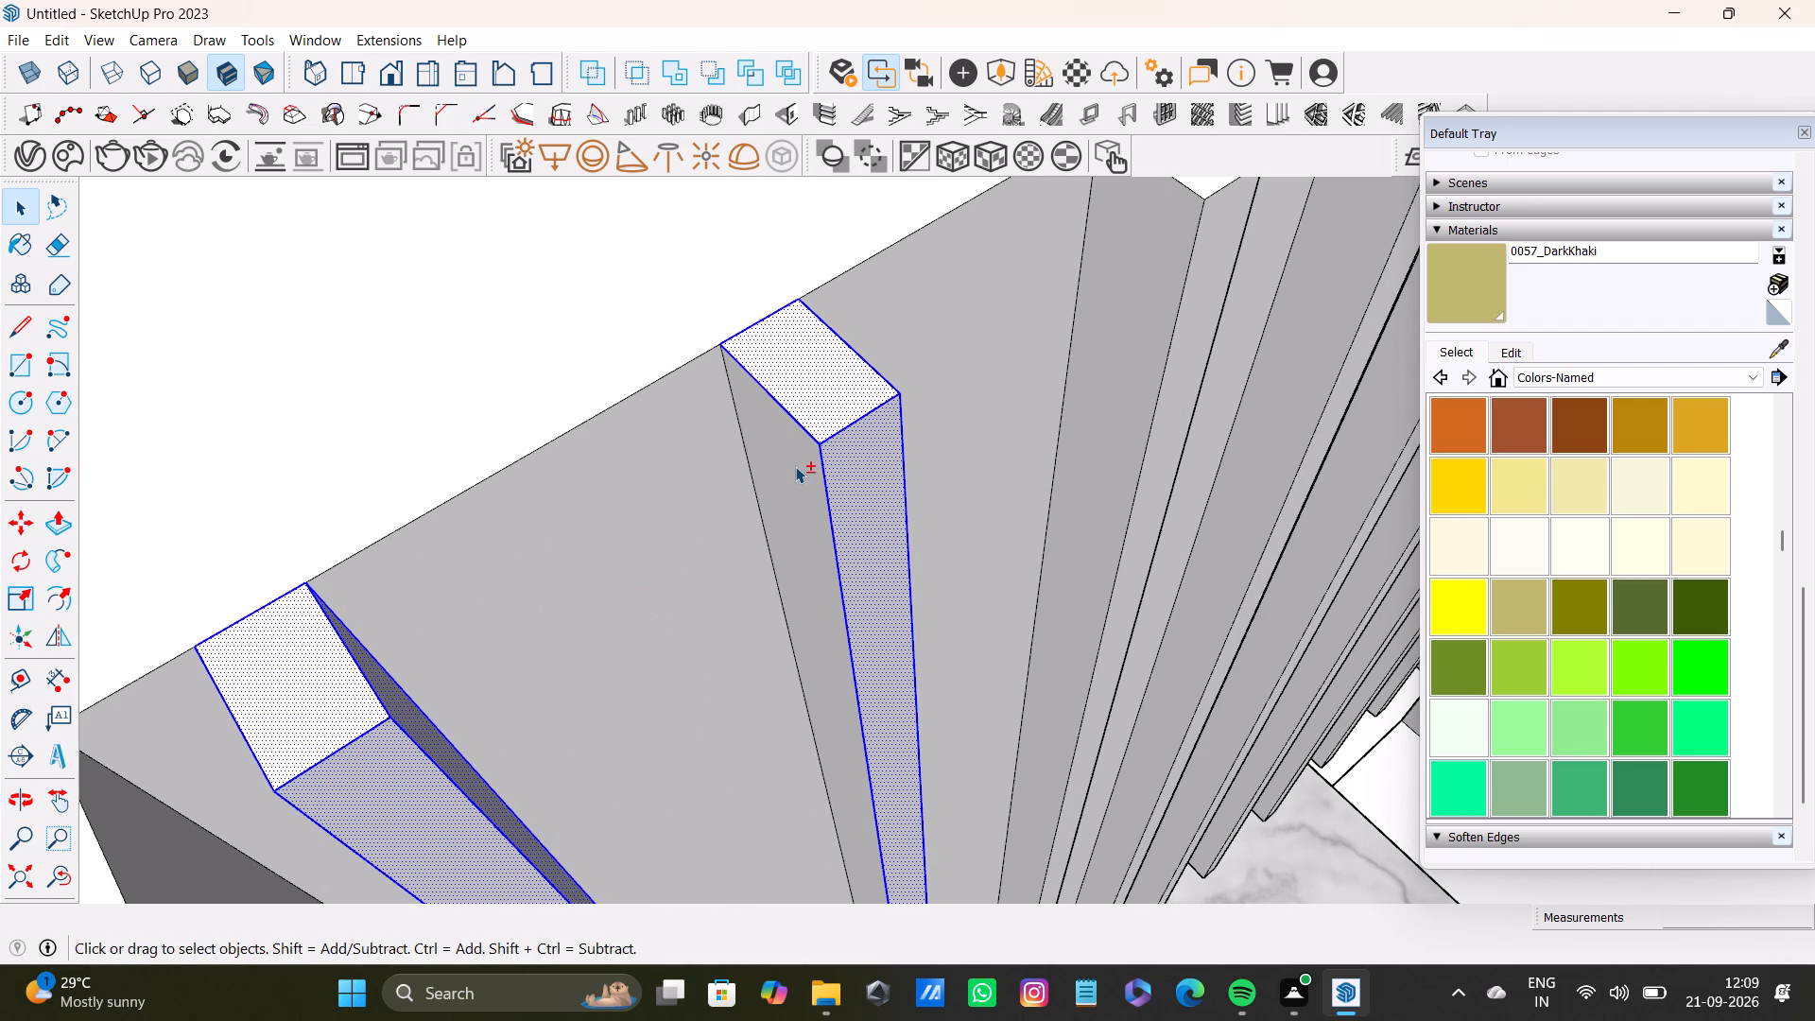
double_click(795, 466, "shift")
middle_click_drag(950, 493, 569, 487)
scroll(569, 473, "down", 1)
scroll(963, 413, "up", 3)
middle_click_drag(966, 413, 586, 423, "shift")
scroll(685, 415, "up", 3, "shift")
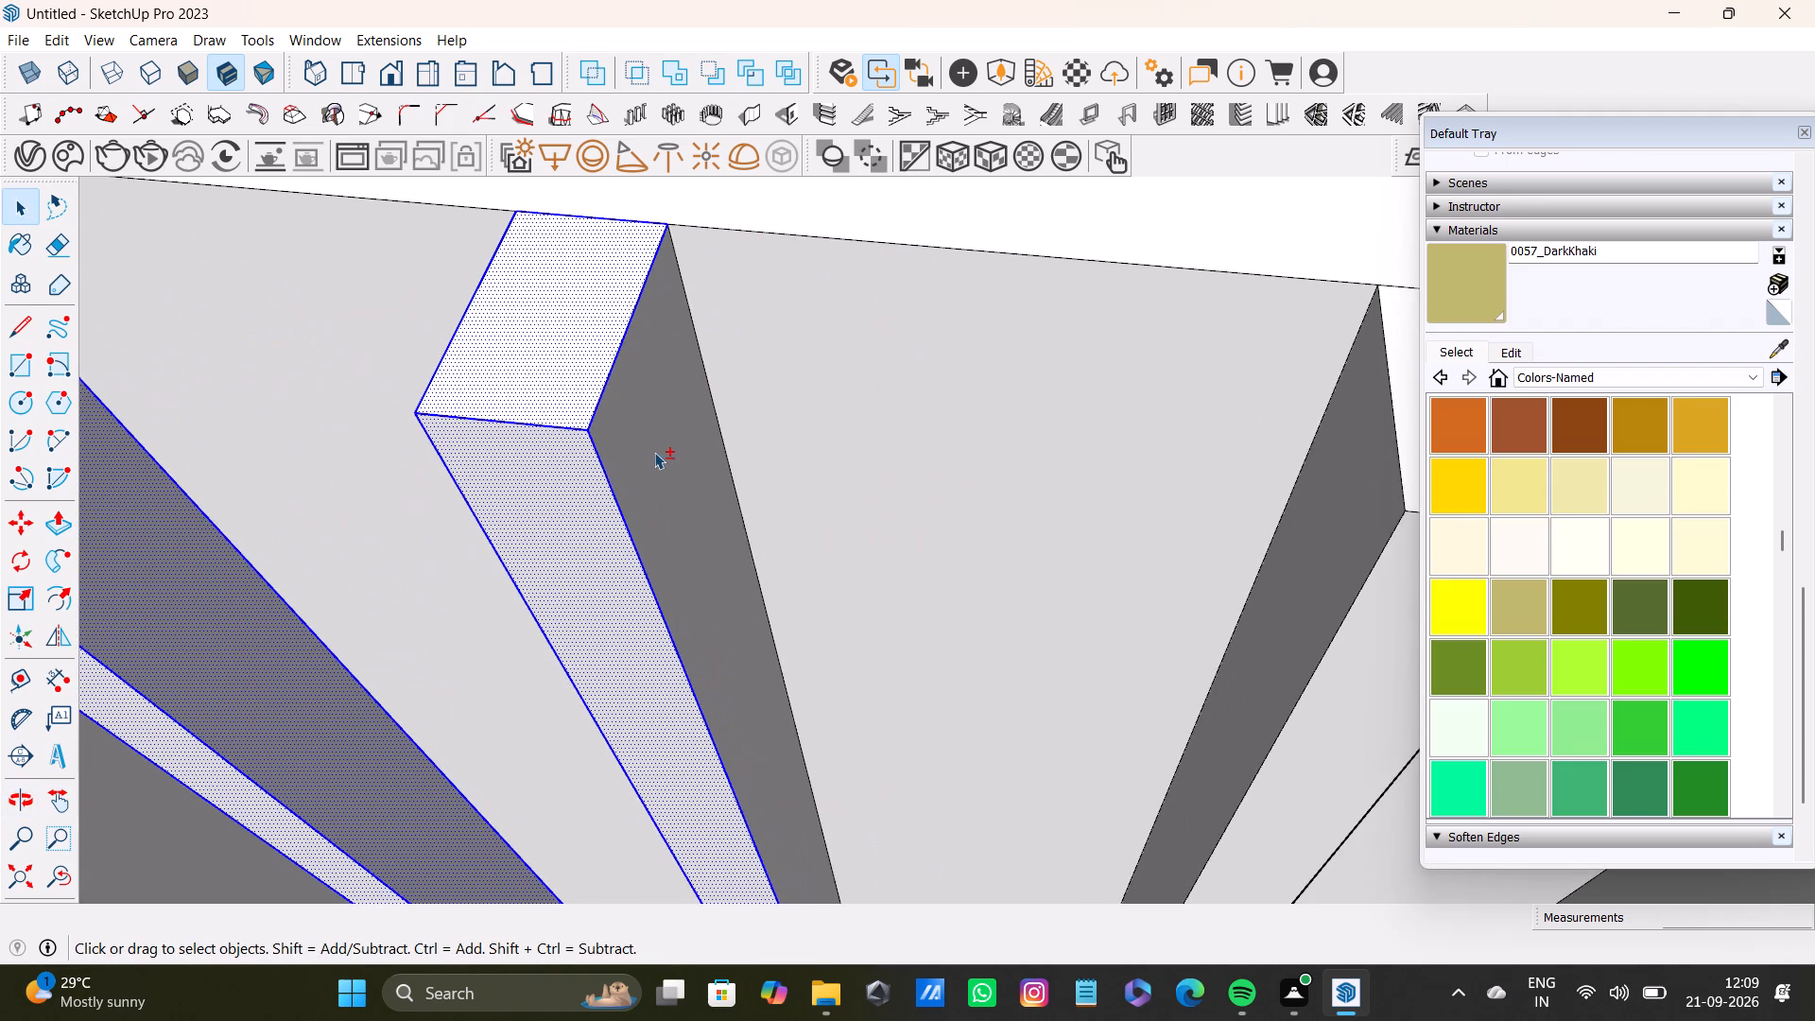
double_click(654, 452, "shift")
Add the third slat's top, front and both side faces with their bounding edges to the selection.
scroll(687, 453, "down", 7, "shift")
middle_click_drag(1012, 534, 903, 525, "shift")
scroll(946, 500, "up", 3, "shift")
double_click(944, 416, "shift")
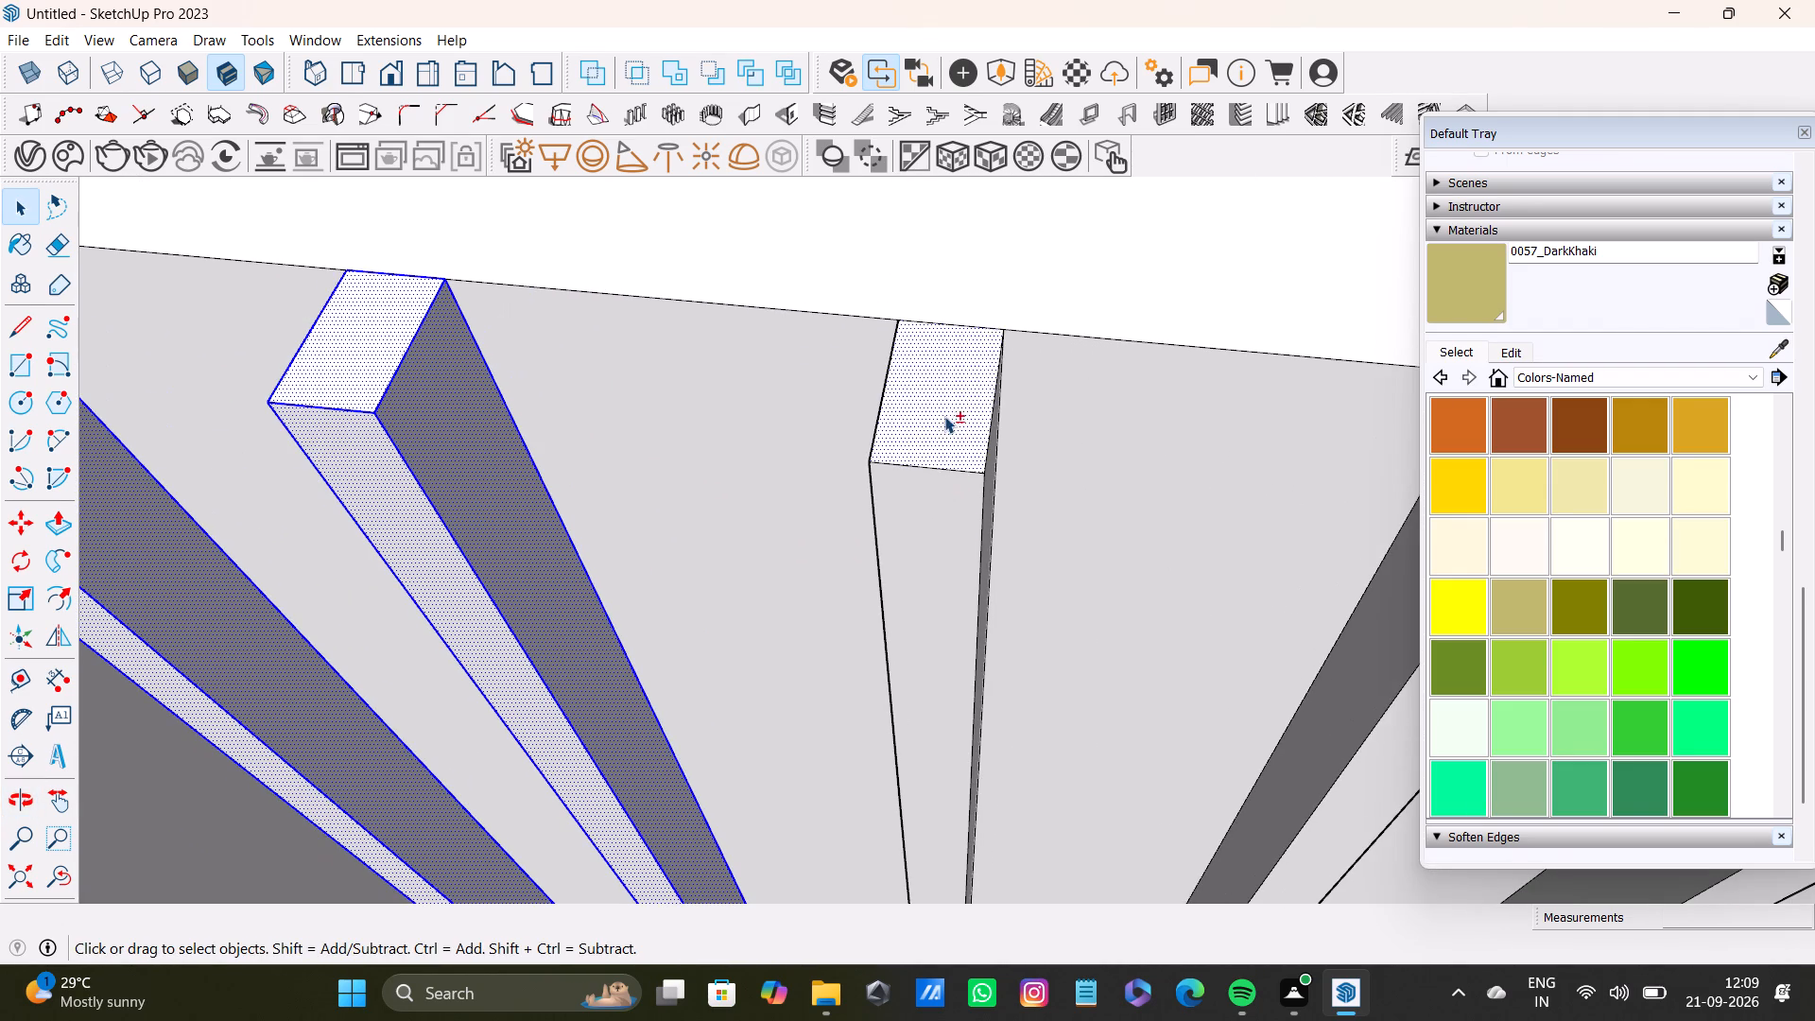
double_click(931, 518, "shift")
middle_click_drag(972, 526, 598, 516, "shift")
middle_click_drag(682, 497, 524, 508)
double_click(702, 429, "shift")
scroll(686, 448, "down", 3)
middle_click_drag(672, 482, 1053, 452)
scroll(628, 572, "down", 3)
middle_click_drag(617, 593, 803, 463)
middle_click_drag(730, 520, 923, 462)
scroll(735, 557, "up", 2, "shift")
left_click(735, 558, "shift")
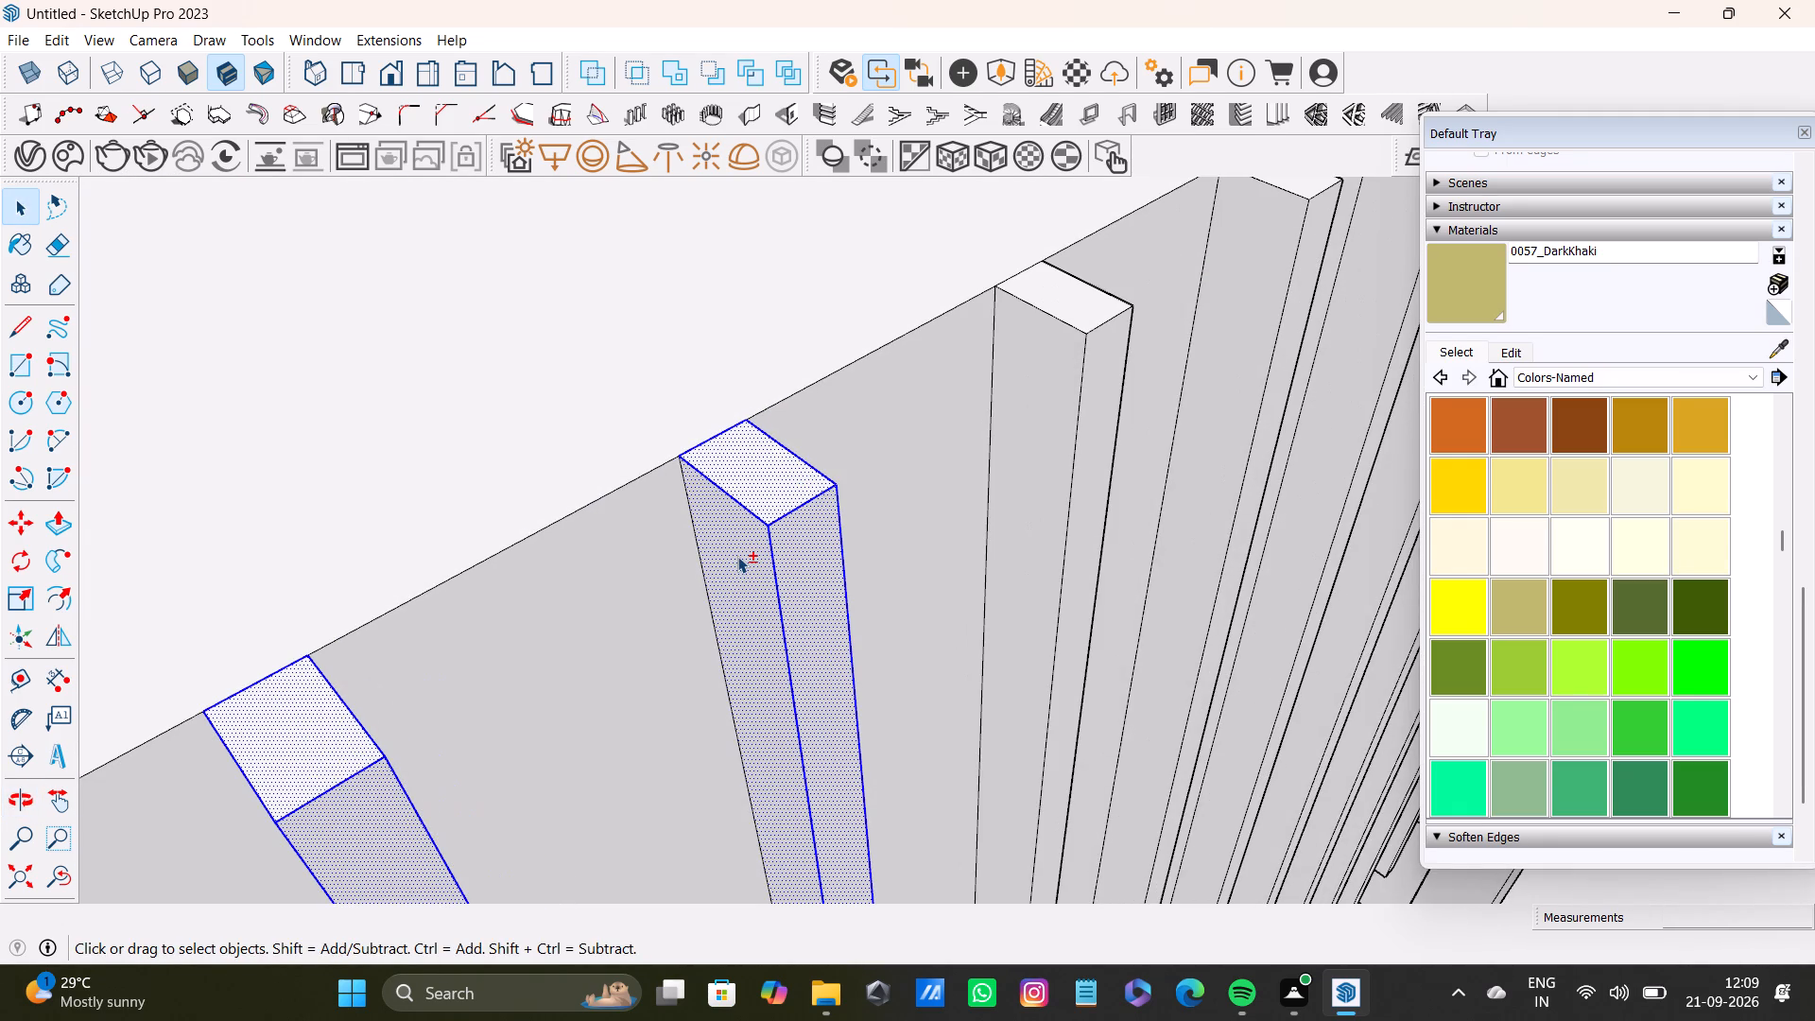
double_click(737, 556, "shift")
Add the fourth slat's top, front and both side faces with their bounding edges to the selection.
middle_click_drag(1056, 589, 902, 677, "shift")
scroll(913, 525, "up", 3, "shift")
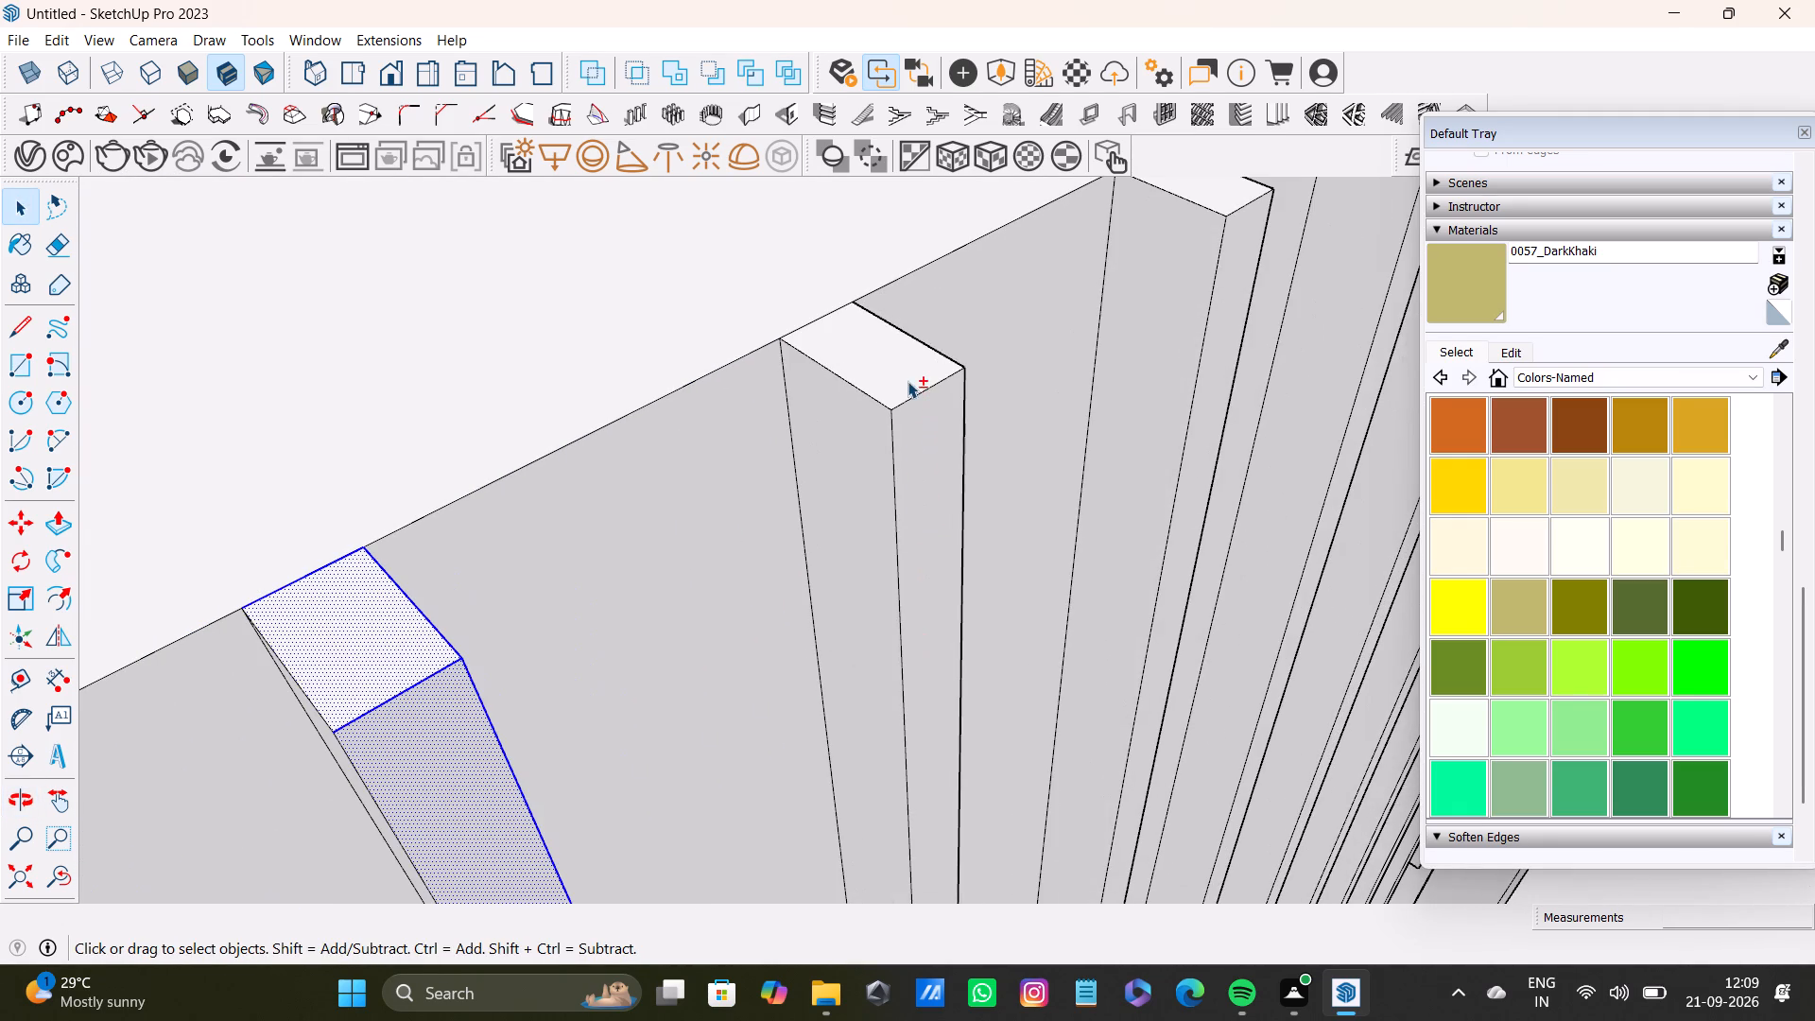
double_click(907, 372, "shift")
double_click(942, 473, "shift")
double_click(843, 480, "shift")
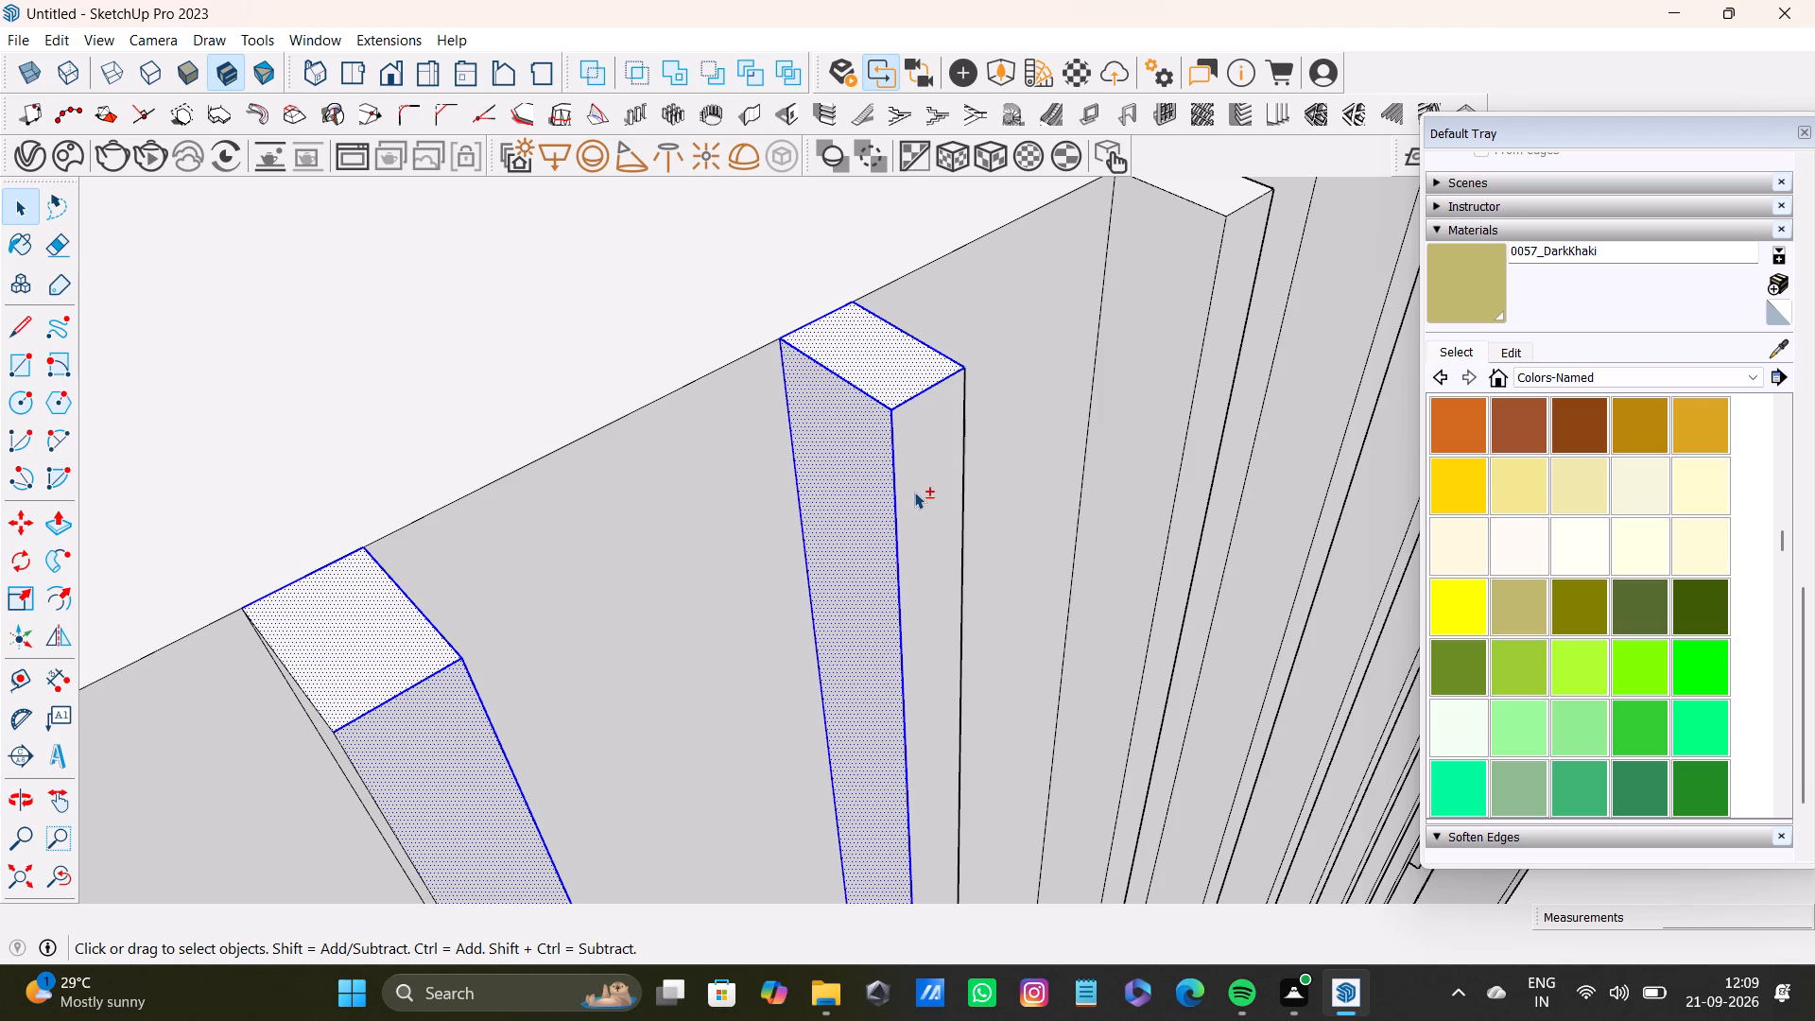
double_click(914, 493, "shift")
middle_click_drag(1030, 534, 376, 573)
scroll(925, 438, "up", 3)
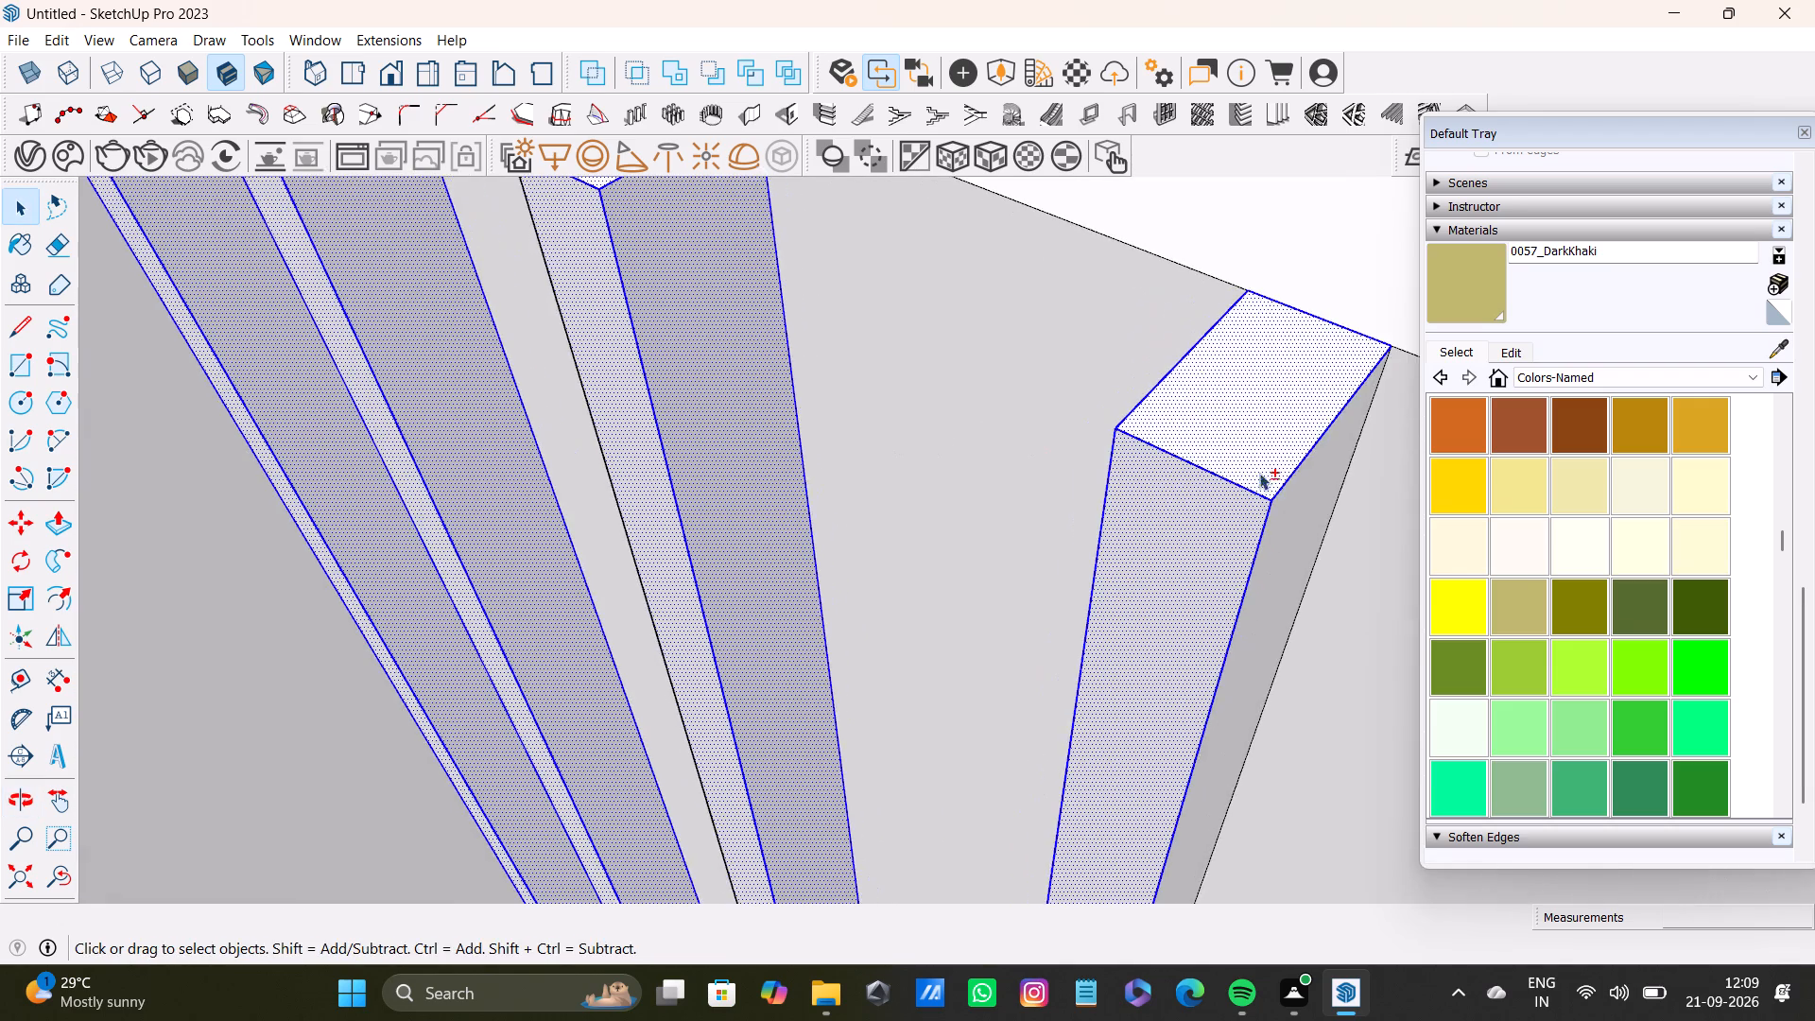
middle_click_drag(1232, 478, 837, 484, "shift")
double_click(964, 553, "shift")
Add the fifth slat's top, front and the side face pointing away from the first slat to the selection.
scroll(964, 553, "down", 9, "shift")
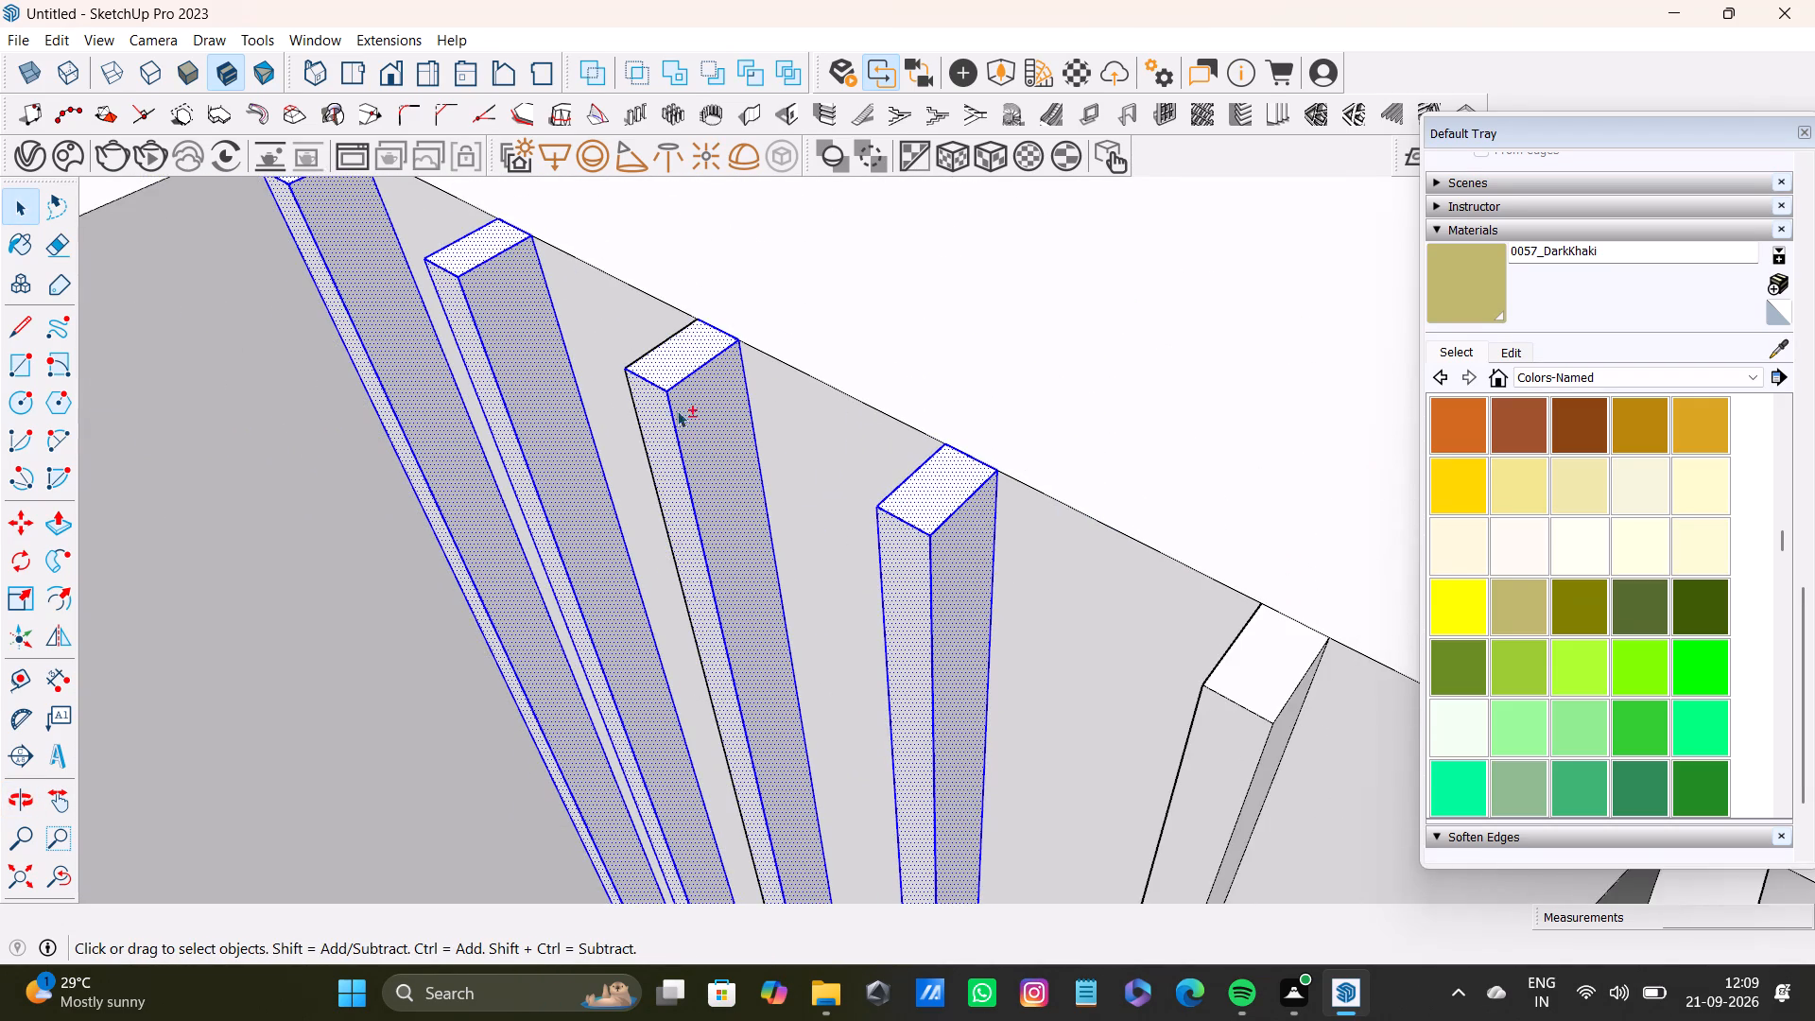
scroll(980, 521, "down", 3, "shift")
middle_click_drag(1087, 582, 903, 382, "shift")
scroll(953, 441, "up", 3, "shift")
double_click(987, 379, "shift")
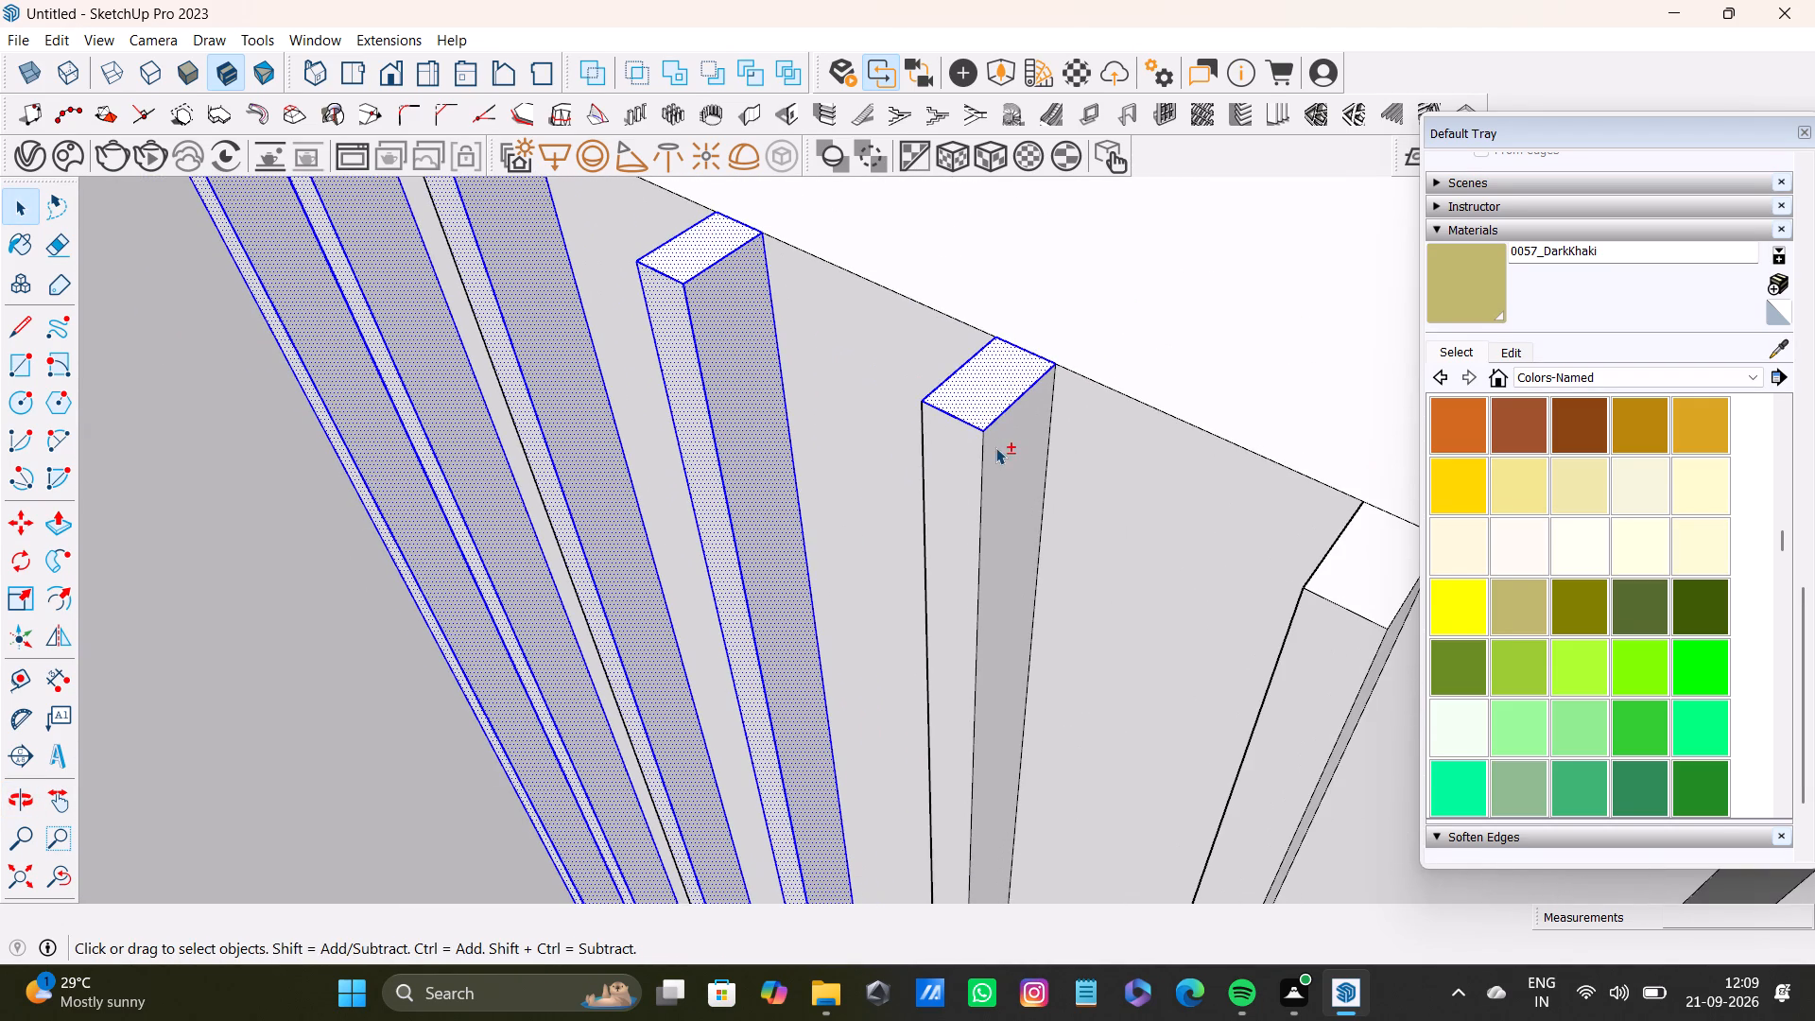
double_click(995, 447, "shift")
left_click(959, 464, "shift")
Add the sixth slat's top, front and the side face pointing away from the first slat, with bounding edges, to the selection.
scroll(966, 475, "down", 3, "shift")
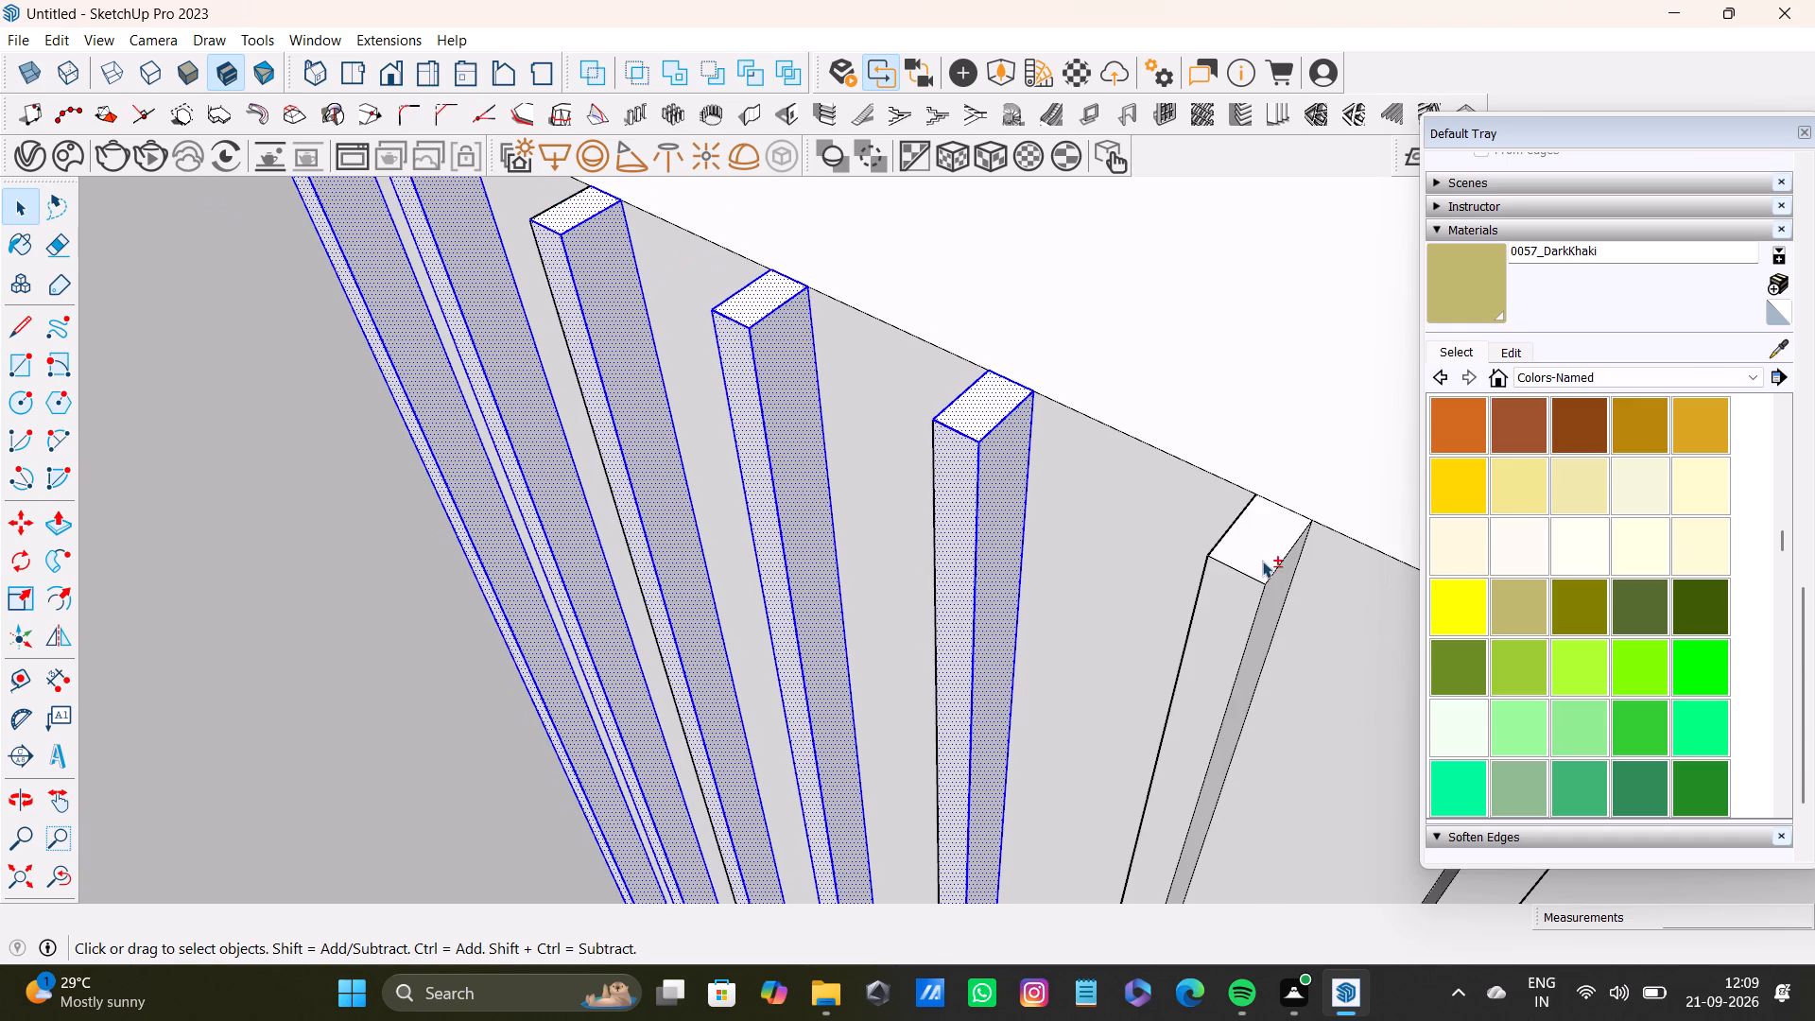
double_click(1260, 558, "shift")
double_click(1226, 600, "shift")
double_click(1242, 554, "shift")
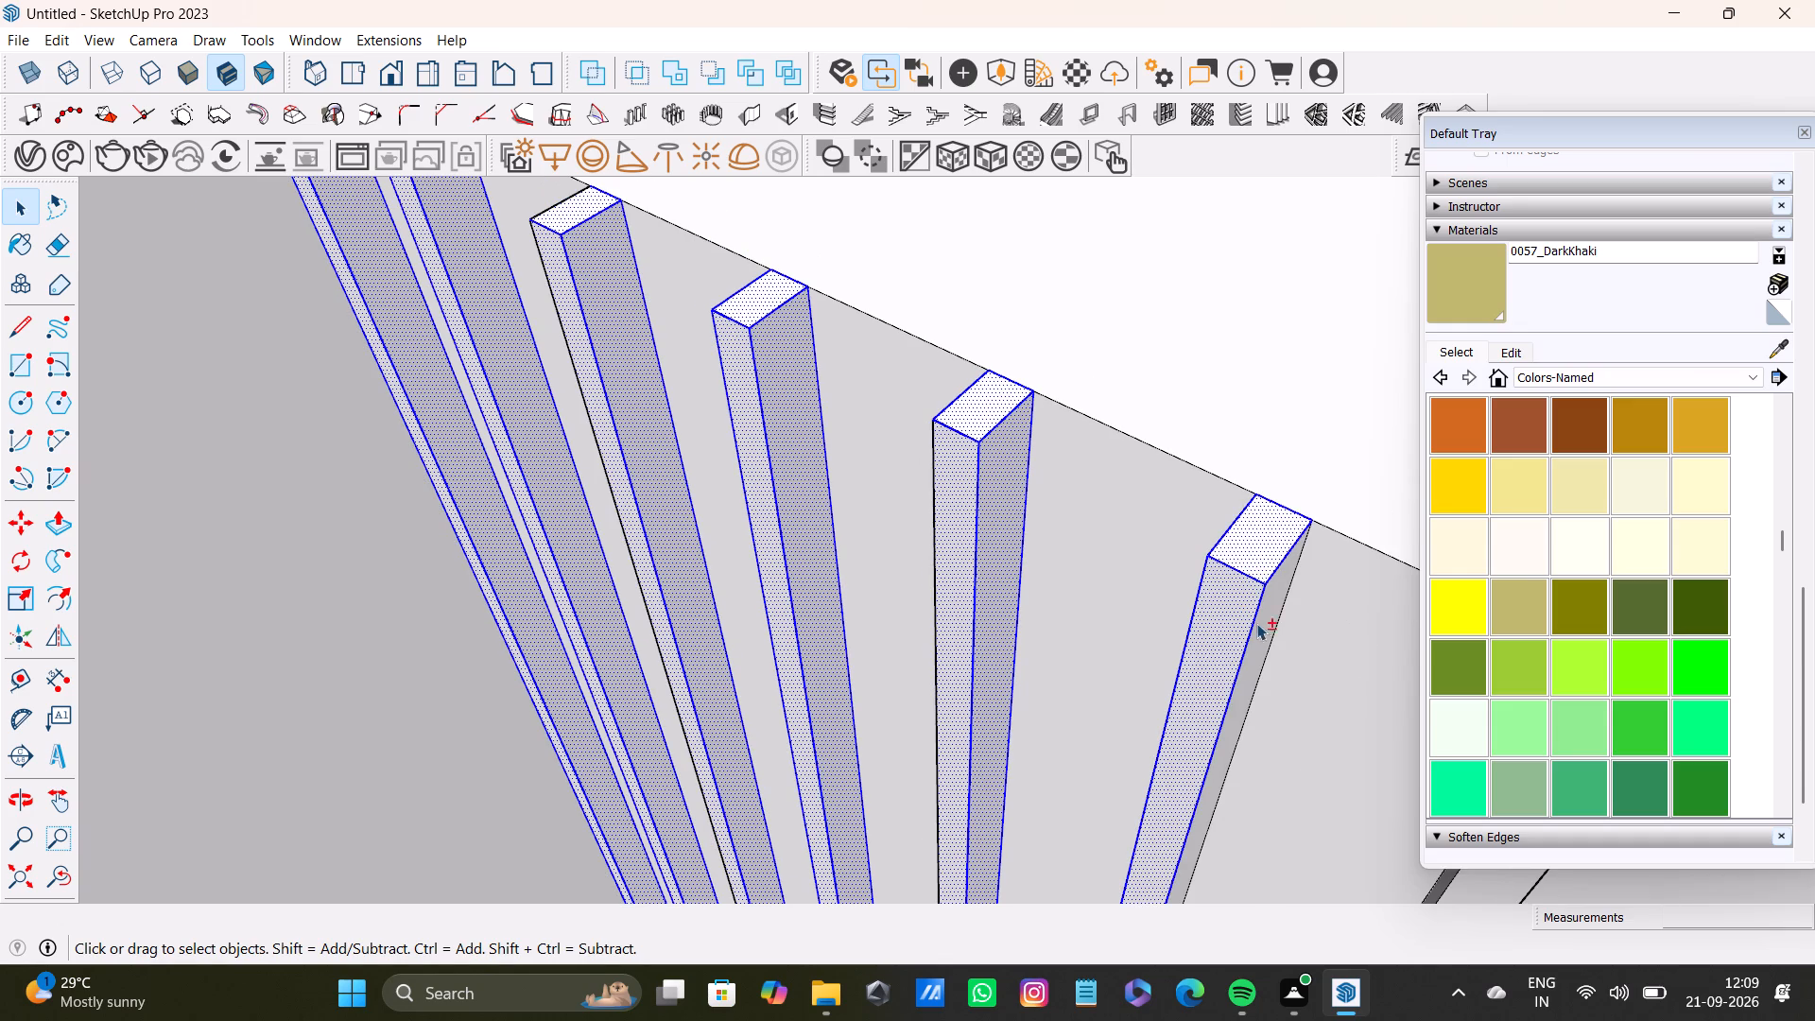
middle_click_drag(1099, 545, 975, 477, "shift")
middle_click_drag(1118, 524, 901, 432, "shift")
scroll(916, 423, "up", 3, "shift")
double_click(916, 423, "shift")
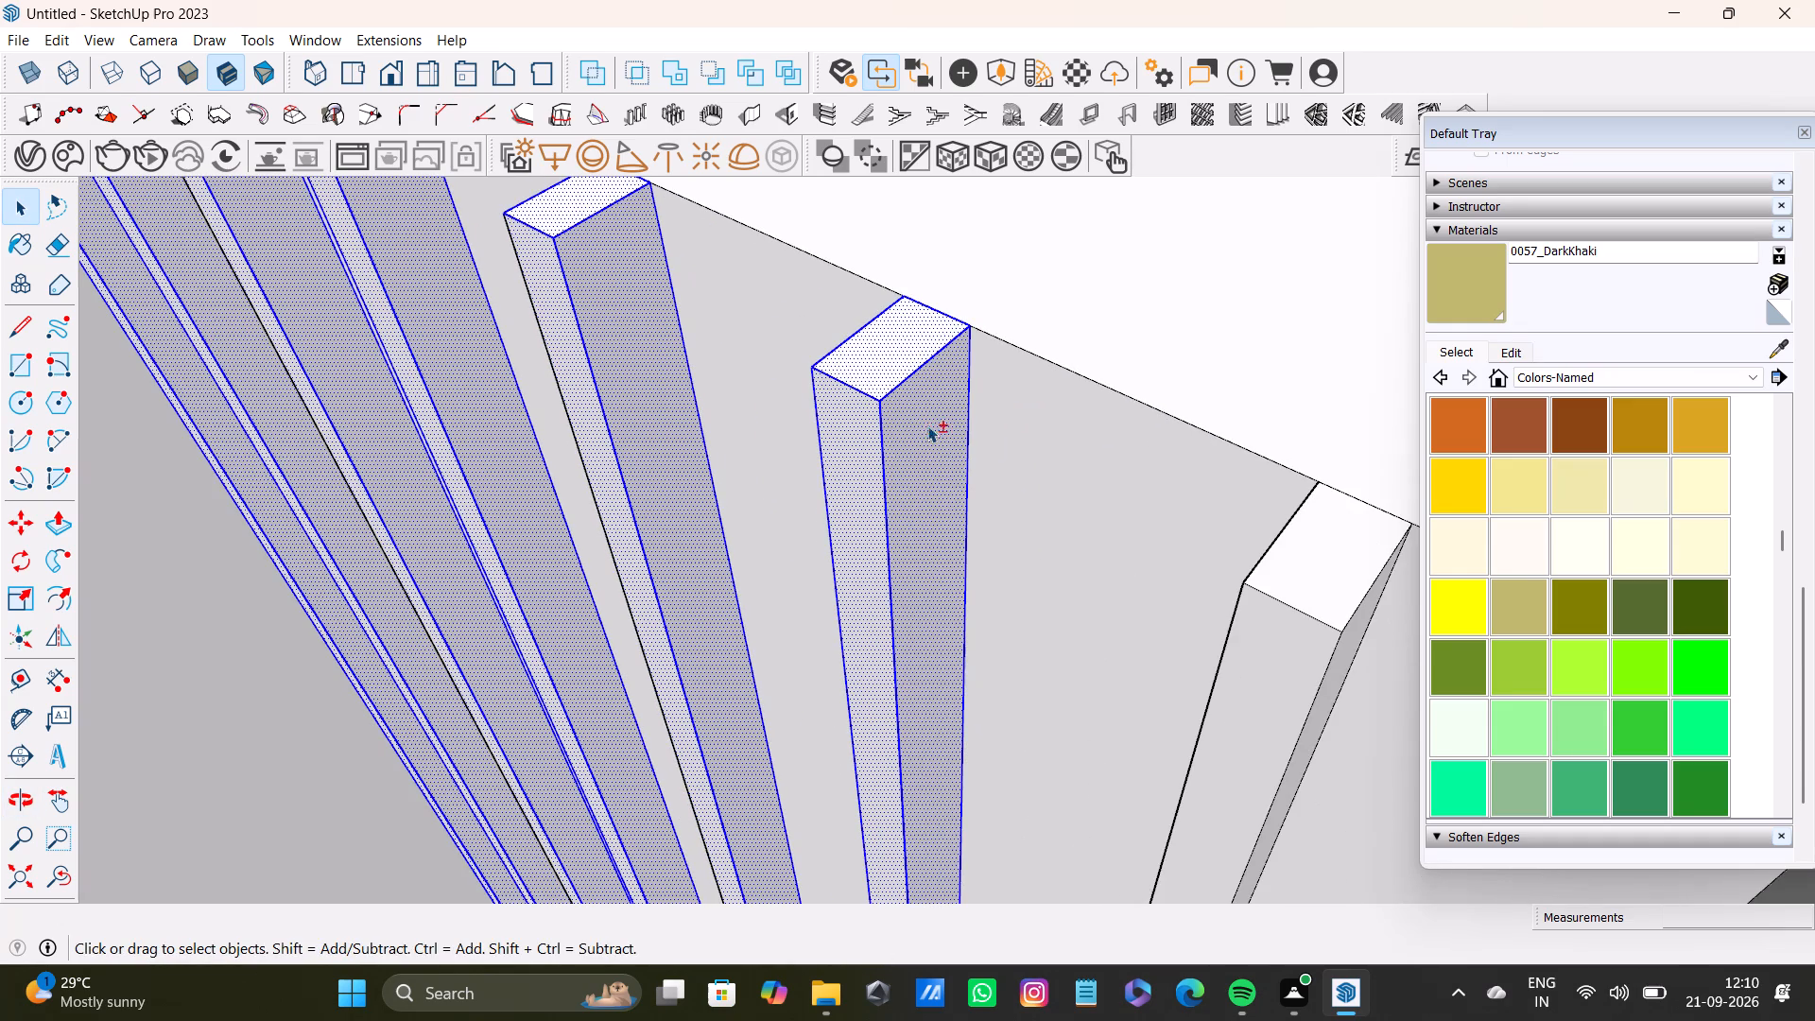
Add the top, front and far-side faces of the seventh and eighth slats, with their bounding edges, to the selection.
double_click(1289, 570, "shift")
double_click(1275, 658, "shift")
middle_click_drag(1308, 661, 857, 475, "shift")
scroll(893, 495, "up", 3, "shift")
double_click(948, 494, "shift")
scroll(948, 494, "down", 11, "shift")
middle_click_drag(1010, 586, 740, 512, "shift")
scroll(799, 511, "up", 2, "shift")
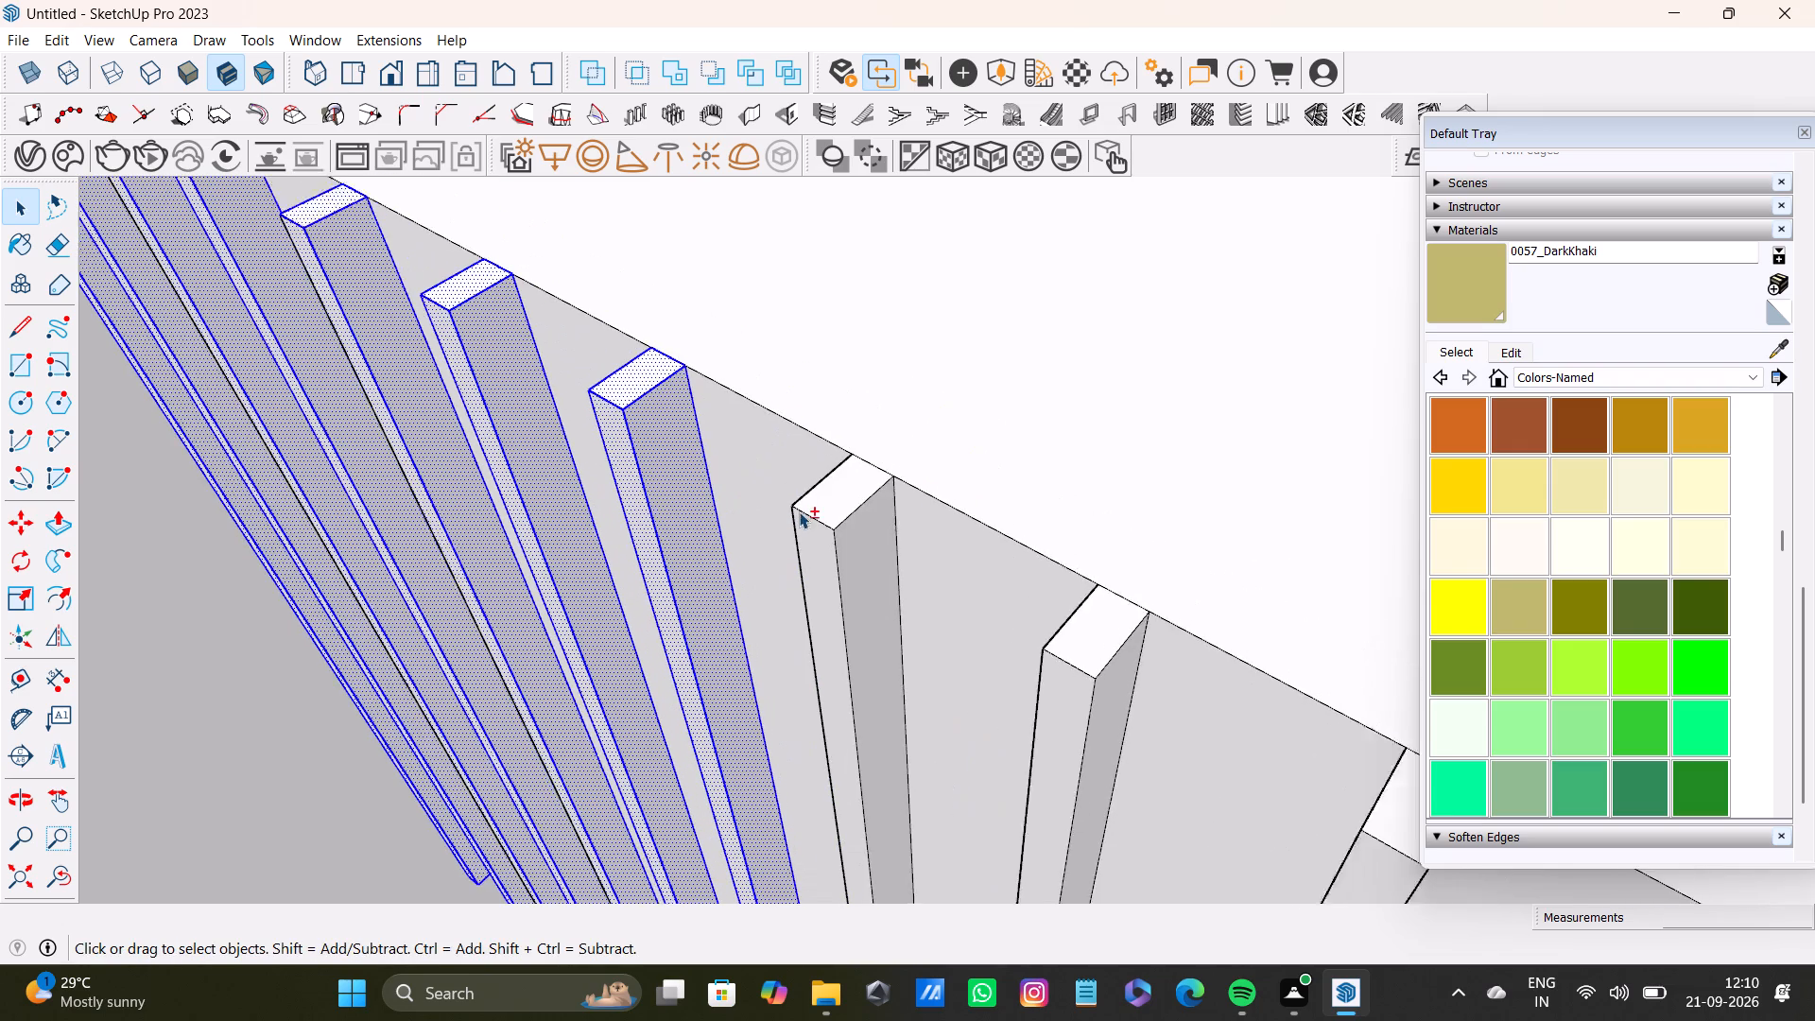
double_click(851, 487, "shift")
double_click(865, 545, "shift")
double_click(821, 589, "shift")
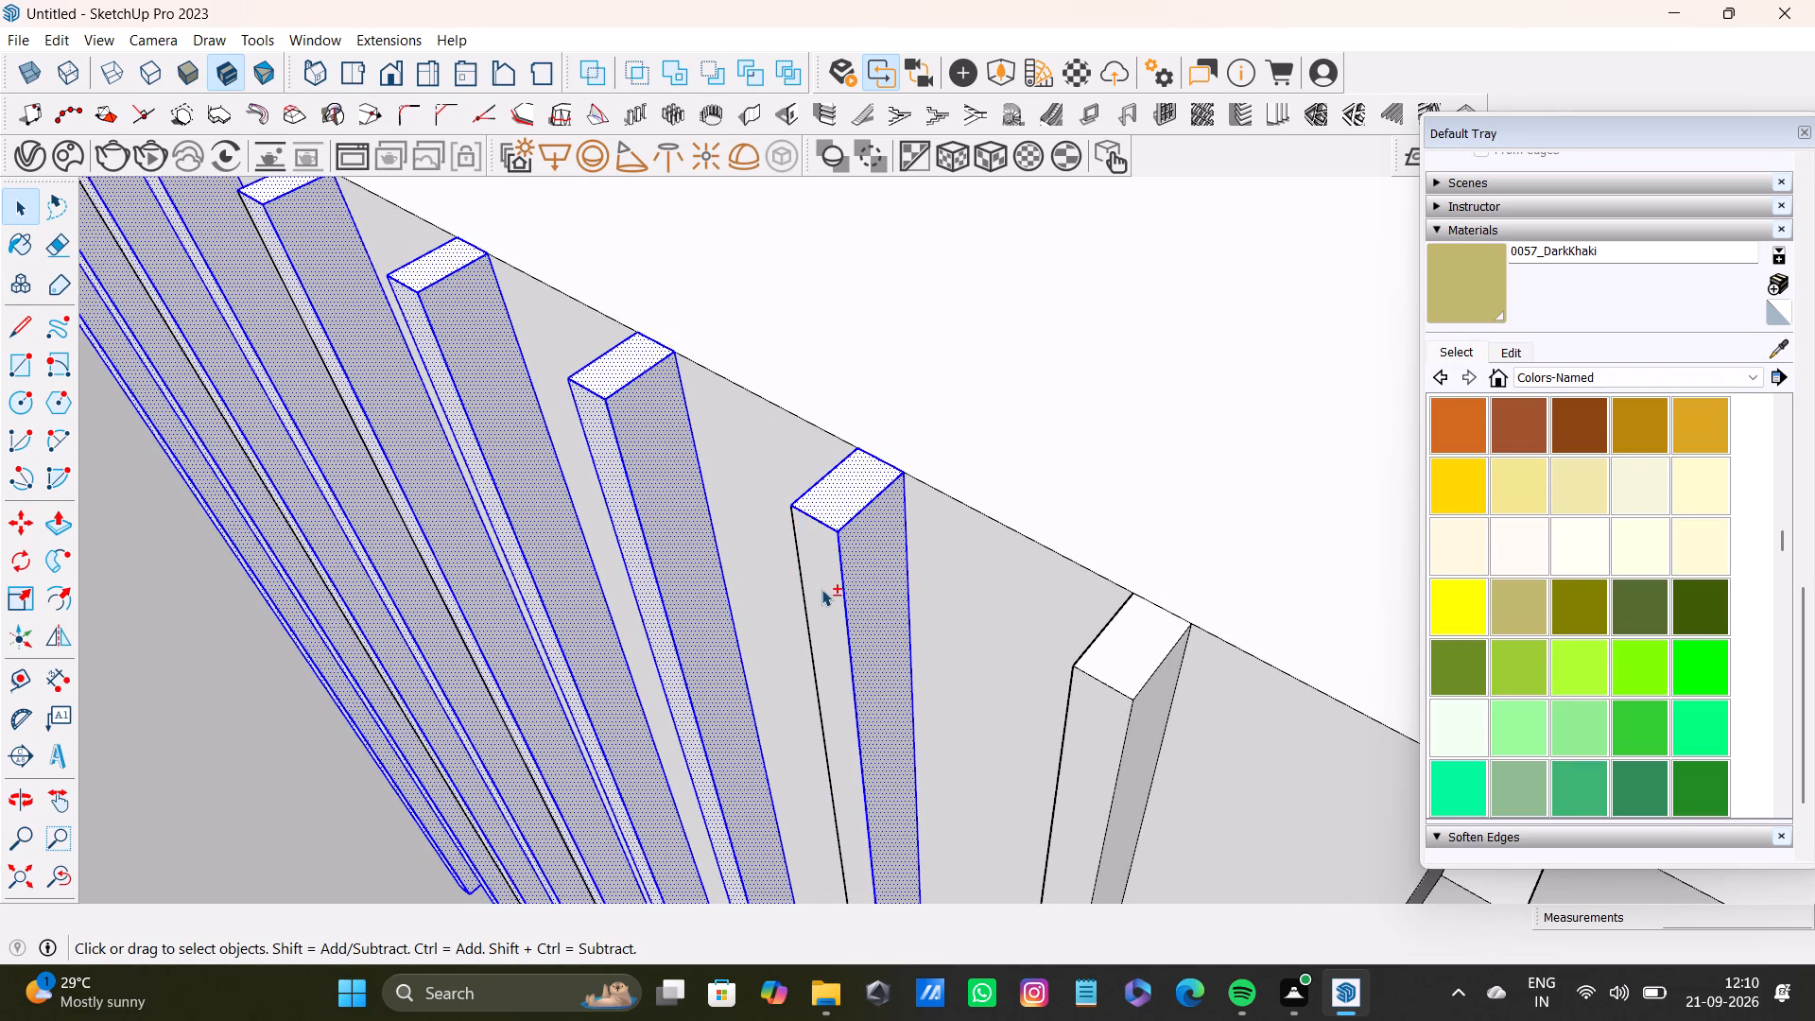
Add the top, front and far-side faces of the ninth and tenth slats to the selection.
double_click(1119, 662, "shift")
double_click(1107, 727, "shift")
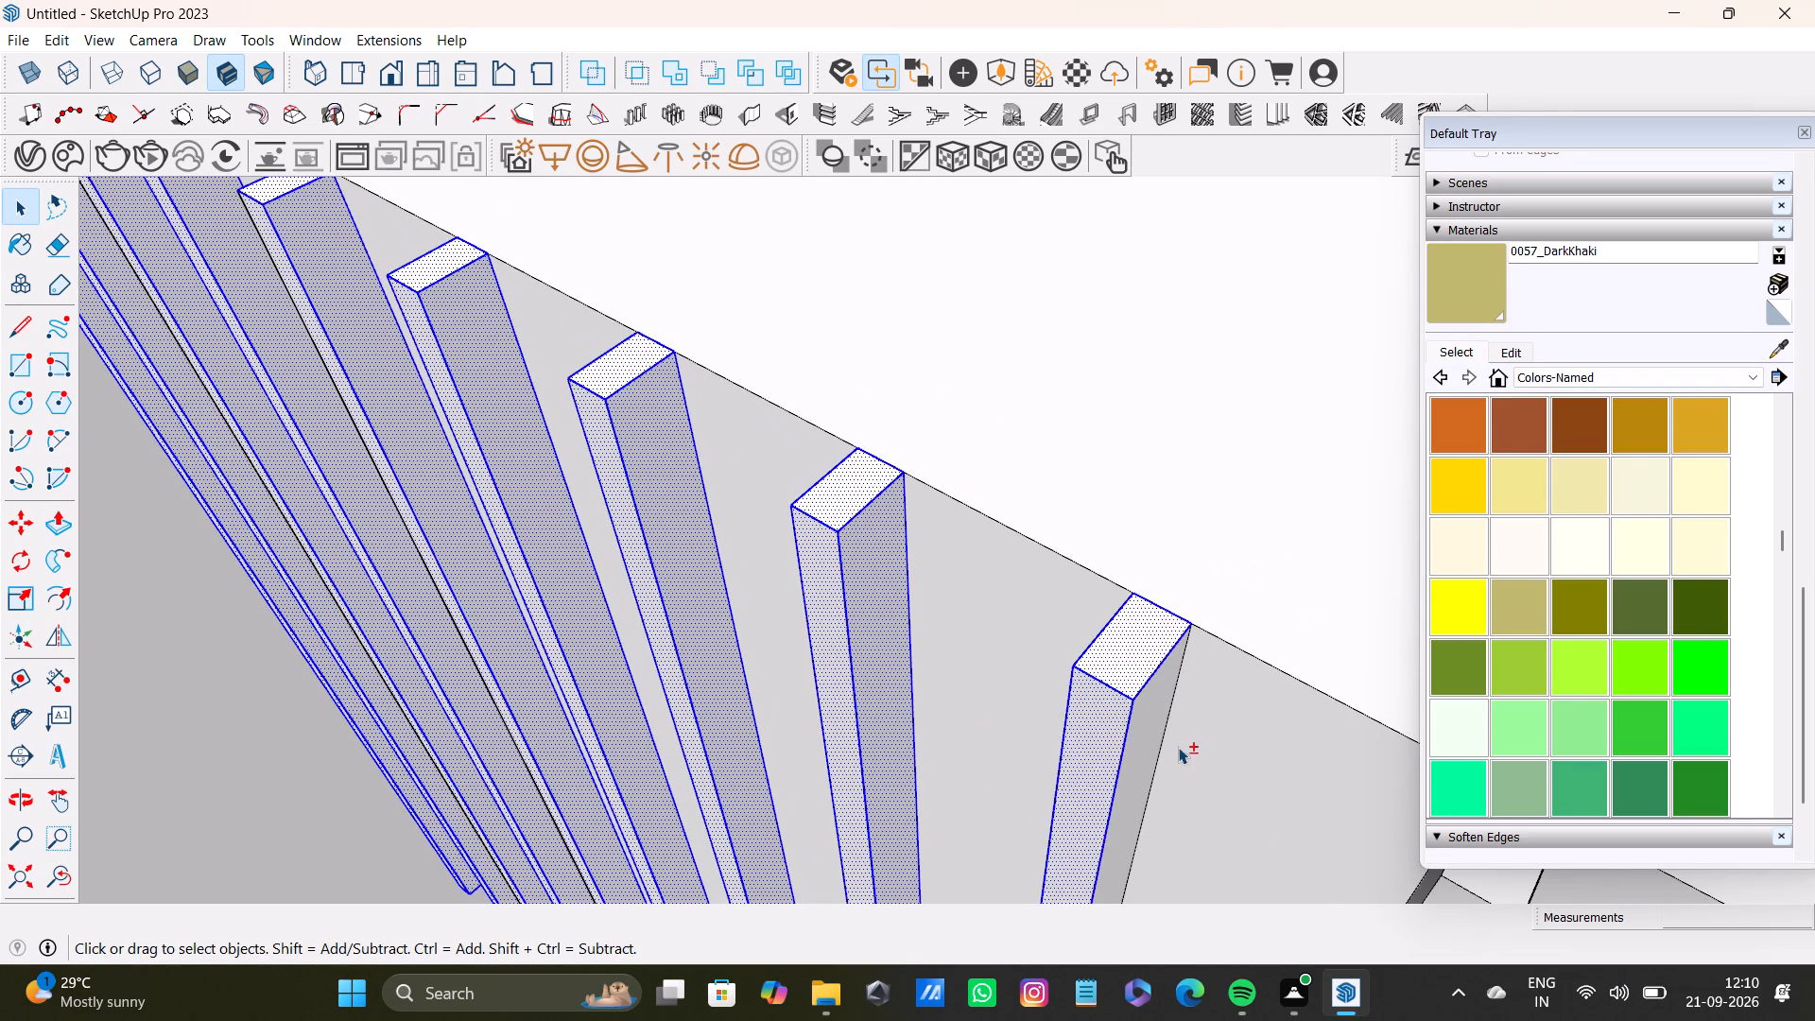
middle_click_drag(1178, 747, 786, 451, "shift")
scroll(784, 449, "up", 3, "shift")
double_click(722, 464, "shift")
double_click(1080, 502, "shift")
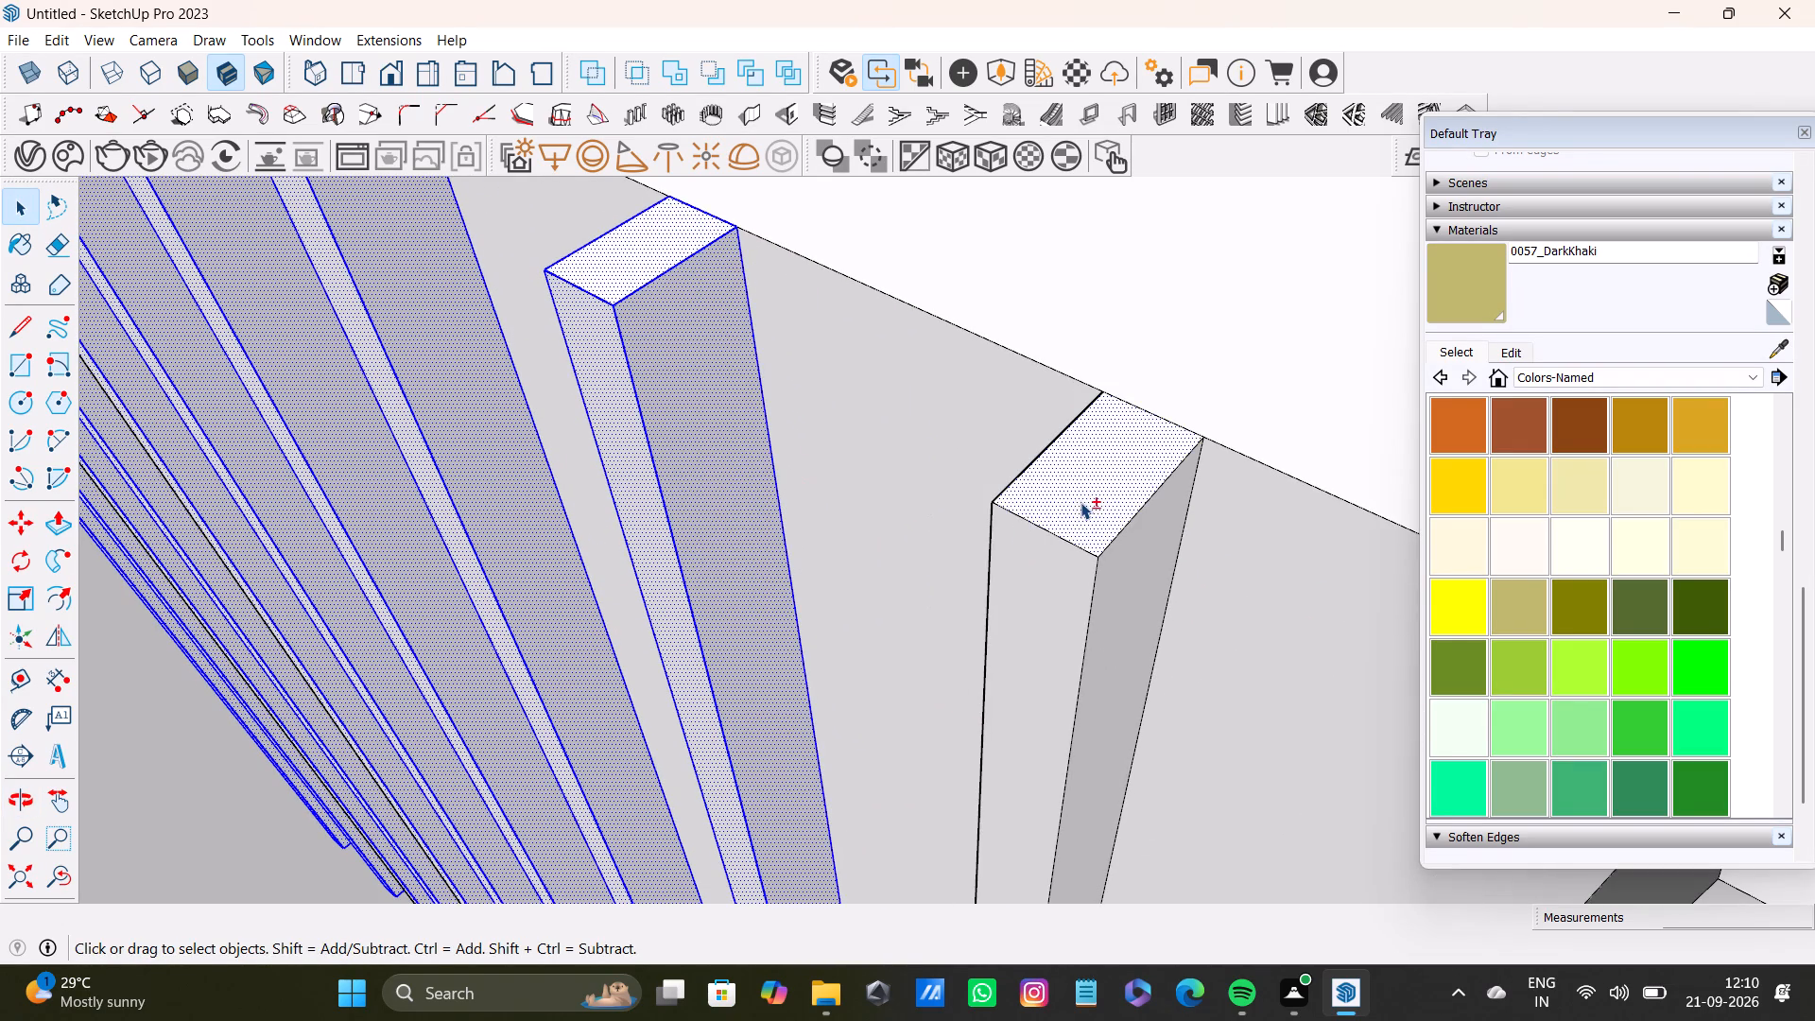
double_click(1063, 598, "shift")
double_click(1116, 605, "shift")
Add the top, front and far-side faces of the eleventh and twelfth slats to the selection.
scroll(1114, 608, "down", 8, "shift")
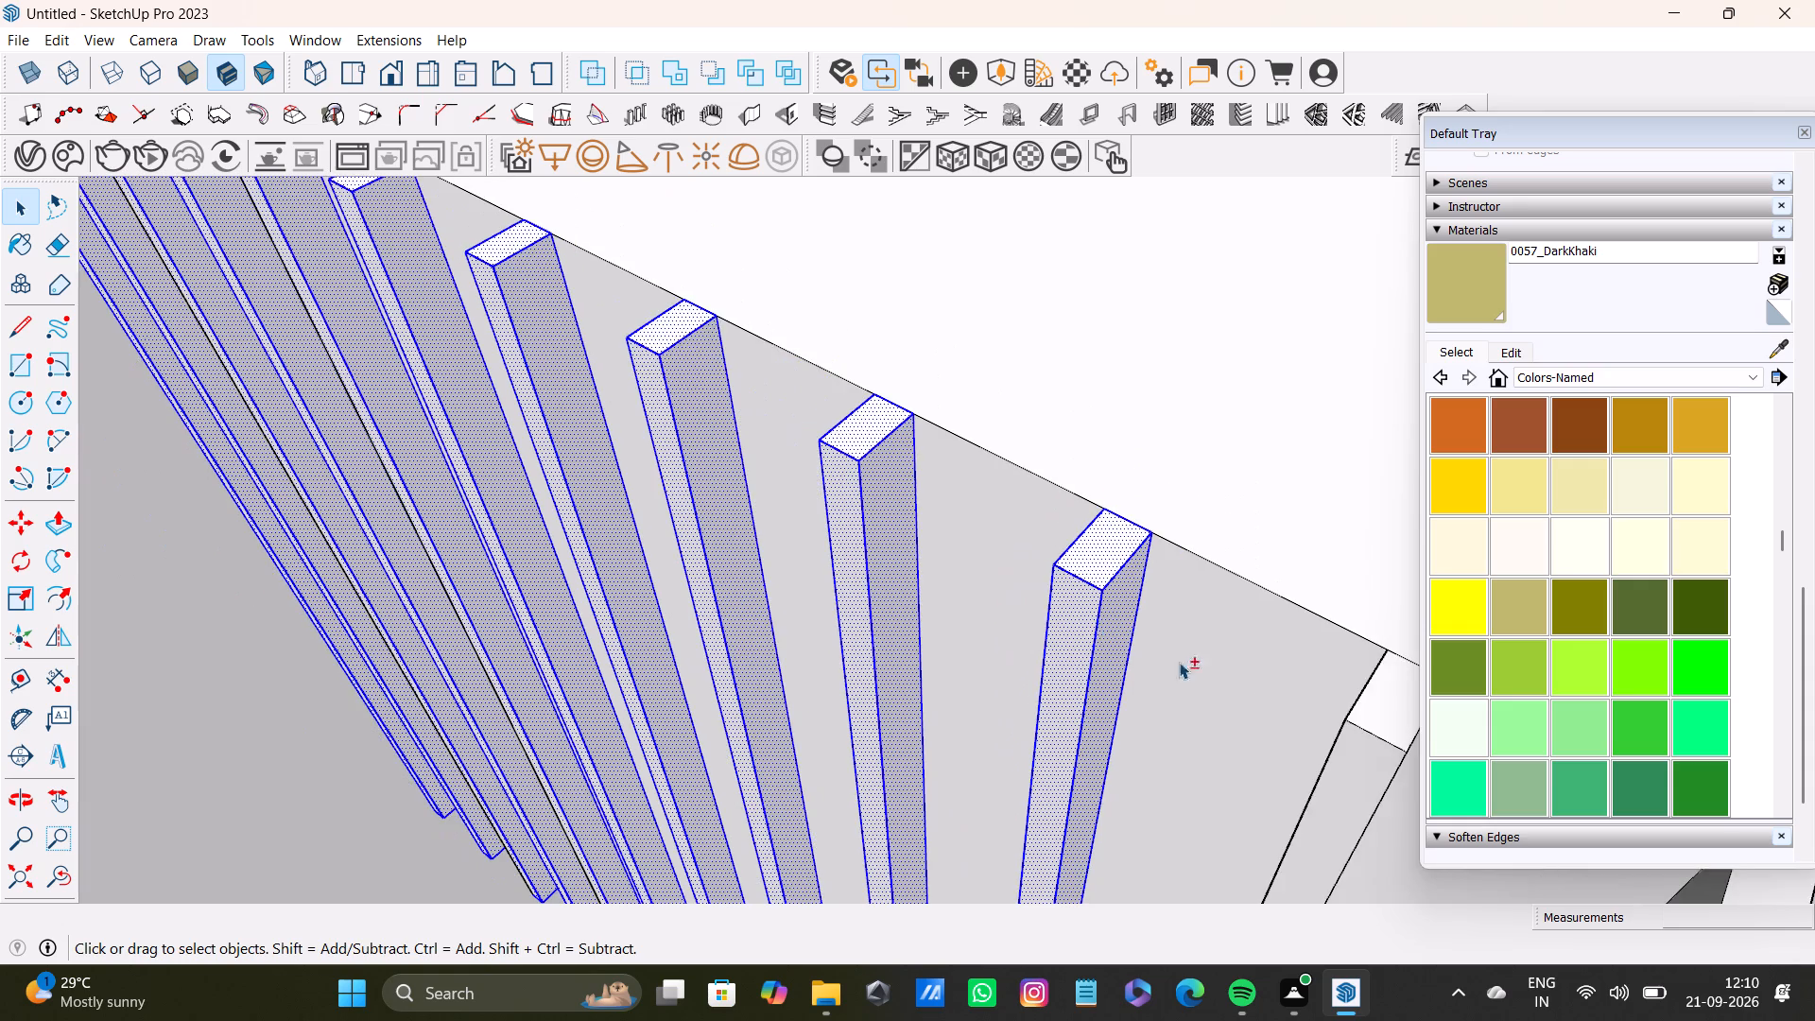
middle_click_drag(1232, 694, 1036, 639, "shift")
scroll(1167, 678, "up", 3, "shift")
double_click(1156, 647, "shift")
double_click(1179, 689, "shift")
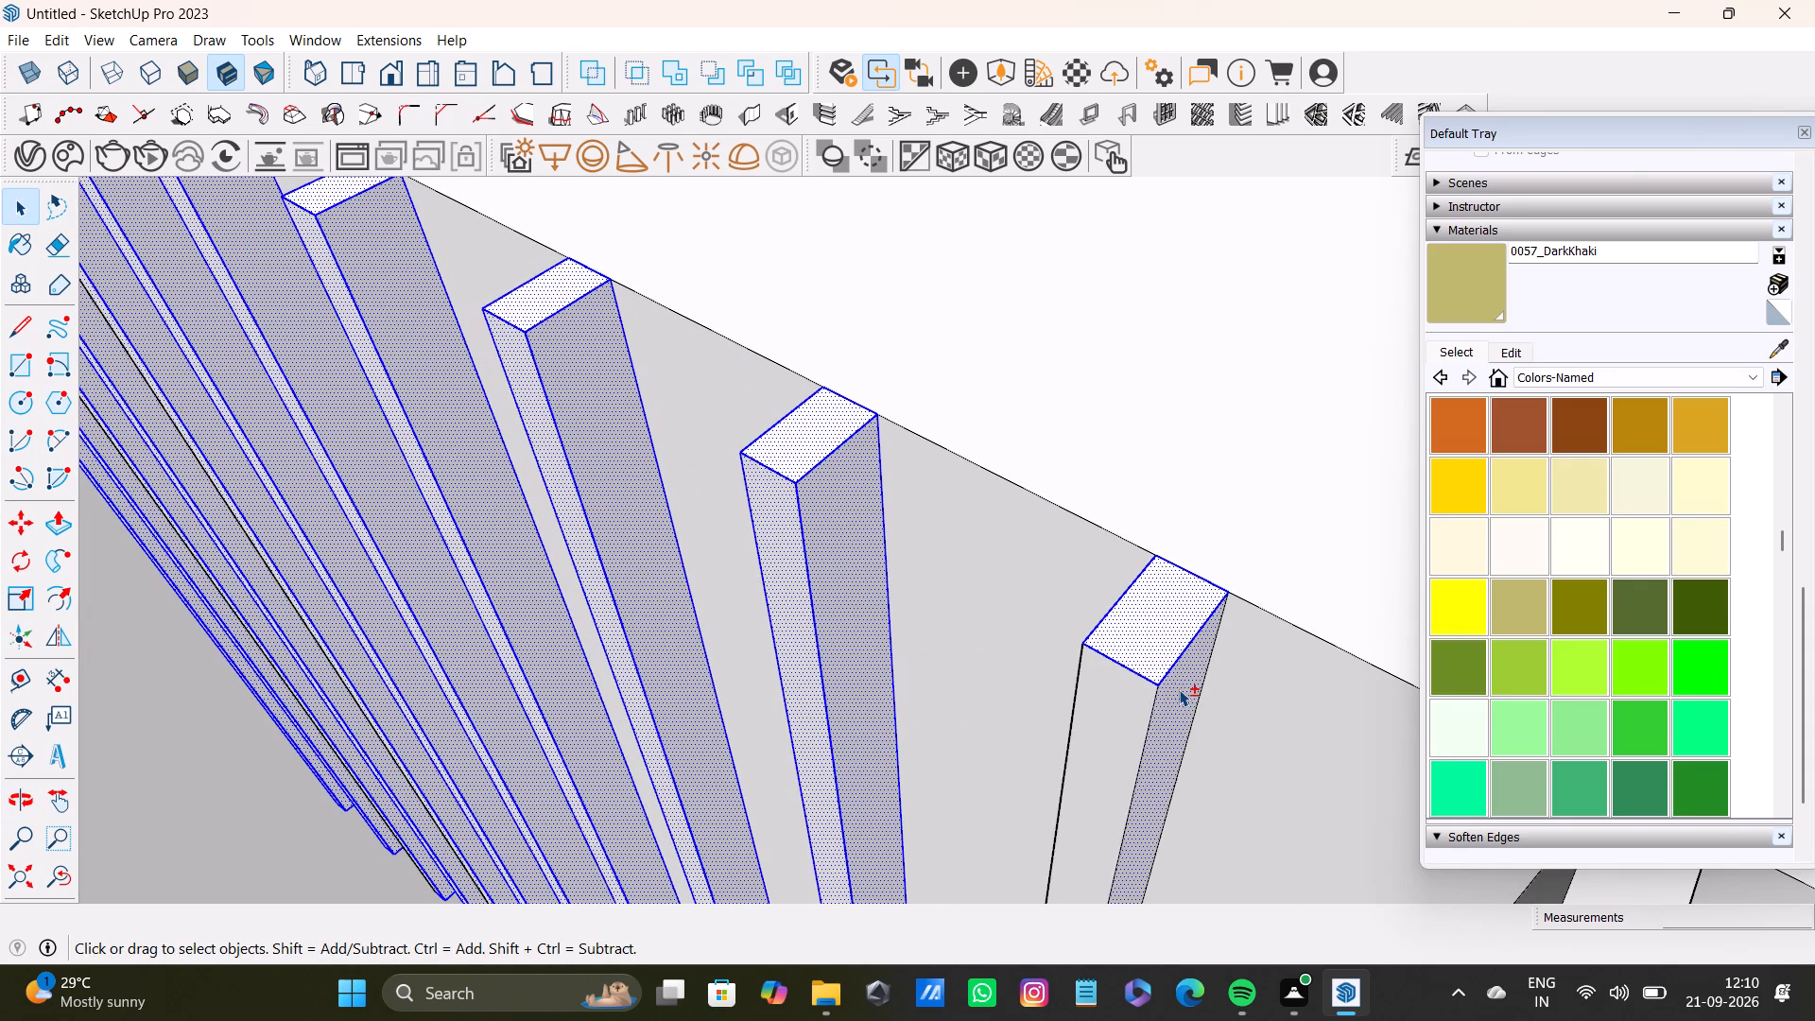
double_click(1124, 715, "shift")
scroll(1118, 722, "down", 4, "shift")
middle_click_drag(1186, 743, 890, 470, "shift")
left_click(1080, 483, "shift")
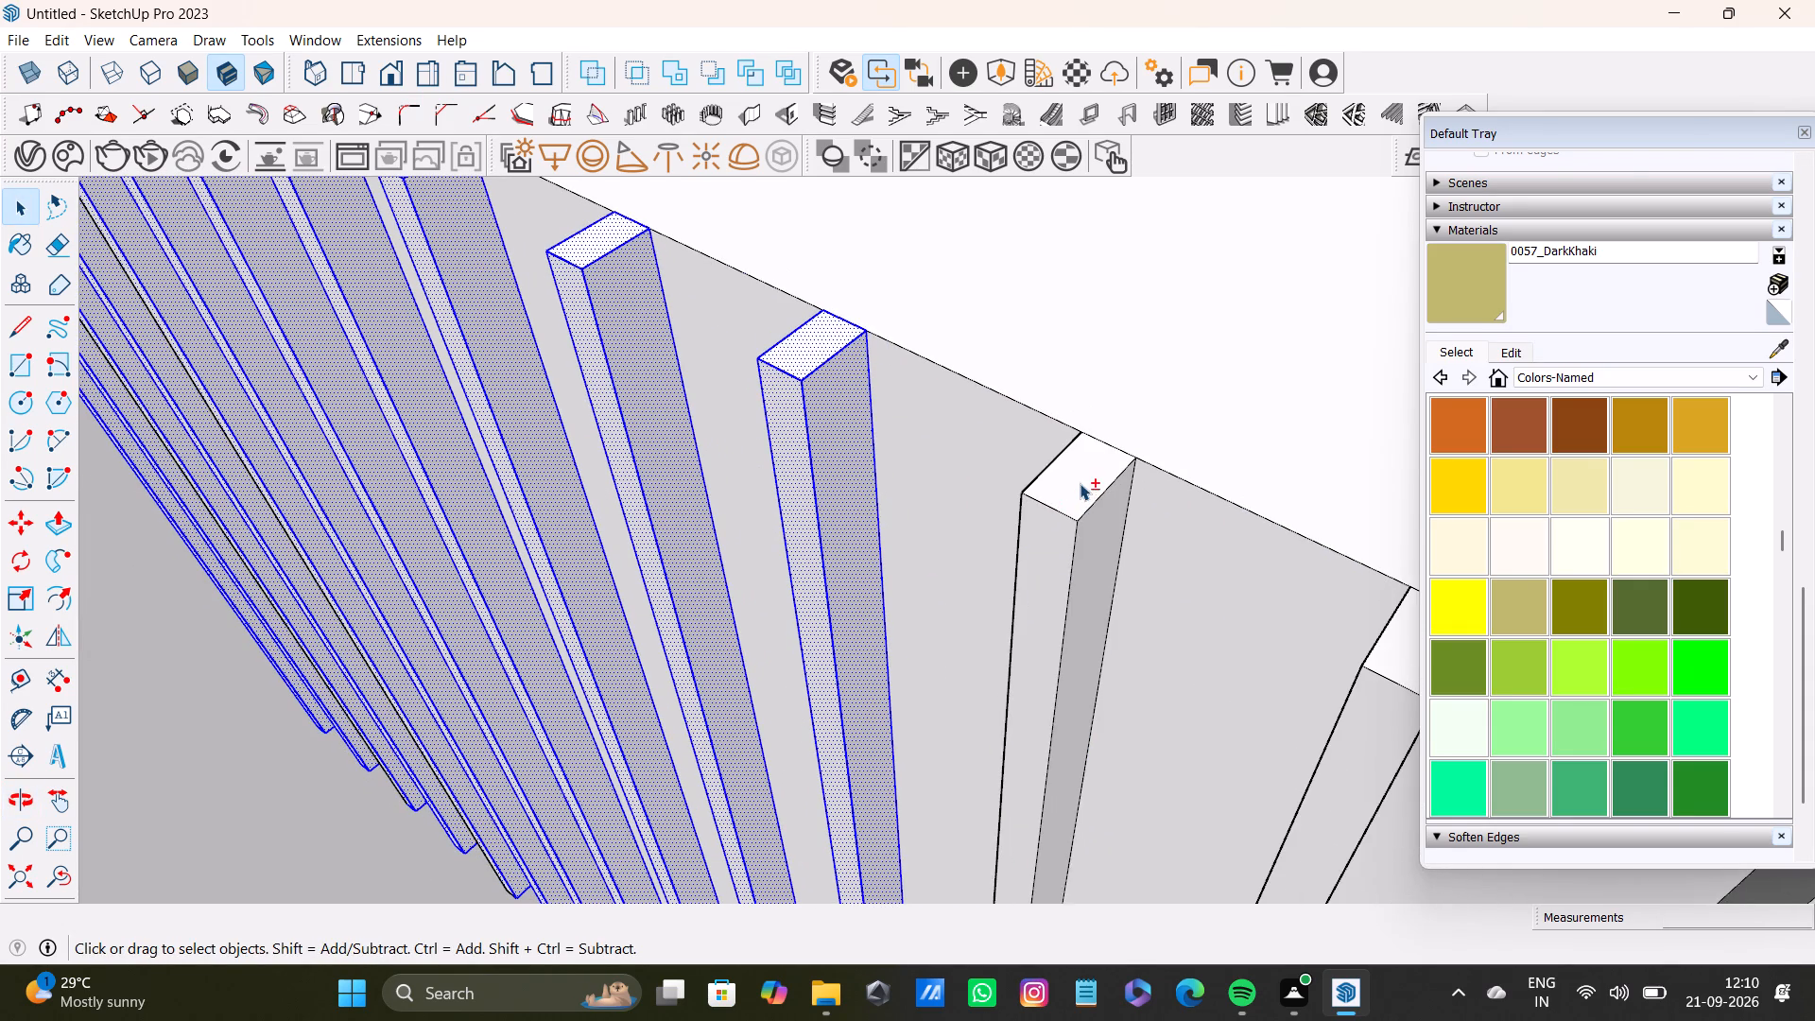
left_click_drag(1080, 483, 1080, 495, "shift")
left_click(1080, 536, "shift")
double_click(1054, 545, "shift")
Add the thirteenth slat's top, front and the side face pointing away from the first slat to the selection.
scroll(1063, 589, "down", 4, "shift")
middle_click_drag(1095, 624, 844, 439, "shift")
scroll(958, 431, "up", 3, "shift")
double_click(984, 394, "shift")
double_click(1005, 457, "shift")
double_click(958, 465, "shift")
Add the top, front and far-side faces of the fourteenth and fifteenth slats, with their bounding edges, to the selection.
scroll(959, 493, "down", 4, "shift")
scroll(786, 403, "up", 3, "shift")
scroll(864, 475, "down", 8, "shift")
middle_click_drag(1052, 543, 870, 327, "shift")
scroll(873, 322, "up", 1, "shift")
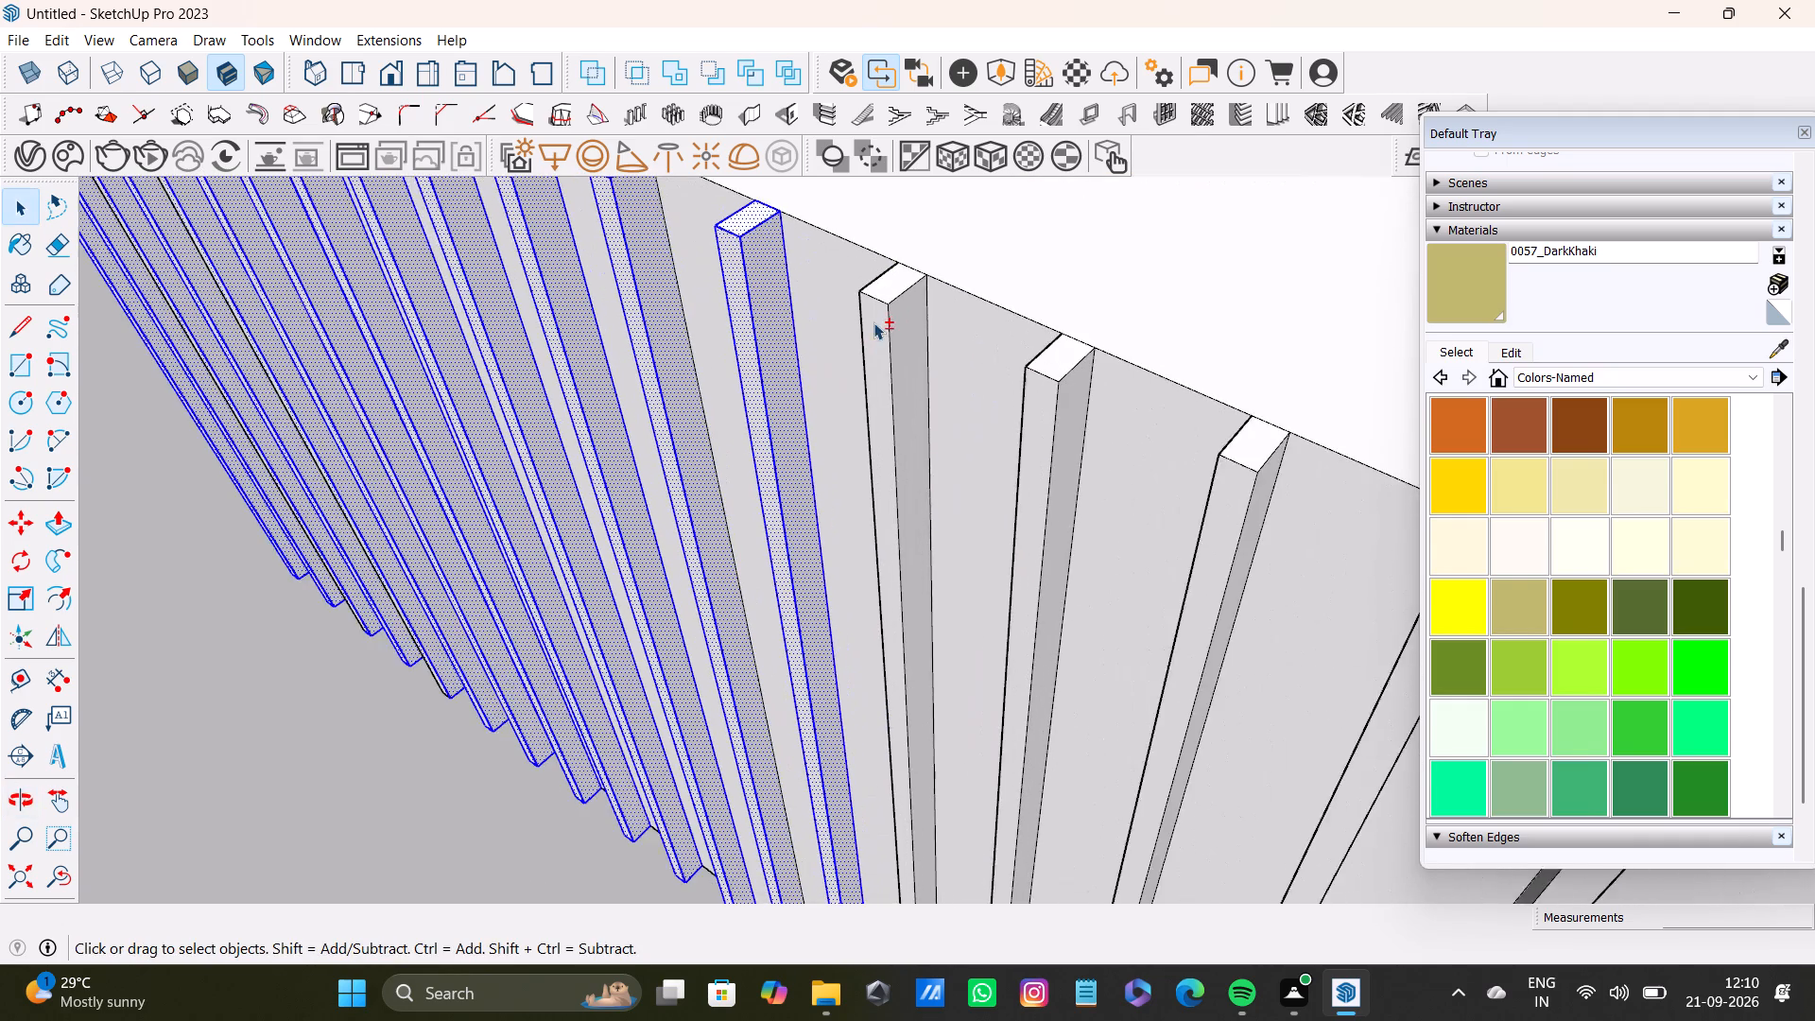
scroll(873, 322, "up", 3, "shift")
double_click(882, 285, "shift")
double_click(877, 337, "shift")
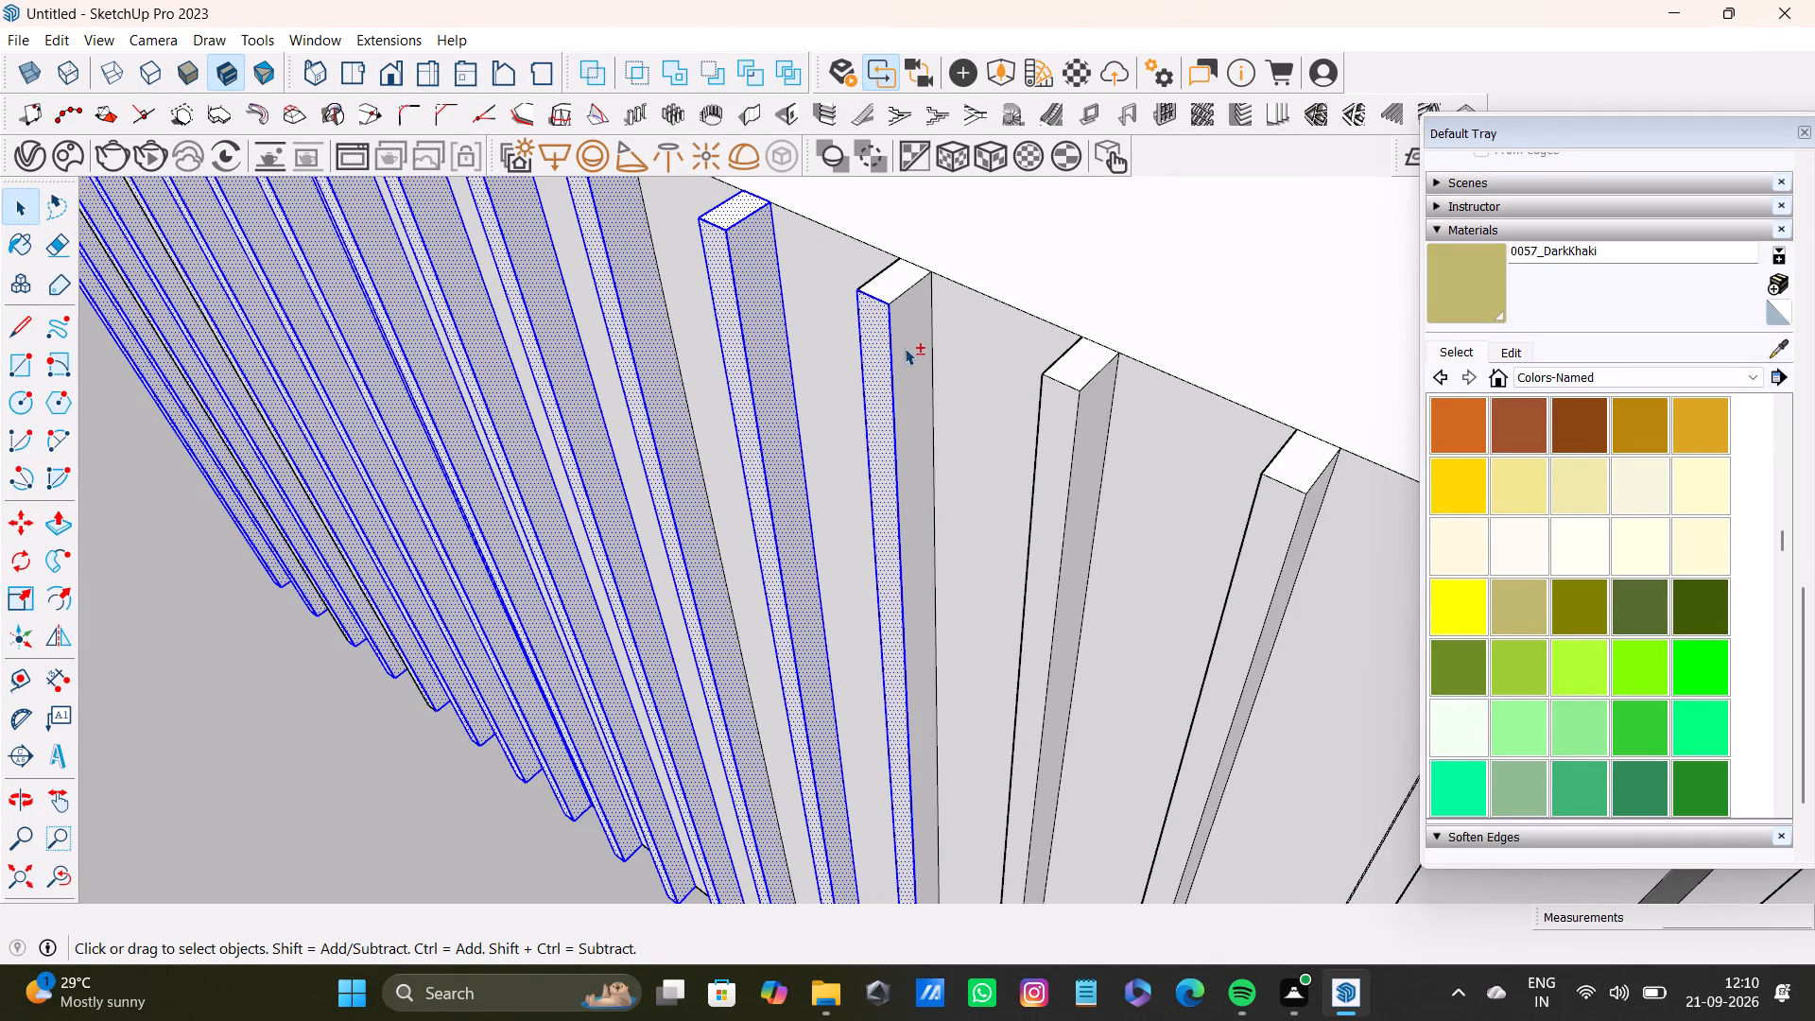
double_click(905, 348, "shift")
double_click(890, 275, "shift")
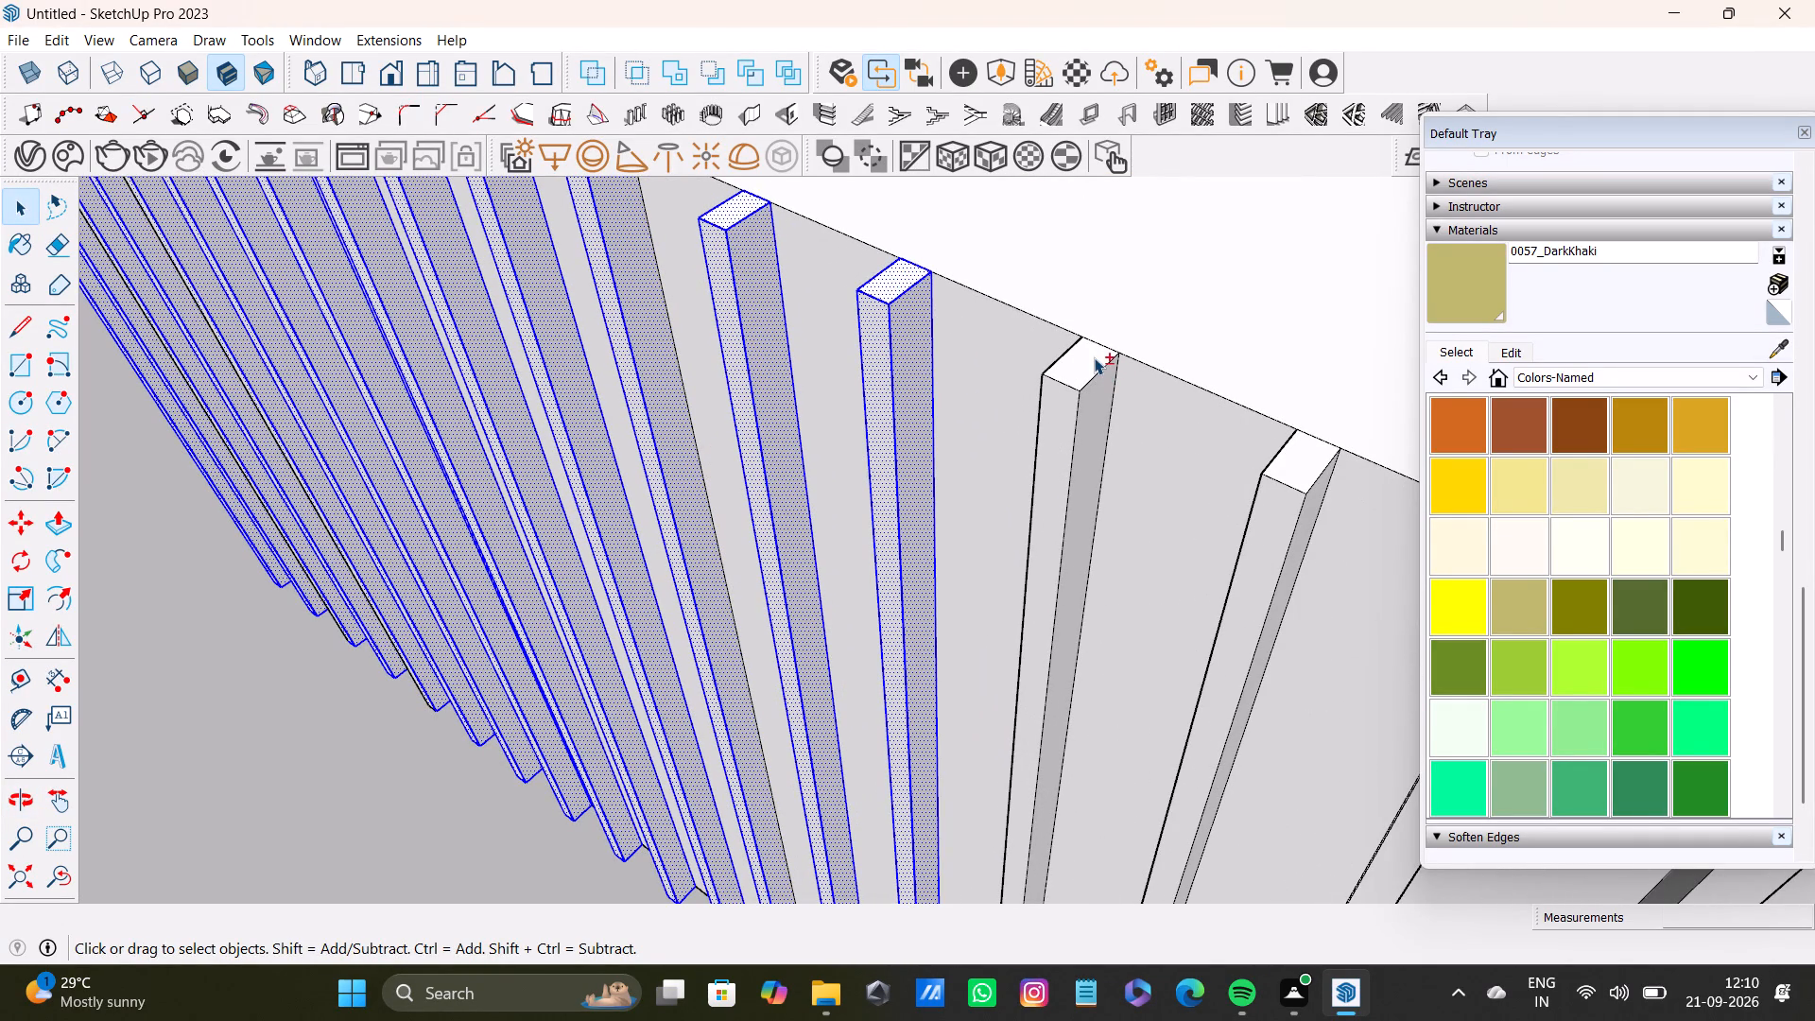
double_click(1094, 357, "shift")
double_click(1092, 397, "shift")
double_click(1063, 412, "shift")
Add only the top, front and far-side faces of the sixteenth and seventeenth slats to the selection.
scroll(1066, 422, "down", 4, "shift")
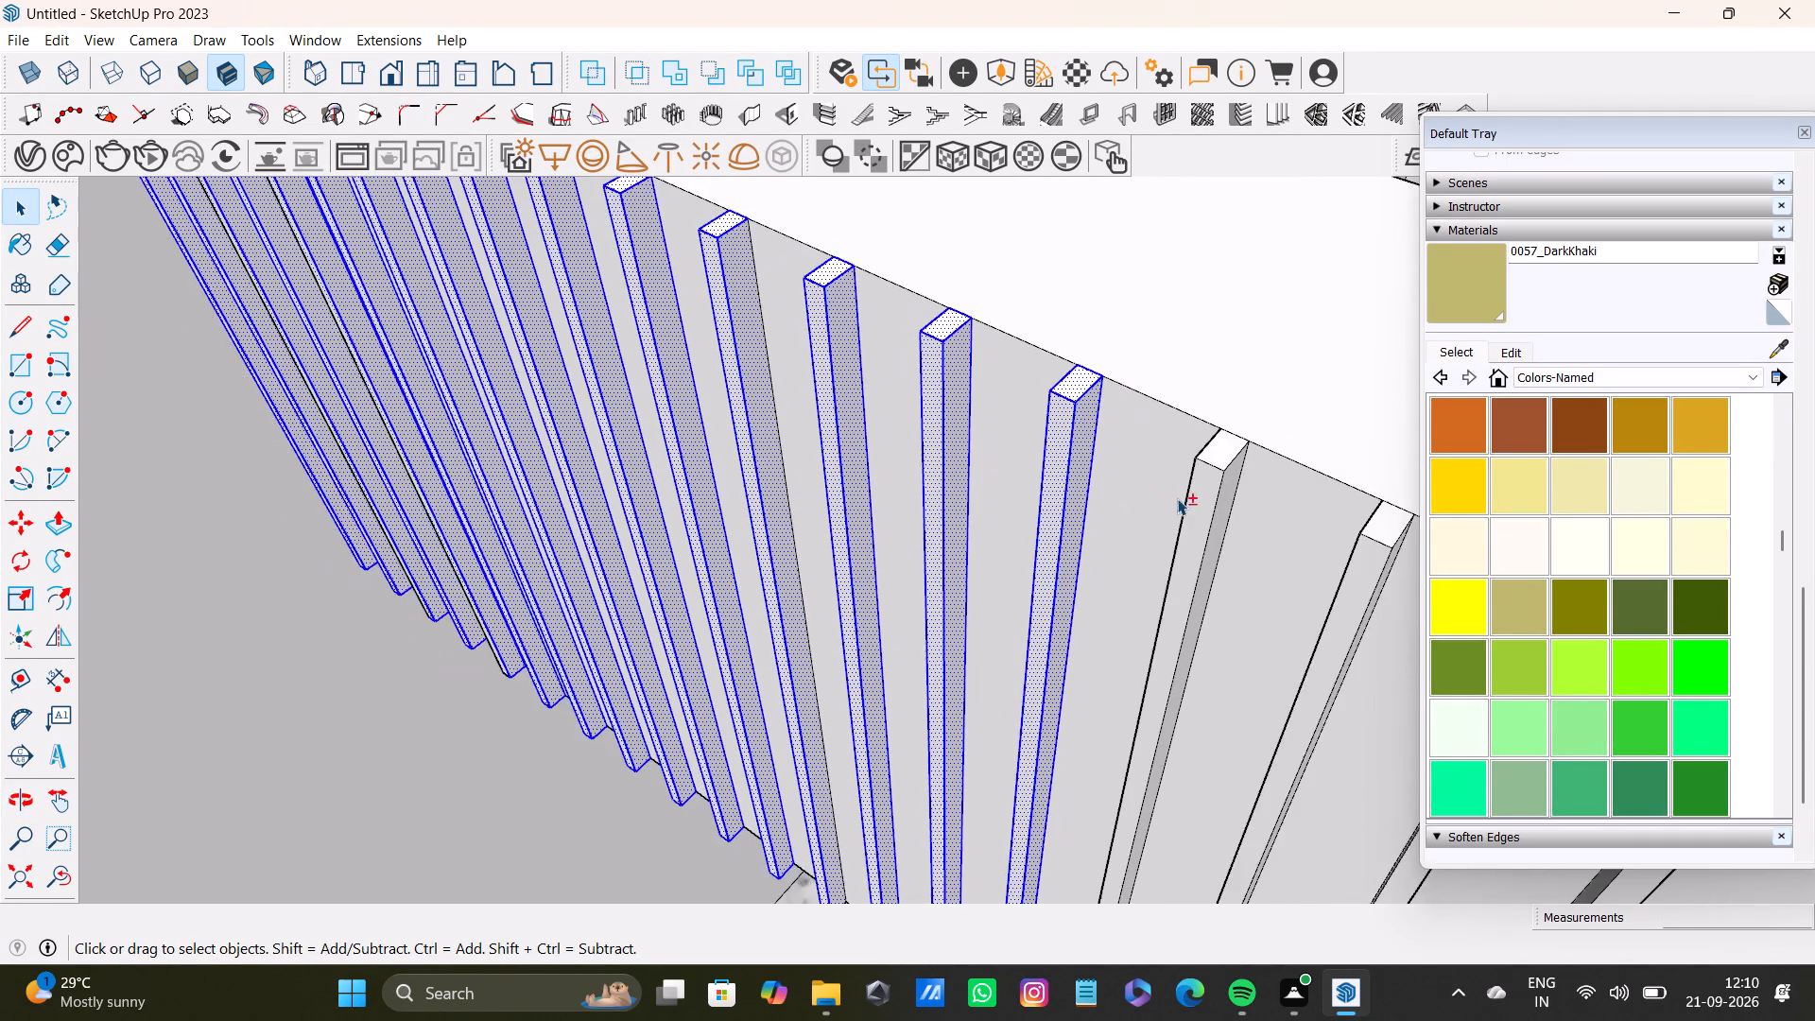
middle_click_drag(1177, 498, 1053, 414, "shift")
scroll(1049, 394, "up", 7, "shift")
left_click(1107, 348, "shift")
left_click(1082, 399, "shift")
left_click(1122, 399, "shift")
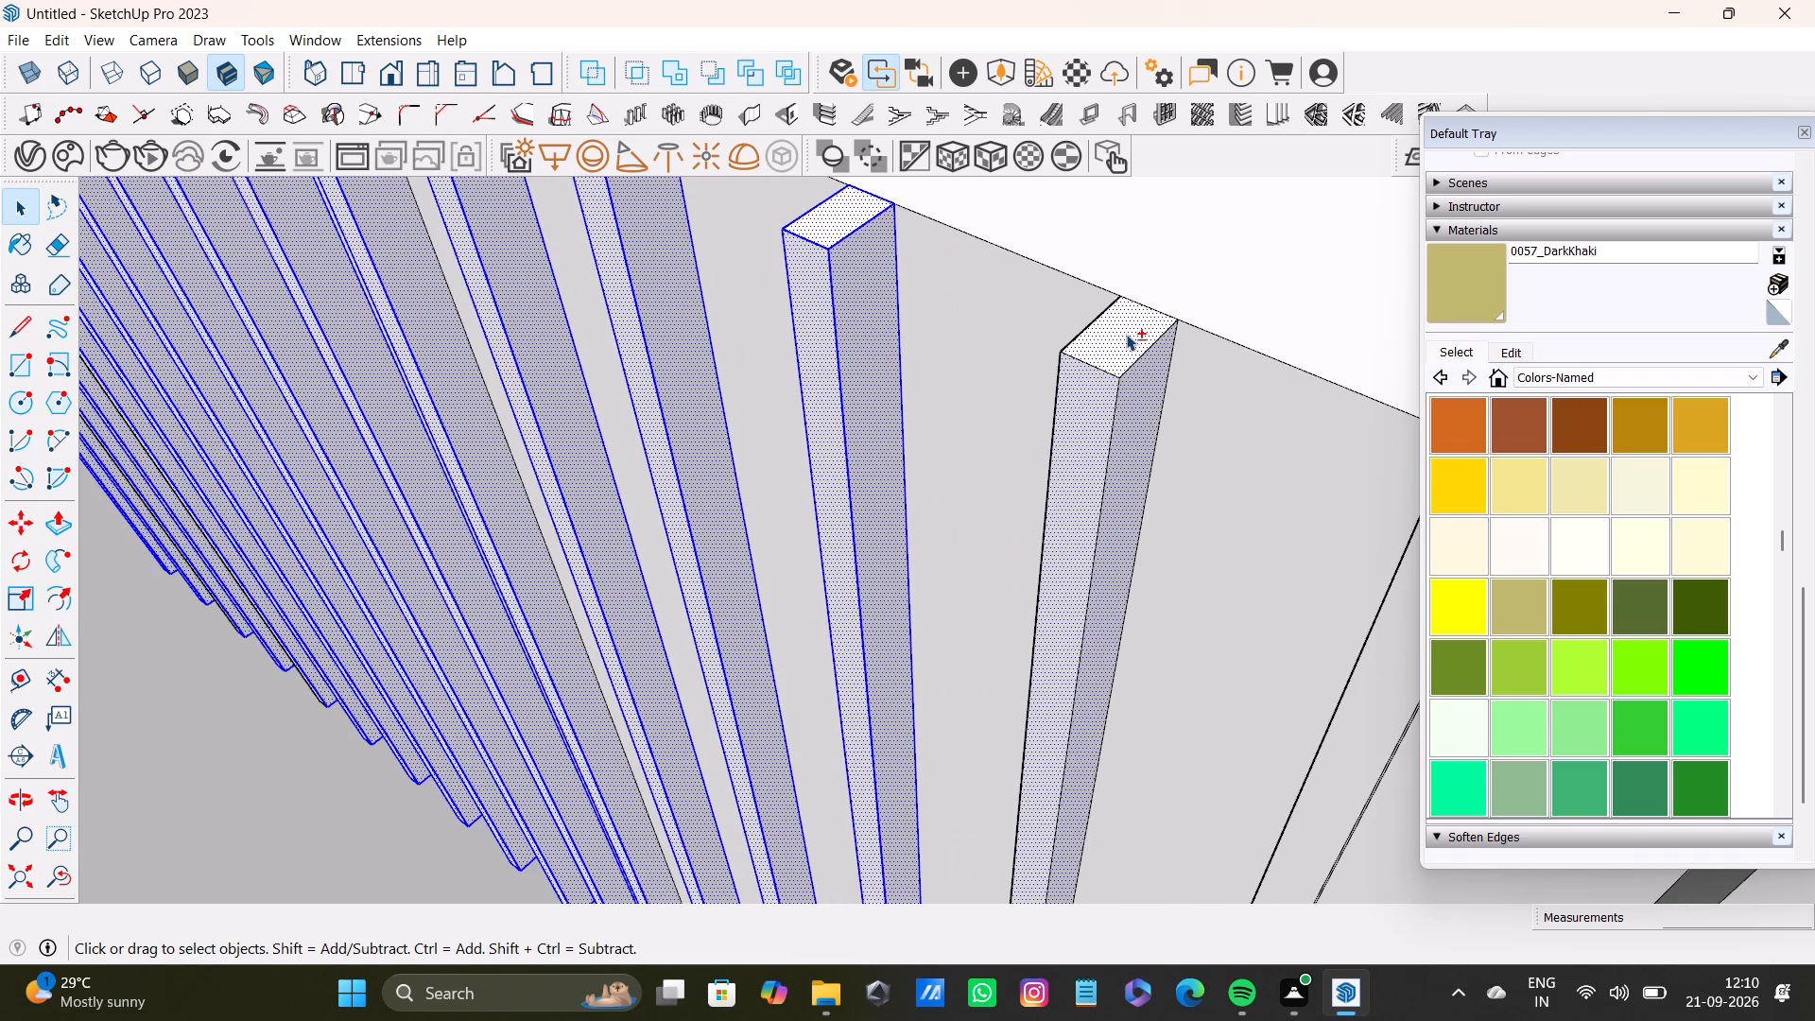
scroll(1145, 433, "down", 5, "shift")
middle_click_drag(1177, 494, 918, 408, "shift")
scroll(998, 376, "up", 3, "shift")
left_click(1048, 369, "shift")
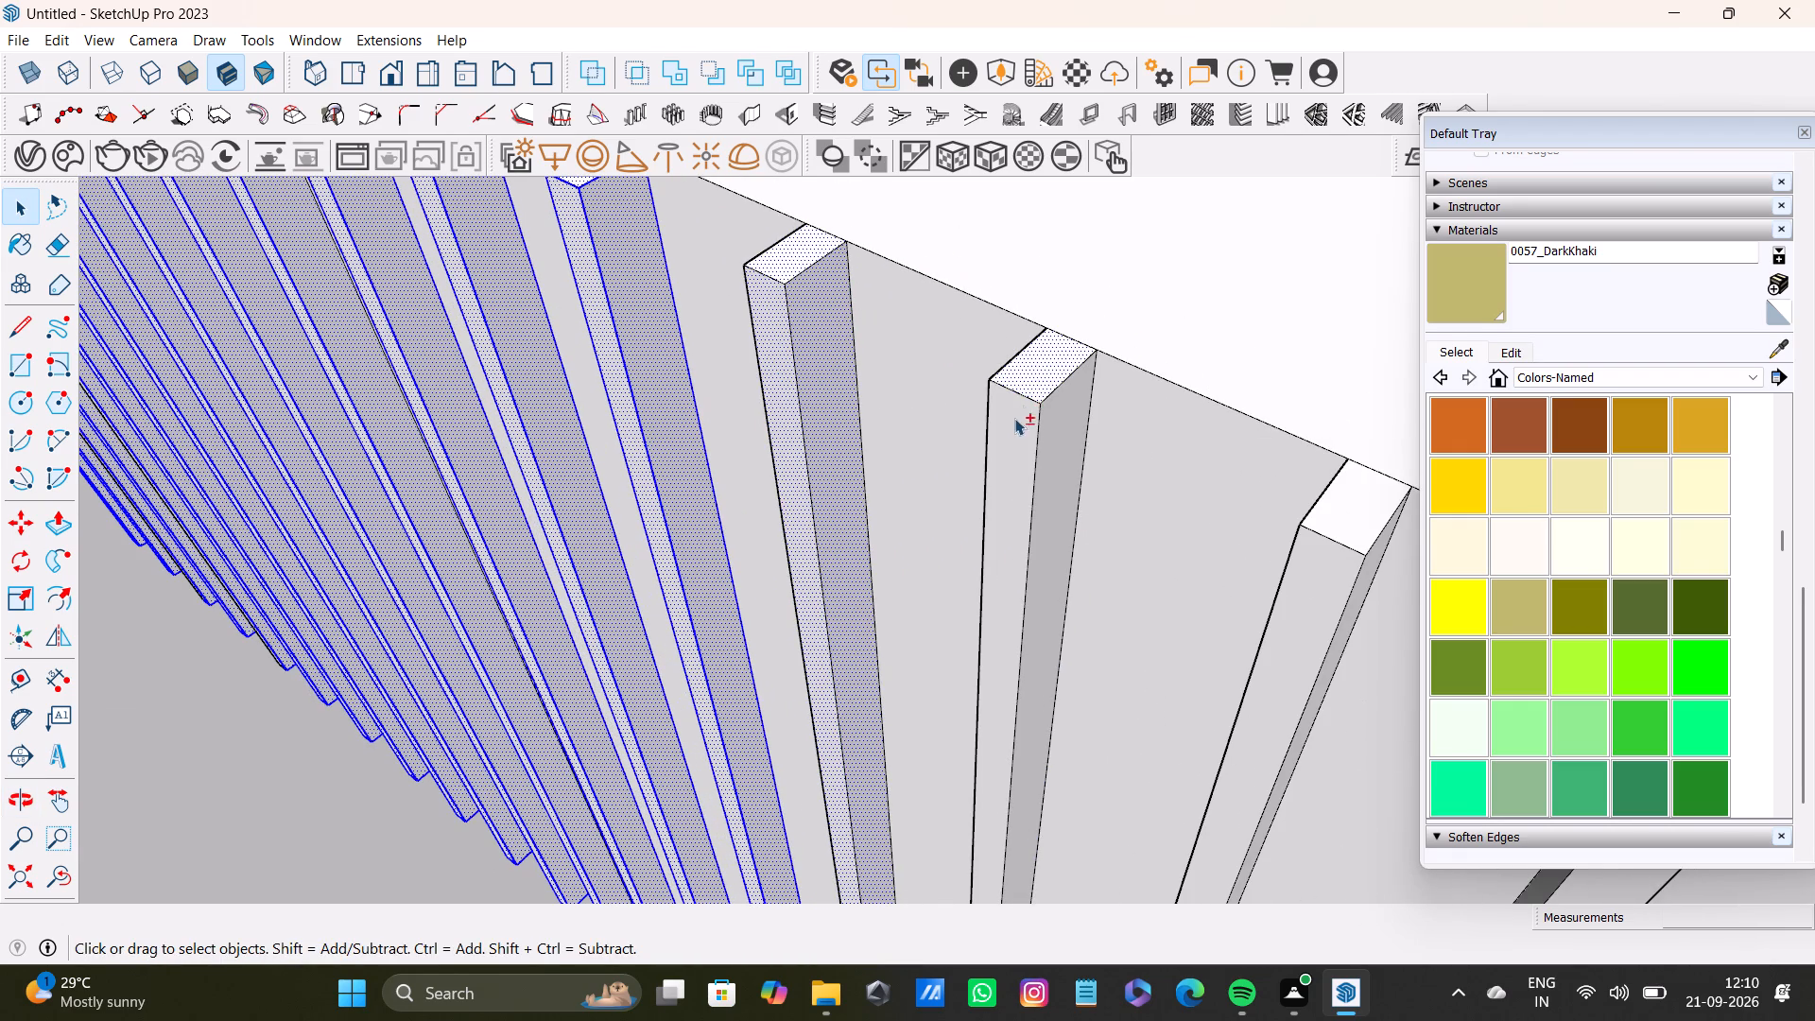
left_click(1013, 420, "shift")
left_click(1039, 424, "shift")
left_click(1063, 450, "shift")
Add the top, front and far-side faces of the eighteenth and nineteenth slats to the selection, without their bounding edges.
scroll(1065, 456, "down", 4, "shift")
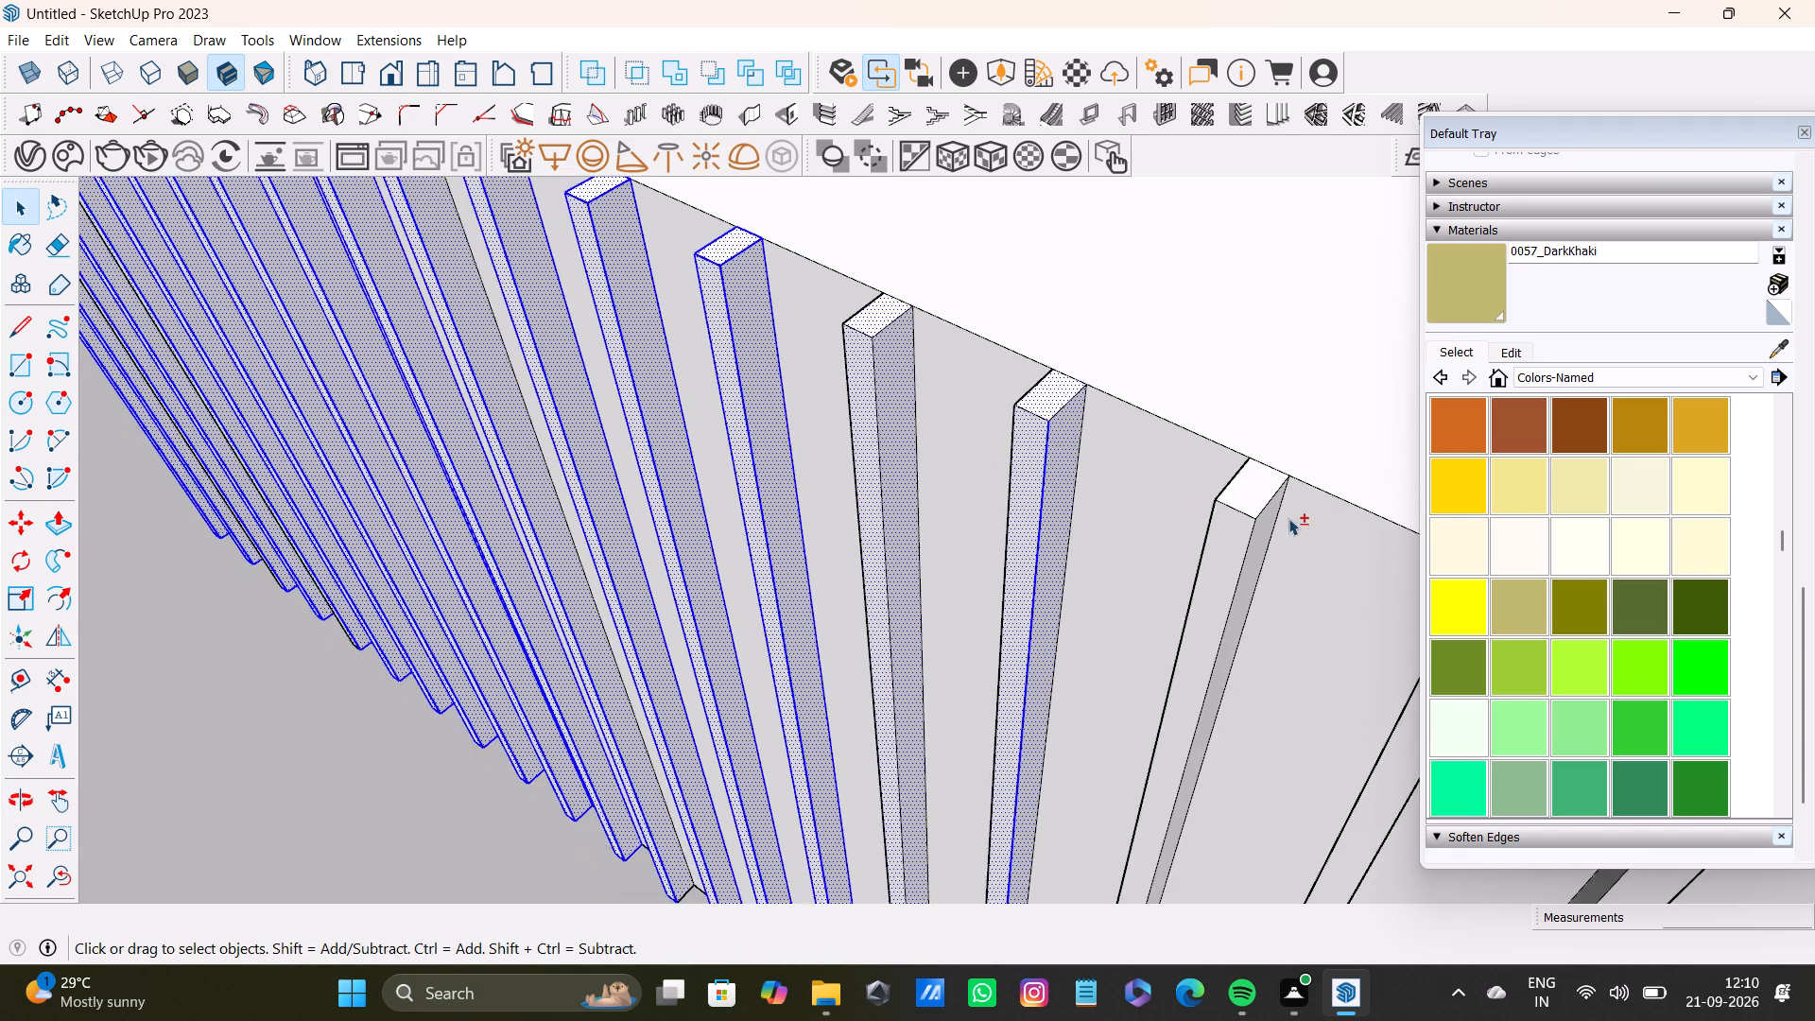
middle_click_drag(1288, 518, 915, 312, "shift")
scroll(915, 306, "up", 3, "shift")
left_click(864, 270, "shift")
left_click(867, 306, "shift")
left_click(827, 342, "shift")
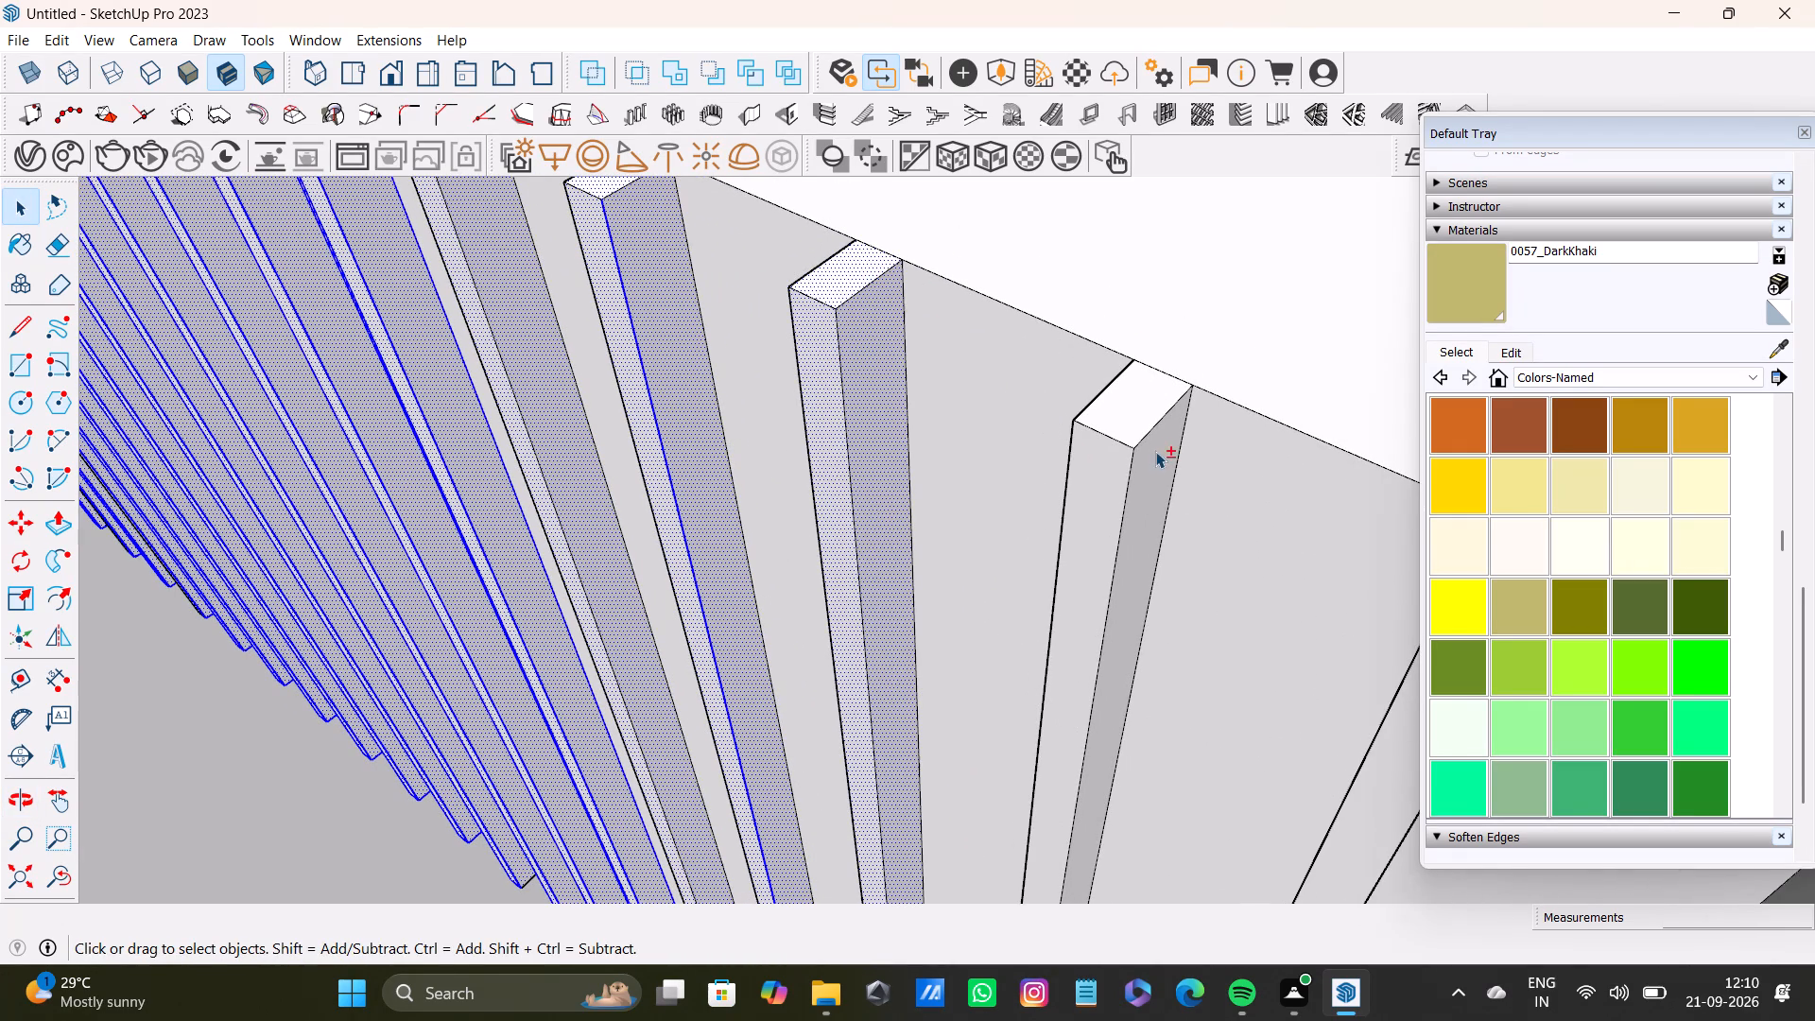
left_click(1120, 399, "shift")
left_click(1098, 468, "shift")
left_click(1147, 469, "shift")
left_click(1114, 481, "shift")
Add the top, front and far-side faces of the last two slats at the panel's end to the selection.
scroll(1113, 481, "down", 2, "shift")
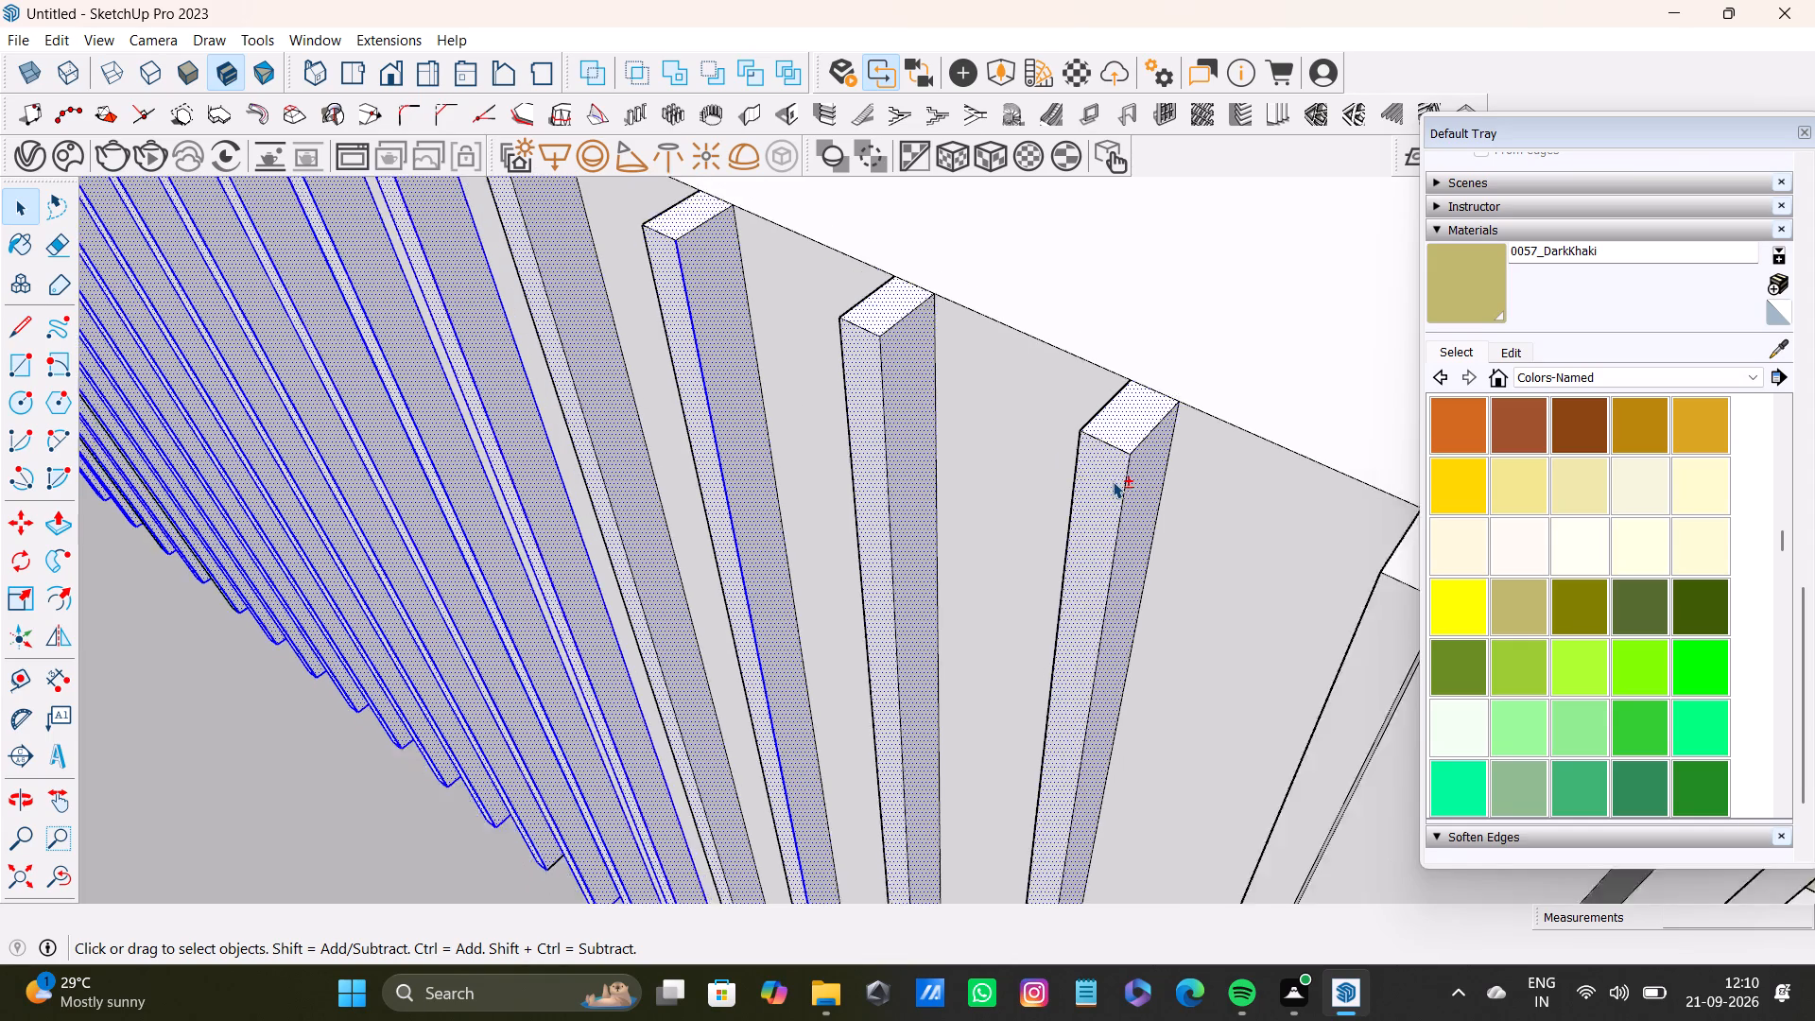
scroll(1113, 481, "down", 2, "shift")
middle_click_drag(1246, 521, 890, 321, "shift")
scroll(935, 324, "up", 3, "shift")
left_click(985, 306, "shift")
left_click(955, 376, "shift")
left_click(1019, 386, "shift")
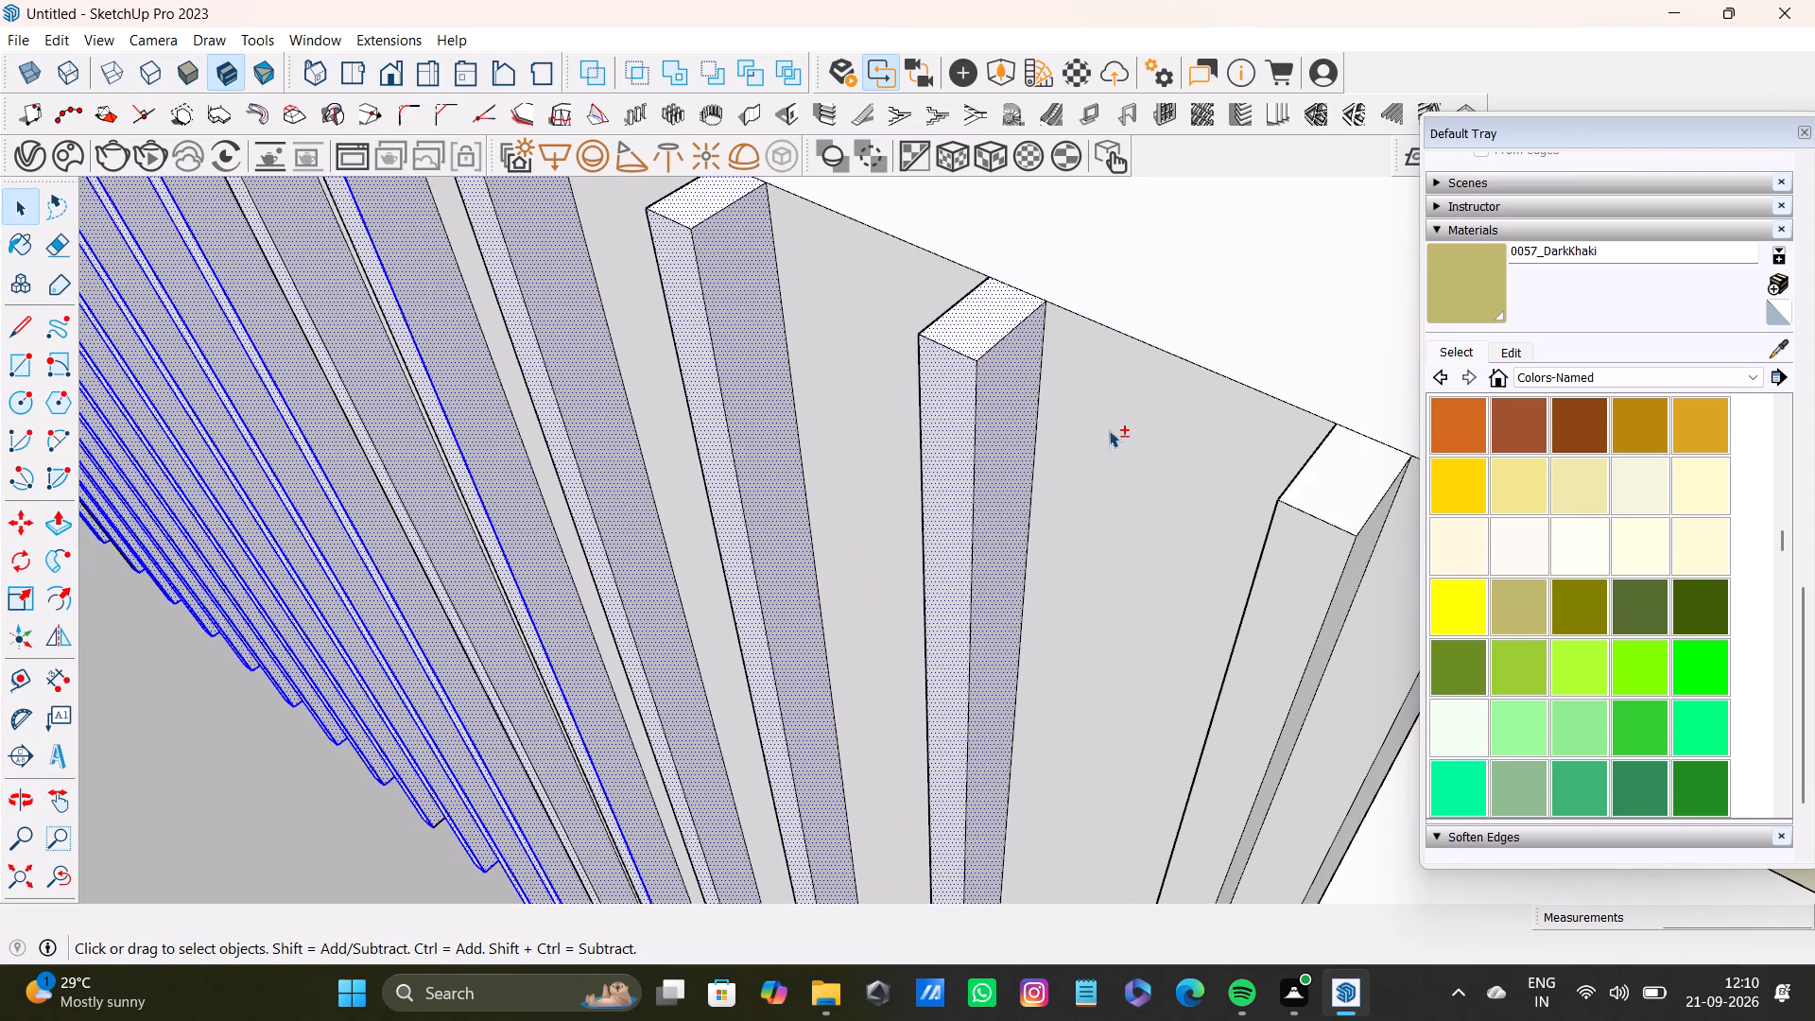
left_click(1332, 497, "shift")
left_click(1325, 576, "shift")
middle_click_drag(1377, 564, 961, 361, "shift")
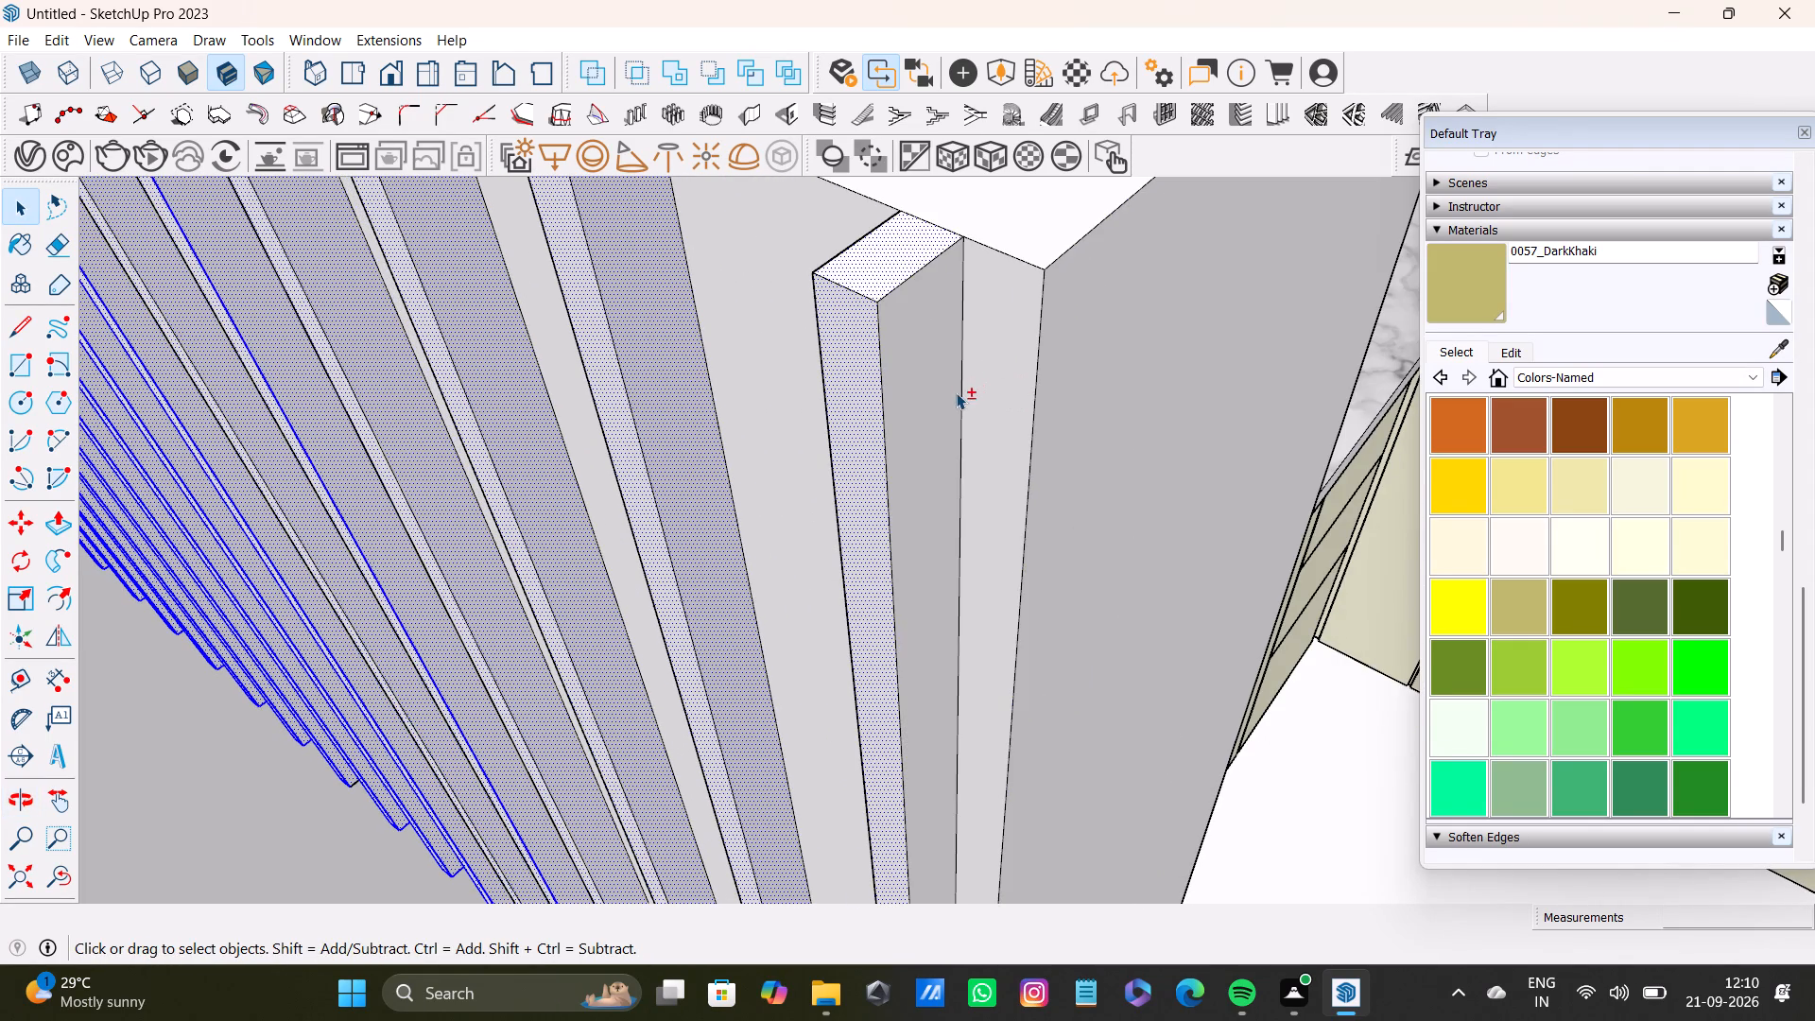
left_click(950, 395, "shift")
From the other side of the panel, add the opposite side faces of the last four slats to the selection.
middle_click_drag(843, 424, 1369, 383, "shift")
scroll(849, 411, "down", 13)
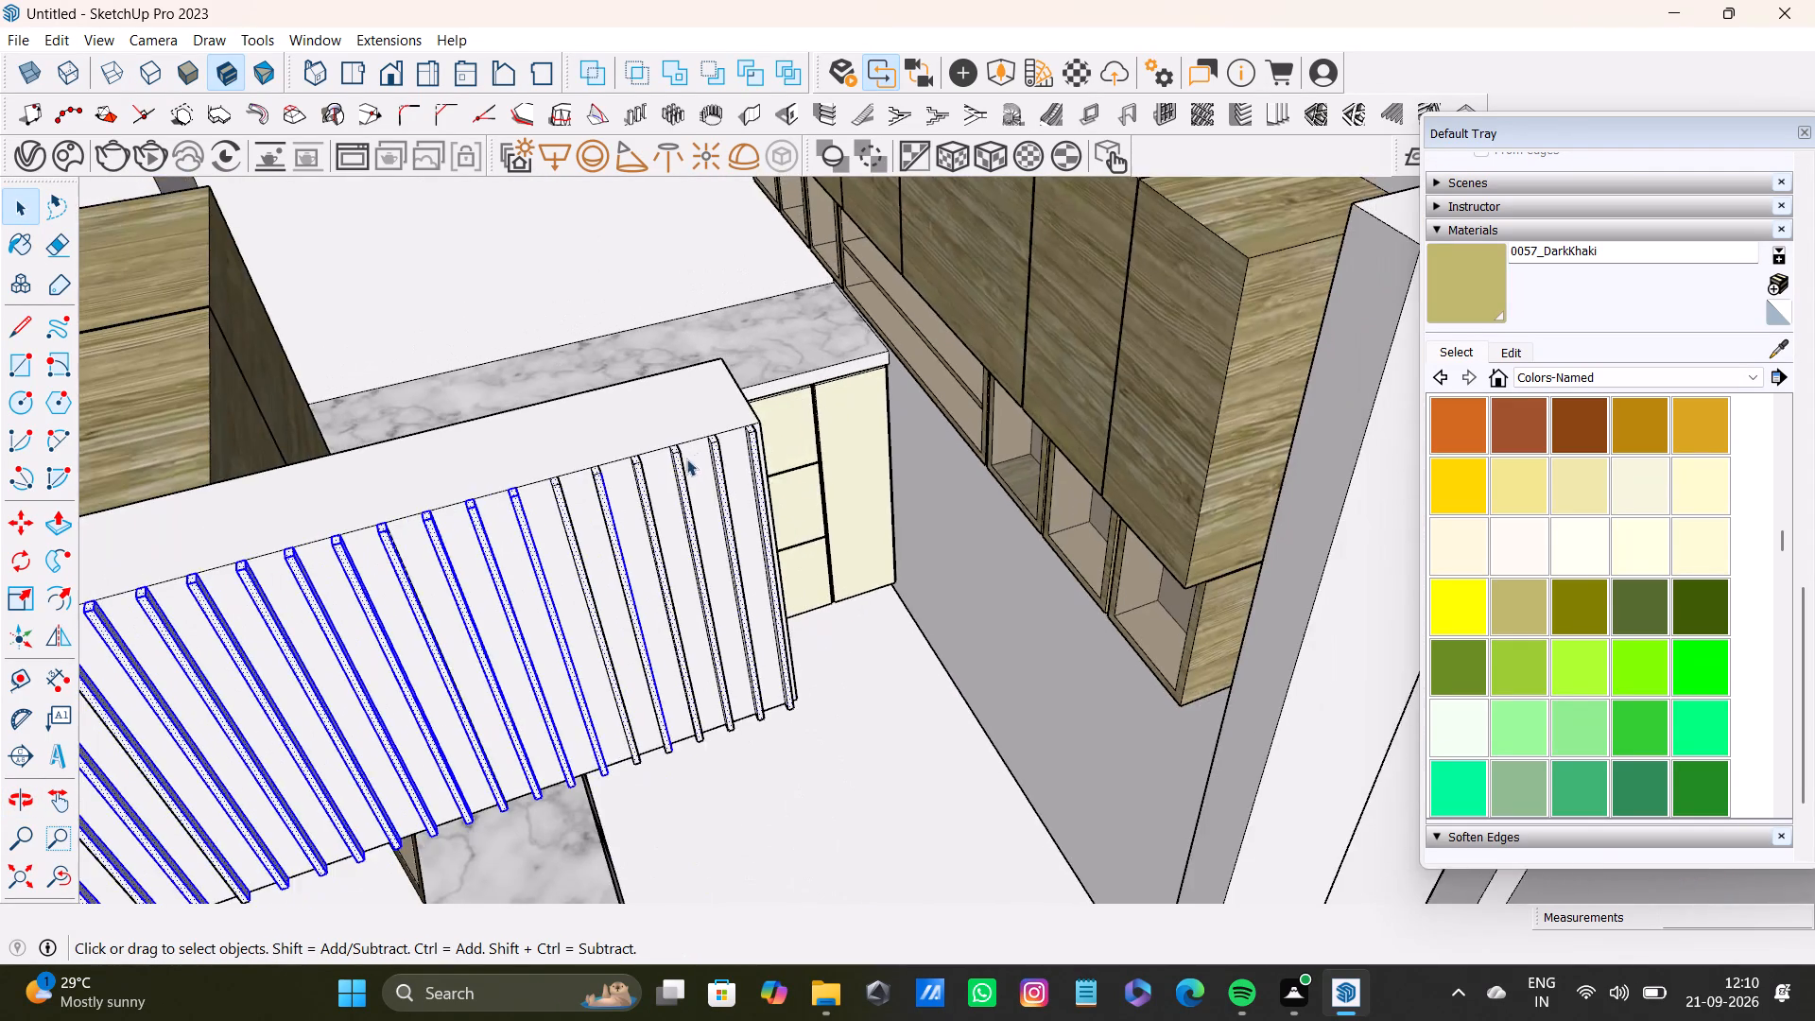
middle_click_drag(681, 470, 940, 399)
scroll(560, 467, "up", 3)
middle_click_drag(554, 483, 787, 407)
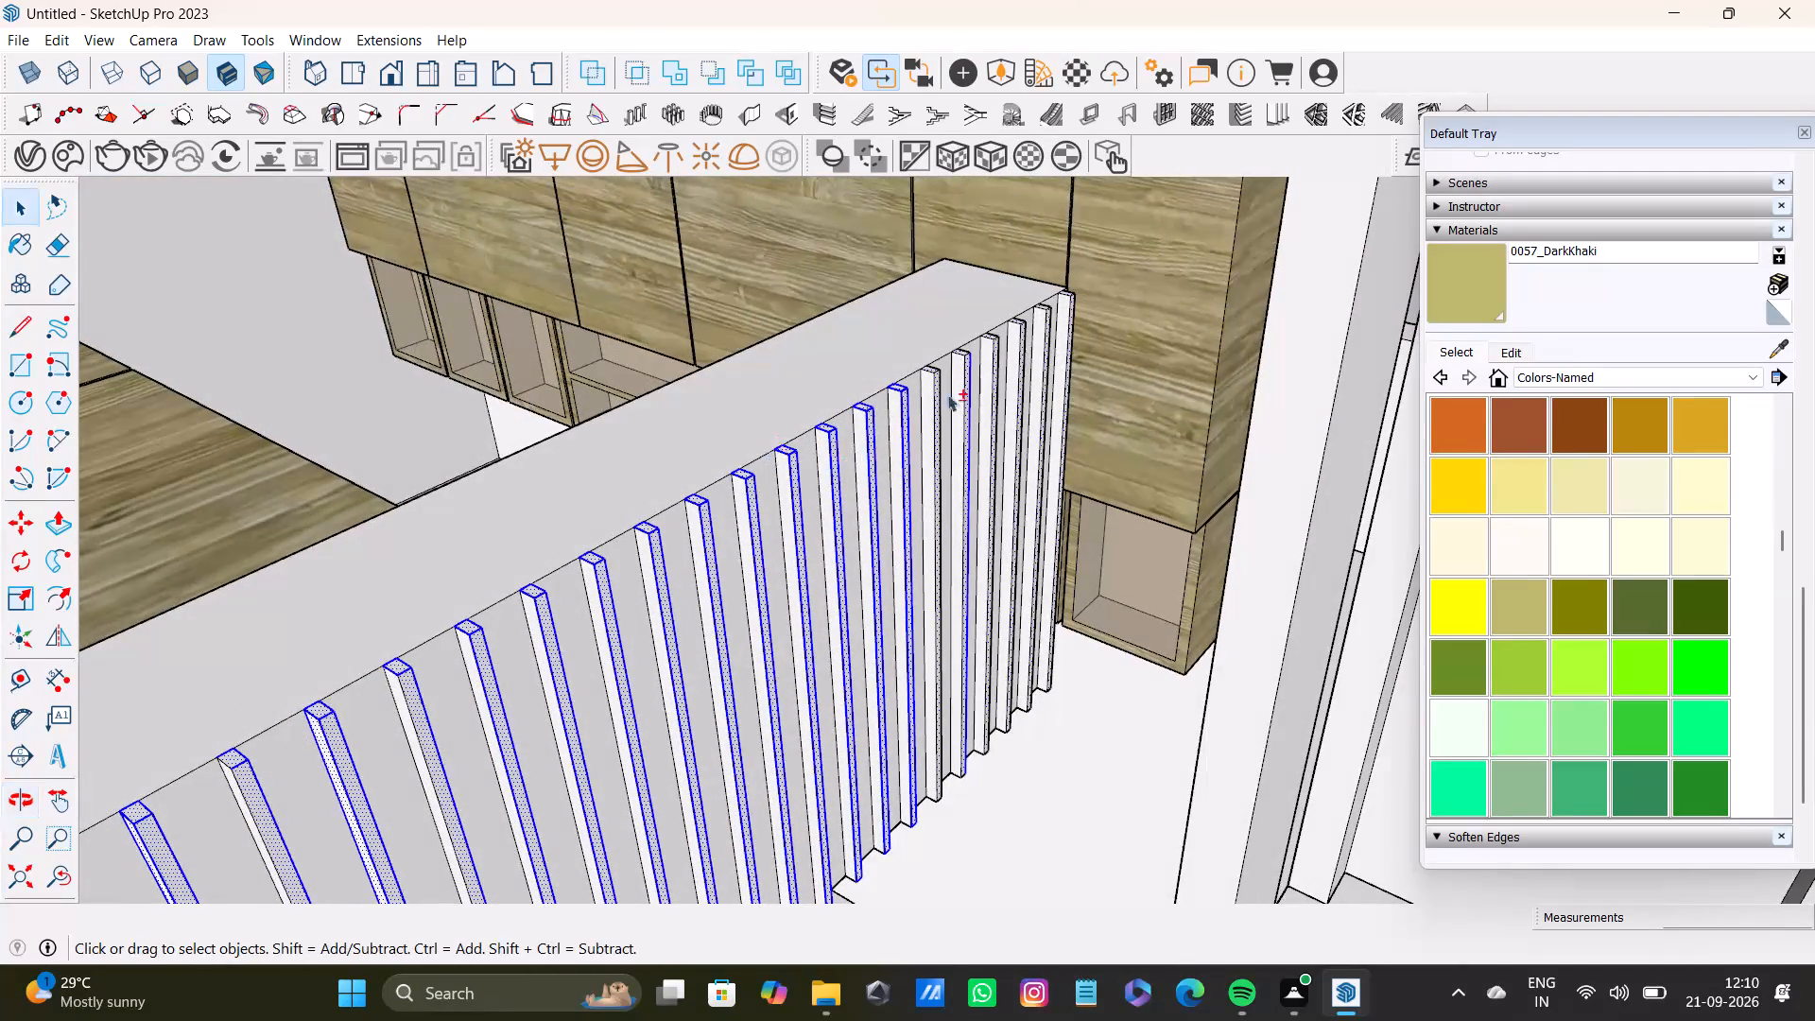
scroll(1008, 320, "up", 4, "shift")
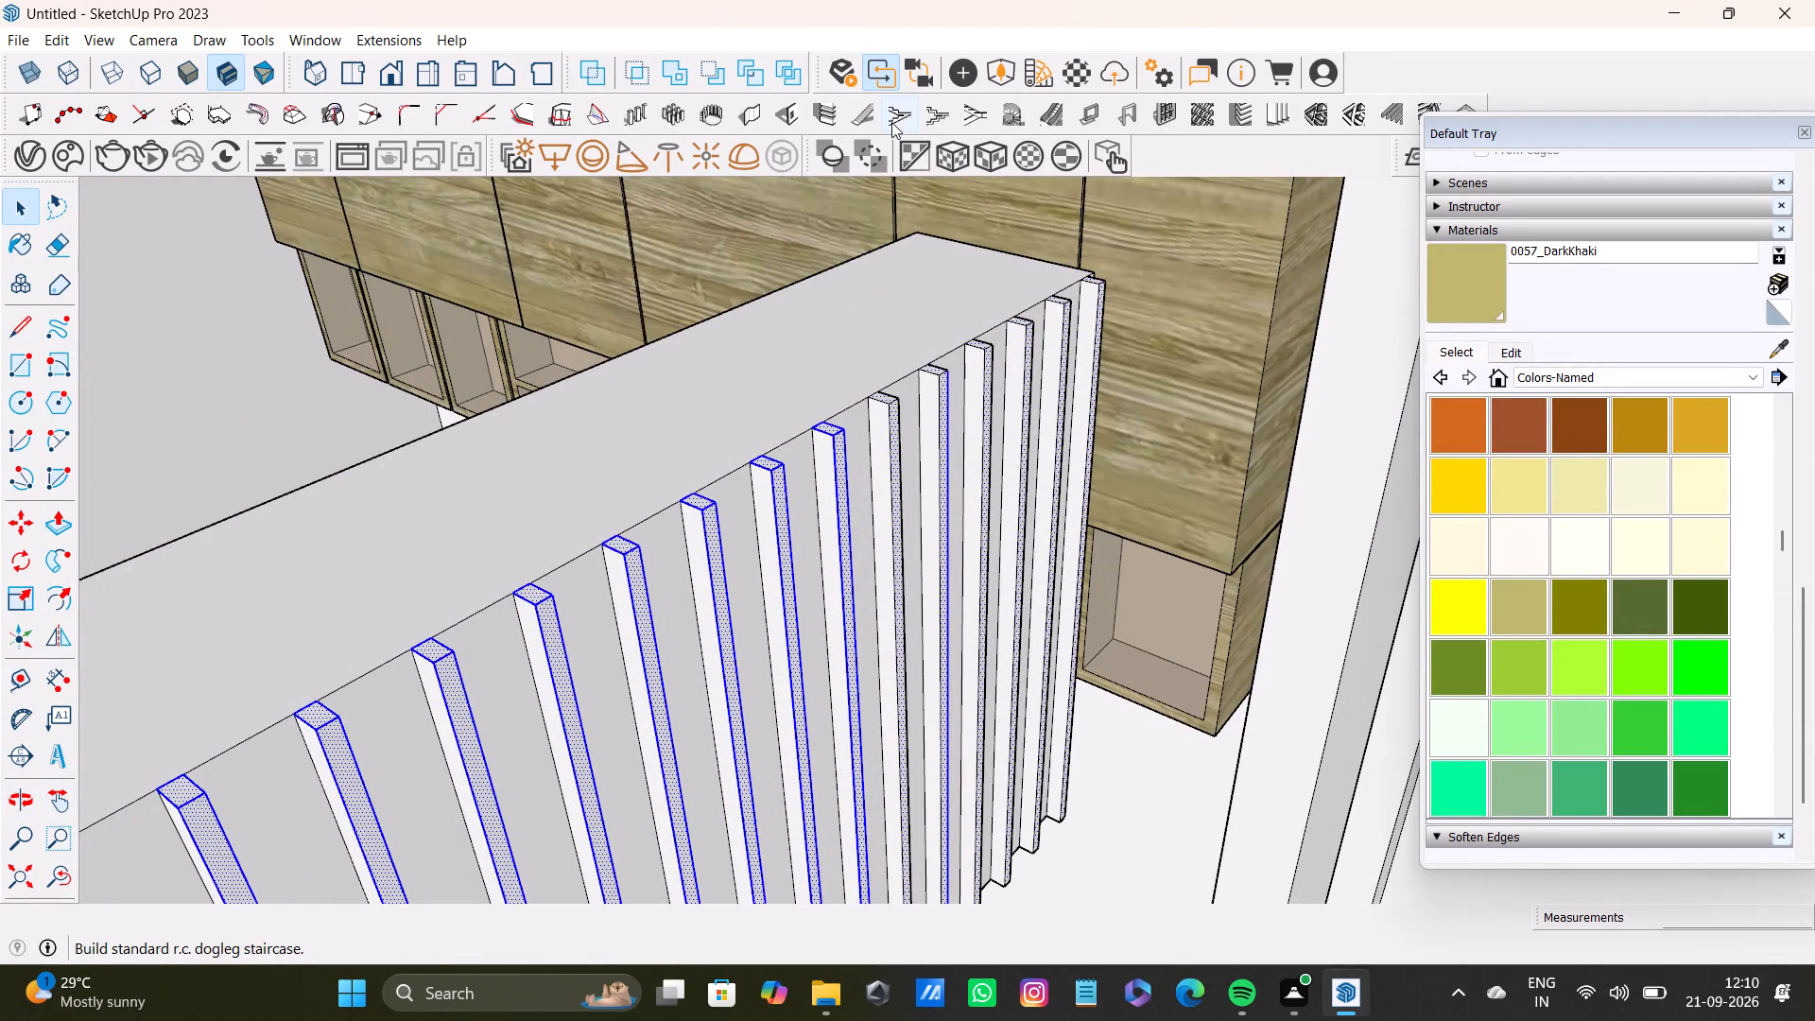
scroll(1027, 296, "up", 6, "shift")
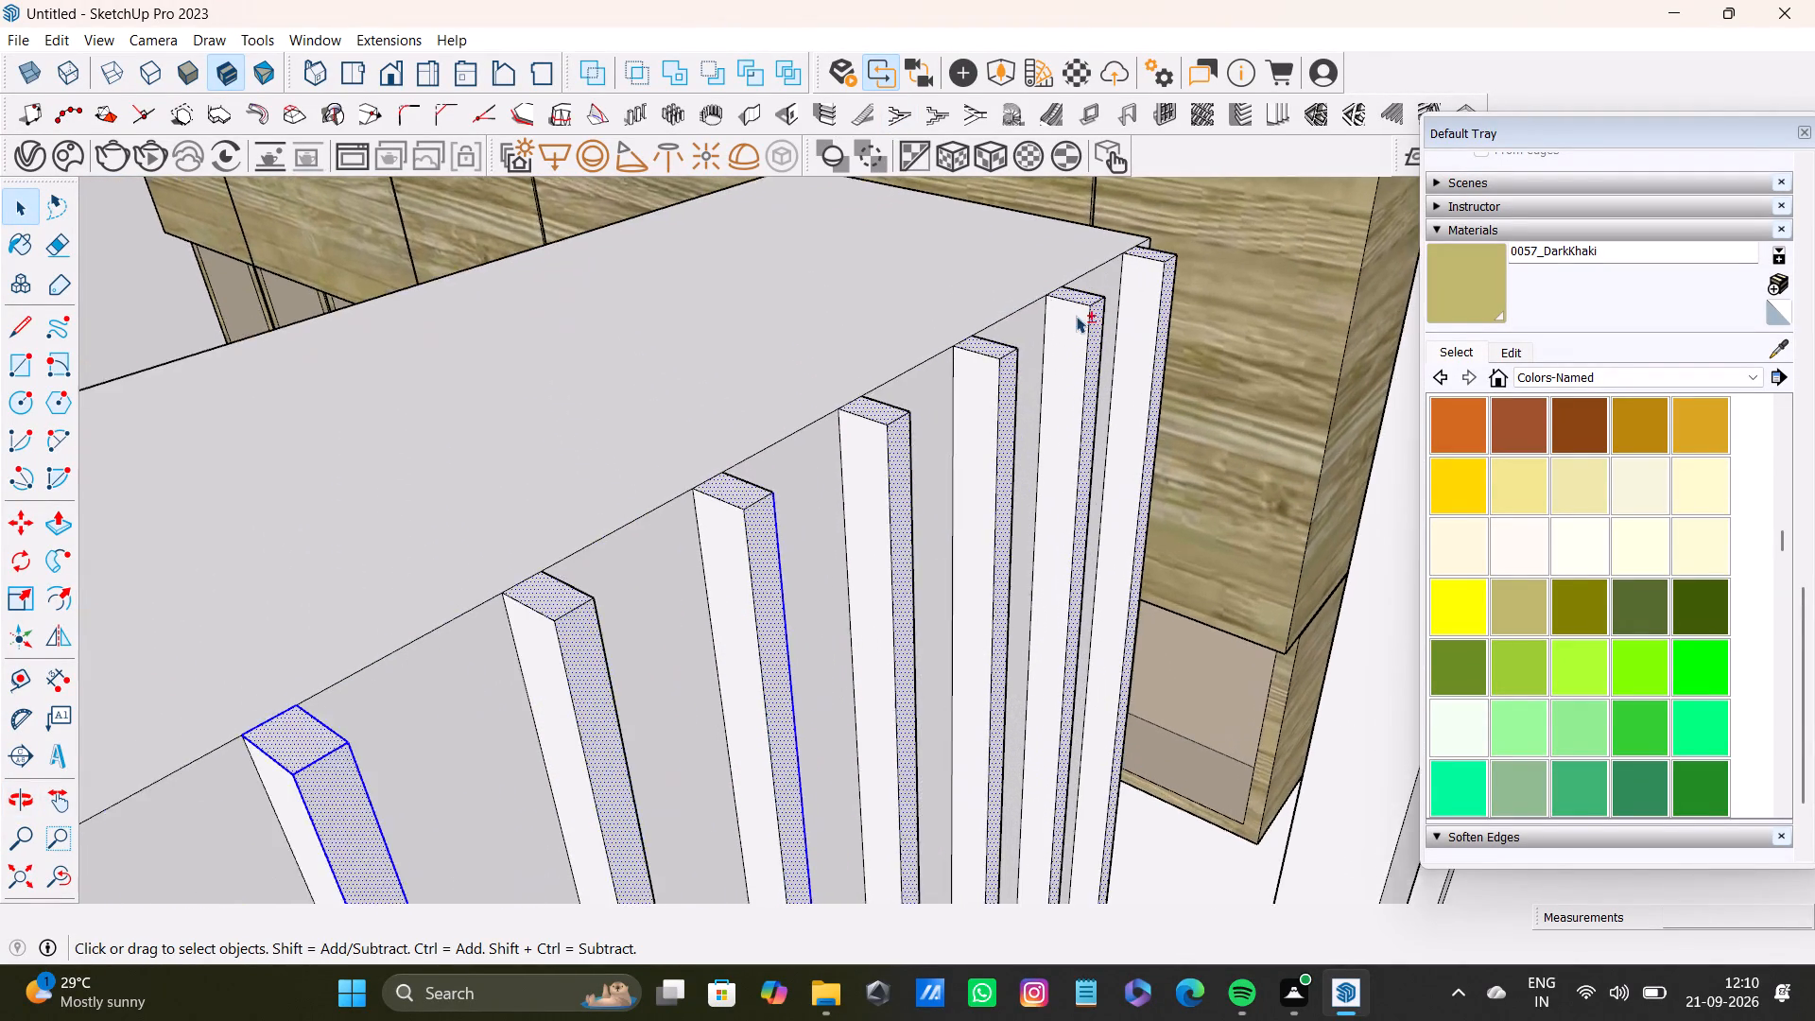
scroll(1076, 316, "up", 5, "shift")
left_click(1141, 308, "shift")
left_click(1057, 356, "shift")
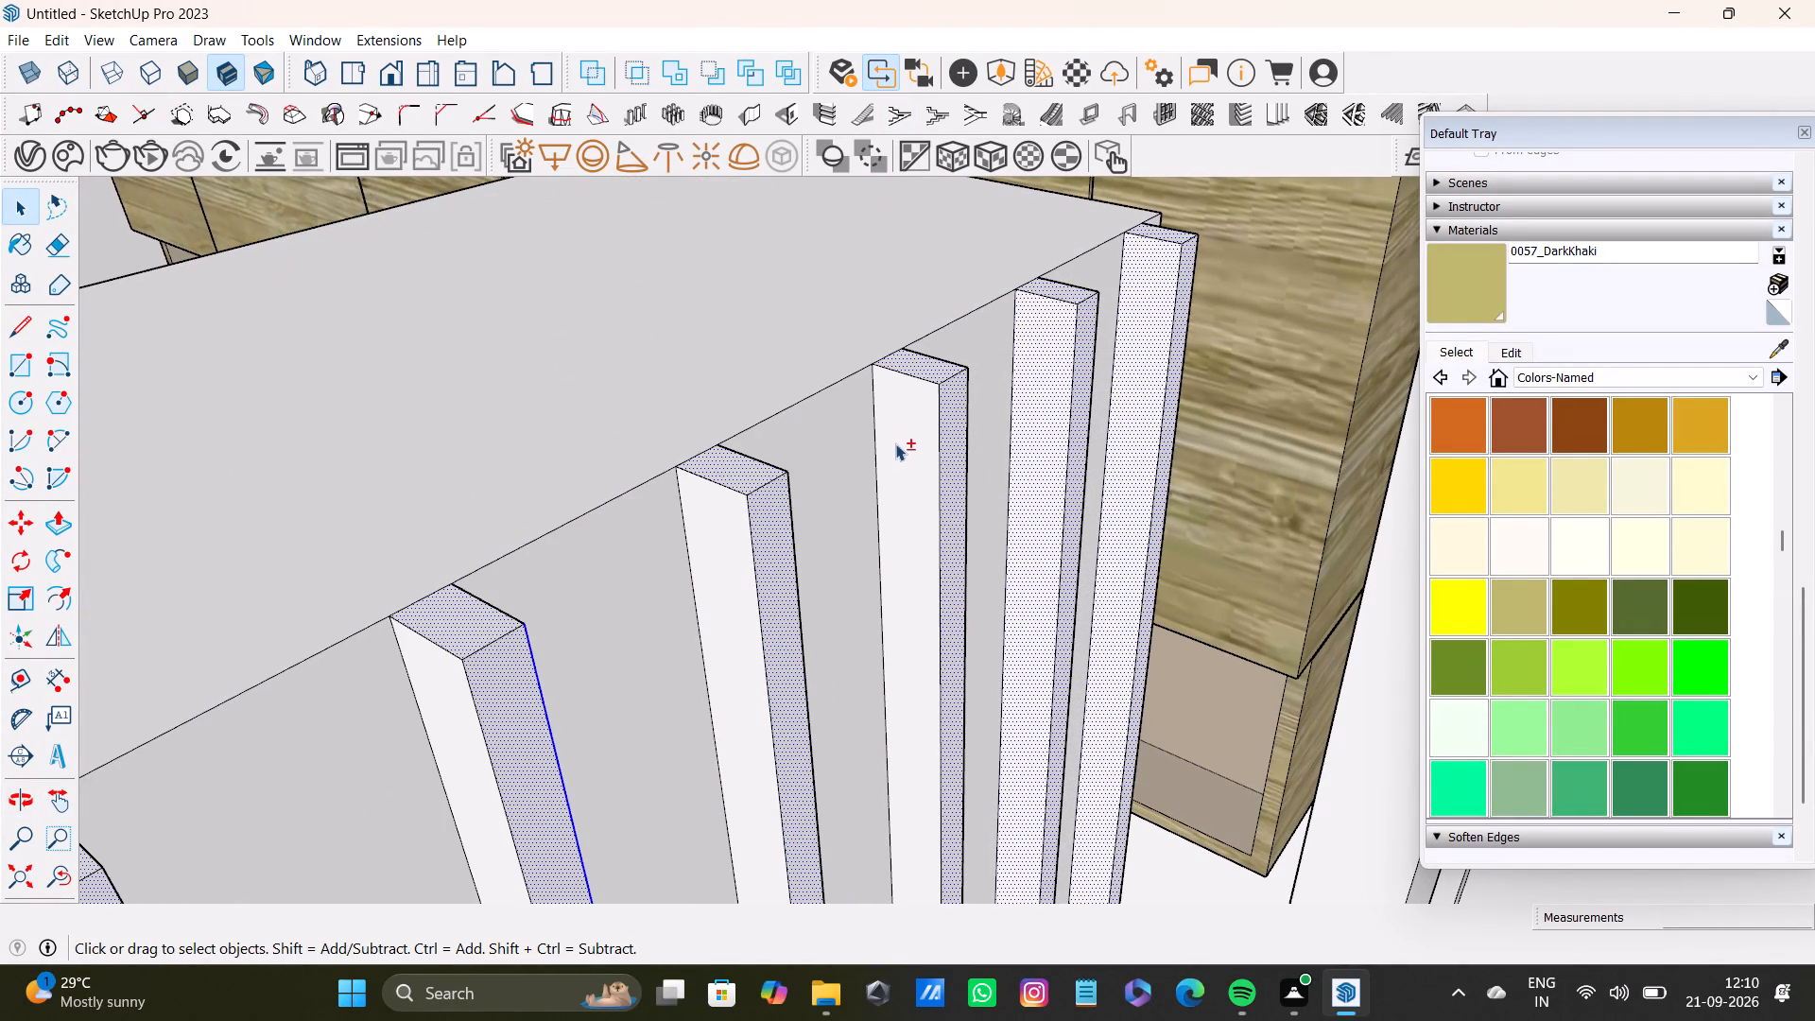
left_click(895, 443, "shift")
left_click(710, 538, "shift")
Add the opposite side faces of the next three slats, working back toward the first slat, to the selection.
scroll(710, 537, "down", 5, "shift")
middle_click_drag(706, 544, 900, 421, "shift")
scroll(752, 506, "up", 2, "shift")
left_click(774, 505, "shift")
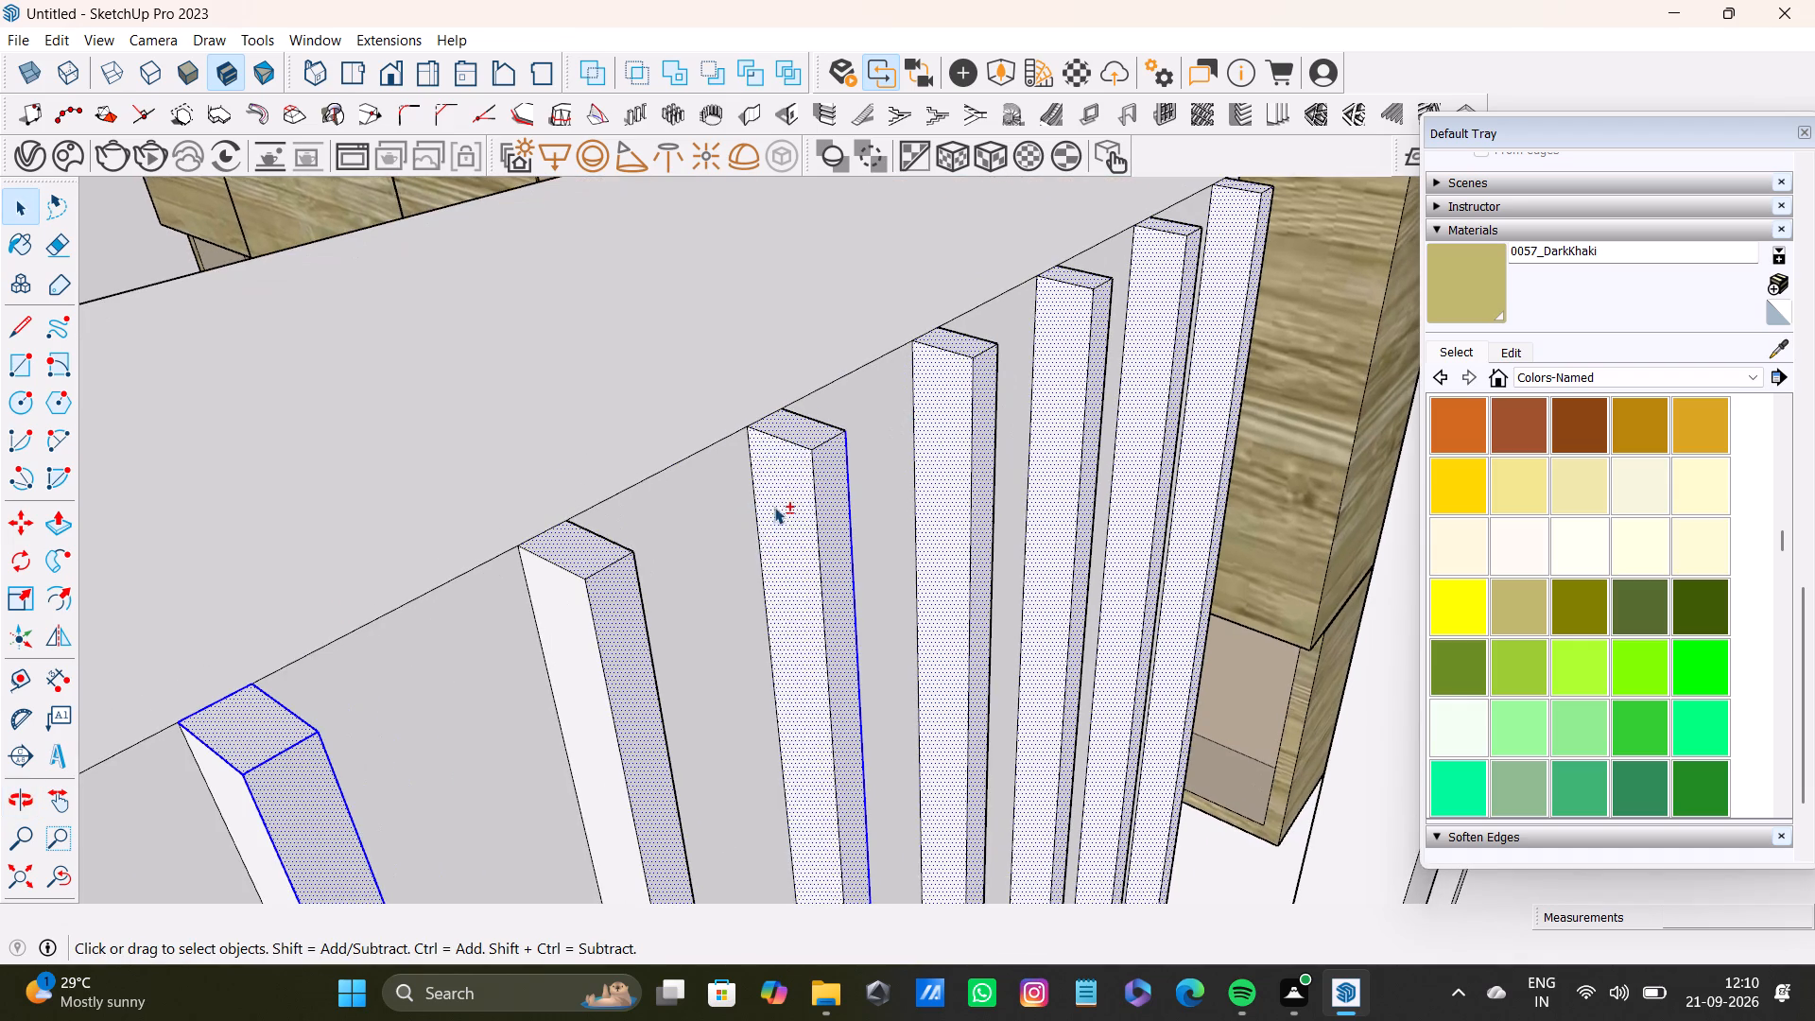
scroll(760, 544, "down", 3, "shift")
middle_click_drag(749, 564, 921, 414, "shift")
left_click(825, 451, "shift")
left_click(664, 546, "shift")
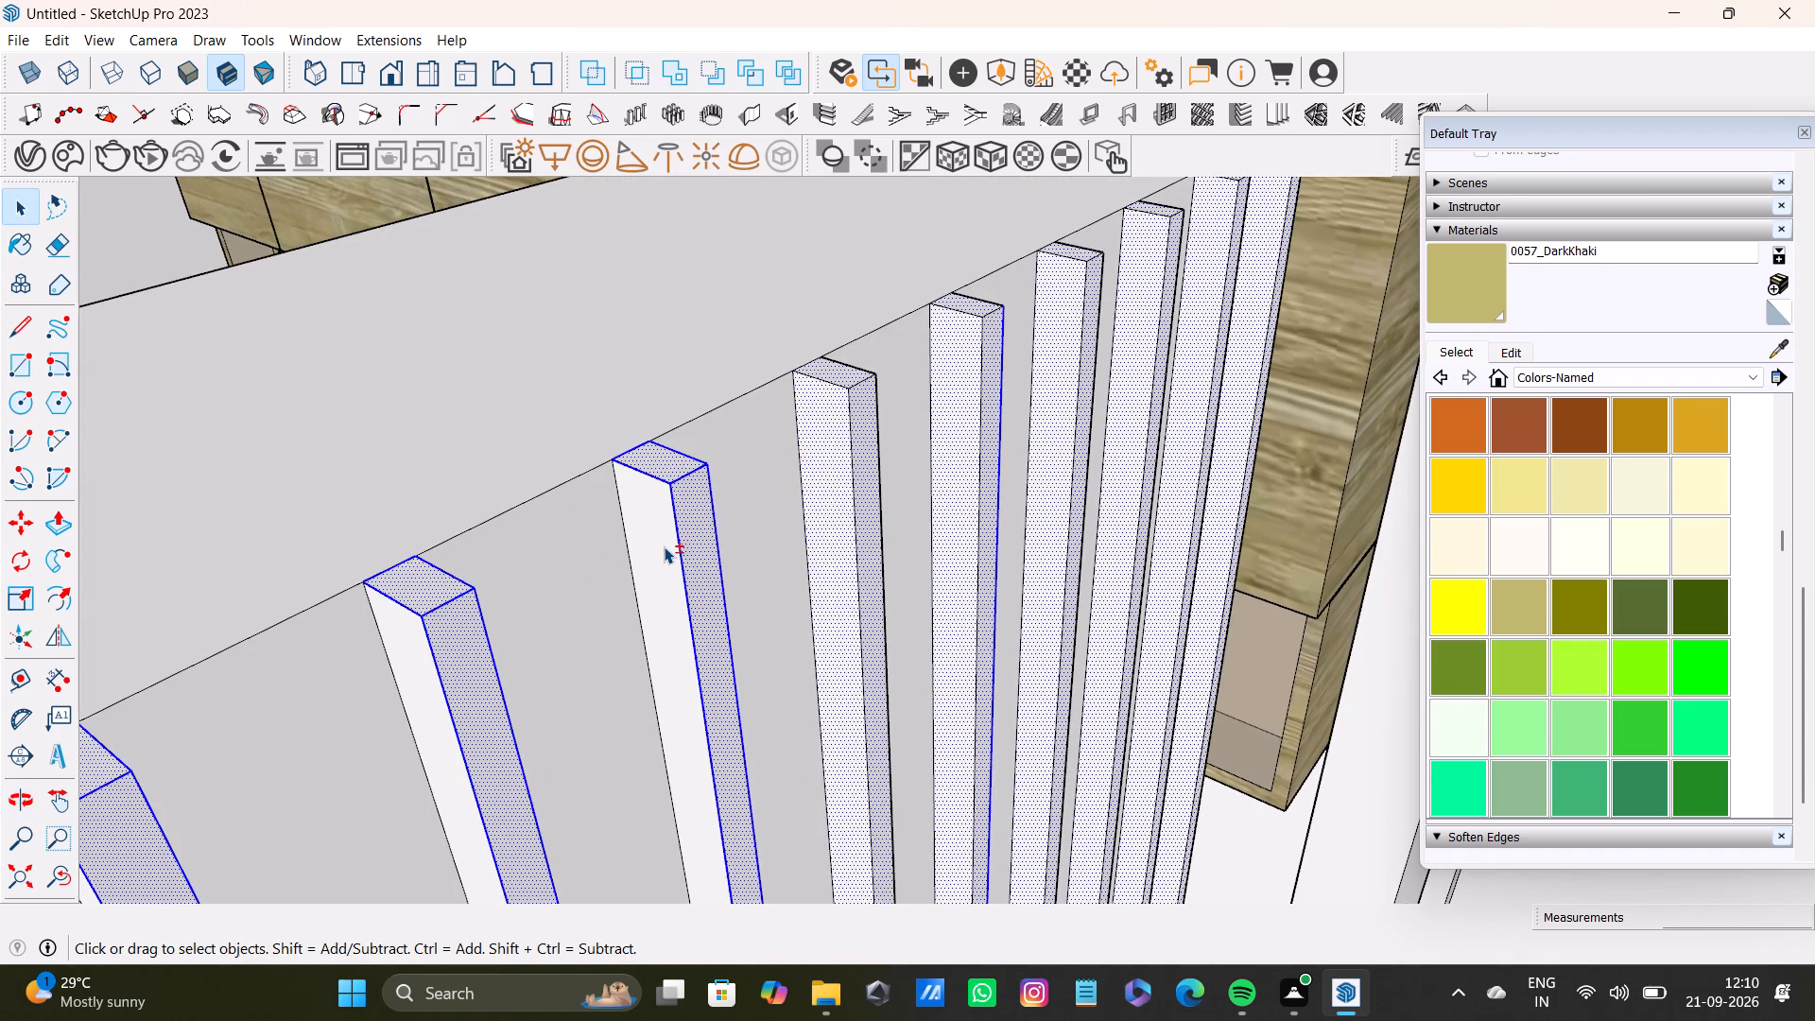
Add the opposite side faces of the fourteenth and thirteenth slats to the selection.
scroll(663, 546, "down", 4, "shift")
middle_click_drag(663, 546, 943, 342, "shift")
left_click(837, 420, "shift")
left_click(815, 439, "shift")
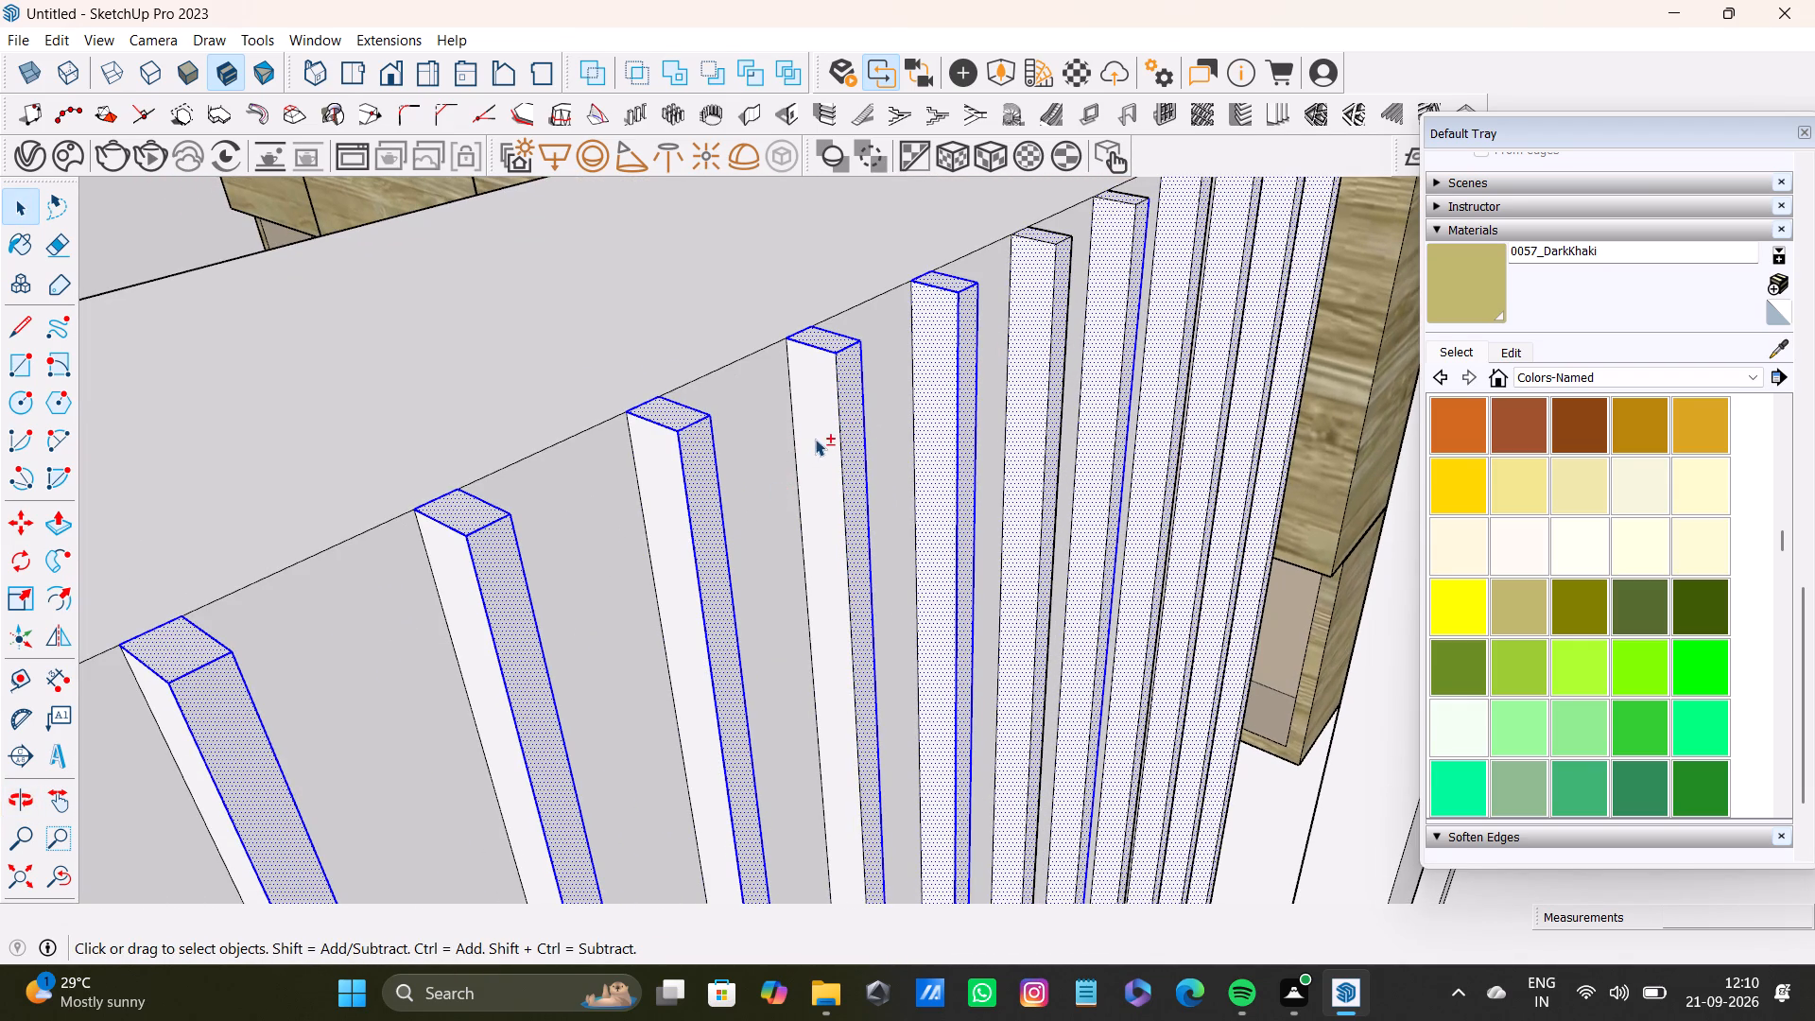
left_click(836, 455, "shift")
left_click(667, 523, "shift")
scroll(691, 526, "down", 3, "shift")
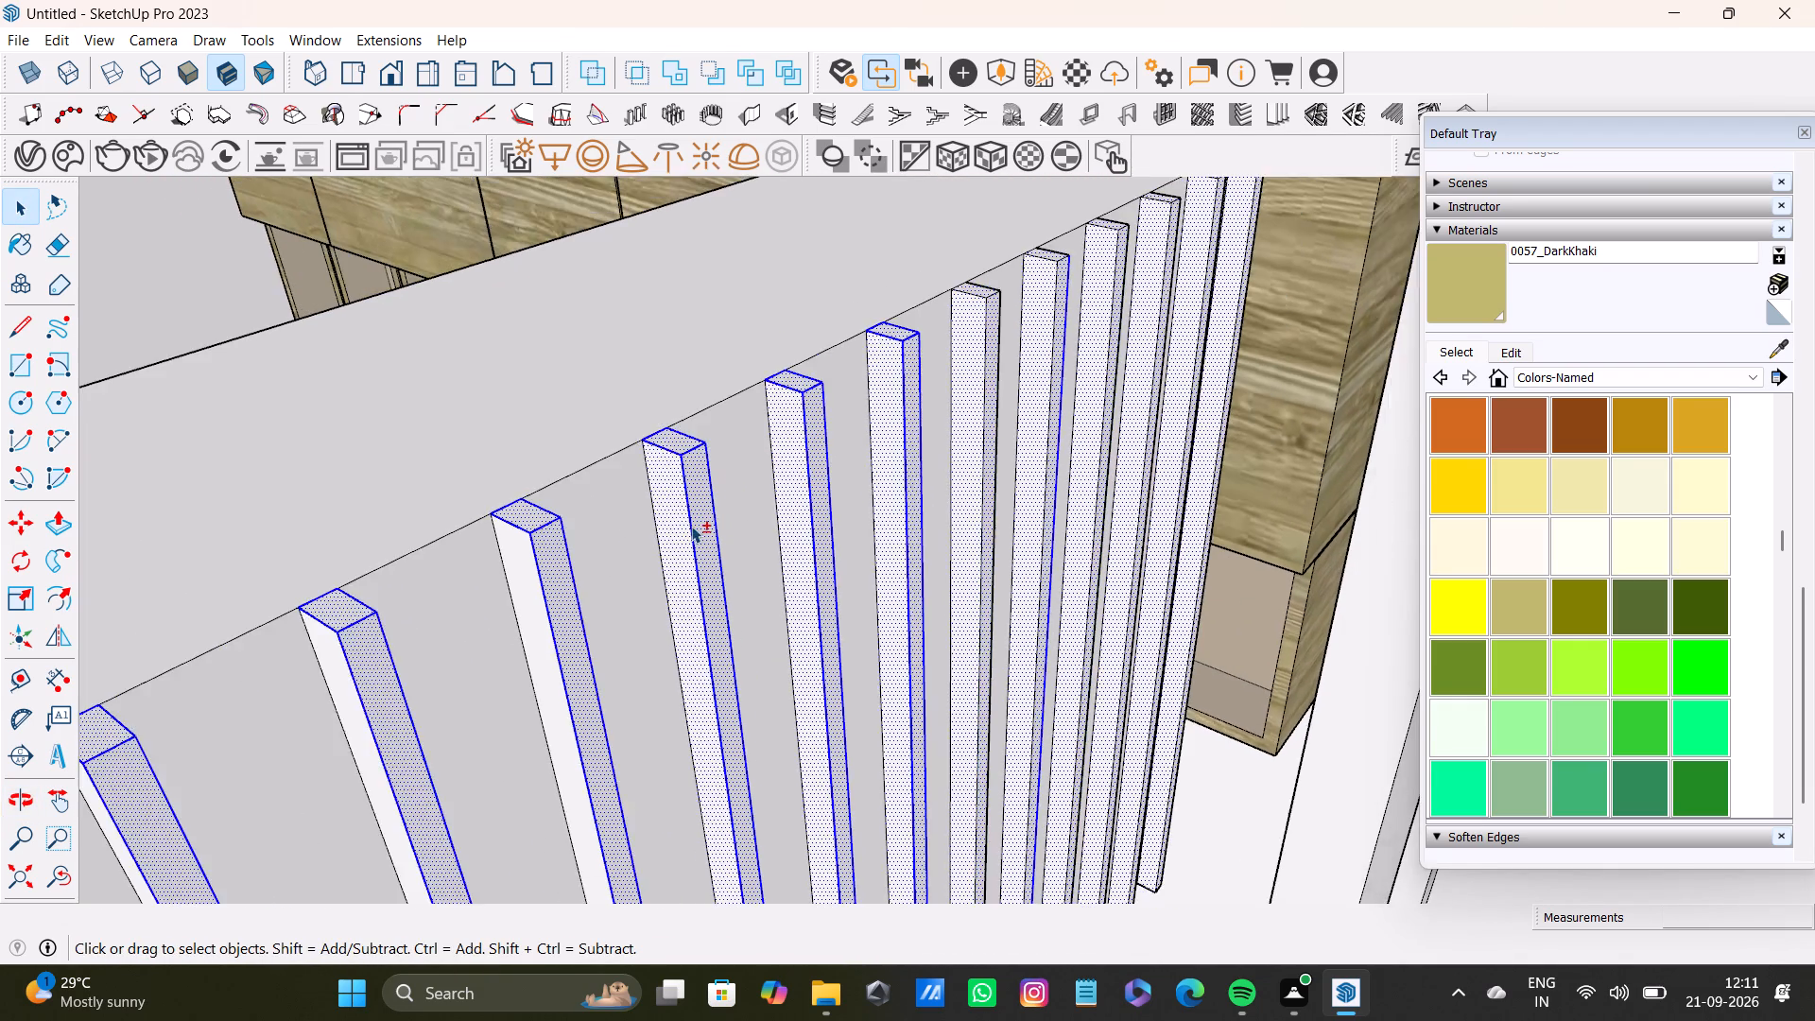
Add the opposite side faces of the next six slats, working back toward the first slat, to the selection.
middle_click_drag(691, 526, 1053, 367, "shift")
left_click(931, 456, "shift")
left_click(798, 529, "shift")
scroll(798, 529, "down", 4, "shift")
middle_click_drag(798, 529, 825, 497, "shift")
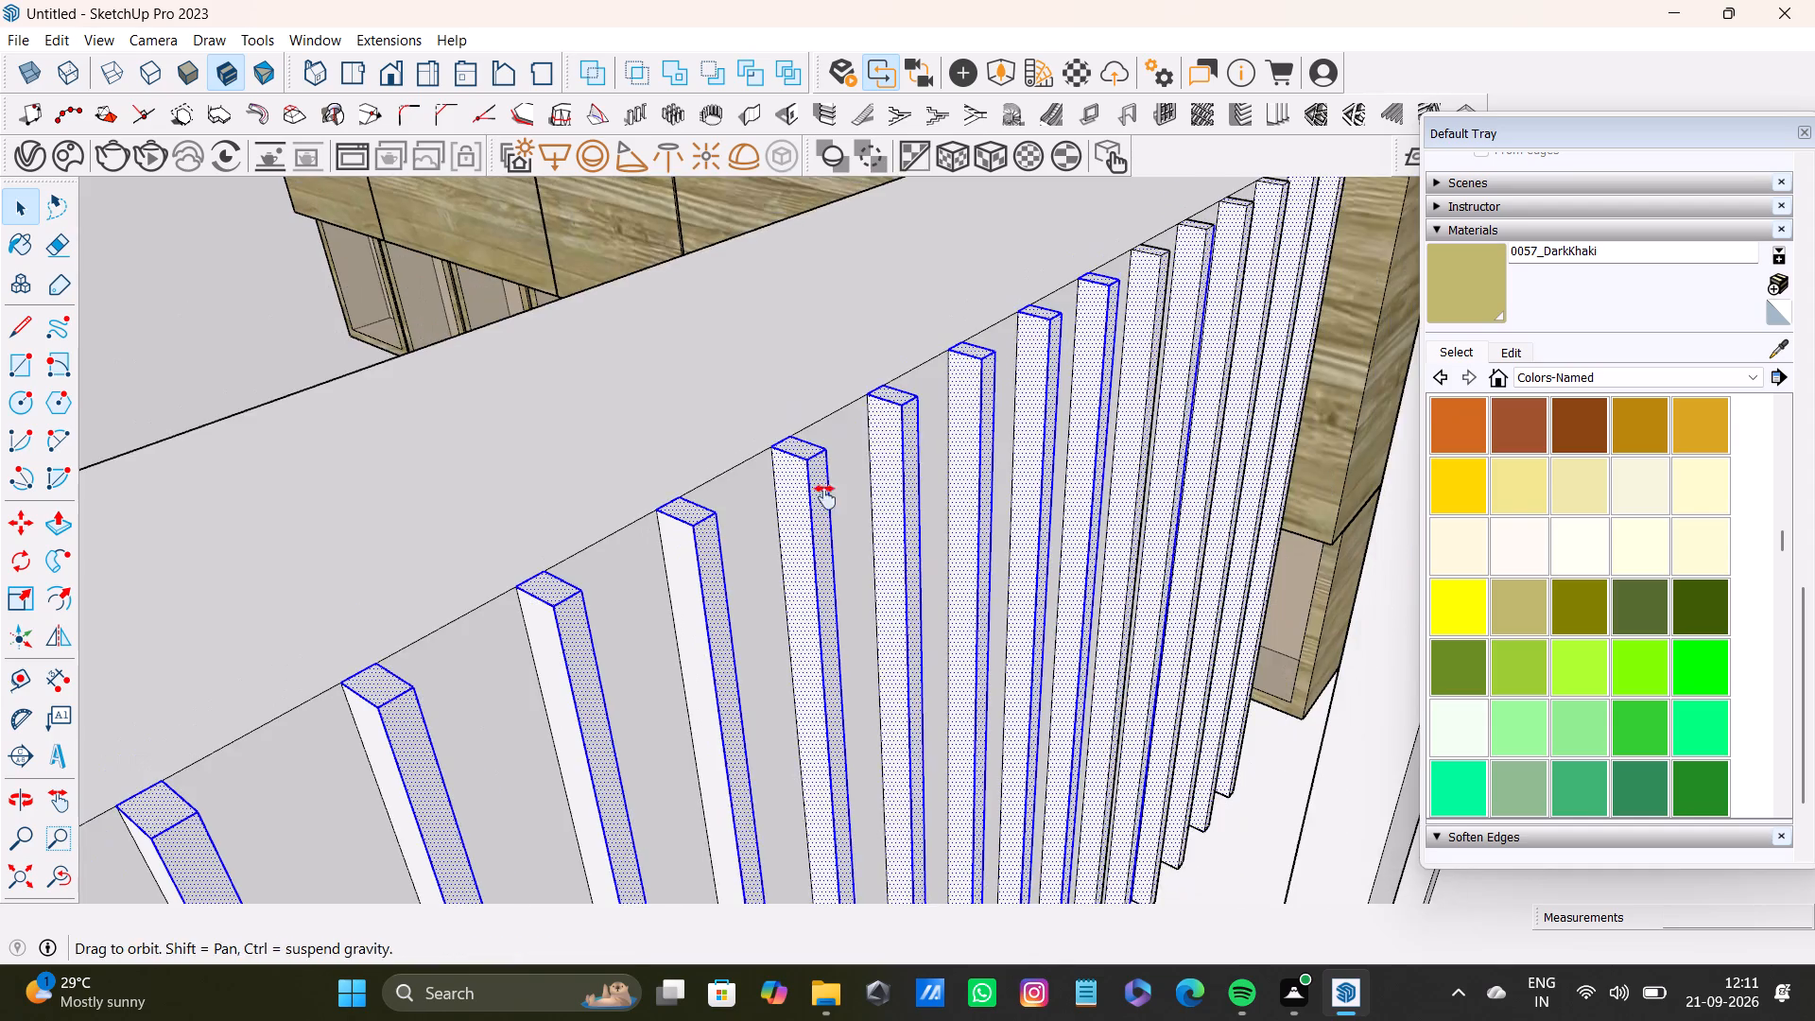
middle_click_drag(825, 497, 992, 389, "shift")
left_click(900, 464, "shift")
left_click(778, 529, "shift")
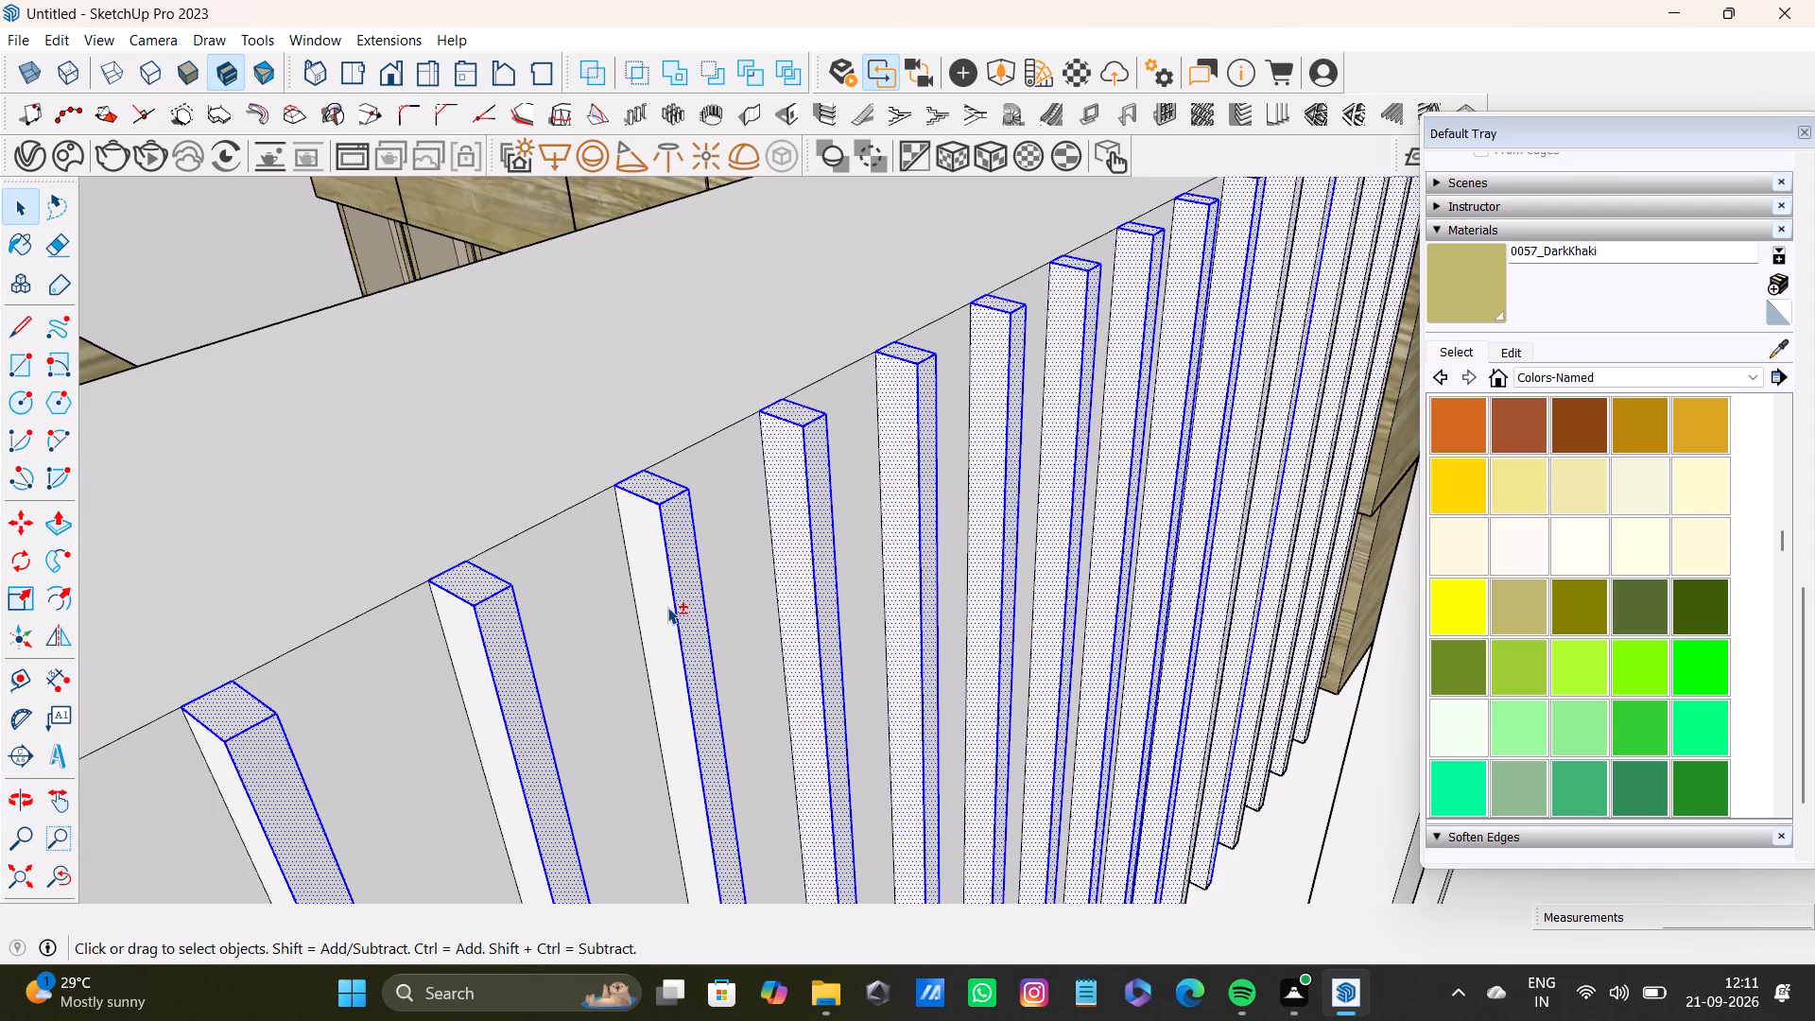
left_click(665, 607, "shift")
scroll(665, 607, "down", 3, "shift")
middle_click_drag(665, 607, 839, 462, "shift")
left_click(737, 541, "shift")
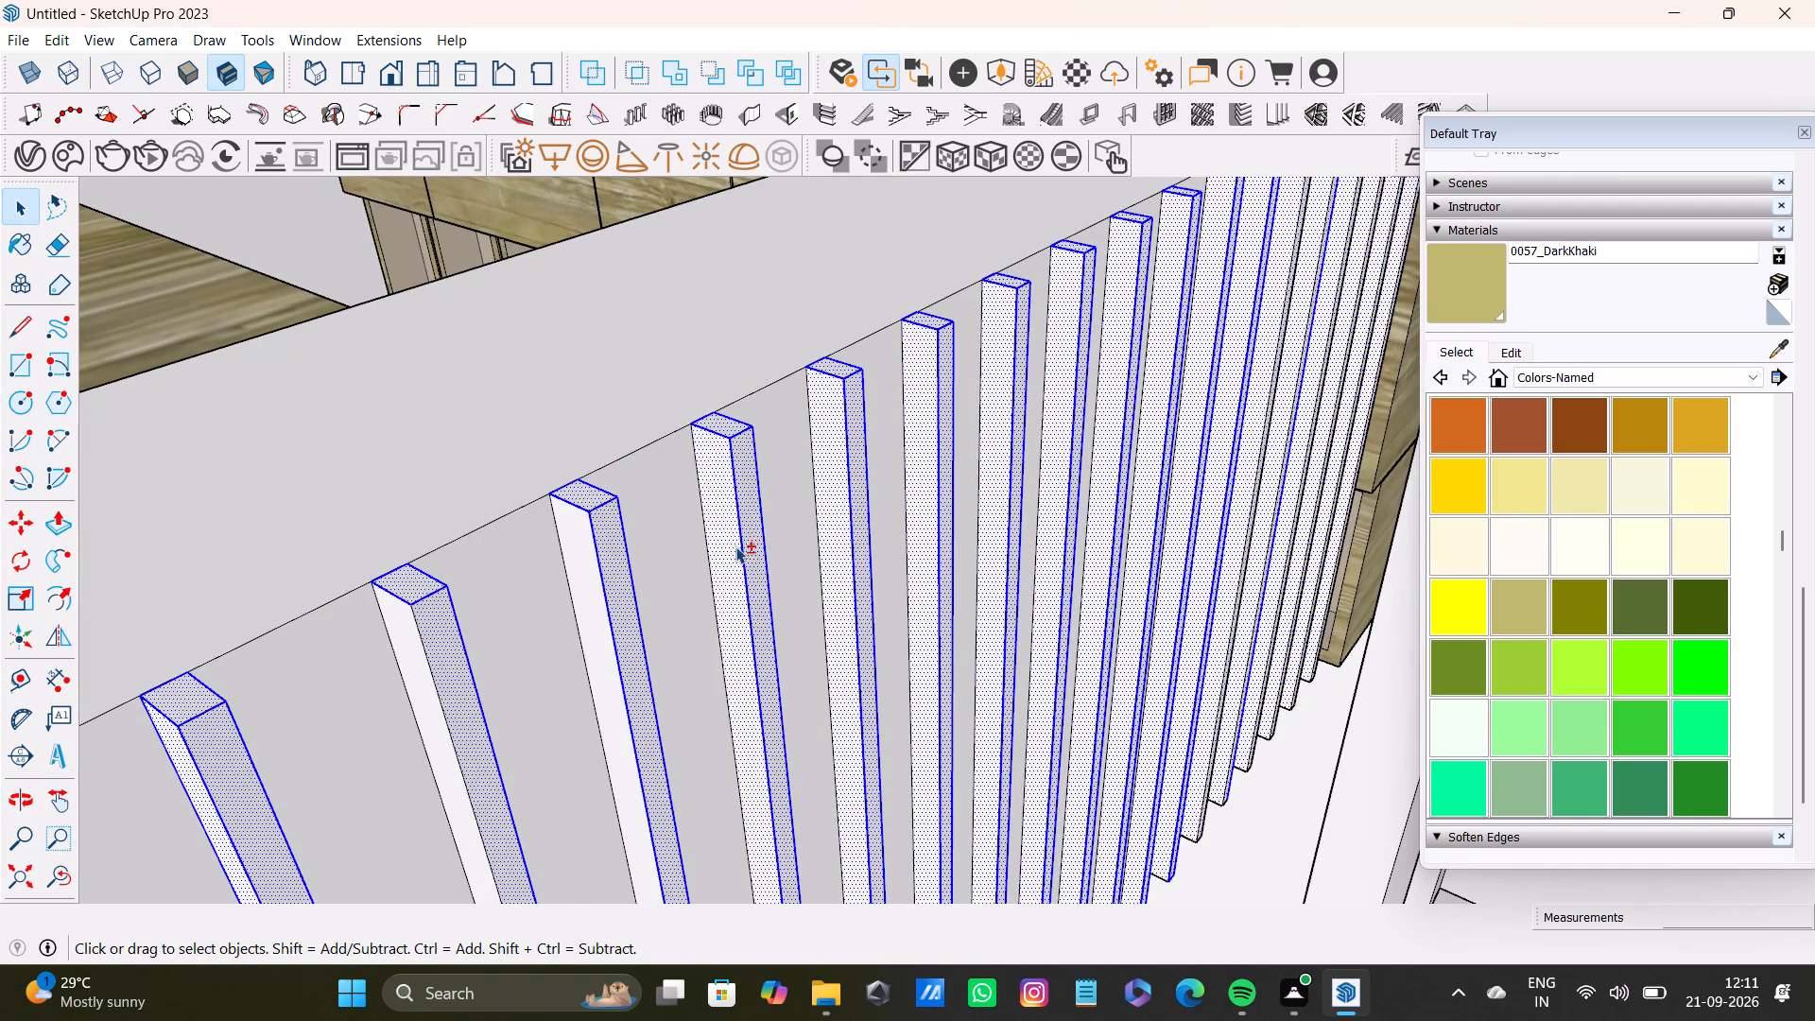
Add the opposite side faces of the remaining slats, up to the panel's first slat, to the selection.
scroll(735, 564, "down", 3, "shift")
middle_click_drag(735, 567, 934, 459, "shift")
scroll(818, 478, "up", 3, "shift")
left_click(836, 476, "shift")
left_click(853, 505, "shift")
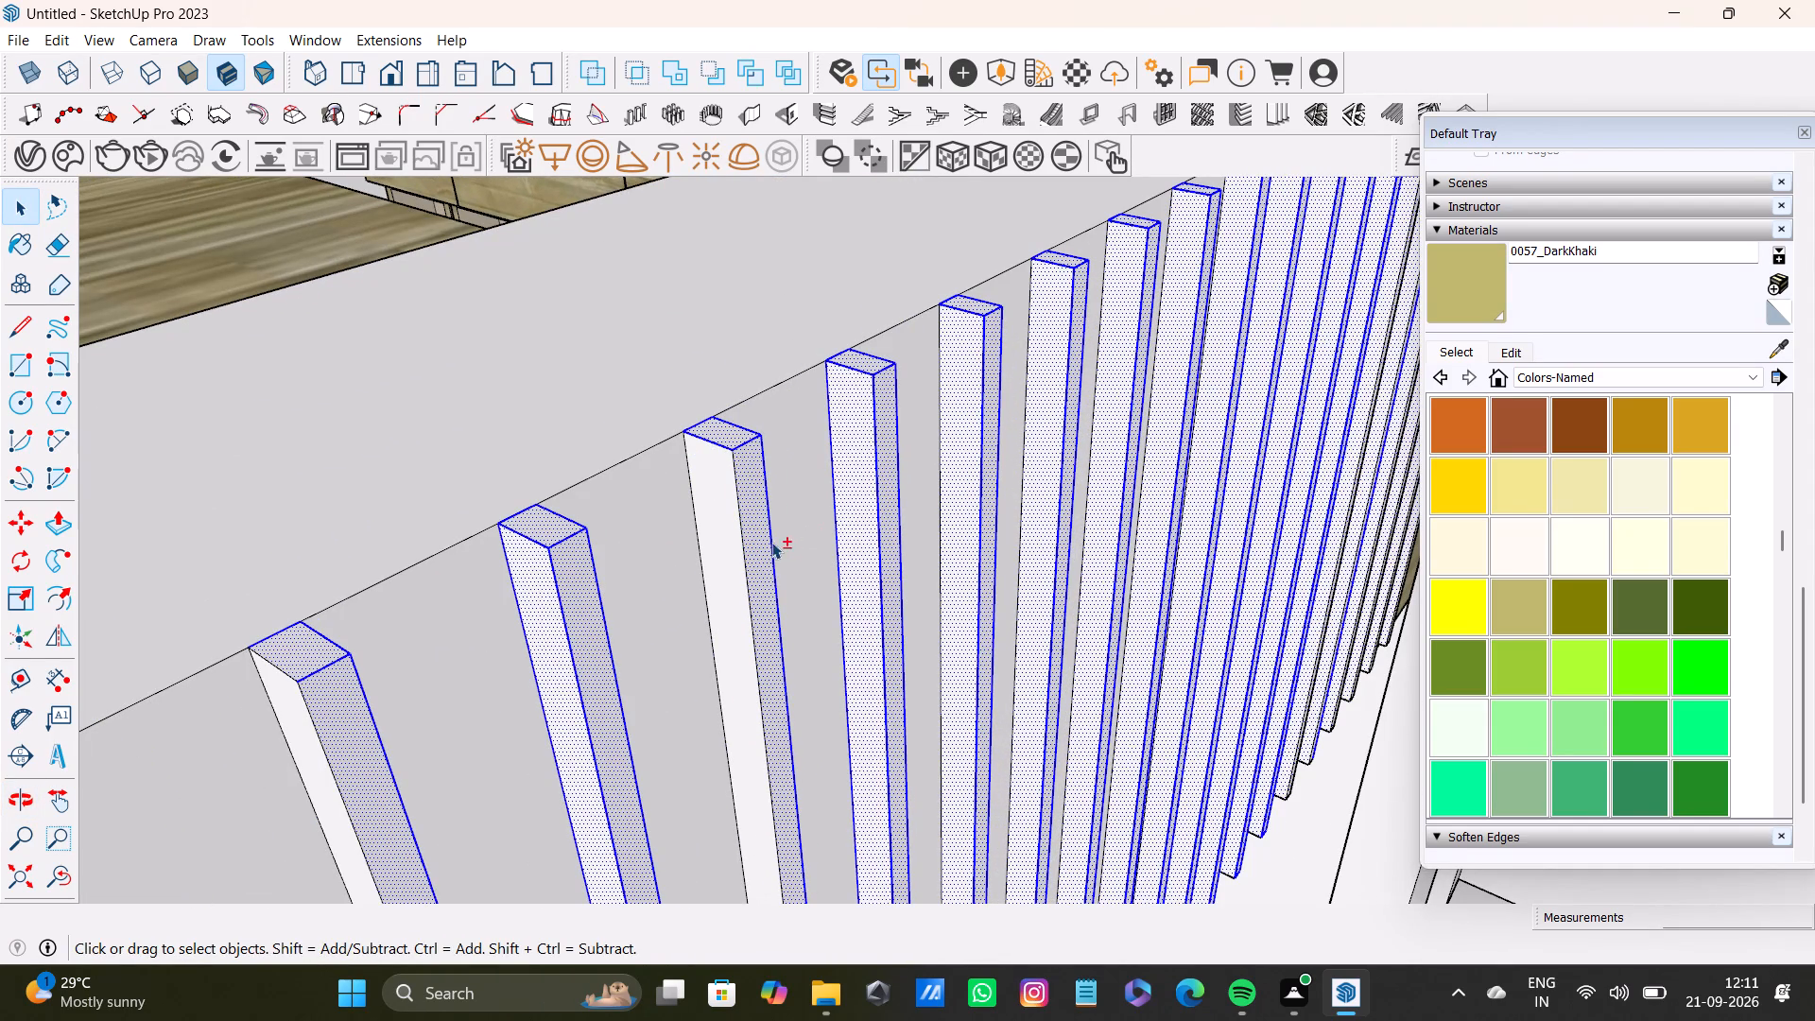
left_click(728, 559, "shift")
scroll(727, 562, "down", 4, "shift")
middle_click_drag(726, 563, 975, 386, "shift")
left_click(776, 512, "shift")
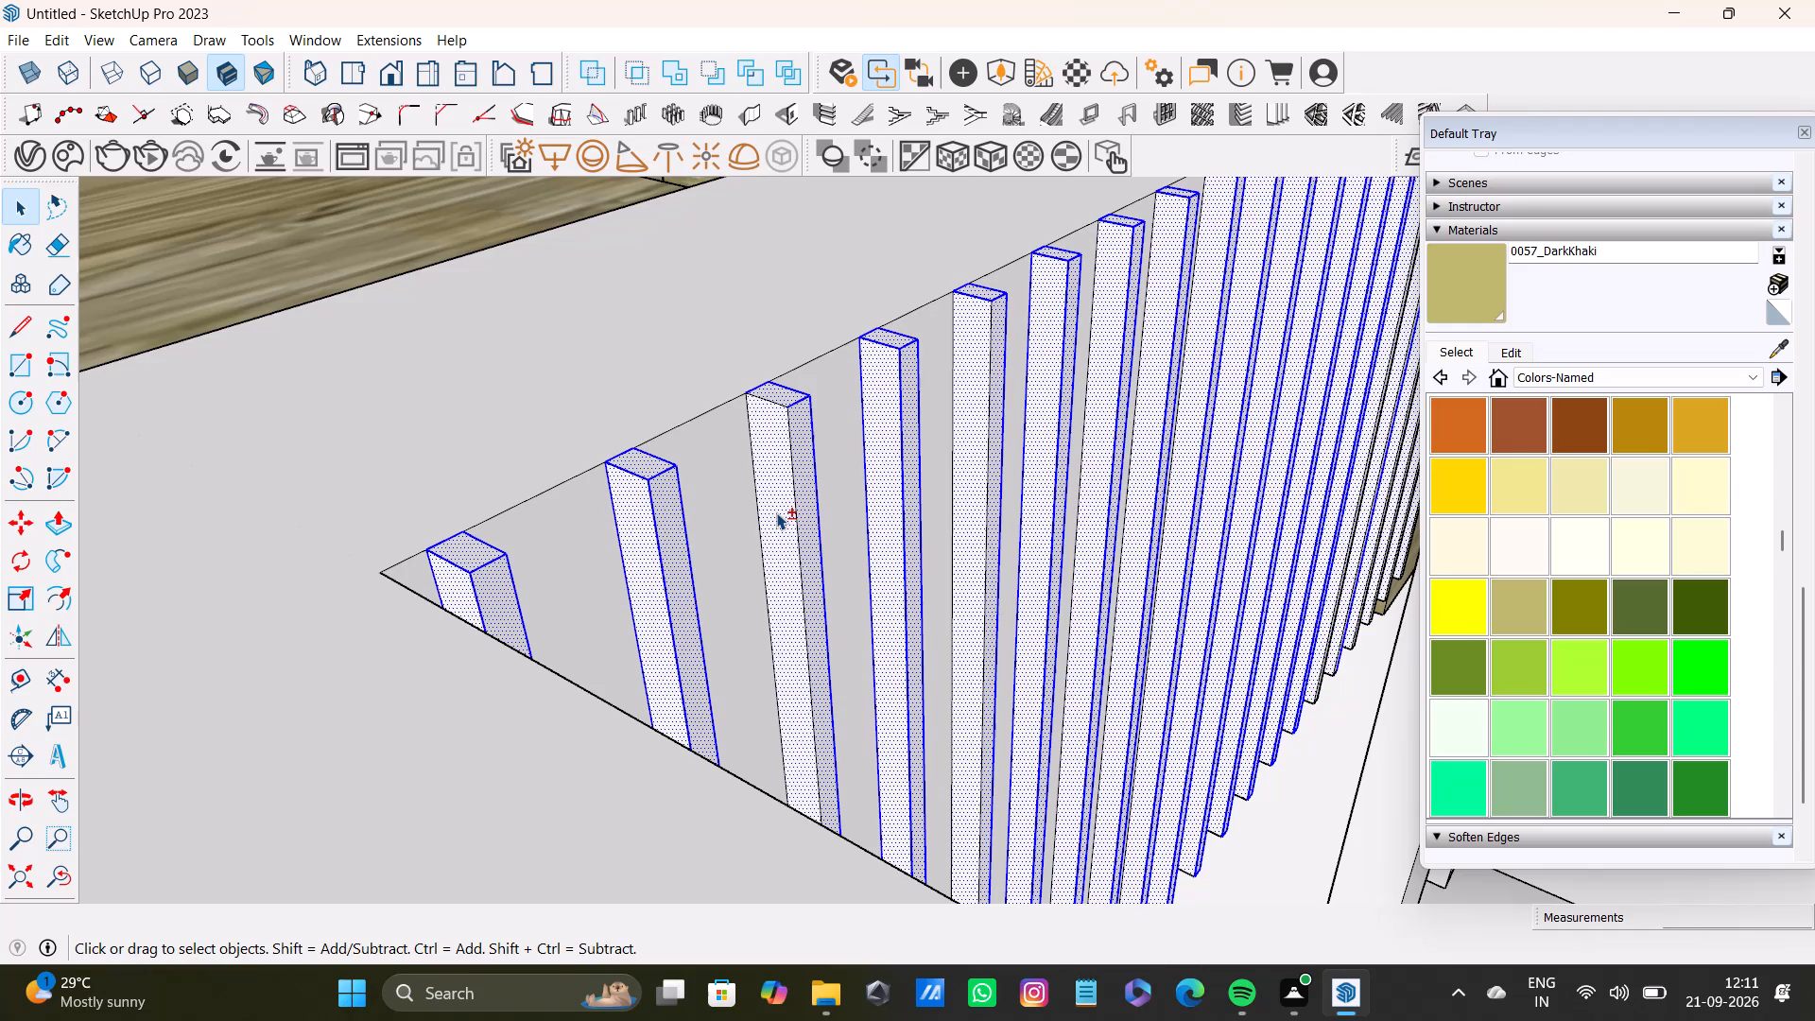
Paint all selected slat faces with the 0057_DarkKhaki color and clear the selection.
left_click(1465, 281, "shift")
left_click(971, 329, "shift")
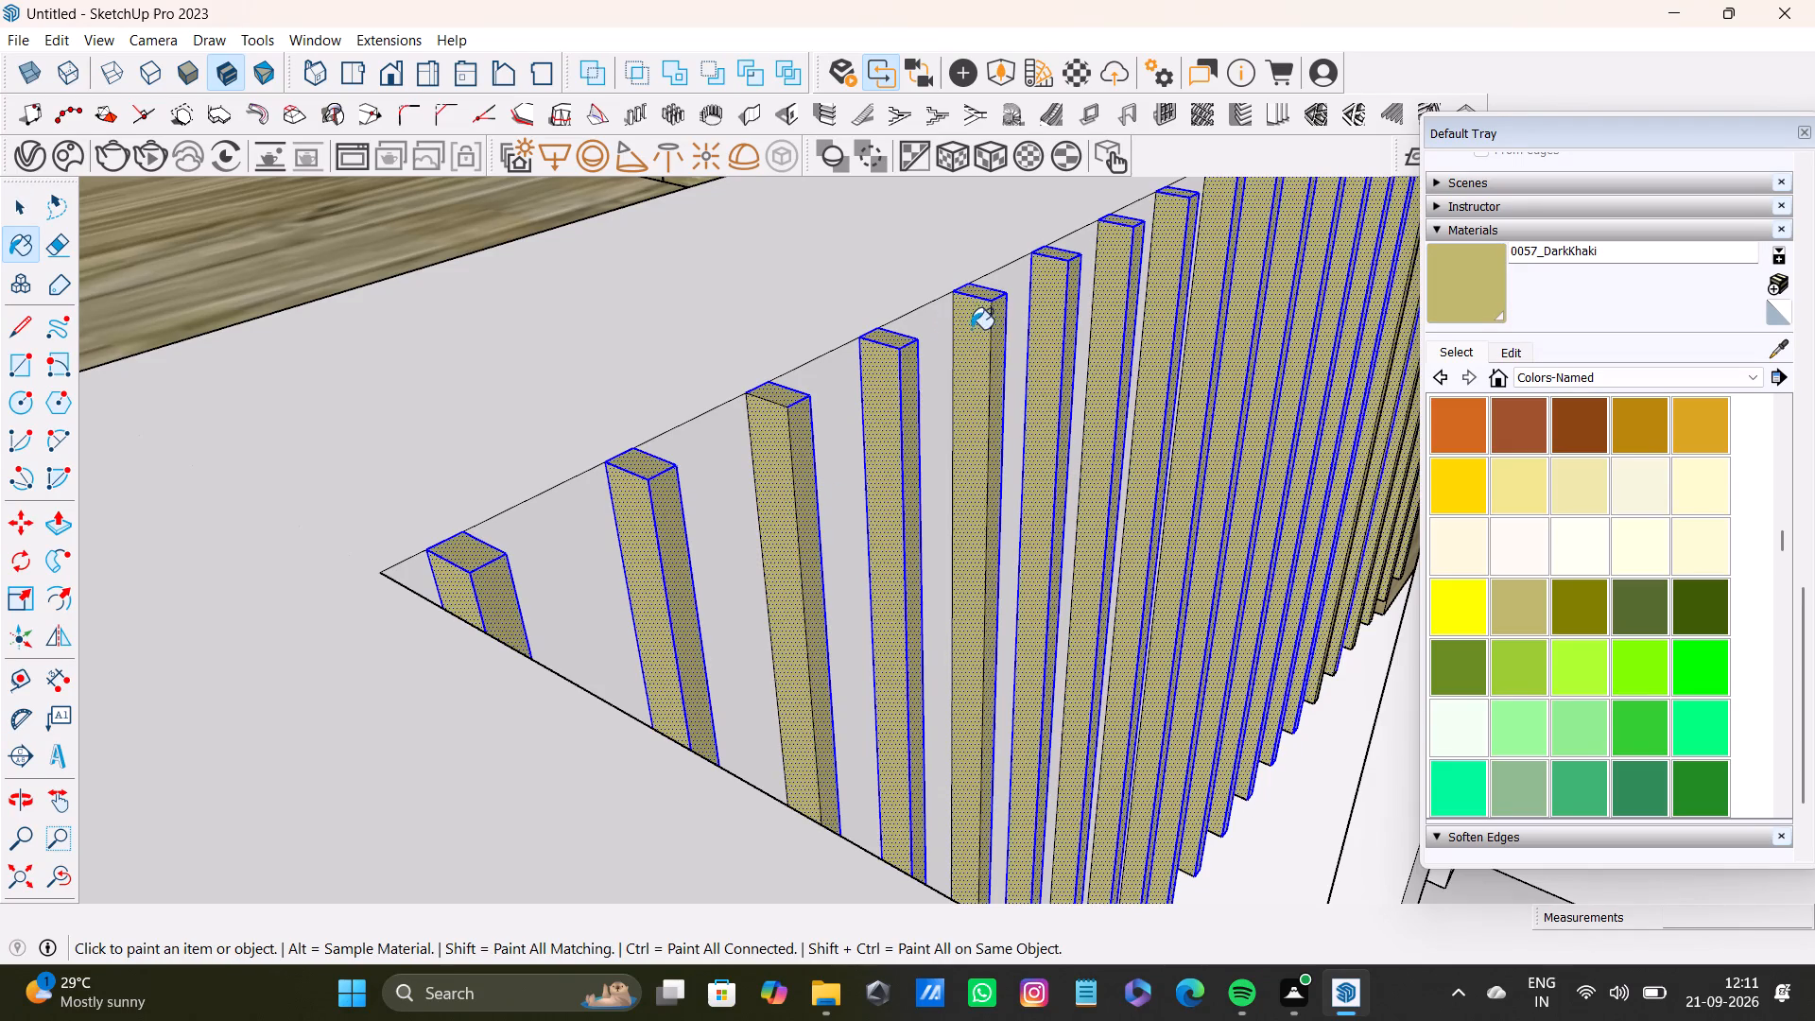
middle_click_drag(1148, 379, 691, 499)
scroll(691, 497, "down", 13)
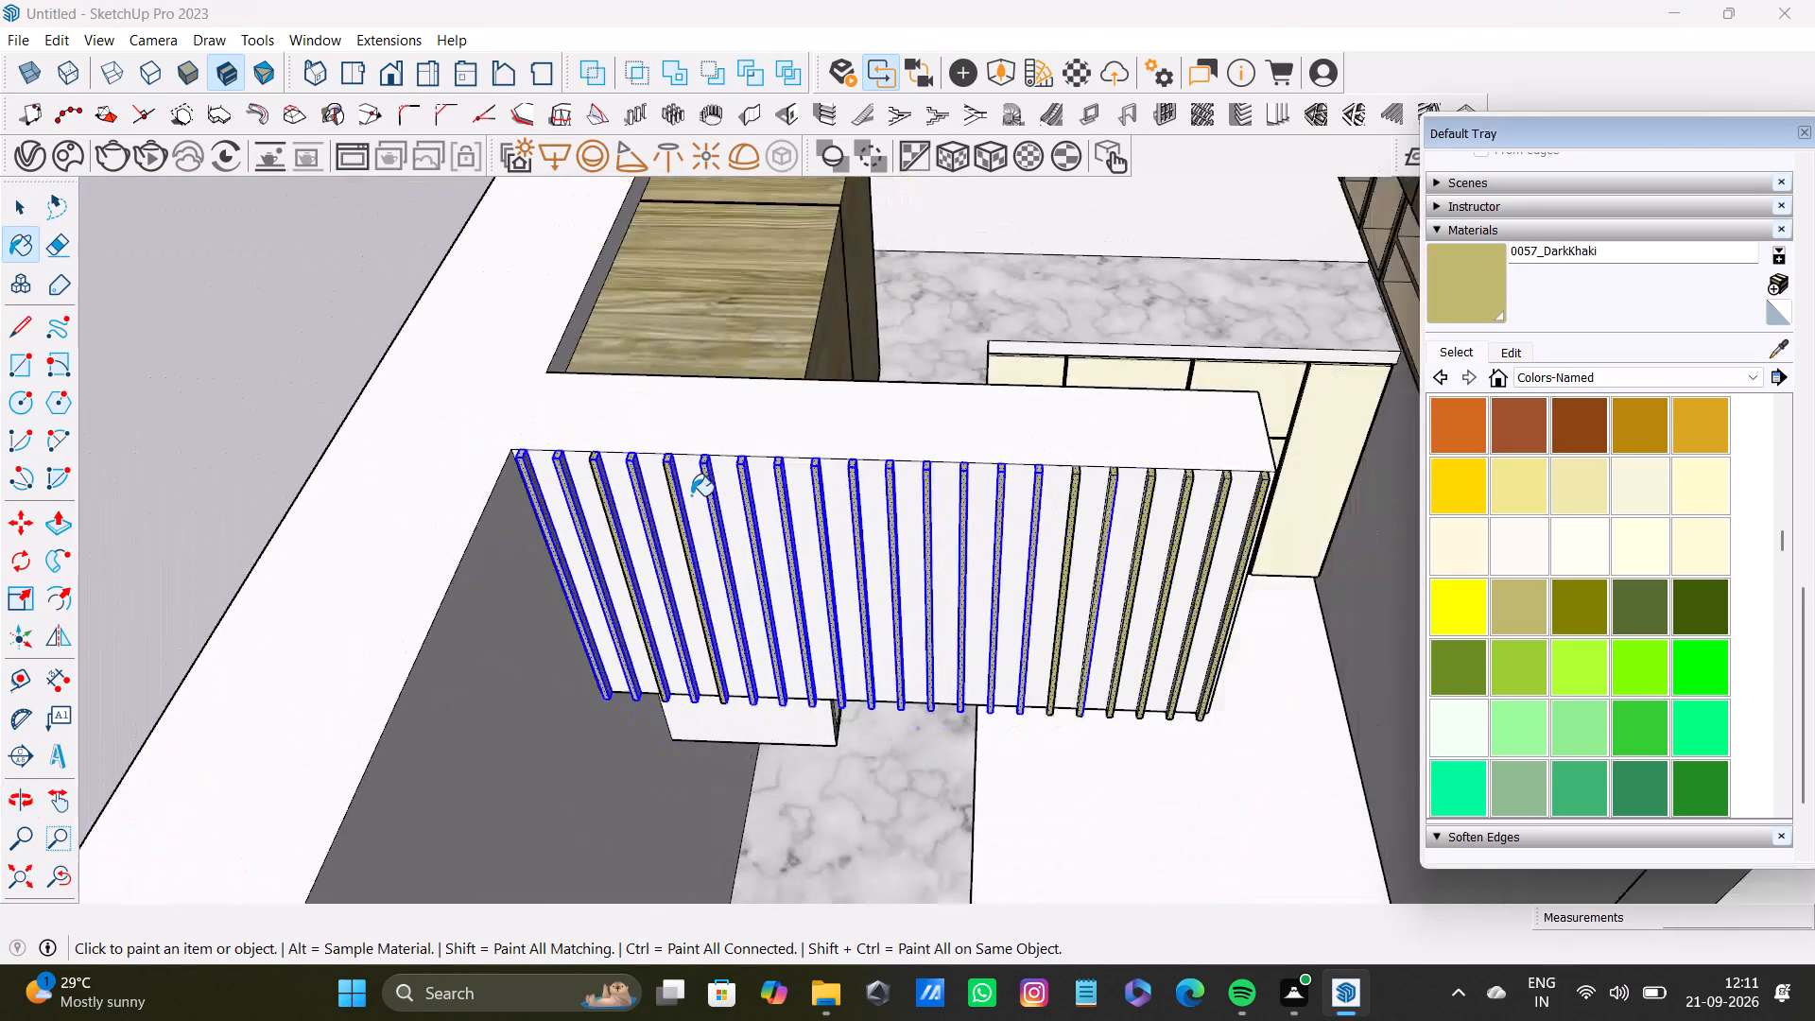
scroll(691, 495, "down", 4)
key("space")
left_click(309, 320)
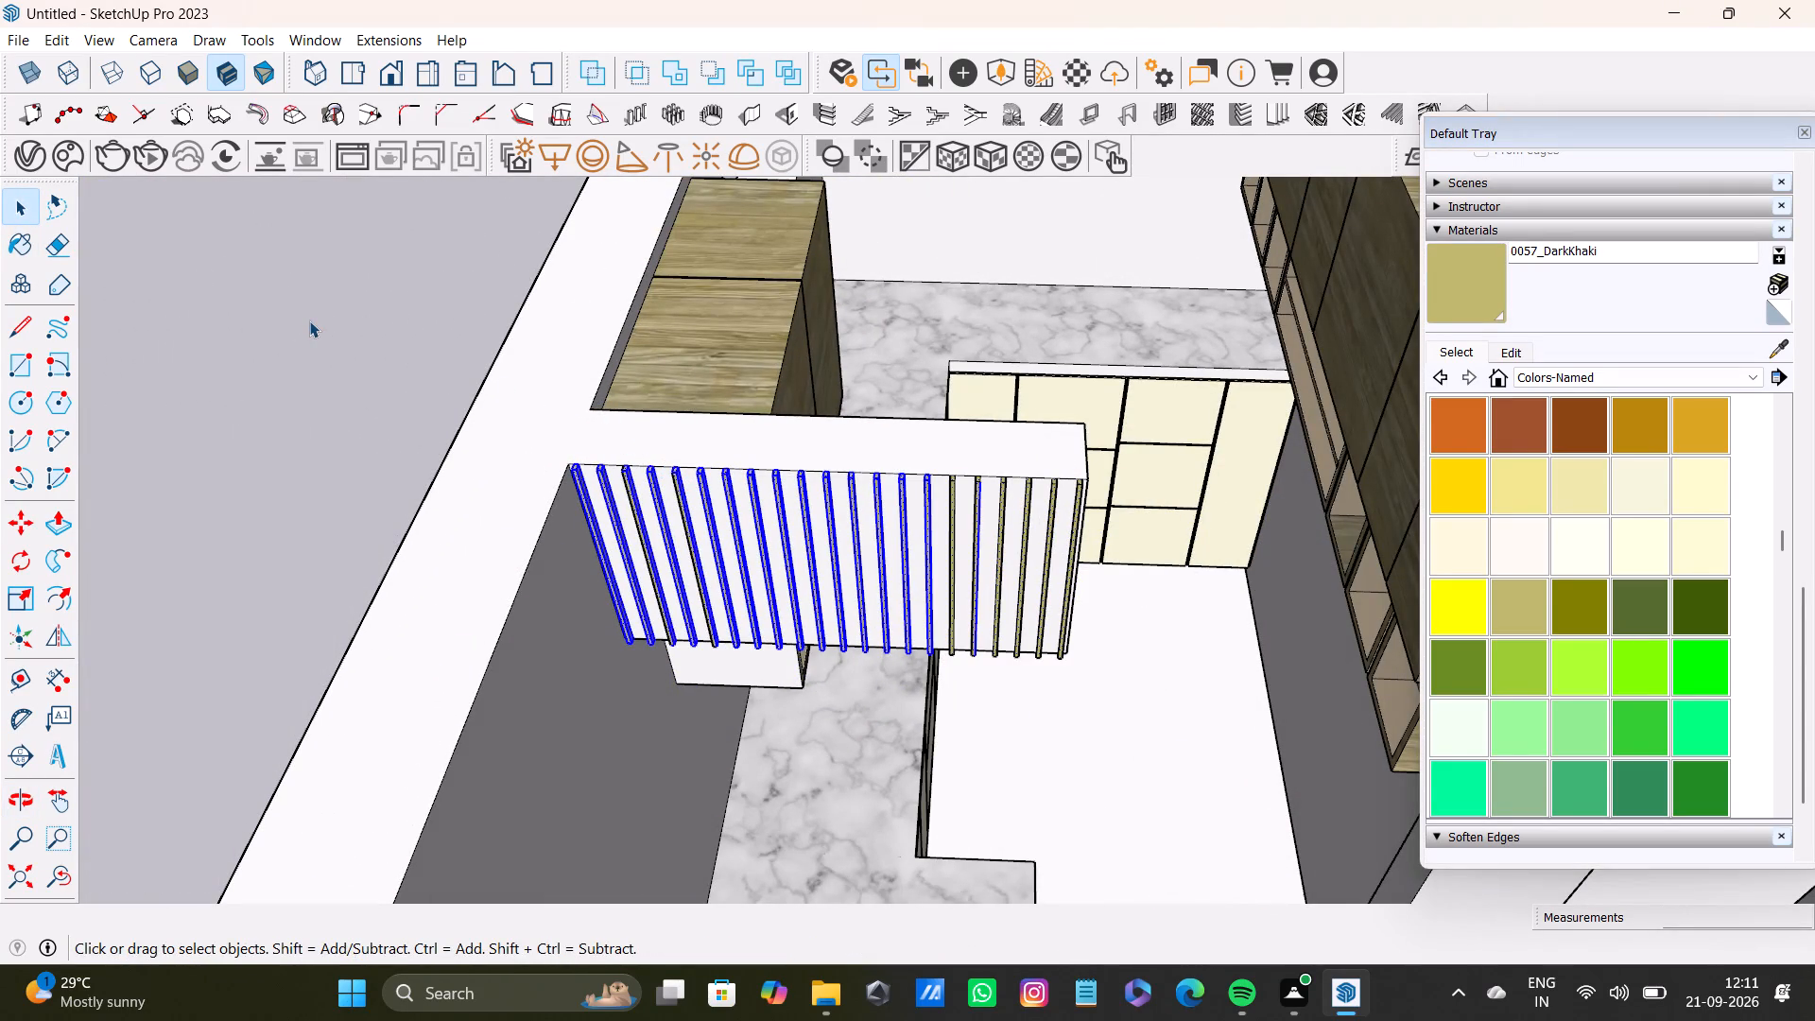
Paint the white end face of the open shelf unit with the Wood Lumber ButtJoined material sampled from the cabinet above it.
scroll(812, 548, "up", 7)
scroll(856, 501, "down", 9)
middle_click_drag(1273, 583, 1180, 606)
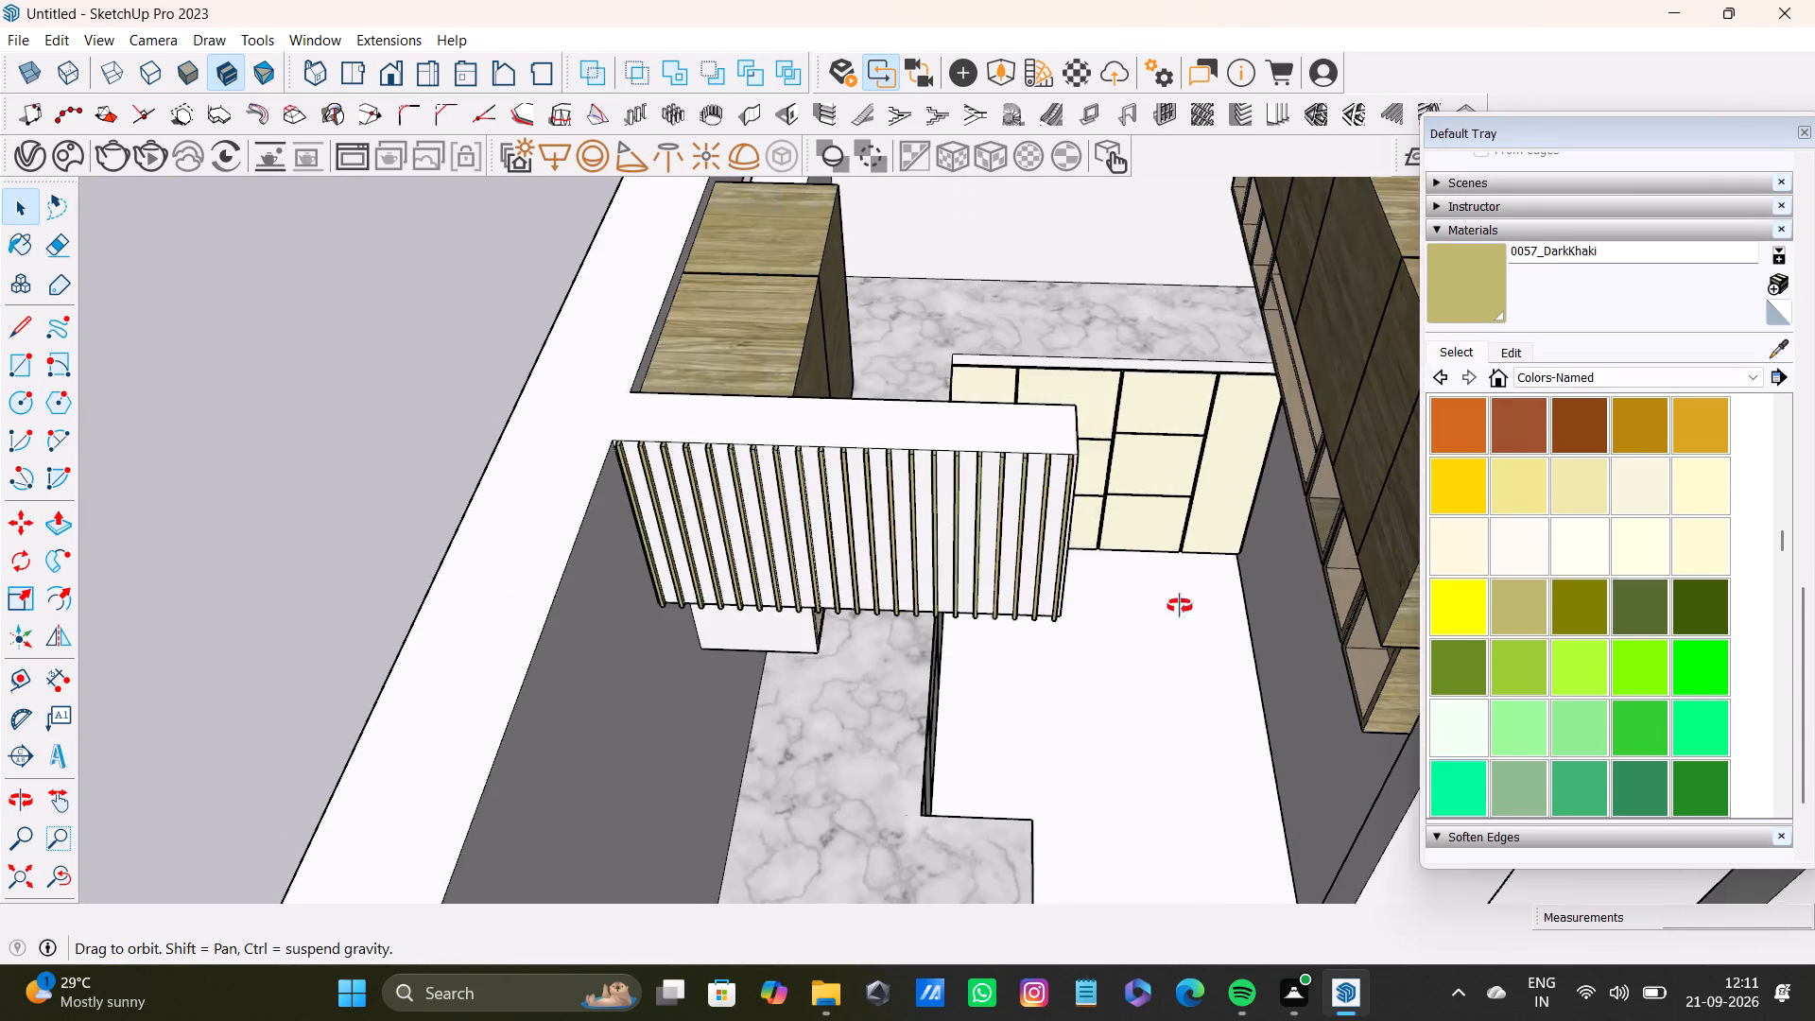
middle_click_drag(1180, 606, 993, 400)
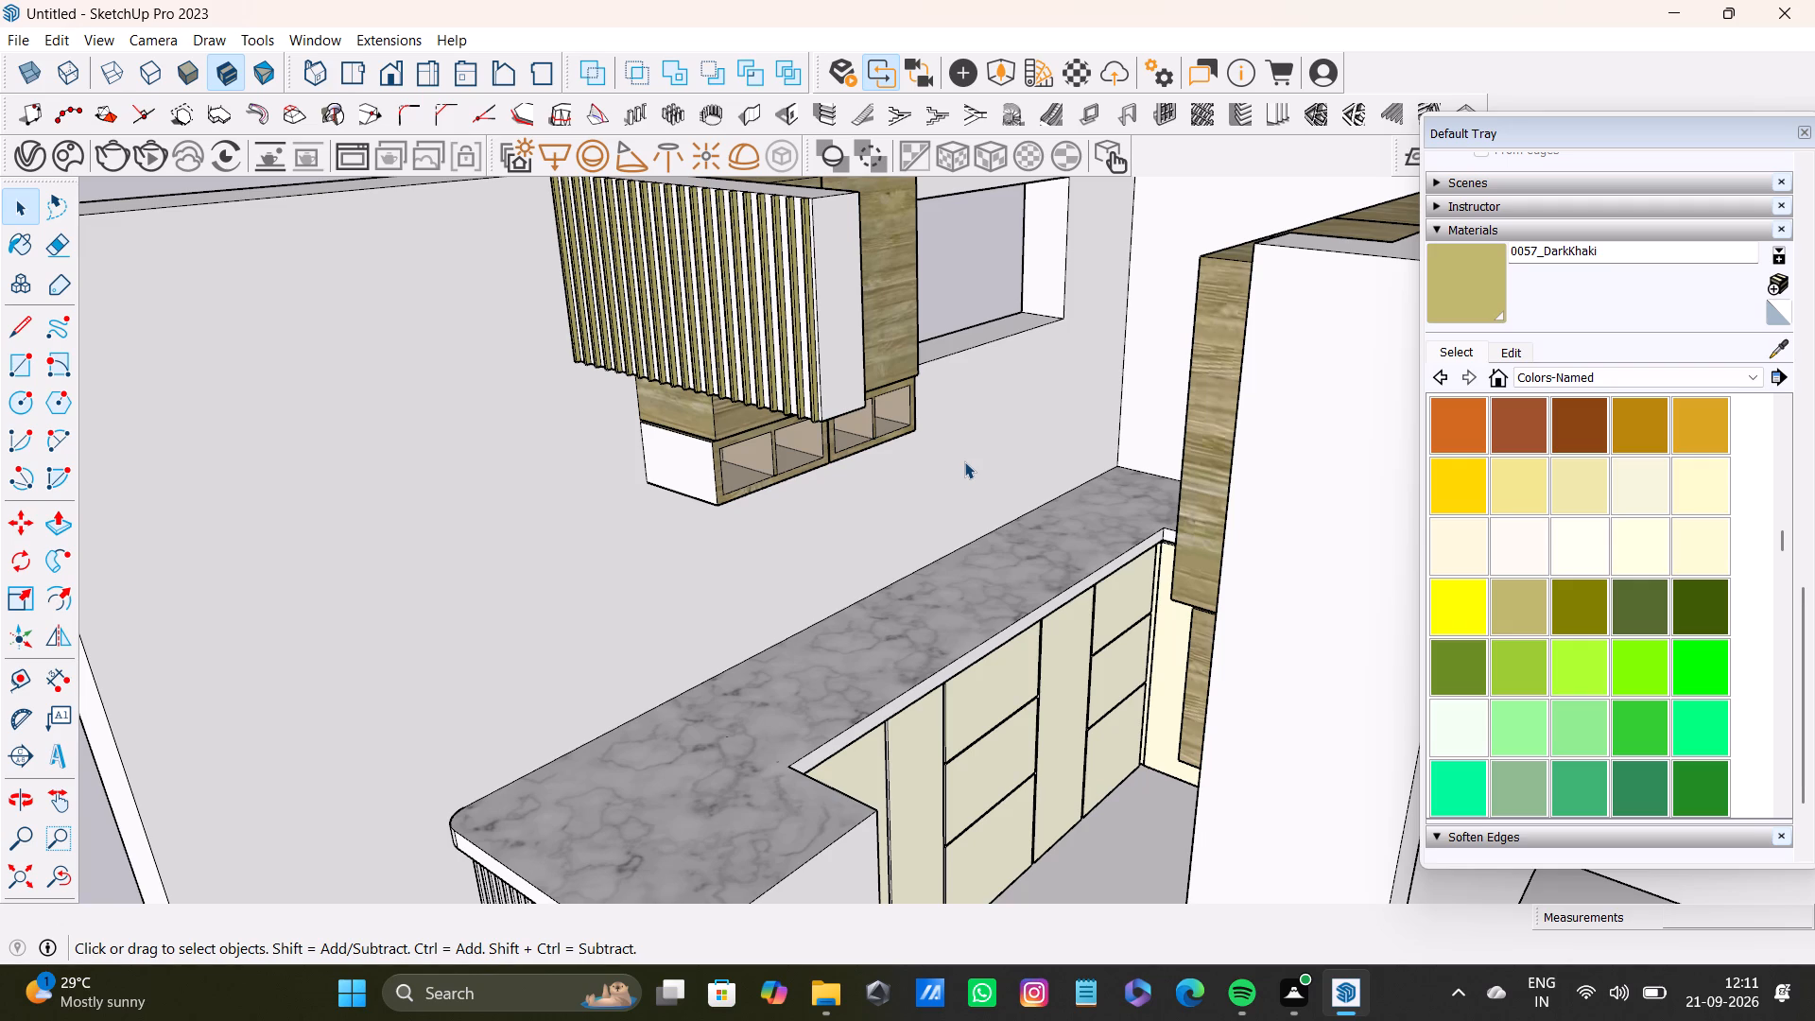
scroll(860, 585, "down", 16)
scroll(697, 446, "up", 12, "shift")
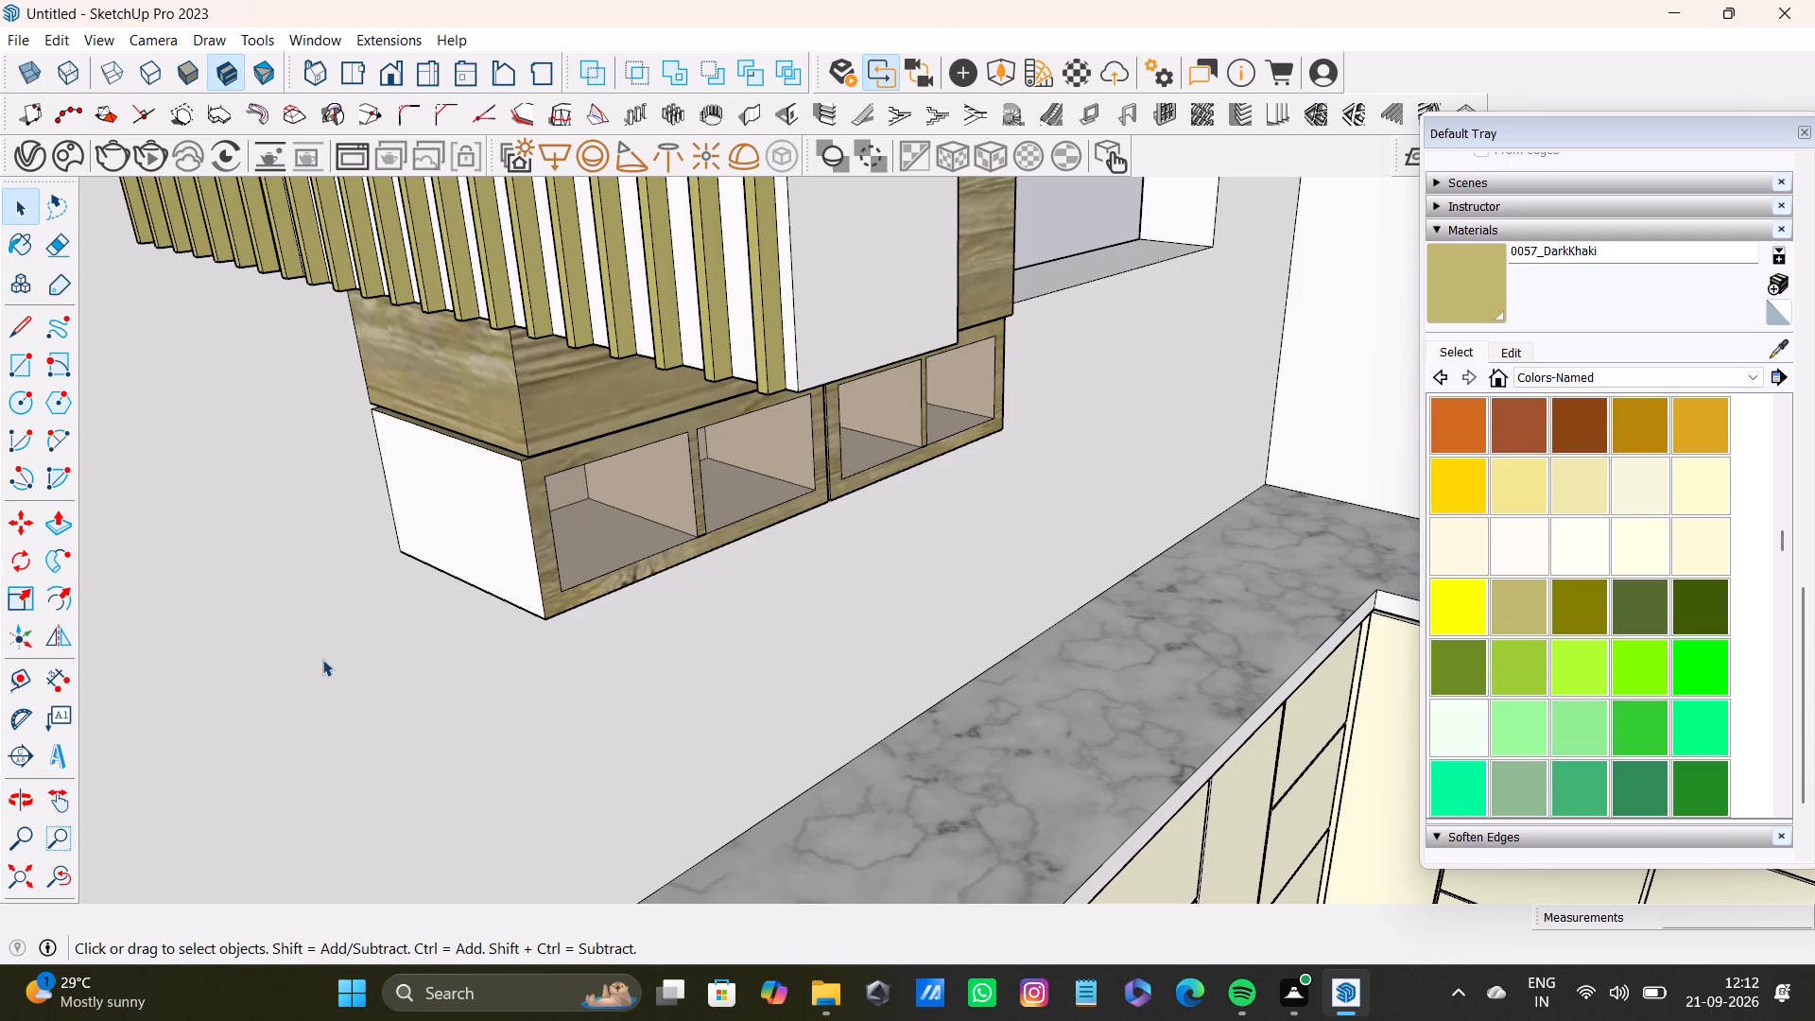
left_click(494, 494)
left_click(510, 548)
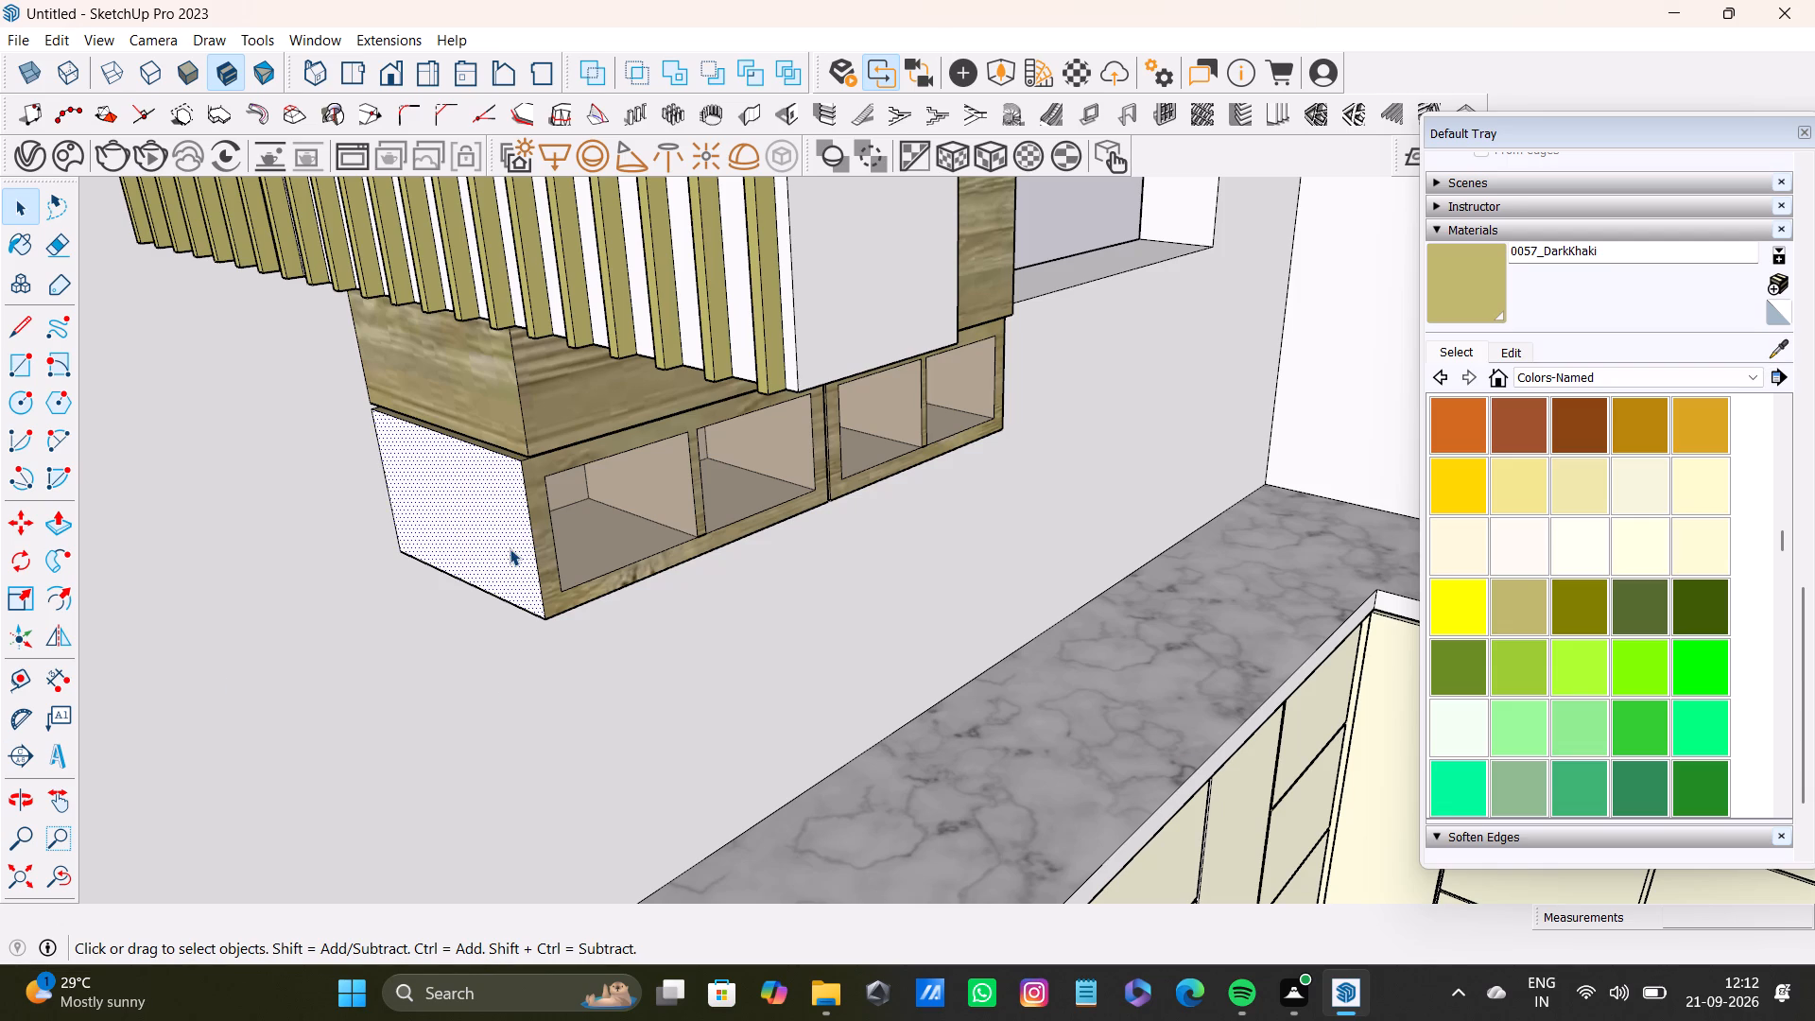
left_click(1786, 342)
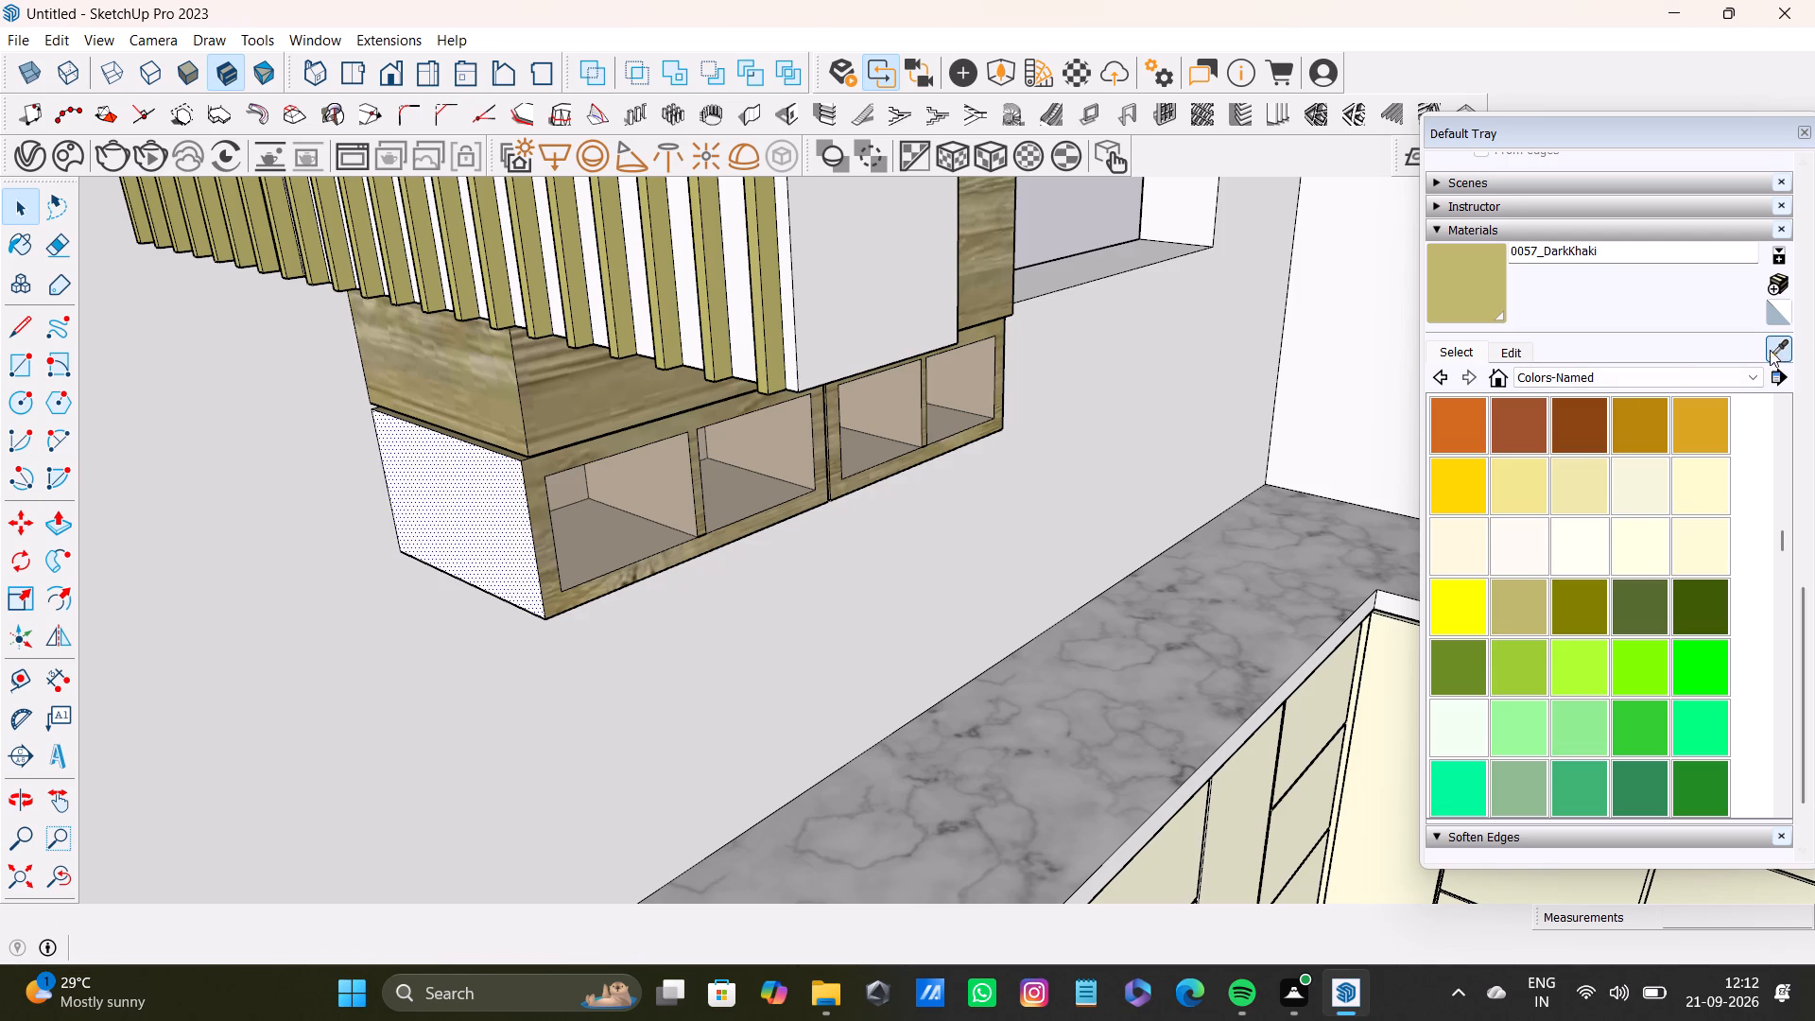
left_click(537, 433)
left_click(494, 503)
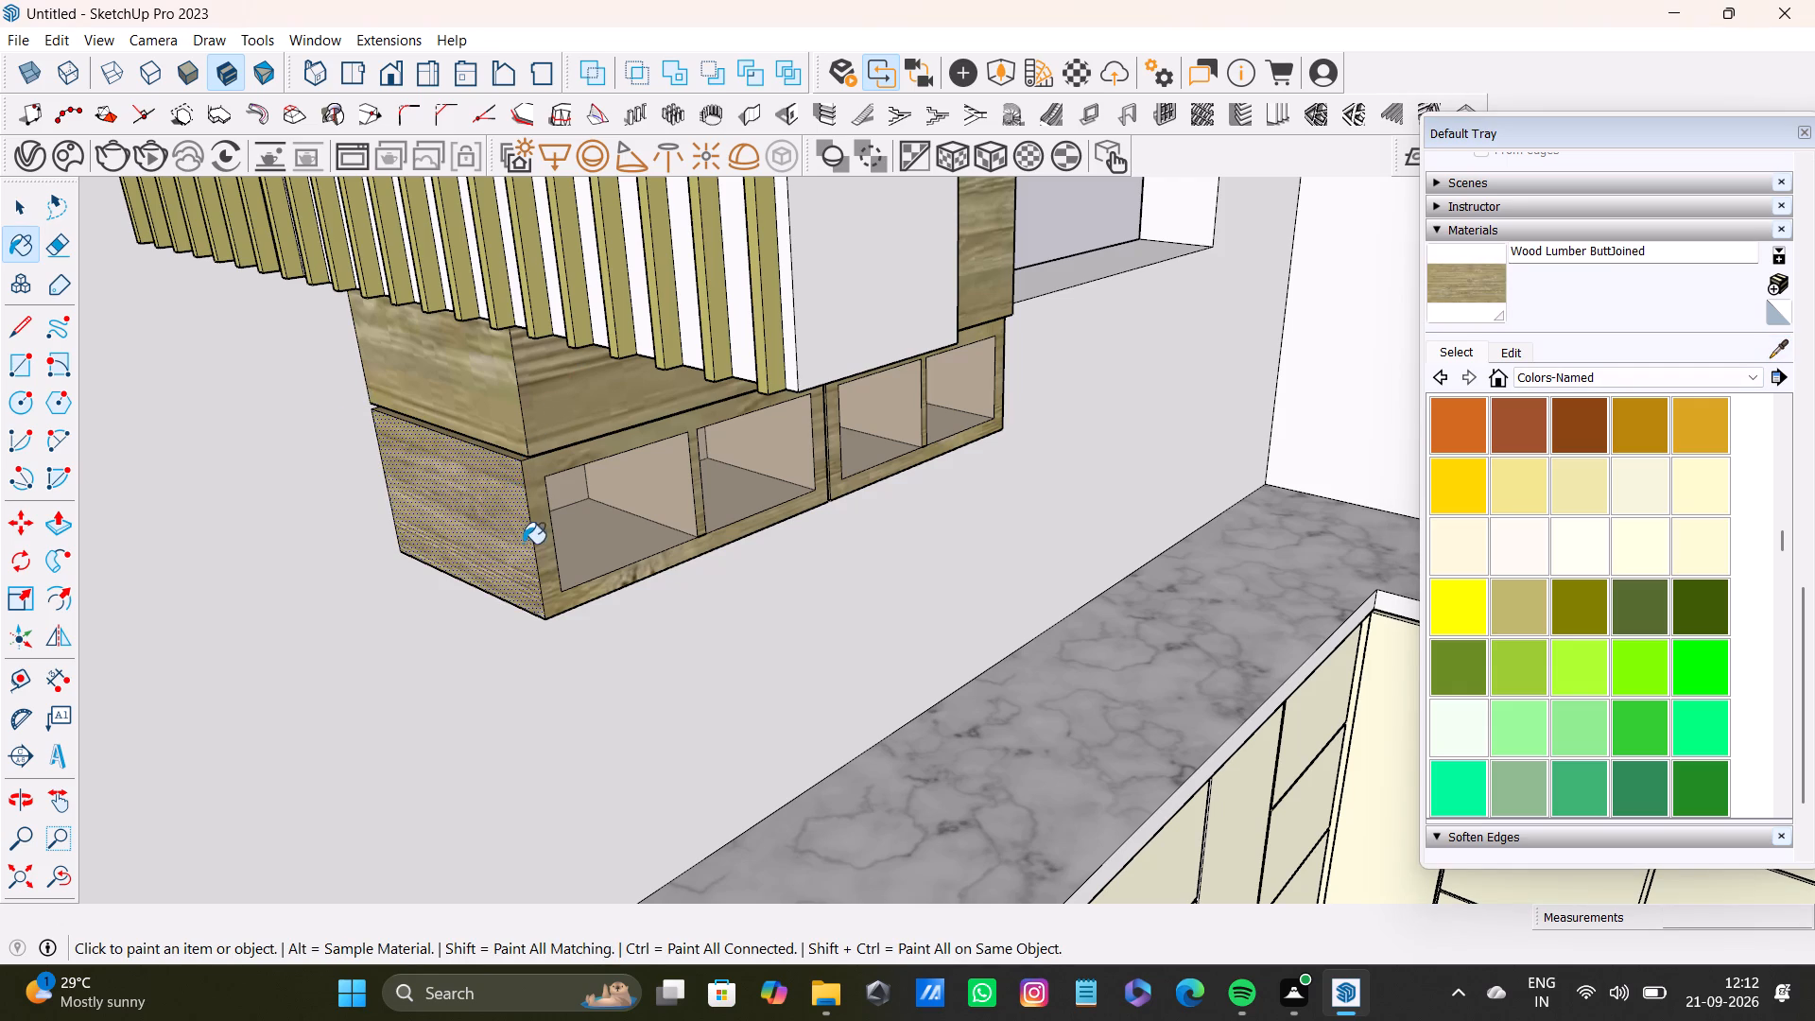
scroll(545, 530, "down", 4)
key("space")
Select the slatted panel's top face, the backing strips between and beyond its last five slats, and its free end face.
scroll(640, 598, "down", 3)
middle_click_drag(659, 583, 833, 676, "shift")
scroll(817, 555, "down", 5)
middle_click_drag(818, 554, 930, 780)
scroll(922, 761, "down", 4)
key("space")
scroll(888, 694, "up", 4)
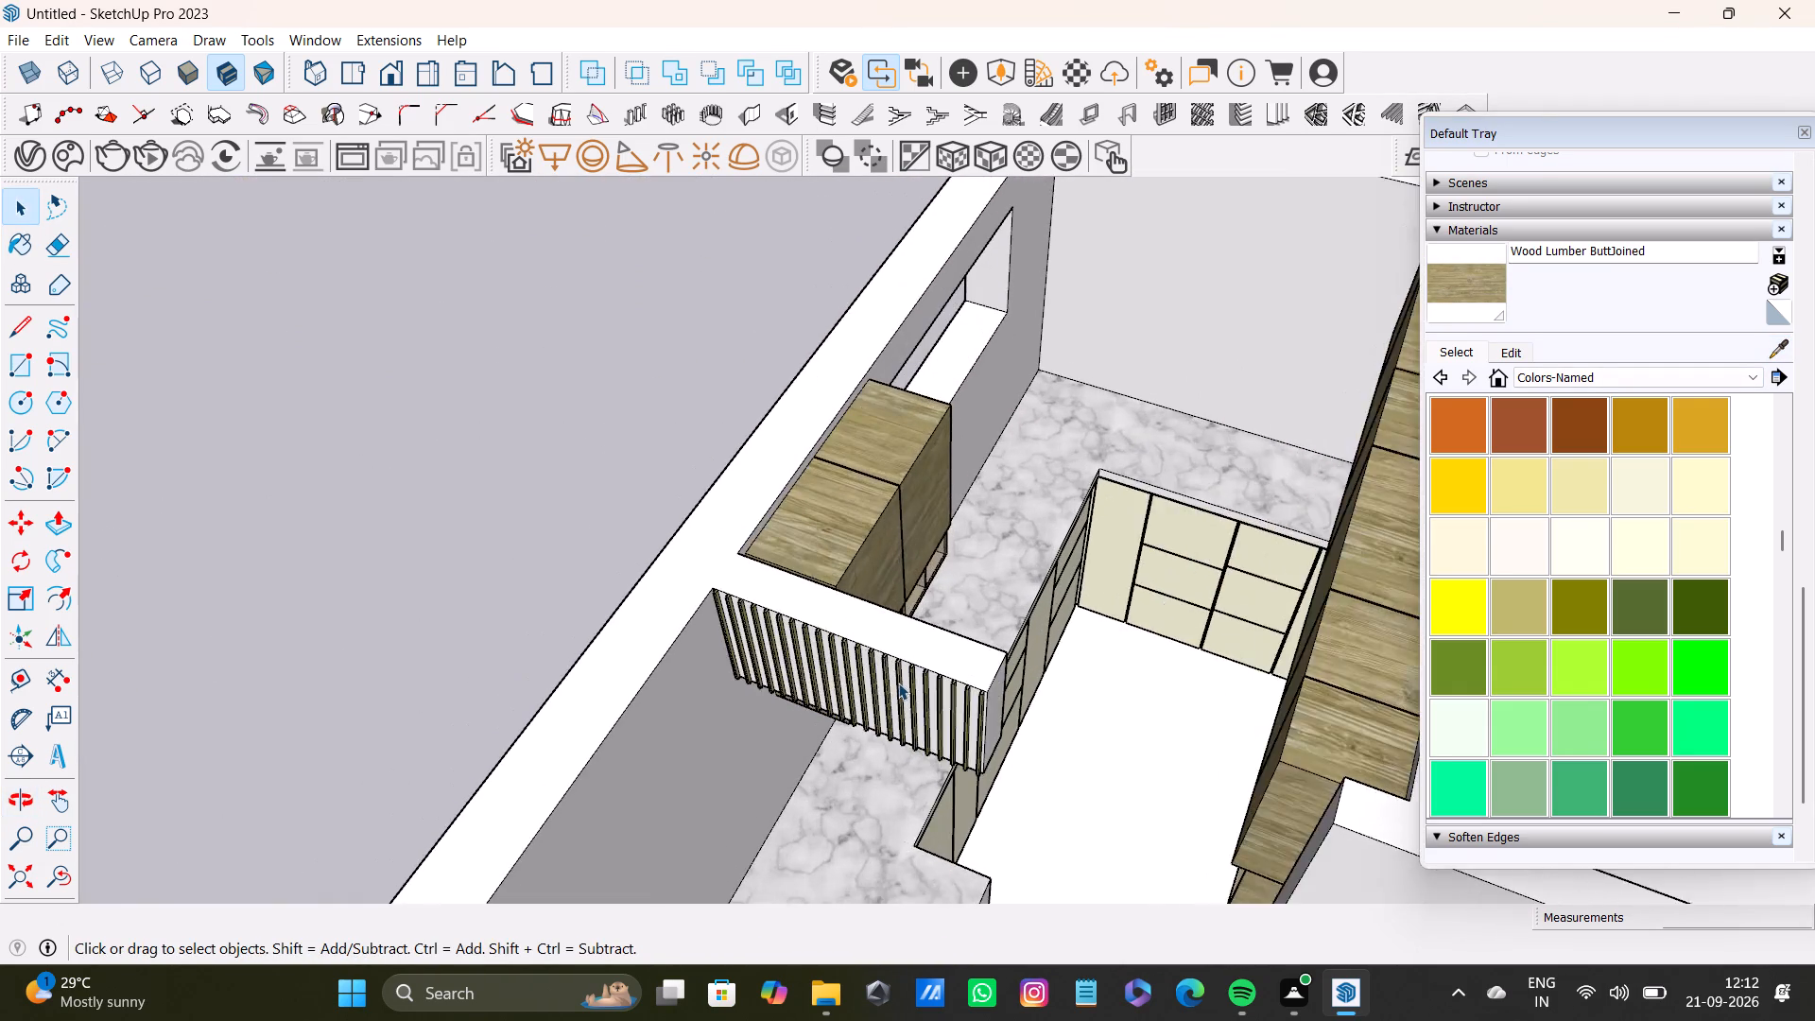
scroll(898, 683, "up", 4)
middle_click_drag(932, 666, 901, 508)
scroll(901, 505, "up", 7)
left_click(976, 466, "shift")
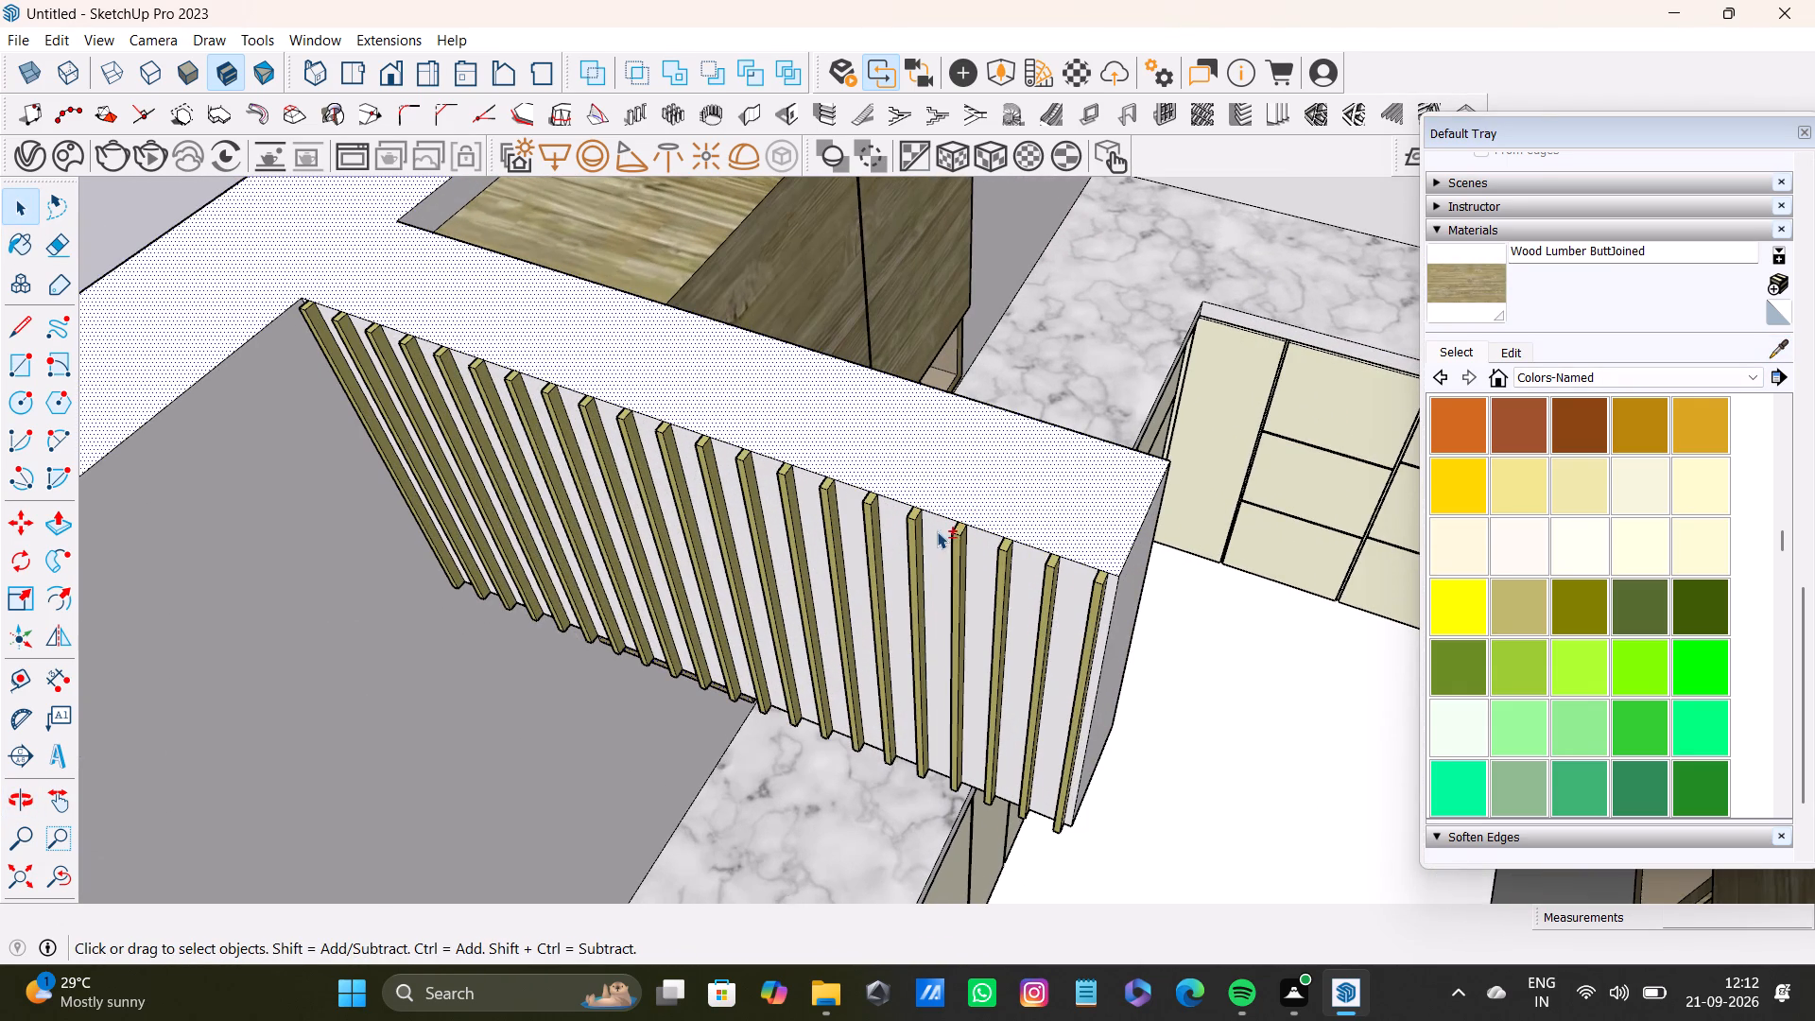
left_click(937, 531, "shift")
left_click(981, 556, "shift")
left_click(1026, 575, "shift")
left_click(1079, 606, "shift")
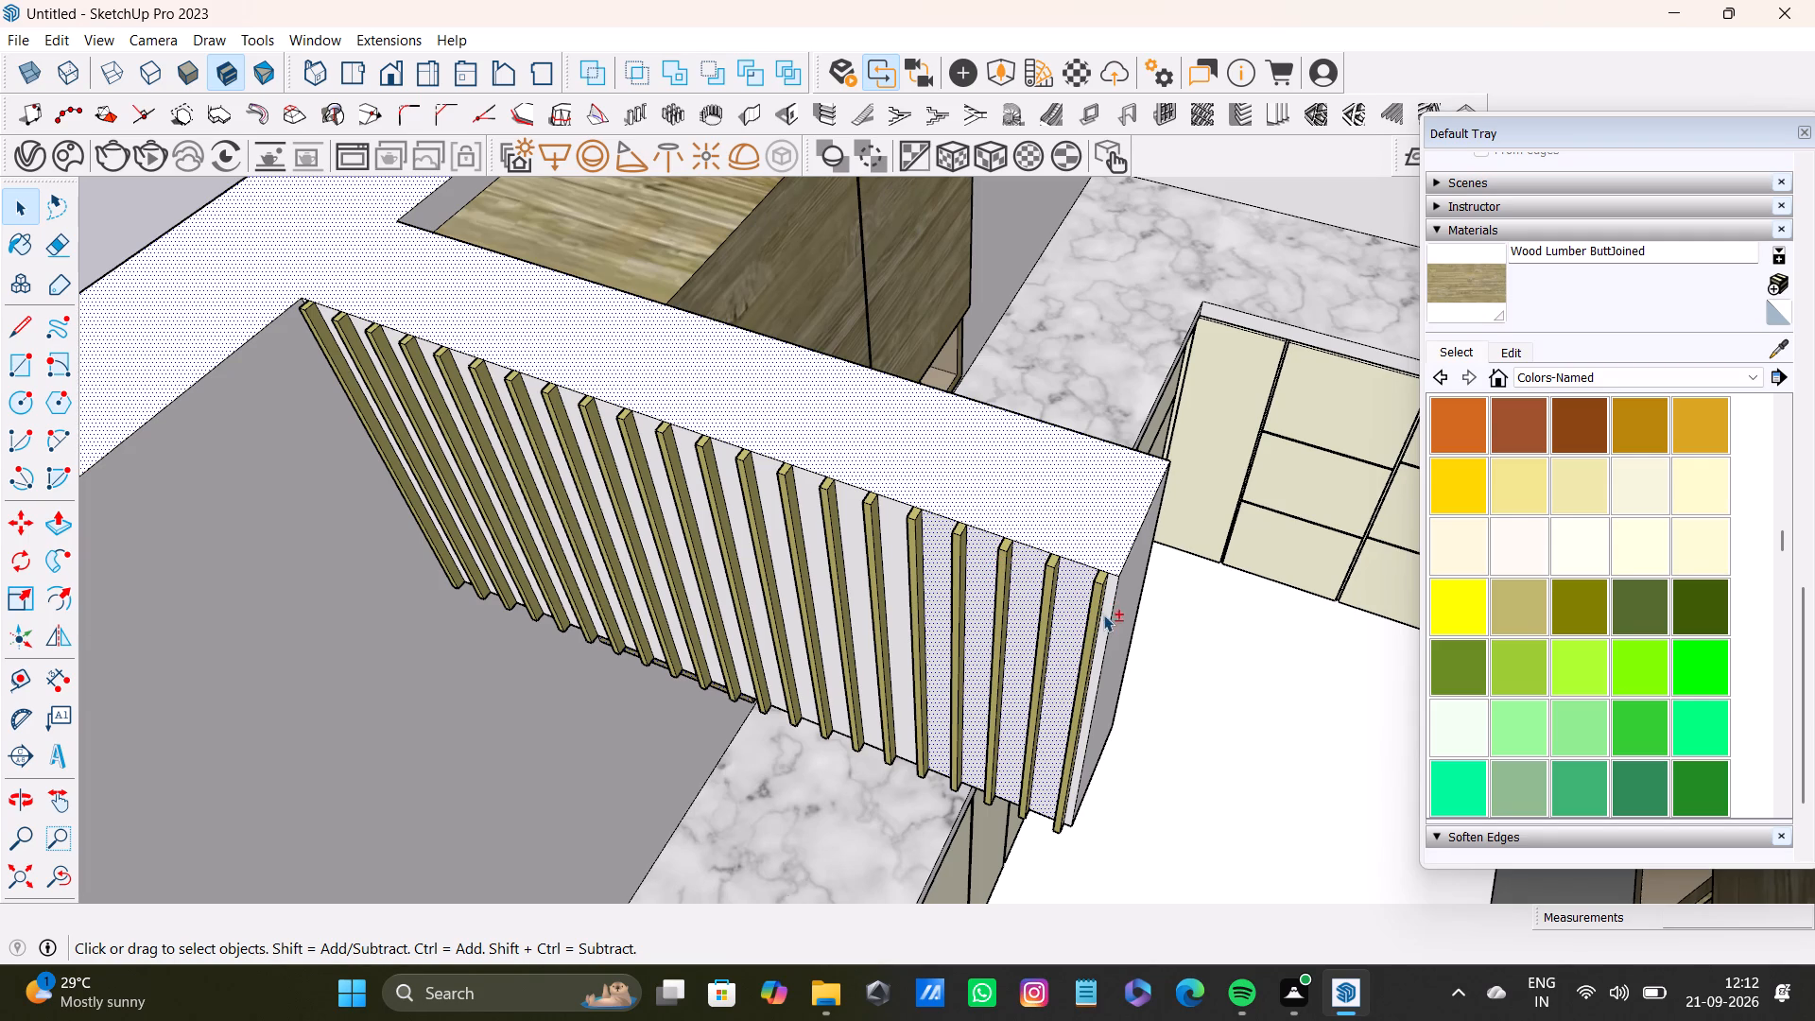
left_click(1105, 615, "shift")
left_click(1125, 613, "shift")
Add the backing strips between the middle slats of the panel to the selection, working toward the wall.
left_click(896, 555, "shift")
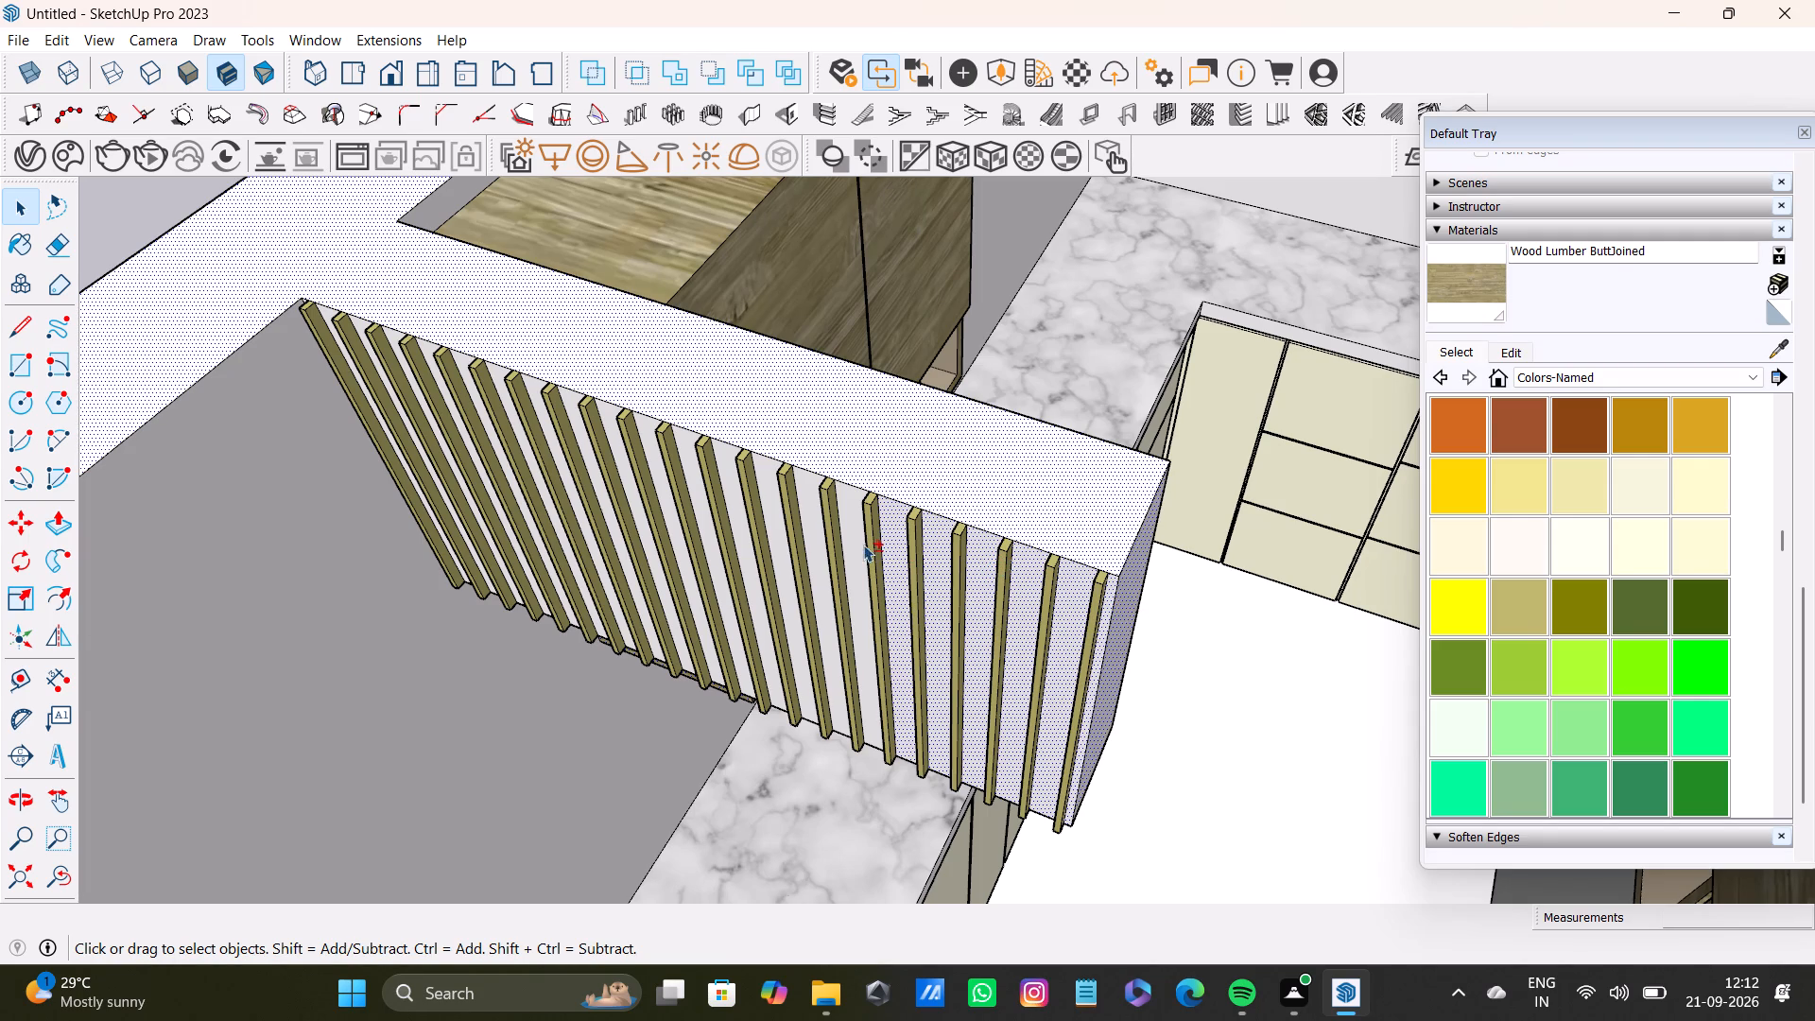
left_click(861, 544, "shift")
left_click(808, 528, "shift")
left_click(780, 516, "shift")
middle_click_drag(777, 500, 892, 494, "shift")
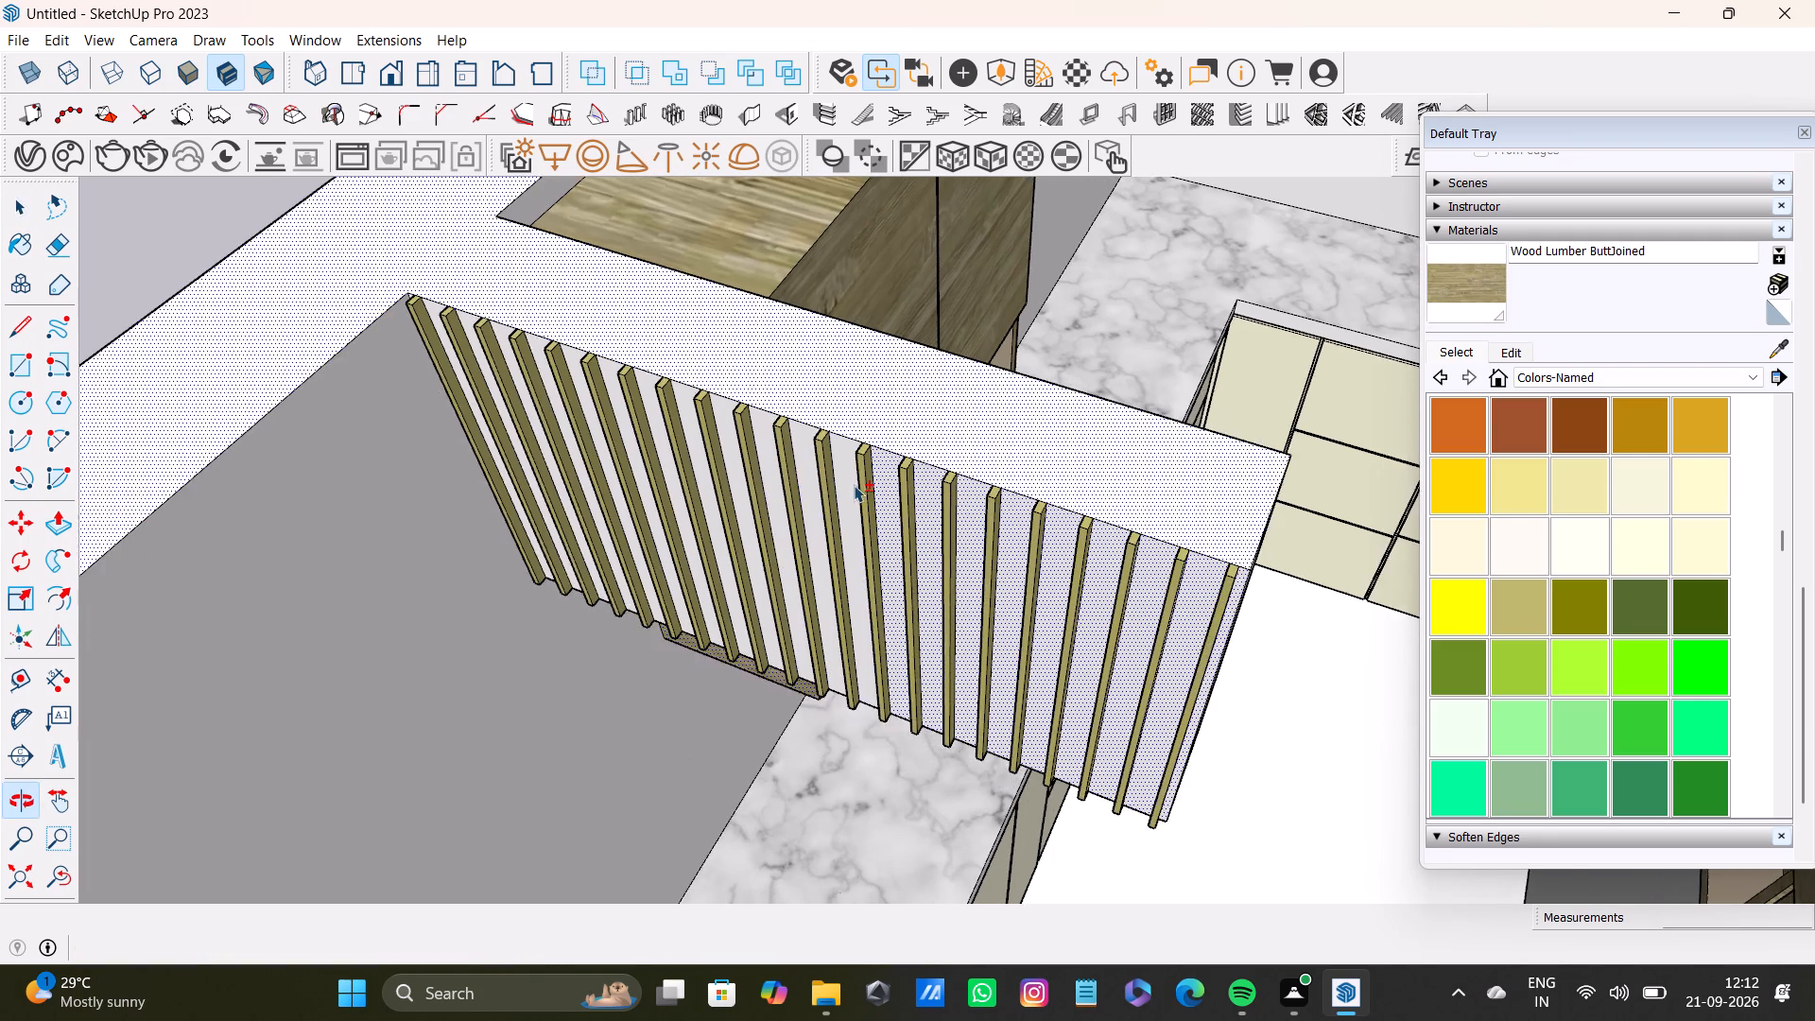
scroll(830, 471, "up", 3, "shift")
left_click(856, 459, "shift")
left_click(794, 450, "shift")
middle_click_drag(806, 456, 1017, 503, "shift")
left_click(953, 480, "shift")
left_click(901, 470, "shift")
left_click(846, 445, "shift")
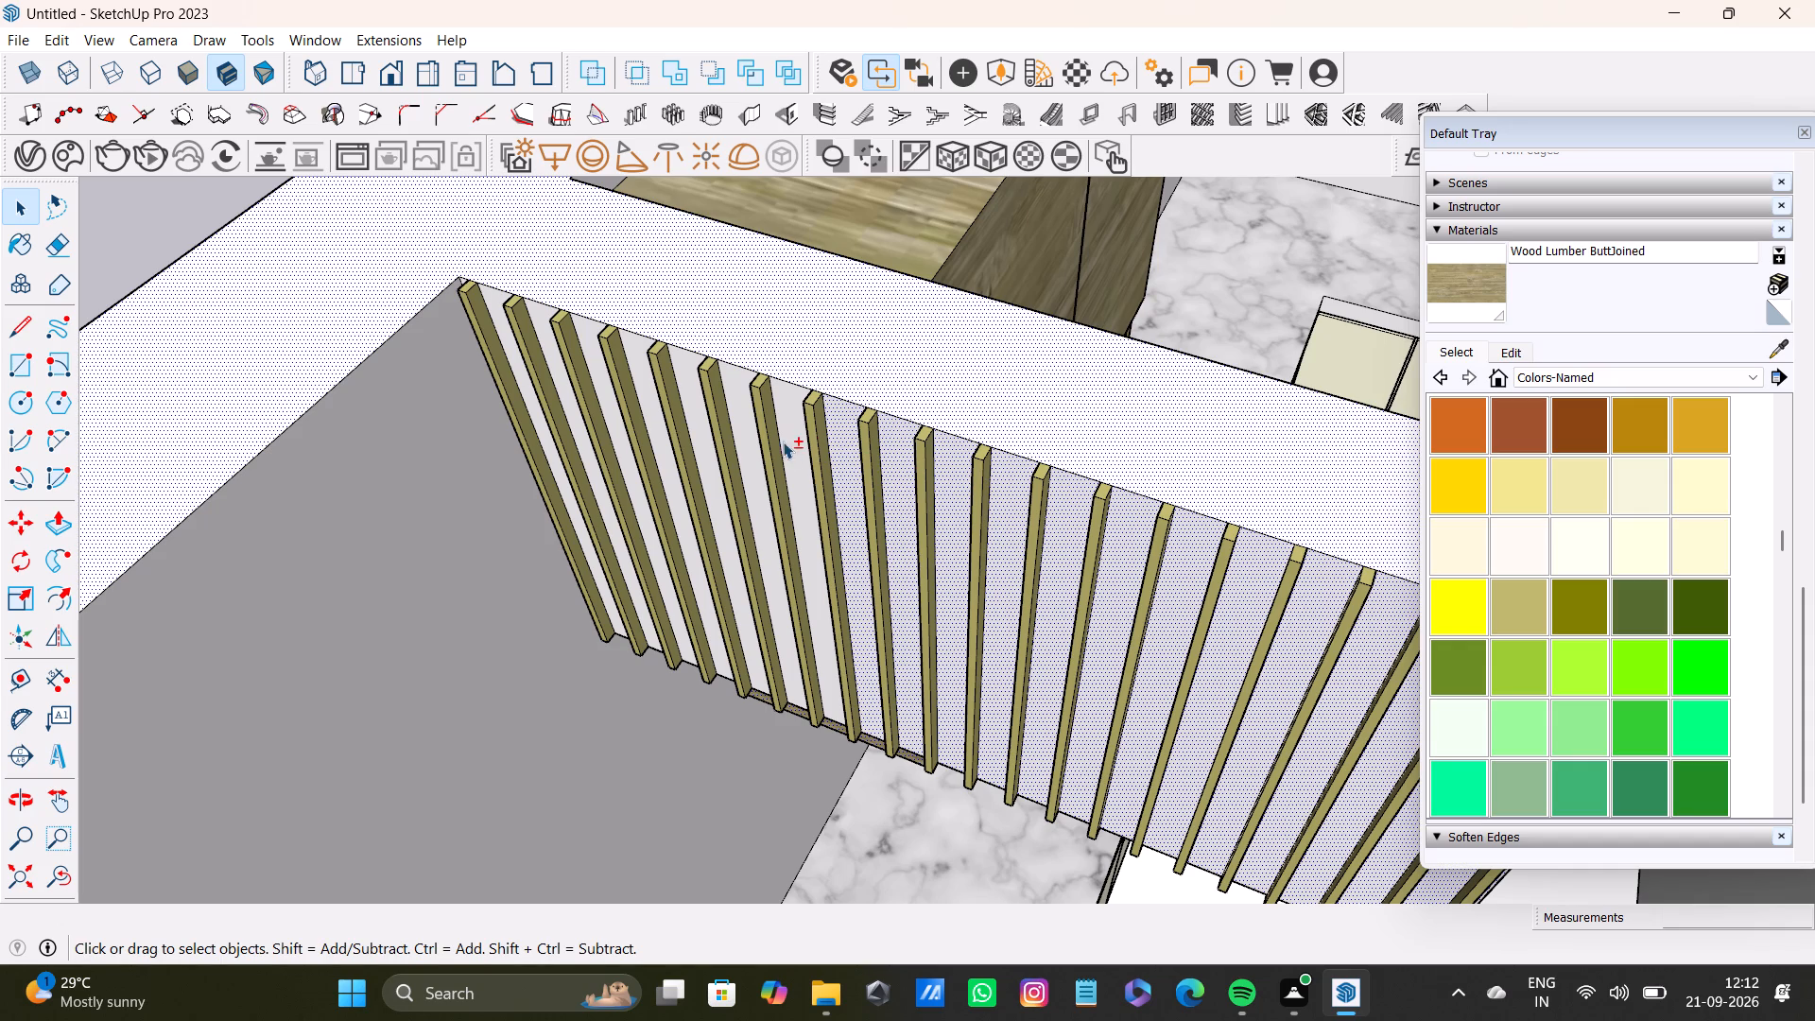
Add the backing strips between the slats nearest the wall to the selection.
left_click(776, 442, "shift")
left_click(791, 442, "shift")
left_click(746, 403, "shift")
left_click(683, 384, "shift")
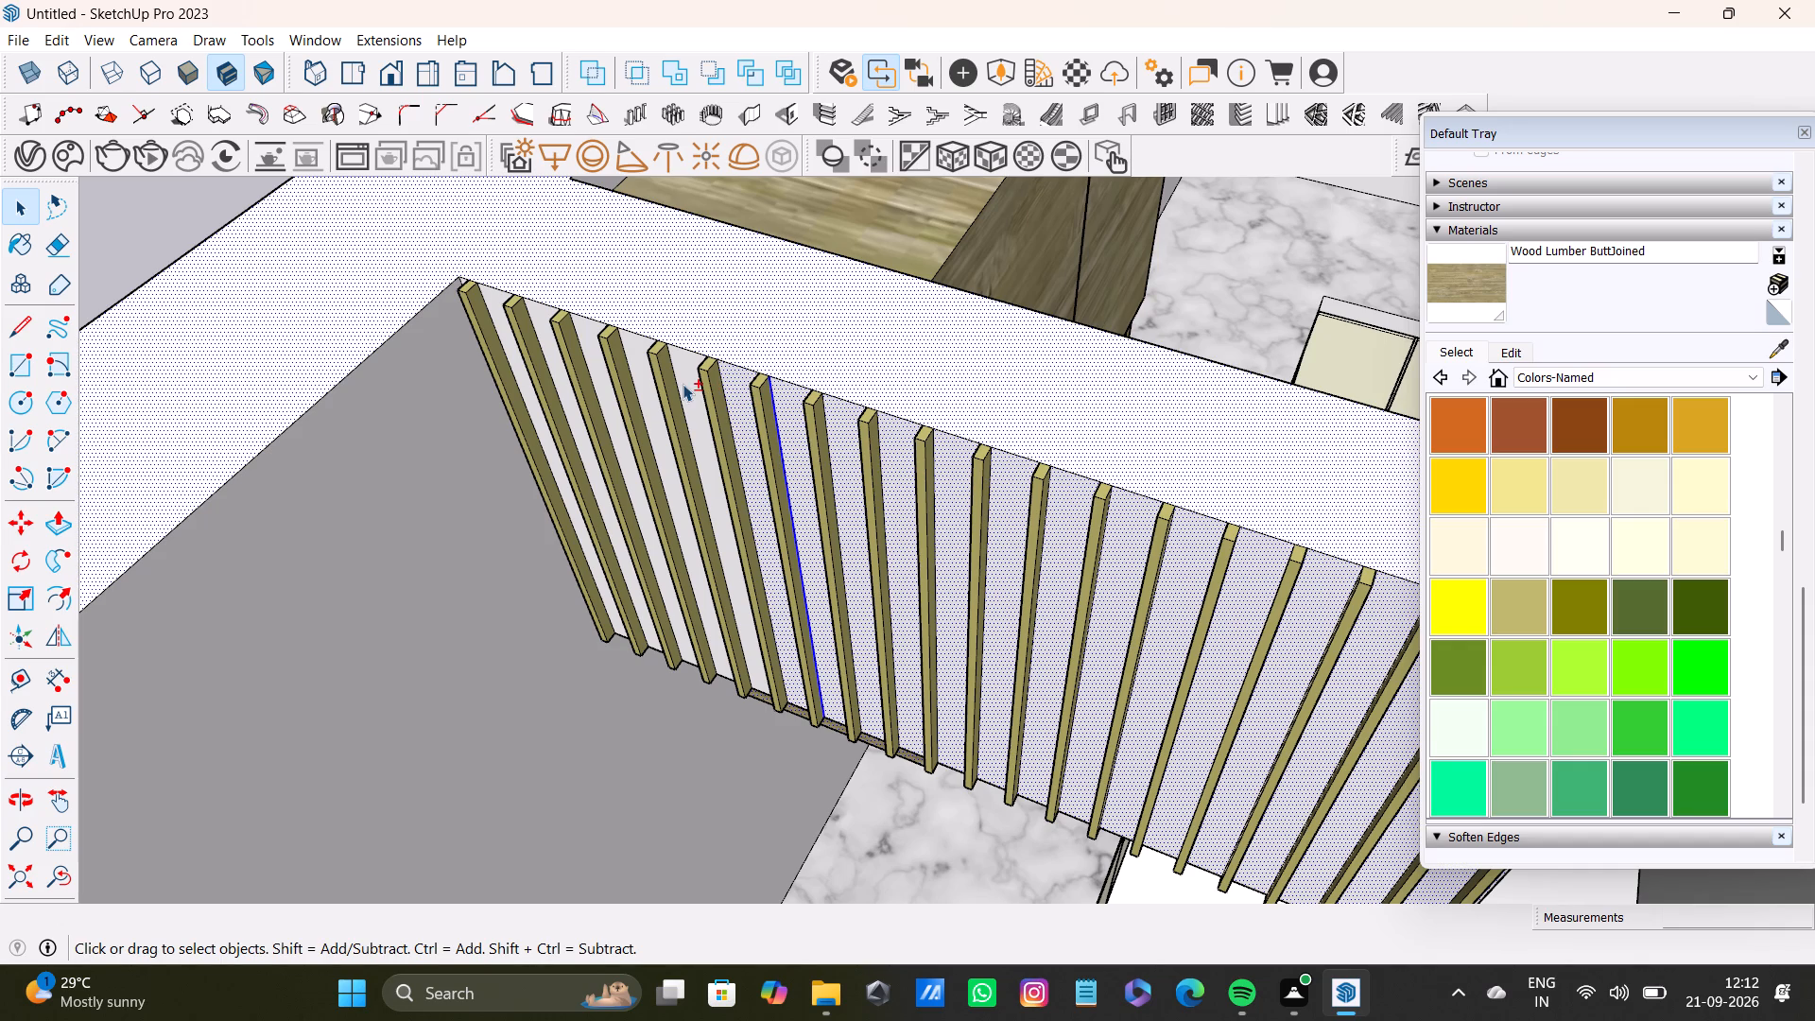
left_click(635, 371, "shift")
middle_click_drag(634, 372, 821, 431, "shift")
scroll(758, 411, "up", 3, "shift")
left_click(786, 395, "shift")
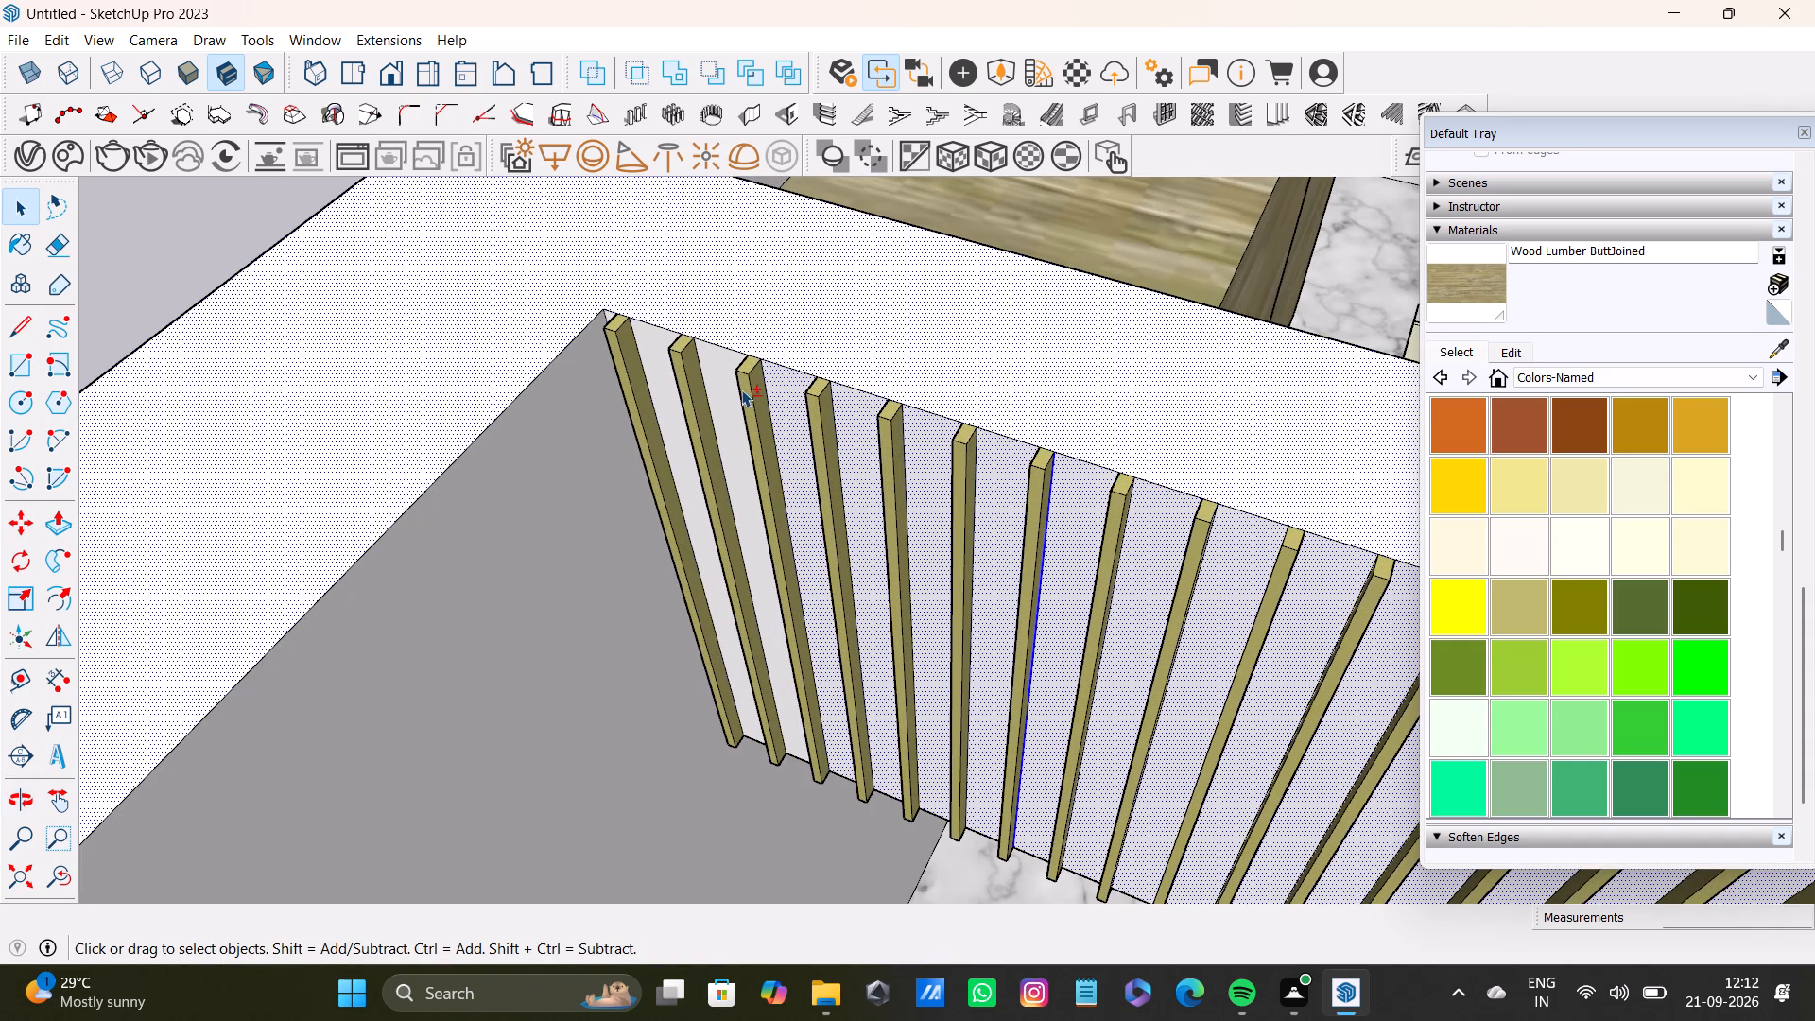
left_click(719, 389, "shift")
left_click(658, 374, "shift")
scroll(654, 366, "down", 3, "shift")
Add the narrow backing strip between the wall and the first slat to the selection, leaving out its top edge.
scroll(654, 366, "up", 10, "shift")
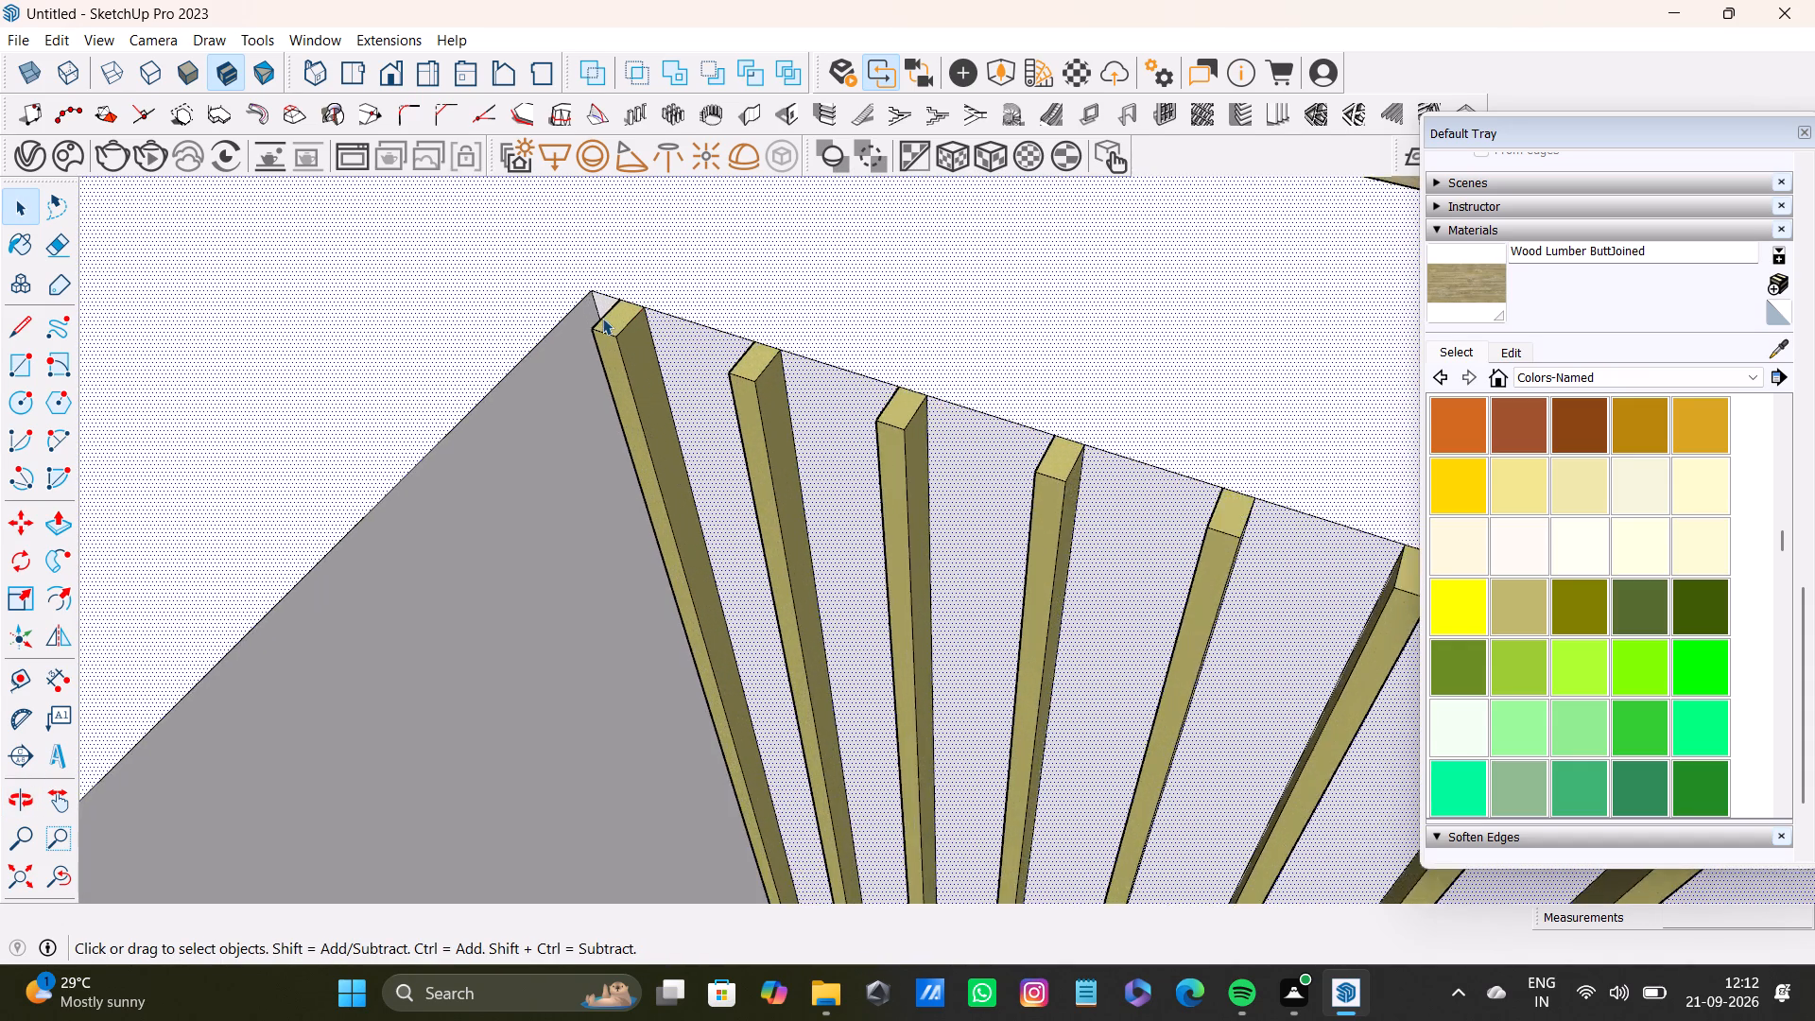
scroll(602, 318, "up", 4, "shift")
middle_click_drag(602, 317, 726, 300)
scroll(572, 341, "up", 3)
left_click(506, 362, "shift")
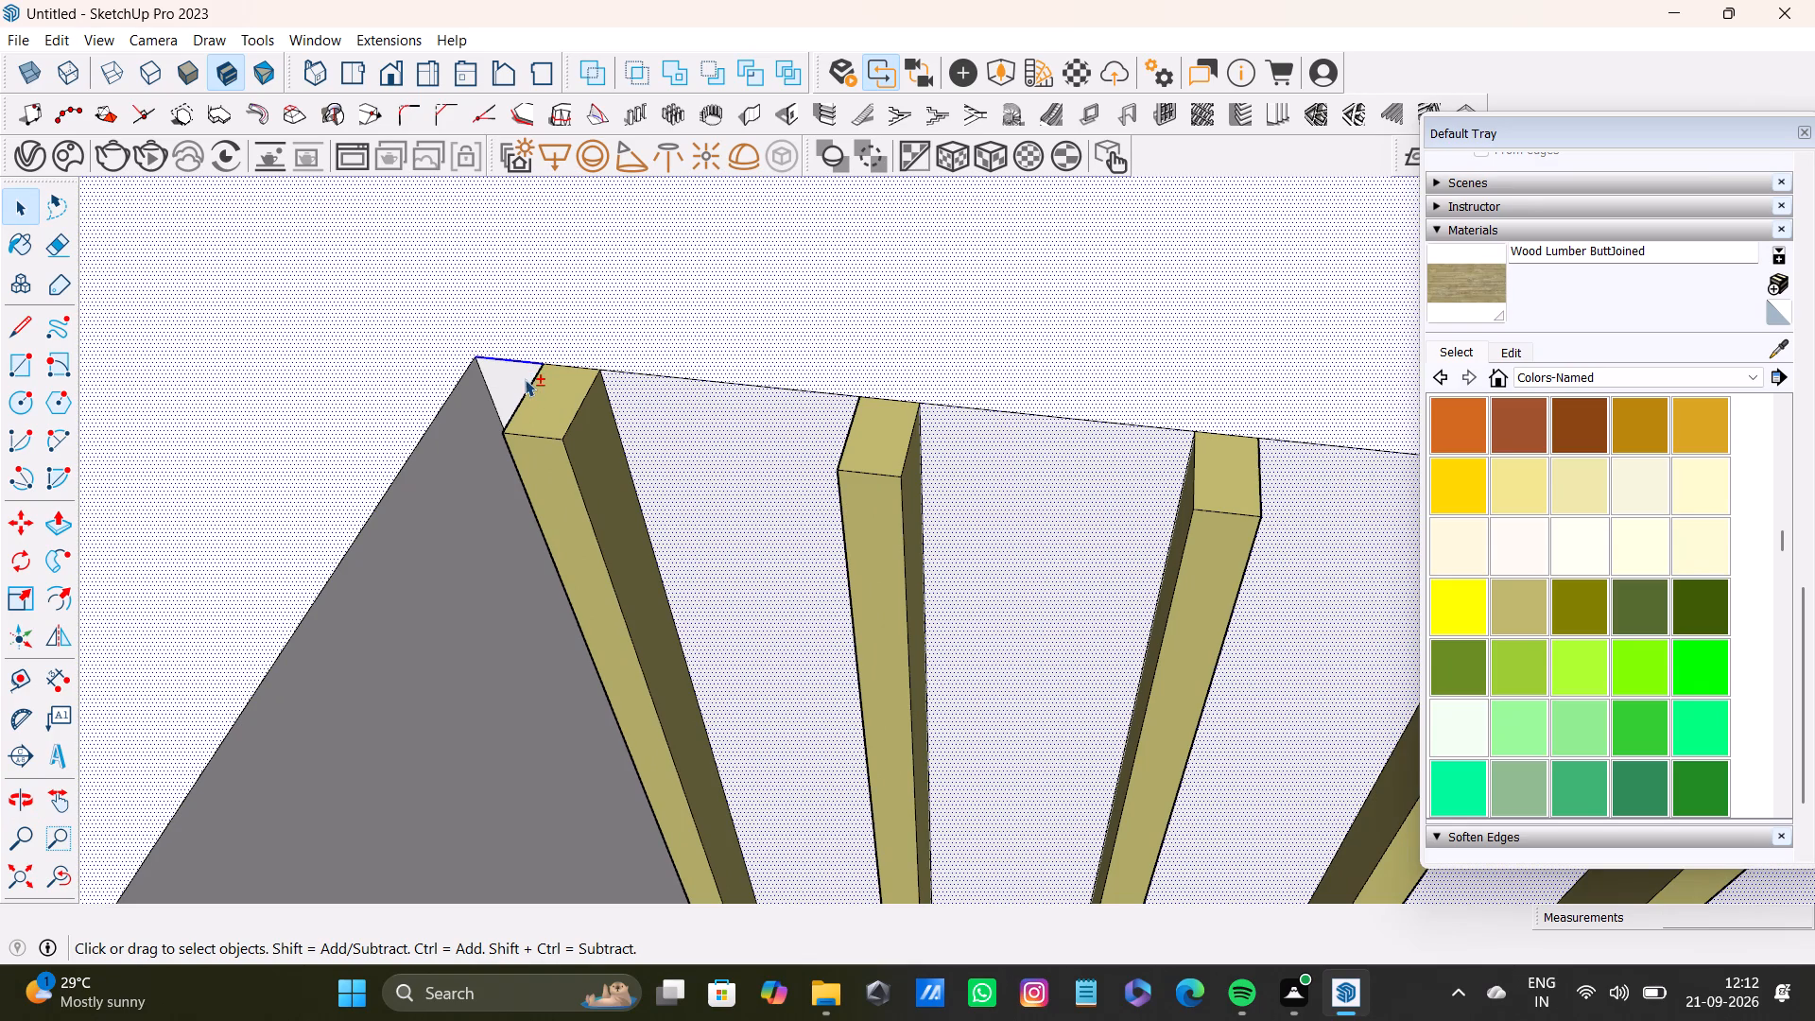
left_click(526, 381, "shift")
left_click(519, 364, "shift")
scroll(557, 357, "down", 2, "shift")
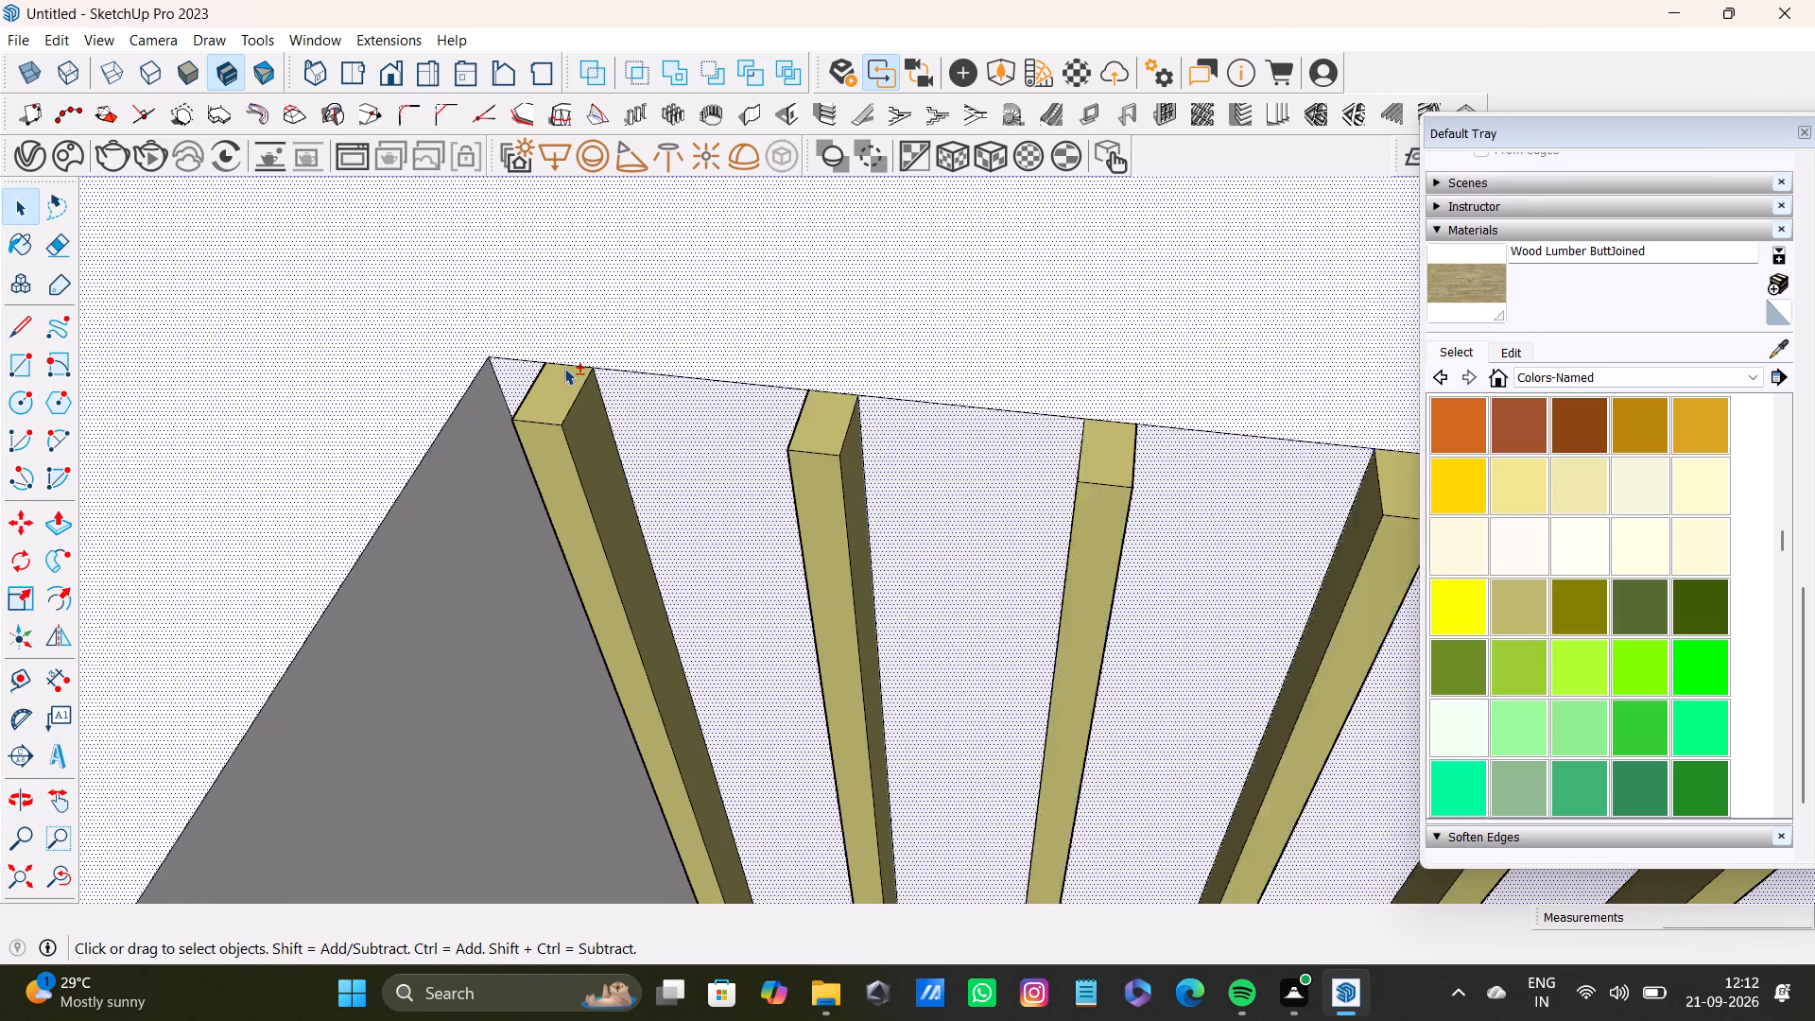
Draw a 6" line from the panel's inner wall corner to the cabinet recess corner, splitting the panel's top face from the wall top.
scroll(564, 368, "down", 19, "shift")
middle_click_drag(985, 520, 679, 467, "shift")
scroll(684, 459, "down", 4, "shift")
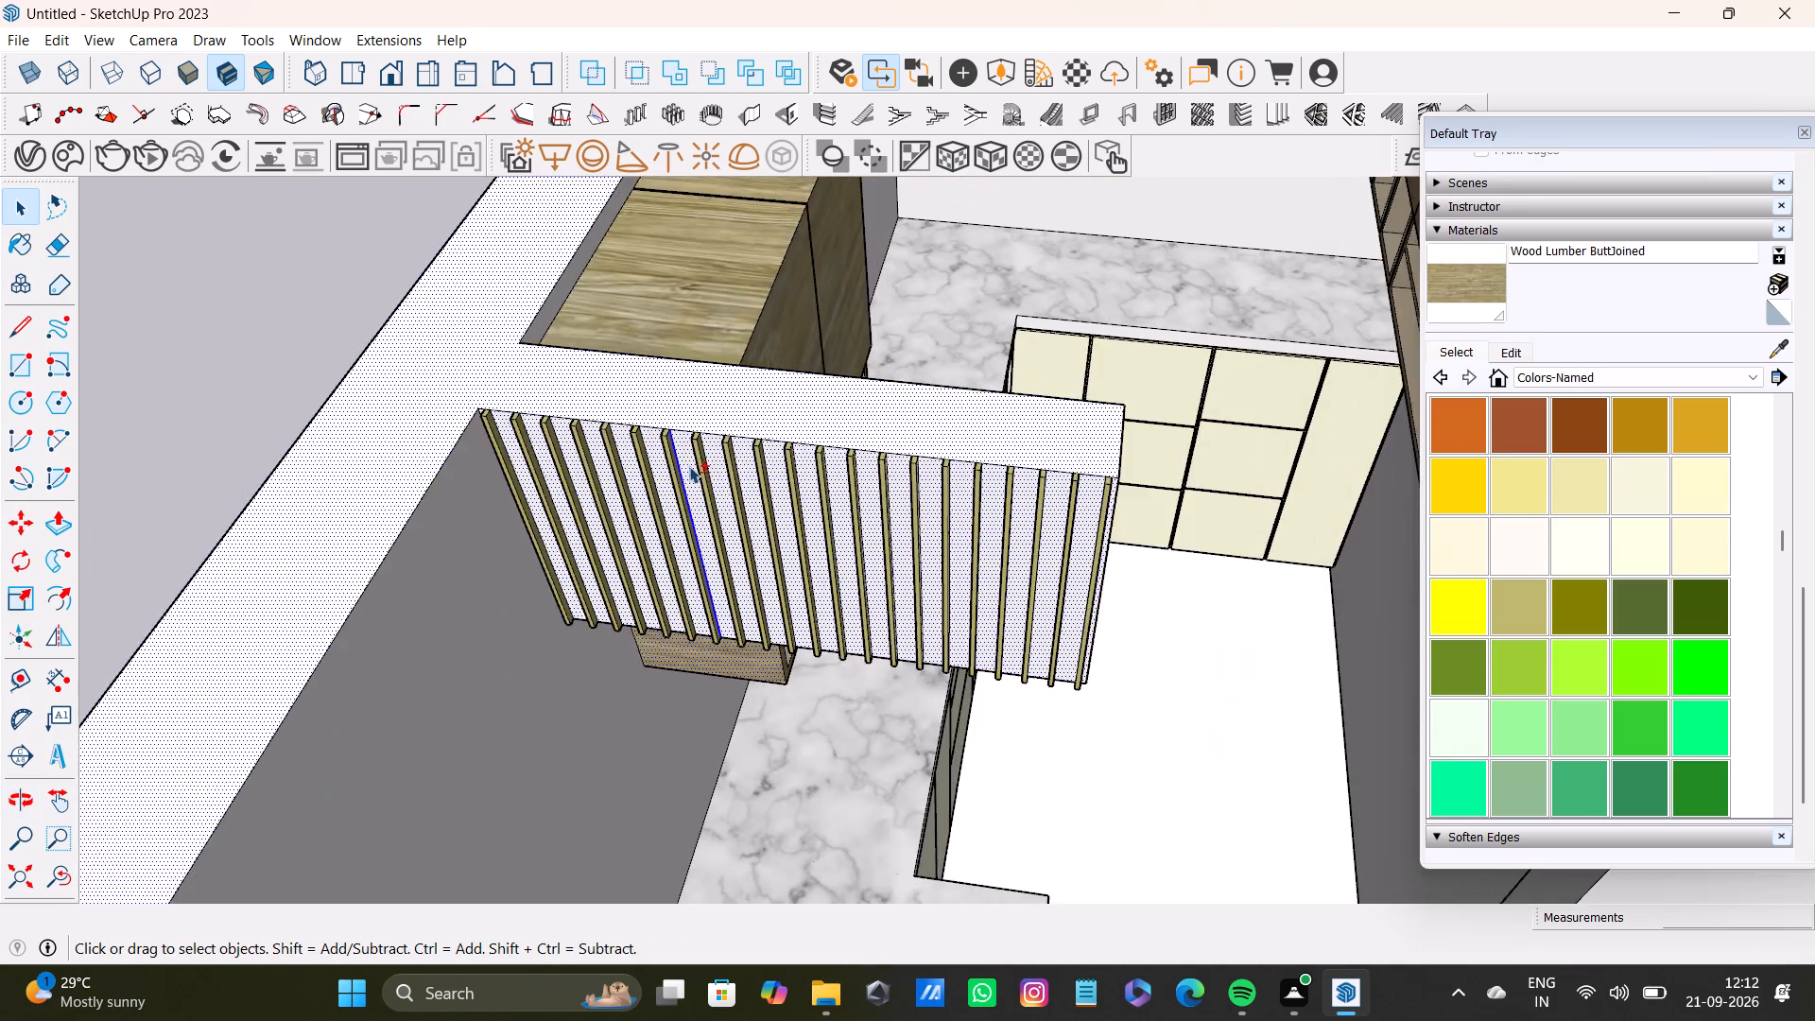
scroll(689, 466, "down", 11, "shift")
middle_click_drag(806, 454, 696, 379, "shift")
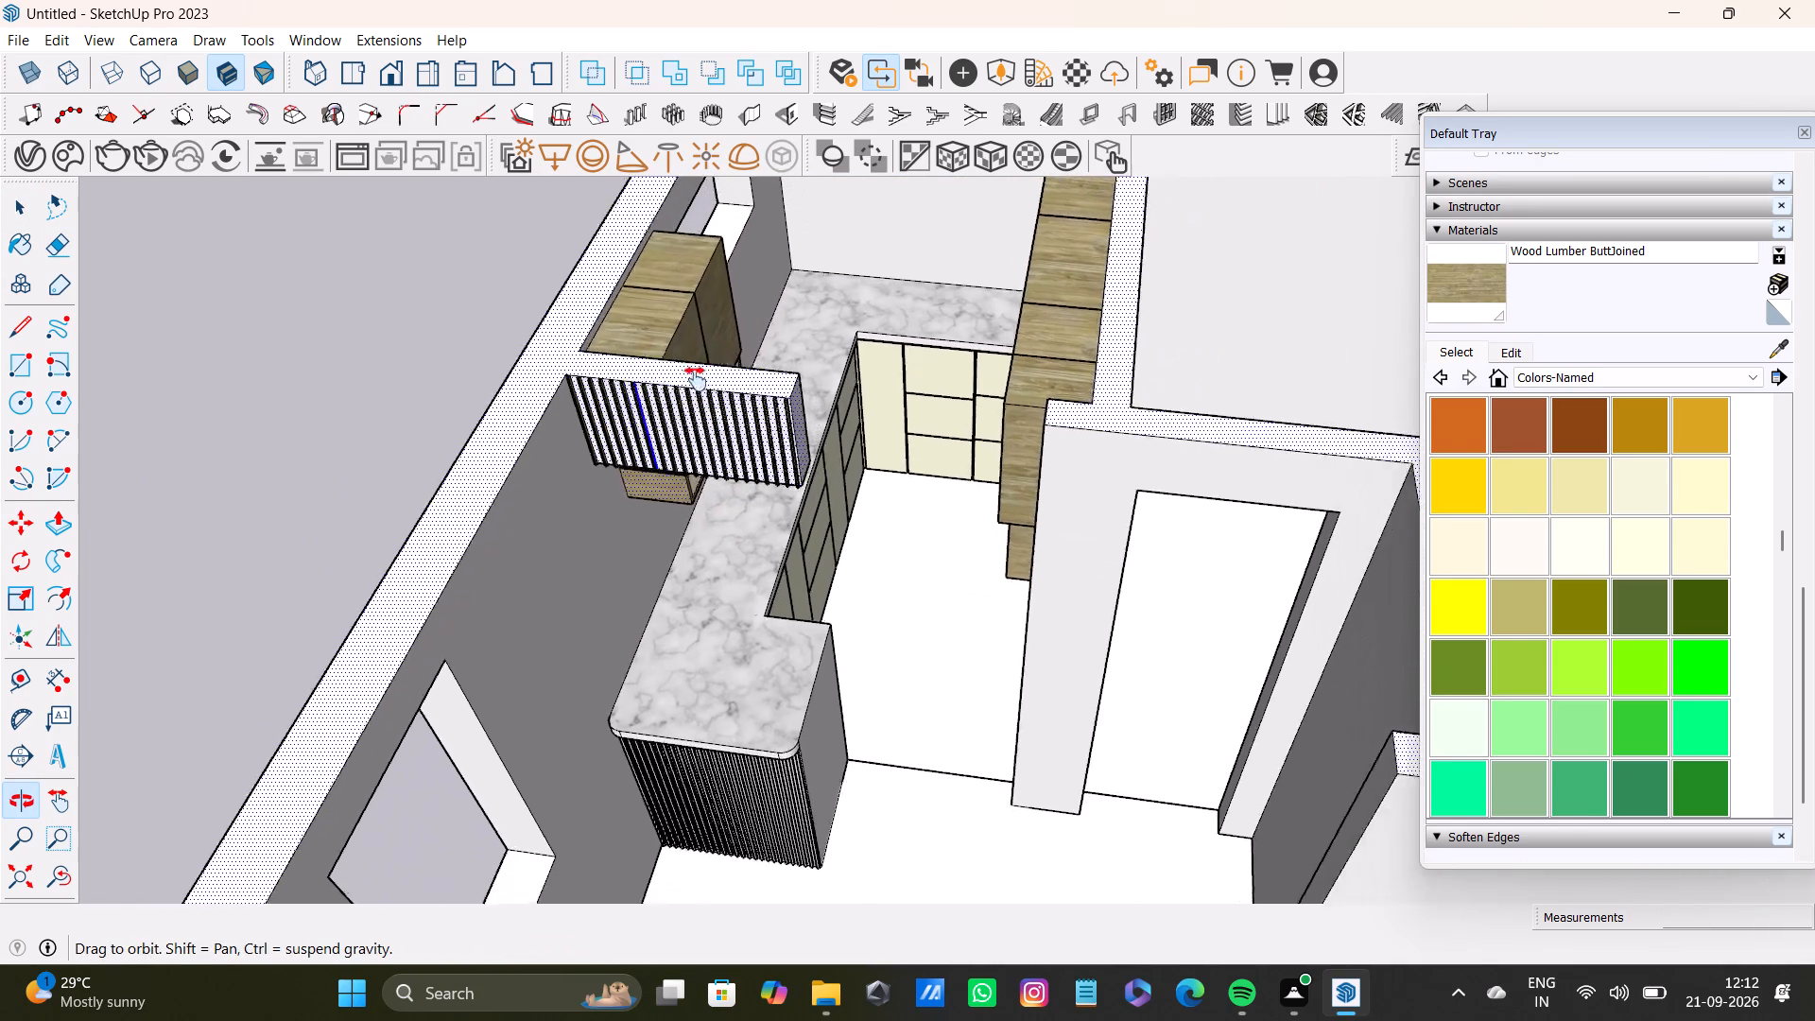
middle_click_drag(696, 379, 652, 430, "shift")
scroll(687, 477, "up", 6, "shift")
middle_click_drag(399, 375, 838, 546, "shift")
key("l")
scroll(713, 509, "up", 10)
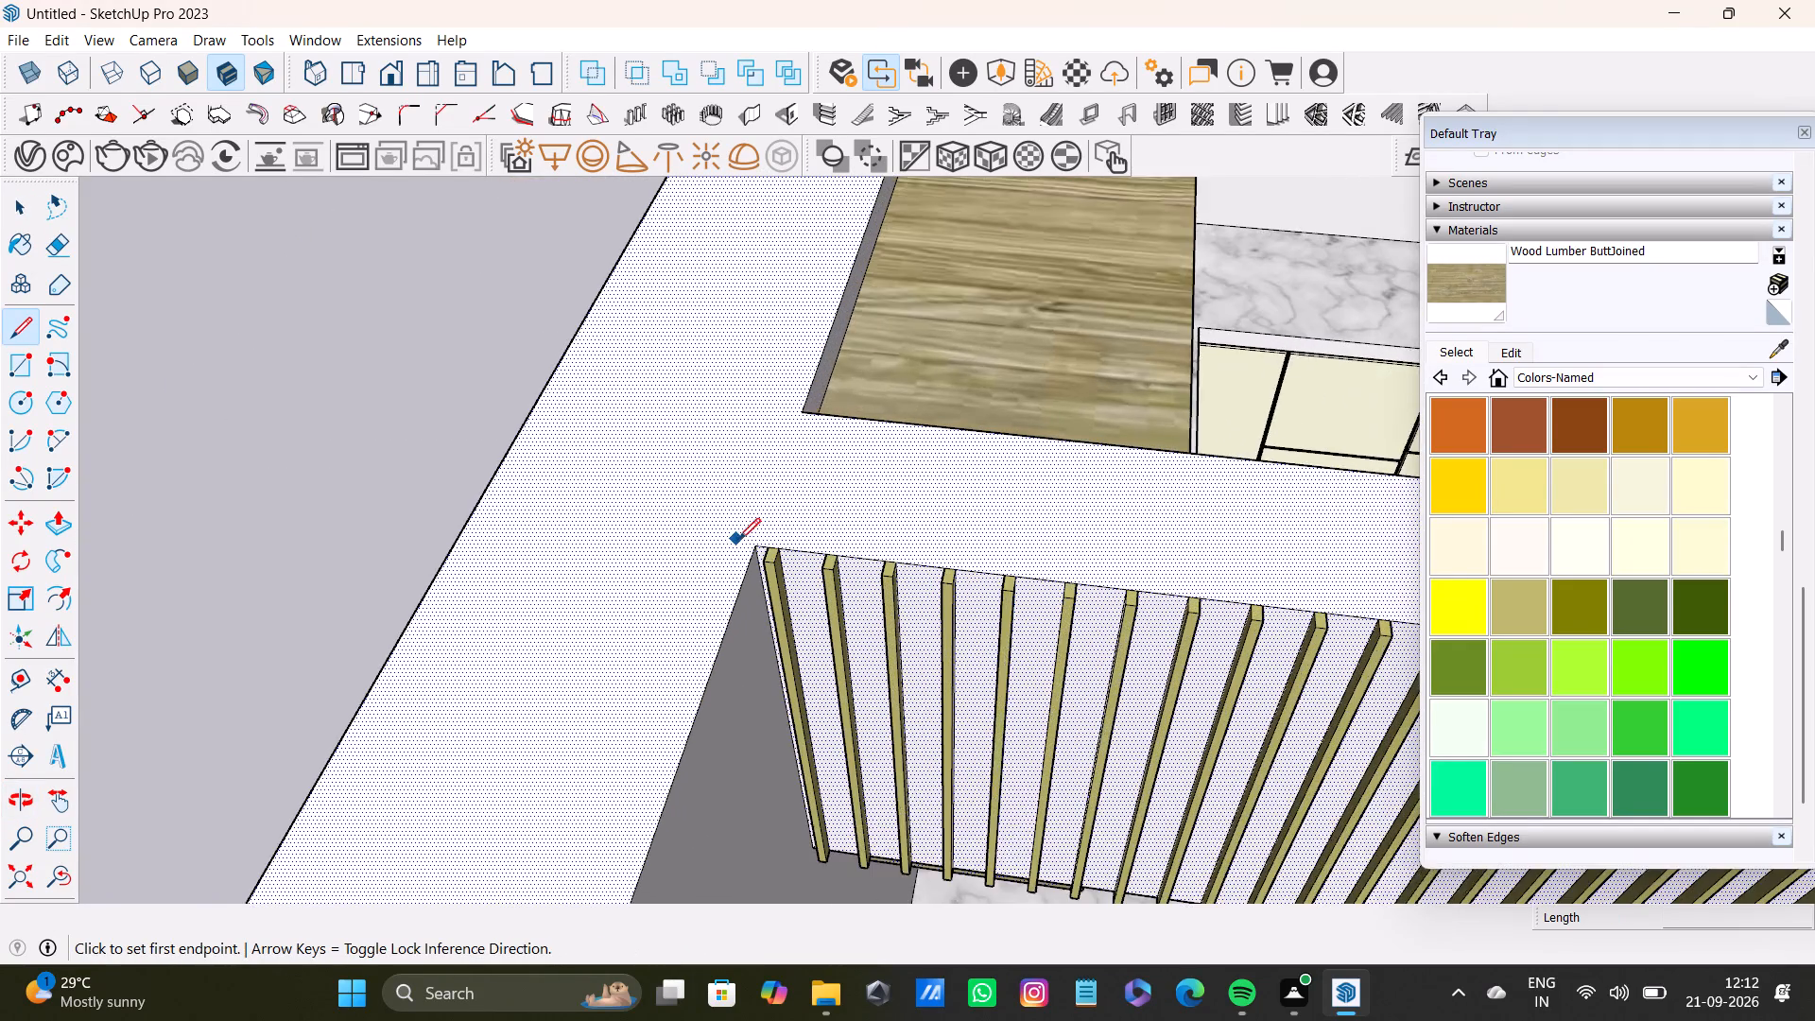
scroll(738, 540, "up", 4)
left_click(766, 549)
left_click(837, 350)
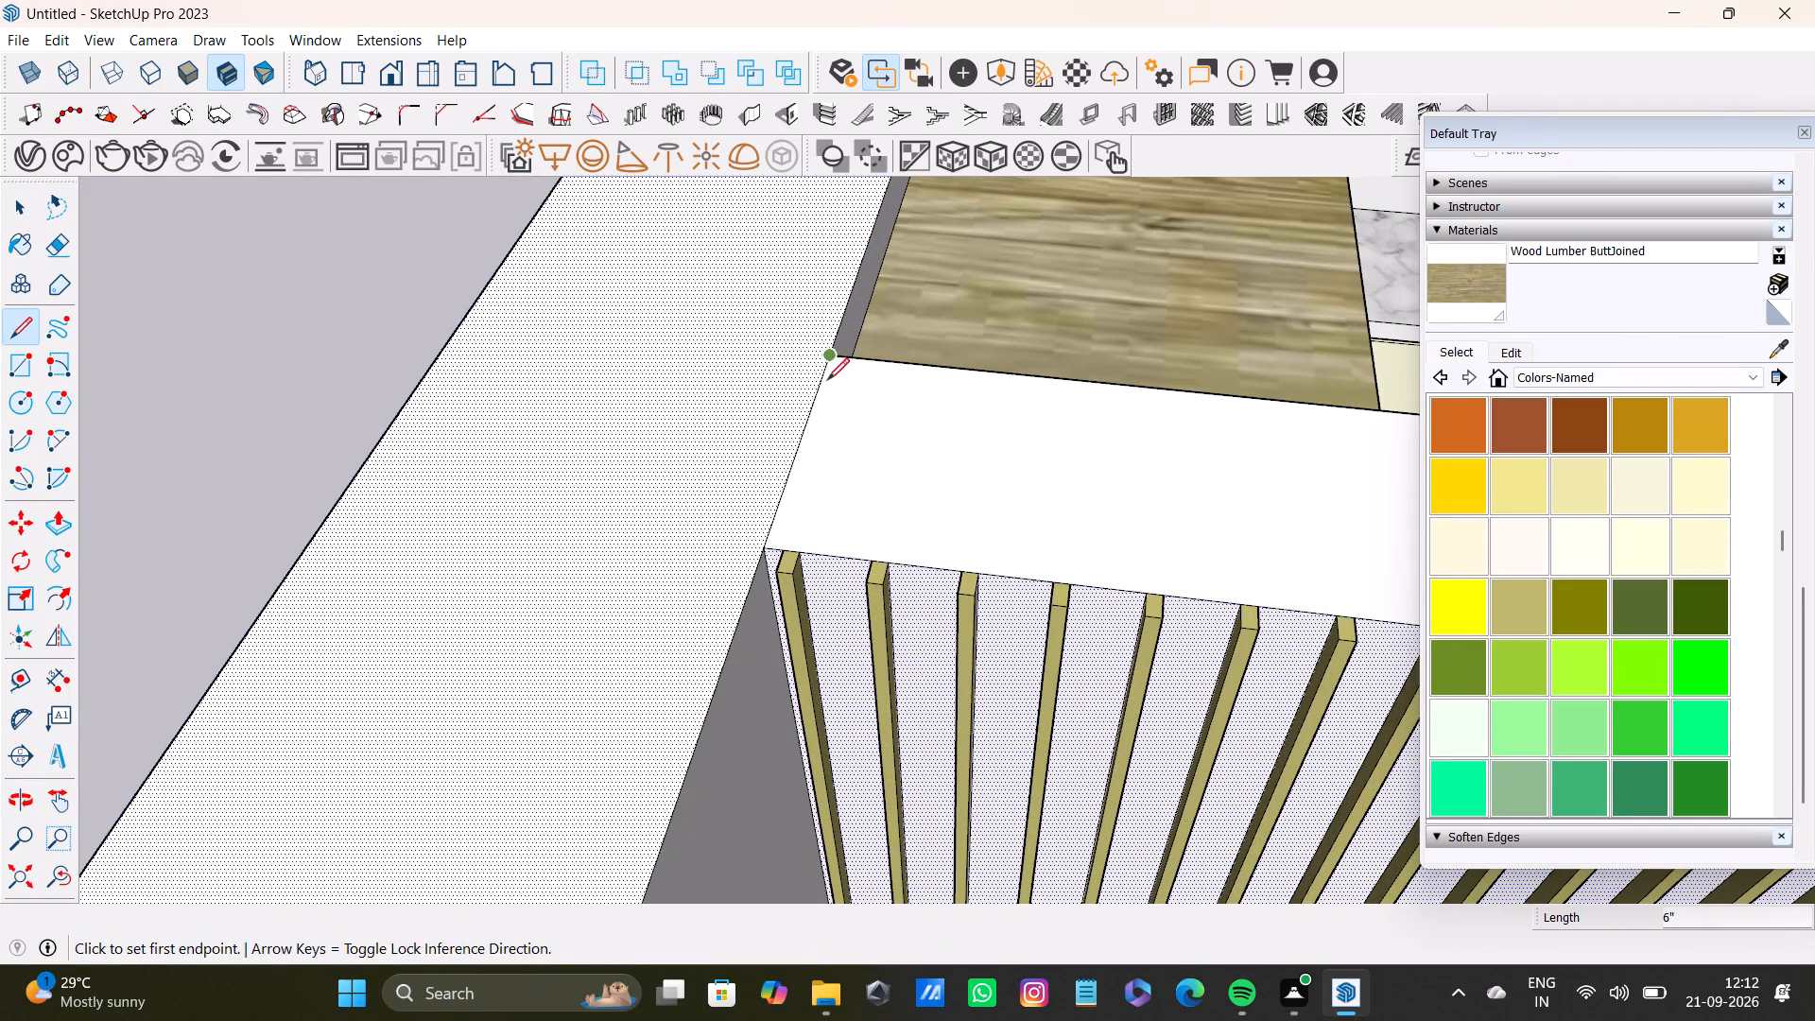
key("space")
scroll(806, 434, "down", 8)
key("space")
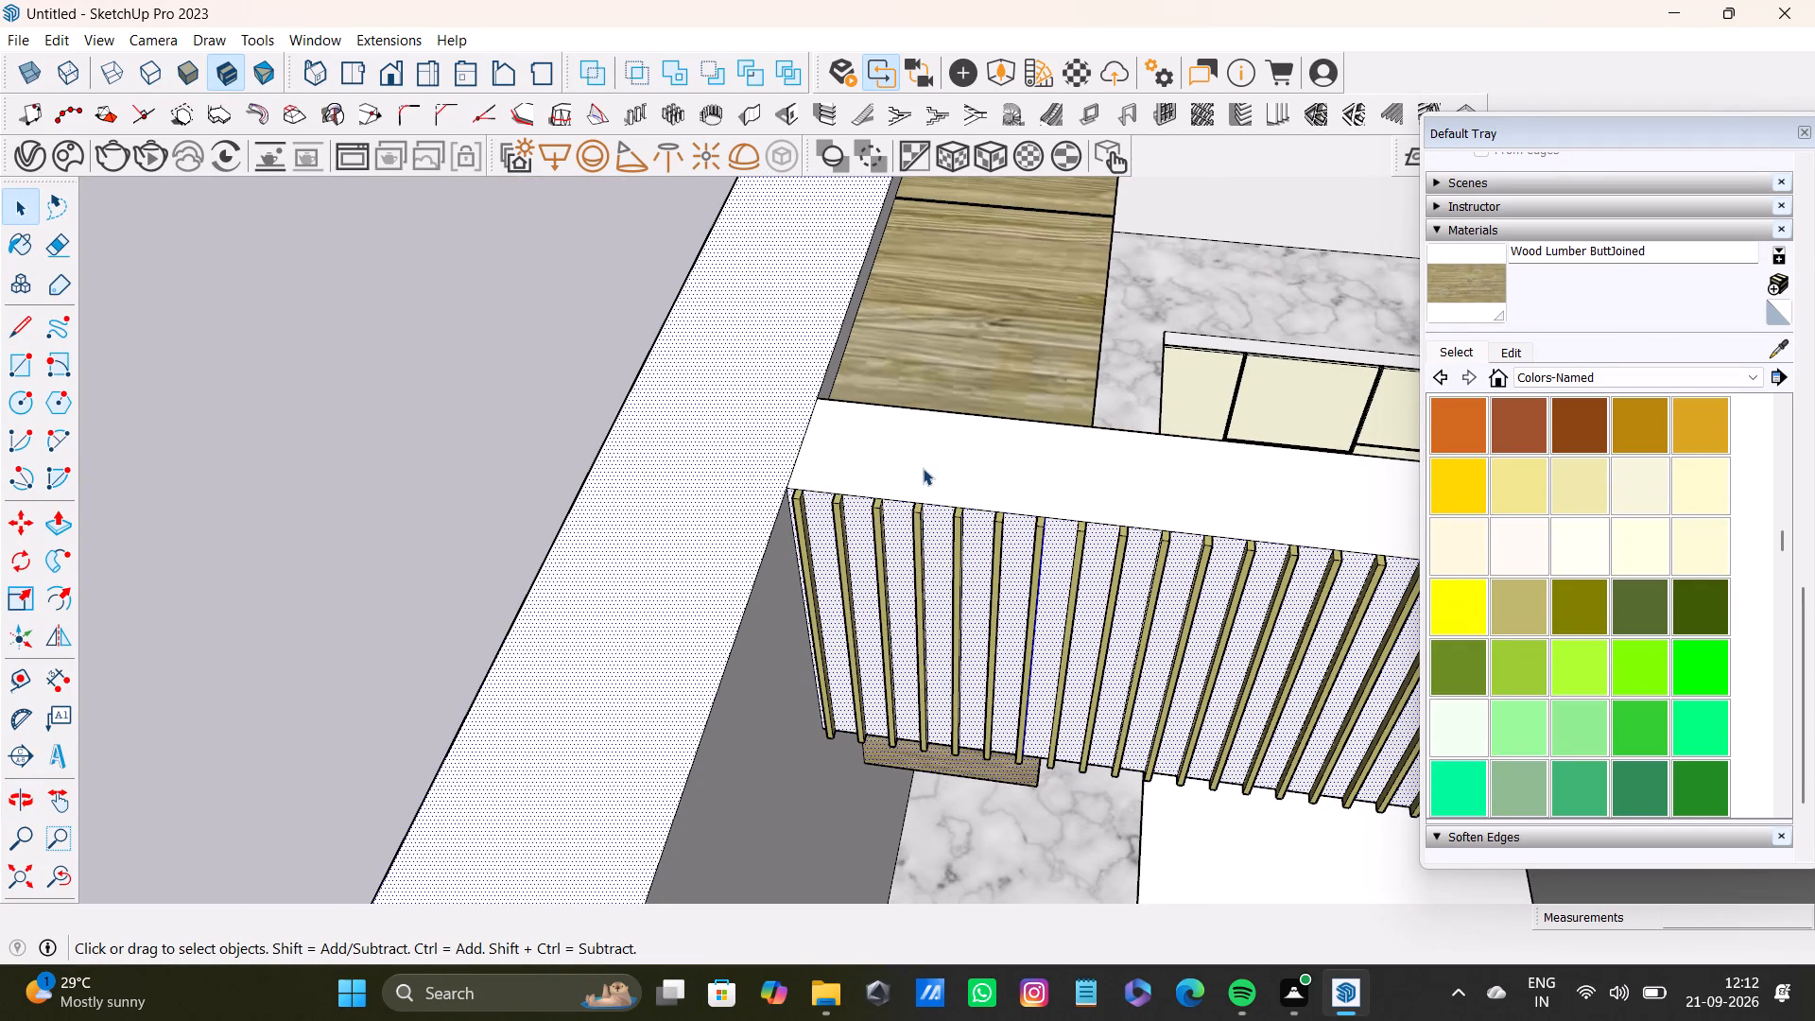
Add the panel's separated top face to the selection and deselect the long wall's top face.
left_click(923, 468, "shift")
left_click(765, 451, "shift")
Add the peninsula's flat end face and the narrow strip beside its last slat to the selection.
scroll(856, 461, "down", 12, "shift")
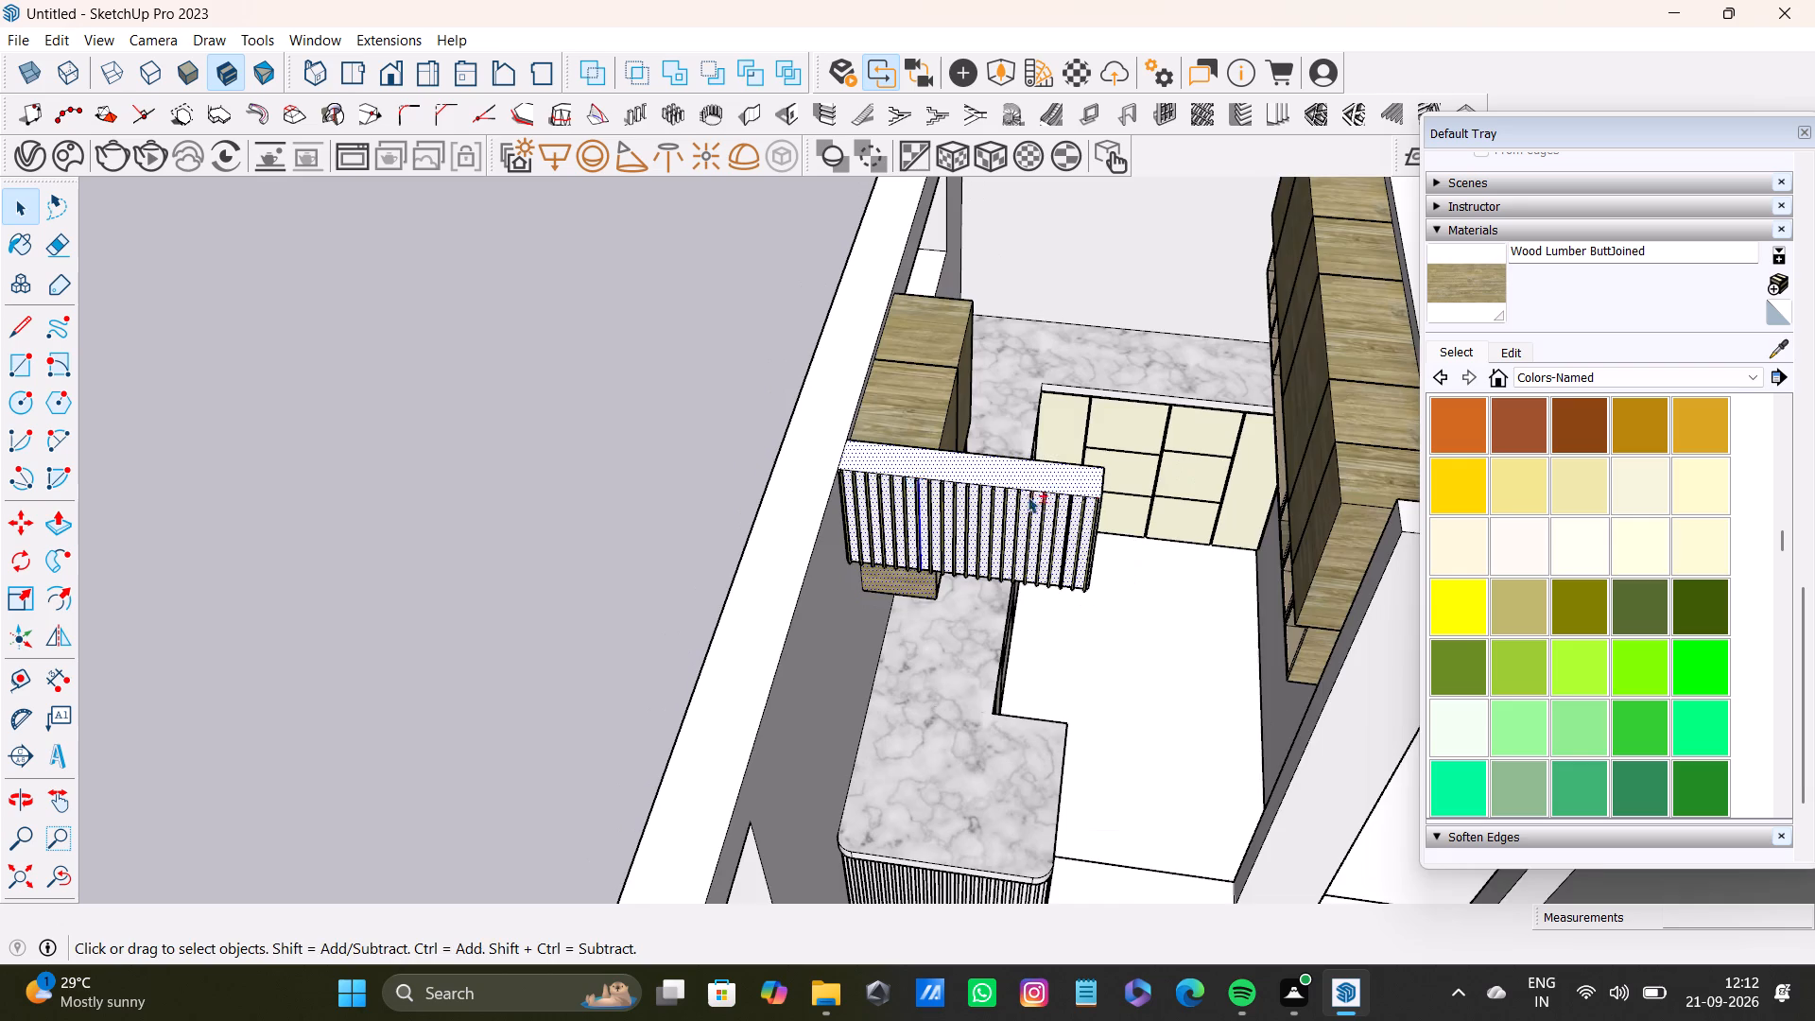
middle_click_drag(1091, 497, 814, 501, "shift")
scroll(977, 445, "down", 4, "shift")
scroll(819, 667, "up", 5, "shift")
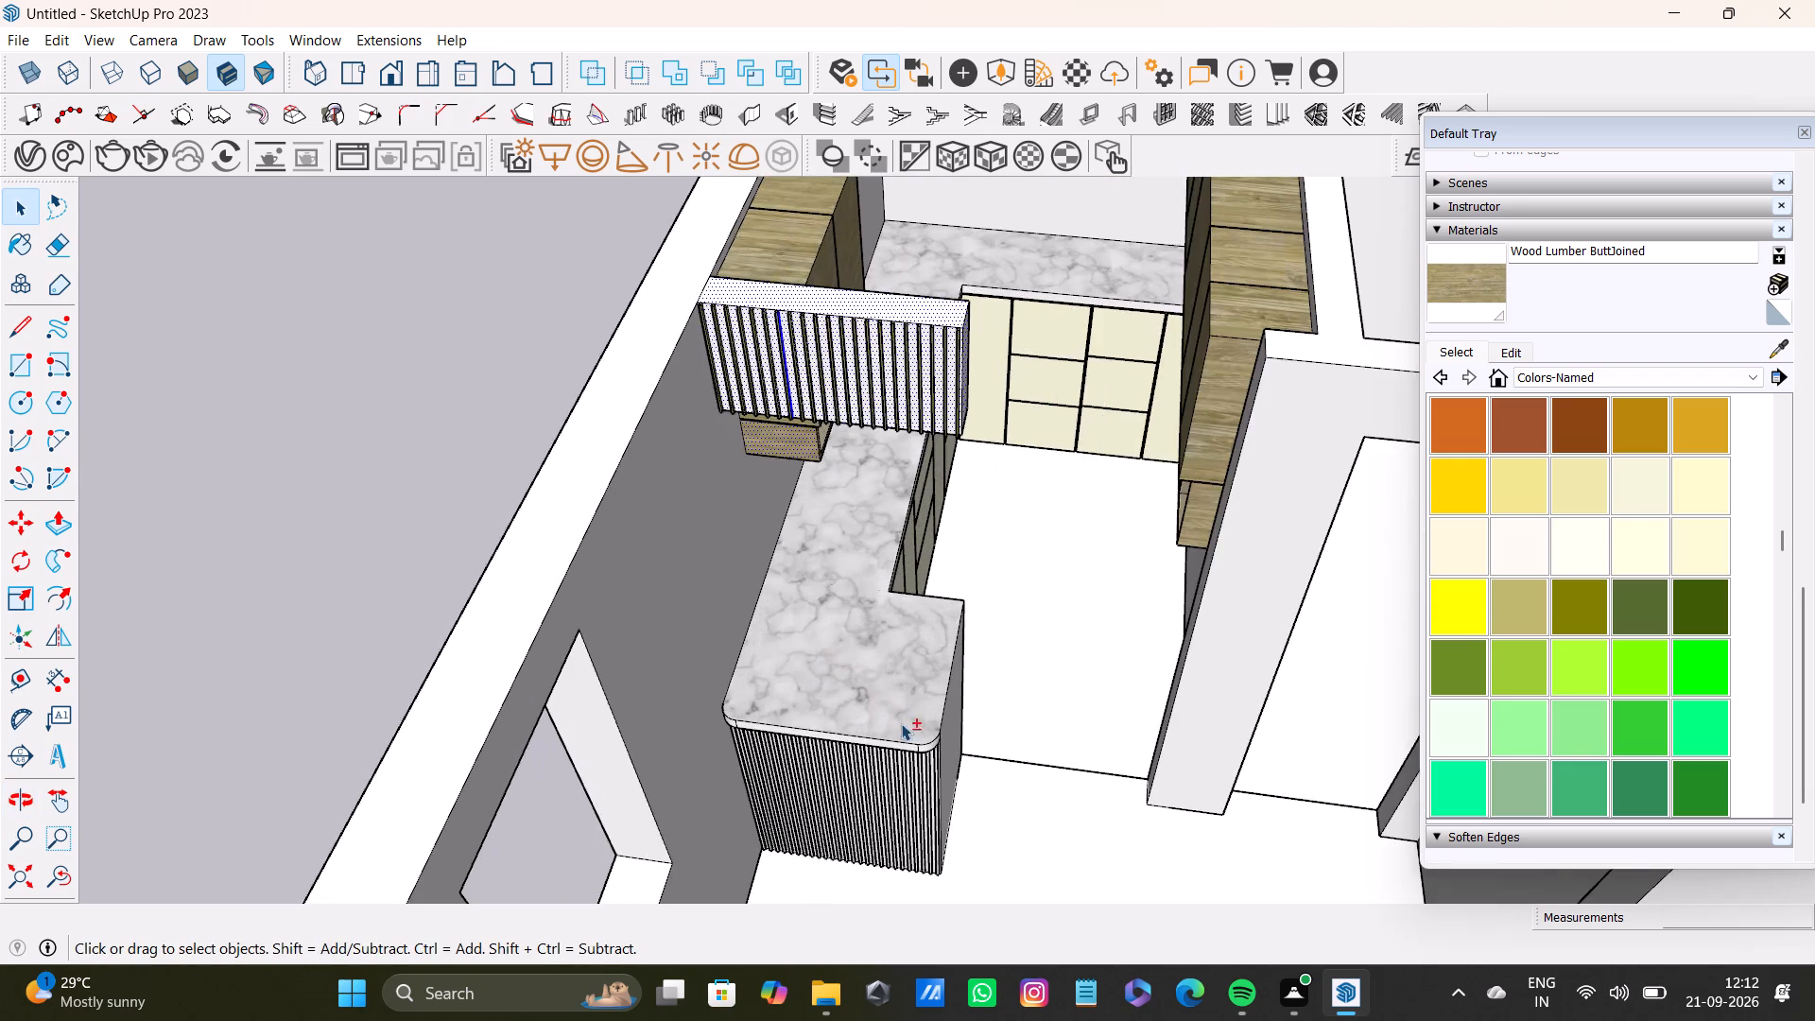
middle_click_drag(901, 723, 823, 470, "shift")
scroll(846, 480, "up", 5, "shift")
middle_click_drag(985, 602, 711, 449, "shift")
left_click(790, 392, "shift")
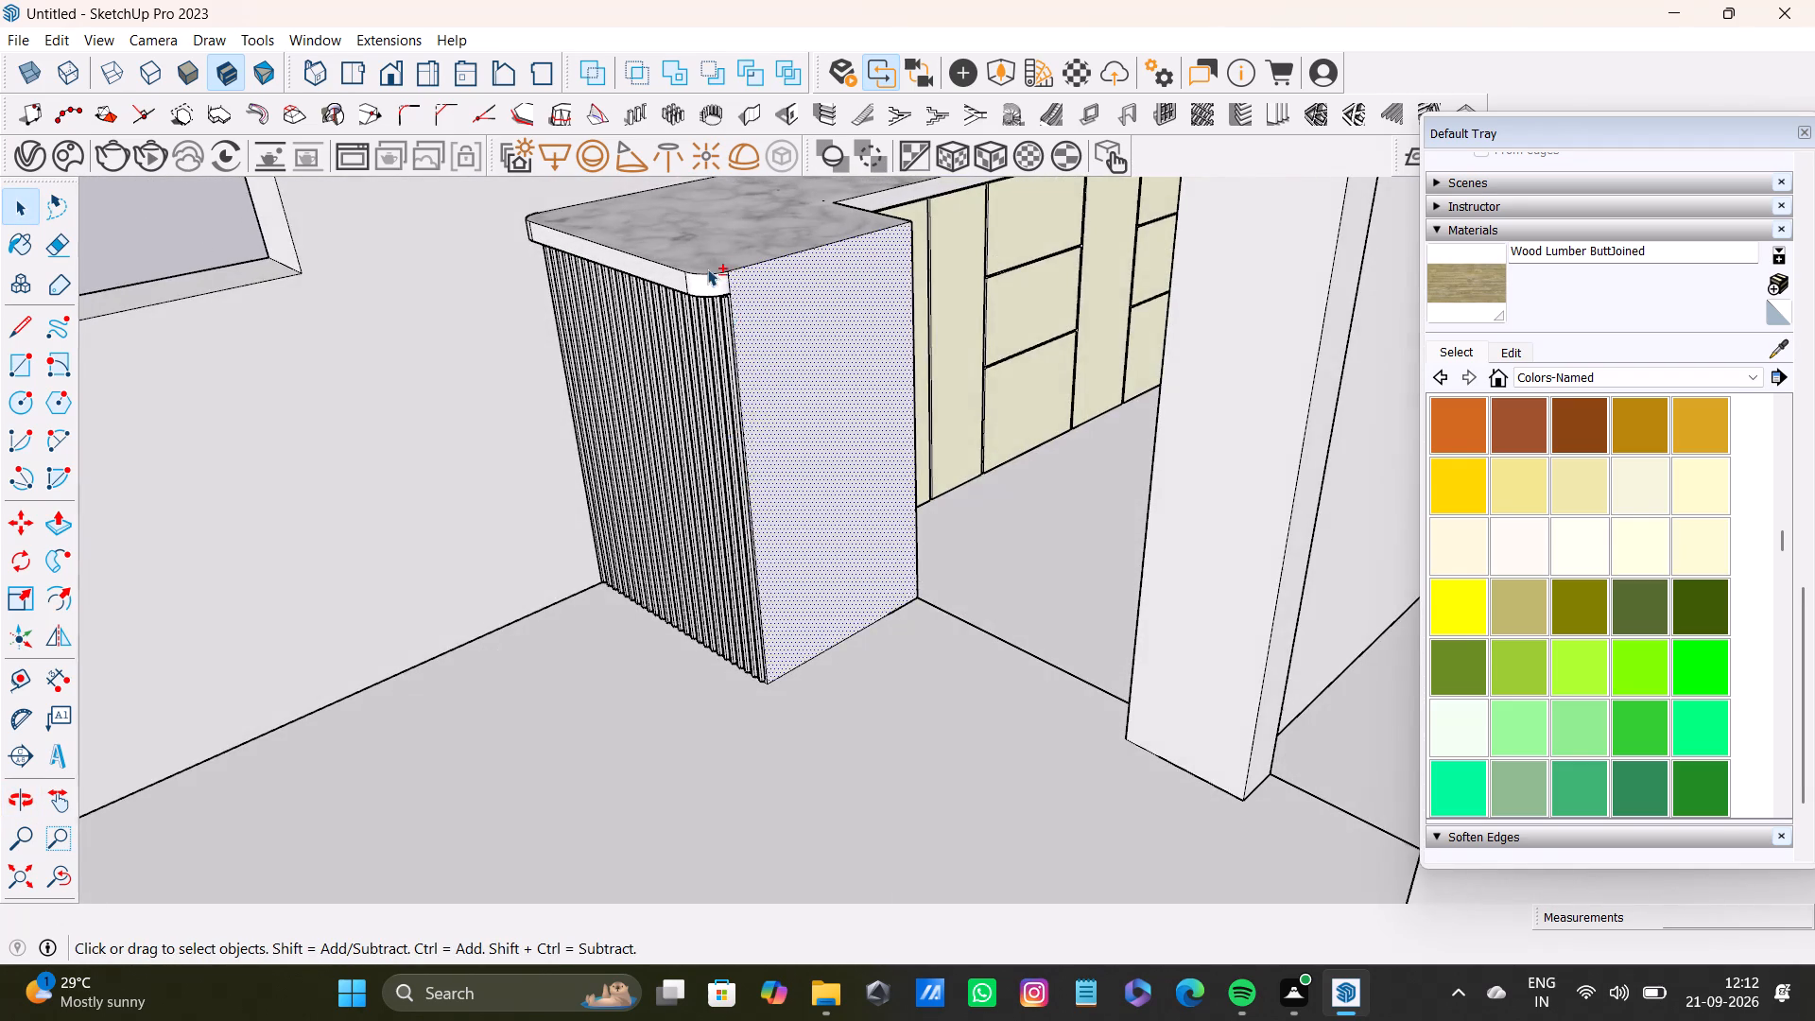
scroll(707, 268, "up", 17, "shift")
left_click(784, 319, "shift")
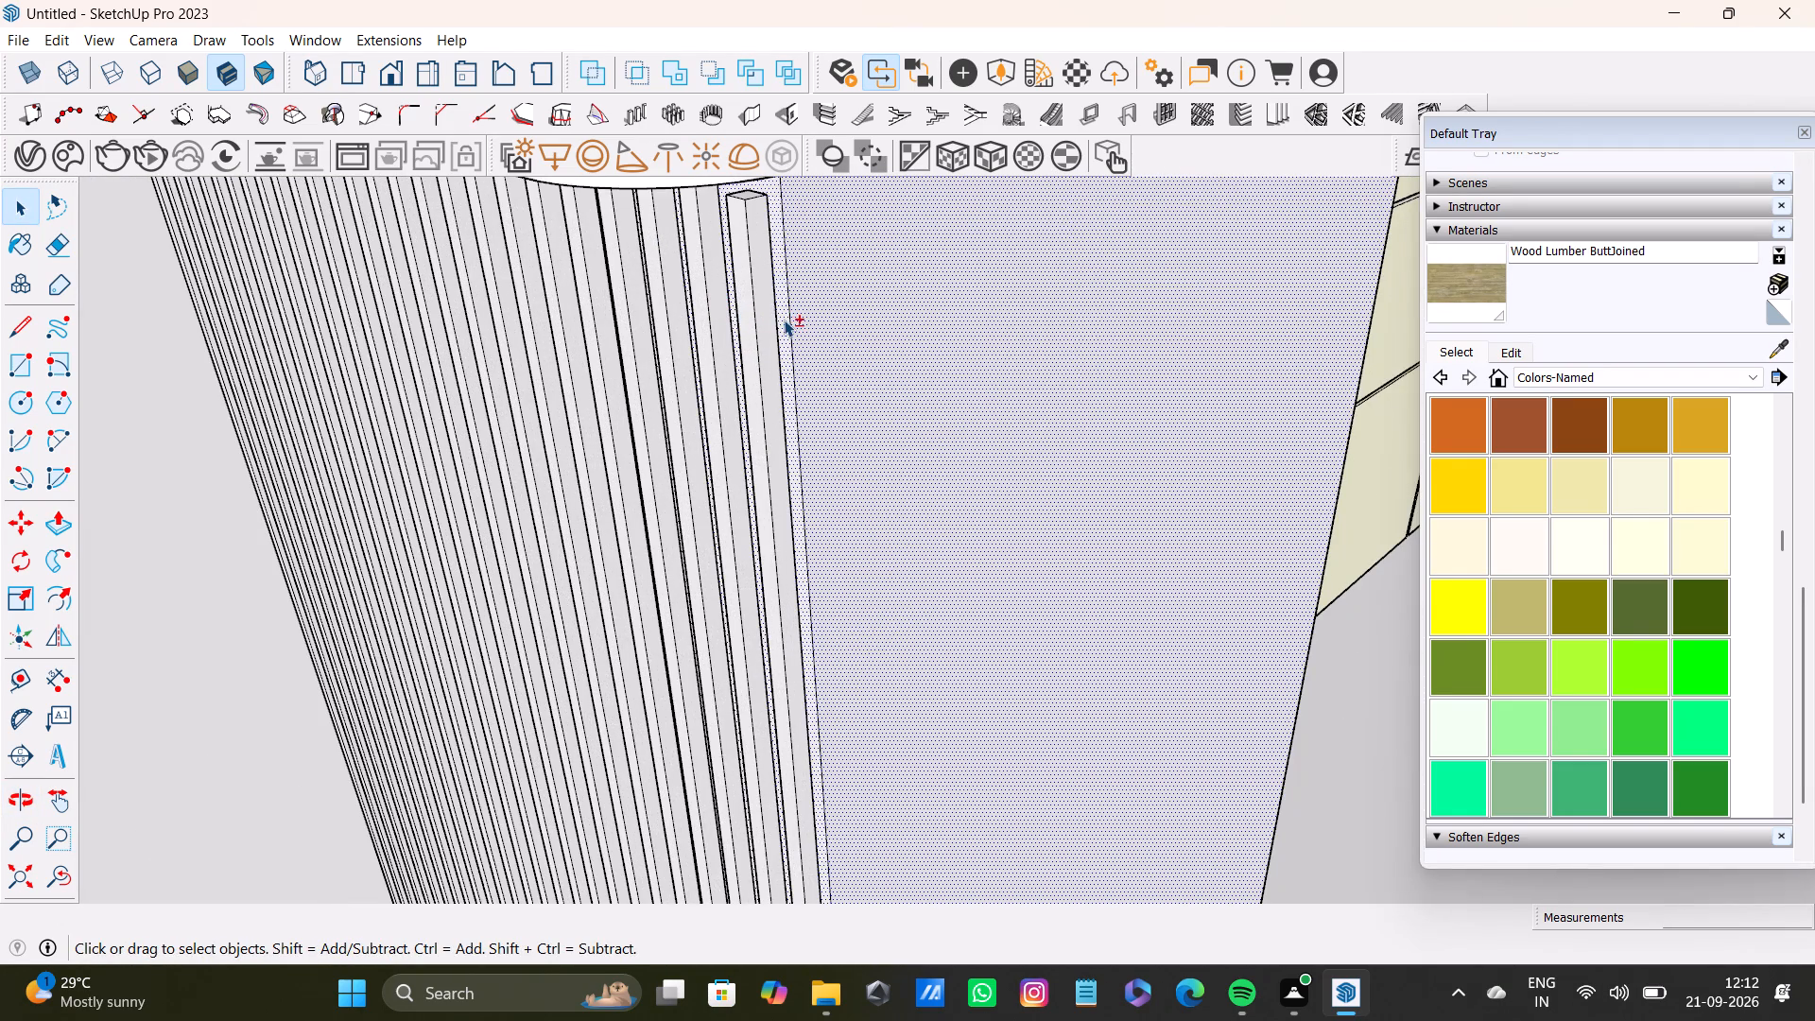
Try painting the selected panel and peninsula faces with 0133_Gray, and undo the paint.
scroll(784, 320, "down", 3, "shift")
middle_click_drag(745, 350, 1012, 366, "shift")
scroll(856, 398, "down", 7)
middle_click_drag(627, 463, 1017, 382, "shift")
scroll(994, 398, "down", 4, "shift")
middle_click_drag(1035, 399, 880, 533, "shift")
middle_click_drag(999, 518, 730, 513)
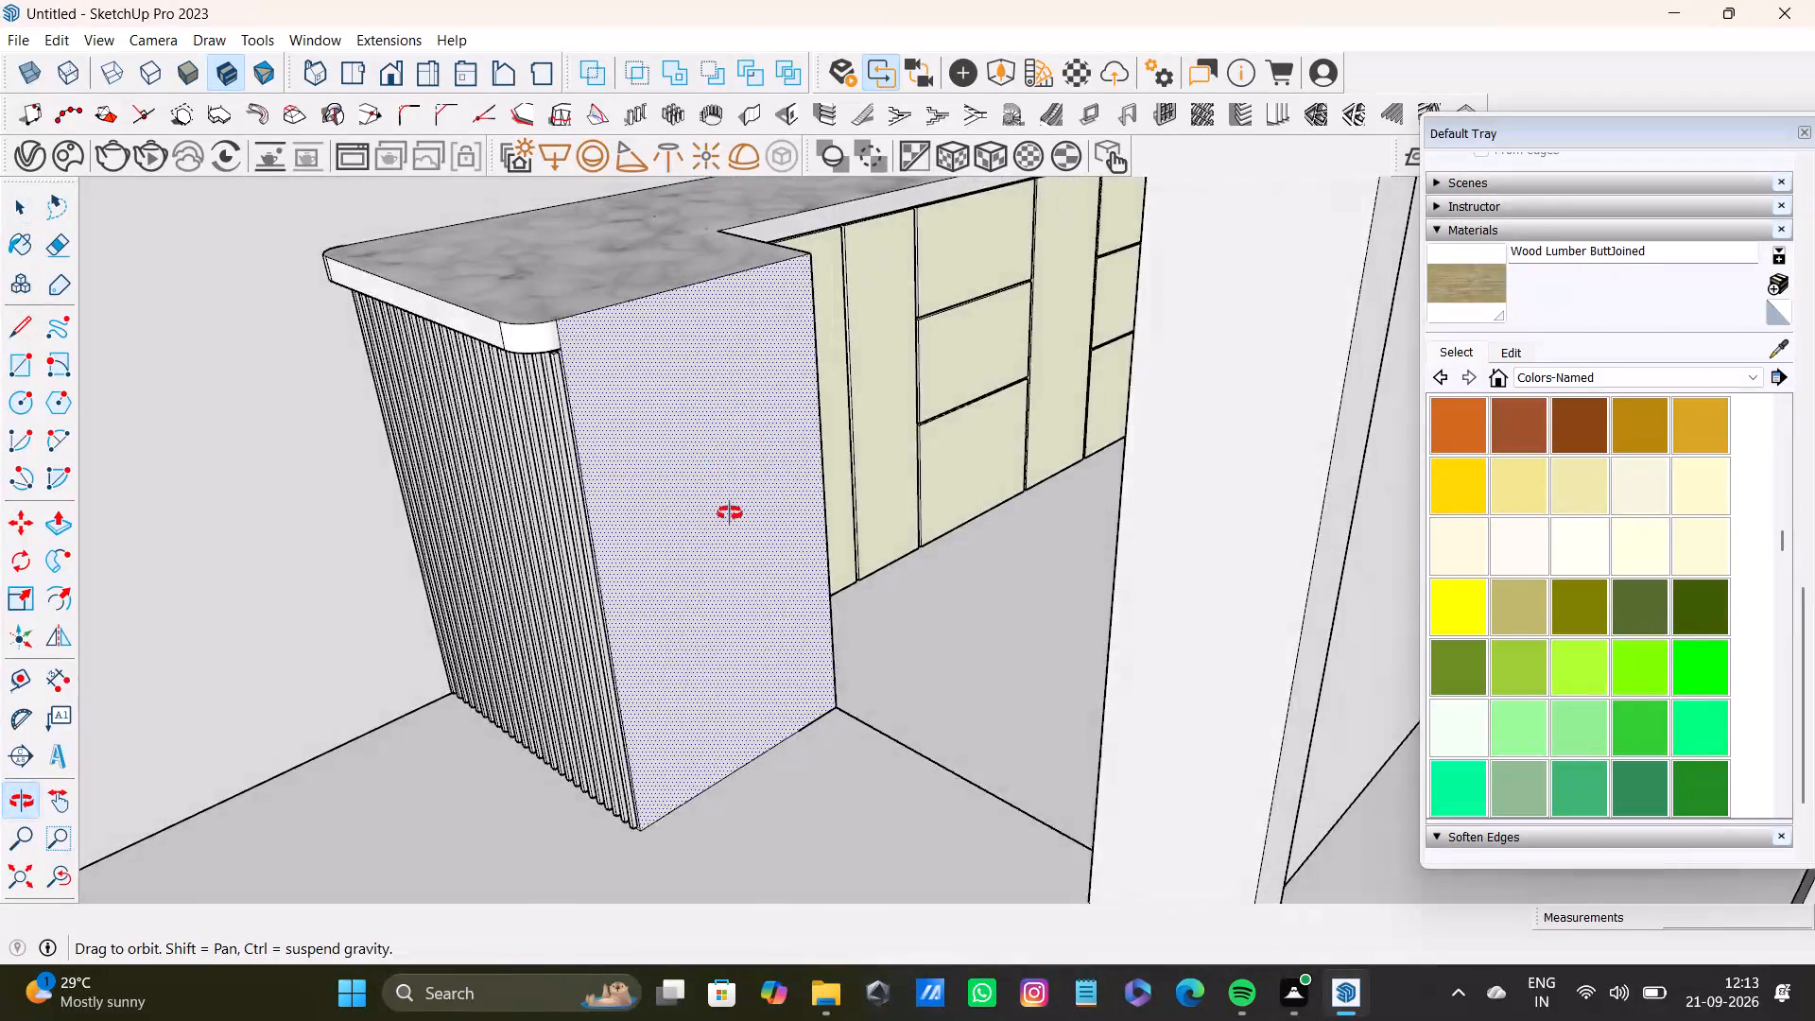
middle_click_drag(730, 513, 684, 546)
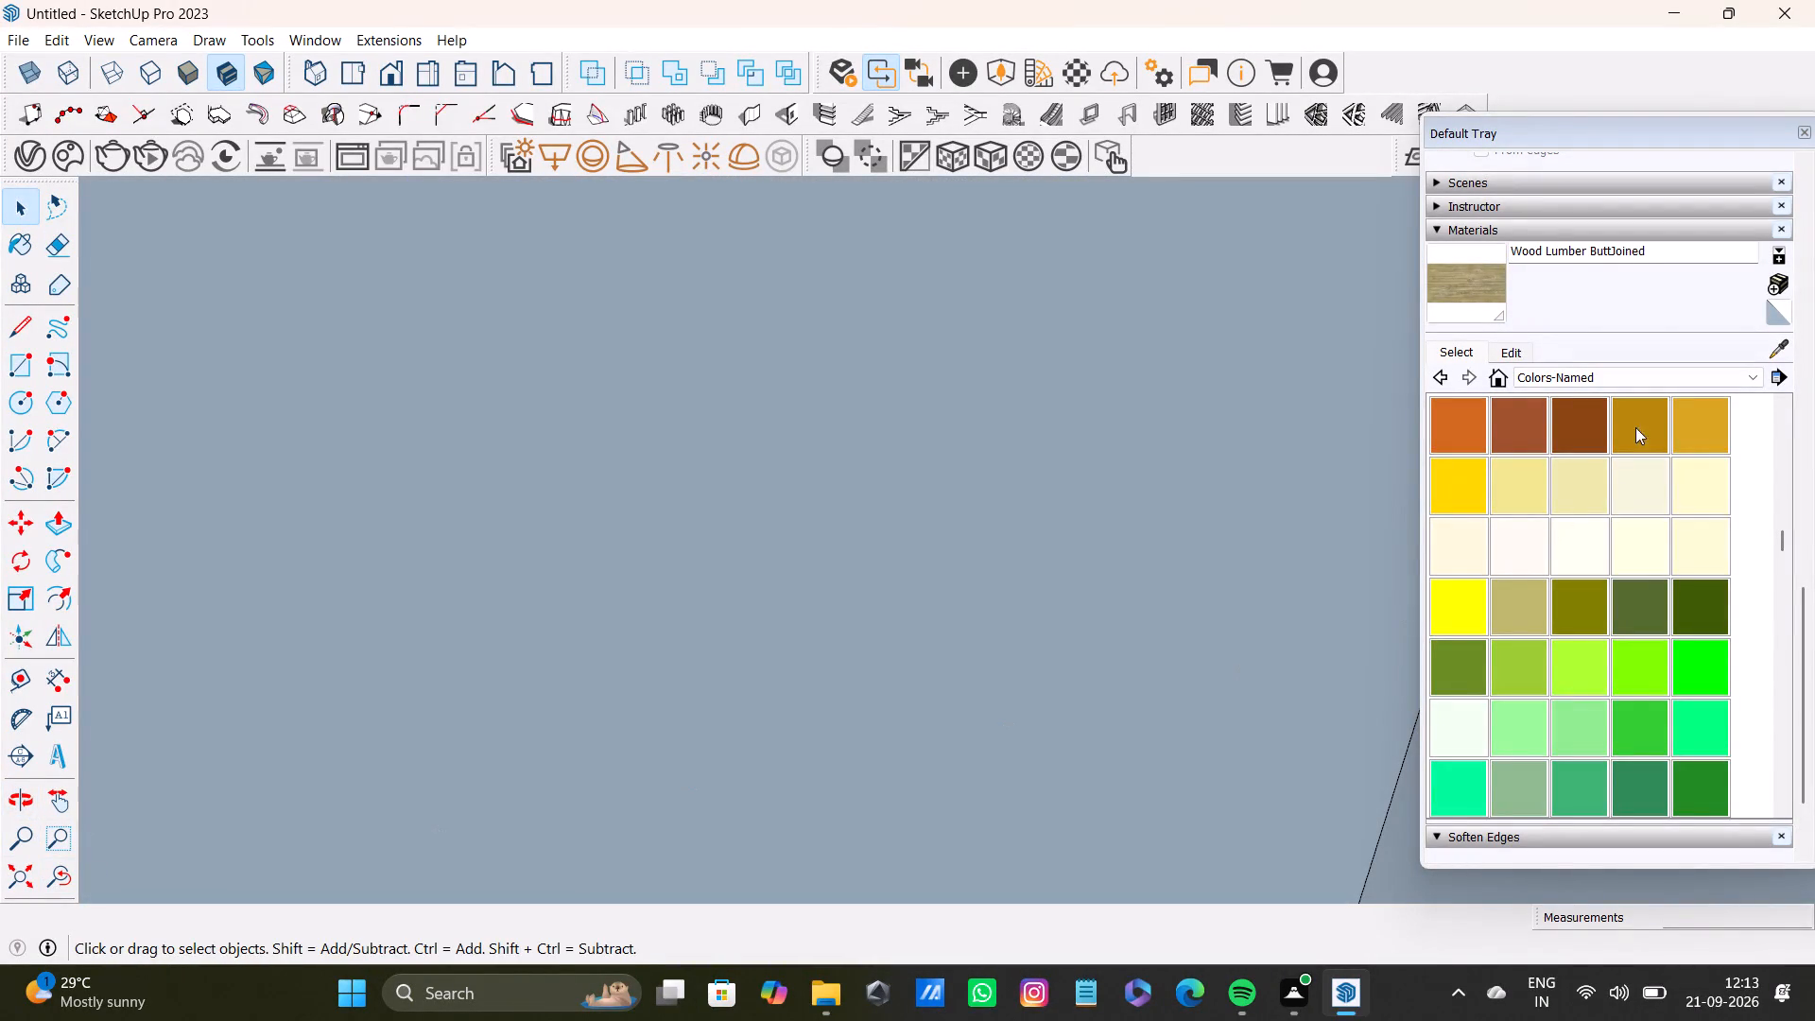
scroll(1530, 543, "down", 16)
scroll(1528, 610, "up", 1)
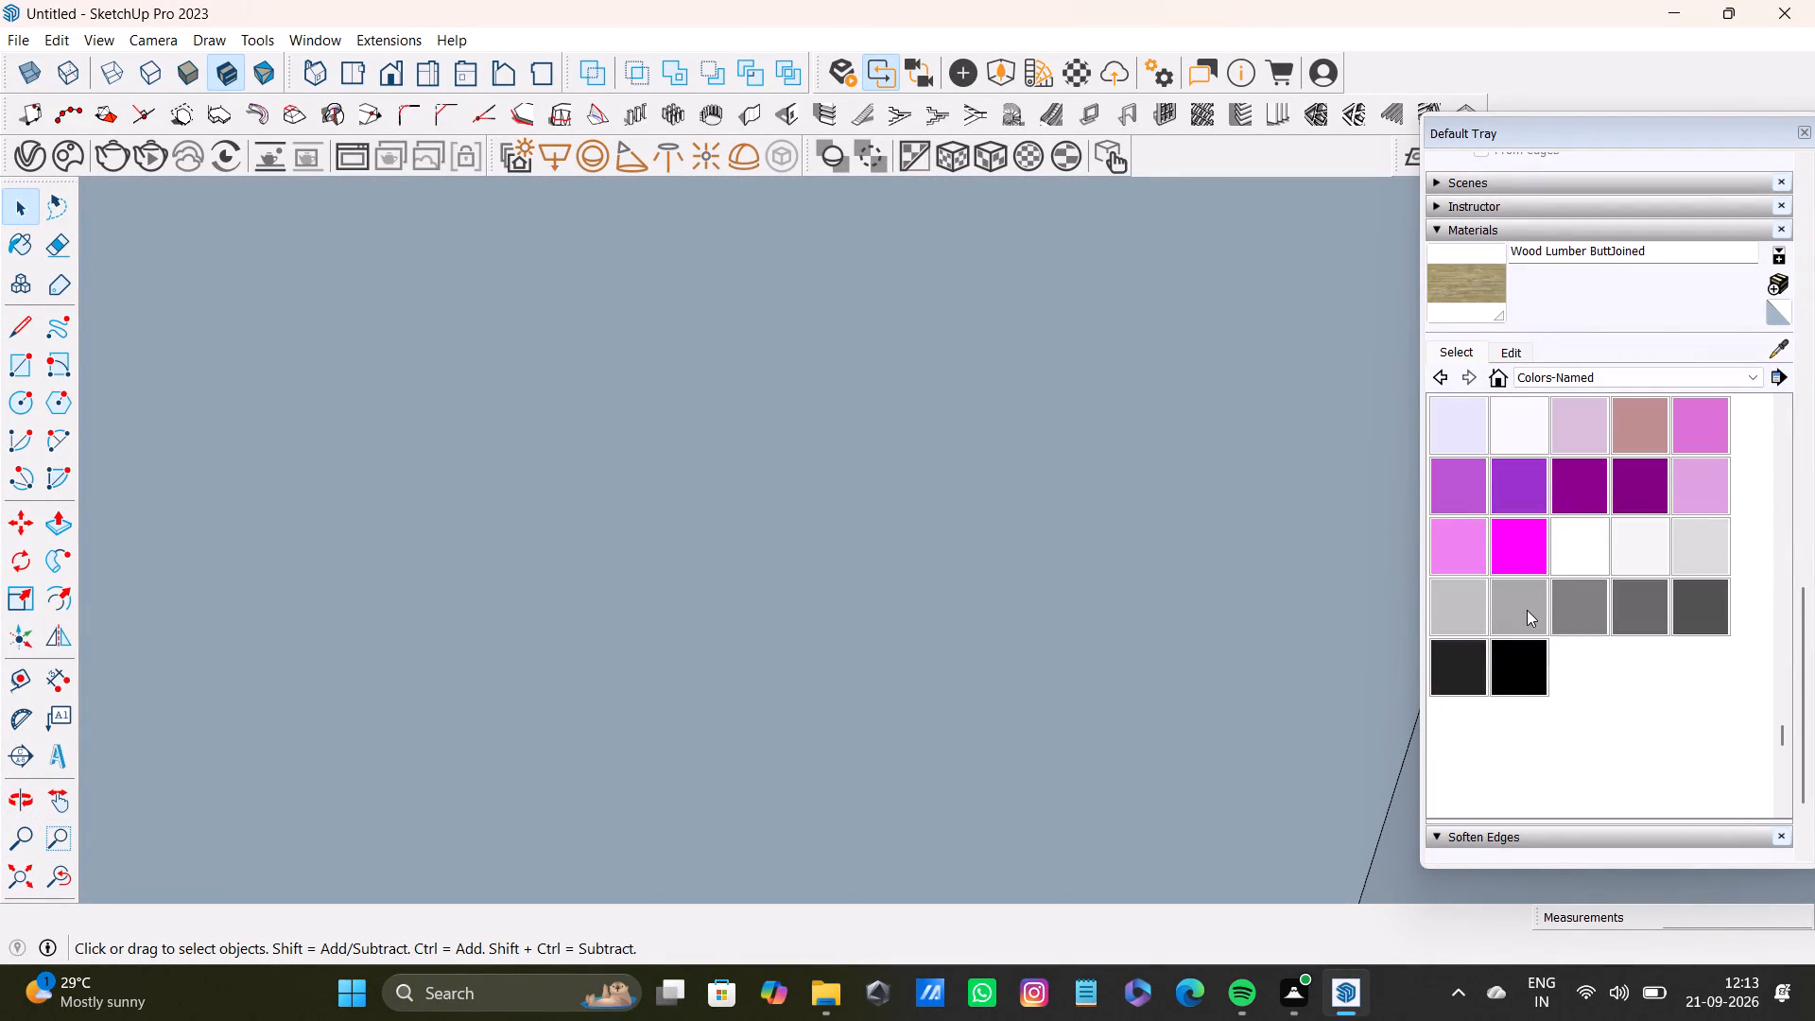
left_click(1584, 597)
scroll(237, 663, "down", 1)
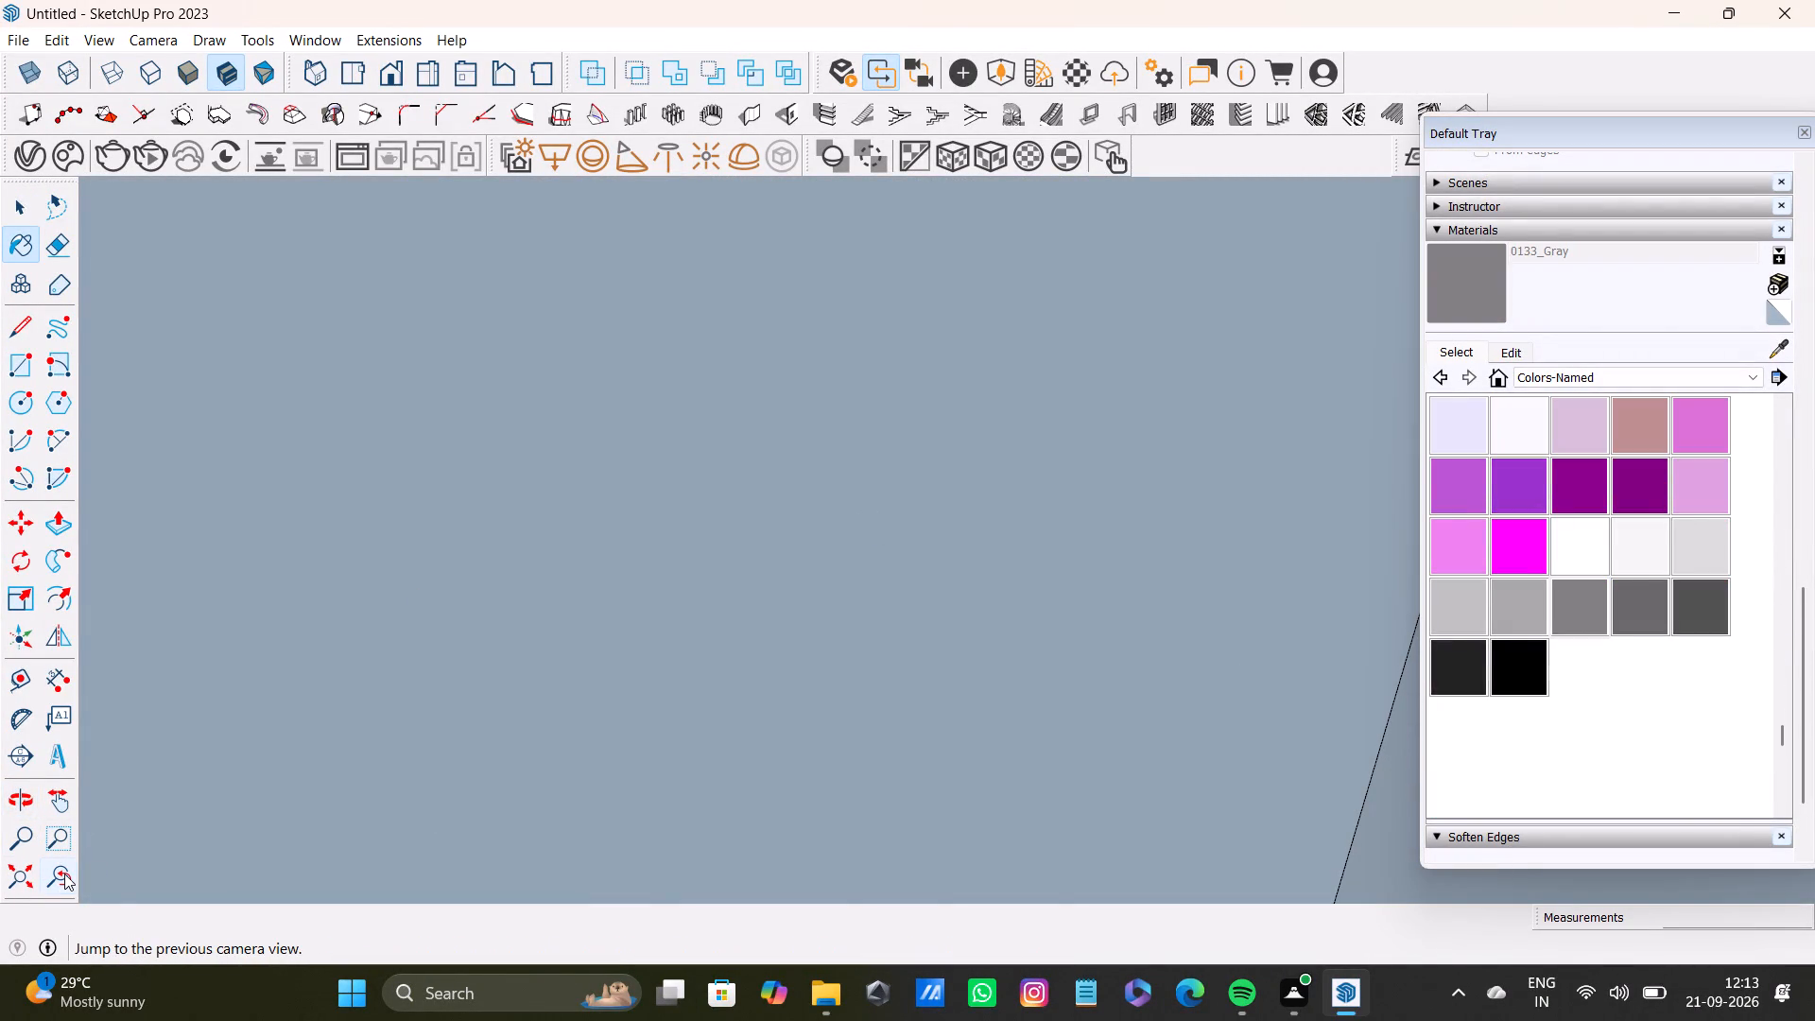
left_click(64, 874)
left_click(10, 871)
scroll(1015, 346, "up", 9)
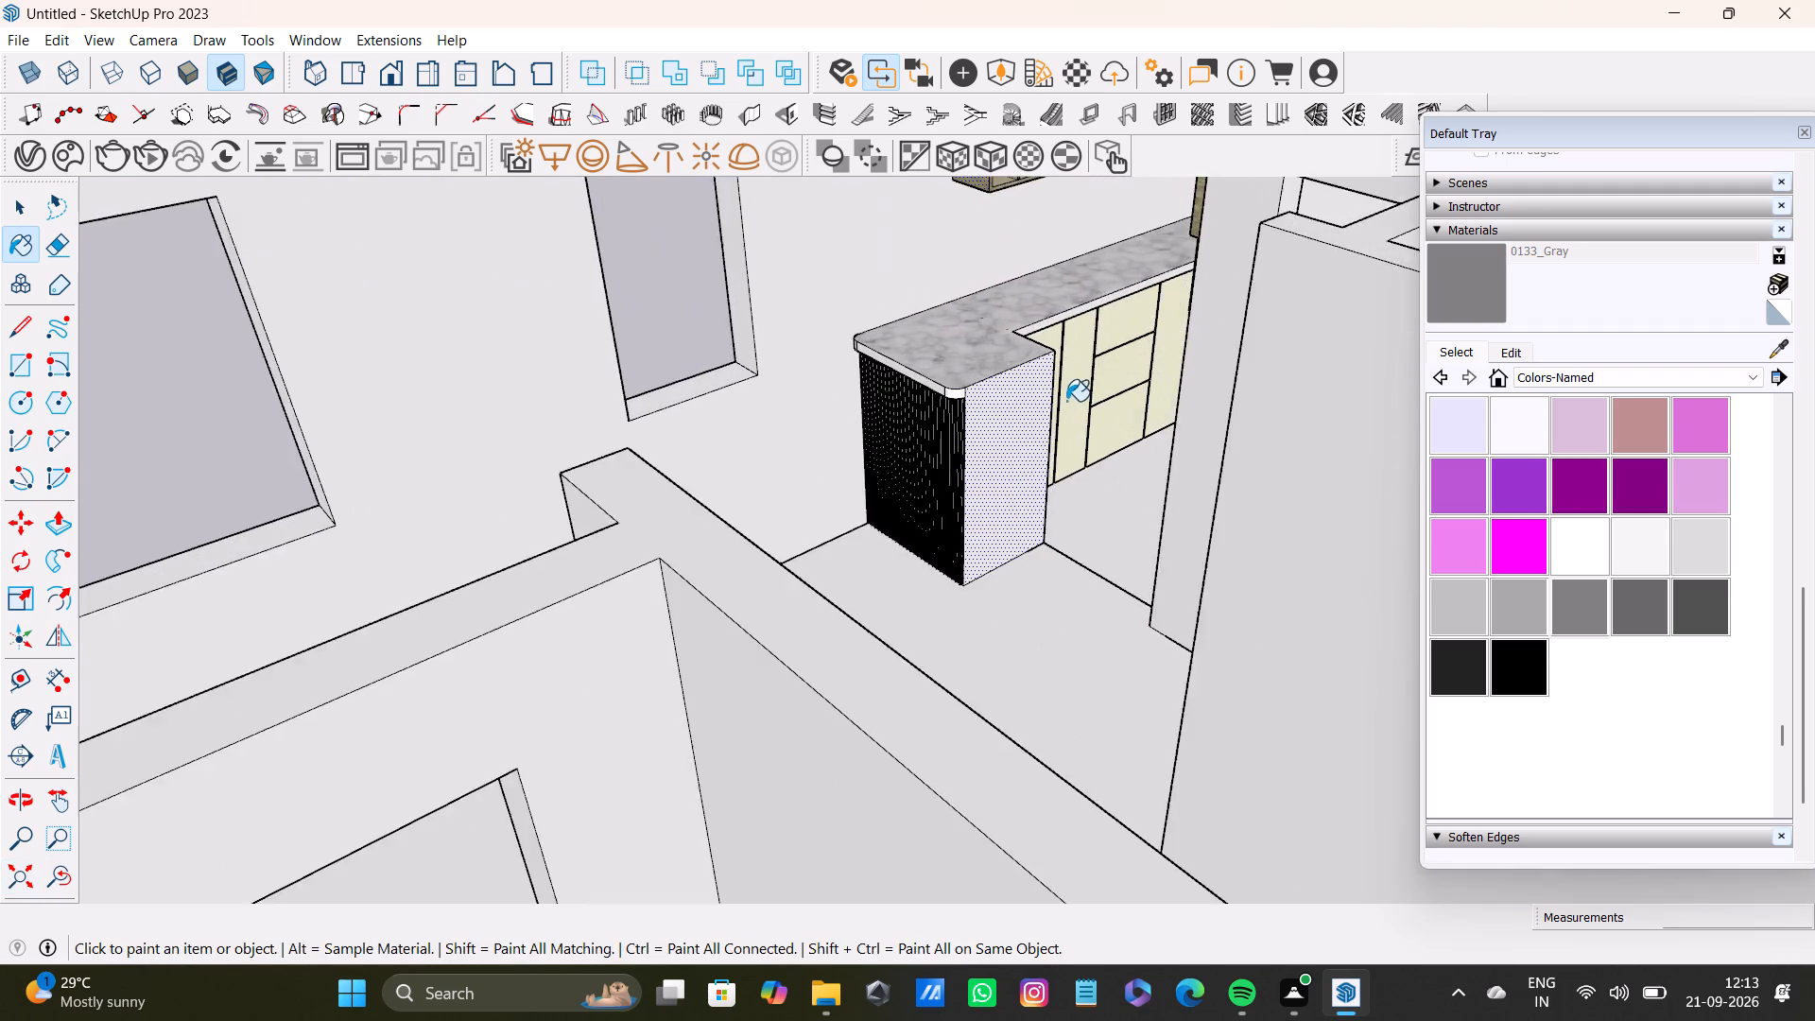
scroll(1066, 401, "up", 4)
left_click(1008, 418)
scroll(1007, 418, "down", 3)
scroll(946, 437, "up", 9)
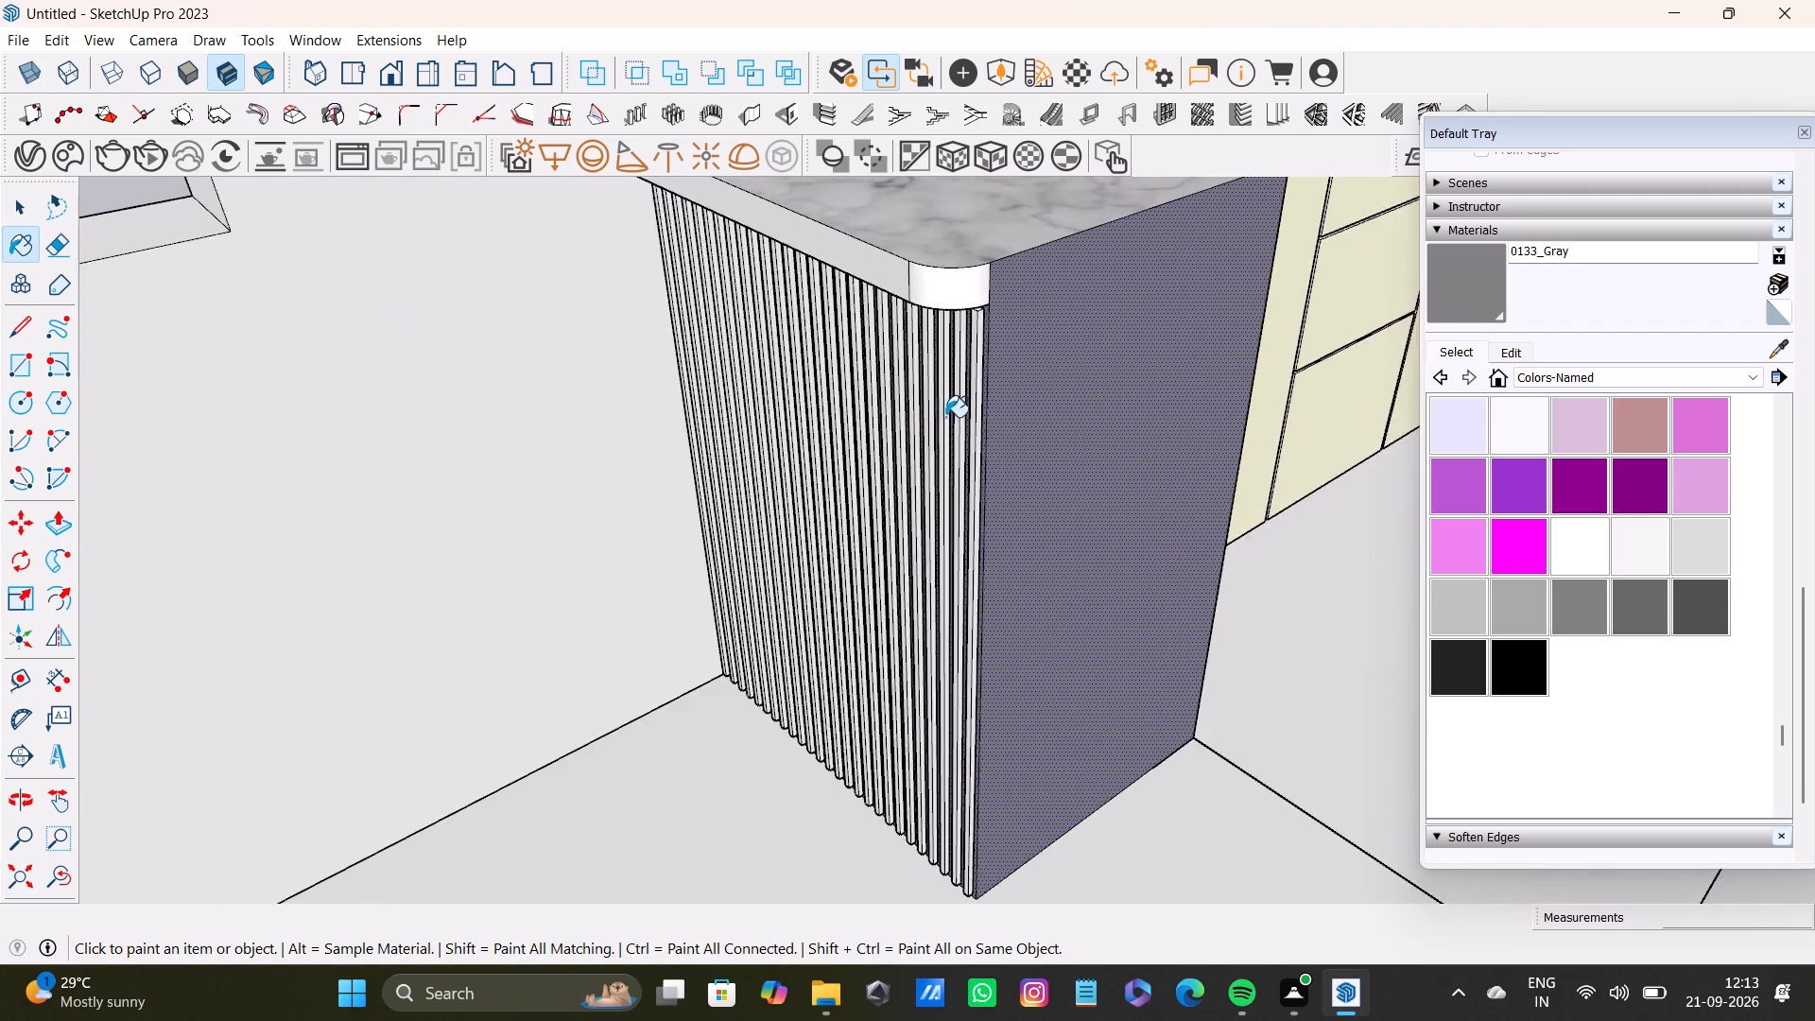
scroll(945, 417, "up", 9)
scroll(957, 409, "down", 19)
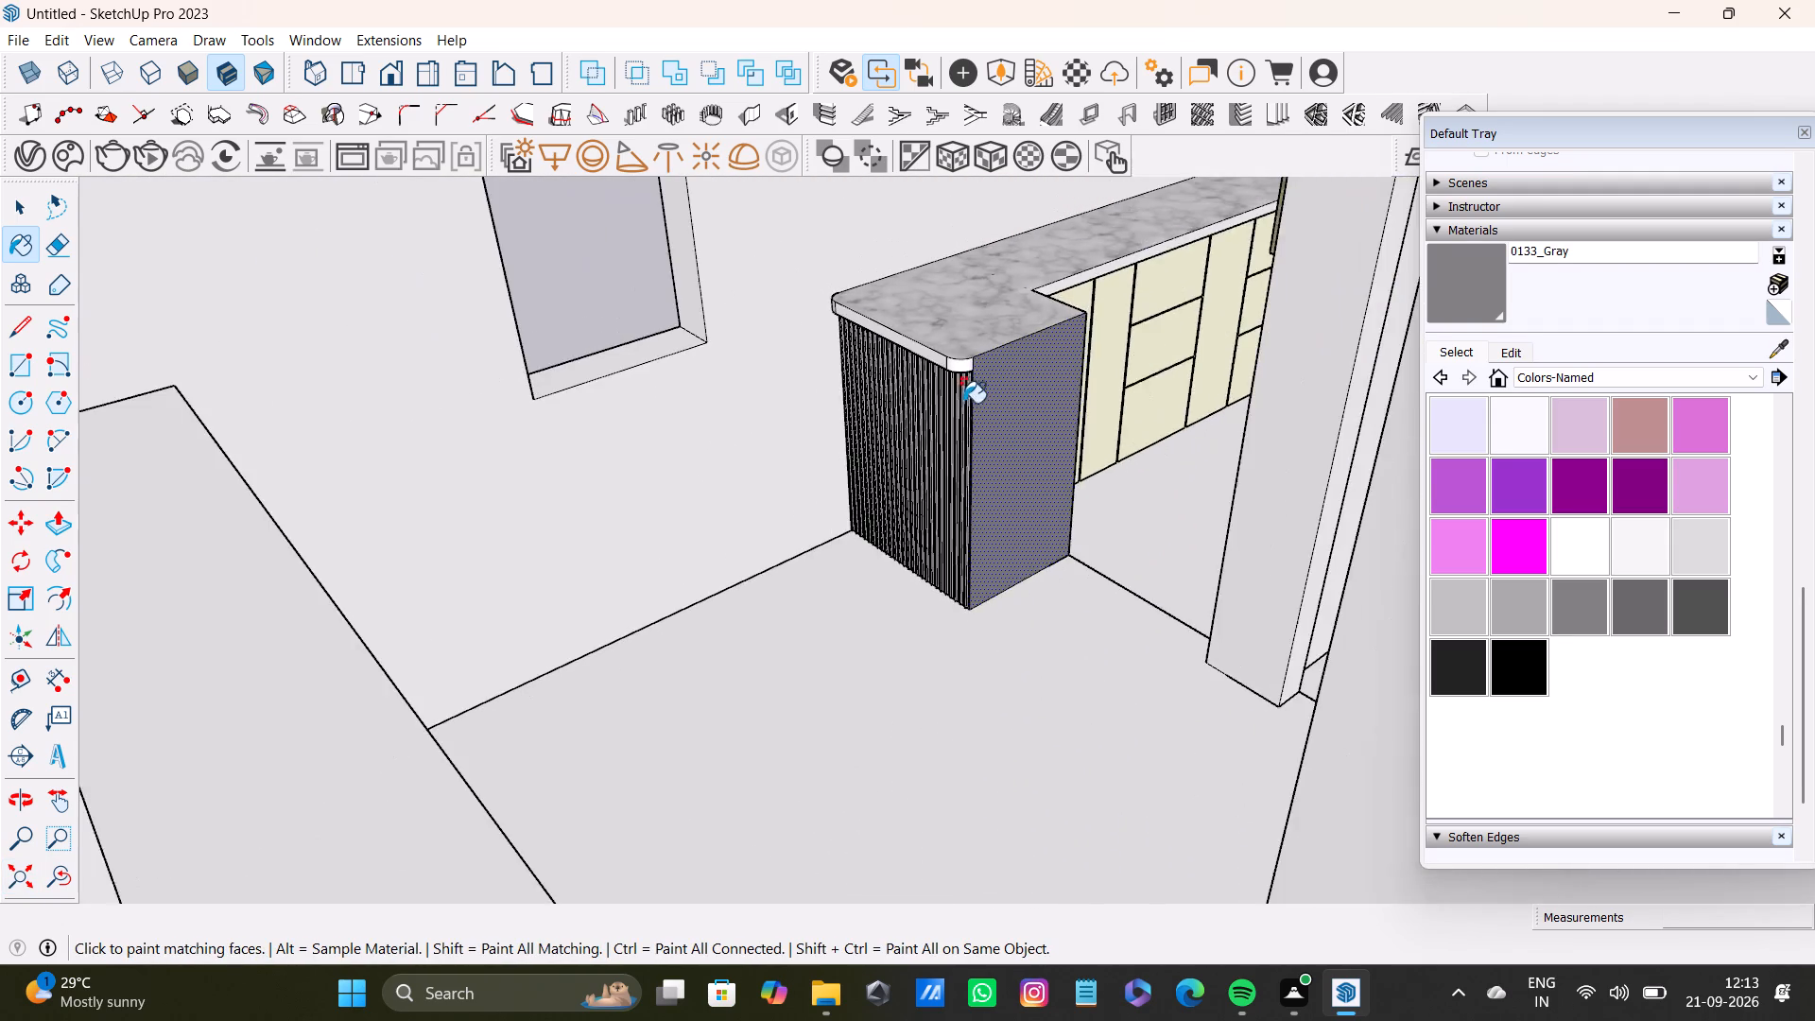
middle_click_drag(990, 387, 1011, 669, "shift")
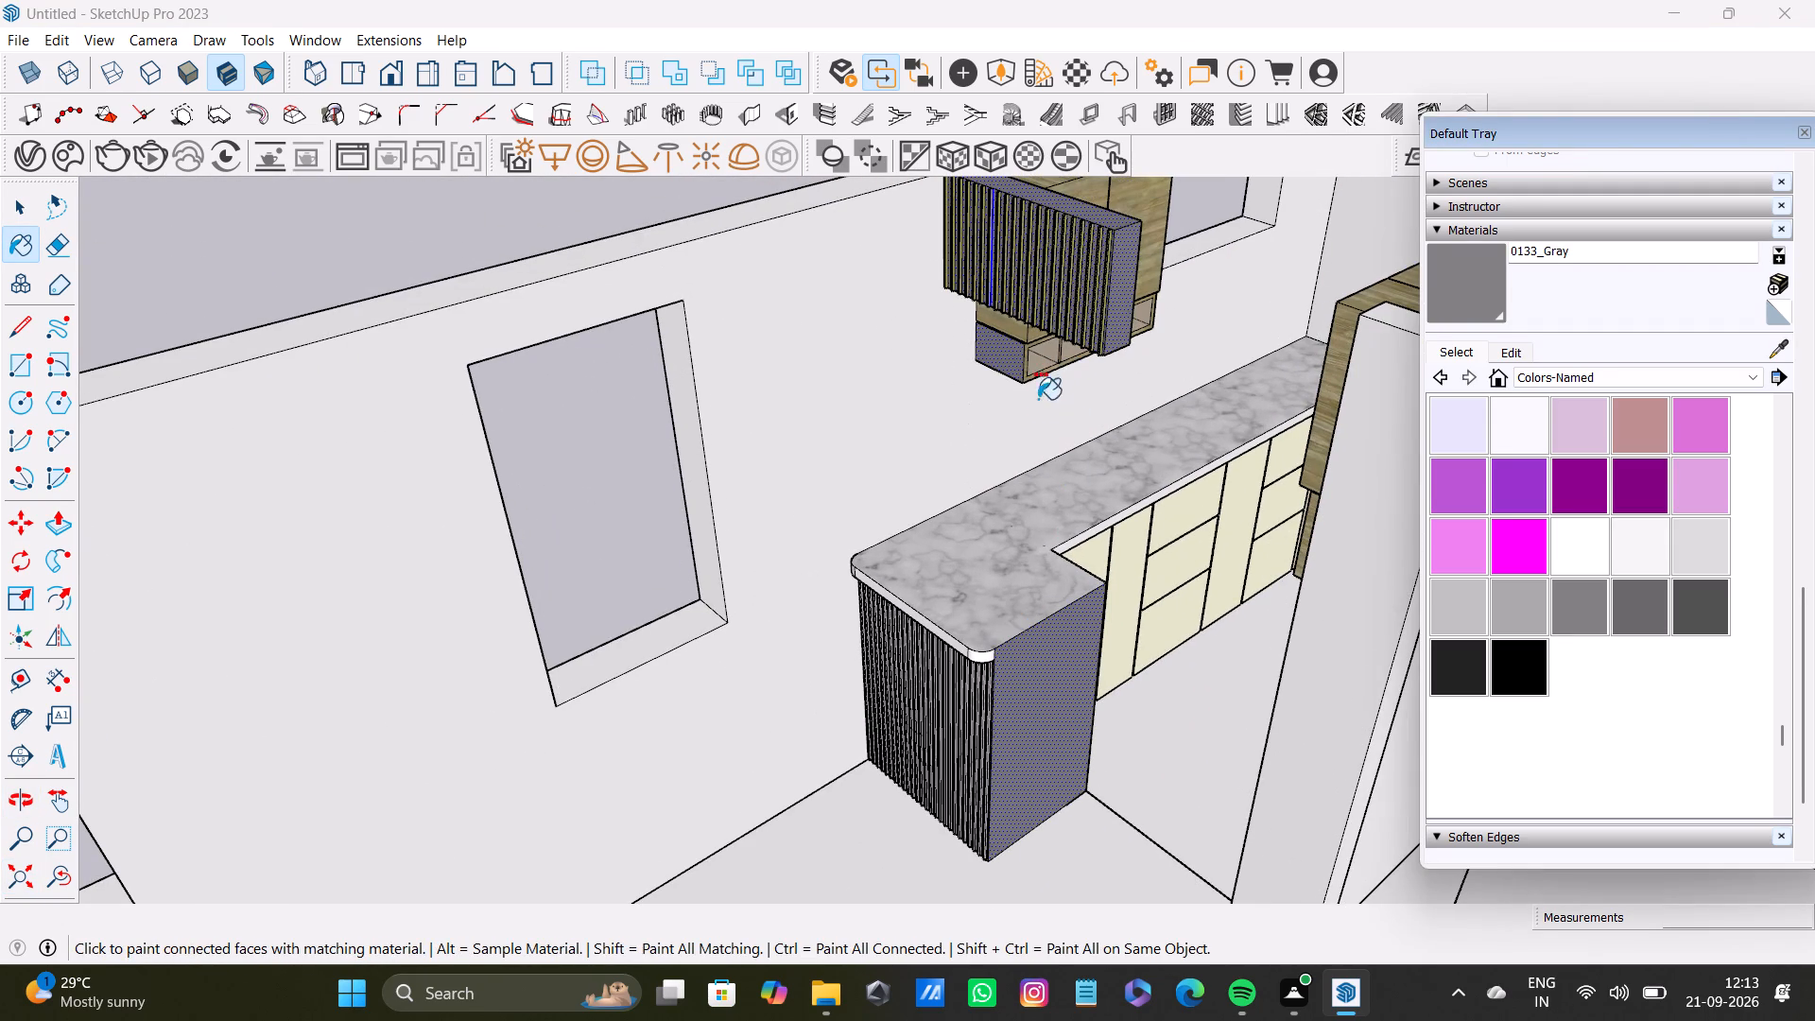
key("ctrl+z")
Place a guide on the peninsula's end face about 2 3/8" below the countertop edge, level with the rounded corner's underside.
scroll(1059, 684, "up", 6)
middle_click_drag(1022, 674, 871, 622)
key("space")
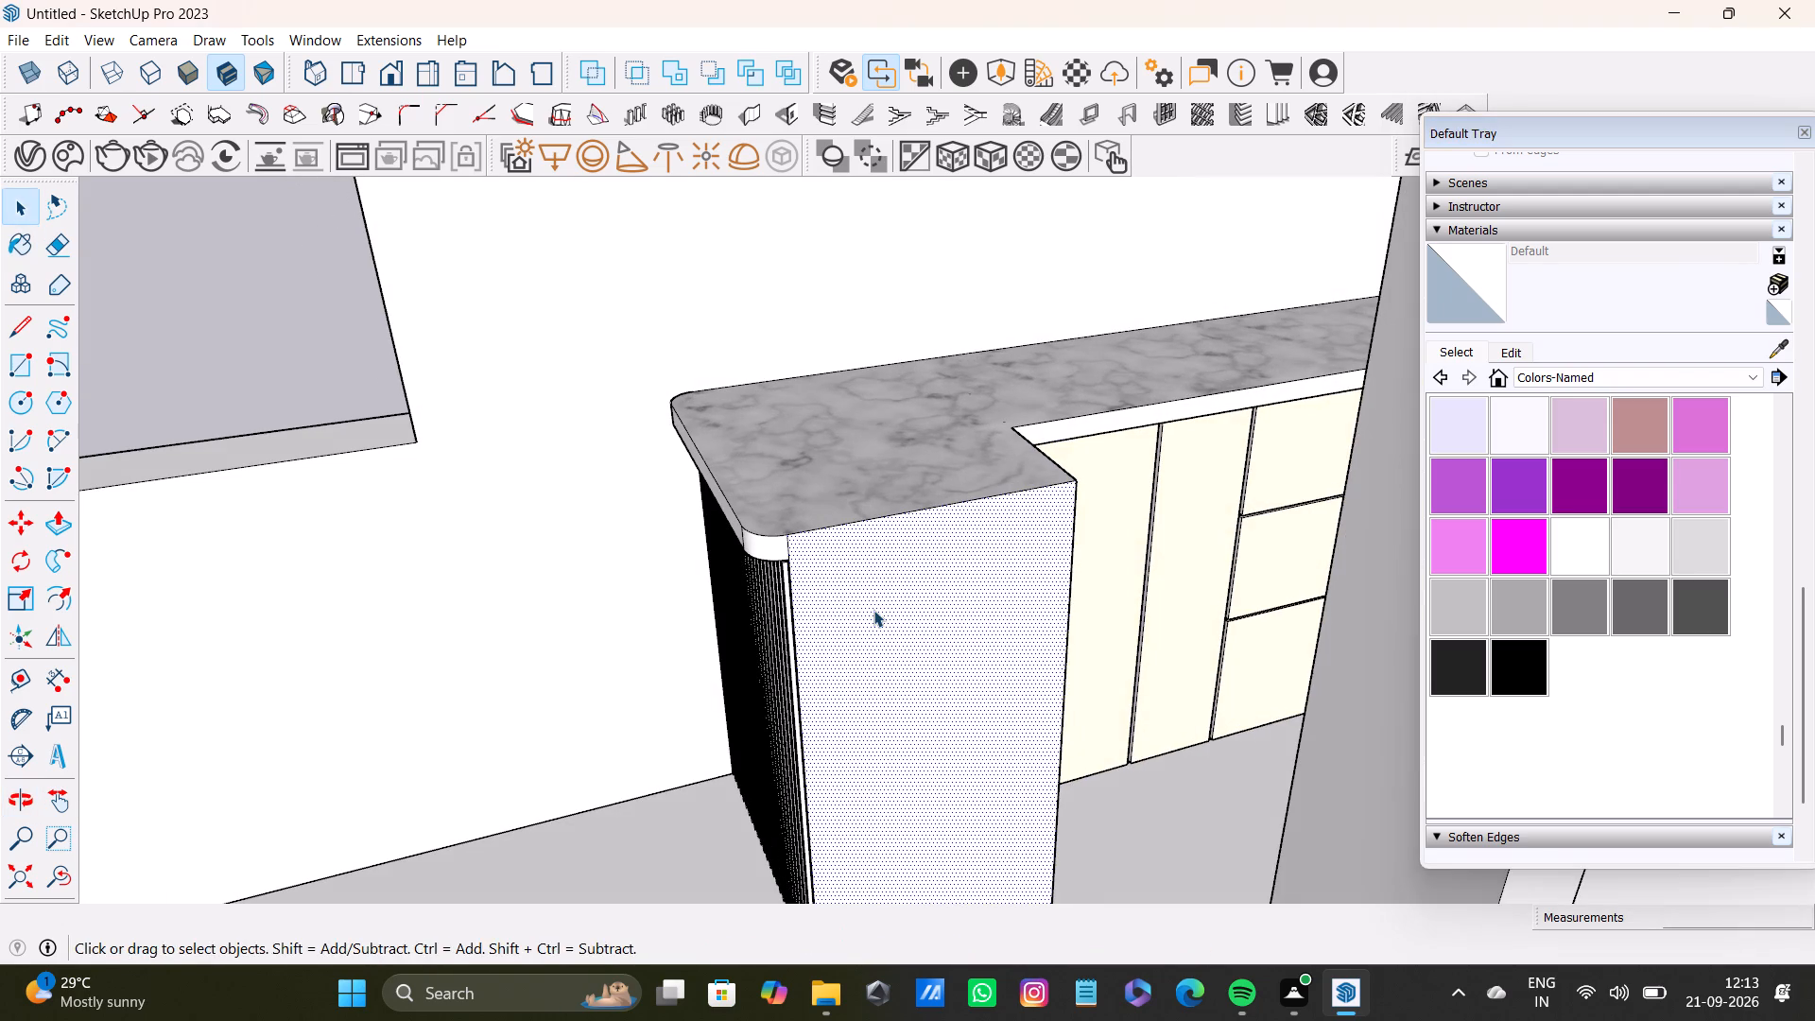
type("t")
scroll(877, 578, "up", 5)
left_click(875, 489)
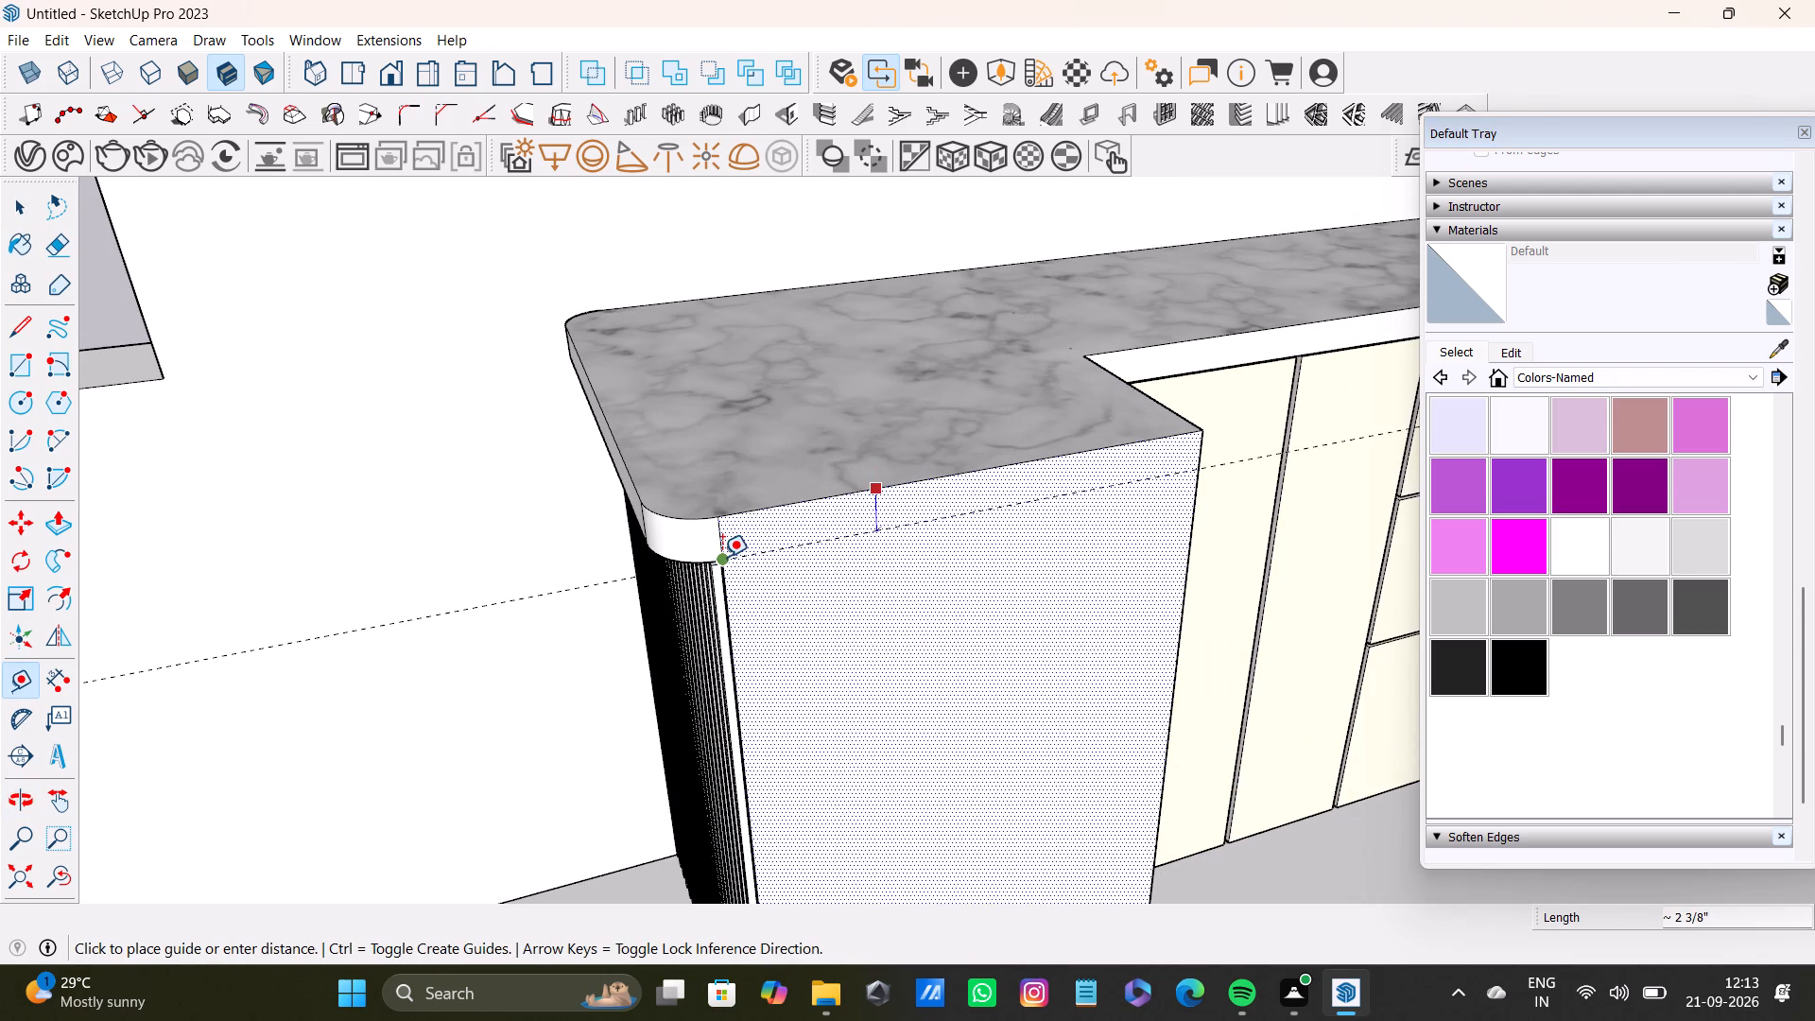
left_click(722, 557)
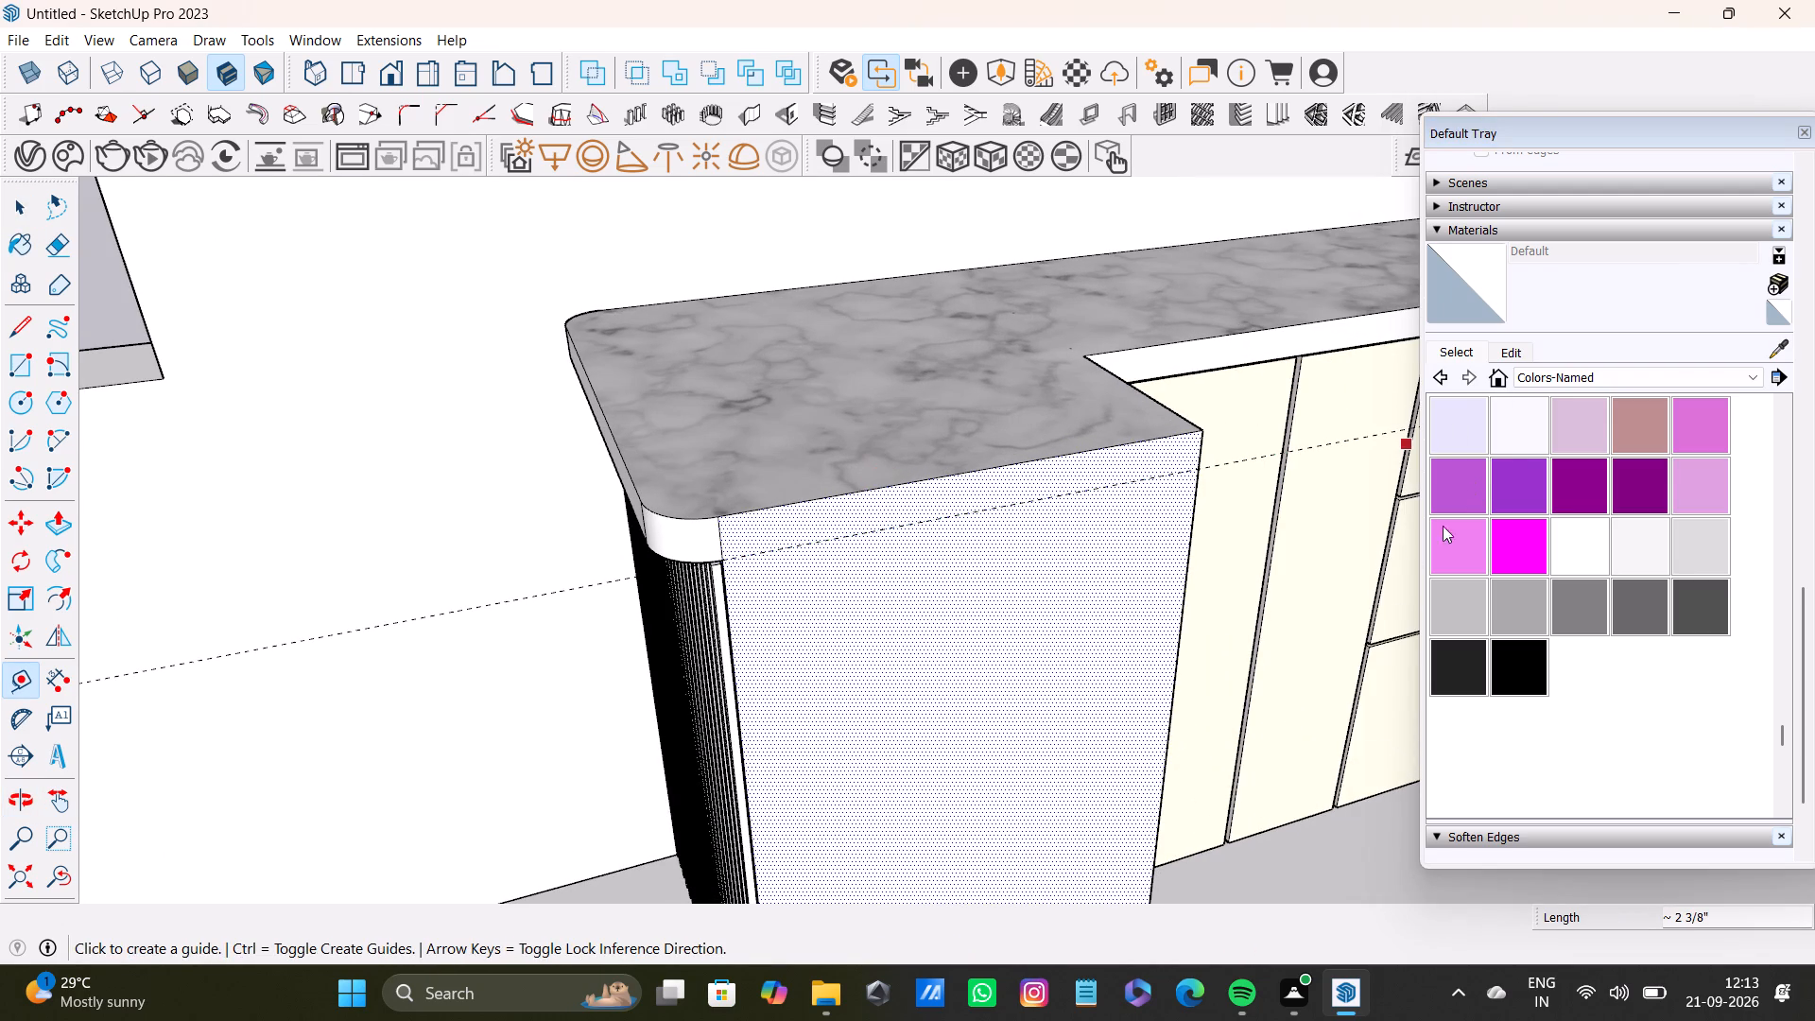
key("period")
scroll(617, 582, "up", 6)
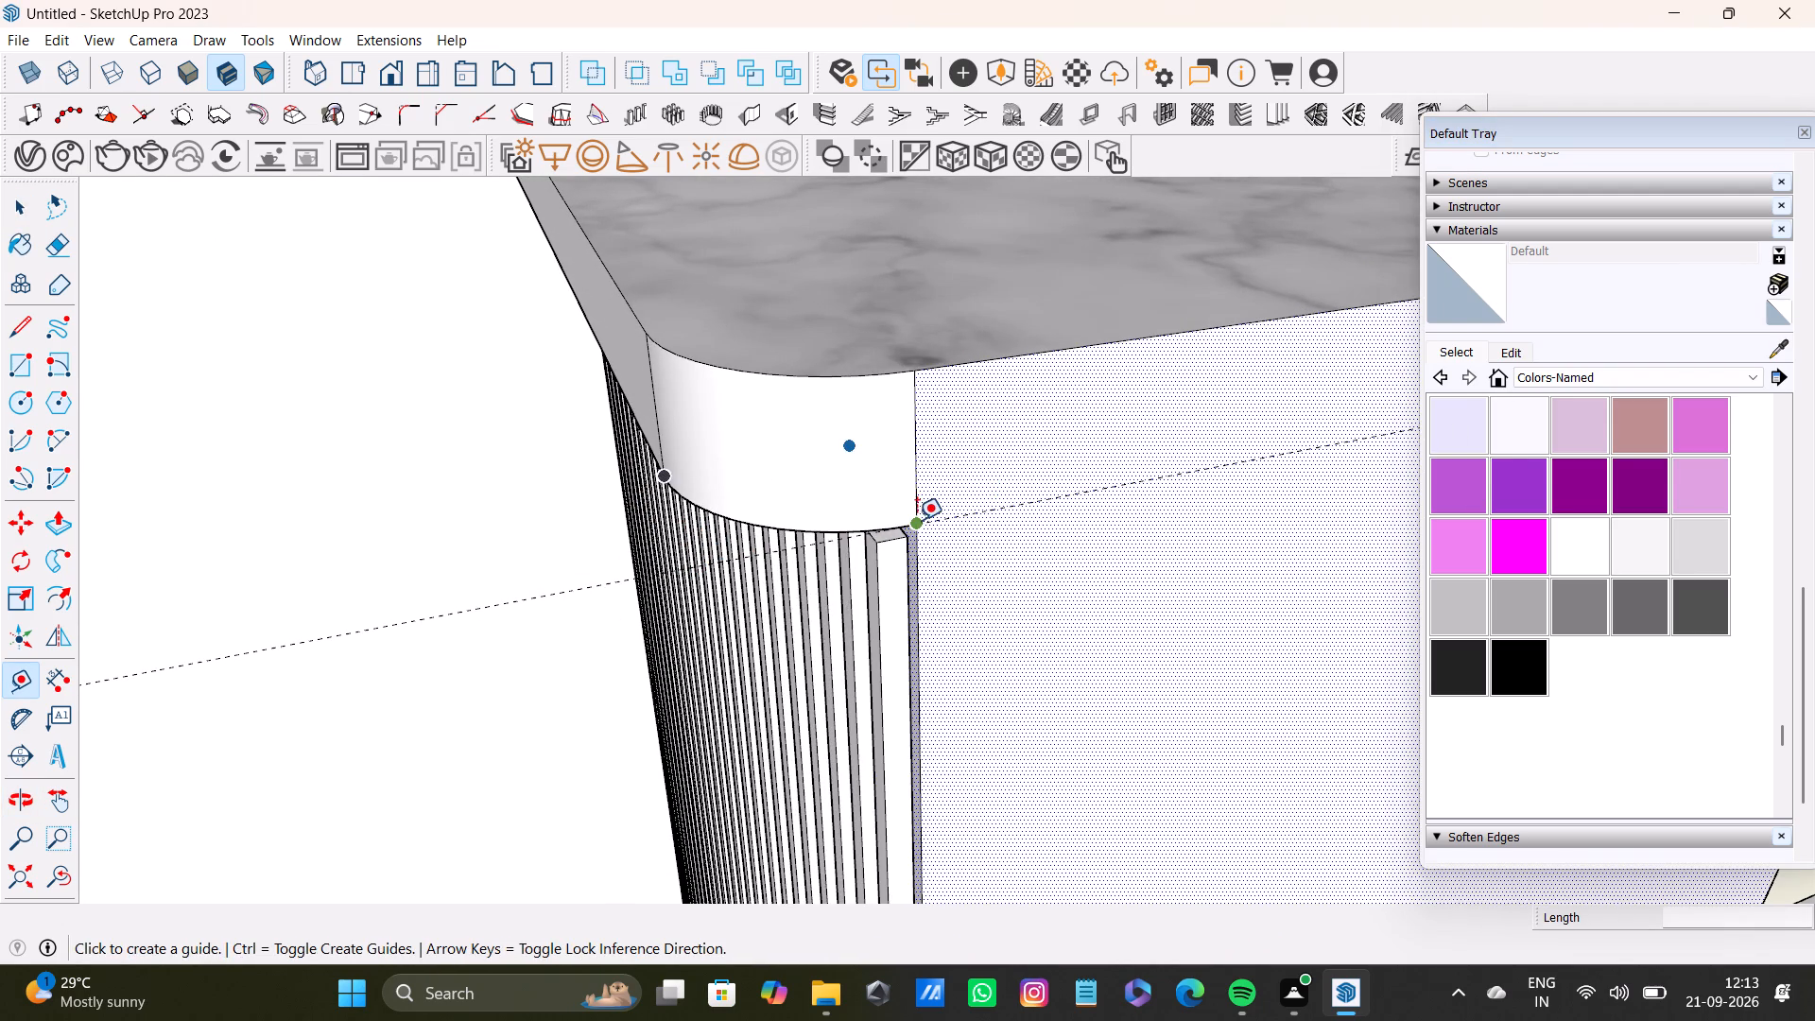
left_click(917, 520)
scroll(1220, 506, "down", 3)
middle_click_drag(1347, 468, 593, 559, "shift")
scroll(1054, 460, "down", 2)
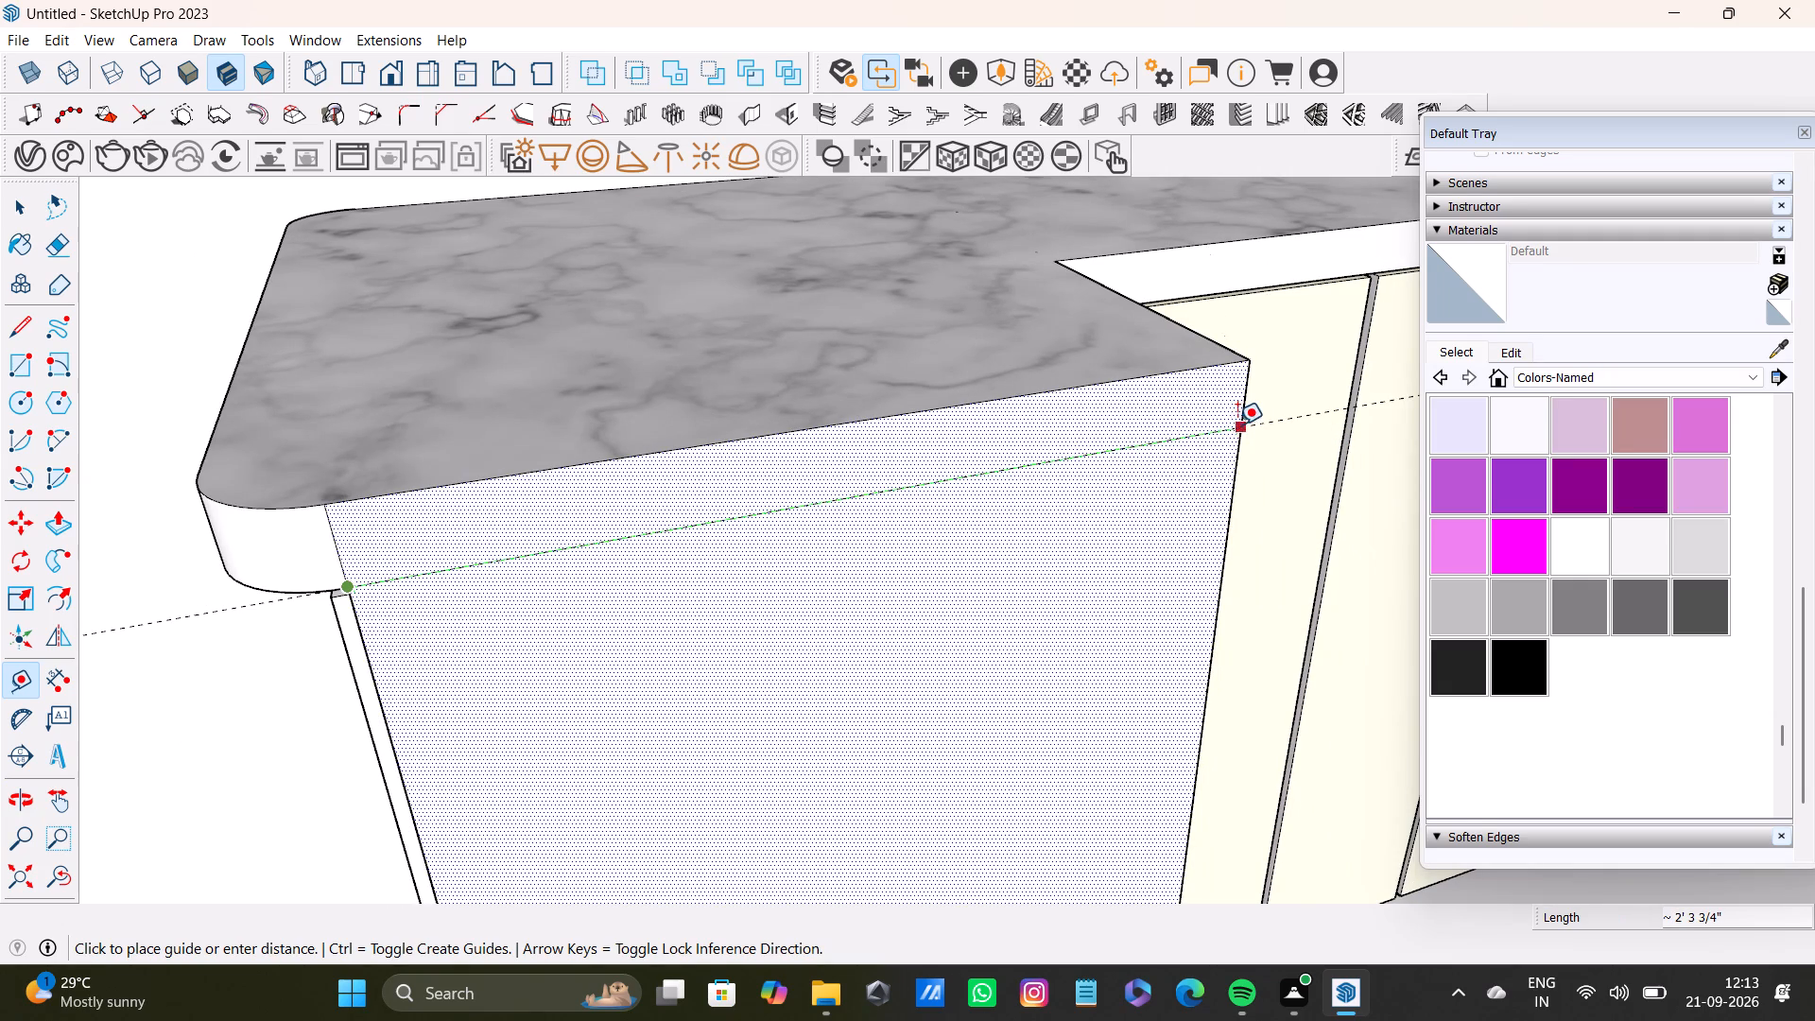
left_click(1237, 424)
key("space")
scroll(704, 493, "down", 4)
middle_click_drag(709, 494, 723, 439)
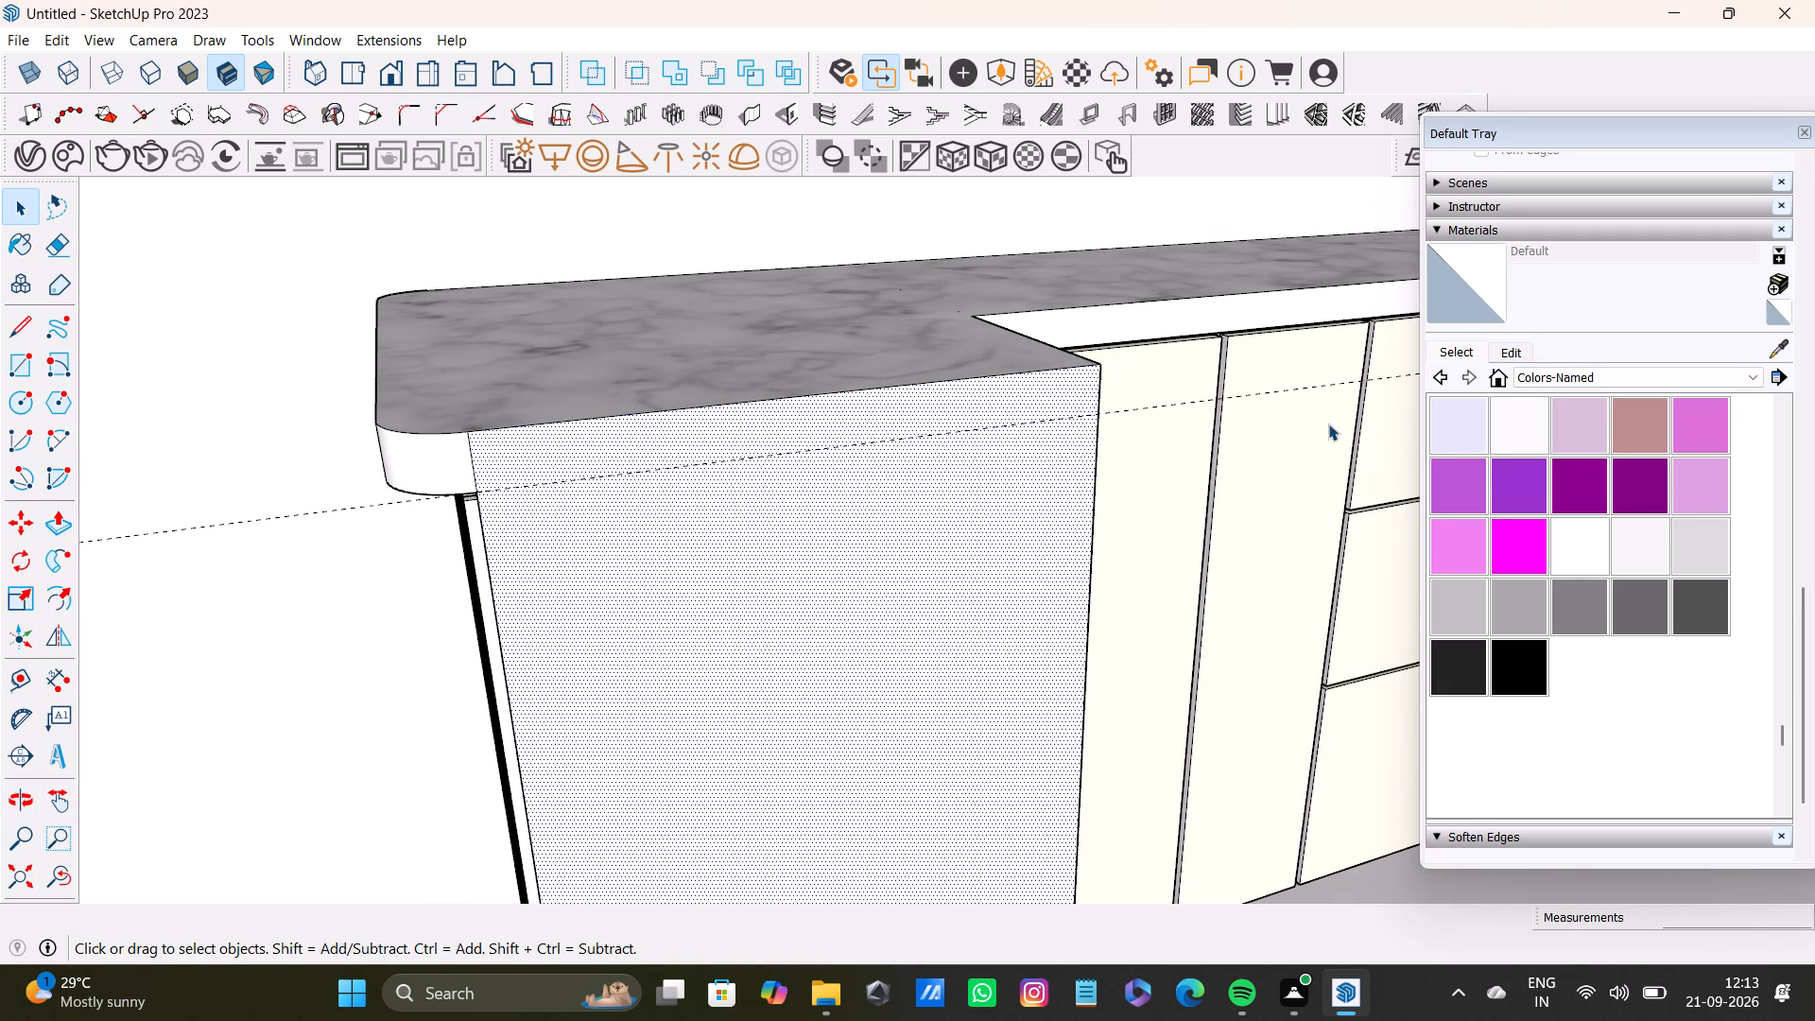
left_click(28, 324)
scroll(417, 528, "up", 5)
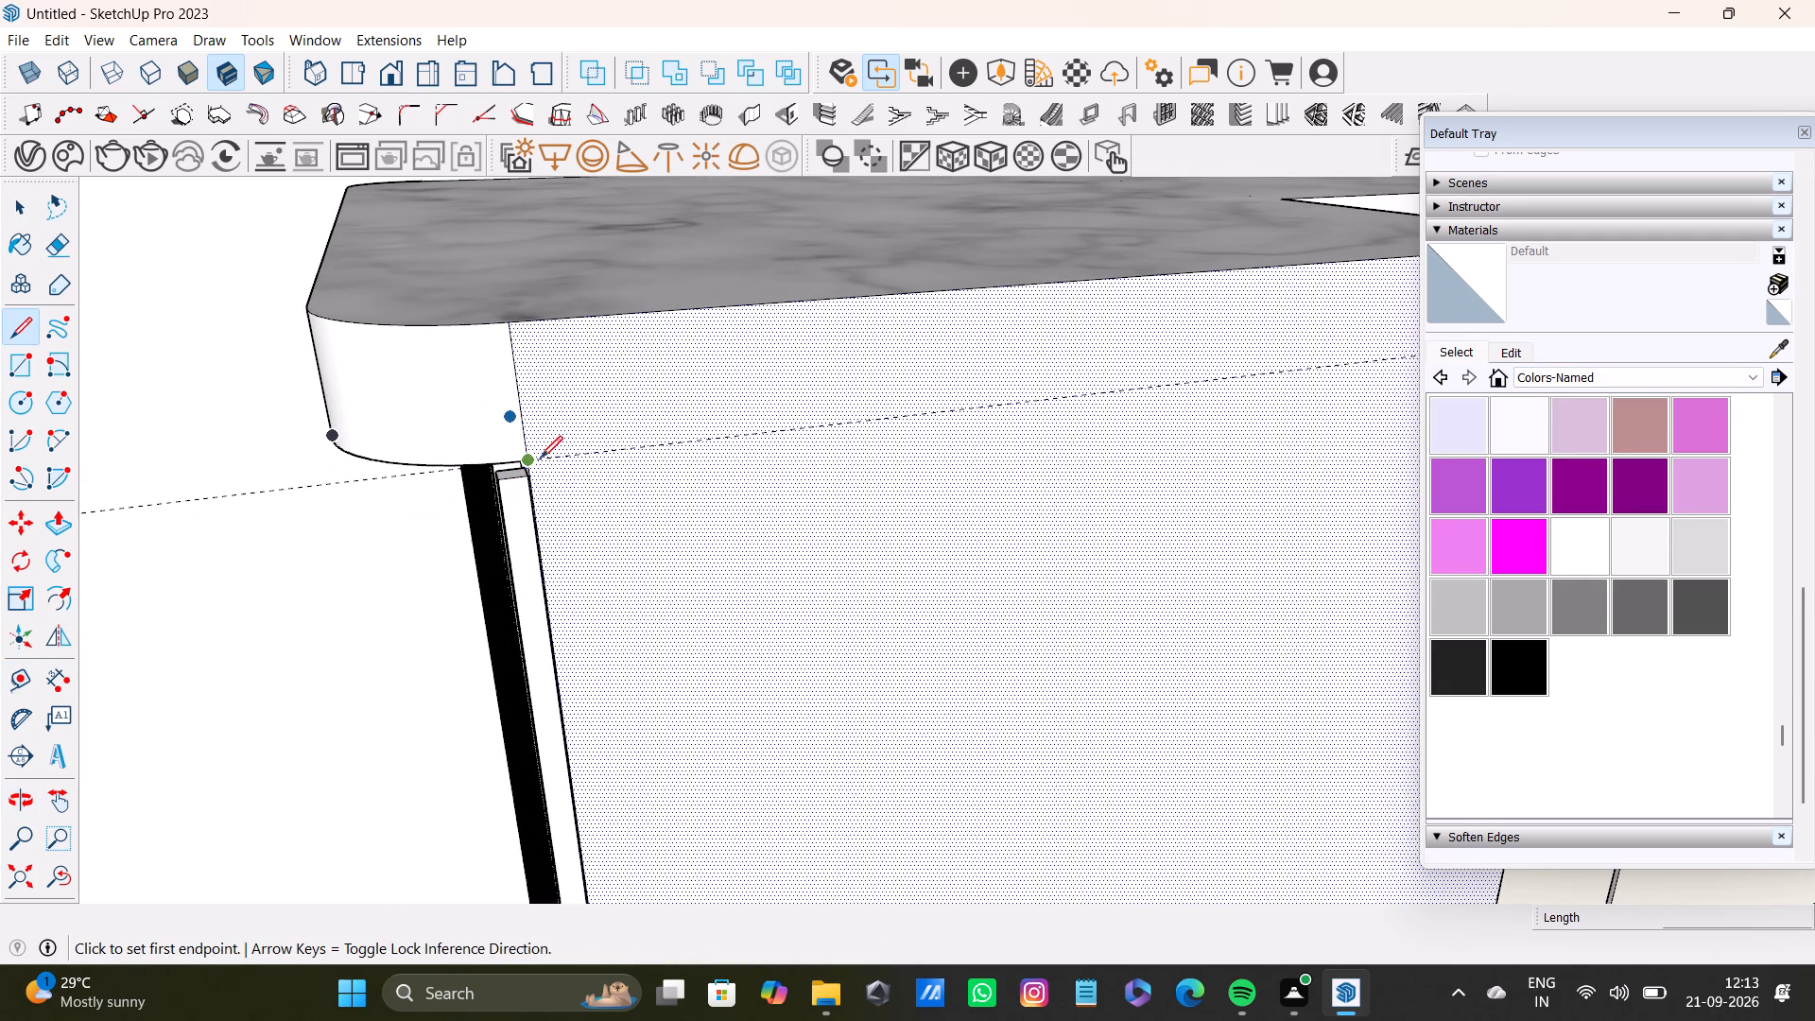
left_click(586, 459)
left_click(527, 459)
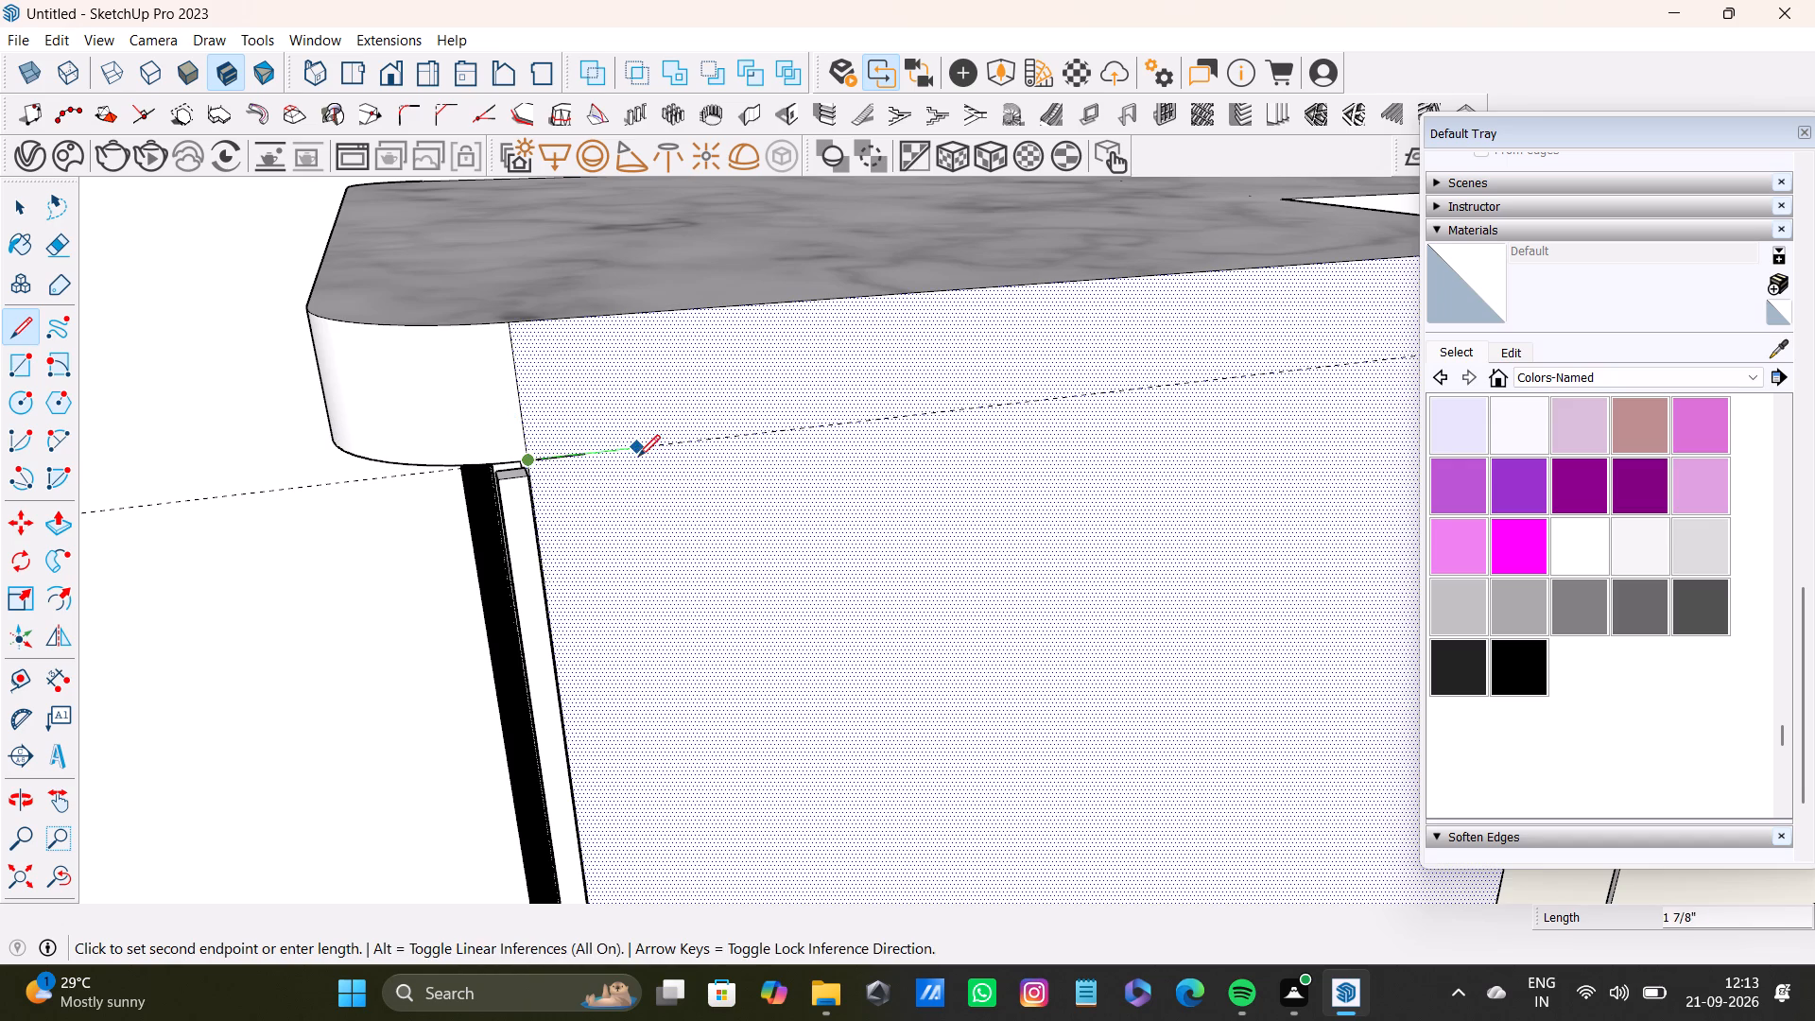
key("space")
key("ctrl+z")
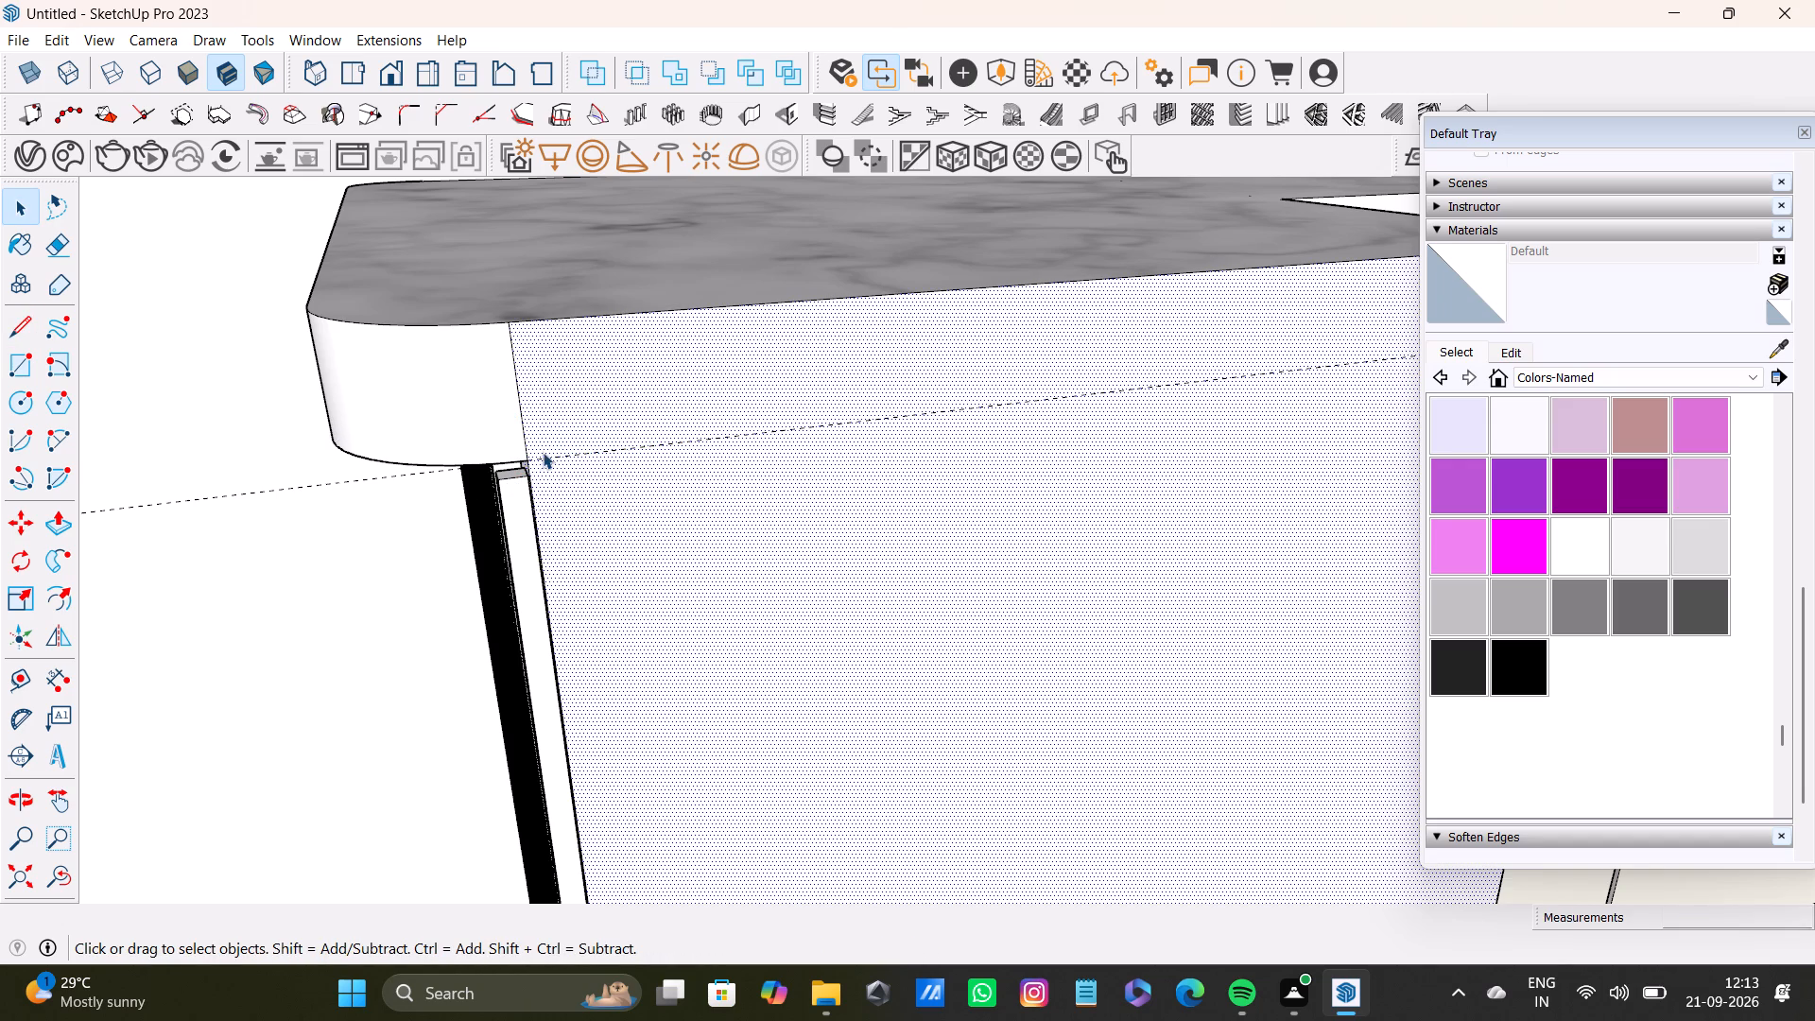
Draw a line along the guide across the peninsula's end face, separating the countertop edge band from the face below.
key("l")
scroll(547, 452, "up", 6)
left_click(530, 460)
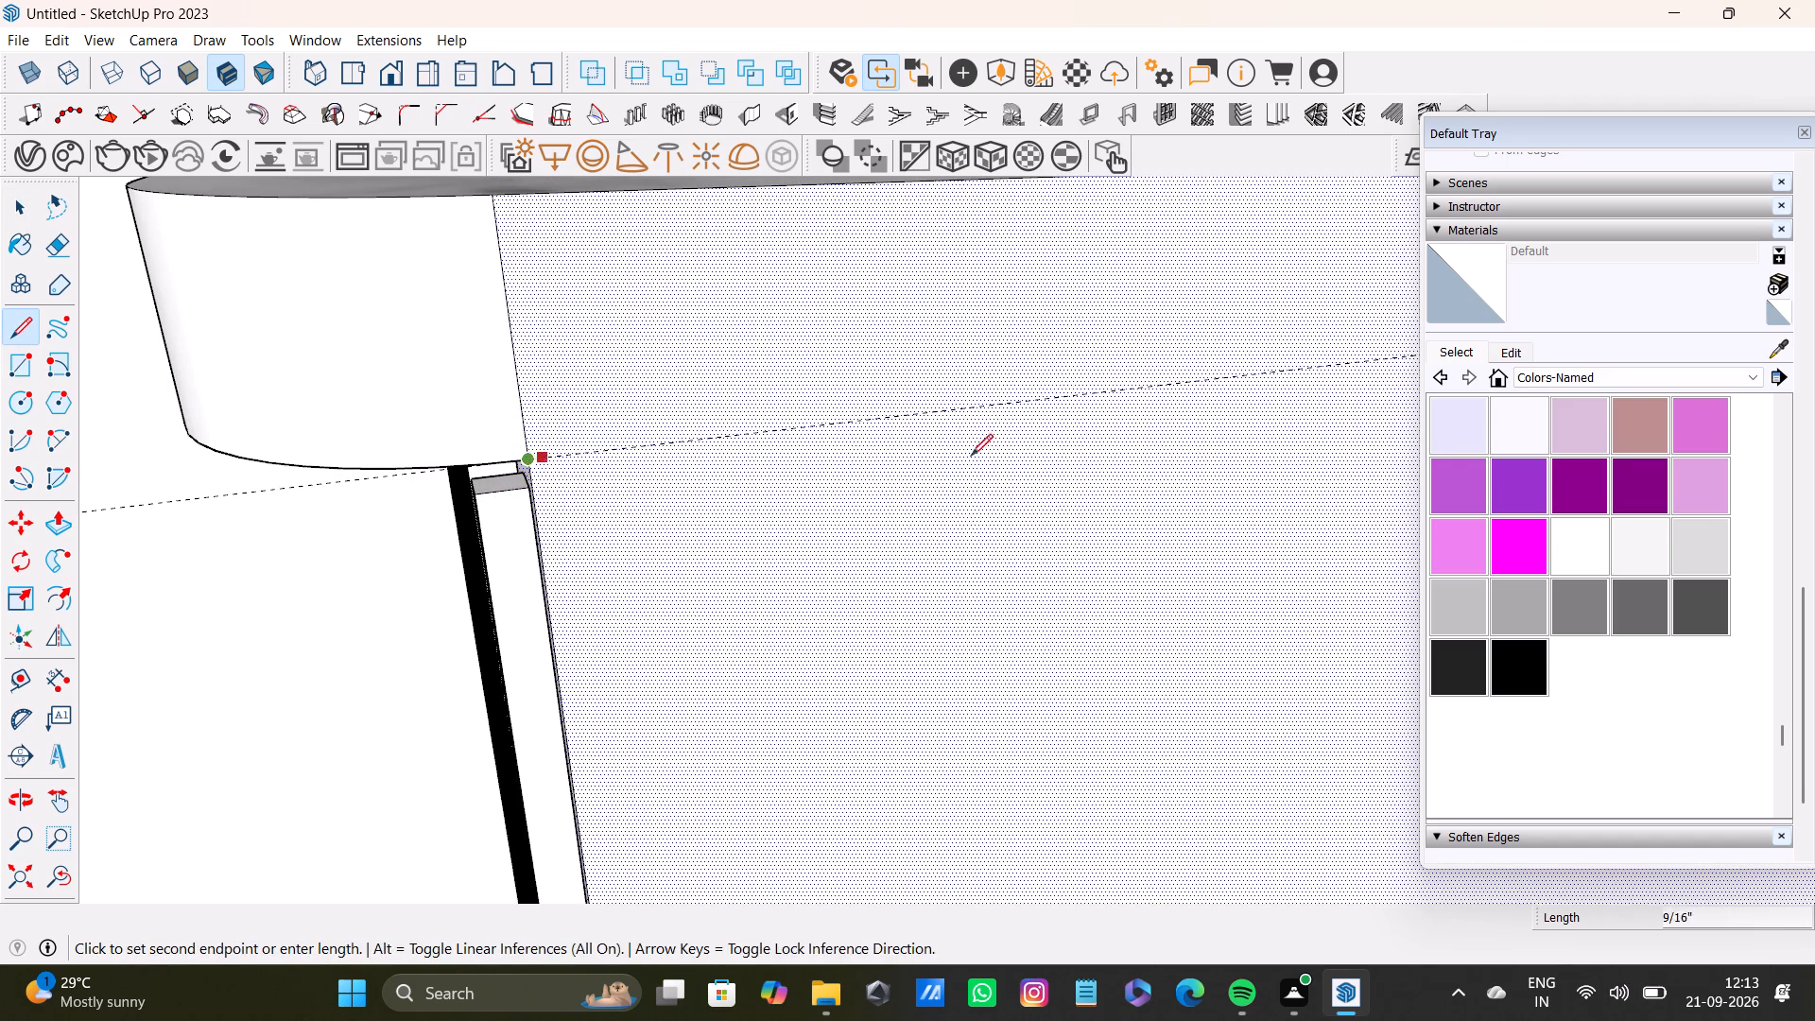
scroll(1153, 429, "down", 3)
middle_click_drag(1325, 381, 660, 450, "shift")
middle_click_drag(1392, 378, 1166, 417, "shift")
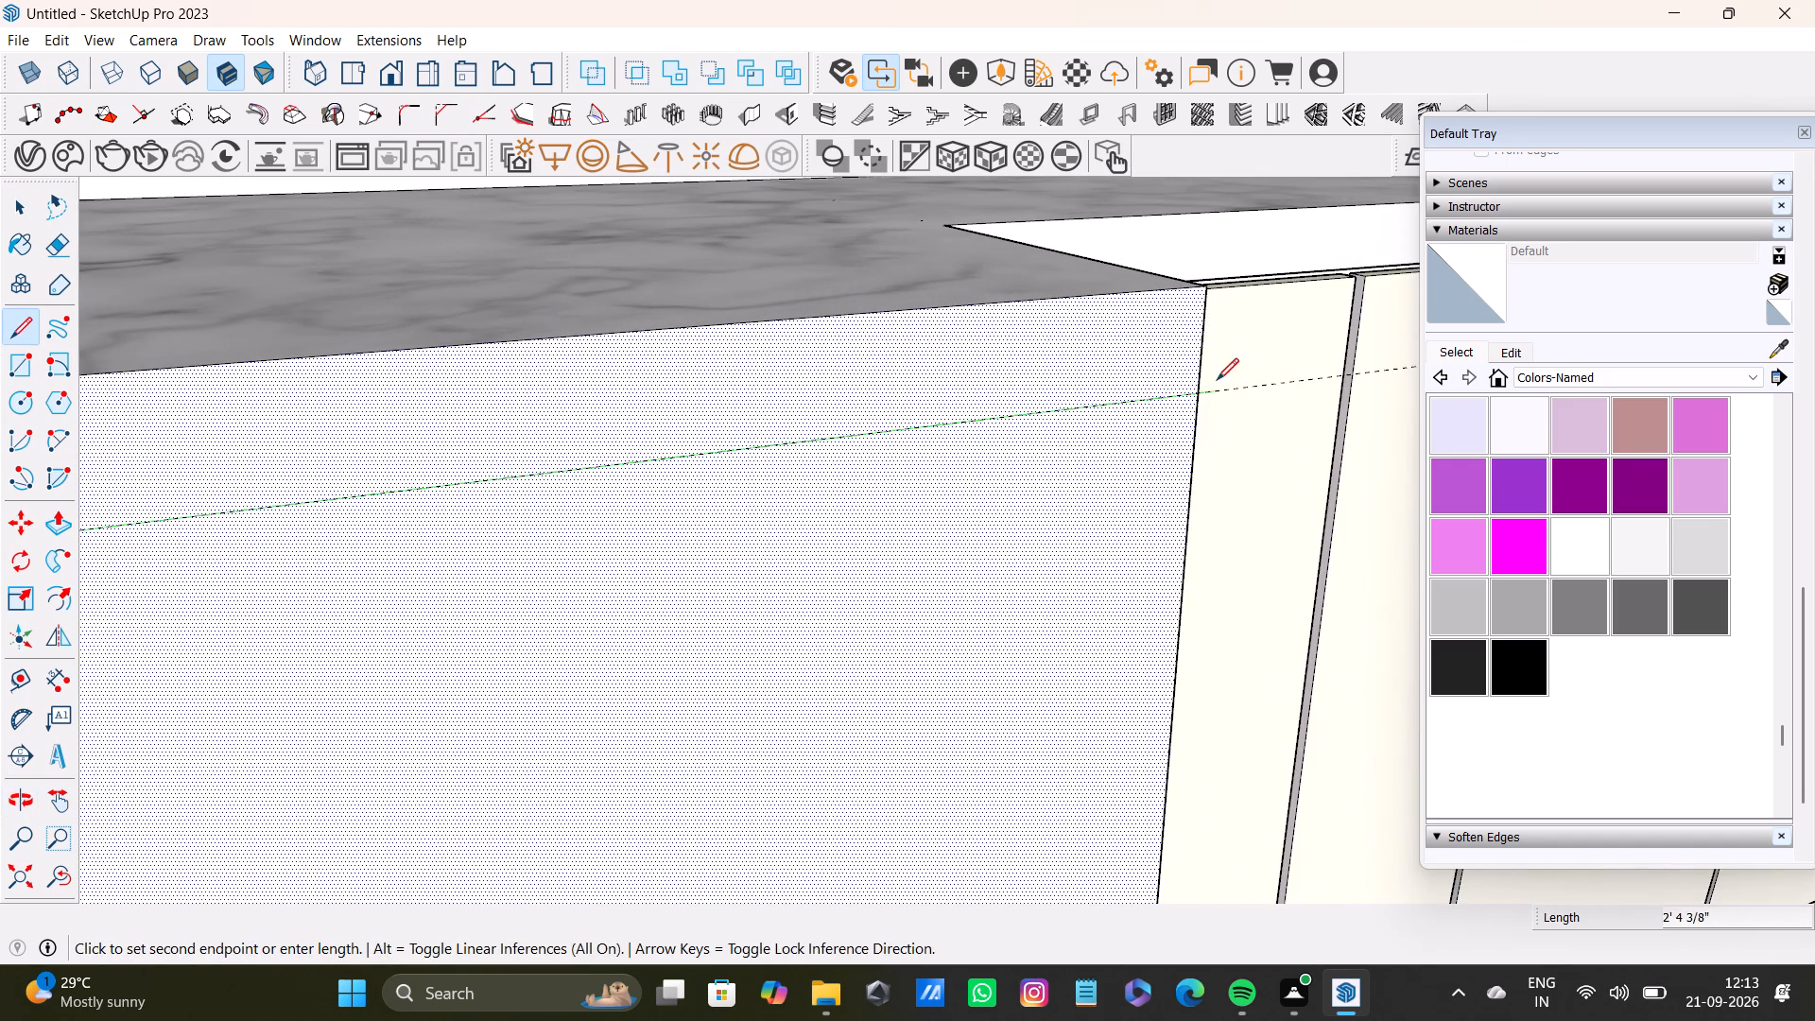
left_click(1202, 384)
key("space")
scroll(1063, 385, "down", 11)
middle_click_drag(914, 512, 994, 428, "shift")
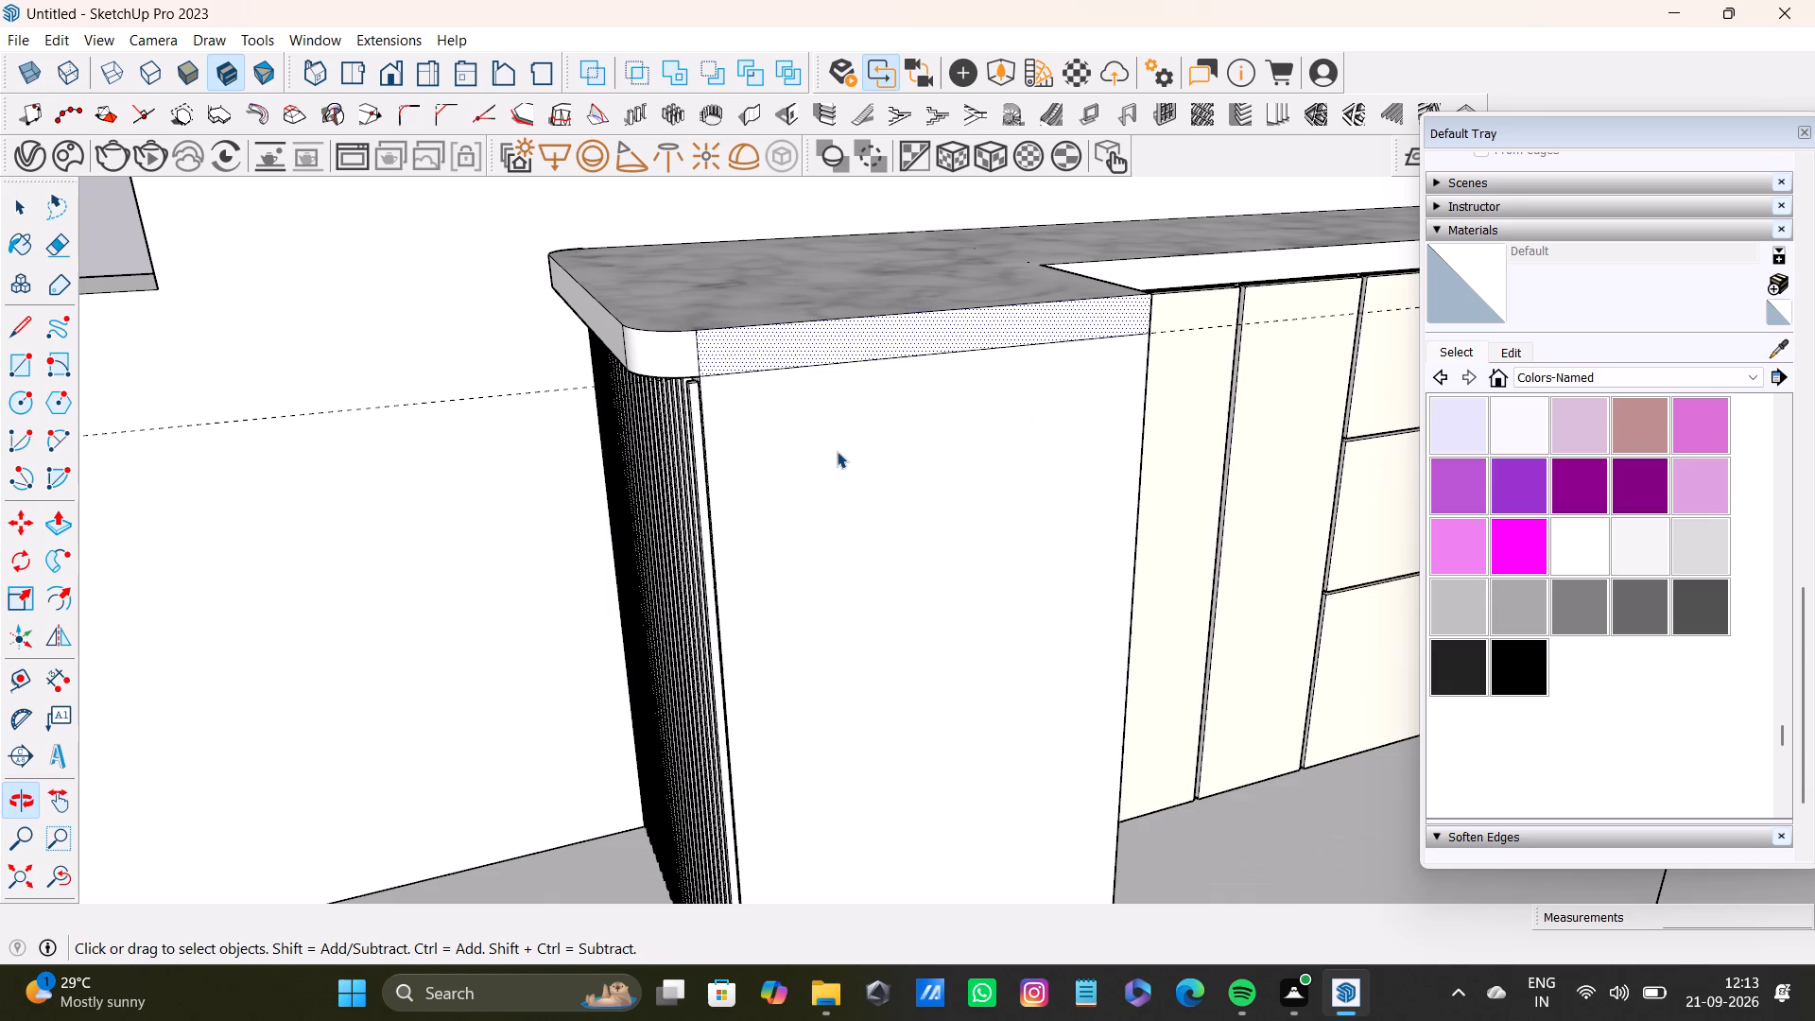
Select the peninsula's end face below the countertop band, plus the narrow strip beside the last slat.
left_click(835, 449)
key("space")
scroll(726, 415, "up", 11)
scroll(627, 376, "down", 1)
middle_click_drag(627, 376, 842, 378)
scroll(781, 381, "up", 3)
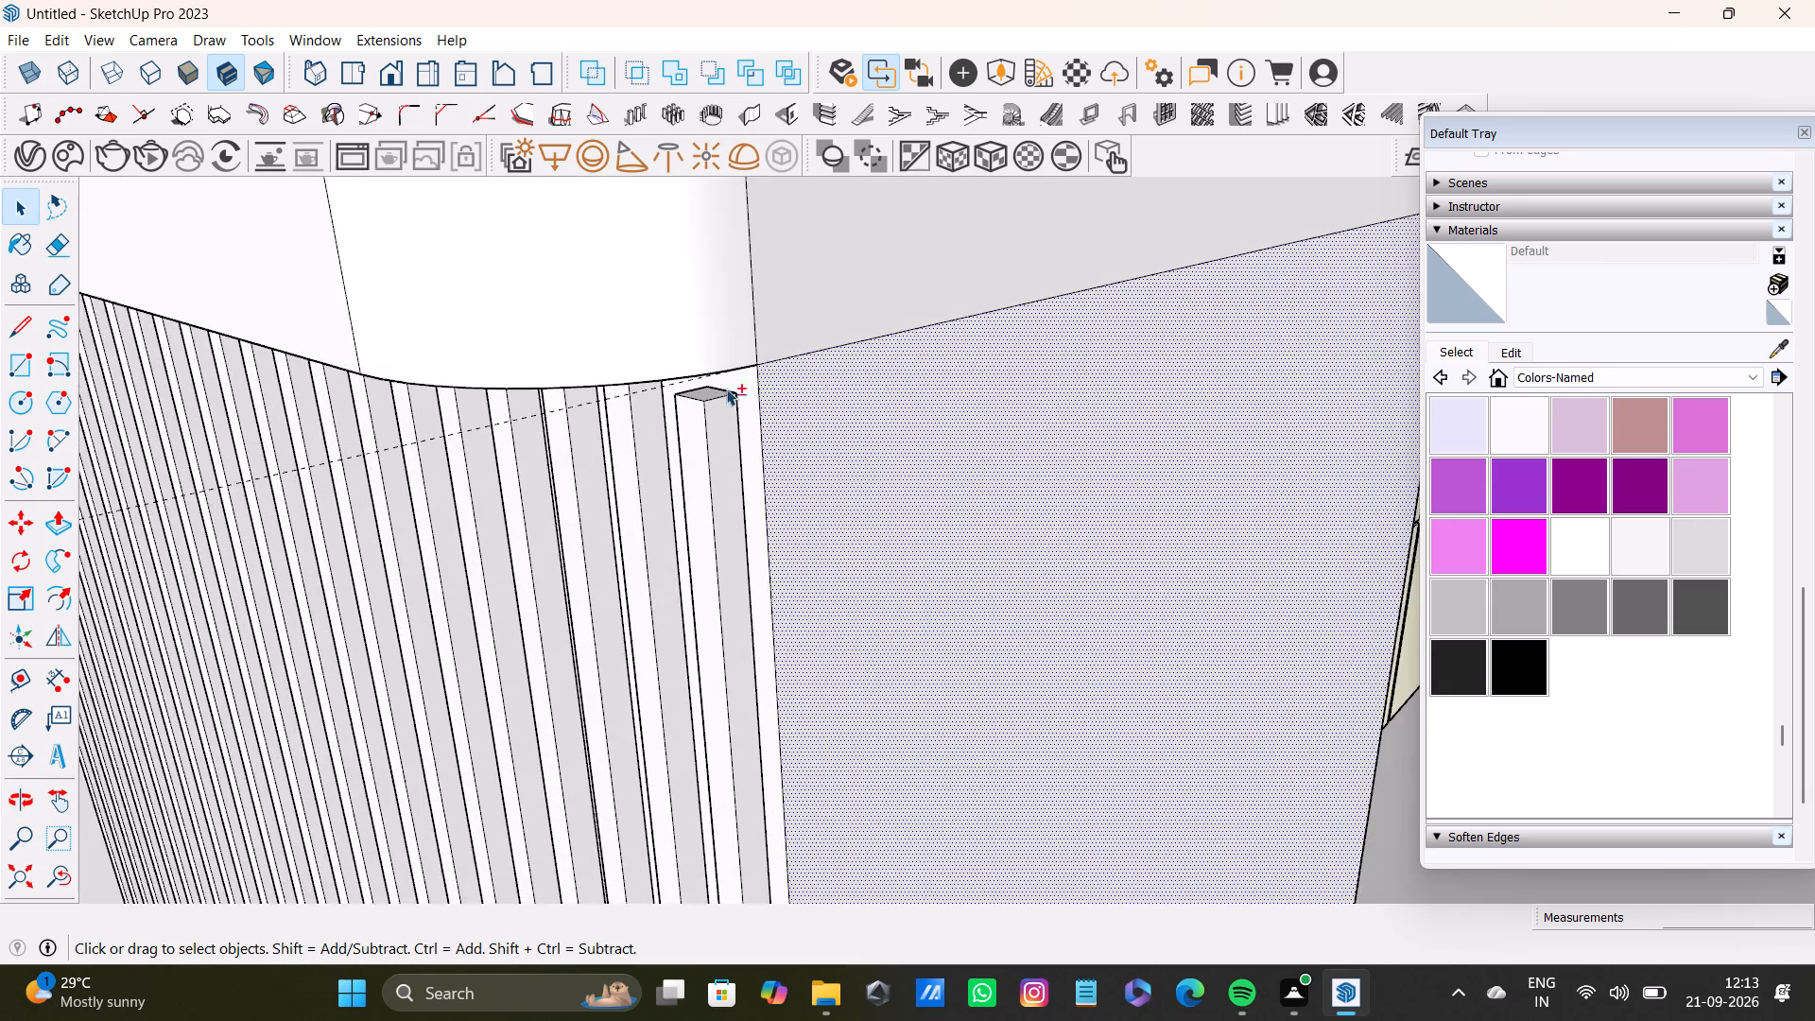
scroll(726, 389, "up", 3)
left_click(767, 374, "shift")
scroll(1101, 493, "down", 11, "shift")
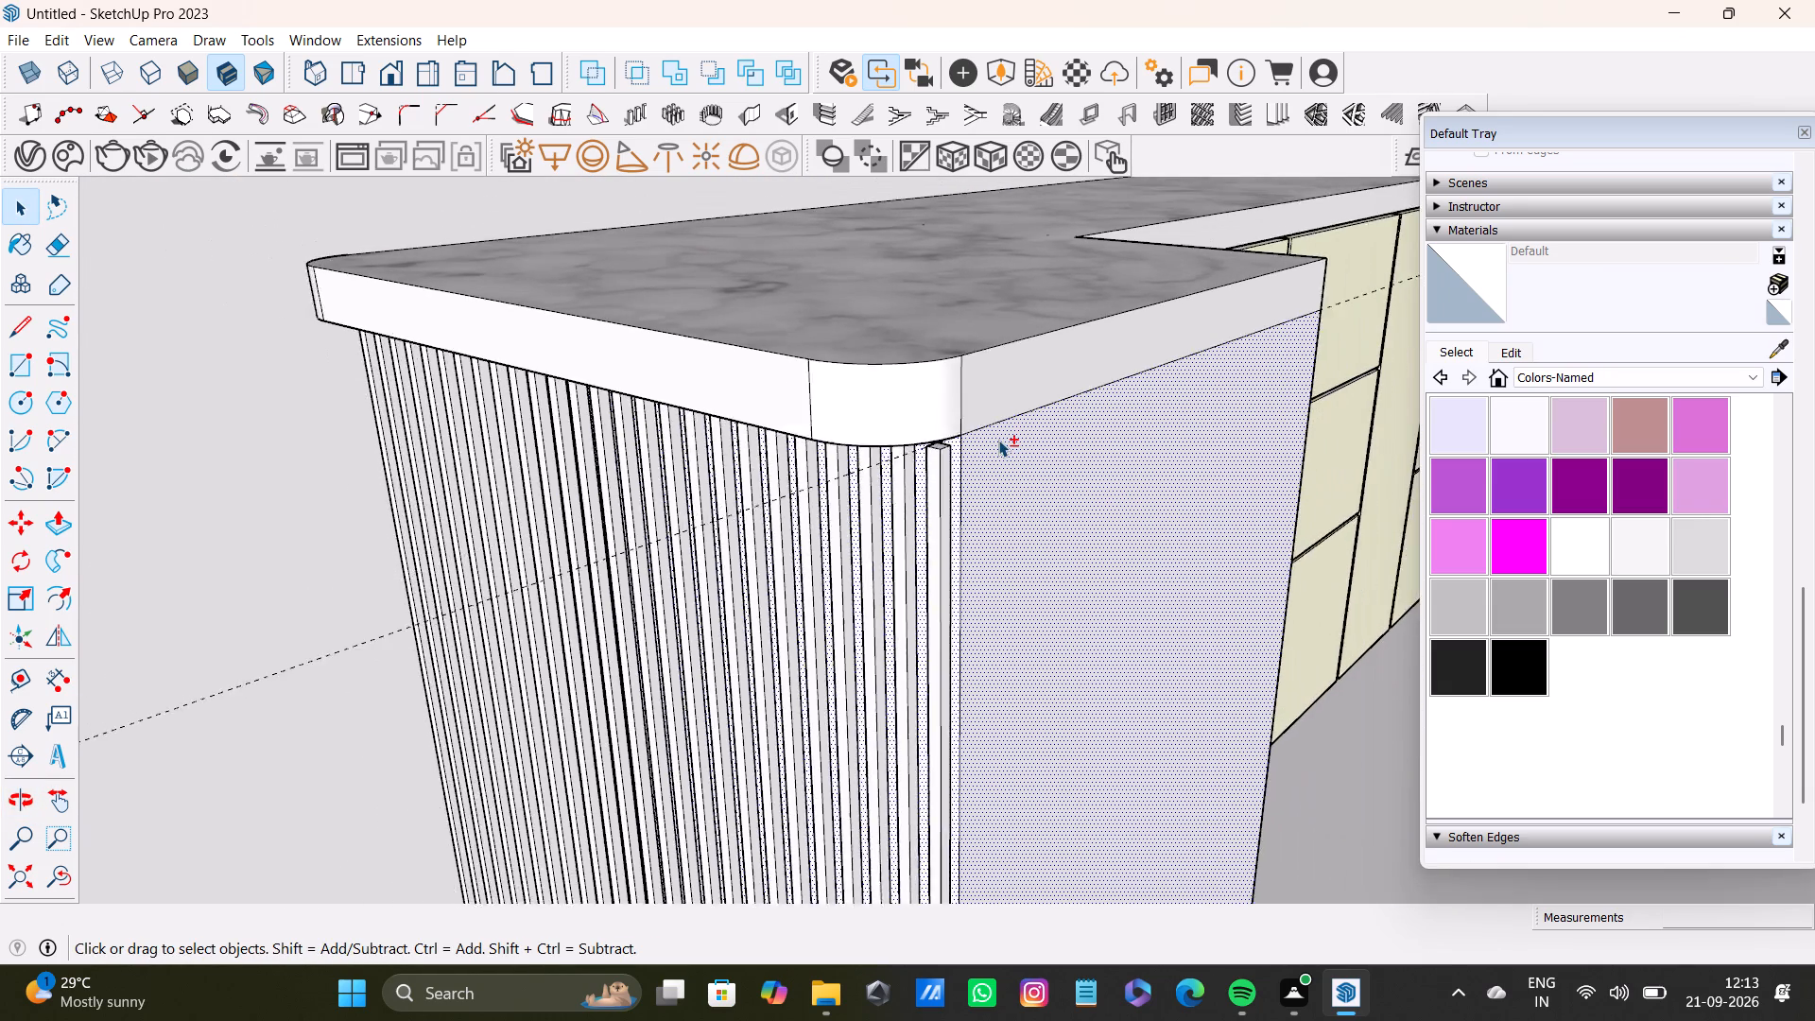
Add the slatted panel's end face, top face and the narrow front strip beyond its outermost slat to the selection.
scroll(998, 440, "down", 7, "shift")
middle_click_drag(959, 213, 922, 749, "shift")
scroll(916, 646, "down", 4, "shift")
scroll(1051, 380, "up", 7, "shift")
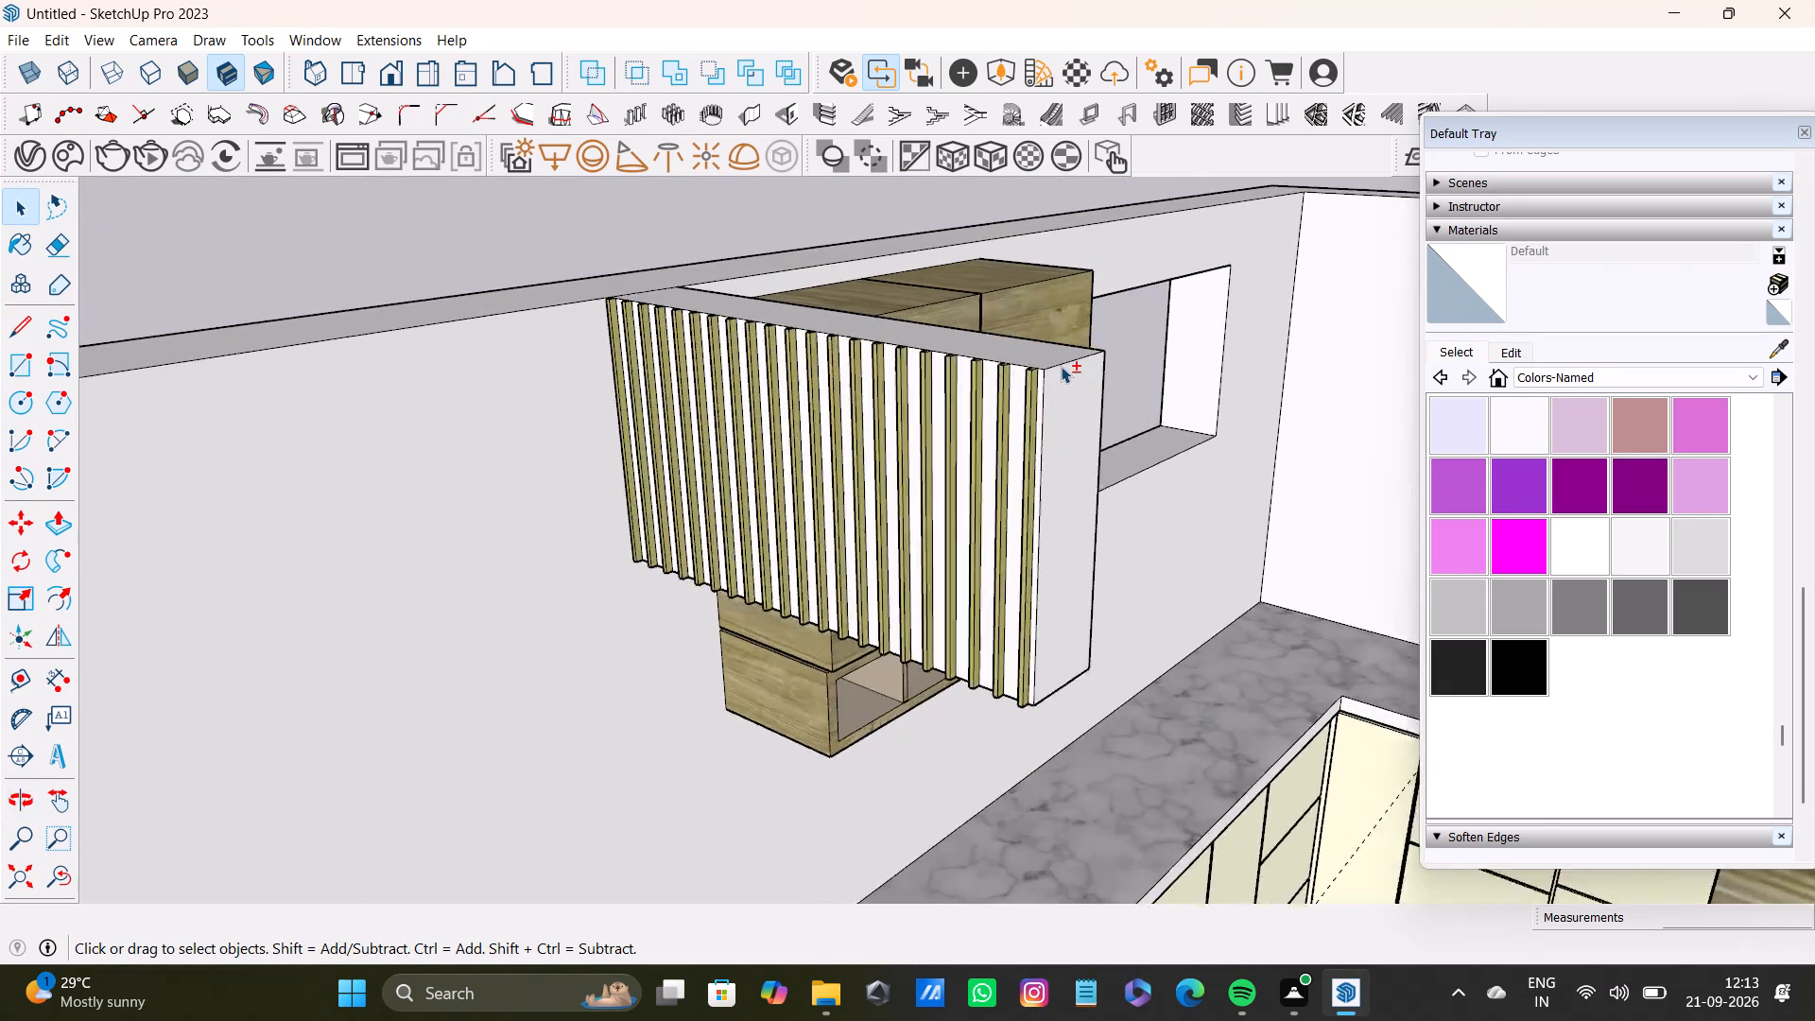
scroll(1061, 366, "up", 6, "shift")
left_click(1041, 419, "shift")
left_click(1040, 327, "shift")
left_click(1028, 403, "shift")
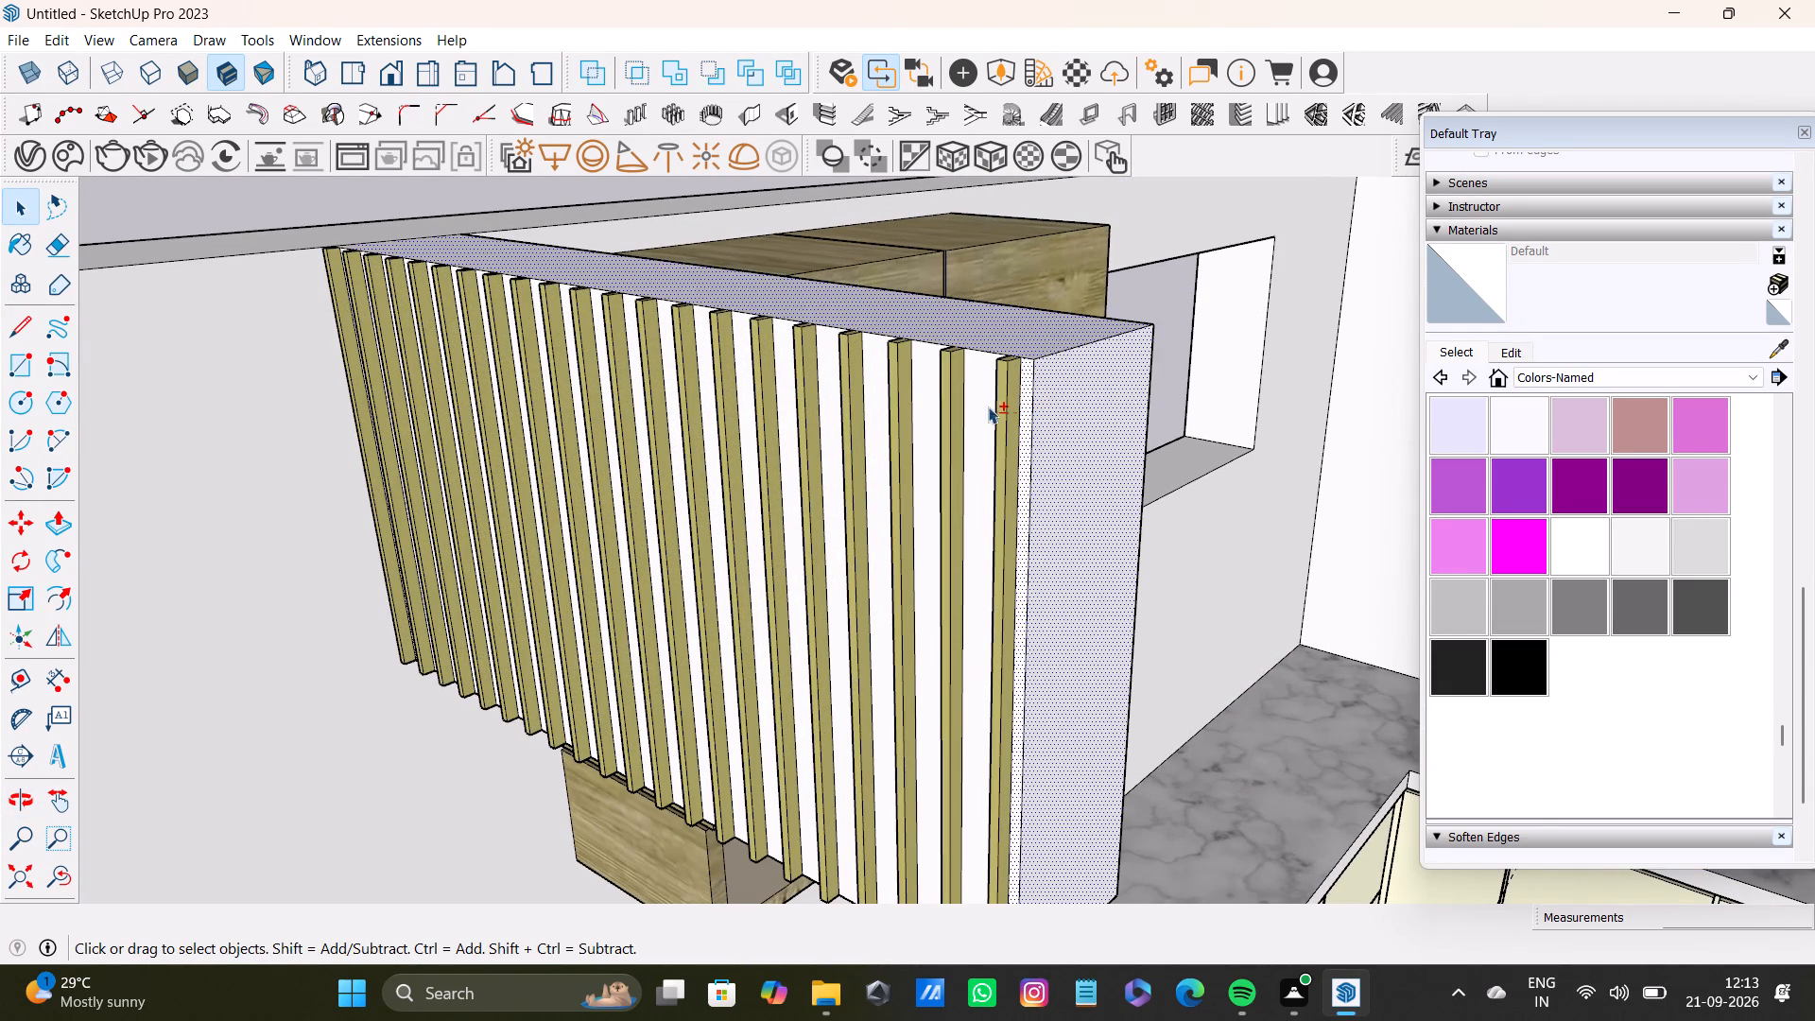
Add the seven backing strips between the slats at the panel's free end to the selection.
left_click(989, 397, "shift")
left_click(932, 399, "shift")
left_click(884, 388, "shift")
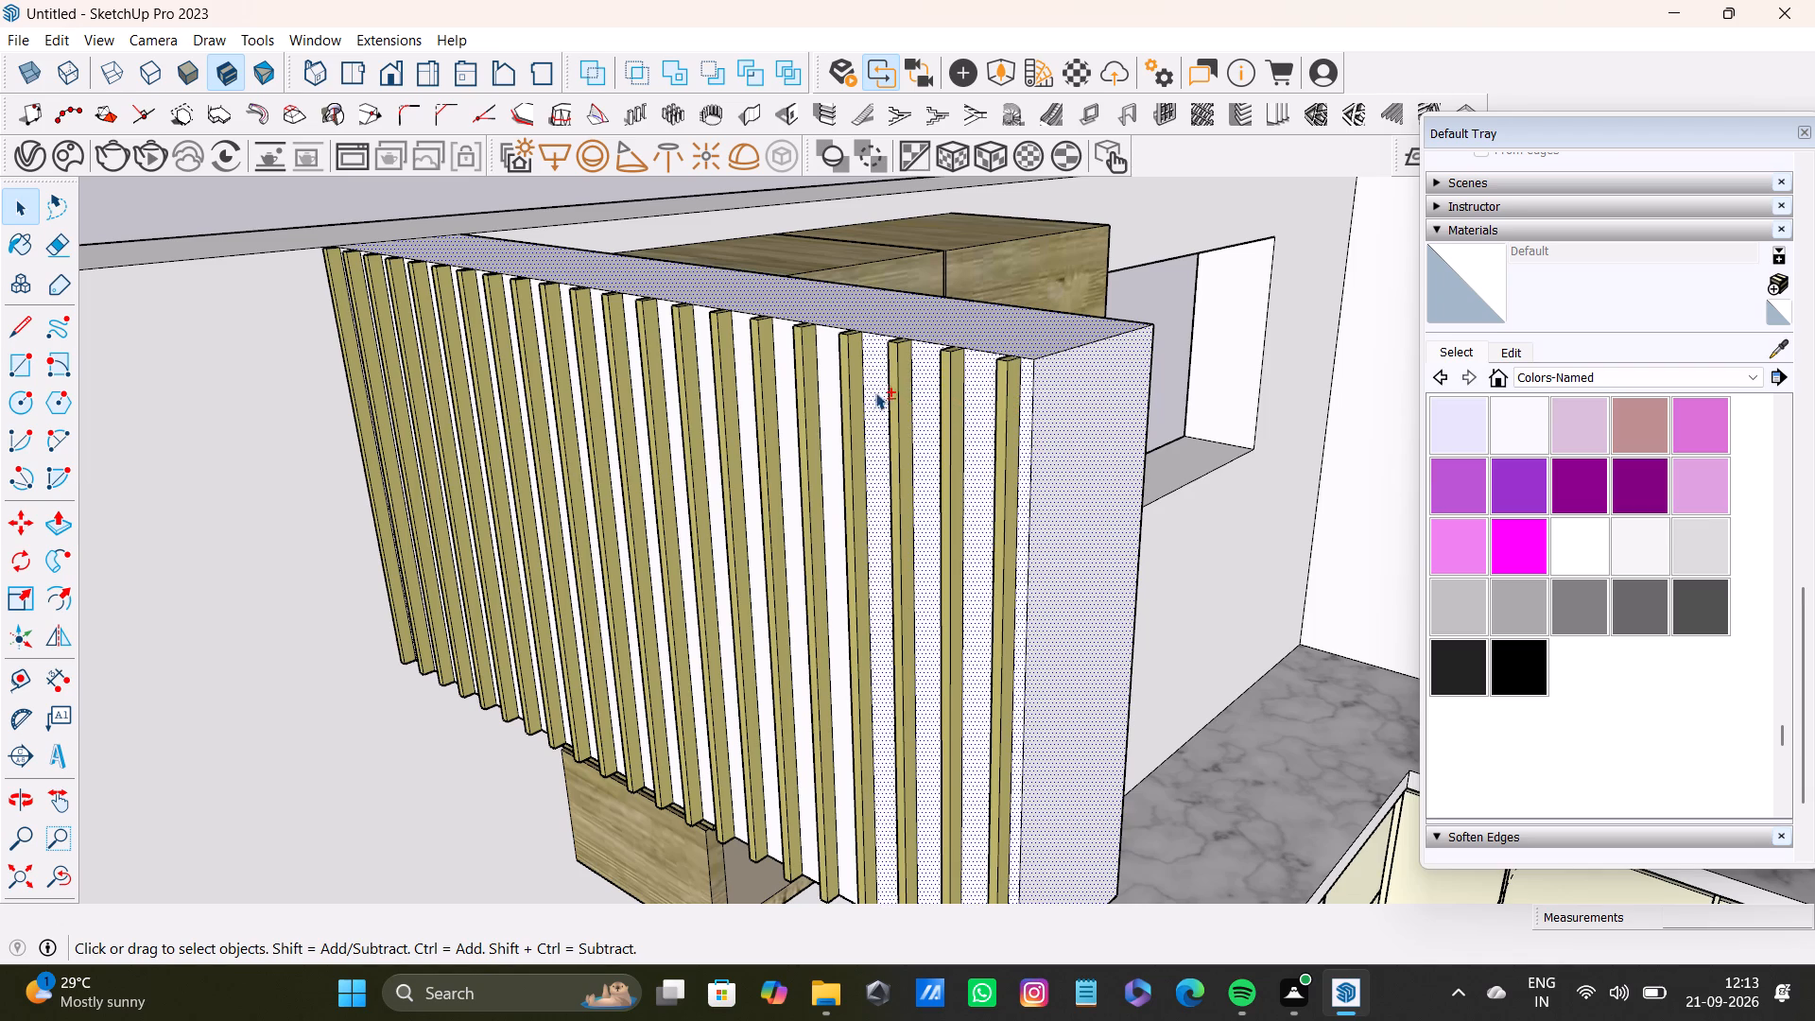
scroll(873, 393, "down", 3, "shift")
middle_click_drag(873, 396, 1110, 464, "shift")
scroll(1097, 467, "up", 7, "shift")
left_click(1063, 440, "shift")
left_click(1000, 436, "shift")
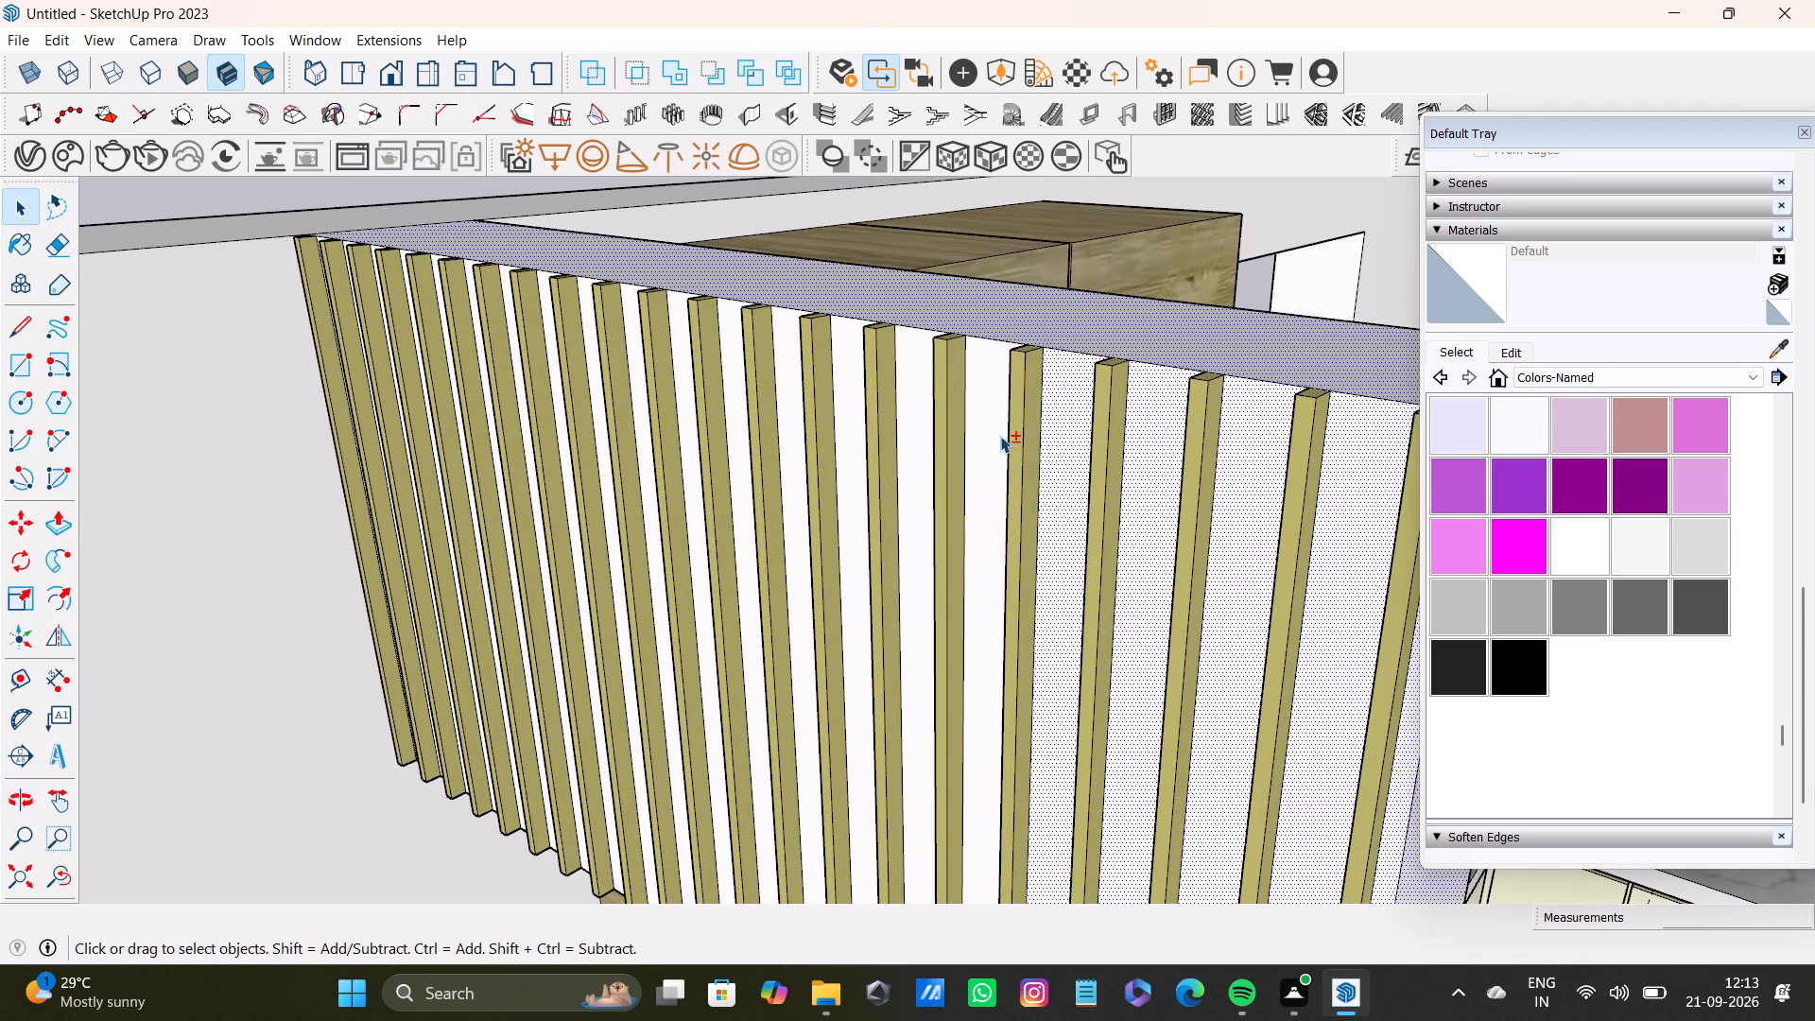
scroll(997, 438, "down", 3, "shift")
middle_click_drag(997, 438, 1152, 469, "shift")
scroll(1089, 453, "up", 3, "shift")
left_click(1088, 441, "shift")
left_click(999, 436, "shift")
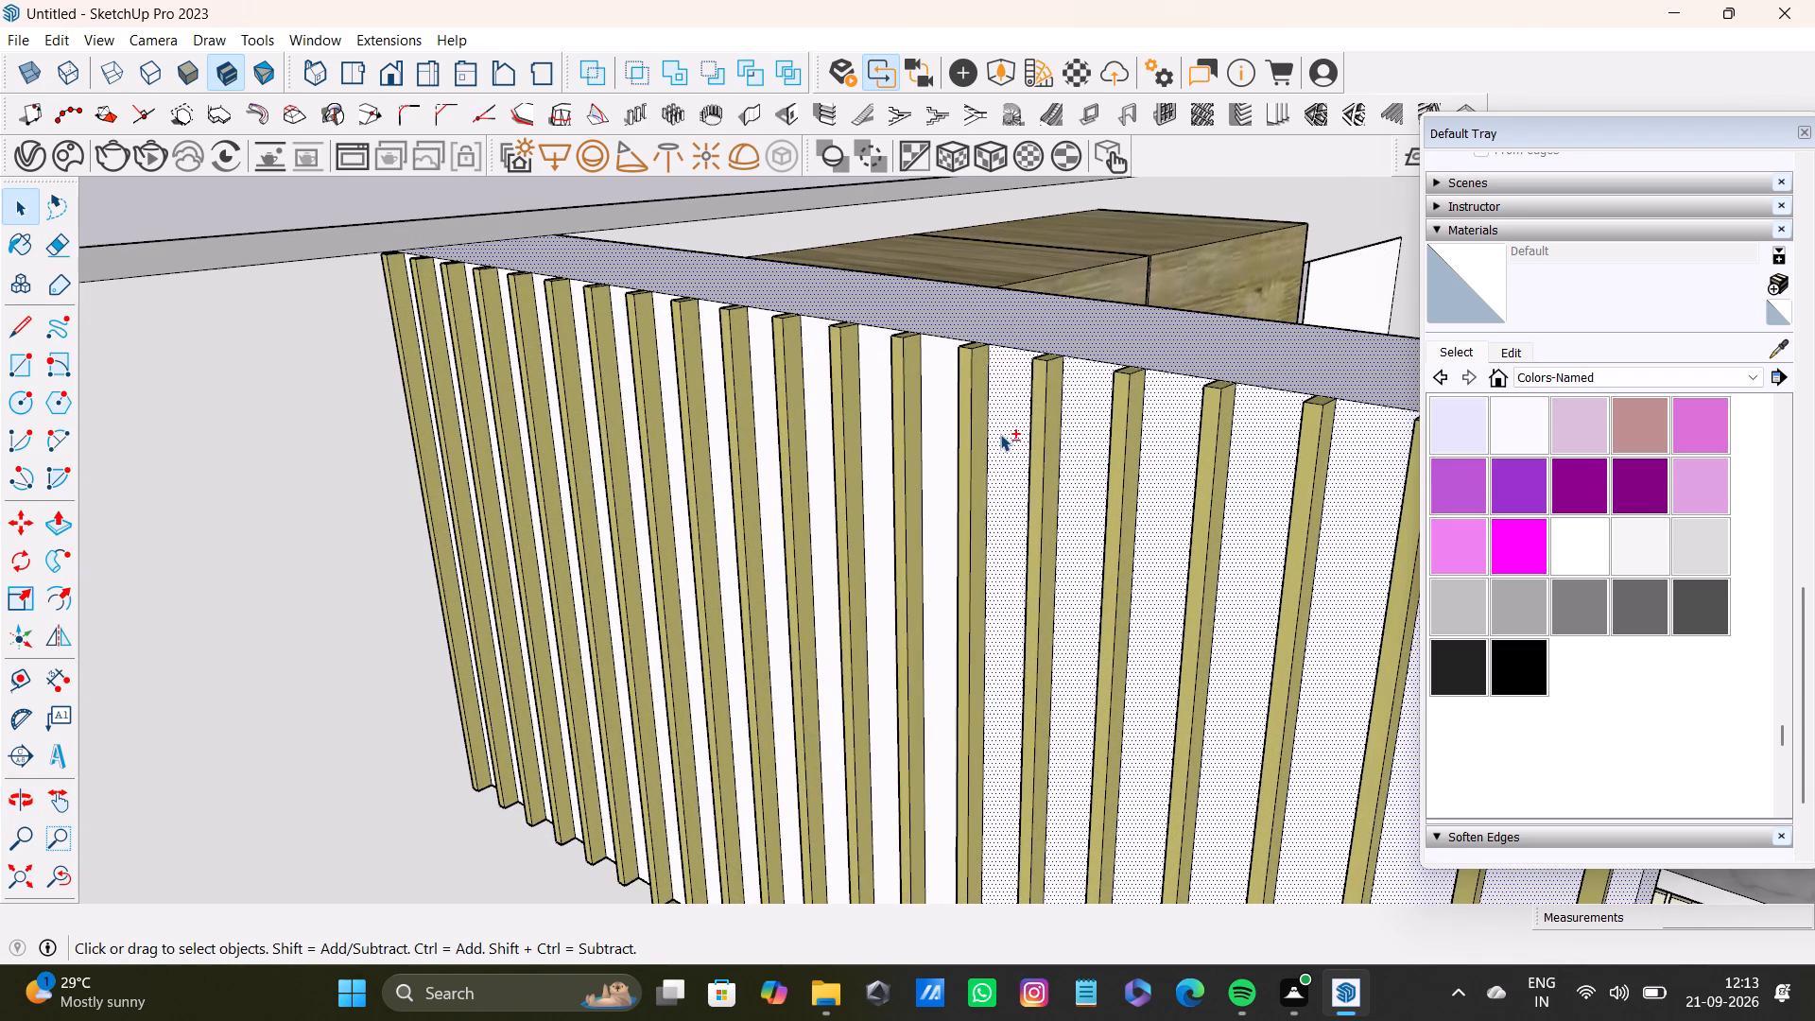
Add the next five backing strips in the middle of the slatted panel to the selection, working toward the wall.
scroll(1004, 432, "down", 4, "shift")
middle_click_drag(1004, 432, 1278, 512, "shift")
scroll(1214, 497, "up", 3, "shift")
left_click(1264, 486, "shift")
left_click(1234, 446, "shift")
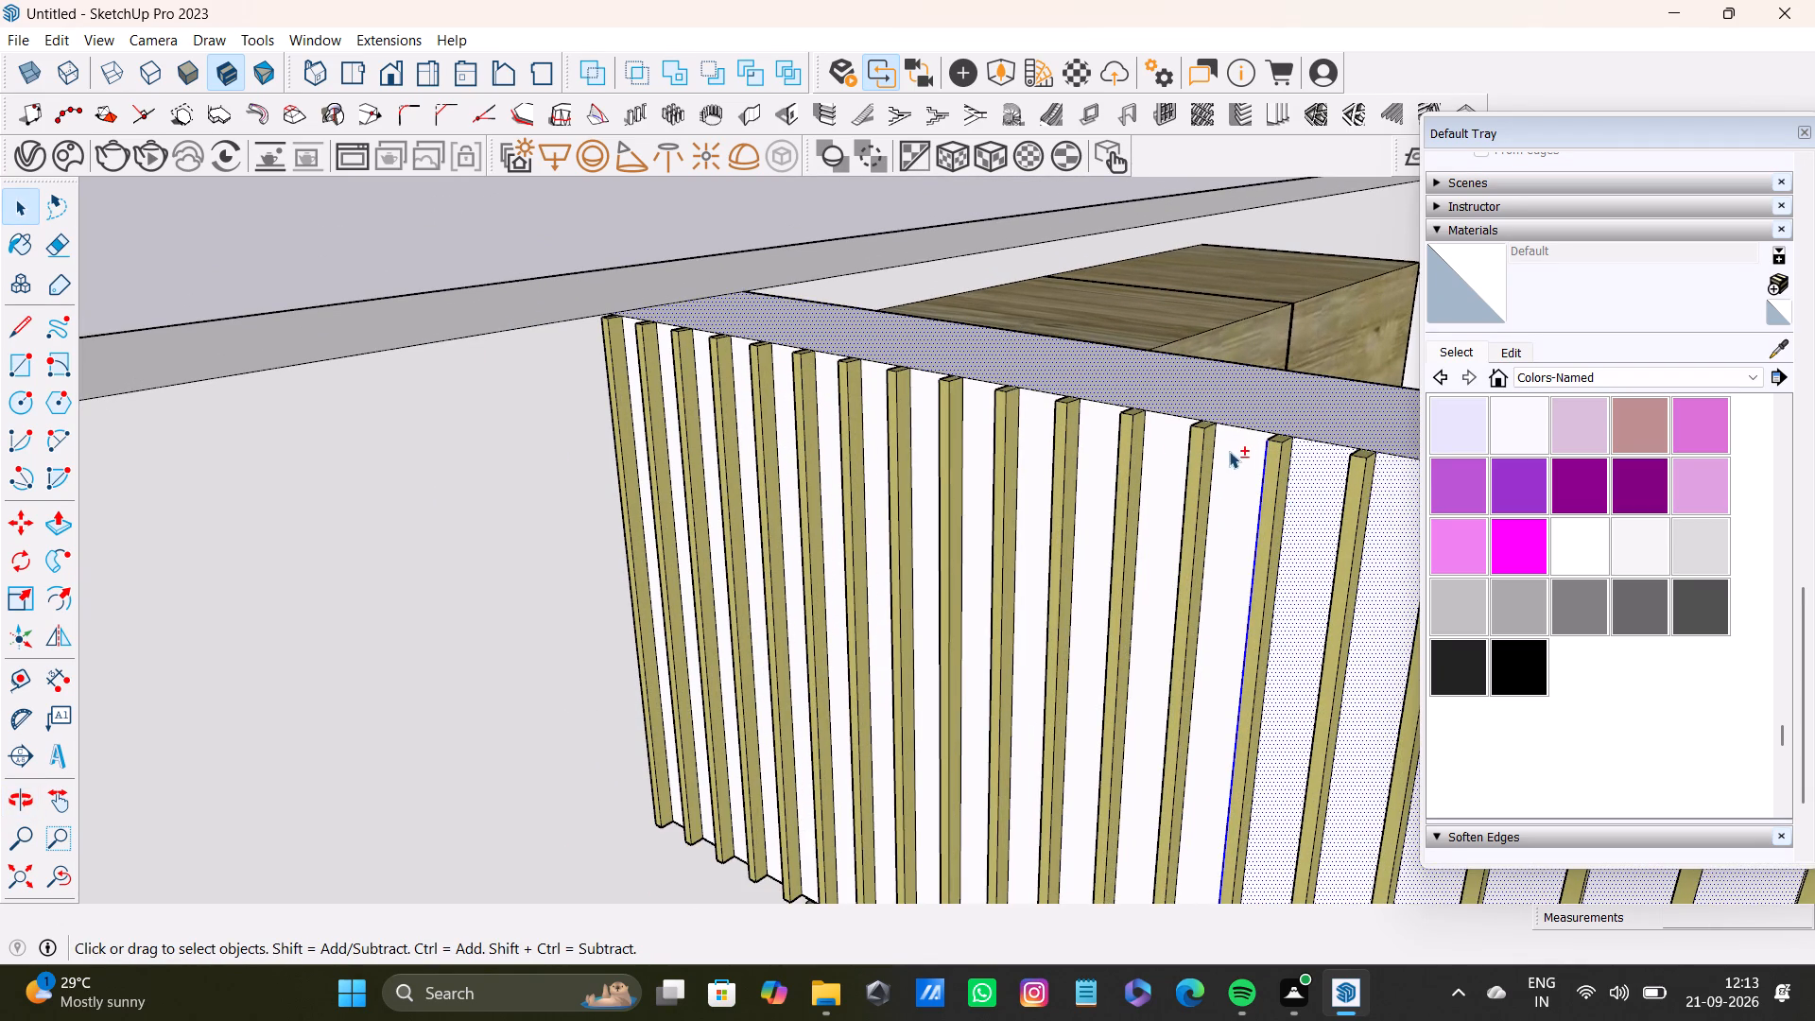
left_click(1174, 450, "shift")
left_click(1085, 476, "shift")
left_click(1030, 469, "shift")
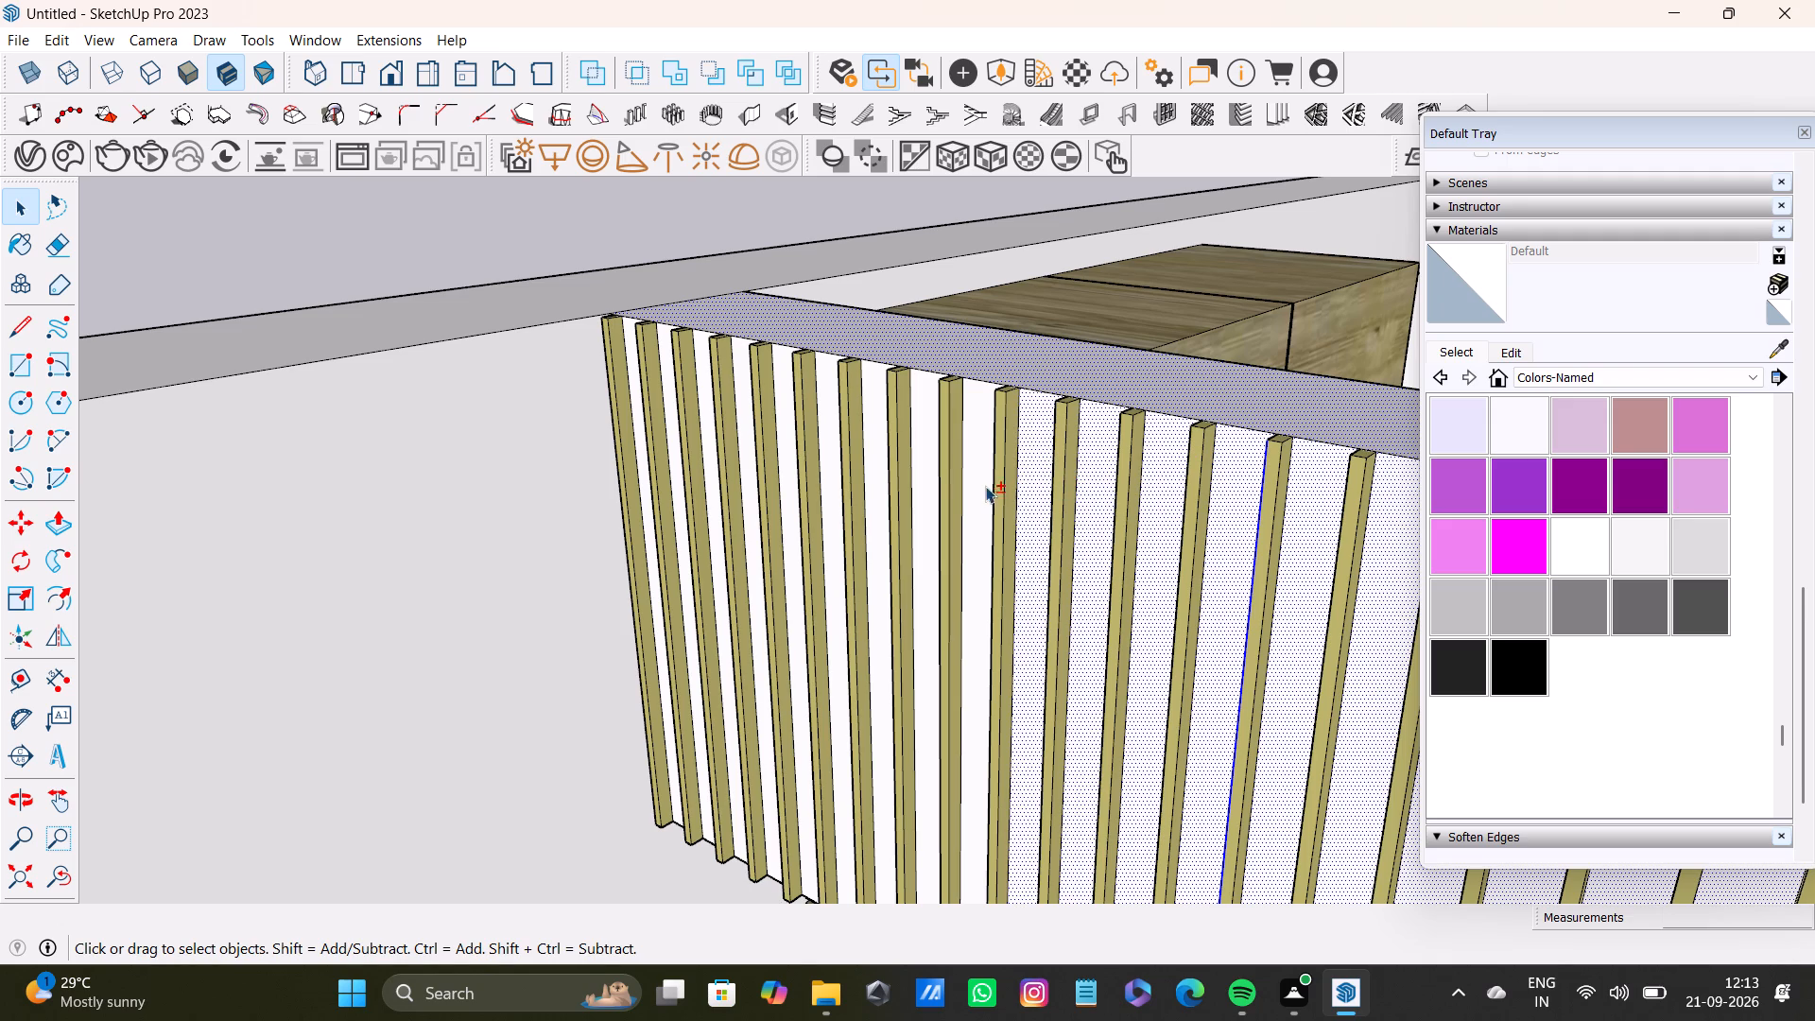
left_click(981, 489, "shift")
Add the remaining backing strips near the wall to the selection, including the small strip beside the slat at the wall.
middle_click_drag(953, 510, 1072, 536, "shift")
scroll(1008, 476, "up", 4, "shift")
left_click(1074, 459, "shift")
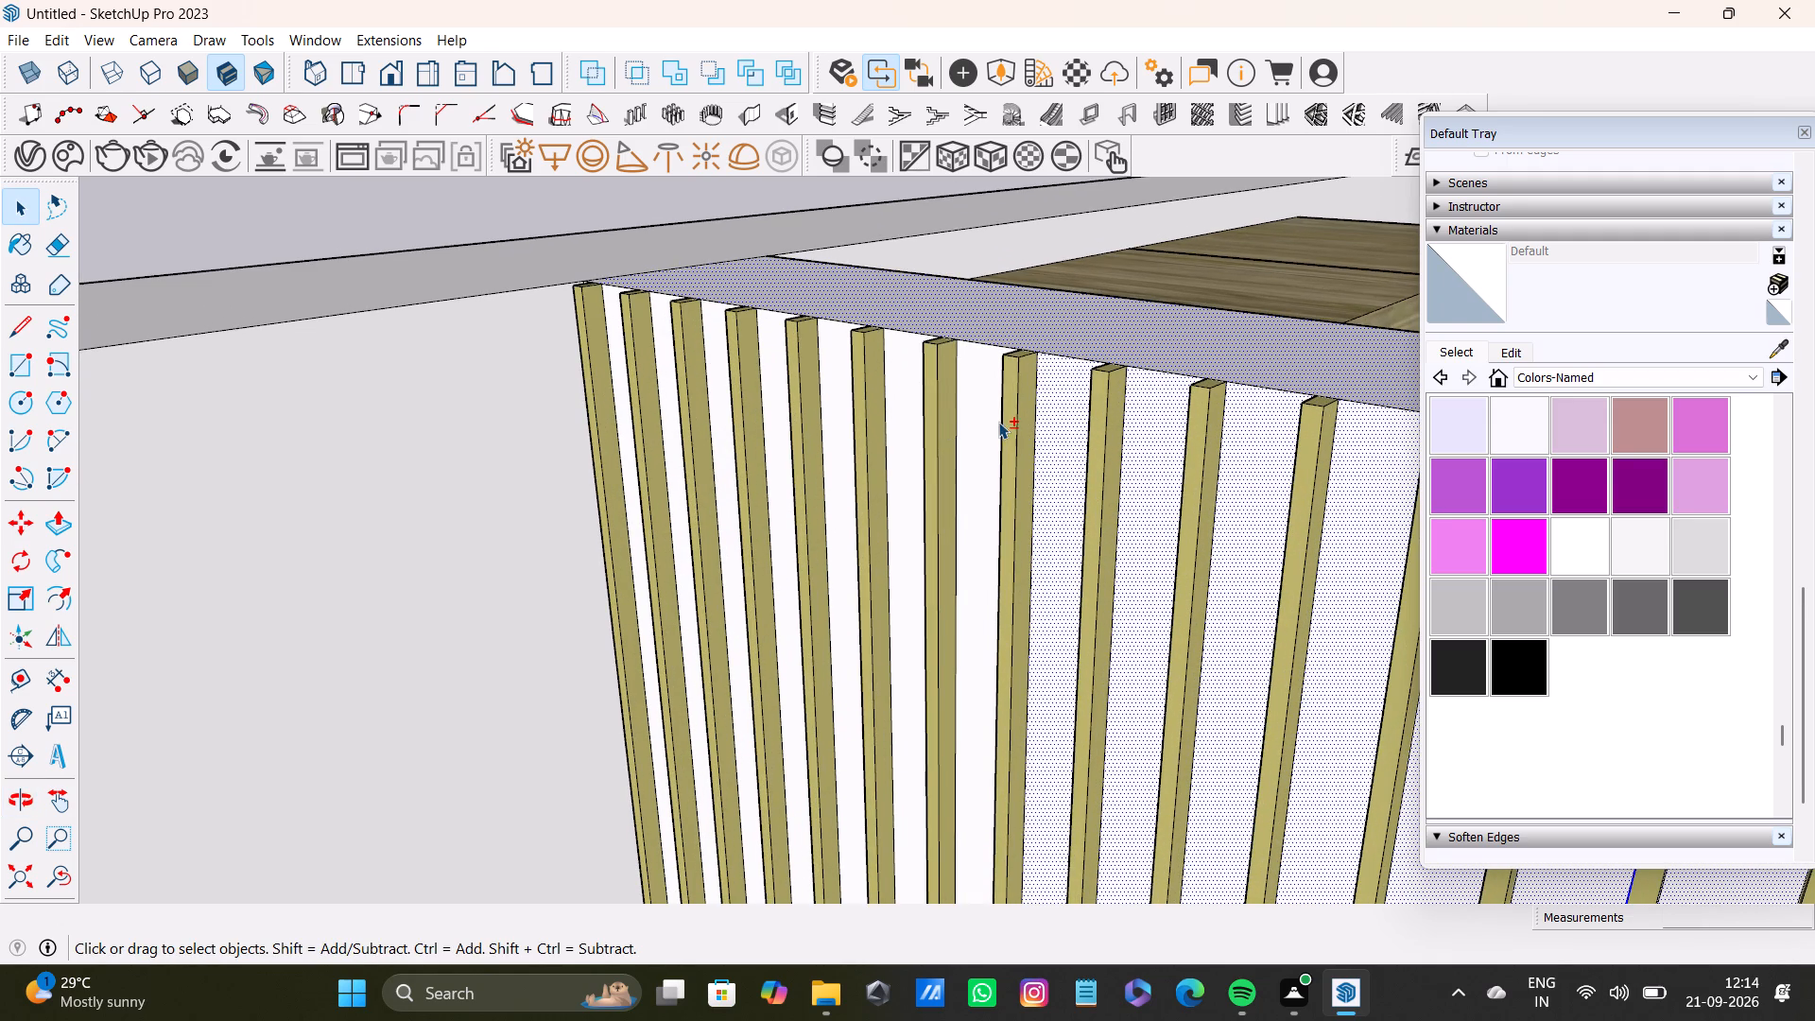
left_click(998, 422, "shift")
left_click(894, 422, "shift")
left_click(837, 420, "shift")
middle_click_drag(809, 445, 985, 492, "shift")
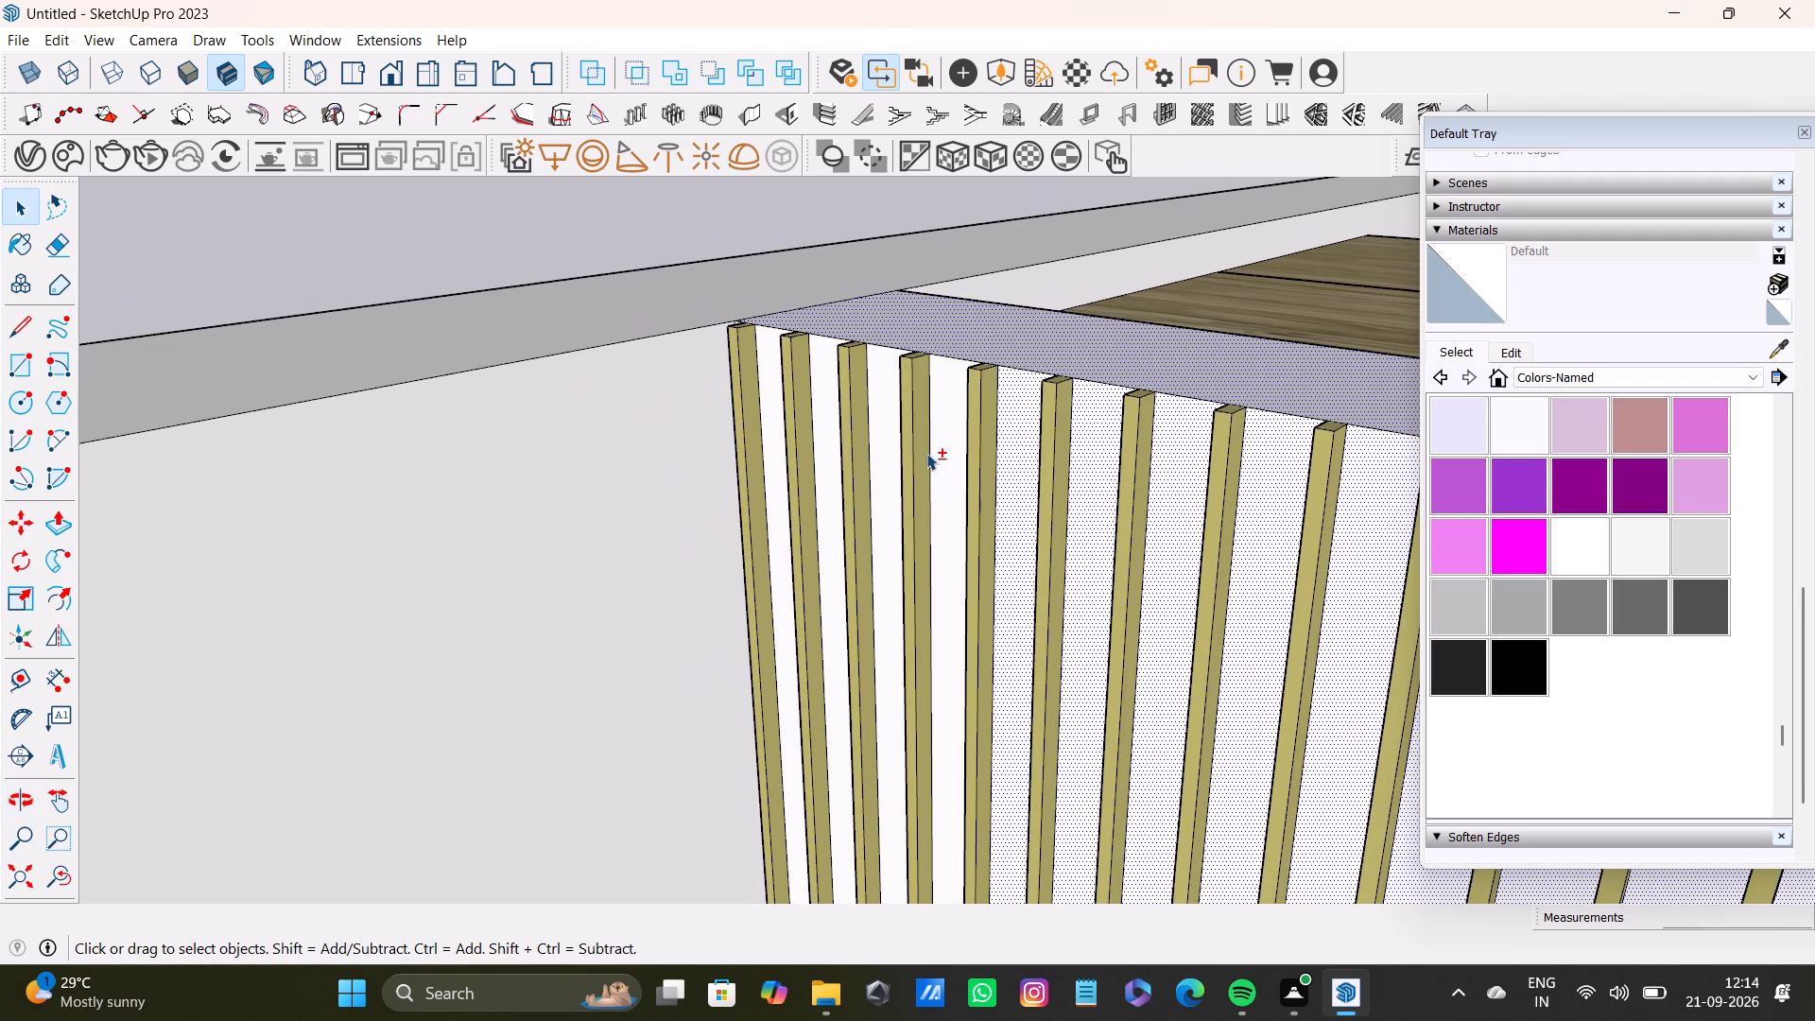
left_click(990, 450, "shift")
left_click(945, 437, "shift")
left_click(886, 437, "shift")
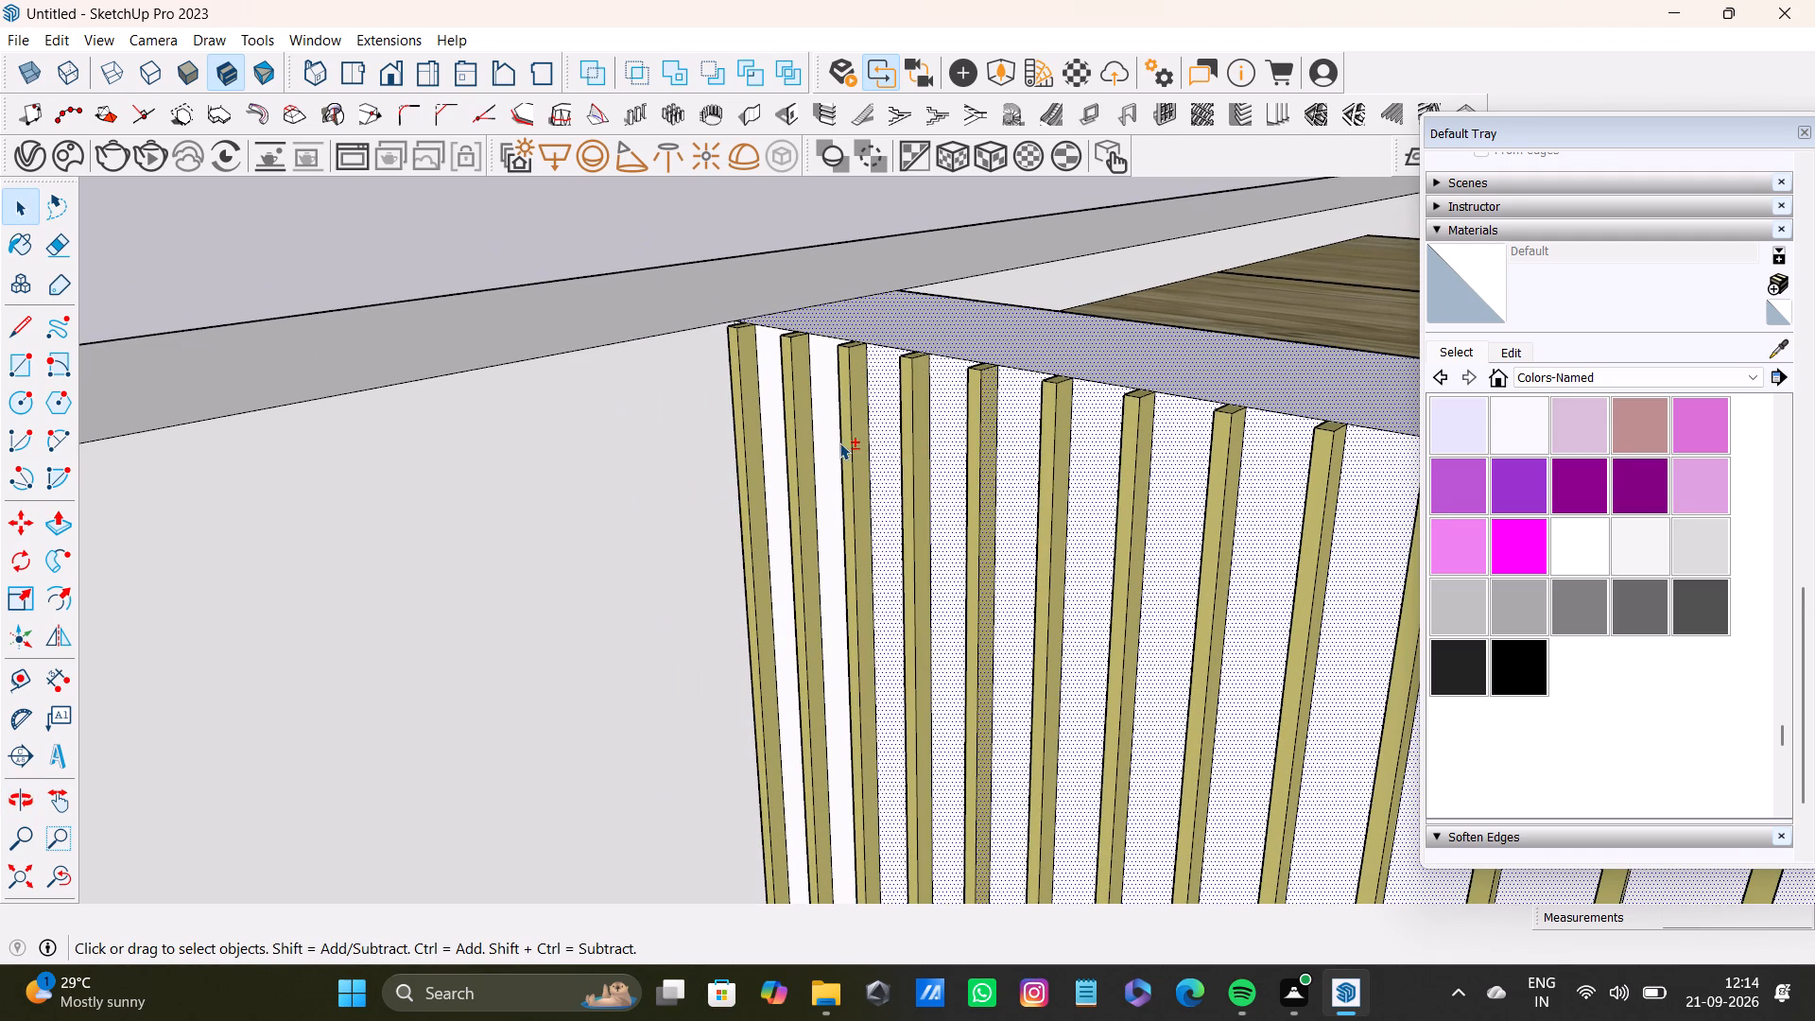
left_click_drag(838, 440, 829, 441, "shift")
left_click(769, 444, "shift")
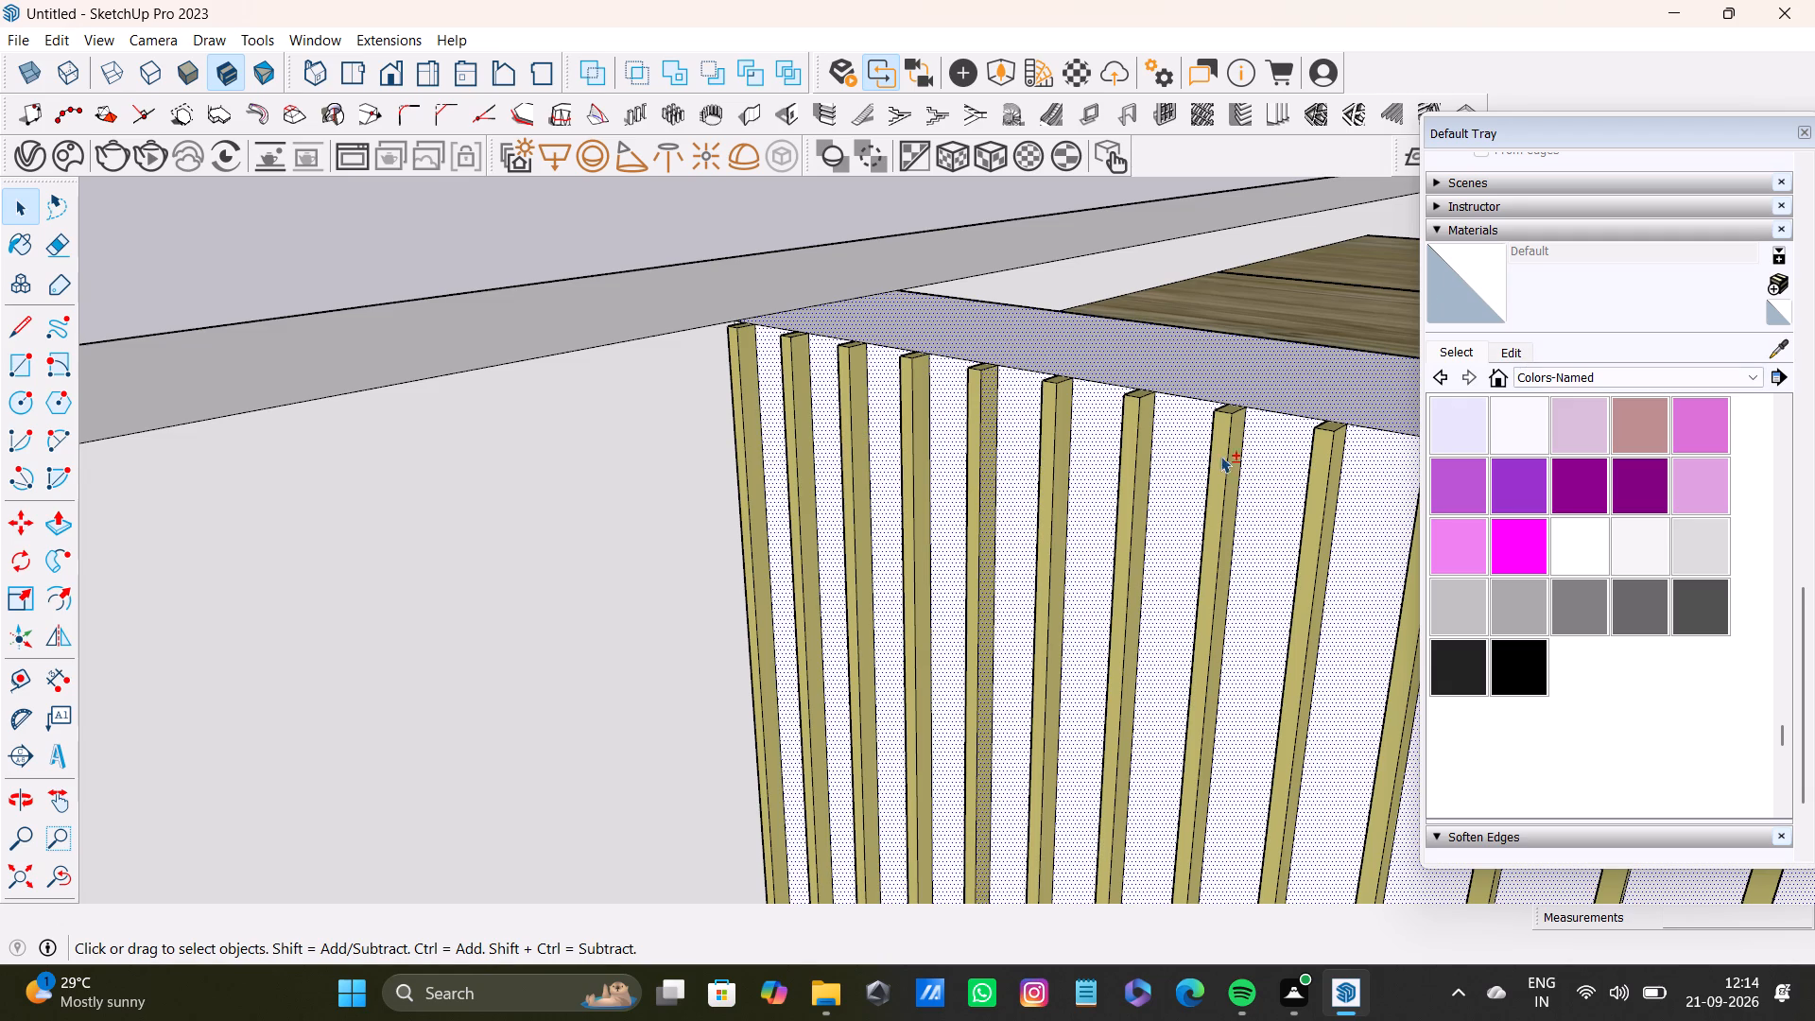
scroll(672, 389, "up", 11, "shift")
middle_click_drag(811, 268, 943, 426, "shift")
scroll(927, 395, "up", 6, "shift")
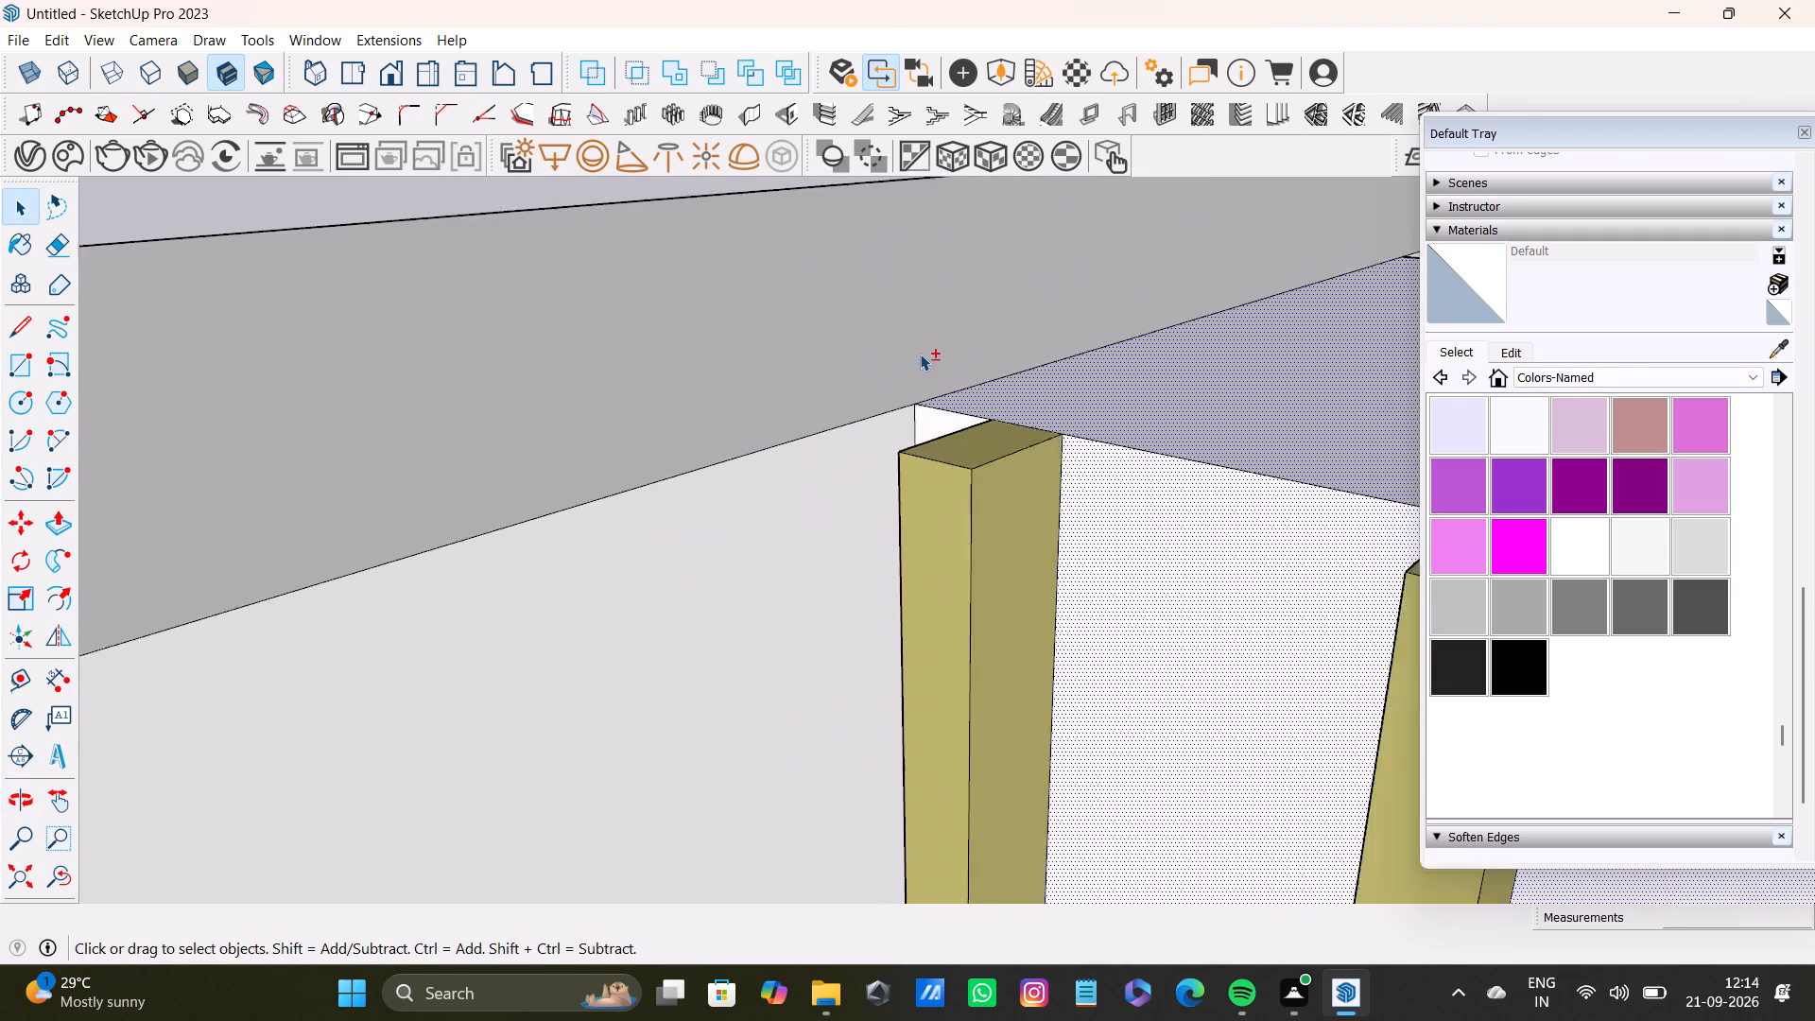
scroll(920, 354, "up", 6, "shift")
left_click(949, 474, "shift")
Paint the selected backing strips and panel faces with 0132_LightGray.
scroll(1340, 512, "down", 3, "shift")
left_click(1518, 615, "shift")
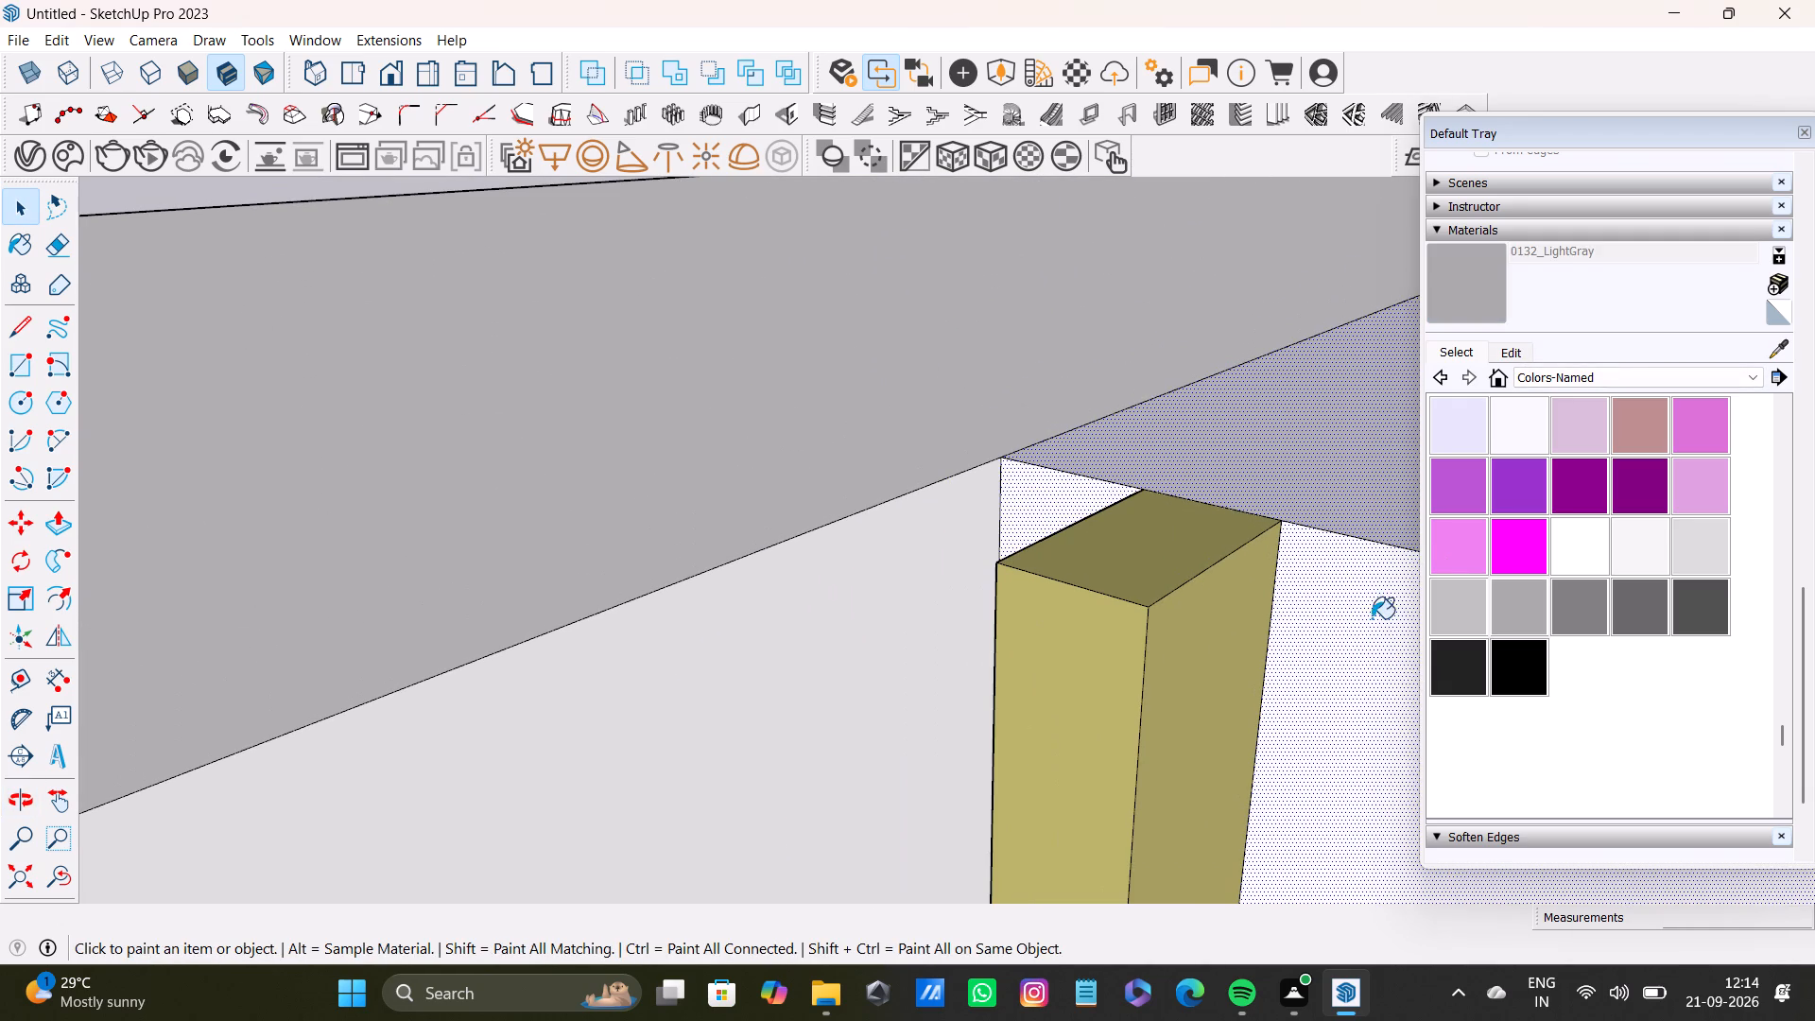
left_click(1370, 618, "shift")
scroll(1369, 618, "down", 16, "shift")
middle_click_drag(1364, 618, 847, 302, "shift")
scroll(839, 338, "down", 3, "shift")
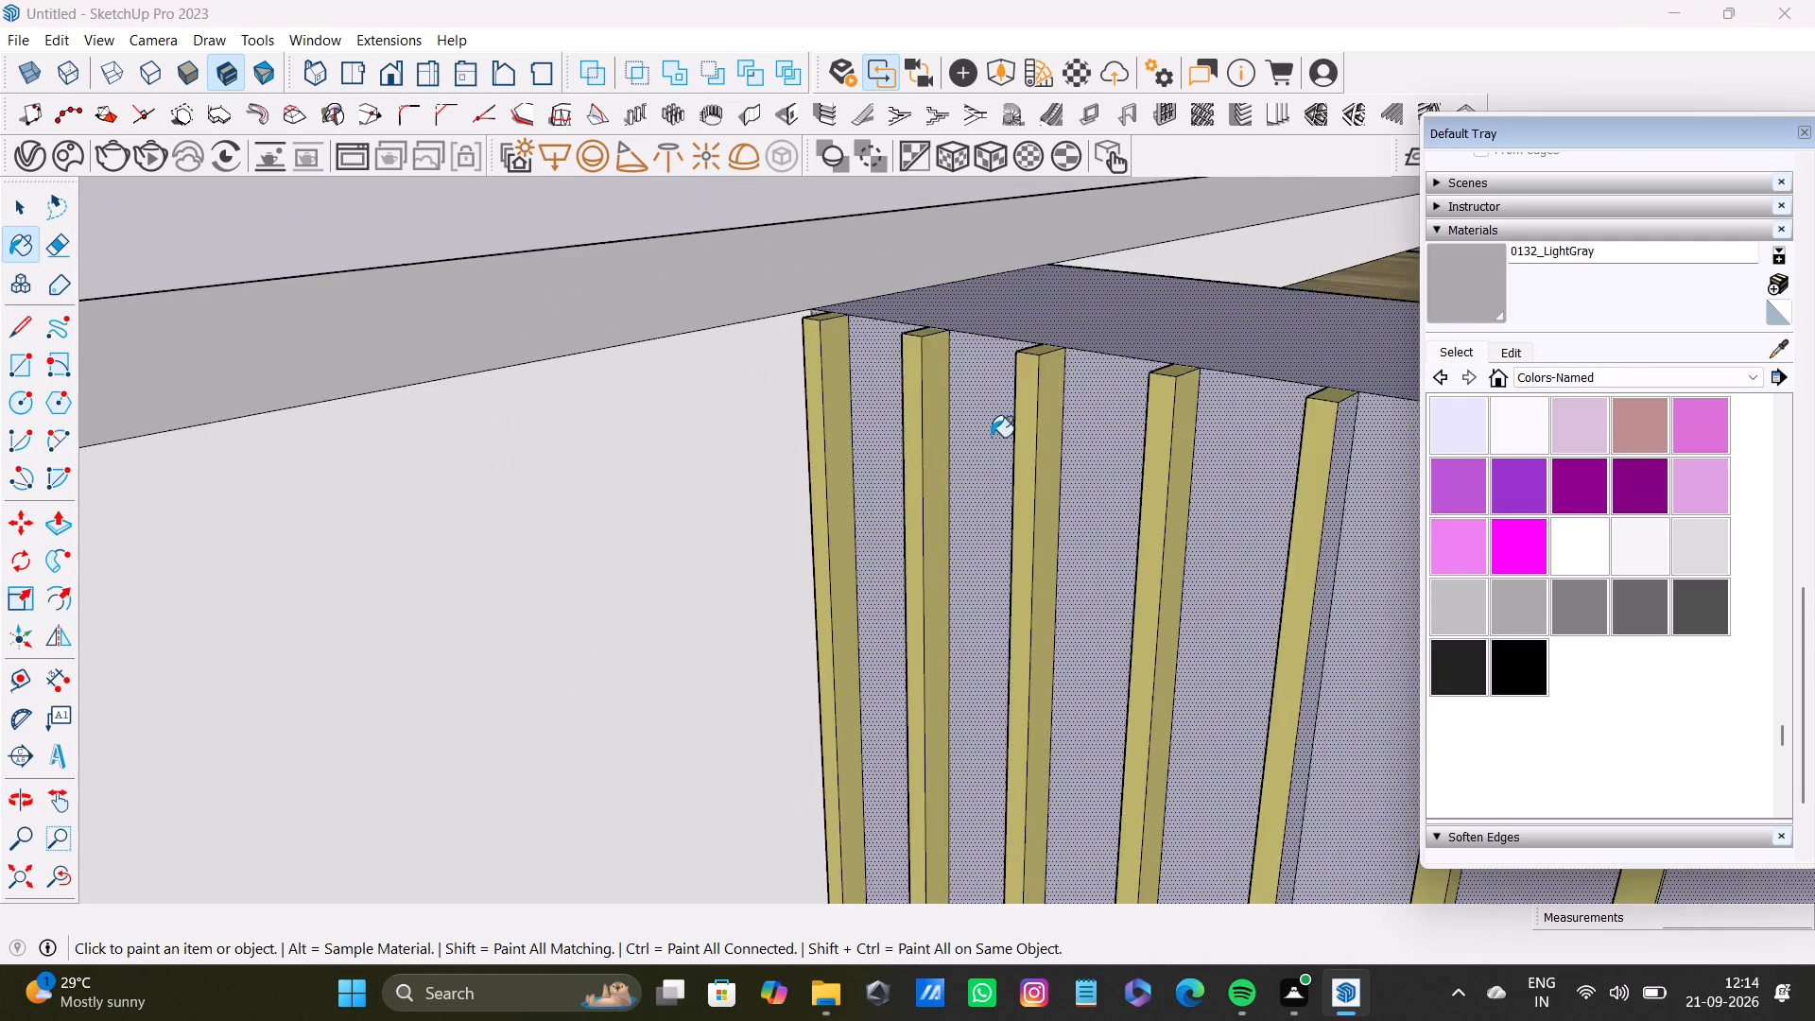
scroll(991, 437, "down", 20, "shift")
scroll(991, 437, "down", 3, "shift")
scroll(1030, 597, "up", 7, "shift")
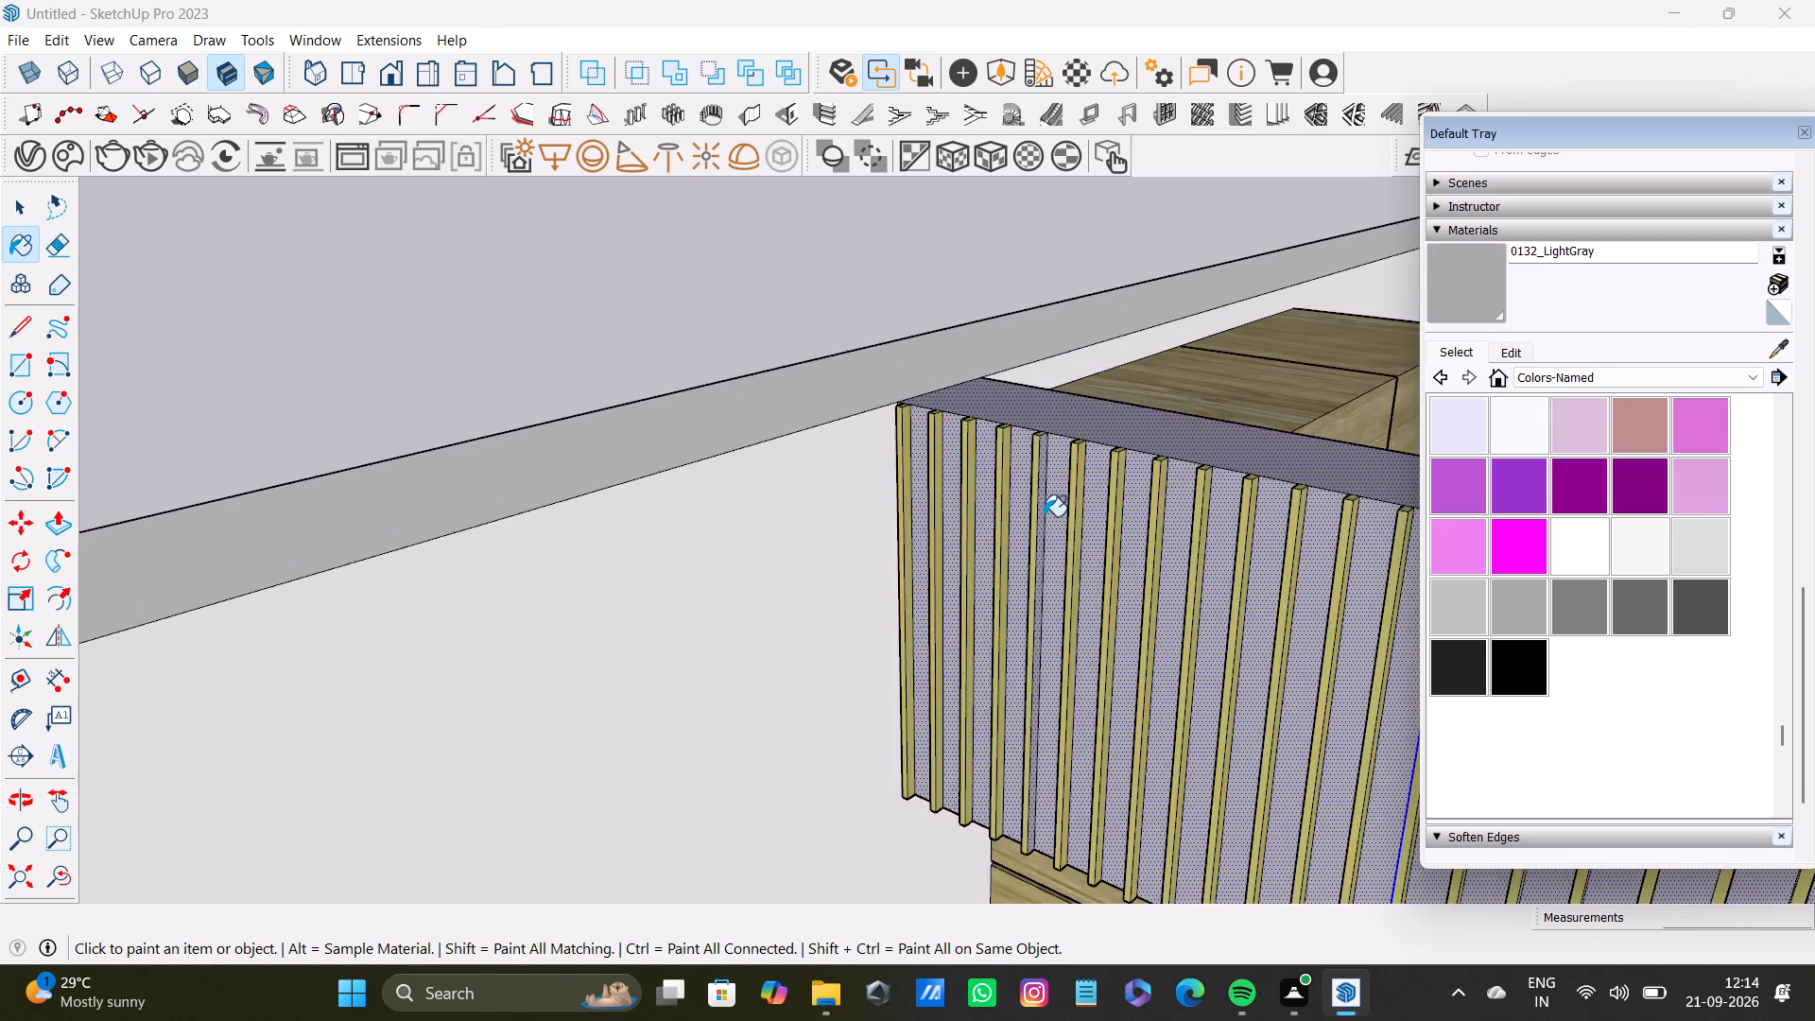
scroll(1044, 516, "up", 14, "shift")
Sample 0057_DarkKhaki from a slat and repaint only the side face of the fifth slat from the wall.
key("space")
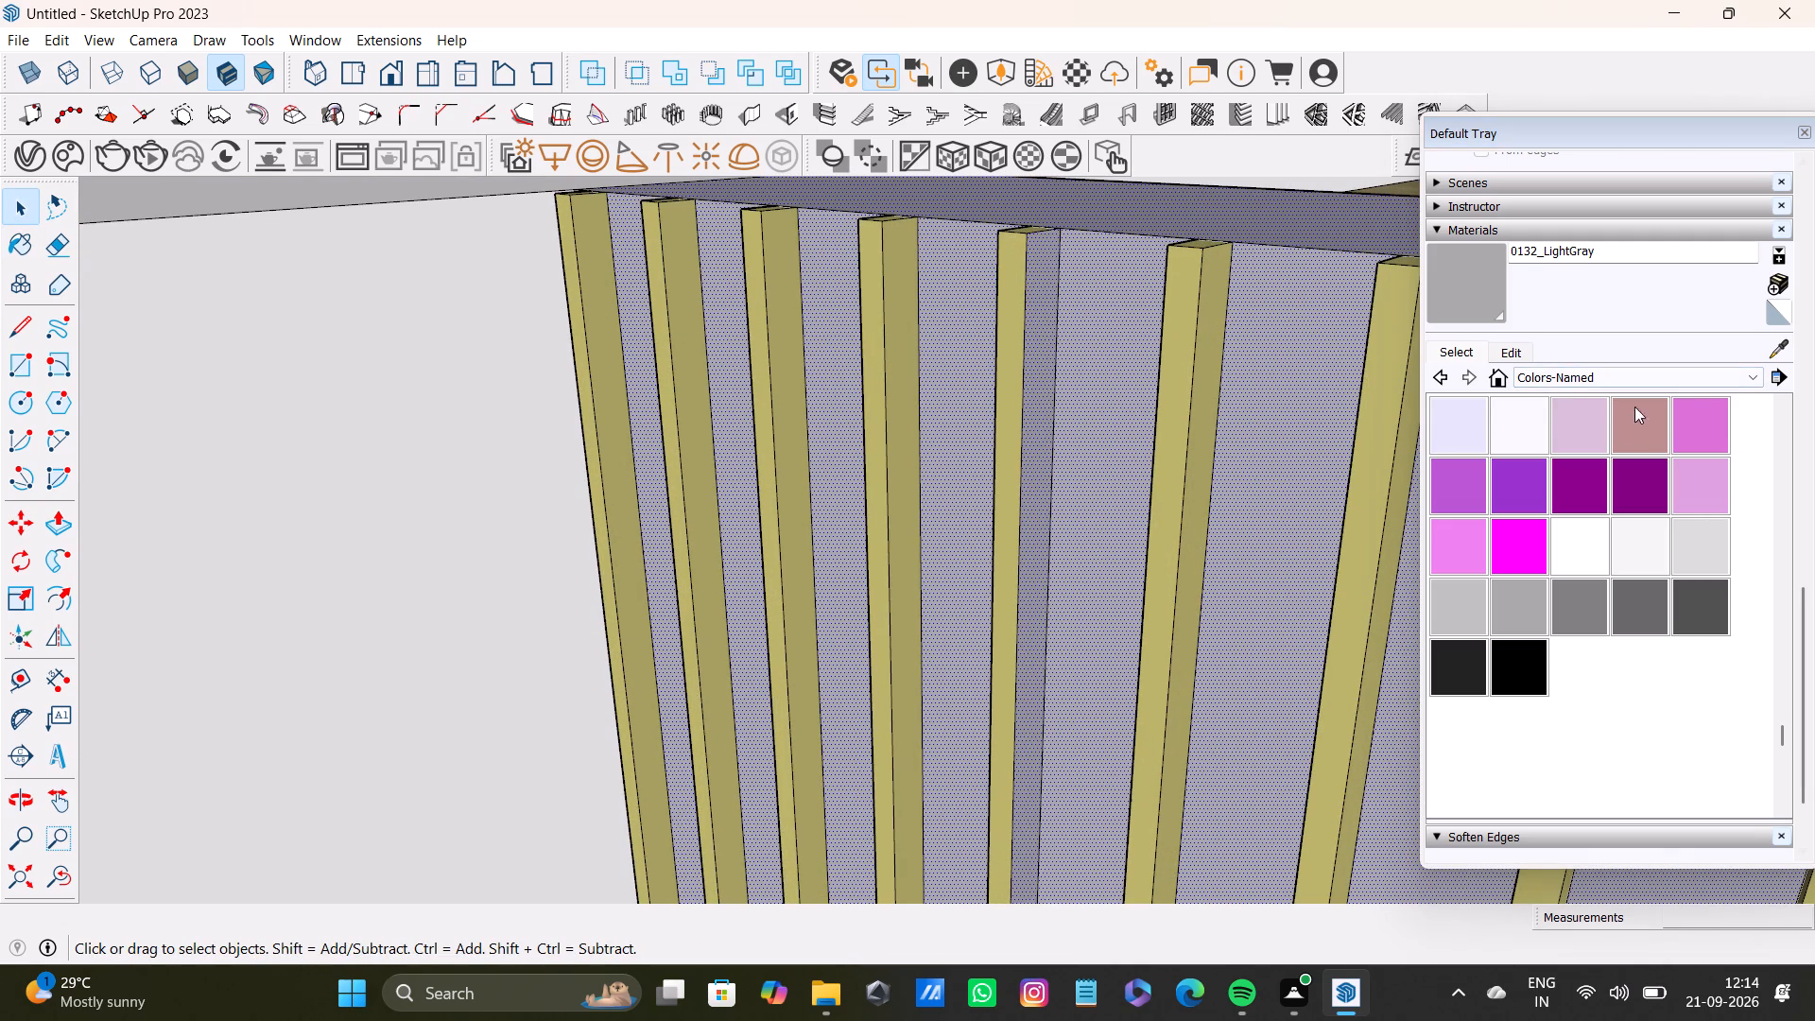
left_click(1772, 351)
left_click(1194, 377)
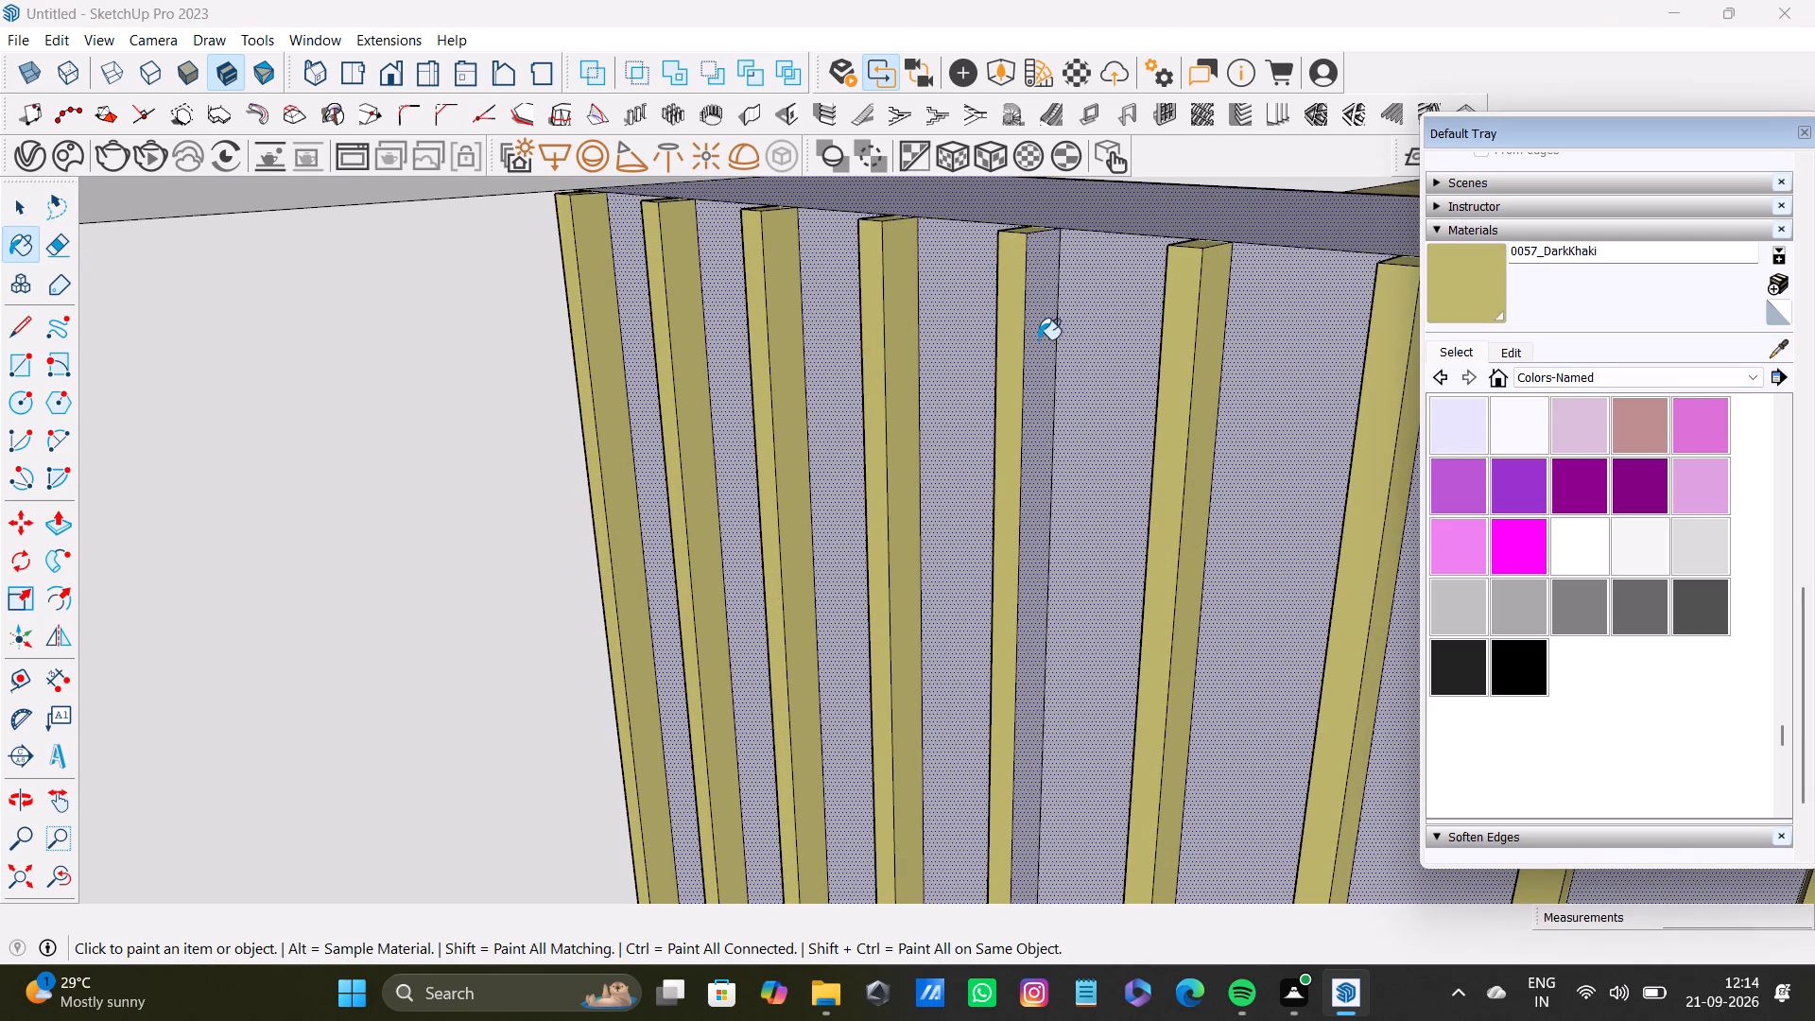
left_click(1039, 341)
key("ctrl+z")
key("space")
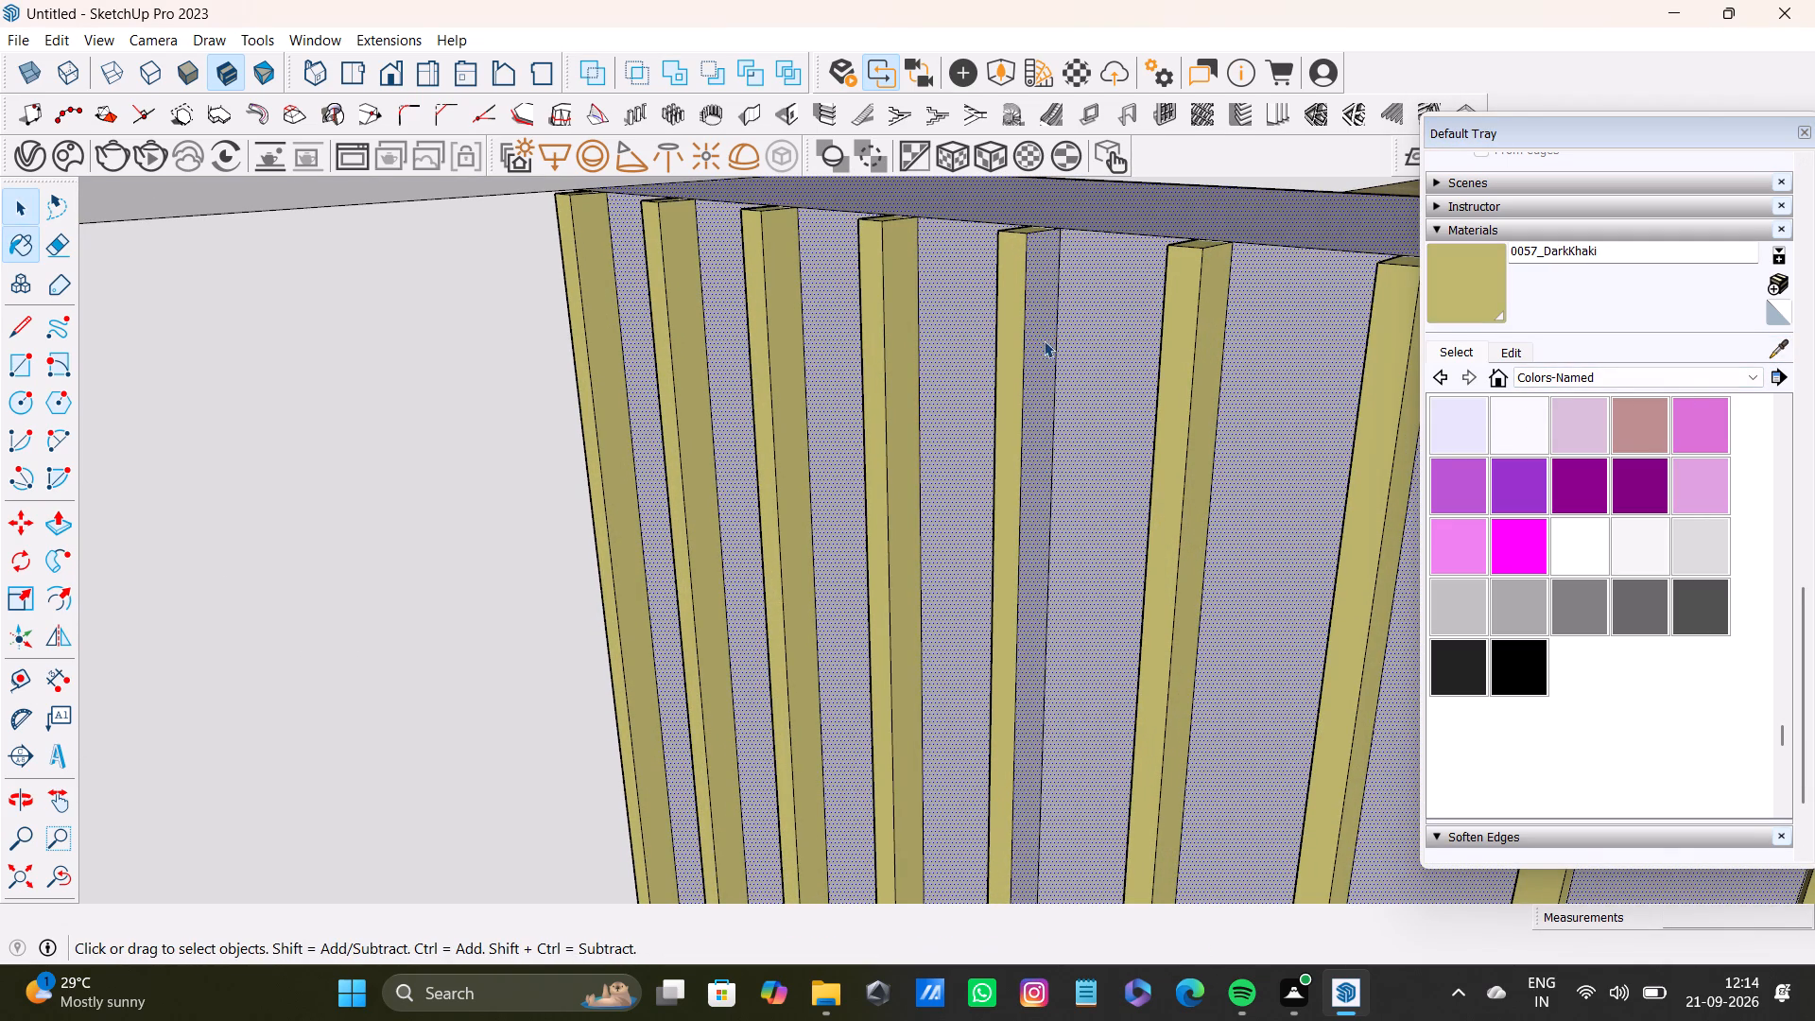
left_click(1042, 341)
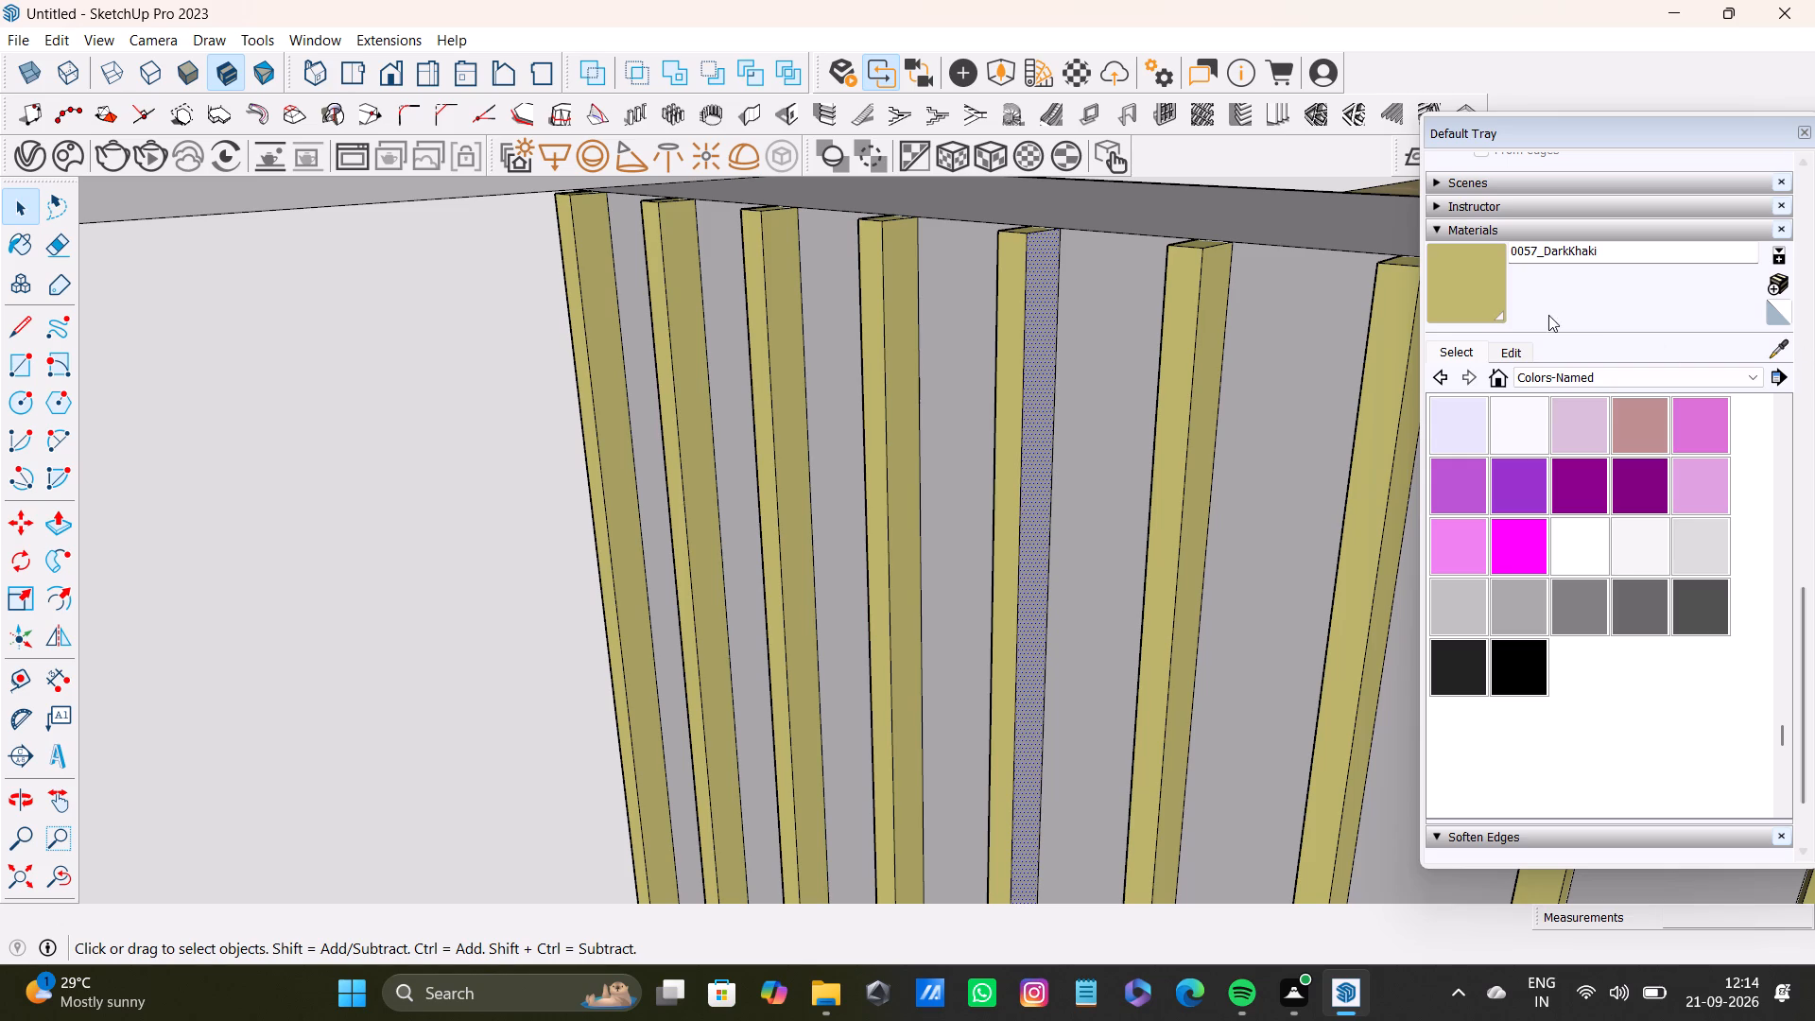
left_click(1470, 300)
left_click(1031, 328)
key("space")
Examine the painted slatted panel from above and close up, along with the peninsula and surrounding cabinets.
scroll(1037, 343, "down", 3)
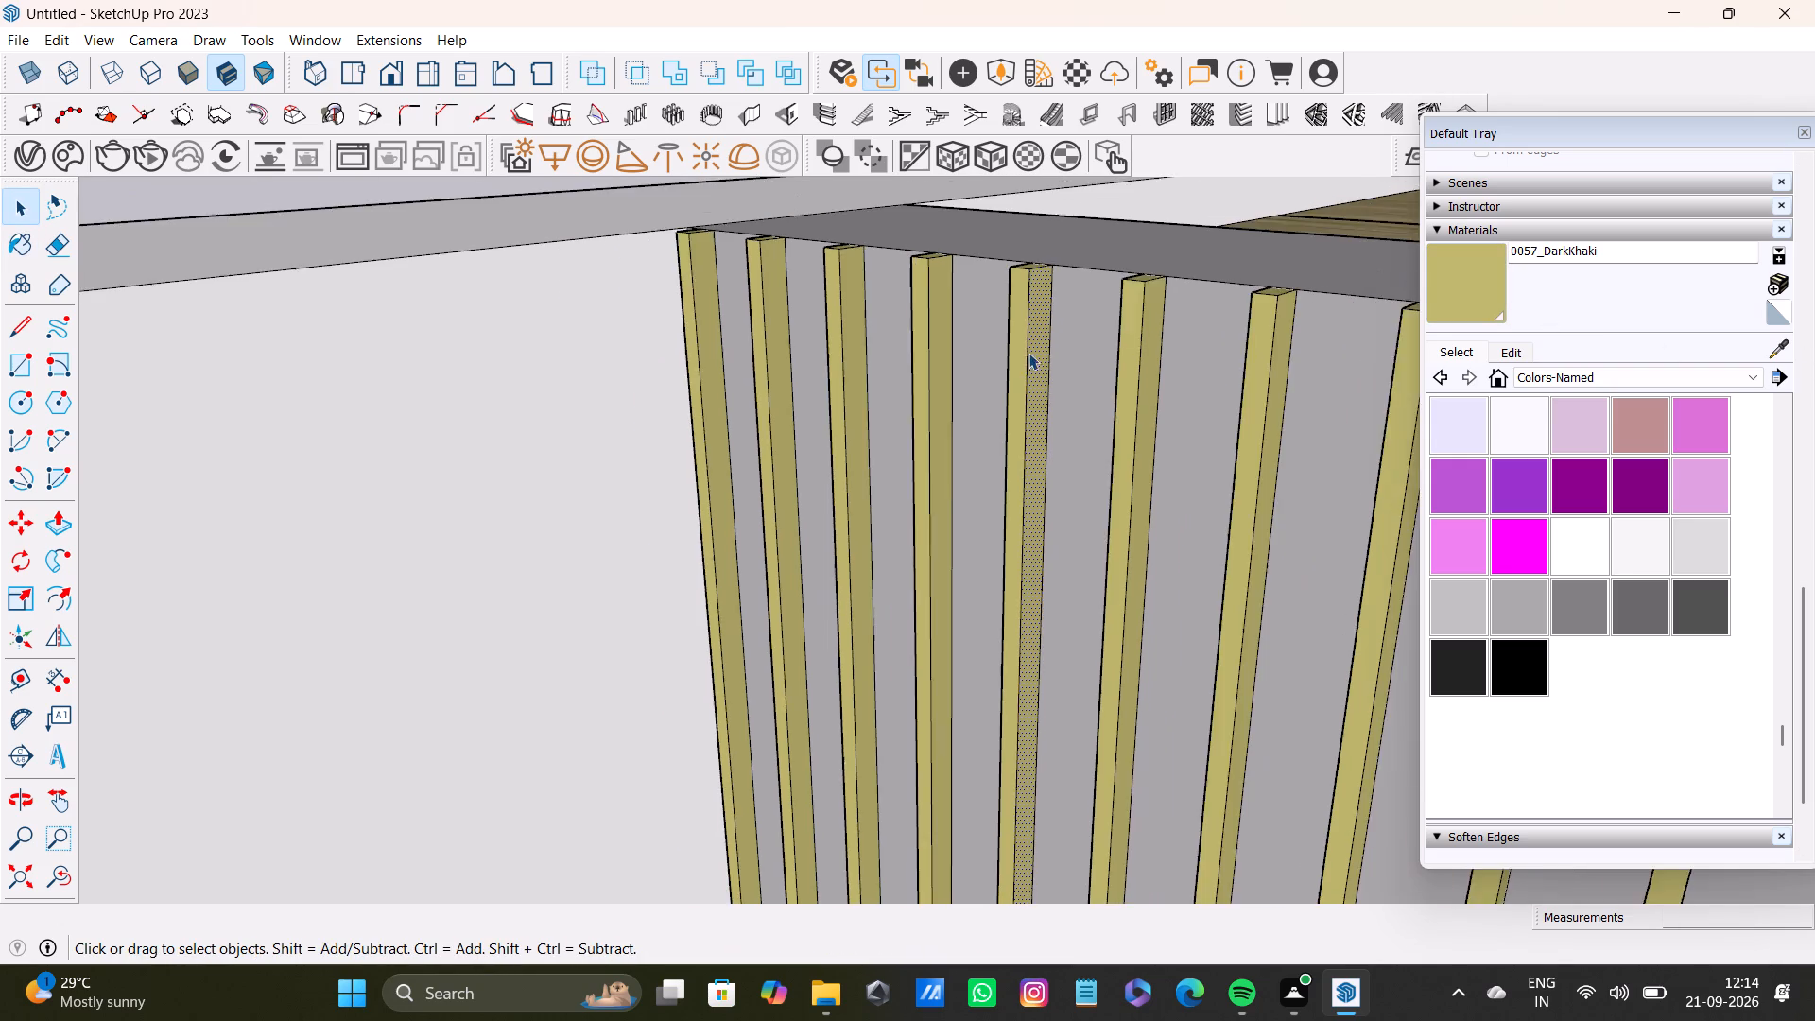
scroll(1028, 353, "down", 5)
scroll(852, 345, "up", 6)
middle_click_drag(760, 271, 822, 474, "shift")
scroll(823, 457, "up", 4)
middle_click_drag(861, 434, 908, 598)
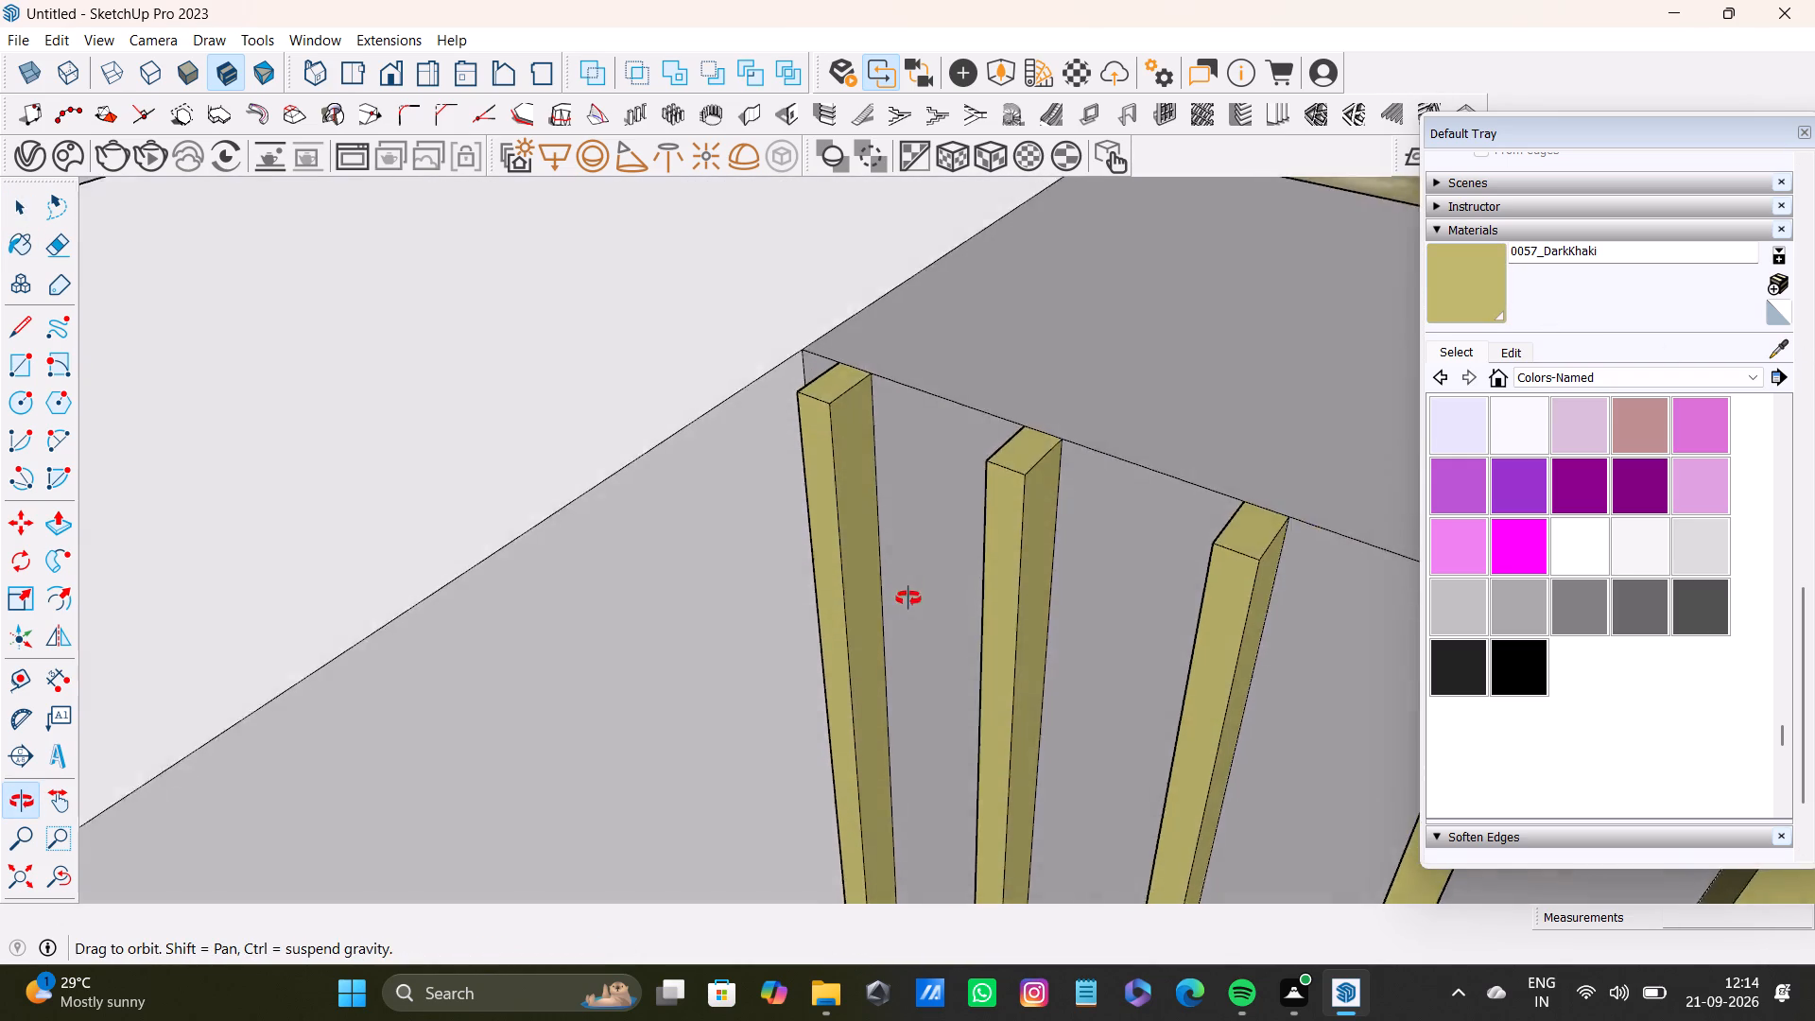
middle_click_drag(908, 598, 1246, 672)
scroll(1206, 628, "down", 17)
middle_click_drag(1061, 606, 1059, 594)
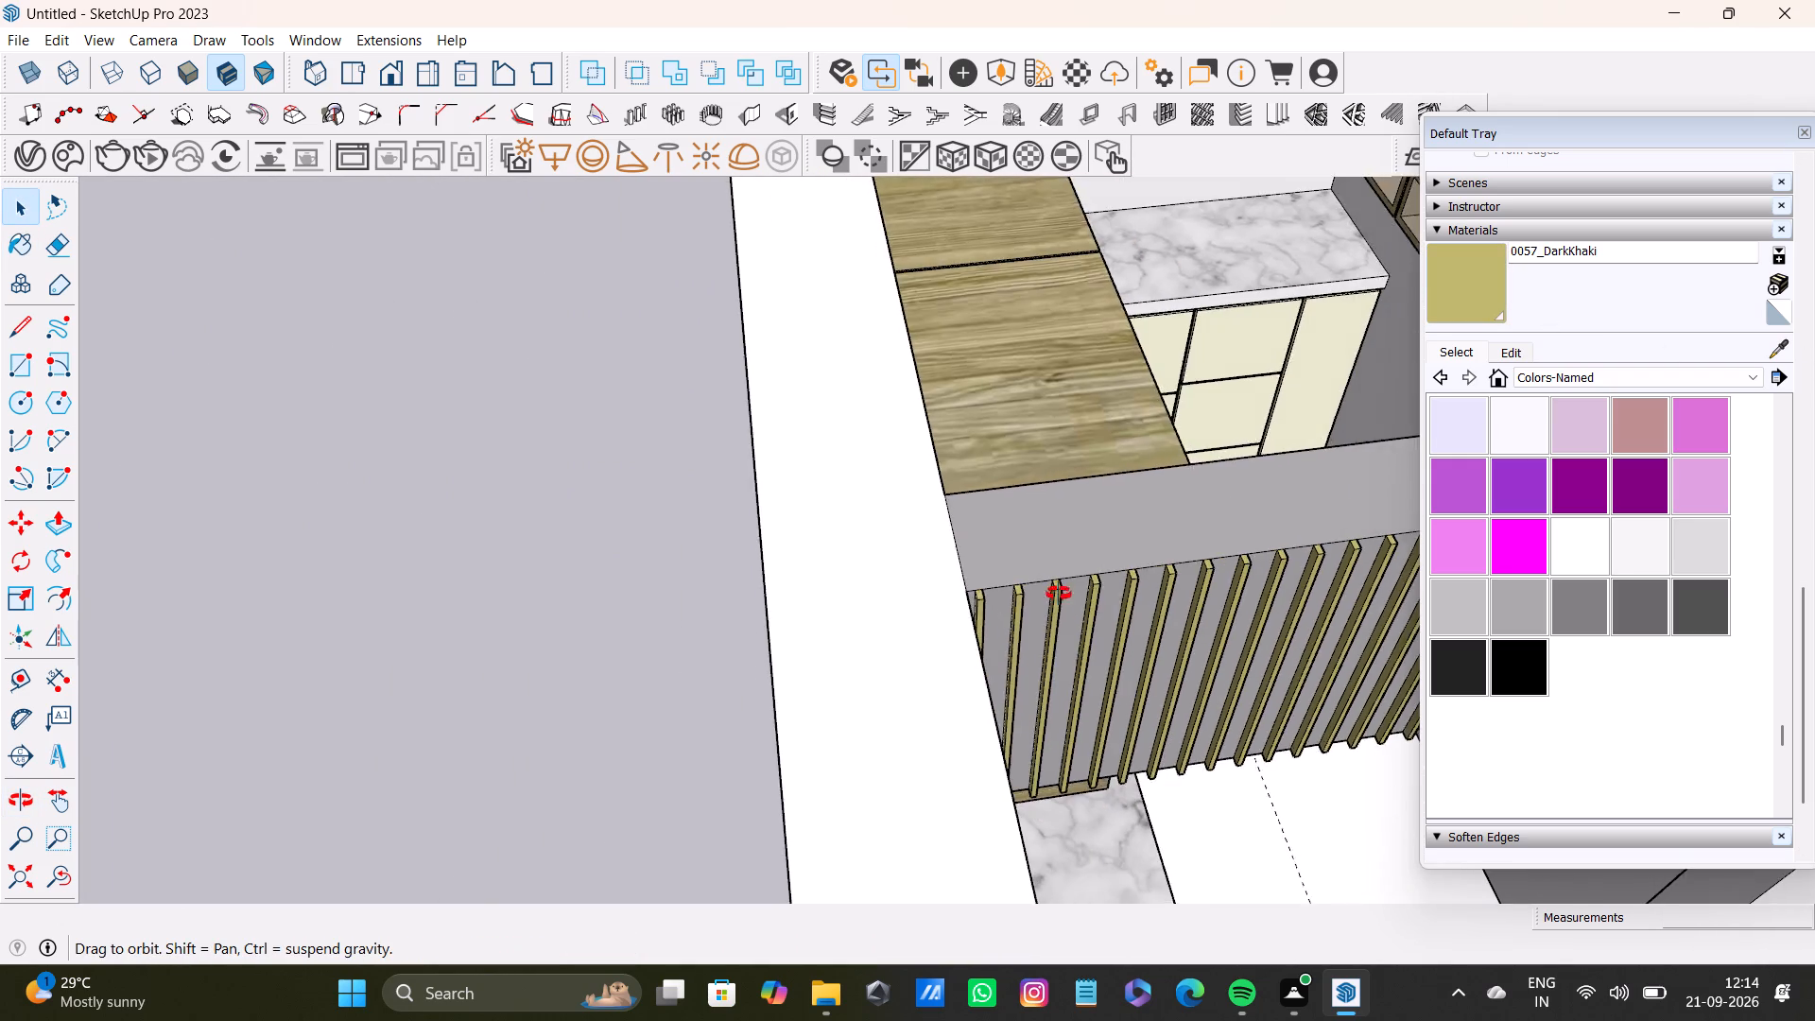
middle_click_drag(1059, 594, 904, 581)
key("space")
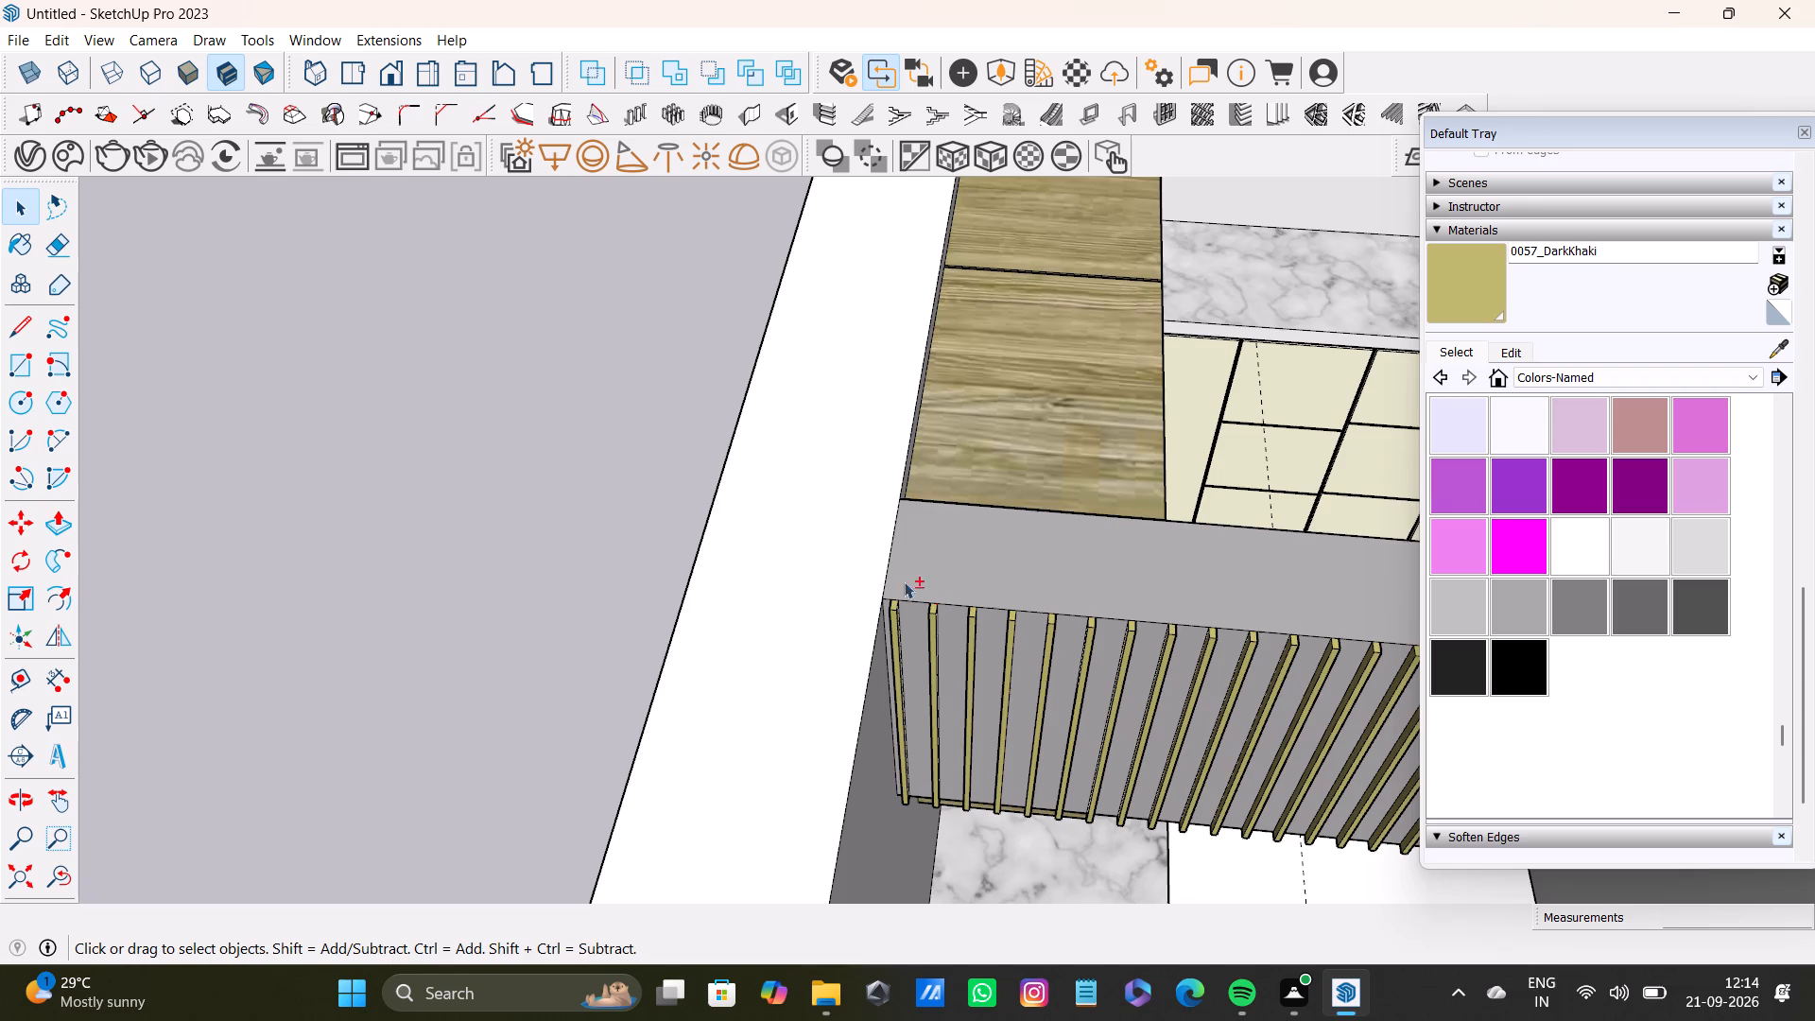
middle_click_drag(904, 581, 648, 410)
scroll(984, 593, "down", 4)
middle_click_drag(1126, 636, 715, 285, "shift")
scroll(778, 350, "down", 7)
middle_click_drag(906, 604, 861, 496)
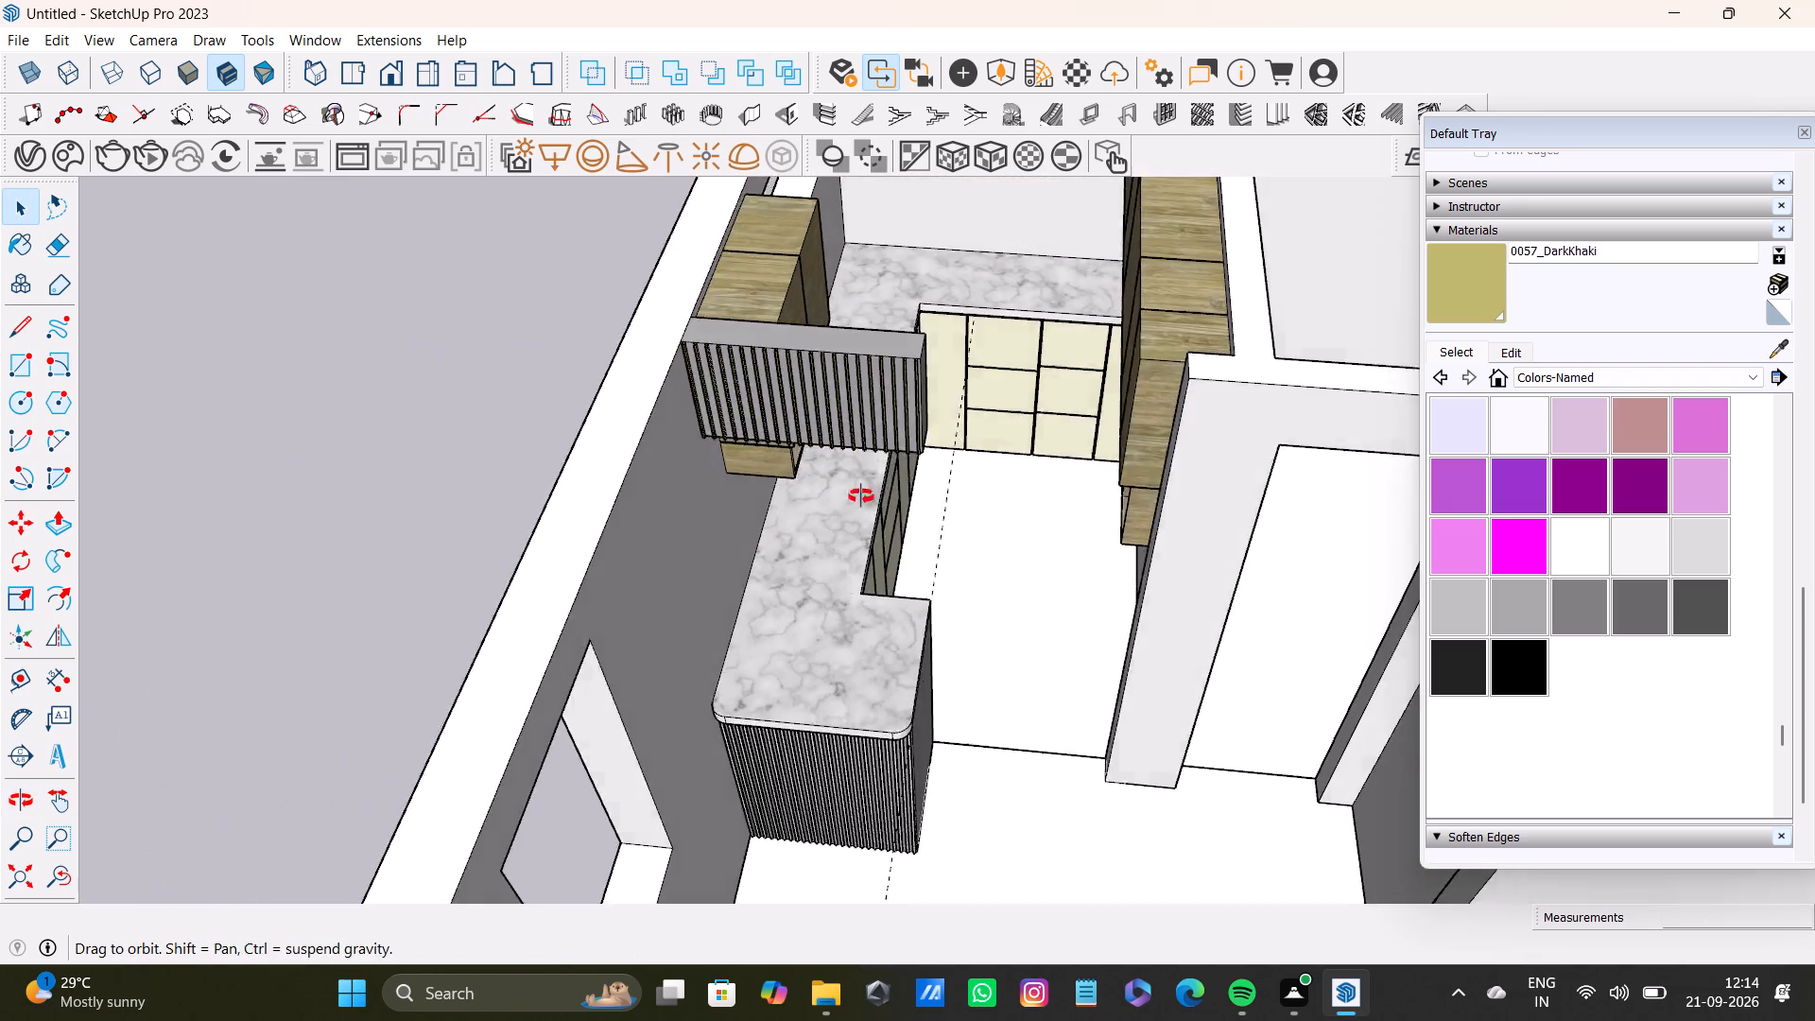
middle_click_drag(861, 496, 637, 354)
scroll(802, 617, "up", 6)
middle_click_drag(831, 709, 1114, 787)
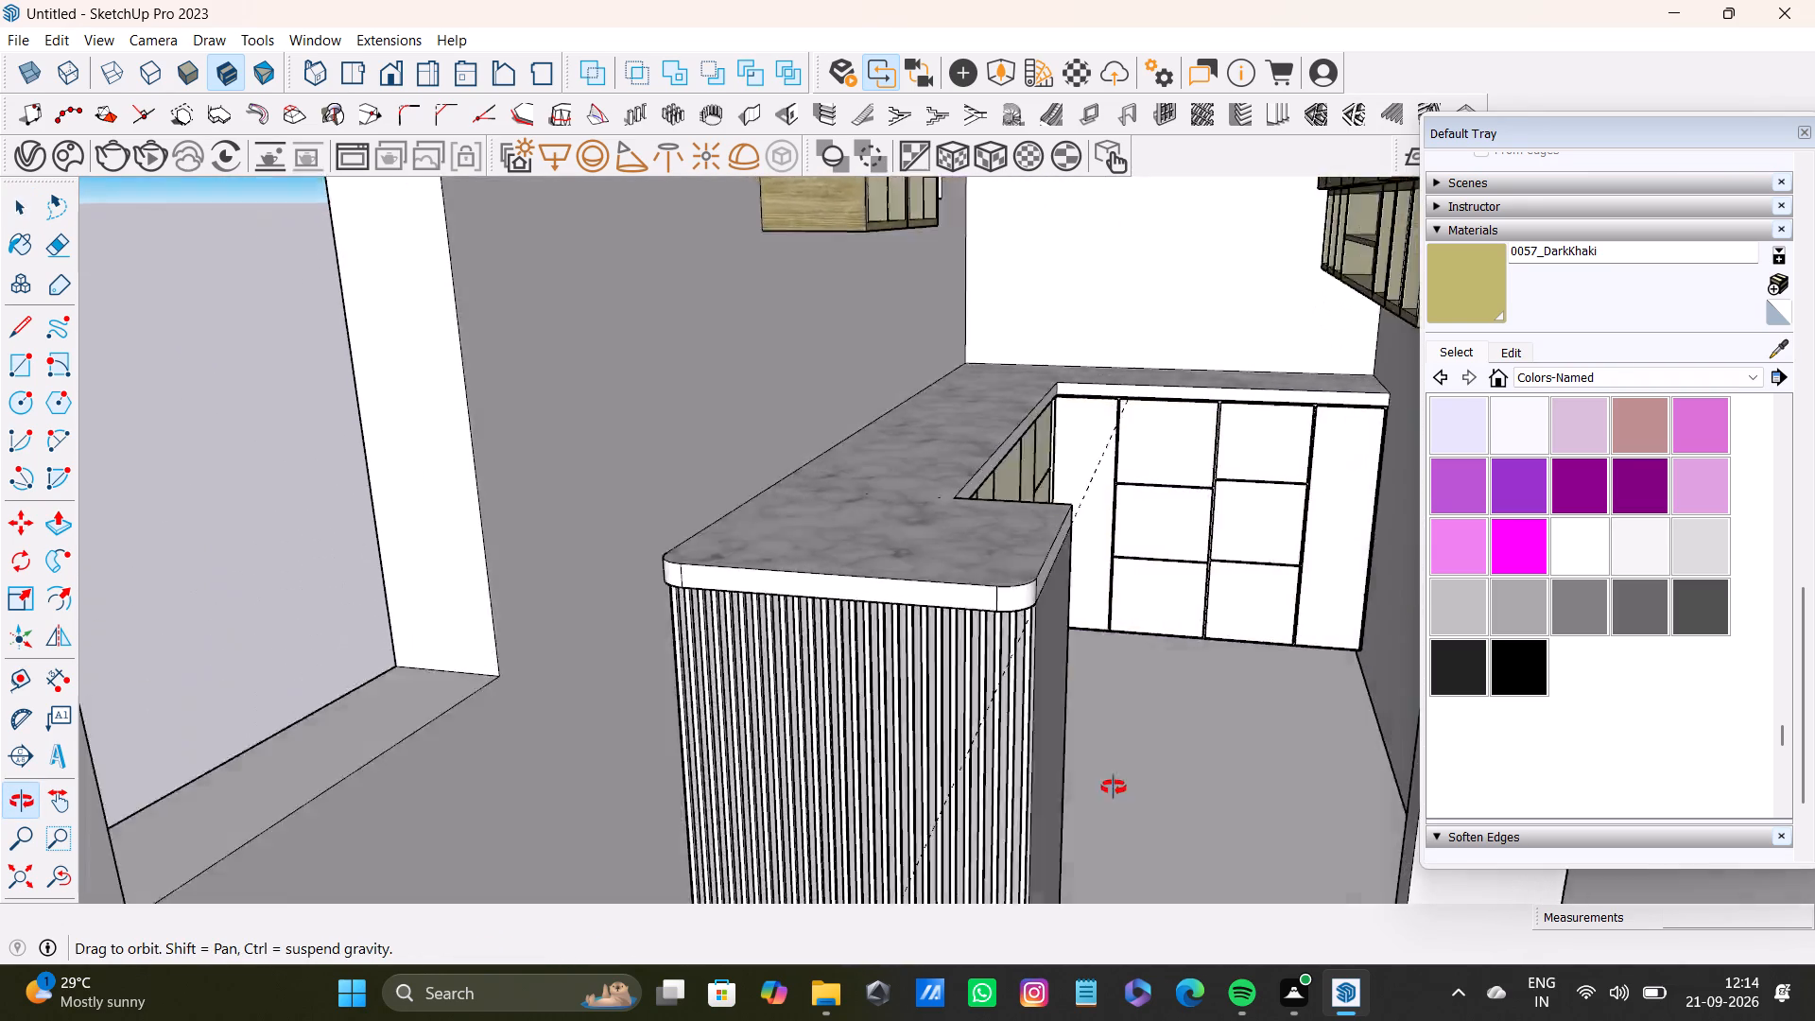
middle_click_drag(1114, 787, 1119, 805)
scroll(1085, 651, "down", 7)
middle_click_drag(1034, 298, 867, 543, "shift")
scroll(850, 578, "up", 6)
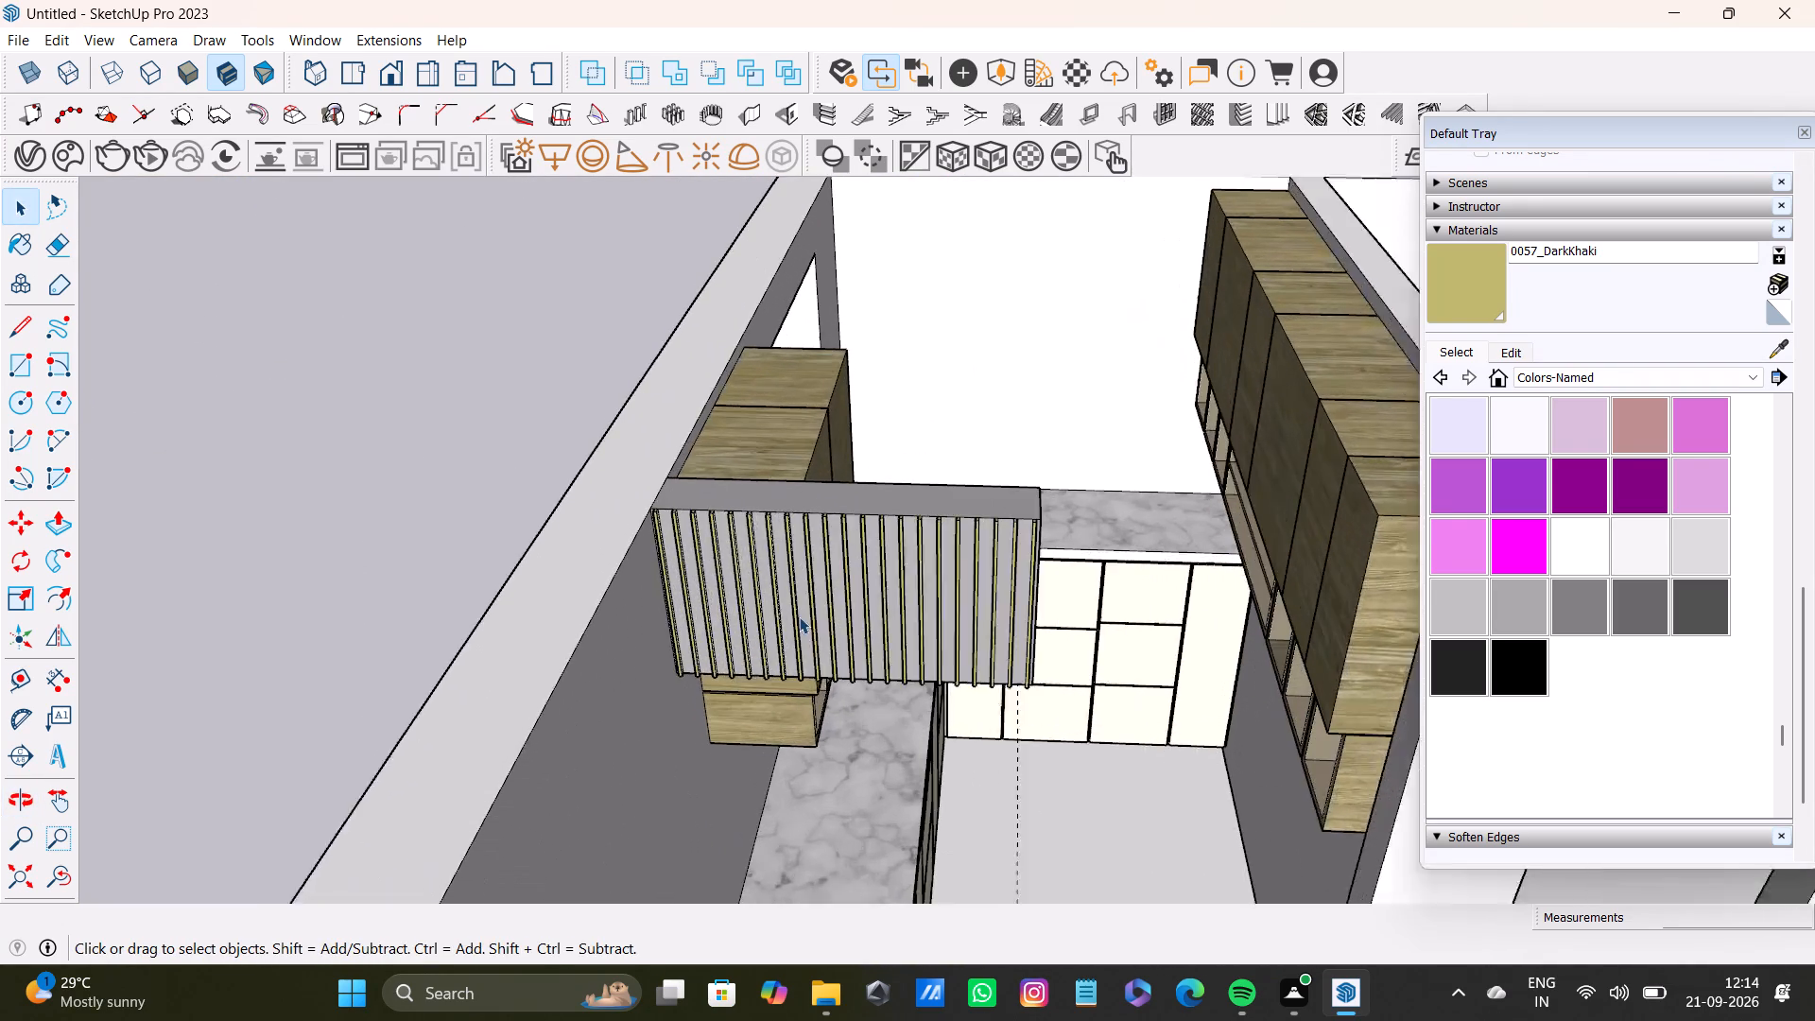
scroll(799, 616, "up", 1)
middle_click_drag(802, 614, 727, 664)
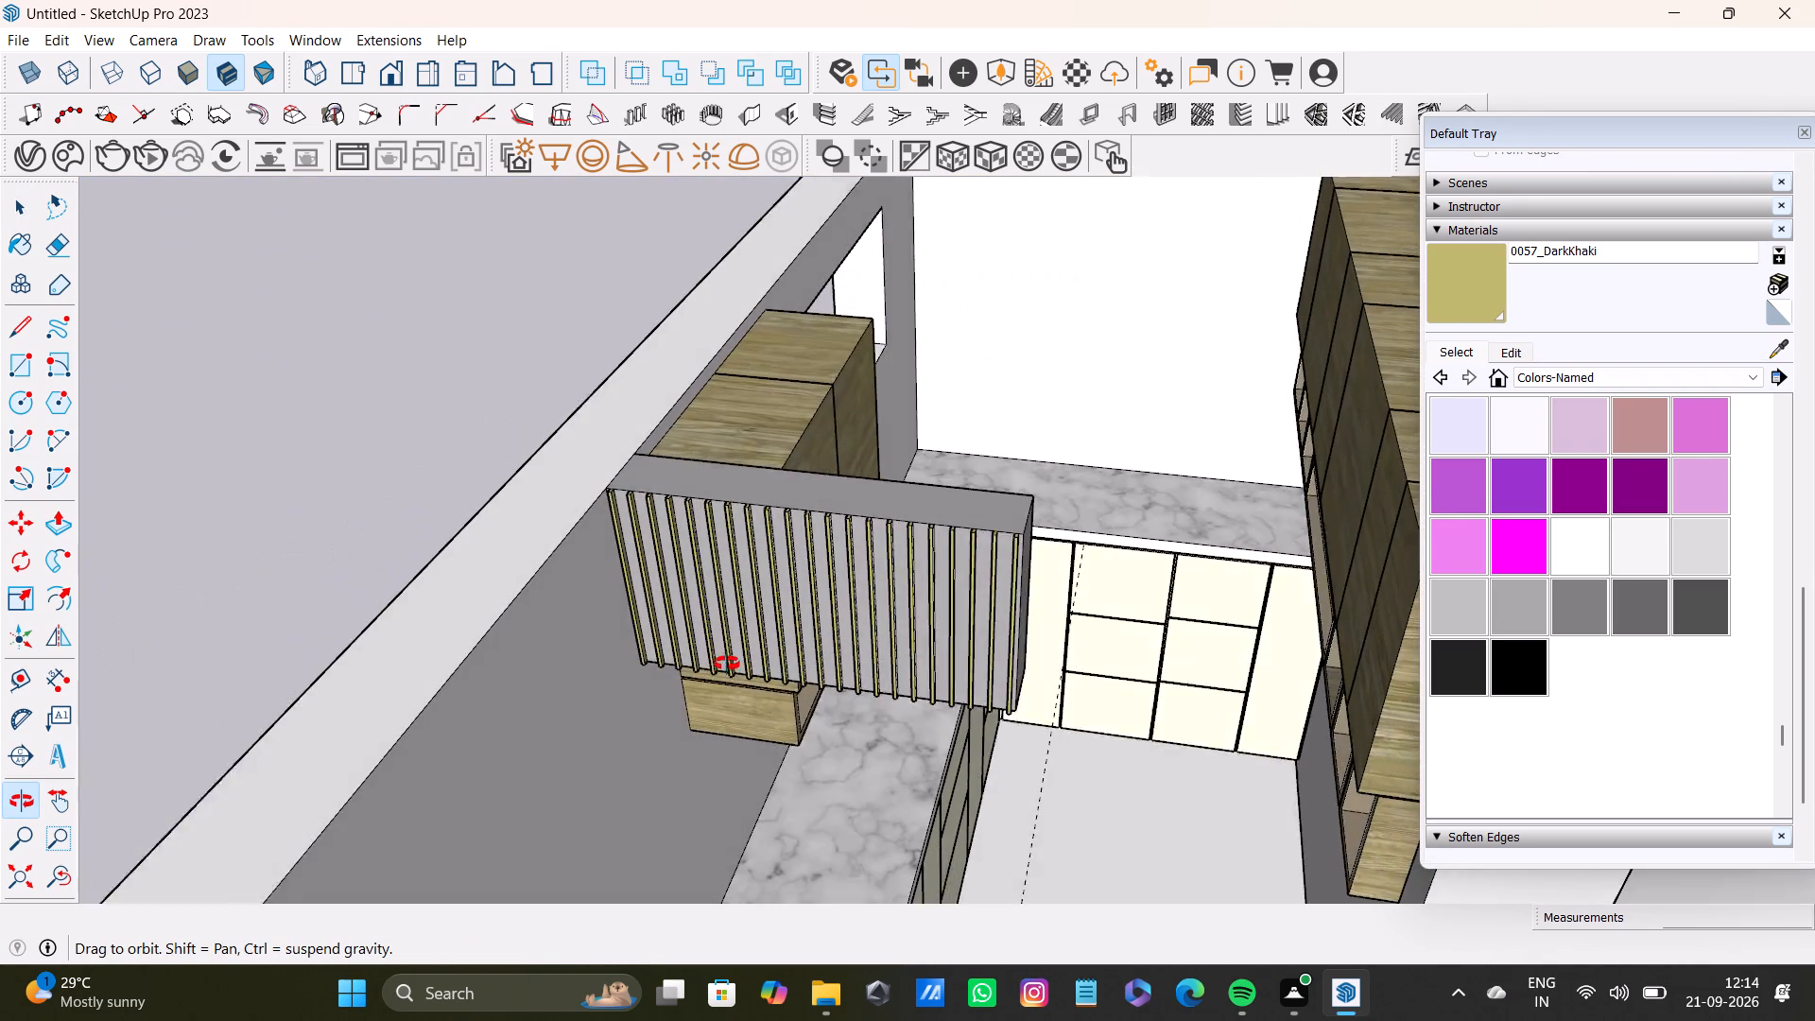
middle_click_drag(727, 664, 726, 667)
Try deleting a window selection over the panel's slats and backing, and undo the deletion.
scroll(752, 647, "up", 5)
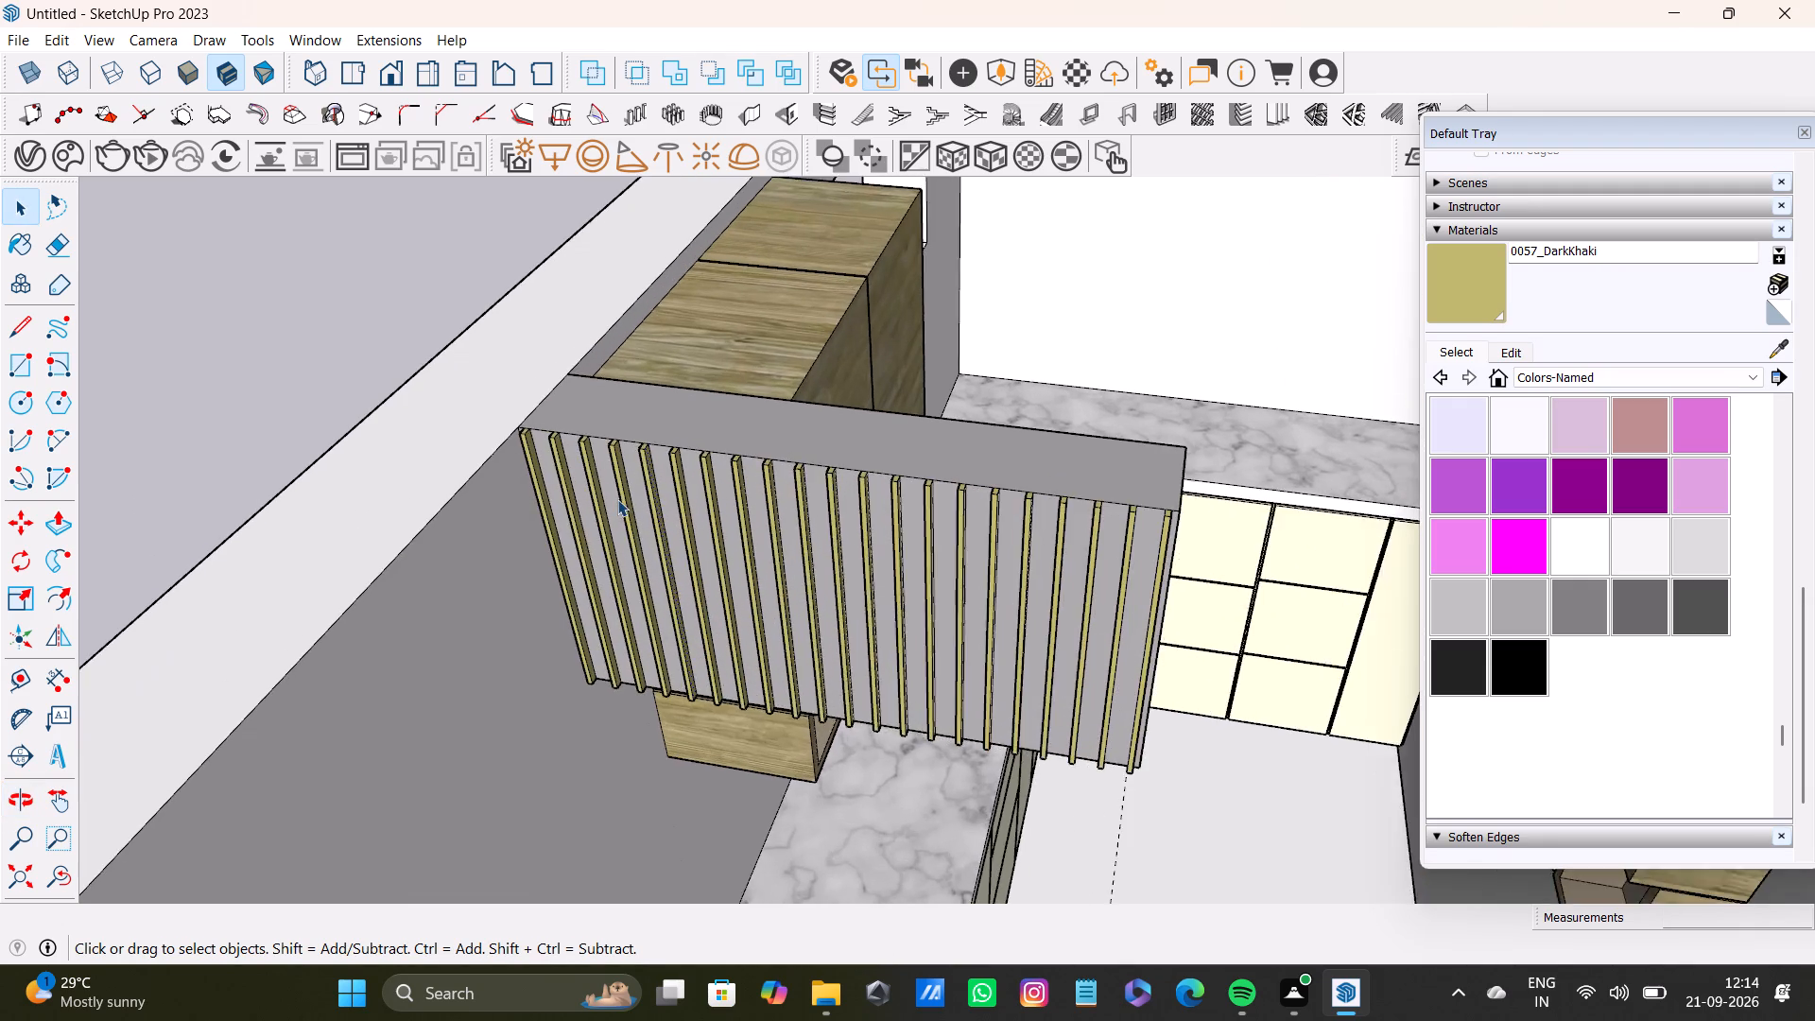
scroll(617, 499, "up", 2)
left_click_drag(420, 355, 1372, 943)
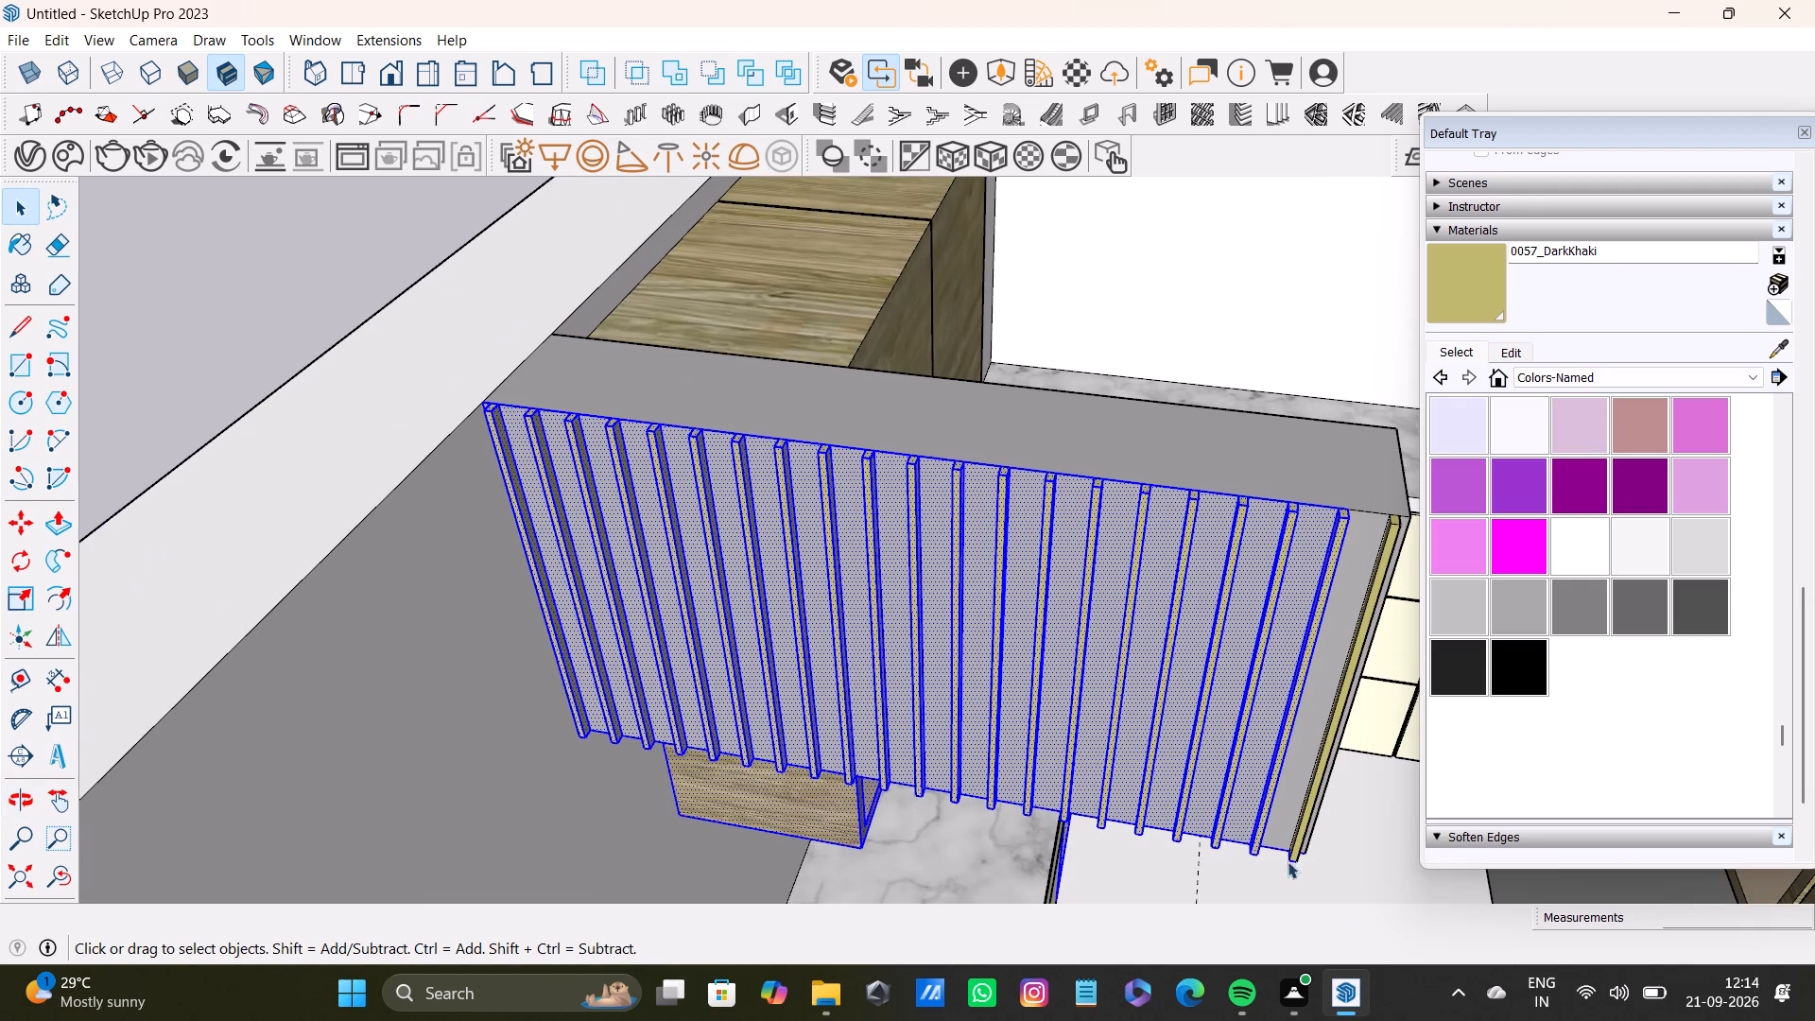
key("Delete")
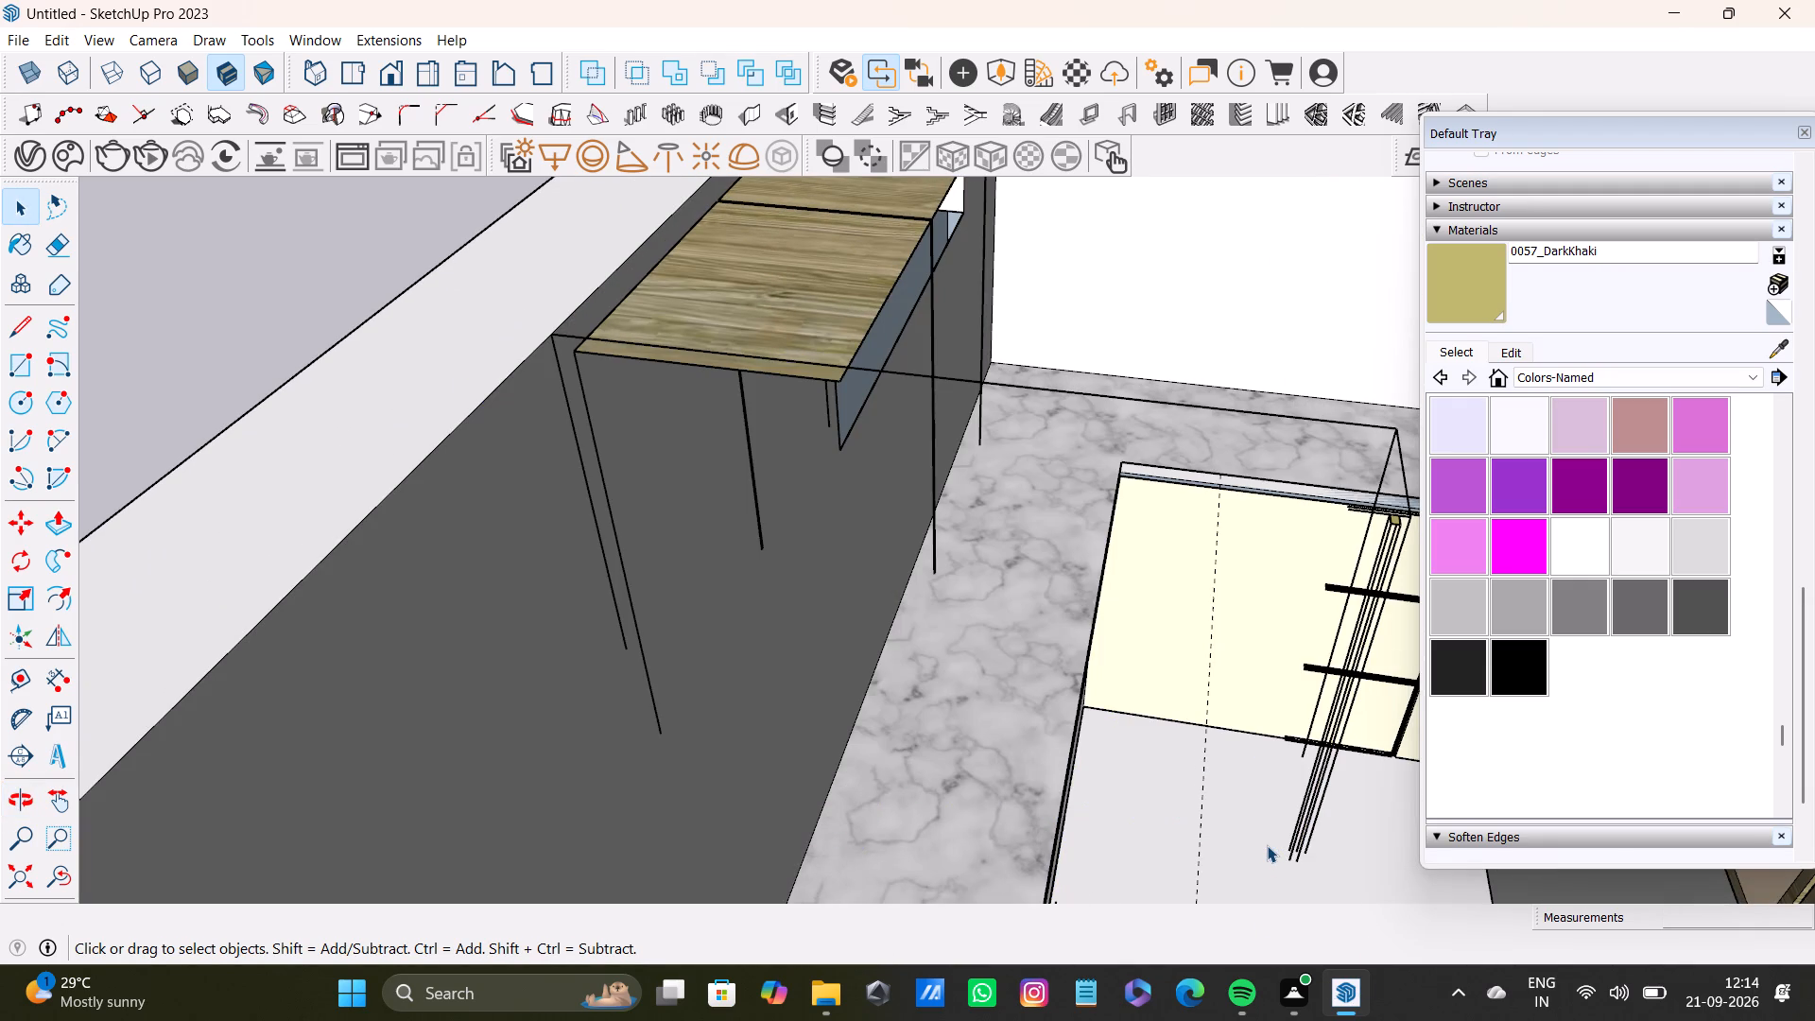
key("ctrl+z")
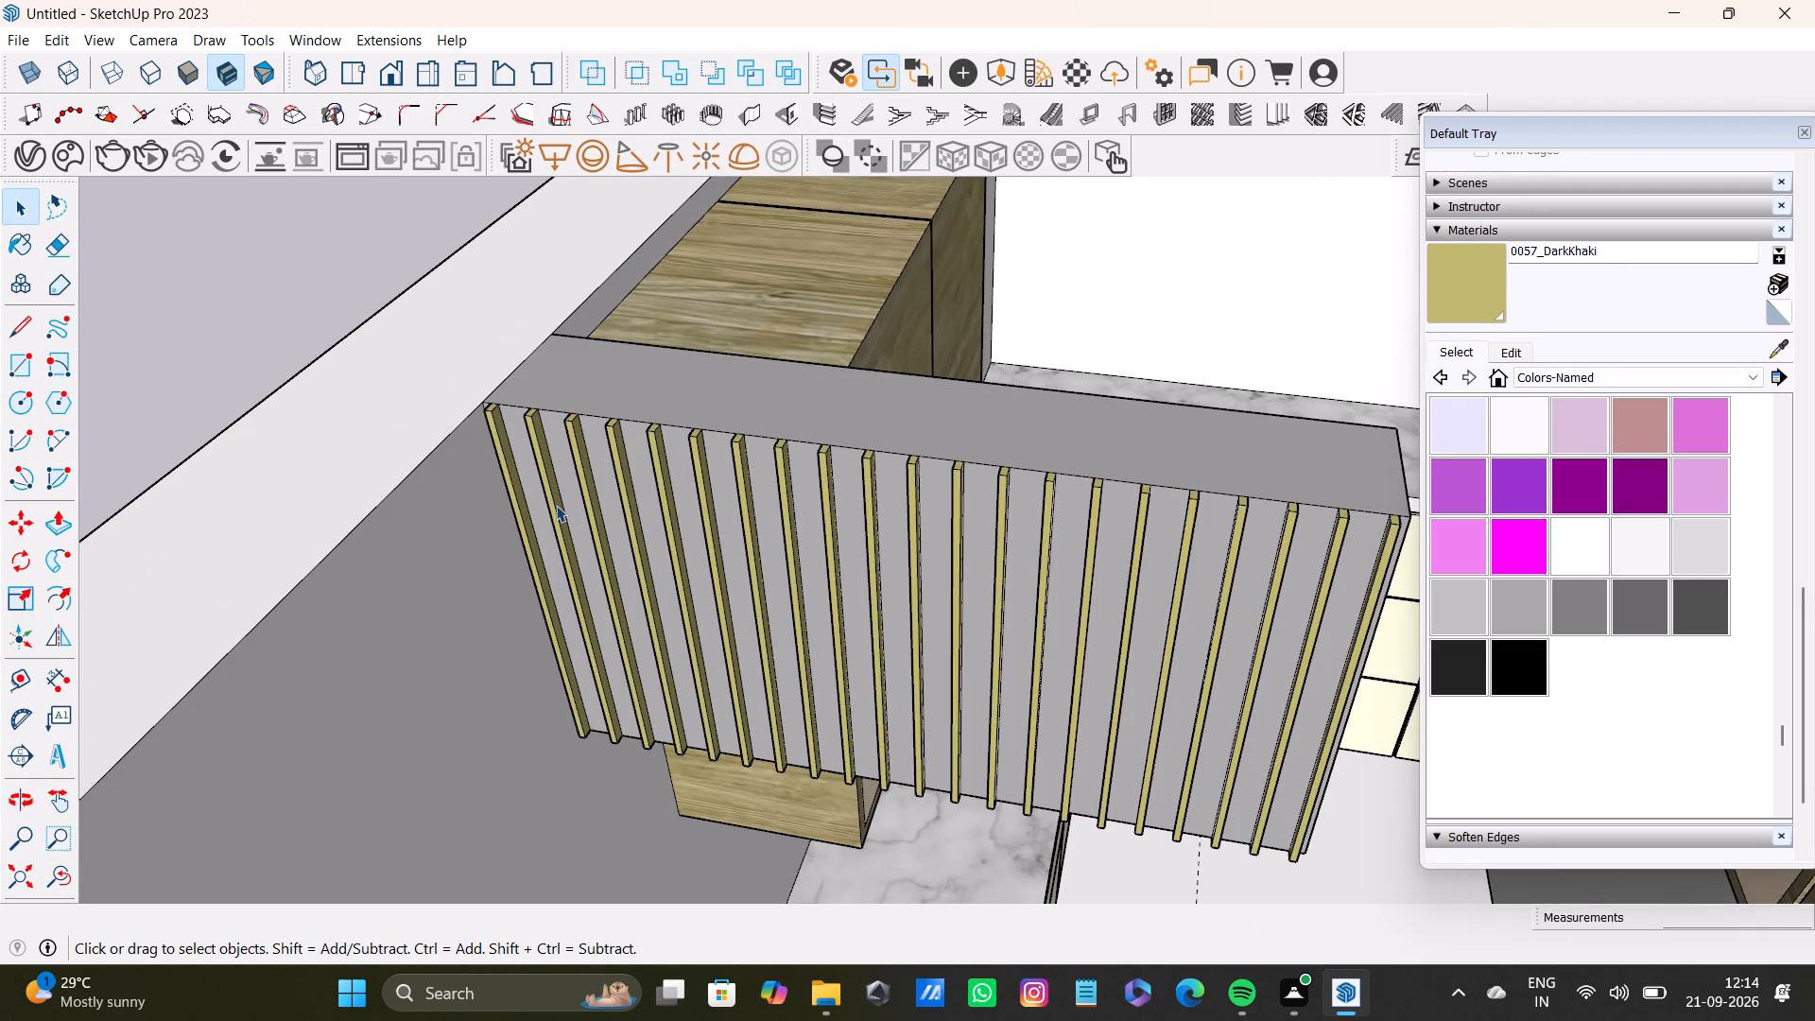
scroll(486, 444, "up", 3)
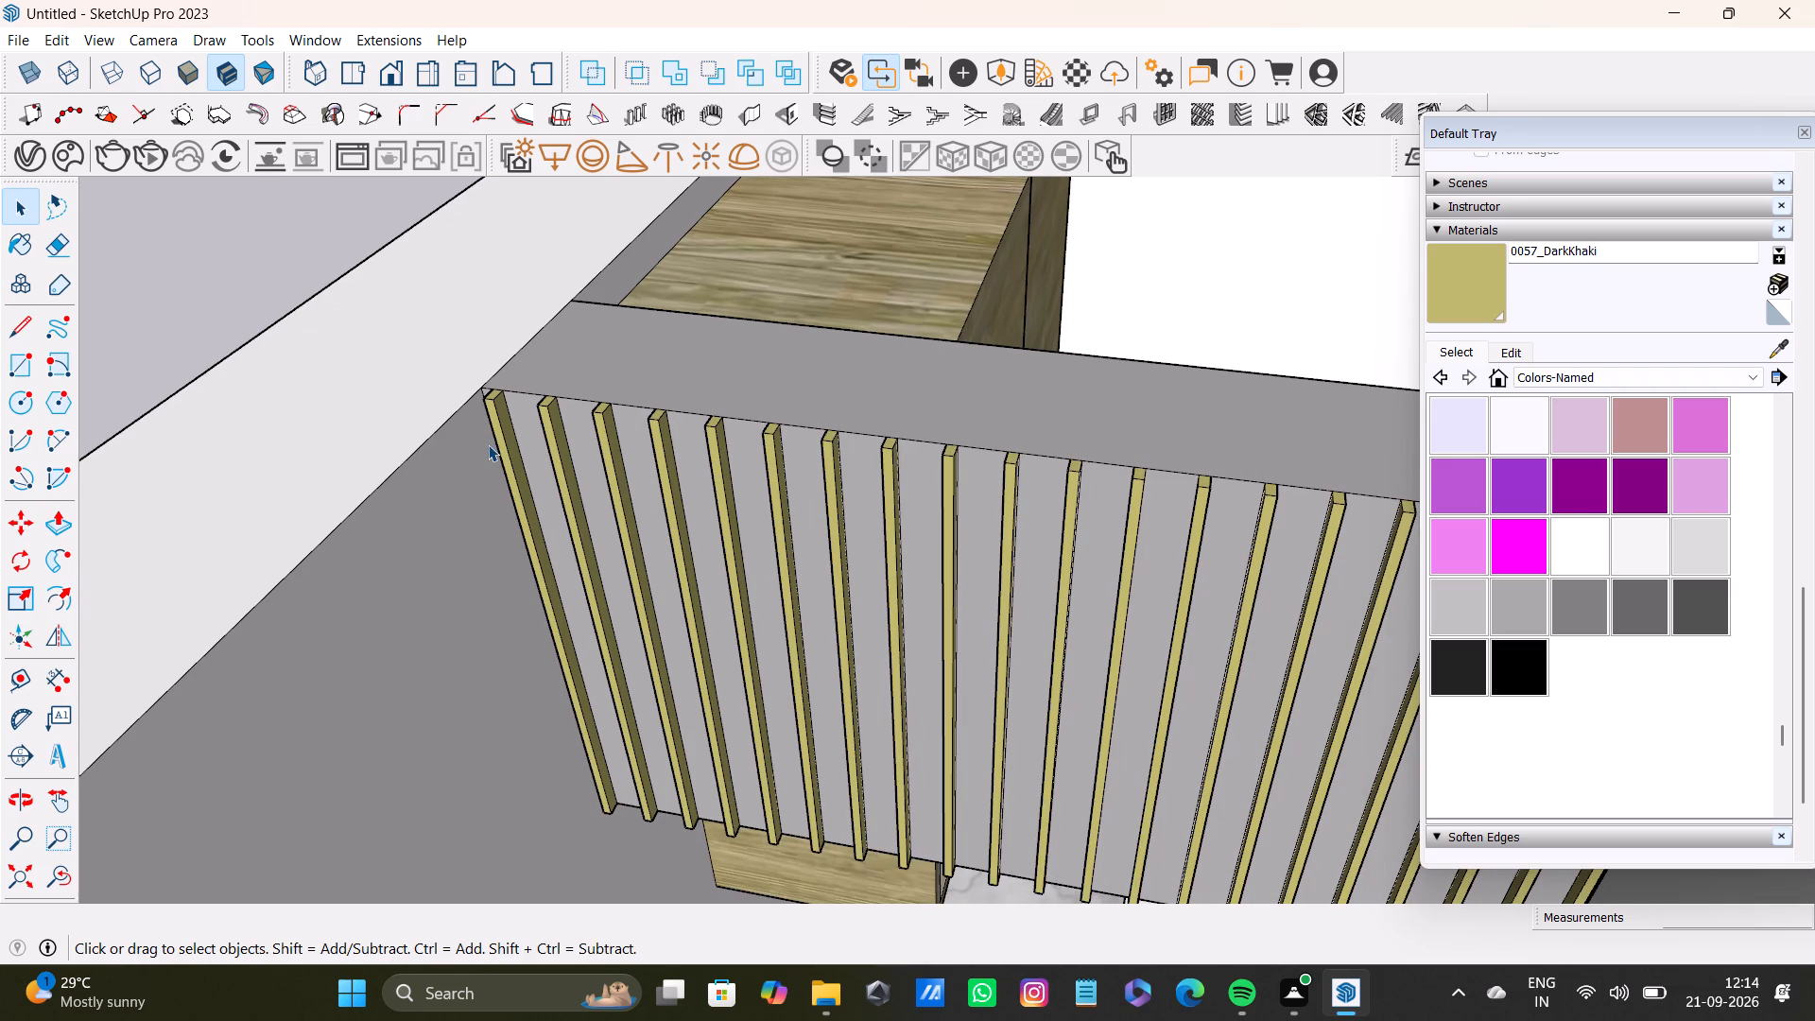
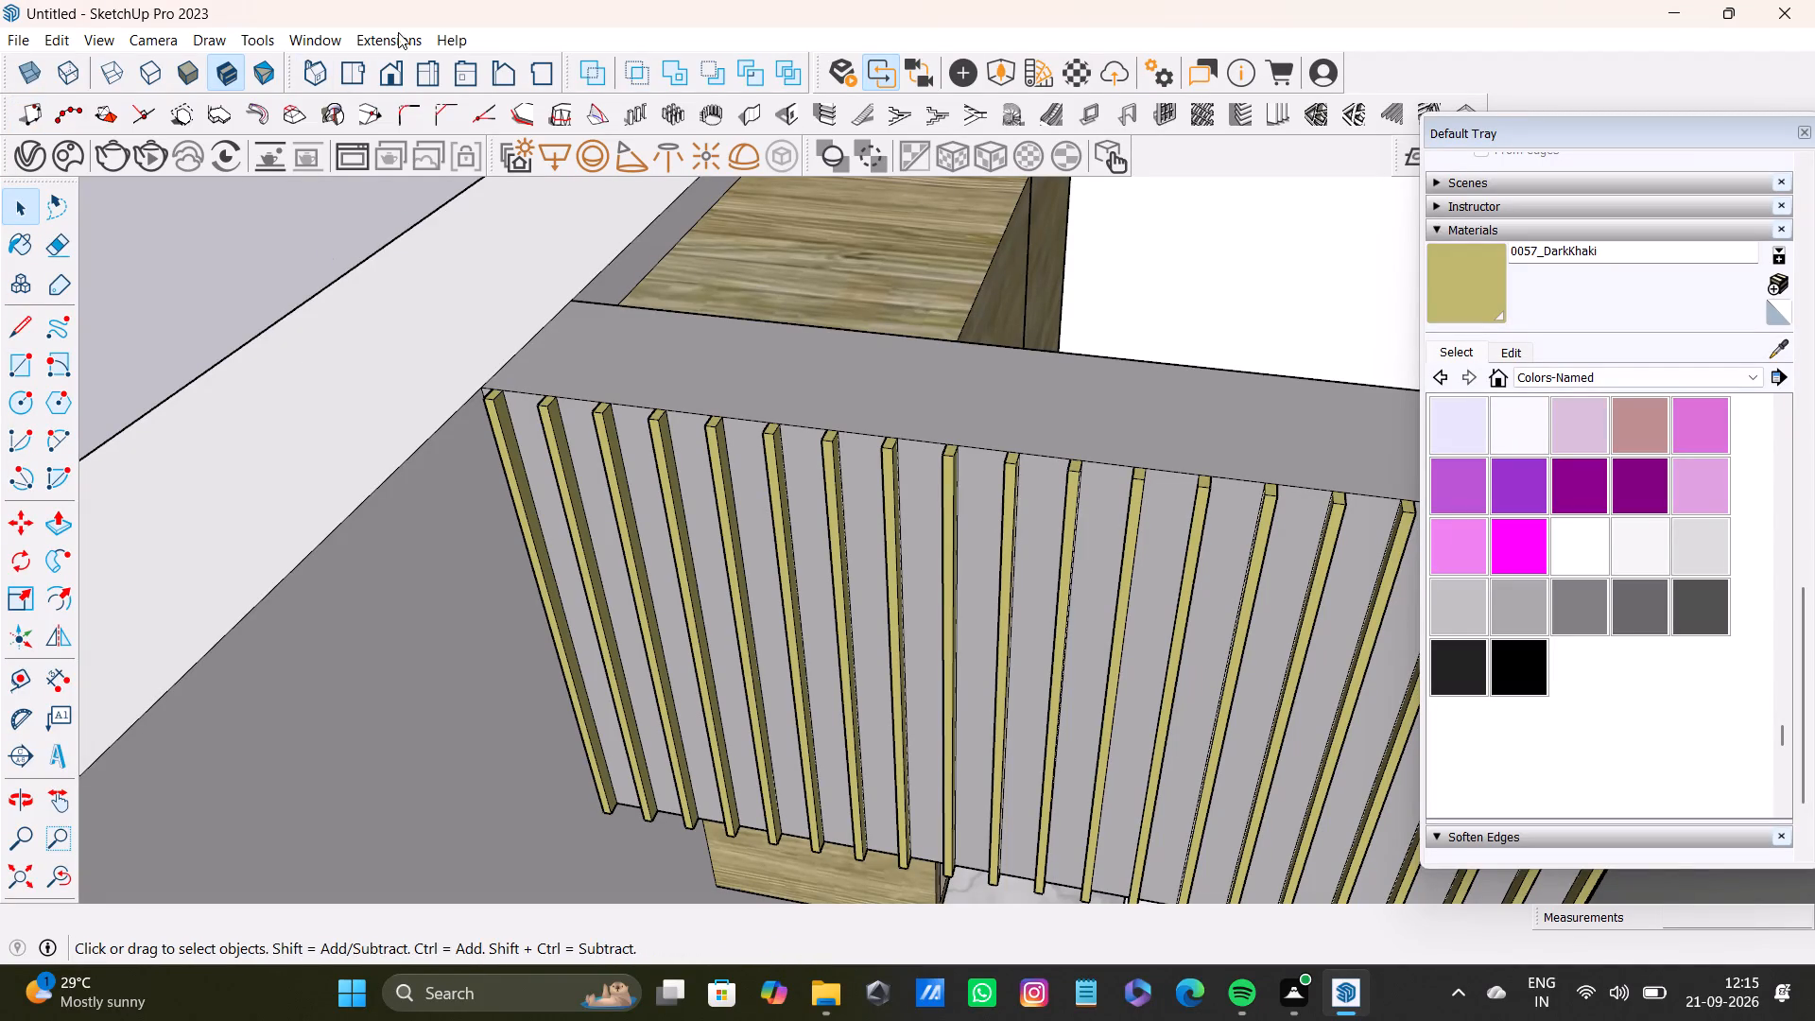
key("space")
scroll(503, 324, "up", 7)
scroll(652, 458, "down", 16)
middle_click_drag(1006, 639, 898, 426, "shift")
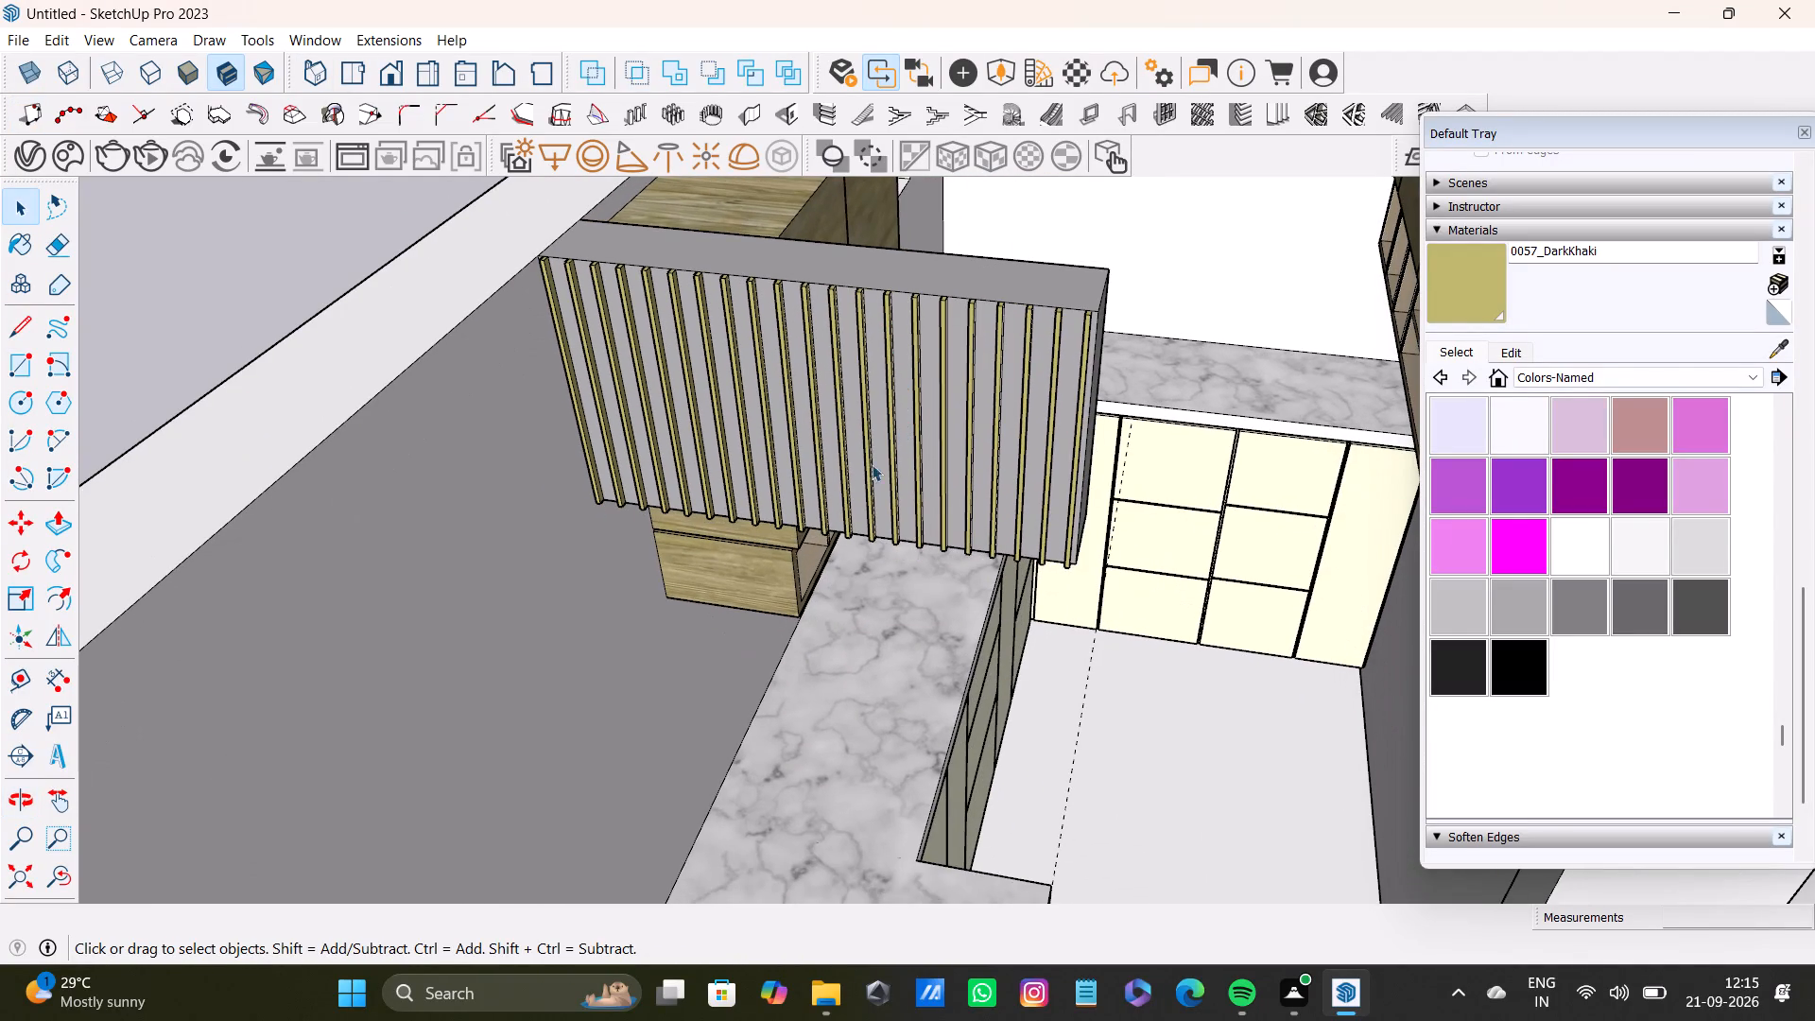
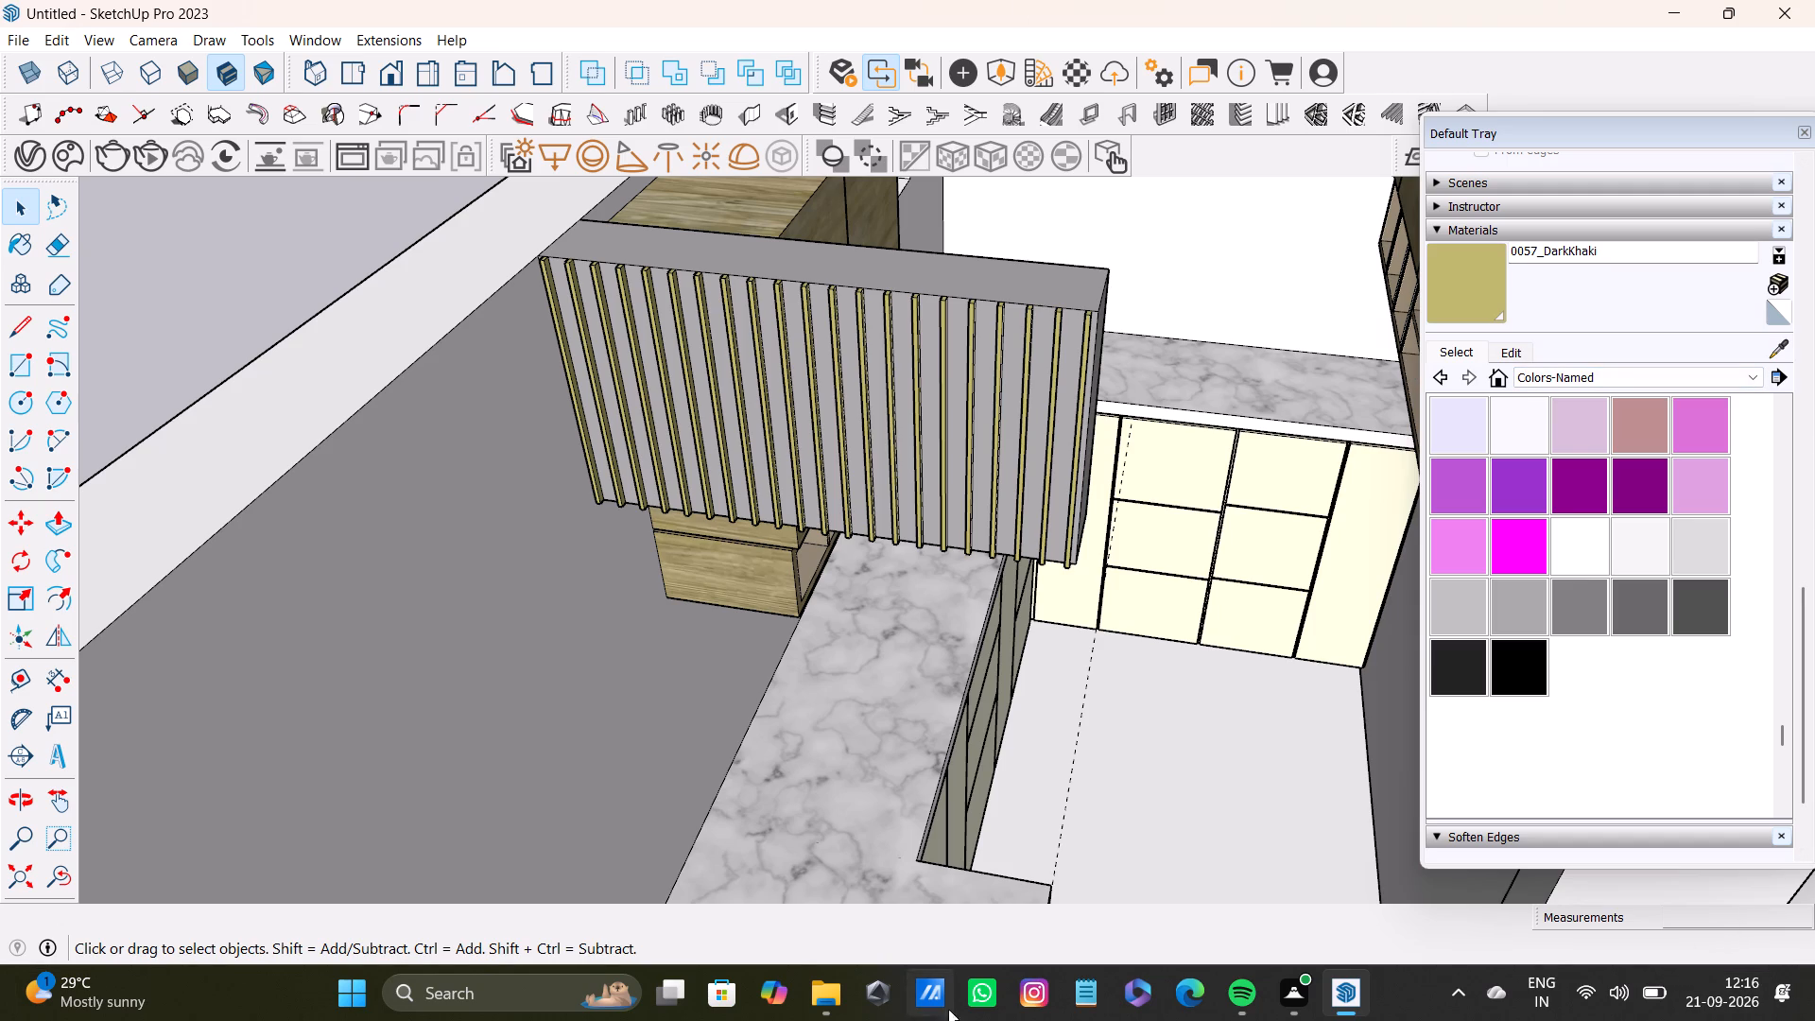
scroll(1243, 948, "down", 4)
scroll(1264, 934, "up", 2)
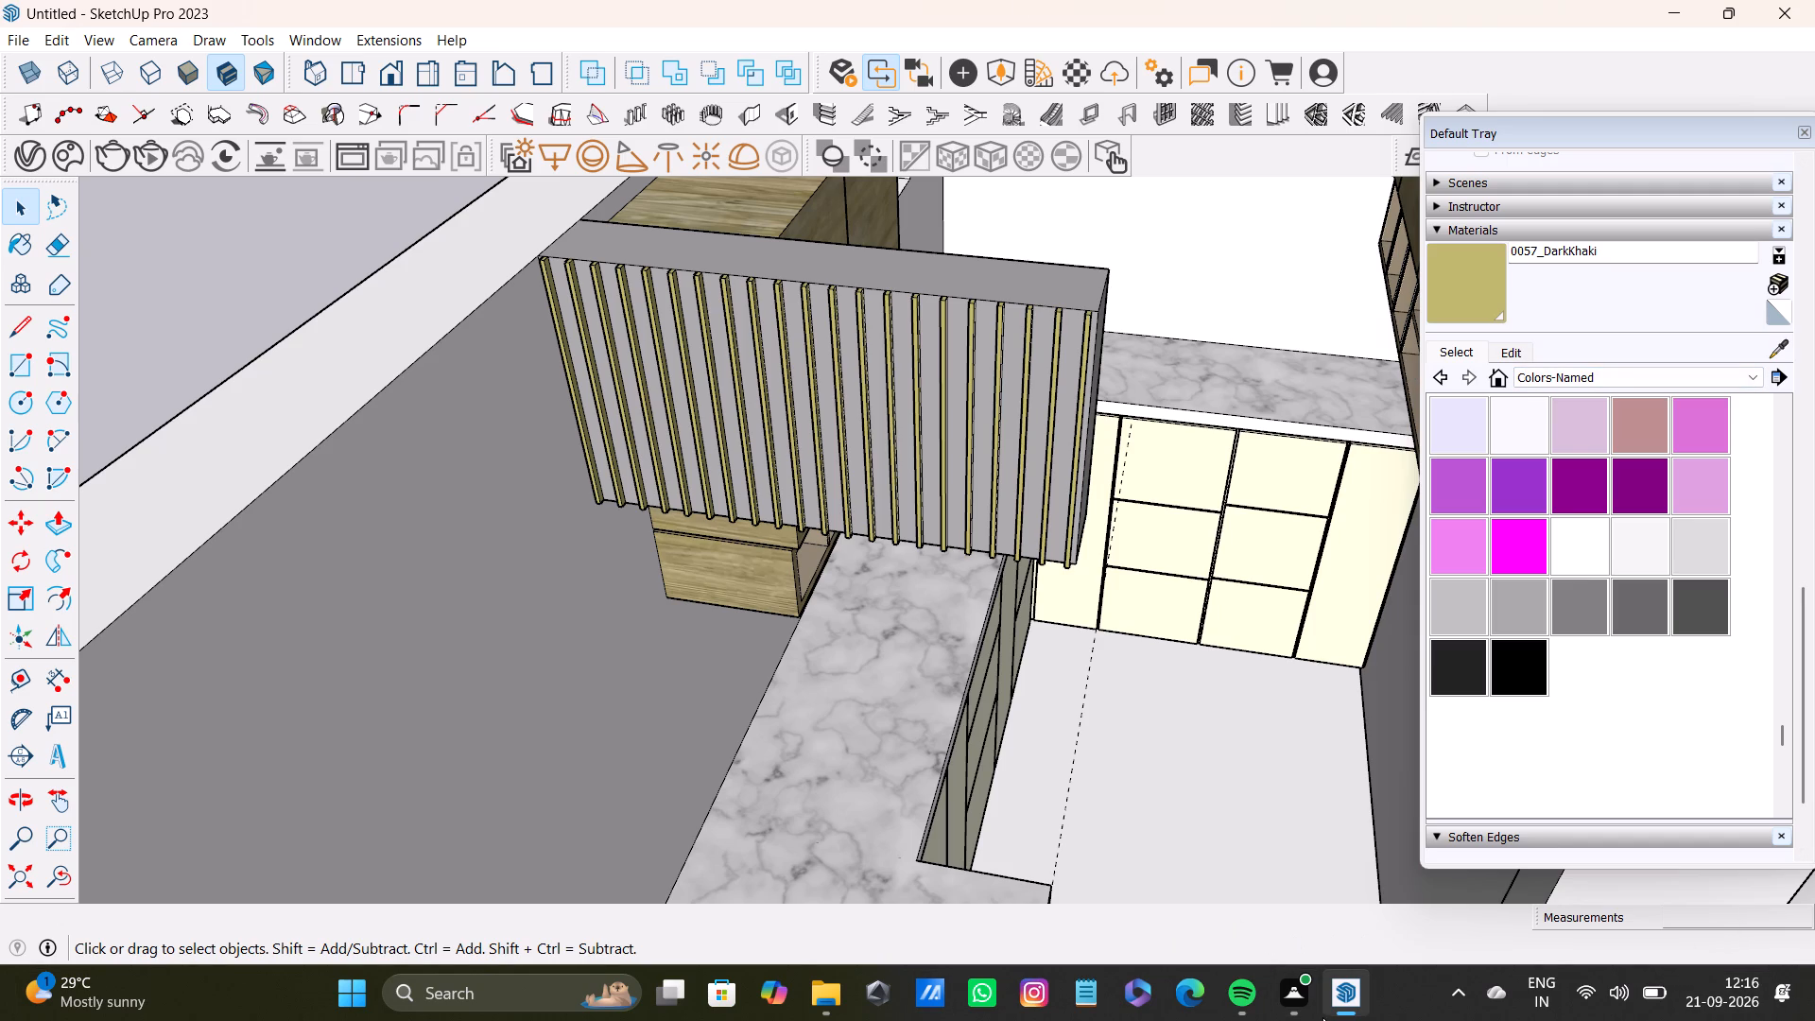
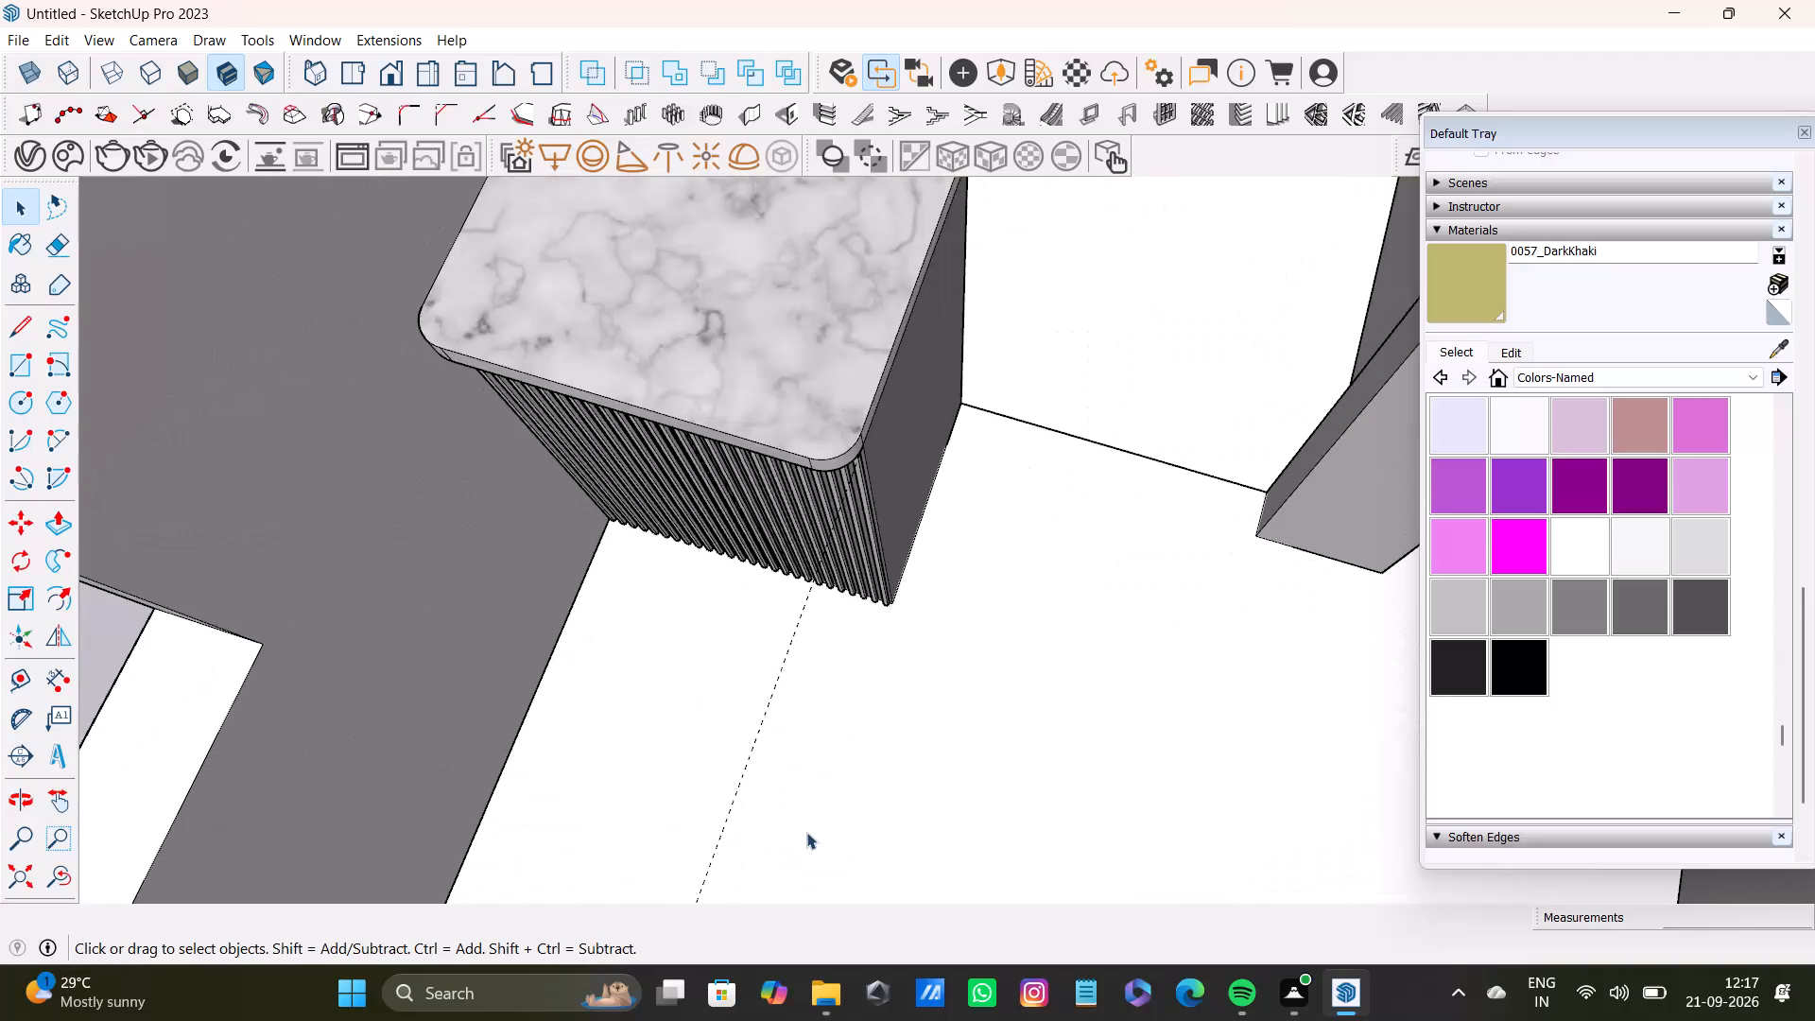
Examine the marble countertop, the wooden cabinets and the slatted overhead panel from several angles.
scroll(806, 812, "down", 6)
scroll(725, 552, "up", 8, "shift")
scroll(725, 536, "down", 6, "shift")
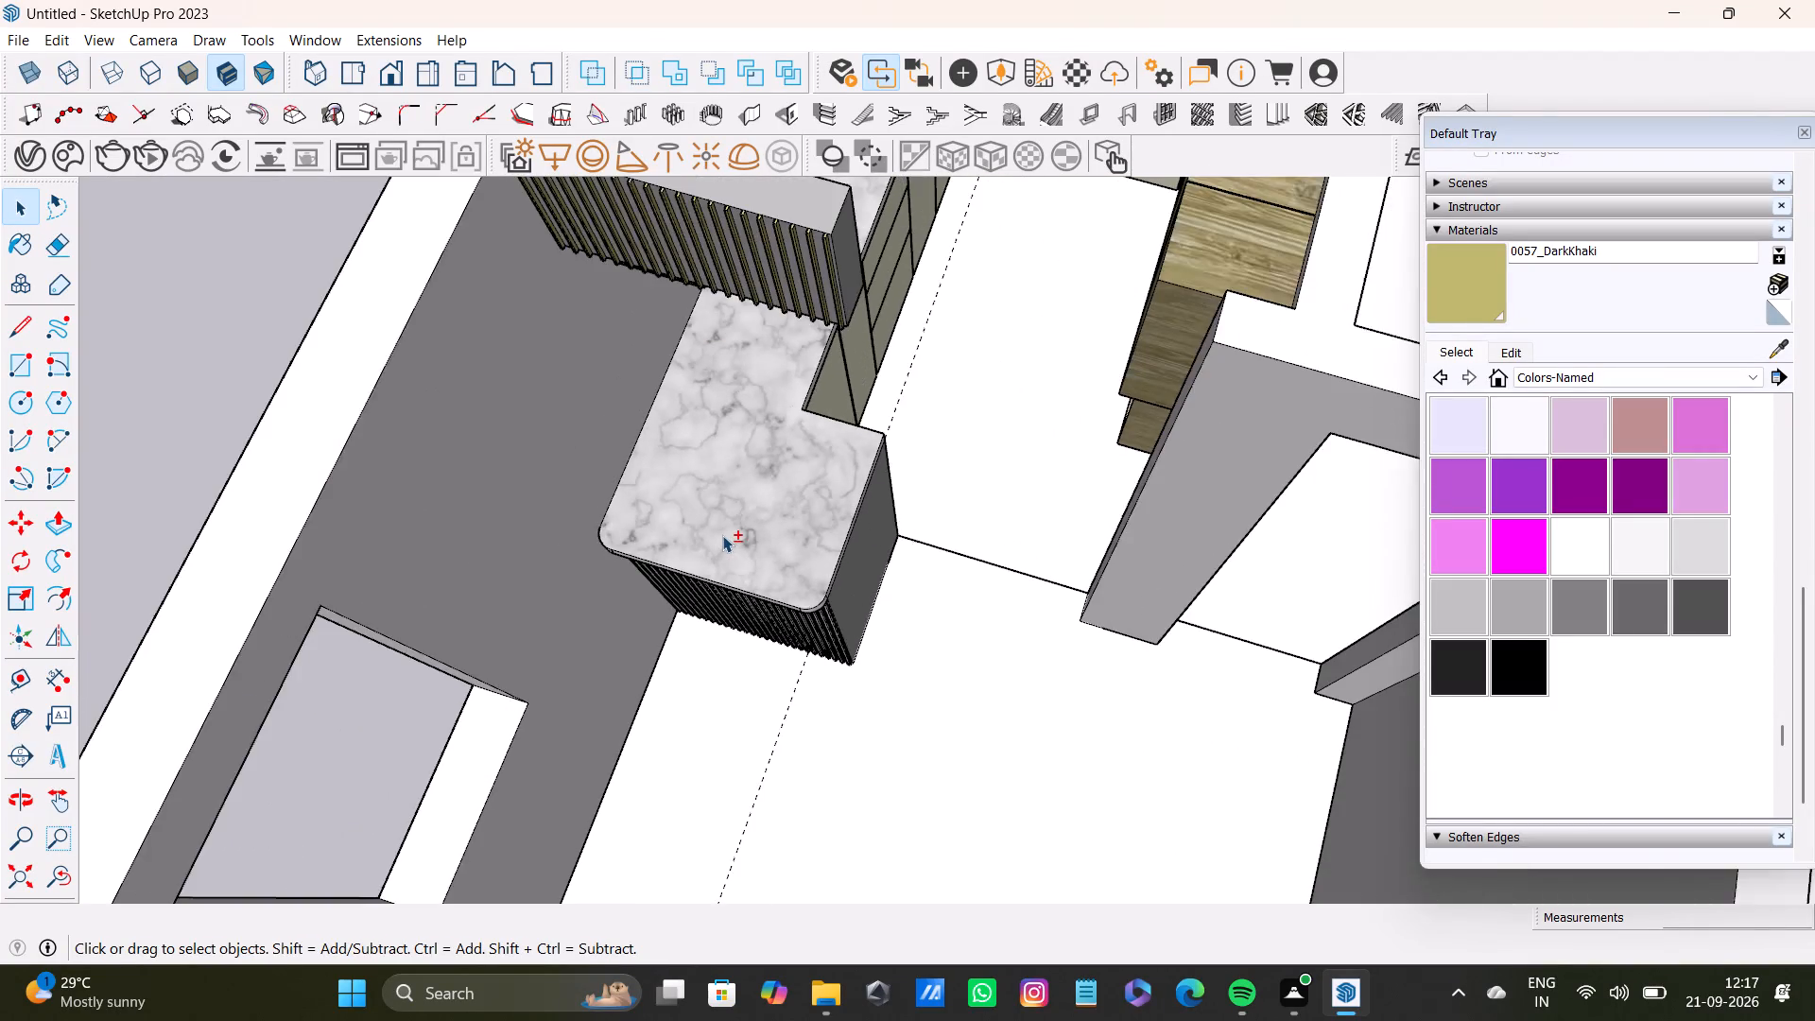
scroll(722, 535, "down", 4, "shift")
middle_click_drag(722, 535, 715, 781, "shift")
scroll(660, 669, "up", 4)
middle_click_drag(651, 624, 618, 257)
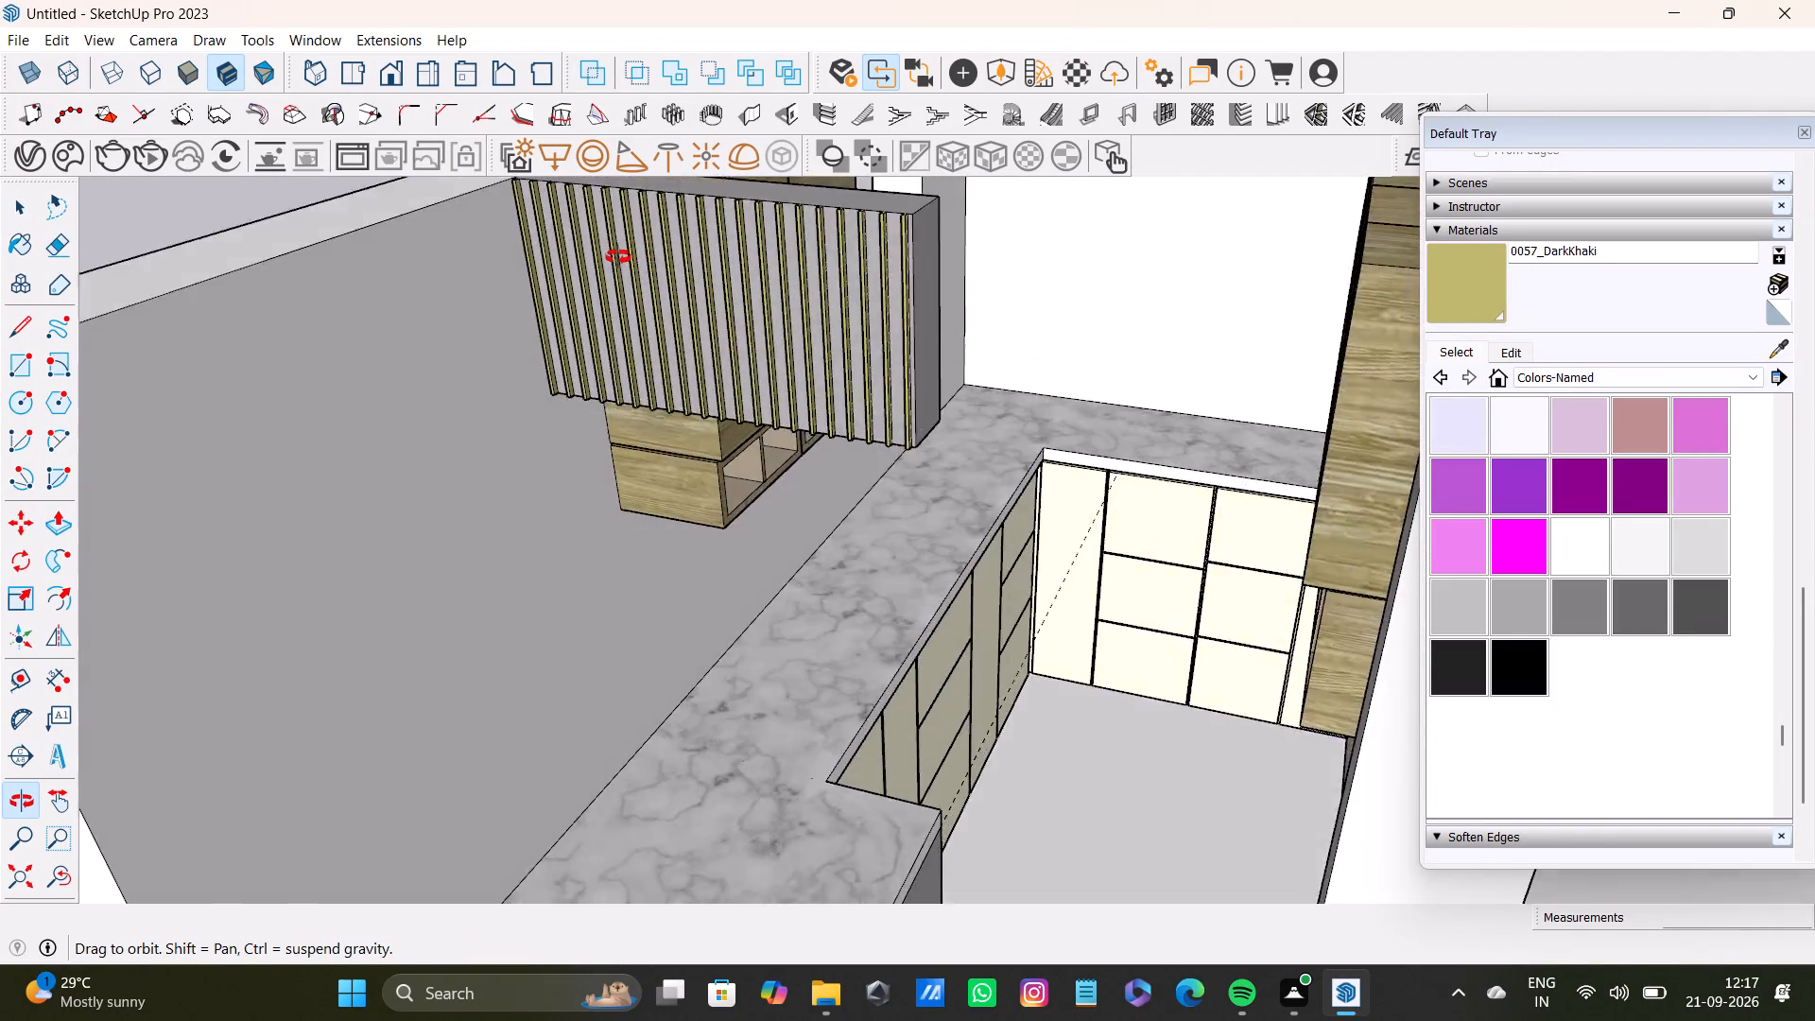
middle_click_drag(618, 257, 260, 573)
scroll(316, 573, "down", 4, "shift")
middle_click_drag(384, 578, 432, 545, "shift")
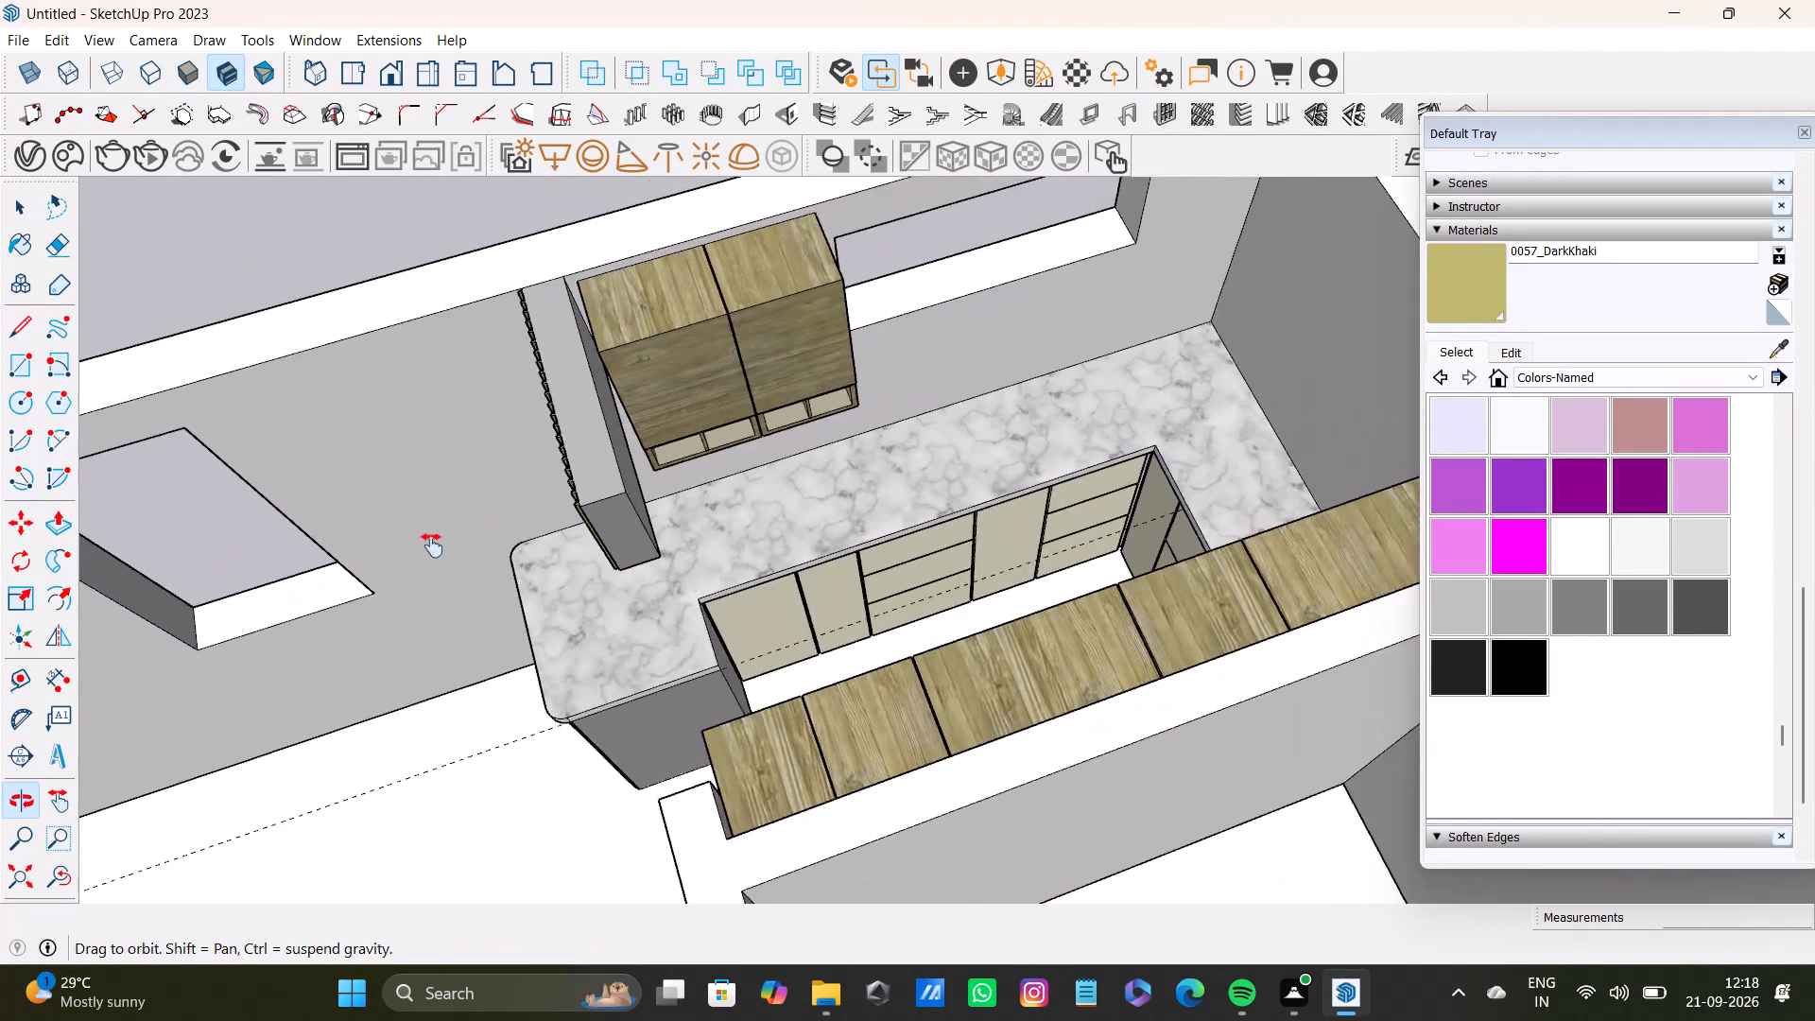
middle_click_drag(432, 545, 436, 603, "shift")
middle_click_drag(436, 603, 914, 357)
scroll(784, 412, "up", 6)
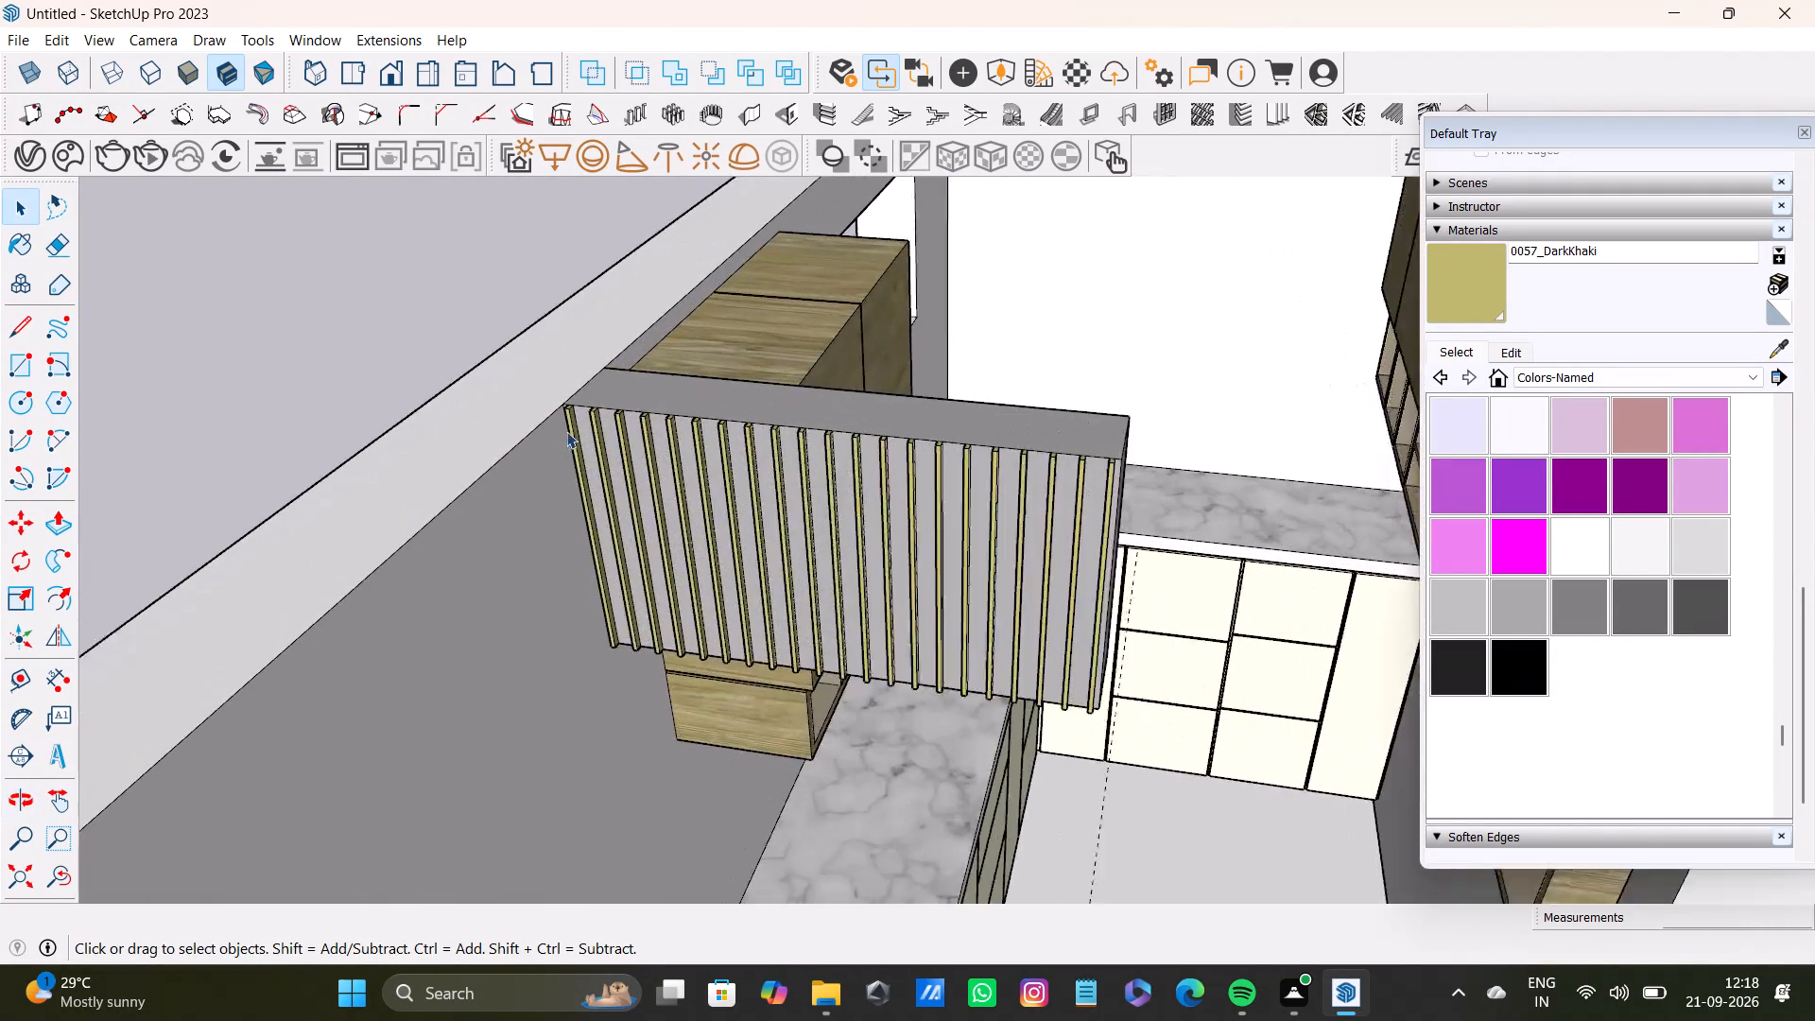
scroll(566, 431, "up", 15)
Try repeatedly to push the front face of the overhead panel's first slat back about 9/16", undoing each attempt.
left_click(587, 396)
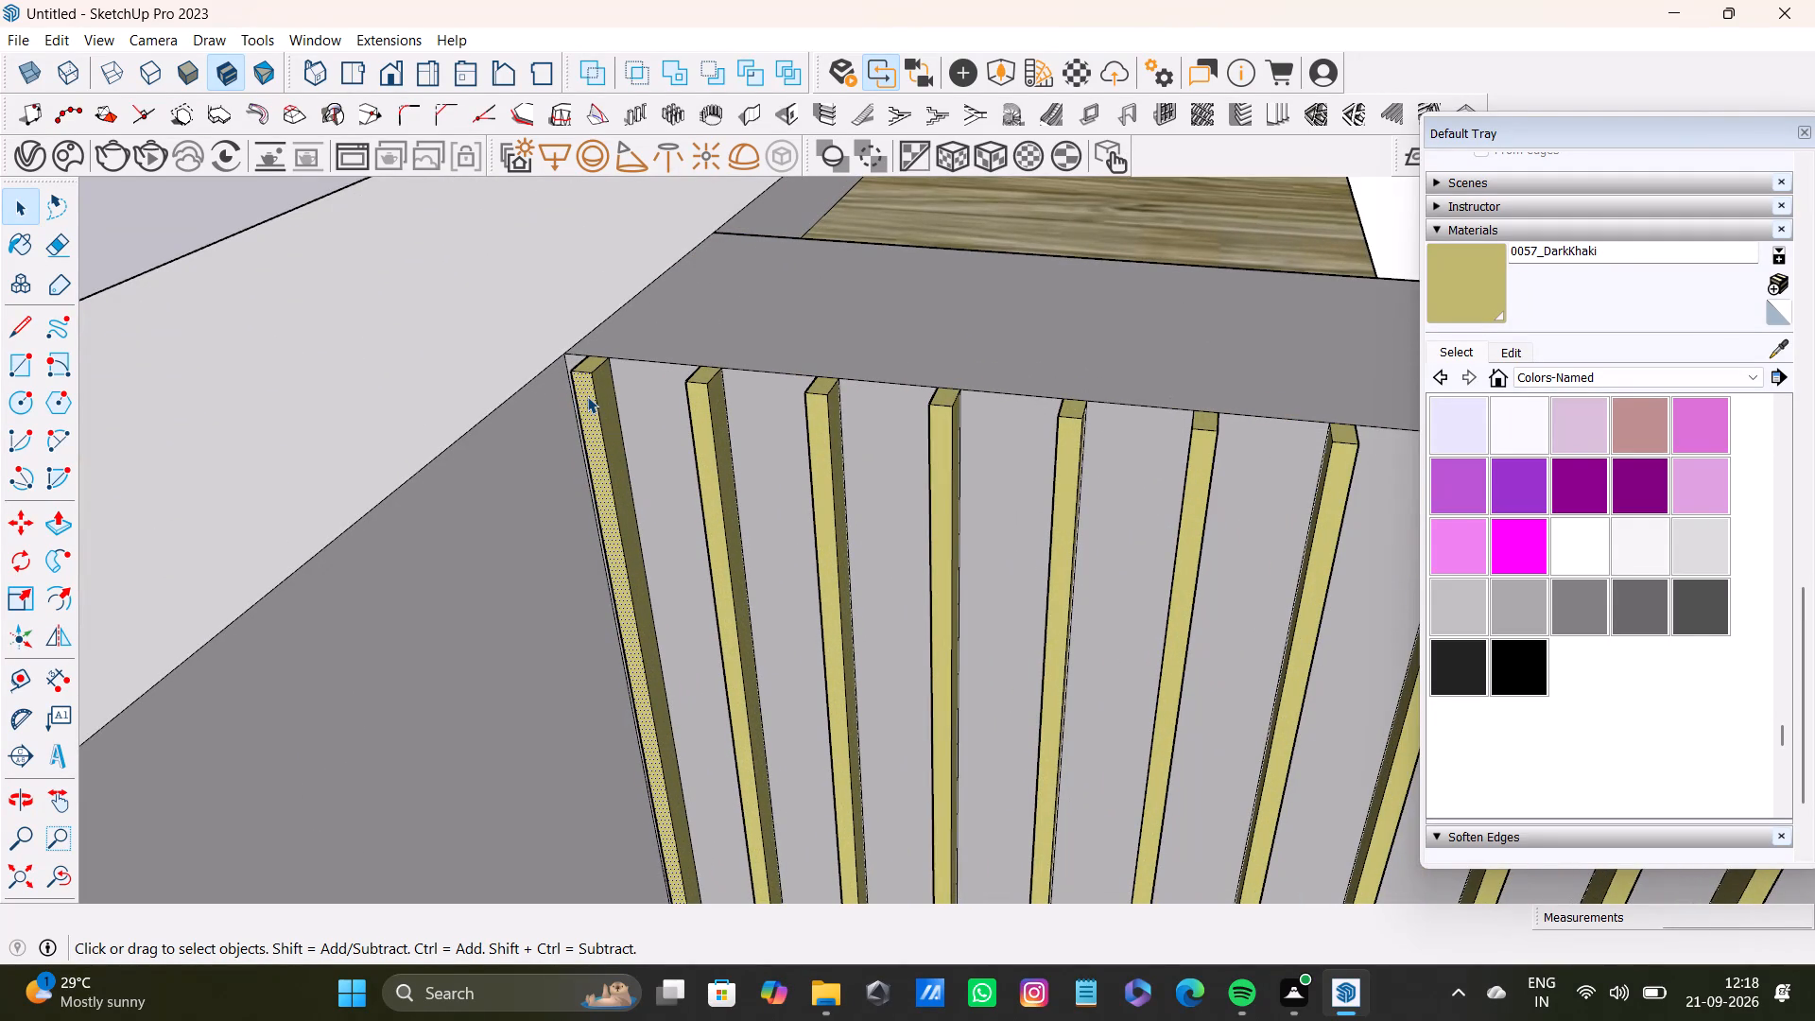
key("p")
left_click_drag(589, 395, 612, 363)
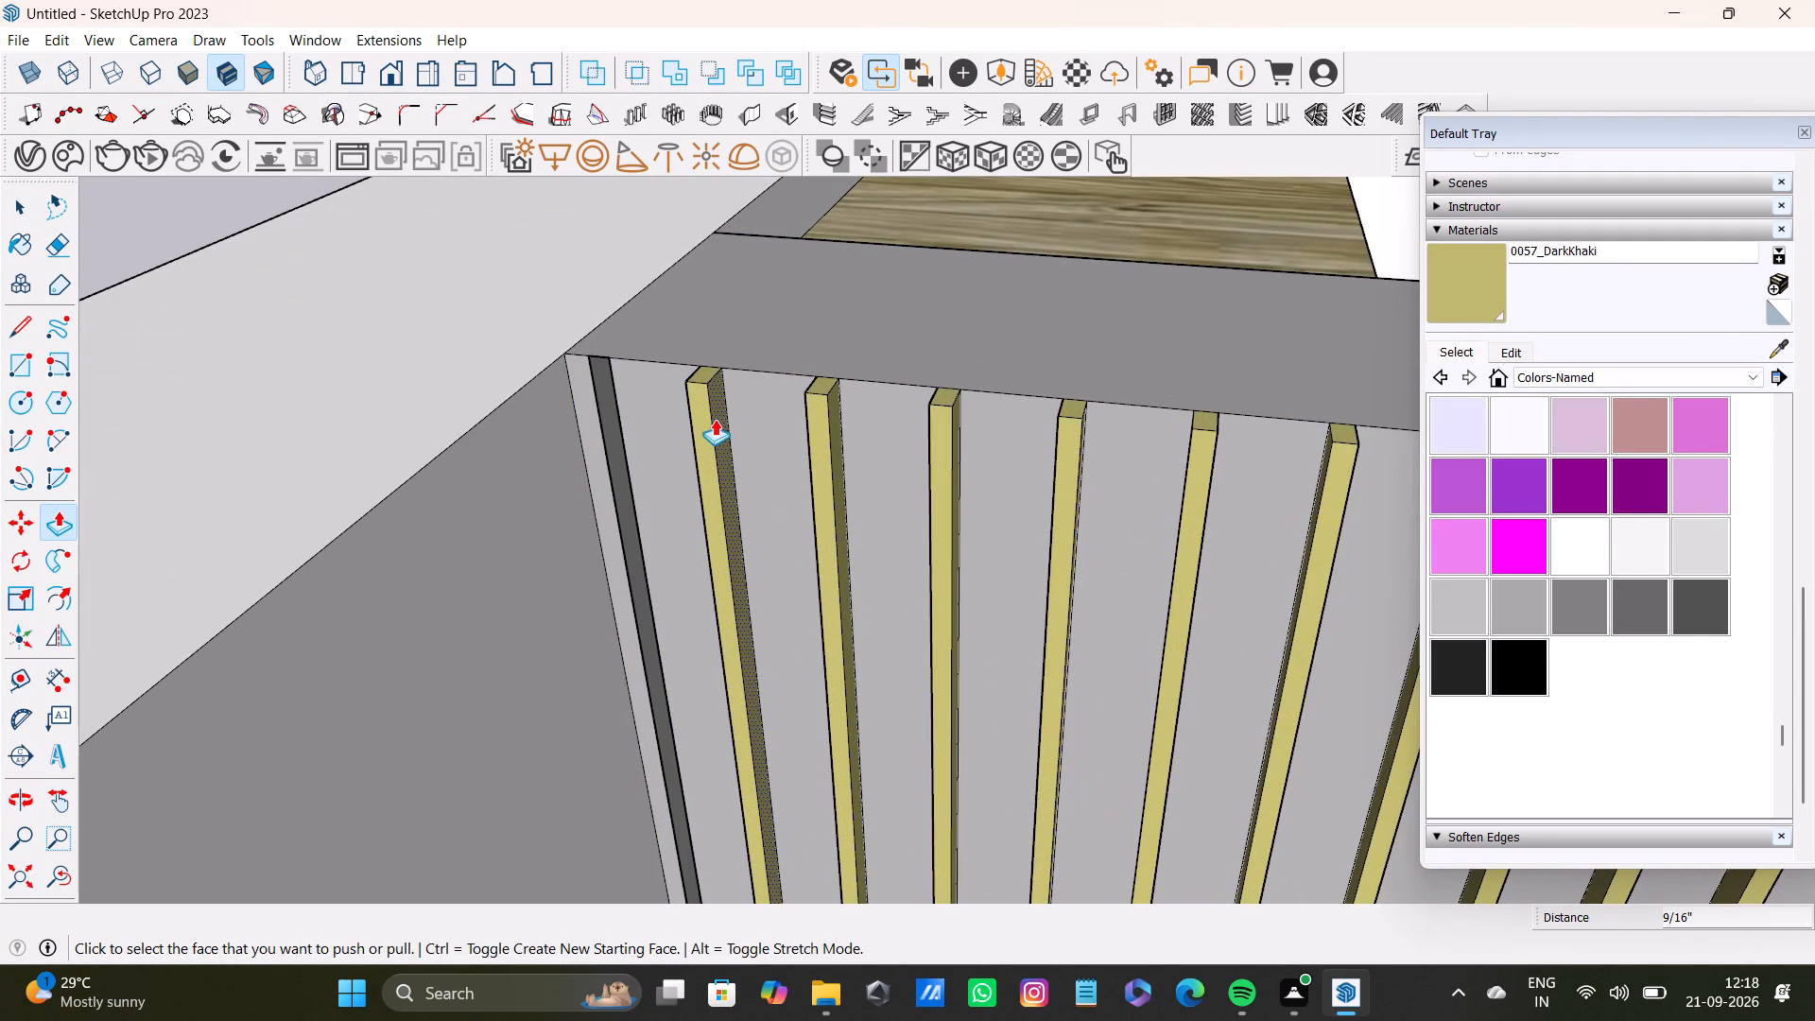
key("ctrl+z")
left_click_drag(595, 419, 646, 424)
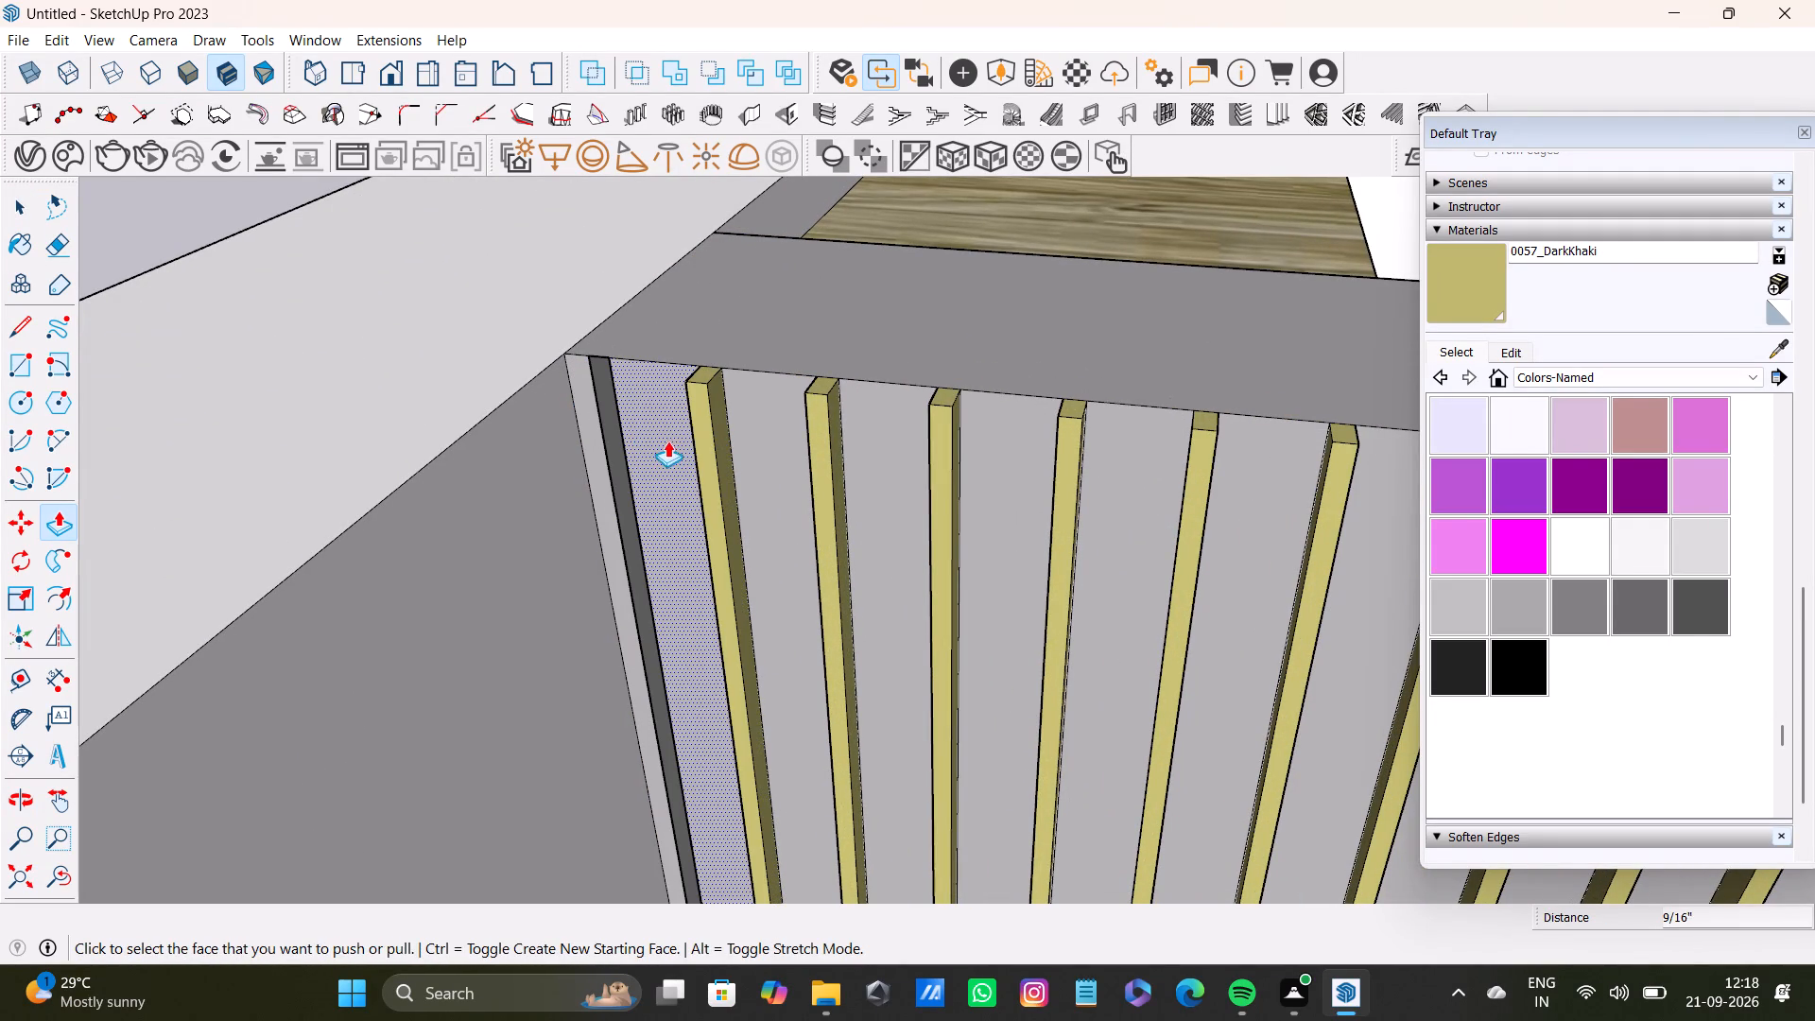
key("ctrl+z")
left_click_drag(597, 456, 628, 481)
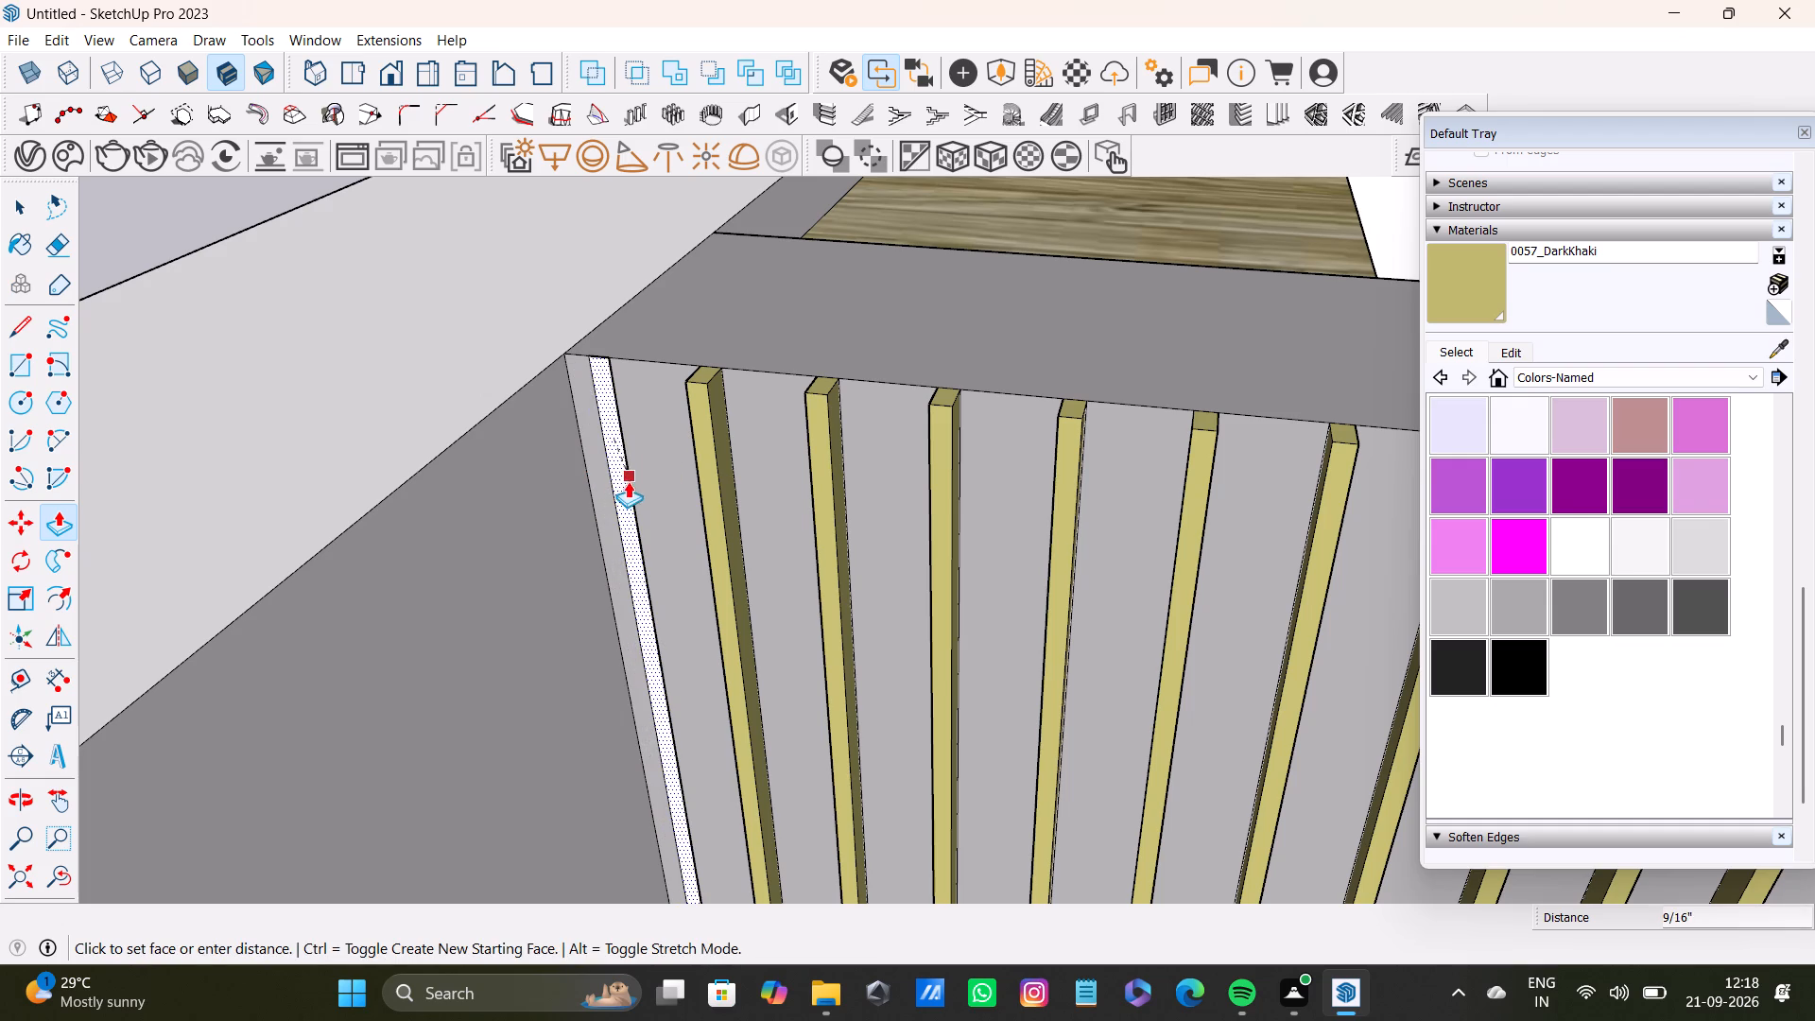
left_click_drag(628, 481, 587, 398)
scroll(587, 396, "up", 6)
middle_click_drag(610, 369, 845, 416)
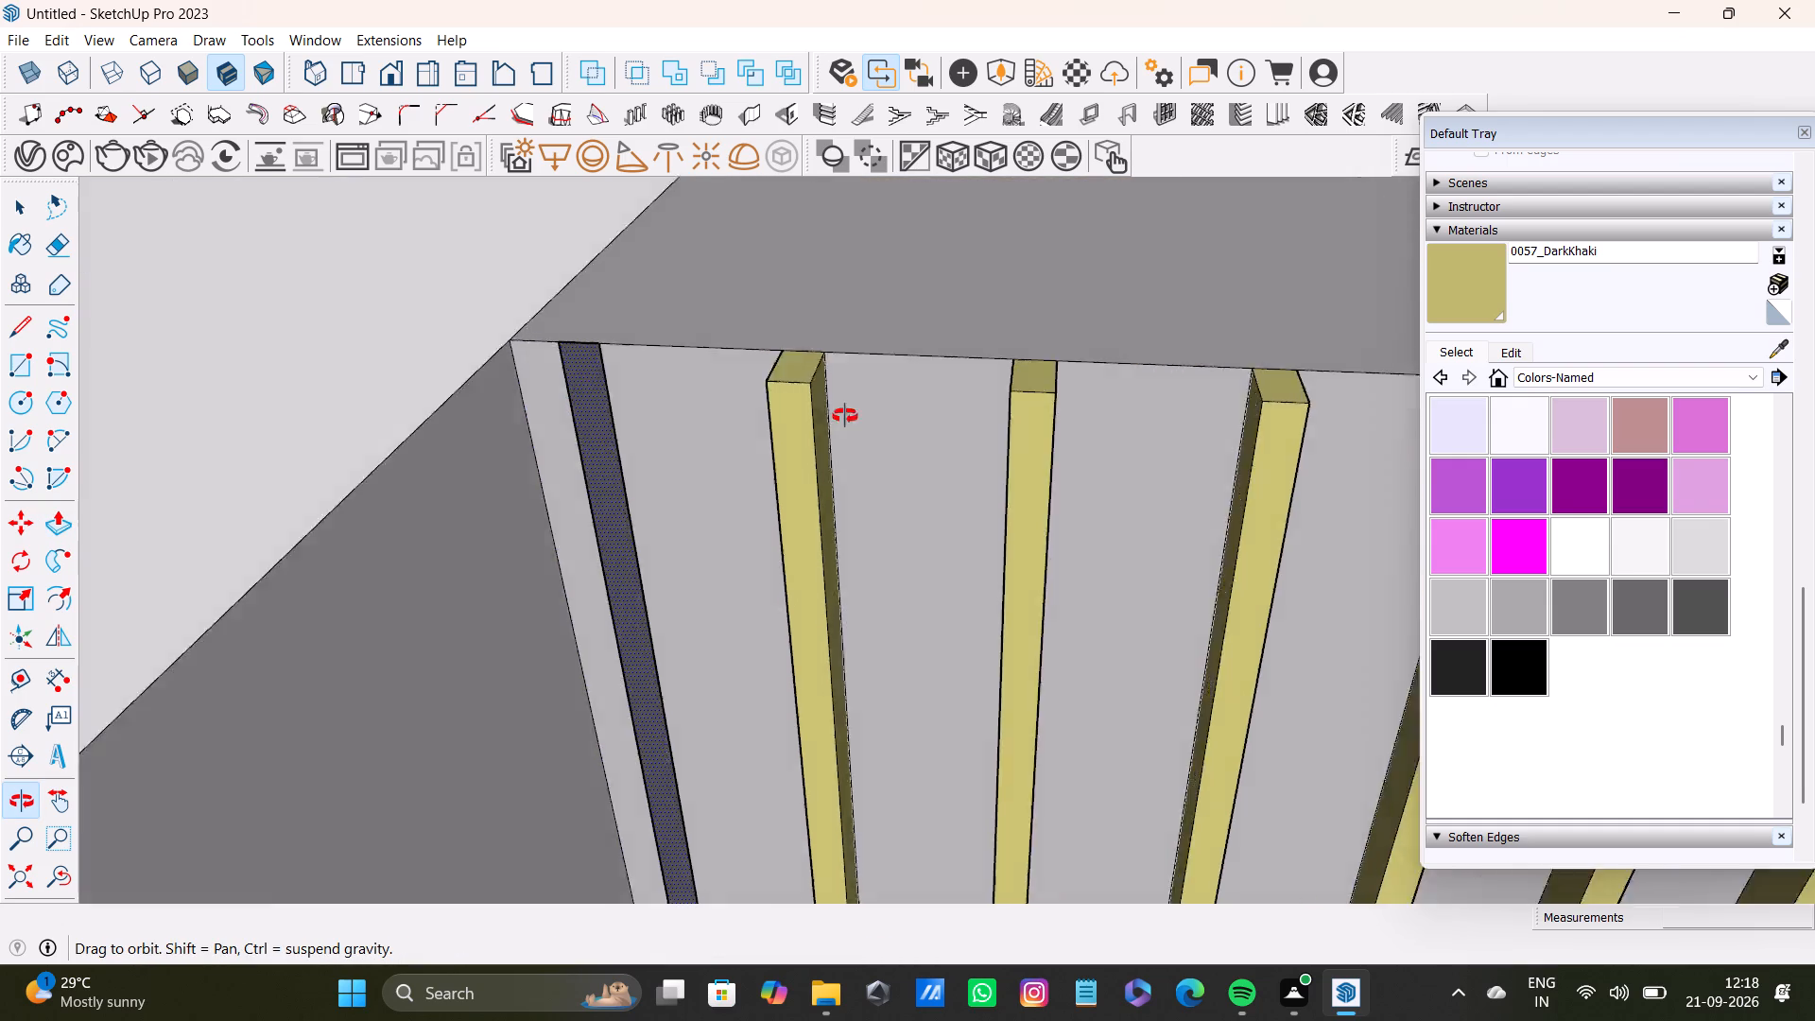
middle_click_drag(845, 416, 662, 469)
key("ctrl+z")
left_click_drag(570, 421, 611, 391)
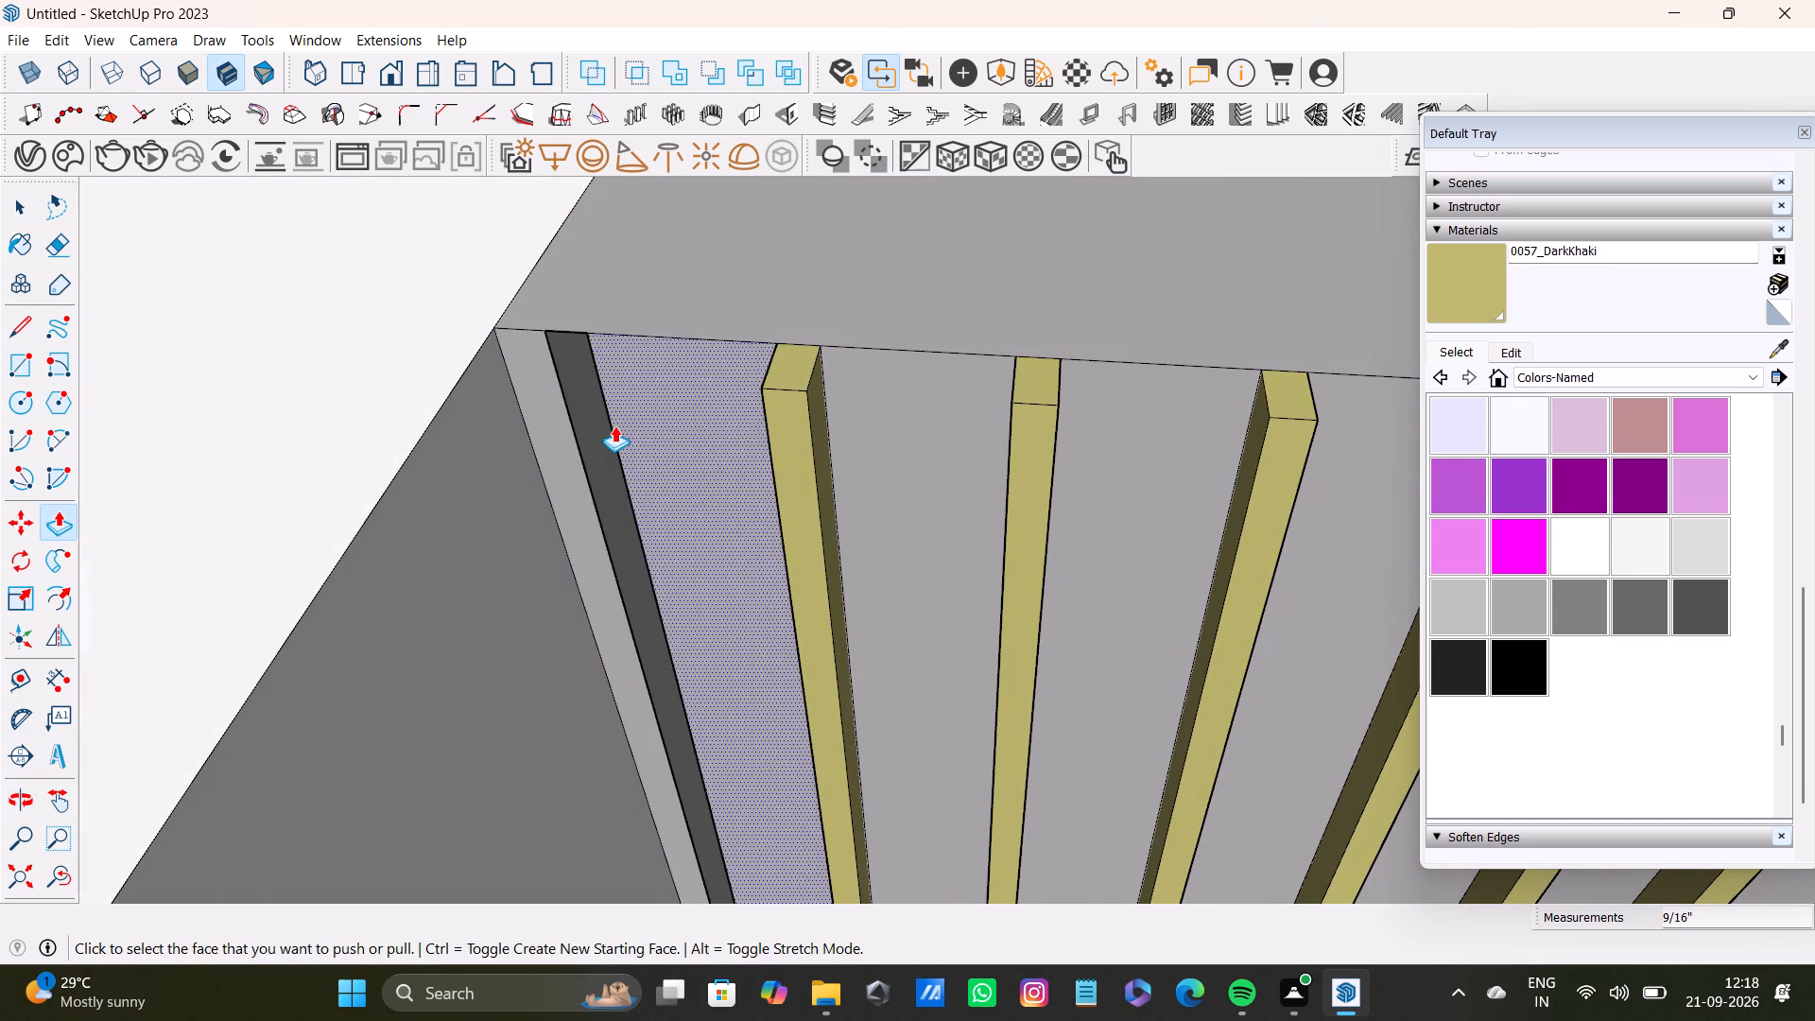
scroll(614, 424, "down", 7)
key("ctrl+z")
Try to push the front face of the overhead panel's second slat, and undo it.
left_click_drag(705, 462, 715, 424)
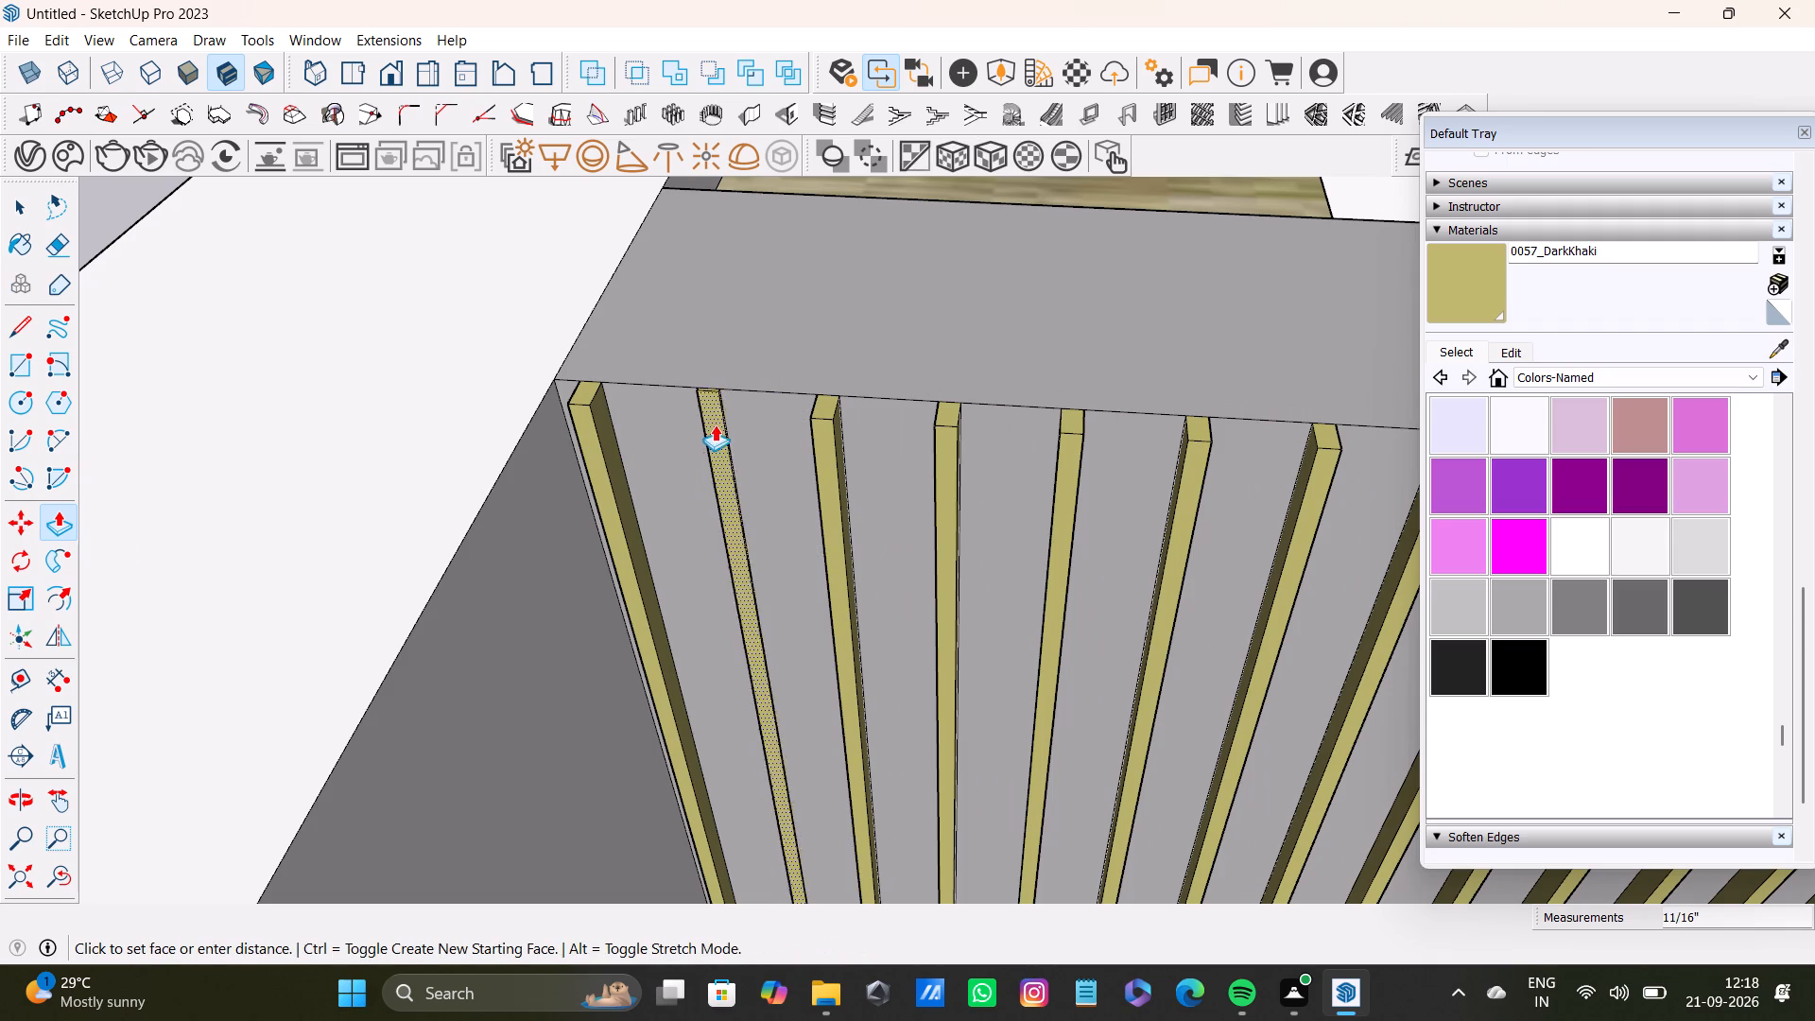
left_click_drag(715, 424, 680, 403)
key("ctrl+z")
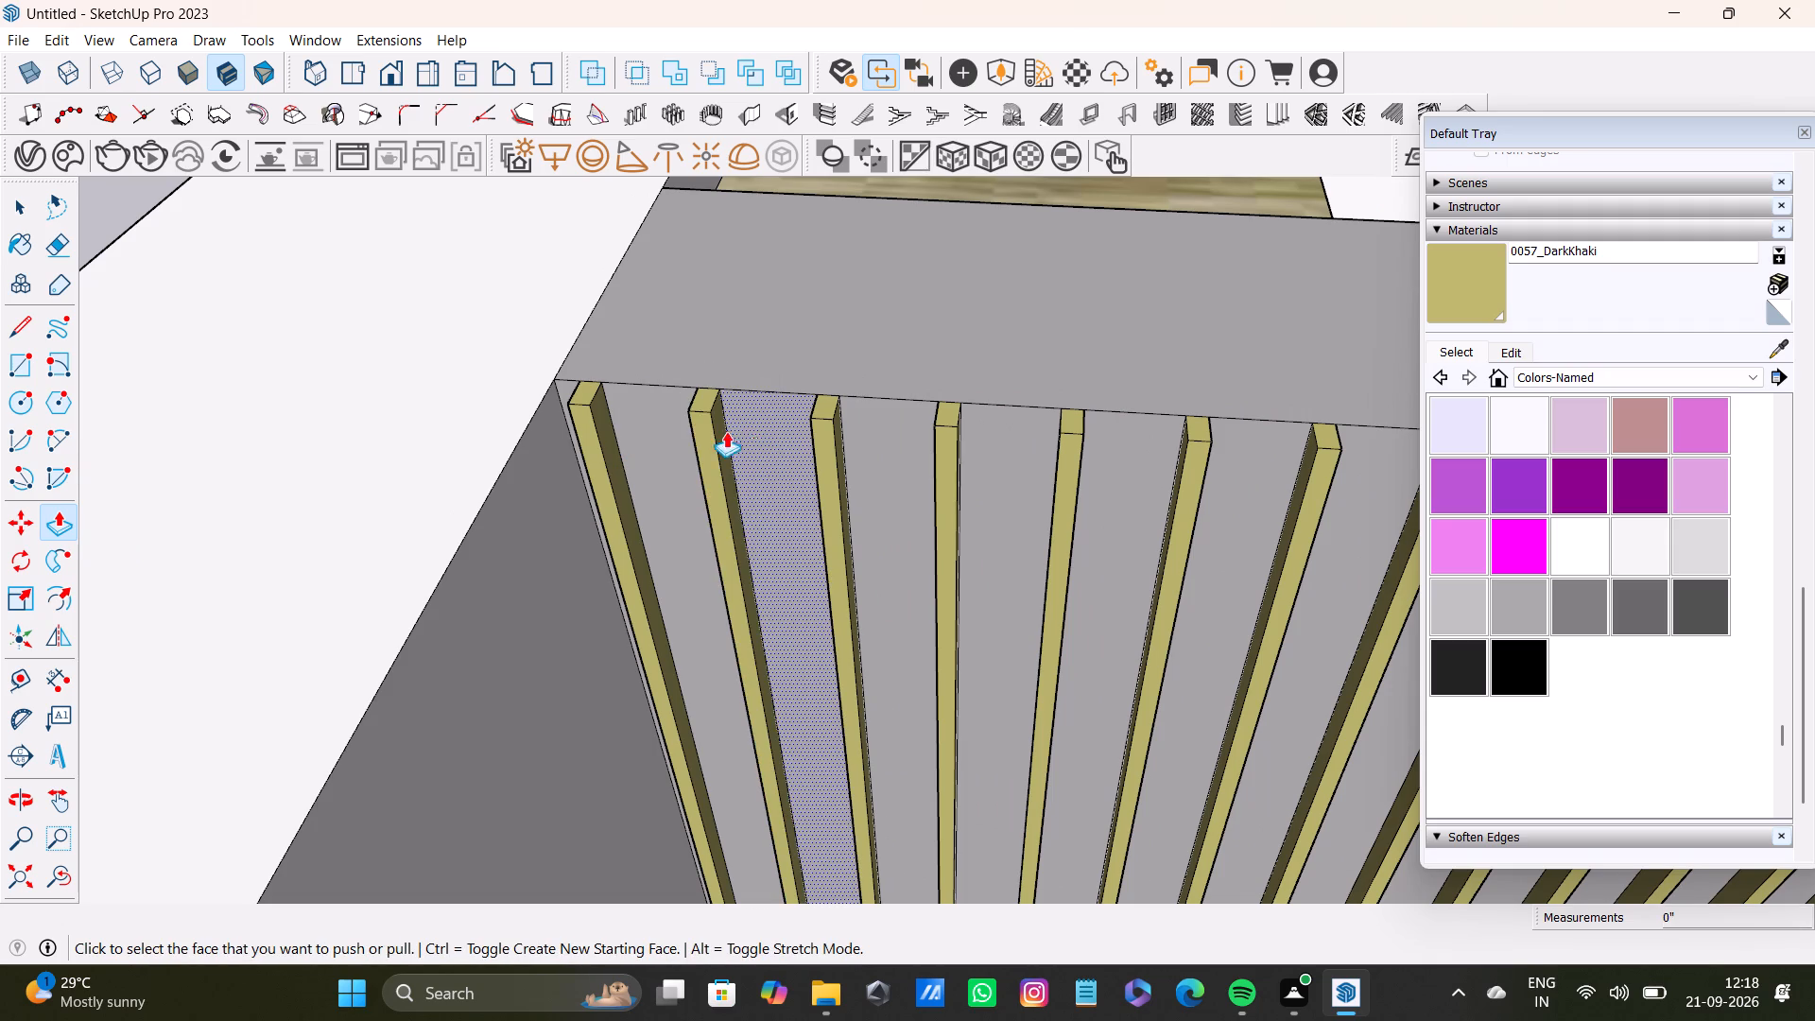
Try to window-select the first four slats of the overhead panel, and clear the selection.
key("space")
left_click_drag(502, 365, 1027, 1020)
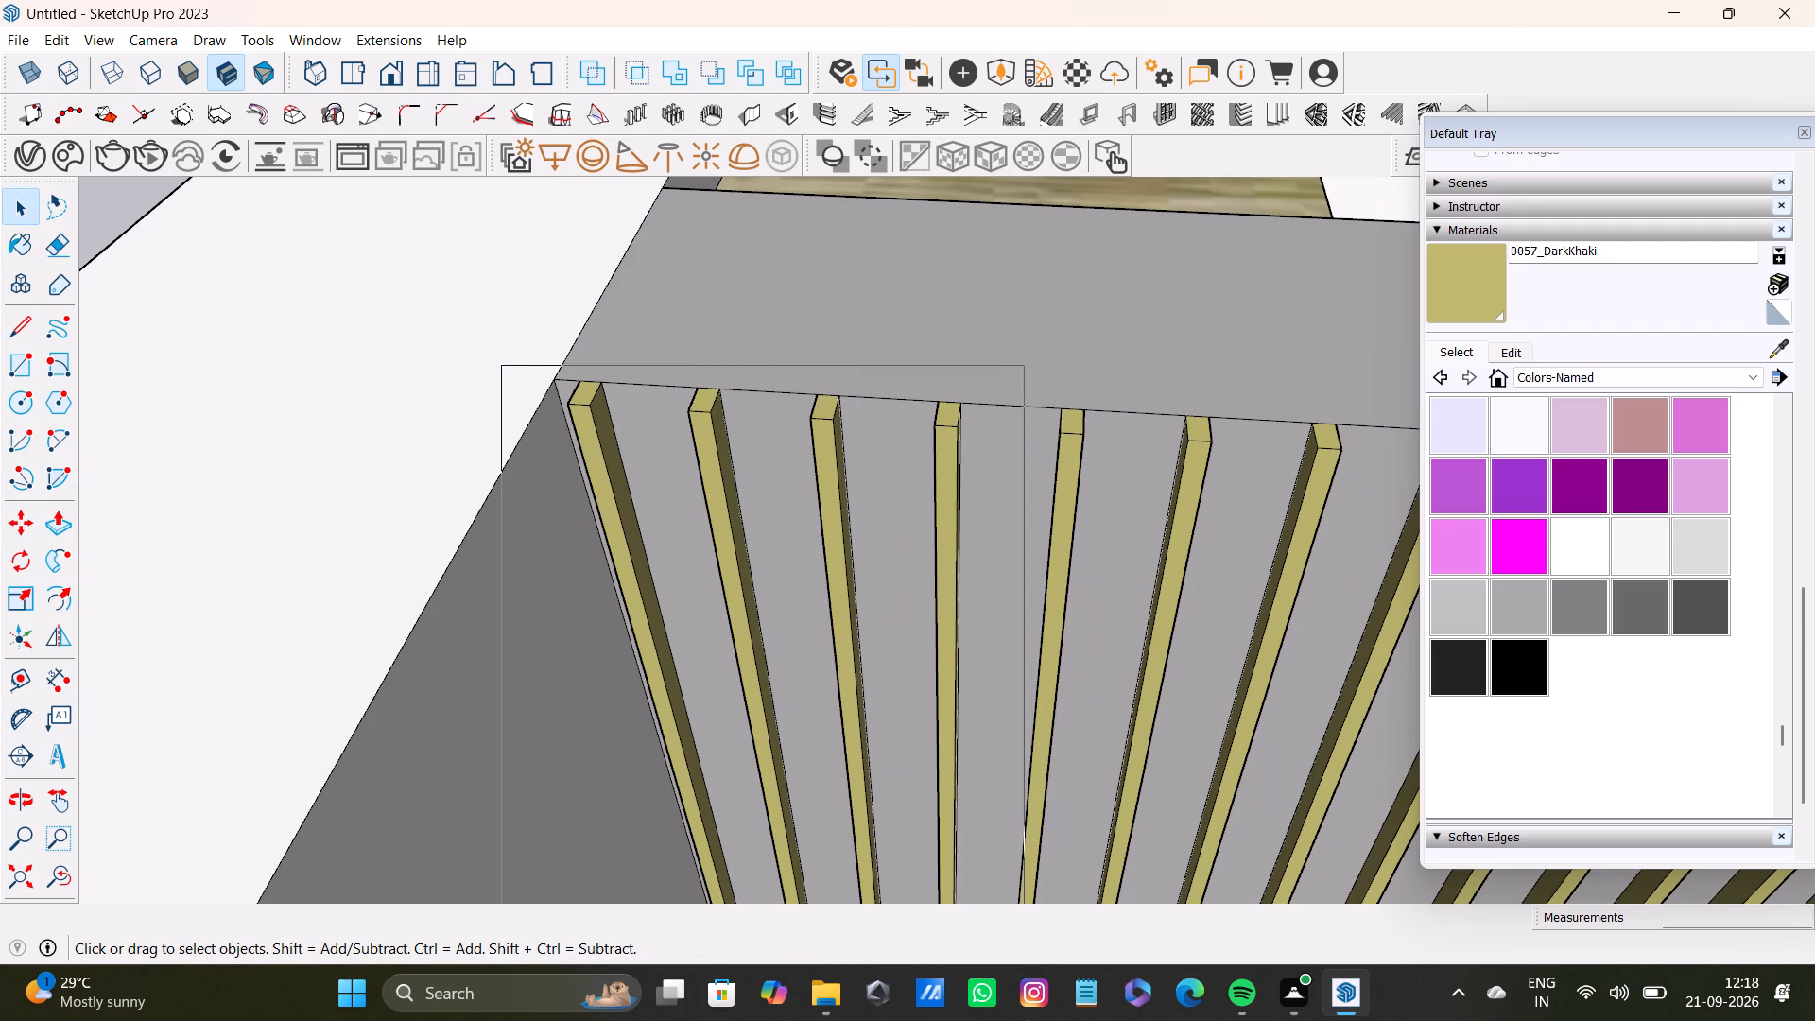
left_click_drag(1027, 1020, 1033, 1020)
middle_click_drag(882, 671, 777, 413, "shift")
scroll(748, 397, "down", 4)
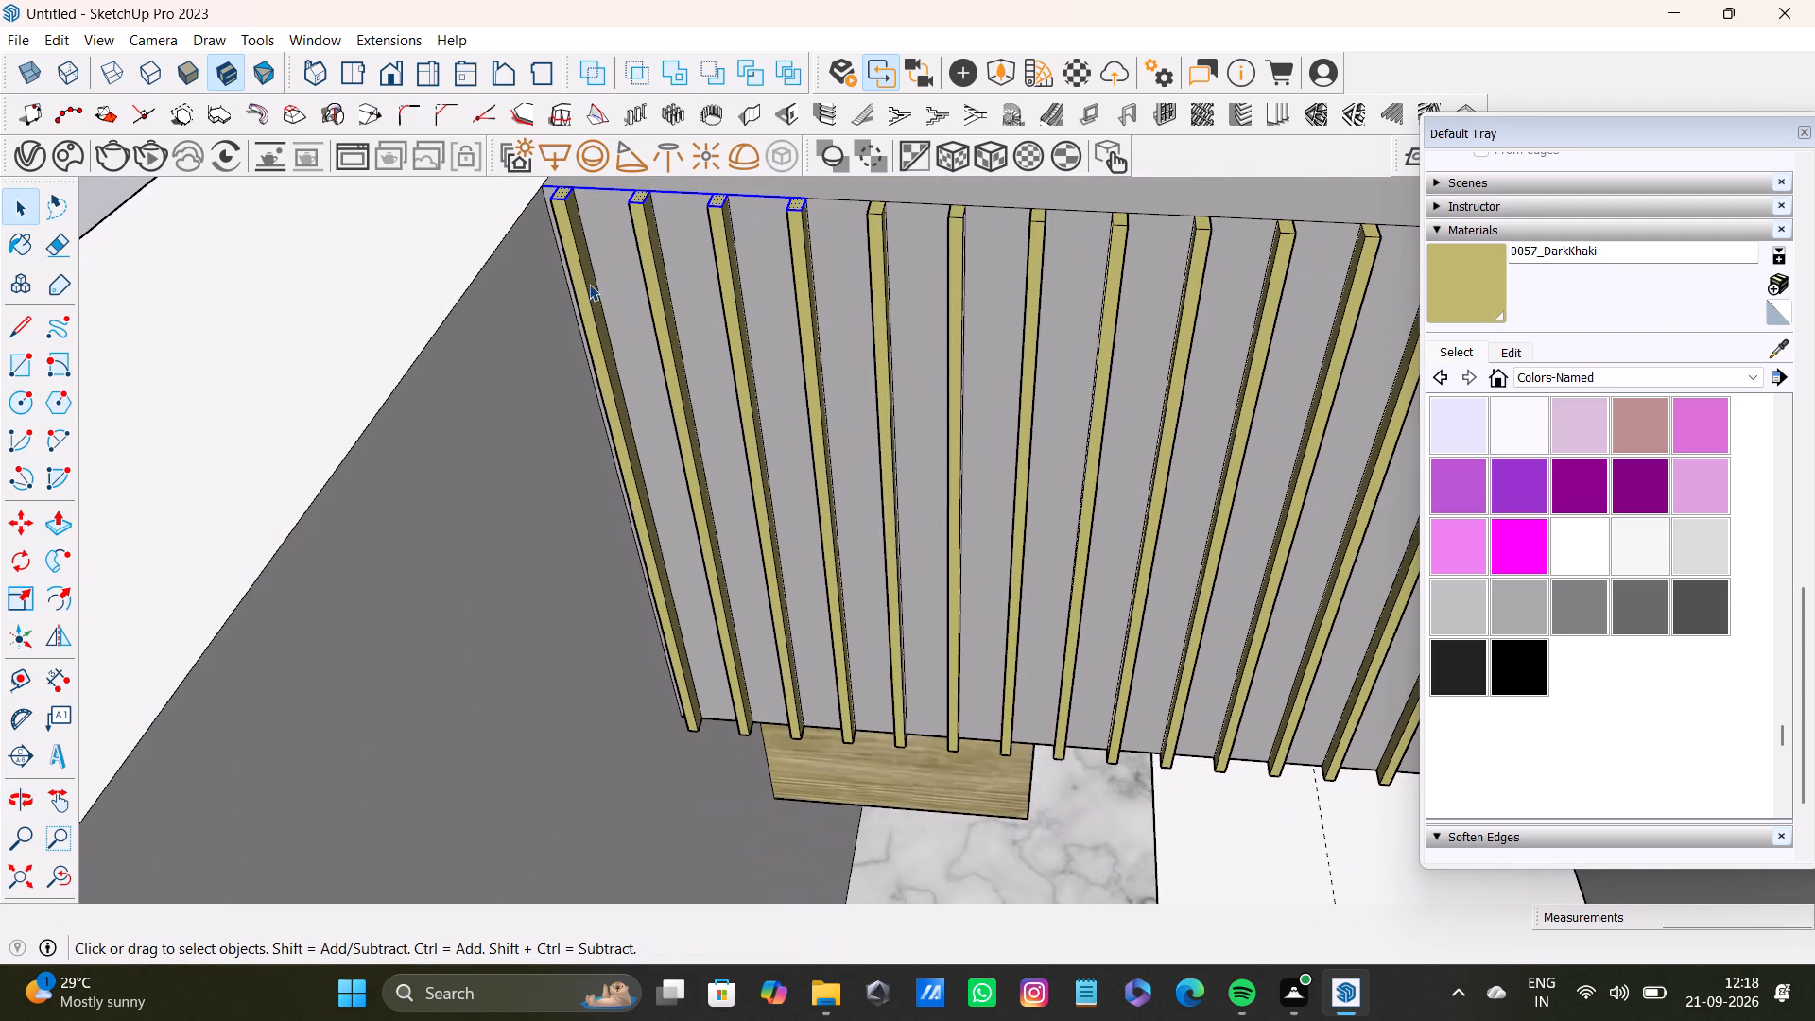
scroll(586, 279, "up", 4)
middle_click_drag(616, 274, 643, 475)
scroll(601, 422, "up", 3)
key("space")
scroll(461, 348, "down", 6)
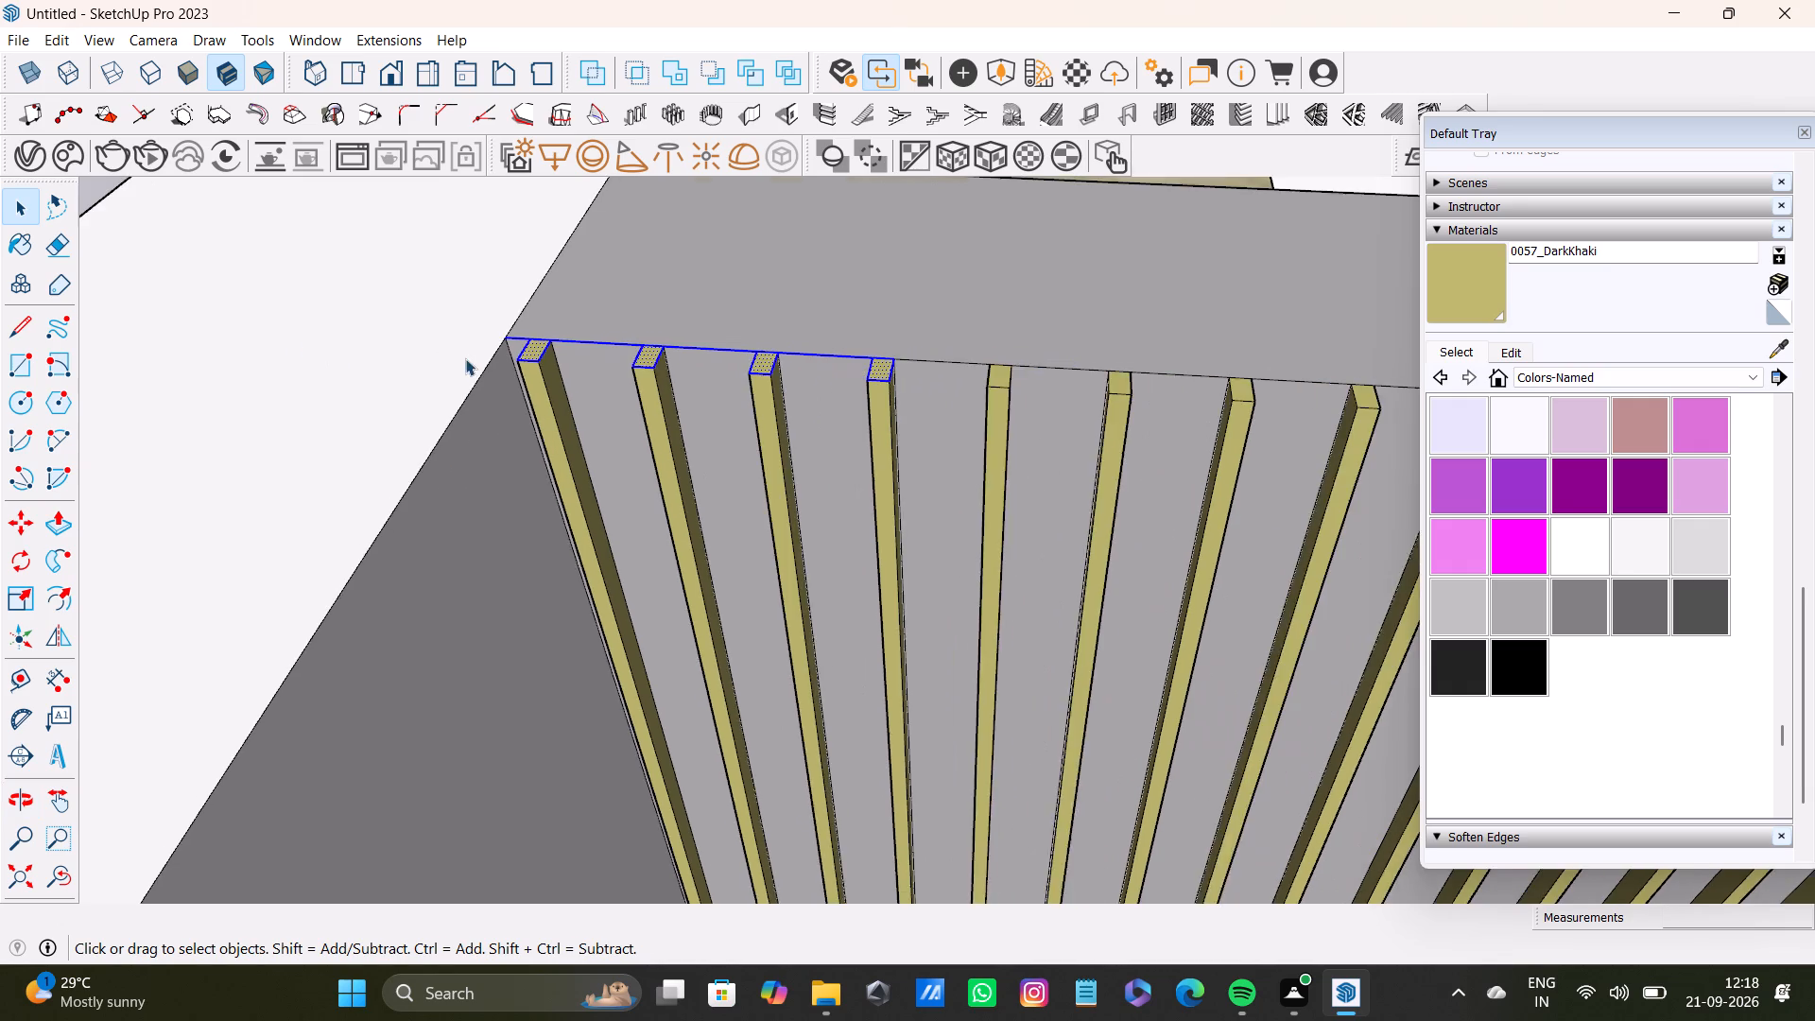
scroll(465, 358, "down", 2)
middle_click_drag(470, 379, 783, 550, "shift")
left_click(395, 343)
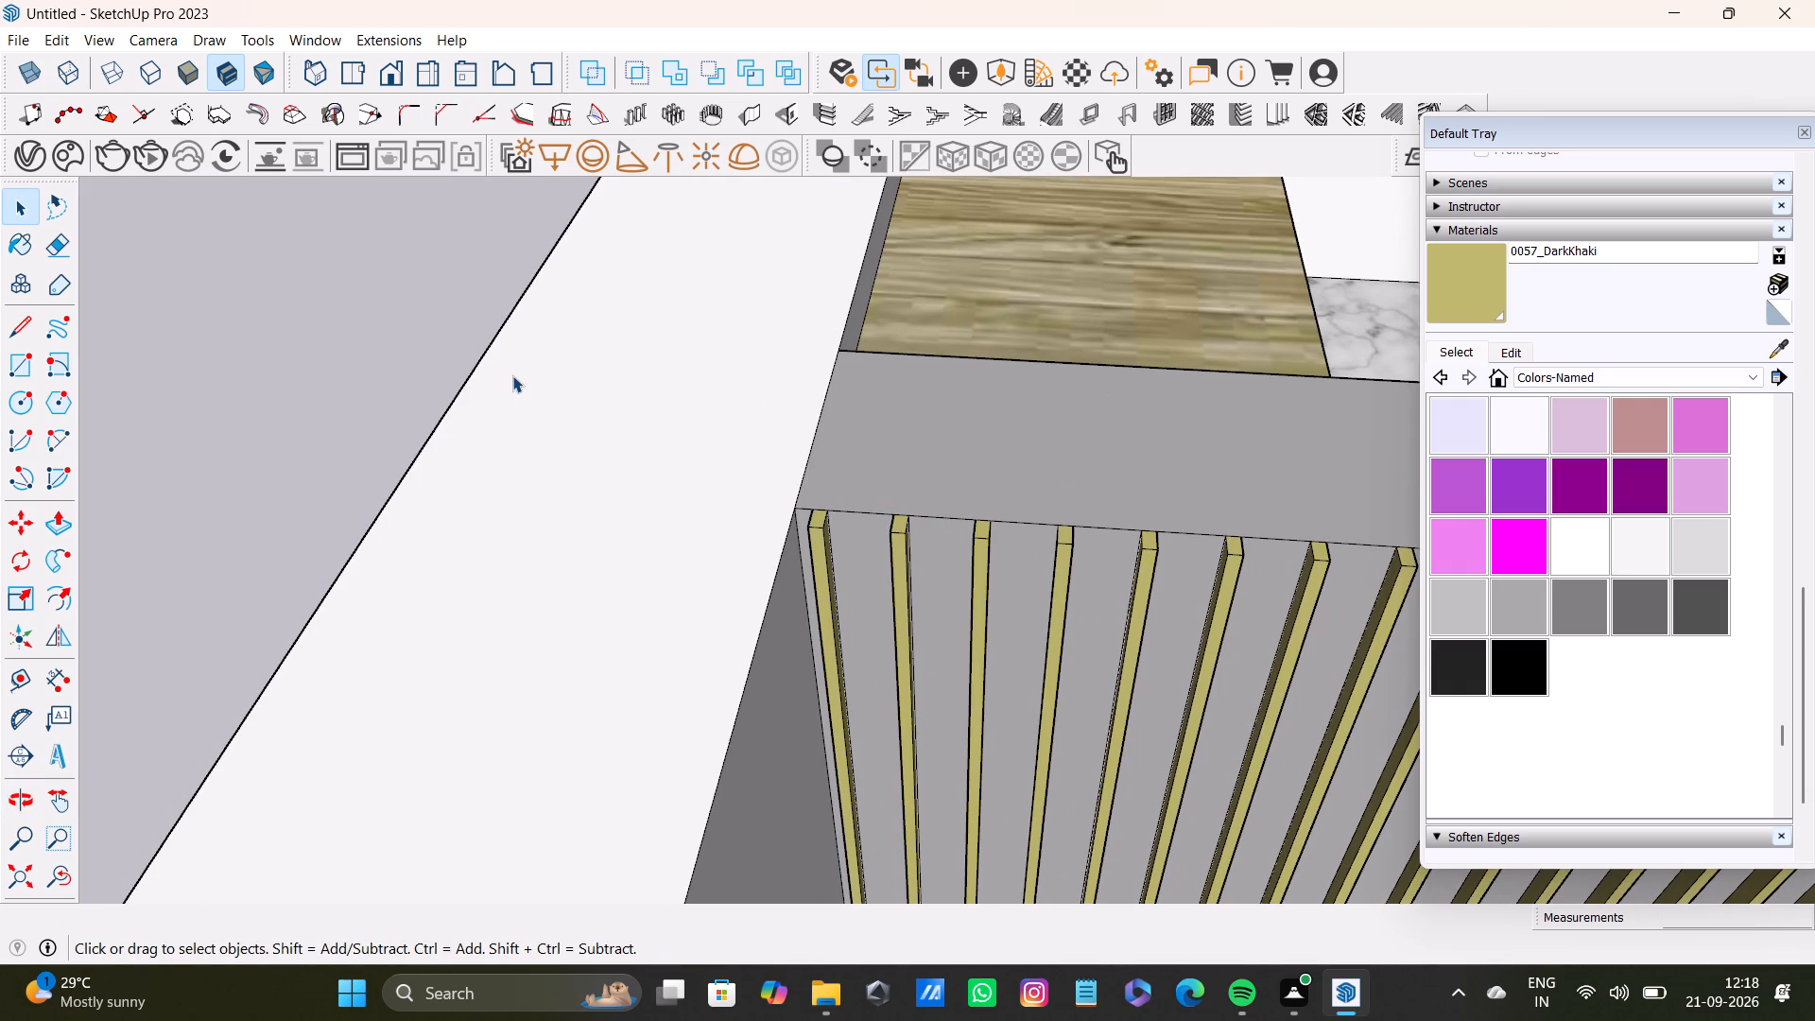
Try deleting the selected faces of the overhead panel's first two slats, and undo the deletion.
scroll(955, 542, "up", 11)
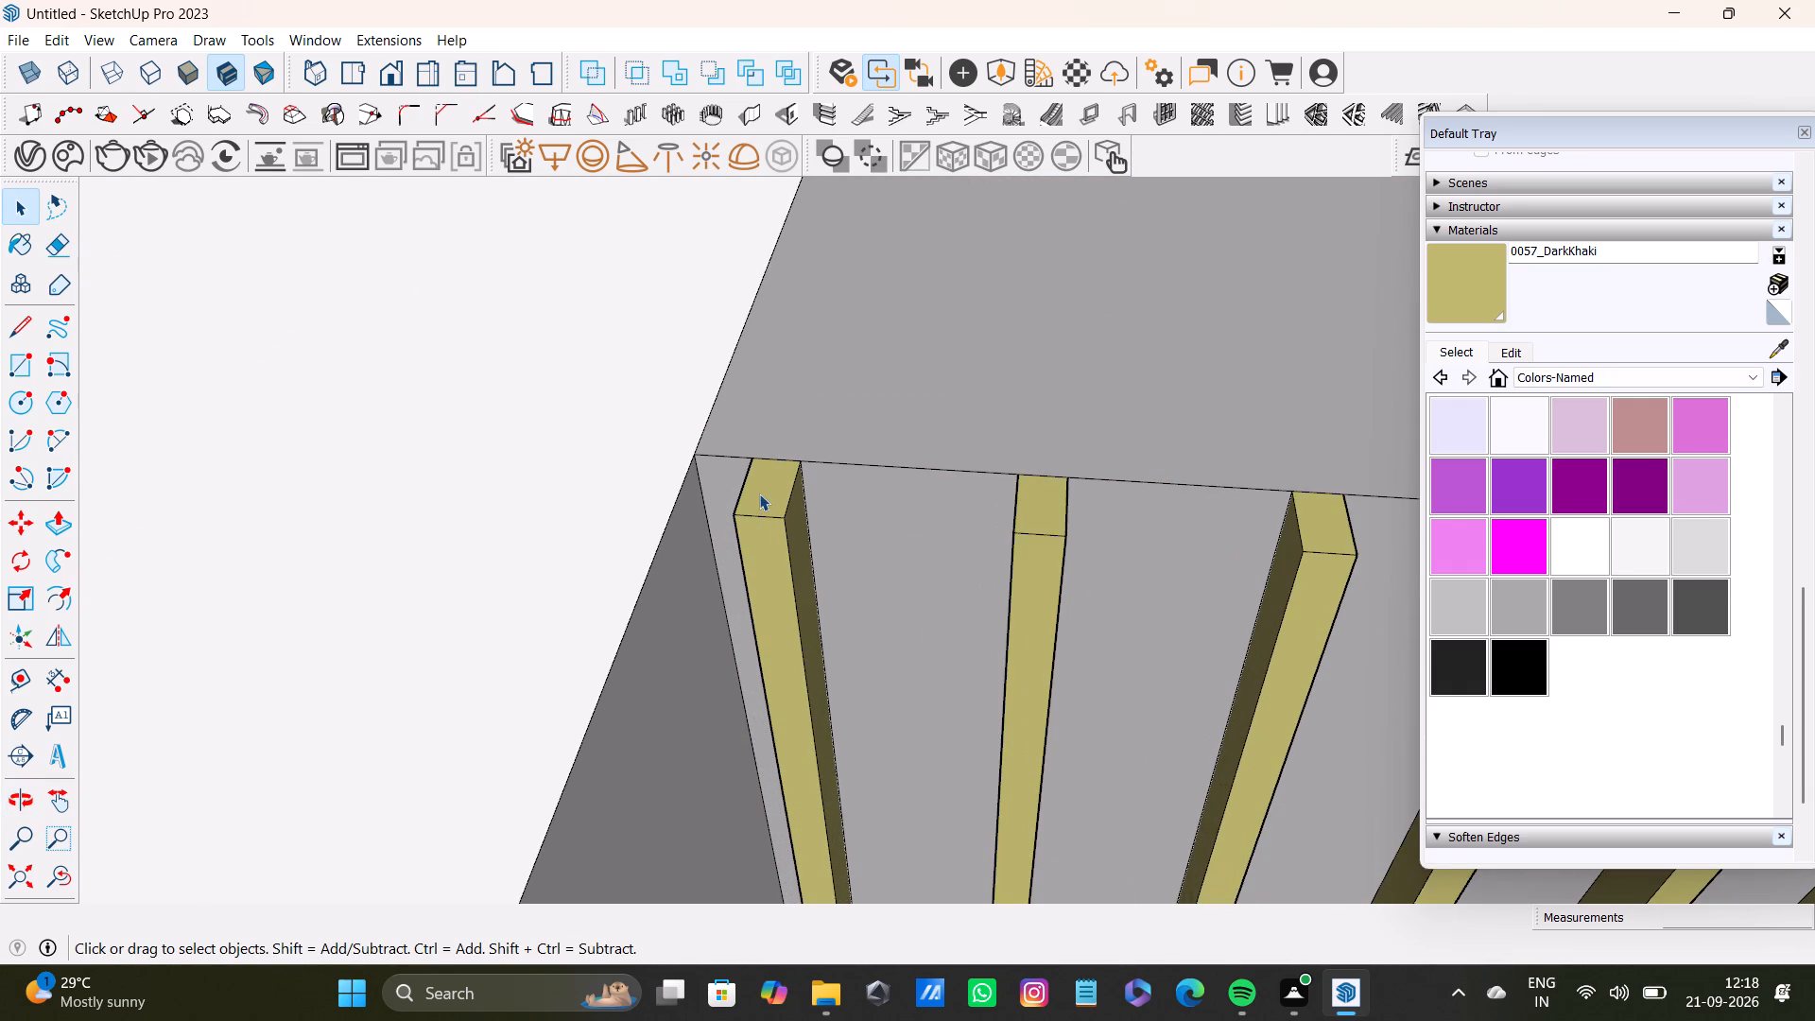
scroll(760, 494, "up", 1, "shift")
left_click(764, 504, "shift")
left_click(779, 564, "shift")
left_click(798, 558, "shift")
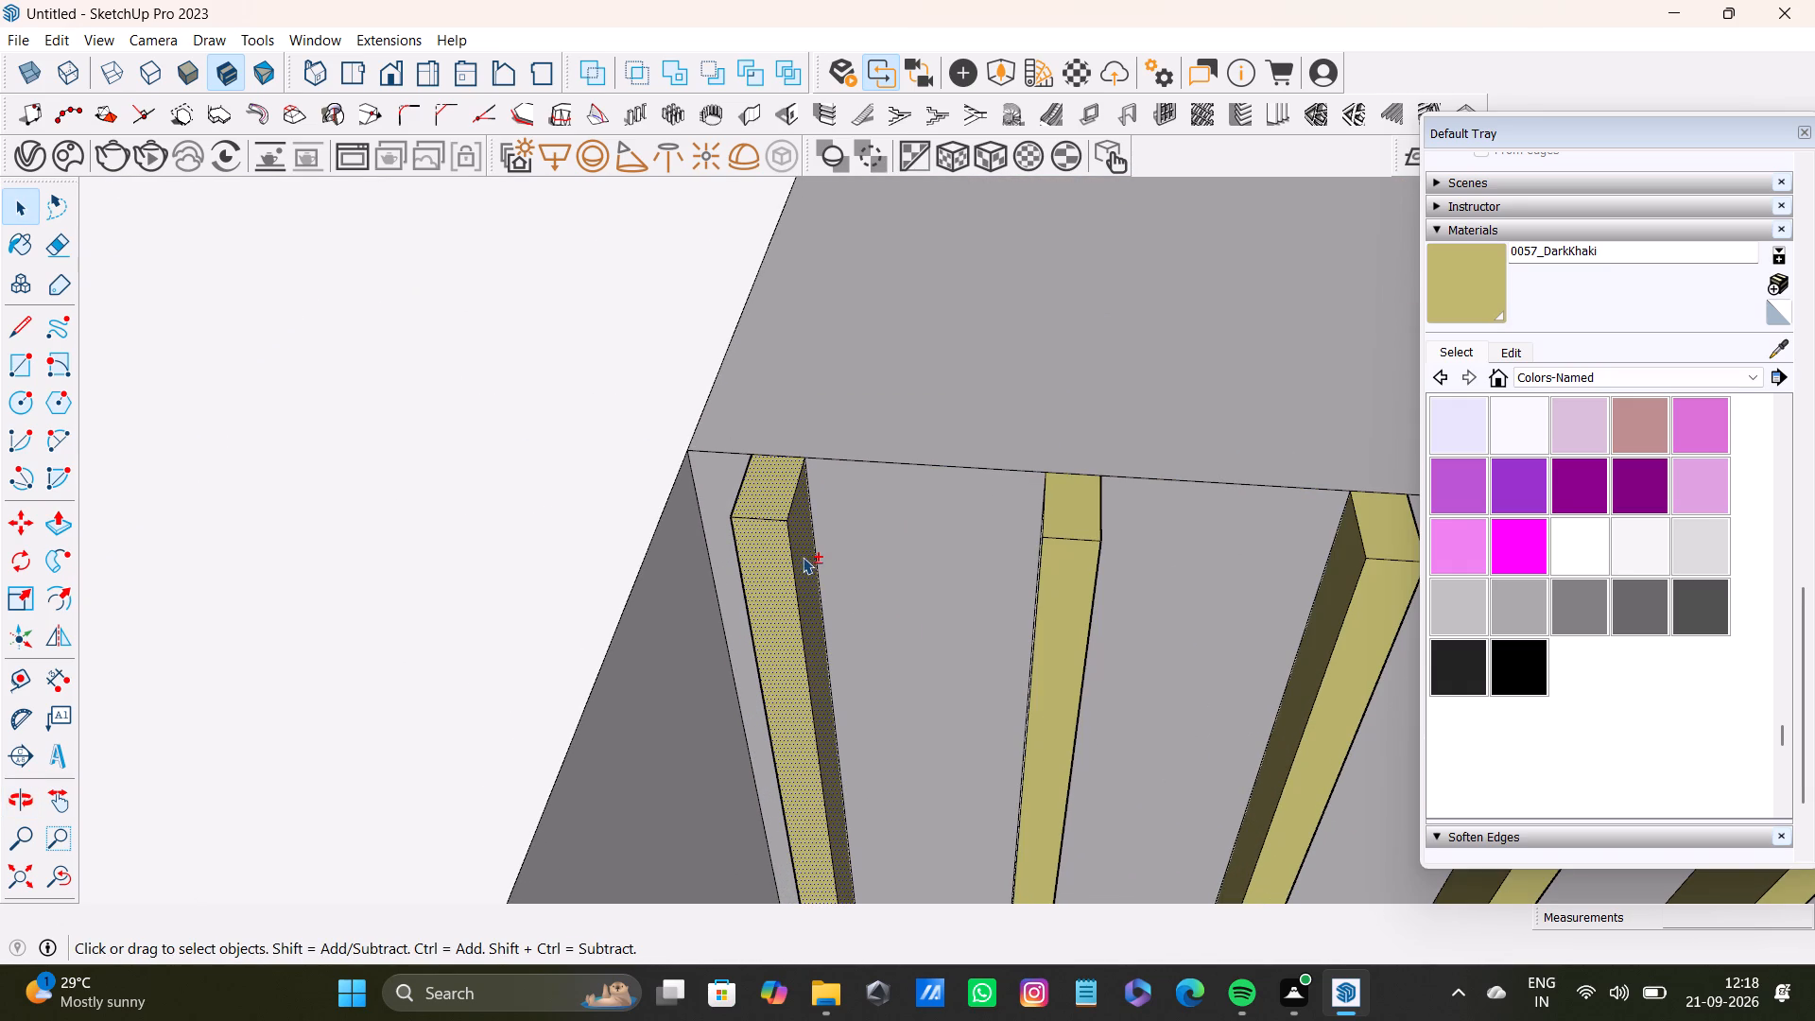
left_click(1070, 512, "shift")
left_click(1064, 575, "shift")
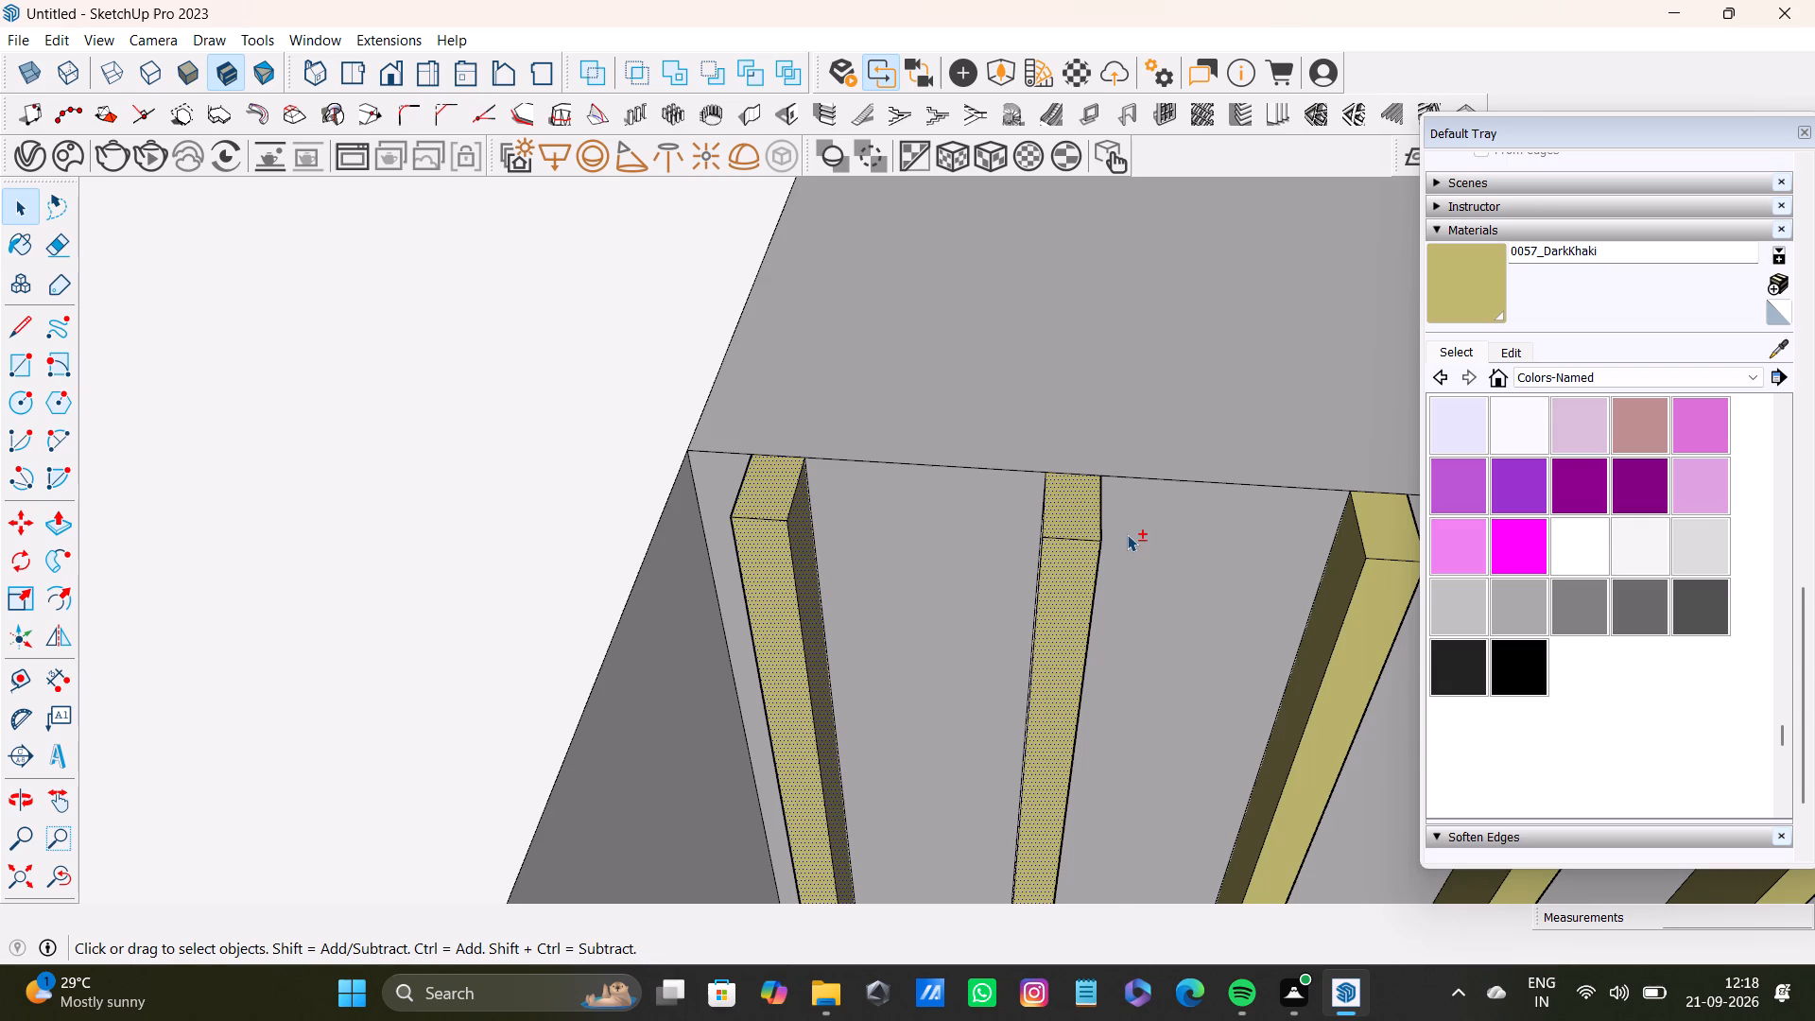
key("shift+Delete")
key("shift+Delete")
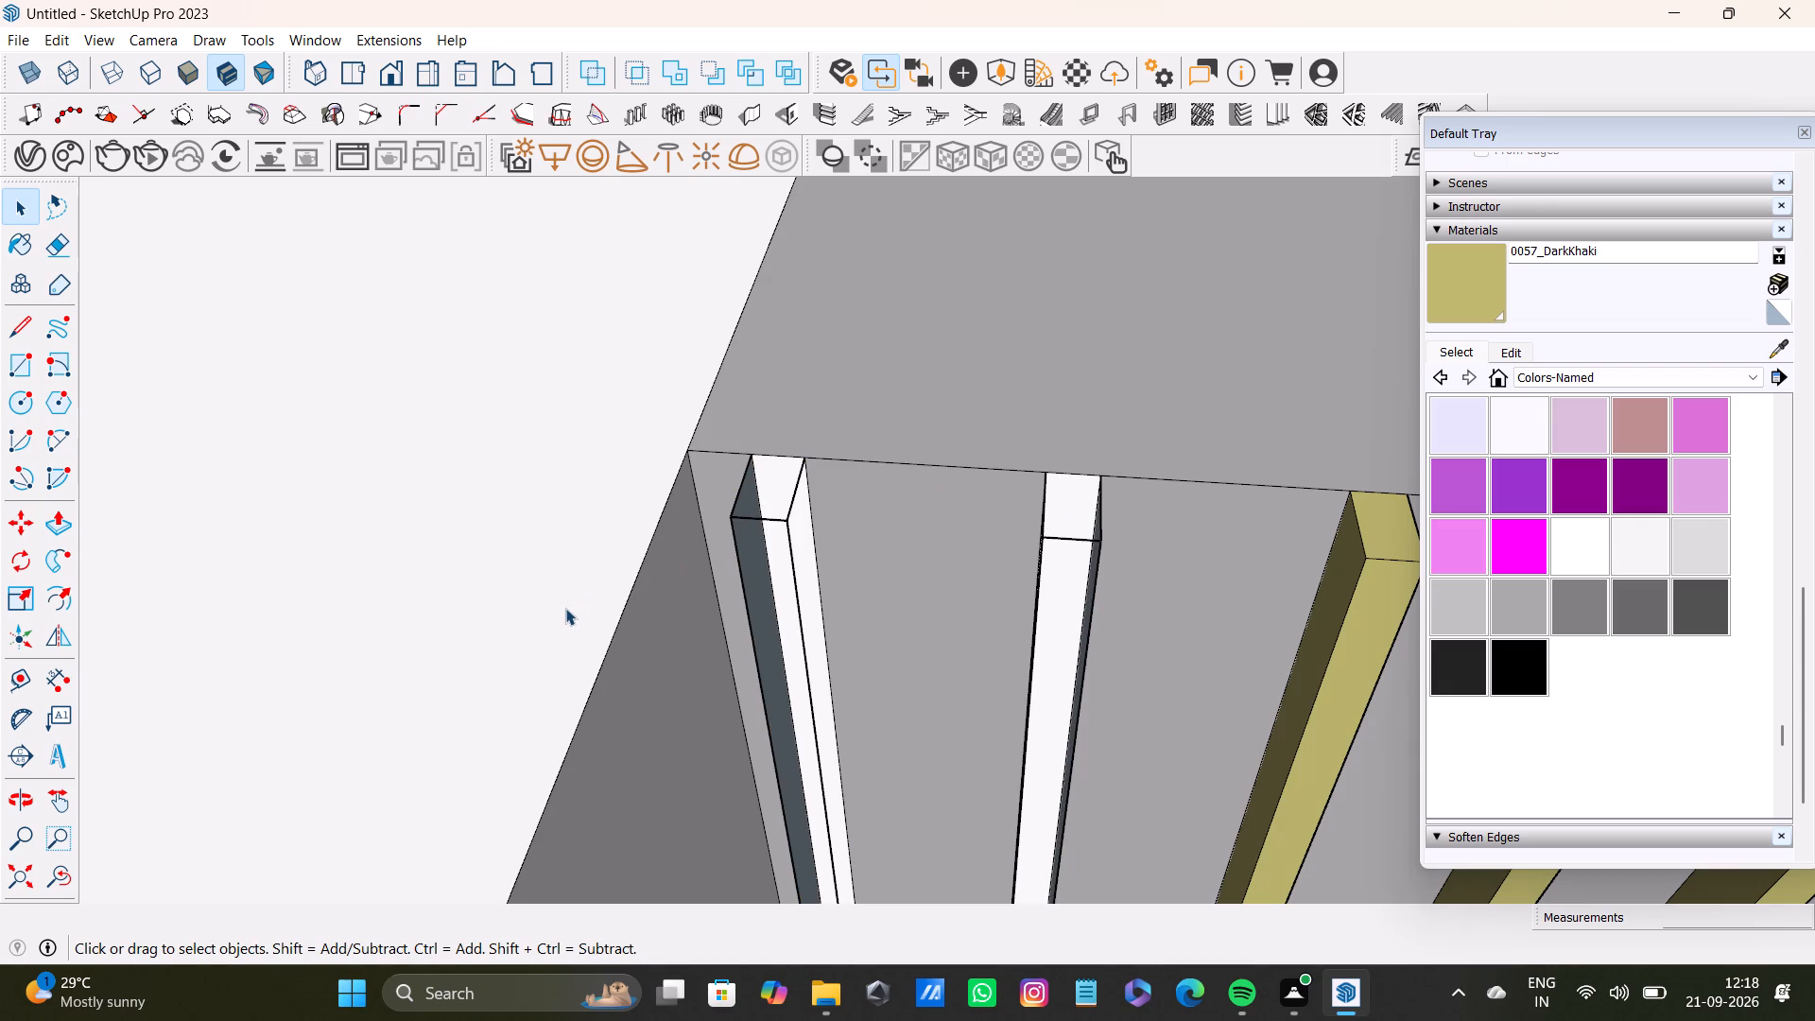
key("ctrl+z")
Select the top, front and both side faces of the overhead panel's first slat together with their edges.
scroll(778, 524, "up", 4)
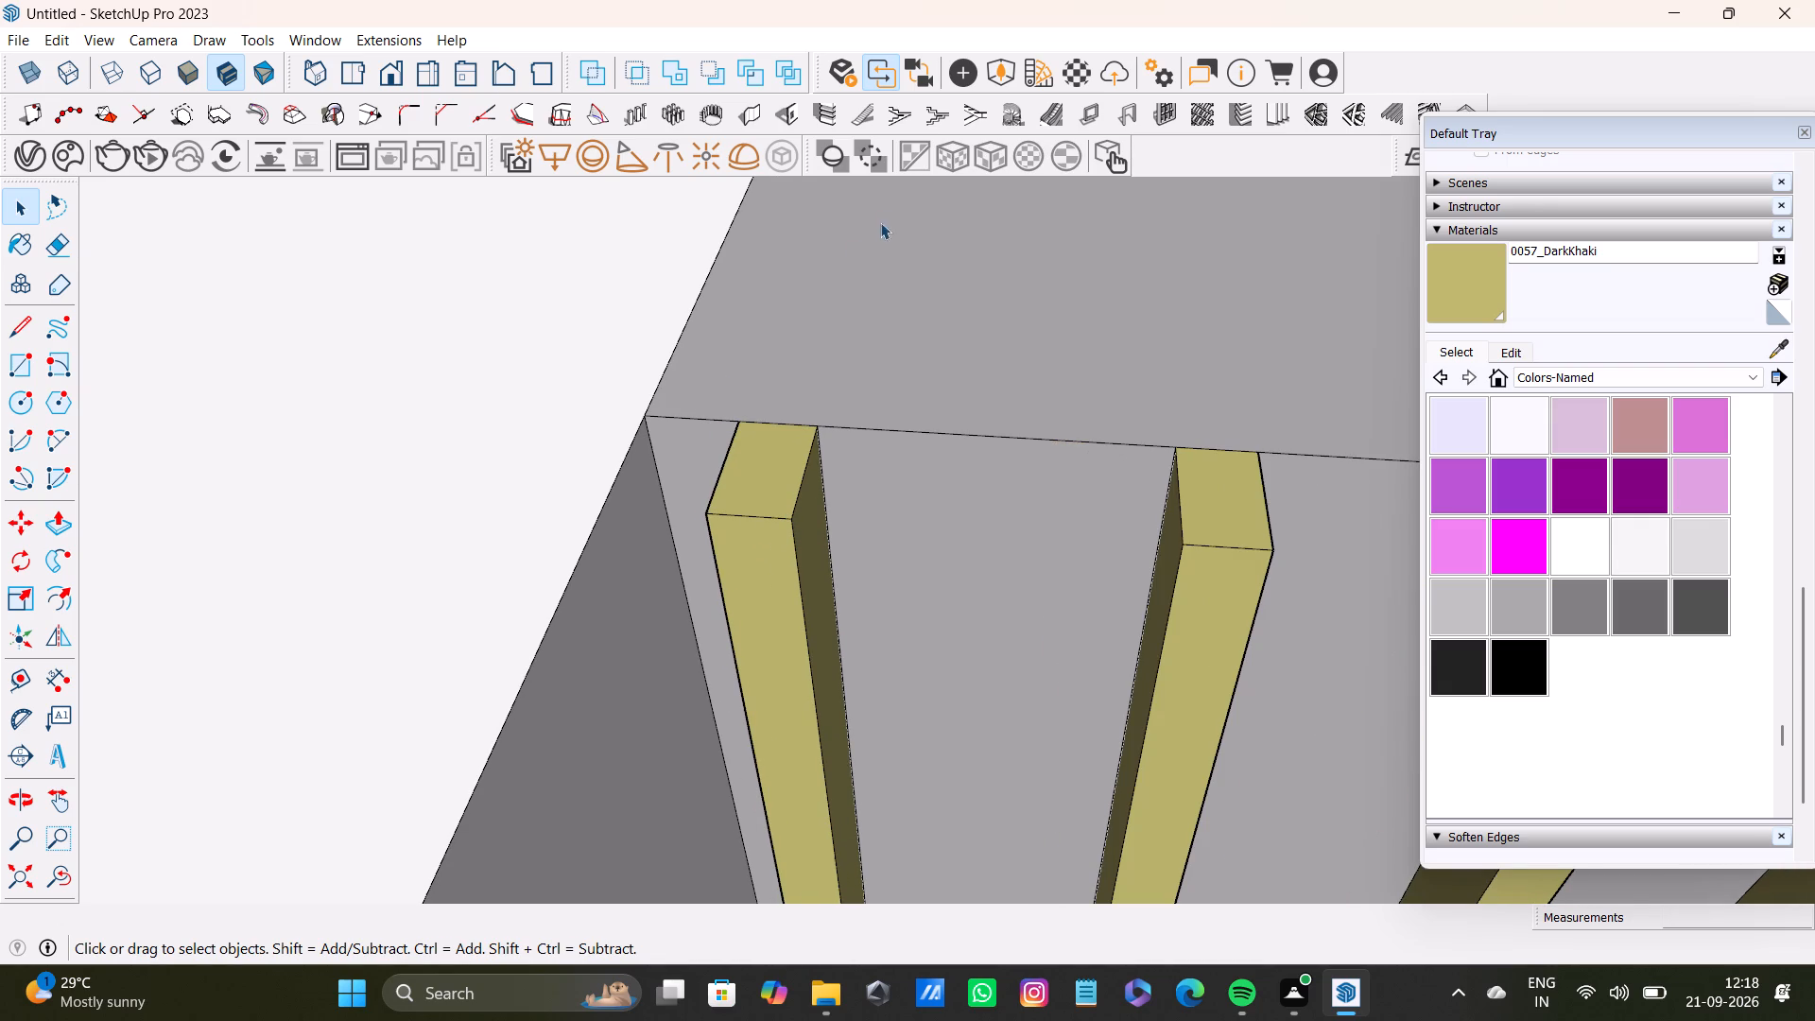
double_click(764, 481, "shift")
double_click(791, 583, "shift")
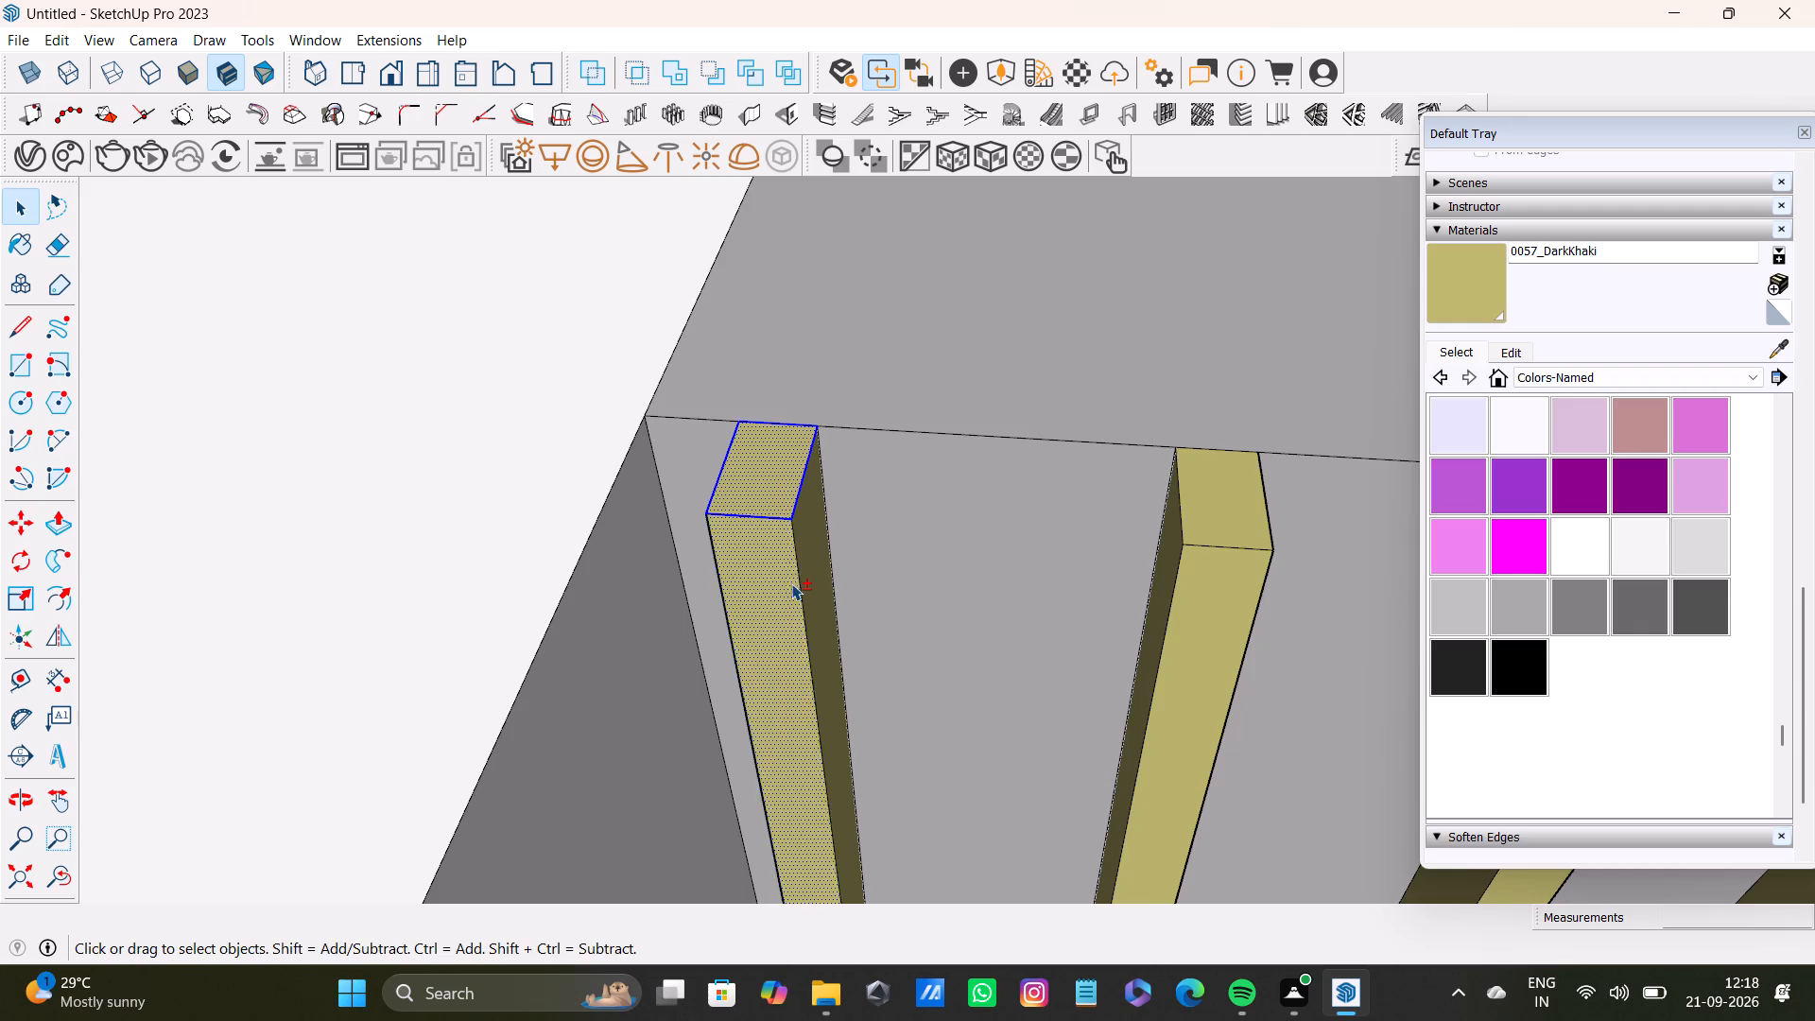
middle_click_drag(956, 649, 621, 645, "shift")
double_click(873, 531, "shift")
scroll(860, 623, "down", 2)
middle_click_drag(856, 627, 1310, 609)
scroll(785, 592, "up", 3)
middle_click_drag(788, 602, 1017, 601)
scroll(735, 597, "up", 4)
double_click(838, 600, "shift")
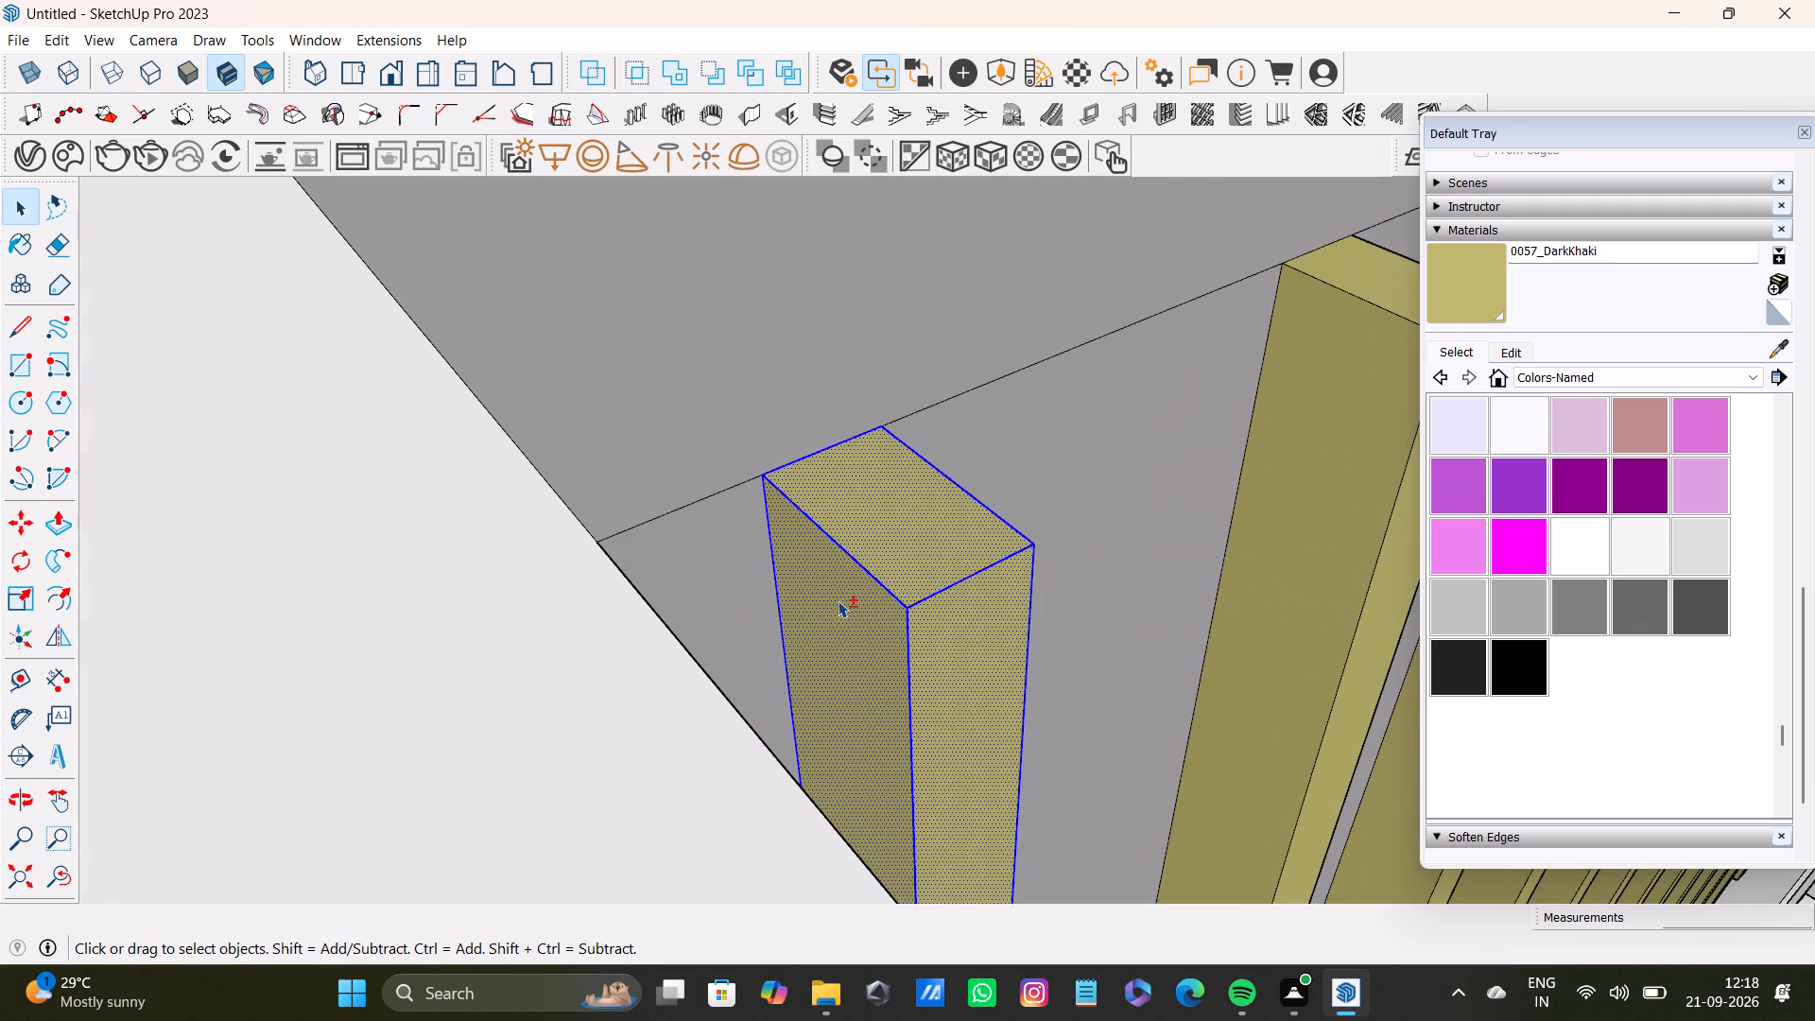
Add the second slat's top, front and both side faces with their edges to the selection.
scroll(986, 619, "down", 3, "shift")
middle_click_drag(648, 644, 560, 664, "shift")
scroll(560, 664, "down", 1, "shift")
middle_click_drag(1144, 493, 910, 573, "shift")
scroll(968, 495, "up", 3, "shift")
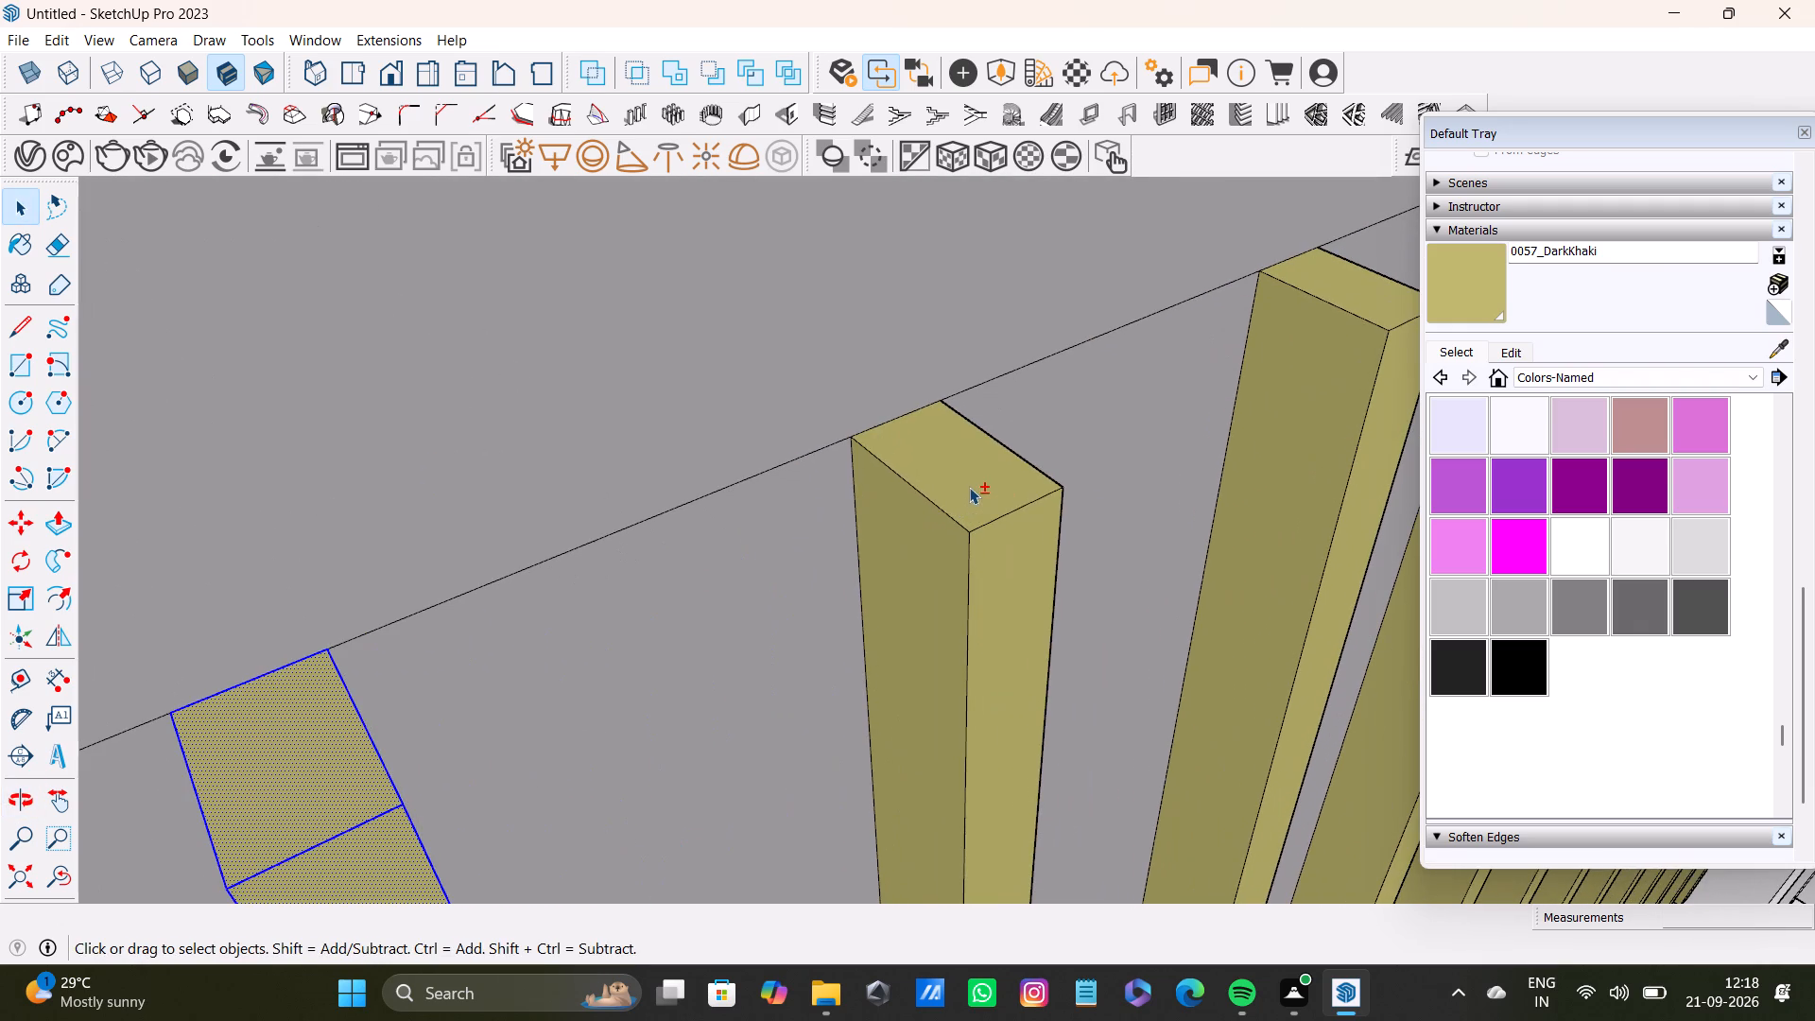
double_click(969, 485, "shift")
double_click(1028, 606, "shift")
double_click(934, 597, "shift")
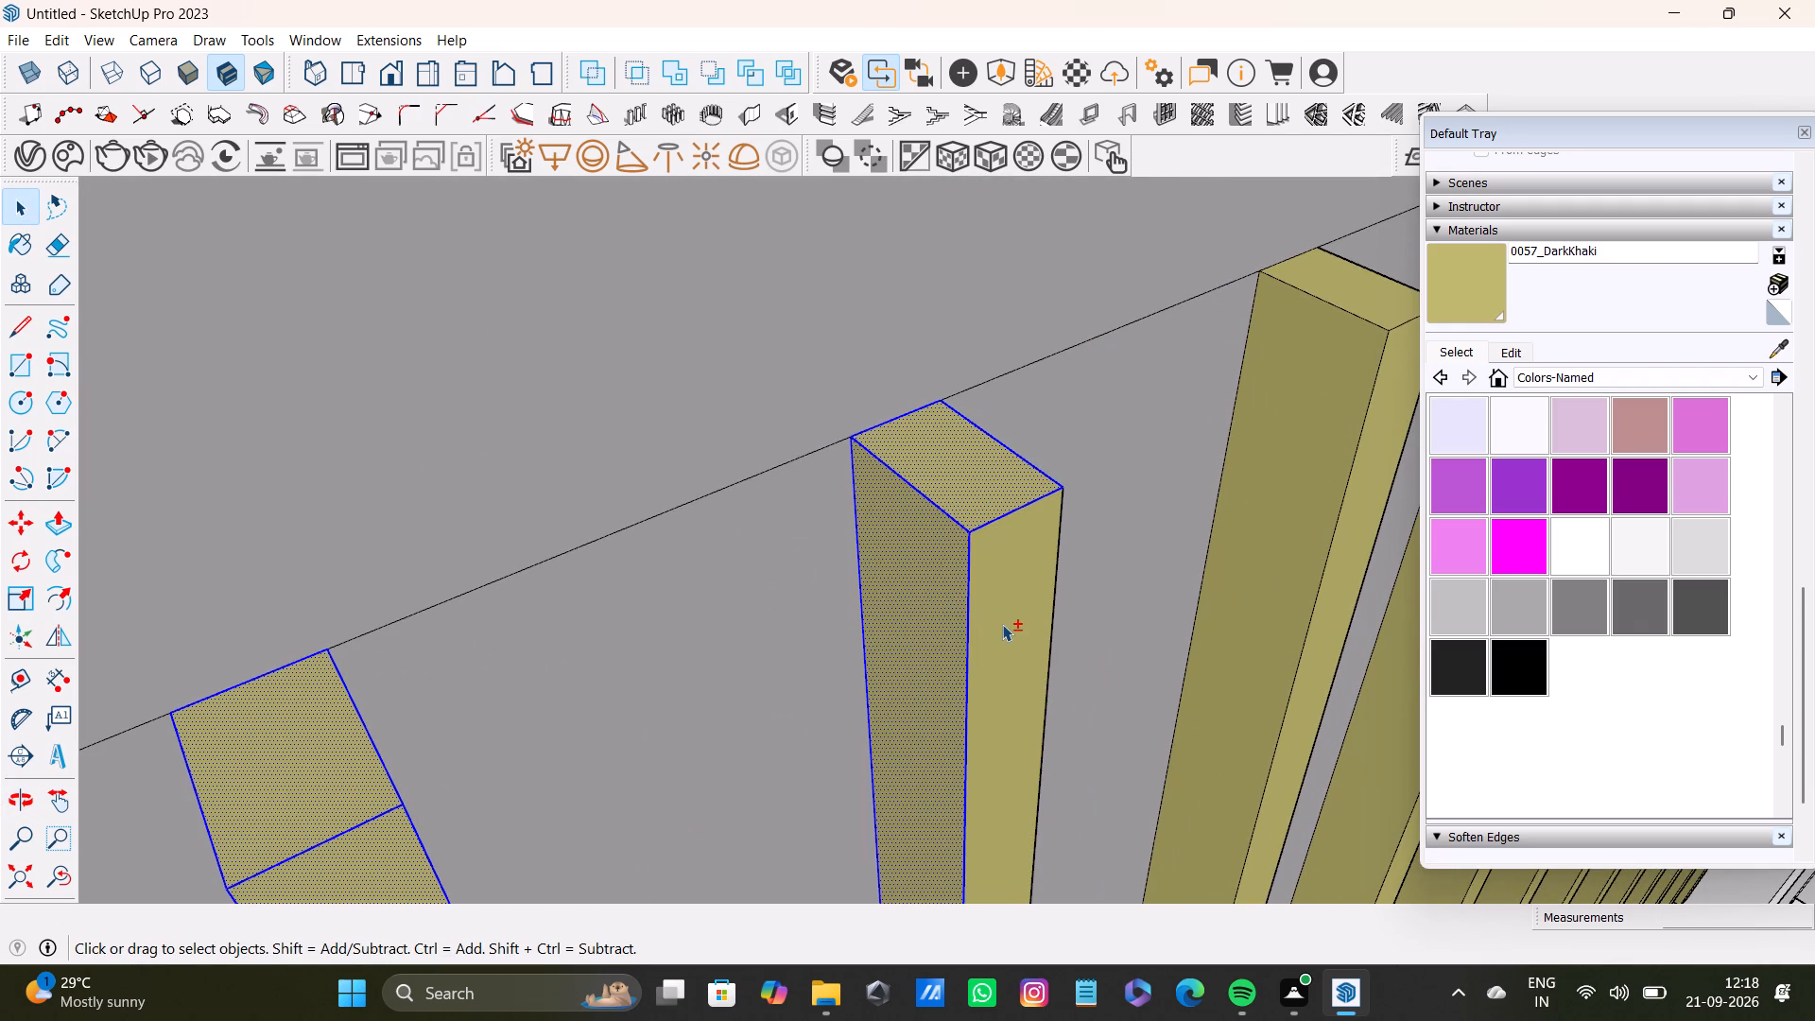
double_click(1002, 624, "shift")
middle_click_drag(1113, 645, 400, 639)
scroll(856, 603, "up", 4)
double_click(979, 580, "shift")
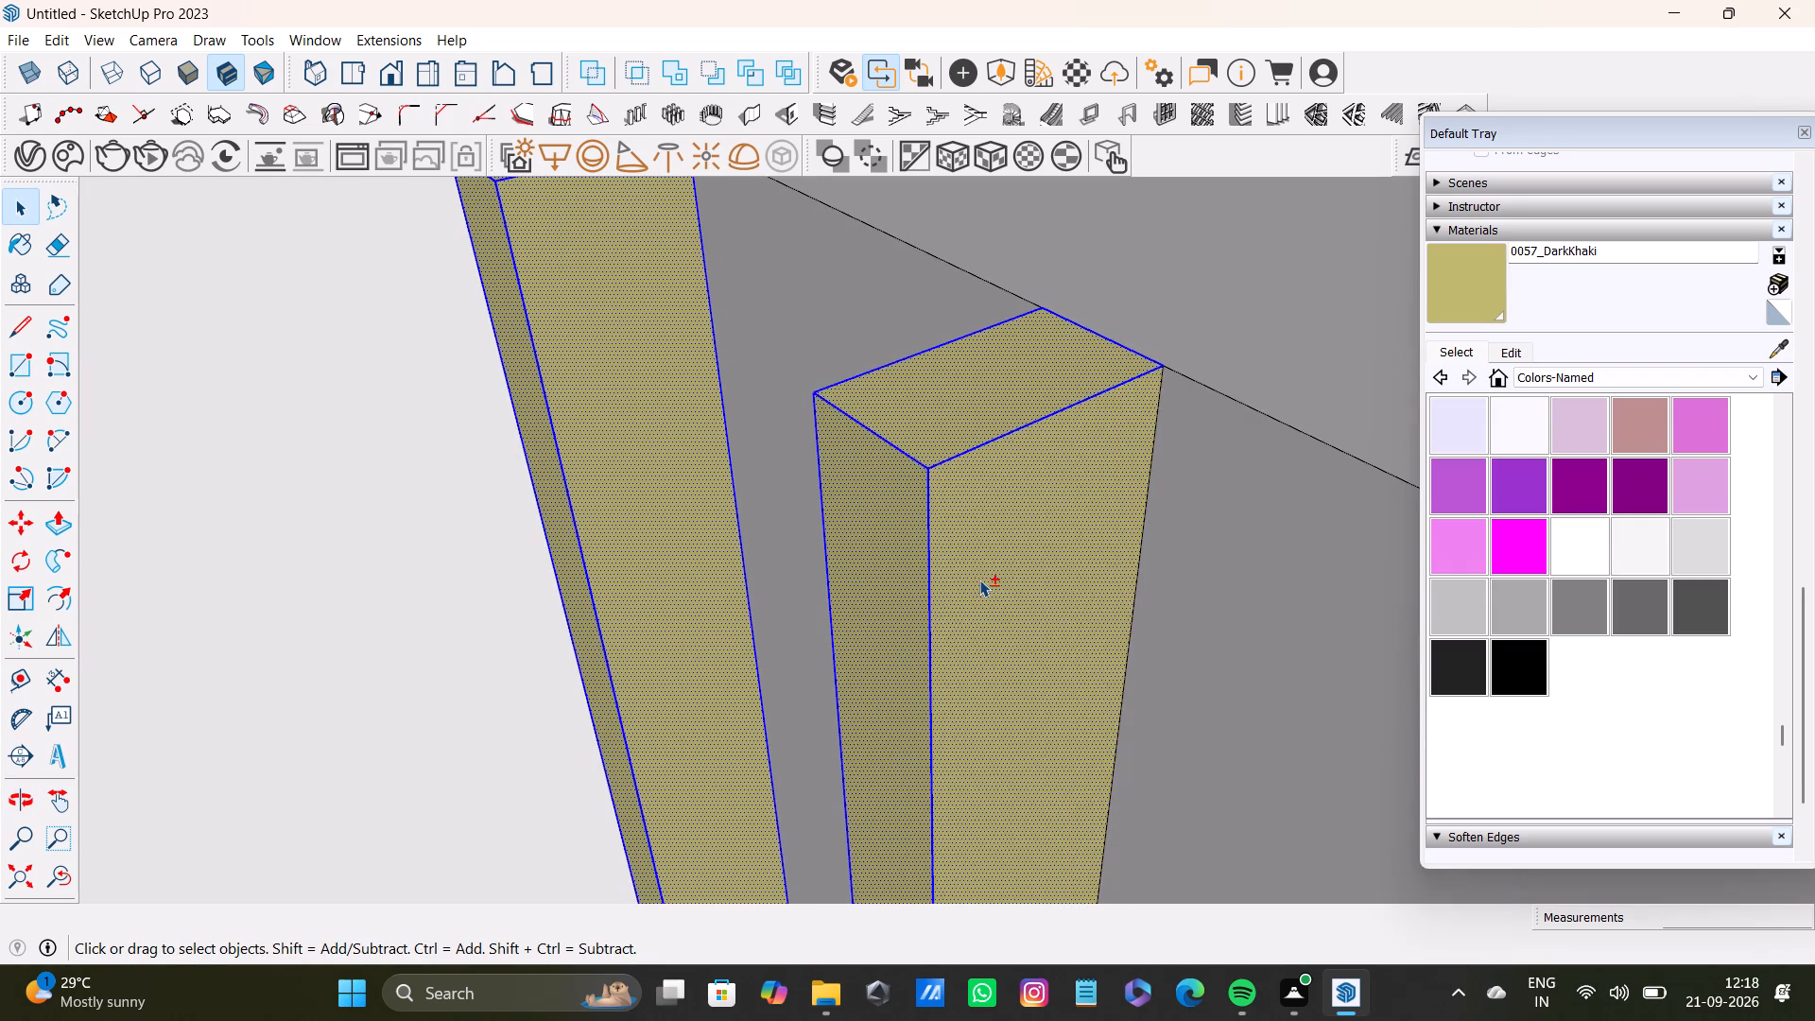
Add the third slat's top, front and both side faces with their edges to the selection.
scroll(977, 580, "down", 8, "shift")
middle_click_drag(1048, 649, 748, 347, "shift")
scroll(926, 410, "up", 4, "shift")
double_click(902, 268, "shift")
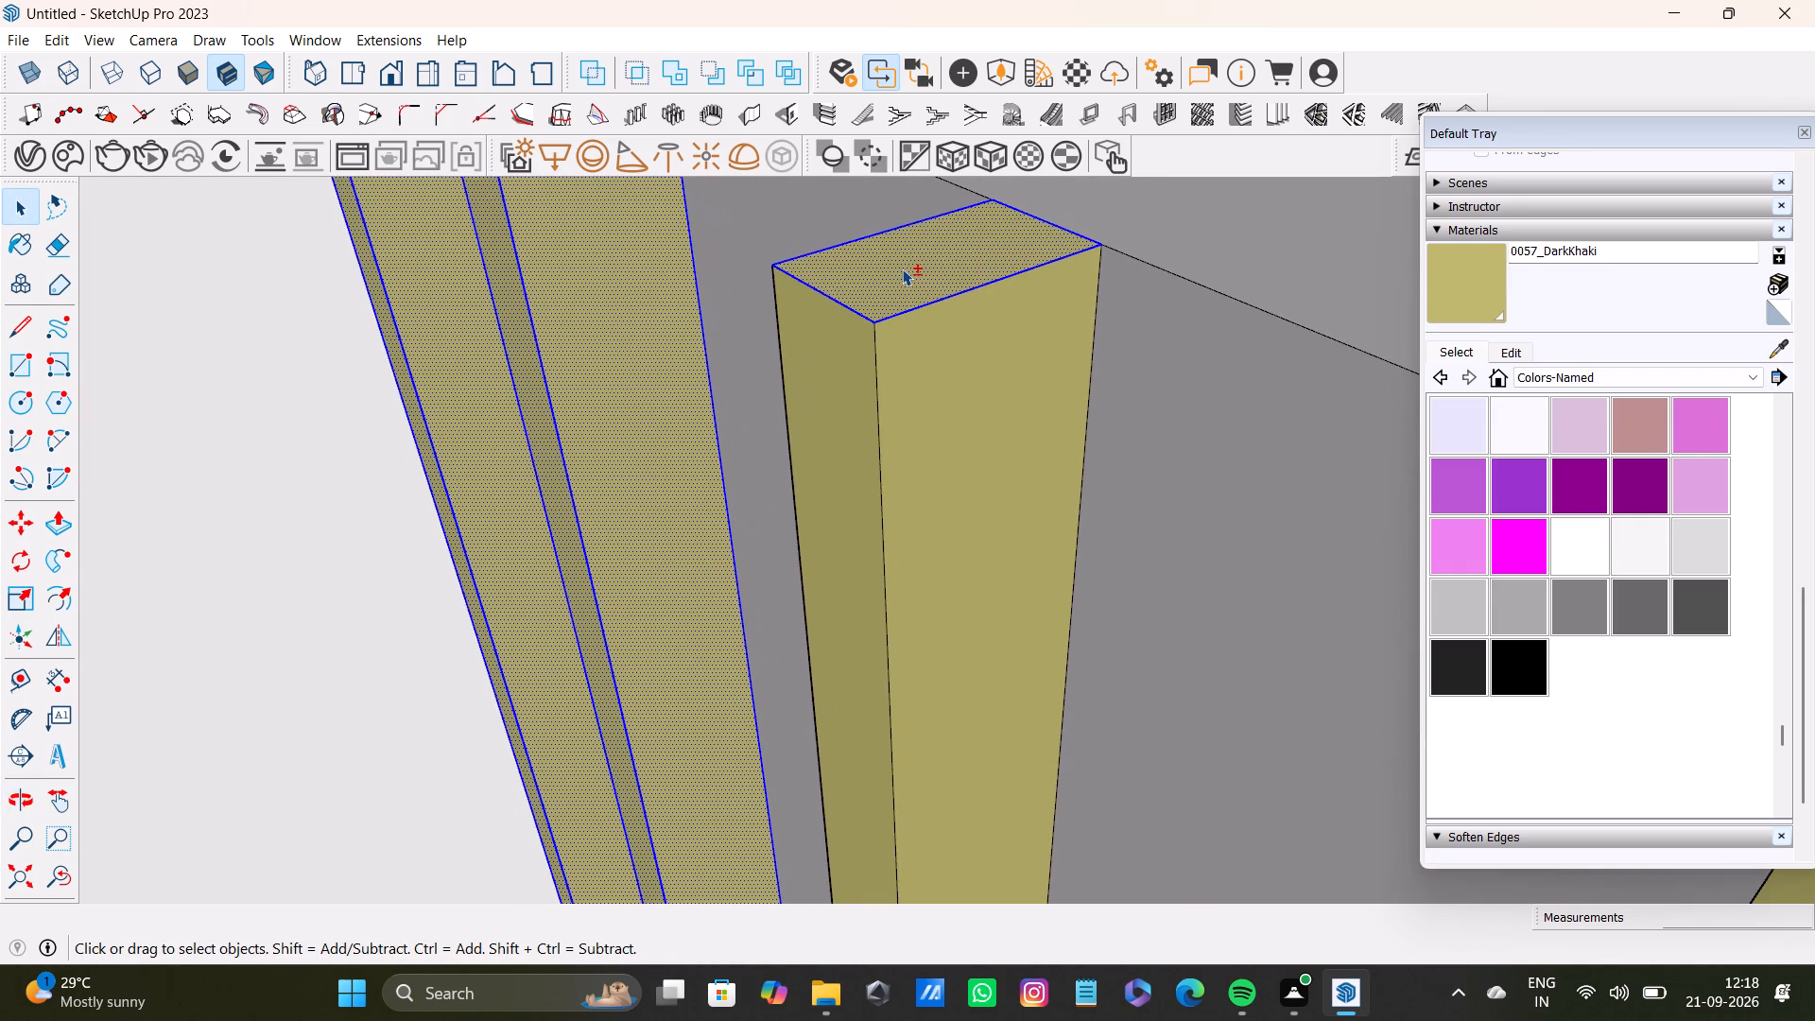
double_click(954, 361, "shift")
double_click(858, 413, "shift")
scroll(851, 418, "down", 4)
middle_click_drag(845, 440, 1340, 457)
scroll(741, 379, "up", 1)
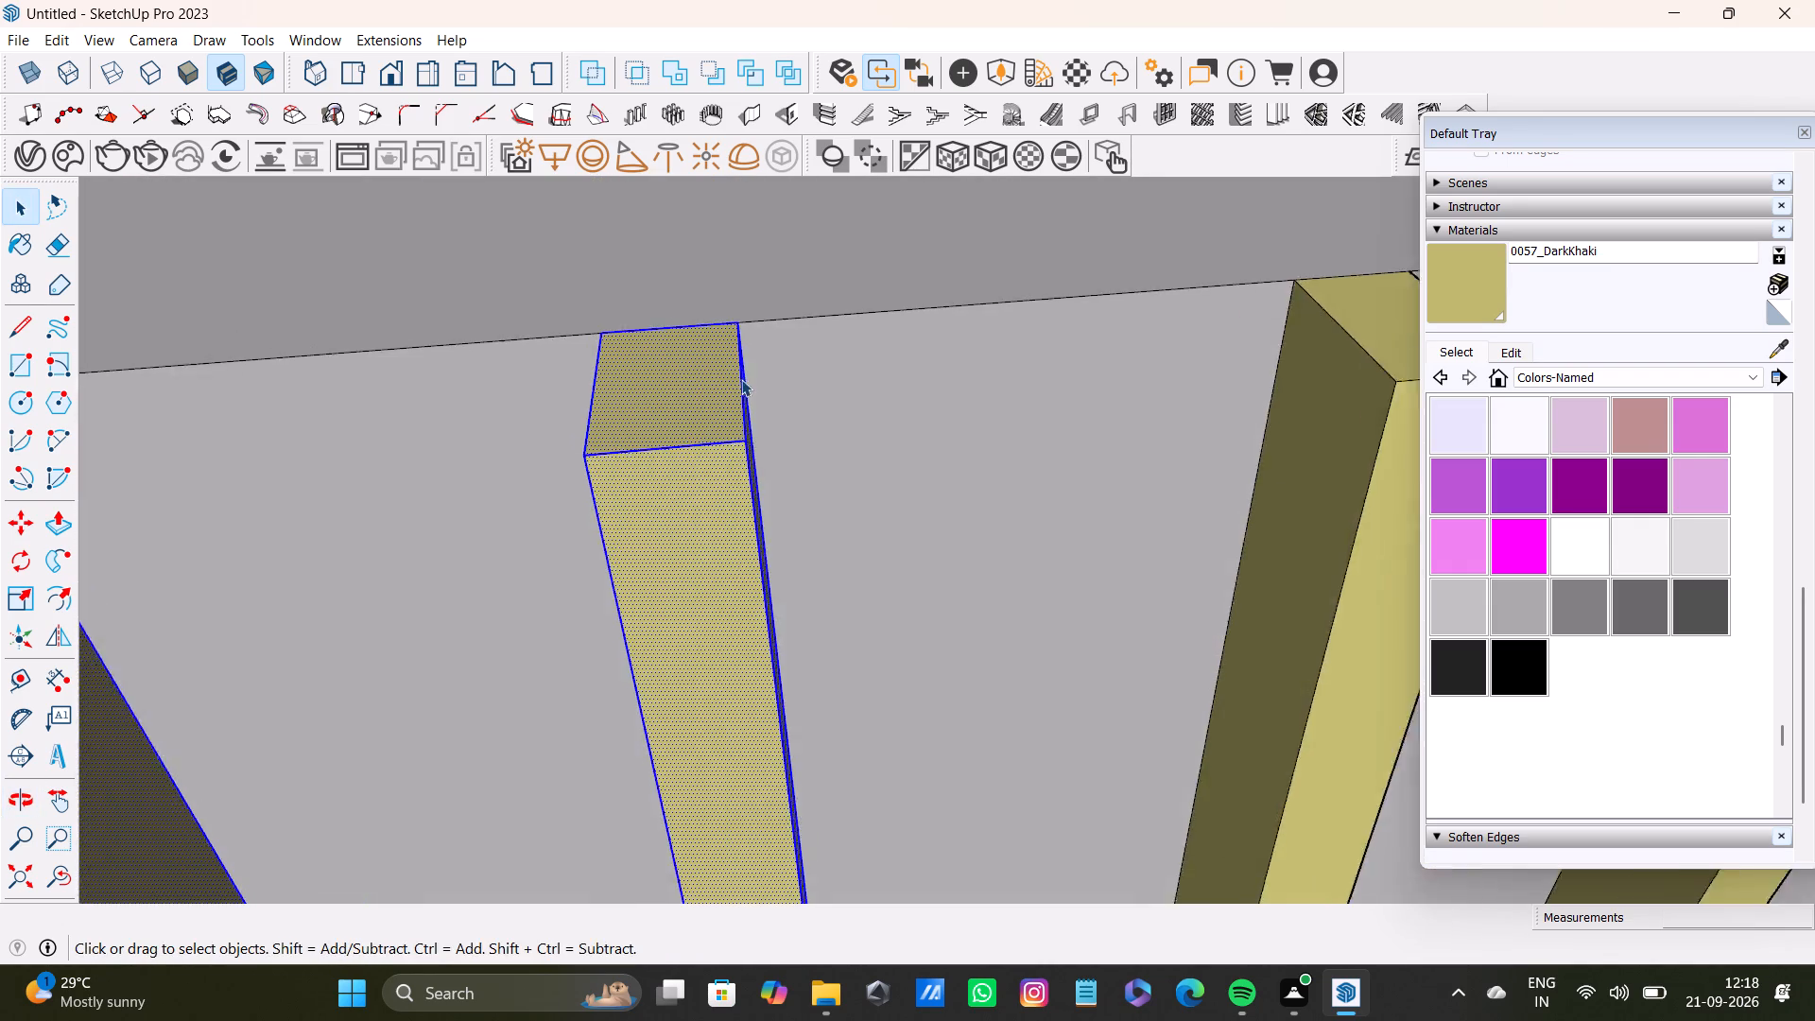
scroll(741, 379, "up", 3)
middle_click_drag(710, 427, 1153, 384)
double_click(746, 631, "shift")
Add the fourth slat's top, front and both side faces with their edges to the selection.
scroll(817, 594, "down", 4, "shift")
middle_click_drag(997, 528, 794, 667, "shift")
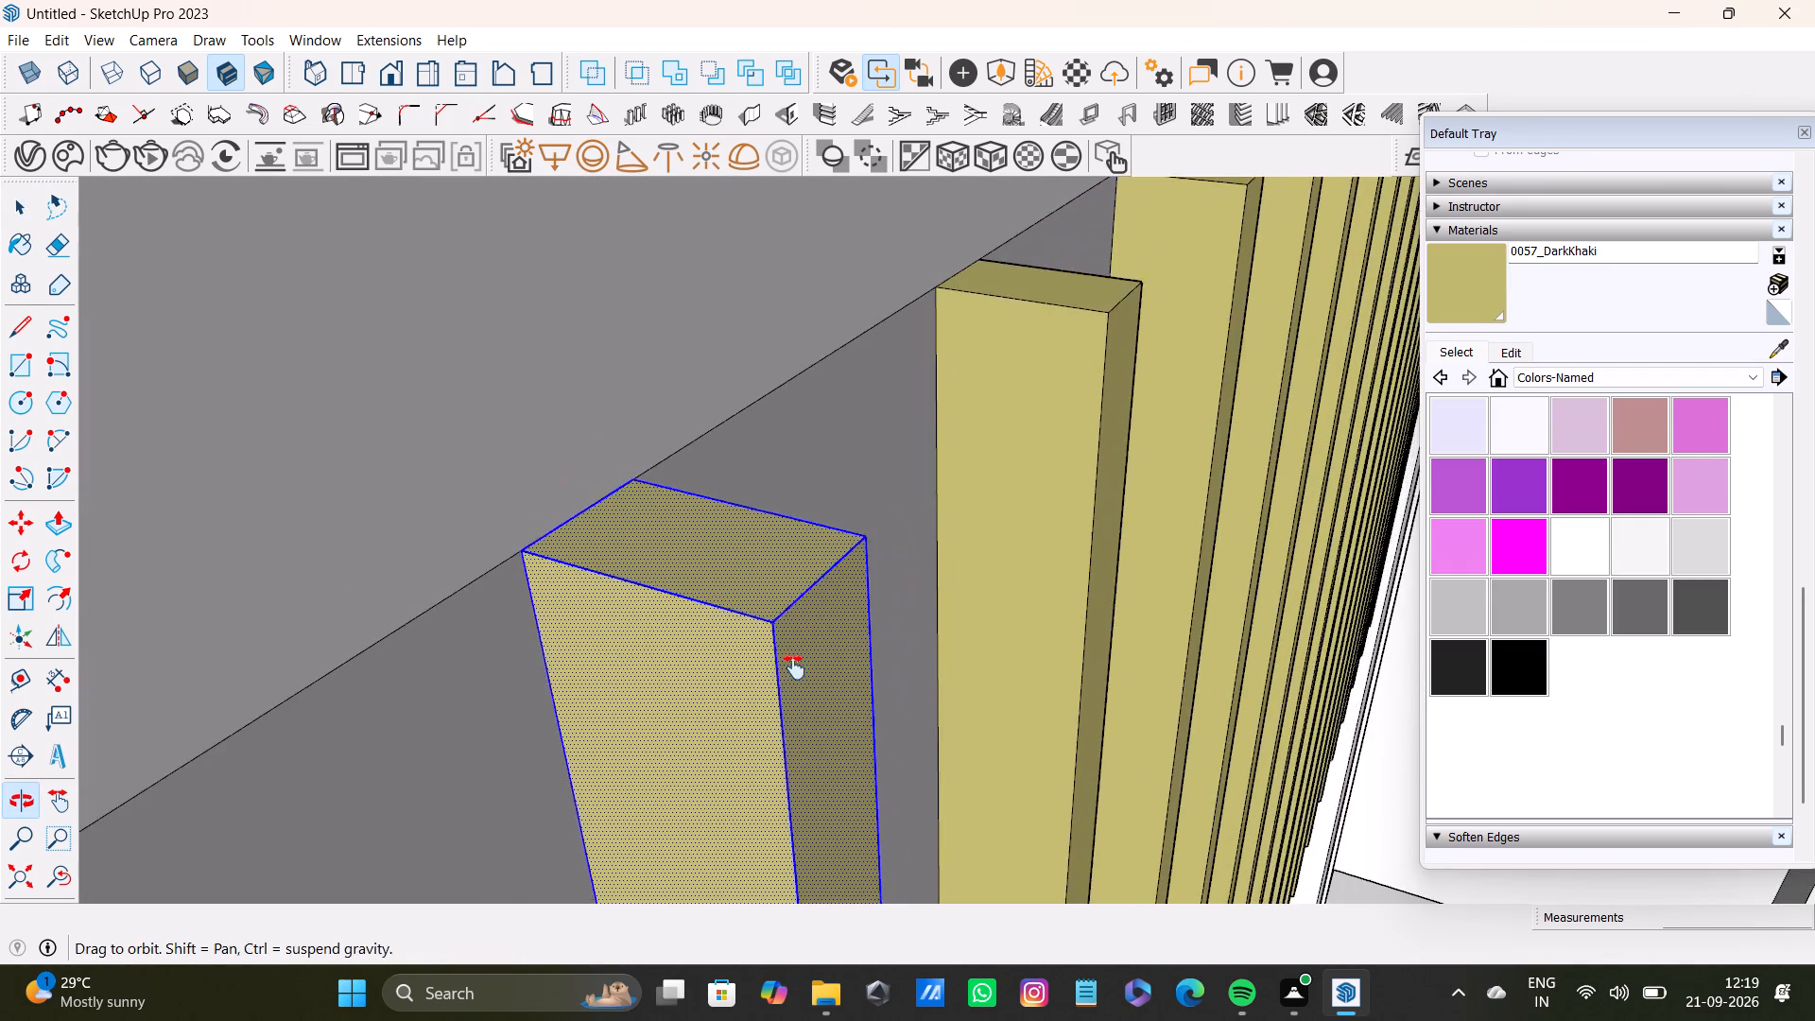
middle_click_drag(794, 667, 705, 734, "shift")
scroll(803, 545, "up", 6, "shift")
left_click(772, 492, "shift")
double_click(818, 608, "shift")
double_click(737, 613, "shift")
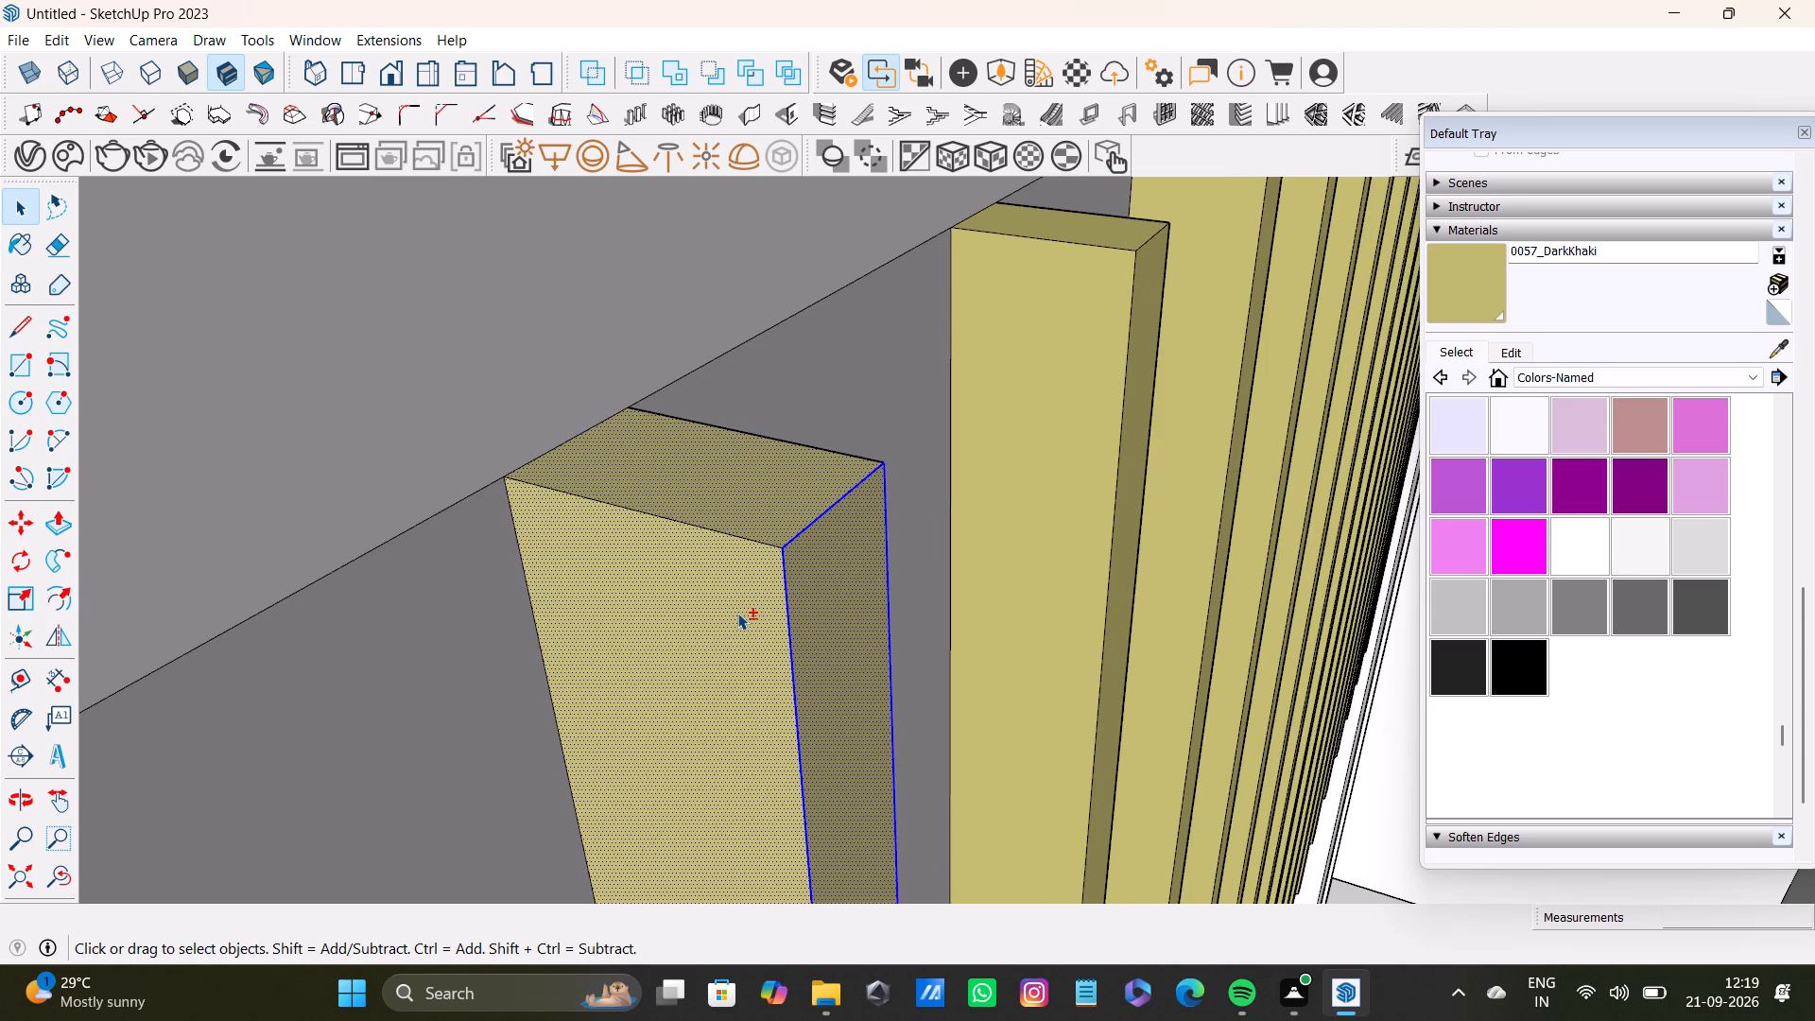
double_click(739, 518, "shift")
double_click(764, 521, "shift")
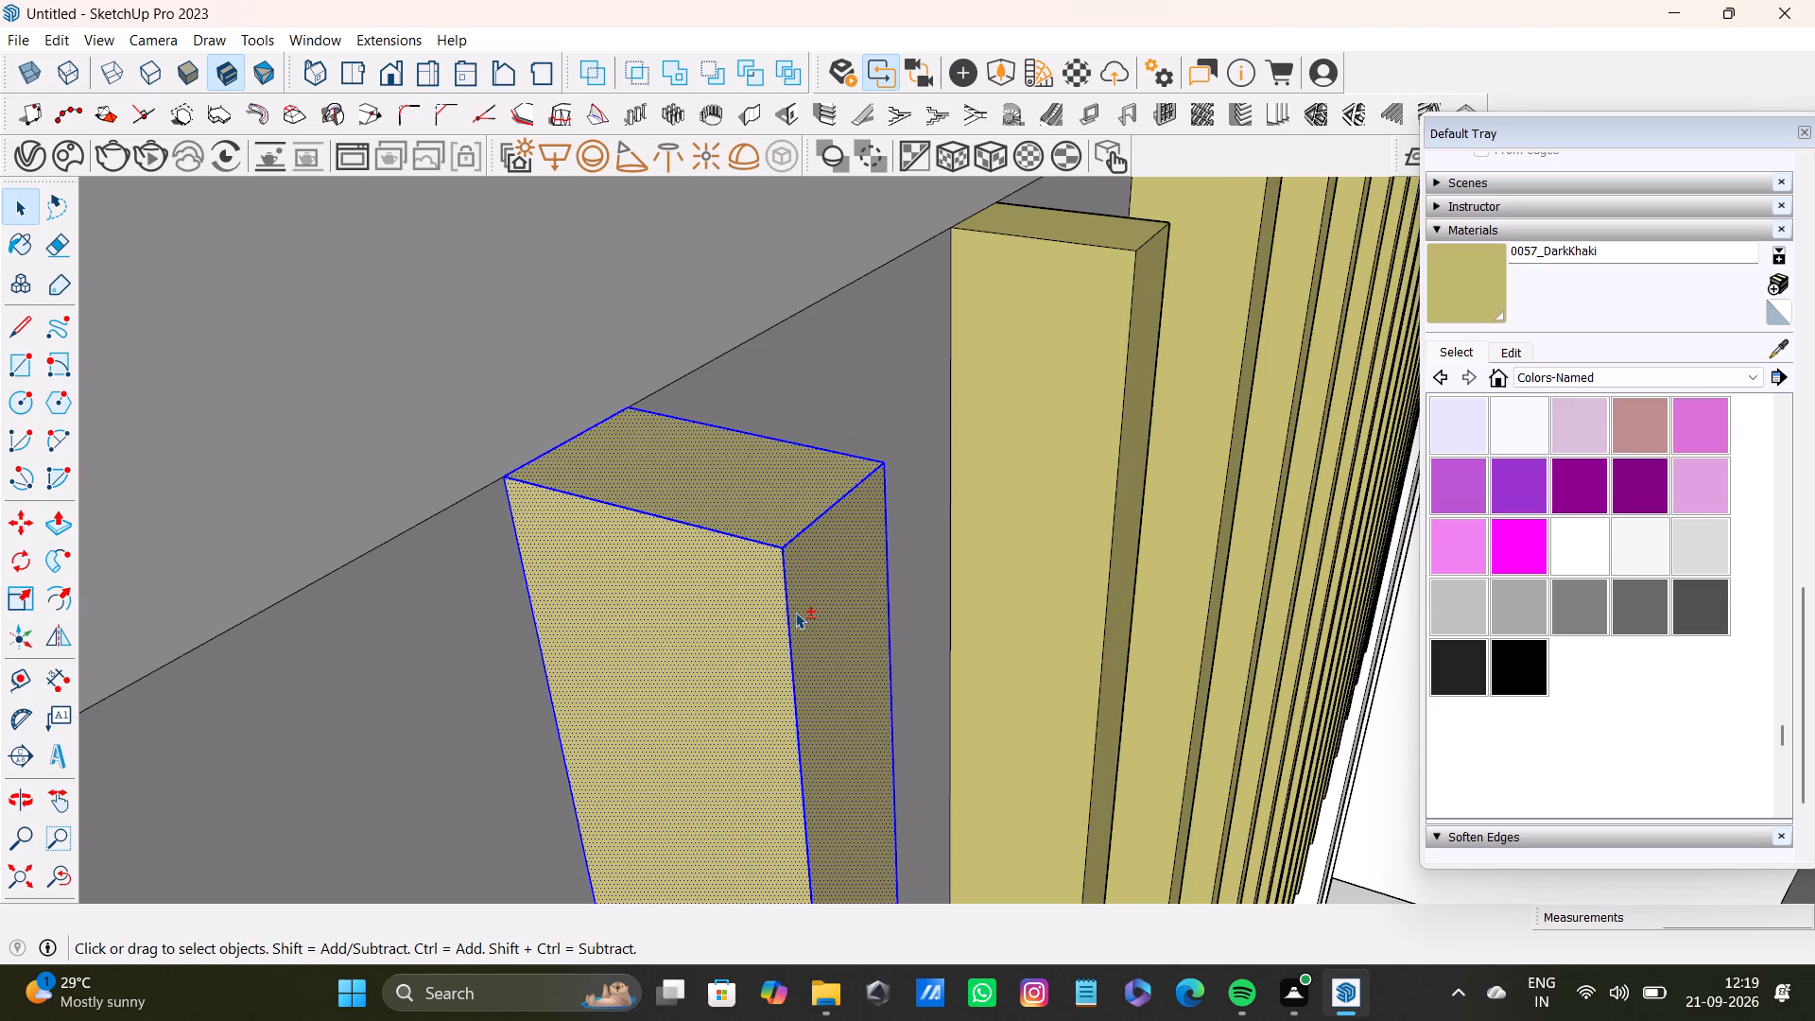
middle_click_drag(994, 640, 219, 629)
scroll(752, 470, "up", 2)
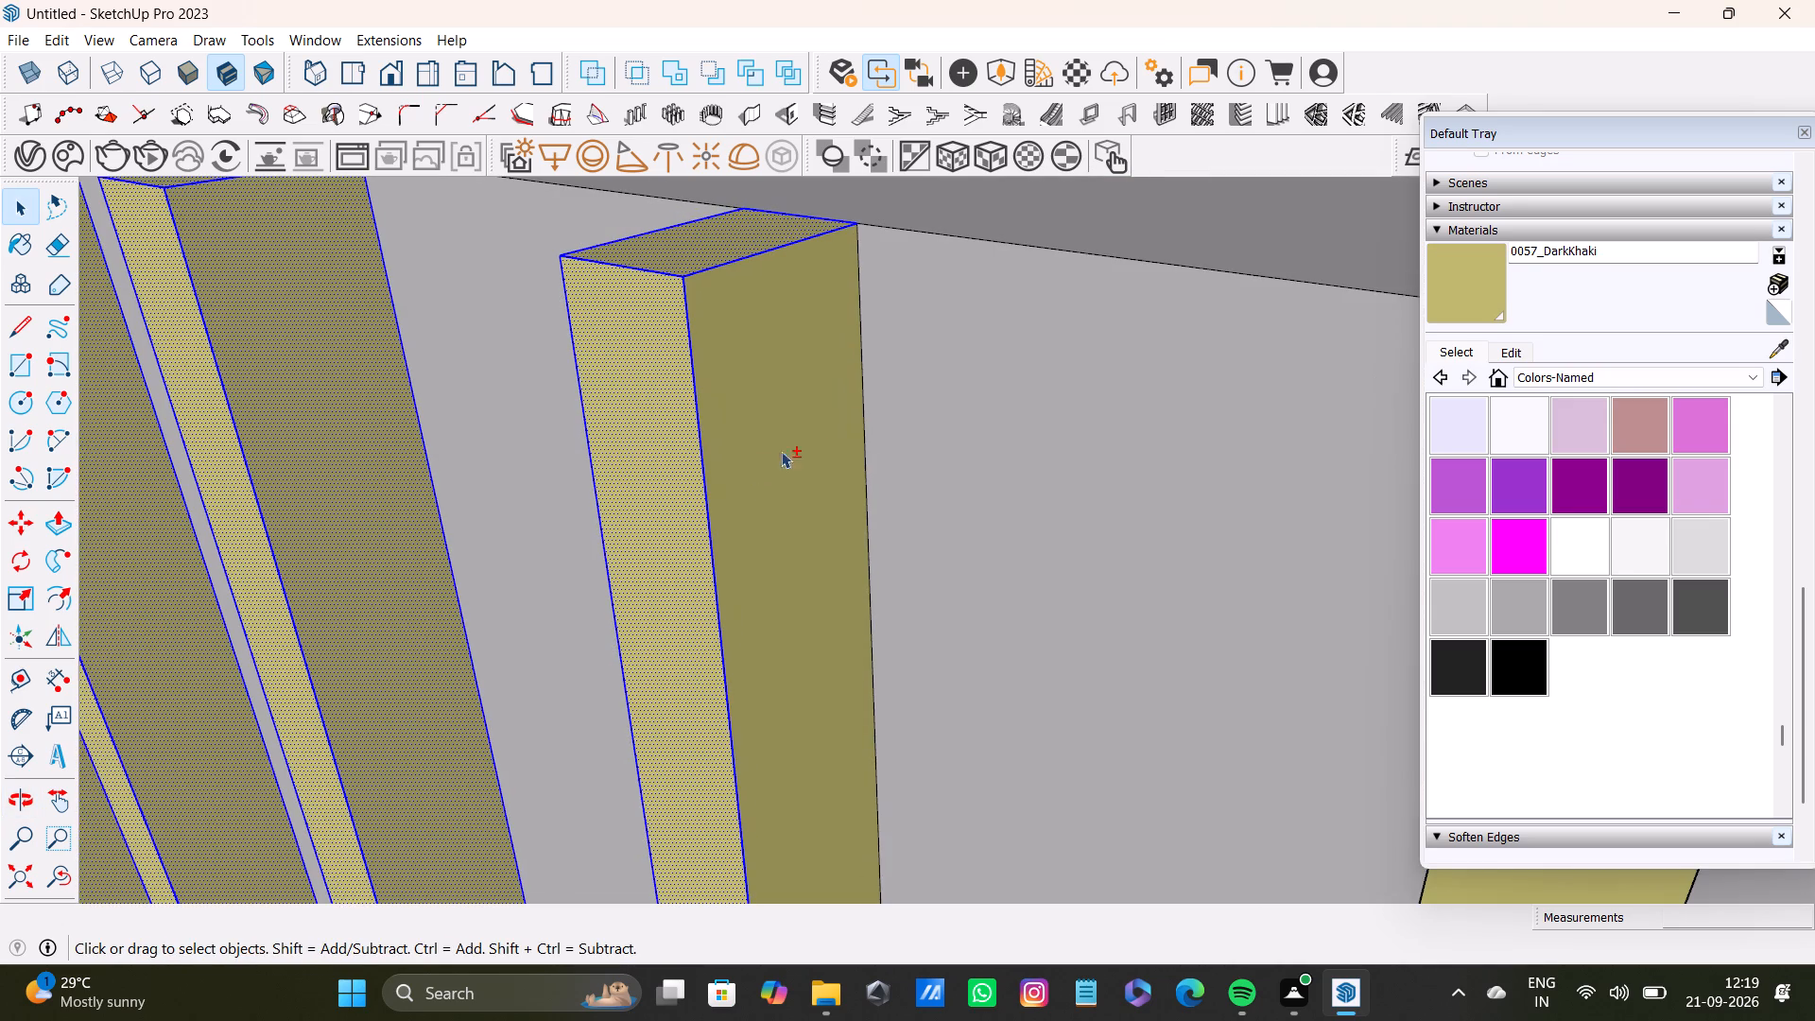
double_click(813, 448, "shift")
Add the fifth slat's top, front and both side faces with their edges to the selection.
scroll(811, 469, "down", 7, "shift")
middle_click_drag(939, 534, 637, 514, "shift")
scroll(803, 504, "up", 3, "shift")
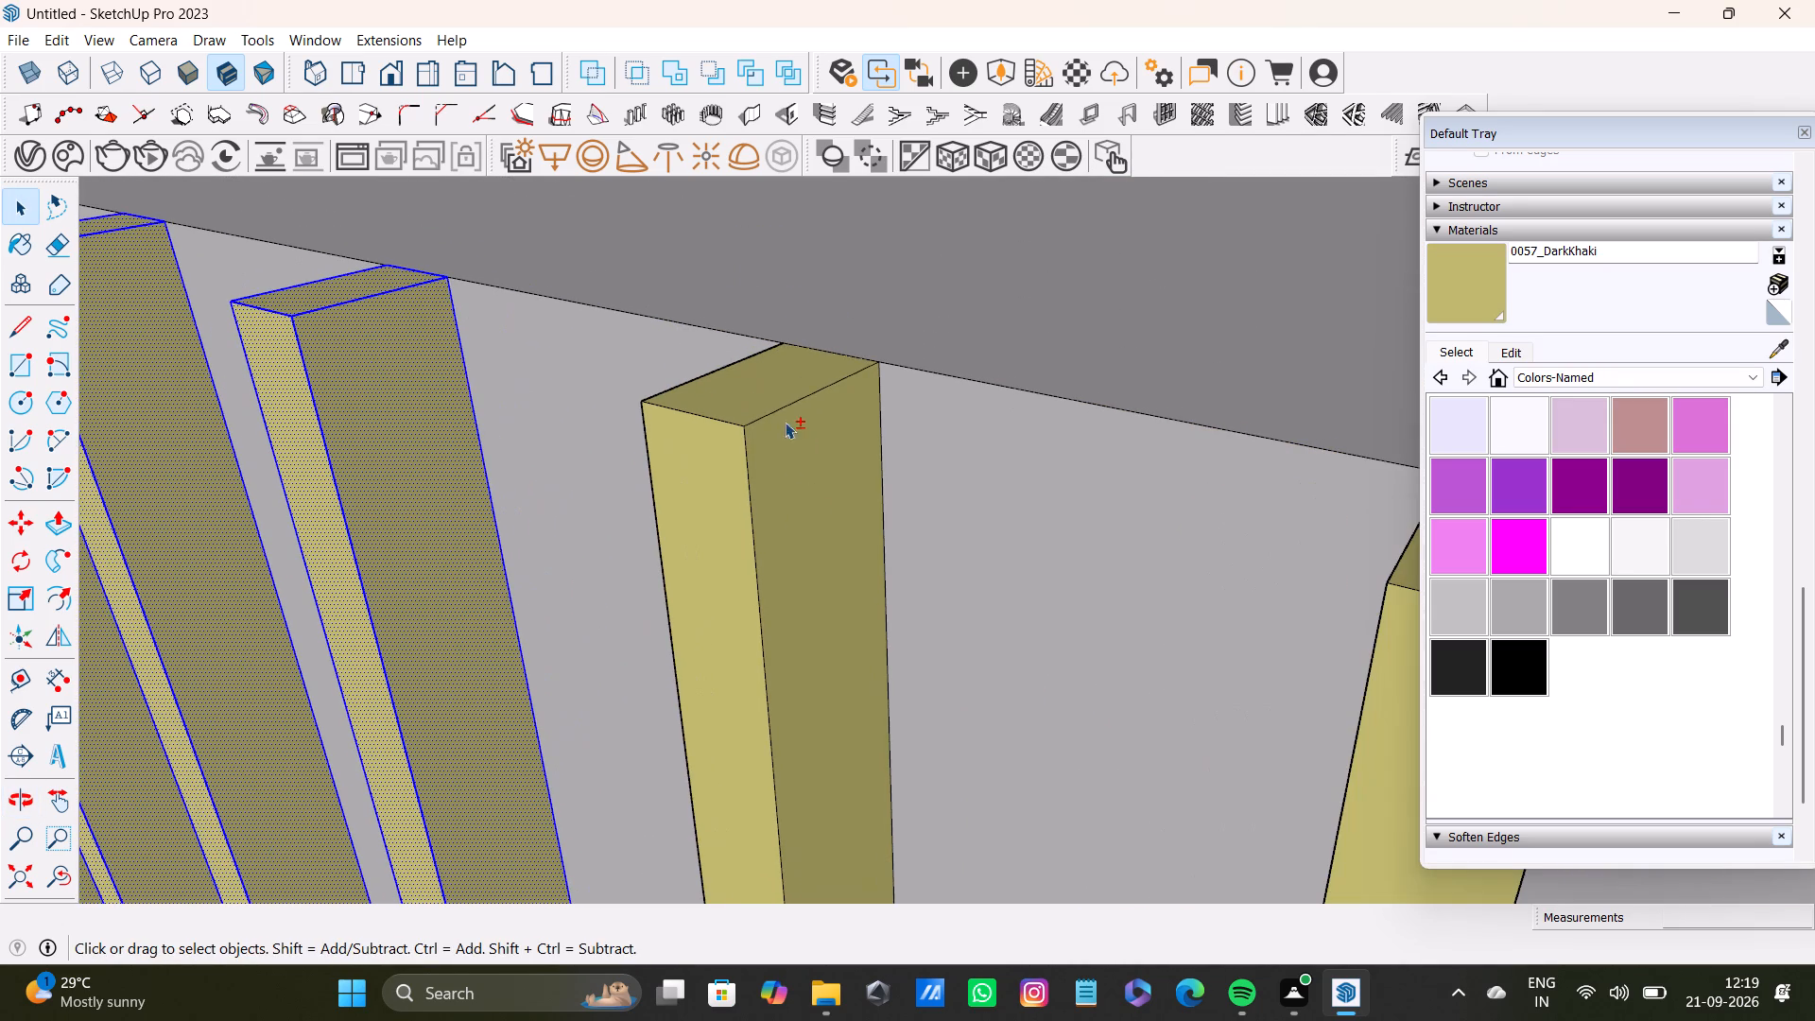
double_click(756, 382, "shift")
double_click(786, 454, "shift")
double_click(696, 508, "shift")
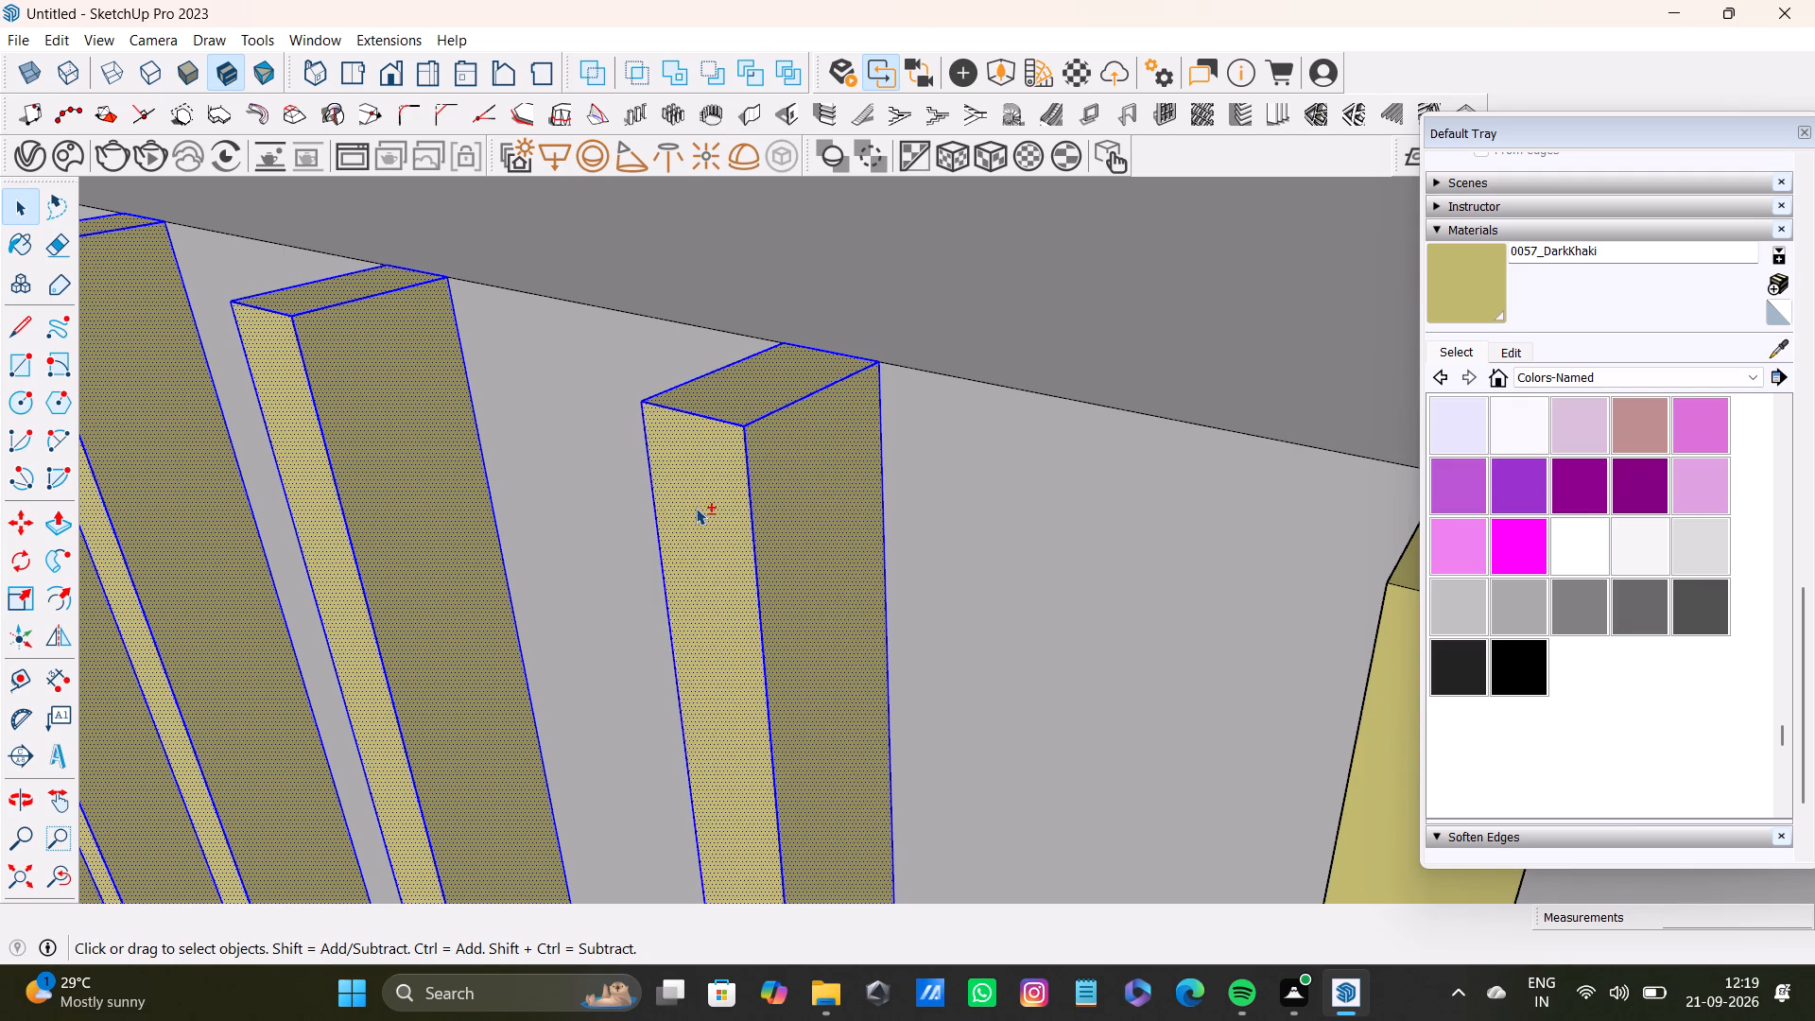
middle_click_drag(694, 534, 1230, 527)
scroll(793, 600, "up", 2)
double_click(856, 587, "shift")
scroll(862, 613, "down", 4, "shift")
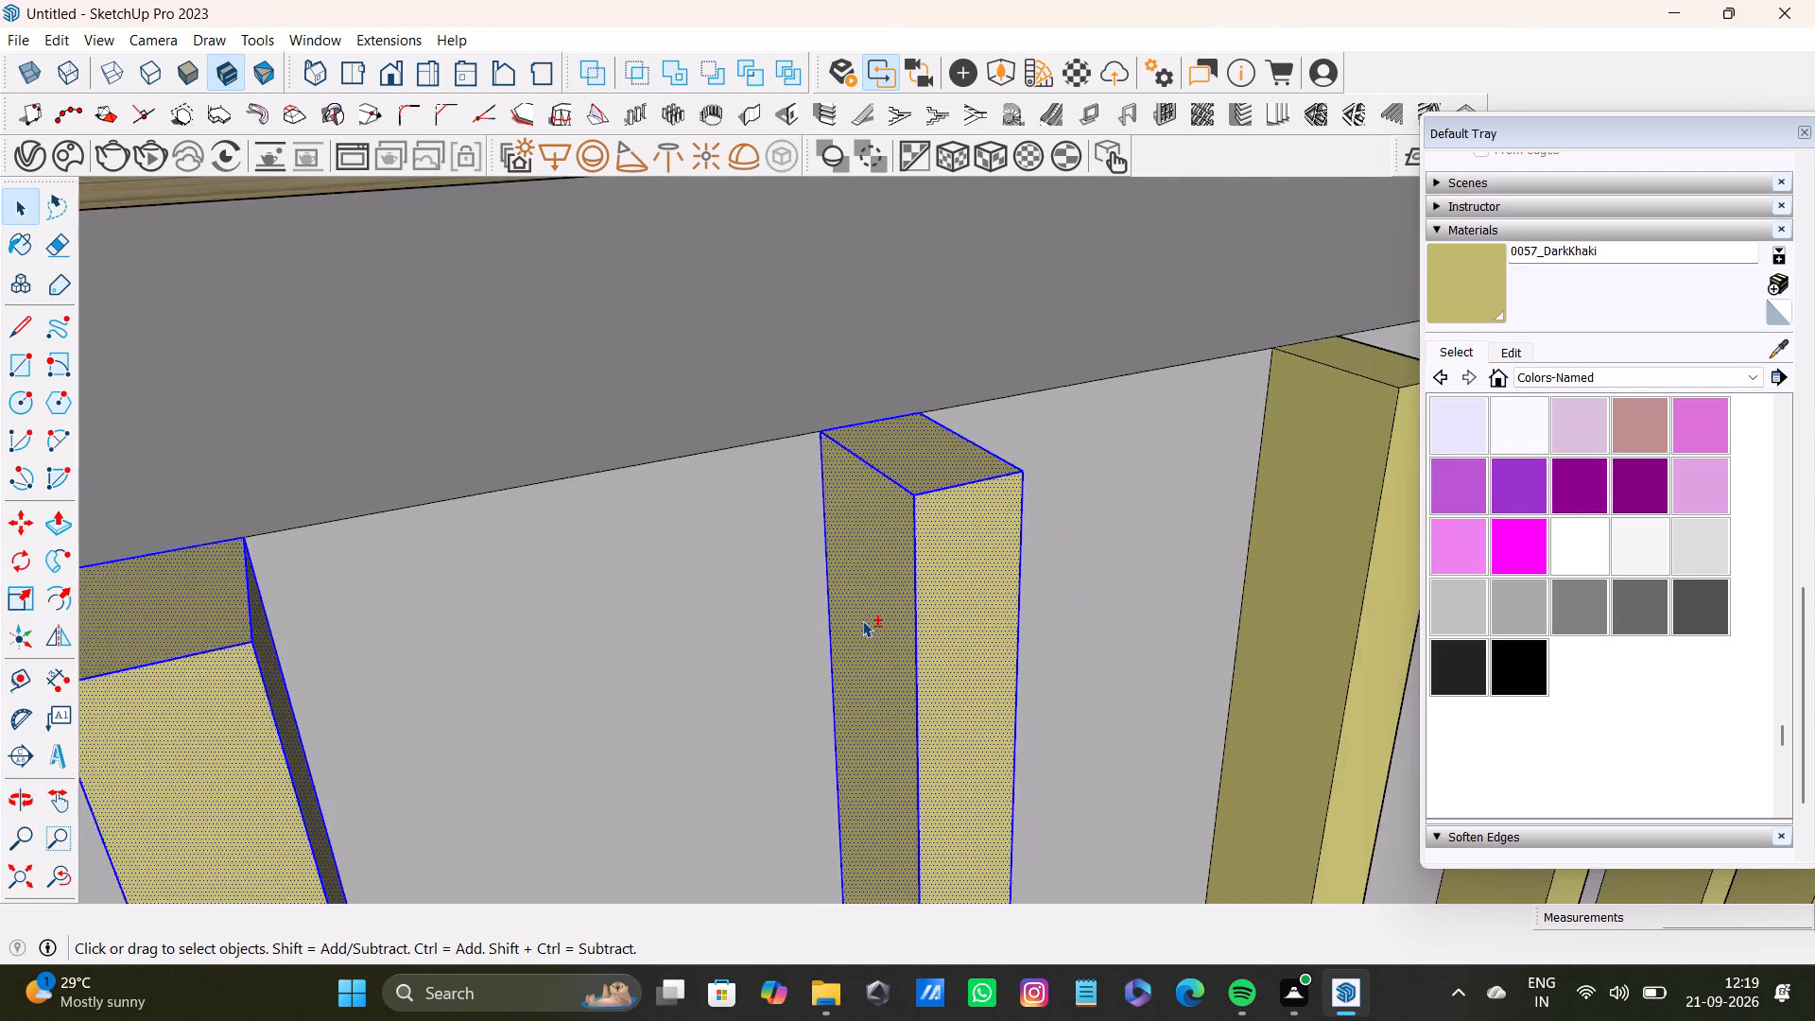
Add the sixth slat's top, front and both side faces with their edges to the selection.
scroll(862, 620, "down", 4, "shift")
middle_click_drag(1021, 644, 608, 615, "shift")
scroll(1127, 351, "up", 9, "shift")
double_click(741, 474, "shift")
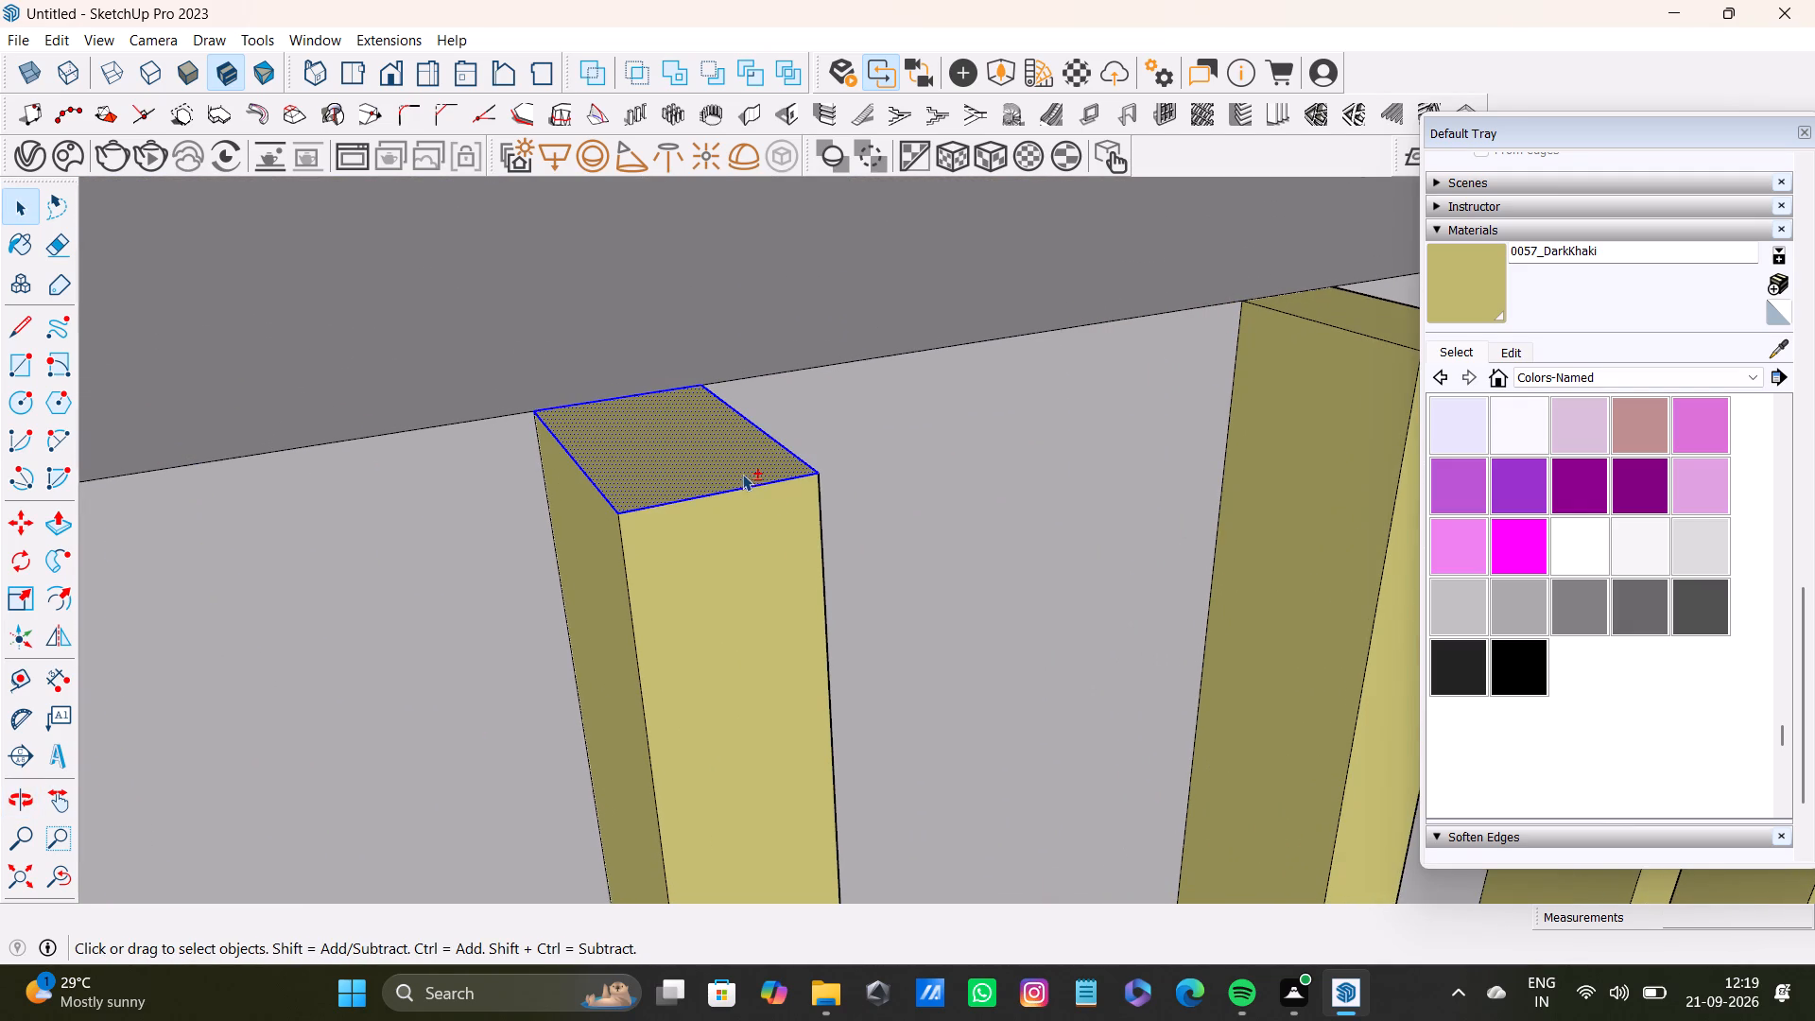
left_click(792, 547, "shift")
left_click(785, 549, "shift")
double_click(604, 606, "shift")
double_click(681, 610, "shift")
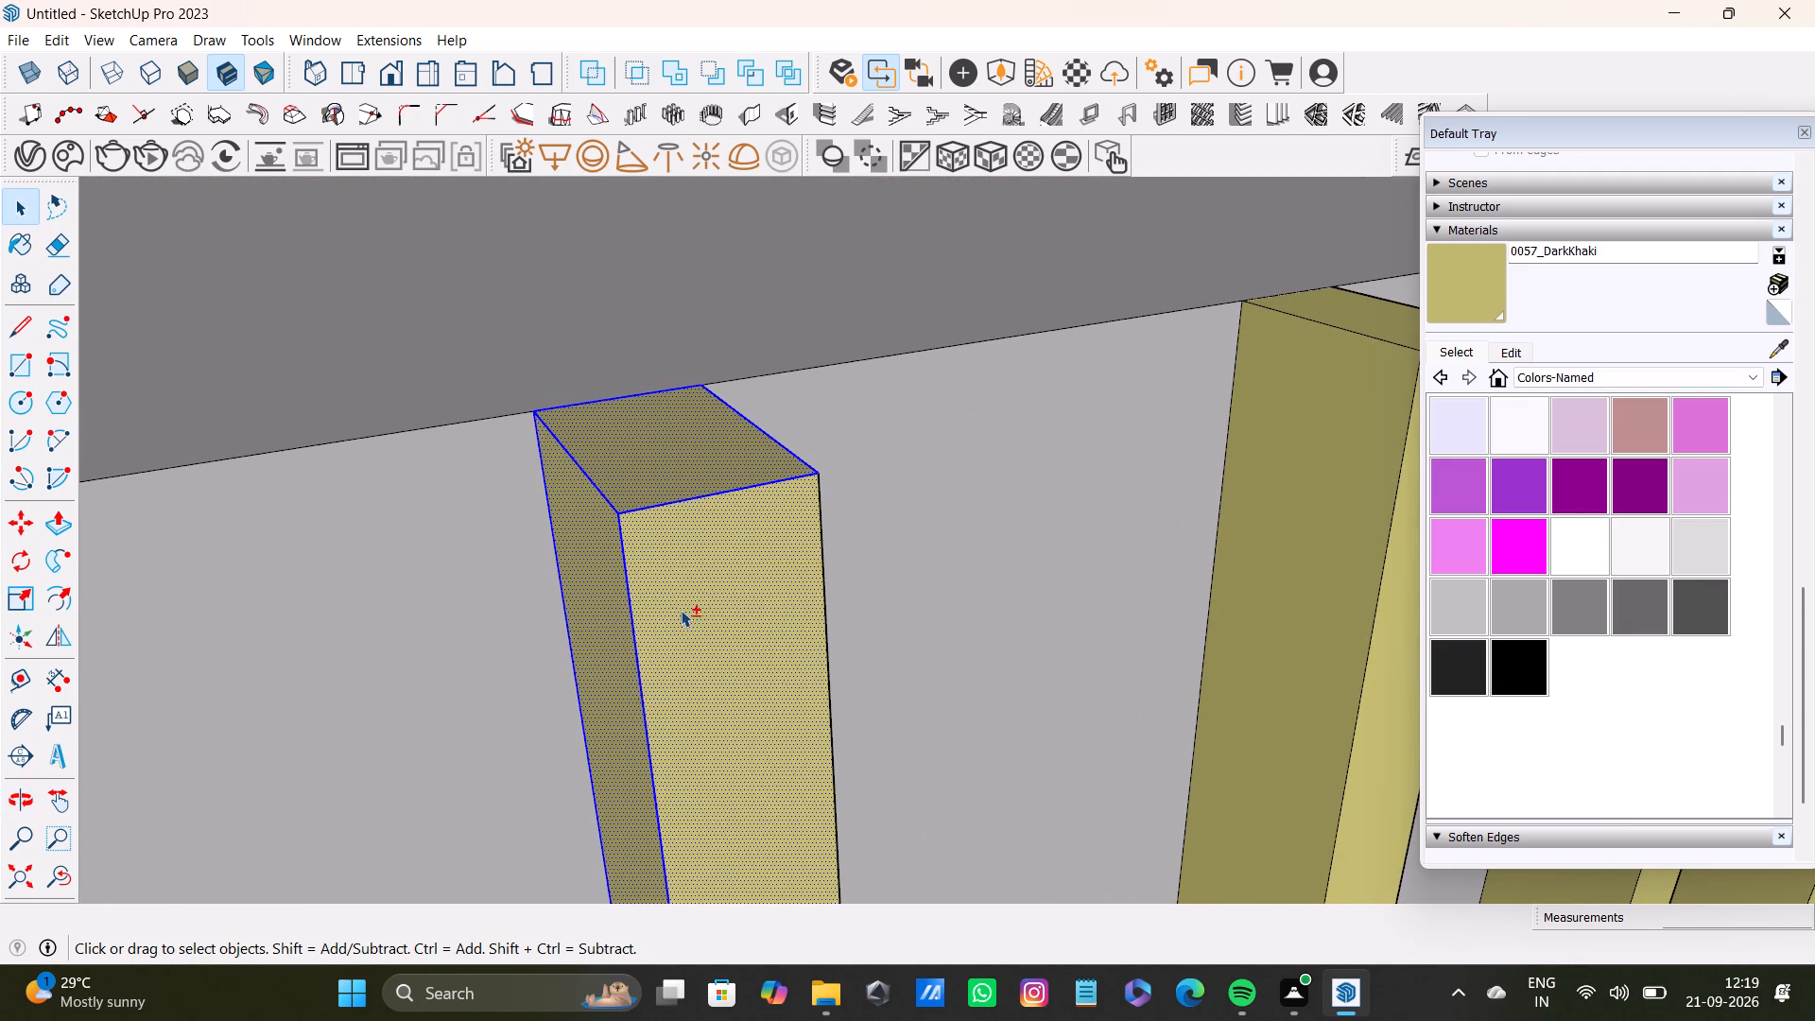
middle_click_drag(774, 633, 337, 651)
scroll(560, 580, "up", 2, "shift")
double_click(690, 544, "shift")
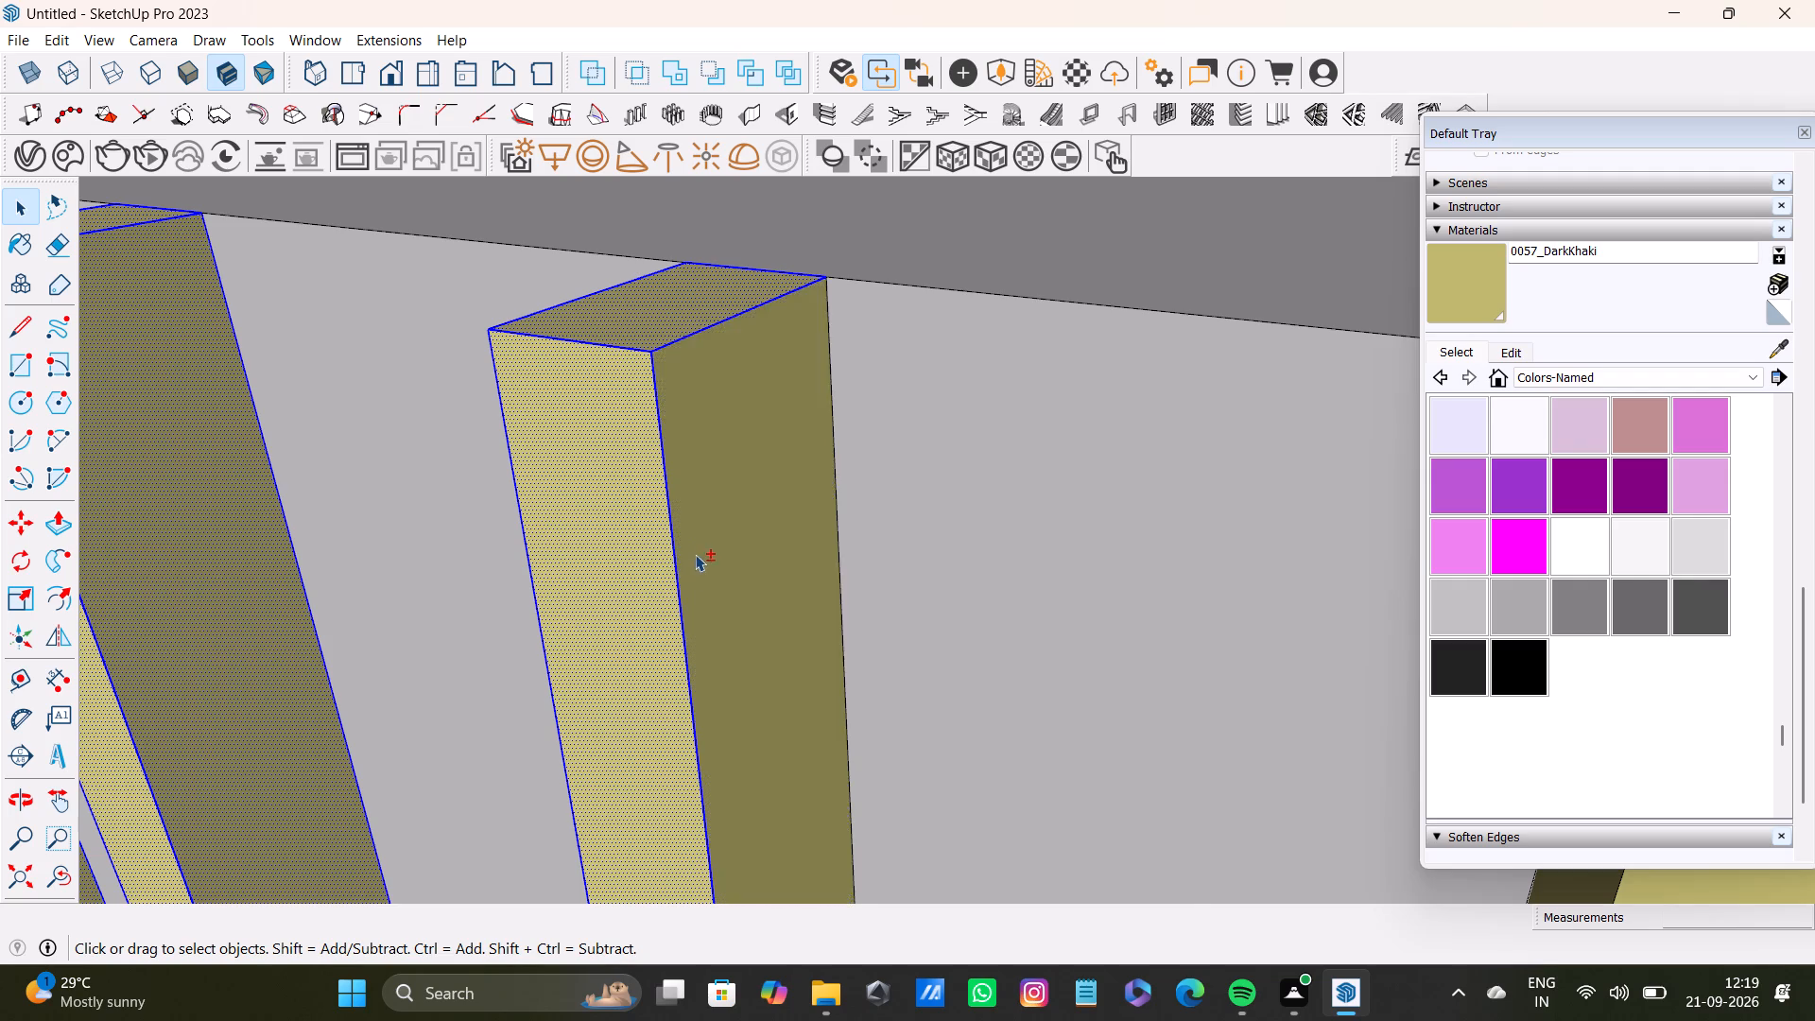
scroll(693, 560, "down", 5, "shift")
double_click(781, 593, "shift")
Add the seventh slat's top, front and both side faces with their edges to the selection.
scroll(1271, 625, "down", 4, "shift")
middle_click_drag(1272, 621, 617, 548, "shift")
scroll(734, 530, "up", 3, "shift")
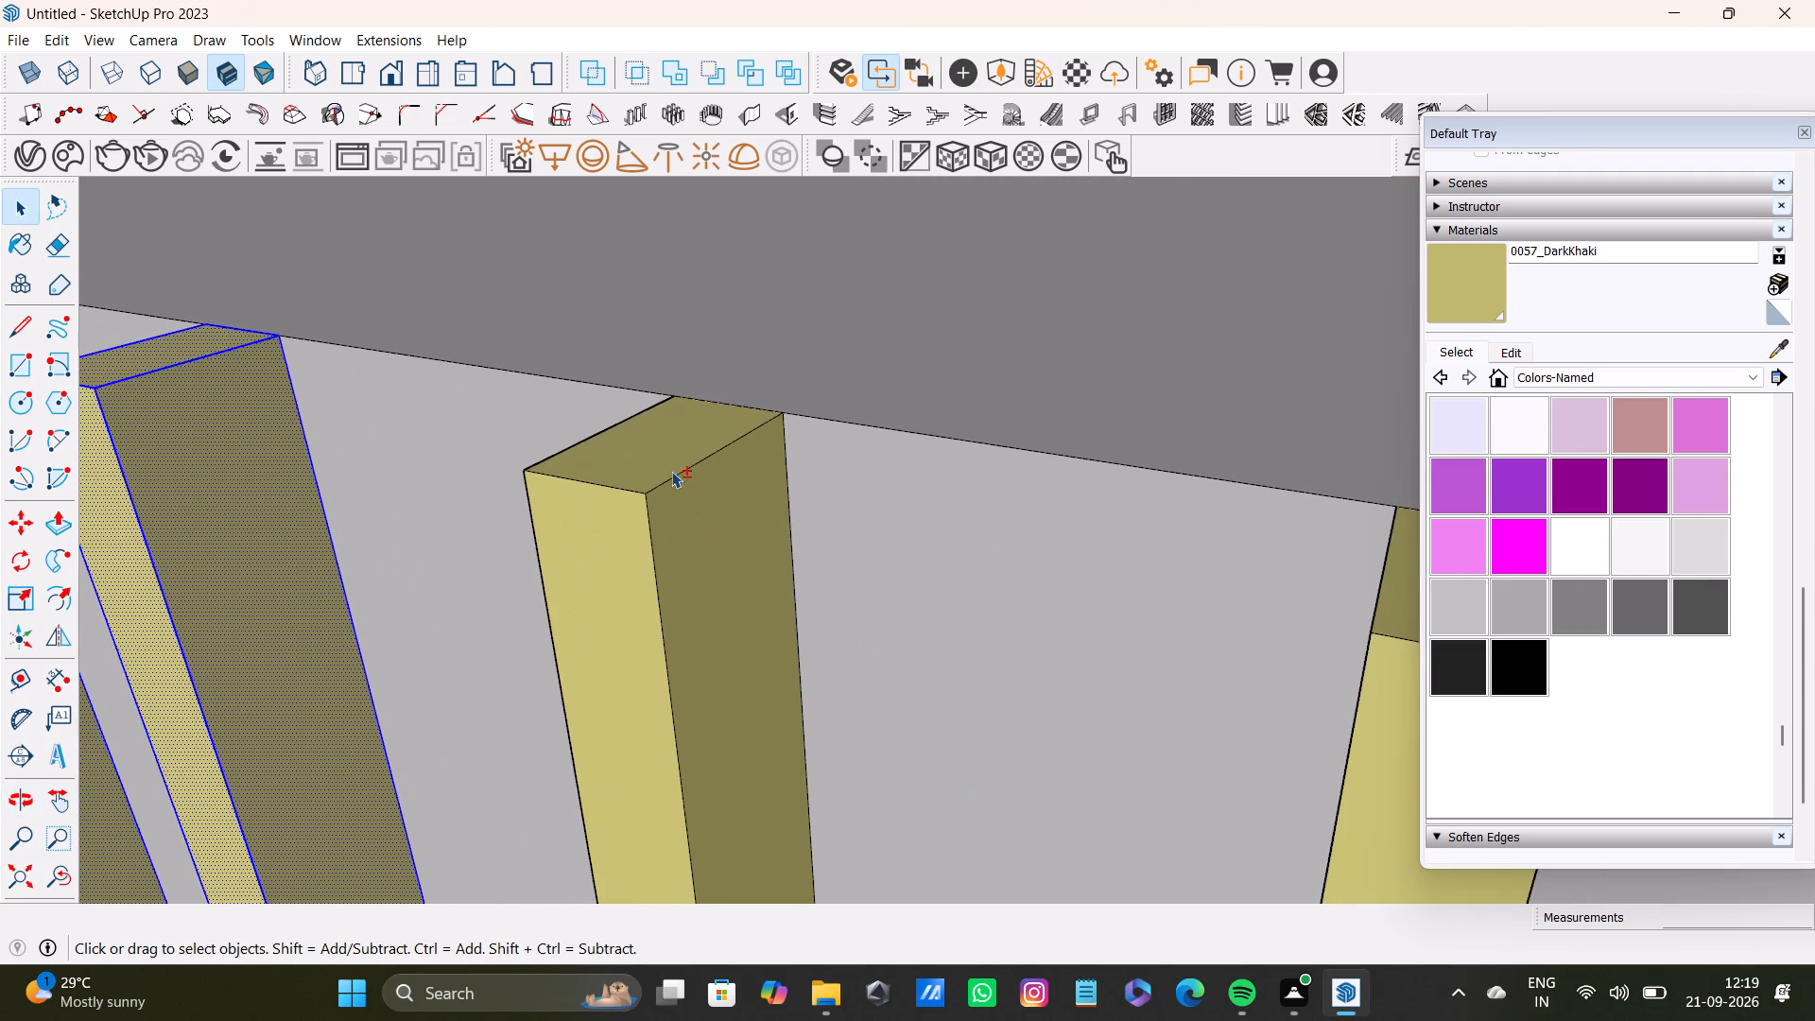
double_click(671, 459, "shift")
double_click(682, 504, "shift")
double_click(609, 544, "shift")
middle_click_drag(606, 554, 627, 557)
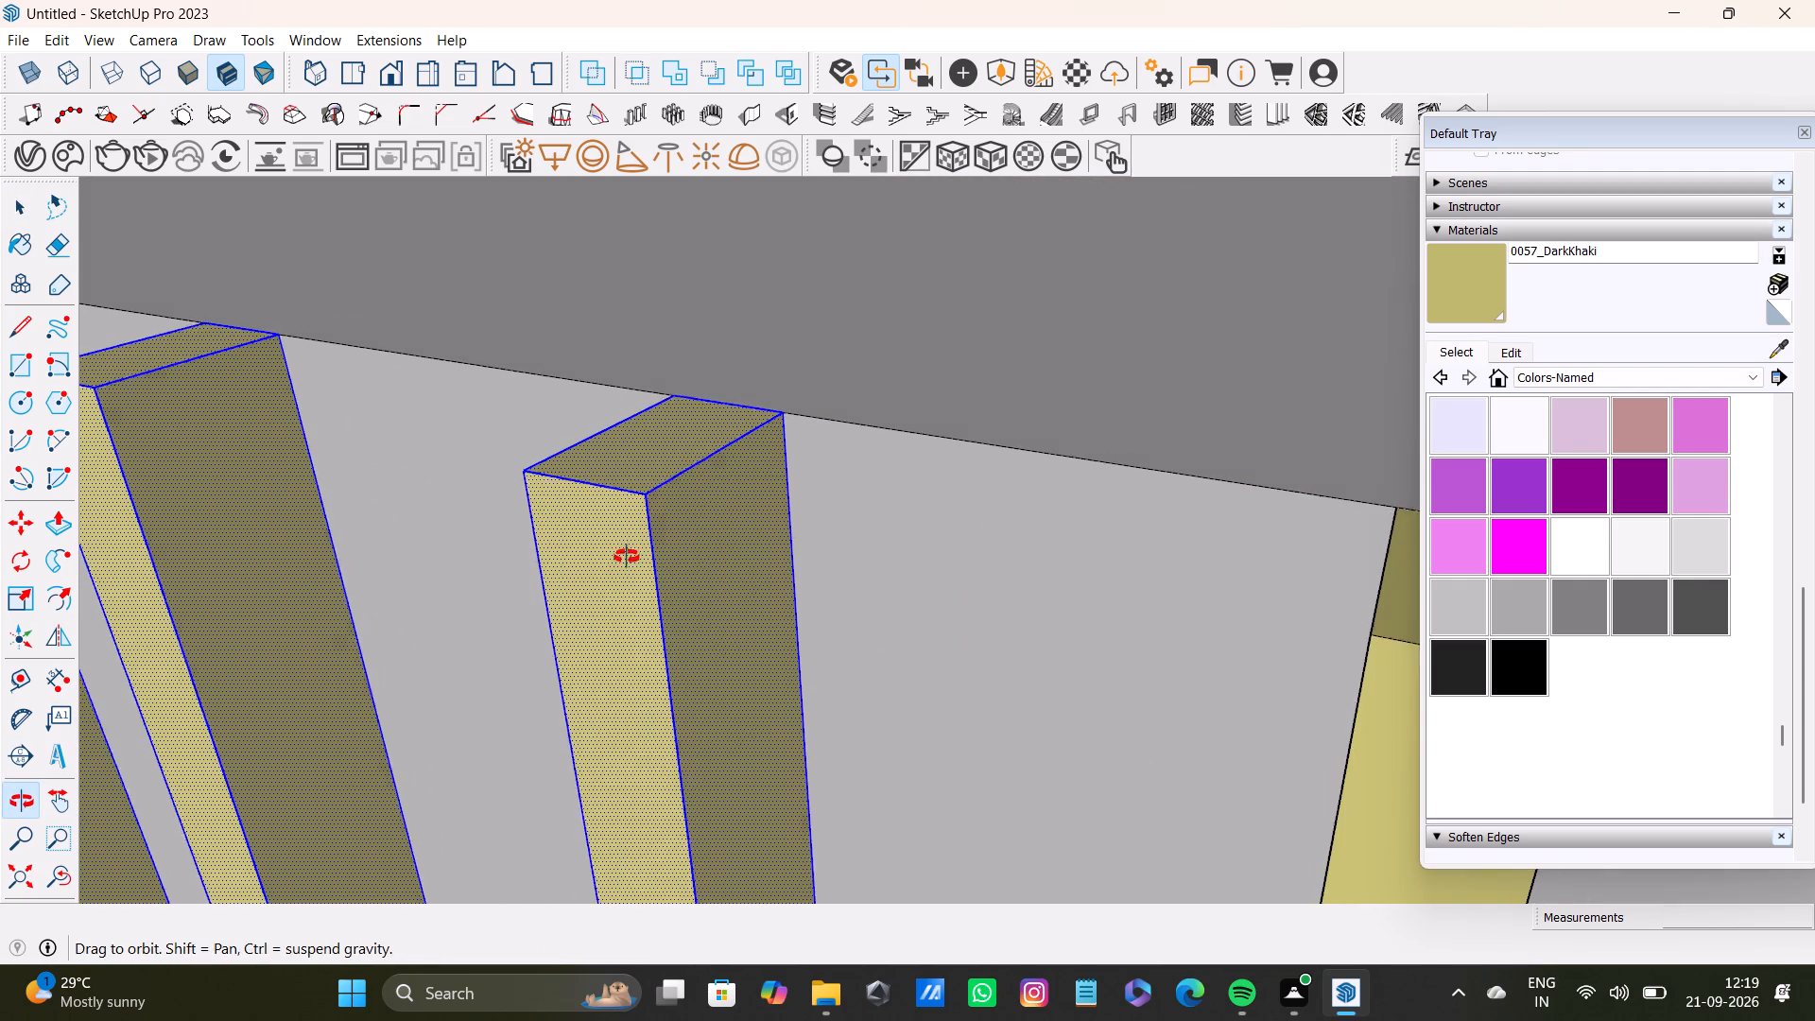
middle_click_drag(627, 557, 1102, 524)
middle_click_drag(668, 596, 884, 621)
double_click(898, 659, "shift")
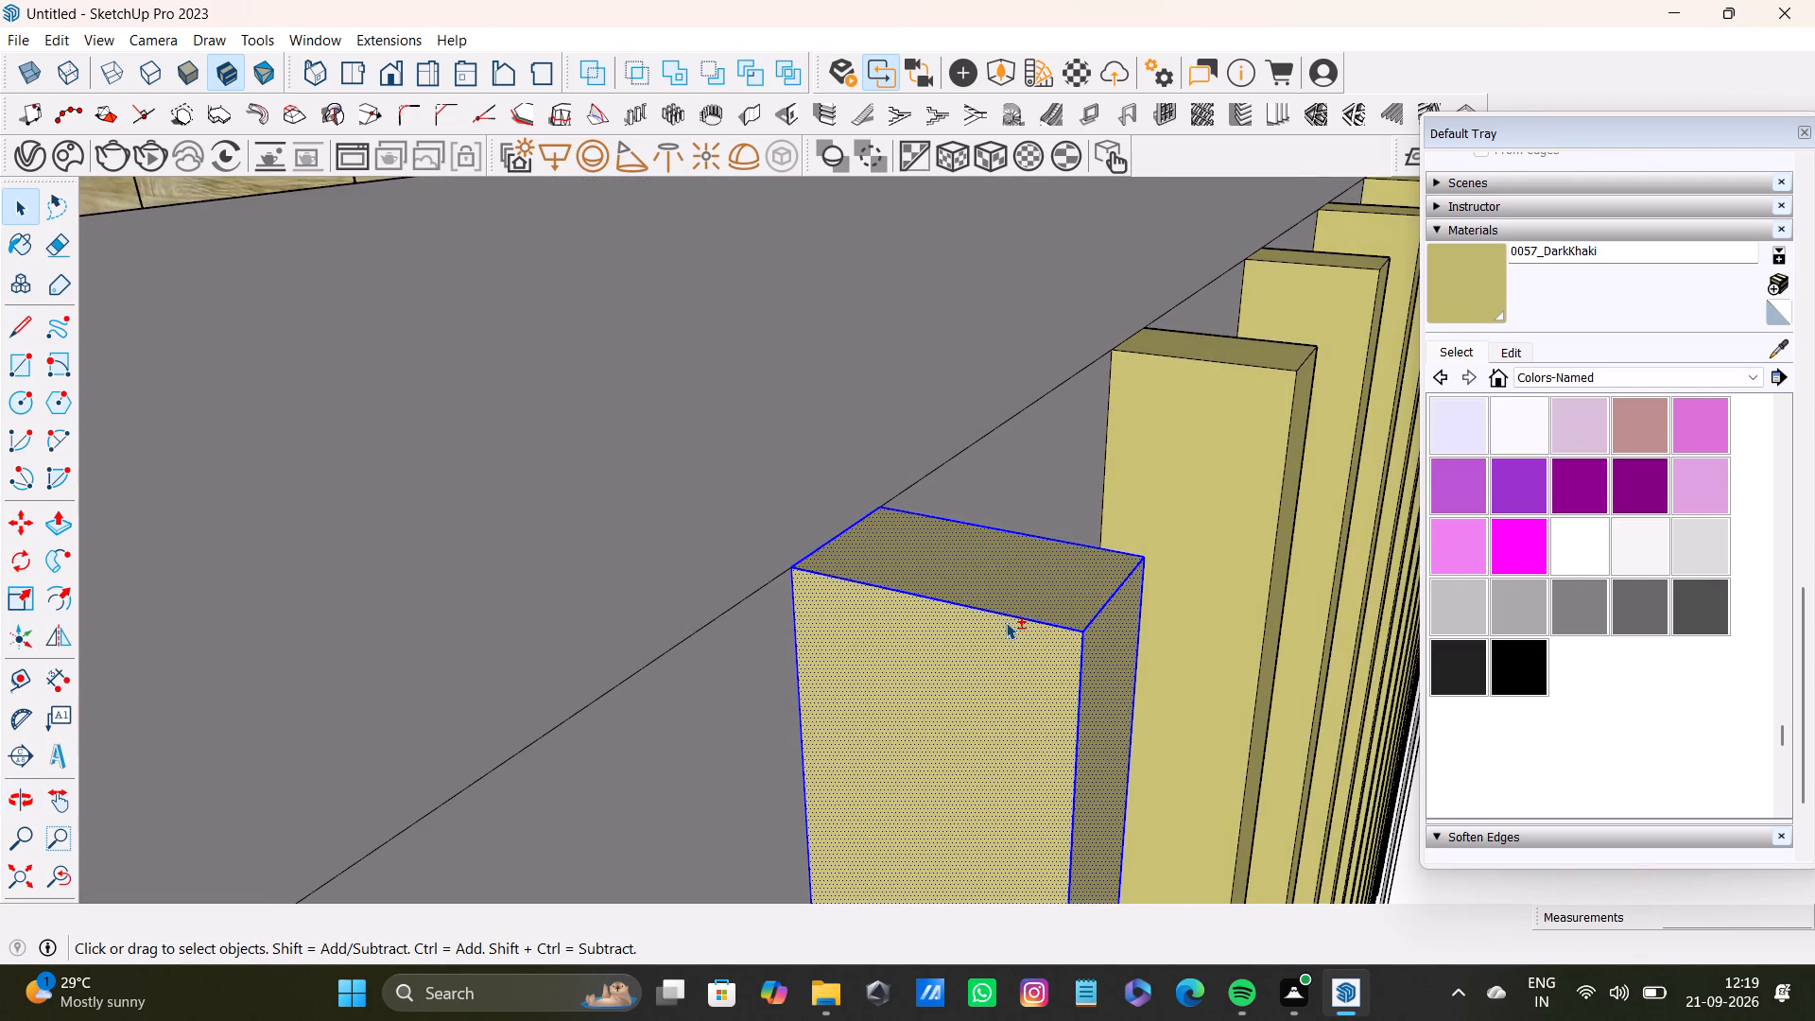
Add the eighth slat's top, front and both side faces with their edges to the selection.
scroll(1001, 625, "down", 3, "shift")
middle_click_drag(1064, 633, 723, 698, "shift")
scroll(818, 558, "up", 7, "shift")
double_click(1063, 406, "shift")
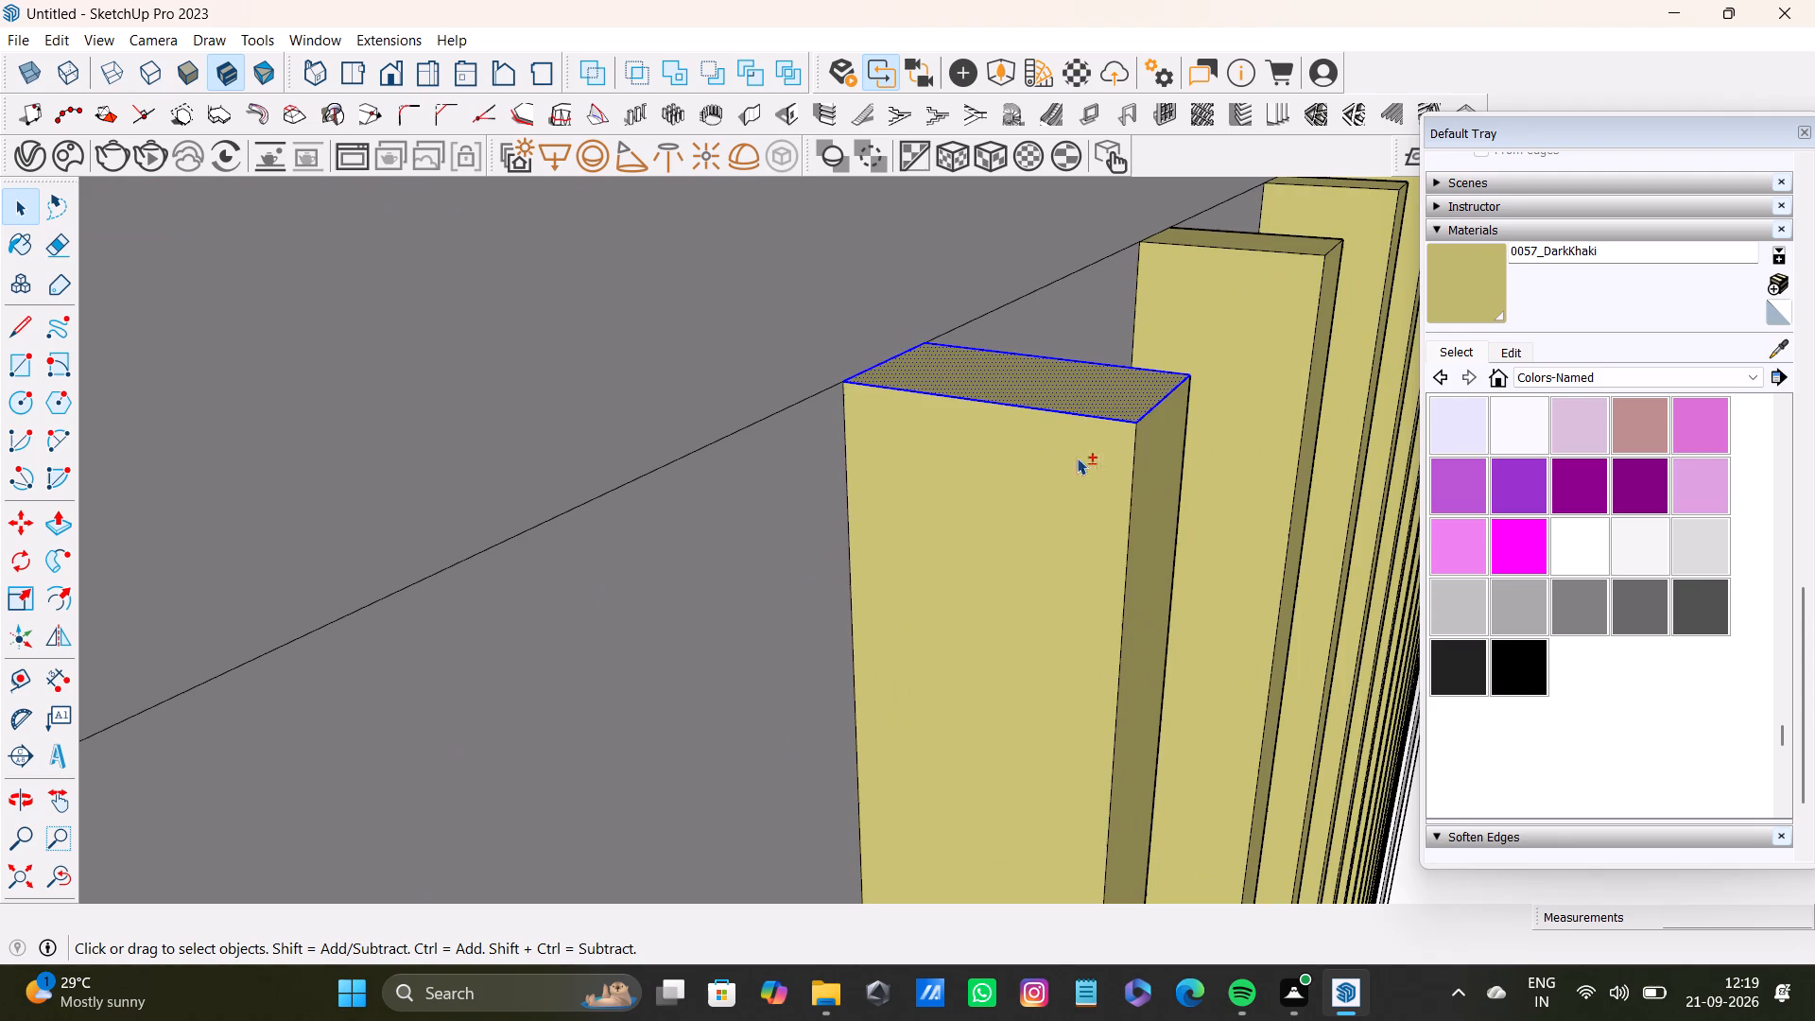
double_click(1077, 480, "shift")
middle_click_drag(1095, 492, 696, 568)
double_click(759, 580, "shift")
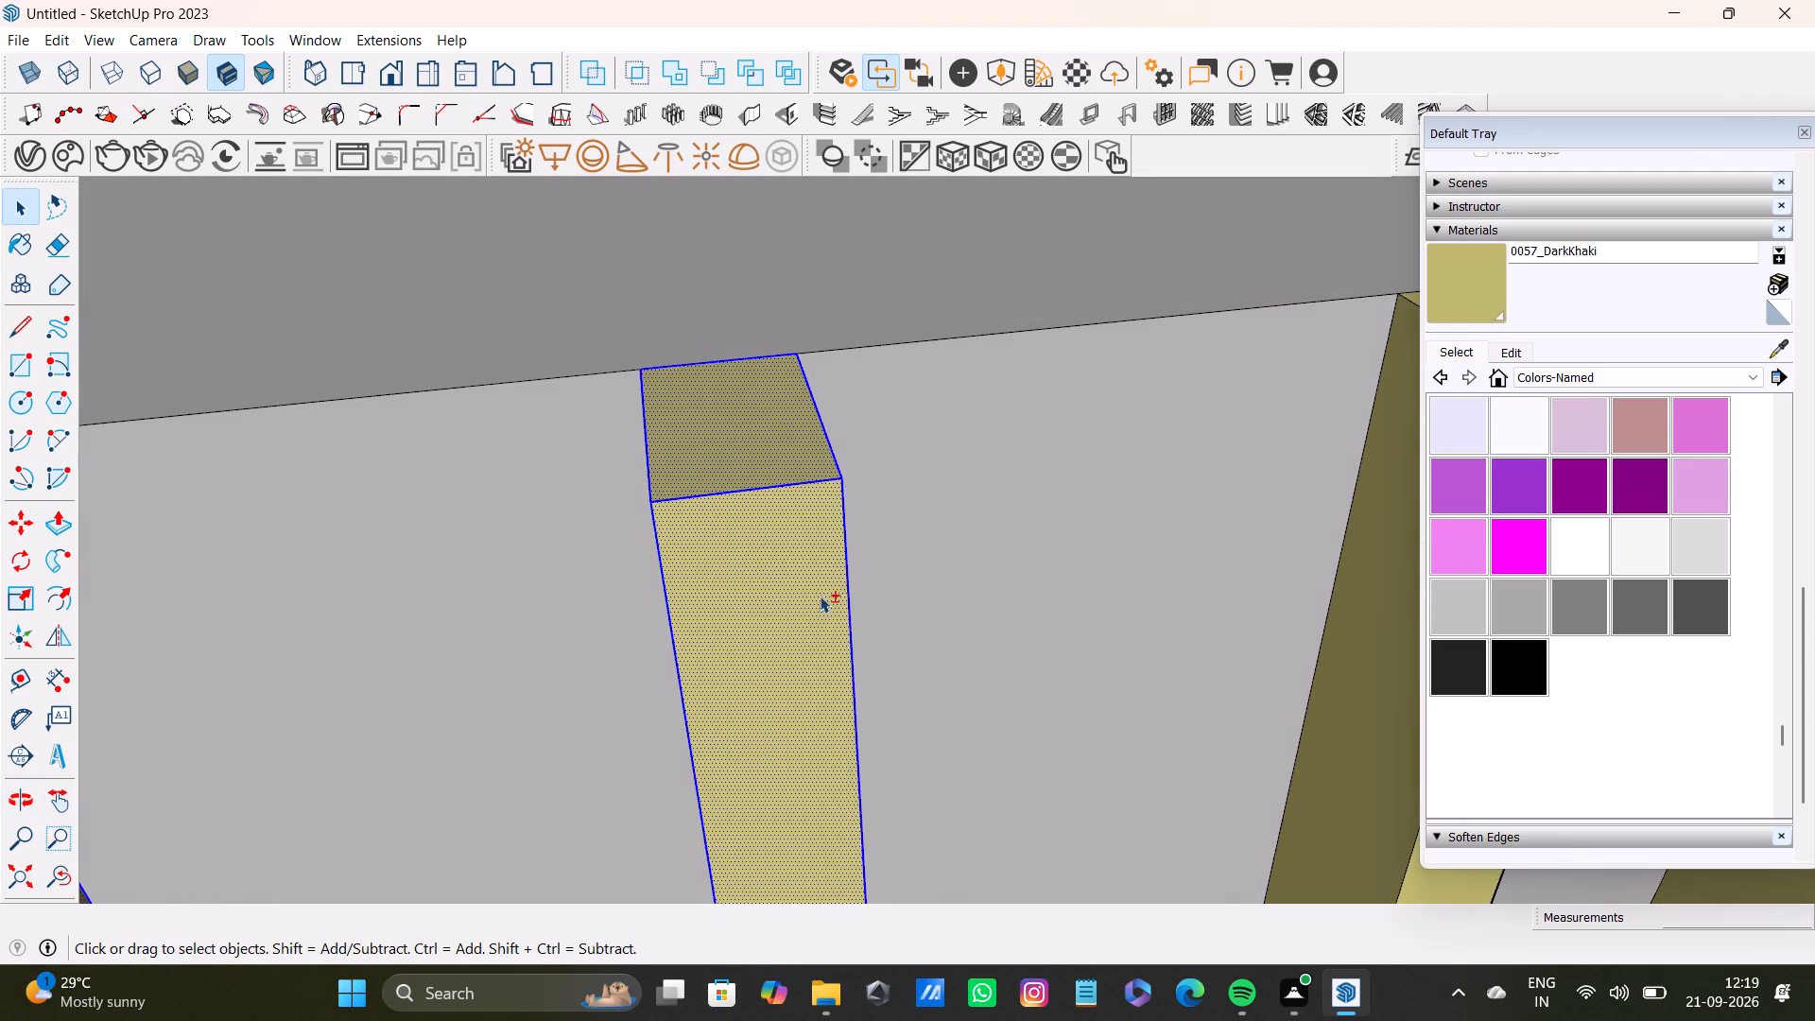
middle_click_drag(890, 601, 533, 612)
double_click(894, 497, "shift")
Add the ninth slat's top, front and both side faces with their edges to the selection.
scroll(901, 529, "down", 13, "shift")
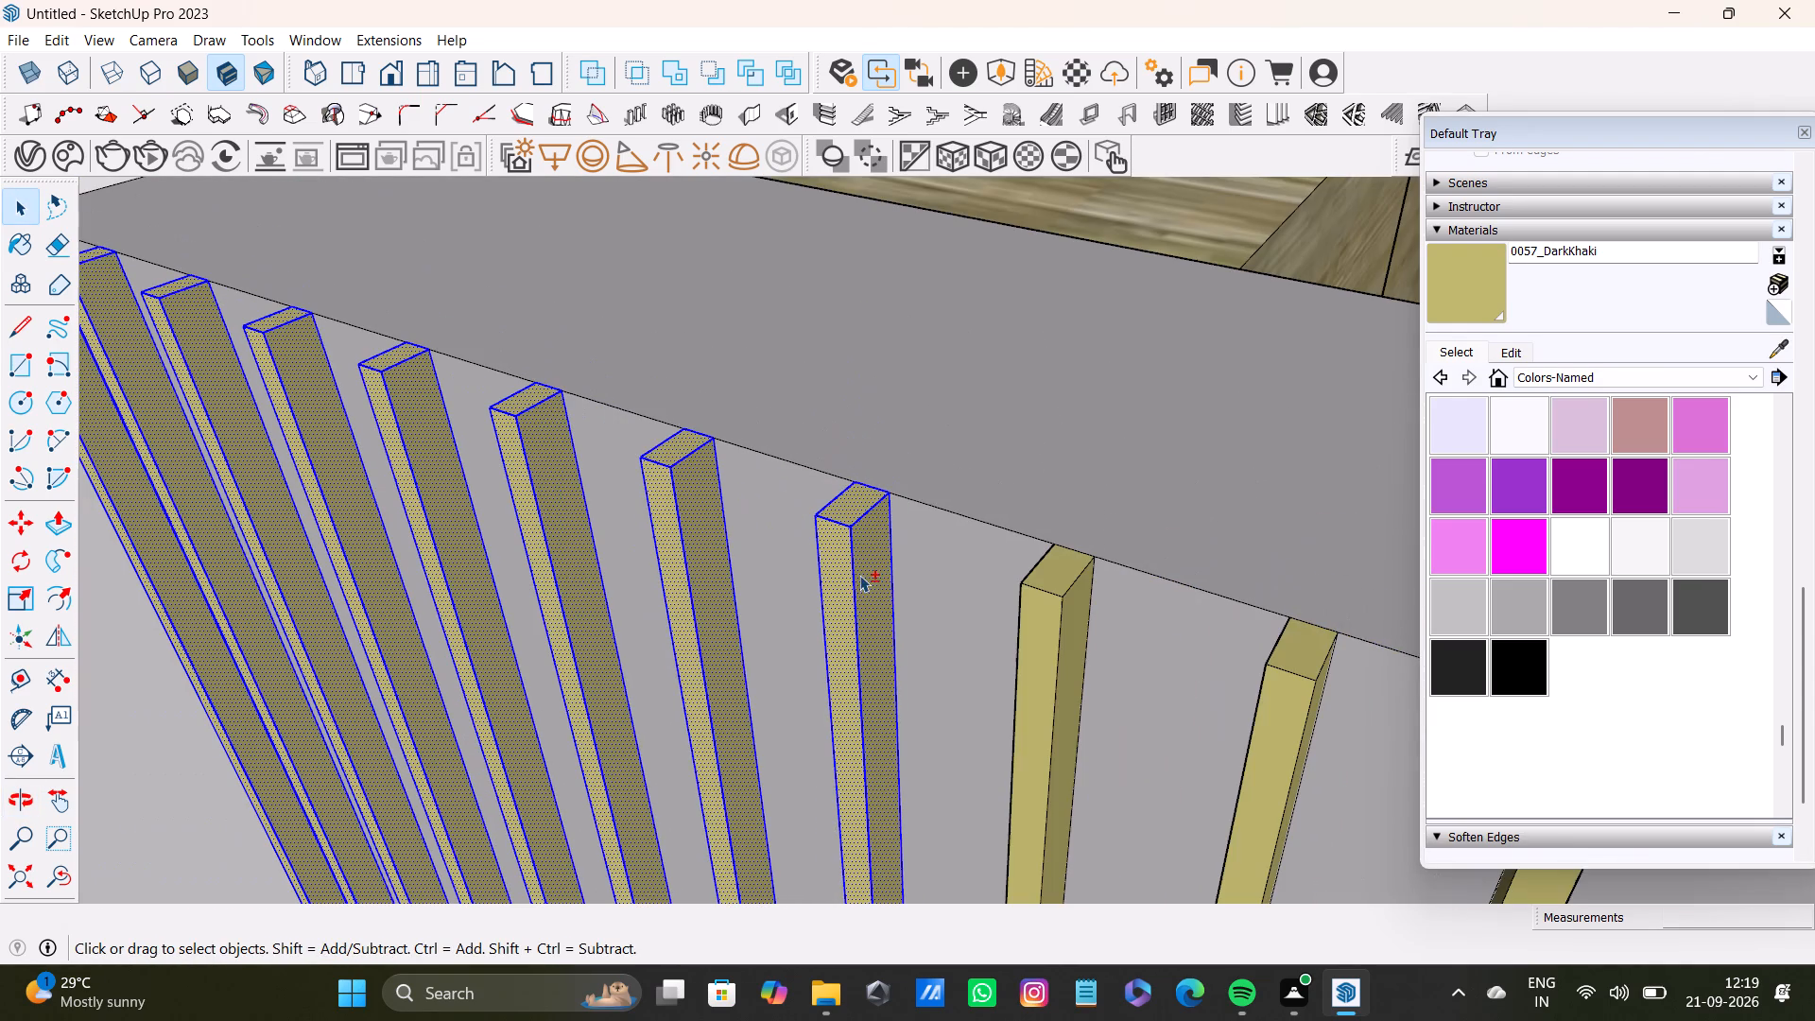
middle_click_drag(1033, 580, 821, 459, "shift")
scroll(821, 455, "up", 6, "shift")
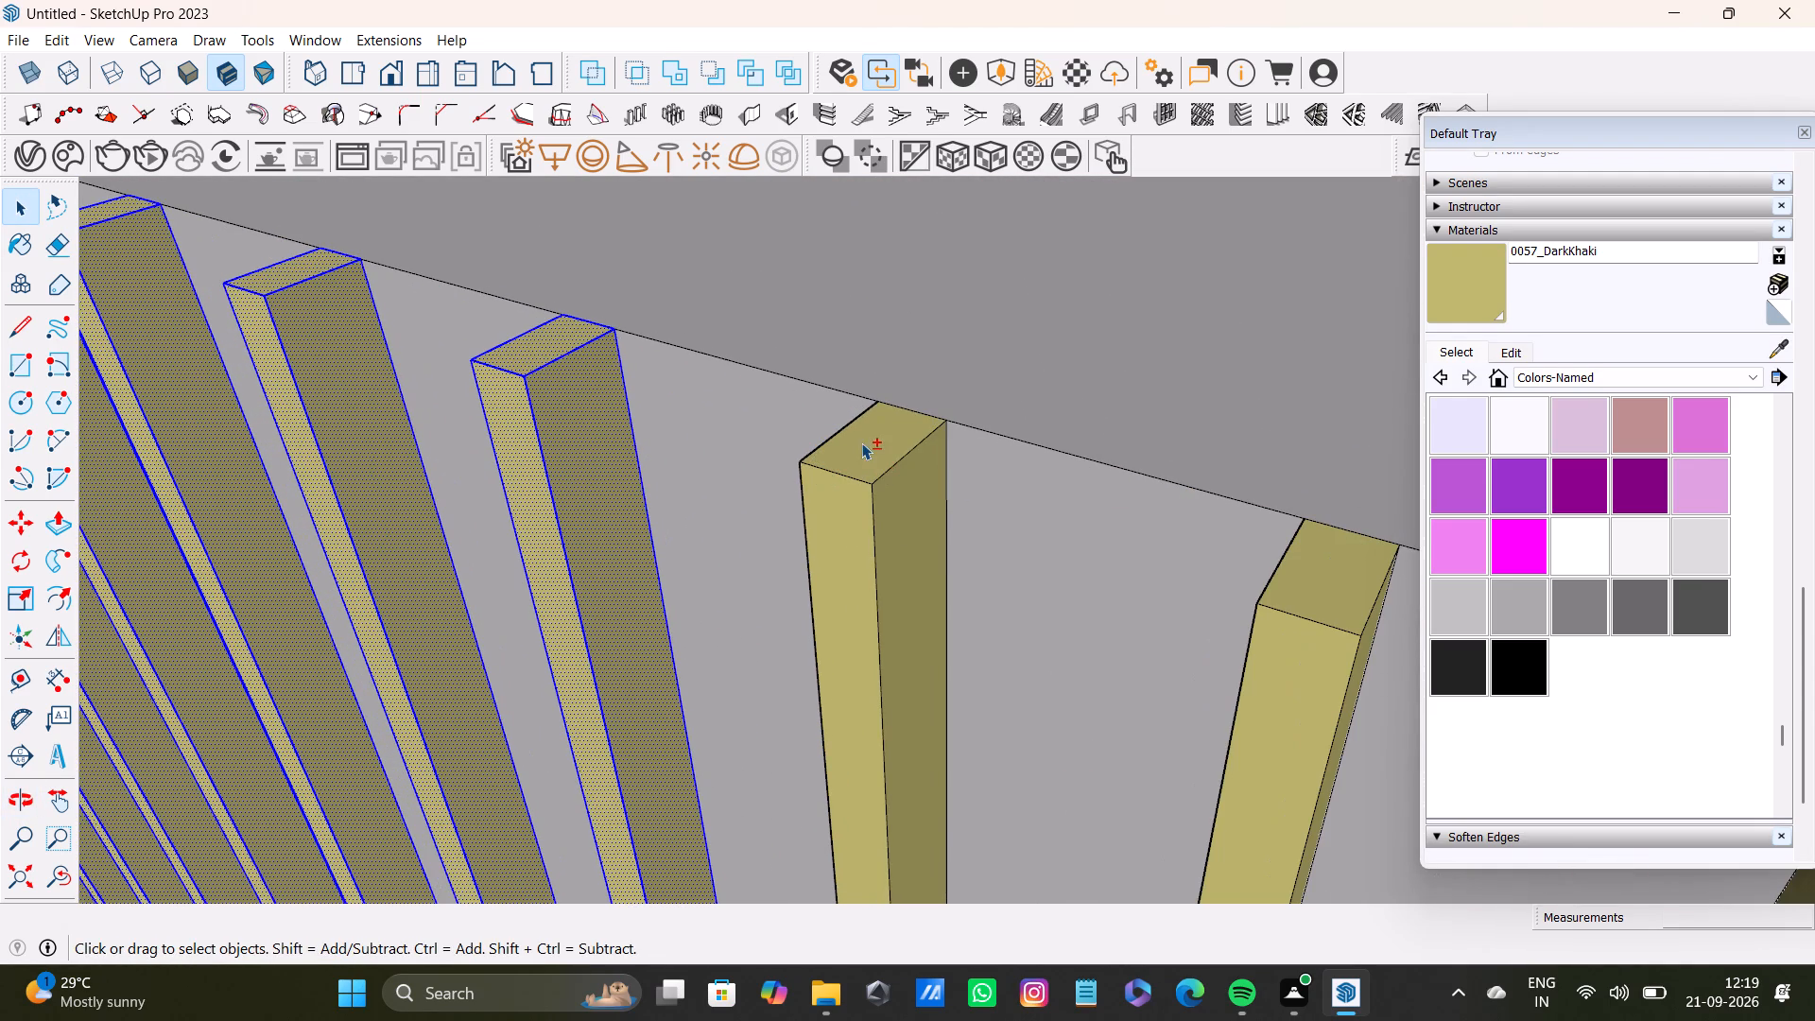
double_click(861, 442, "shift")
double_click(907, 513, "shift")
double_click(823, 544, "shift")
scroll(808, 546, "down", 4, "shift")
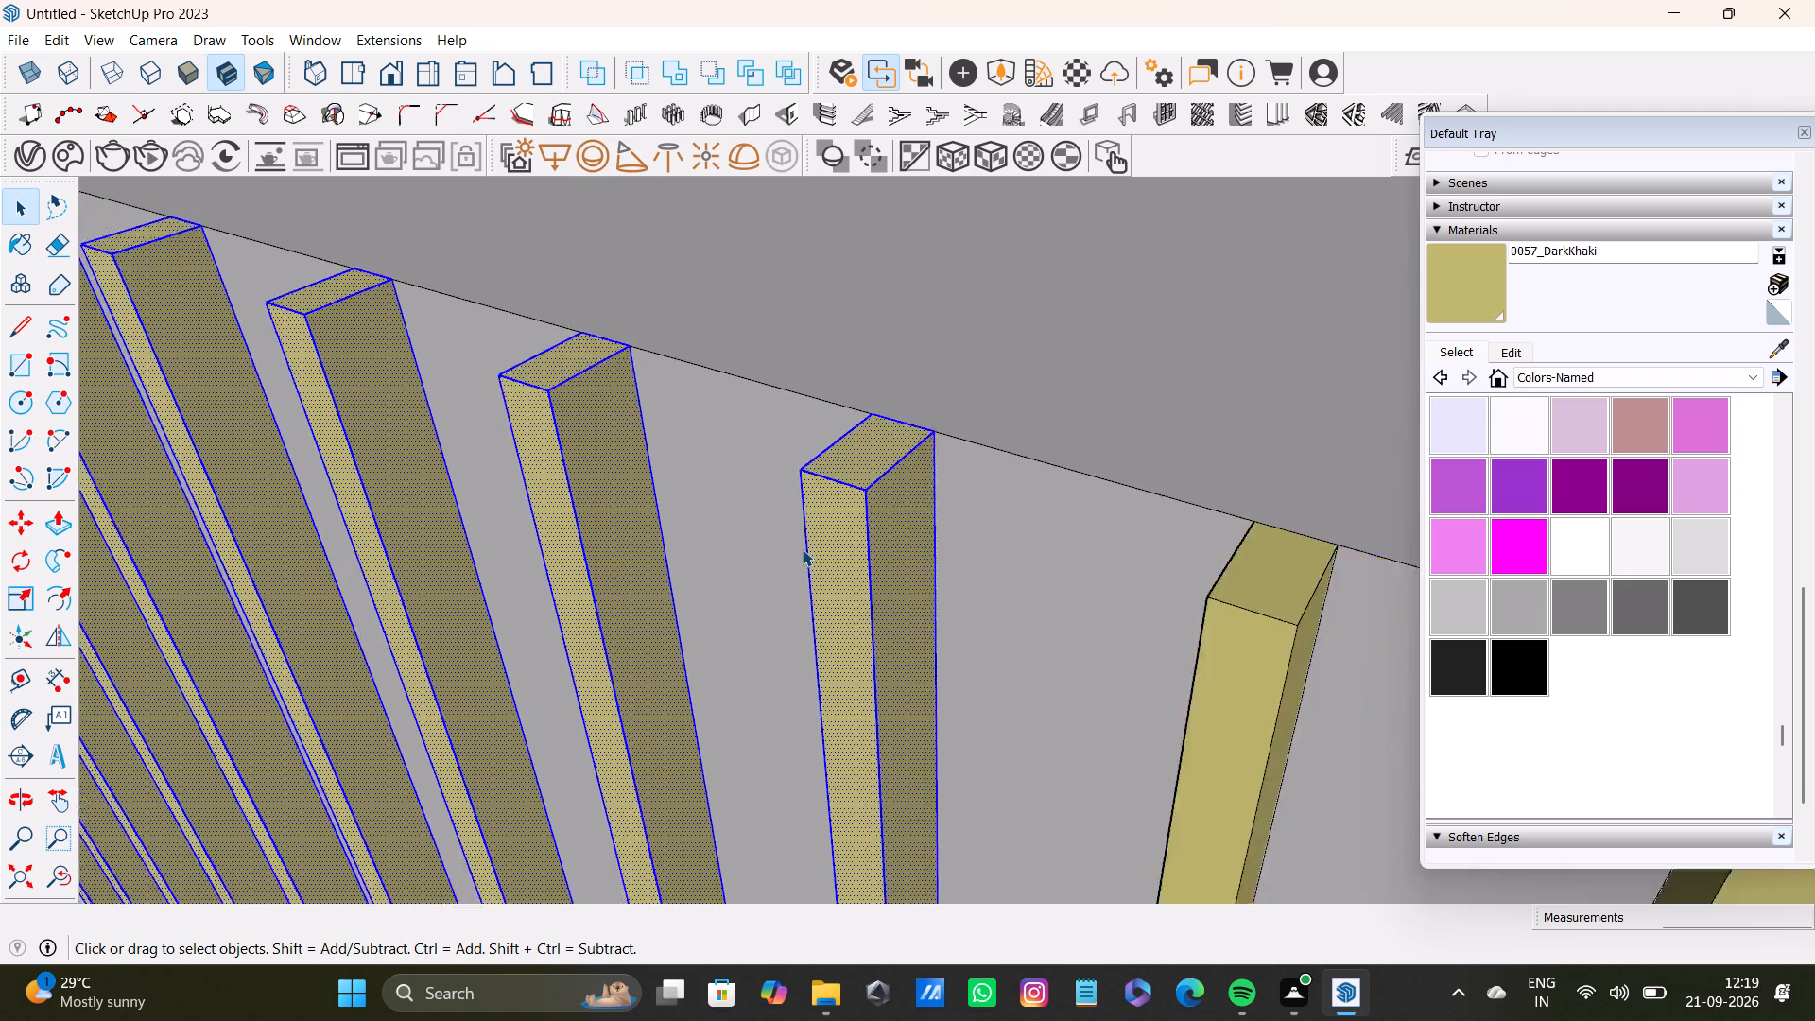
middle_click_drag(798, 550, 1187, 543)
scroll(932, 555, "up", 7)
middle_click_drag(925, 562, 1143, 546)
scroll(1001, 496, "up", 3, "shift")
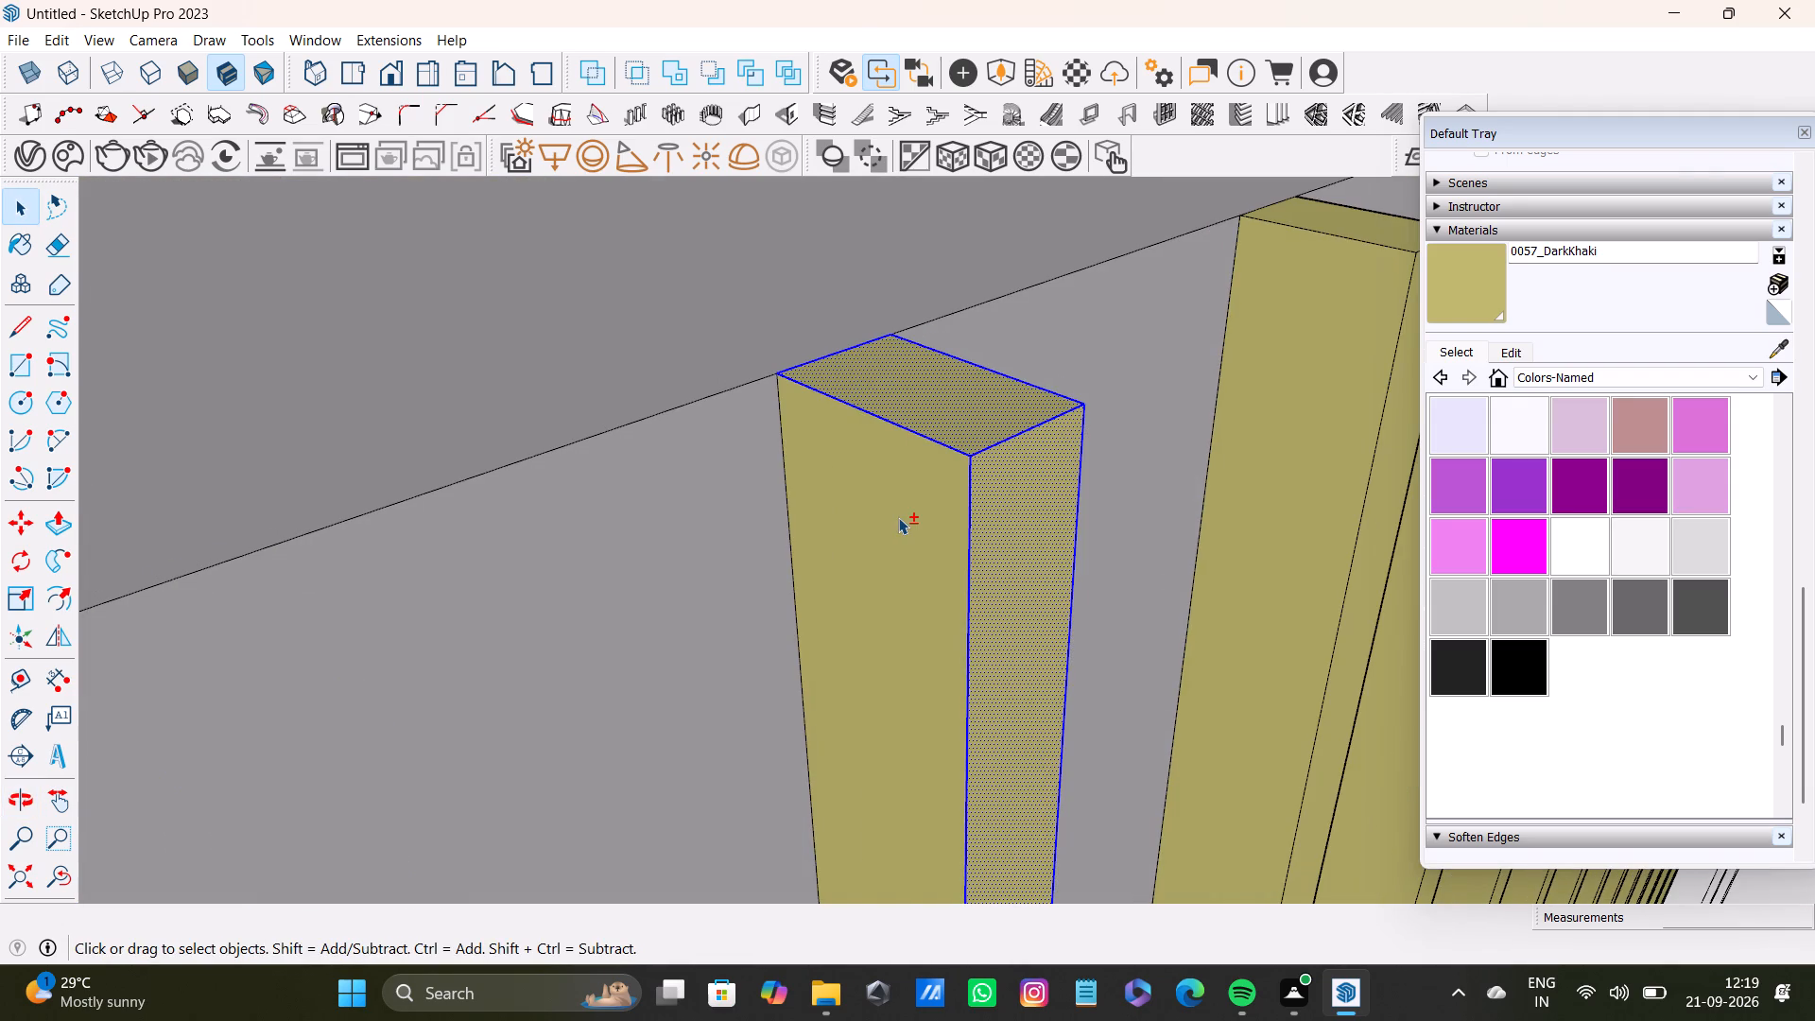
double_click(898, 517, "shift")
Add the tenth slat's top, front and both side faces with their edges to the selection.
scroll(898, 516, "down", 8, "shift")
middle_click_drag(1327, 541, 1033, 608, "shift")
scroll(963, 492, "up", 6, "shift")
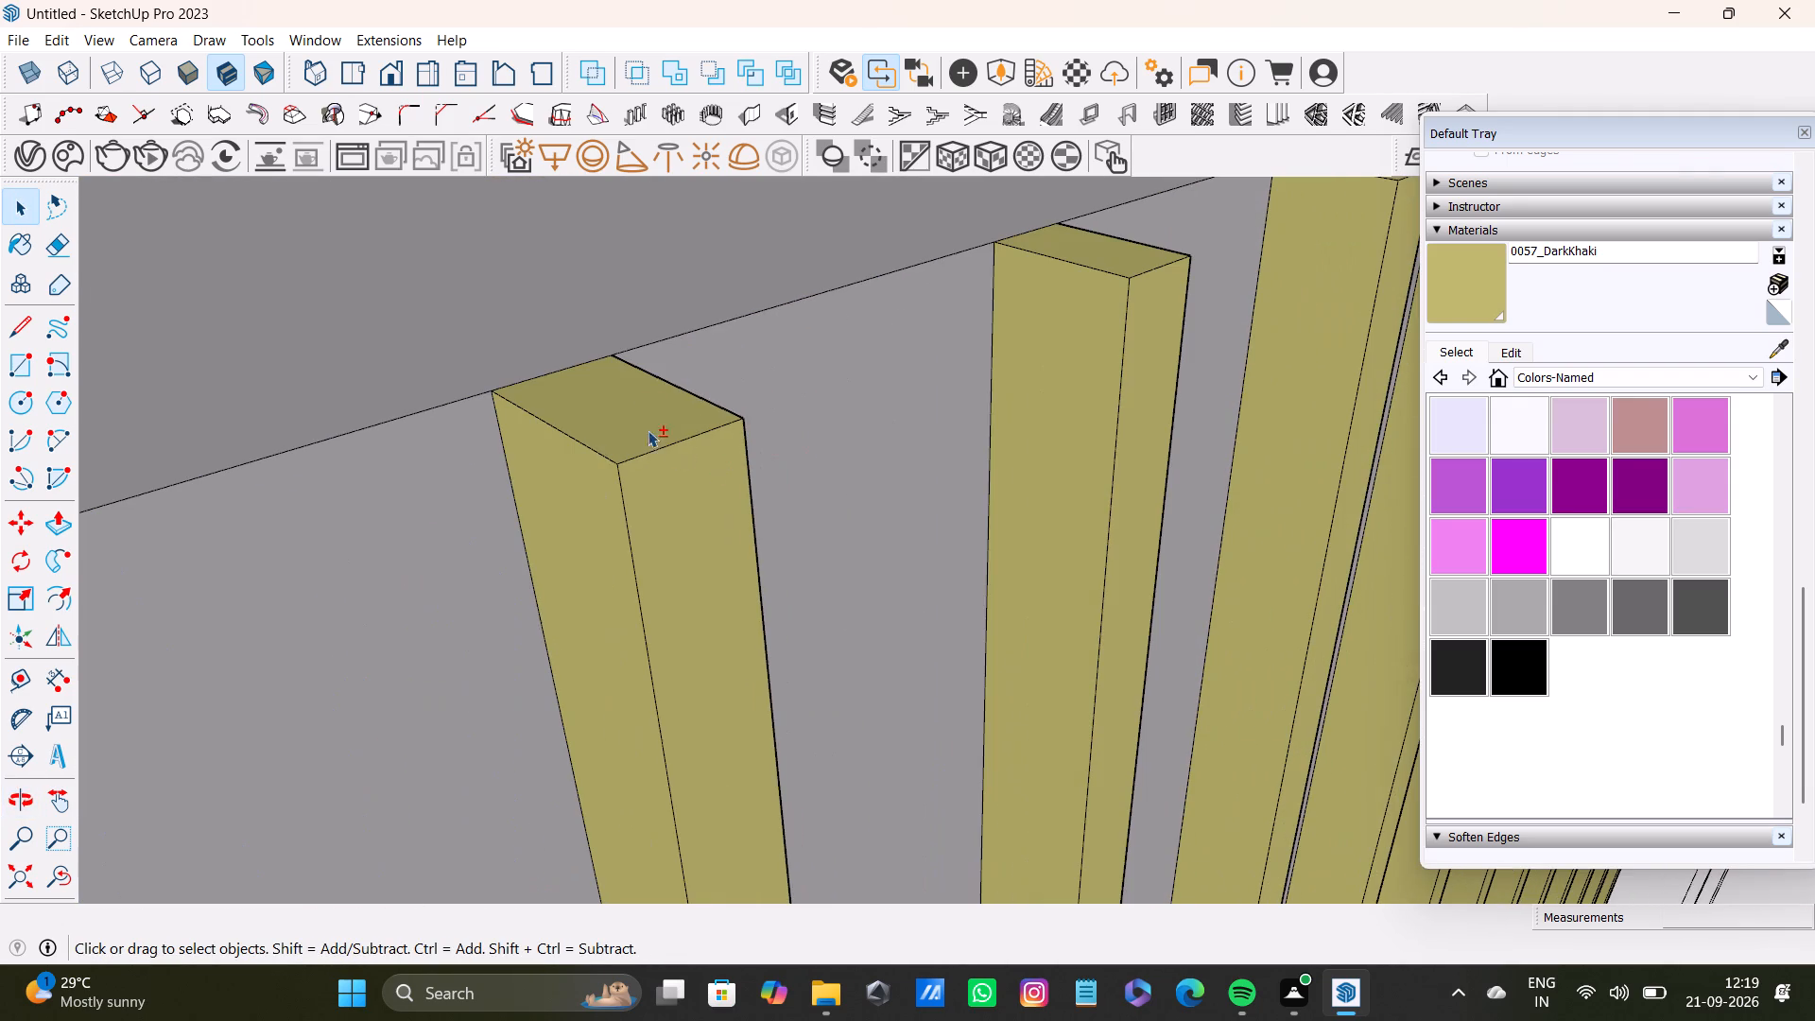
double_click(632, 390, "shift")
double_click(677, 491, "shift")
double_click(600, 518, "shift")
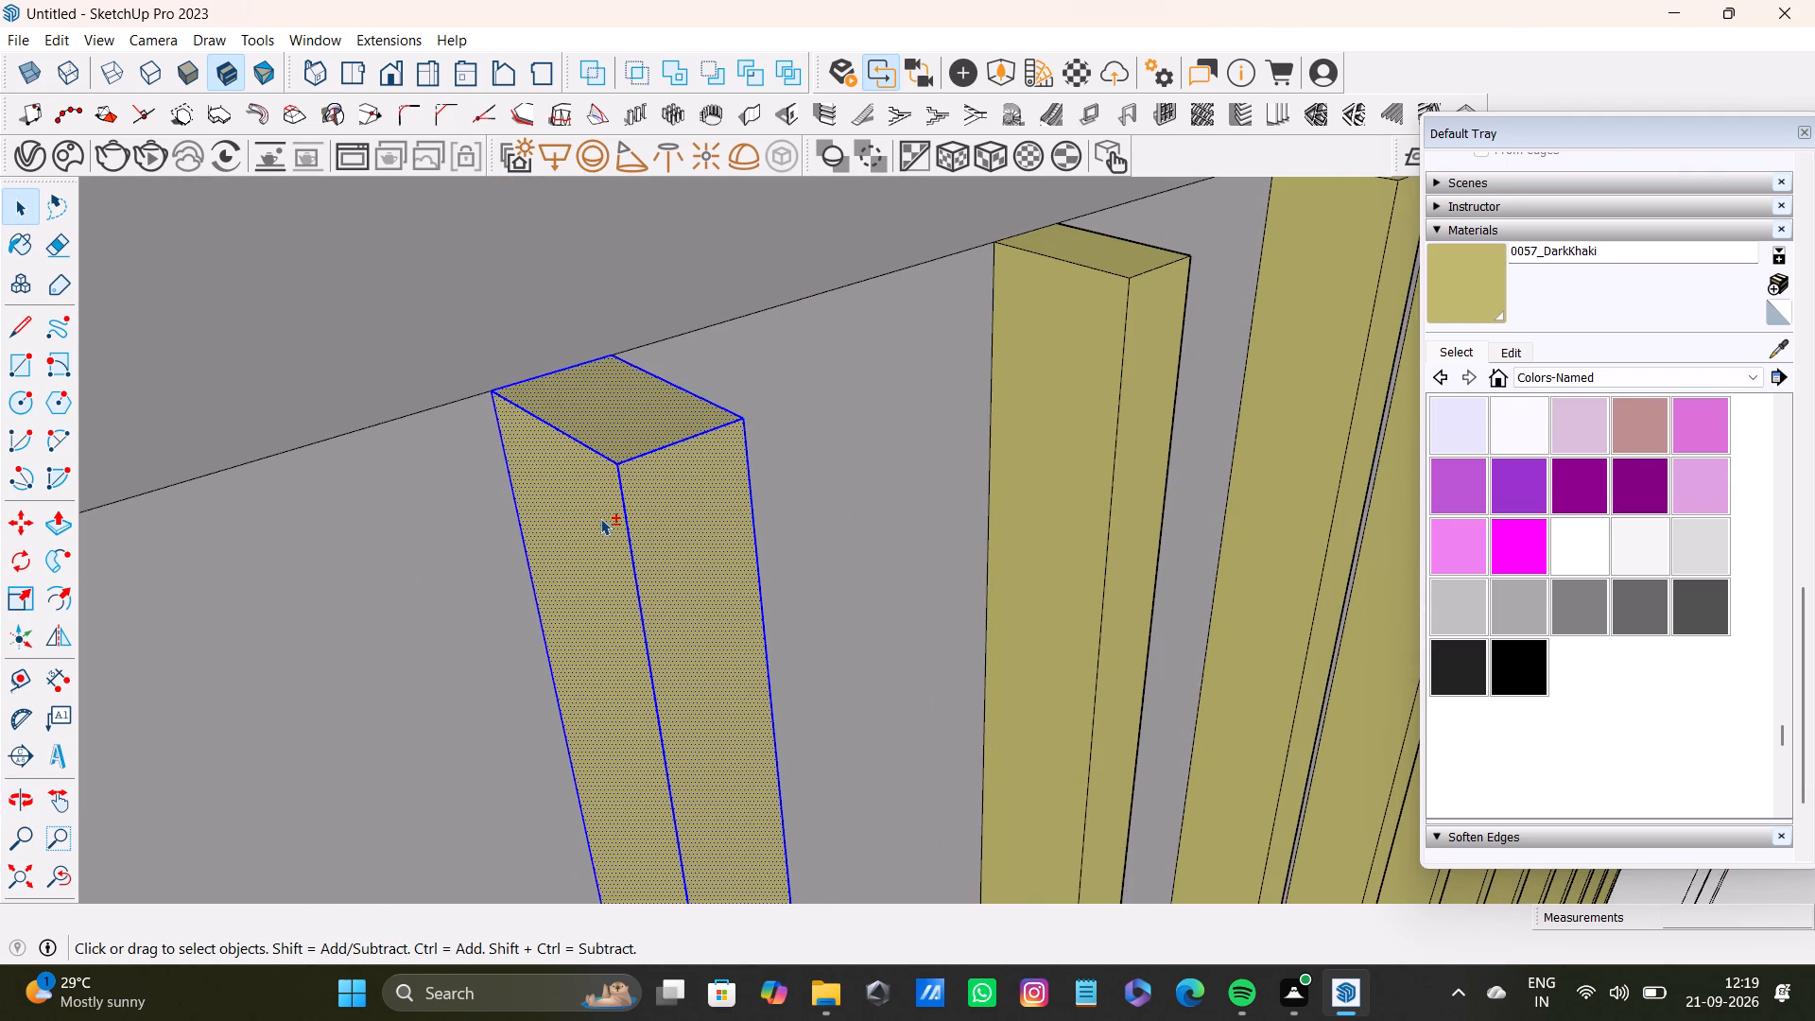
middle_click_drag(769, 535, 145, 517)
scroll(760, 418, "up", 3, "shift")
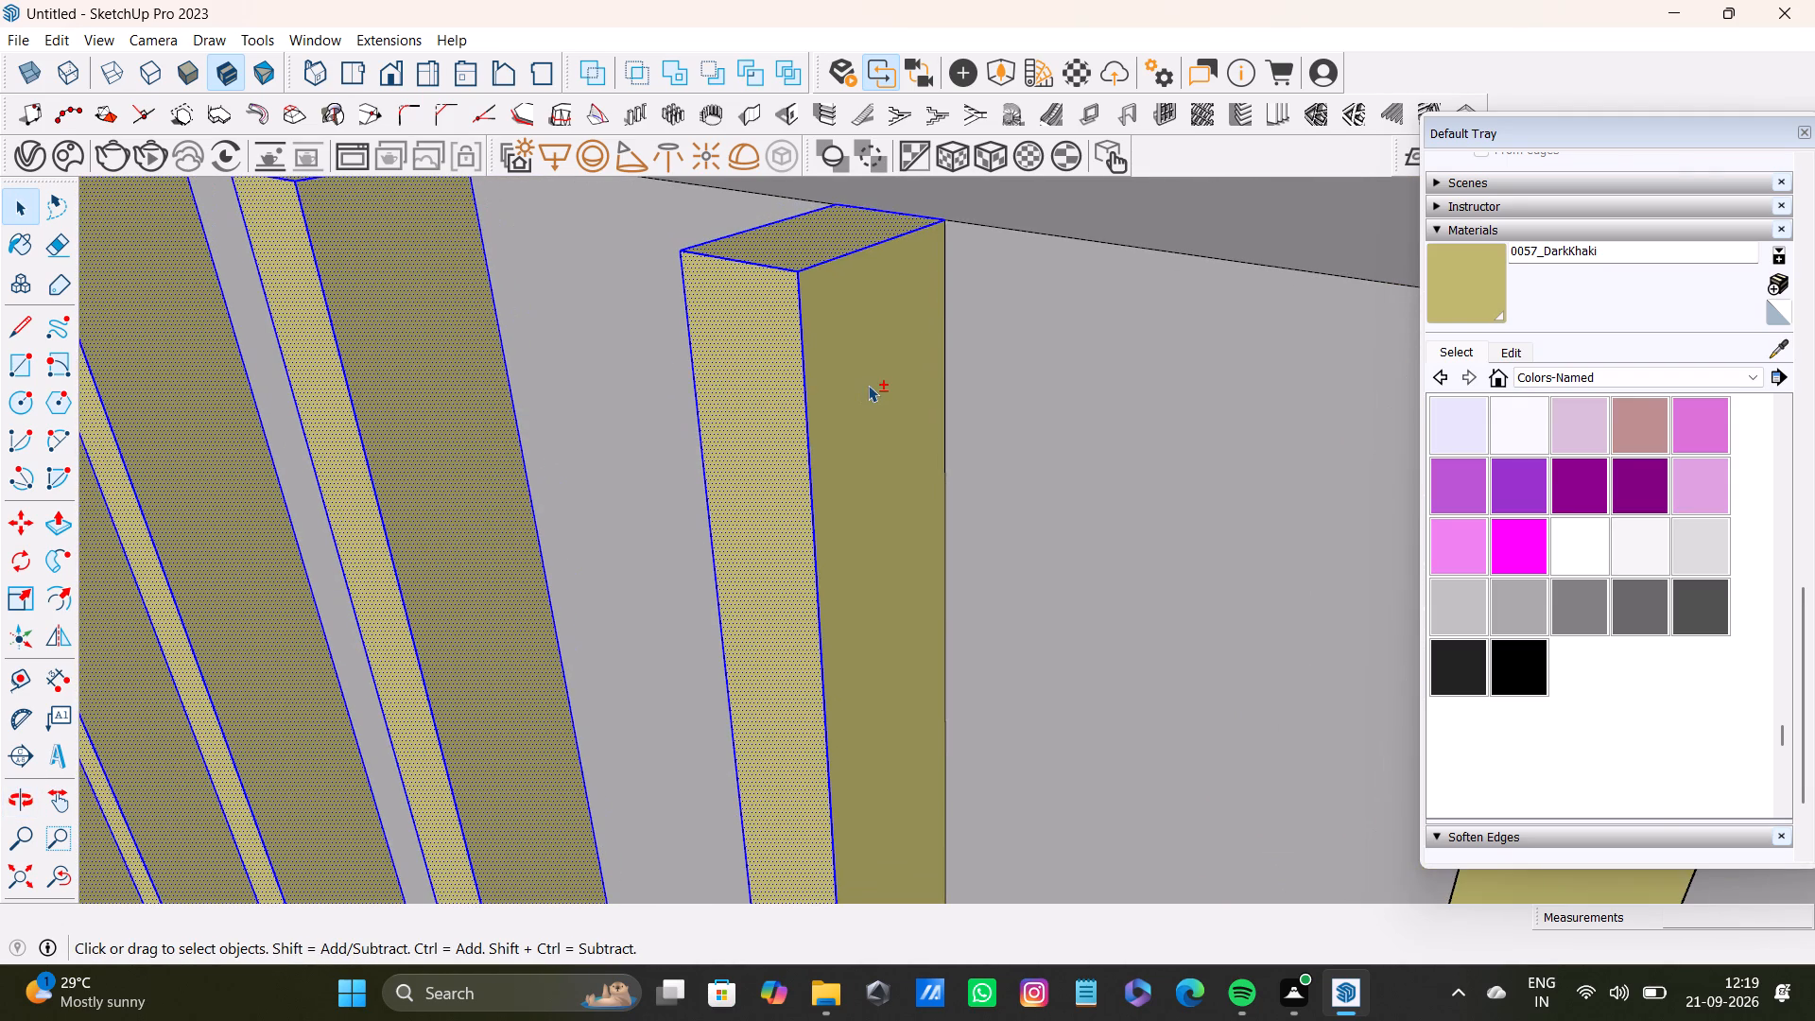
double_click(868, 385, "shift")
Add the eleventh slat's top, front and both side faces with their edges to the selection.
middle_click_drag(1048, 429, 479, 450, "shift")
scroll(713, 447, "down", 3, "shift")
double_click(810, 449, "shift")
double_click(831, 502, "shift")
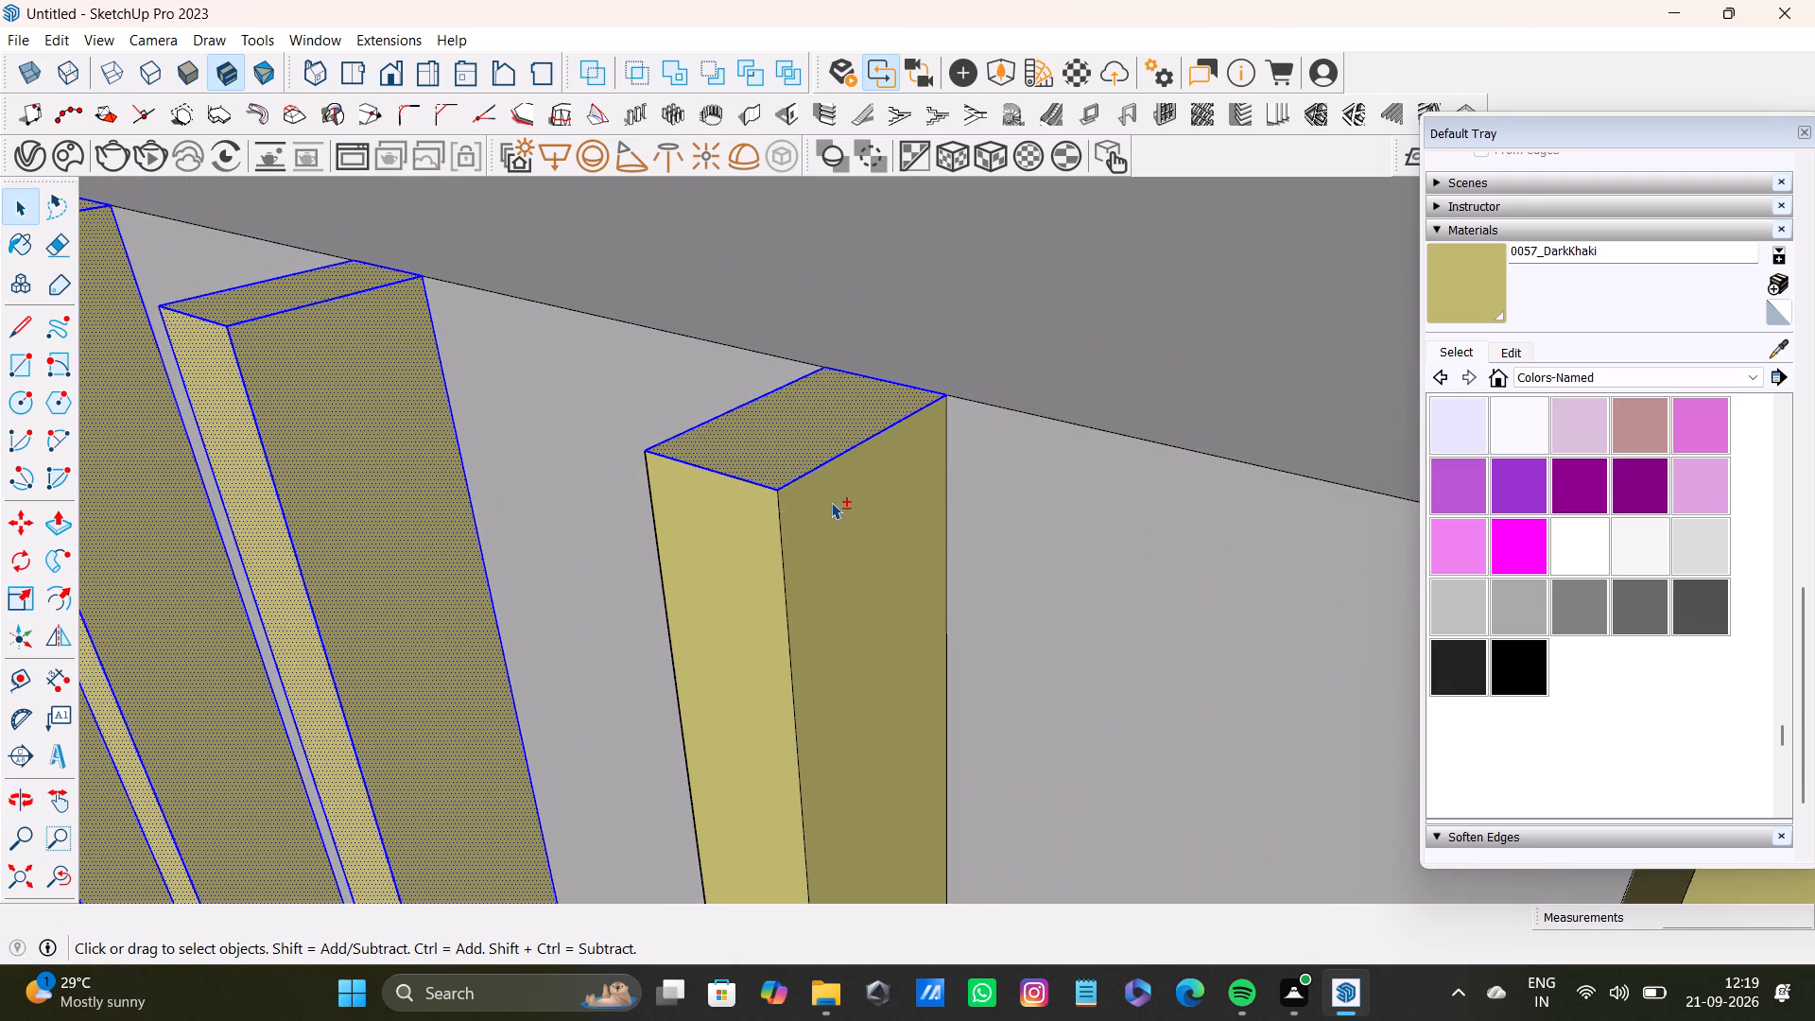
middle_click_drag(760, 599, 900, 573)
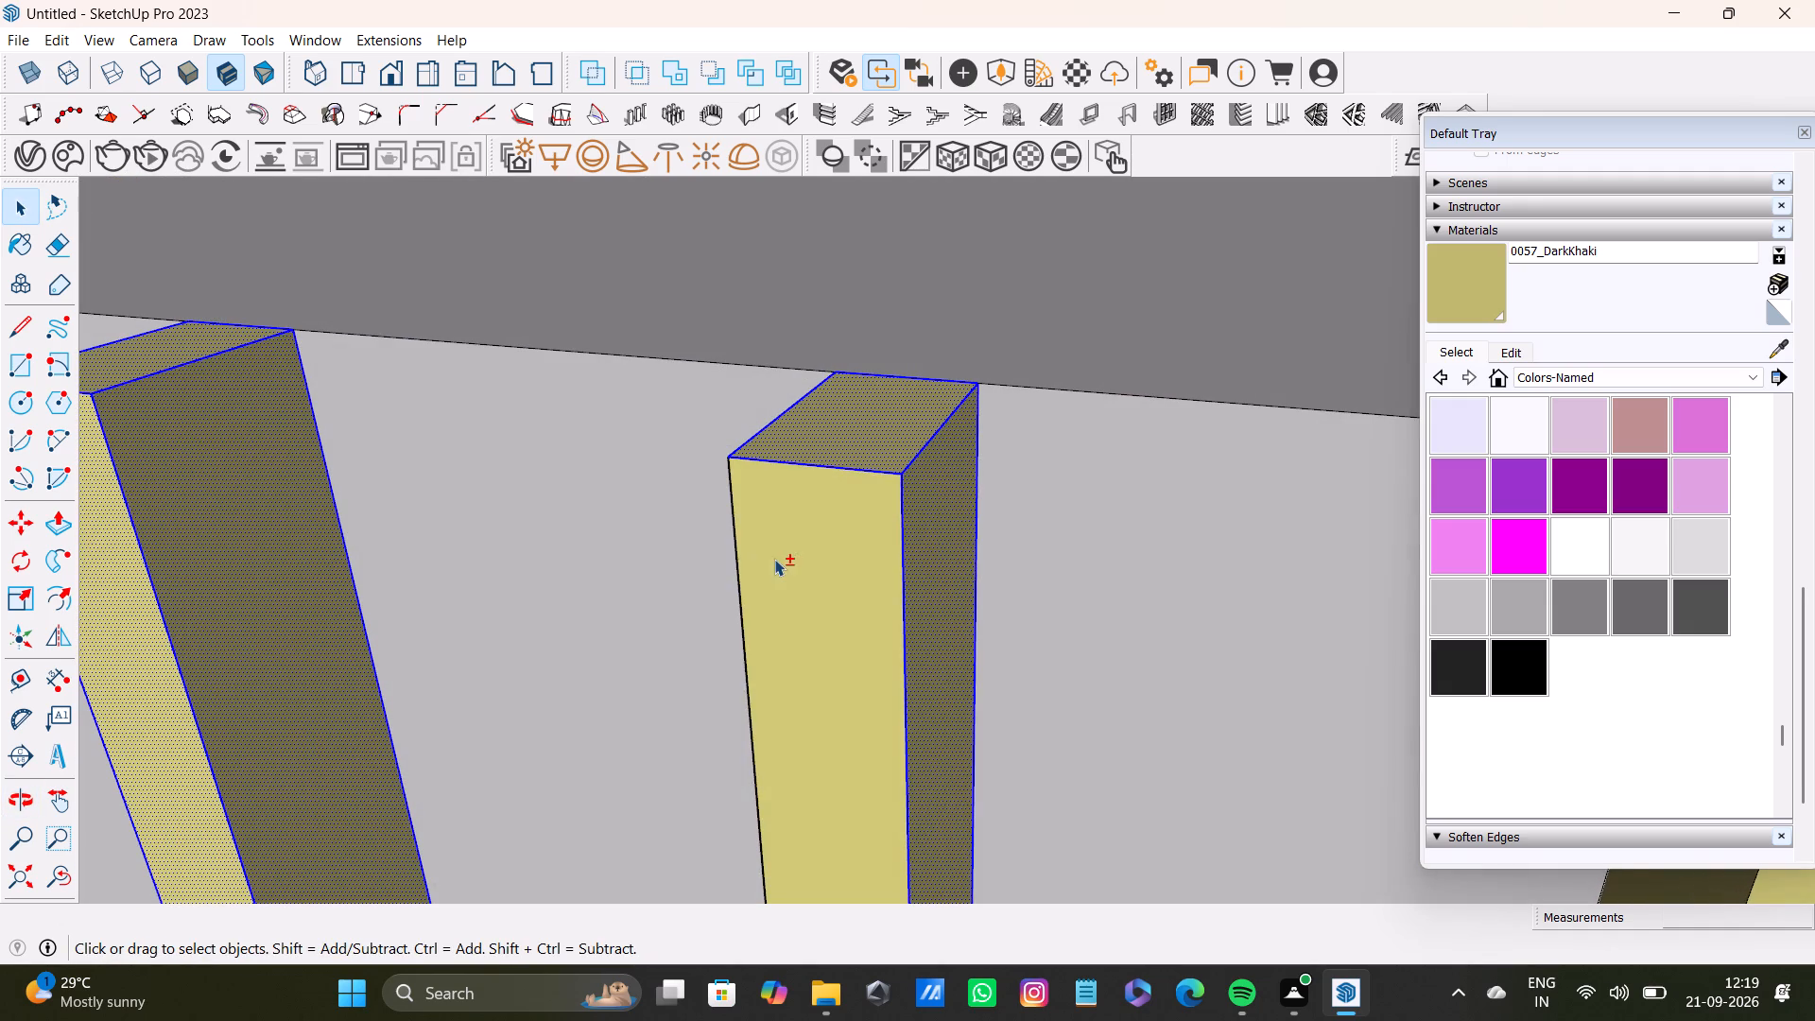
double_click(774, 559, "shift")
middle_click_drag(765, 569, 1242, 571)
double_click(961, 598, "shift")
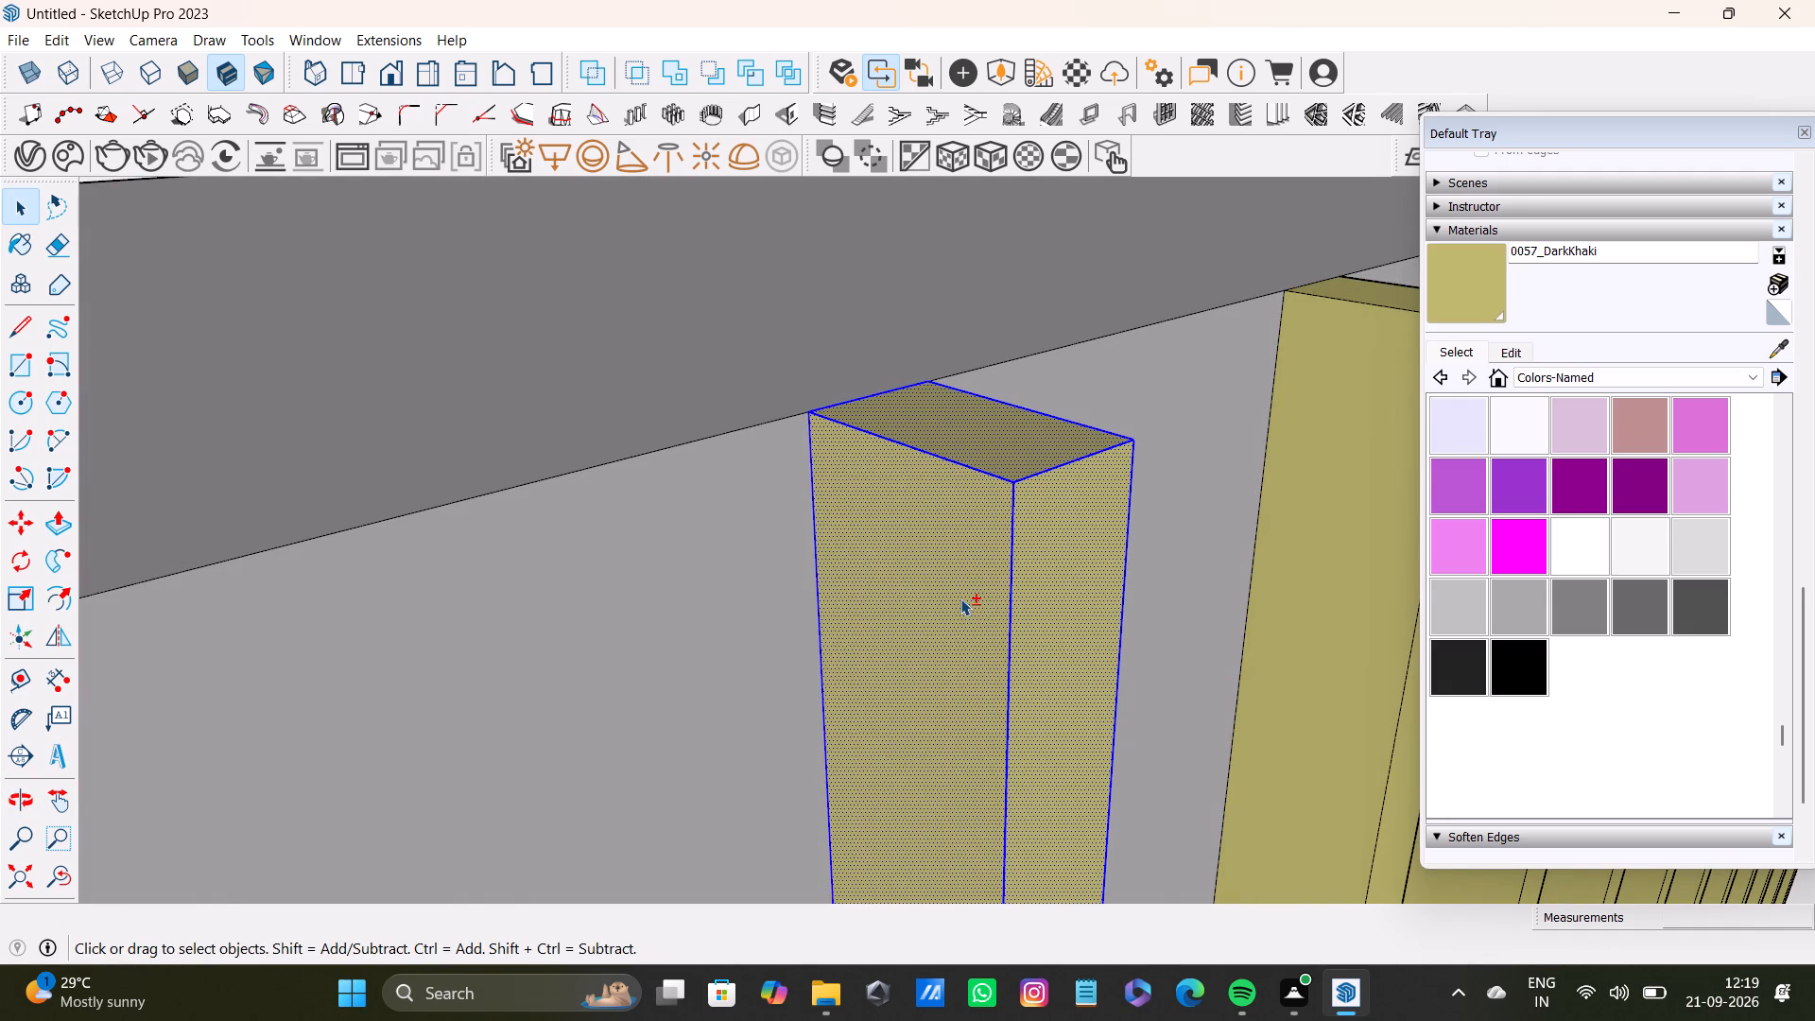
Add the twelfth slat's top, front and both side faces with their edges to the selection.
scroll(960, 598, "down", 4, "shift")
middle_click_drag(1132, 584, 797, 651, "shift")
scroll(937, 520, "up", 7, "shift")
double_click(1006, 389, "shift")
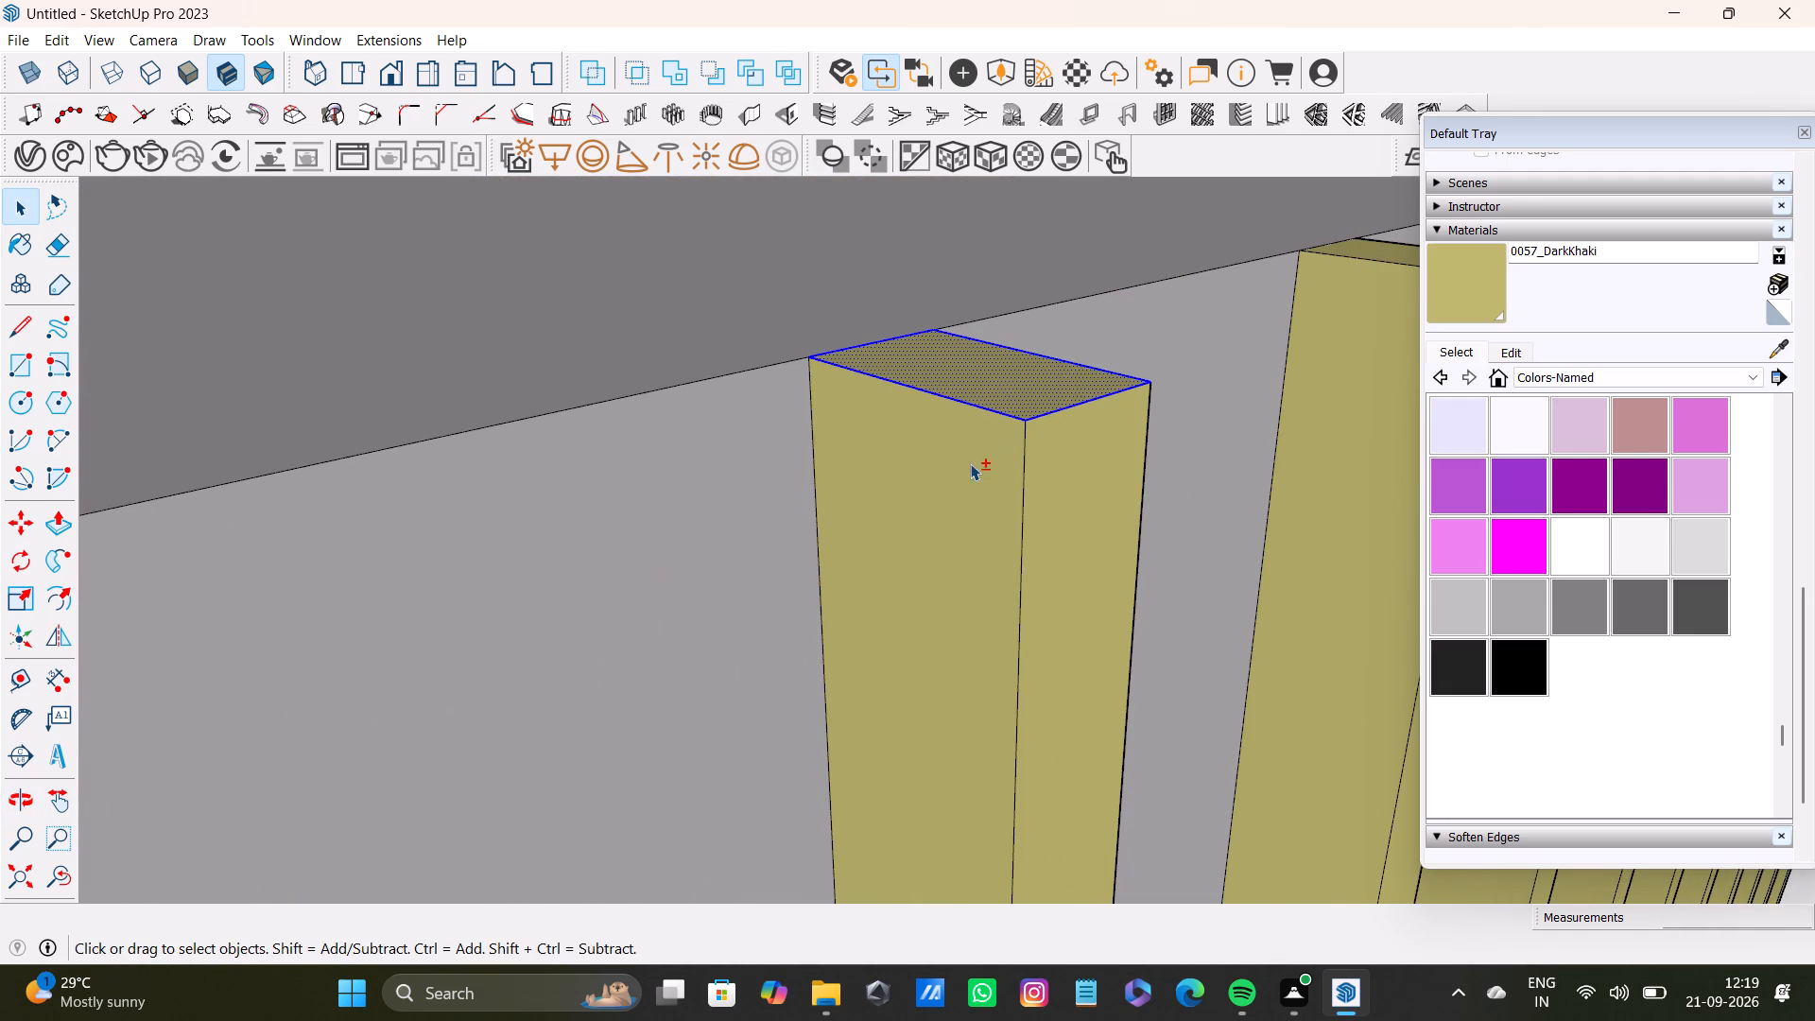
double_click(961, 481, "shift")
double_click(1046, 509, "shift")
middle_click_drag(1123, 523, 301, 525)
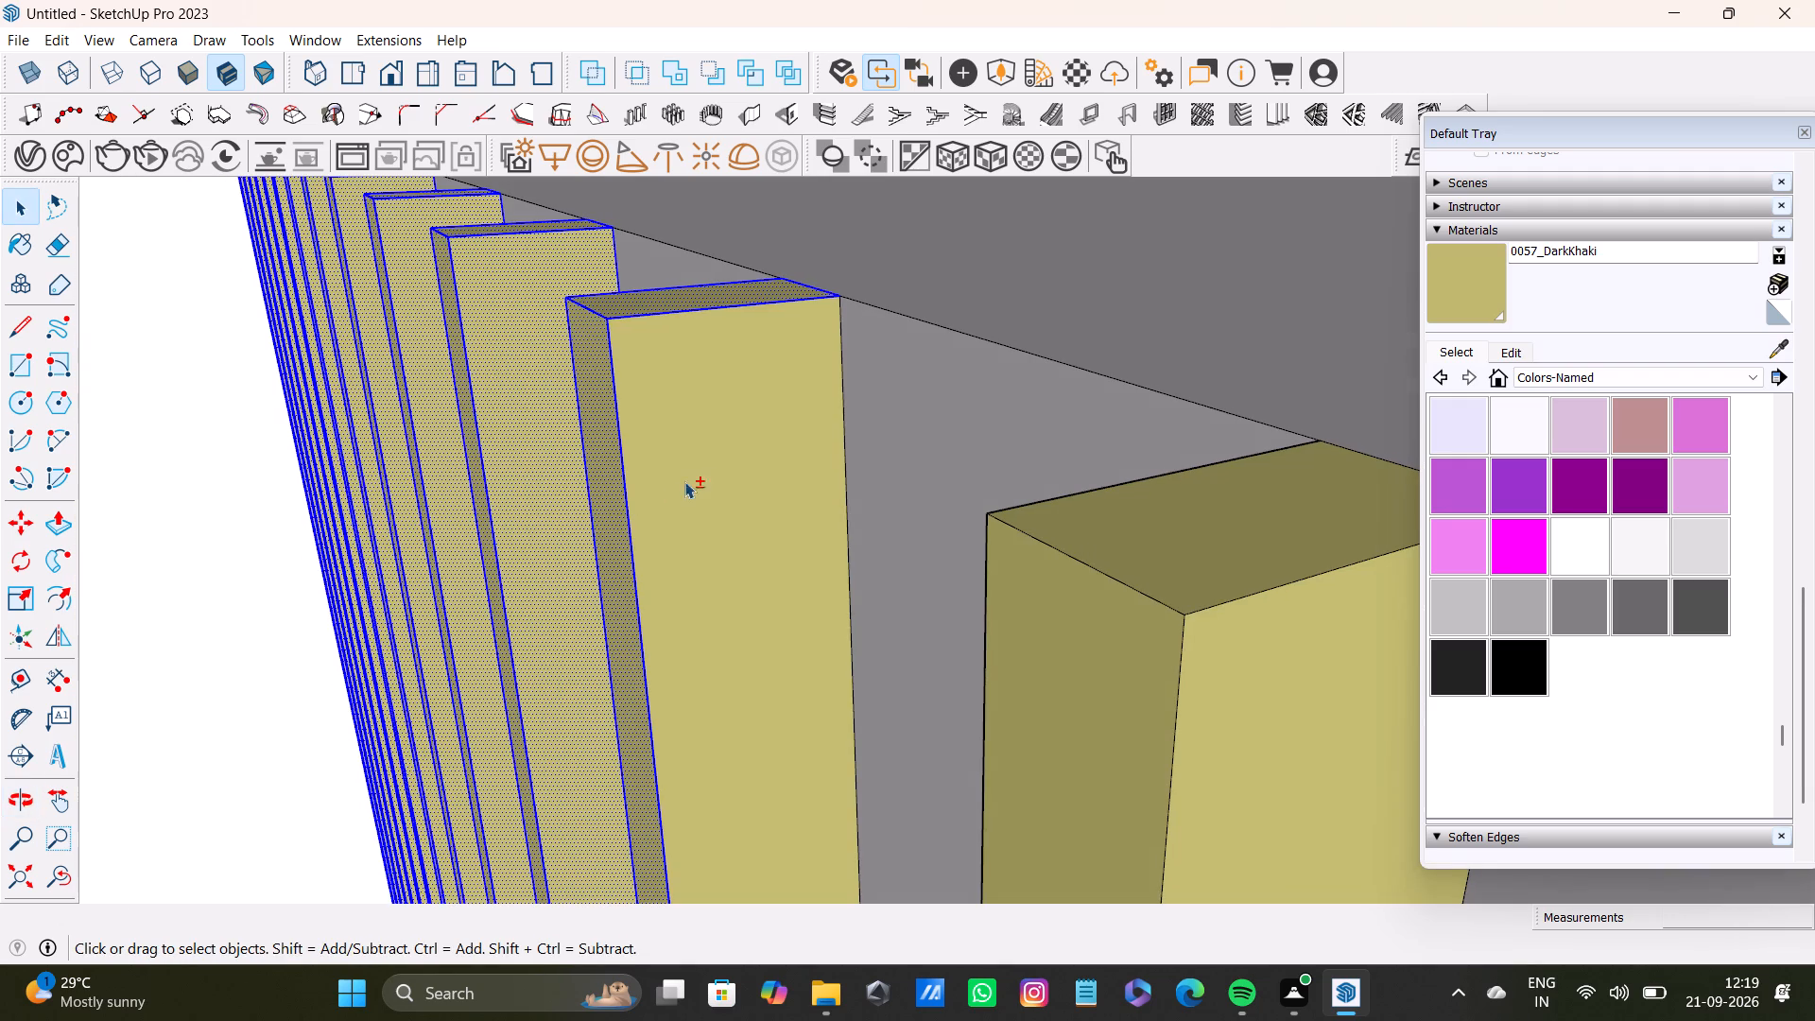
double_click(697, 475, "shift")
Add the thirteenth slat's top, front and both side faces with their edges to the selection.
double_click(1198, 547, "shift")
double_click(1228, 670, "shift")
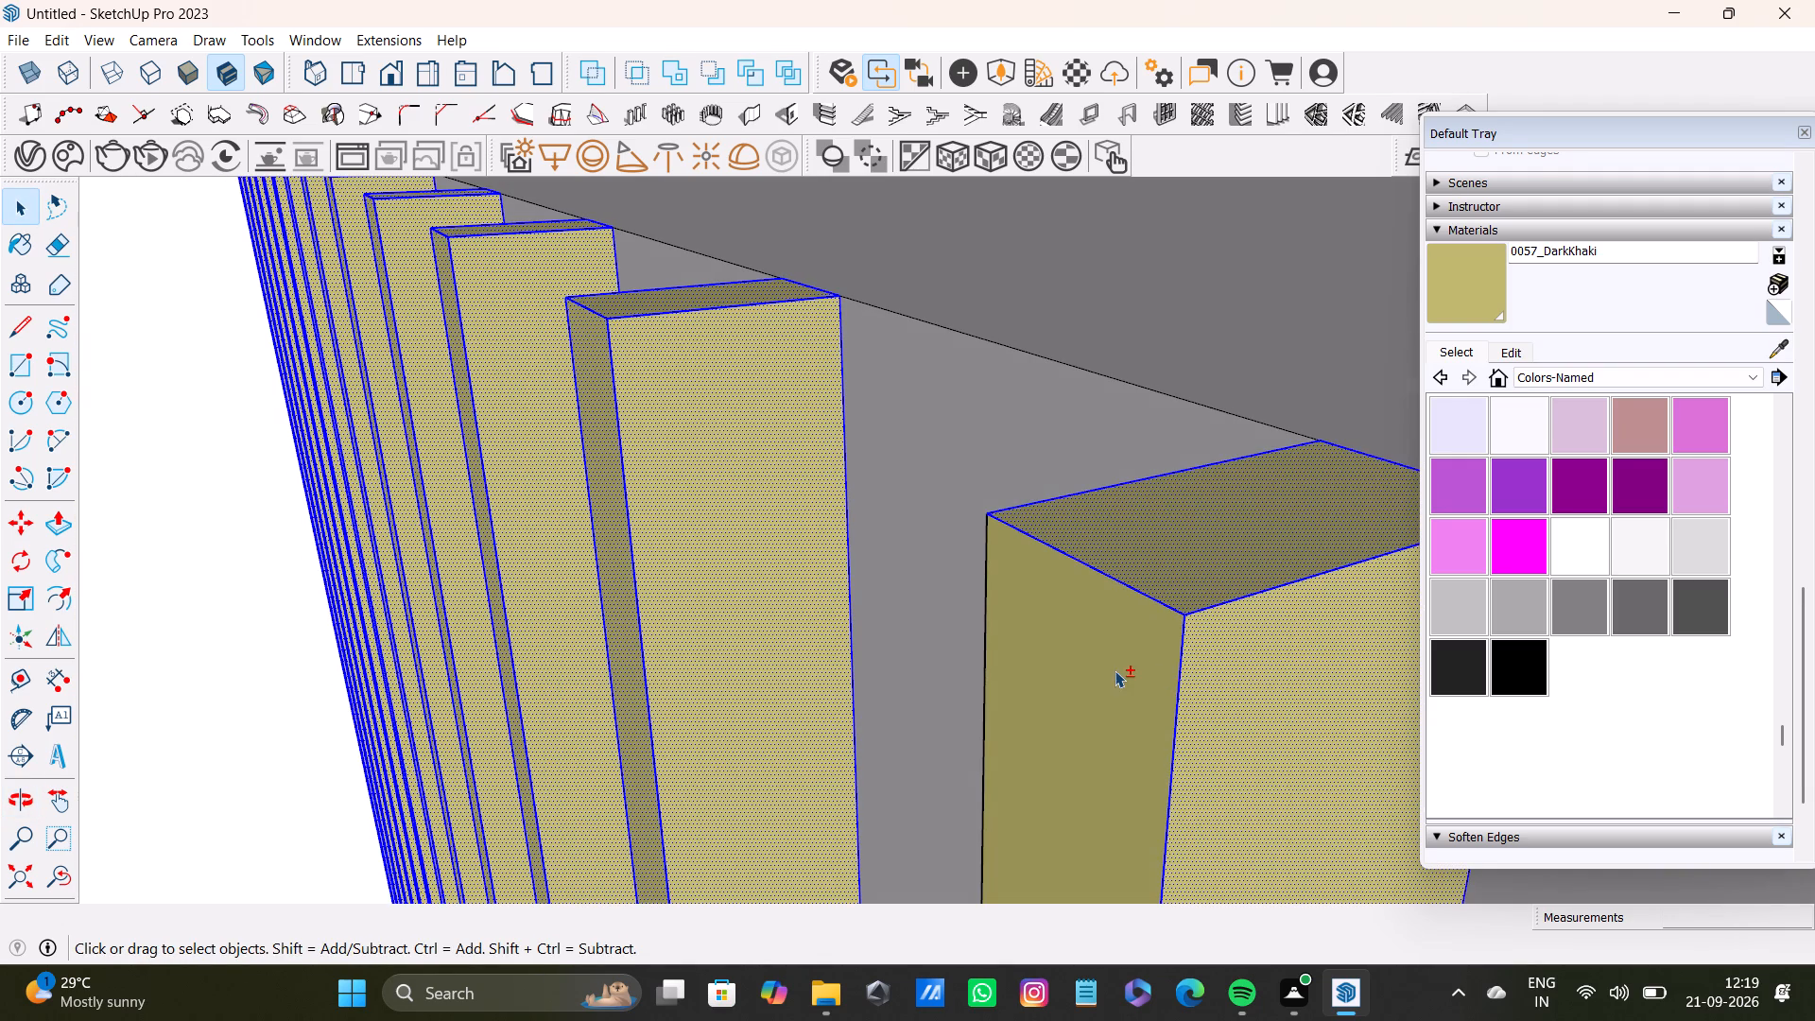
double_click(1115, 670, "shift")
scroll(1089, 684, "down", 4)
middle_click_drag(1061, 680, 1615, 763)
scroll(1389, 710, "down", 4)
middle_click_drag(1289, 663, 855, 601, "shift")
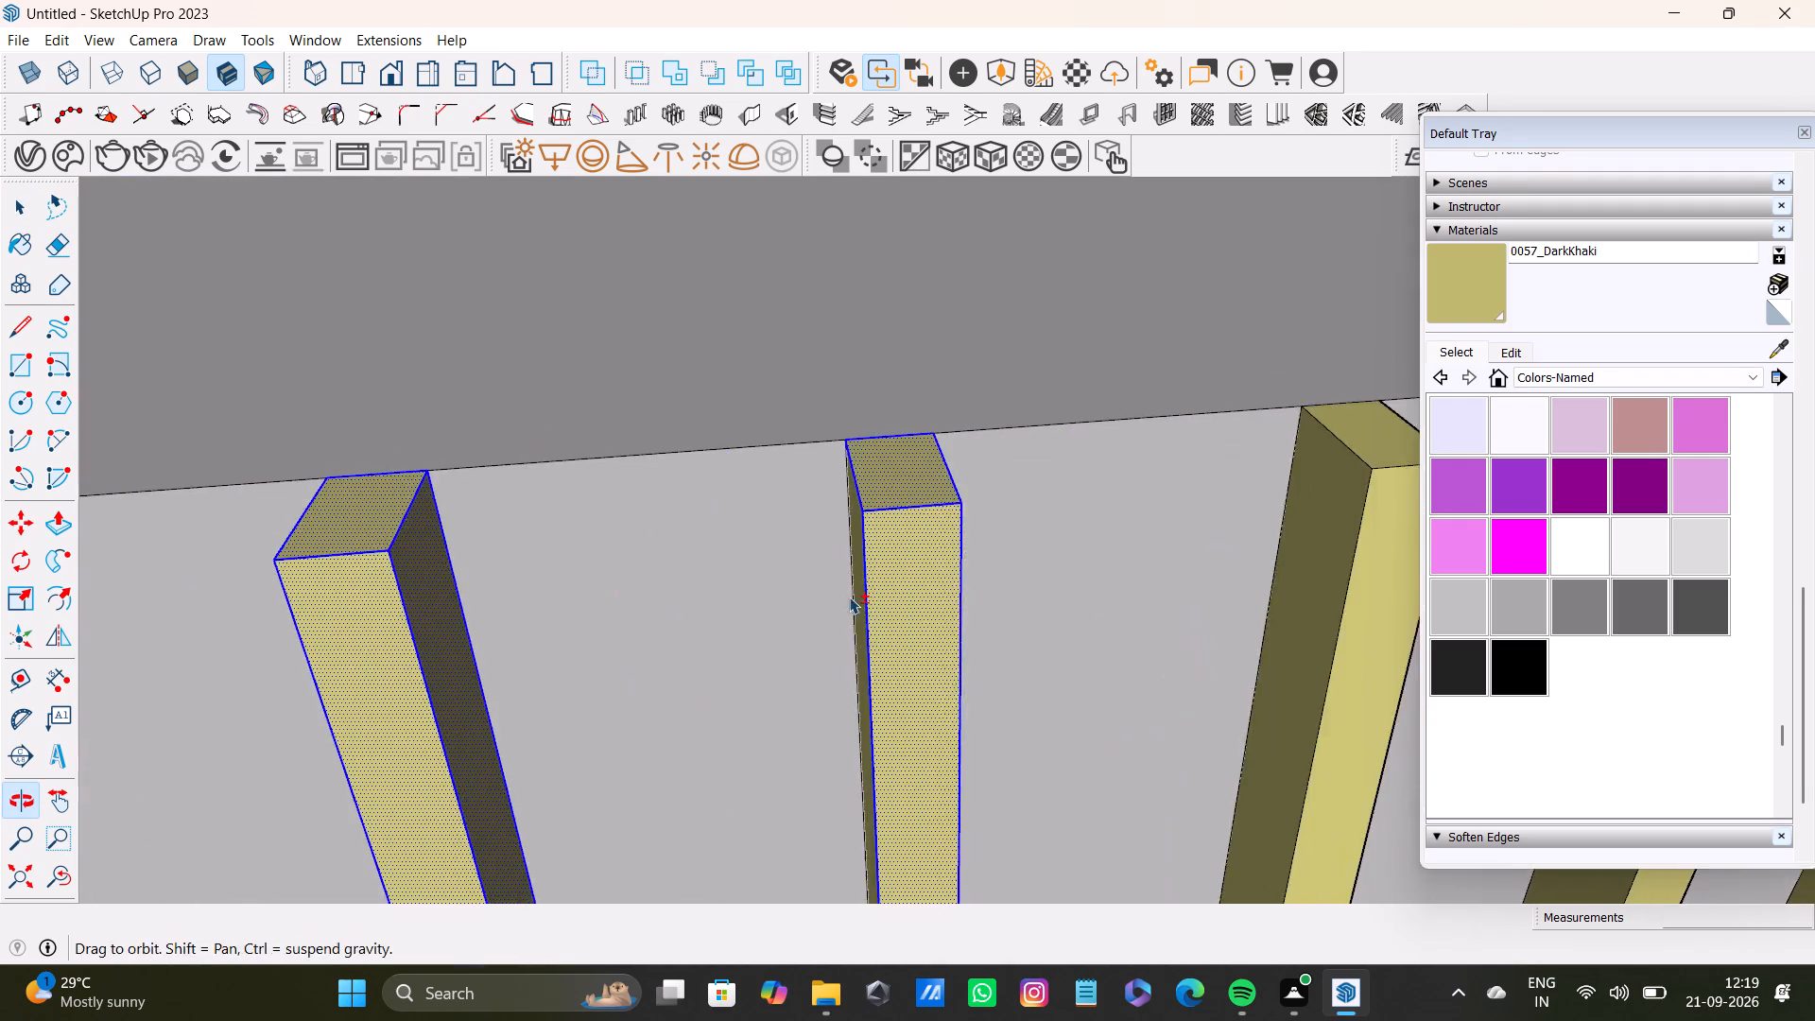
middle_click_drag(849, 597, 1275, 583)
scroll(935, 572, "up", 3, "shift")
double_click(927, 569, "shift")
Add the fourteenth slat's top, front and both side faces with their edges to the selection.
middle_click_drag(1006, 491, 813, 775, "shift")
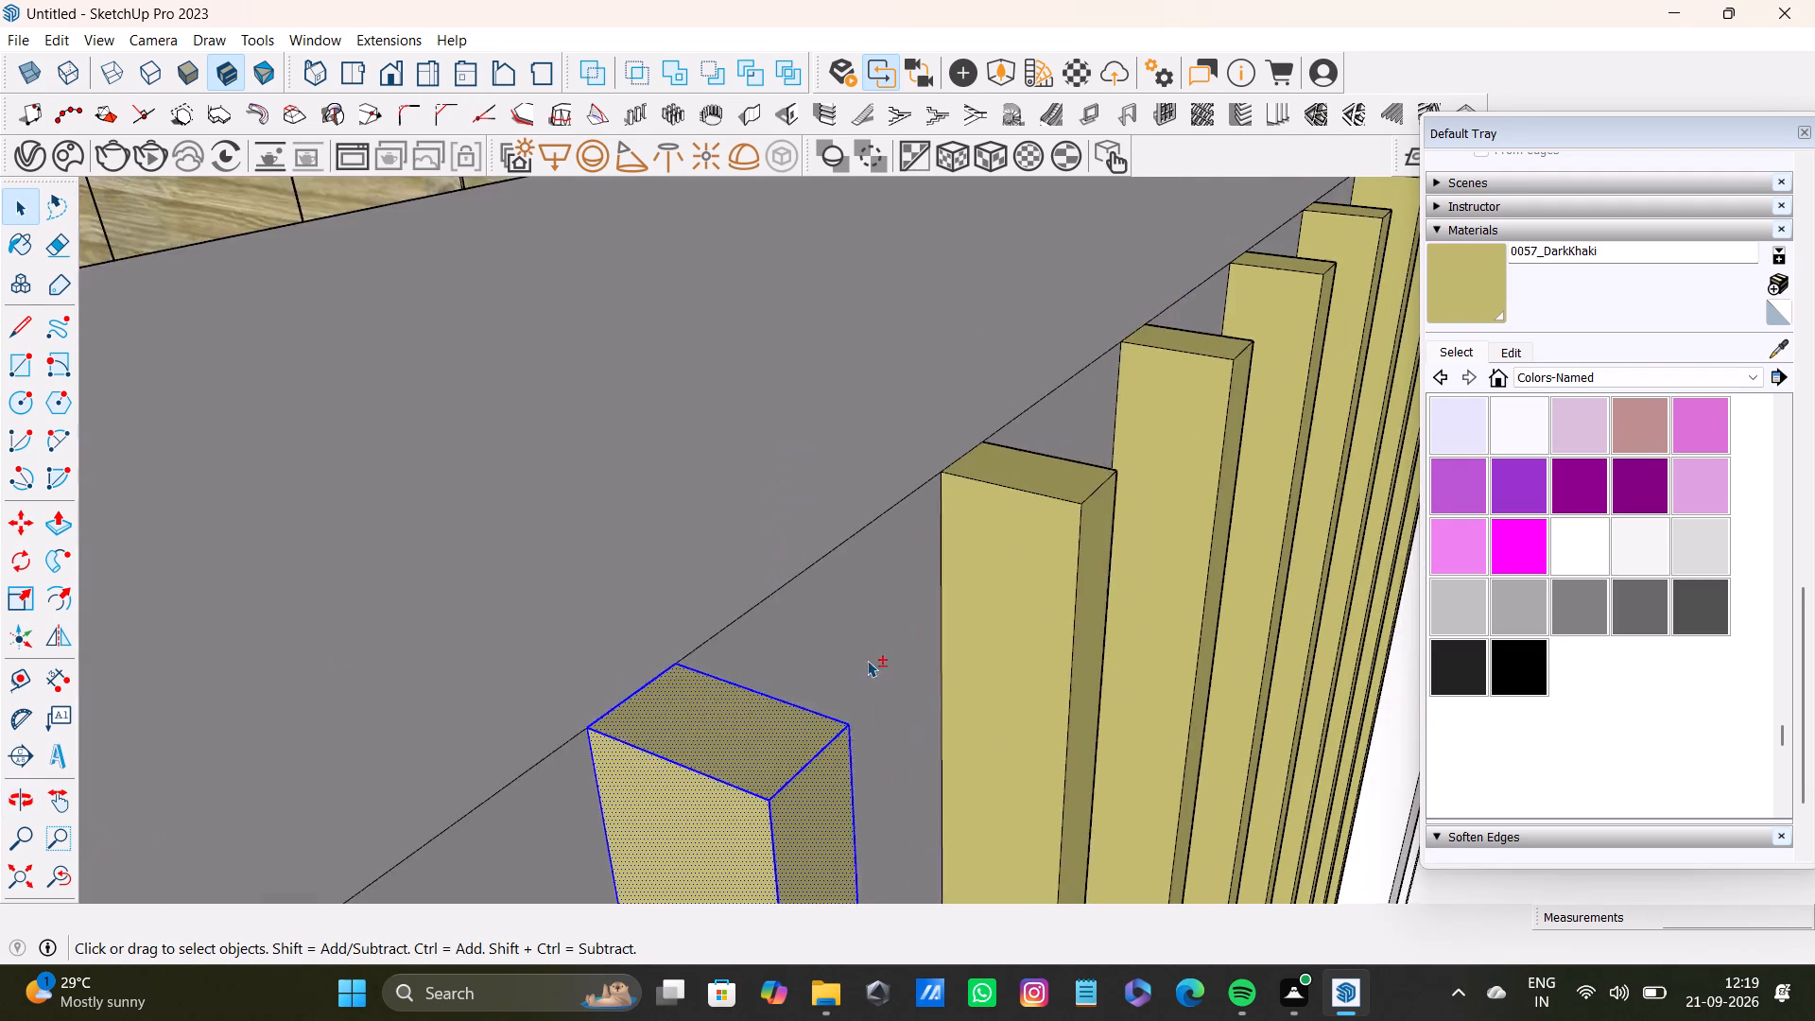
scroll(867, 656, "up", 5, "shift")
double_click(1097, 389, "shift")
double_click(1110, 495, "shift")
scroll(1178, 508, "up", 1)
middle_click_drag(1147, 526, 843, 560)
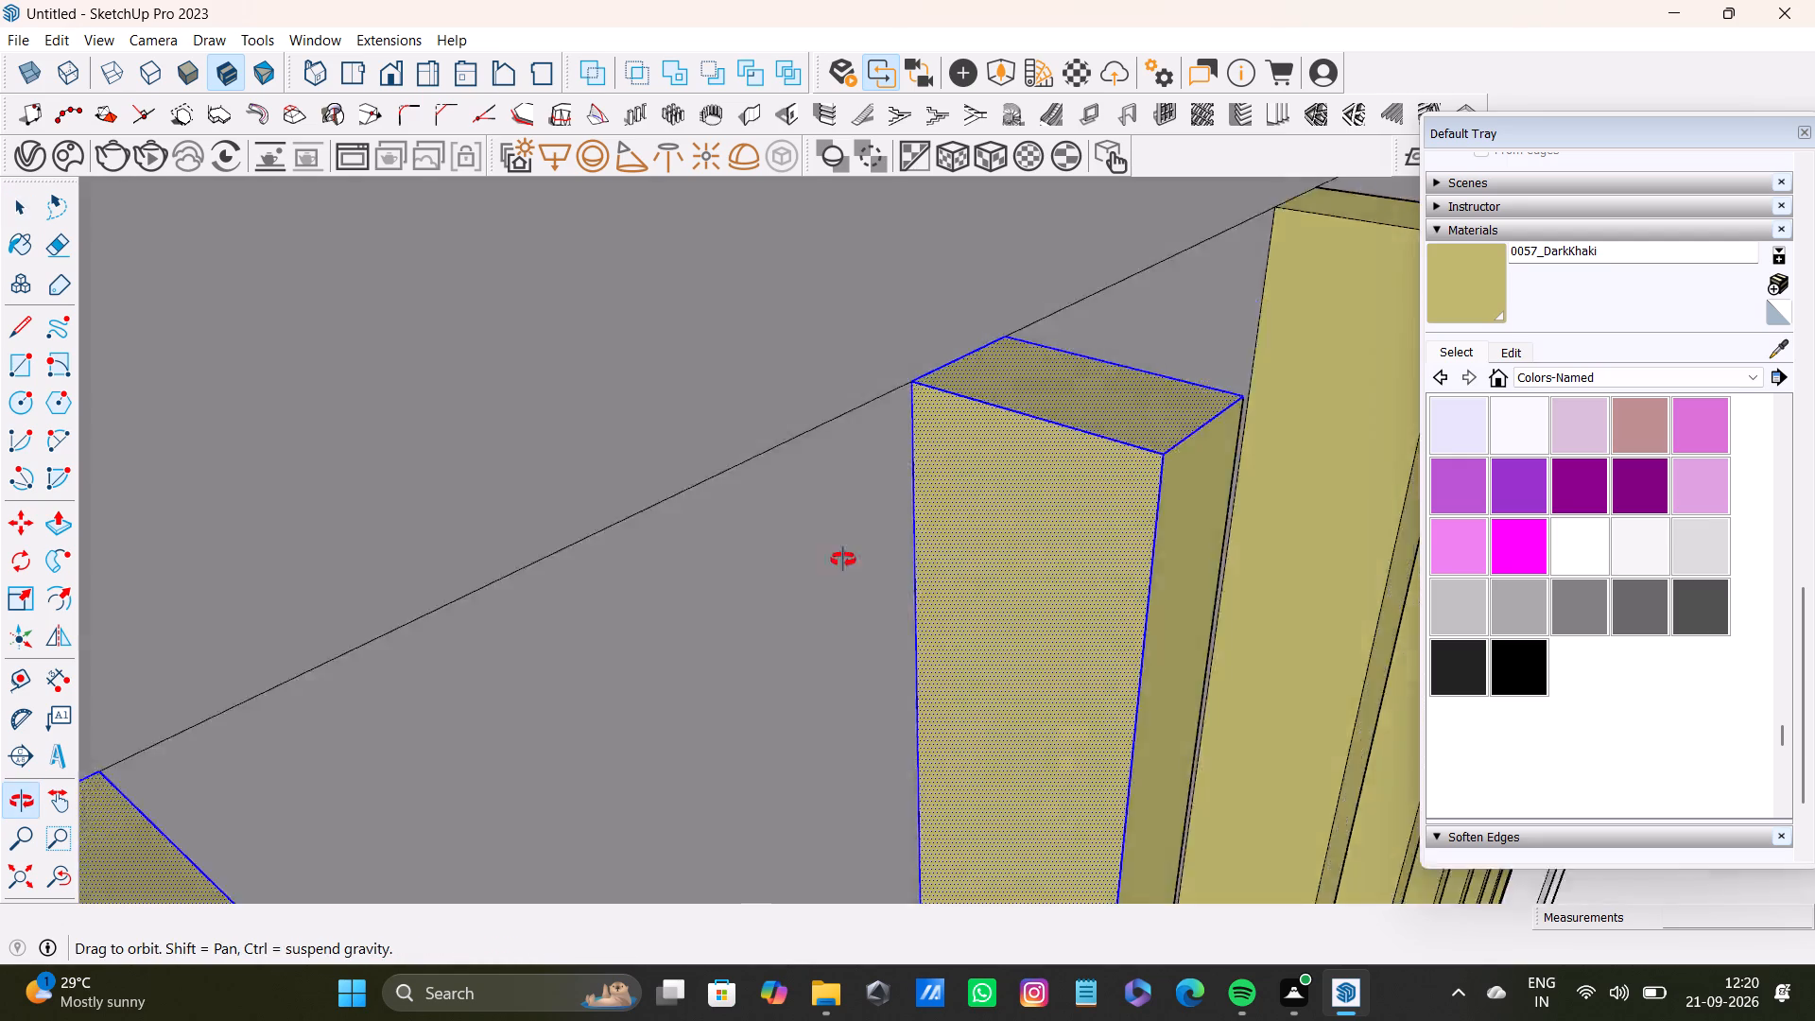
middle_click_drag(843, 560, 565, 560)
scroll(786, 546, "down", 4)
double_click(782, 547, "shift")
middle_click_drag(953, 584, 683, 632)
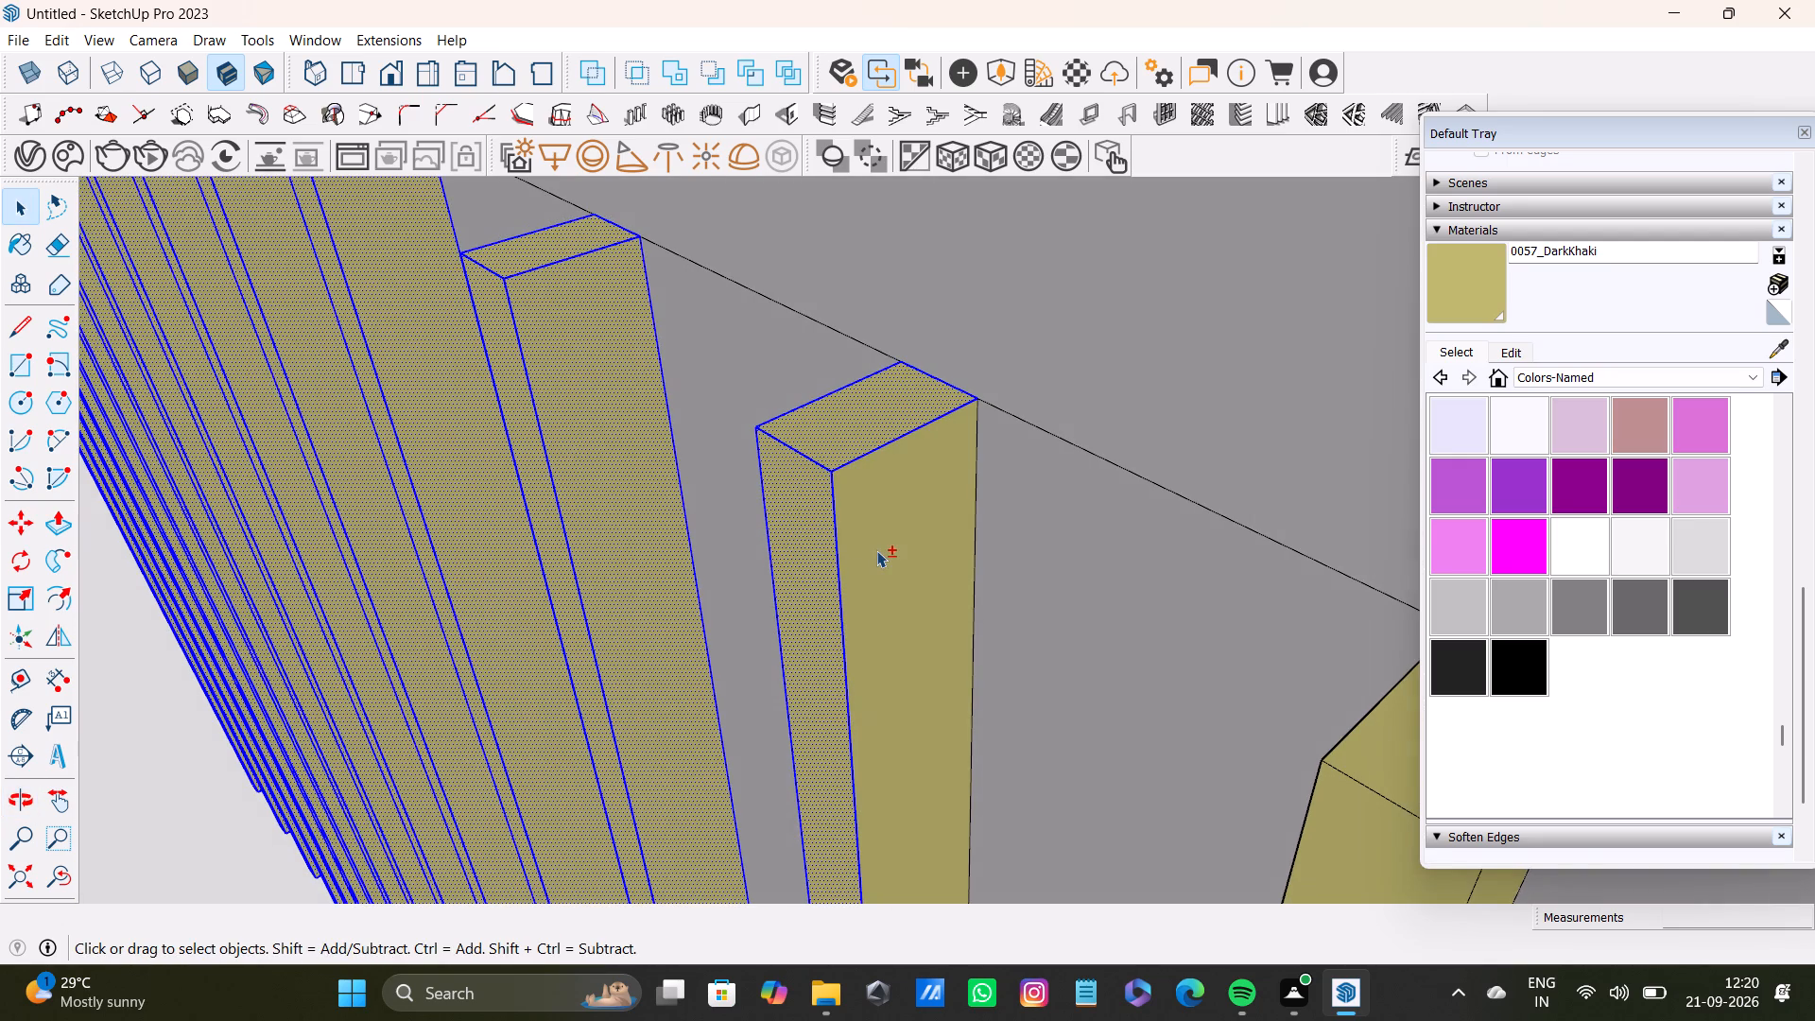
double_click(876, 550, "shift")
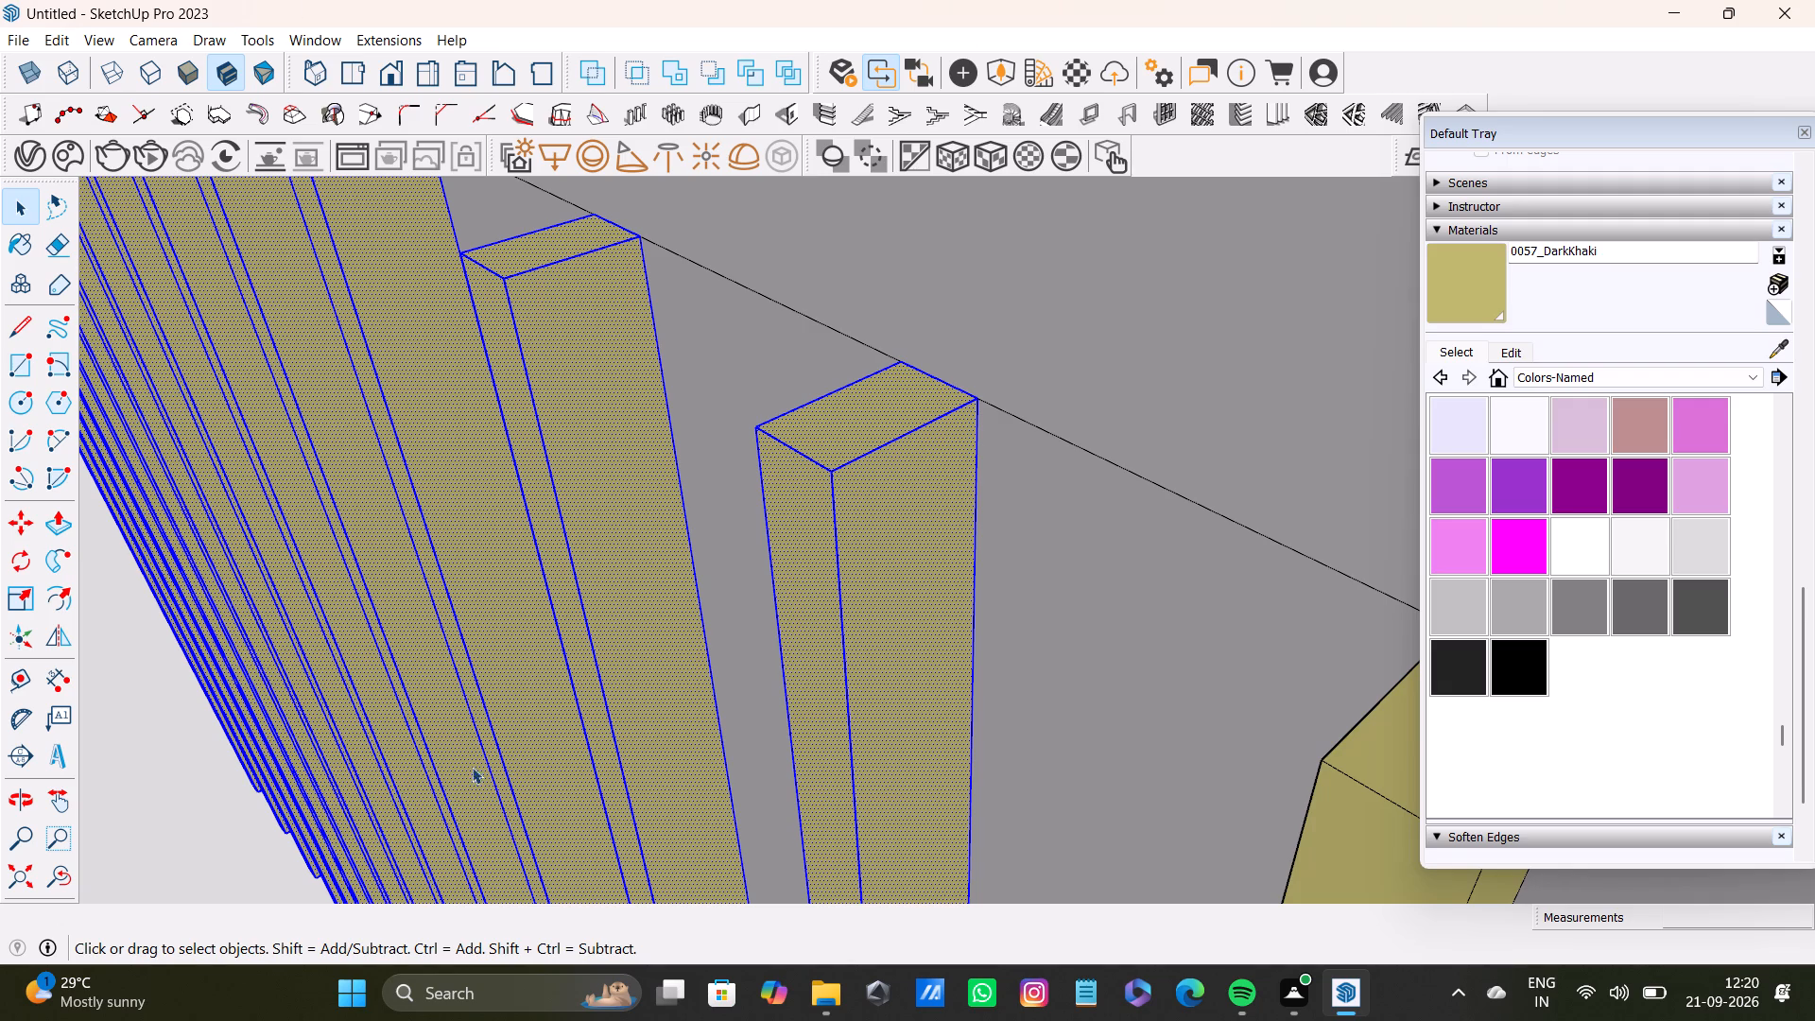
Add the fifteenth slat's top, front and both side faces with their edges to the selection.
scroll(200, 739, "down", 20)
scroll(200, 739, "down", 2)
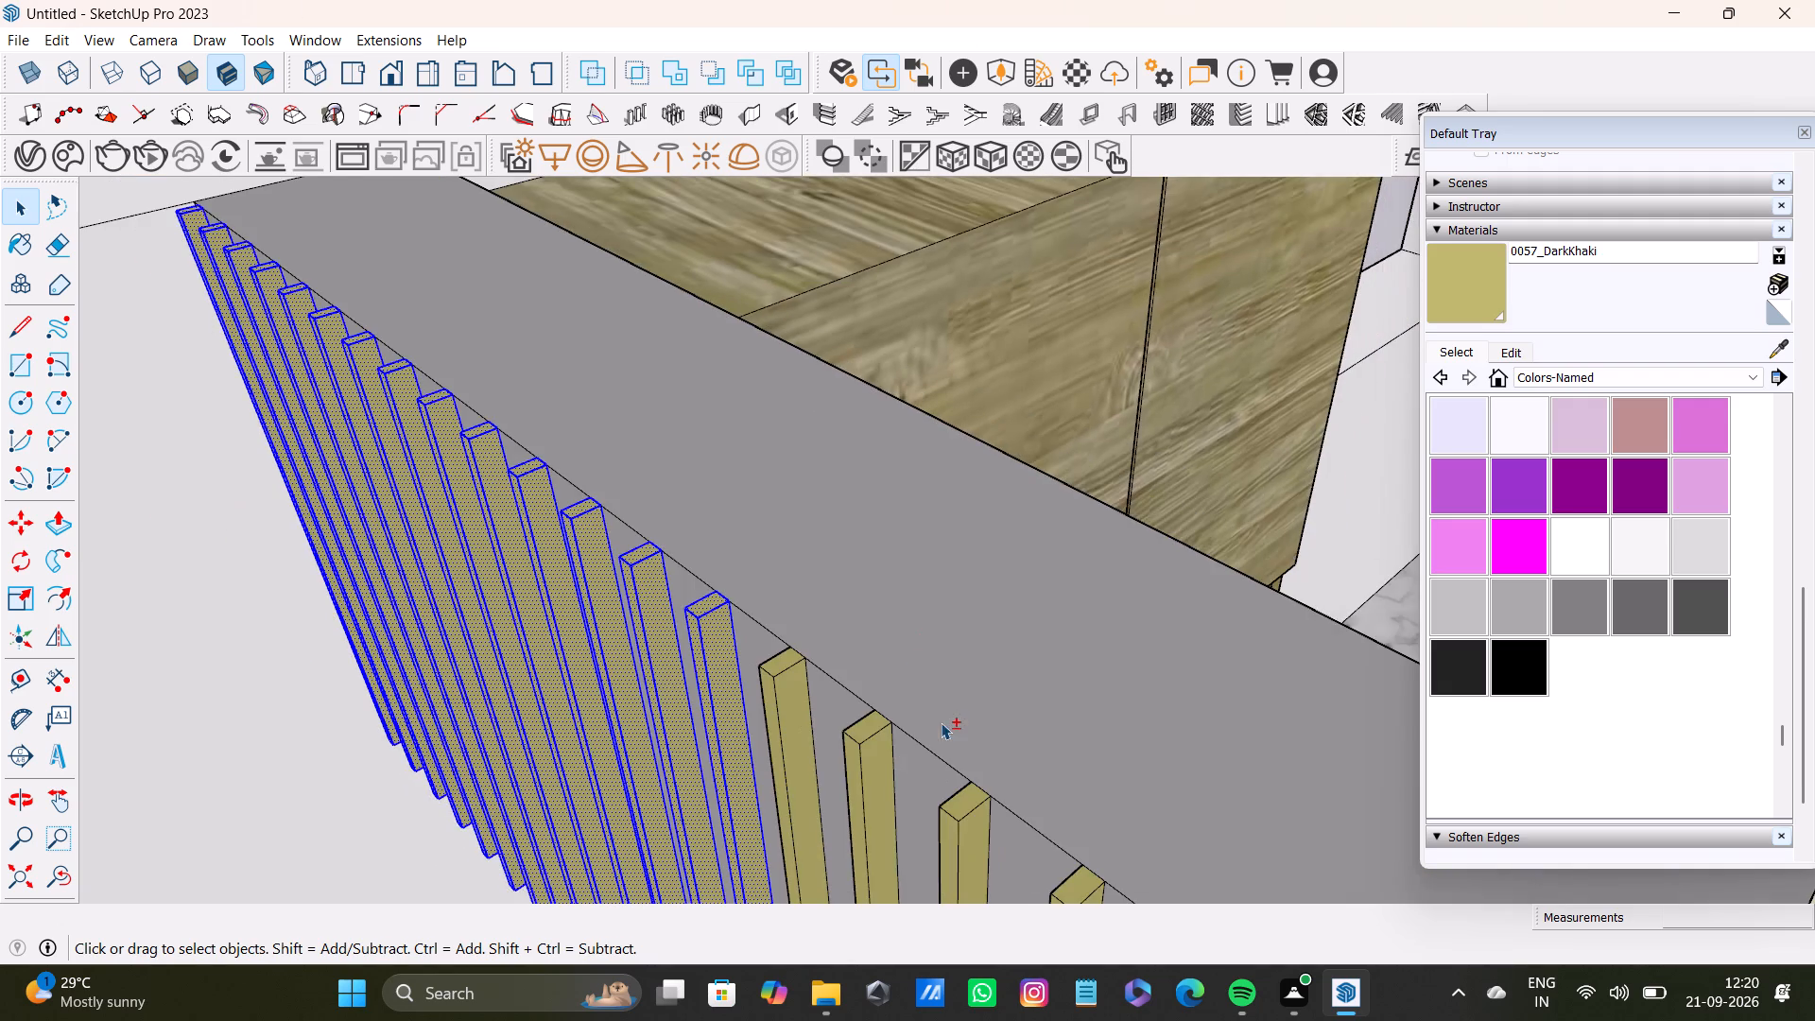
middle_click_drag(940, 702, 905, 565, "shift")
scroll(588, 641, "up", 7, "shift")
double_click(969, 363, "shift")
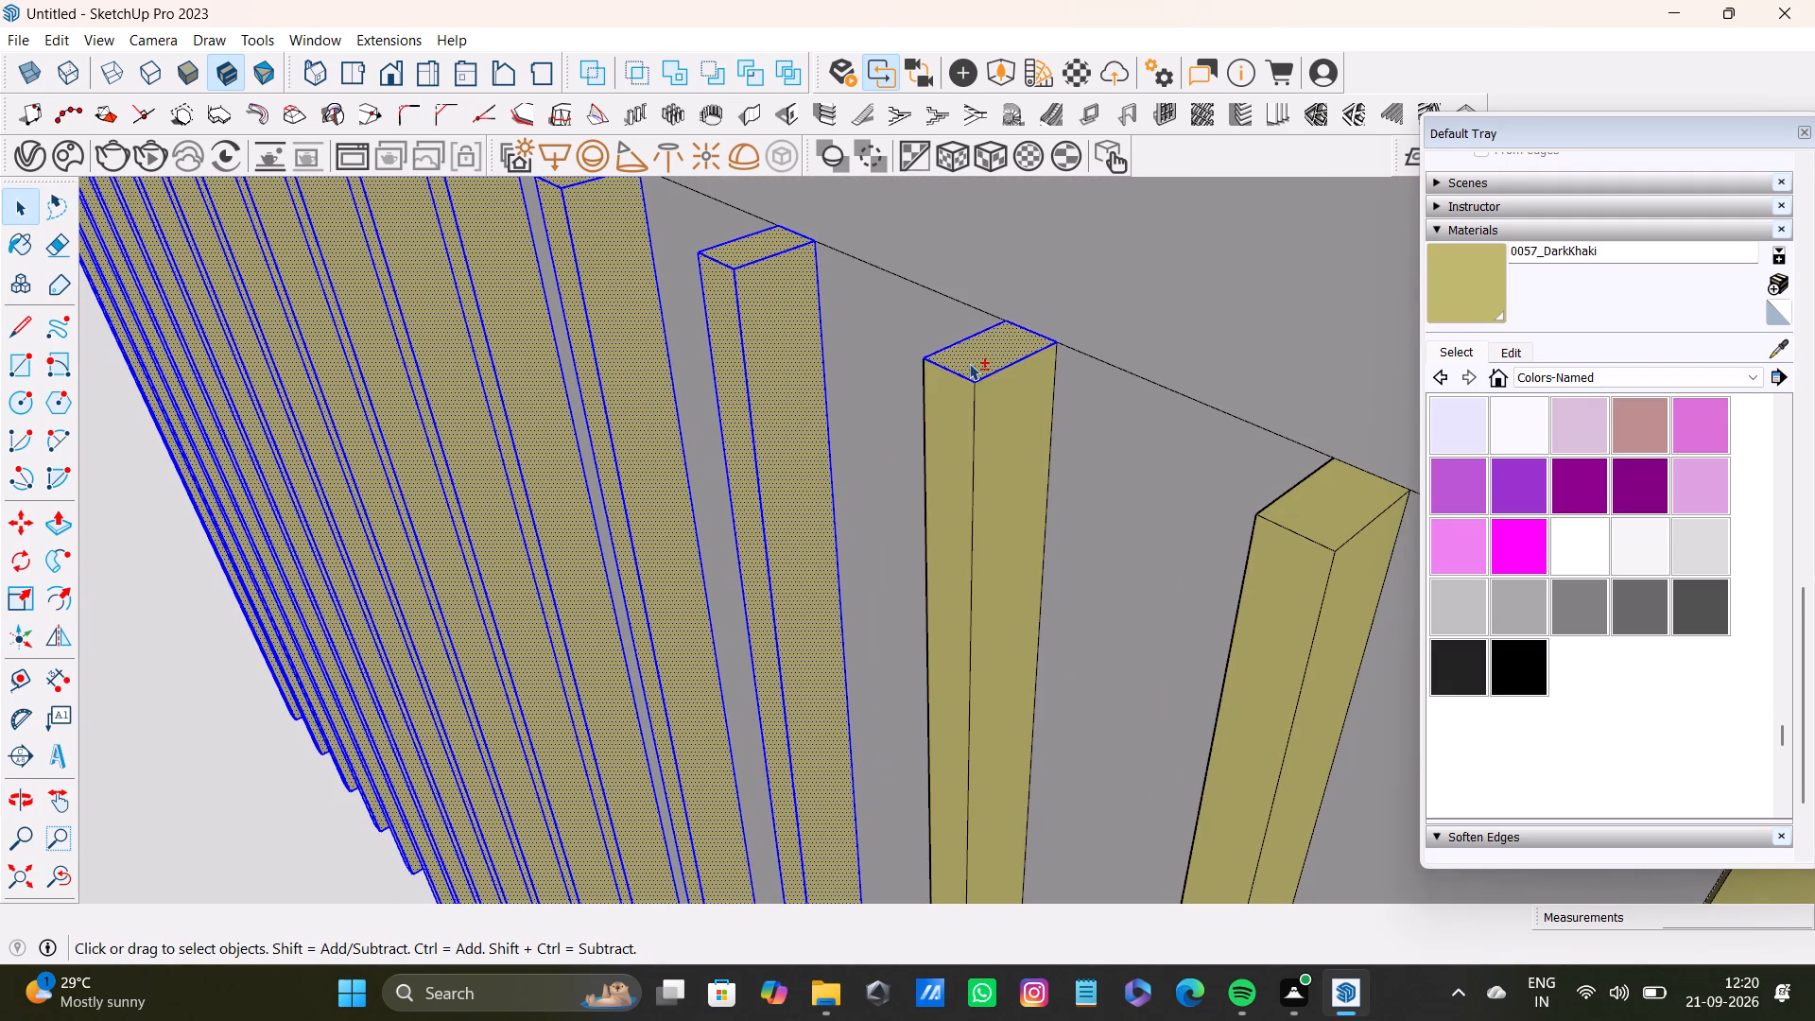
double_click(1008, 413, "shift")
double_click(950, 422, "shift")
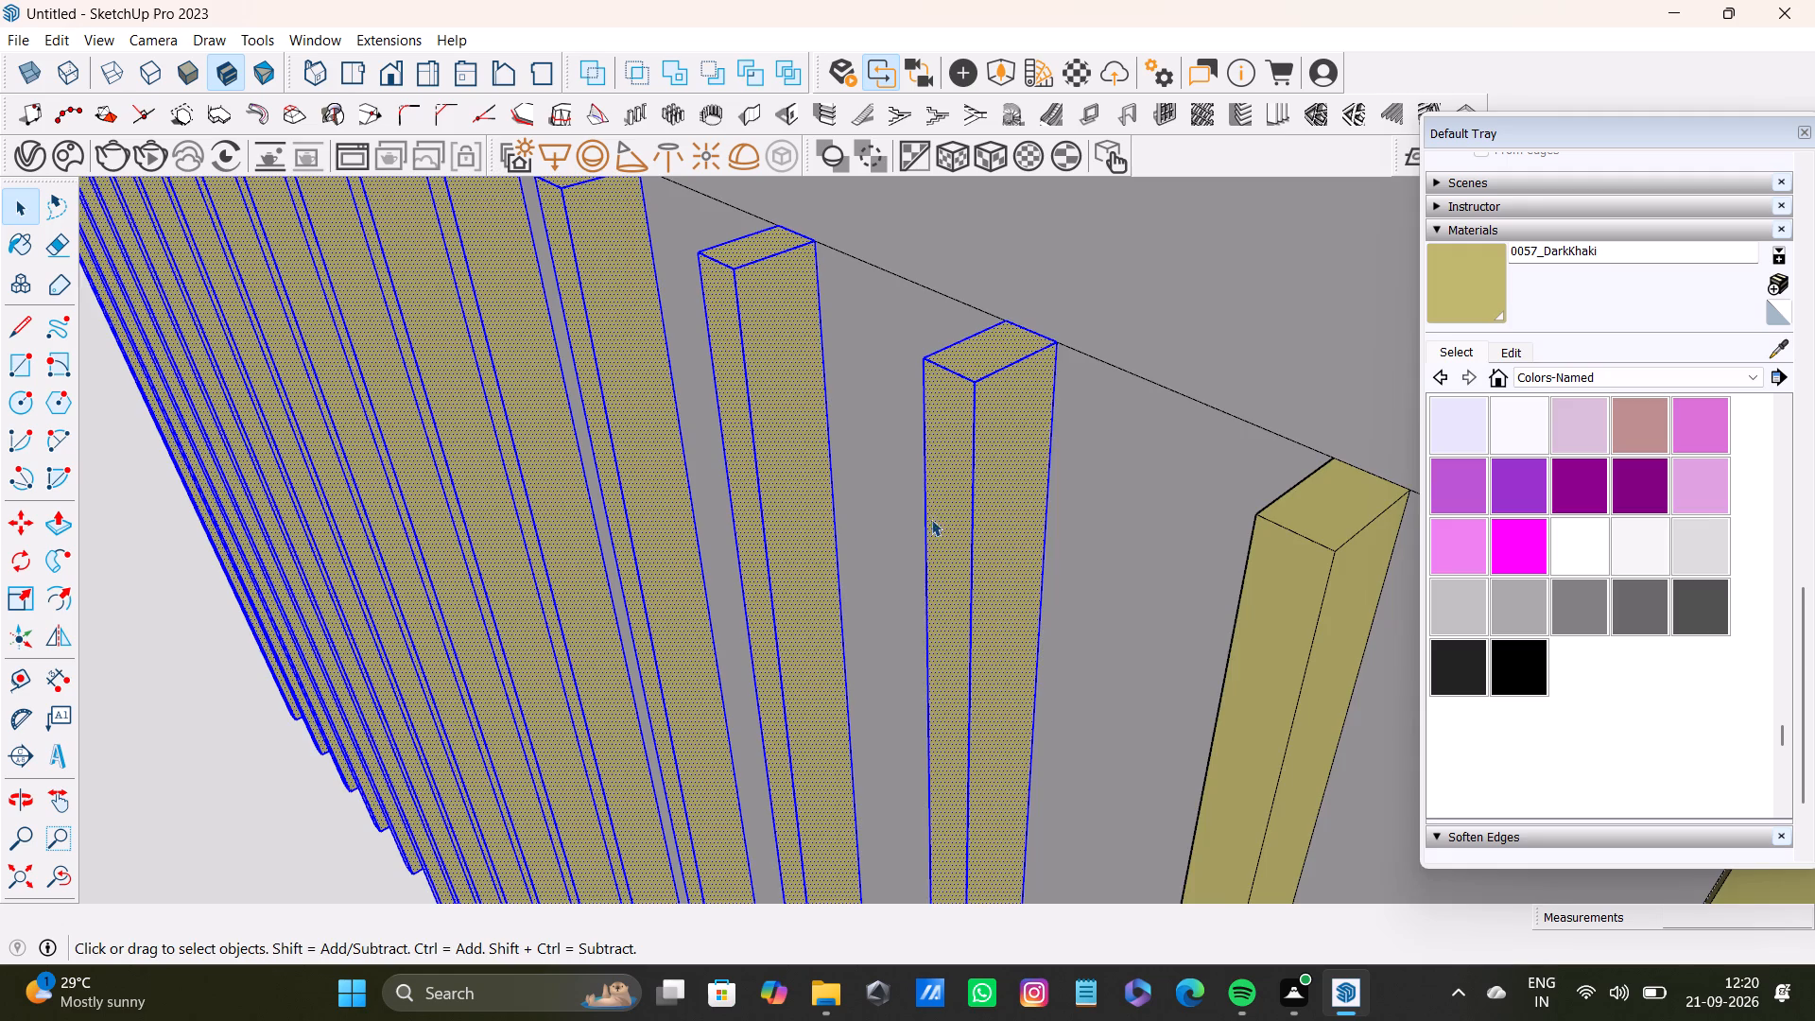
middle_click_drag(931, 519, 1283, 483)
scroll(690, 415, "up", 4)
middle_click_drag(799, 450, 1114, 465)
double_click(895, 441, "shift")
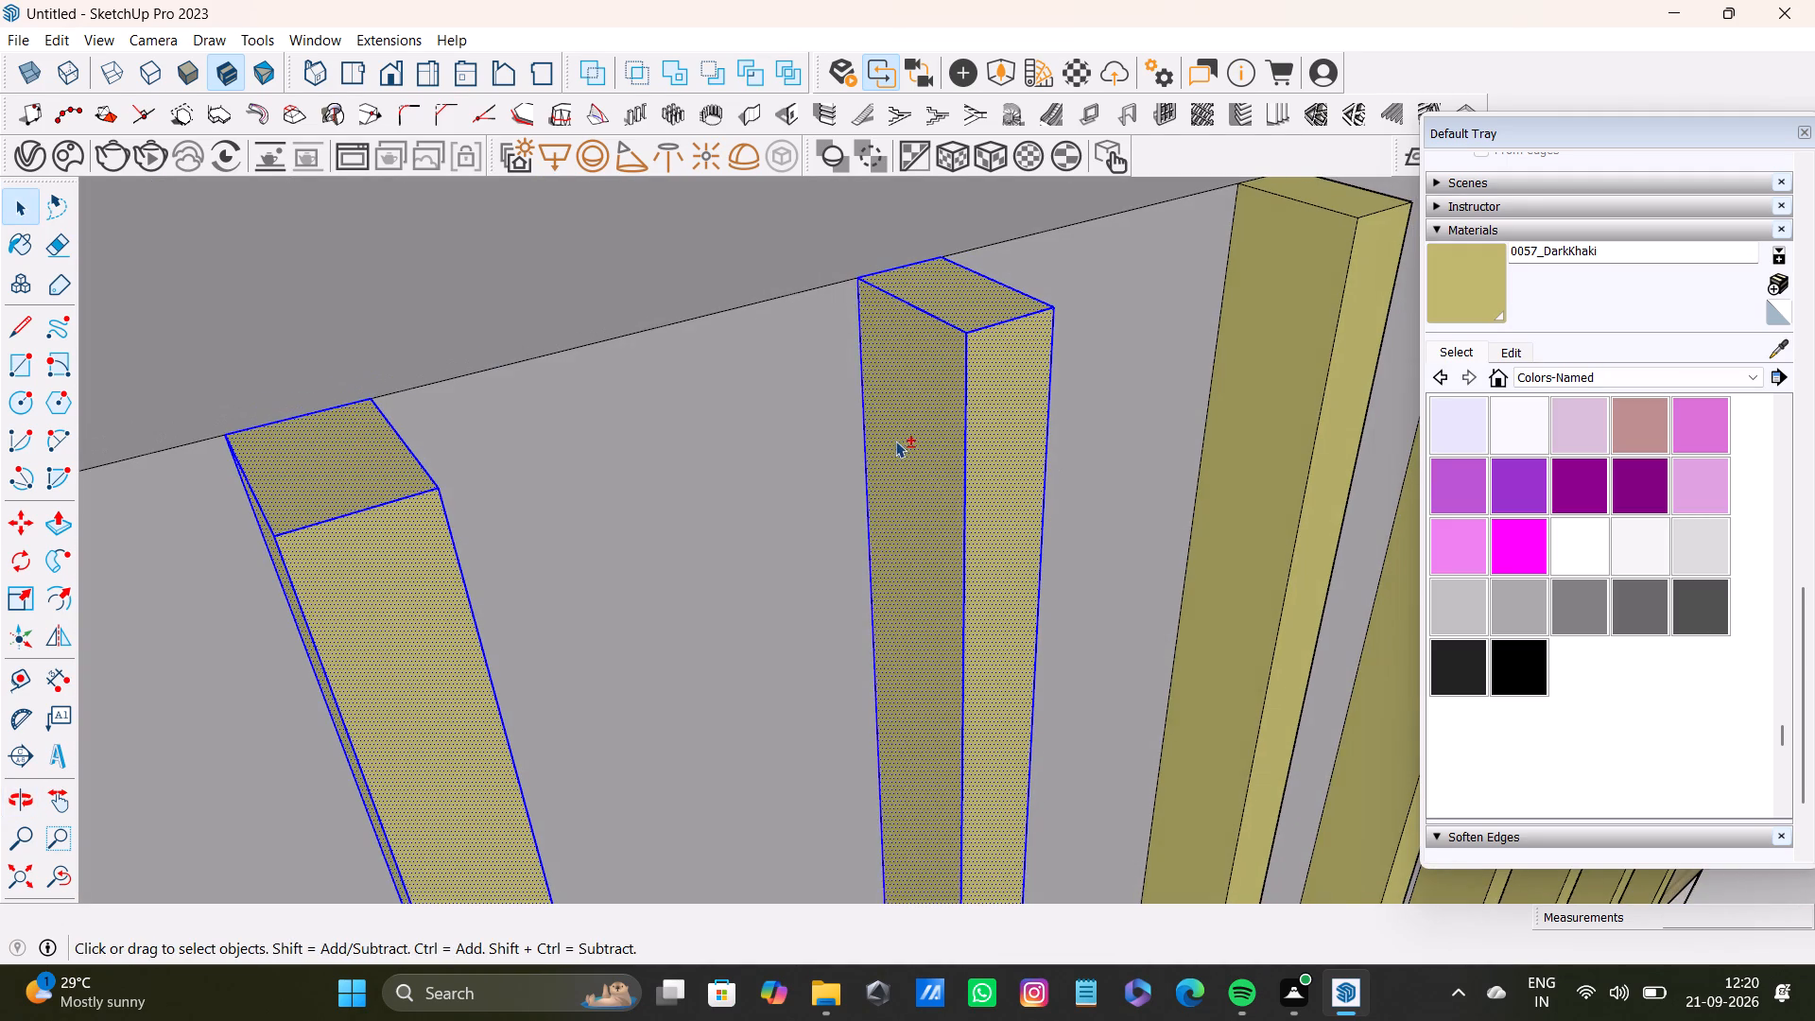
Add the sixteenth slat's top, front and both side faces with their edges to the selection.
scroll(942, 493, "down", 7, "shift")
middle_click_drag(1155, 534, 998, 602, "shift")
scroll(981, 412, "up", 6, "shift")
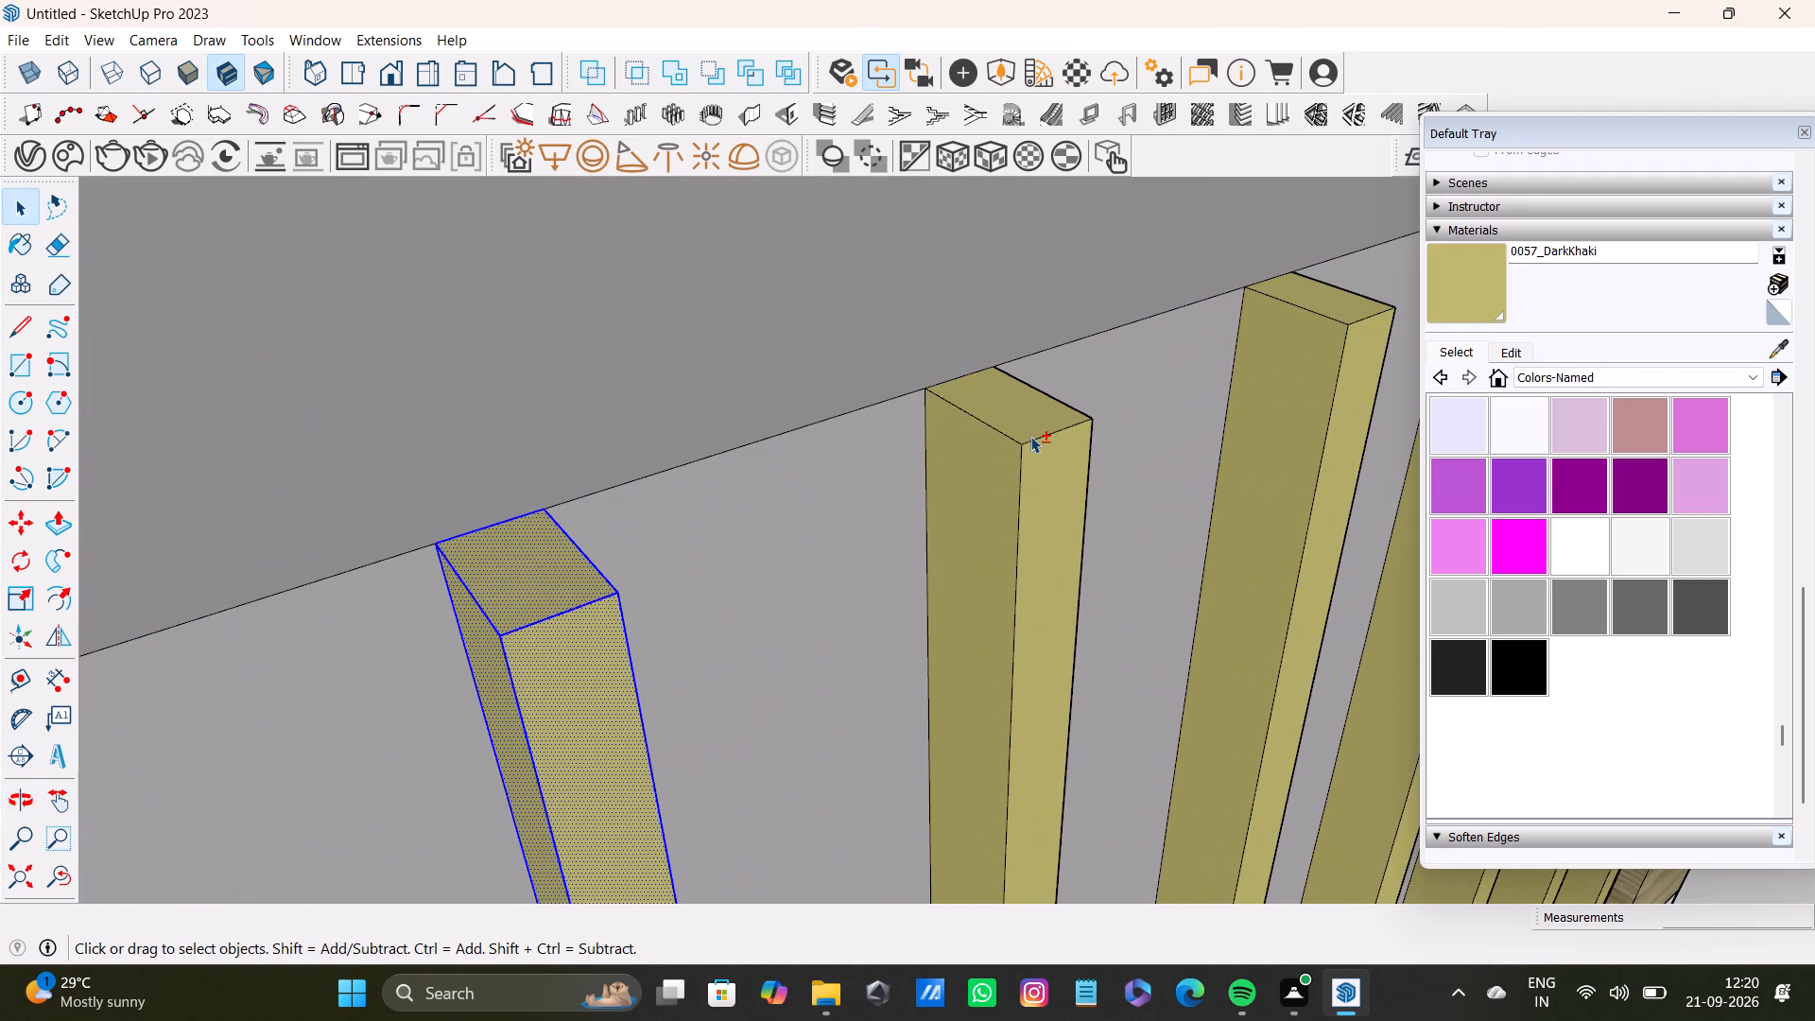
double_click(1030, 430, "shift")
double_click(1049, 458, "shift")
double_click(980, 468, "shift")
middle_click_drag(1149, 558, 606, 563)
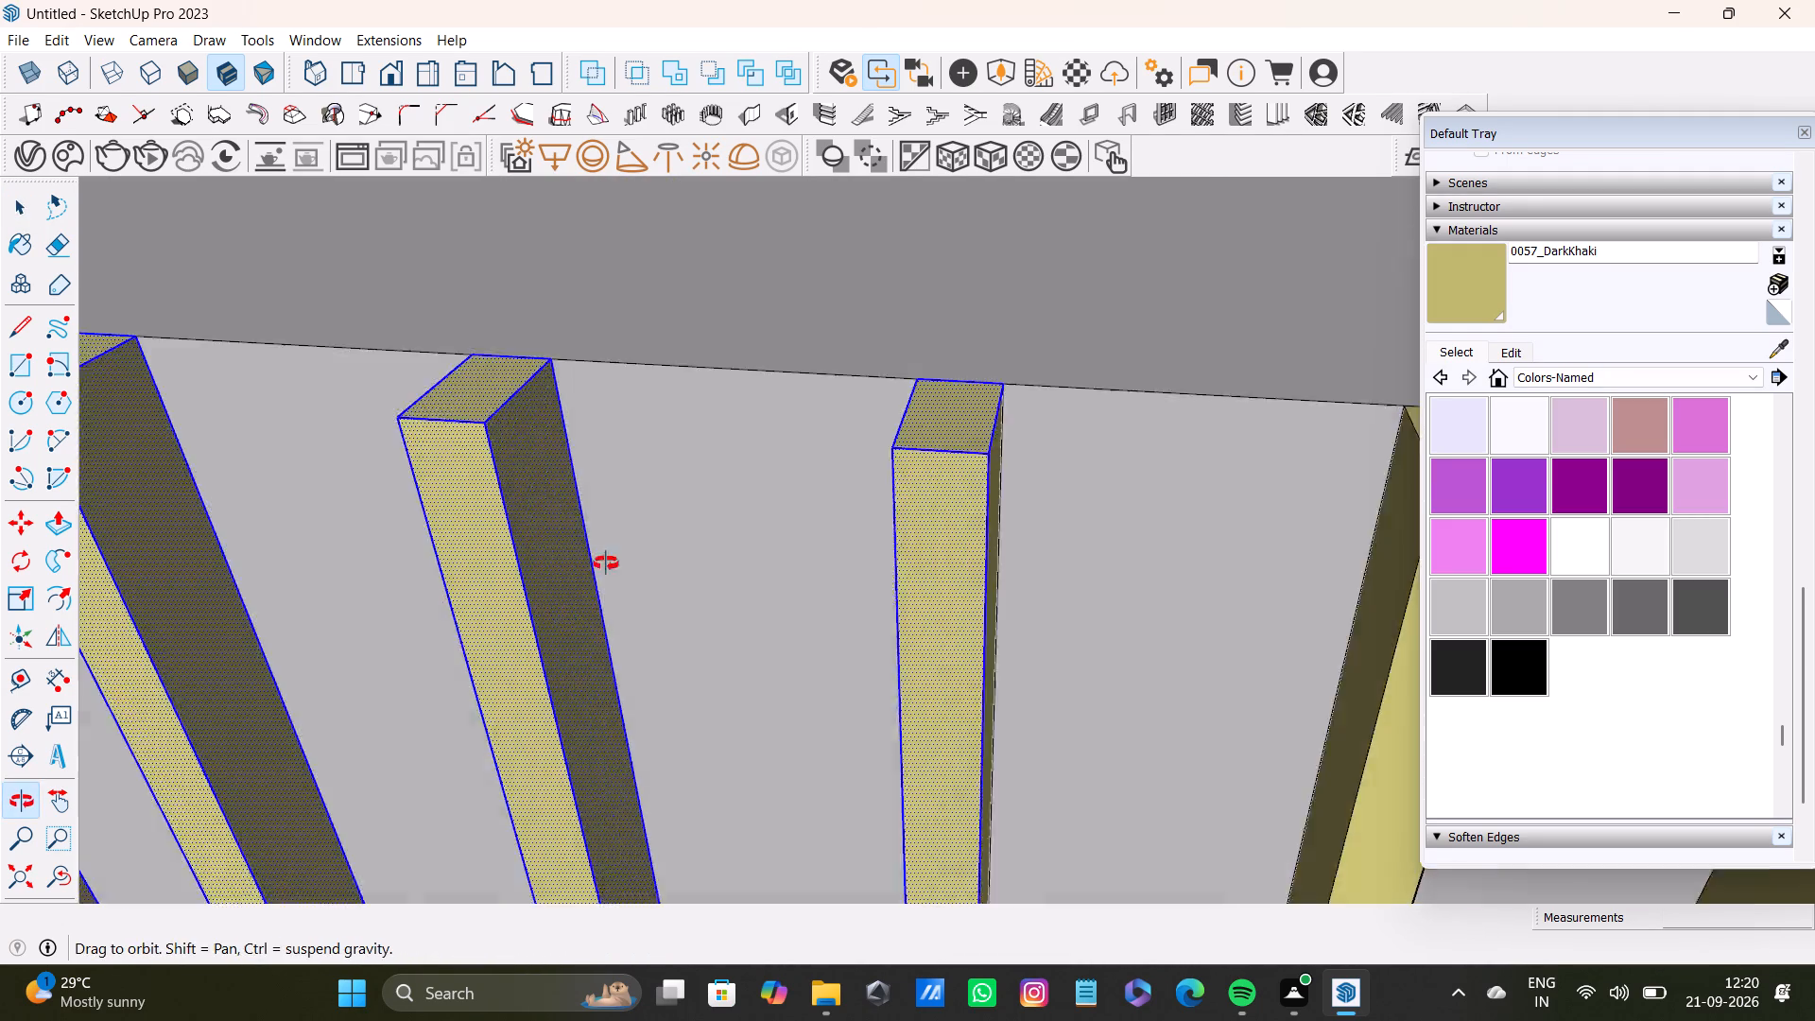
middle_click_drag(606, 563, 536, 552)
scroll(913, 497, "up", 3)
double_click(913, 497, "shift")
Add the seventeenth slat's top, front and both side faces with their edges to the selection.
scroll(913, 512, "down", 8, "shift")
middle_click_drag(966, 583, 763, 459, "shift")
scroll(888, 456, "up", 1, "shift")
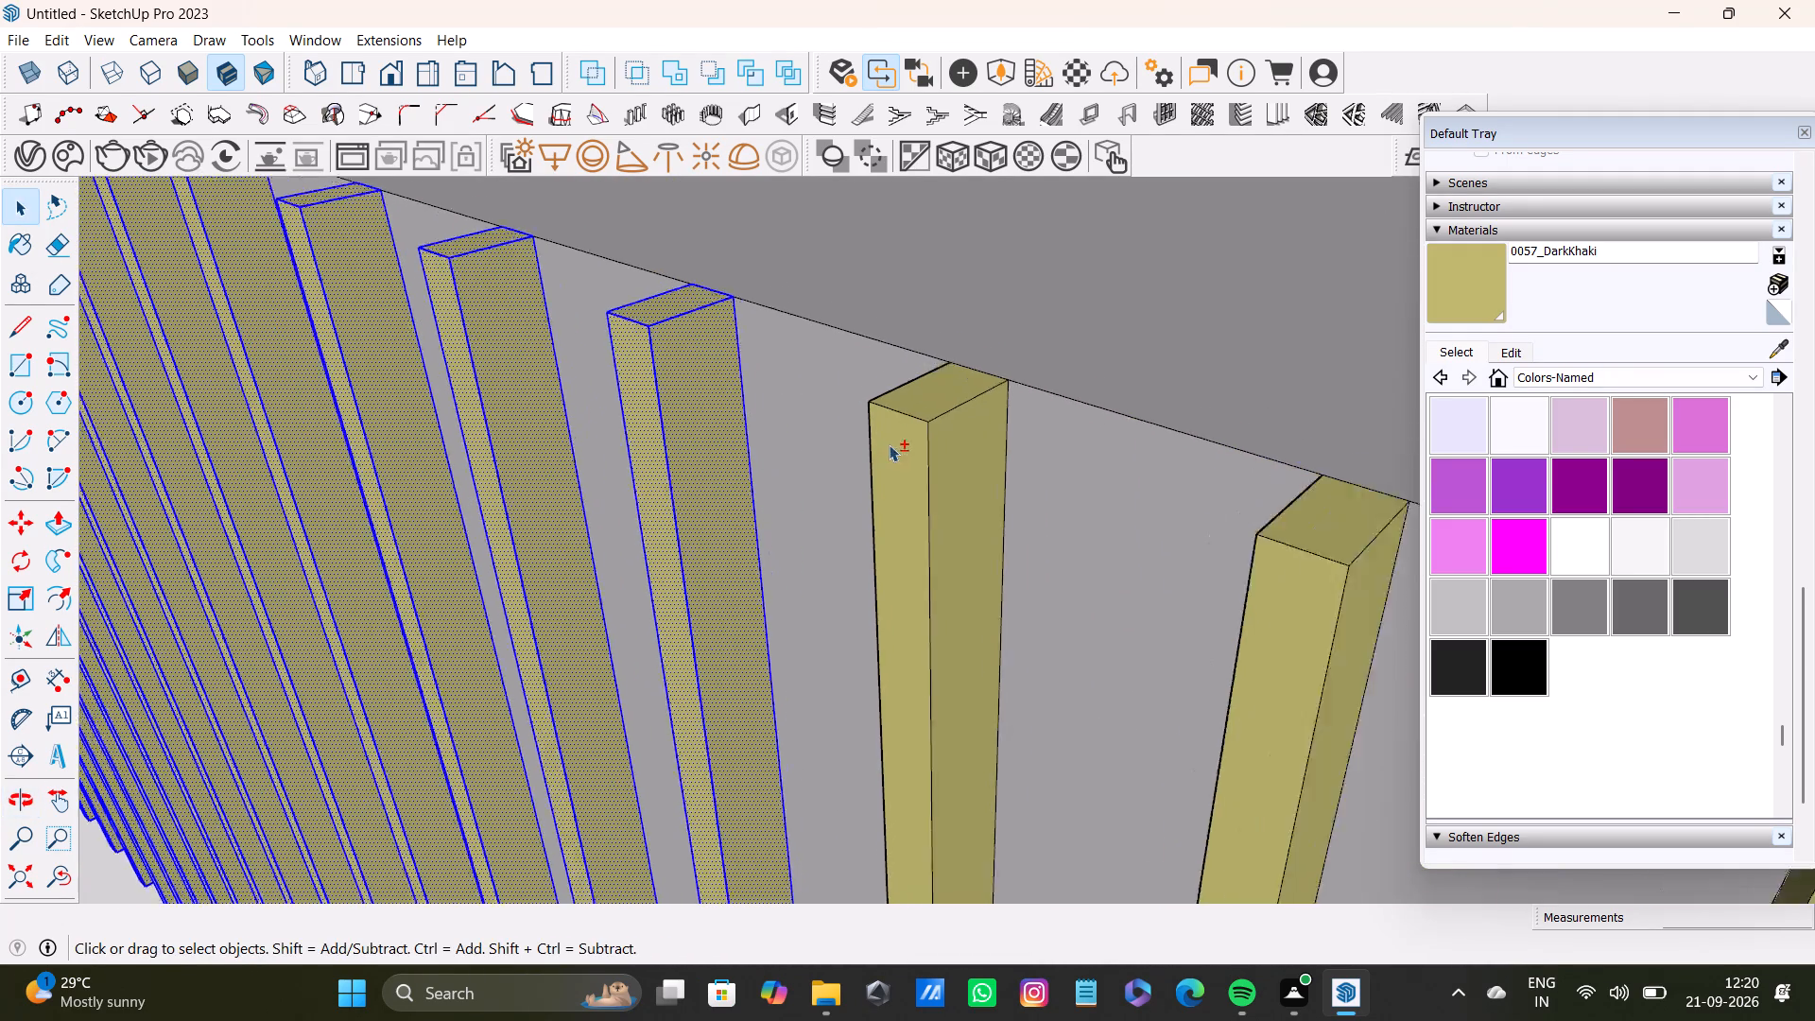
scroll(889, 444, "up", 2, "shift")
double_click(940, 372, "shift")
double_click(974, 472, "shift")
double_click(868, 501, "shift")
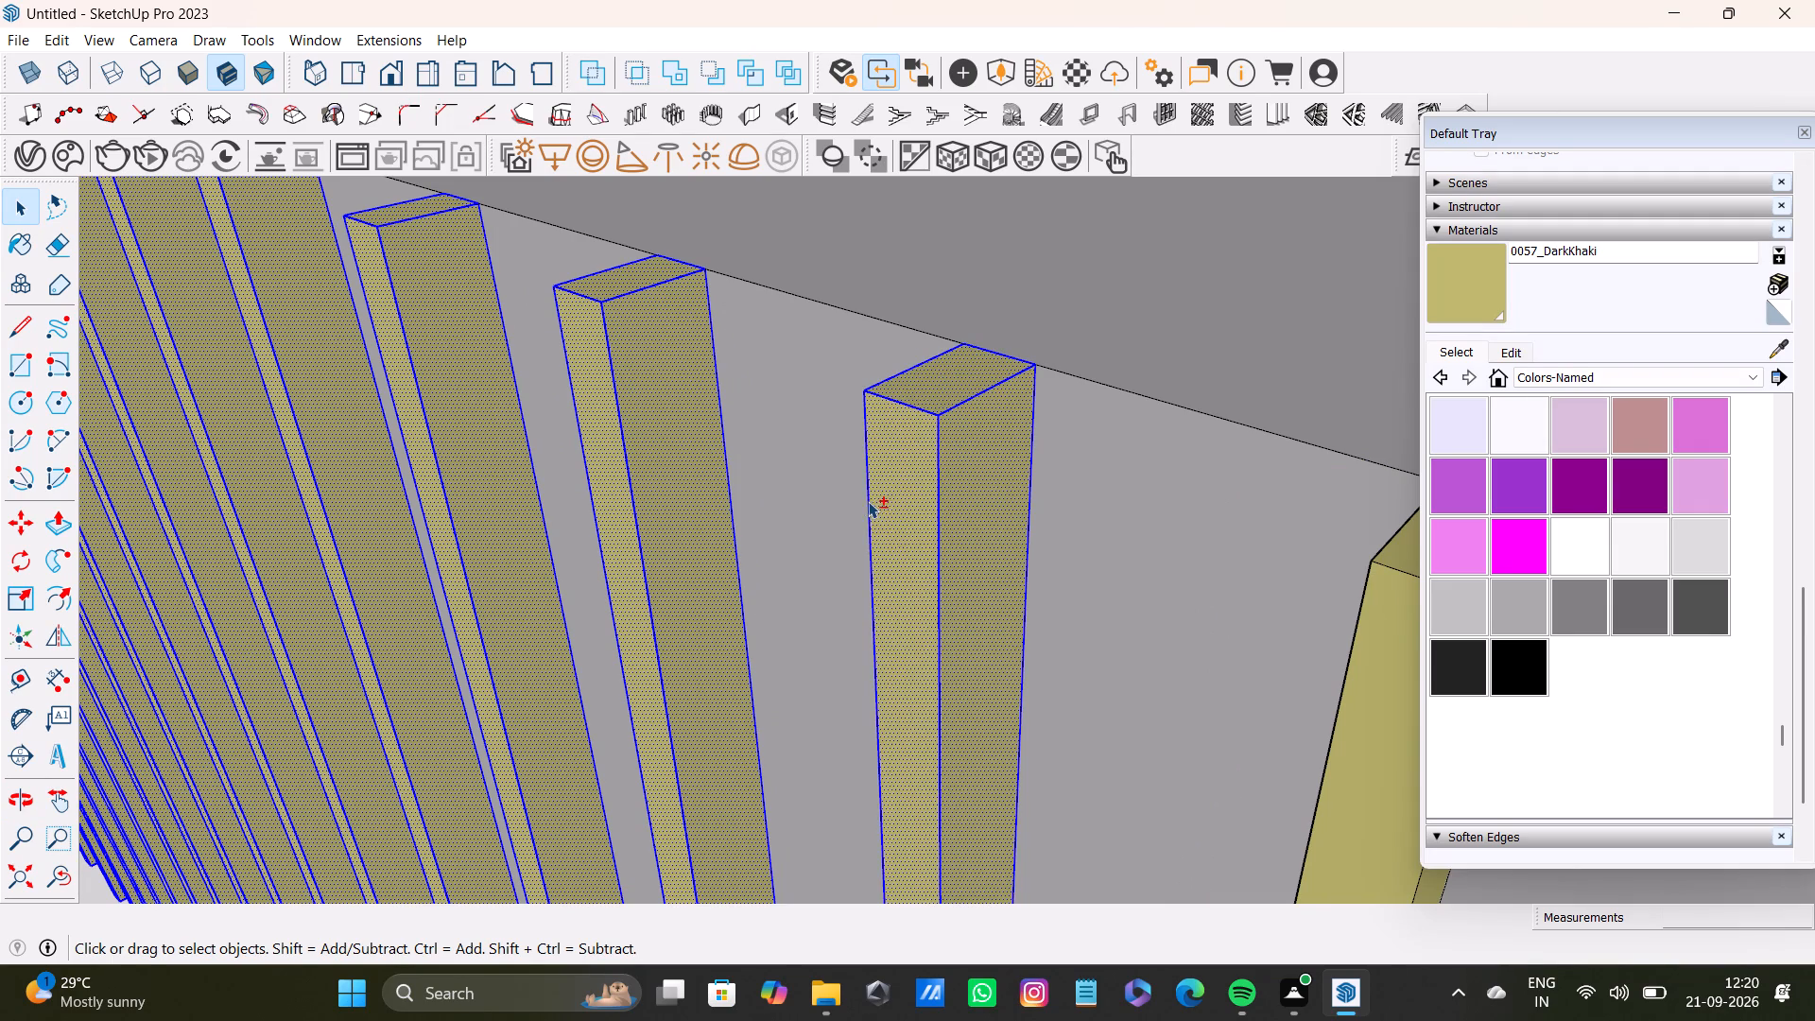
scroll(891, 540, "down", 3)
middle_click_drag(891, 540, 1289, 538)
scroll(980, 488, "up", 3)
middle_click_drag(1009, 483, 1211, 509)
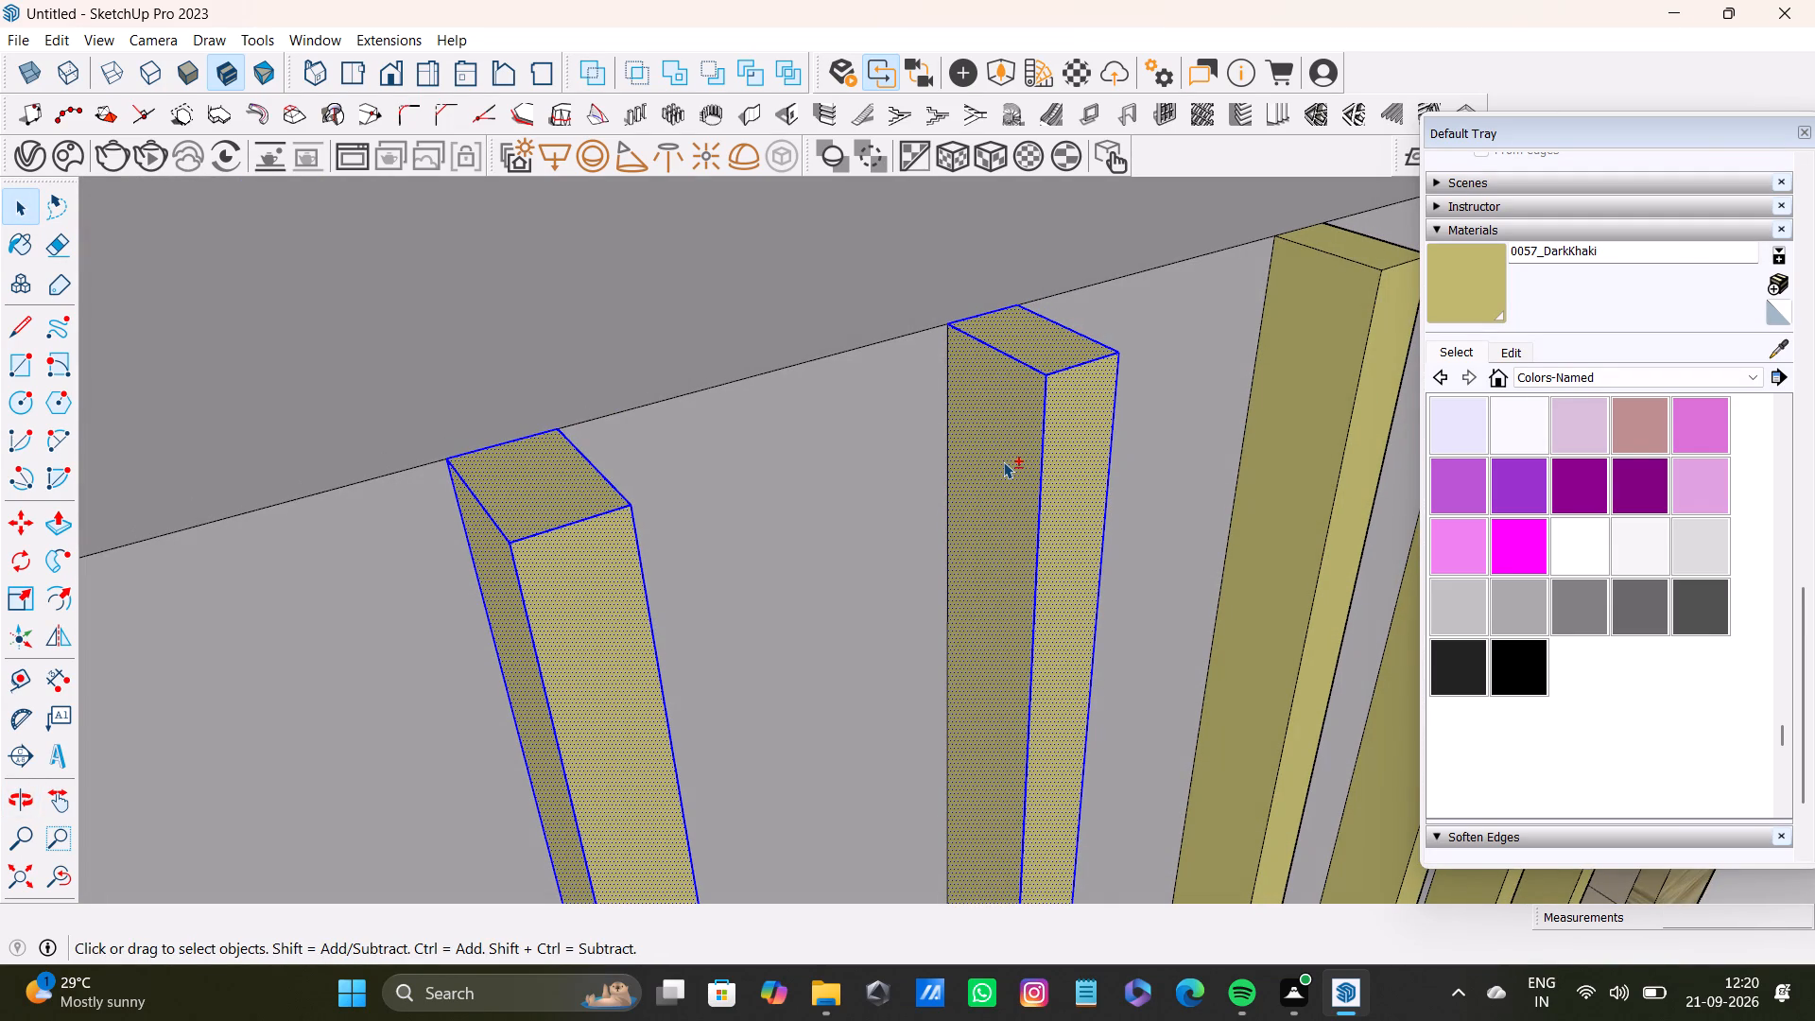
Add the eighteenth slat's top, front and both side faces with their edges to the selection.
scroll(1007, 489, "down", 3, "shift")
middle_click_drag(1046, 495, 606, 589, "shift")
scroll(999, 435, "up", 3, "shift")
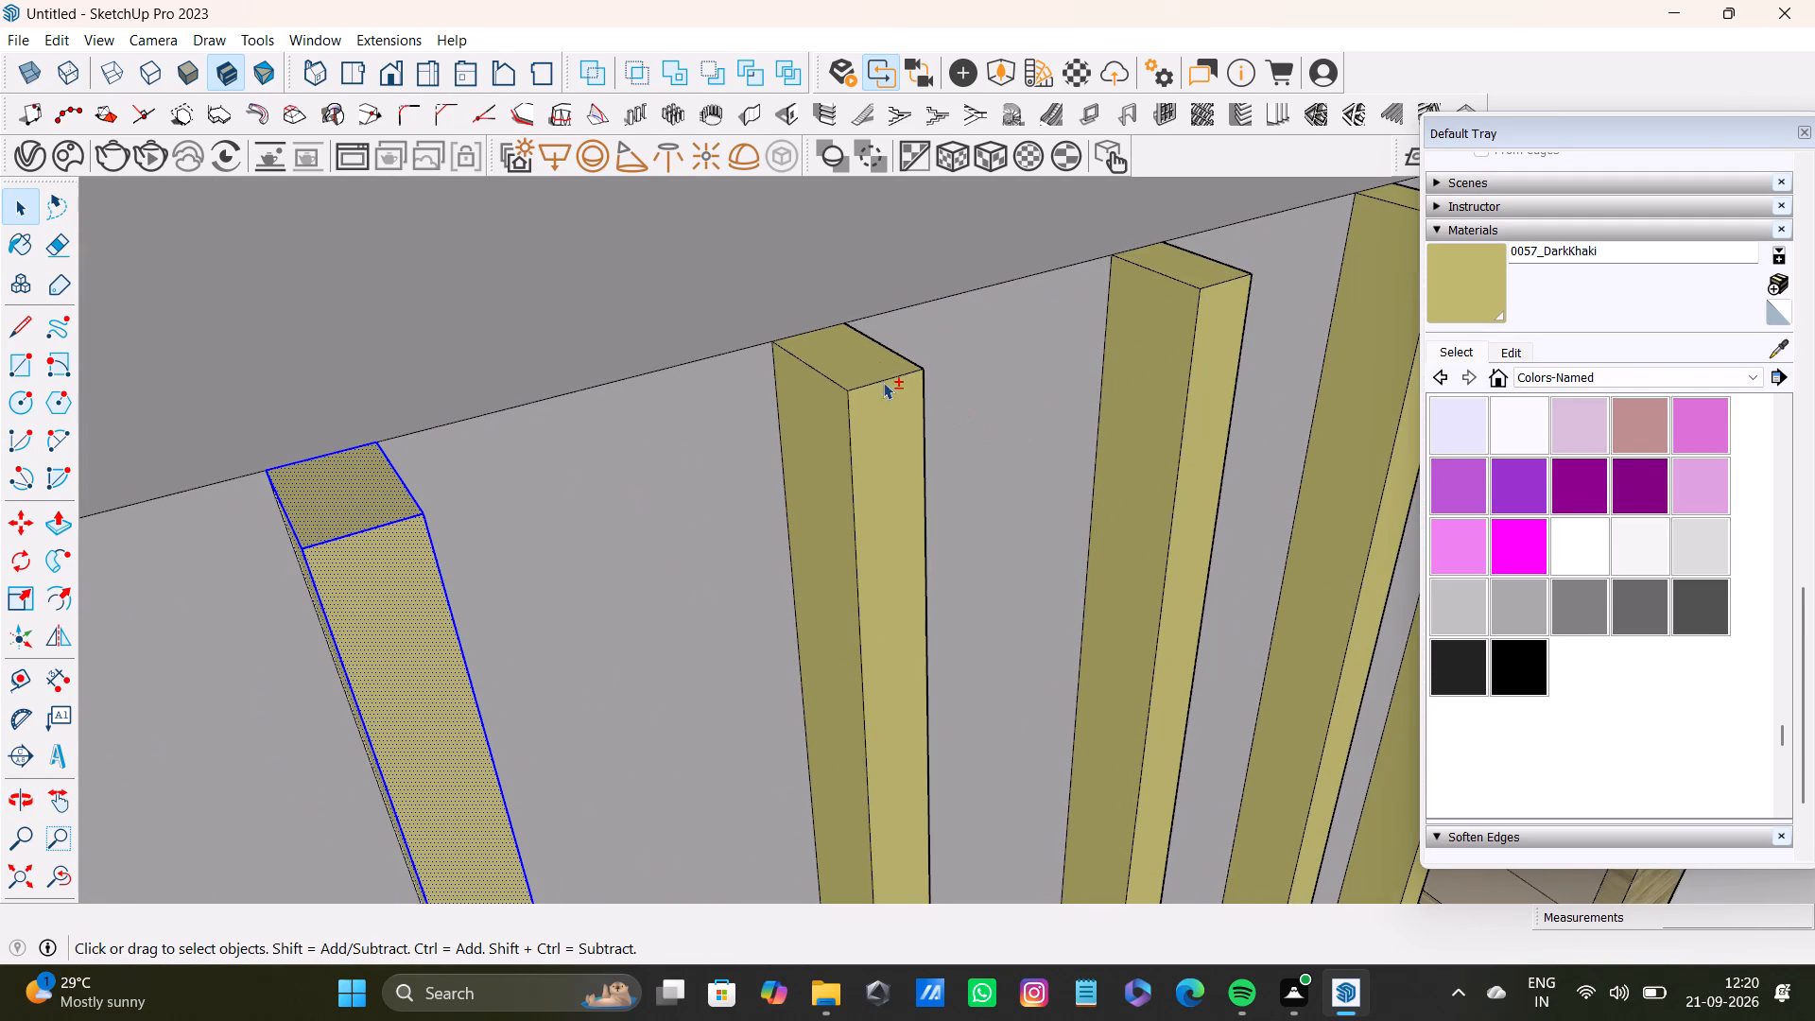
double_click(864, 358, "shift")
double_click(893, 420, "shift")
double_click(822, 430, "shift")
middle_click_drag(1058, 476, 955, 481, "shift")
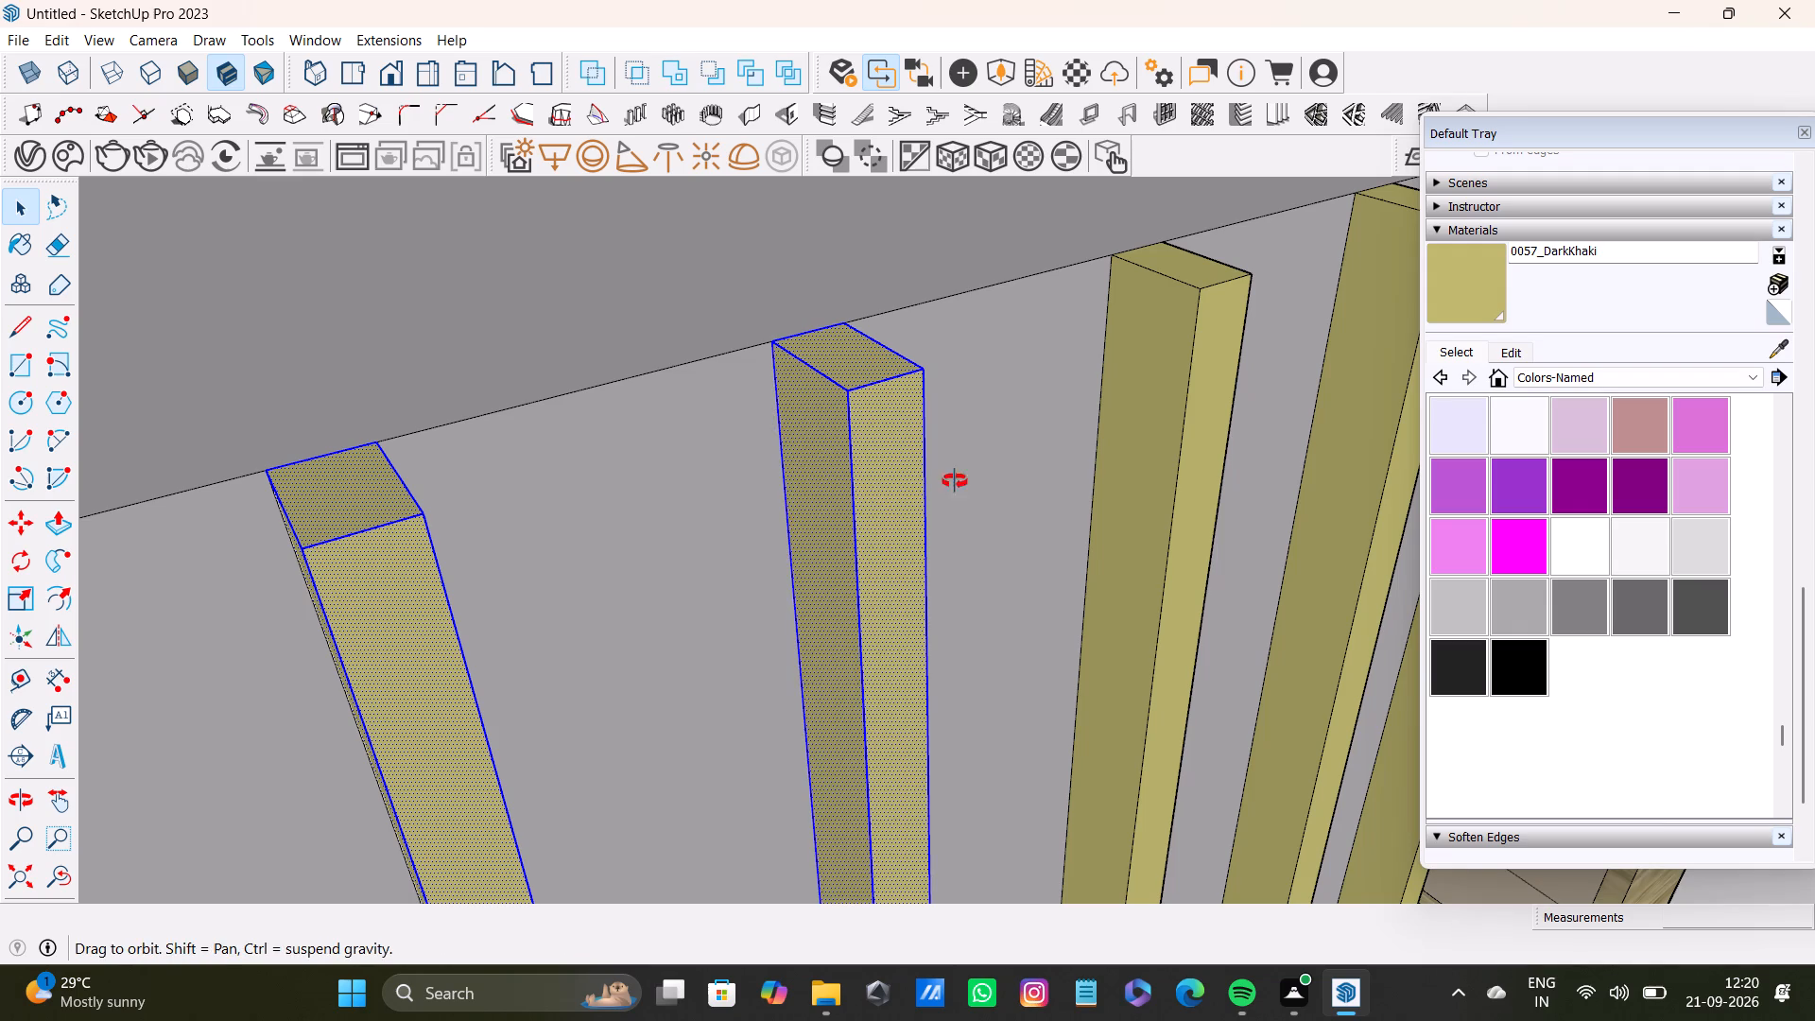
middle_click_drag(955, 481, 532, 480, "shift")
scroll(983, 374, "up", 3)
double_click(881, 388, "shift")
scroll(909, 403, "down", 5, "shift")
double_click(914, 409, "shift")
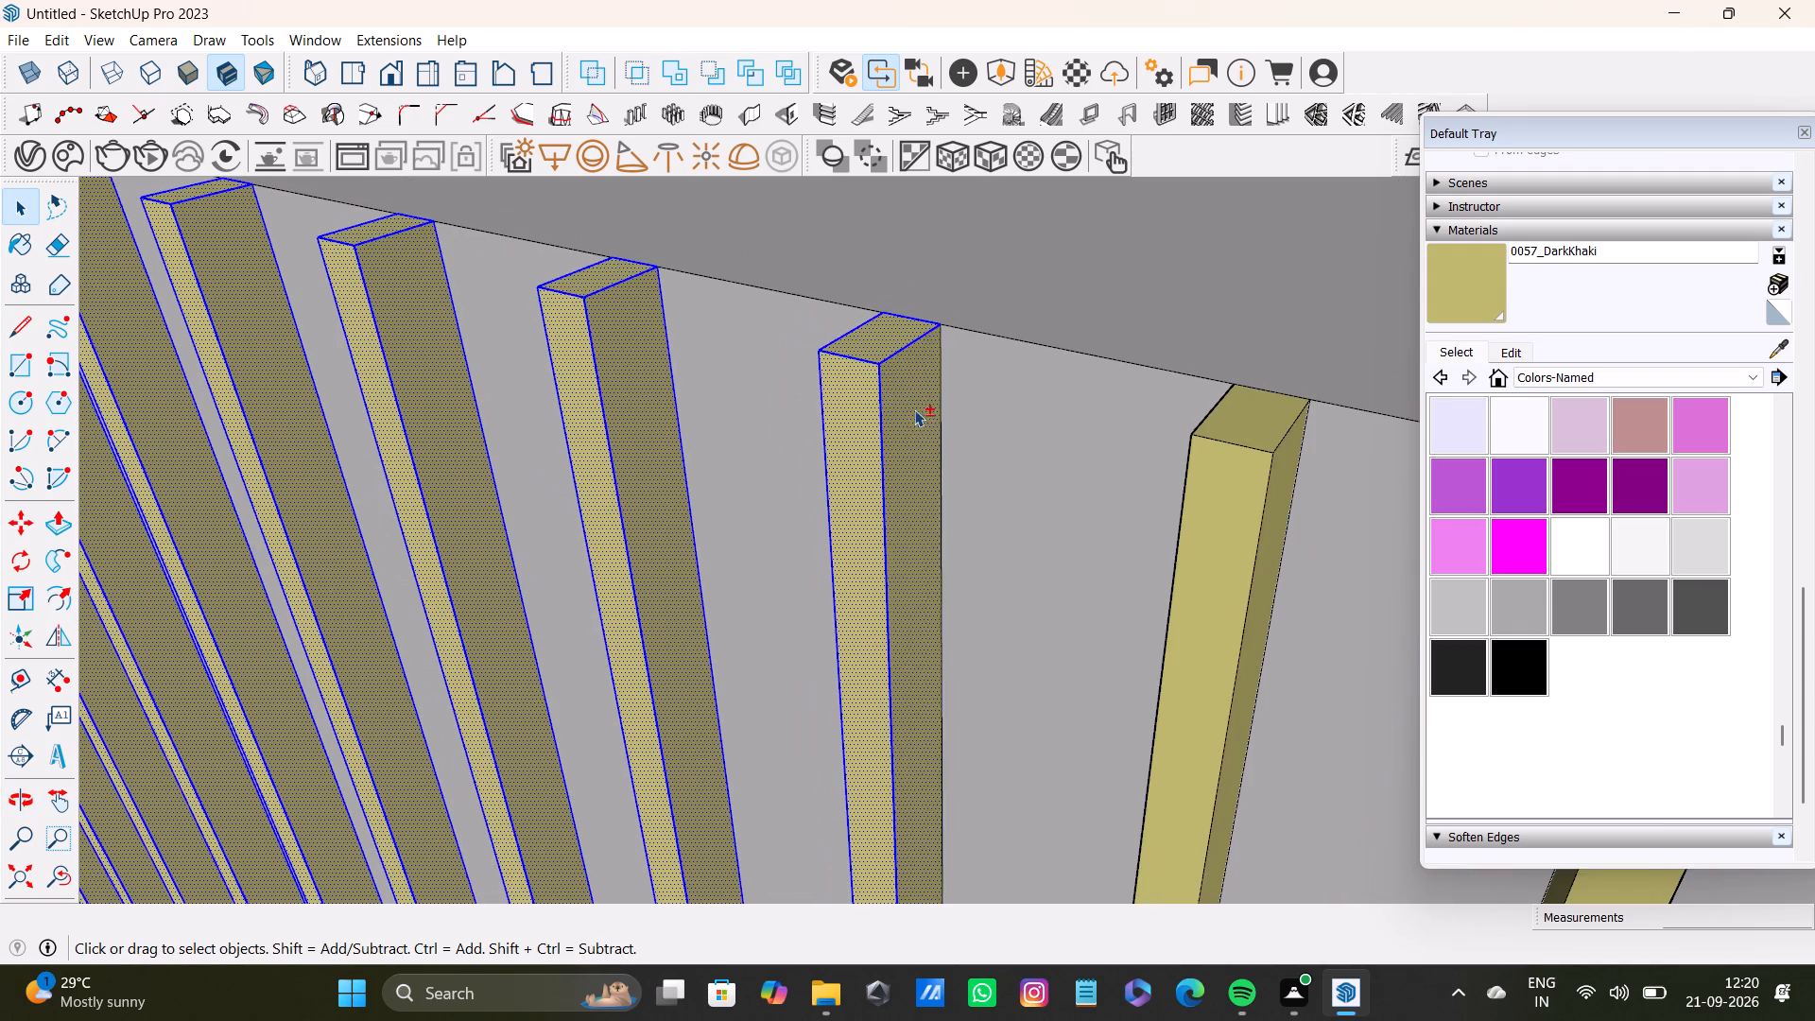
Add the nineteenth slat's top, front and both side faces with their edges to the selection.
scroll(913, 416, "down", 4, "shift")
middle_click_drag(1114, 469, 837, 463, "shift")
scroll(868, 421, "up", 7, "shift")
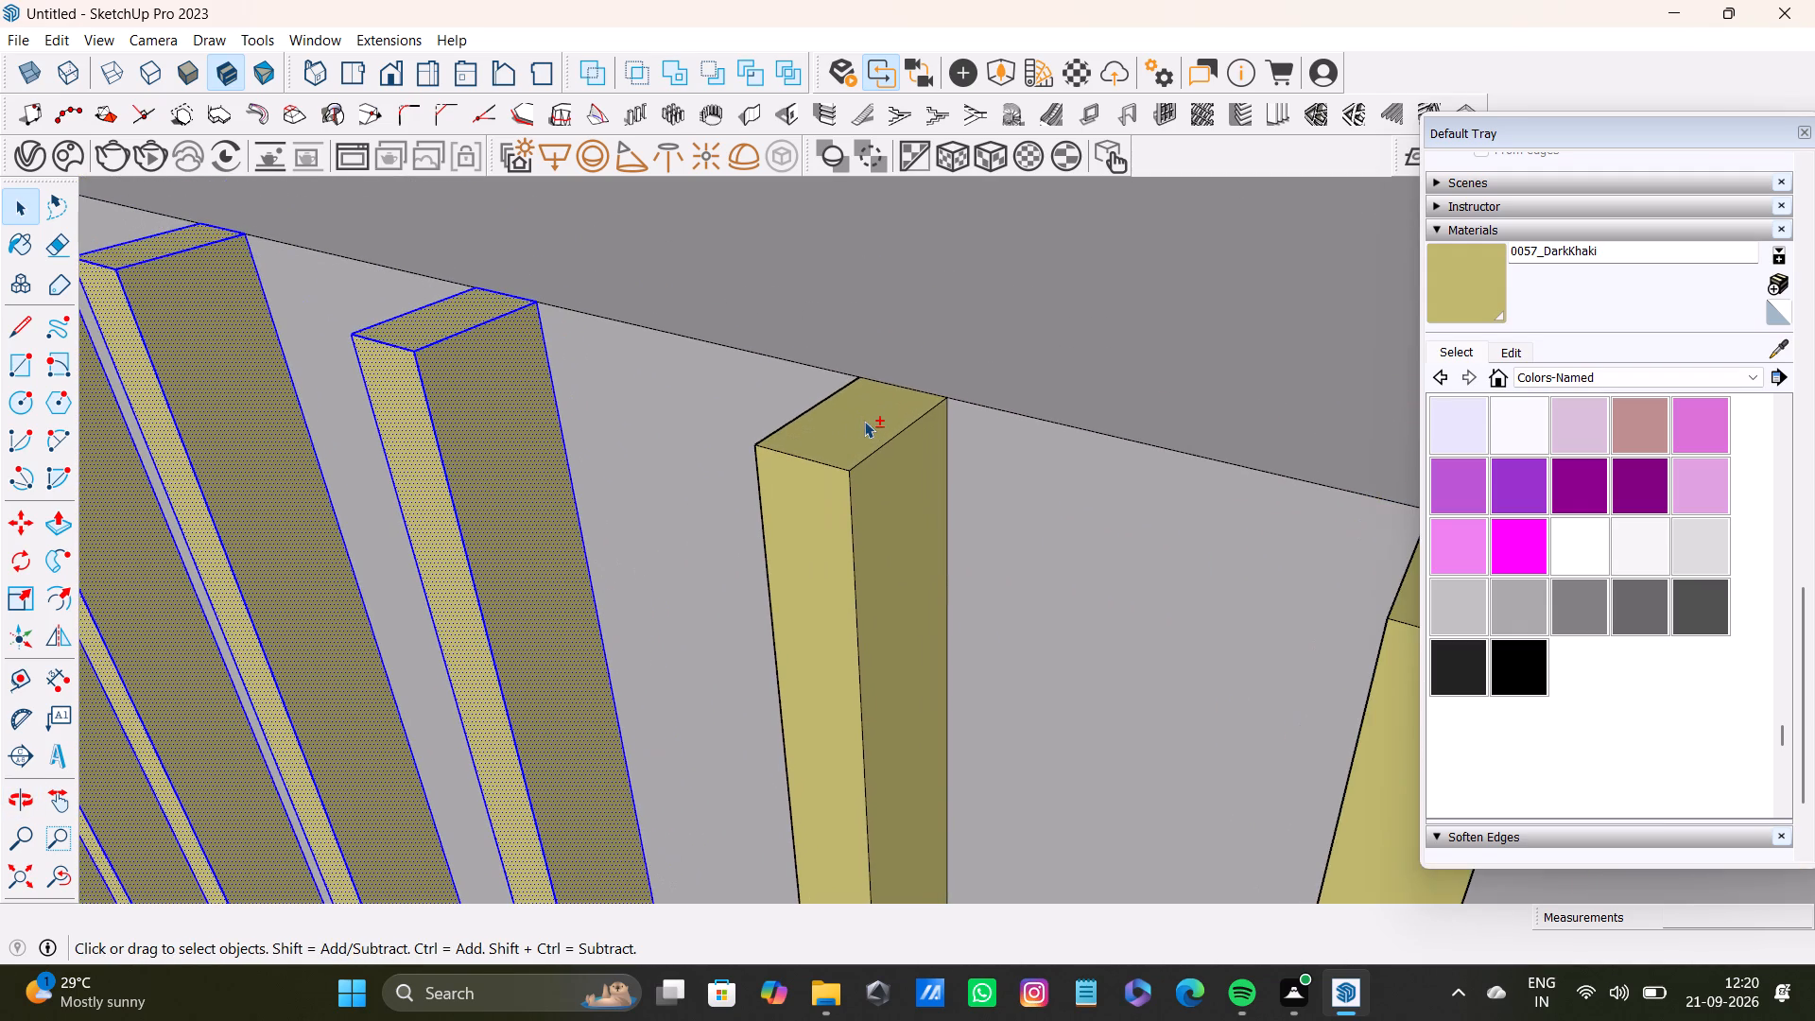
double_click(864, 421, "shift")
left_click(904, 489, "shift")
left_click_drag(904, 490, 900, 498, "shift")
double_click(816, 529, "shift")
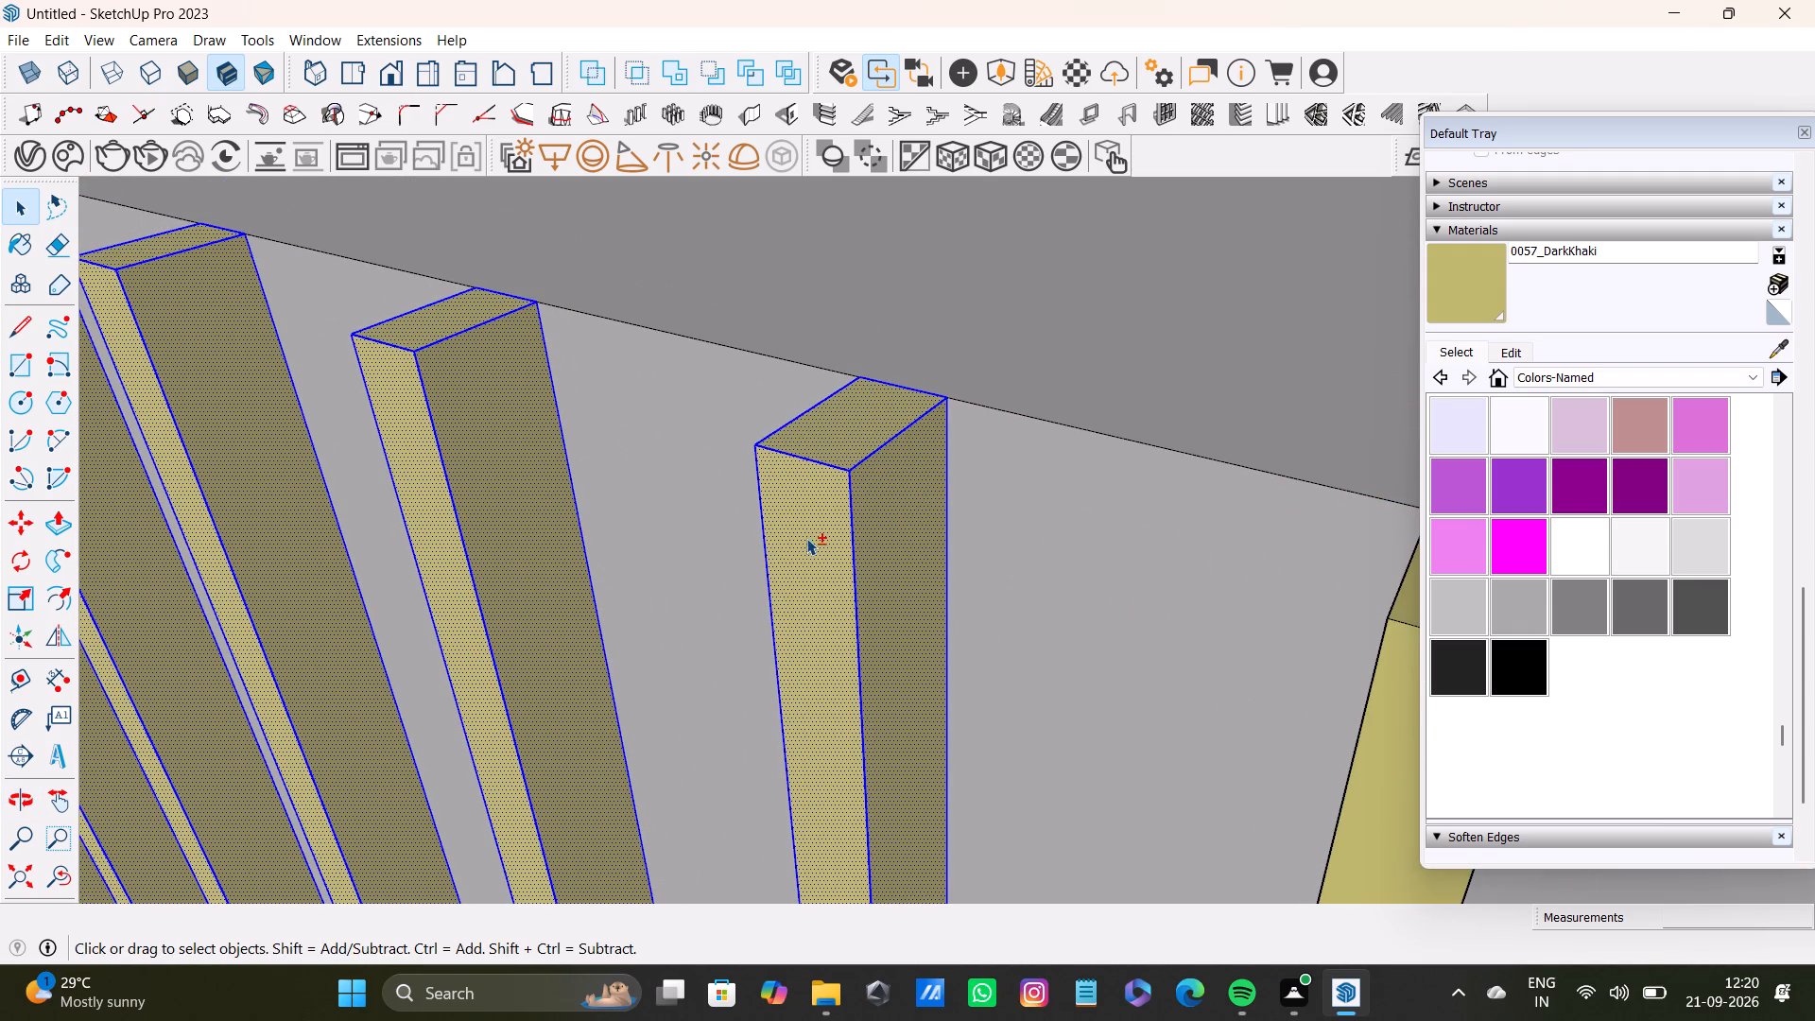
scroll(753, 620, "down", 2, "shift")
middle_click_drag(753, 620, 752, 621, "shift")
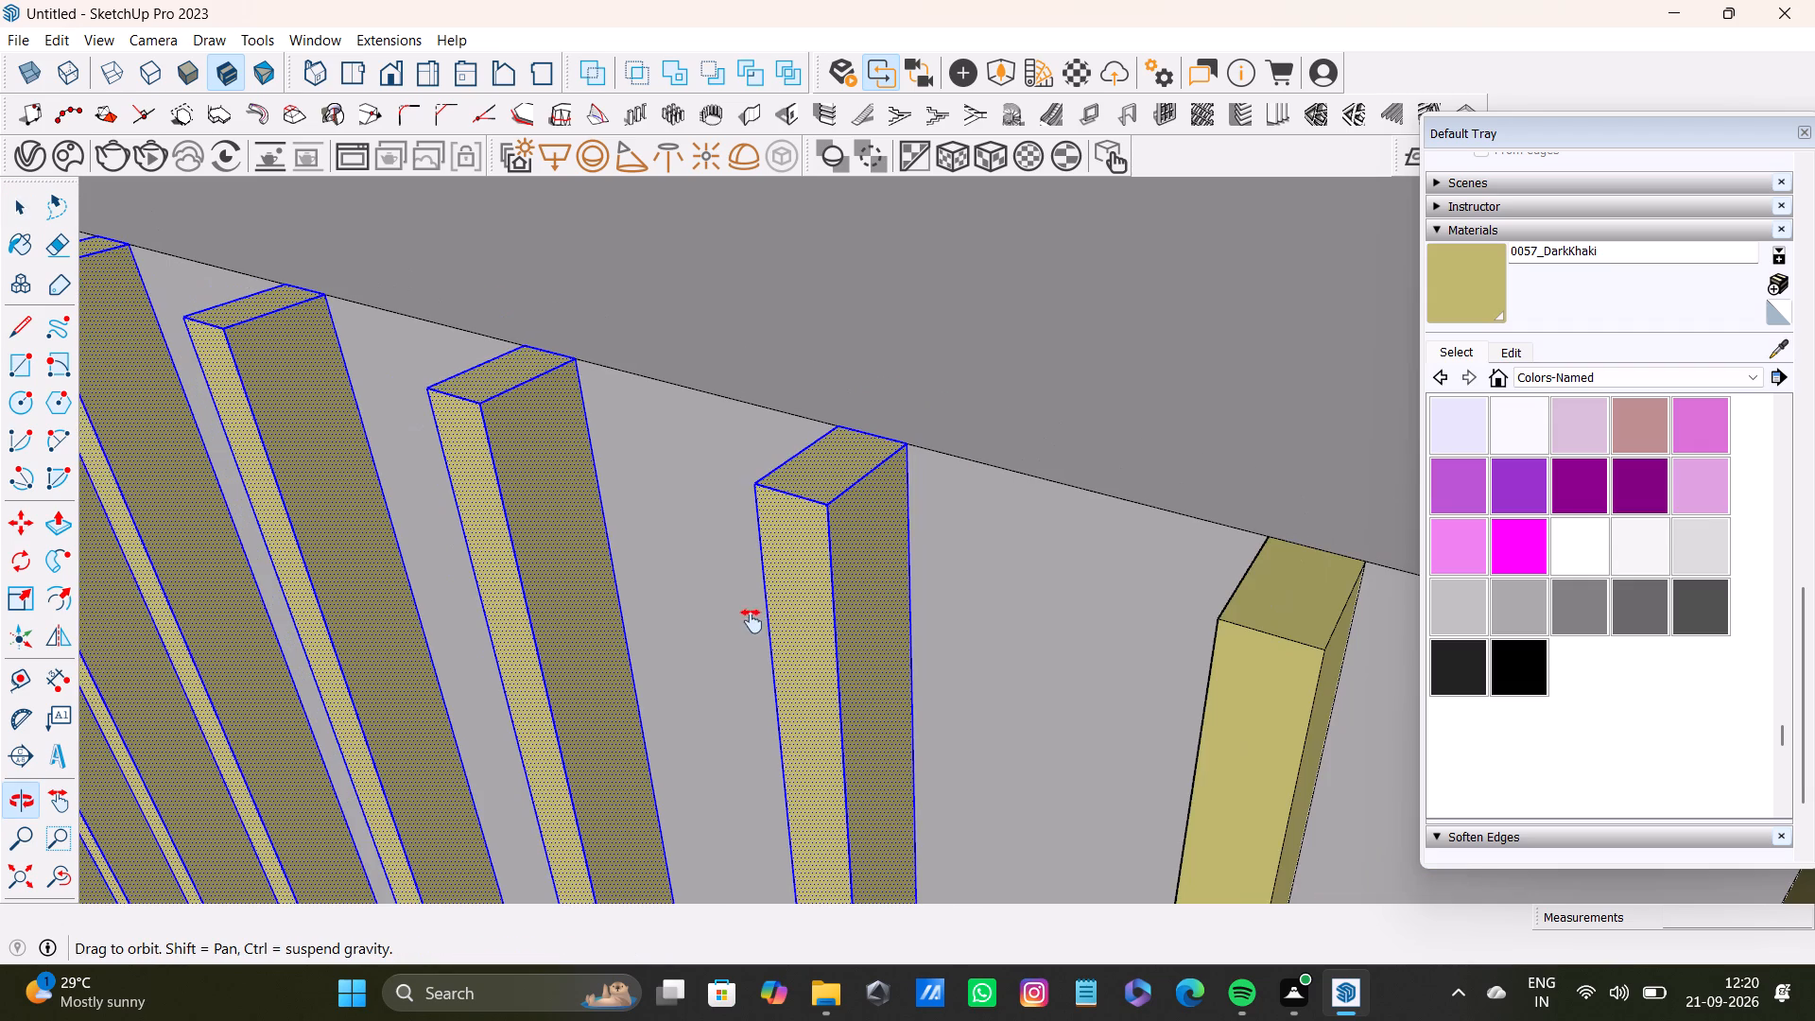
middle_click_drag(752, 621, 333, 614, "shift")
middle_click_drag(318, 598, 945, 468)
scroll(795, 620, "down", 3)
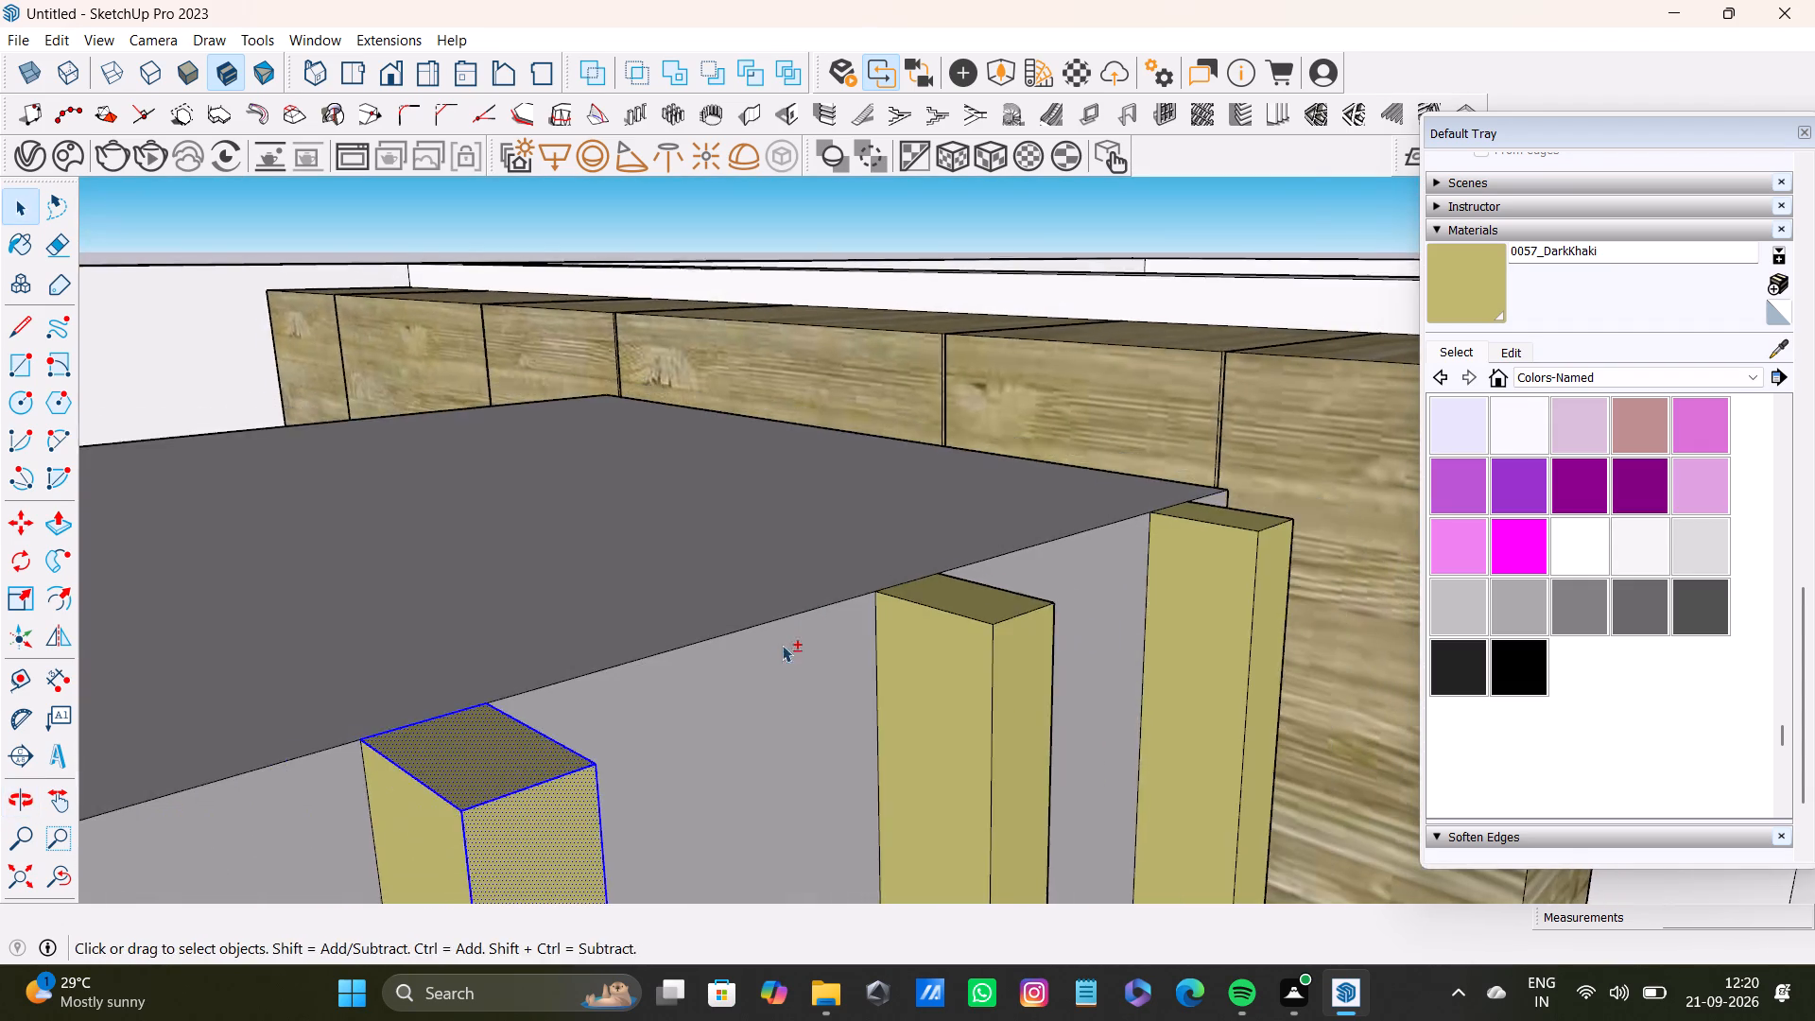
middle_click_drag(782, 647, 811, 357, "shift")
scroll(349, 561, "up", 3, "shift")
double_click(513, 528, "shift")
Add the twentieth slat's top, front and both side faces with their edges to the selection.
middle_click_drag(1032, 460, 857, 705, "shift")
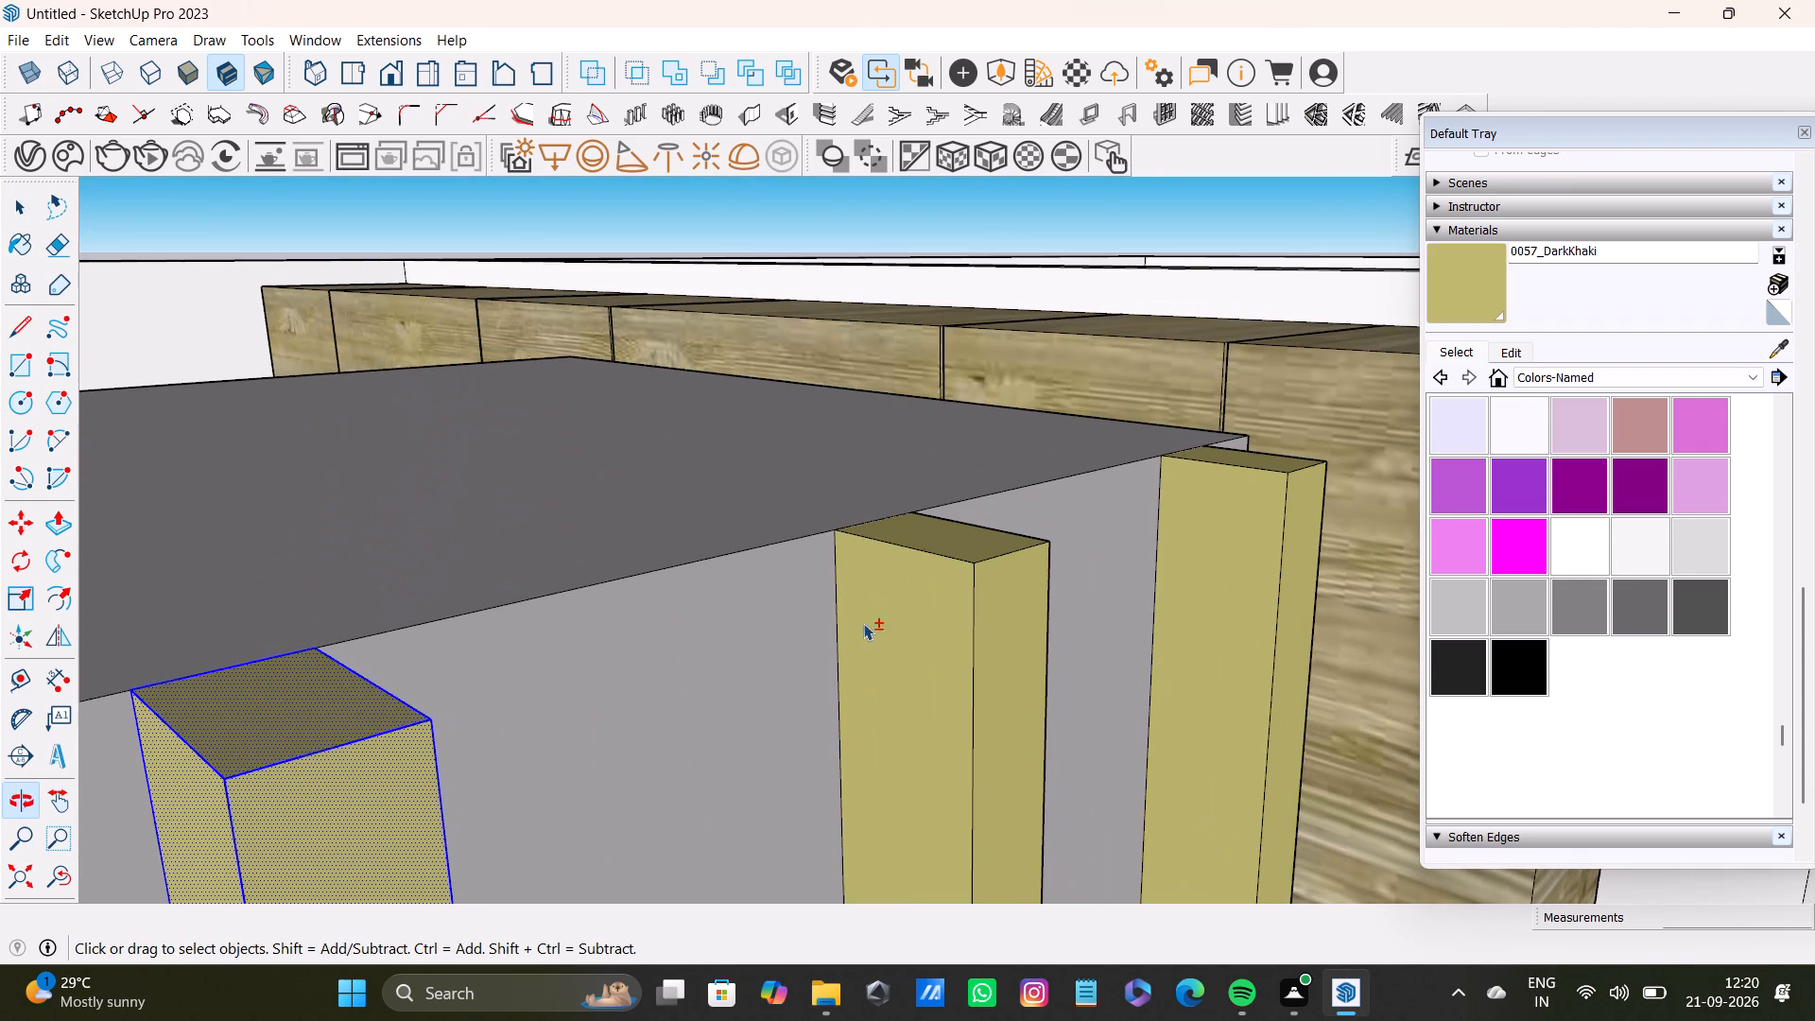
double_click(940, 534, "shift")
double_click(940, 610, "shift")
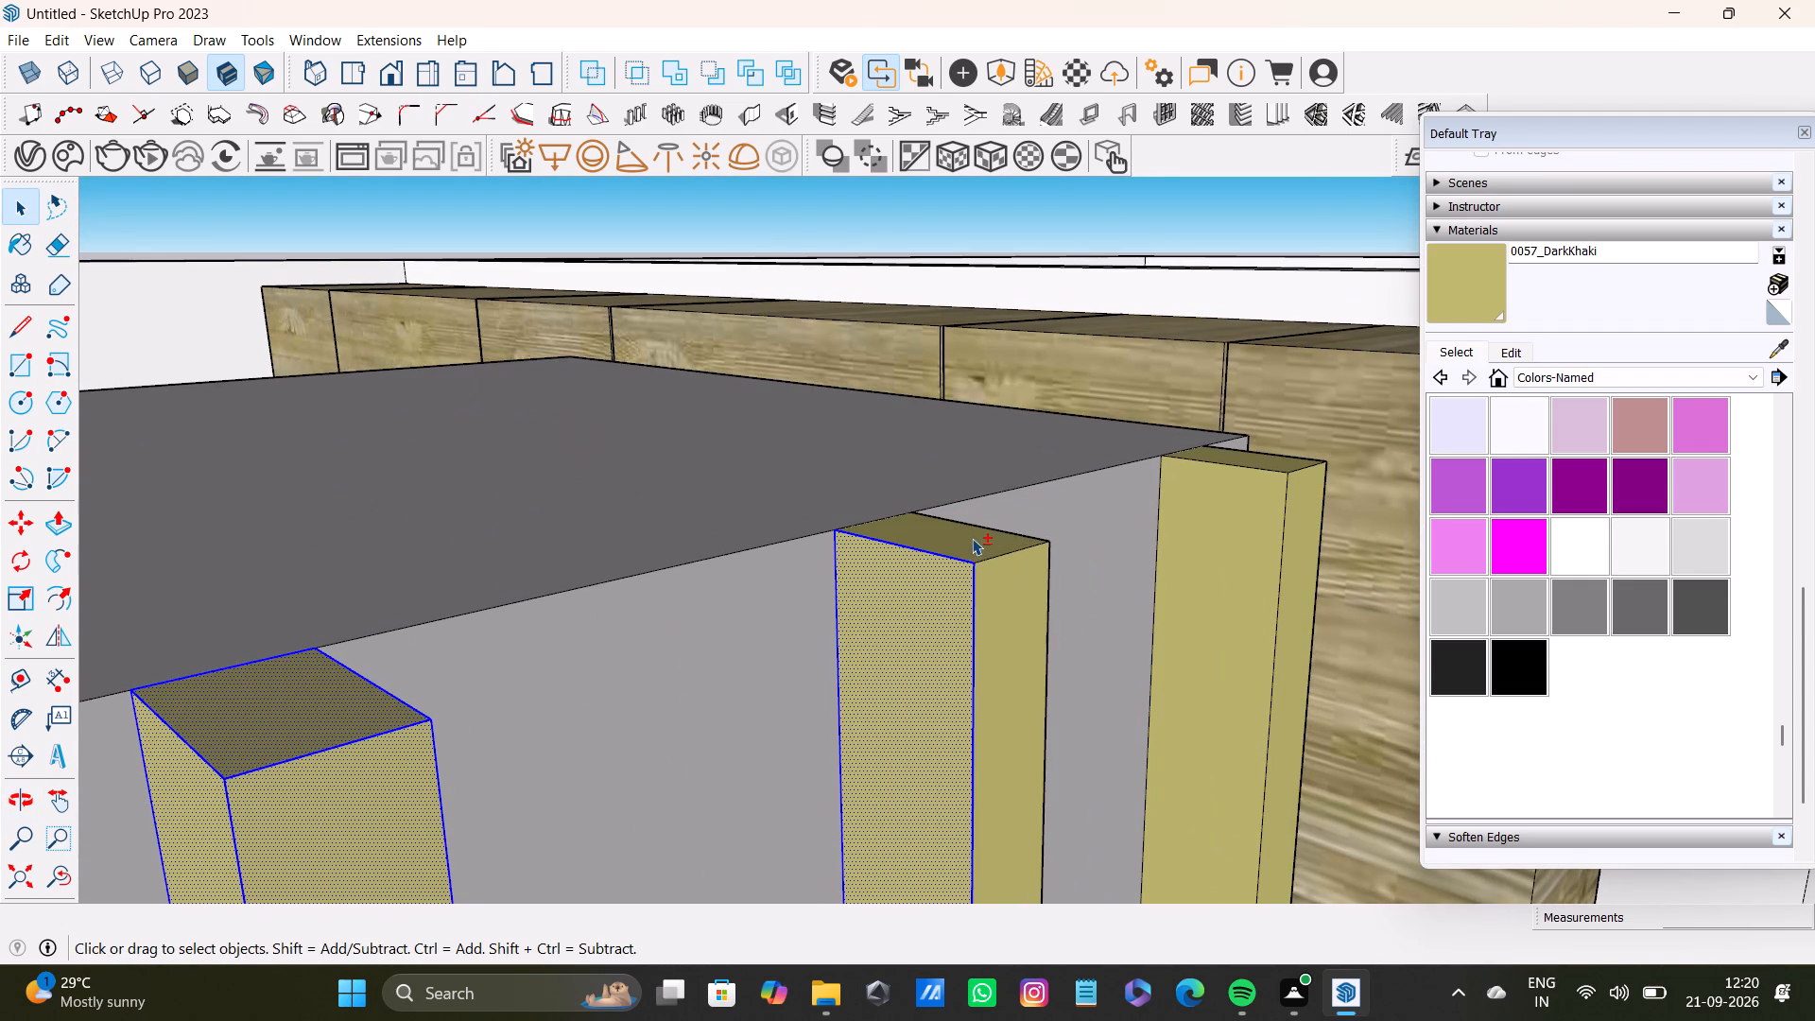
double_click(972, 538, "shift")
double_click(999, 597, "shift")
middle_click_drag(1175, 619, 517, 748)
scroll(723, 632, "up", 3, "shift")
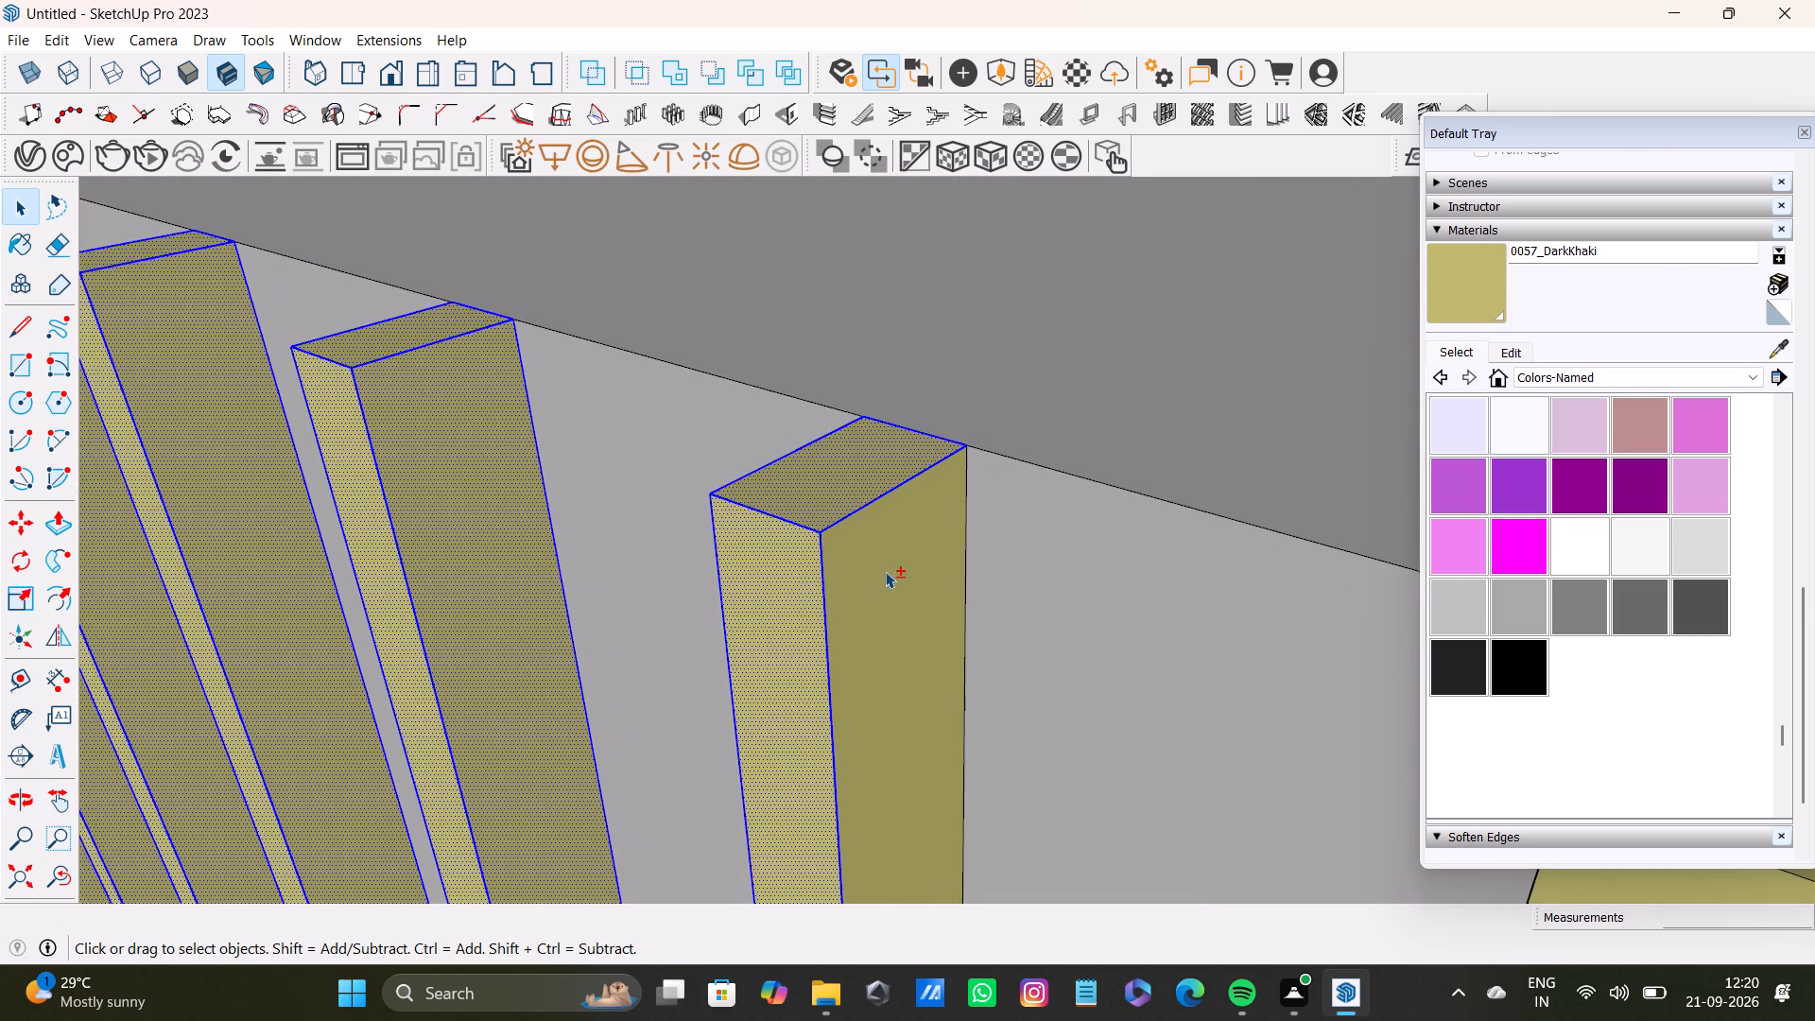
double_click(887, 571, "shift")
Add the last slat's top, front and both side faces to the selection and delete all the selected slats.
scroll(888, 571, "down", 4, "shift")
middle_click_drag(1058, 684, 727, 481, "shift")
scroll(873, 503, "up", 3, "shift")
double_click(928, 397, "shift")
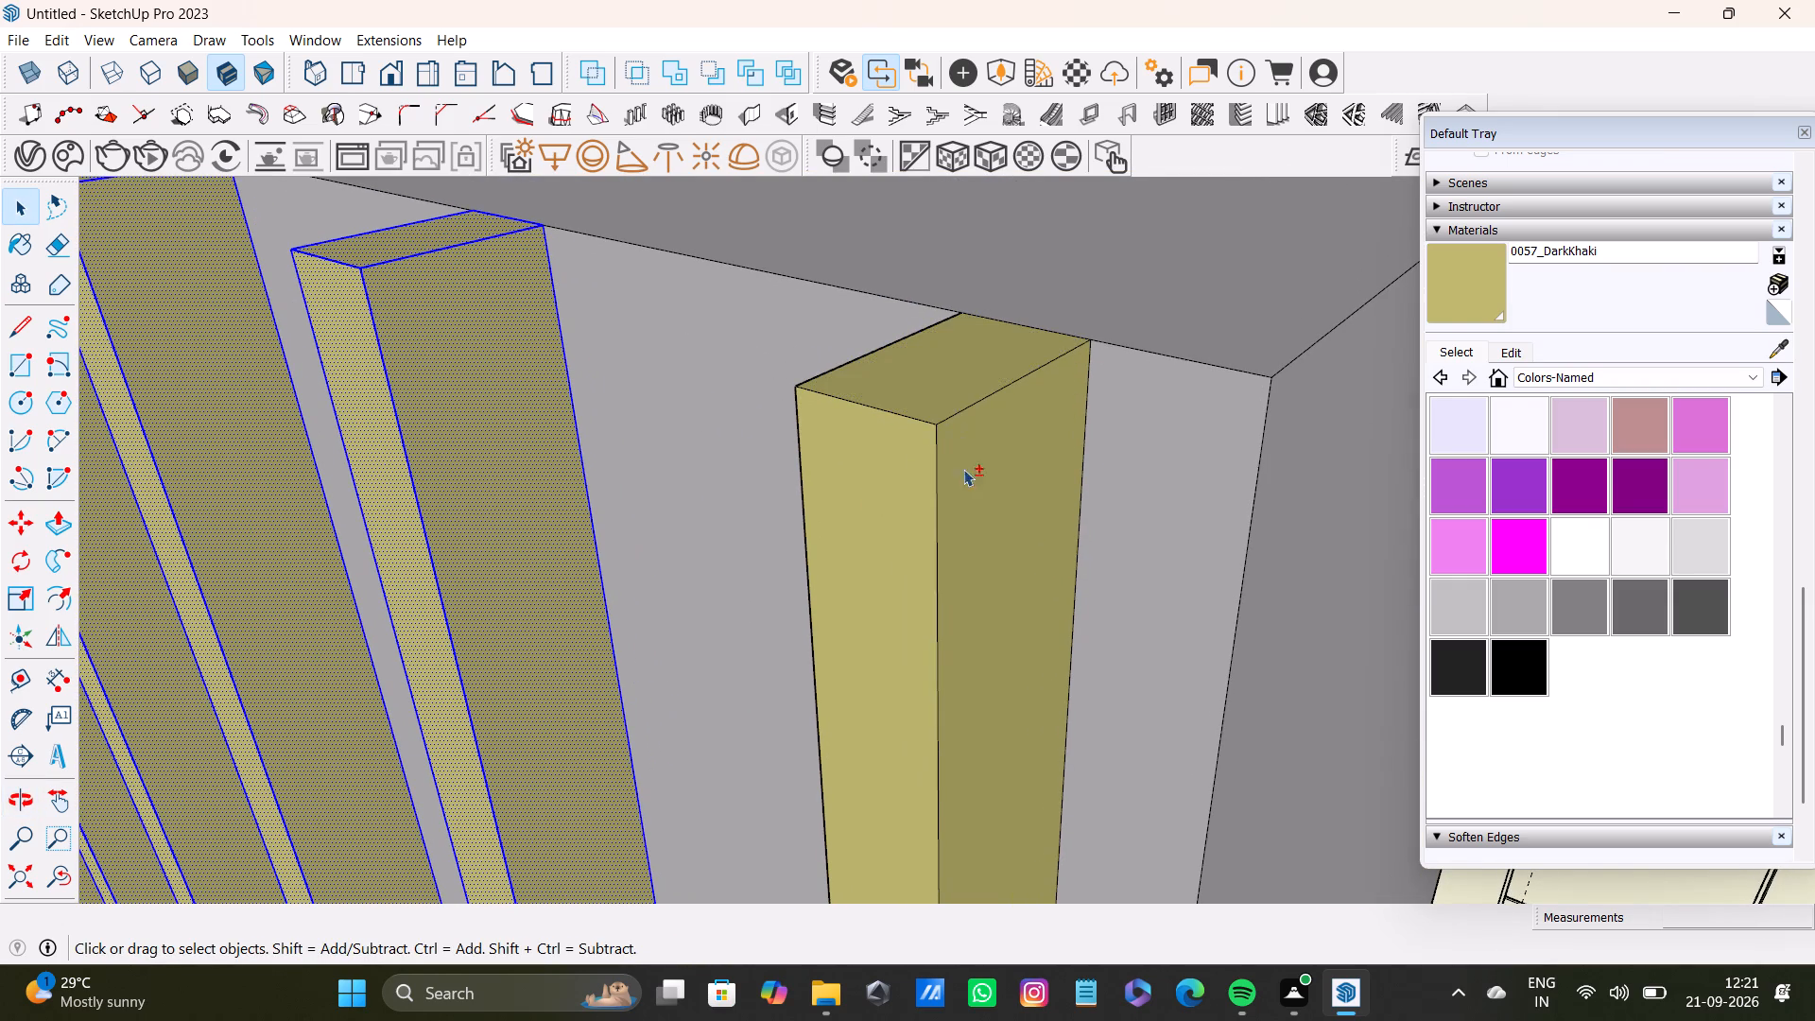
double_click(970, 476, "shift")
double_click(890, 502, "shift")
double_click(912, 350, "shift")
middle_click_drag(820, 511, 1314, 497)
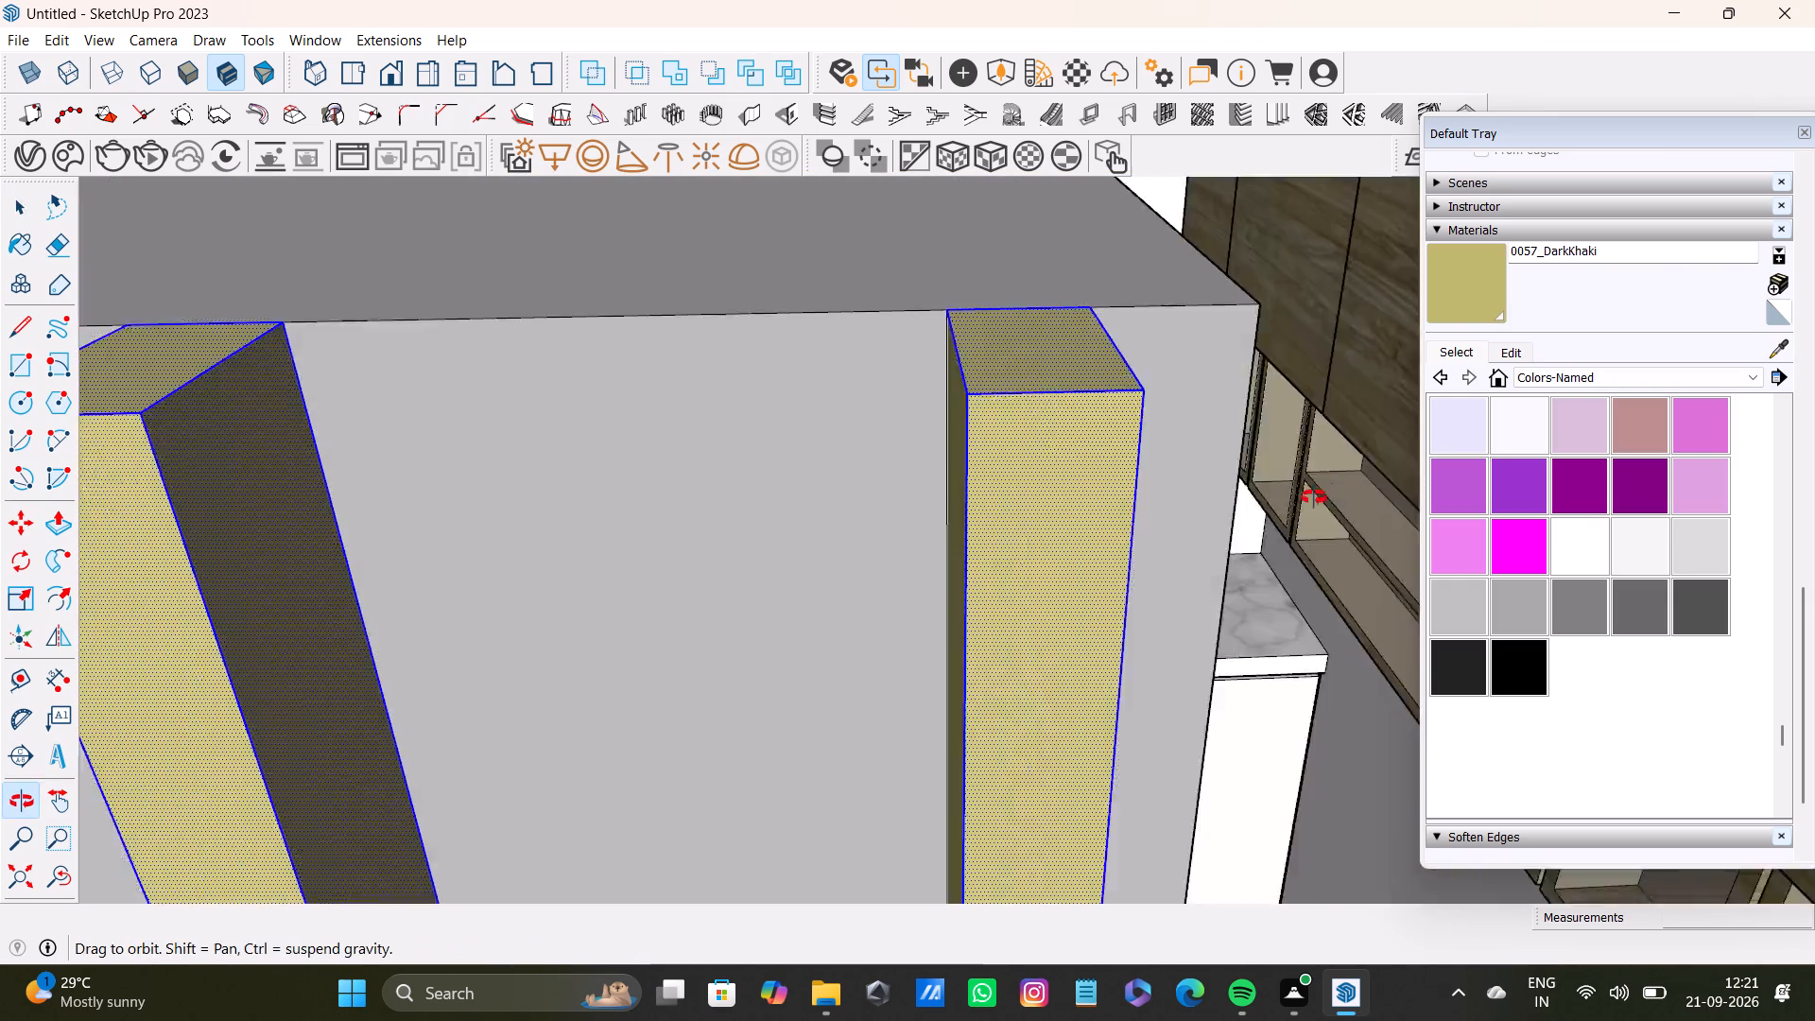
middle_click_drag(1314, 497, 1333, 486)
scroll(1019, 466, "up", 3, "shift")
double_click(1022, 453, "shift")
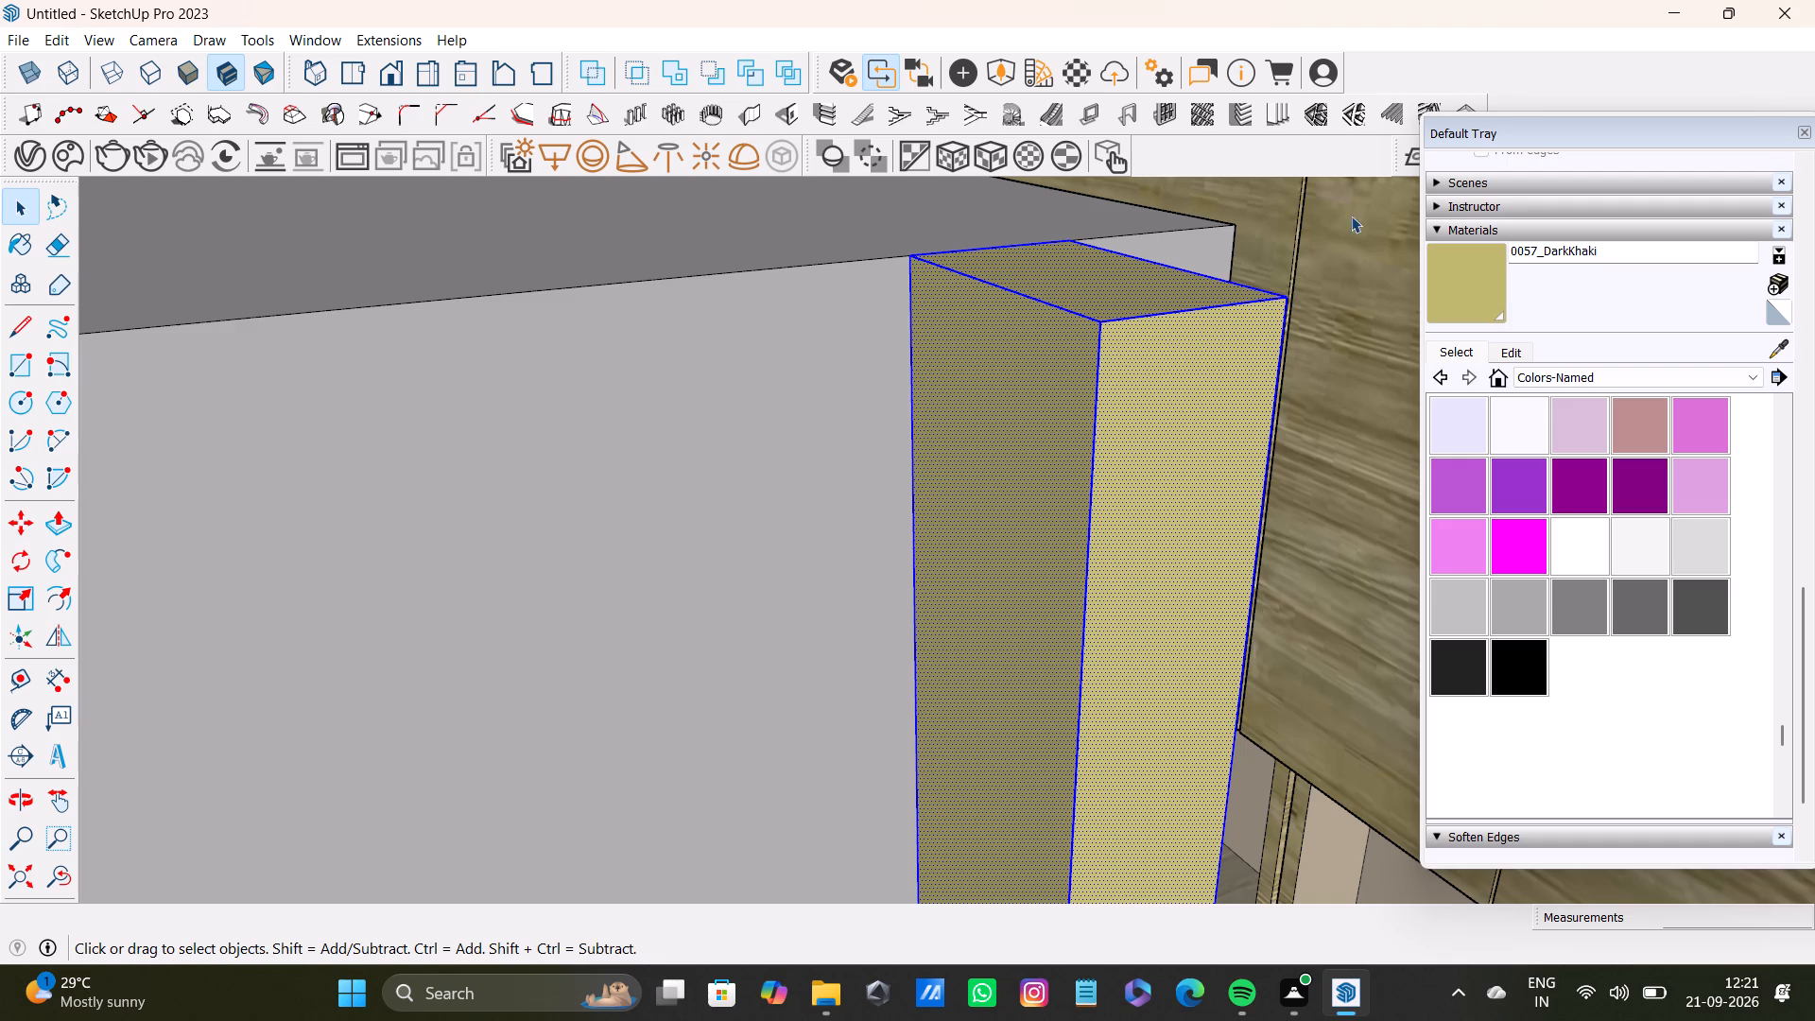
key("Delete")
key("space")
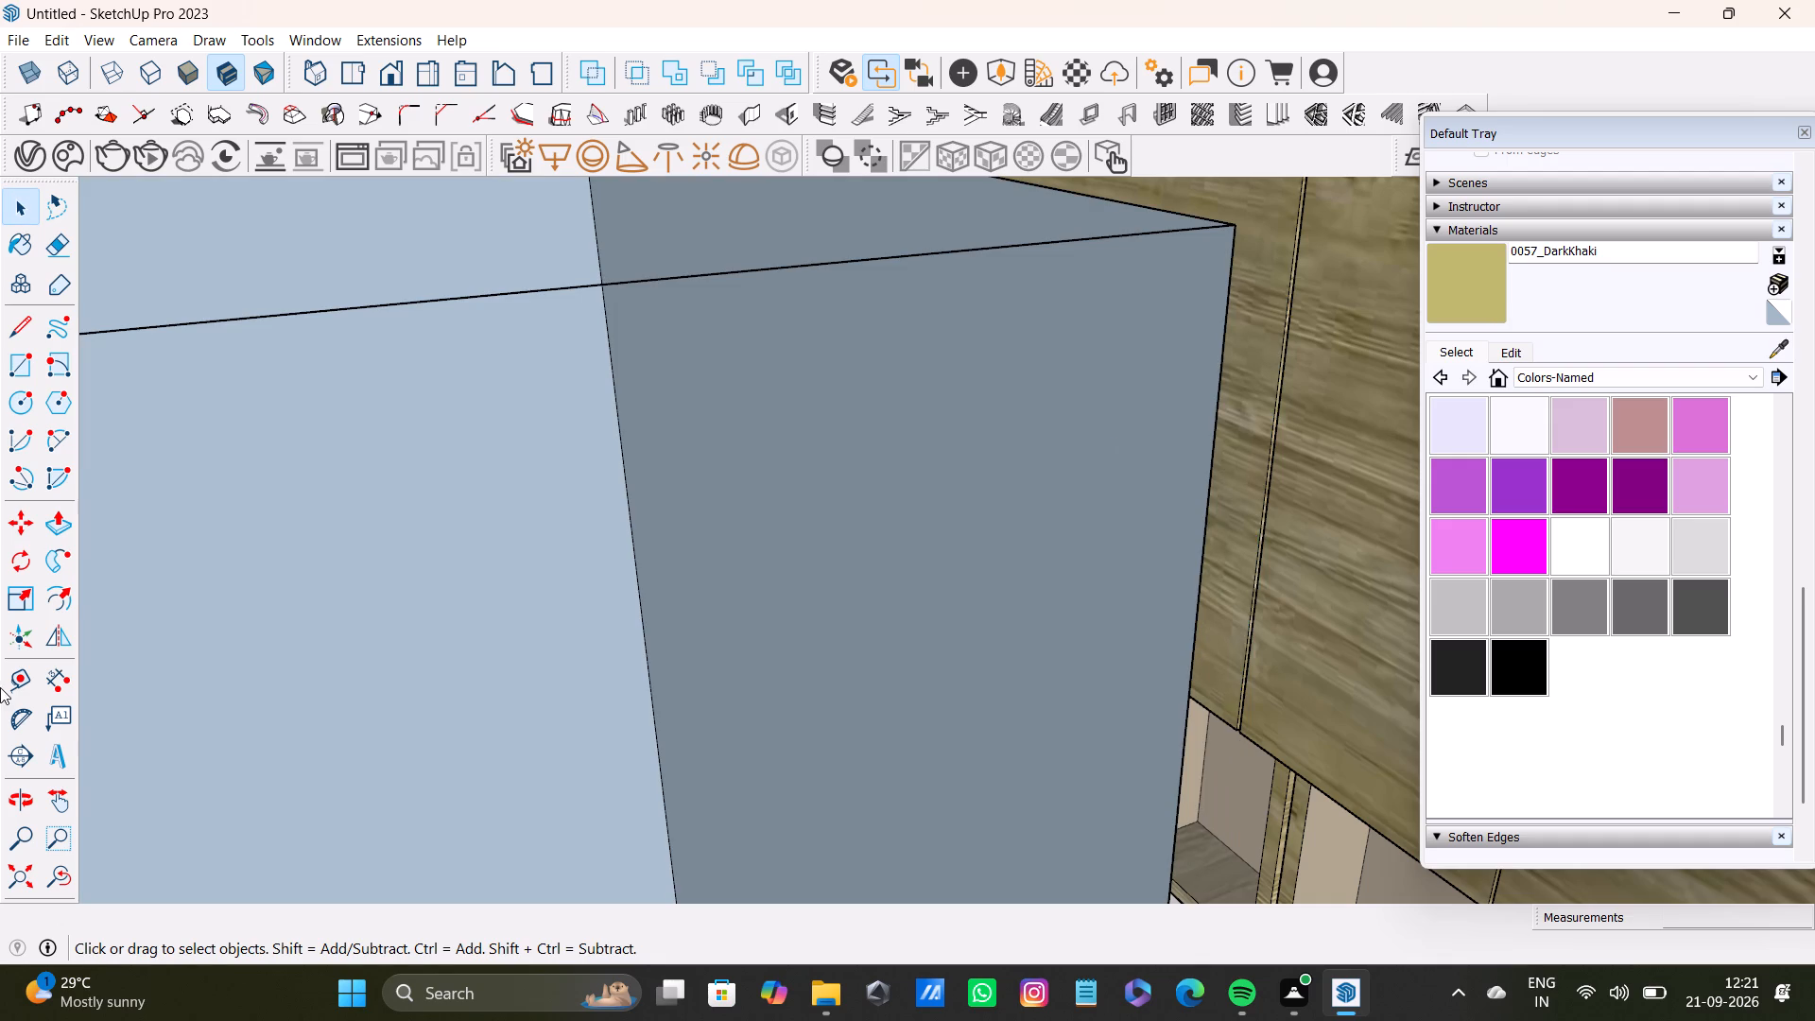
Draw a line about 3' 15/16" long between the end corners of the overhead panel's open top front edge.
left_click(21, 888)
middle_click_drag(977, 531, 717, 659)
scroll(711, 239, "up", 4)
middle_click_drag(716, 218, 717, 219, "shift")
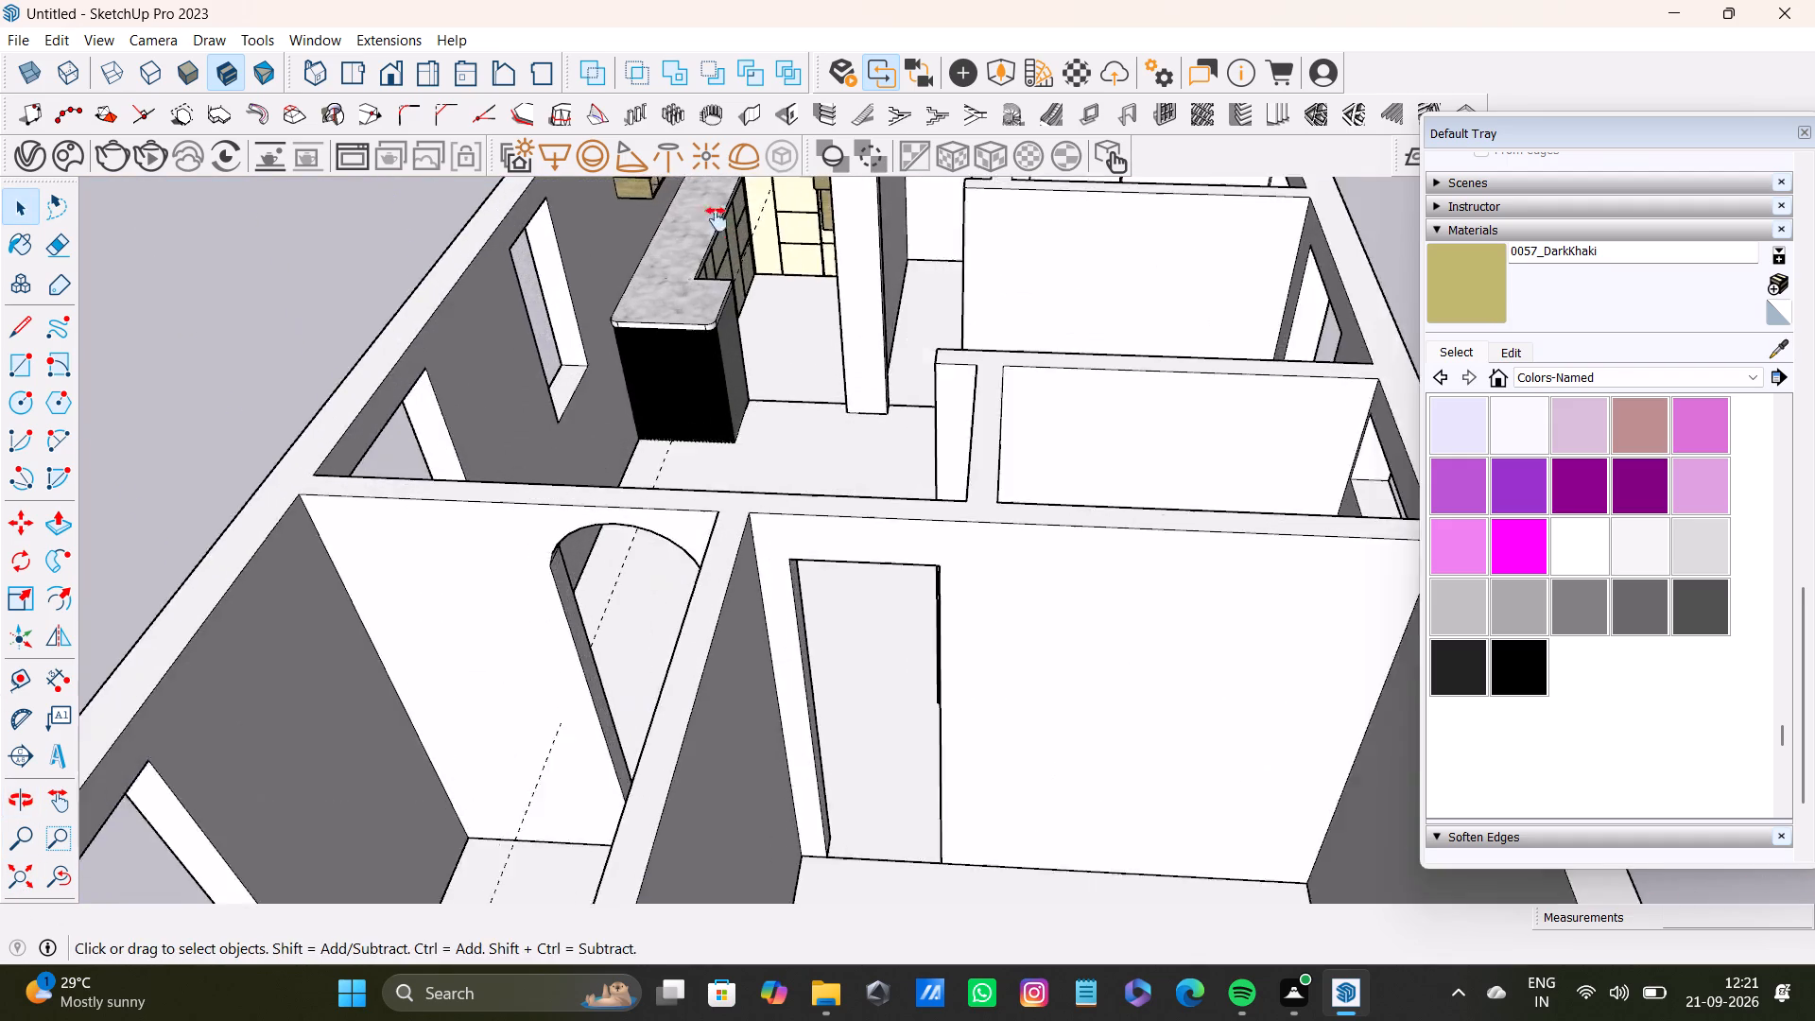
middle_click_drag(717, 219, 734, 682, "shift")
scroll(685, 555, "up", 8)
middle_click_drag(727, 786, 719, 637)
scroll(678, 680, "up", 5)
middle_click_drag(630, 720, 630, 760)
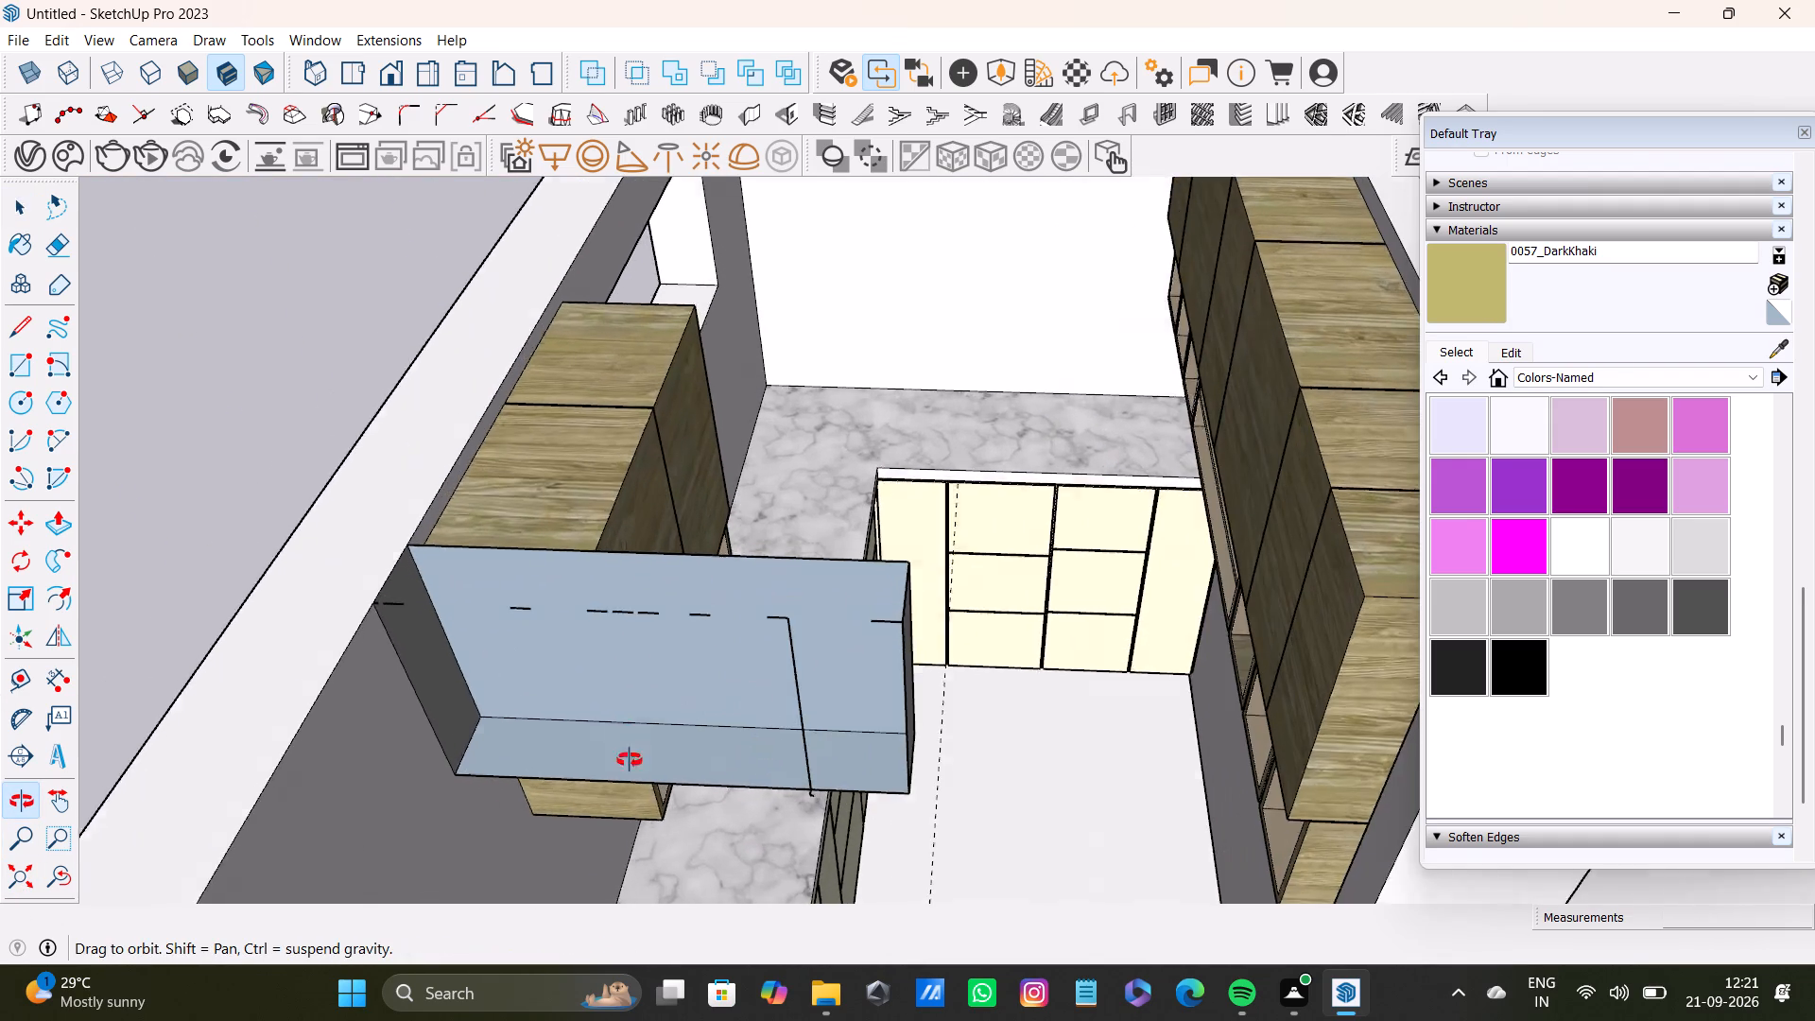
middle_click_drag(630, 760, 540, 799)
left_click(16, 328)
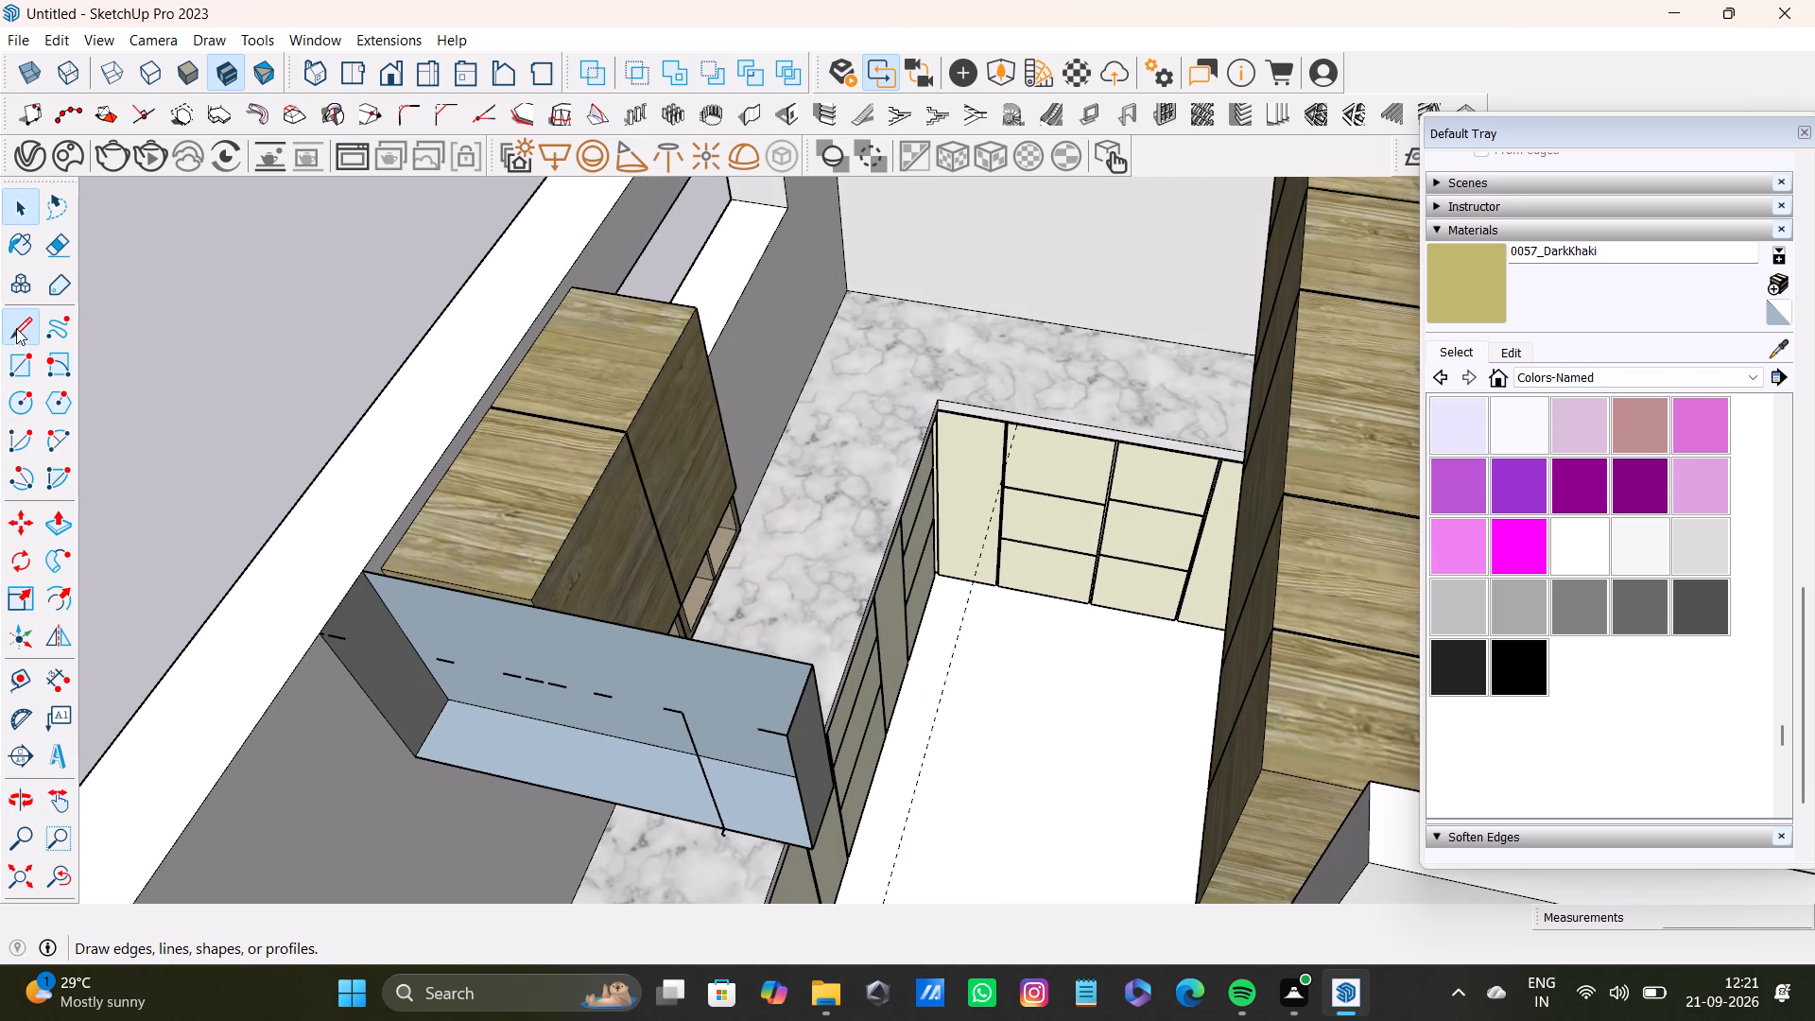
left_click(320, 632)
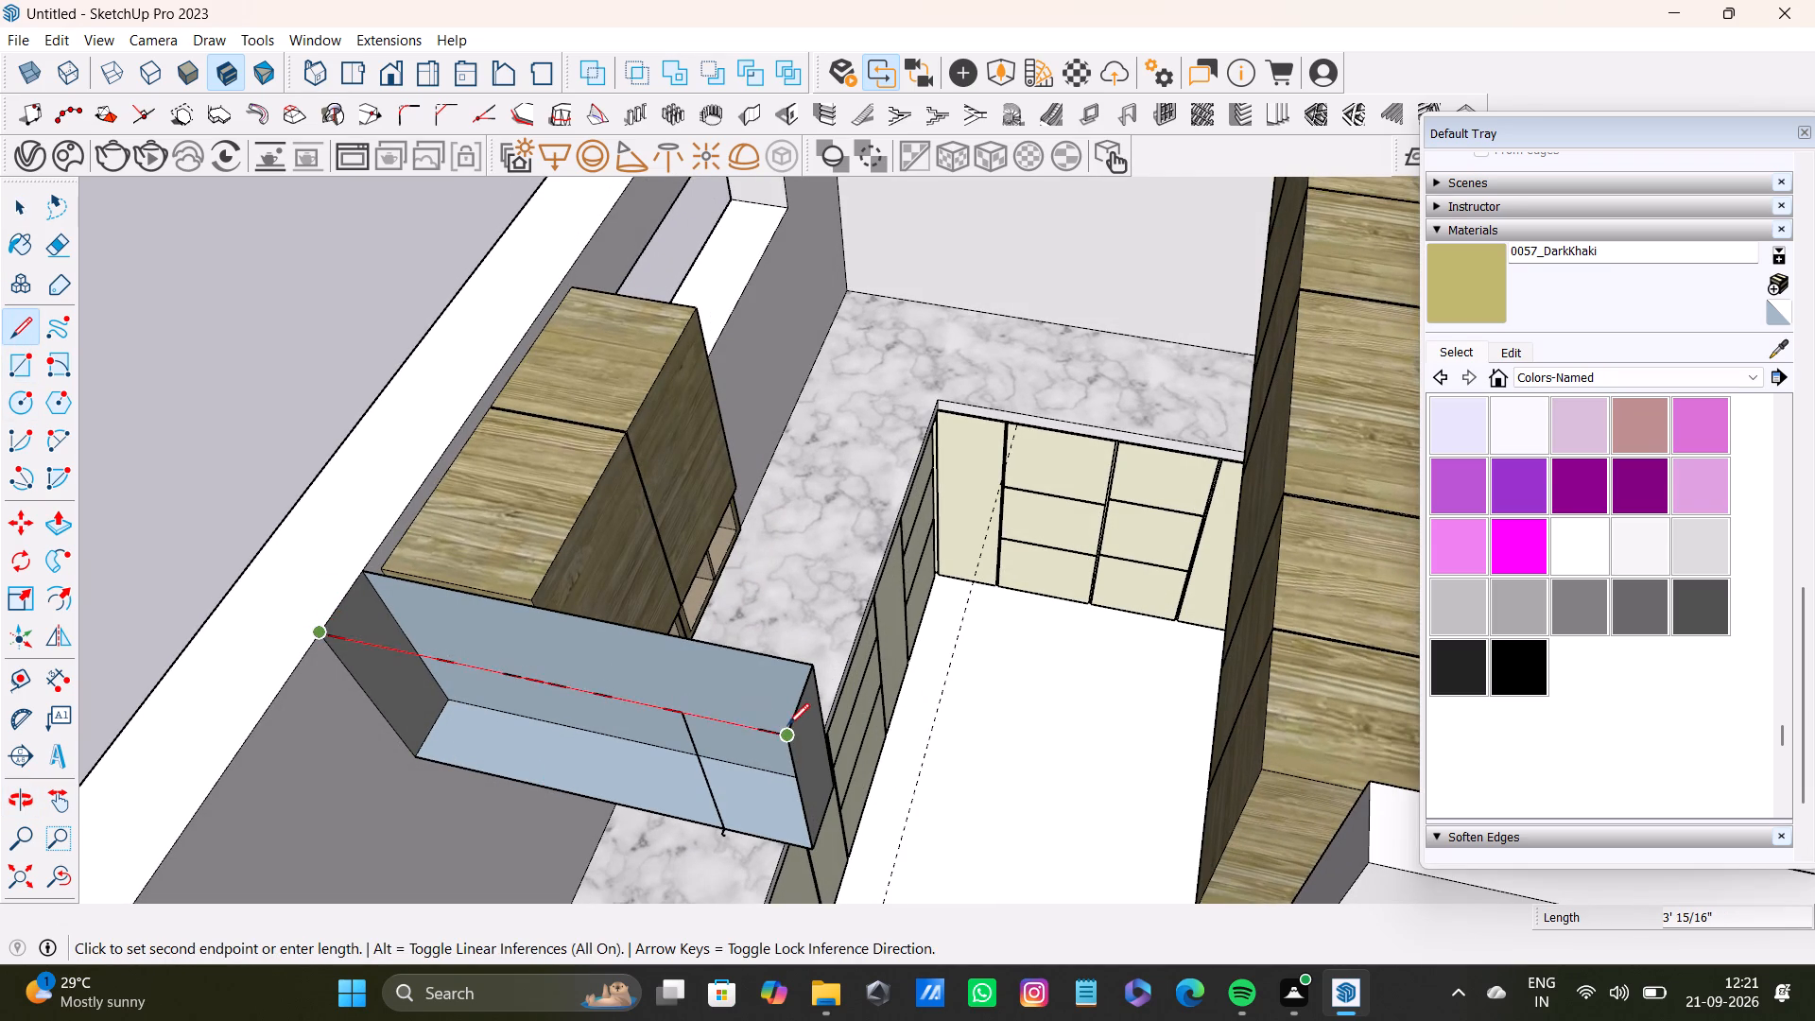
left_click(787, 732)
Delete the large horizontal face covering the rooms at wall-top level.
scroll(665, 742, "down", 3)
middle_click_drag(803, 770, 784, 777)
key("space")
left_click(887, 657)
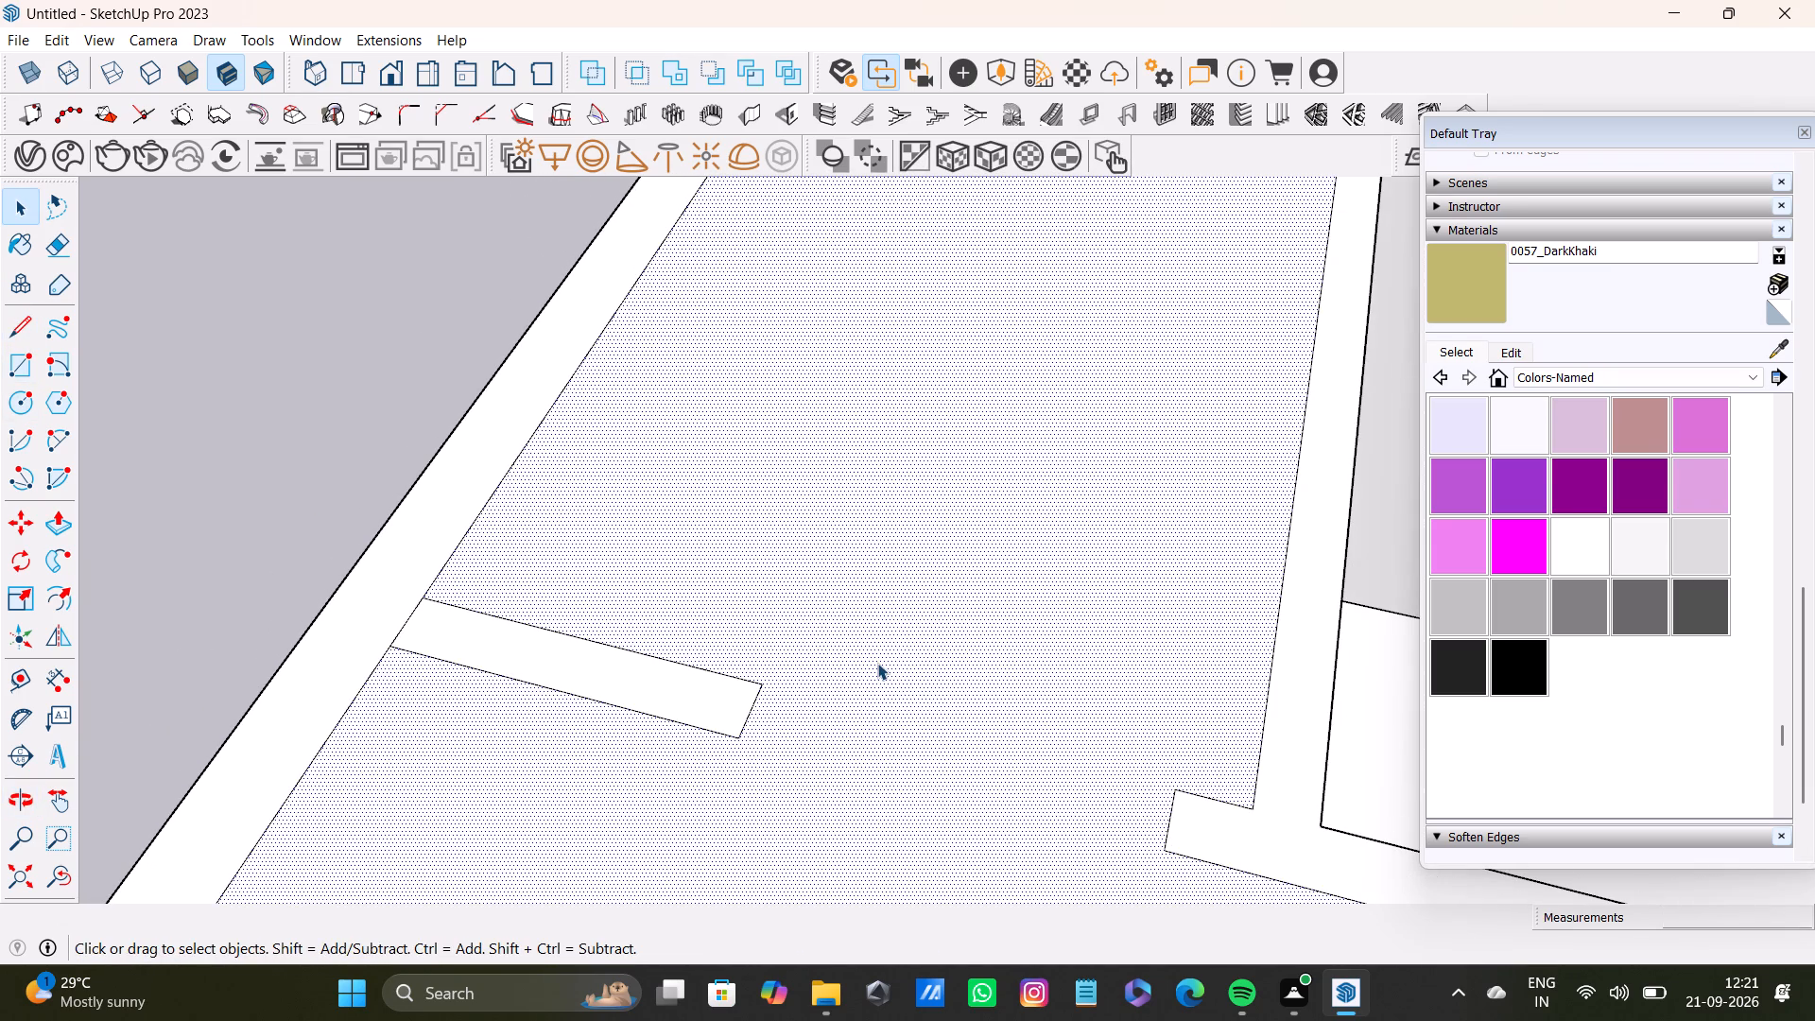
key("Delete")
Delete the leftover dividing edge on the overhead panel's front face and the small stray edges beneath it.
scroll(538, 838, "up", 6)
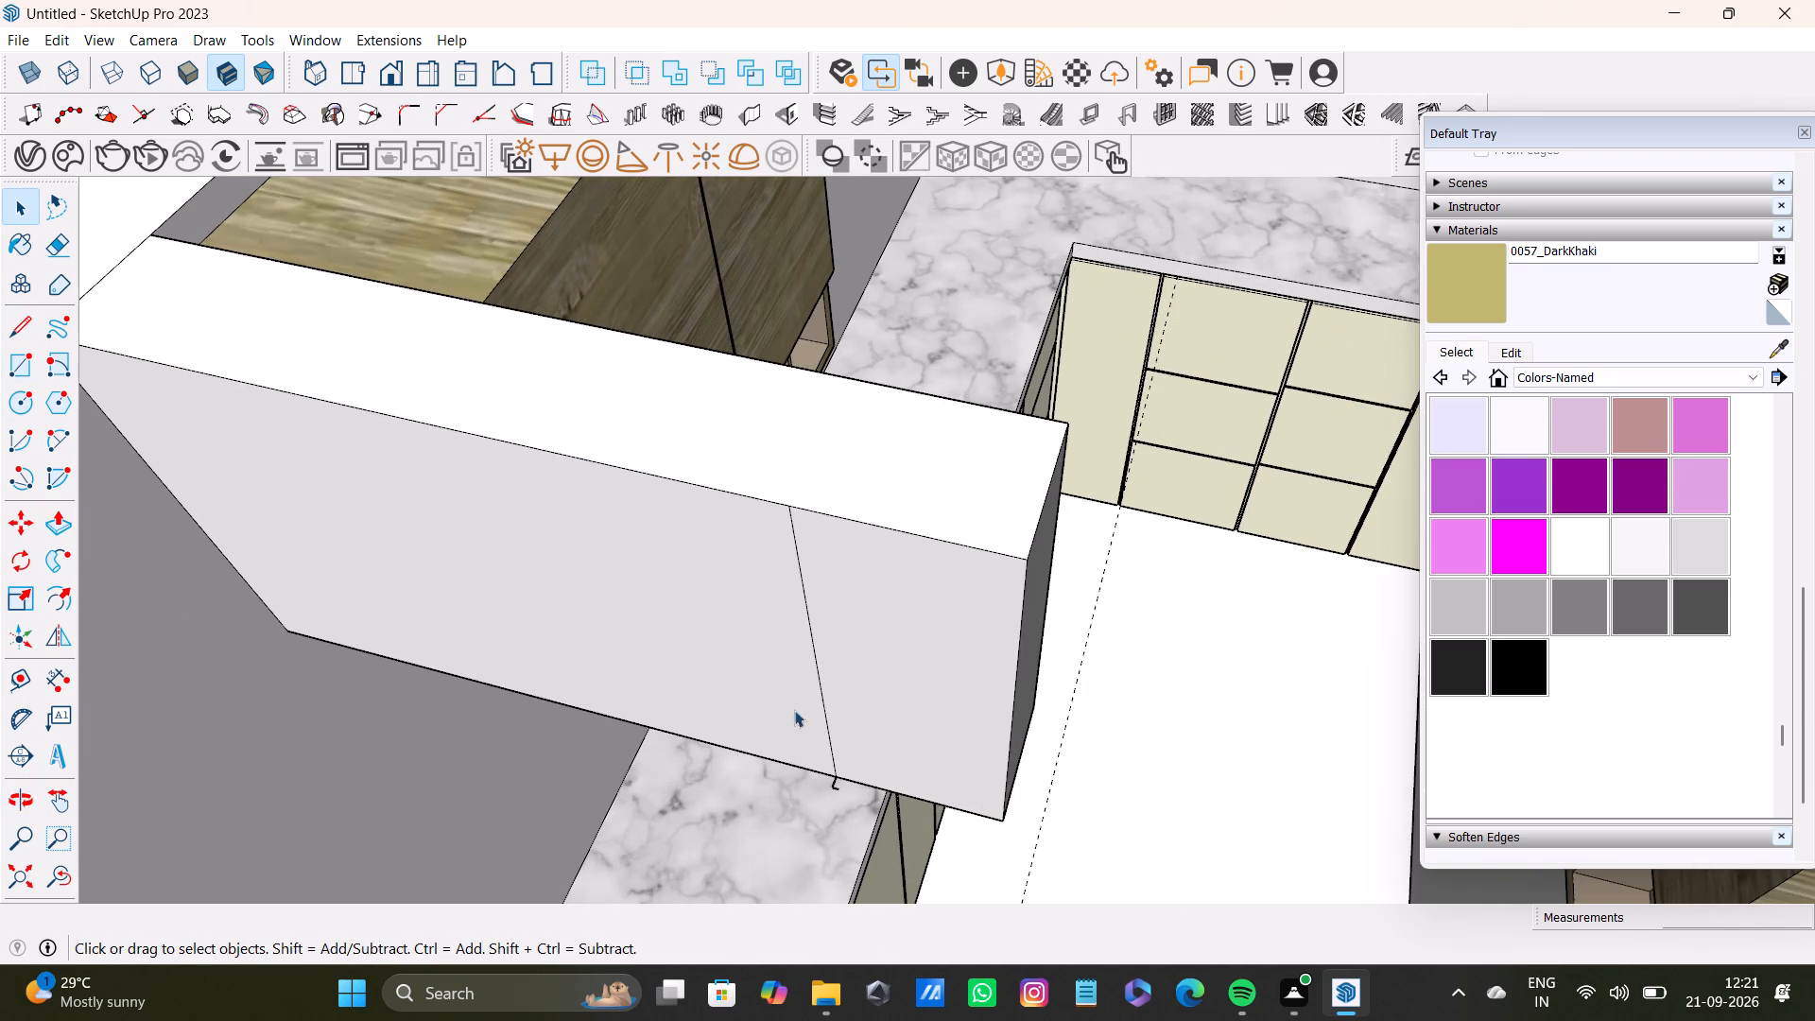
left_click(828, 714)
key("Delete")
scroll(870, 716, "up", 11)
left_click(804, 839)
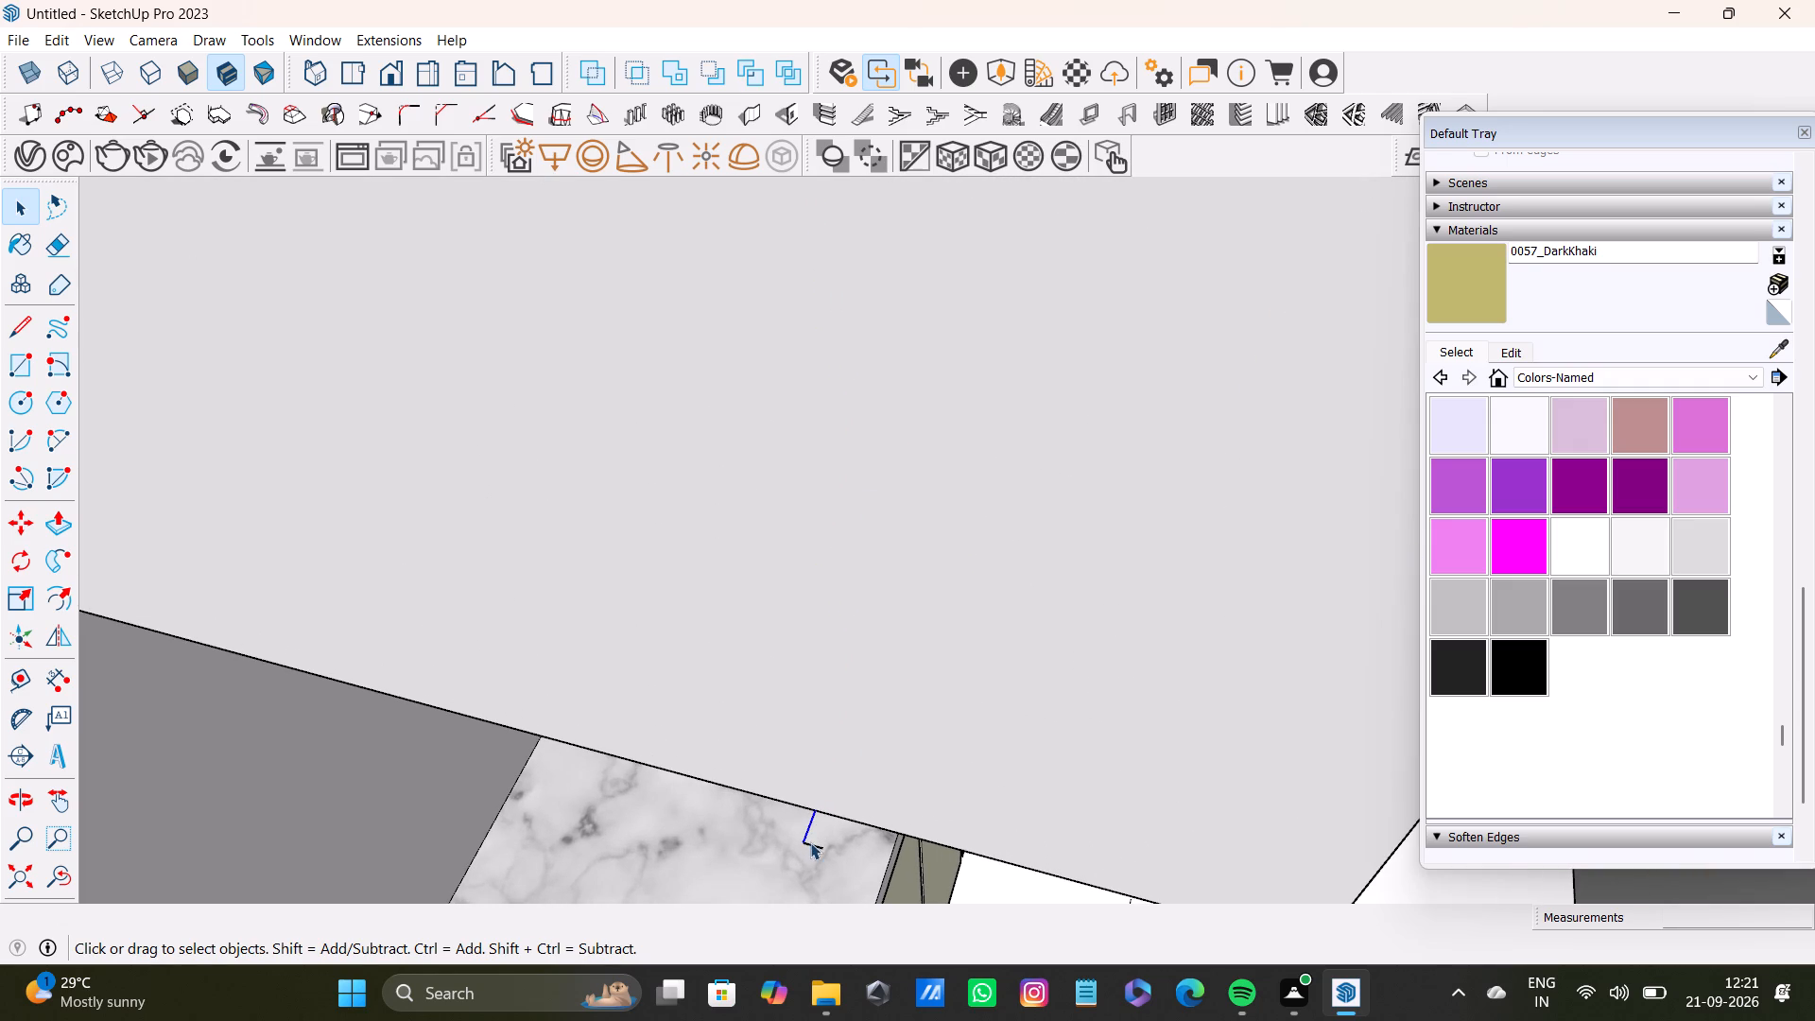
key("Delete")
left_click_drag(799, 827, 829, 857)
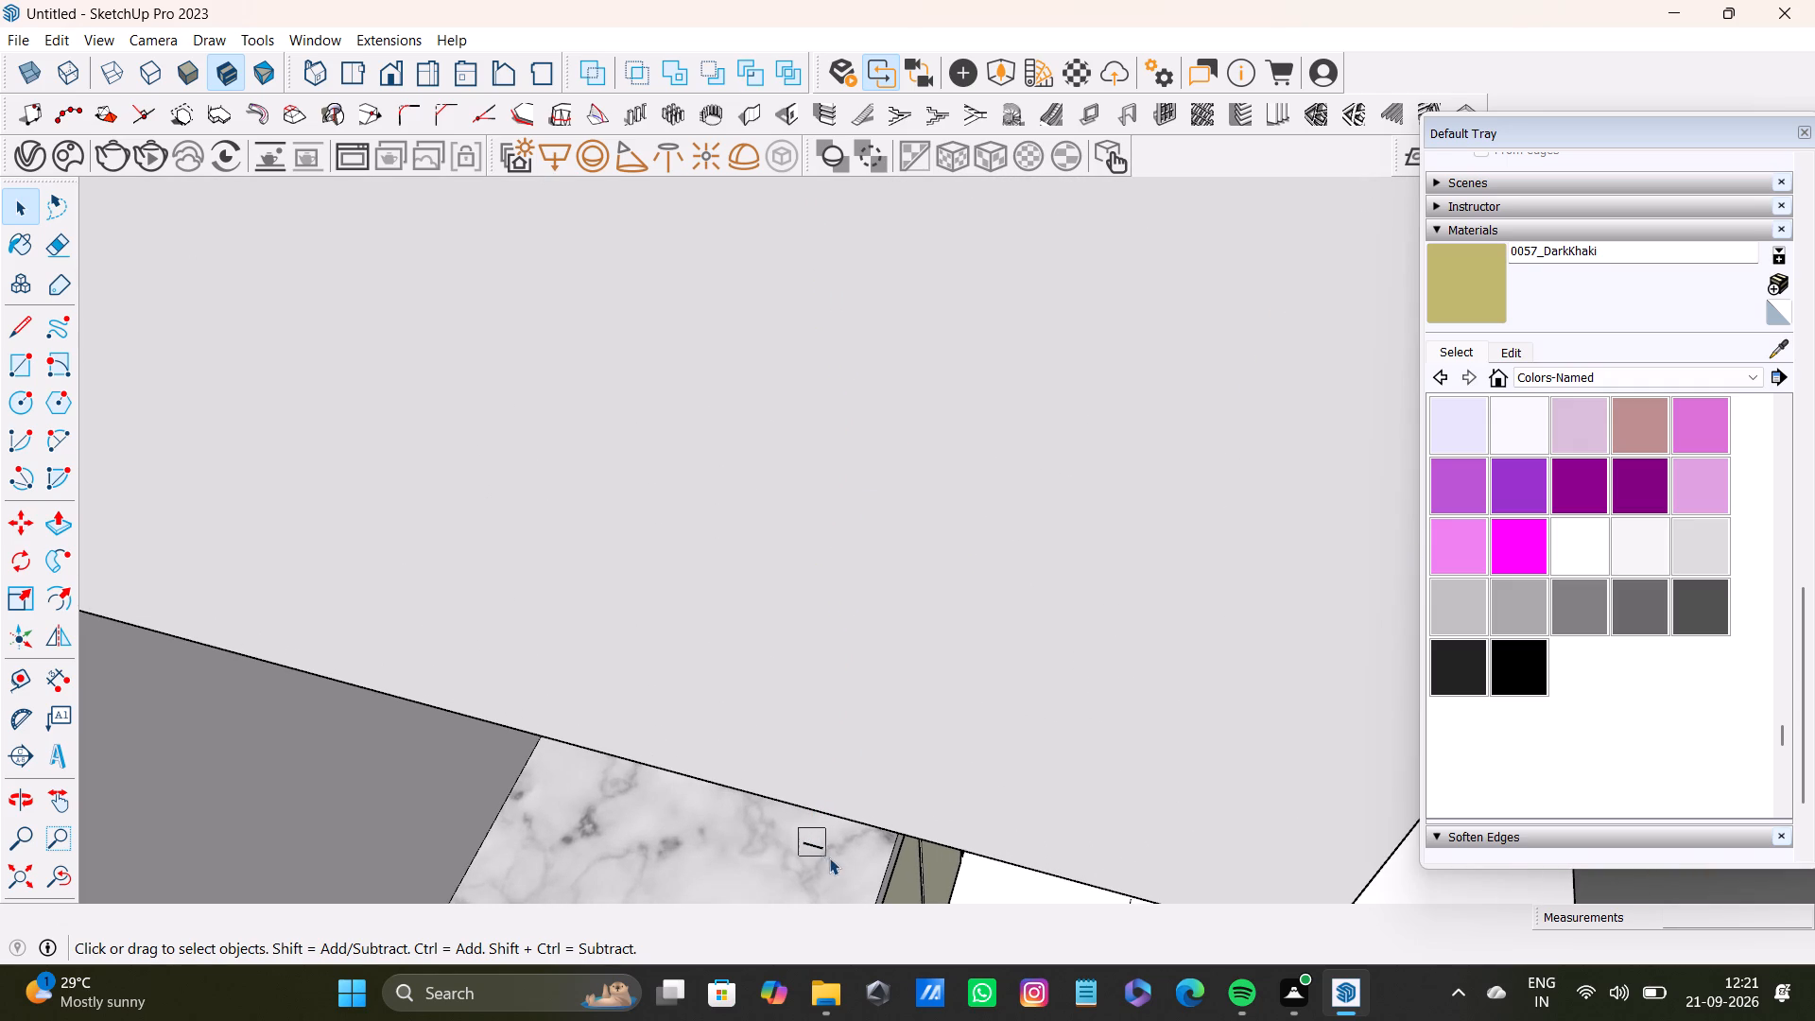
left_click_drag(829, 857, 835, 878)
key("Delete")
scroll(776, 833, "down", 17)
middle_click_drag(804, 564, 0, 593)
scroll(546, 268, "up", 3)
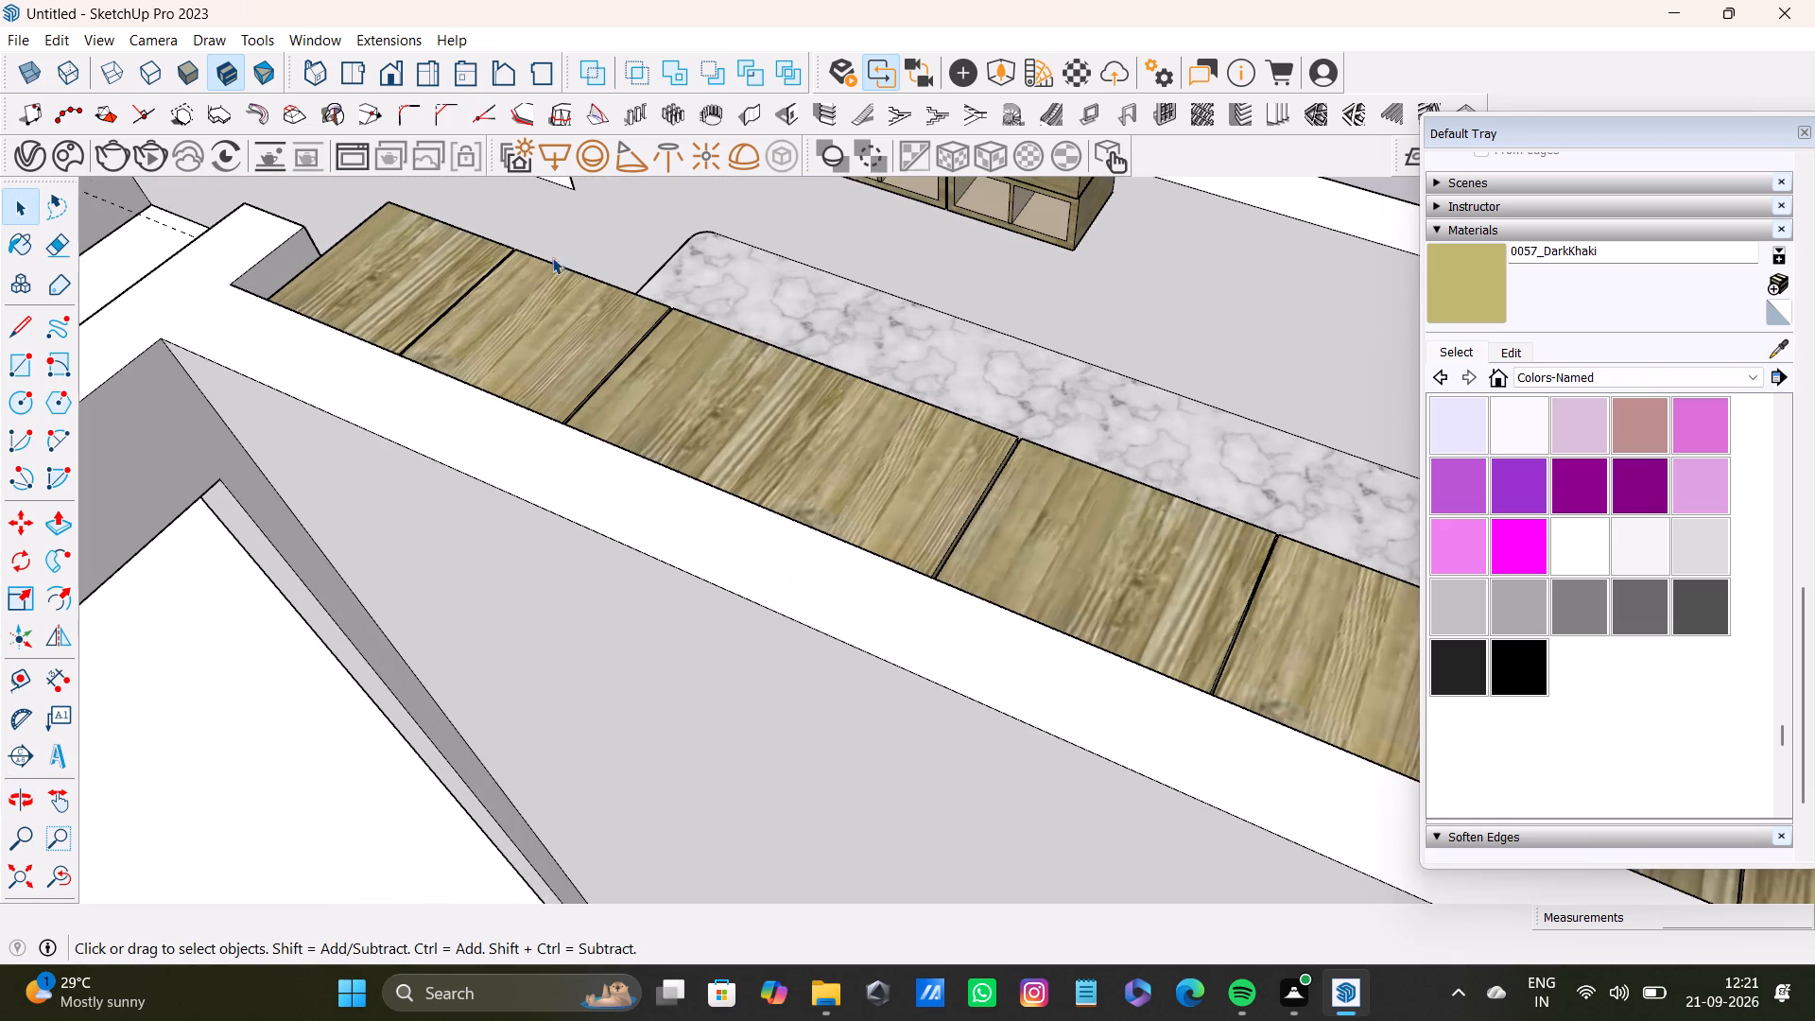
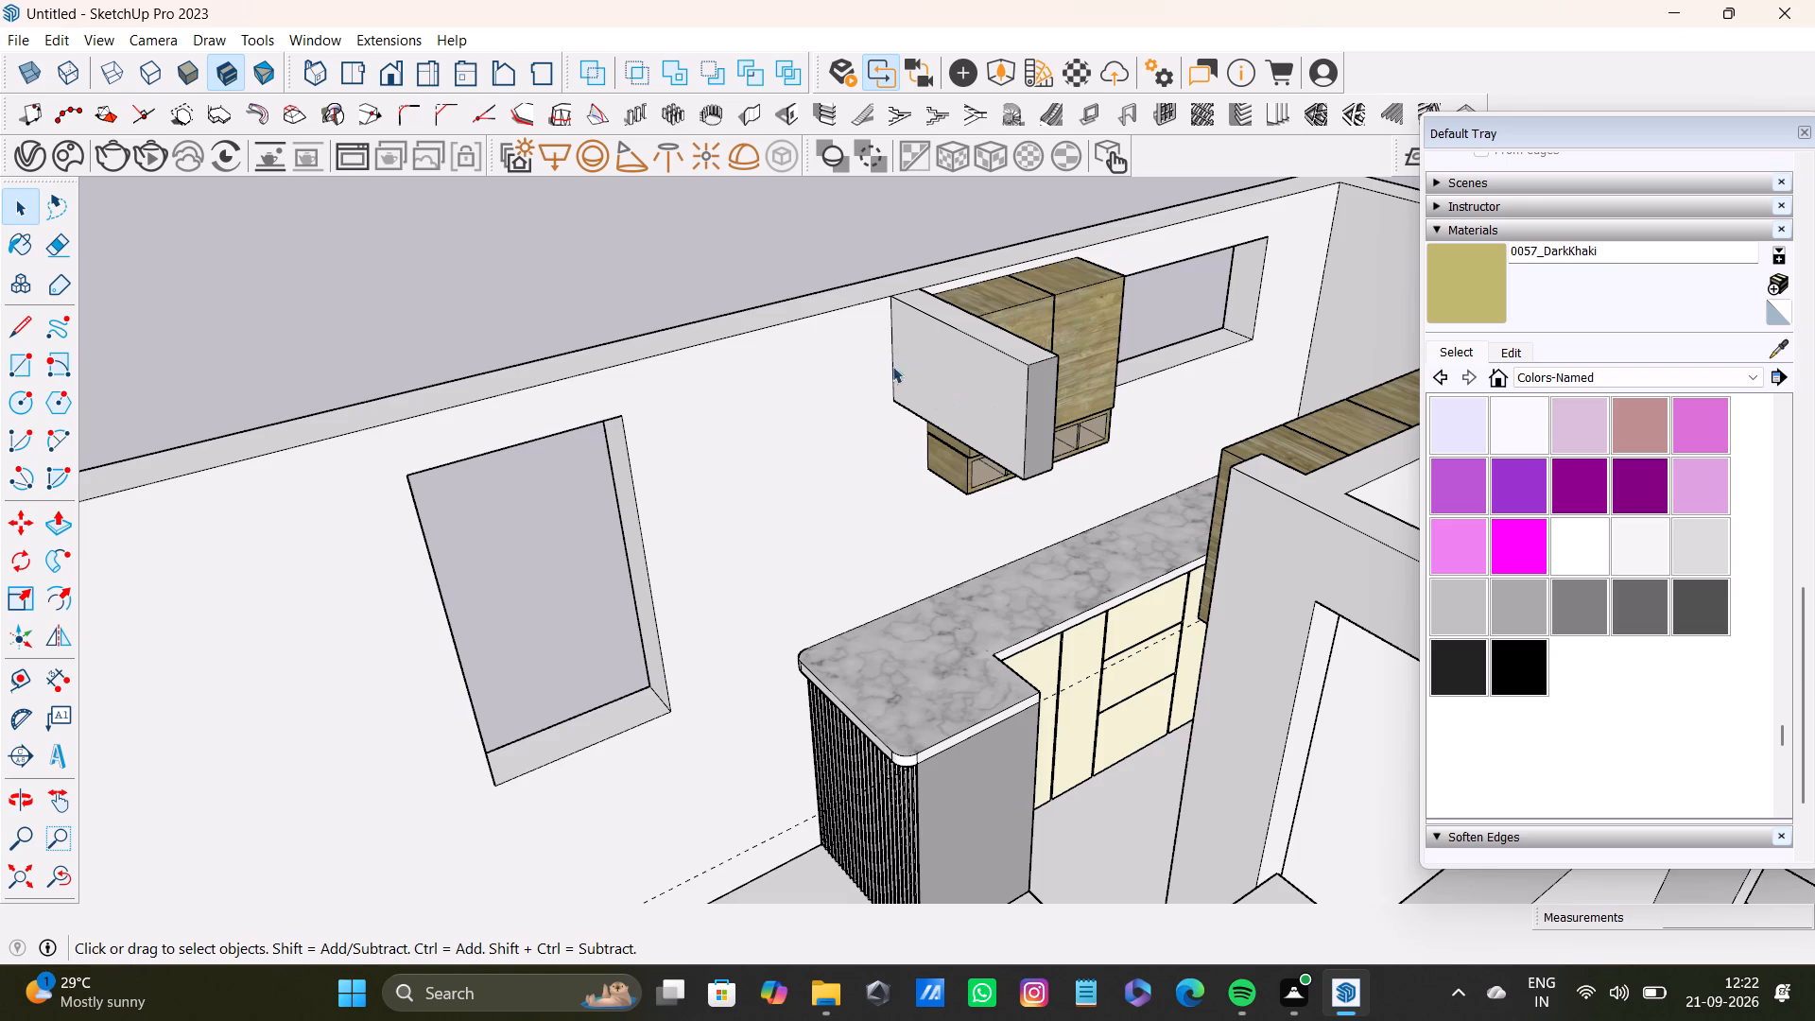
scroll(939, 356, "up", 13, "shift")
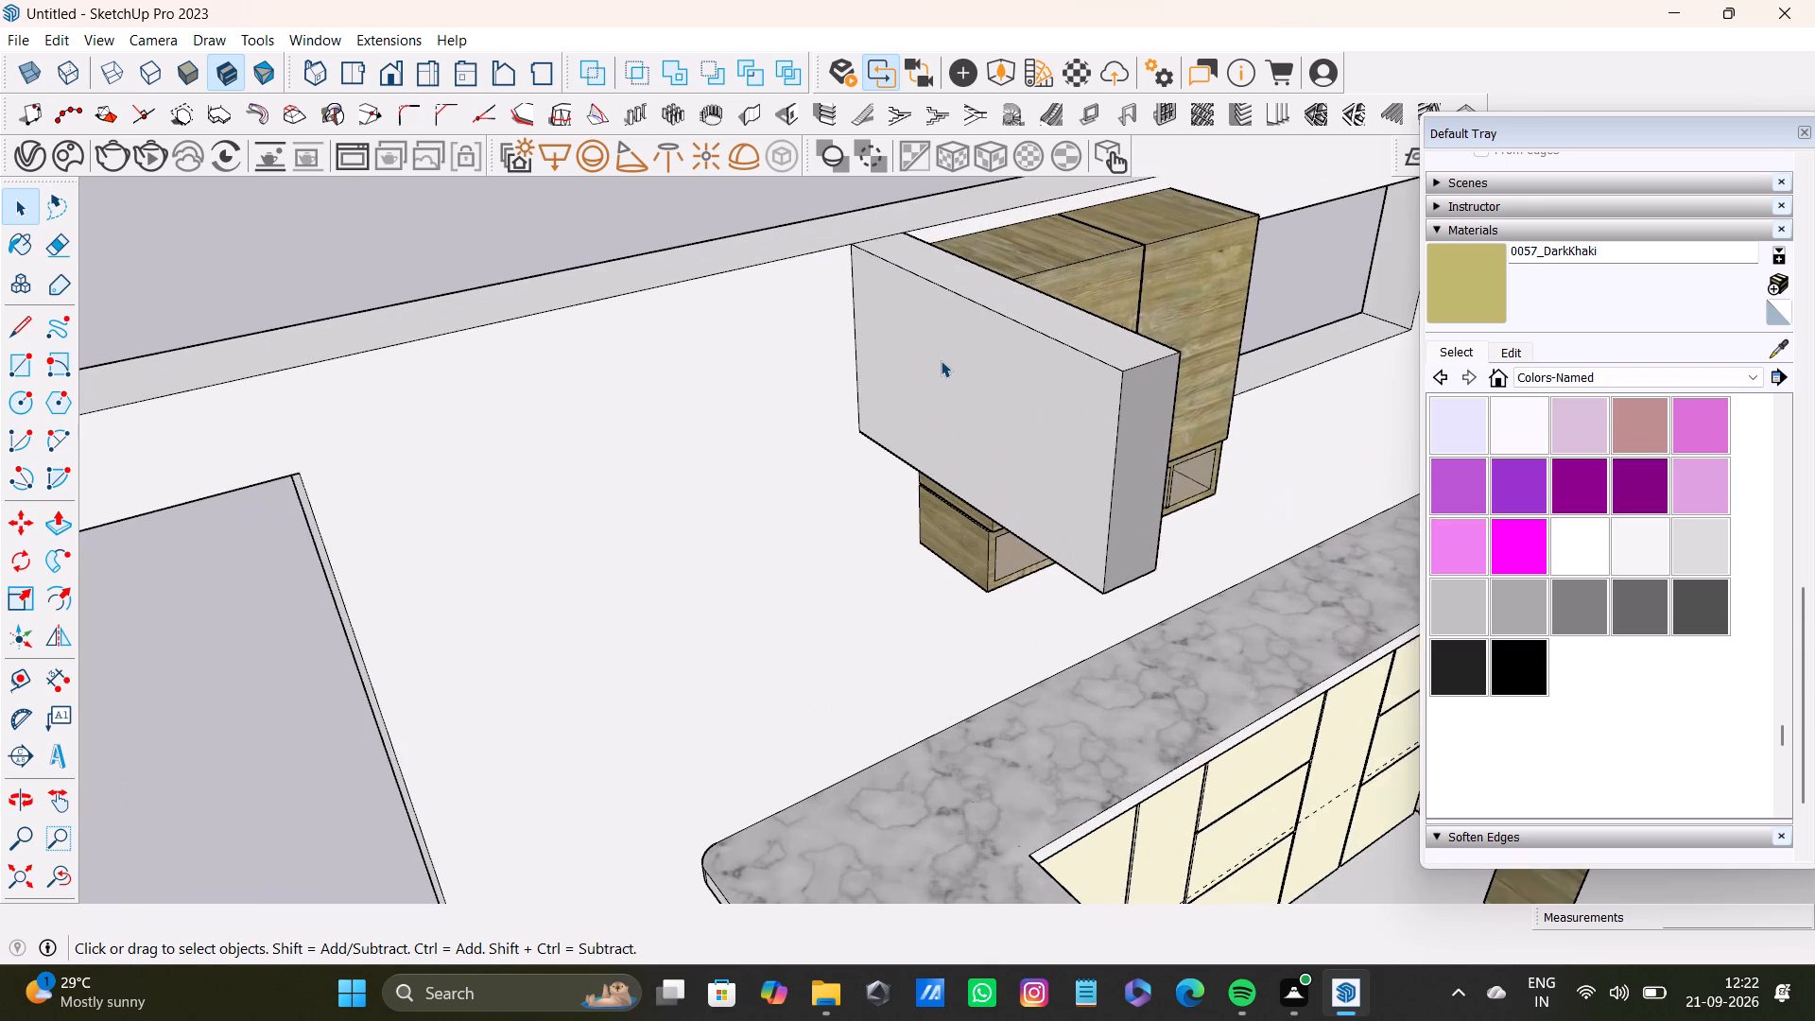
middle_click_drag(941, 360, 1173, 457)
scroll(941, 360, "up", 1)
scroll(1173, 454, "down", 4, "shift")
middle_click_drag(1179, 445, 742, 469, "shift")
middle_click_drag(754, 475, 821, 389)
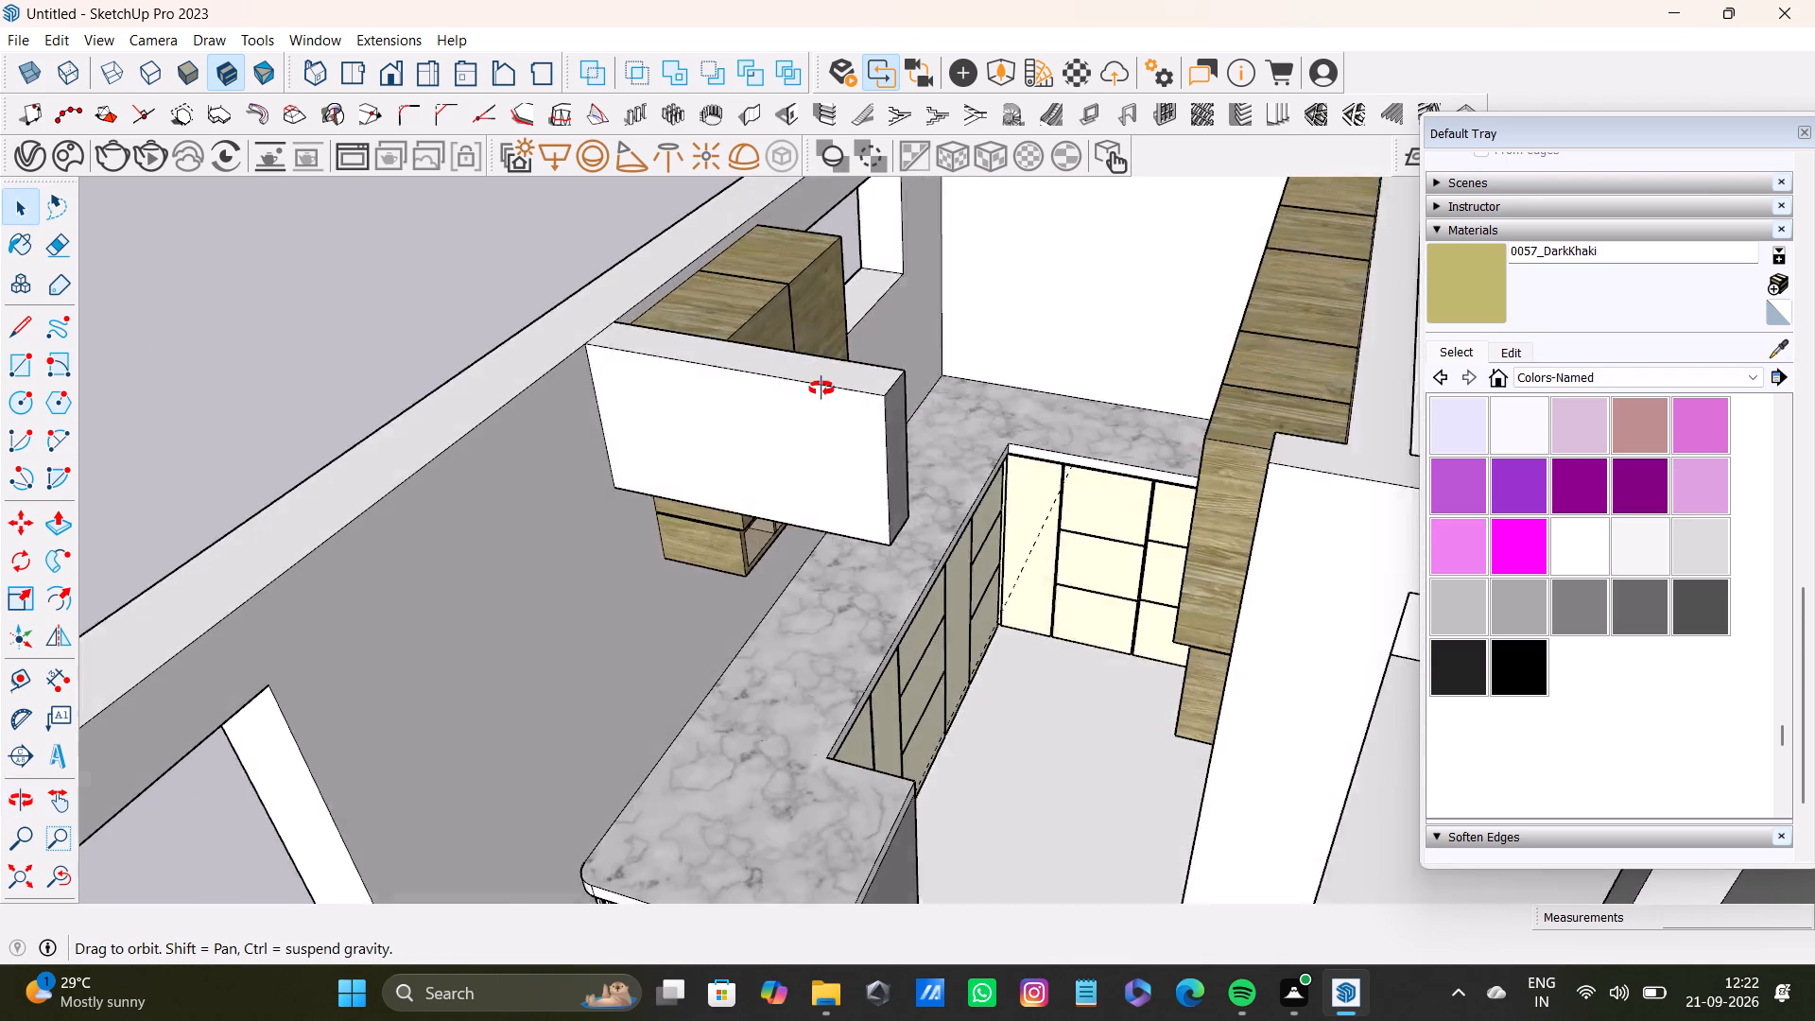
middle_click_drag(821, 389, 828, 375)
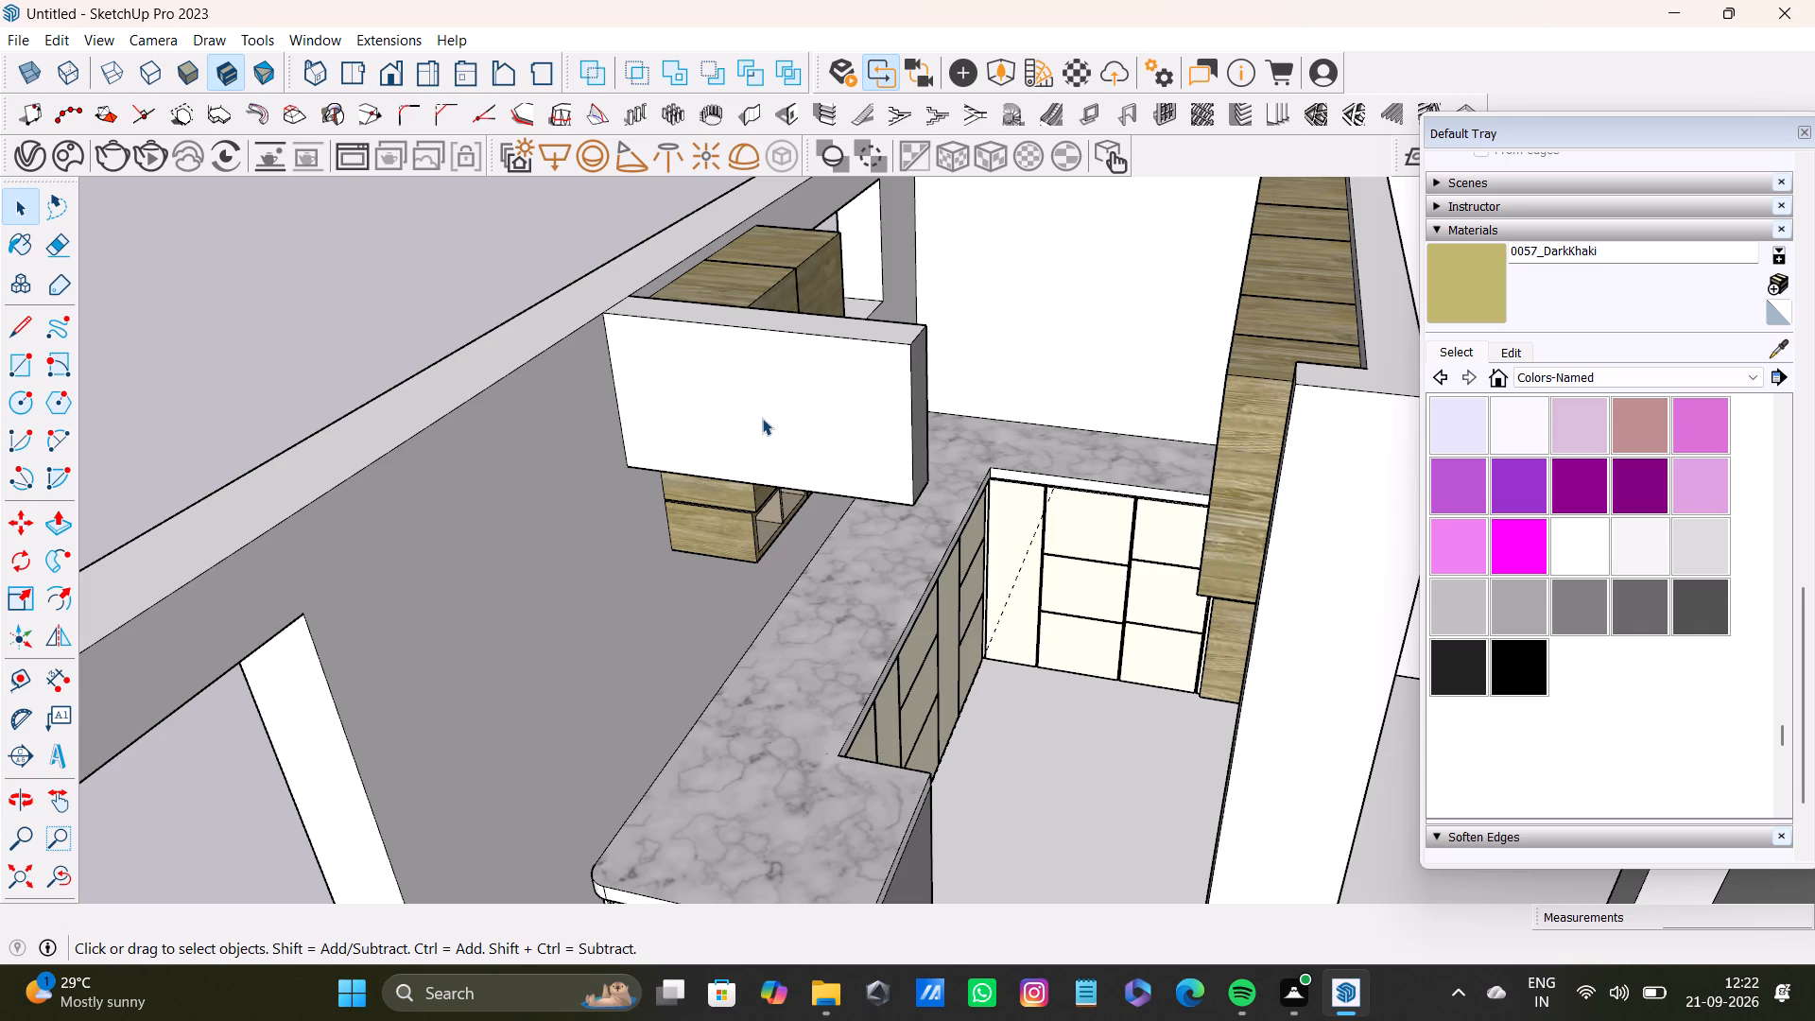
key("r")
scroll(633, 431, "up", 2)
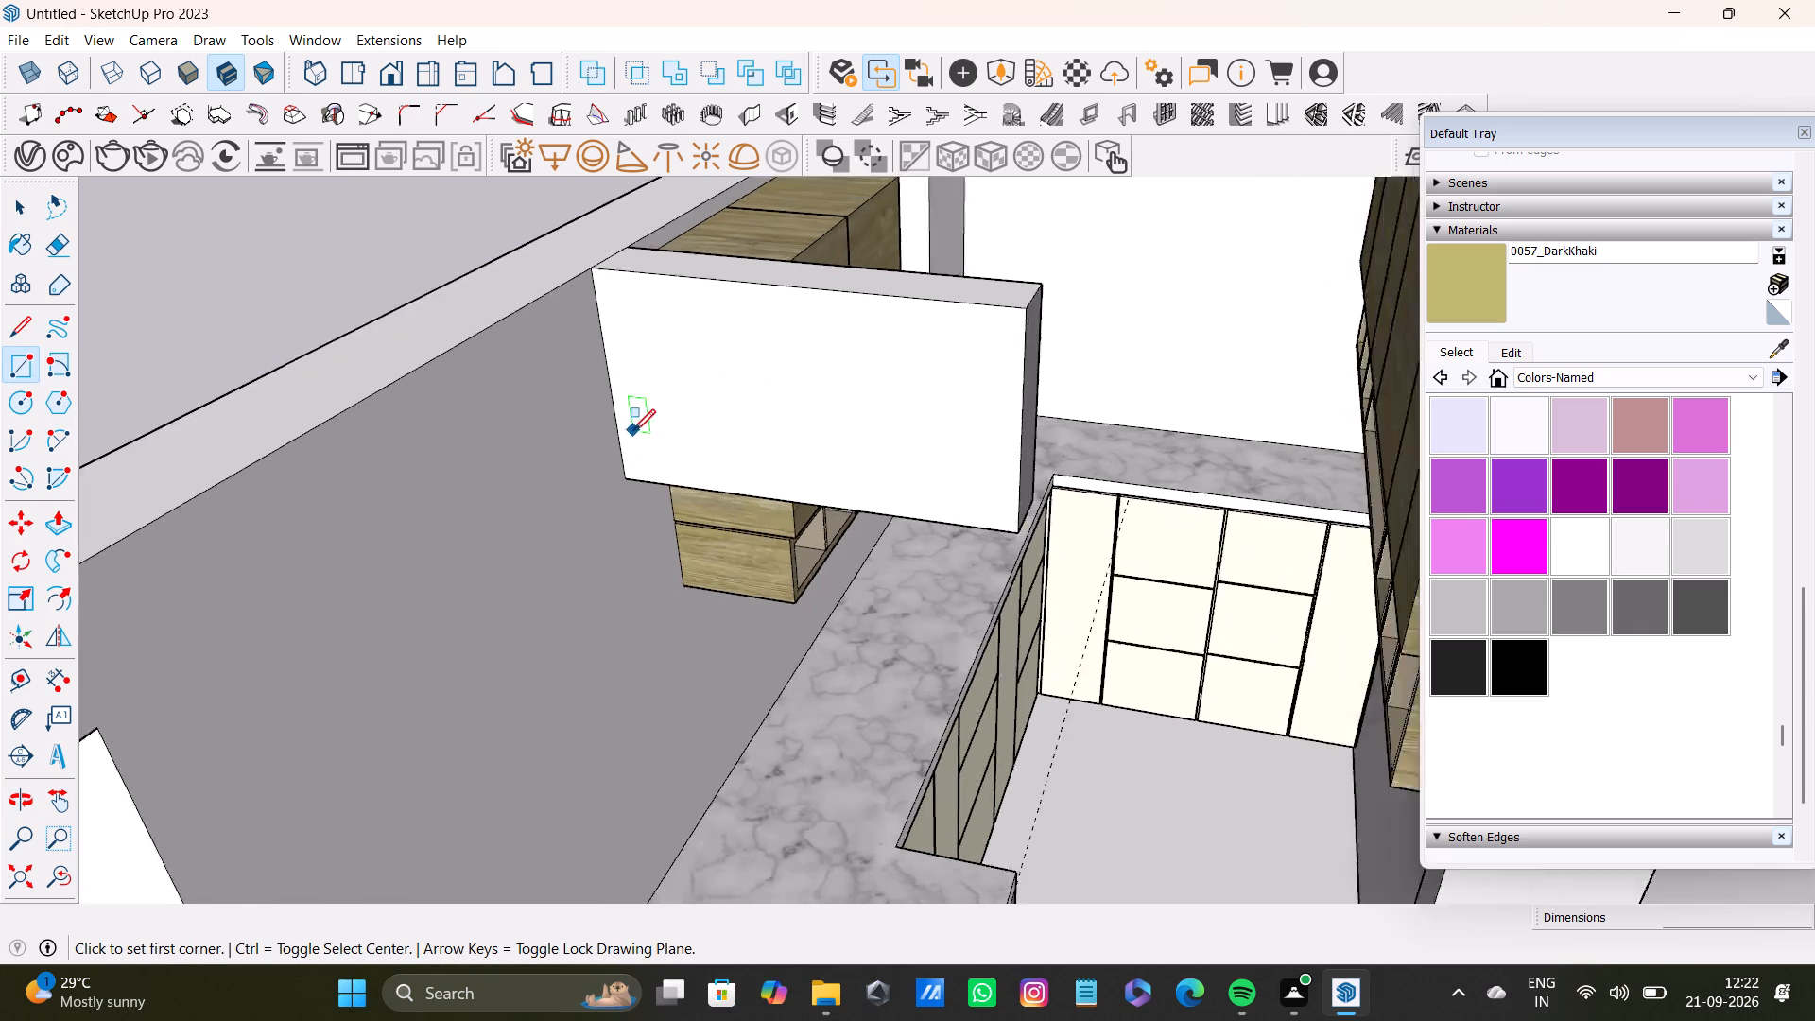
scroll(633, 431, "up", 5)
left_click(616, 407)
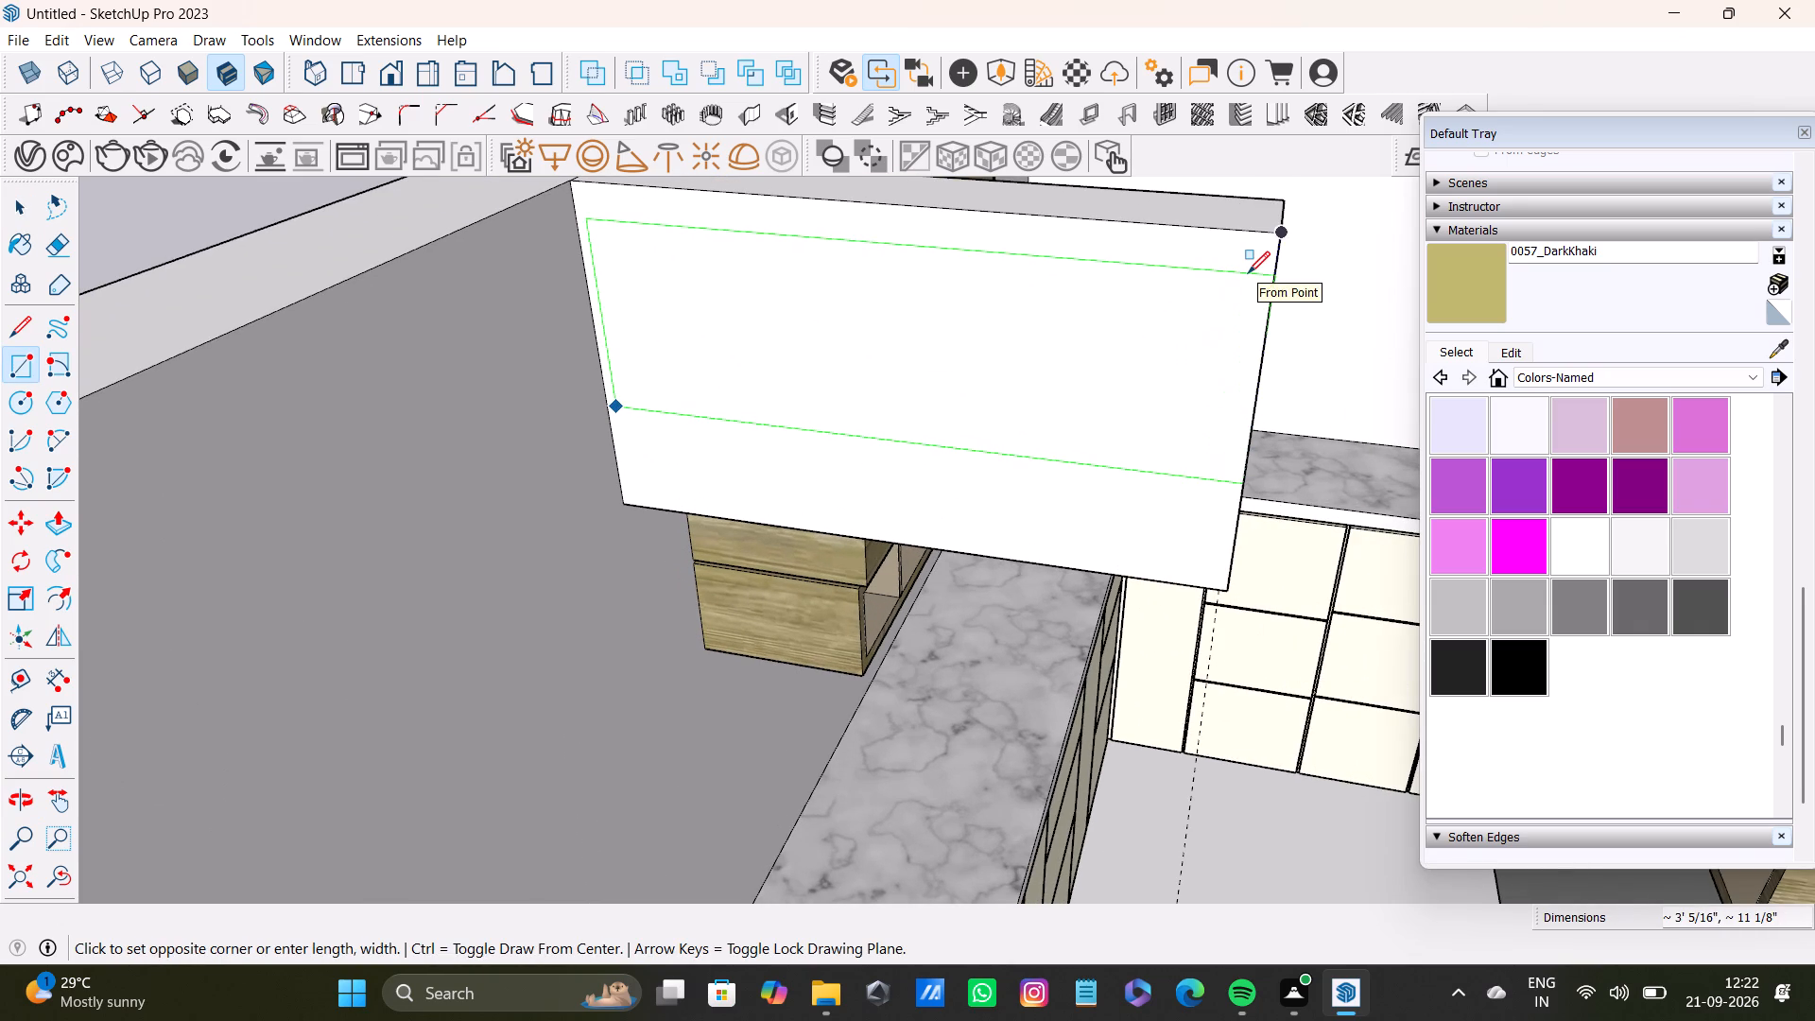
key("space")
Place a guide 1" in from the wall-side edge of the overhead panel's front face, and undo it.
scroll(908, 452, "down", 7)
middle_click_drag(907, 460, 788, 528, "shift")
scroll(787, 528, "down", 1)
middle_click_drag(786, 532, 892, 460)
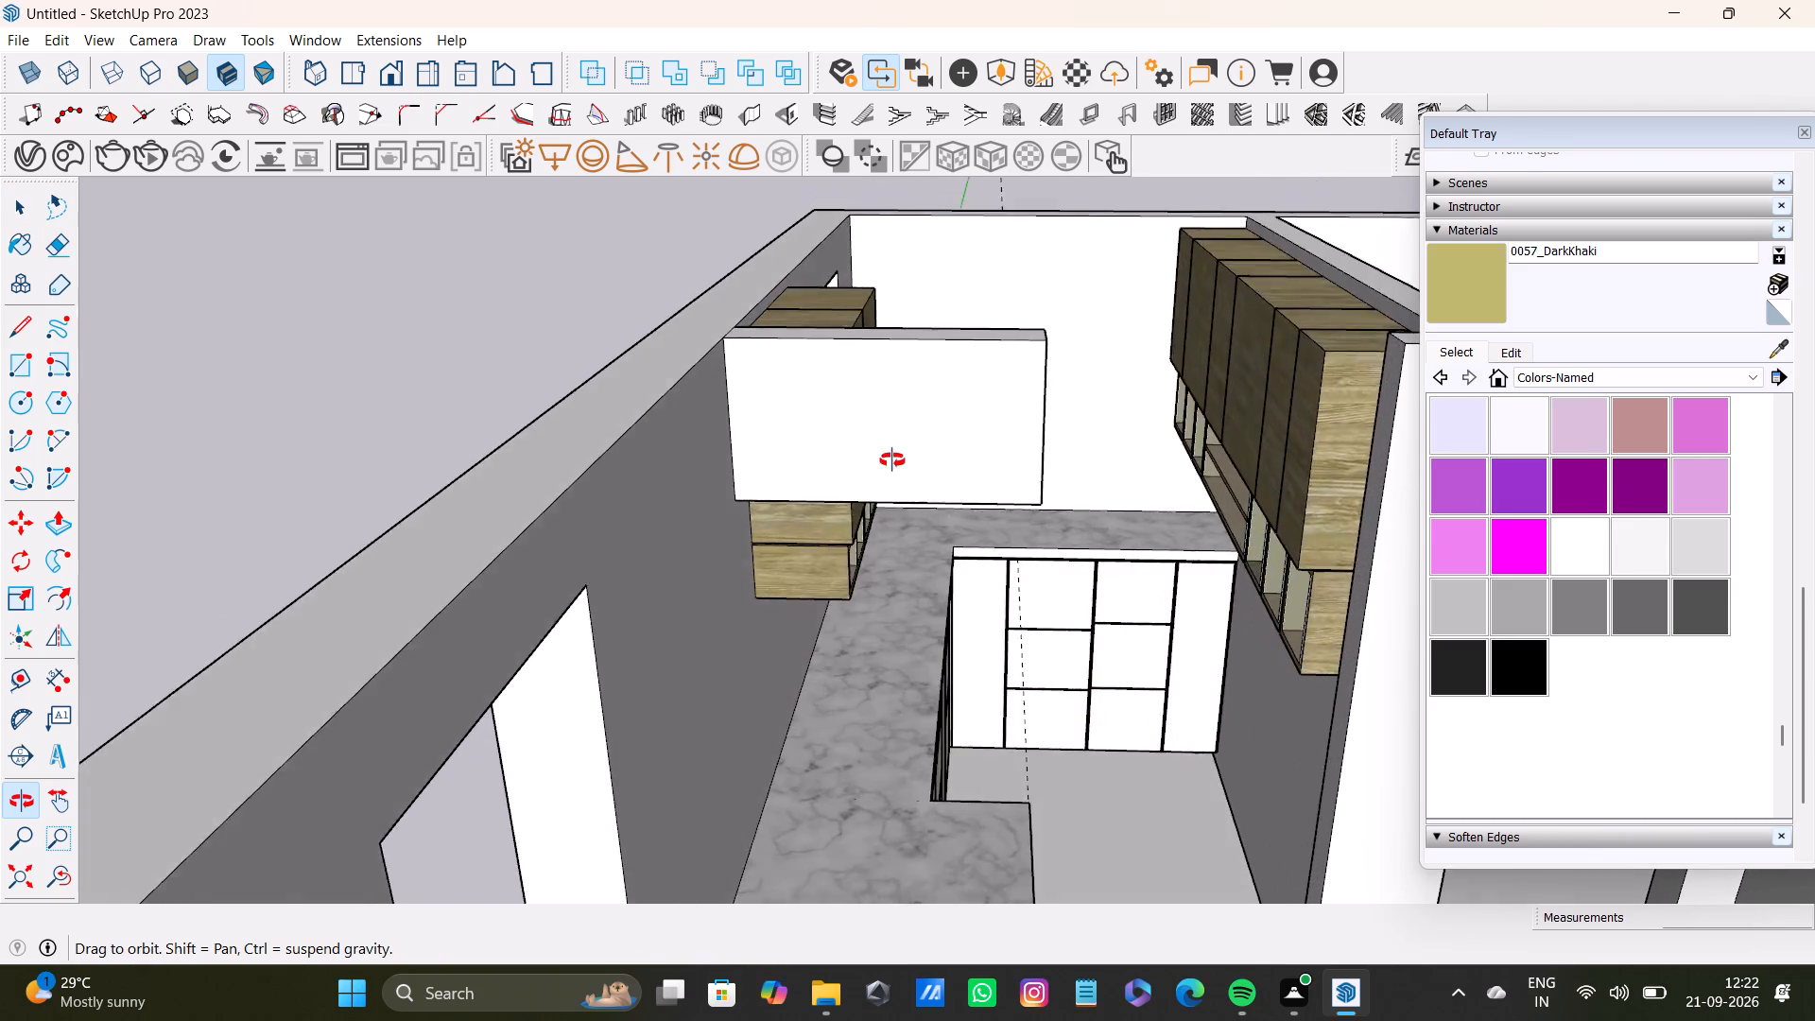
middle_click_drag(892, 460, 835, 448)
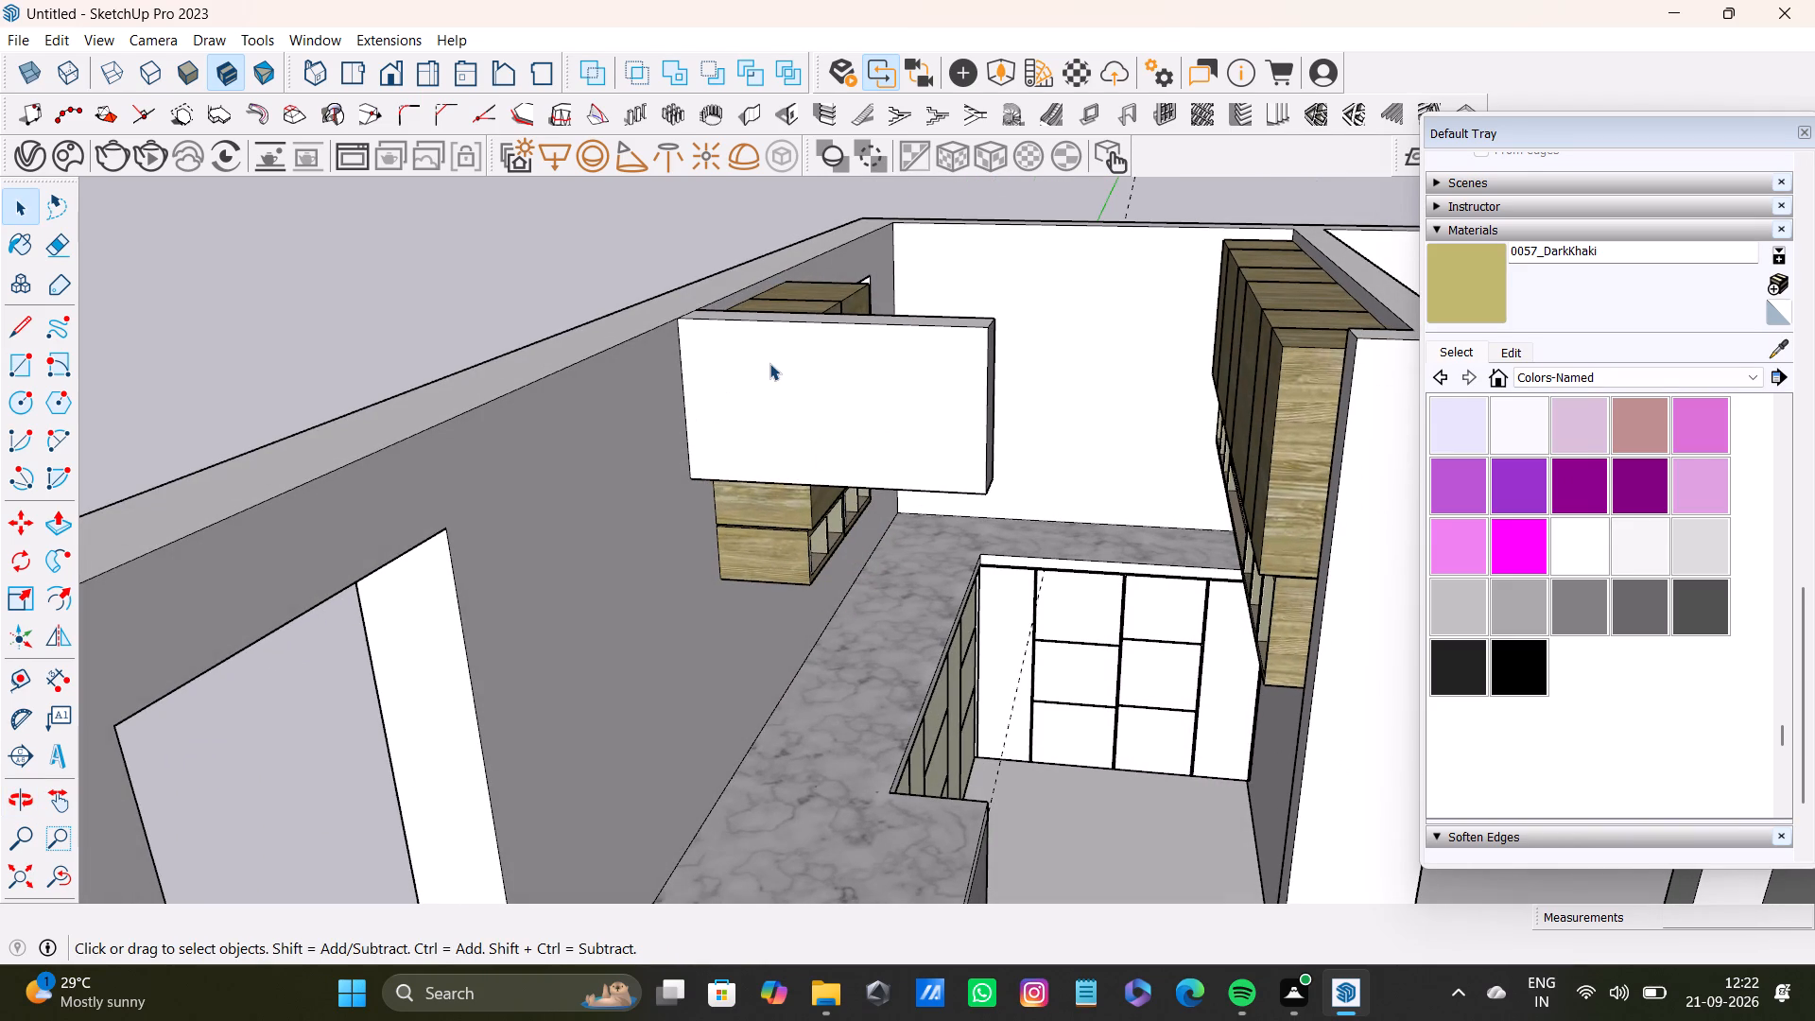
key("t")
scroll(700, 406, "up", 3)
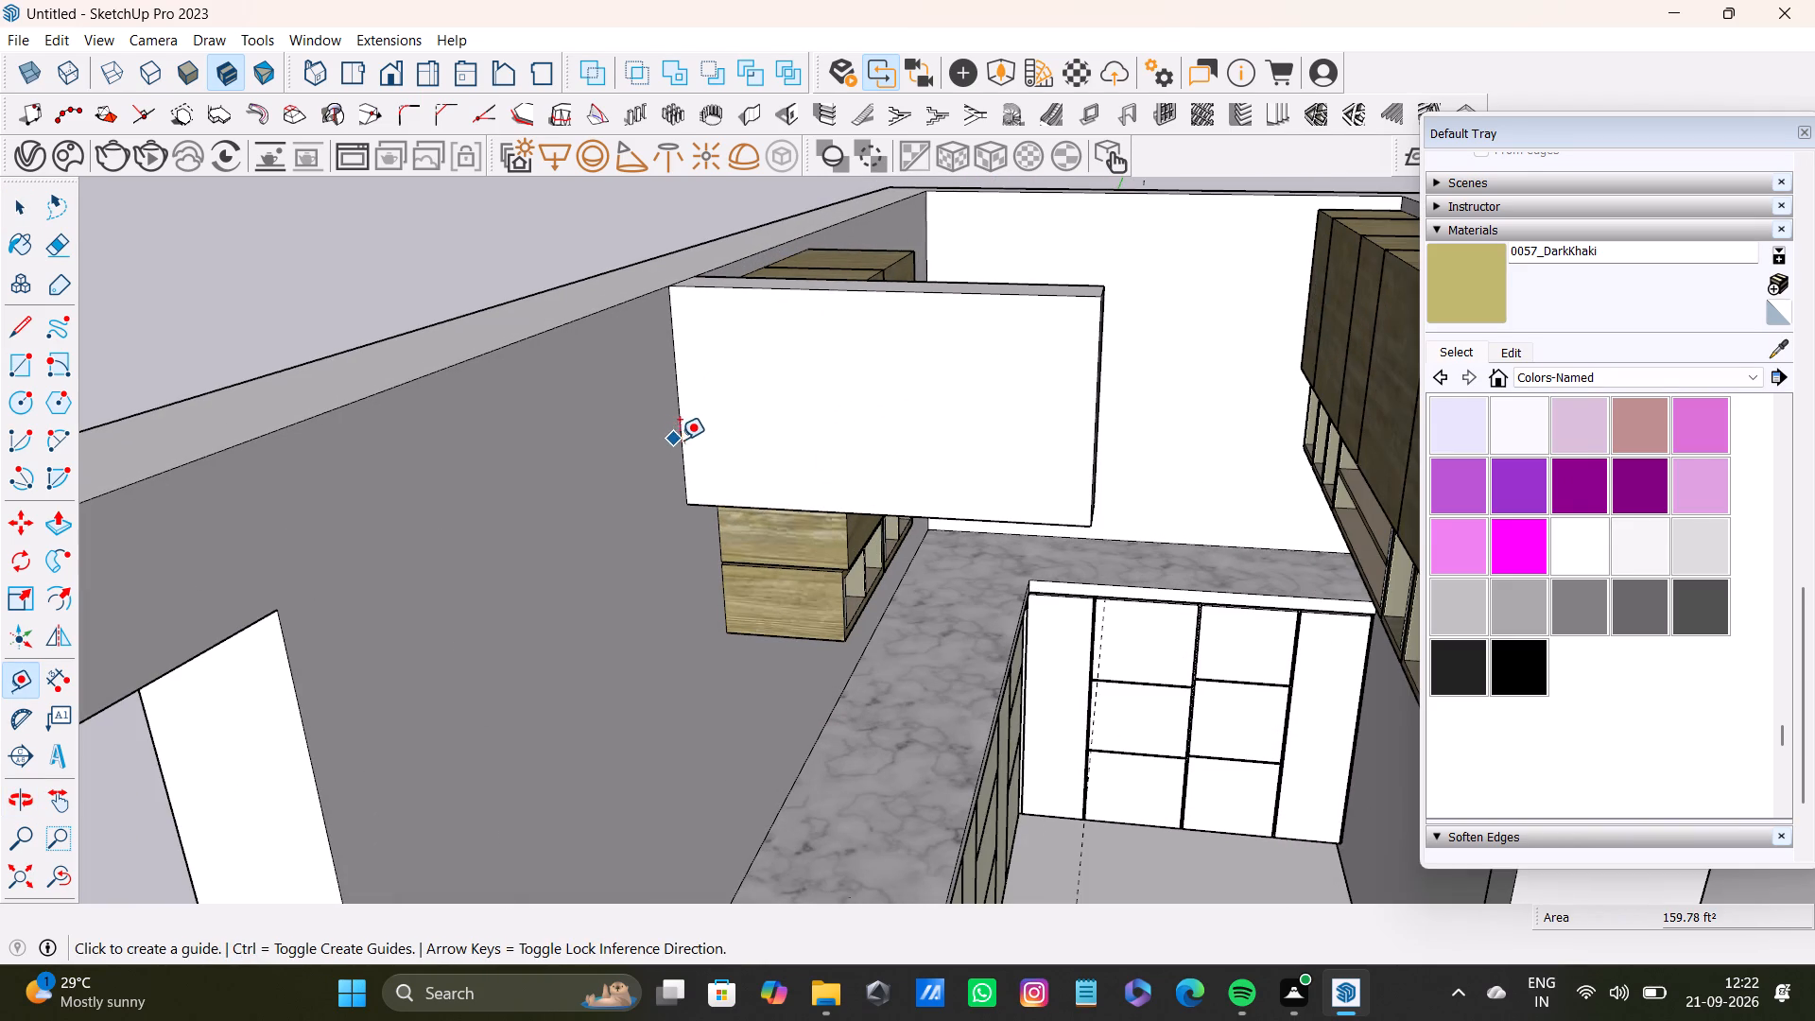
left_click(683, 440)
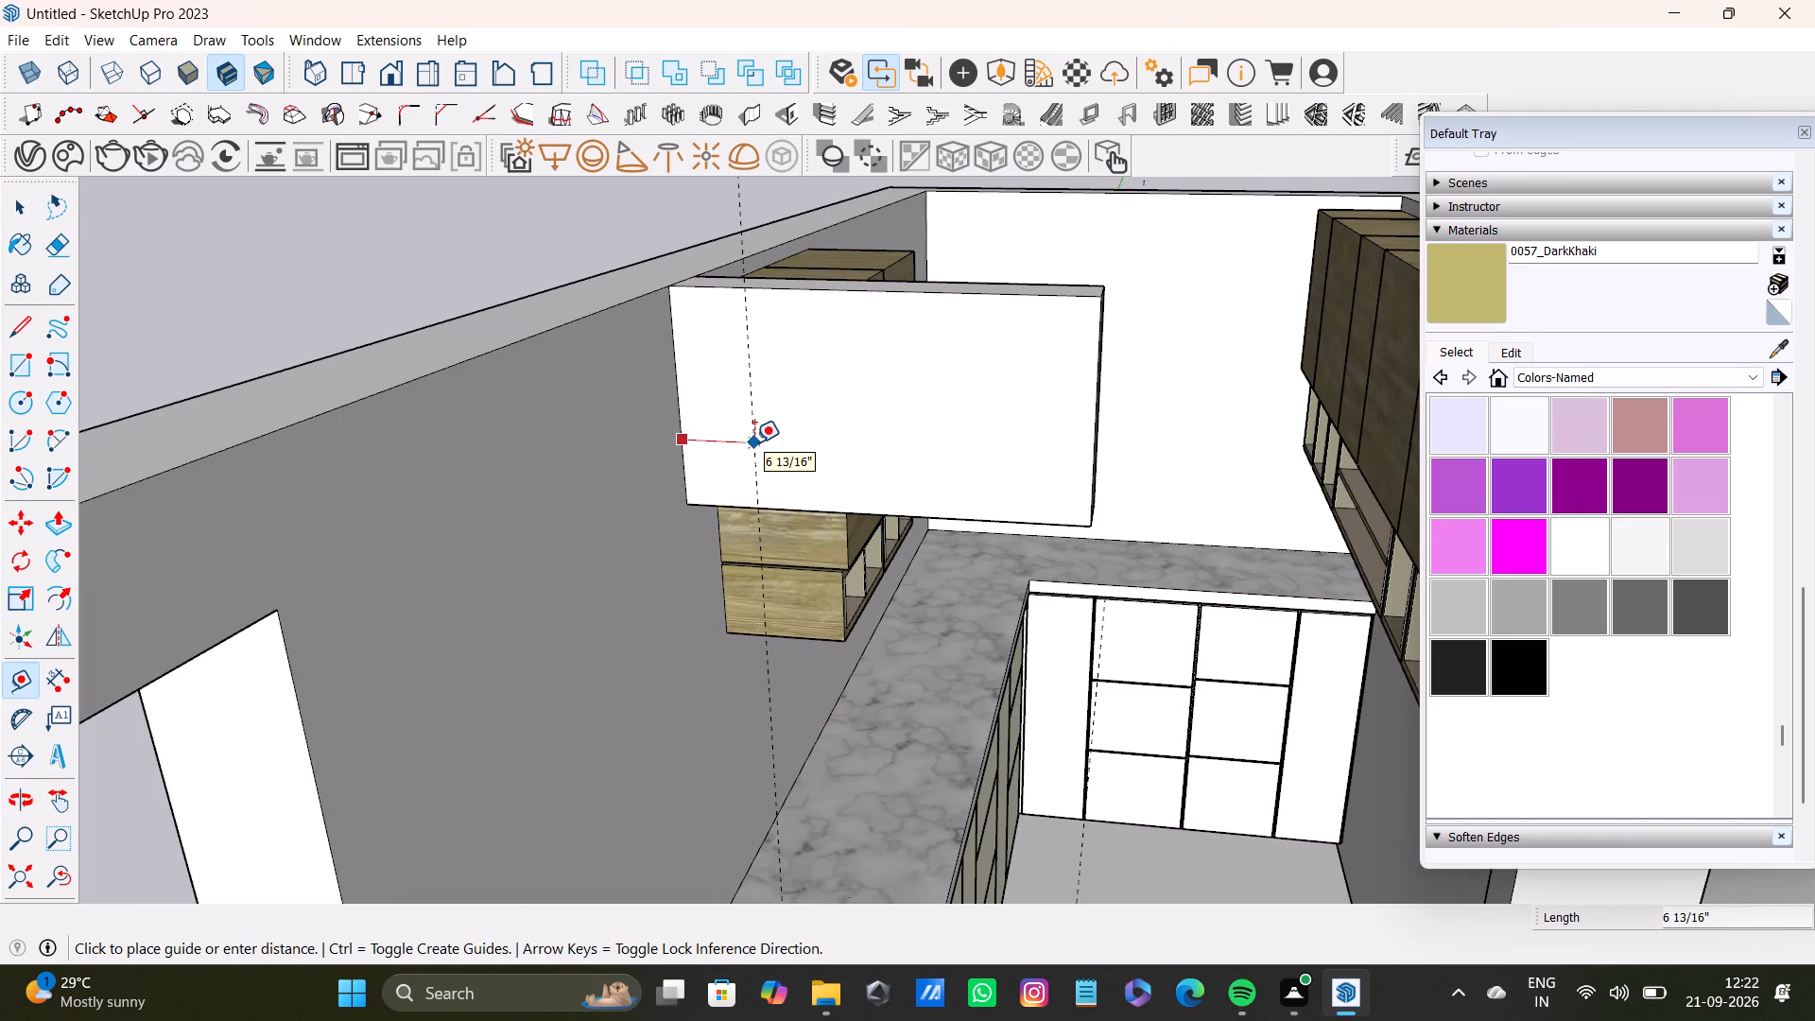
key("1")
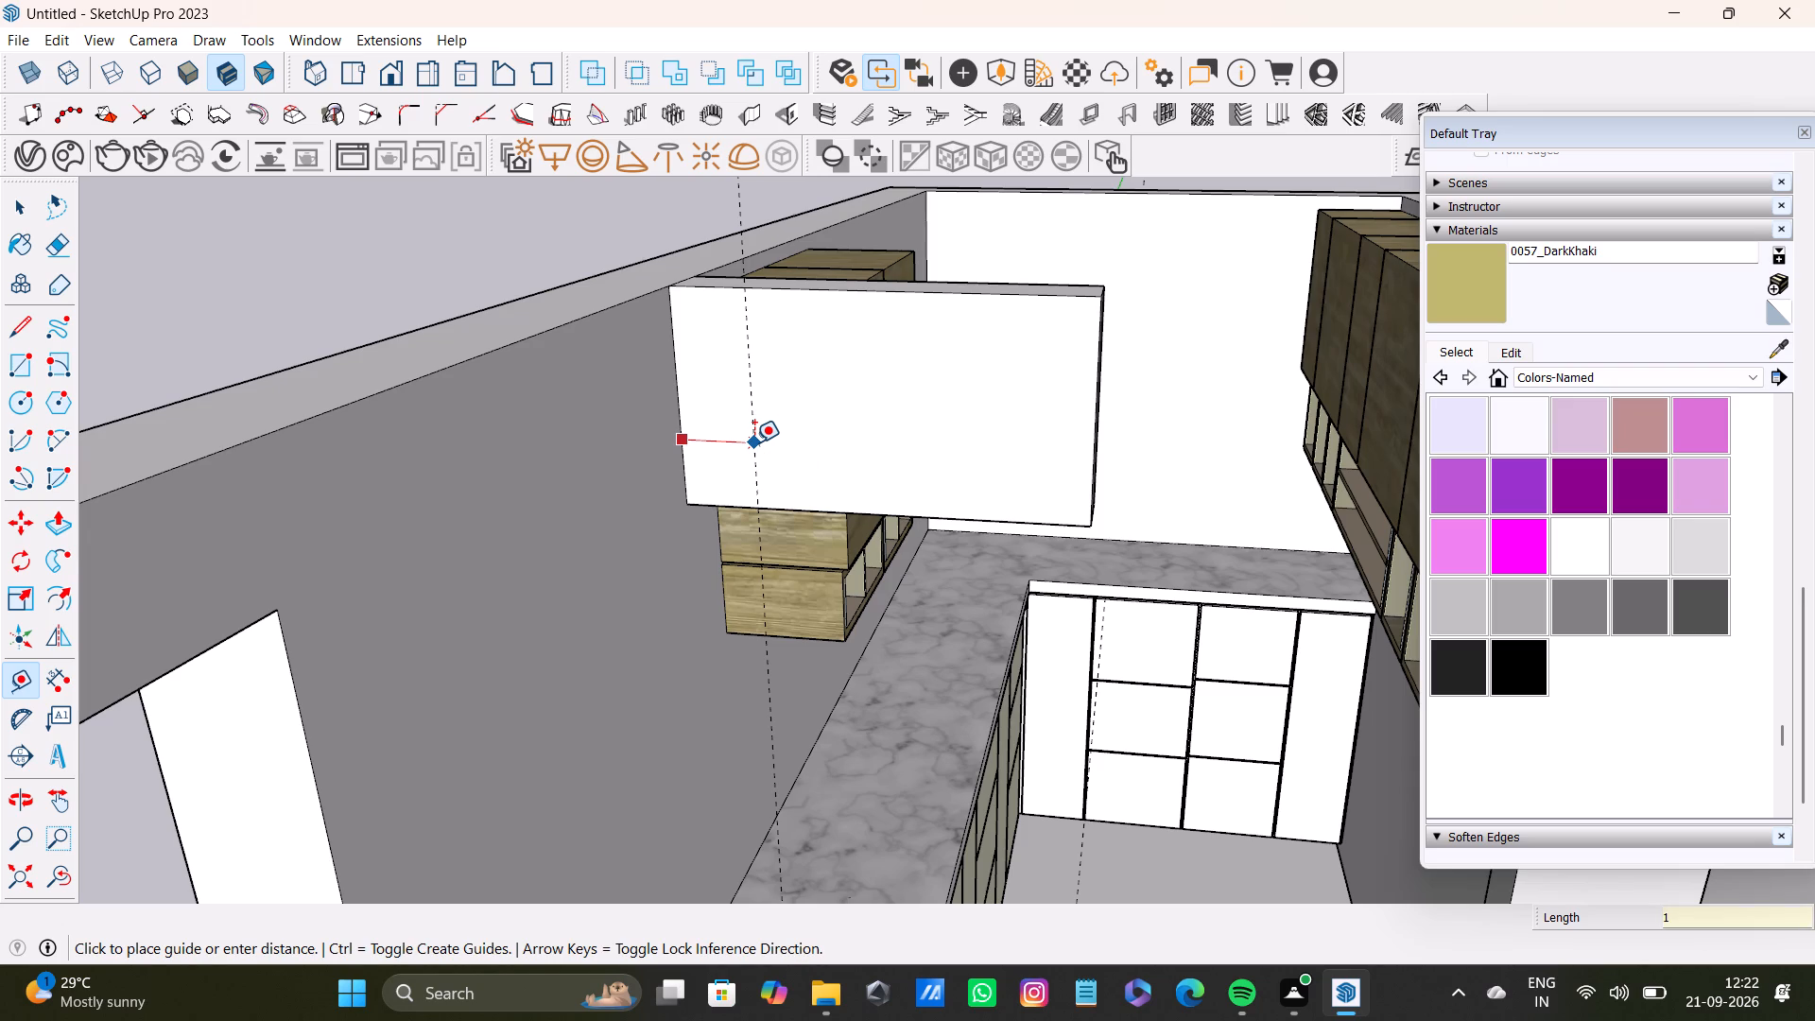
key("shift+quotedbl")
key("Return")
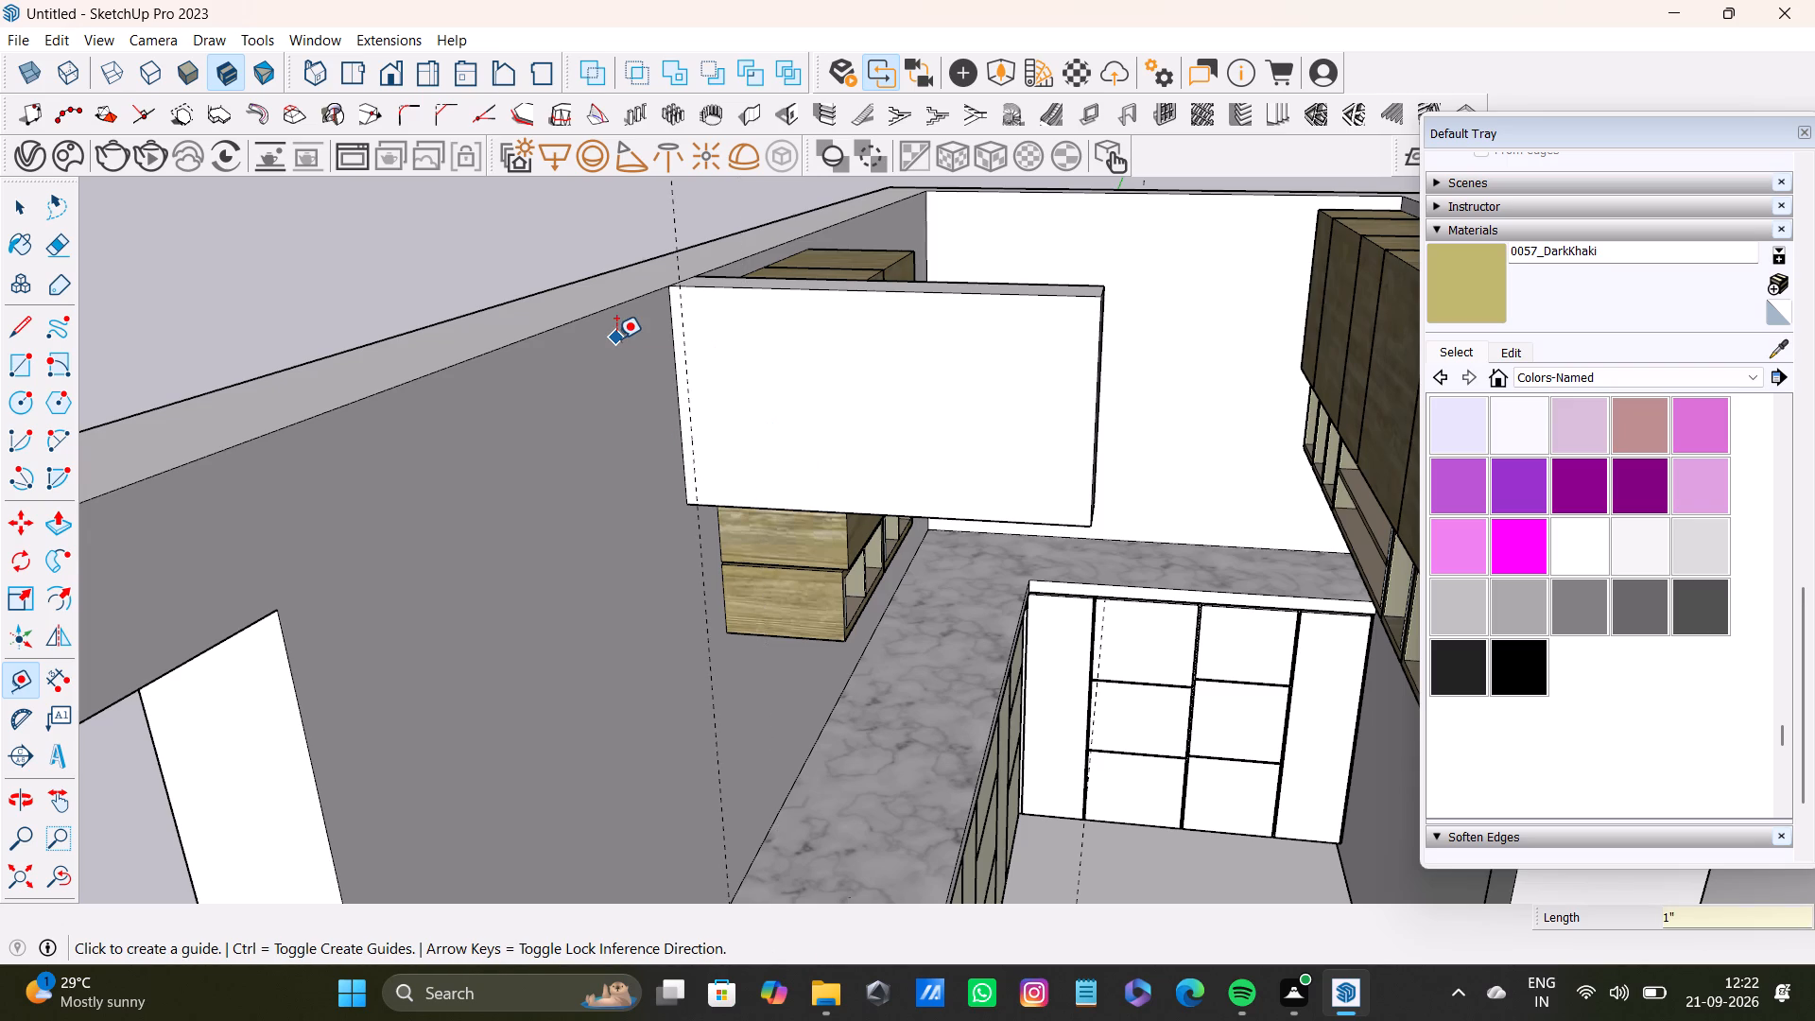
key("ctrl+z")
Place guides on the overhead panel's front face about 3 7/8" from its wall-side edge and about 3 1/2" below its top edge.
scroll(738, 386, "up", 5)
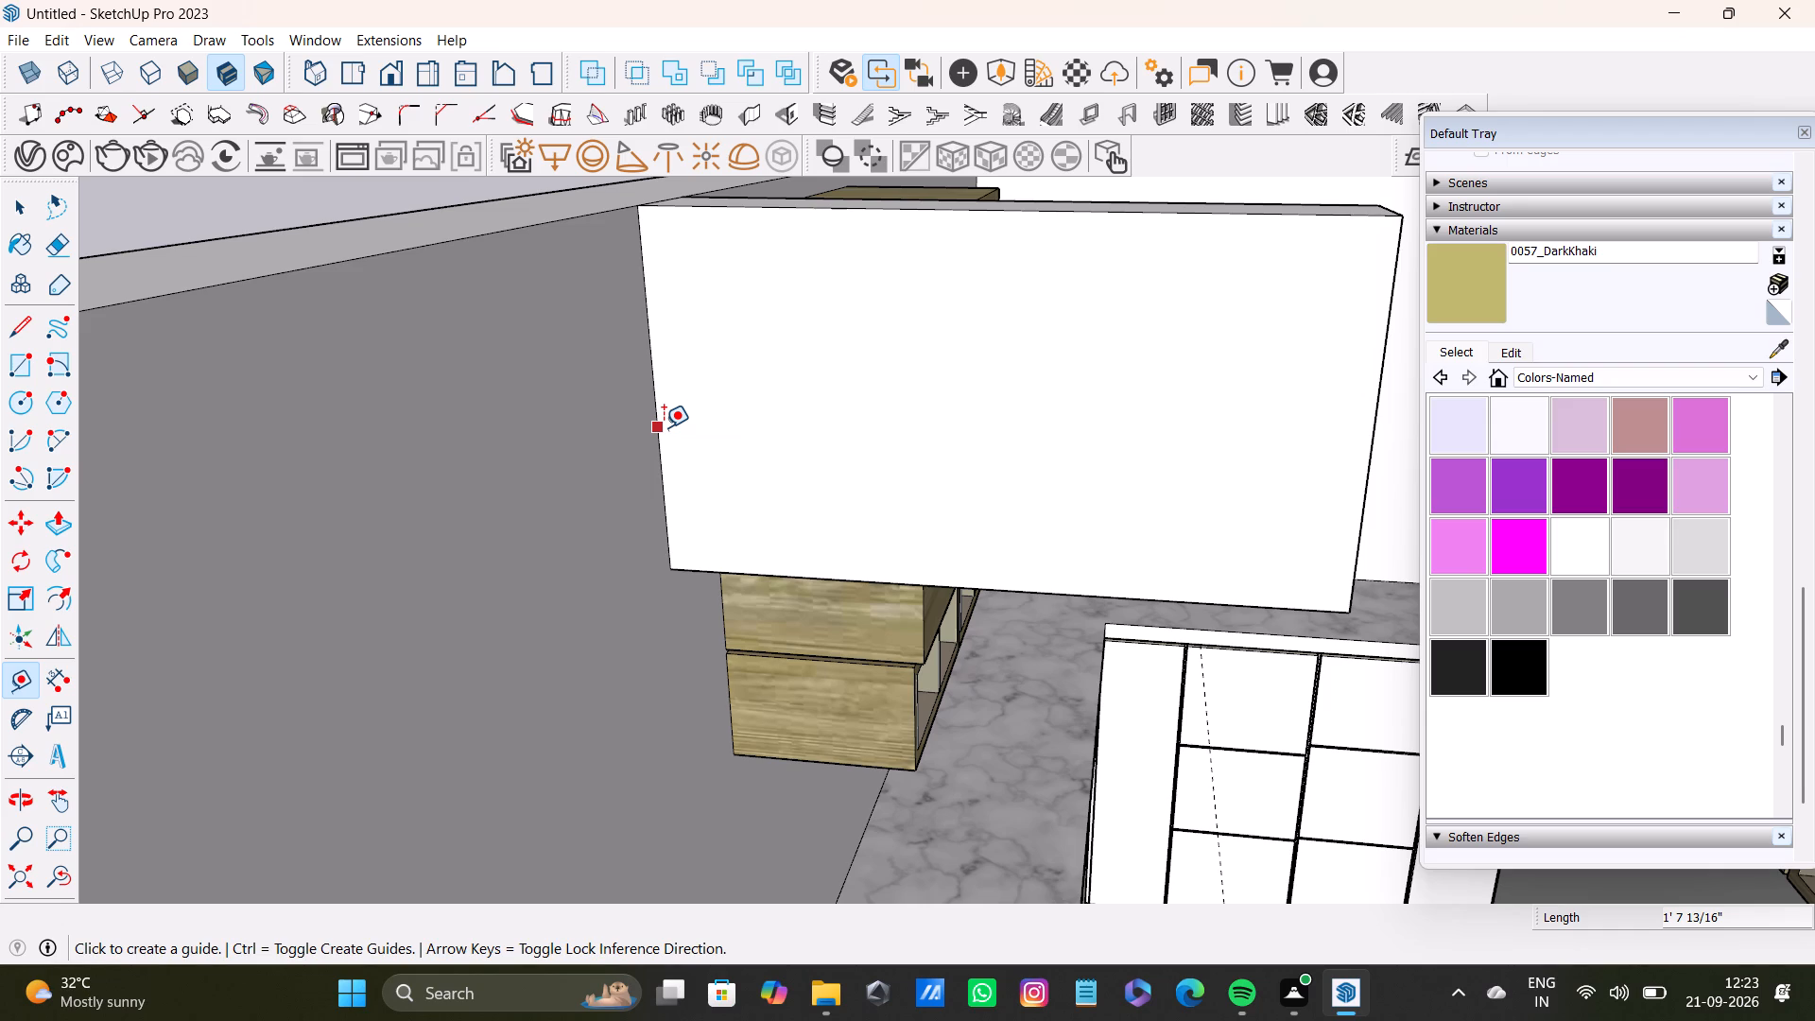
left_click(665, 468)
scroll(832, 453, "down", 3)
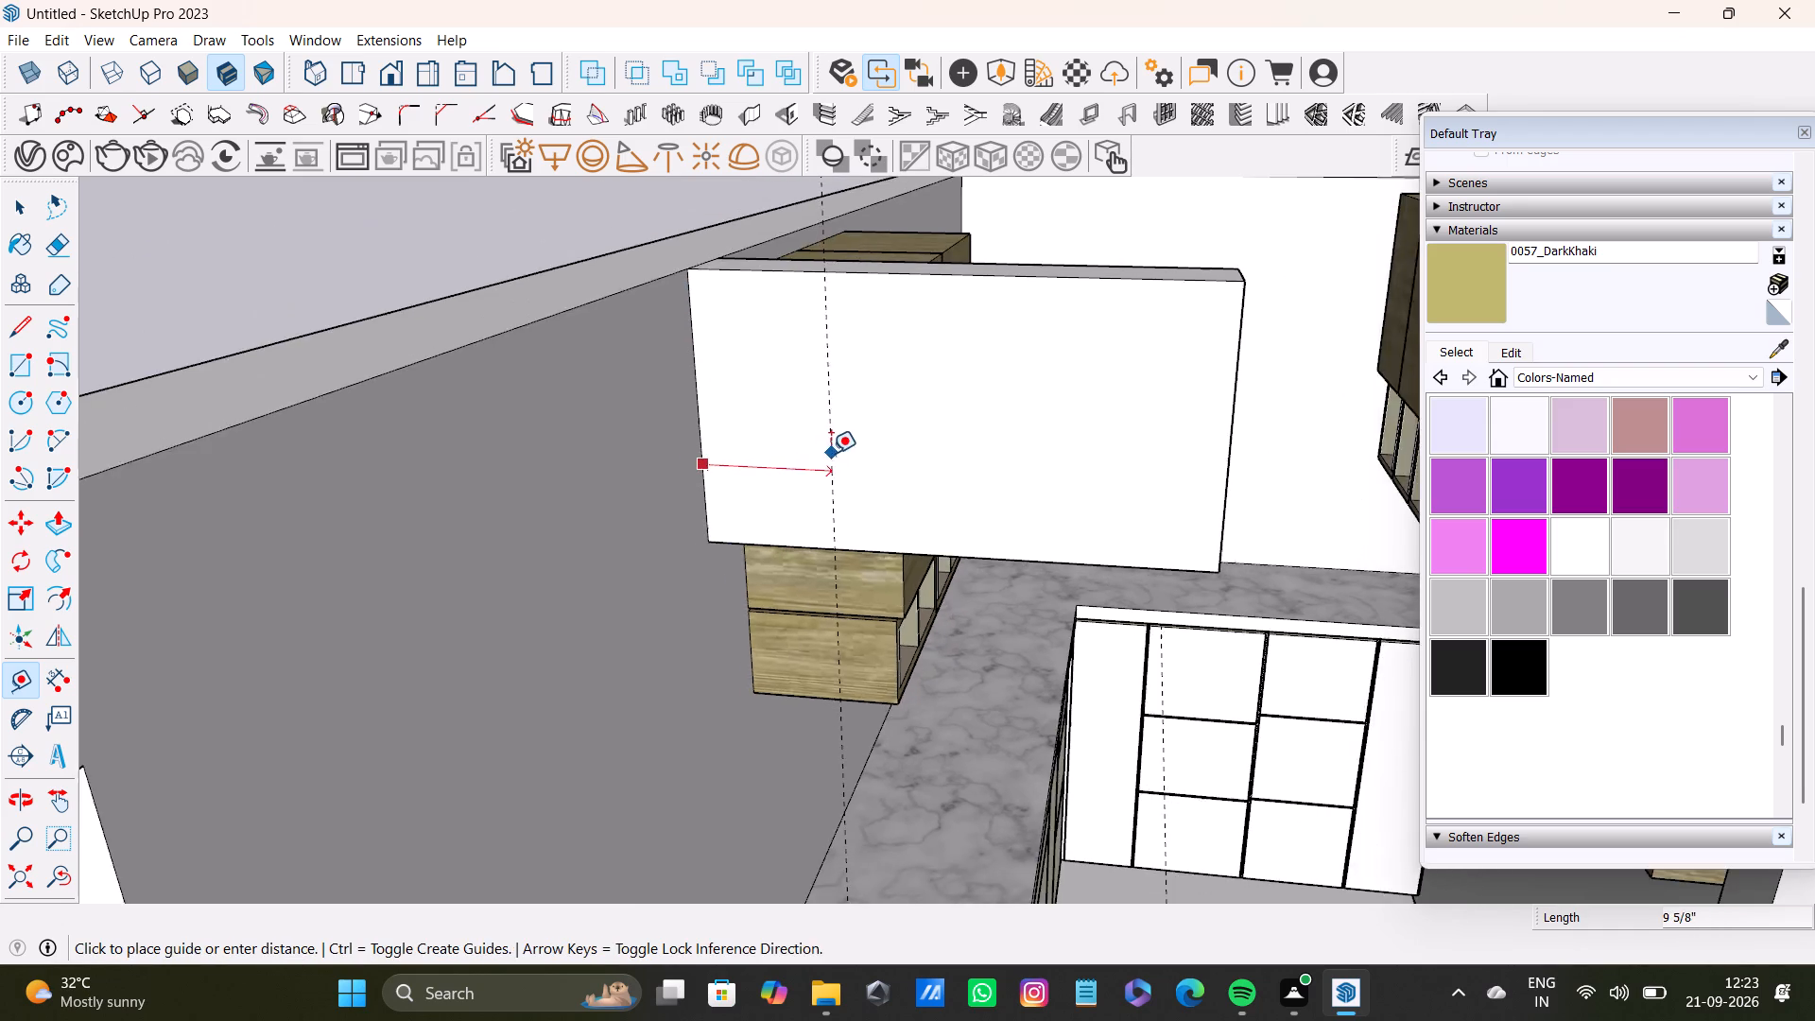
middle_click_drag(830, 453, 833, 514)
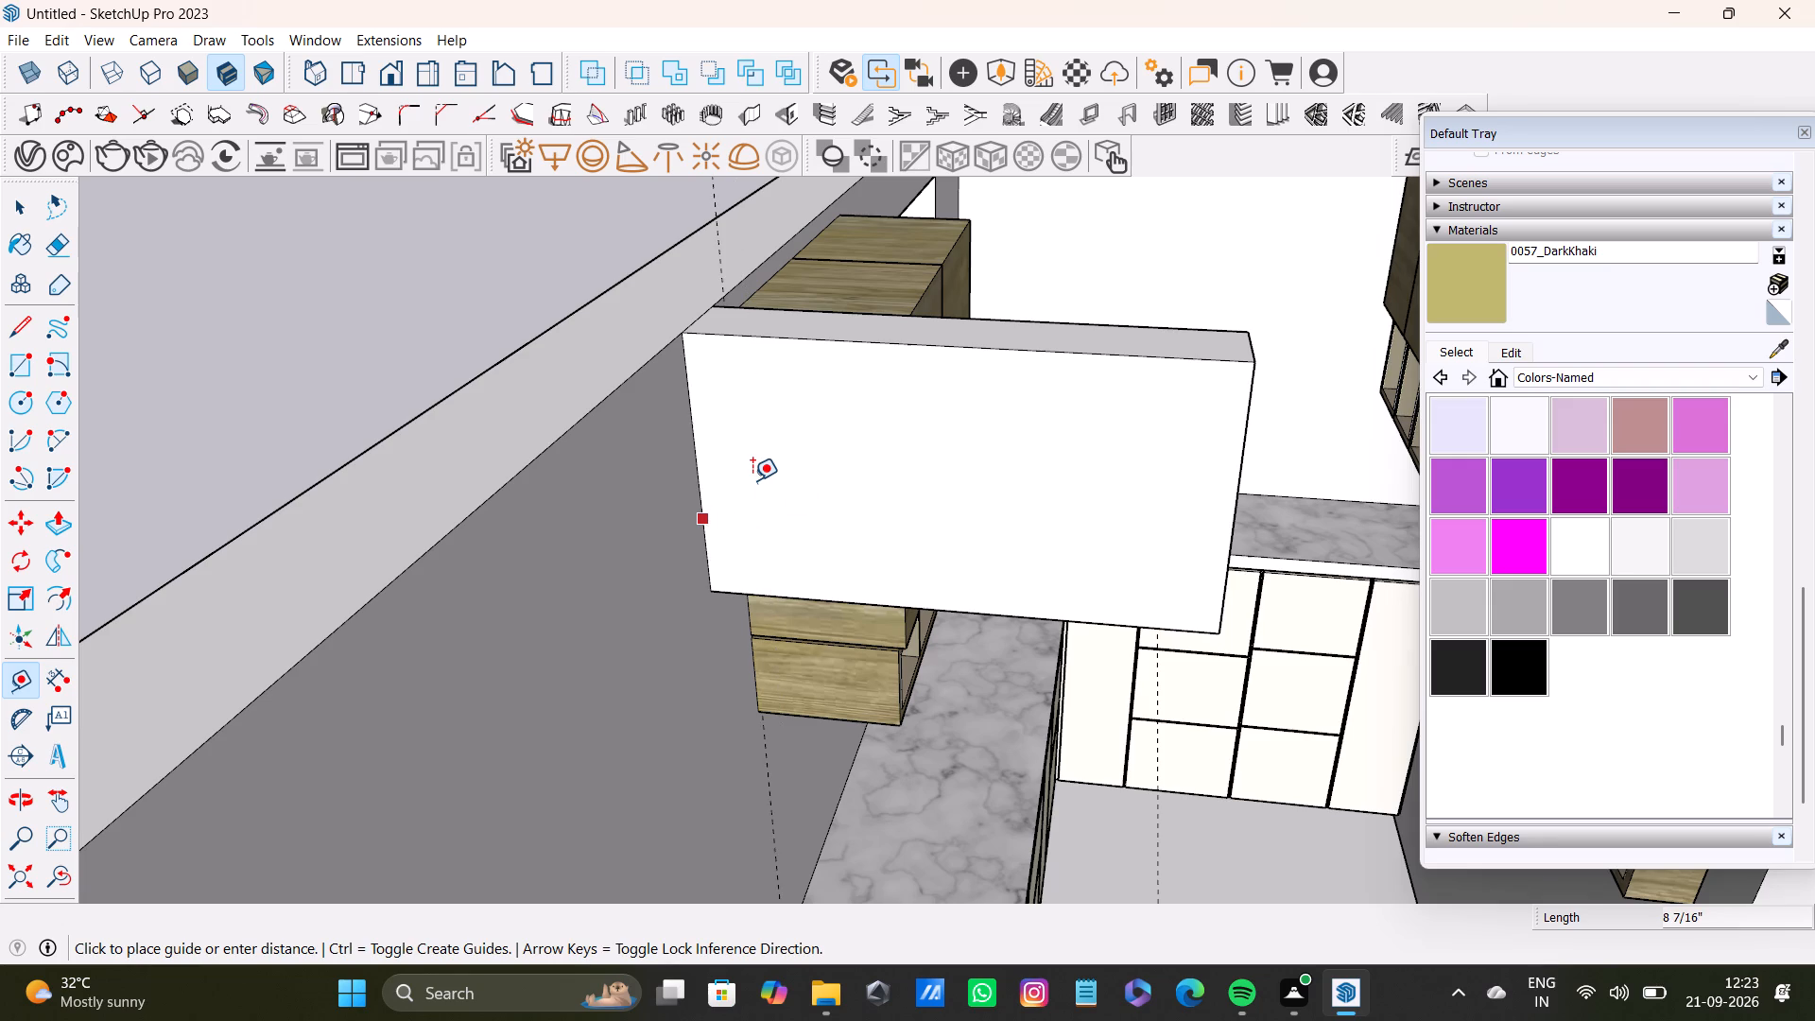
left_click(752, 495)
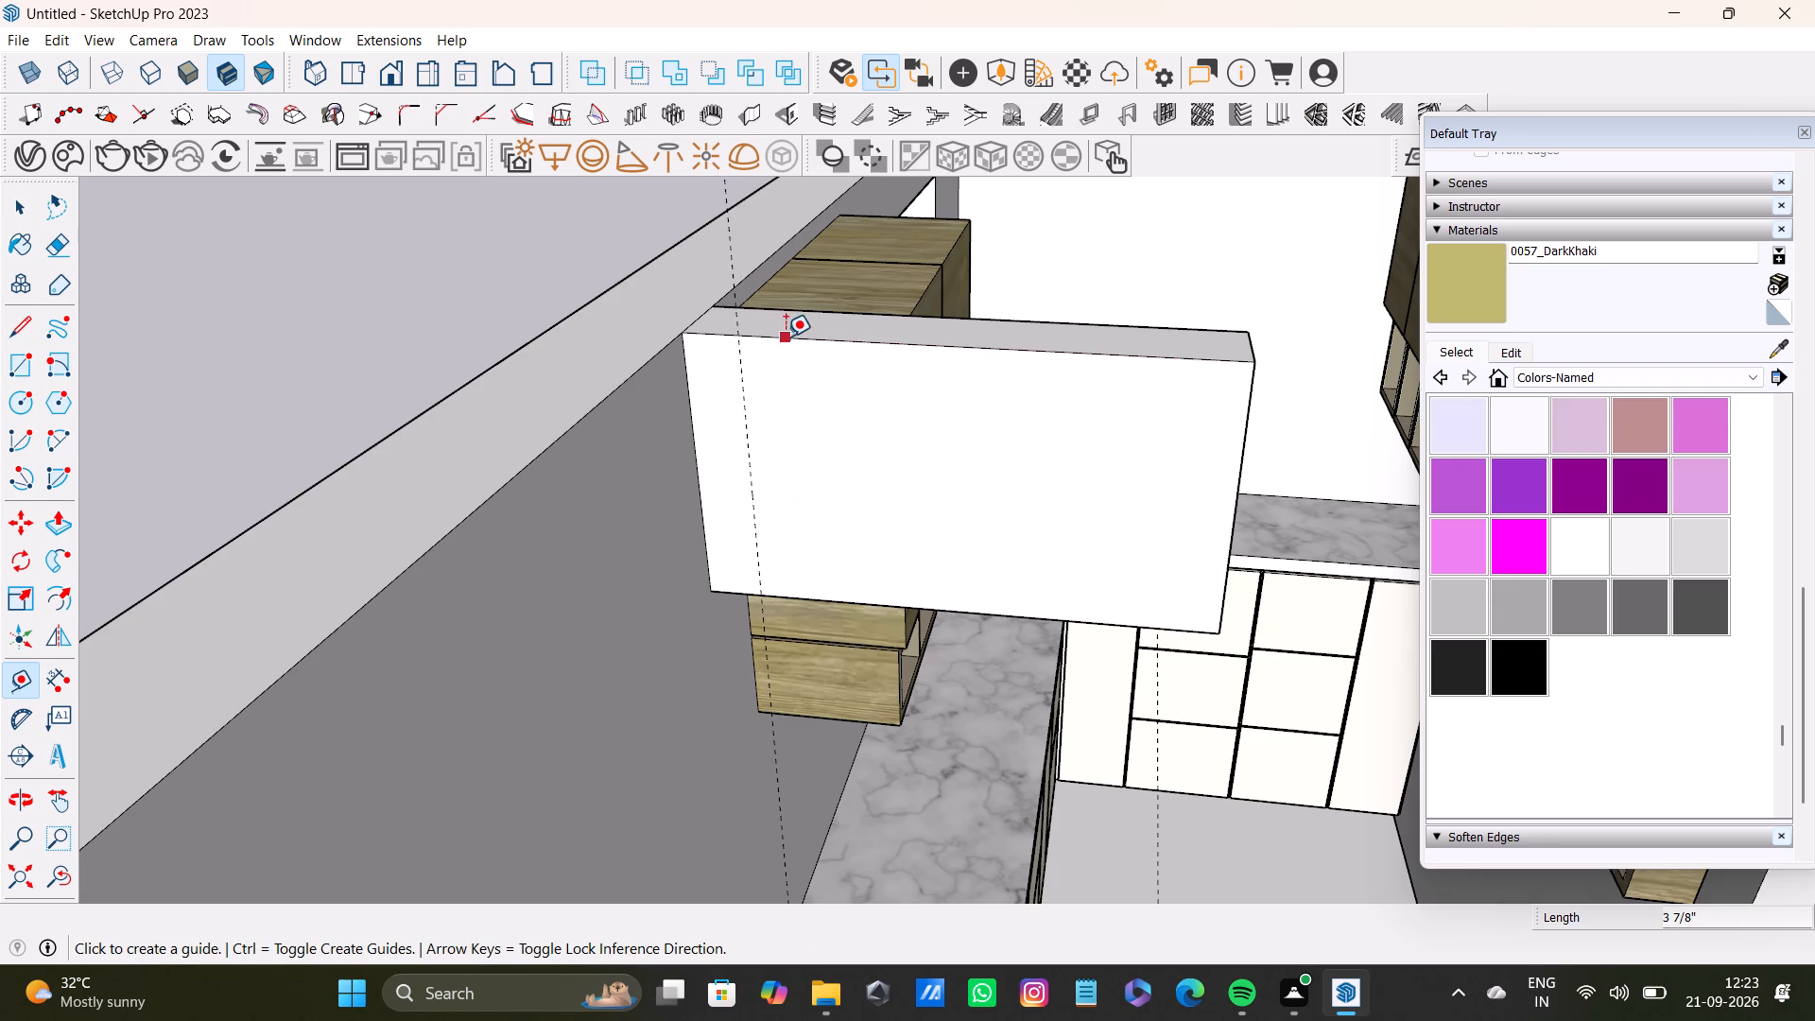
left_click(786, 337)
middle_click_drag(887, 390, 734, 302)
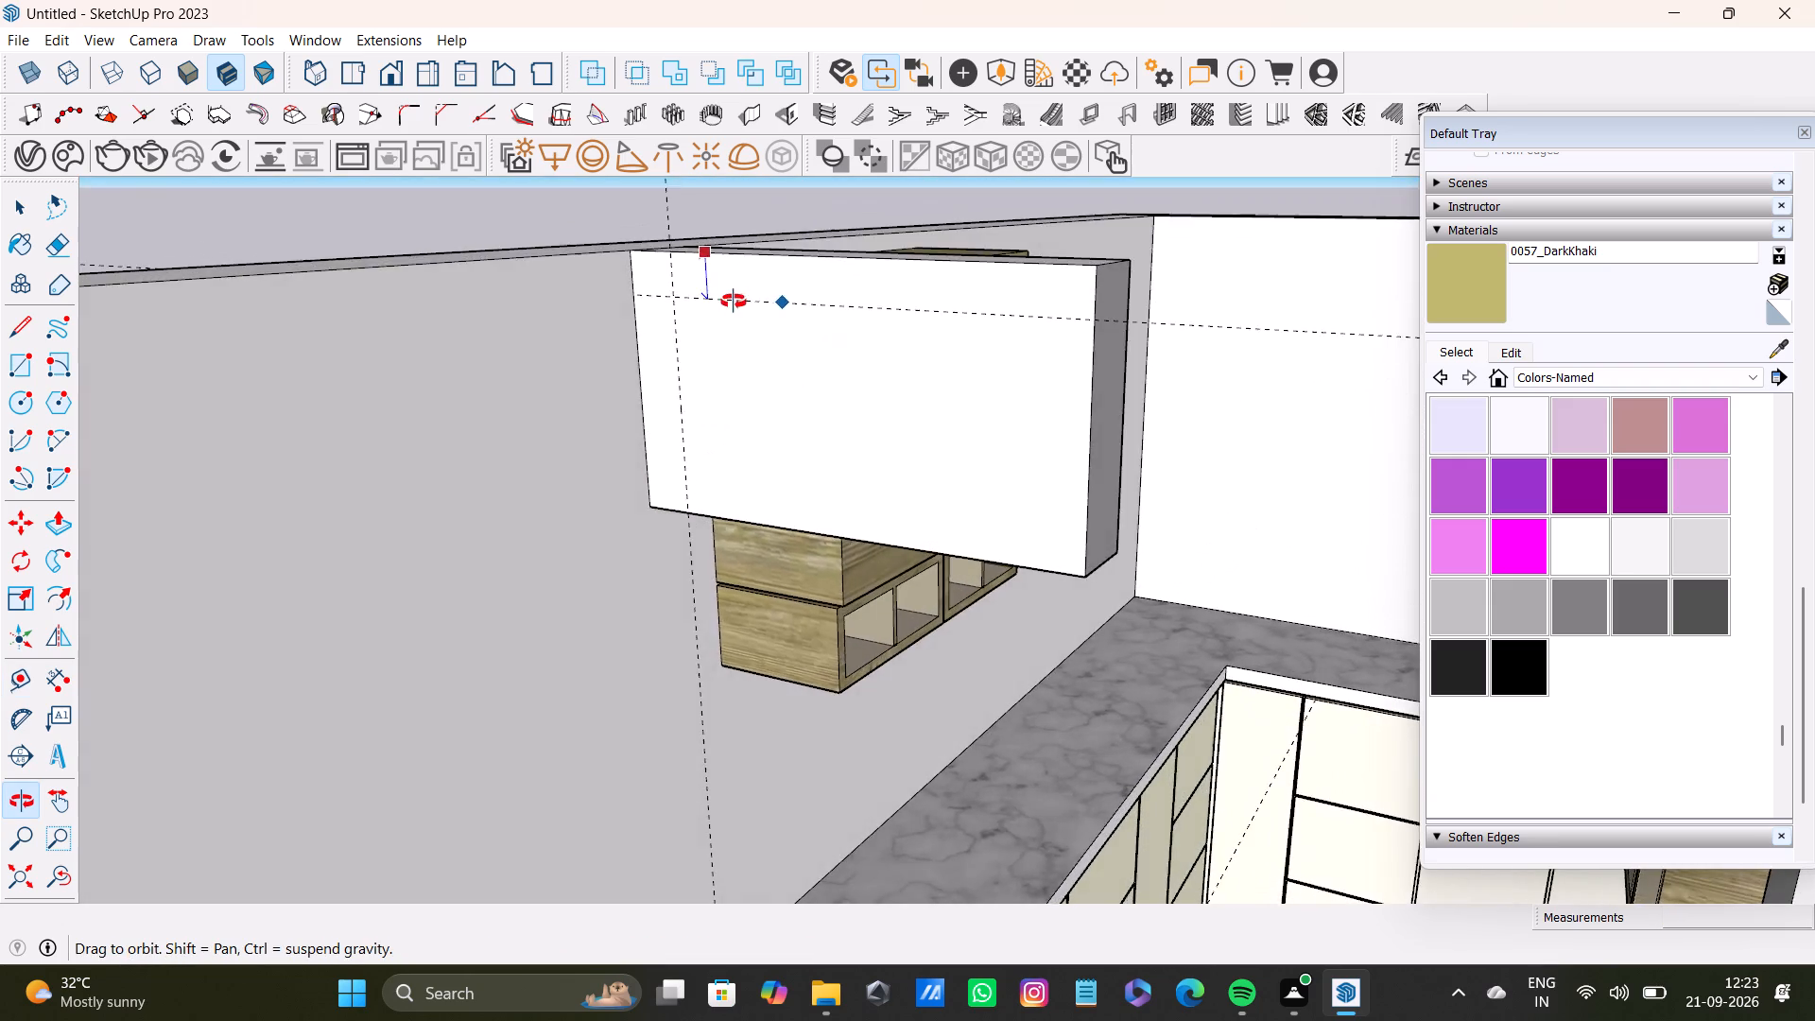
middle_click_drag(734, 302, 790, 316)
left_click(819, 320)
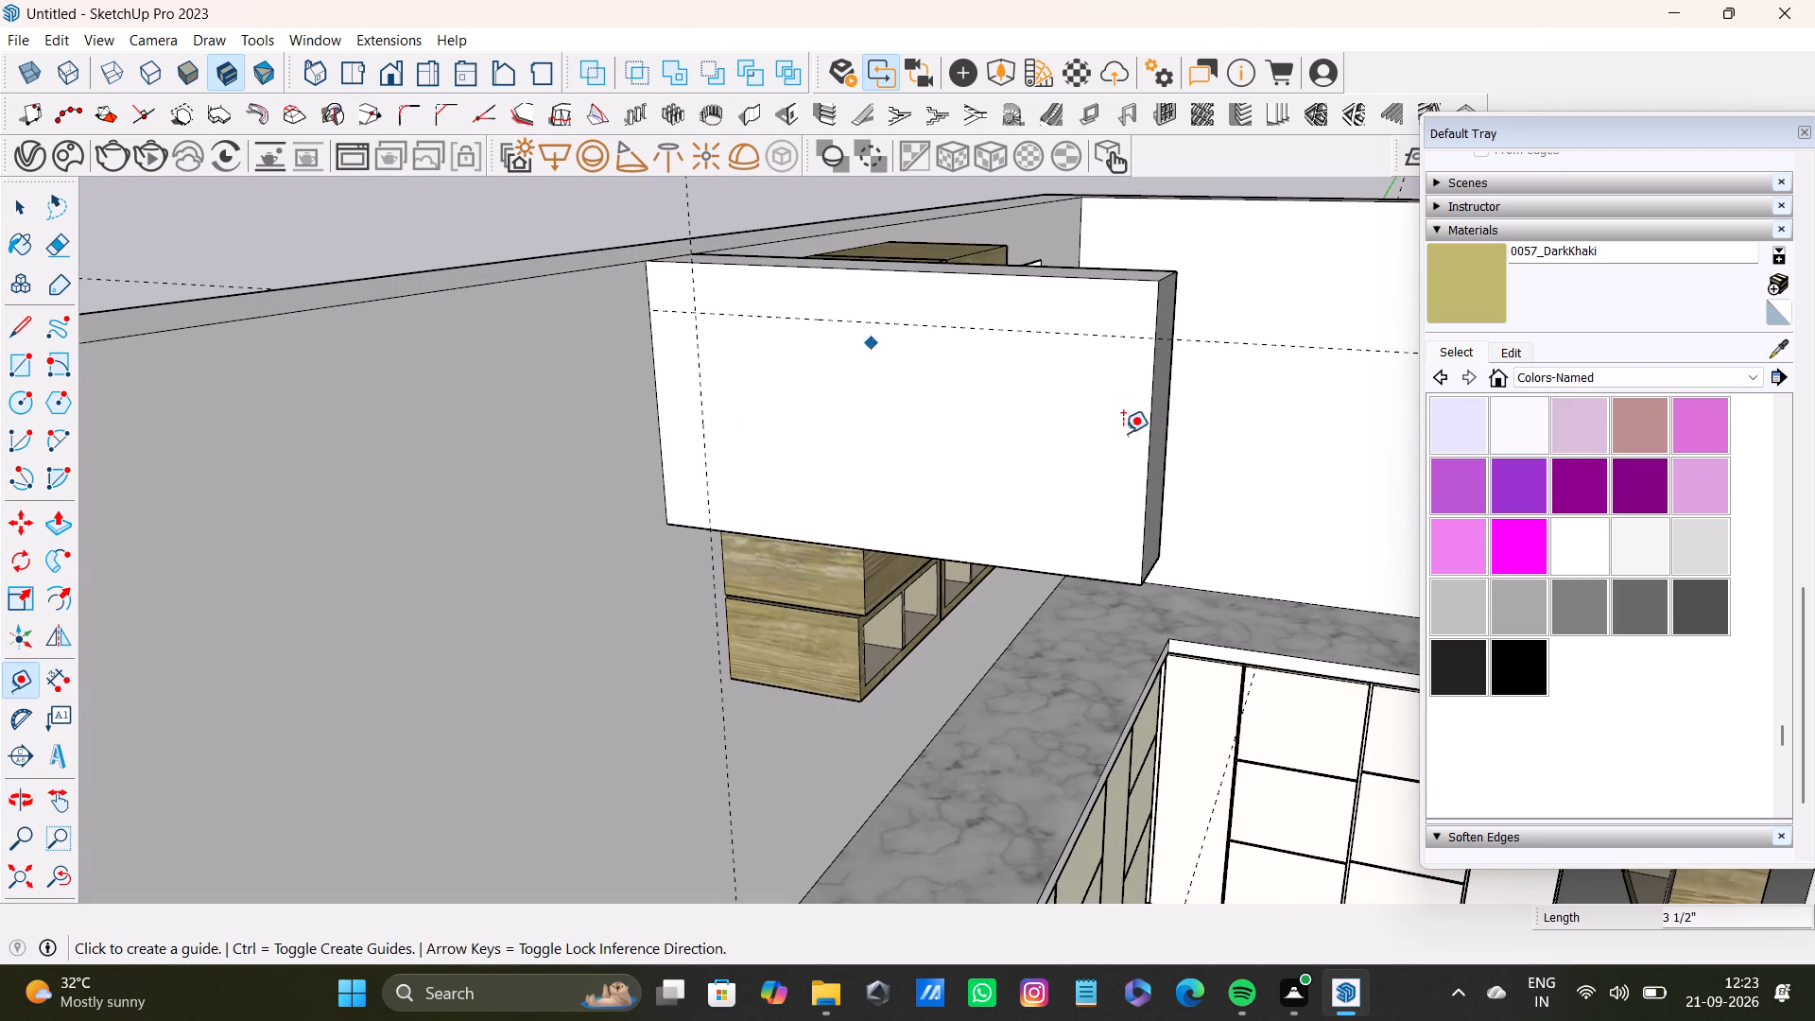
Place a guide about 3 5/8" in from the panel's free-end edge and another slightly above its bottom edge.
left_click(1146, 442)
left_click(1095, 432)
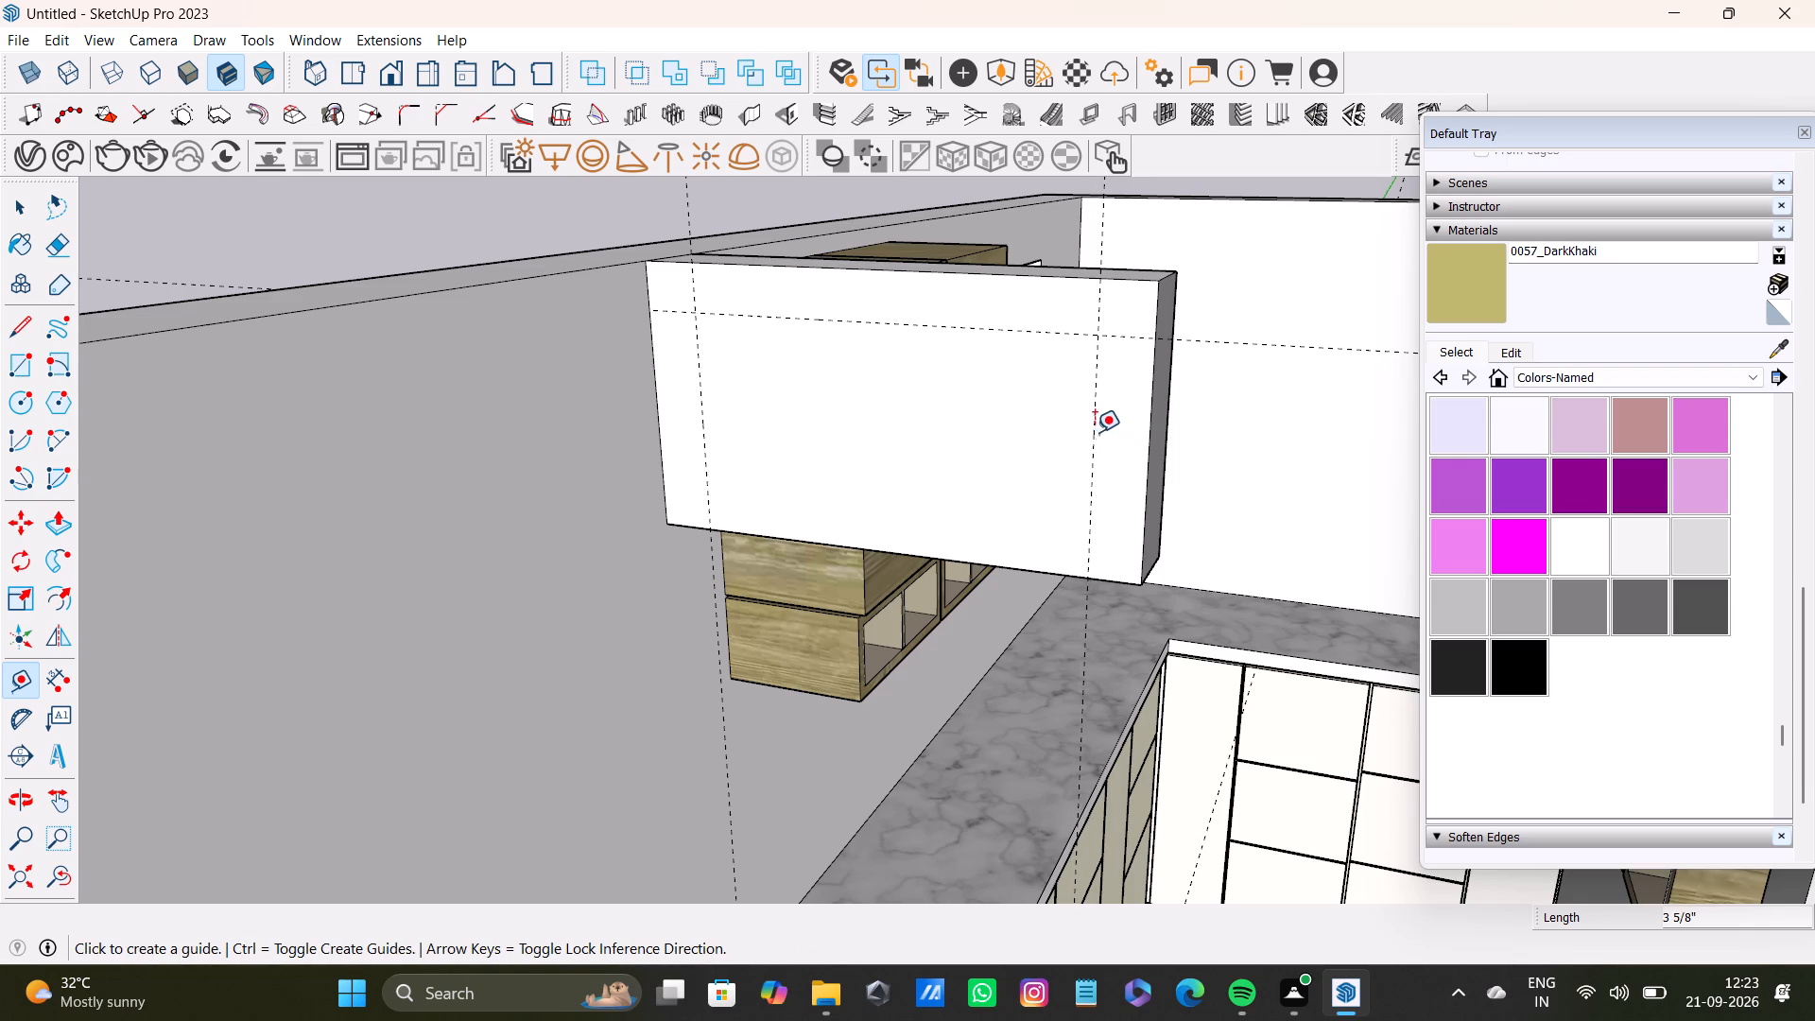
left_click(992, 561)
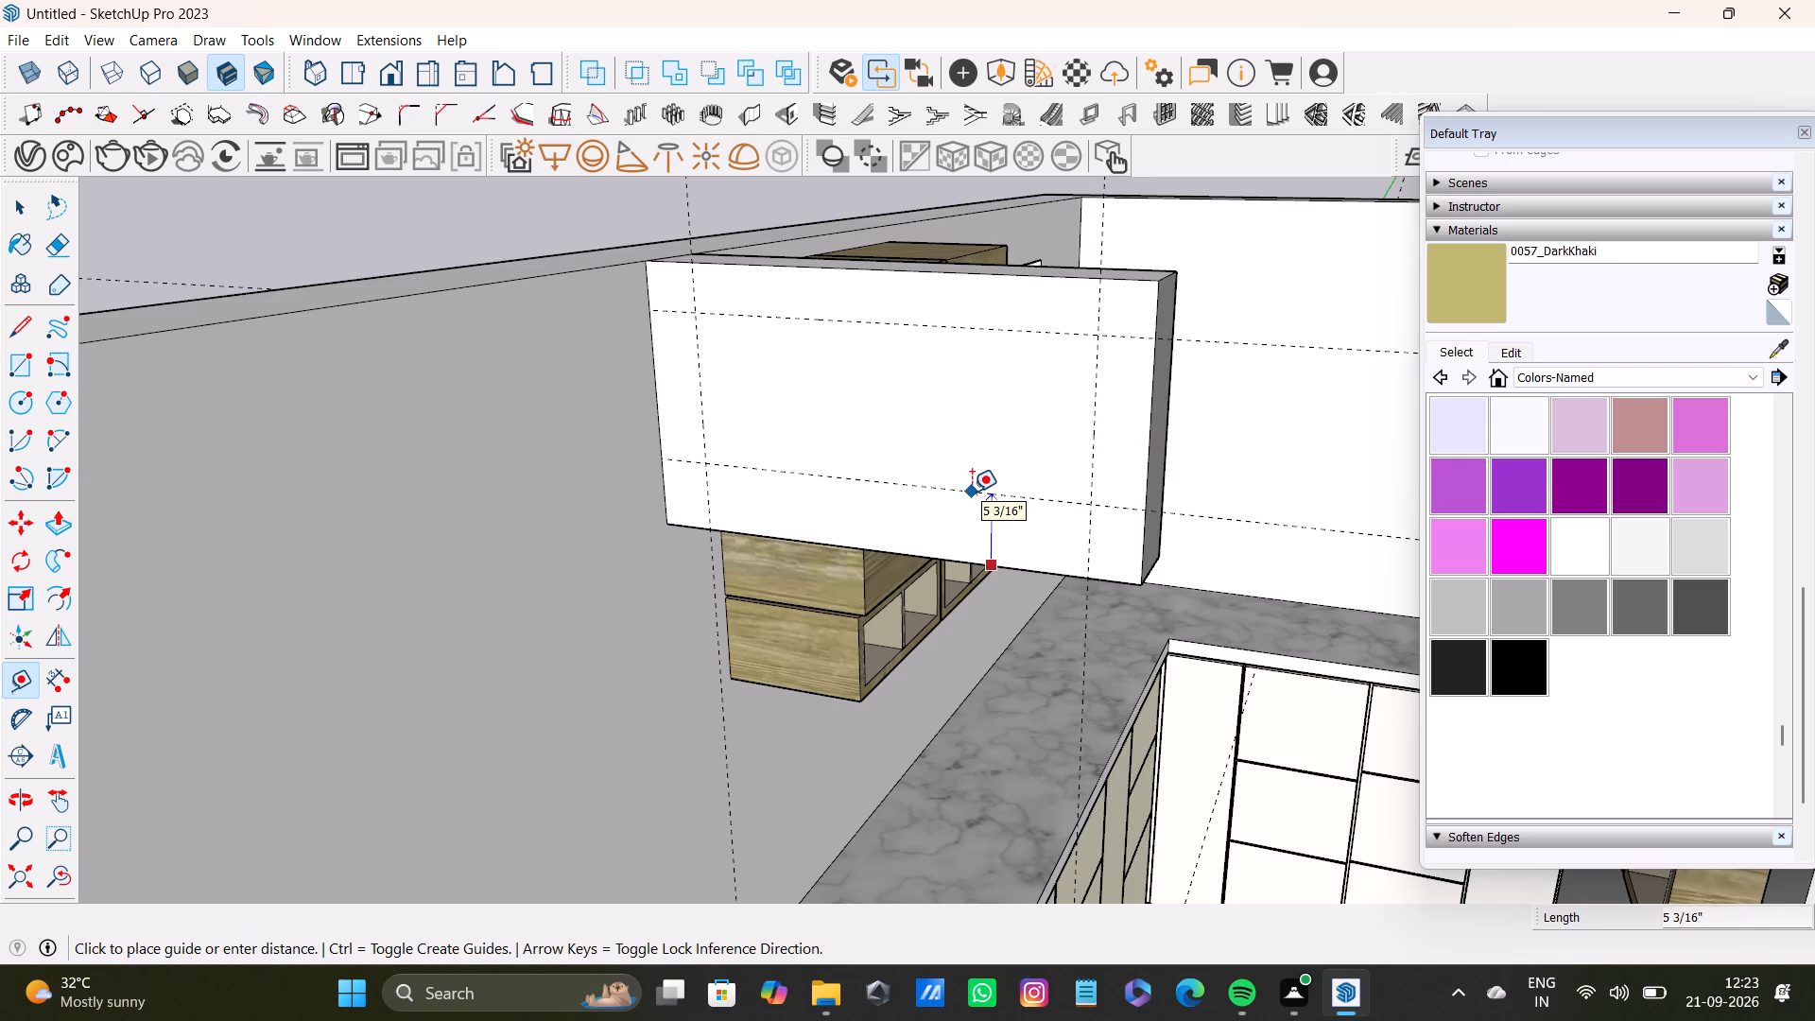
left_click(971, 501)
key("space")
Draw a rectangle about 2' 5 7/16" by 11 3/4" between the guide intersections on the overhead panel's front face.
key("r")
scroll(813, 415, "up", 6)
left_click(651, 268)
scroll(793, 397, "down", 8)
middle_click_drag(1030, 457, 1003, 437, "shift")
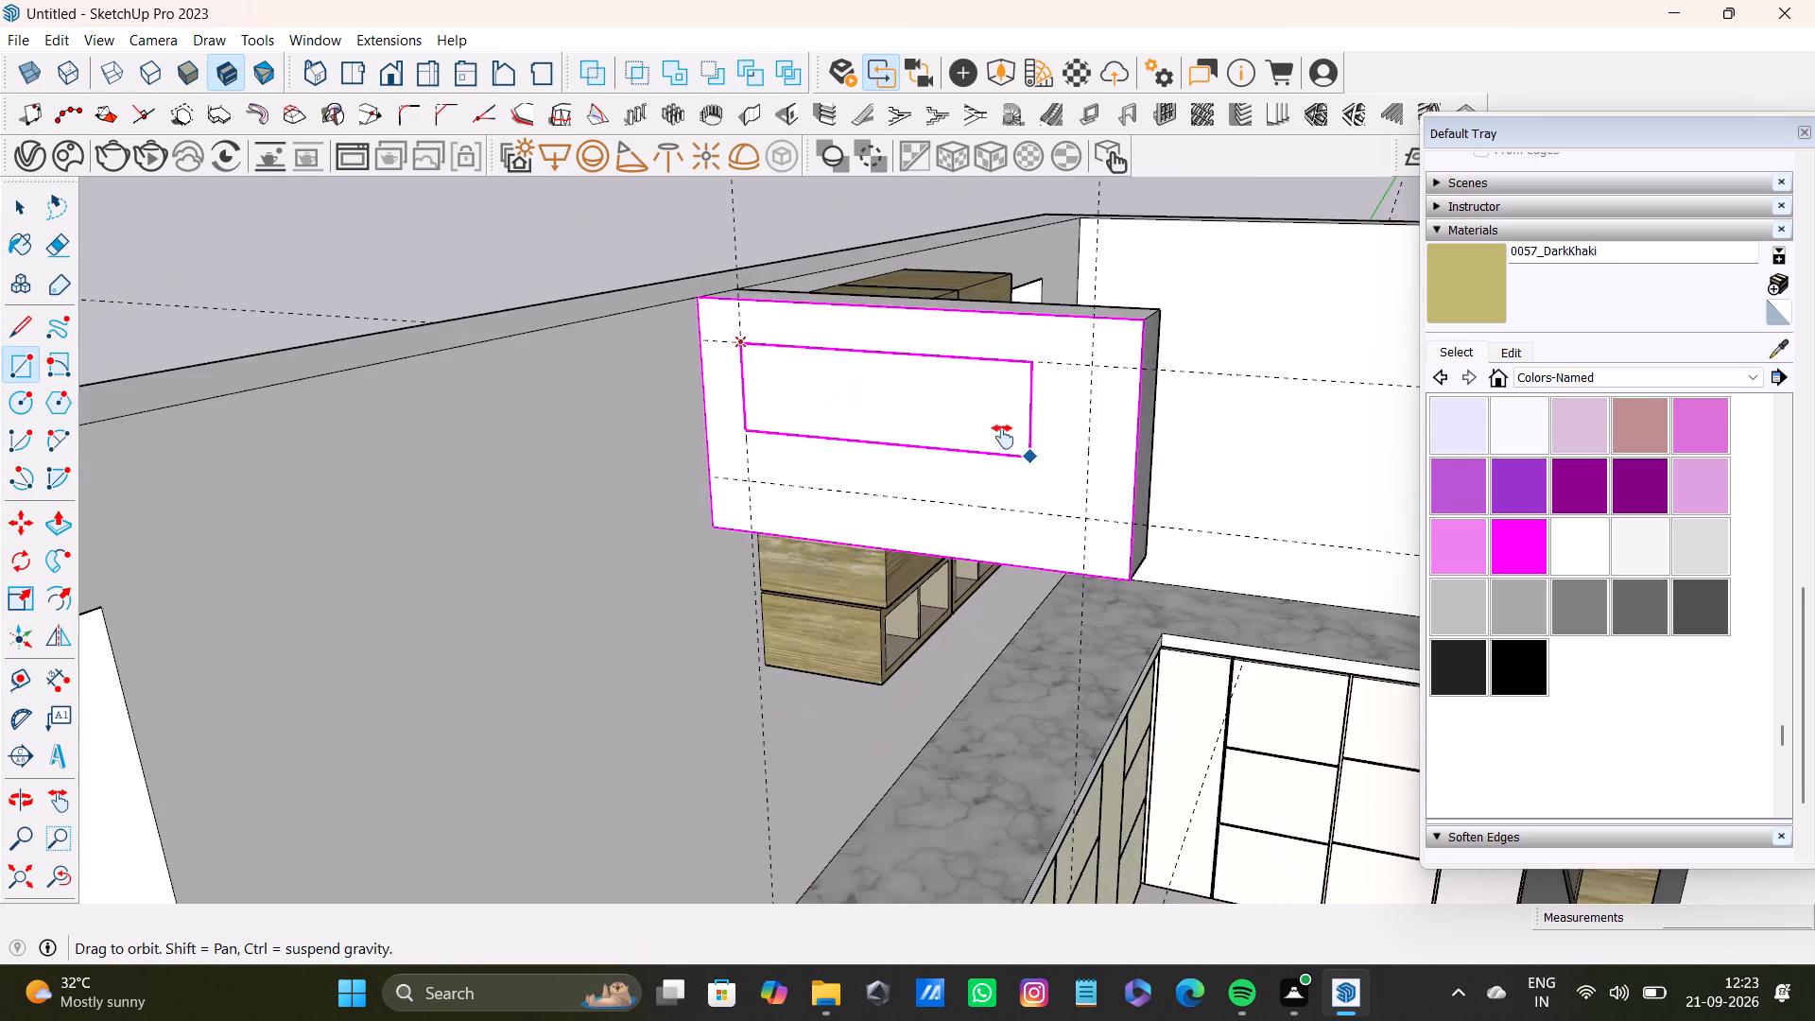
middle_click_drag(1003, 437, 804, 382, "shift")
left_click(858, 445)
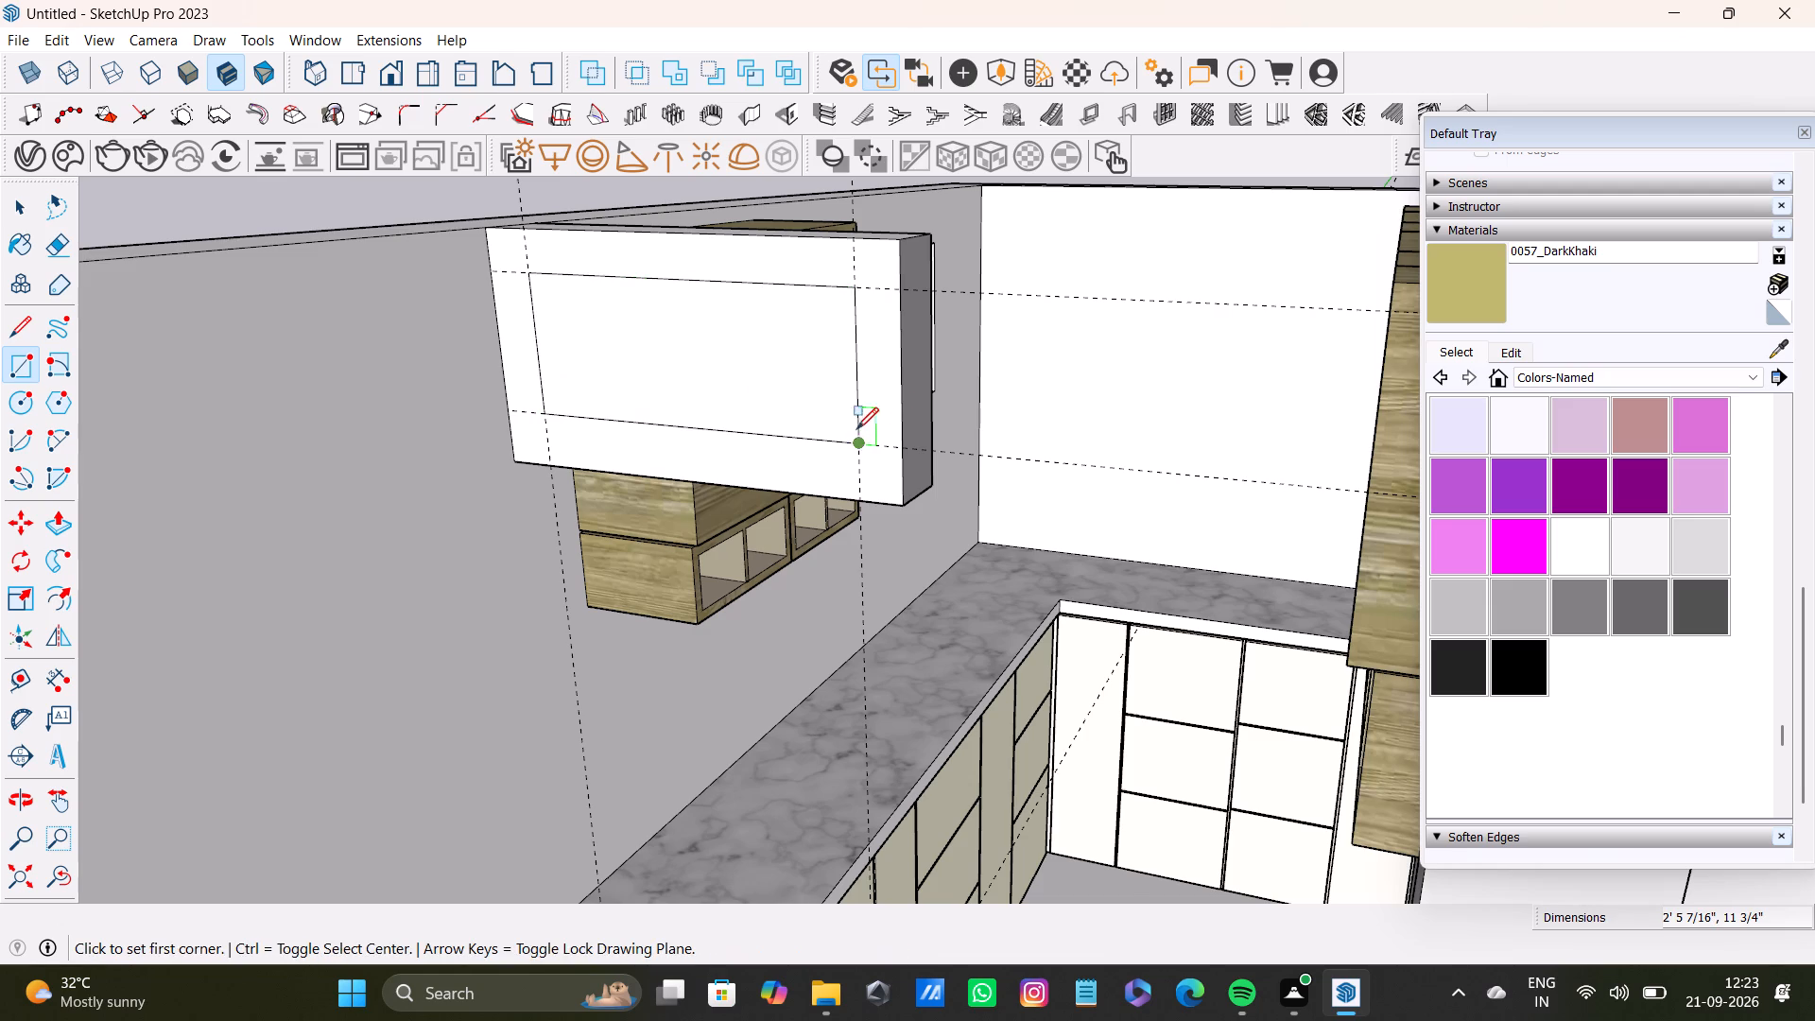
Push the inner rectangle through the overhead panel's full thickness to cut an opening framed by the panel's border.
middle_click_drag(917, 426, 902, 487)
key("space")
left_click(674, 434)
middle_click_drag(871, 450, 804, 528)
key("p")
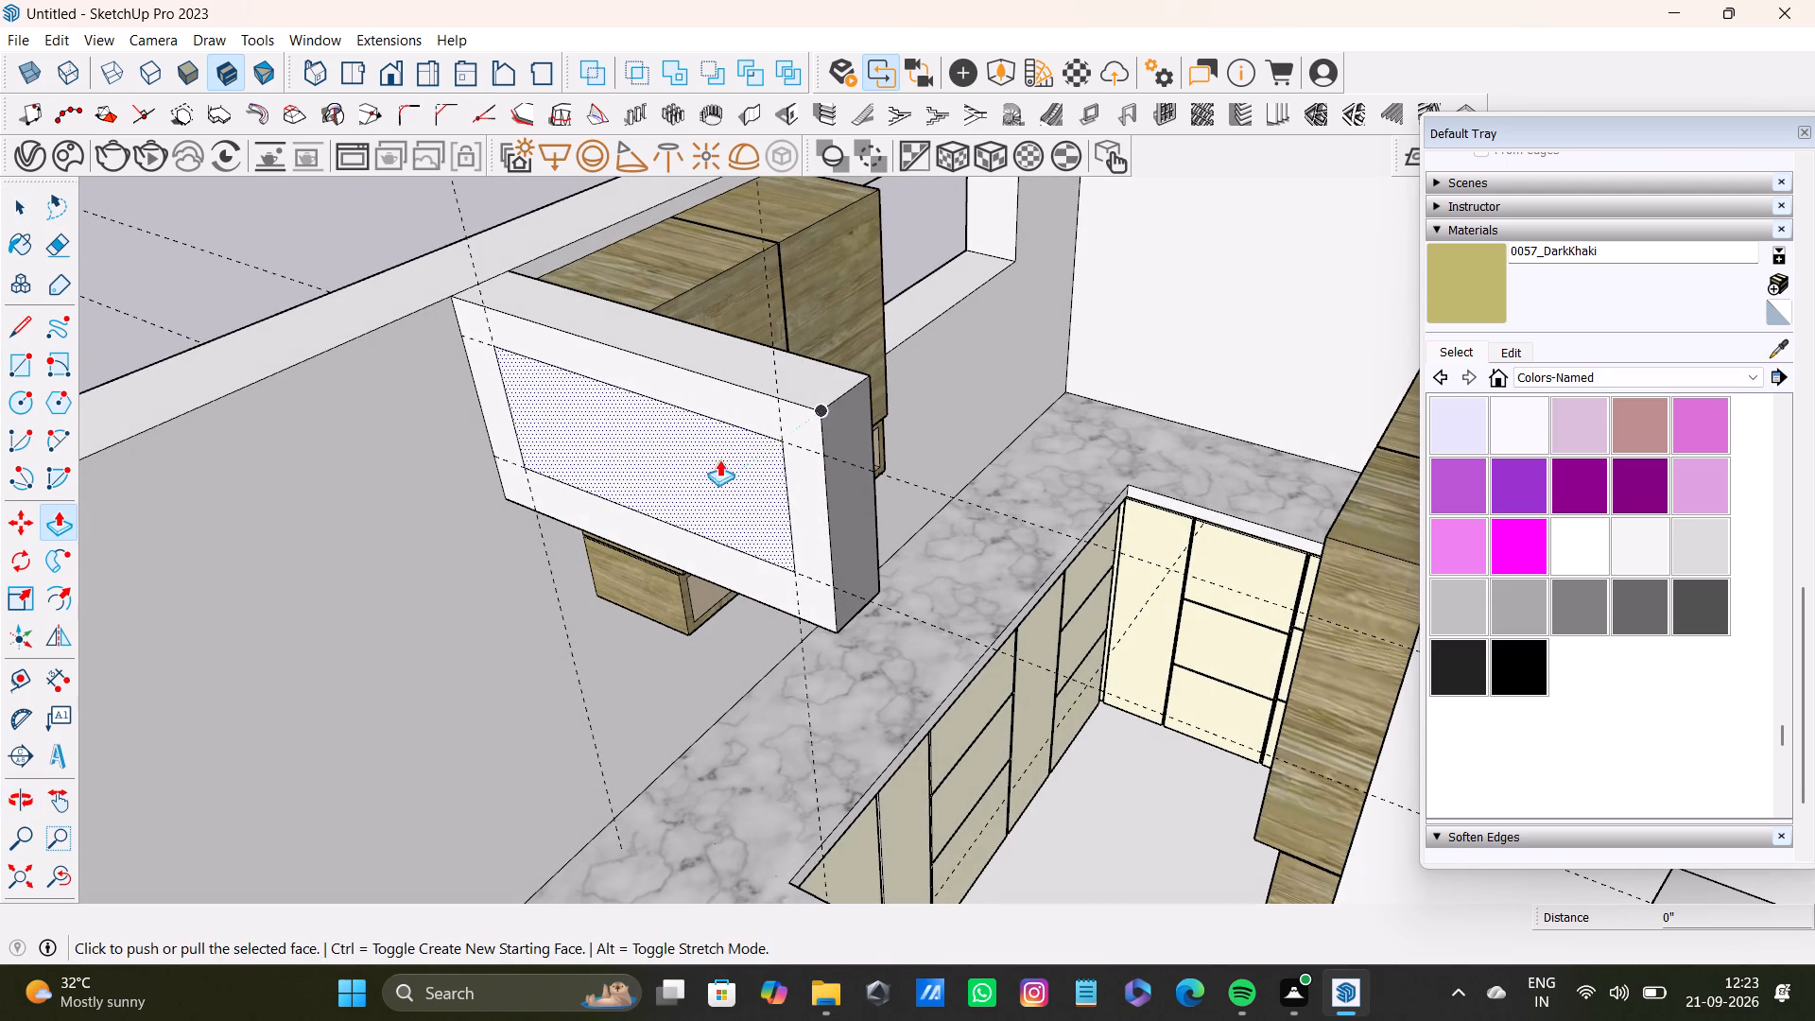
left_click_drag(700, 456, 757, 346)
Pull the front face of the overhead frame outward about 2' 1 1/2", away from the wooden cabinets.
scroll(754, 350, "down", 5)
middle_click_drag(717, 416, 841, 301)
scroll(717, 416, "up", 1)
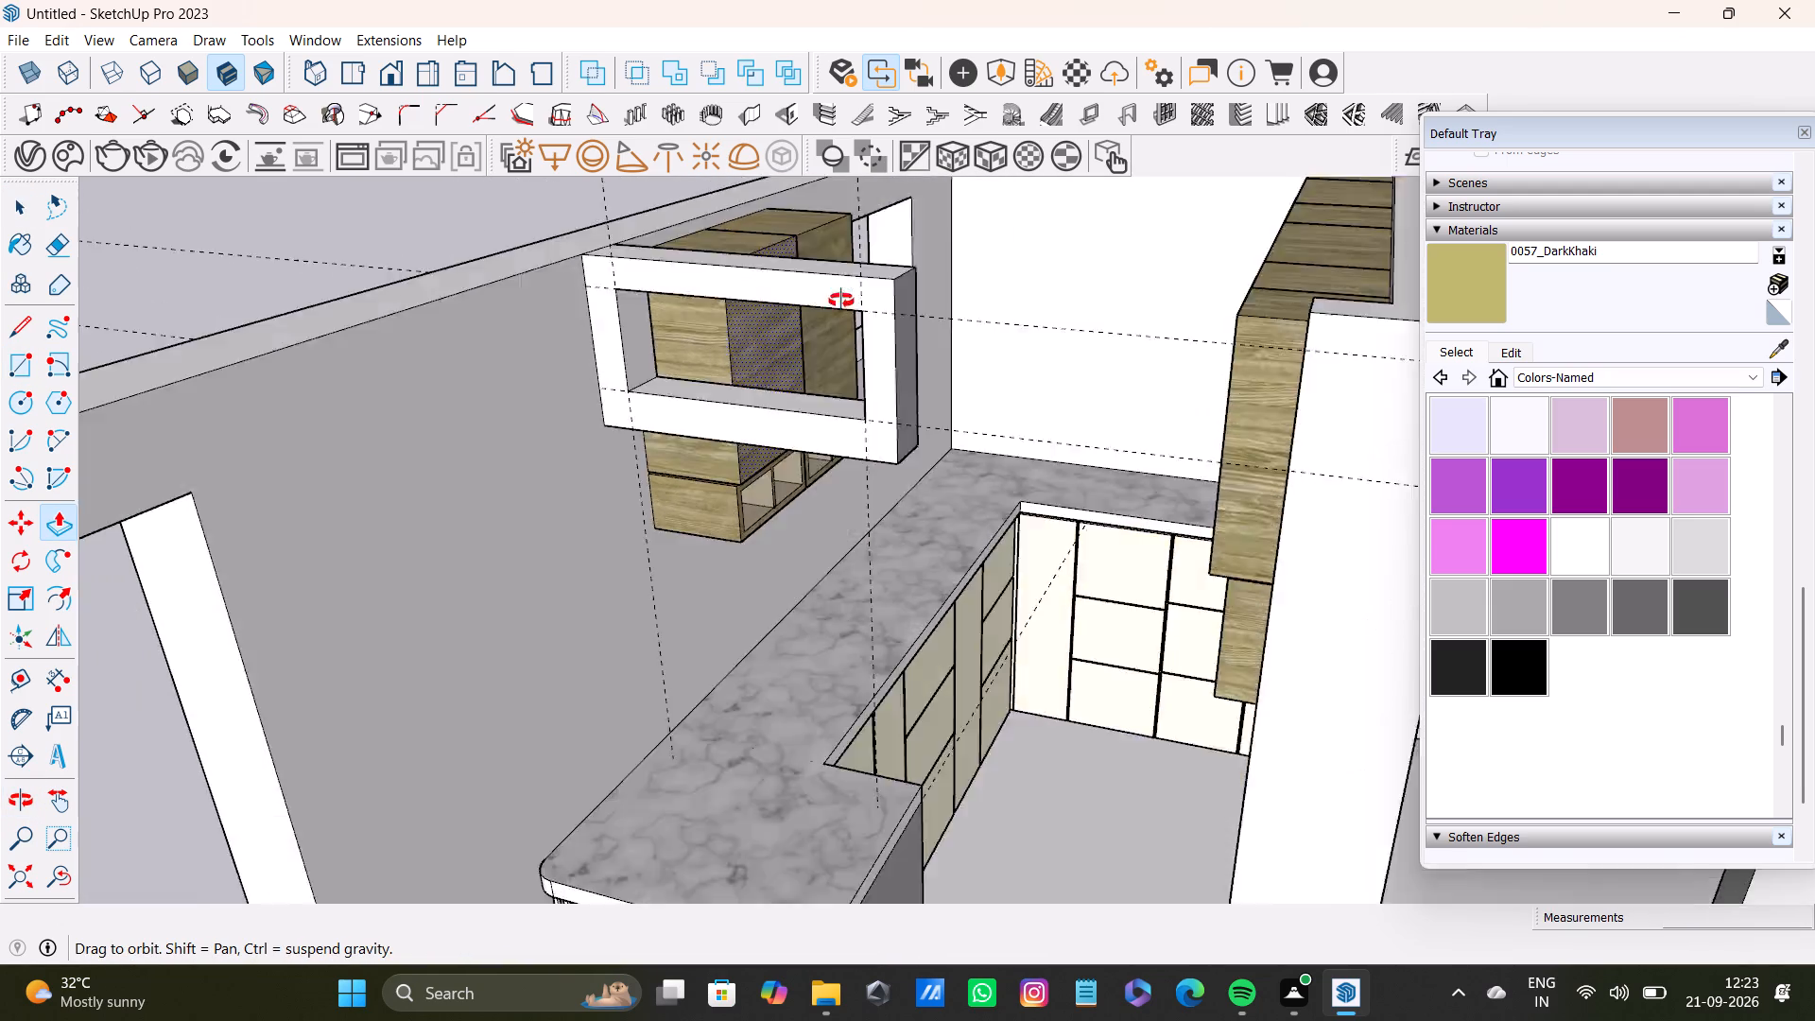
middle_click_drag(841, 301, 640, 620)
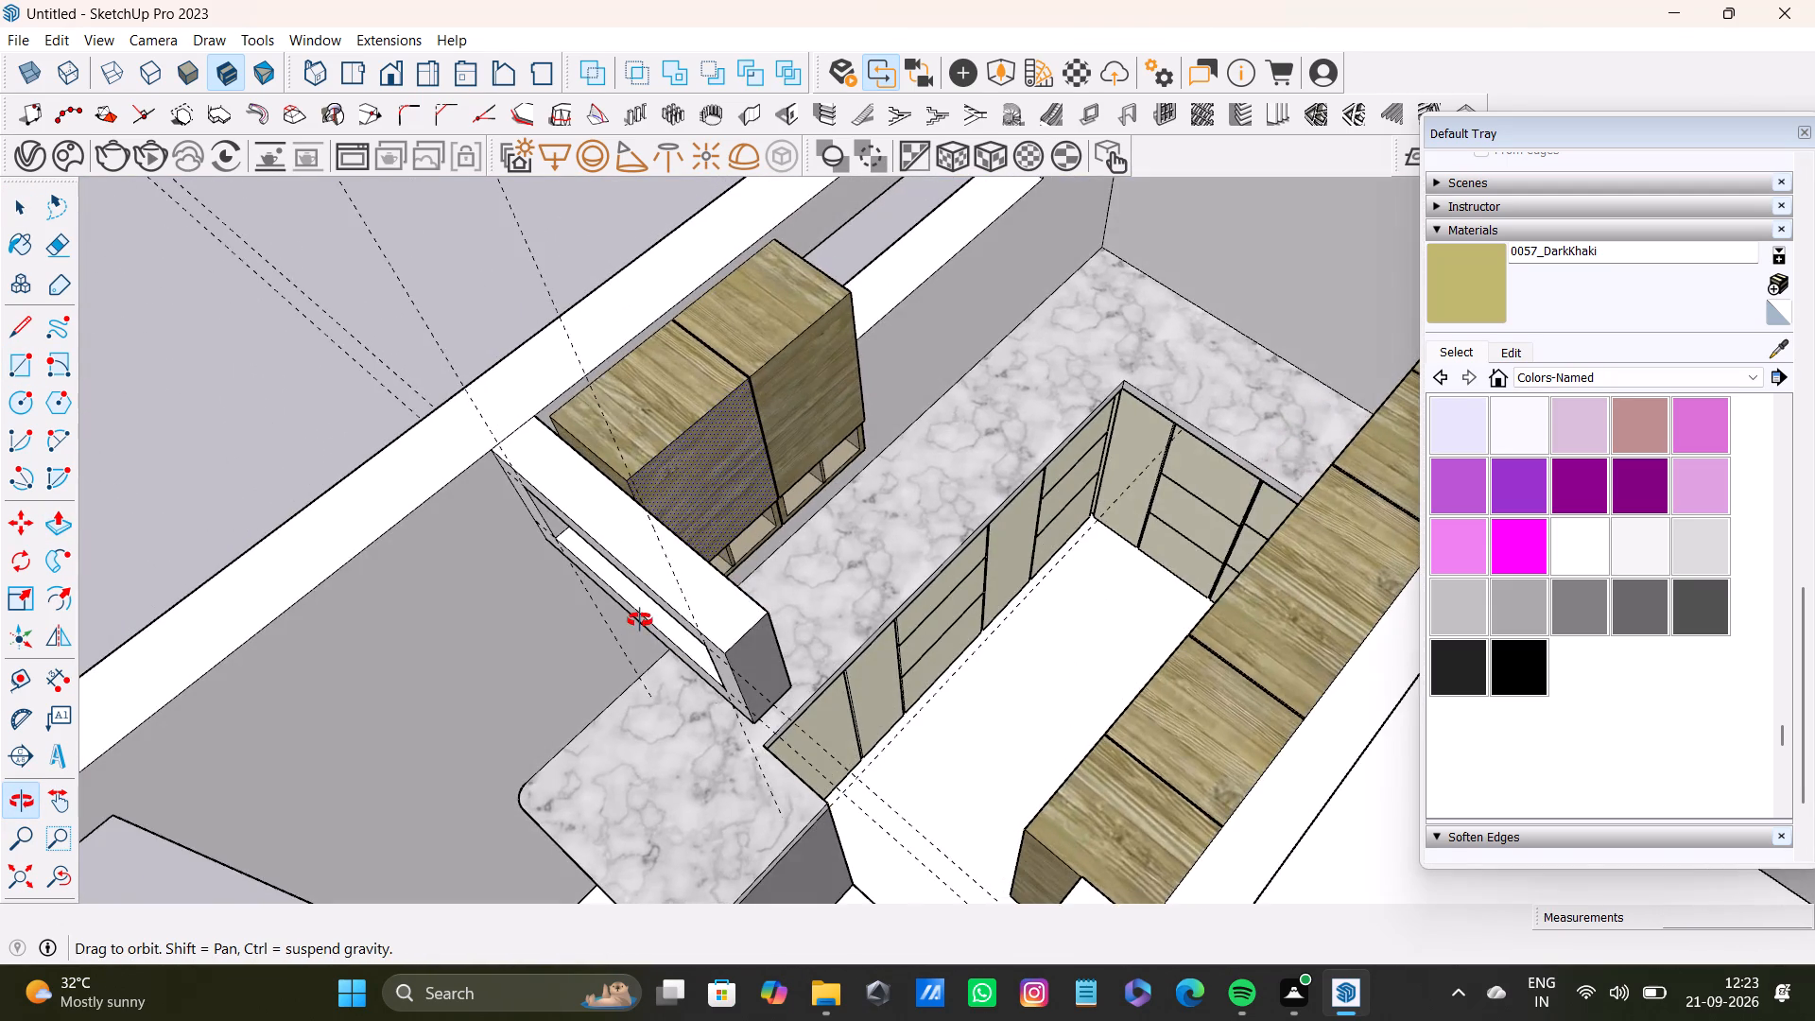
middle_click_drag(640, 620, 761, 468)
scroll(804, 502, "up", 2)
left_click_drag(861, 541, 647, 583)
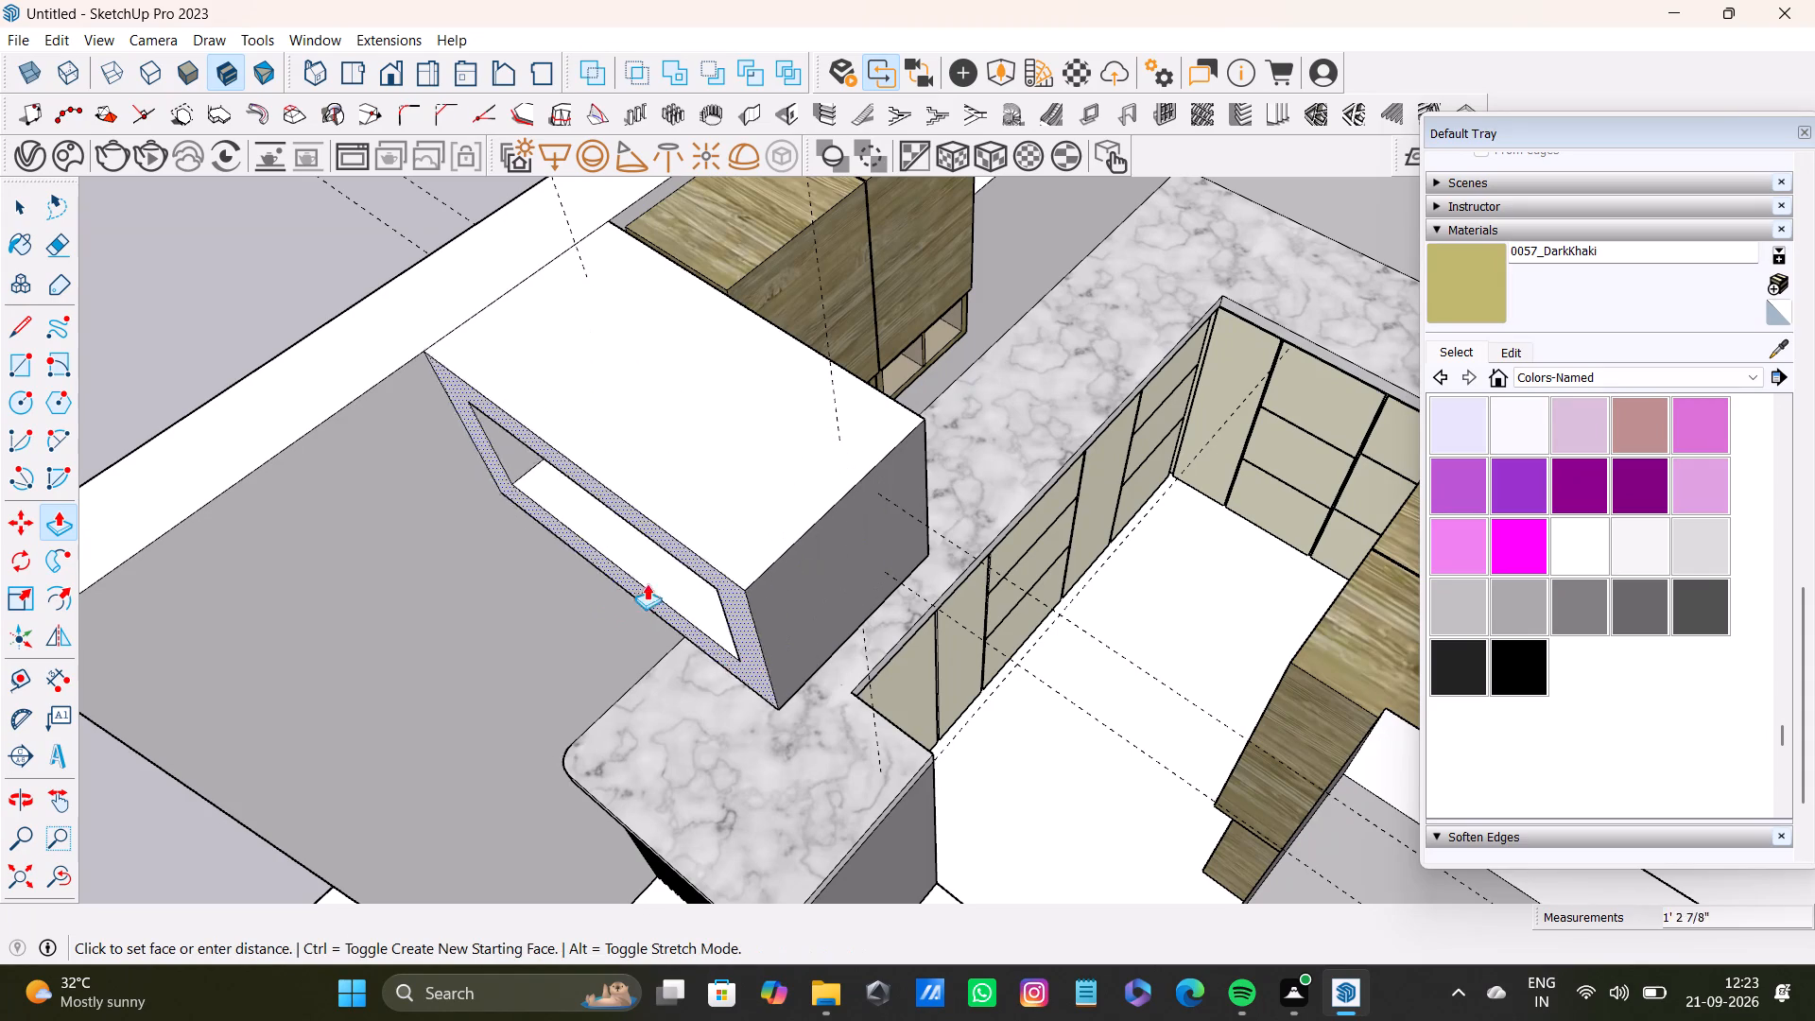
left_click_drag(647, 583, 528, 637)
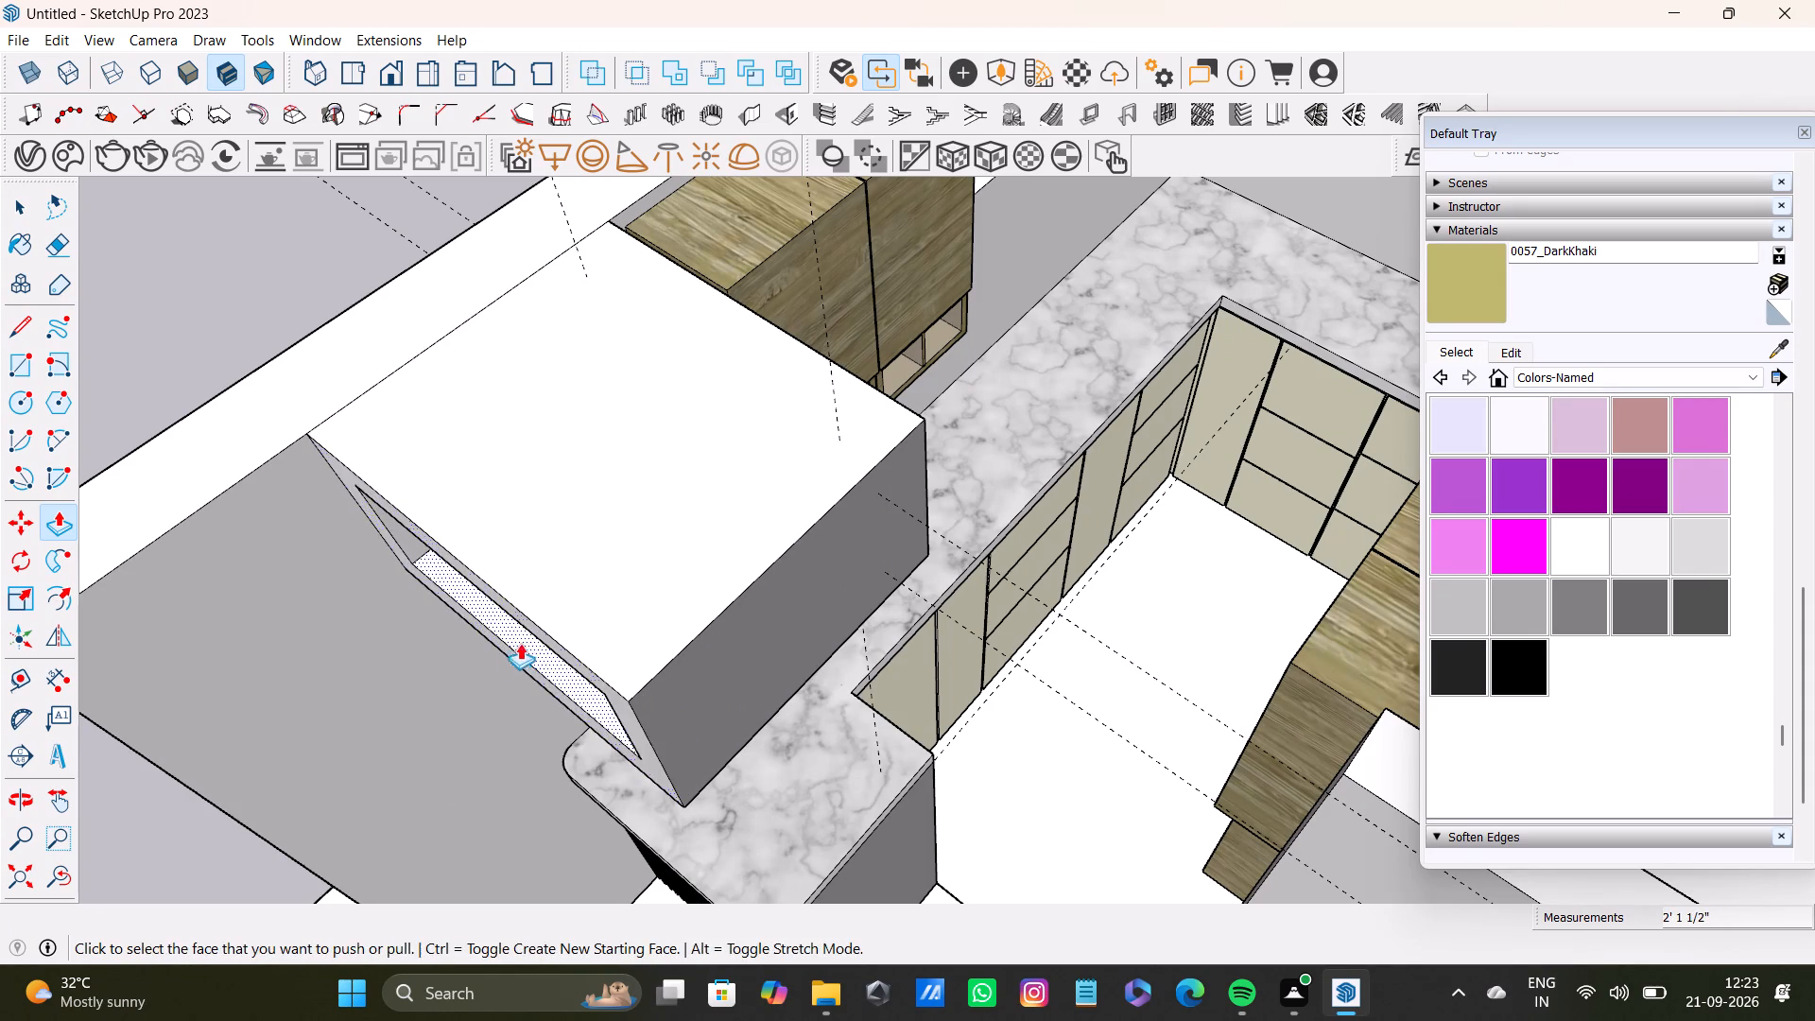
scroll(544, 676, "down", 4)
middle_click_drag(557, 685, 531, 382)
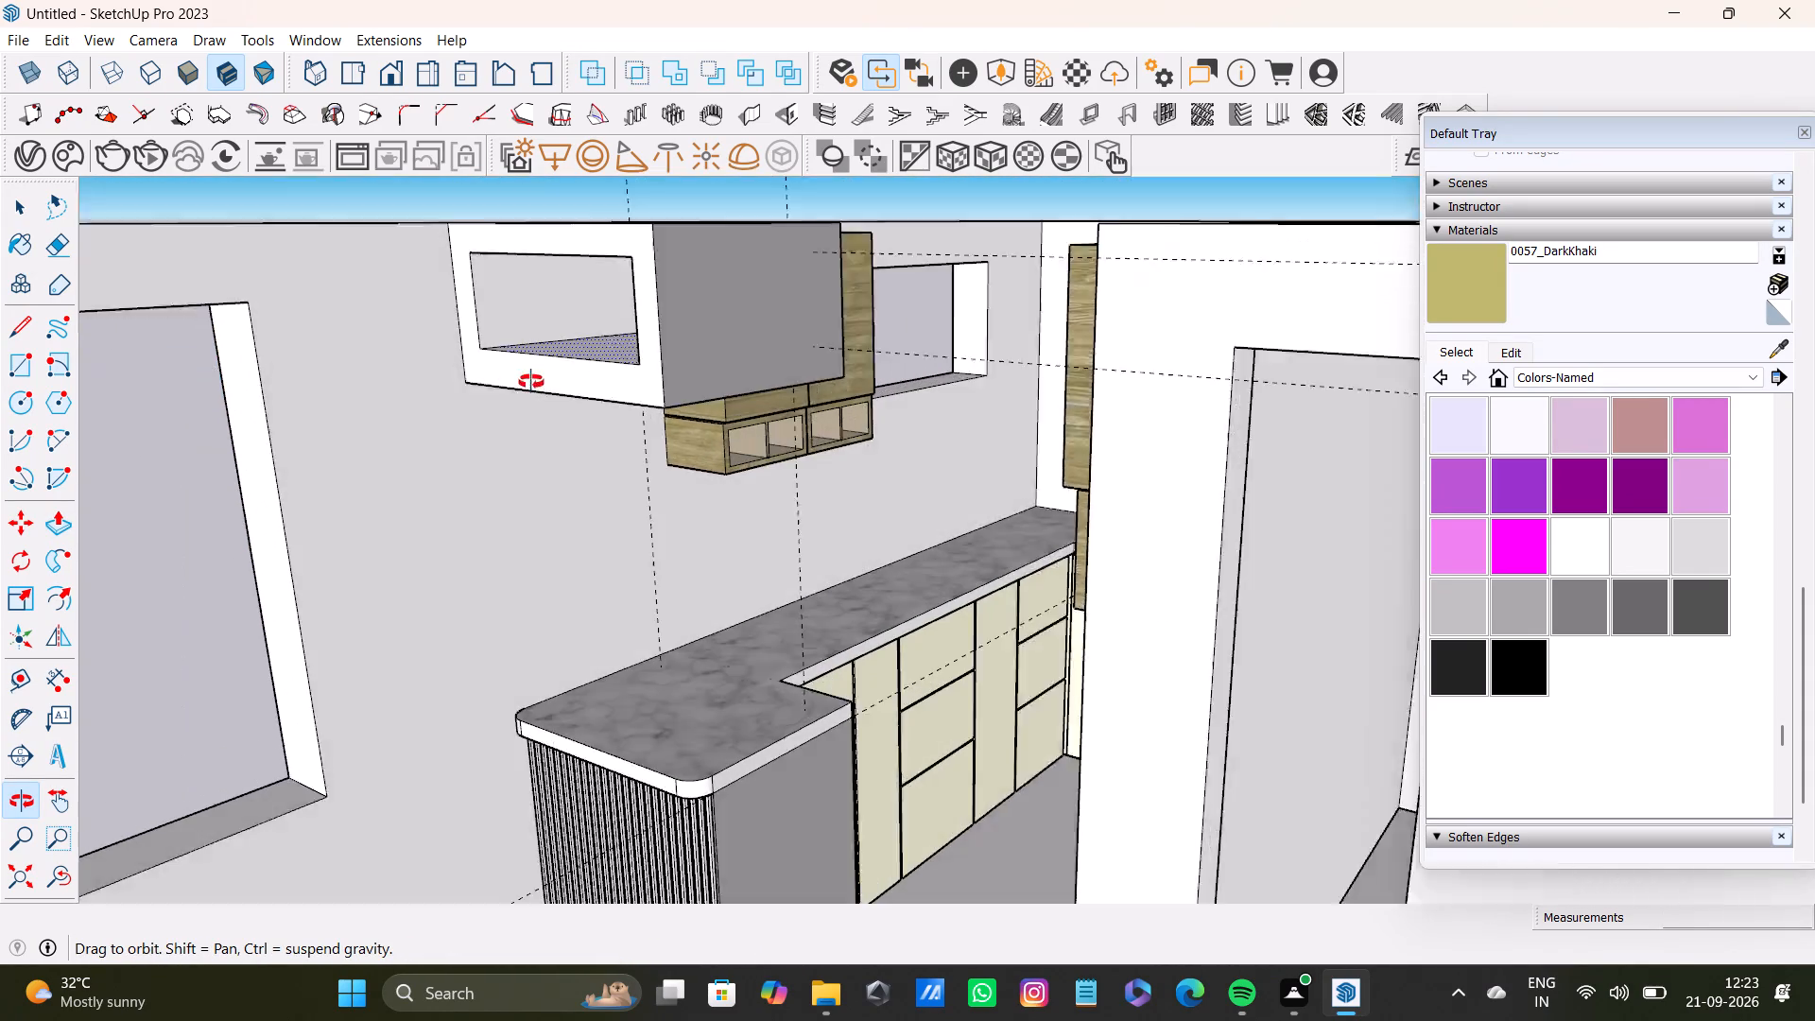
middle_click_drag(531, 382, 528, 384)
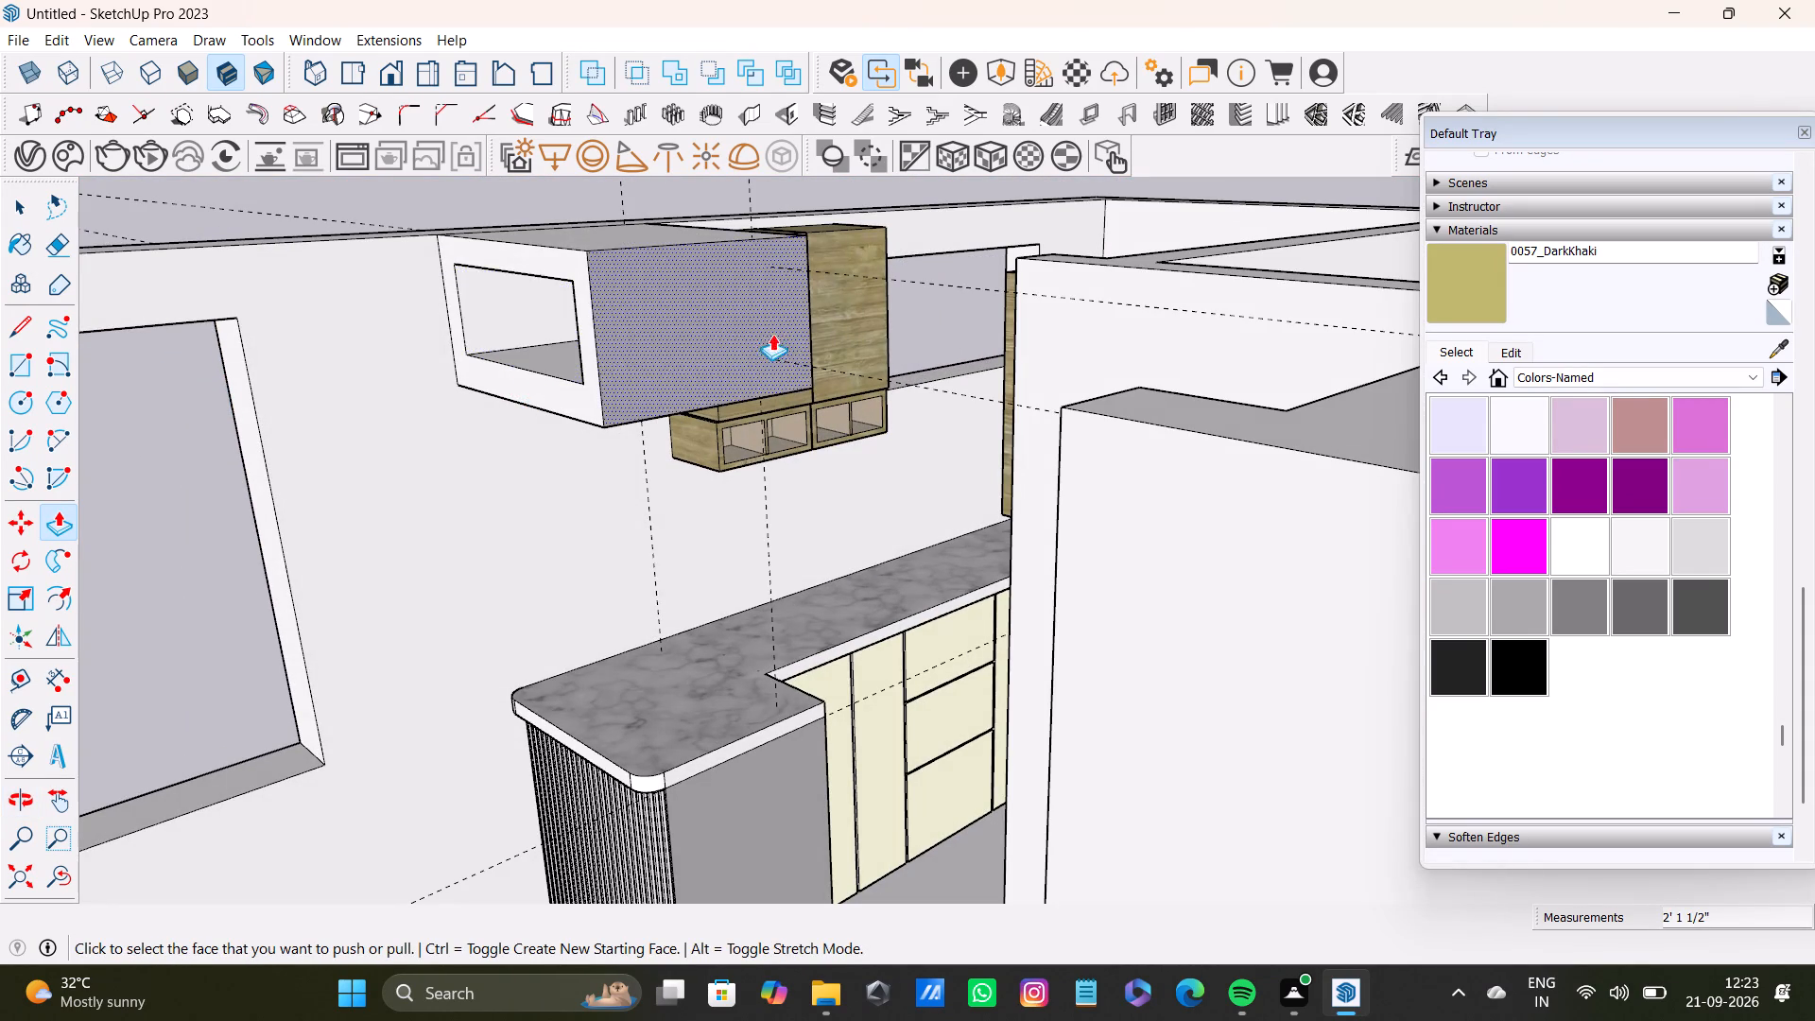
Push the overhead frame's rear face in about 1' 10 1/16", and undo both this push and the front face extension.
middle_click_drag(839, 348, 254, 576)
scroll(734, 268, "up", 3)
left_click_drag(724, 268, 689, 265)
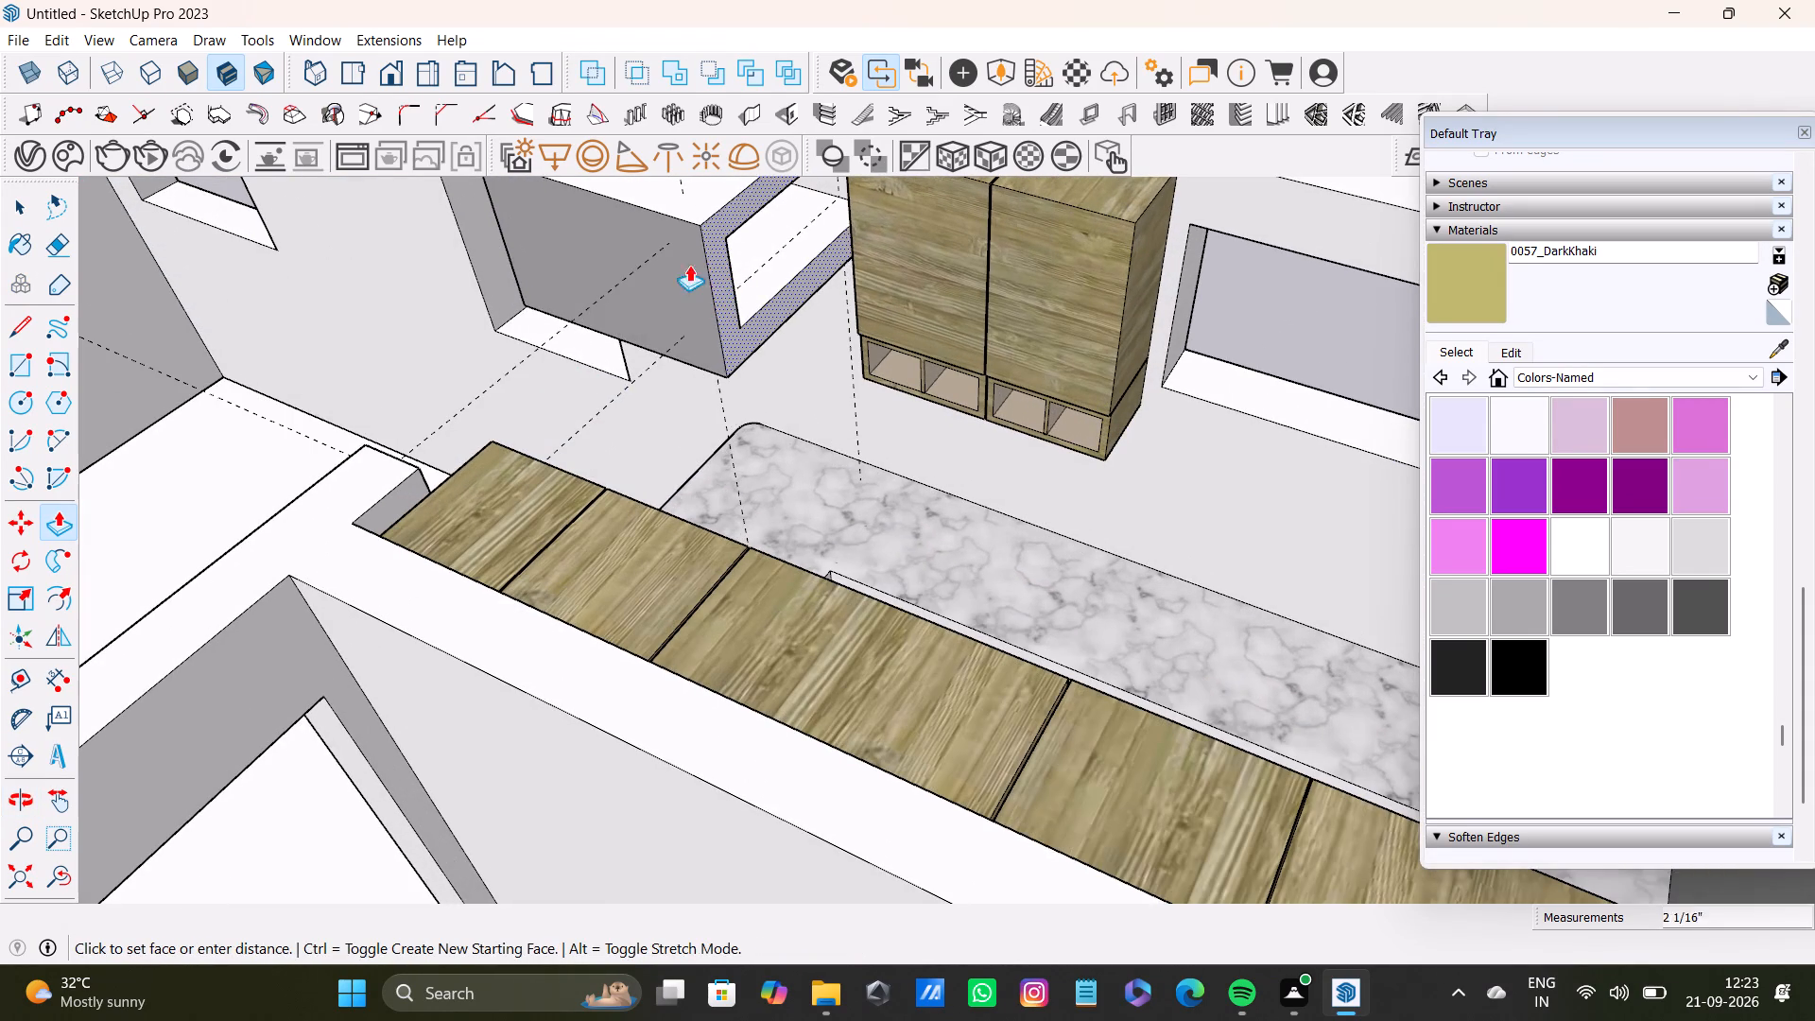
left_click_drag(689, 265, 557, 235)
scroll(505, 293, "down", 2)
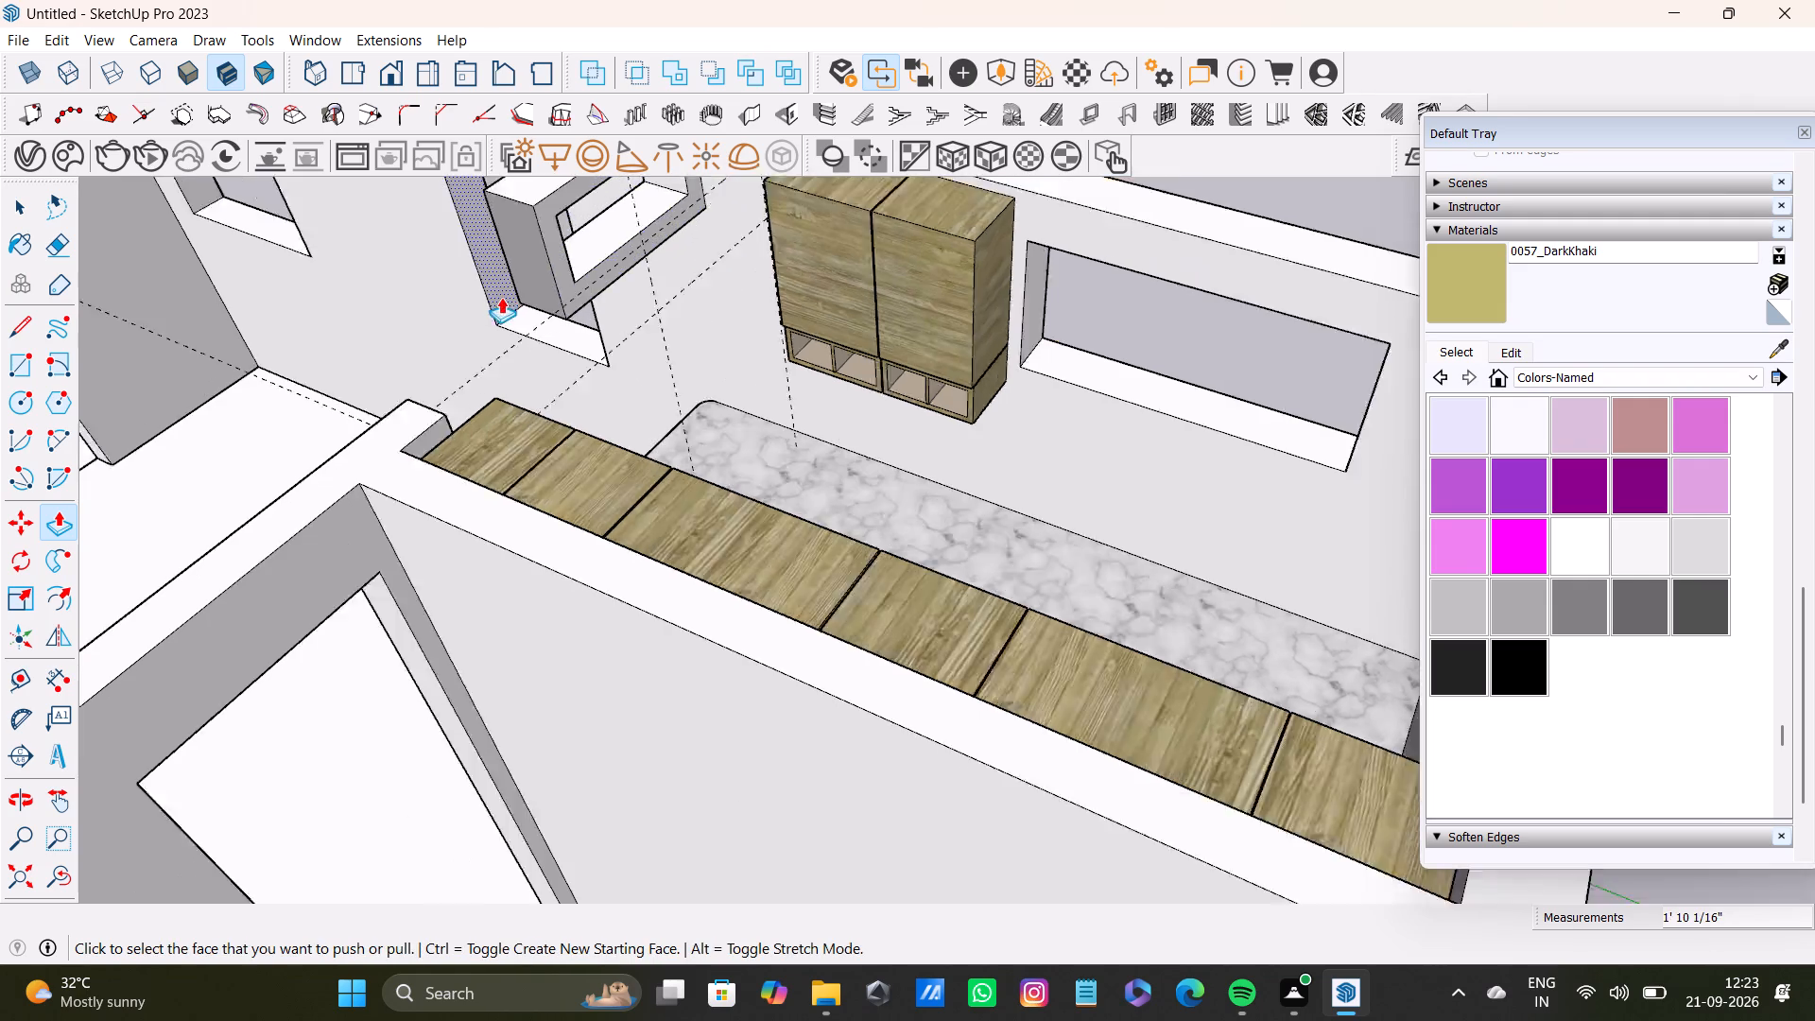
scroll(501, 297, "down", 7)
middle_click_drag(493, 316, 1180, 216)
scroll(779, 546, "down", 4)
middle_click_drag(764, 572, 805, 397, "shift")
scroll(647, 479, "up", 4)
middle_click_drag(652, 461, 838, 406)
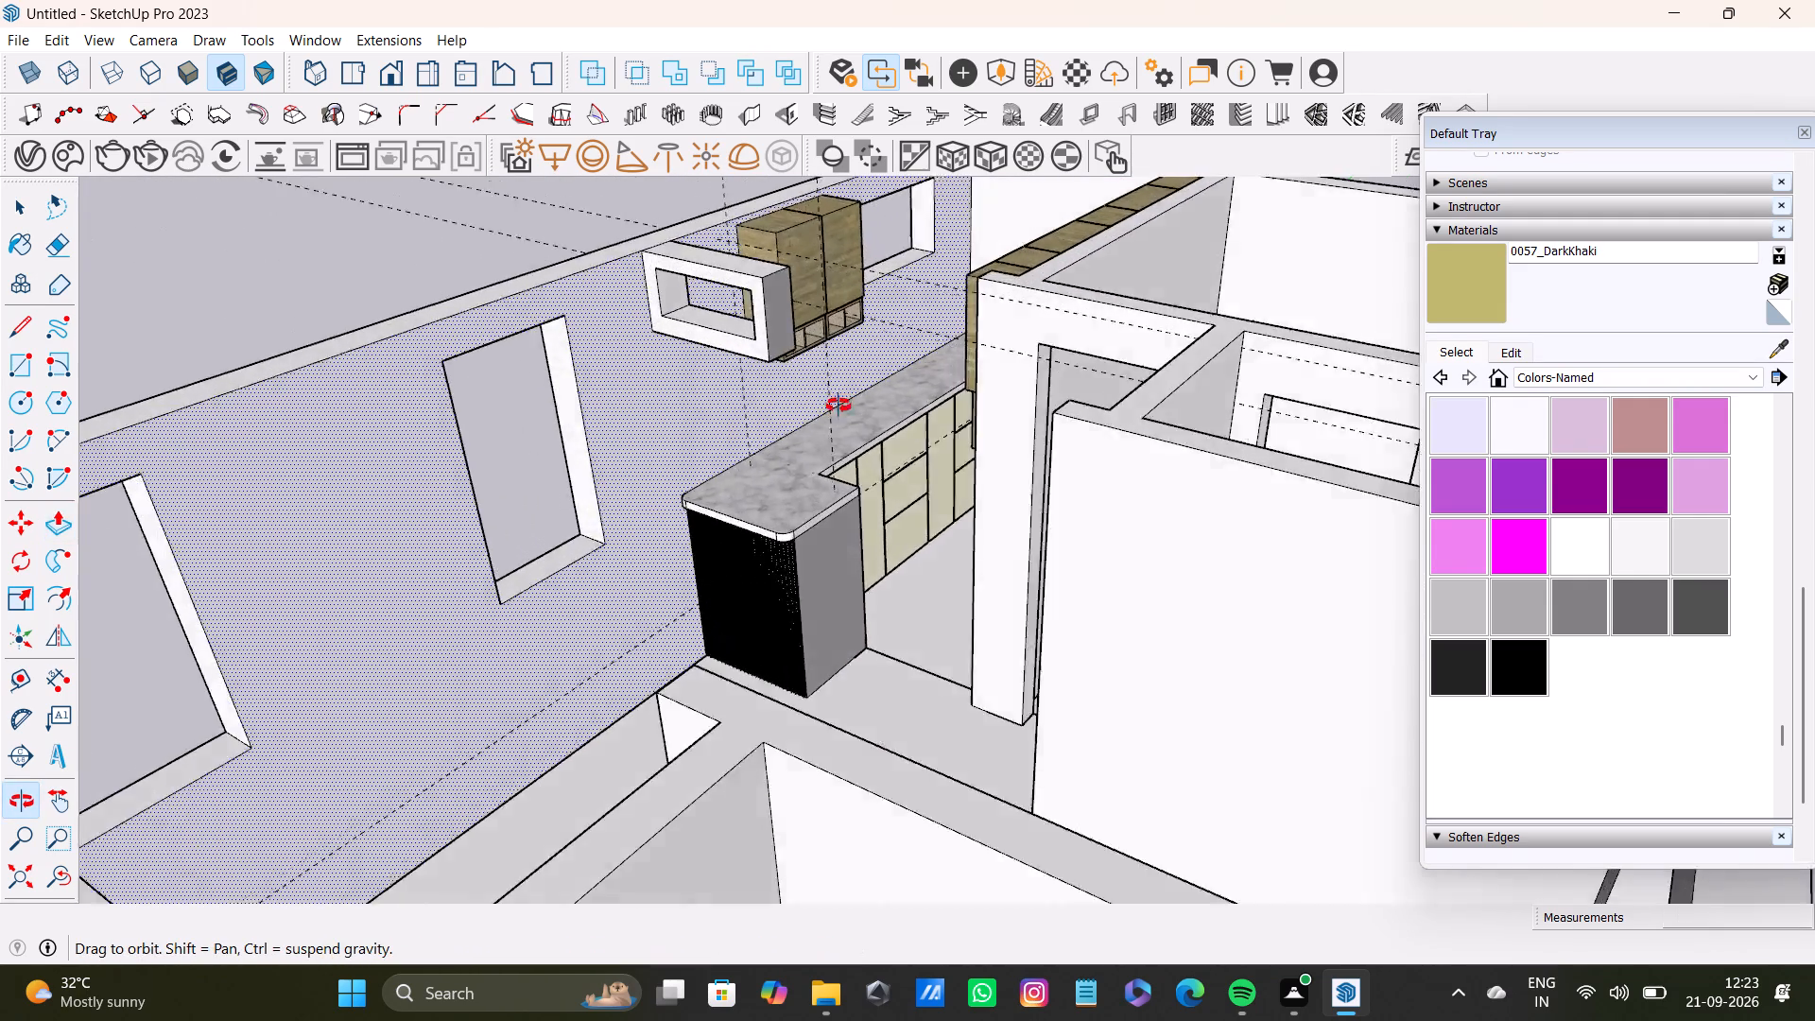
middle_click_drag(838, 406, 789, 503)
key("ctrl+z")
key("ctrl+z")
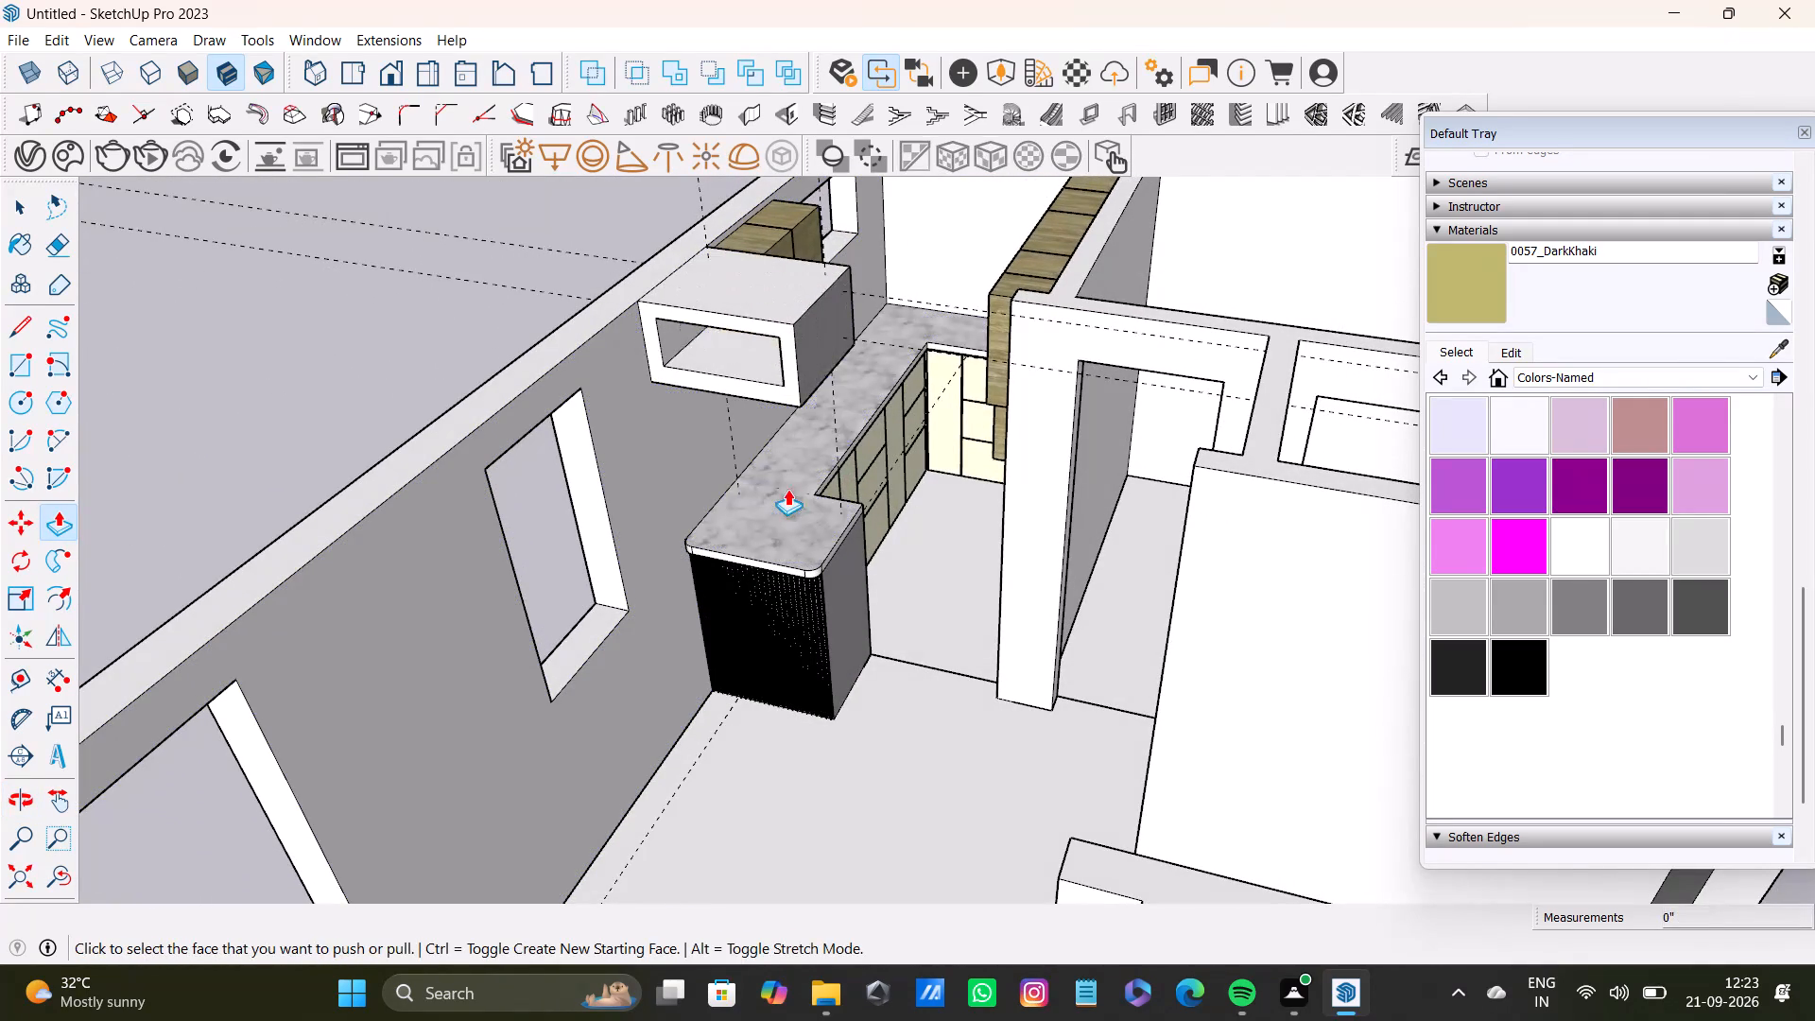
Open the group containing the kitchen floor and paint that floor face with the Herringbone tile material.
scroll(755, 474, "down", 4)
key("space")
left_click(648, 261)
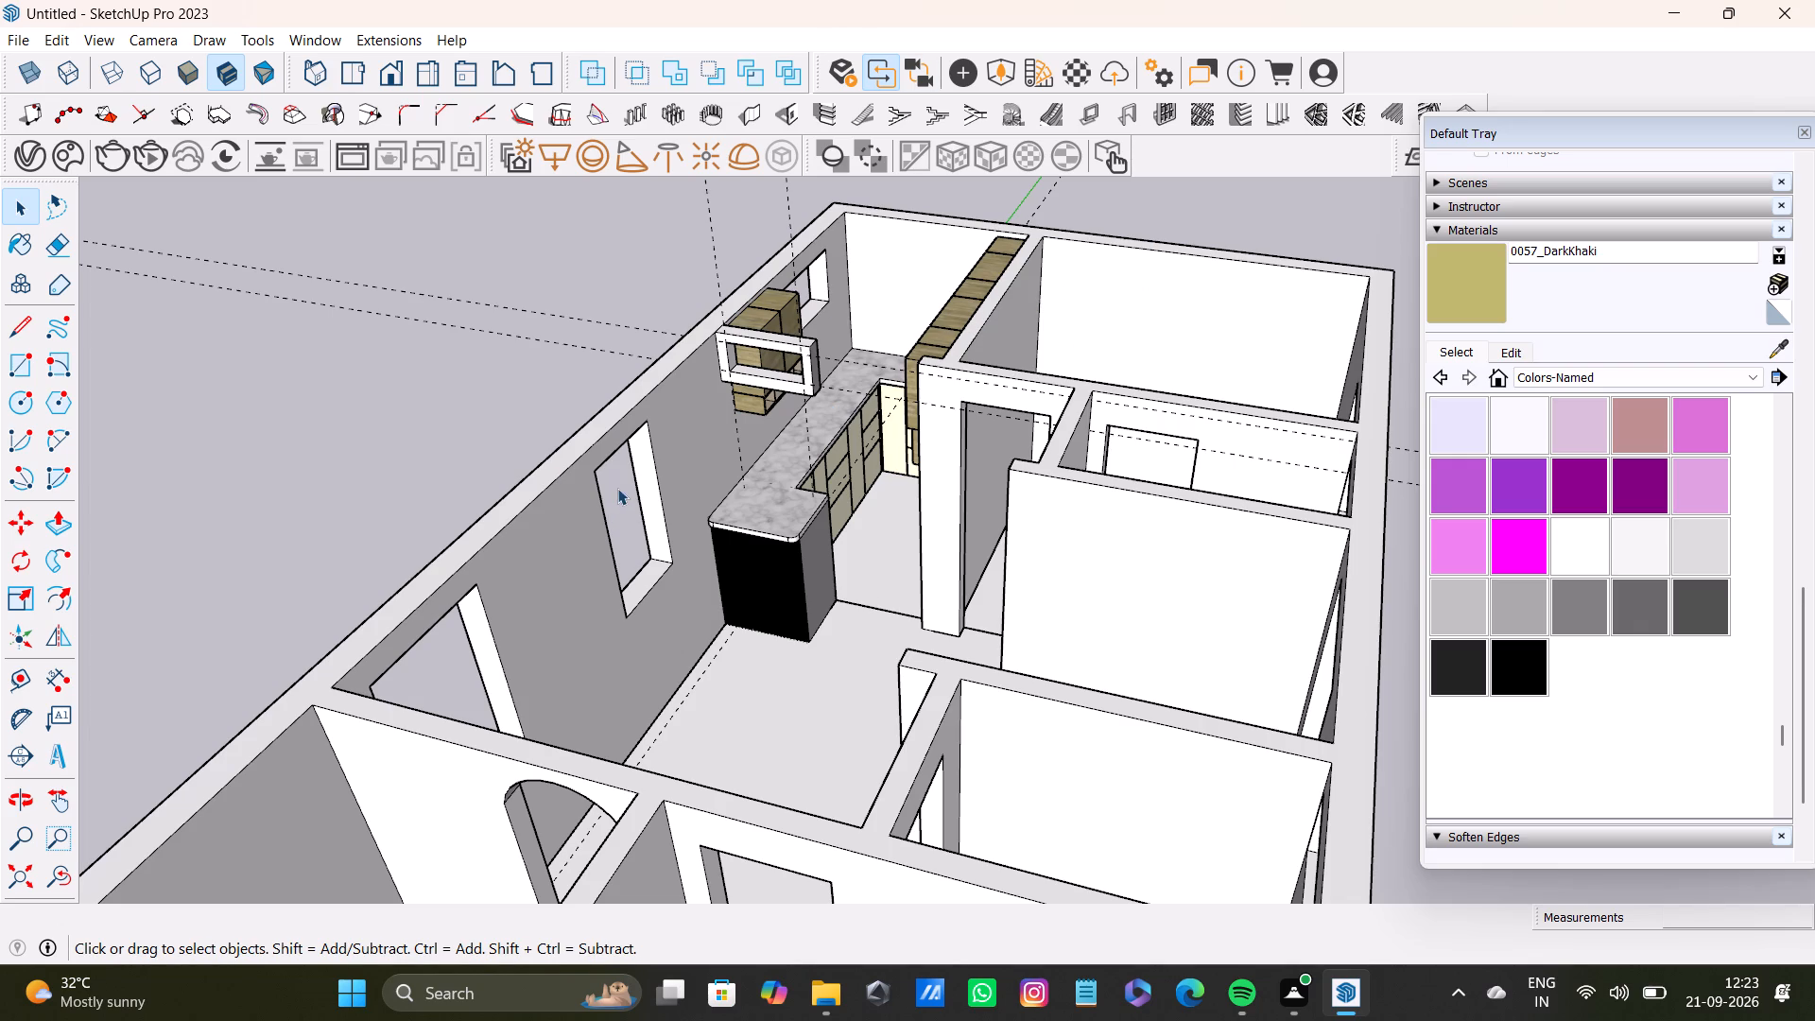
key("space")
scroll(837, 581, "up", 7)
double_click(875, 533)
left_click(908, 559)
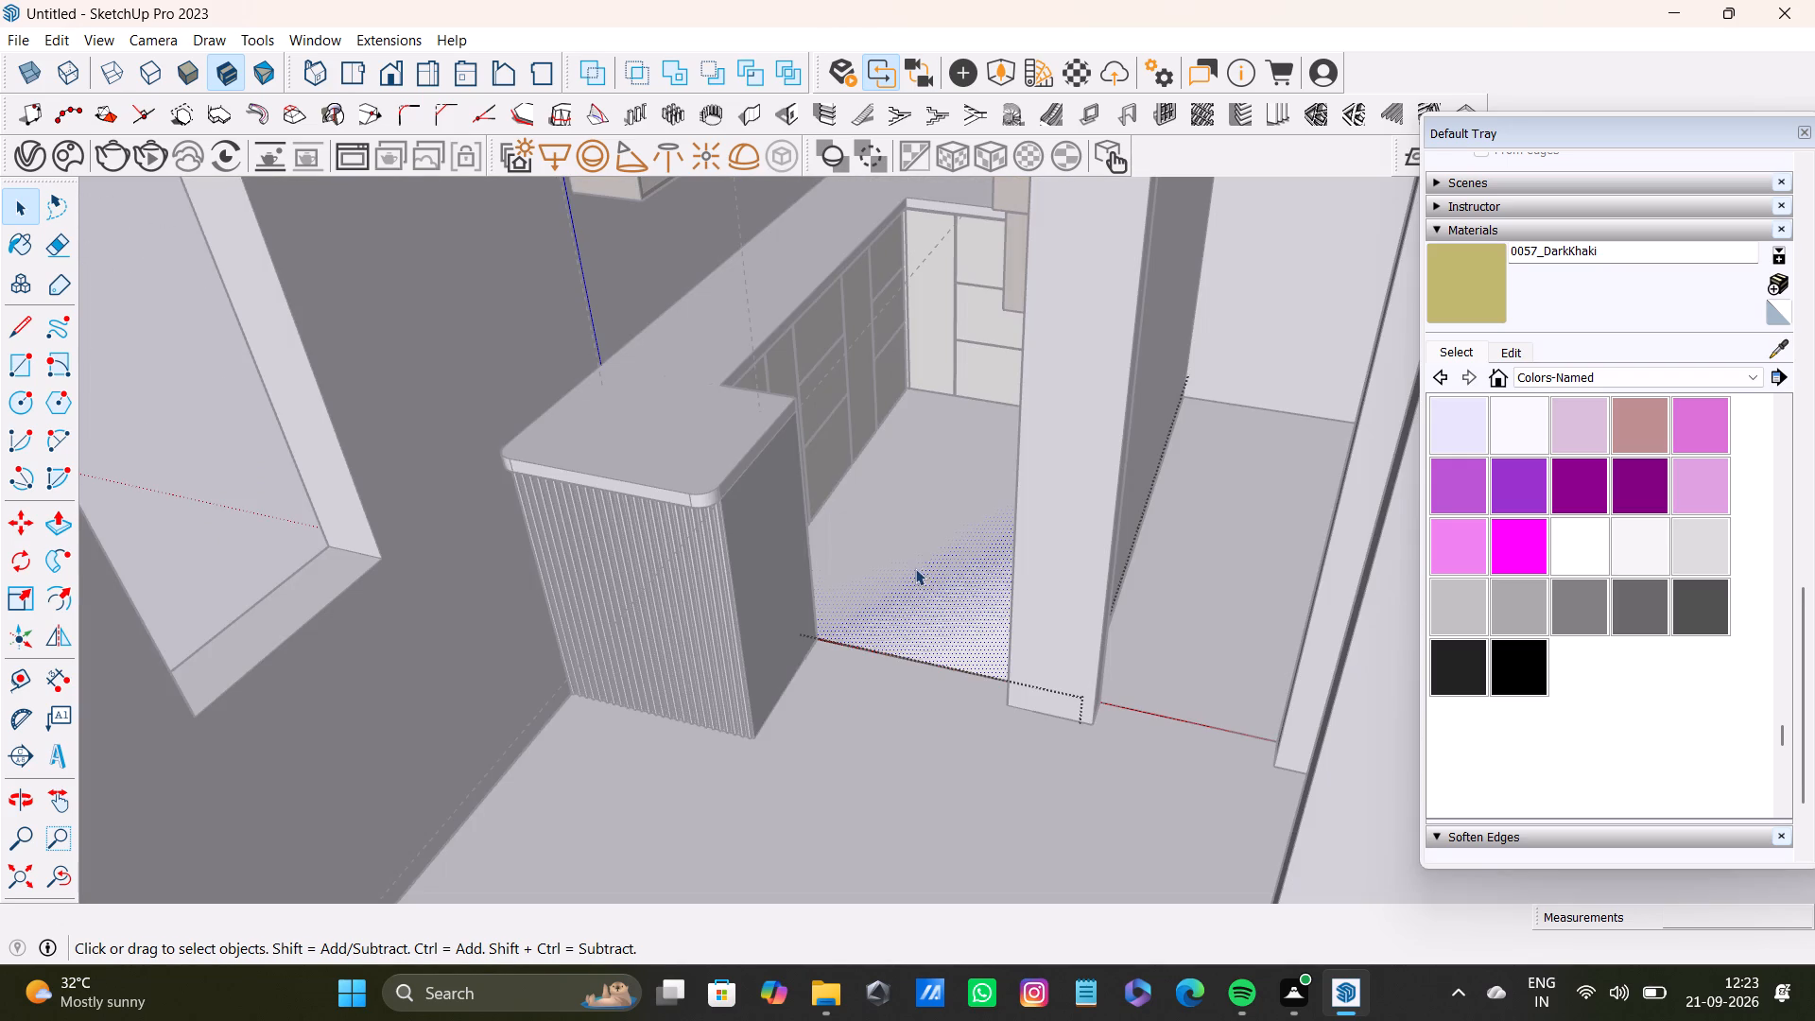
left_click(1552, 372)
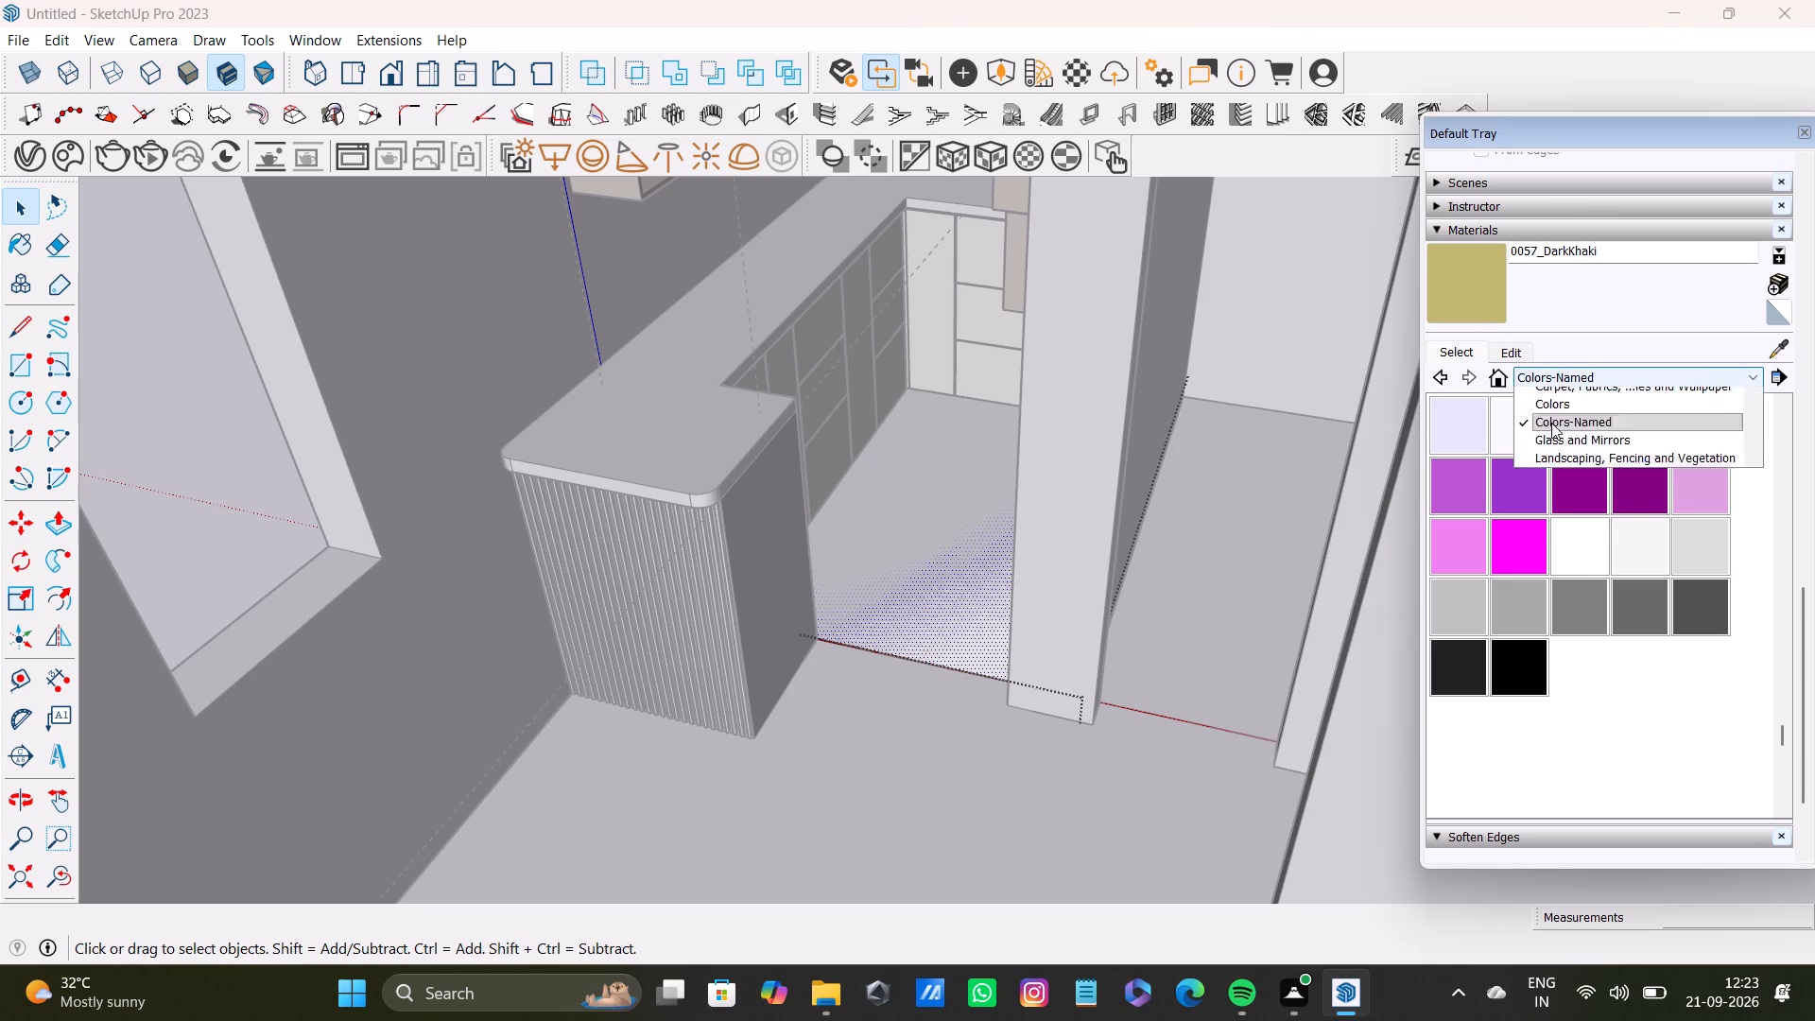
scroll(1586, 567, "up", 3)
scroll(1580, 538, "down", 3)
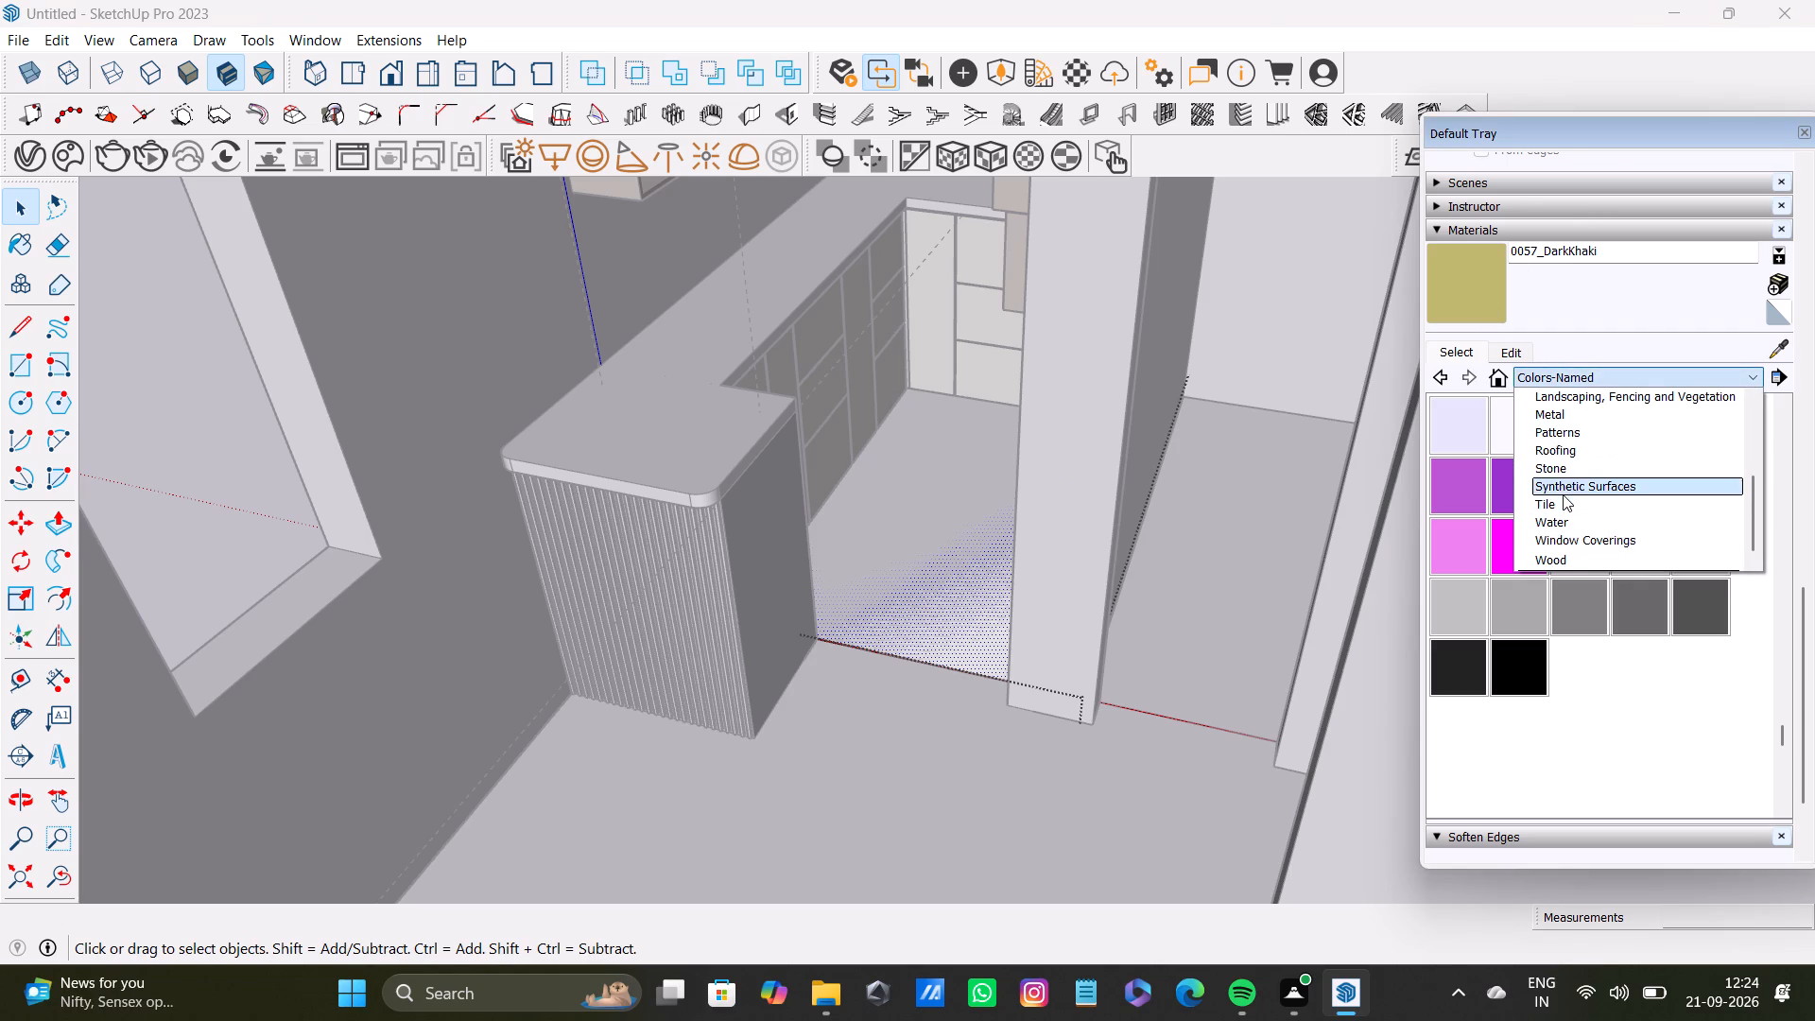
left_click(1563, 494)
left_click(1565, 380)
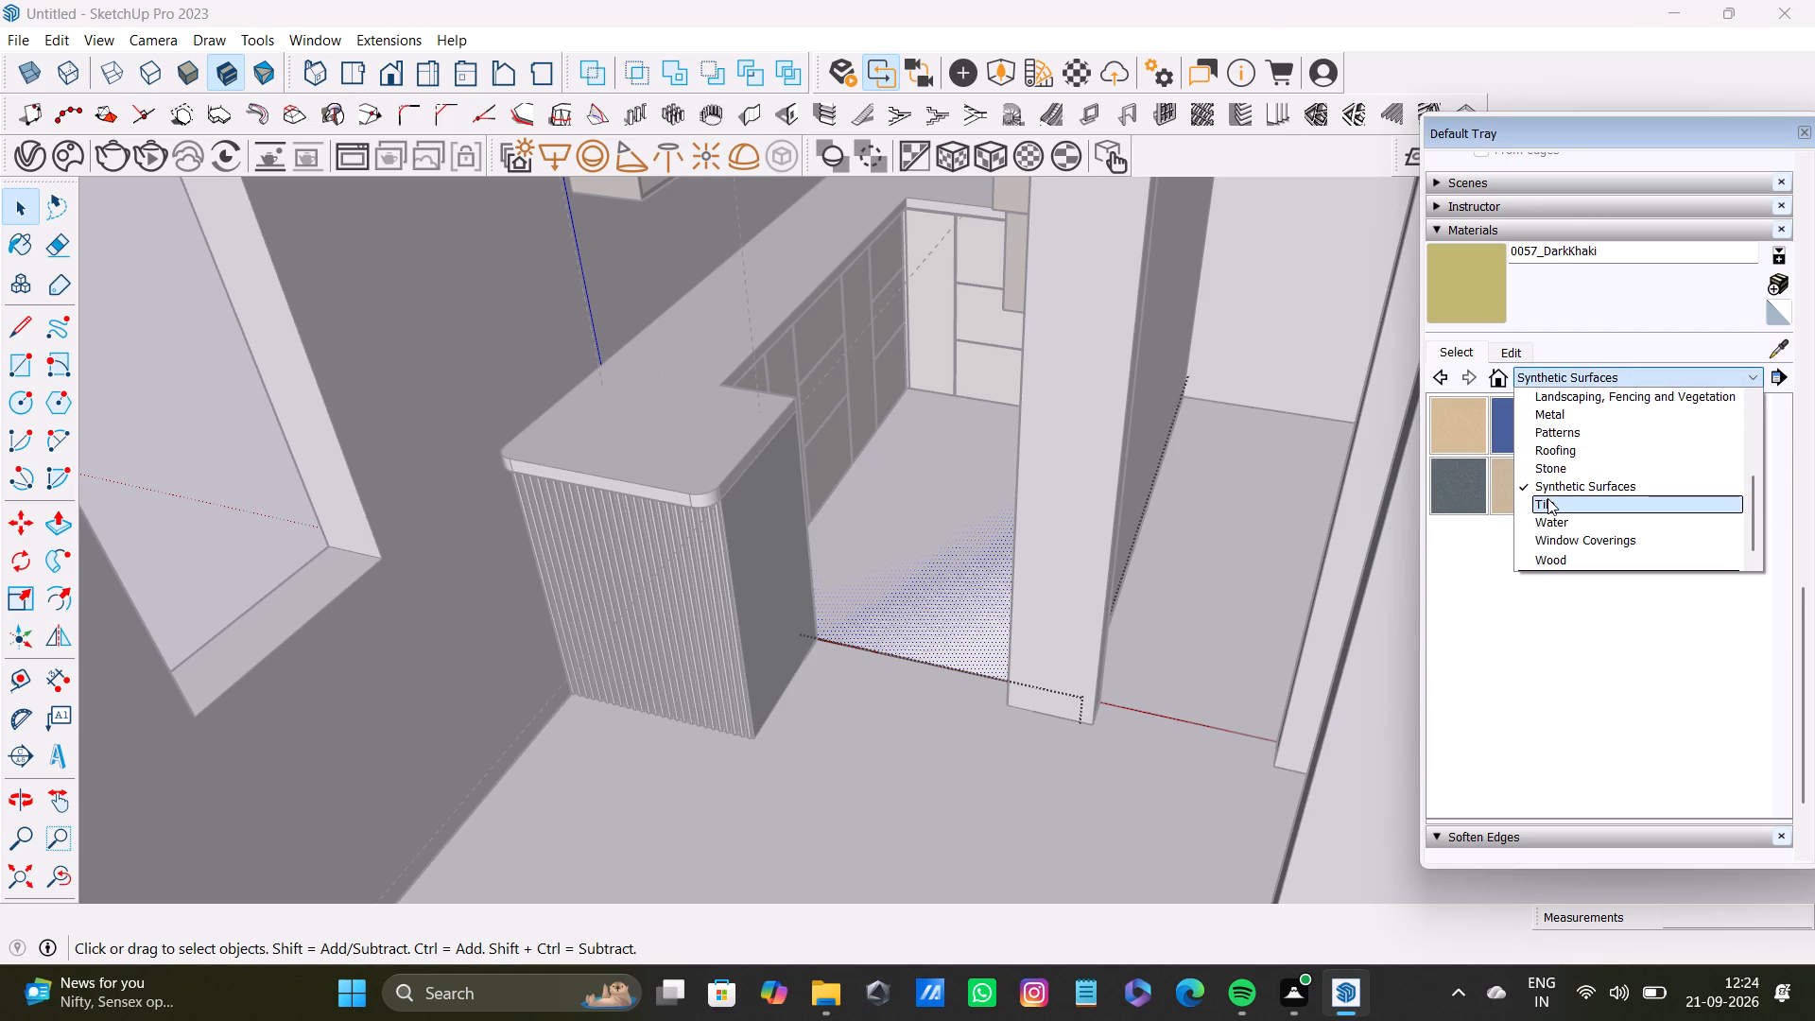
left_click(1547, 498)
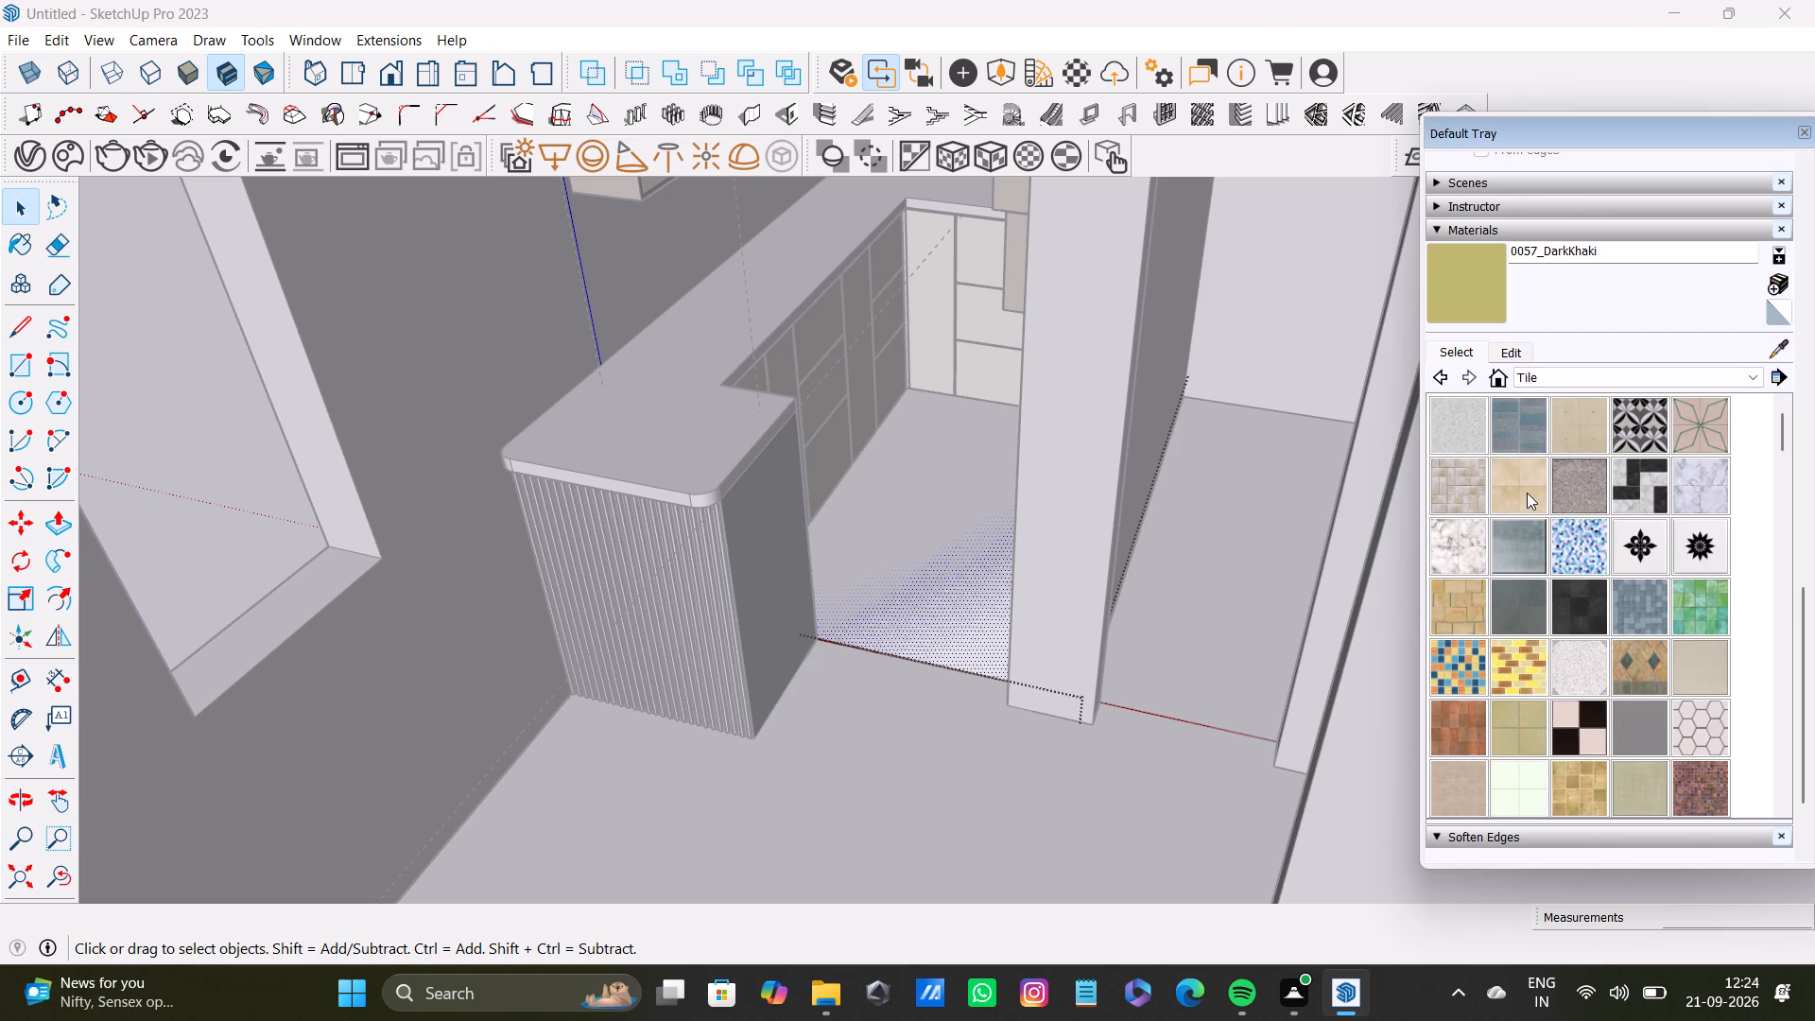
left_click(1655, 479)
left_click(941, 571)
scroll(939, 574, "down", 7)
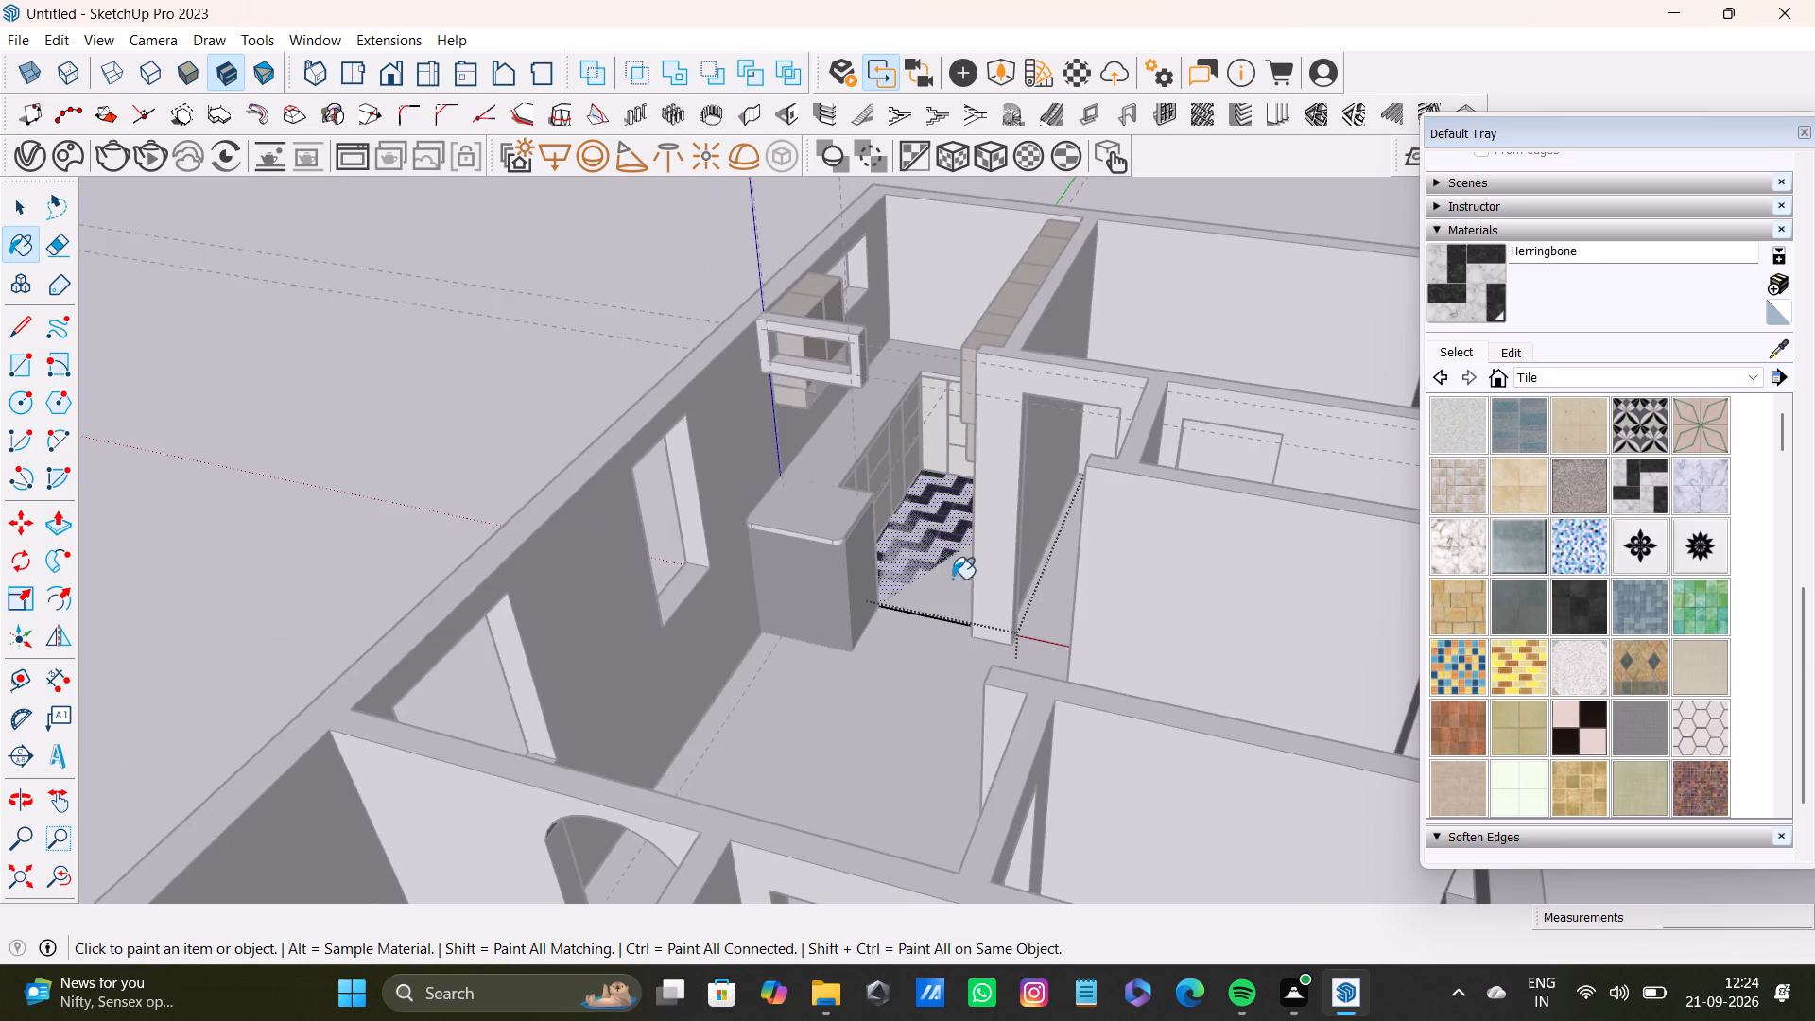
Delete the Herringbone-painted kitchen floor face inside the open group.
middle_click_drag(969, 583, 556, 899)
scroll(1032, 595, "down", 3)
key("space")
middle_click_drag(1020, 628, 830, 678)
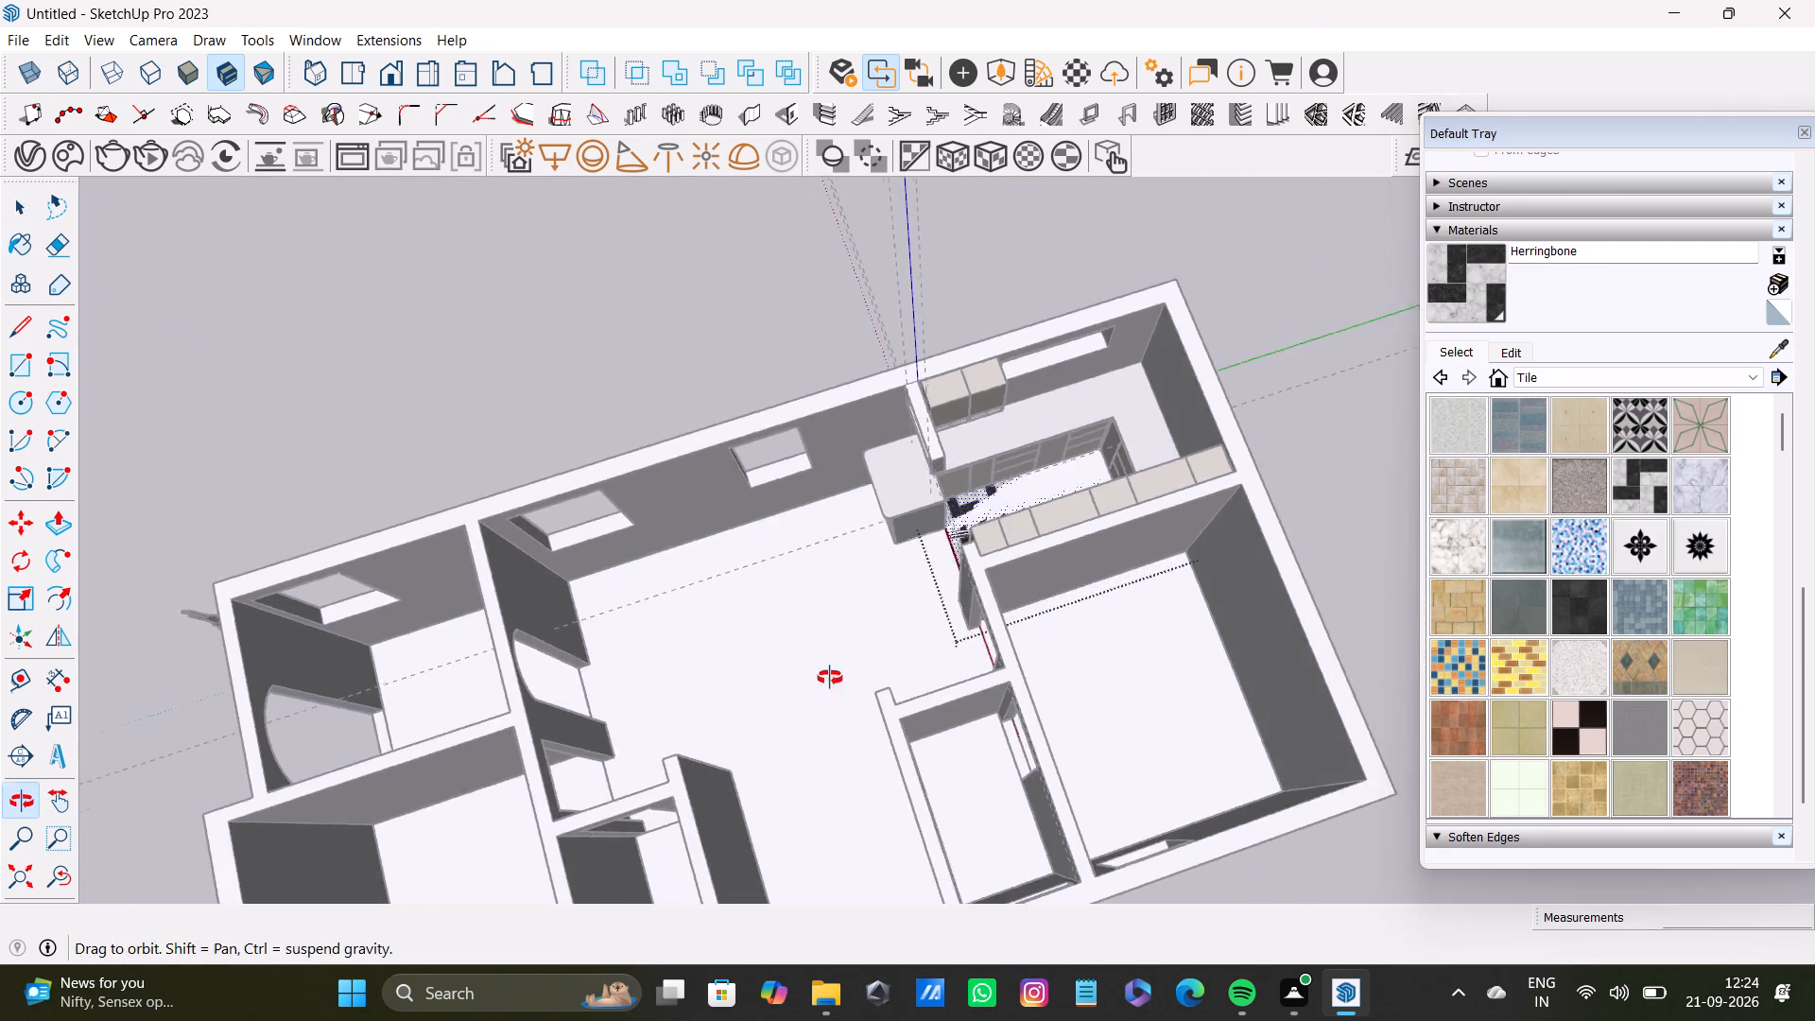
middle_click_drag(830, 678, 698, 717)
scroll(988, 649, "up", 6)
scroll(1069, 512, "down", 3)
middle_click_drag(1083, 502, 667, 468, "shift")
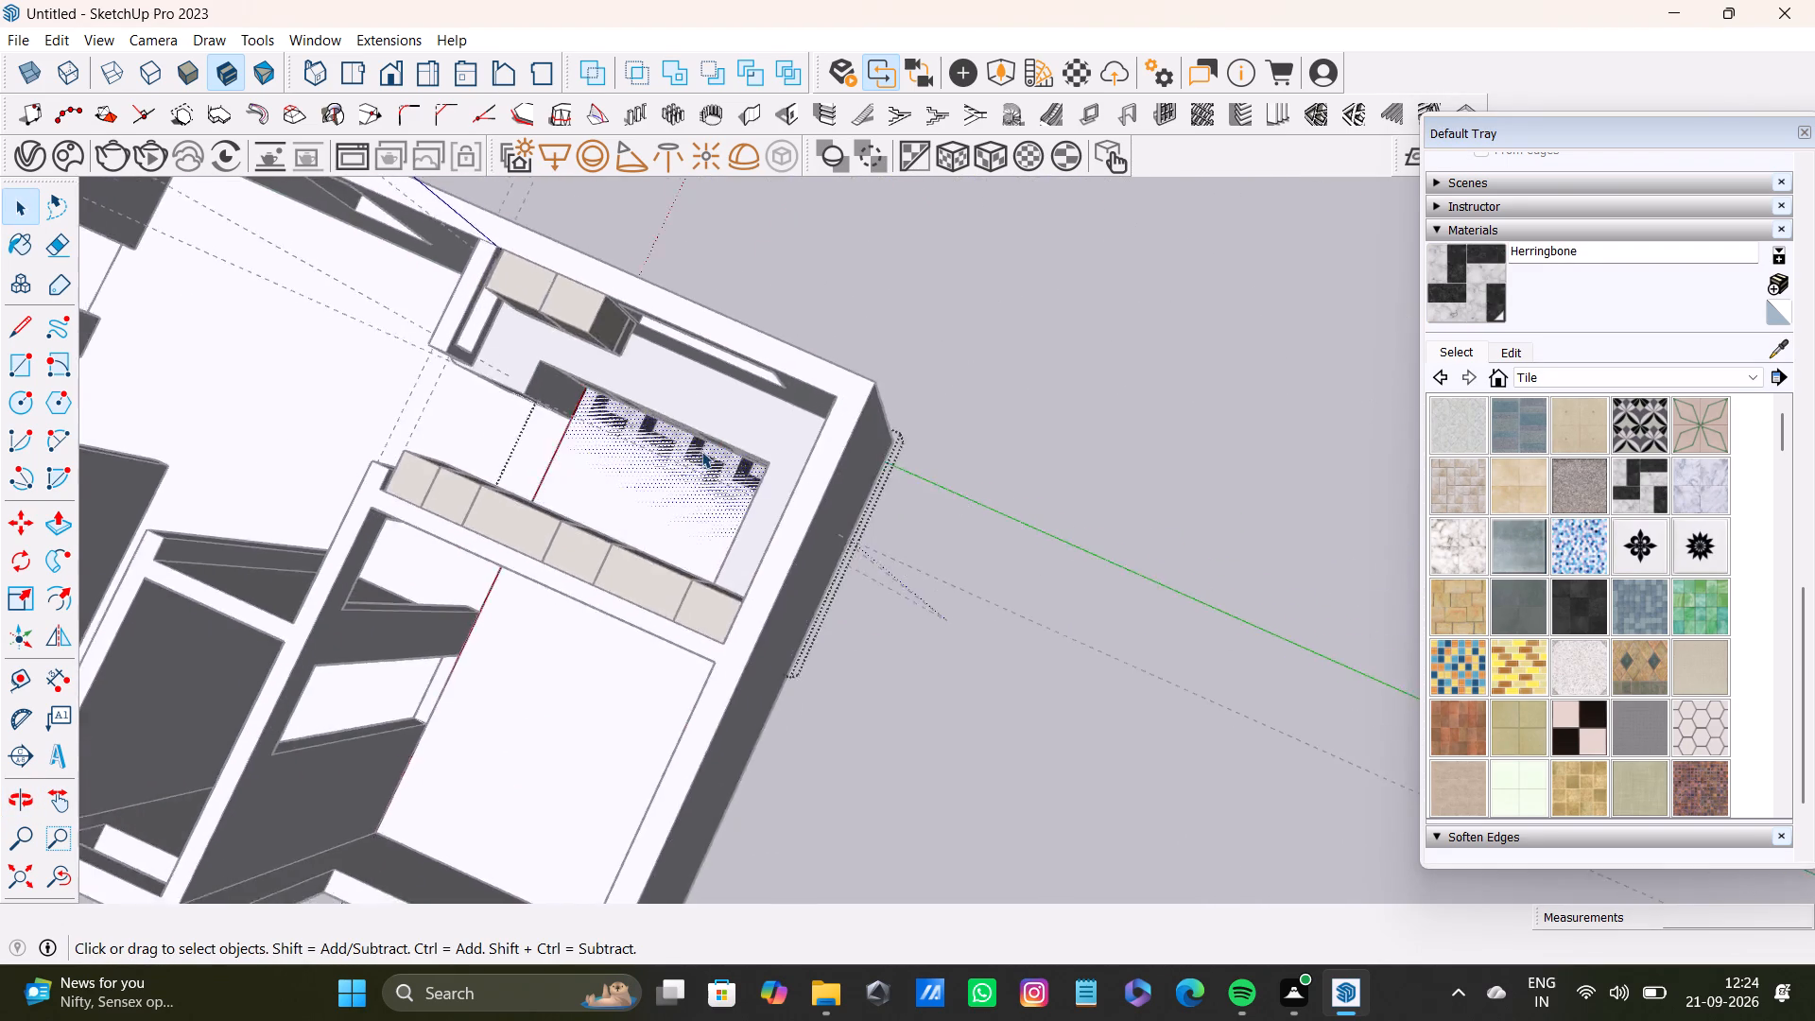
scroll(701, 451, "up", 8)
key("c")
key("space")
left_click(683, 515)
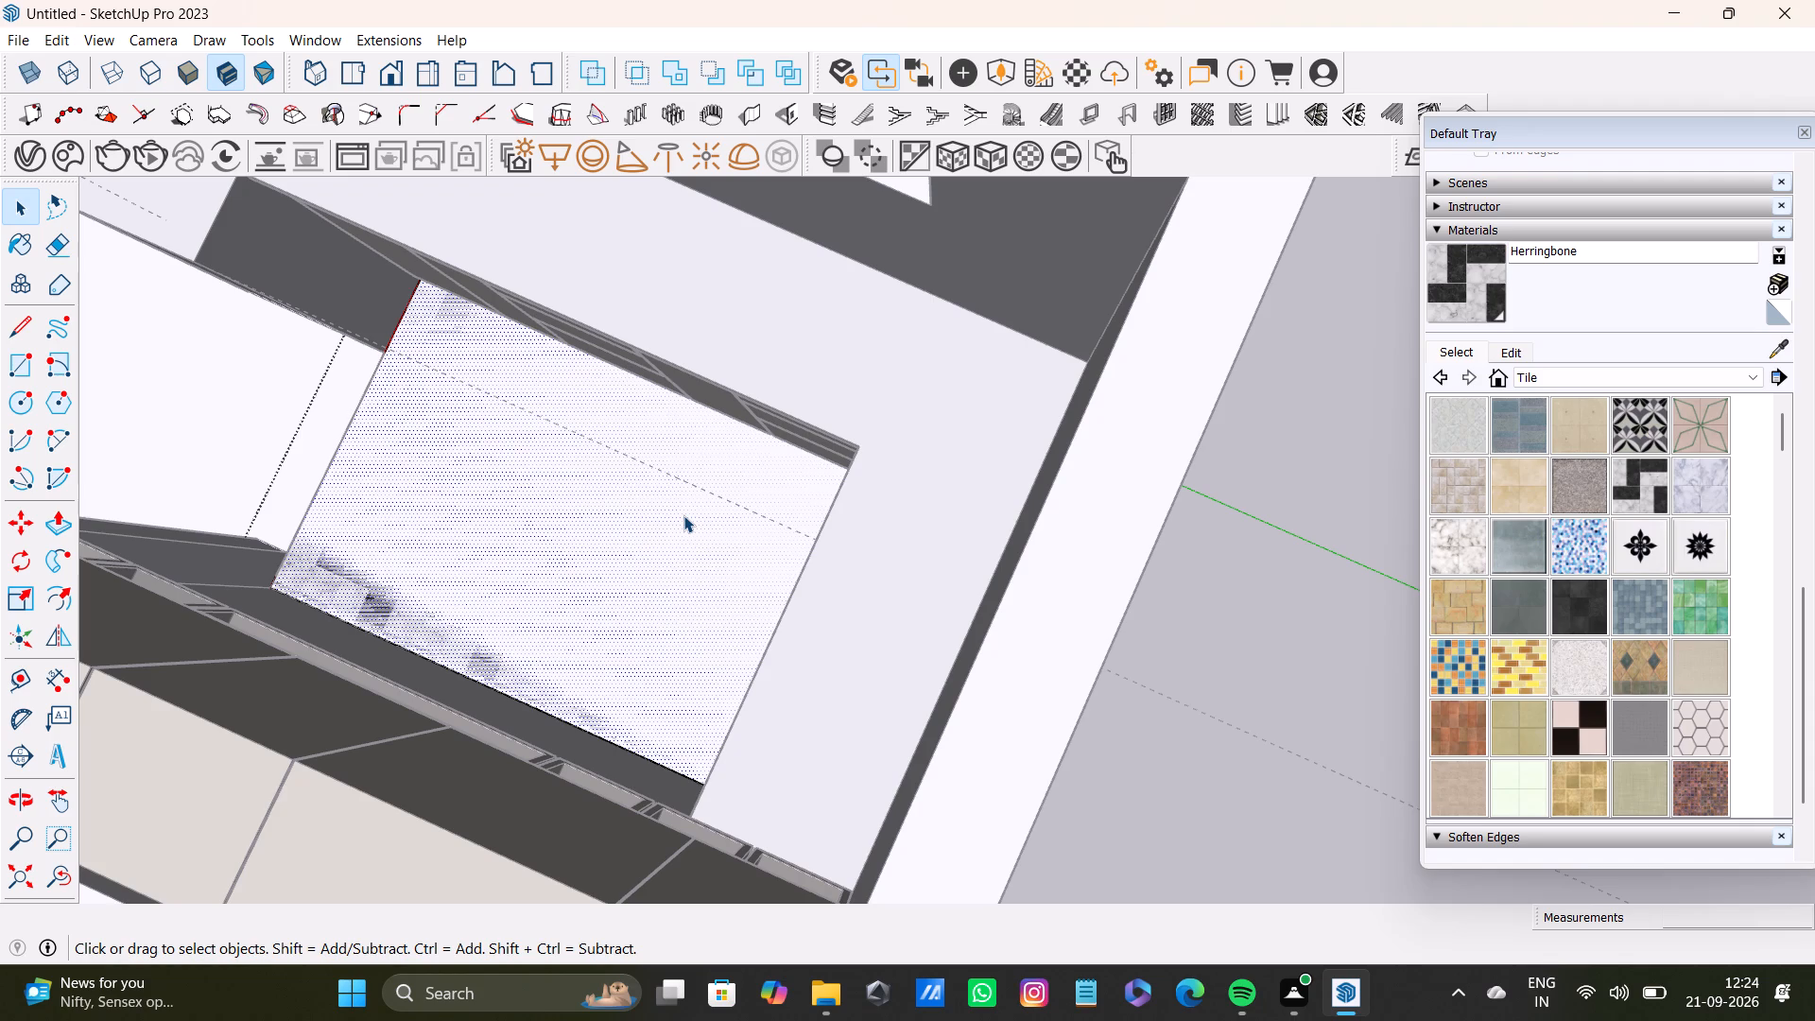
key("Delete")
Check the area where the kitchen floor face was deleted and close the open group.
left_click_drag(683, 515, 666, 523)
double_click(648, 548)
double_click(656, 574)
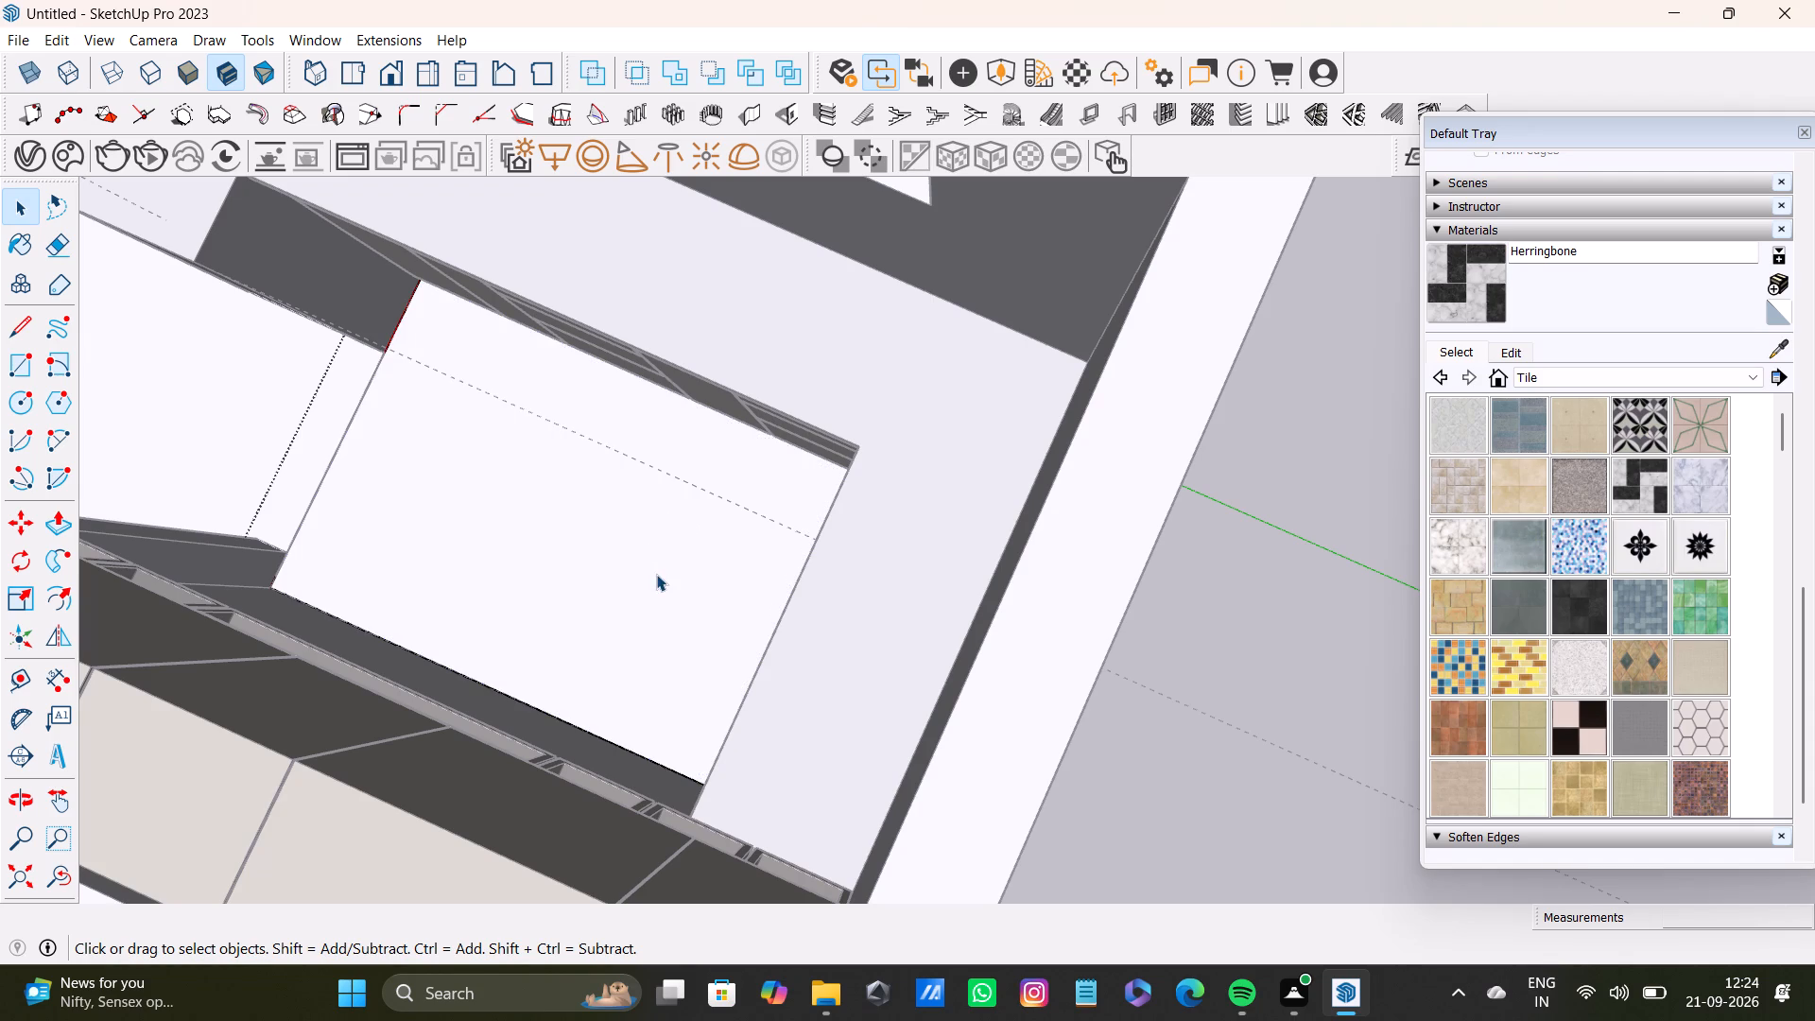
scroll(655, 599, "down", 7)
middle_click_drag(639, 631, 821, 587, "shift")
scroll(724, 577, "up", 4)
middle_click_drag(970, 571, 656, 773)
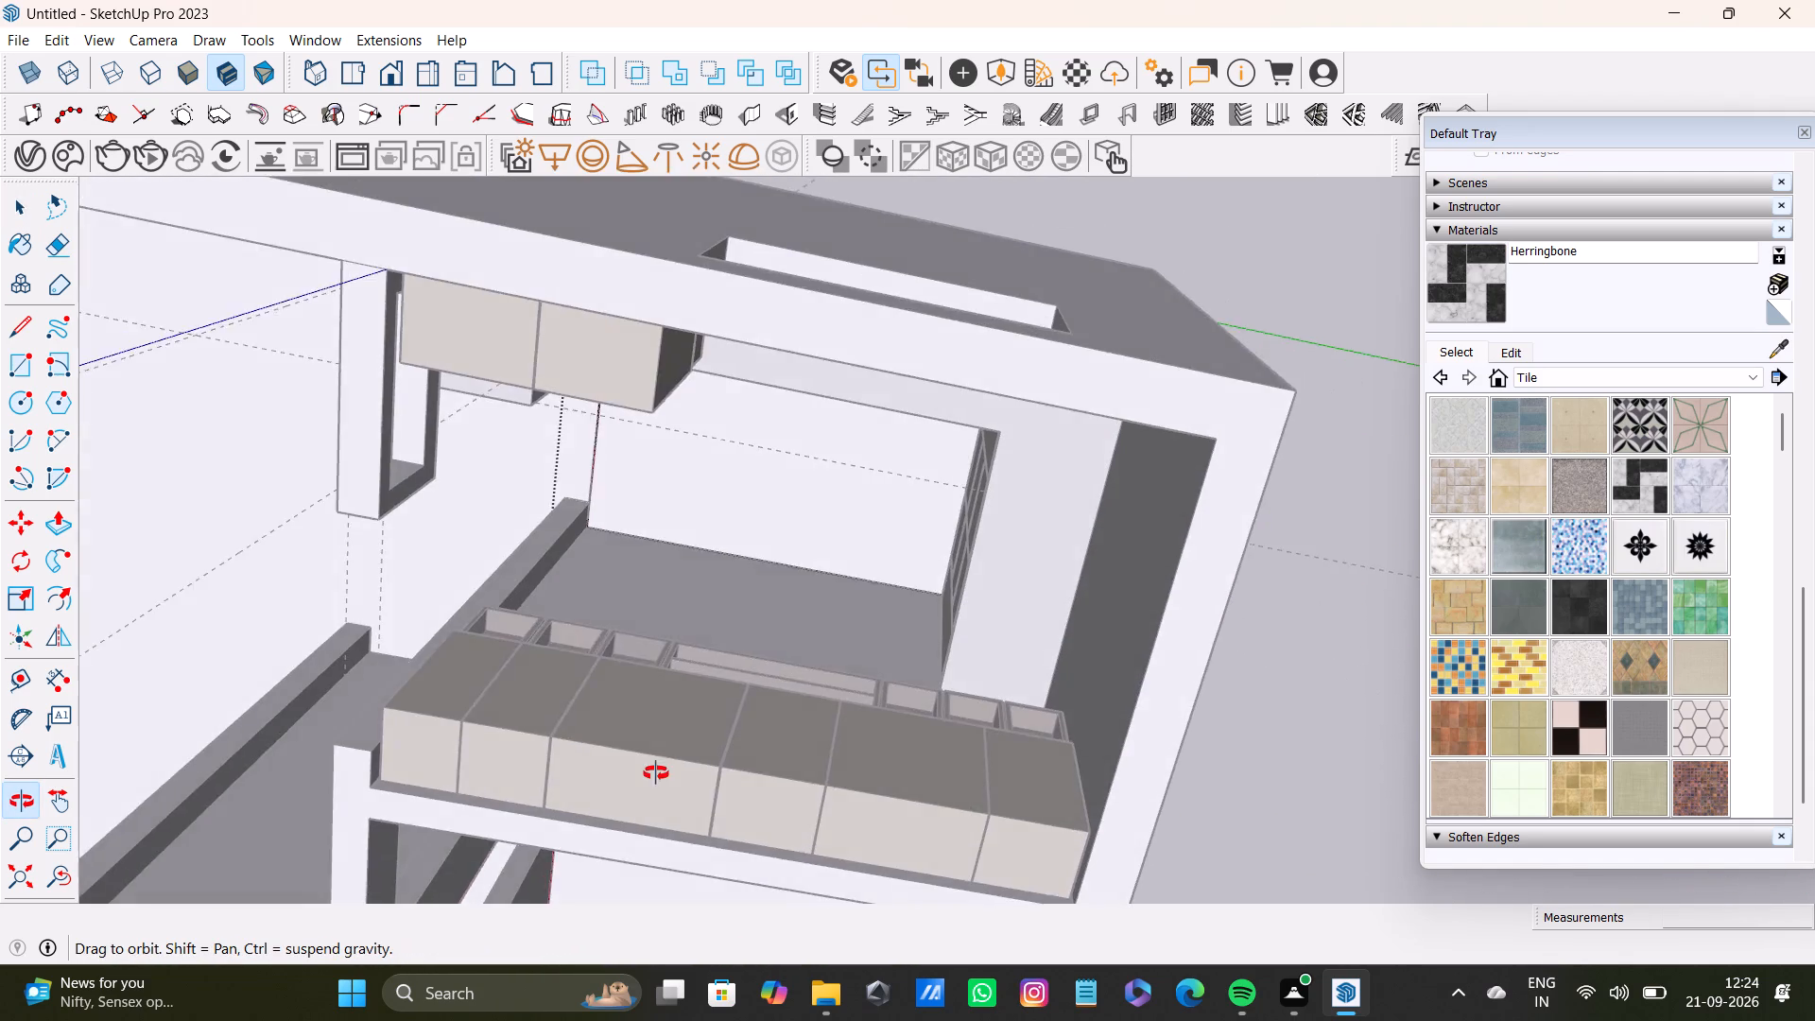
middle_click_drag(656, 773, 698, 596)
triple_click(788, 461)
double_click(680, 497)
scroll(675, 510, "down", 3)
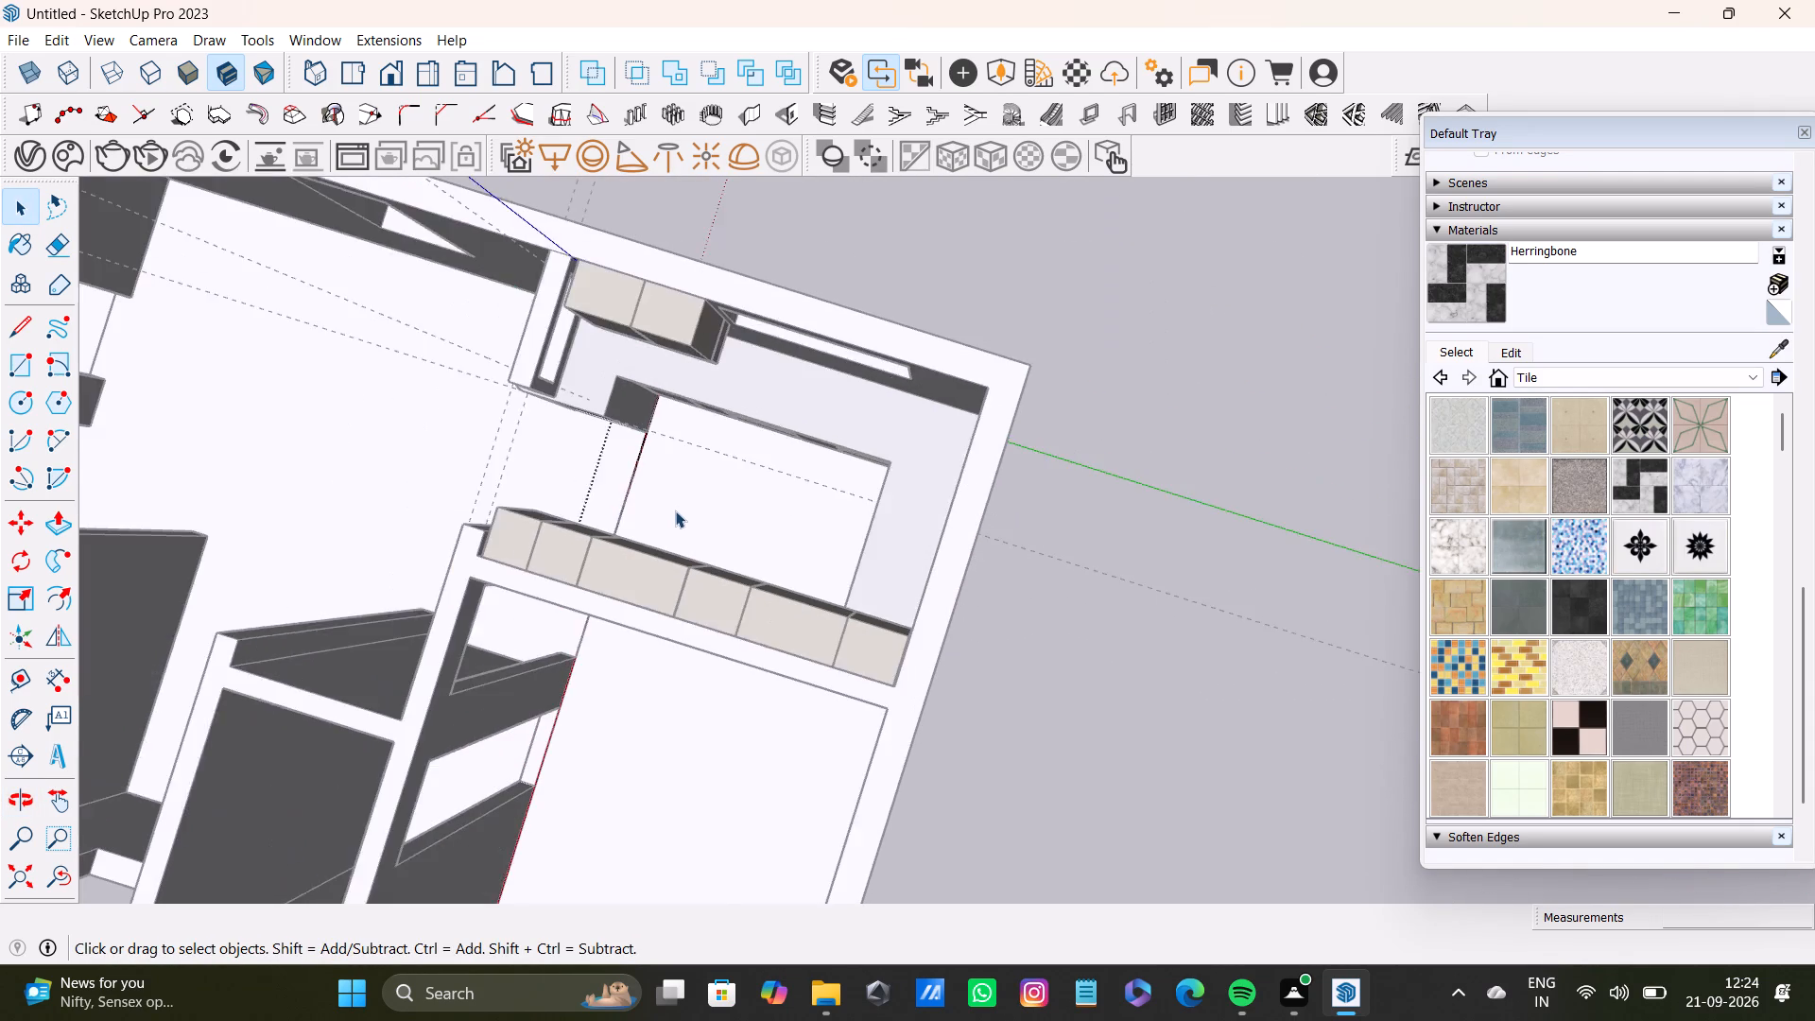
scroll(675, 510, "down", 5)
left_click(900, 314)
Select the remaining house floor with its boundary edges and examine how it runs through the kitchen.
scroll(735, 619, "up", 3)
middle_click_drag(710, 602, 1543, 337)
scroll(683, 611, "up", 3)
middle_click_drag(691, 631, 763, 461, "shift")
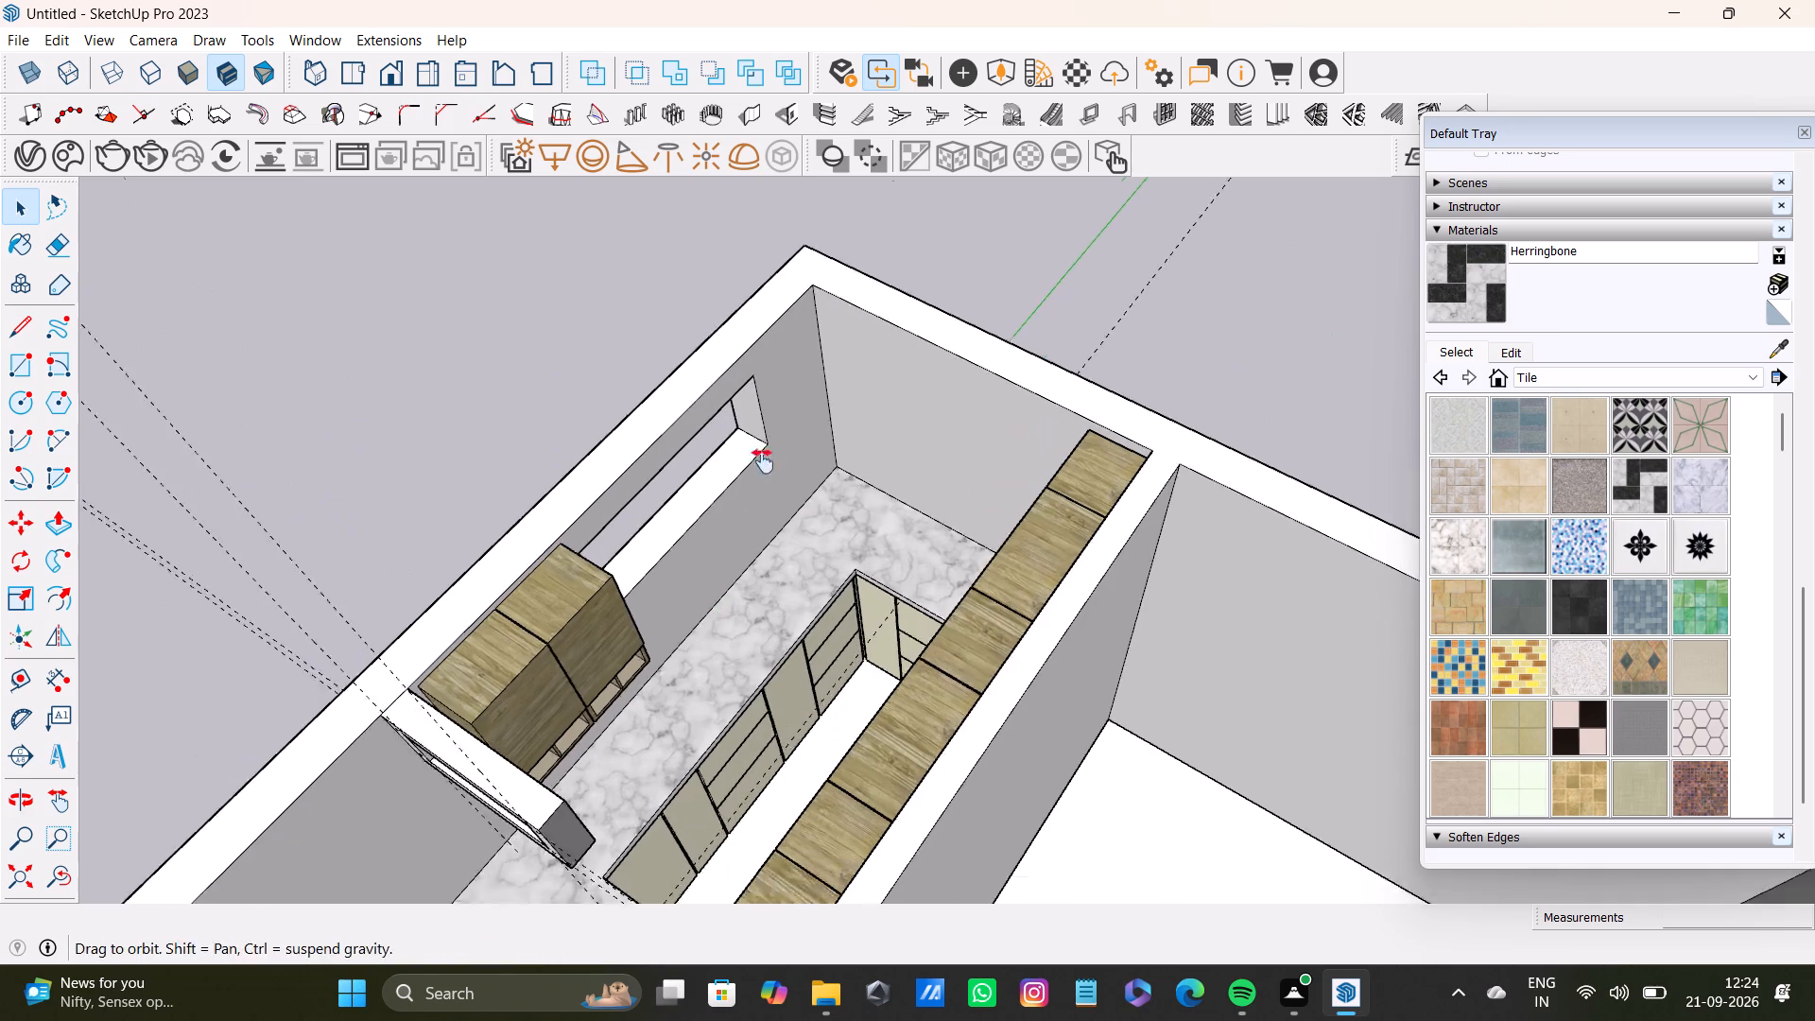
middle_click_drag(763, 461, 800, 359, "shift")
middle_click_drag(784, 522, 1098, 428)
double_click(915, 760, "shift")
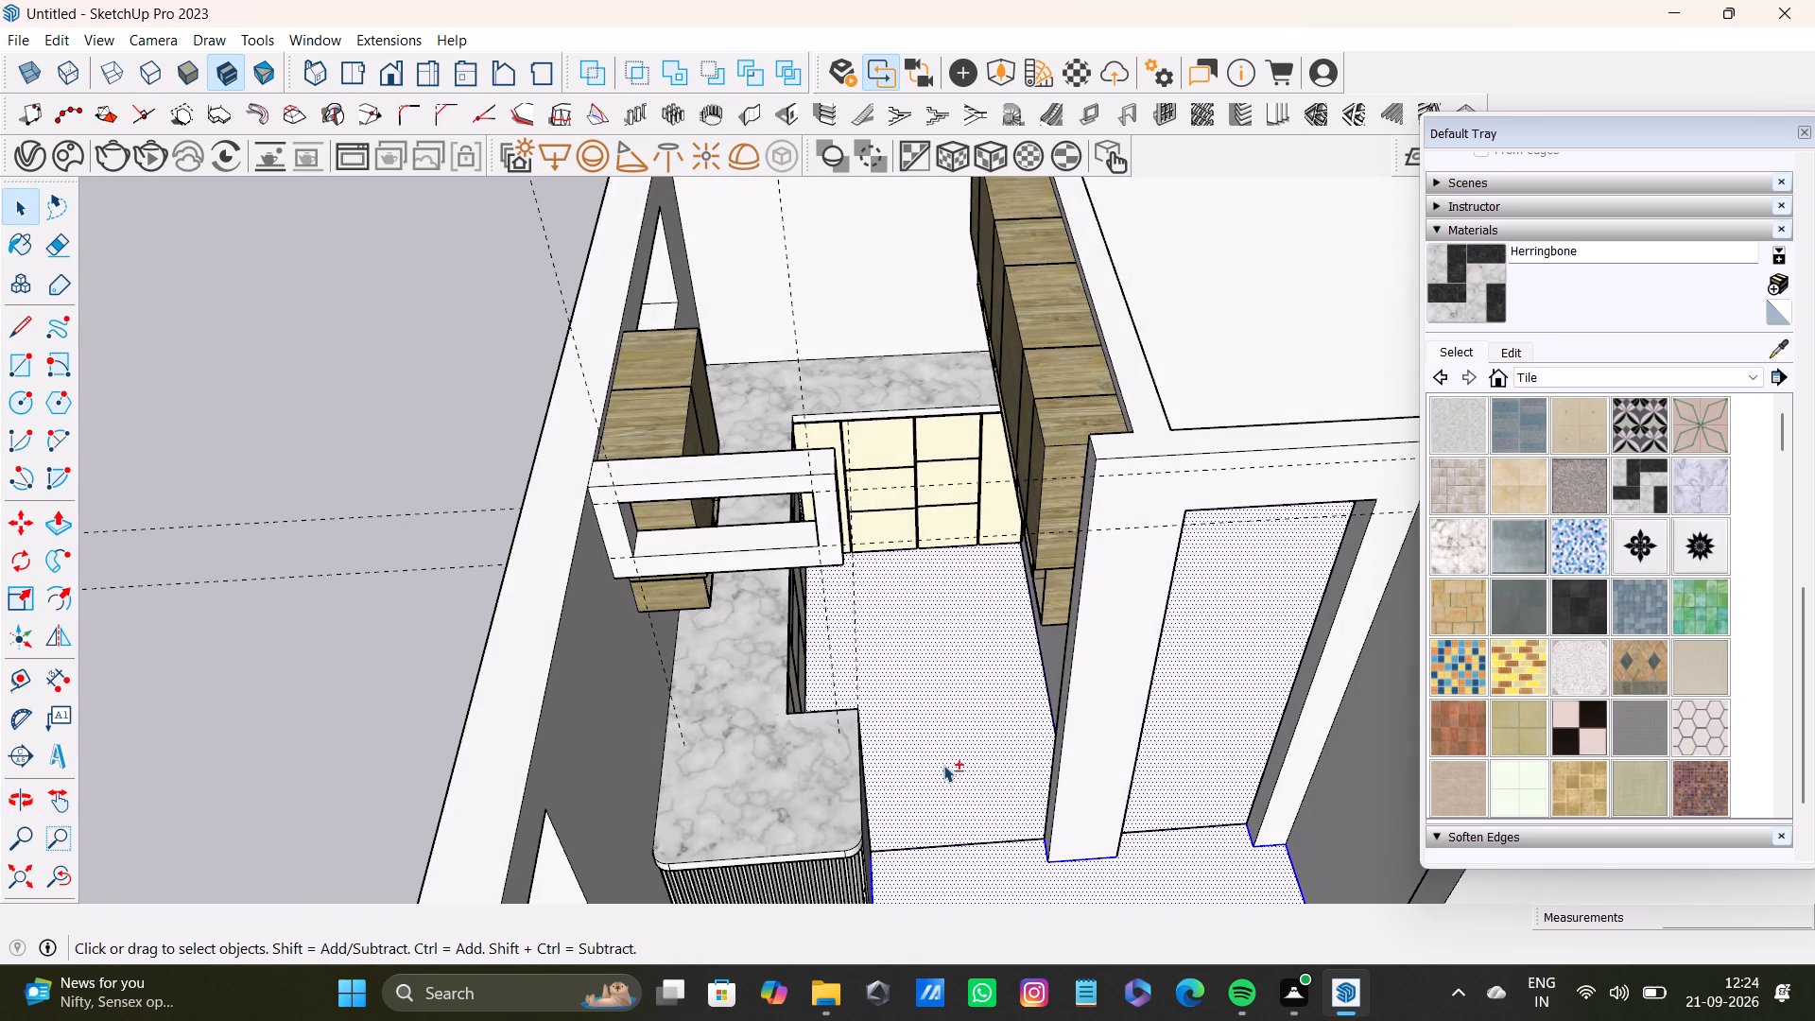
scroll(944, 764, "down", 4)
middle_click_drag(944, 764, 824, 545)
middle_click_drag(1052, 441, 373, 666)
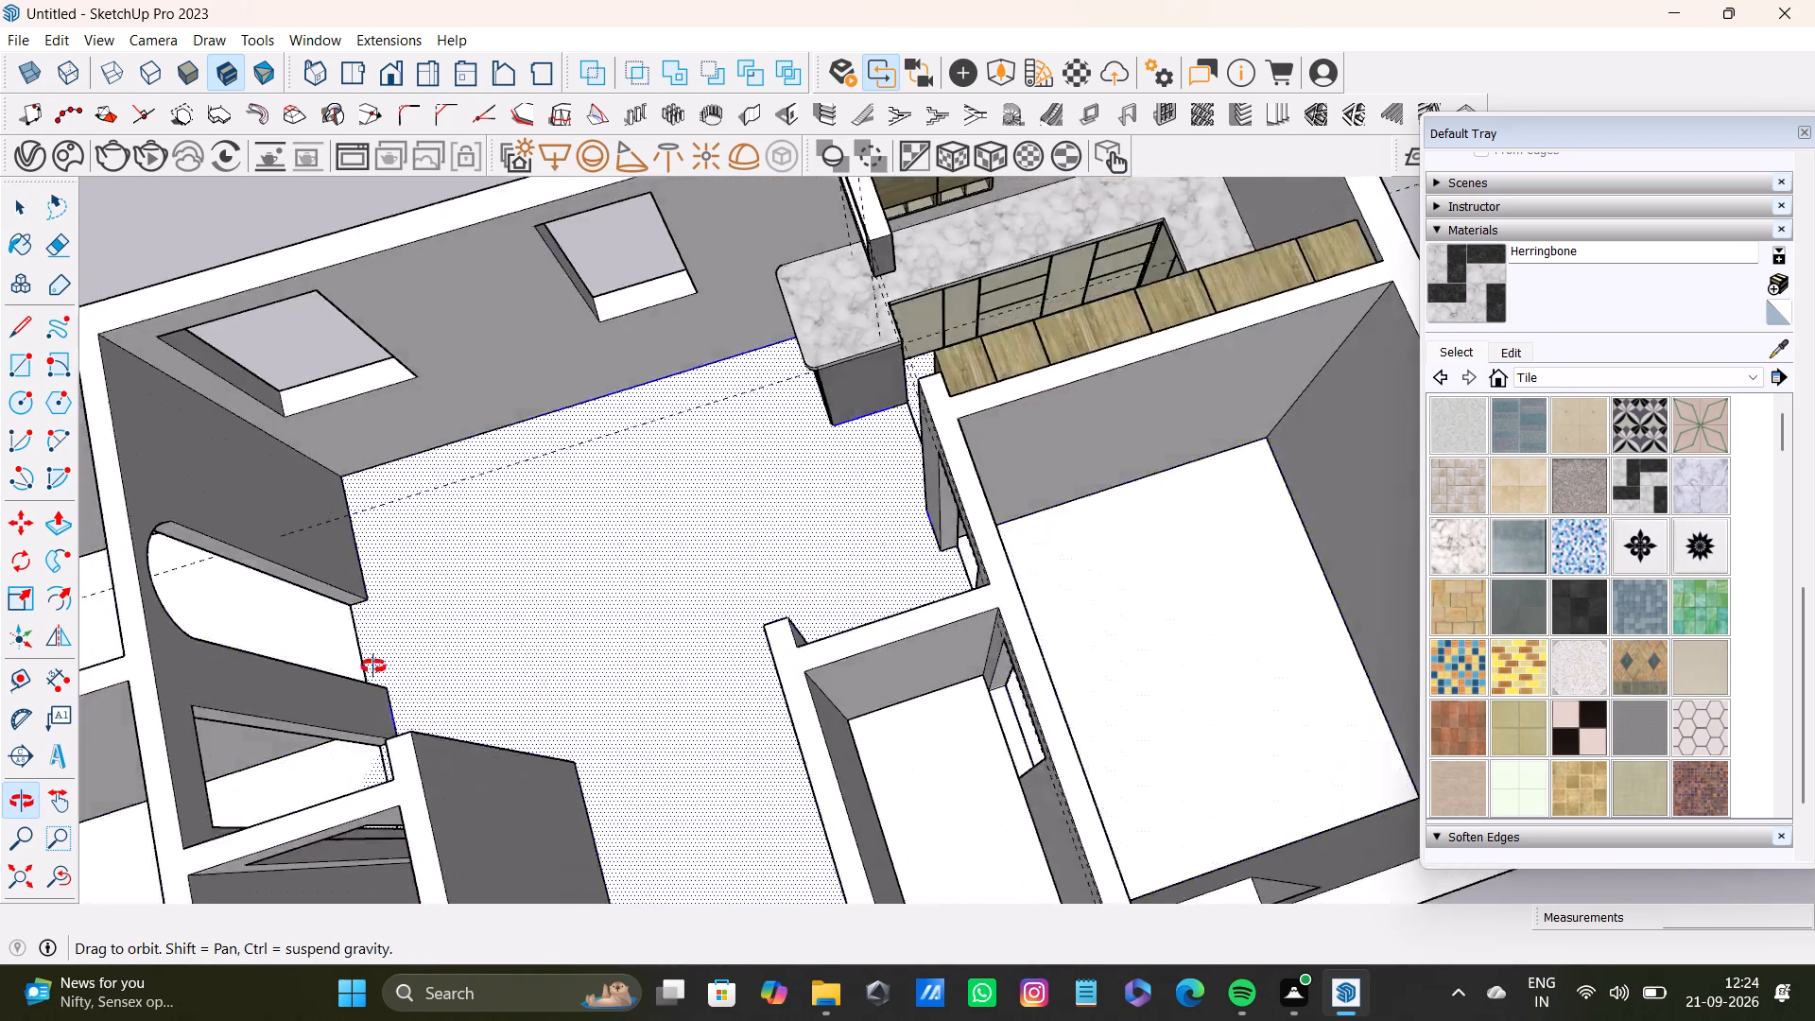
middle_click_drag(373, 666, 367, 659)
key("c")
key("space")
scroll(959, 283, "down", 8)
middle_click_drag(1082, 305, 848, 371)
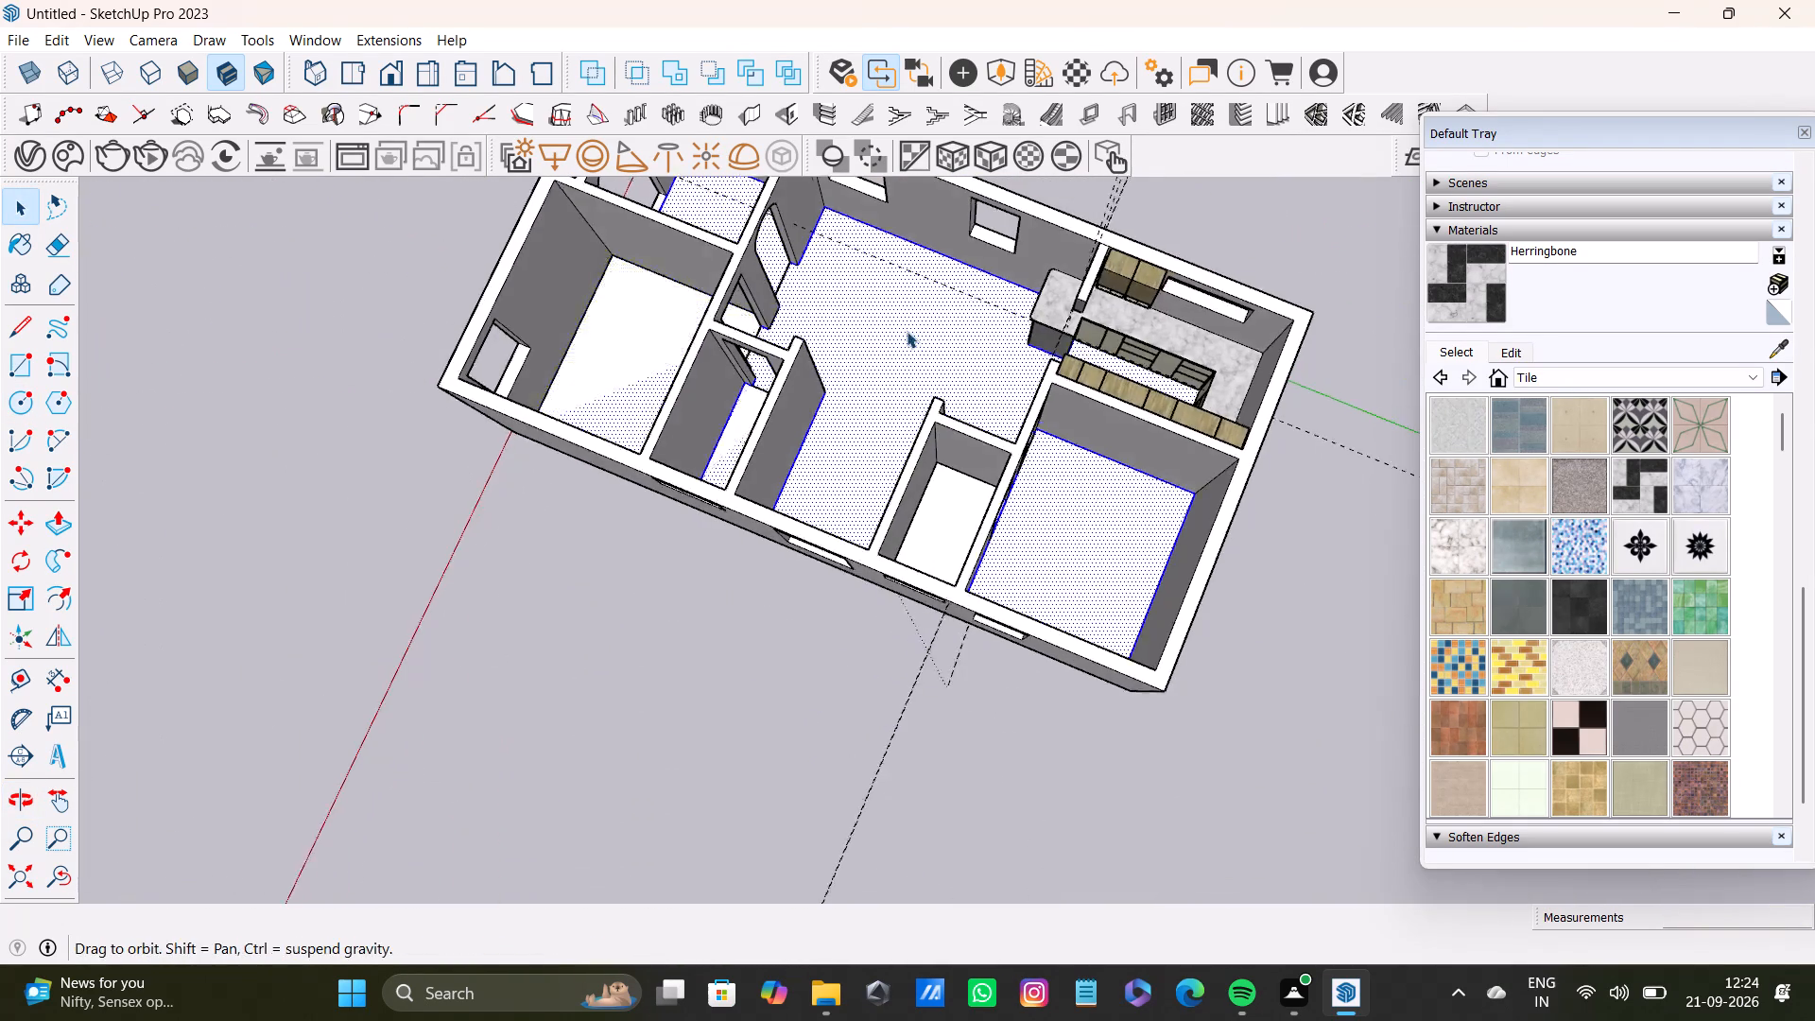
key("space")
scroll(1122, 251, "down", 4)
middle_click_drag(1080, 292, 720, 310, "shift")
scroll(748, 306, "up", 17)
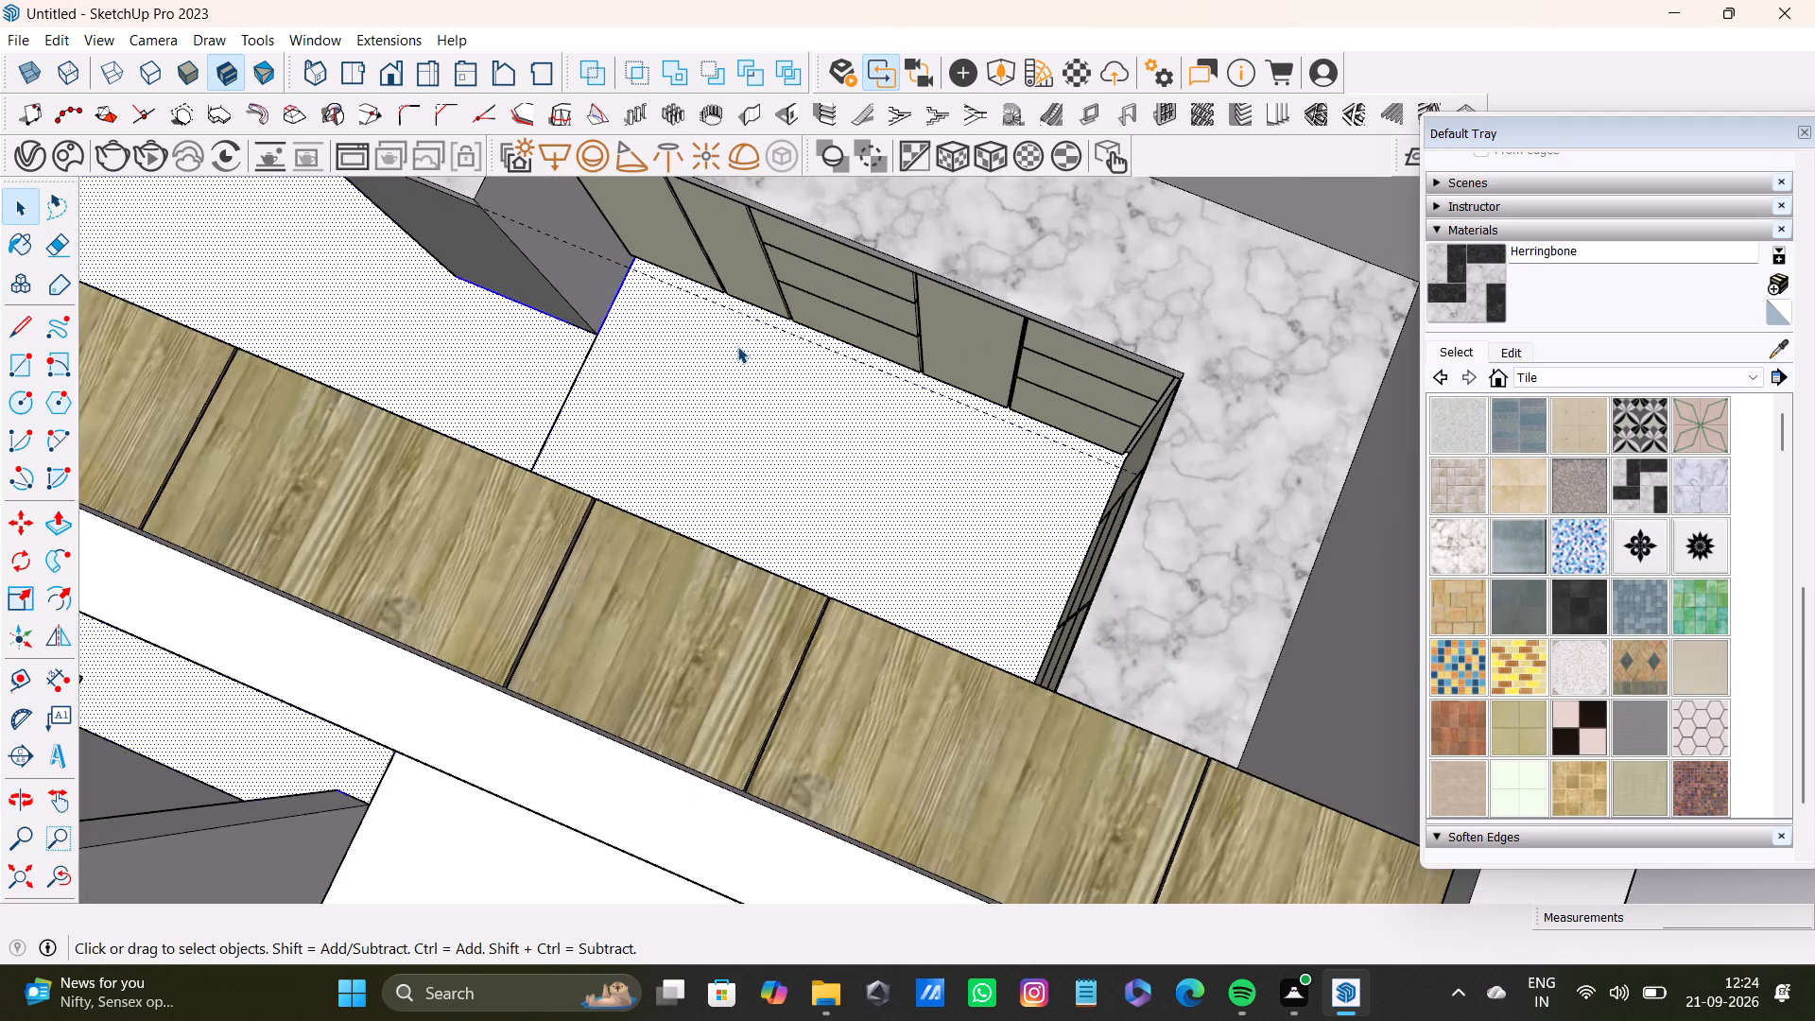
scroll(737, 346, "down", 7)
middle_click_drag(735, 348, 884, 440)
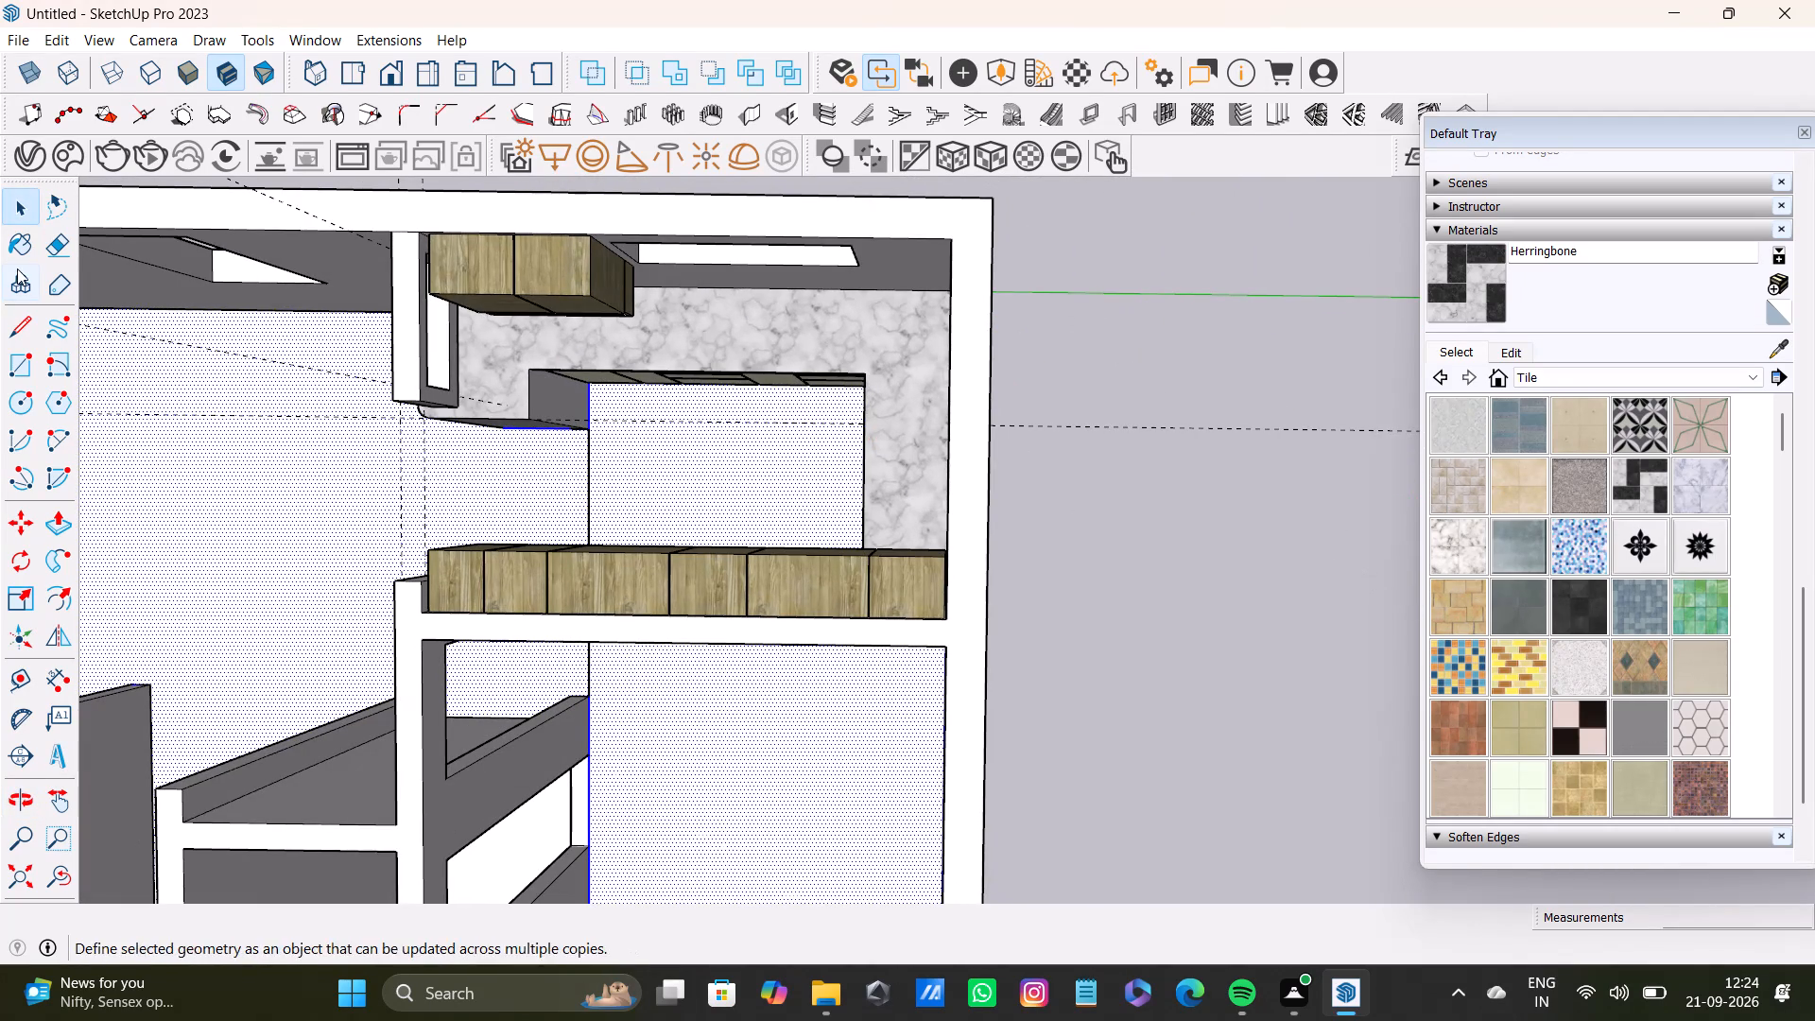
Draw a rectangle over the kitchen floor from one inner corner at the cabinet bases to the diagonally opposite corner.
left_click_drag(11, 359, 35, 371)
scroll(622, 435, "up", 10)
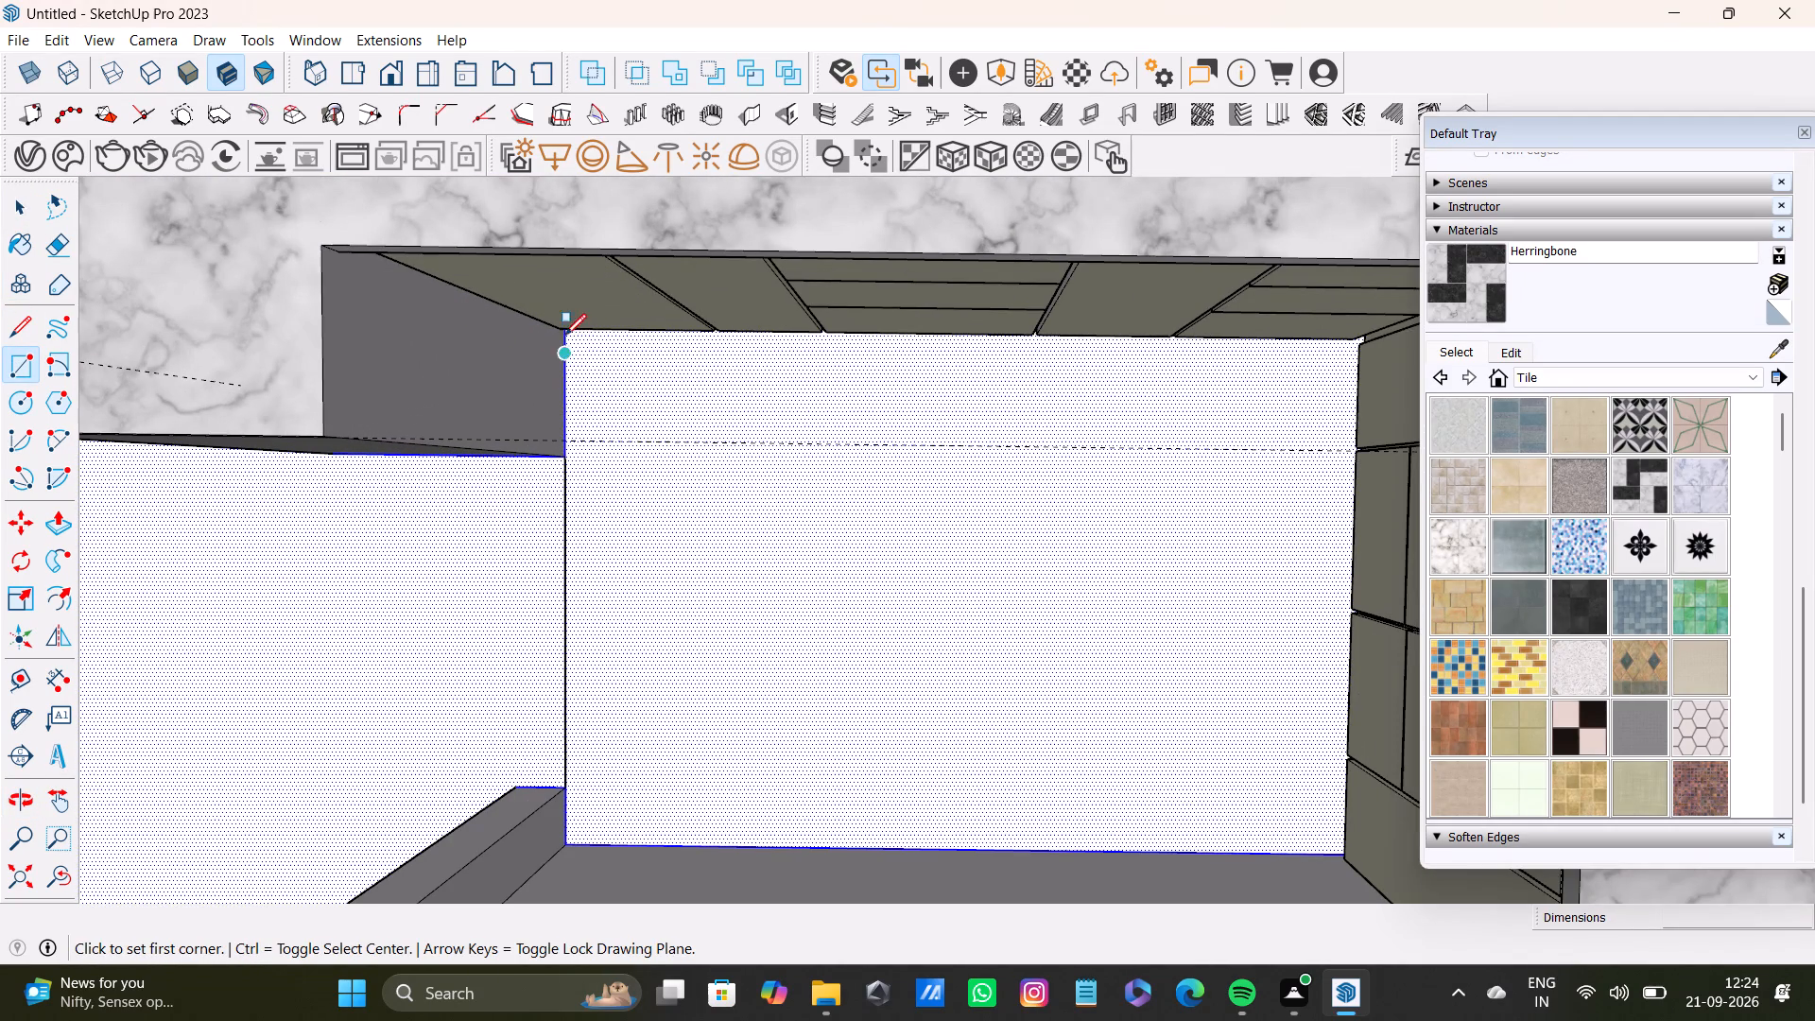
scroll(569, 348, "up", 3)
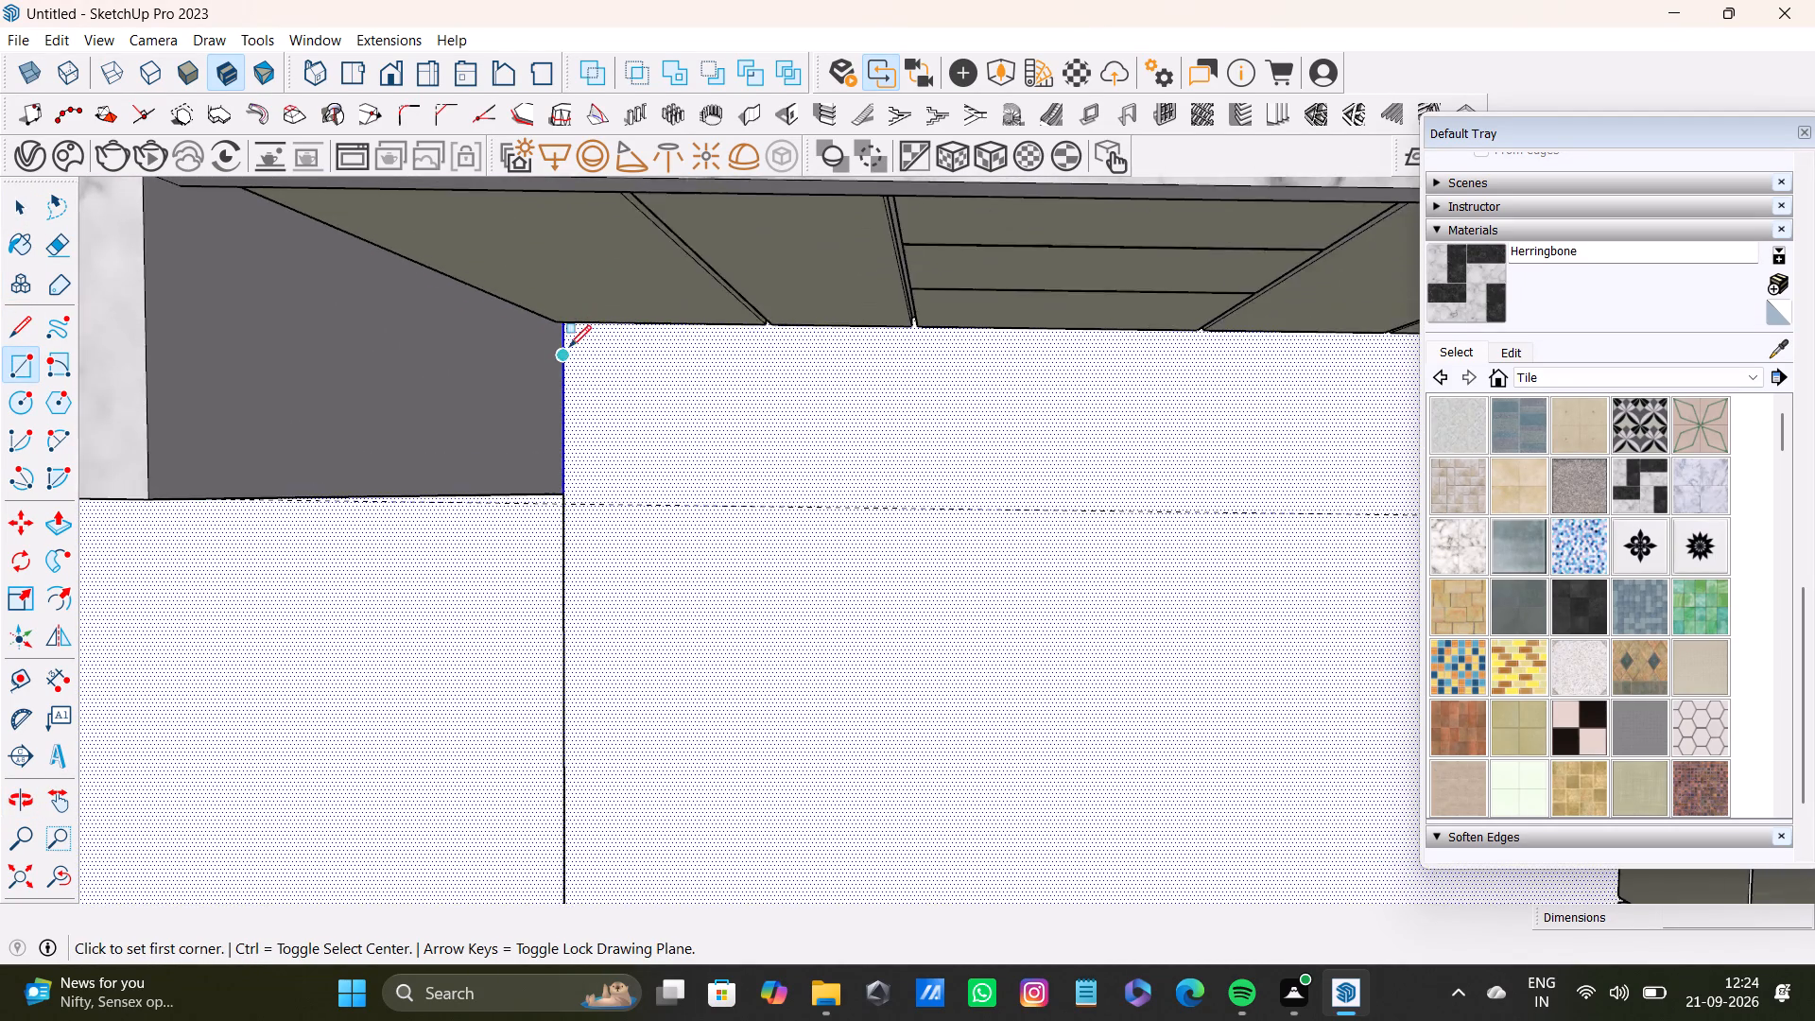
scroll(569, 347, "up", 11)
middle_click_drag(572, 344, 527, 38)
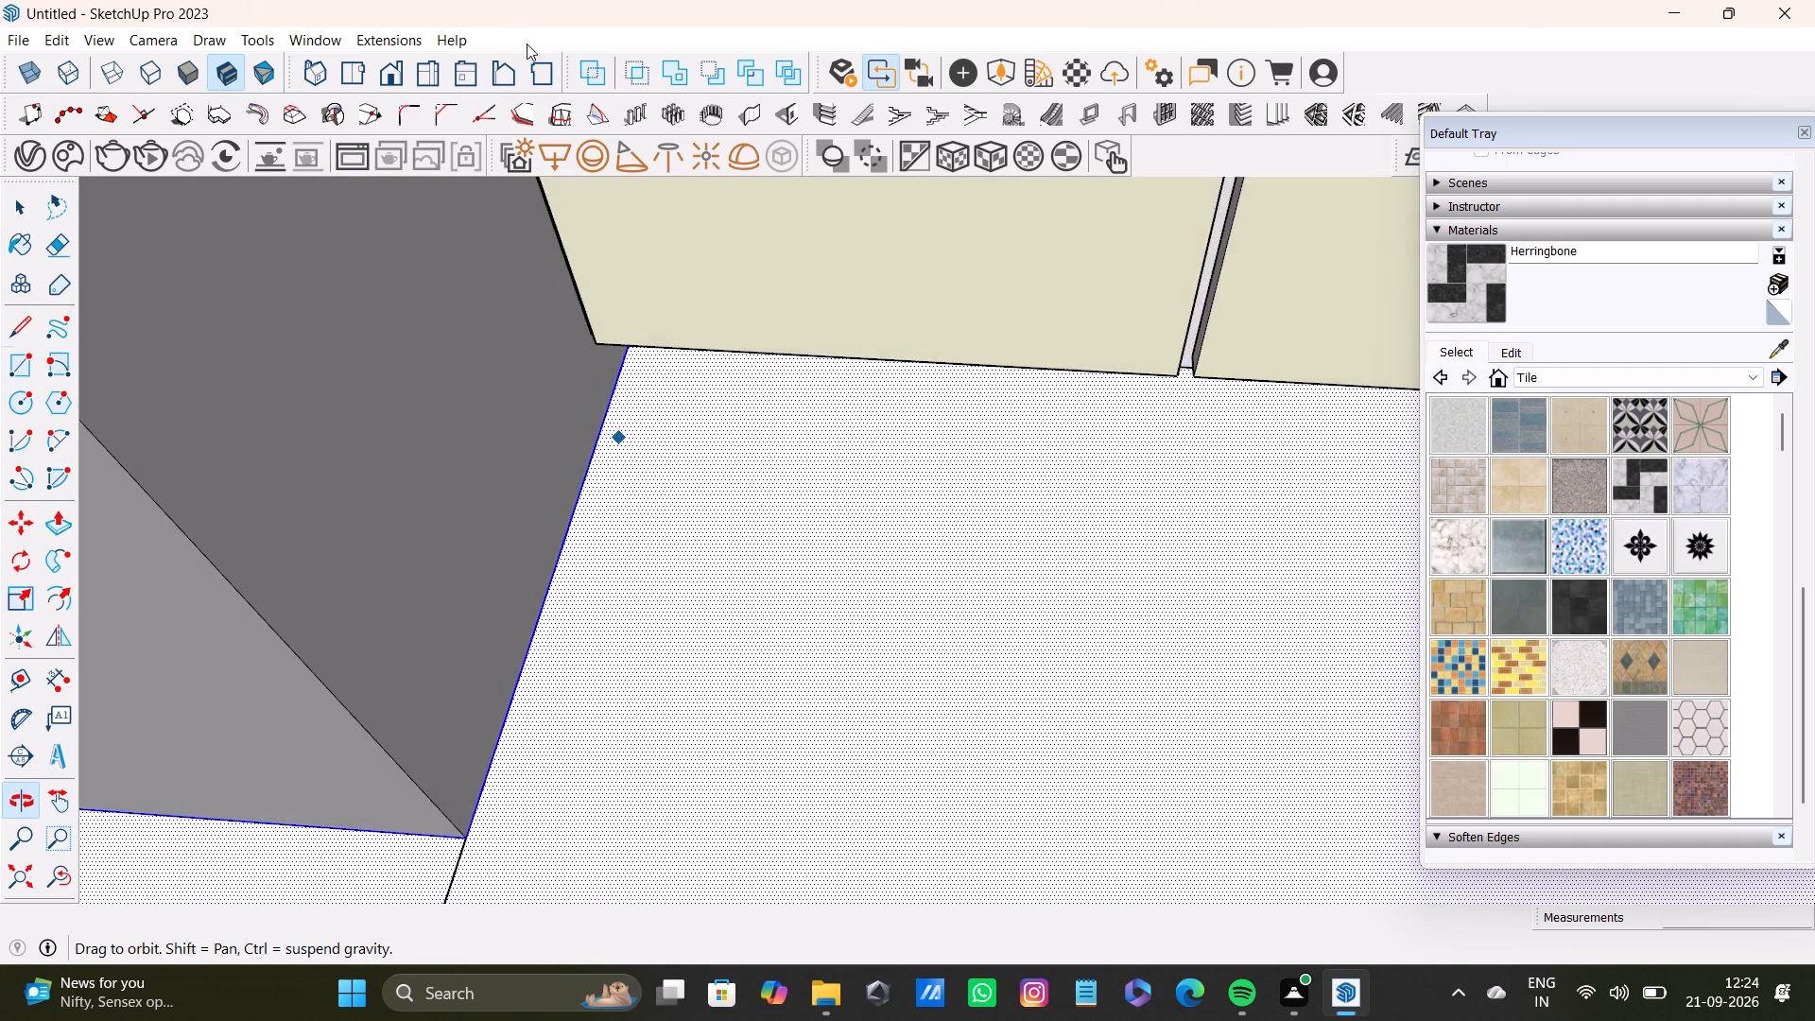
scroll(662, 312, "up", 6)
scroll(632, 364, "down", 4)
middle_click_drag(638, 419, 625, 206, "shift")
scroll(625, 205, "up", 2)
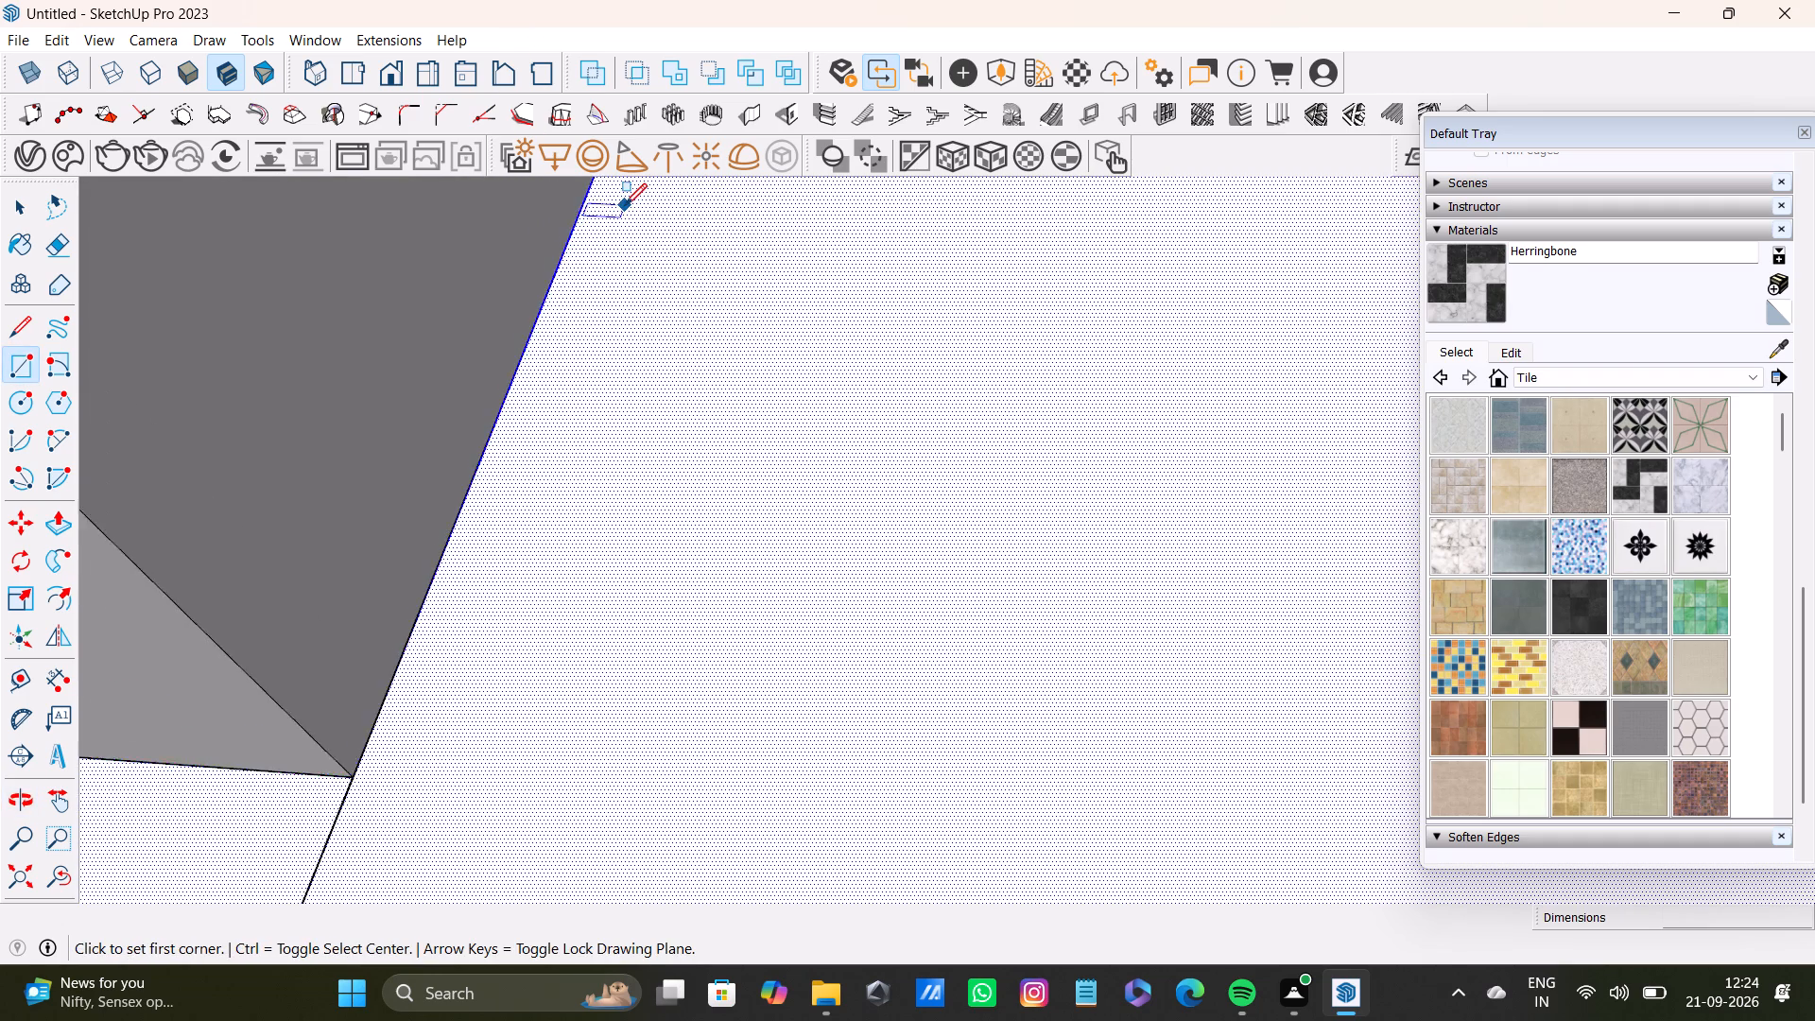
middle_click_drag(653, 251, 679, 565, "shift")
middle_click_drag(697, 558, 629, 146)
scroll(706, 319, "up", 2, "shift")
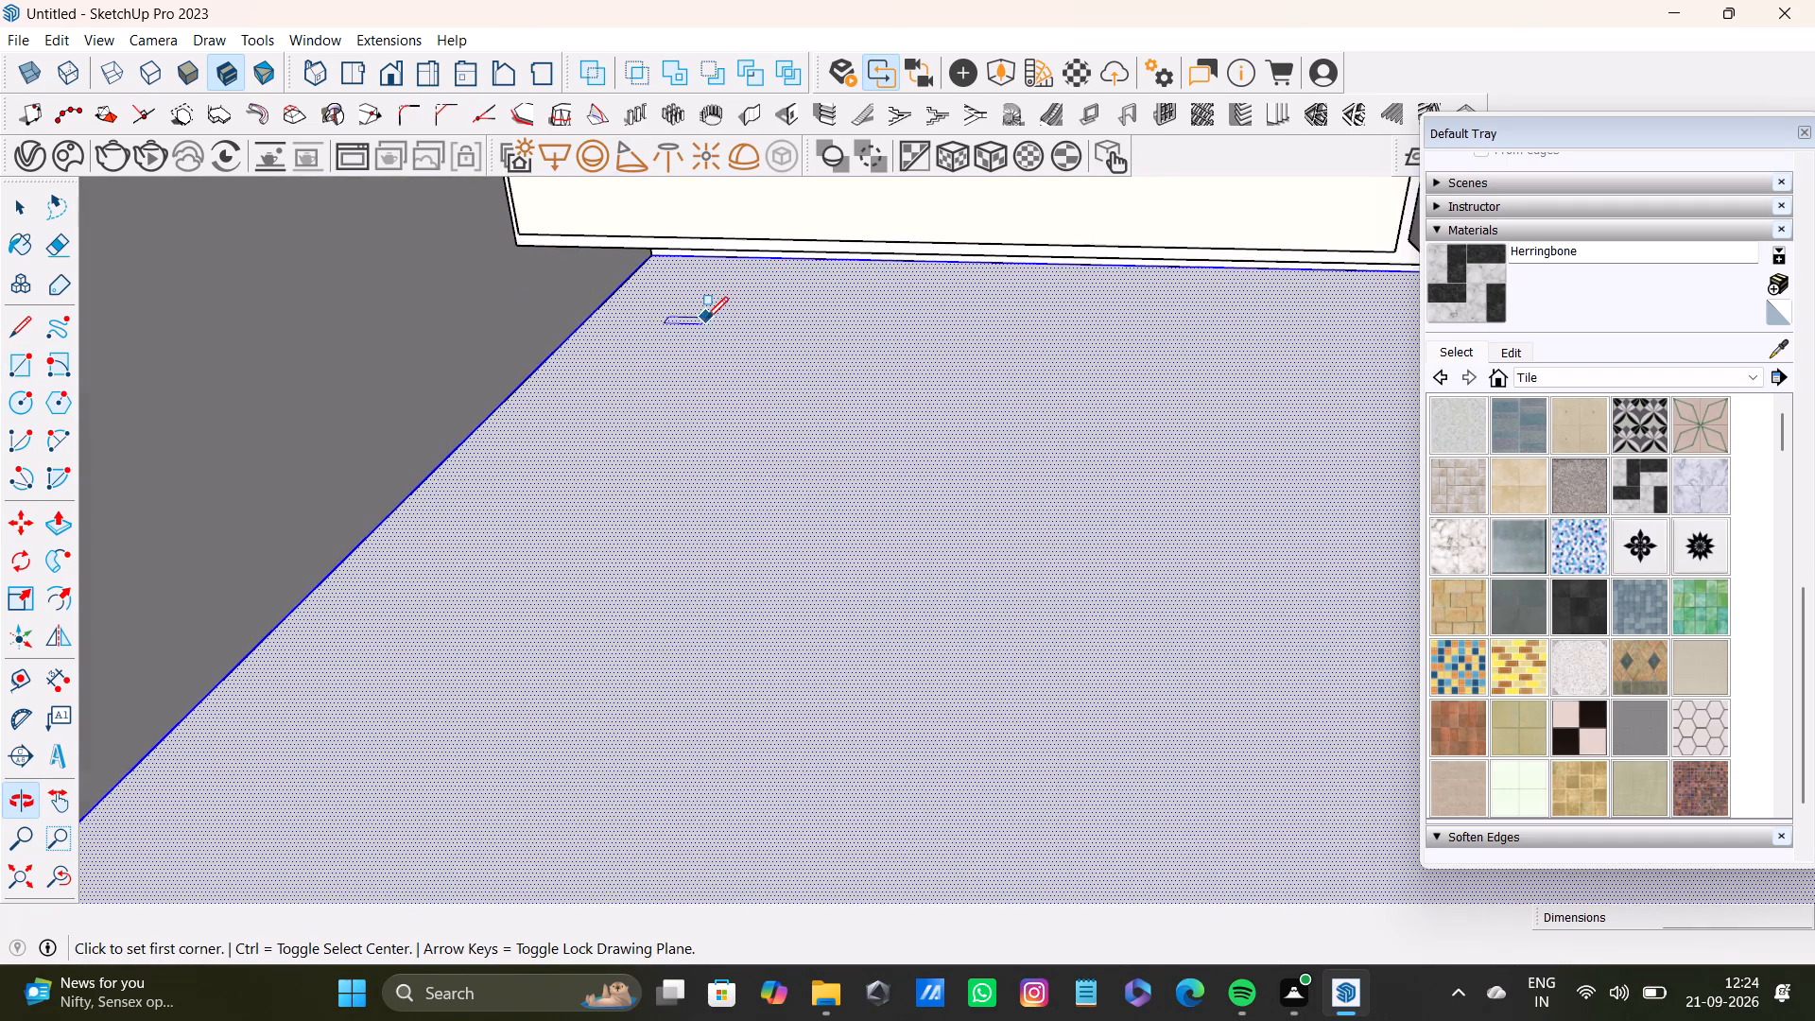
scroll(706, 319, "up", 2, "shift")
left_click_drag(635, 230, 648, 261, "shift")
scroll(937, 508, "down", 8)
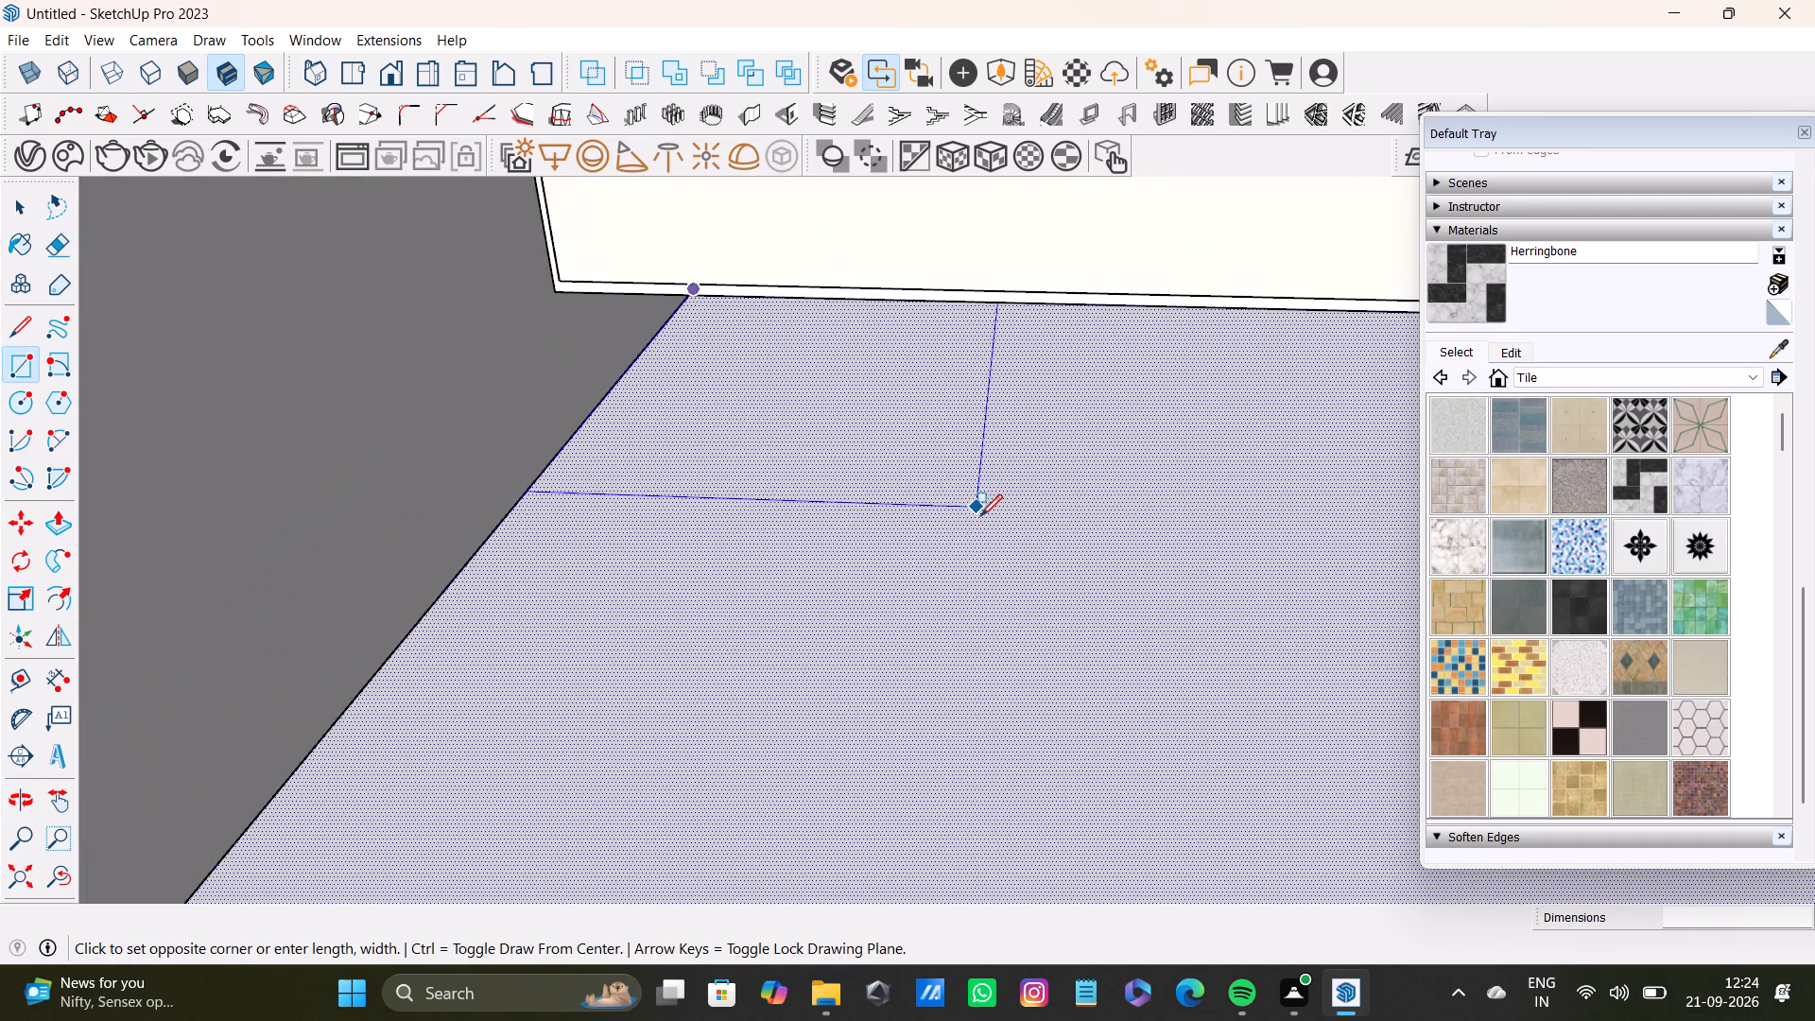
middle_click_drag(997, 536, 674, 151, "shift")
middle_click_drag(769, 334, 1086, 688)
scroll(1057, 657, "down", 8)
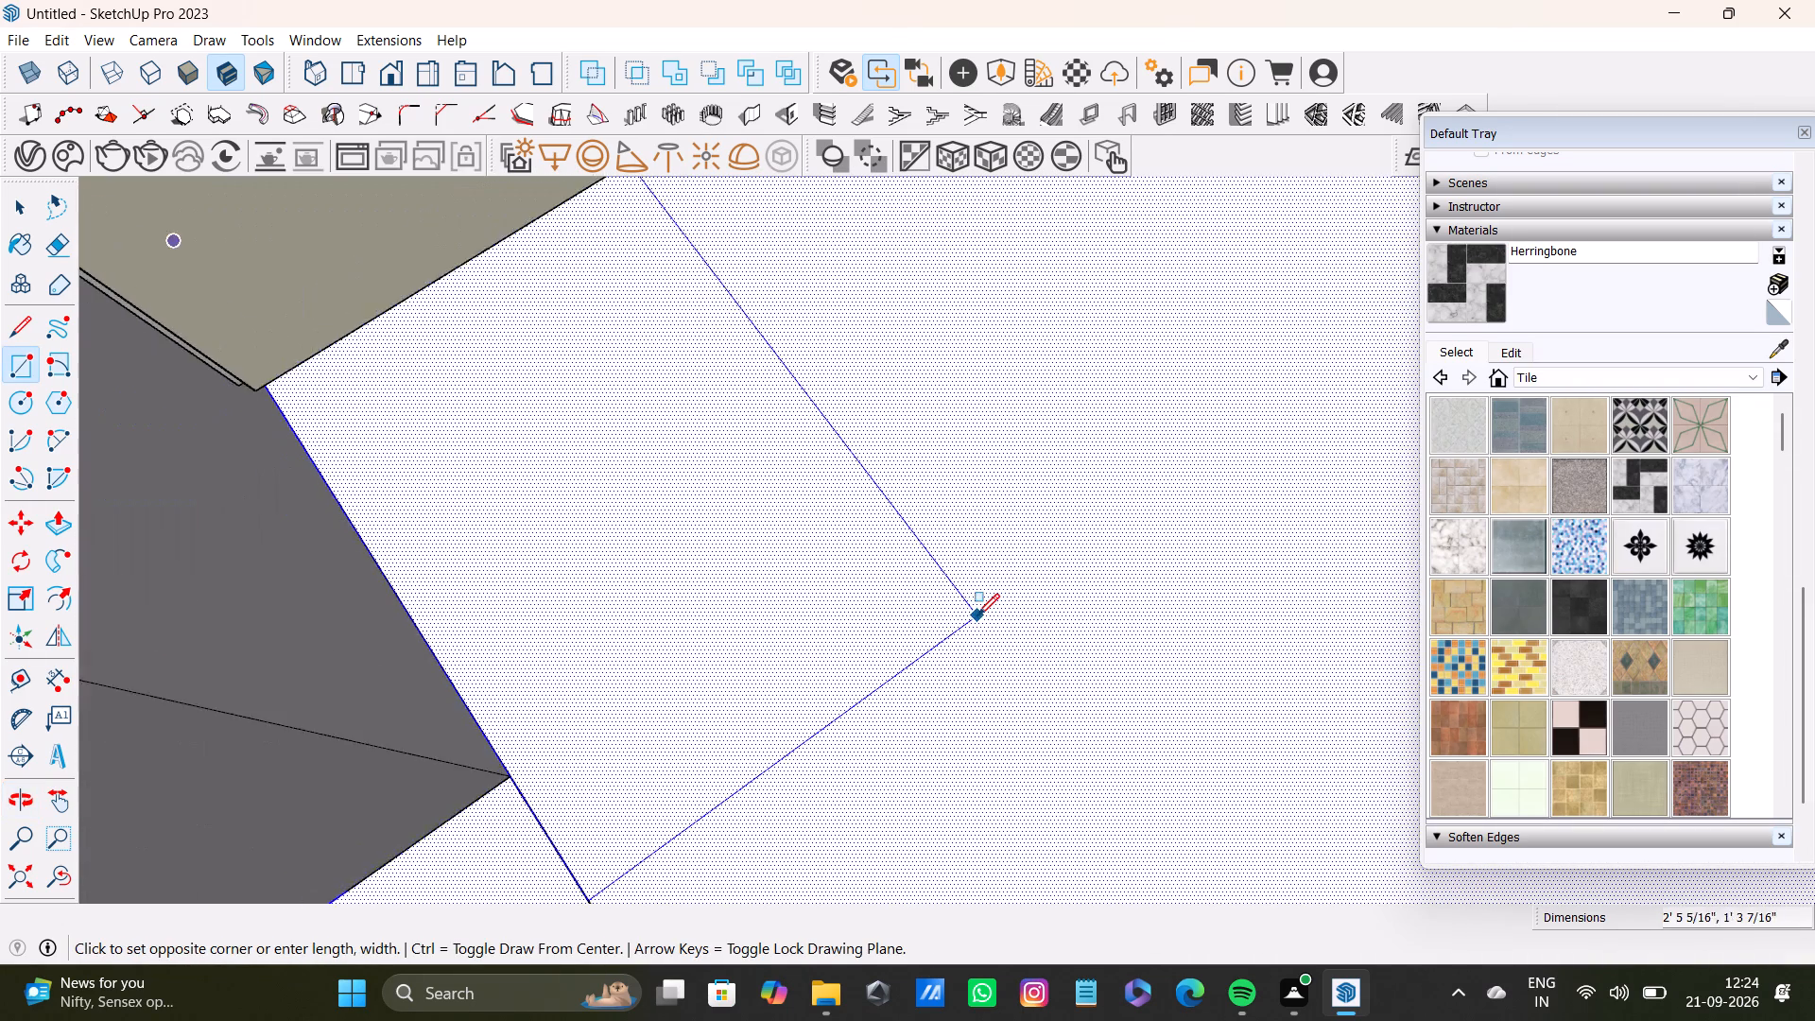
scroll(977, 615, "down", 7)
middle_click_drag(1131, 627, 505, 718, "shift")
scroll(579, 671, "down", 4)
middle_click_drag(933, 629, 924, 630, "shift")
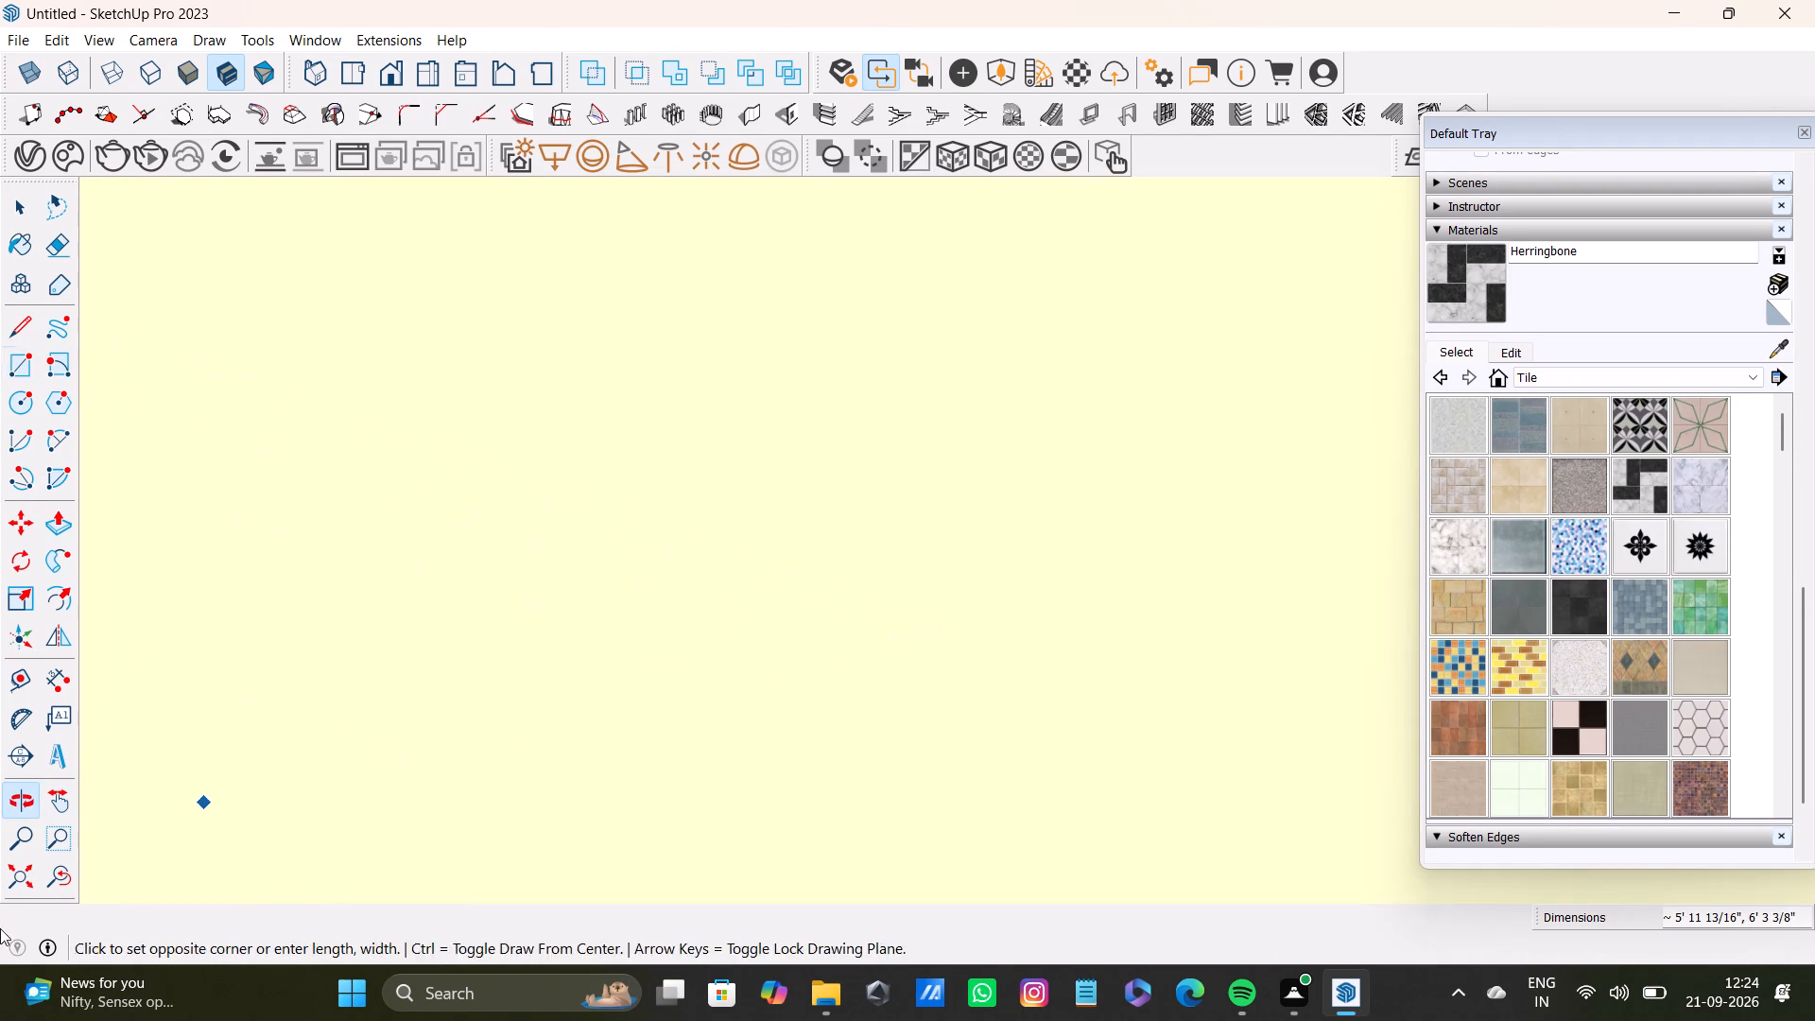
left_click(71, 888)
left_click(30, 873)
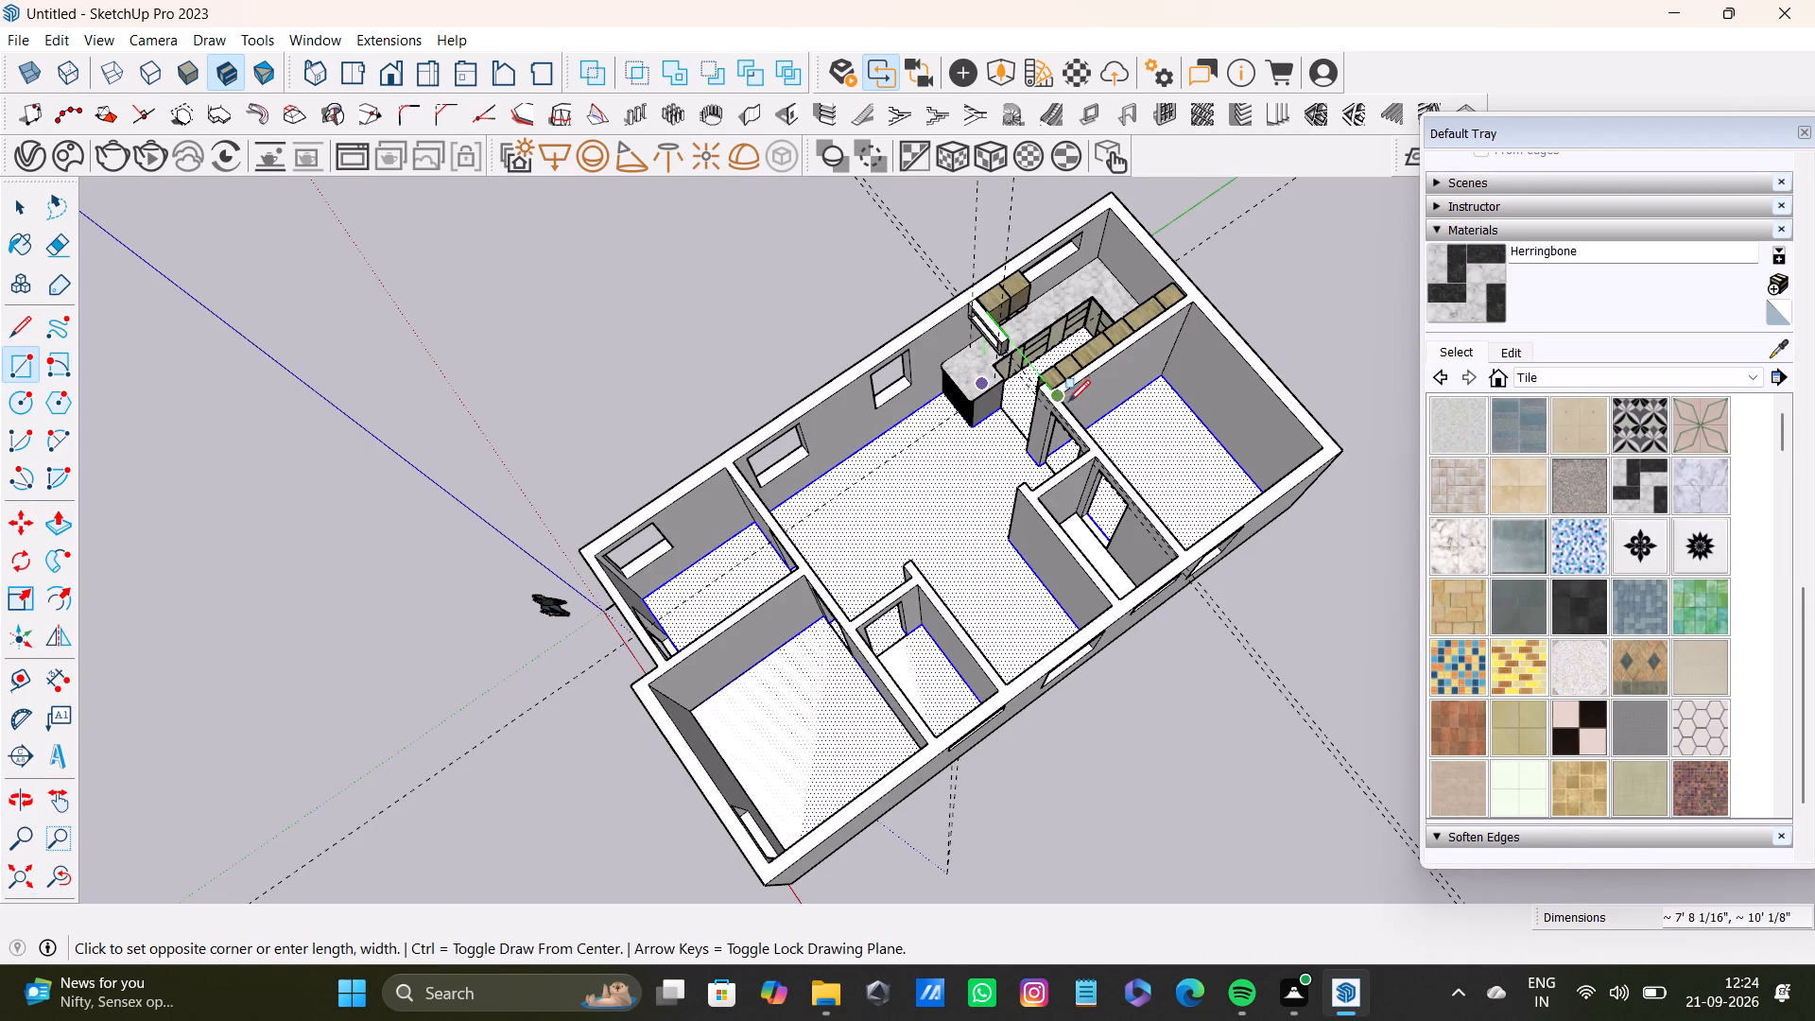
middle_click_drag(1068, 398, 979, 596, "shift")
scroll(917, 522, "up", 11)
middle_click_drag(1041, 568, 1138, 620)
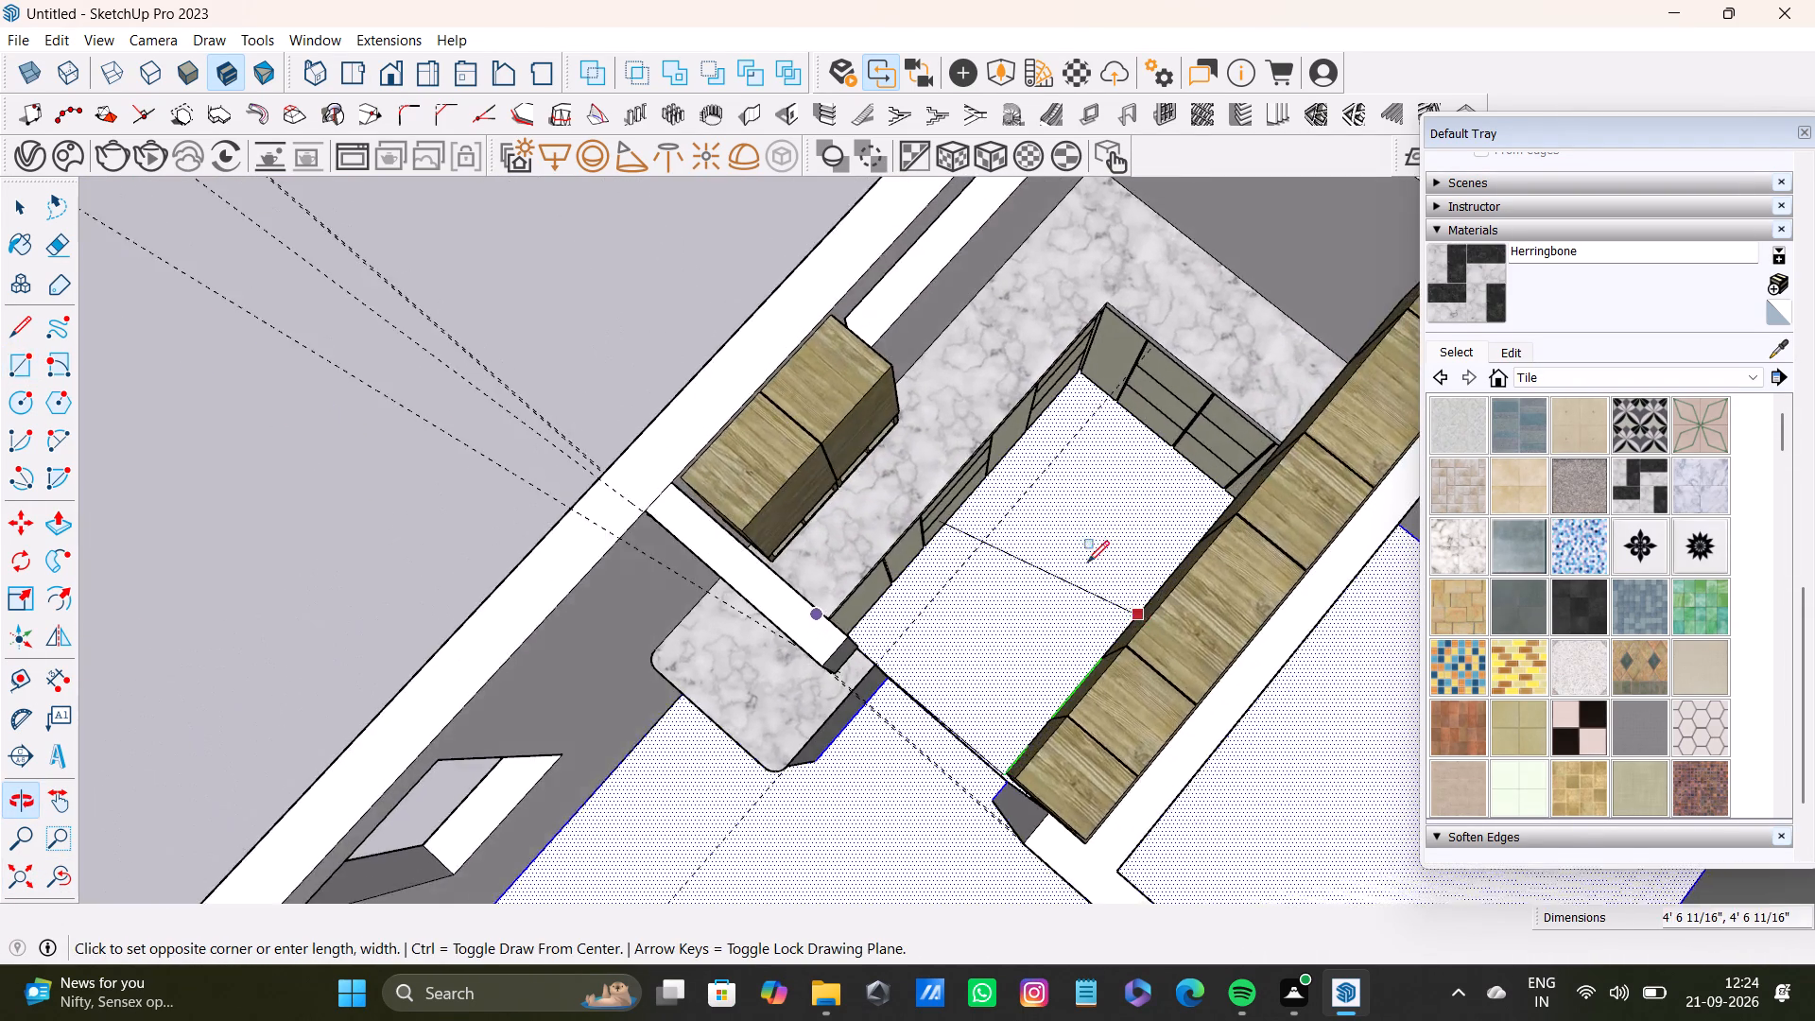
scroll(1081, 547, "up", 6)
scroll(1160, 546, "up", 1)
middle_click_drag(1160, 546, 1008, 601)
middle_click_drag(1005, 601, 1050, 572)
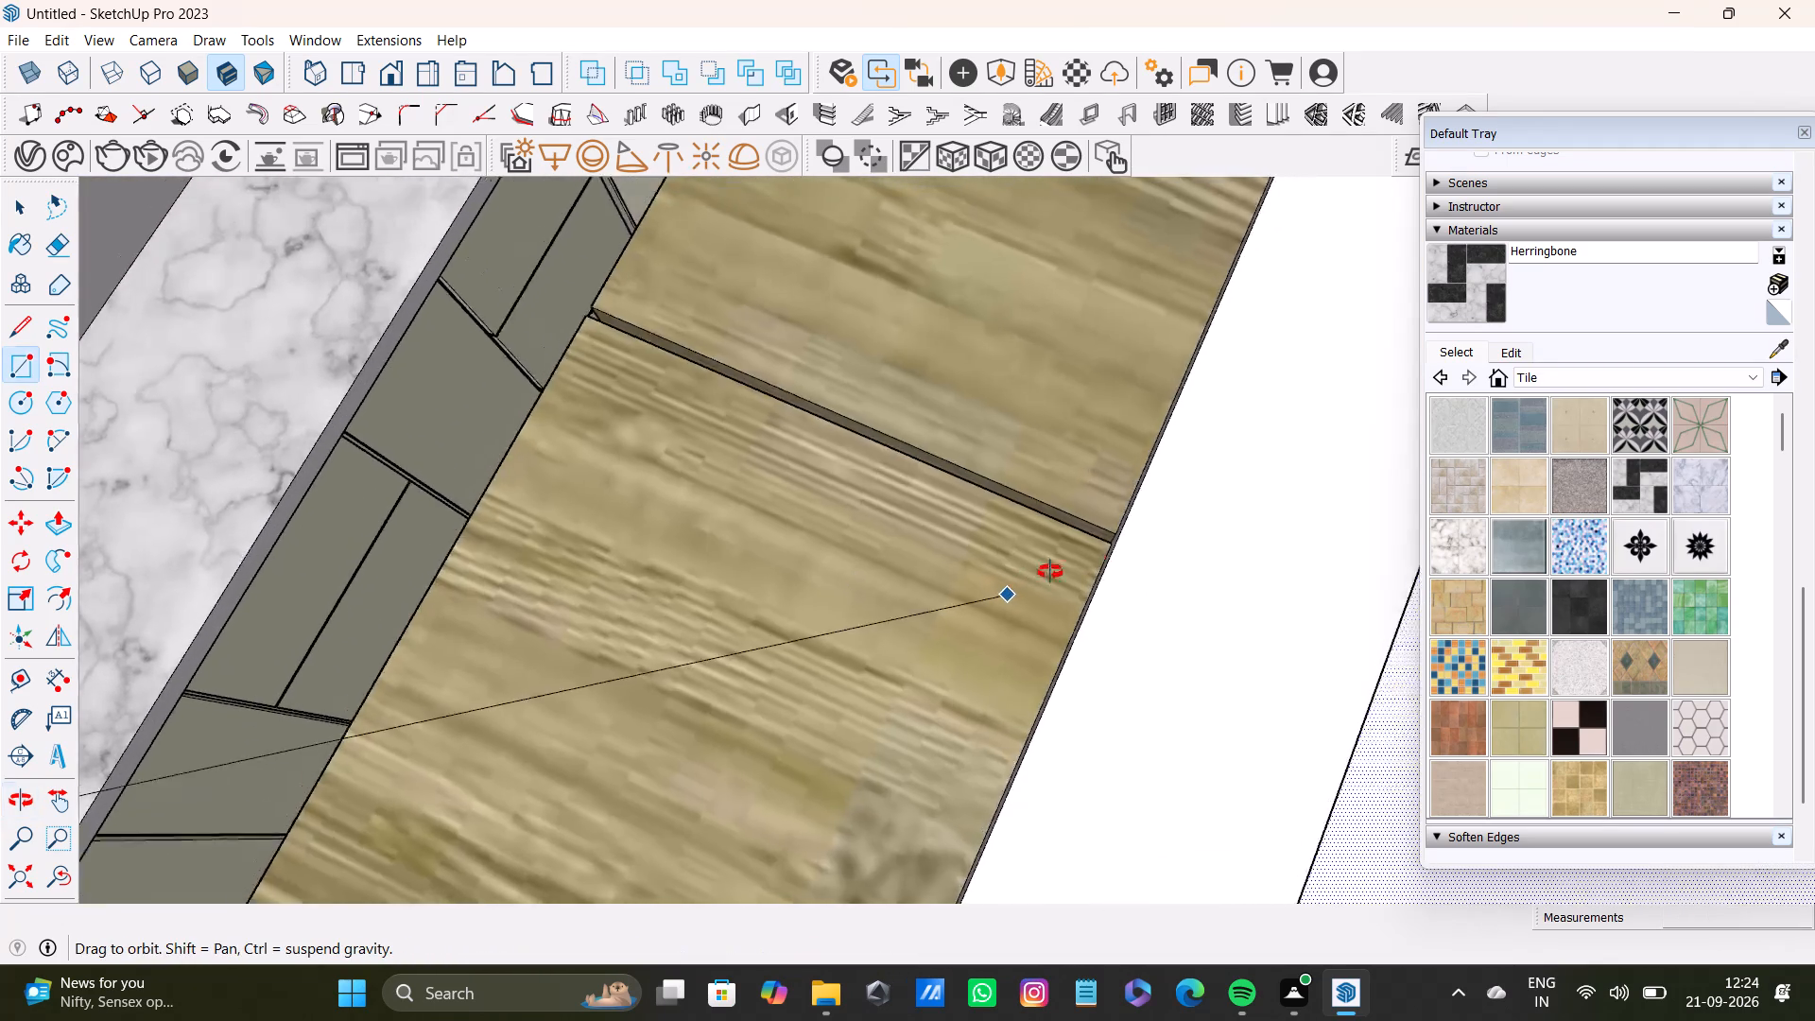
middle_click_drag(1050, 572, 1496, 572)
scroll(745, 583, "up", 5)
middle_click_drag(739, 585, 1037, 537)
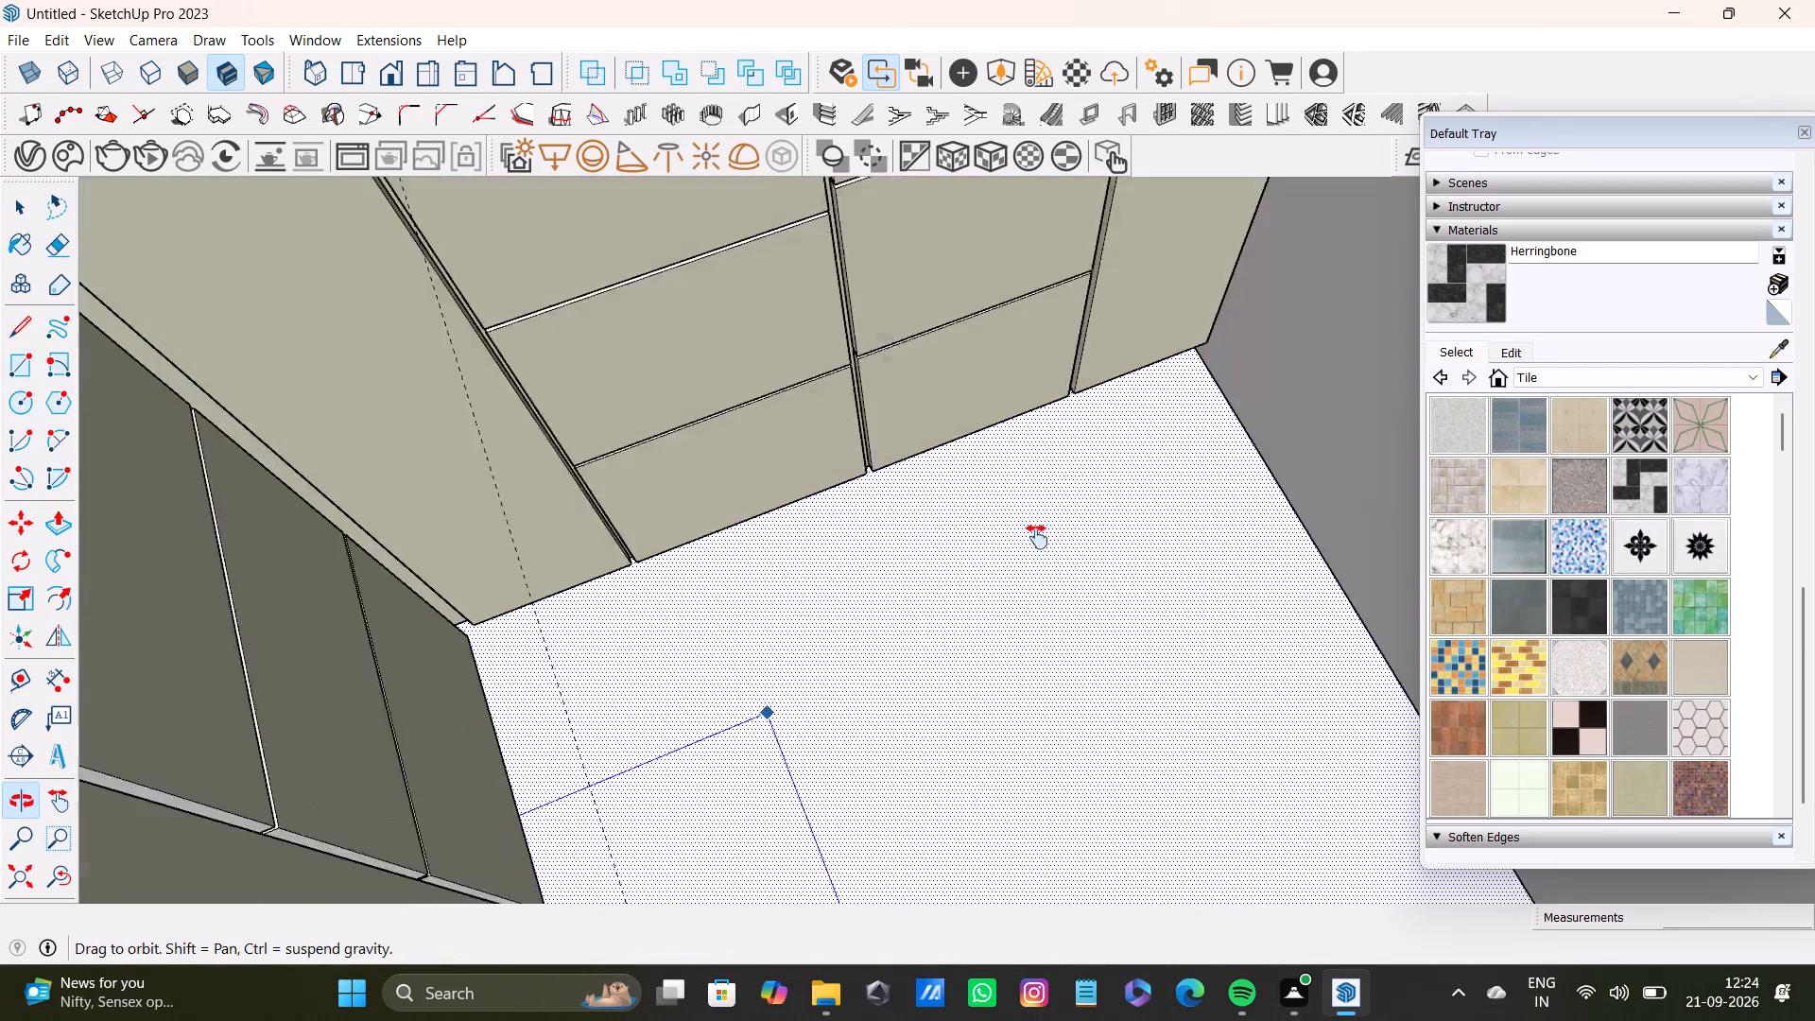
middle_click_drag(1037, 537, 995, 477)
scroll(1050, 433, "up", 6)
middle_click_drag(1149, 333, 1075, 580)
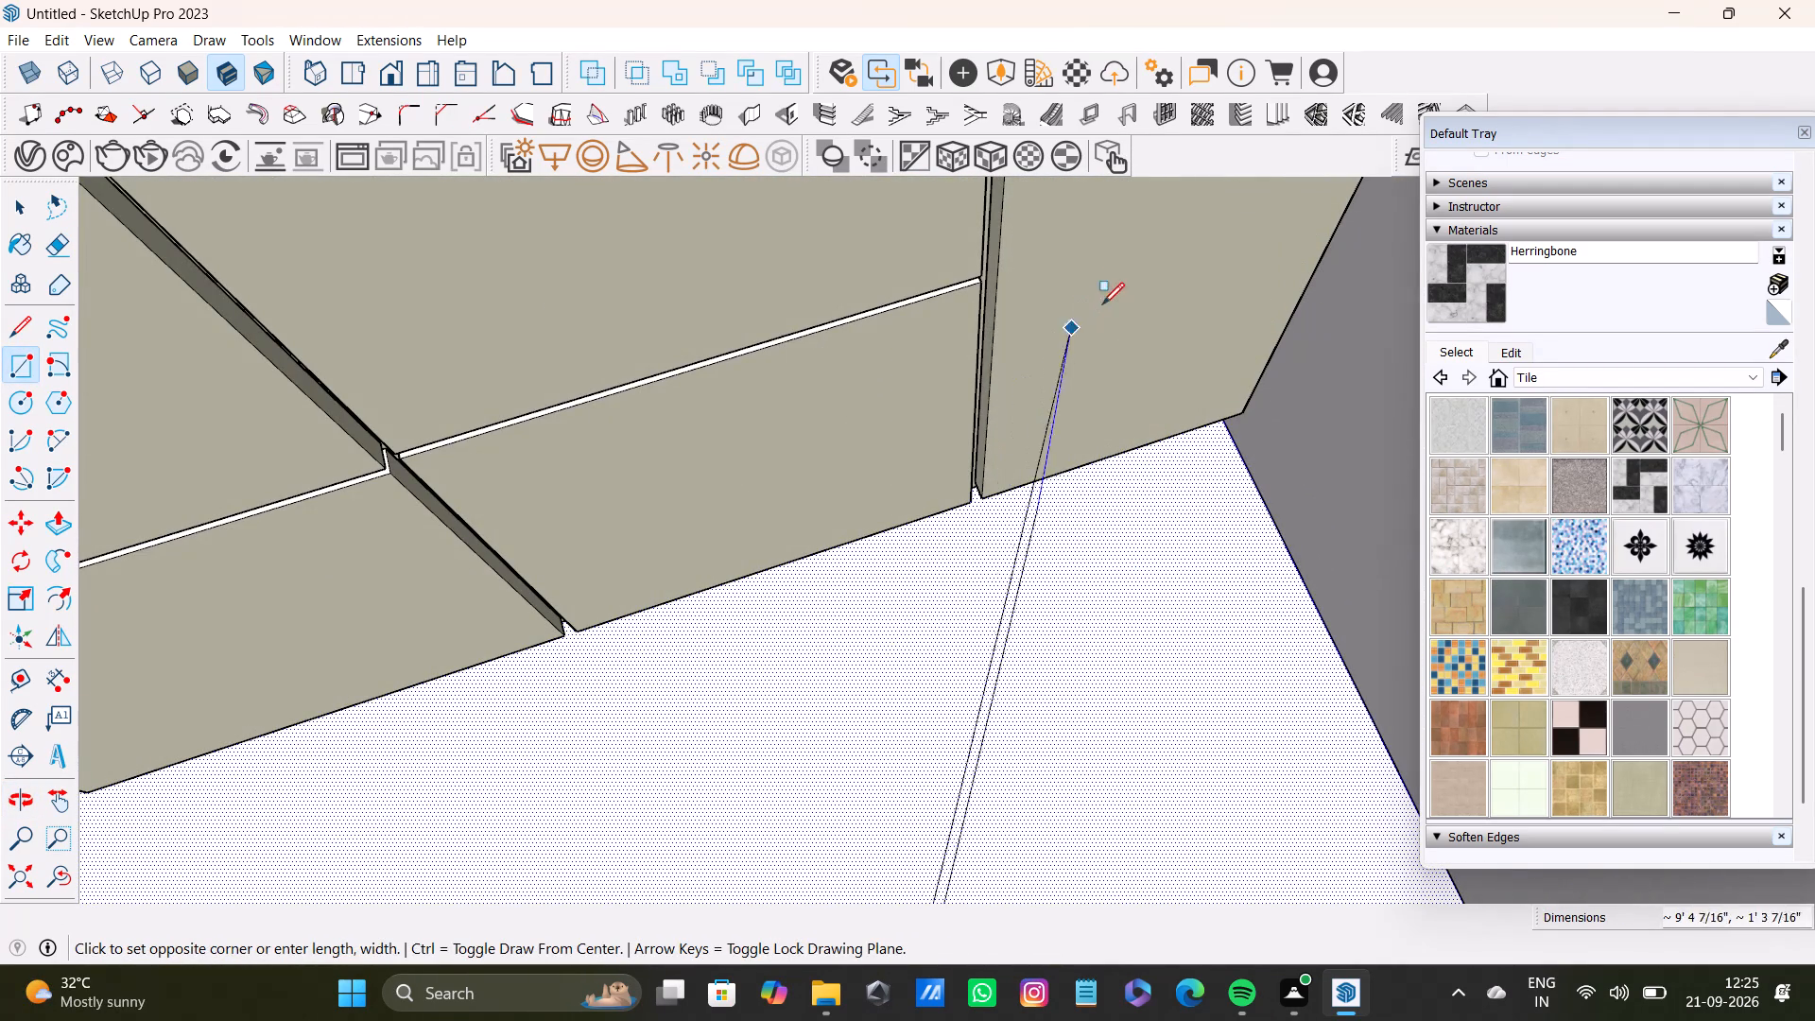
key("Up")
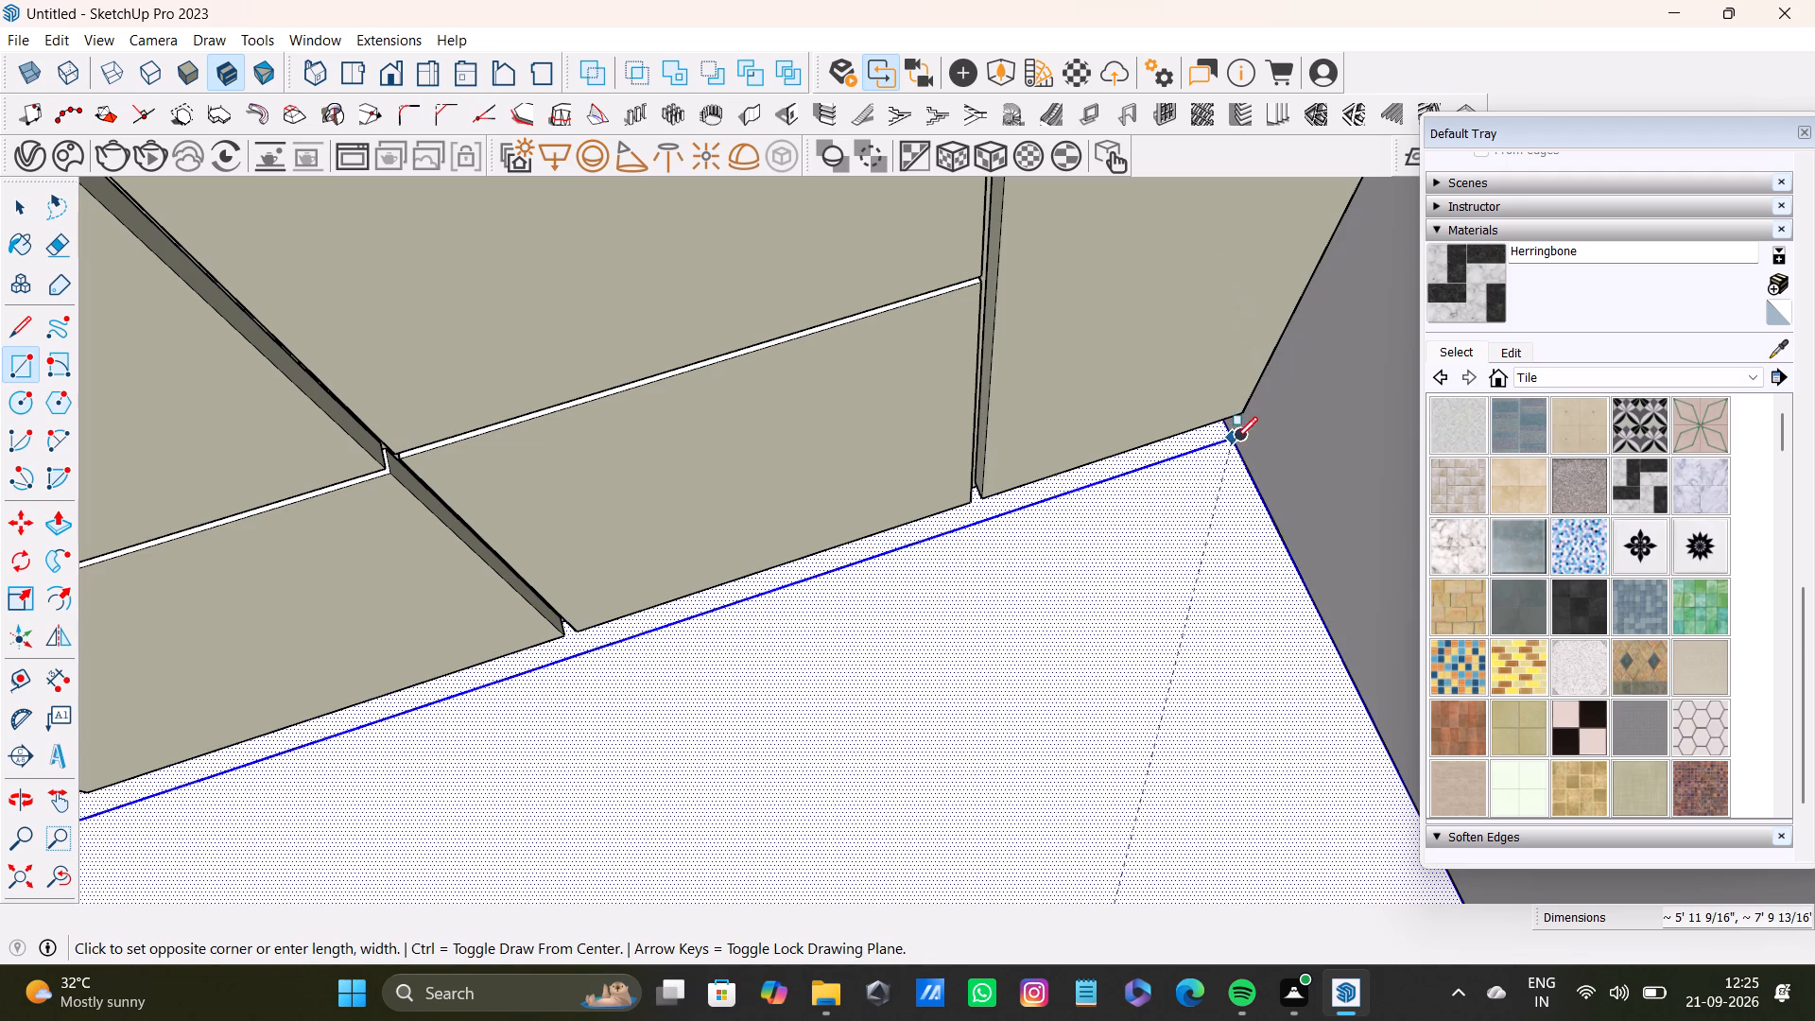
scroll(1194, 455, "down", 7)
middle_click_drag(1172, 665, 954, 665)
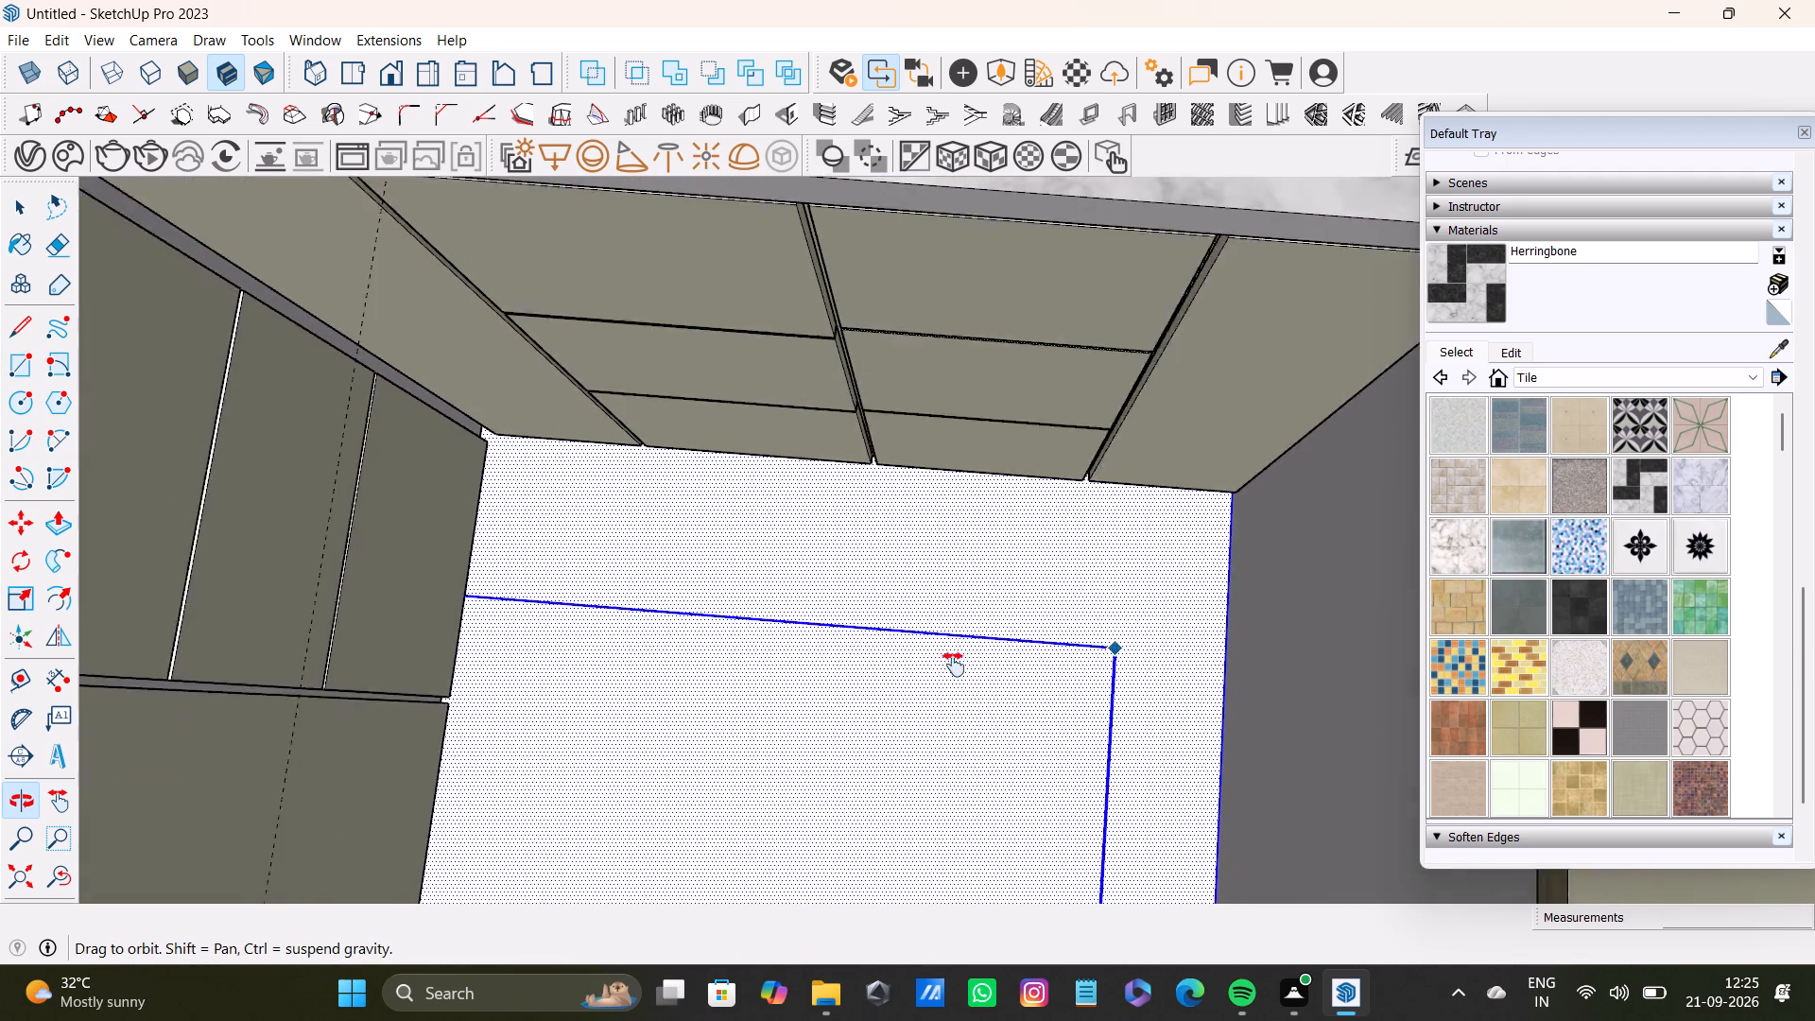
middle_click_drag(954, 665, 954, 661)
scroll(1224, 301, "down", 4)
middle_click_drag(1224, 347, 1175, 434)
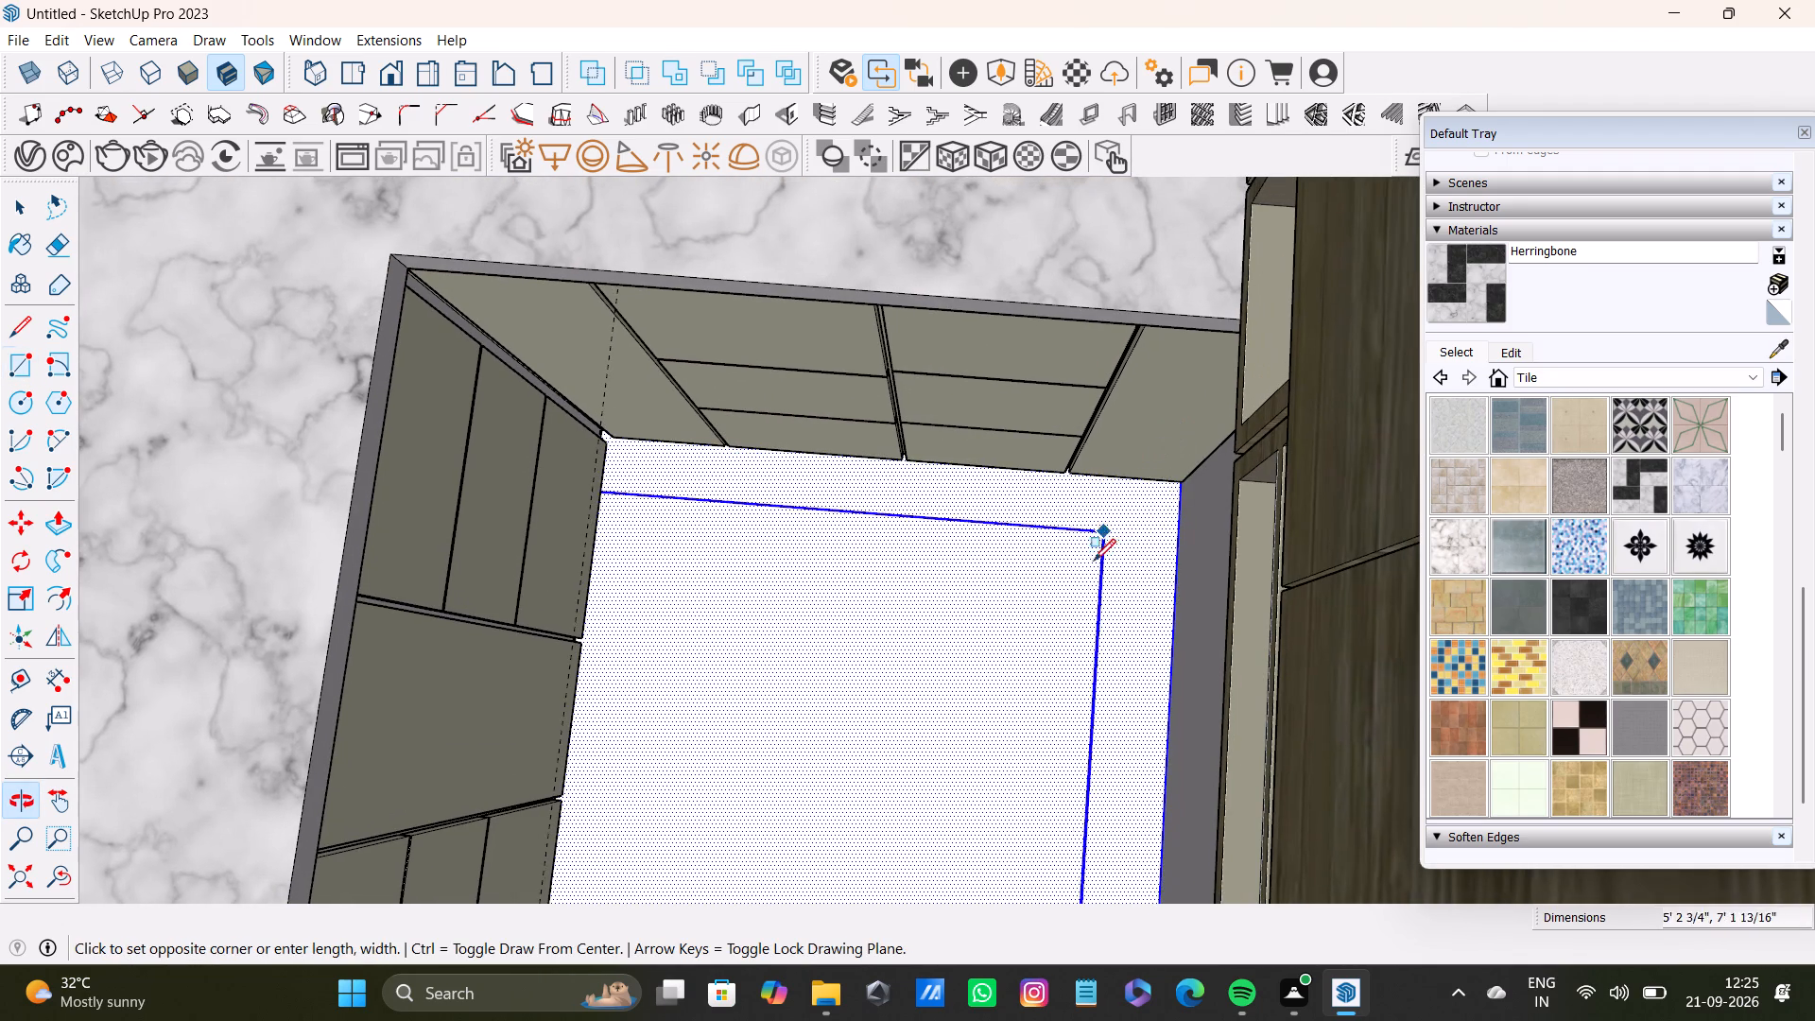
left_click(1192, 464)
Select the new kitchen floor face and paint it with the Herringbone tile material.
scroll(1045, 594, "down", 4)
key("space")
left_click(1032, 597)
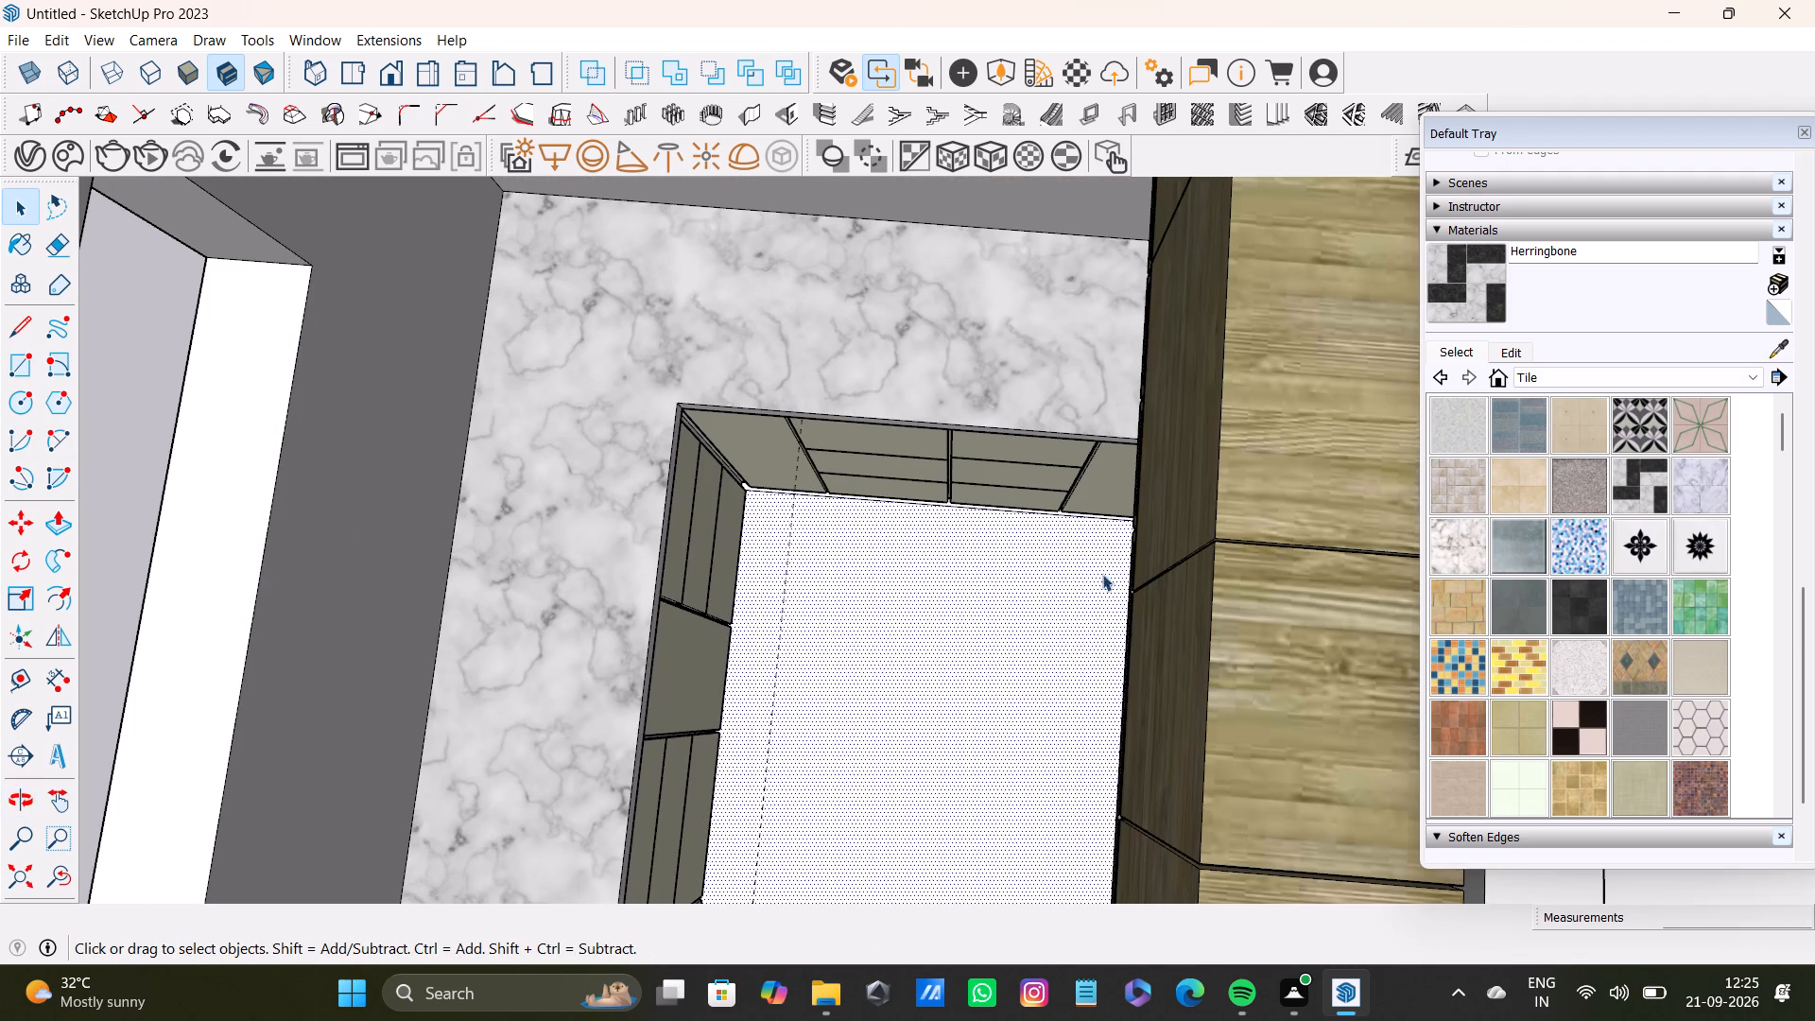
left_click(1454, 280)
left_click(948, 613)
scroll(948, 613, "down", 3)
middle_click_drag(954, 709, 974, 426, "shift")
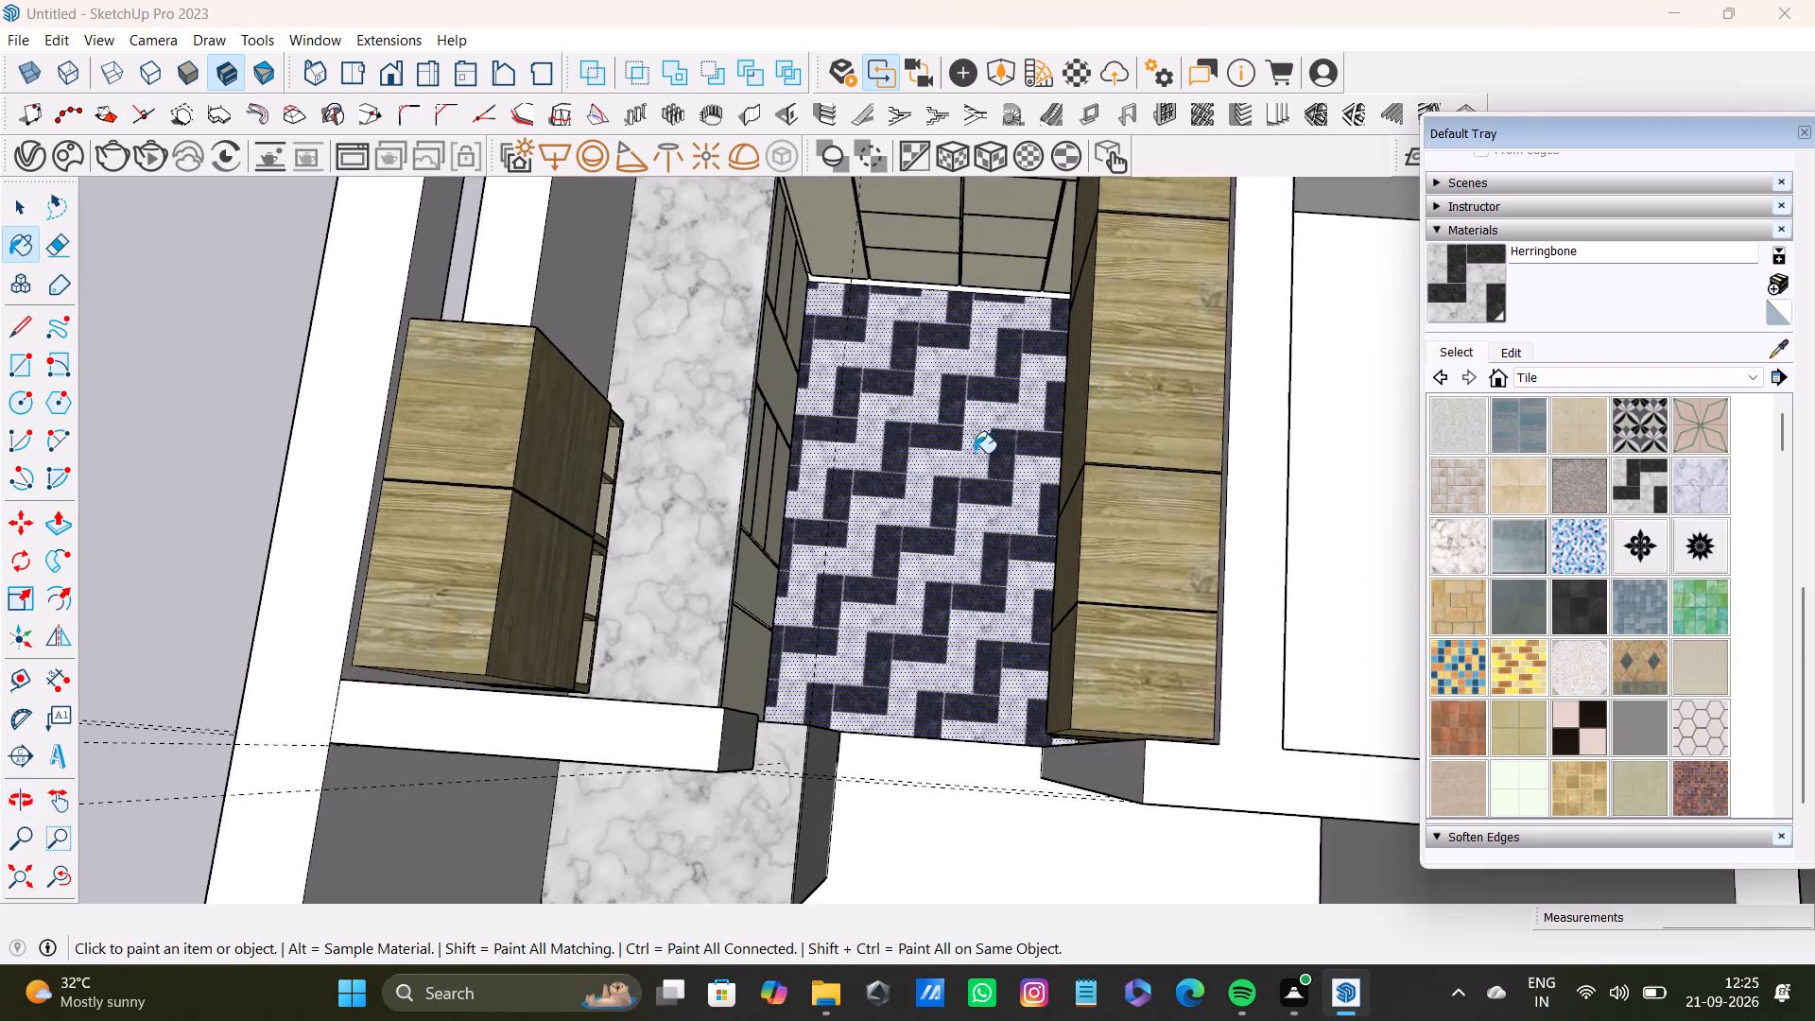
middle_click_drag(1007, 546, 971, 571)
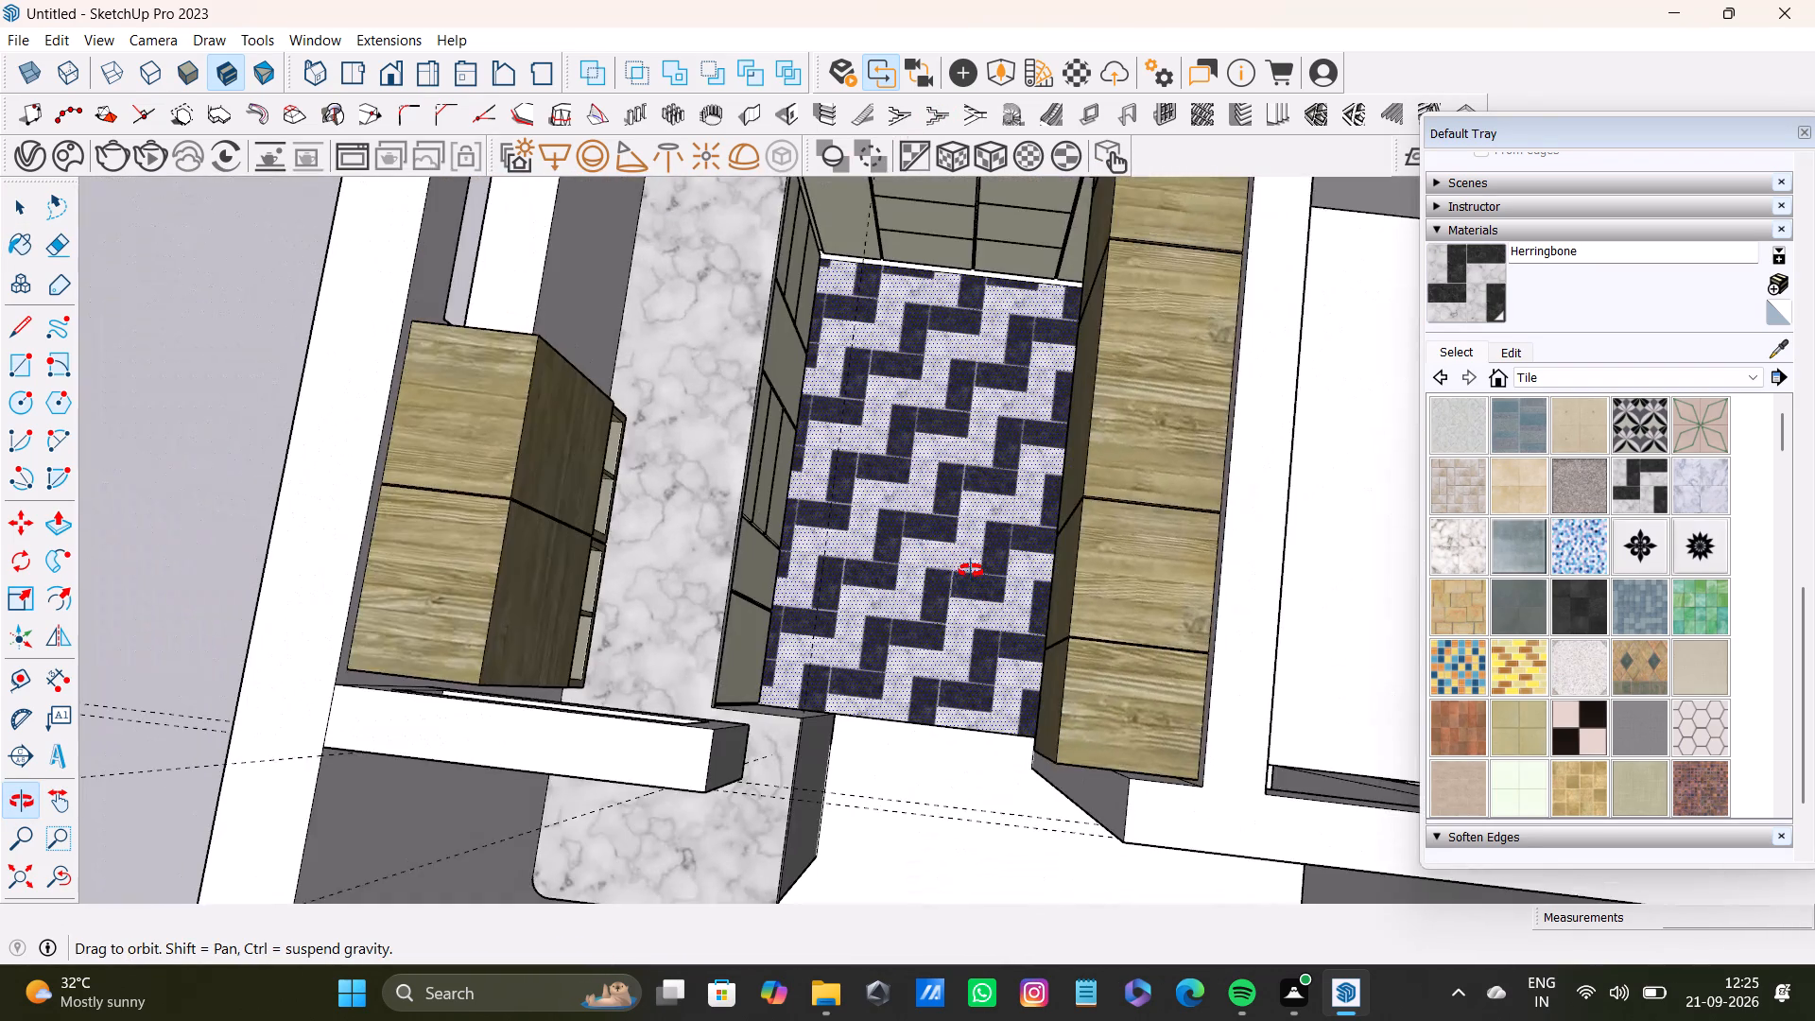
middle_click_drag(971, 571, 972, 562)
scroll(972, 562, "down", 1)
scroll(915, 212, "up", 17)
Move the tiled floor's edge at the far end of the kitchen toward the base cabinets to close the gap.
key("space")
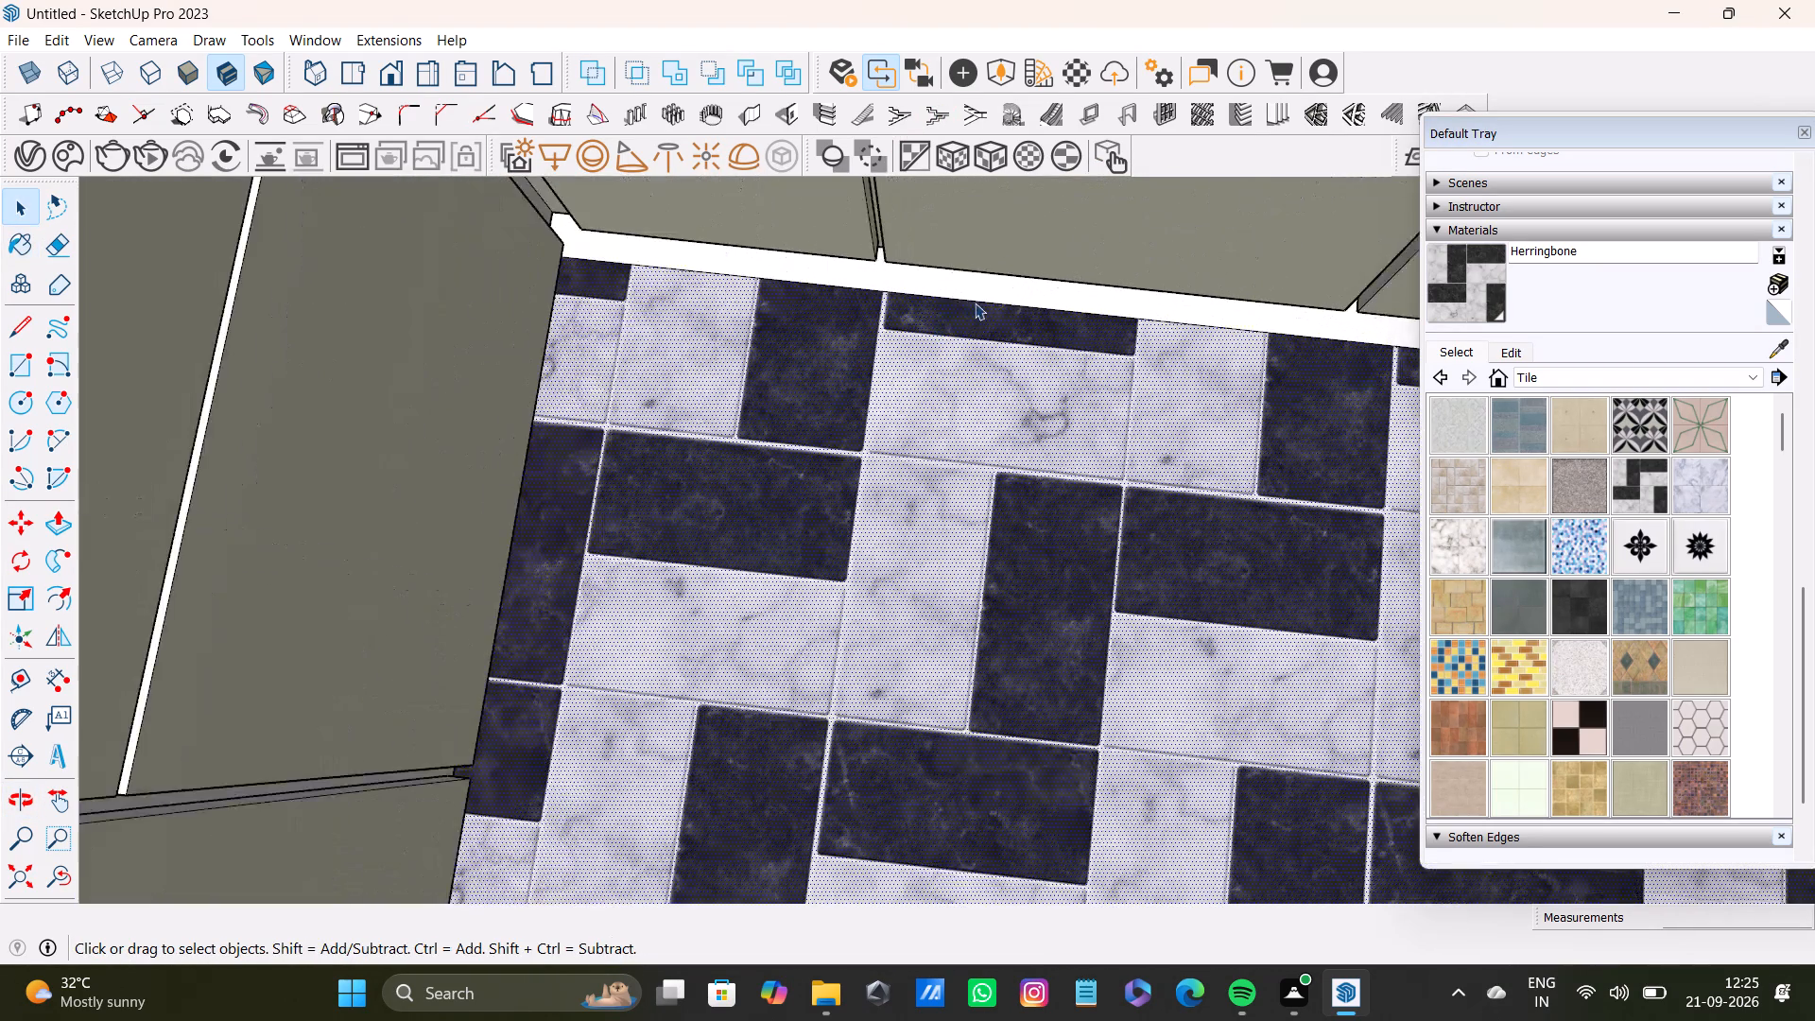
left_click(990, 303)
key("m")
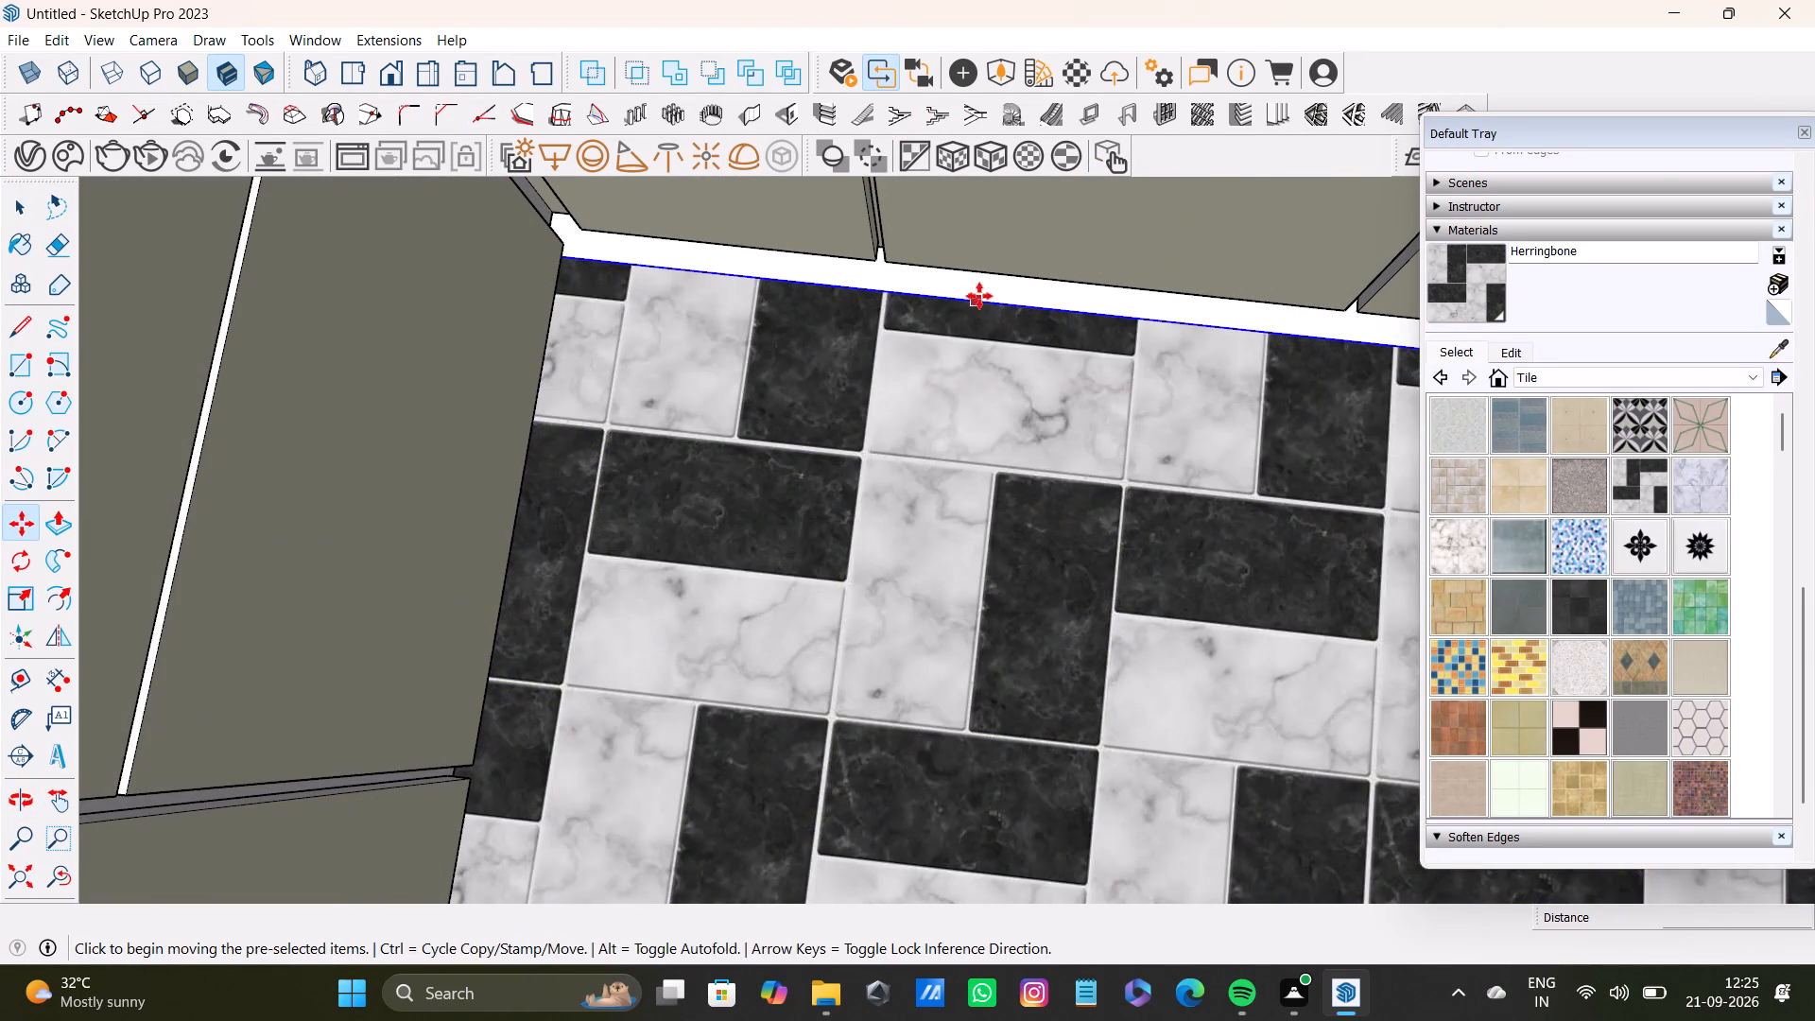
left_click_drag(995, 305, 986, 240)
scroll(934, 443, "down", 20)
scroll(934, 443, "down", 5)
middle_click_drag(871, 634, 741, 287)
key("space")
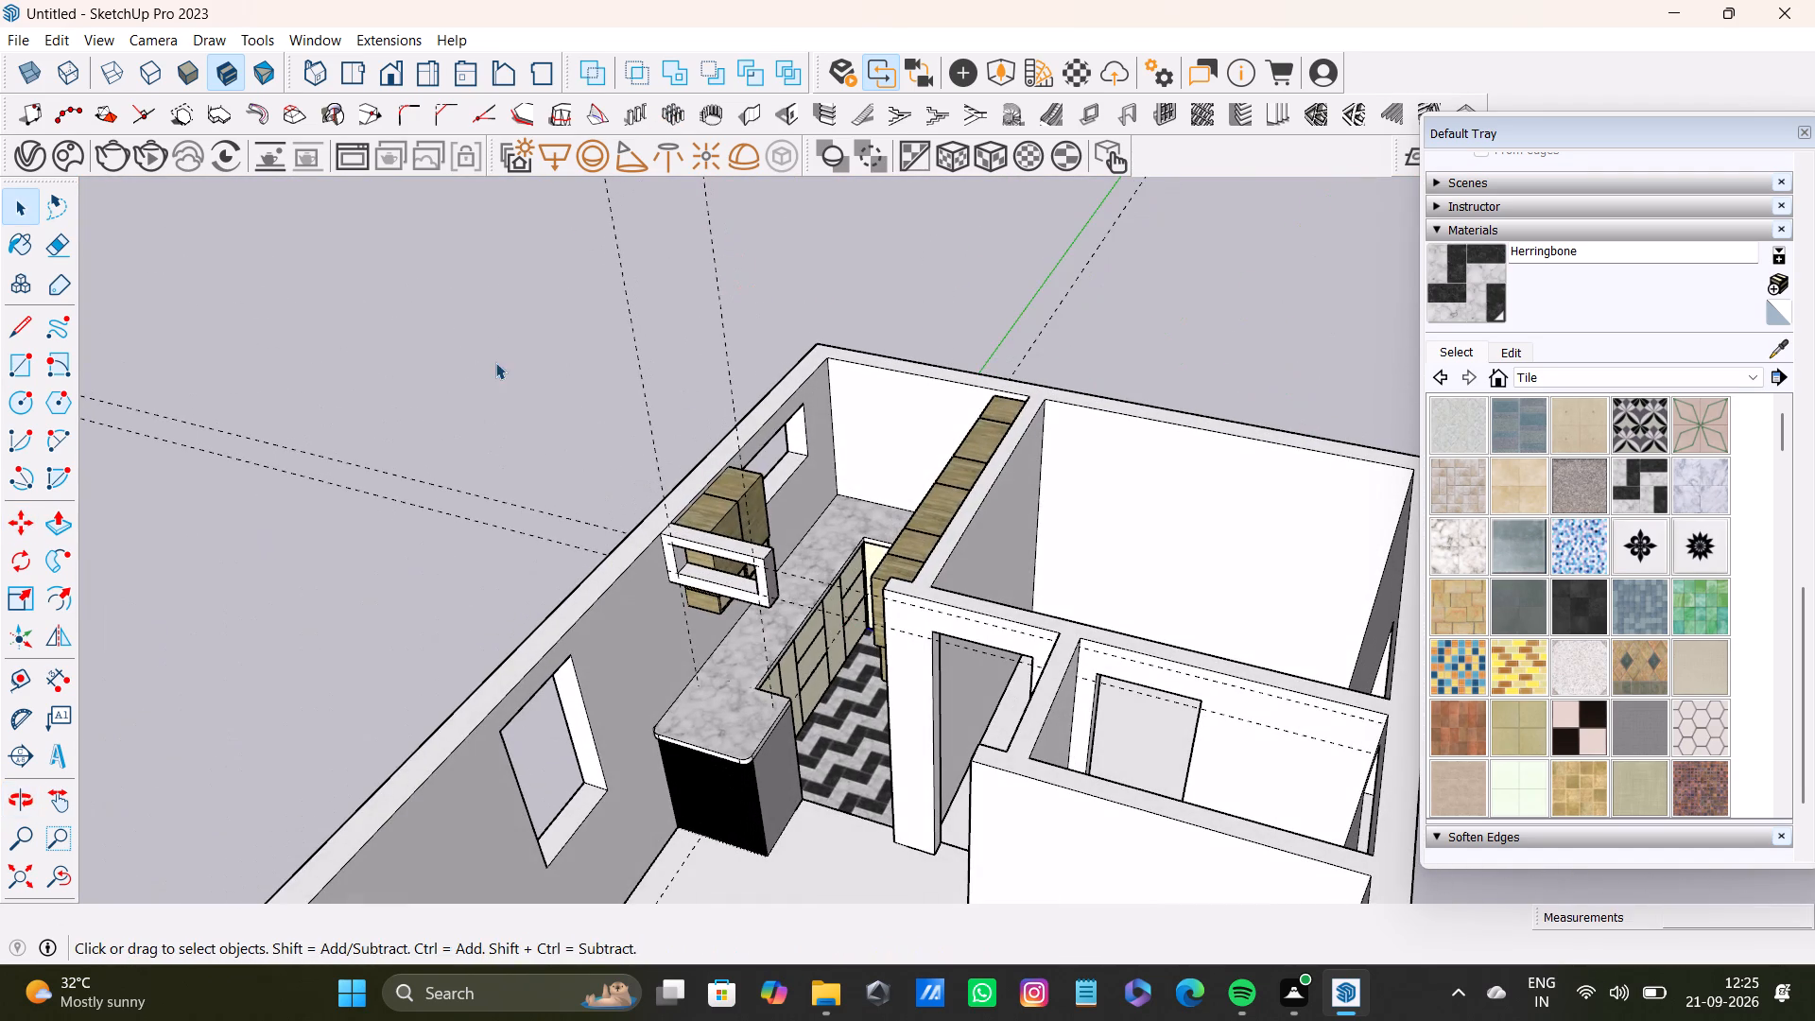
left_click(495, 362)
Repaint the kitchen floor with the Roofing Slate Tan material from the Tile collection.
scroll(753, 532, "up", 4)
middle_click_drag(869, 654, 894, 807)
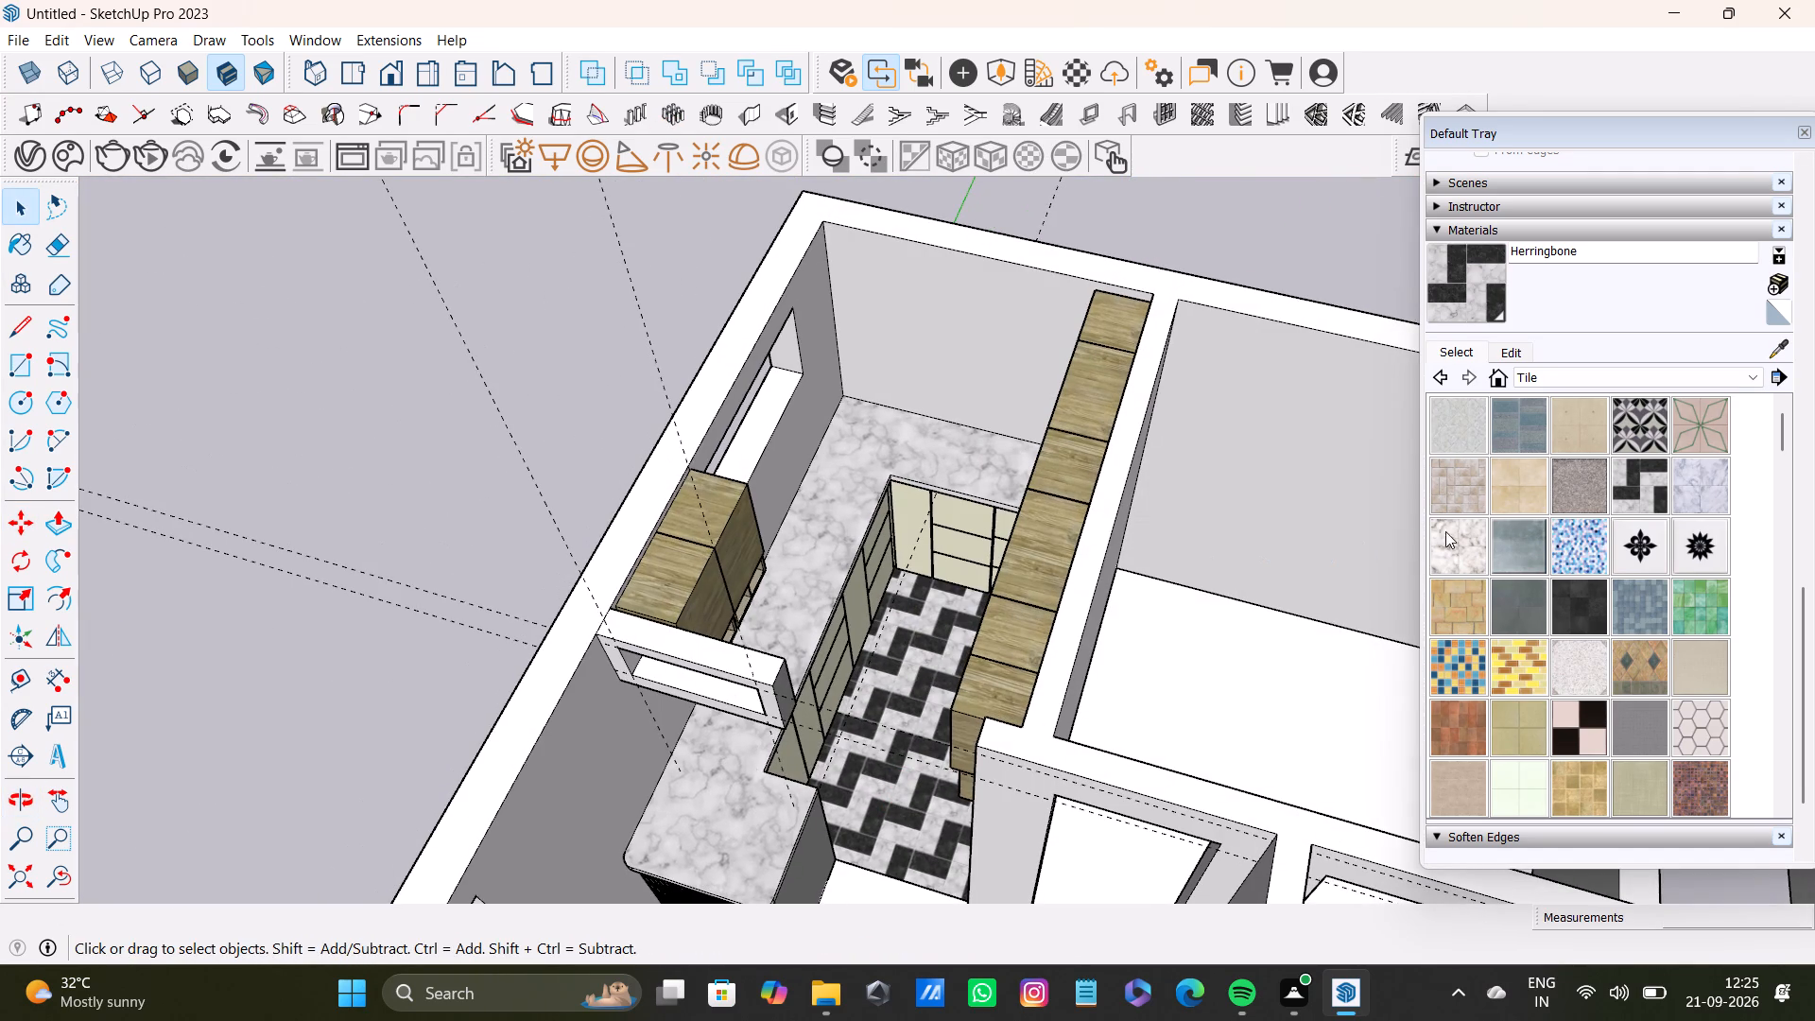
left_click(1456, 724)
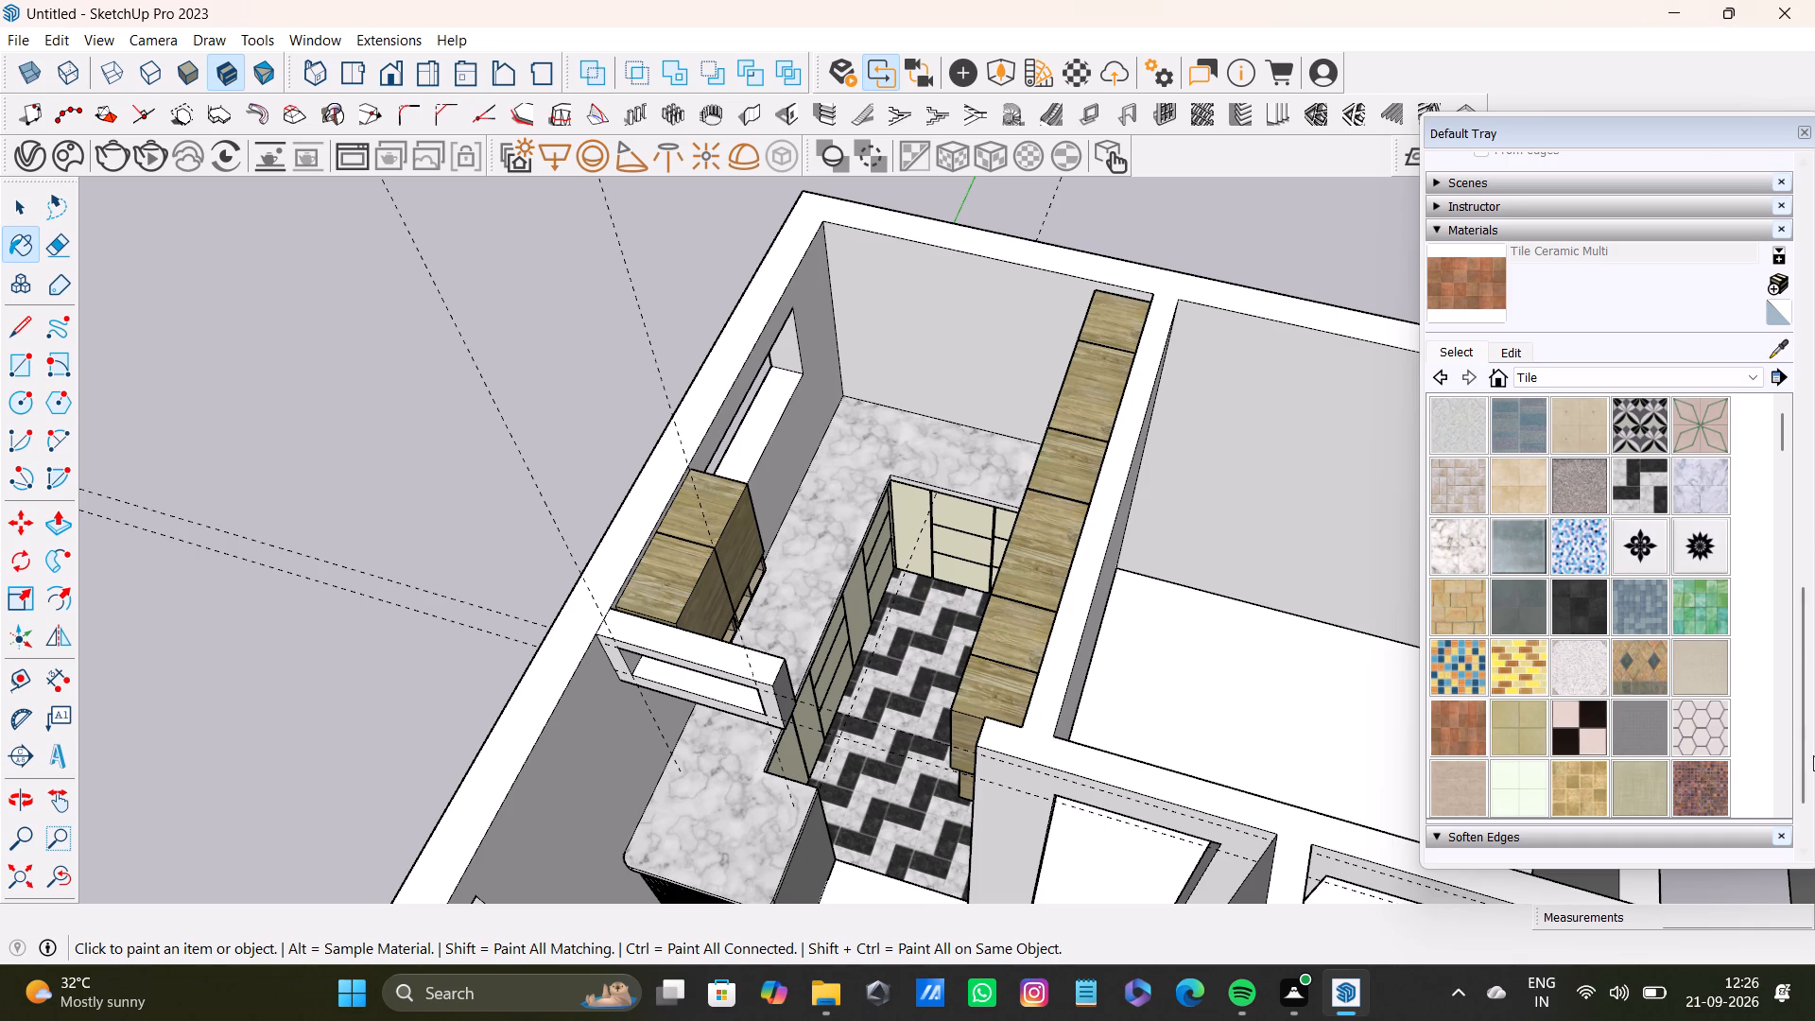
left_click(1458, 595)
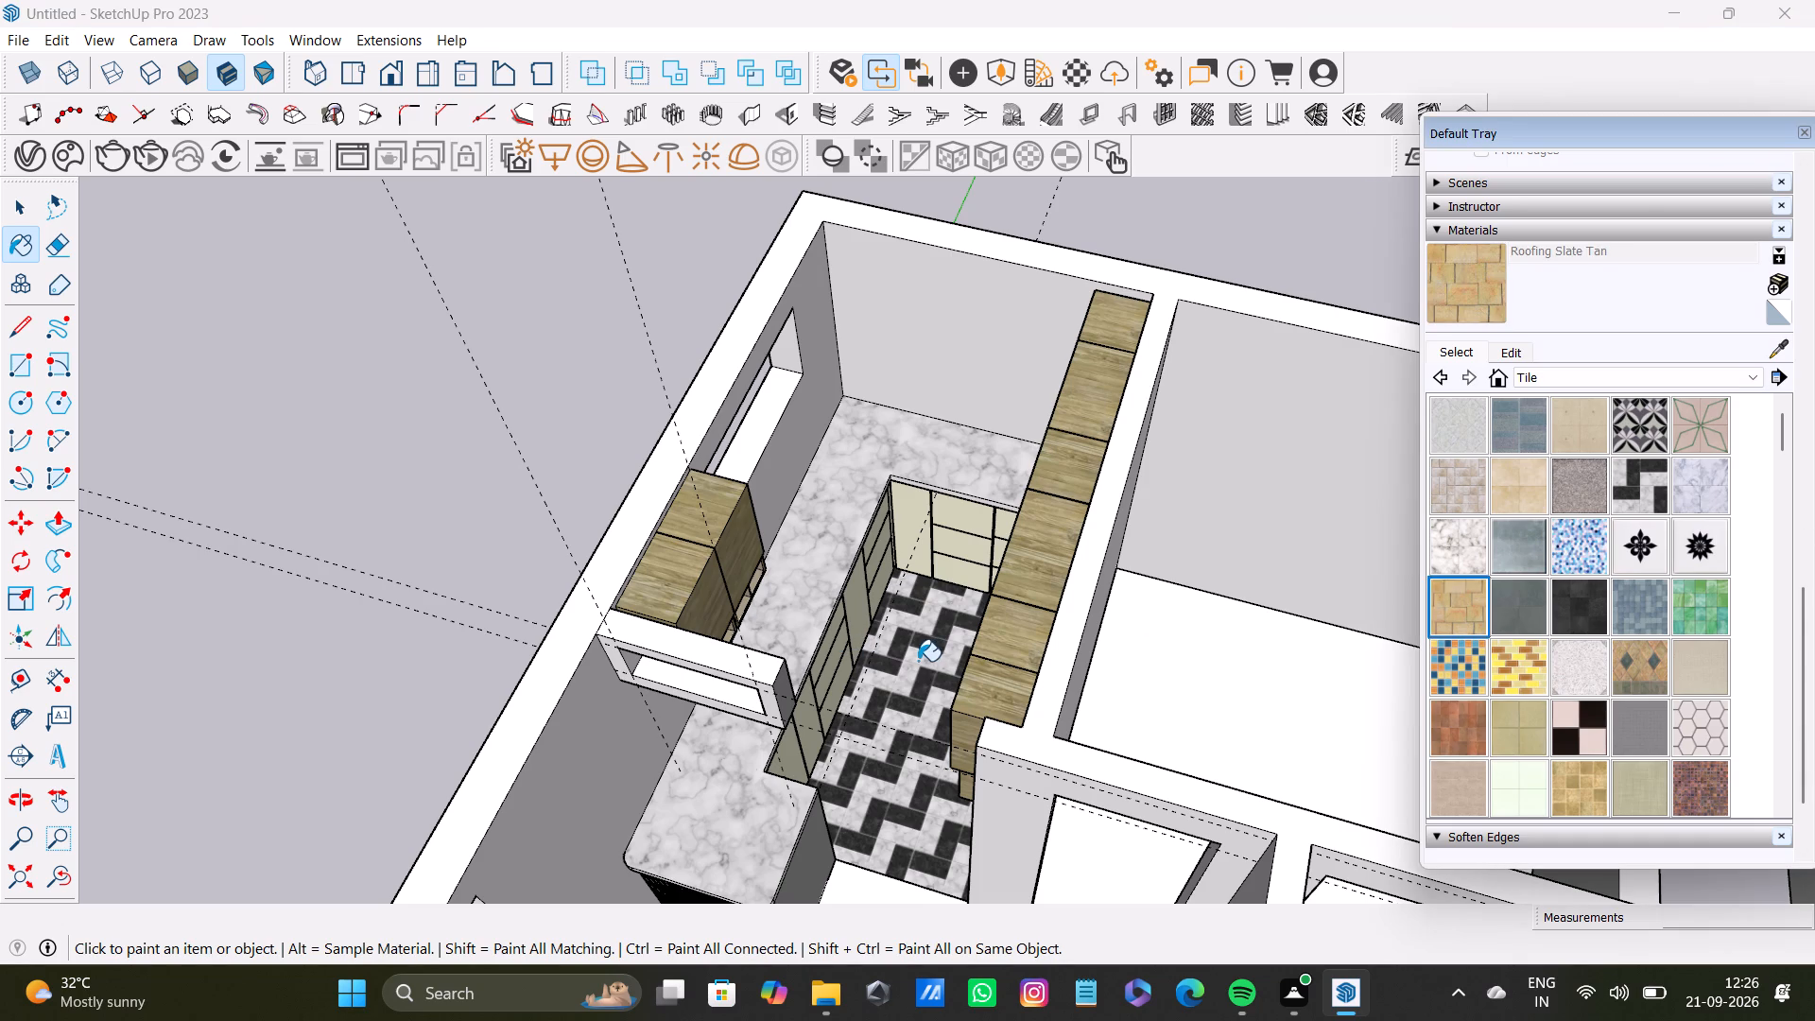
left_click(919, 661)
left_click(919, 695)
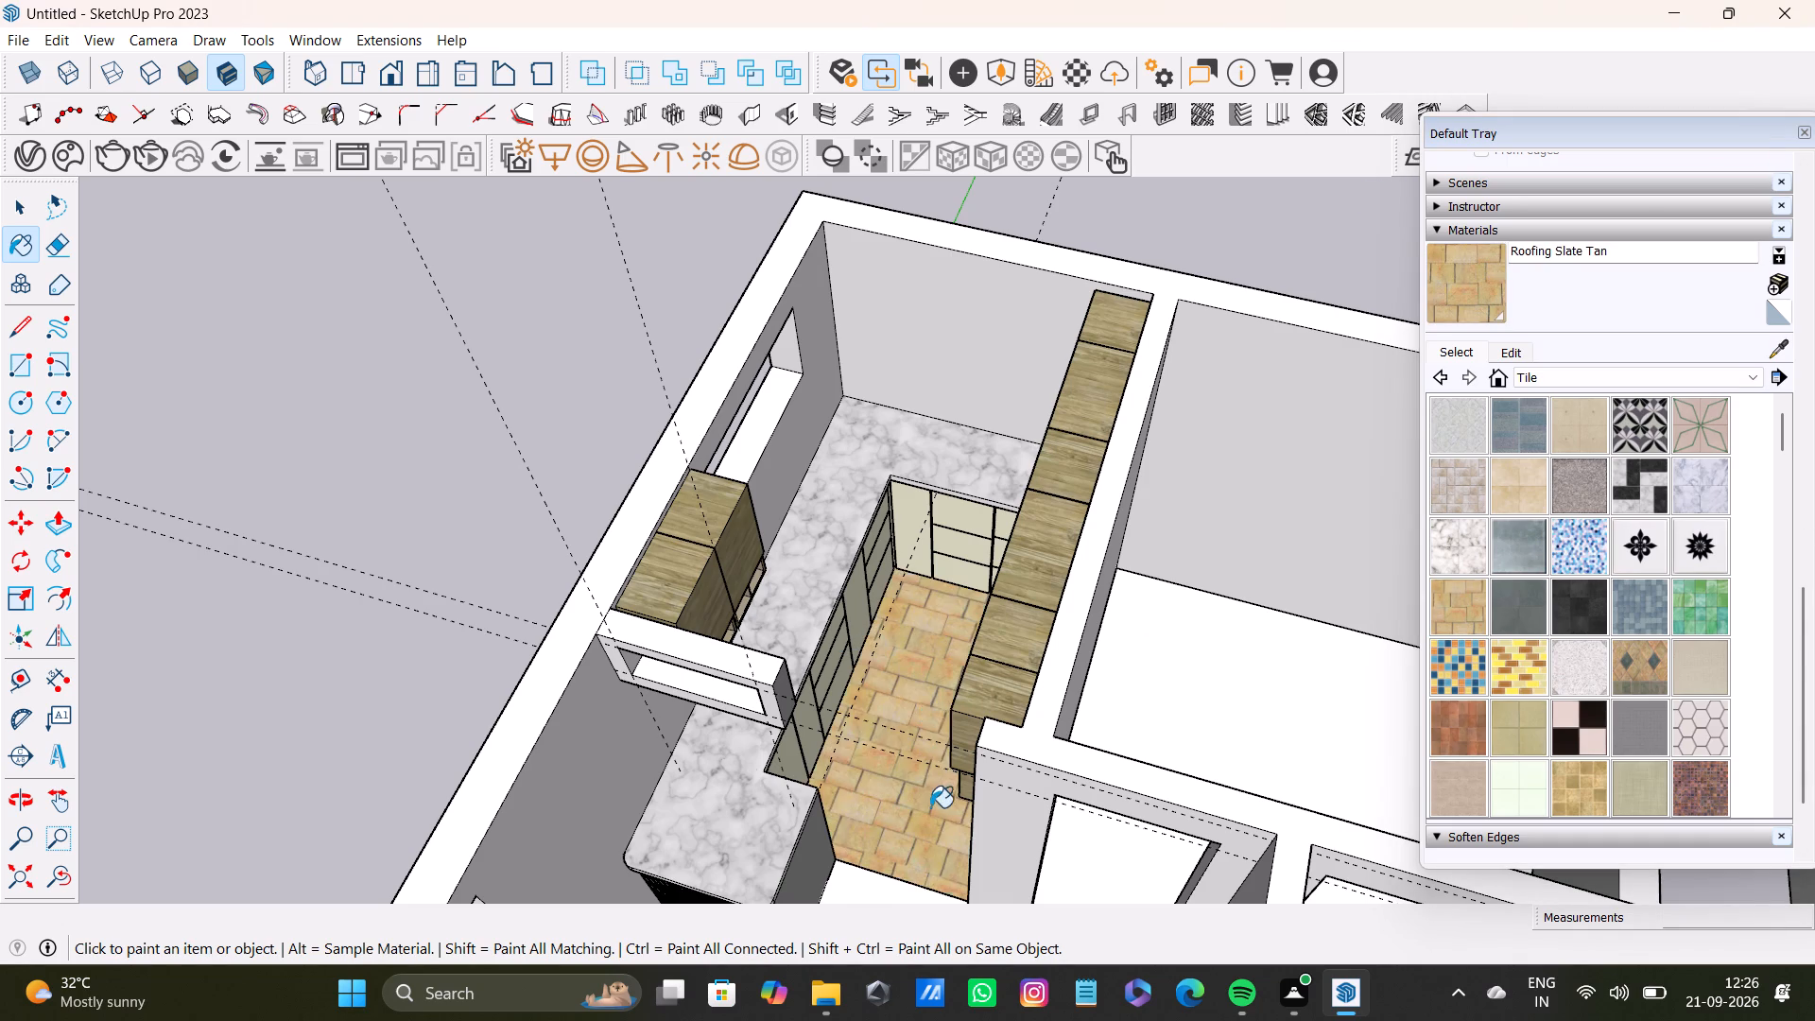
Draw a line on the long window wall from the outer countertop corner up to the wall's top edge, splitting off the kitchen section.
scroll(930, 807, "down", 5)
middle_click_drag(907, 805, 995, 1016)
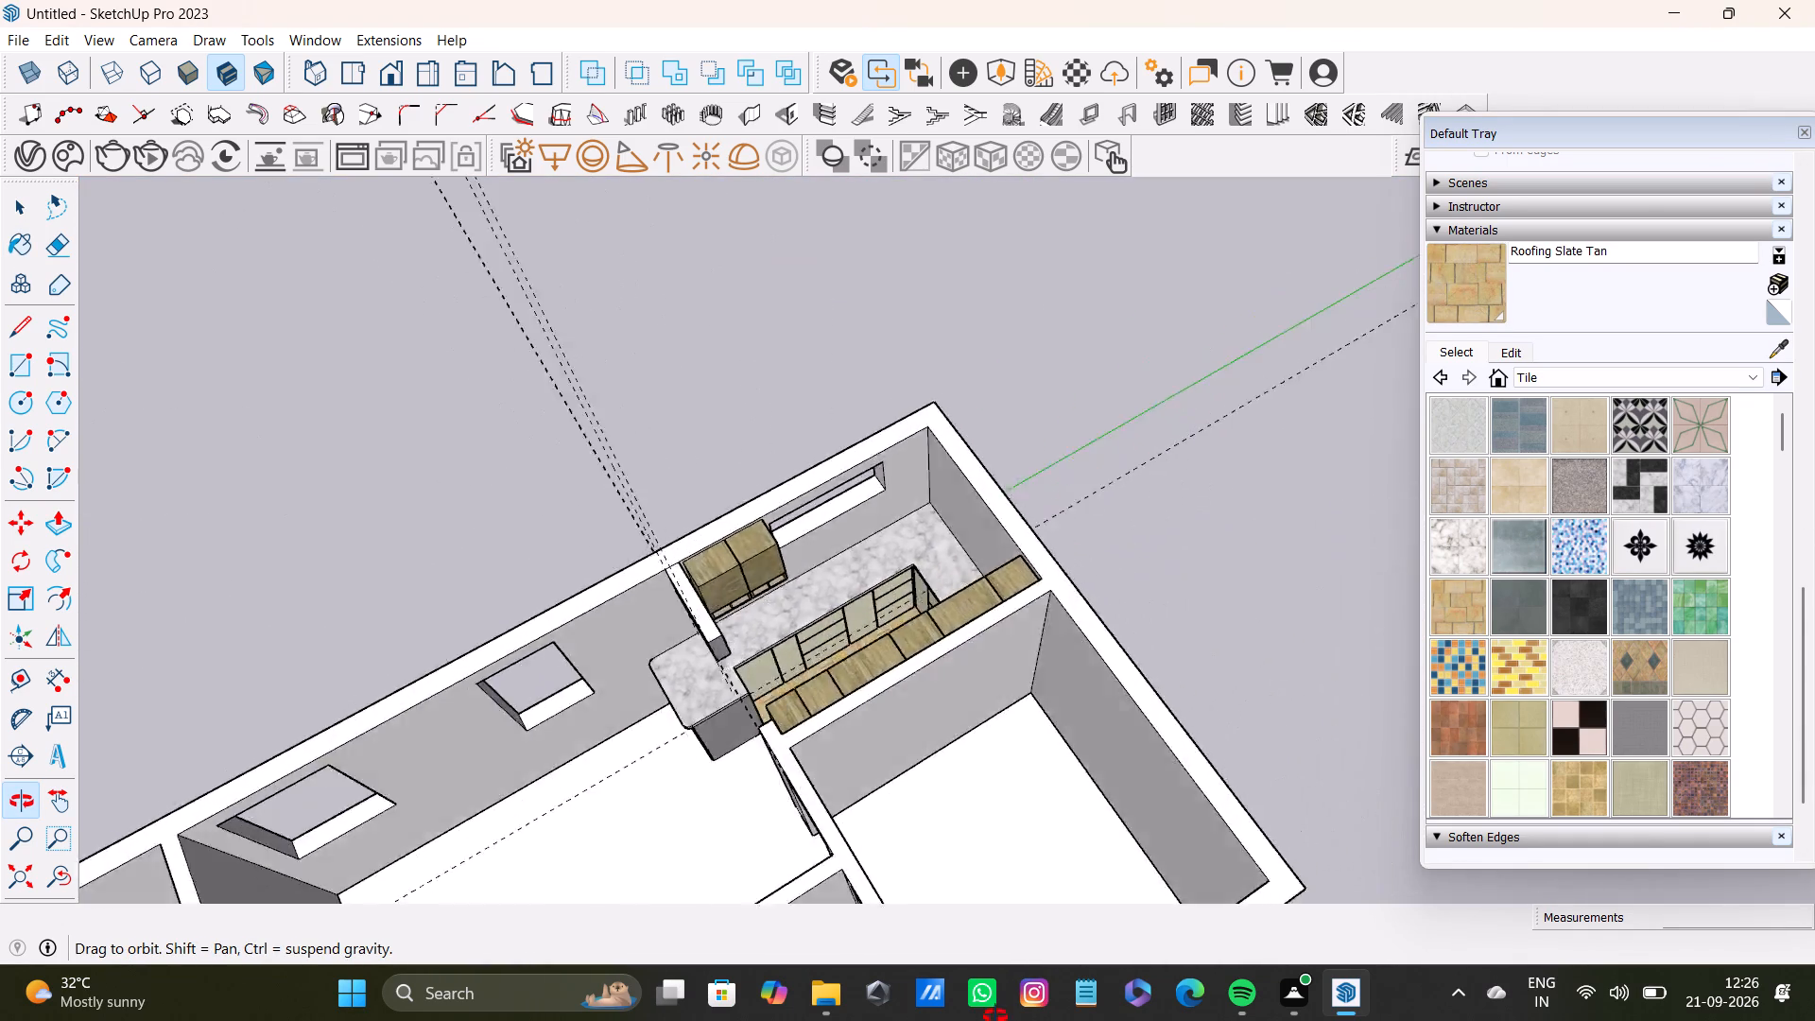
middle_click_drag(995, 1016, 788, 625)
key("space")
scroll(856, 592, "up", 6)
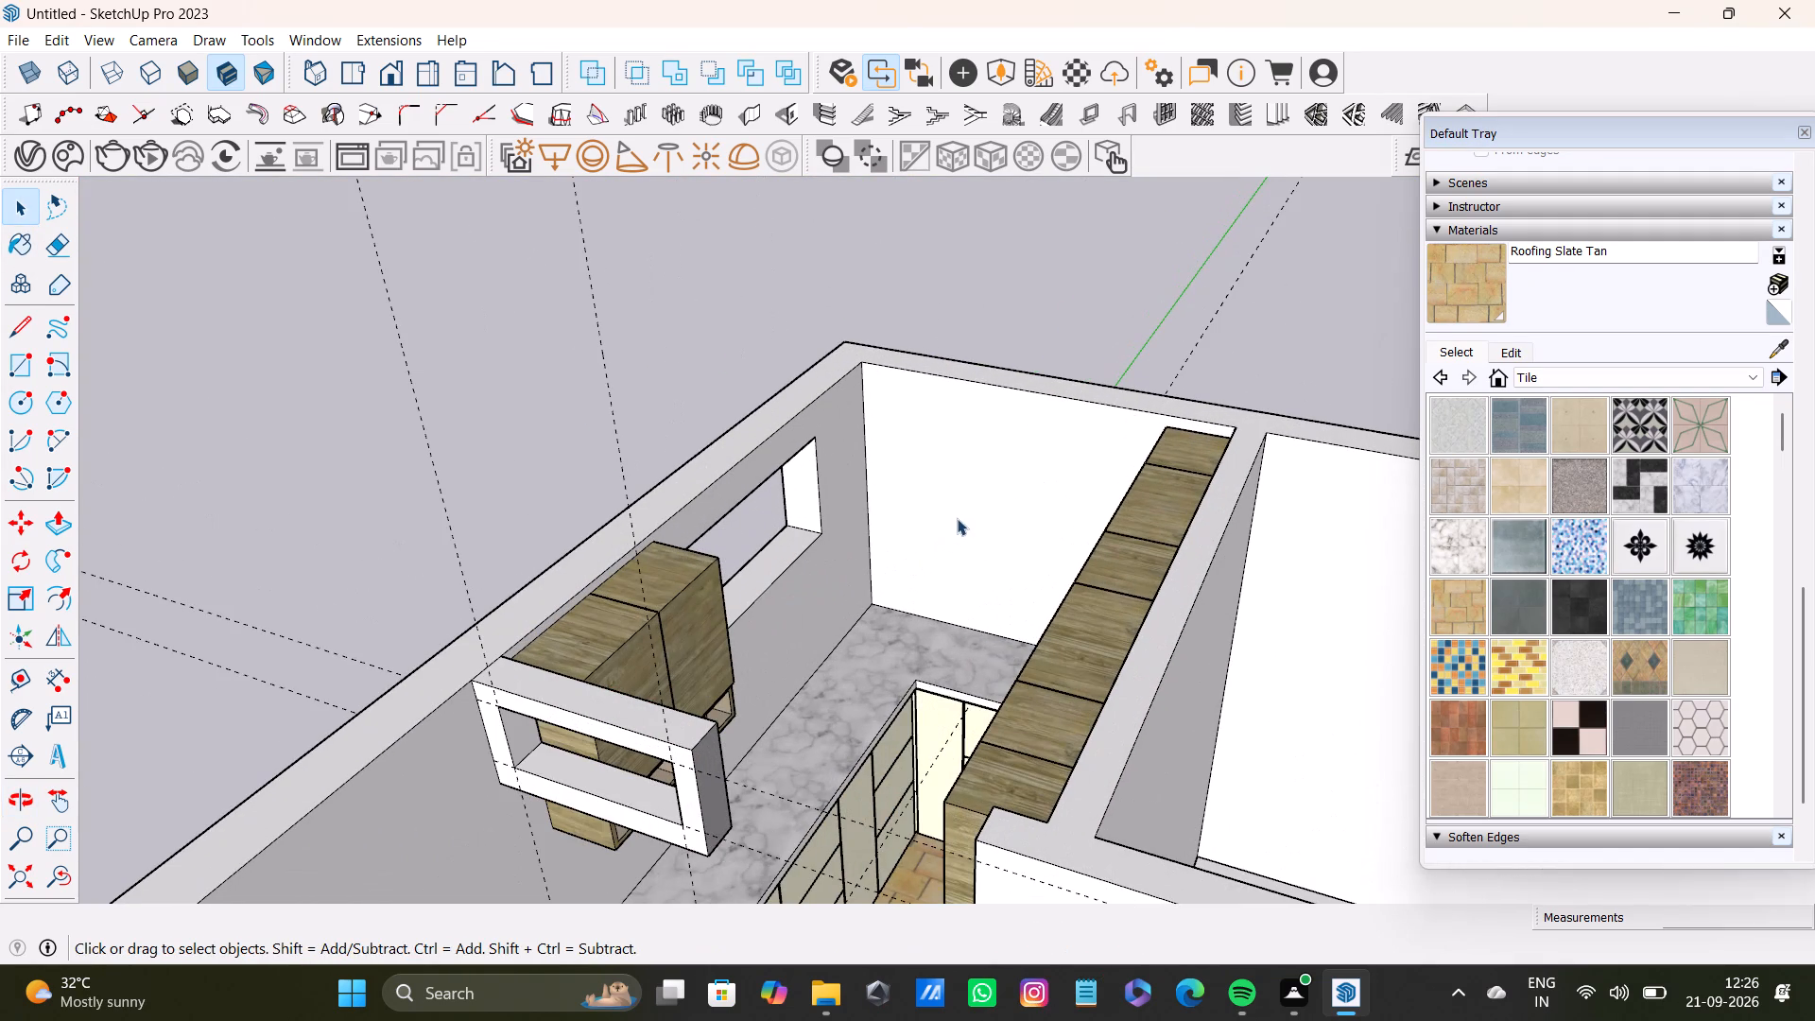
left_click(957, 518)
left_click(835, 597)
scroll(833, 597, "down", 4)
middle_click_drag(833, 597, 768, 447, "shift")
left_click(15, 322)
scroll(496, 621, "up", 2)
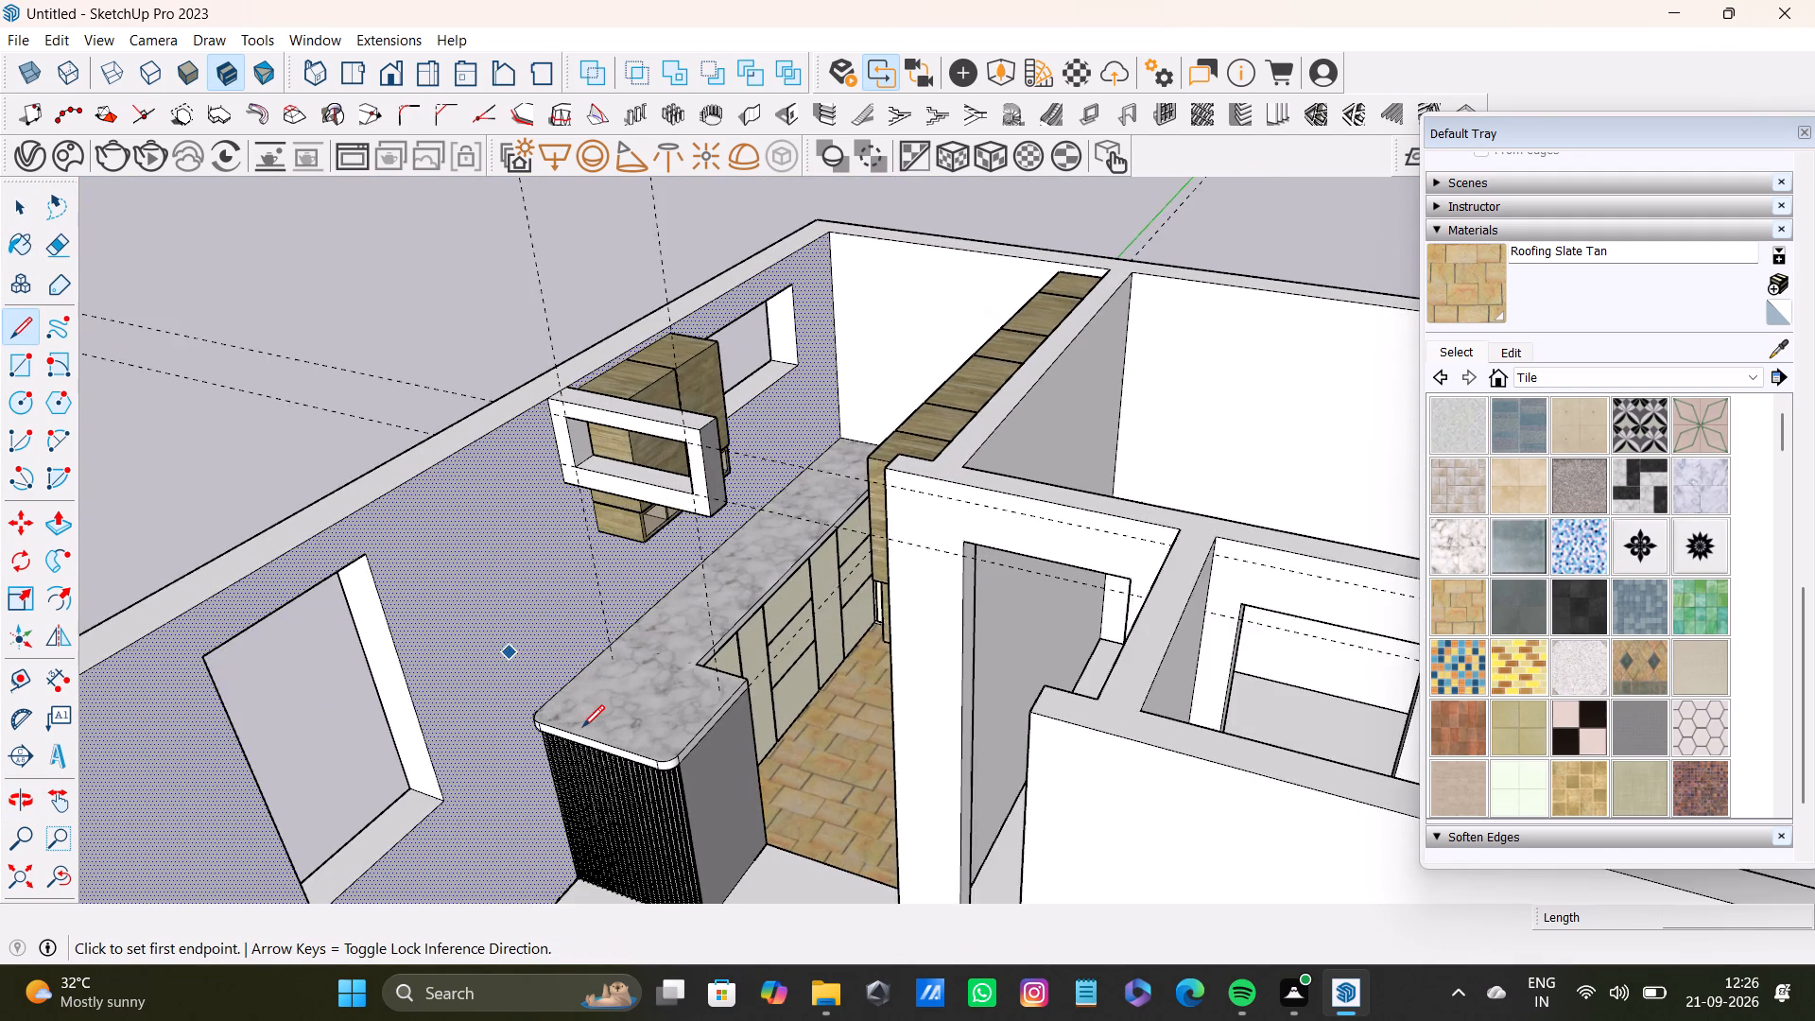
scroll(582, 727, "up", 2)
left_click_drag(531, 705, 505, 675)
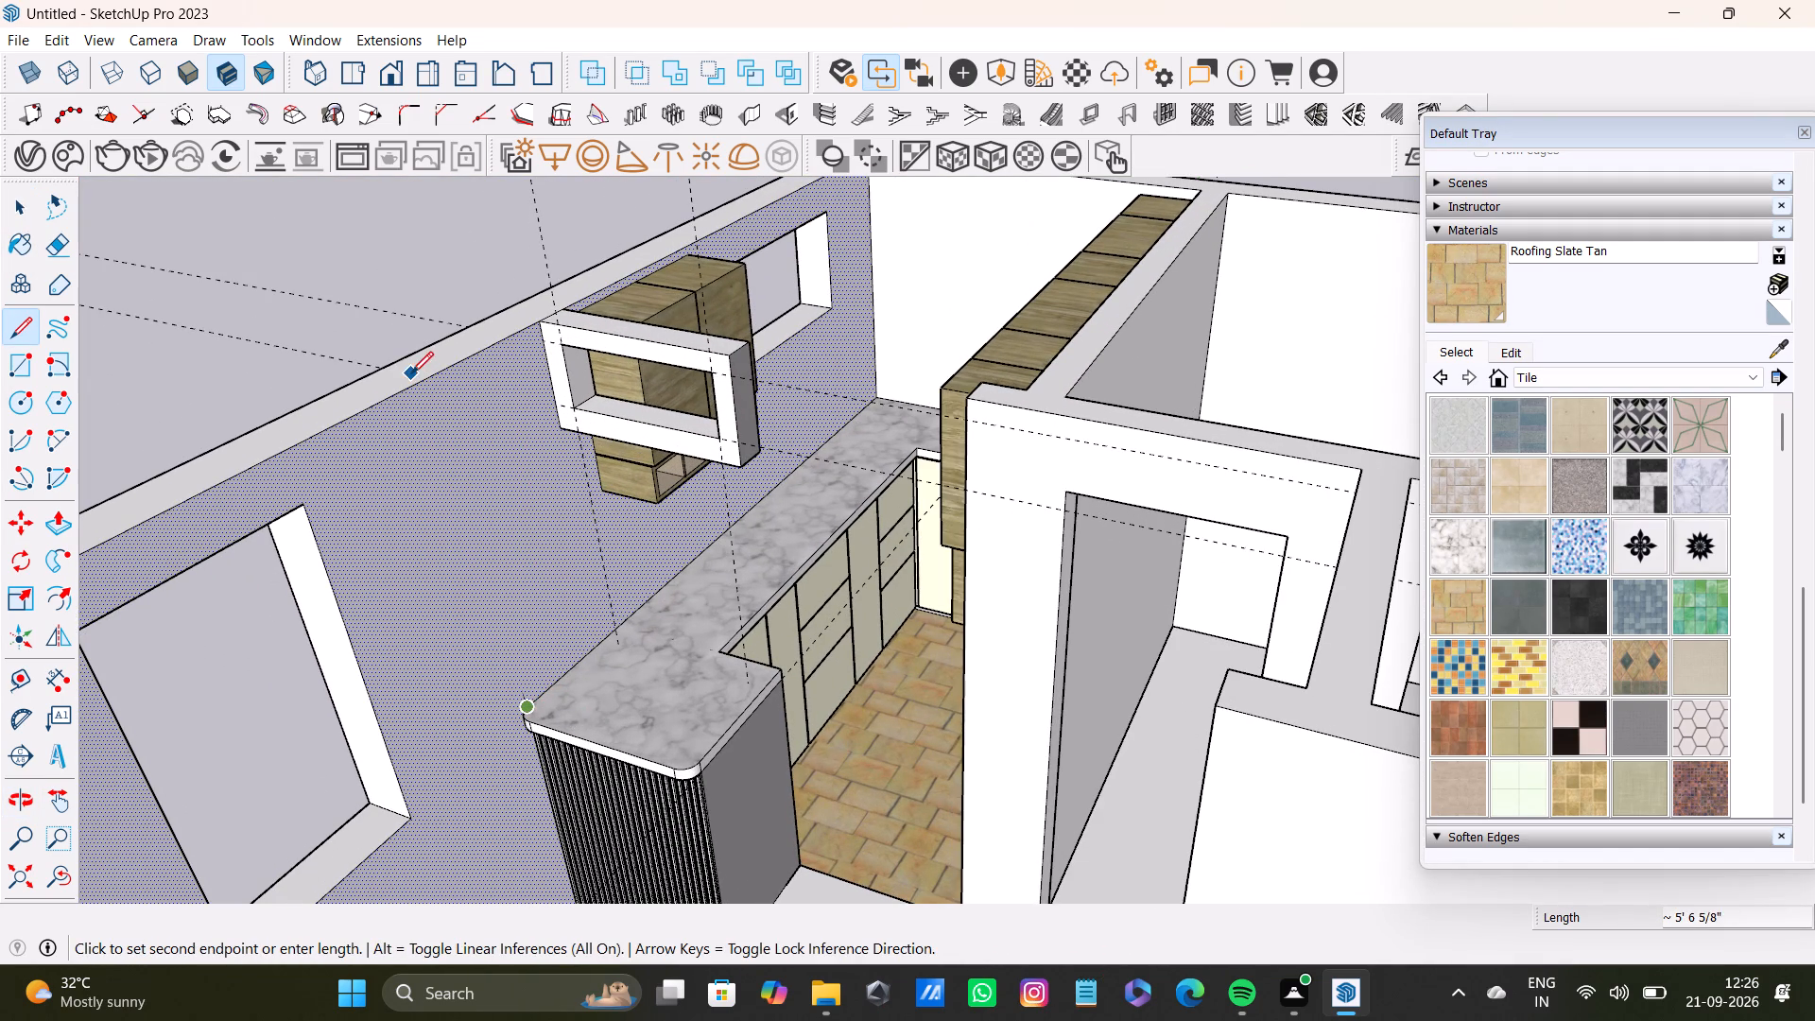
left_click(419, 372)
key("space")
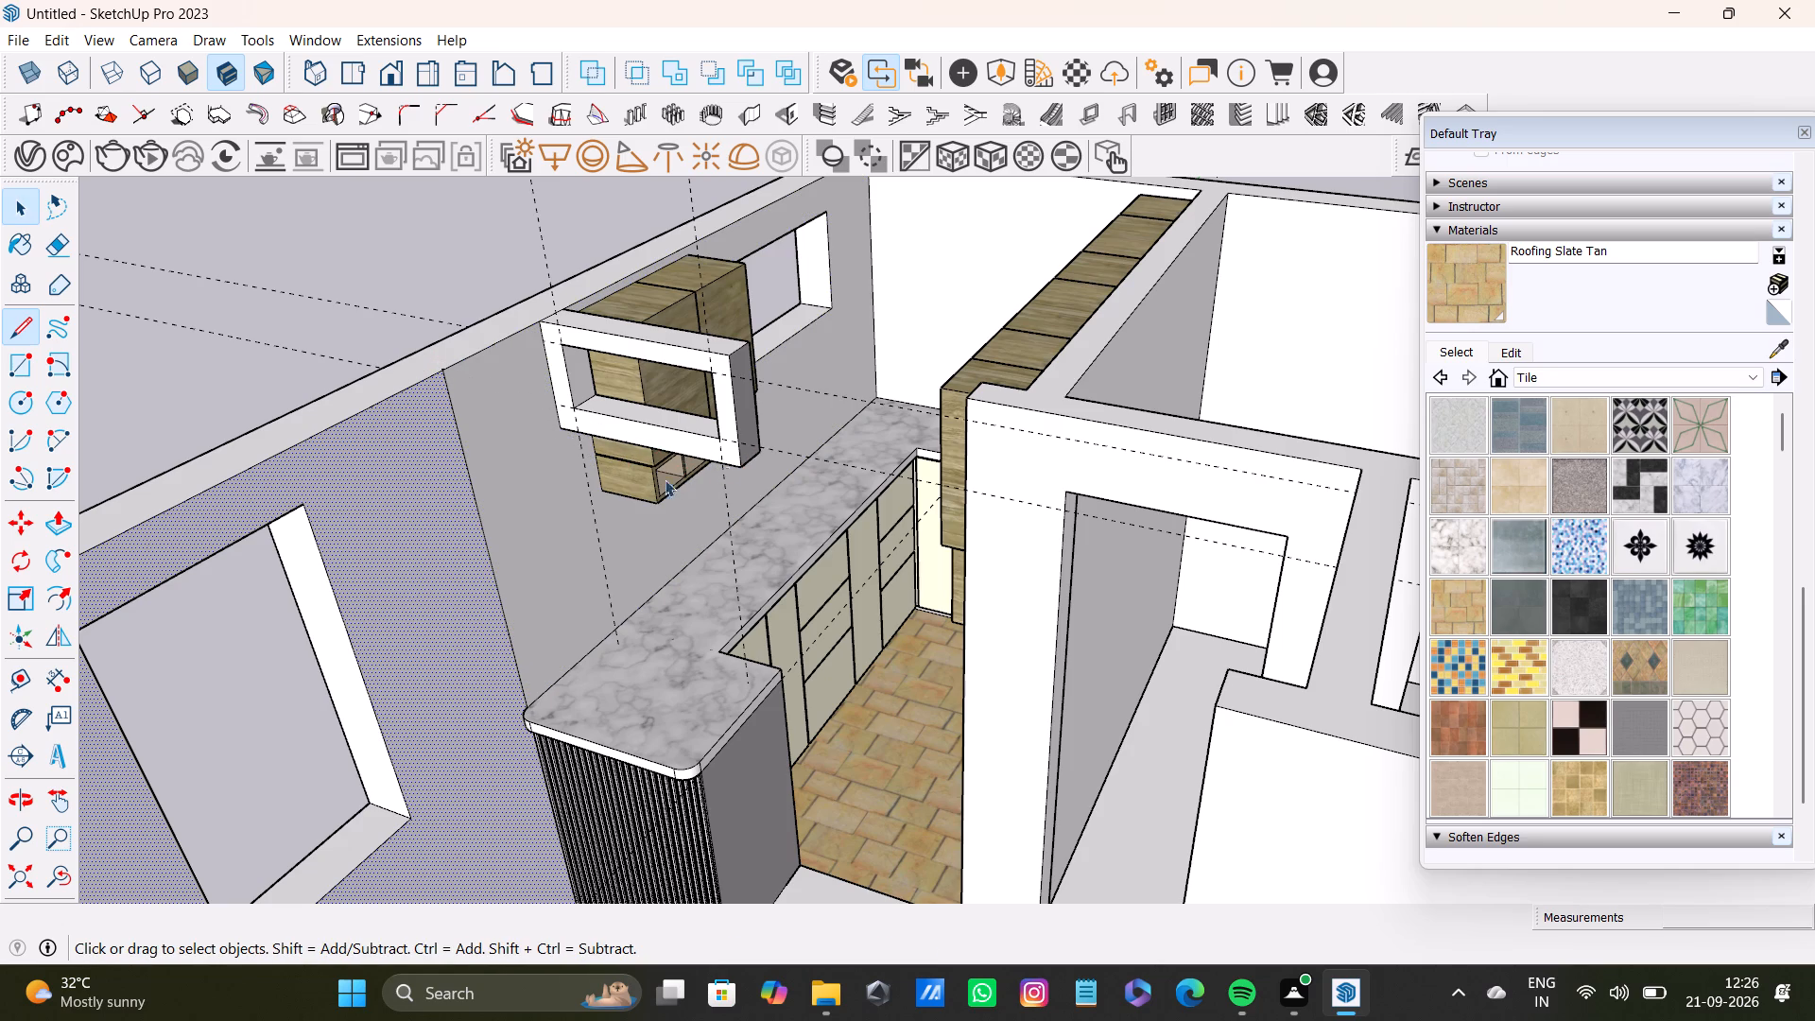
Place a horizontal guide line on the kitchen wall at the height of the lower window edge beside the upper cabinets.
middle_click_drag(846, 482, 418, 522)
scroll(664, 328, "up", 4)
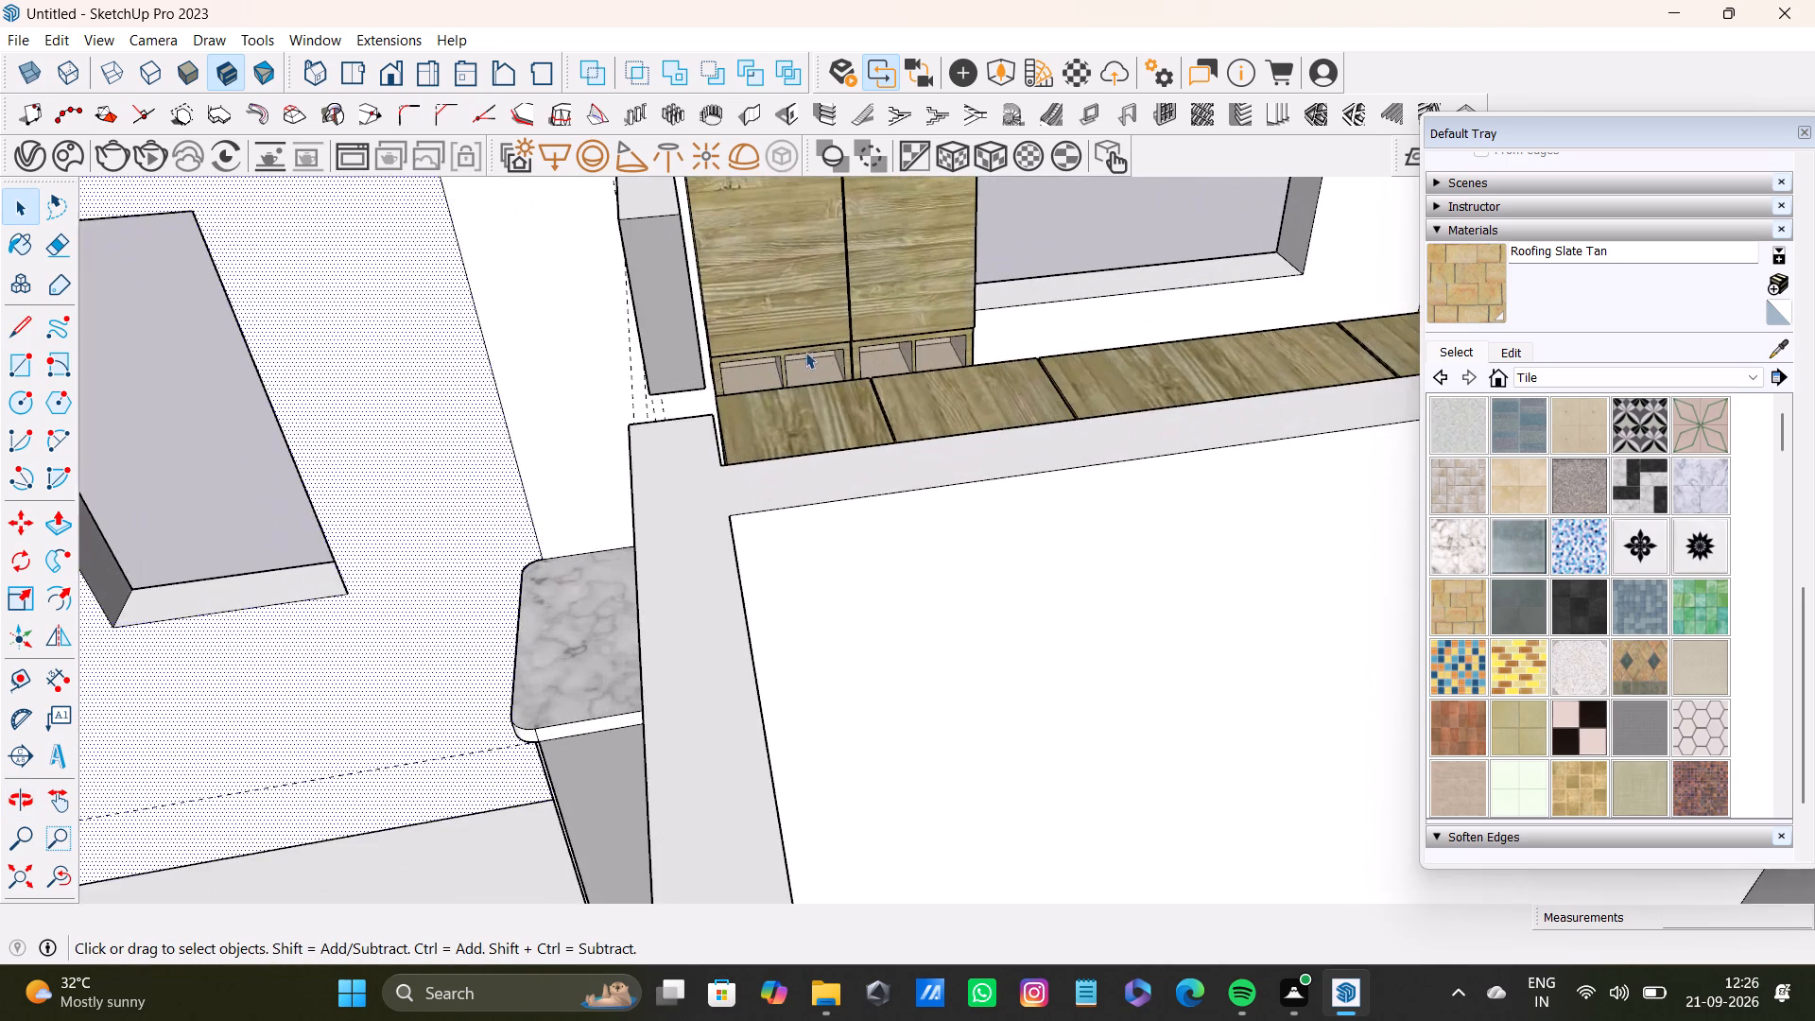
scroll(805, 352, "up", 2)
middle_click_drag(994, 323, 894, 531, "shift")
scroll(959, 548, "up", 3)
middle_click_drag(987, 533, 847, 459)
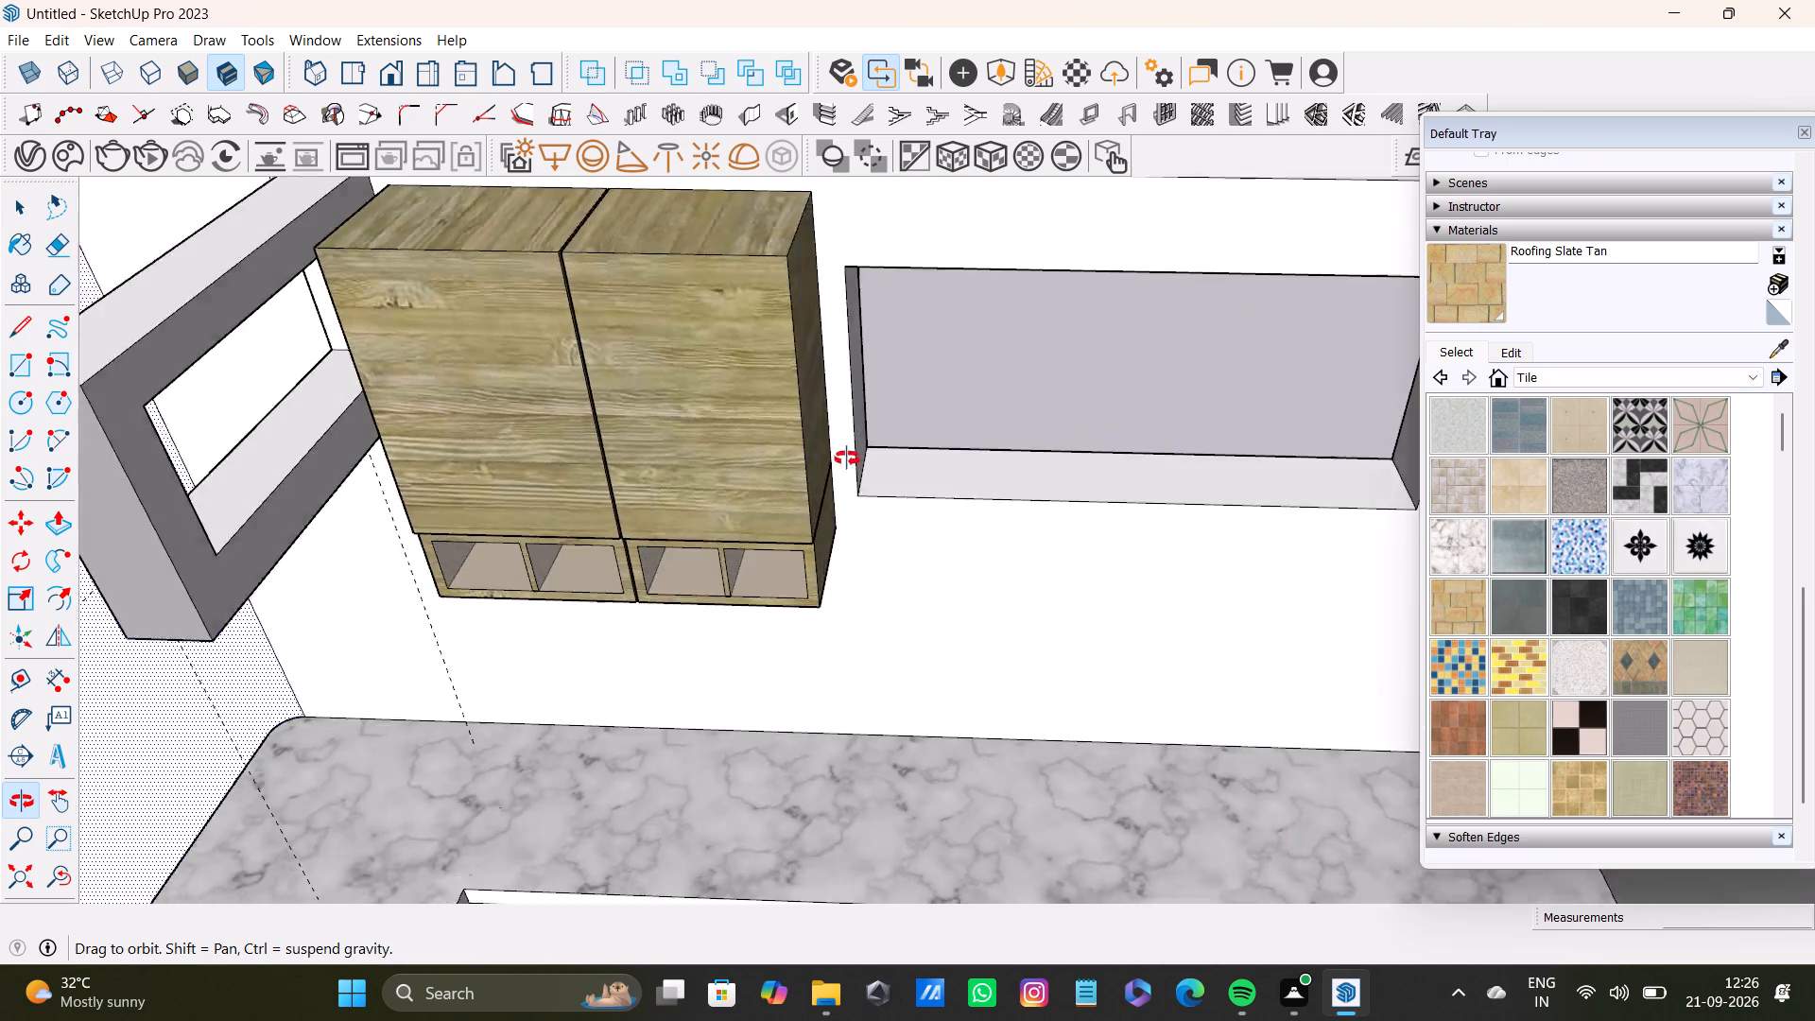
middle_click_drag(847, 459, 846, 502)
scroll(887, 533, "up", 2)
middle_click_drag(879, 534, 783, 575, "shift")
middle_click_drag(782, 575, 873, 587)
key("t")
scroll(804, 602, "up", 2)
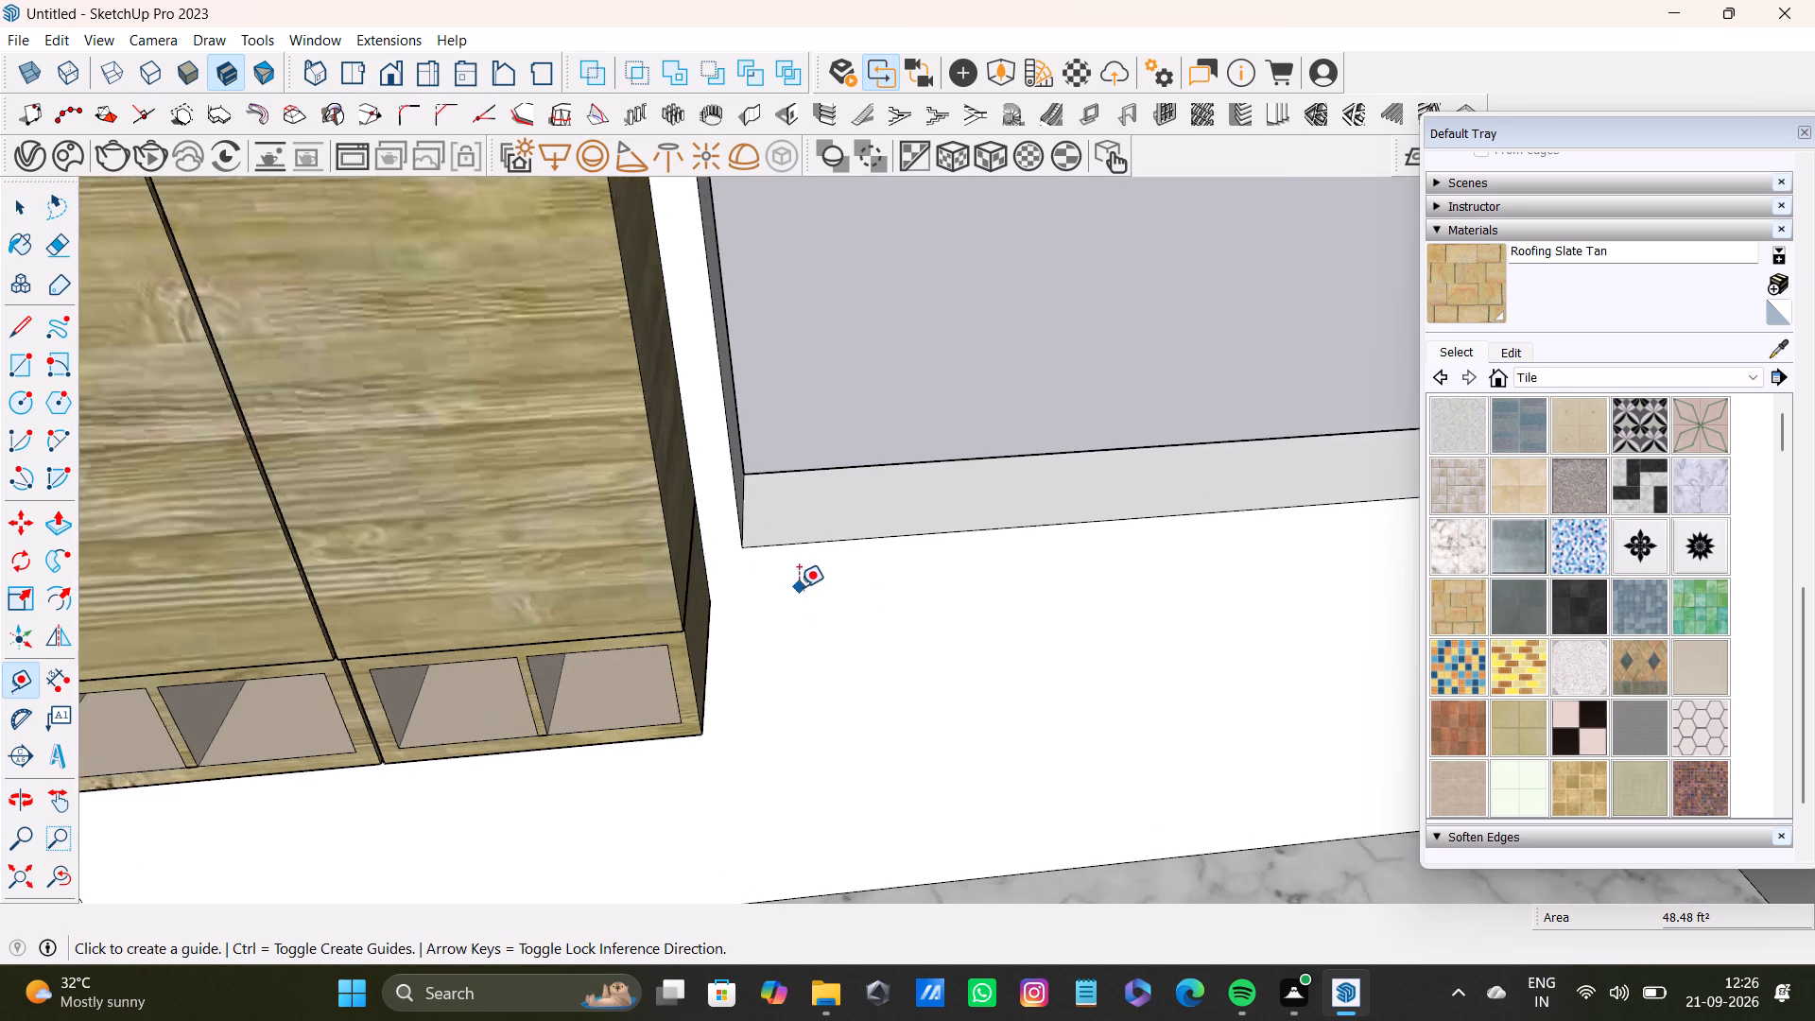
scroll(799, 587, "down", 8)
scroll(1098, 574, "up", 4)
left_click_drag(1160, 532, 1174, 531)
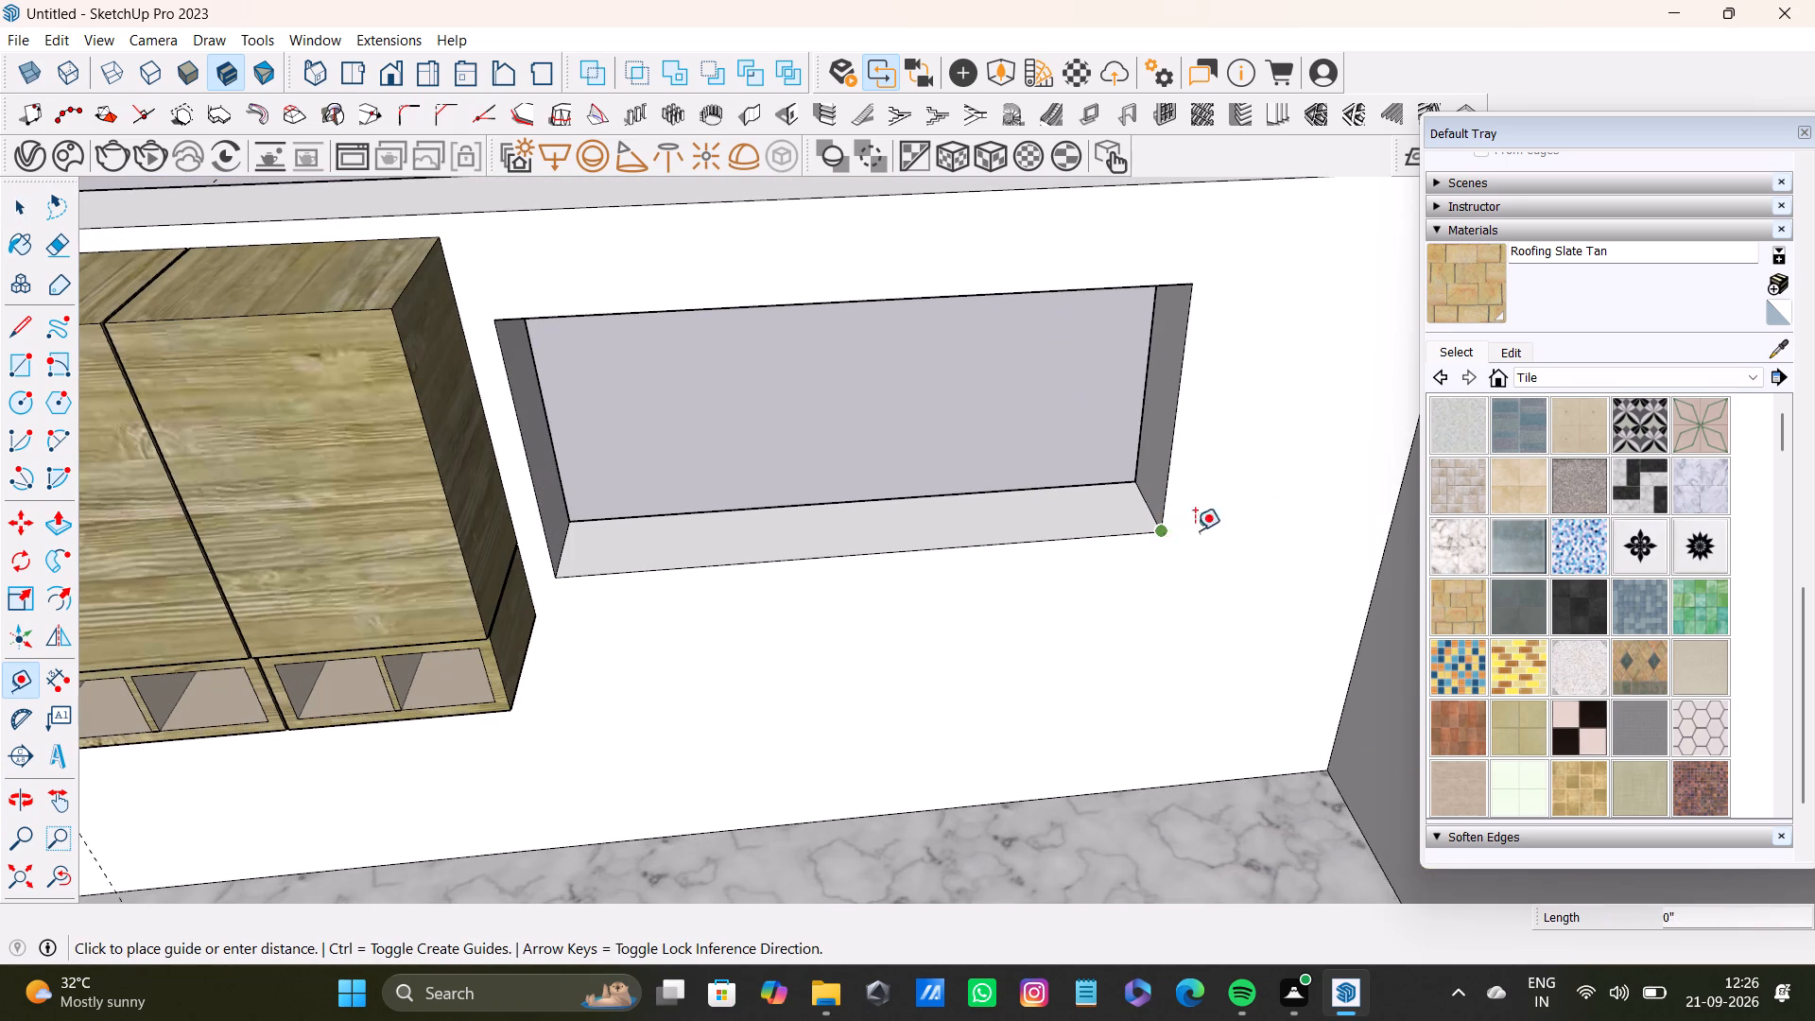
left_click(1394, 522)
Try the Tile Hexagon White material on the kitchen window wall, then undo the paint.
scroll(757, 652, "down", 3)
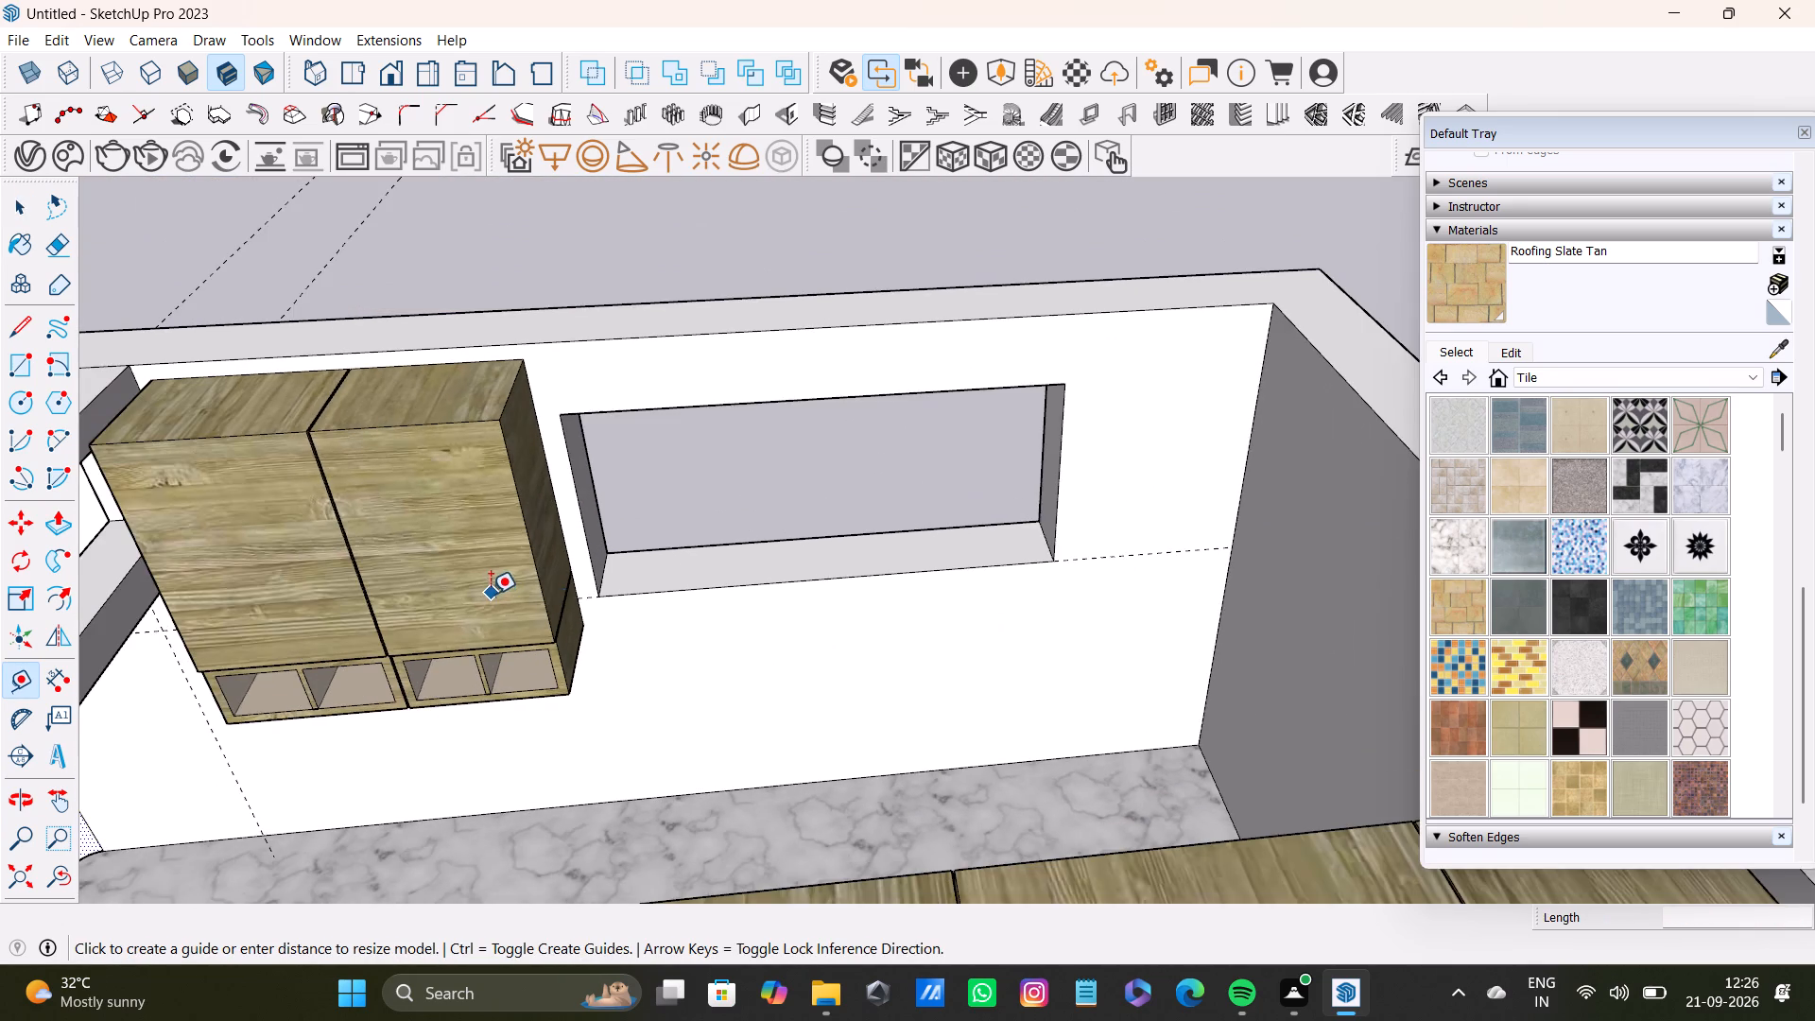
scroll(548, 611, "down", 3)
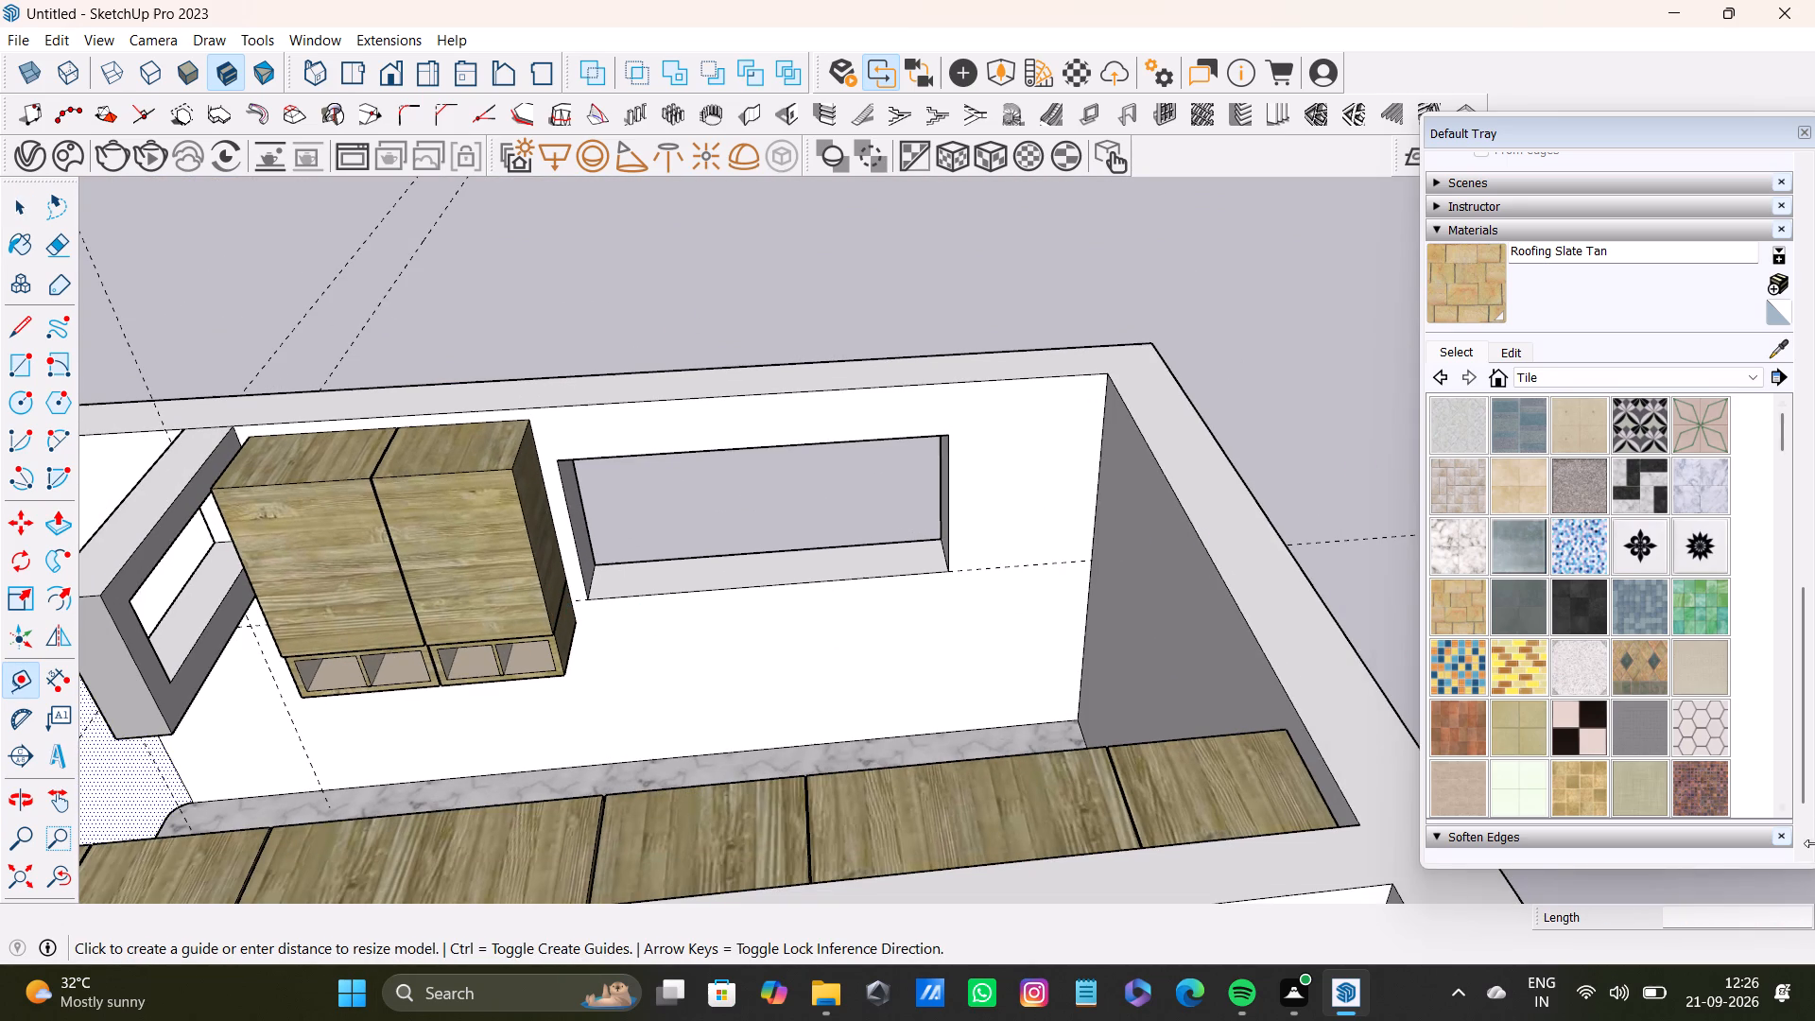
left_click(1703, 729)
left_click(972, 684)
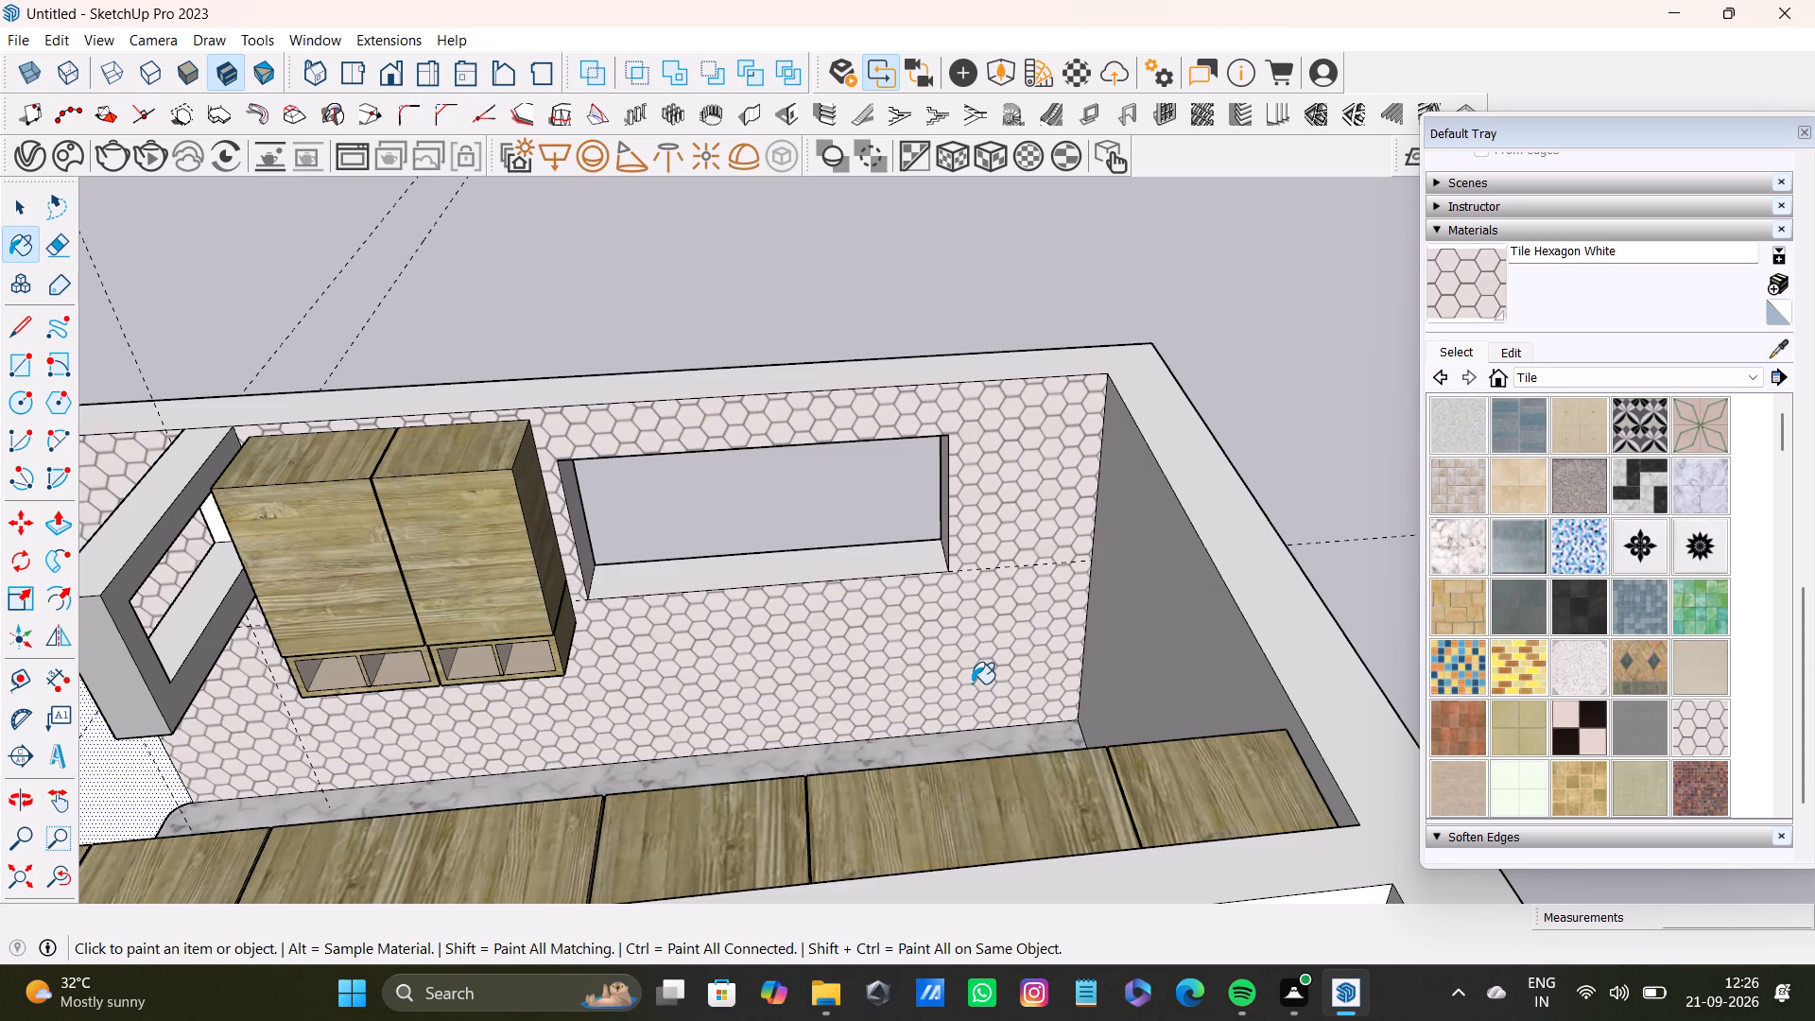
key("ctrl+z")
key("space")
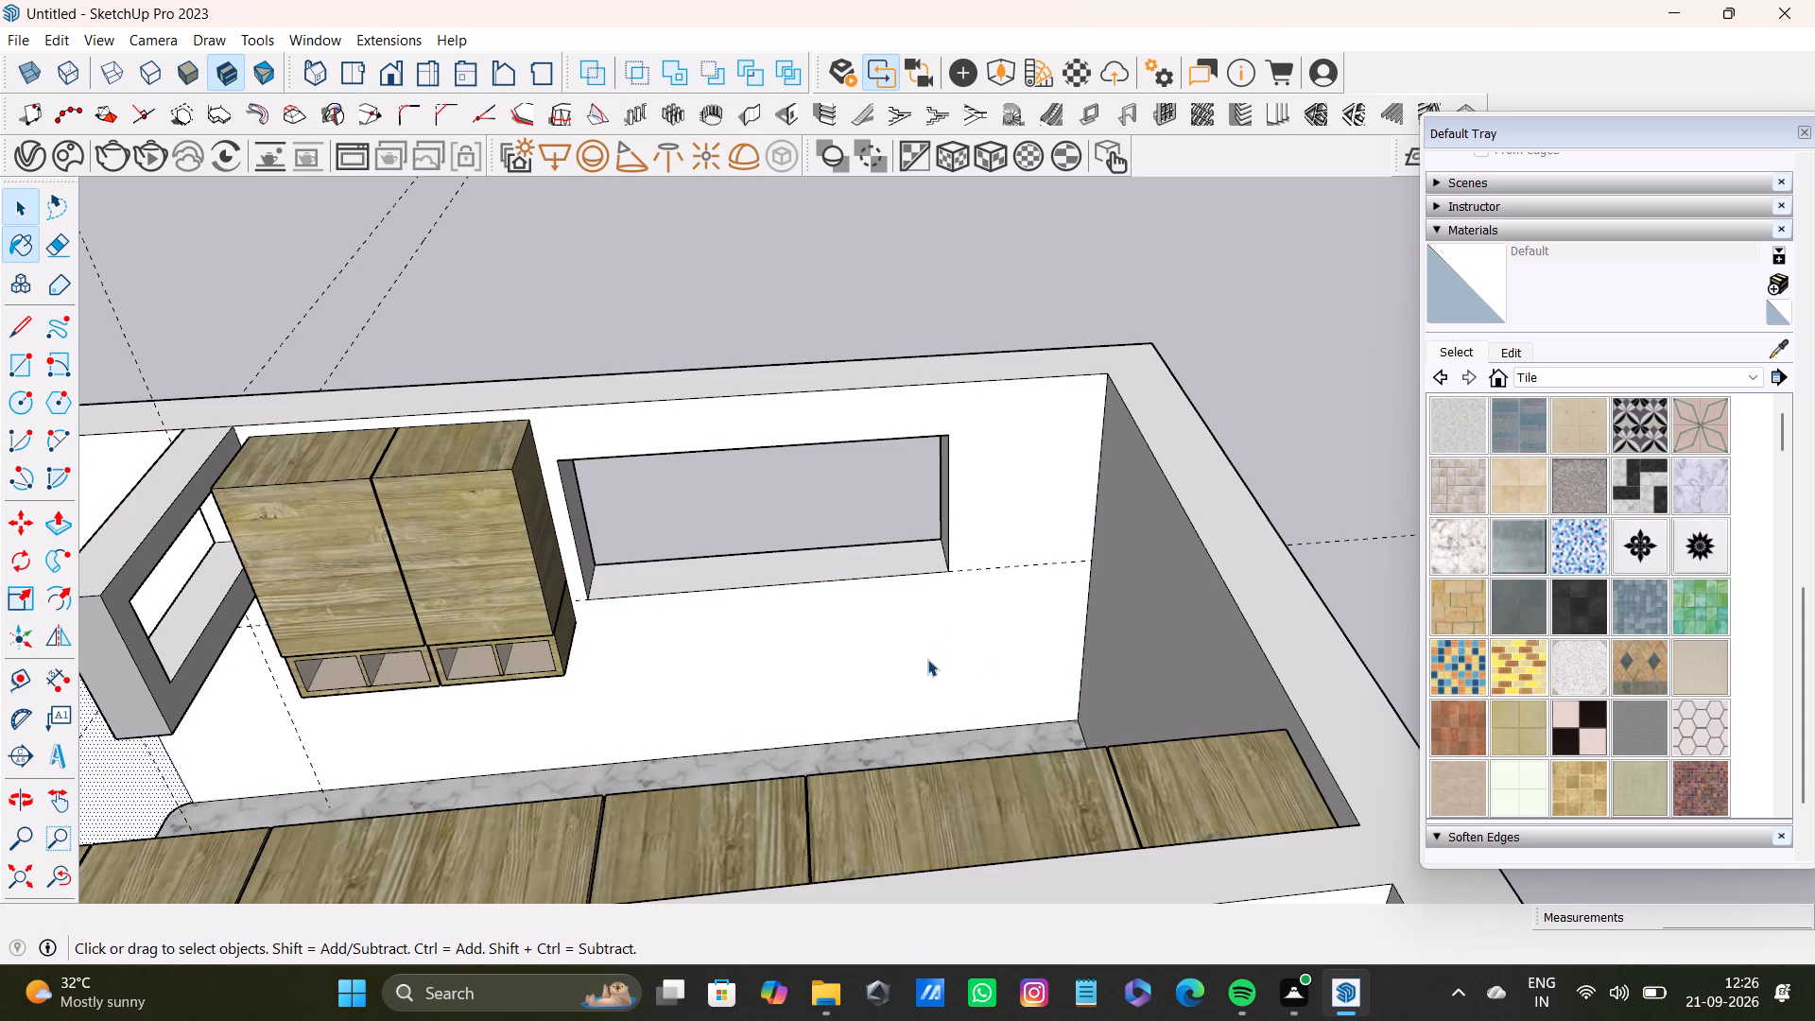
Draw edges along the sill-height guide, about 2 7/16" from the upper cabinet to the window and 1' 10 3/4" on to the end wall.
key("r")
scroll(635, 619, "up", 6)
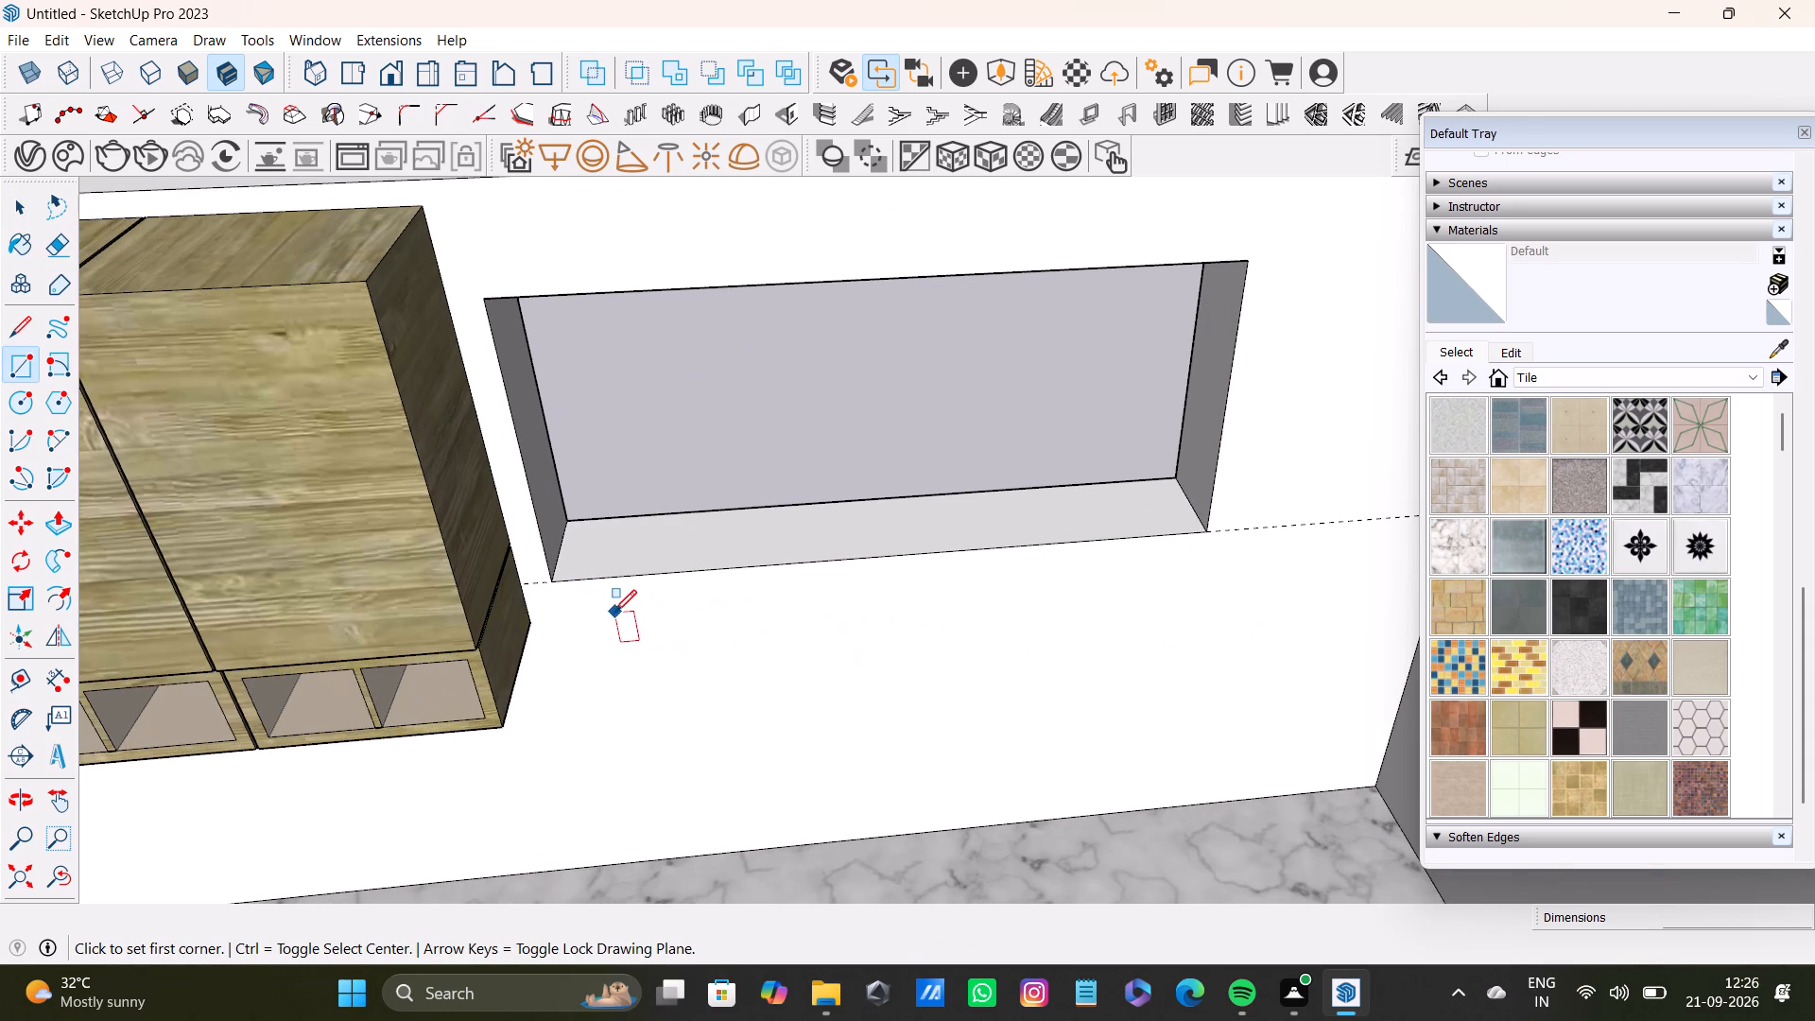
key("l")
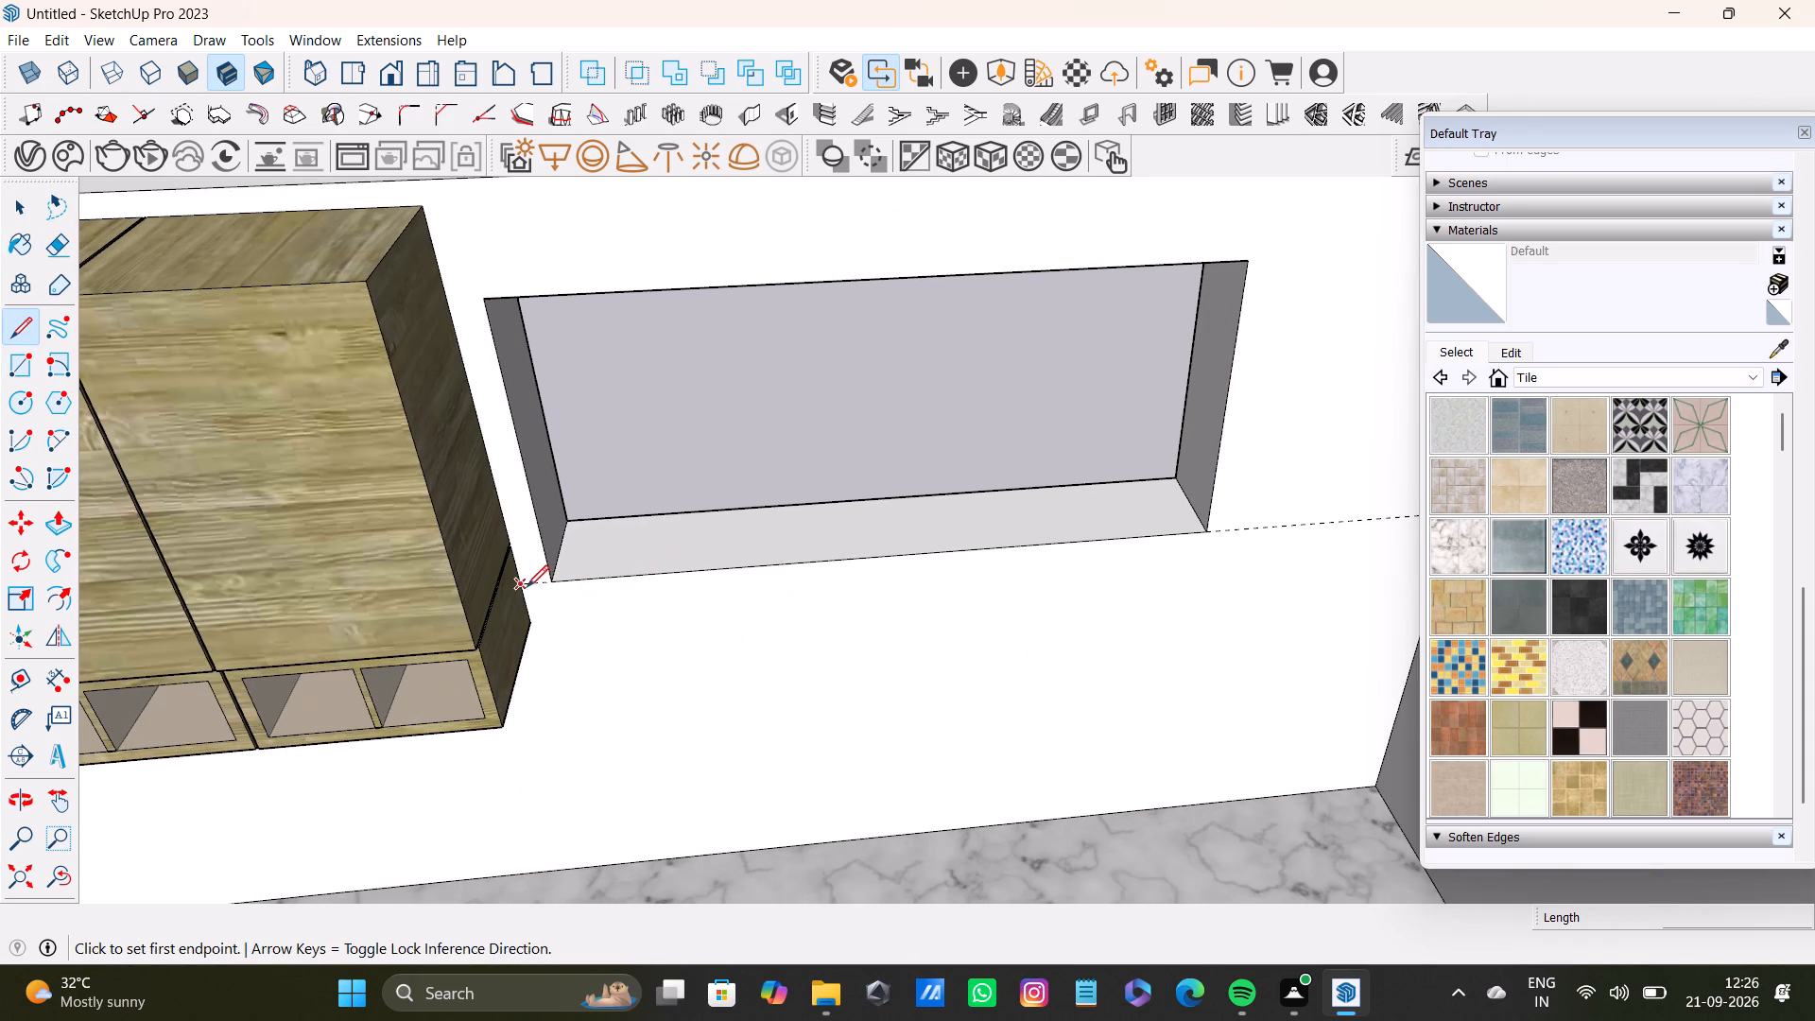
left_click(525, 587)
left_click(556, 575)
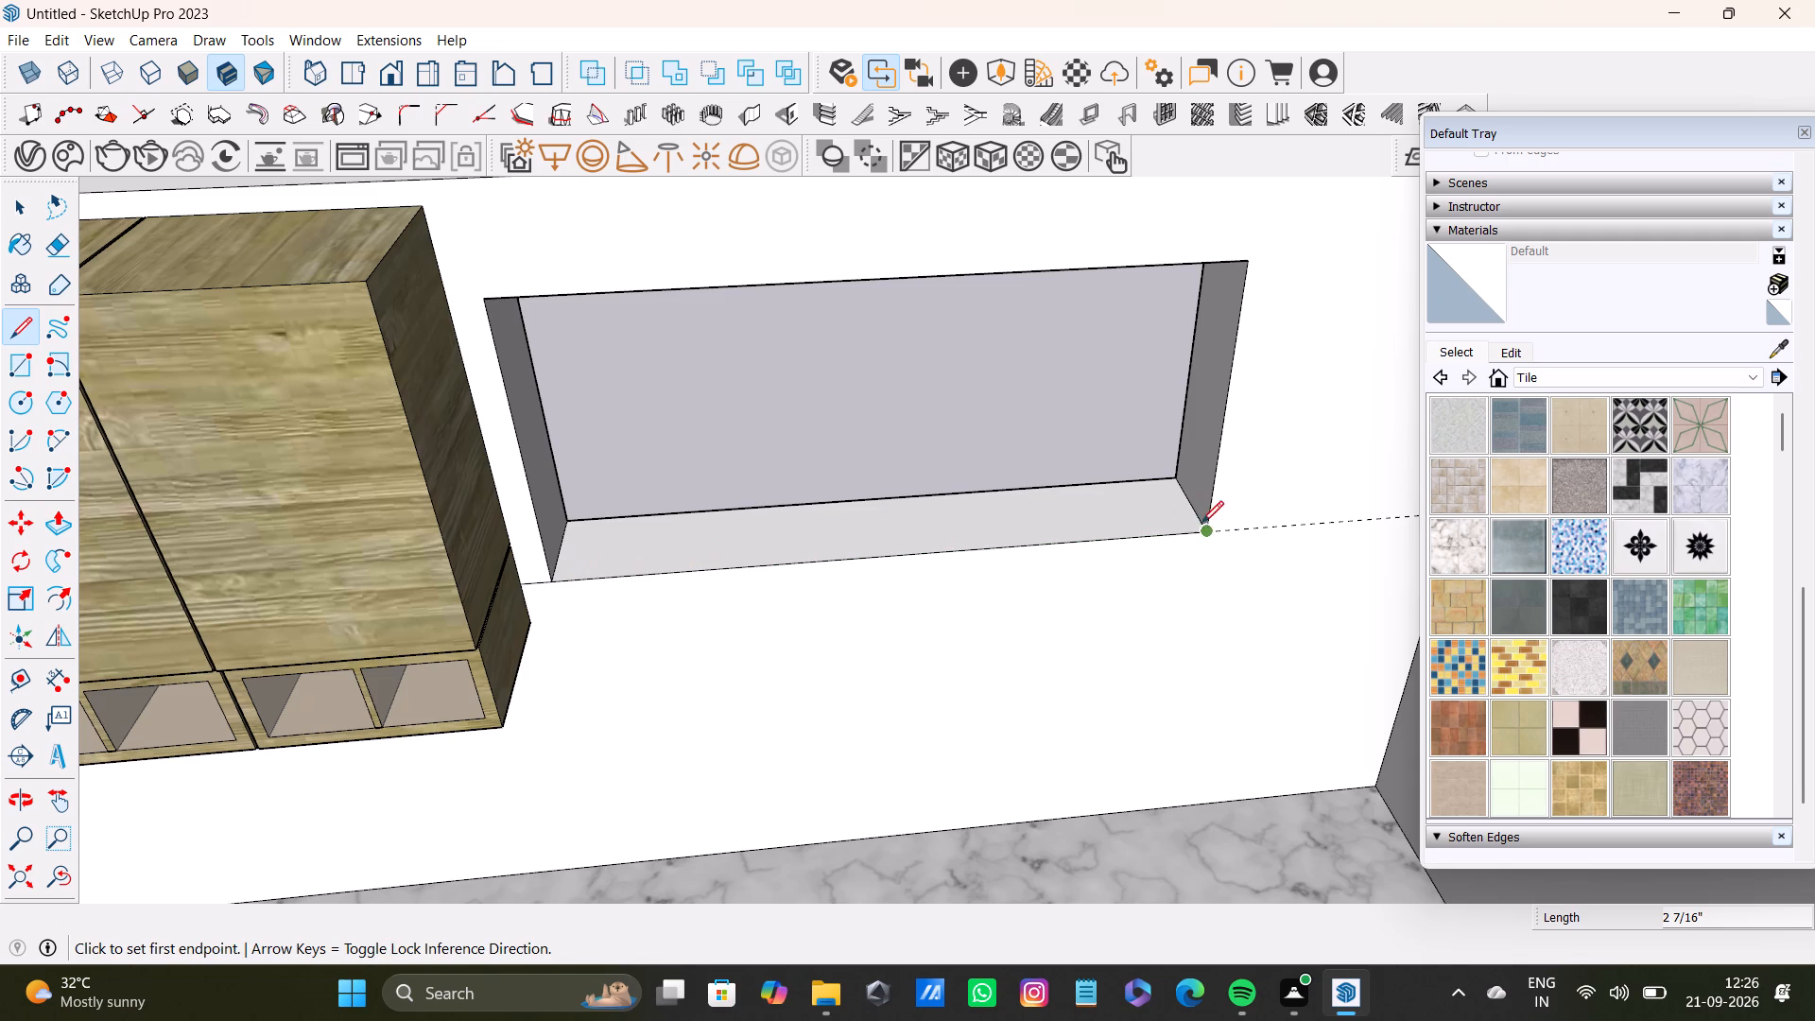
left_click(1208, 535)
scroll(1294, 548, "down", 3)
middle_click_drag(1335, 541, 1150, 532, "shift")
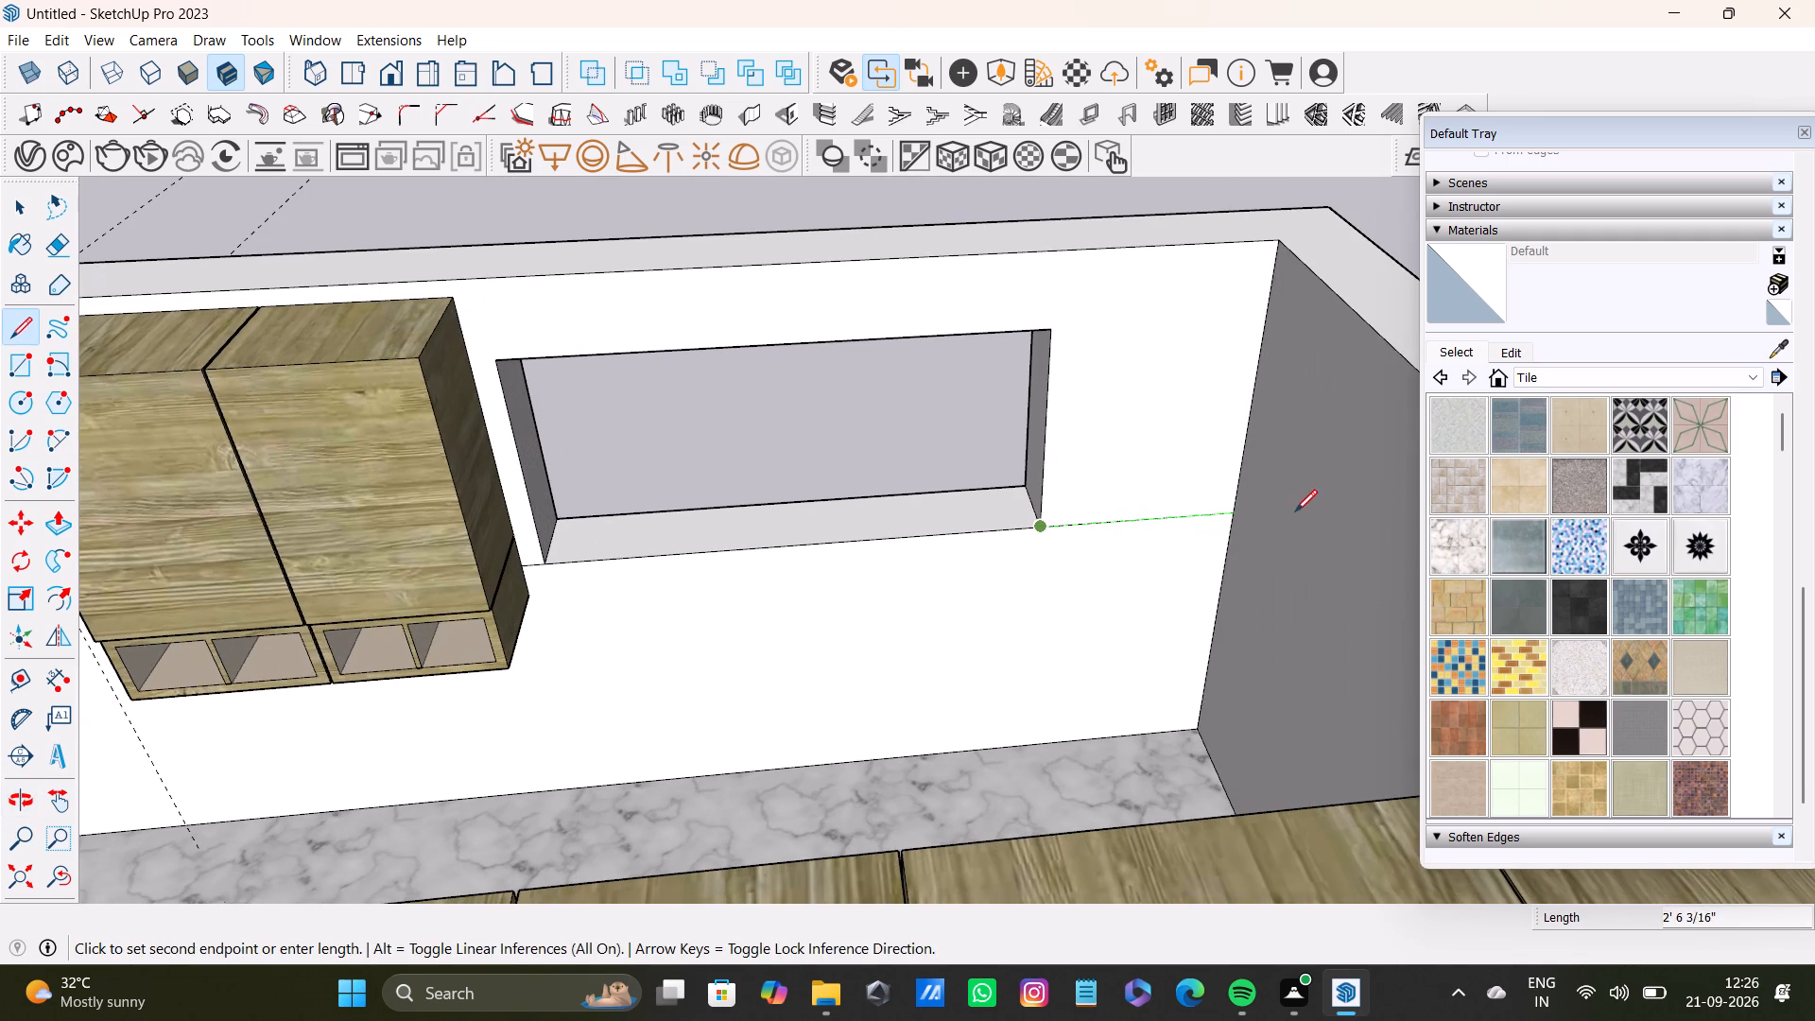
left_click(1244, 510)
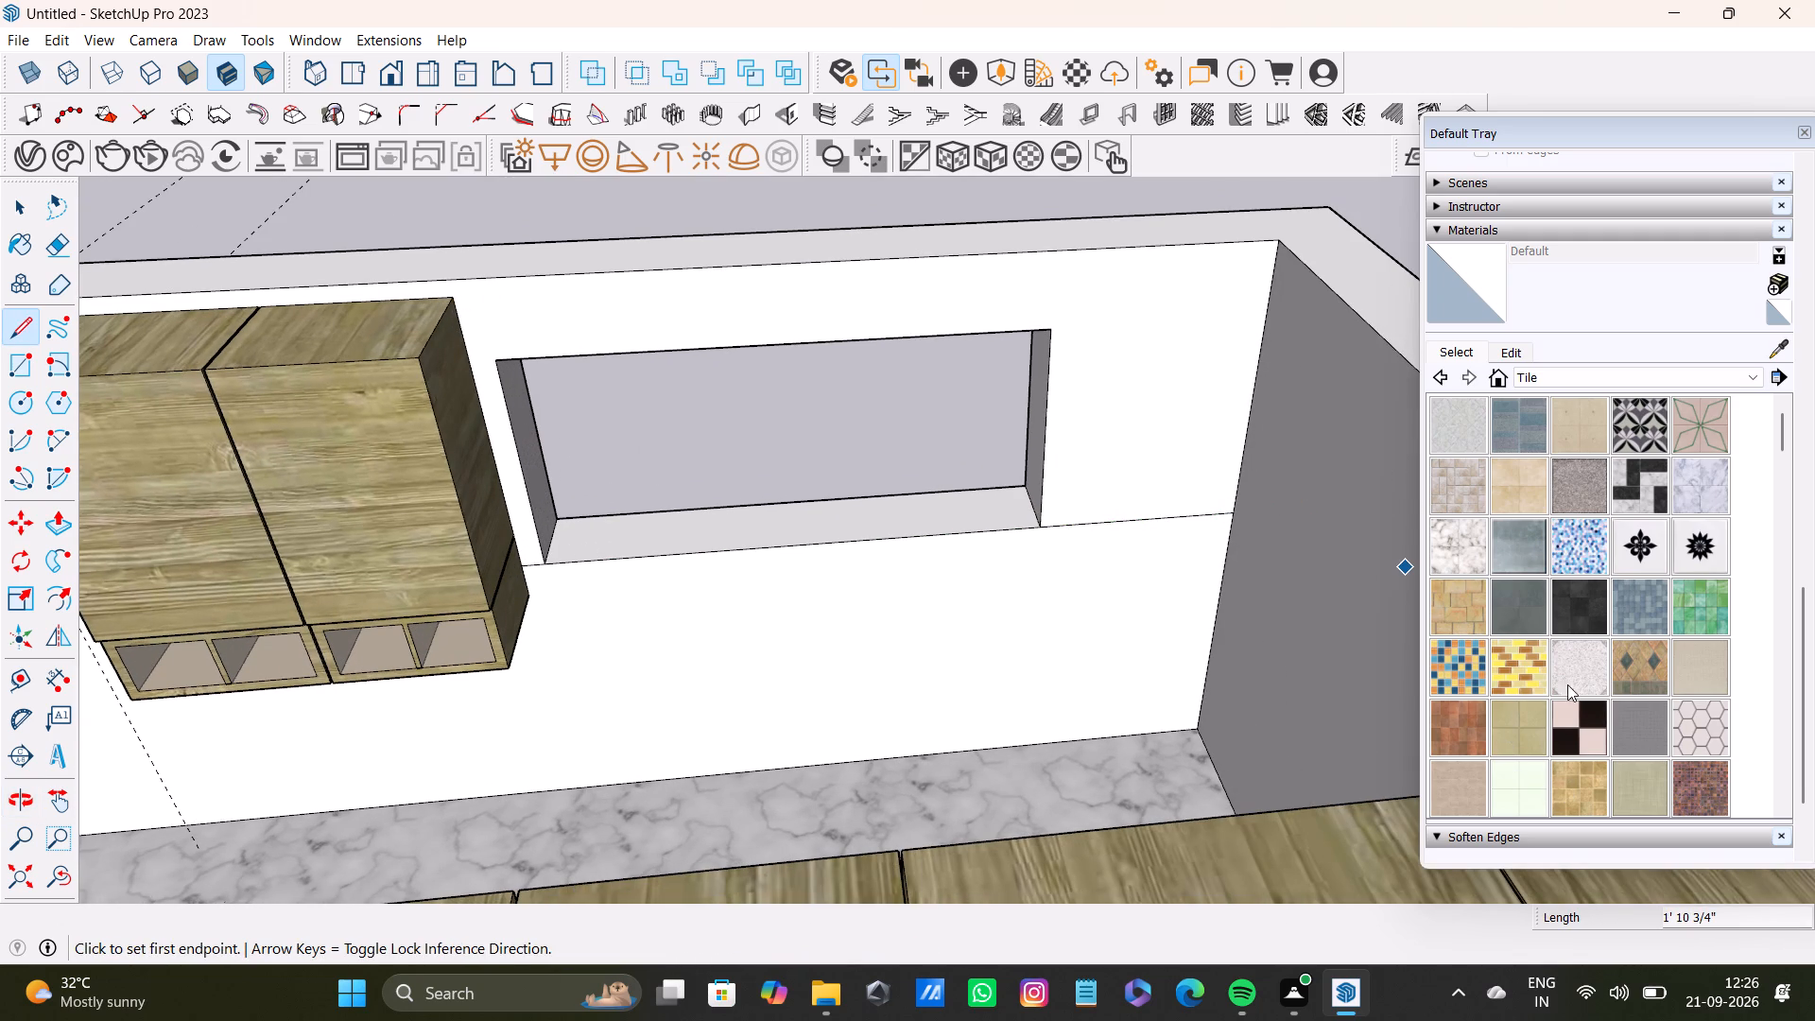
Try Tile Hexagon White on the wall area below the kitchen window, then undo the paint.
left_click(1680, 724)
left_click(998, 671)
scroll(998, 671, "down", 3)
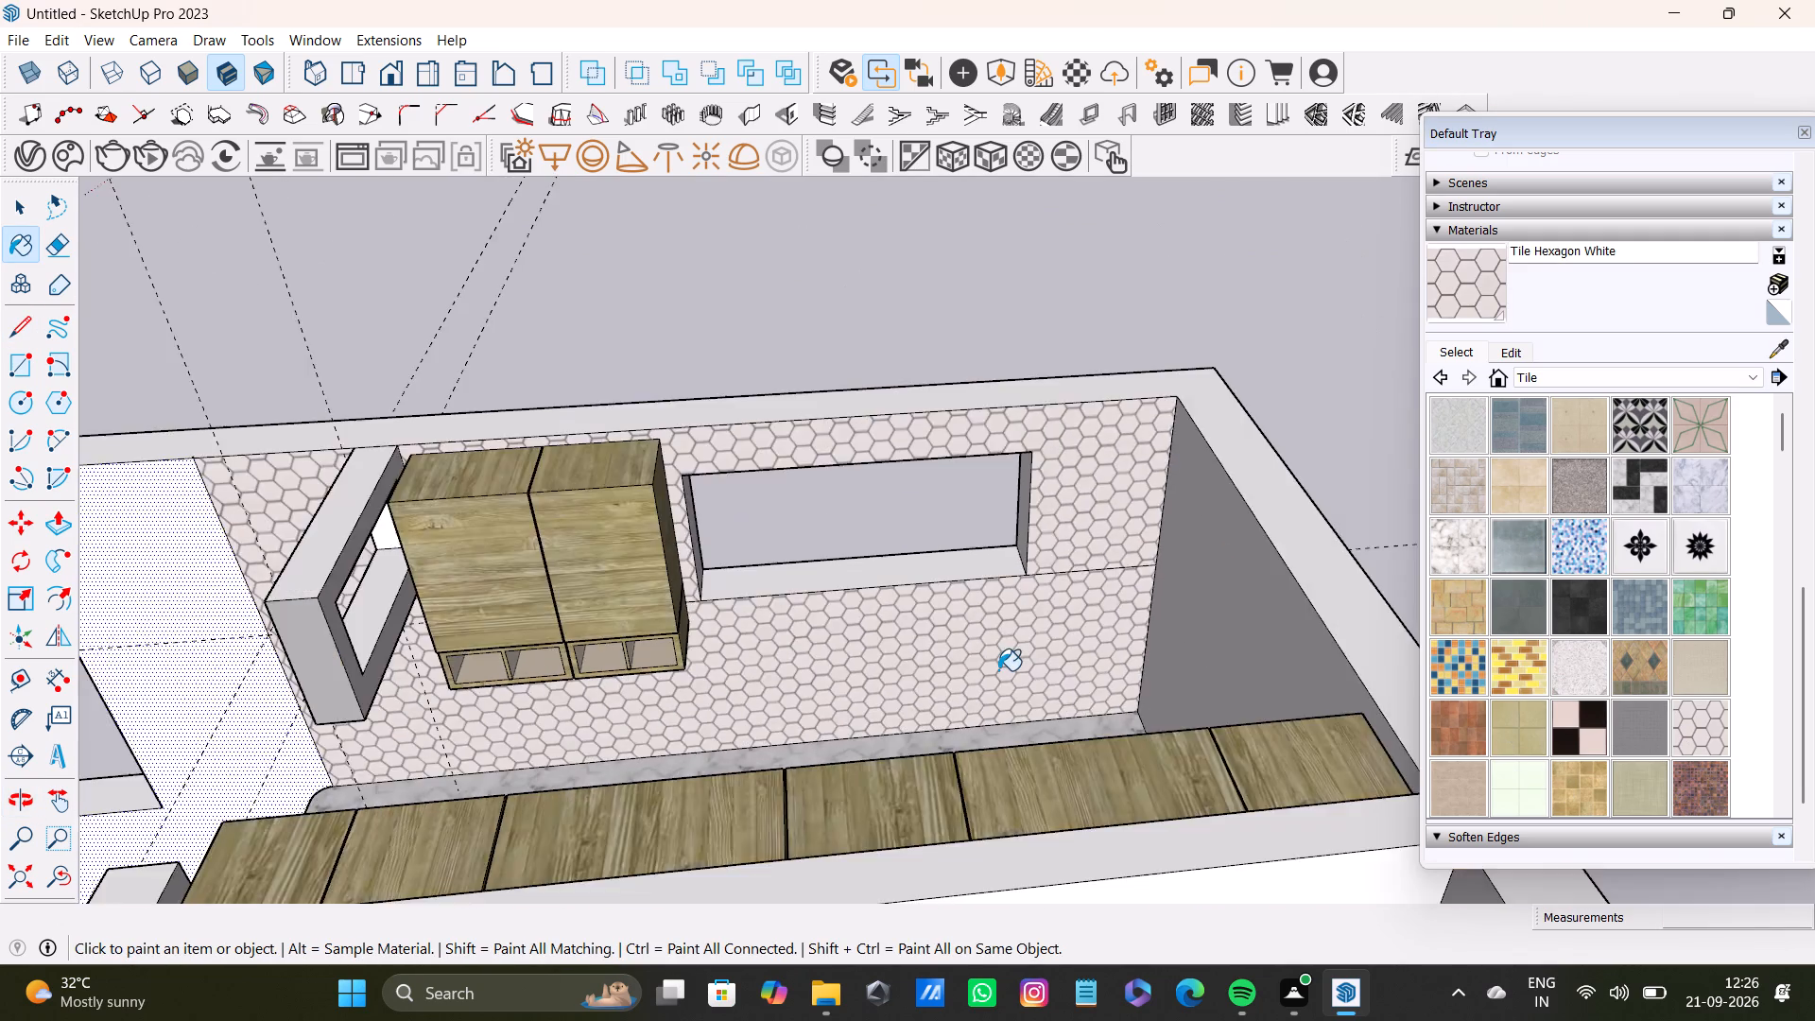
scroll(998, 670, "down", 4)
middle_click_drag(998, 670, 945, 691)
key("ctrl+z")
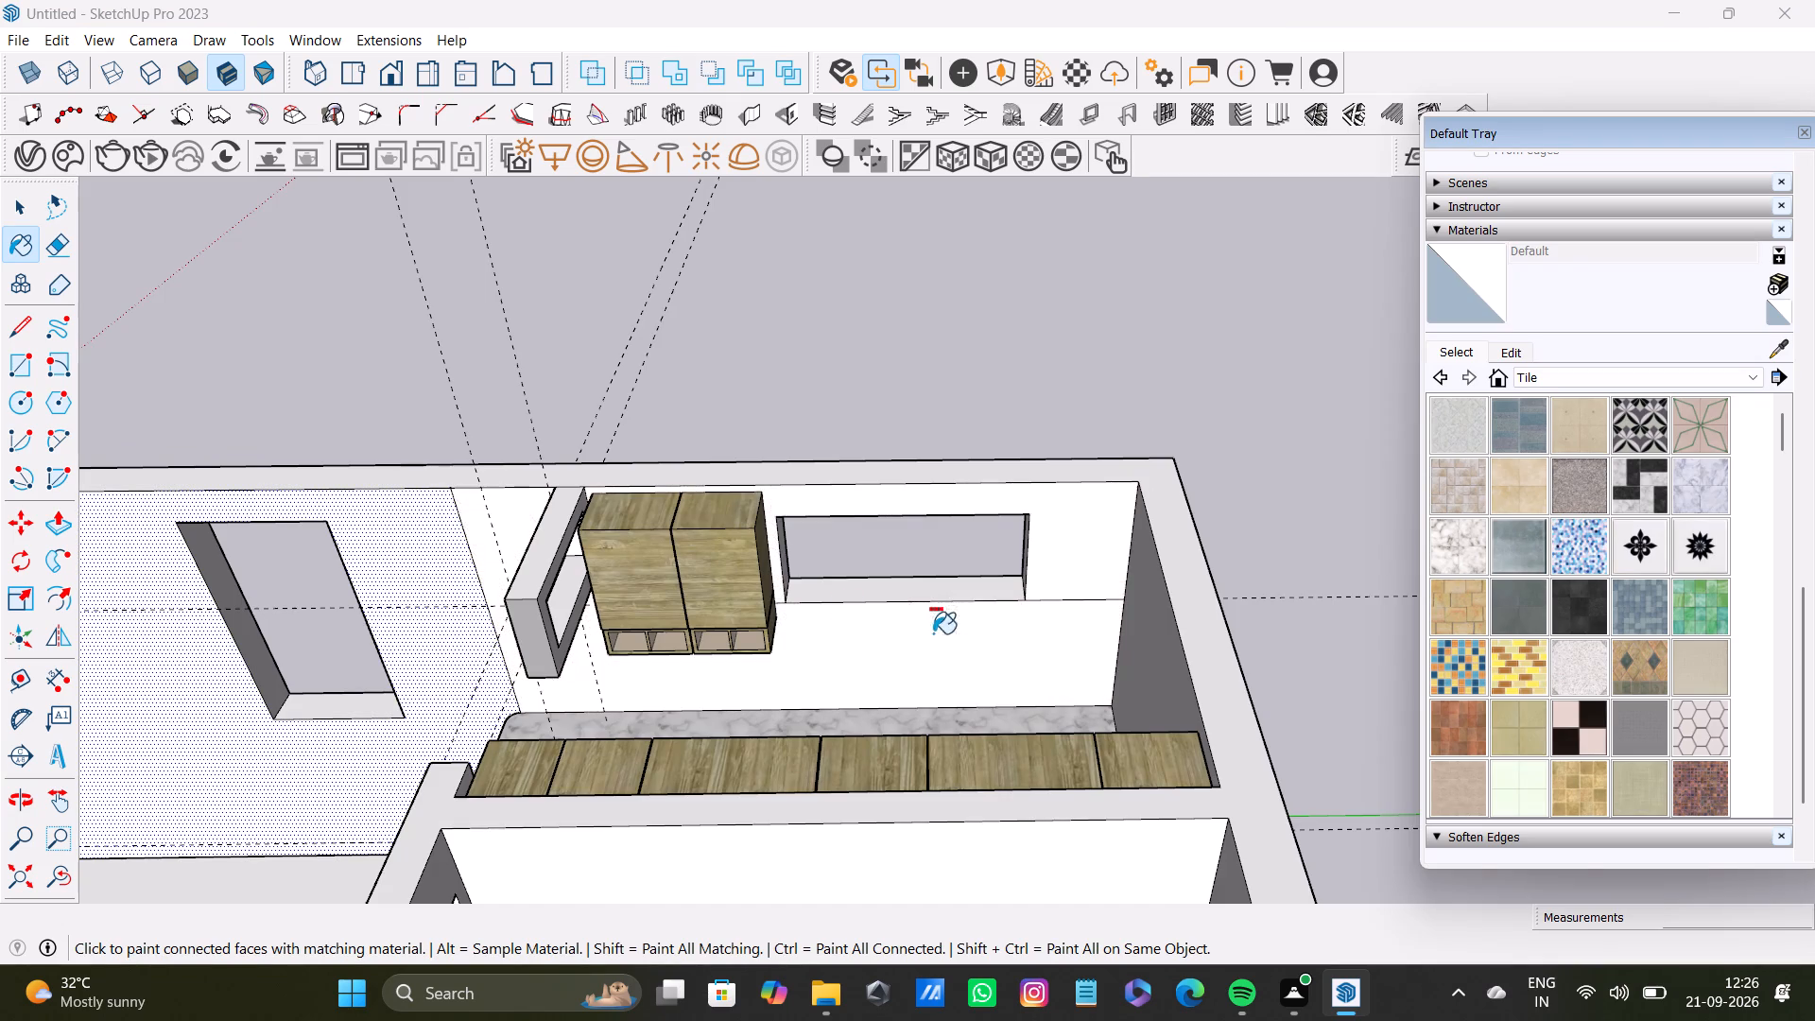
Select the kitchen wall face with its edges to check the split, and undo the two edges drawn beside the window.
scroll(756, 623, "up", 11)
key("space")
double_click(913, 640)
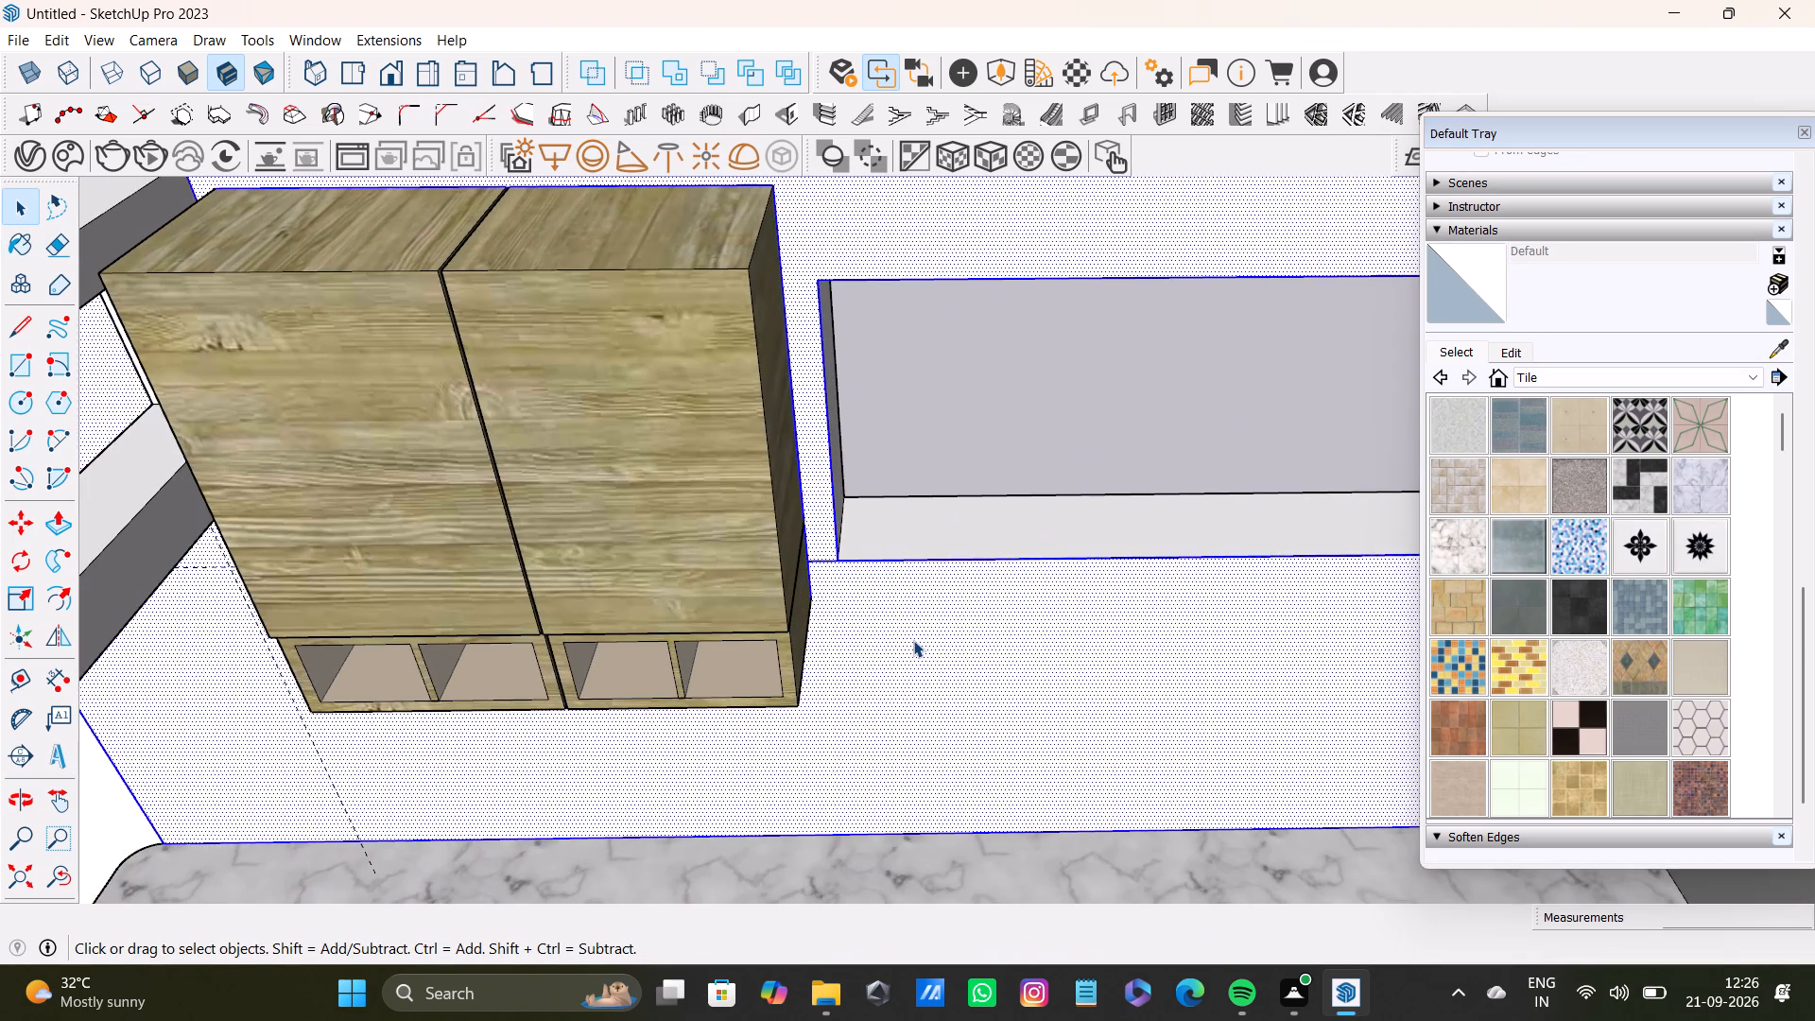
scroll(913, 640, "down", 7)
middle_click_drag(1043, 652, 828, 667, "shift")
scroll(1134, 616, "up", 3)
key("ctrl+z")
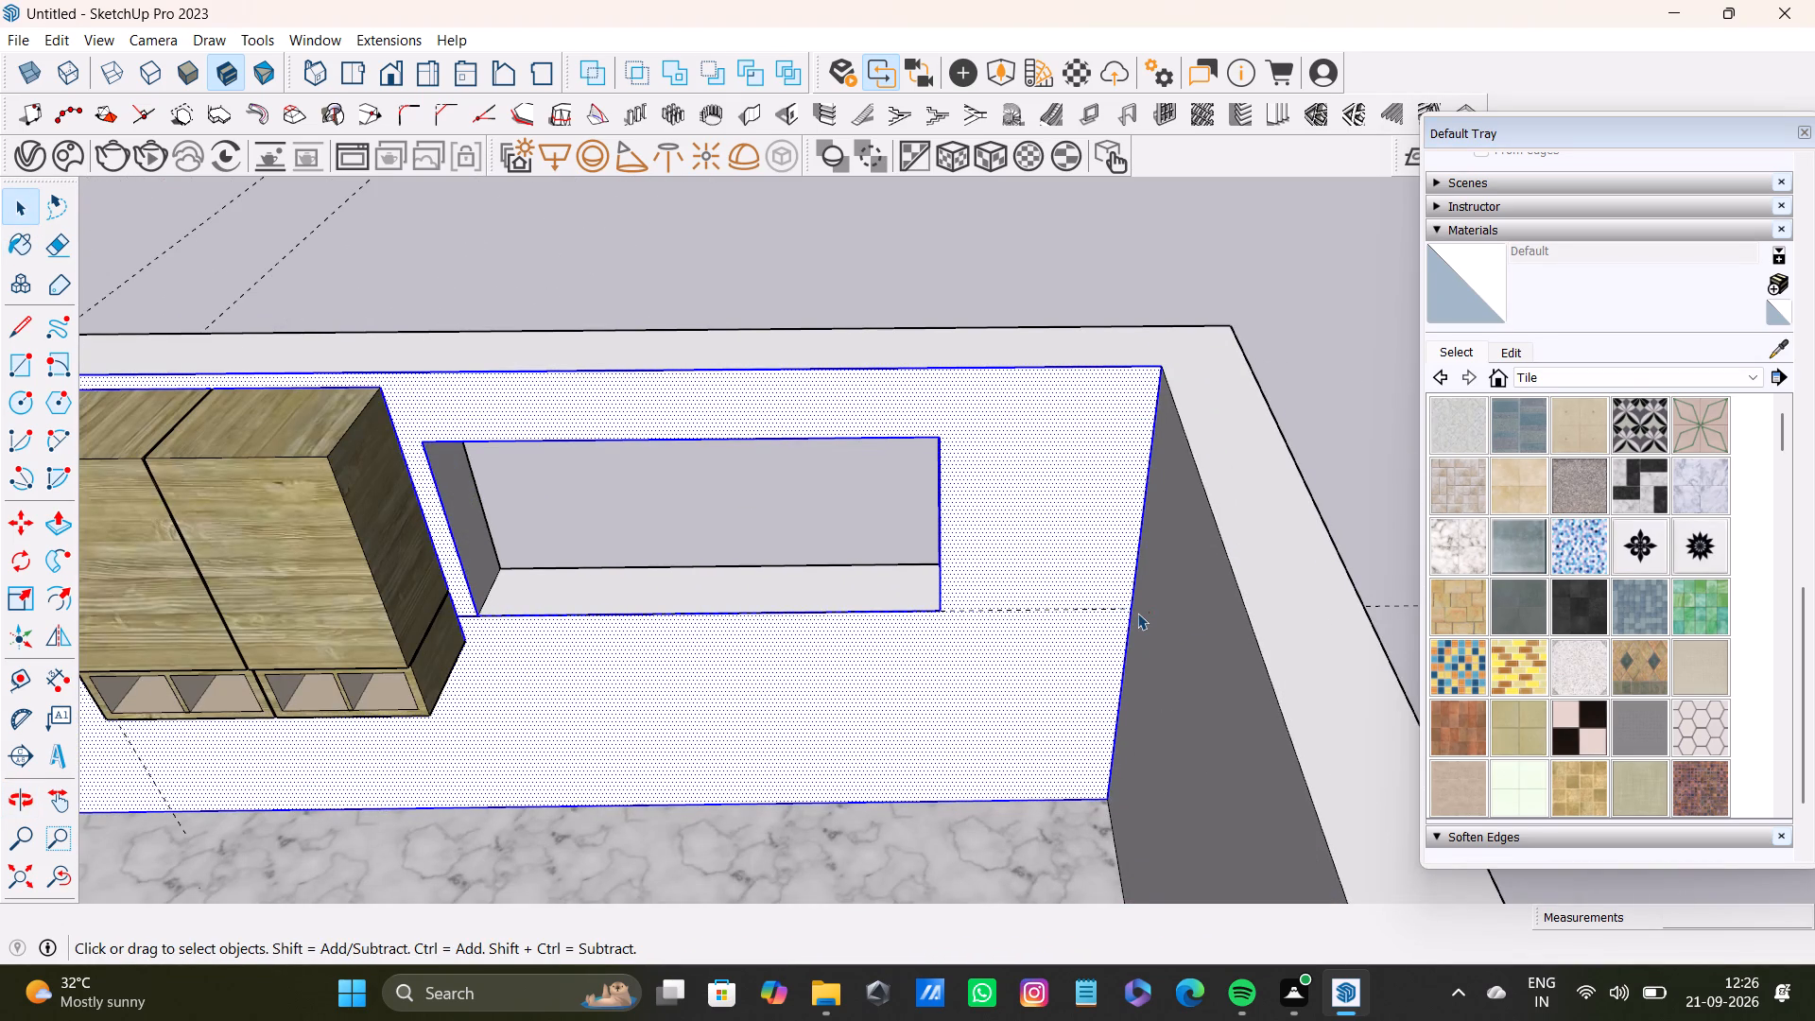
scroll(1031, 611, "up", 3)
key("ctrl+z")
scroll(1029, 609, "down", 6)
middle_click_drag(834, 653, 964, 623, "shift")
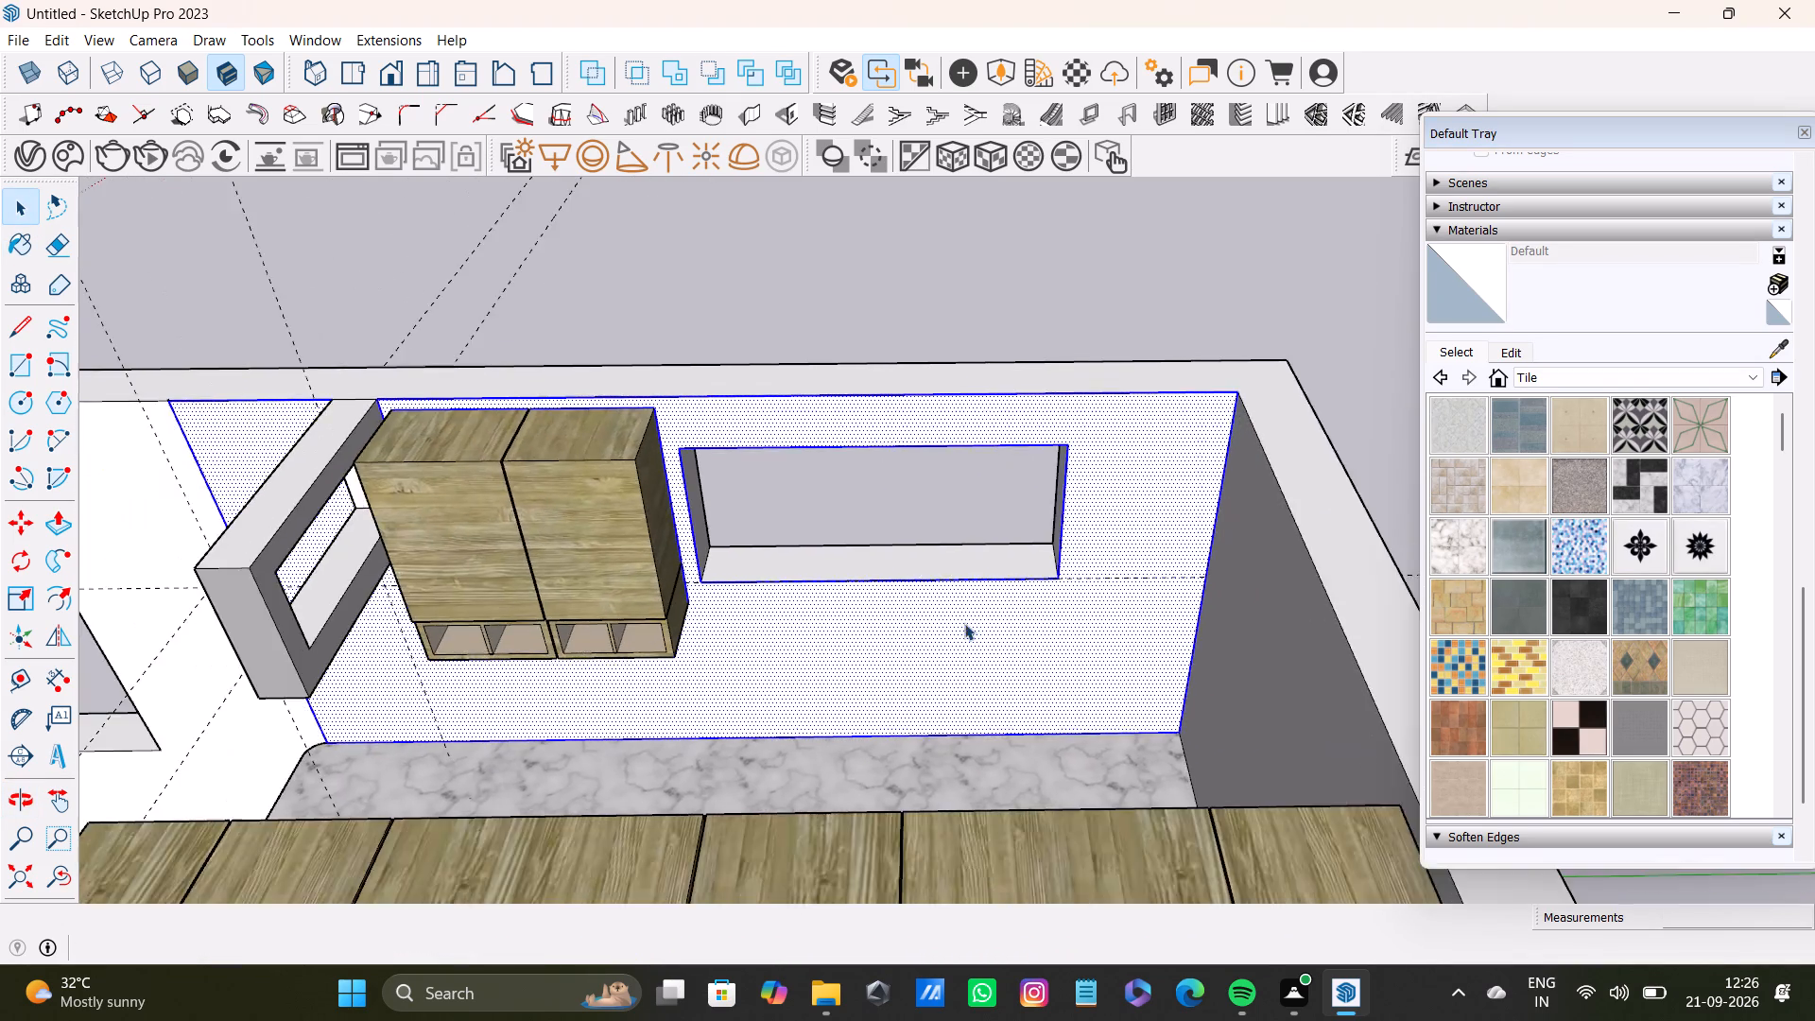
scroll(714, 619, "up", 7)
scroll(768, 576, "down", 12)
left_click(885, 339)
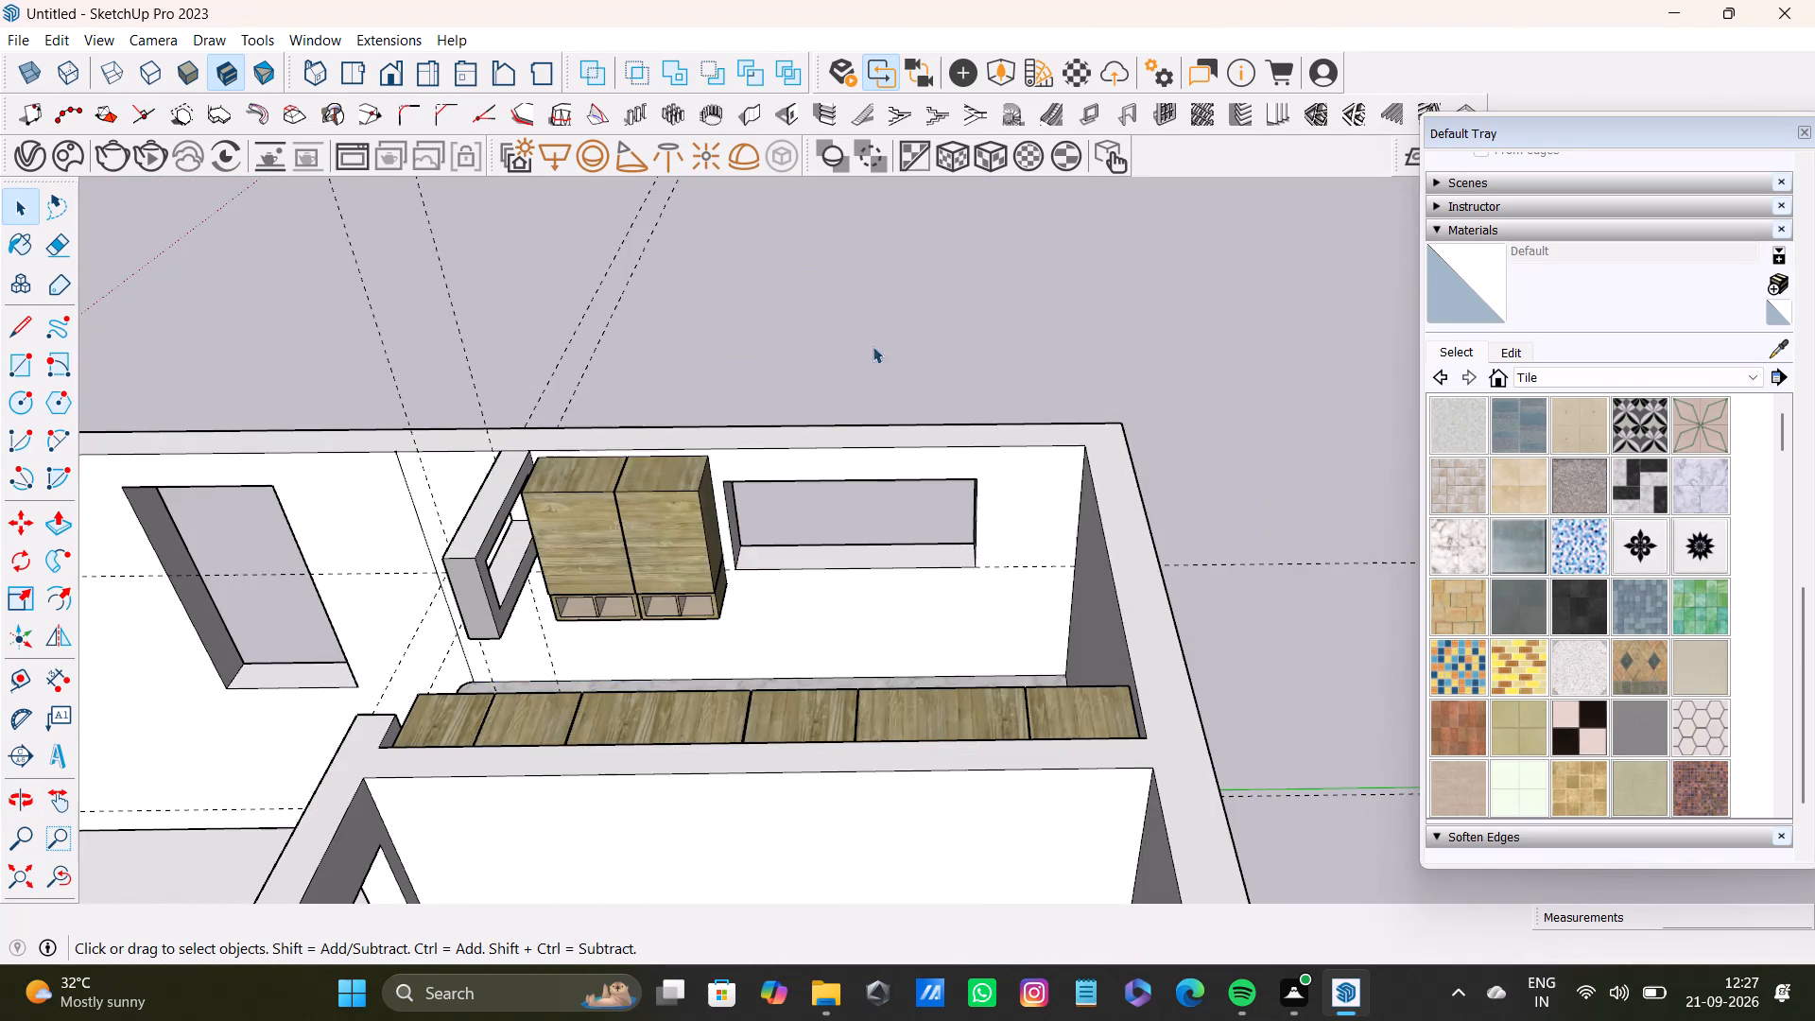
Move the tiled floor's long edge toward the wall under the long row of overhead cabinets to close the gap.
scroll(769, 538, "up", 3)
middle_click_drag(763, 588, 700, 800)
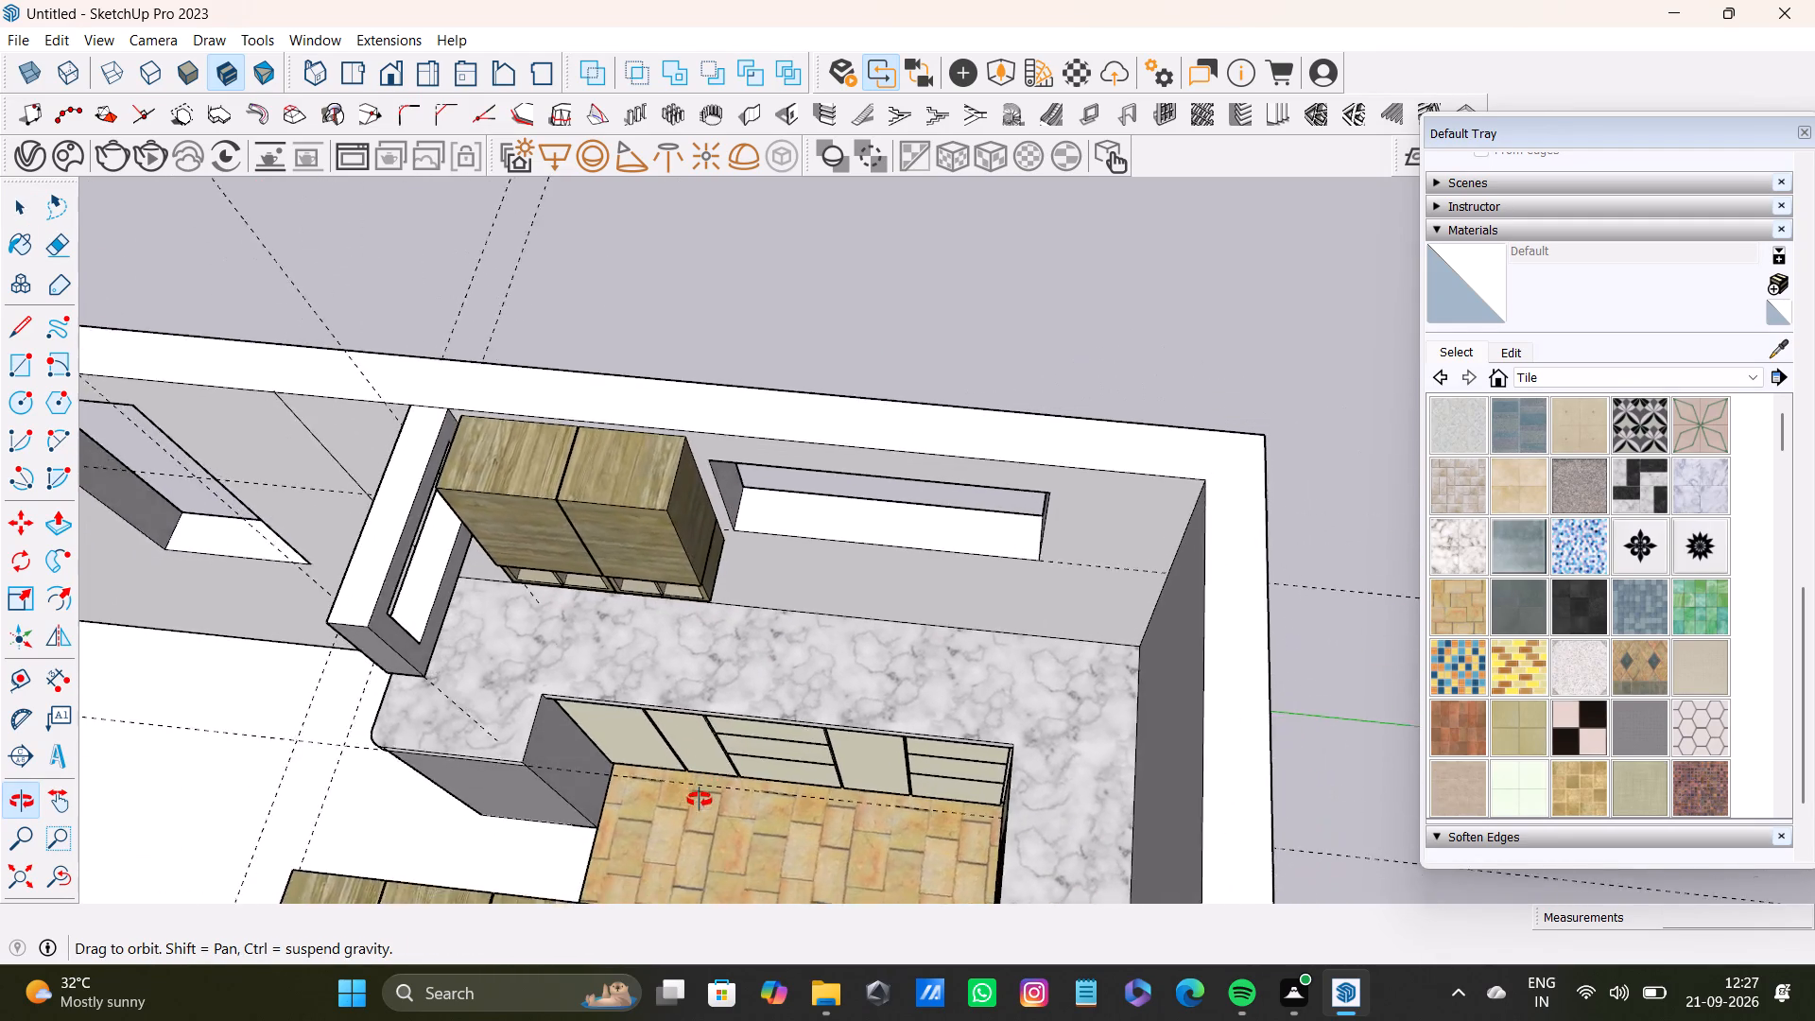
middle_click_drag(700, 800, 741, 763)
scroll(870, 720, "down", 1)
scroll(1000, 734, "down", 3)
middle_click_drag(999, 735, 991, 565, "shift")
middle_click_drag(992, 564, 957, 762)
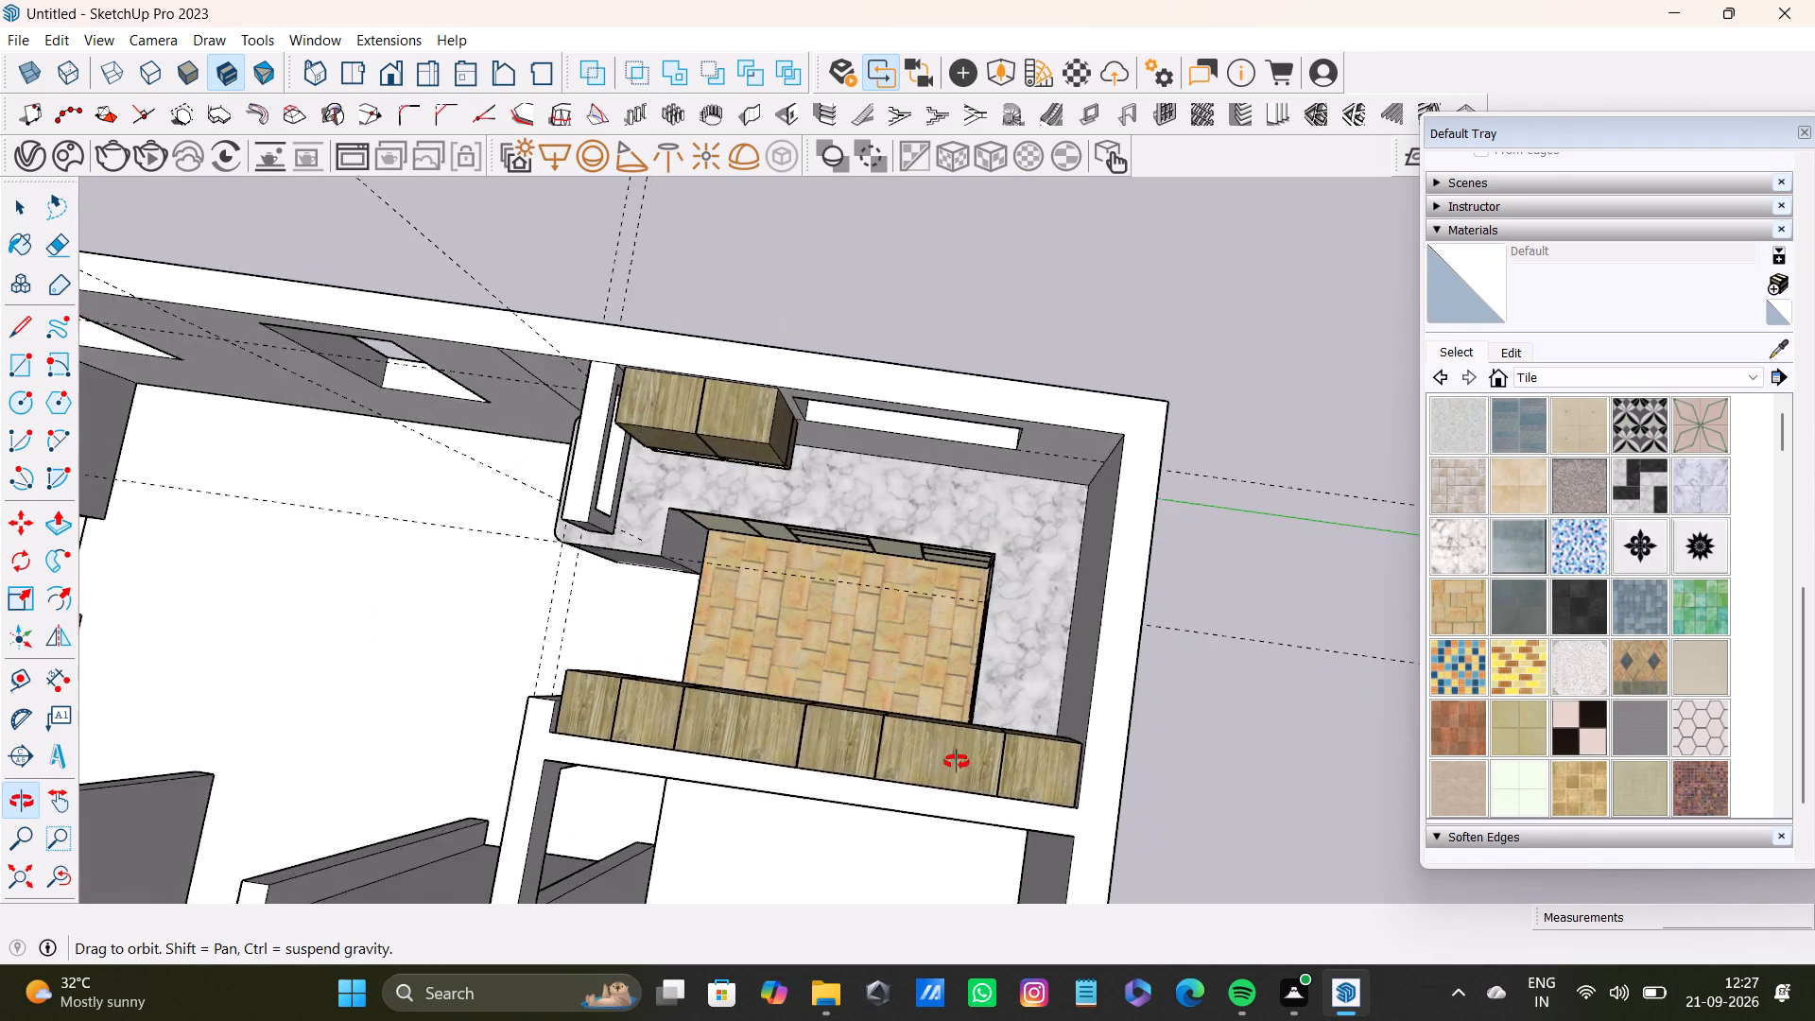
middle_click_drag(957, 762, 307, 640)
middle_click_drag(1138, 564, 502, 539)
scroll(1031, 395, "up", 4)
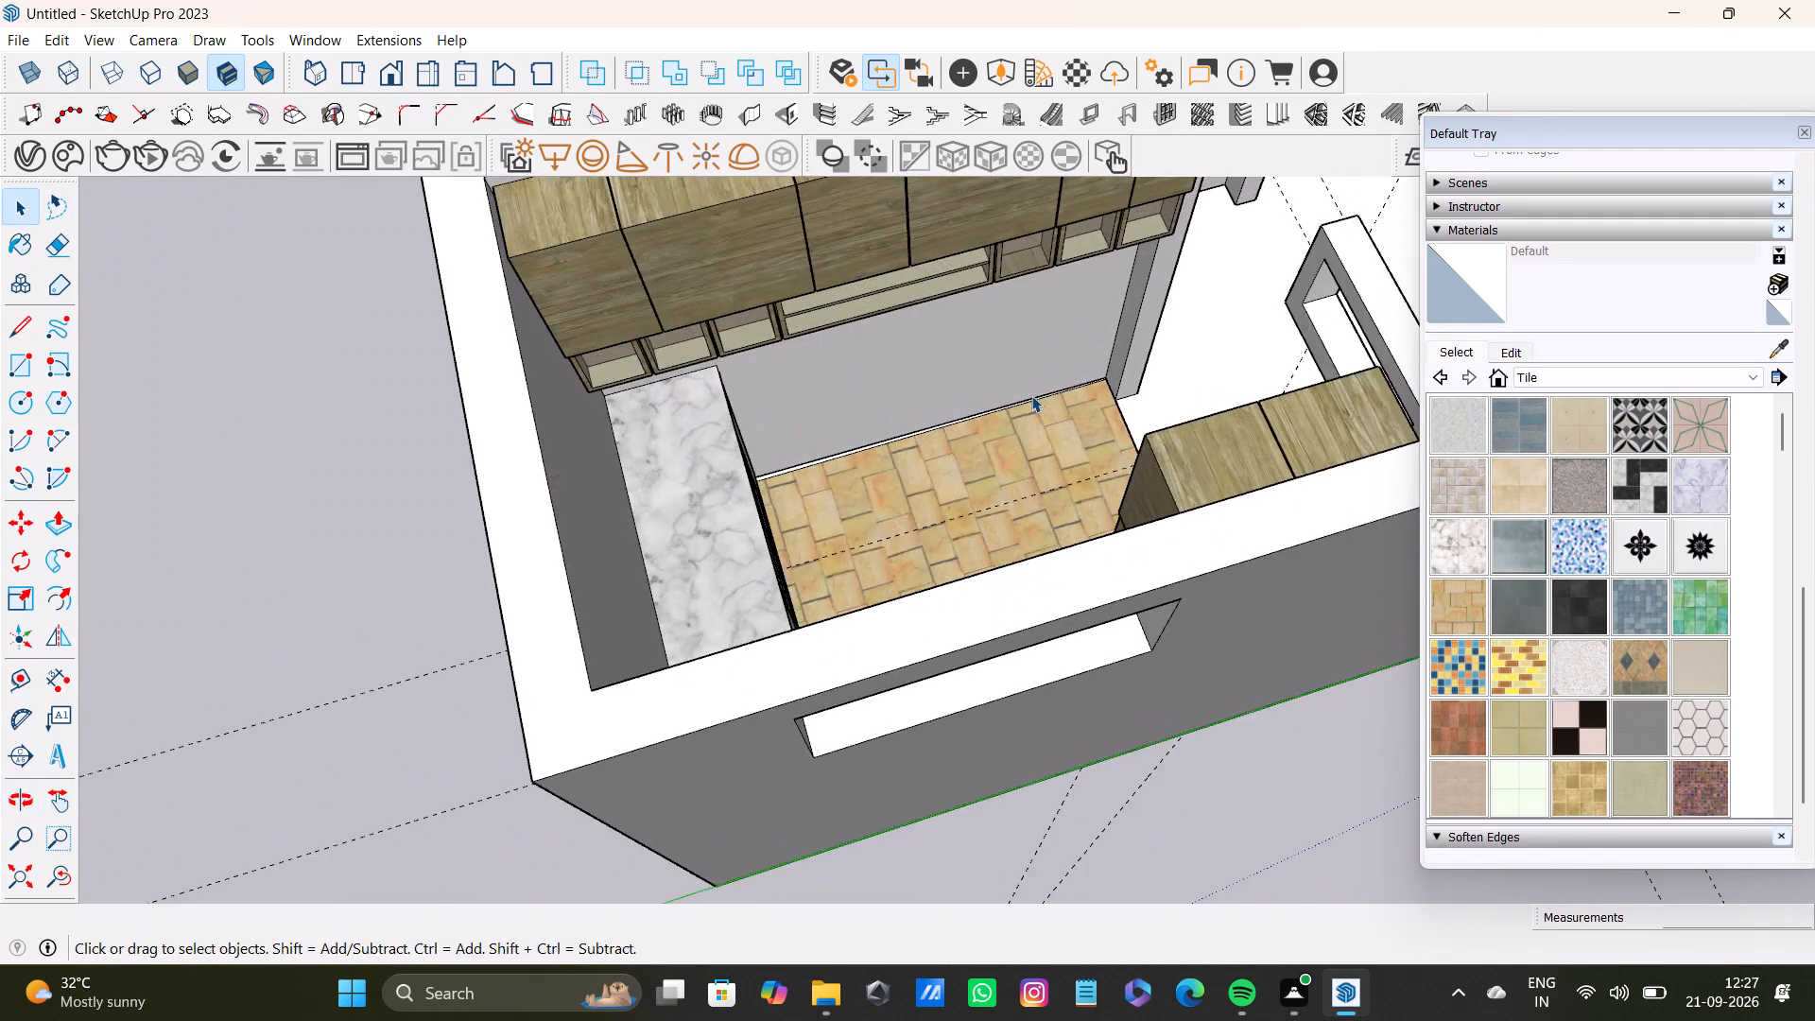
scroll(1031, 395, "up", 2)
middle_click_drag(1041, 403, 945, 478)
scroll(908, 419, "up", 9)
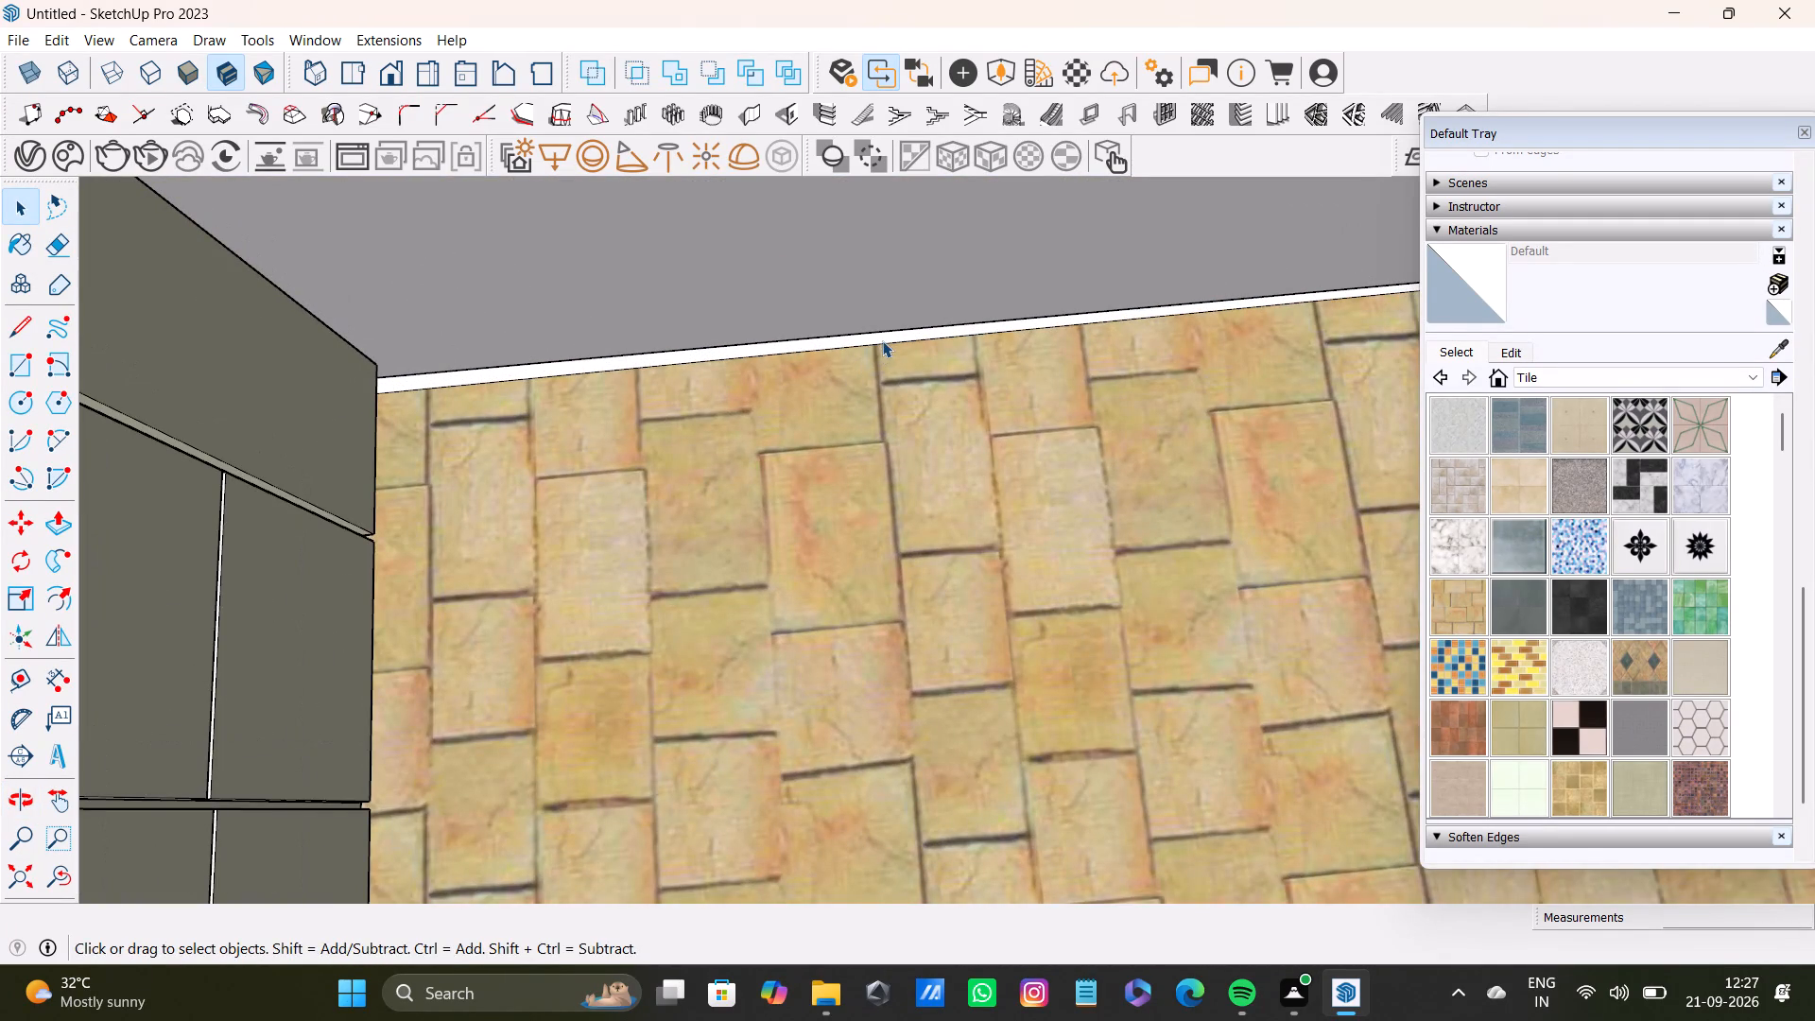
left_click(882, 340)
key("m")
left_click_drag(902, 346, 903, 329)
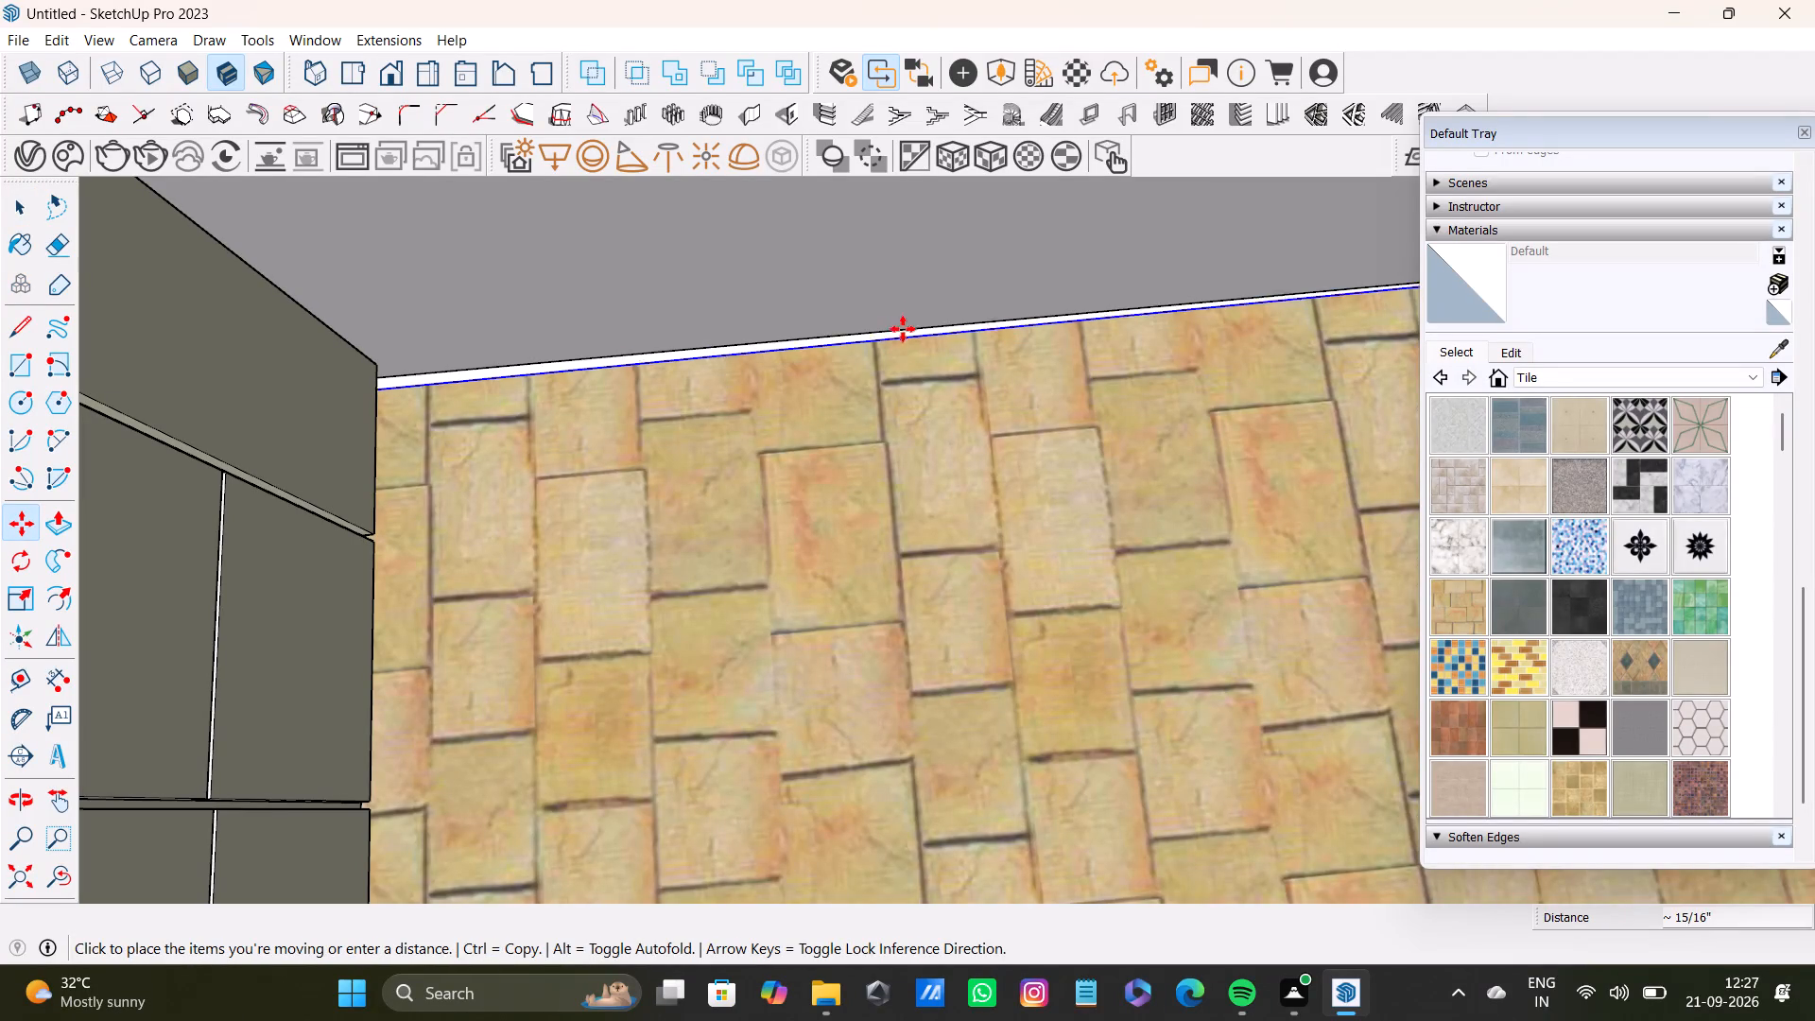
left_click_drag(903, 329, 906, 305)
scroll(880, 380, "down", 16)
key("space")
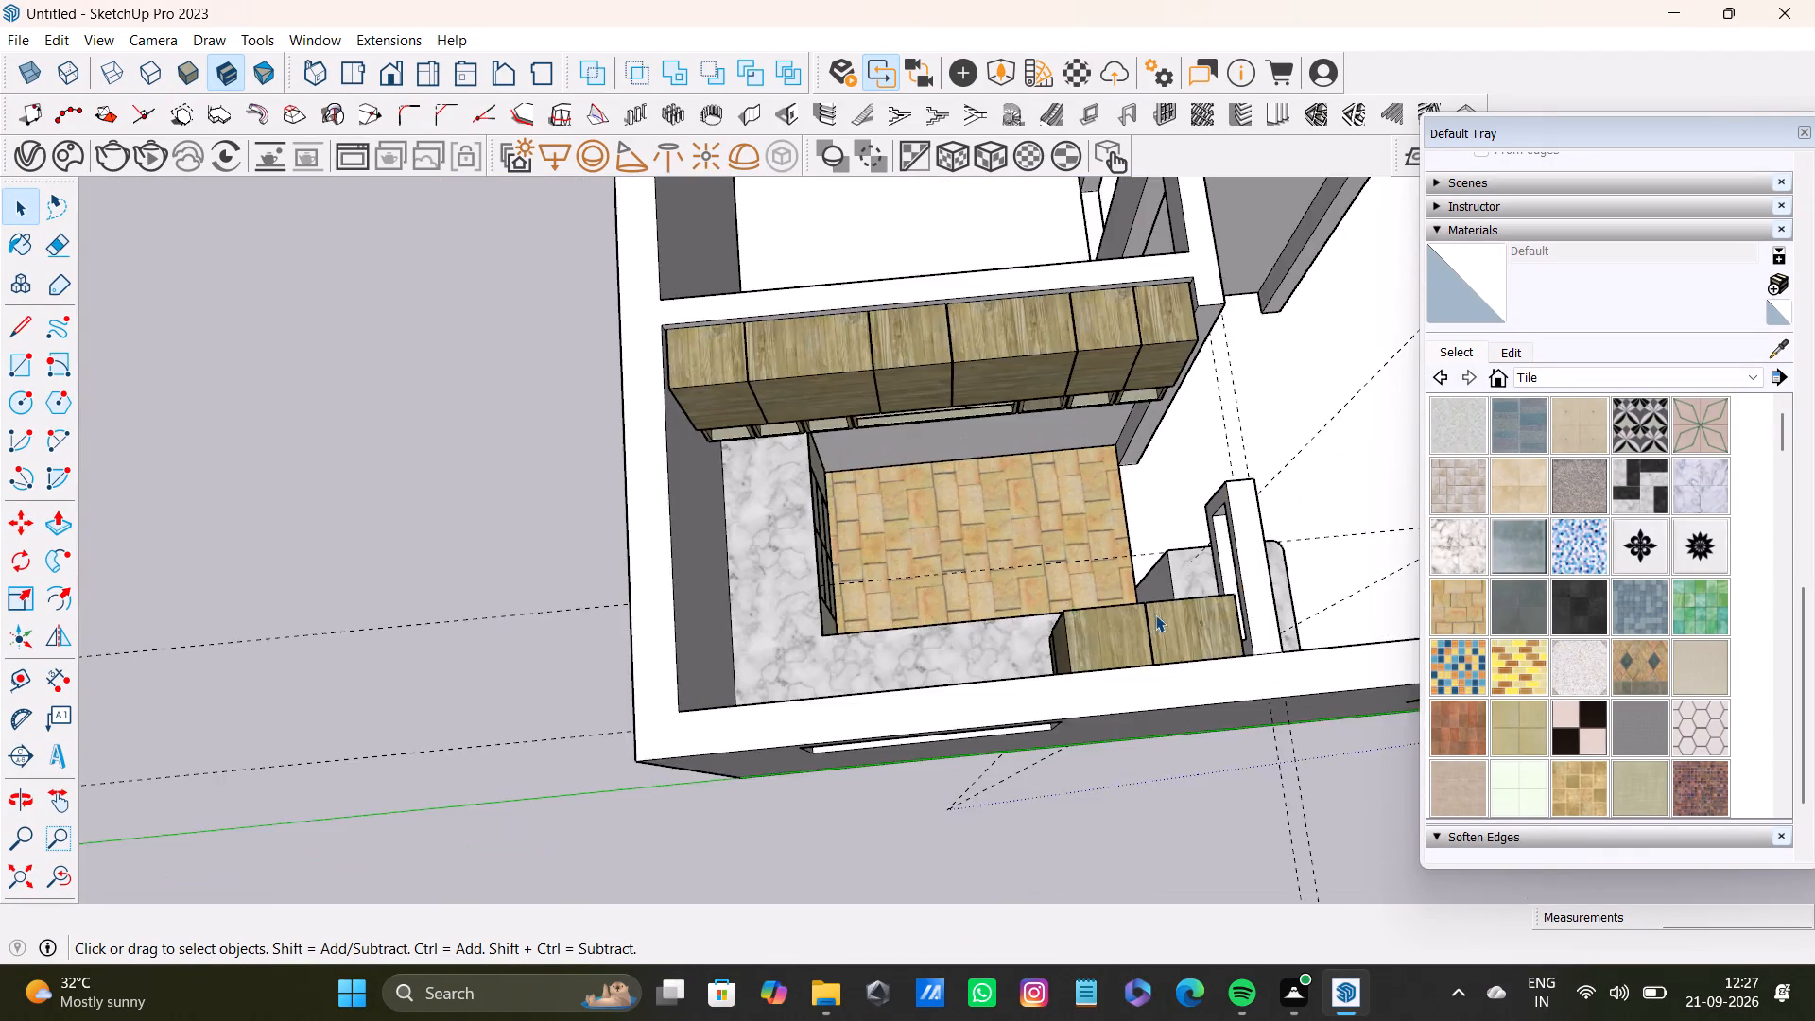
Draw a line about 2' 5" long along the sill-height guide from the kitchen wall's dividing edge to the side of the upper cabinet.
middle_click_drag(1155, 614, 467, 553)
scroll(763, 463, "up", 3)
middle_click_drag(1004, 560, 159, 372)
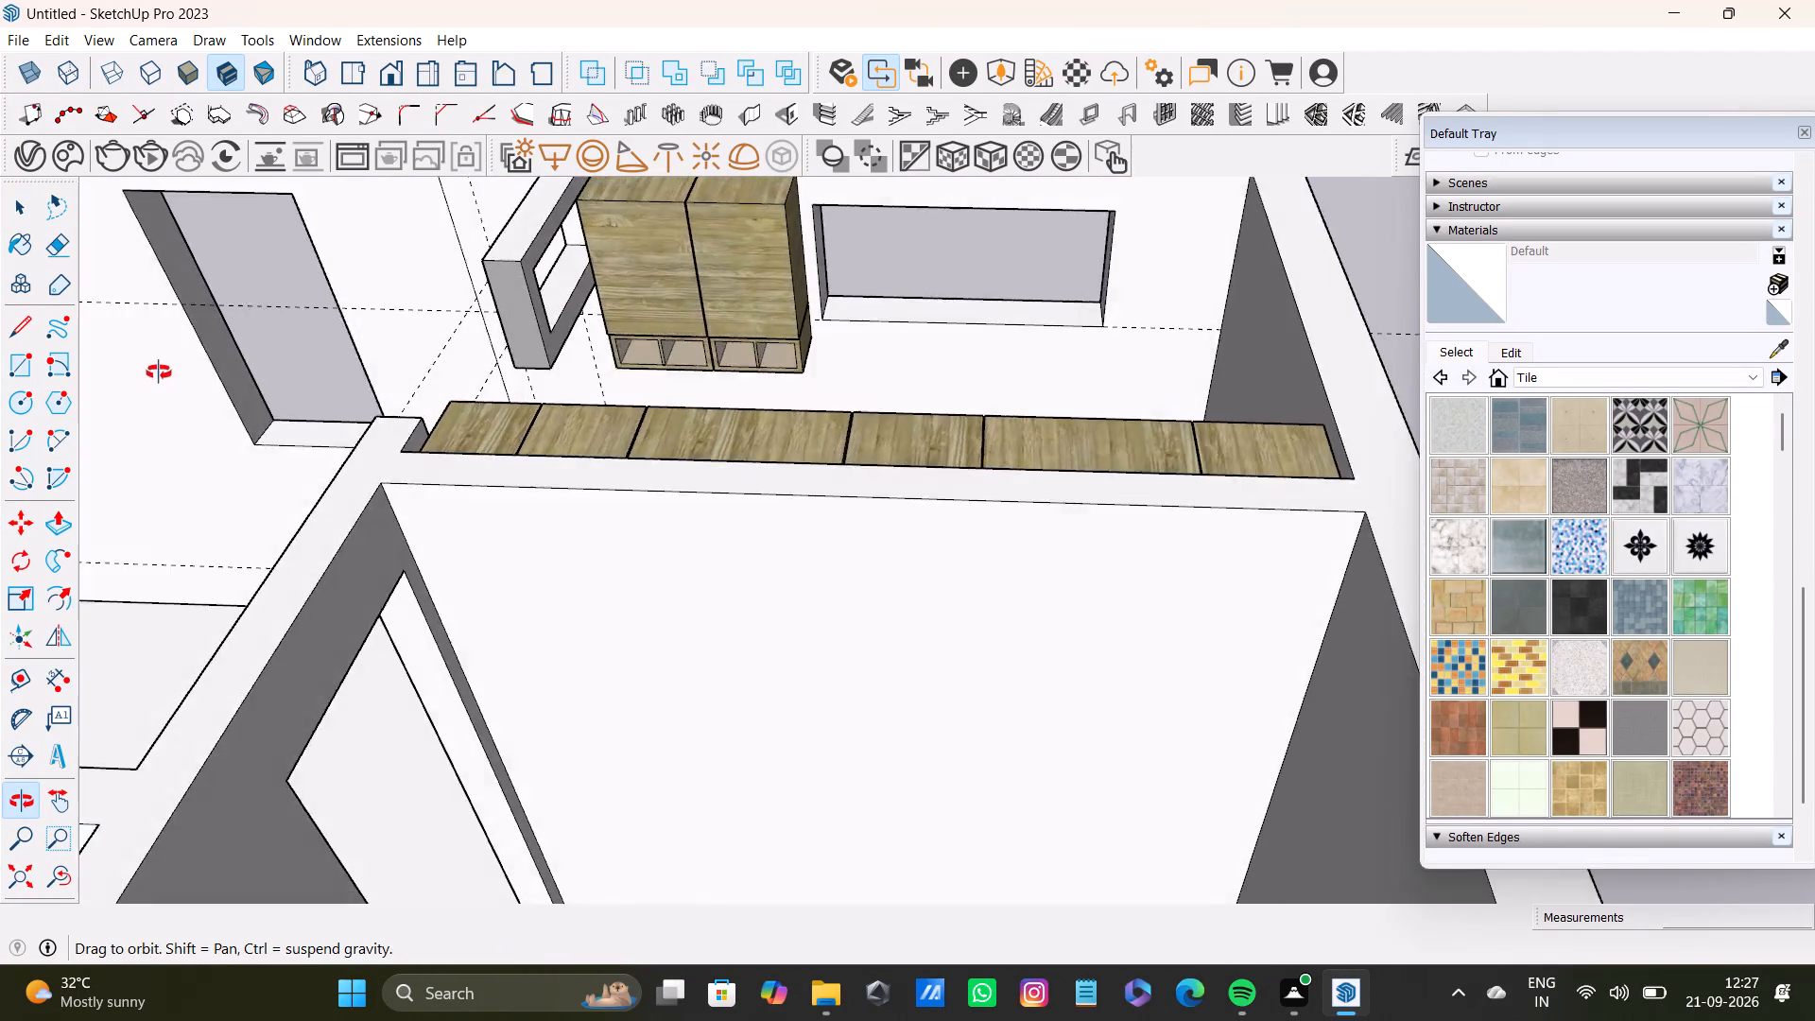
middle_click_drag(159, 372, 180, 359)
scroll(817, 330, "up", 3, "shift")
middle_click_drag(817, 330, 860, 500, "shift")
left_click(842, 313)
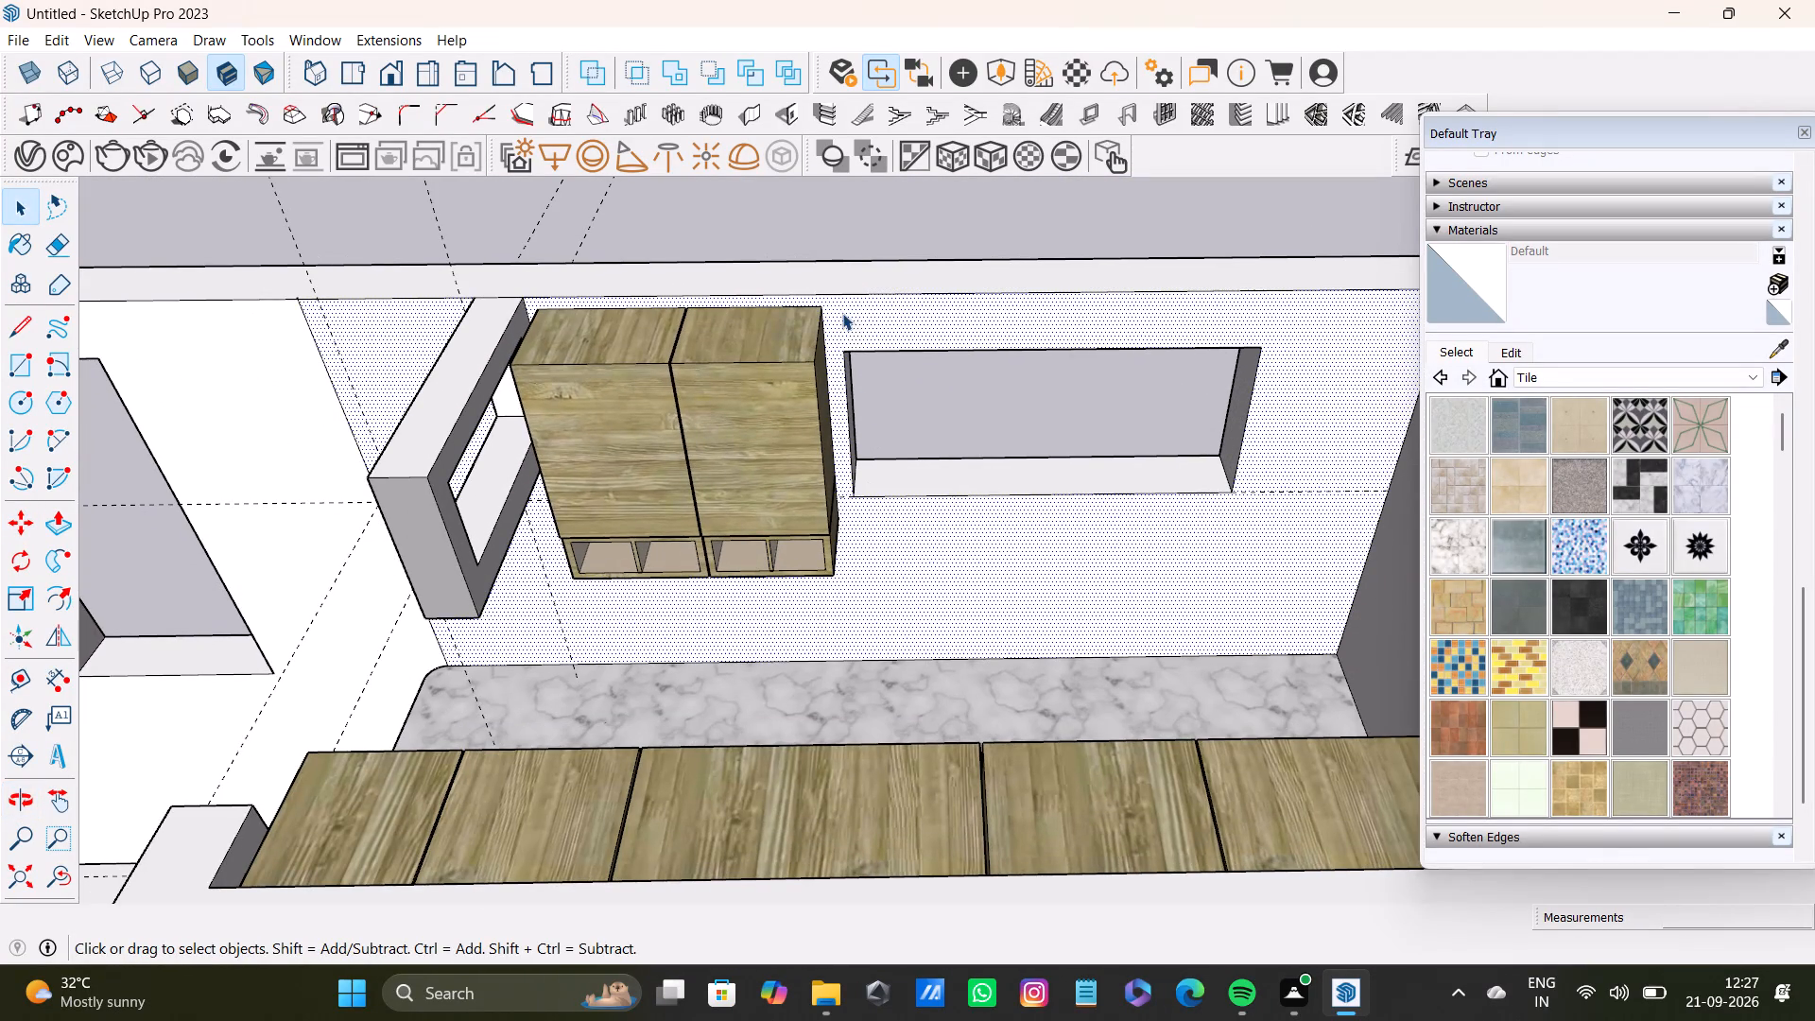
scroll(531, 461, "down", 4)
middle_click_drag(531, 460, 798, 466, "shift")
scroll(796, 497, "up", 4, "shift")
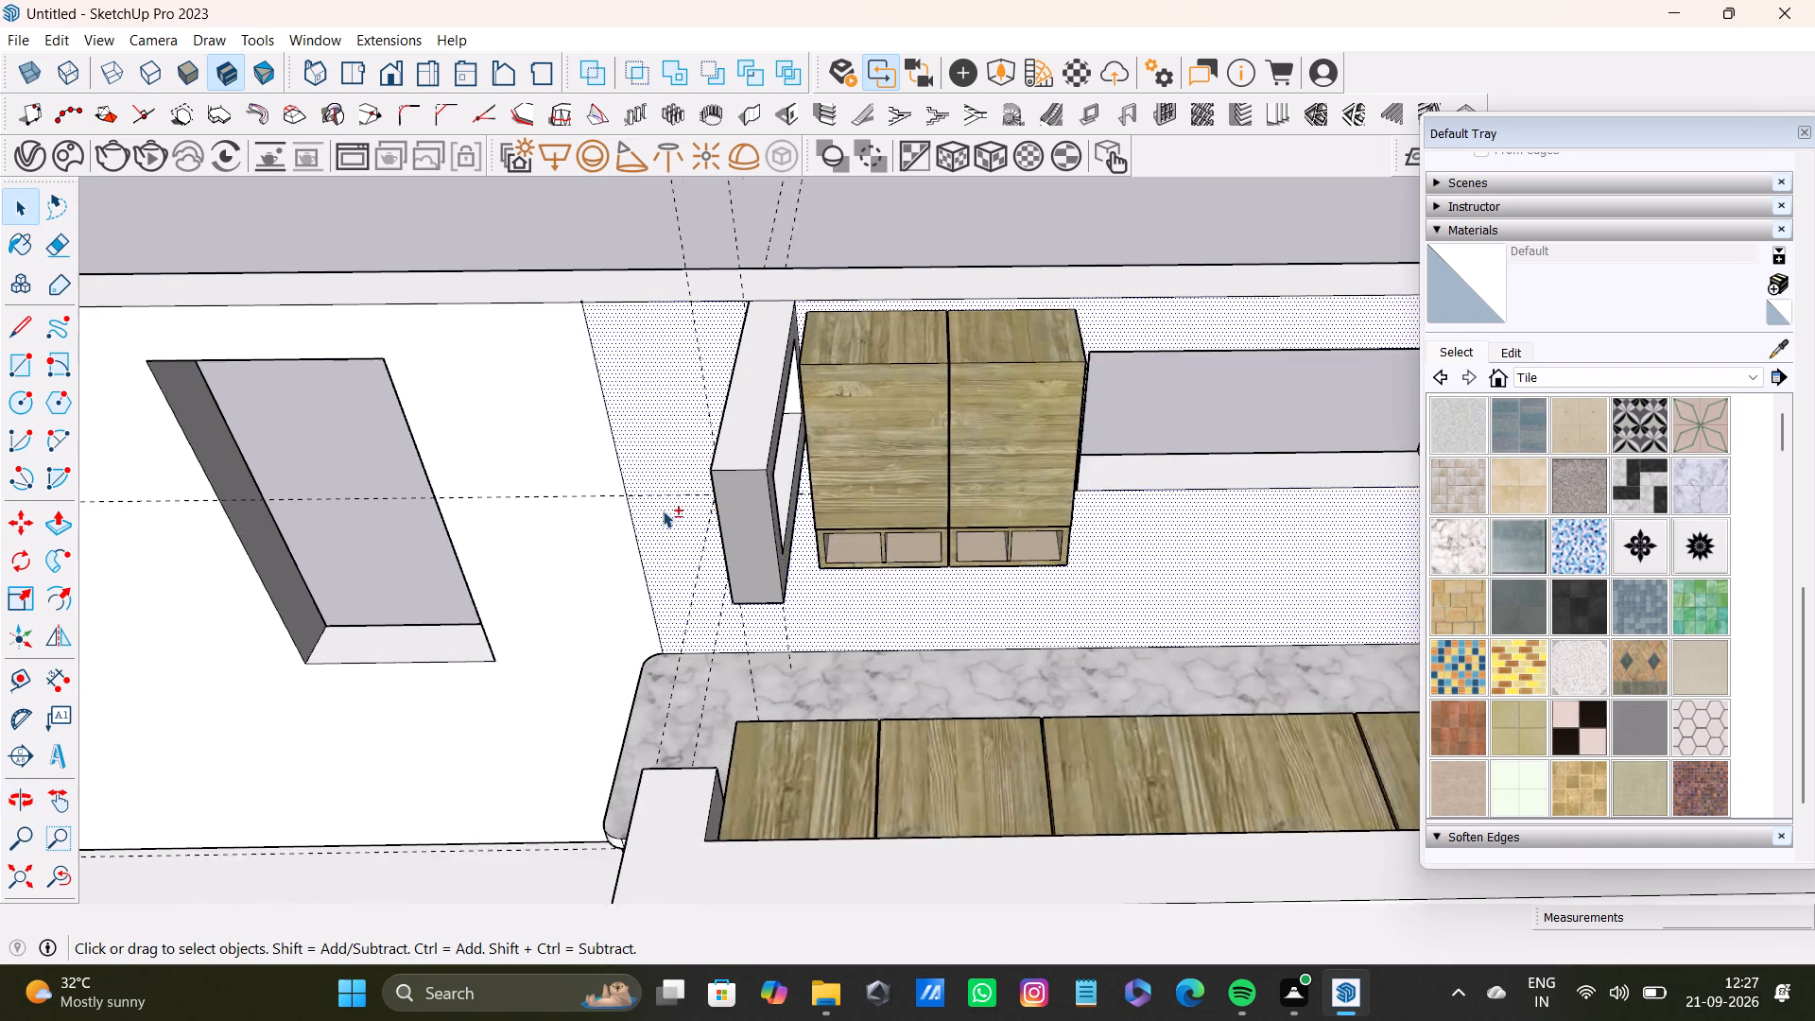
scroll(663, 510, "up", 2, "shift")
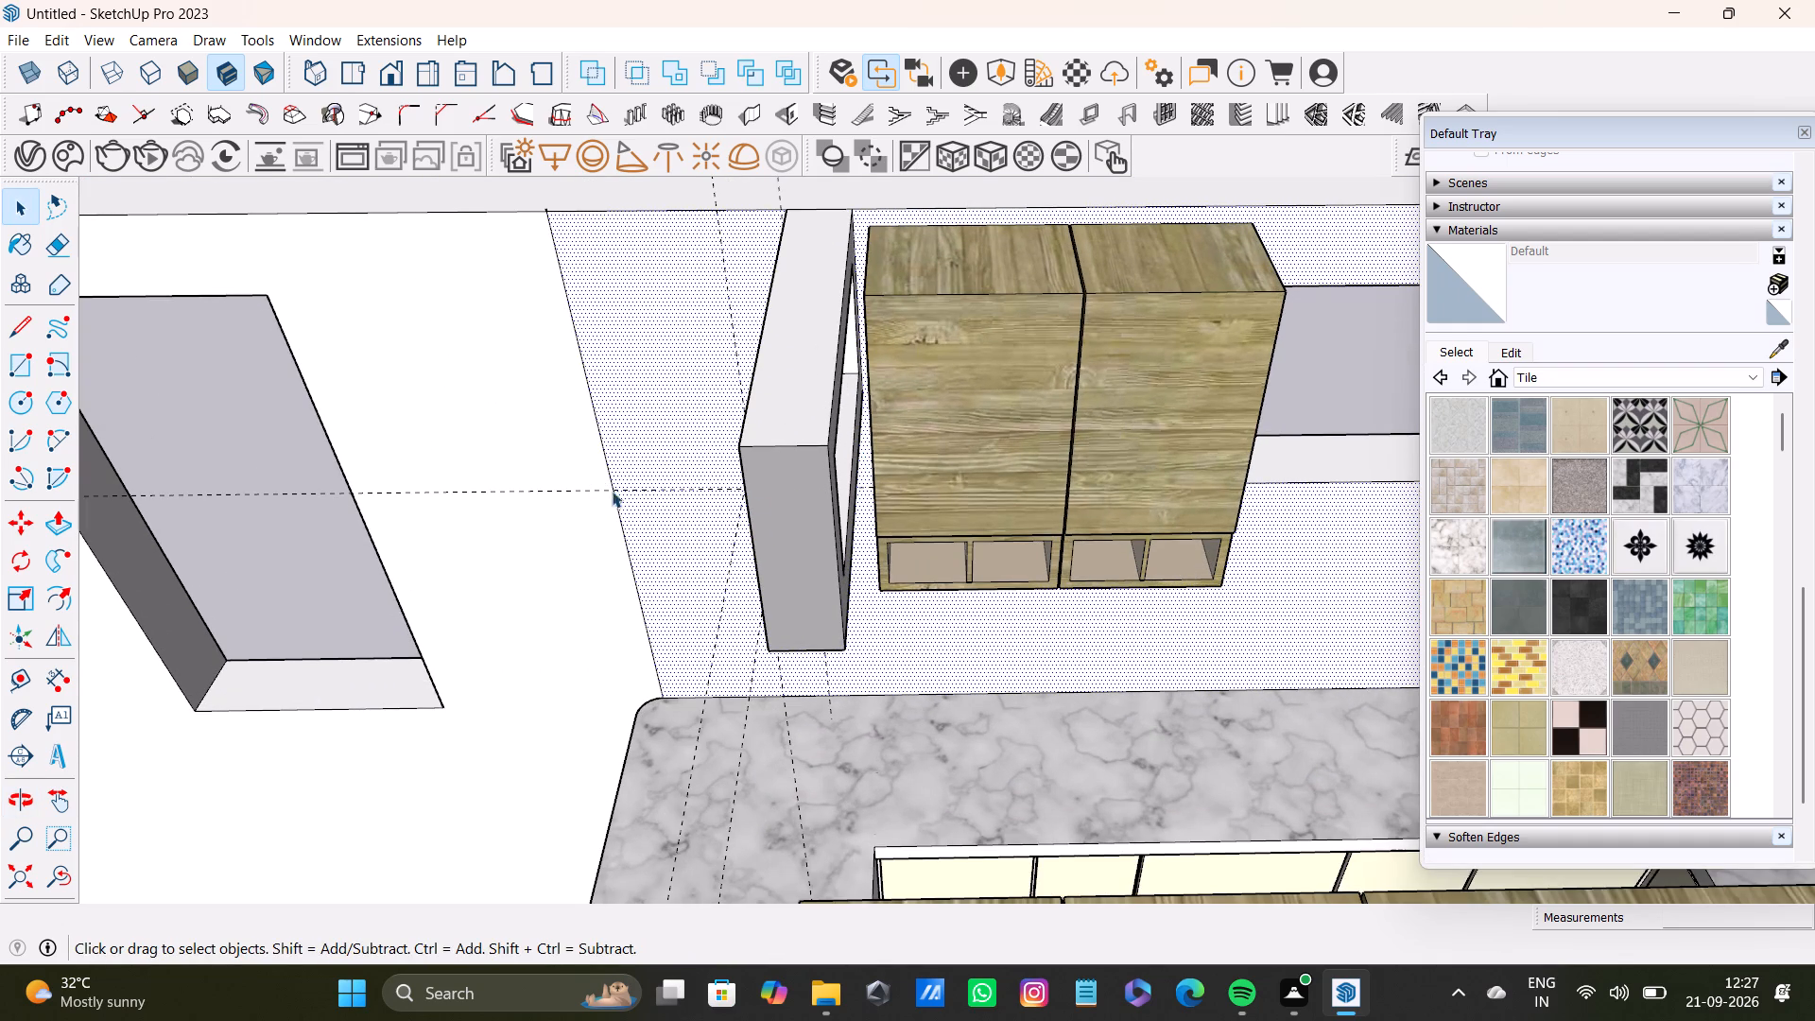
left_click(26, 331)
scroll(764, 636, "up", 5)
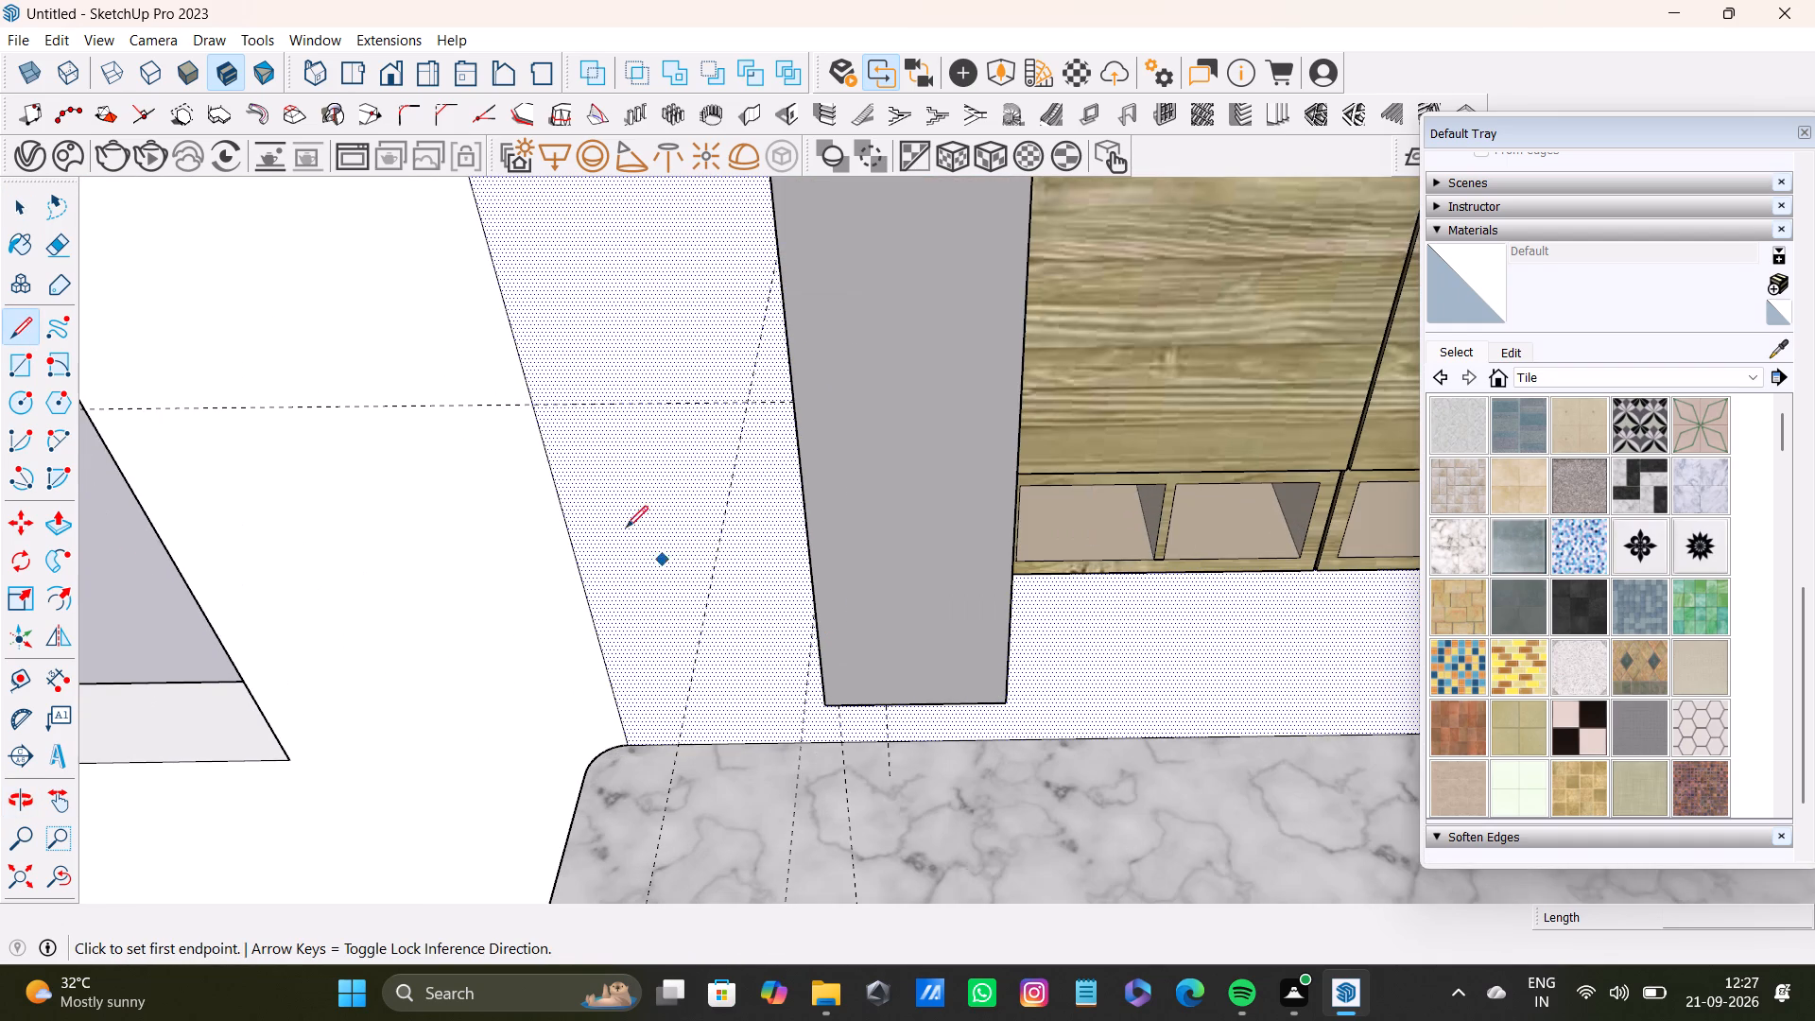
left_click(536, 405)
scroll(1215, 459, "down", 2)
middle_click_drag(1167, 452, 877, 455, "shift")
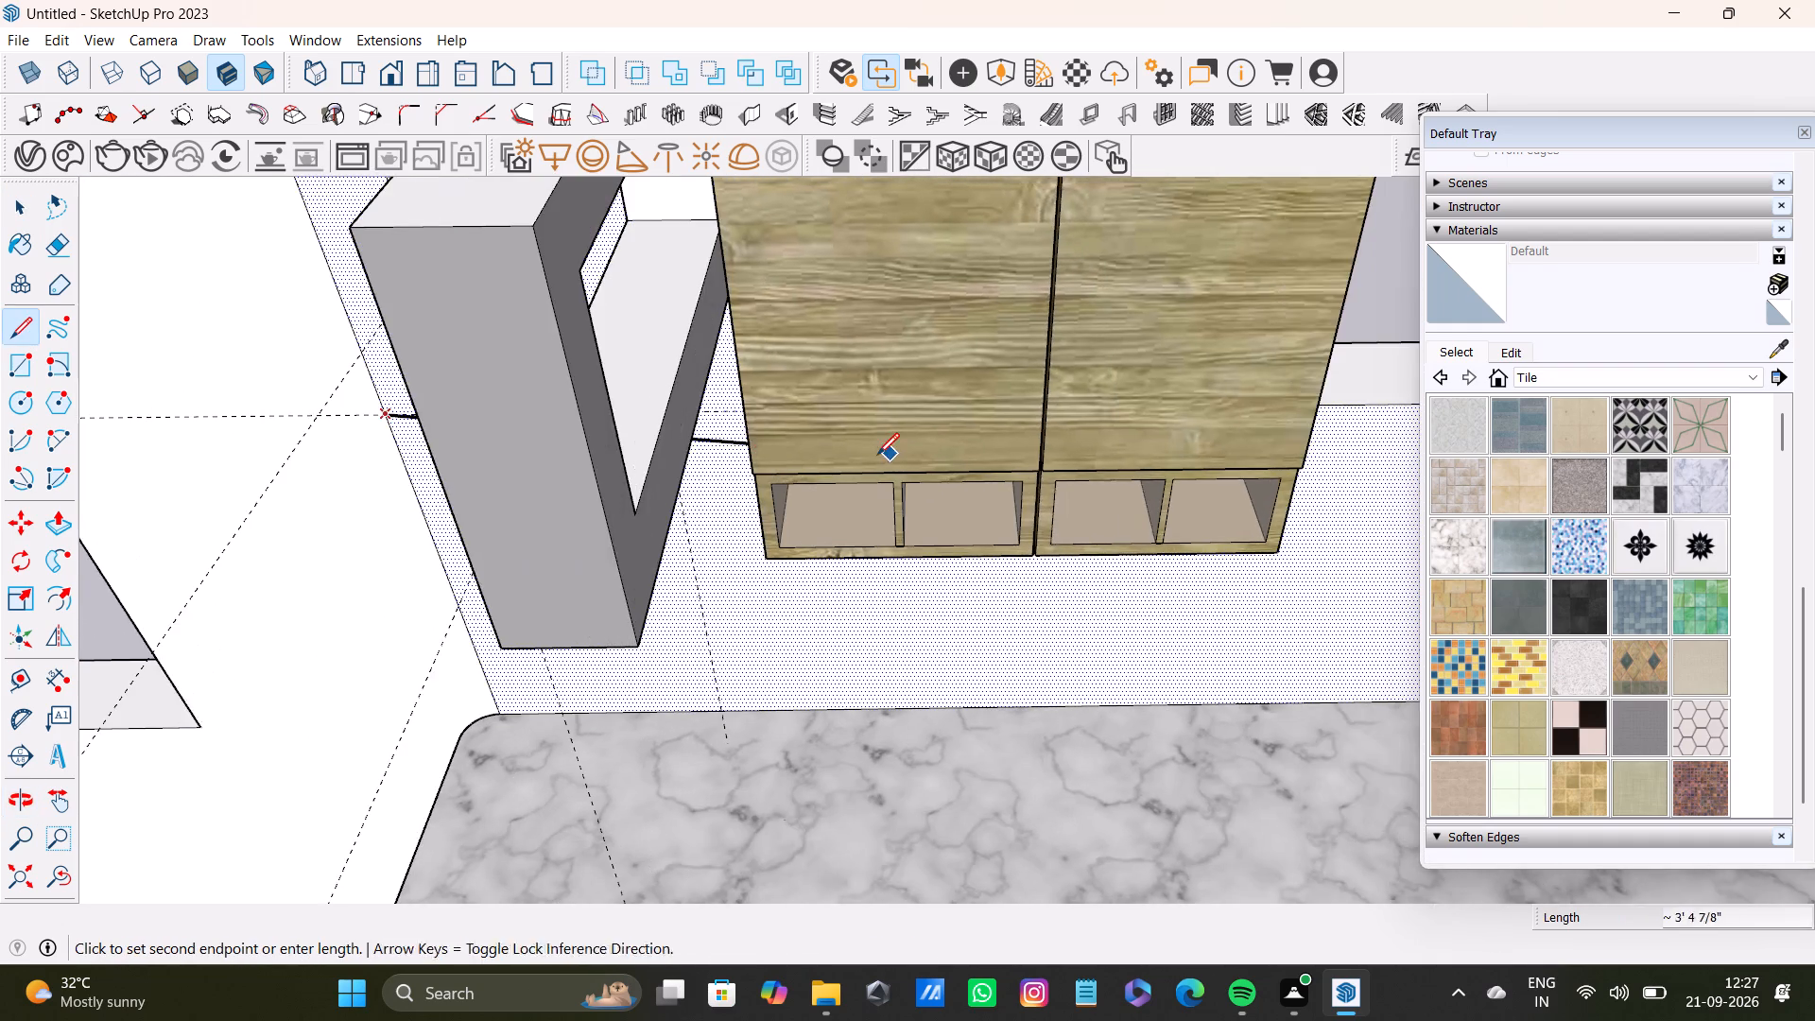
scroll(877, 450, "up", 2)
middle_click_drag(721, 439, 779, 159)
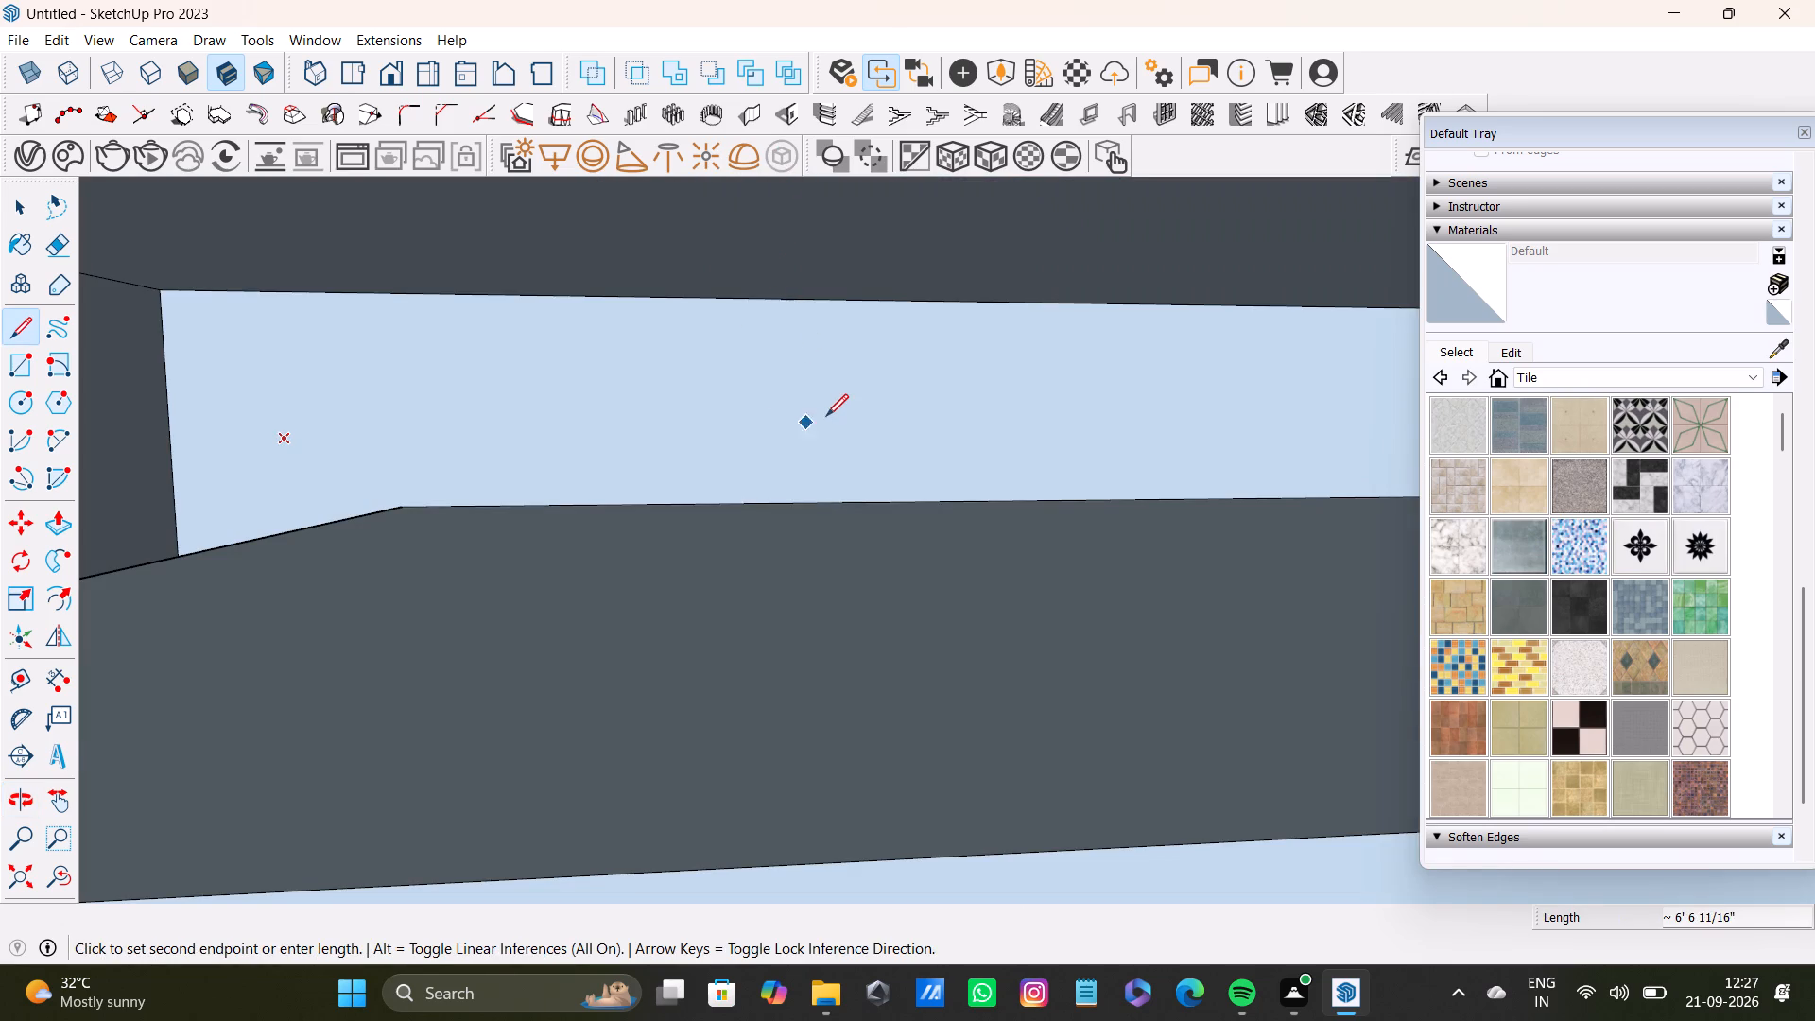
left_click(58, 873)
scroll(752, 441, "up", 6)
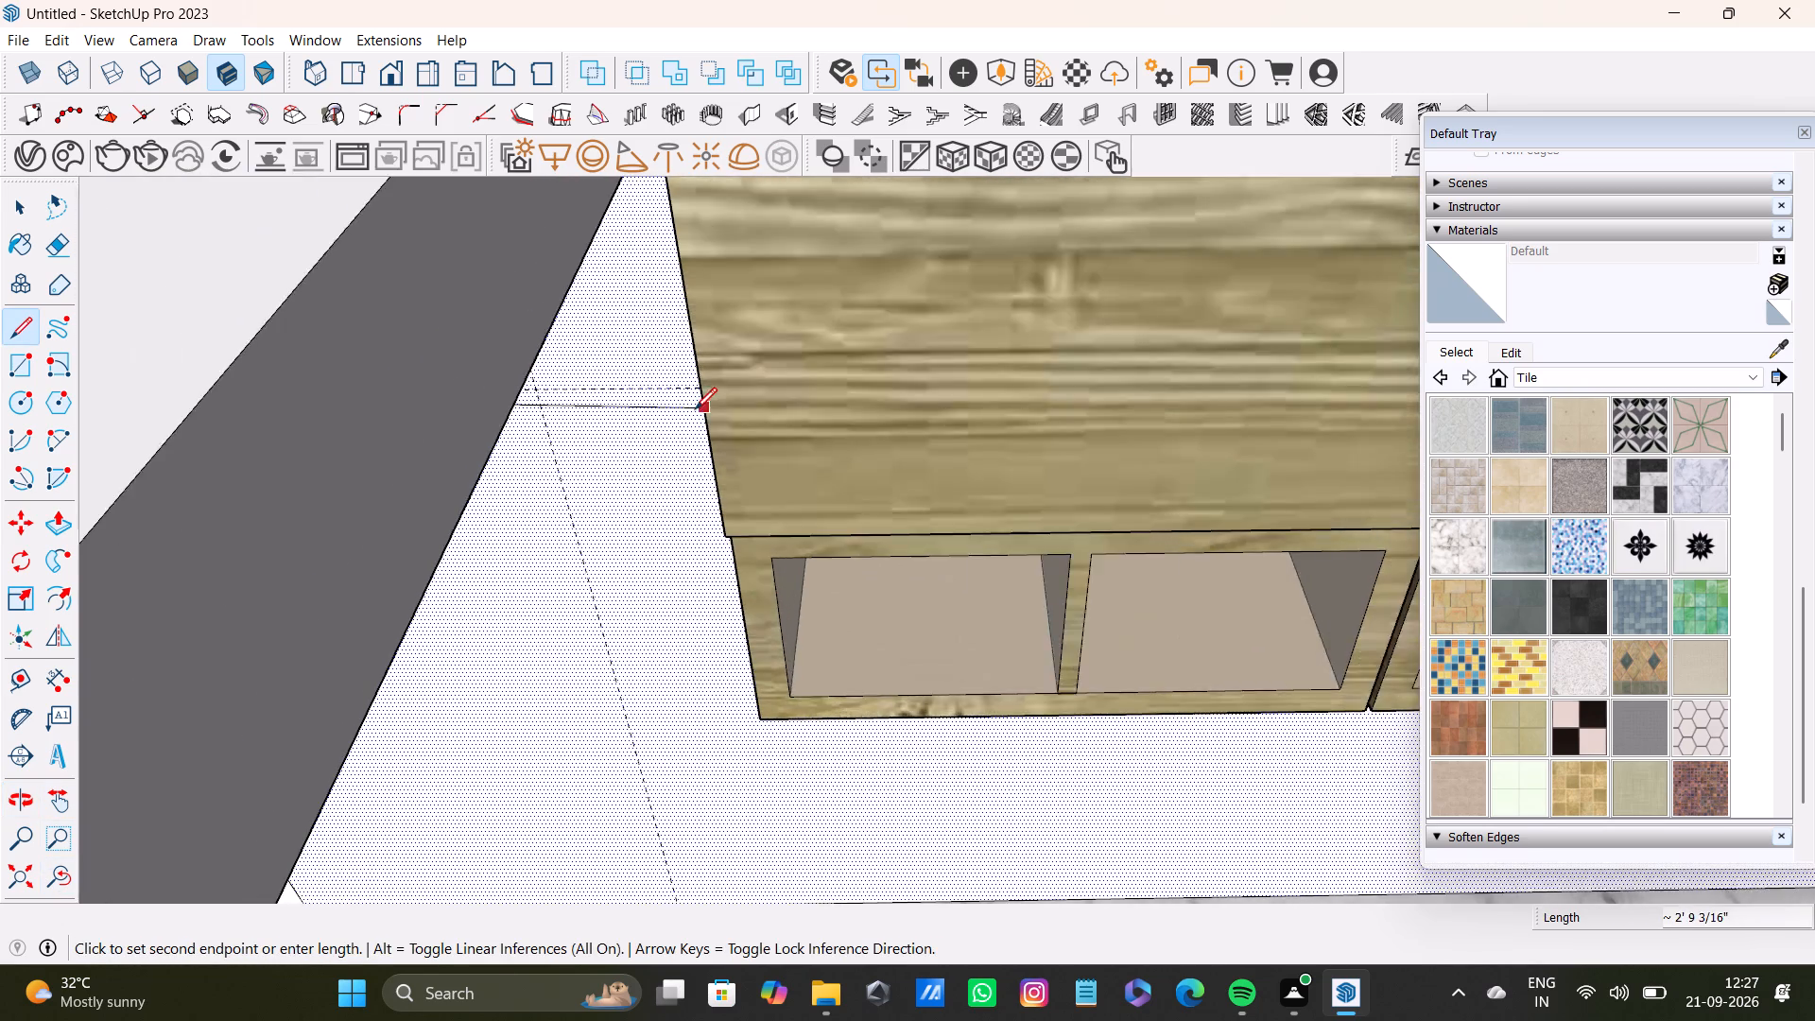
scroll(695, 409, "up", 7)
middle_click_drag(651, 399, 776, 344)
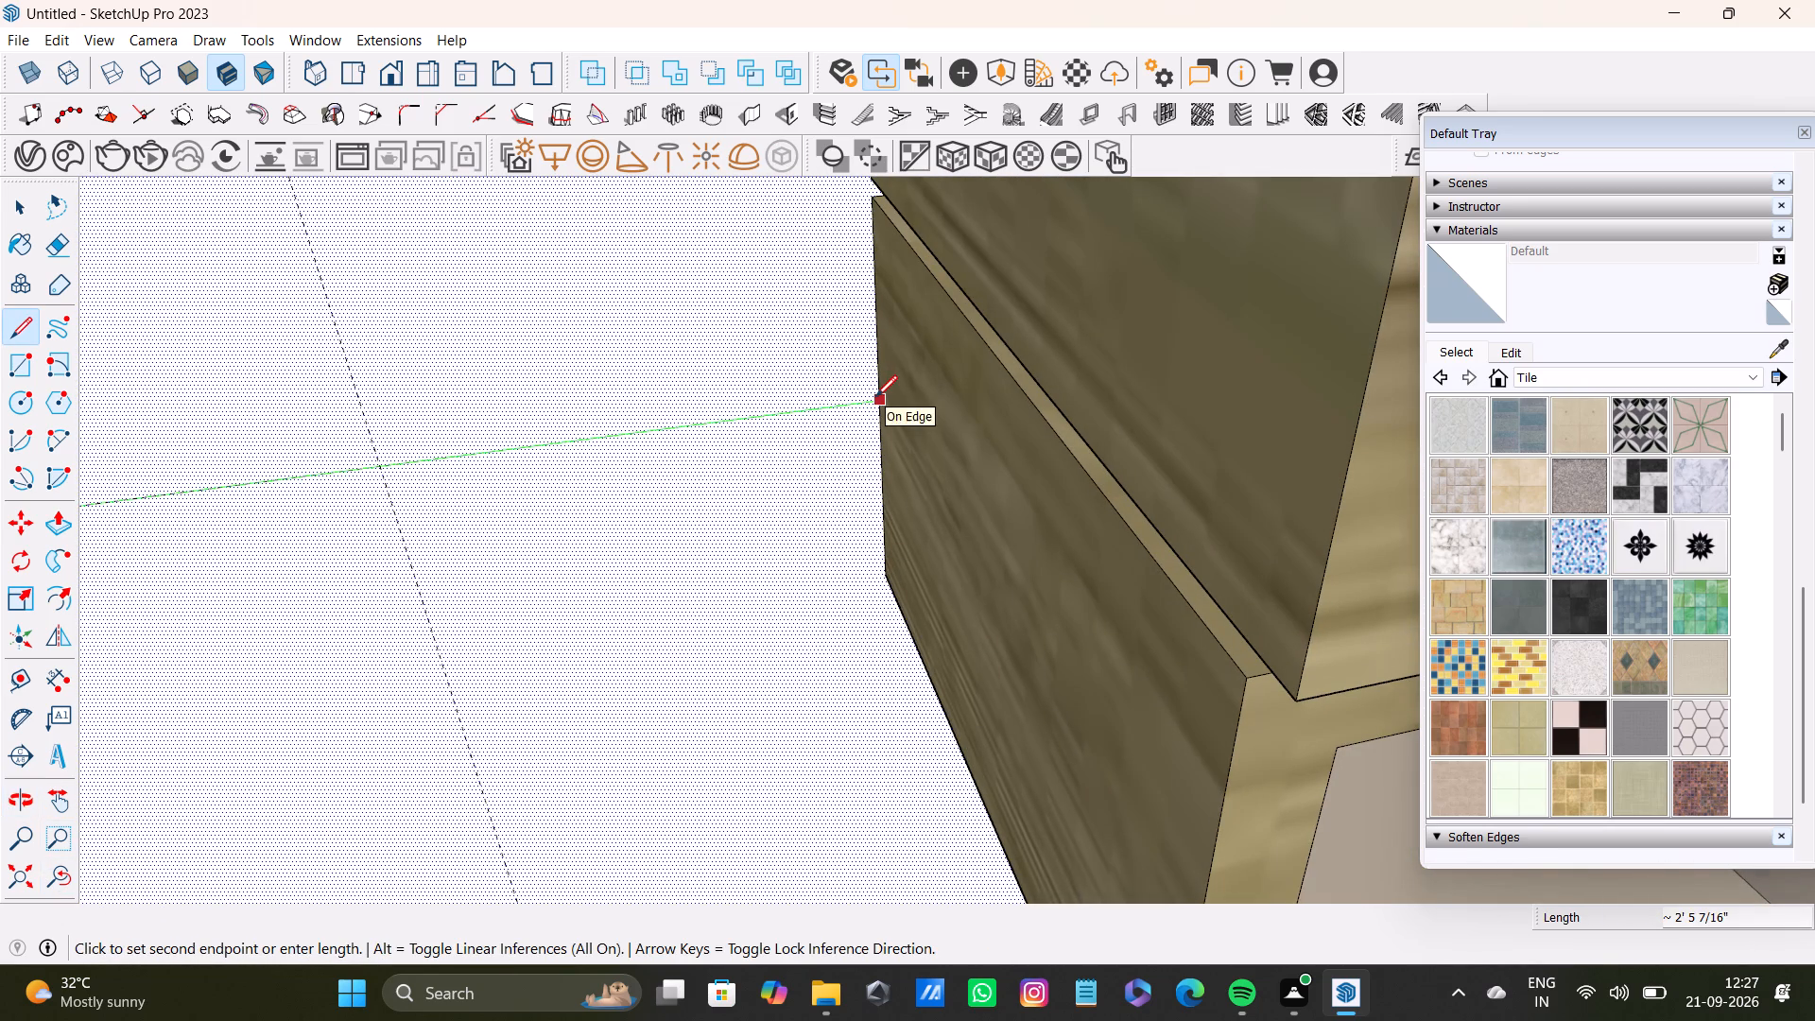
left_click(876, 398)
scroll(888, 404, "down", 15)
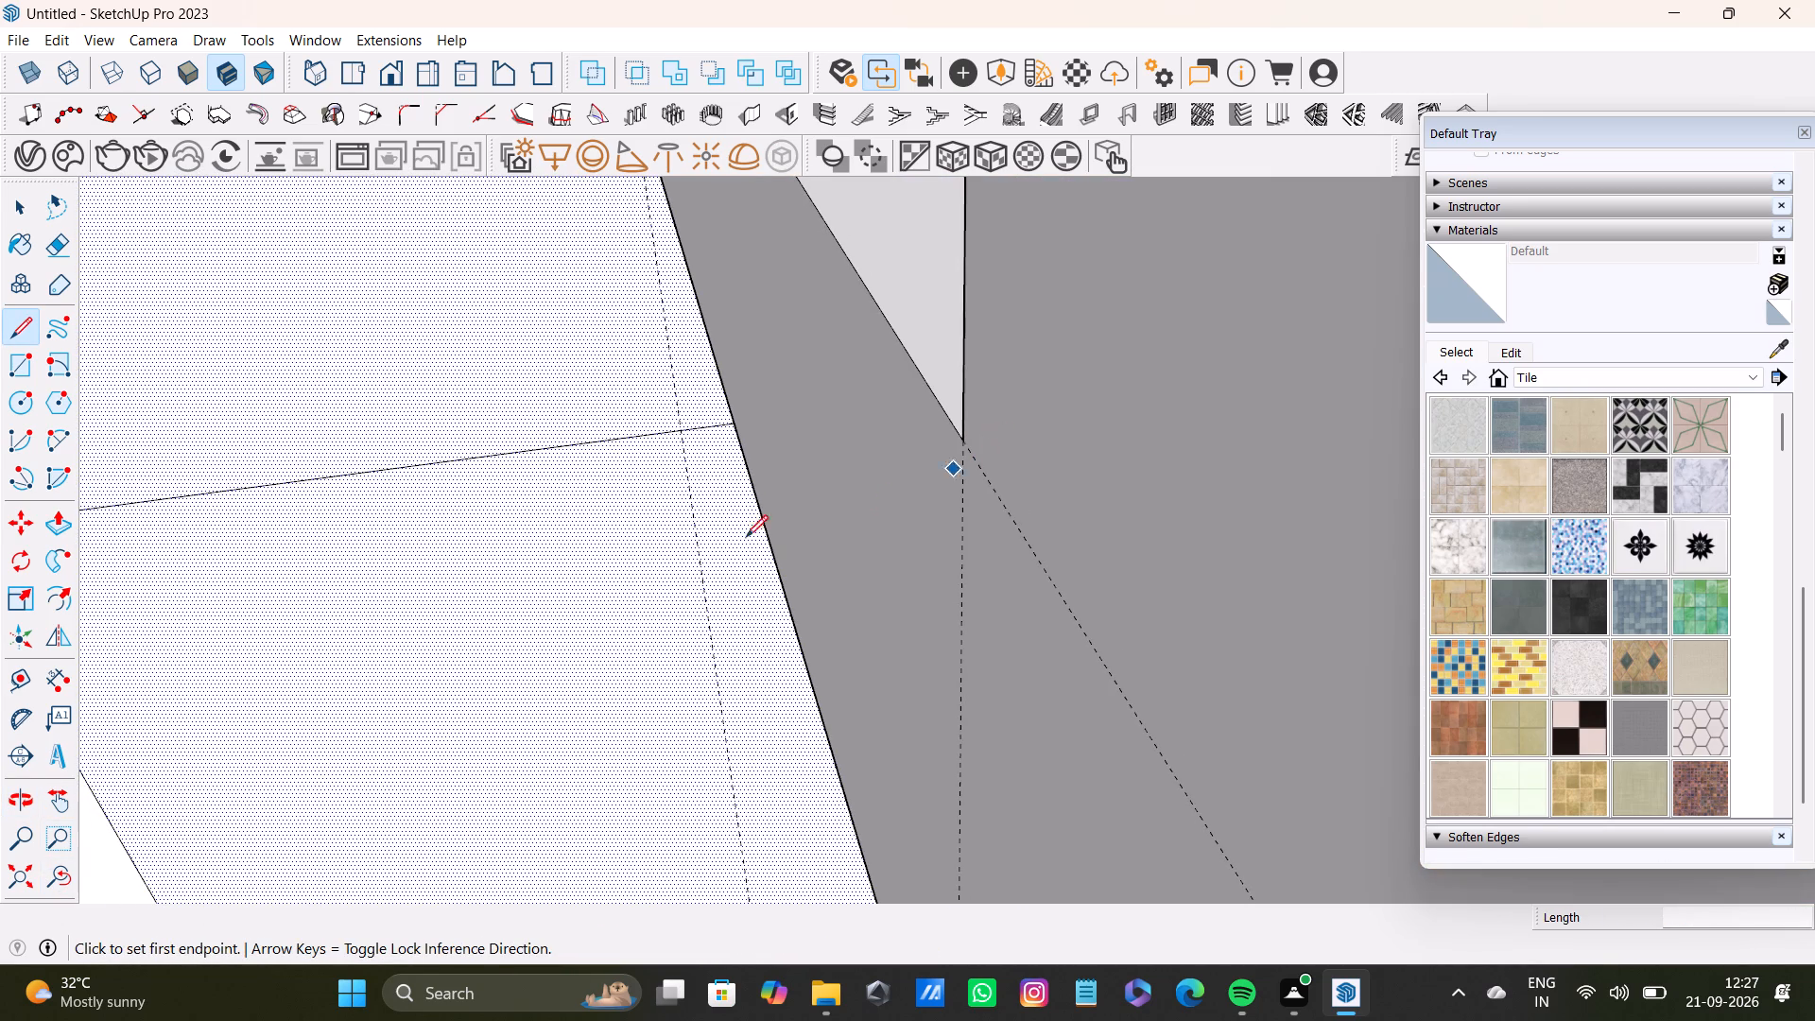
Draw a short line along the sill-height guide from the side of the upper cabinet to the nearer bottom corner of the kitchen window.
left_click(67, 871)
middle_click_drag(1444, 390, 48, 552)
scroll(672, 466, "down", 3)
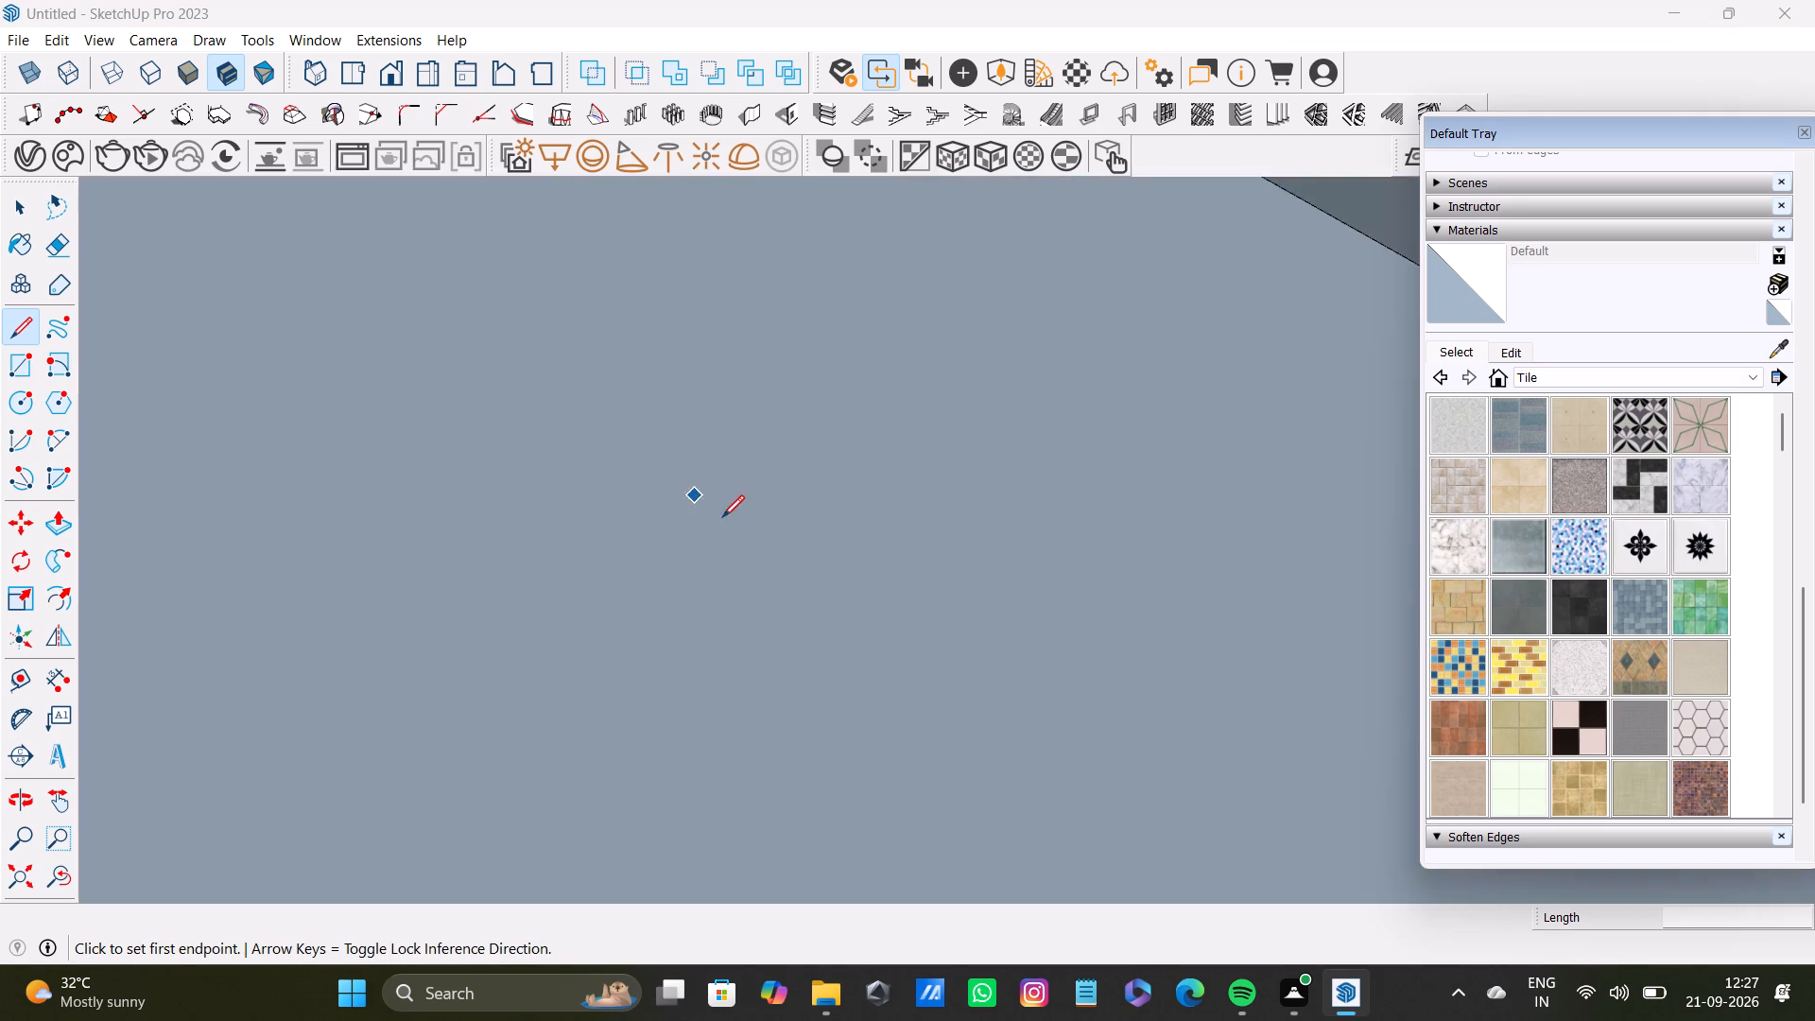
scroll(722, 517, "down", 7)
left_click(15, 874)
middle_click_drag(1036, 502, 735, 679, "shift")
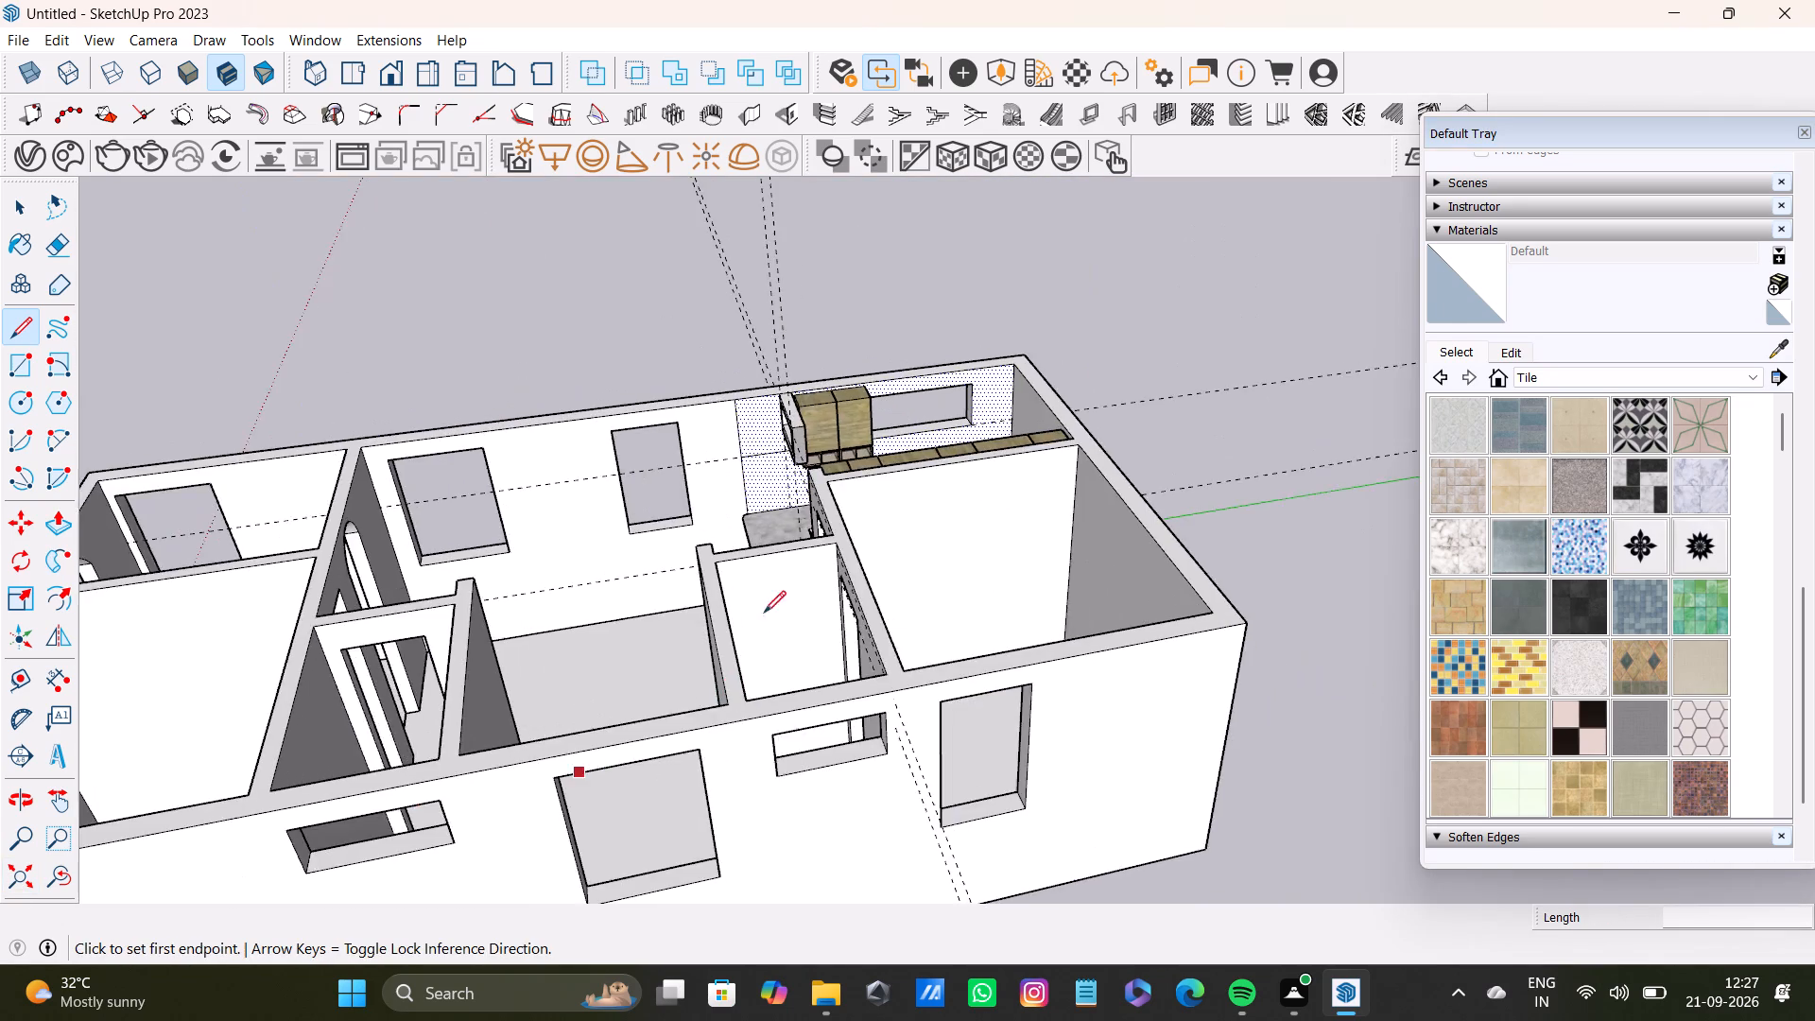
scroll(875, 485, "up", 14)
middle_click_drag(925, 452, 977, 475)
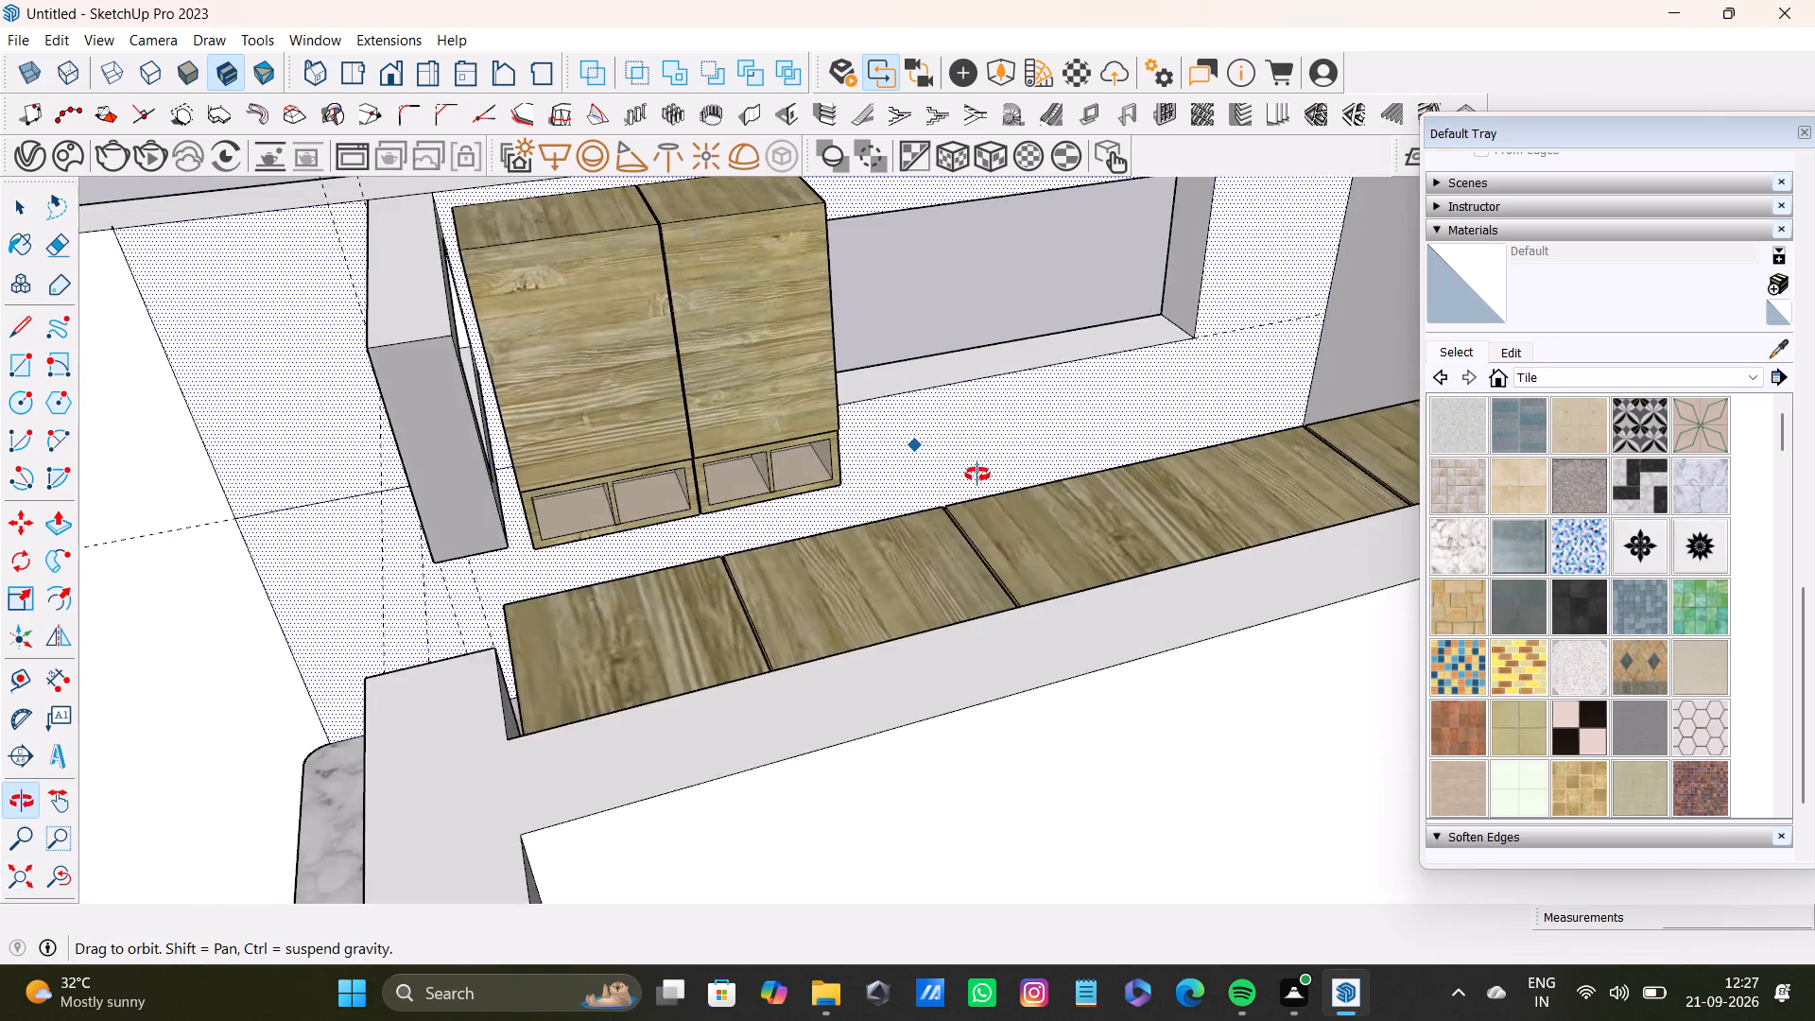
middle_click_drag(977, 475, 869, 528)
scroll(815, 454, "up", 8)
middle_click_drag(760, 488, 629, 518)
scroll(656, 459, "up", 7)
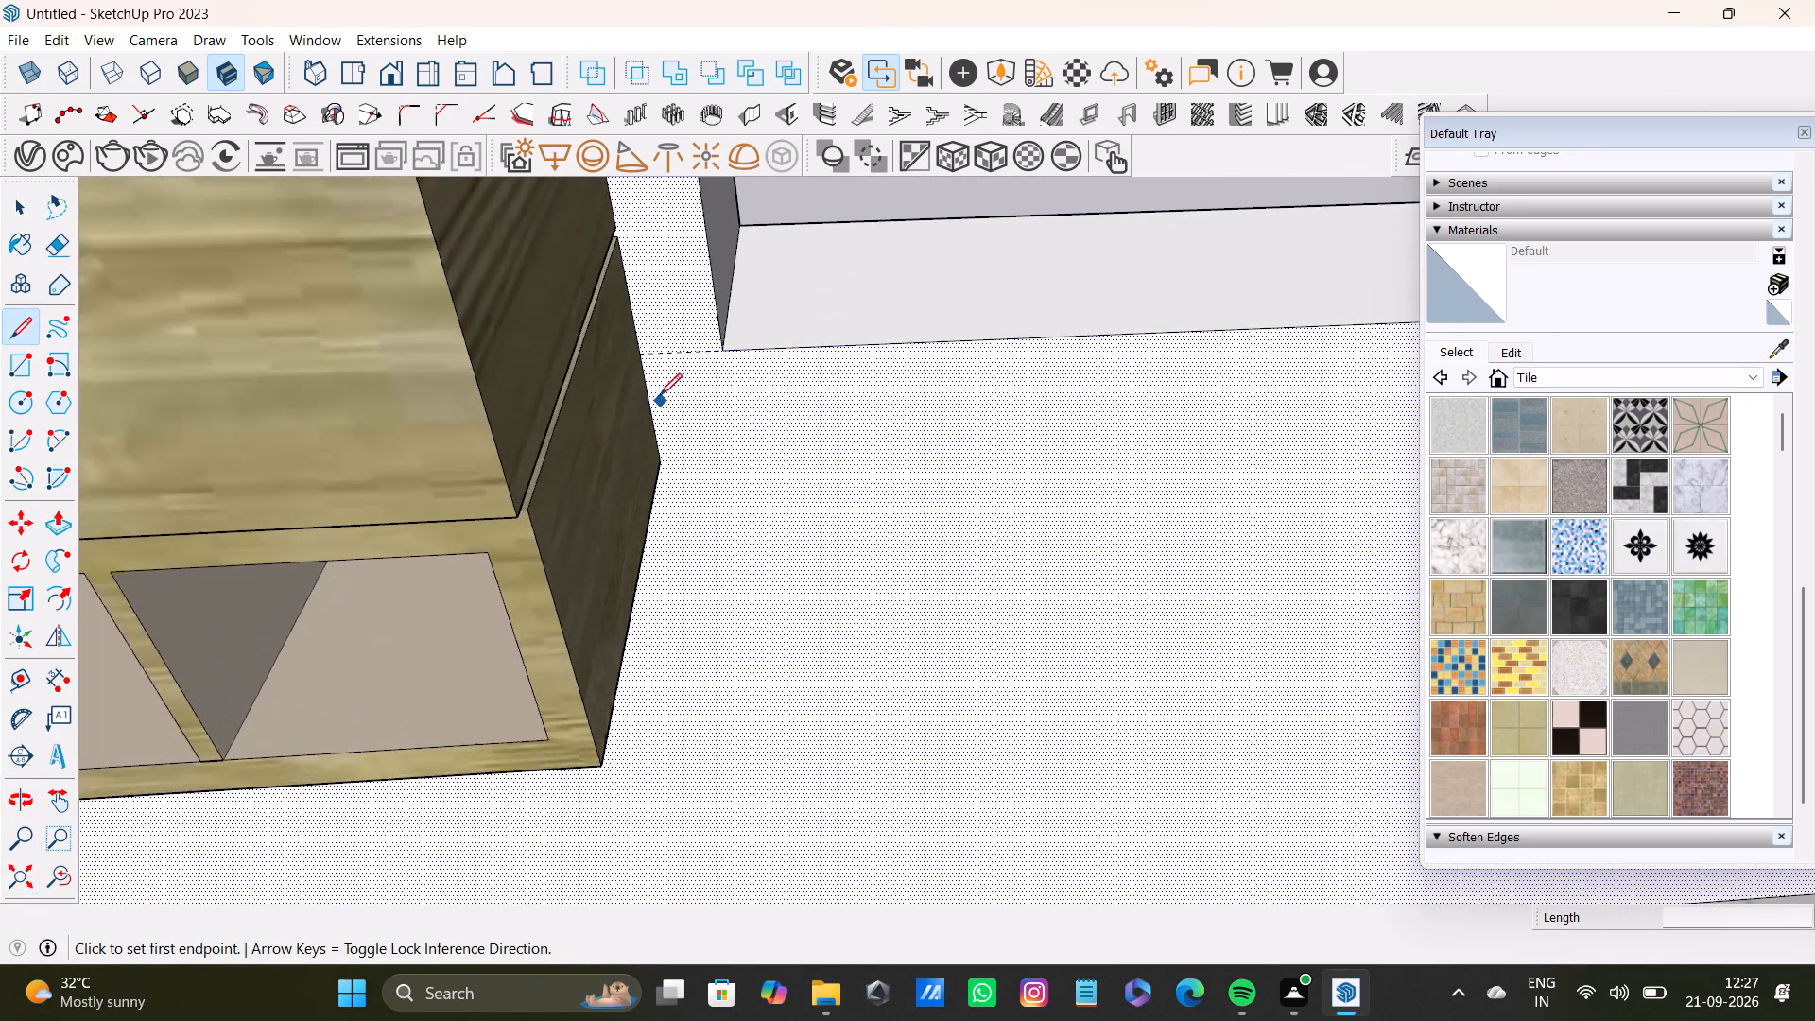
scroll(660, 395, "up", 2)
left_click(631, 339)
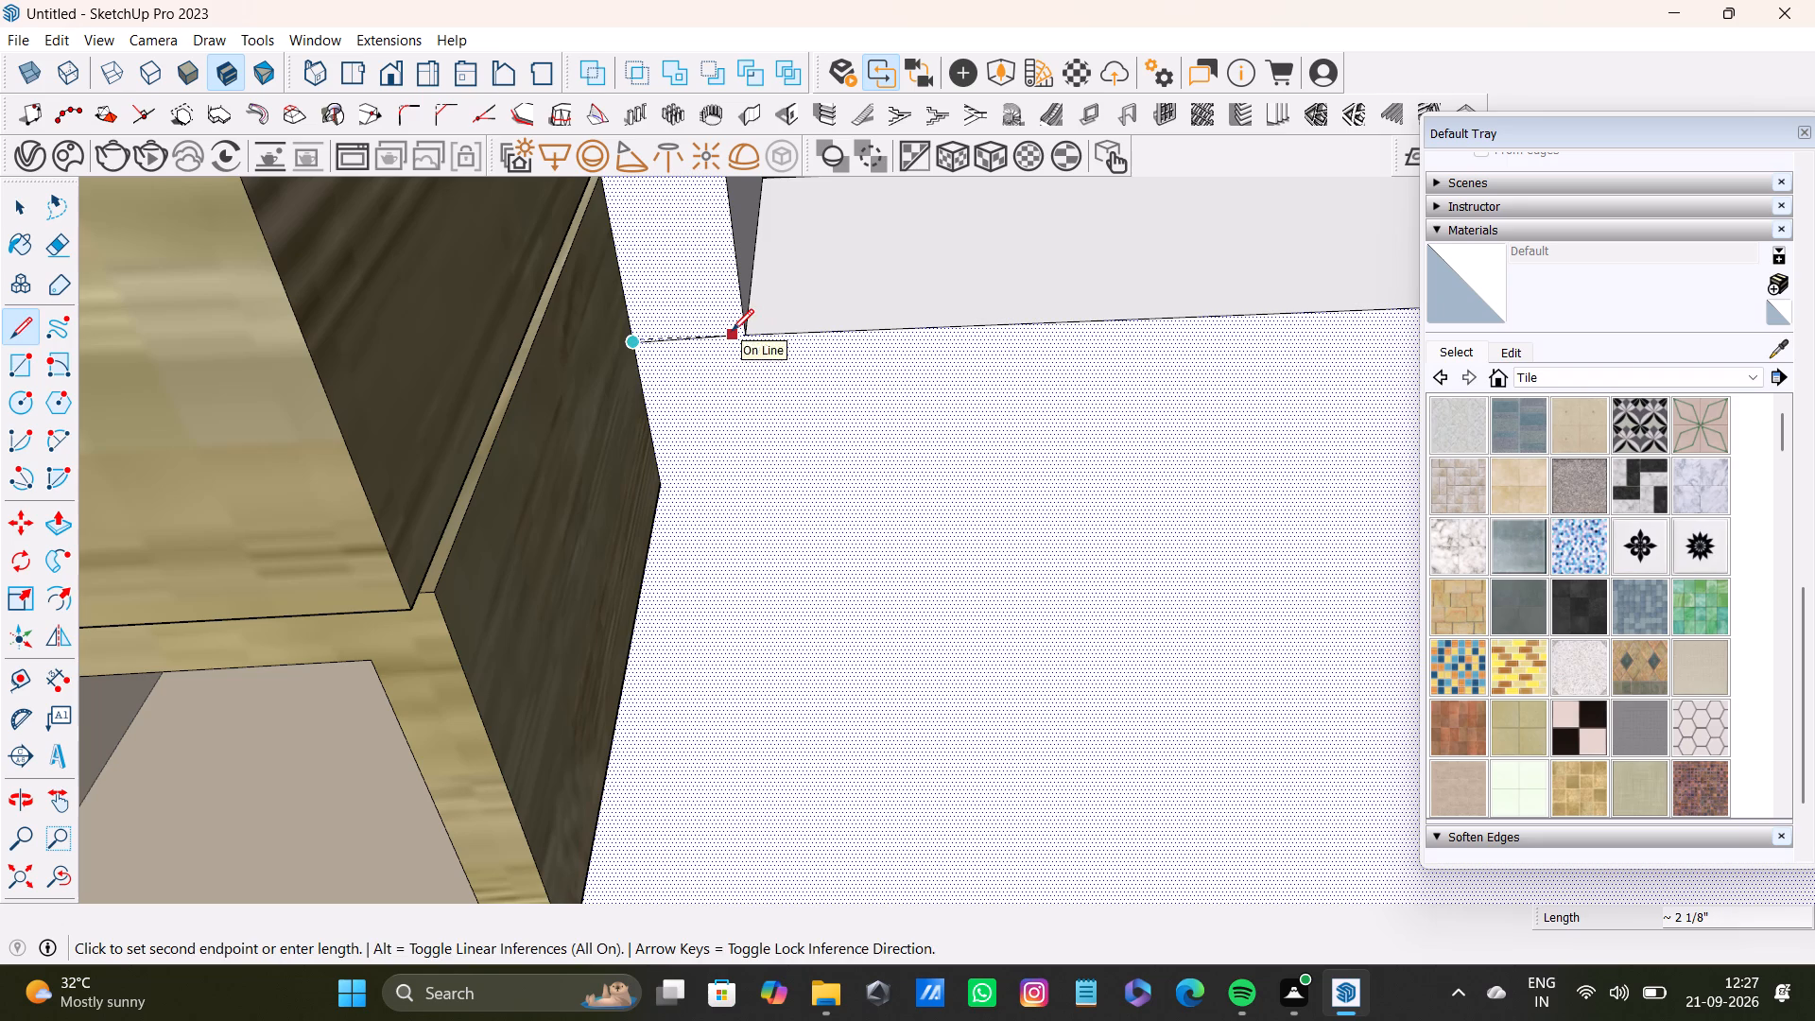
key("space")
key("l")
scroll(695, 376, "up", 5)
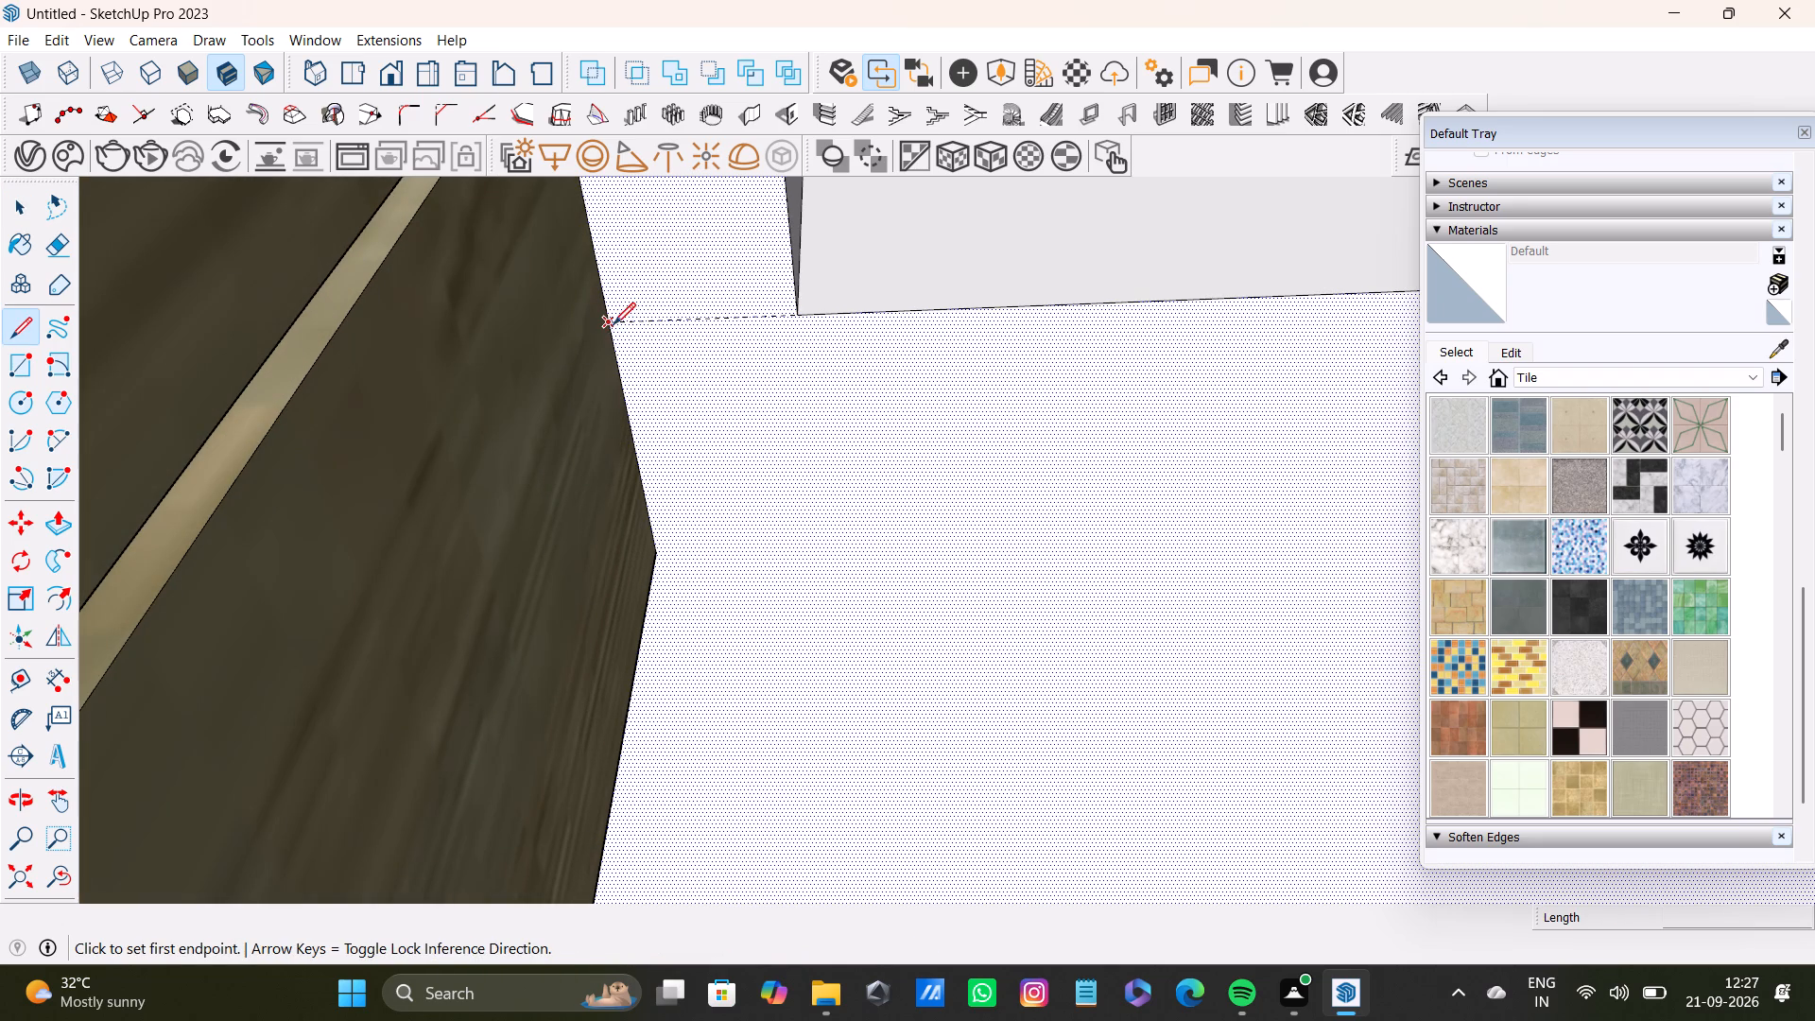
left_click(614, 324)
left_click(793, 318)
Draw a line about 1' 10 3/4" long along the guide from the window's other bottom corner to the kitchen's end wall.
scroll(790, 359, "down", 10)
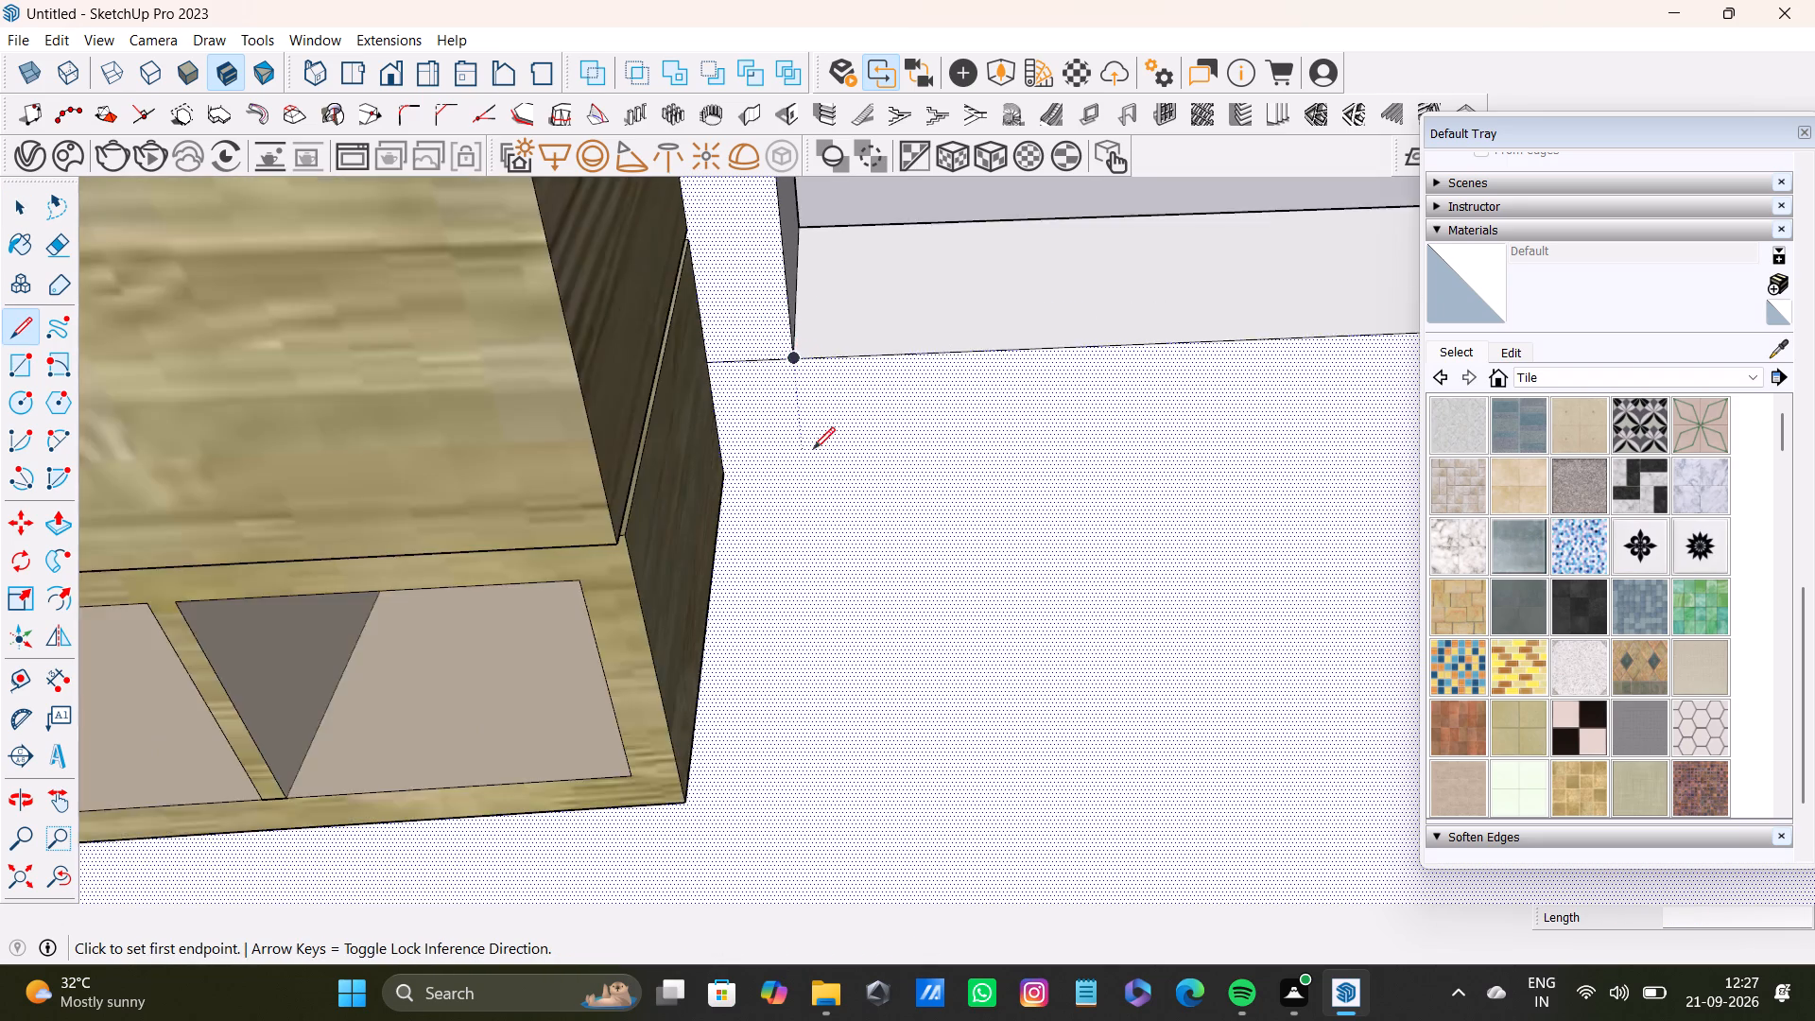
scroll(813, 449, "down", 6)
middle_click_drag(1115, 475, 122, 469, "shift")
scroll(635, 388, "down", 4, "shift")
scroll(639, 388, "up", 6, "shift")
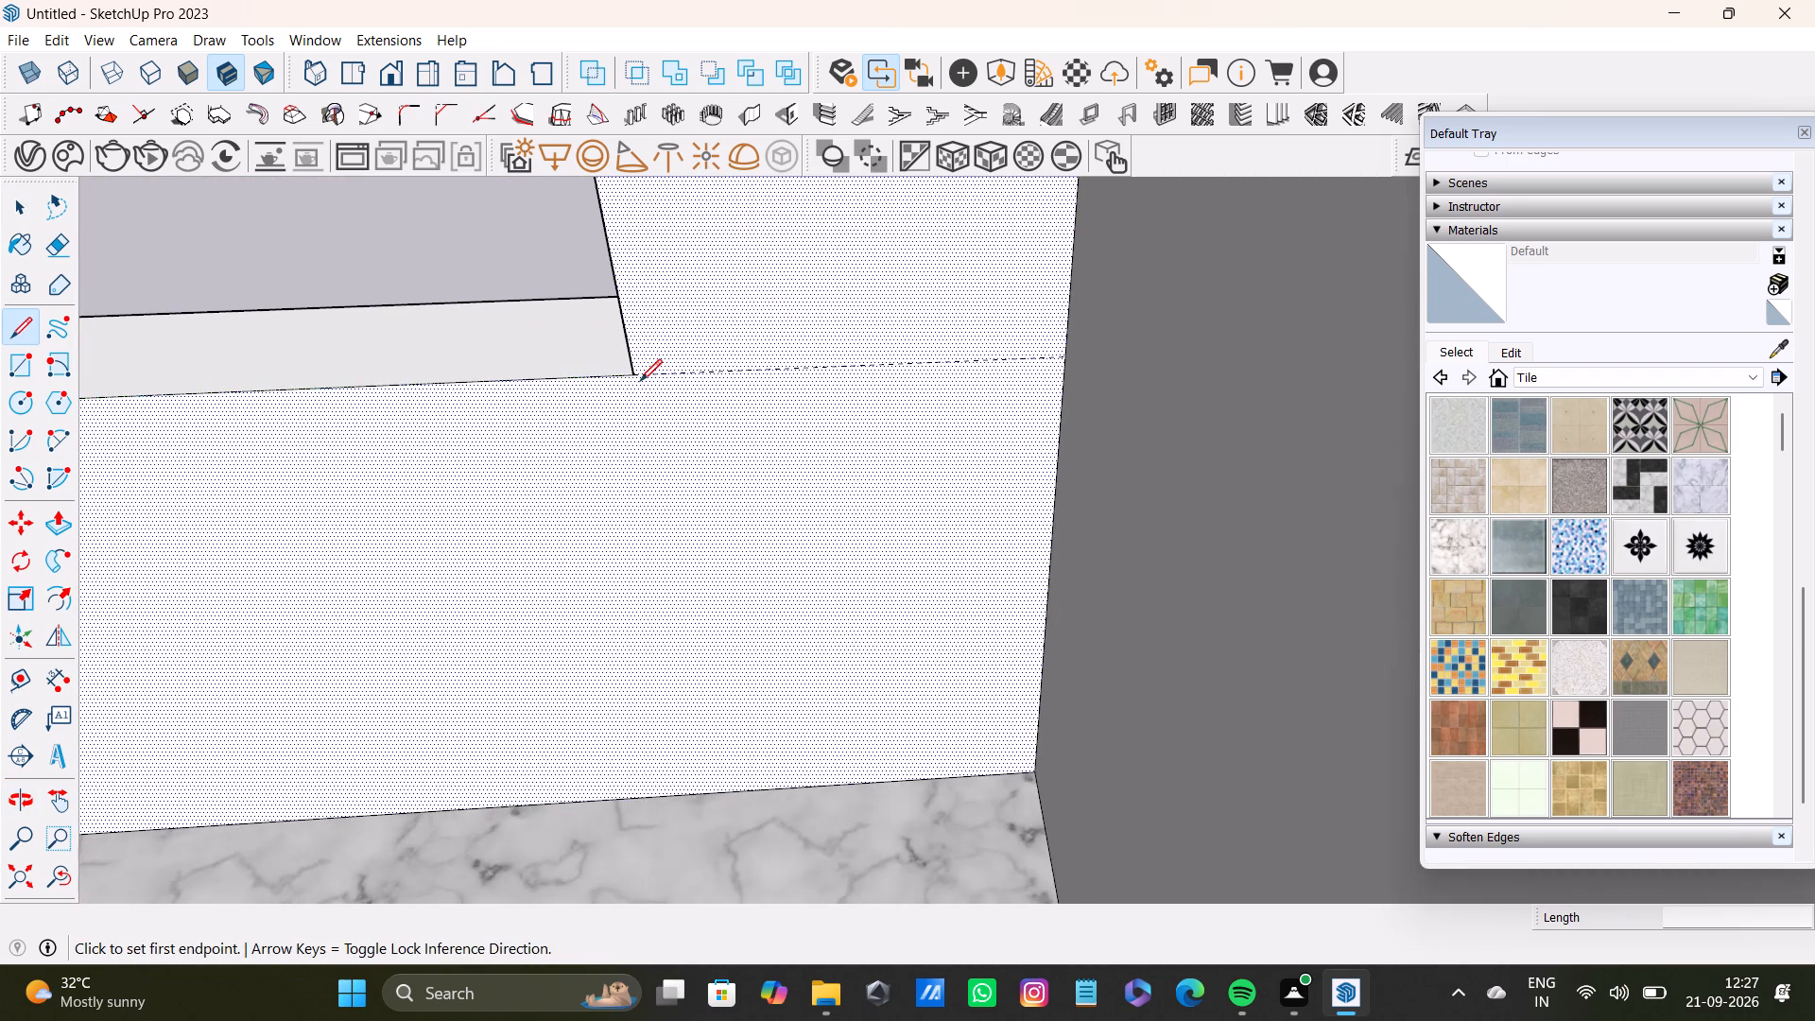
left_click(636, 372)
left_click(1063, 357)
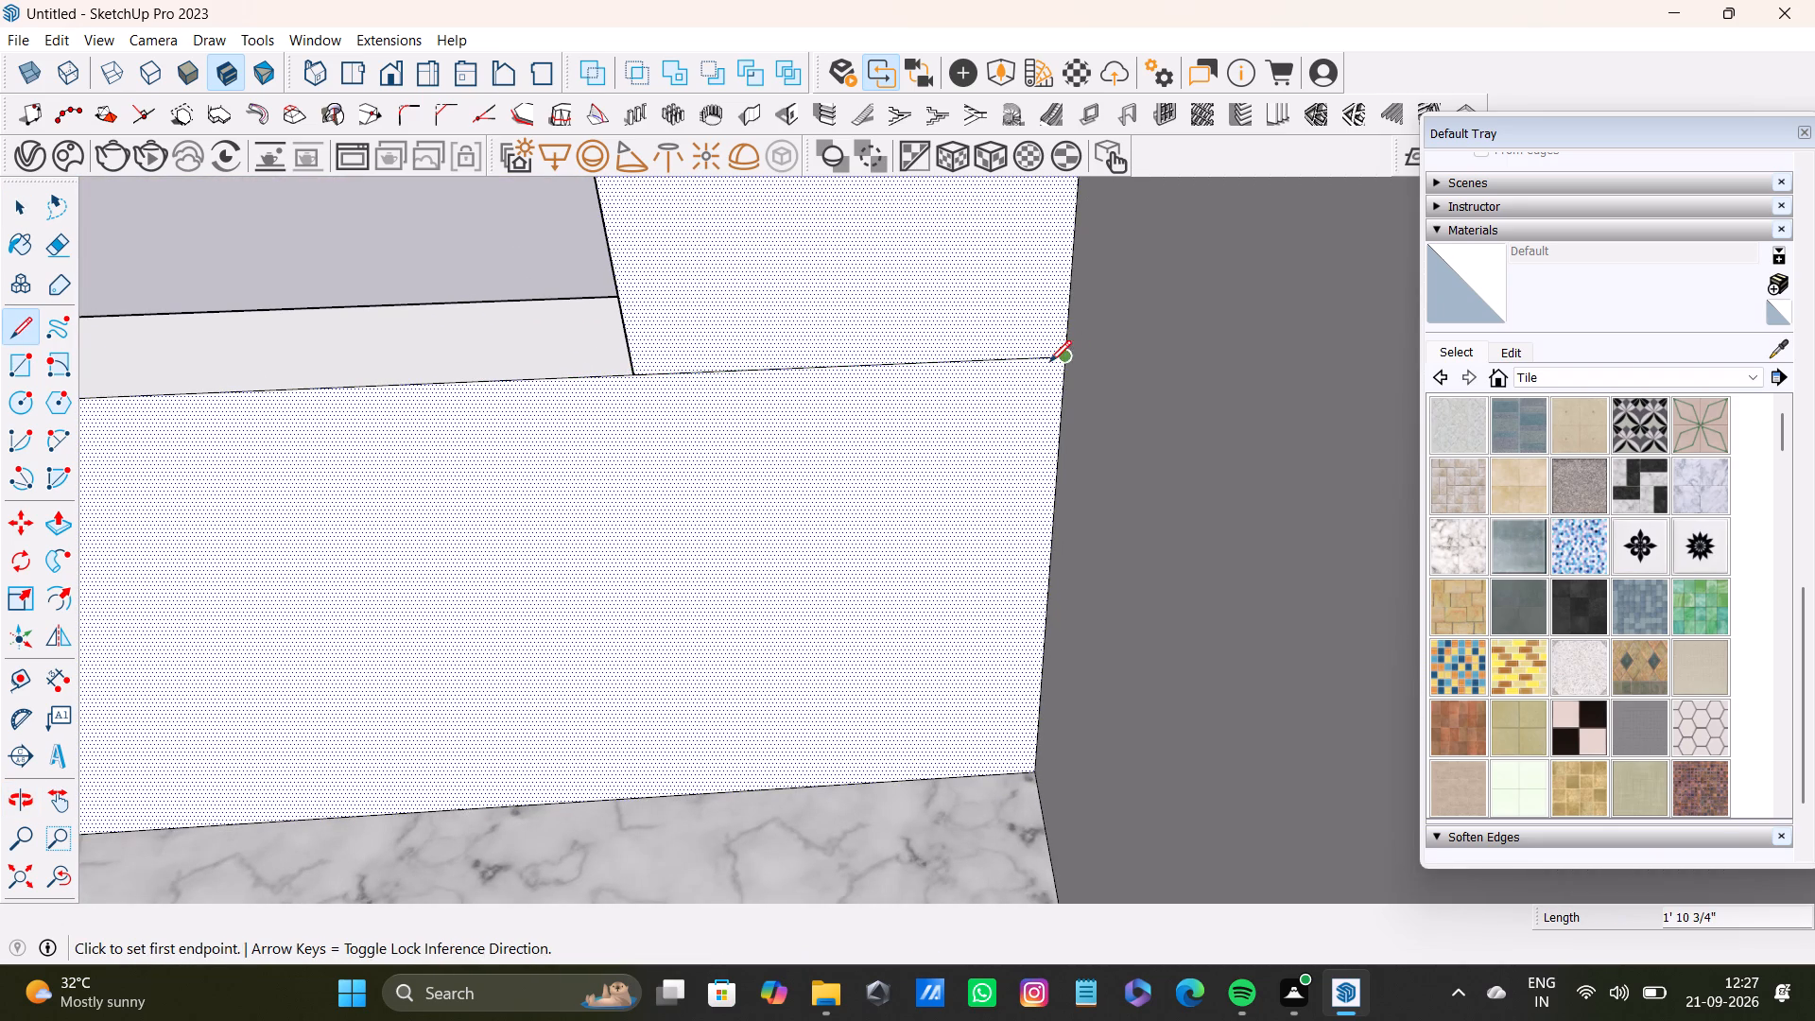
Select the kitchen wall faces beside, above and below the window to check whether the sill-height lines split the wall.
key("space")
left_click(858, 479)
scroll(857, 479, "down", 8)
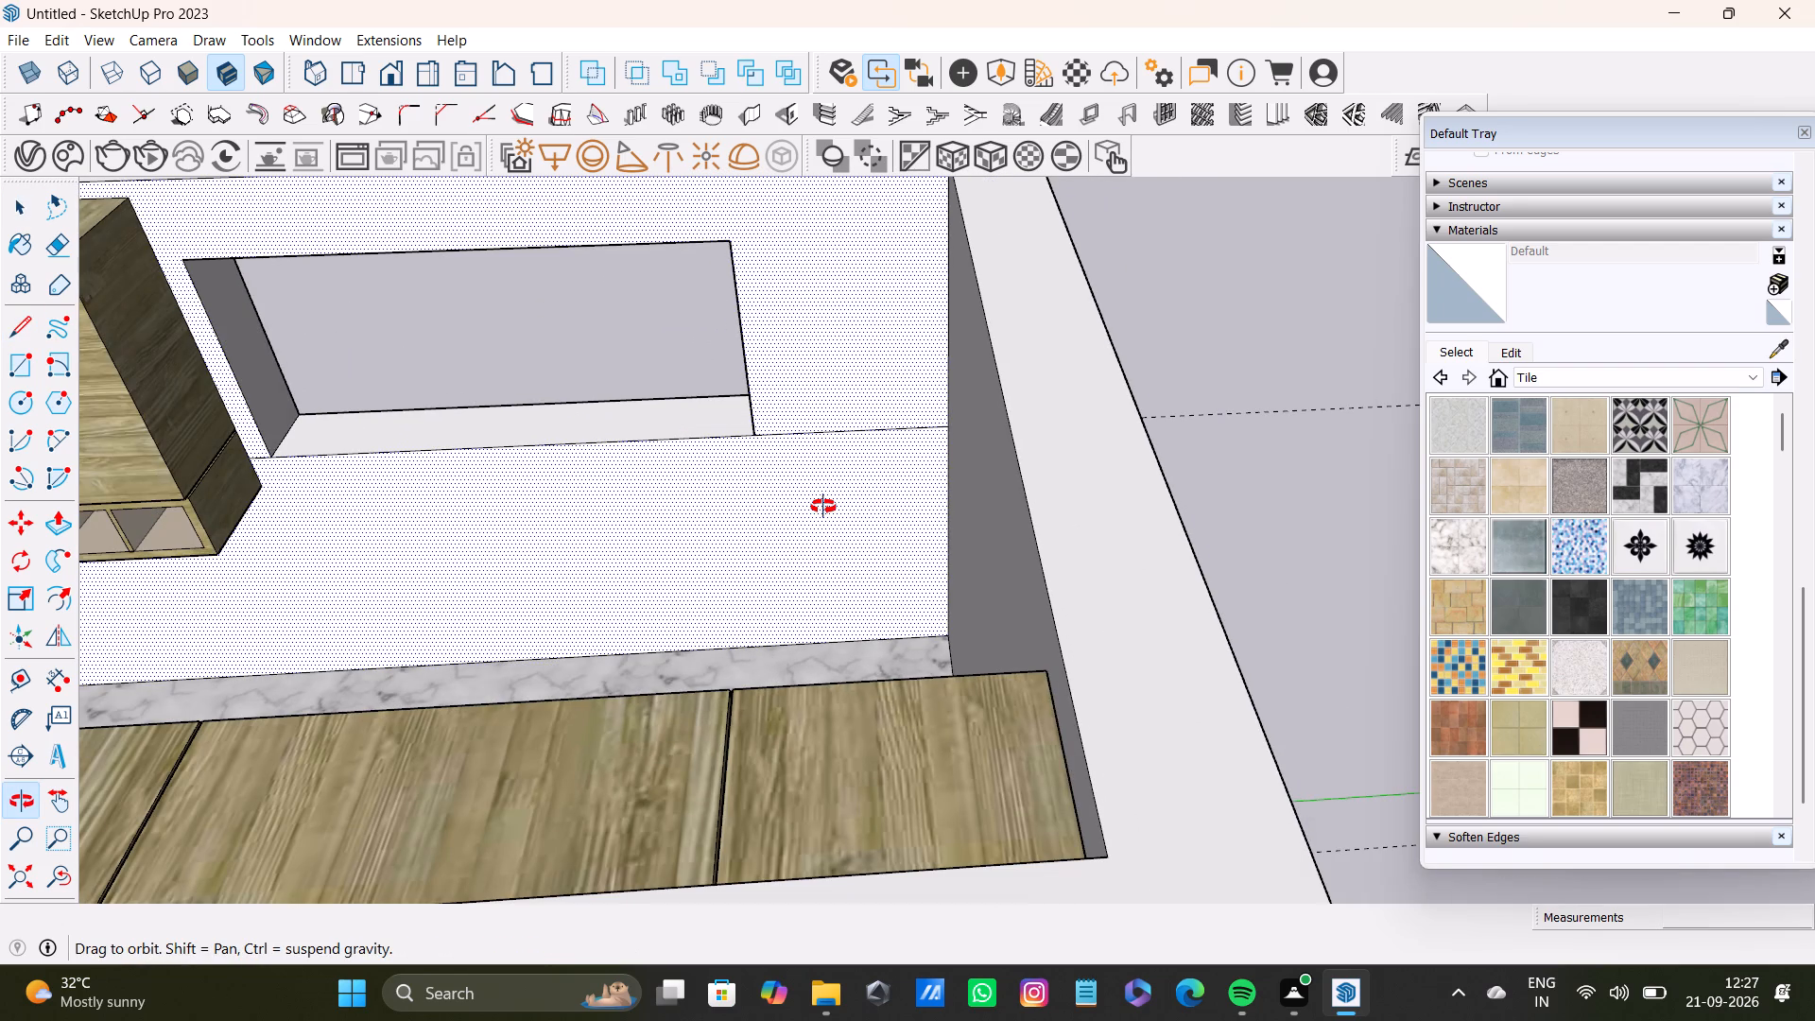
left_click(543, 277)
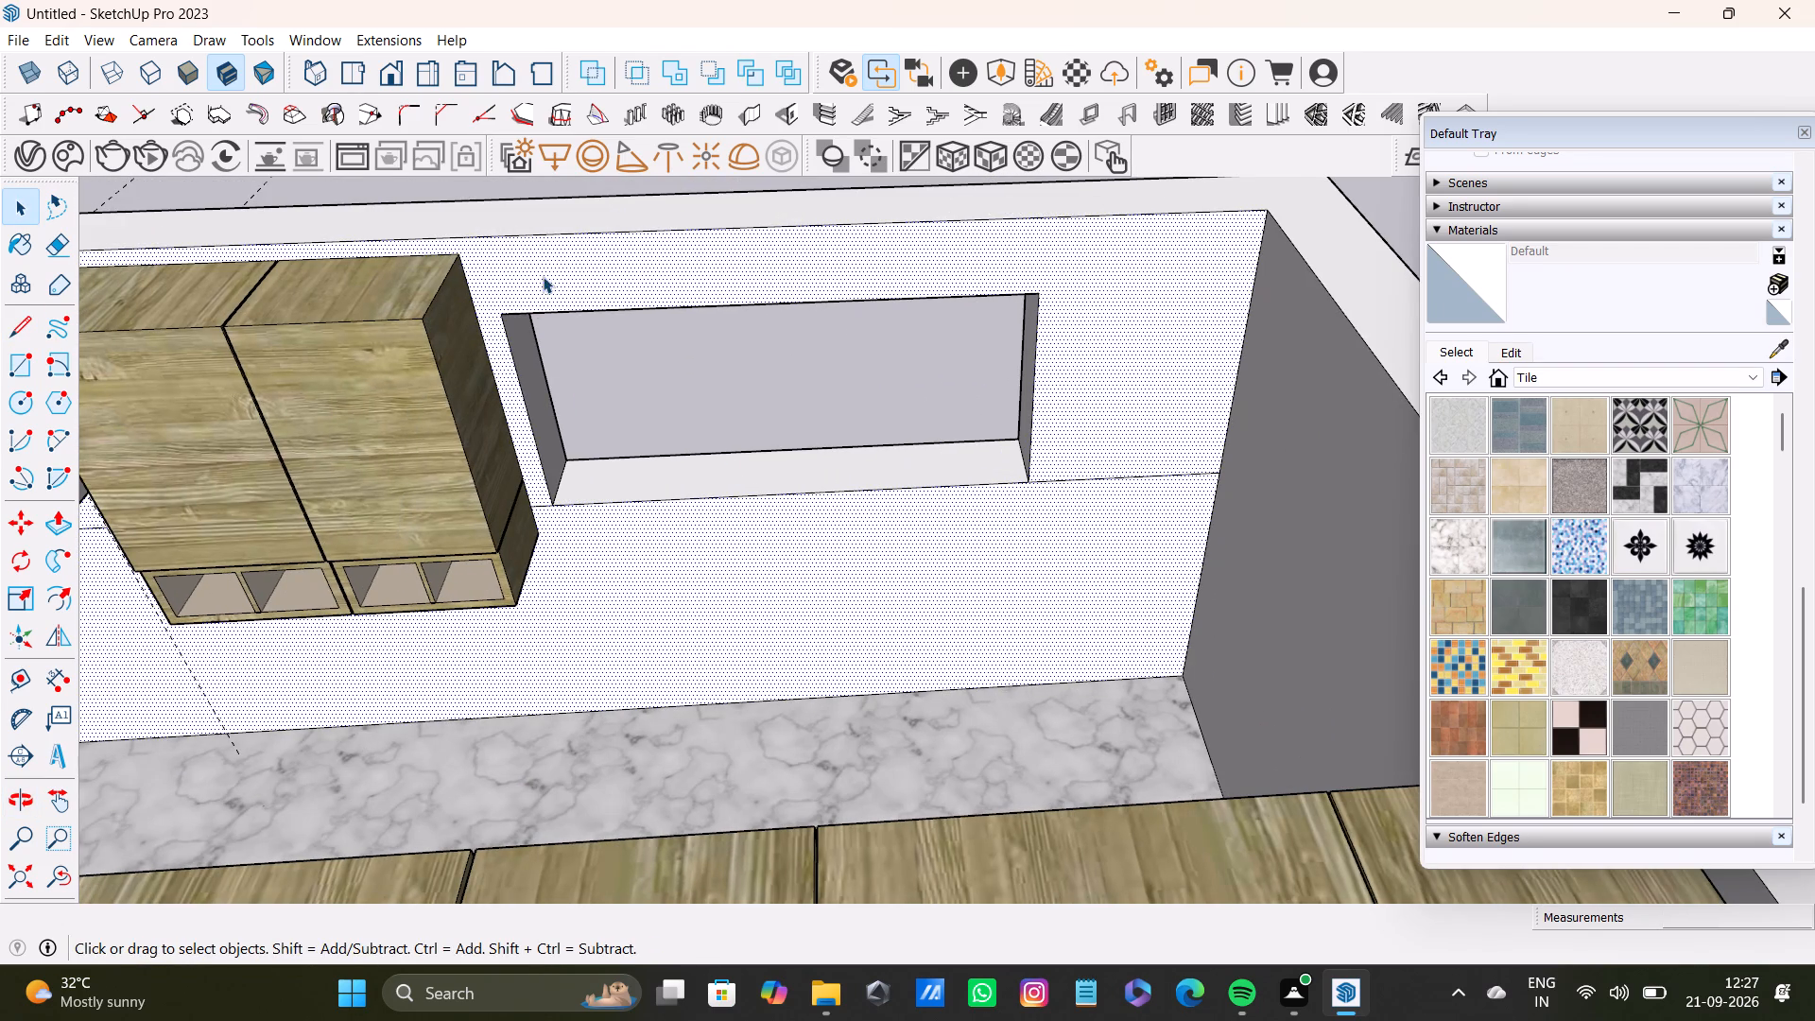
scroll(737, 373, "down", 8)
left_click(1255, 334, "shift")
scroll(835, 464, "up", 6, "shift")
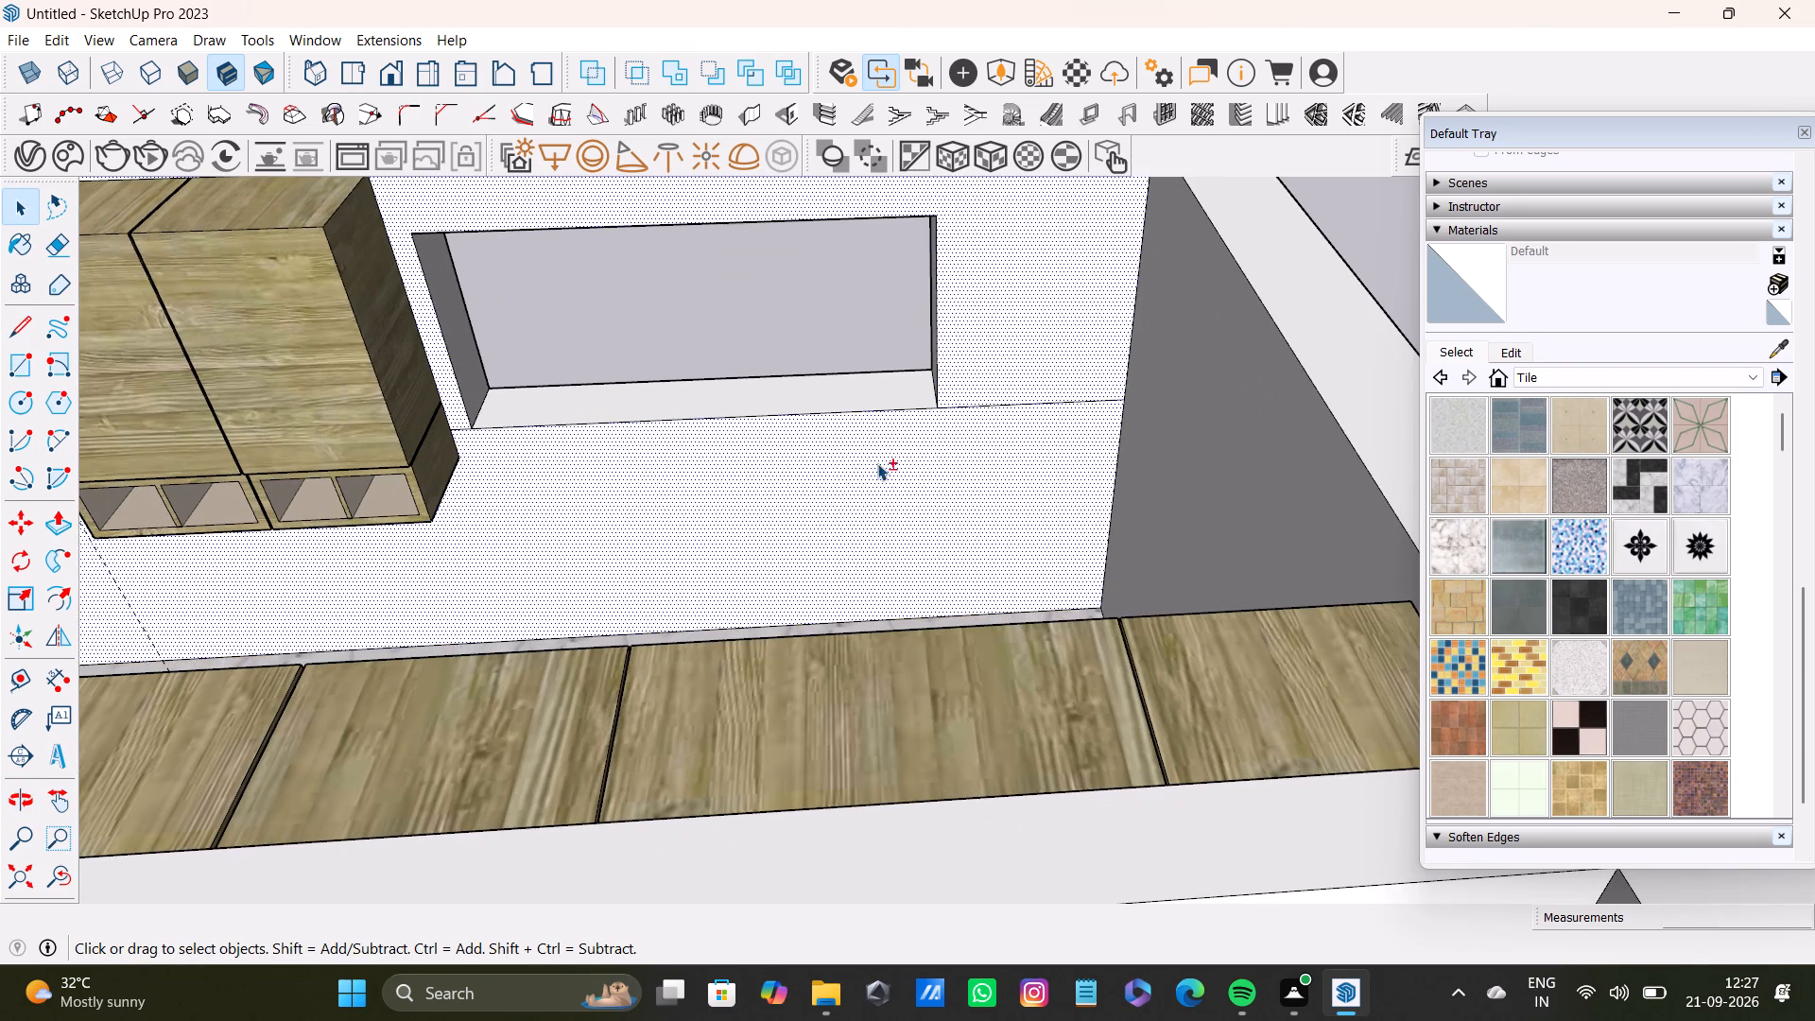
double_click(877, 463, "shift")
left_click(886, 468, "shift")
scroll(886, 468, "down", 8, "shift")
middle_click_drag(885, 468, 1080, 429, "shift")
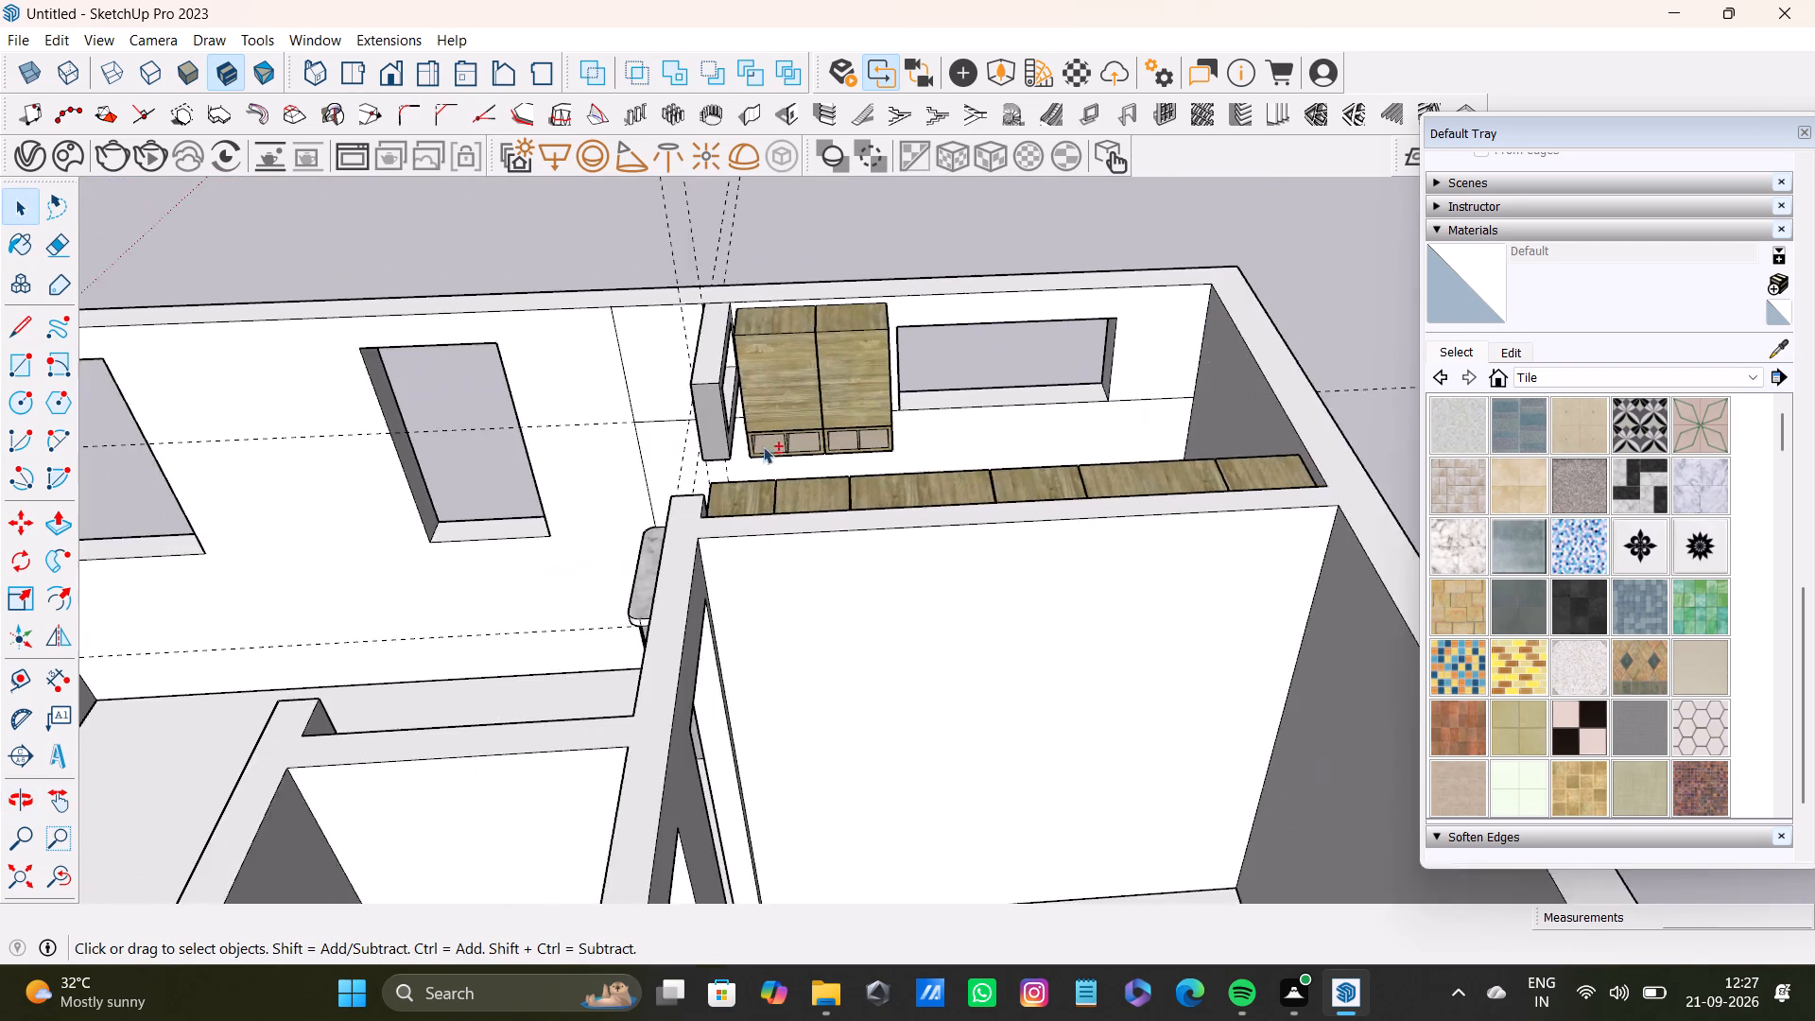
scroll(727, 440, "up", 13, "shift")
scroll(741, 419, "down", 10, "shift")
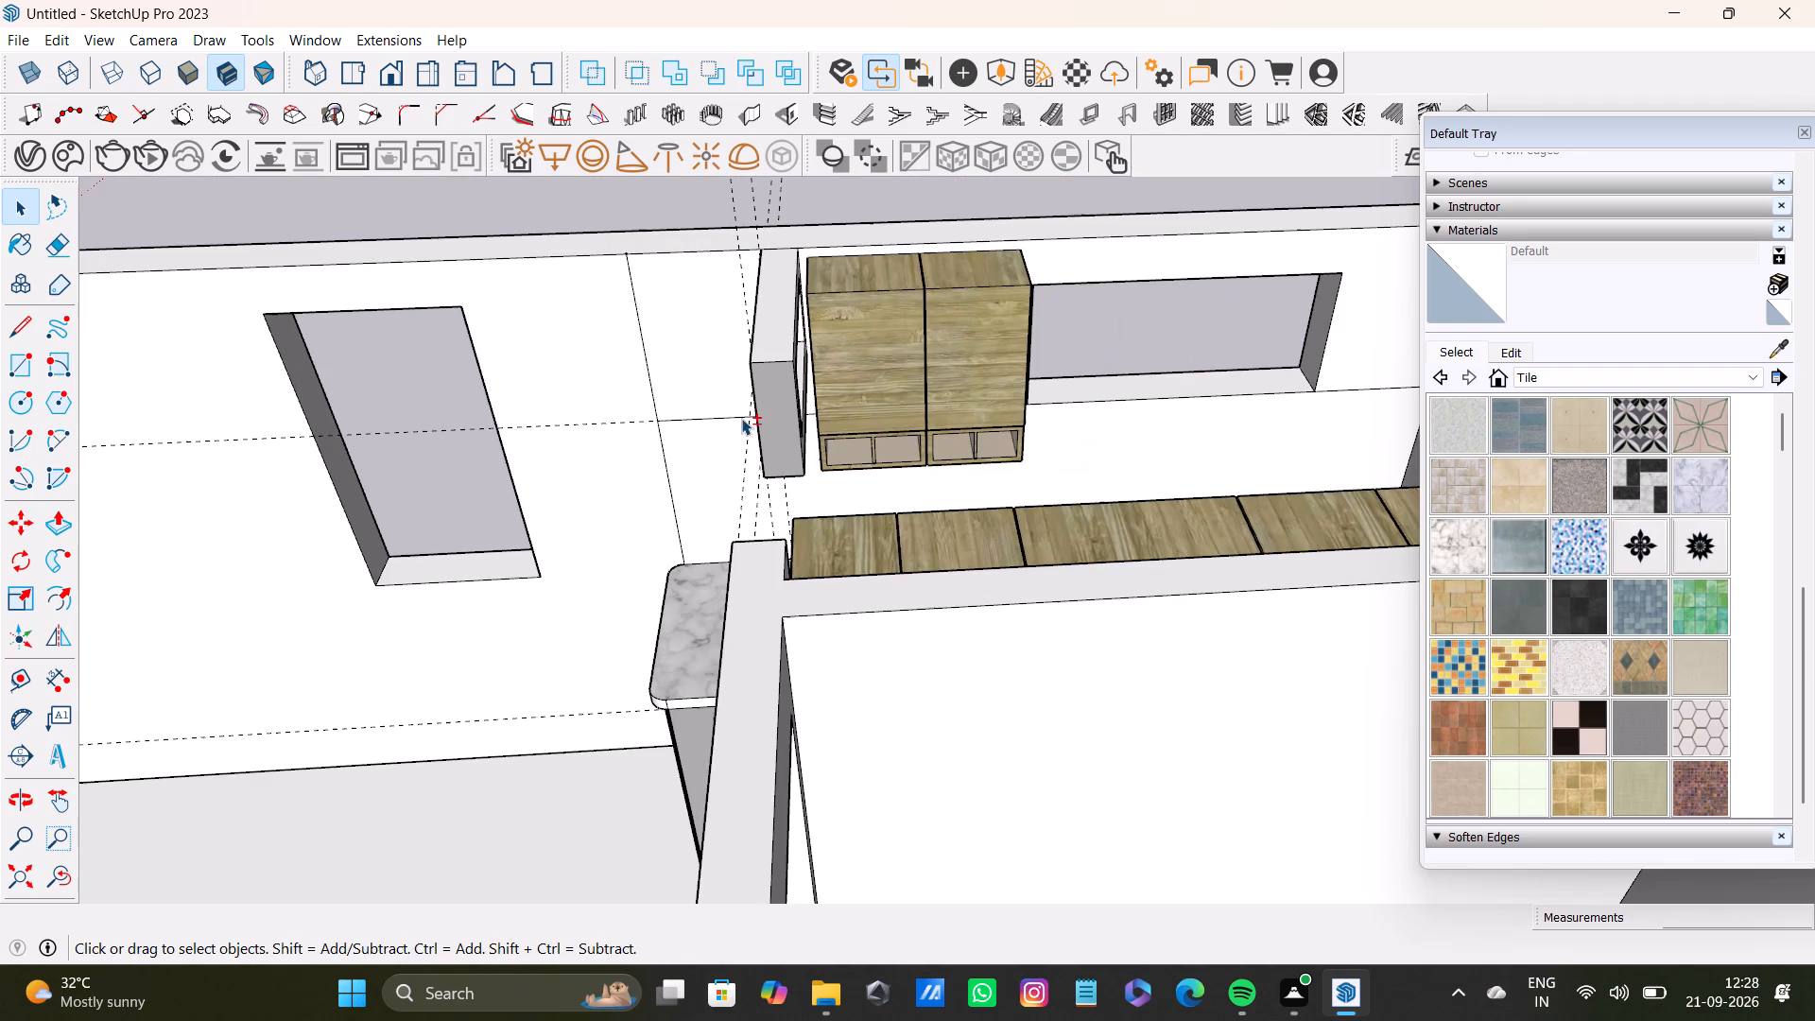
scroll(1373, 431, "down", 4)
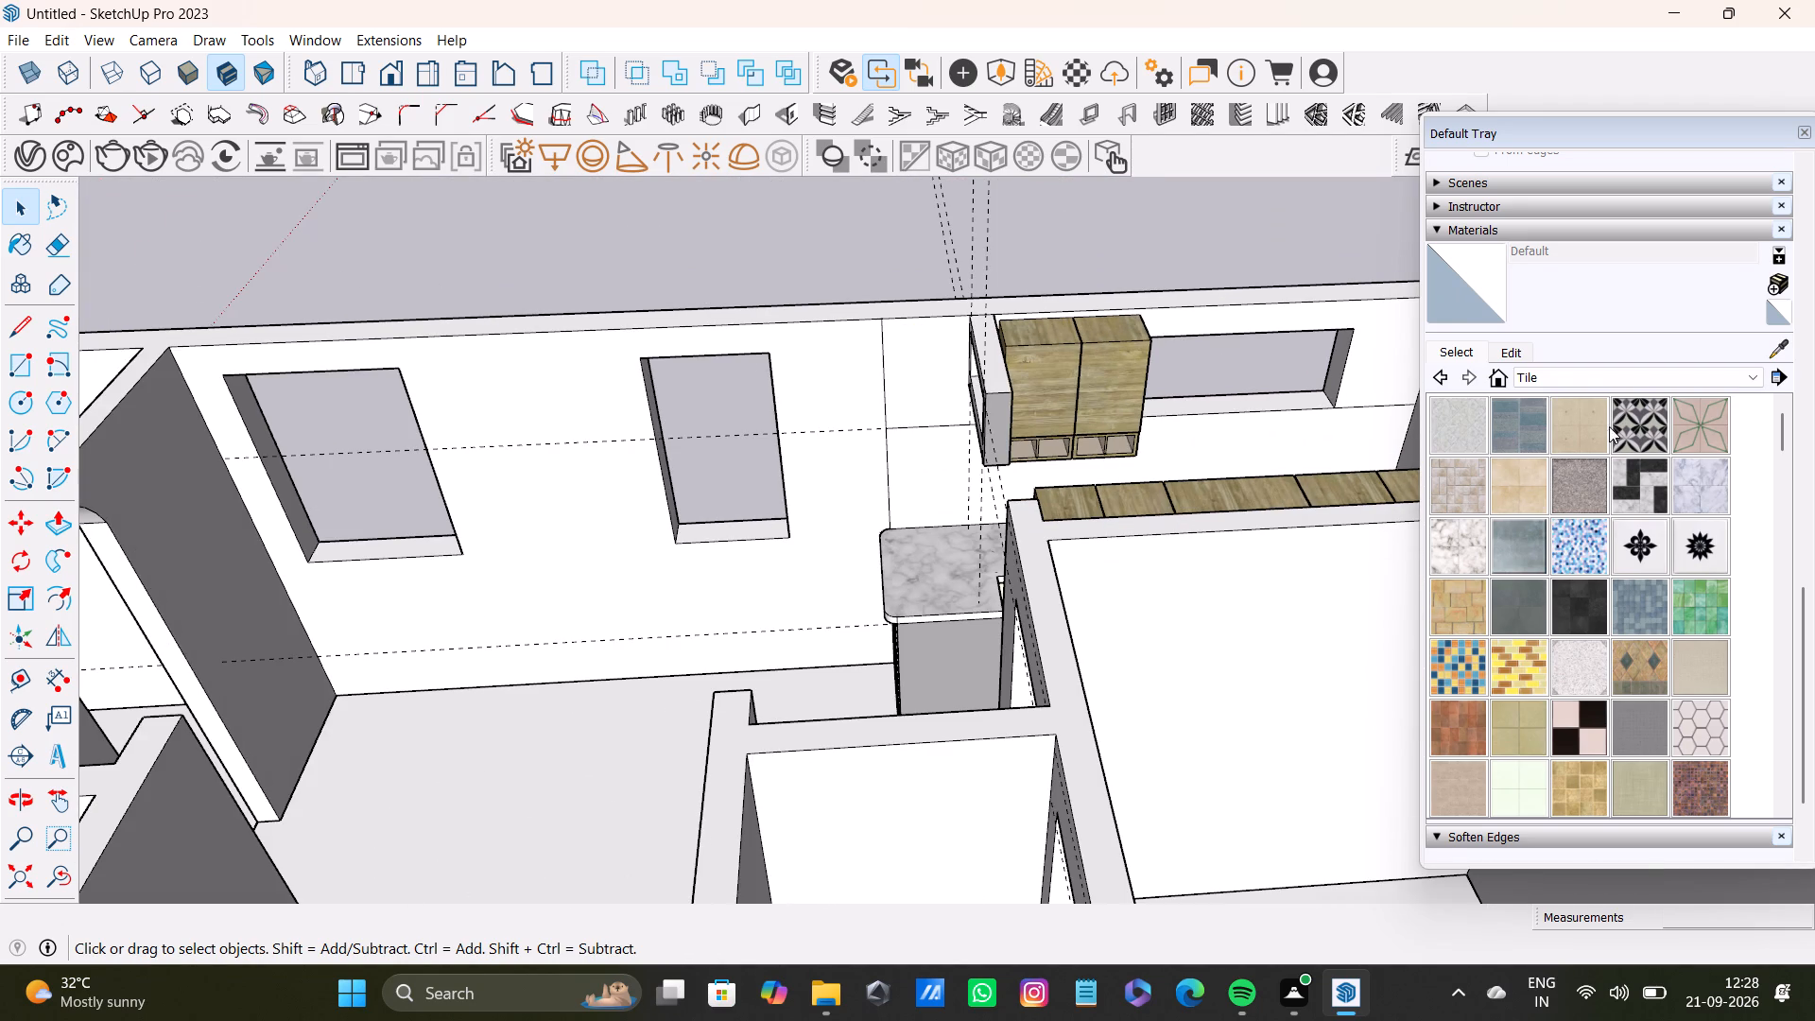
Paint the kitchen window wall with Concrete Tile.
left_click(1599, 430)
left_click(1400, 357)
Paint the kitchen window wall with the Tile Canvas material.
scroll(1386, 366, "down", 4)
middle_click_drag(1382, 369, 1148, 424, "shift")
middle_click_drag(1125, 450, 1131, 495)
scroll(1549, 649, "down", 3)
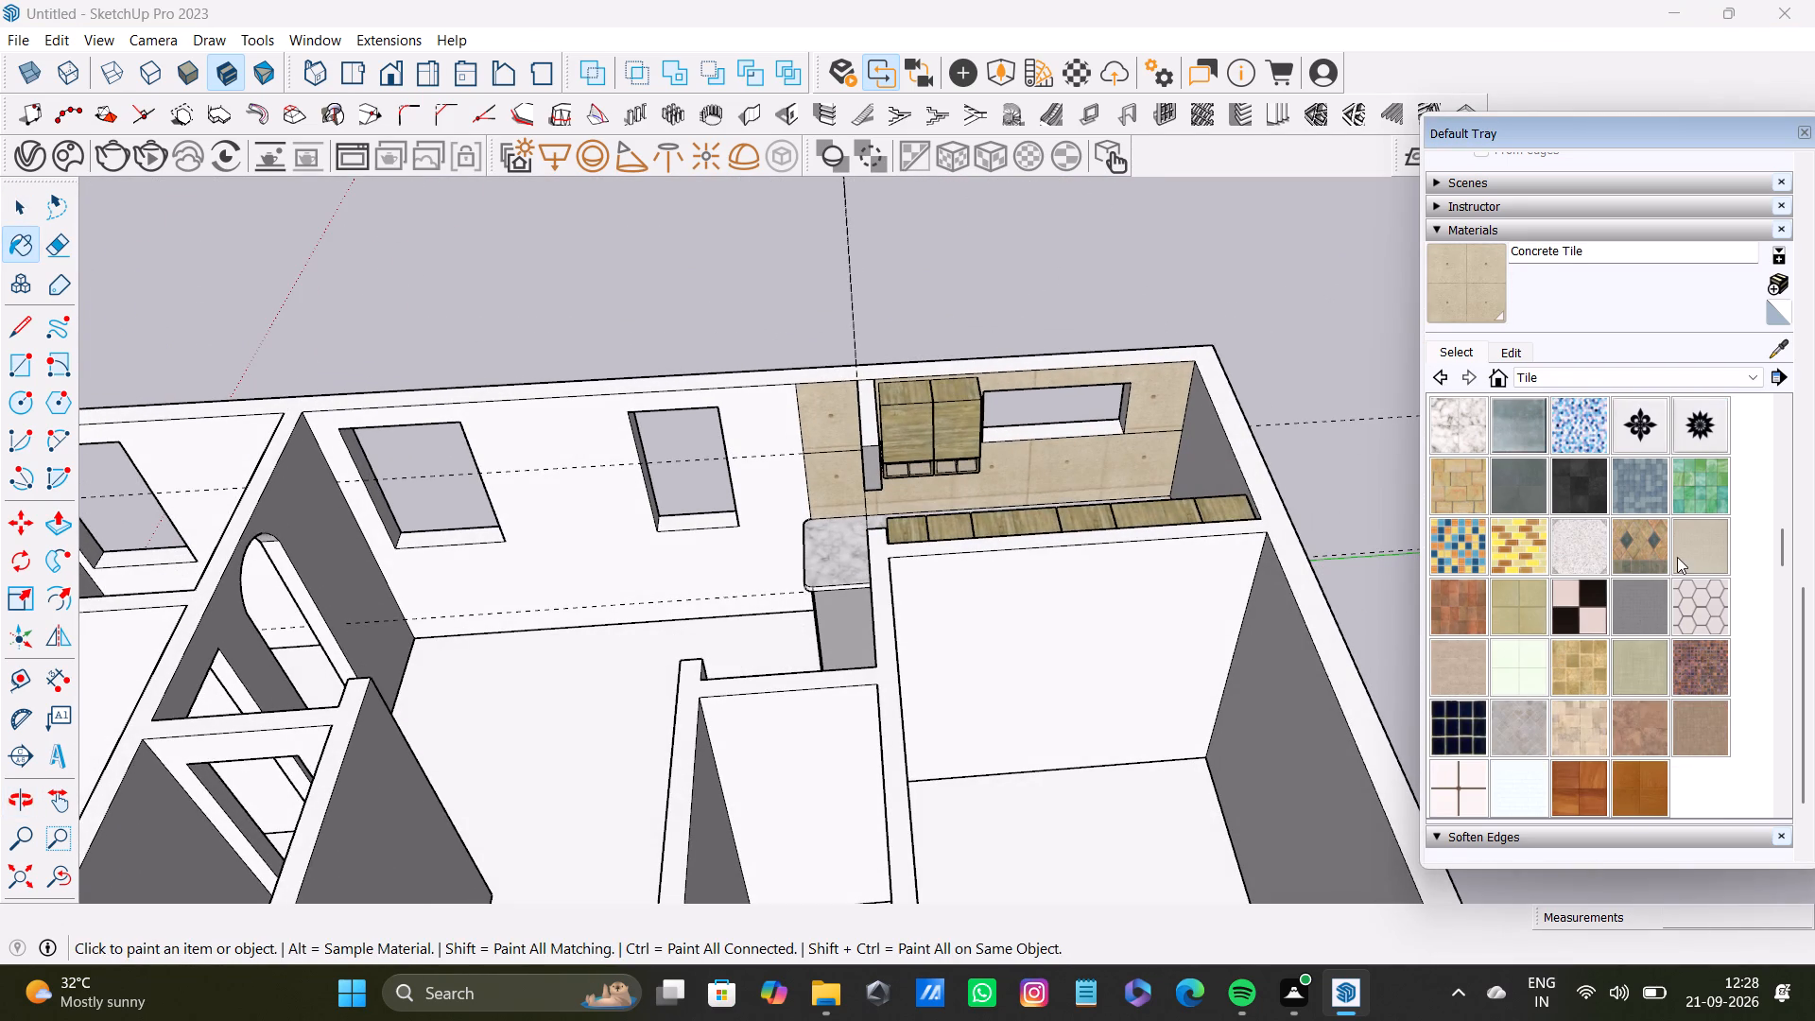
left_click(1680, 555)
left_click(1163, 403)
scroll(1027, 488, "up", 3)
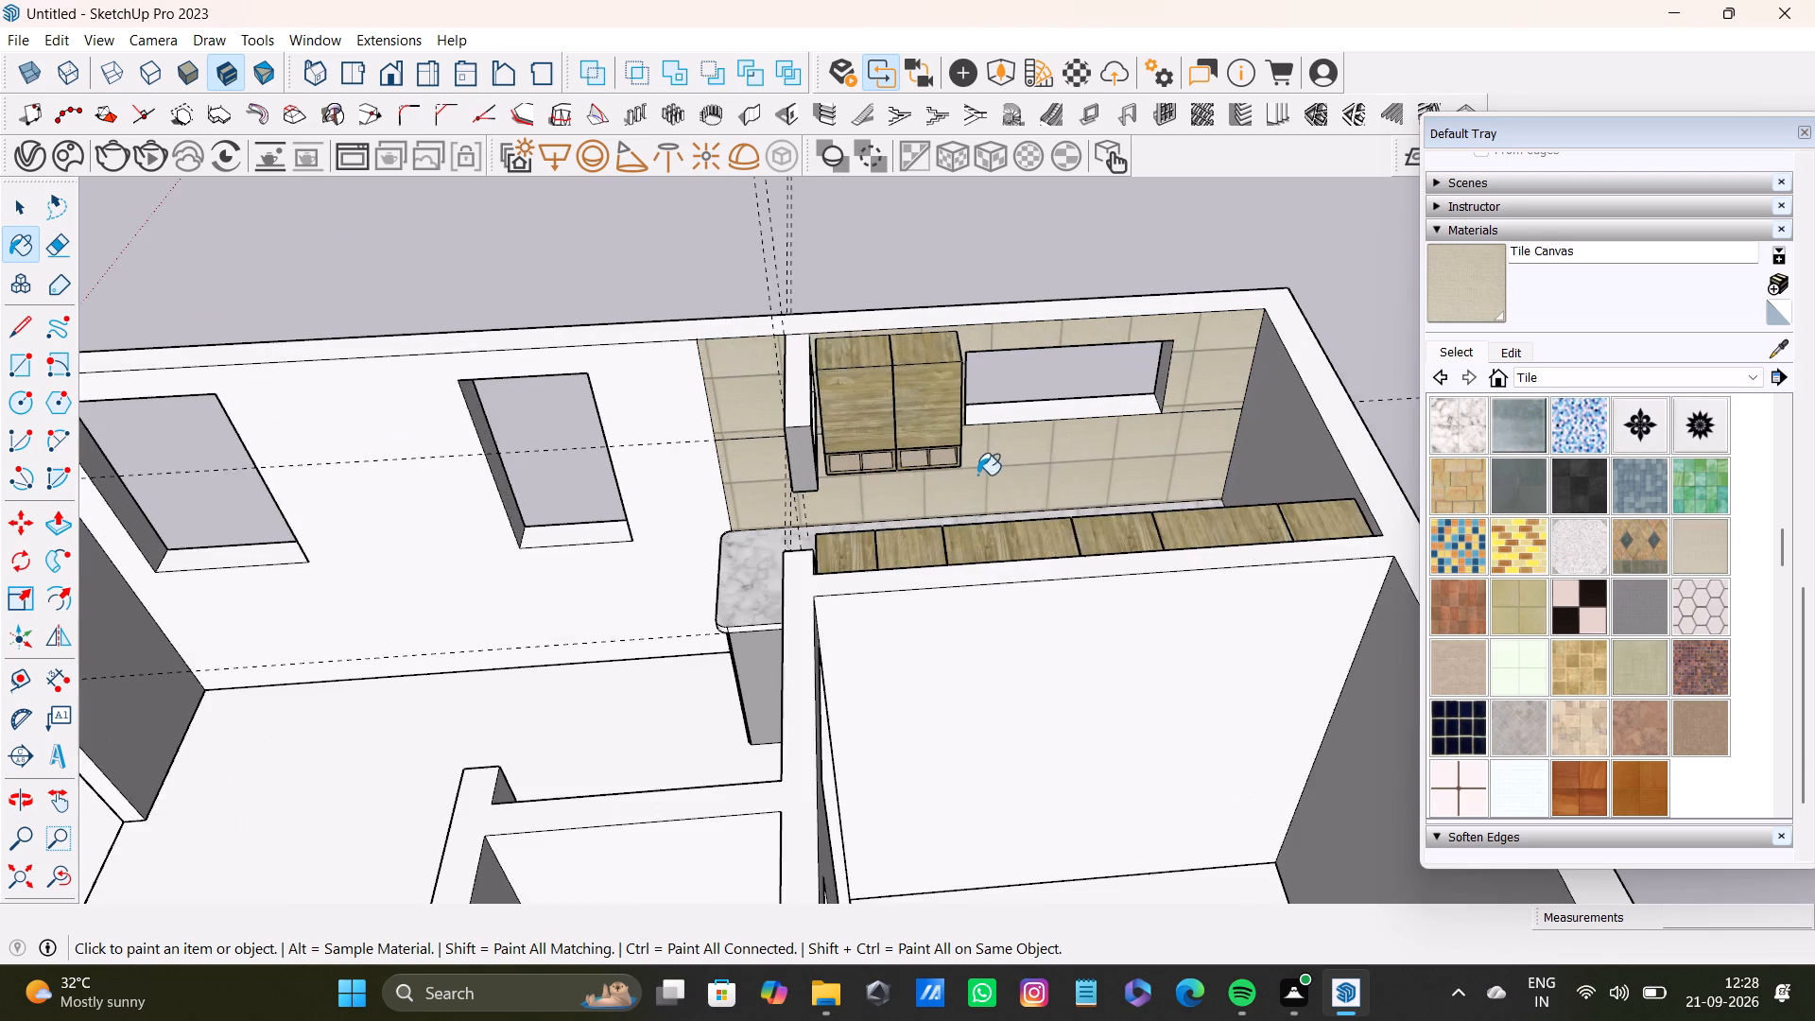
scroll(977, 475, "up", 3)
Paint the kitchen's end wall above the marble countertop with Tile Canvas.
middle_click_drag(971, 474, 1593, 462)
middle_click_drag(1060, 457, 1026, 546, "shift")
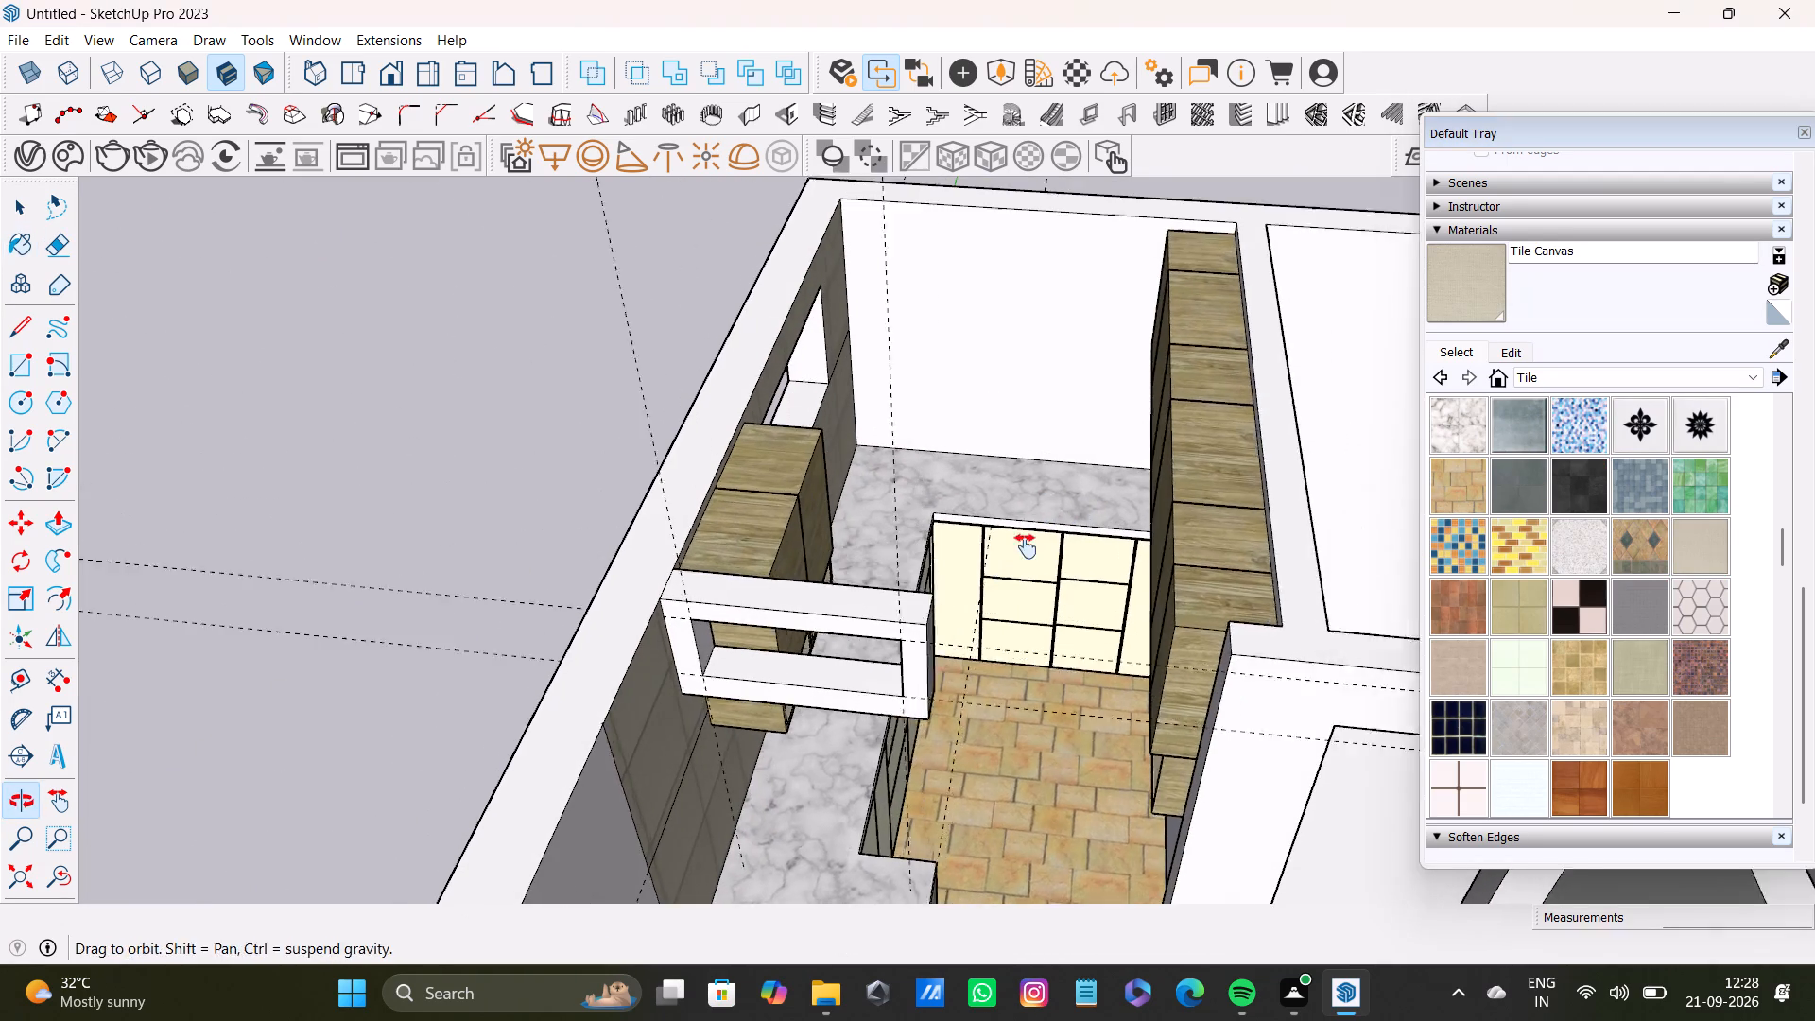
middle_click_drag(1026, 546, 1021, 558, "shift")
middle_click_drag(1021, 558, 1124, 518)
key("space")
left_click(961, 378)
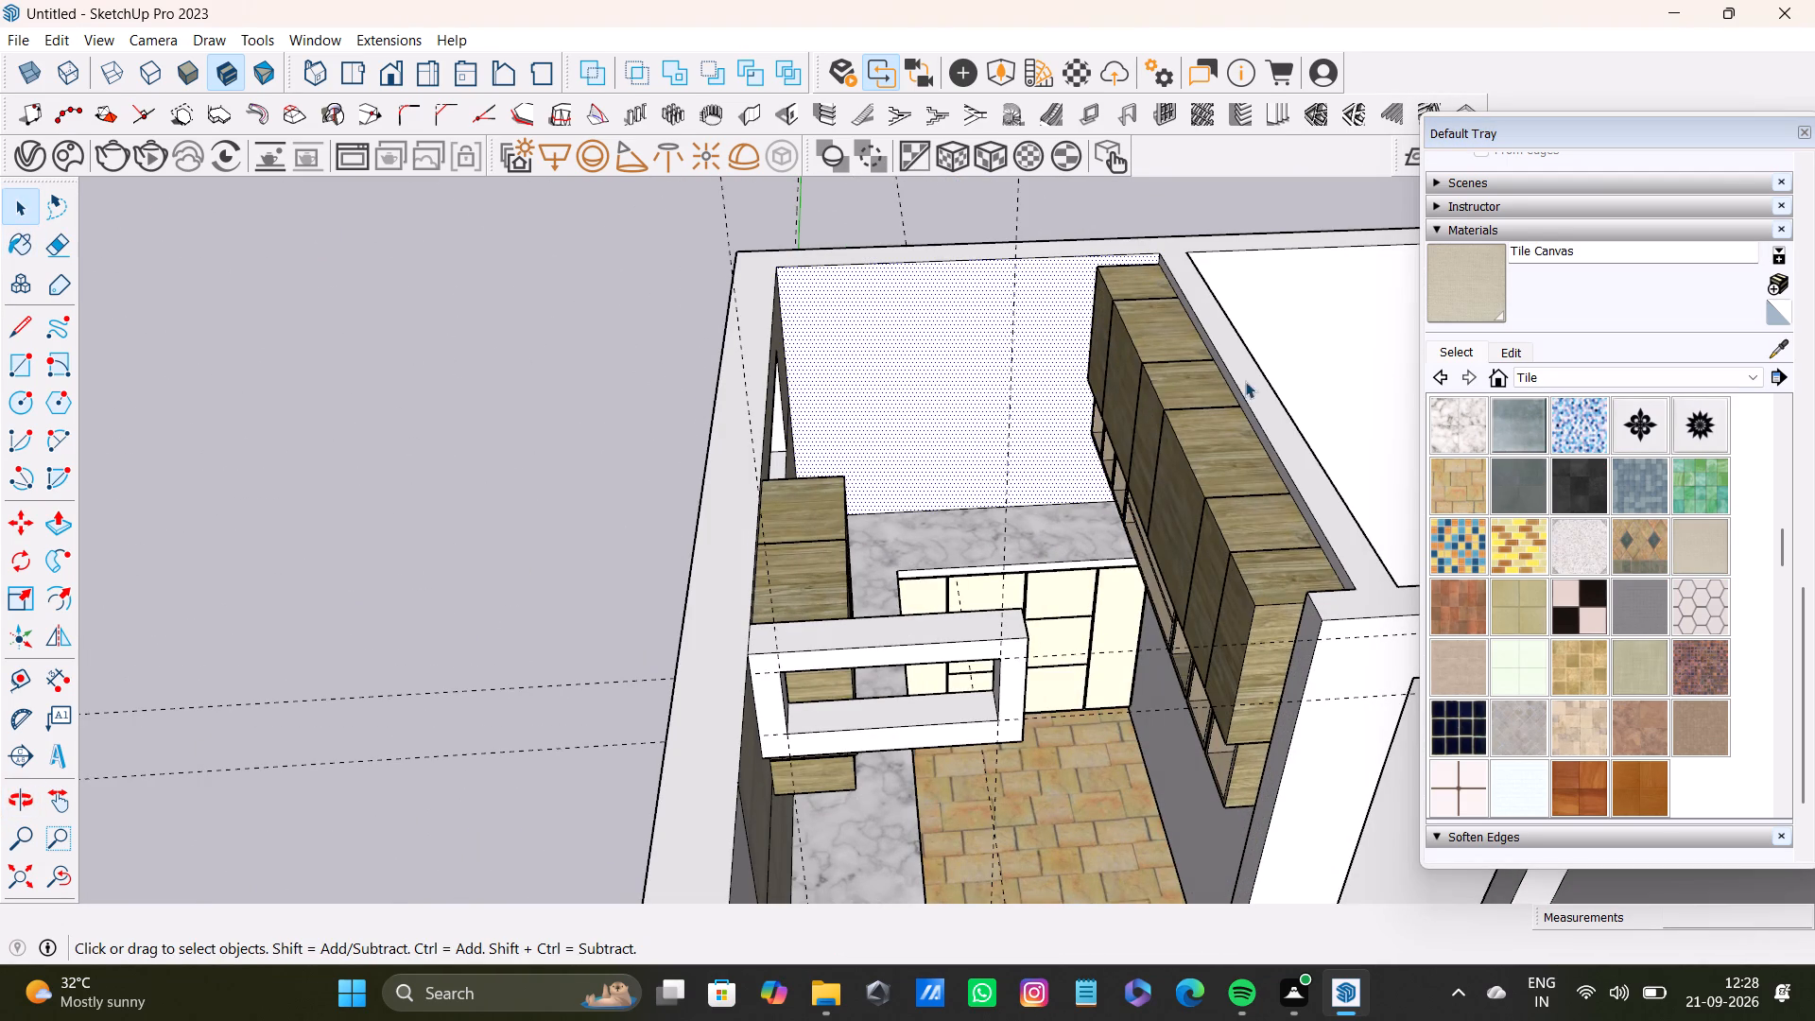
left_click(1454, 282)
left_click(1004, 336)
Paint the kitchen floor with Tile Canvas in place of the brown stone tile.
scroll(990, 383, "down", 4)
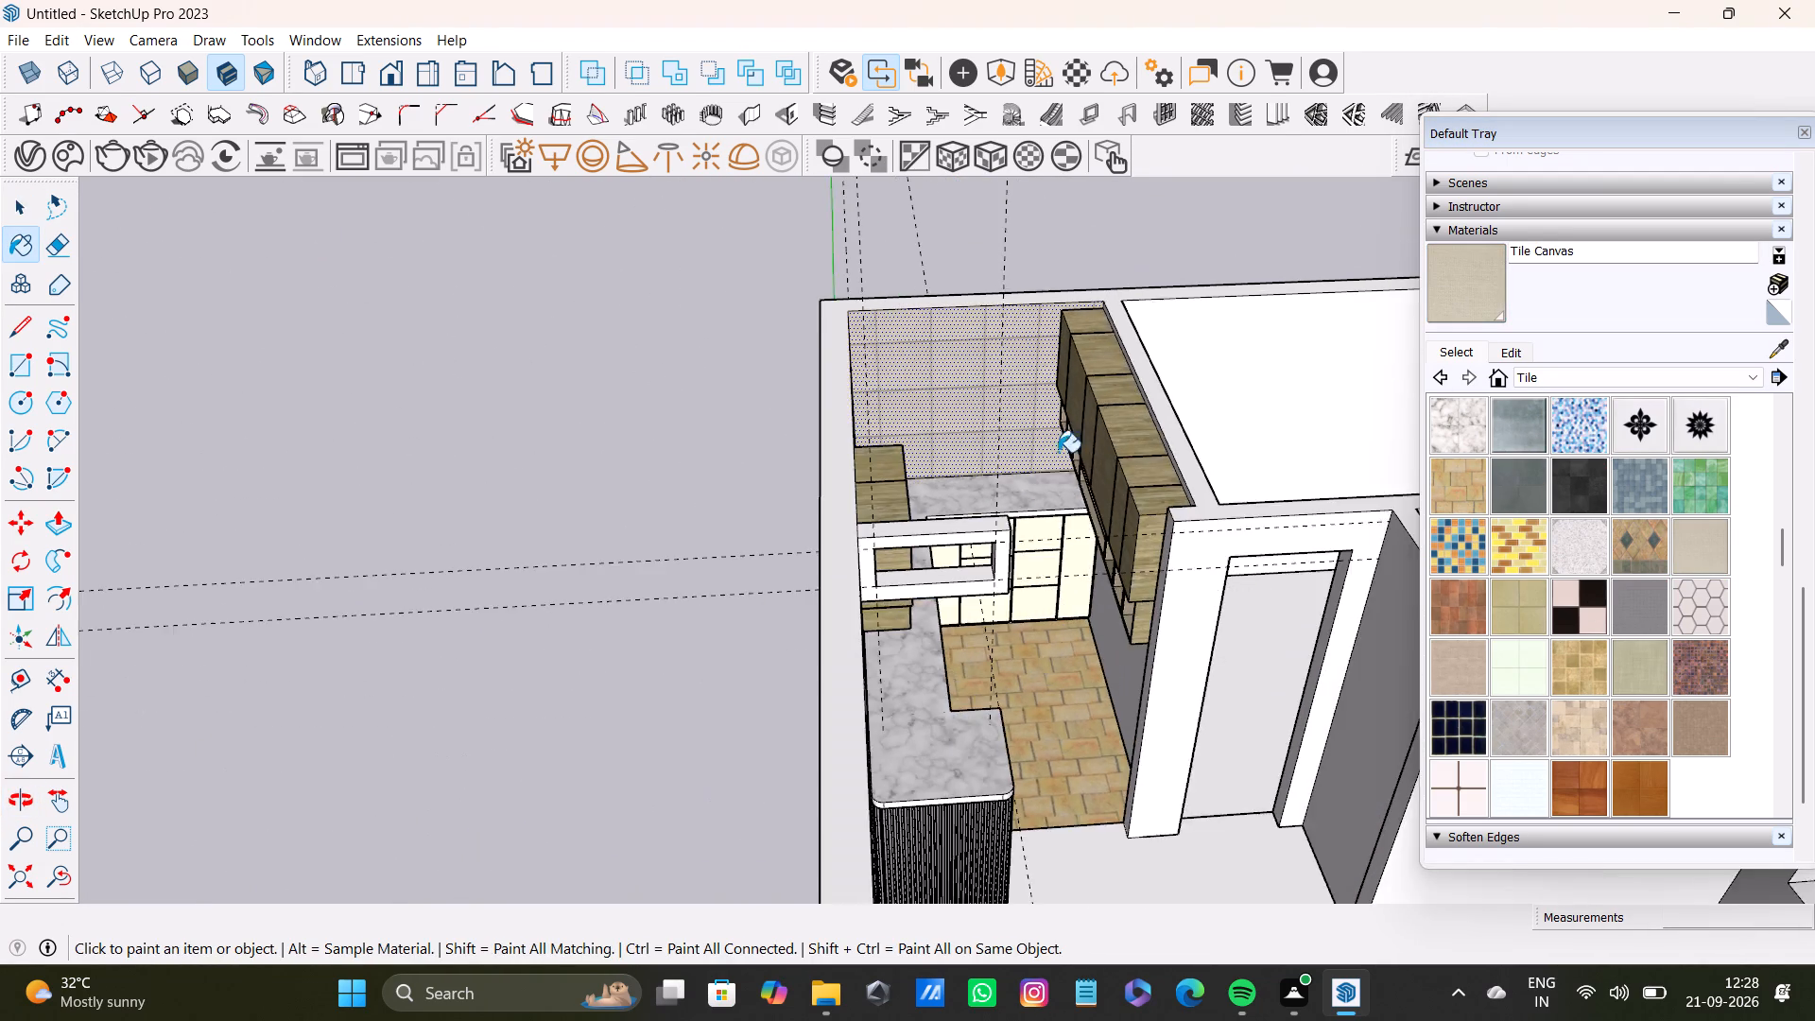
middle_click_drag(1066, 444, 969, 226)
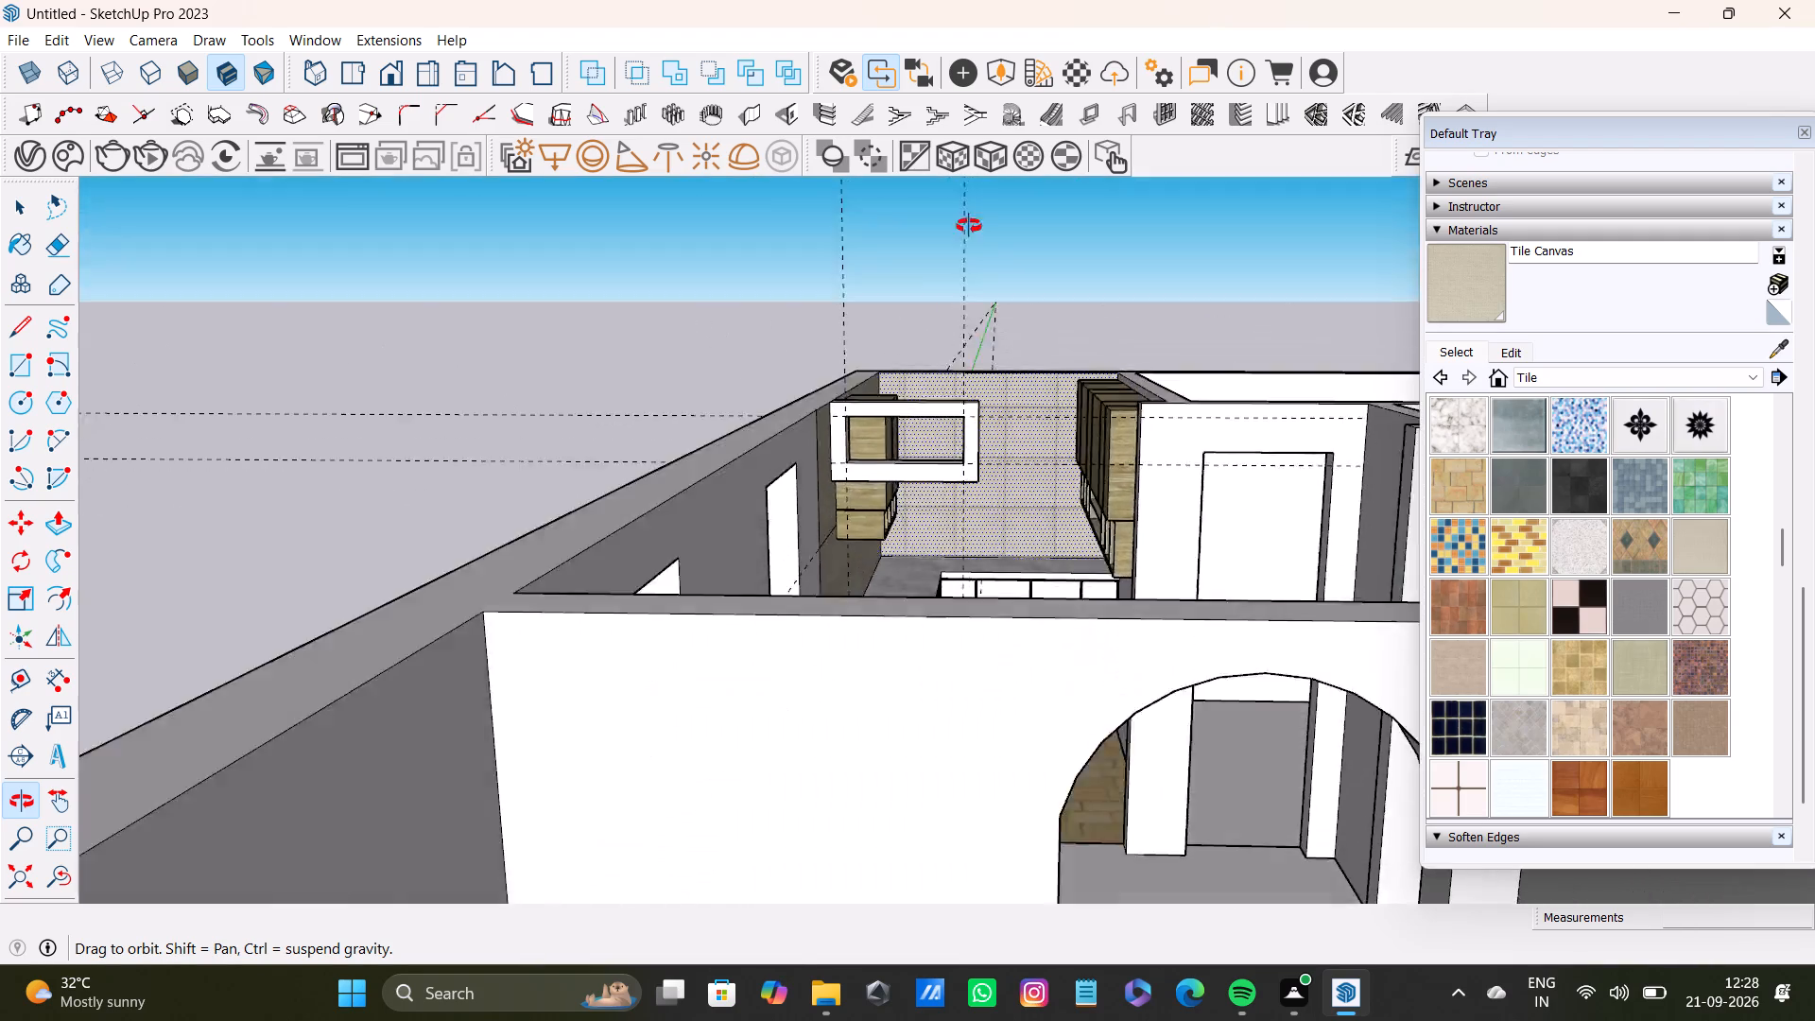
middle_click_drag(969, 226, 1135, 399)
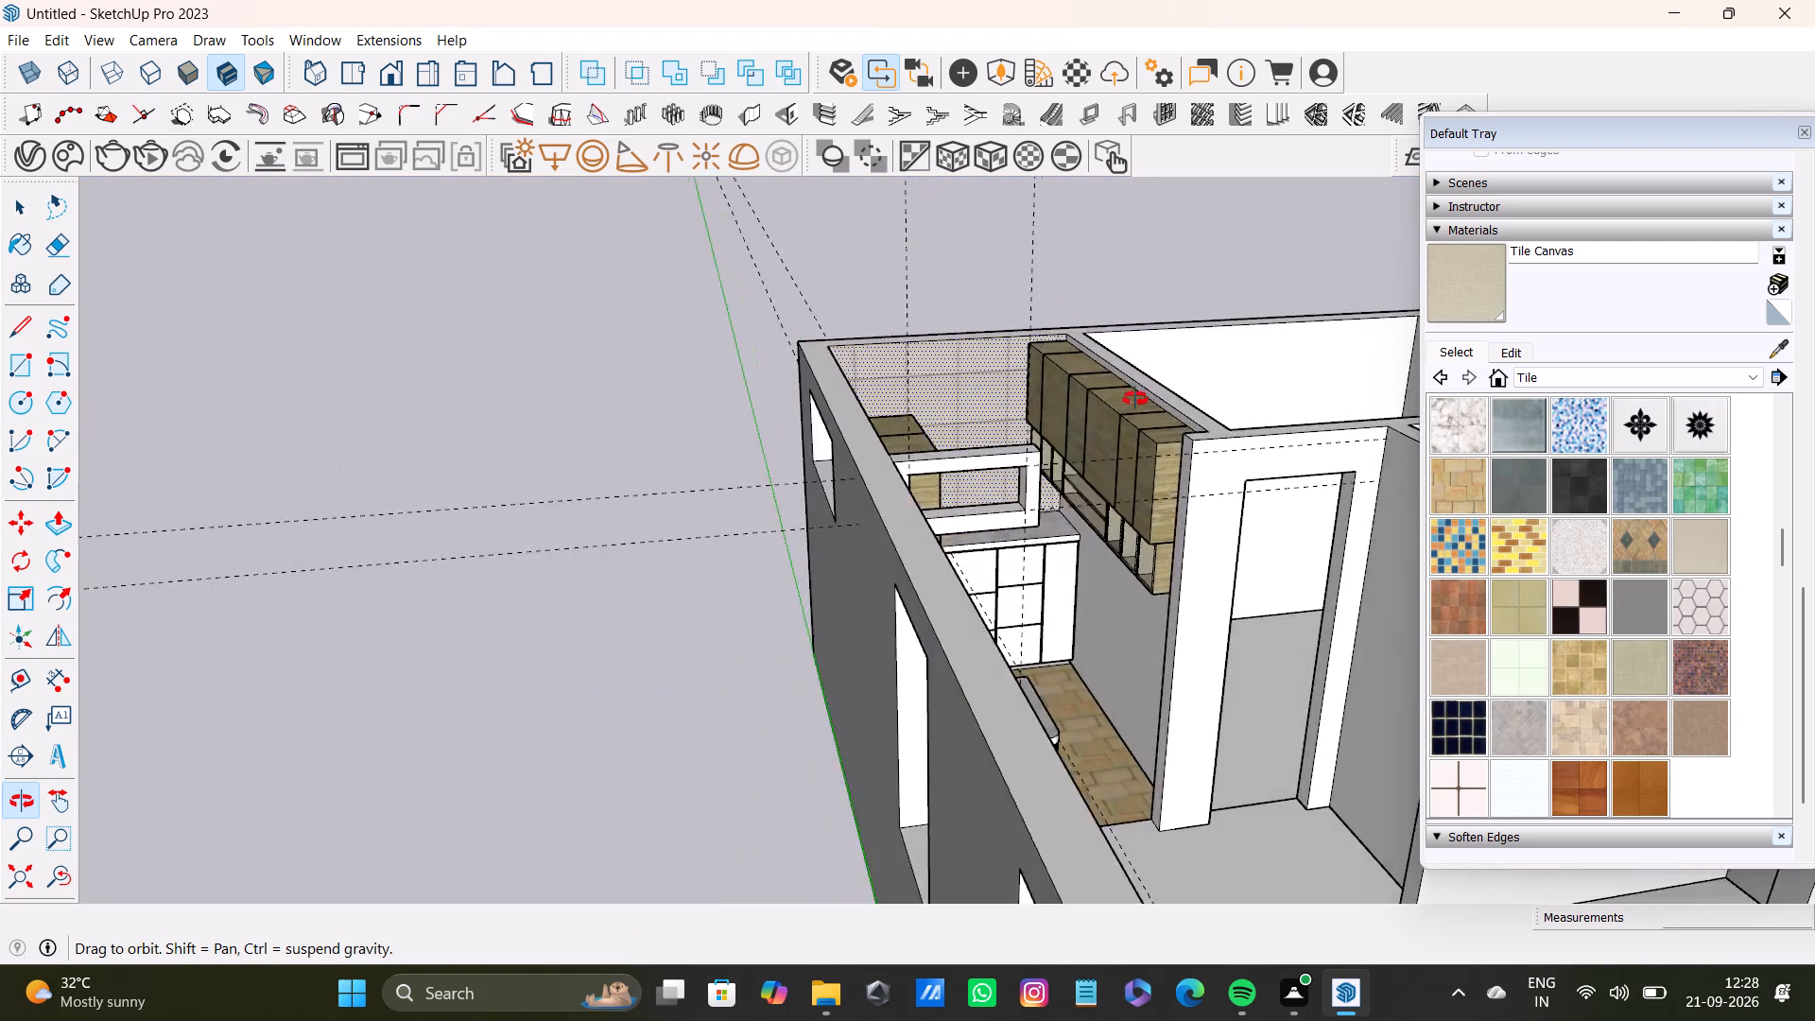
middle_click_drag(1135, 399, 986, 577)
left_click(1069, 711)
Select the kitchen floor and set the Tile Canvas material's opacity to 84.
scroll(1069, 711, "down", 3)
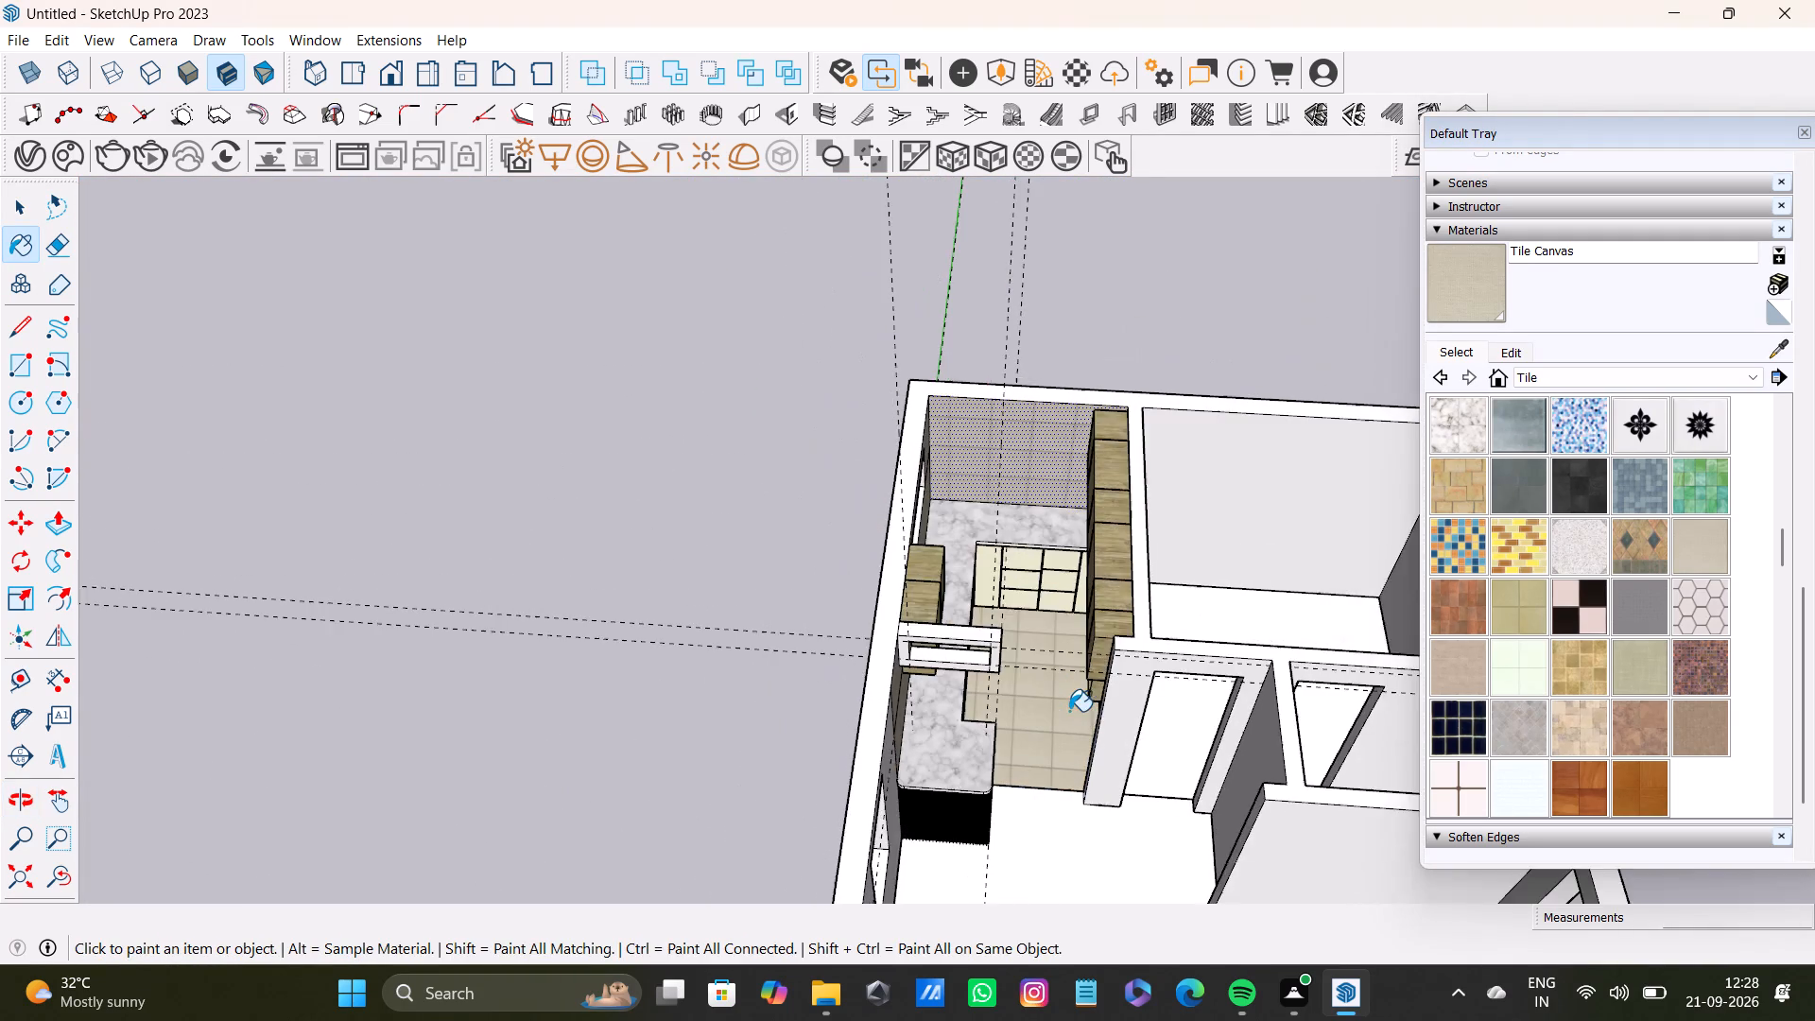
middle_click_drag(1076, 707, 1046, 608)
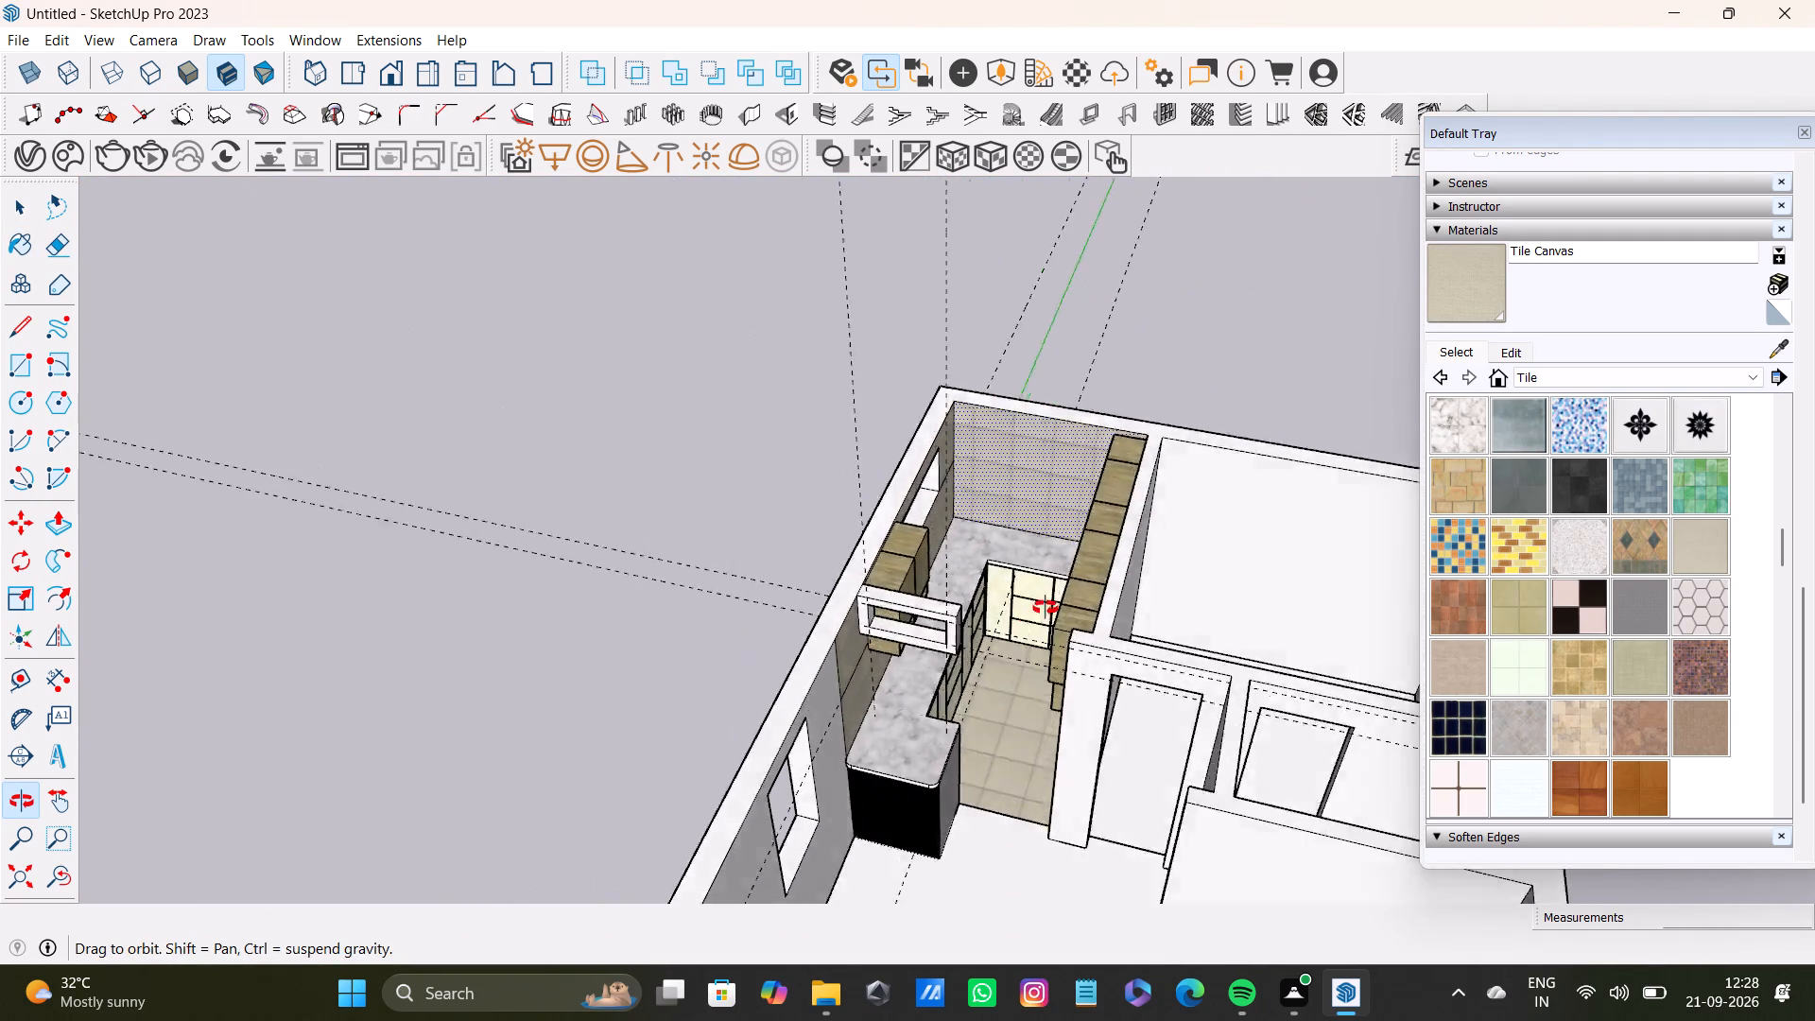
middle_click_drag(1046, 608, 971, 798)
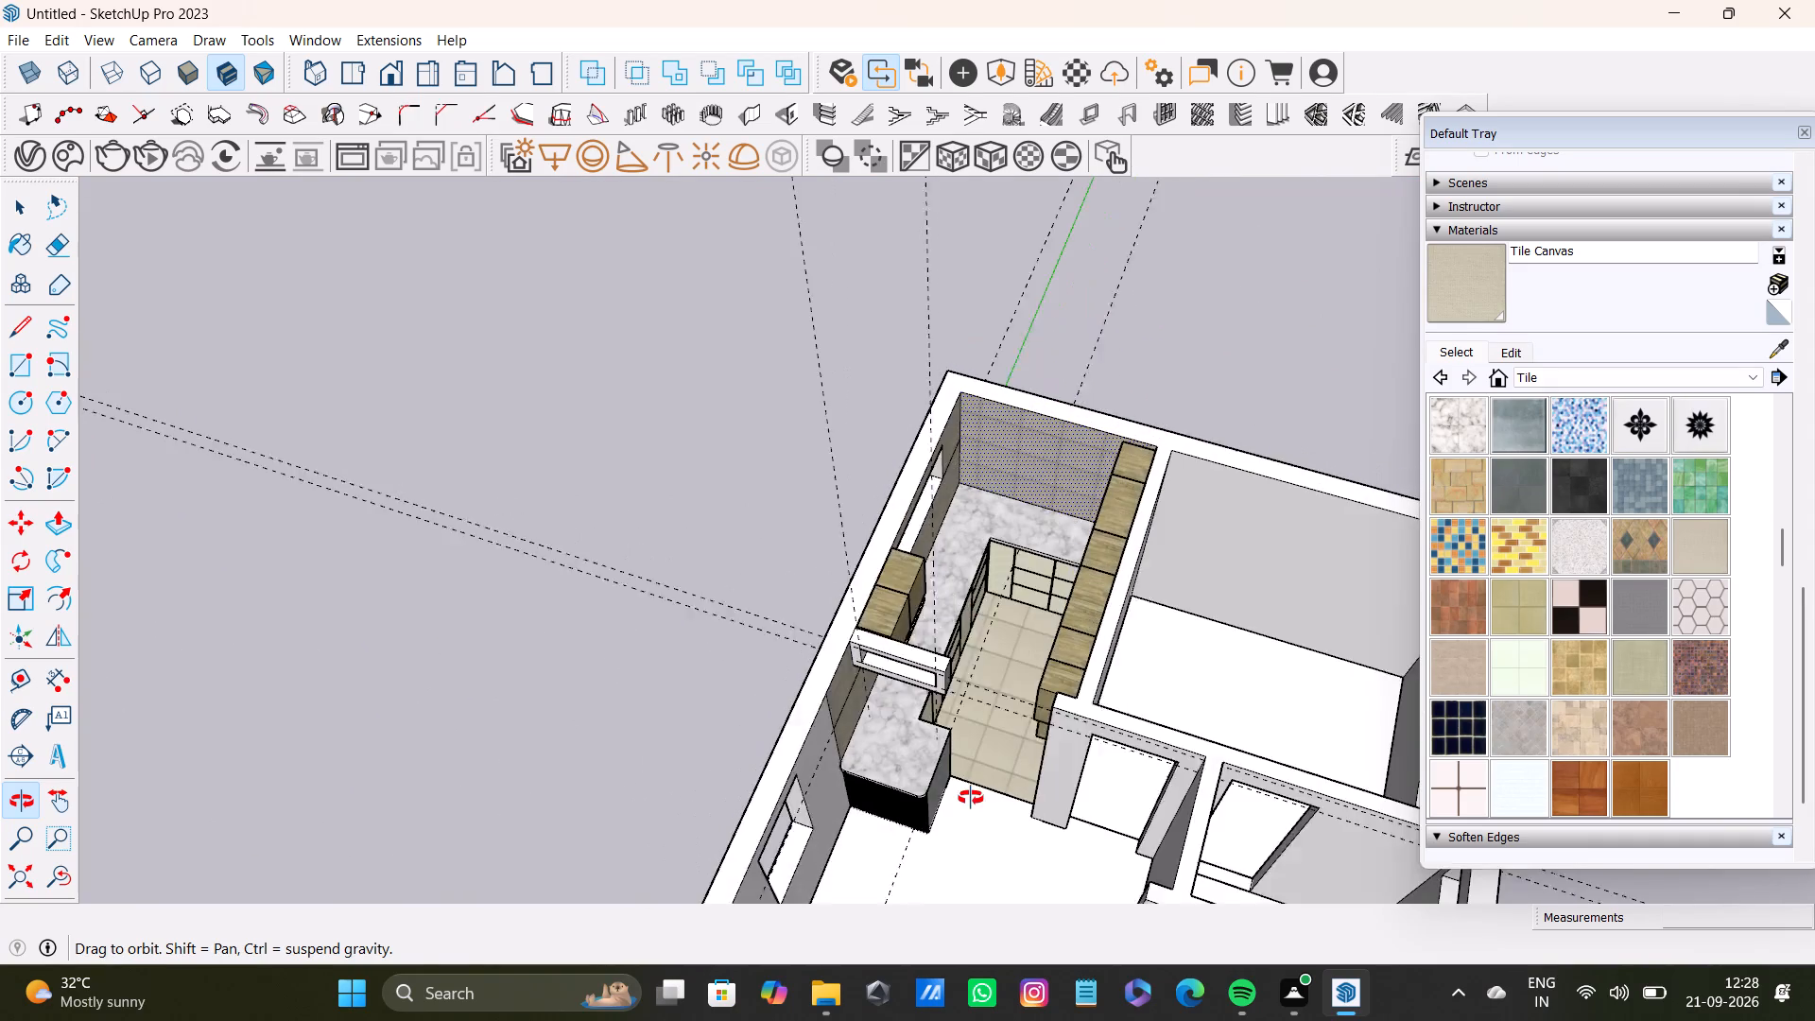
middle_click_drag(971, 798, 870, 821)
scroll(954, 705, "up", 6)
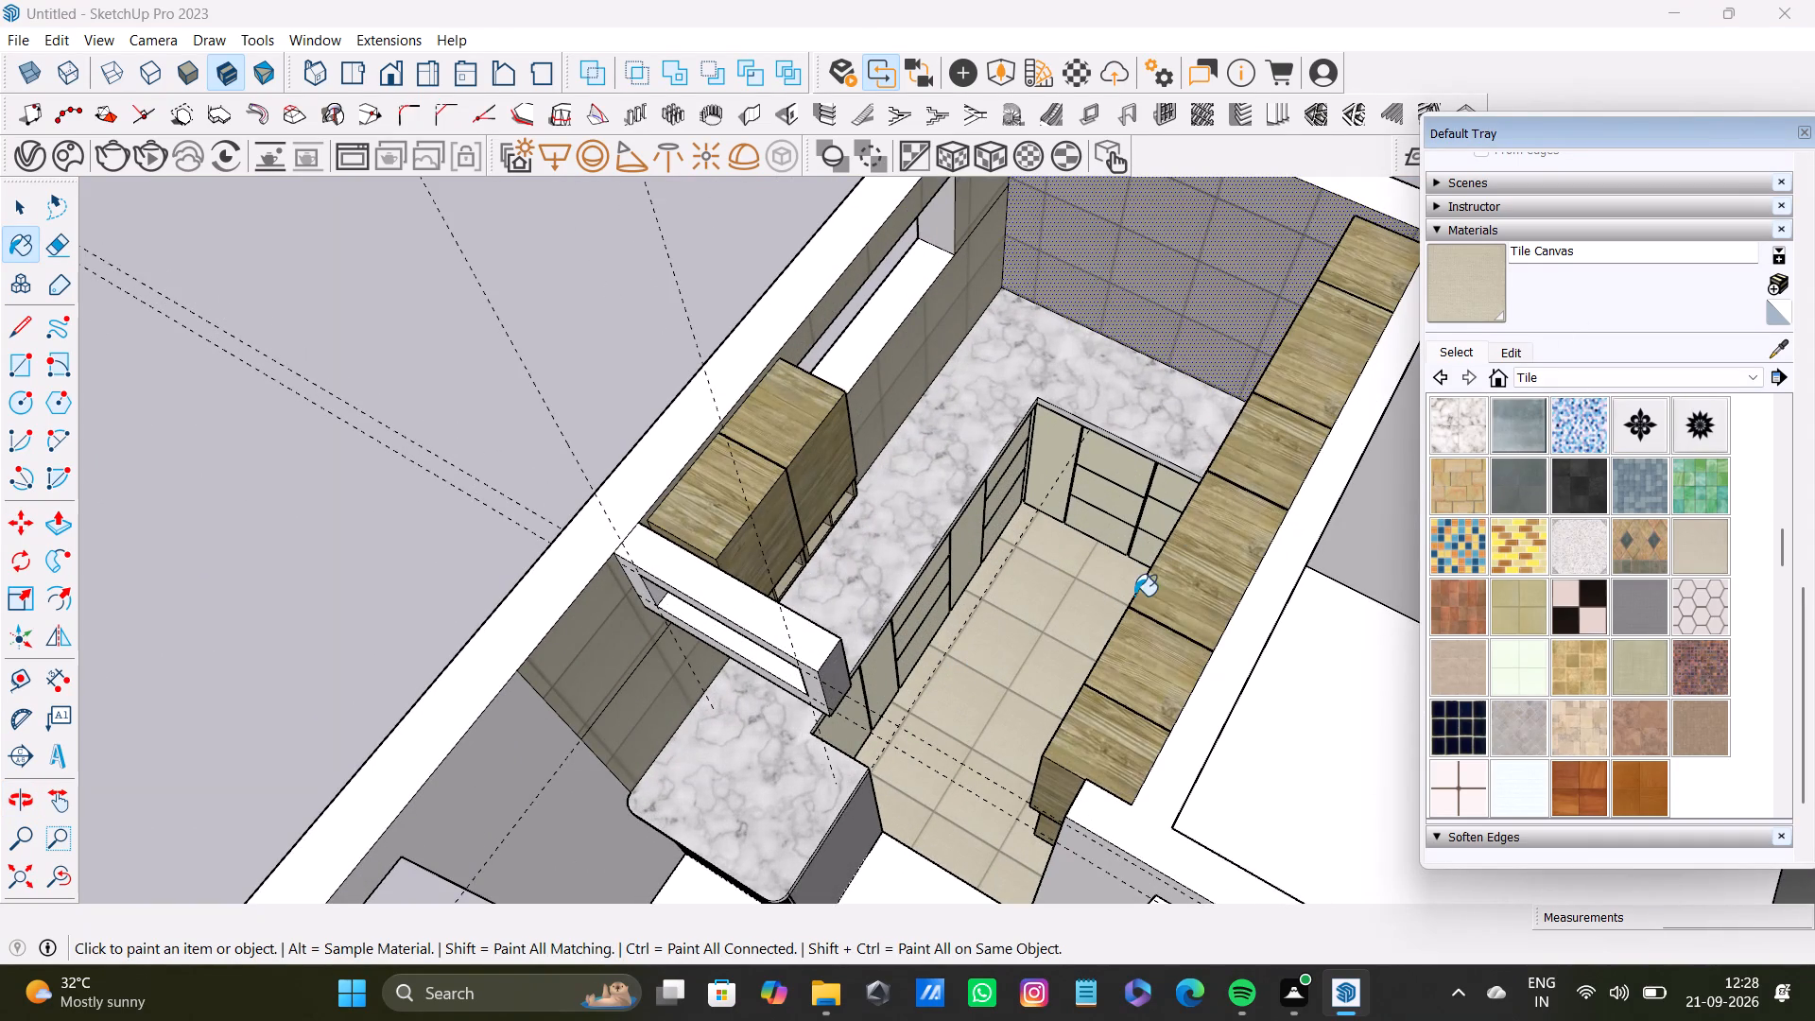
key("space")
left_click(1067, 603)
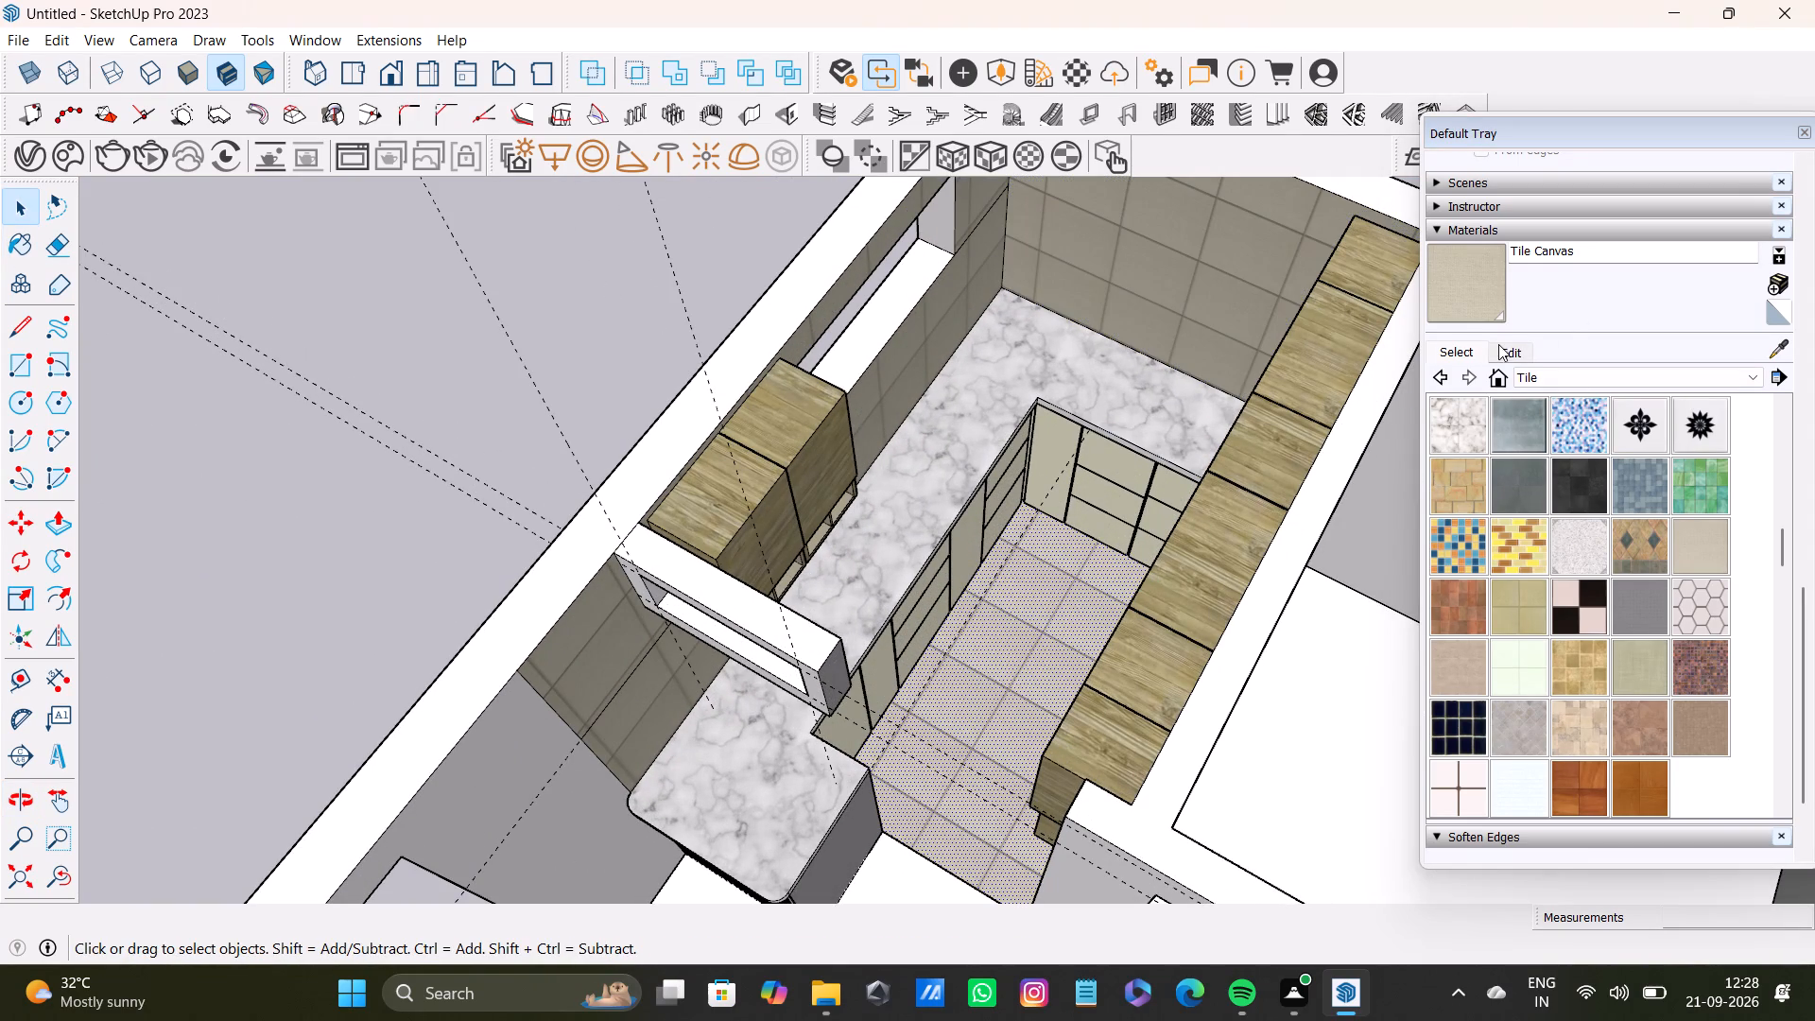
left_click(1508, 348)
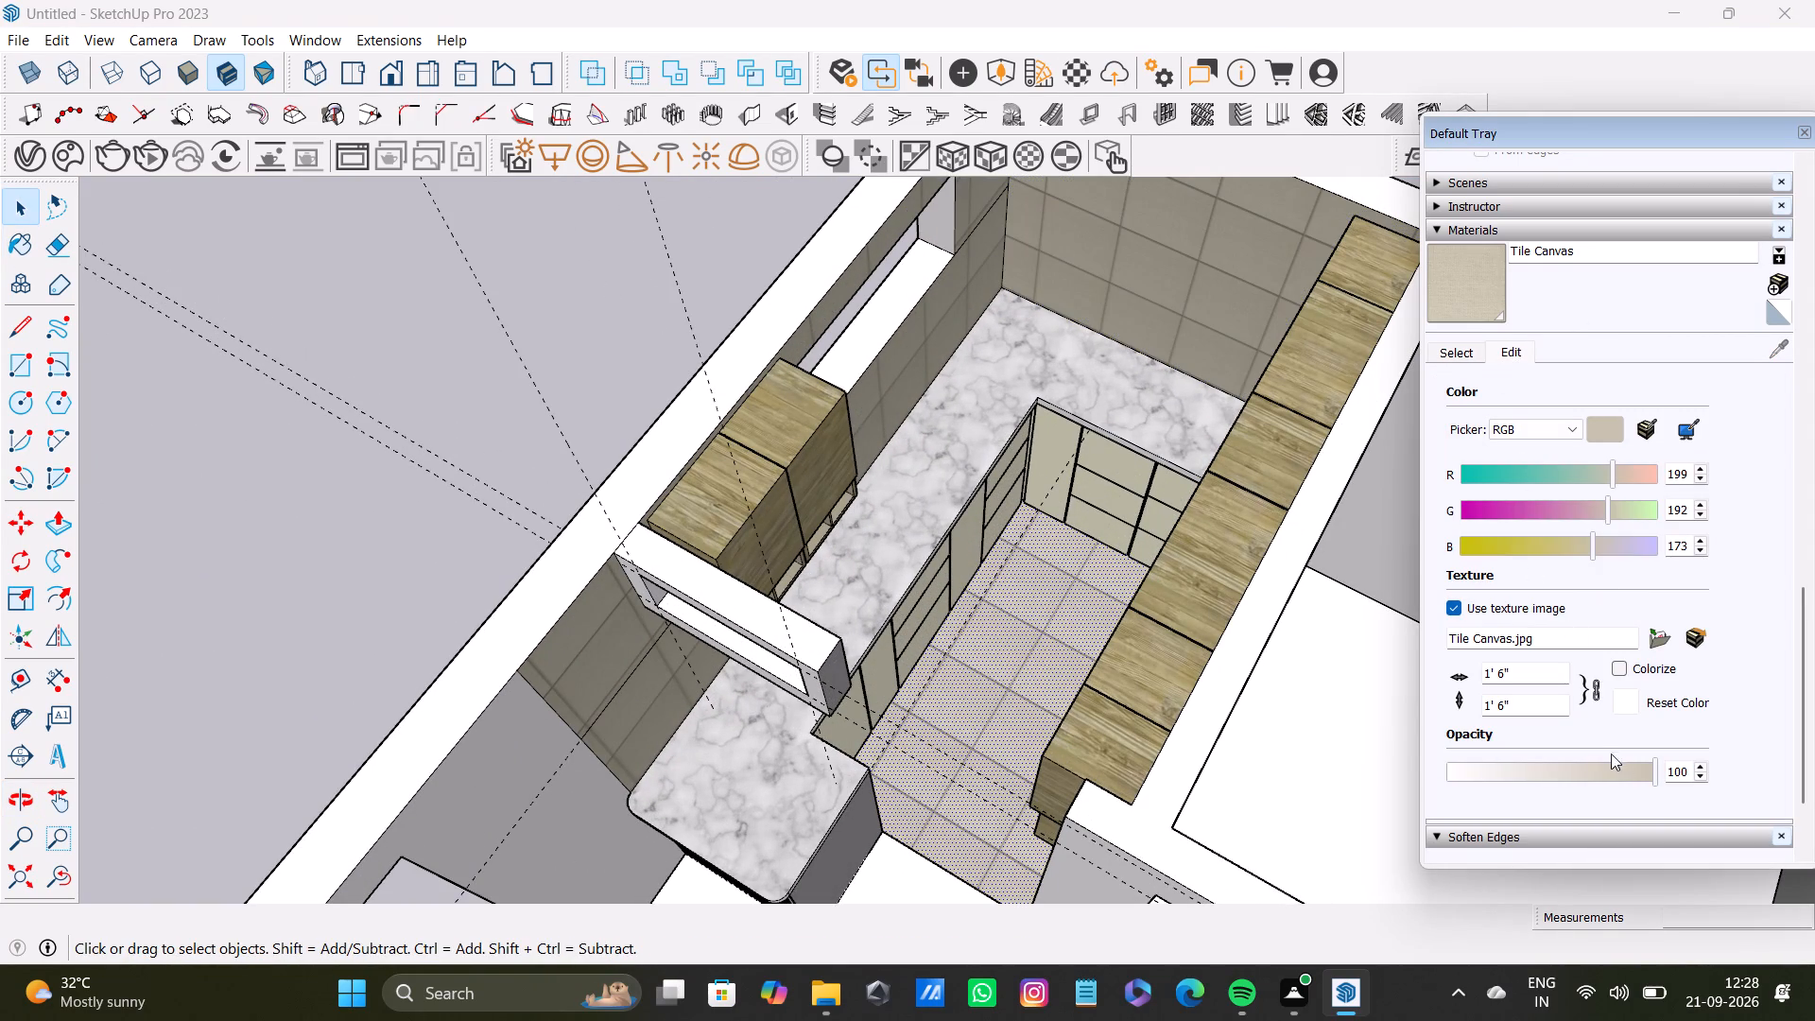
left_click_drag(1655, 774, 1460, 791)
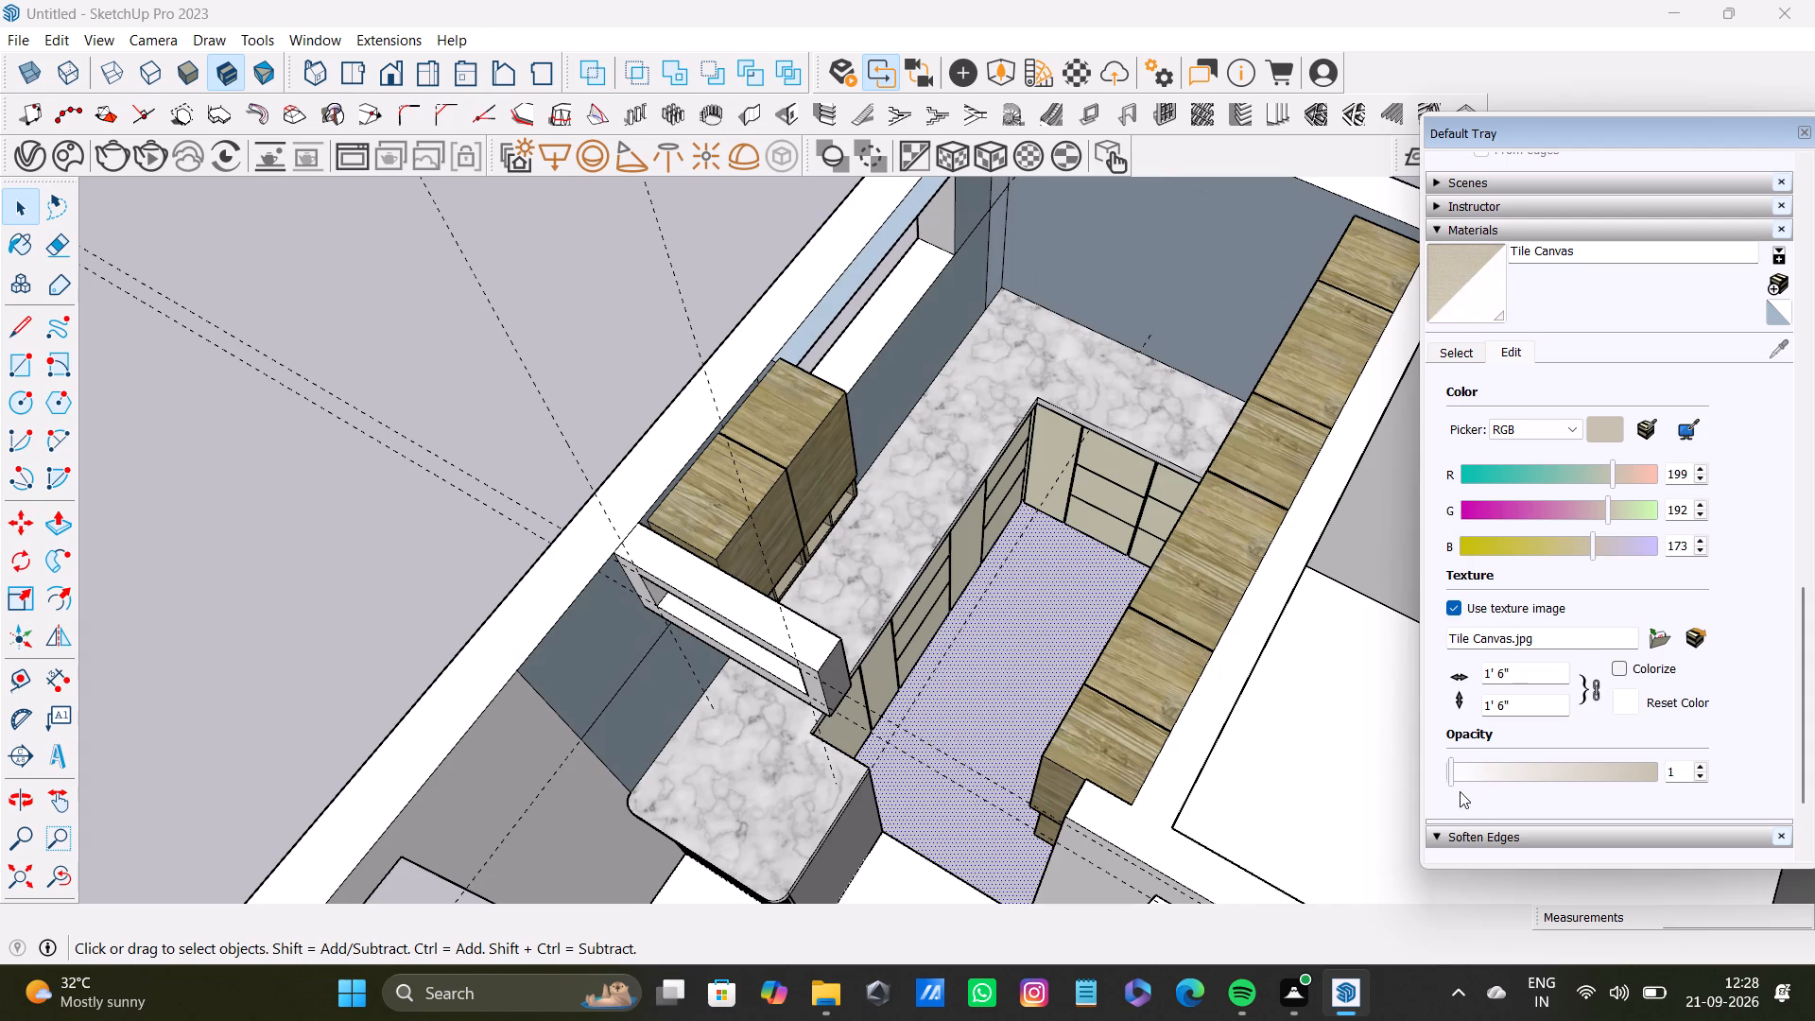
left_click_drag(1460, 791, 1625, 773)
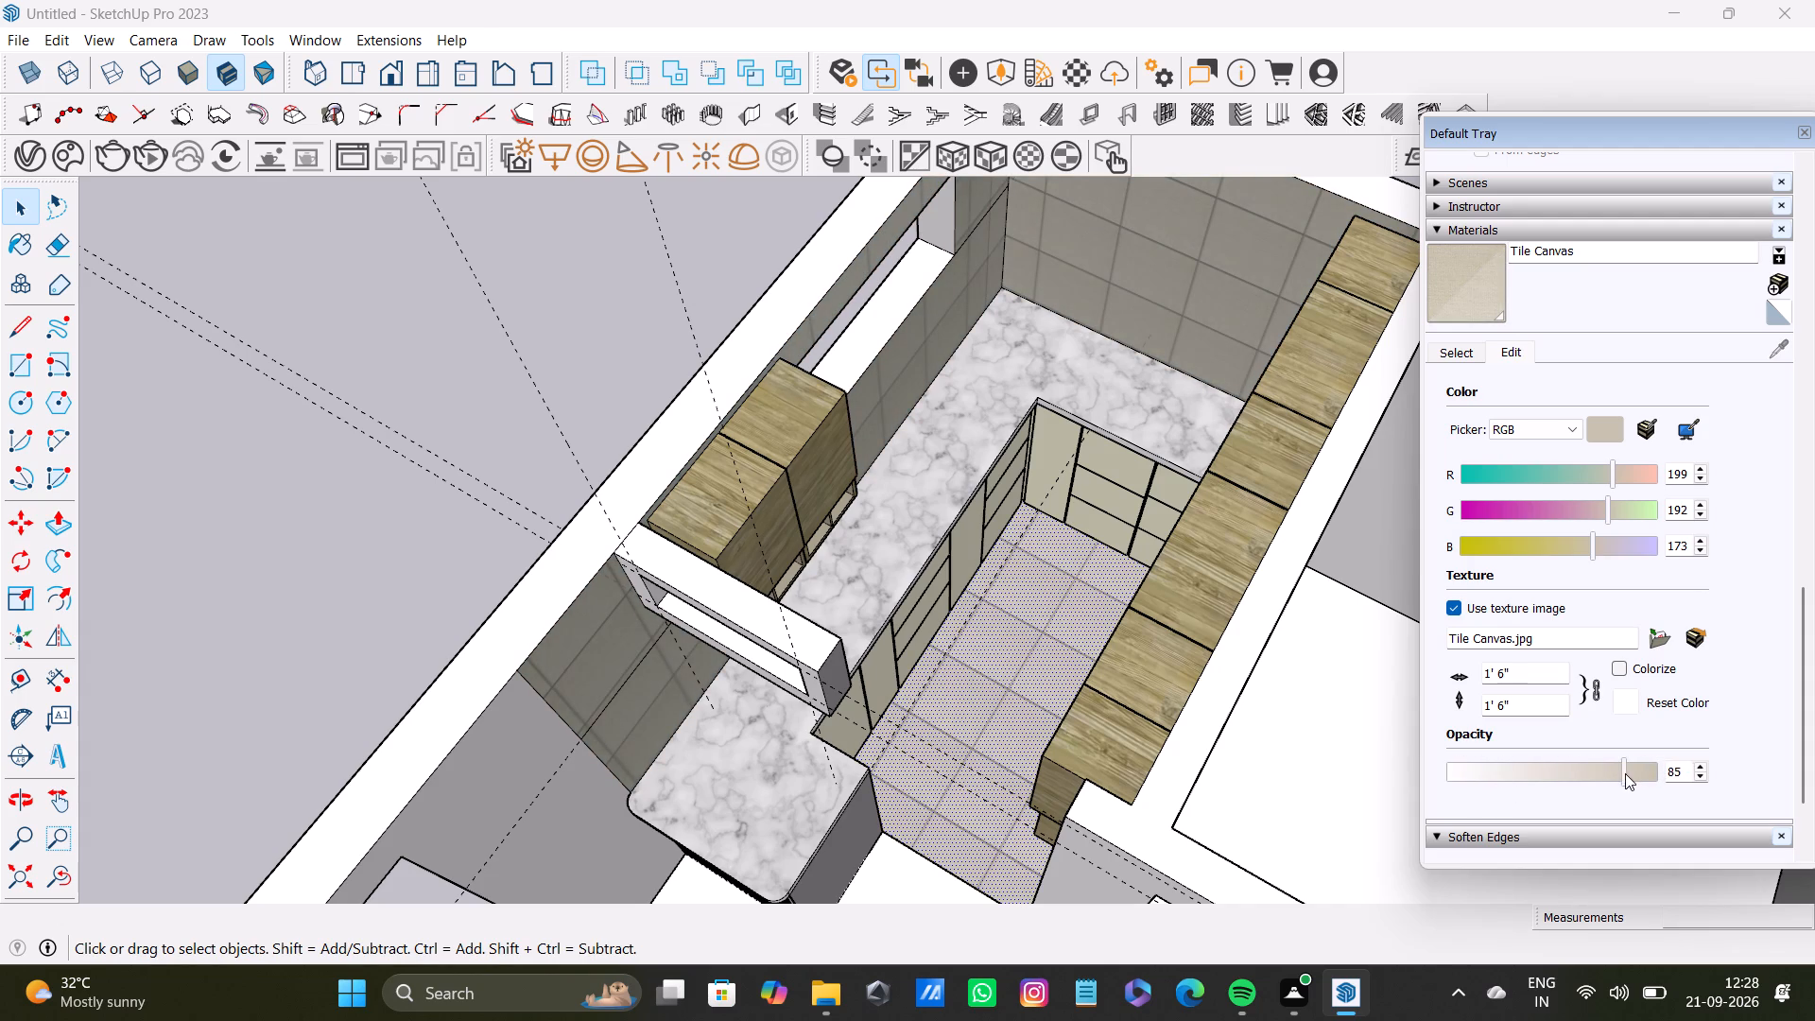
left_click_drag(1625, 773, 1623, 773)
Change the Tile Canvas colour to a grey-green with RGB values 188, 192, 184.
left_click_drag(1616, 475, 1626, 478)
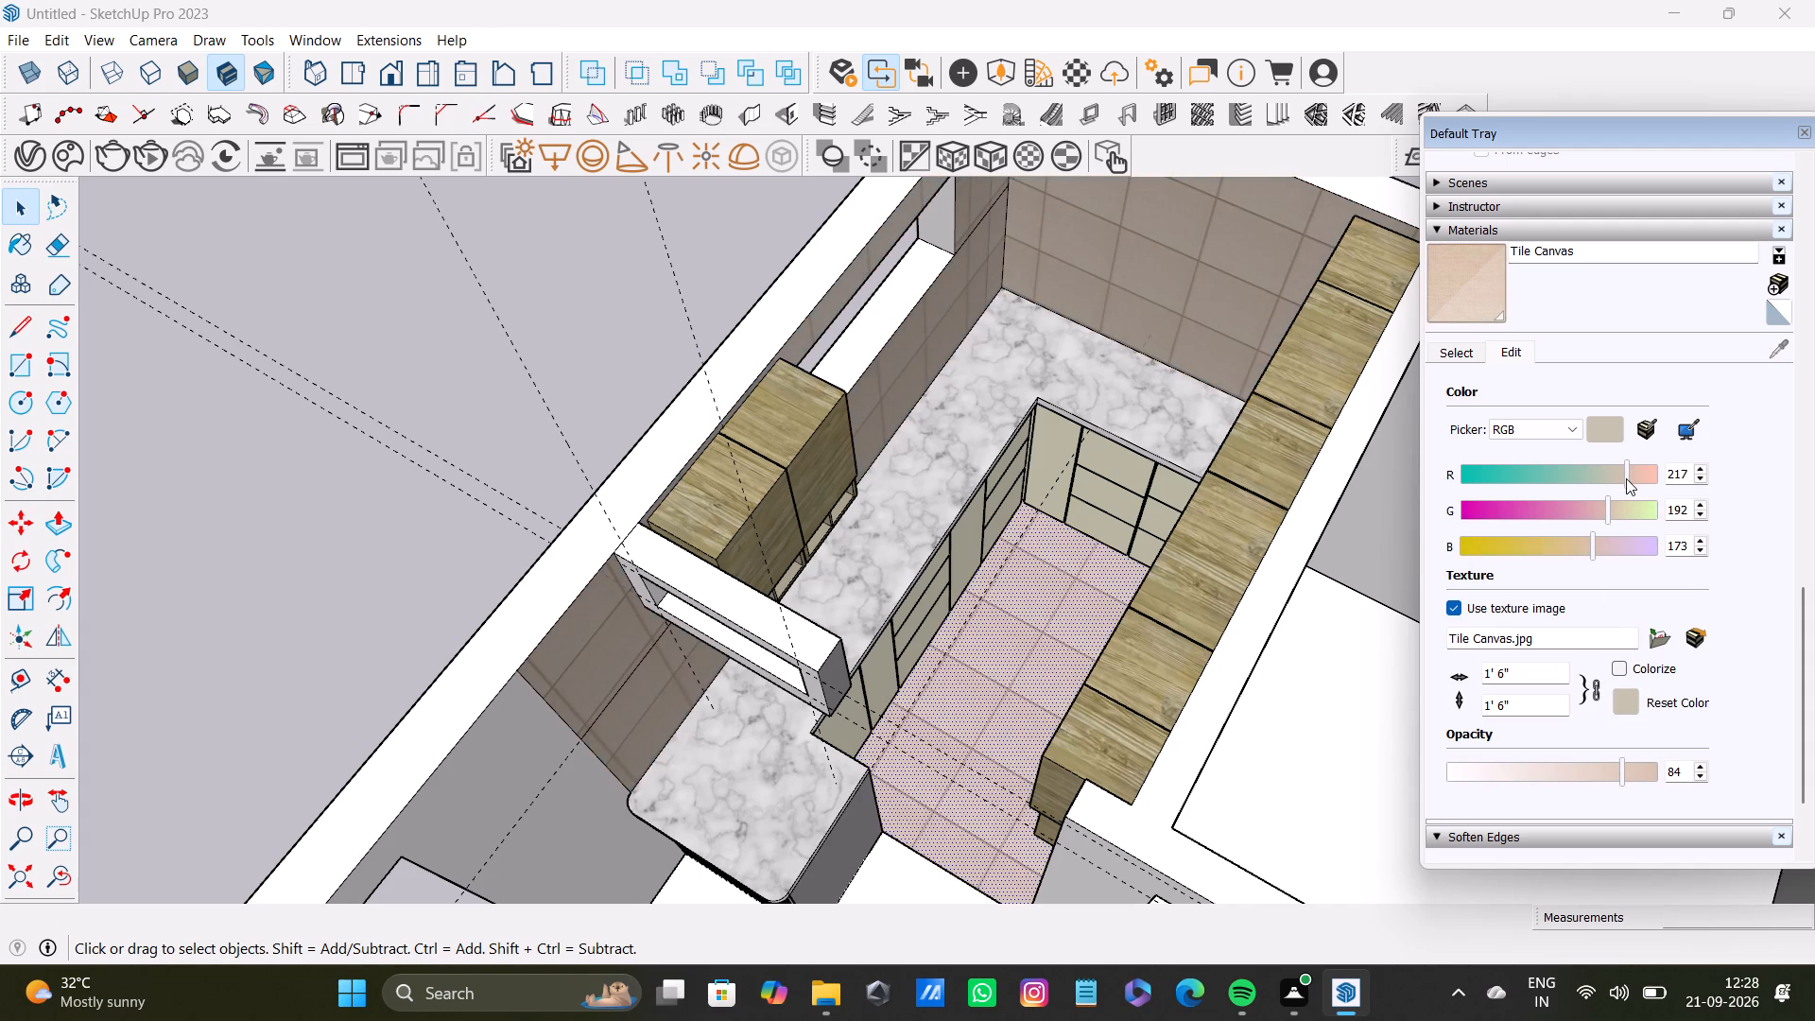
left_click_drag(1626, 478, 1598, 492)
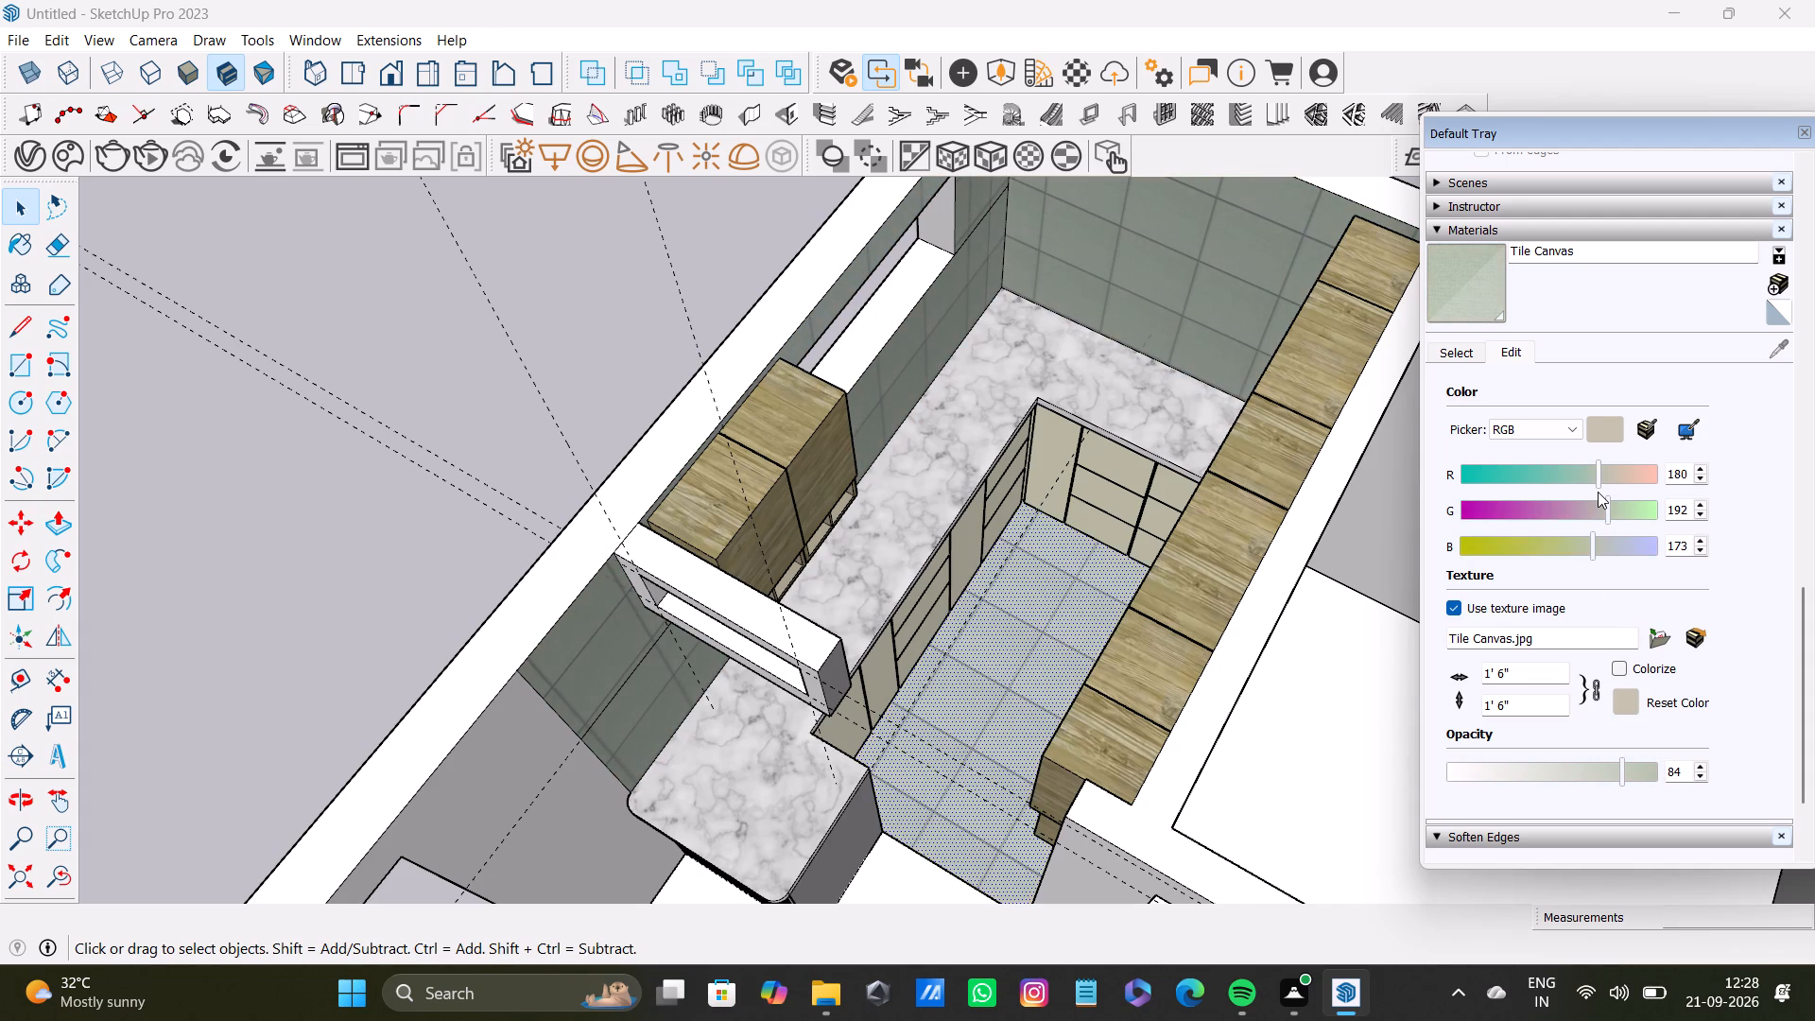
left_click_drag(1598, 492, 1604, 493)
left_click(1607, 520)
left_click_drag(1590, 545, 1599, 546)
key("space")
Paint the long kitchen wall behind the row of overhead cabinets with the recoloured Tile Canvas.
scroll(1022, 594, "down", 8)
middle_click_drag(1056, 566, 954, 325)
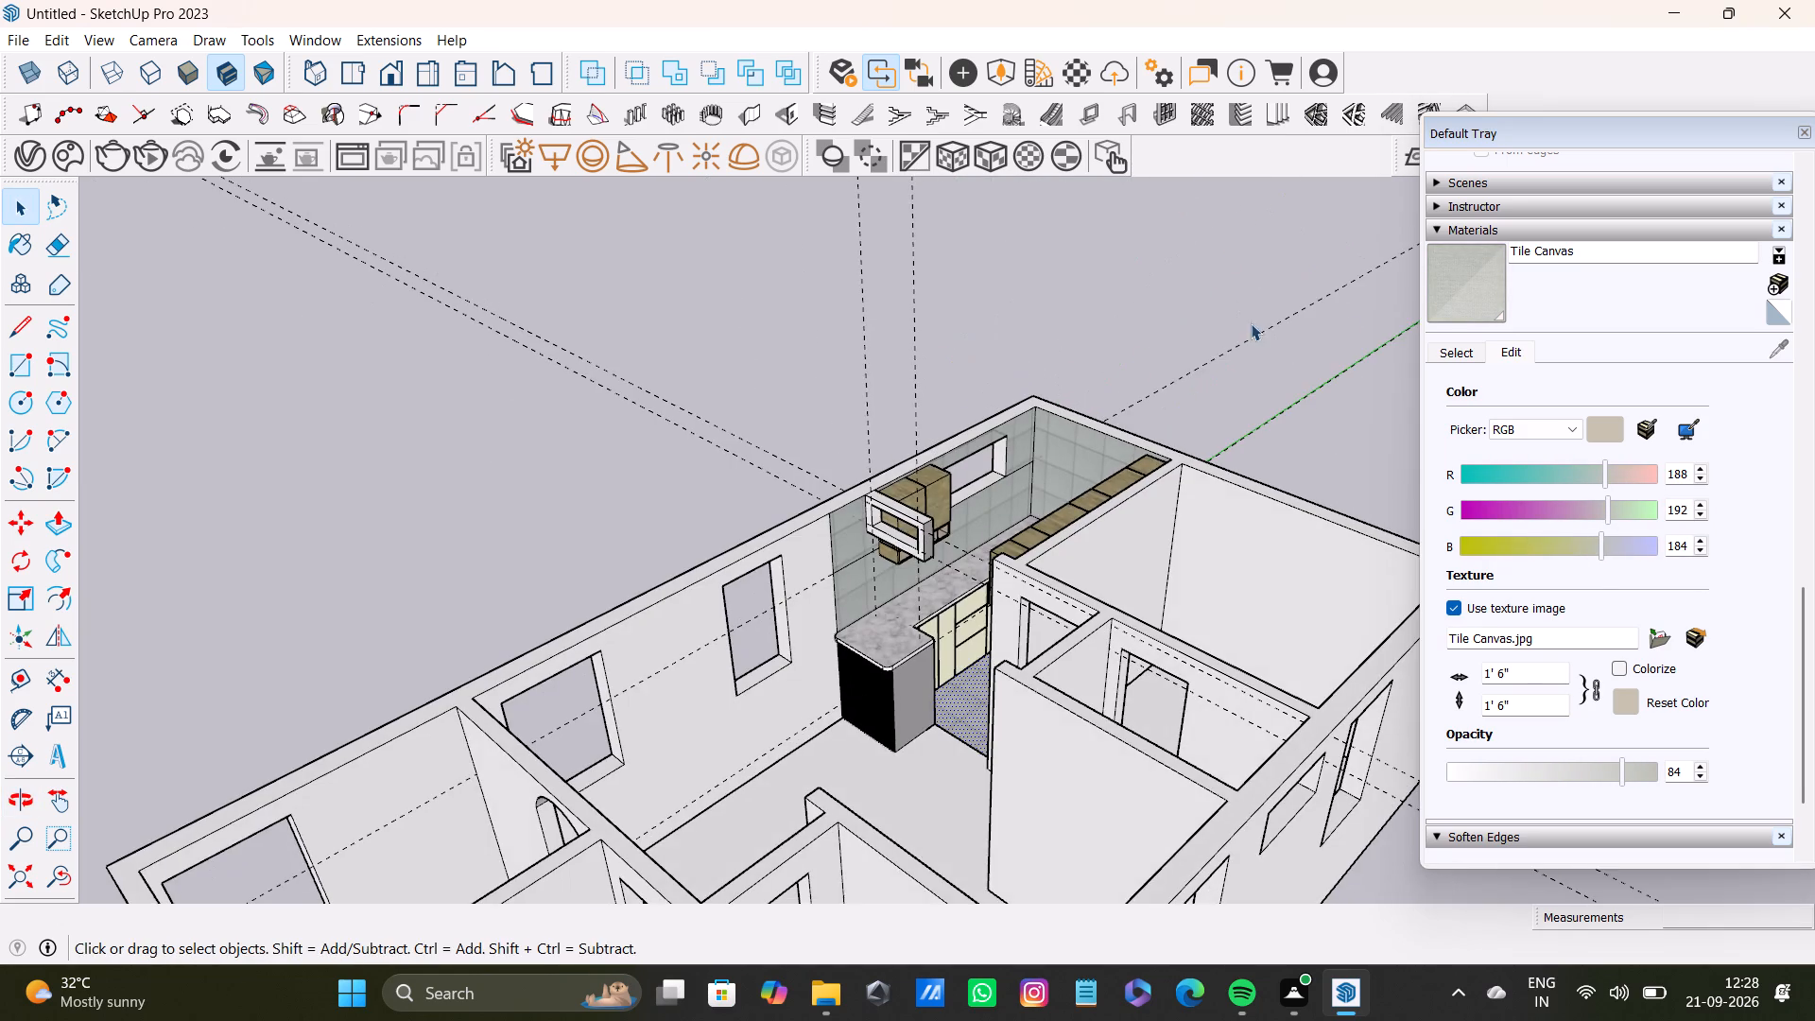
left_click(1346, 318)
scroll(1009, 565, "up", 4)
middle_click_drag(1027, 534, 1391, 575)
scroll(1001, 532, "up", 1)
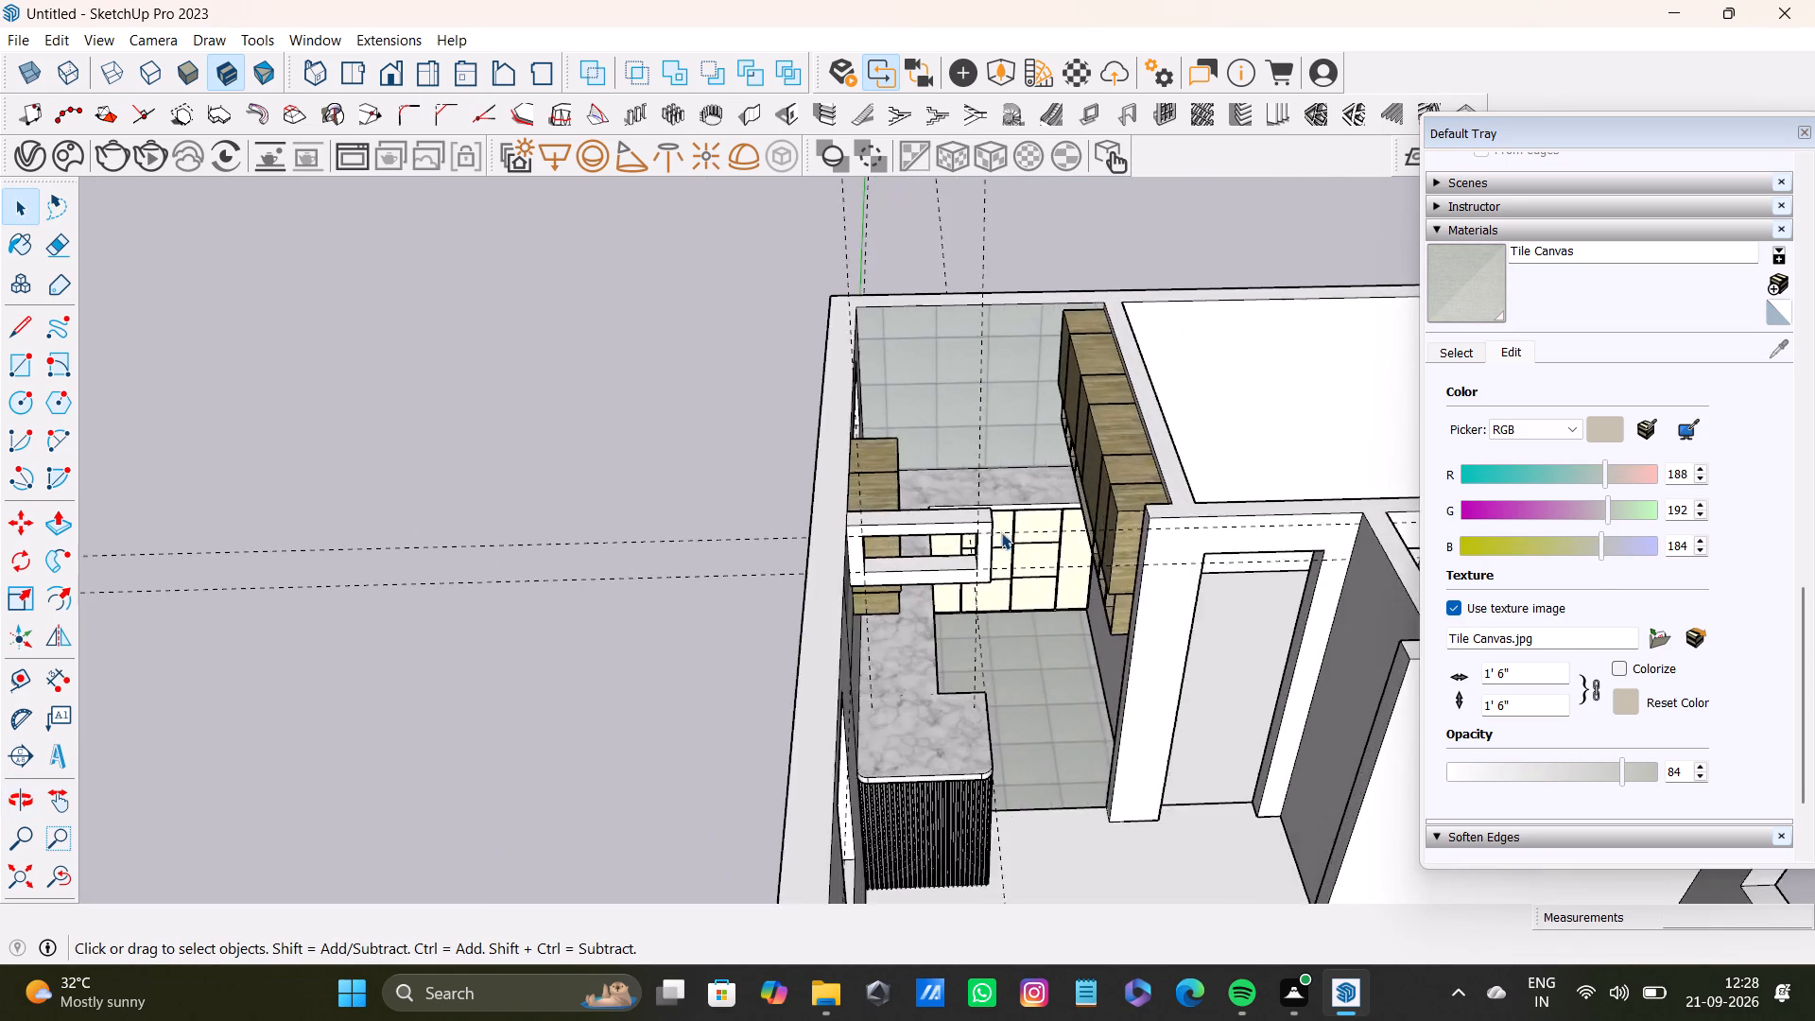
scroll(1001, 532, "down", 3)
middle_click_drag(1011, 523, 1478, 411)
scroll(985, 527, "up", 3)
middle_click_drag(1013, 443, 1062, 636)
scroll(990, 501, "up", 6)
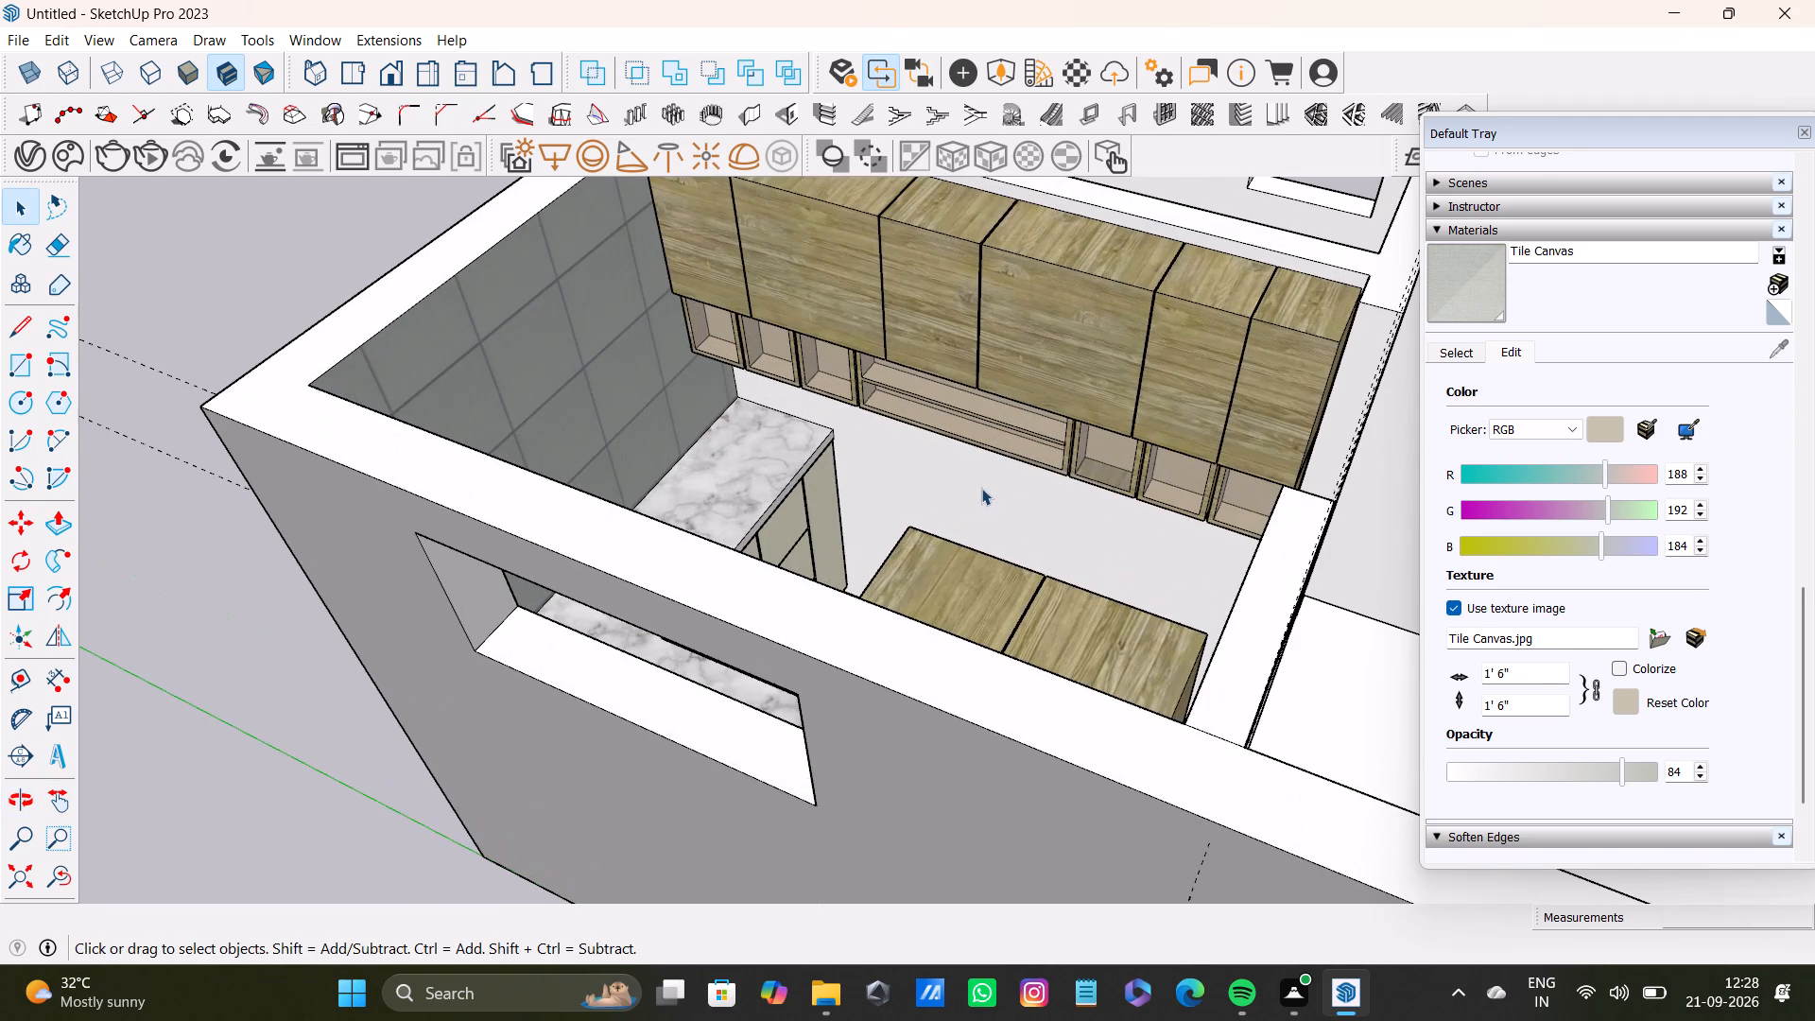
left_click(986, 486)
left_click(1475, 279)
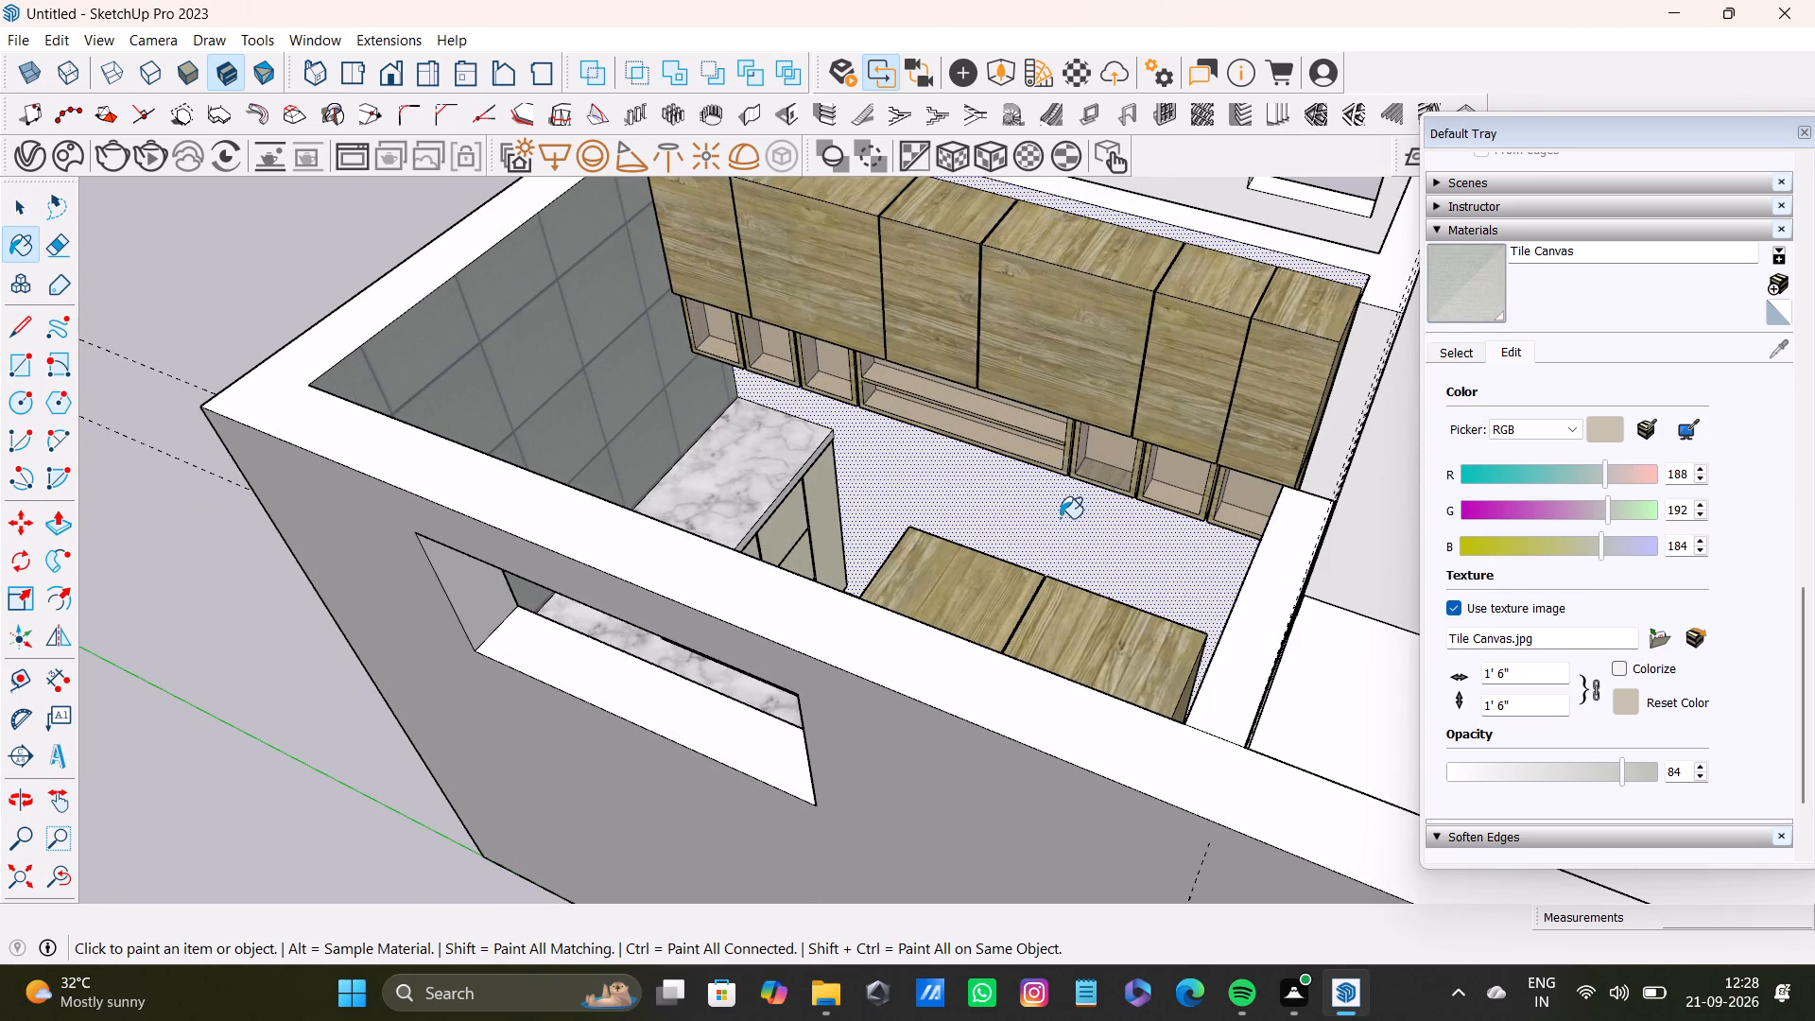
left_click(1060, 518)
scroll(1067, 510, "down", 4)
middle_click_drag(1176, 496, 623, 516)
key("space")
left_click(428, 354)
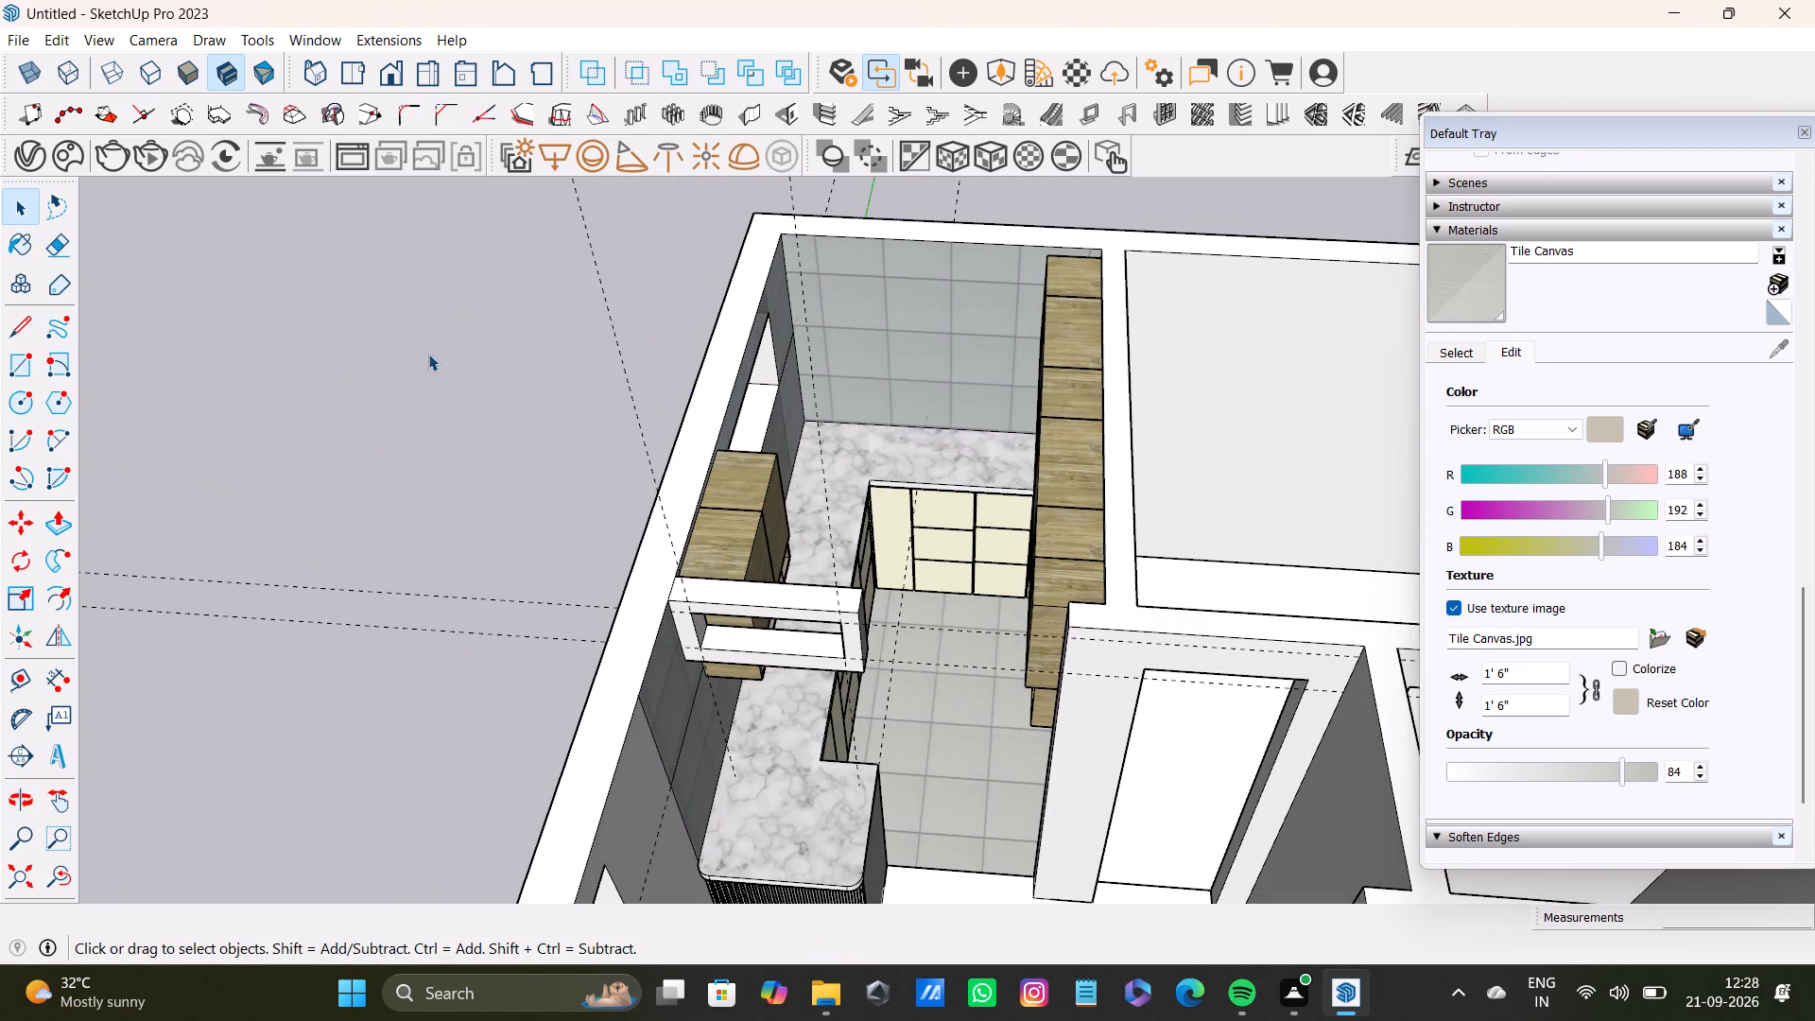
scroll(528, 337, "down", 5)
middle_click_drag(954, 421, 1017, 518)
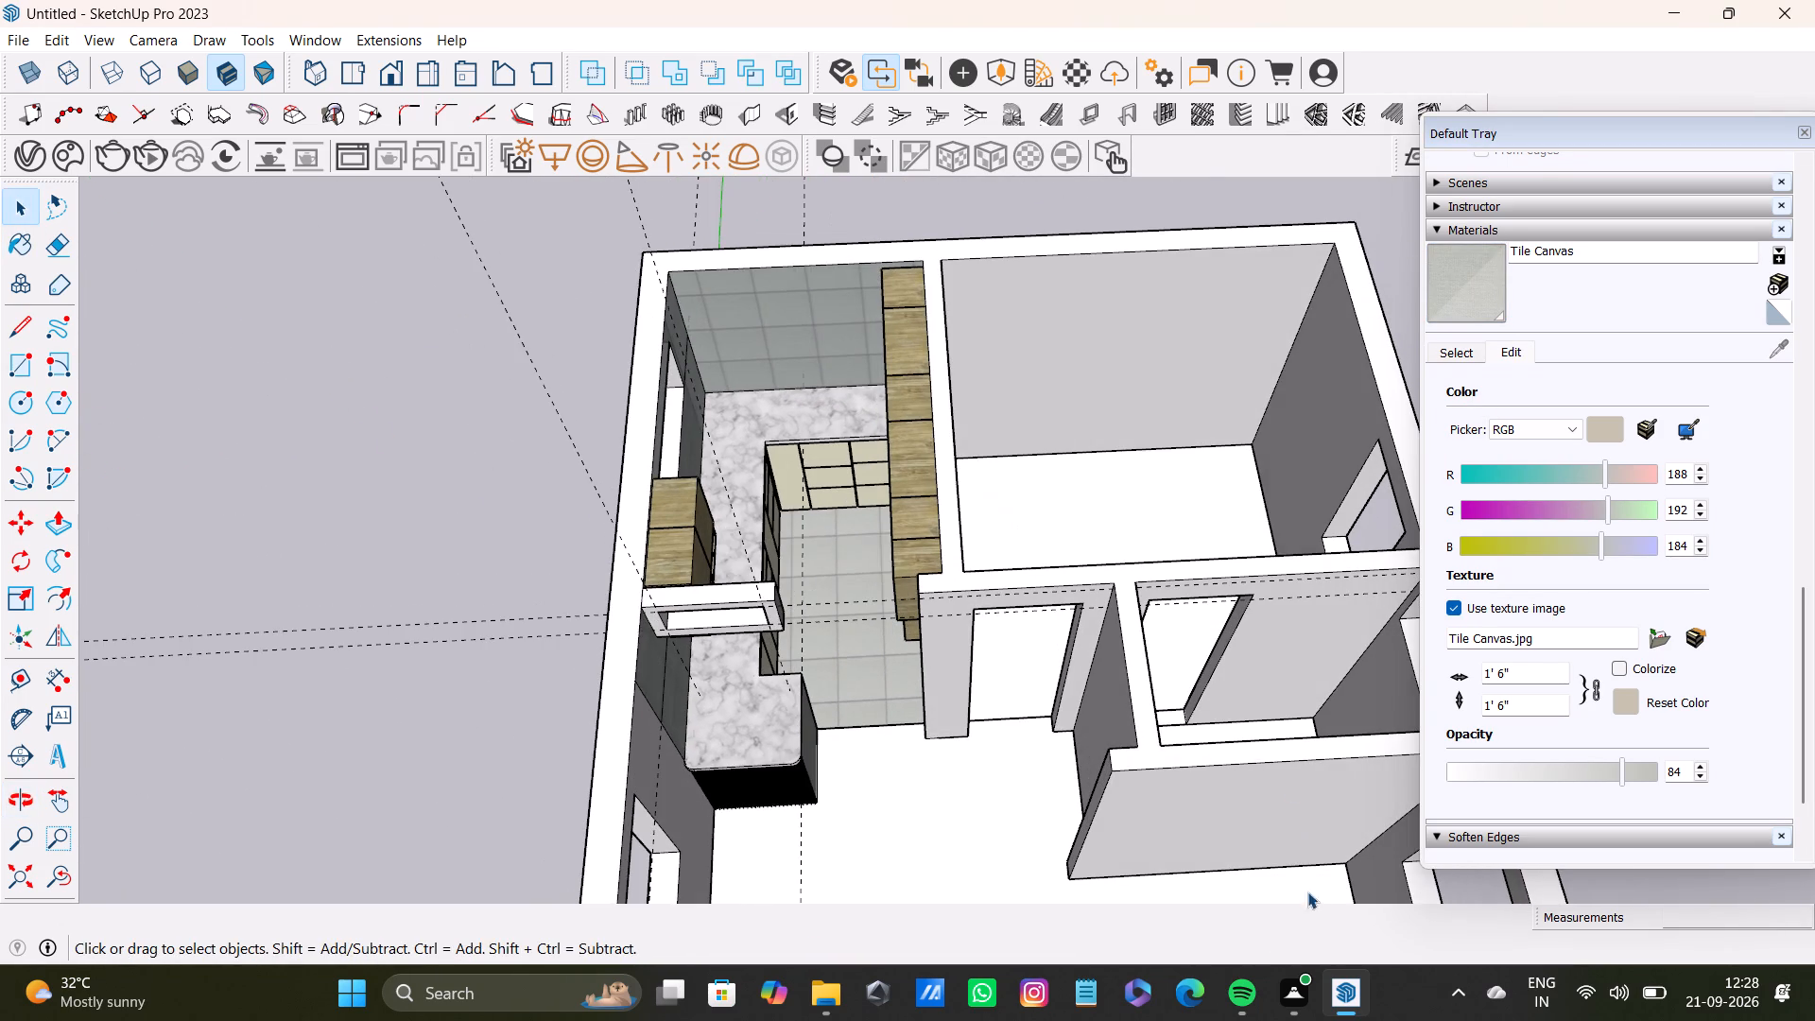
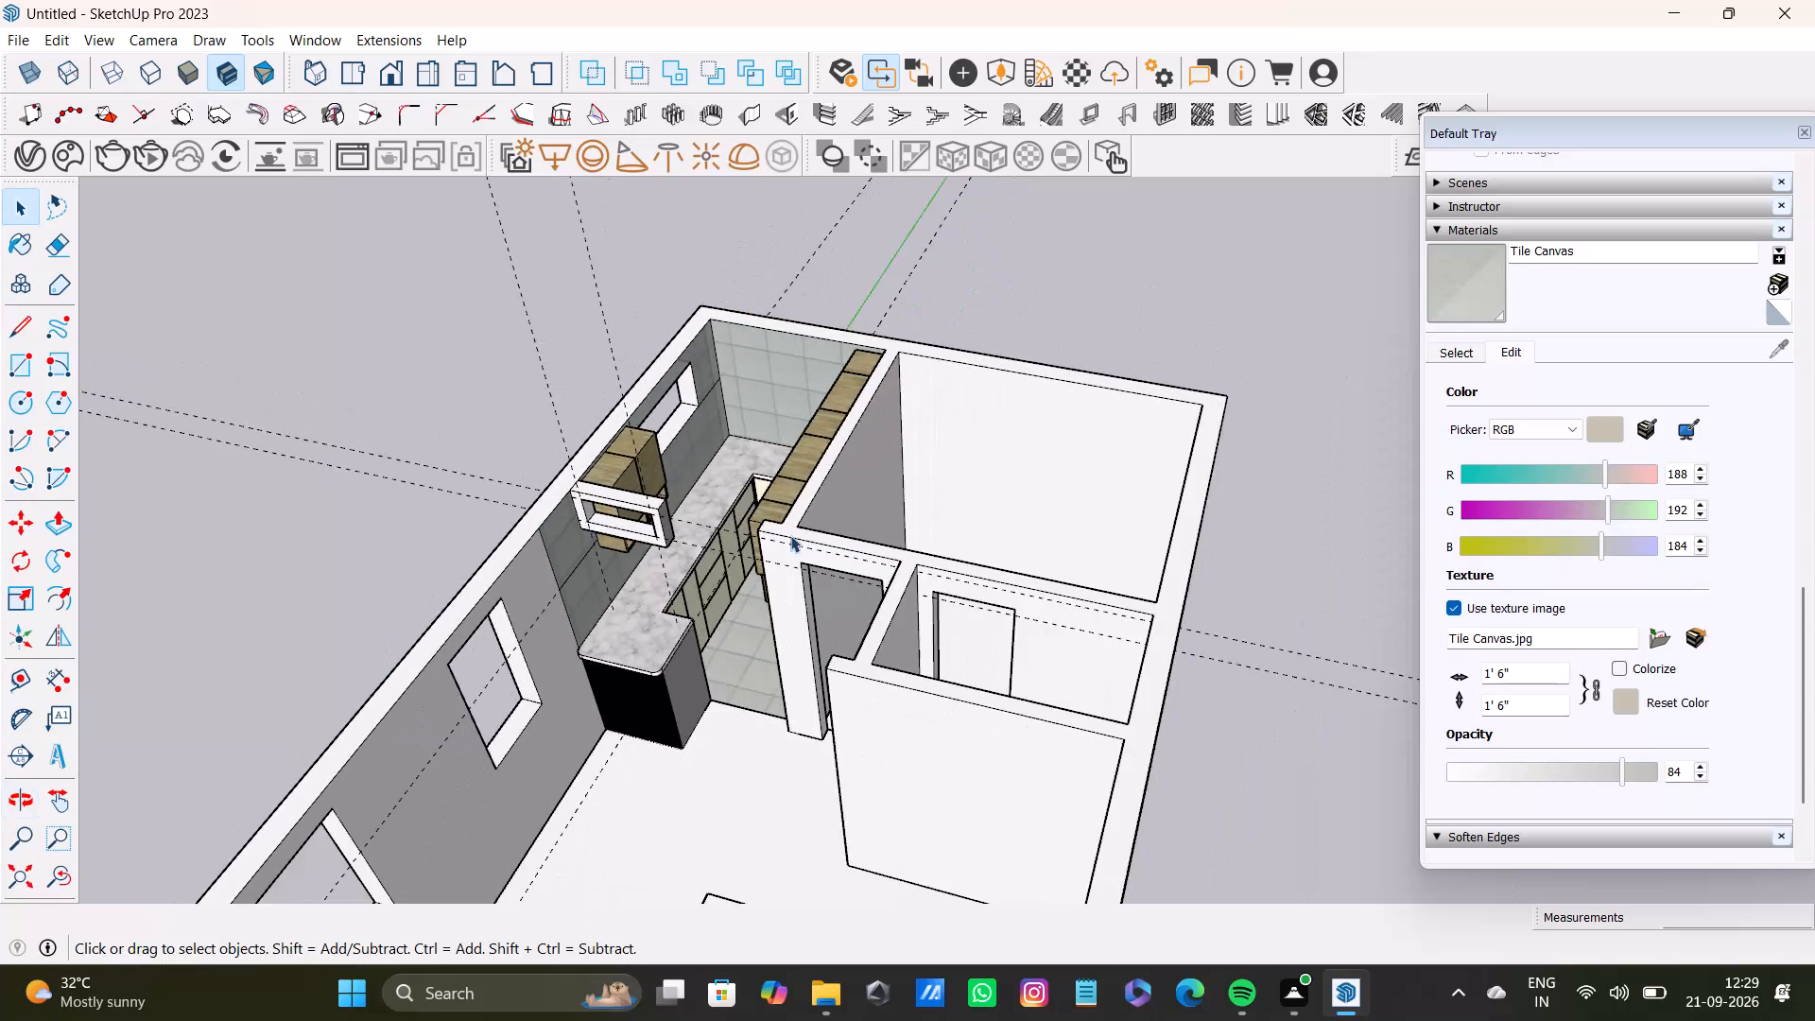
Sample the Wood Lumber ButtJoined material from the overhead cabinet for use on the open frame beside it.
middle_click_drag(790, 535, 1033, 535, "shift")
scroll(845, 579, "up", 11)
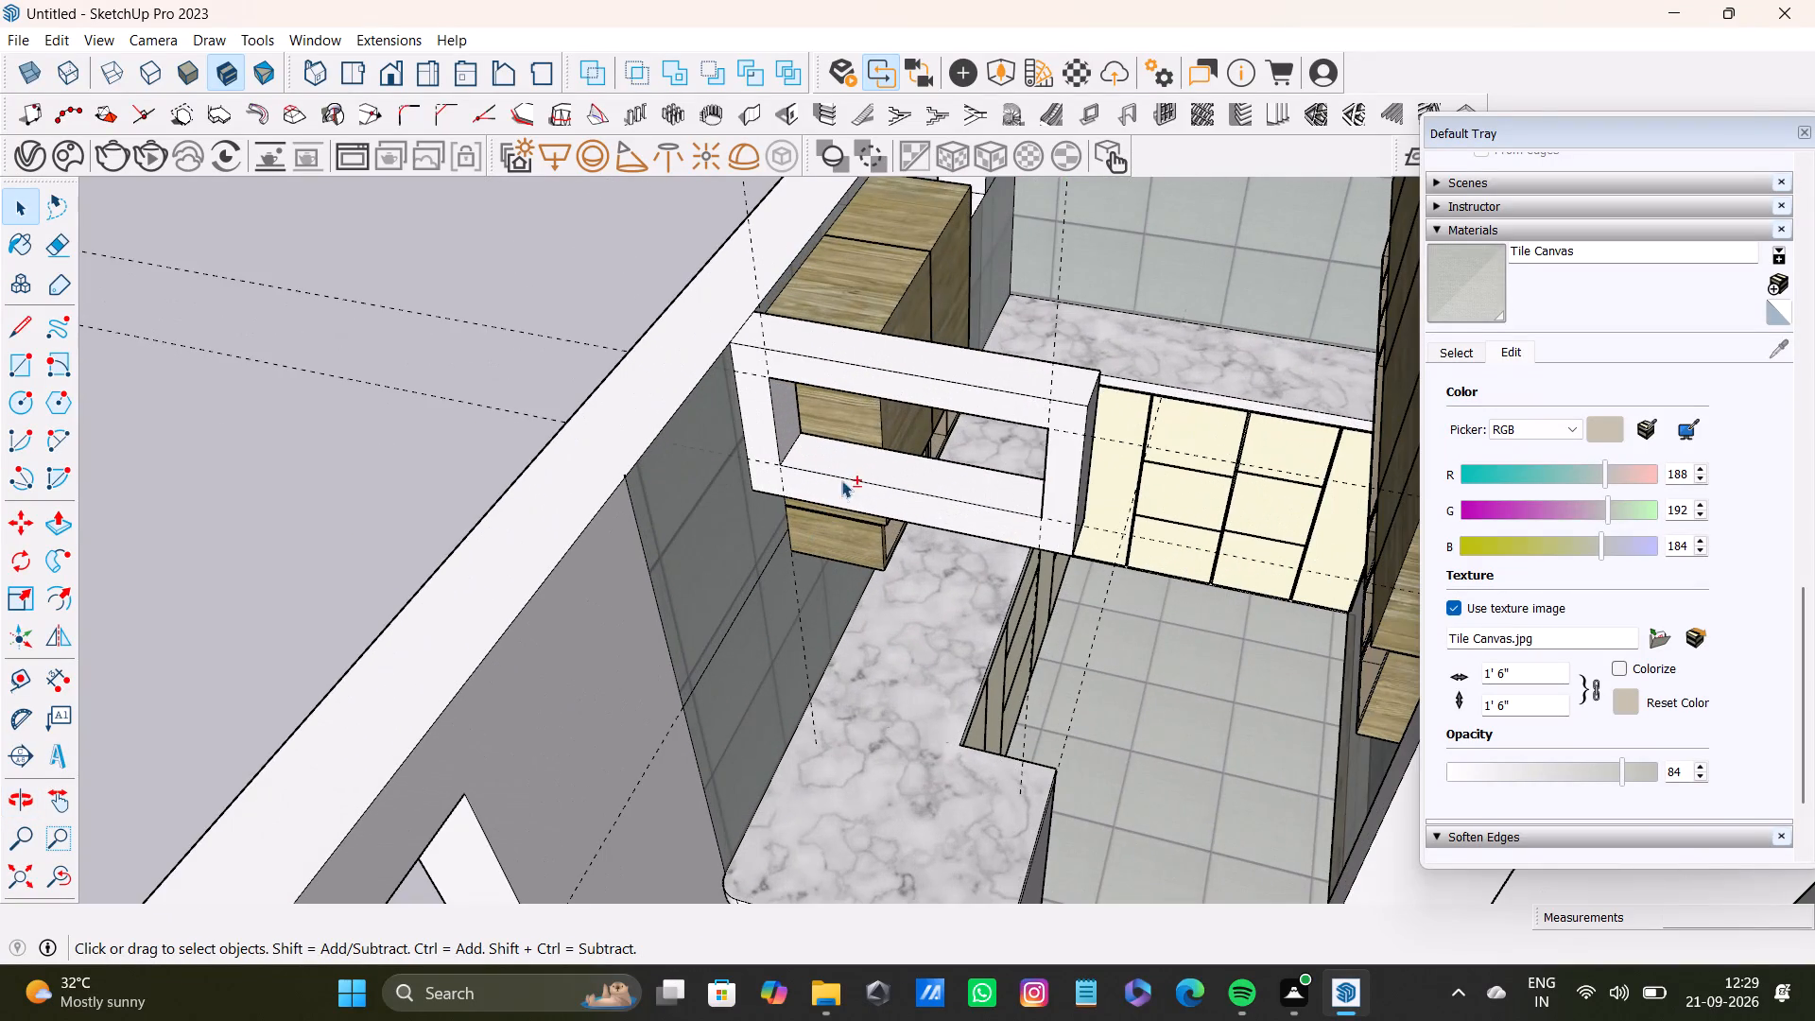
double_click(889, 372, "shift")
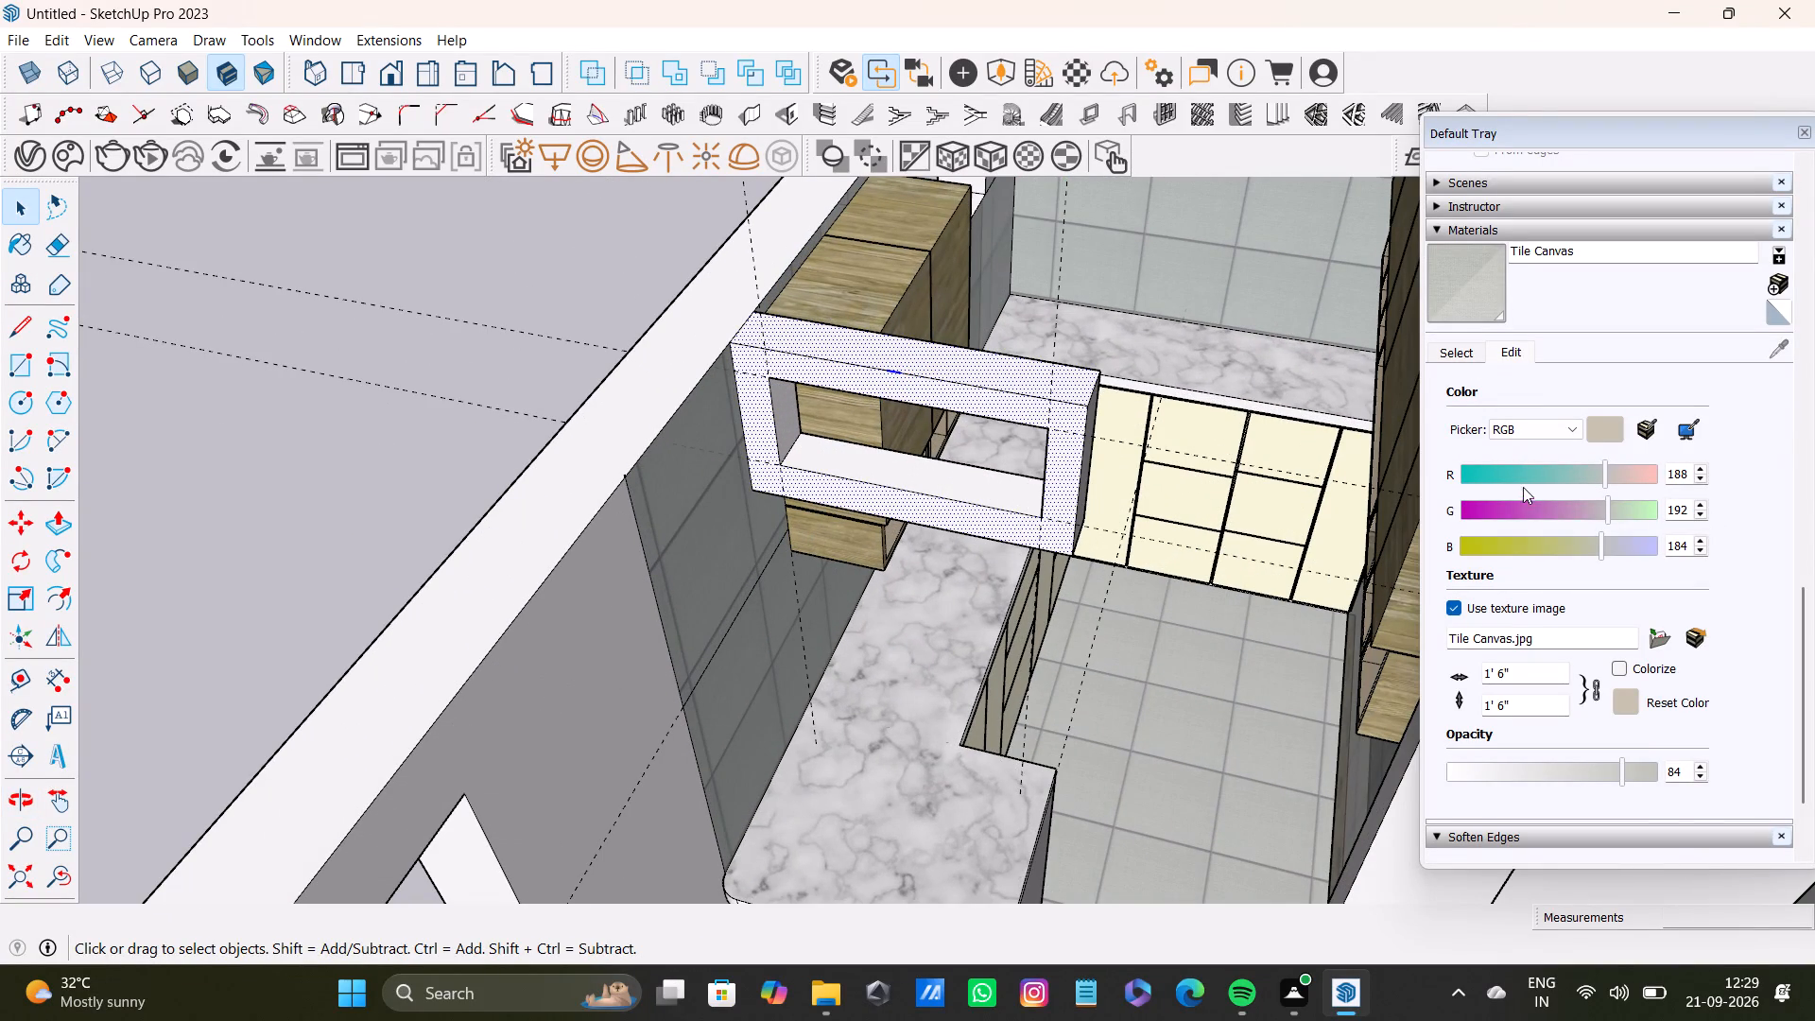
left_click(1461, 350, "shift")
scroll(1487, 620, "down", 4, "shift")
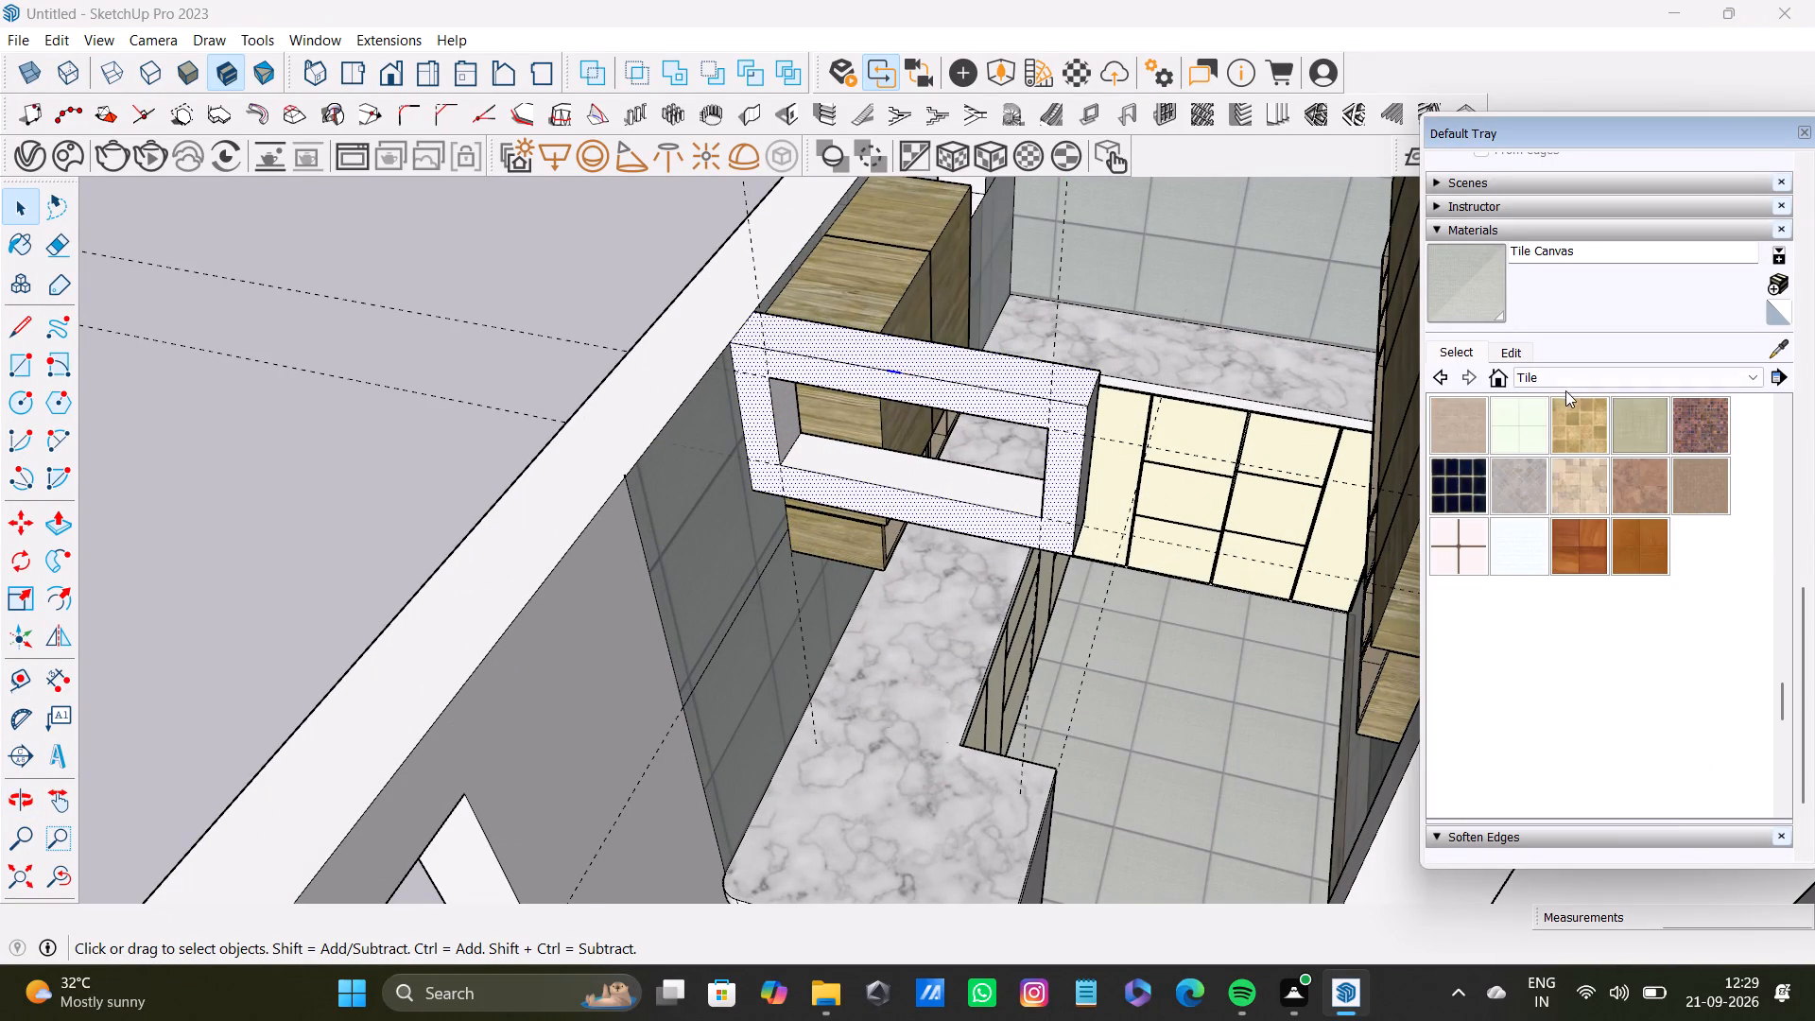
left_click(1568, 386, "shift")
scroll(1547, 503, "down", 8, "shift")
scroll(1553, 539, "up", 3, "shift")
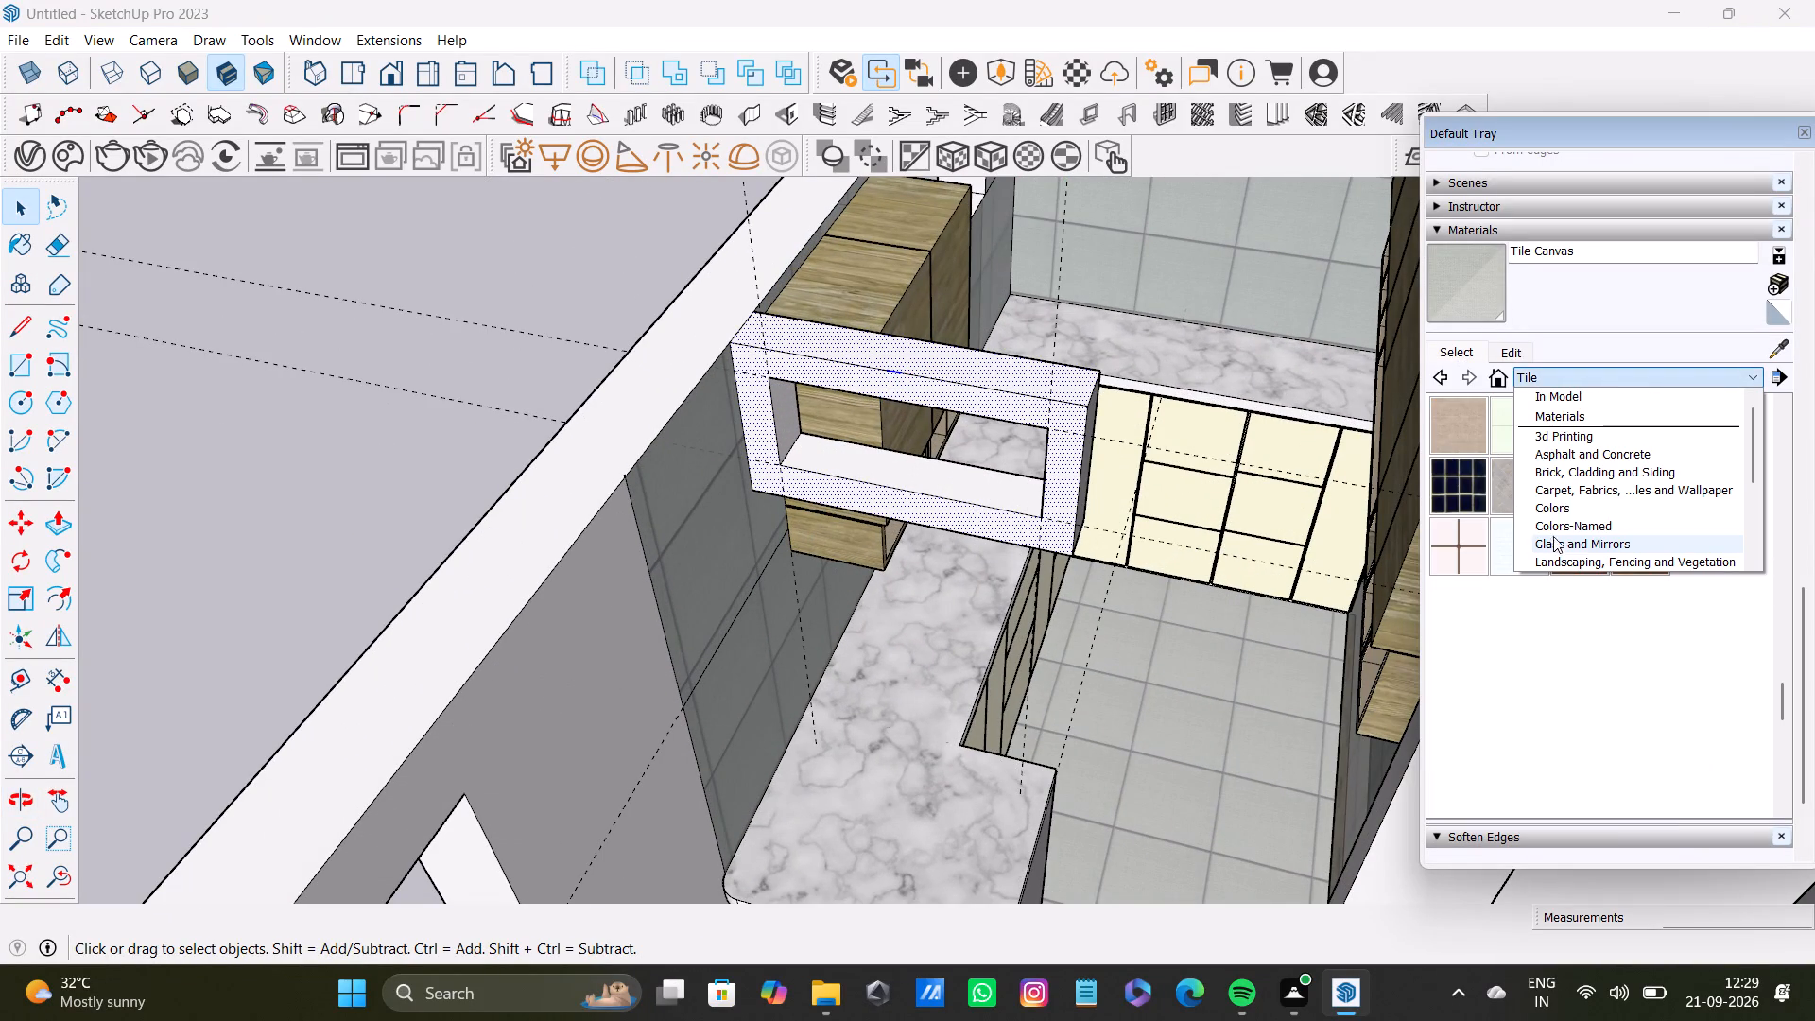
scroll(1568, 540, "down", 3, "shift")
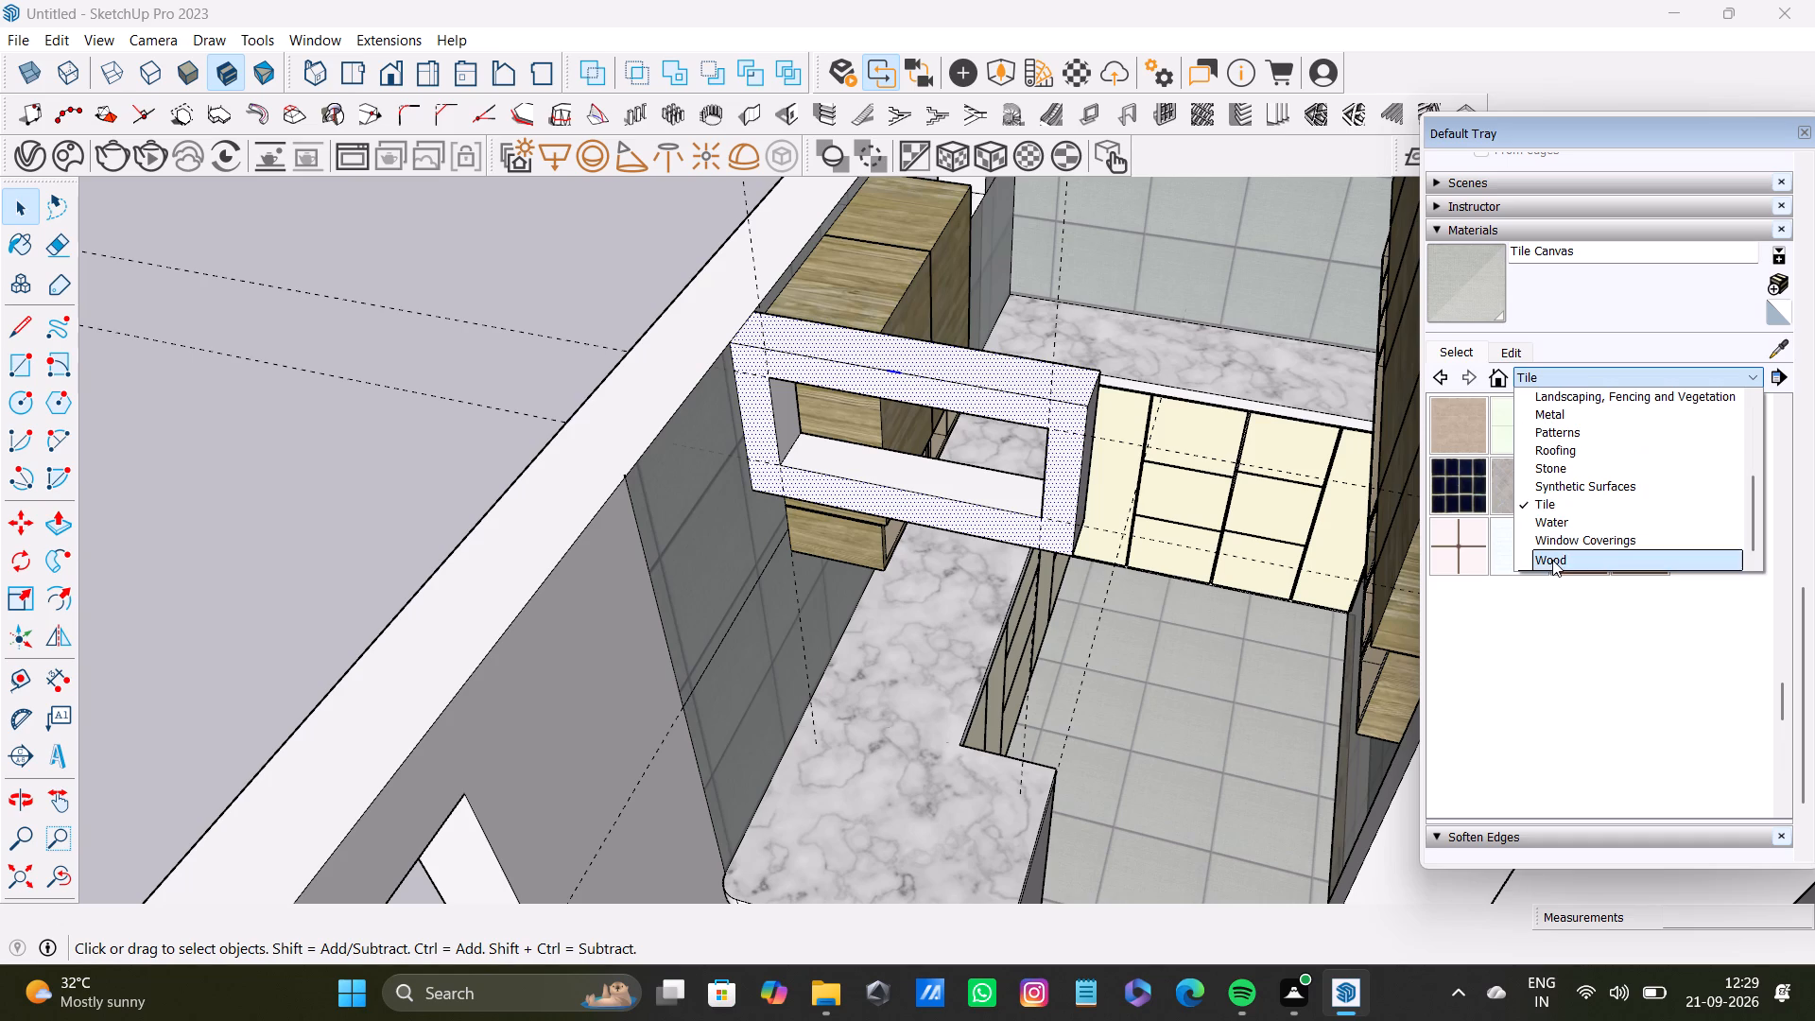
left_click(1779, 350, "shift")
left_click(888, 266, "shift")
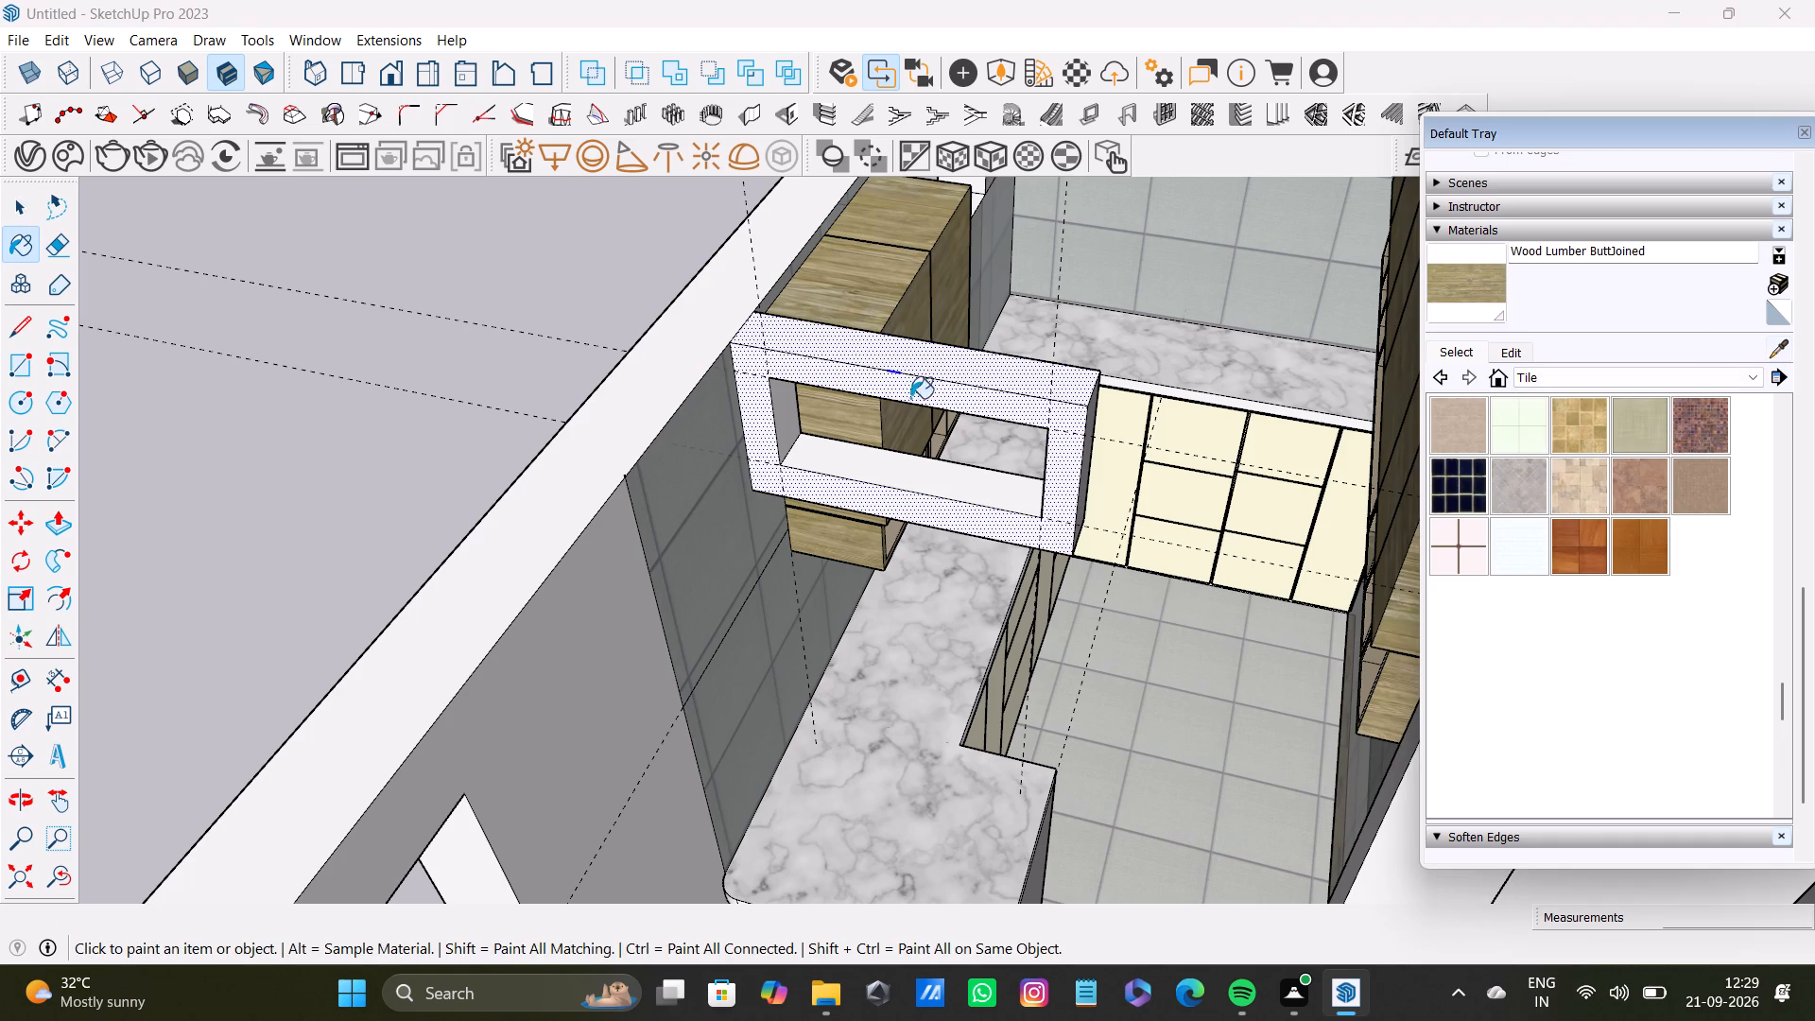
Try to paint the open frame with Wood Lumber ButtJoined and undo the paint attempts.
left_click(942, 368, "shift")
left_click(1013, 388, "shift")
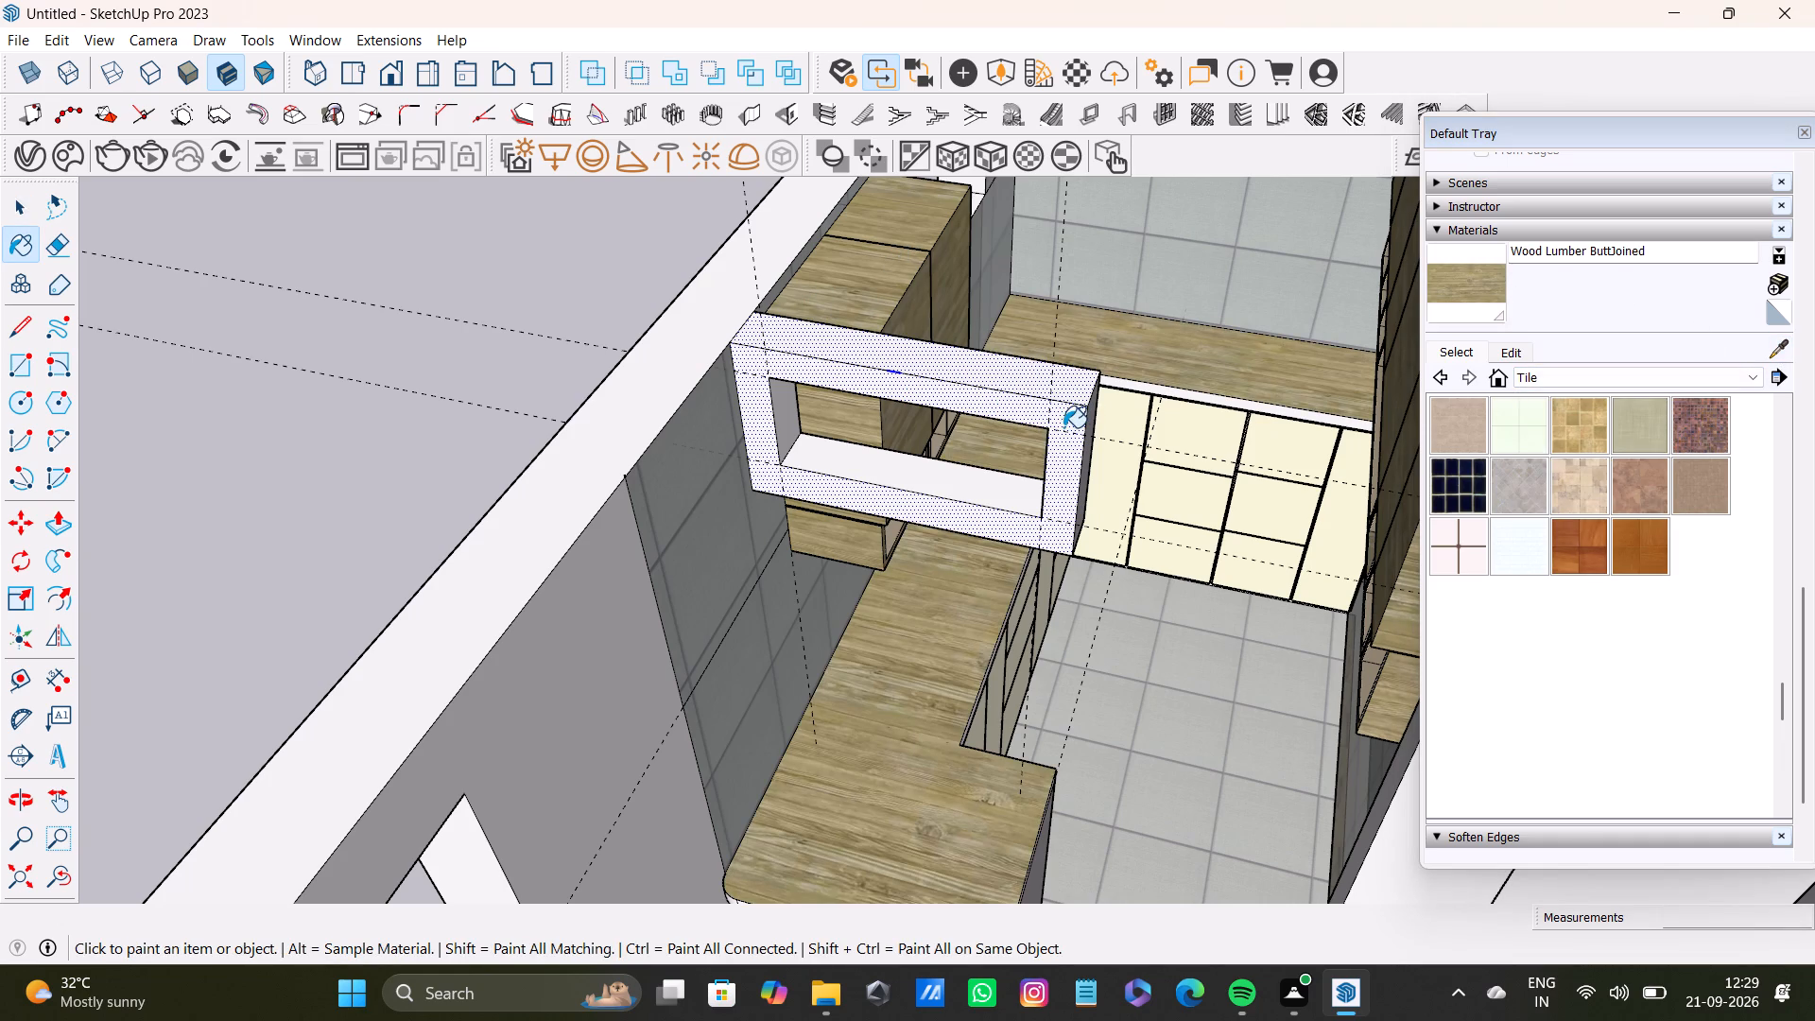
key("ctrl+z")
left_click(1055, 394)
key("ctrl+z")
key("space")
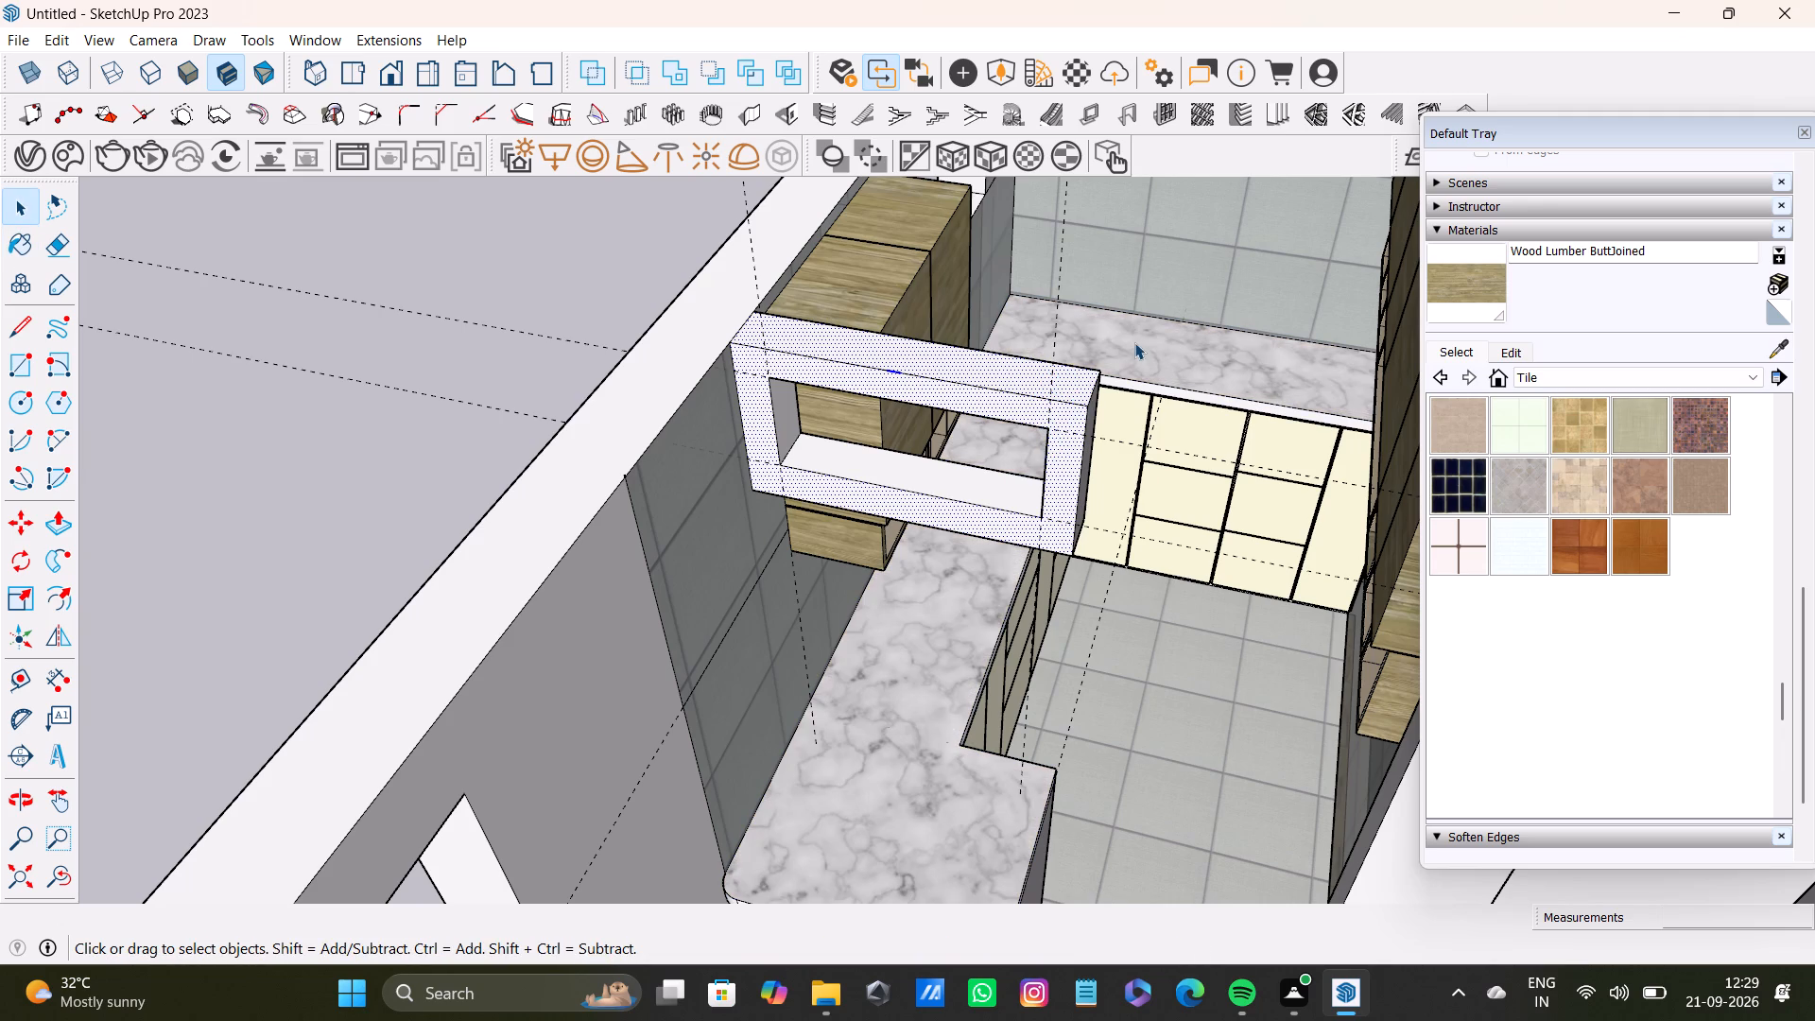
Select the open frame's faces without the countertop and paint its front and top with Wood Lumber ButtJoined.
left_click(1134, 342)
left_click(1140, 353)
double_click(1033, 395, "shift")
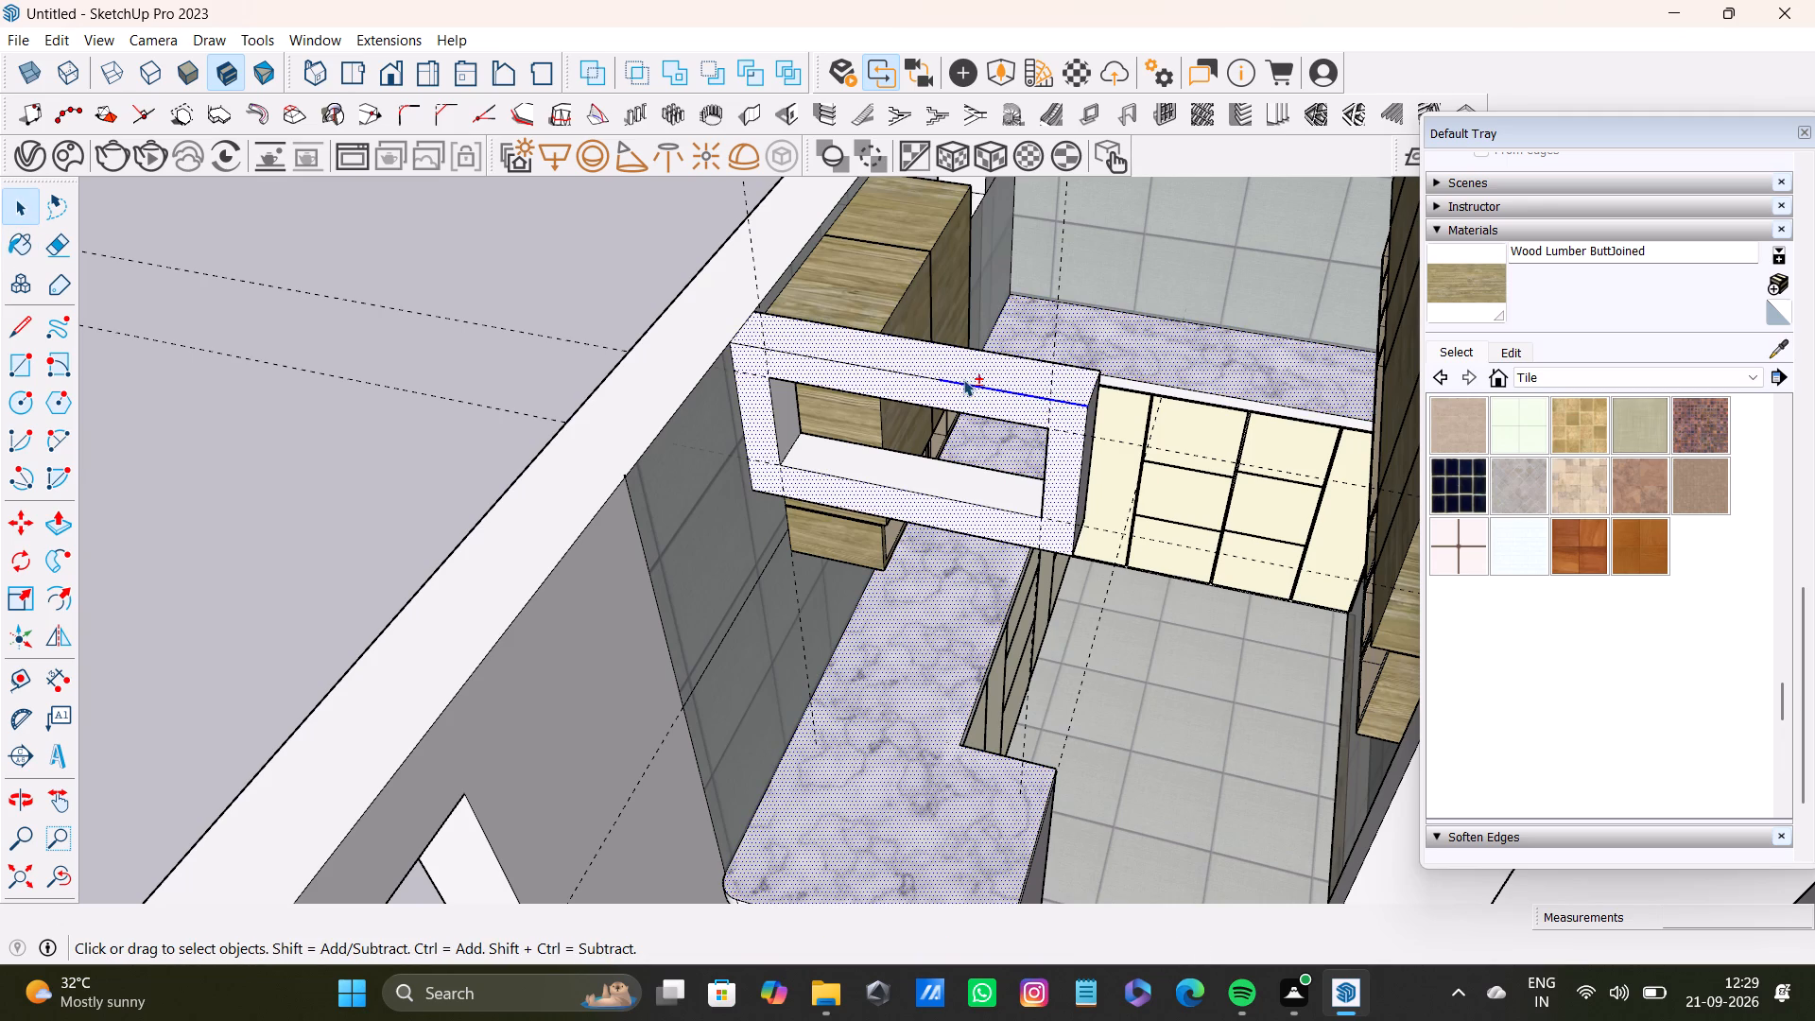
left_click(1130, 355, "shift")
left_click(1463, 300, "shift")
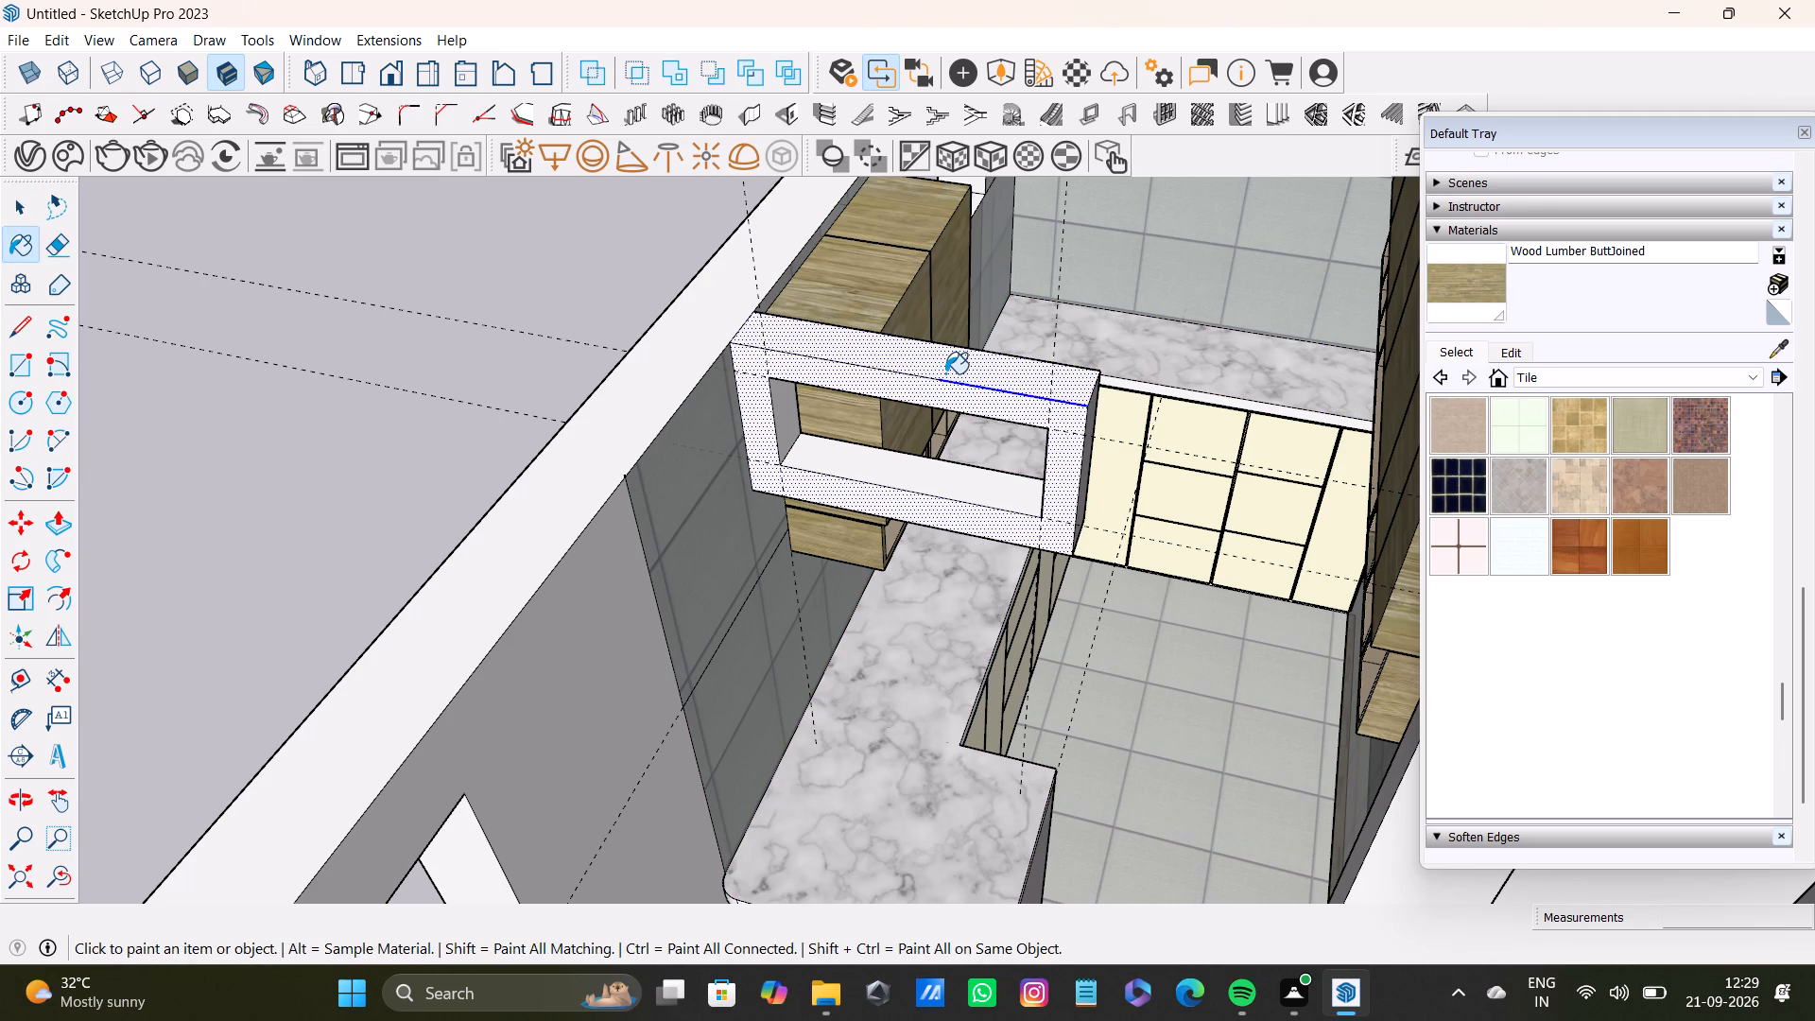
left_click(945, 373, "shift")
left_click(906, 393, "shift")
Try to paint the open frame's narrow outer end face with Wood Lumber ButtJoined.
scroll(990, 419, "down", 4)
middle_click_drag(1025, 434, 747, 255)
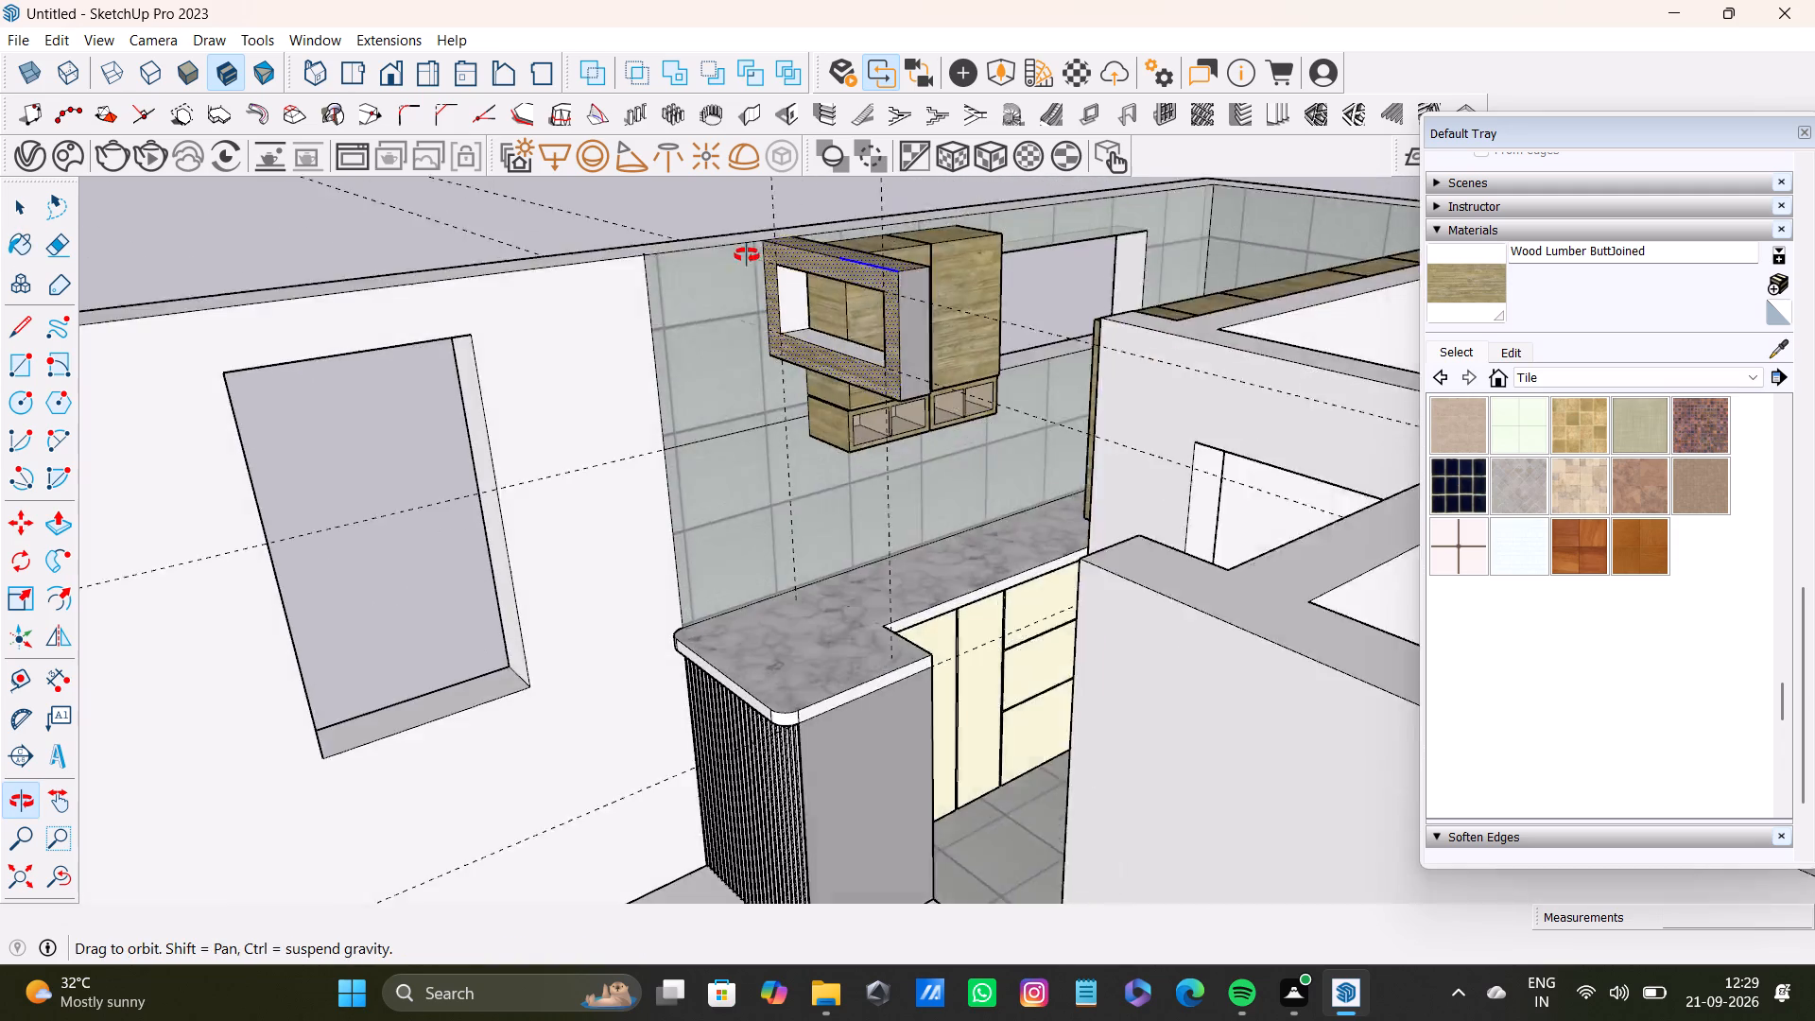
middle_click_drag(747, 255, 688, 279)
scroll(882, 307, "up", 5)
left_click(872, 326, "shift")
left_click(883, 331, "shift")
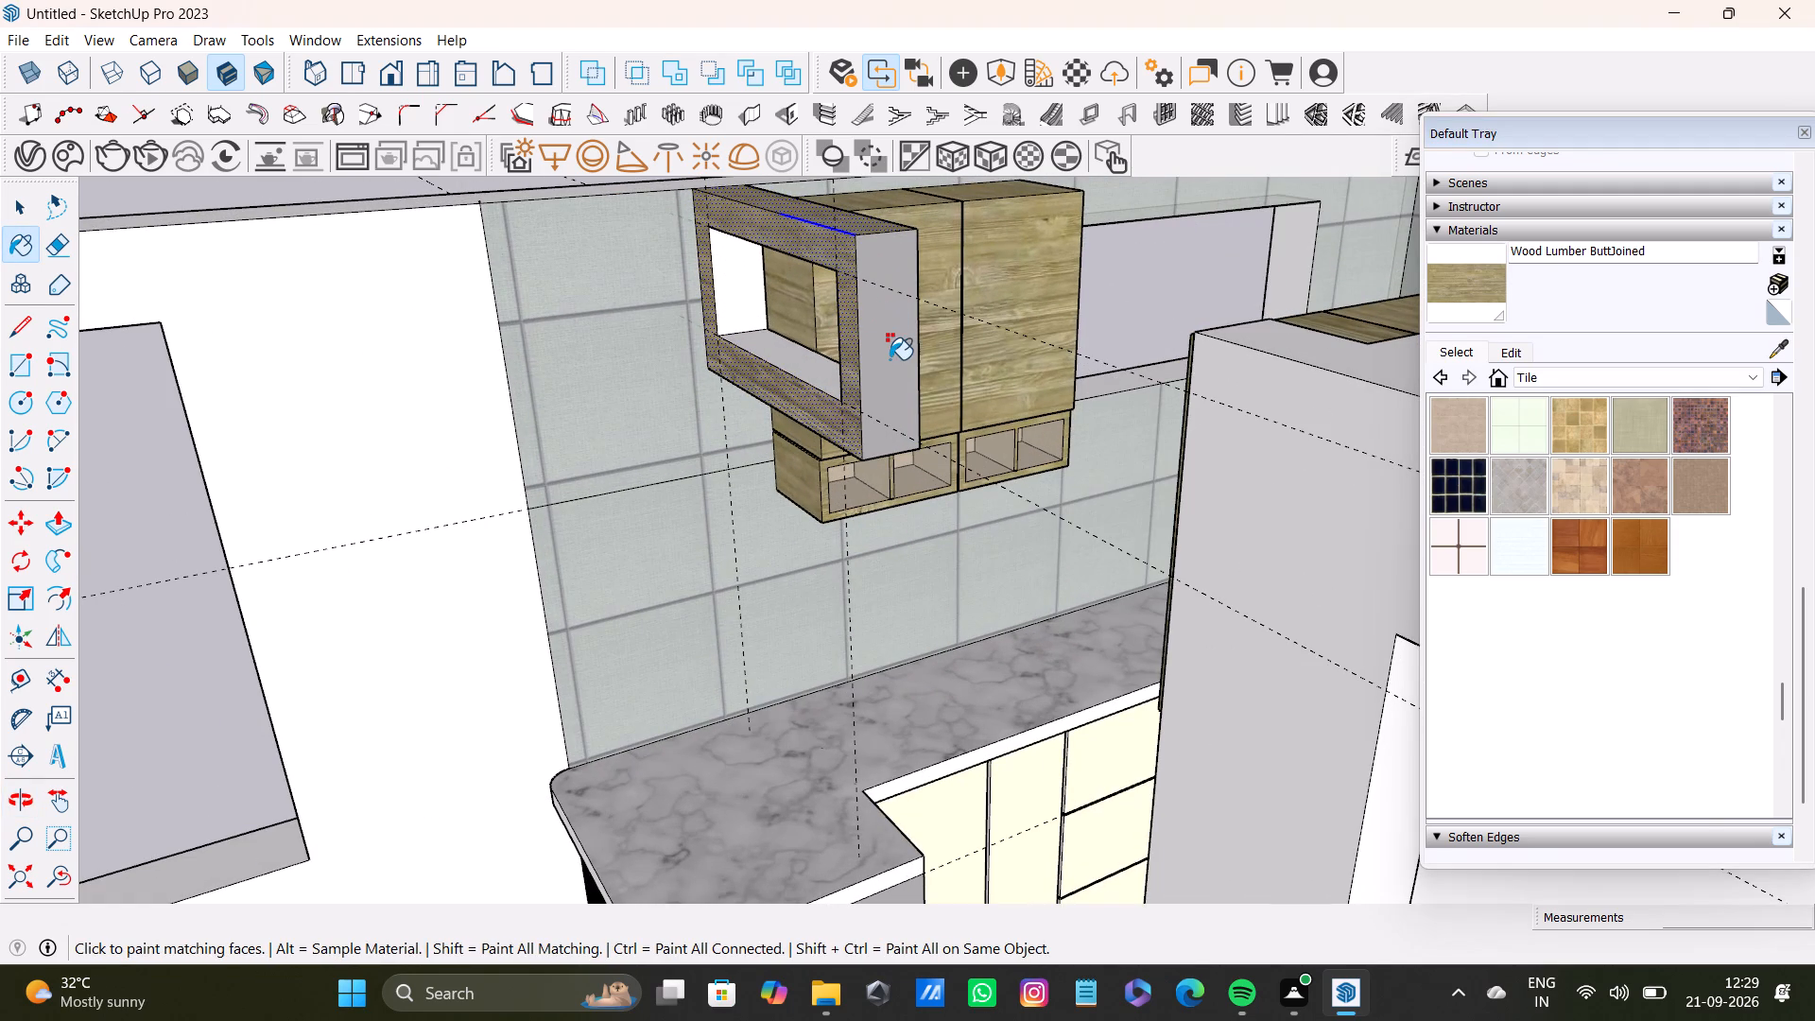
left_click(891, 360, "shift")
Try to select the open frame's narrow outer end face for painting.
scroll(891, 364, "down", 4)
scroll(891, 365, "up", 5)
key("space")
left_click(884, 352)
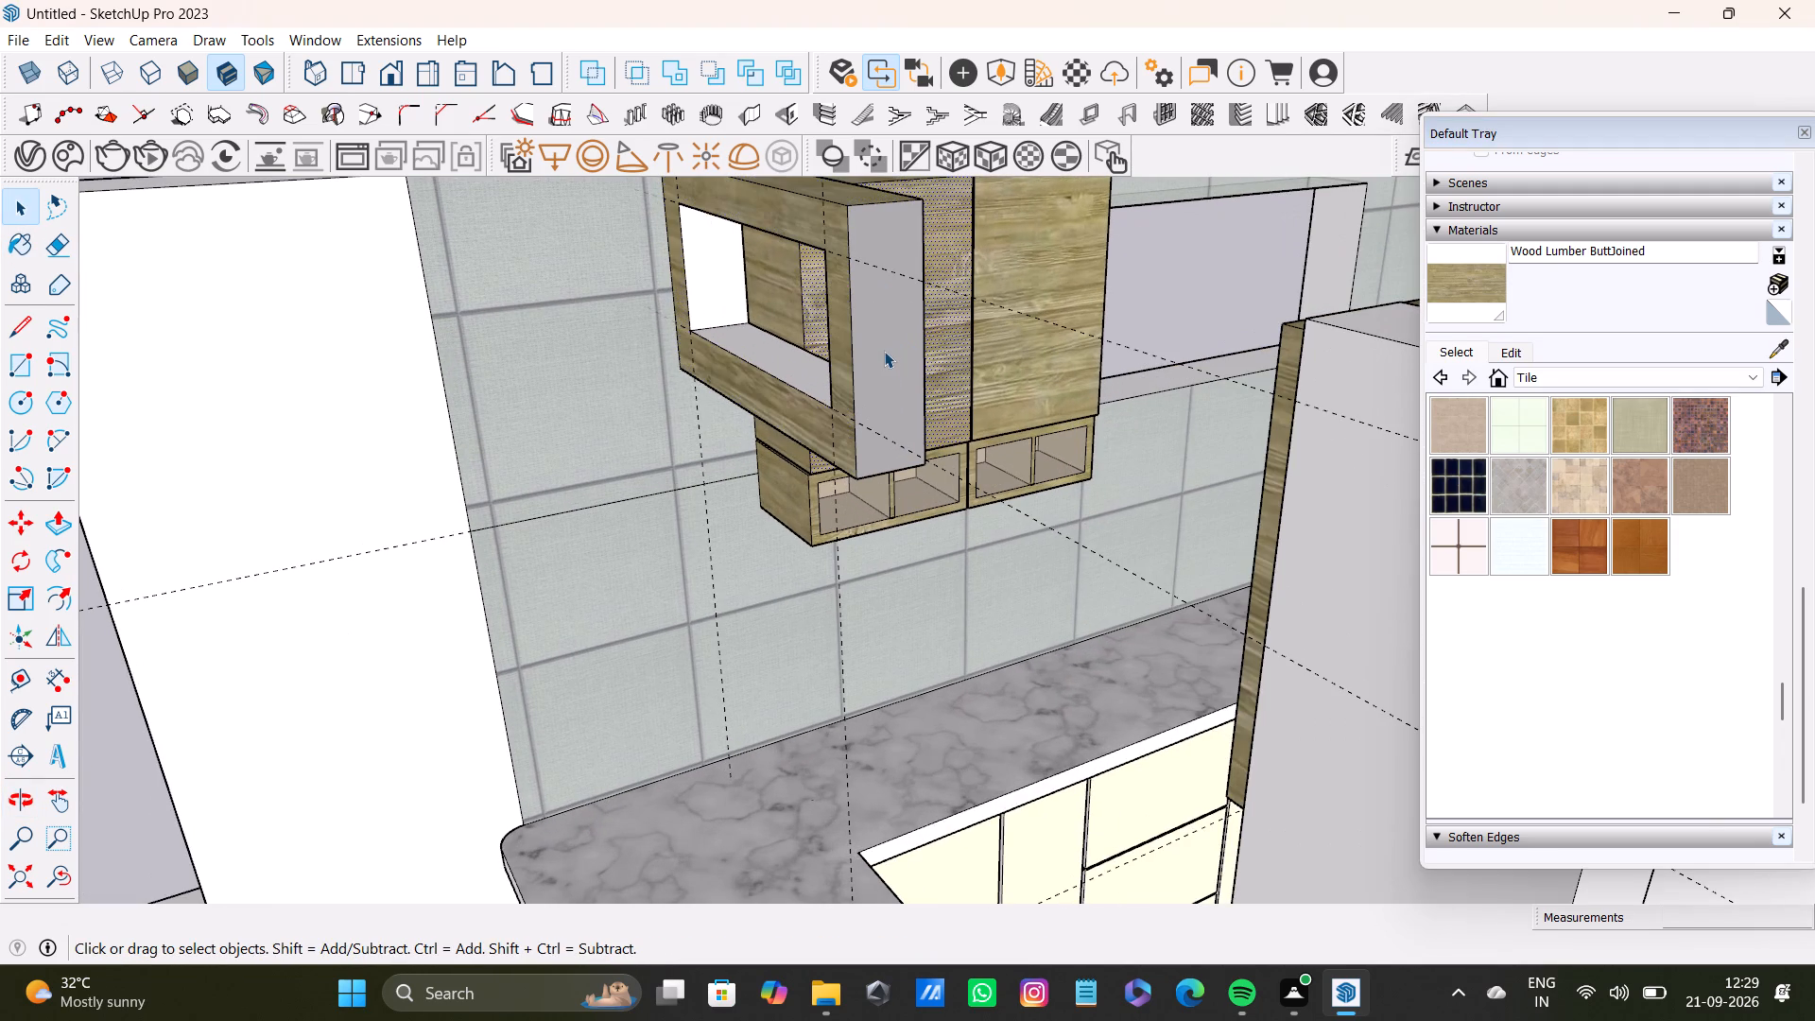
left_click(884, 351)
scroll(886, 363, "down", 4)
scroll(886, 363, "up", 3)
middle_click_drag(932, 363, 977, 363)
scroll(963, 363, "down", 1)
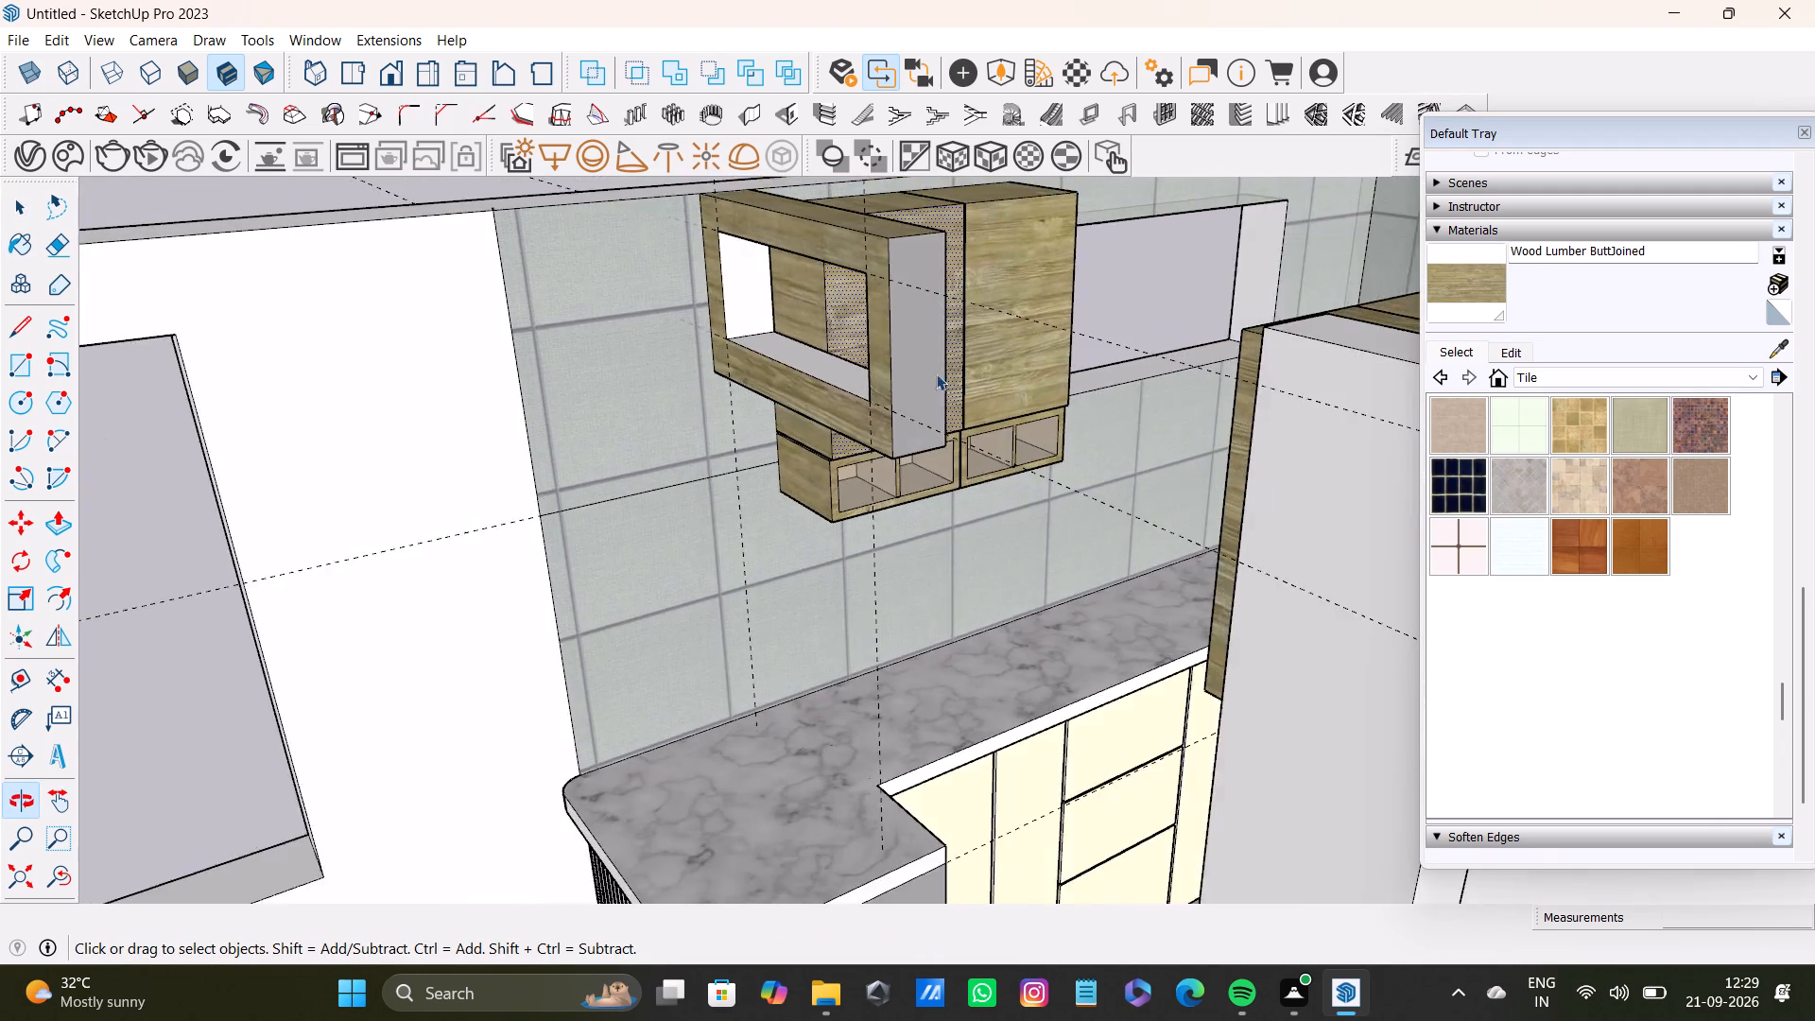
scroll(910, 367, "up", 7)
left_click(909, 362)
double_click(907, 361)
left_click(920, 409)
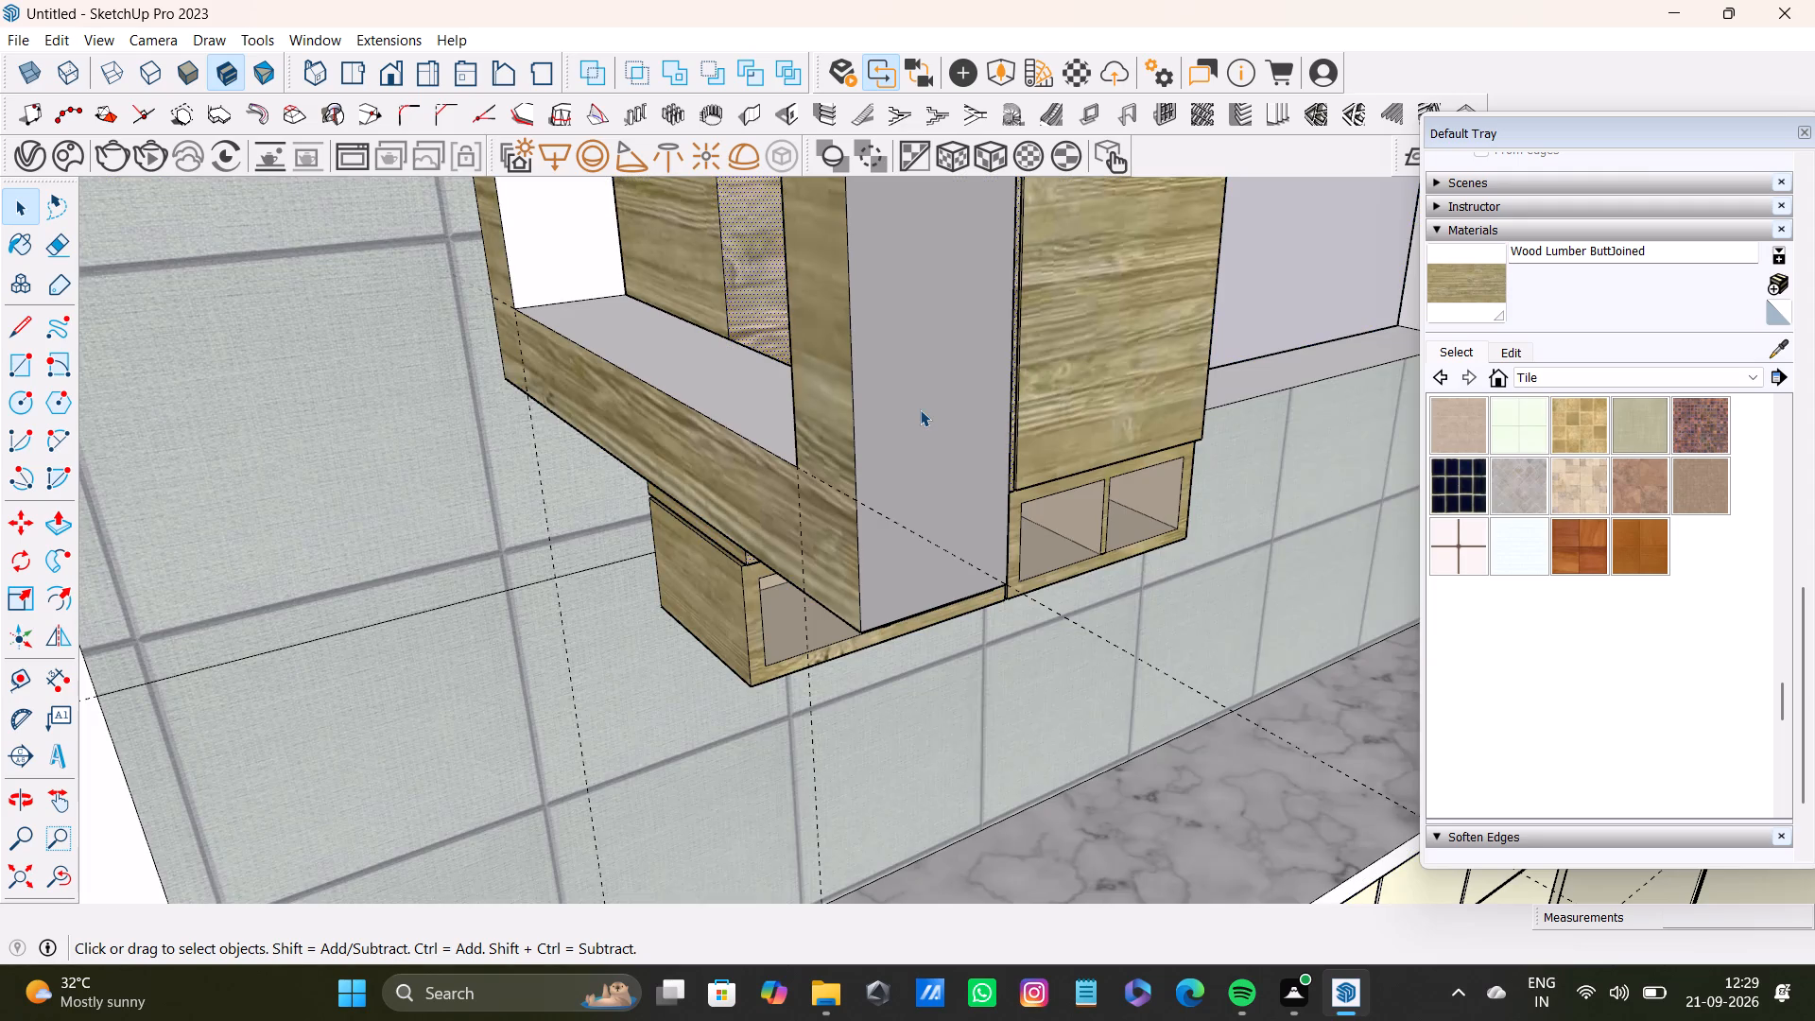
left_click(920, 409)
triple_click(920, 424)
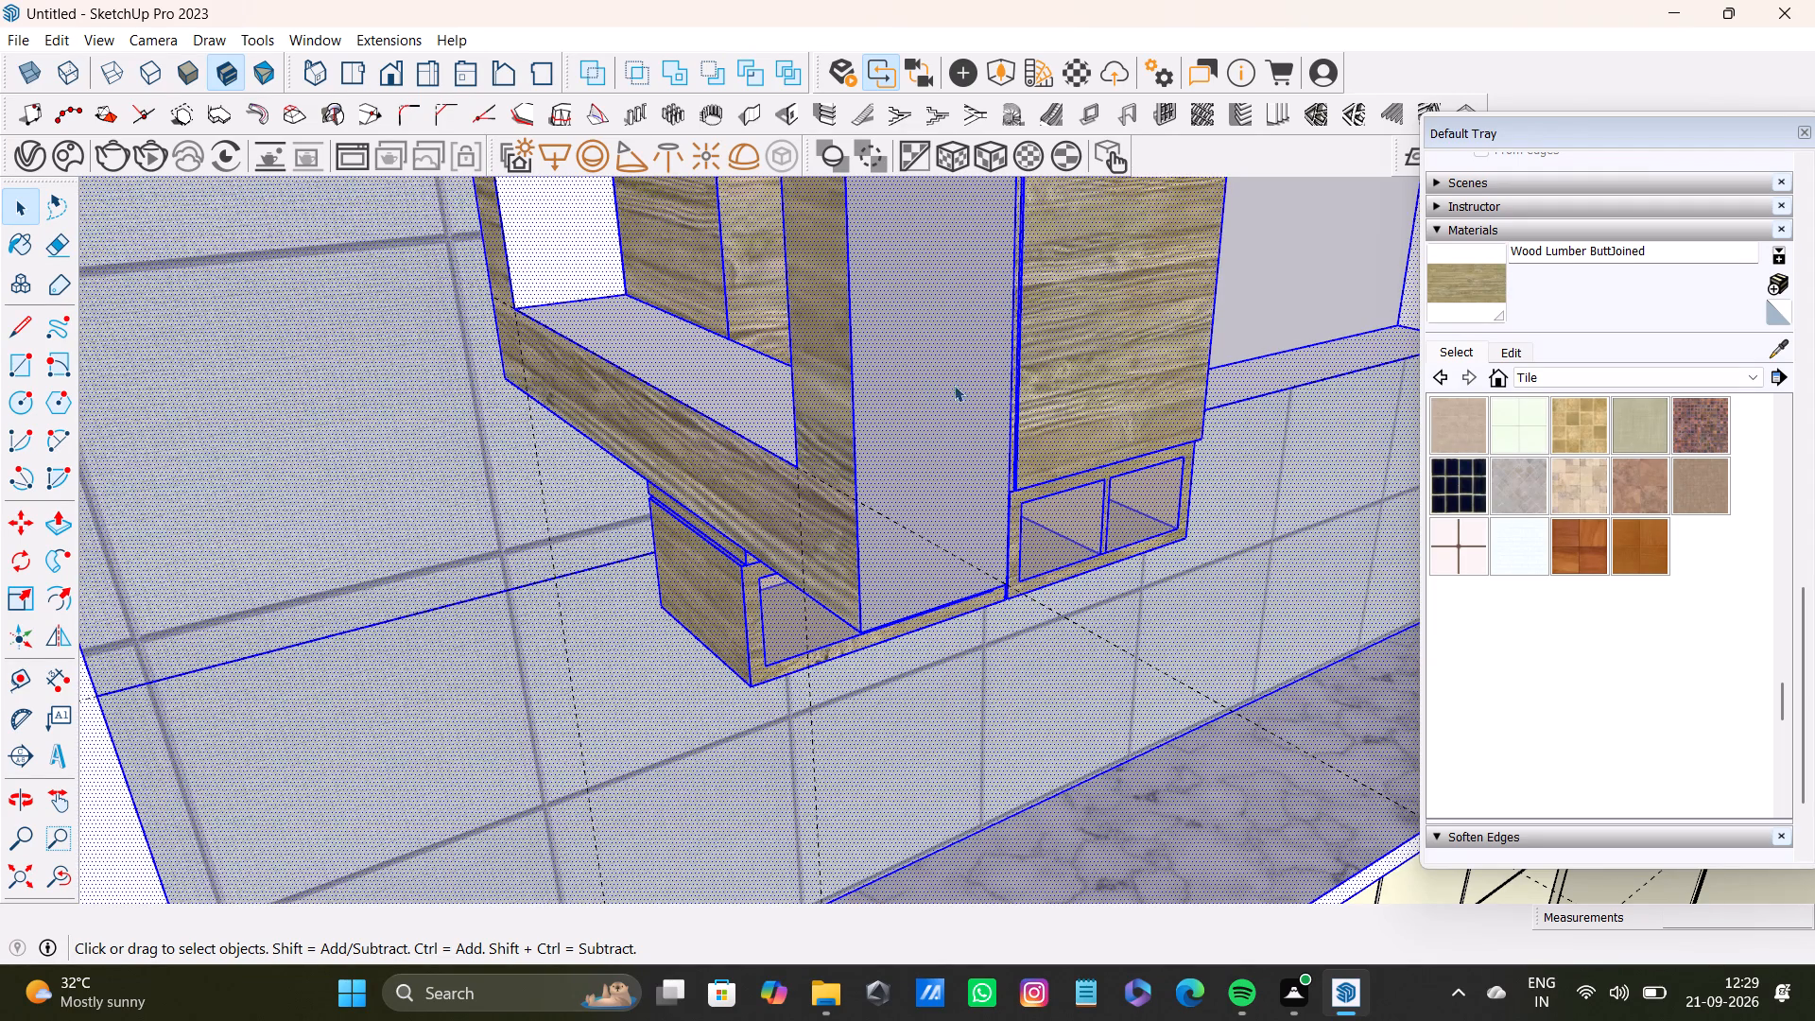
Paint the open frame's back face, the one facing the overhead cabinets, with Wood Lumber ButtJoined.
left_click(954, 385)
scroll(937, 392, "down", 4)
middle_click_drag(937, 392, 953, 563, "shift")
middle_click_drag(958, 510, 604, 607)
scroll(629, 565, "up", 3)
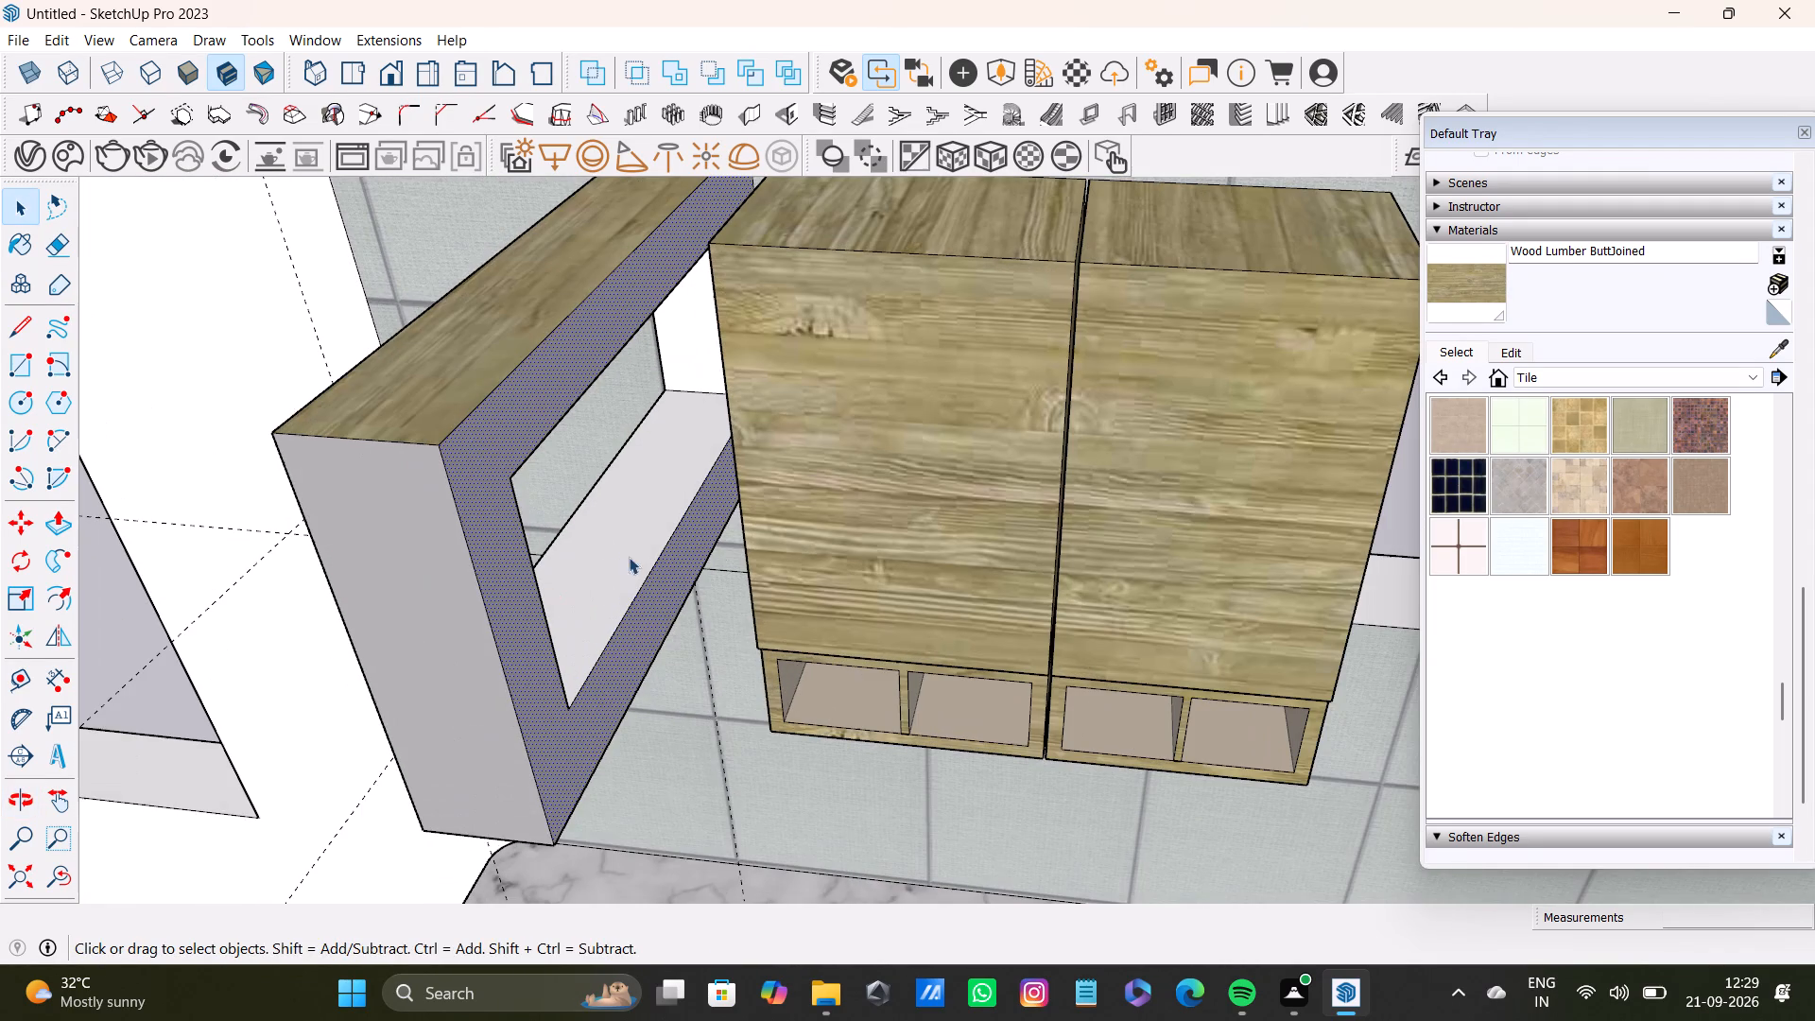
left_click(1448, 275, "shift")
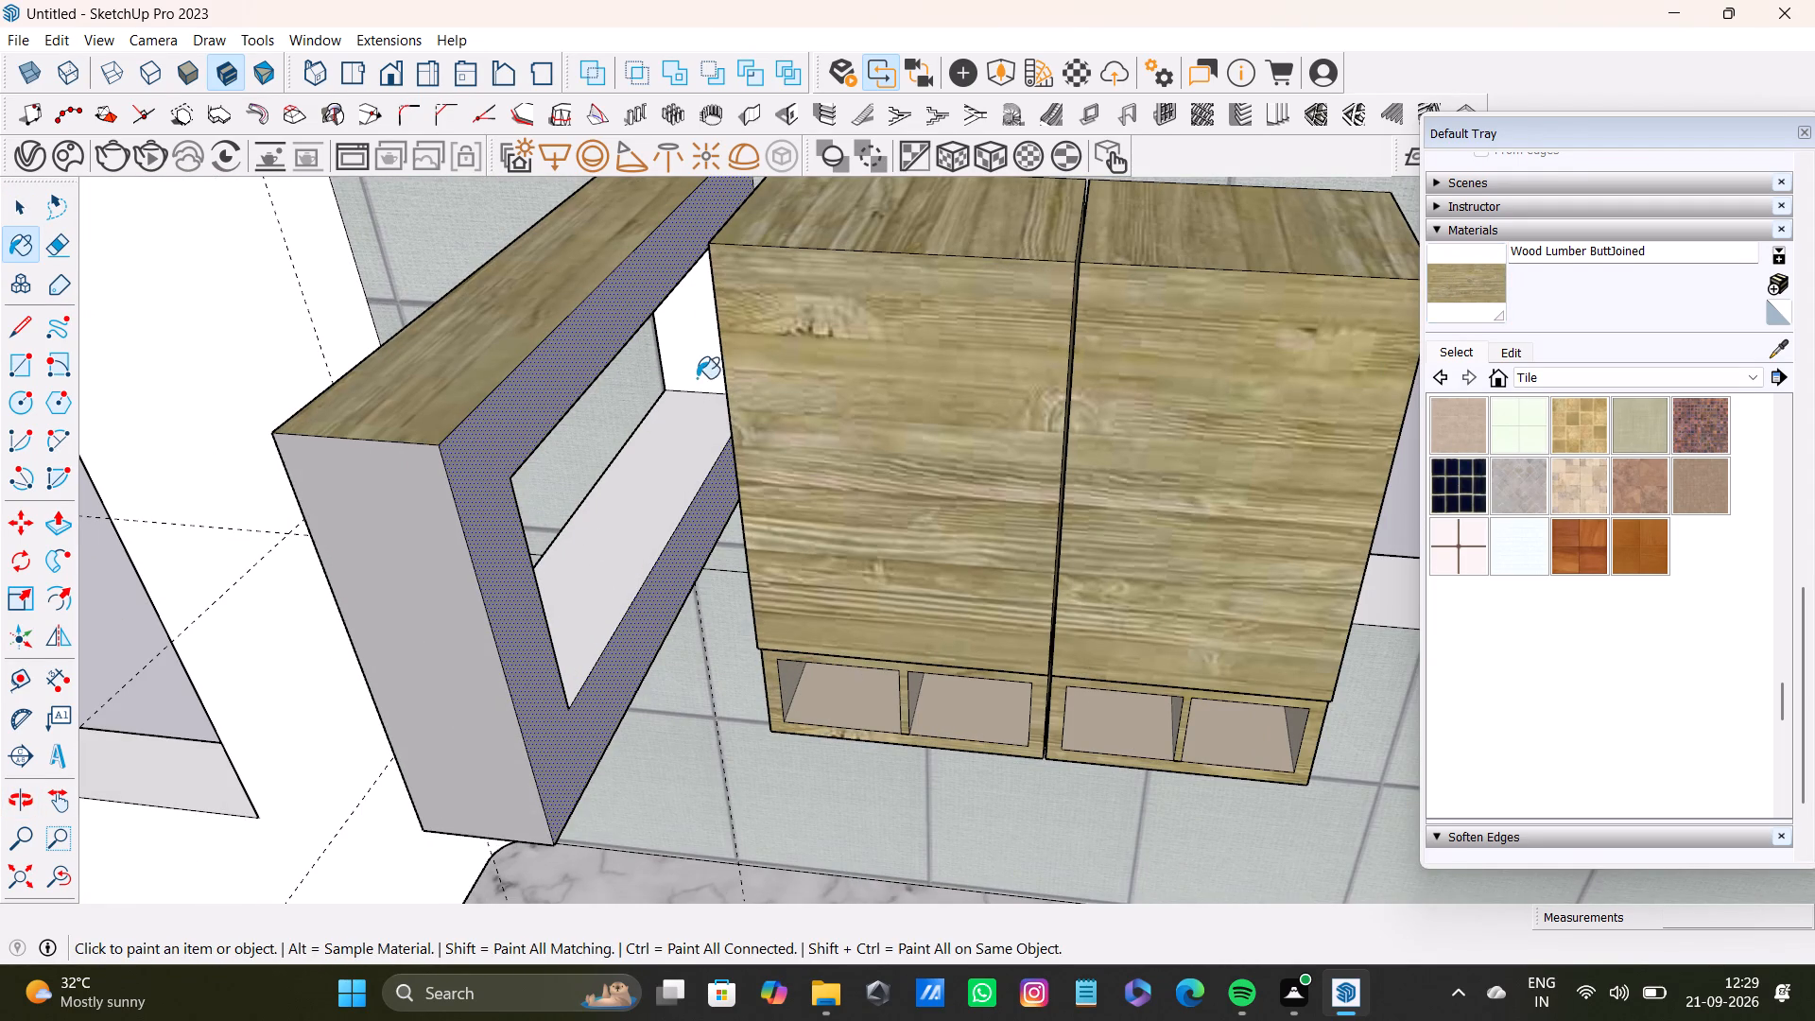
left_click(551, 343, "shift")
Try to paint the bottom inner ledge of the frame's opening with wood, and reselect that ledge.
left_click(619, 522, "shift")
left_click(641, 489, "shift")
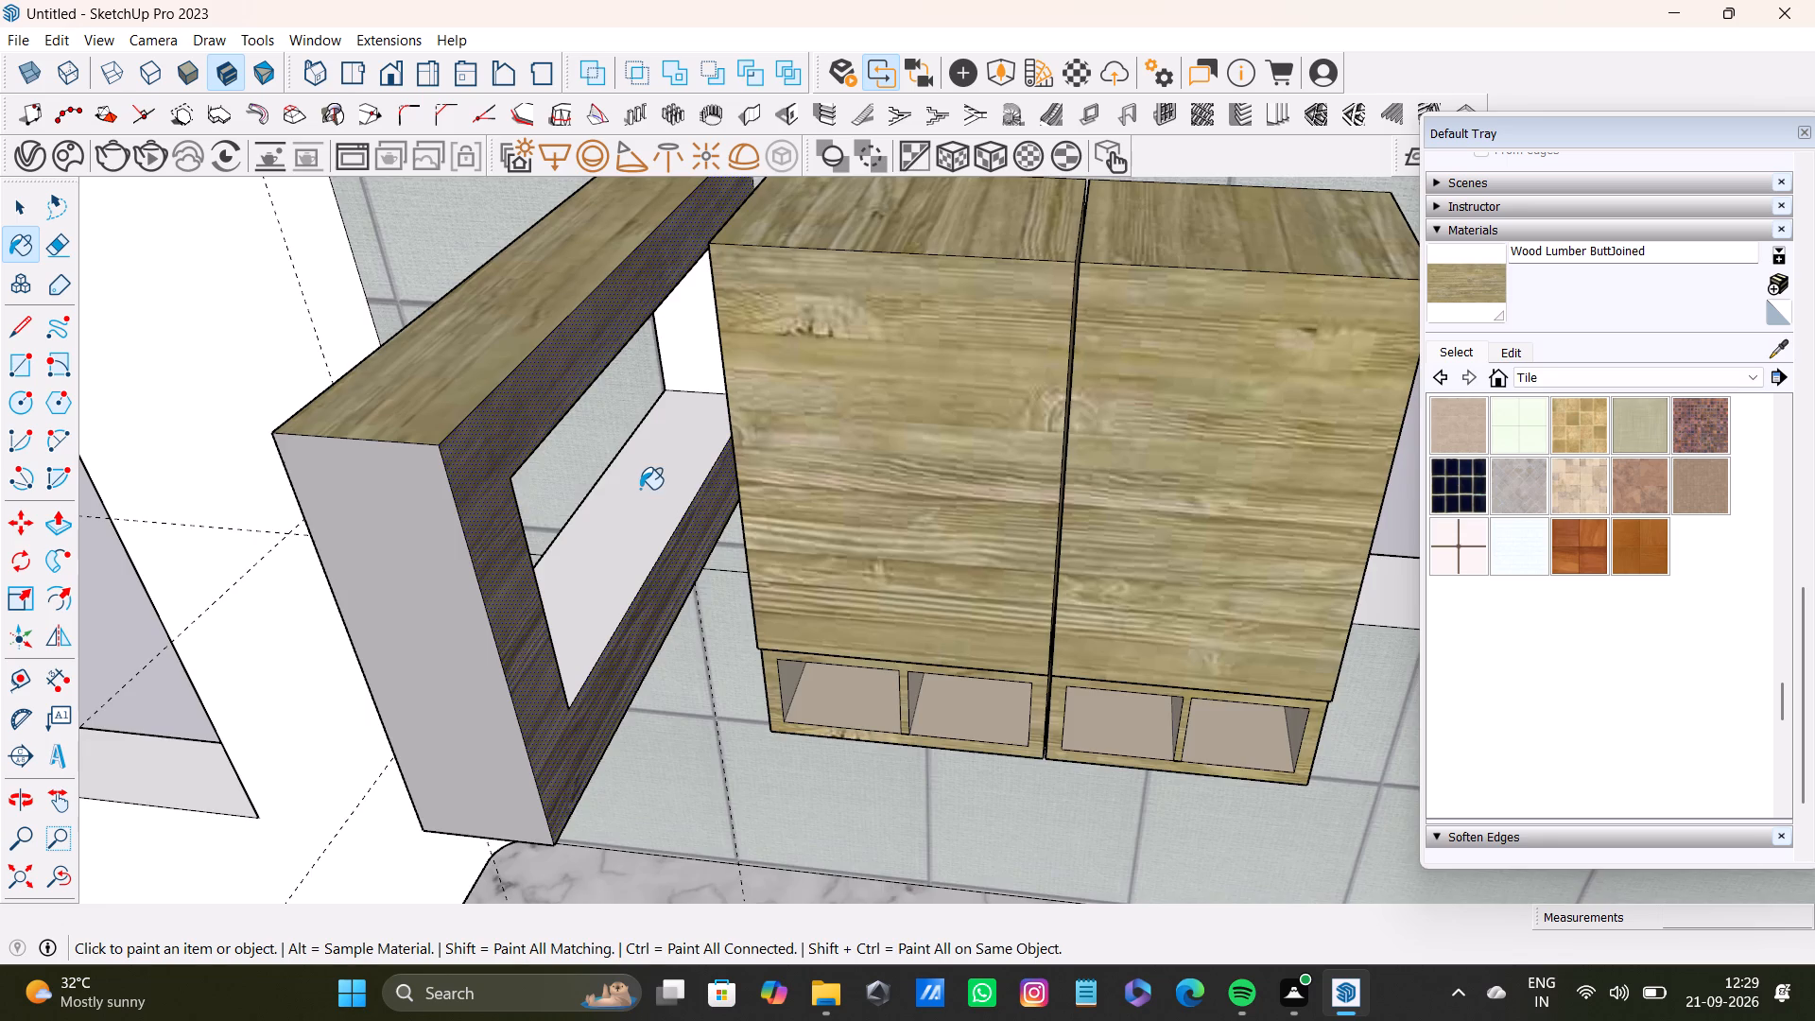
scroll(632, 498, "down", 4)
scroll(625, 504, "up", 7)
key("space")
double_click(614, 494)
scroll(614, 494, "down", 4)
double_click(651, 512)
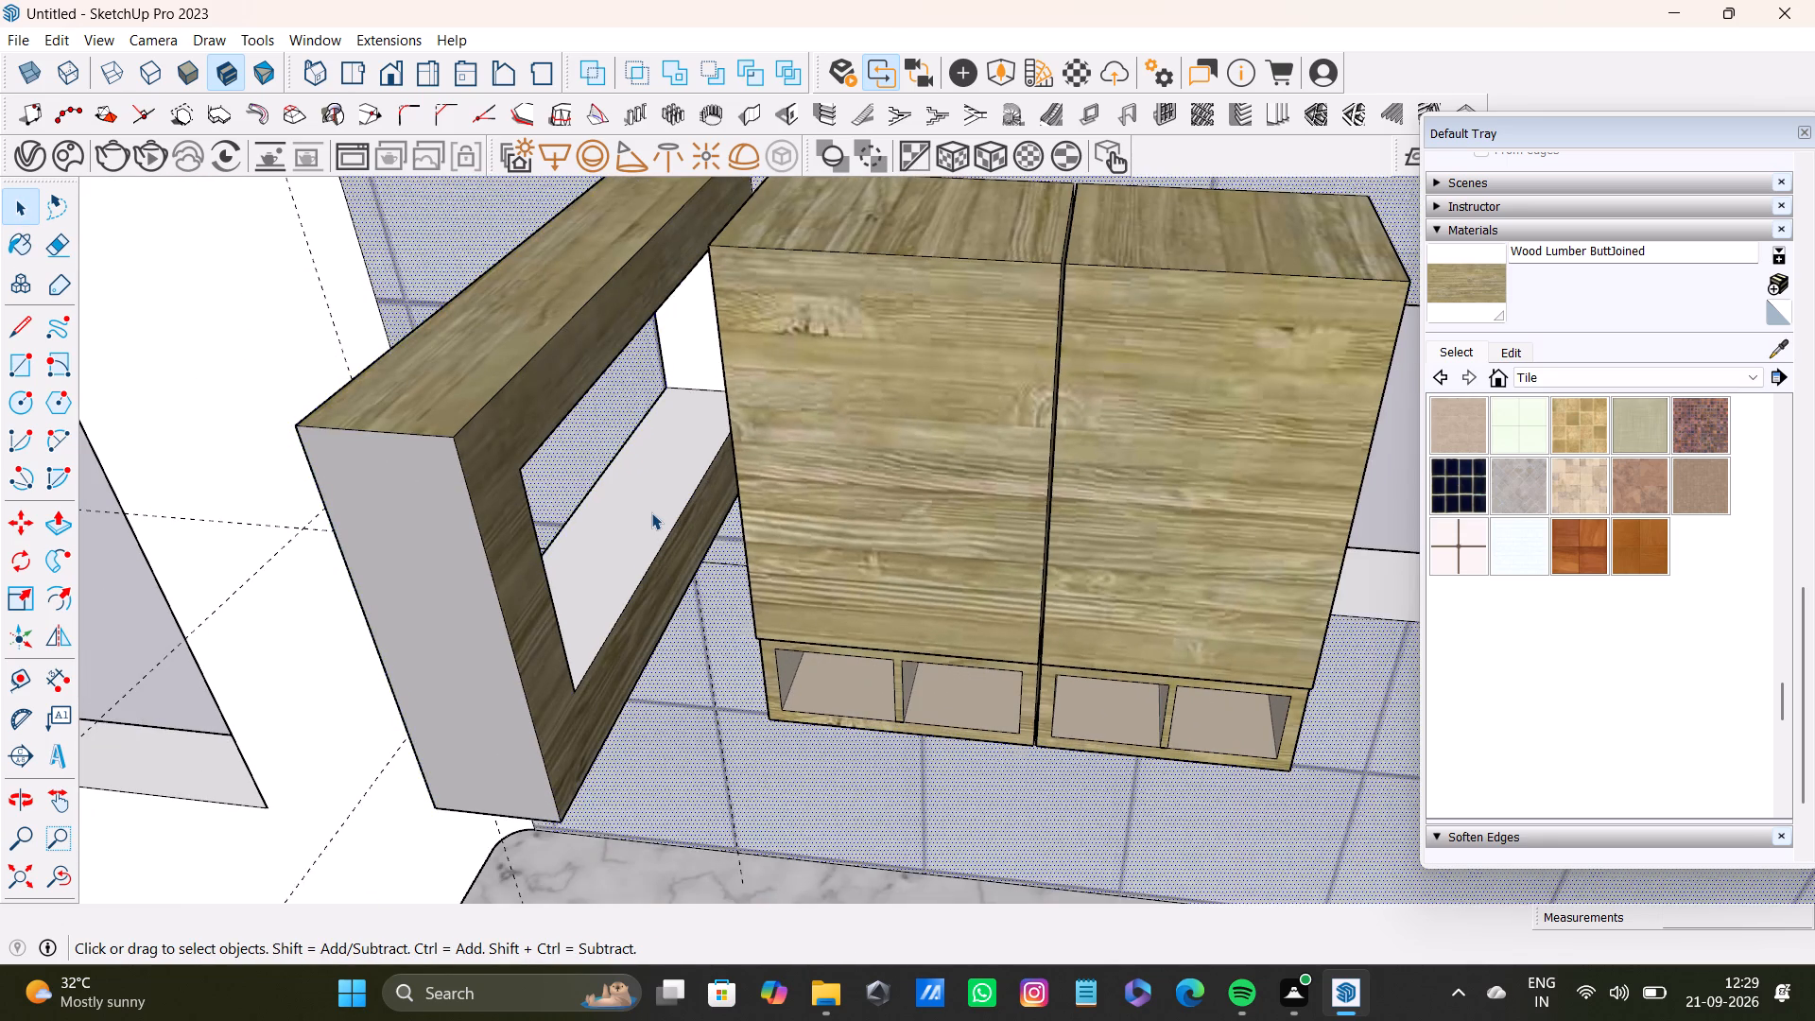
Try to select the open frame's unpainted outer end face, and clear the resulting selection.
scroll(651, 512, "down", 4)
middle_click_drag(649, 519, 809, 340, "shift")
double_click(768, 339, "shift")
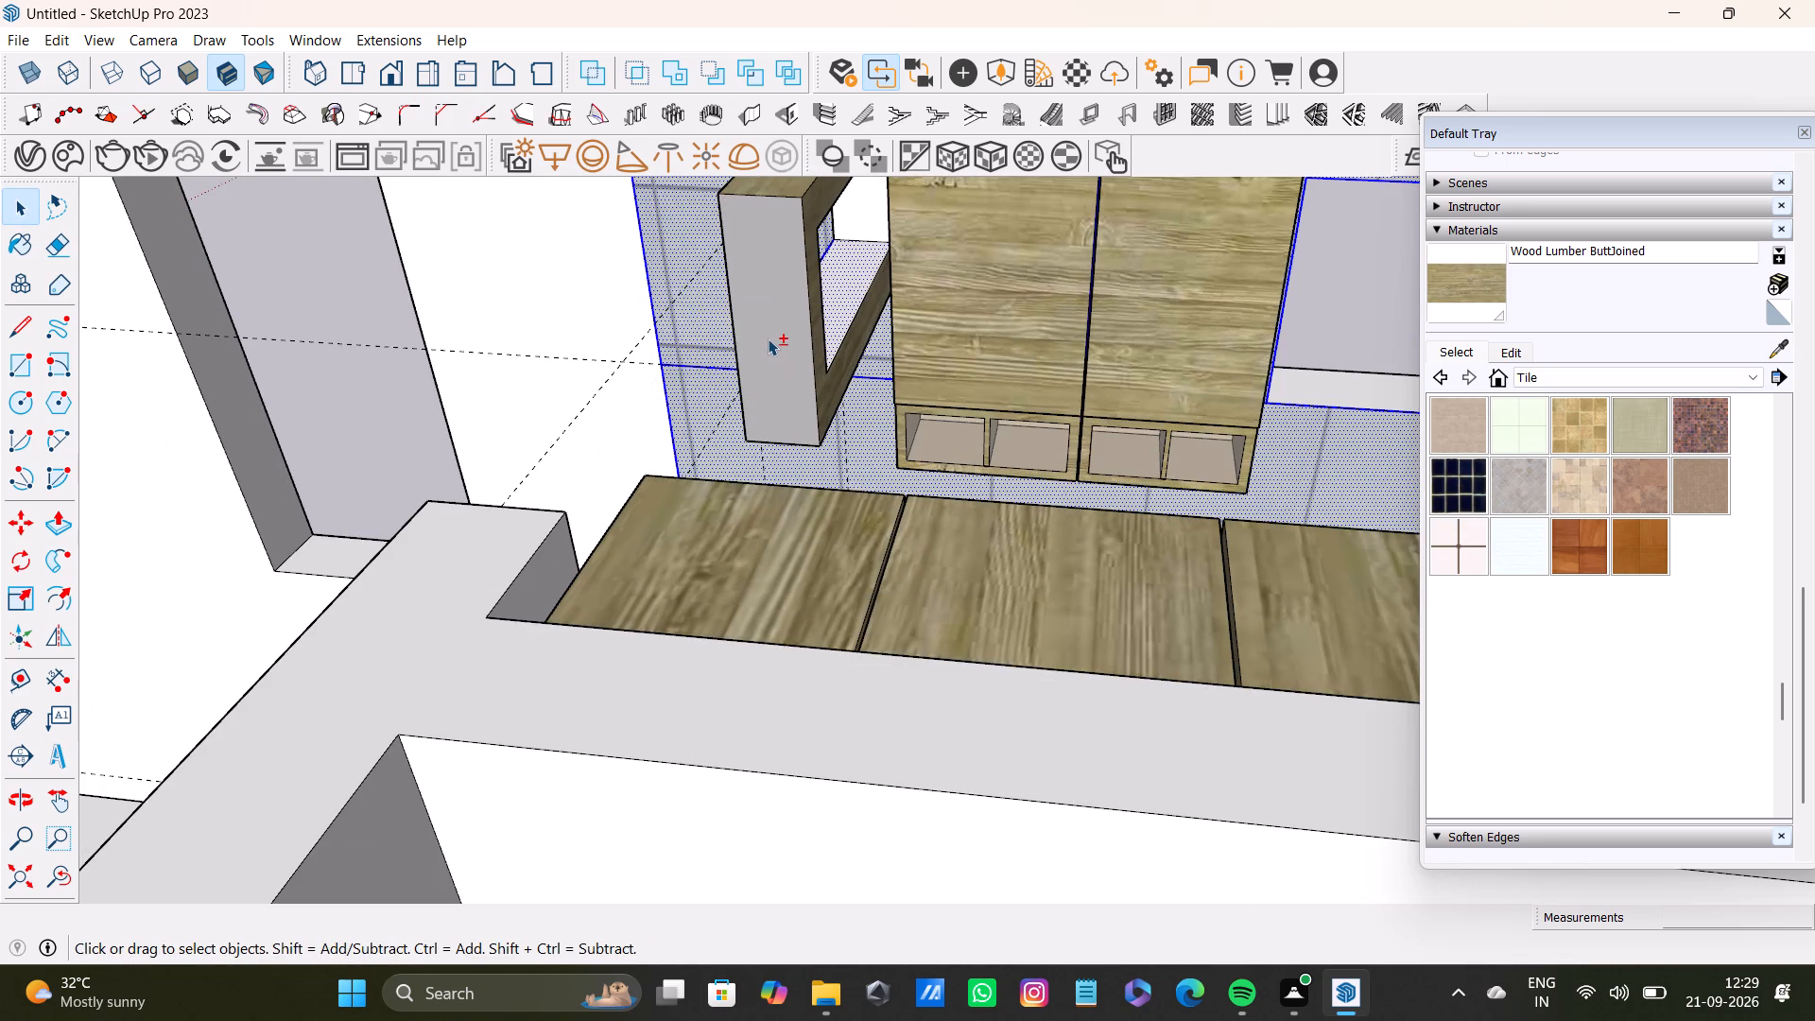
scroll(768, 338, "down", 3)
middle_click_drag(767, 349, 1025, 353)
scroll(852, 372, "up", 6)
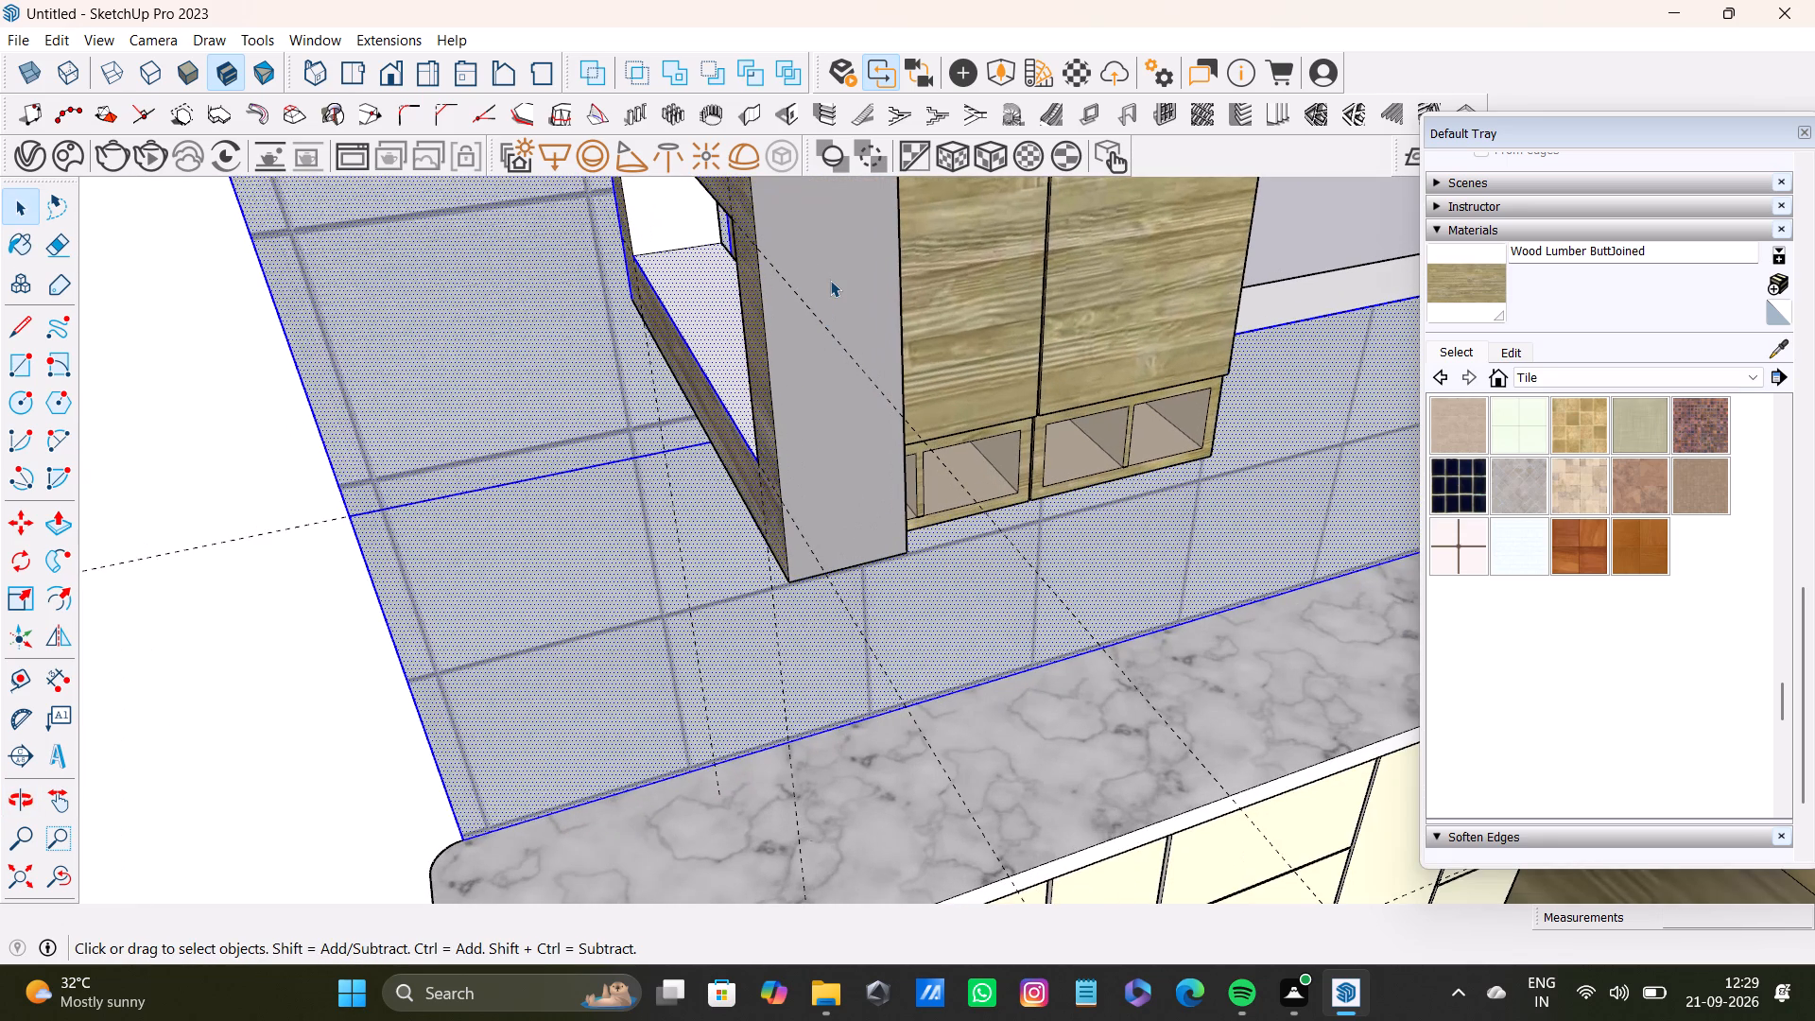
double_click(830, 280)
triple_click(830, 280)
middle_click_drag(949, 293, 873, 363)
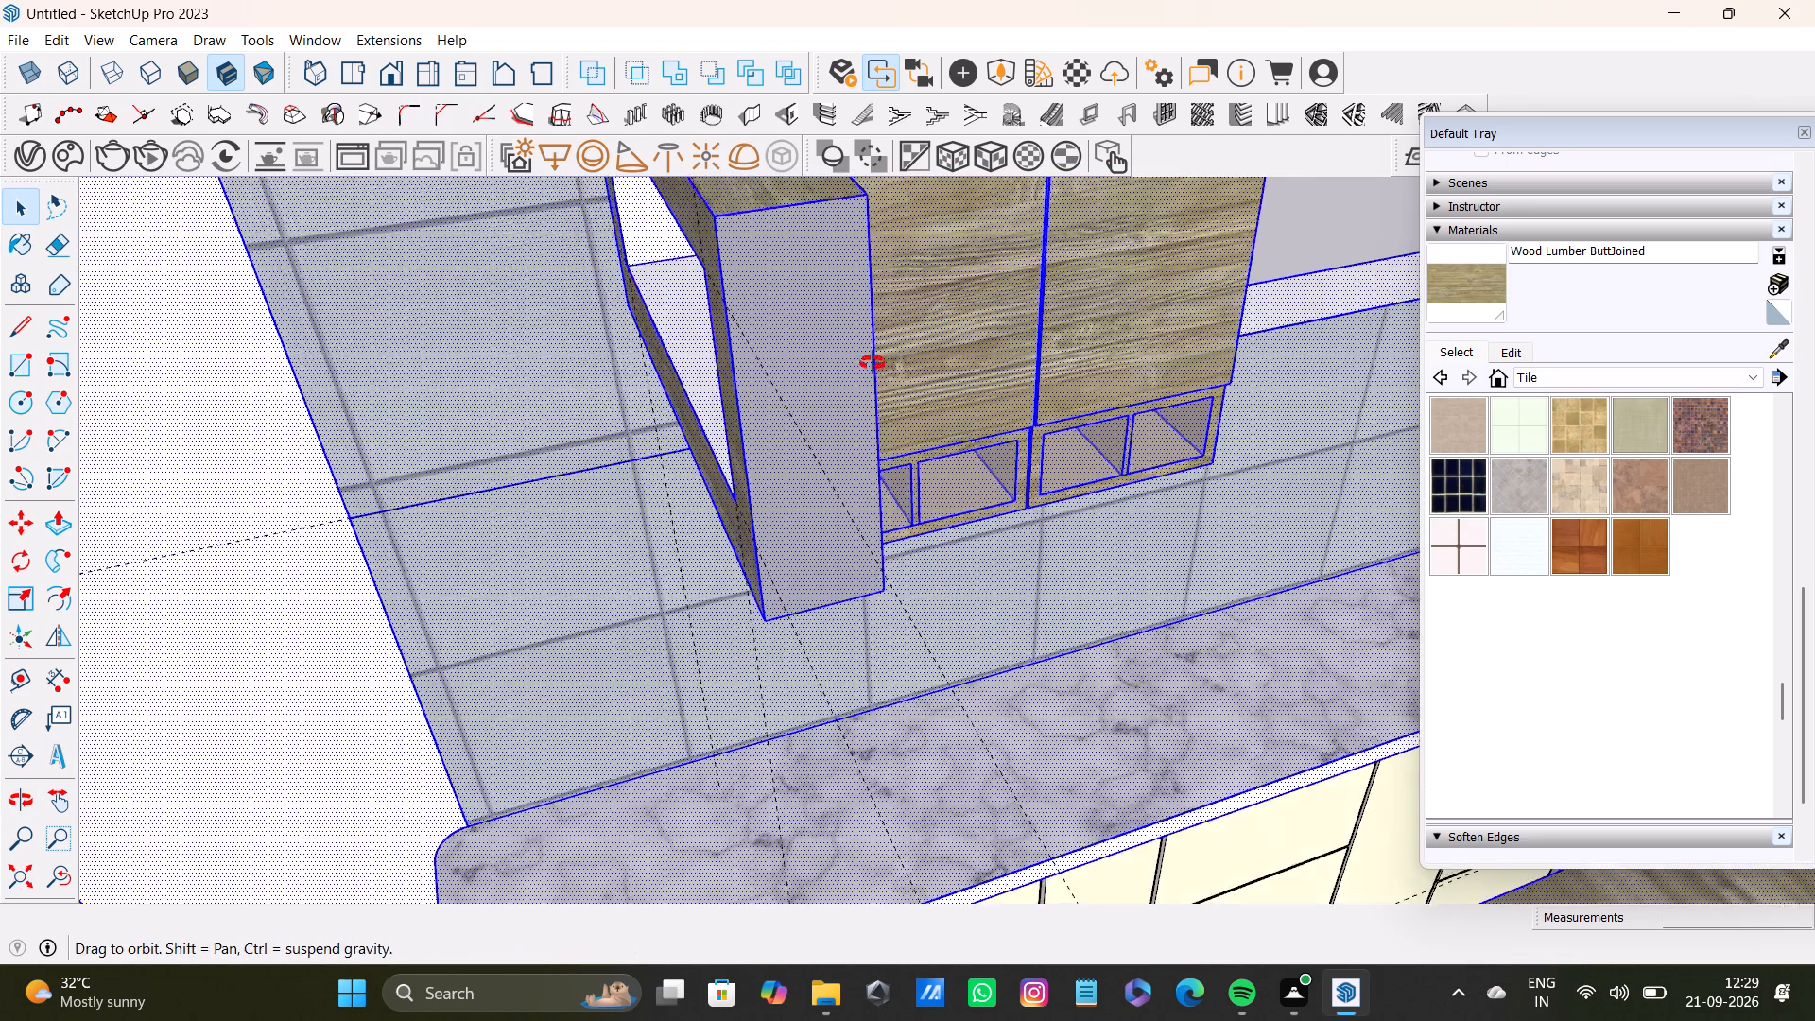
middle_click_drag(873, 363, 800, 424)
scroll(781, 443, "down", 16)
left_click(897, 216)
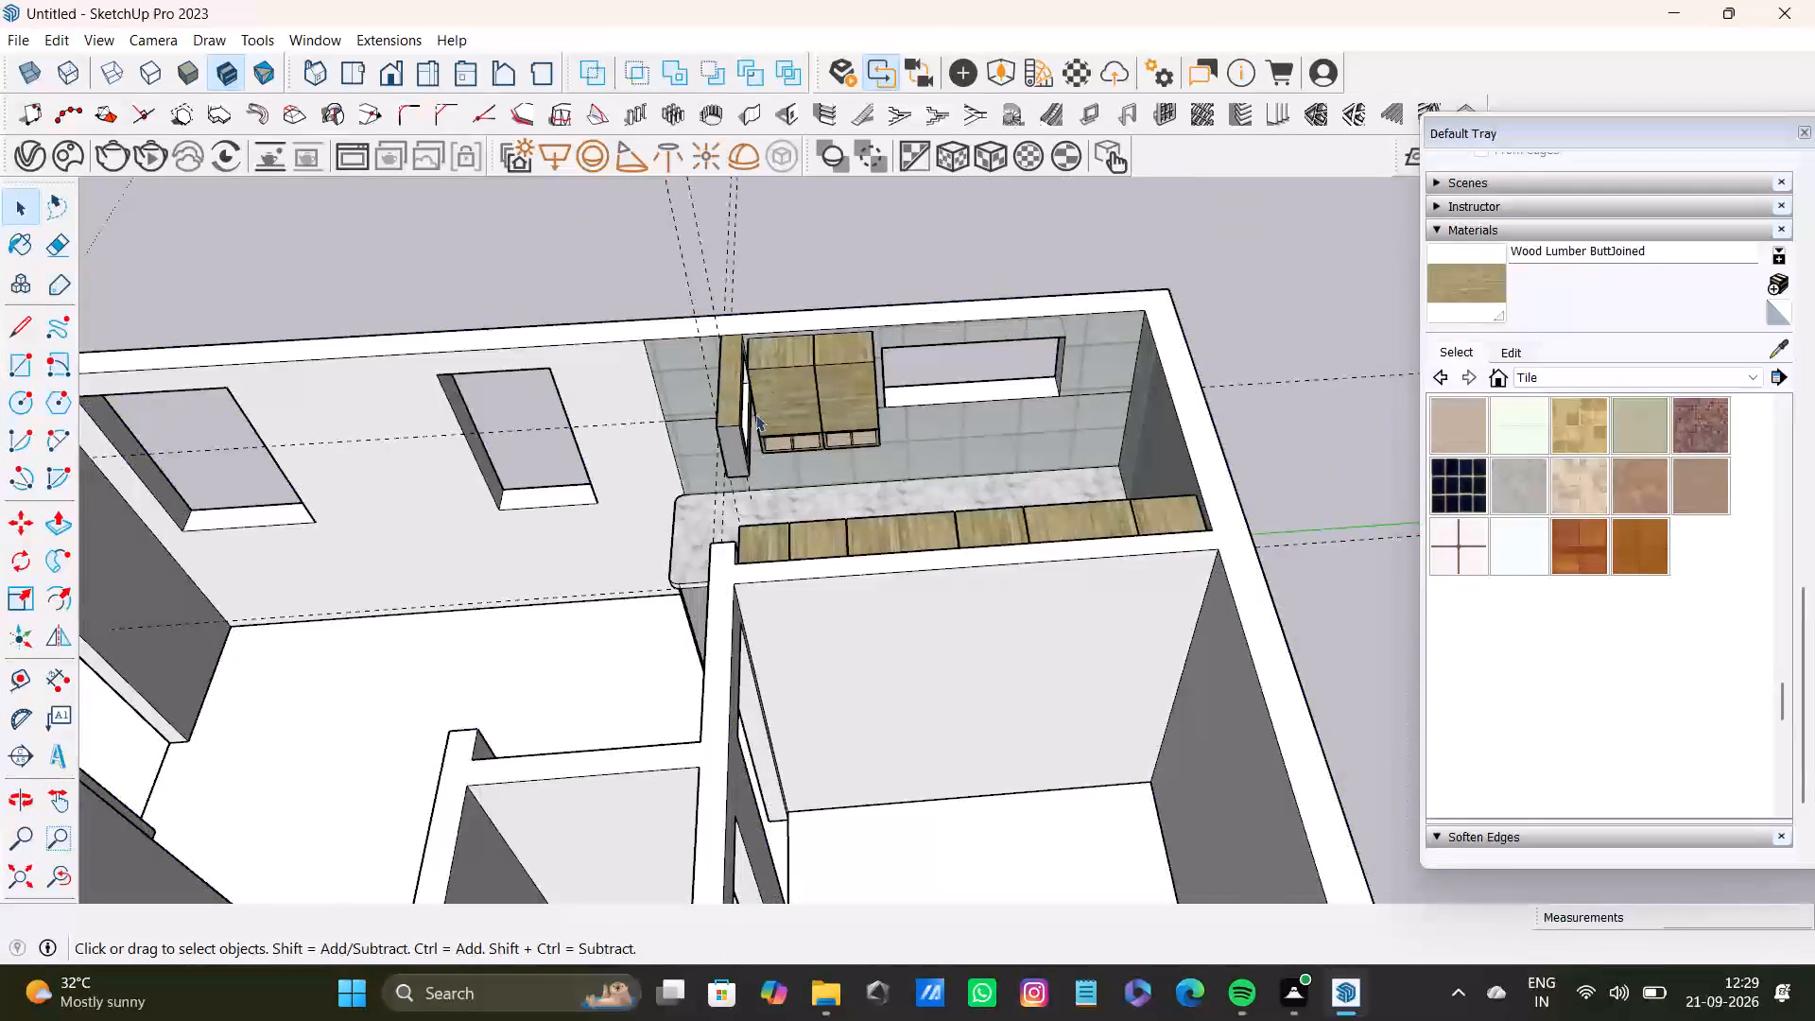
Select the unpainted inner side face of the frame's opening nearest the tiled wall.
key("space")
scroll(752, 443, "up", 11)
middle_click_drag(677, 388, 824, 397)
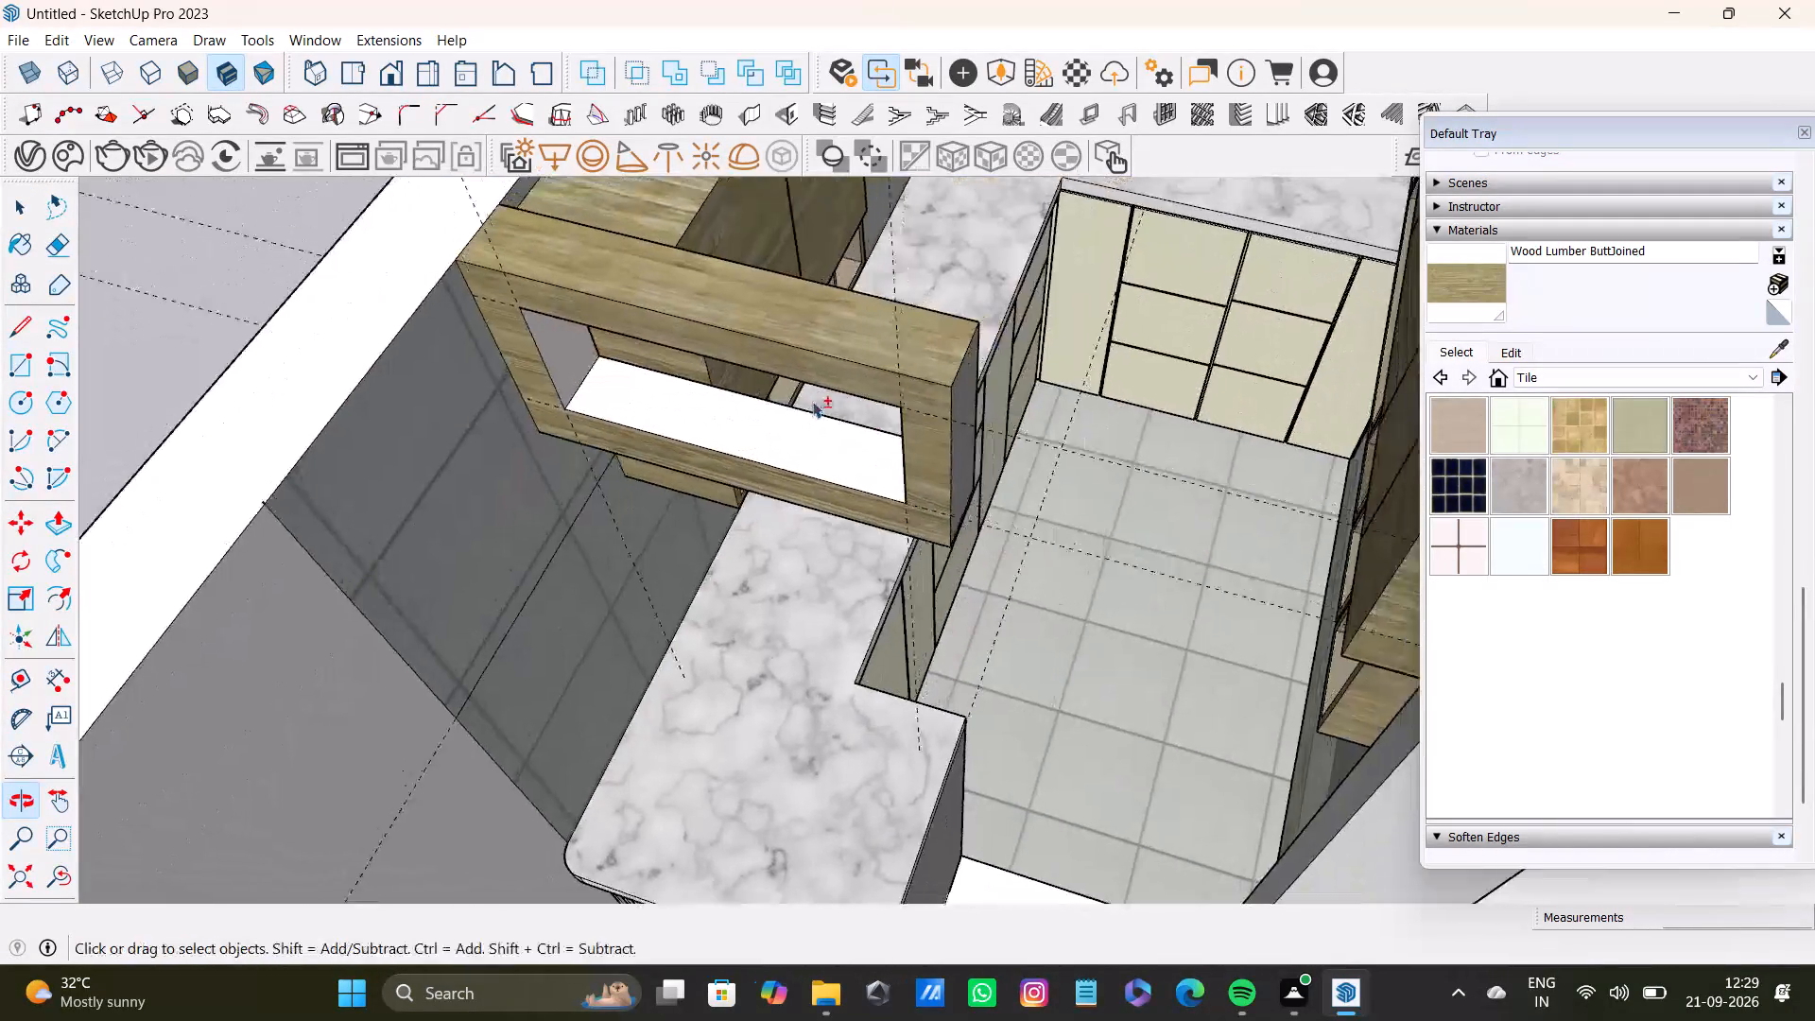
scroll(707, 406, "up", 5)
left_click(550, 331)
double_click(550, 331)
left_click(550, 331)
left_click_drag(550, 331, 561, 350)
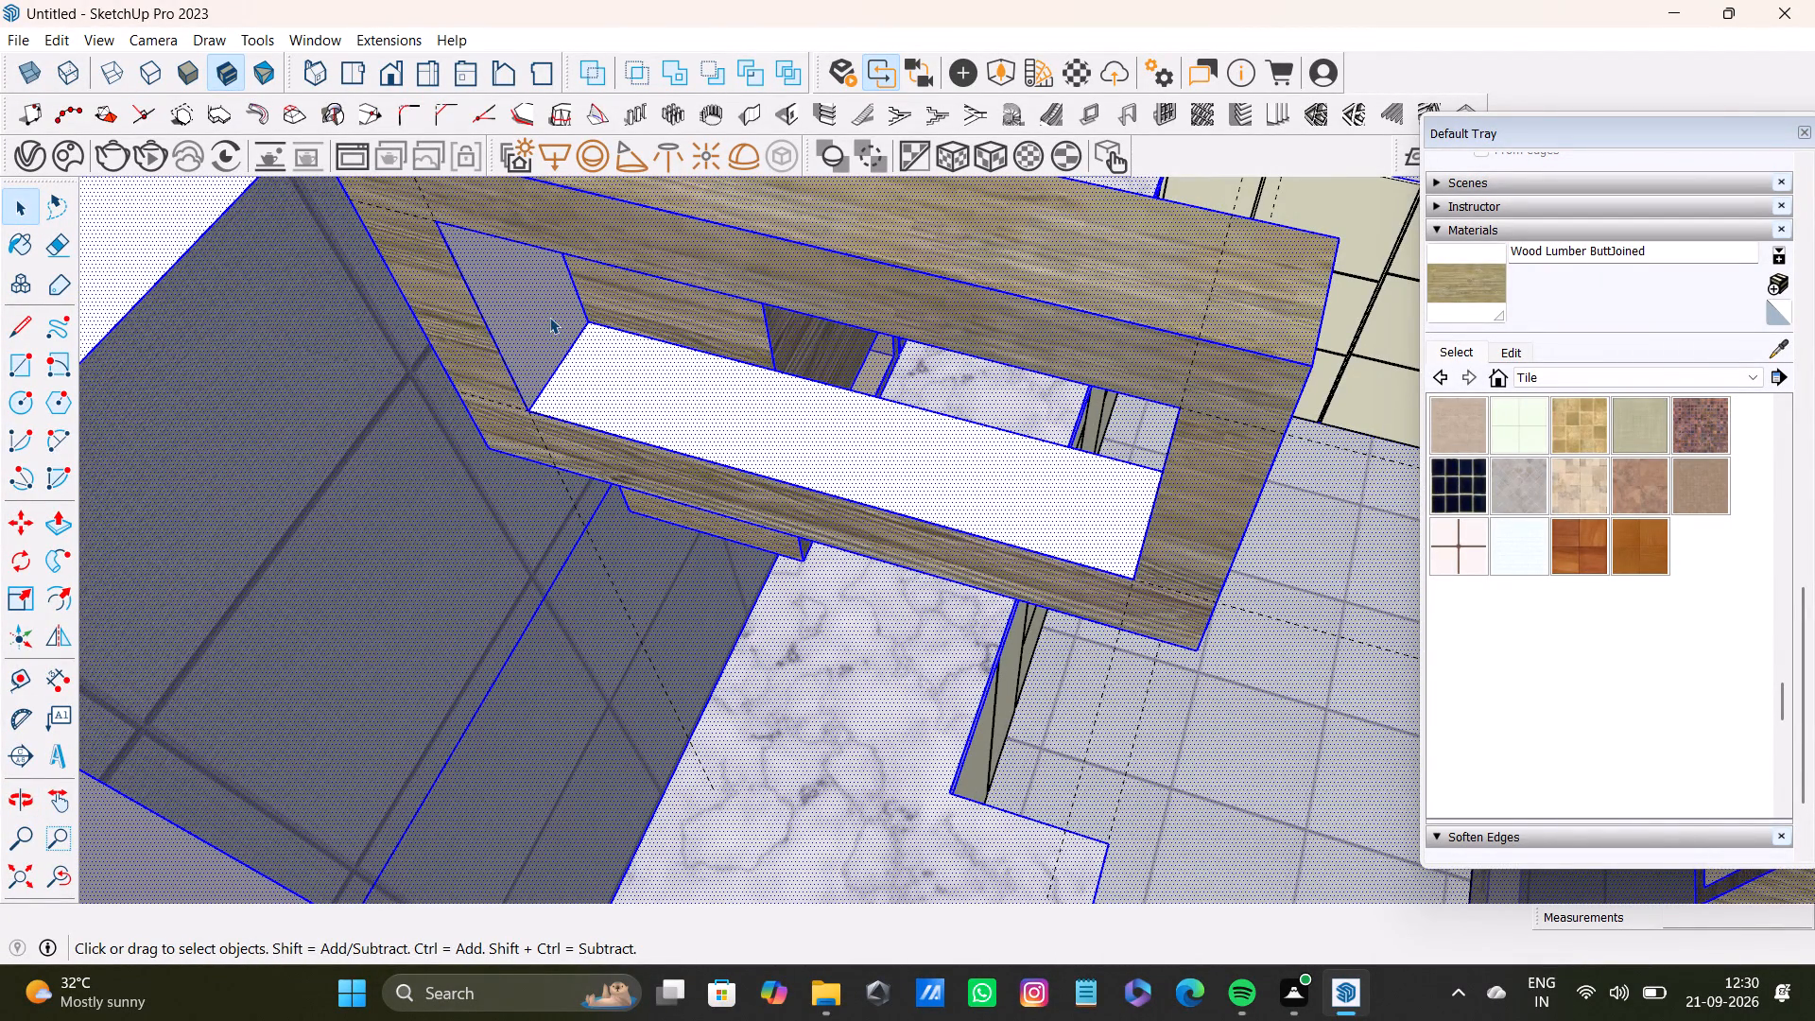
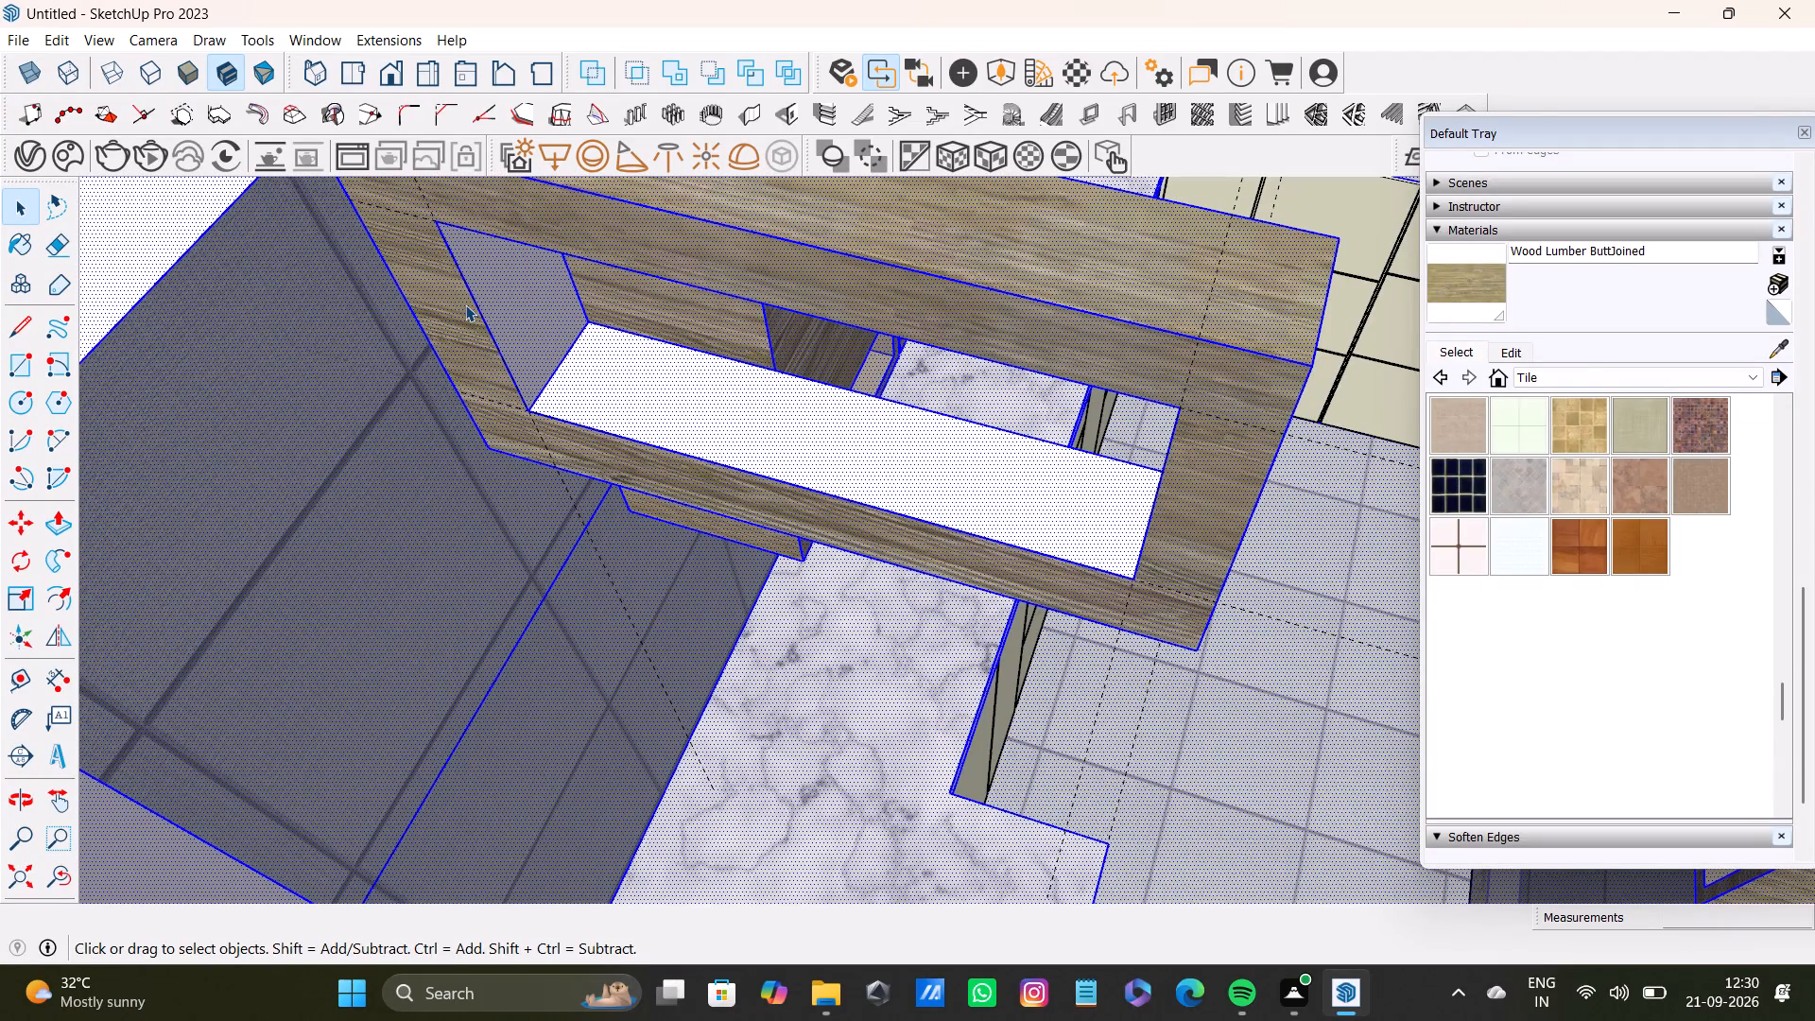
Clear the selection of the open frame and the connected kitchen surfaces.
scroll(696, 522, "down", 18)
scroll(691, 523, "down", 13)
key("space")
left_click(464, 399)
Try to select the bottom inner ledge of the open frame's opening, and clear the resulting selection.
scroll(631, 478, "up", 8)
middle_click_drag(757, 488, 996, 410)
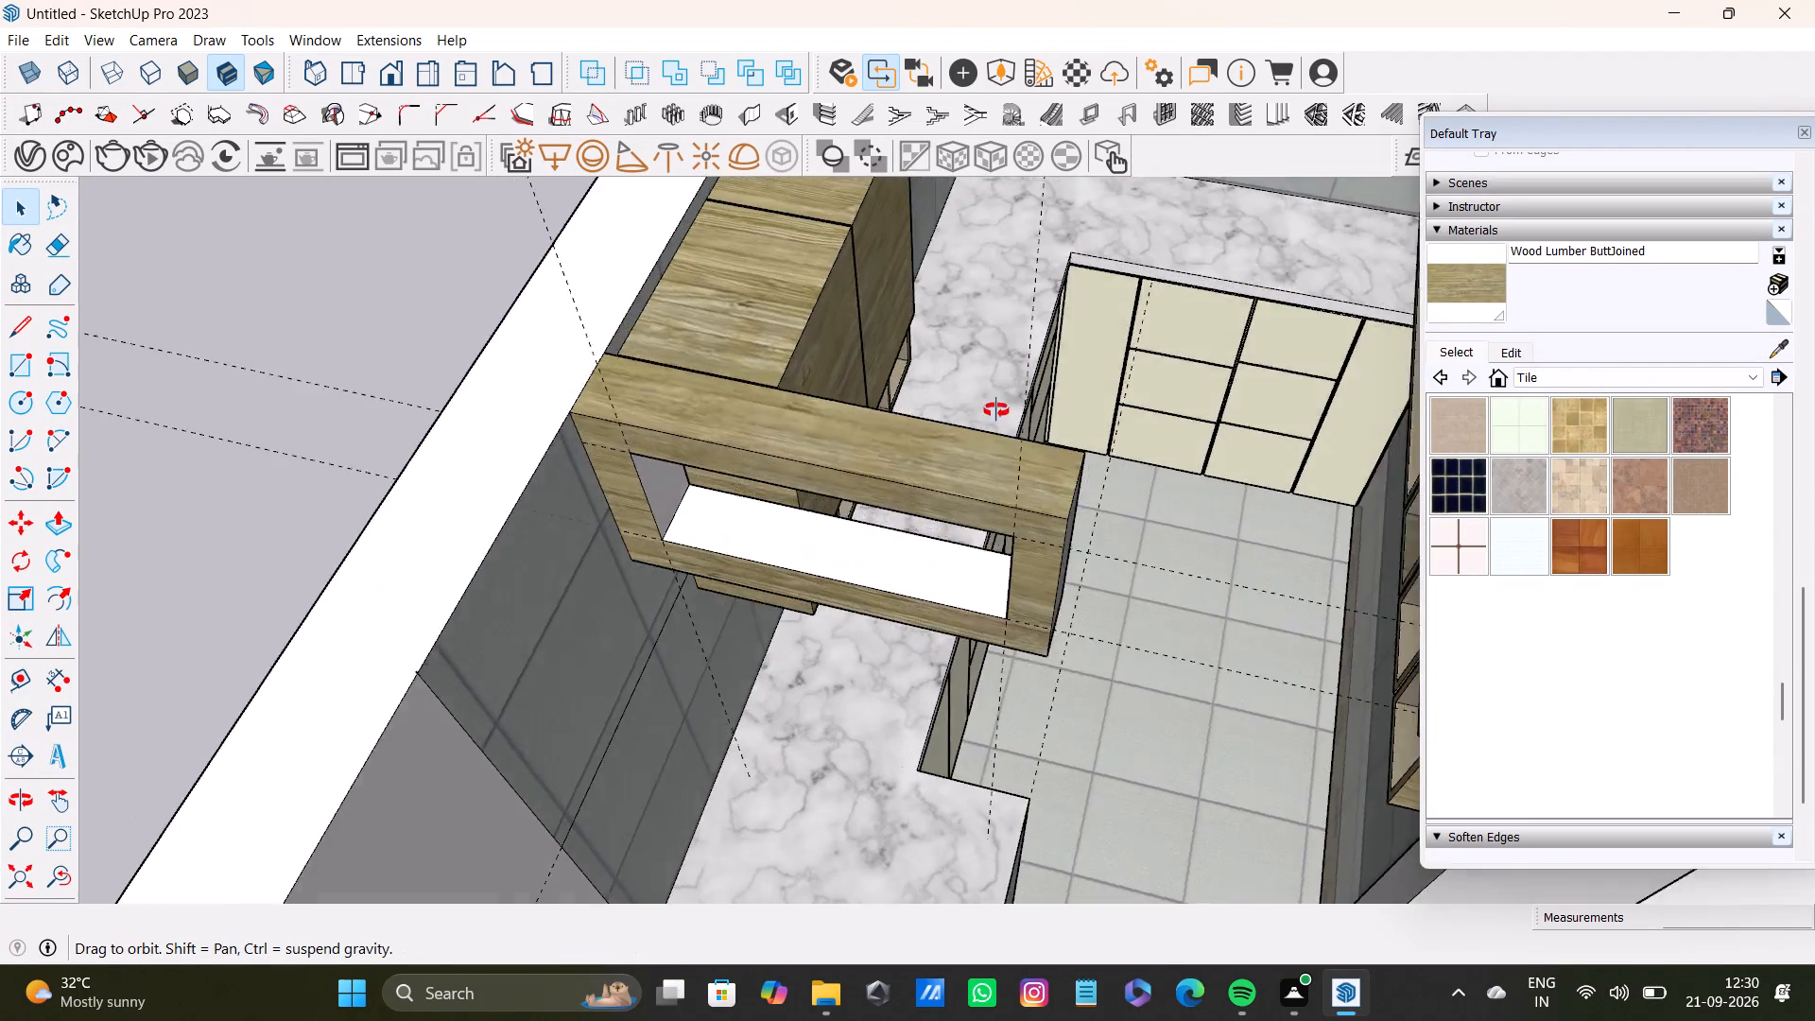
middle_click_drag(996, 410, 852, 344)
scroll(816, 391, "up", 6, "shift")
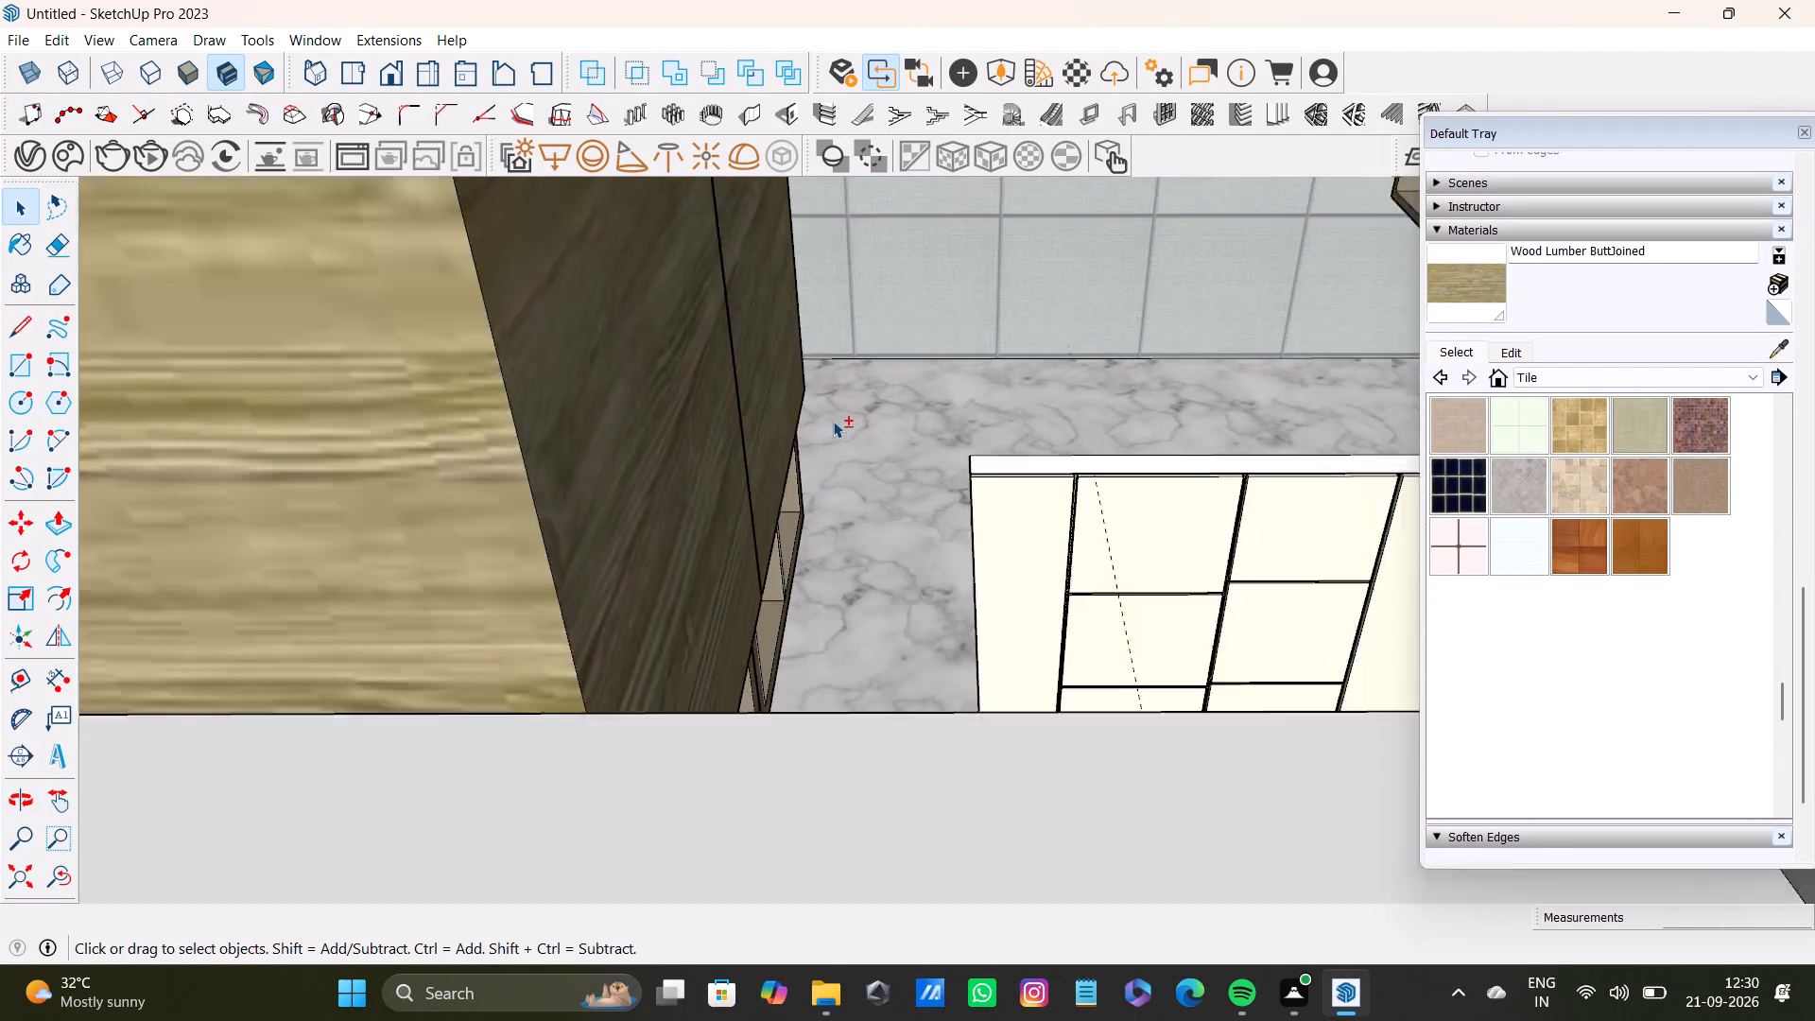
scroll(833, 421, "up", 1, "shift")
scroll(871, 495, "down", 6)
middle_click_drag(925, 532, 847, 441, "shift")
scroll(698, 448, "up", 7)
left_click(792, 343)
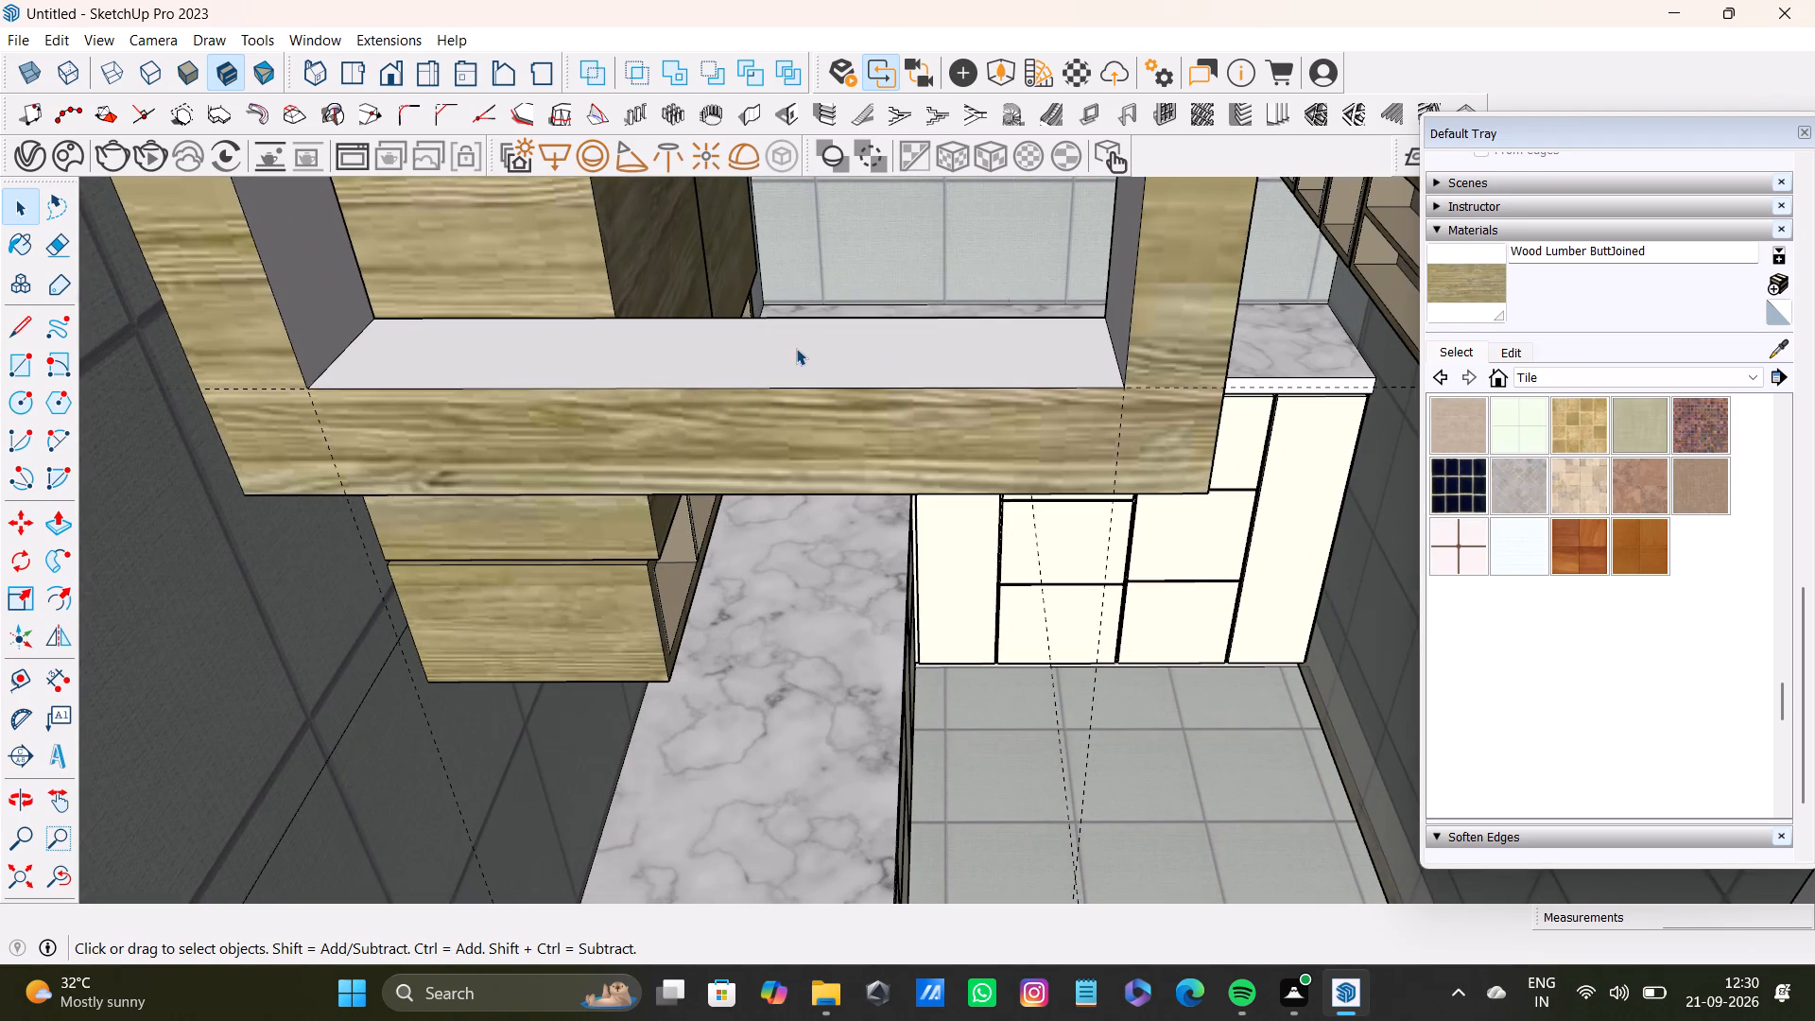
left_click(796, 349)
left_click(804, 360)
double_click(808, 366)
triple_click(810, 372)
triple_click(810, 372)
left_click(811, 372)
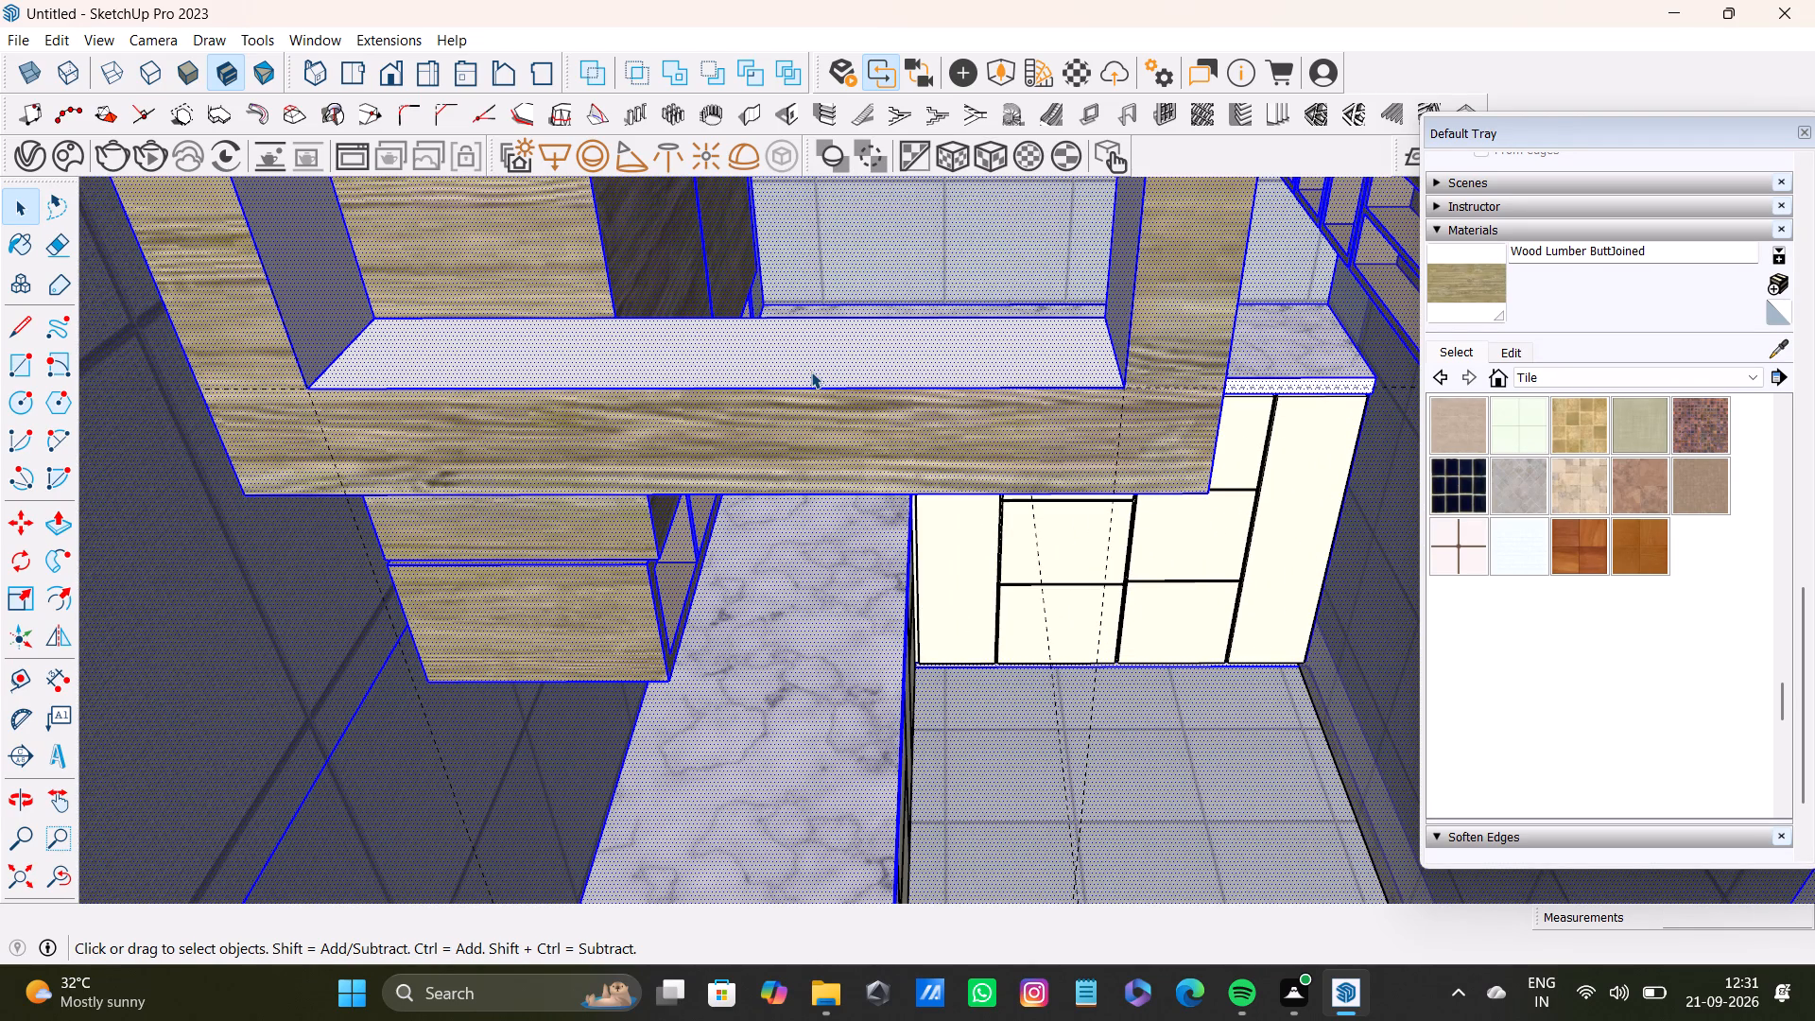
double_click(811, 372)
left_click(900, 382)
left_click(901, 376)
Examine the open frame, overhead cabinets and marble countertops from above and from the kitchen's entrance side.
scroll(900, 395, "down", 3)
middle_click_drag(907, 391, 904, 393)
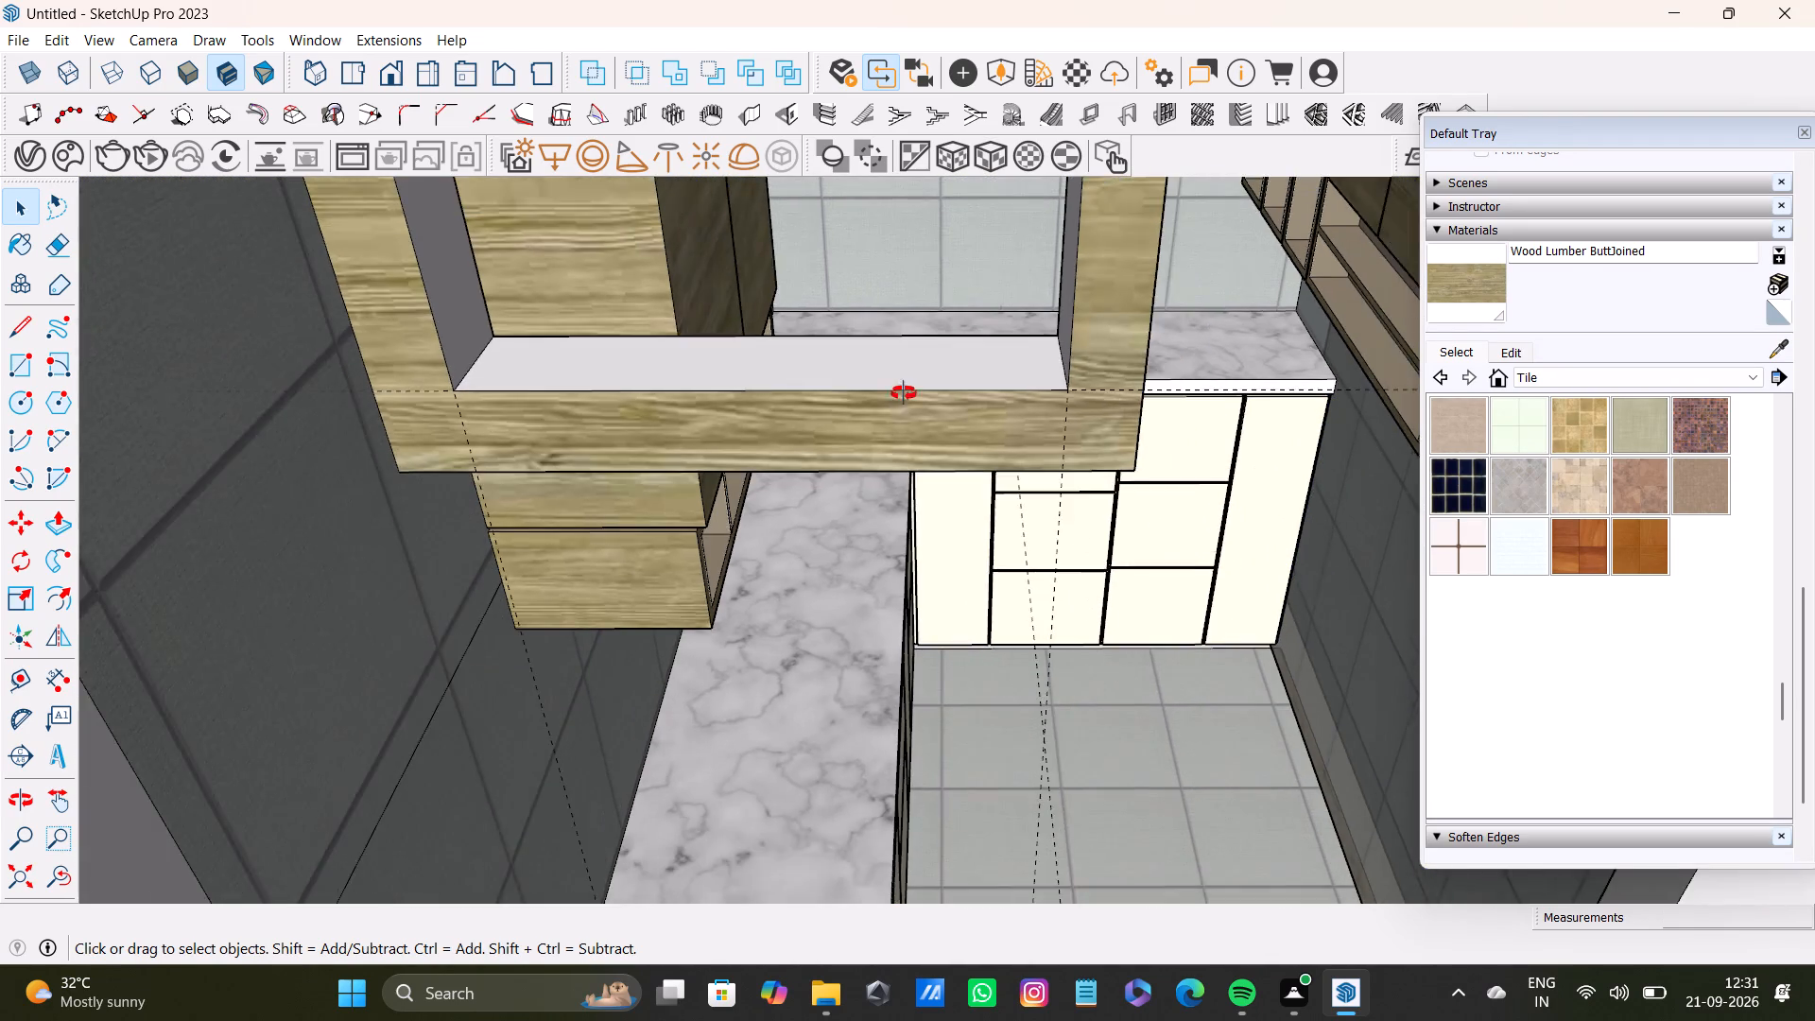
middle_click_drag(904, 393, 575, 651)
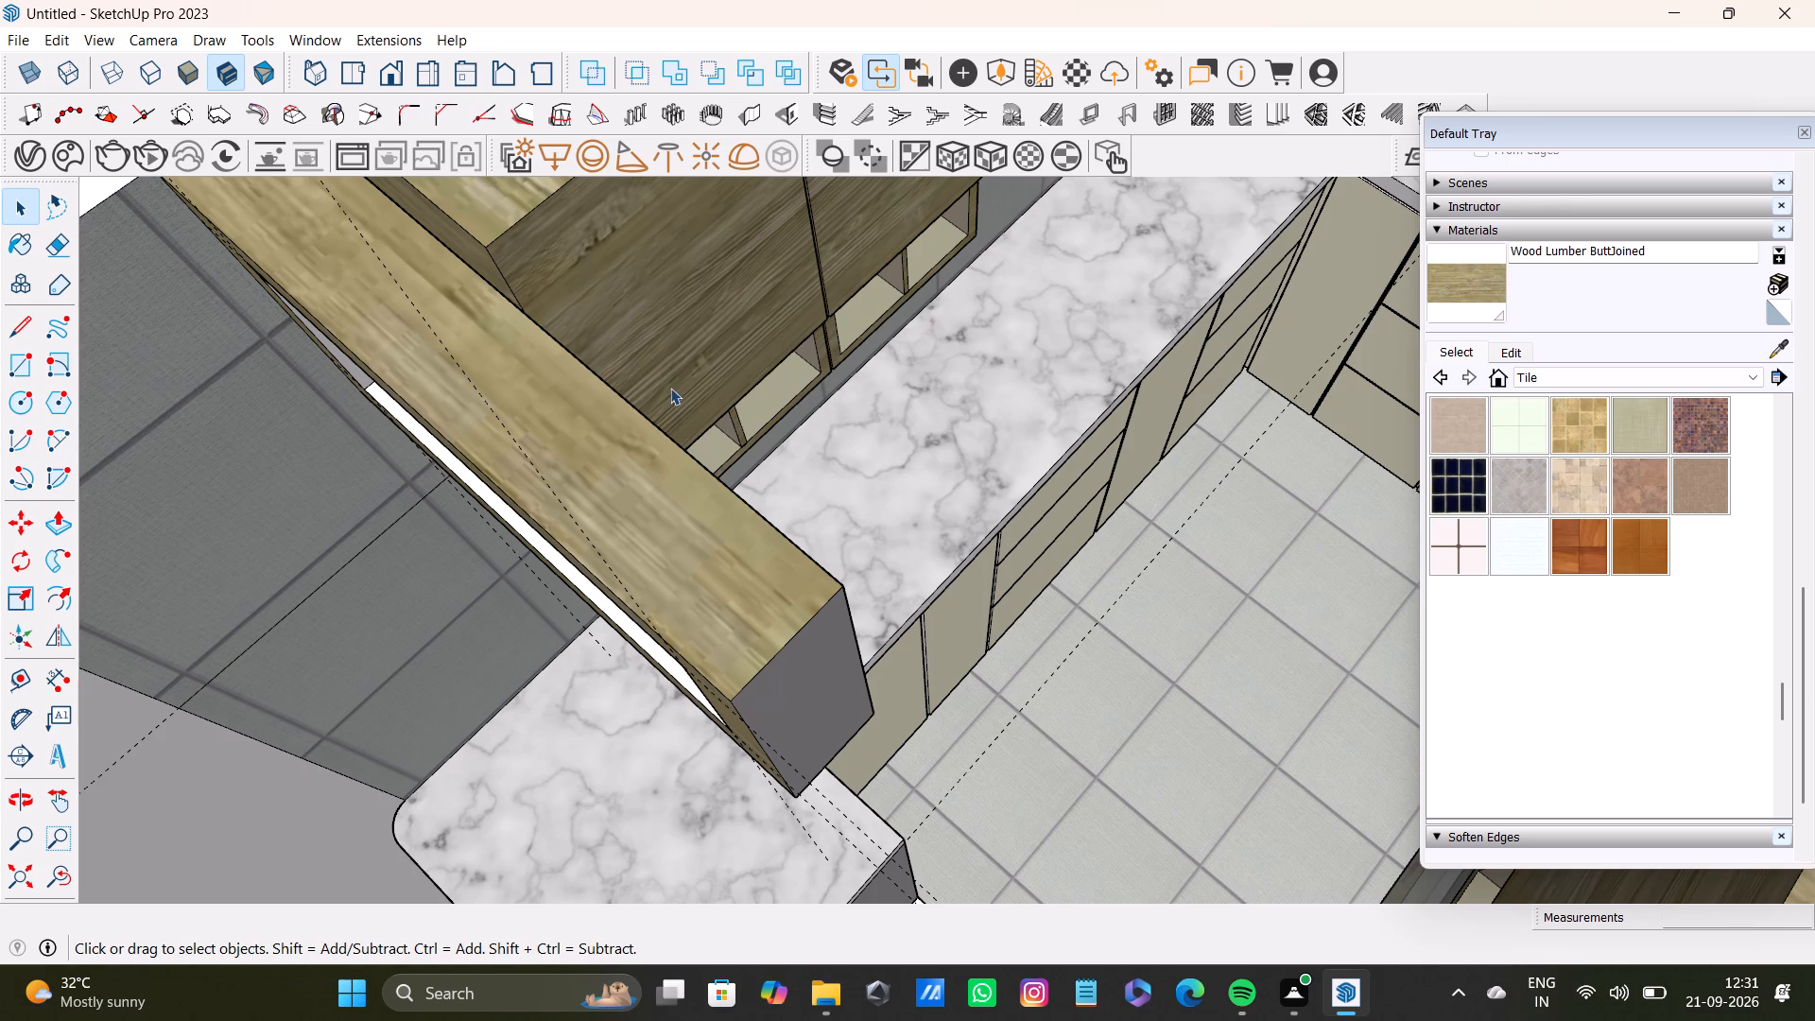
key("space")
scroll(618, 368, "down", 13)
middle_click_drag(615, 372, 781, 458, "shift")
scroll(781, 457, "down", 1, "shift")
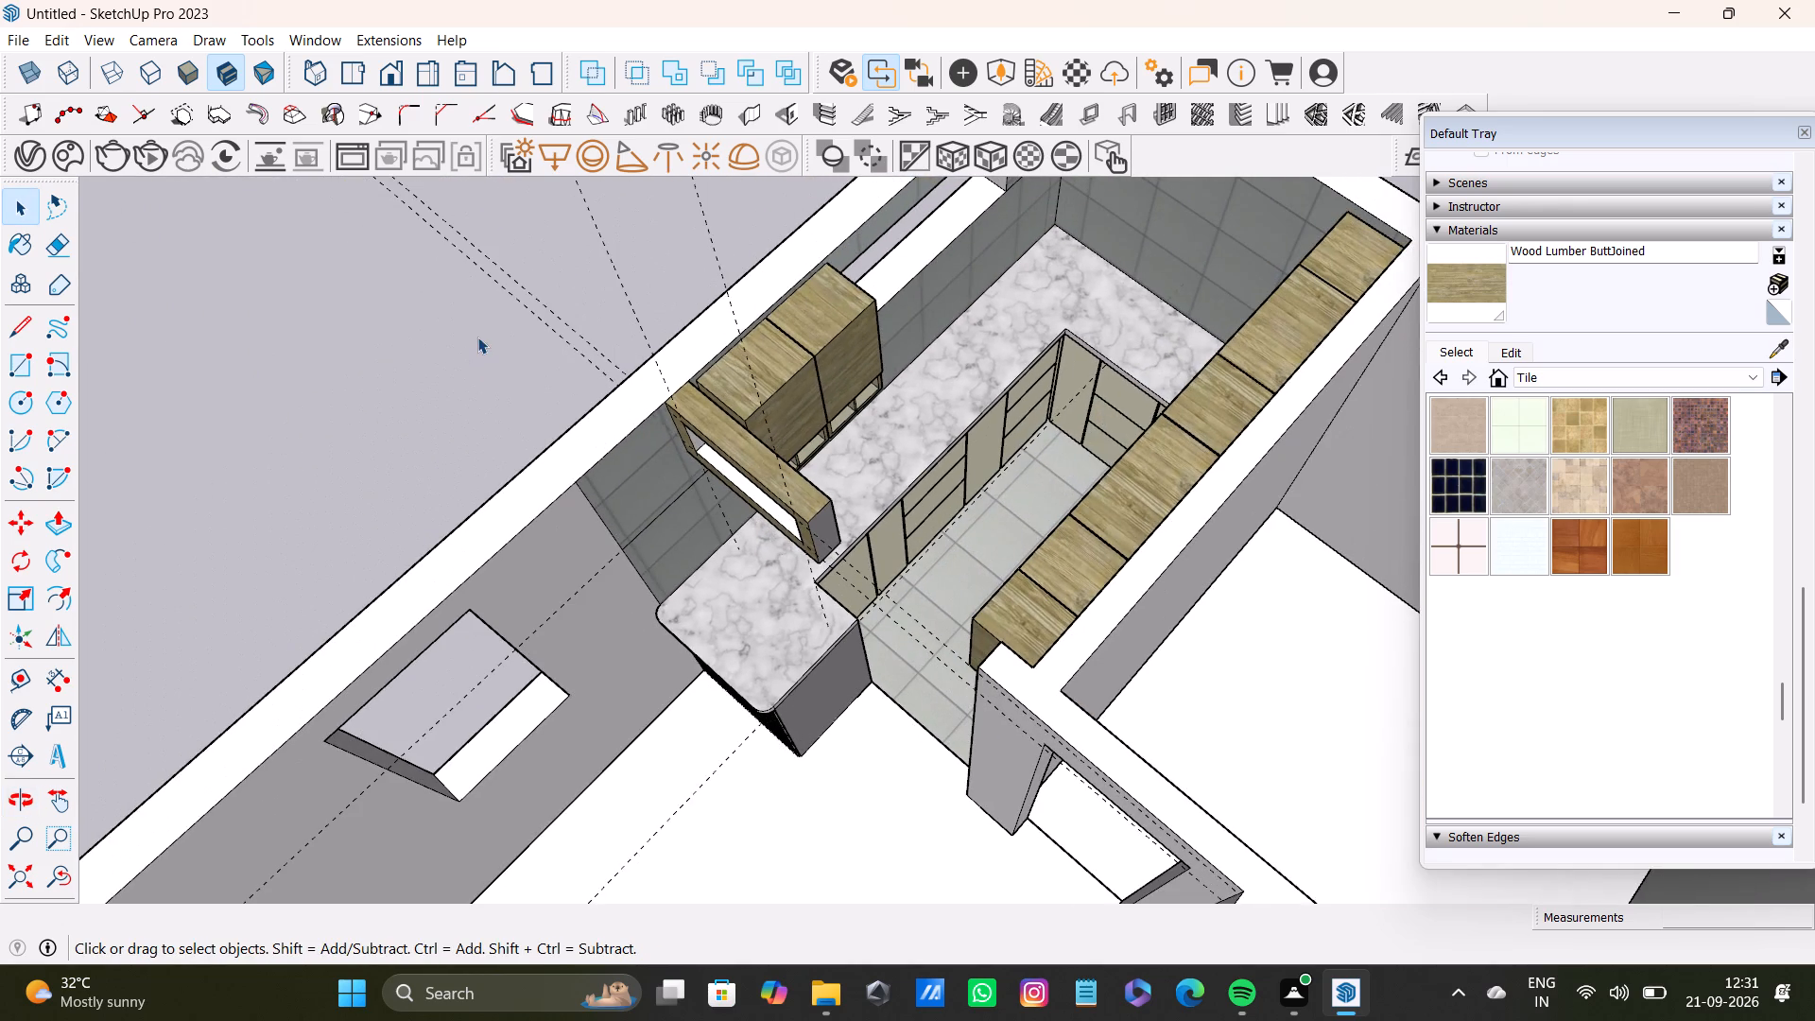
left_click(477, 335)
key("space")
scroll(633, 454, "up", 4)
middle_click_drag(718, 503, 981, 139)
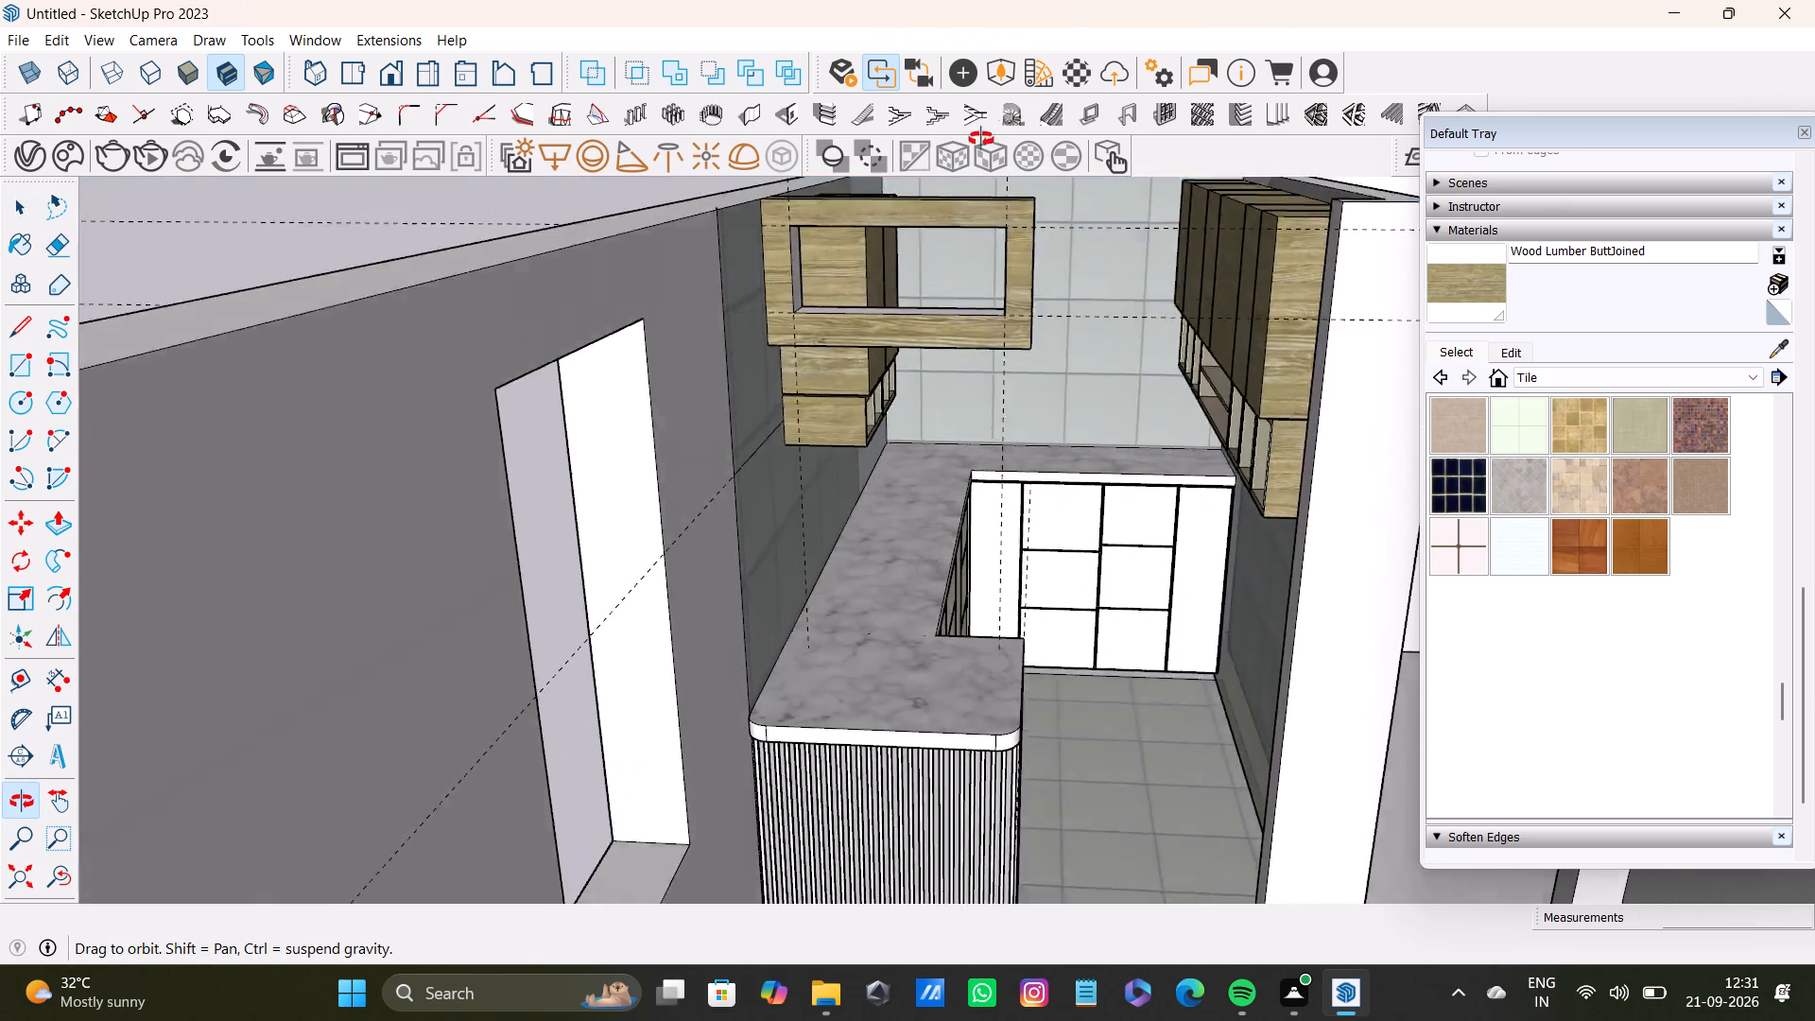
middle_click_drag(981, 139, 899, 149)
scroll(891, 224, "up", 2)
middle_click_drag(1031, 458, 1198, 300)
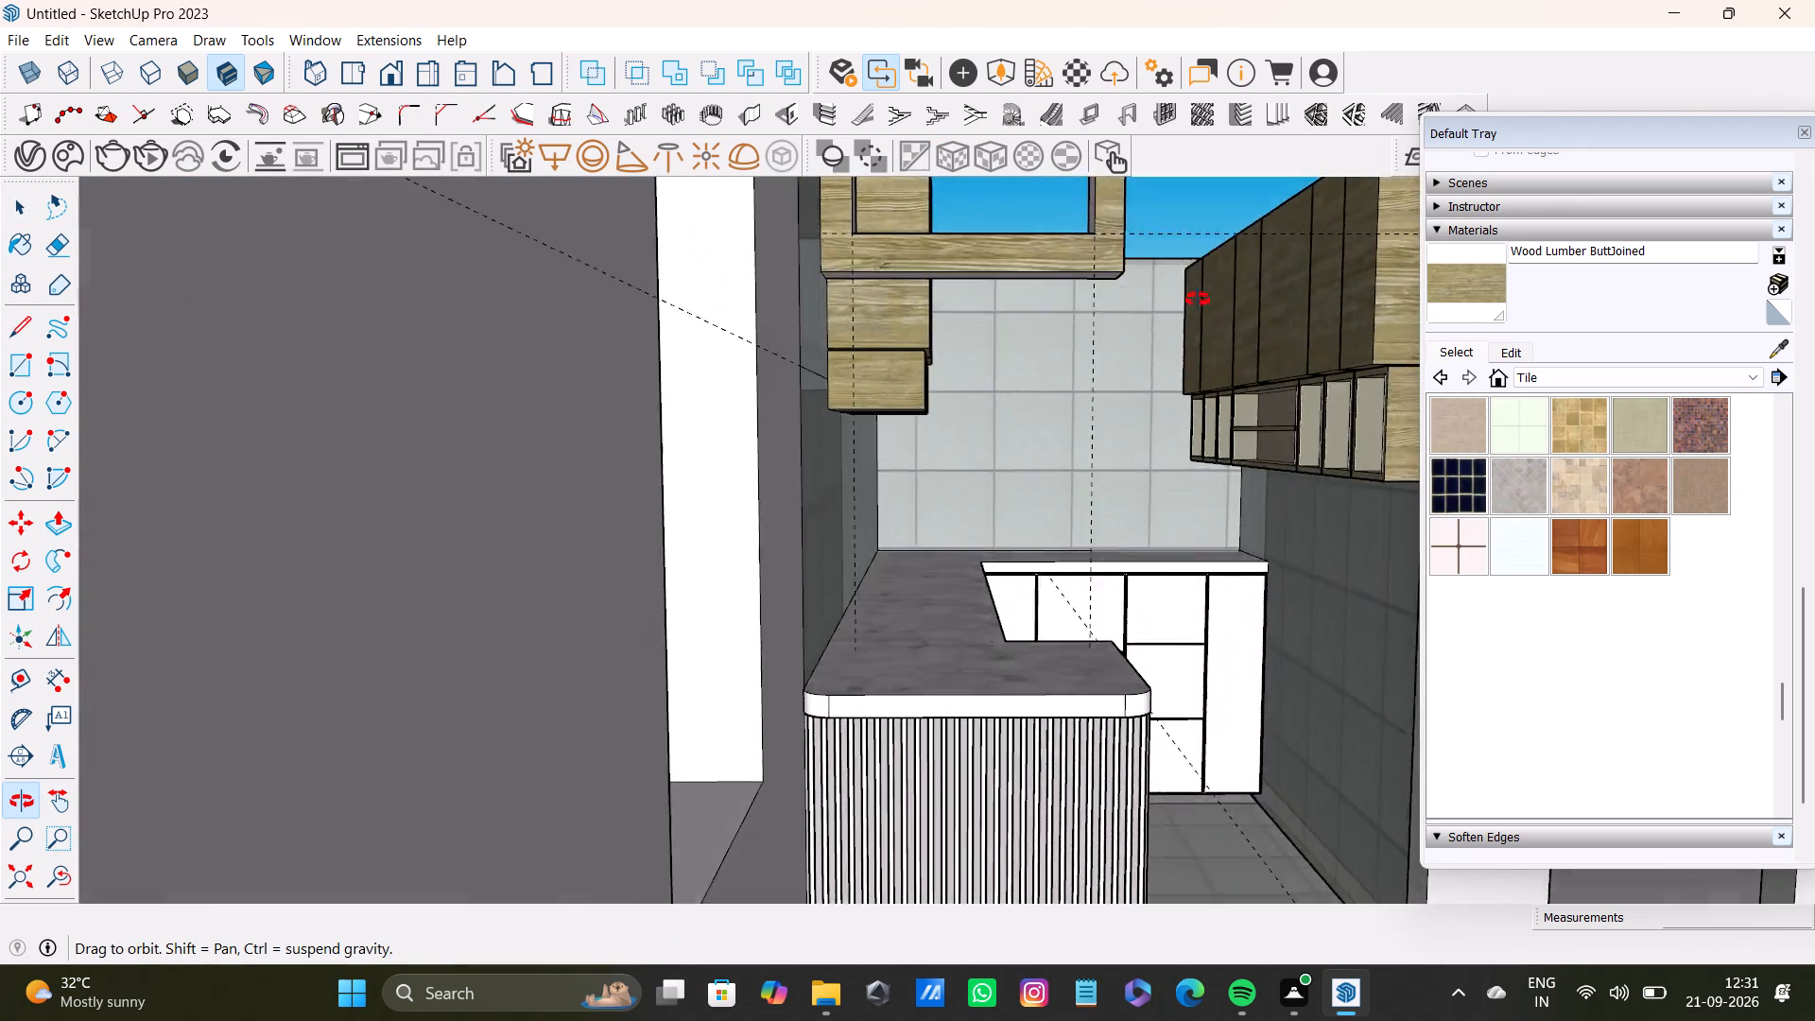
middle_click_drag(1198, 300, 1003, 764)
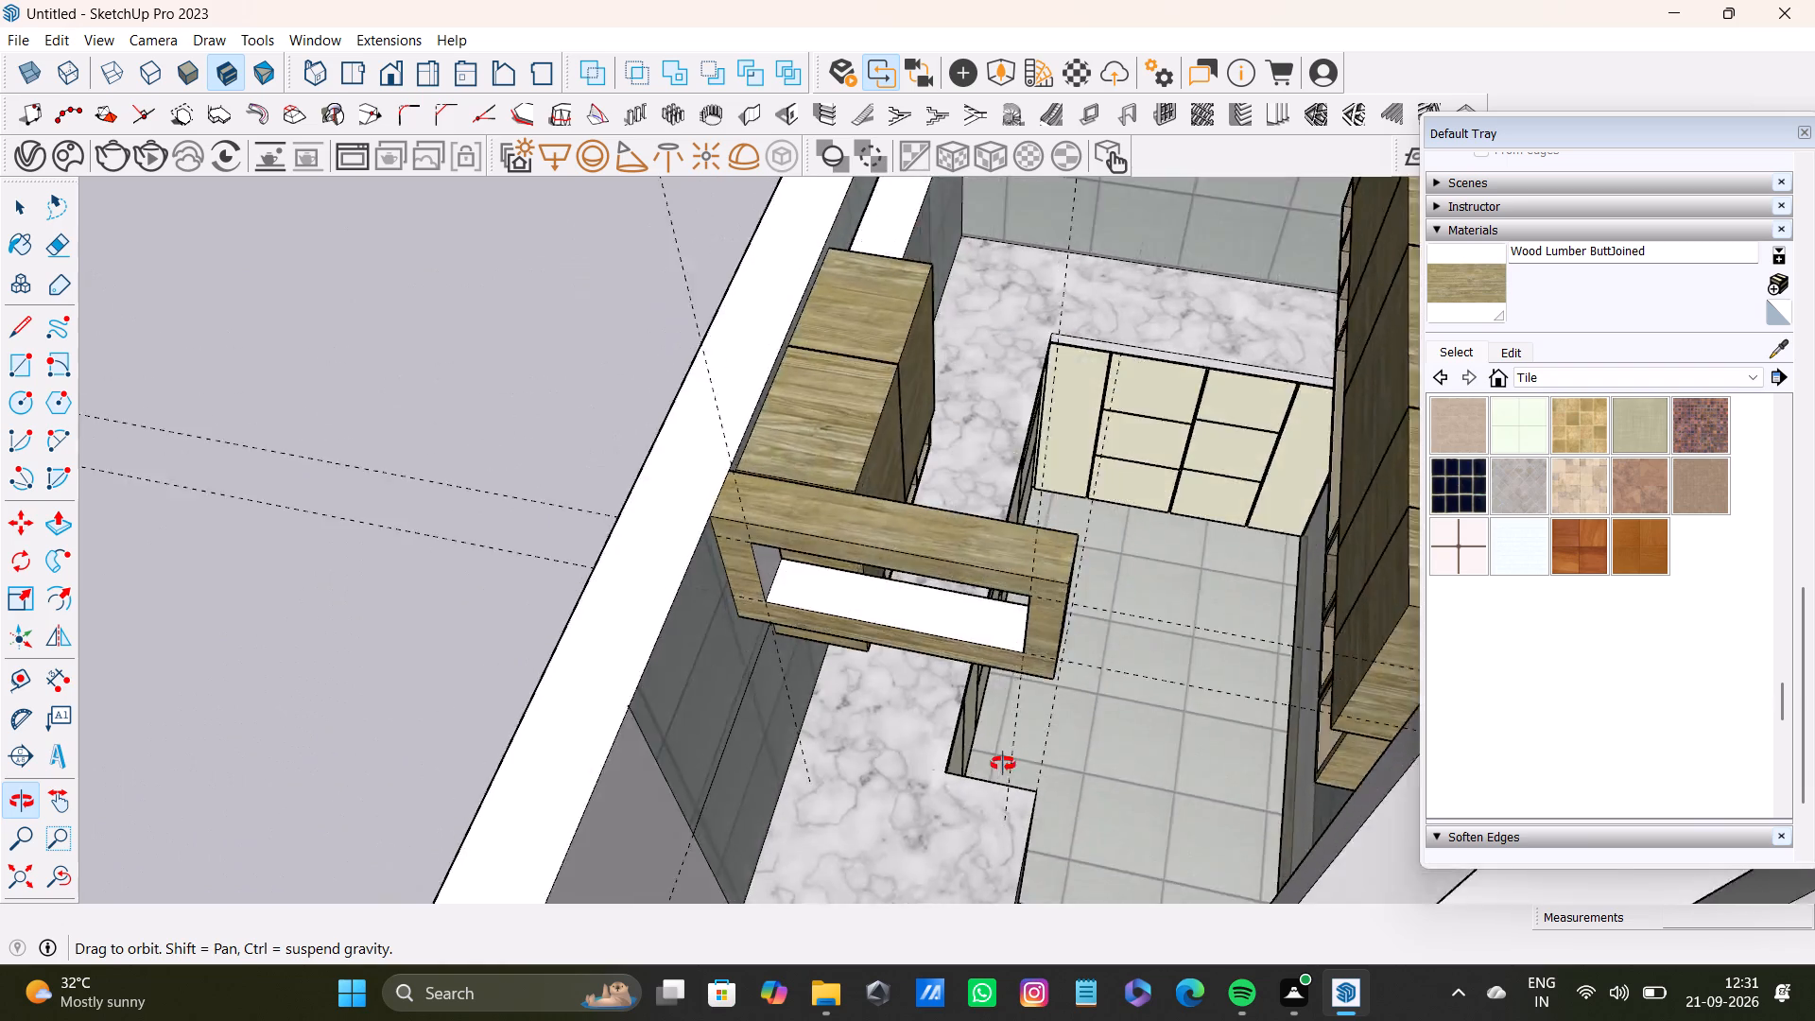
middle_click_drag(1003, 764, 130, 641)
Examine the overall floor plan and the unfurnished room adjoining the kitchen from several angles.
scroll(280, 523, "down", 8)
middle_click_drag(603, 476, 815, 632)
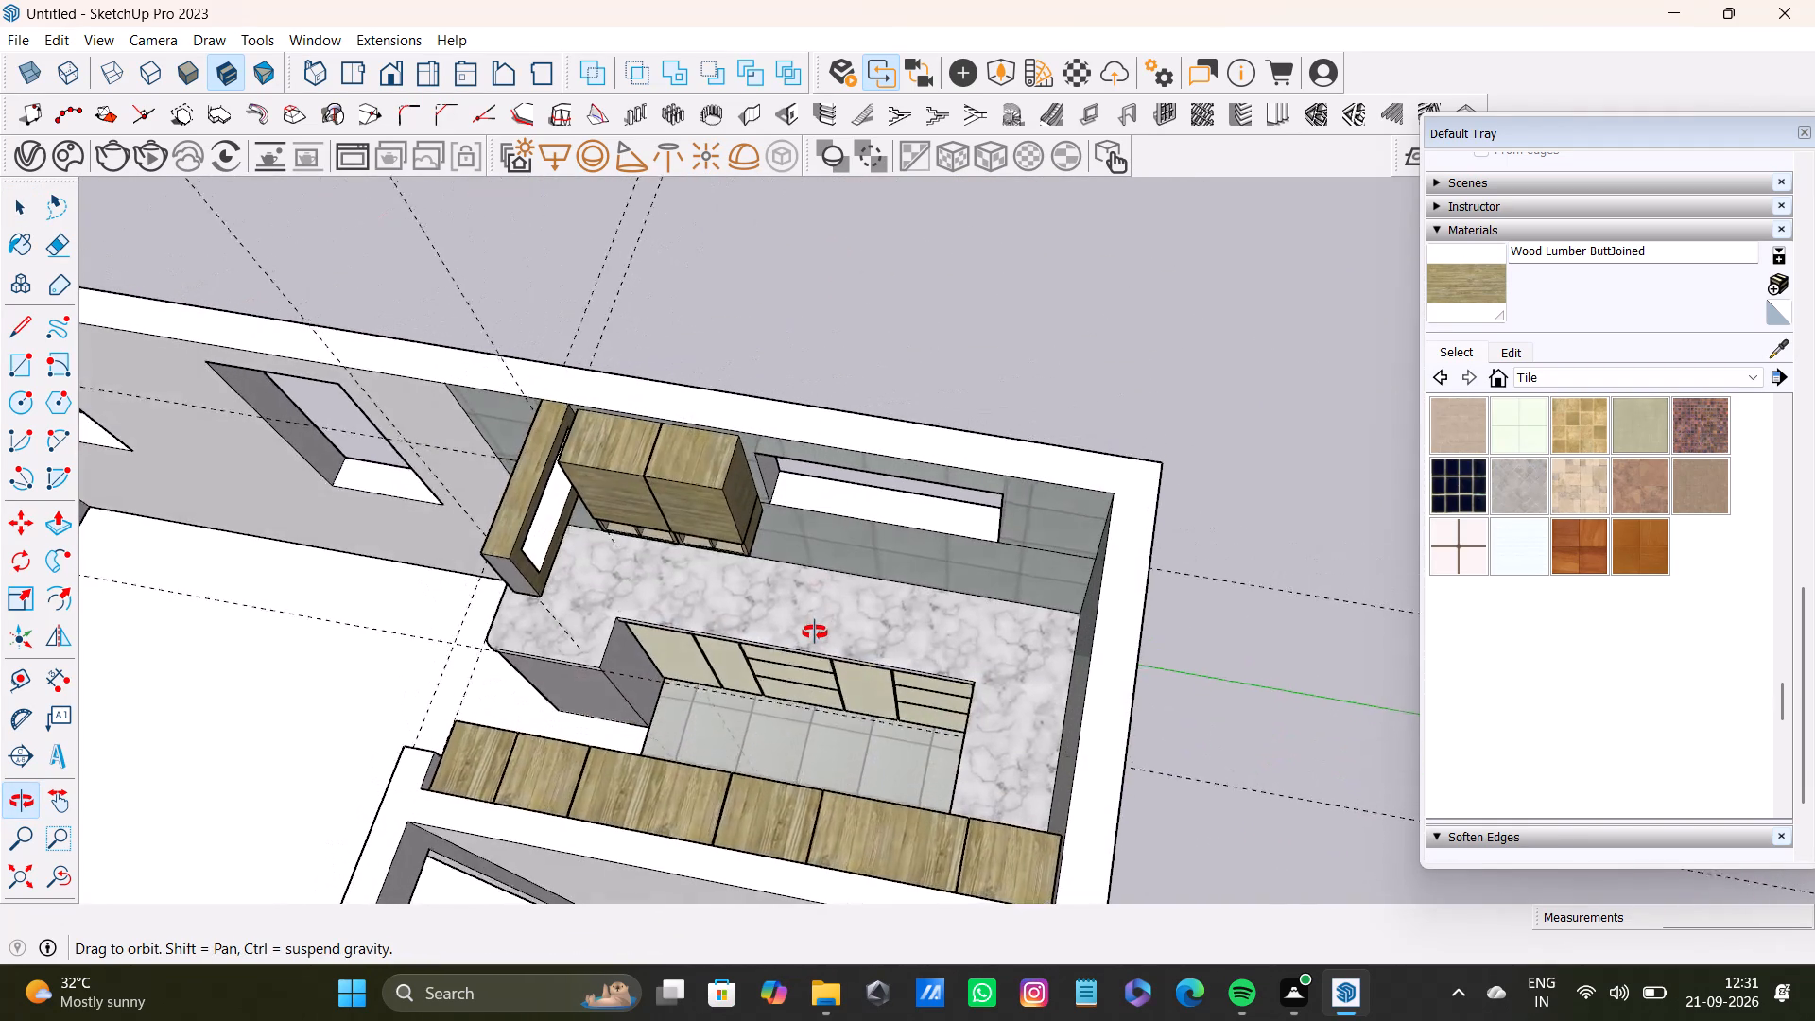
middle_click_drag(815, 632, 791, 286)
scroll(493, 775, "down", 2)
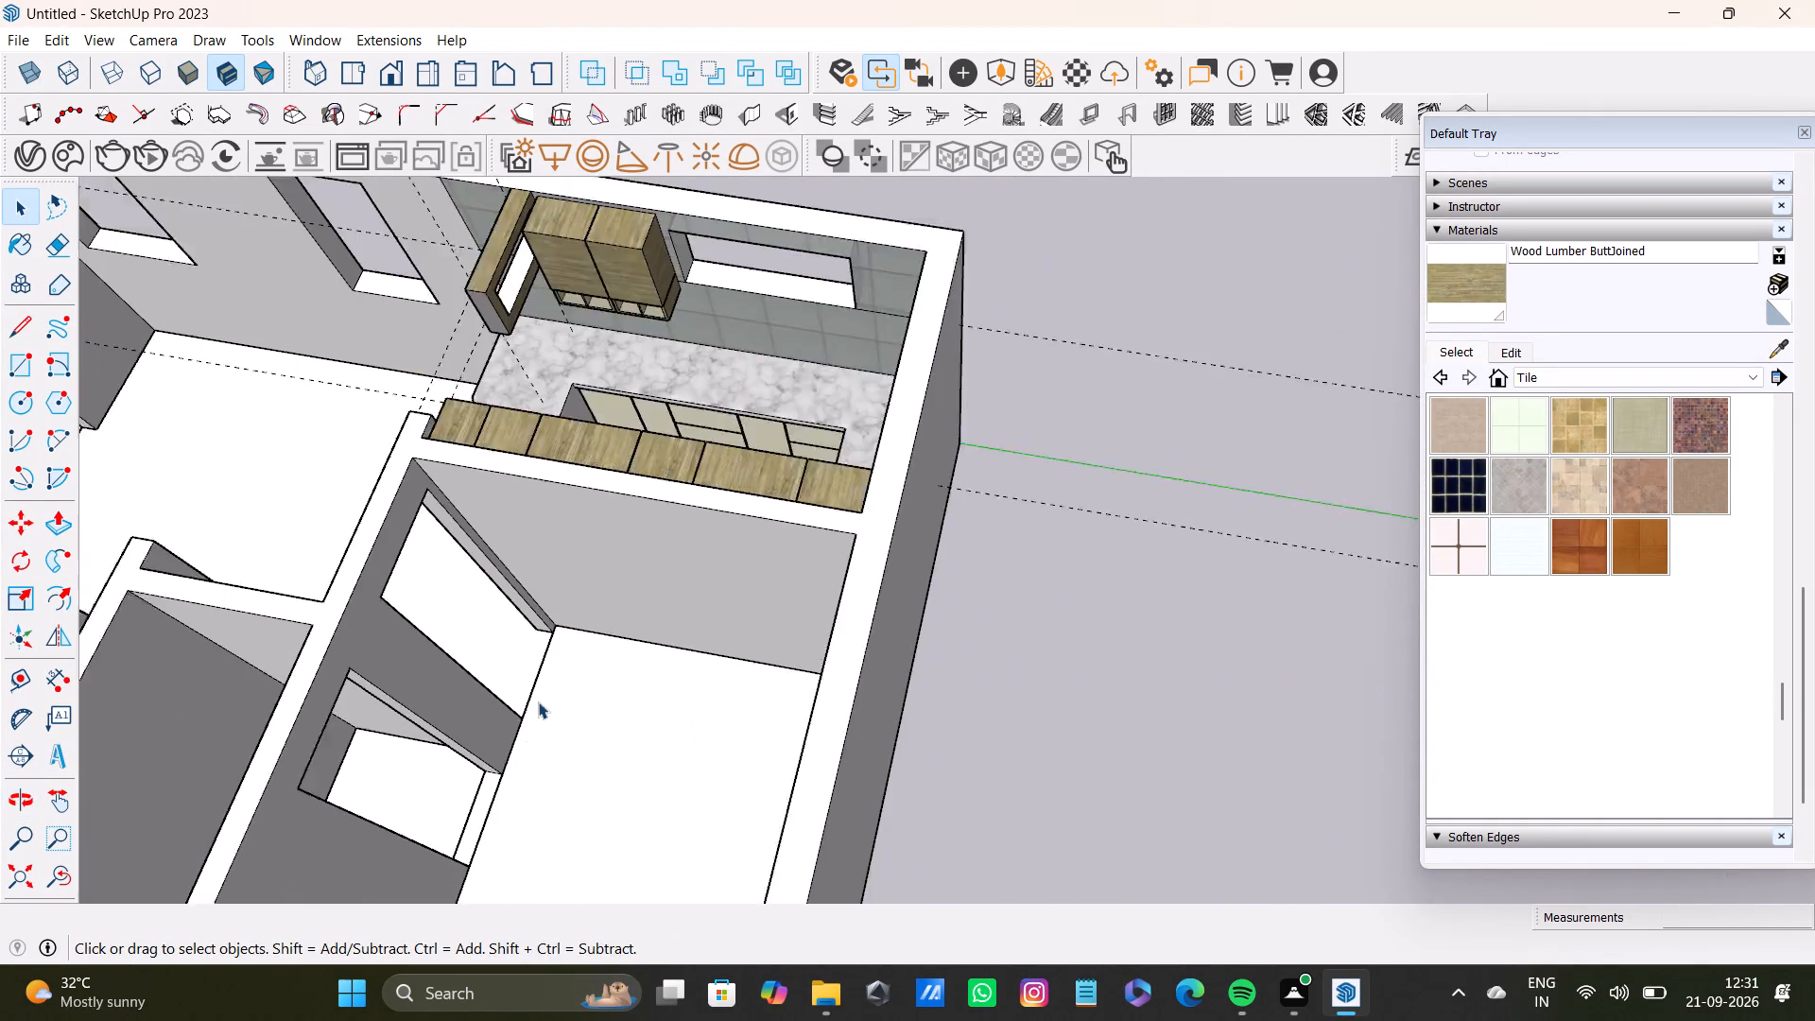
scroll(538, 701, "down", 4)
middle_click_drag(540, 668, 665, 562, "shift")
scroll(689, 785, "down", 4)
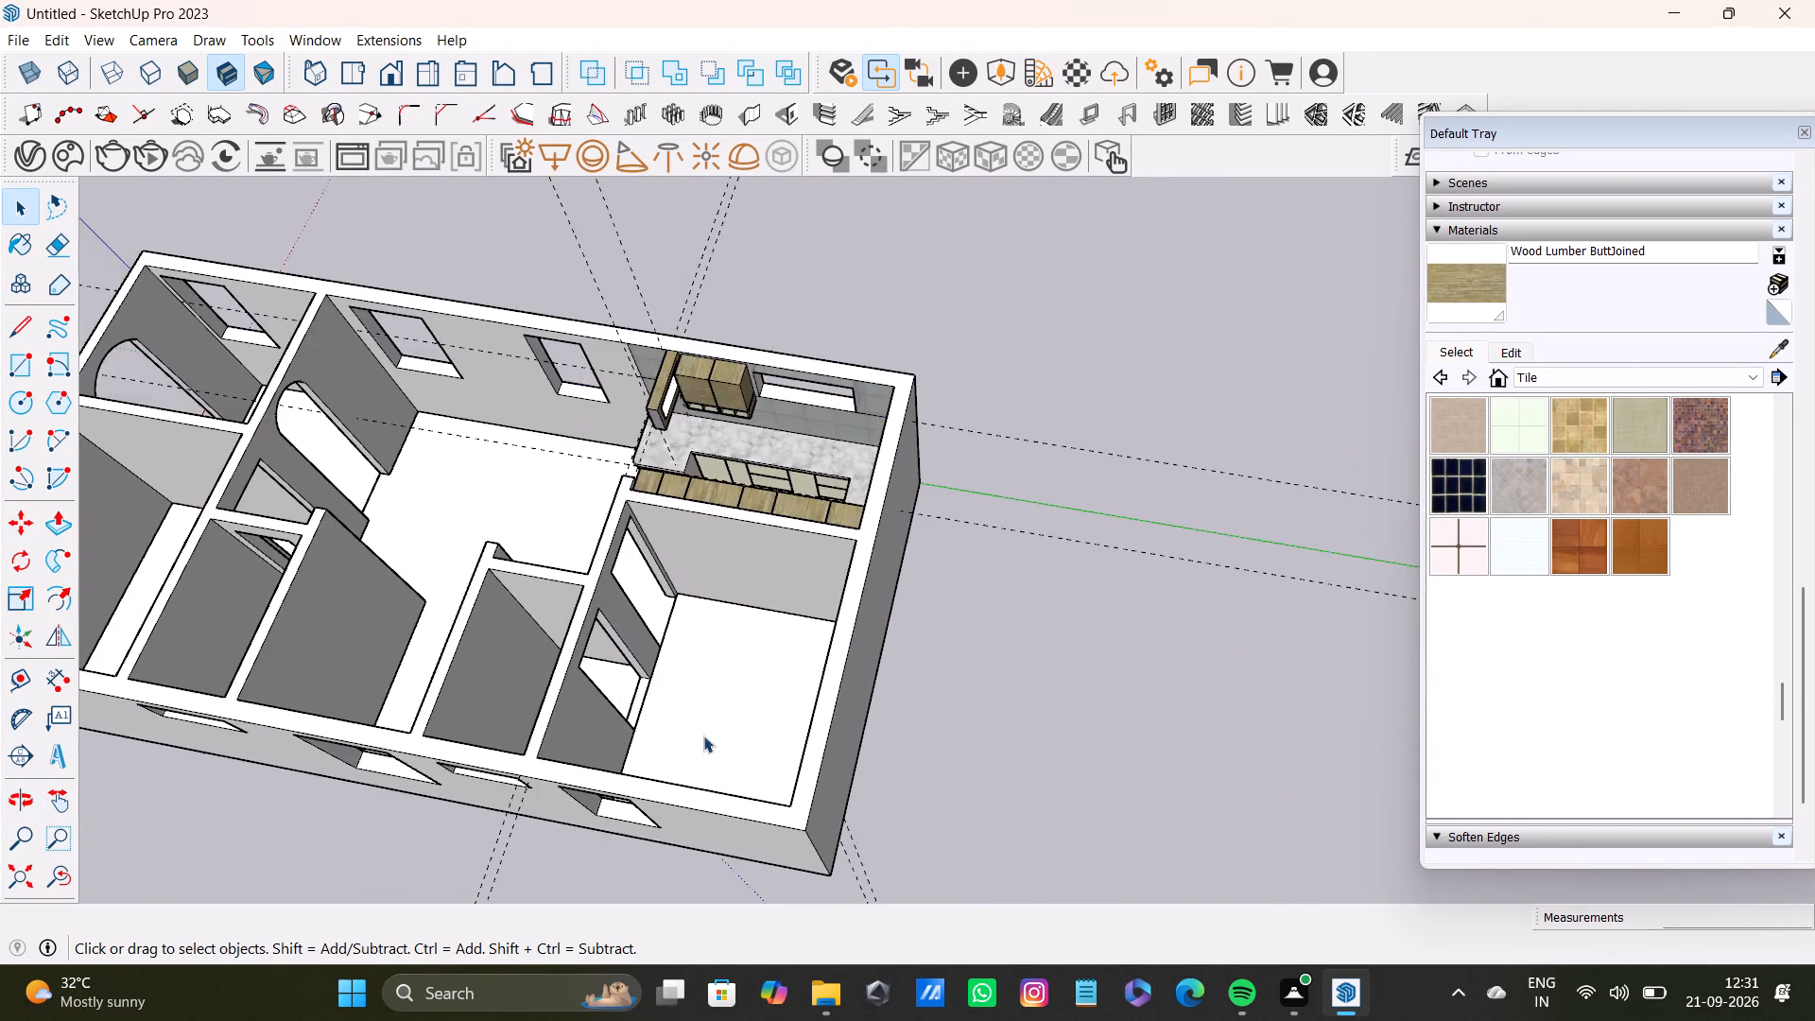
middle_click_drag(703, 735, 1232, 703)
scroll(839, 669, "up", 6)
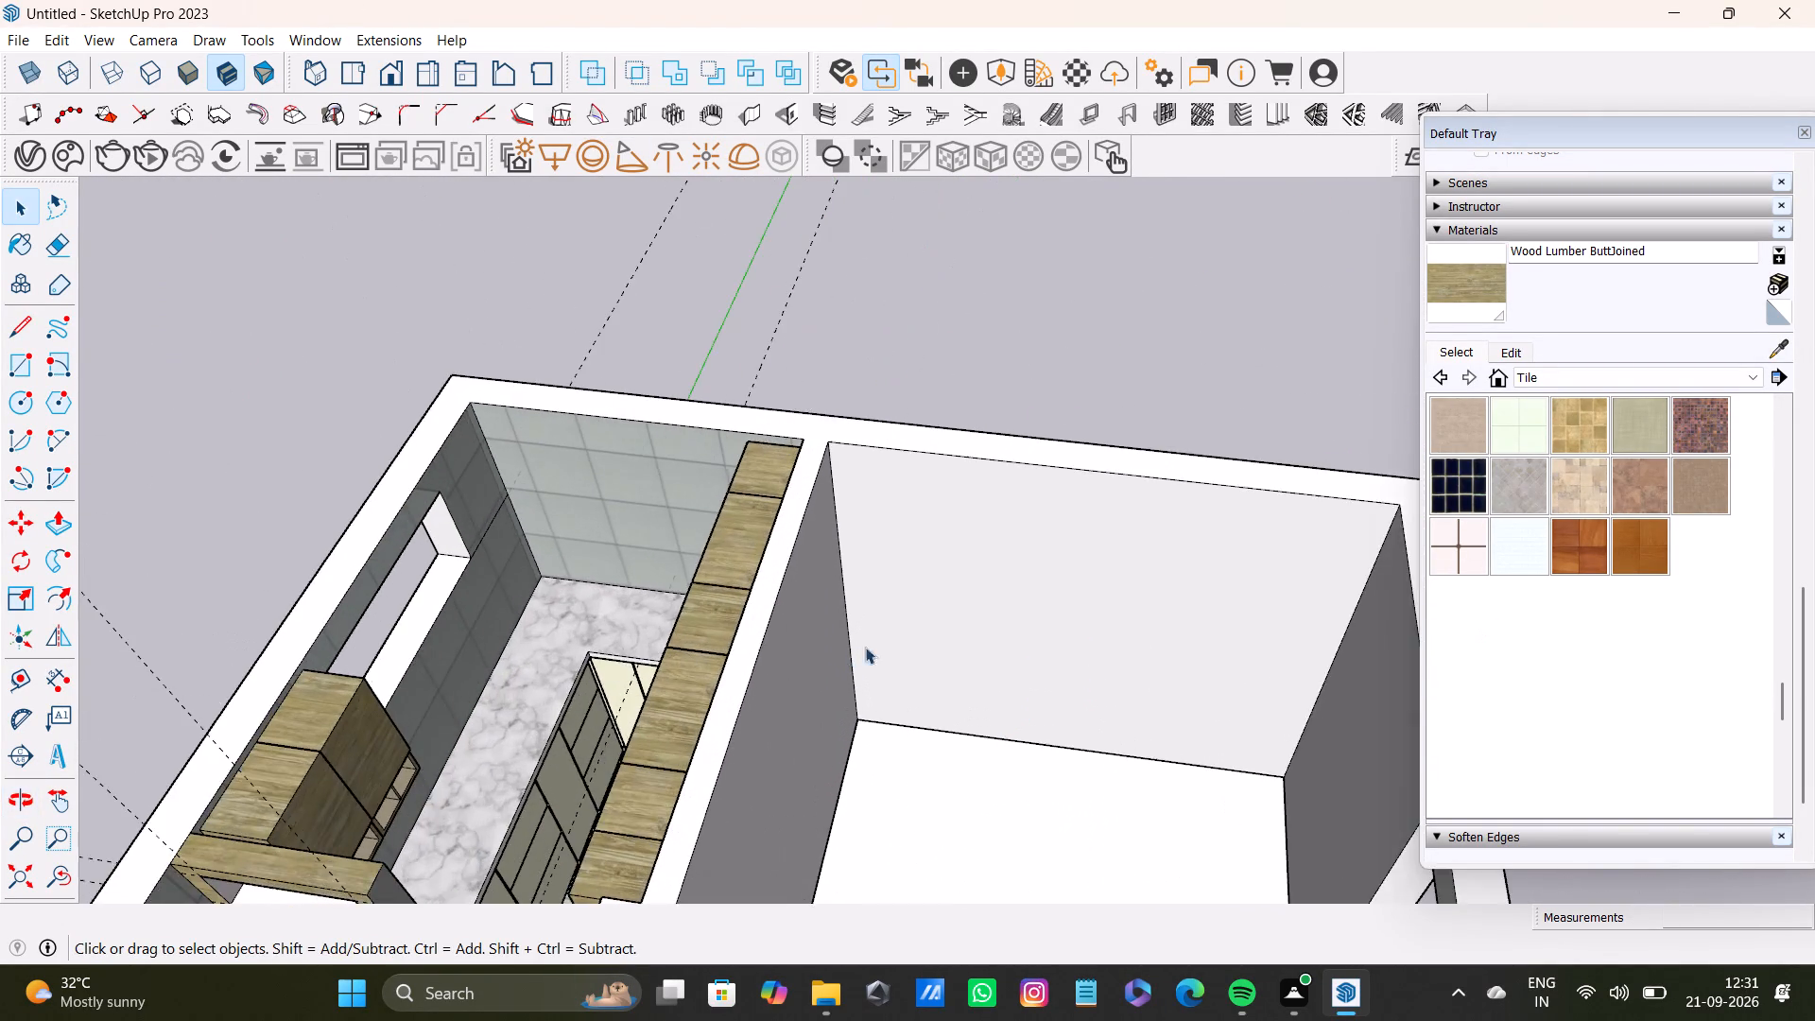
middle_click_drag(1054, 547, 929, 617)
middle_click_drag(926, 617, 883, 470)
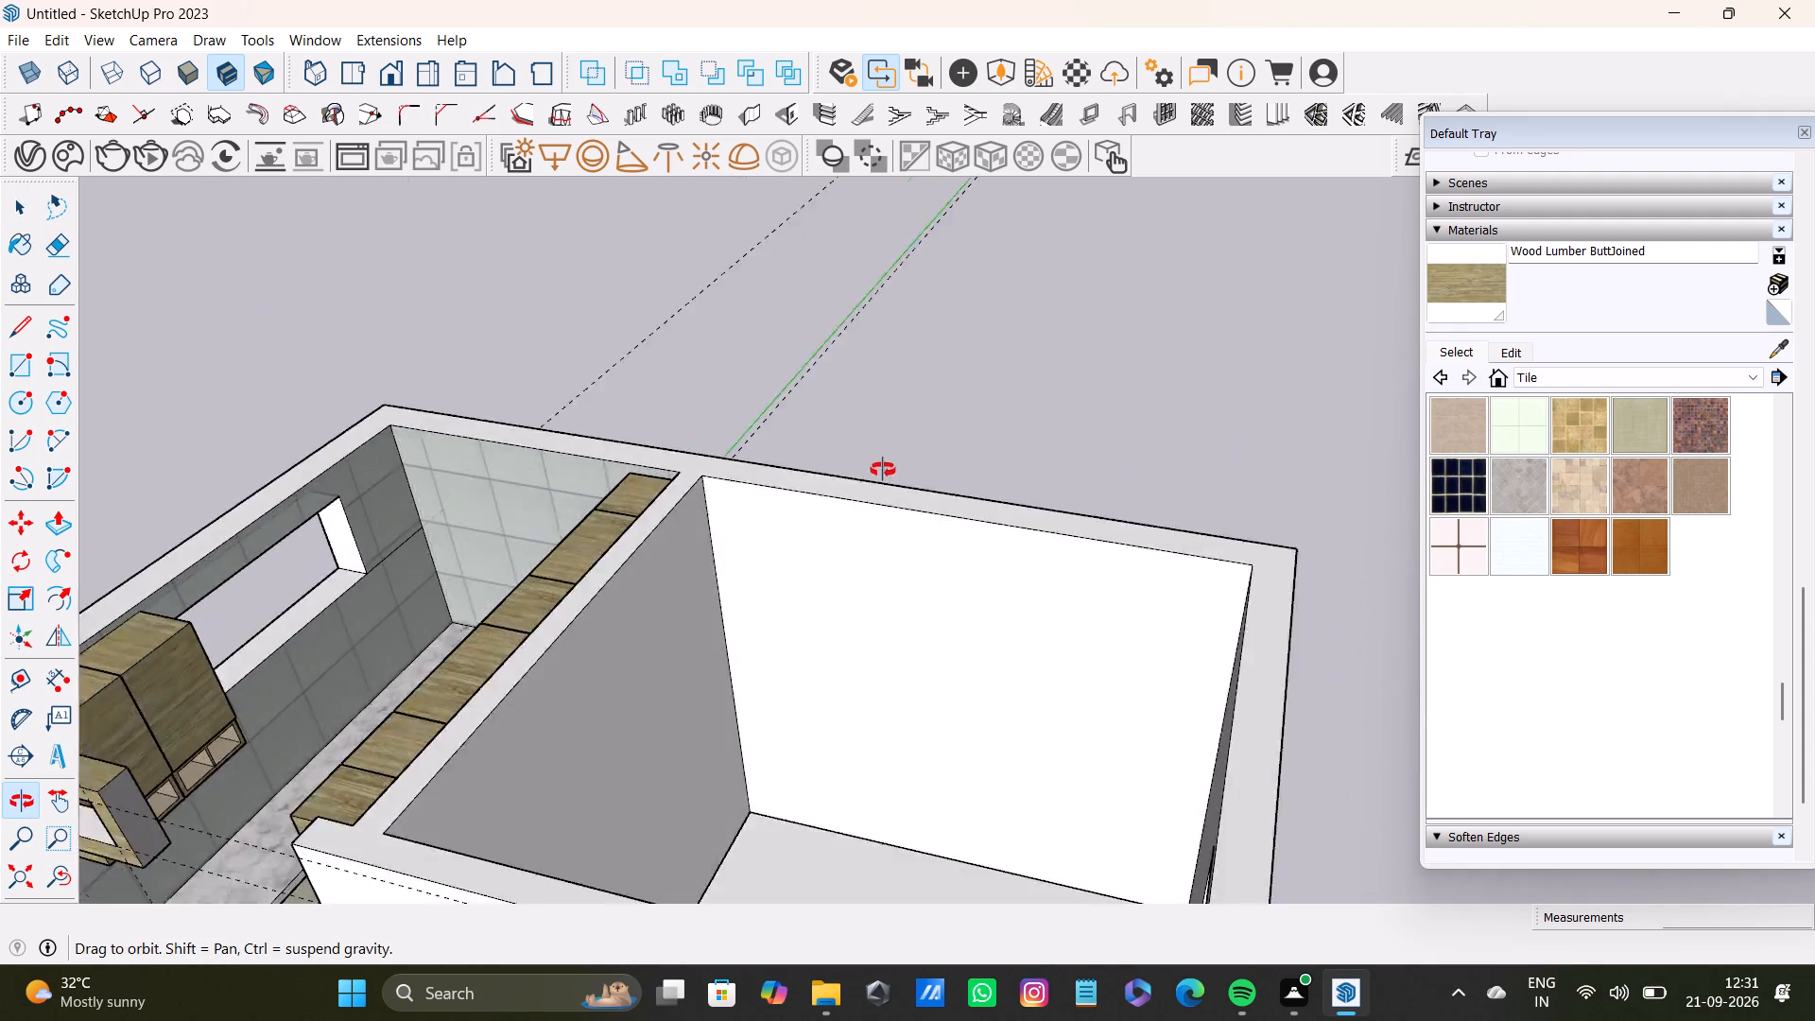
middle_click_drag(883, 470, 1022, 417)
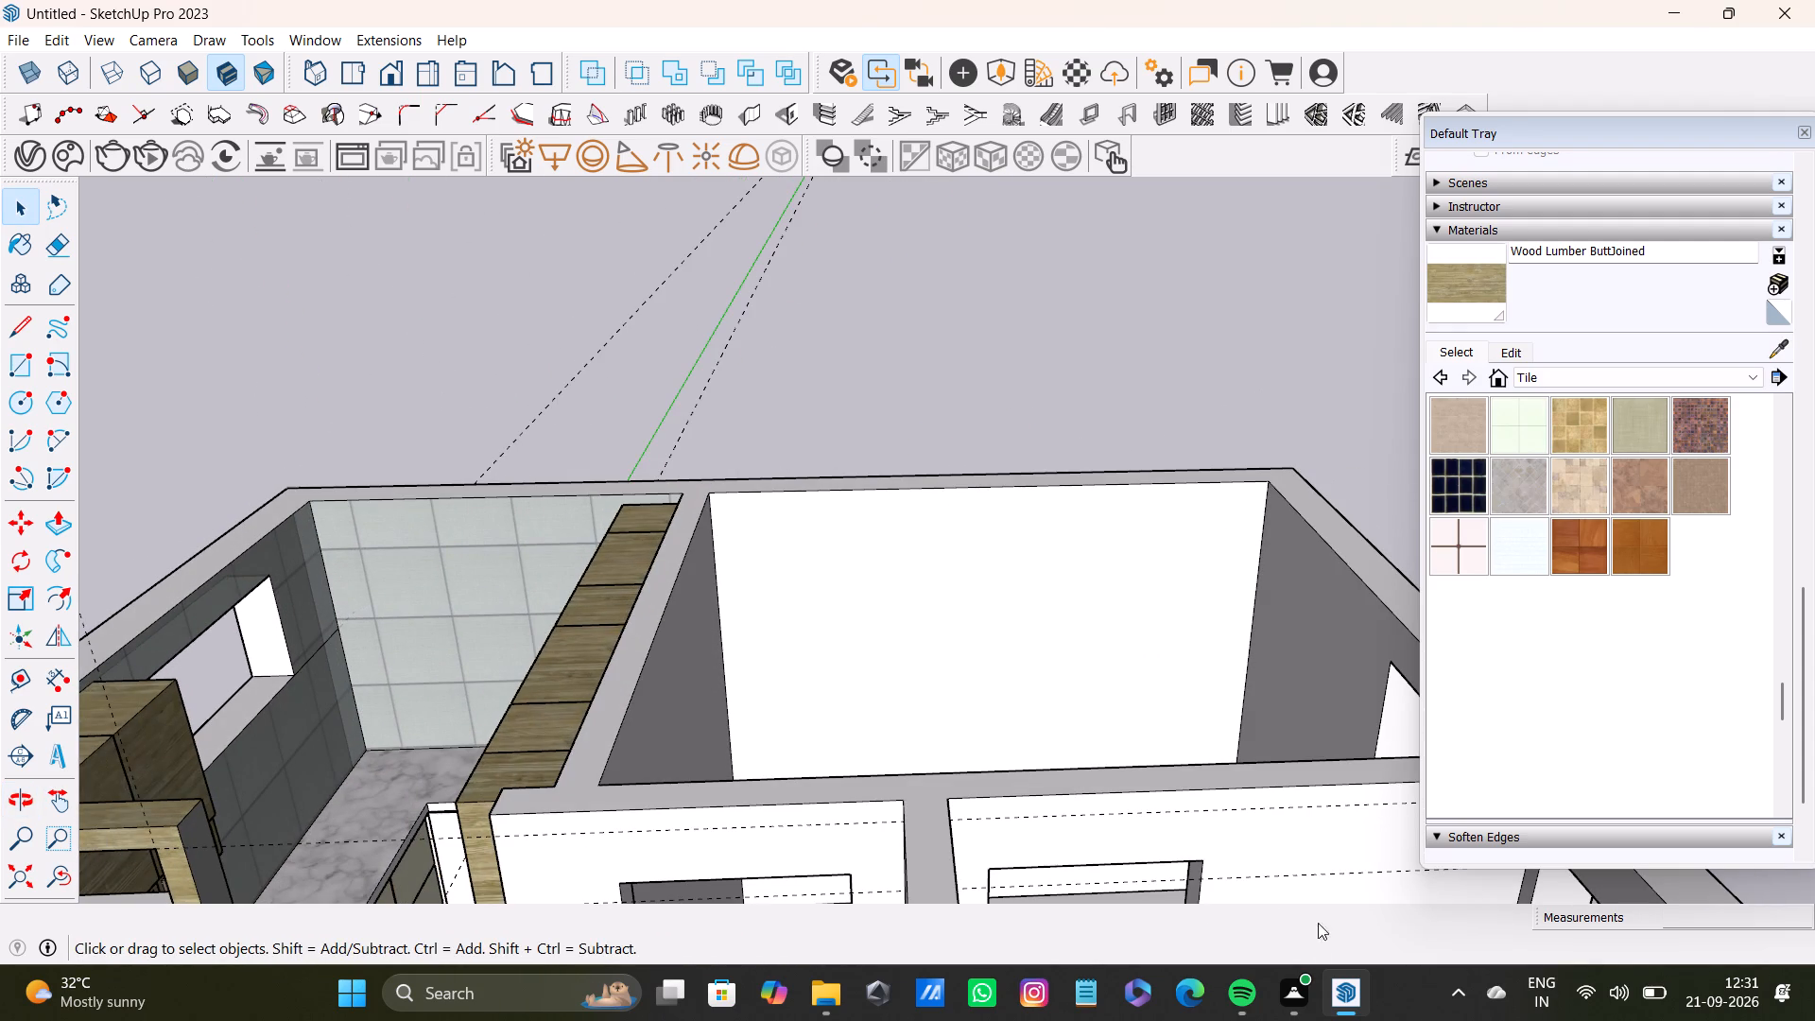
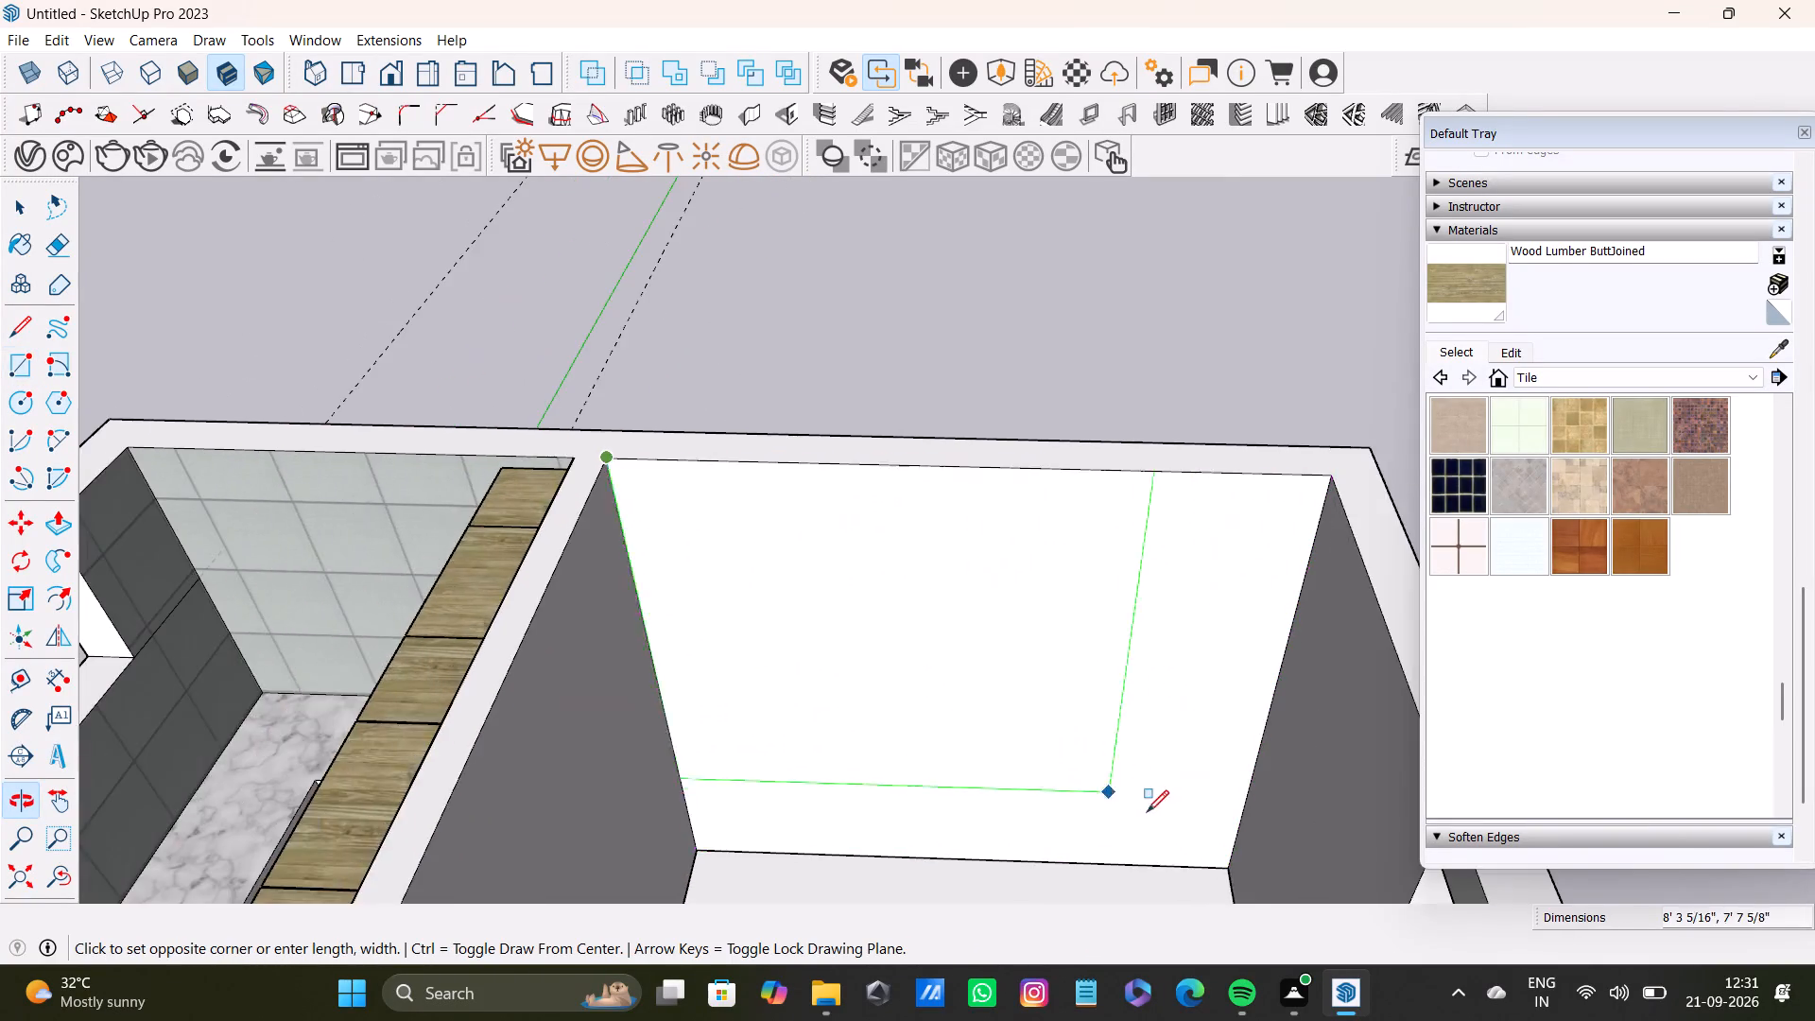
Finish the rectangle over the back wall of the unfurnished room and delete the face covering the room's open top.
scroll(1151, 812, "up", 3)
left_click(1251, 881)
key("space")
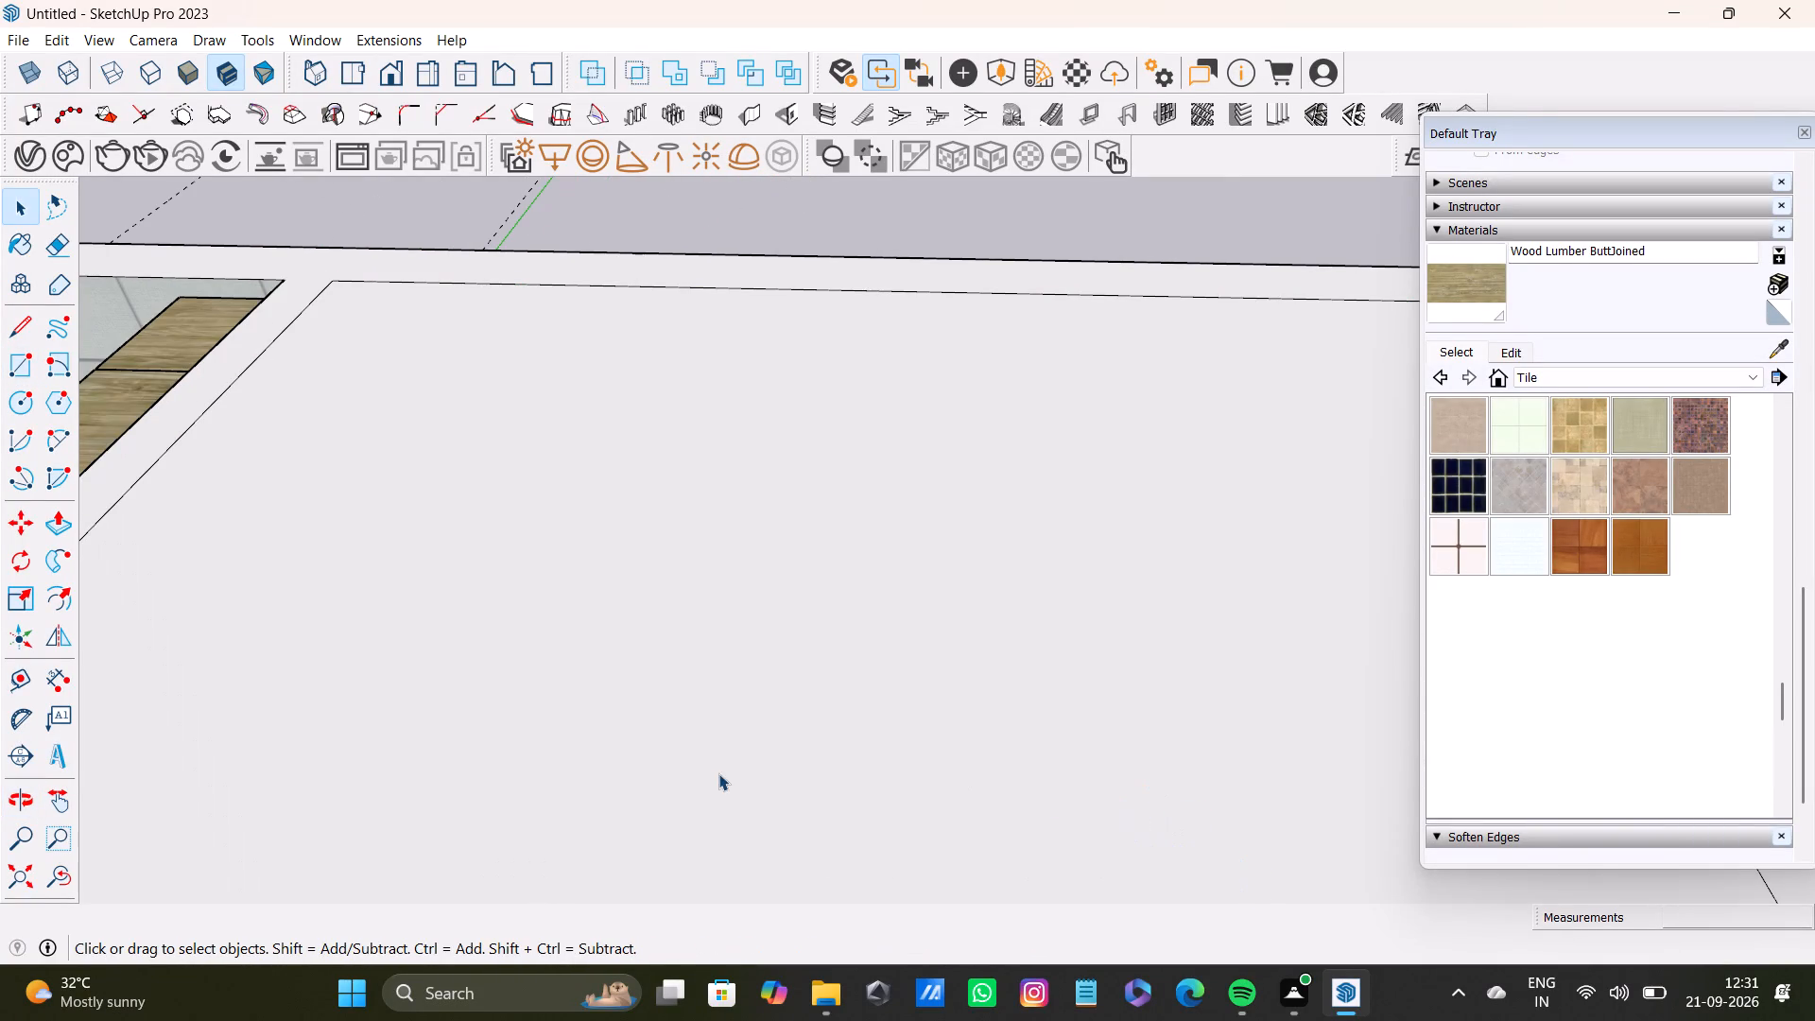
left_click(721, 767)
key("Delete")
Group the unfurnished room's back-wall face together with its bounding edges.
double_click(732, 725)
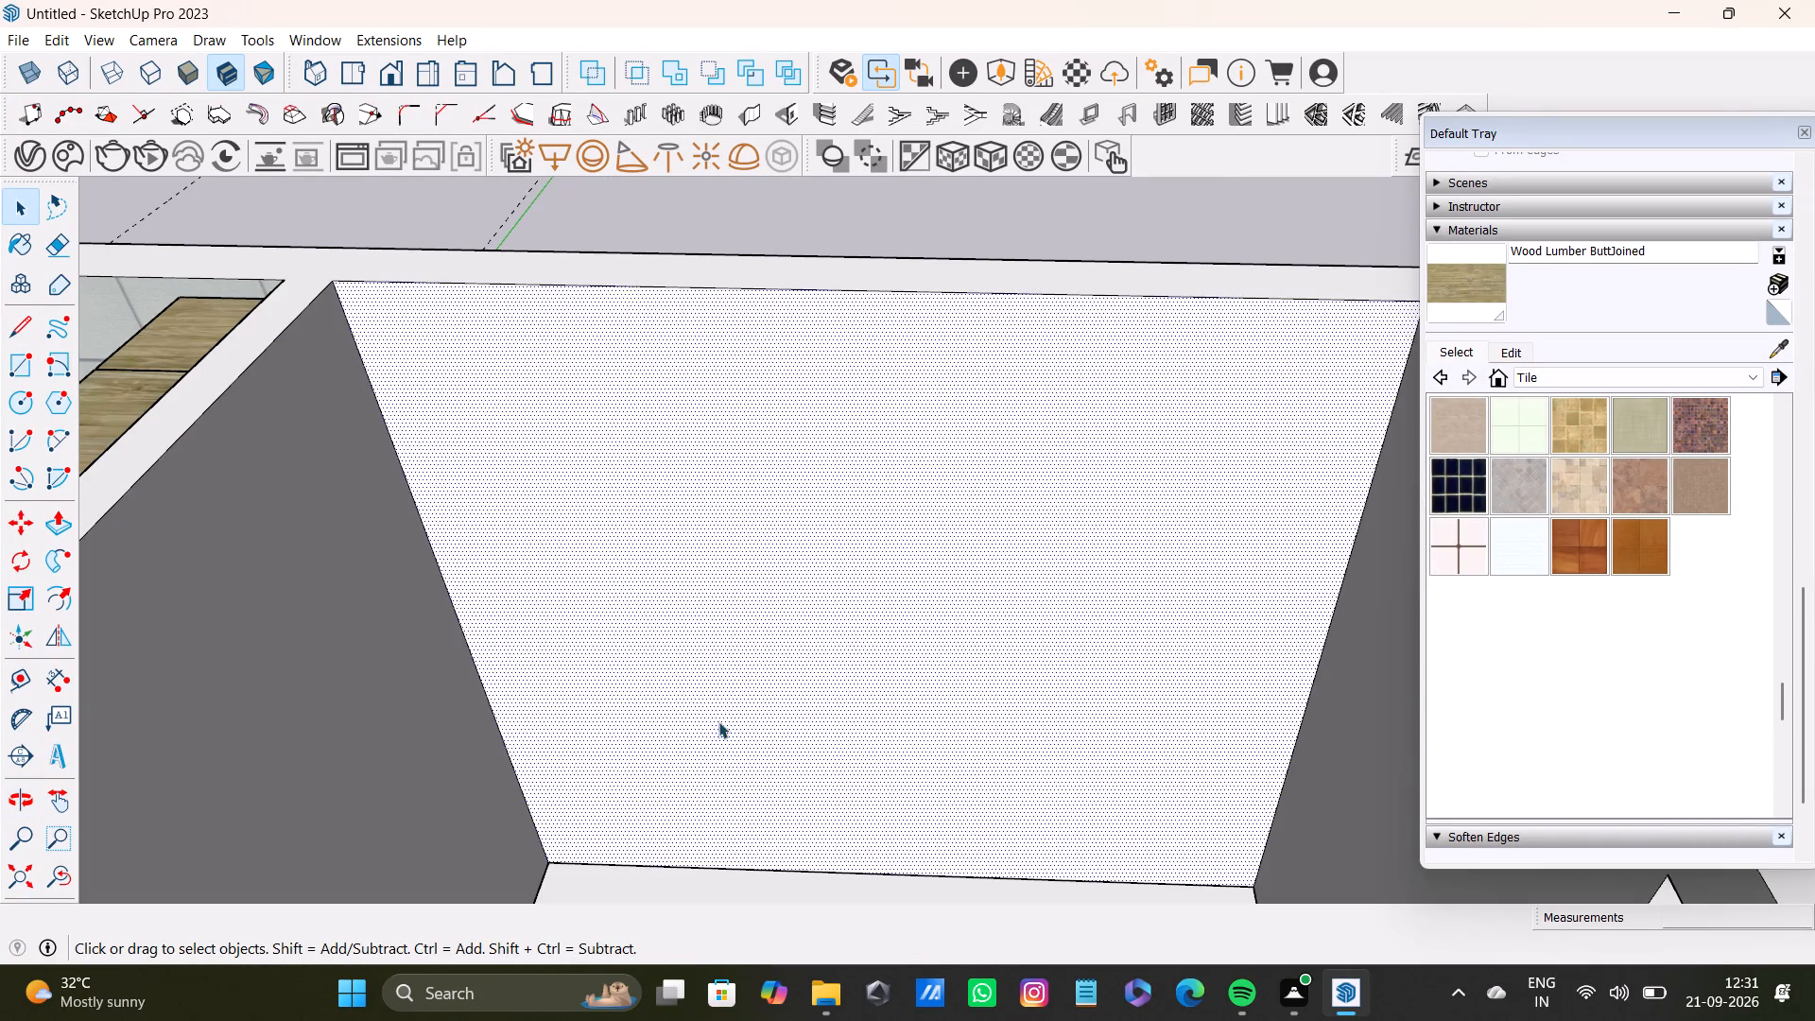
scroll(711, 748, "down", 4)
double_click(747, 704)
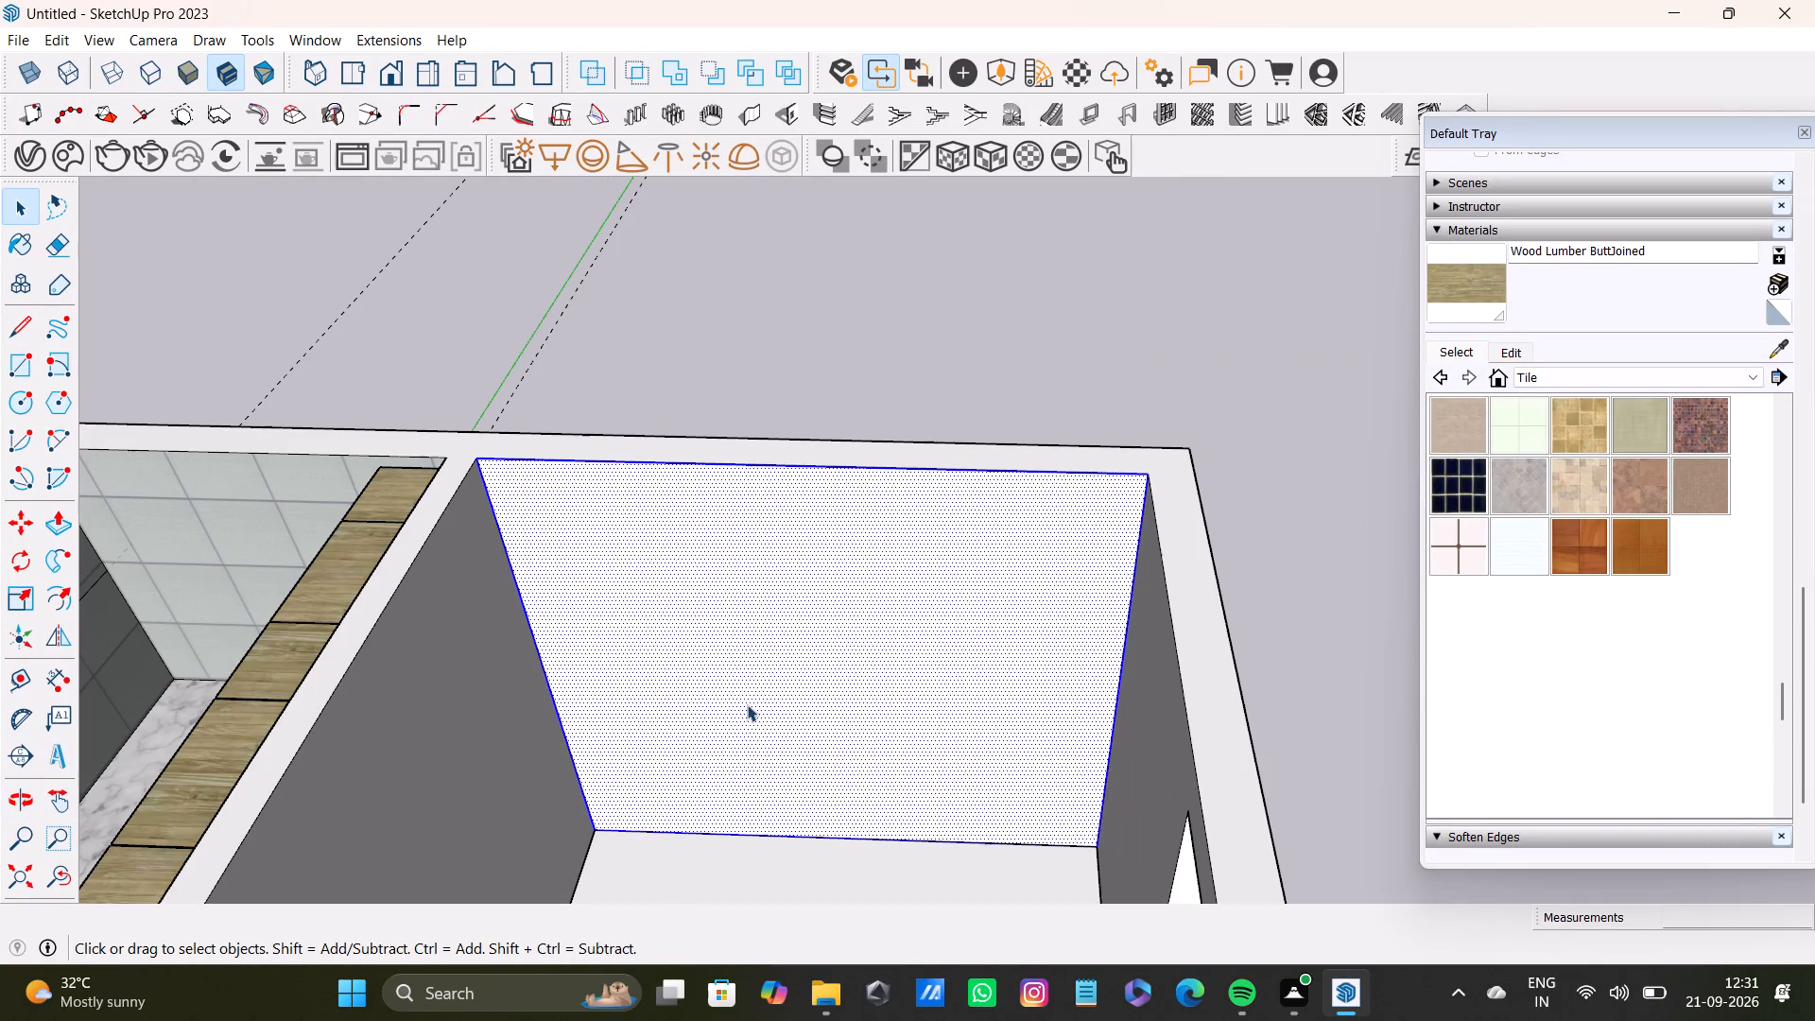
right_click(741, 704)
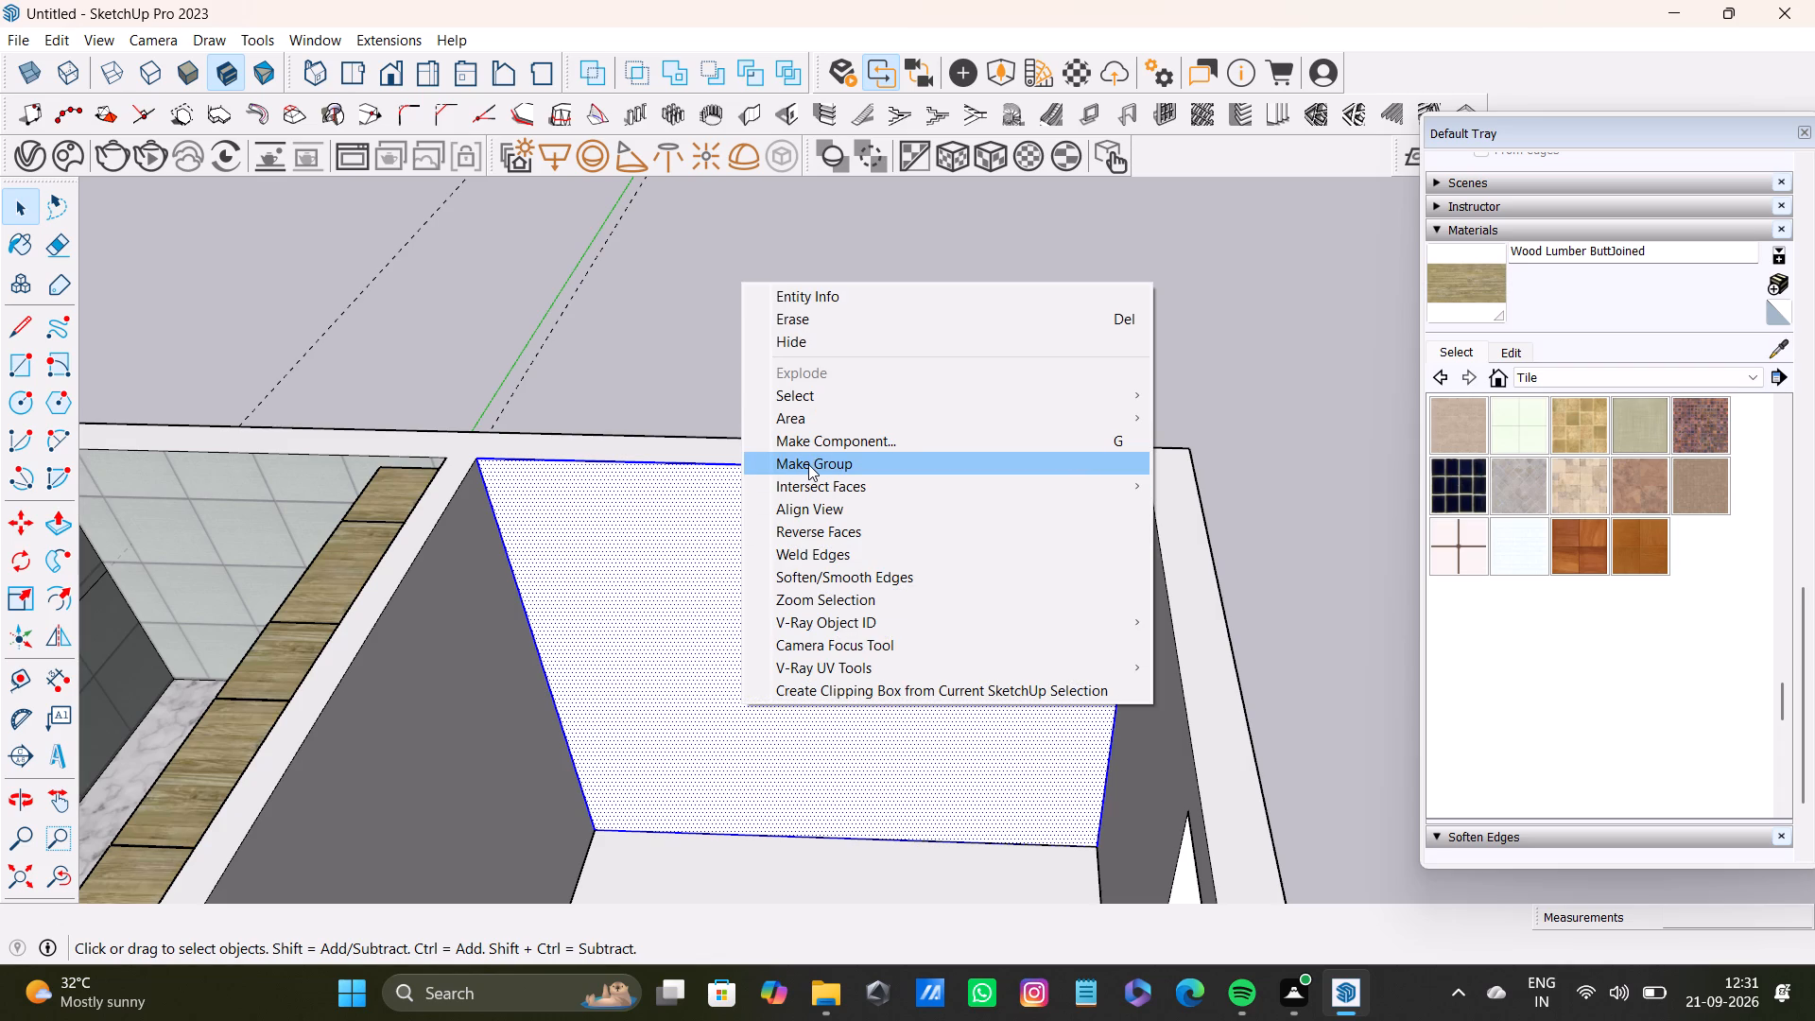
left_click(808, 464)
scroll(800, 582, "down", 4)
left_click(1057, 453)
Open the back-wall group of the unfurnished room for editing.
scroll(763, 629, "up", 3)
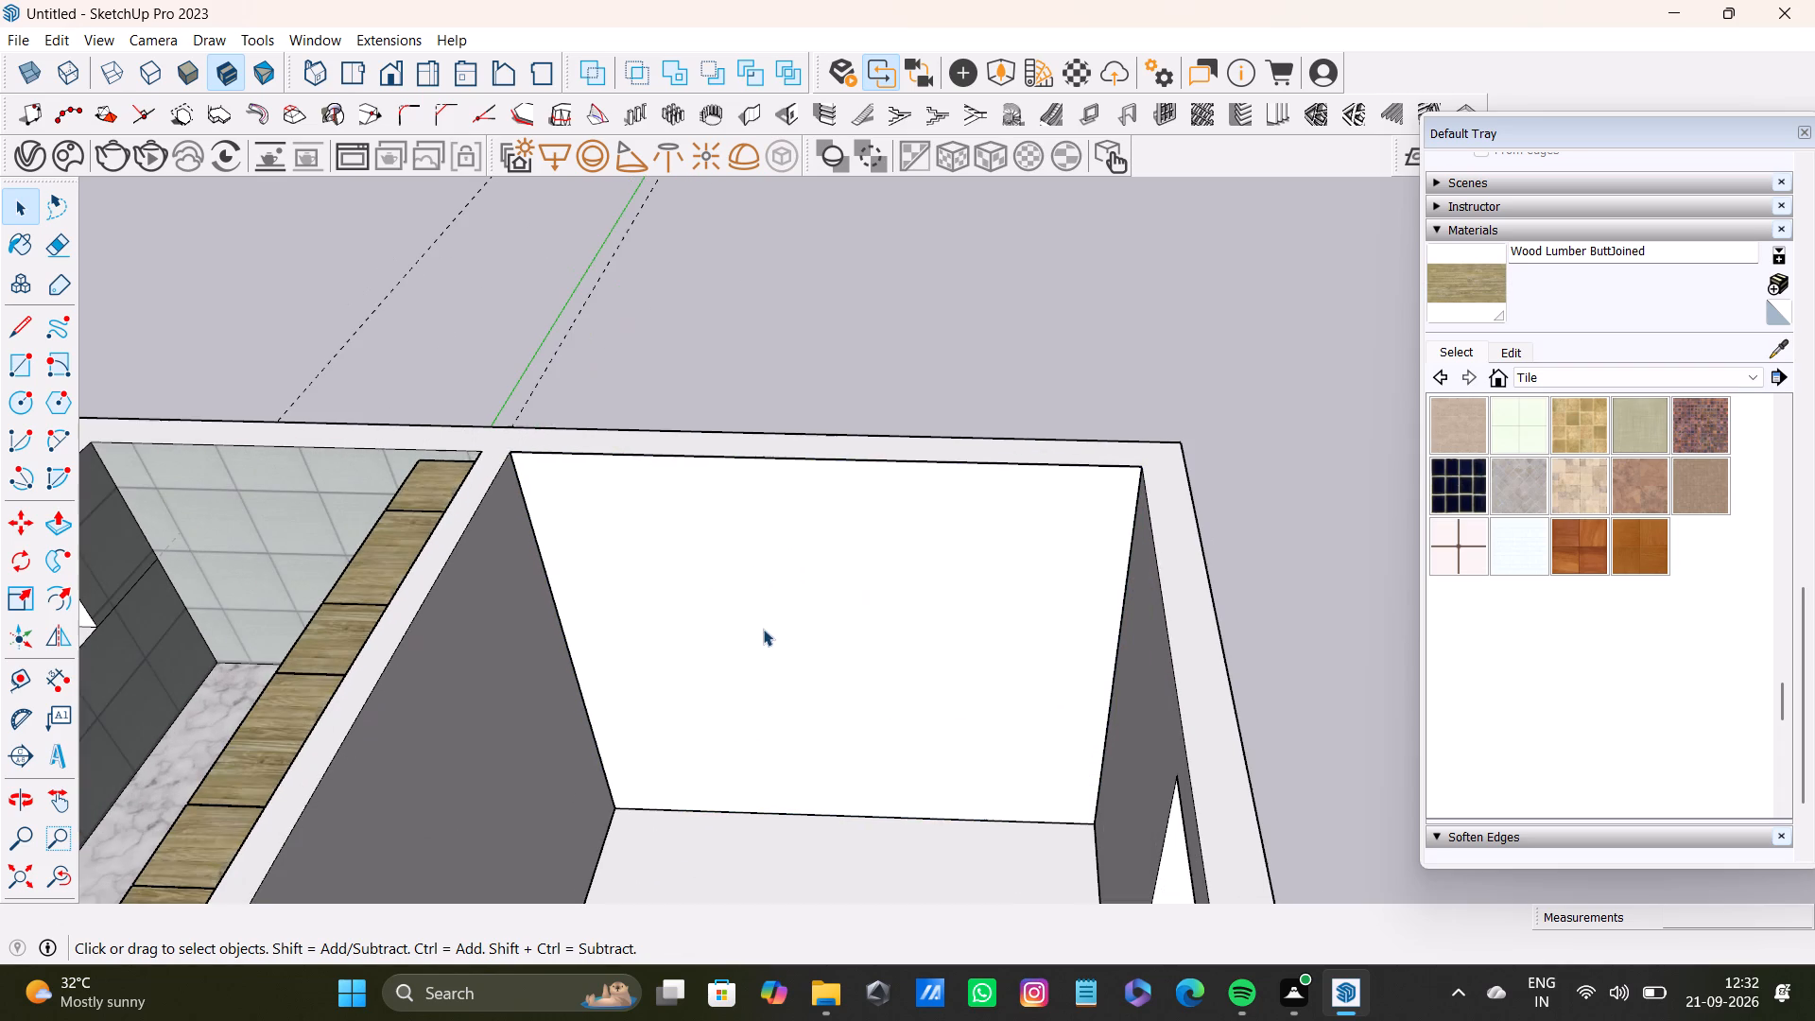
double_click(751, 641)
double_click(763, 639)
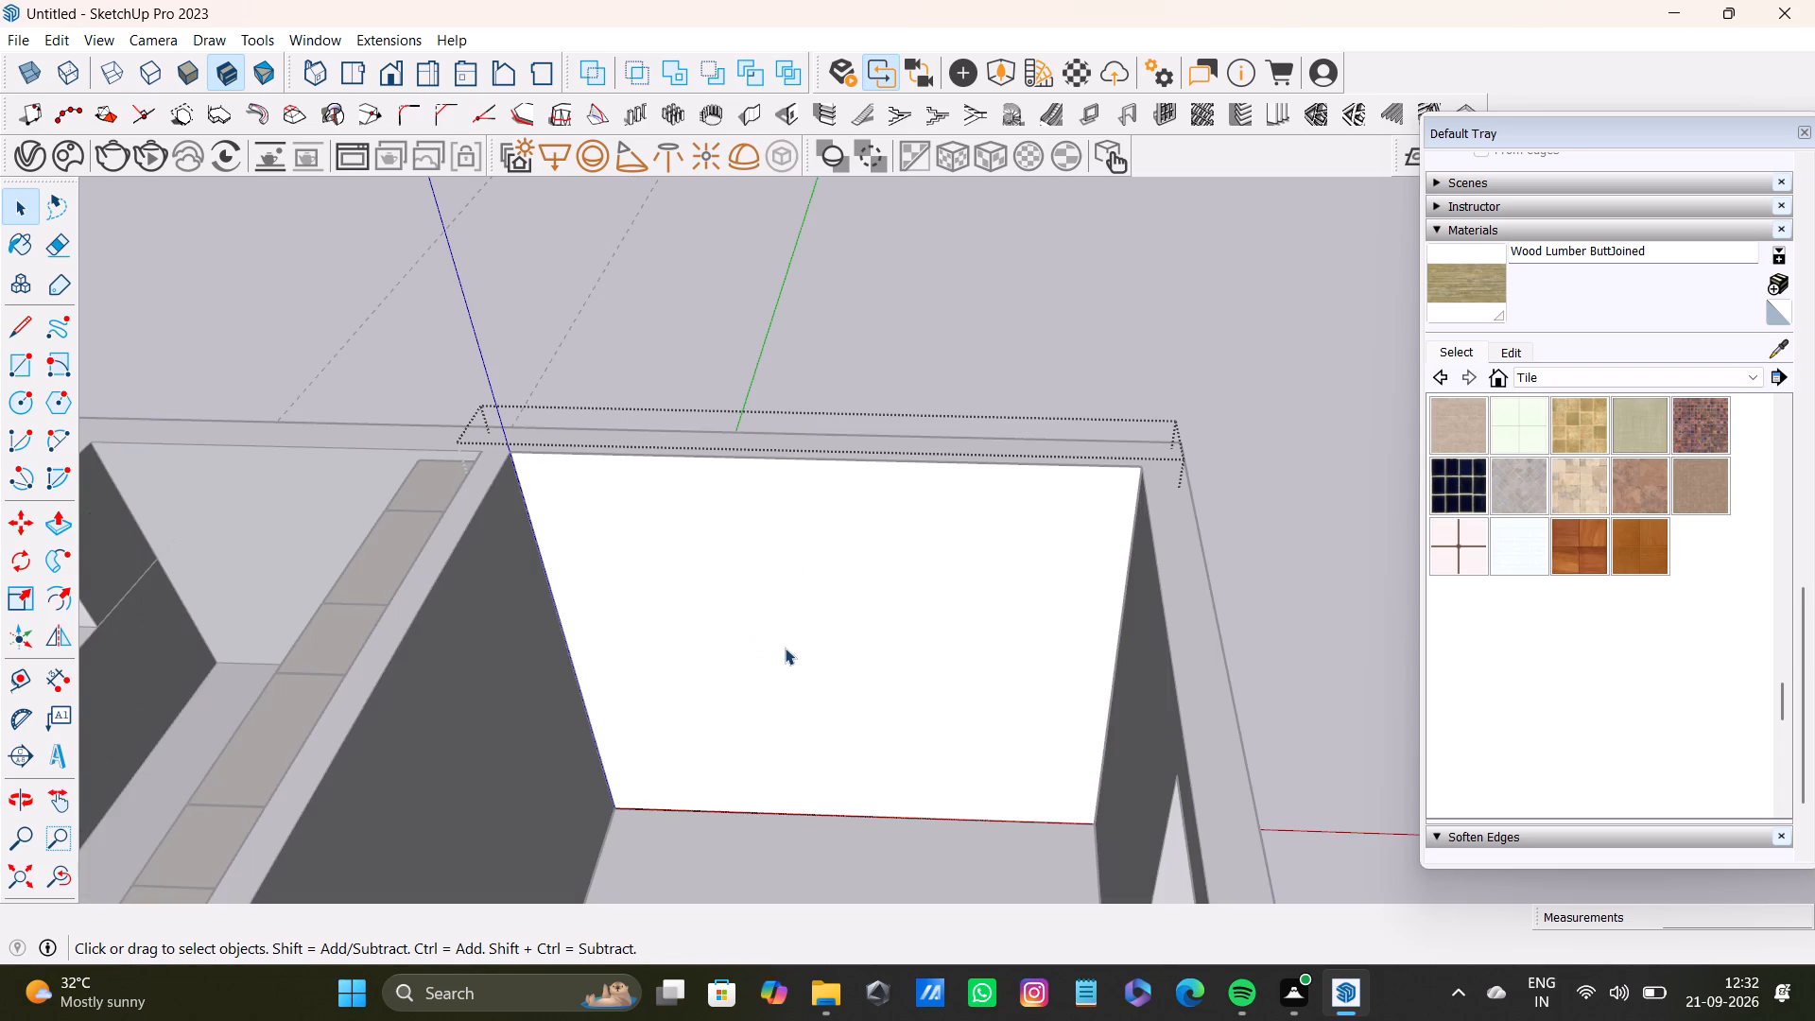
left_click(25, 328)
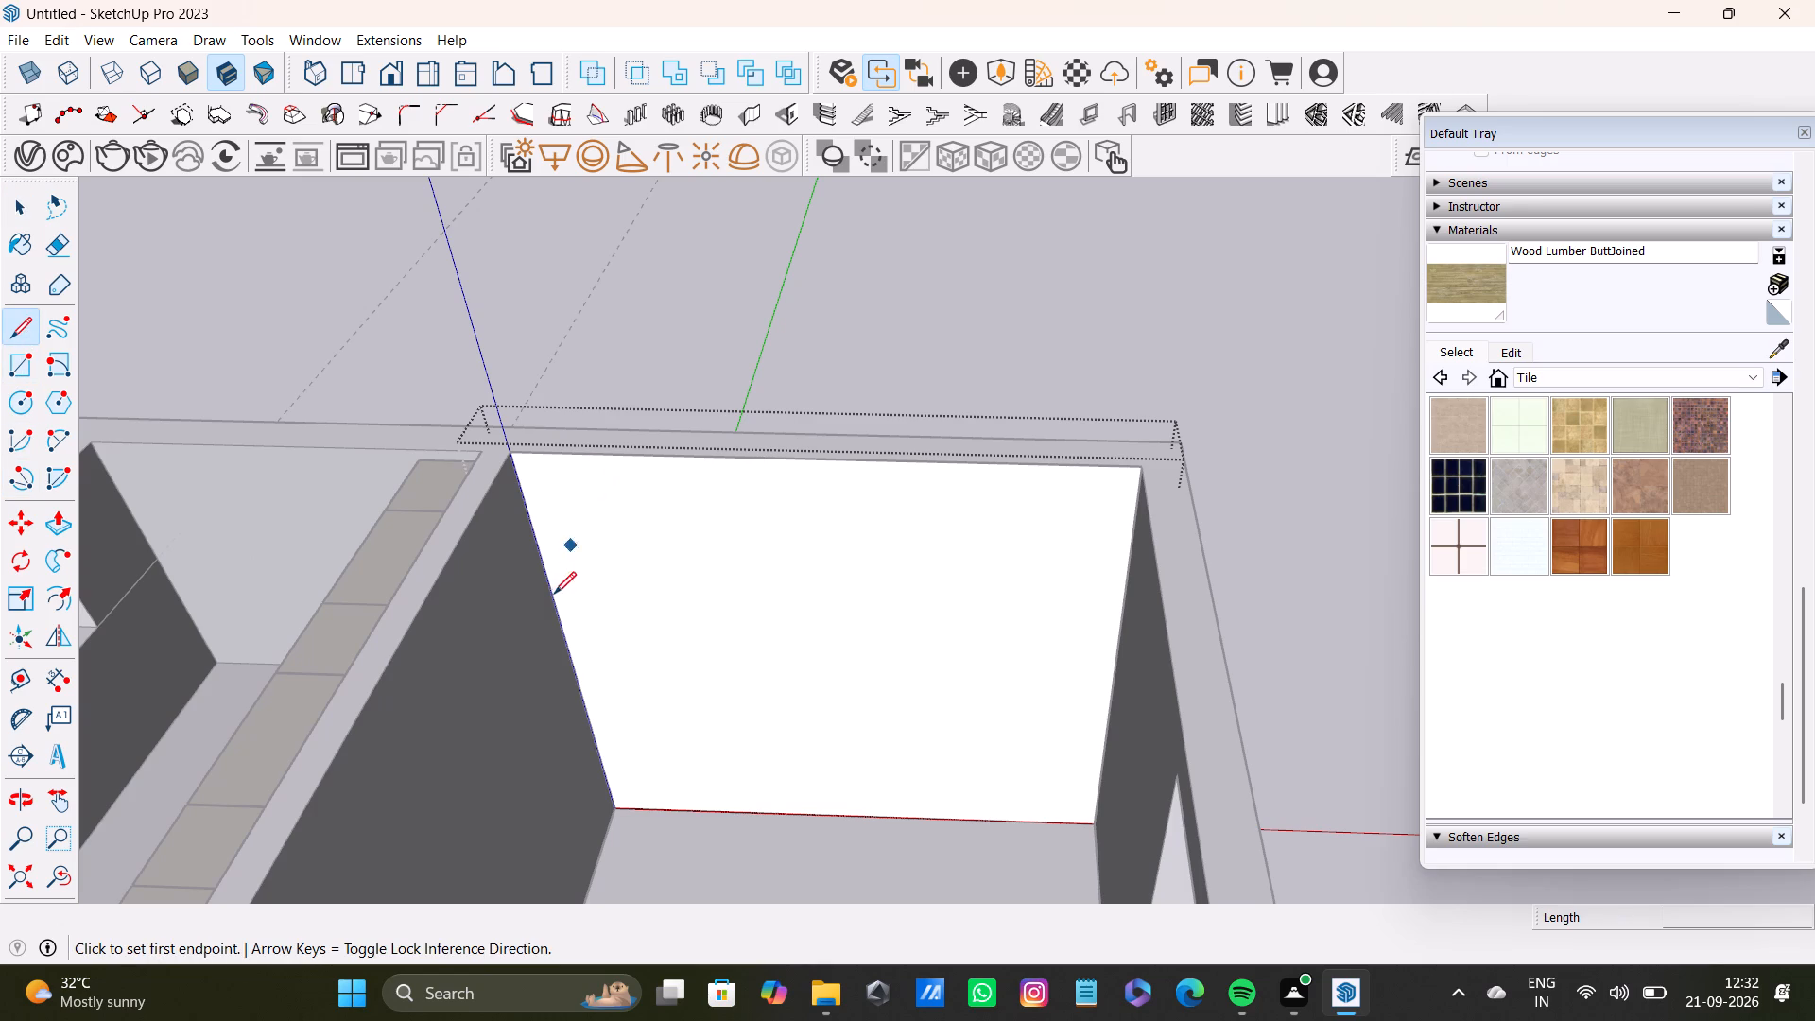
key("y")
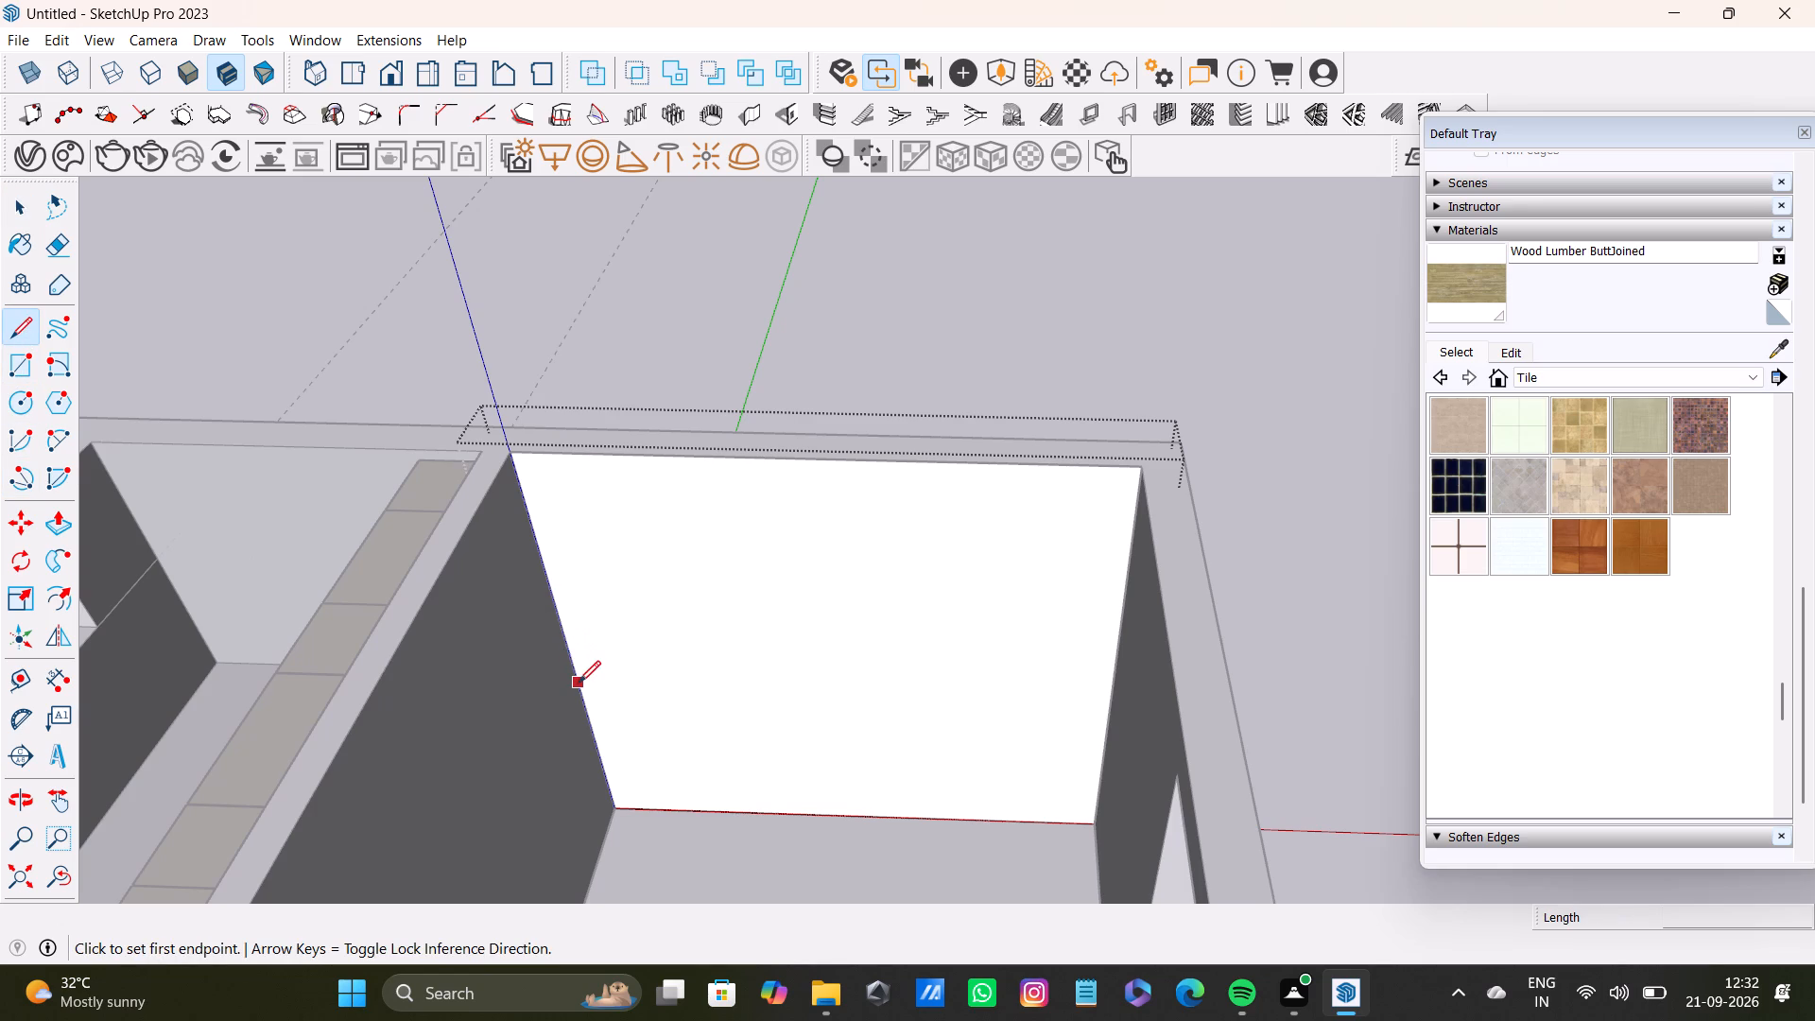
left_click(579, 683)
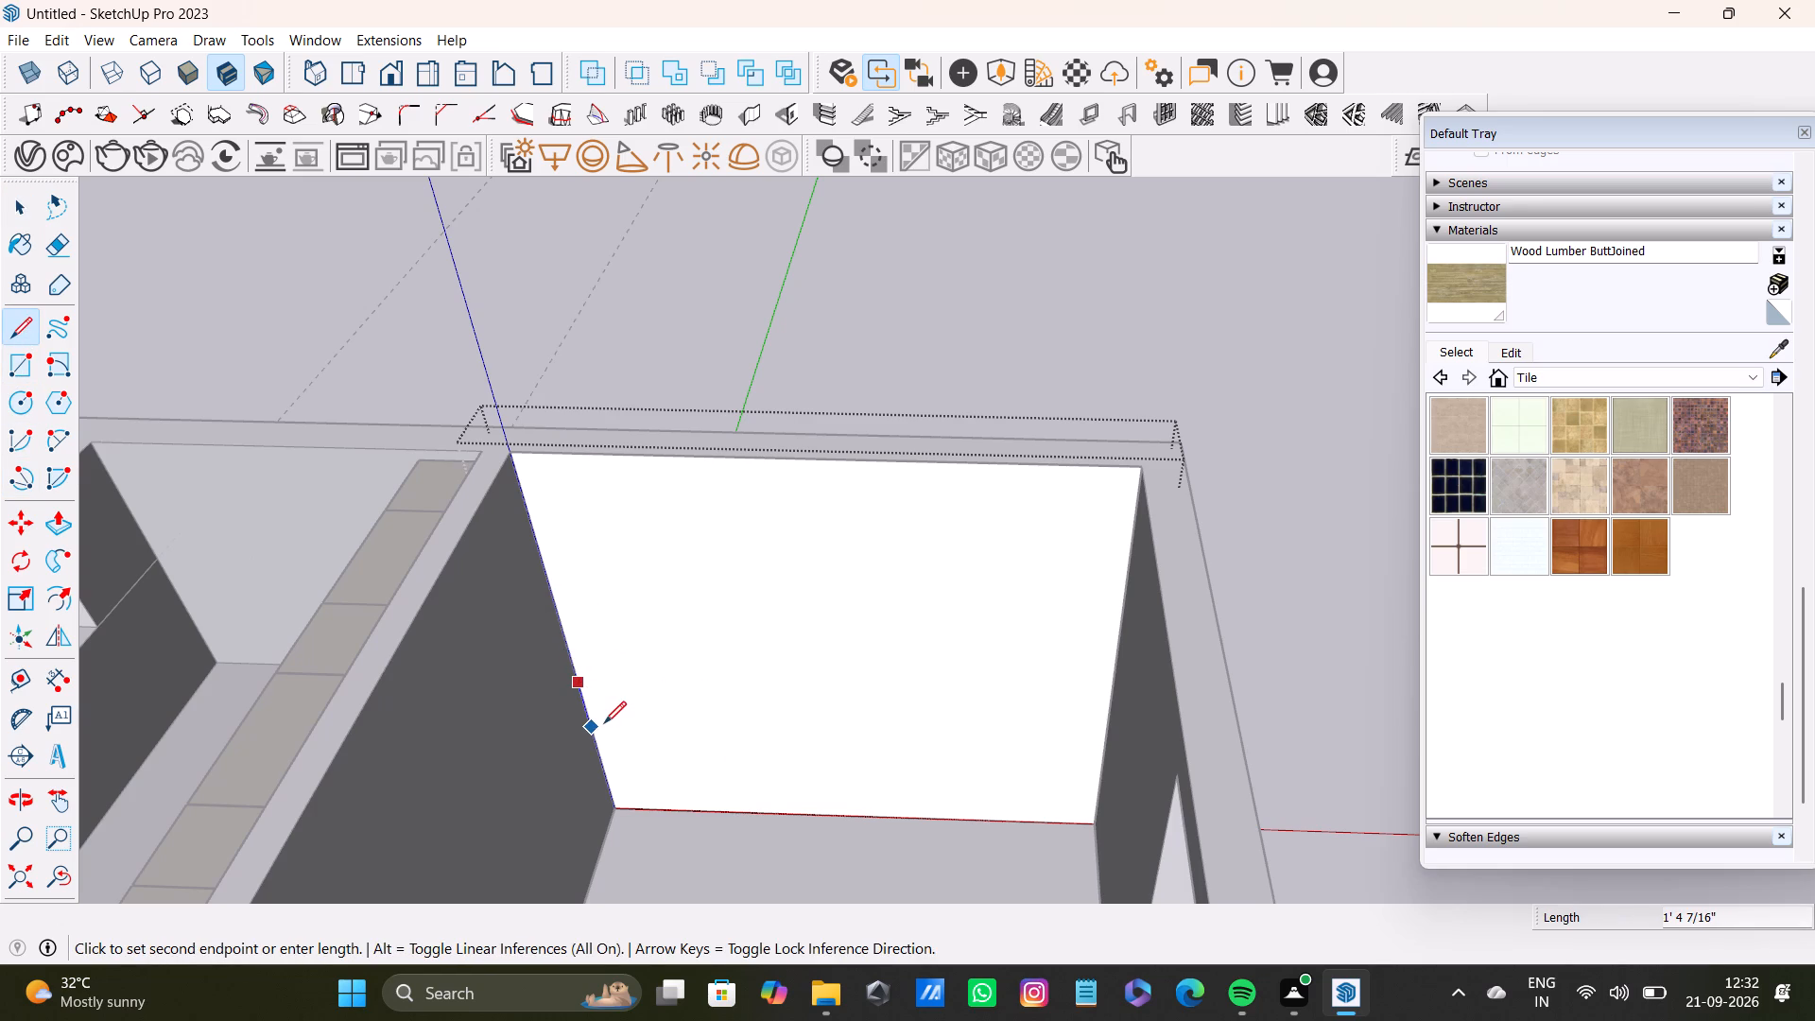
Place a vertical guide on the back wall about 5 9/16" in from its kitchen-side edge.
key("t")
scroll(604, 765, "up", 7)
left_click(612, 793)
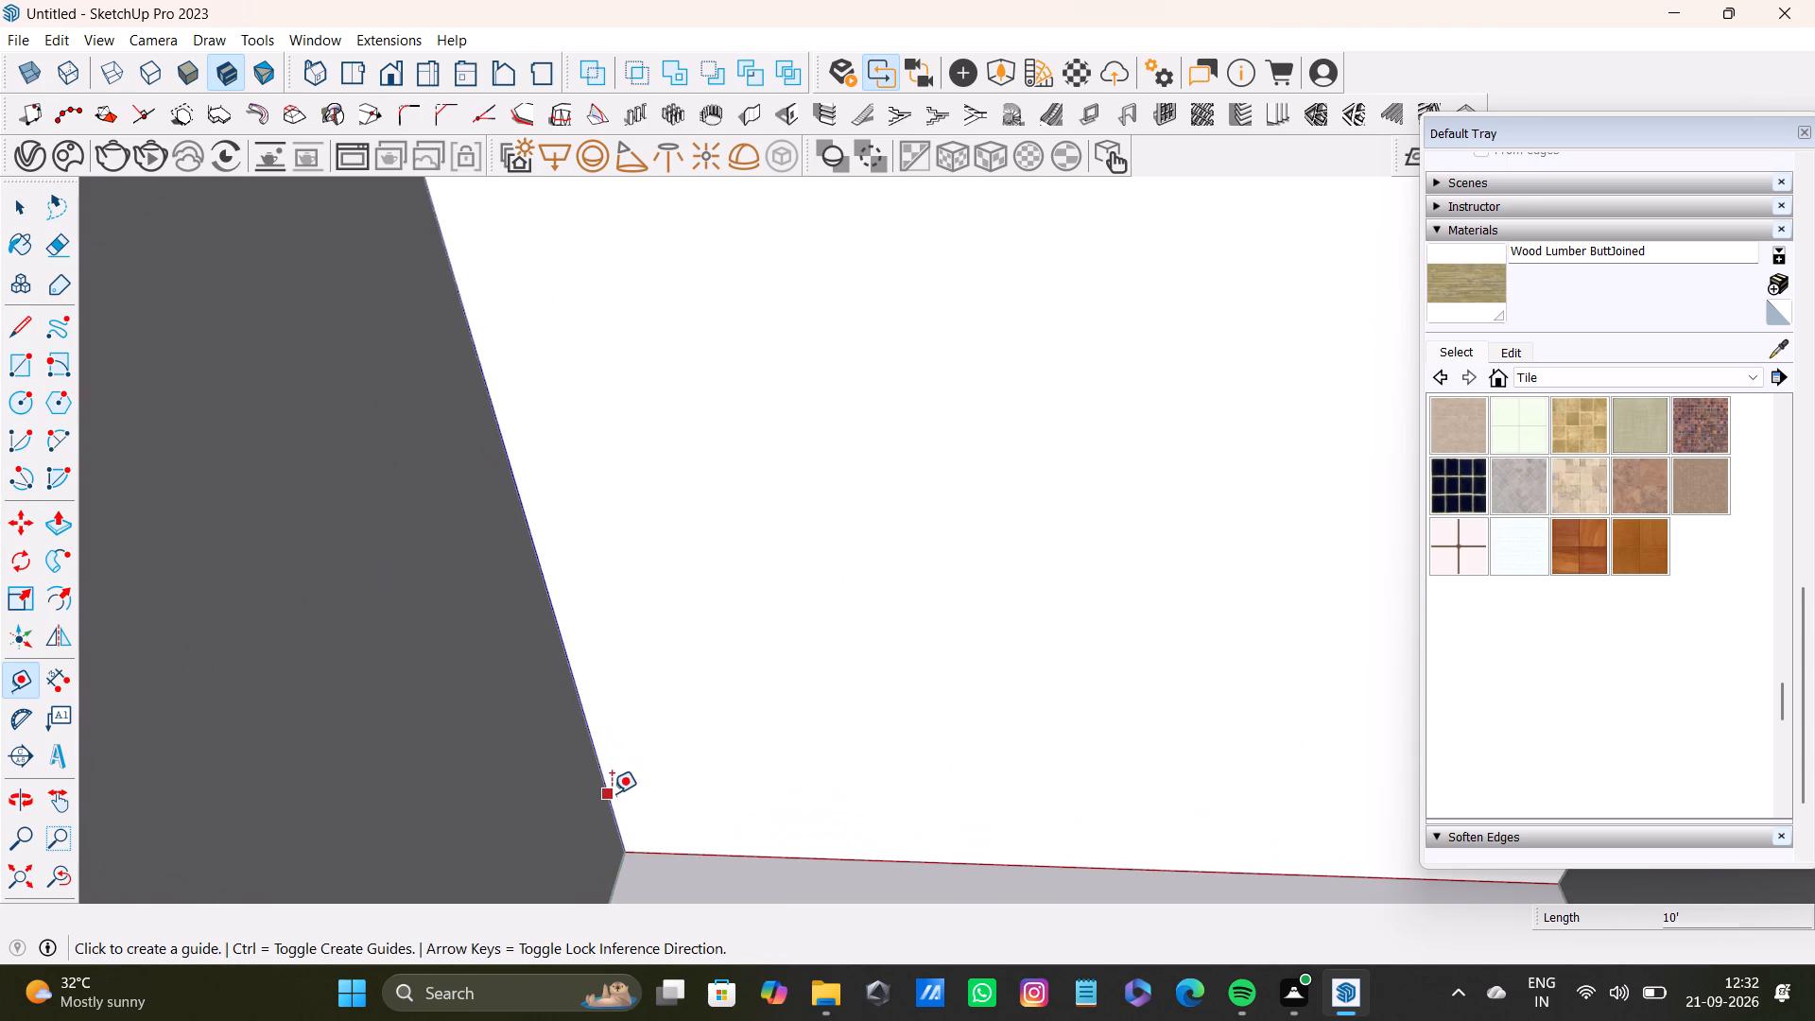
scroll(897, 793, "down", 3)
middle_click_drag(843, 771, 708, 715)
scroll(627, 685, "up", 1)
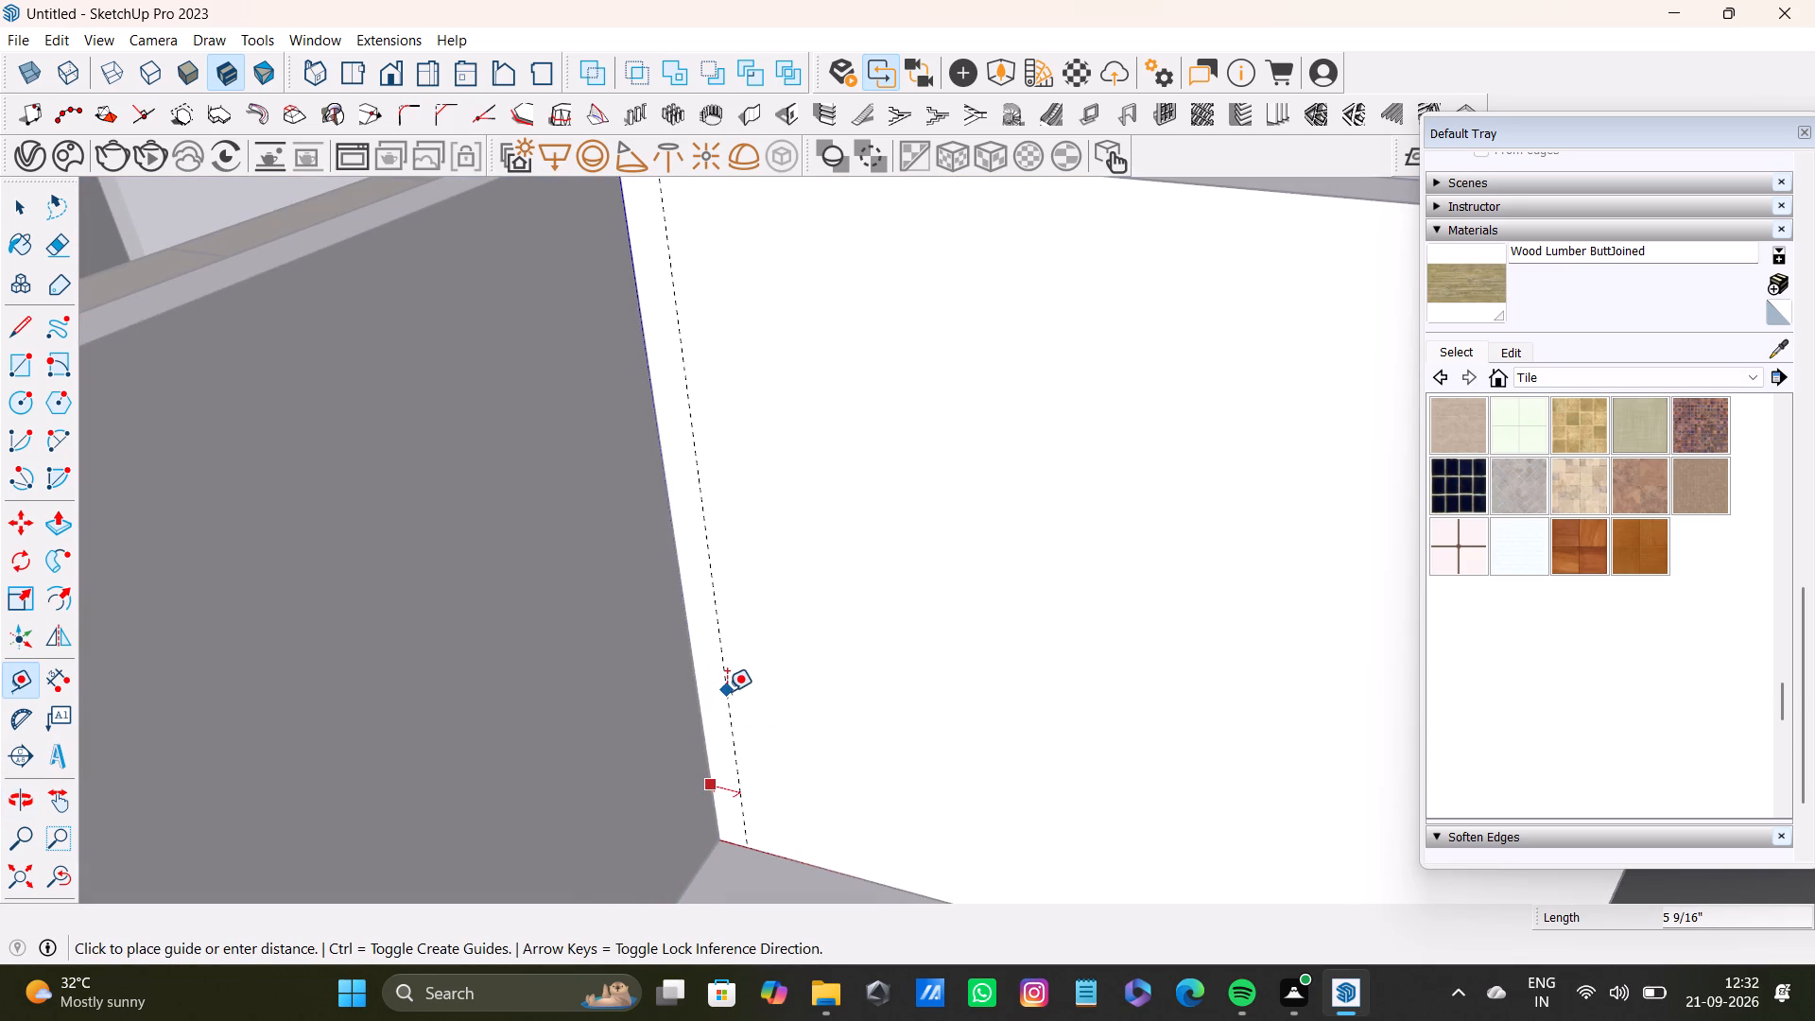
left_click(727, 691)
Place a vertical guide on the back wall slightly inward from its edge farthest from the kitchen.
scroll(786, 727, "down", 4)
middle_click_drag(891, 705, 698, 767, "shift")
scroll(700, 767, "down", 1)
middle_click_drag(704, 758, 936, 796)
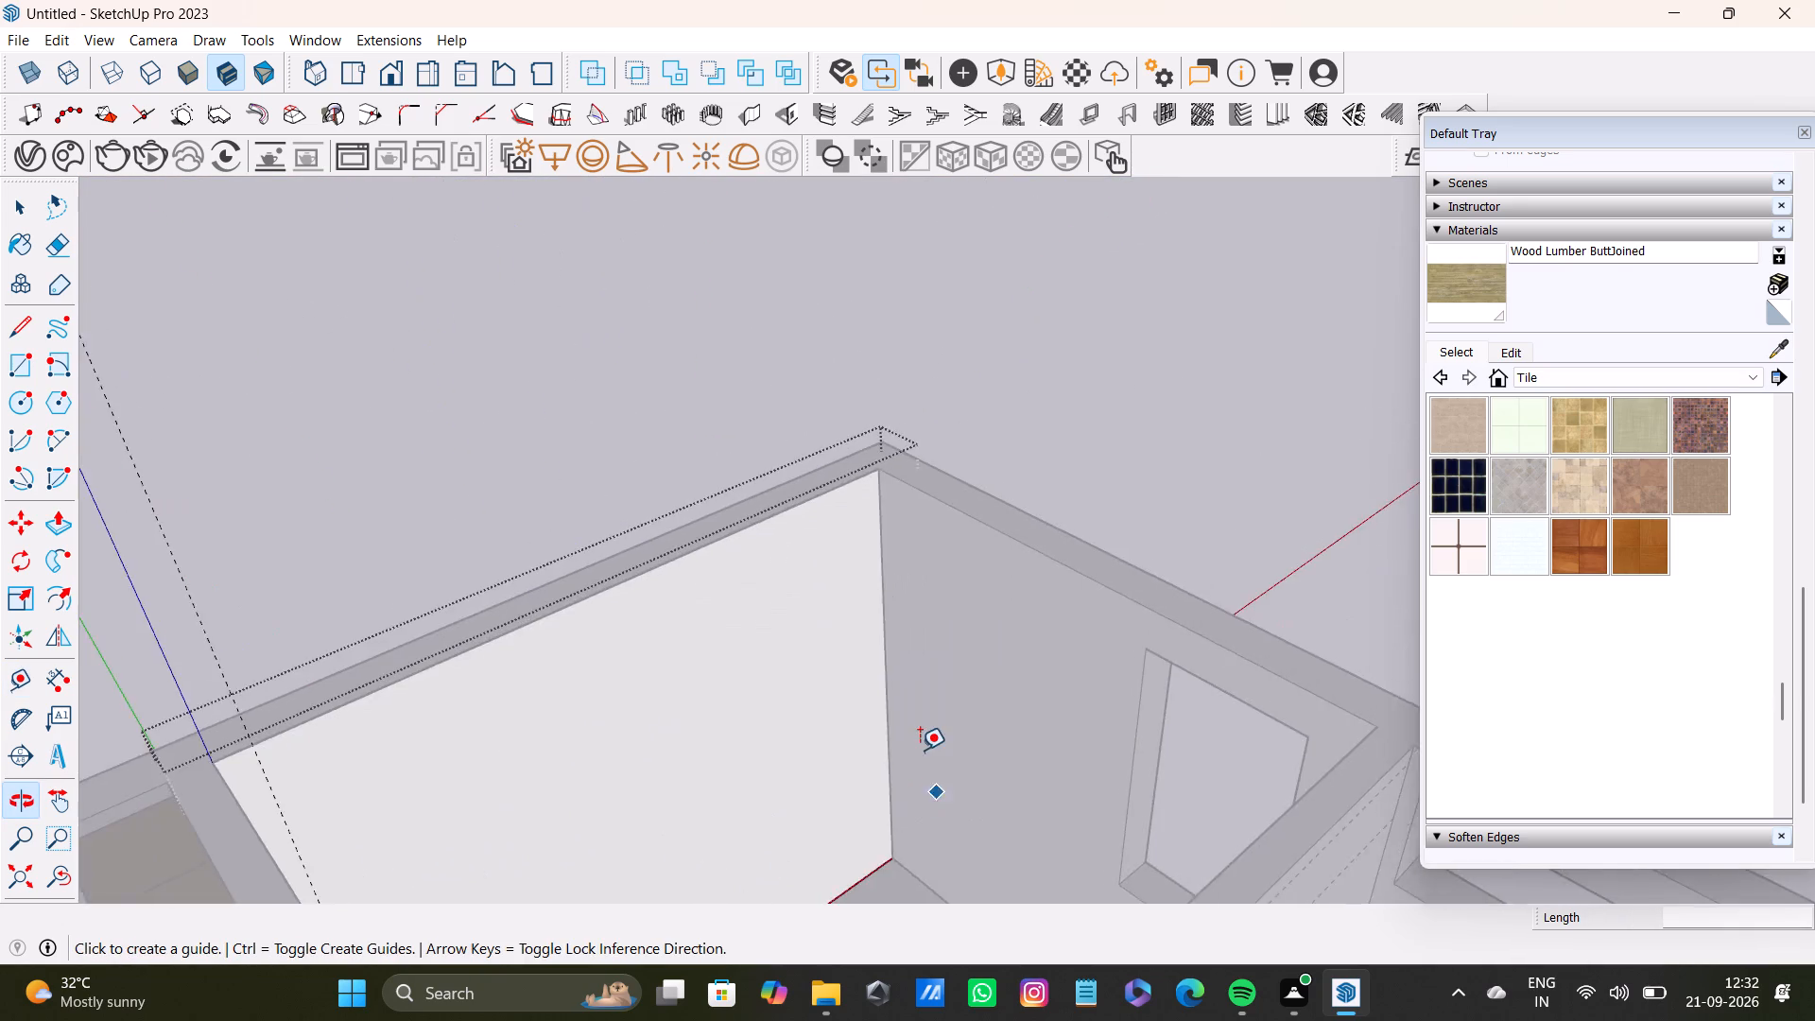
scroll(913, 726, "up", 6)
left_click(881, 721)
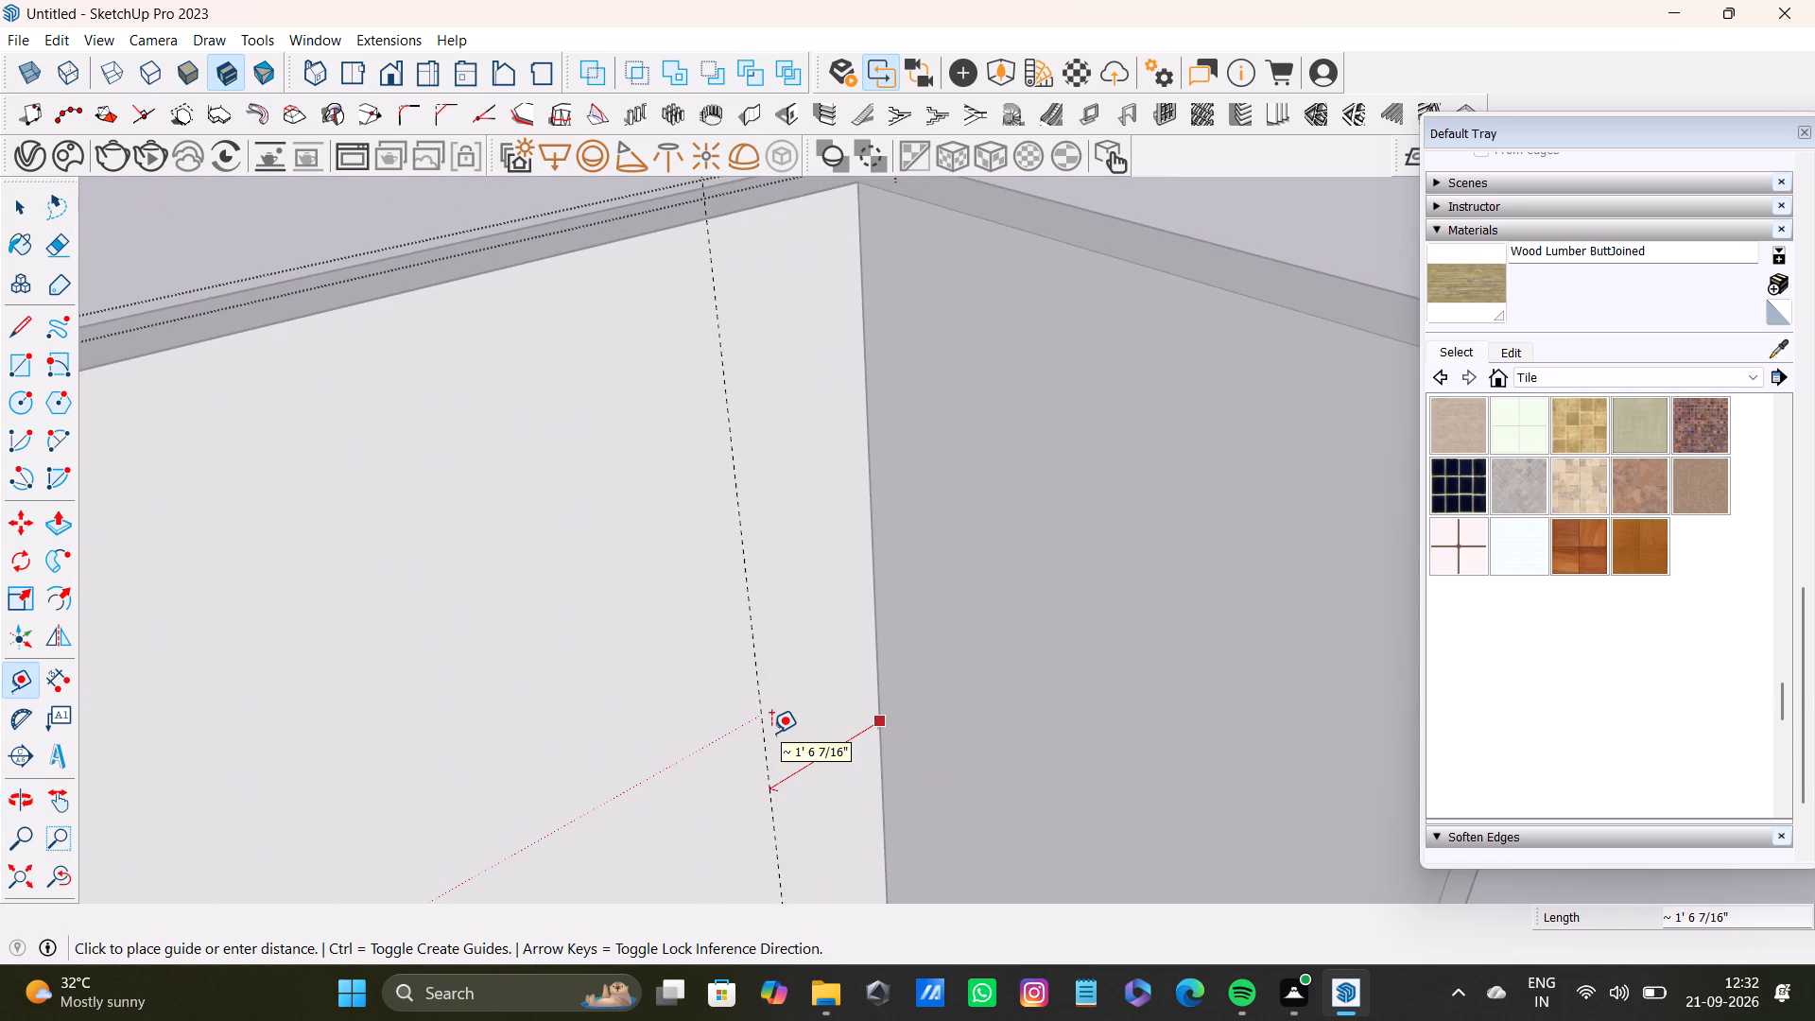
left_click(841, 733)
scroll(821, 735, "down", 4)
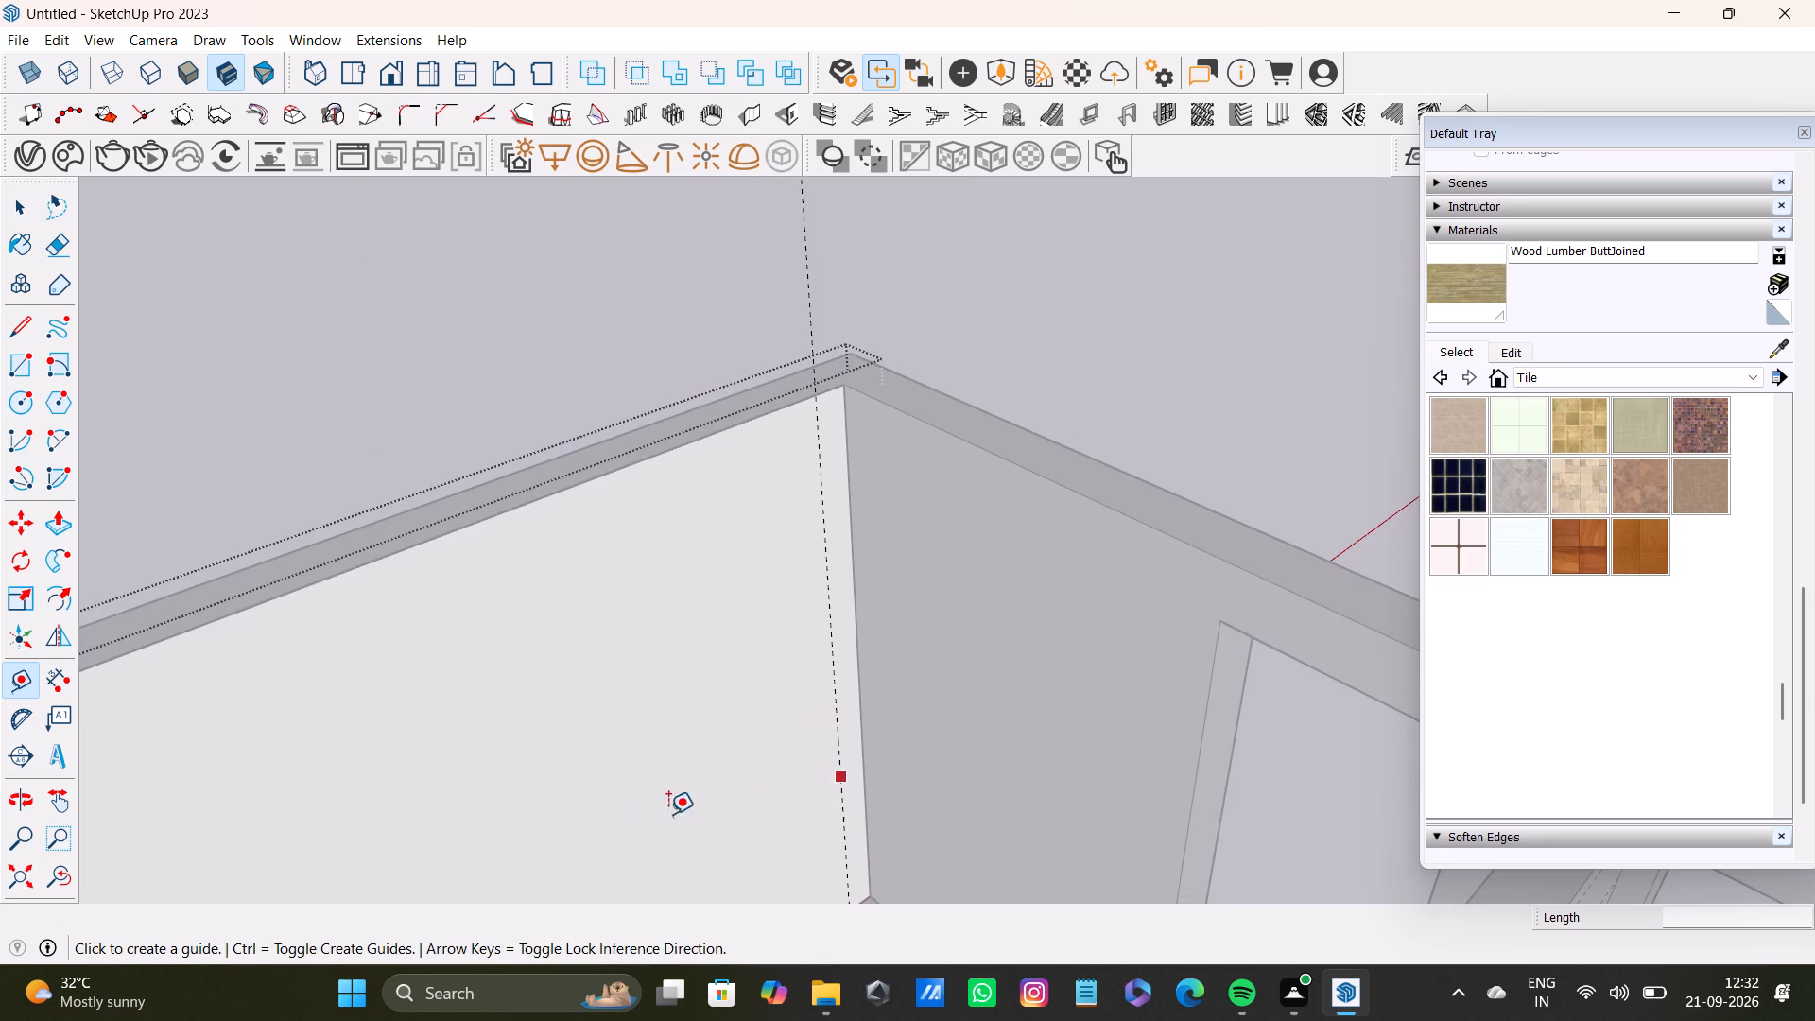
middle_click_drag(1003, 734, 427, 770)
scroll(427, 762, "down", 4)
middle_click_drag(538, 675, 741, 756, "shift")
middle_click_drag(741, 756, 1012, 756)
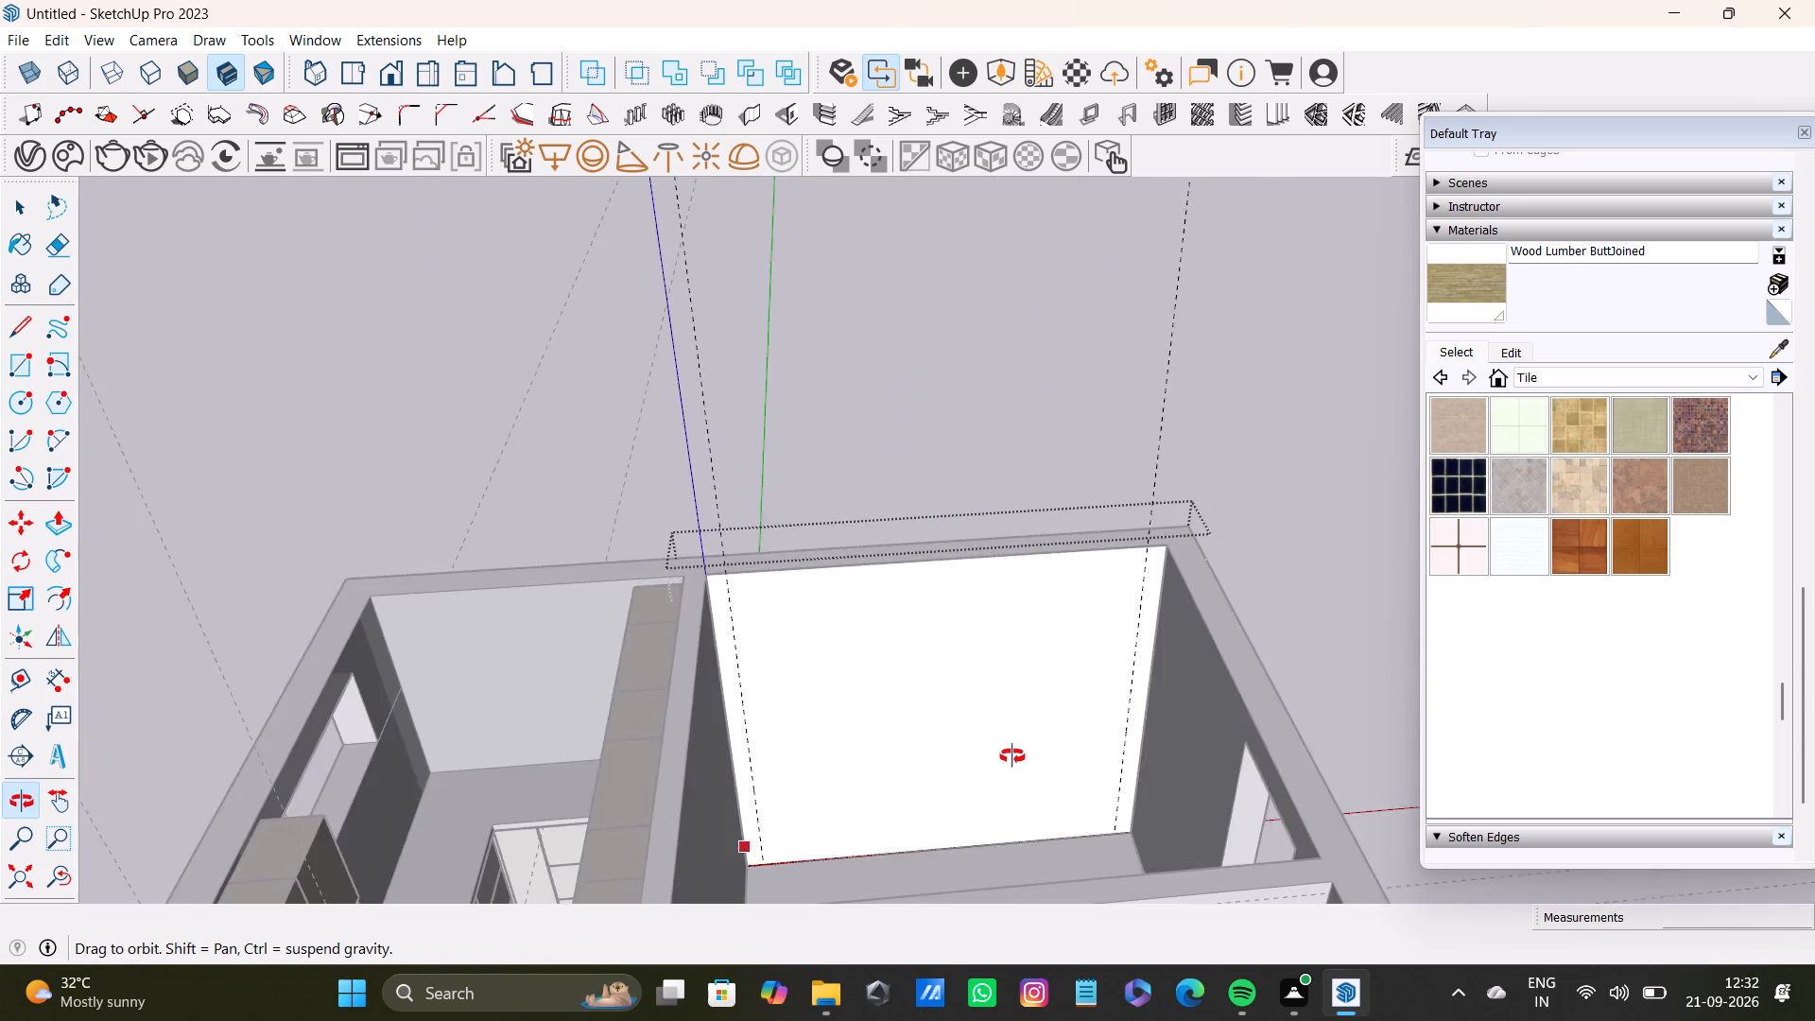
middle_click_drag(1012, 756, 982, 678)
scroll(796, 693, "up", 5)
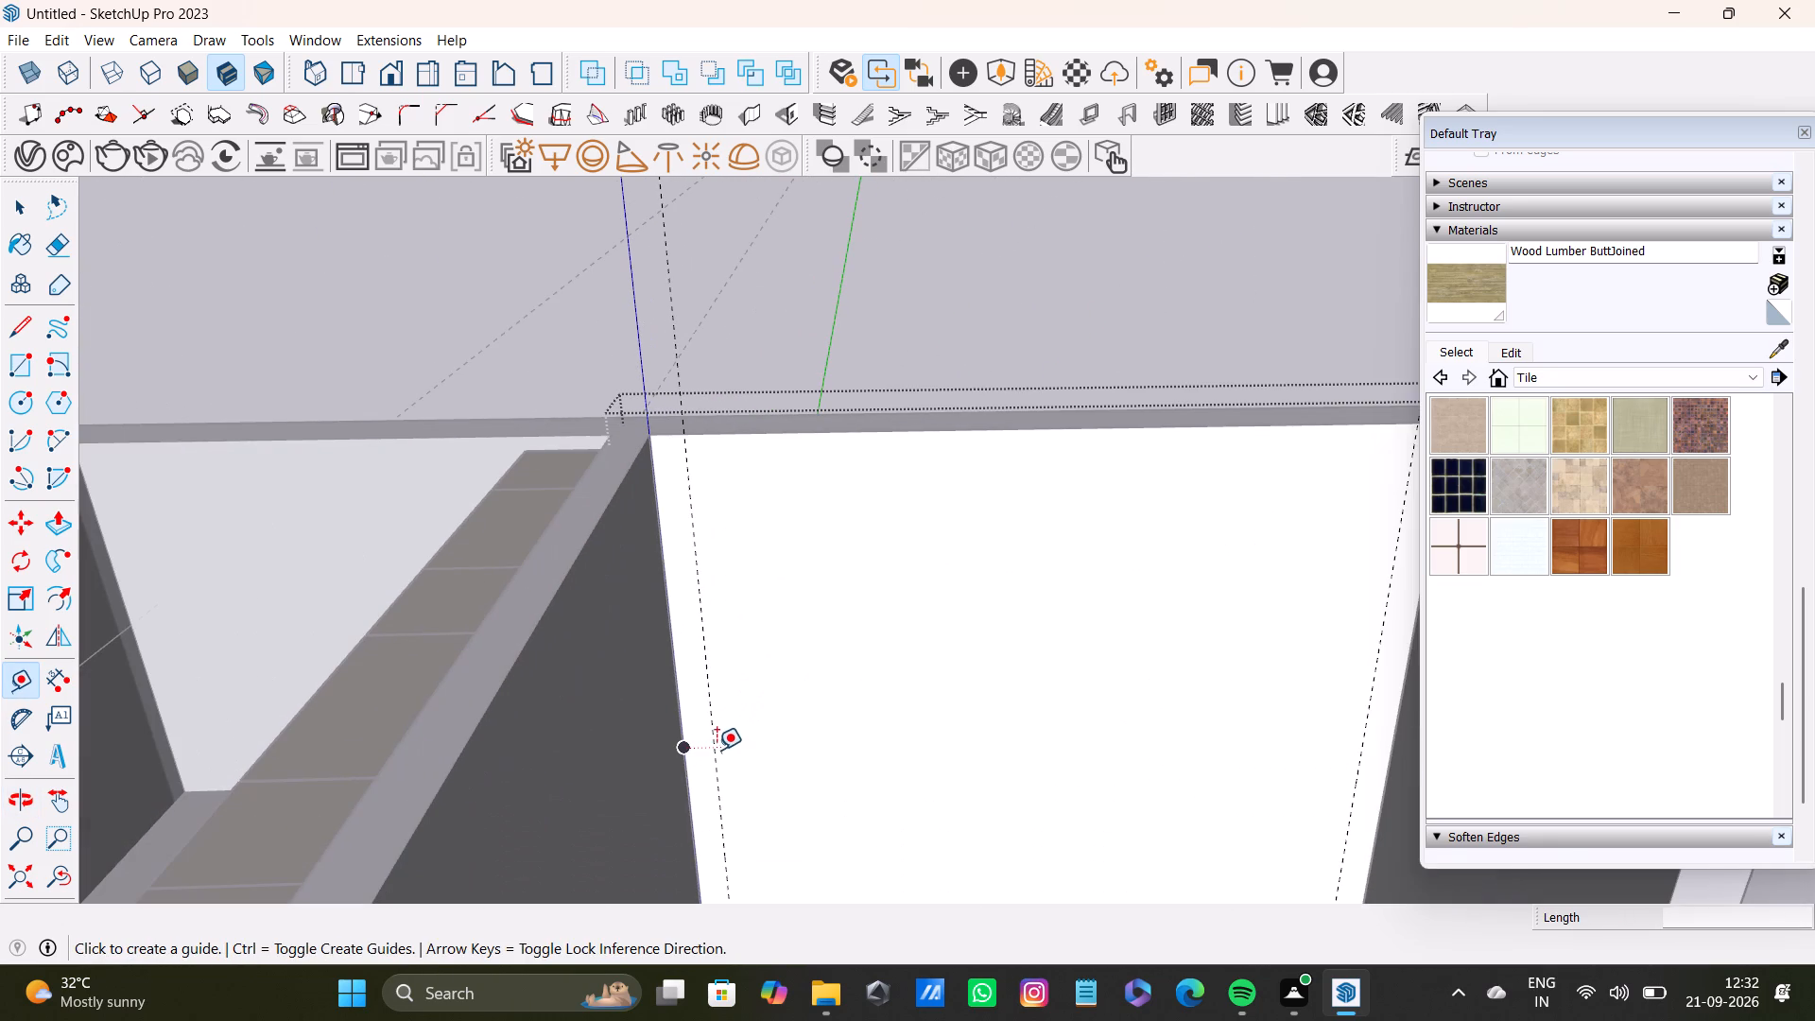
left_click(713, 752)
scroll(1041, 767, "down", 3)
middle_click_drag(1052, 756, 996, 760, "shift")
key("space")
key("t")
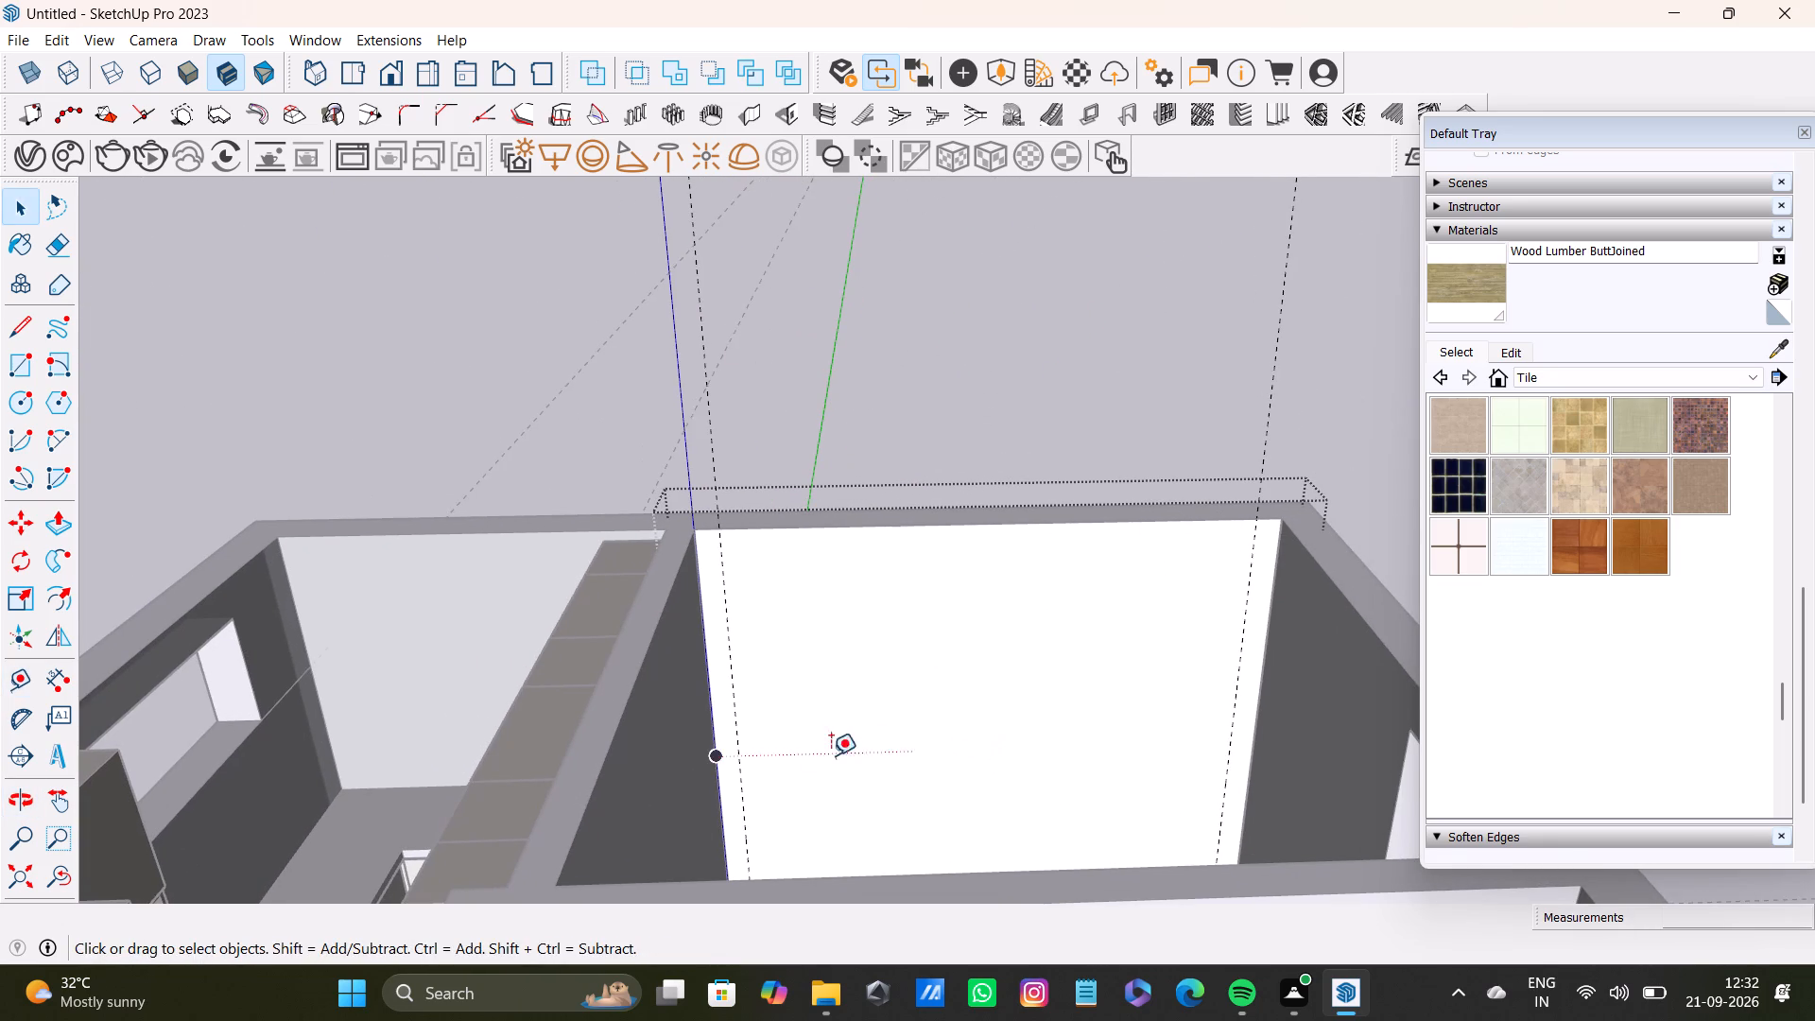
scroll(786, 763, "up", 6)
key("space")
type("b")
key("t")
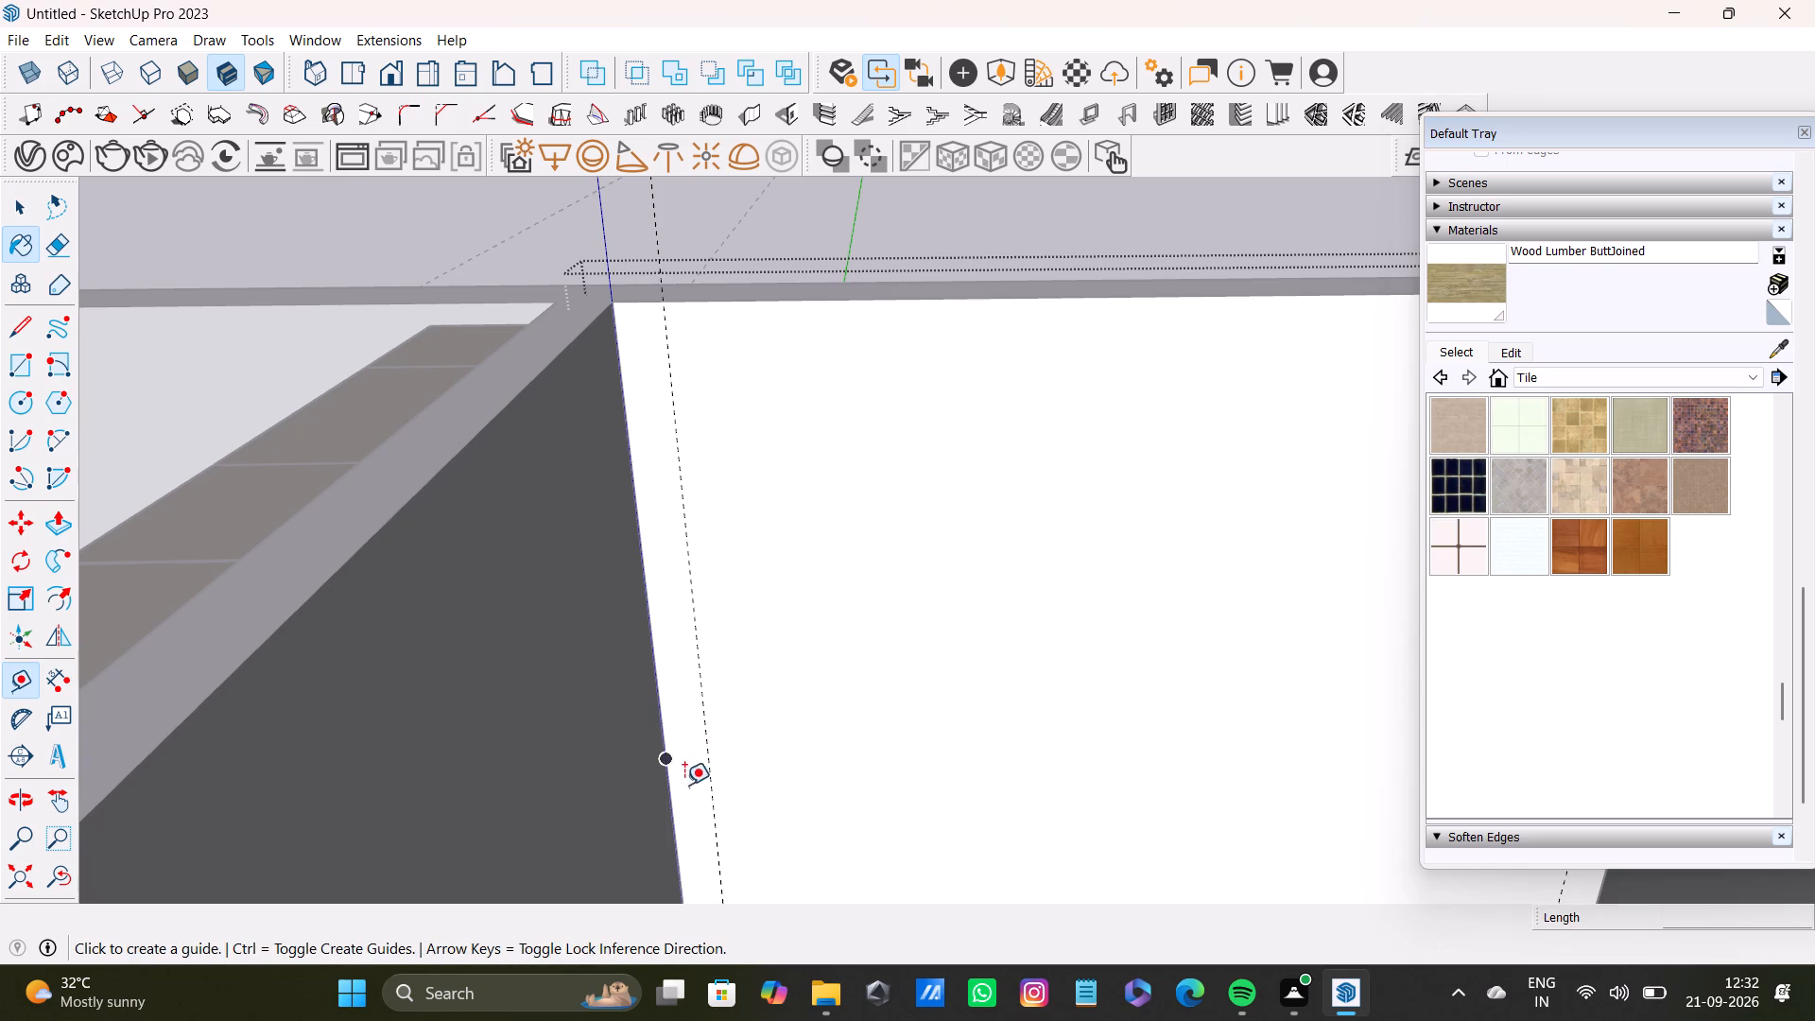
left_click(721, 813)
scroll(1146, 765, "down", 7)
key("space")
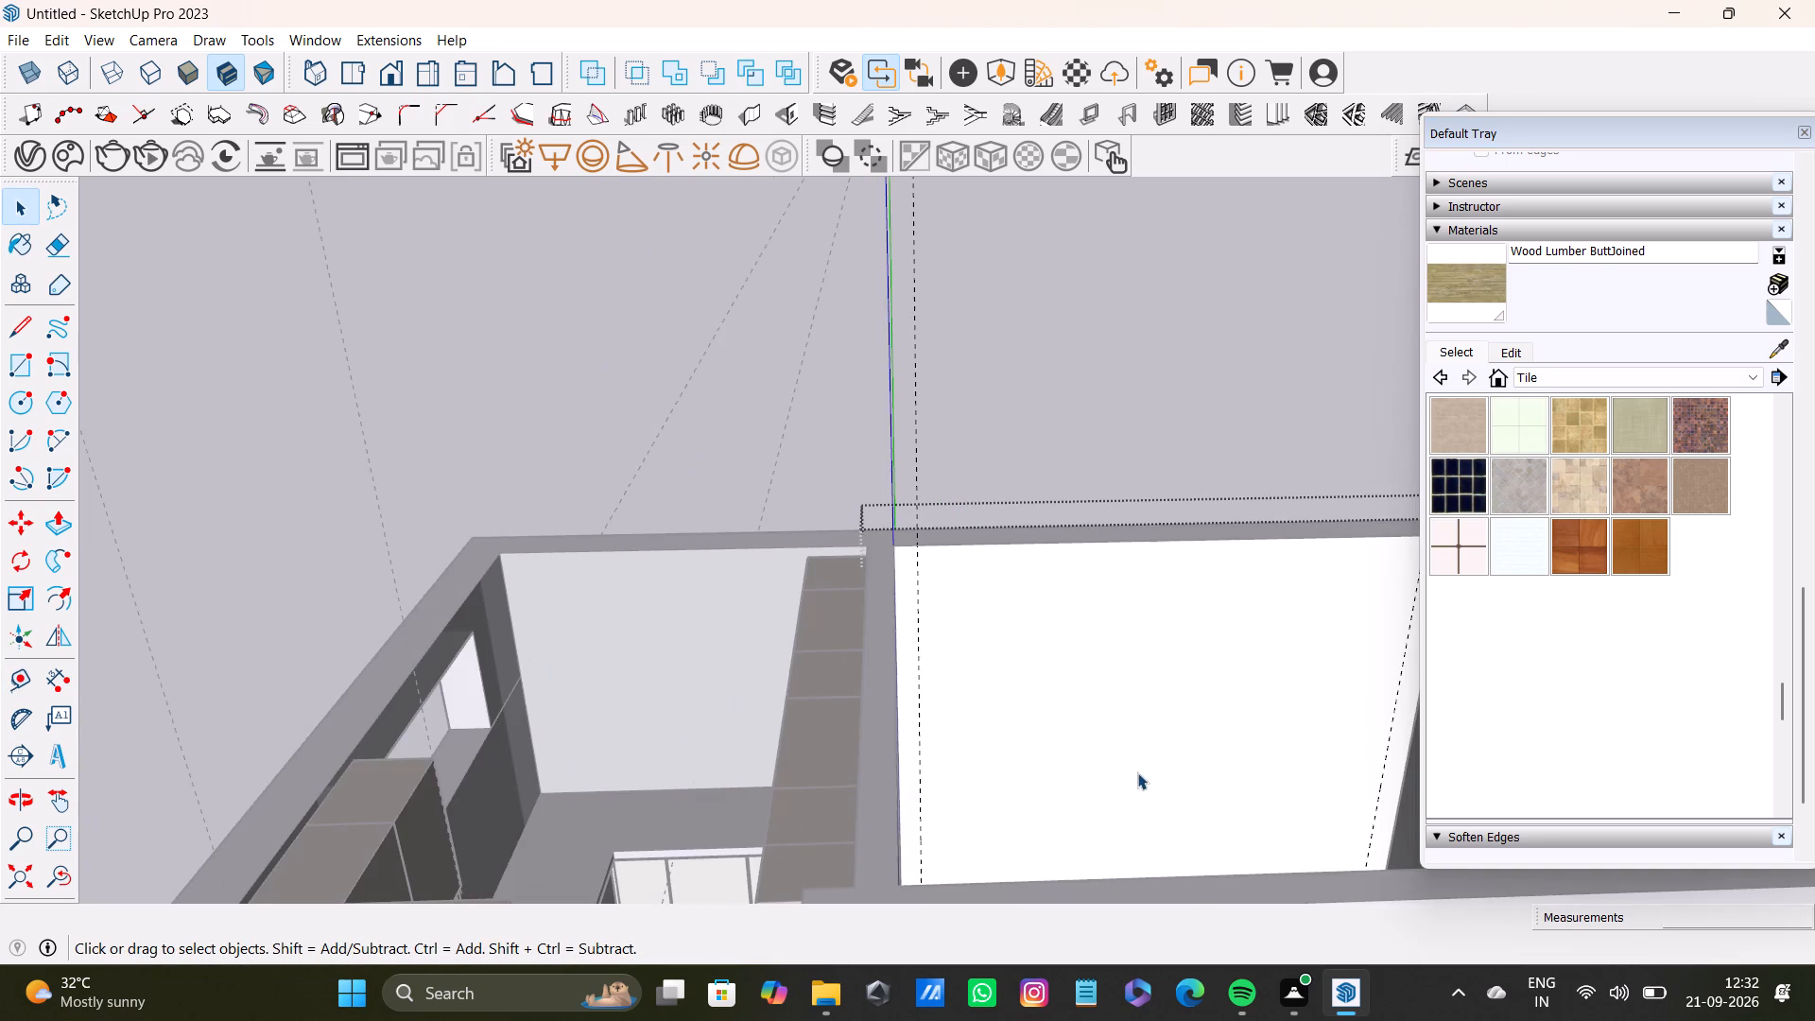
Place a vertical guide on the back wall about 1'4" inward from the guide near the kitchen side.
scroll(1125, 792, "down", 4)
middle_click_drag(1132, 807, 582, 790, "shift")
scroll(624, 766, "up", 3)
middle_click_drag(628, 768, 874, 961)
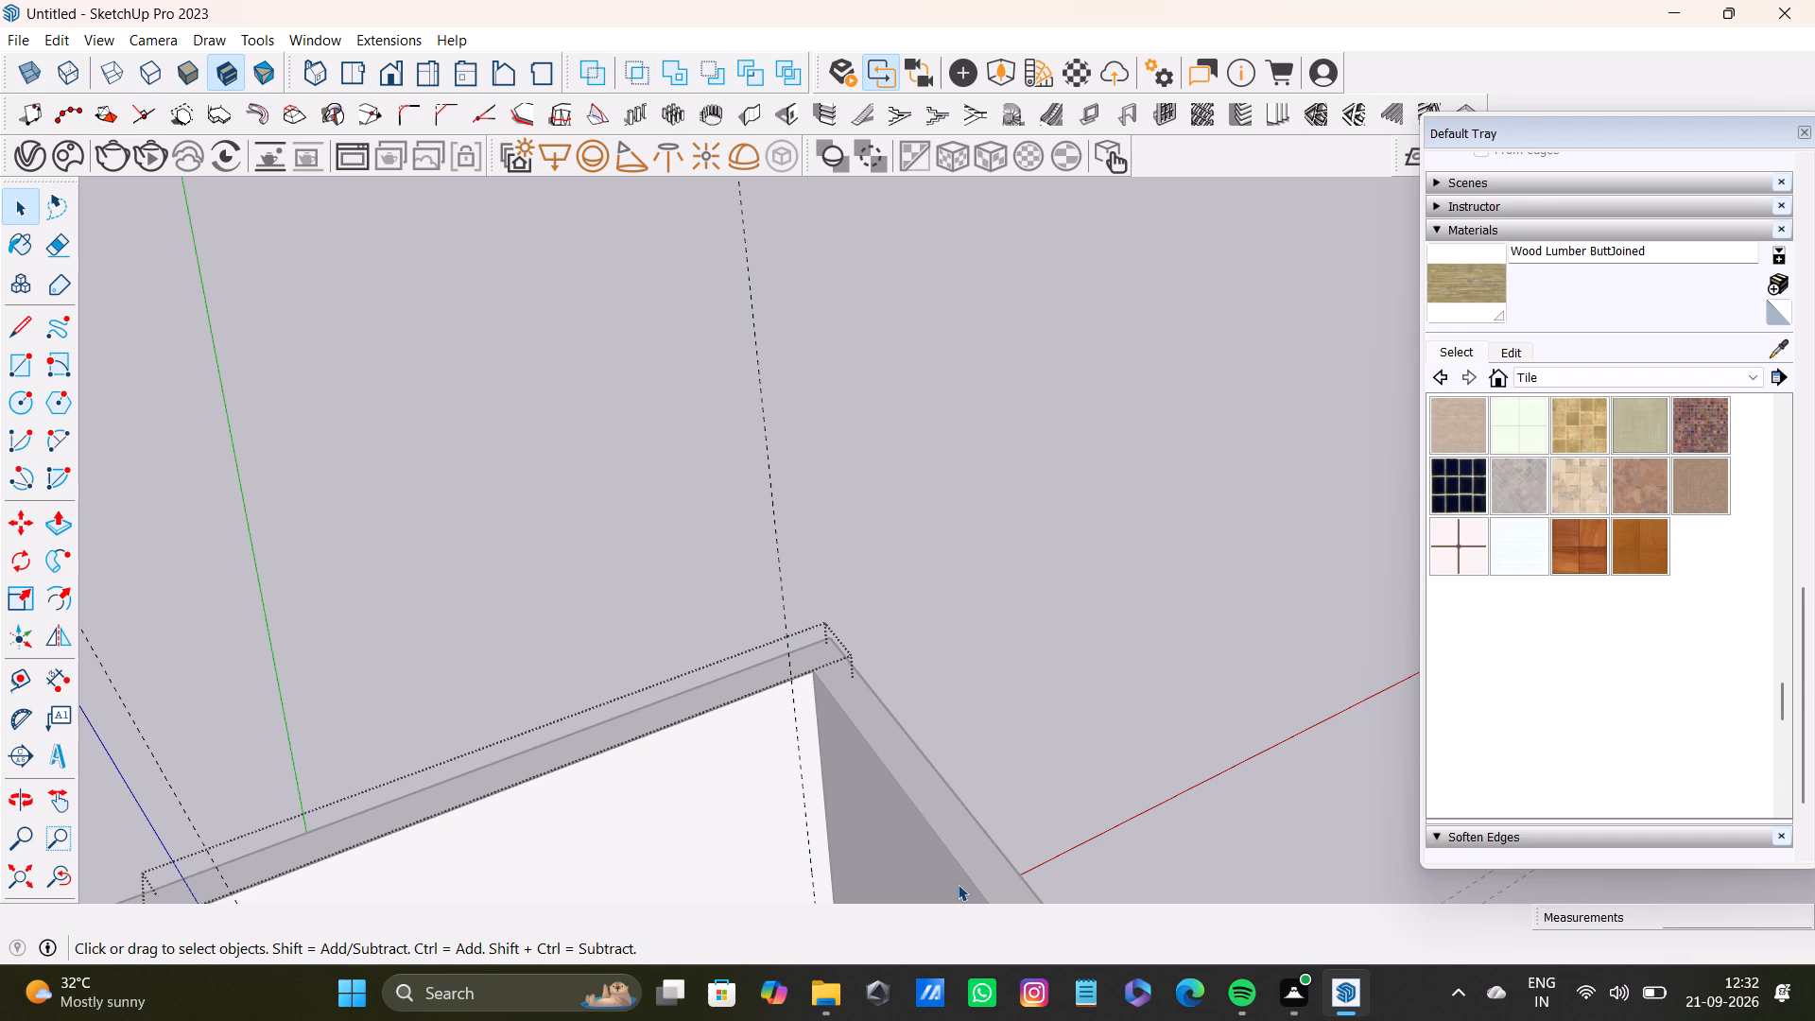
scroll(809, 532, "down", 4)
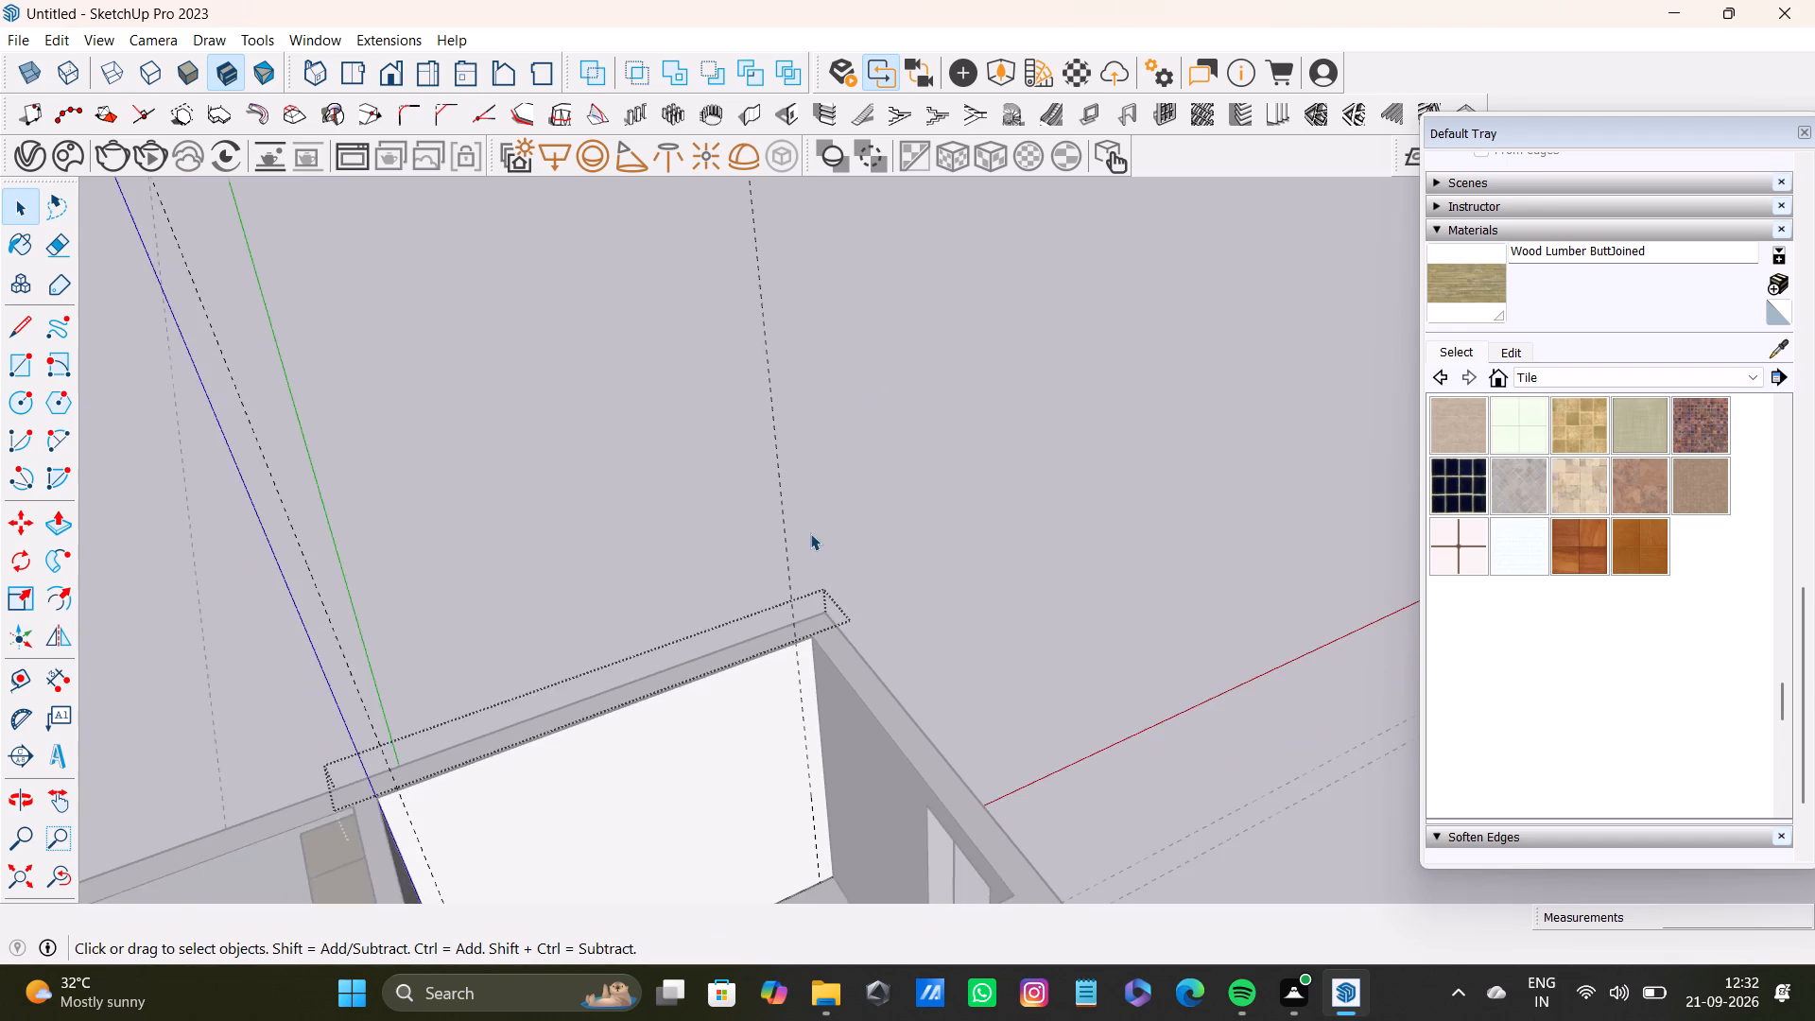
middle_click_drag(829, 533, 1088, 404, "shift")
middle_click_drag(1124, 528, 867, 583)
scroll(842, 606, "up", 6)
key("t")
scroll(789, 685, "up", 3)
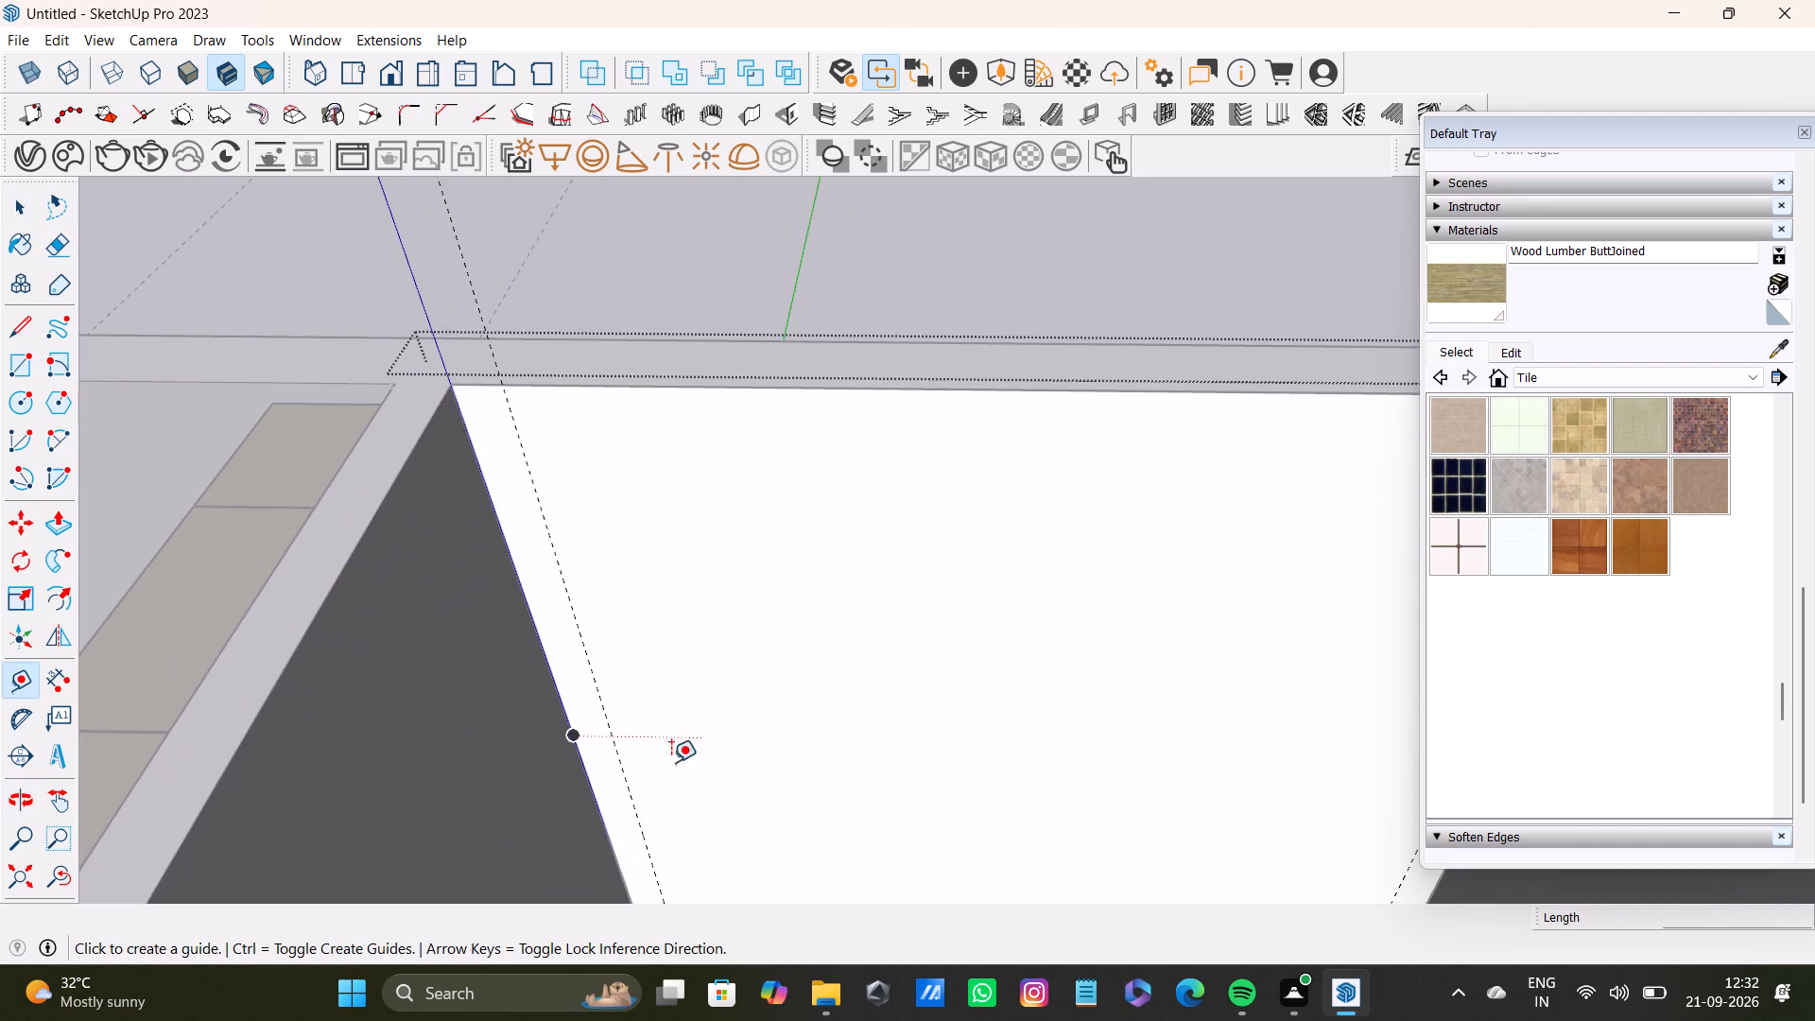
left_click_drag(632, 786, 644, 786)
scroll(1010, 800, "down", 4)
middle_click_drag(1031, 783, 1064, 657, "shift")
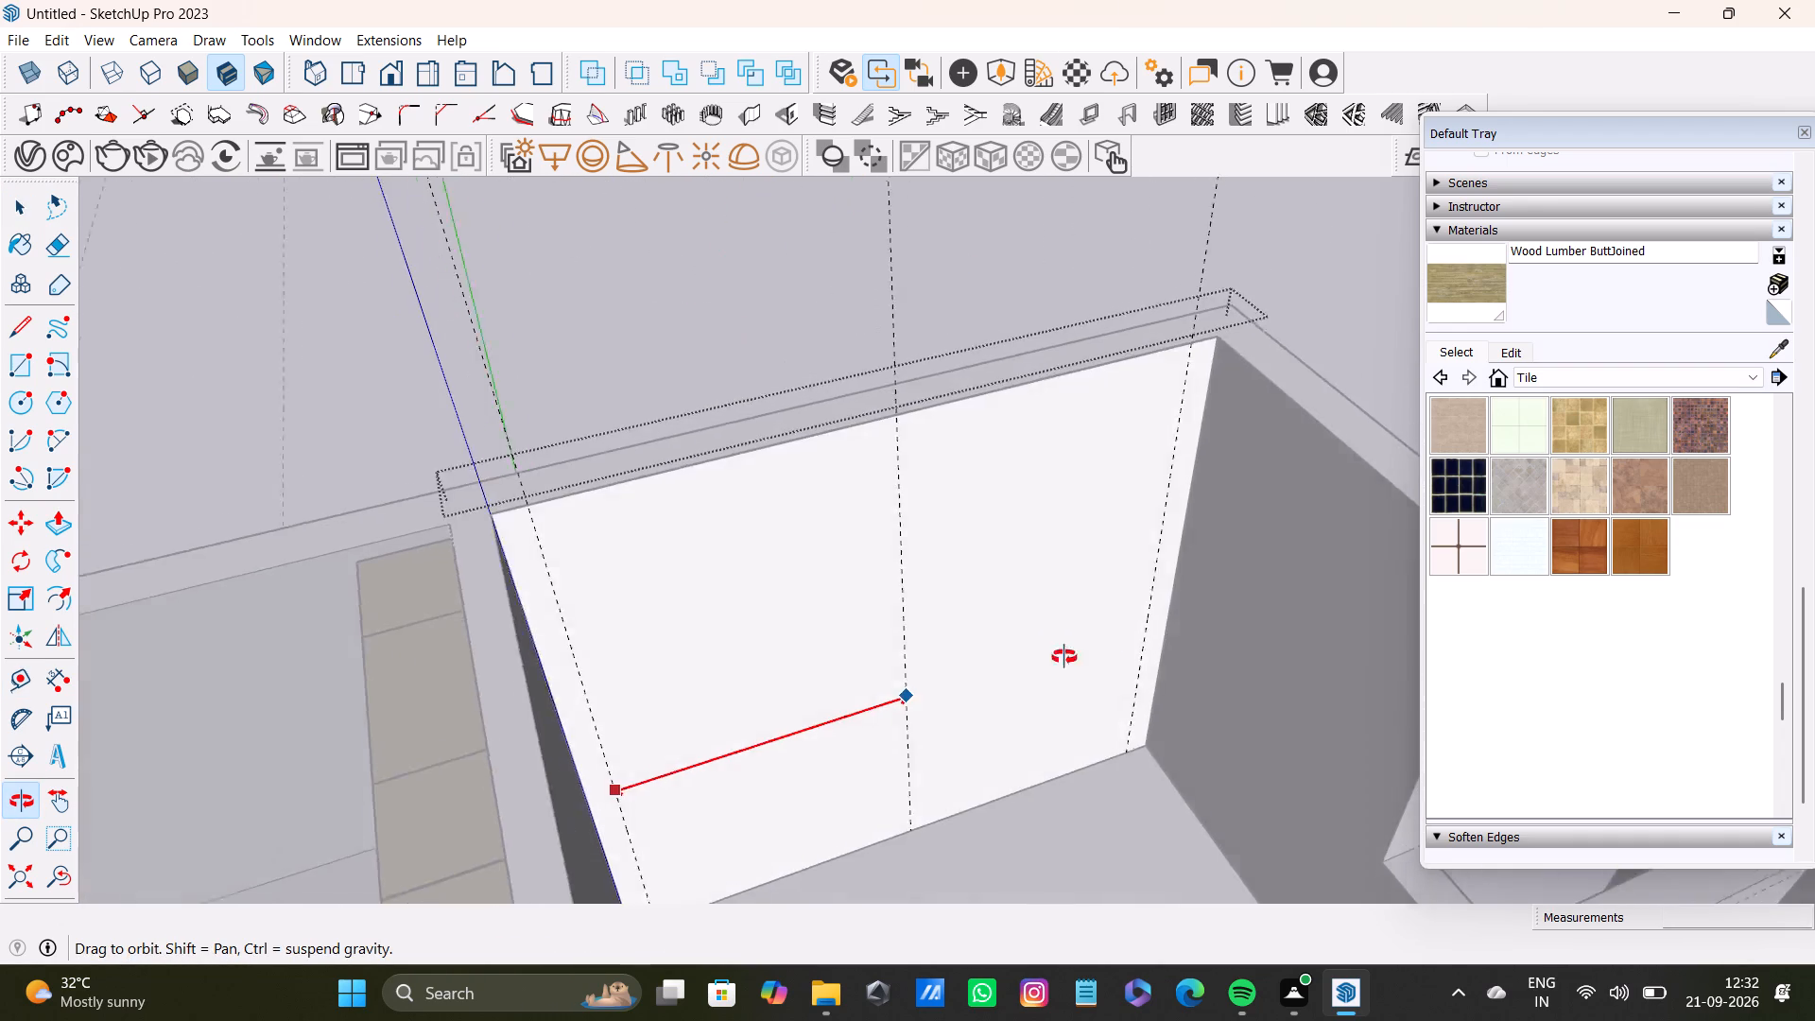
middle_click_drag(1064, 657, 855, 596, "shift")
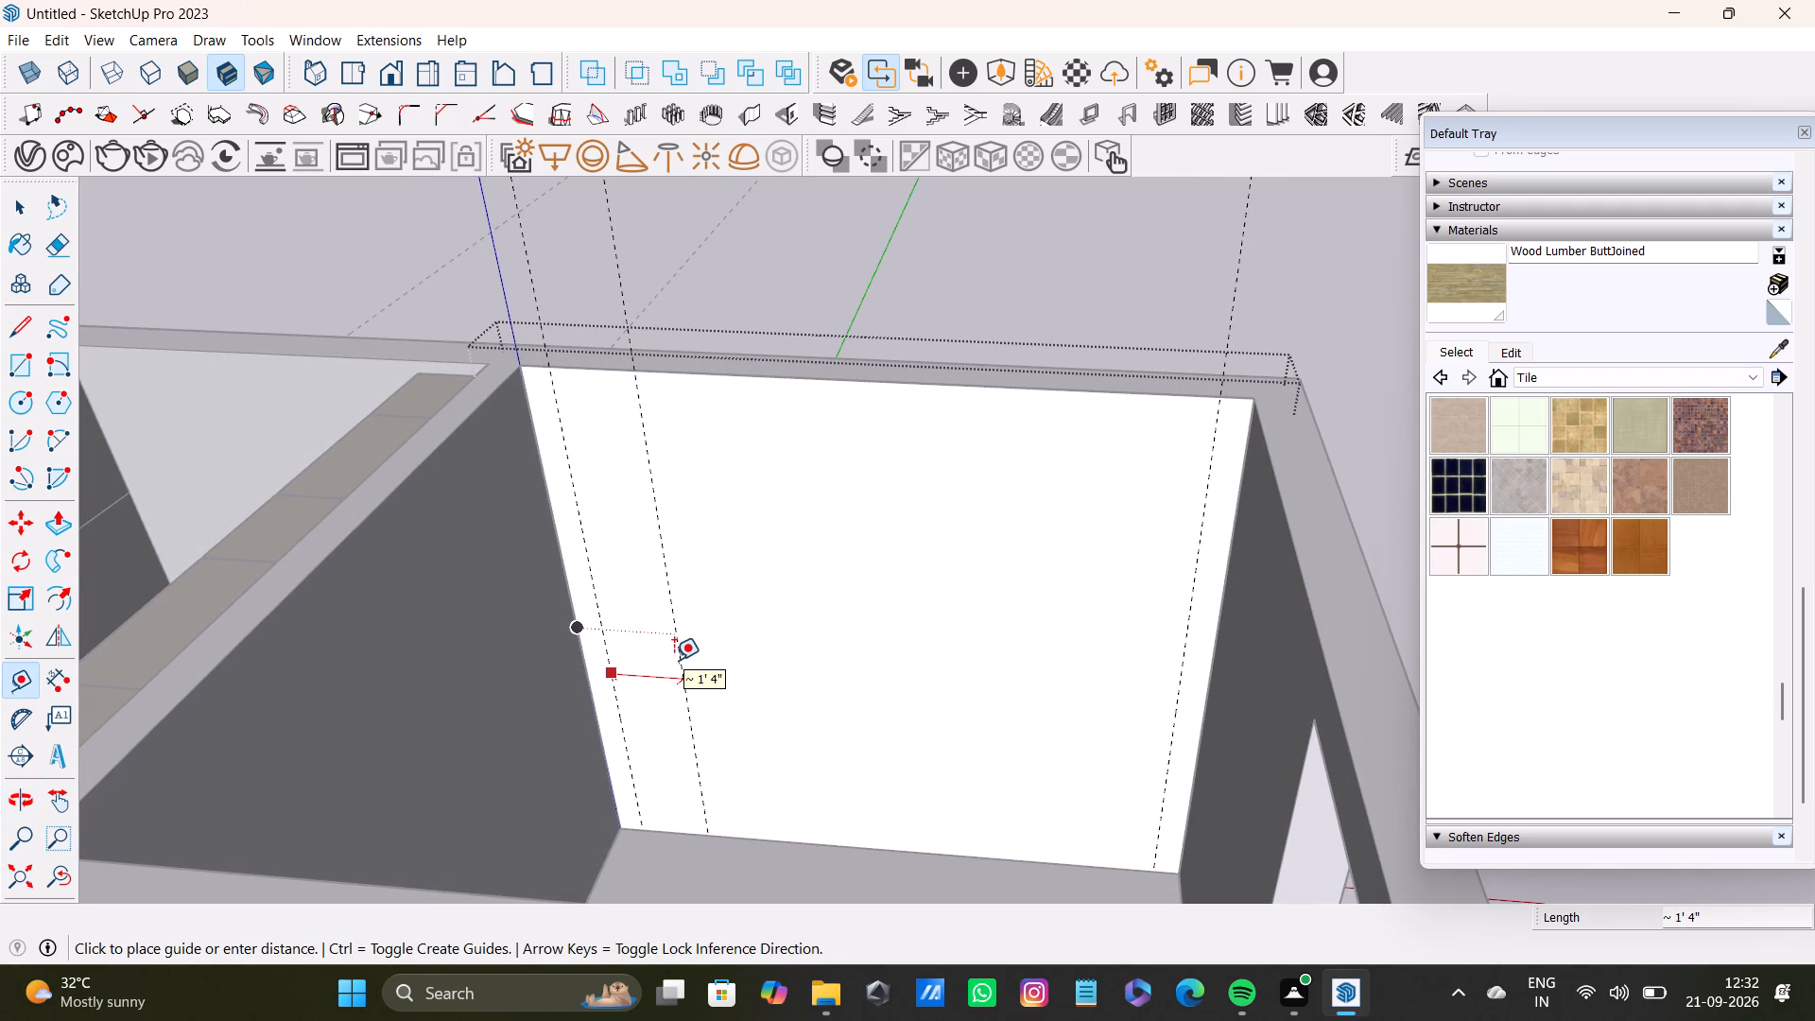
left_click(674, 660)
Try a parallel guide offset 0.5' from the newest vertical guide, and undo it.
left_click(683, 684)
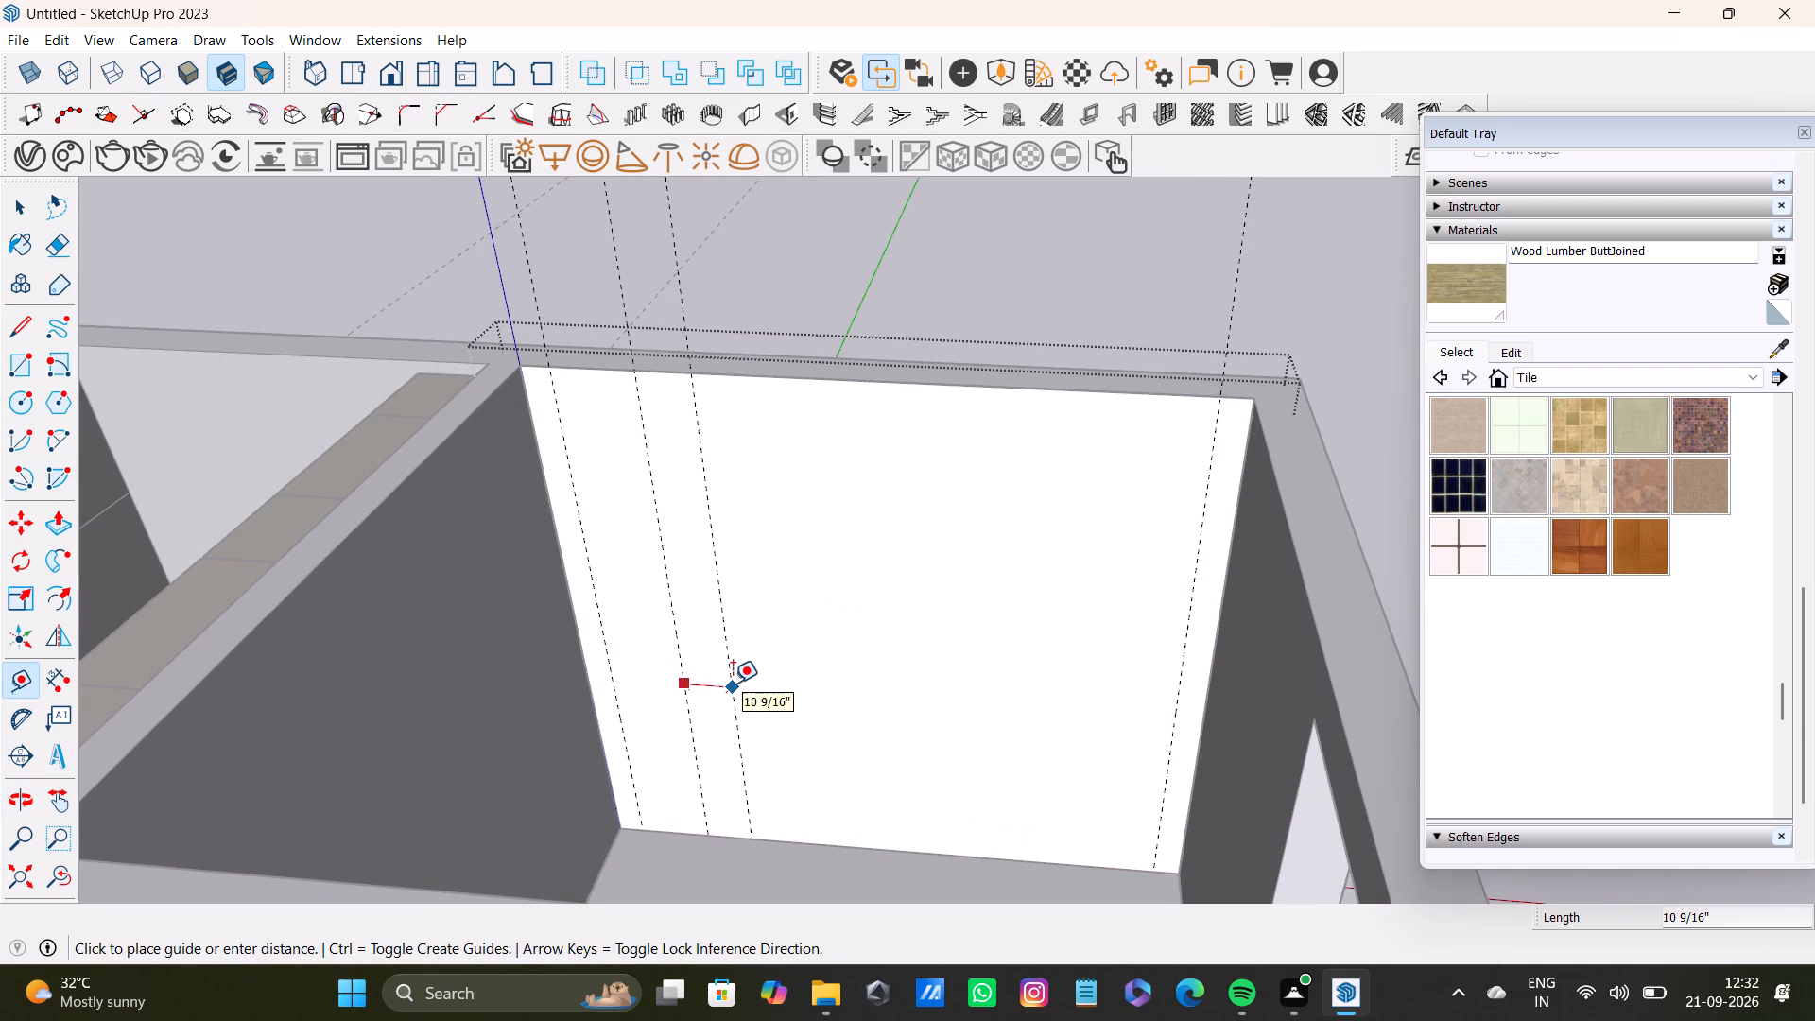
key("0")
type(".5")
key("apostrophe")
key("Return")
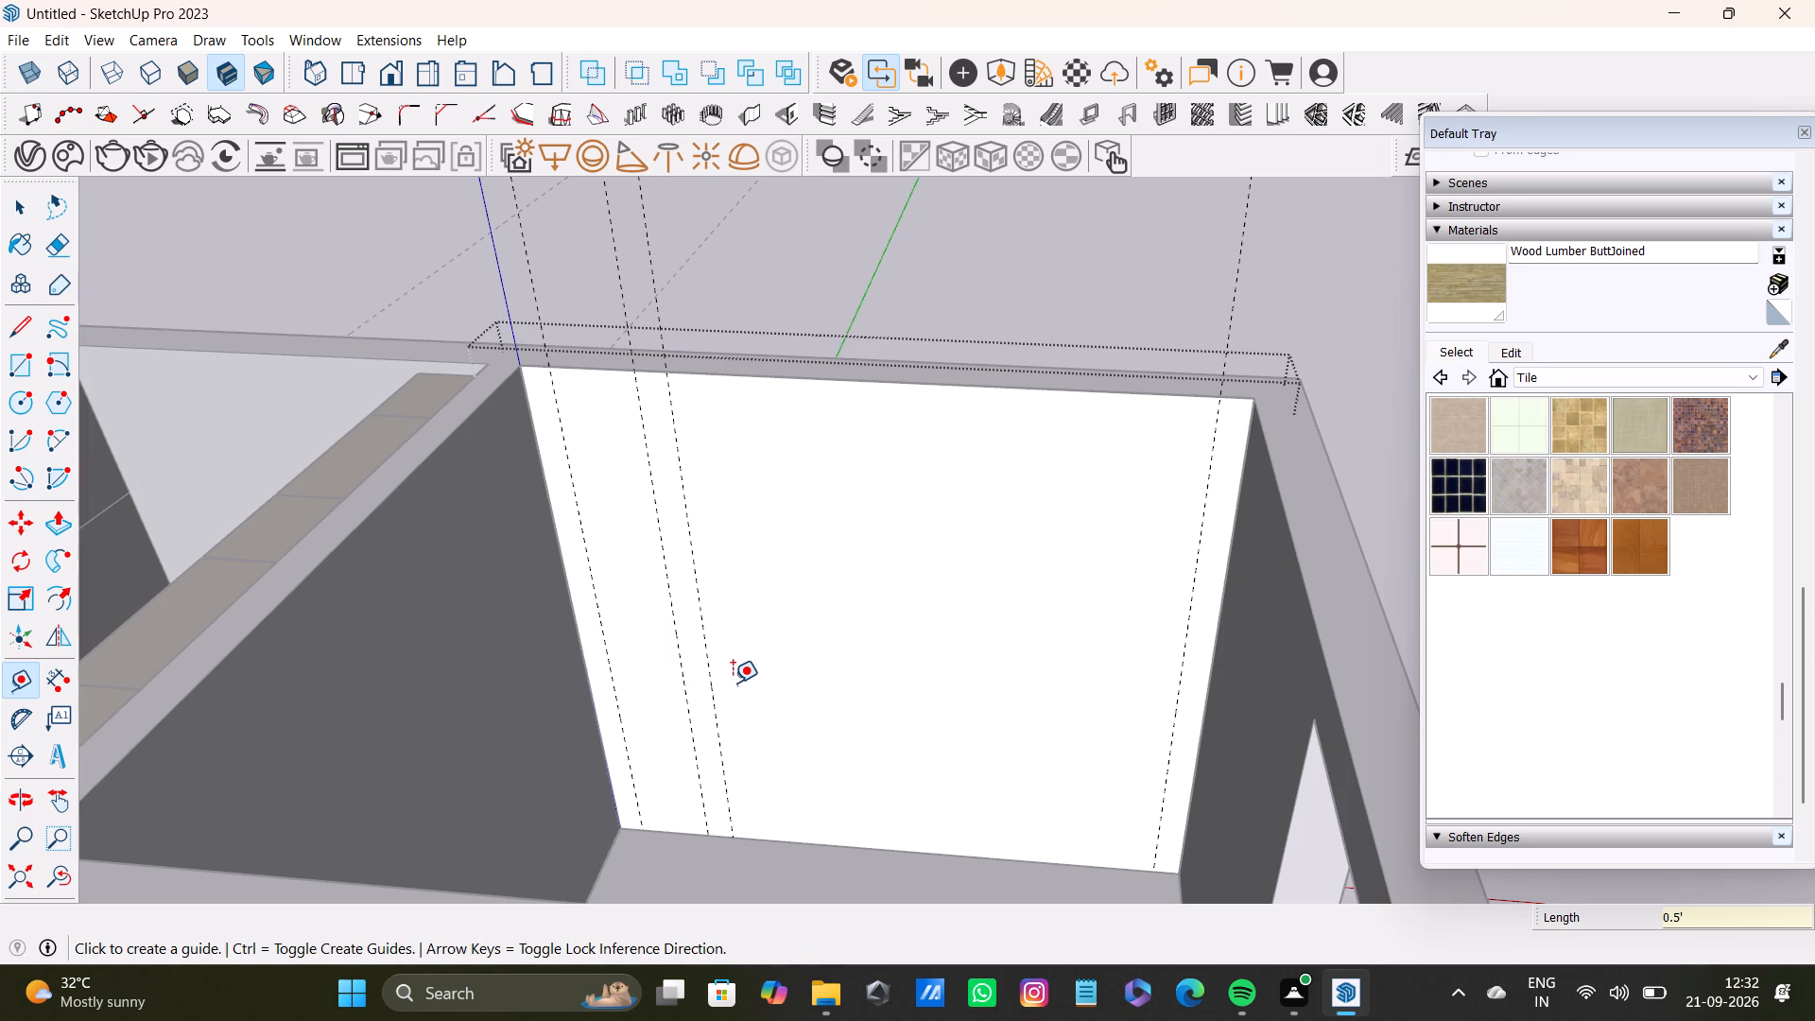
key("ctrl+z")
Add a parallel guide 0.5" from the newest vertical guide, away from the kitchen side.
scroll(679, 676, "up", 10)
left_click_drag(683, 681, 695, 681)
type("0.5\"")
key("Return")
Add another vertical guide 1'4" beyond the closely spaced guide pair on the back wall.
scroll(679, 759, "up", 3)
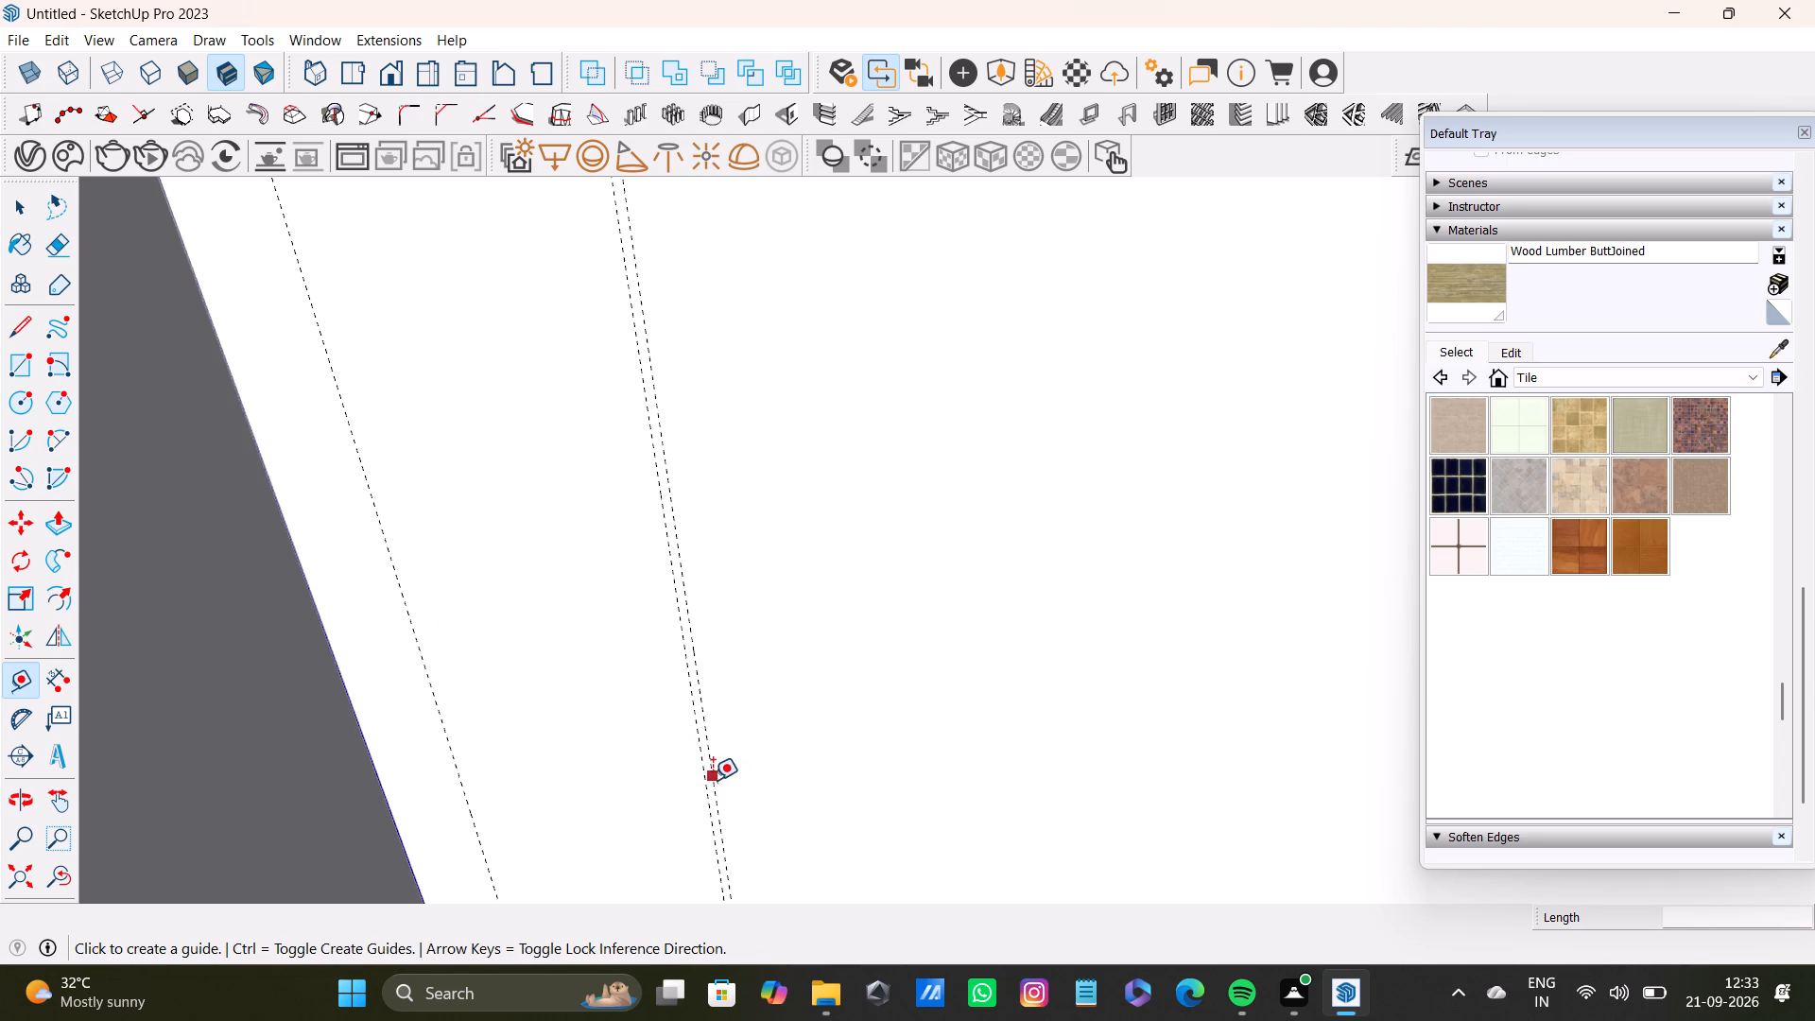
left_click_drag(713, 781, 726, 782)
type("12'")
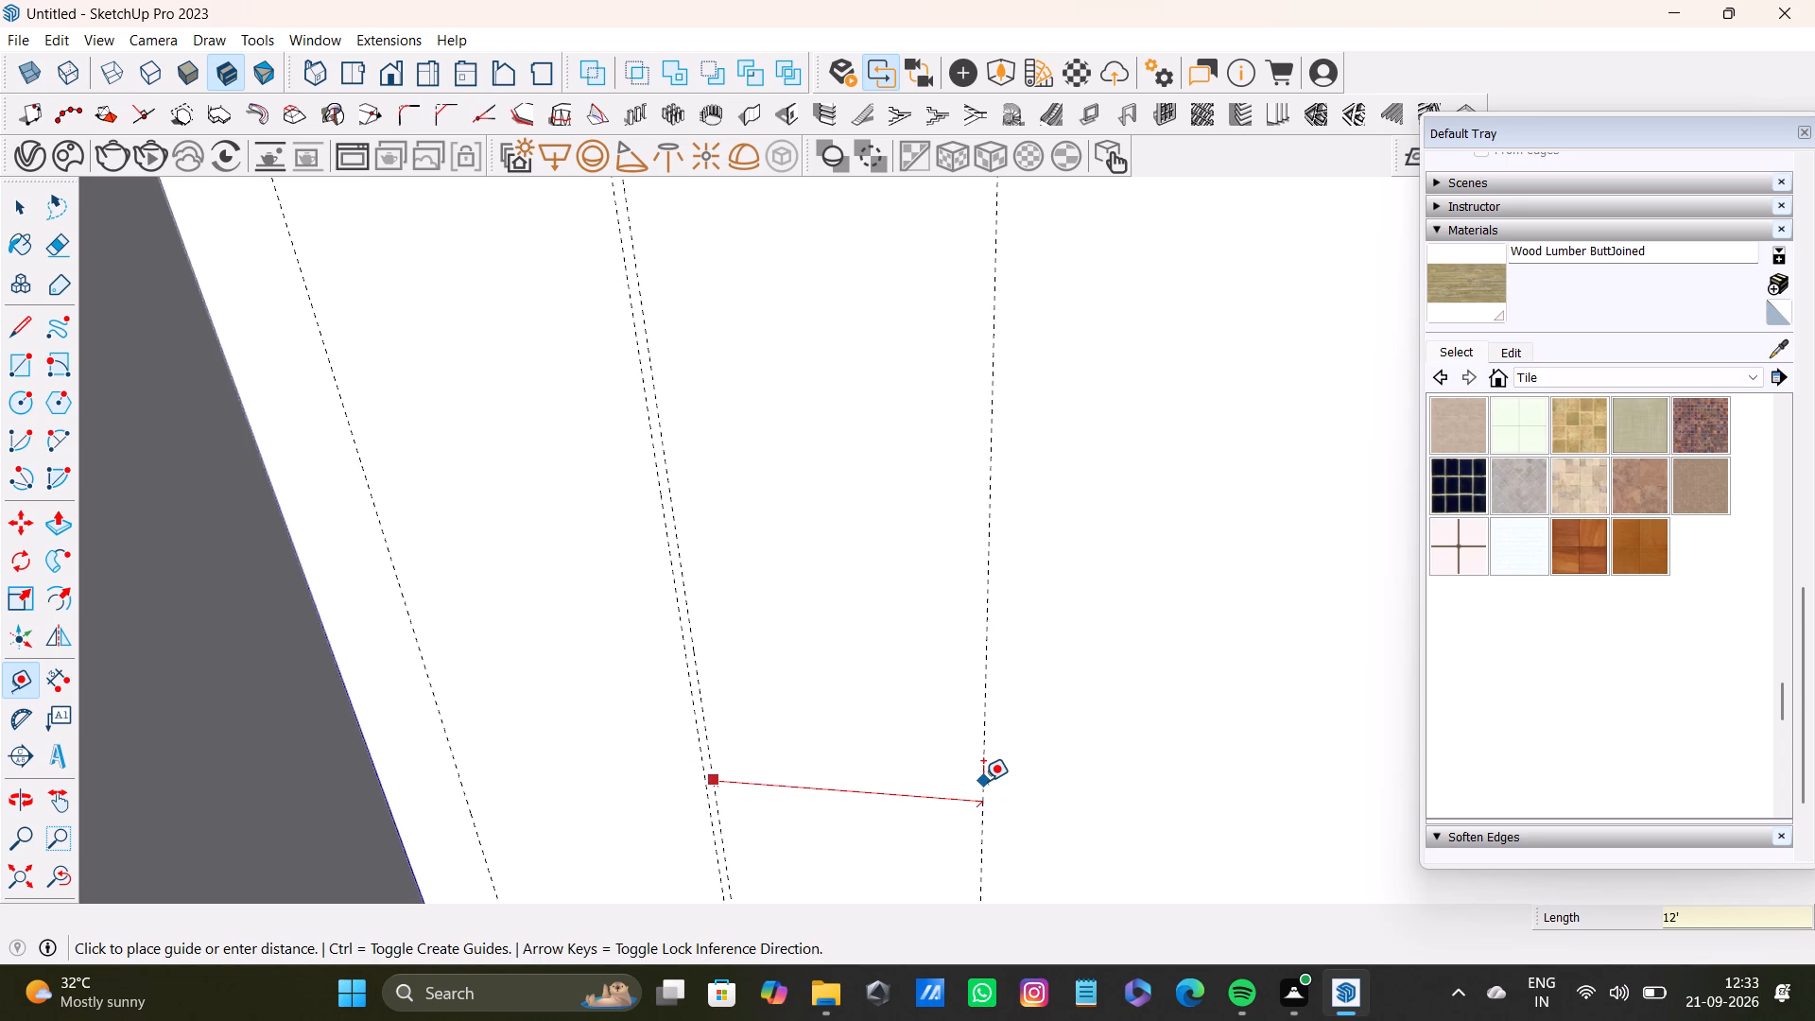
key("BackSpace")
key("BackSpace")
type("'4")
key("shift+quotedbl")
key("Return")
Add a parallel guide 0.4" beyond the newest vertical guide to mark the second narrow gap.
left_click_drag(980, 796, 1026, 800)
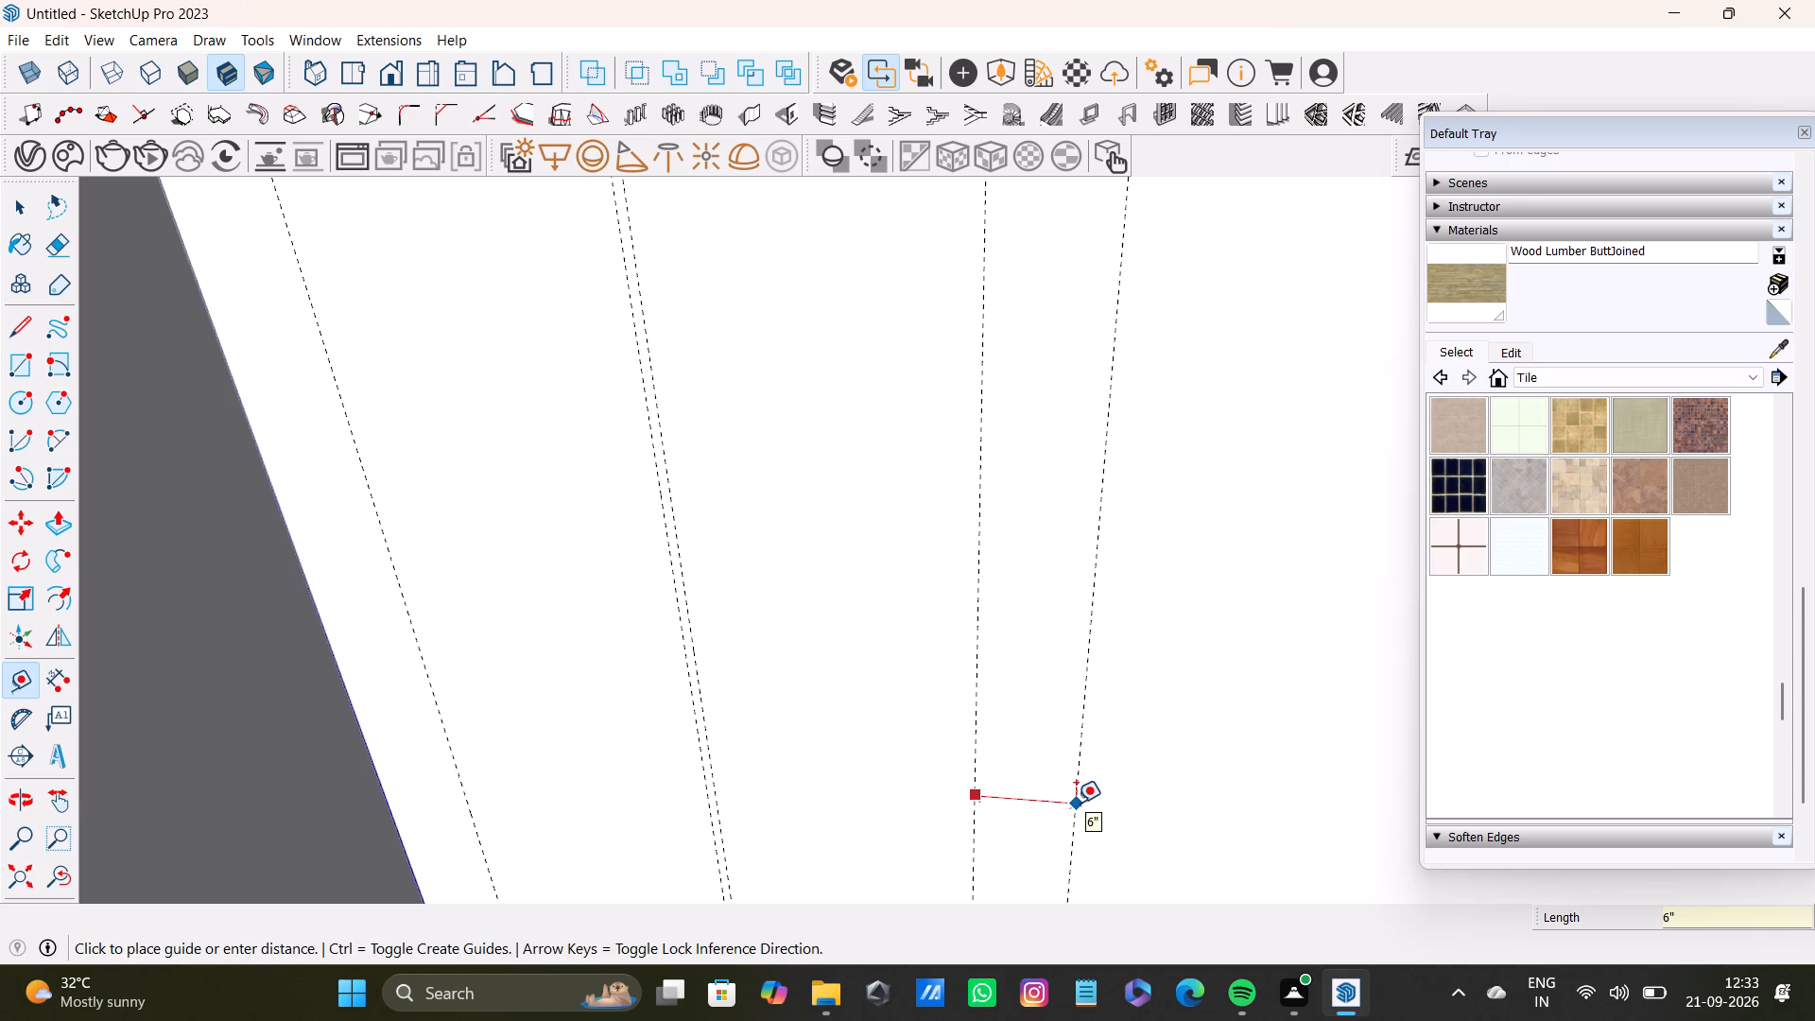
type("0.")
key("4")
key("shift+quotedbl")
key("Return")
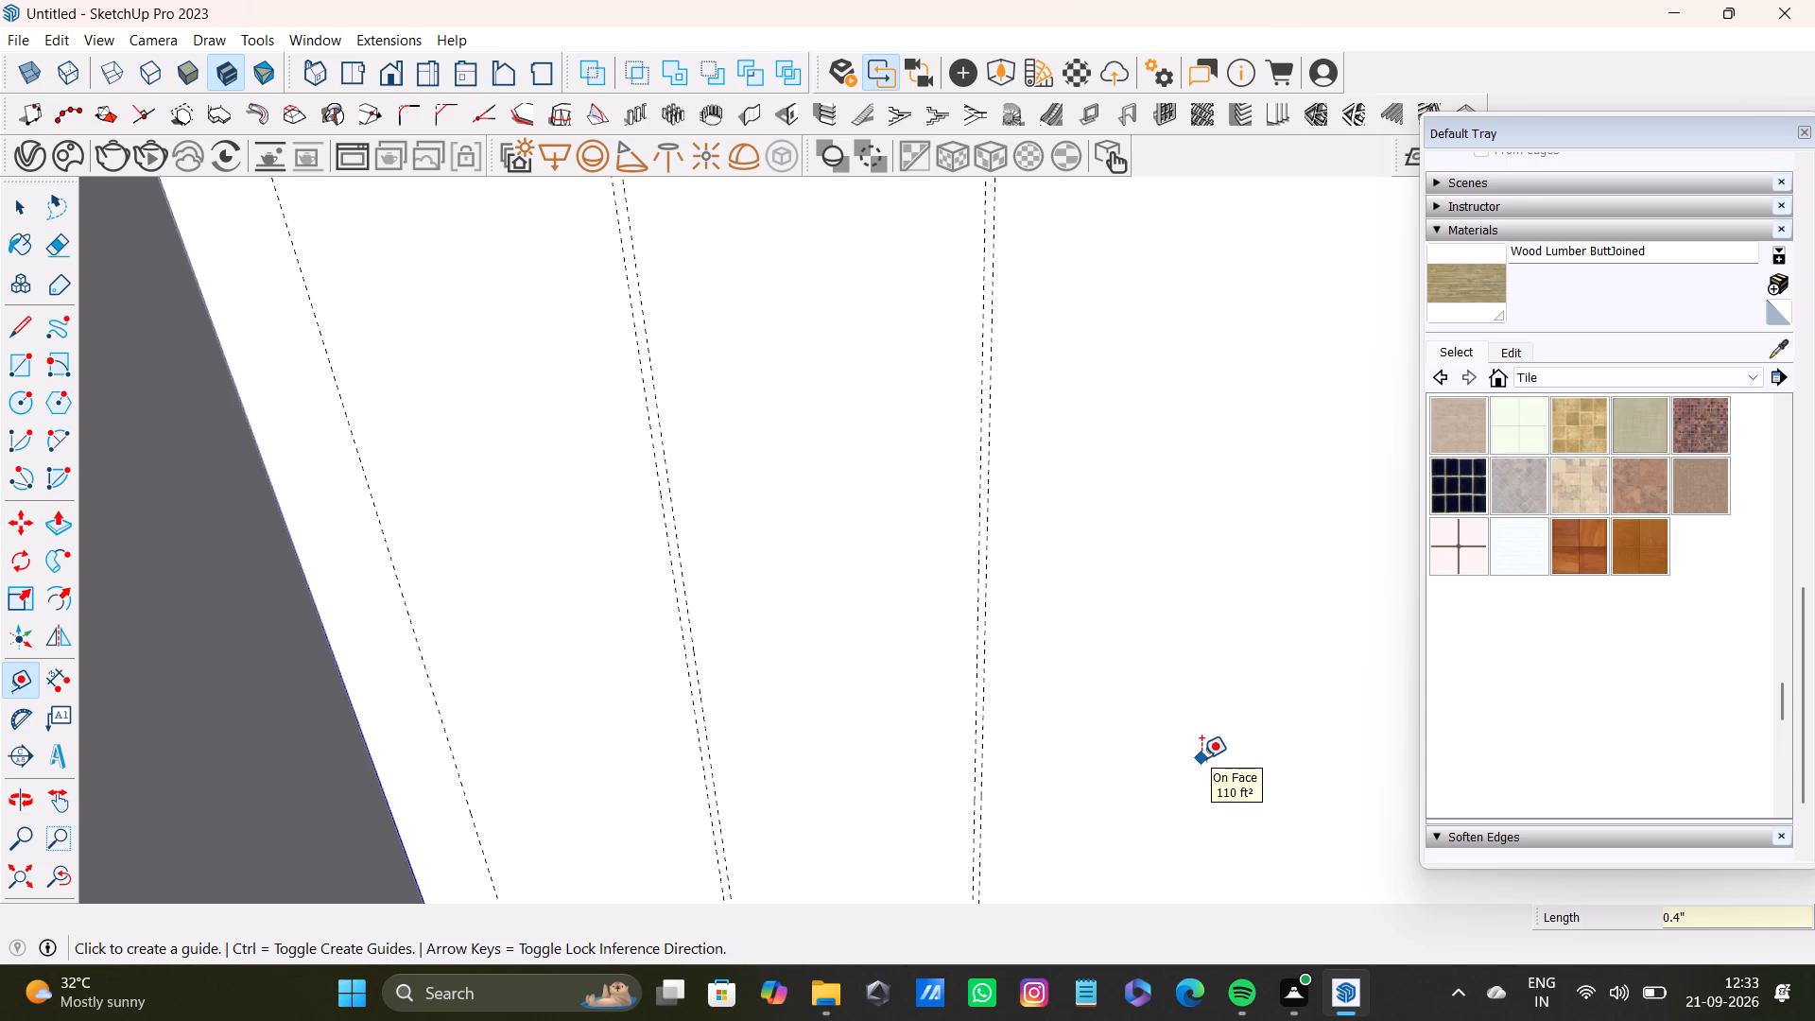
Add a vertical guide 1'4" beyond the second closely spaced guide pair on the back wall.
scroll(955, 819, "up", 3)
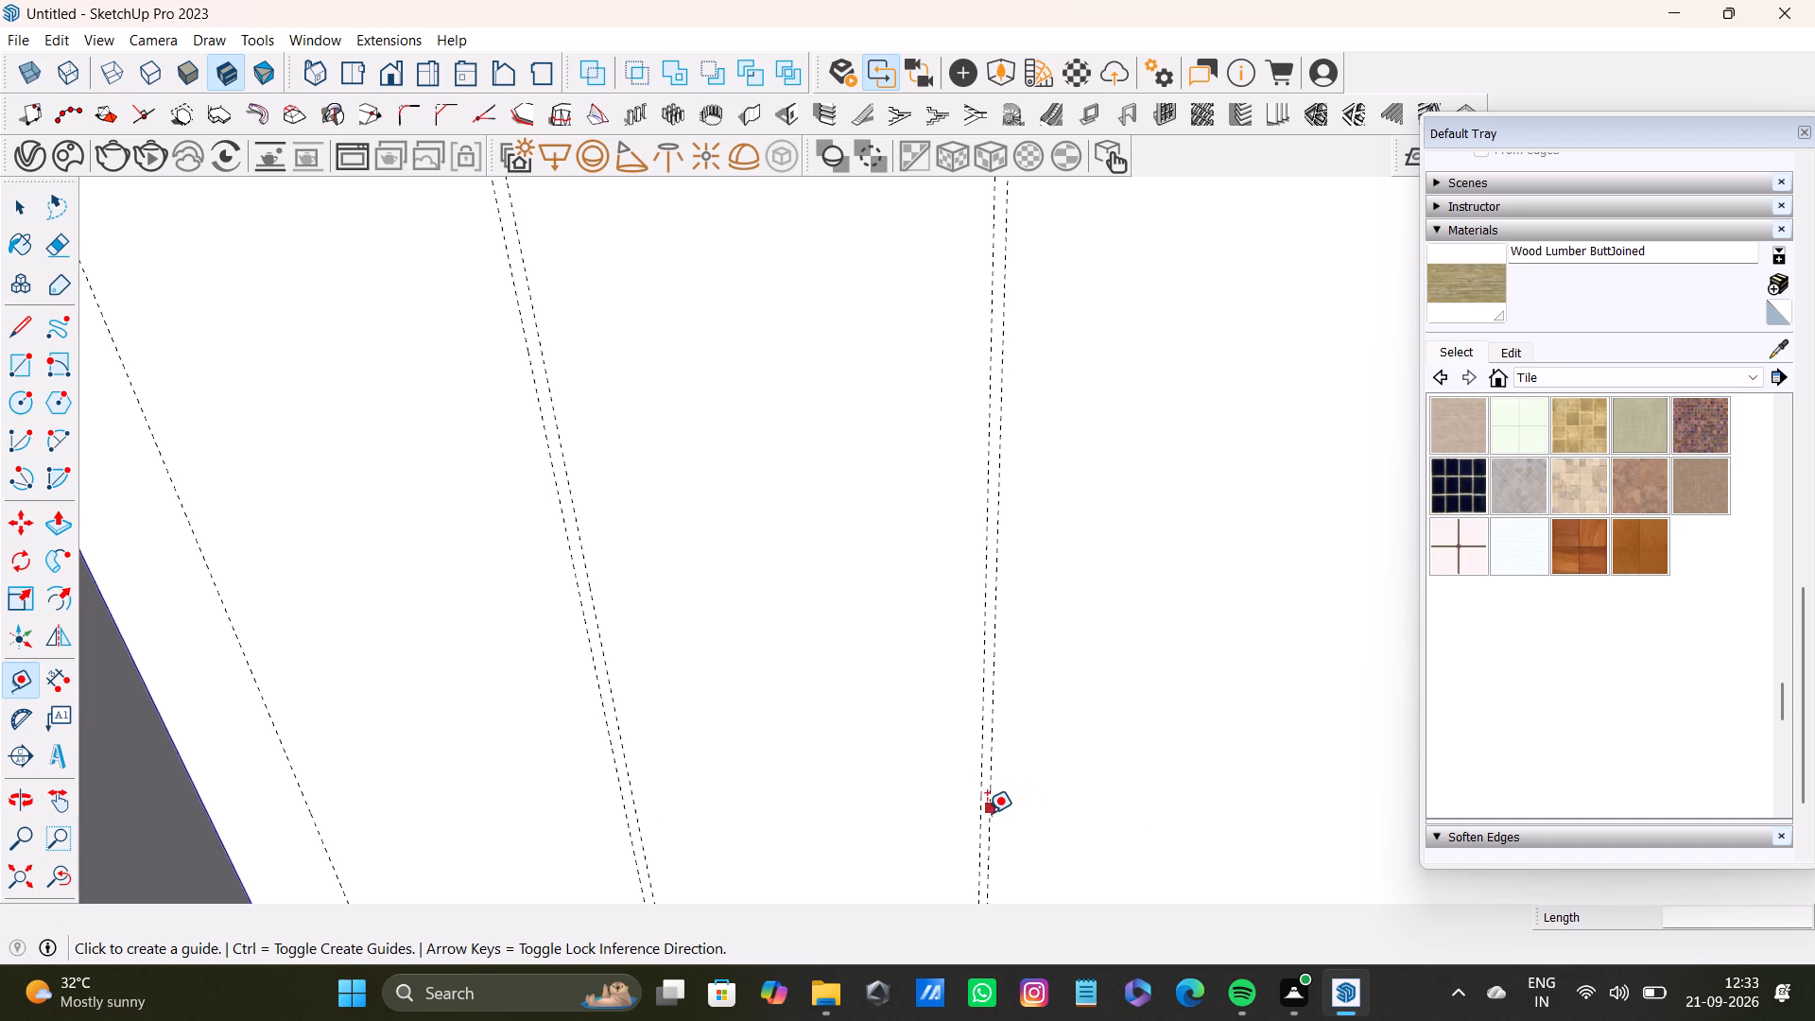
left_click_drag(994, 818, 1016, 811)
type("1'4")
key("shift+quotedbl")
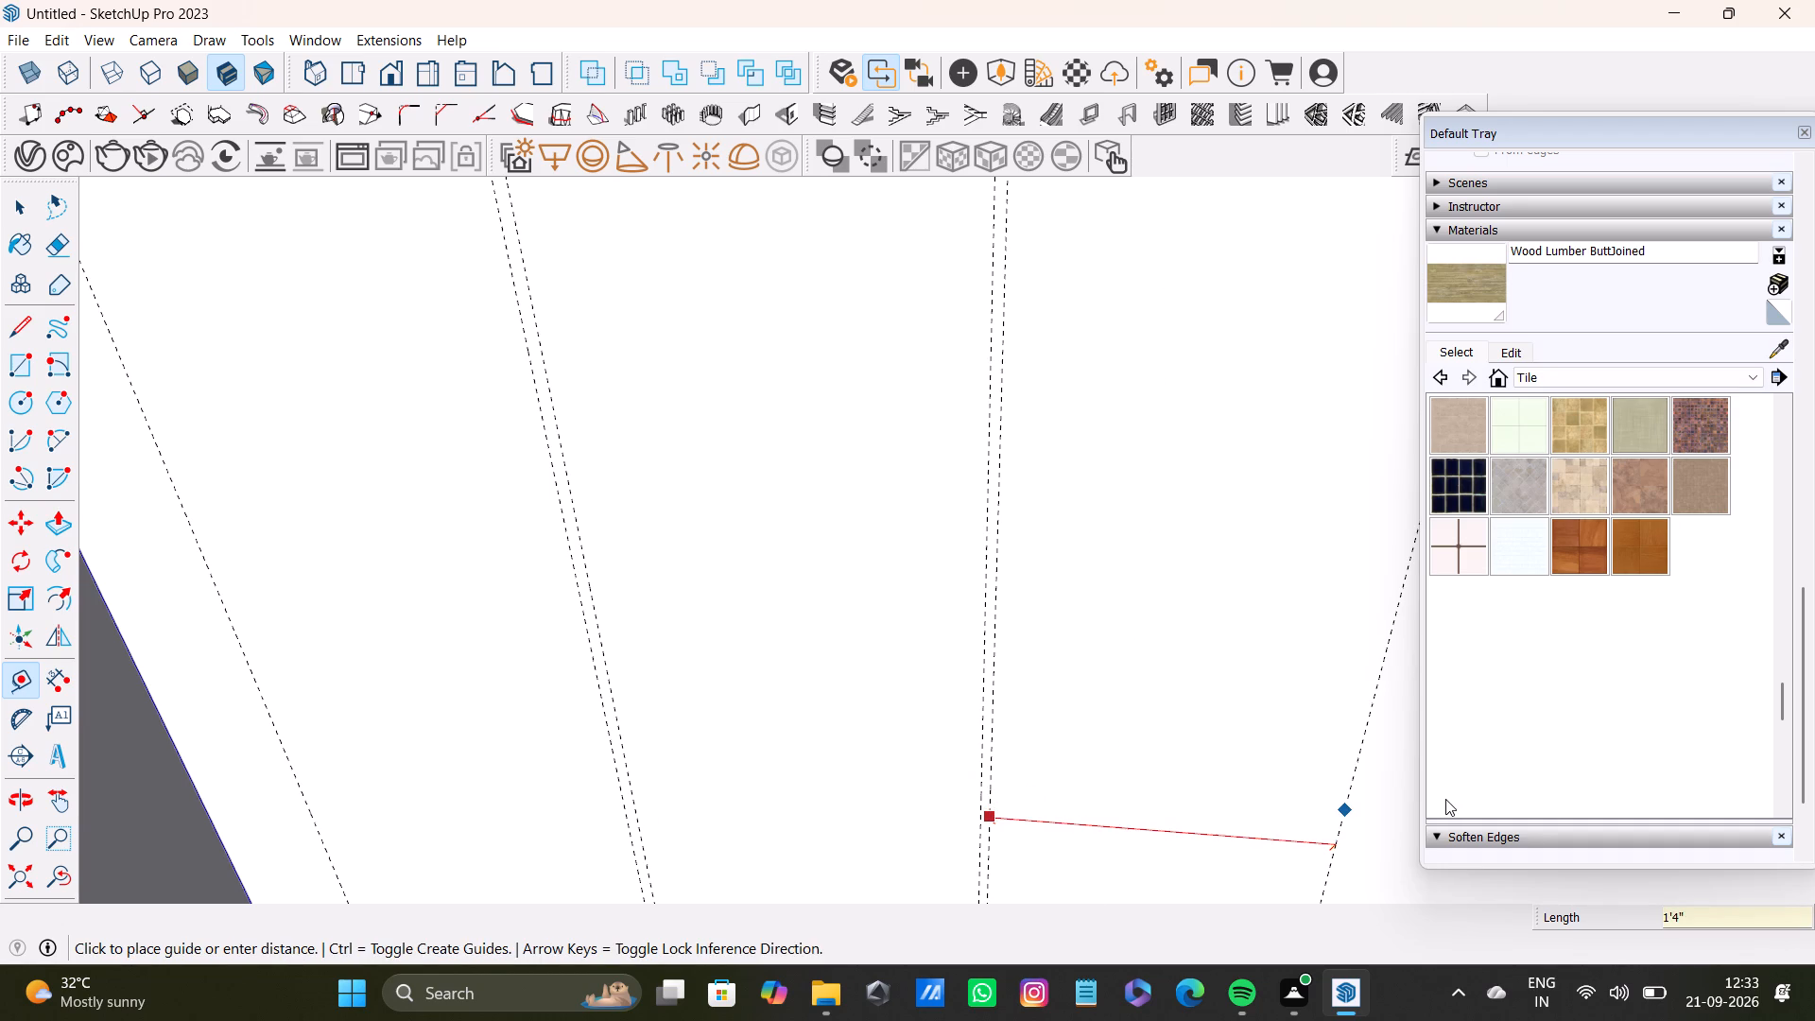
key("Return")
Add a parallel guide 0.4" beyond the newest vertical guide to mark the third narrow gap.
scroll(648, 512, "down", 11)
middle_click_drag(891, 553, 854, 581, "shift")
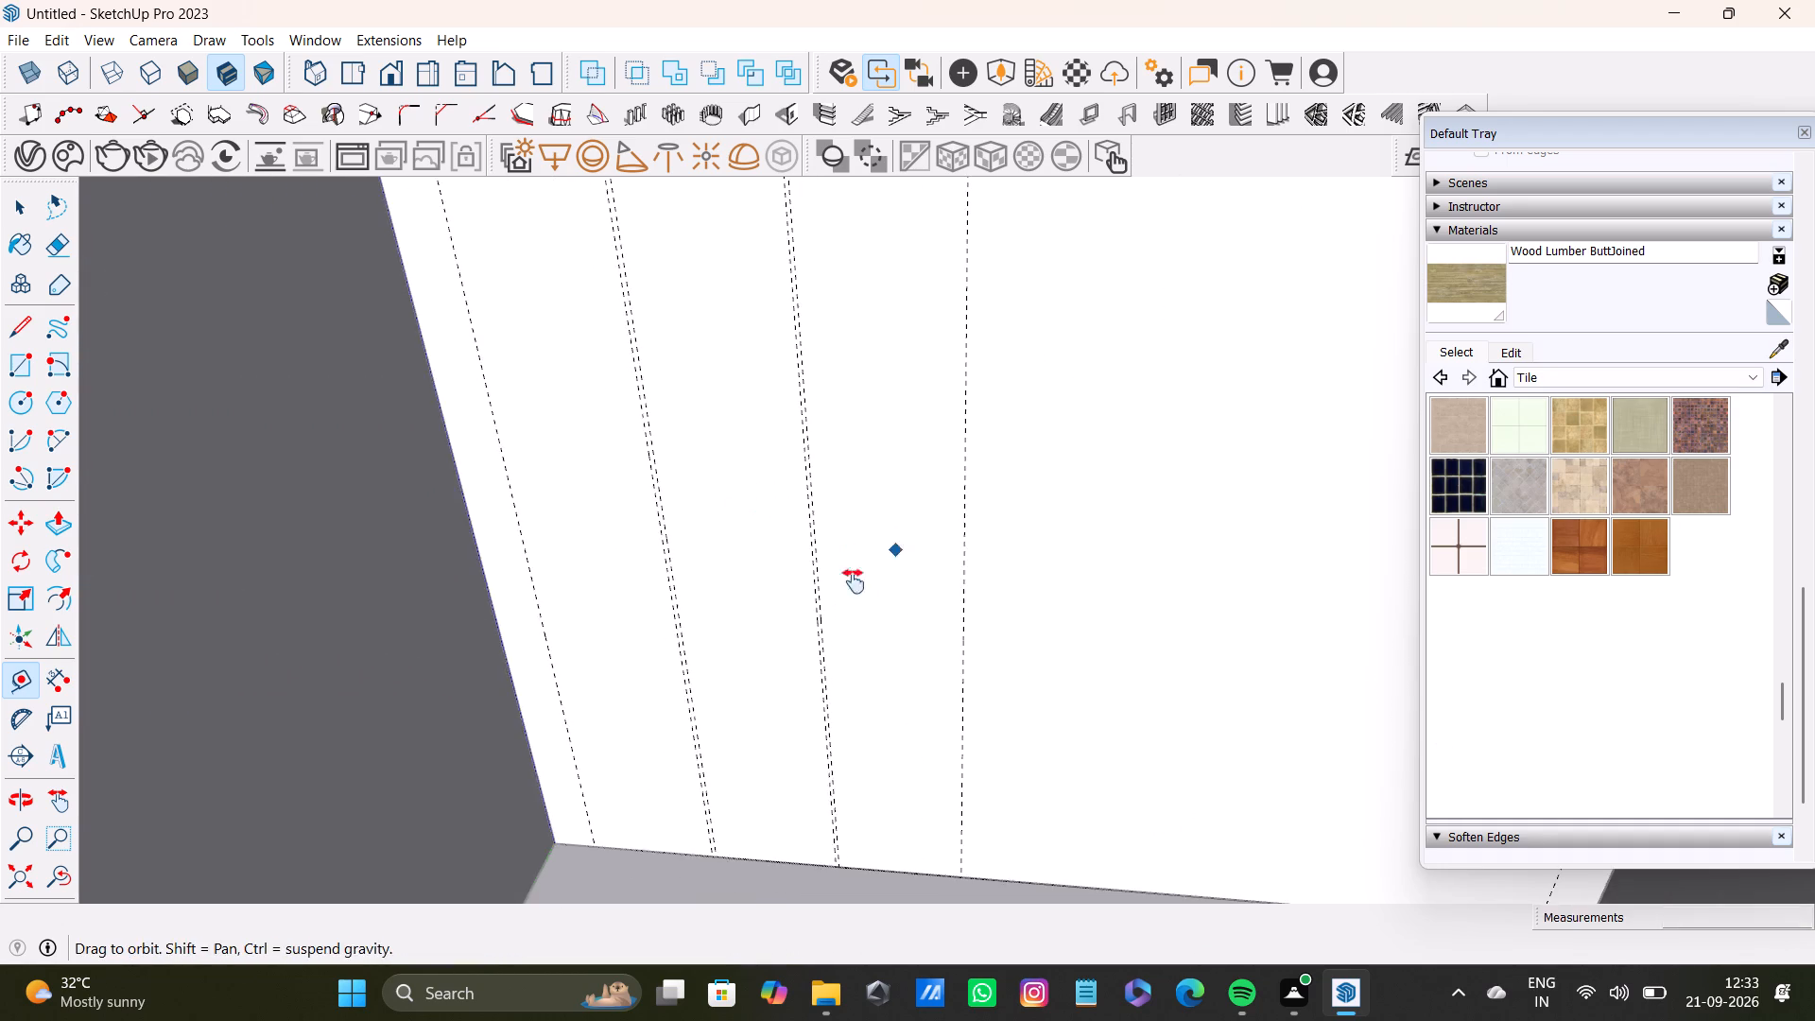
middle_click_drag(854, 581, 773, 638, "shift")
scroll(809, 624, "up", 6)
left_click_drag(861, 692, 874, 698)
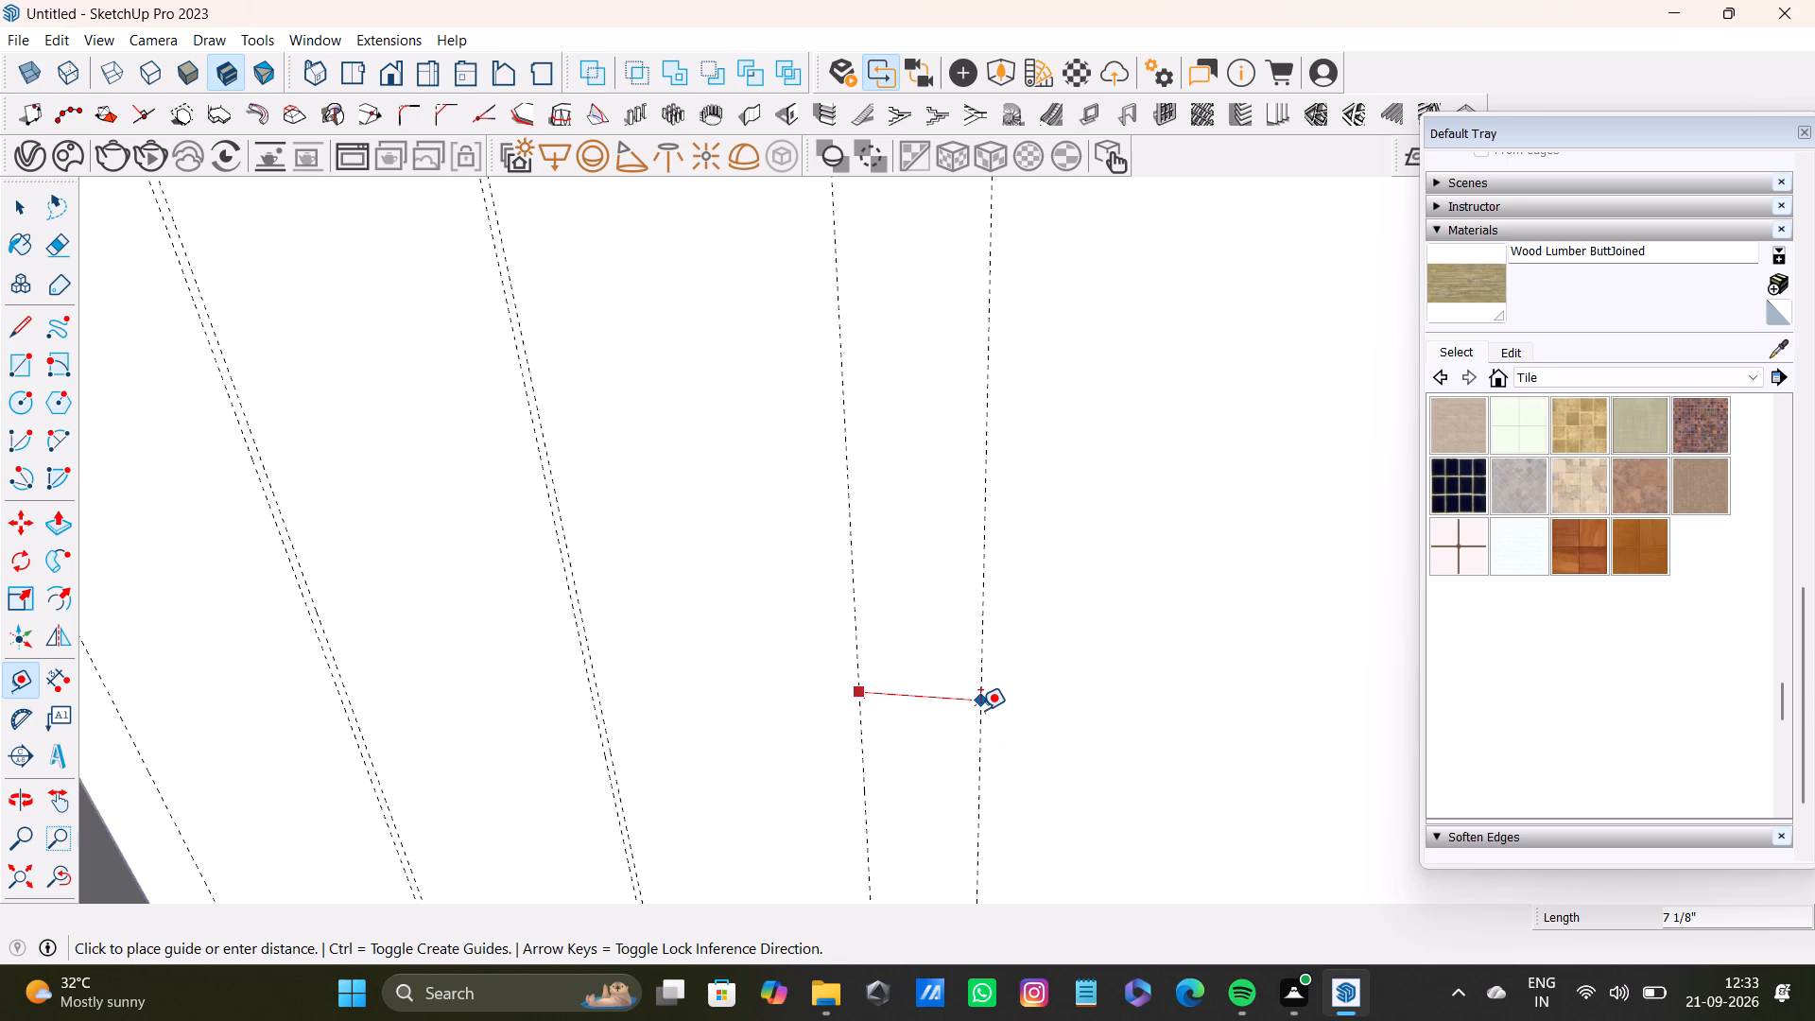
type("0.4\"")
key("Return")
Add a vertical guide 1'4" beyond the third narrow guide pair on the back wall.
scroll(880, 736, "up", 5)
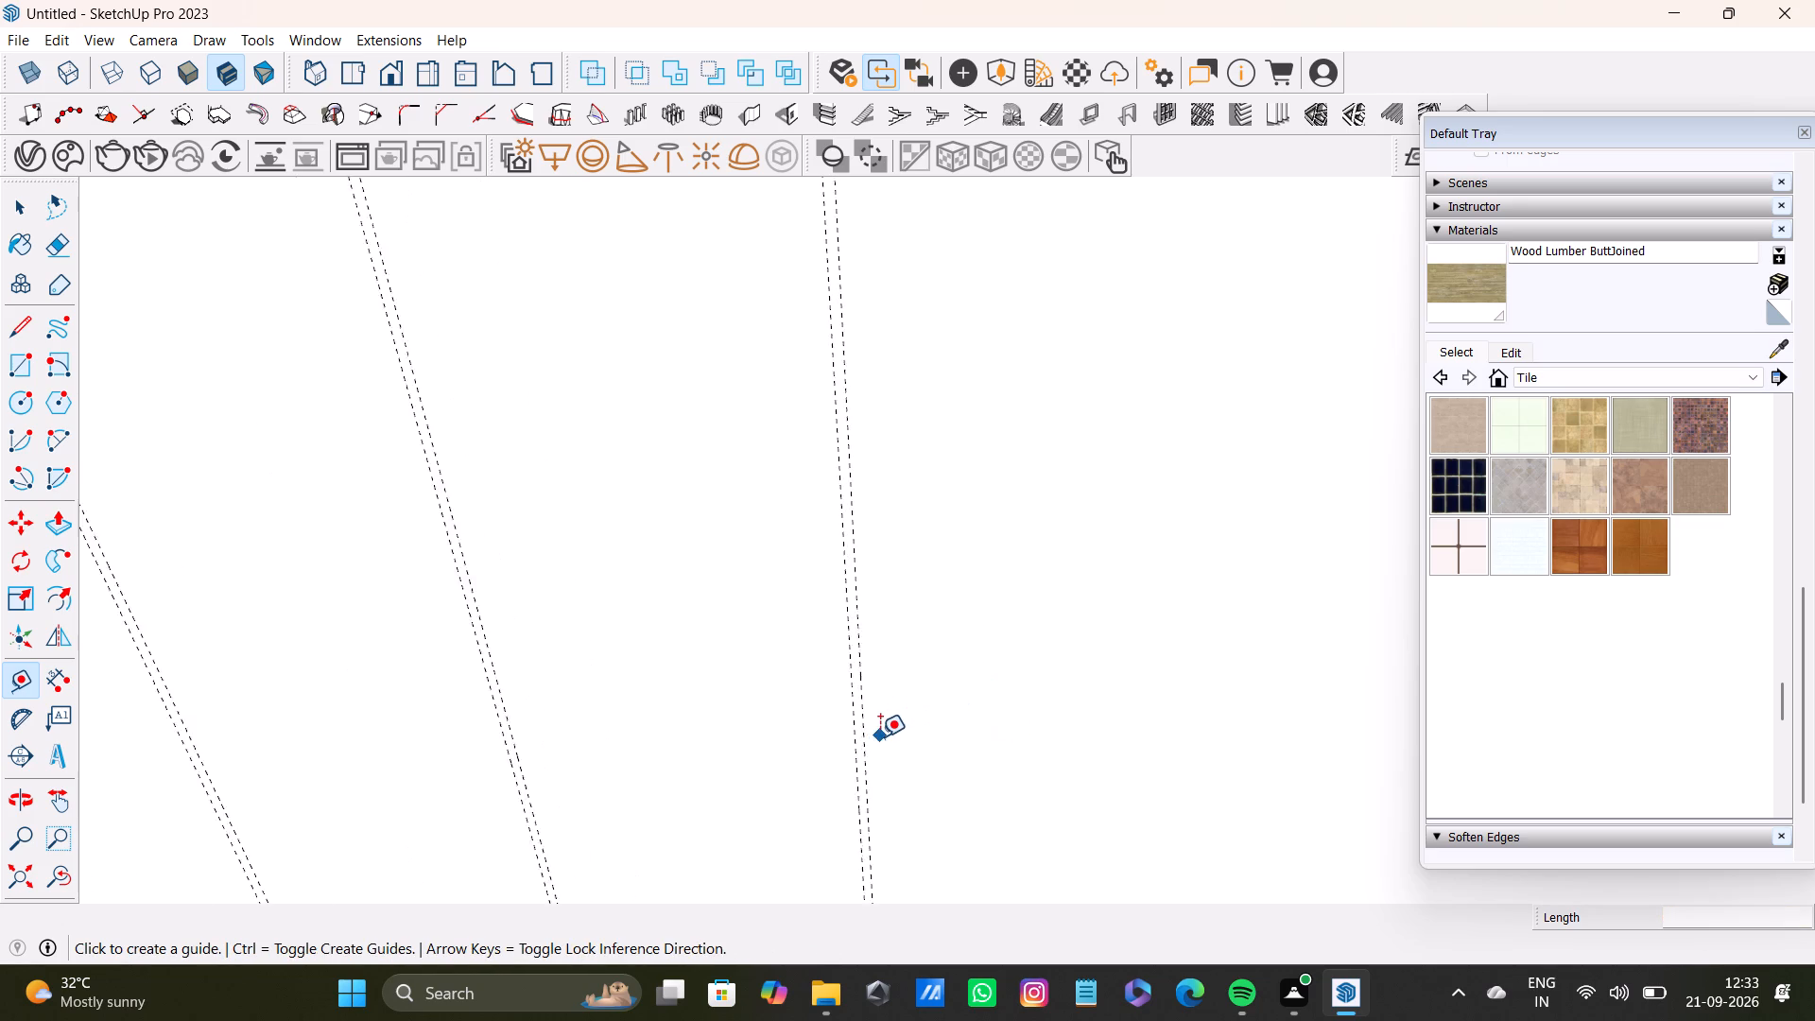
scroll(880, 736, "up", 2)
left_click(862, 758)
scroll(1392, 754, "down", 4)
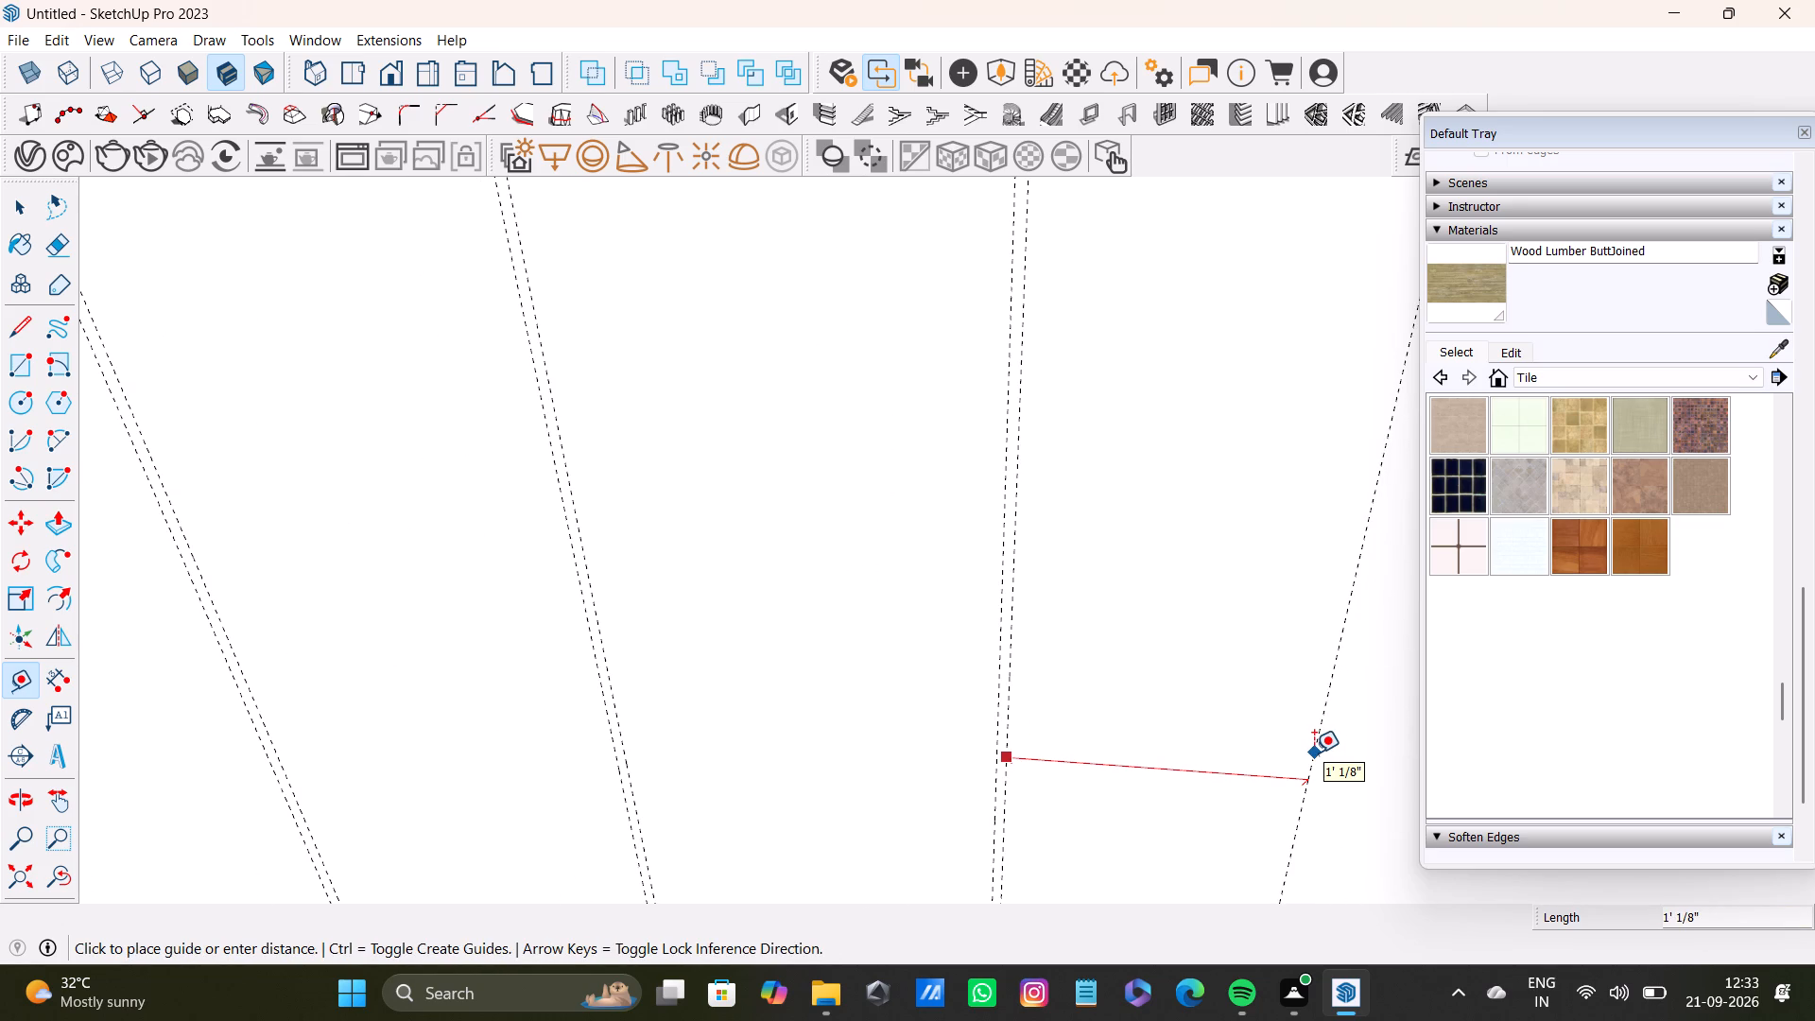
type("1.4")
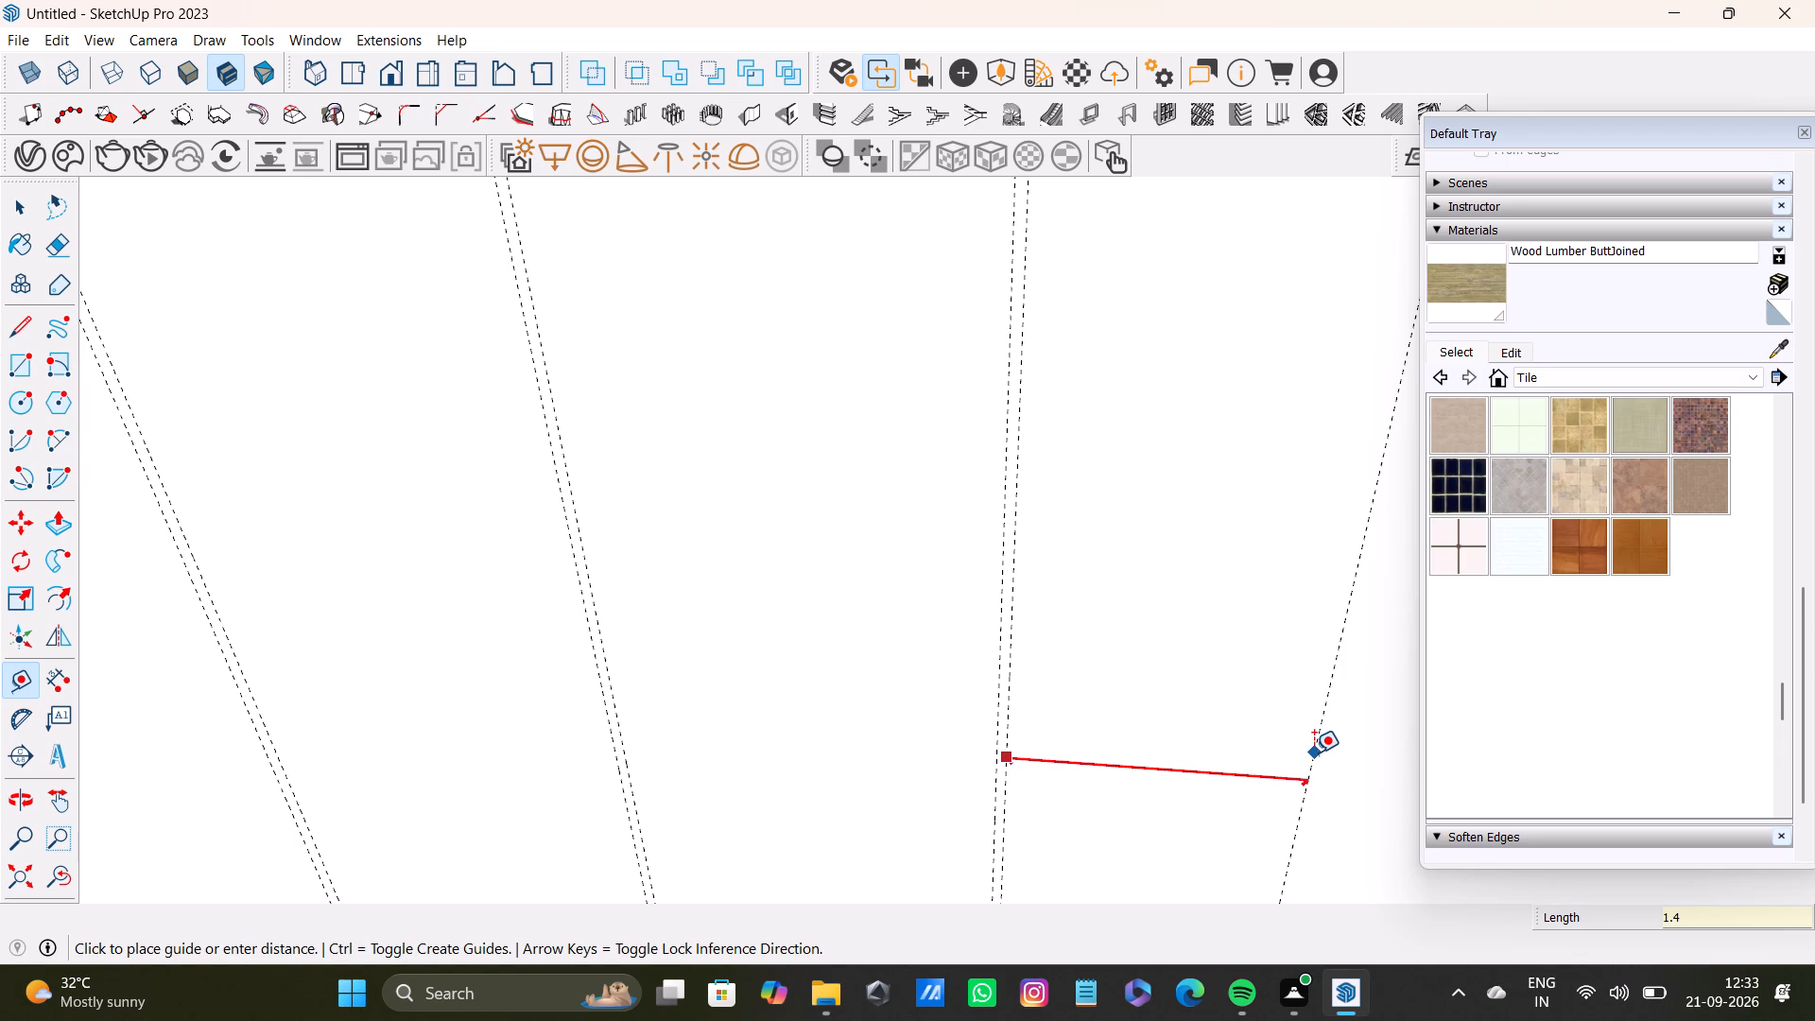
key("BackSpace")
key("BackSpace")
key("slash")
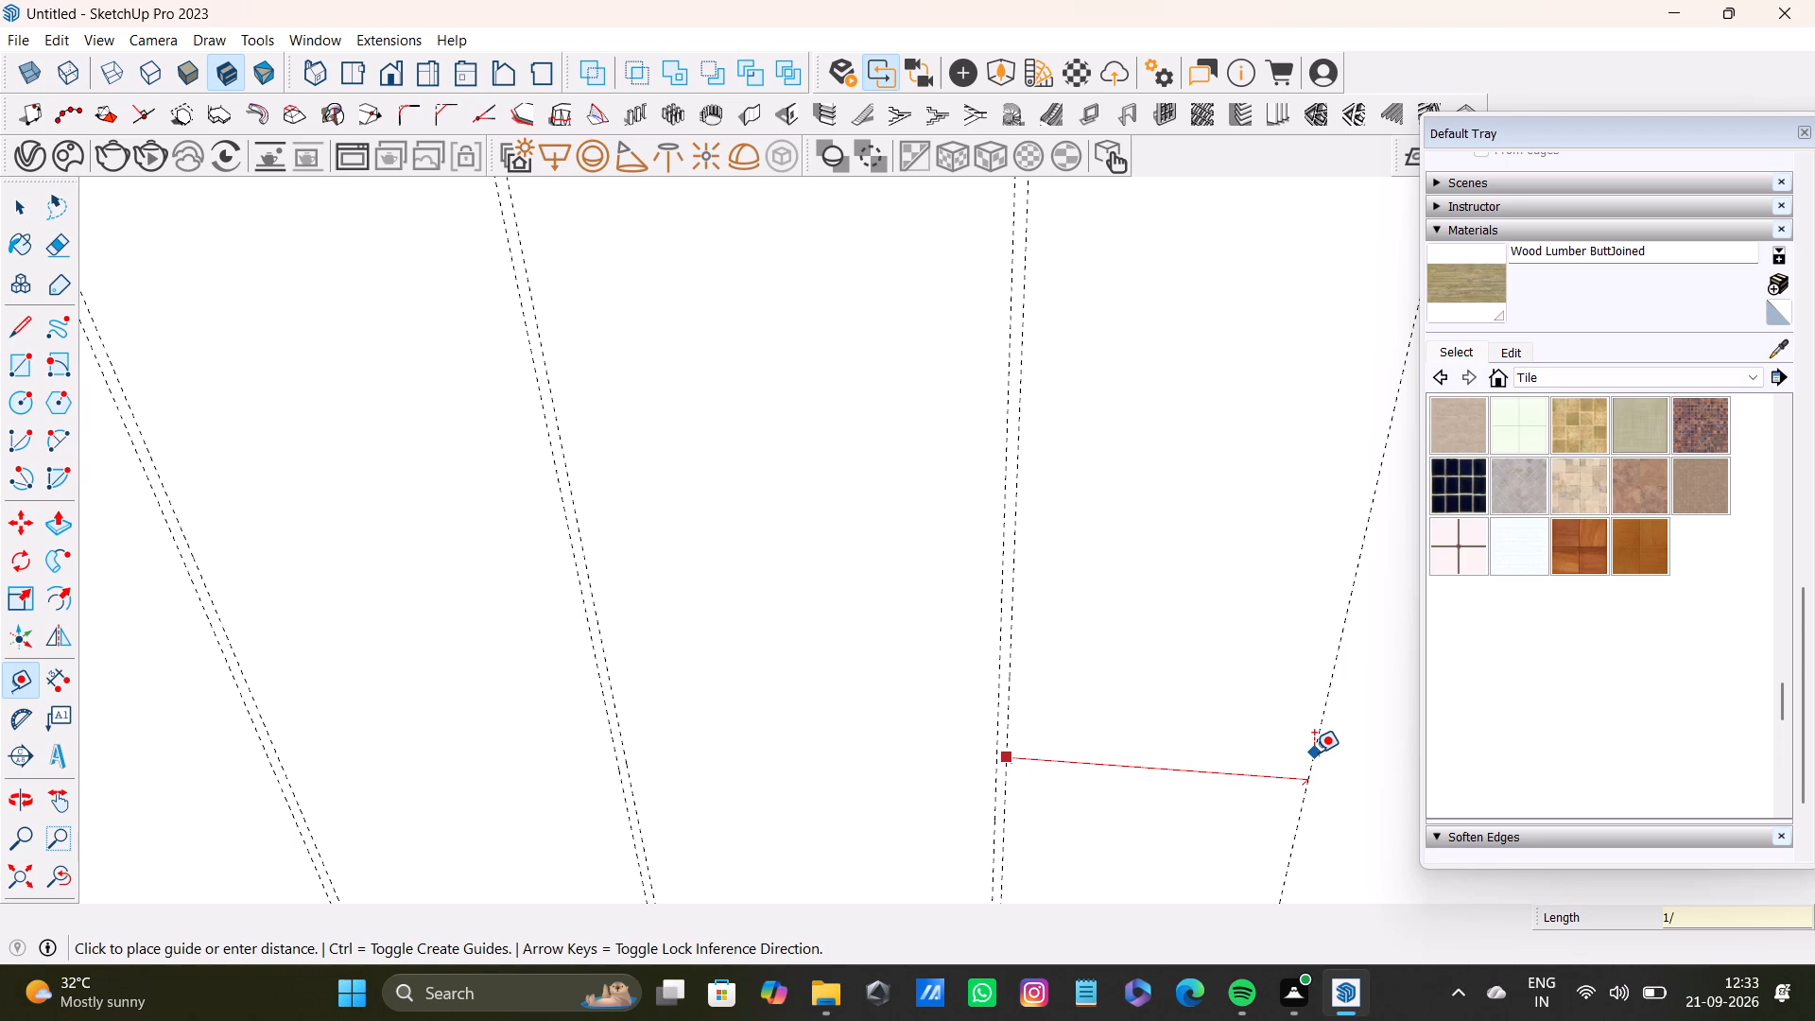
key("BackSpace")
type("'4")
key("shift+quotedbl")
key("Return")
Add a parallel guide 0.4" beyond the newest vertical guide to mark the fourth narrow gap.
scroll(656, 310, "down", 2)
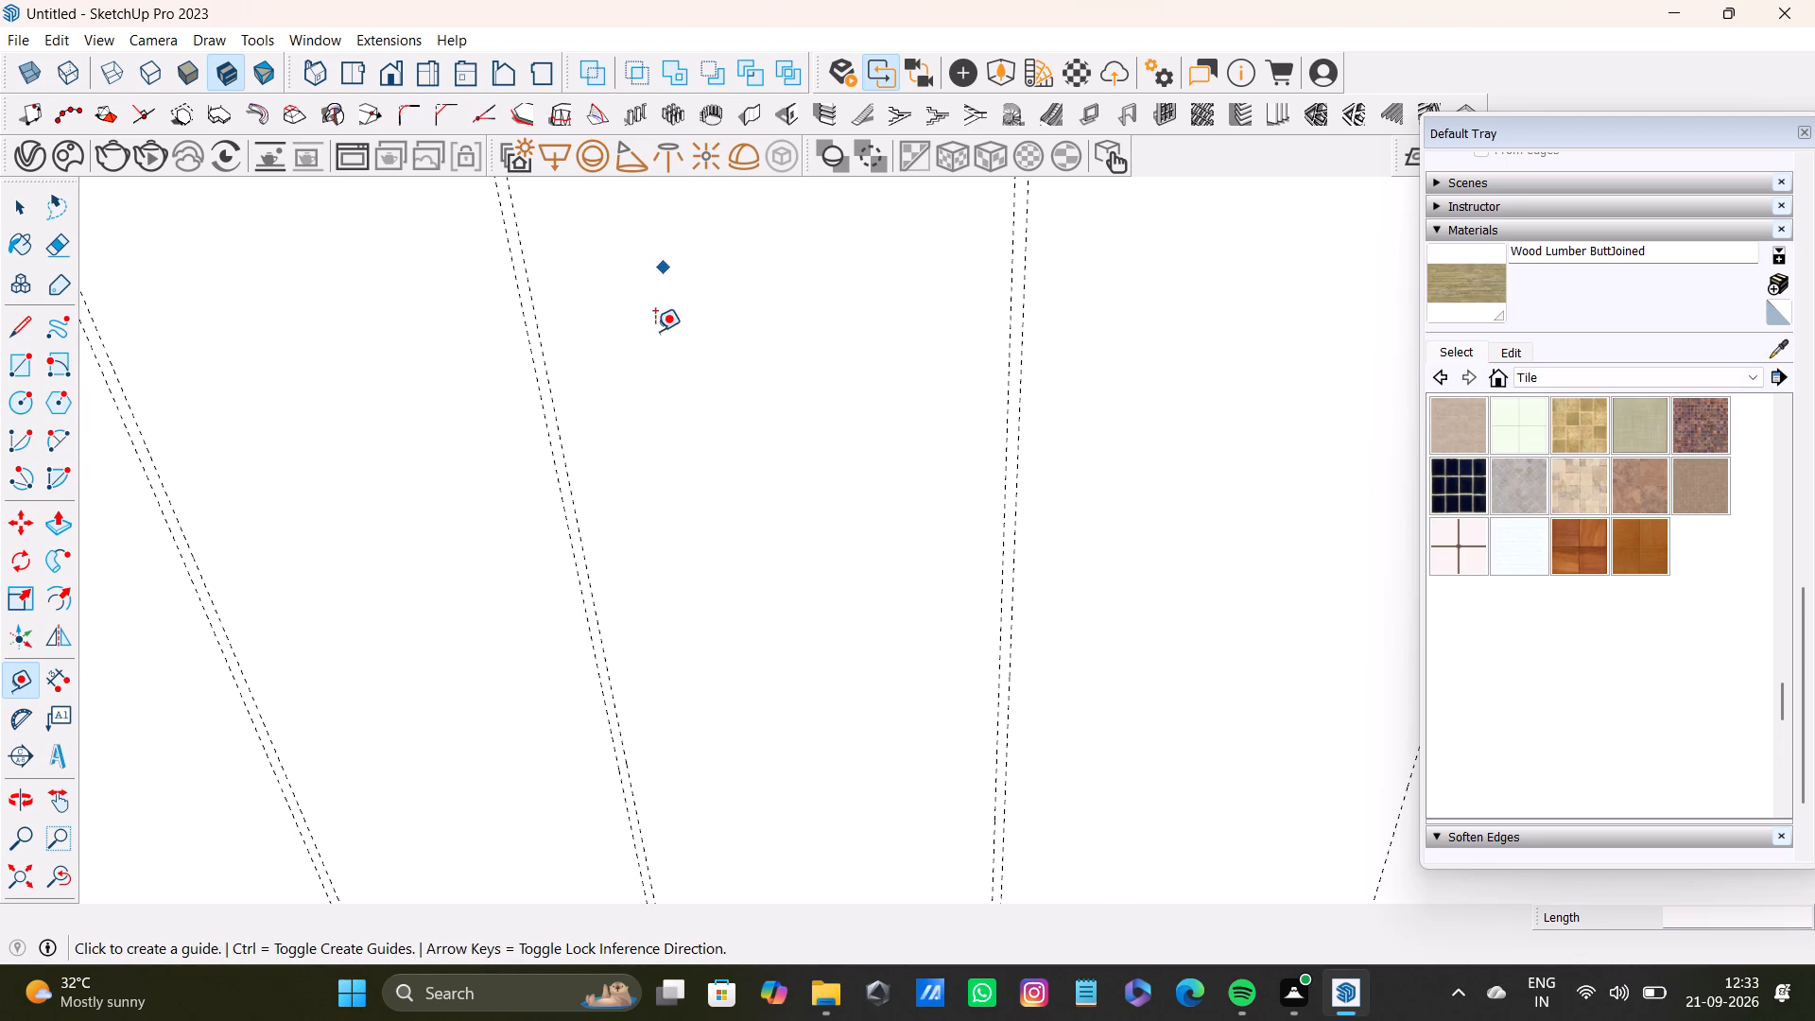
scroll(655, 331, "down", 10)
middle_click_drag(975, 484, 924, 555, "shift")
scroll(928, 560, "up", 7)
left_click_drag(931, 614, 952, 611)
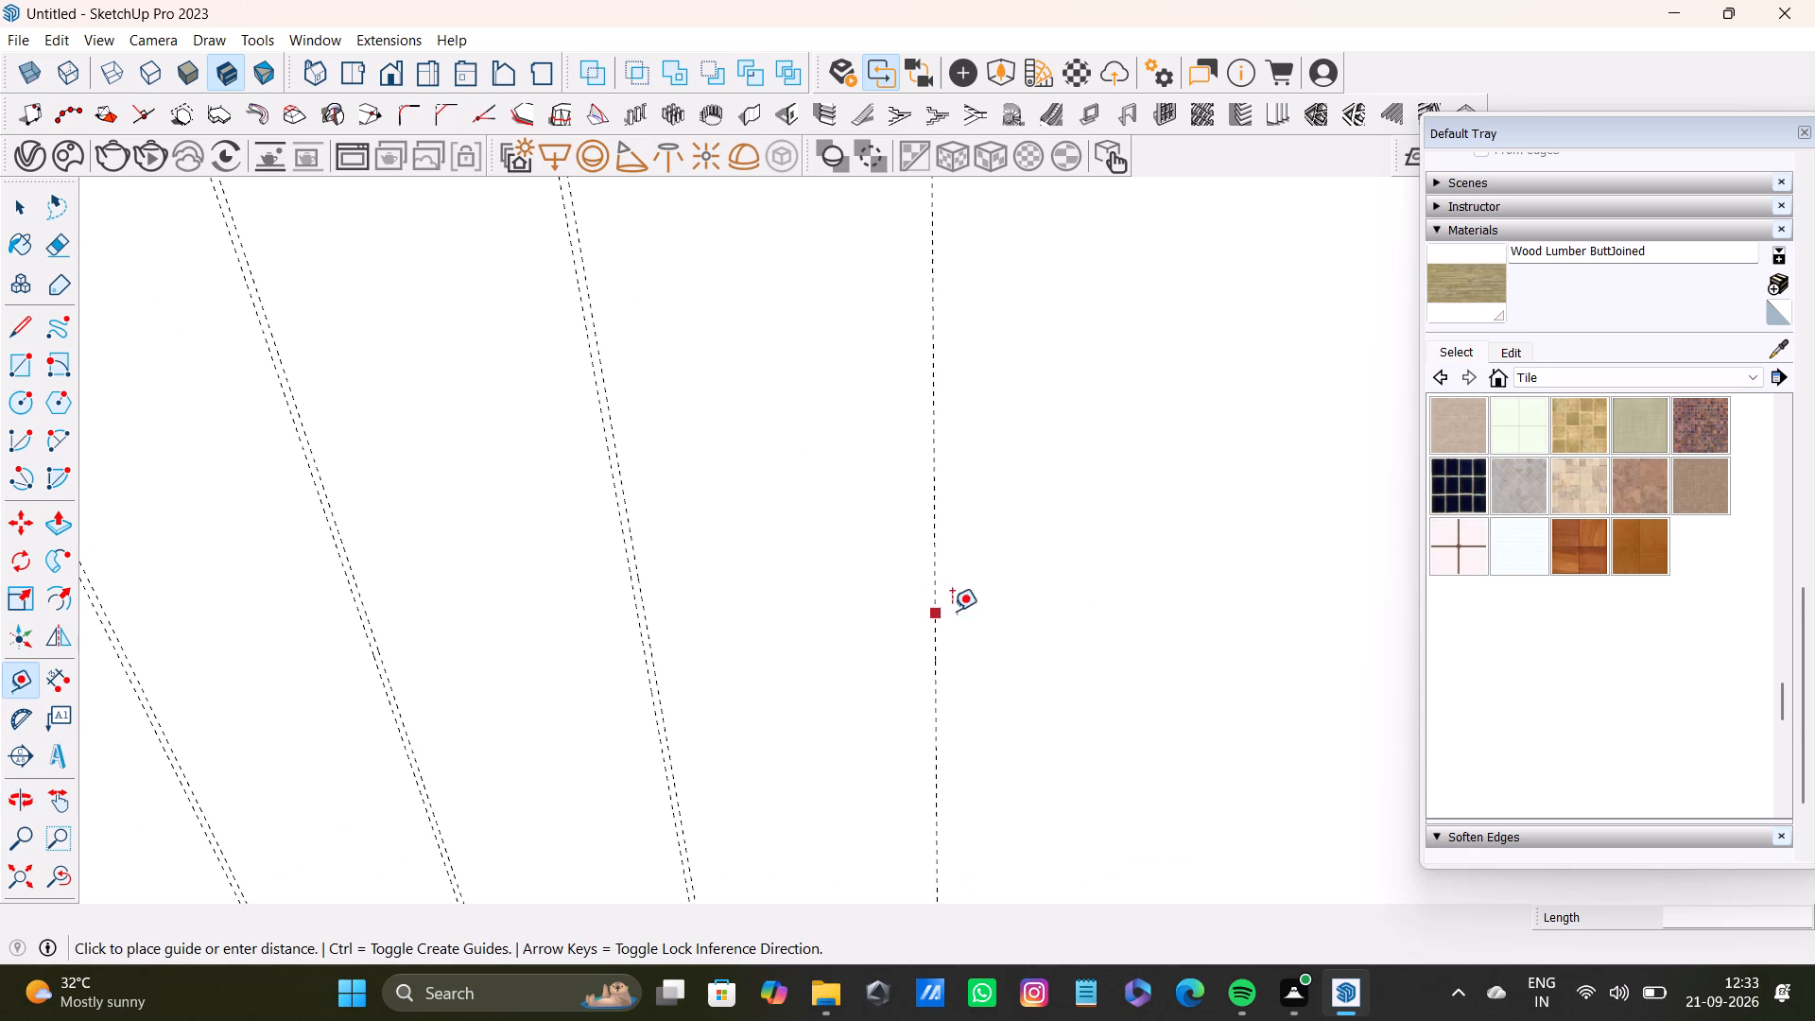
left_click_drag(952, 611, 974, 611)
type("0,")
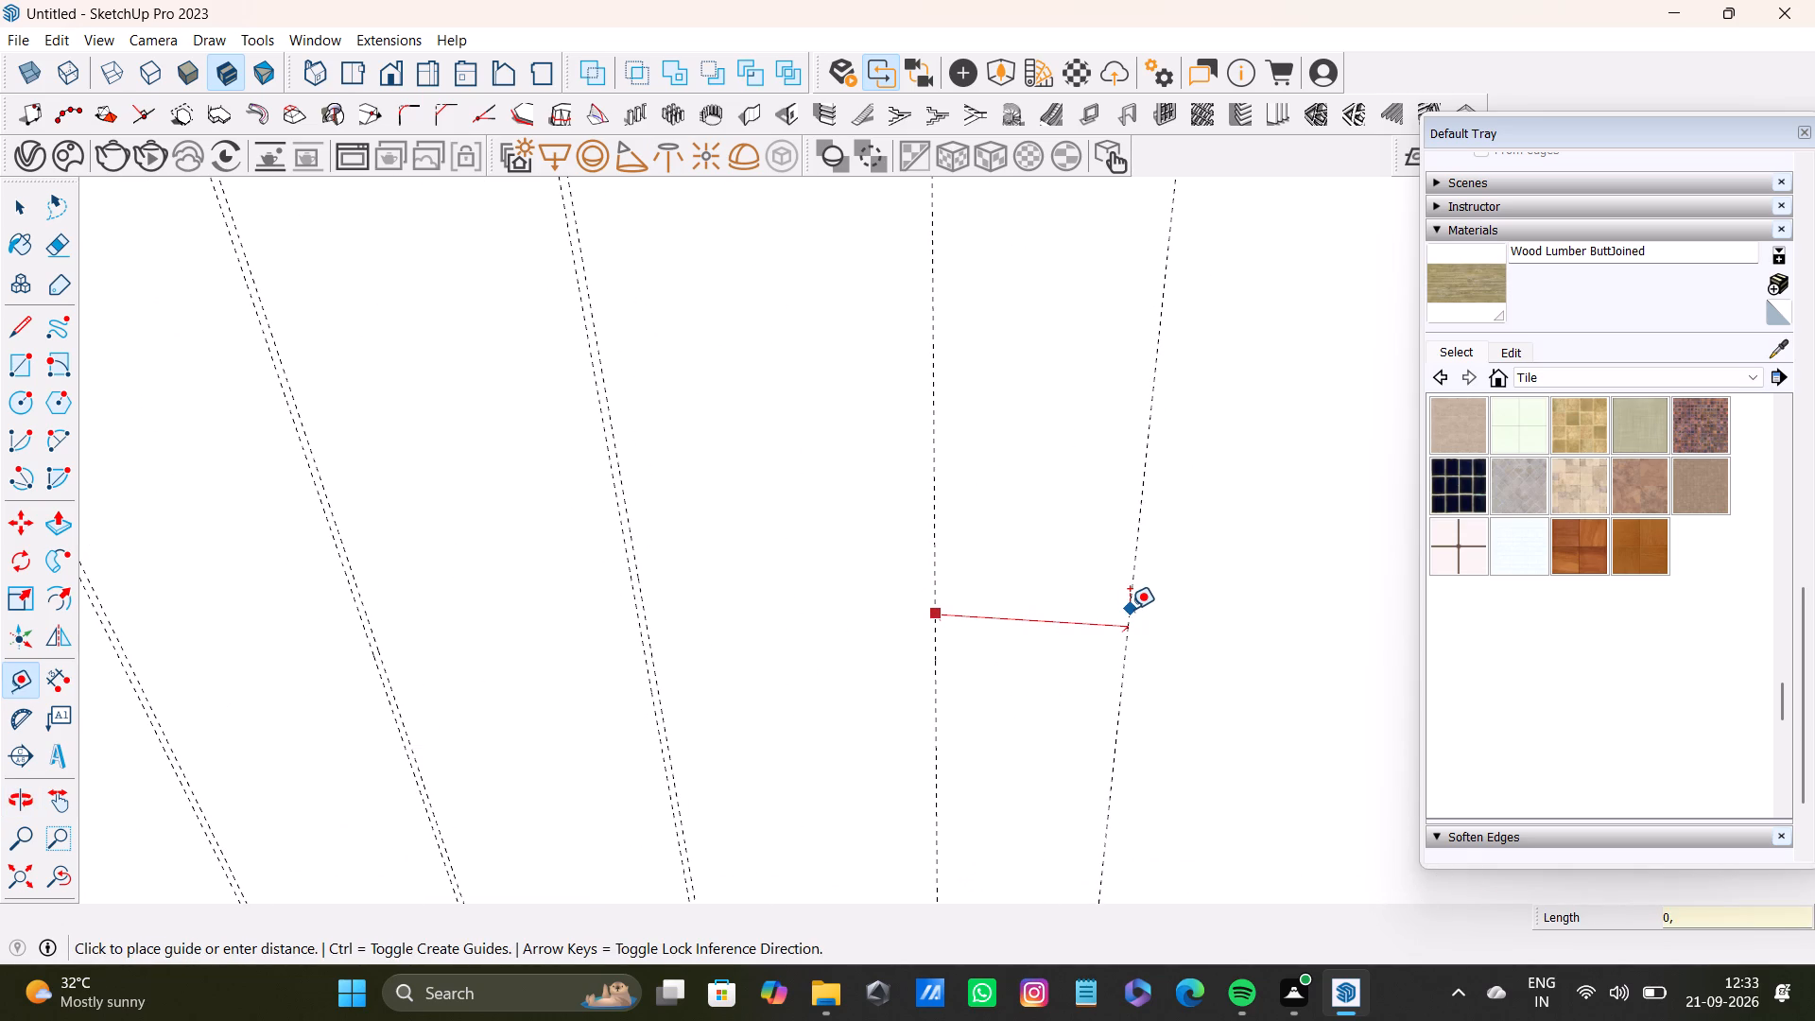
key("BackSpace")
type(".4")
key("shift+quotedbl")
key("Return")
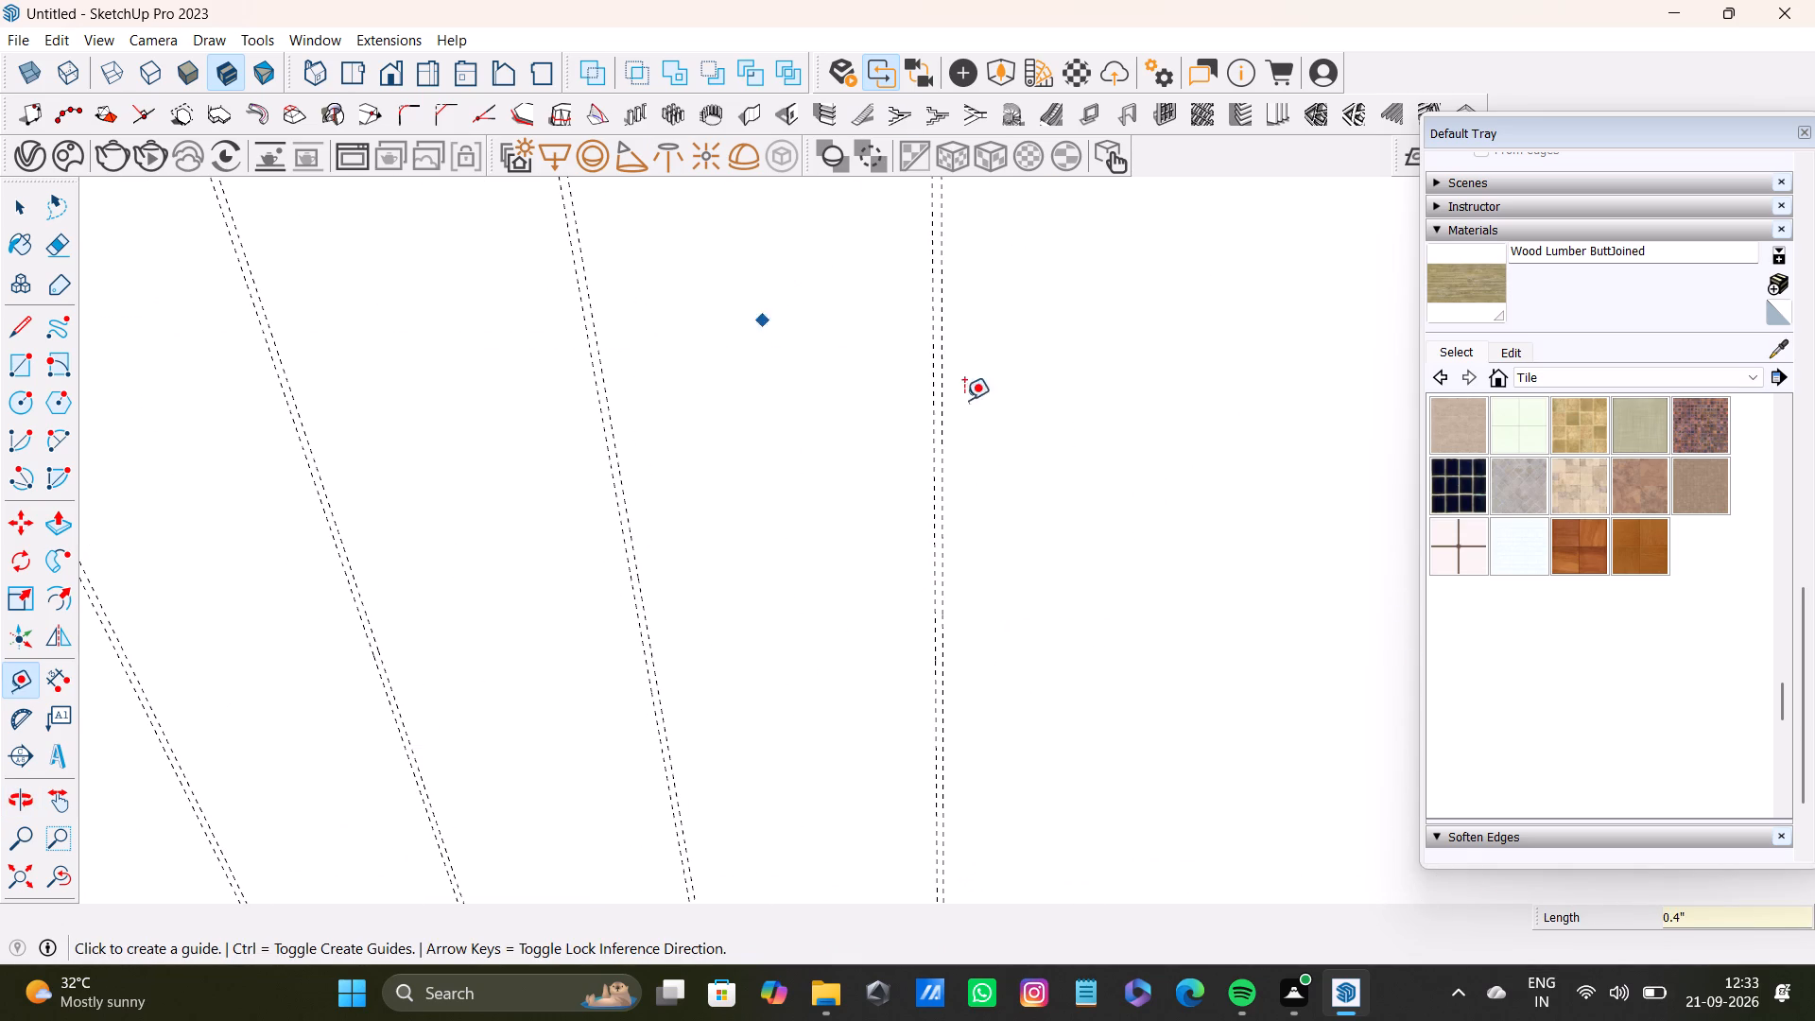
Add a vertical guide 1'4" beyond the fourth narrow guide pair on the back wall.
scroll(1019, 546, "up", 7)
left_click(935, 655)
scroll(1257, 648, "down", 13)
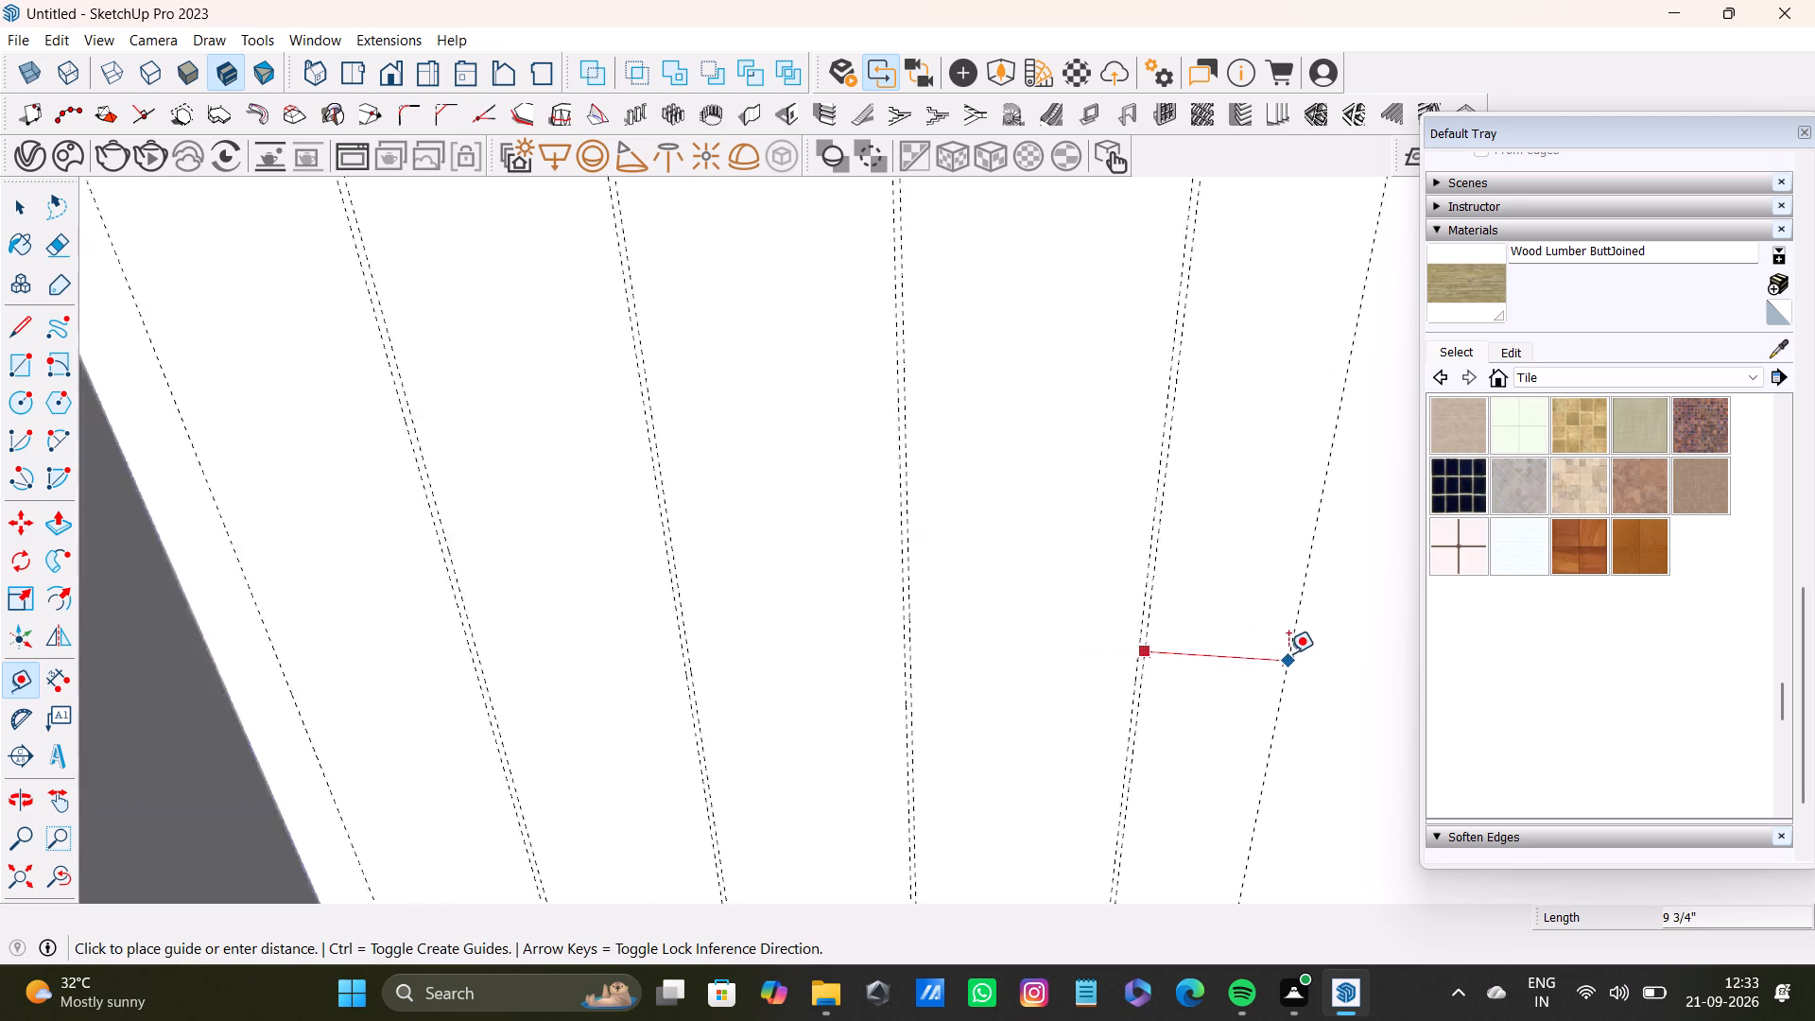
scroll(1288, 653, "down", 1)
middle_click_drag(1316, 646, 845, 661, "shift")
scroll(936, 661, "down", 2)
key("1")
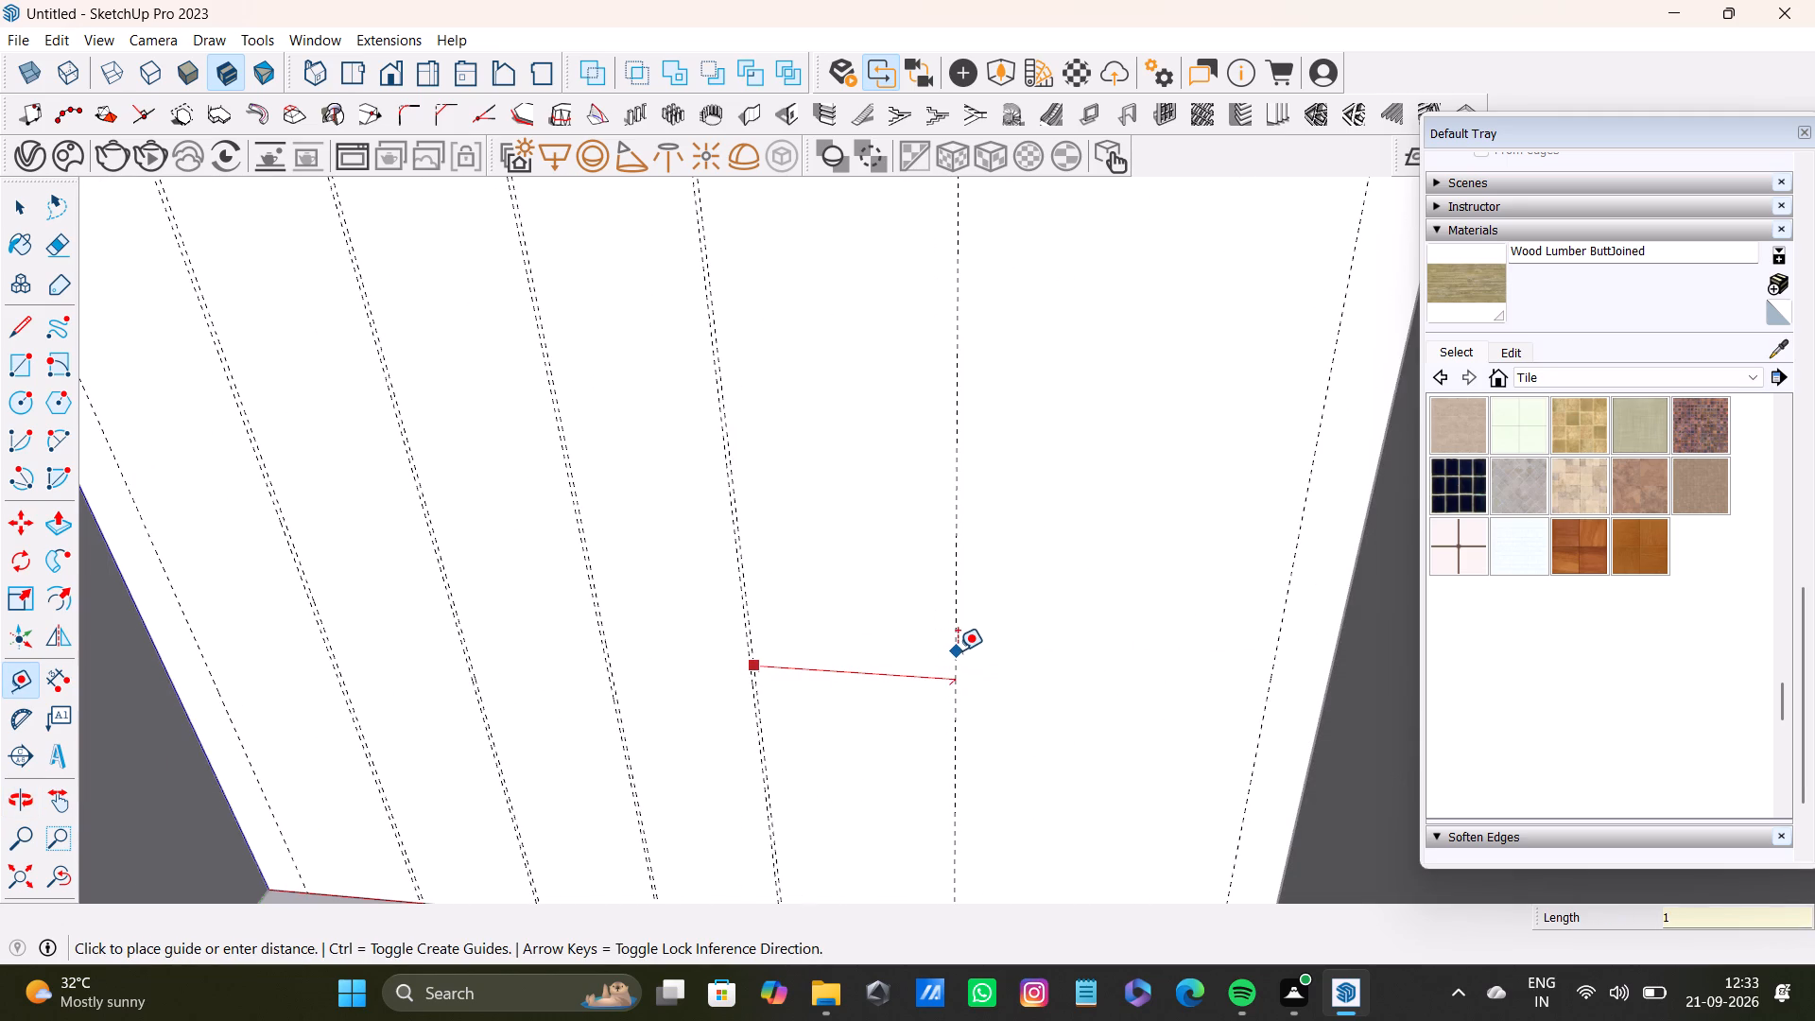
type("'4")
key("shift+quotedbl")
key("Return")
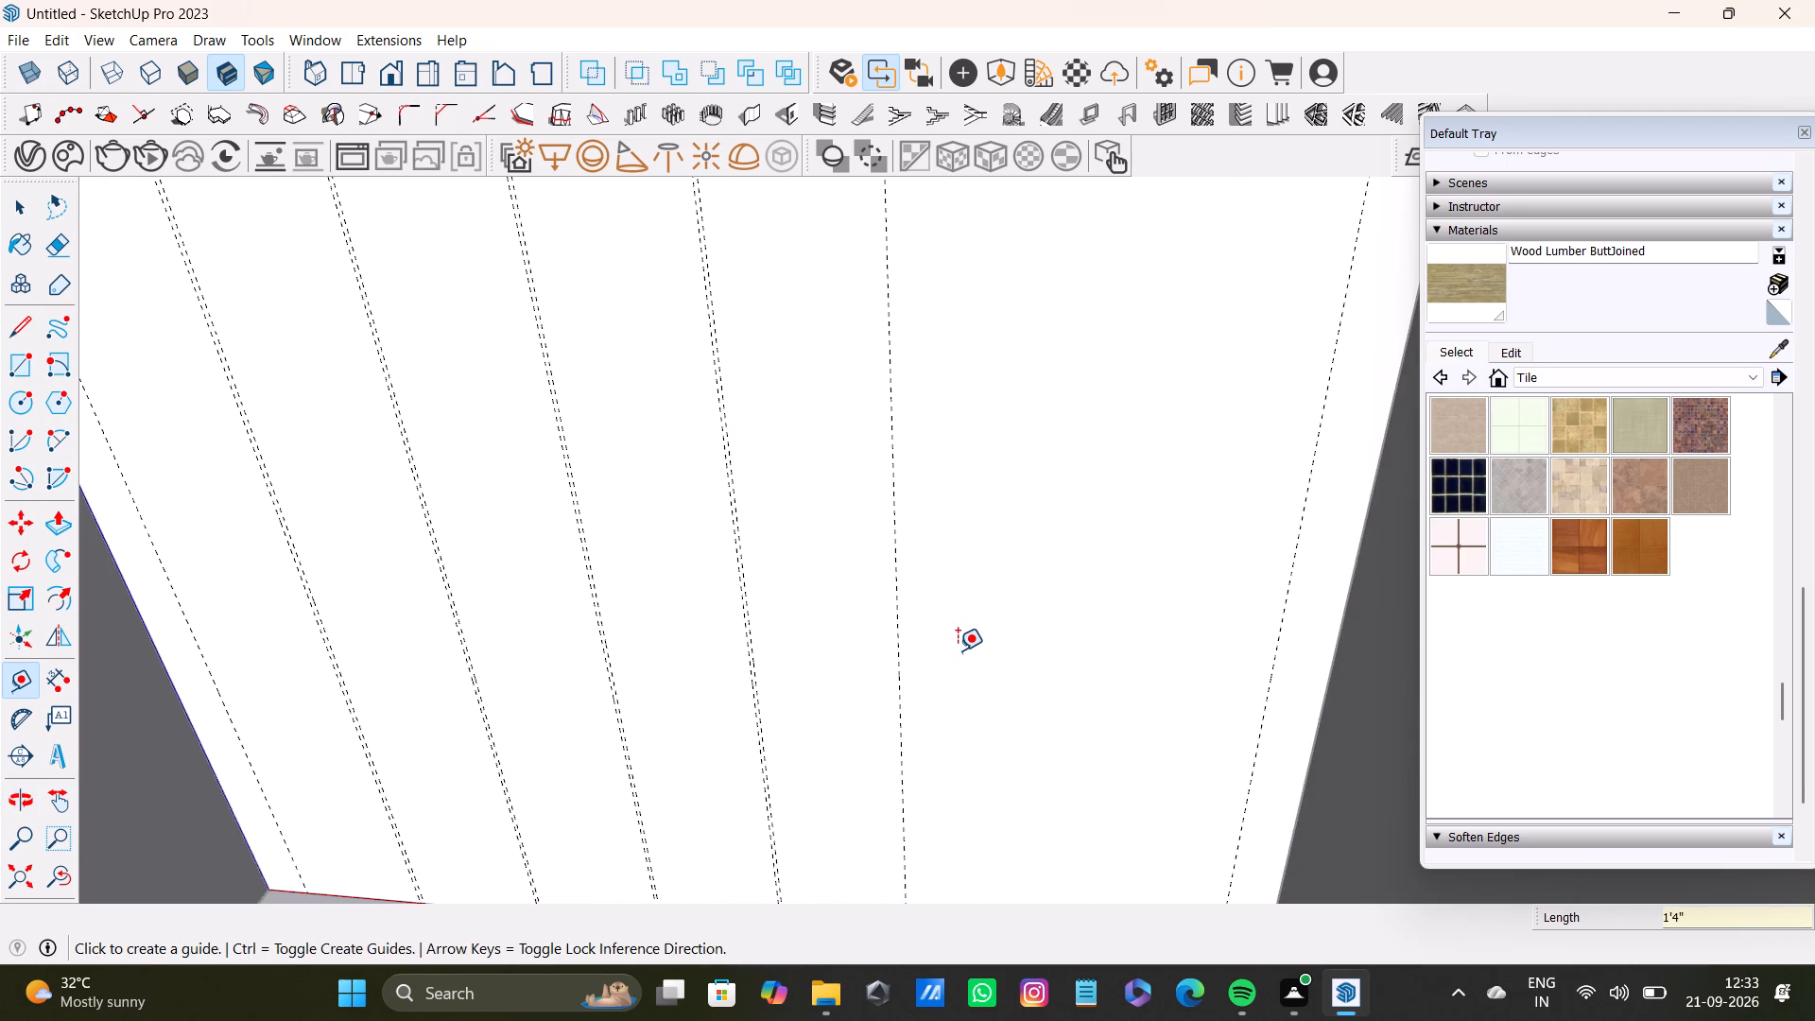
Add a parallel guide 0.4" beyond the newest vertical guide to mark the fifth narrow gap.
left_click_drag(907, 731, 916, 731)
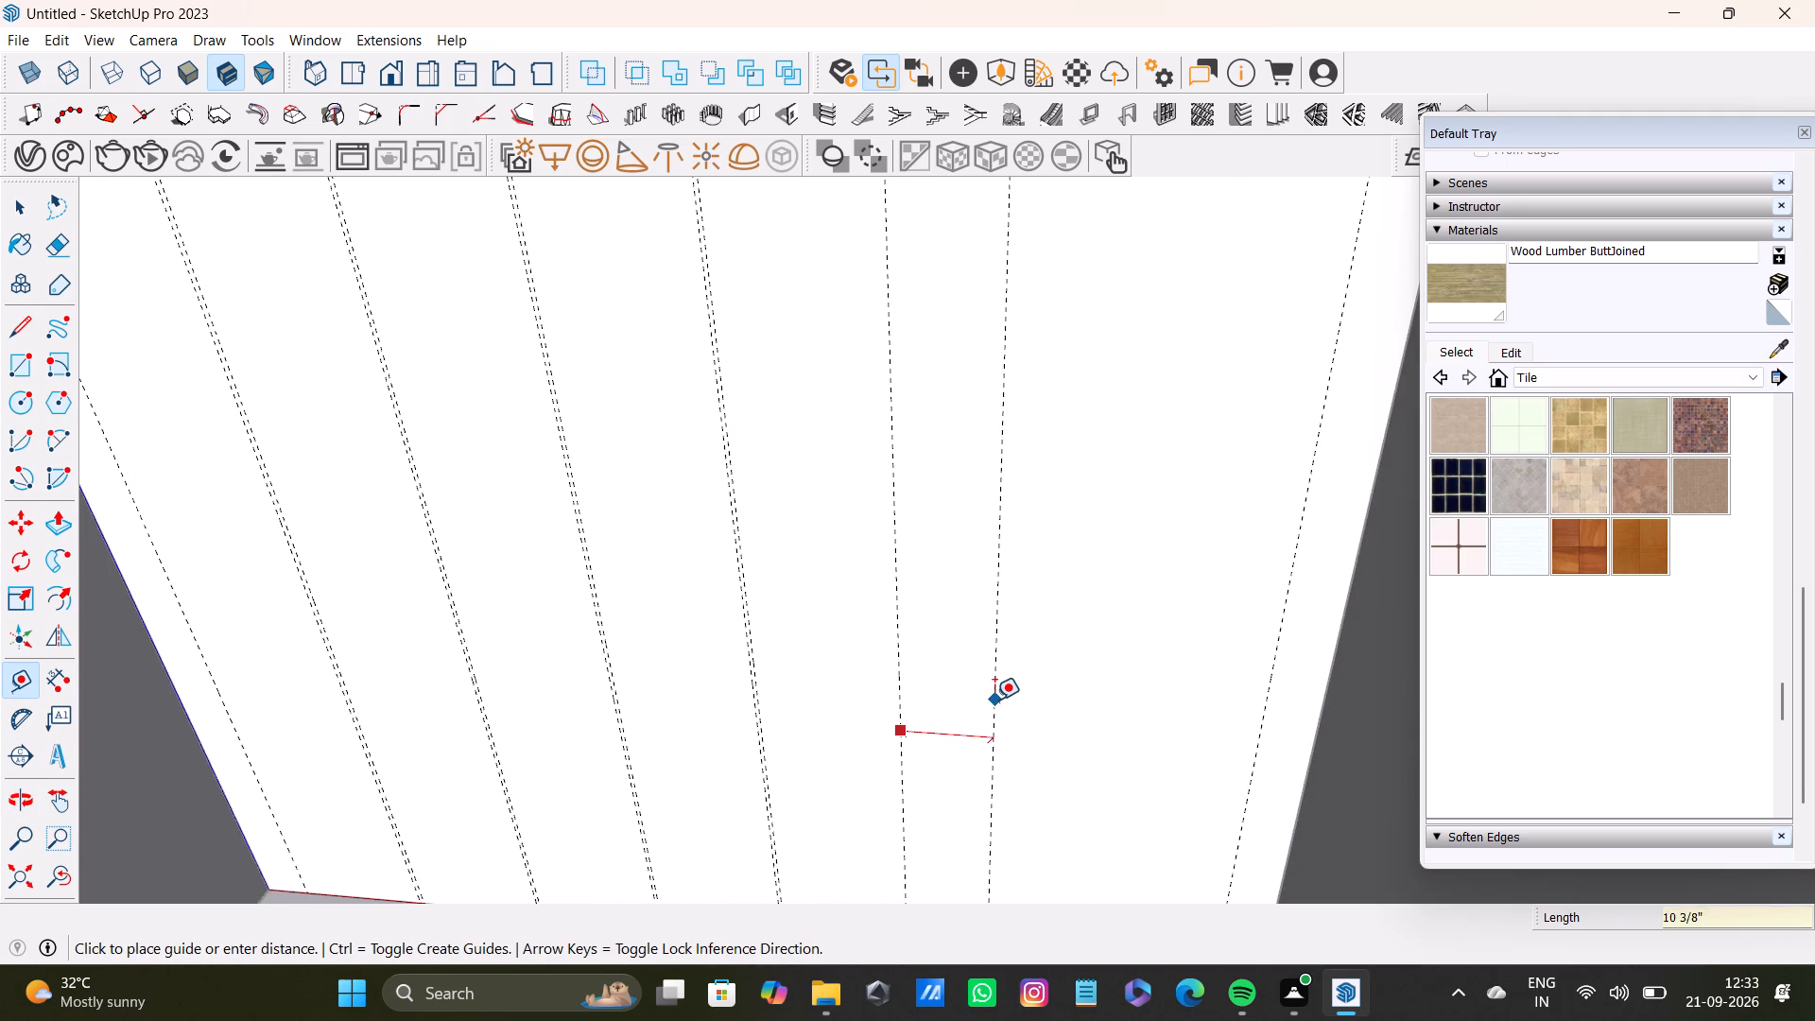
type("0.4\"")
key("Return")
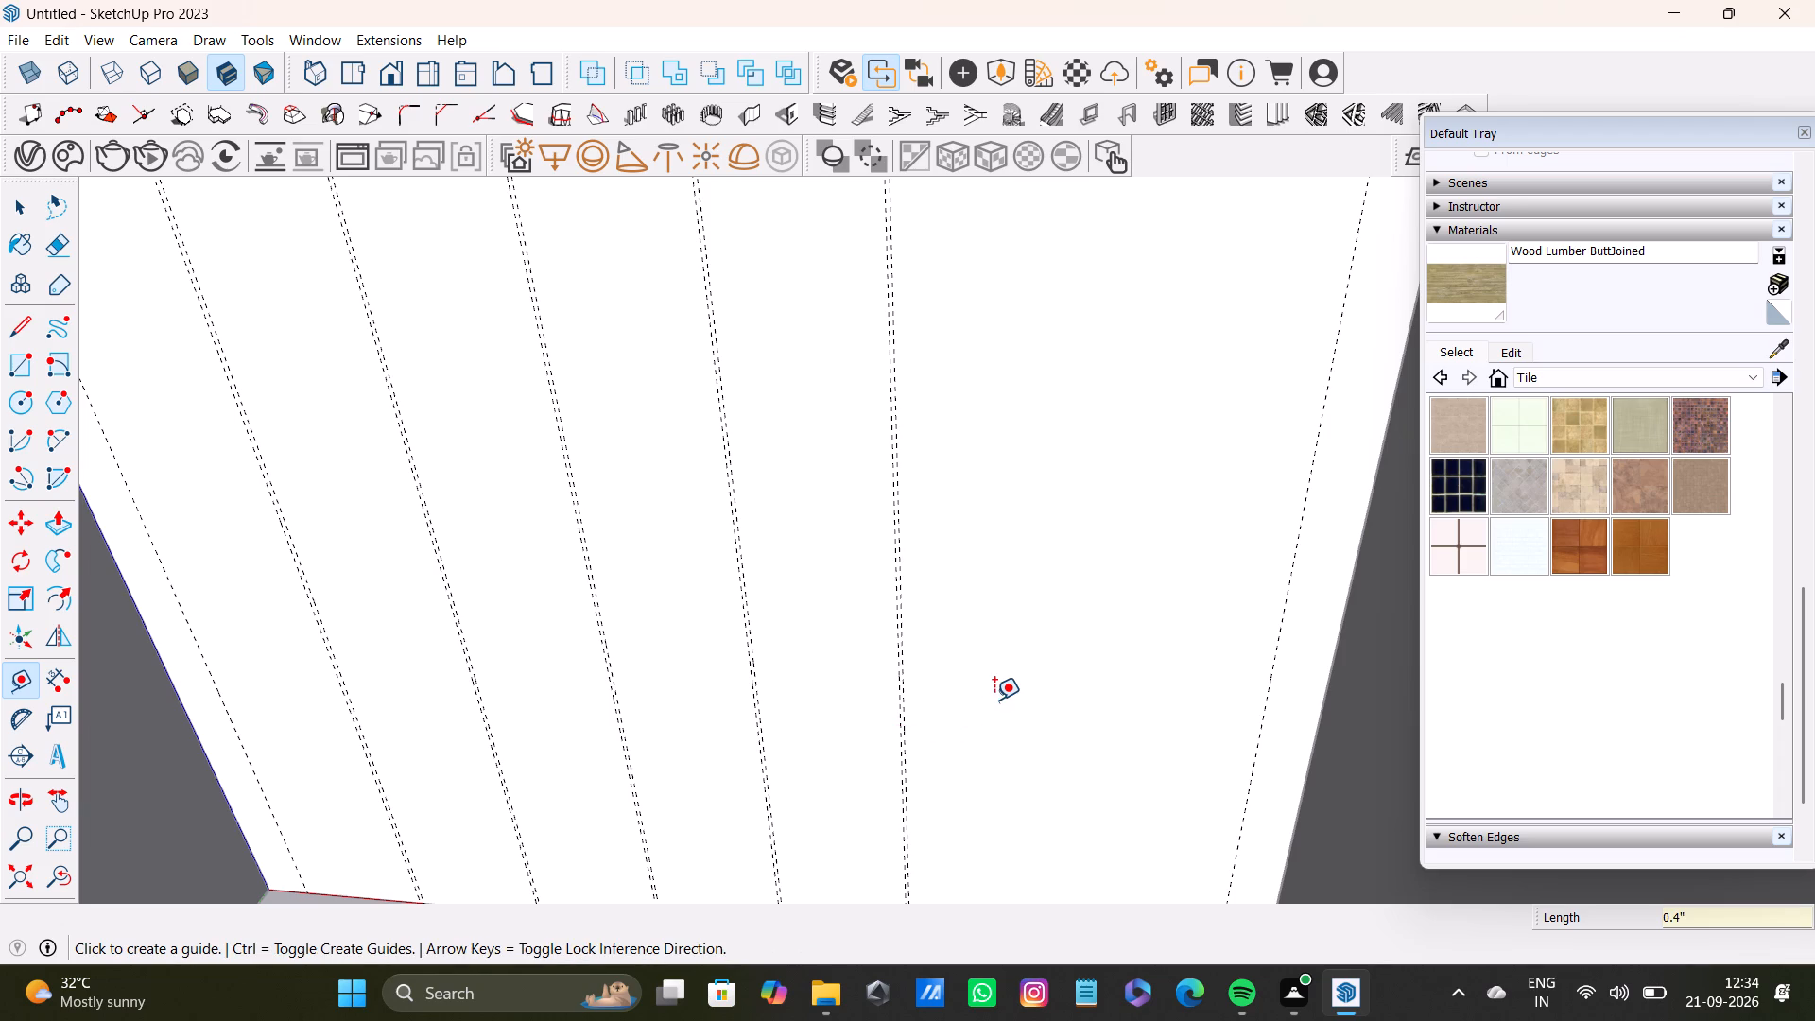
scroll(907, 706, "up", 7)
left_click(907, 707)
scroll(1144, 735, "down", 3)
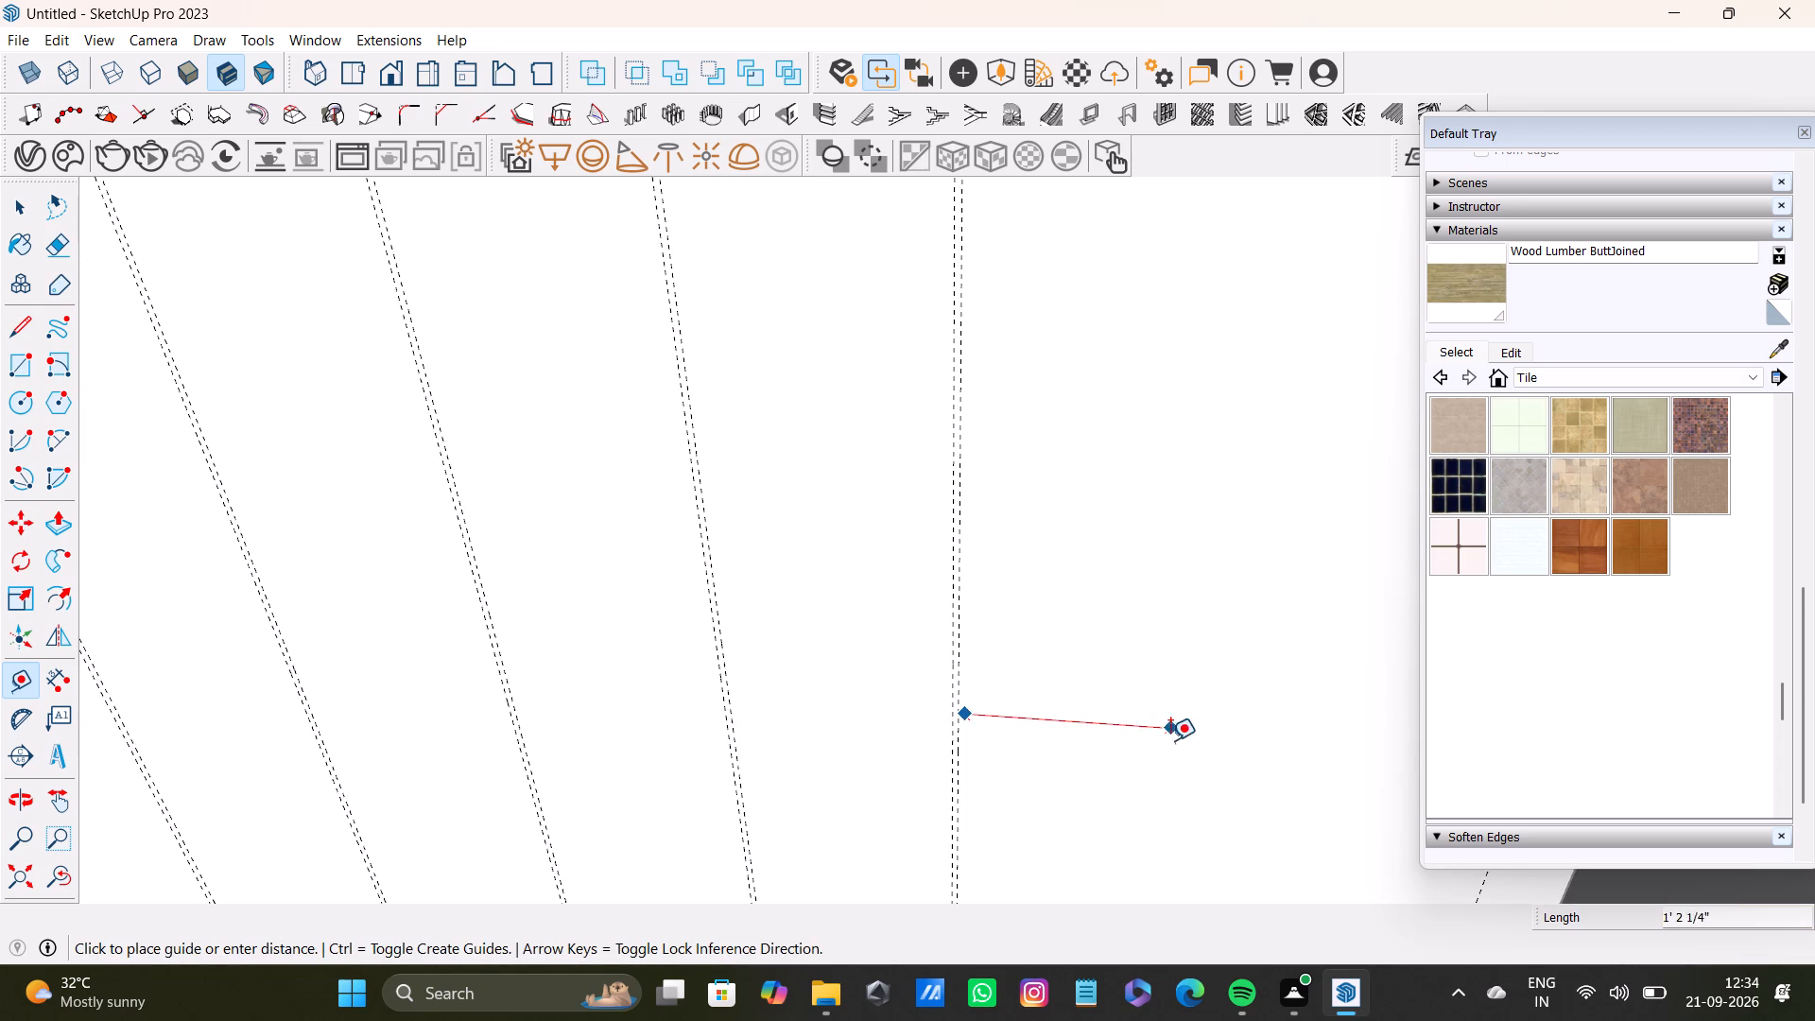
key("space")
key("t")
Add a vertical guide 1'4" beyond the fifth narrow guide pair on the back wall.
scroll(95, 771, "up", 3)
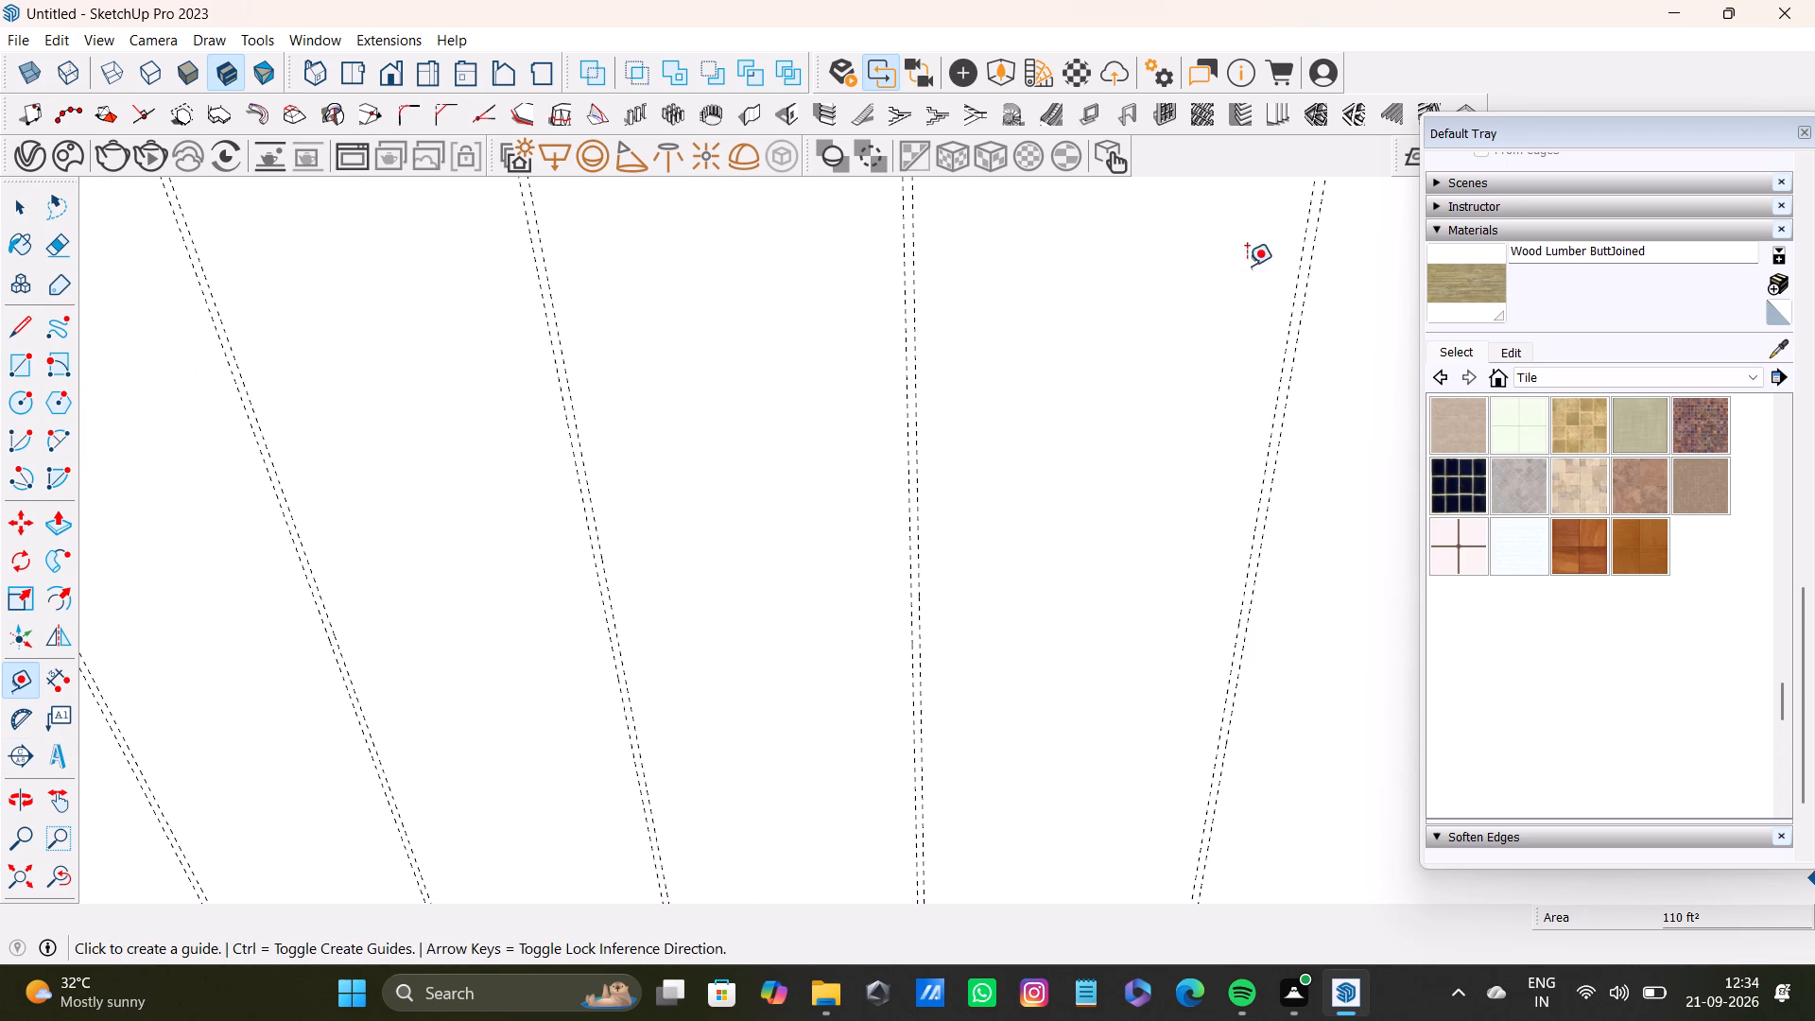
scroll(1093, 686, "down", 7)
middle_click_drag(1087, 665, 922, 683, "shift")
scroll(998, 691, "up", 12)
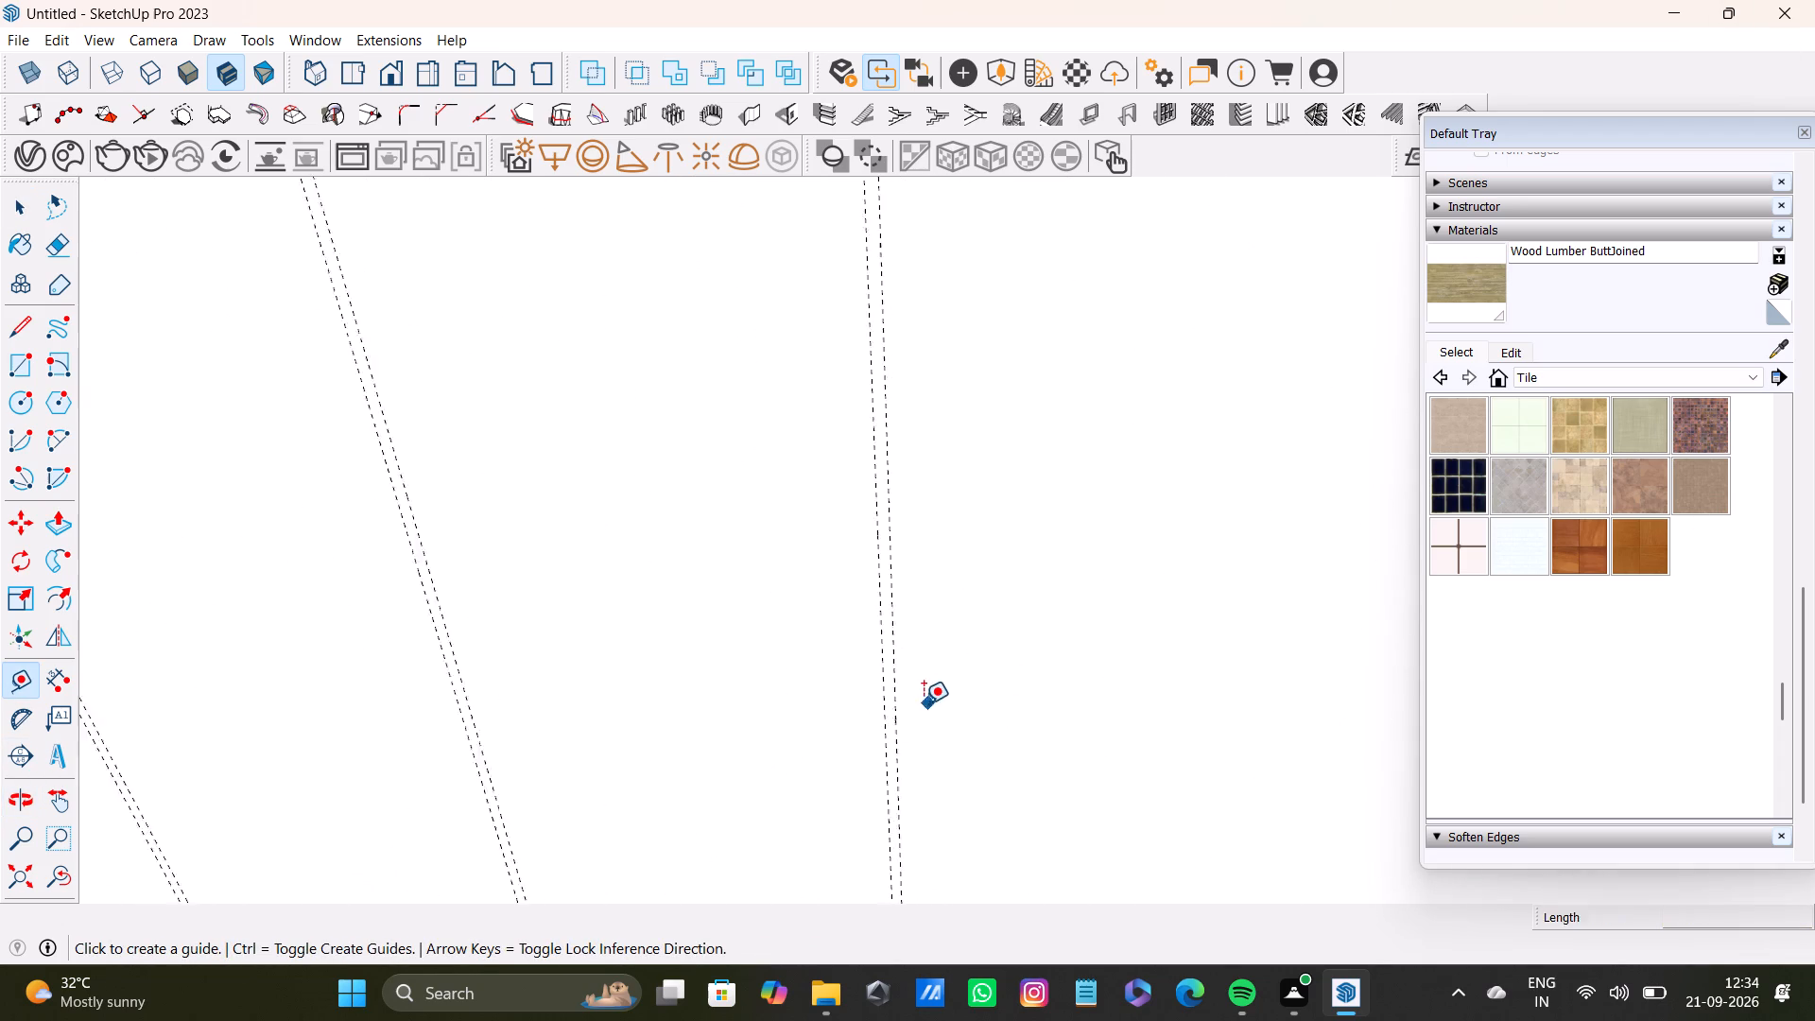
left_click(892, 723)
scroll(1146, 735, "down", 8)
middle_click_drag(1240, 760, 979, 791, "shift")
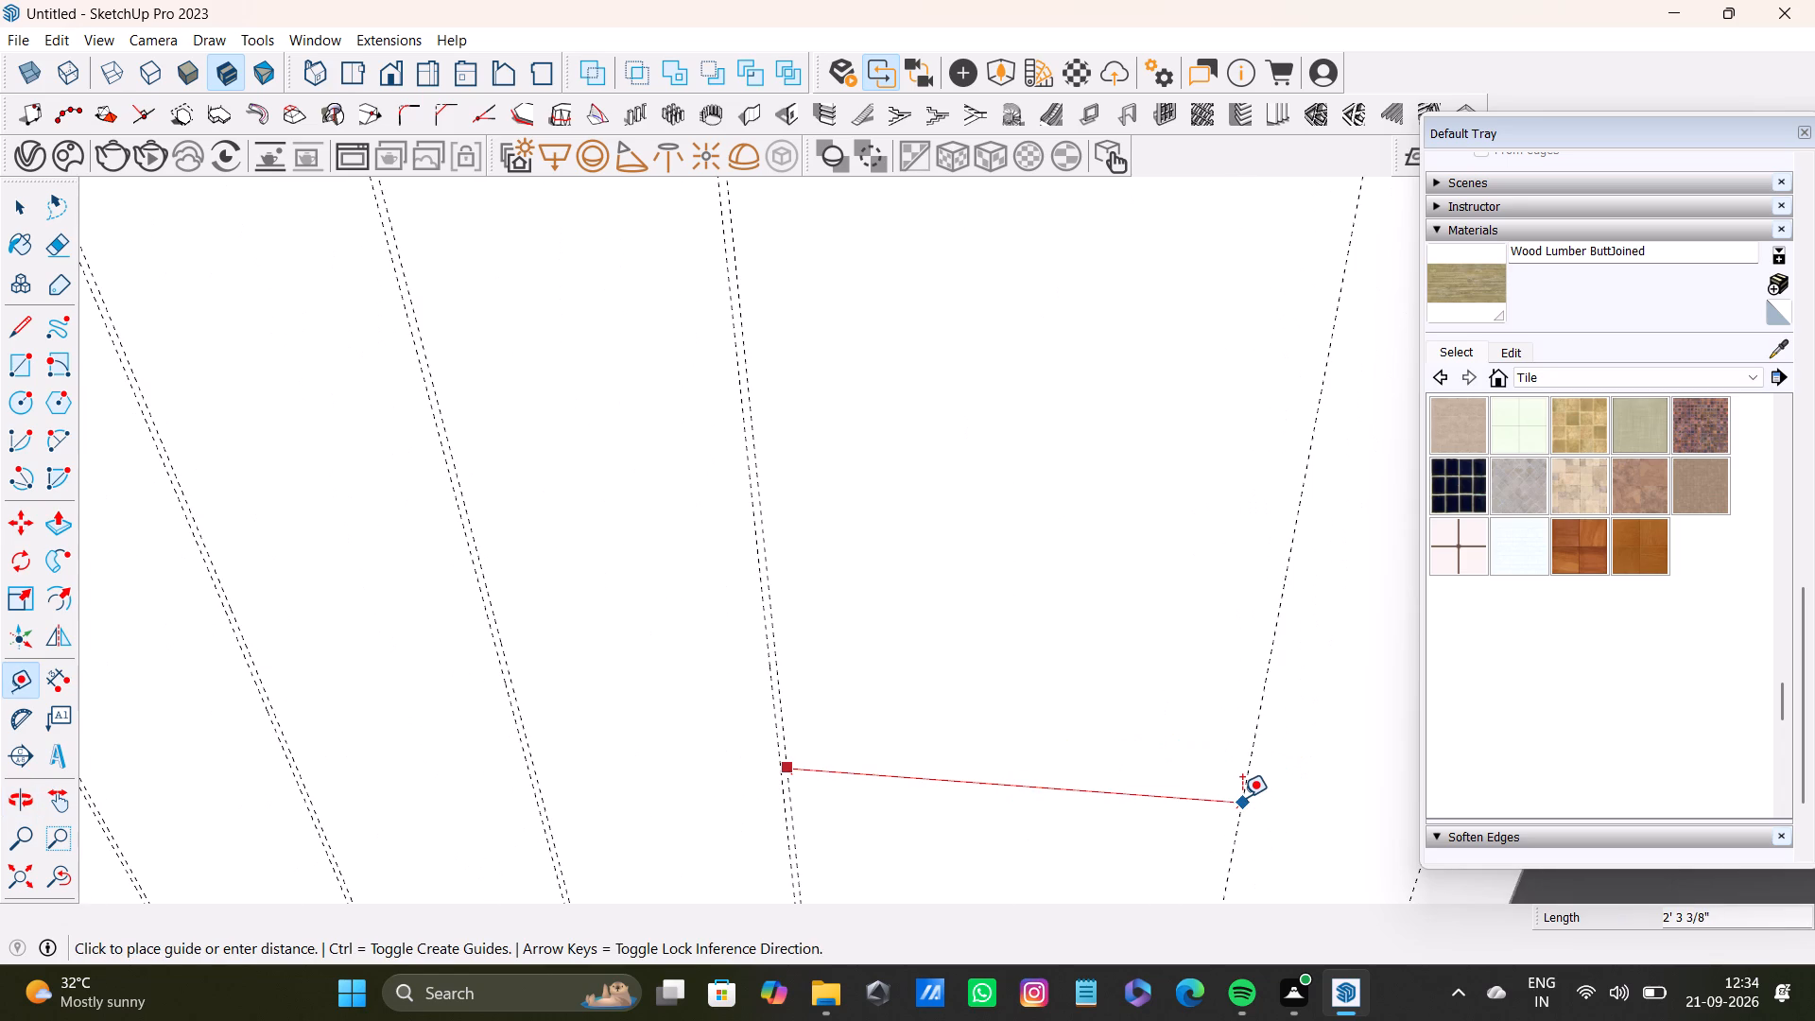
type("1'")
key("4")
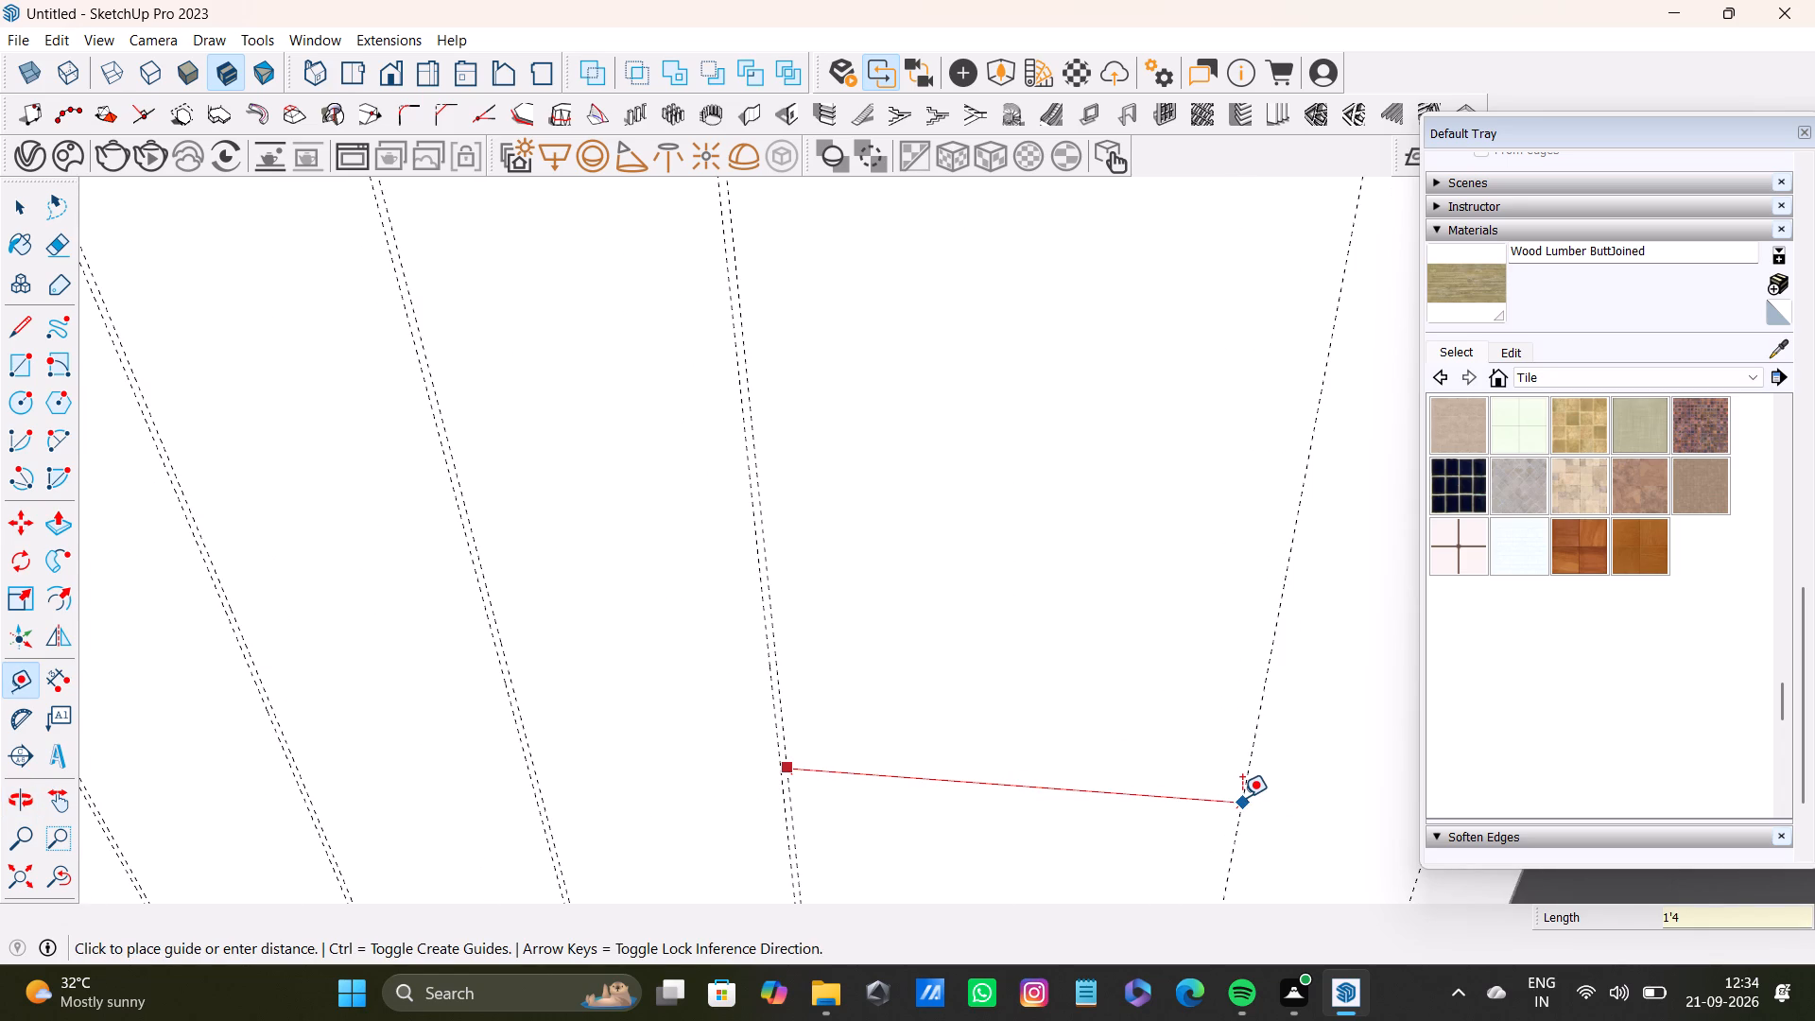
key("shift+quotedbl")
key("Return")
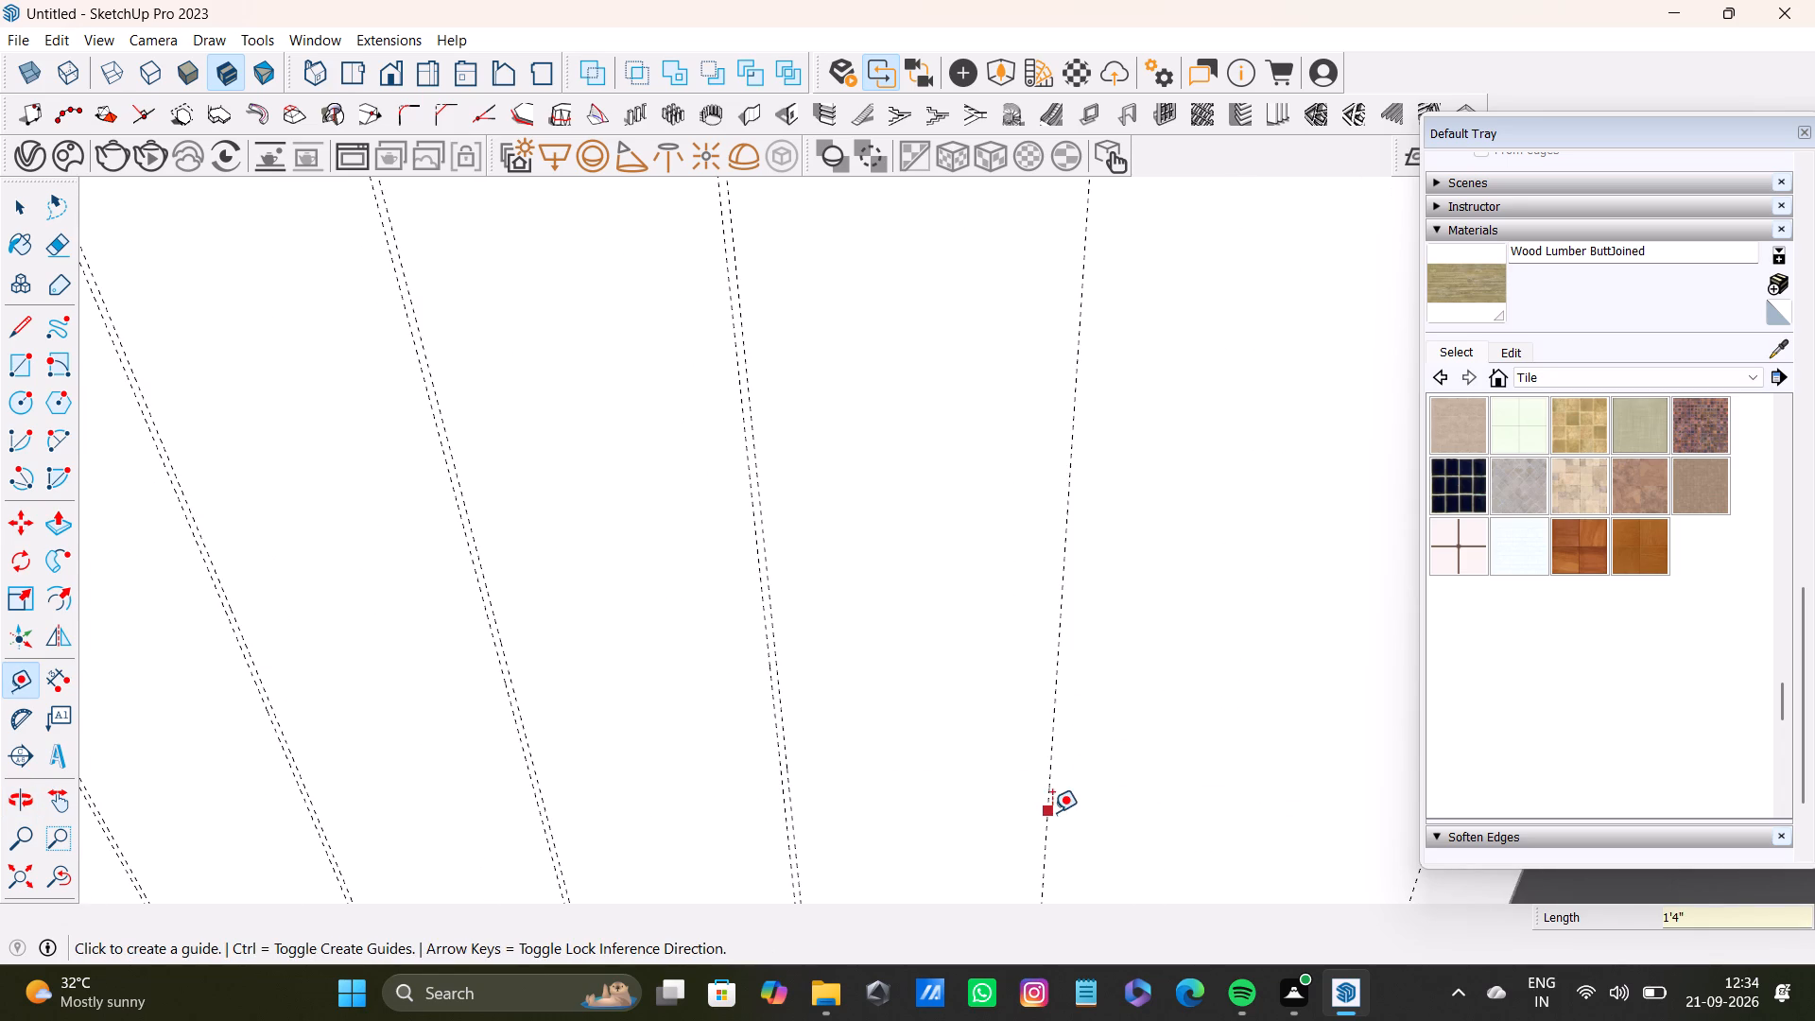
Add a parallel guide 0.4" beyond the newest vertical guide to mark the sixth narrow gap.
left_click_drag(1052, 814, 1065, 814)
type("0.4")
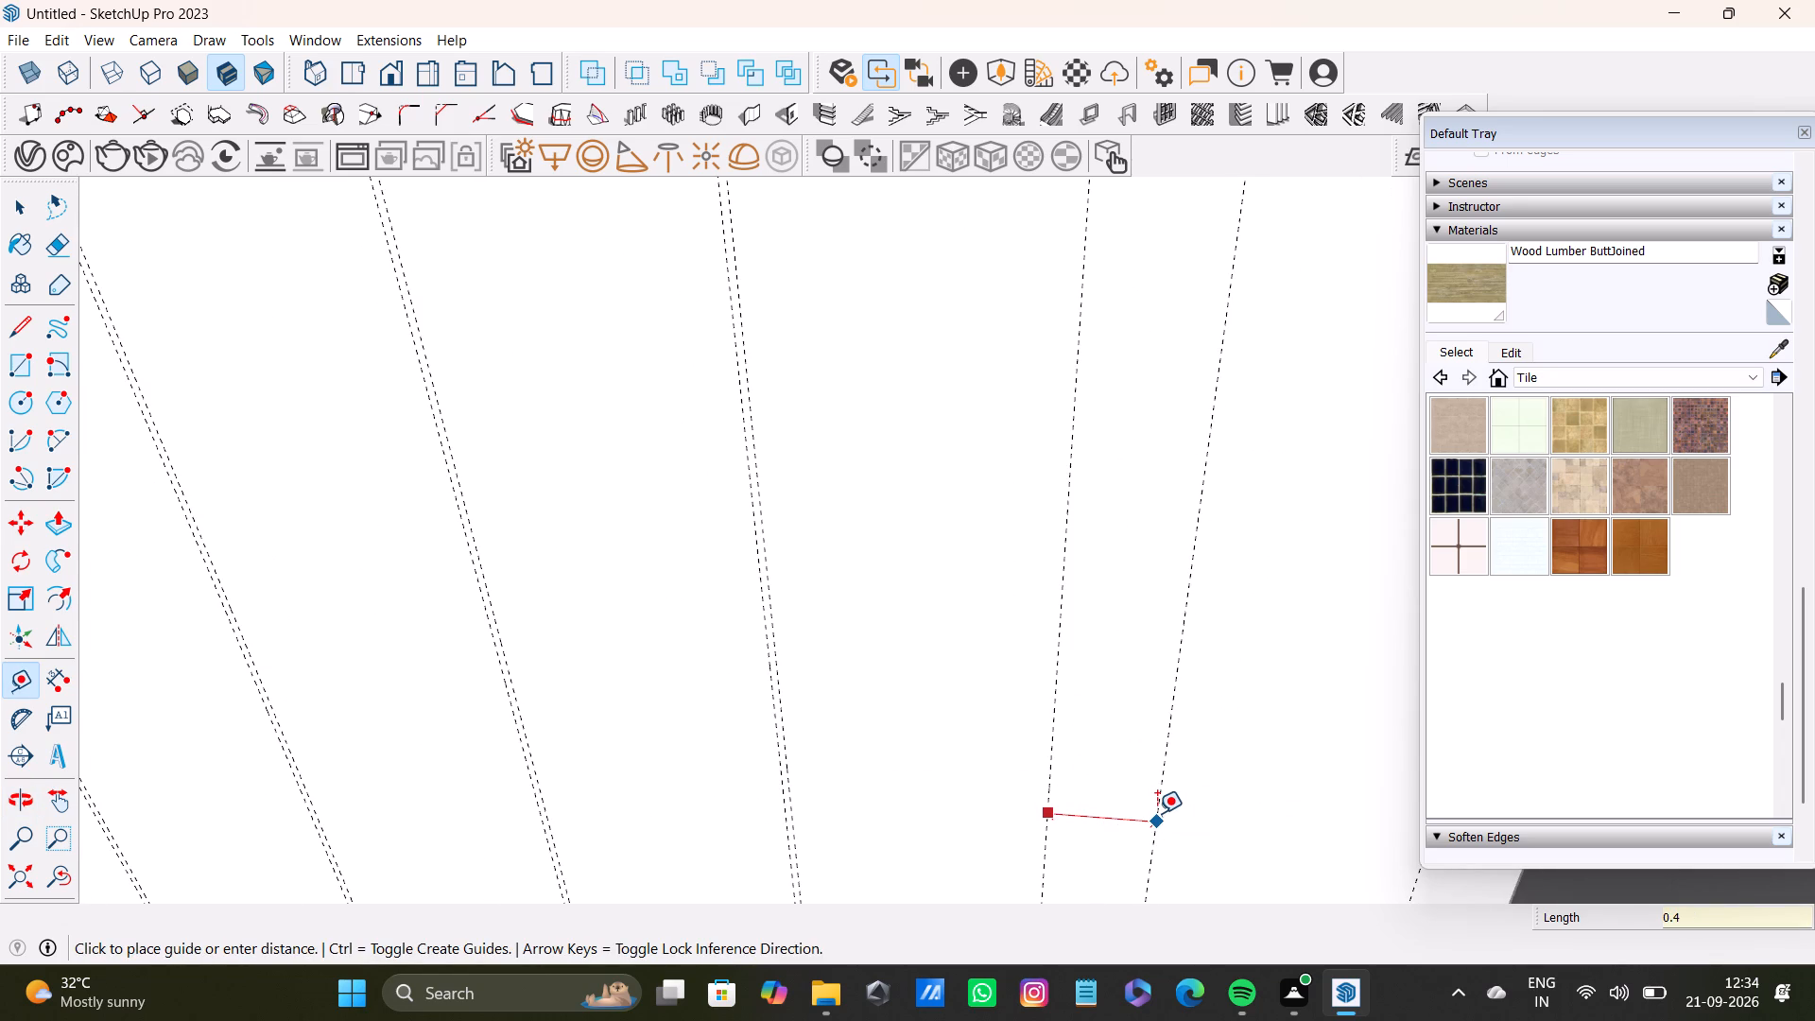
key("shift+quotedbl")
key("Return")
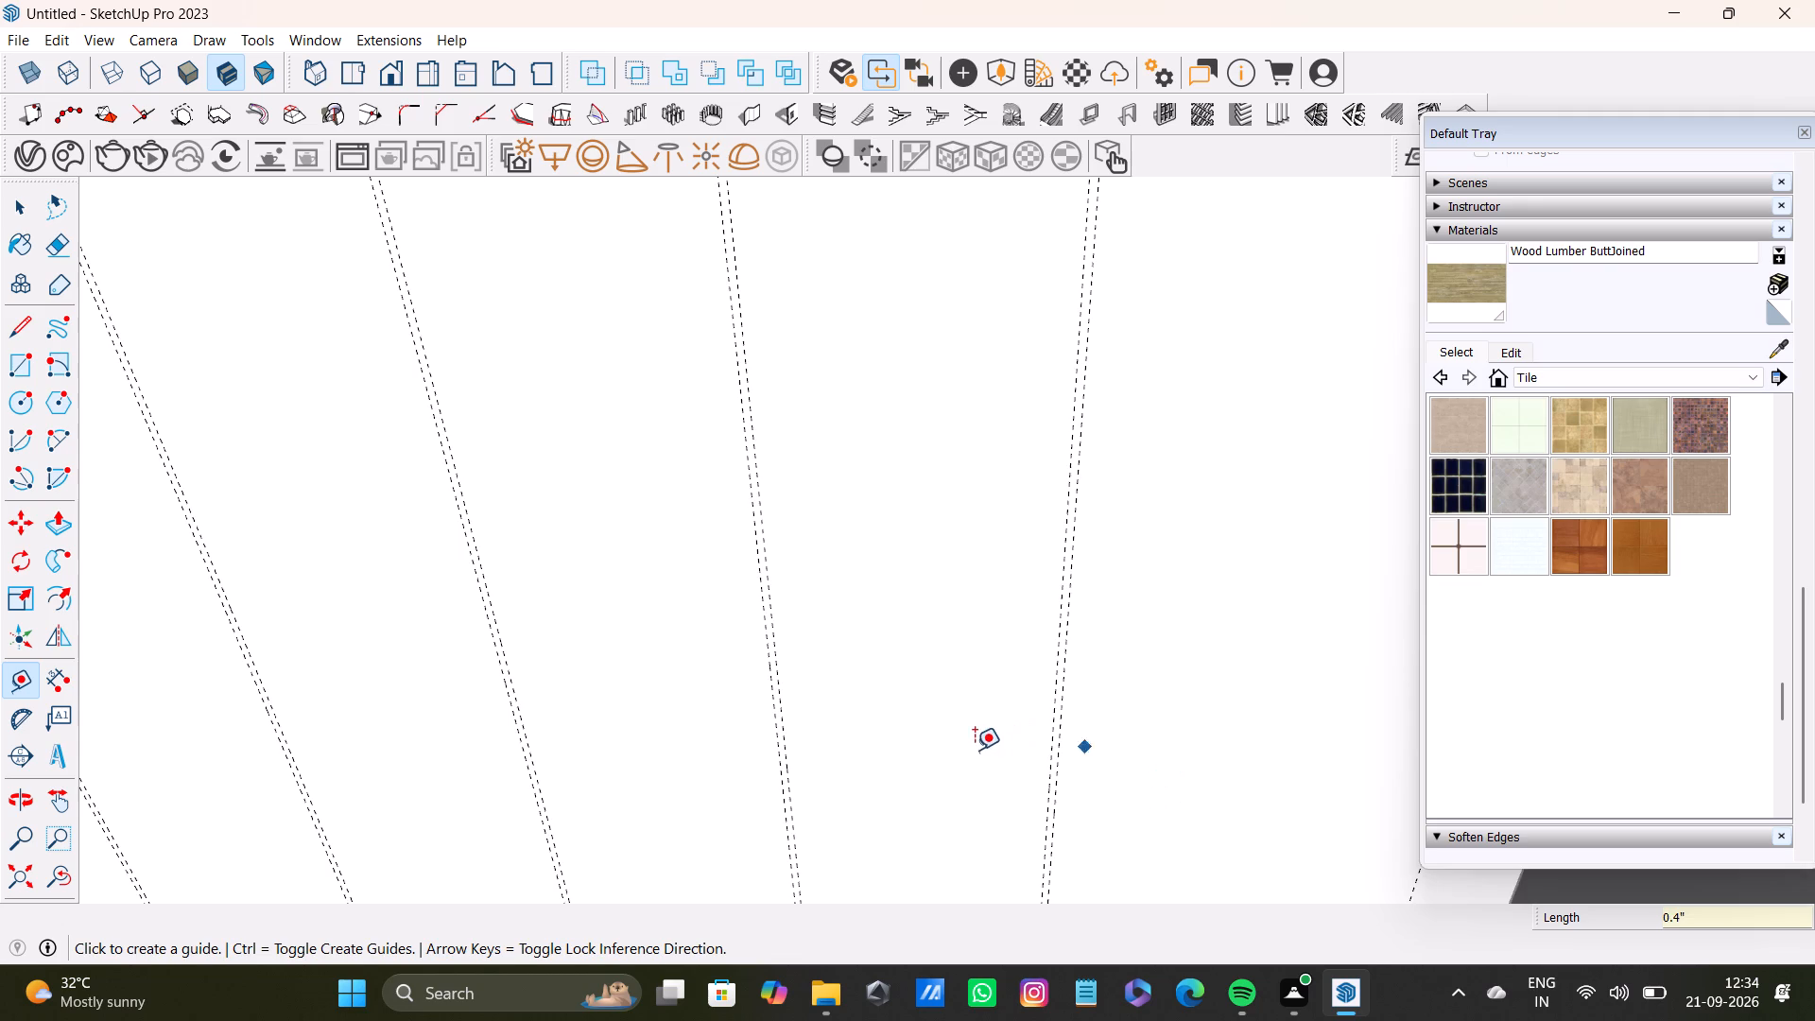
Add a vertical guide 1'4" beyond the sixth narrow guide pair, towards the wall's far end.
scroll(985, 754, "up", 7)
left_click(1125, 783)
scroll(1276, 781, "down", 4)
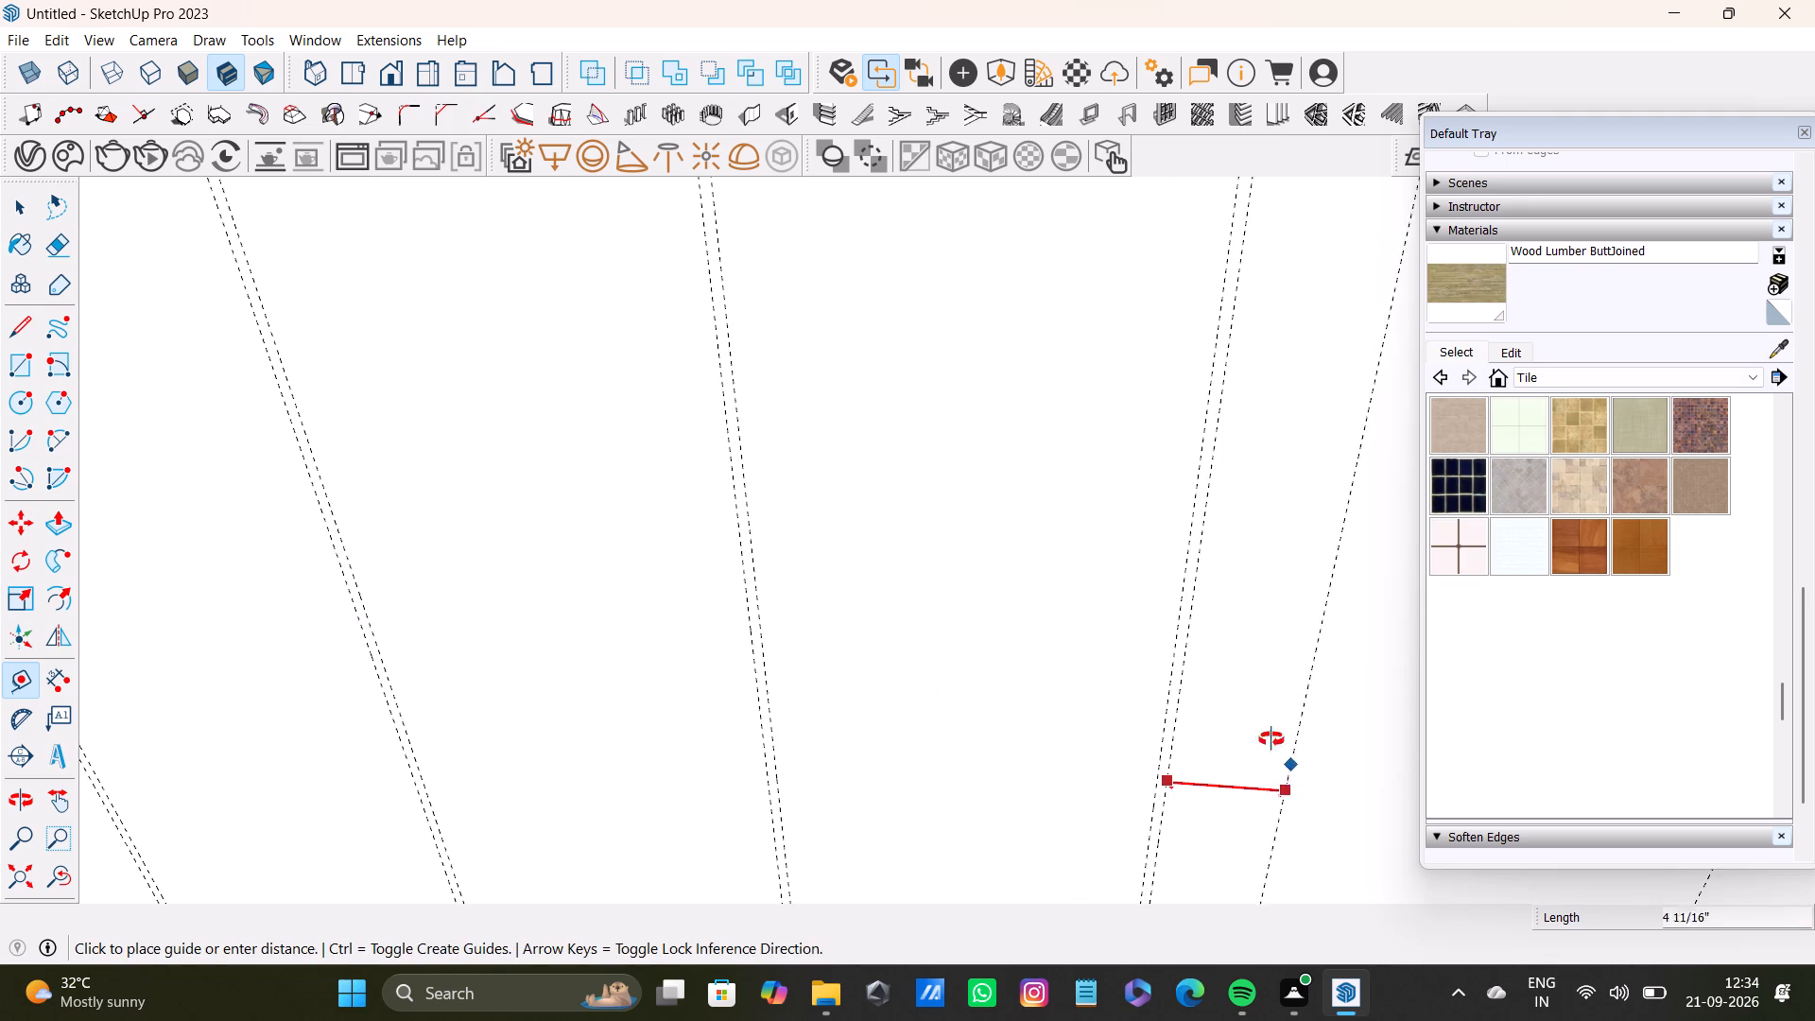
middle_click_drag(1271, 739, 662, 705, "shift")
key("1")
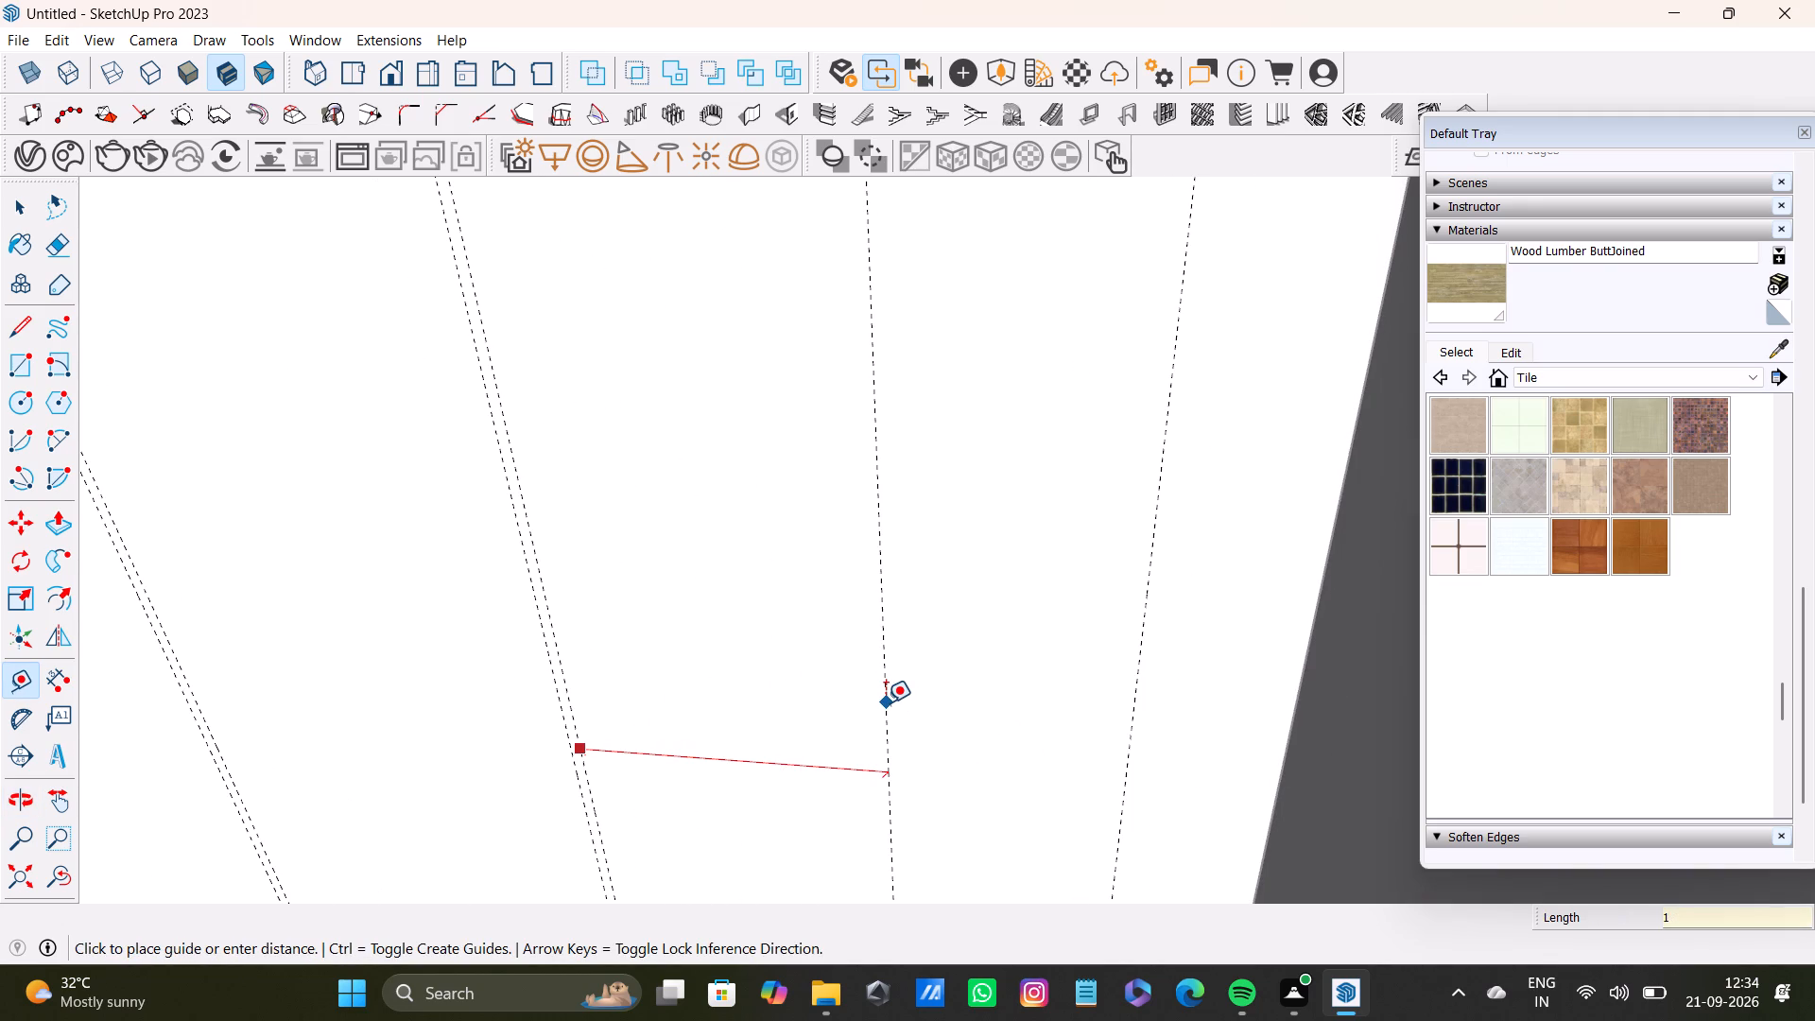
type("'4")
key("shift+quotedbl")
key("Return")
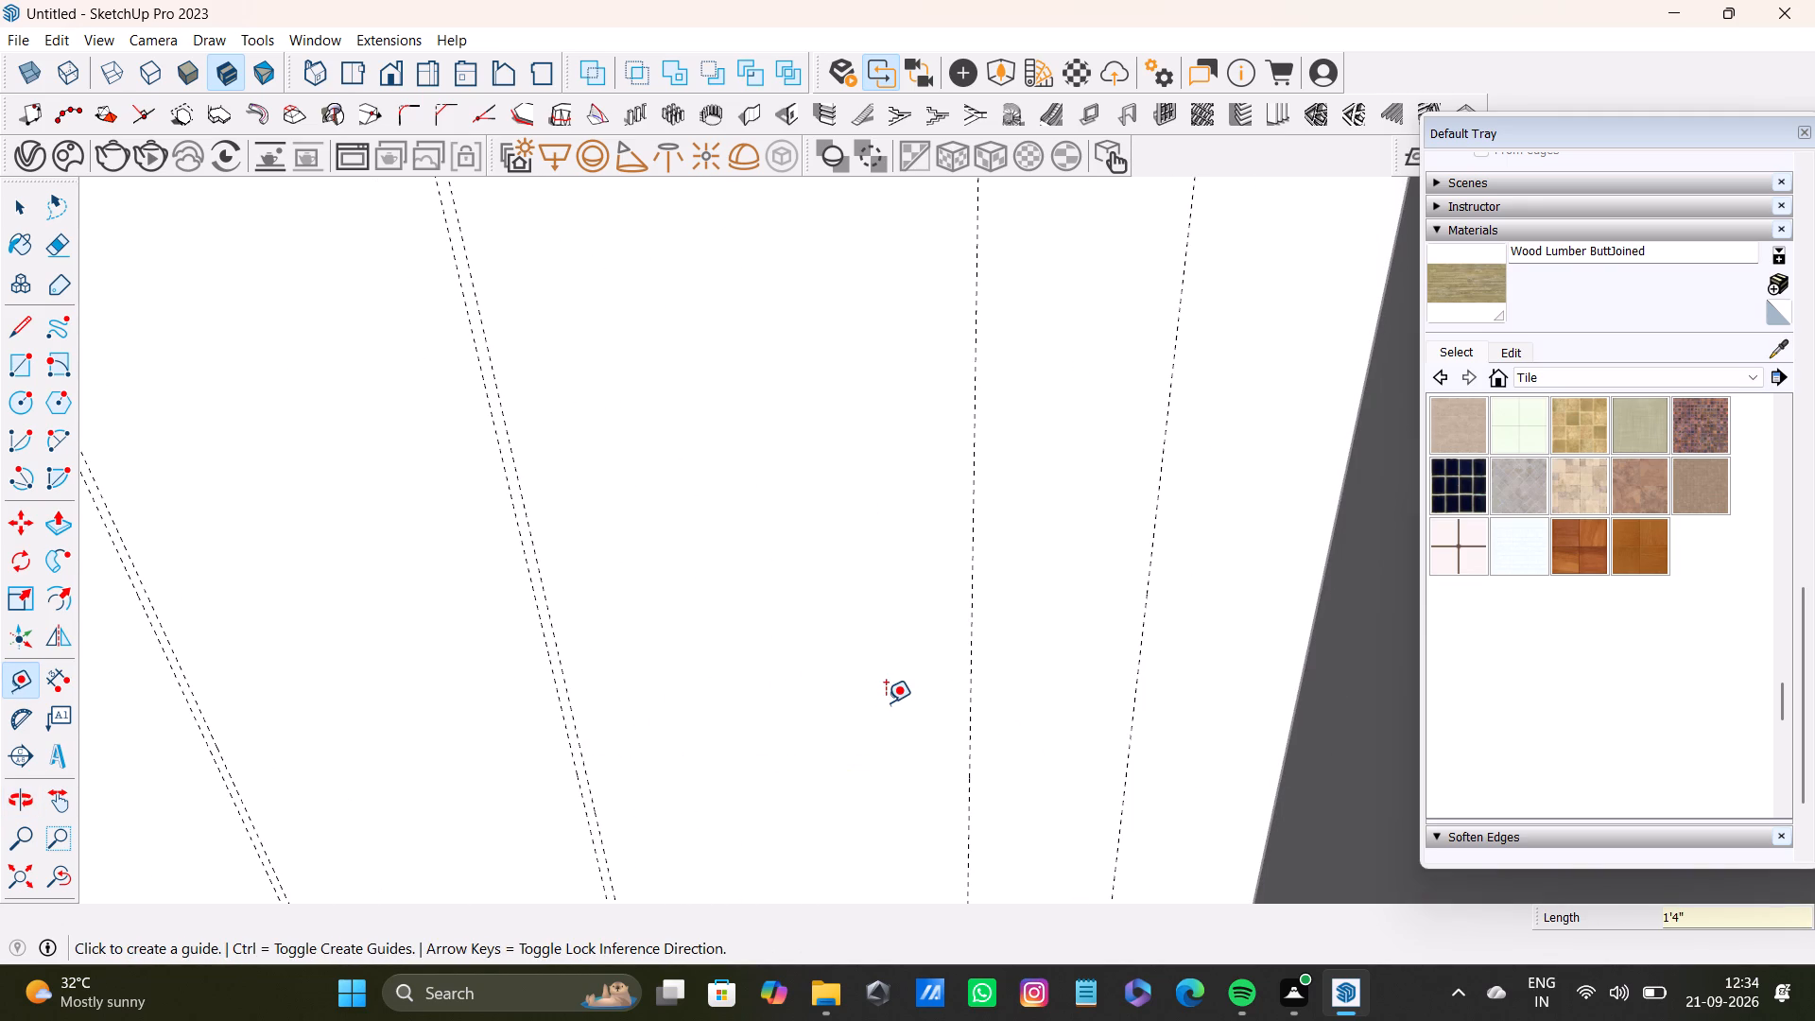
Add a parallel guide 0.4" beyond the newest vertical guide to mark the seventh narrow gap.
left_click(973, 750)
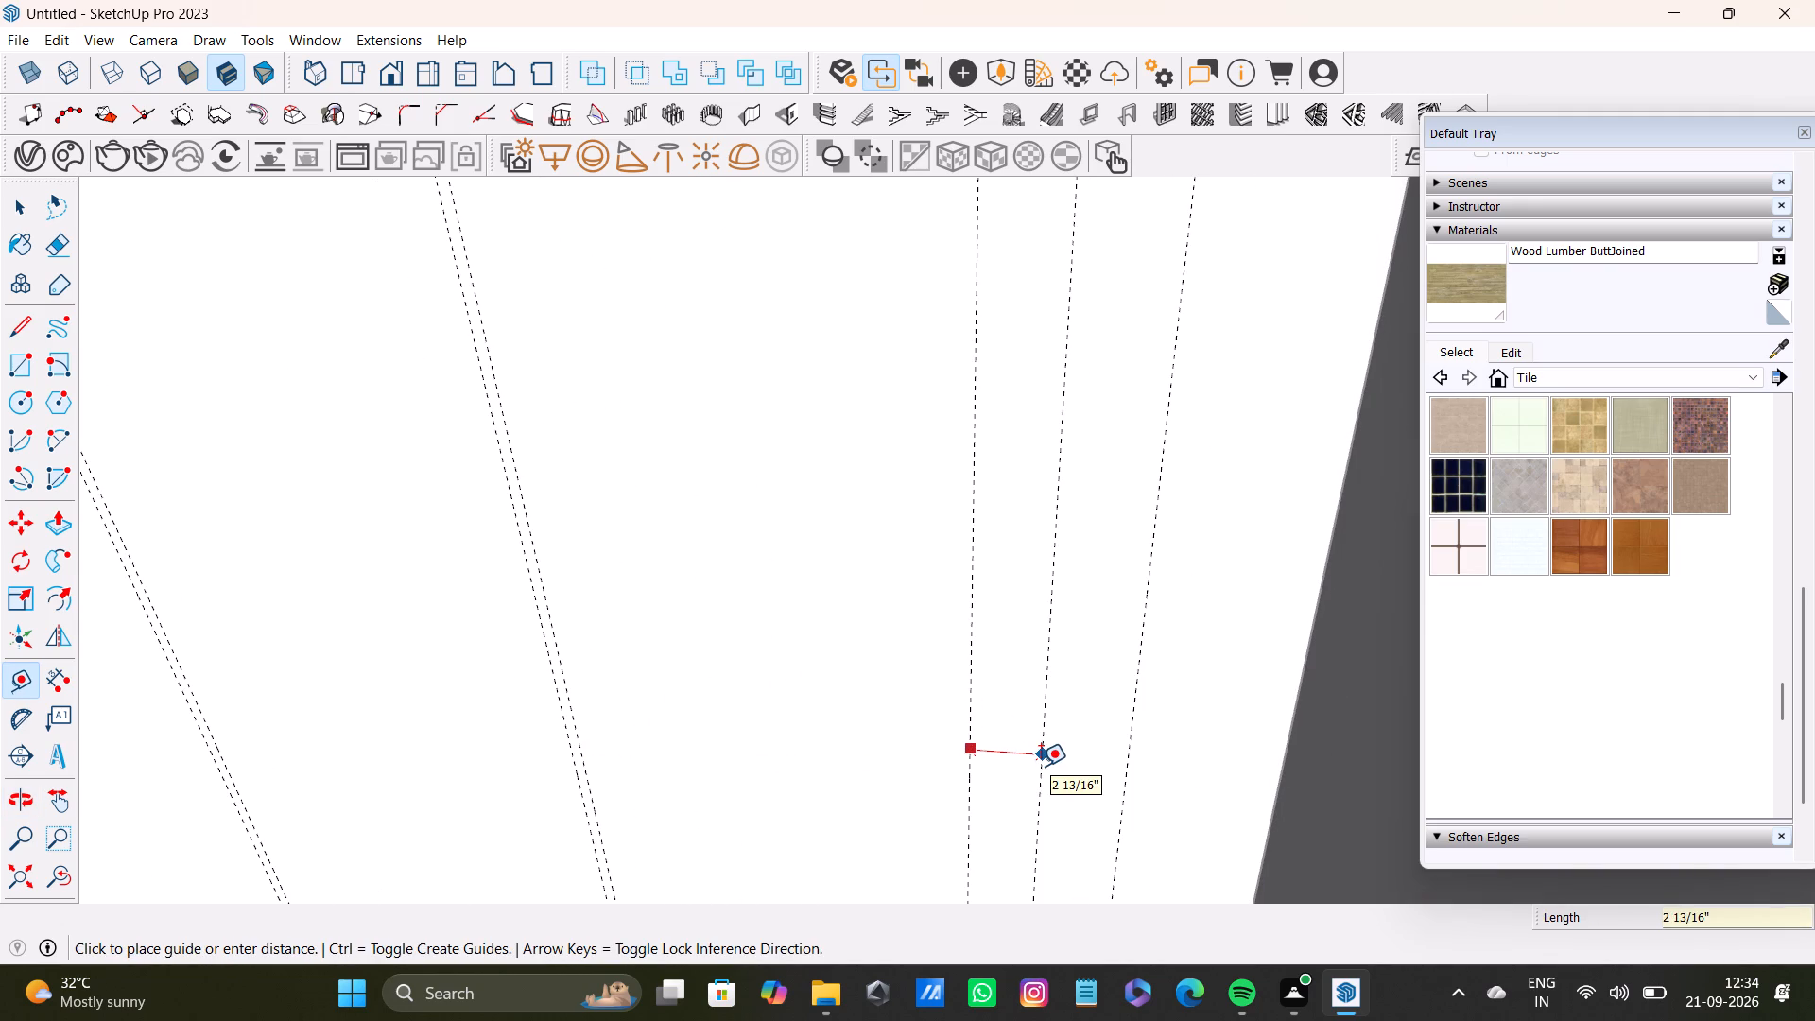
type("0.4")
key("shift+quotedbl")
key("Return")
key("space")
Examine the complete vertical guide layout across the unfurnished room's back wall.
scroll(619, 551, "down", 9)
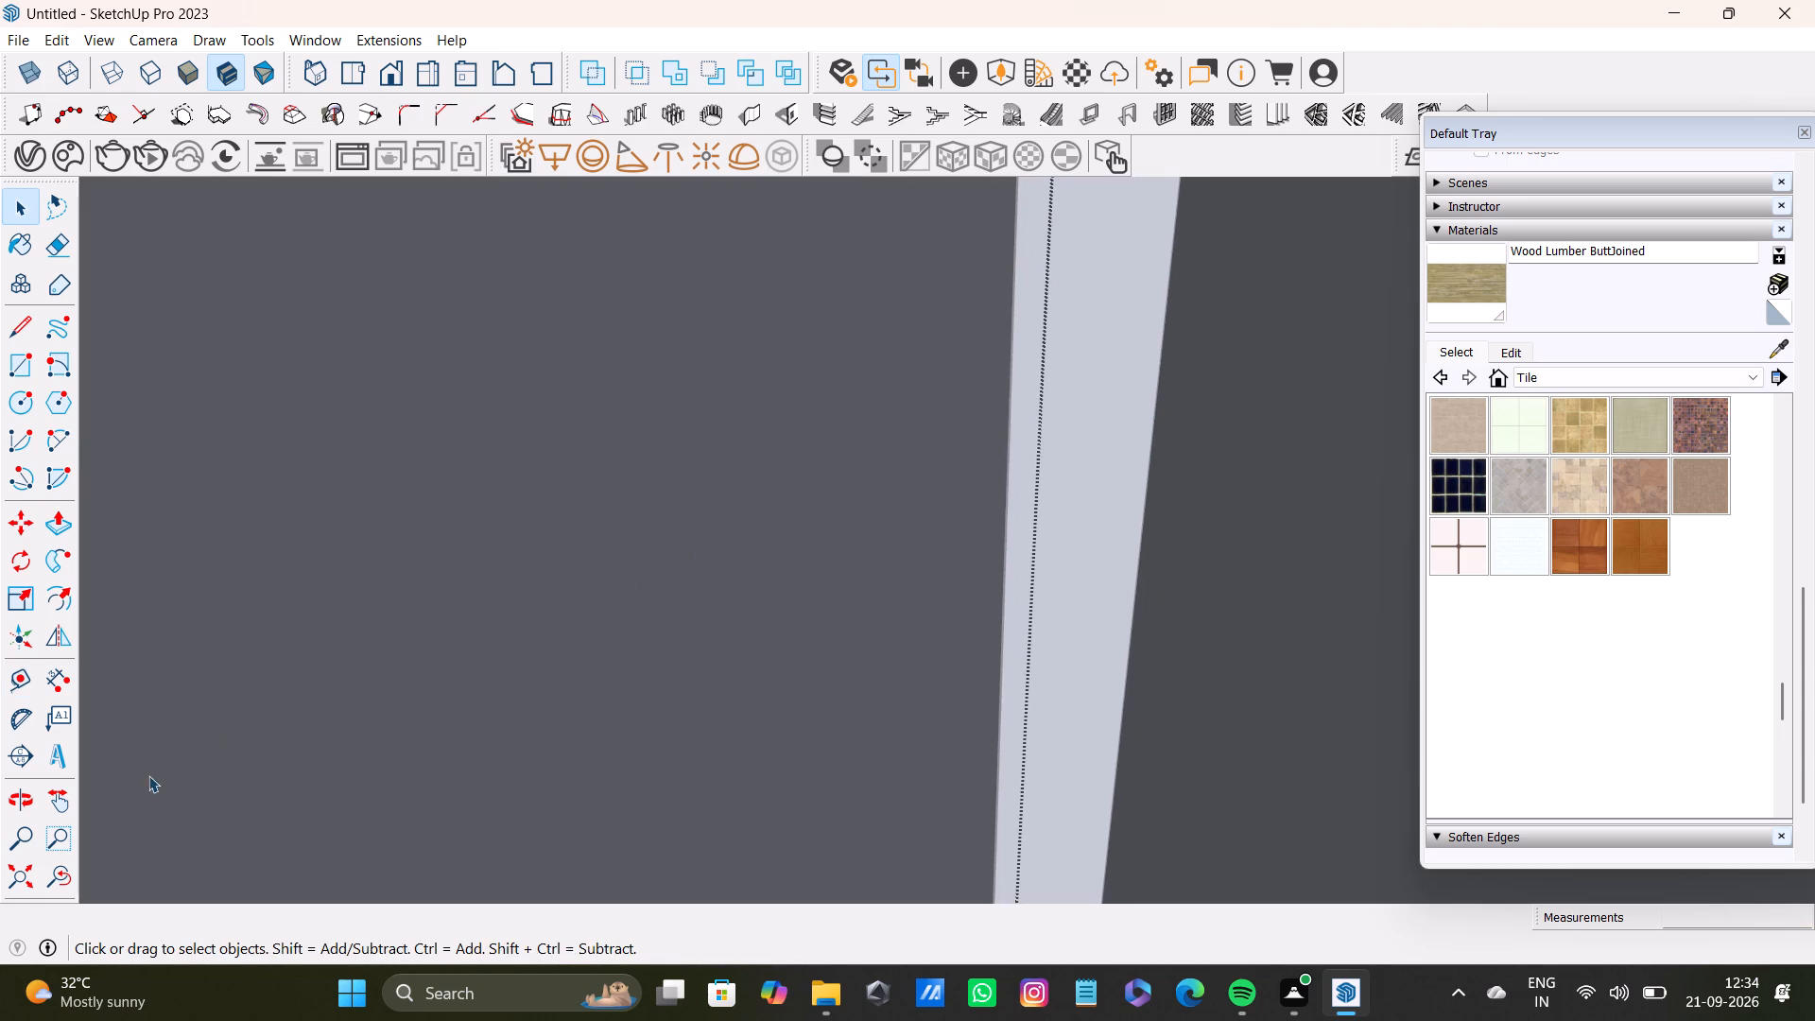
left_click(49, 875)
left_click(70, 844)
left_click(21, 867)
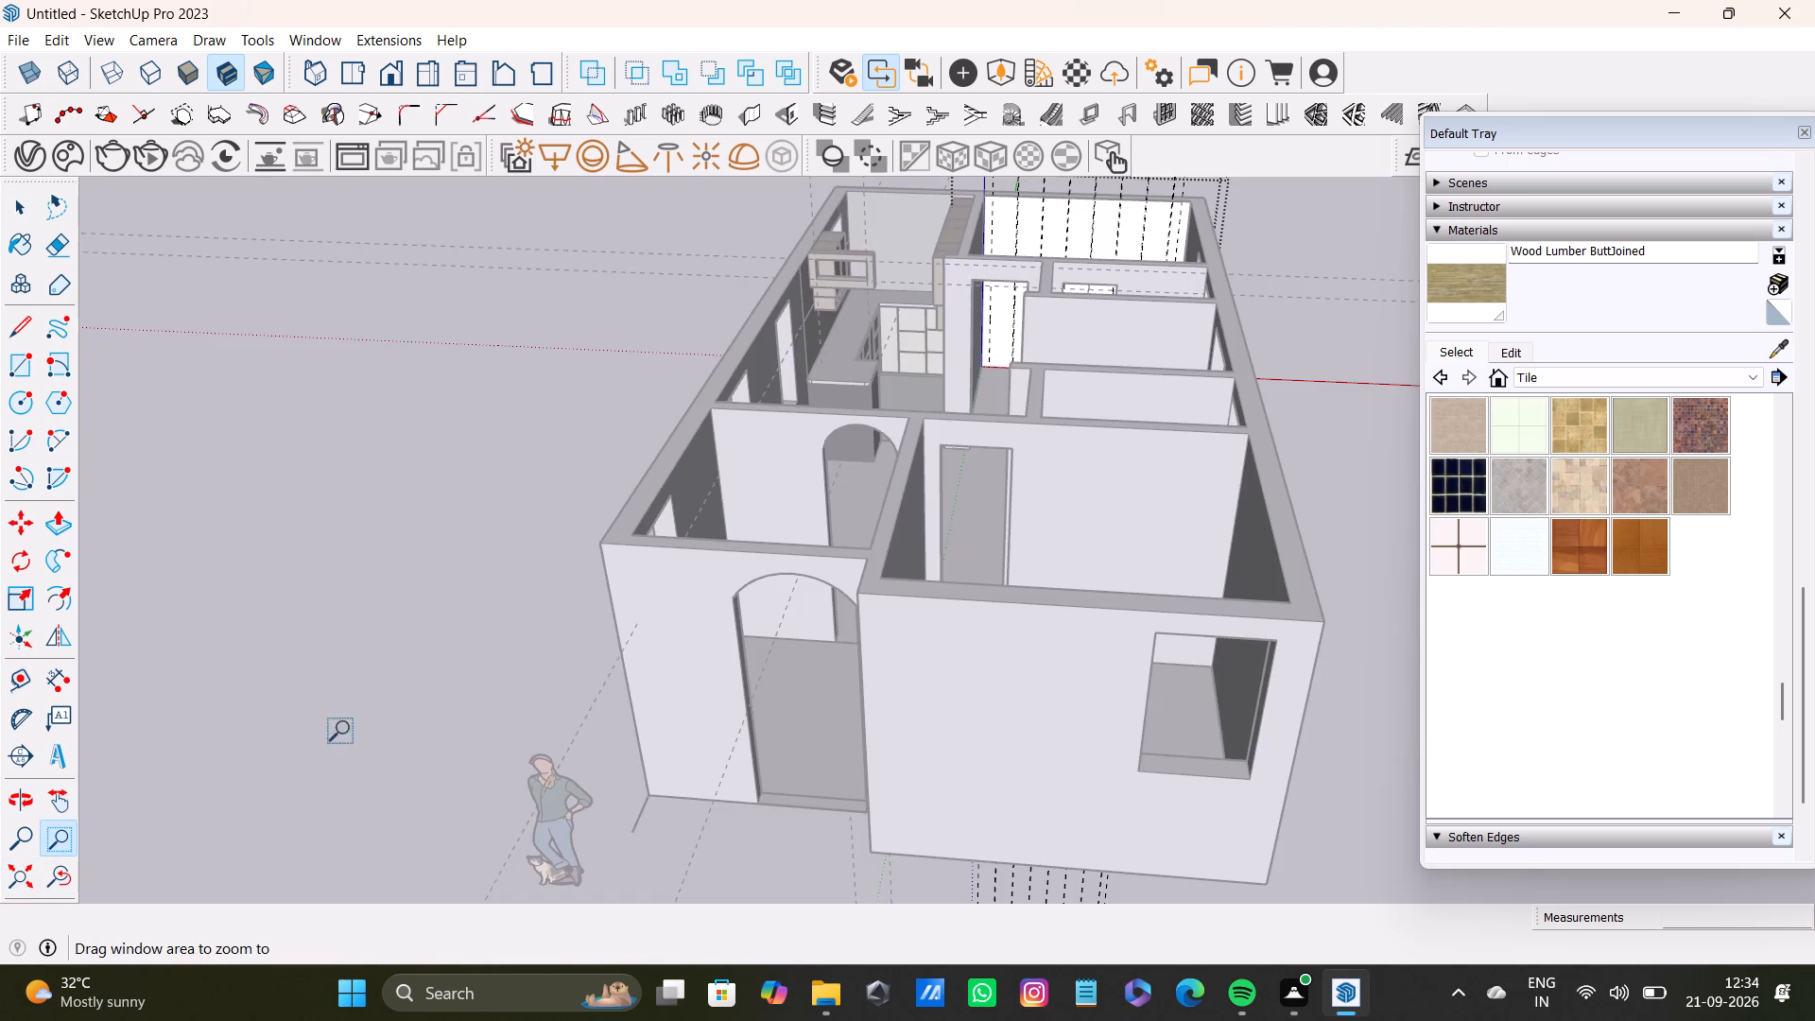
scroll(868, 384, "up", 7)
middle_click_drag(1117, 235, 849, 638, "shift")
scroll(885, 616, "up", 4)
middle_click_drag(1015, 606, 1032, 659)
scroll(1015, 606, "up", 1)
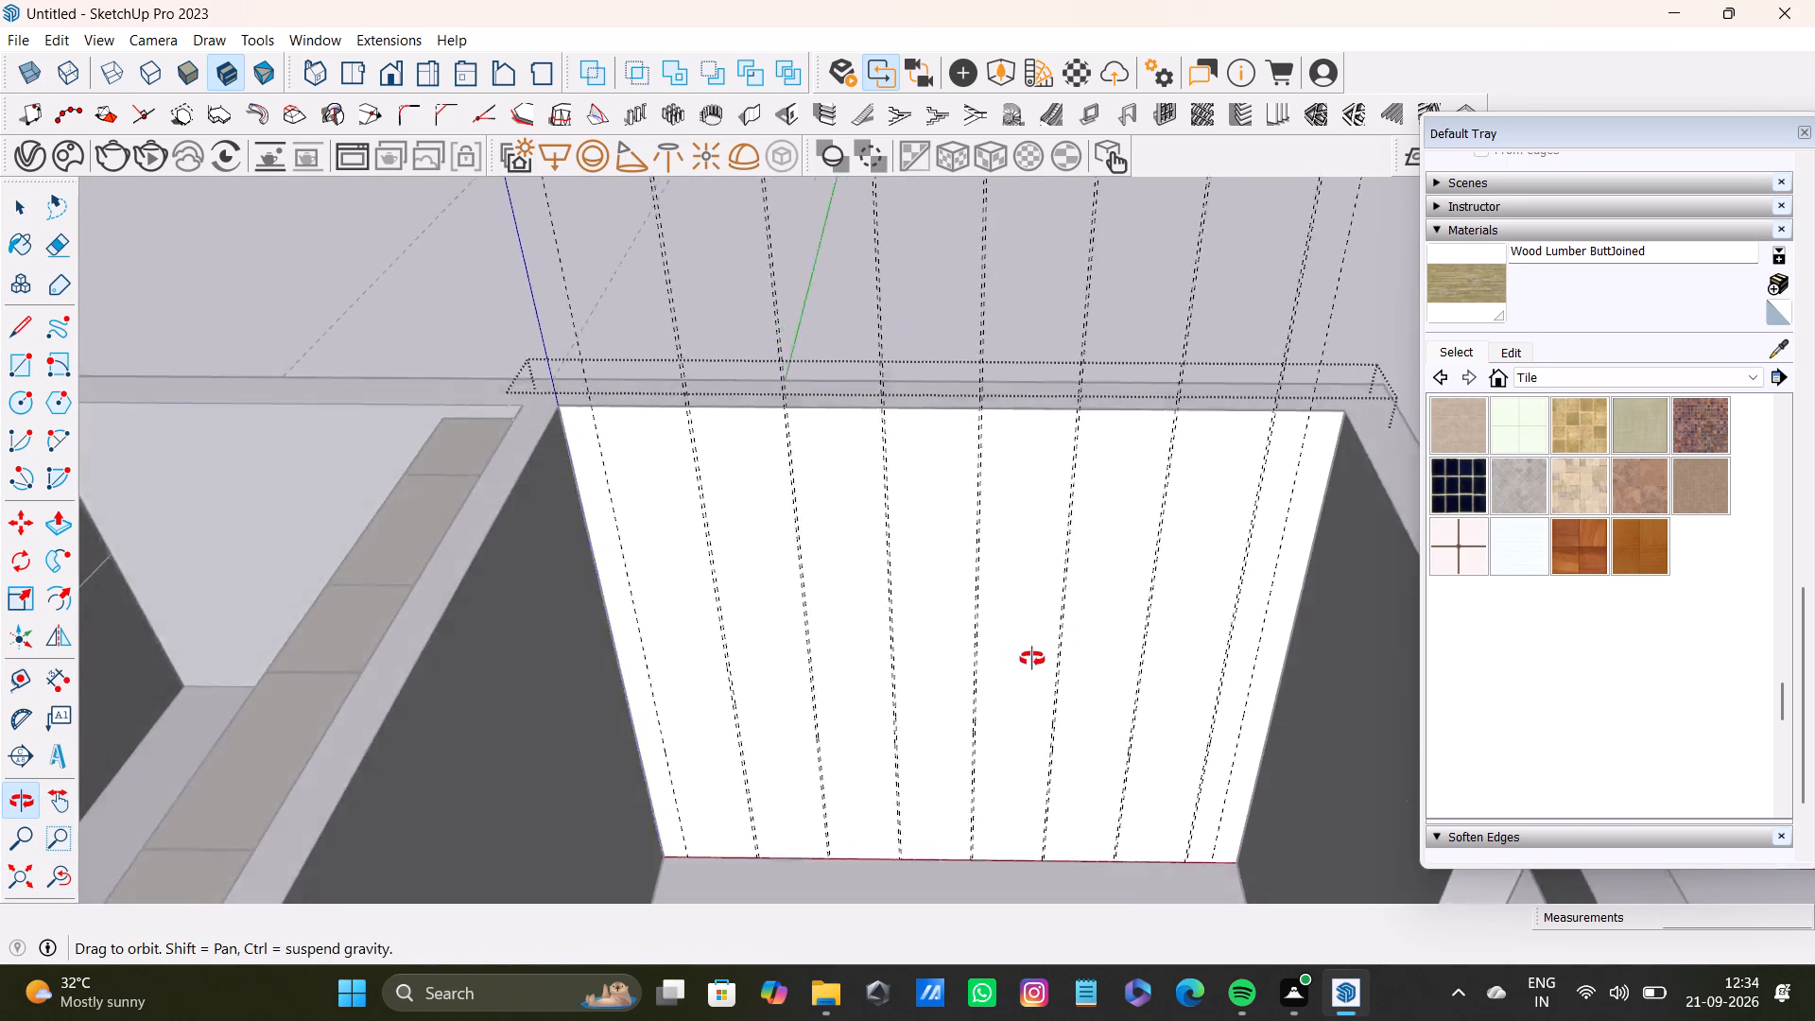
Examine the guide-marked back wall of the unfurnished room from several angles.
middle_click_drag(1032, 659, 918, 529)
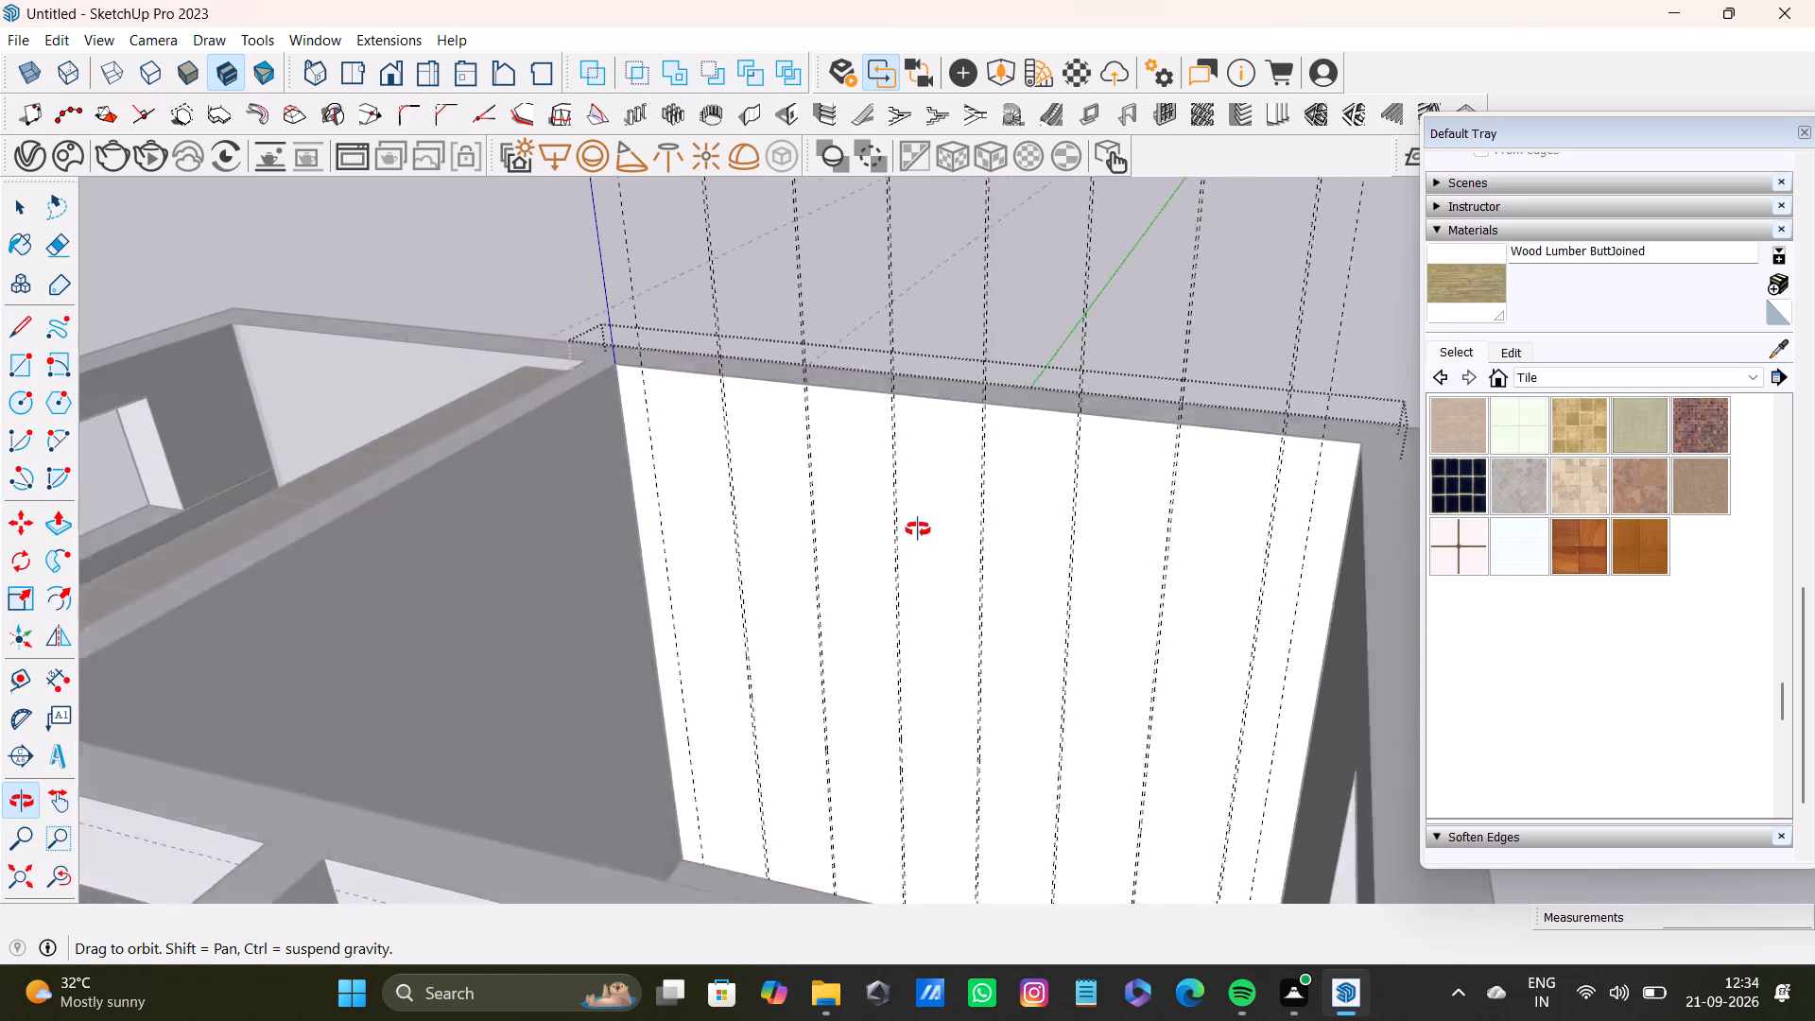
middle_click_drag(918, 529, 1103, 633)
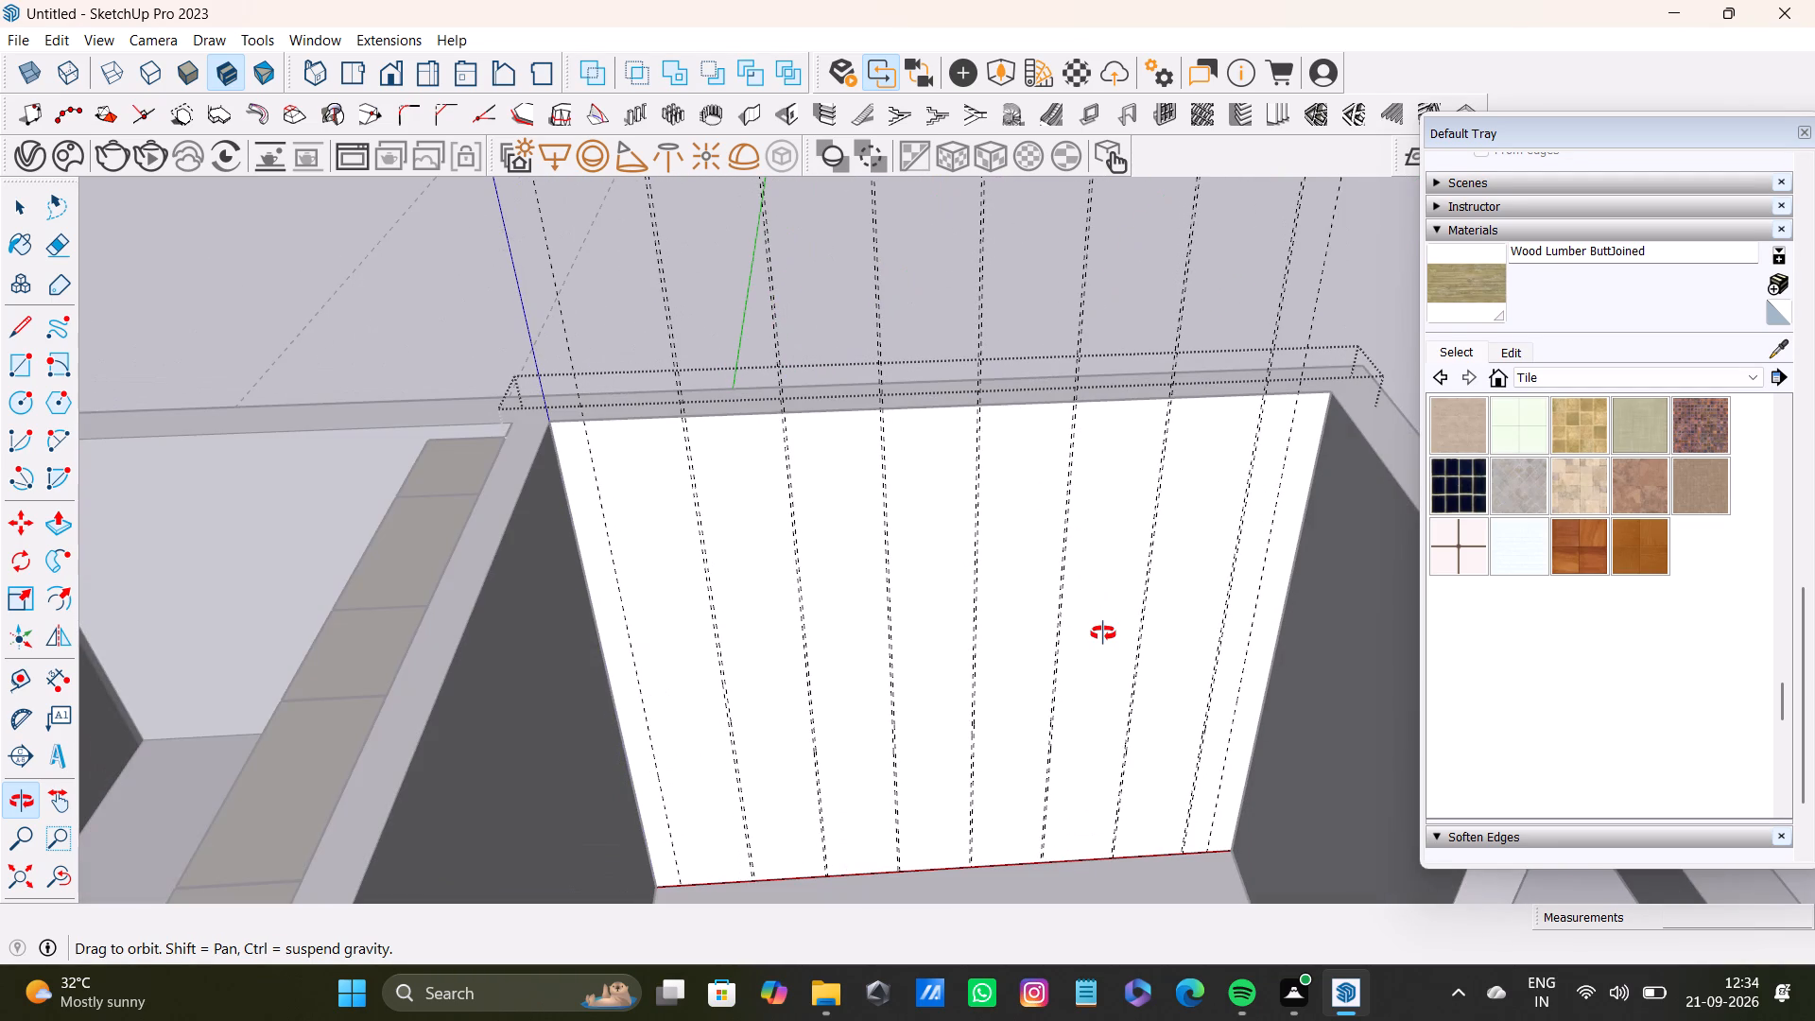
middle_click_drag(1103, 633, 1035, 598)
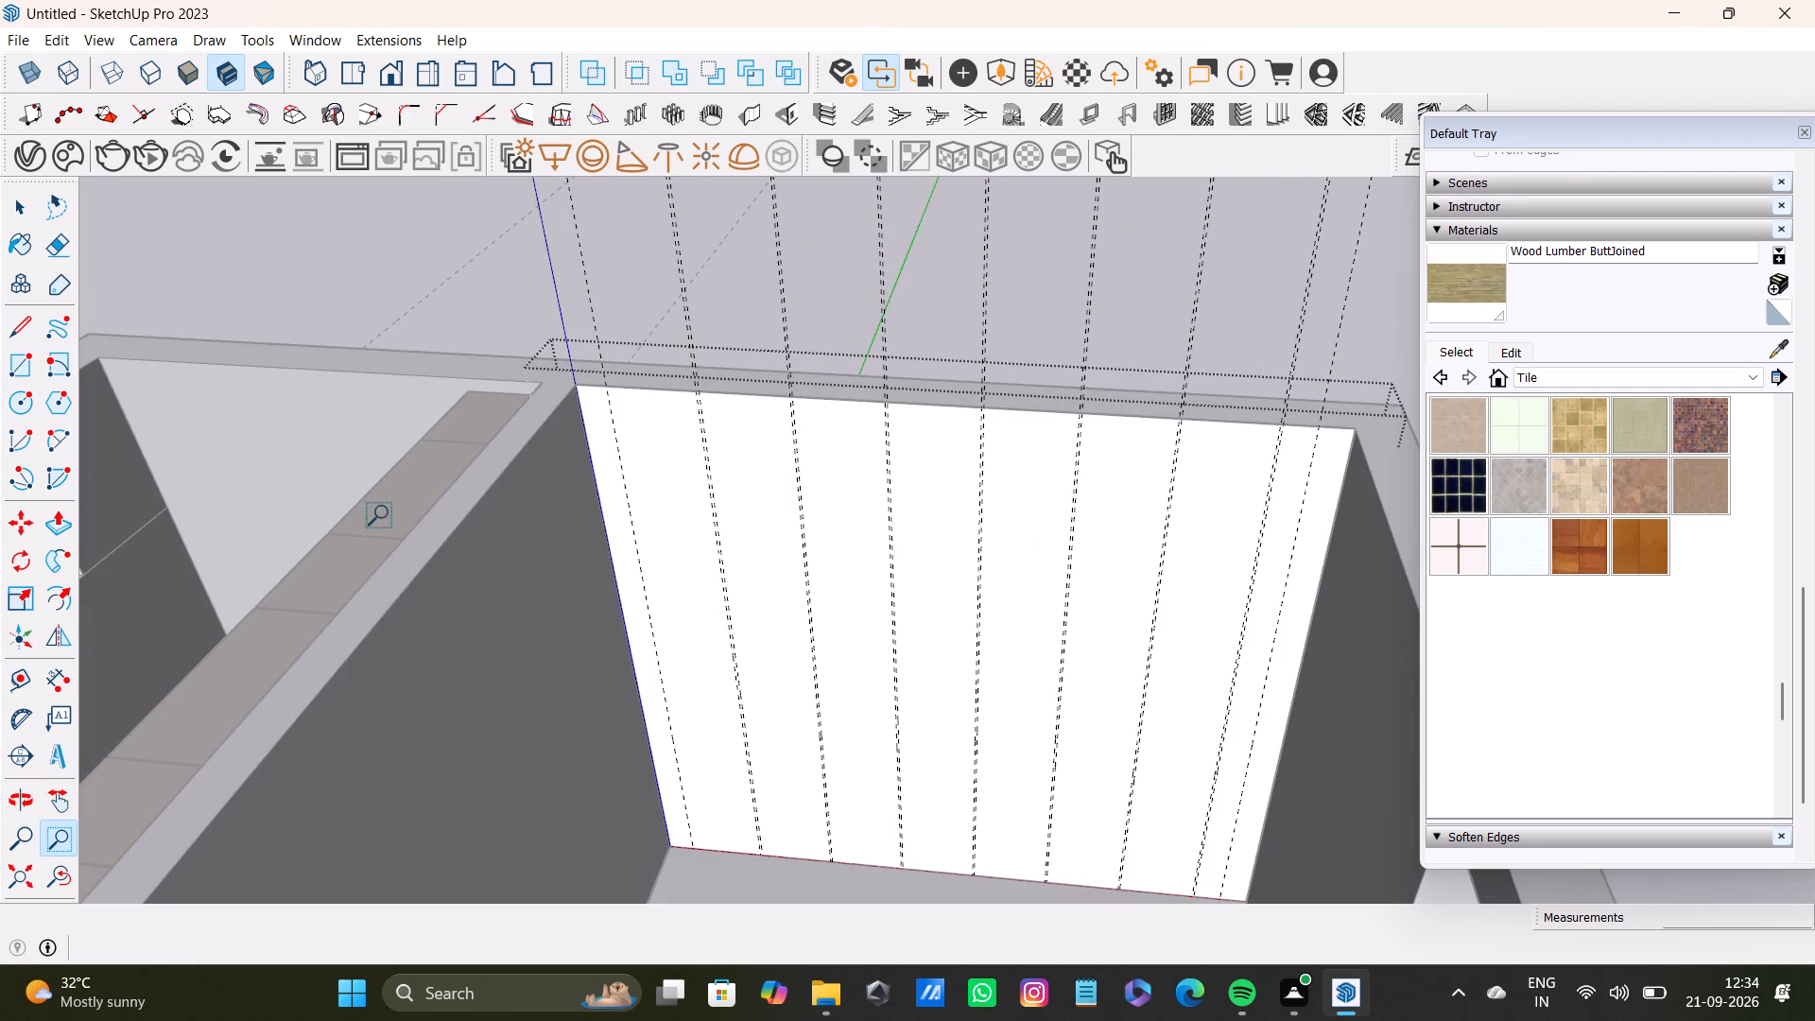
scroll(0, 377, "up", 15)
scroll(886, 459, "up", 3)
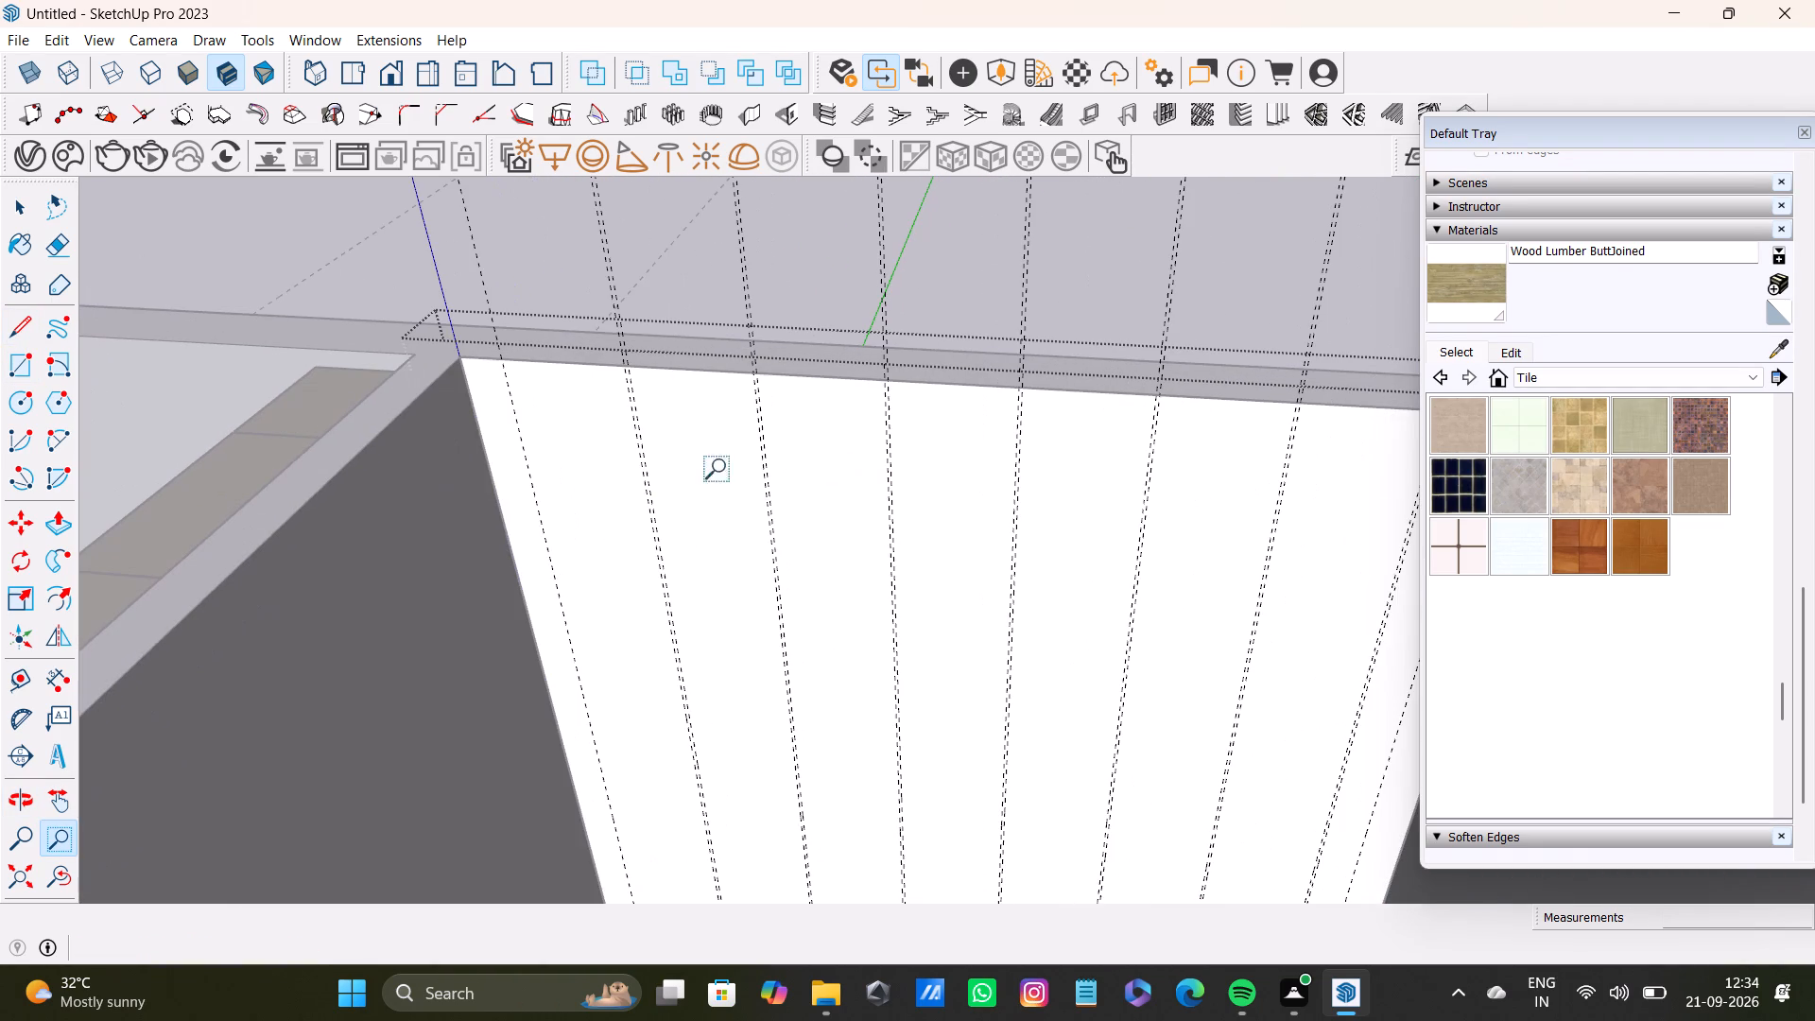
scroll(693, 579, "down", 6)
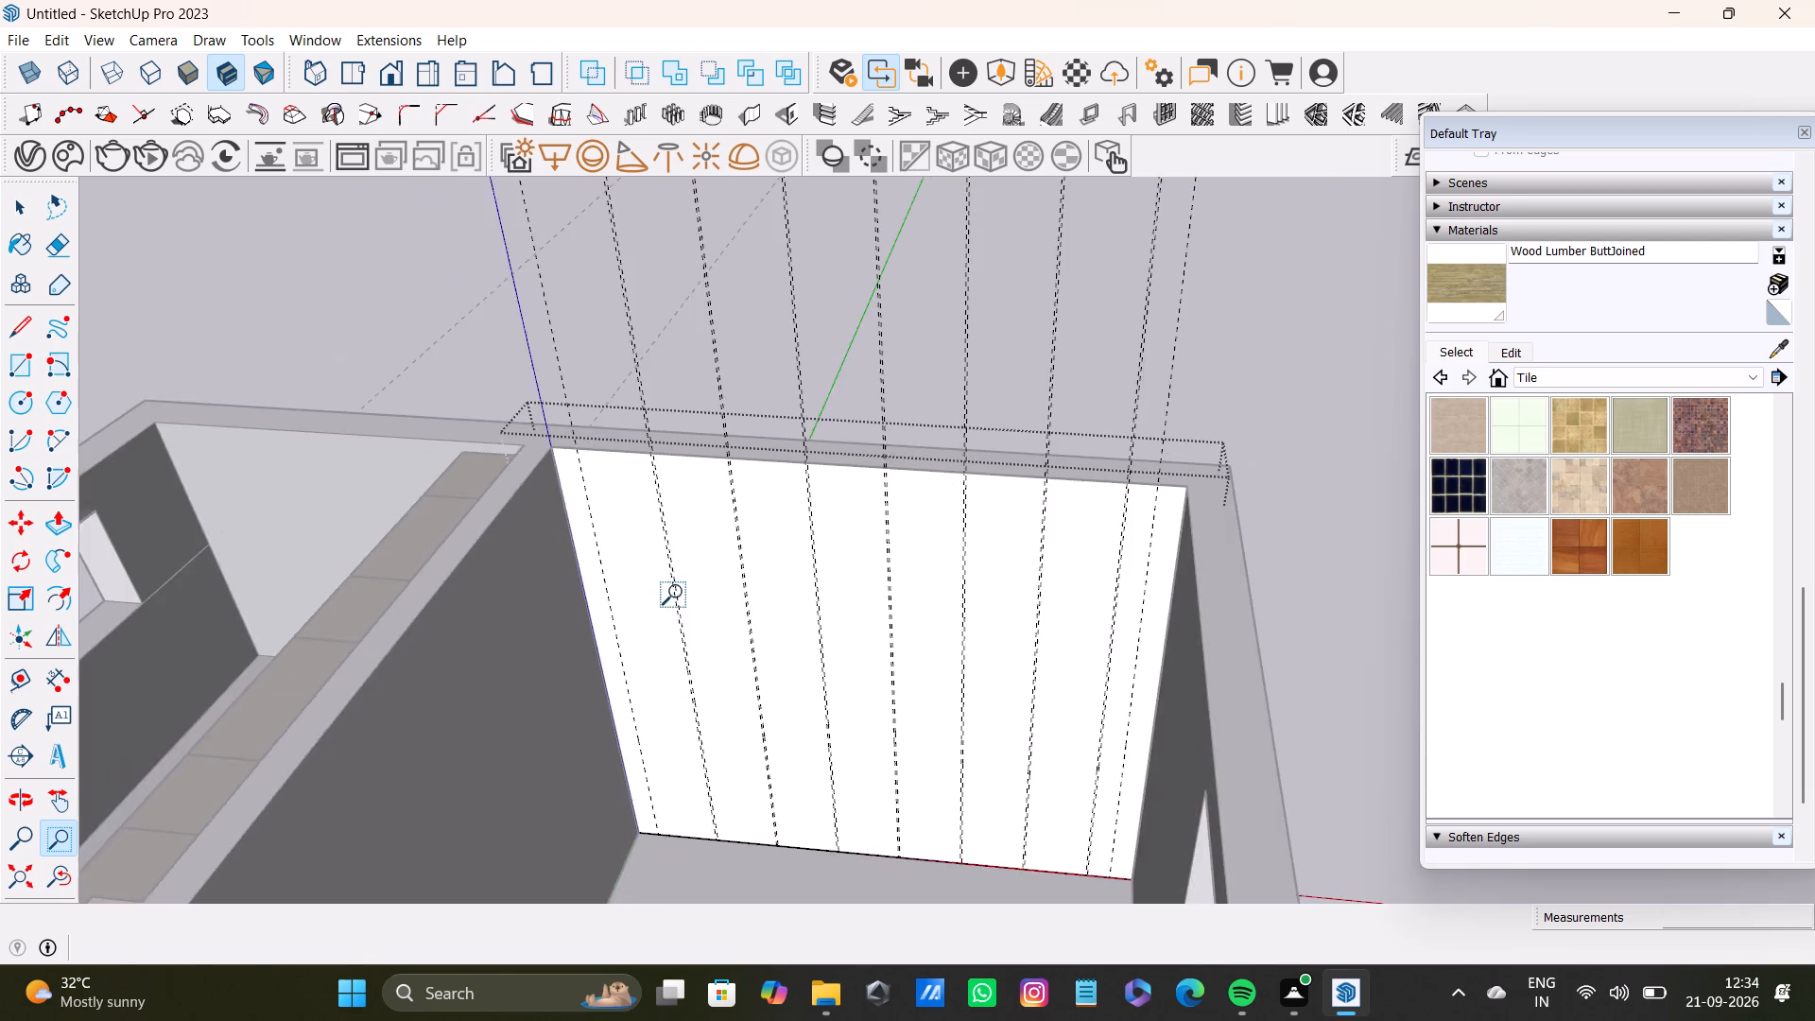
scroll(681, 591, "down", 1)
middle_click_drag(1077, 813, 1136, 754)
scroll(643, 614, "up", 5)
middle_click_drag(779, 643, 926, 693)
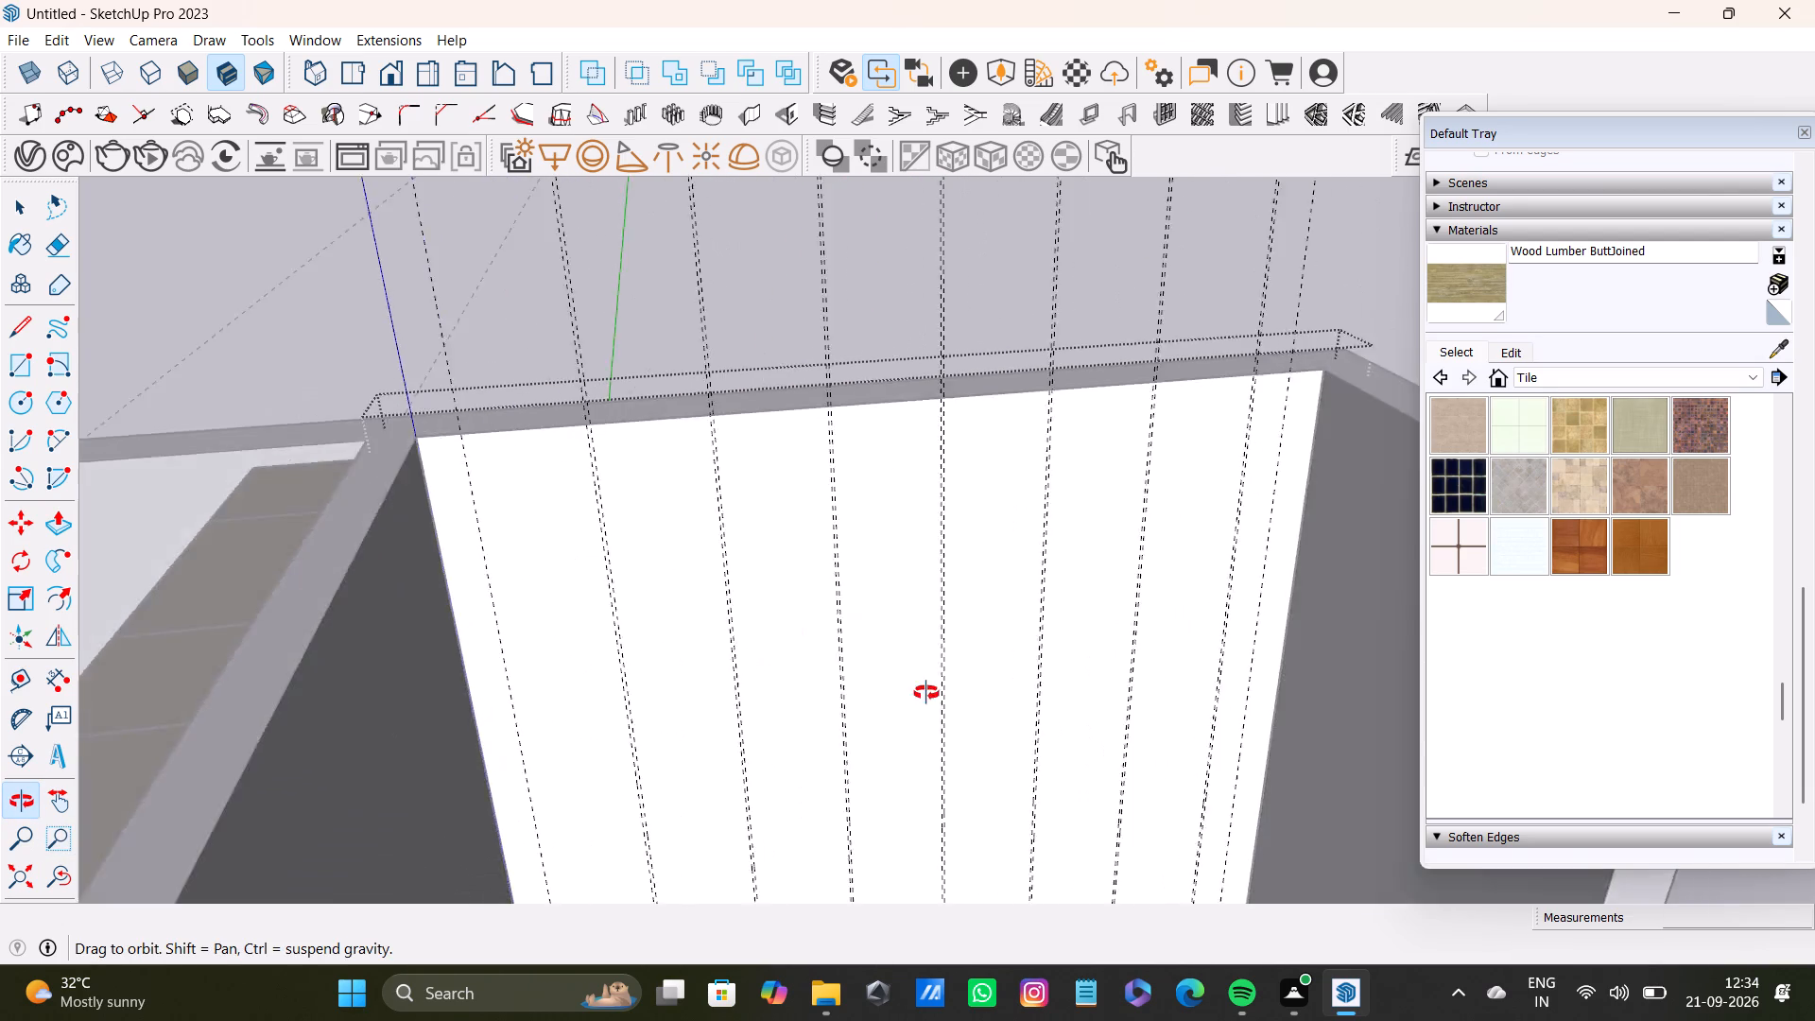
middle_click_drag(926, 693, 779, 675)
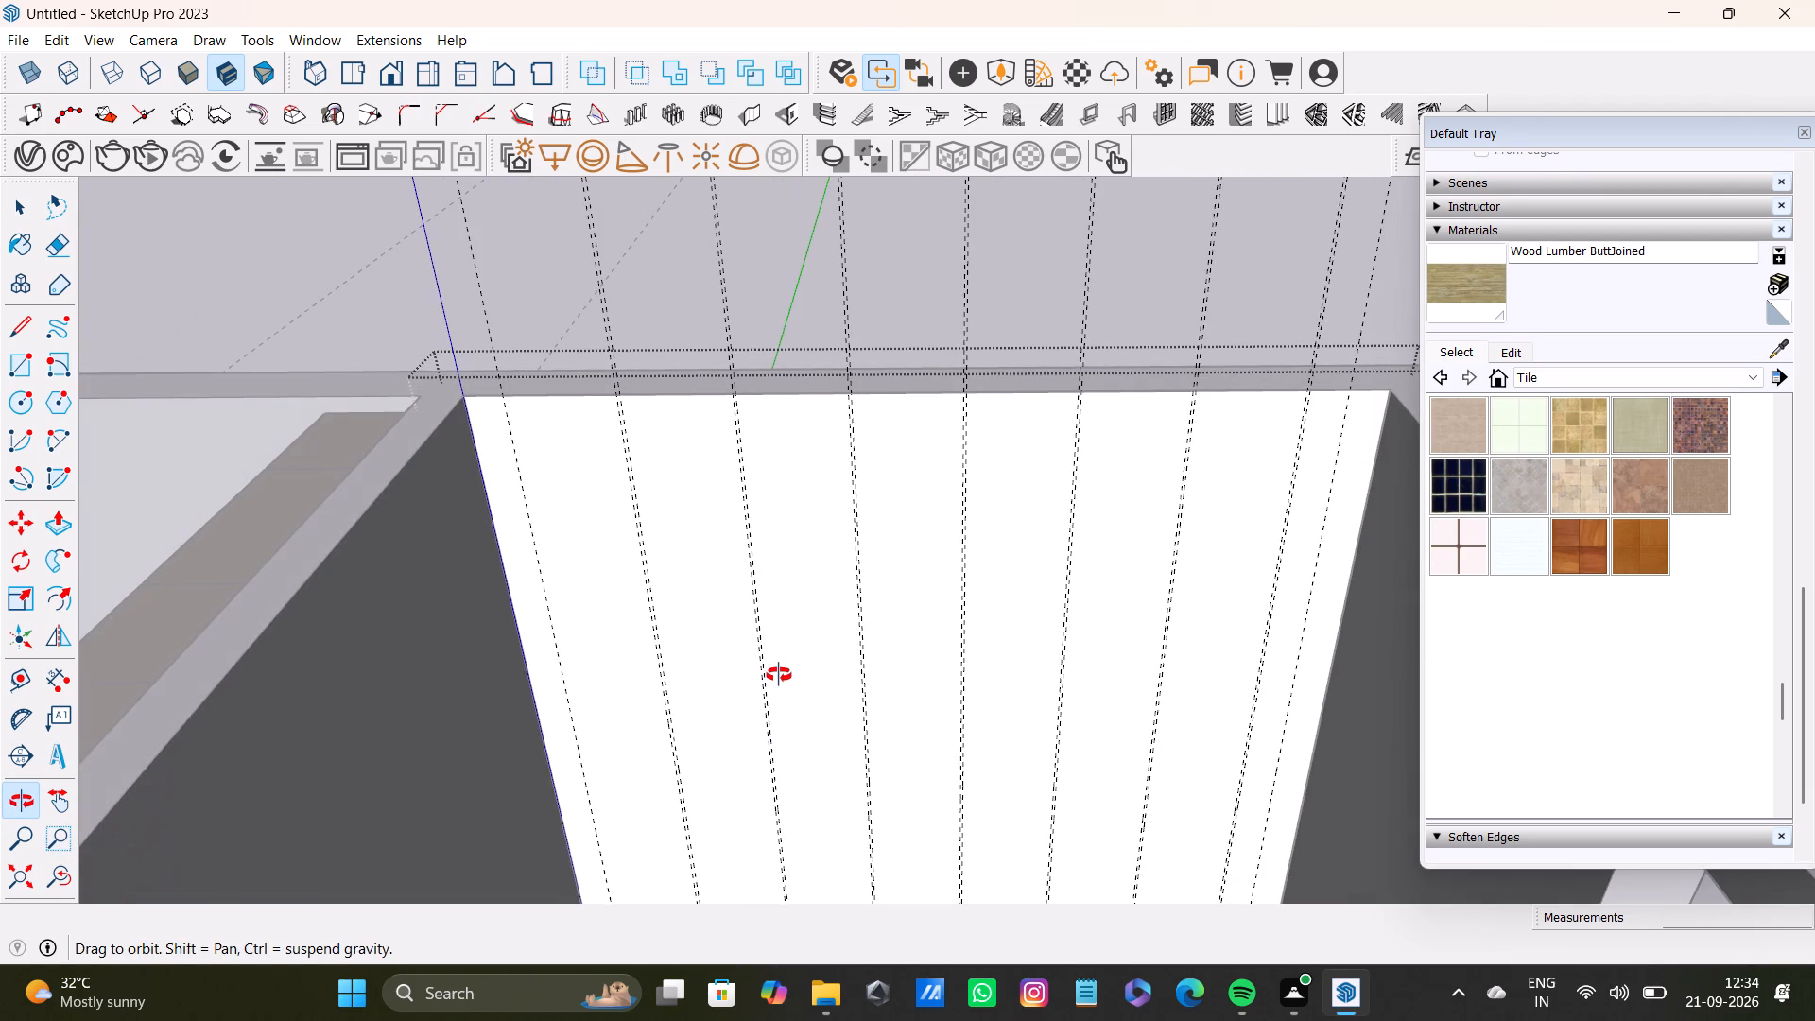
middle_click_drag(779, 675, 786, 699)
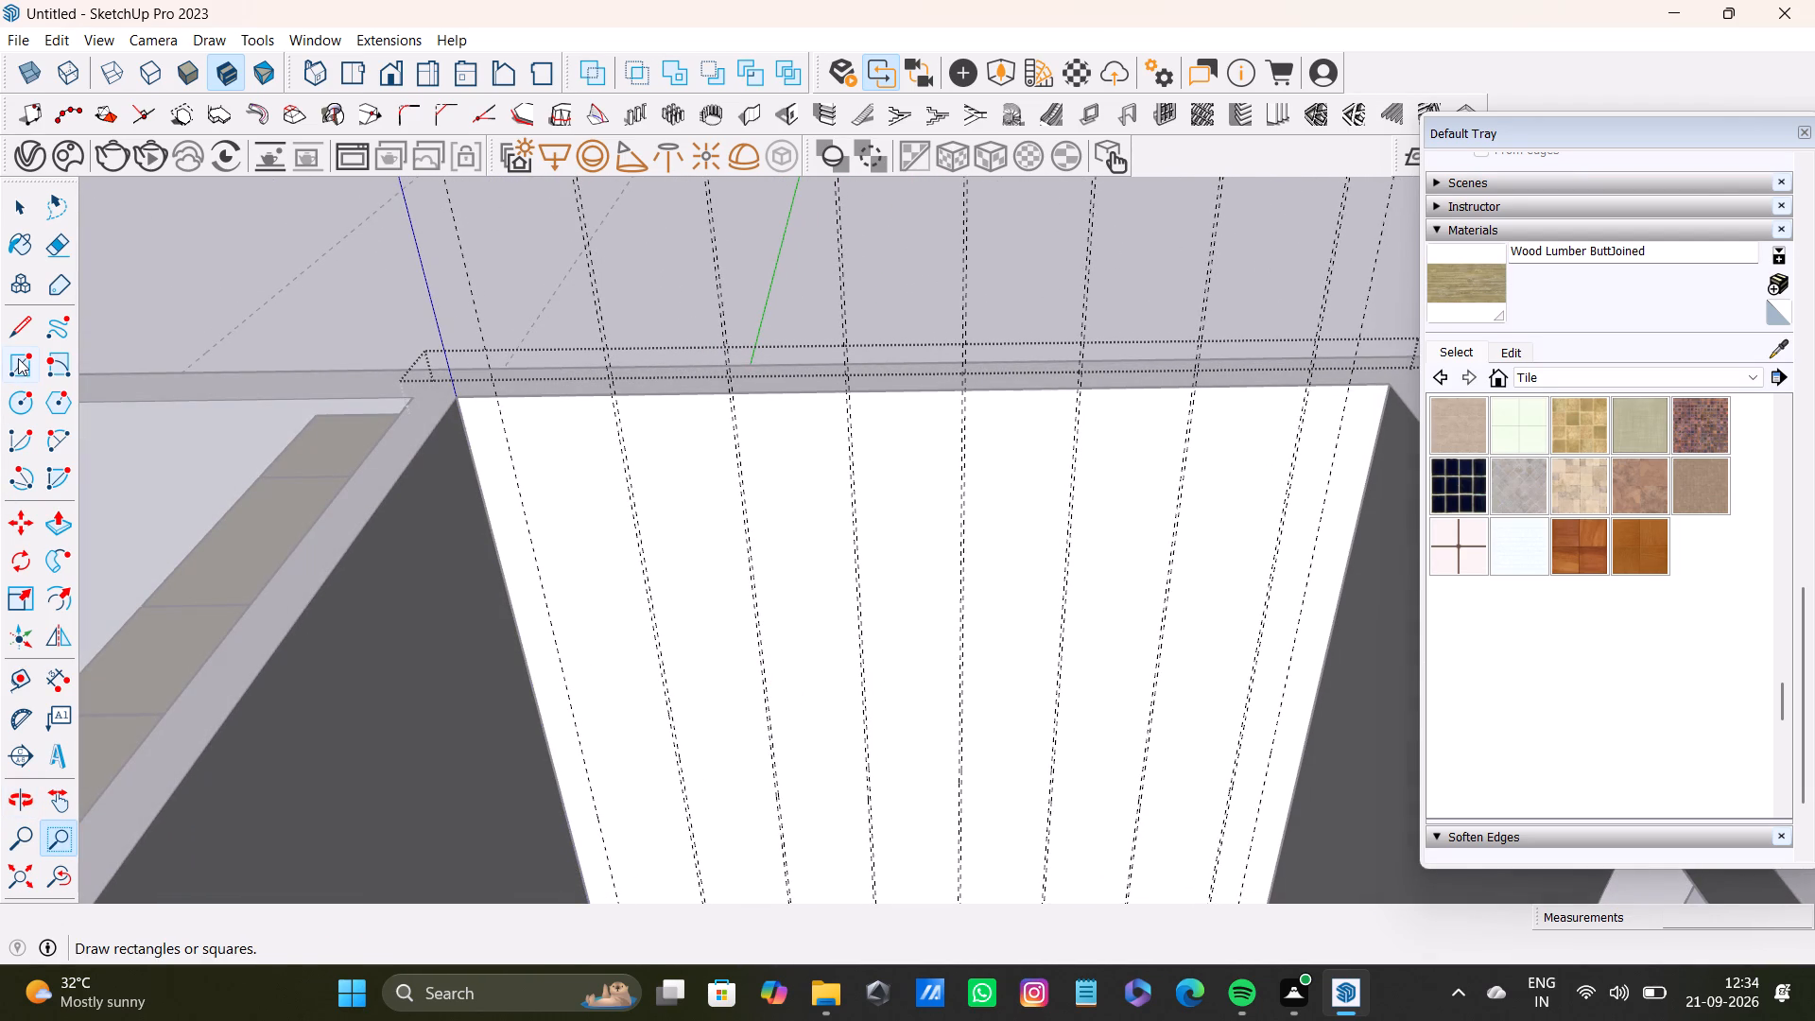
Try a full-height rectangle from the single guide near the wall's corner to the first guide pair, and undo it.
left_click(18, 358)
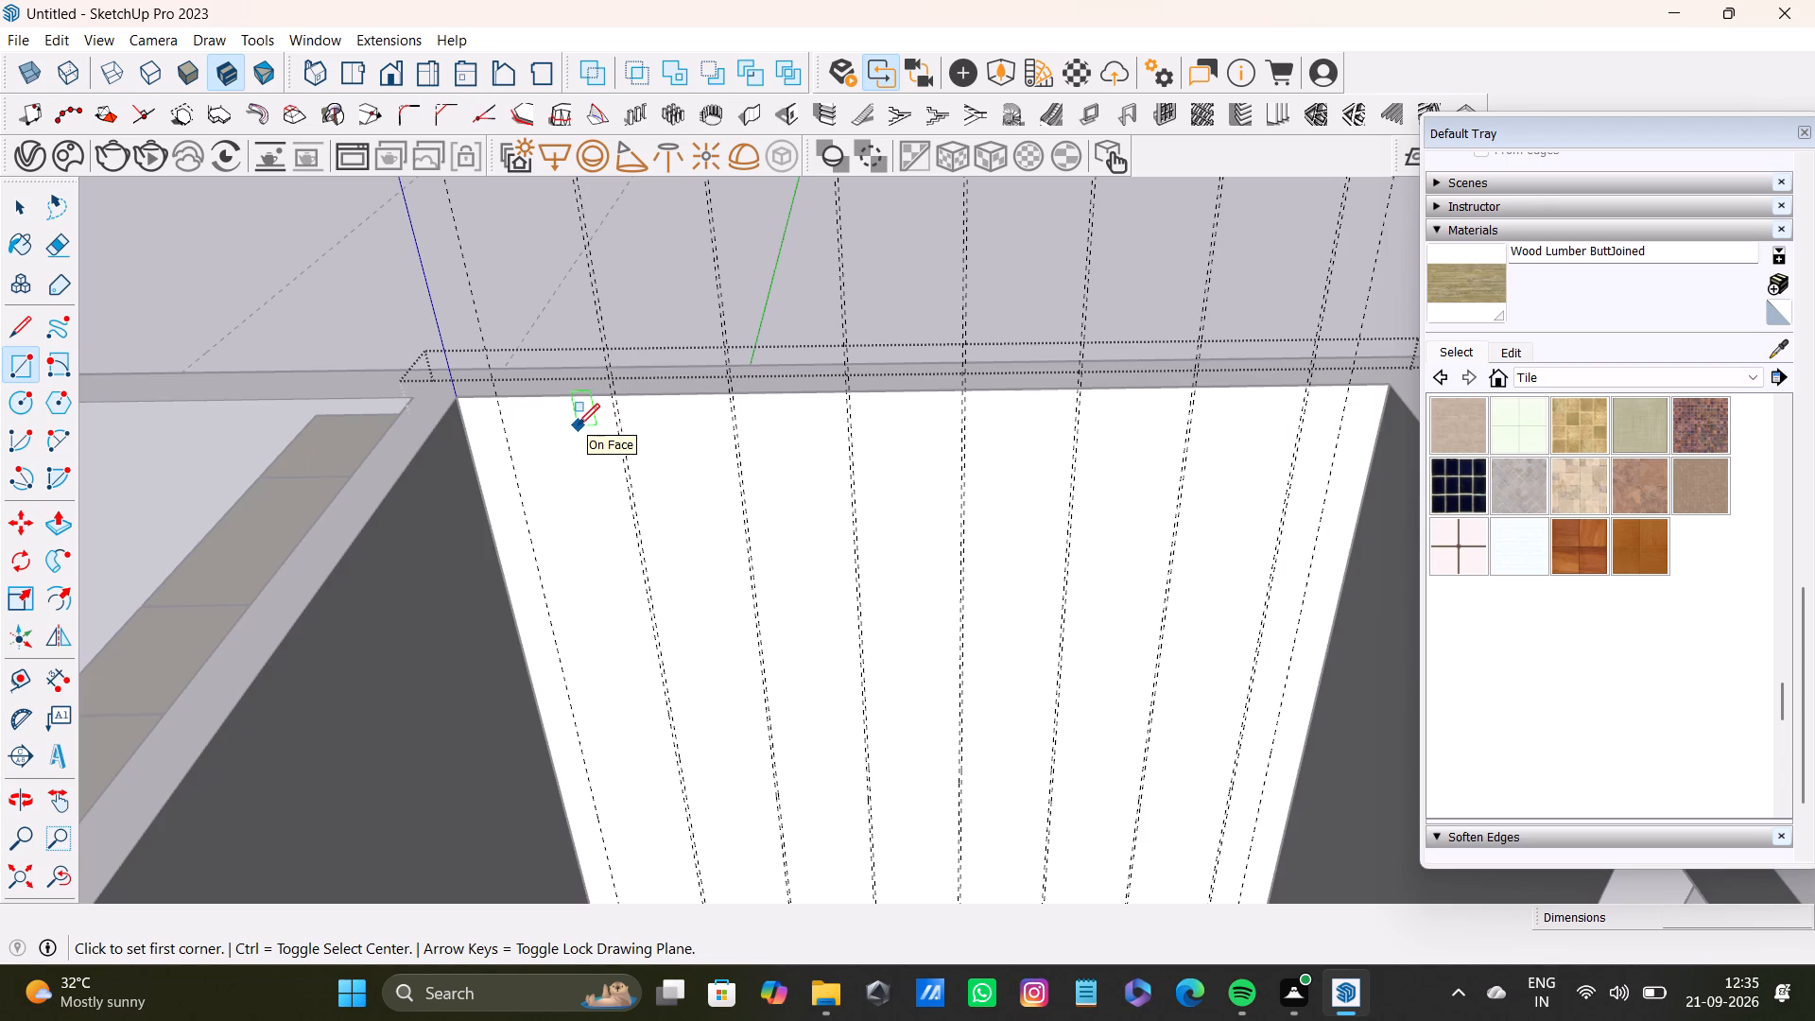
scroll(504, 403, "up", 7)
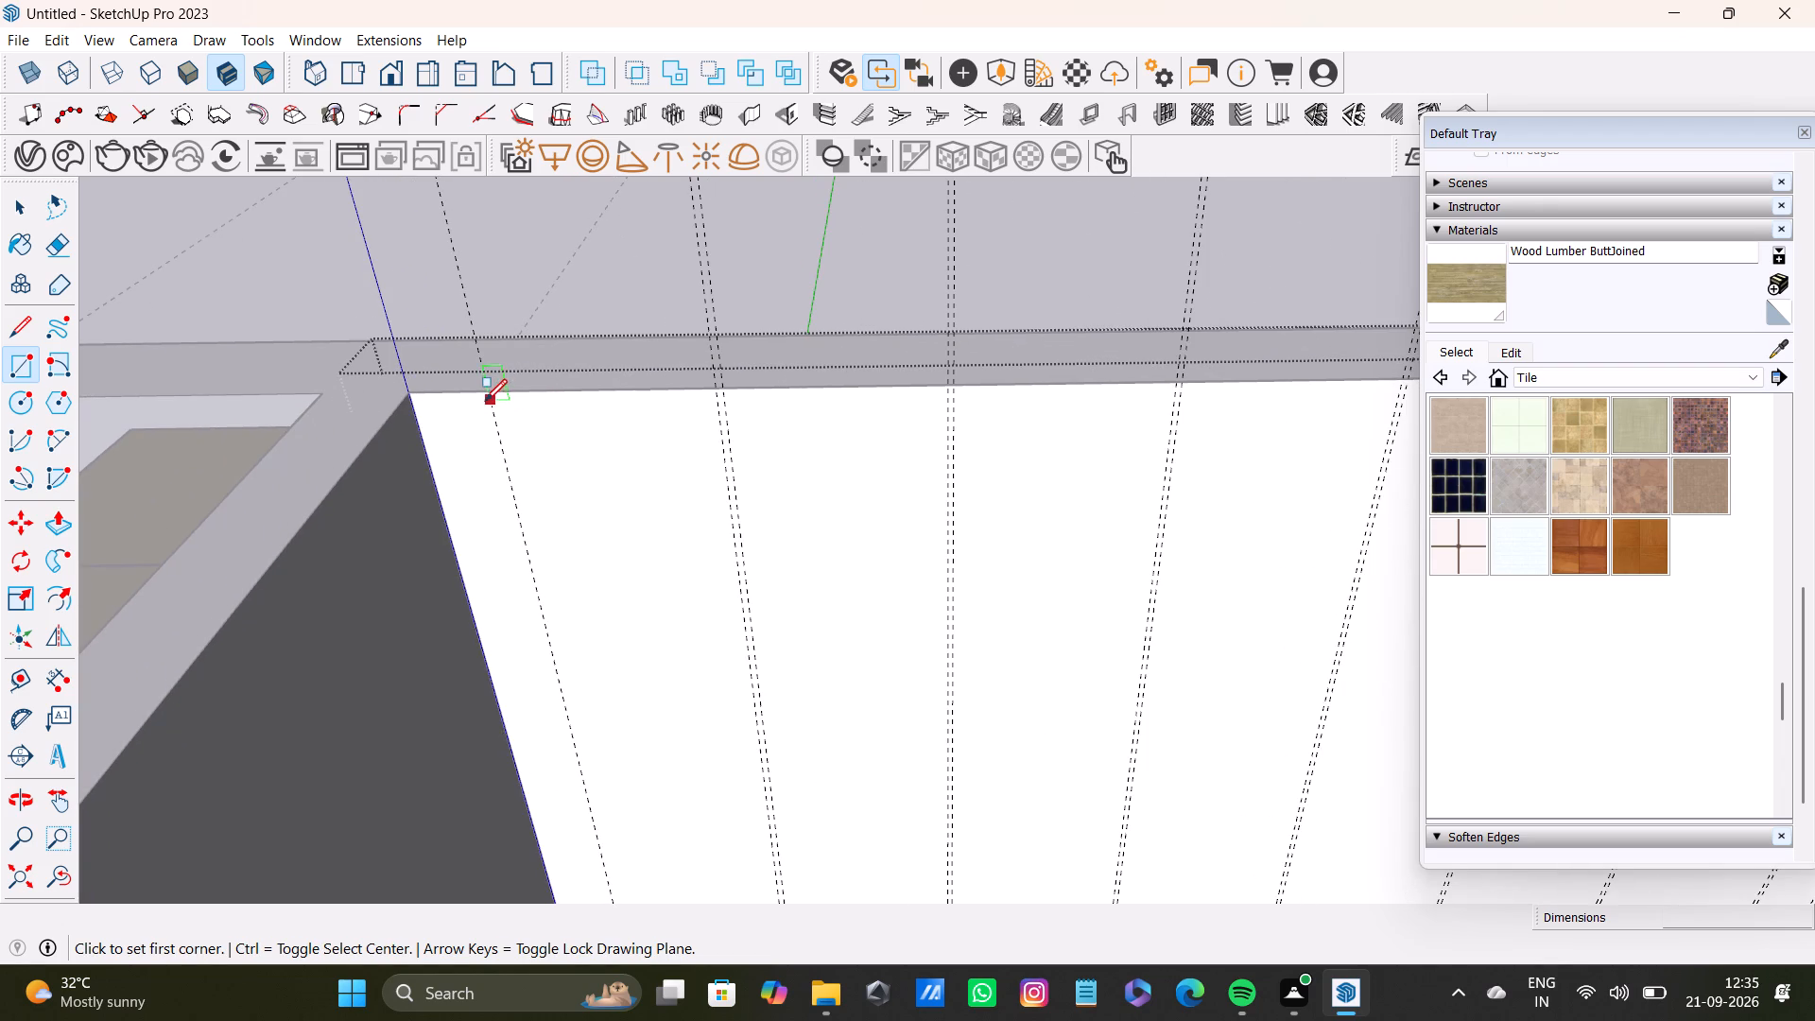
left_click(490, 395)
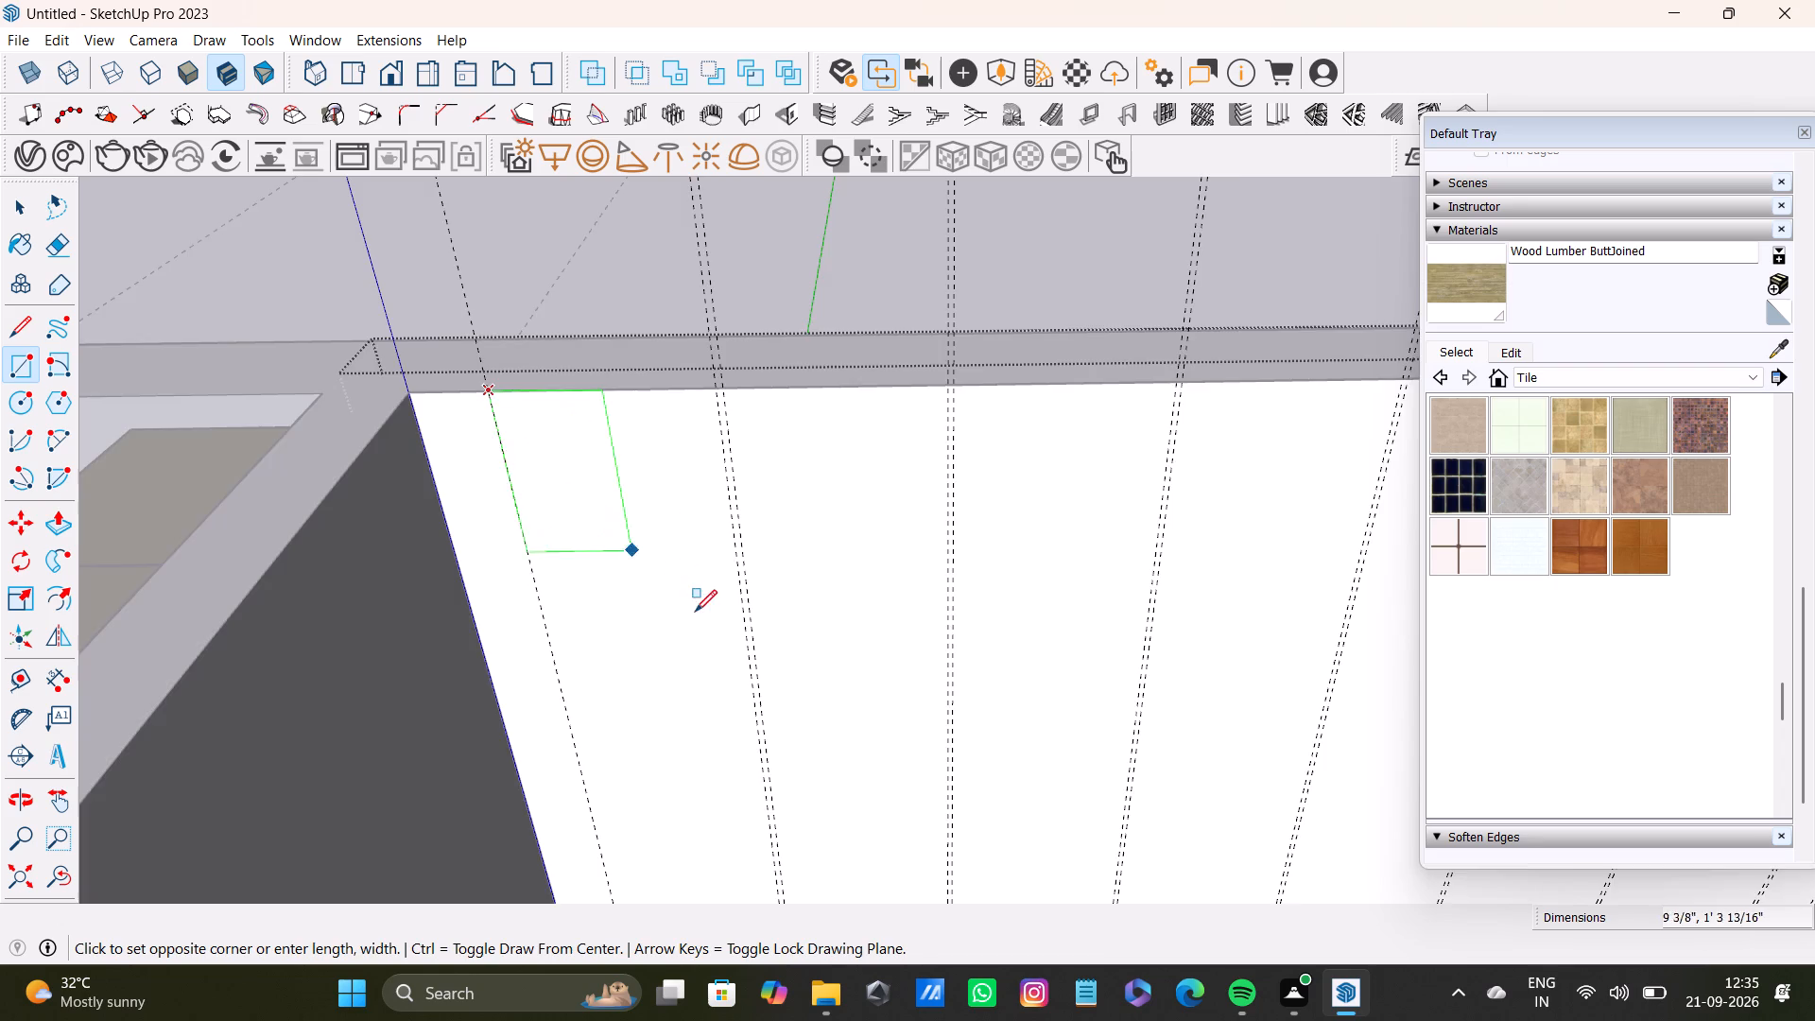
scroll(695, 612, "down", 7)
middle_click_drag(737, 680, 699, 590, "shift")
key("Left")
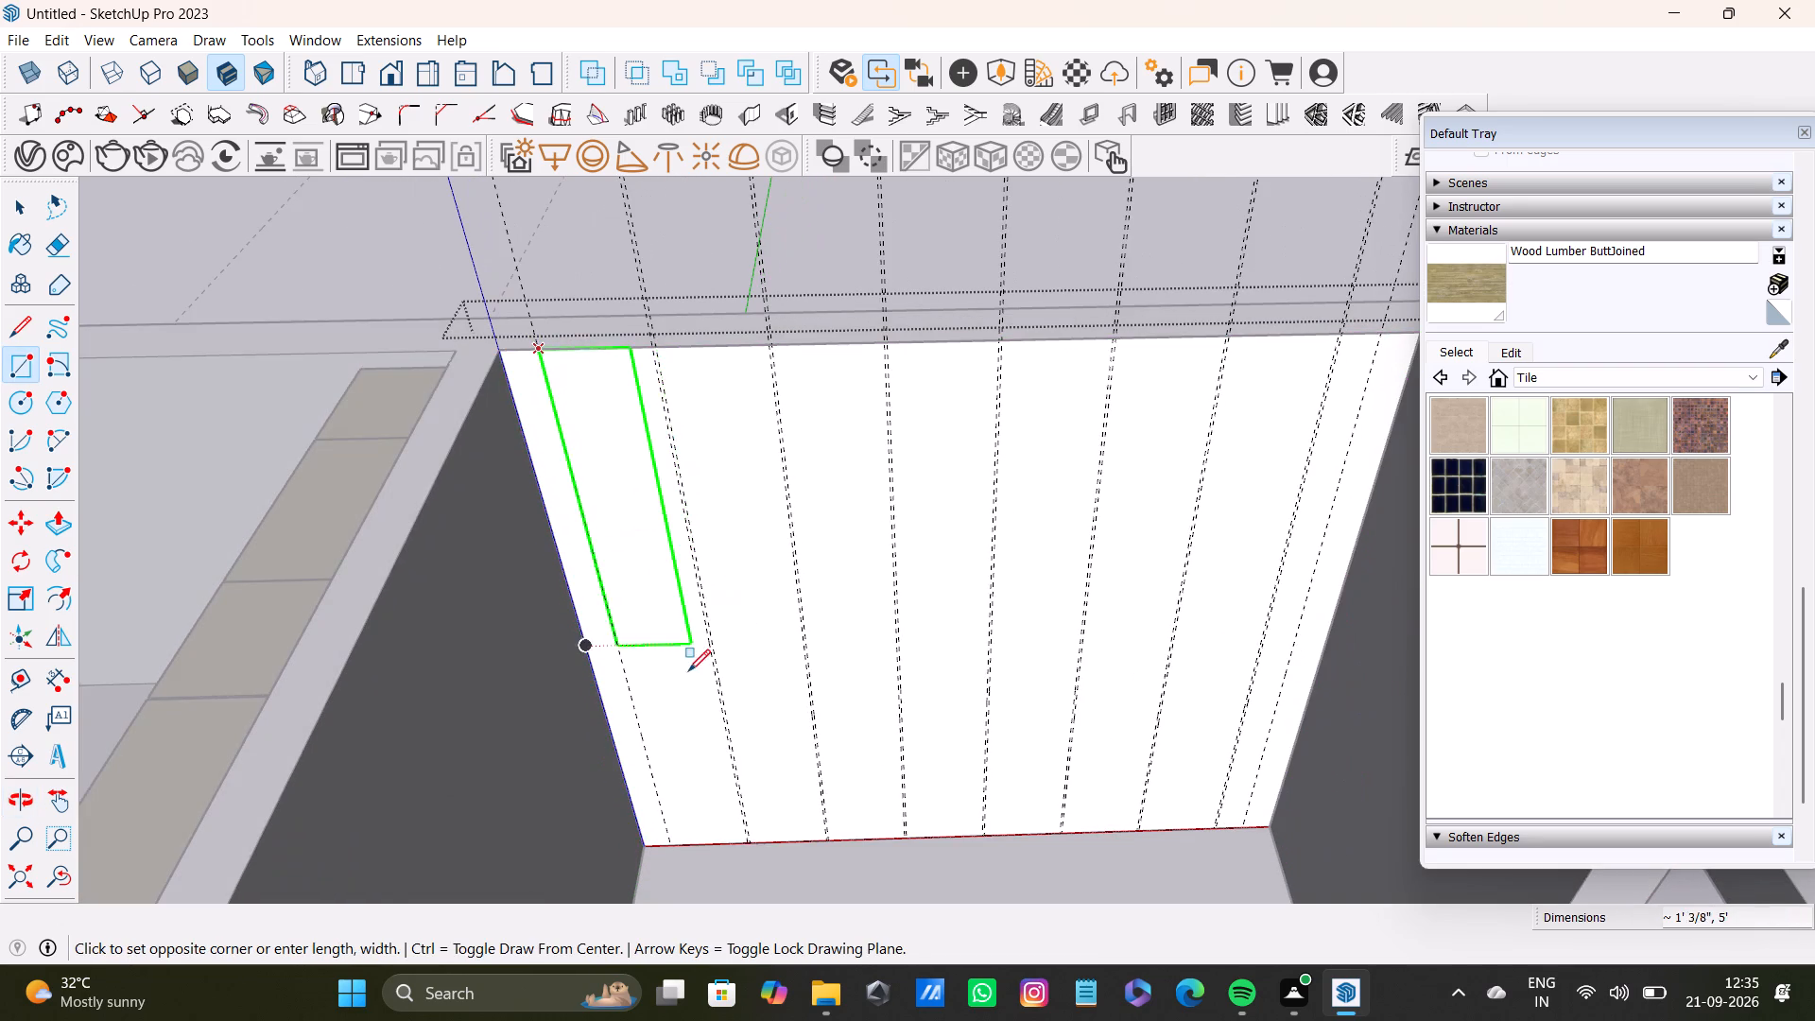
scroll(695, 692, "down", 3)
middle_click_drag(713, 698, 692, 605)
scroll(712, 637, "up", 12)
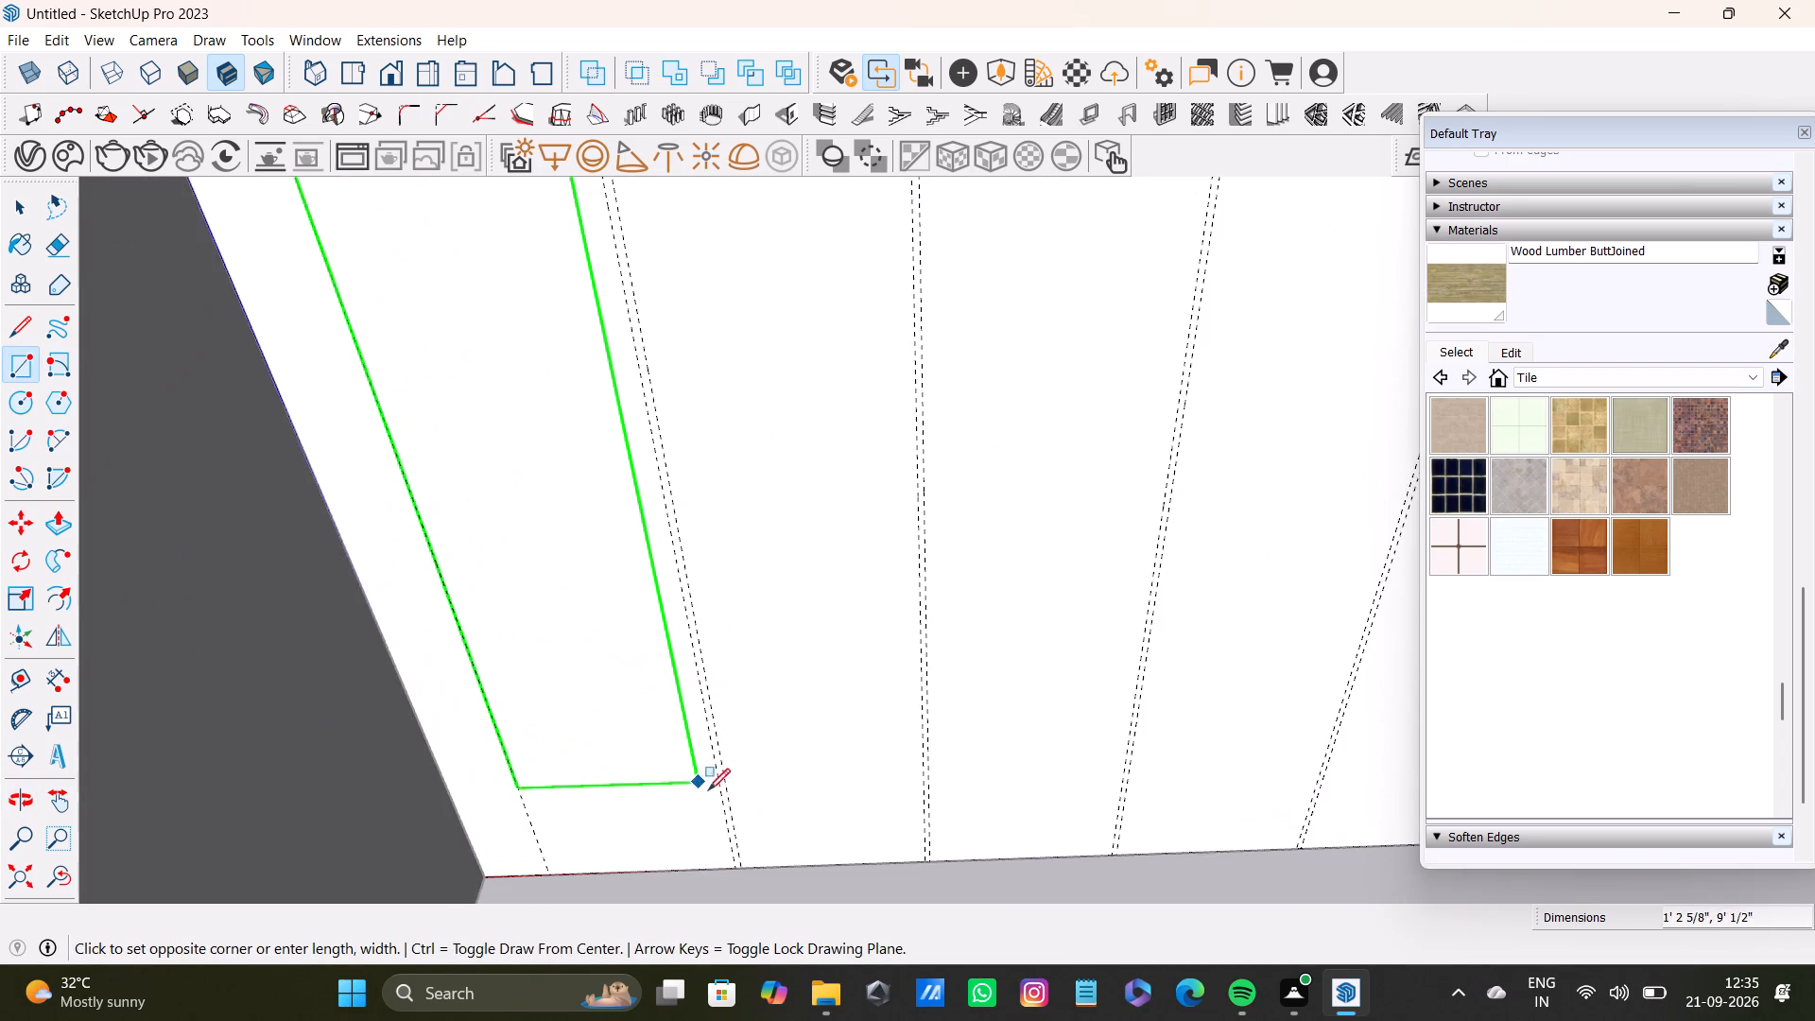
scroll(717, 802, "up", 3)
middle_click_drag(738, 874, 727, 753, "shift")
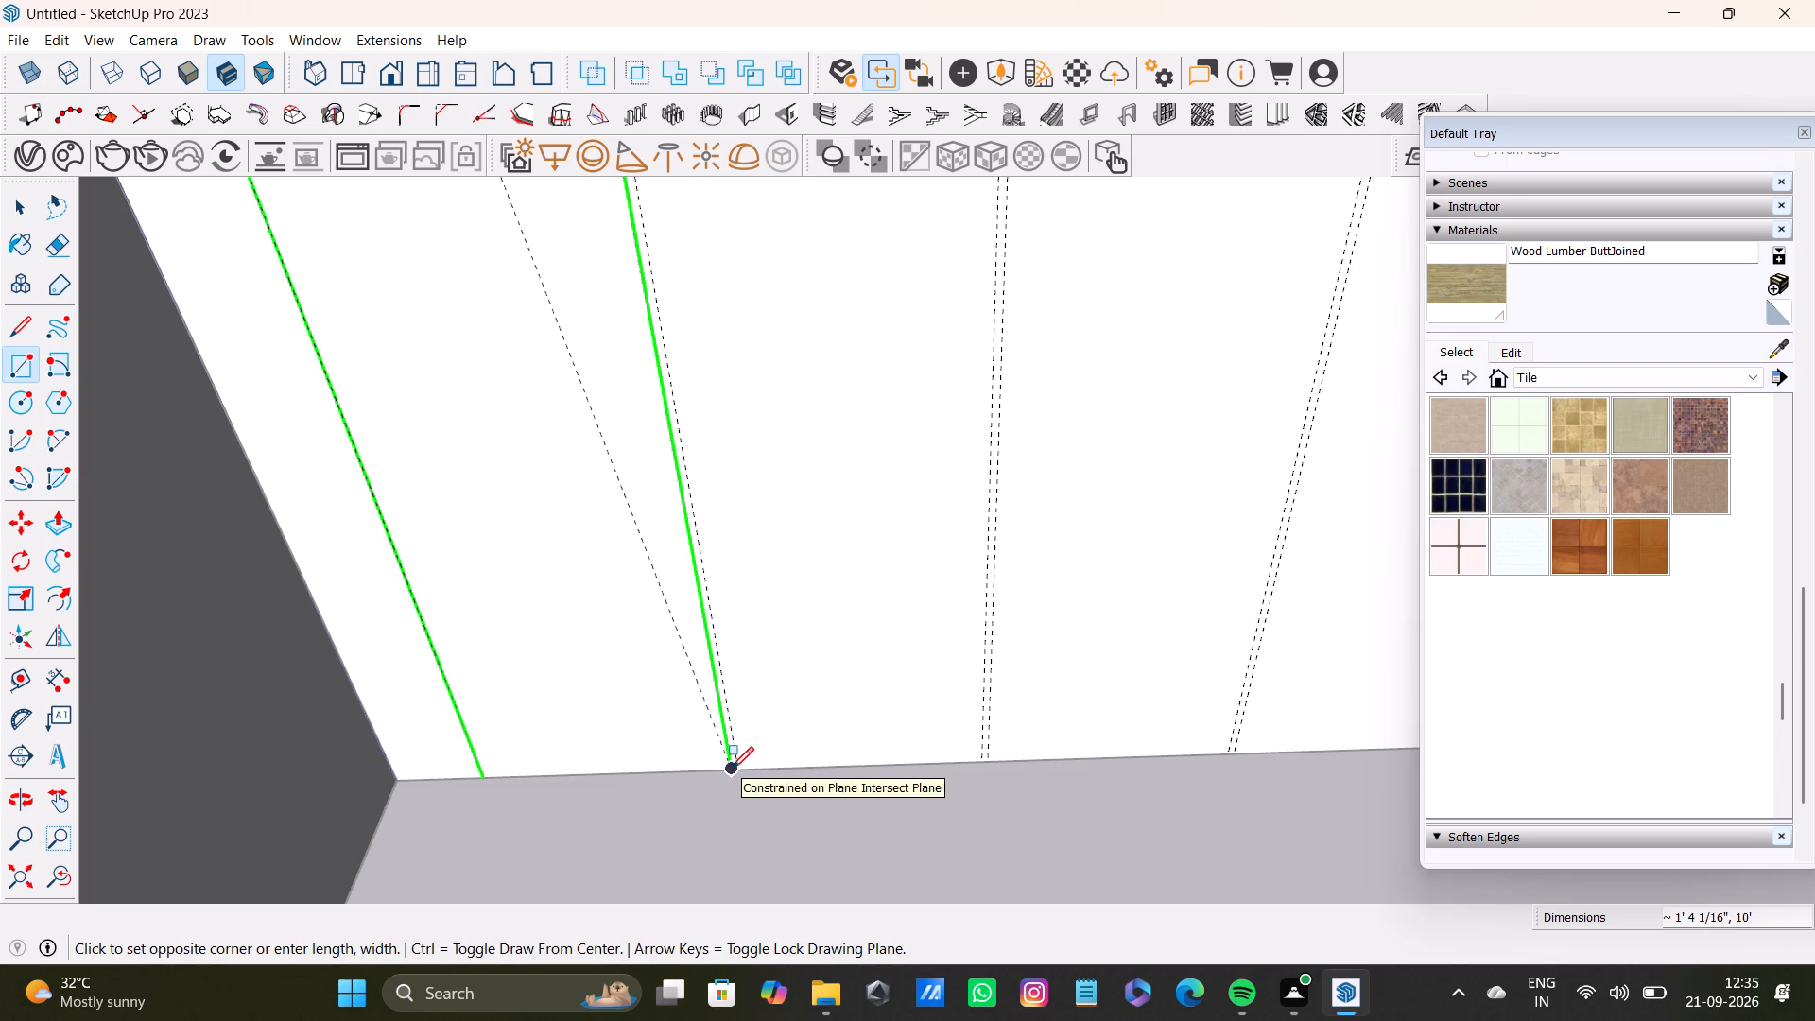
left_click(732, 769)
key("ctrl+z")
Draw the first panel rectangle, about 1'4" by 10', from the single guide near the corner to the first guide pair.
scroll(647, 951, "down", 4)
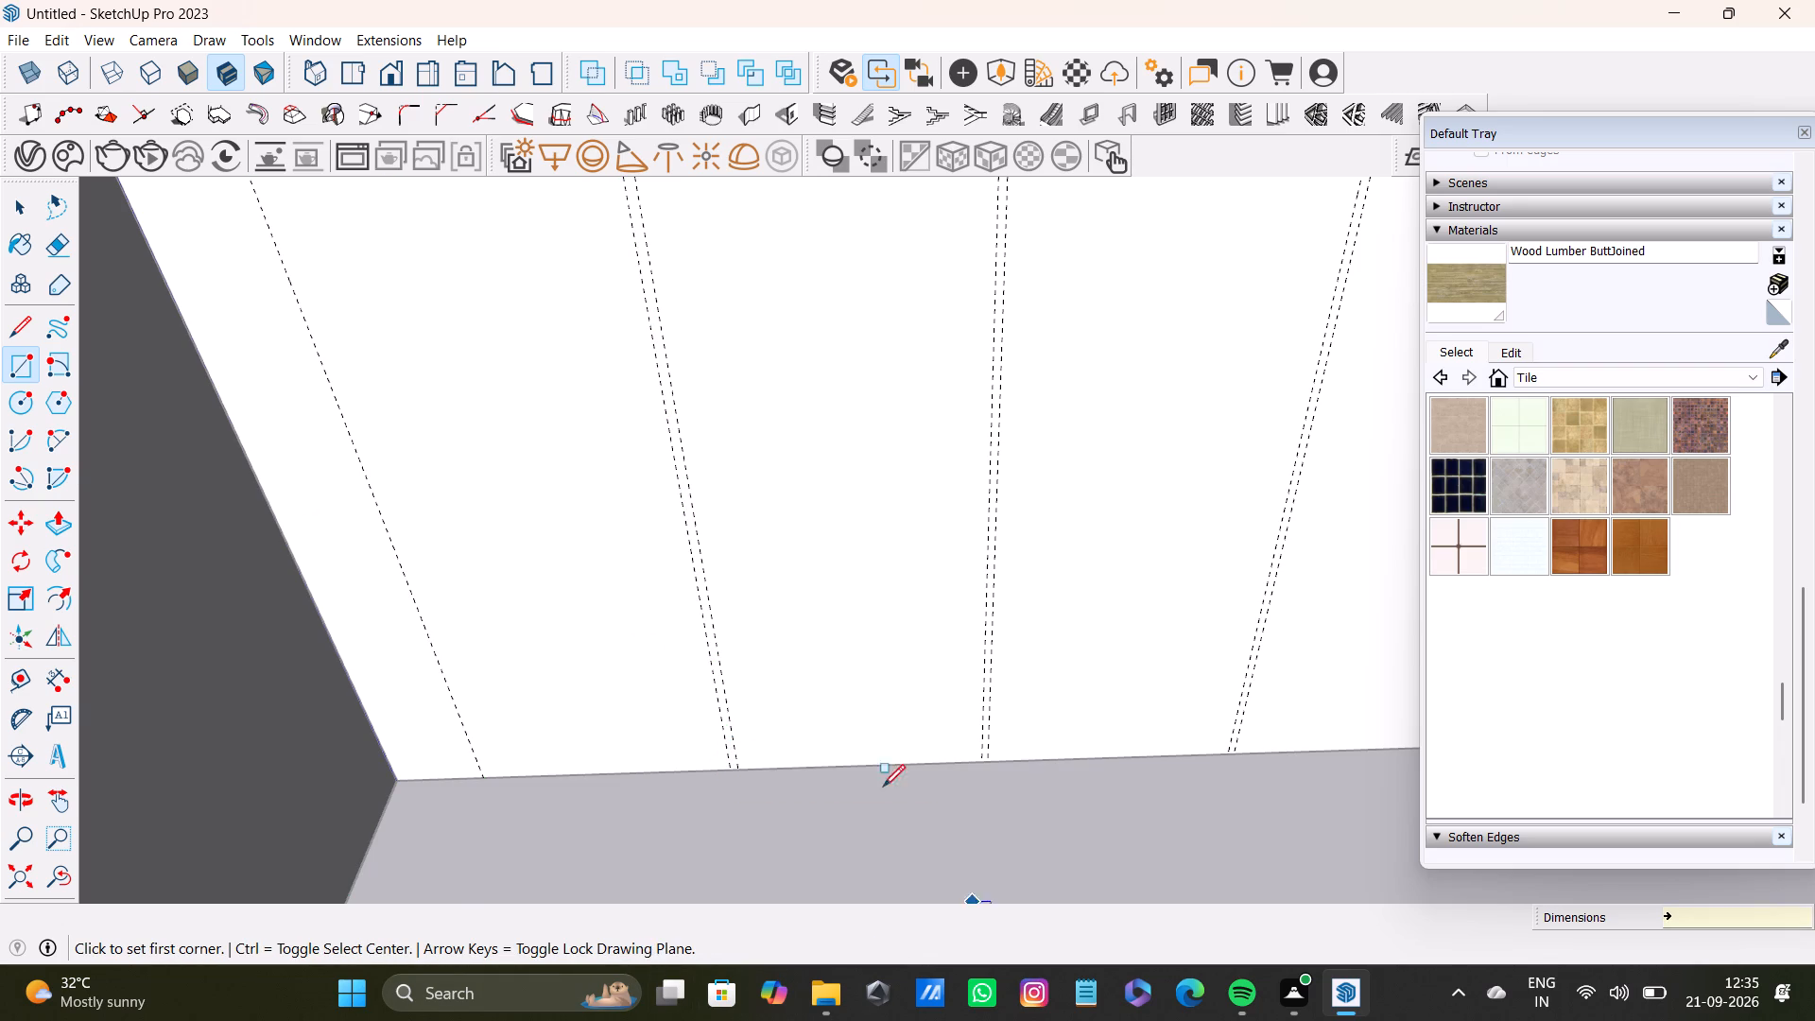
middle_click_drag(734, 473, 828, 988, "shift")
scroll(550, 635, "down", 9)
middle_click_drag(543, 589, 884, 951)
scroll(676, 632, "down", 3)
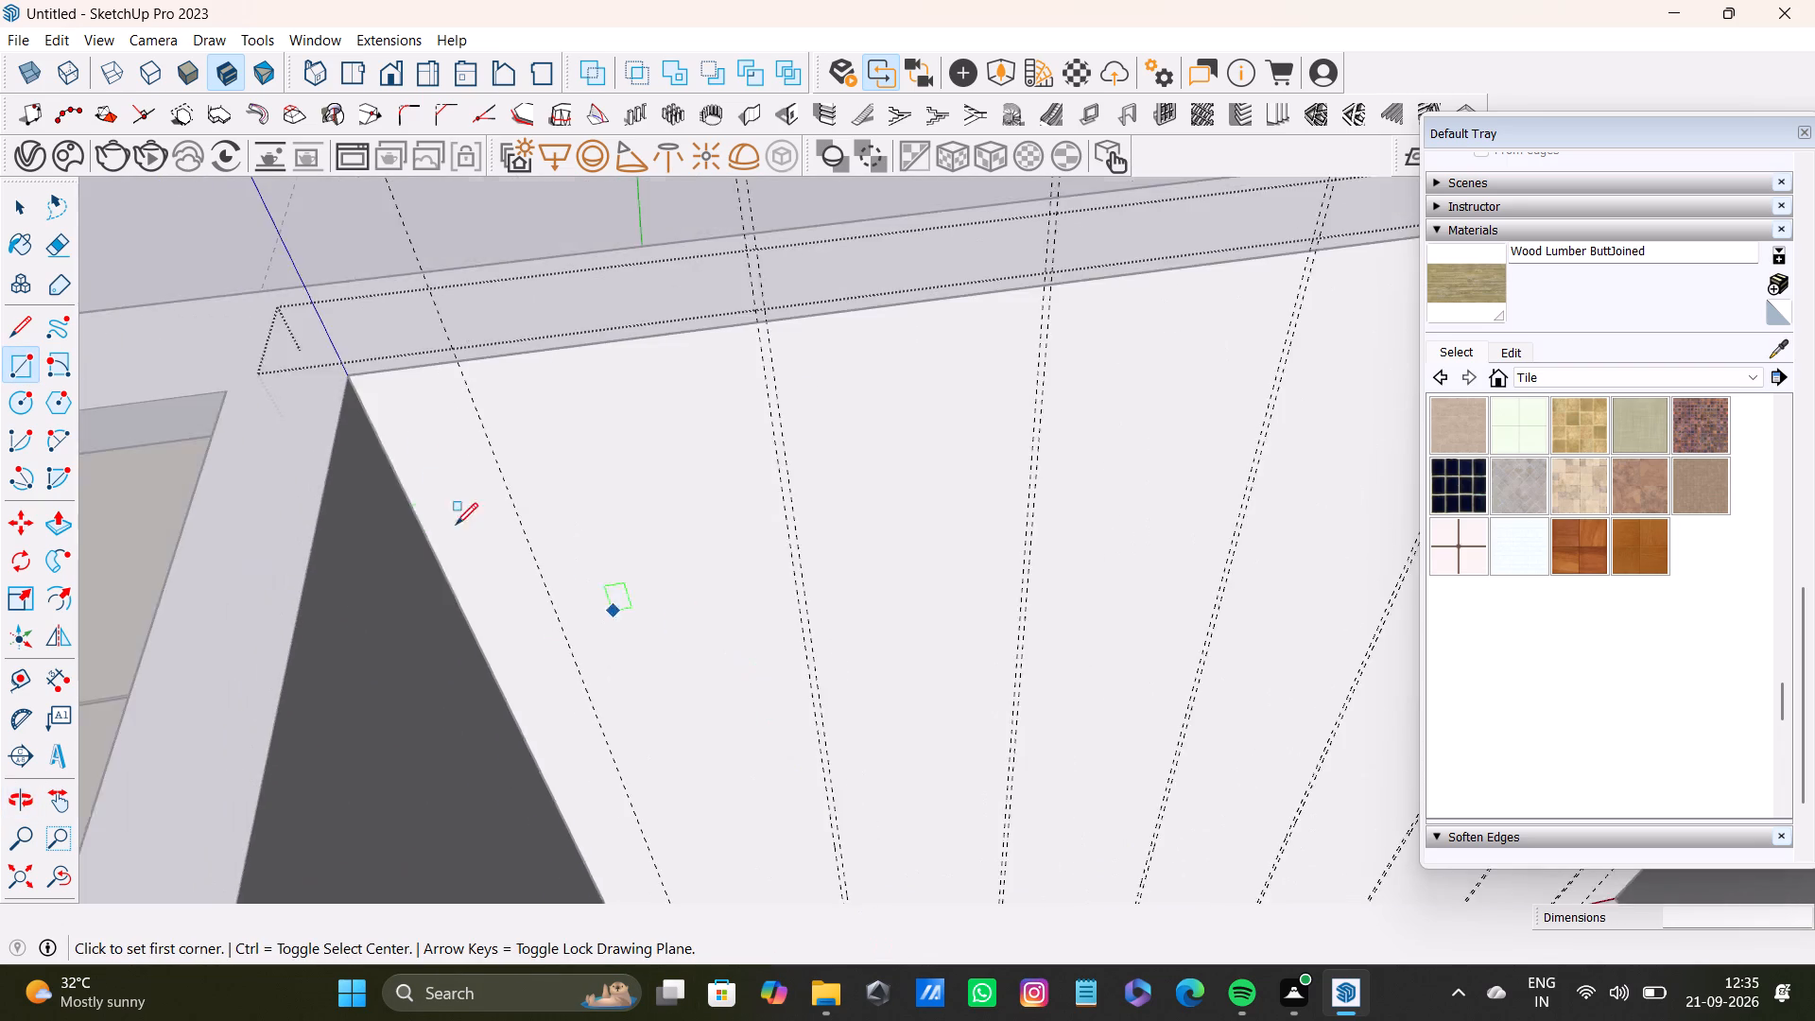
scroll(413, 452, "up", 10)
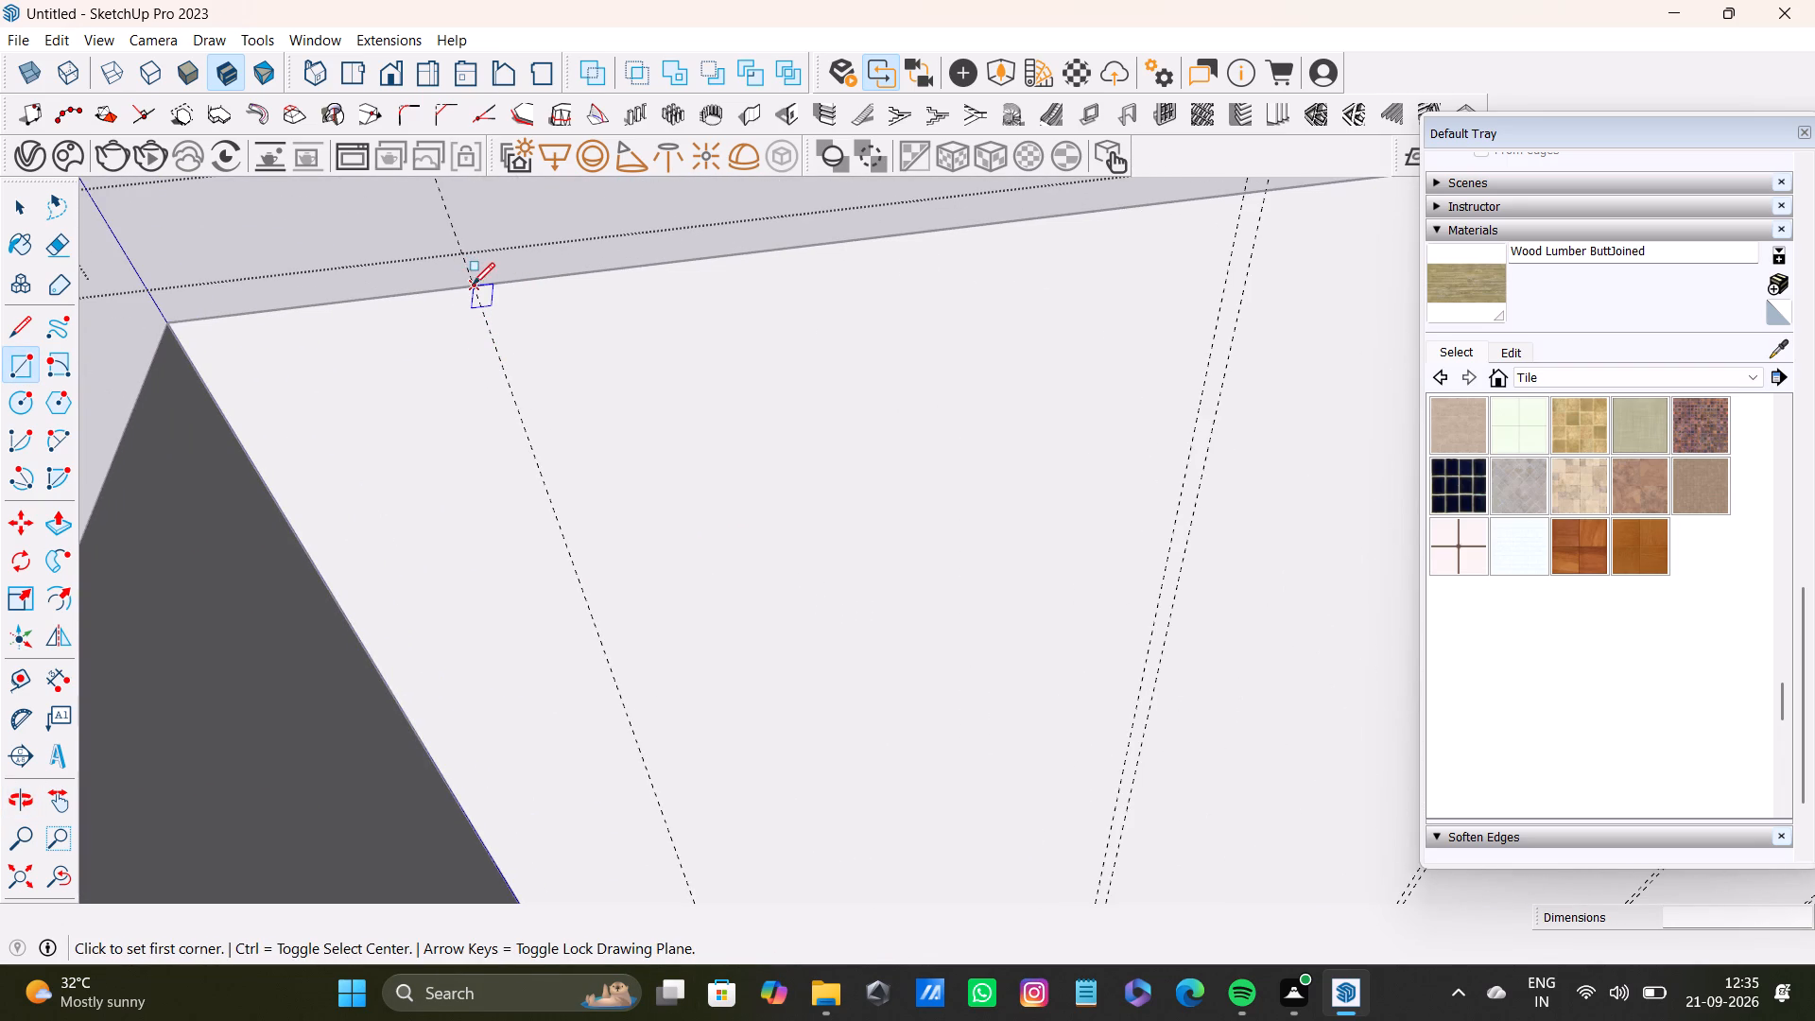
left_click(473, 285)
scroll(703, 430, "down", 8)
middle_click_drag(815, 685, 637, 317, "shift")
scroll(673, 425, "down", 3)
middle_click_drag(760, 678, 752, 354, "shift")
scroll(801, 616, "up", 3)
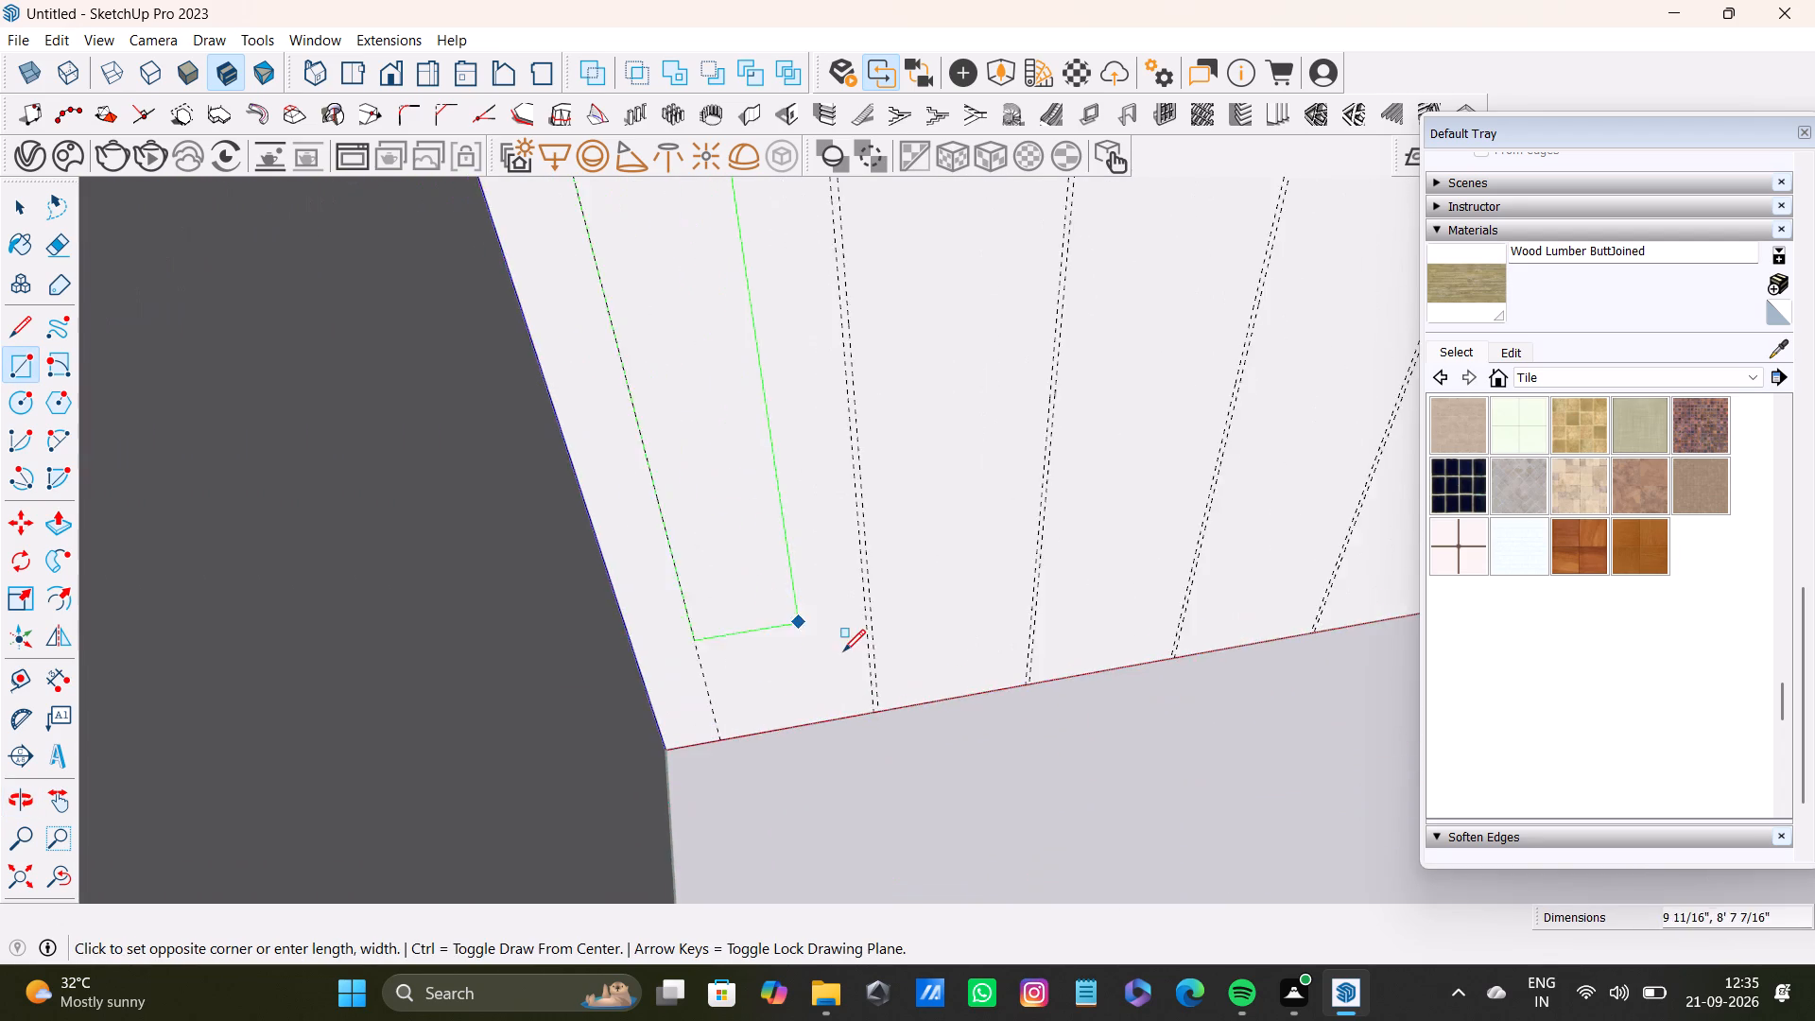
scroll(843, 651, "up", 15)
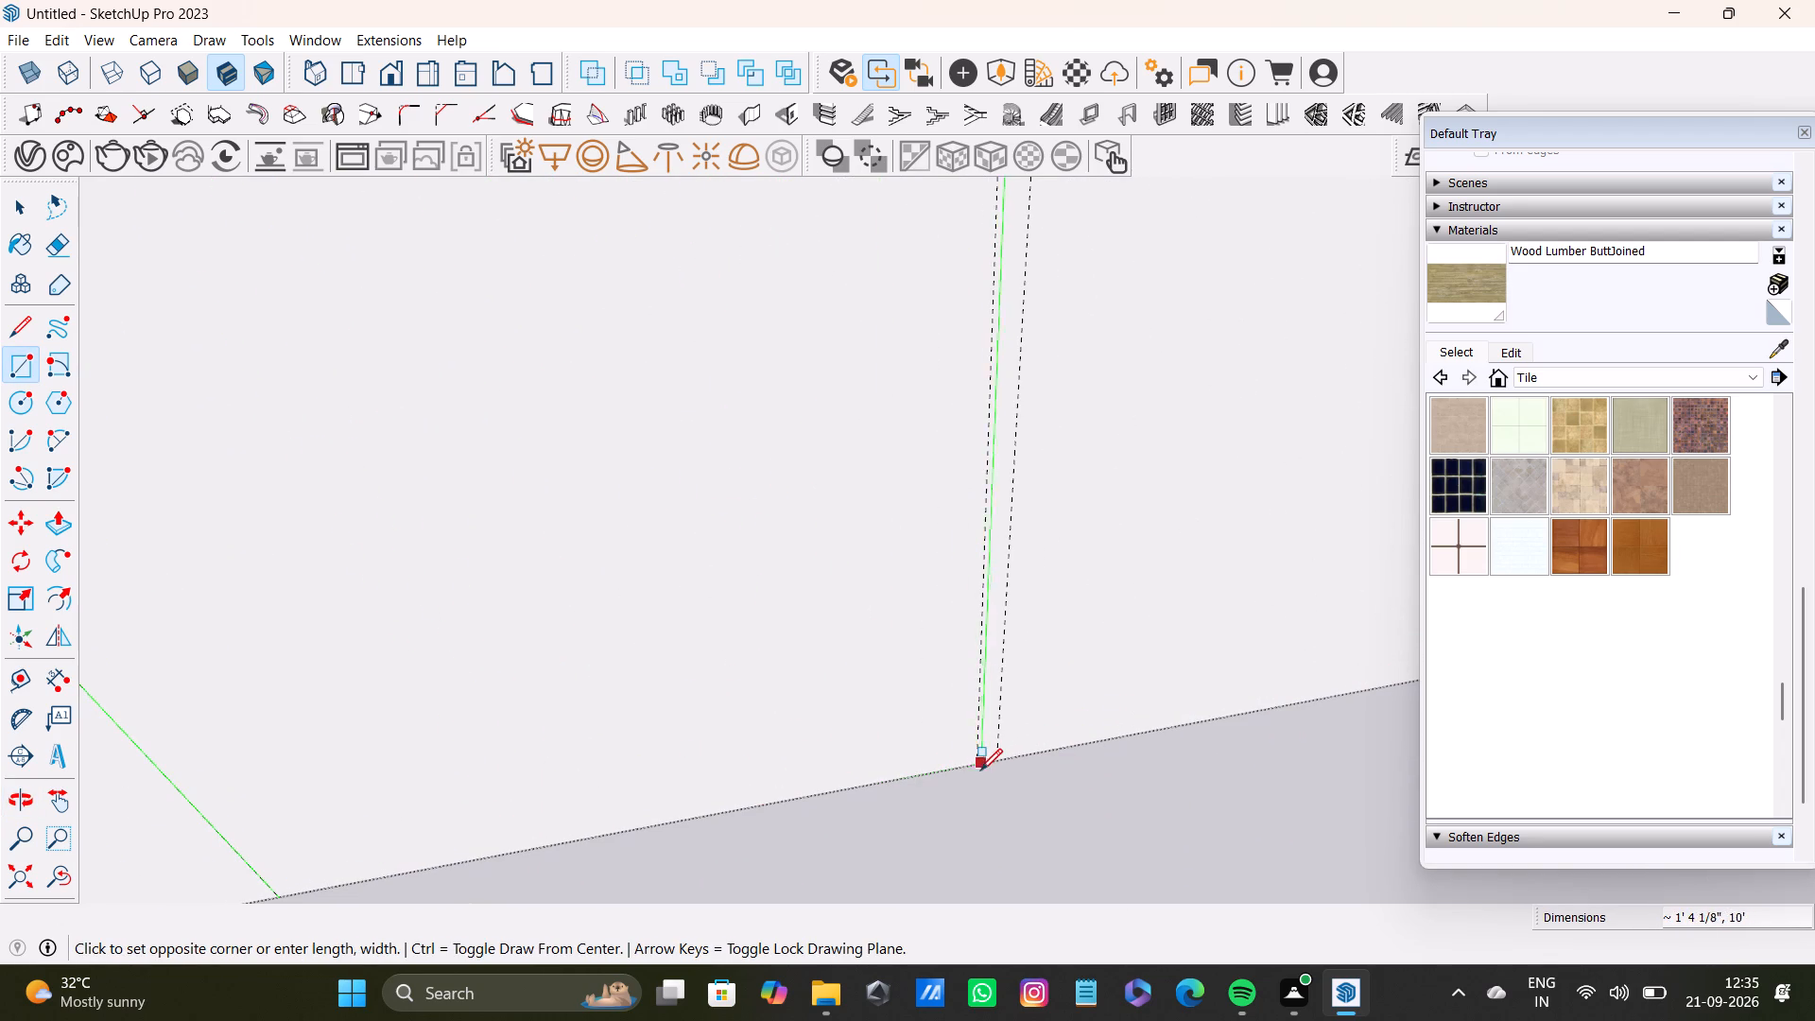
left_click(979, 771)
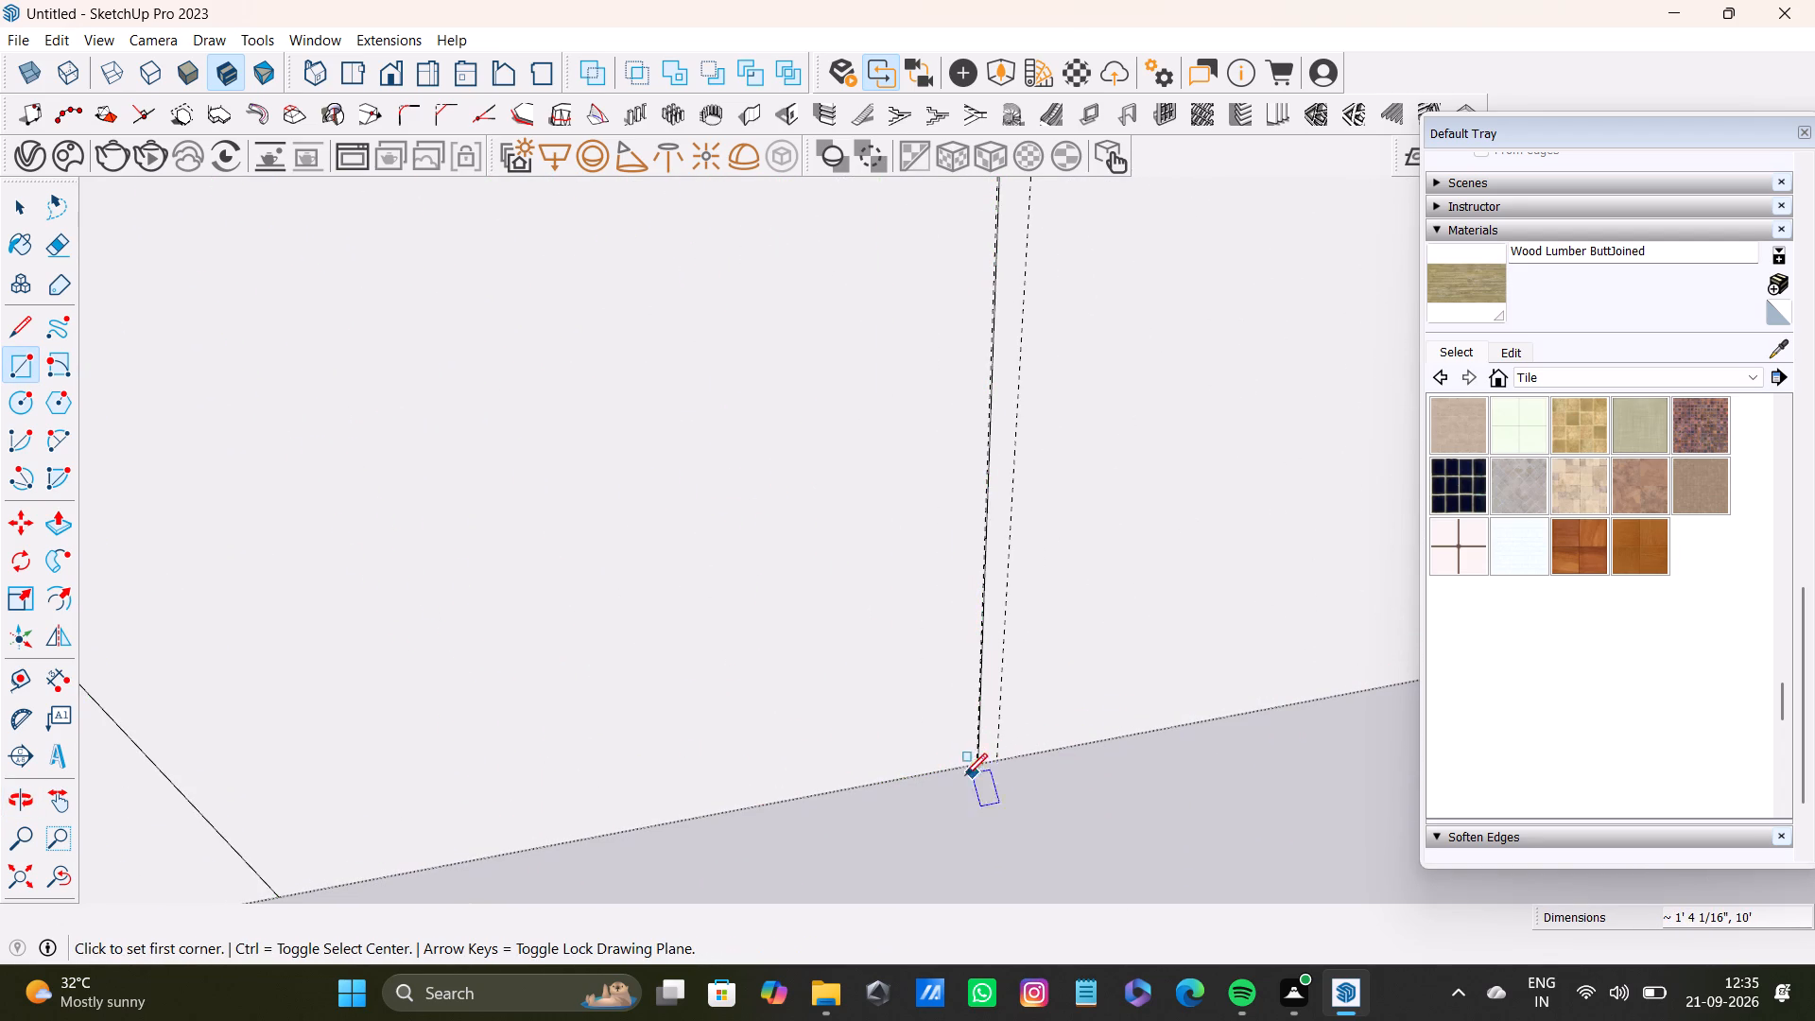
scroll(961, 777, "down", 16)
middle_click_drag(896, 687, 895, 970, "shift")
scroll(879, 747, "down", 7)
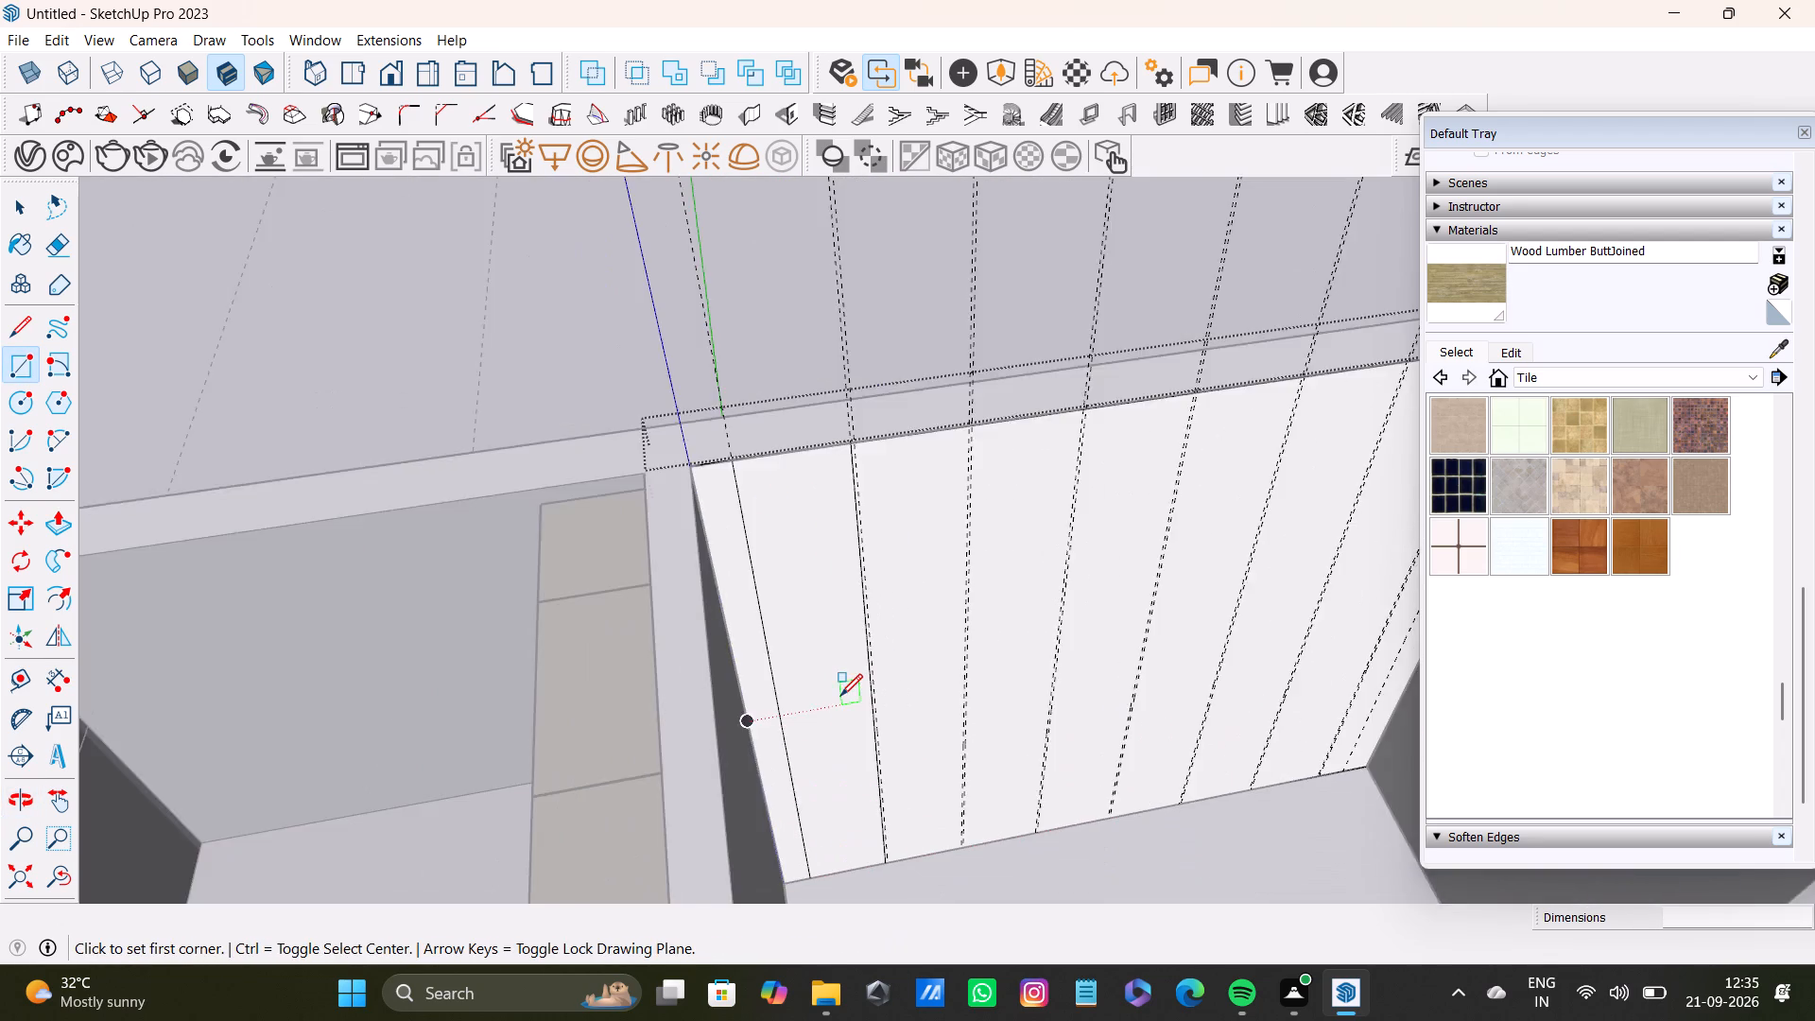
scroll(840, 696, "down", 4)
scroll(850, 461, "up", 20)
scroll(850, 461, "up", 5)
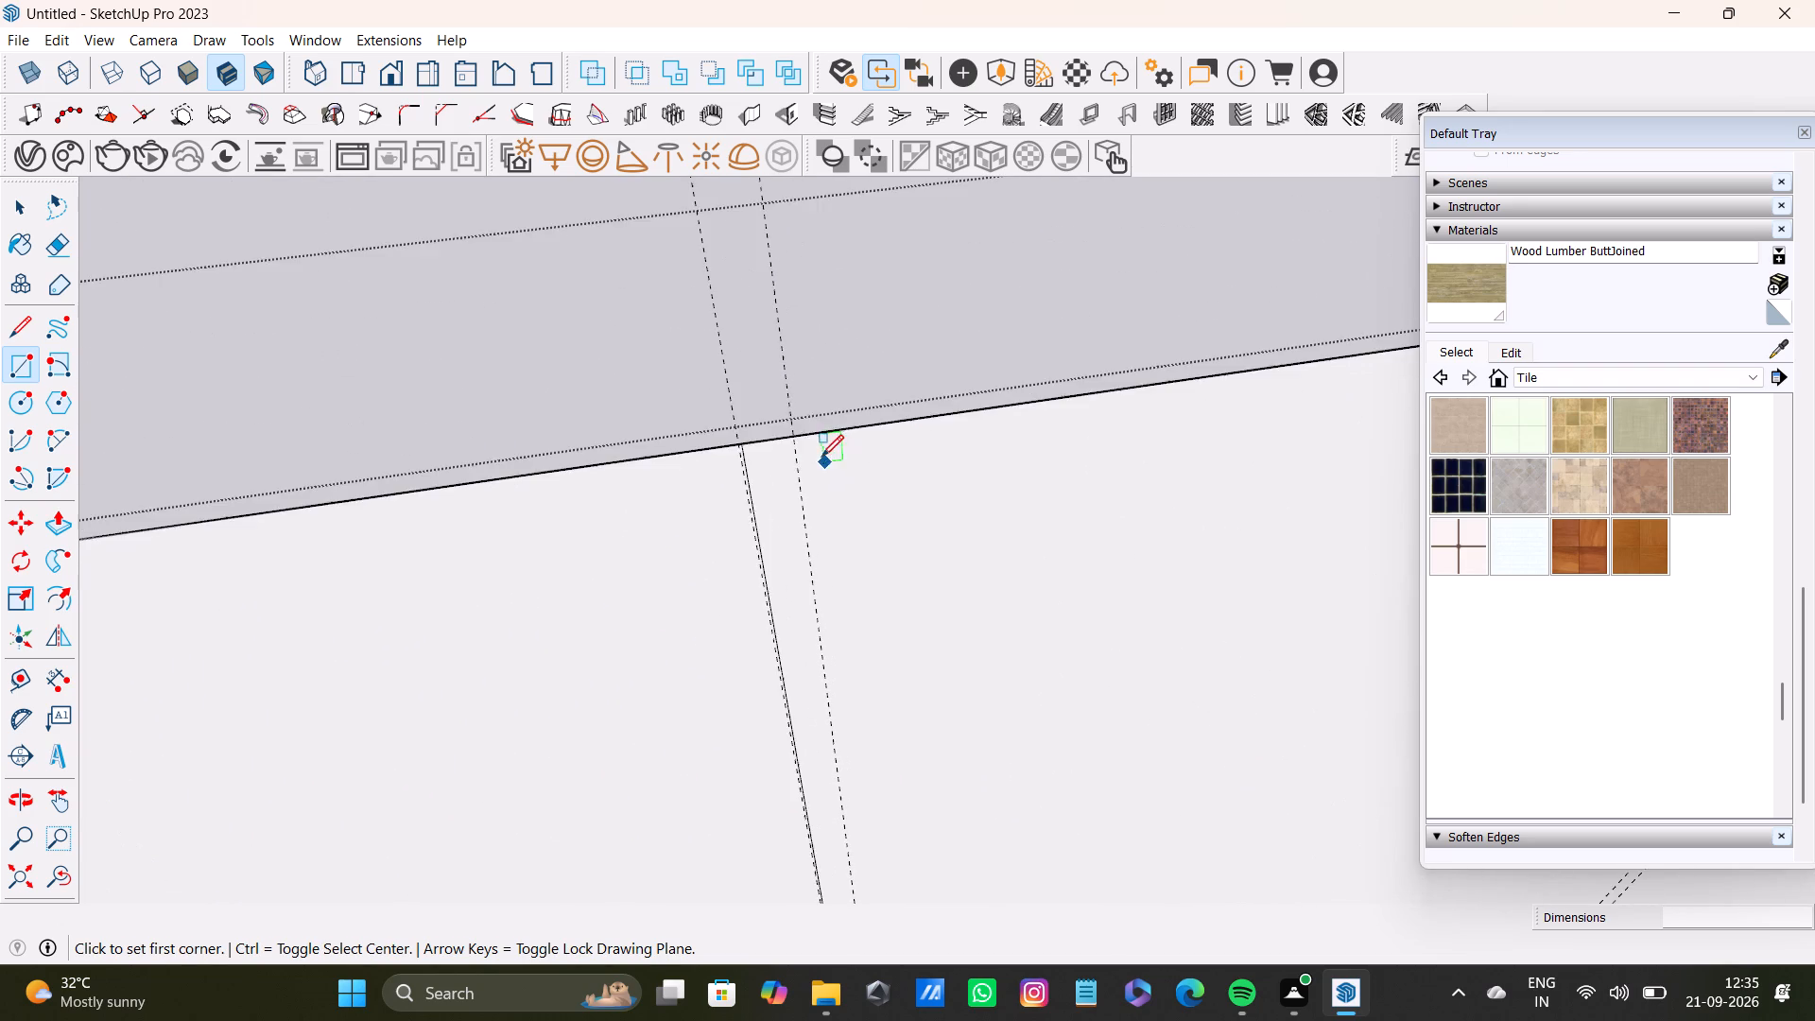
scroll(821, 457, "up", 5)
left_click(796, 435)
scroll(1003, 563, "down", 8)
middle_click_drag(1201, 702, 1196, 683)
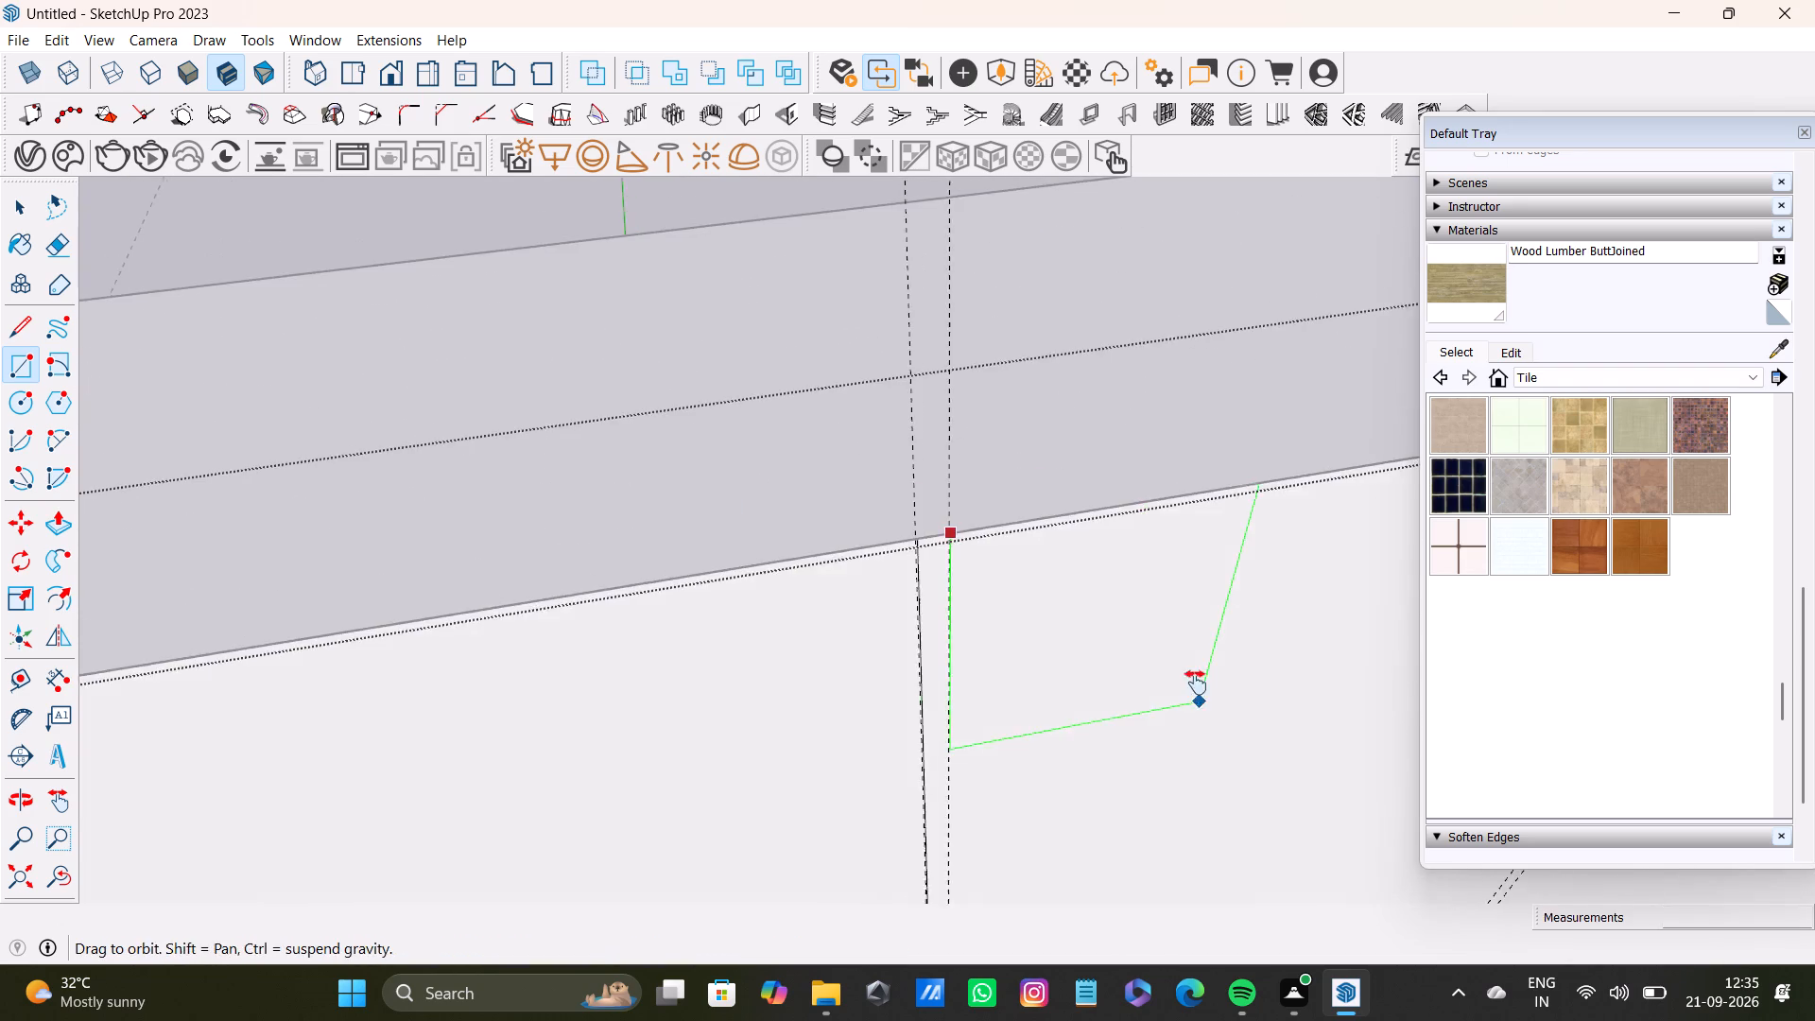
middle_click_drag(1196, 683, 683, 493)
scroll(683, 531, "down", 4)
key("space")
Draw the second panel rectangle, about 1'4" by 10', between the first and second guide pairs on the back wall.
key("r")
scroll(456, 315, "up", 7)
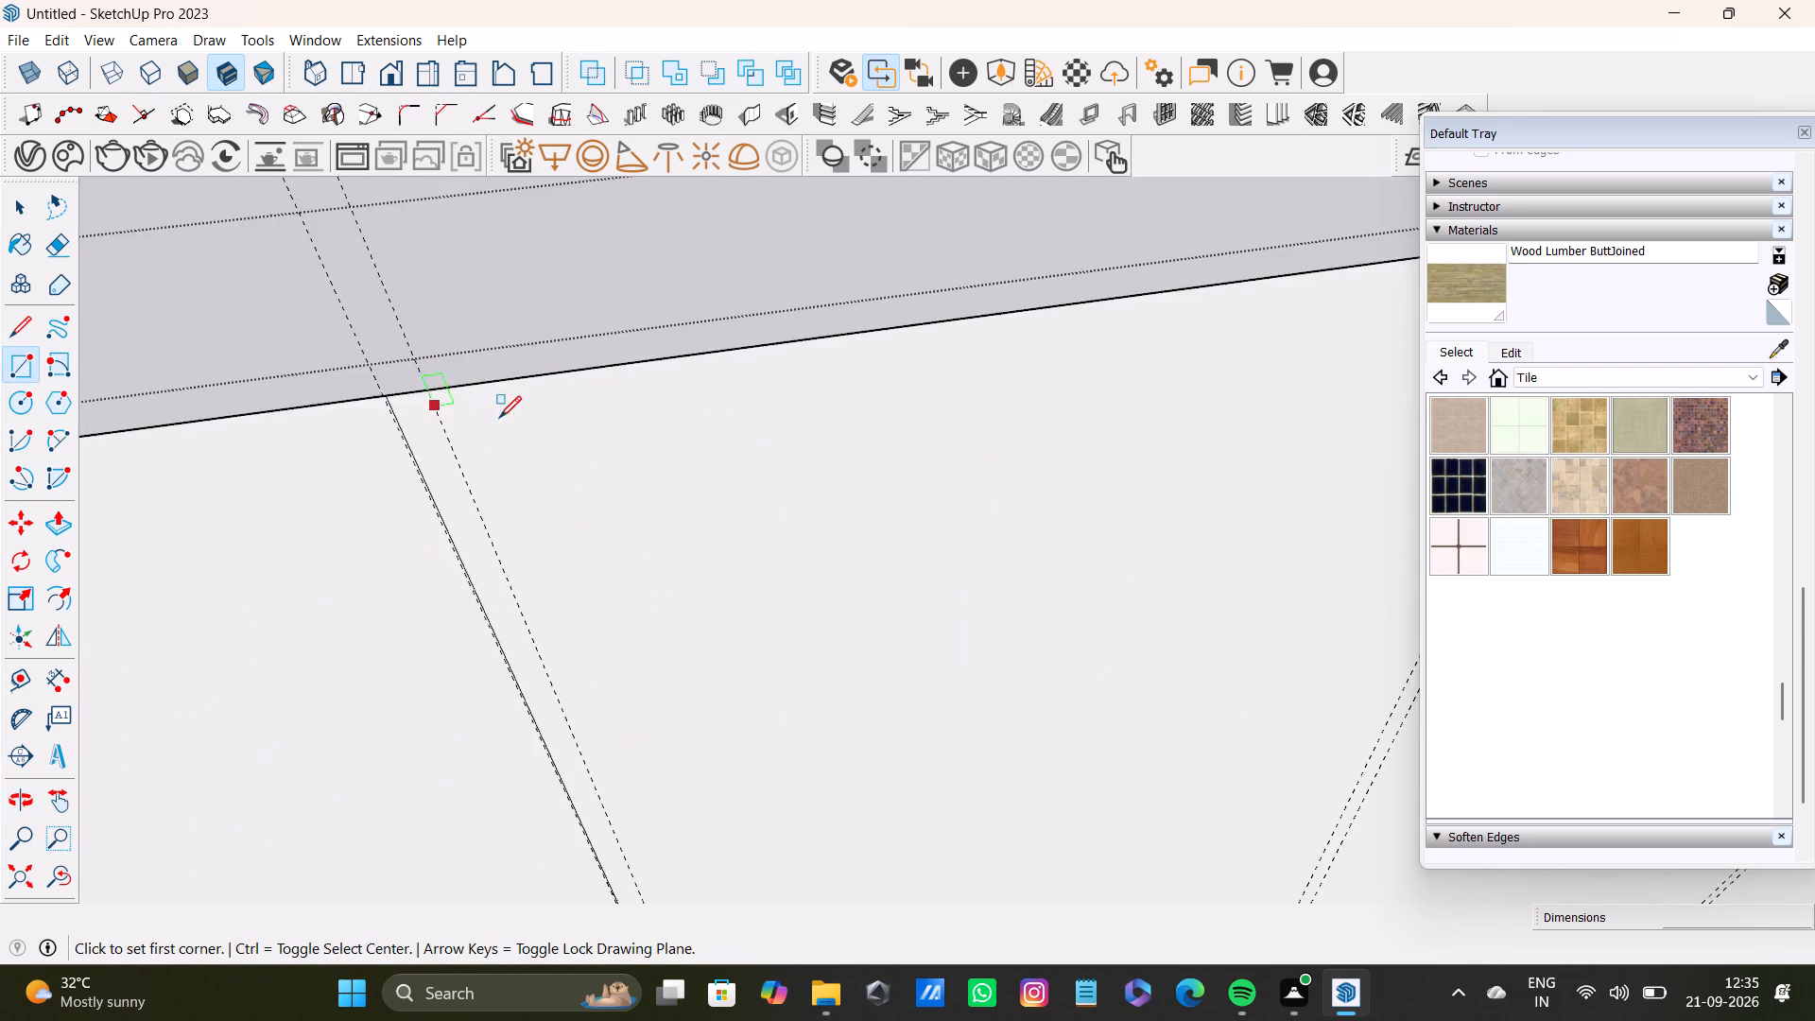
scroll(499, 418, "up", 6)
left_click(403, 374)
scroll(690, 474, "down", 8)
middle_click_drag(978, 642, 844, 523, "shift")
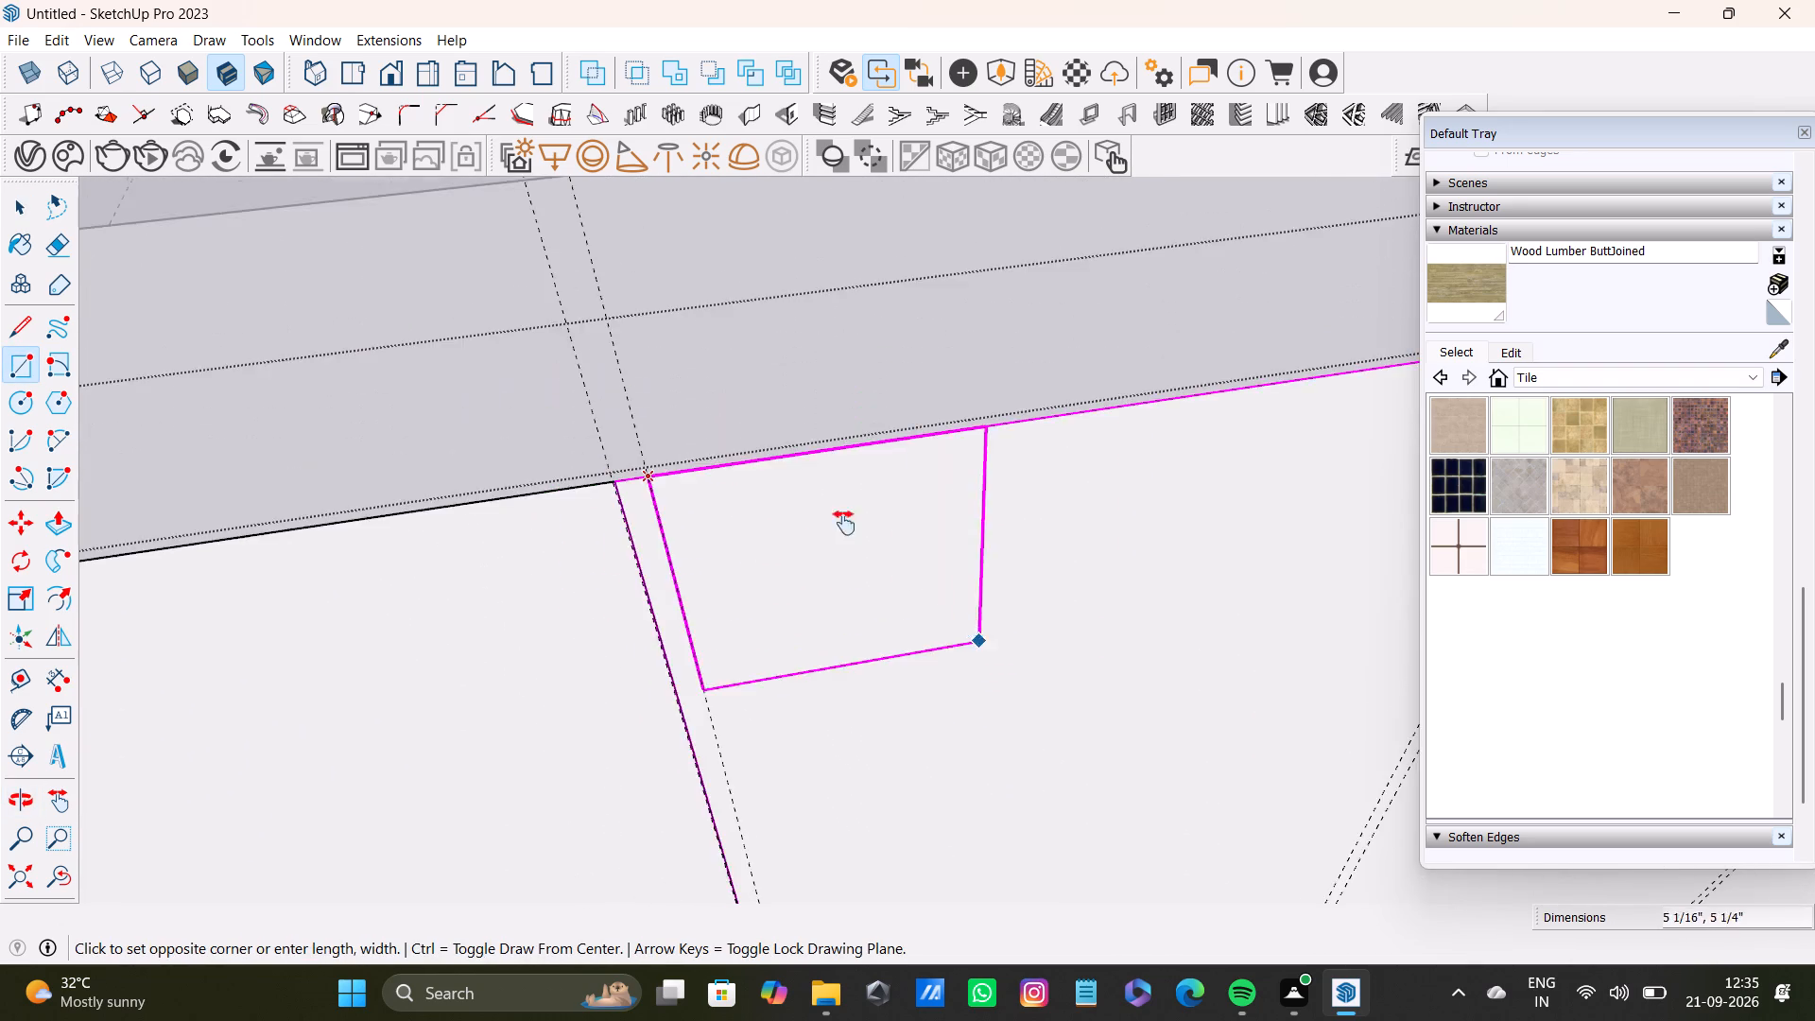
middle_click_drag(844, 523, 546, 303, "shift")
scroll(655, 491, "down", 4)
middle_click_drag(780, 680, 594, 356)
scroll(618, 443, "down", 3)
middle_click_drag(733, 597, 683, 343)
scroll(692, 581, "up", 2)
middle_click_drag(700, 593, 709, 348, "shift")
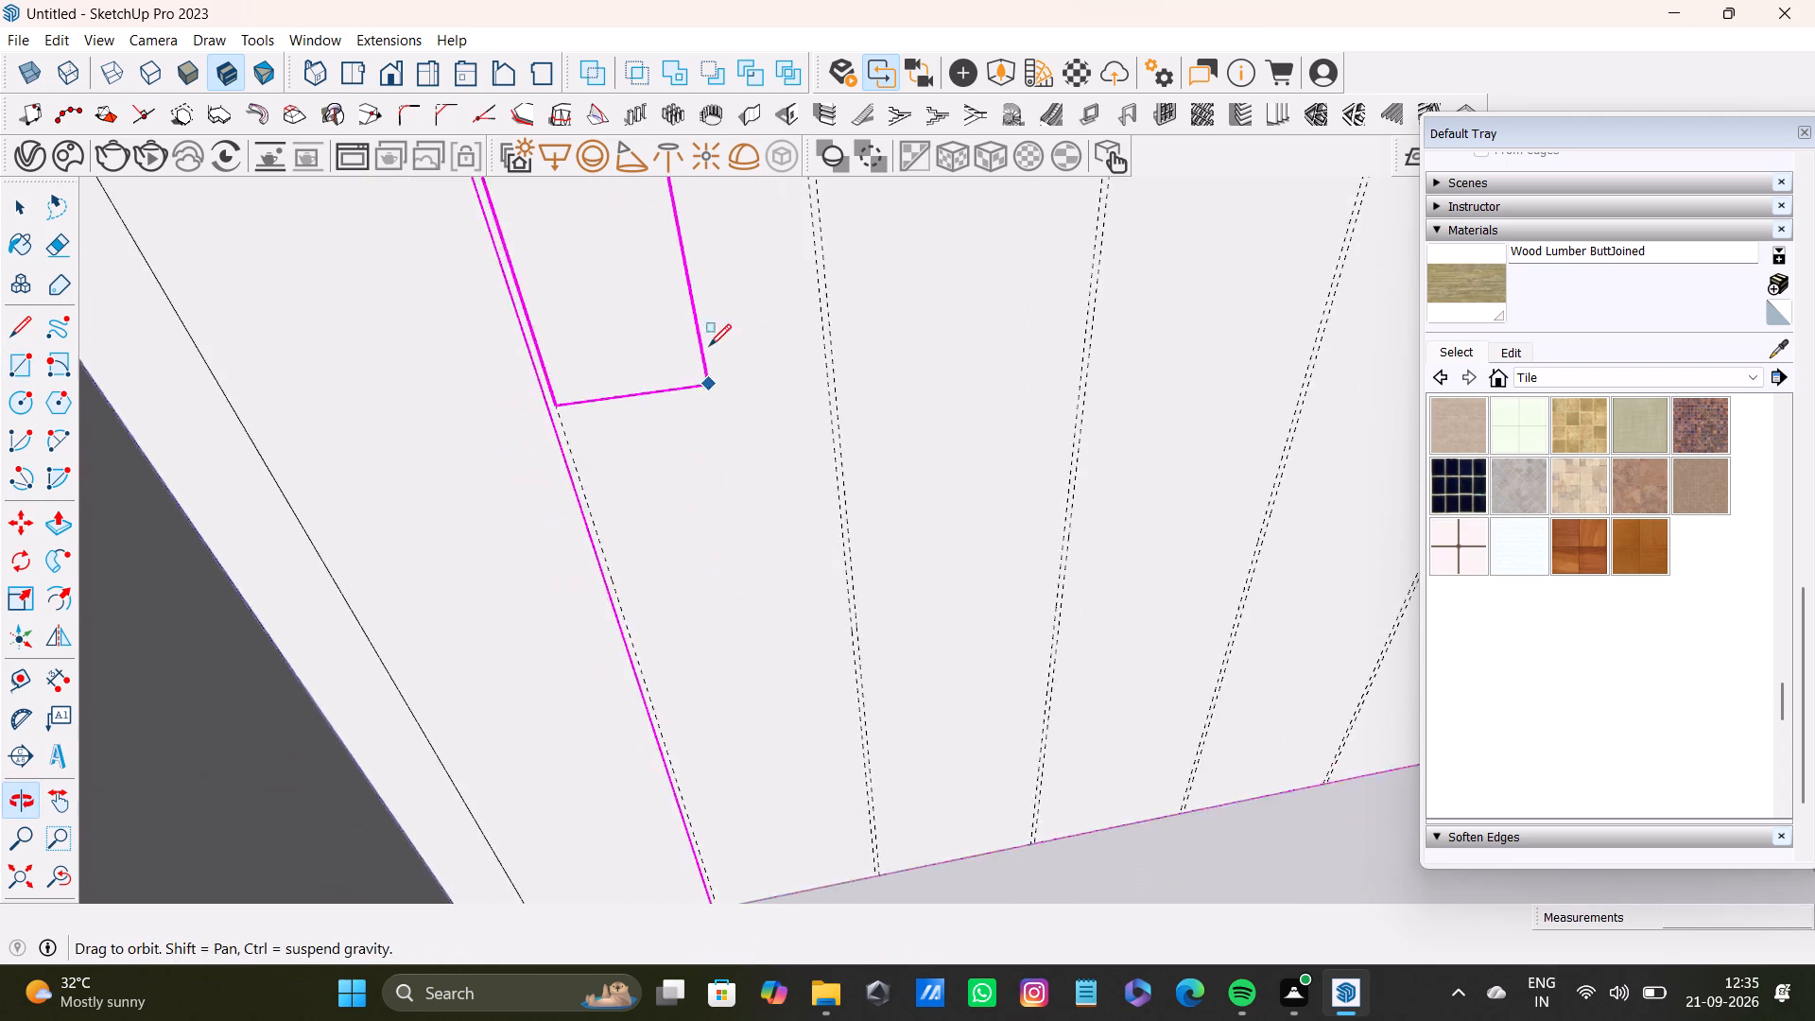
scroll(708, 607, "up", 2)
middle_click_drag(779, 671, 765, 425, "shift")
scroll(793, 584, "up", 3)
middle_click_drag(815, 625, 807, 482, "shift")
scroll(852, 566, "up", 7)
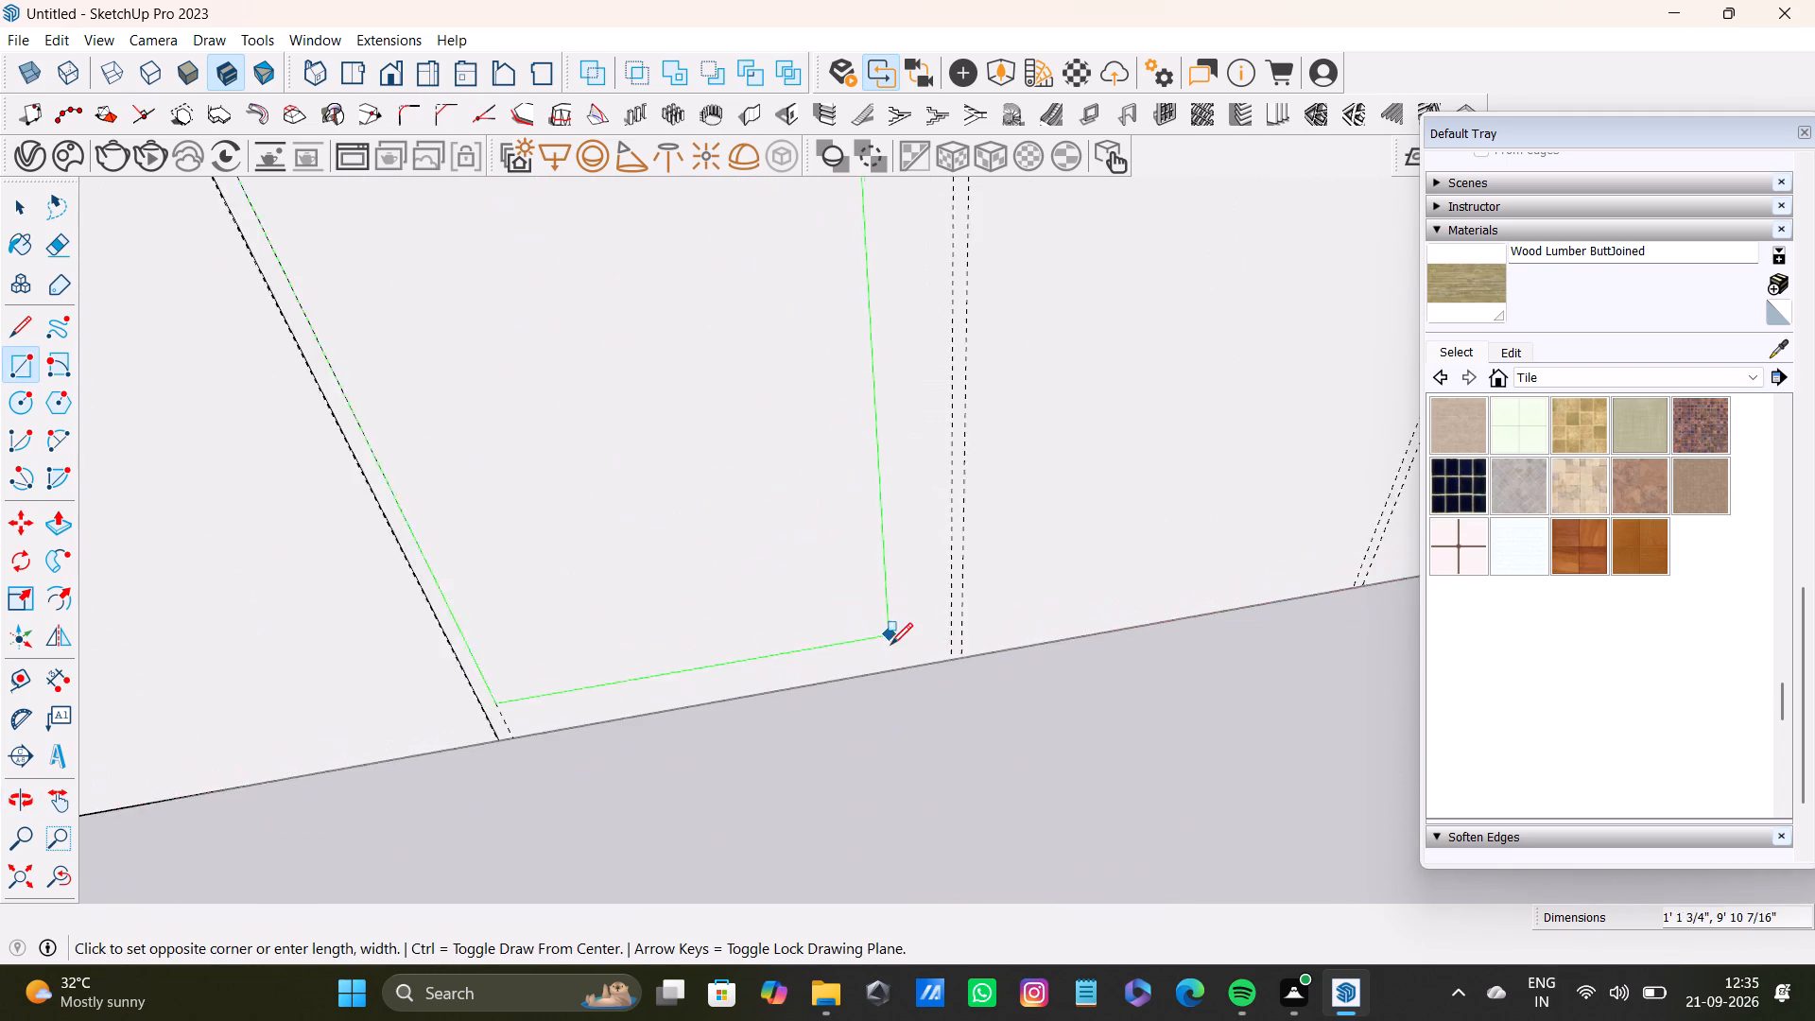
scroll(890, 645, "up", 1)
left_click(964, 657)
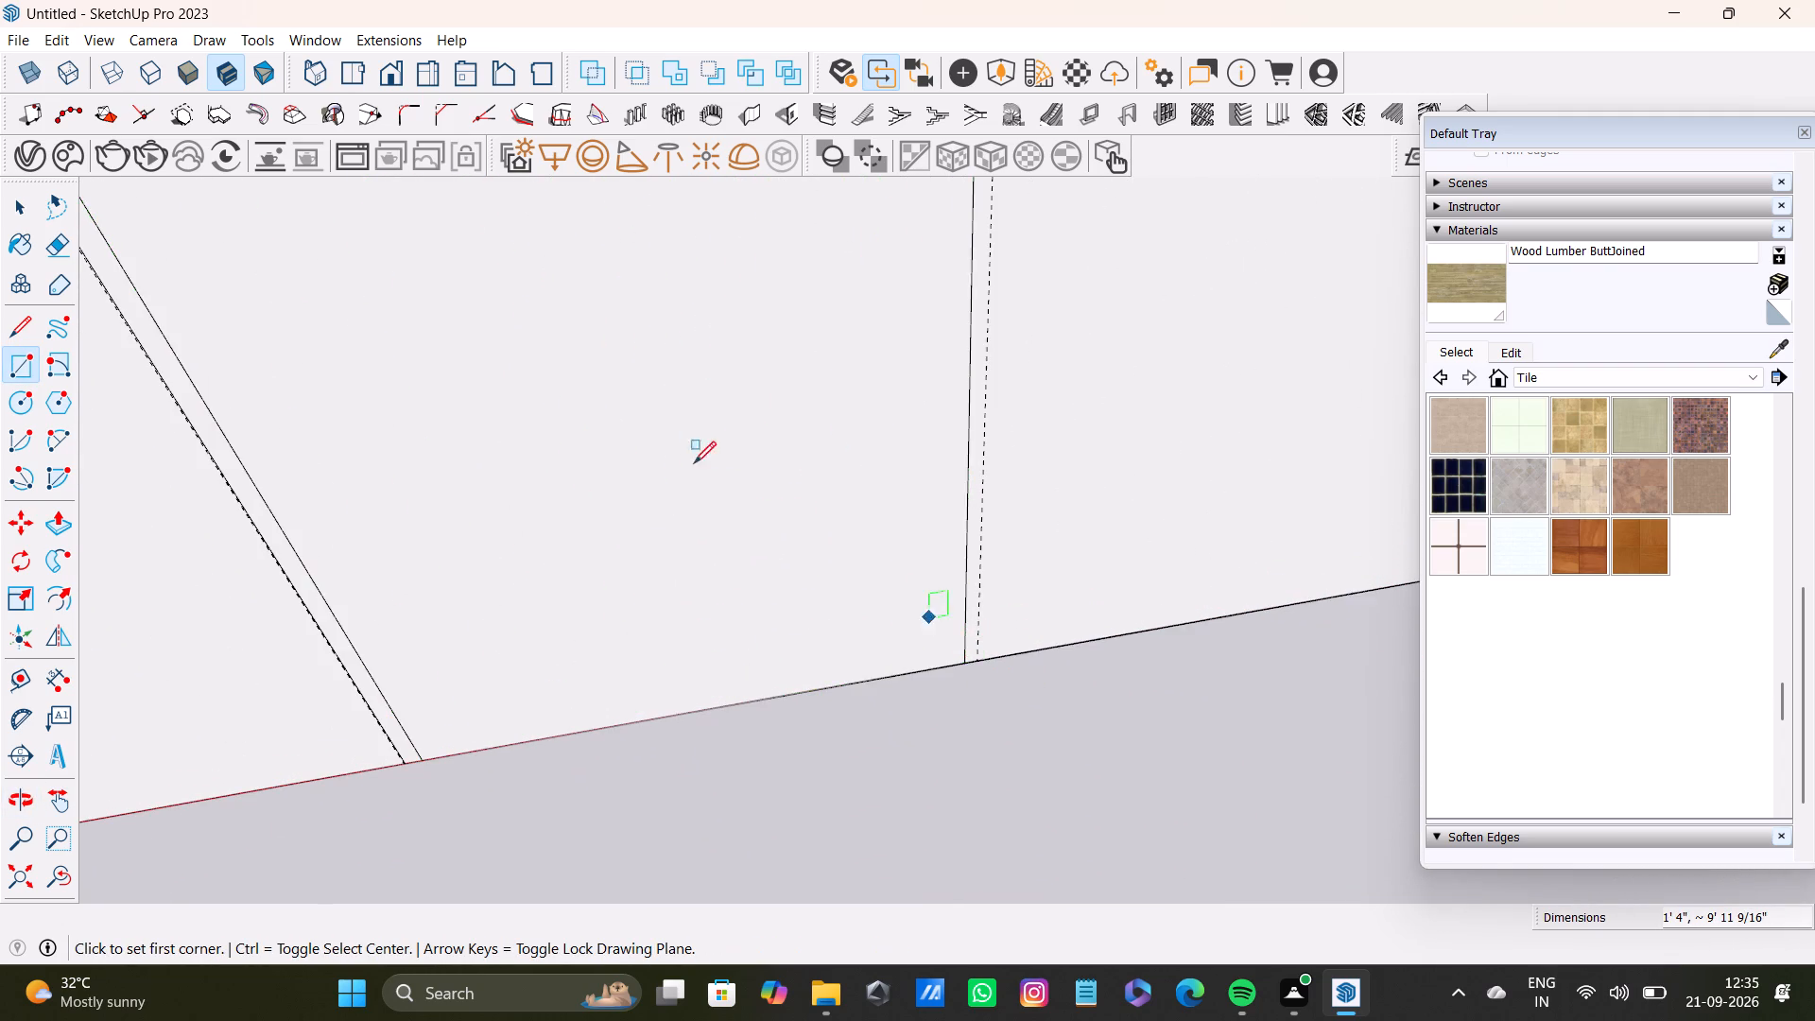
Draw the third panel rectangle, about 1'4" by 10', between the second and third guide pairs on the back wall.
scroll(683, 455, "down", 11)
middle_click_drag(647, 441, 804, 698, "shift")
scroll(725, 566, "down", 12)
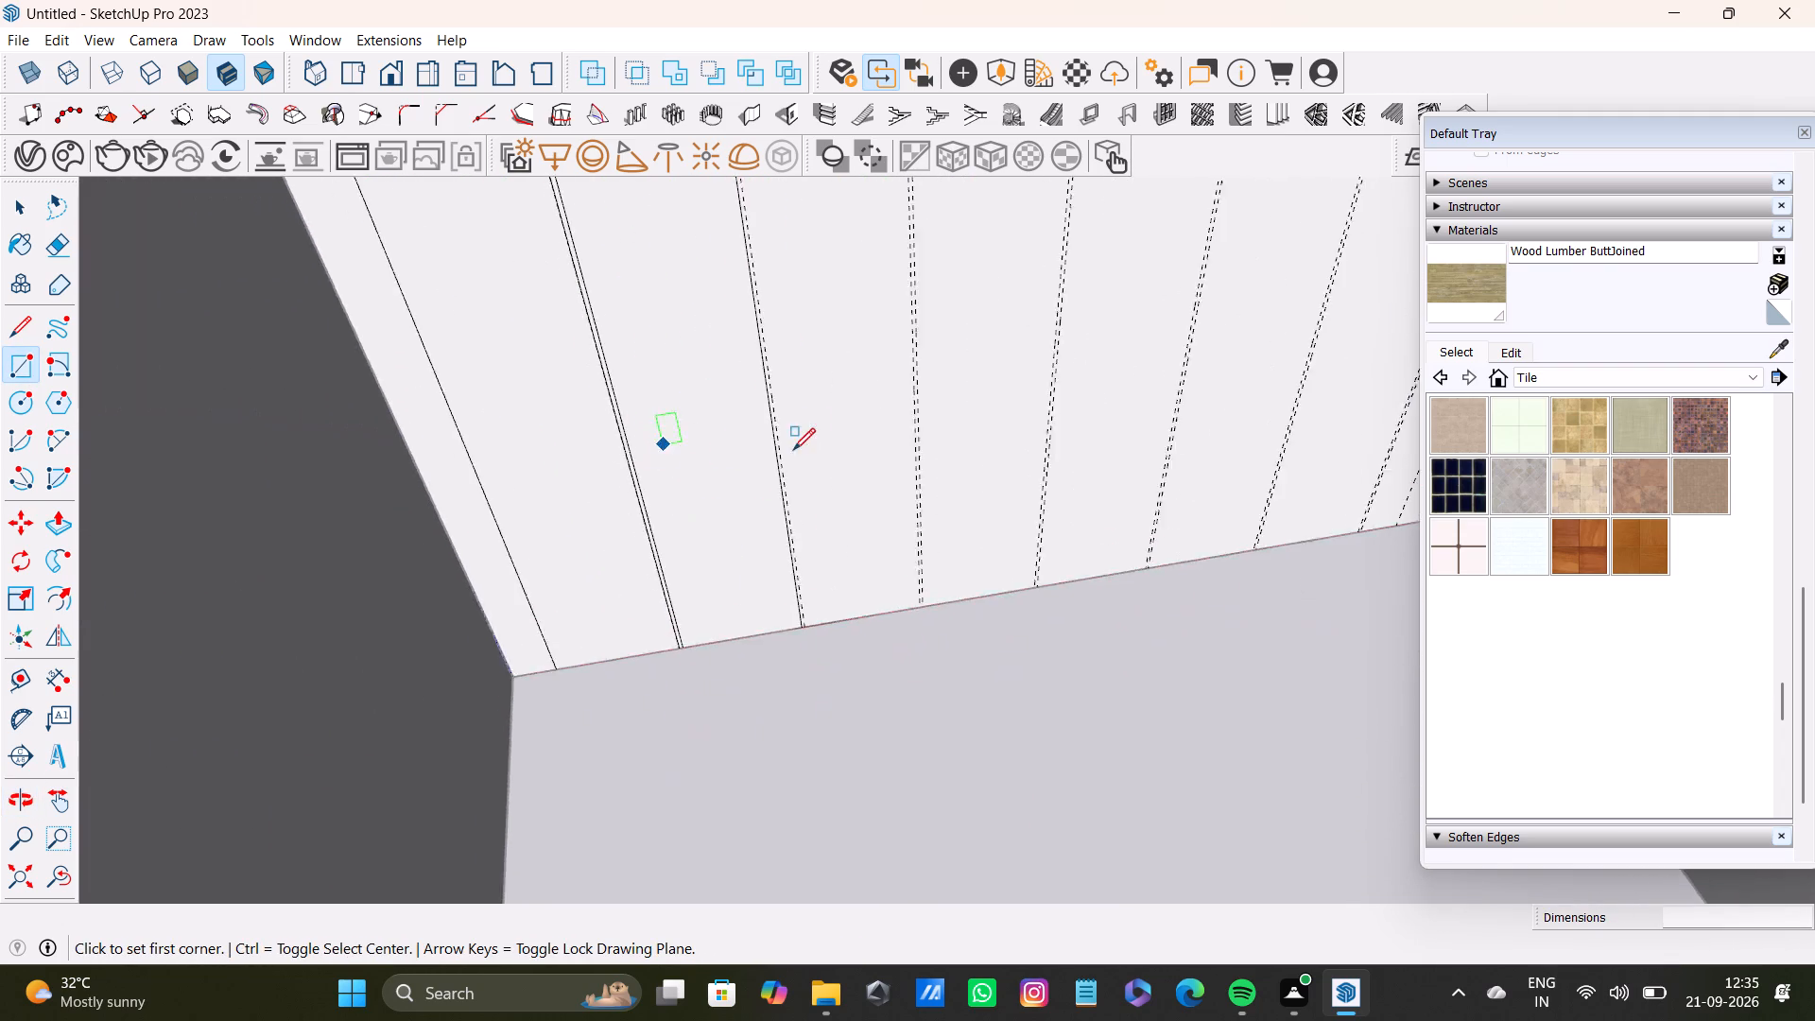
middle_click_drag(798, 398, 907, 745, "shift")
middle_click_drag(865, 306, 856, 495, "shift")
scroll(854, 492, "up", 9)
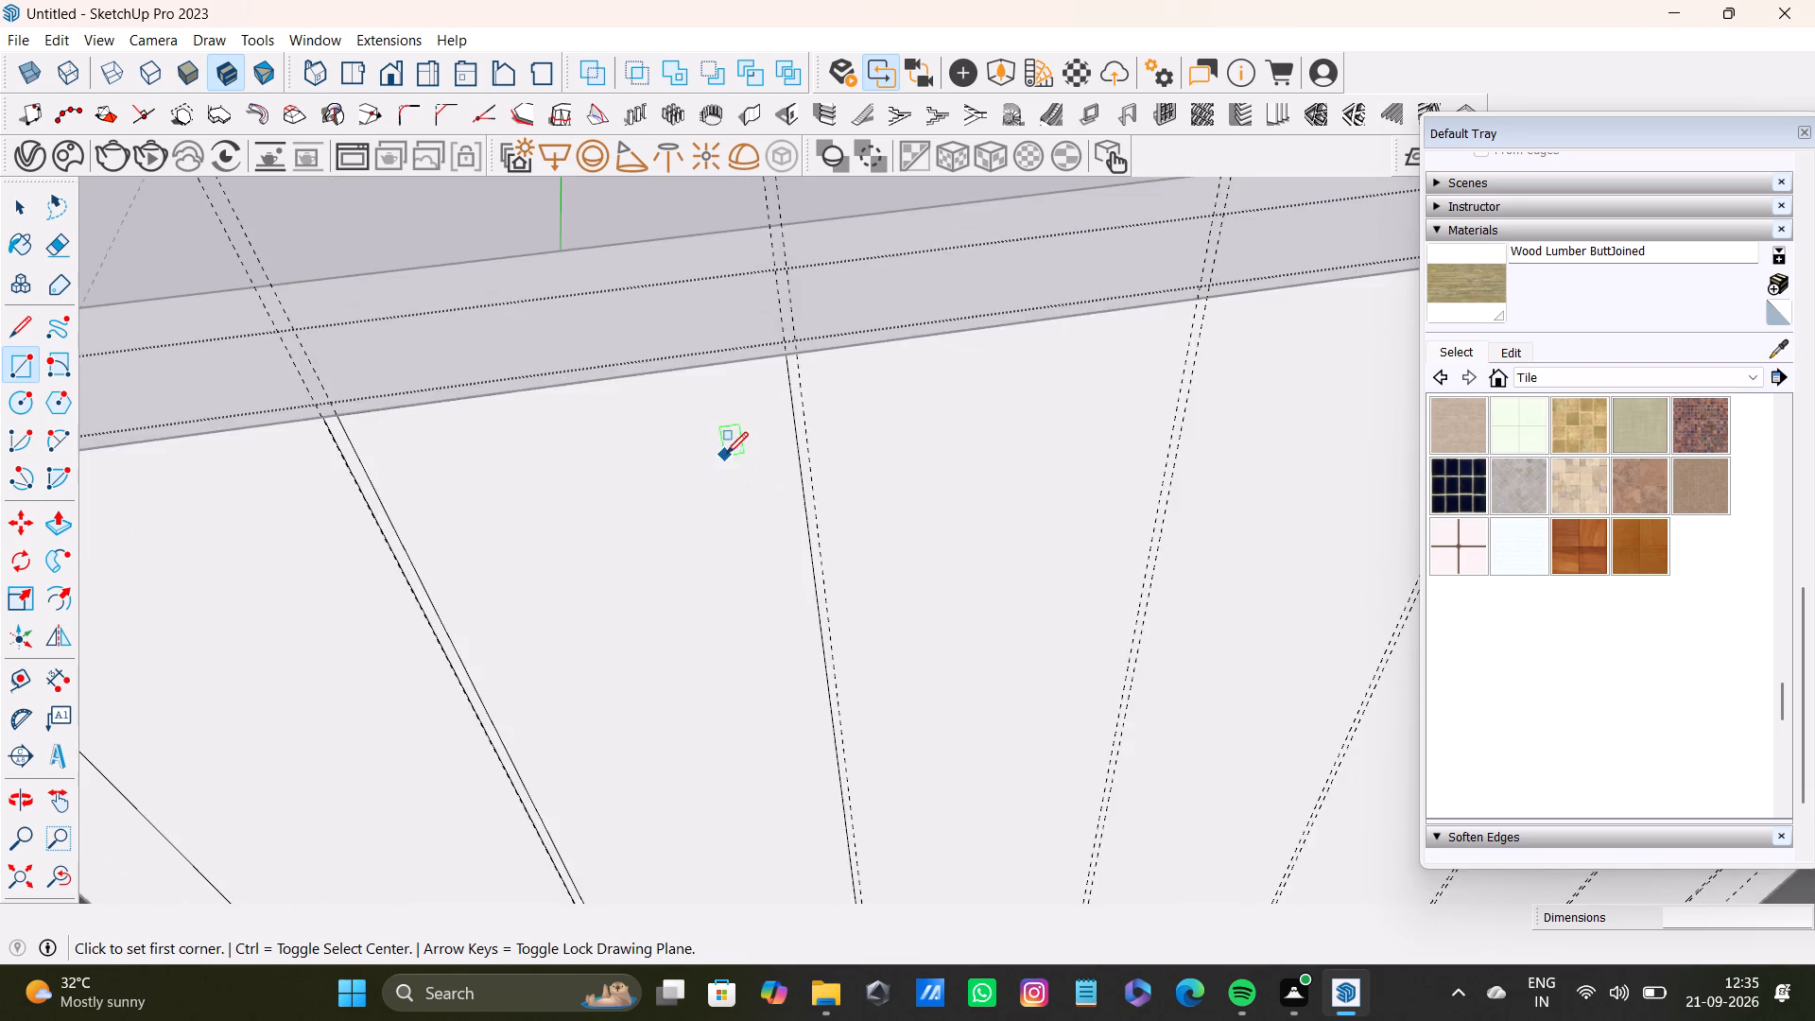
scroll(726, 454, "up", 2)
left_click(834, 298)
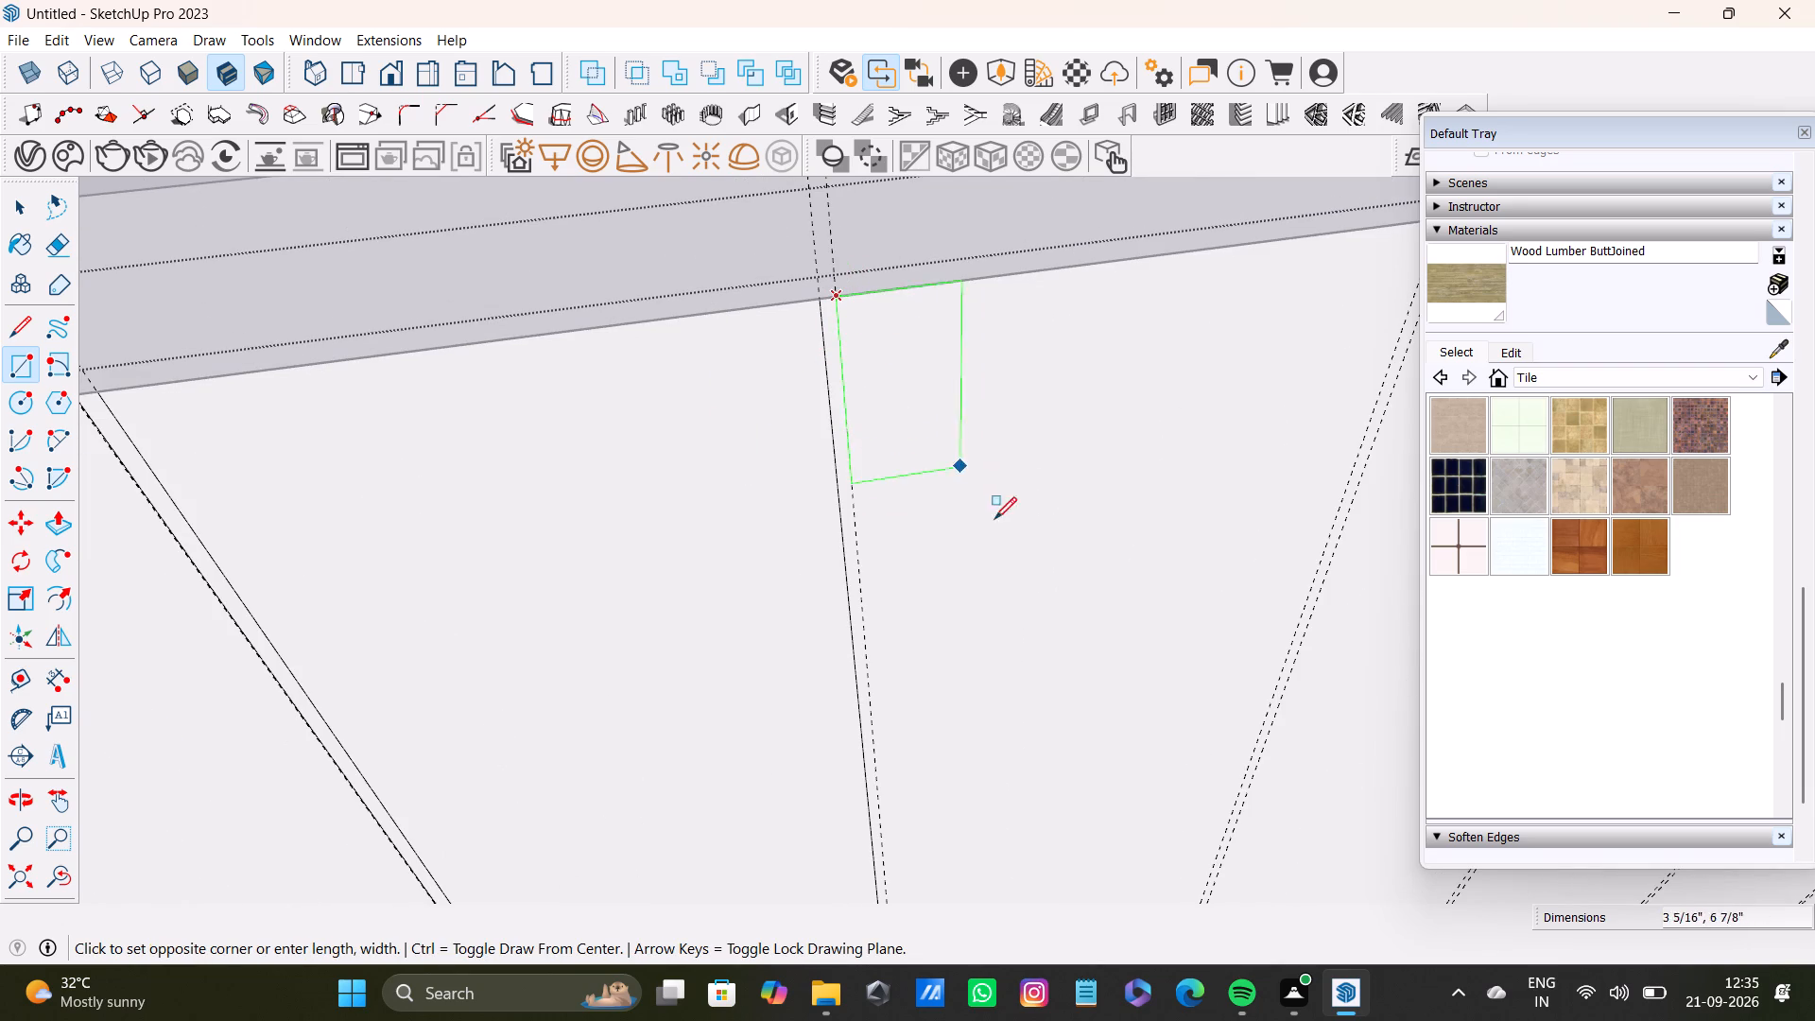
scroll(997, 549, "down", 8)
middle_click_drag(1062, 798, 959, 366, "shift")
scroll(973, 507, "down", 3)
middle_click_drag(946, 597, 915, 409, "shift")
scroll(962, 544, "up", 5)
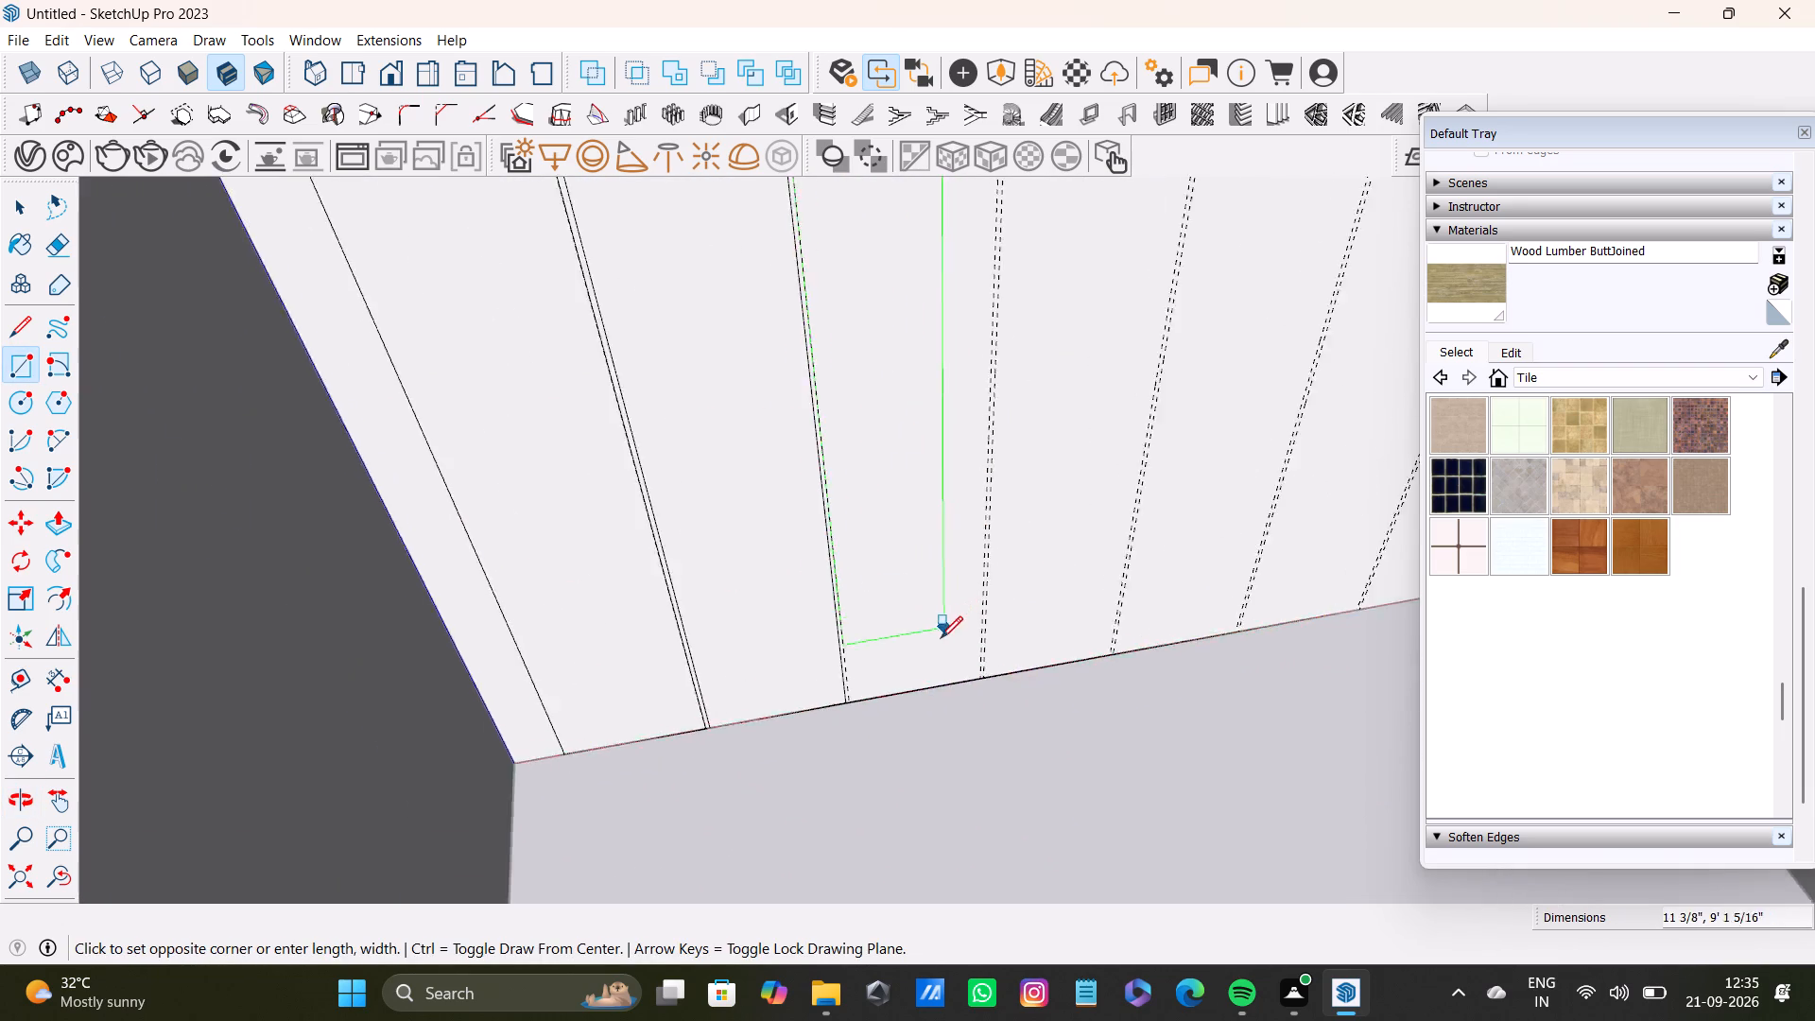
scroll(941, 638, "up", 13)
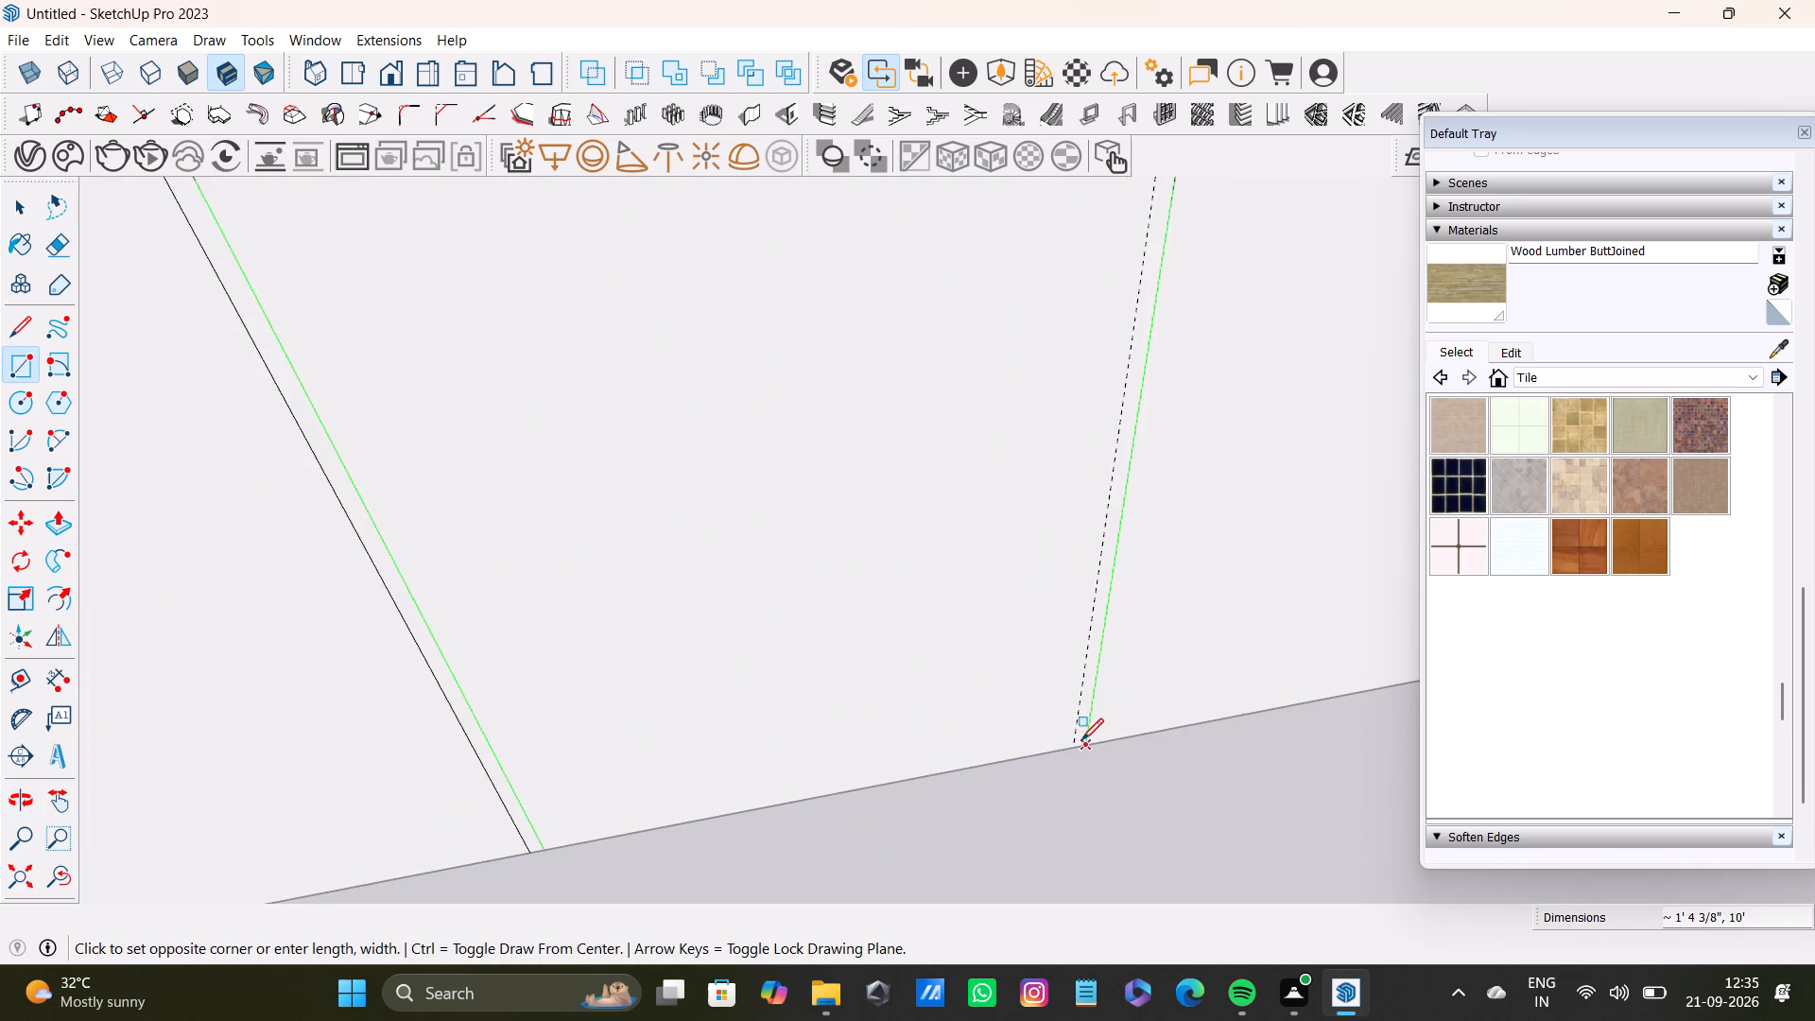
left_click(1078, 743)
Draw the fourth panel rectangle, about 1'4" by 10', between the third and fourth guide pairs on the back wall.
scroll(752, 609, "down", 3)
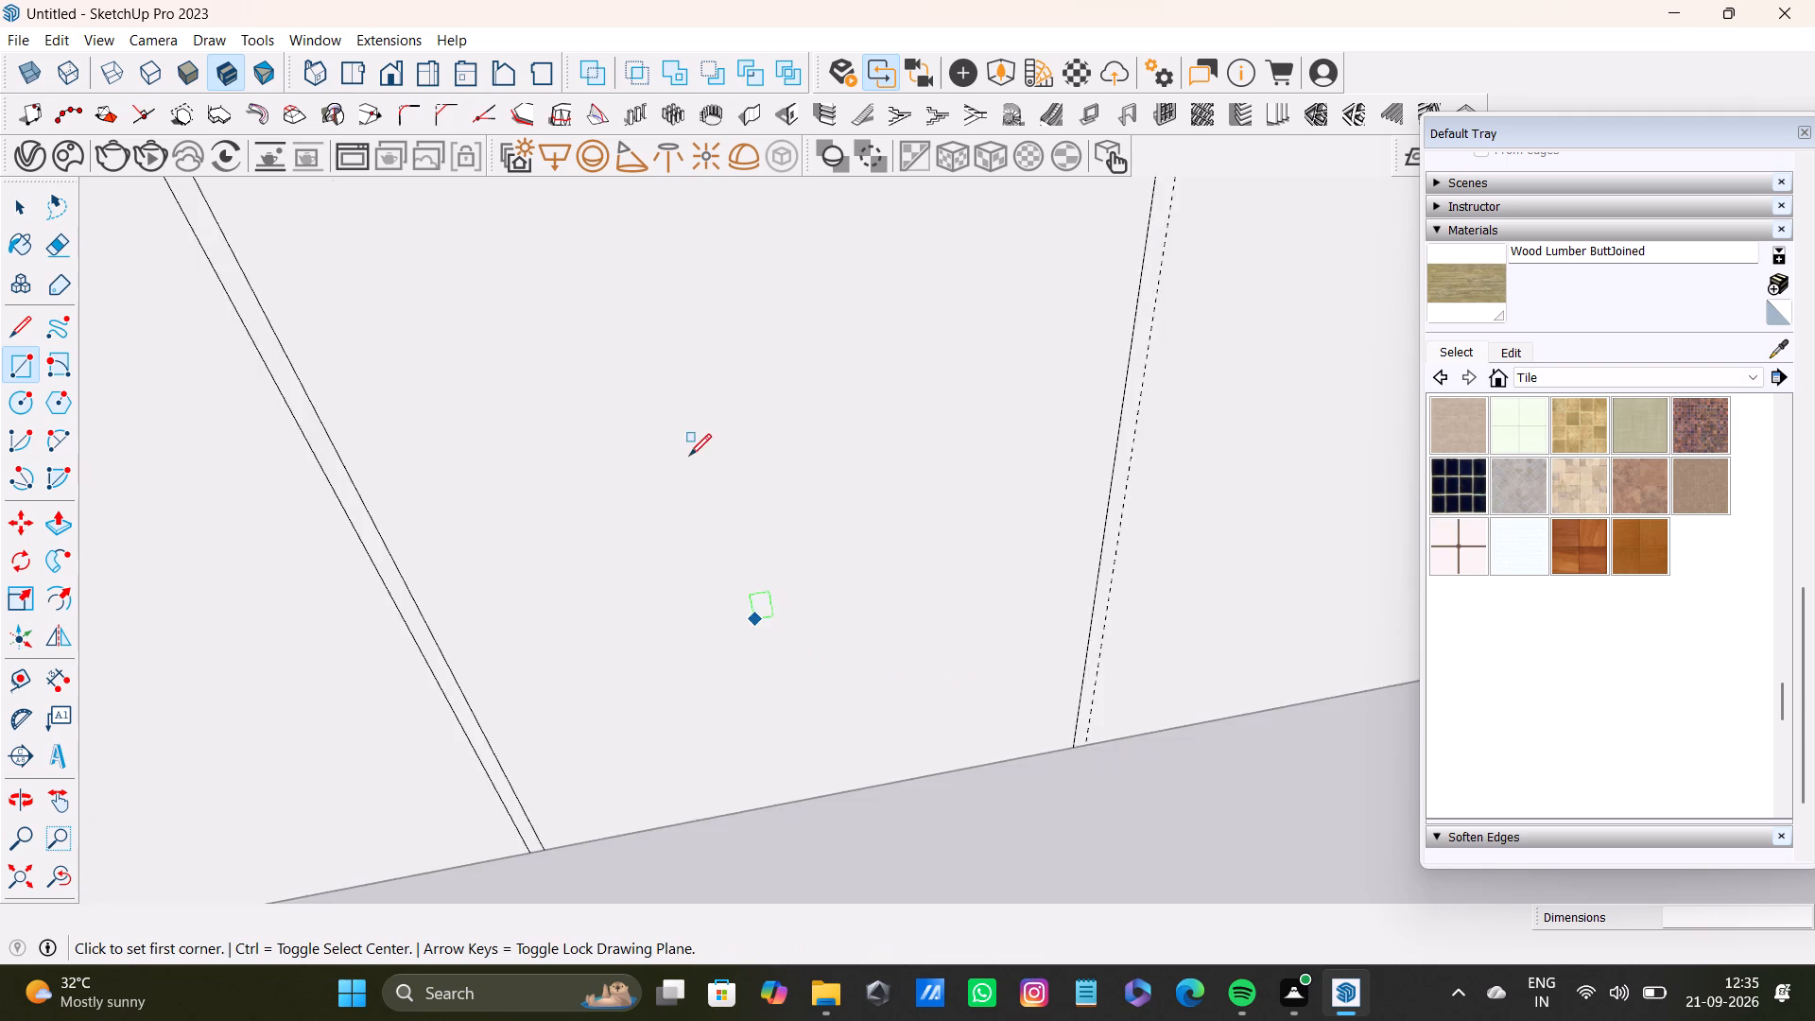
scroll(689, 456, "down", 13)
middle_click_drag(639, 286, 878, 681, "shift")
scroll(846, 571, "down", 8)
middle_click_drag(854, 313, 919, 566)
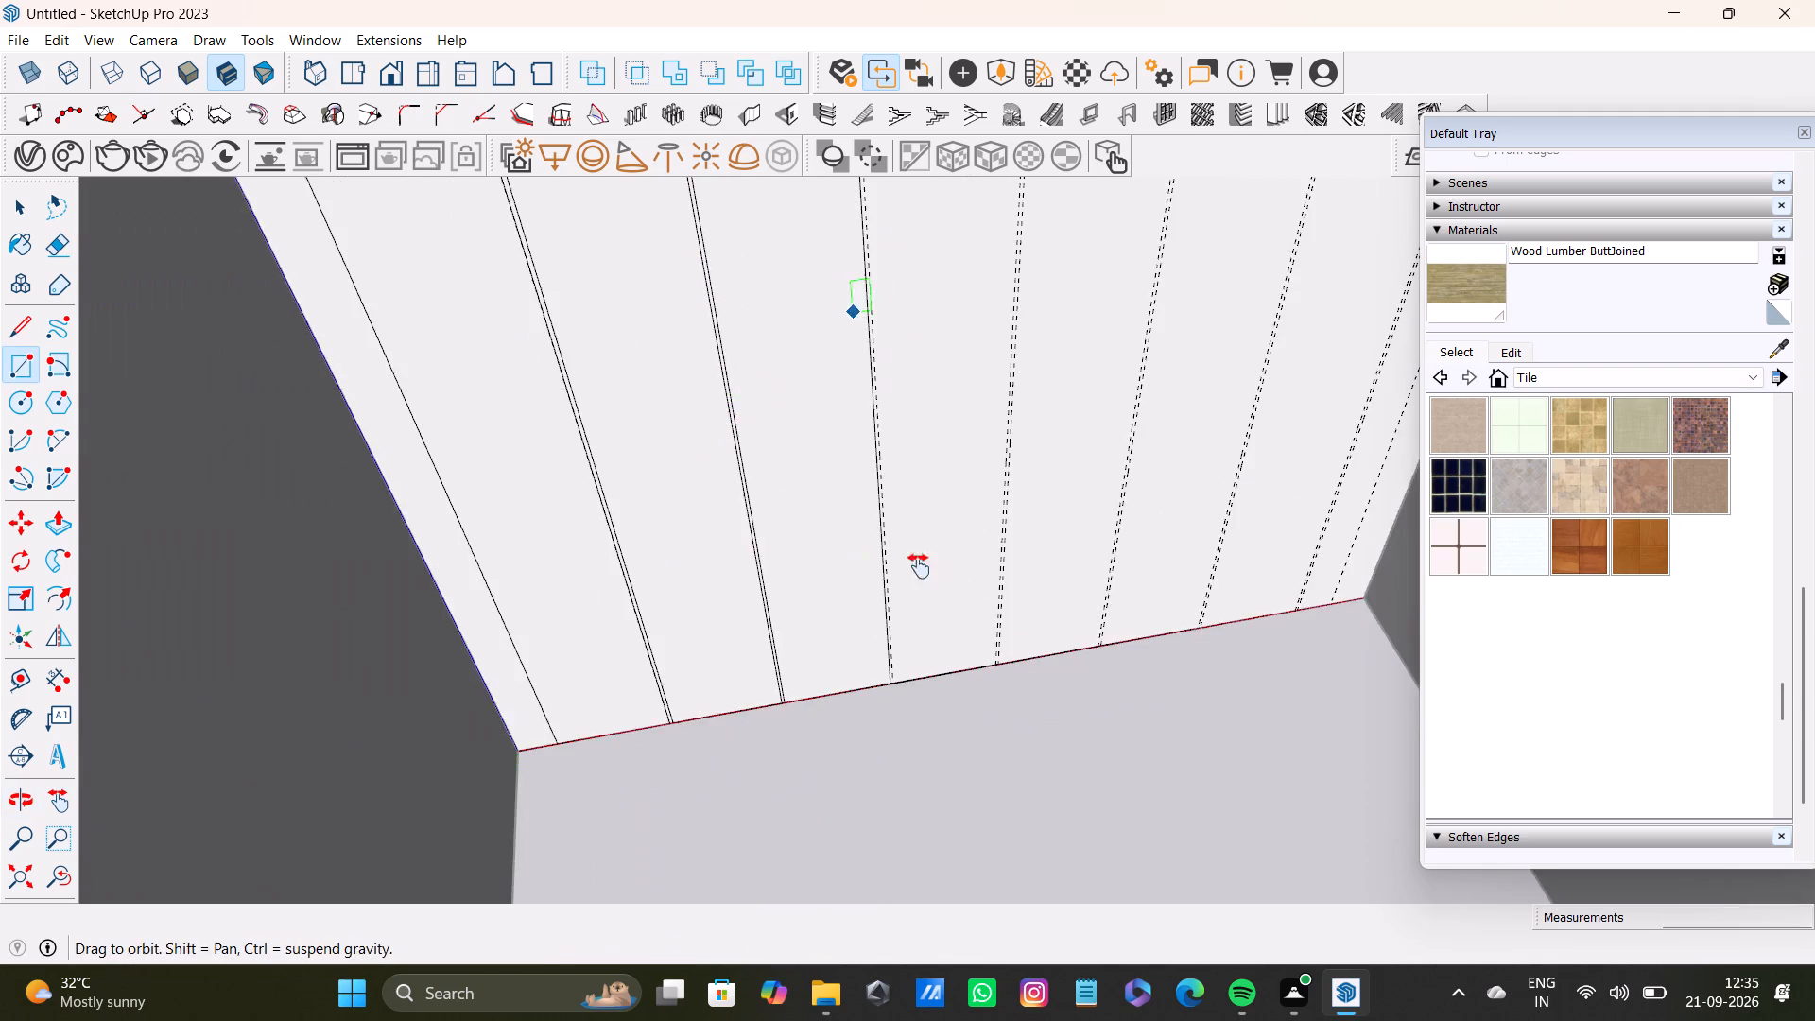
middle_click_drag(919, 566, 956, 782)
scroll(967, 459, "up", 13)
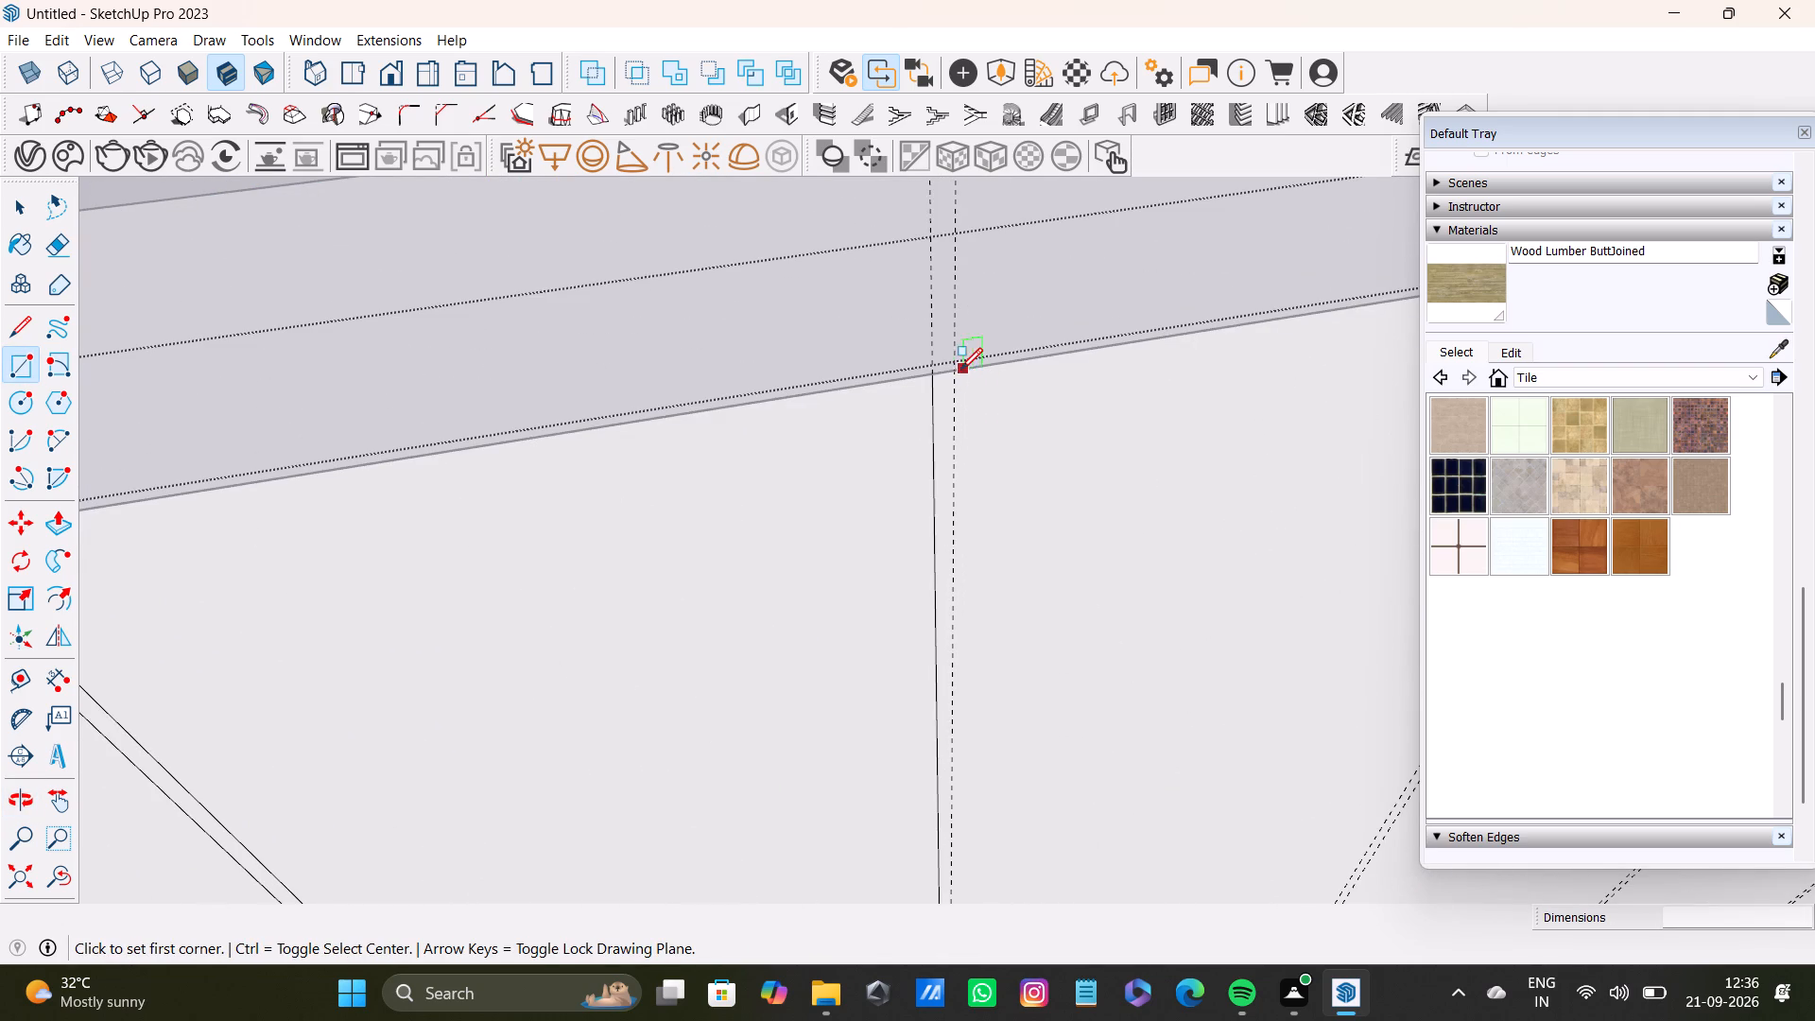
left_click(957, 370)
scroll(1038, 460, "down", 8)
middle_click_drag(1227, 664, 900, 301, "shift")
scroll(906, 305, "up", 1, "shift")
scroll(931, 434, "down", 3)
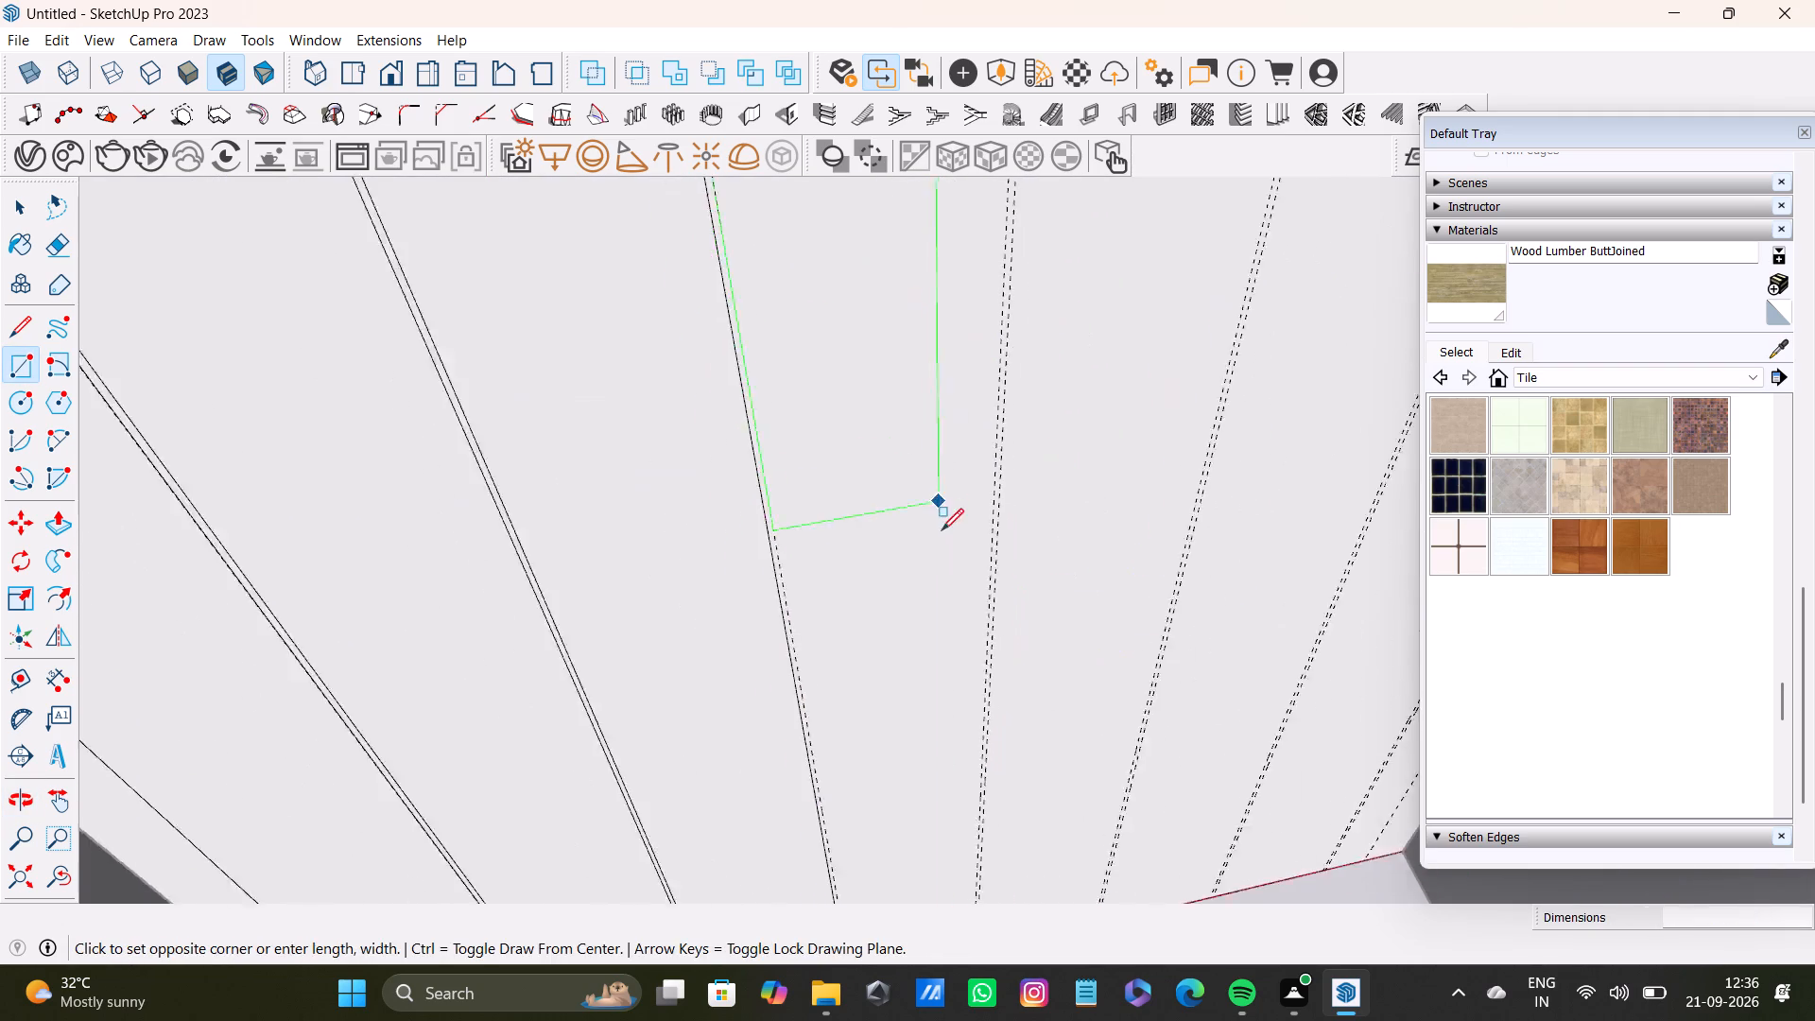
middle_click_drag(942, 536, 843, 227)
scroll(890, 337, "down", 3)
middle_click_drag(878, 409, 786, 237)
scroll(804, 337, "up", 3)
middle_click_drag(784, 435, 766, 260)
scroll(791, 384, "up", 2)
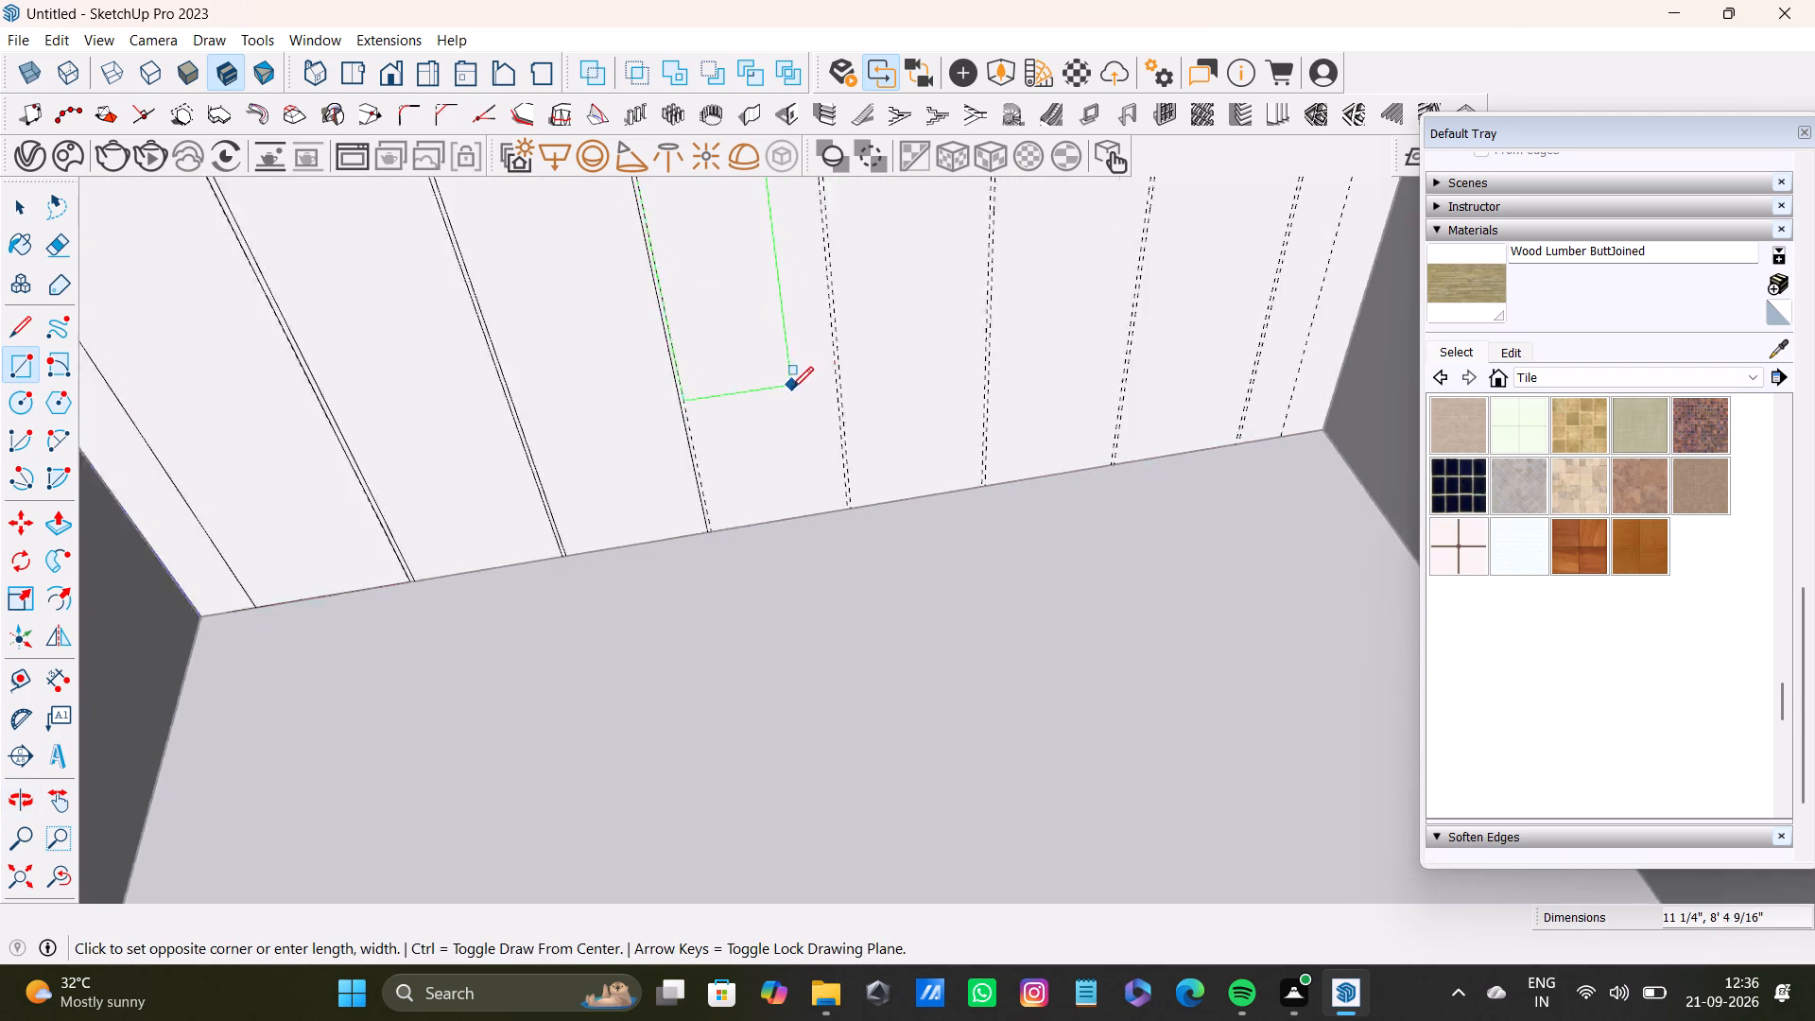
scroll(791, 389, "up", 8)
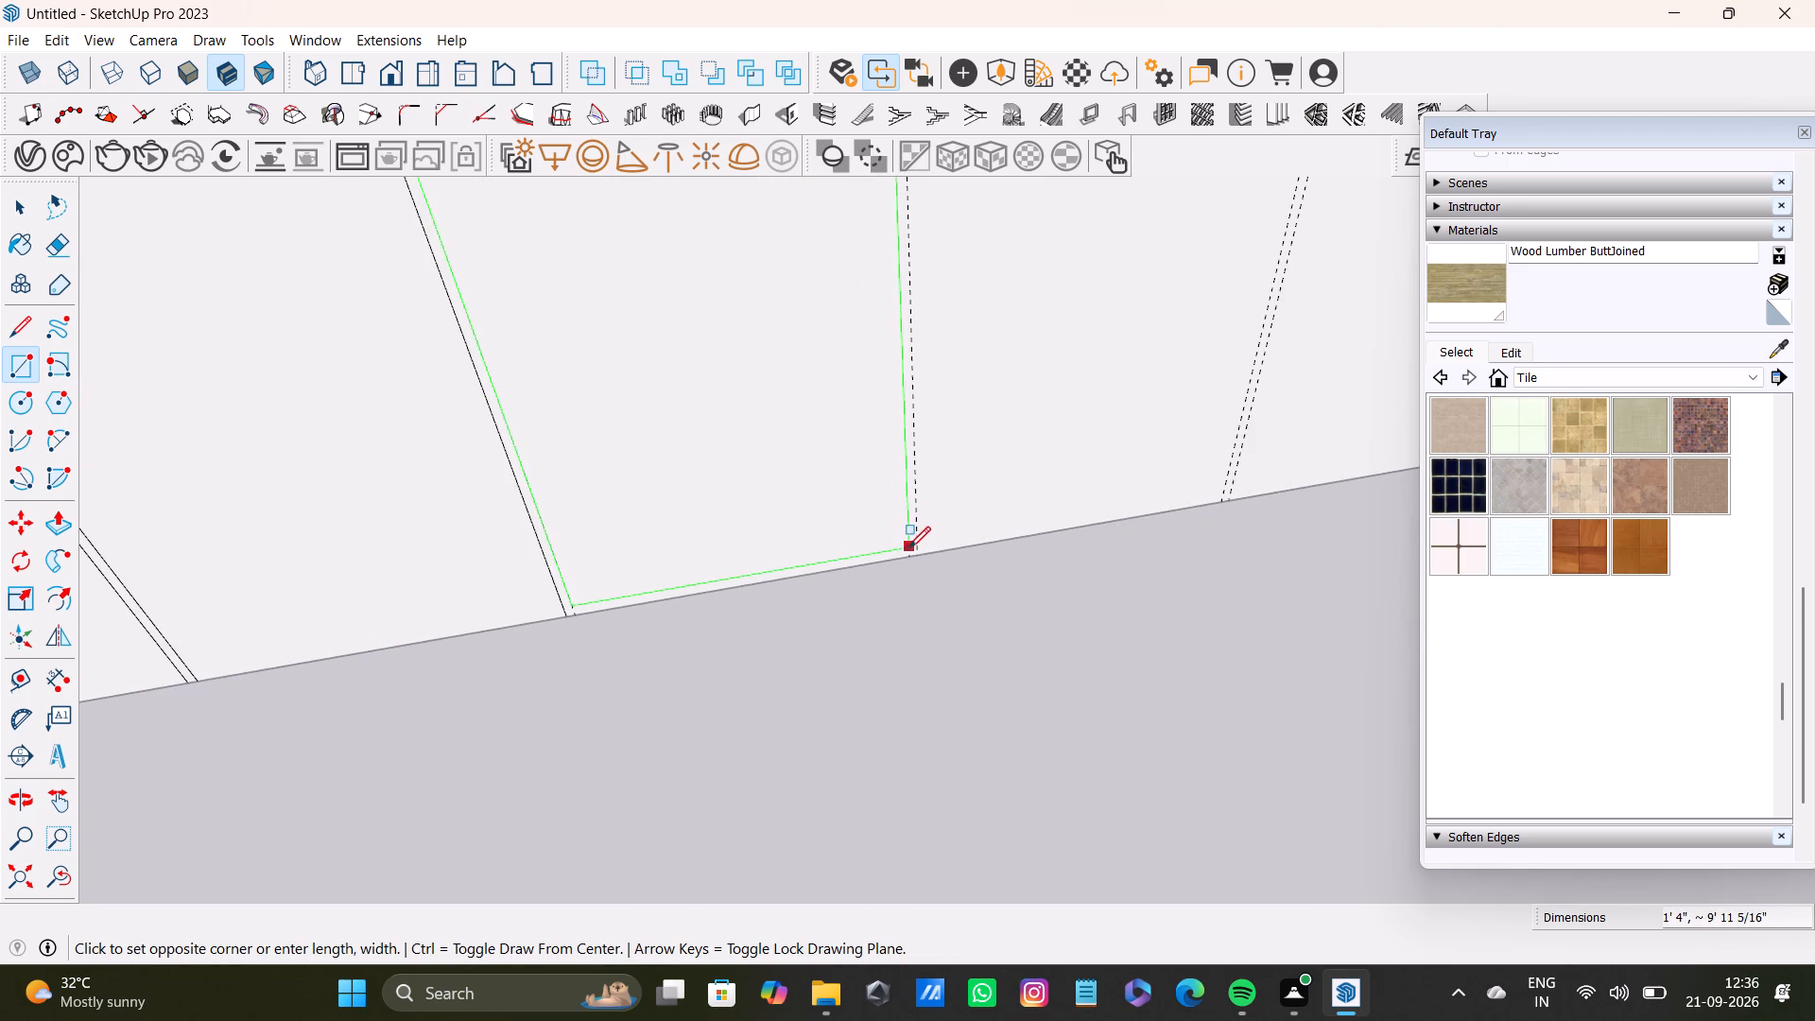
left_click(910, 554)
Draw the fifth panel rectangle, about 1'4" by 10', between the fourth and fifth guide pairs on the back wall.
scroll(793, 486, "down", 9)
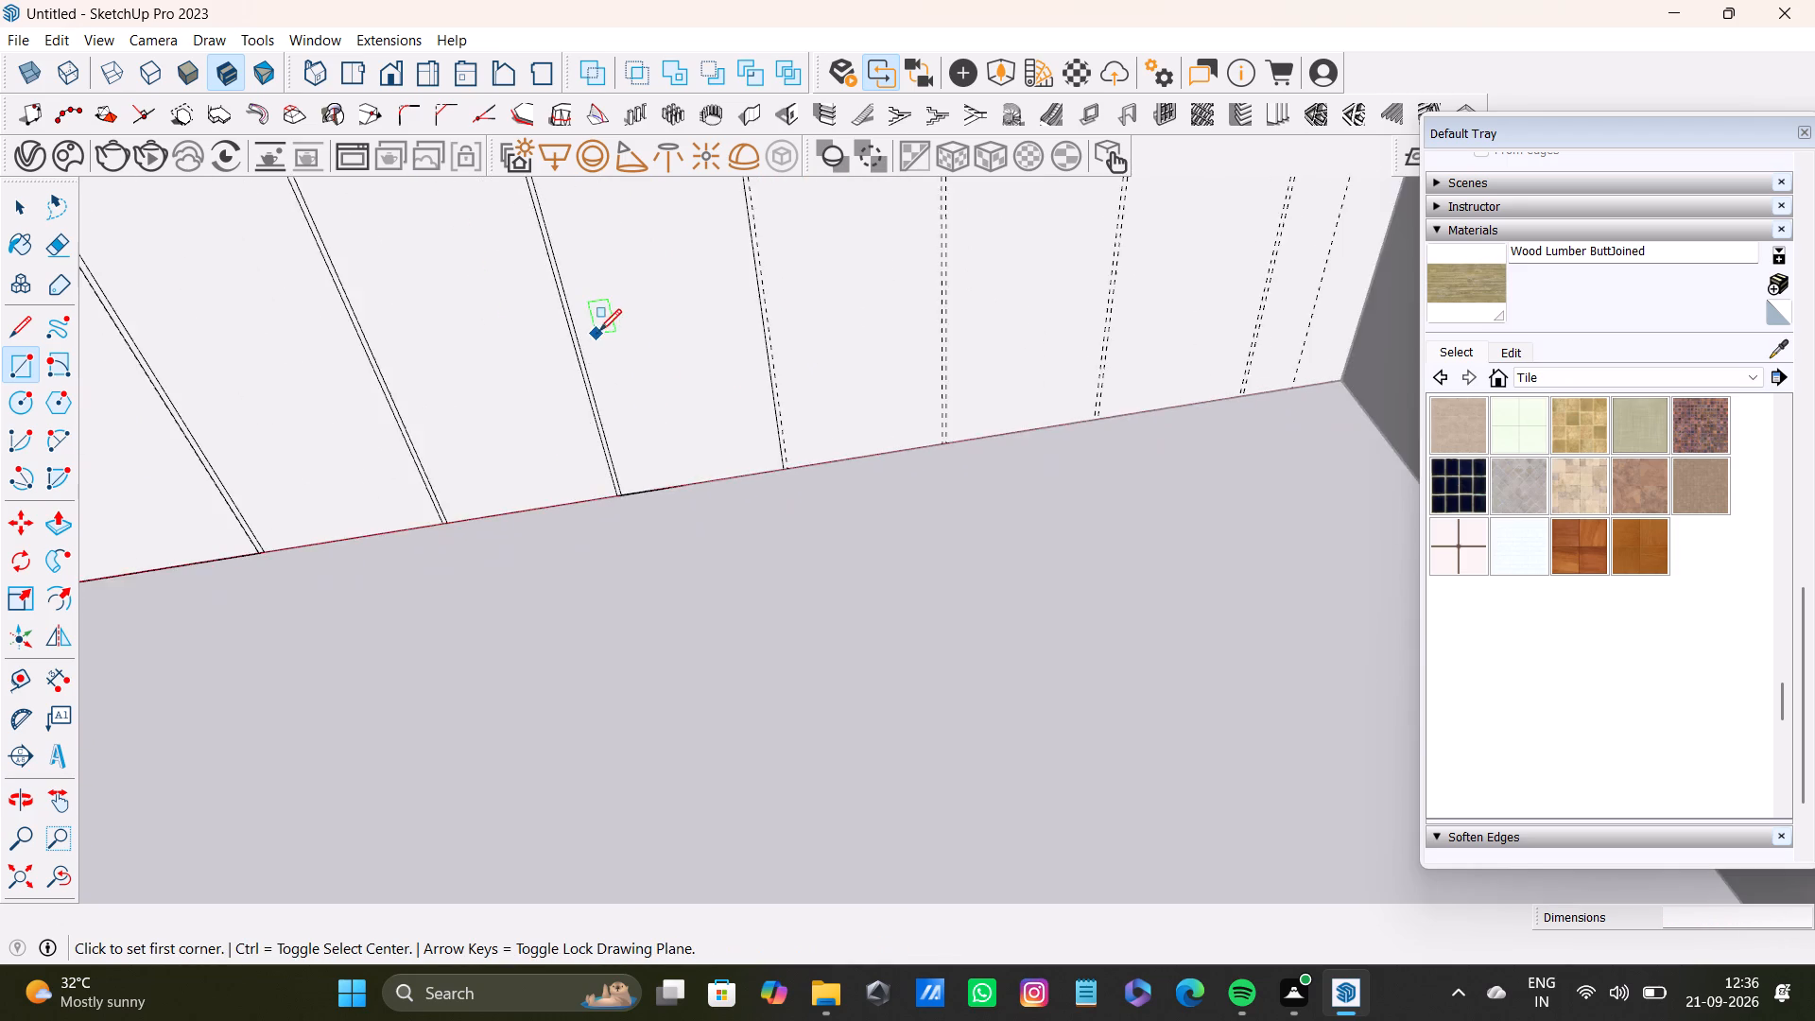
middle_click_drag(610, 346, 853, 662, "shift")
scroll(853, 658, "up", 1, "shift")
scroll(824, 619, "down", 9)
middle_click_drag(781, 441, 899, 837, "shift")
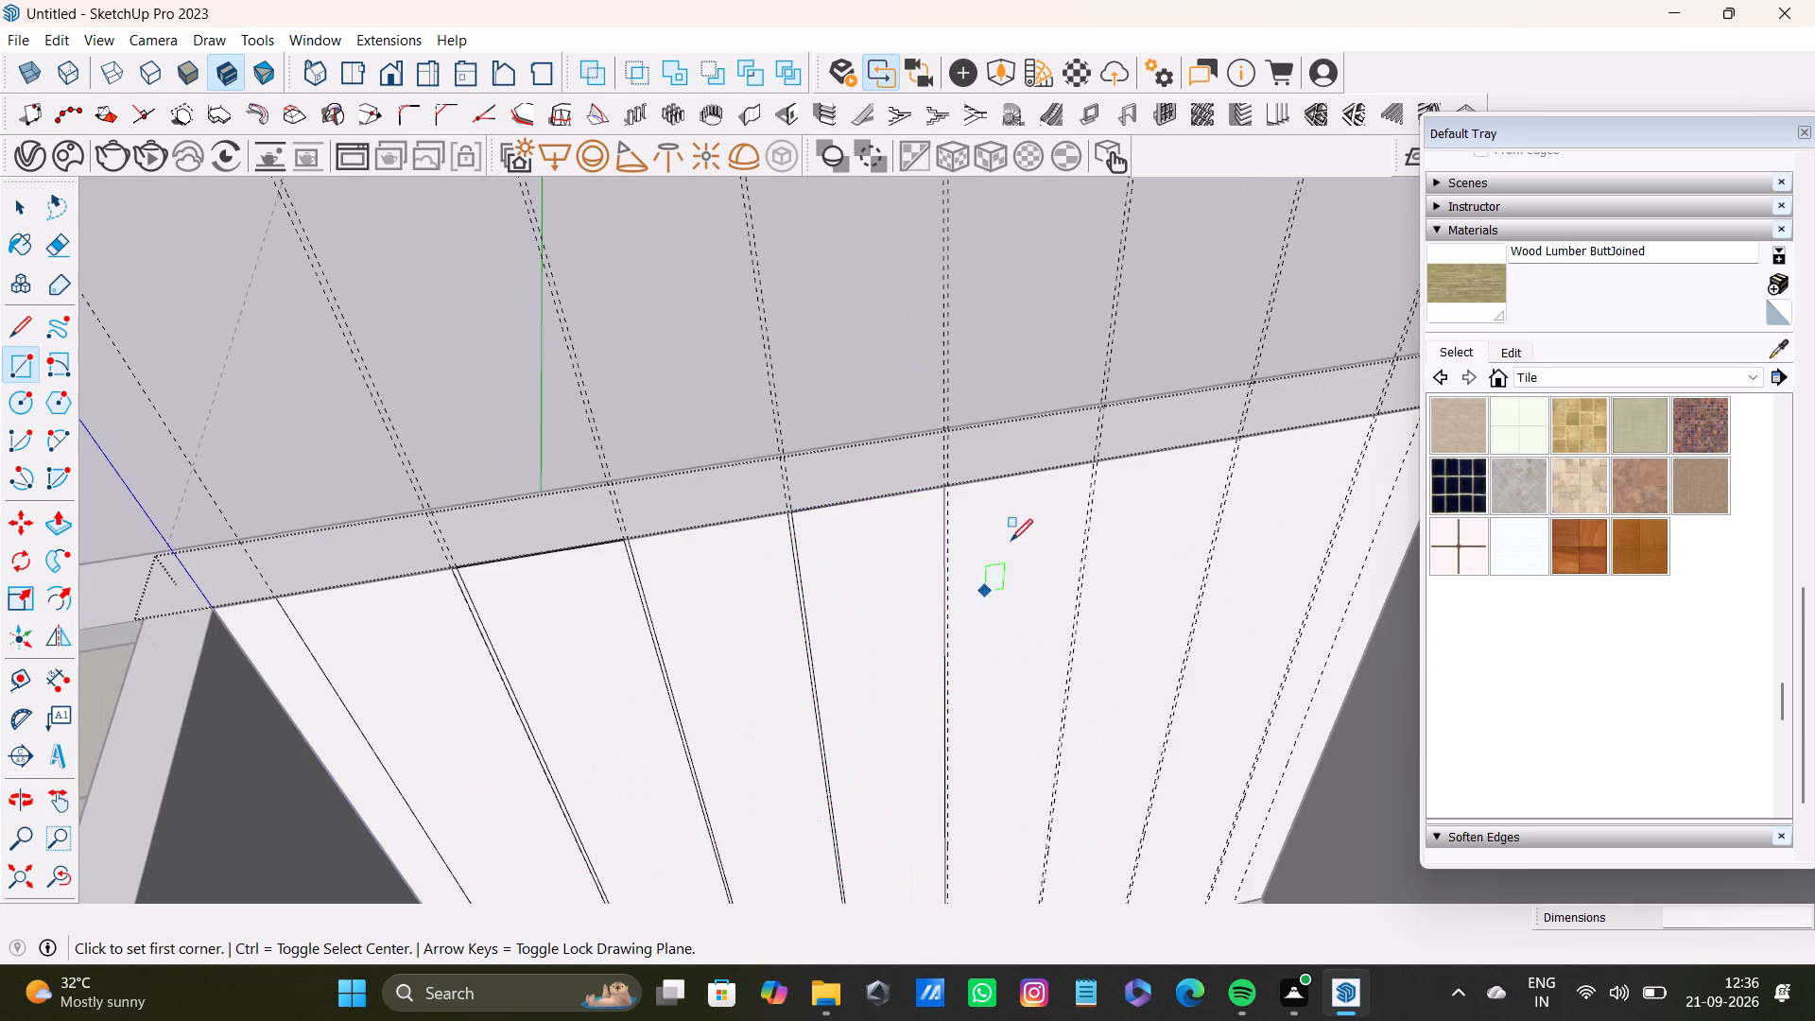
scroll(986, 526, "up", 10)
scroll(918, 435, "up", 6)
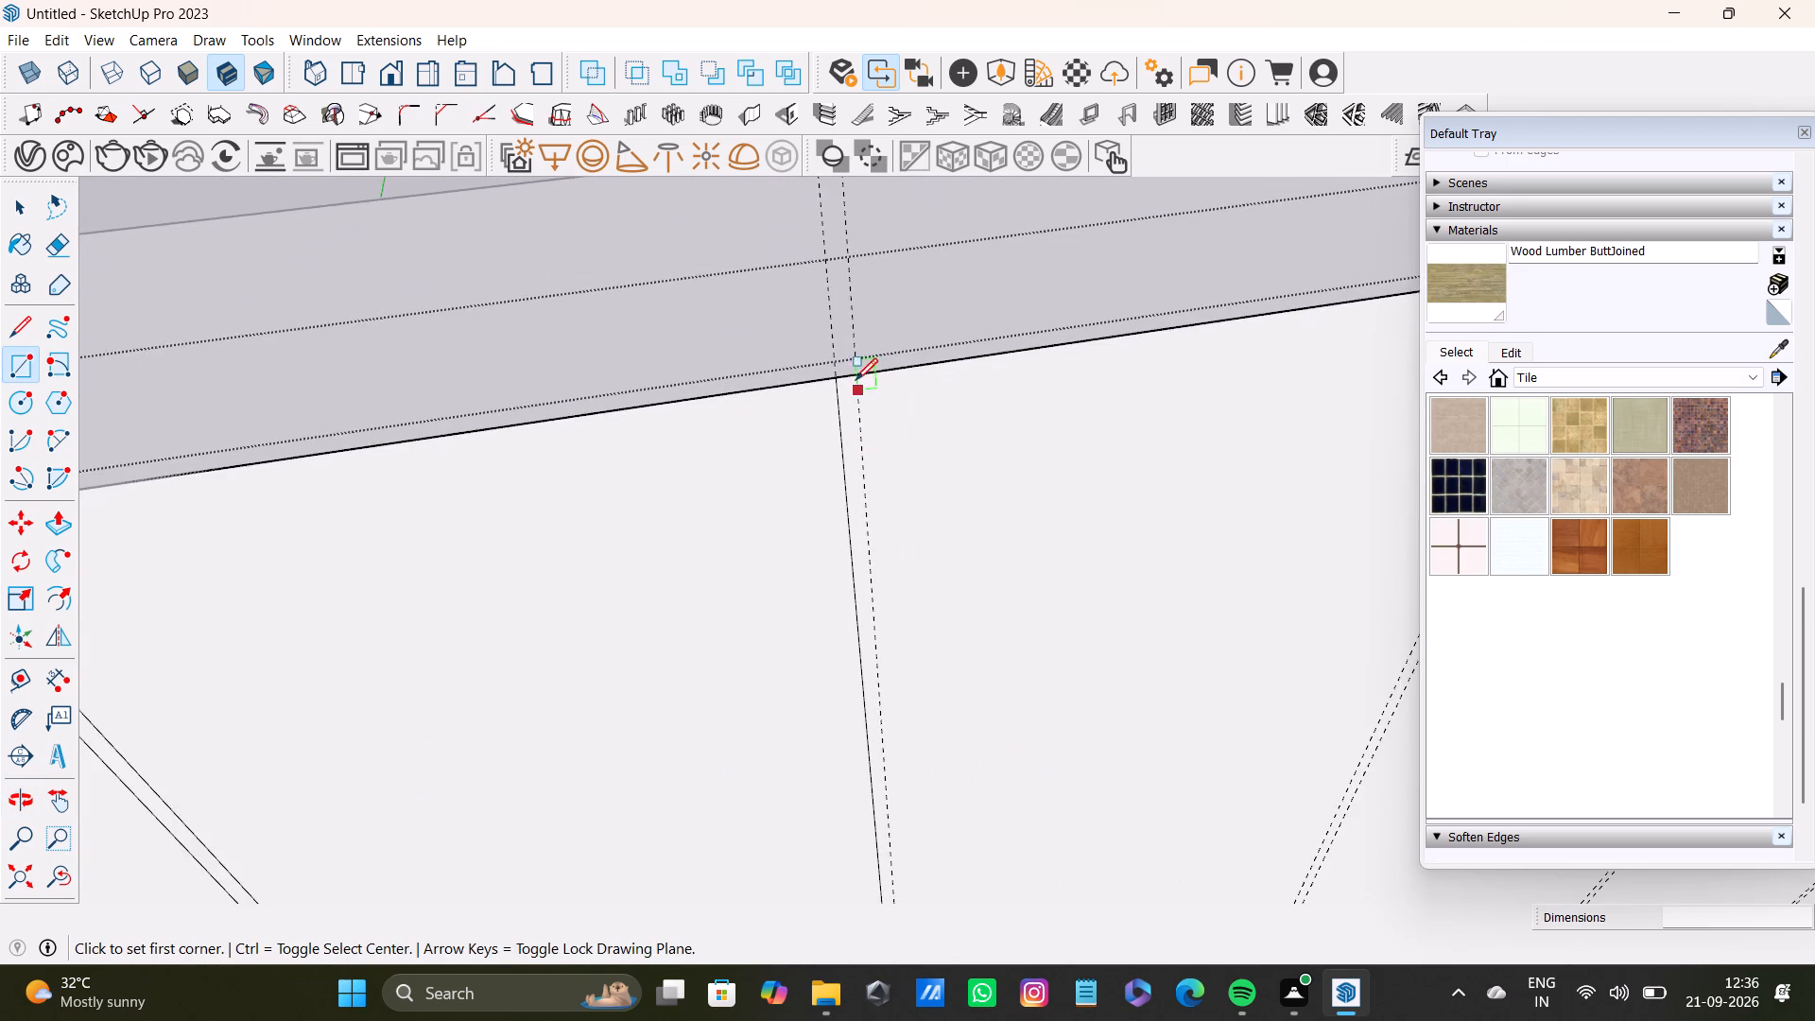
scroll(856, 380, "up", 4)
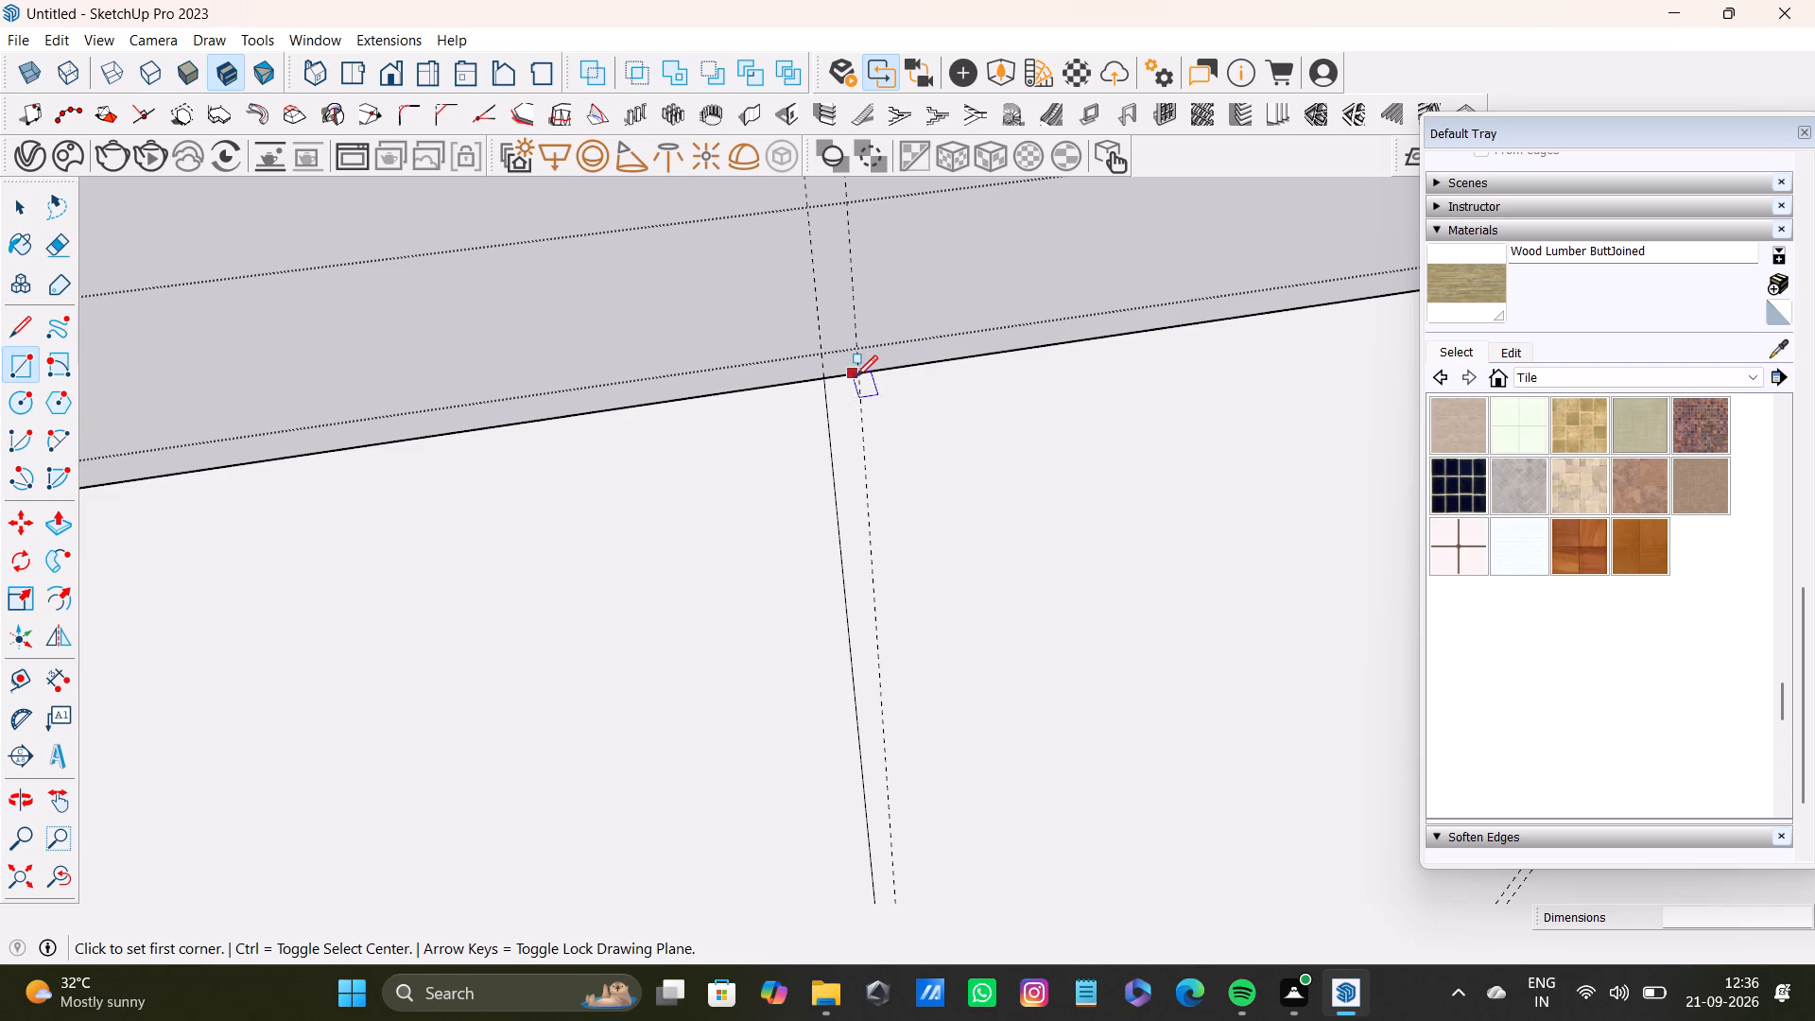
left_click(857, 379)
scroll(994, 466, "down", 7)
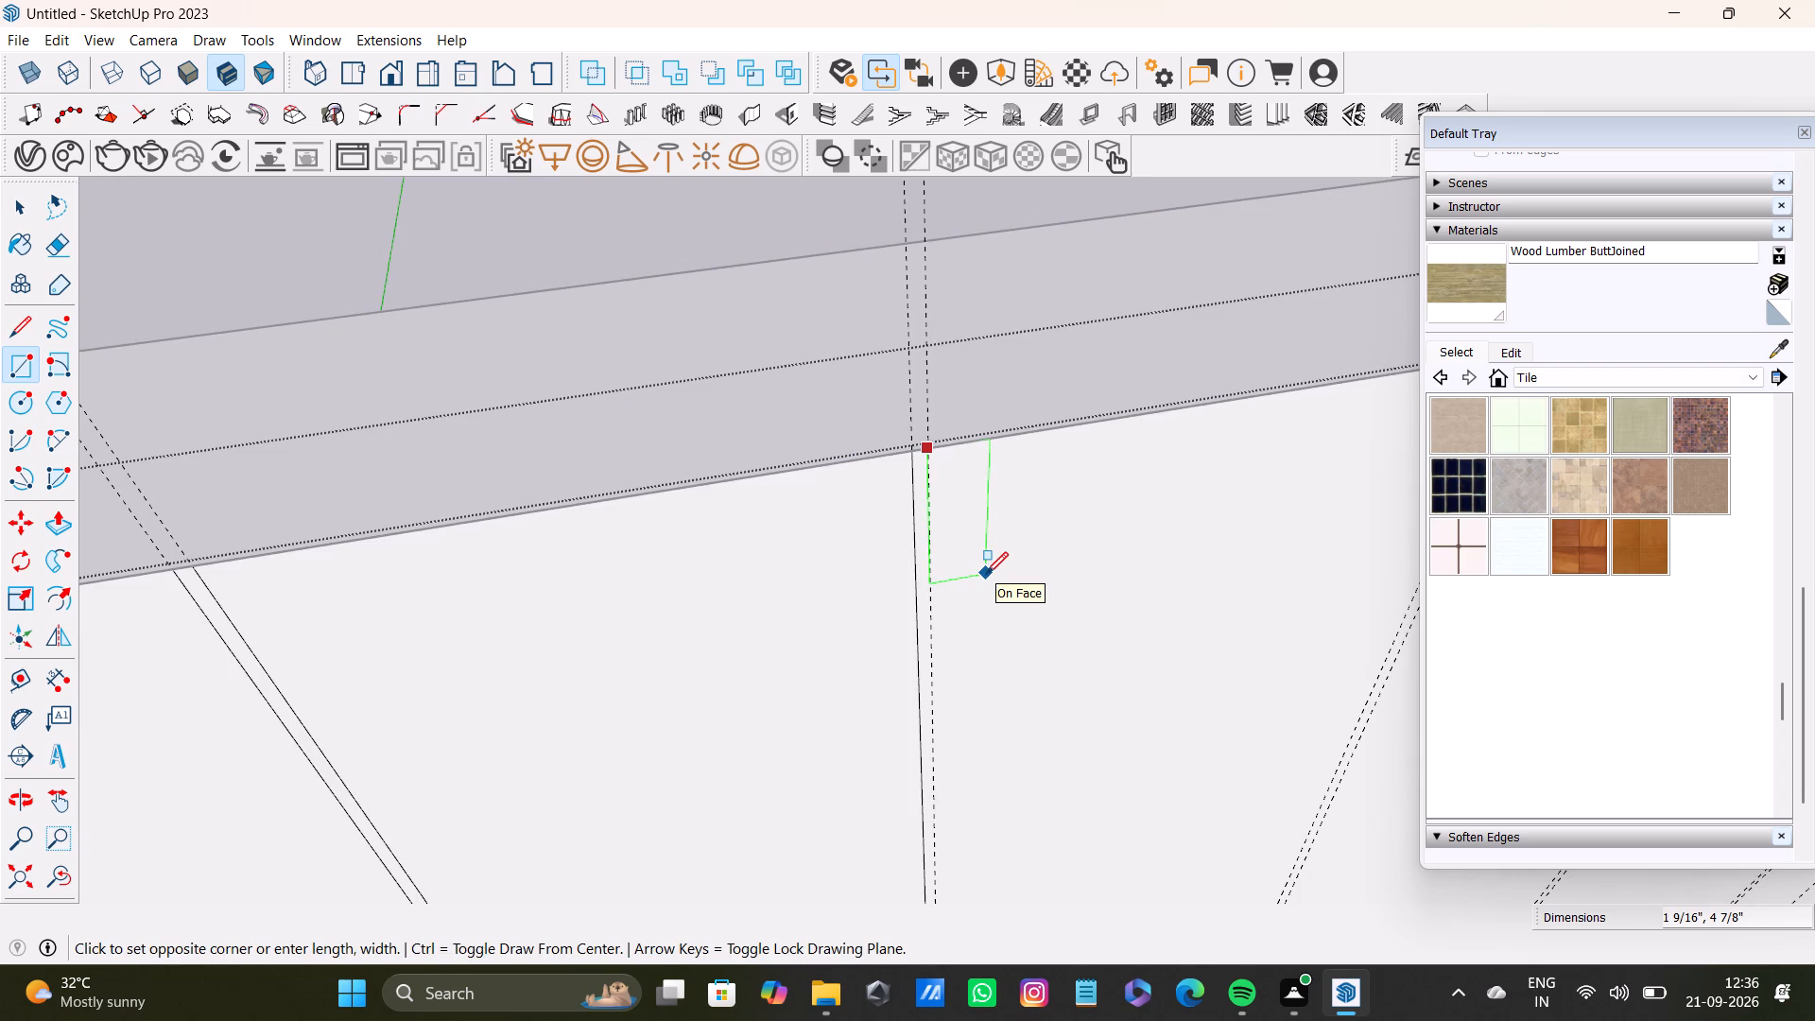
scroll(1060, 649, "down", 6)
middle_click_drag(1091, 729, 1009, 500, "shift")
scroll(1009, 531, "down", 4, "shift")
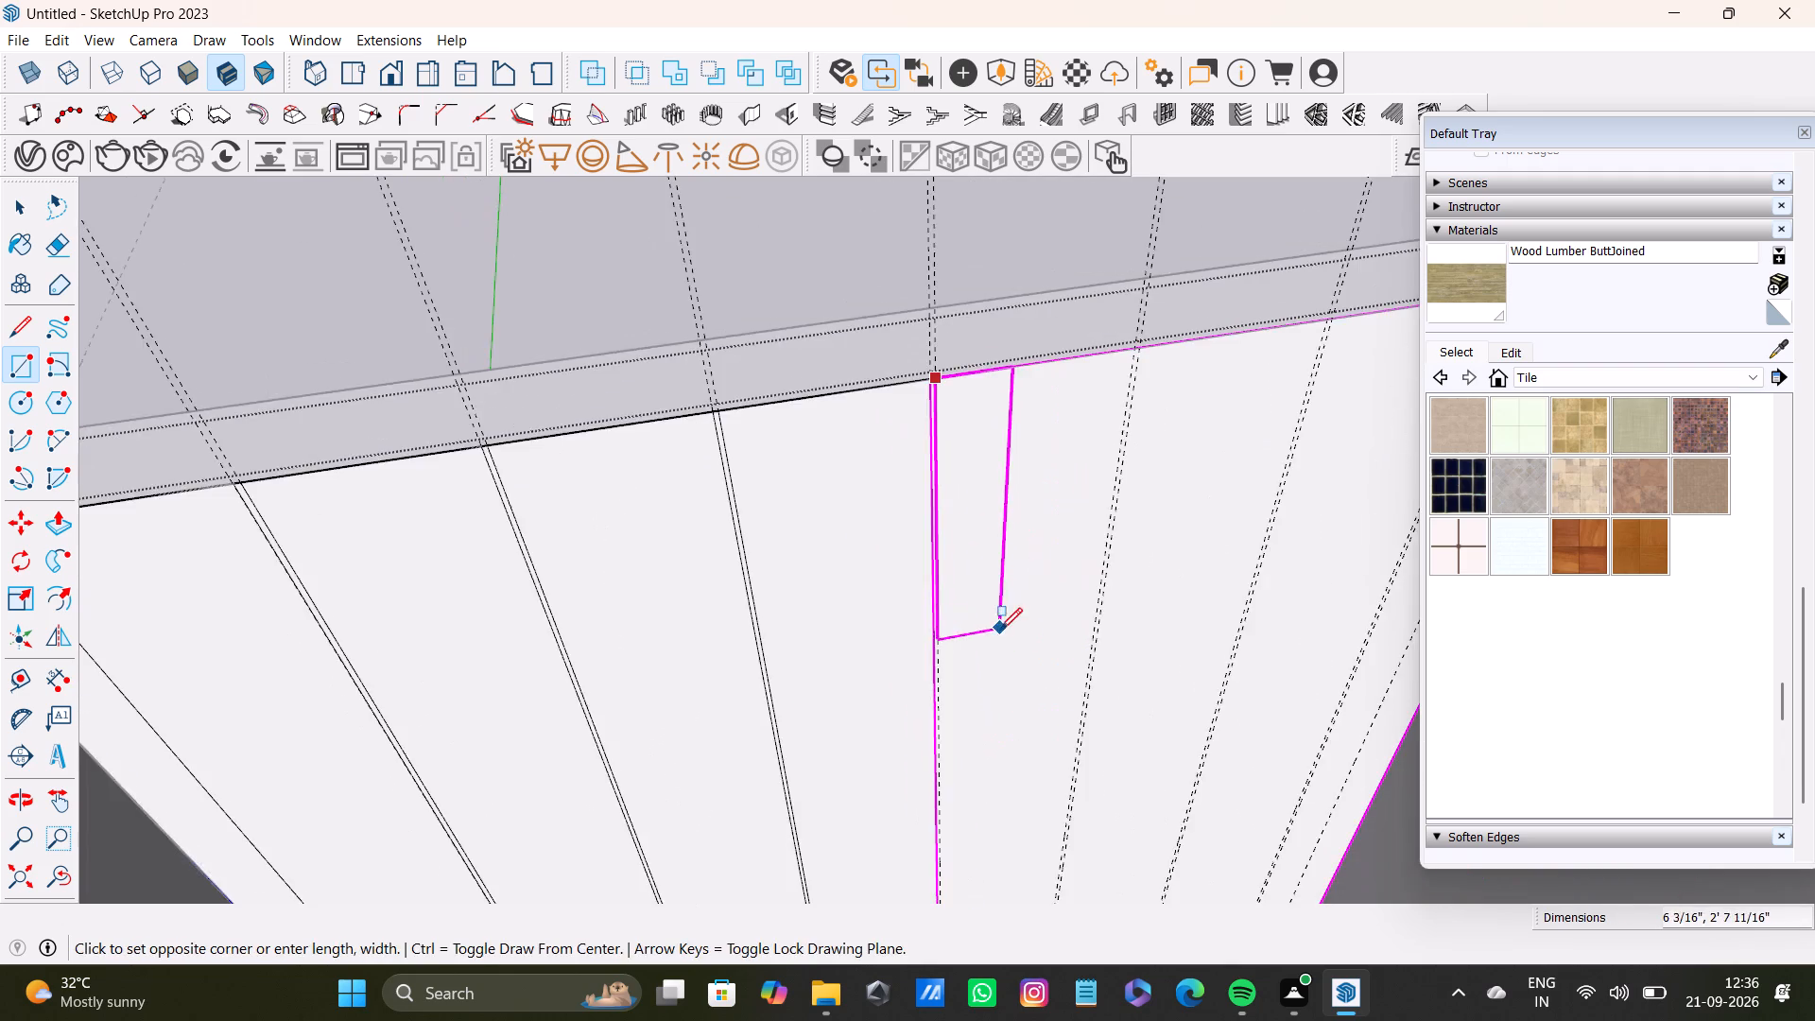
middle_click_drag(1000, 627, 964, 433, "shift")
scroll(1008, 579, "down", 4)
middle_click_drag(988, 605, 977, 525, "shift")
scroll(980, 601, "up", 6)
middle_click_drag(1008, 749, 987, 636)
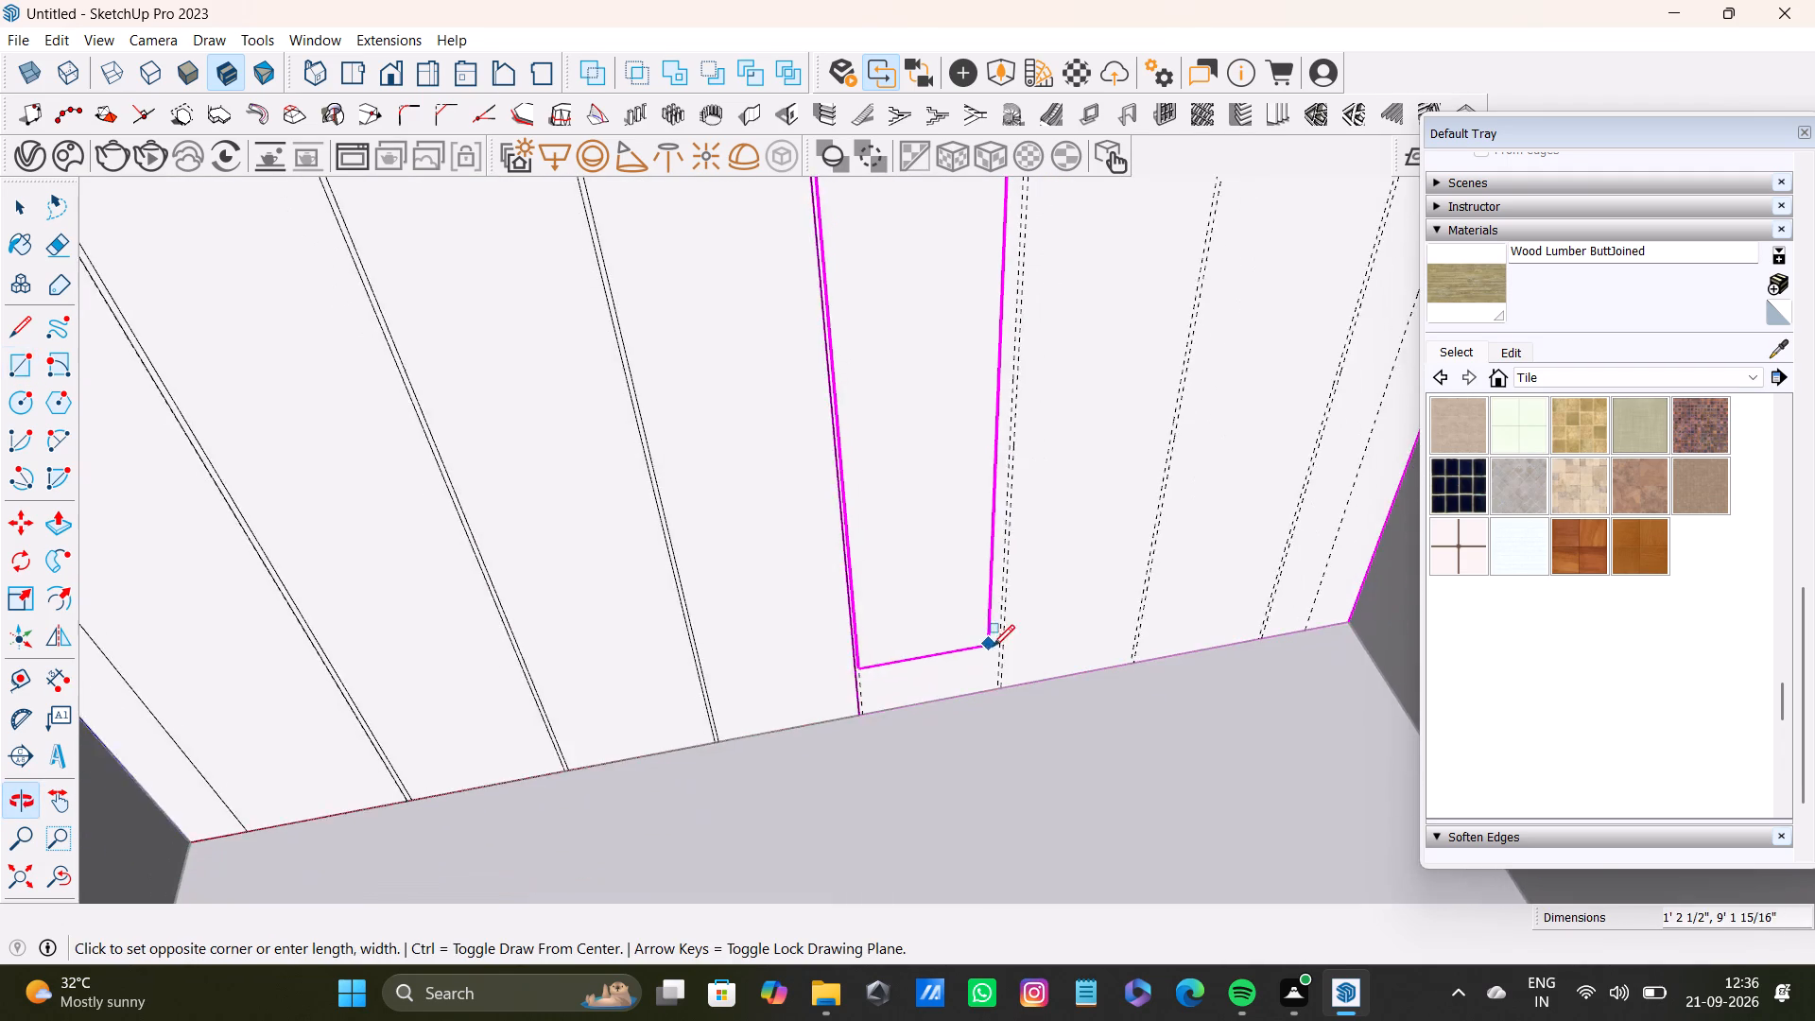
scroll(987, 665, "up", 4)
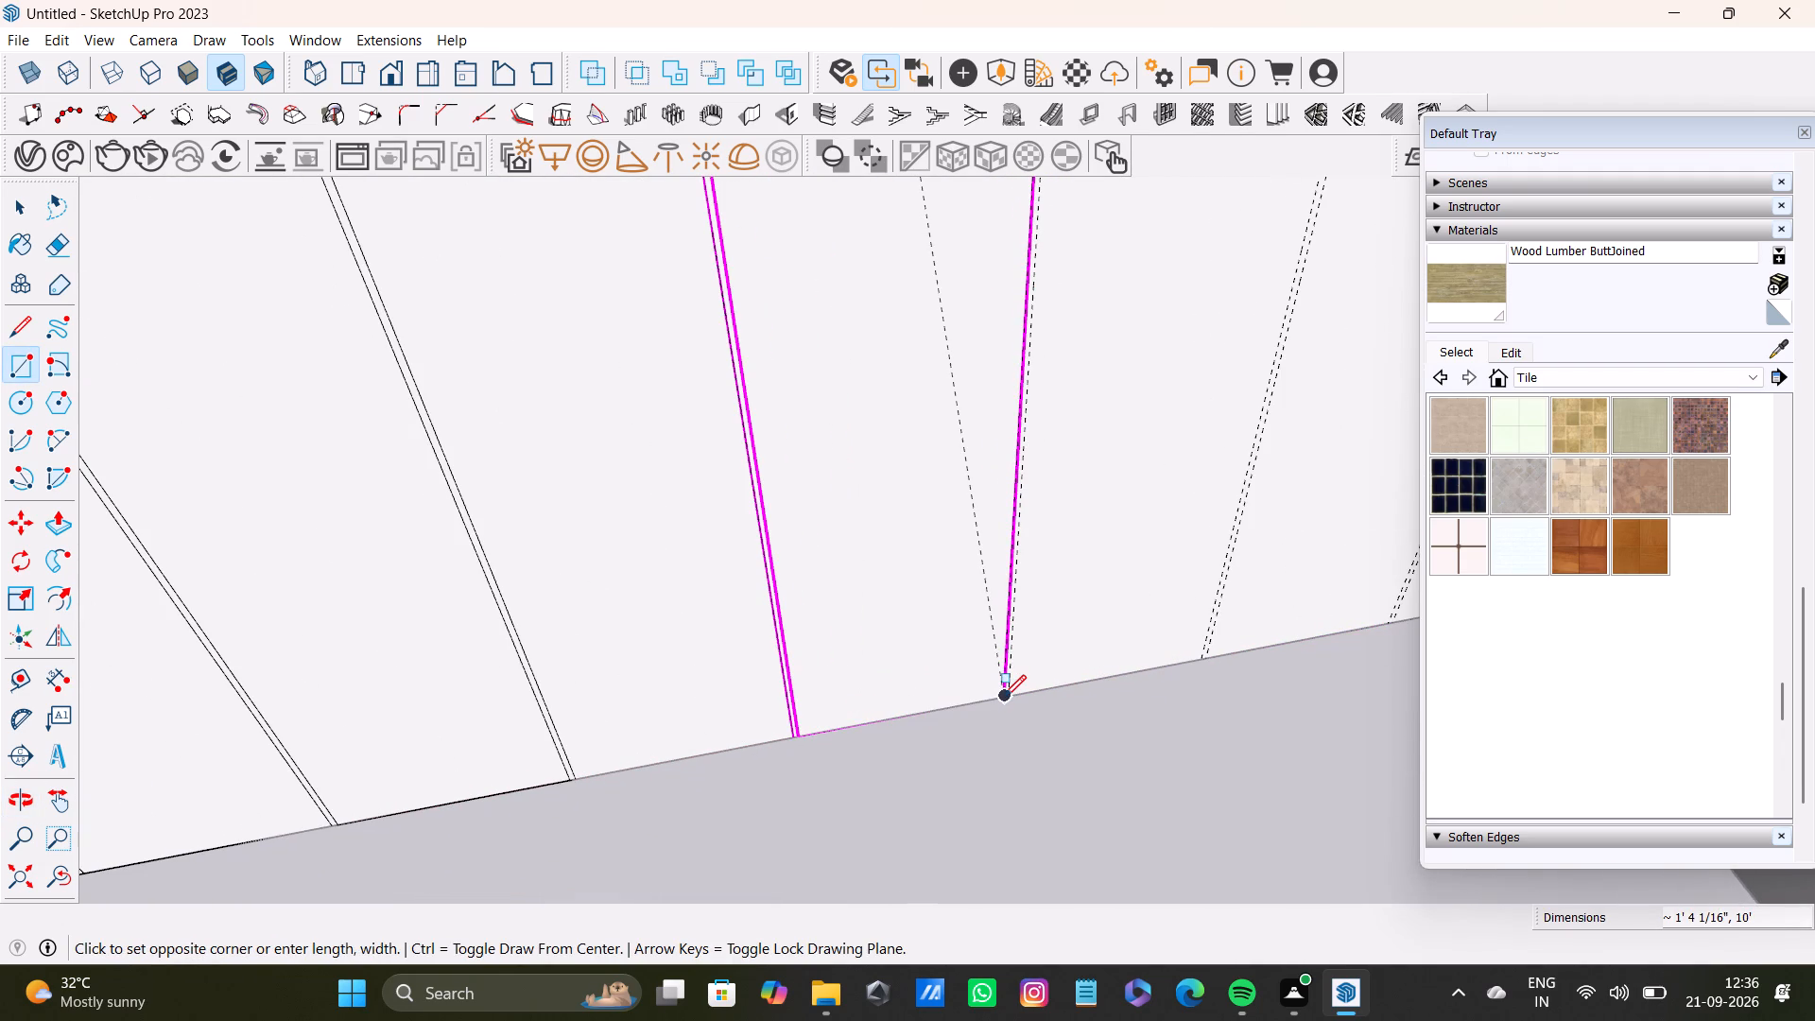
left_click(1004, 697)
Draw the sixth panel rectangle, about 1'4" by 10', between the fifth and sixth guide pairs on the back wall.
scroll(914, 624, "down", 6)
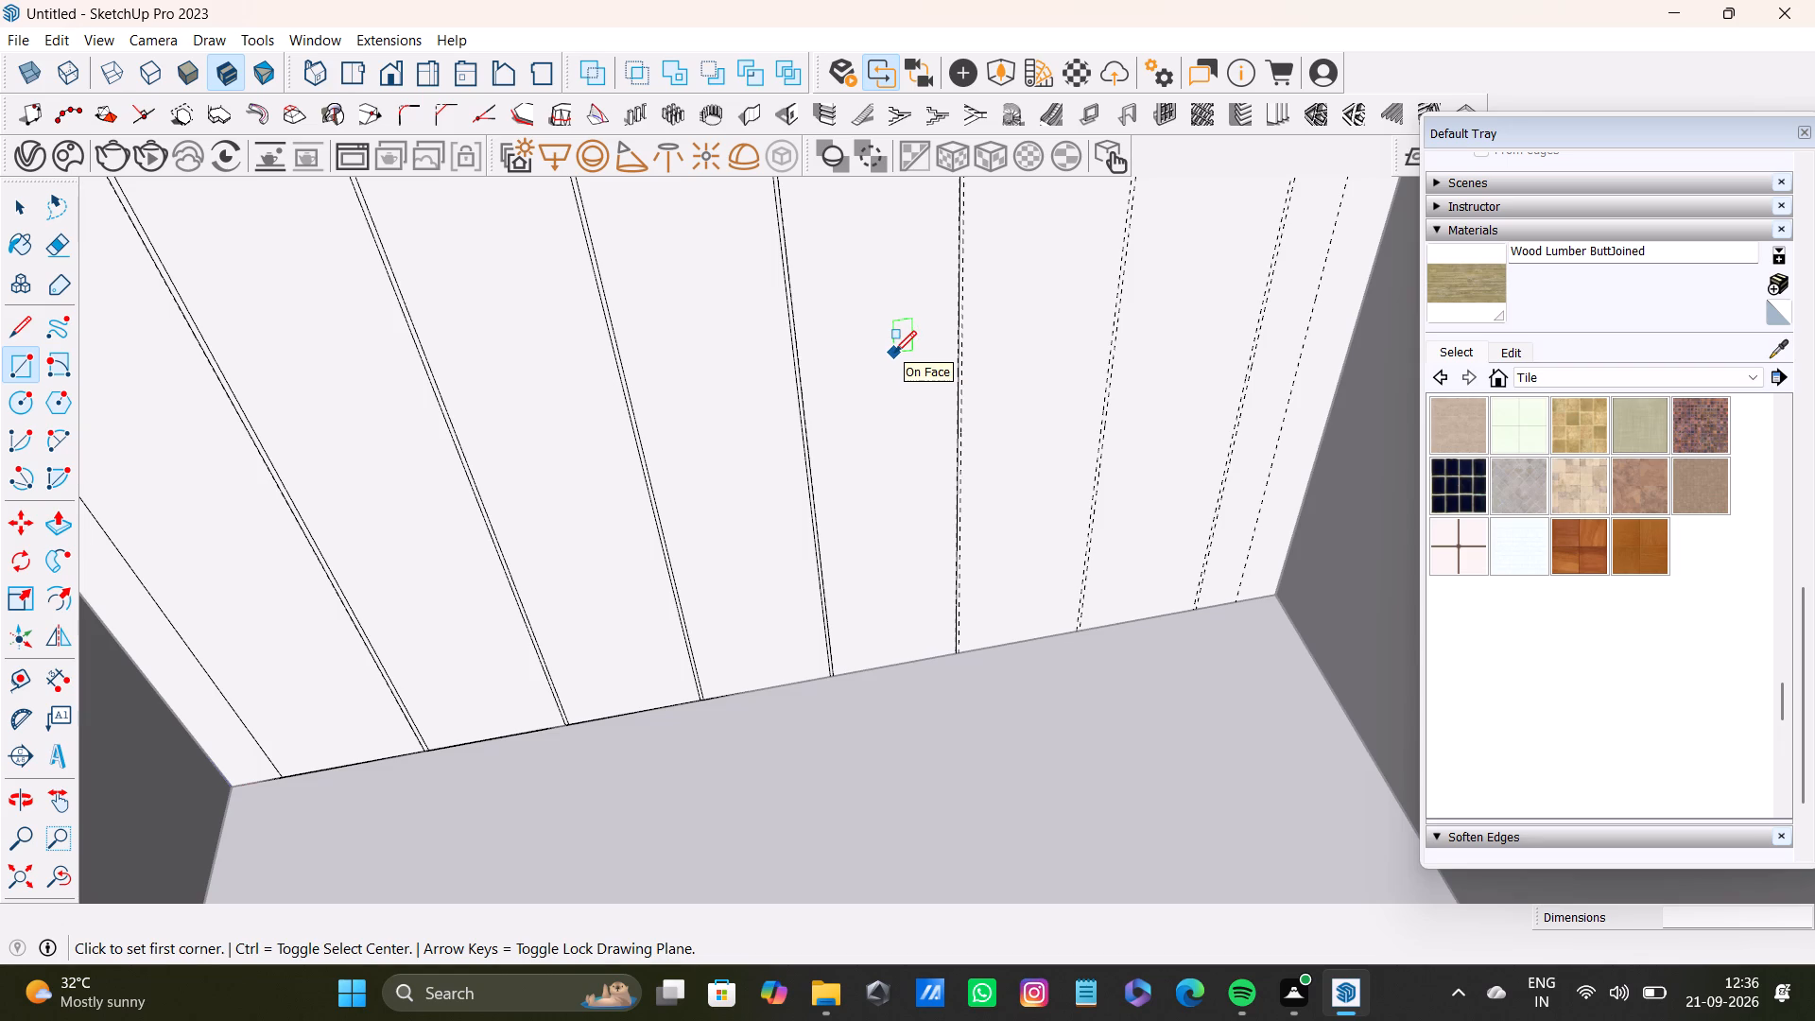
scroll(864, 246, "down", 5)
middle_click_drag(884, 241, 910, 576, "shift")
middle_click_drag(977, 371, 973, 519, "shift")
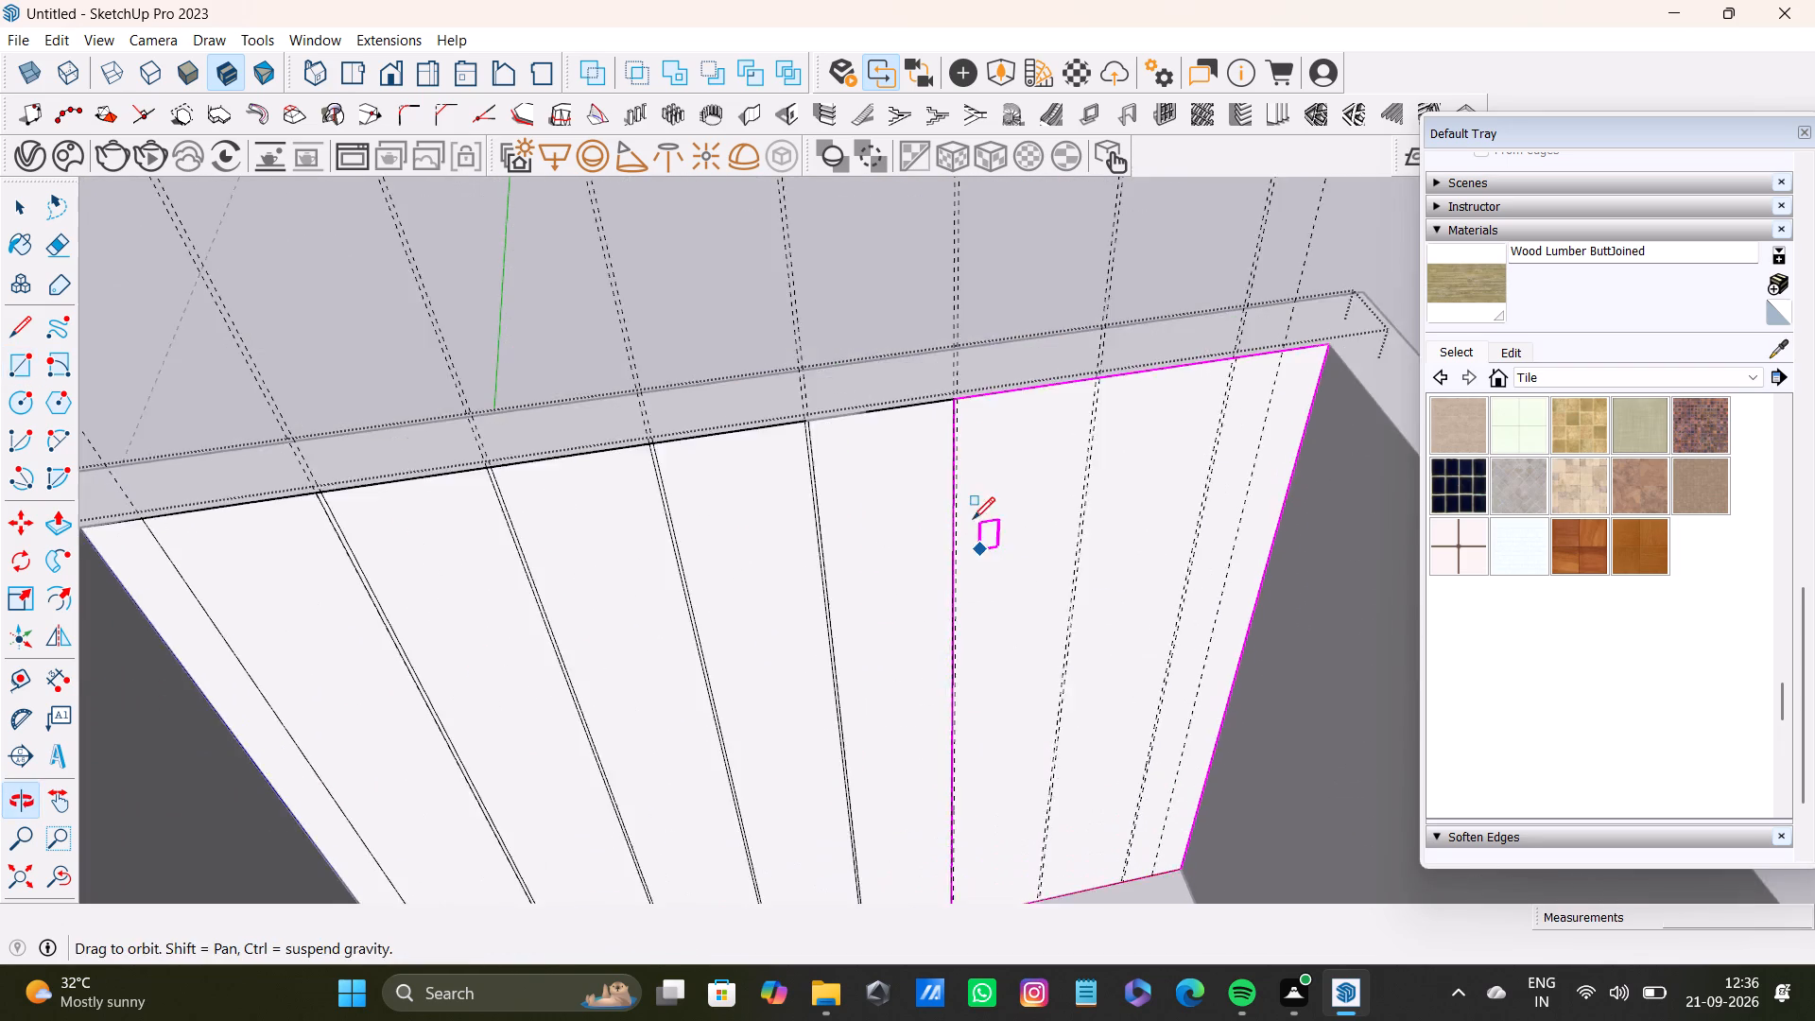
middle_click_drag(973, 519, 979, 544, "shift")
scroll(976, 470, "up", 10)
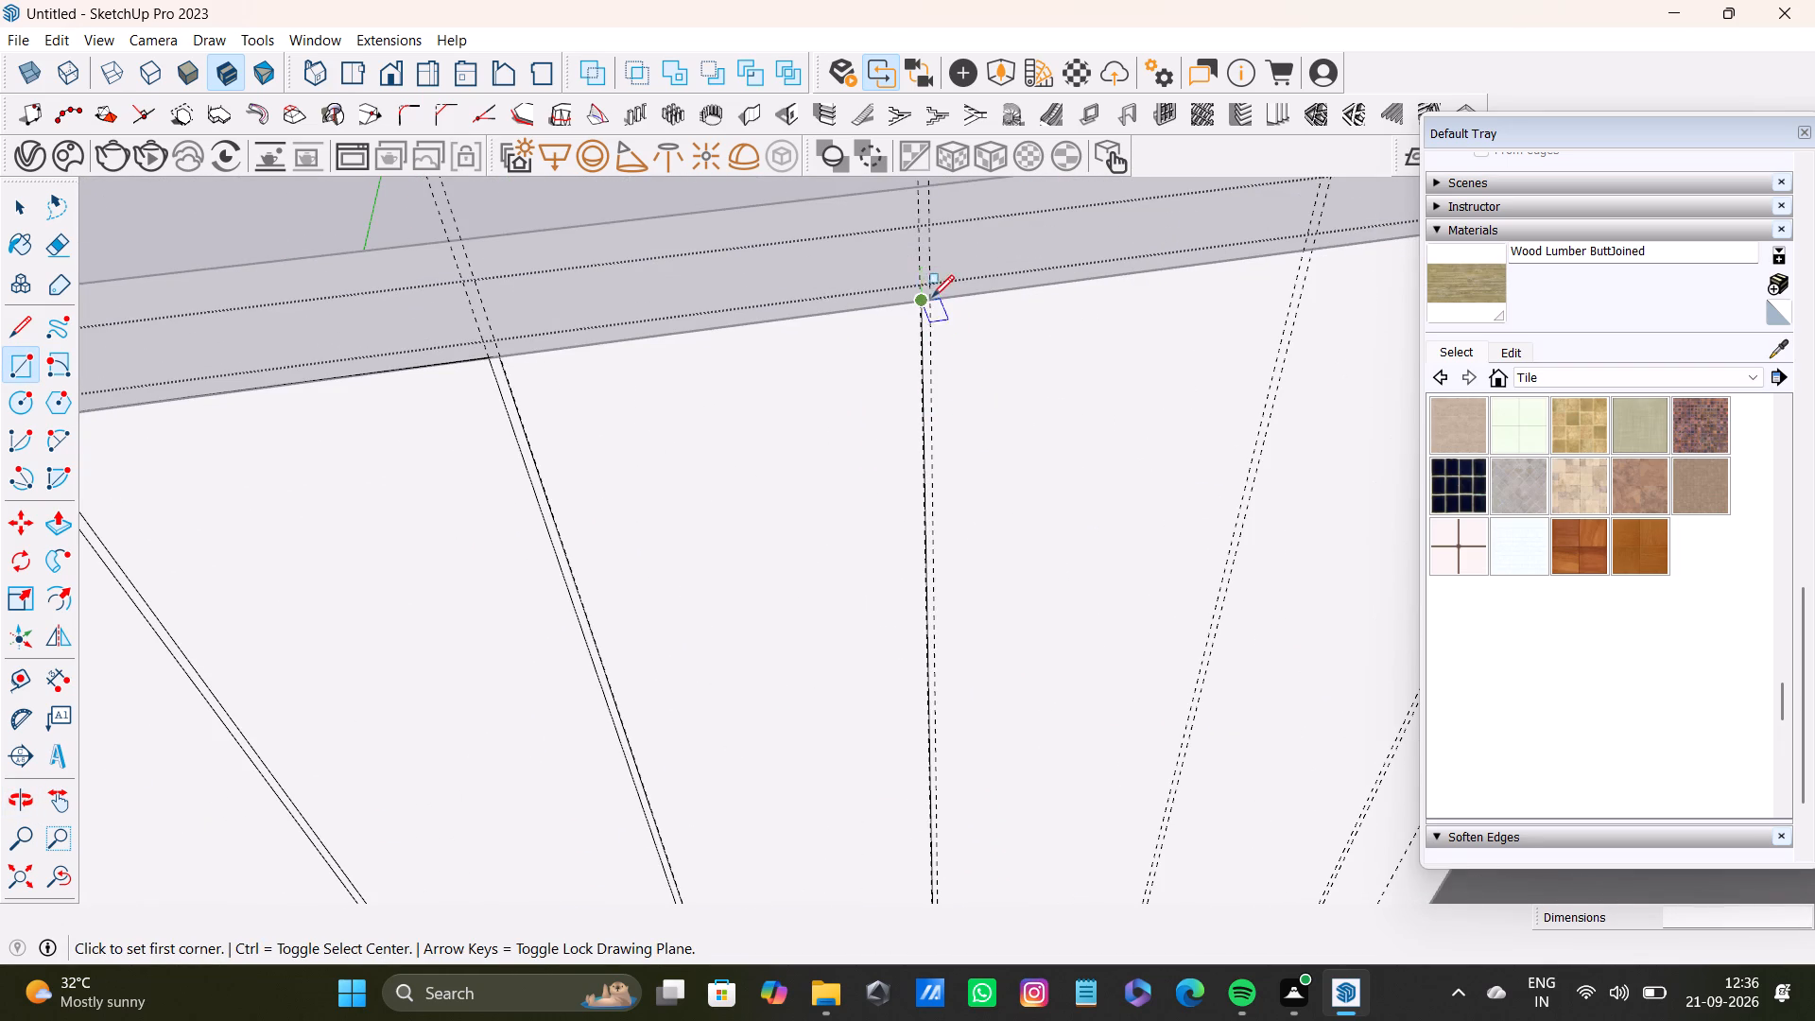
scroll(942, 305, "up", 9)
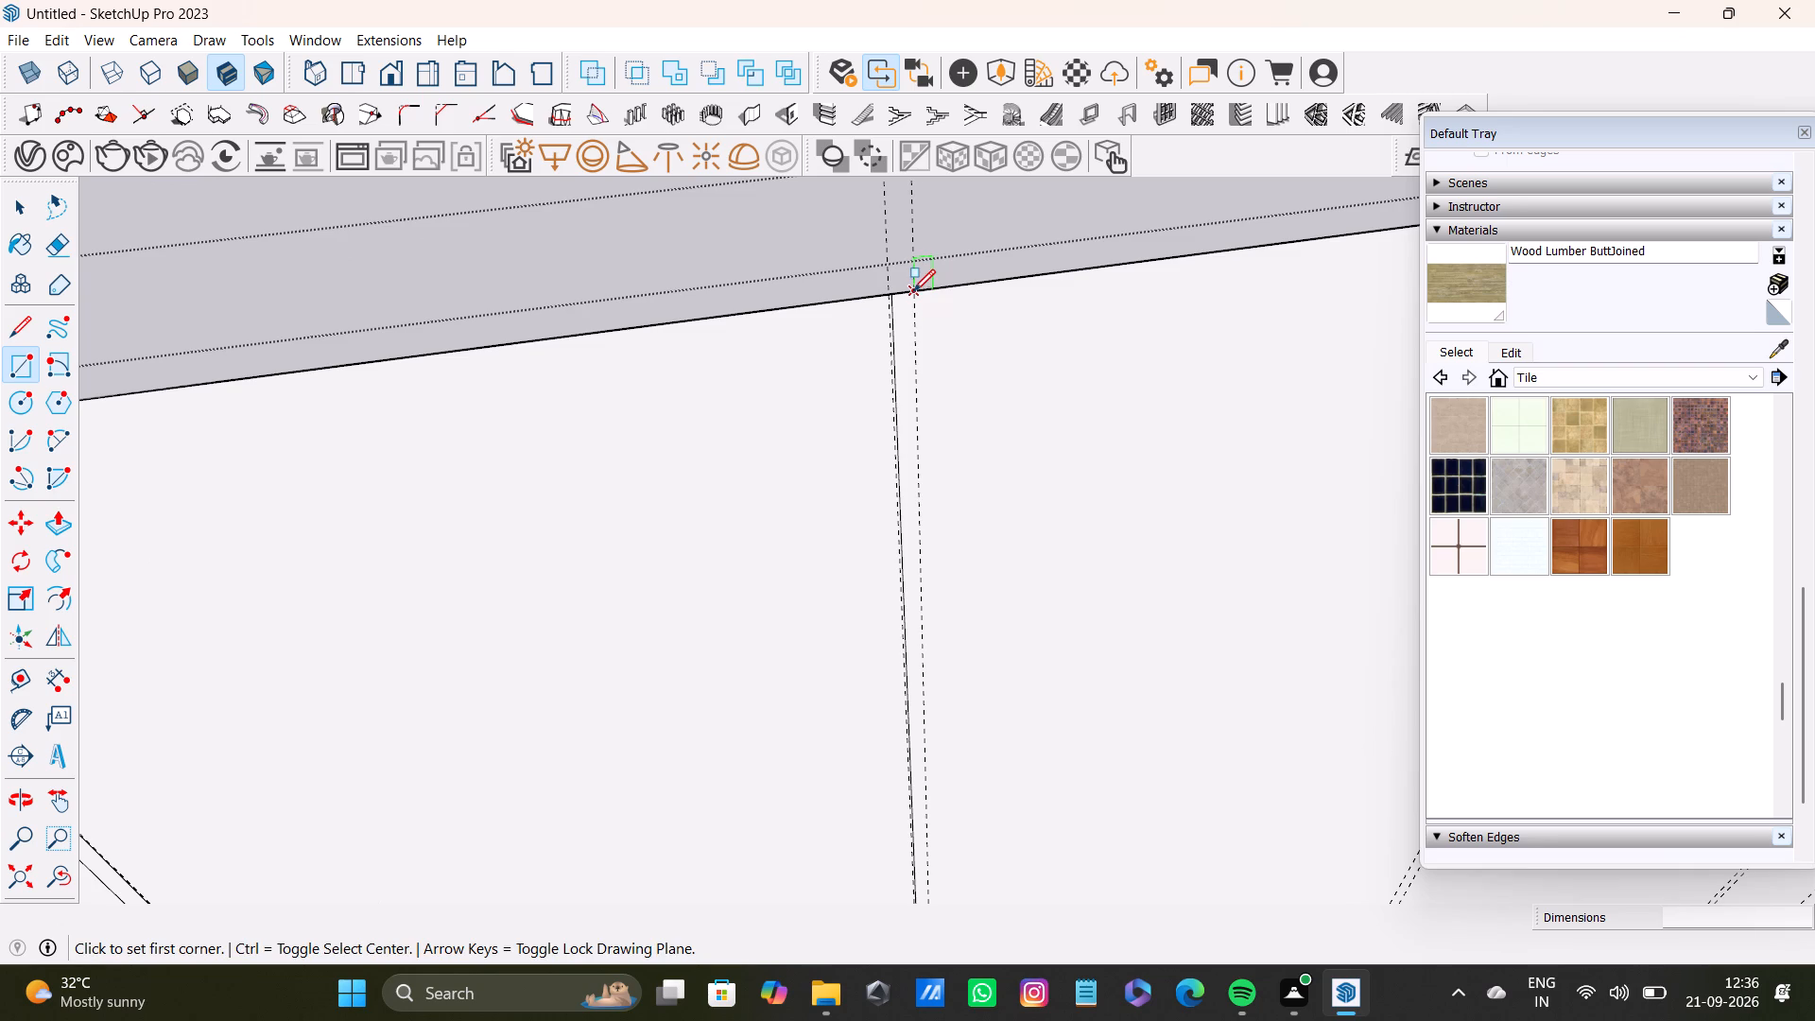
left_click(913, 292)
scroll(977, 420, "down", 12)
middle_click_drag(1167, 545, 1034, 236, "shift")
scroll(1078, 438, "down", 3)
middle_click_drag(1088, 548, 1033, 373, "shift")
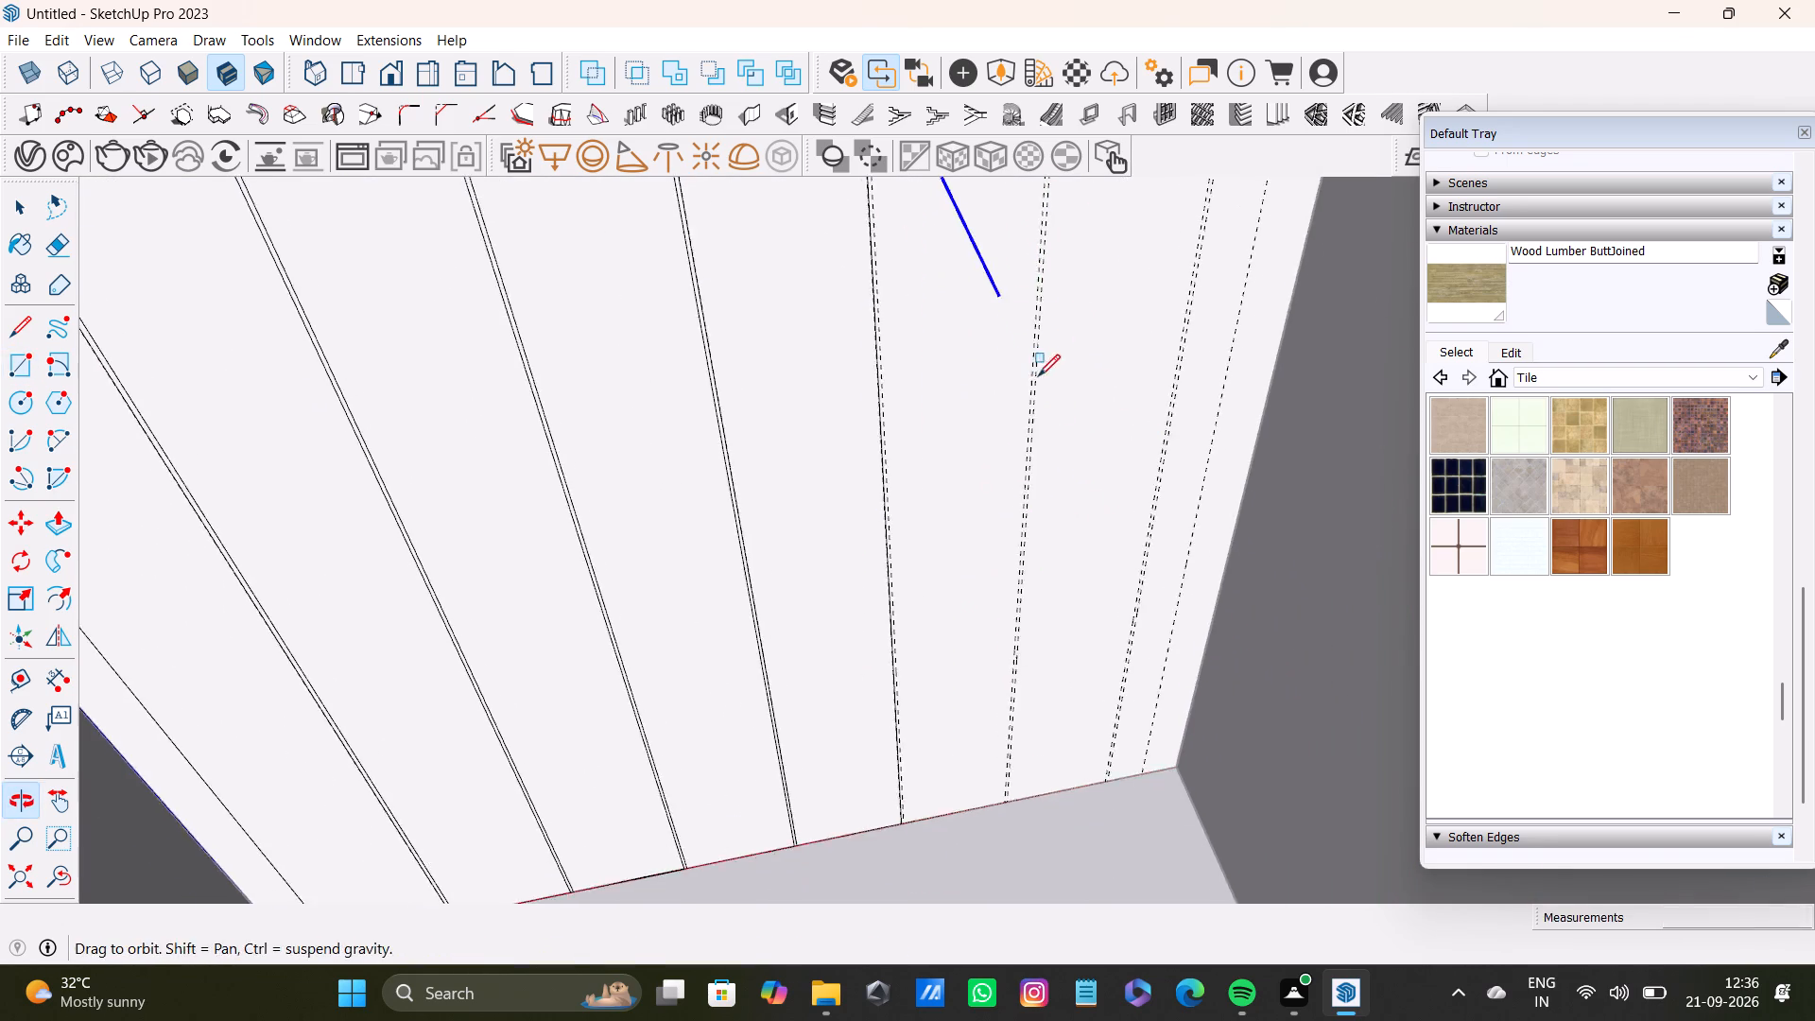
scroll(1047, 509, "up", 3)
middle_click_drag(1027, 602, 978, 459, "shift")
scroll(958, 644, "up", 2)
middle_click_drag(942, 713, 926, 595, "shift")
scroll(926, 597, "up", 6, "shift")
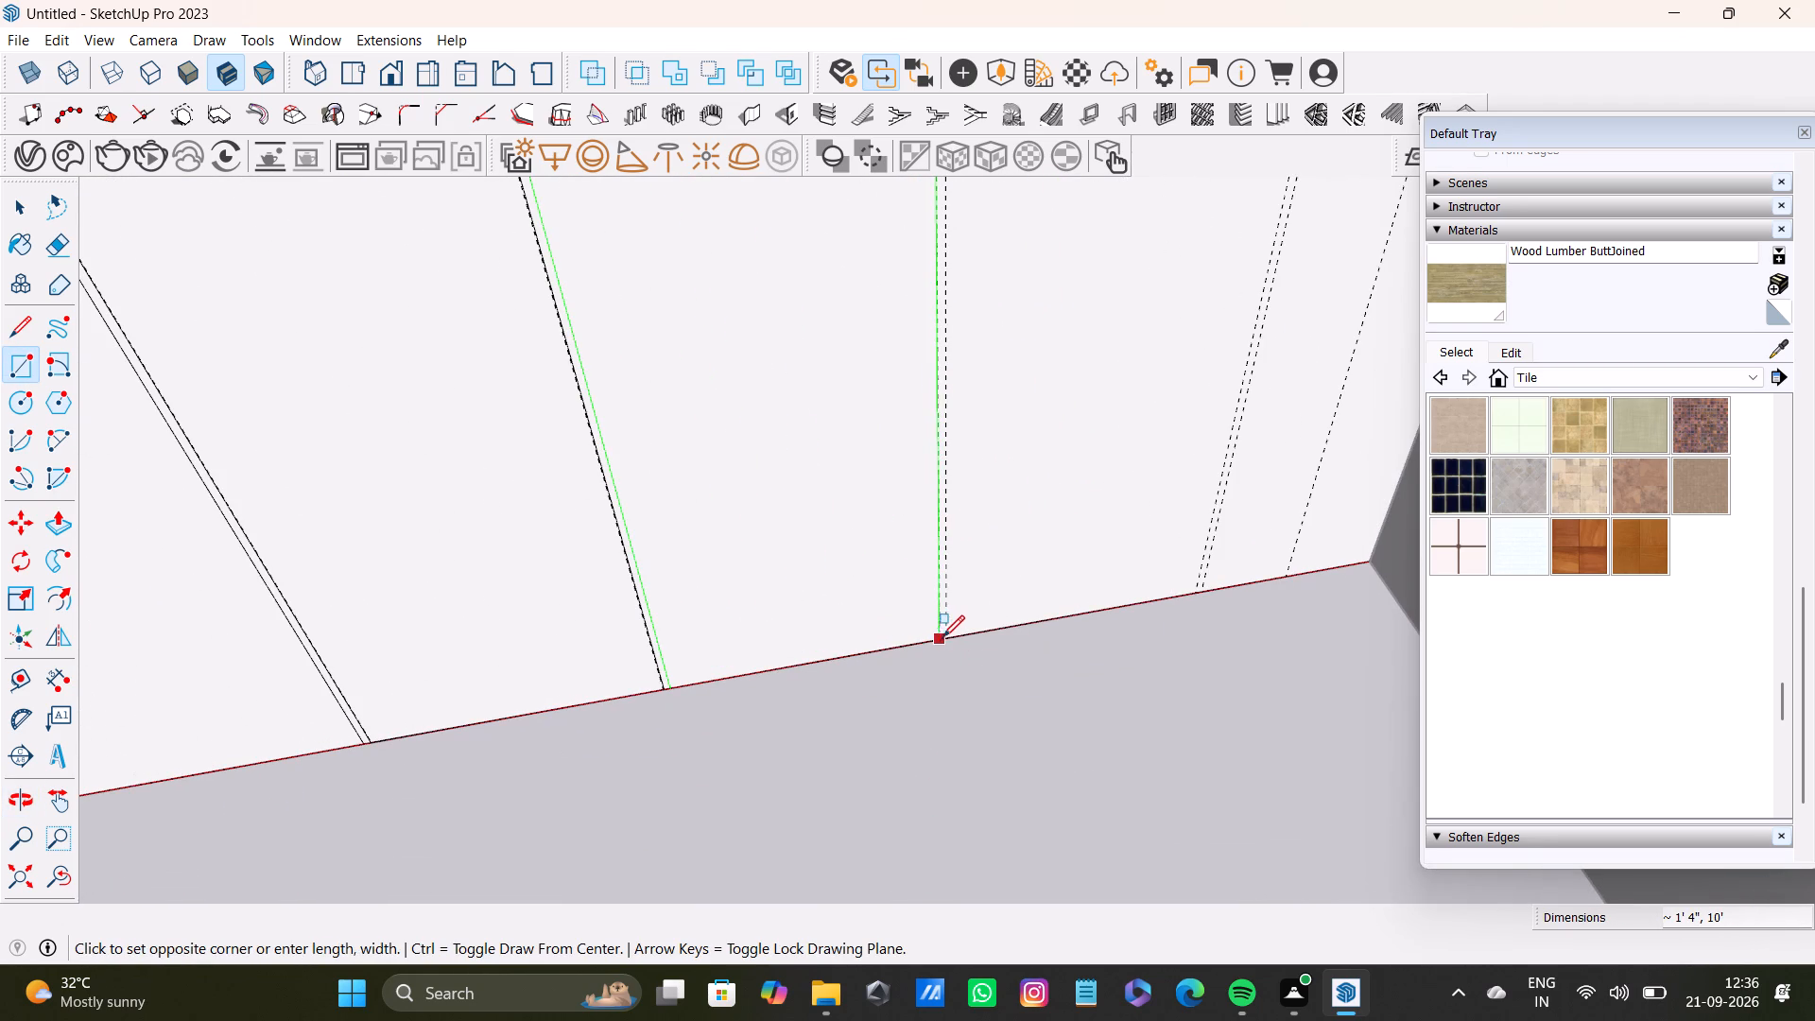
left_click(939, 633)
Place a horizontal guide across the back wall panels, about 5'7" below their top edge.
scroll(793, 578, "down", 5)
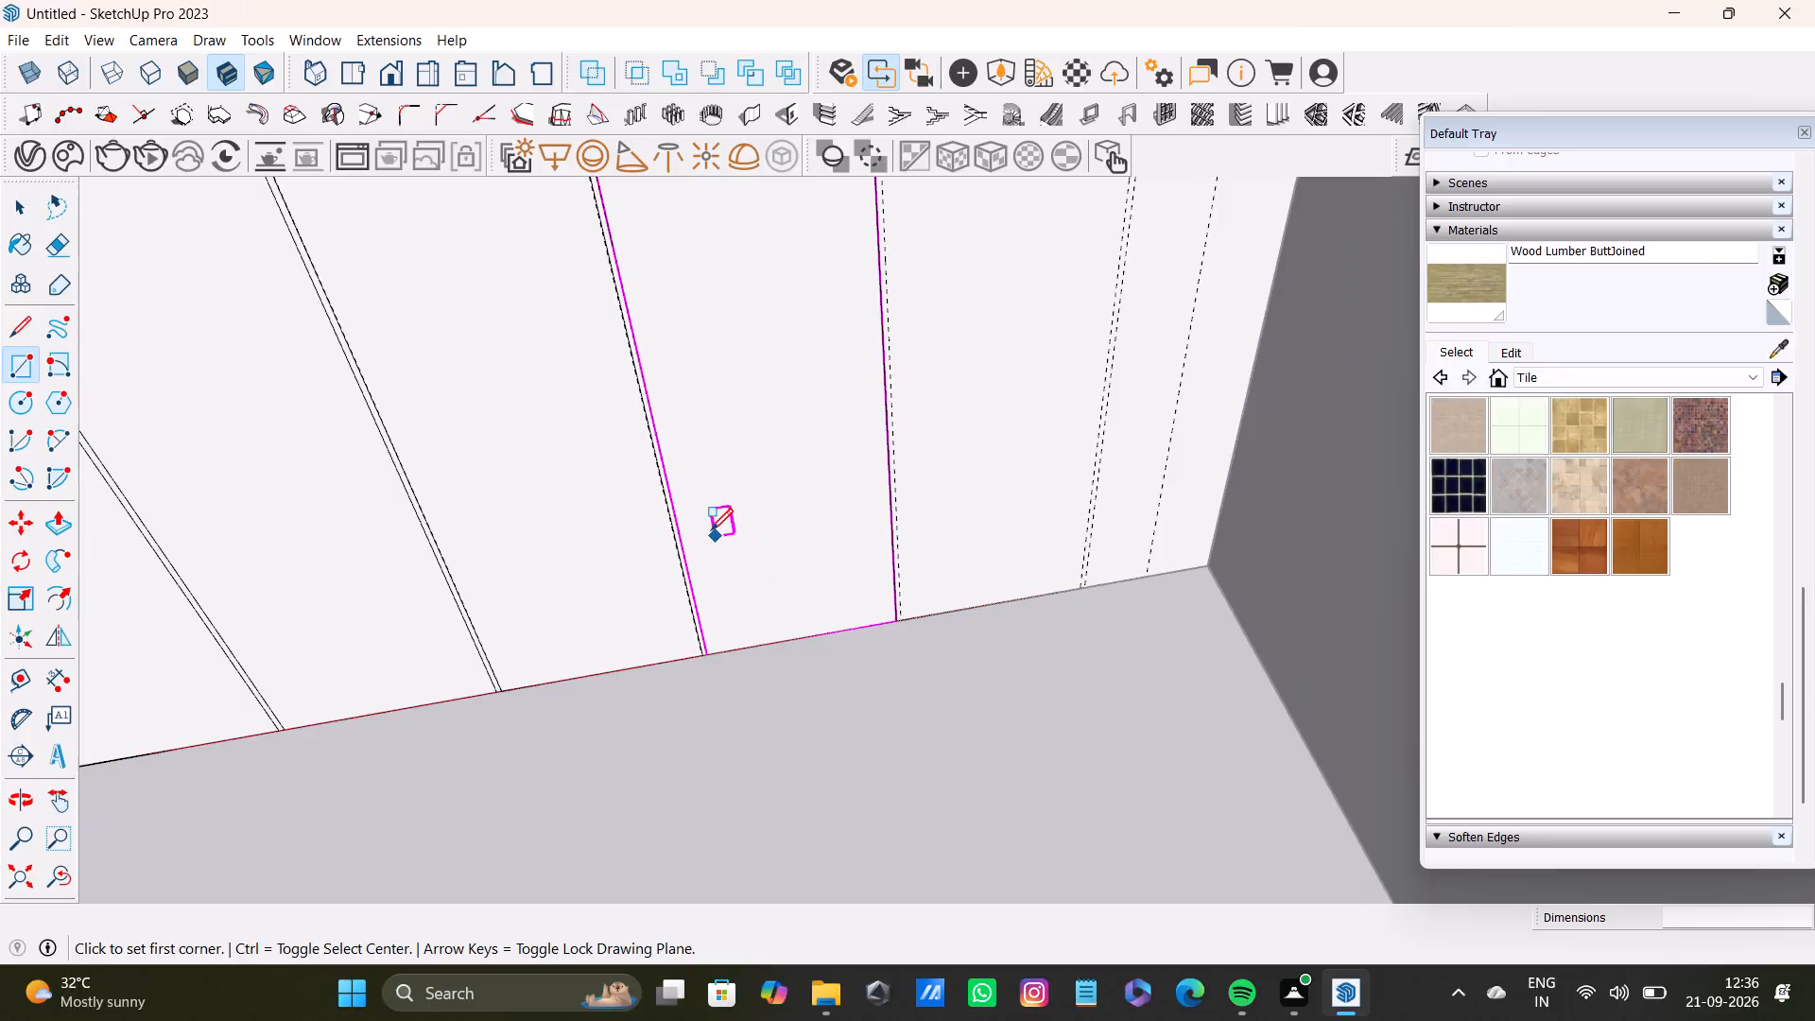
scroll(711, 530, "down", 6)
middle_click_drag(733, 524, 1026, 703, "shift")
scroll(971, 668, "down", 9)
middle_click_drag(890, 626, 1023, 667, "shift")
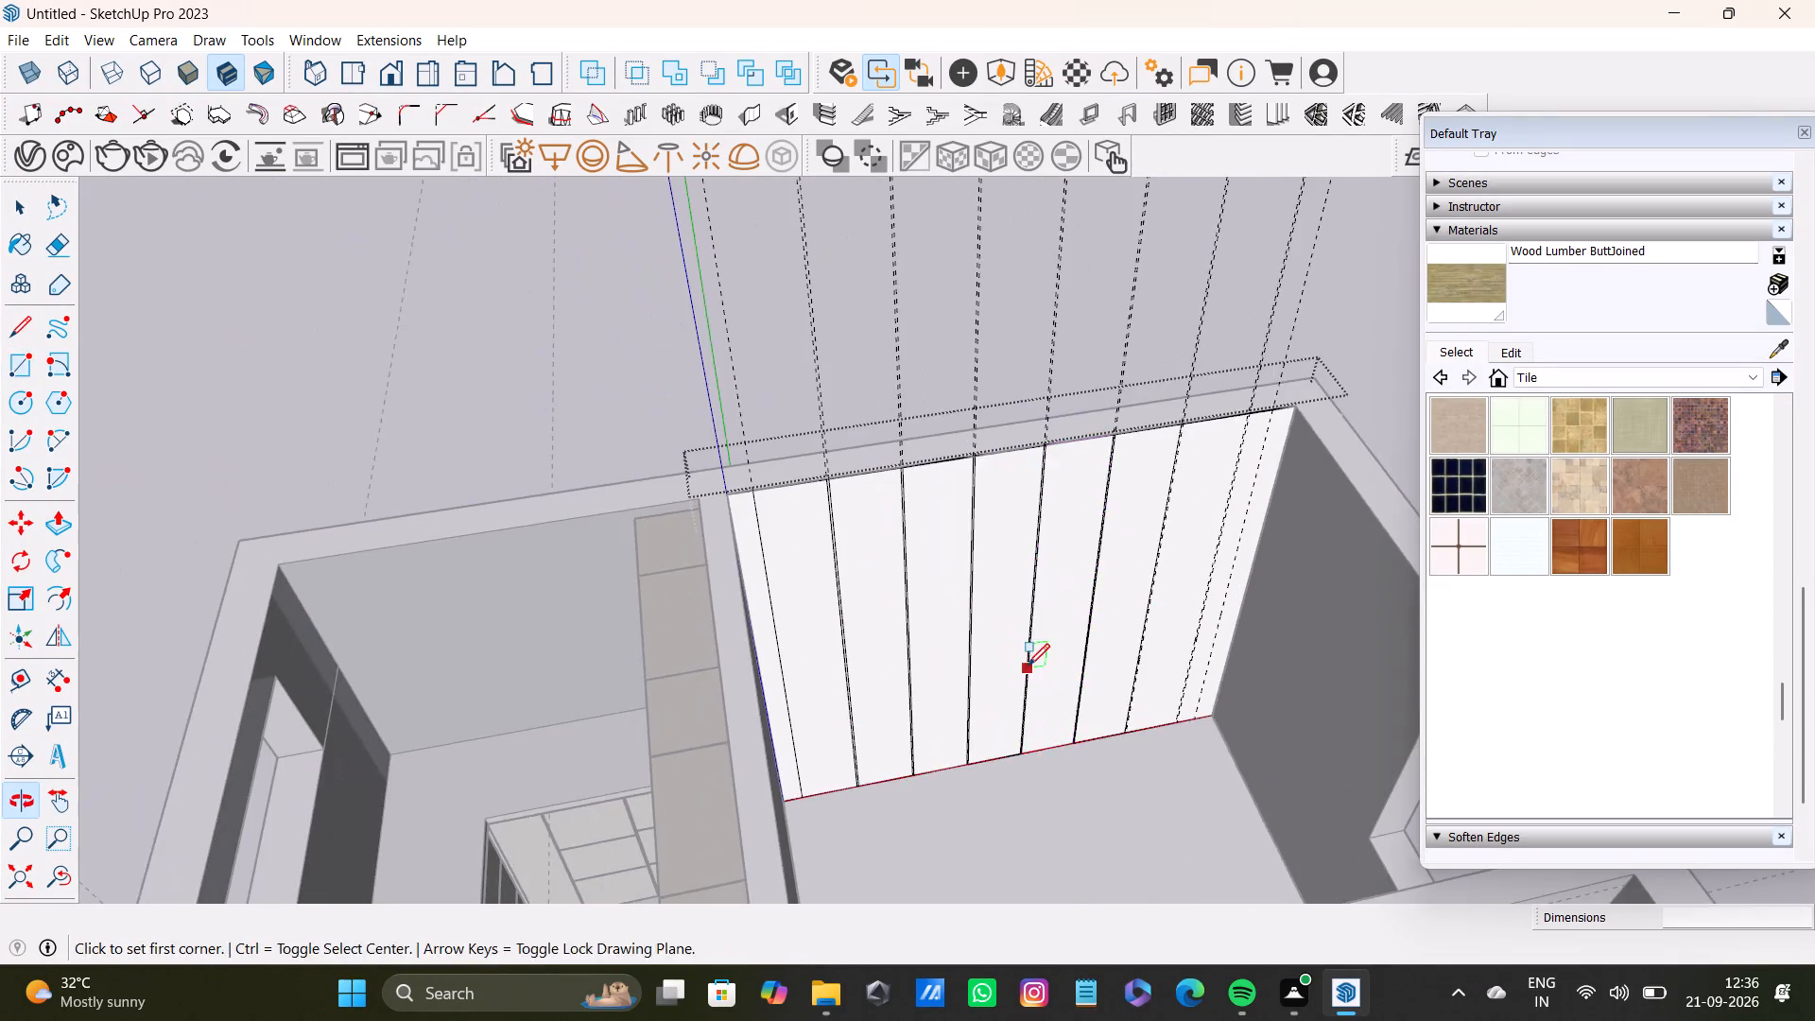
middle_click_drag(1028, 666, 923, 566)
key("space")
key("t")
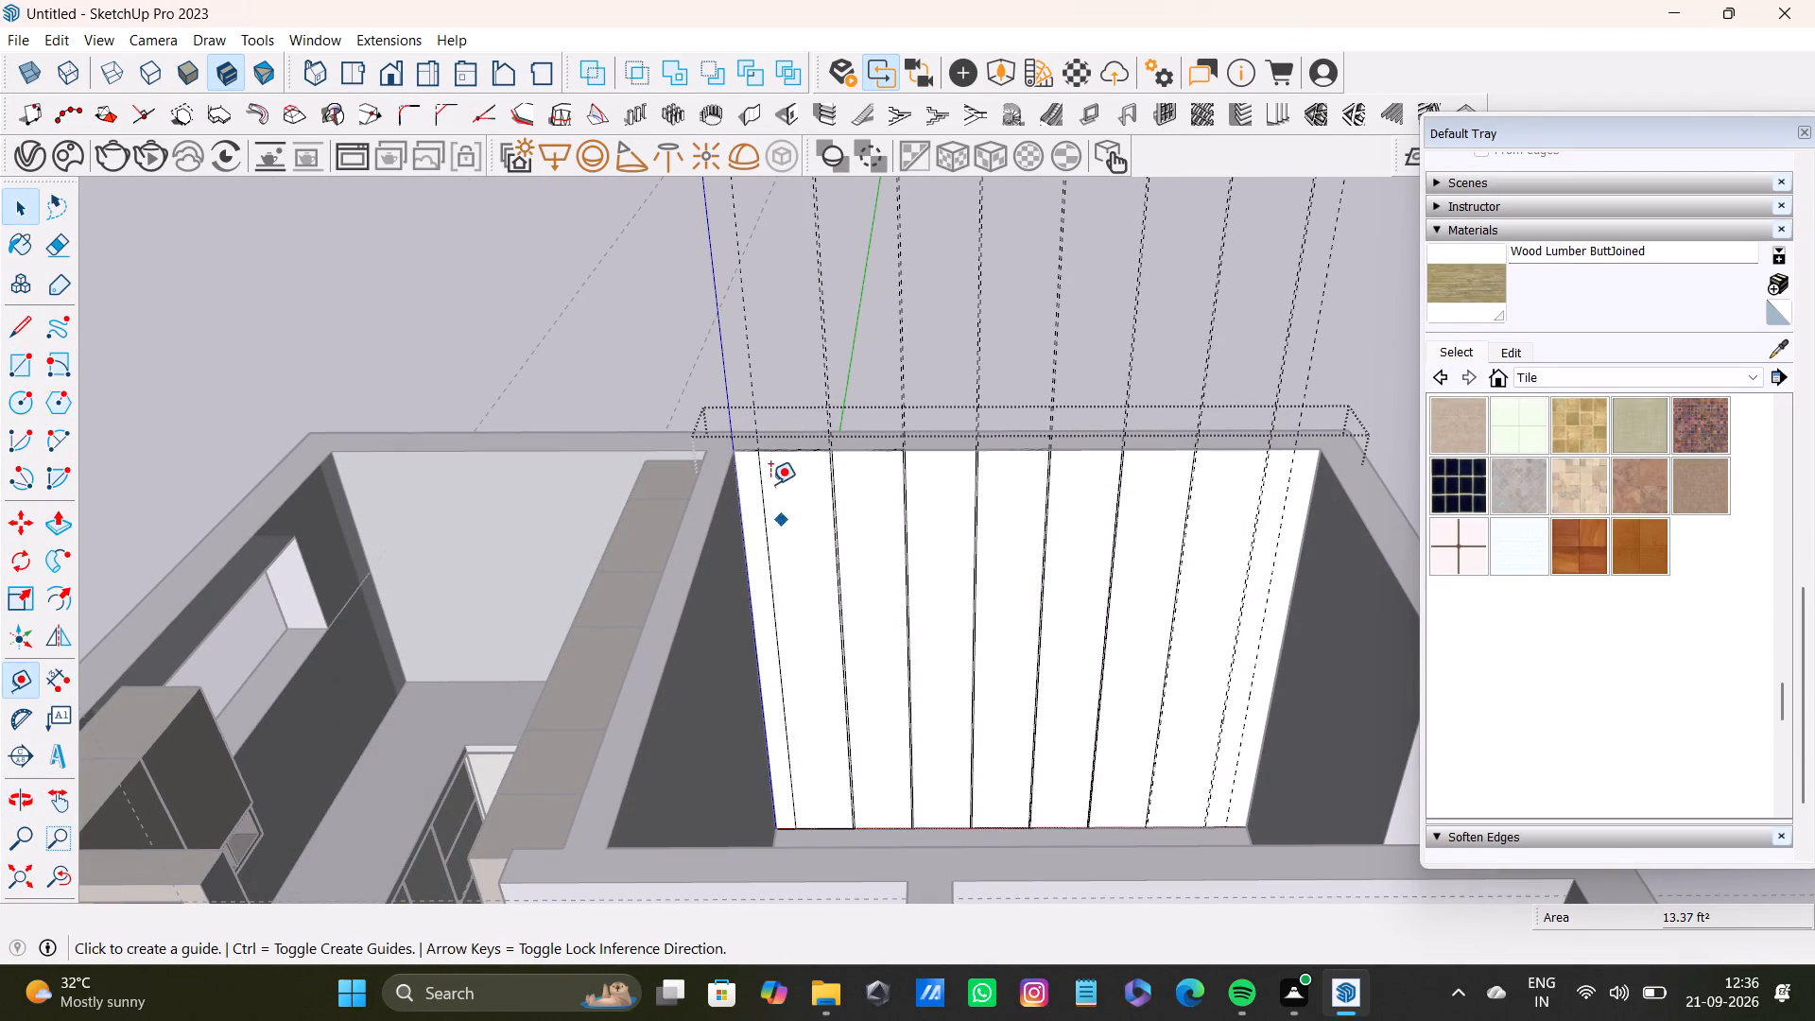
scroll(769, 481, "up", 6)
left_click(837, 424)
scroll(837, 681, "down", 2)
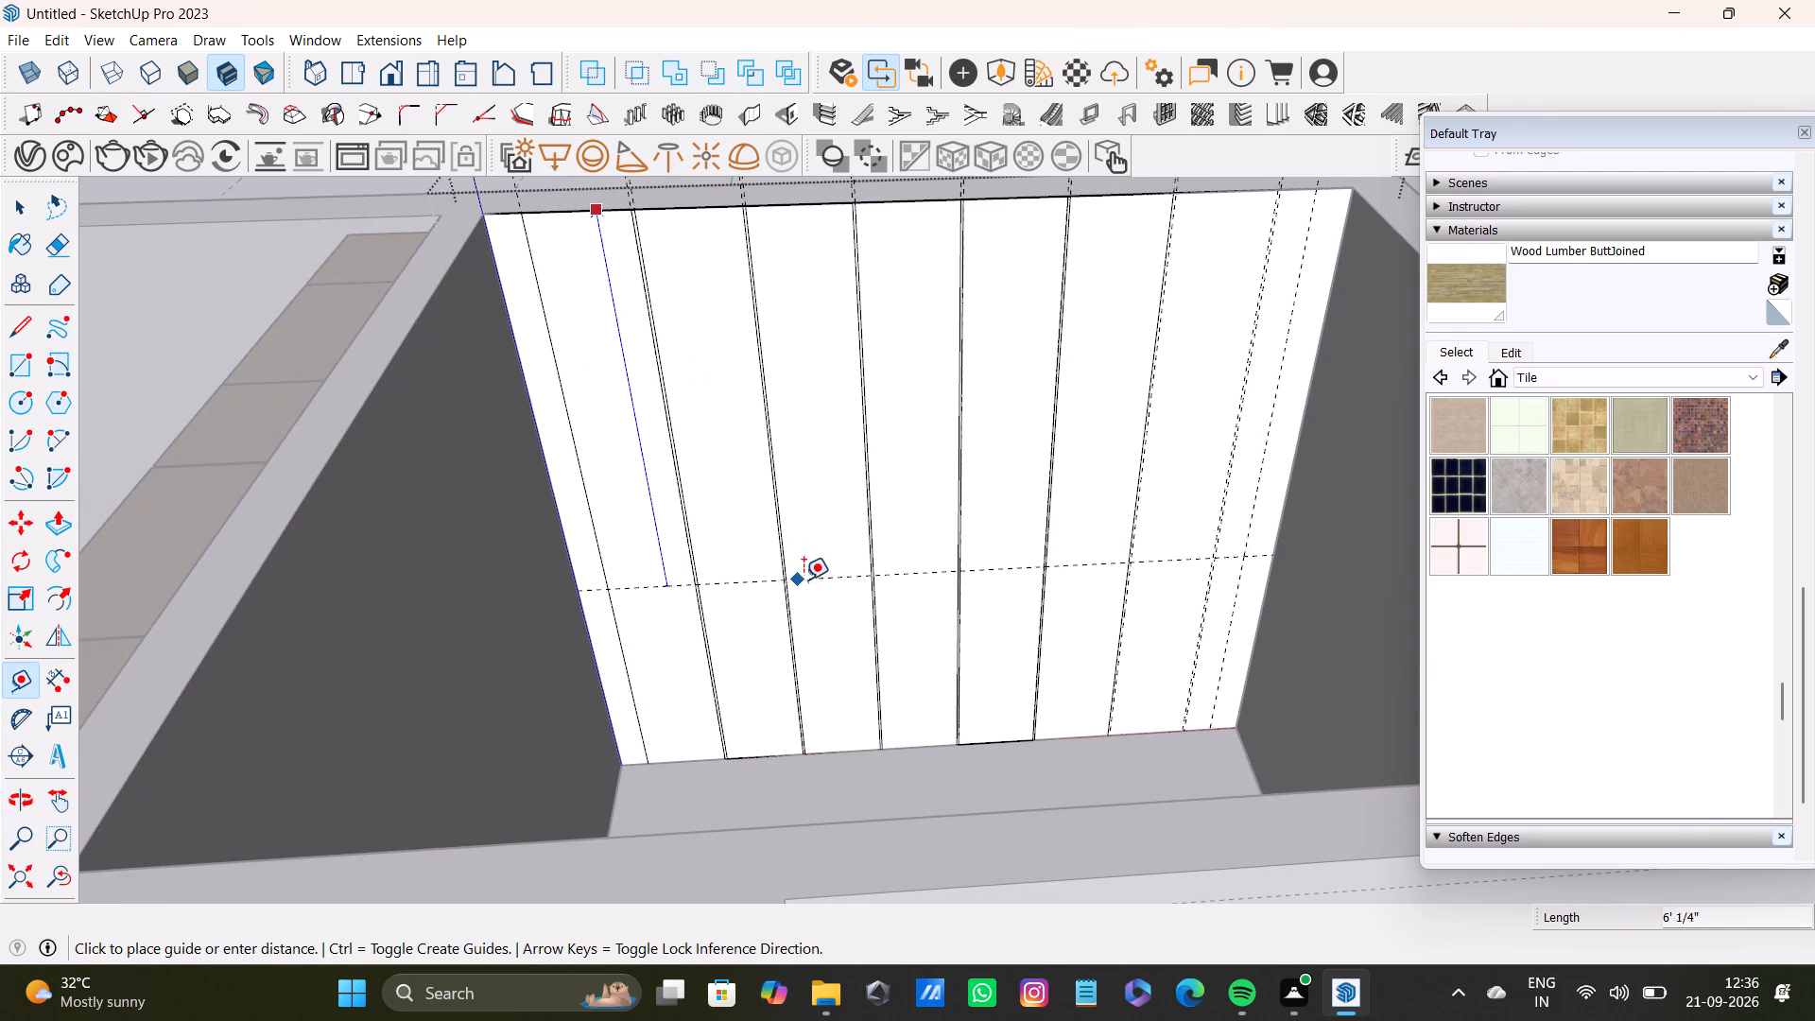
left_click(812, 558)
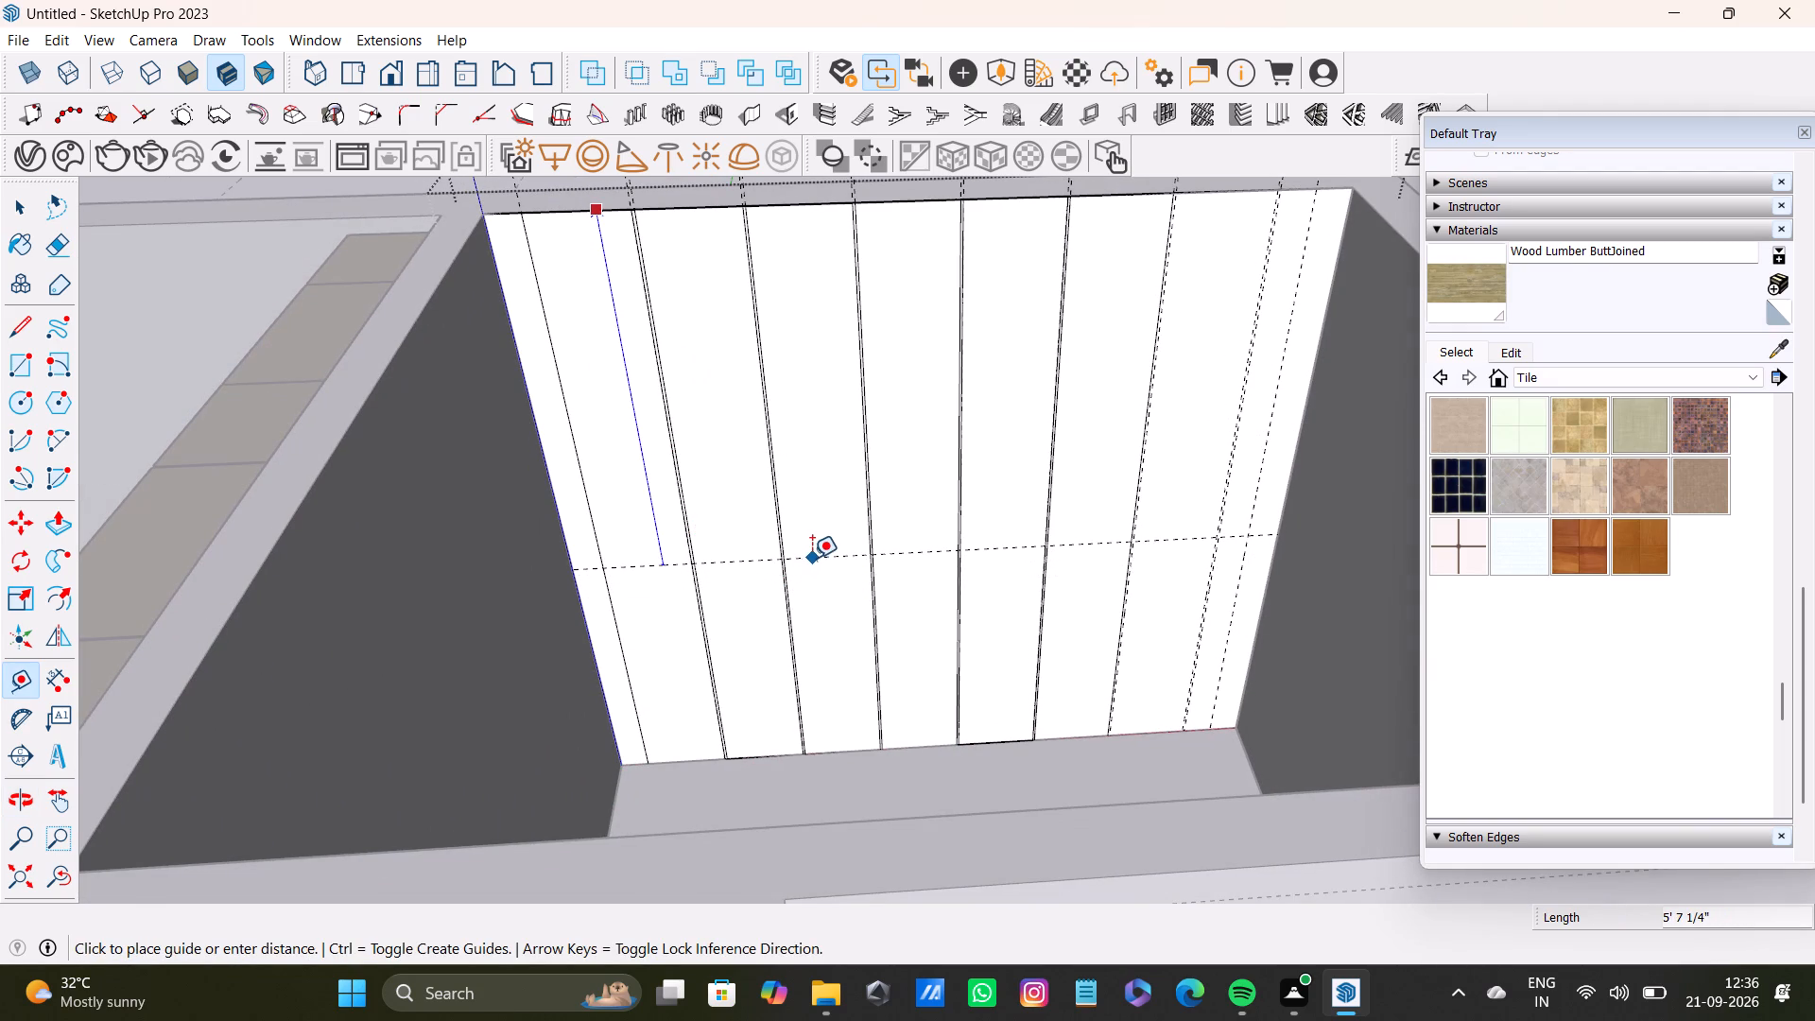
Add three more horizontal guides: about 1'2" above the first, about 1'4" below it, and about 1'2" above the upper one.
left_click(733, 562)
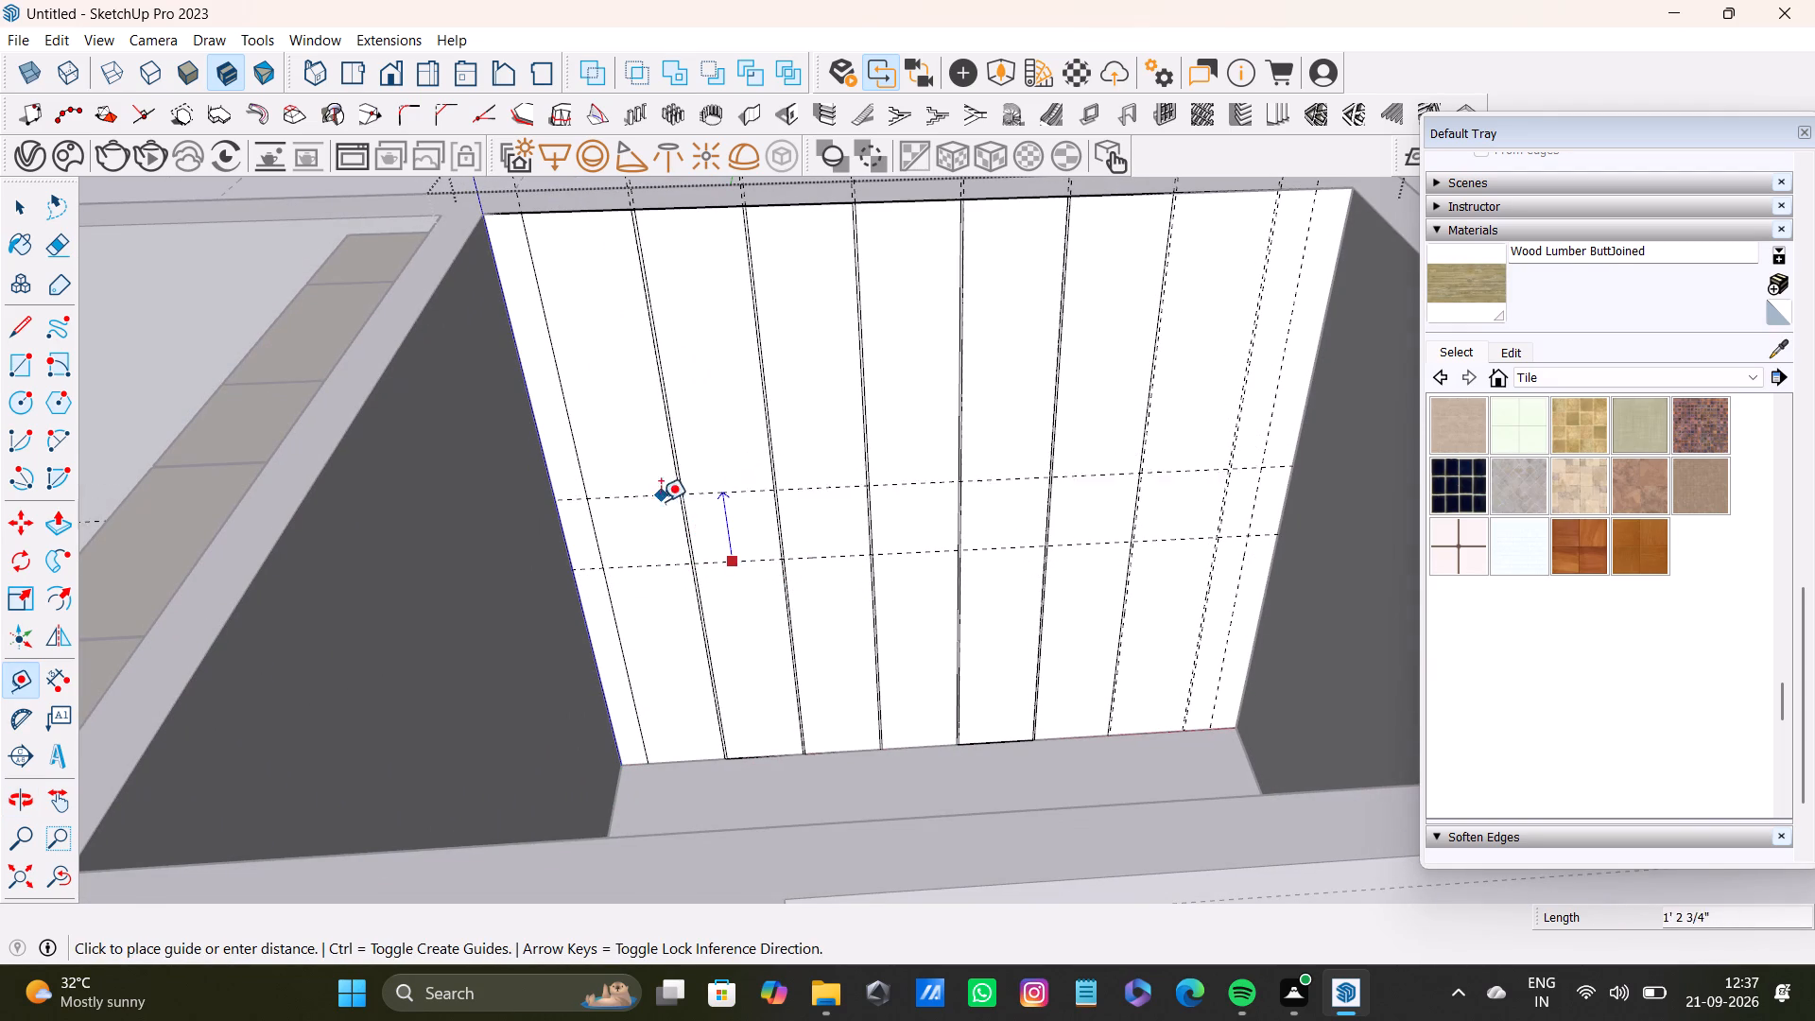
left_click(711, 501)
left_click(804, 560)
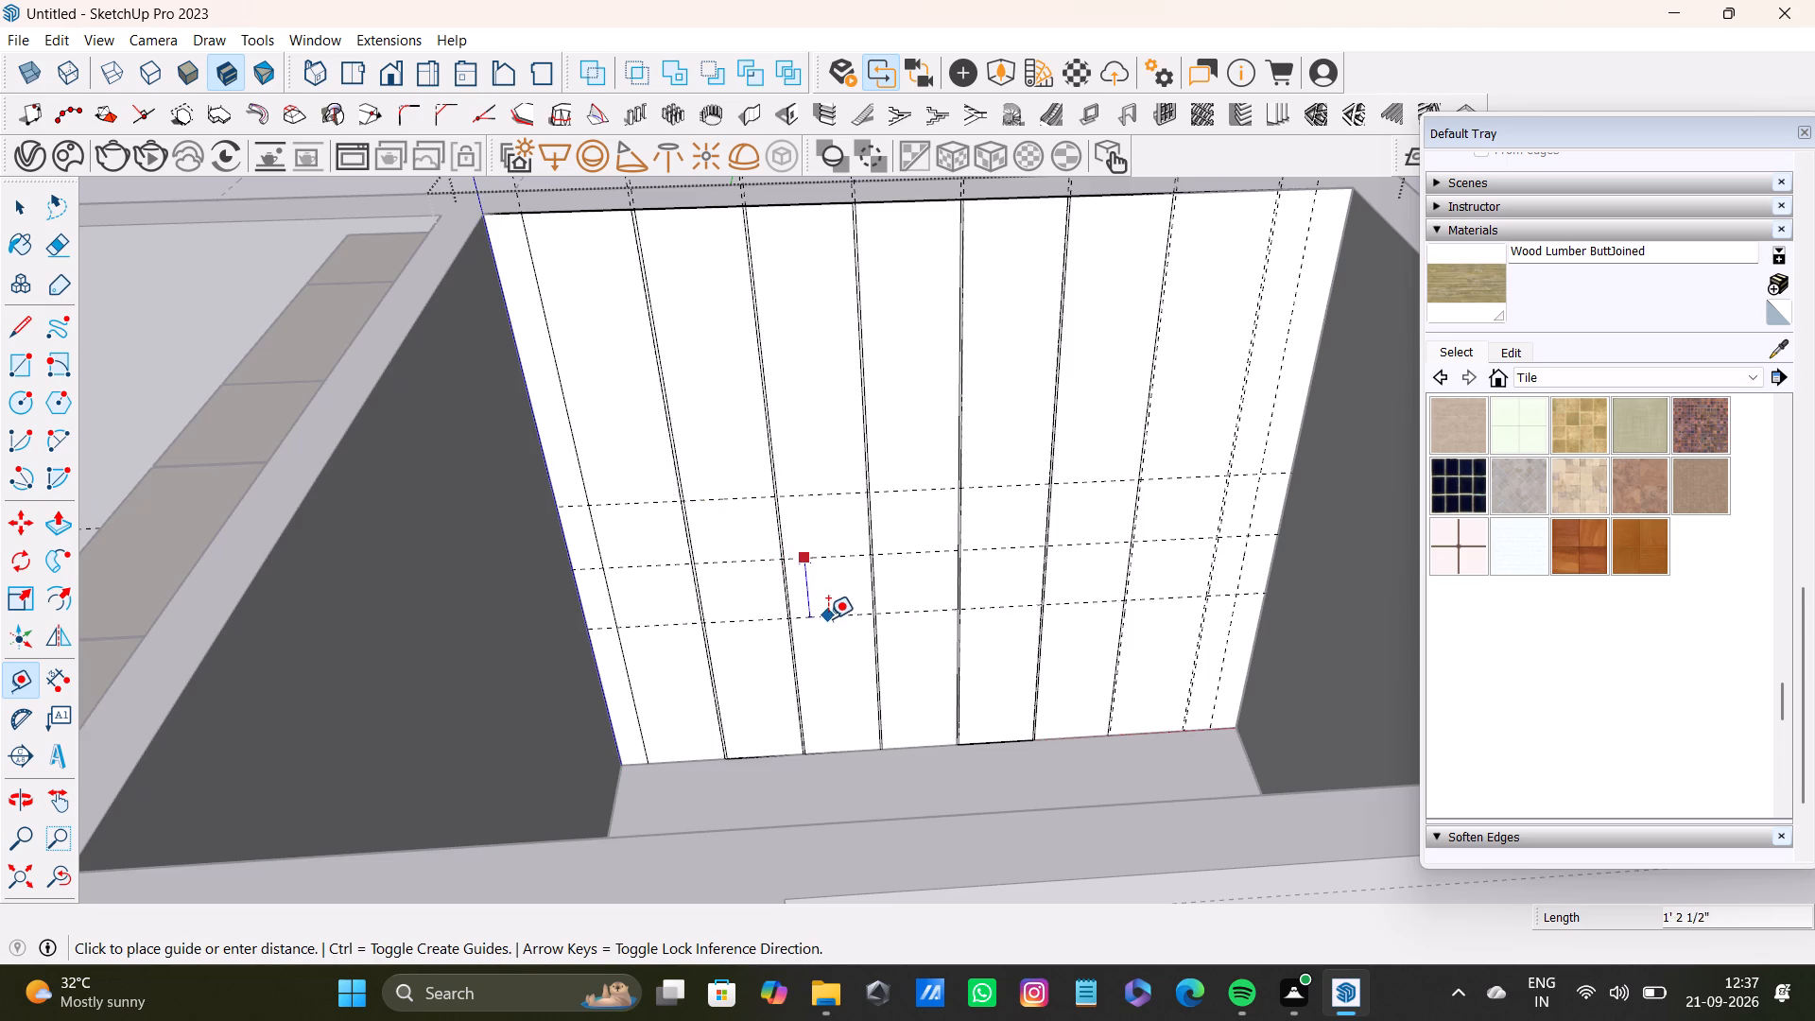
left_click(842, 620)
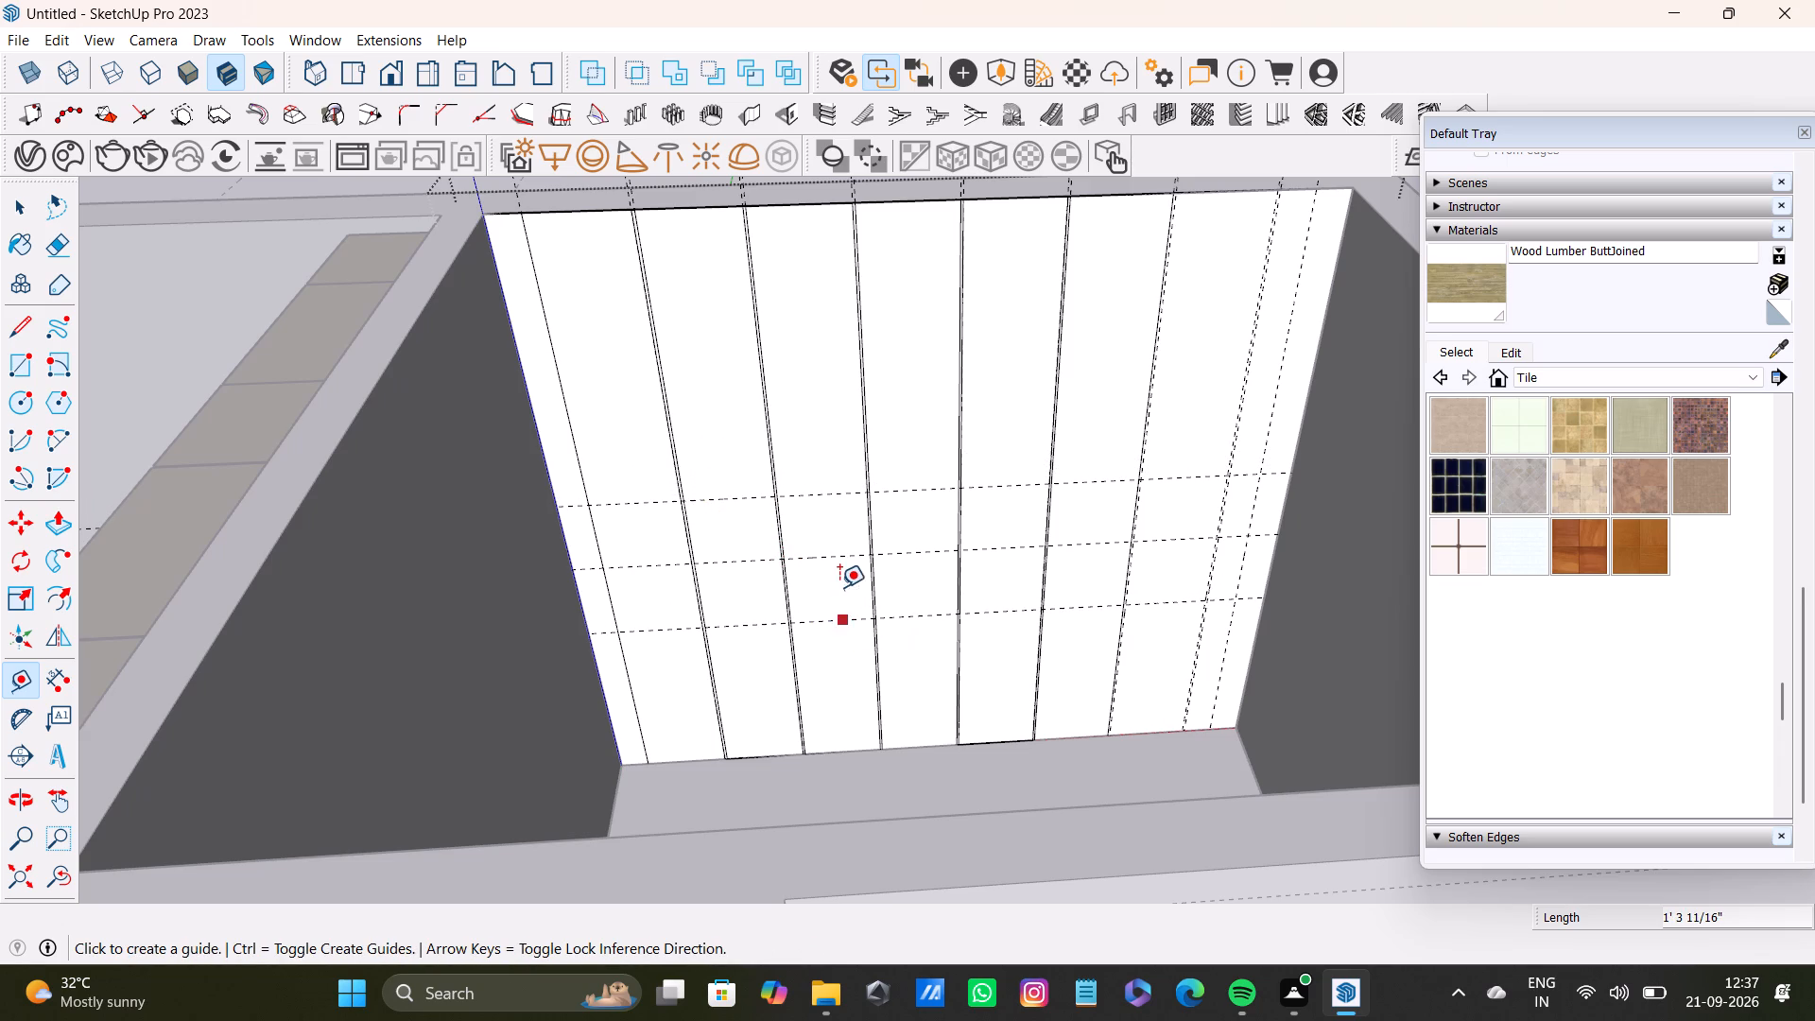
left_click(908, 486)
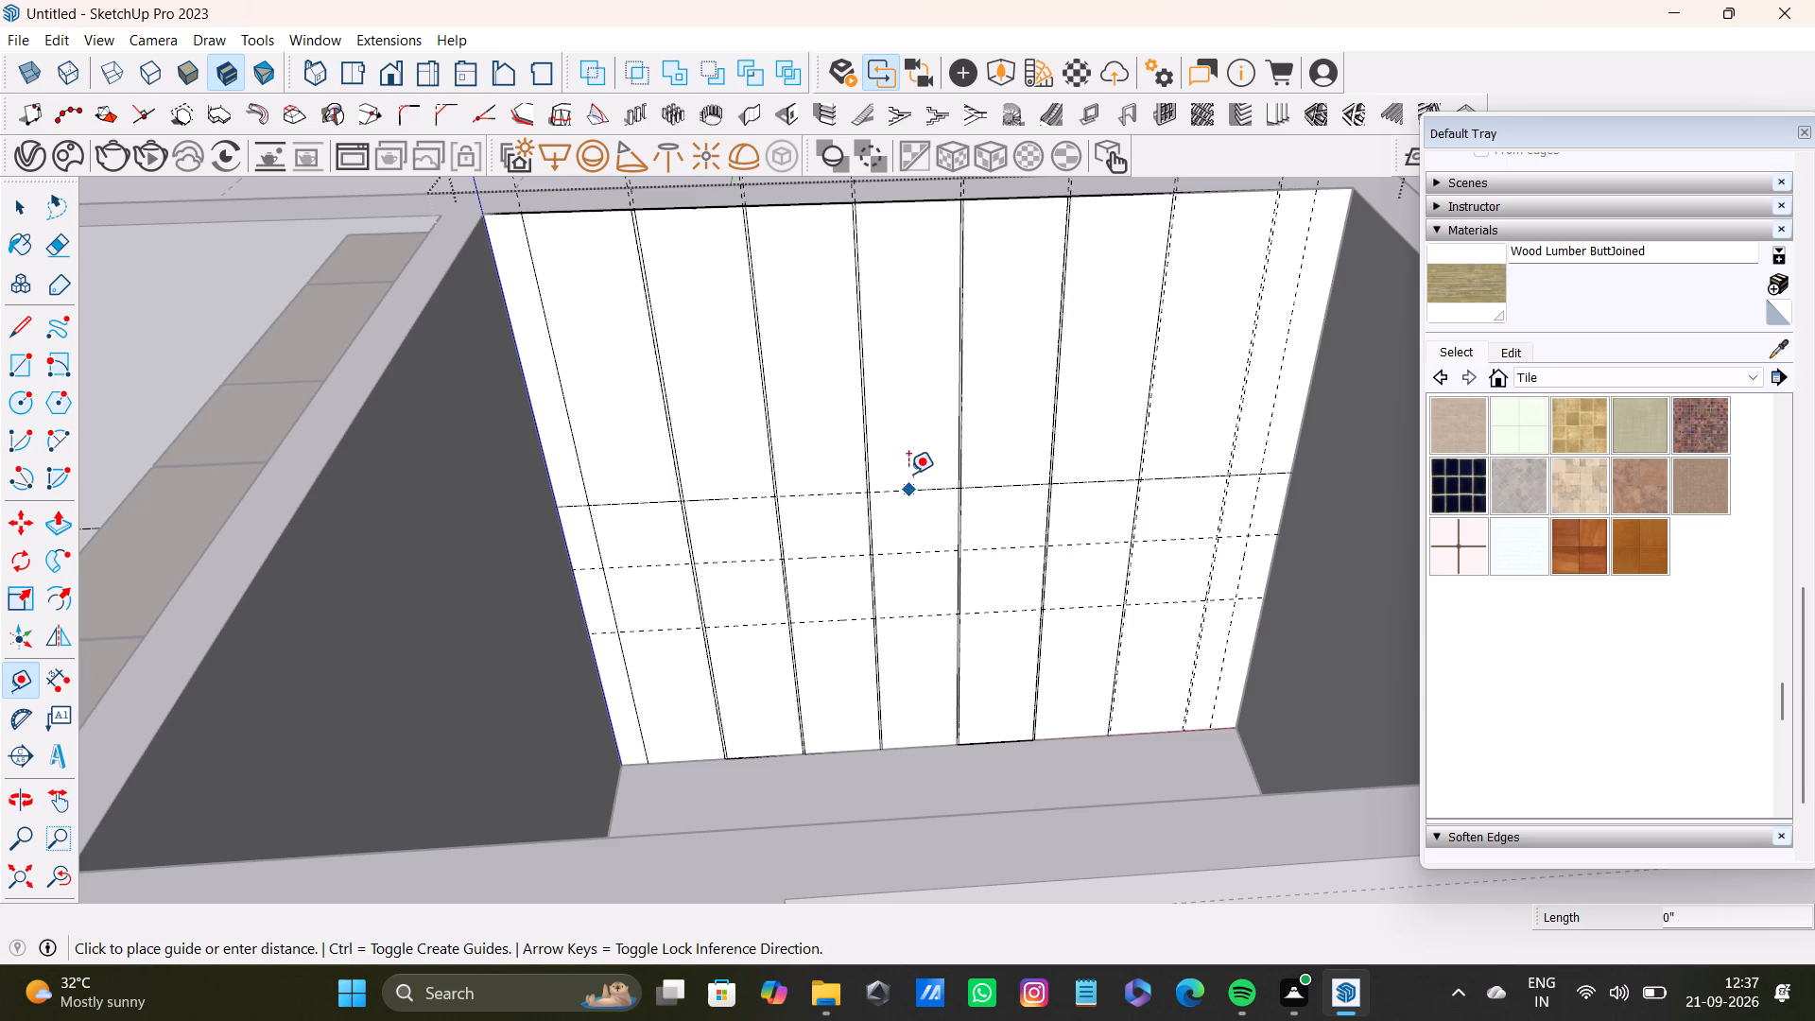
left_click(876, 425)
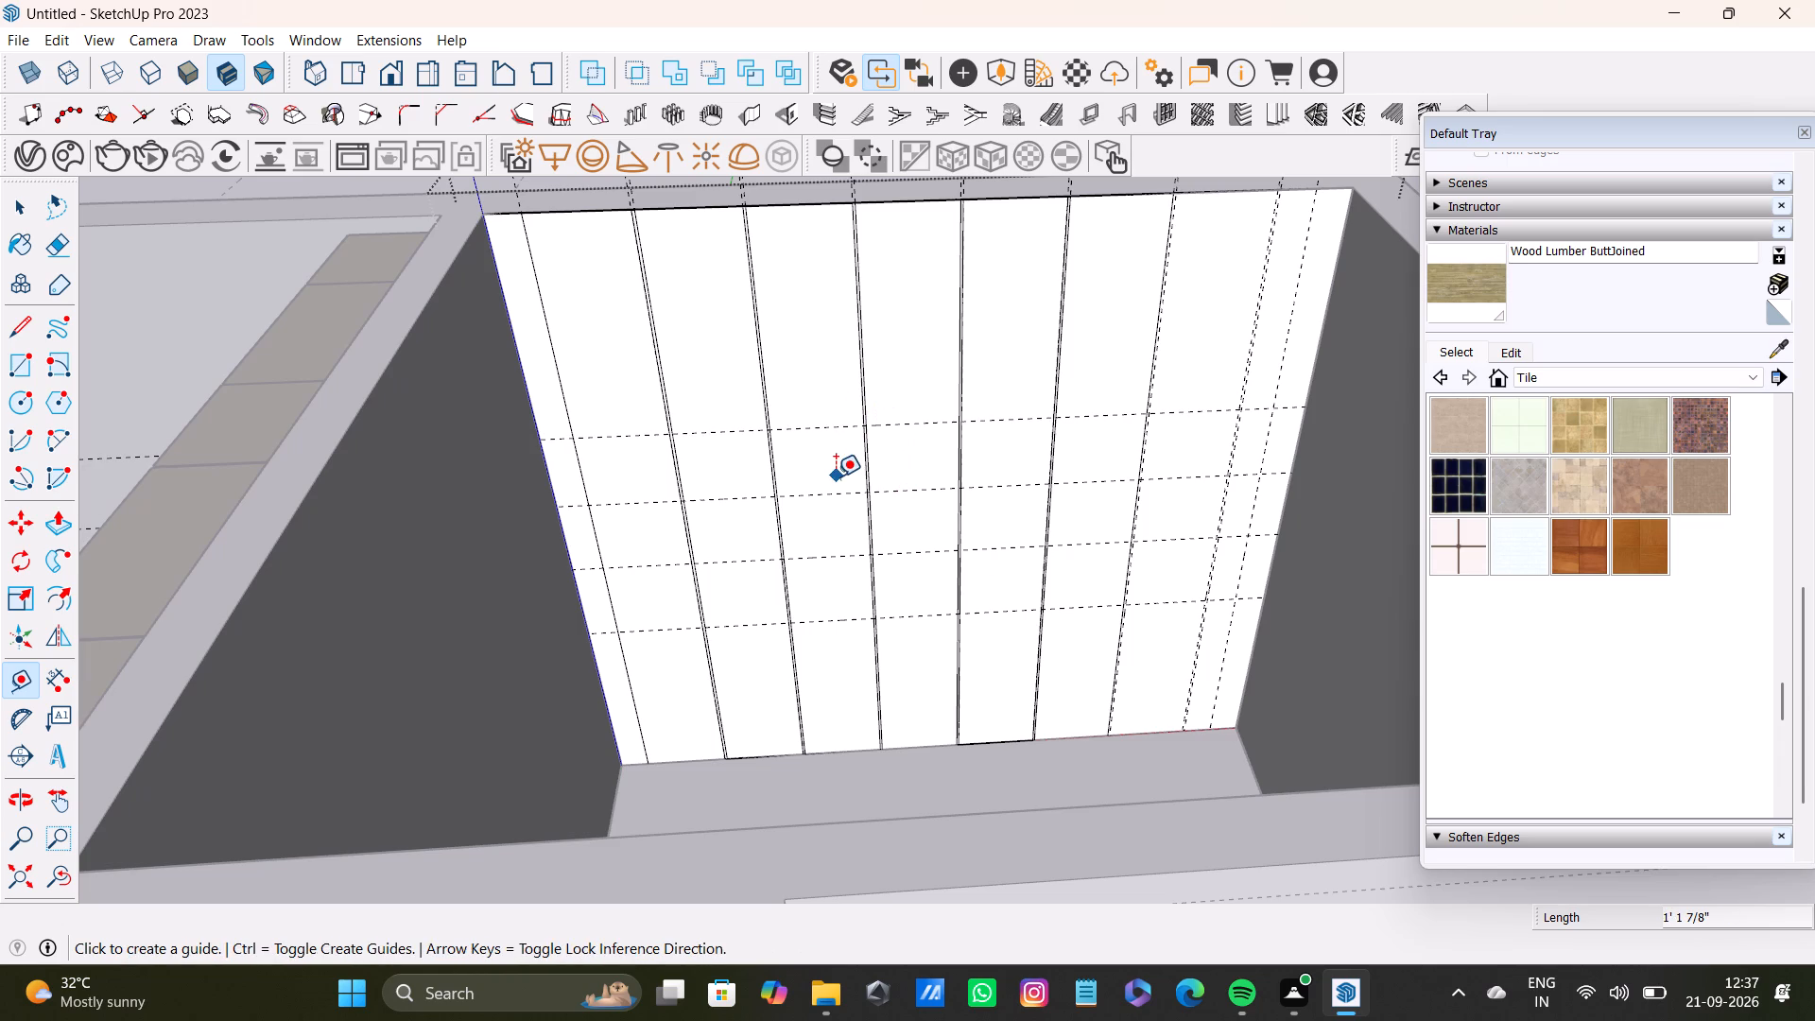
key("space")
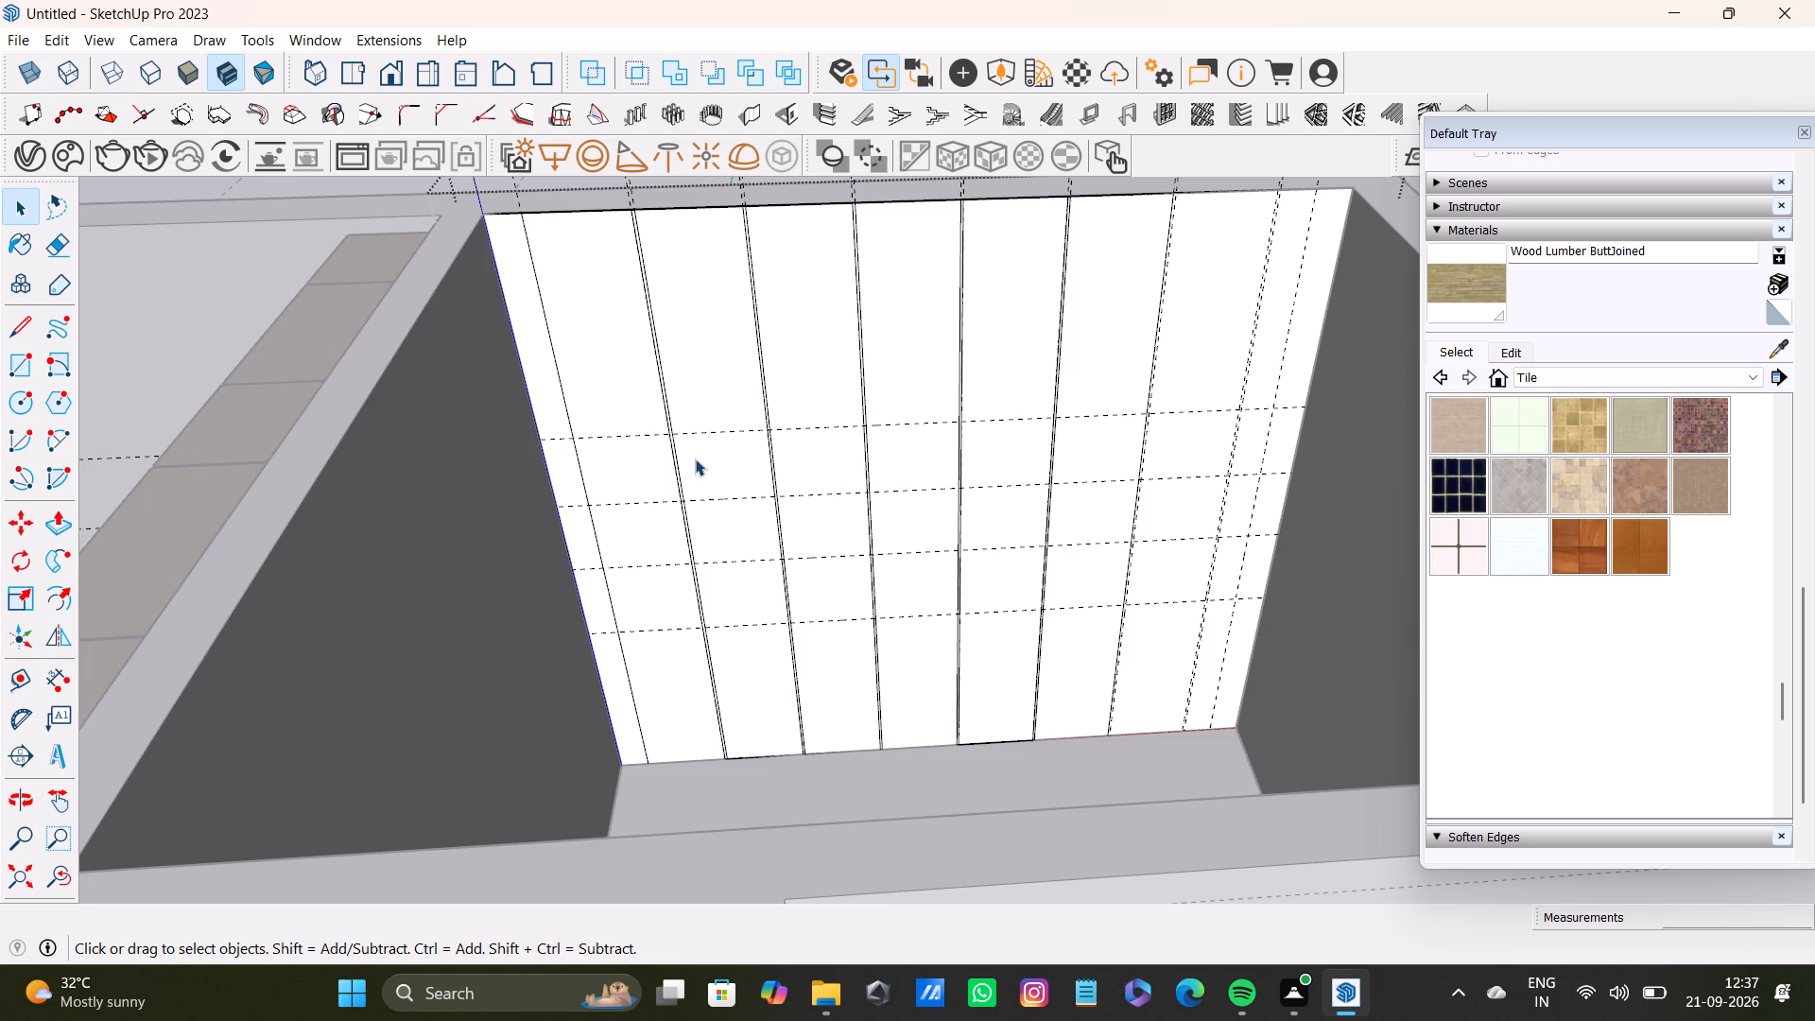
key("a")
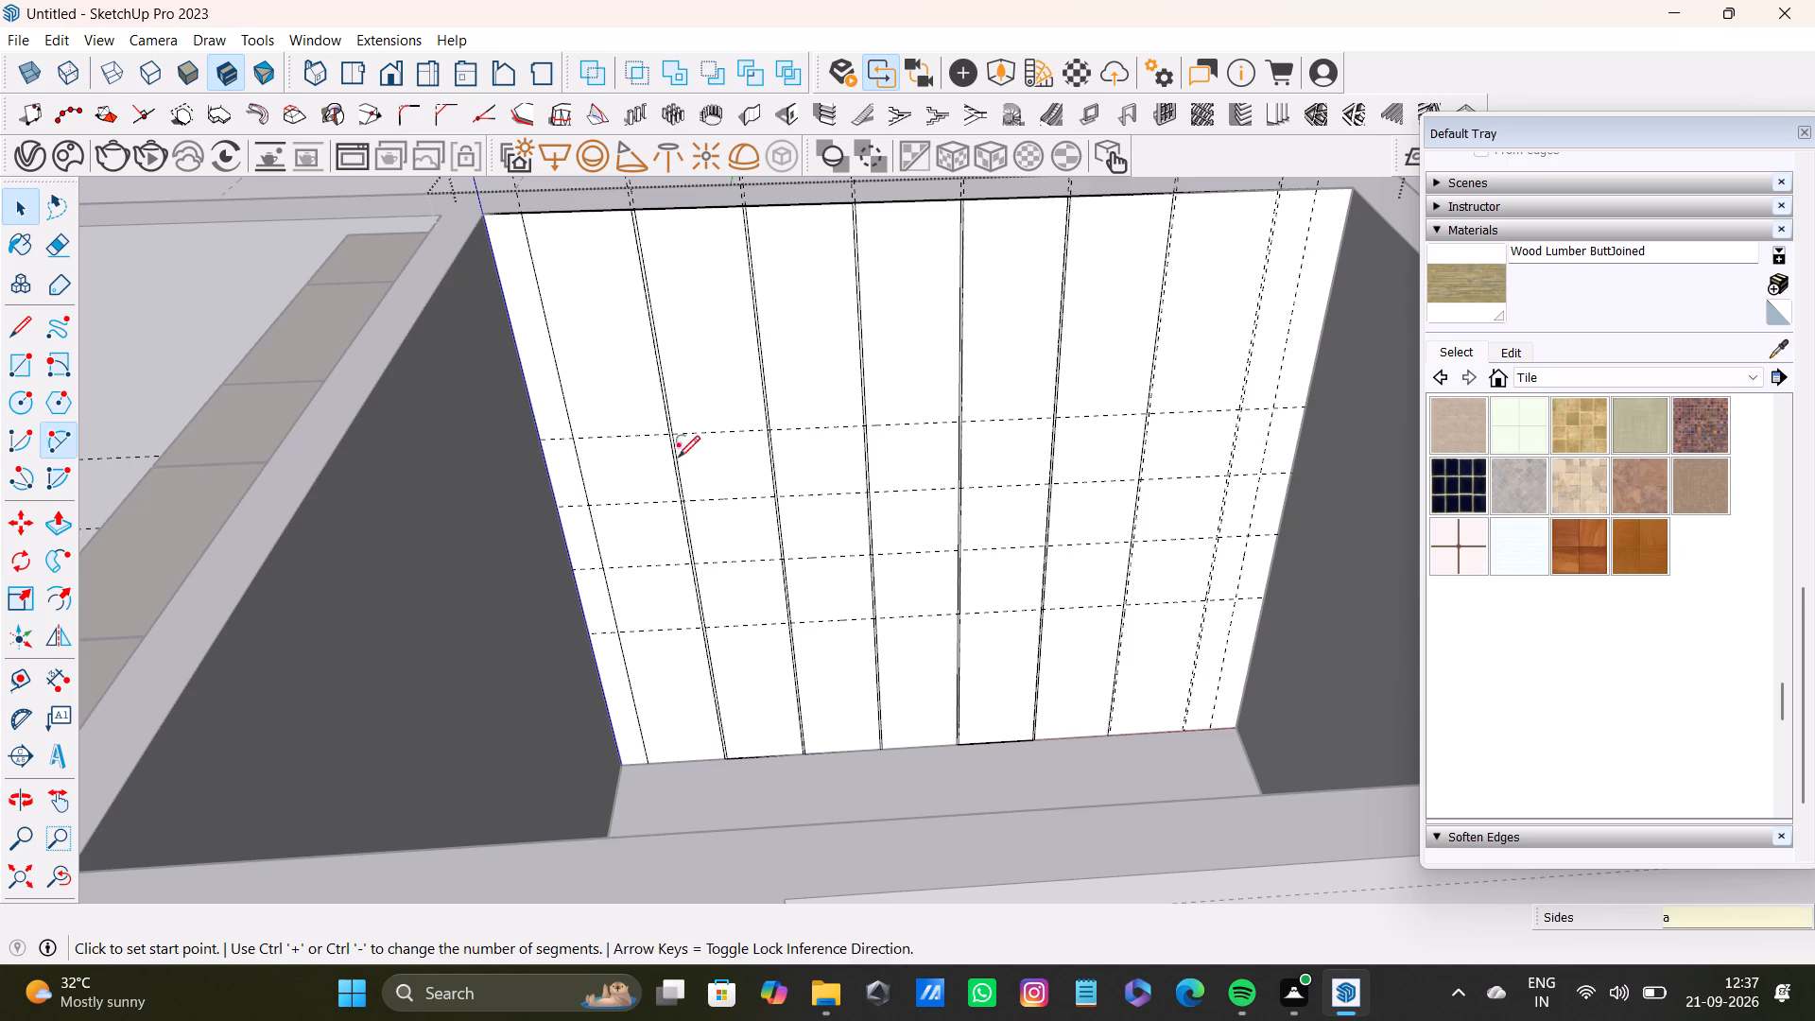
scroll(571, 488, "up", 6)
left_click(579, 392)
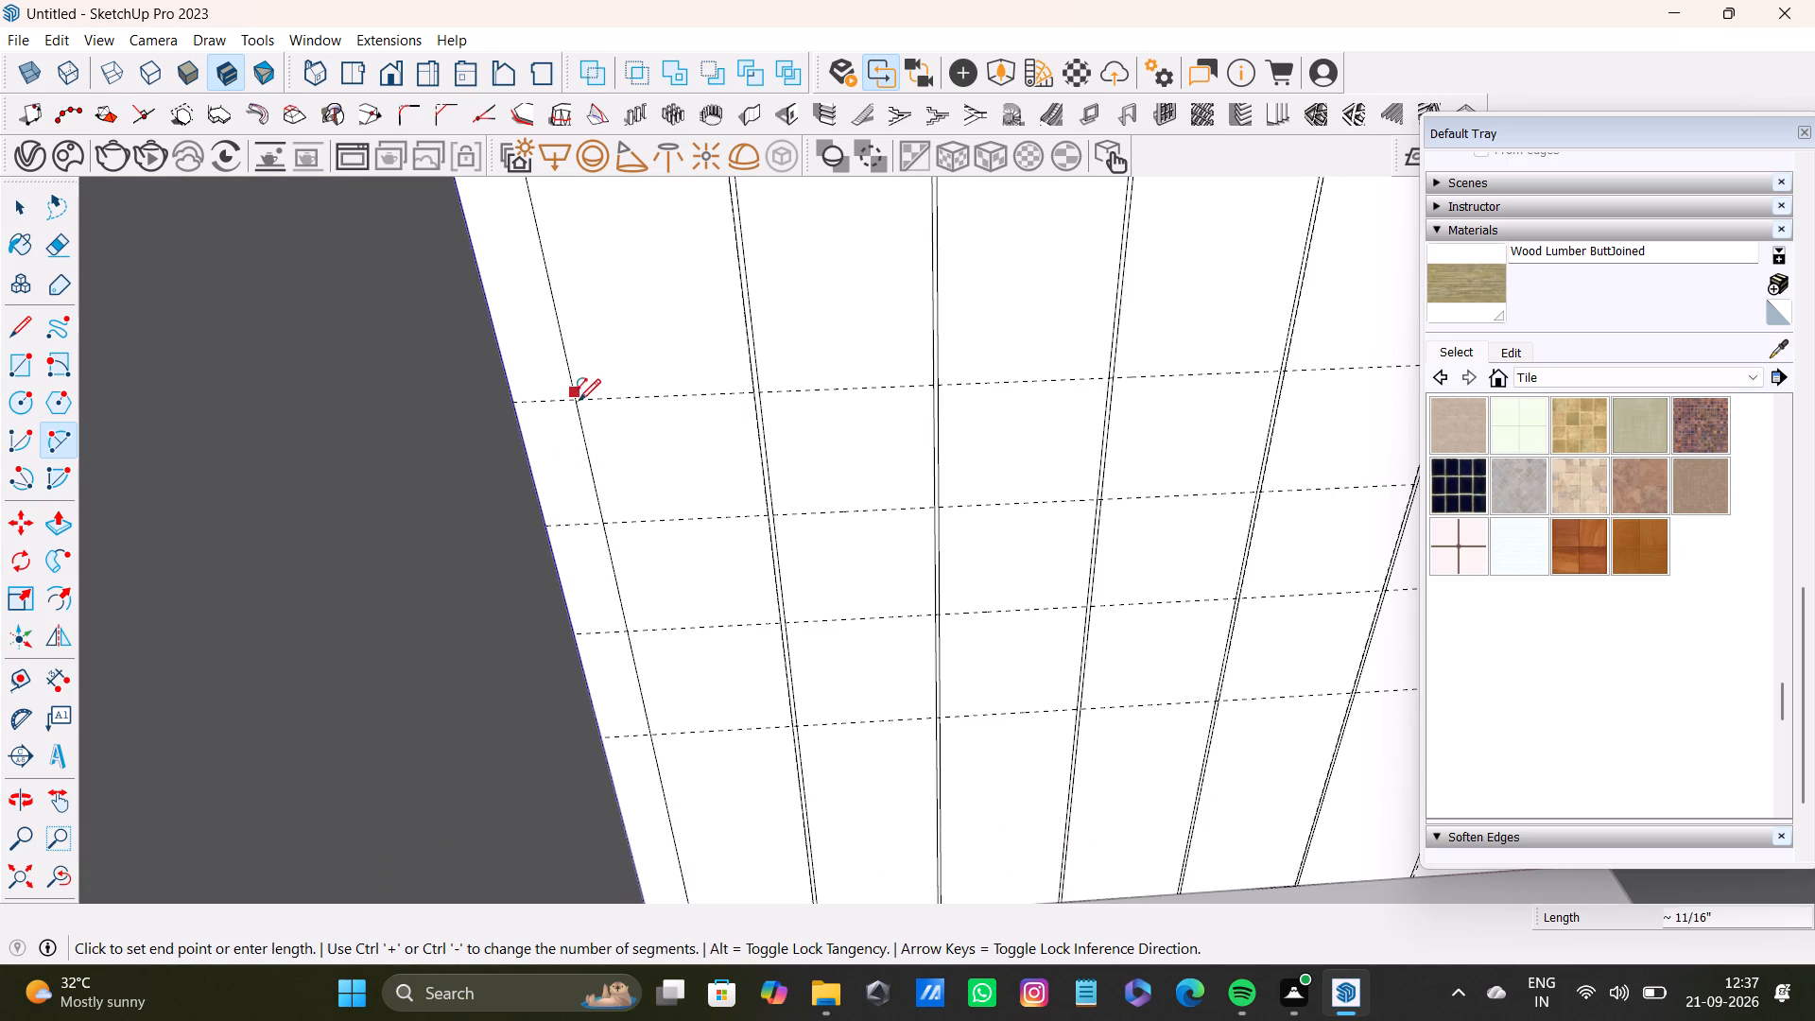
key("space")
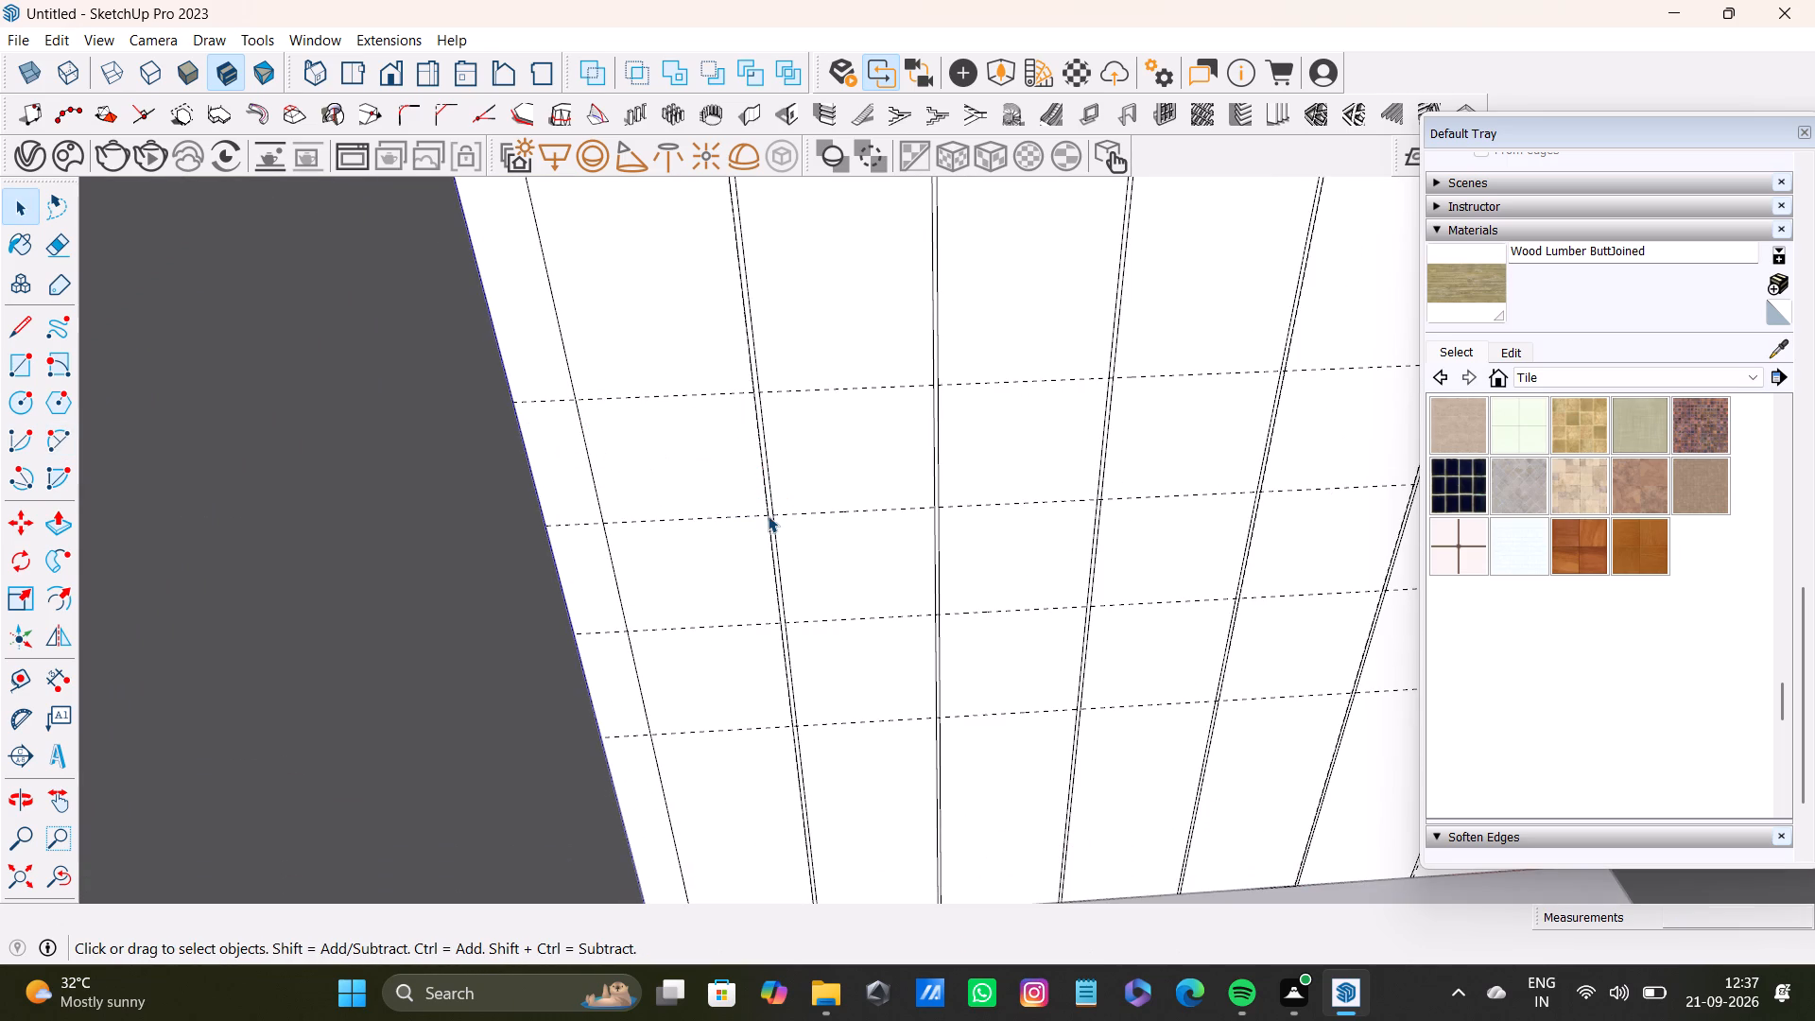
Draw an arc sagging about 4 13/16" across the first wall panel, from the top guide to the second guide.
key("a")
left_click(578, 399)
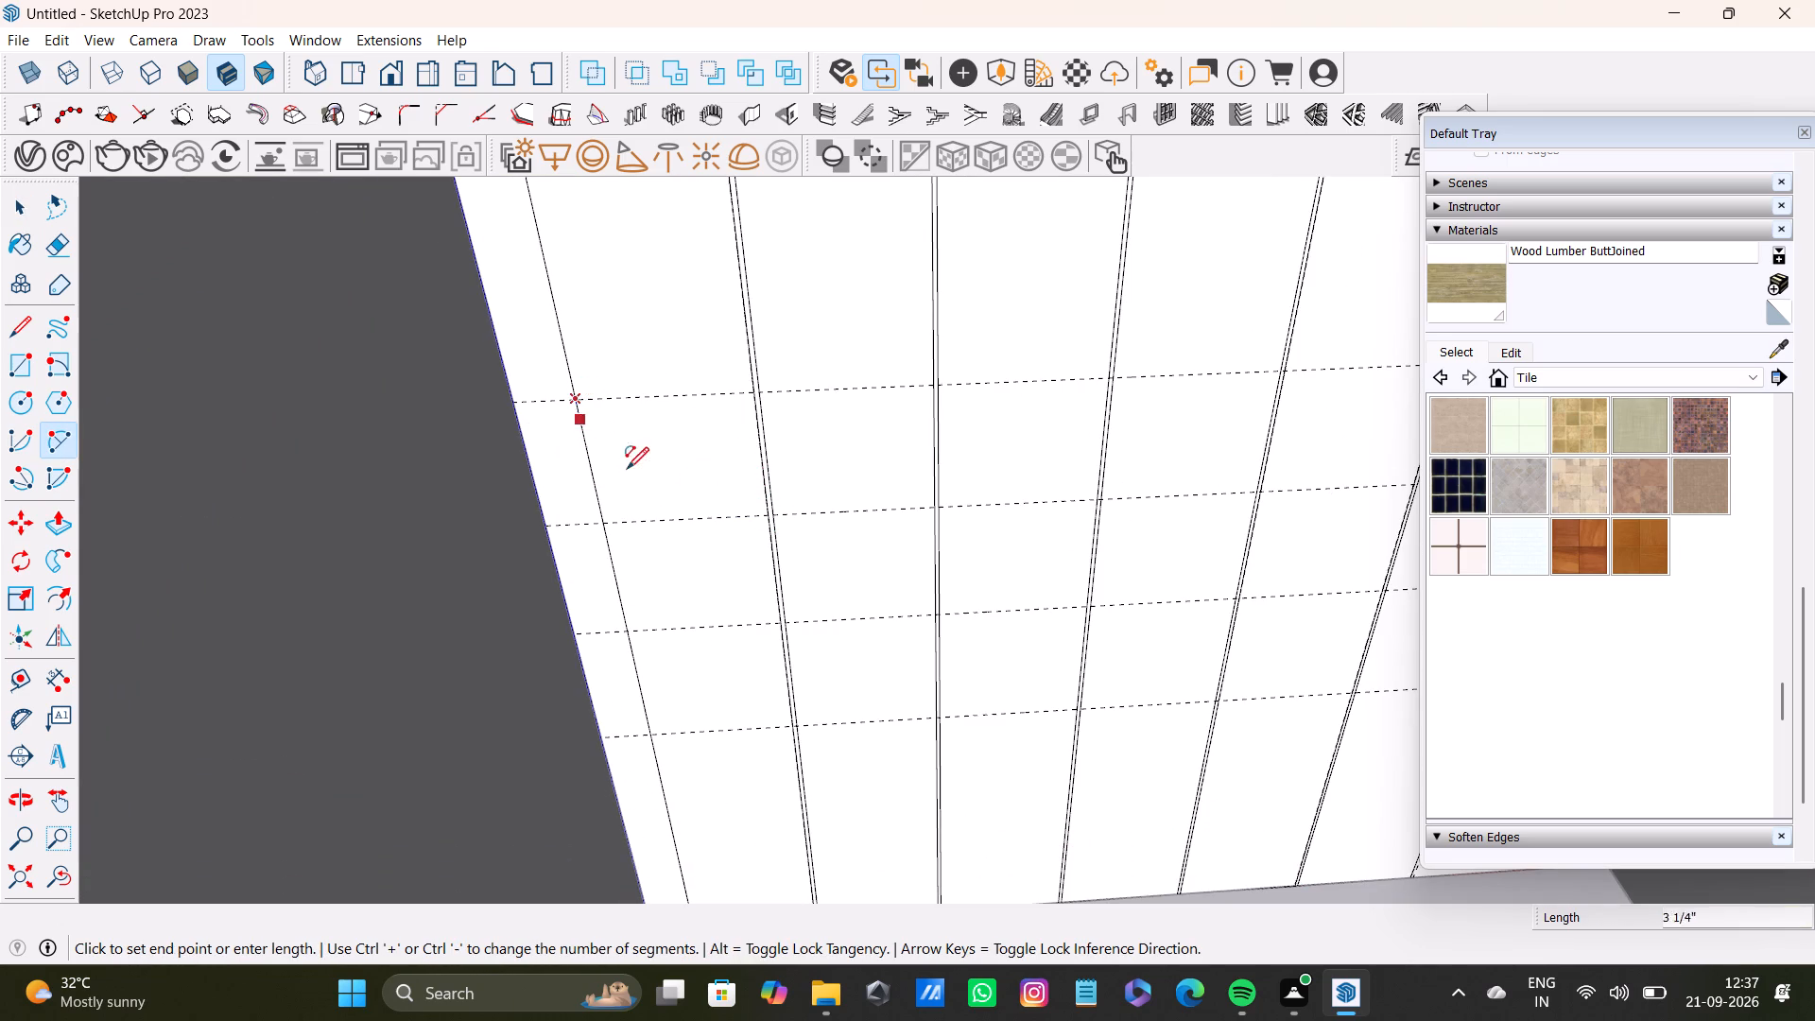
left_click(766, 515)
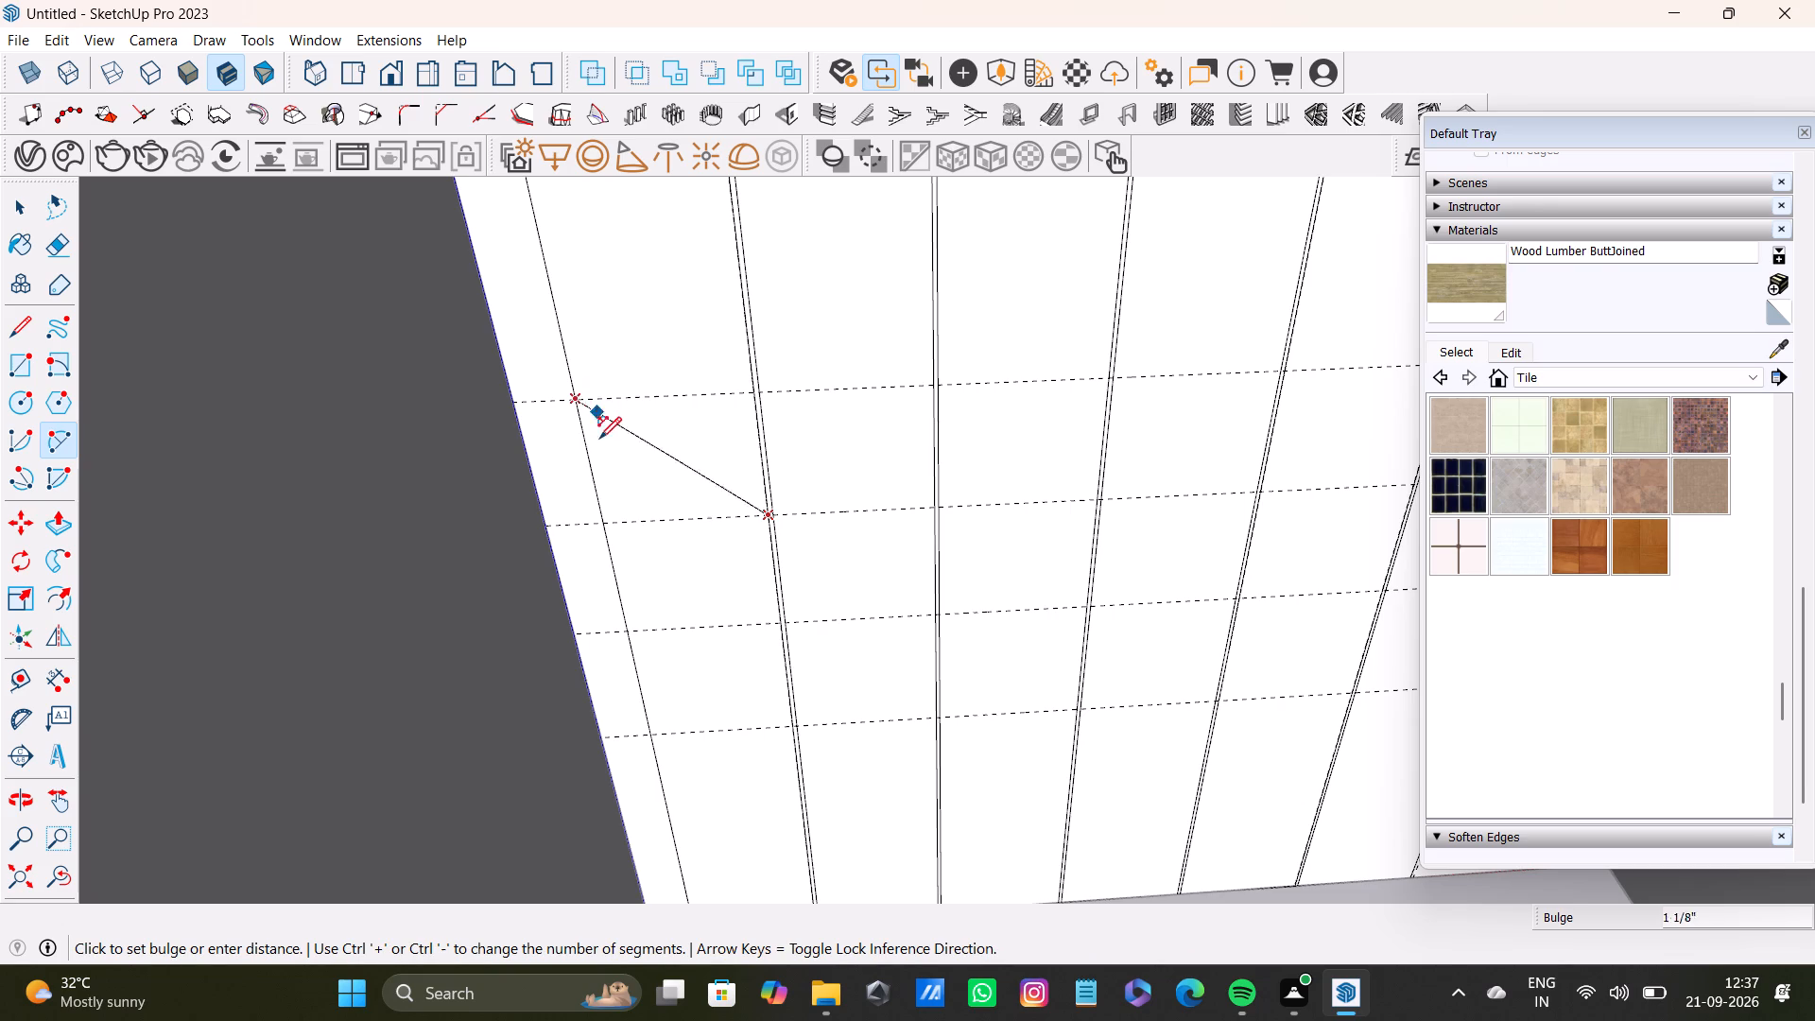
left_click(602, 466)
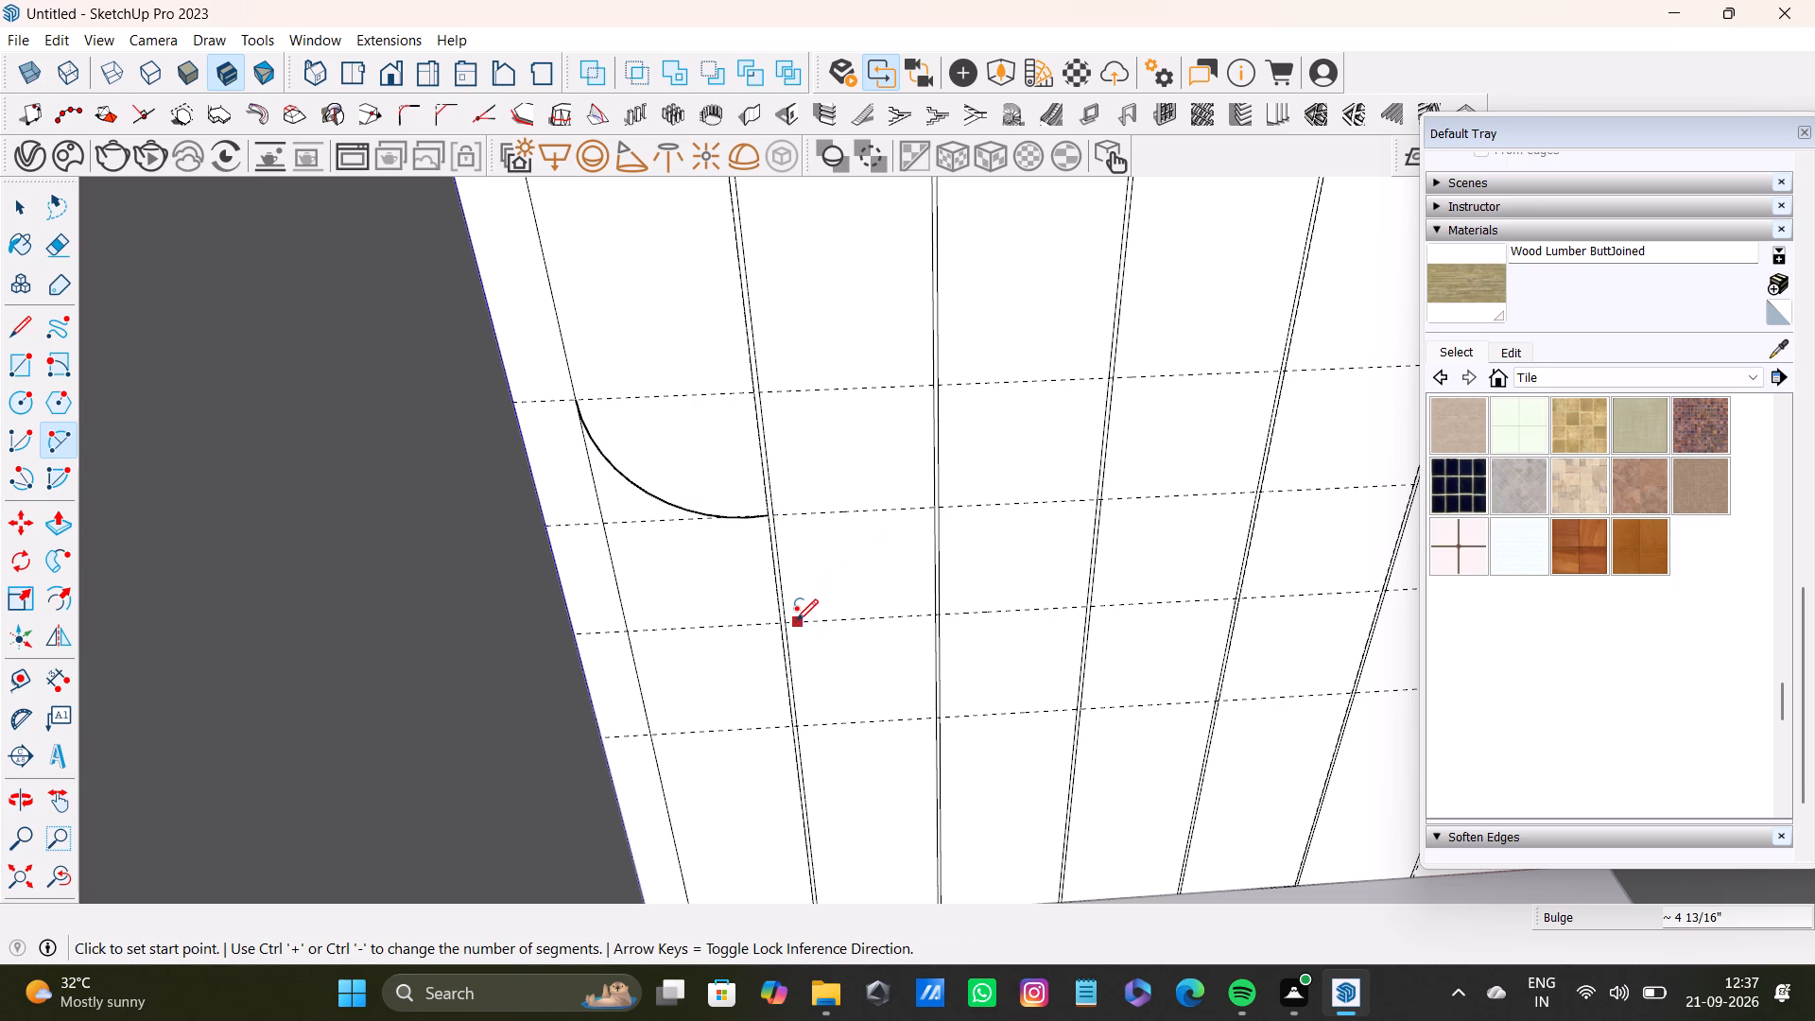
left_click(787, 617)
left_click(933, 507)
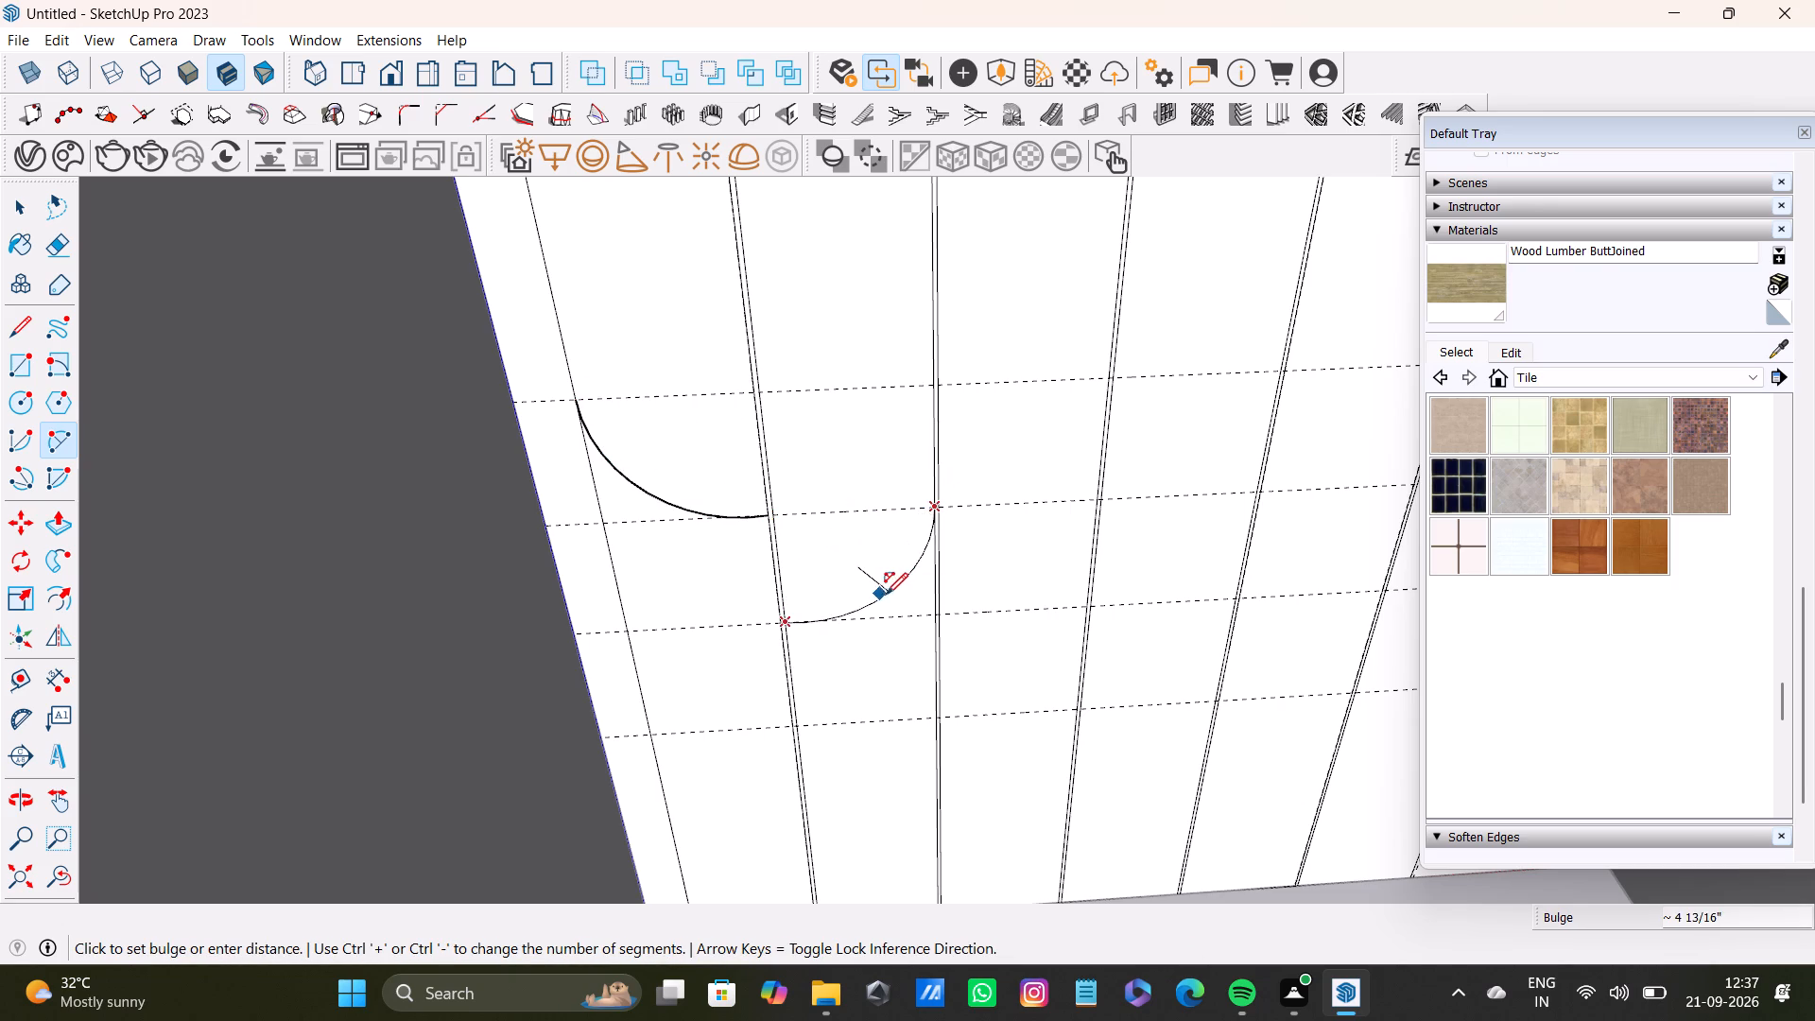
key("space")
Draw an arc across the second panel with a bulge of about 4 3/16", rising from the third guide to the second guide.
type("a")
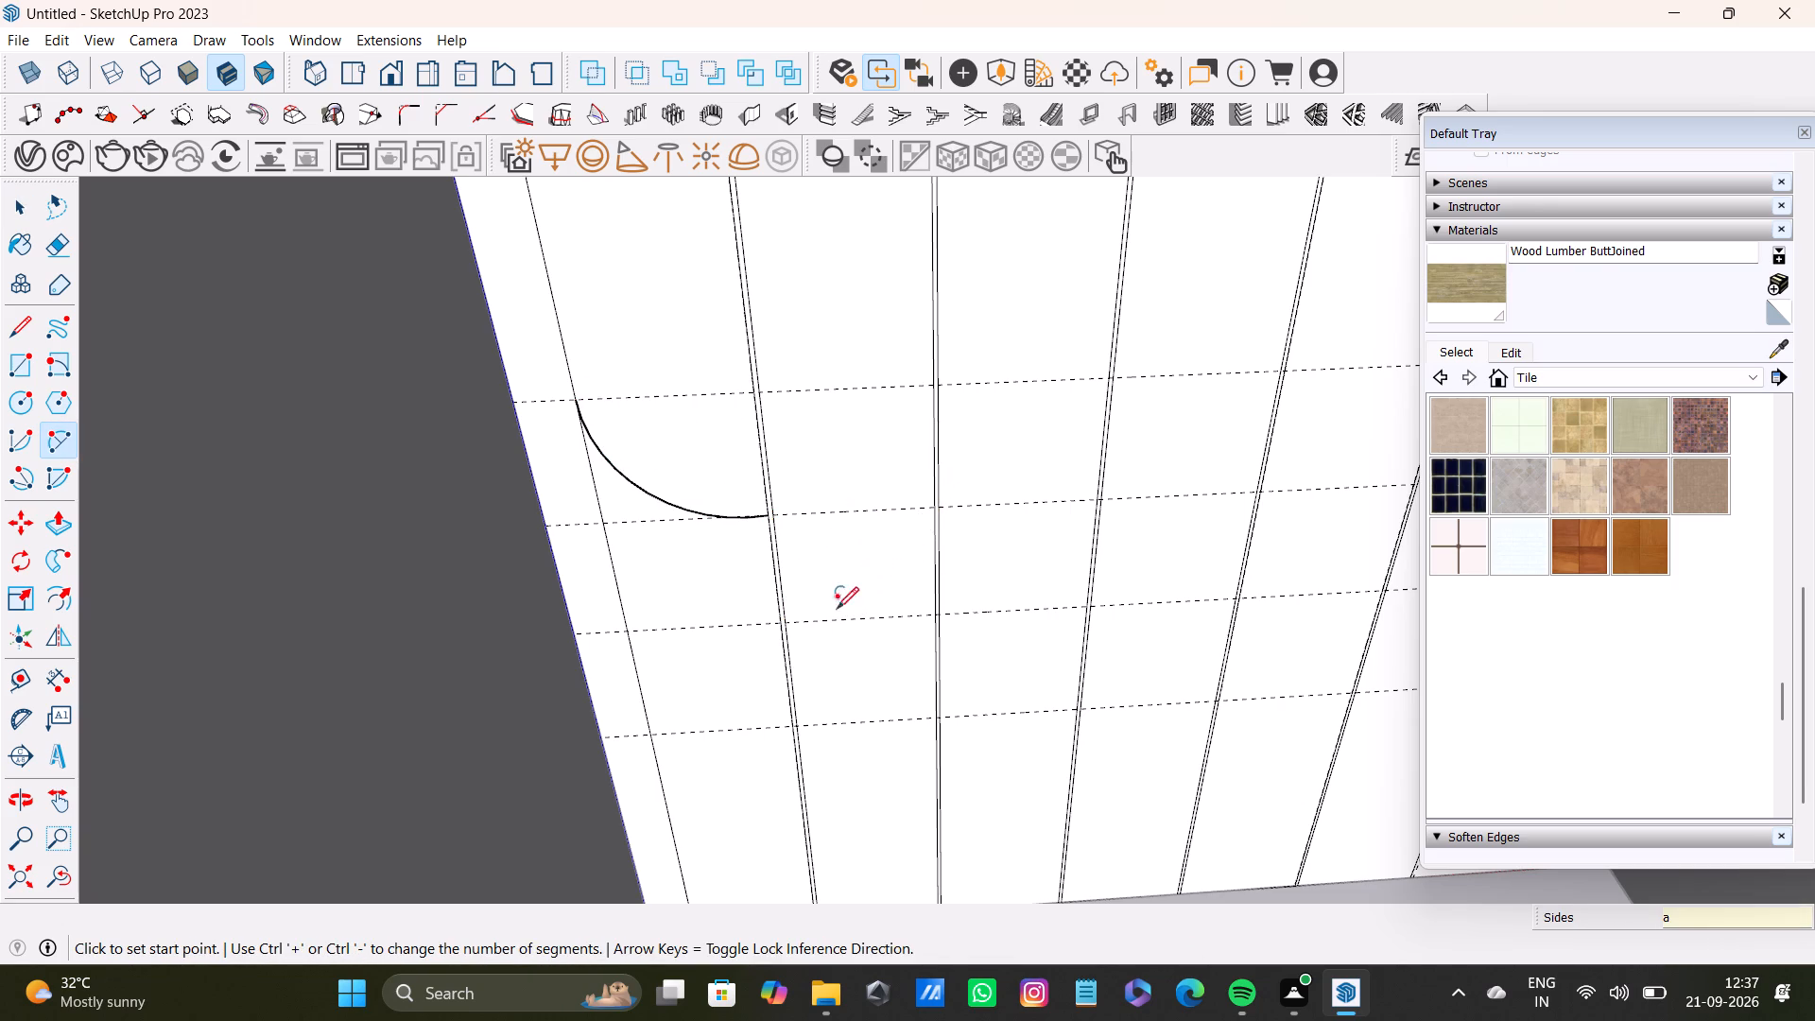
scroll(769, 619, "up", 6)
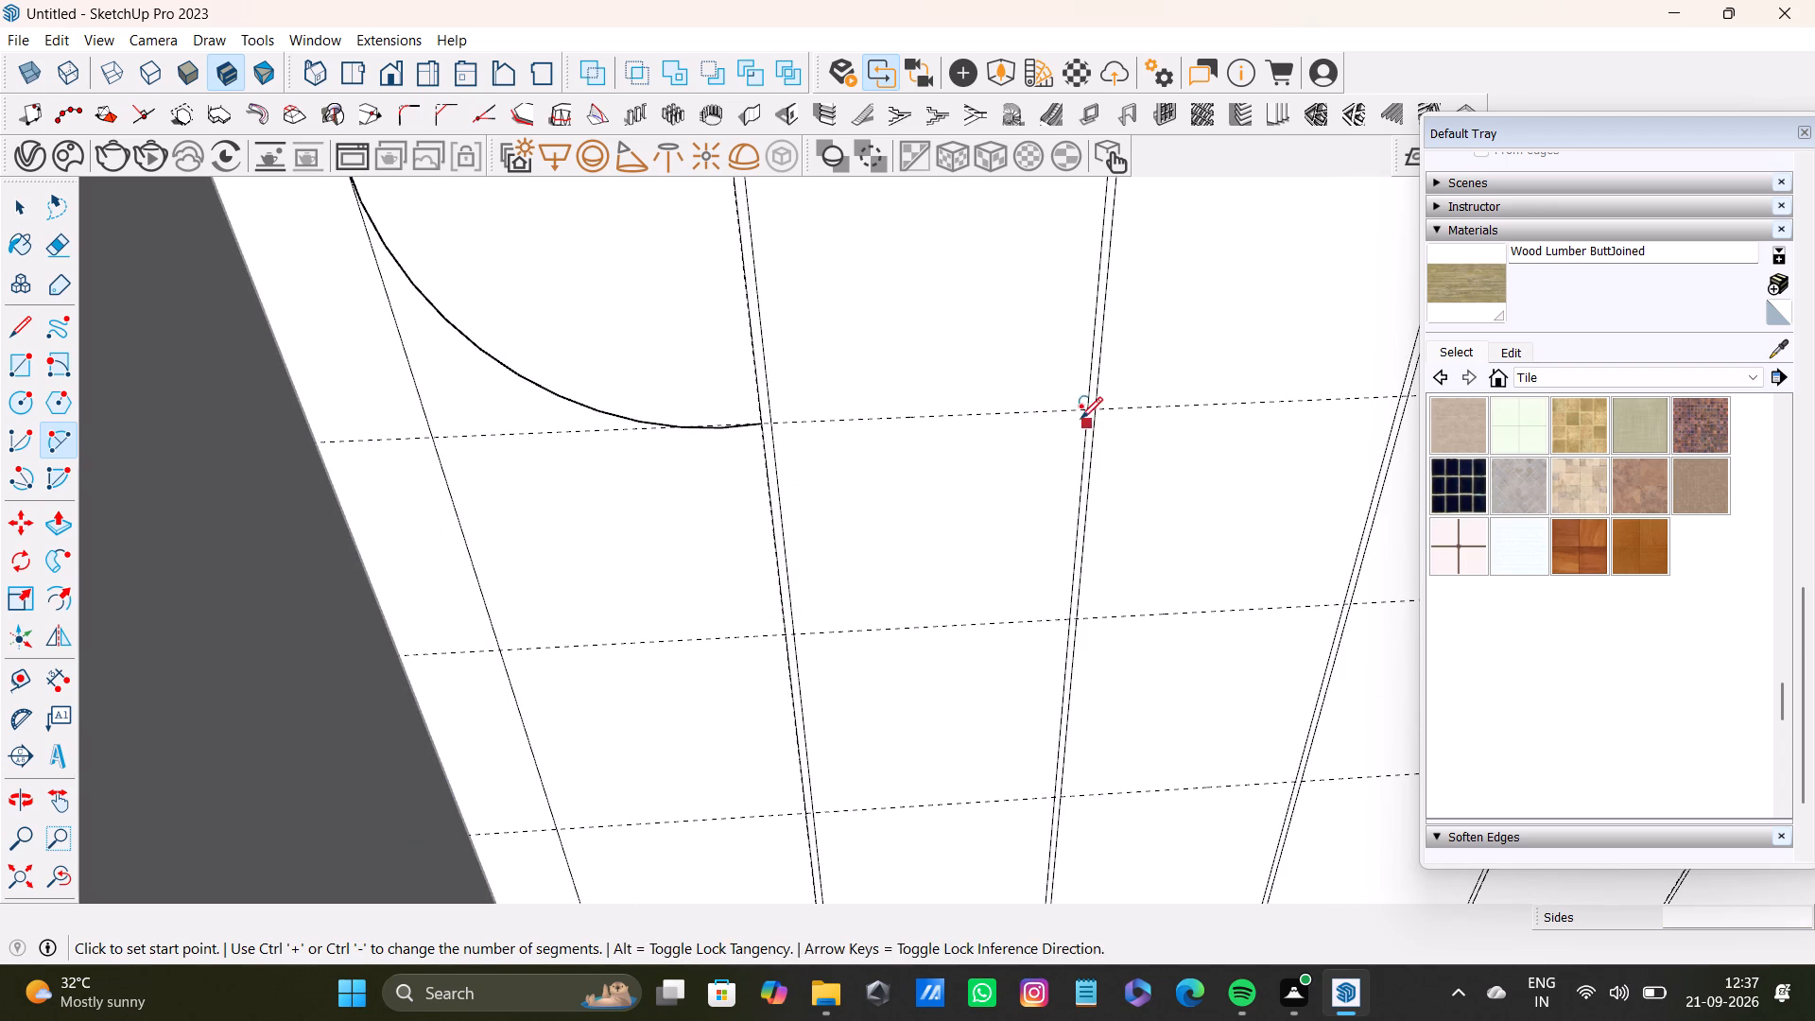
left_click(1083, 412)
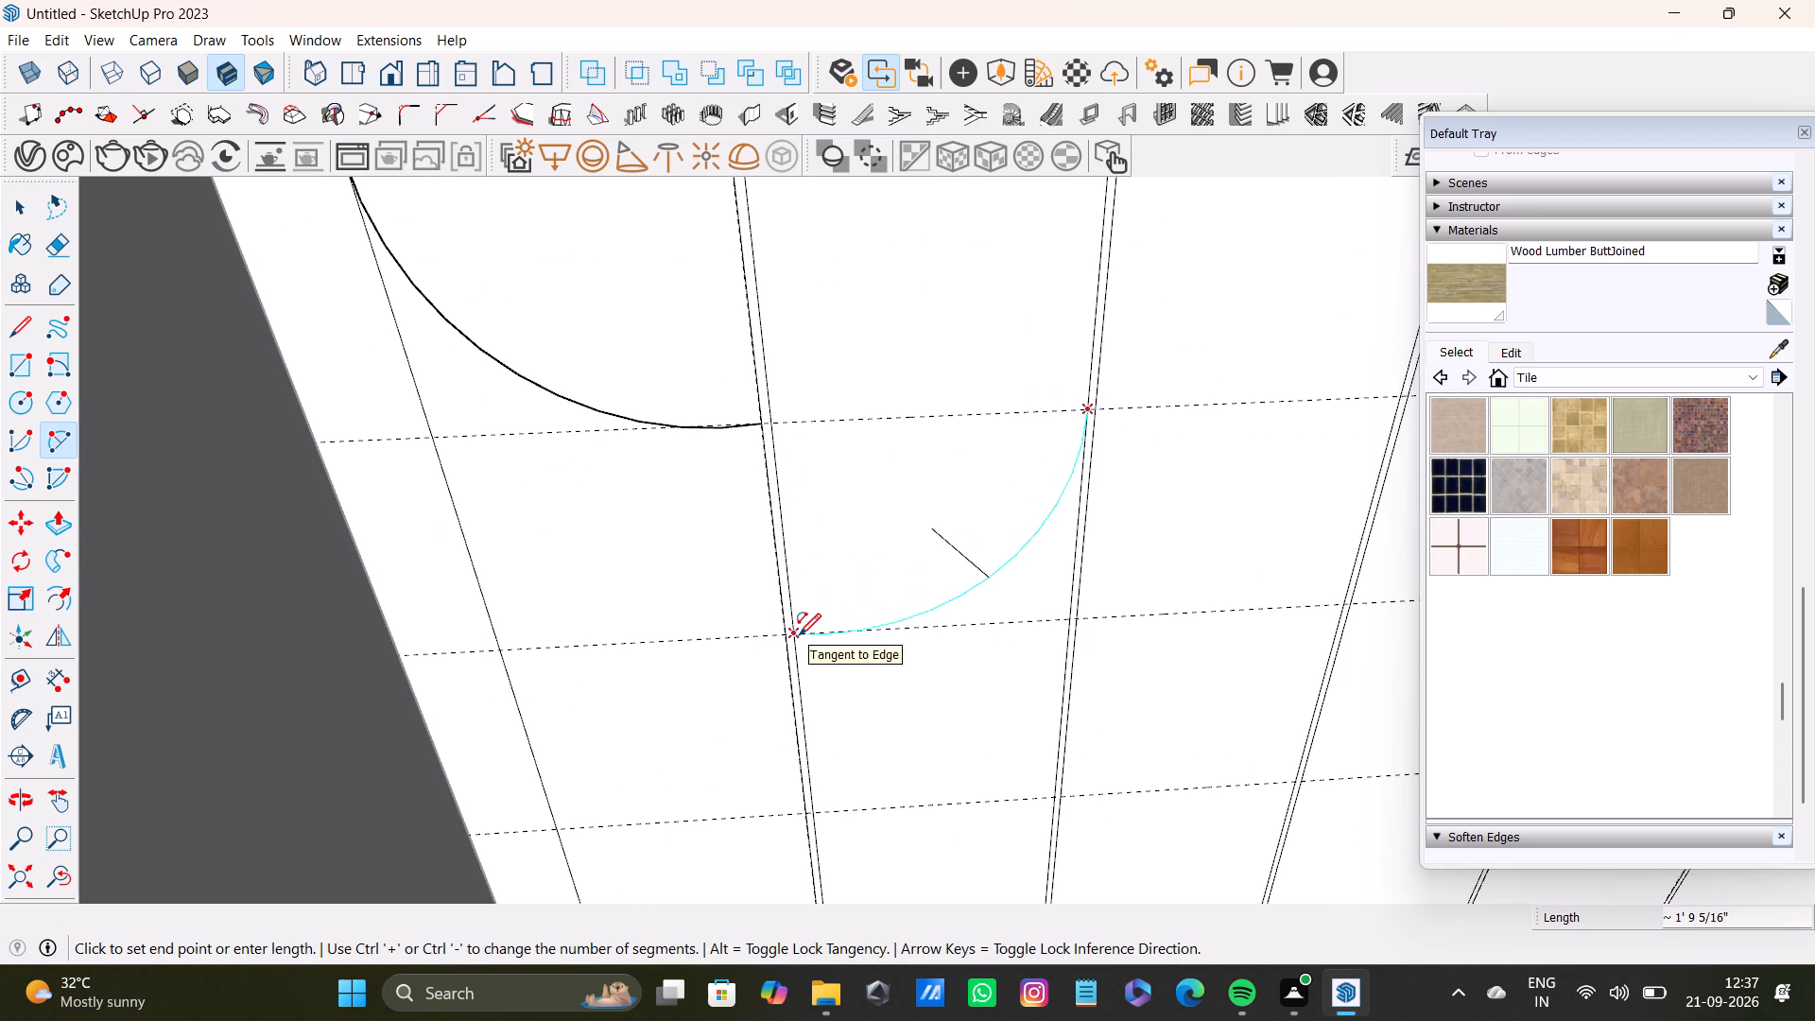
left_click(799, 635)
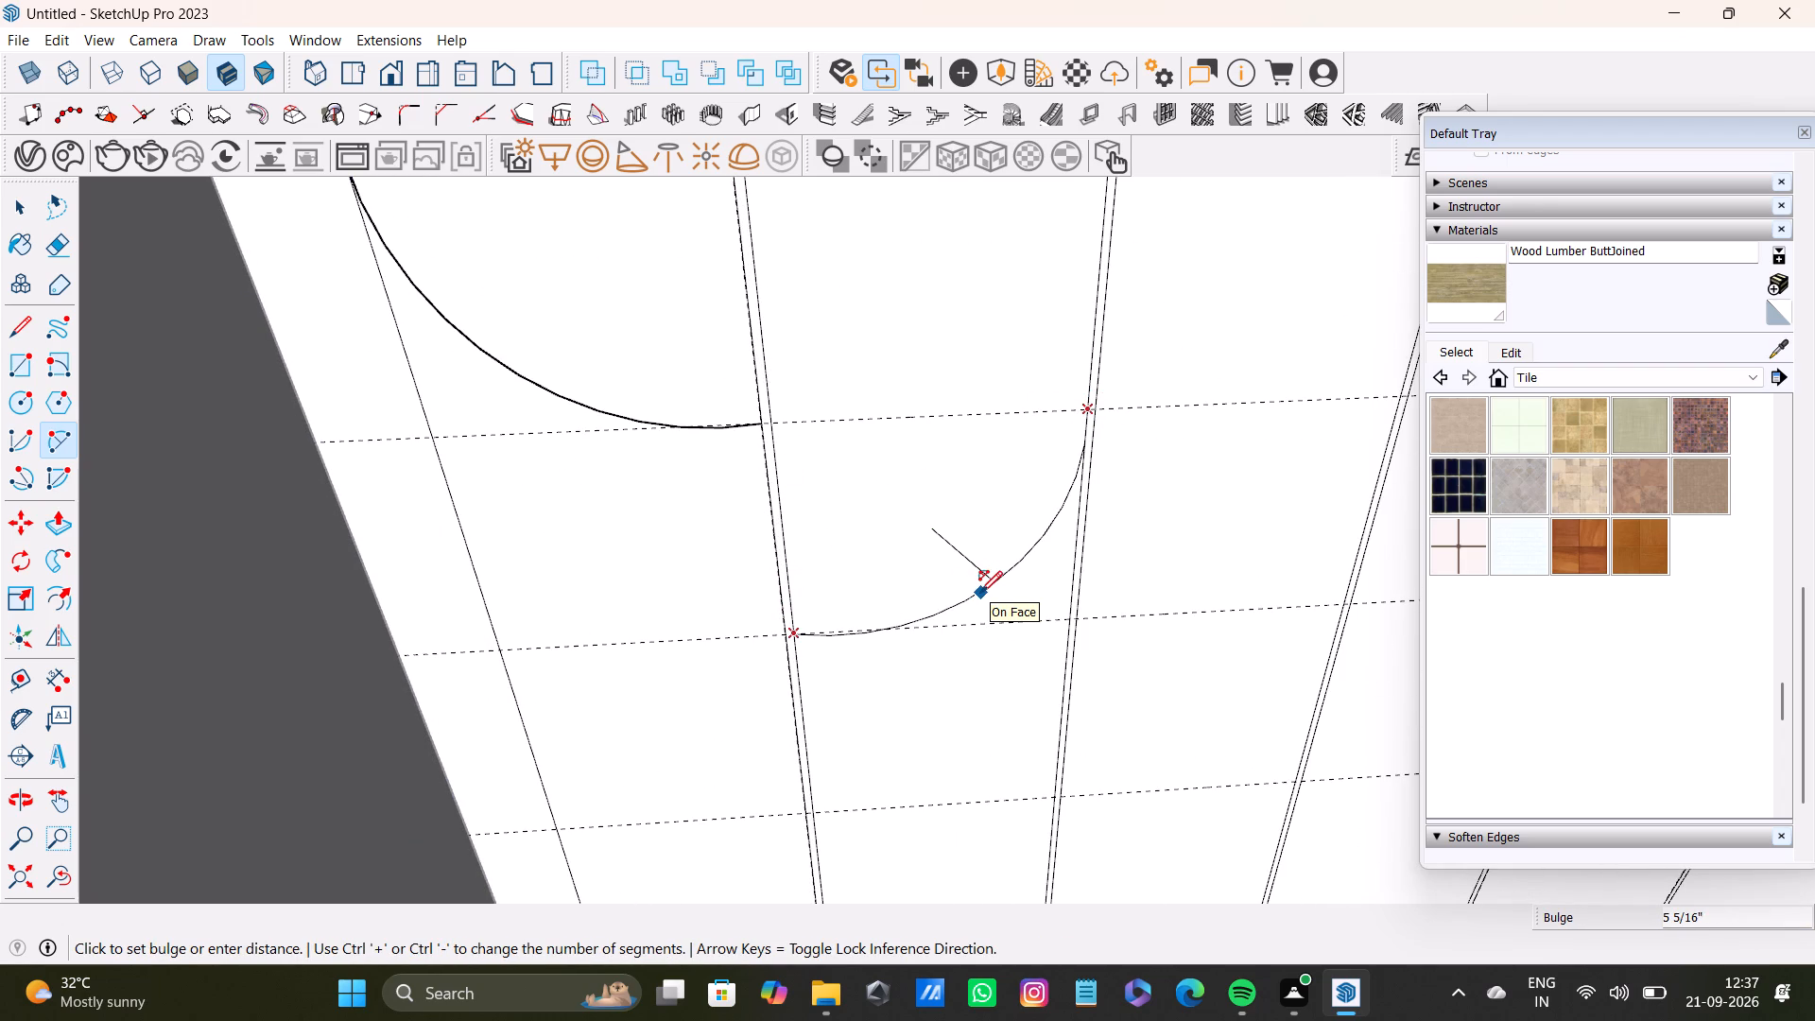
left_click(977, 575)
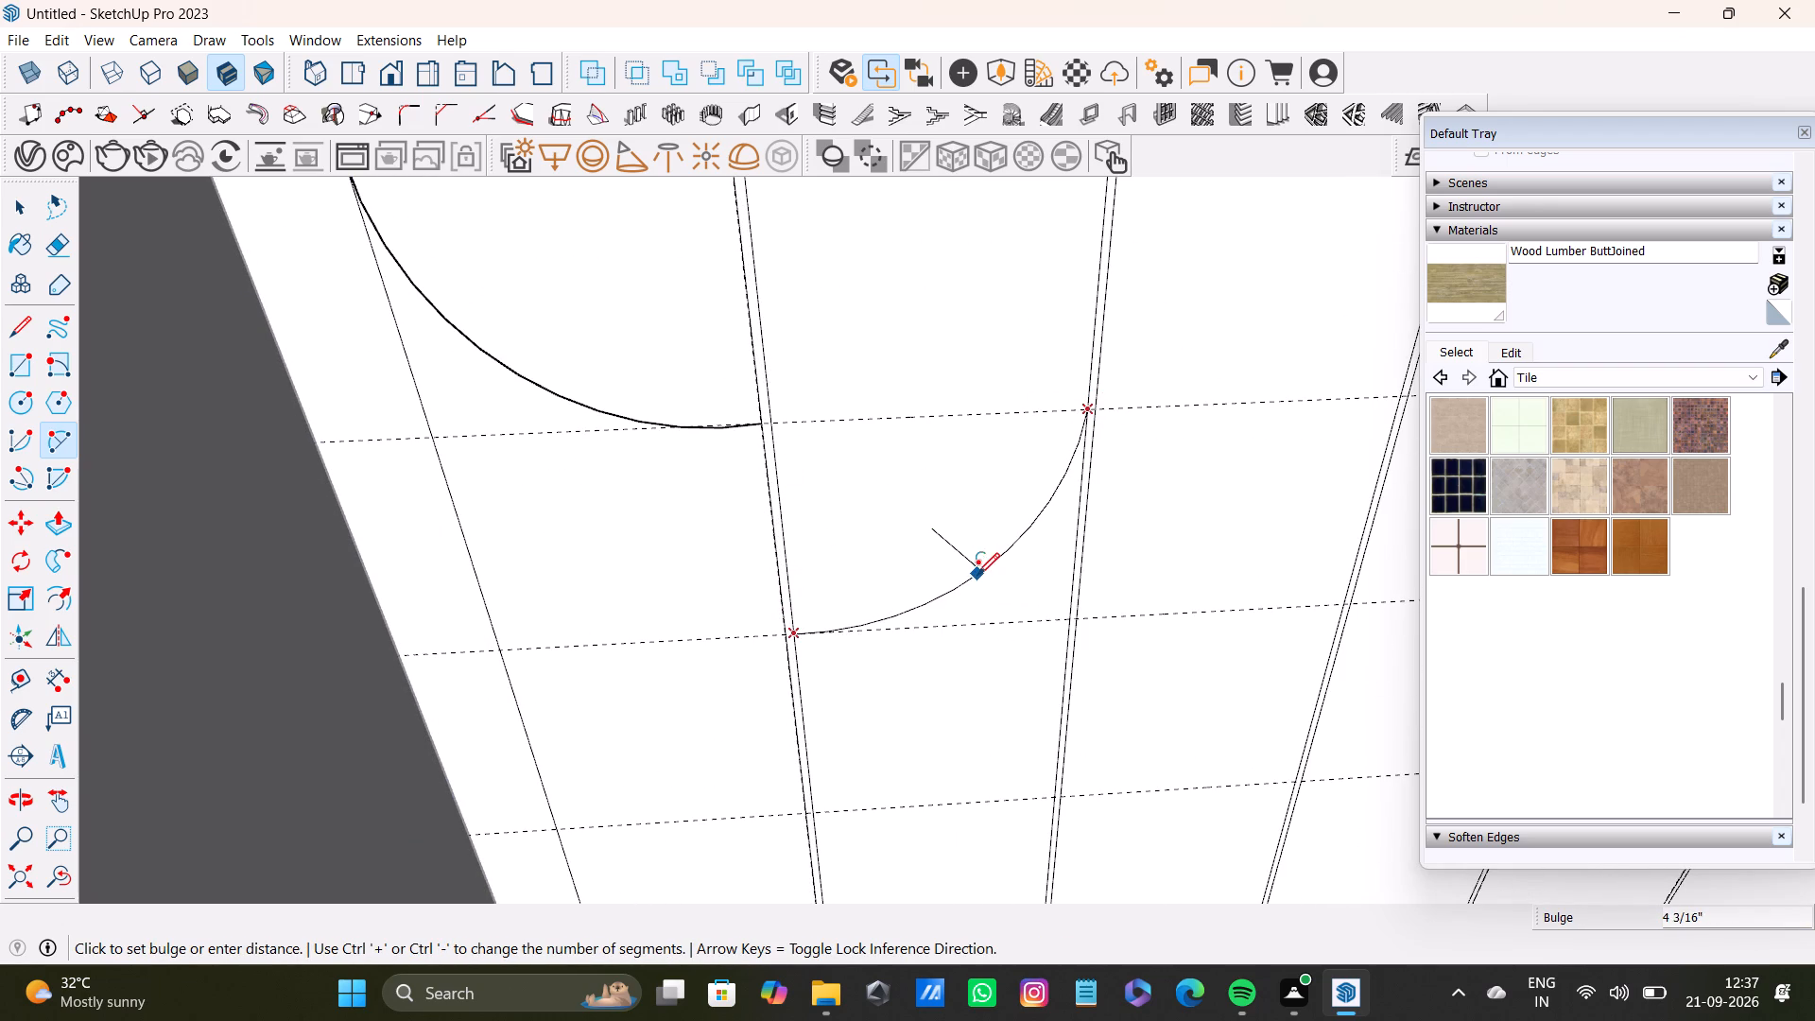
scroll(959, 582, "down", 7)
key("space")
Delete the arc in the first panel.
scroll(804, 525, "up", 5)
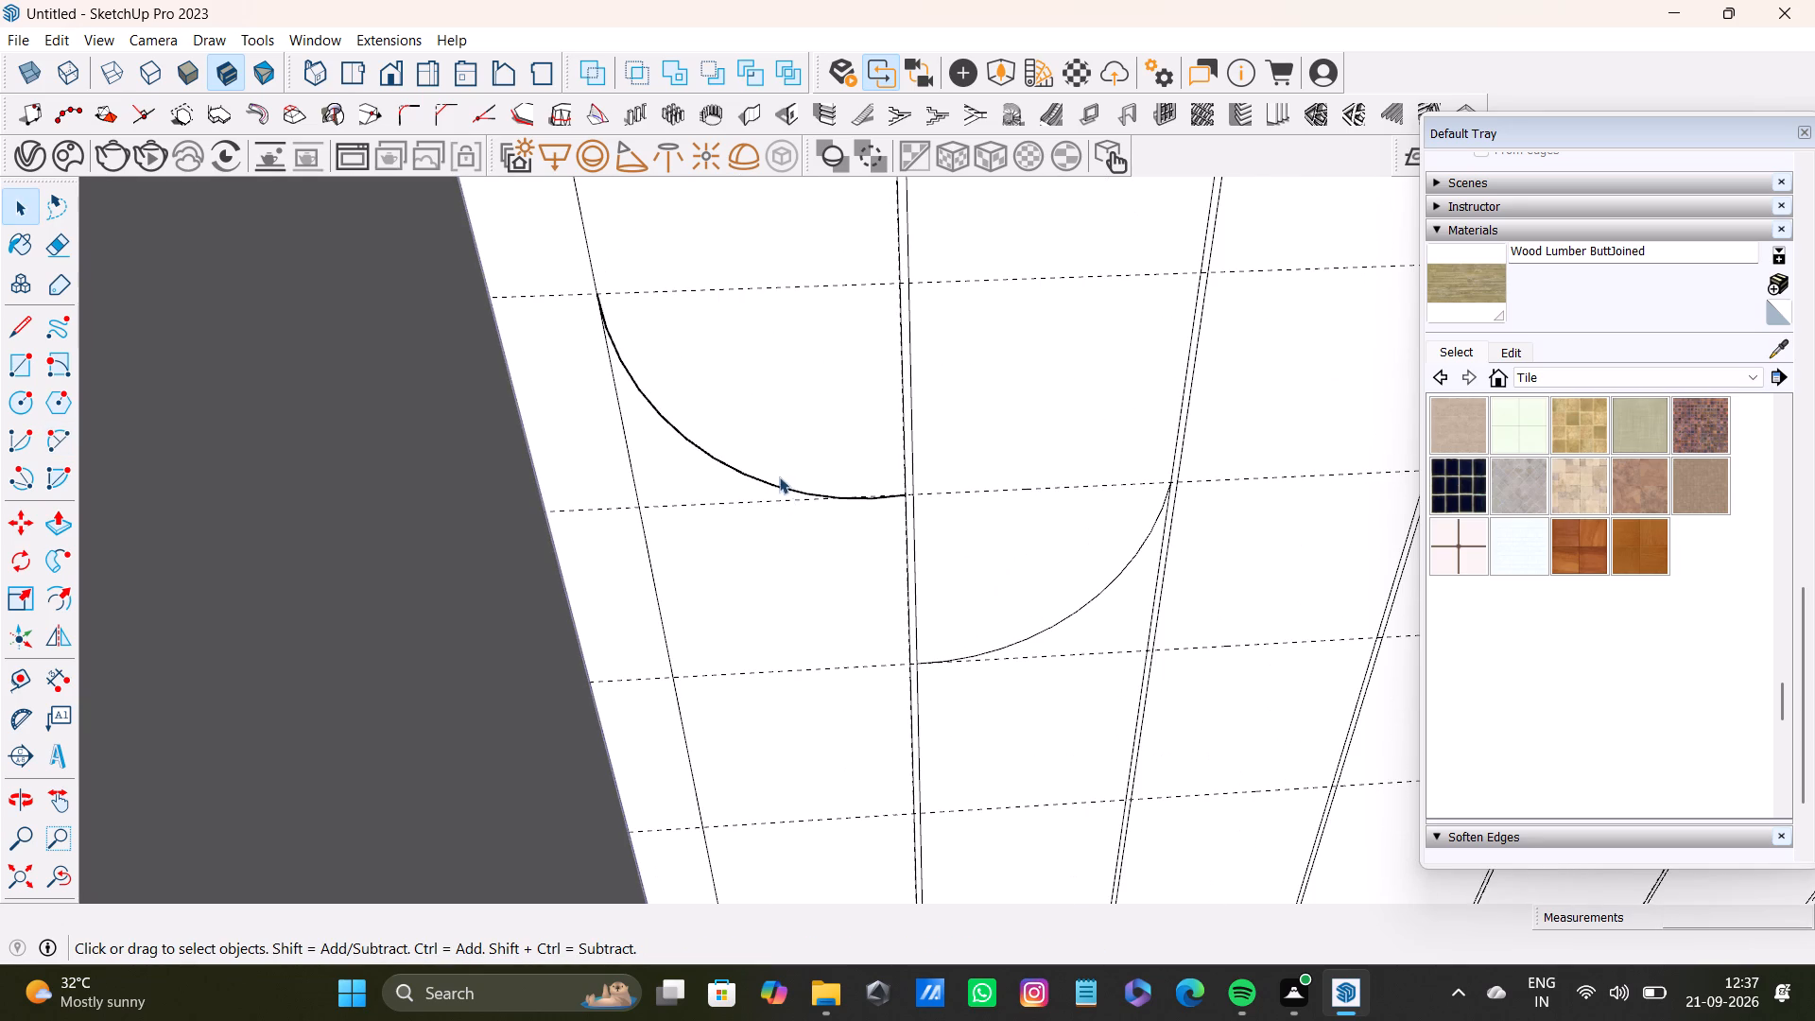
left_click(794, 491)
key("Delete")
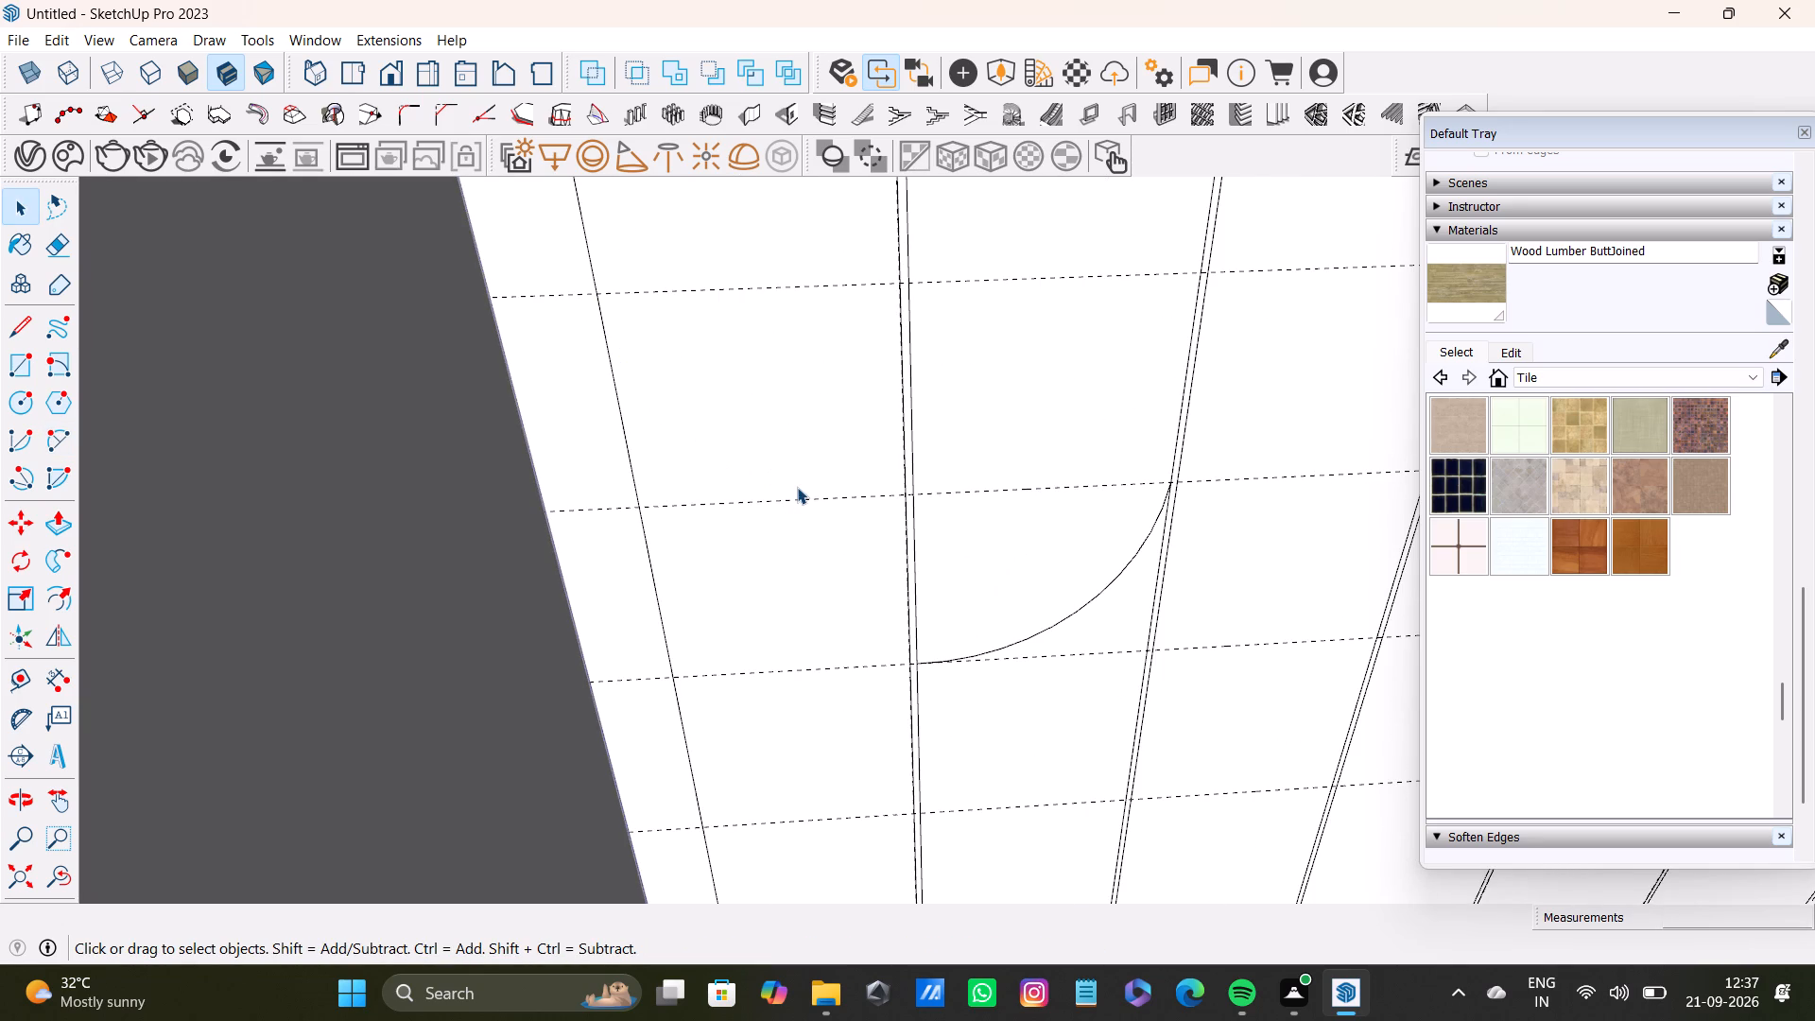
Draw an arc across the first panel with a bulge of about 3 5/8", falling from the top guide to the second guide.
key("a")
scroll(706, 398, "up", 1)
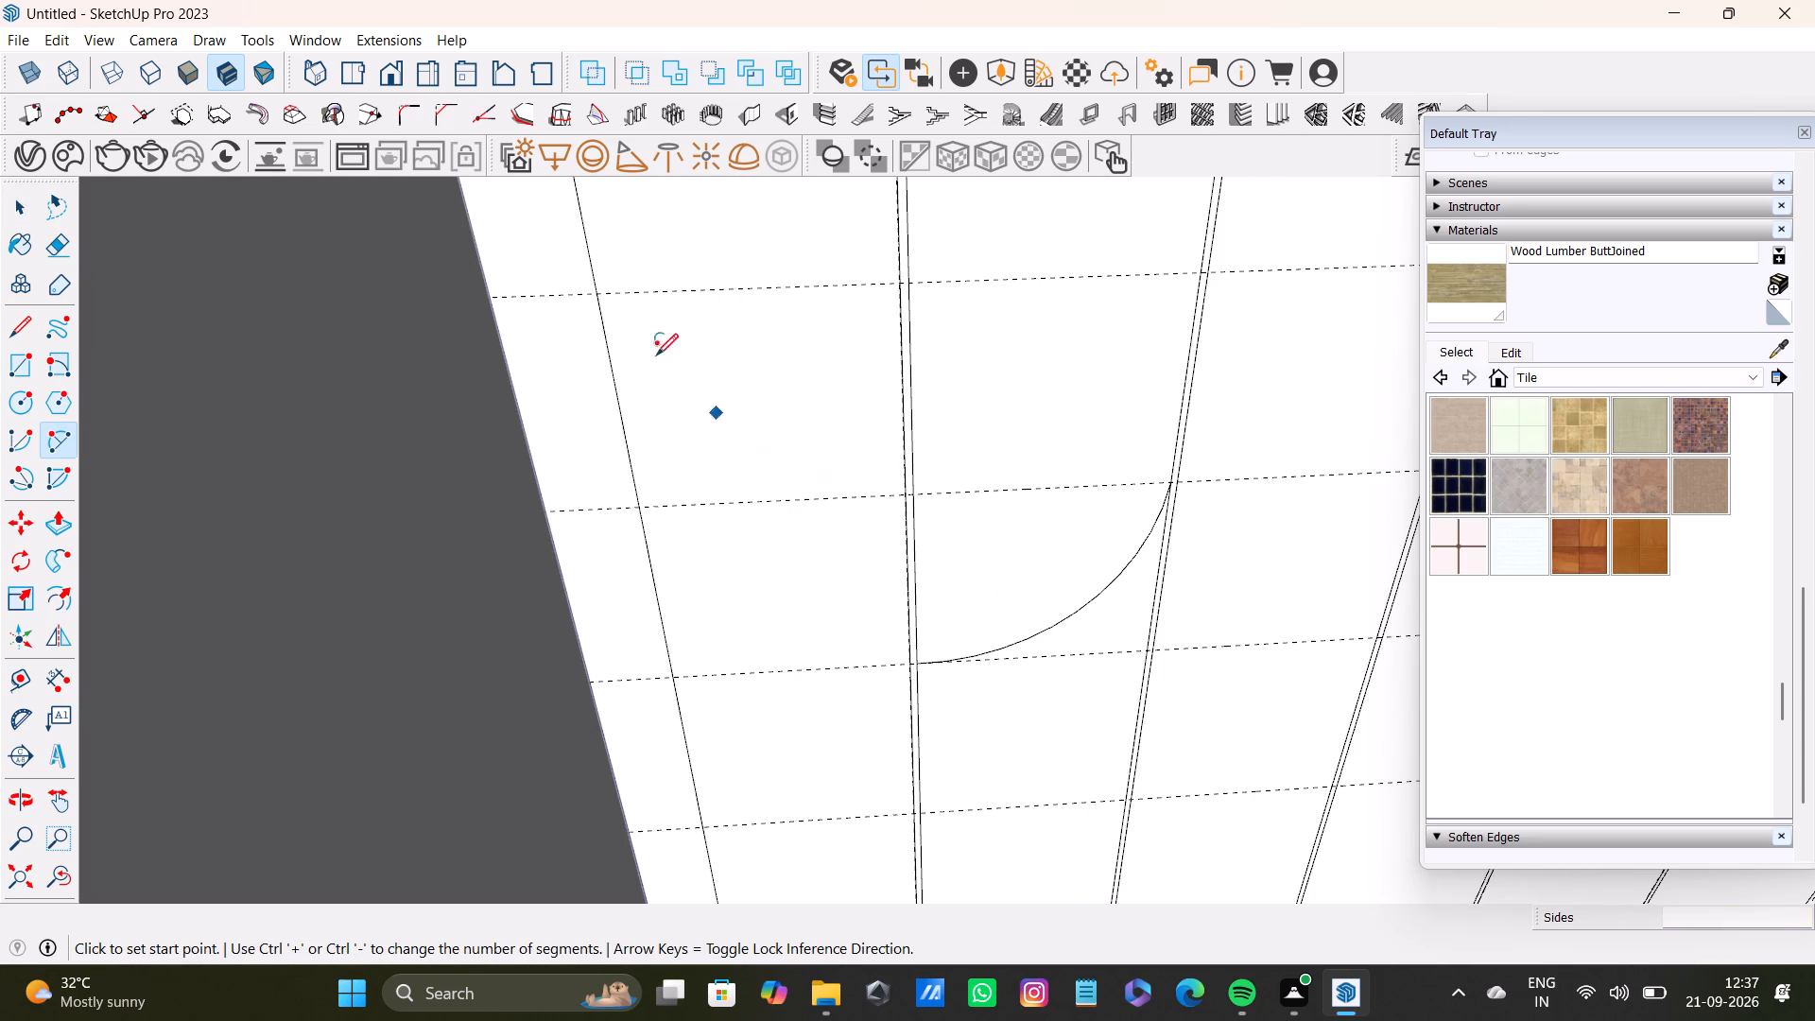
scroll(656, 355, "up", 3)
left_click(566, 264)
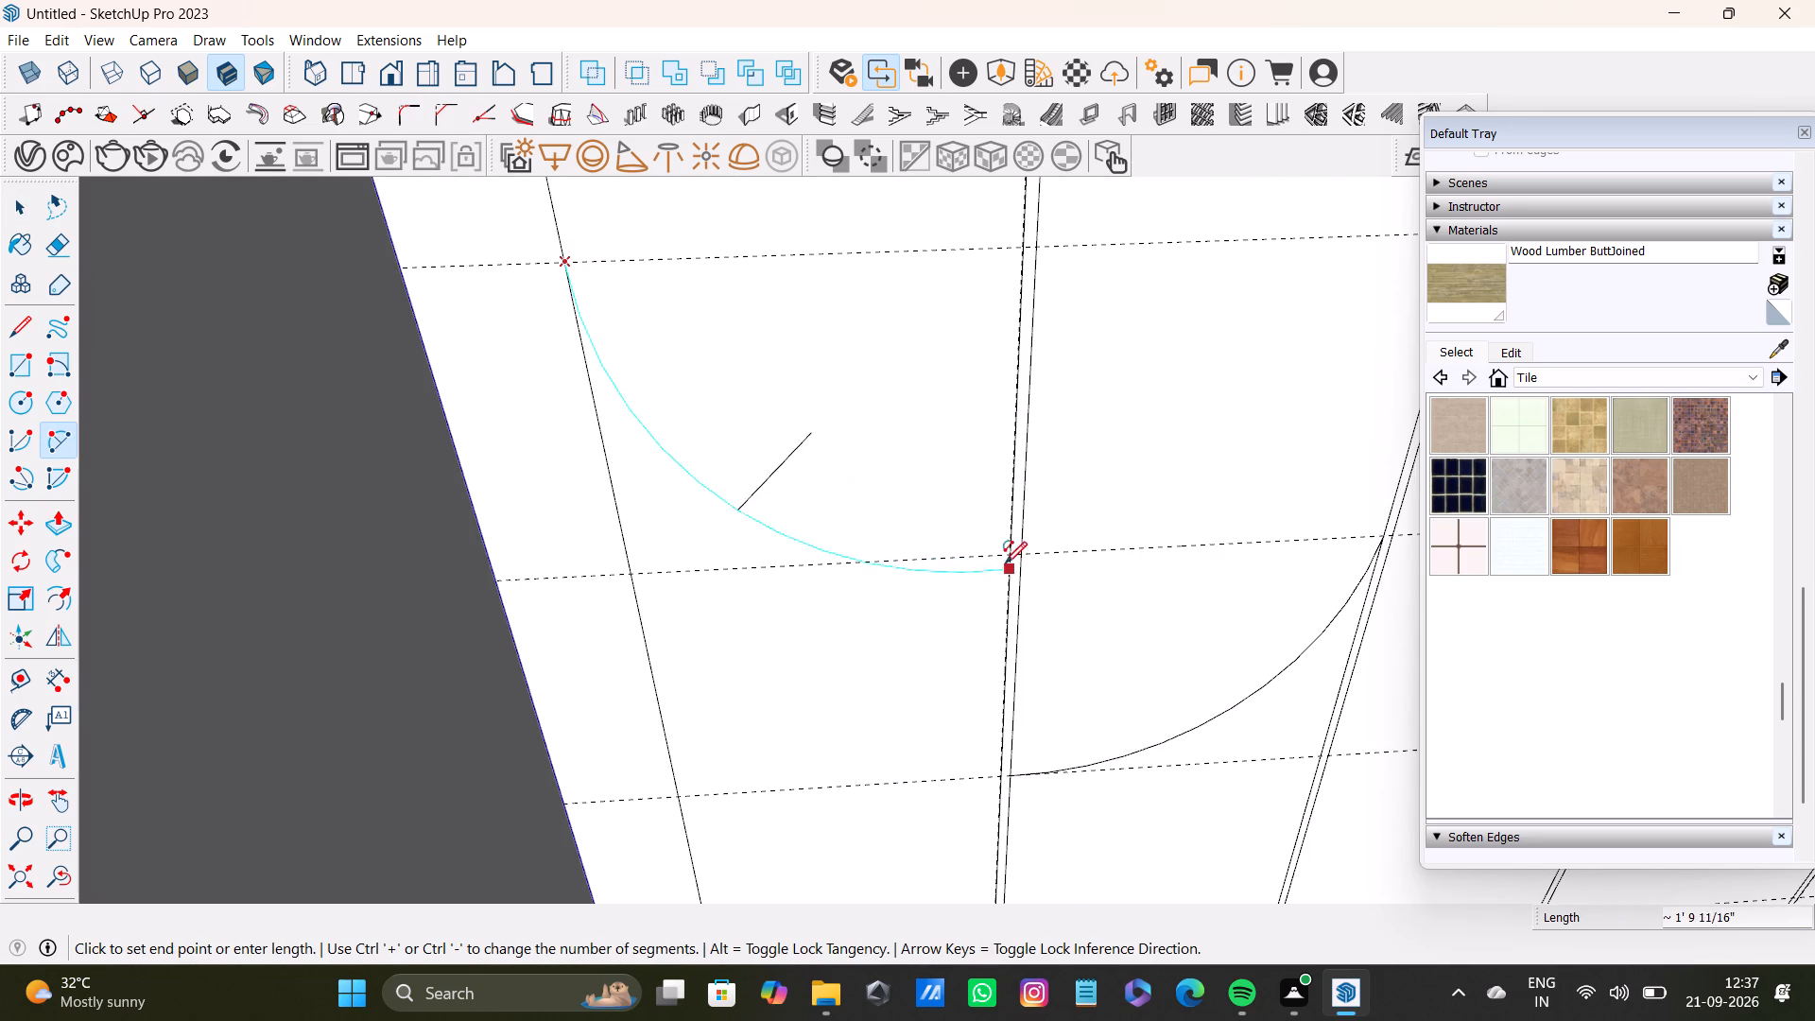
left_click(1011, 550)
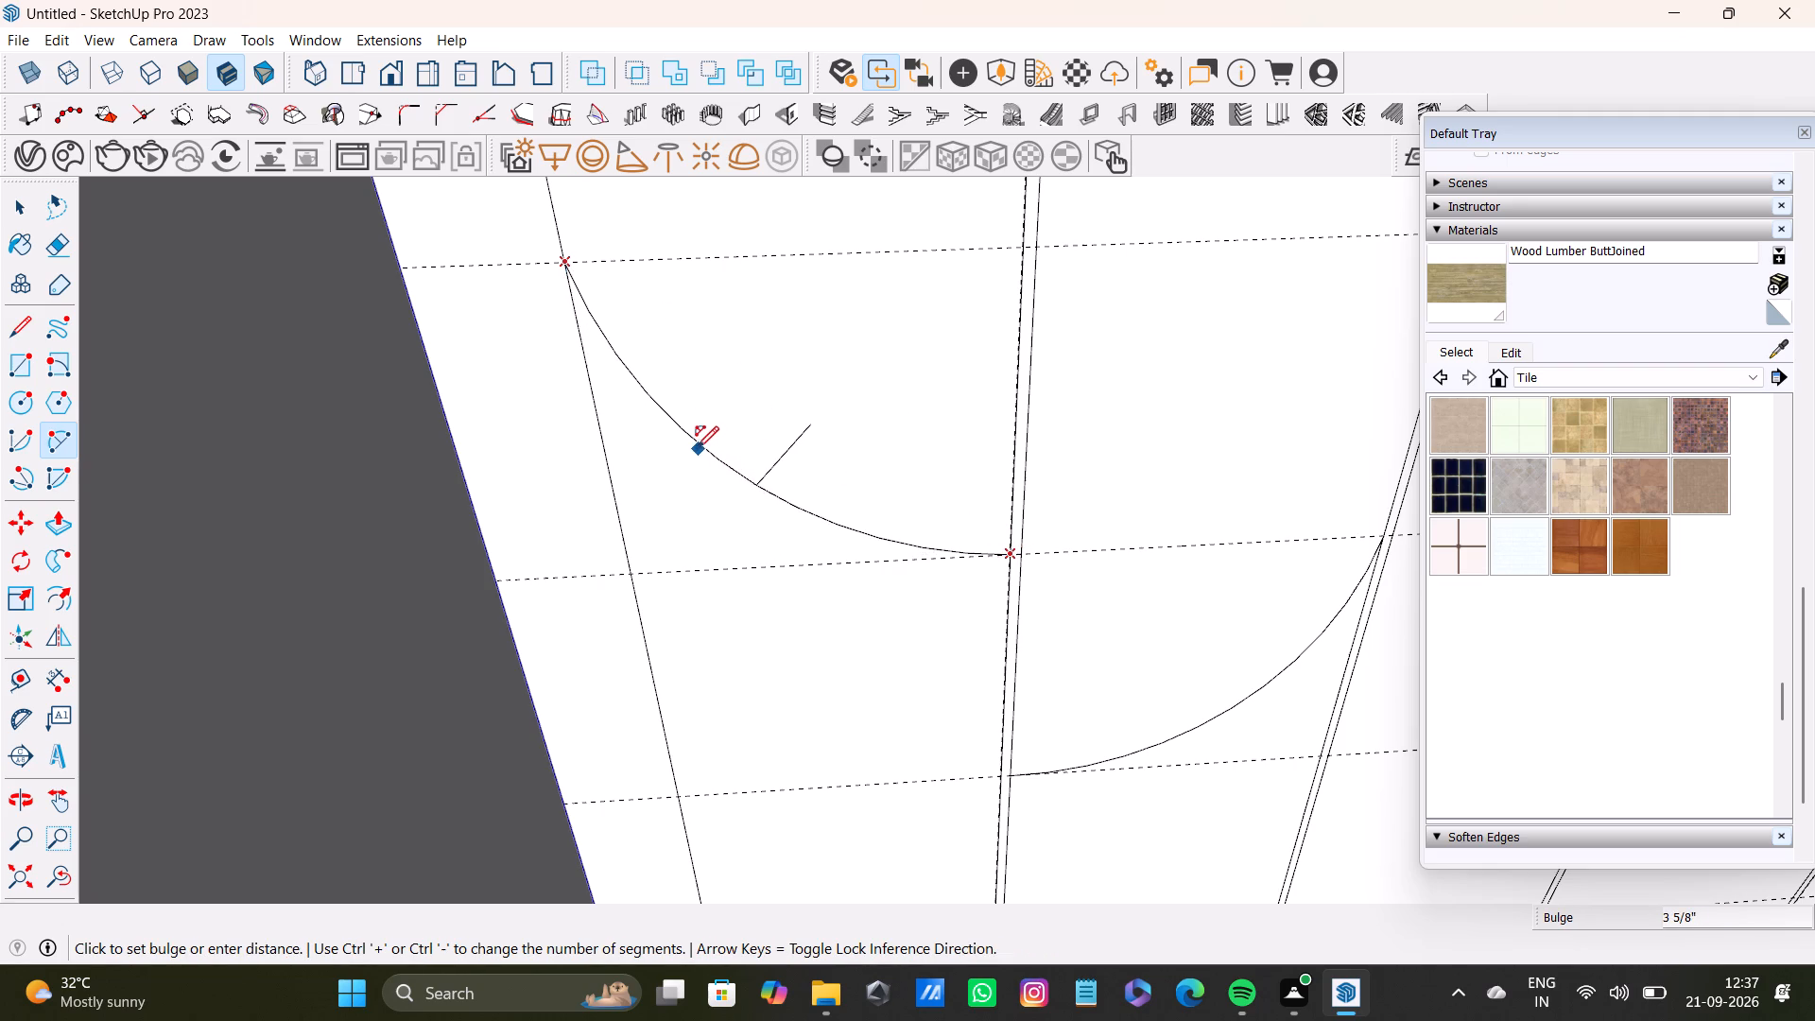
left_click(696, 447)
Add a fifth horizontal guide about 1'4" below the lowest guide on the back wall.
scroll(755, 493, "down", 12)
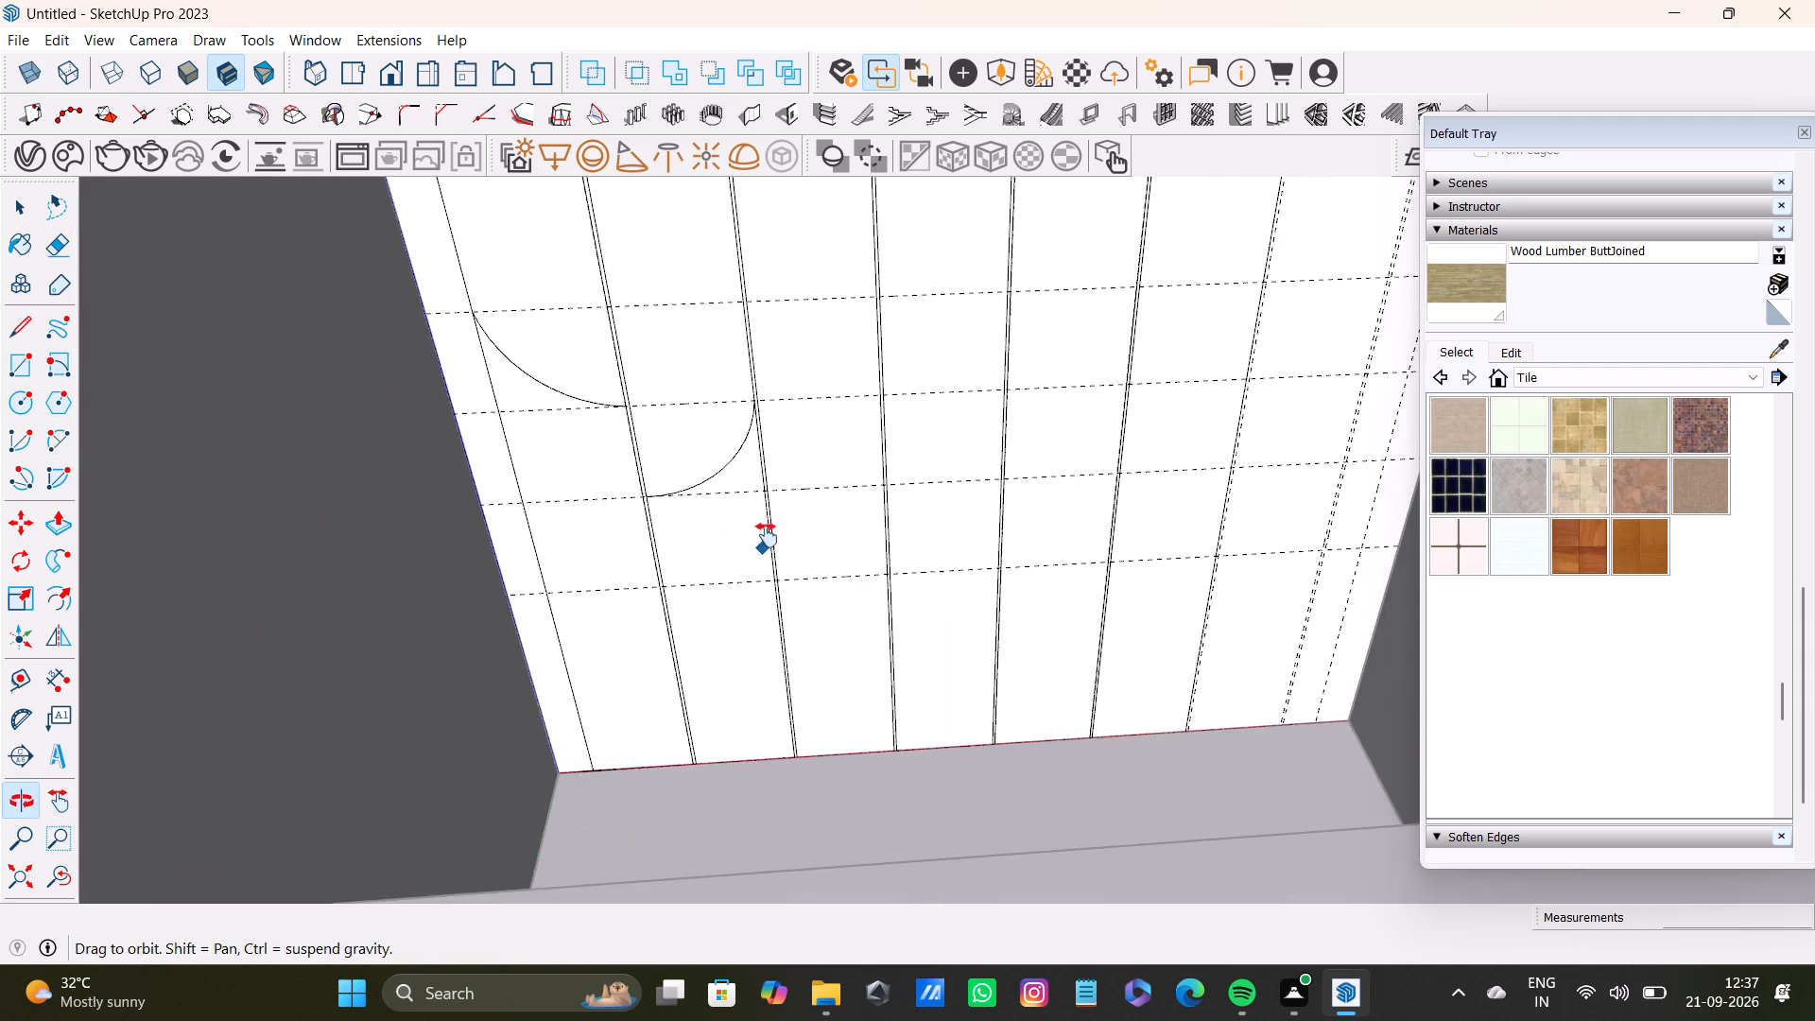
middle_click_drag(805, 582, 737, 519)
middle_click_drag(799, 445, 801, 444, "shift")
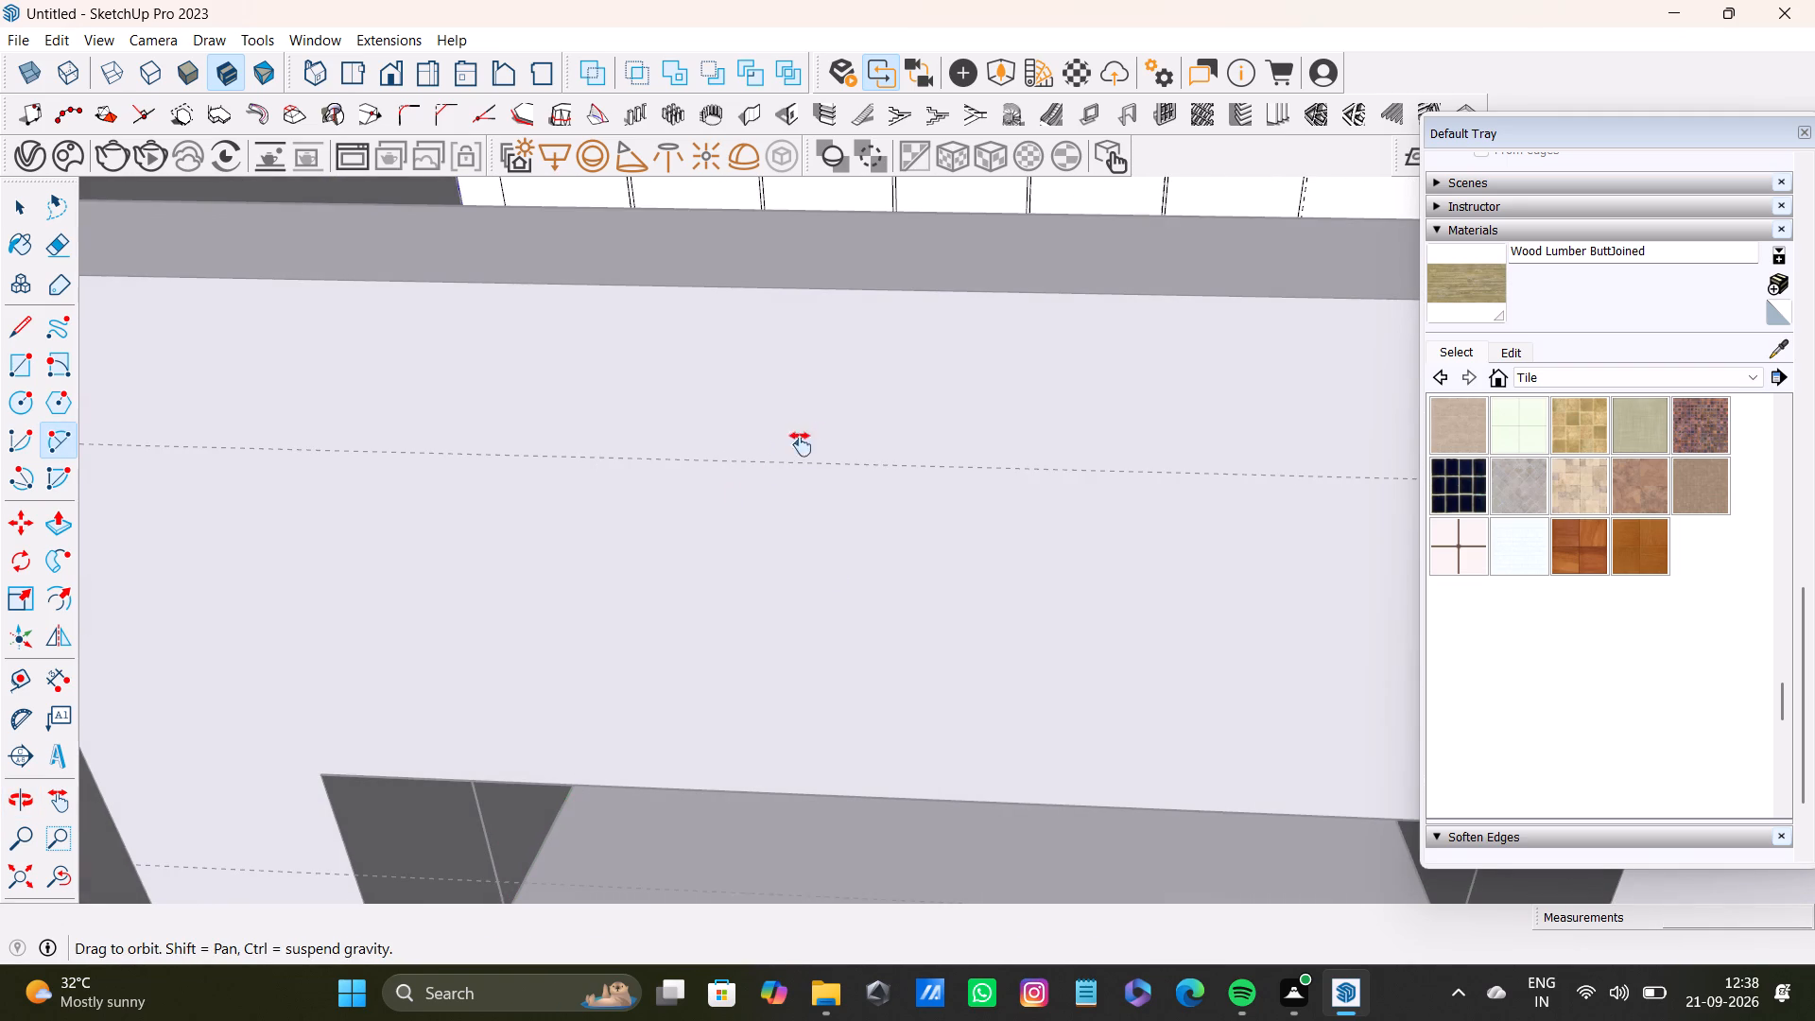
middle_click_drag(801, 444, 867, 1017, "shift")
scroll(838, 695, "up", 5)
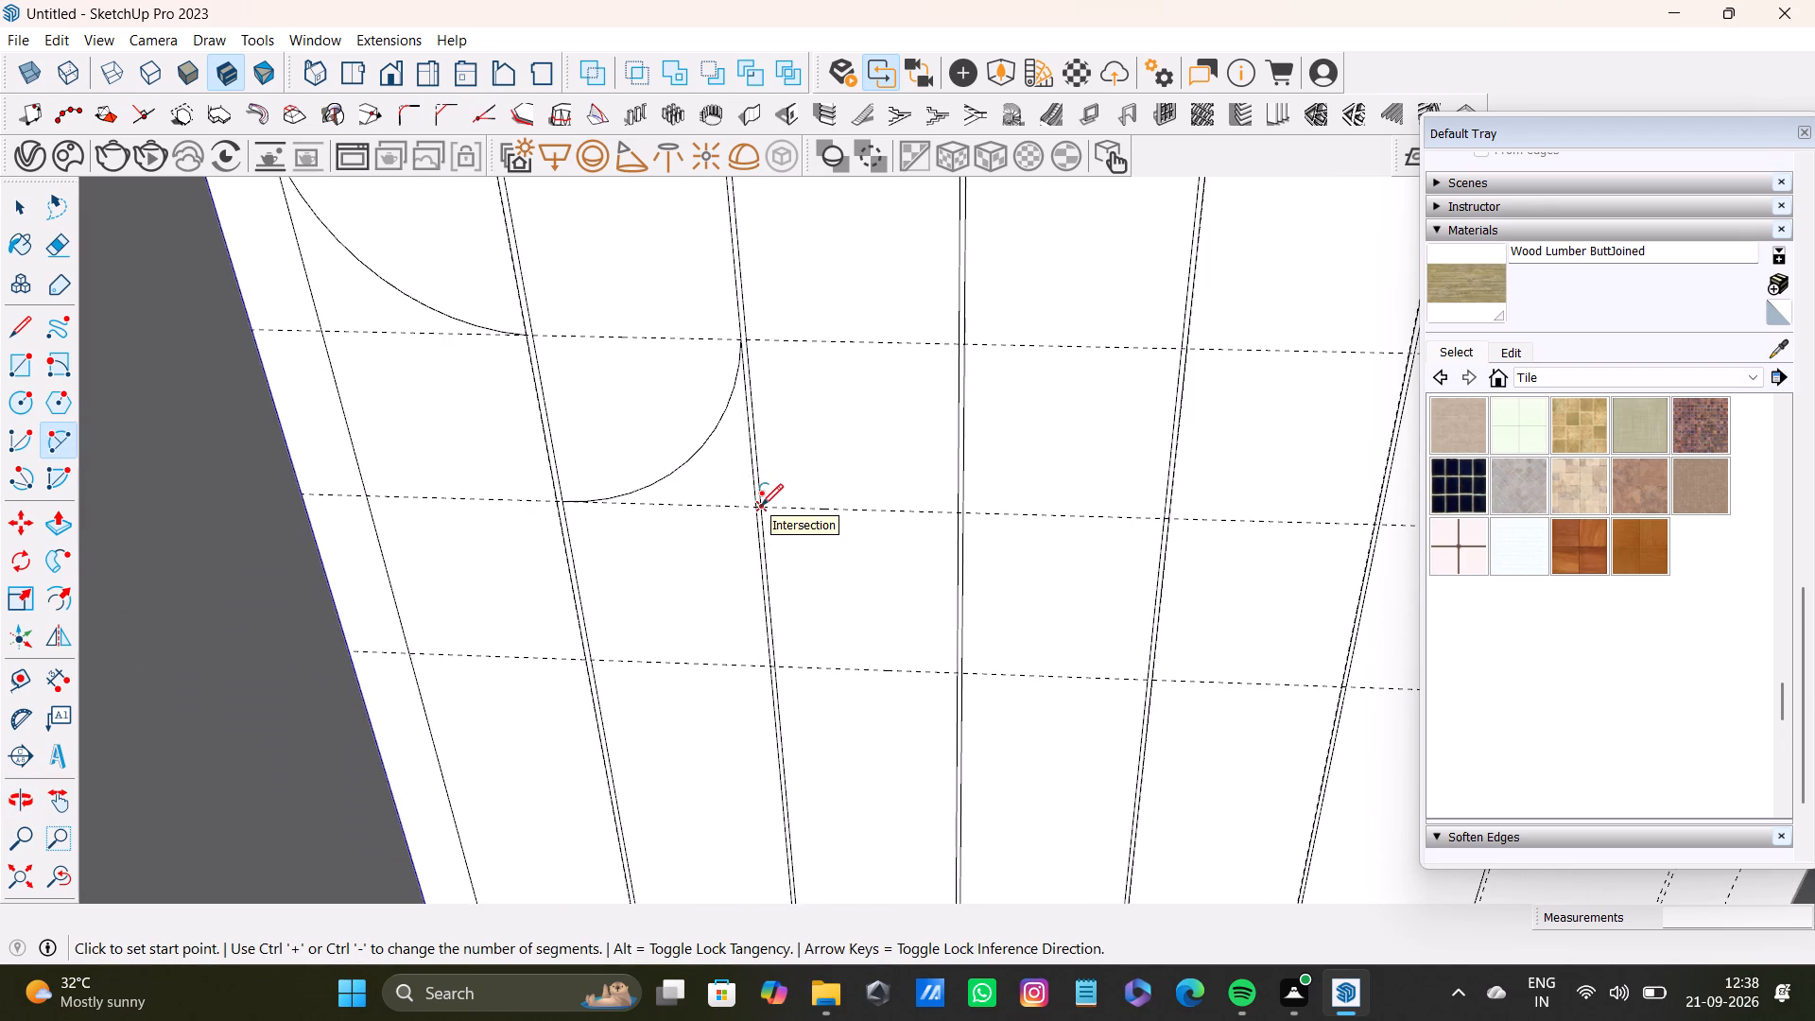
key("space")
scroll(838, 582, "down", 3)
middle_click_drag(891, 580, 896, 569, "shift")
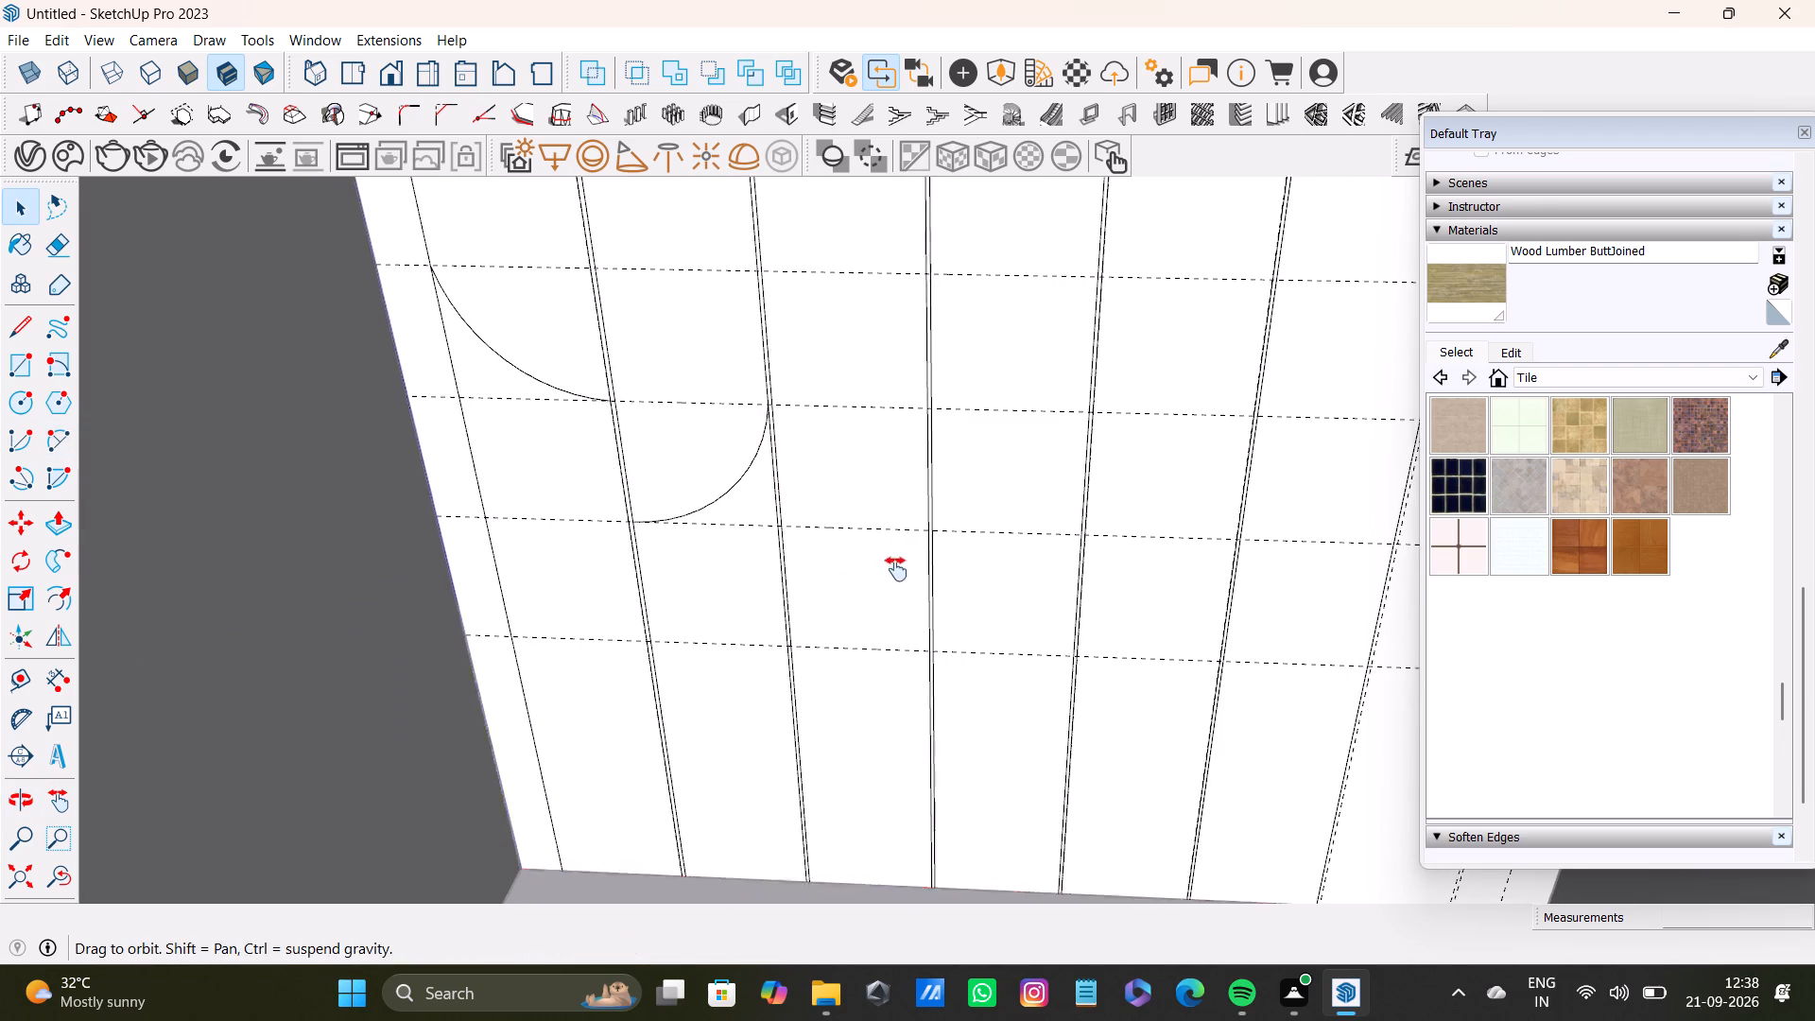
middle_click_drag(896, 569, 891, 531, "shift")
key("t")
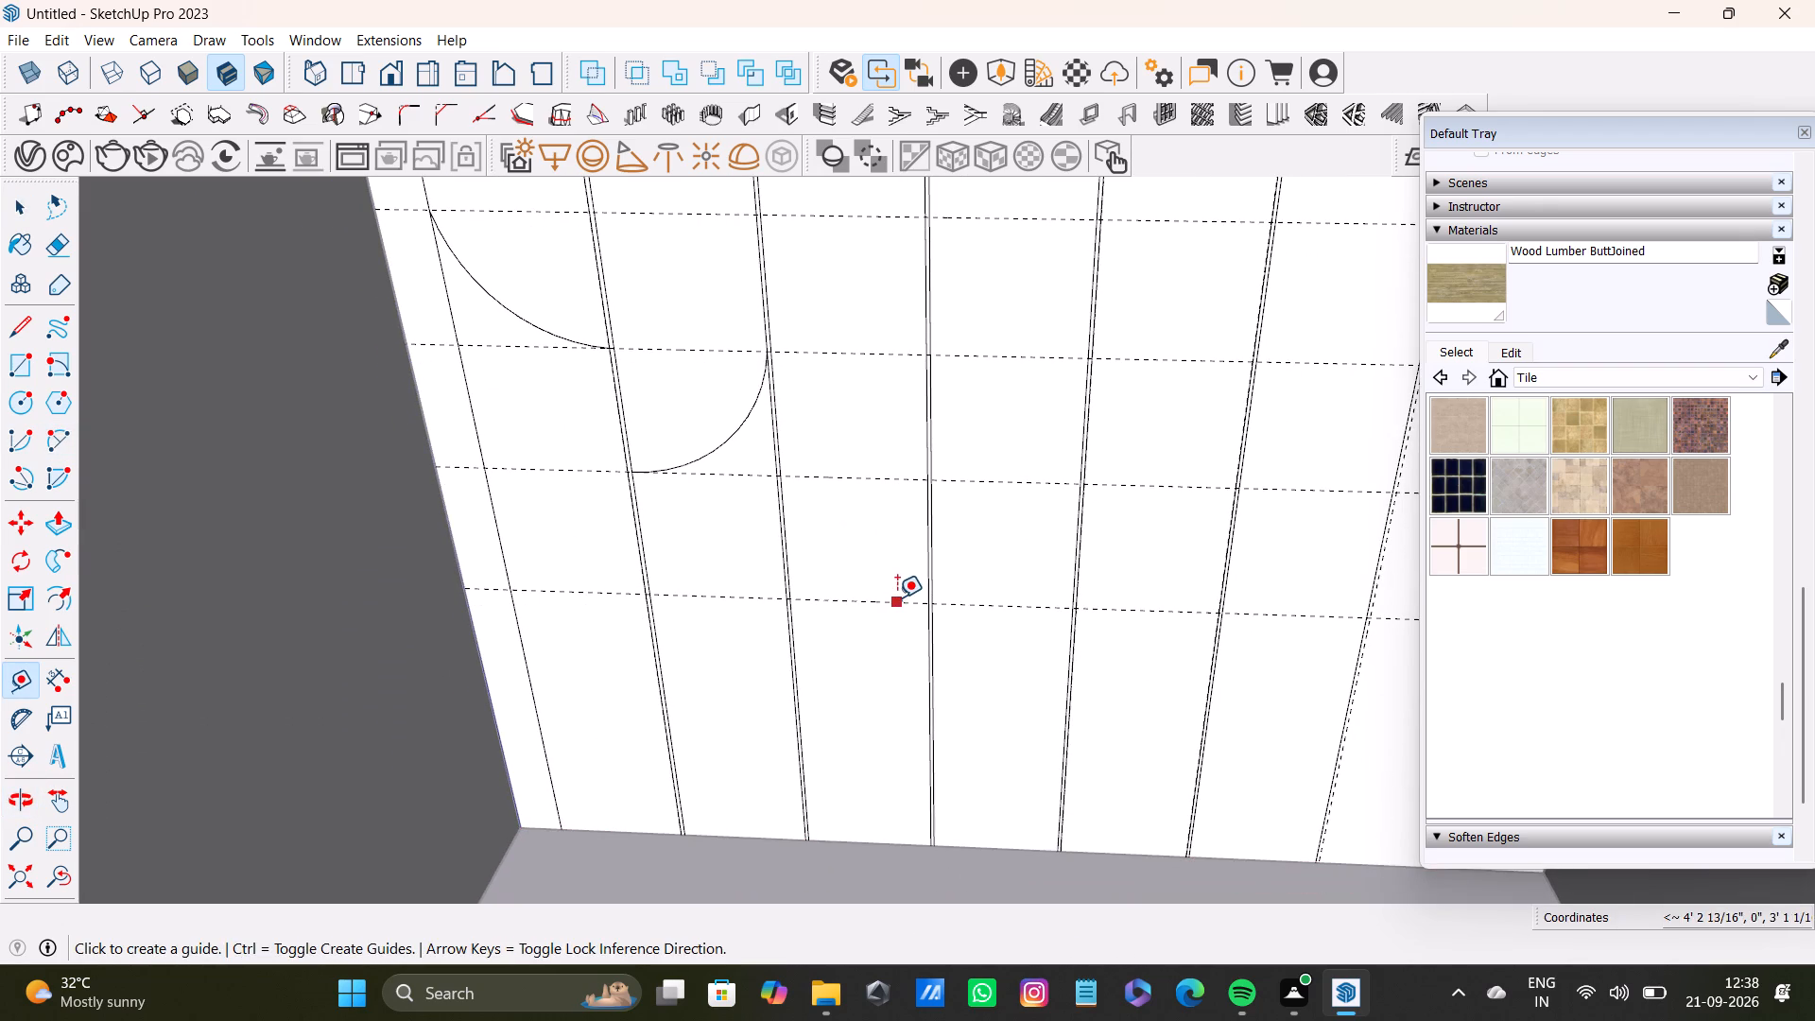
left_click(897, 597)
left_click(945, 719)
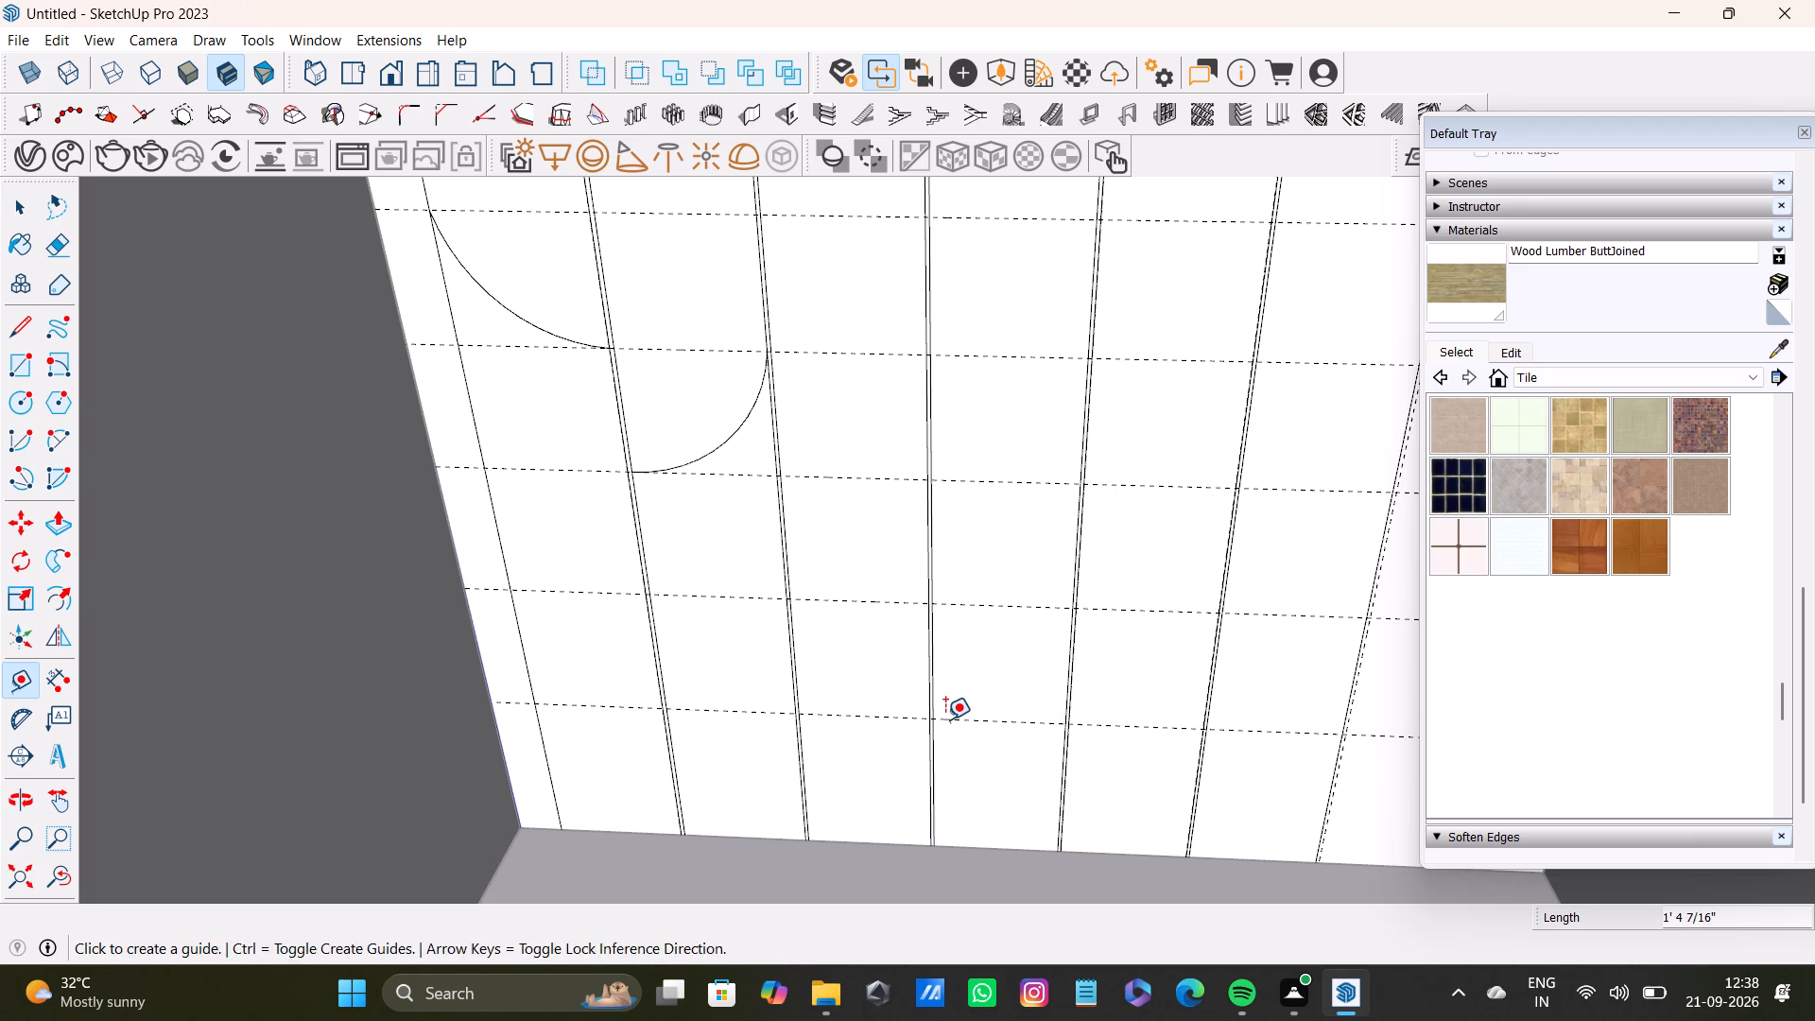
key("space")
Draw a downward-sagging arc across the third panel, falling from the third guide to the fourth guide.
type("ta")
scroll(804, 546, "up", 3)
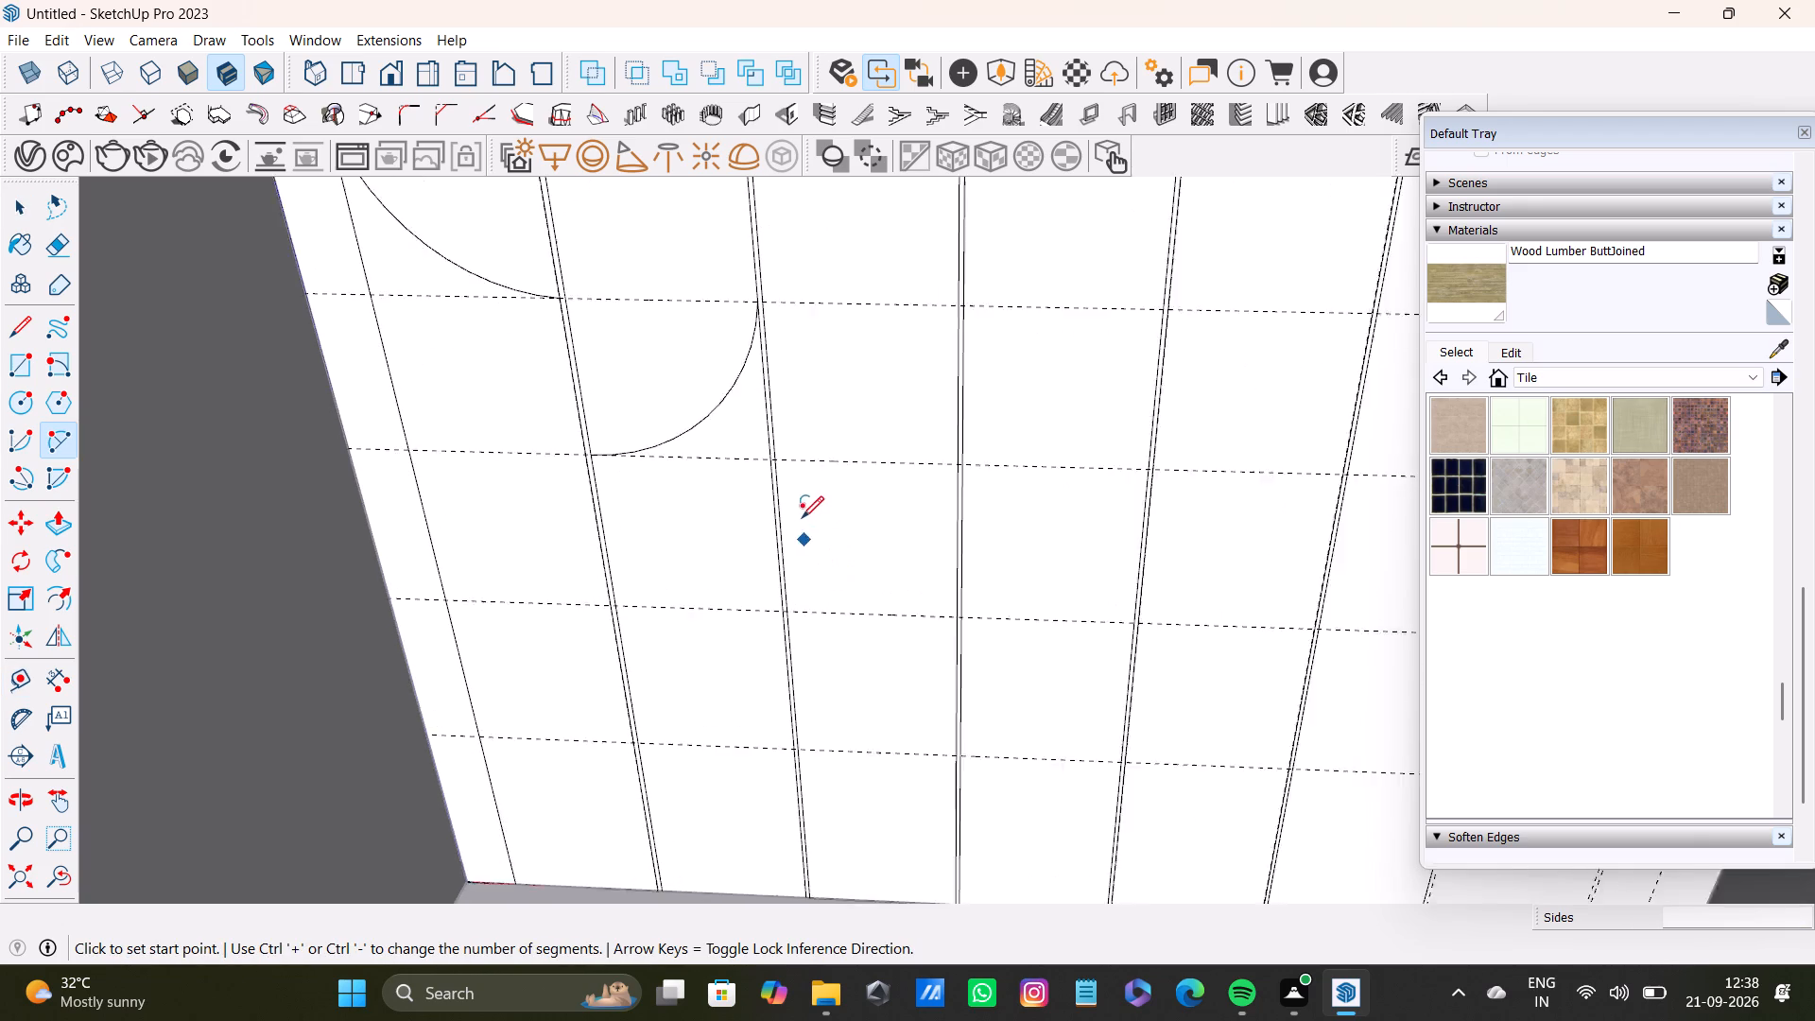
scroll(761, 460, "up", 9)
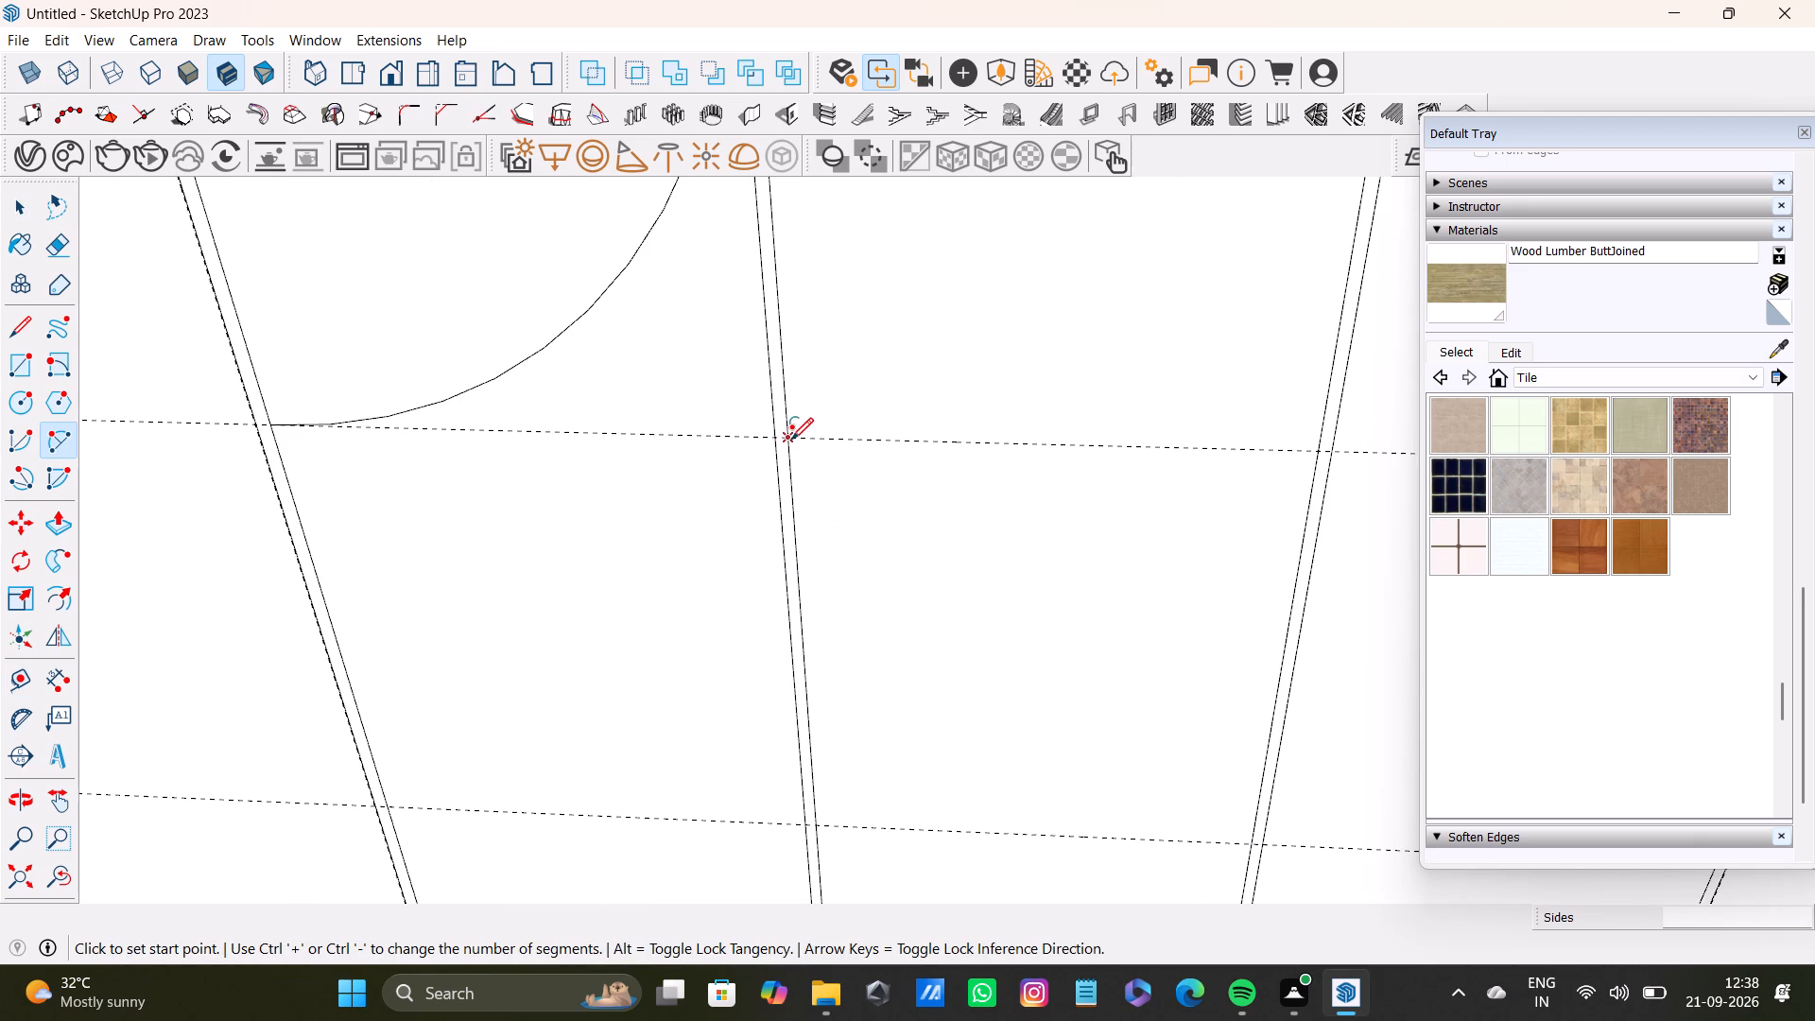
left_click(792, 435)
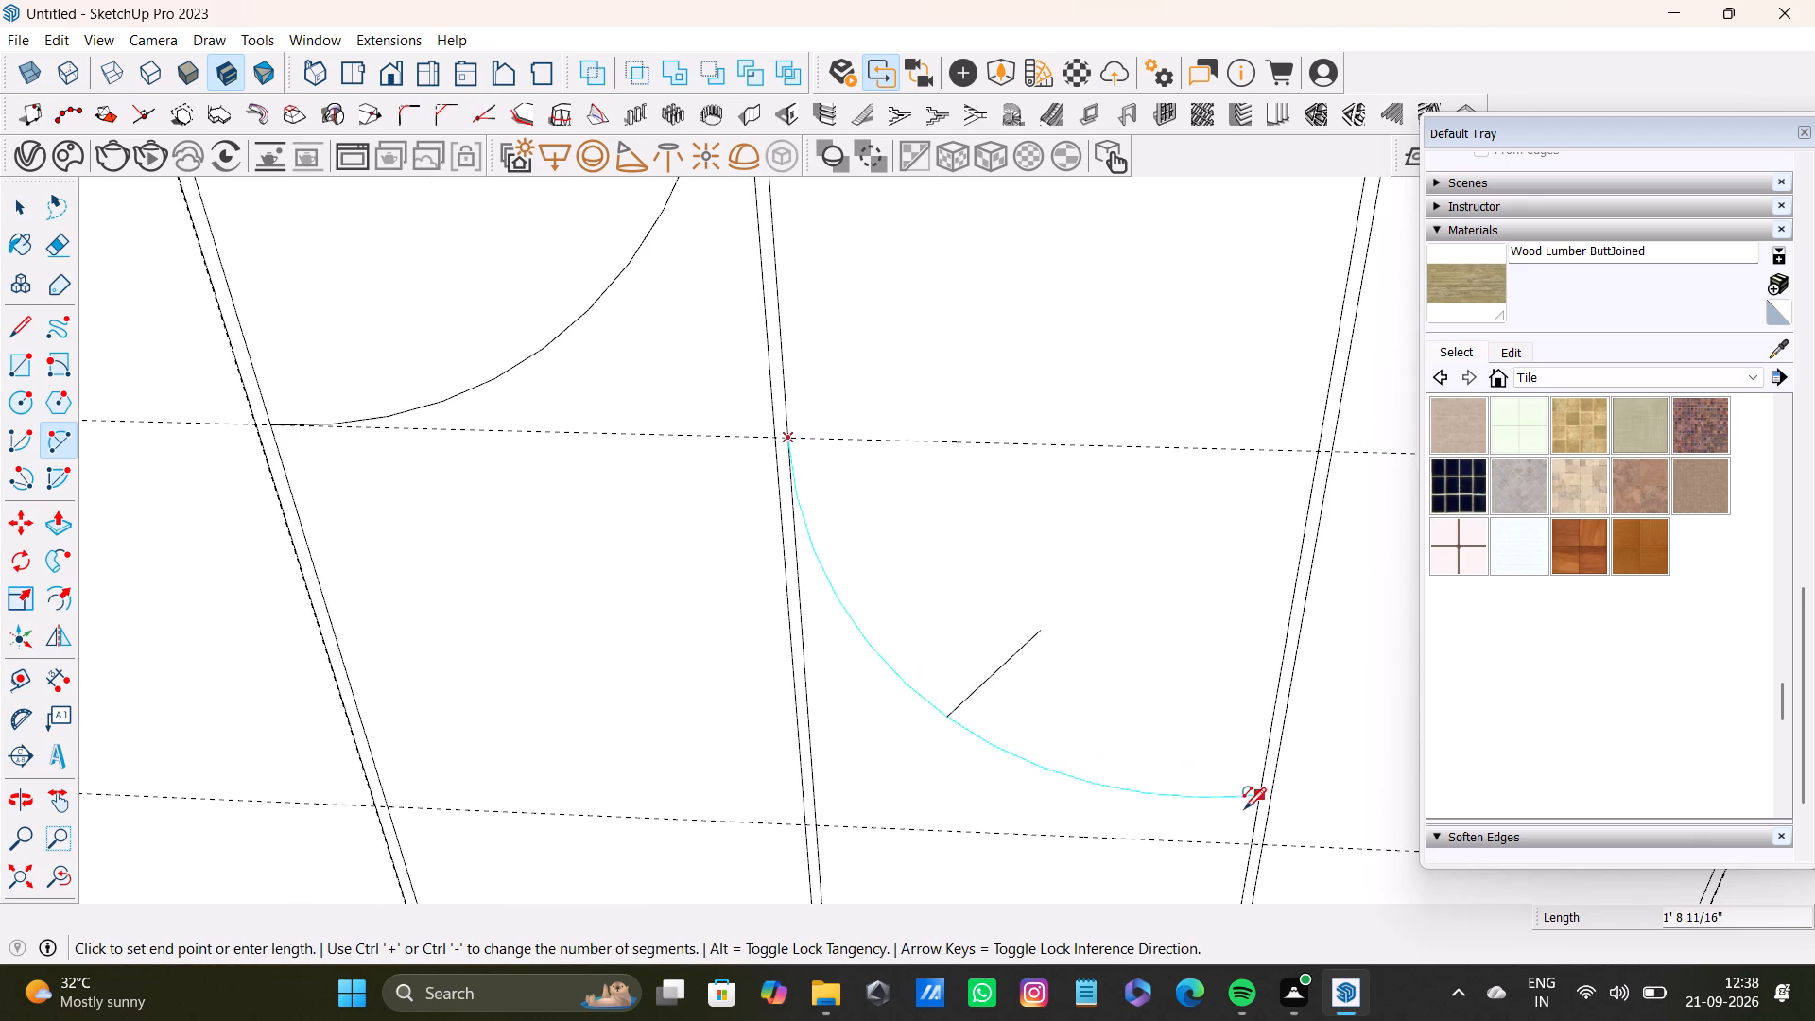
left_click(1255, 844)
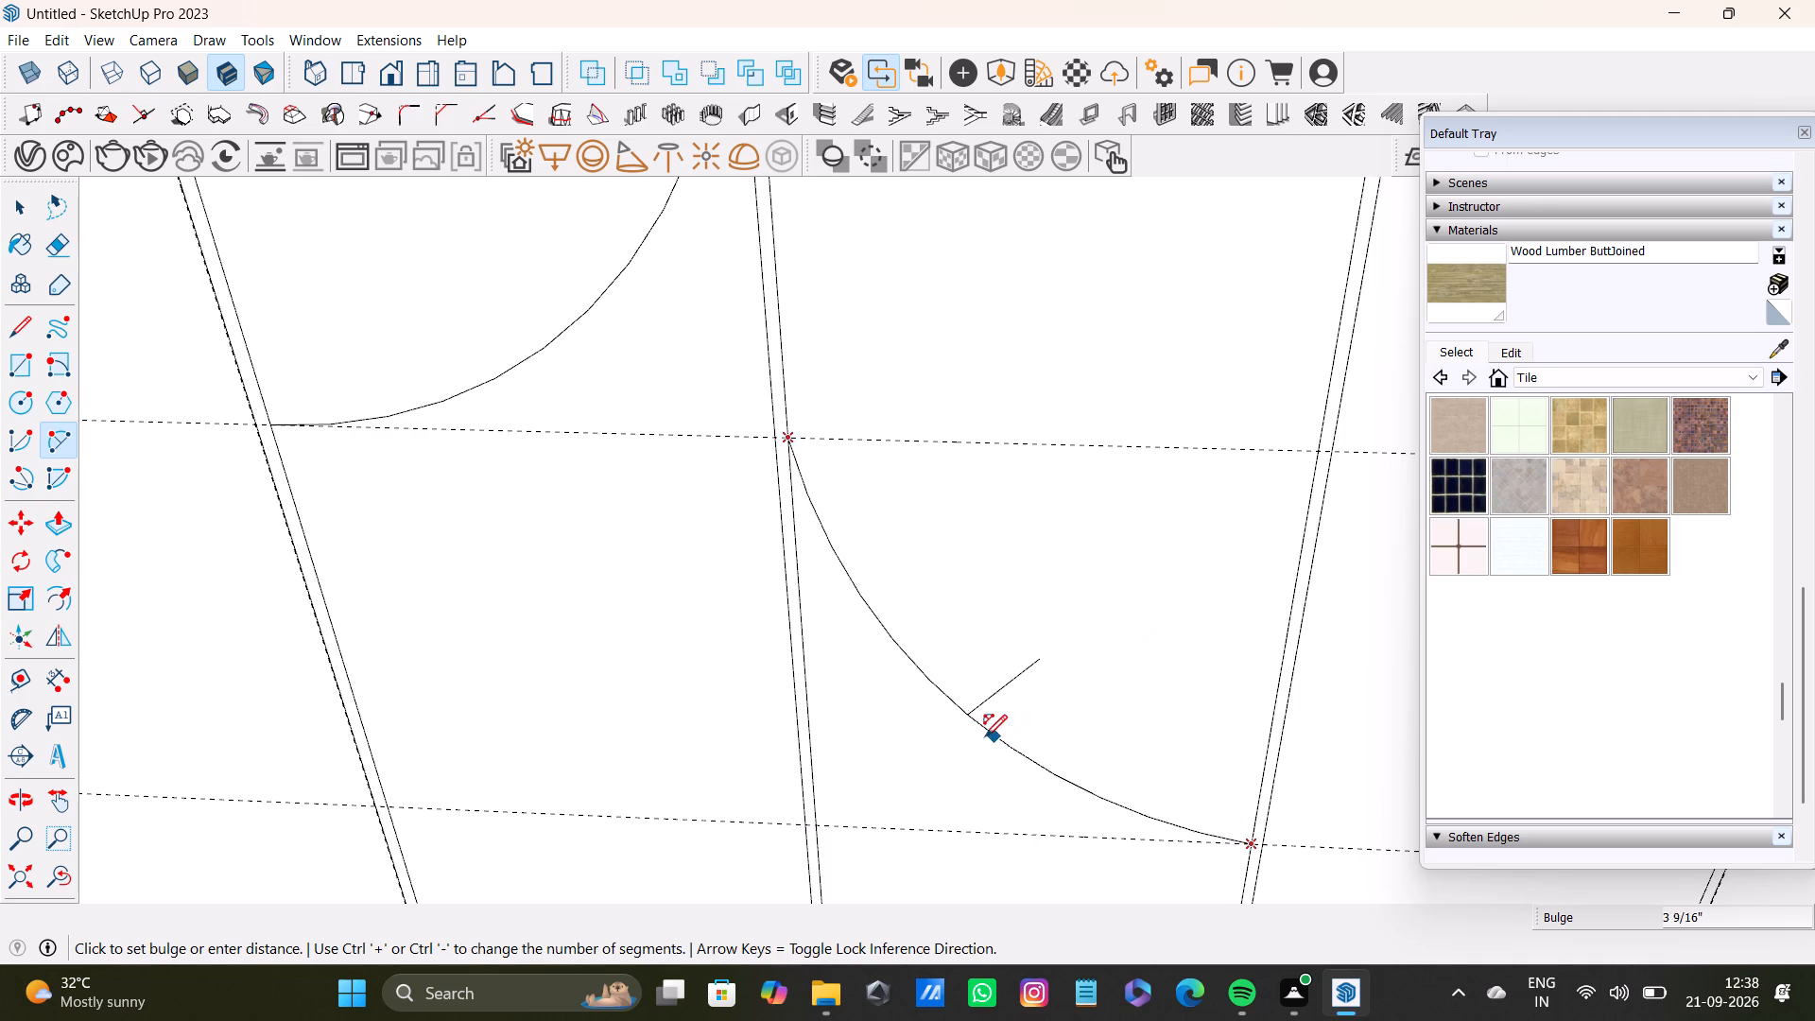
left_click(971, 736)
Draw an arc across the fourth panel with a bulge of about 4 11/16", rising from the fifth guide to the fourth guide.
scroll(970, 748, "down", 8)
middle_click_drag(1092, 771, 1038, 686)
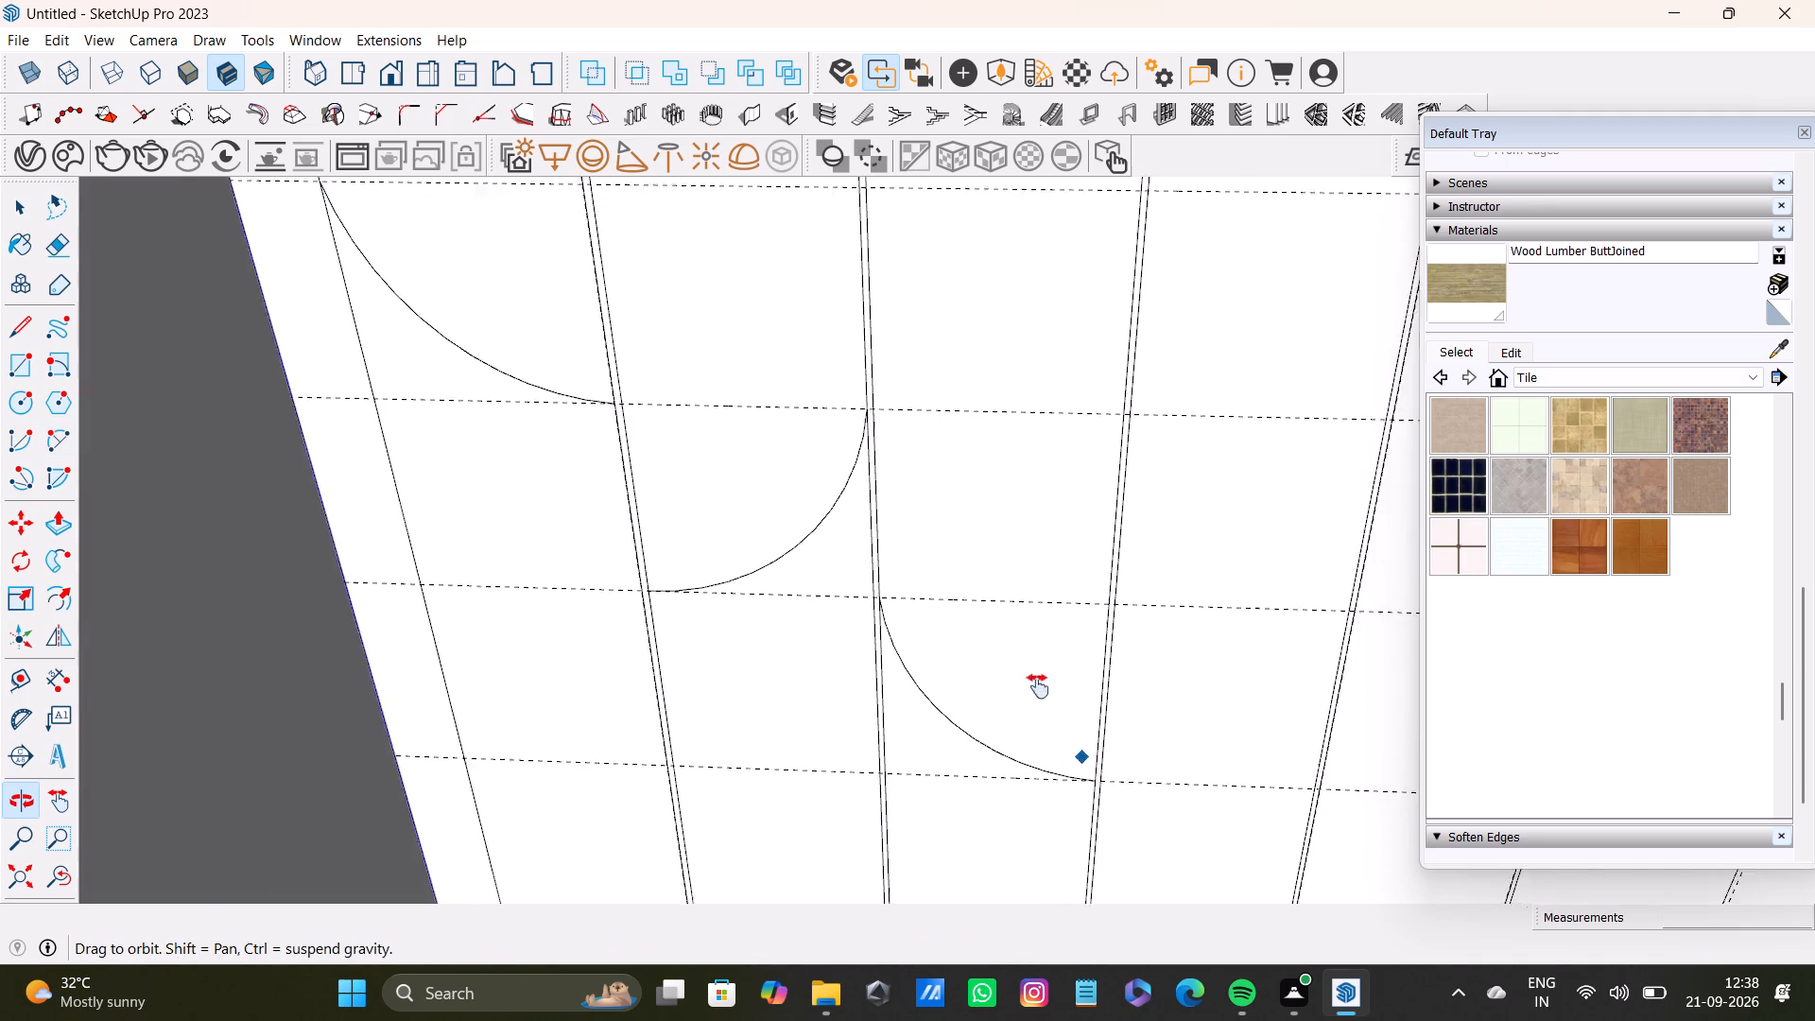
middle_click_drag(1038, 686, 959, 523)
scroll(988, 730, "up", 3)
middle_click_drag(1018, 732, 931, 705, "shift")
scroll(915, 699, "up", 5)
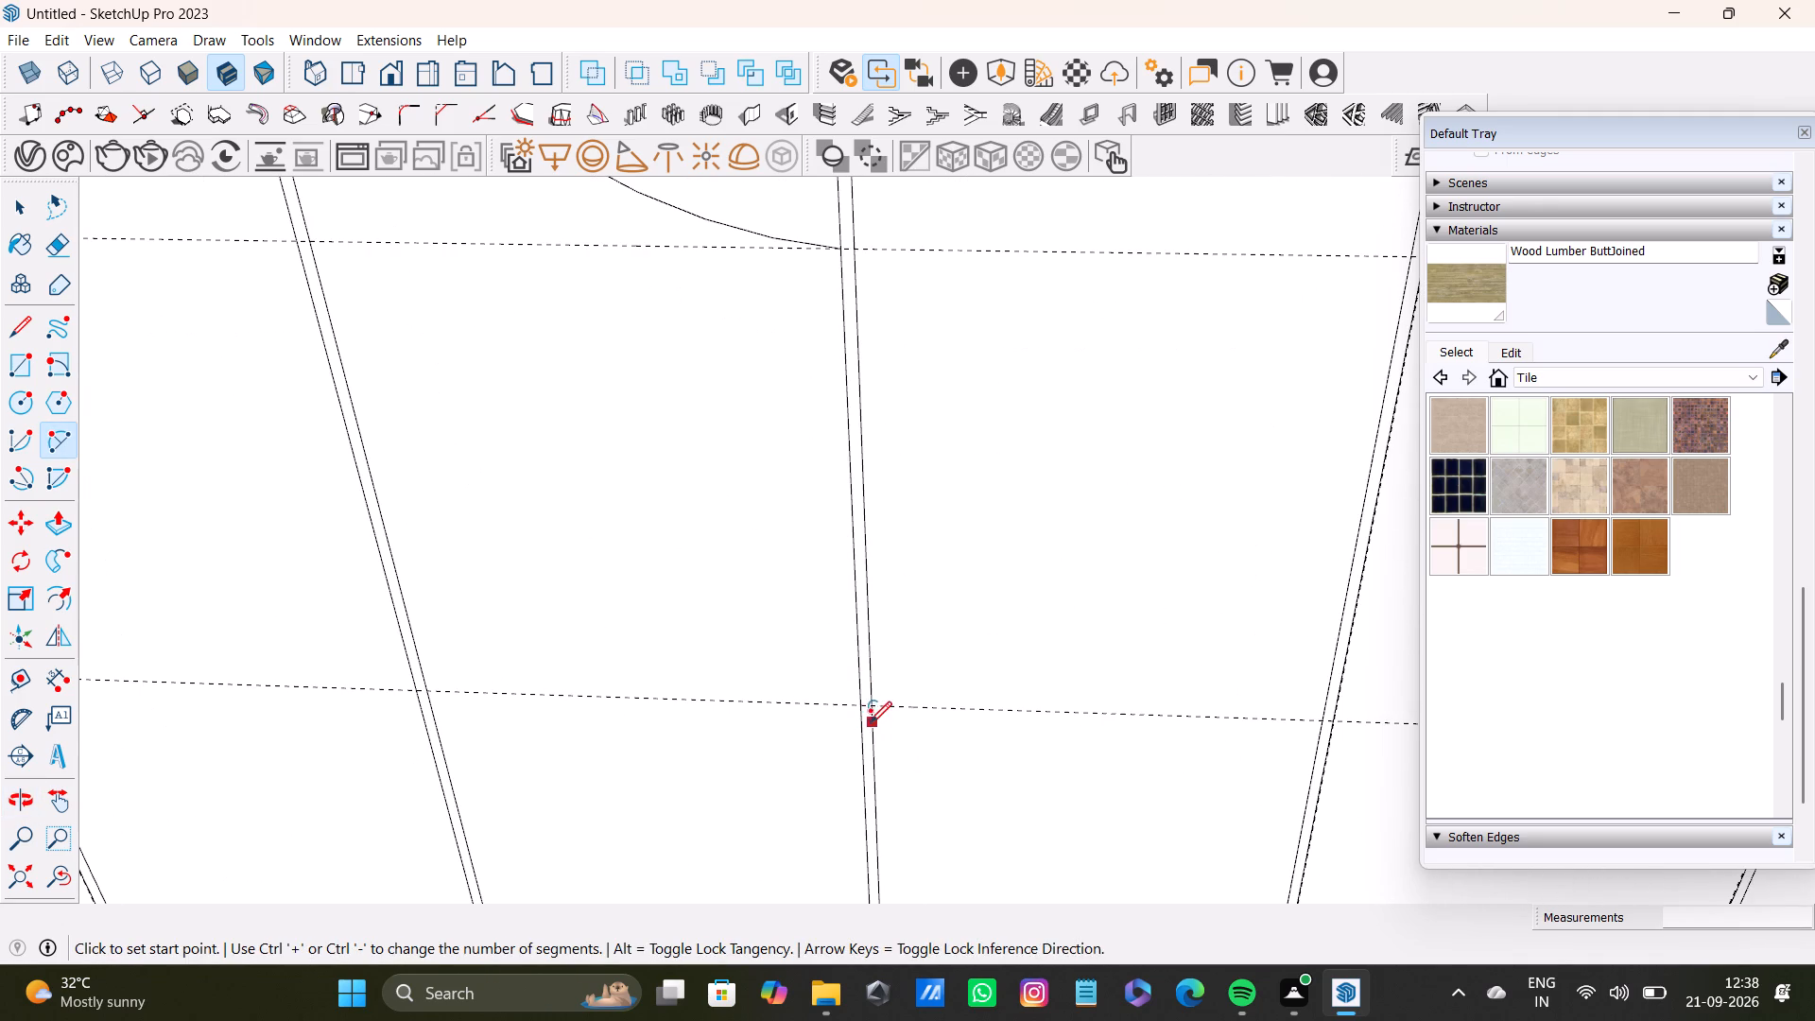
left_click(870, 707)
middle_click_drag(1305, 345, 1124, 475, "shift")
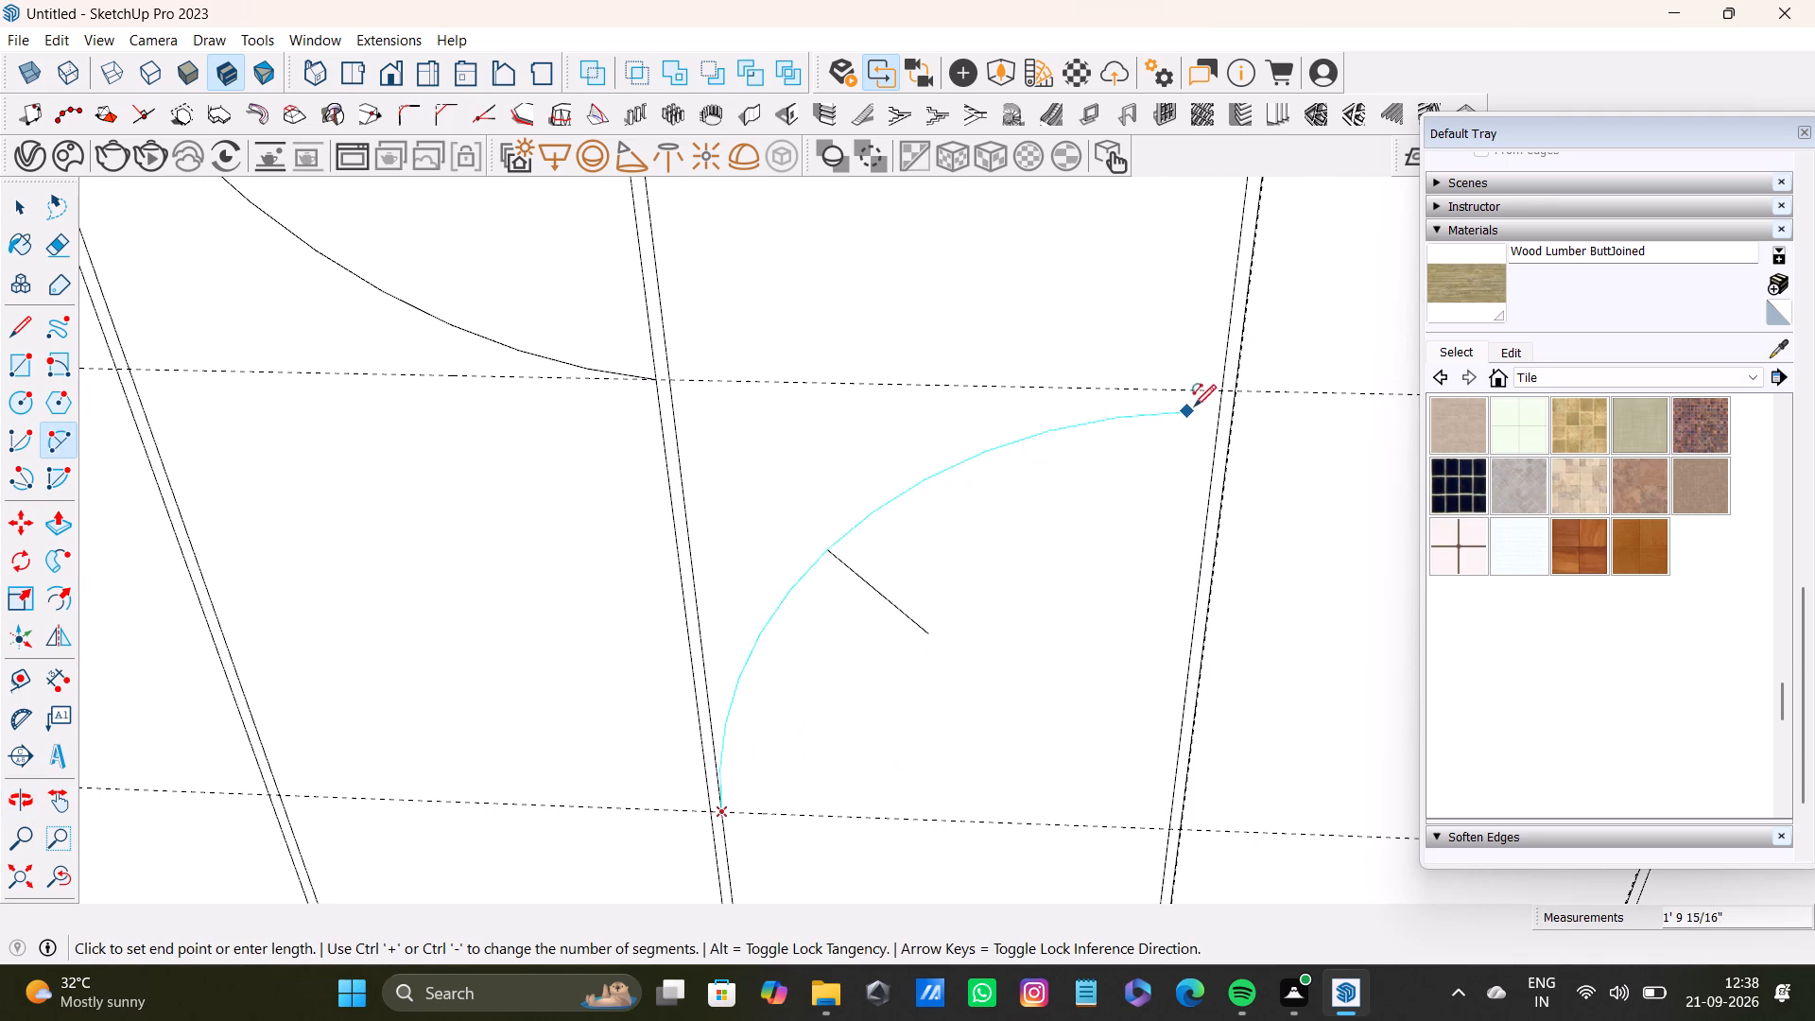
left_click(1223, 389)
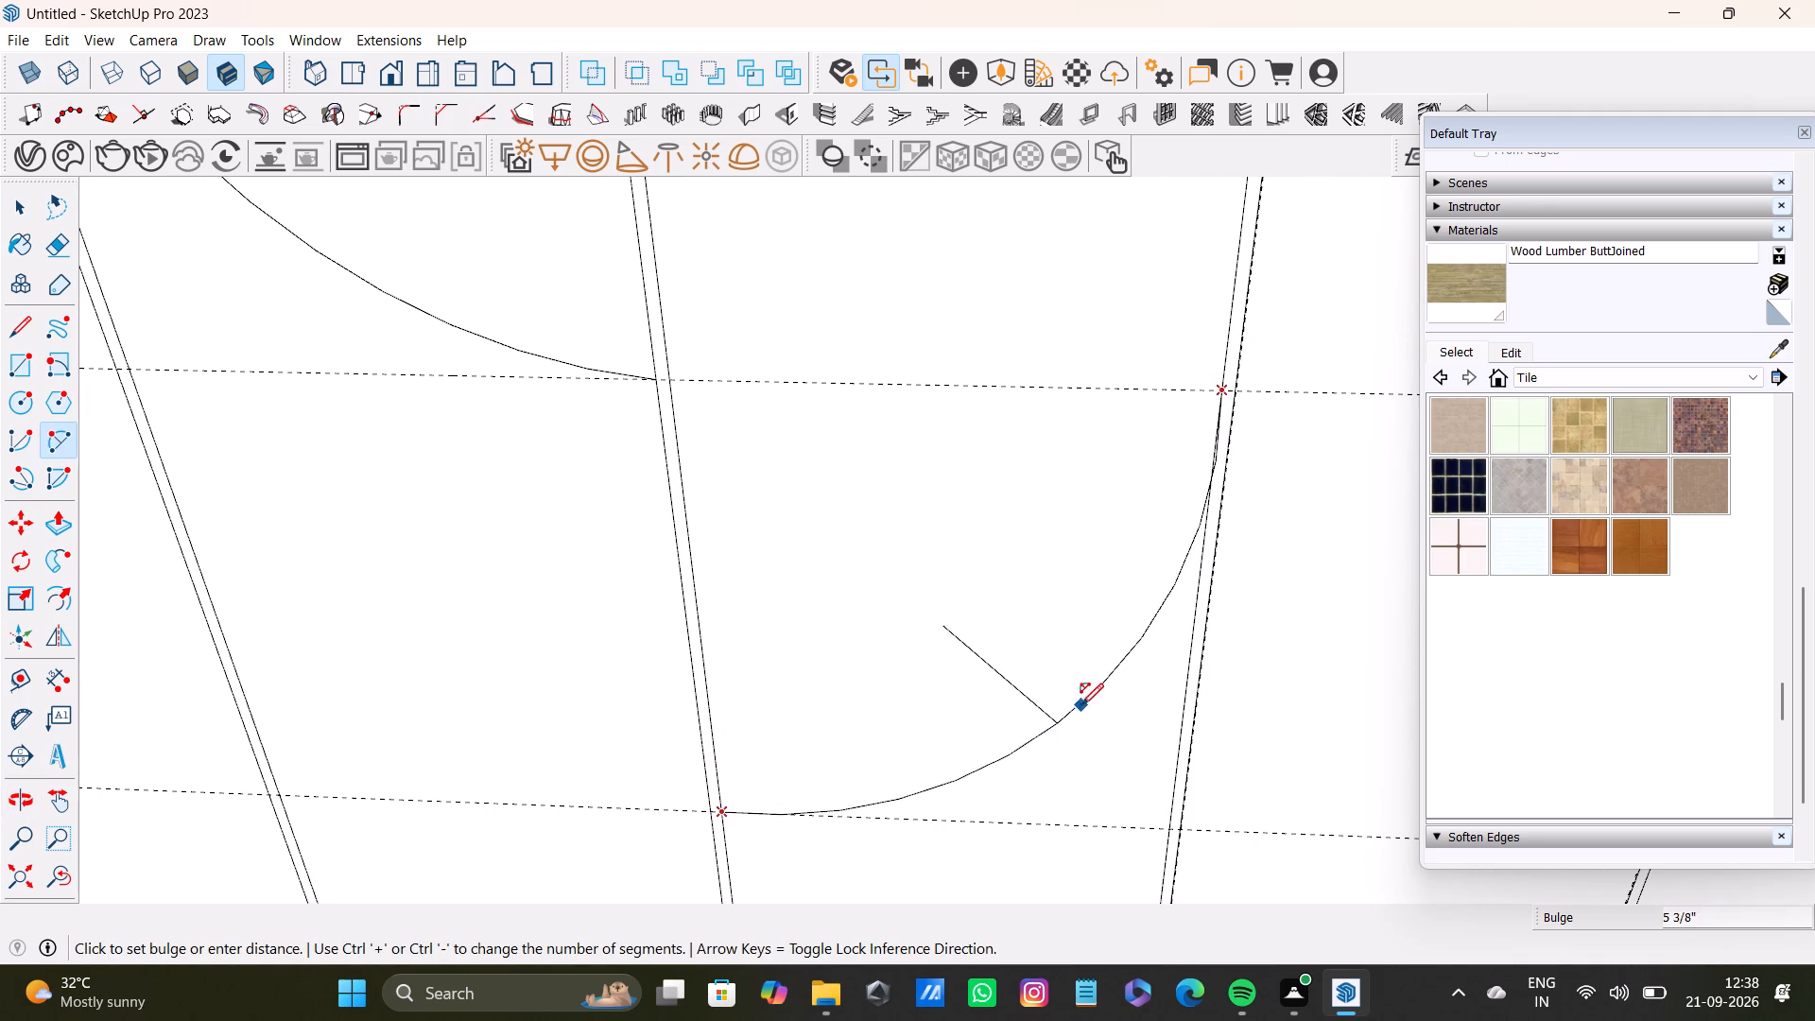
middle_click_drag(1081, 698, 1021, 578)
left_click(1011, 588)
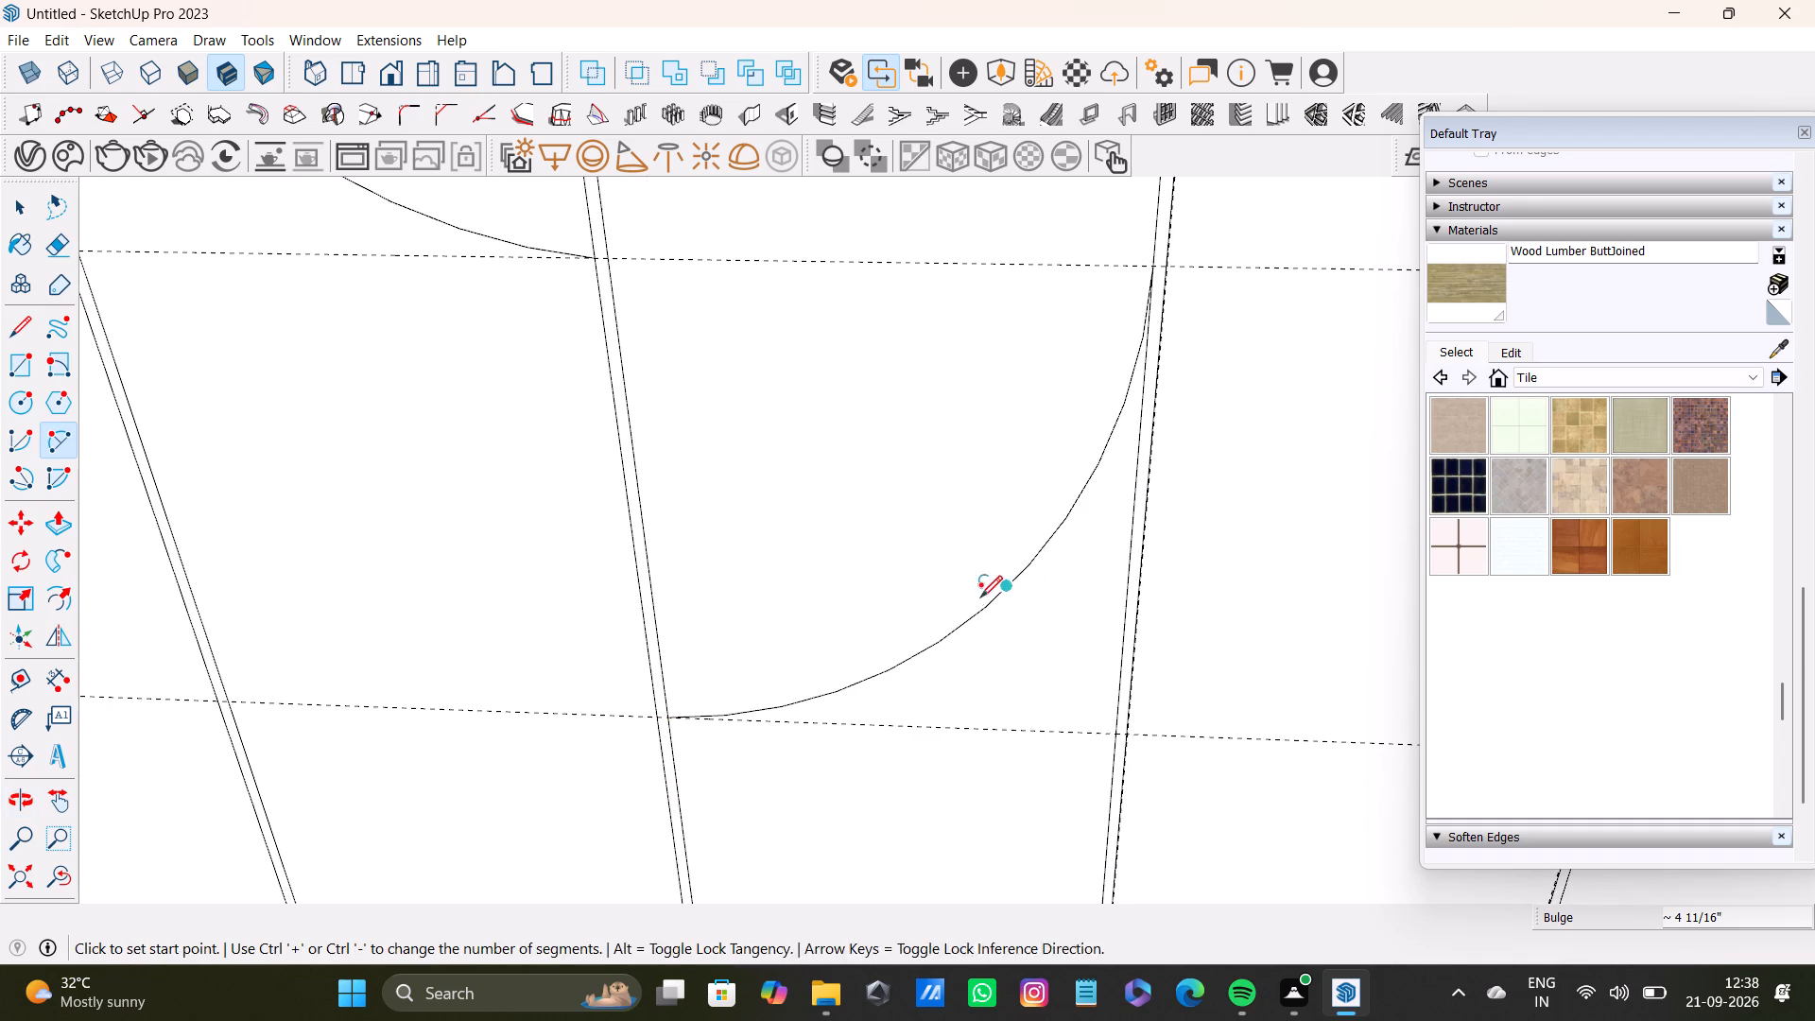
Draw an arc across the fifth panel with a bulge of about 4 3/16", falling from the top guide to the second guide.
scroll(924, 594, "down", 5)
middle_click_drag(920, 597, 765, 604)
scroll(900, 588, "down", 4)
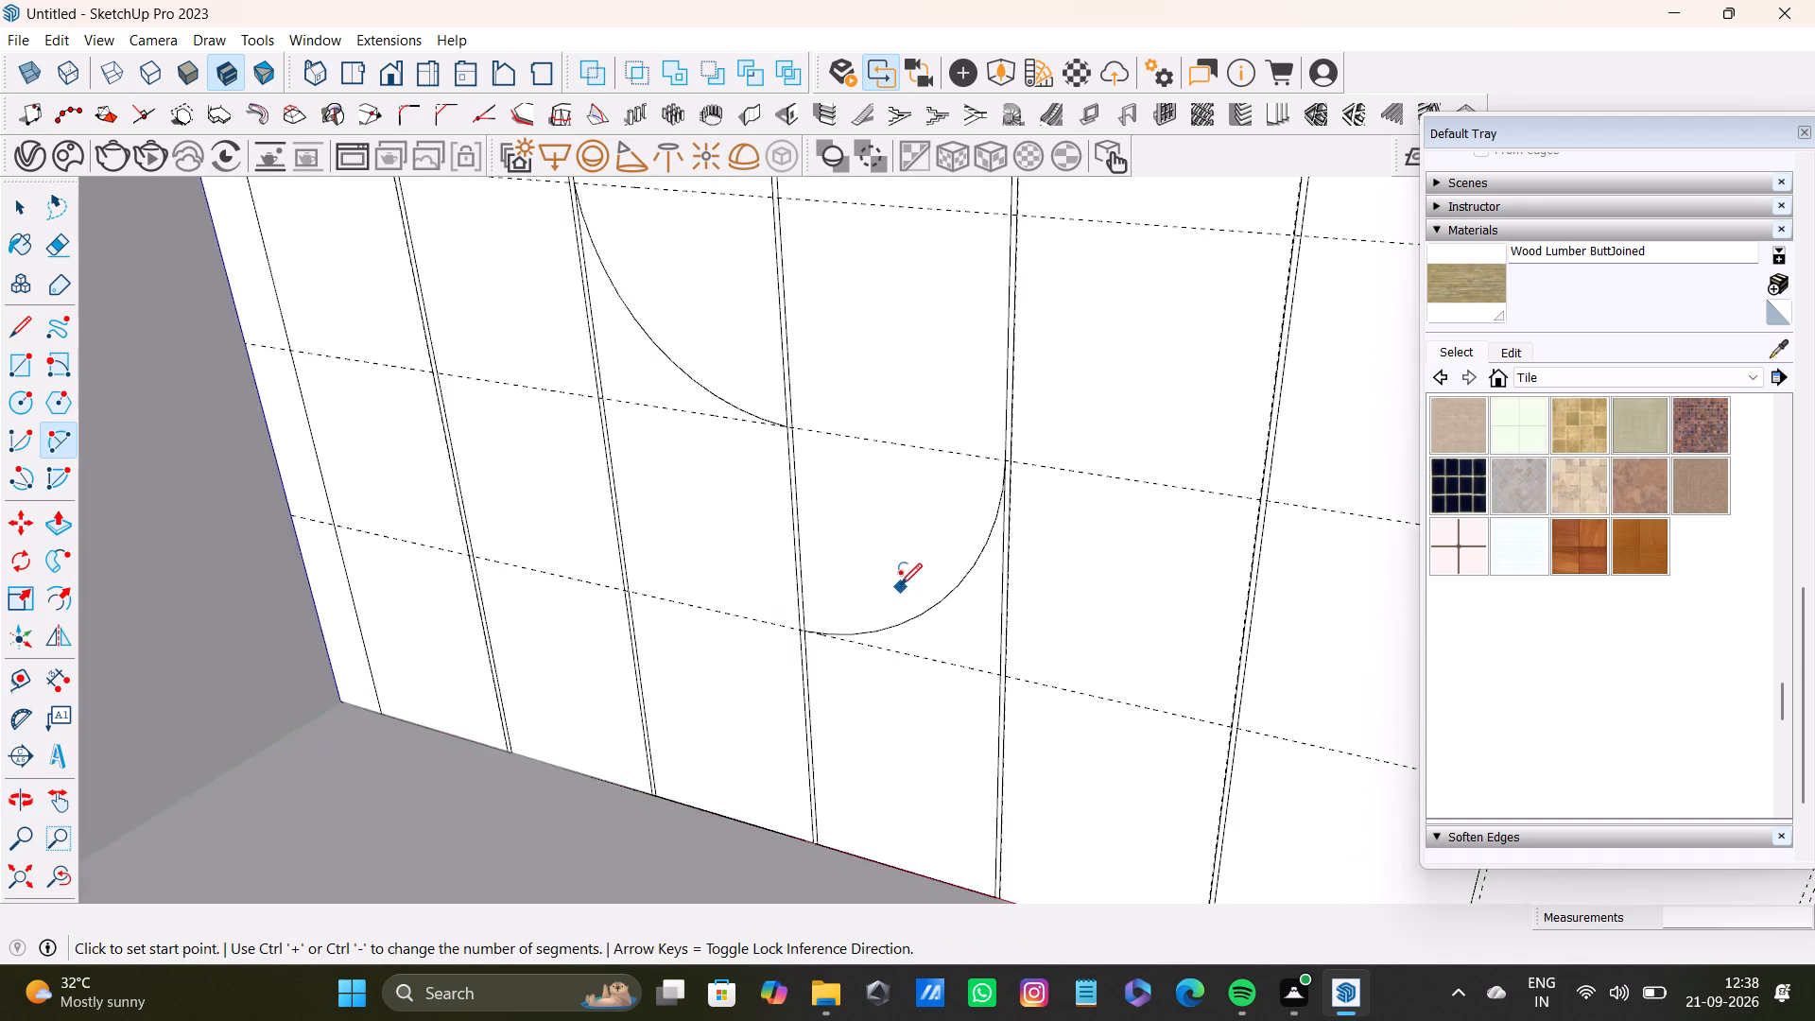
scroll(900, 585, "down", 3)
middle_click_drag(901, 563, 847, 689, "shift")
middle_click_drag(847, 689, 981, 660)
scroll(980, 659, "down", 7)
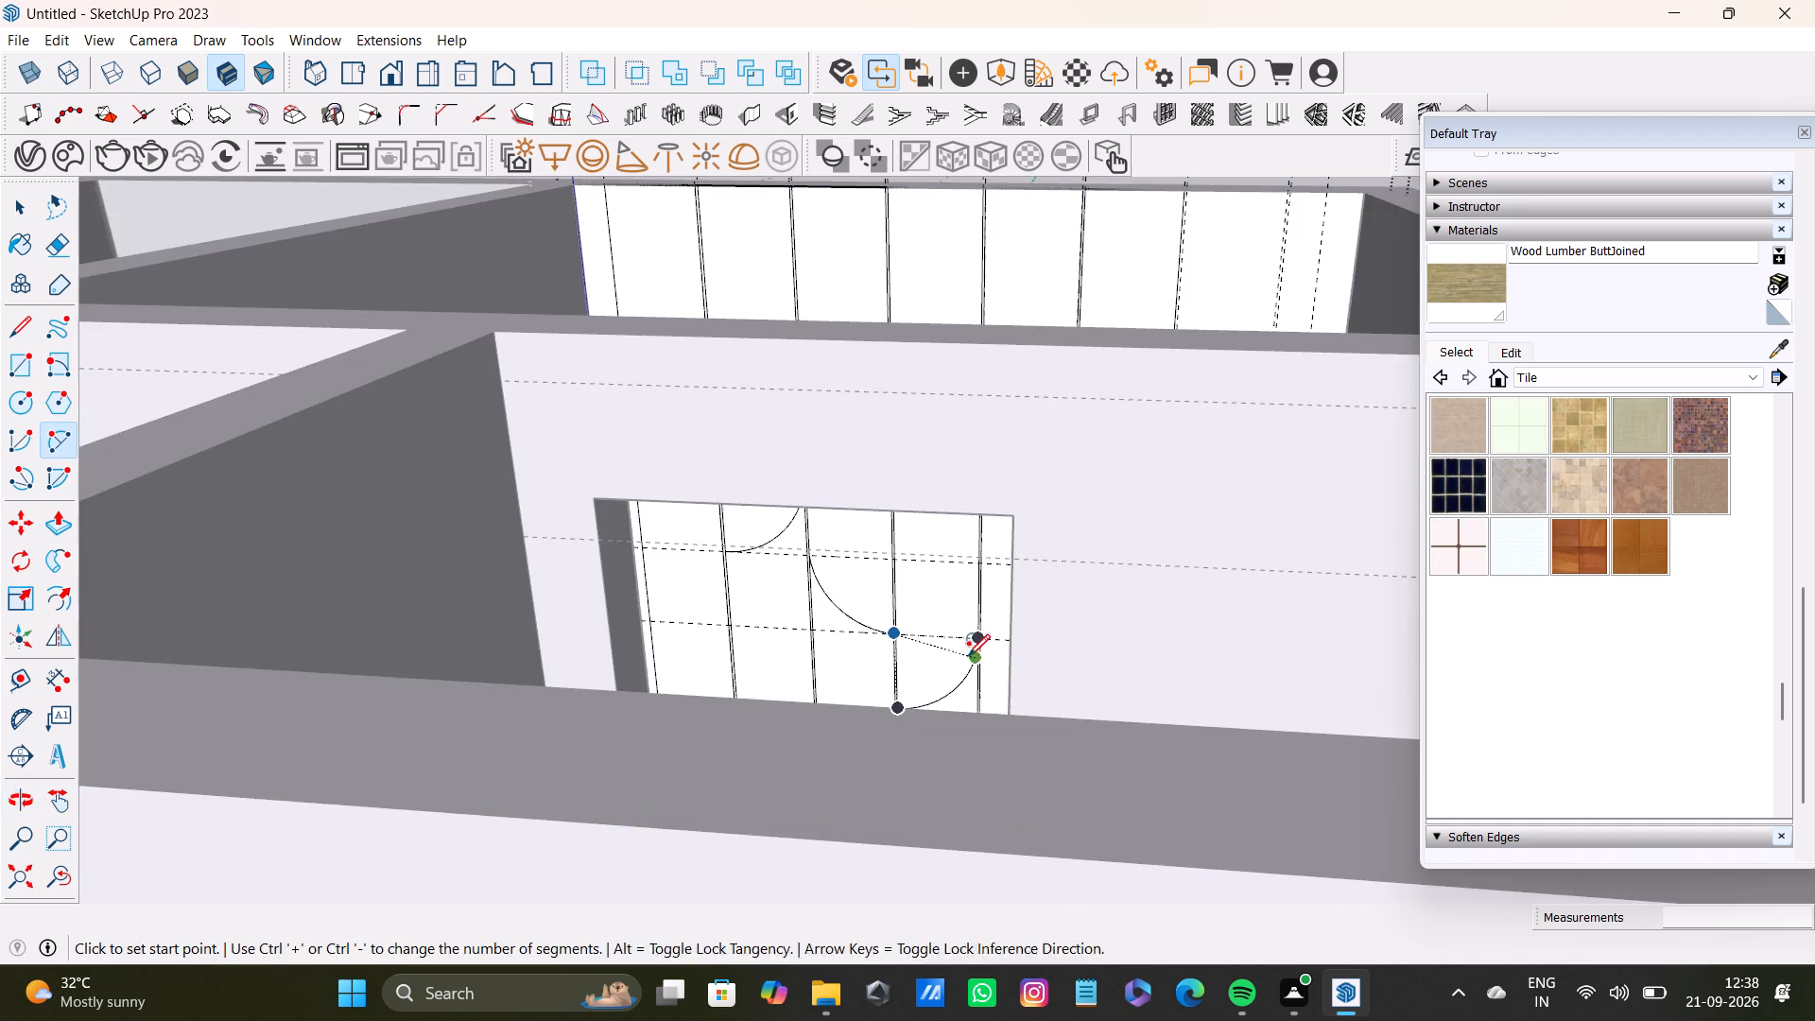
middle_click_drag(968, 656, 929, 847, "shift")
scroll(907, 723, "down", 3)
middle_click_drag(914, 669, 900, 707, "shift")
middle_click_drag(902, 694, 895, 666)
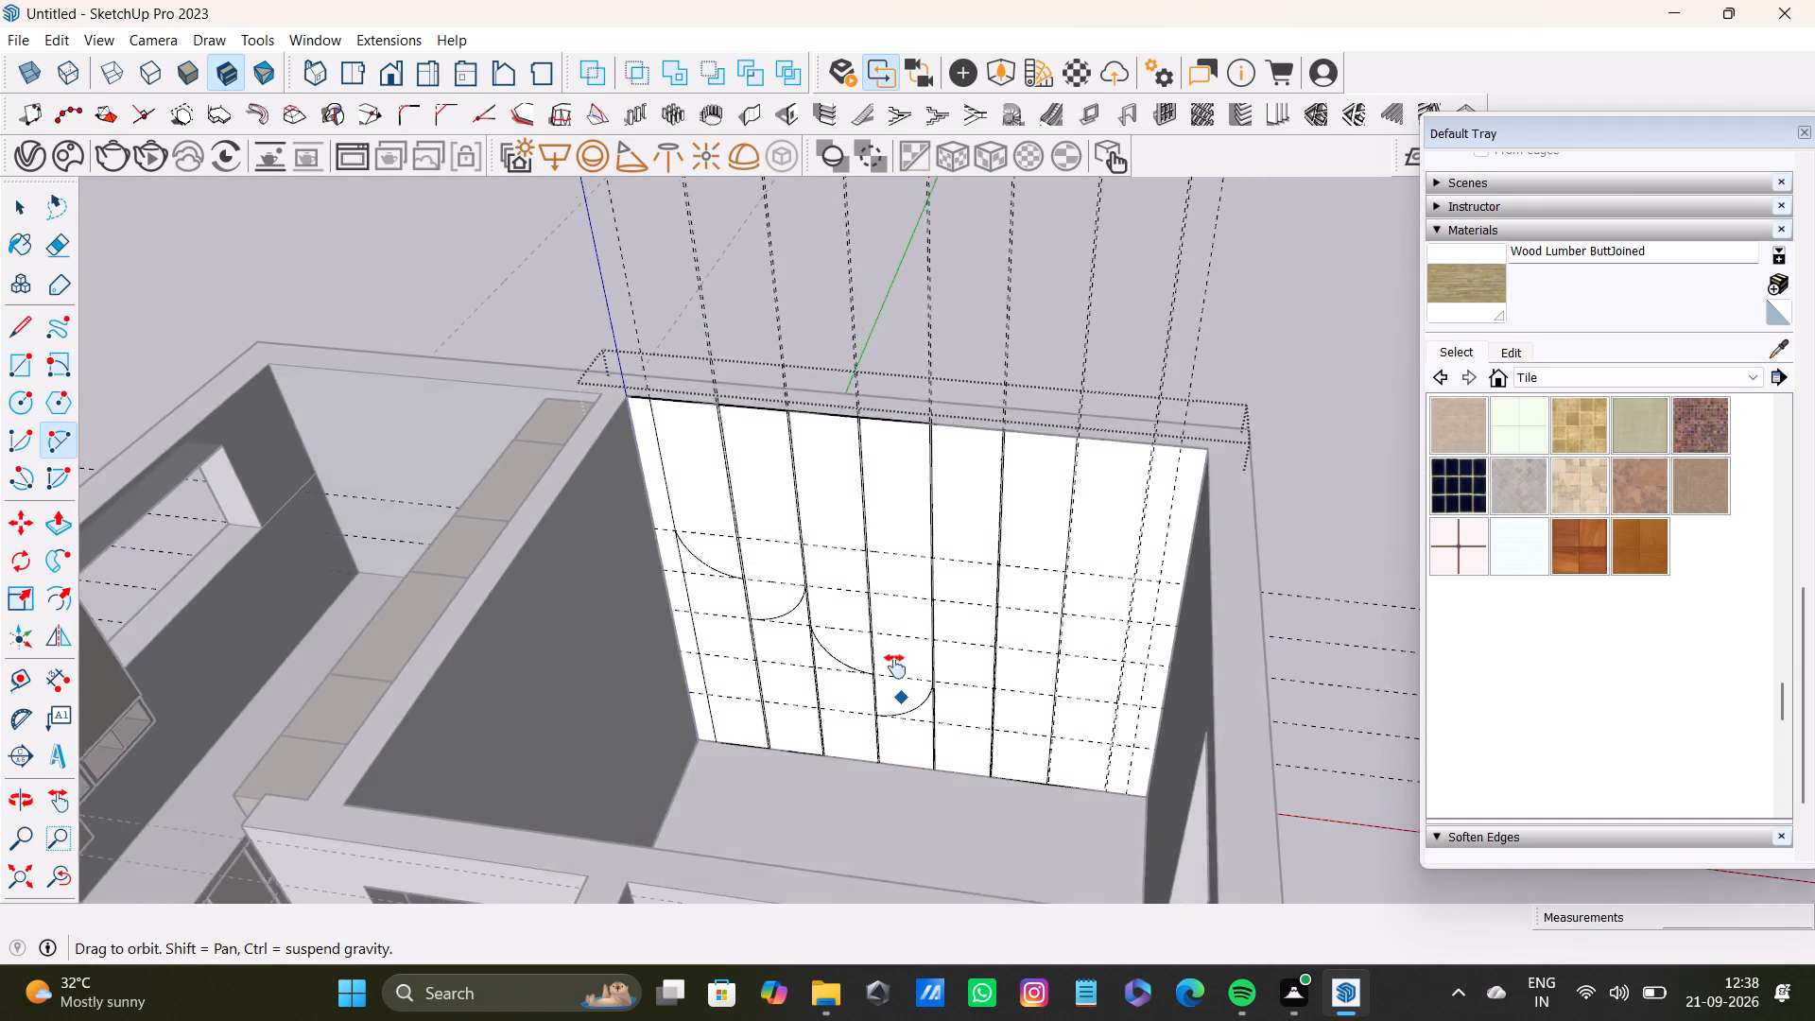
middle_click_drag(895, 666, 835, 666)
scroll(841, 662, "up", 4)
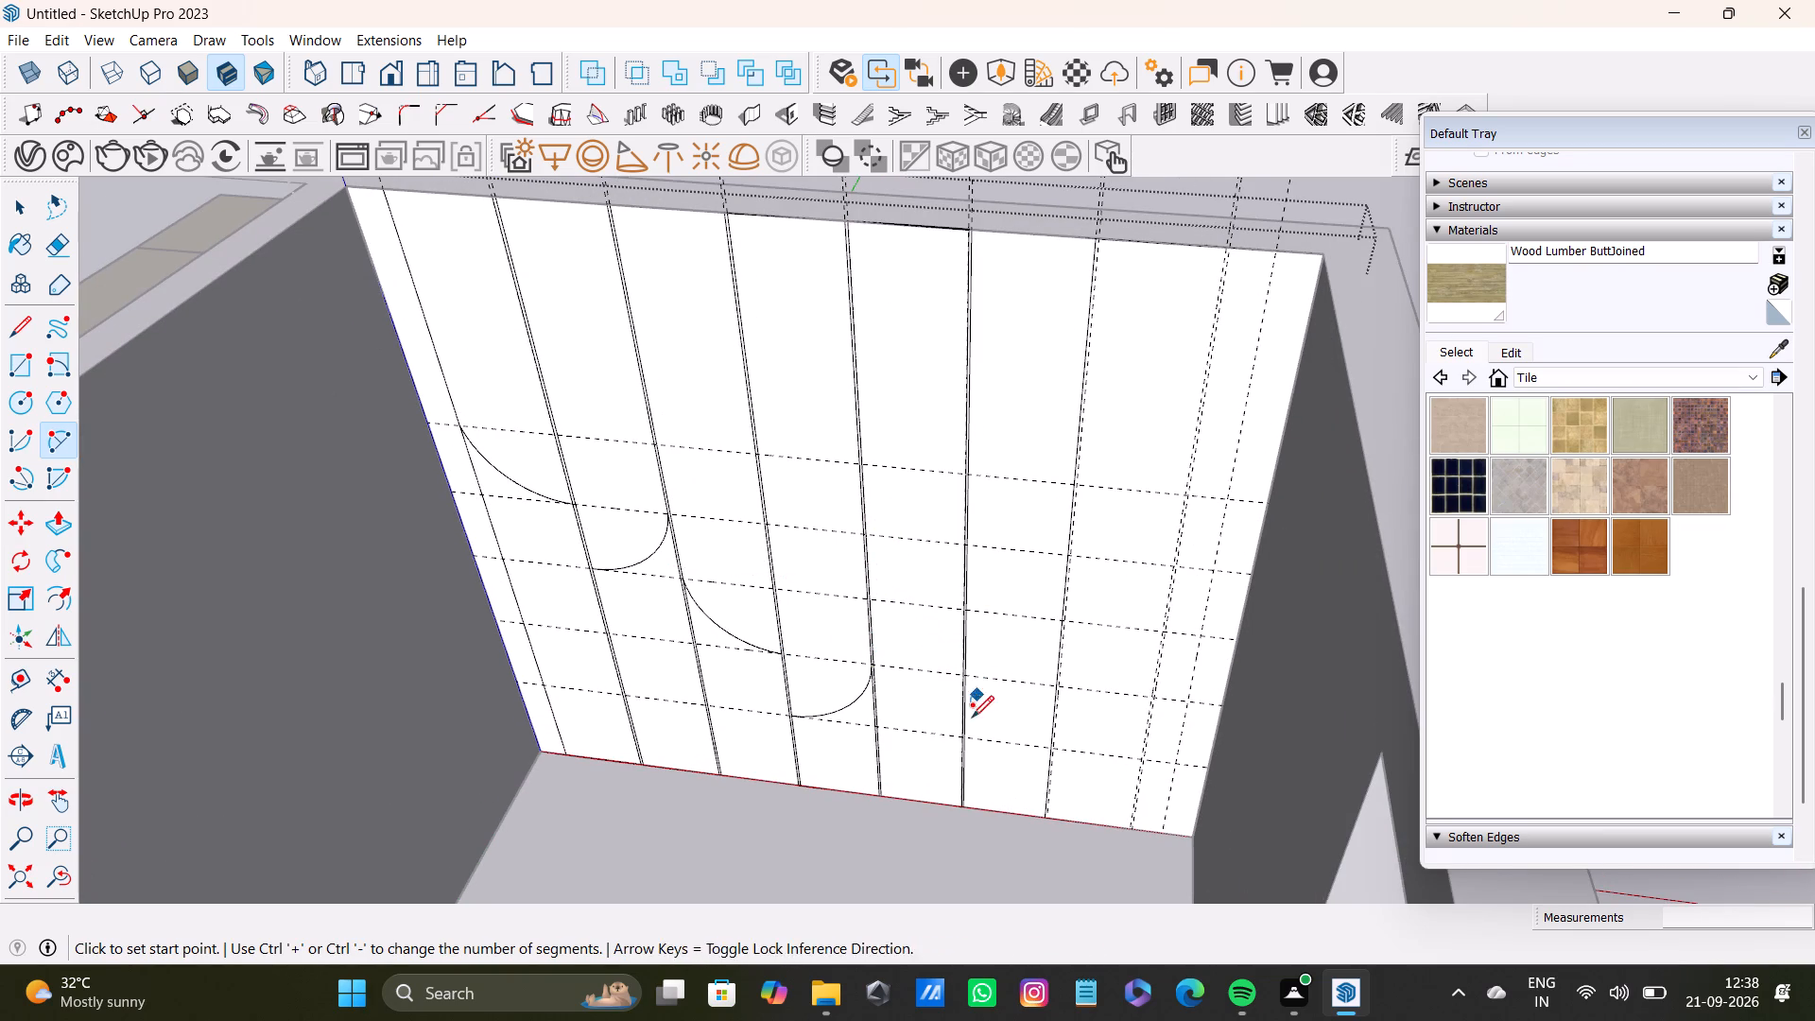
left_click(865, 465)
left_click(963, 538)
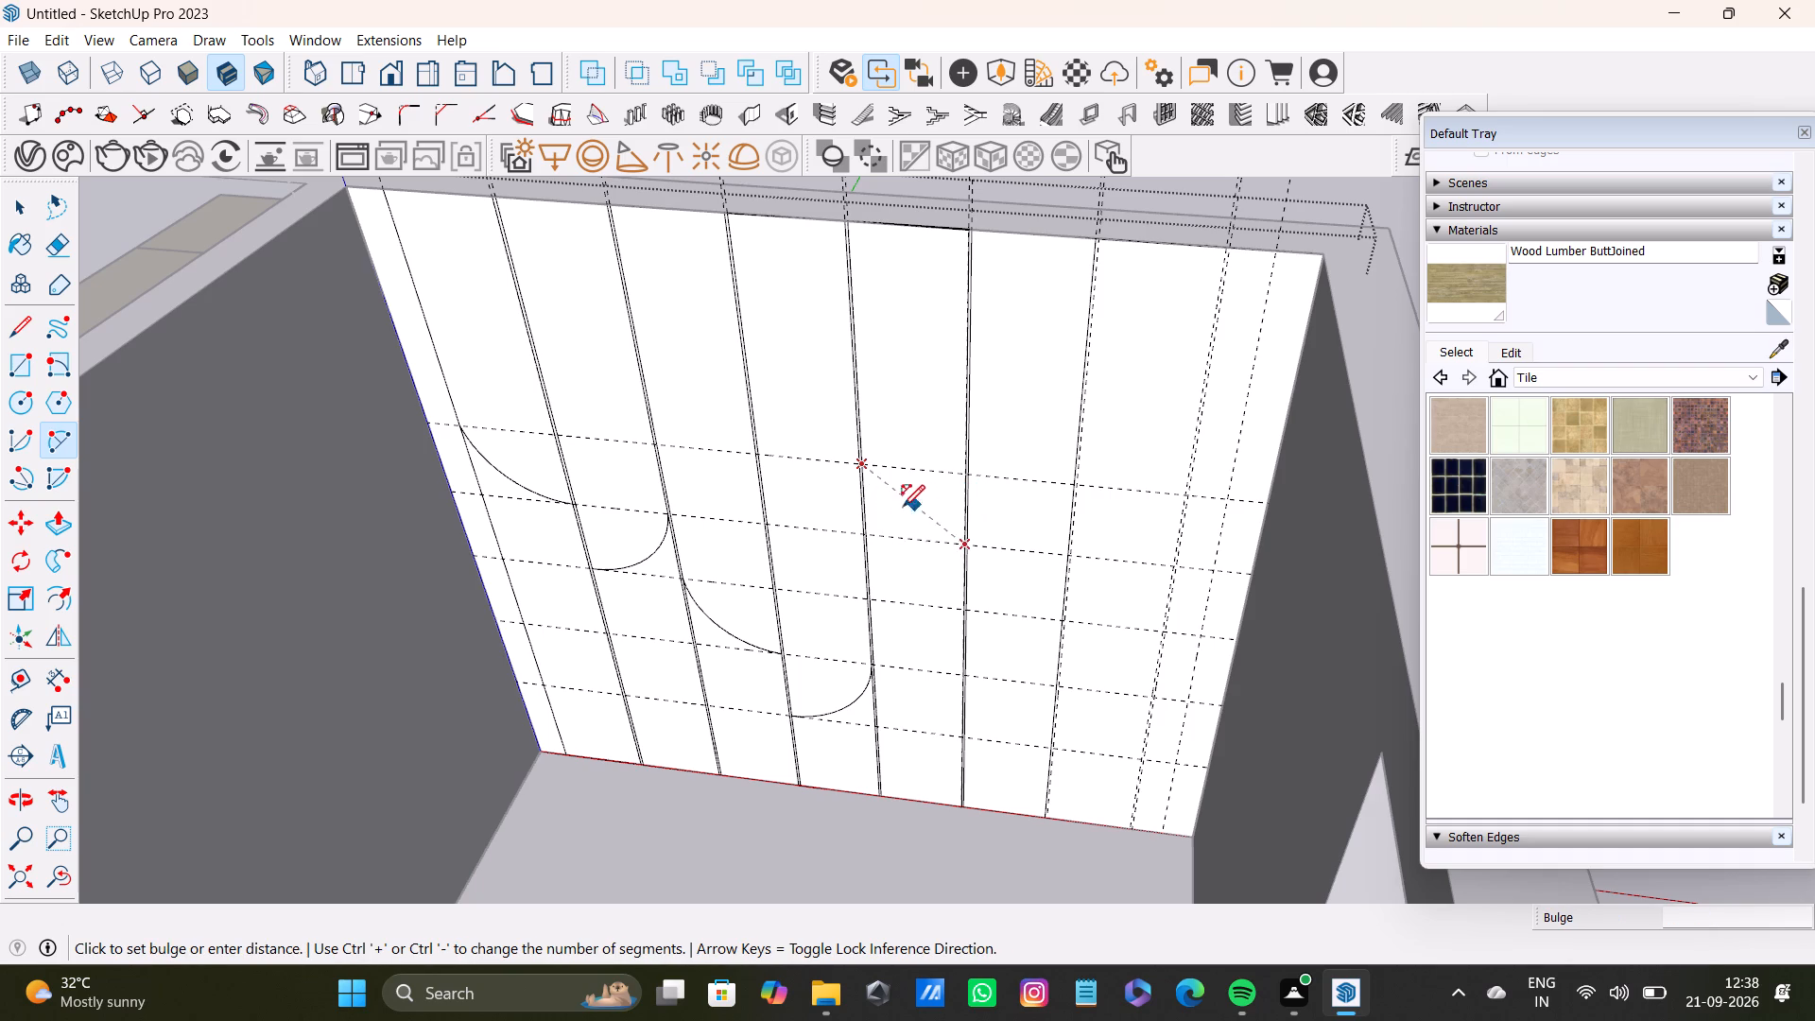
left_click(873, 507)
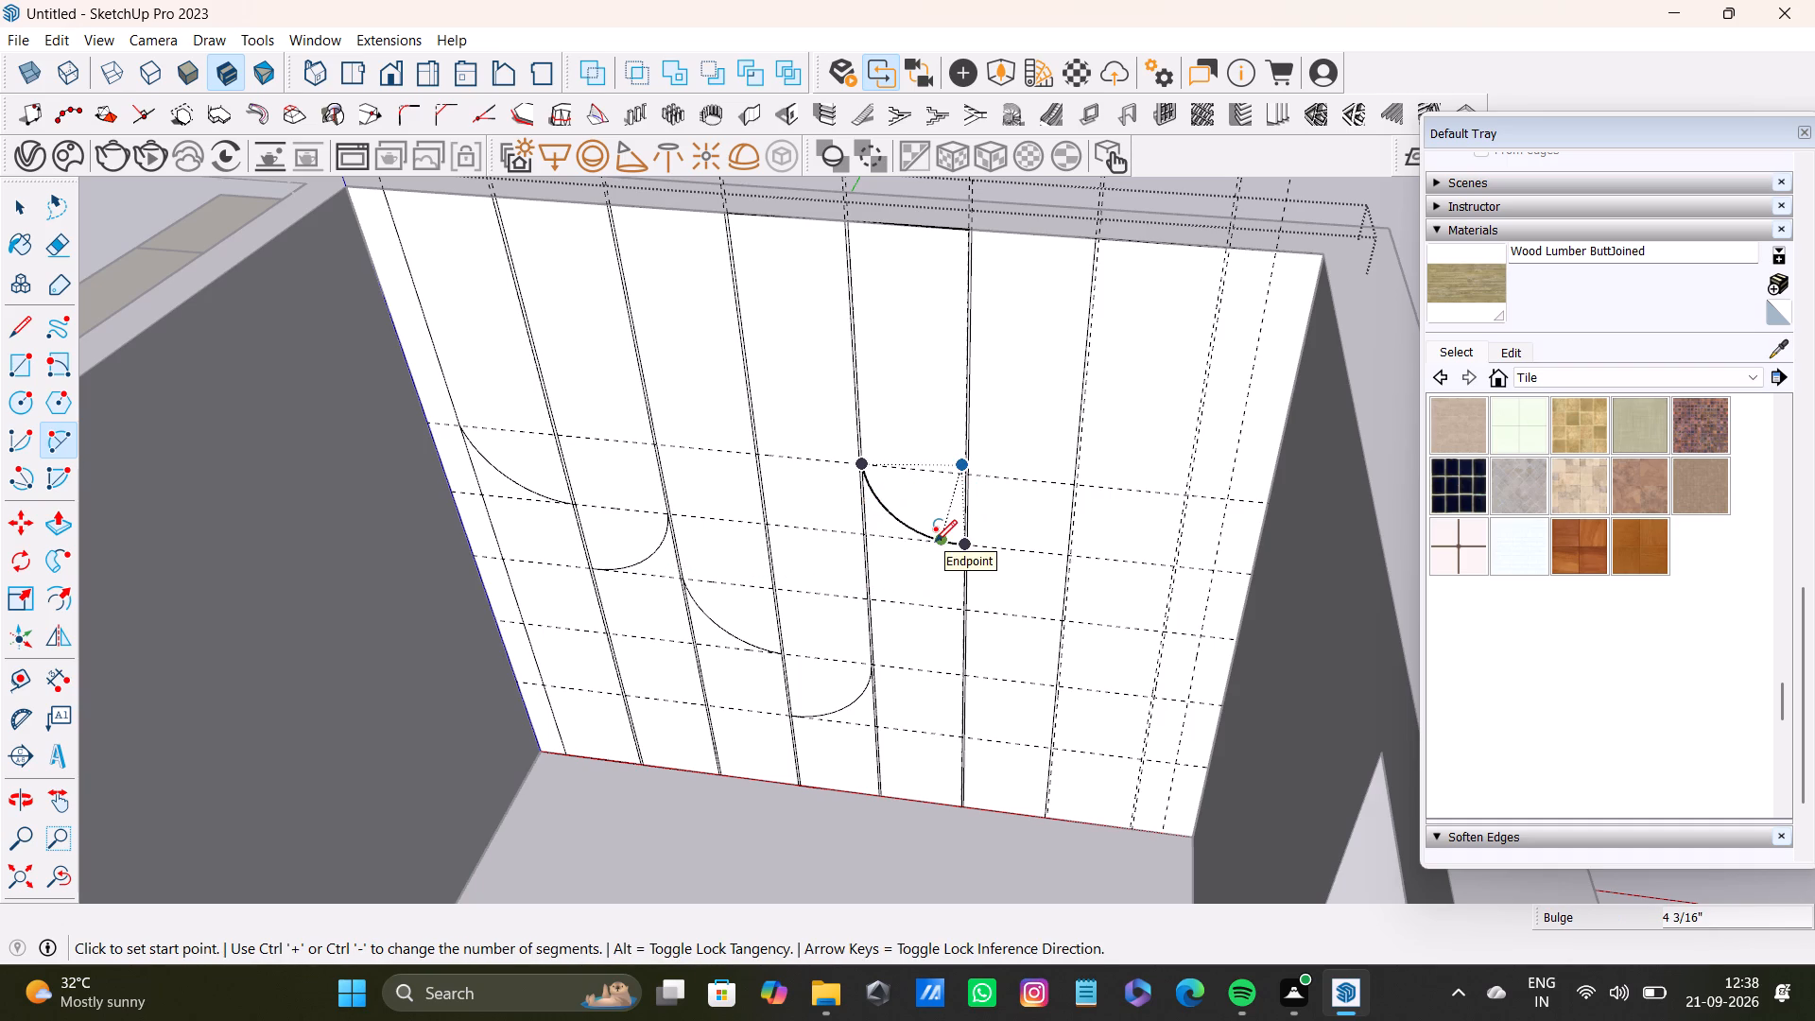
Undo the arc just drawn across the fifth panel.
key("ctrl+z")
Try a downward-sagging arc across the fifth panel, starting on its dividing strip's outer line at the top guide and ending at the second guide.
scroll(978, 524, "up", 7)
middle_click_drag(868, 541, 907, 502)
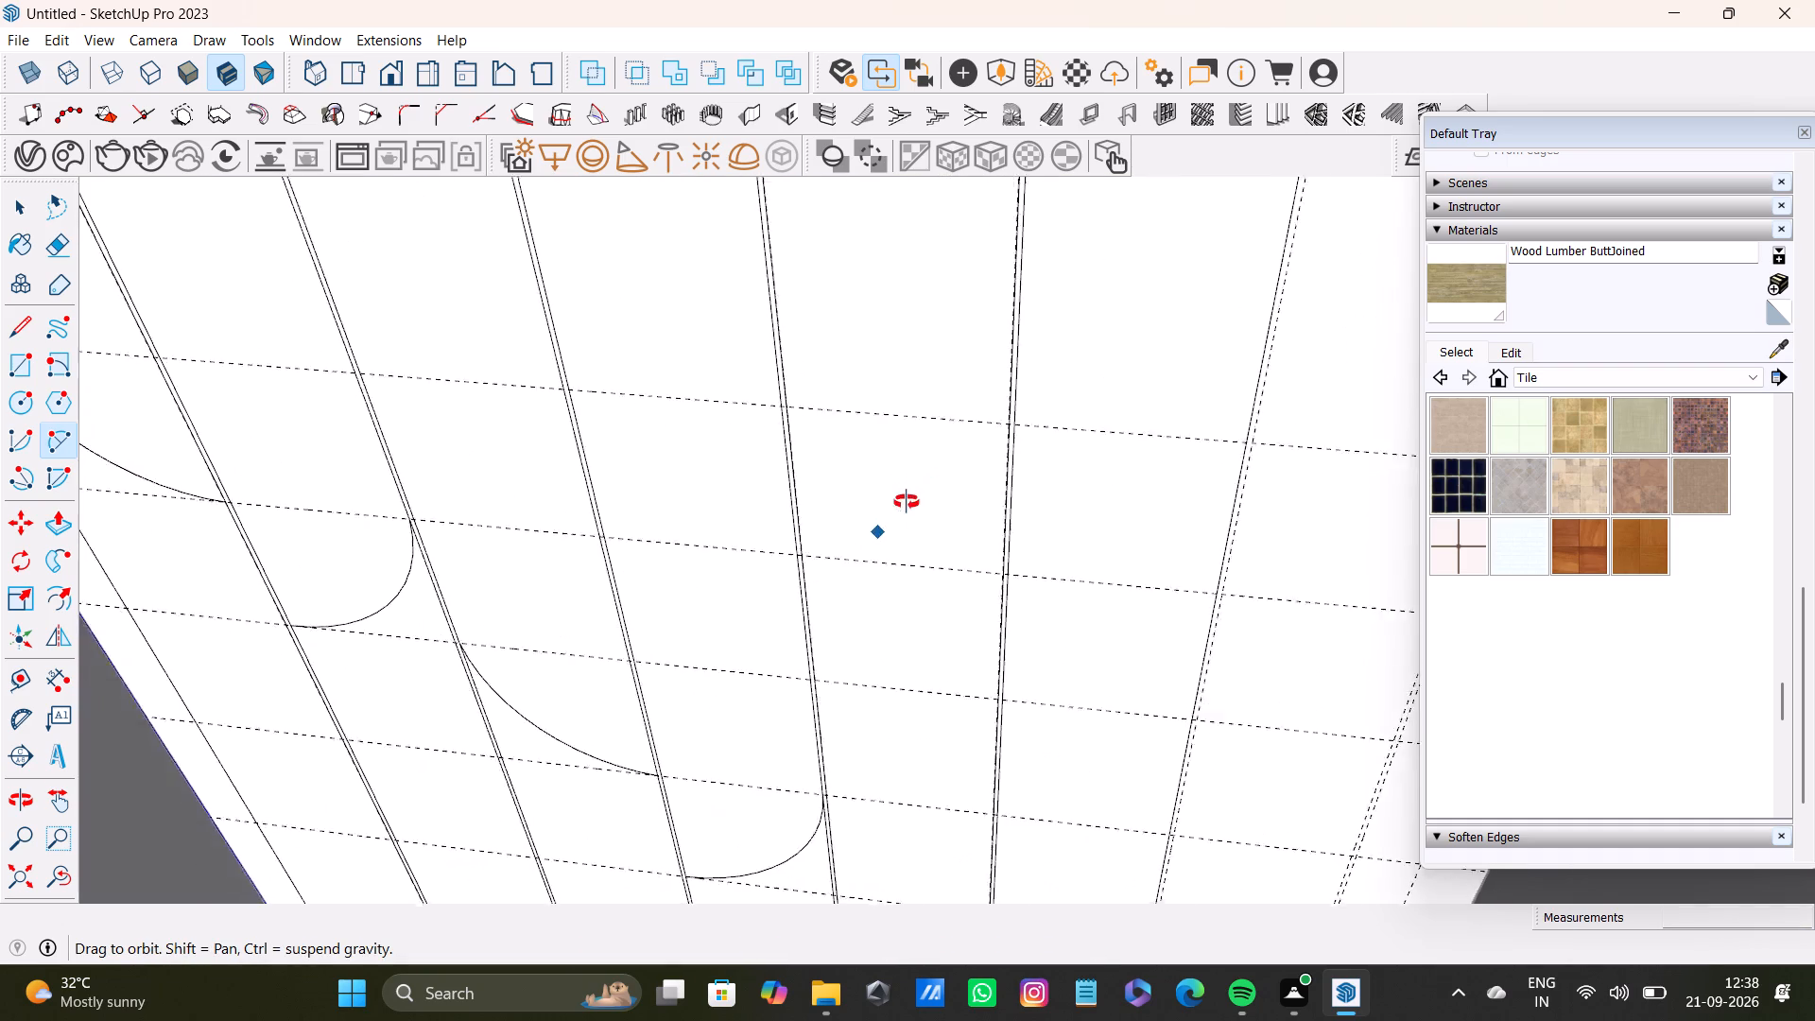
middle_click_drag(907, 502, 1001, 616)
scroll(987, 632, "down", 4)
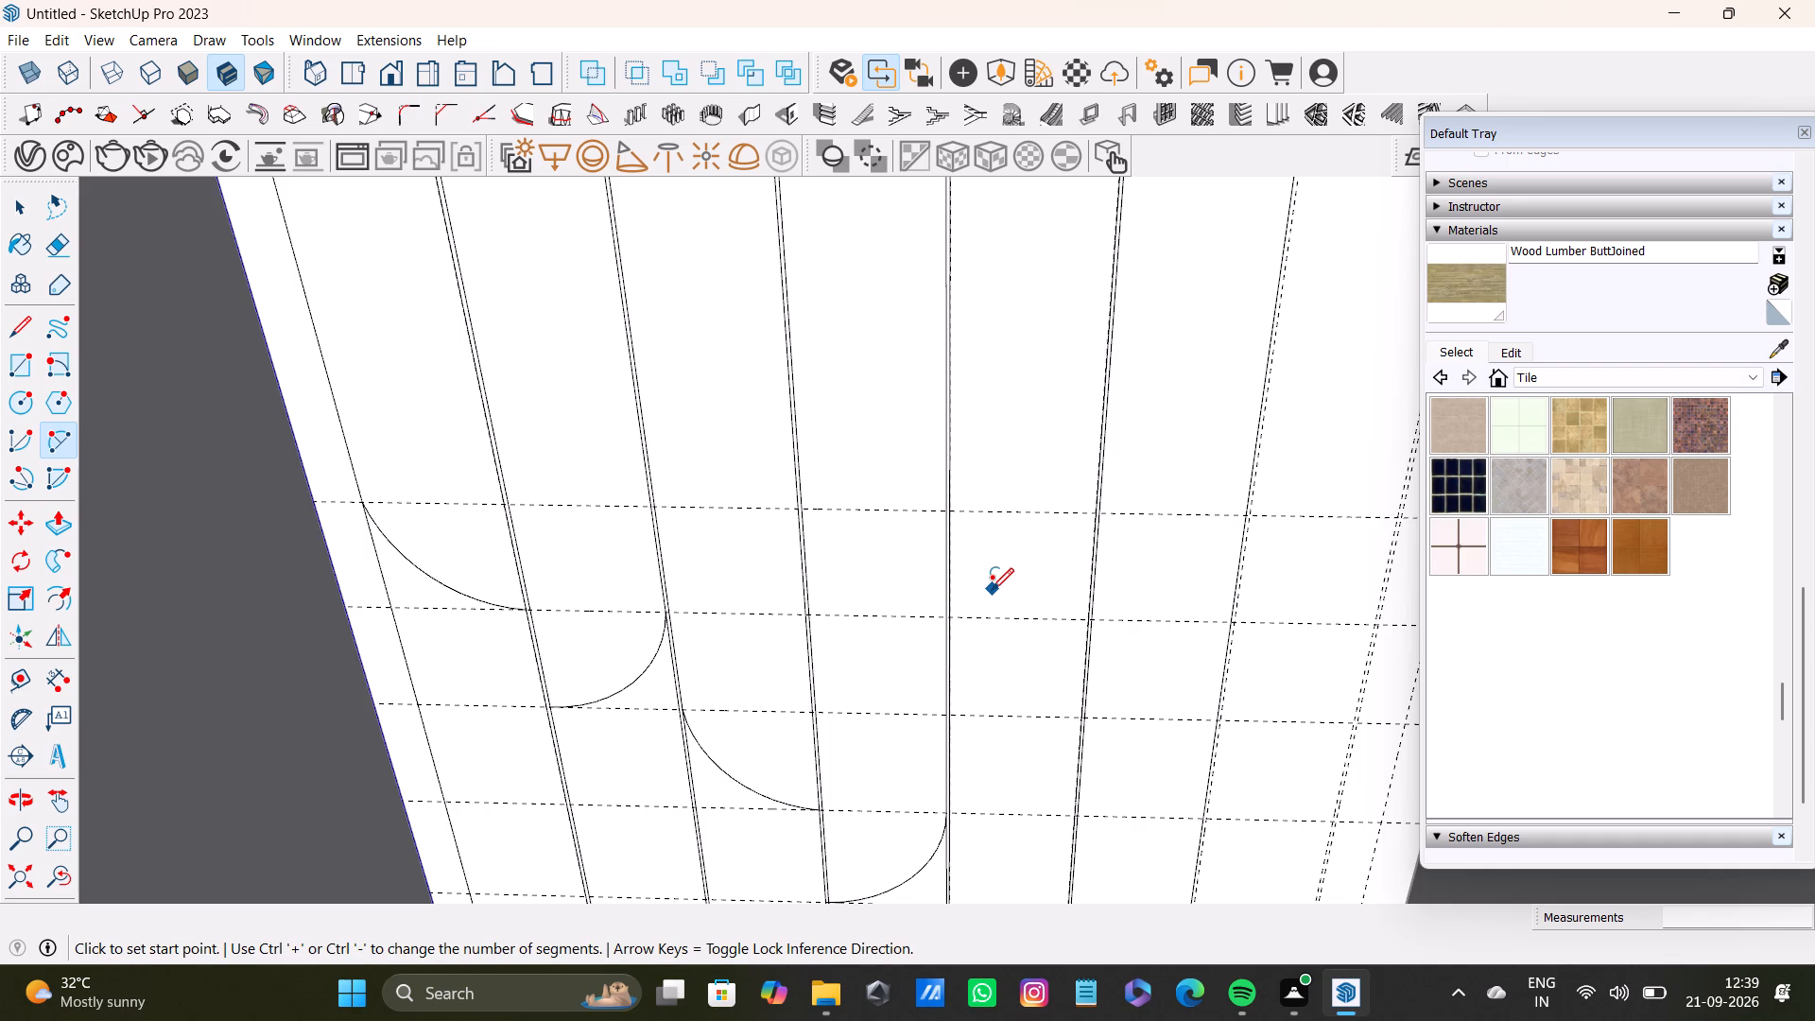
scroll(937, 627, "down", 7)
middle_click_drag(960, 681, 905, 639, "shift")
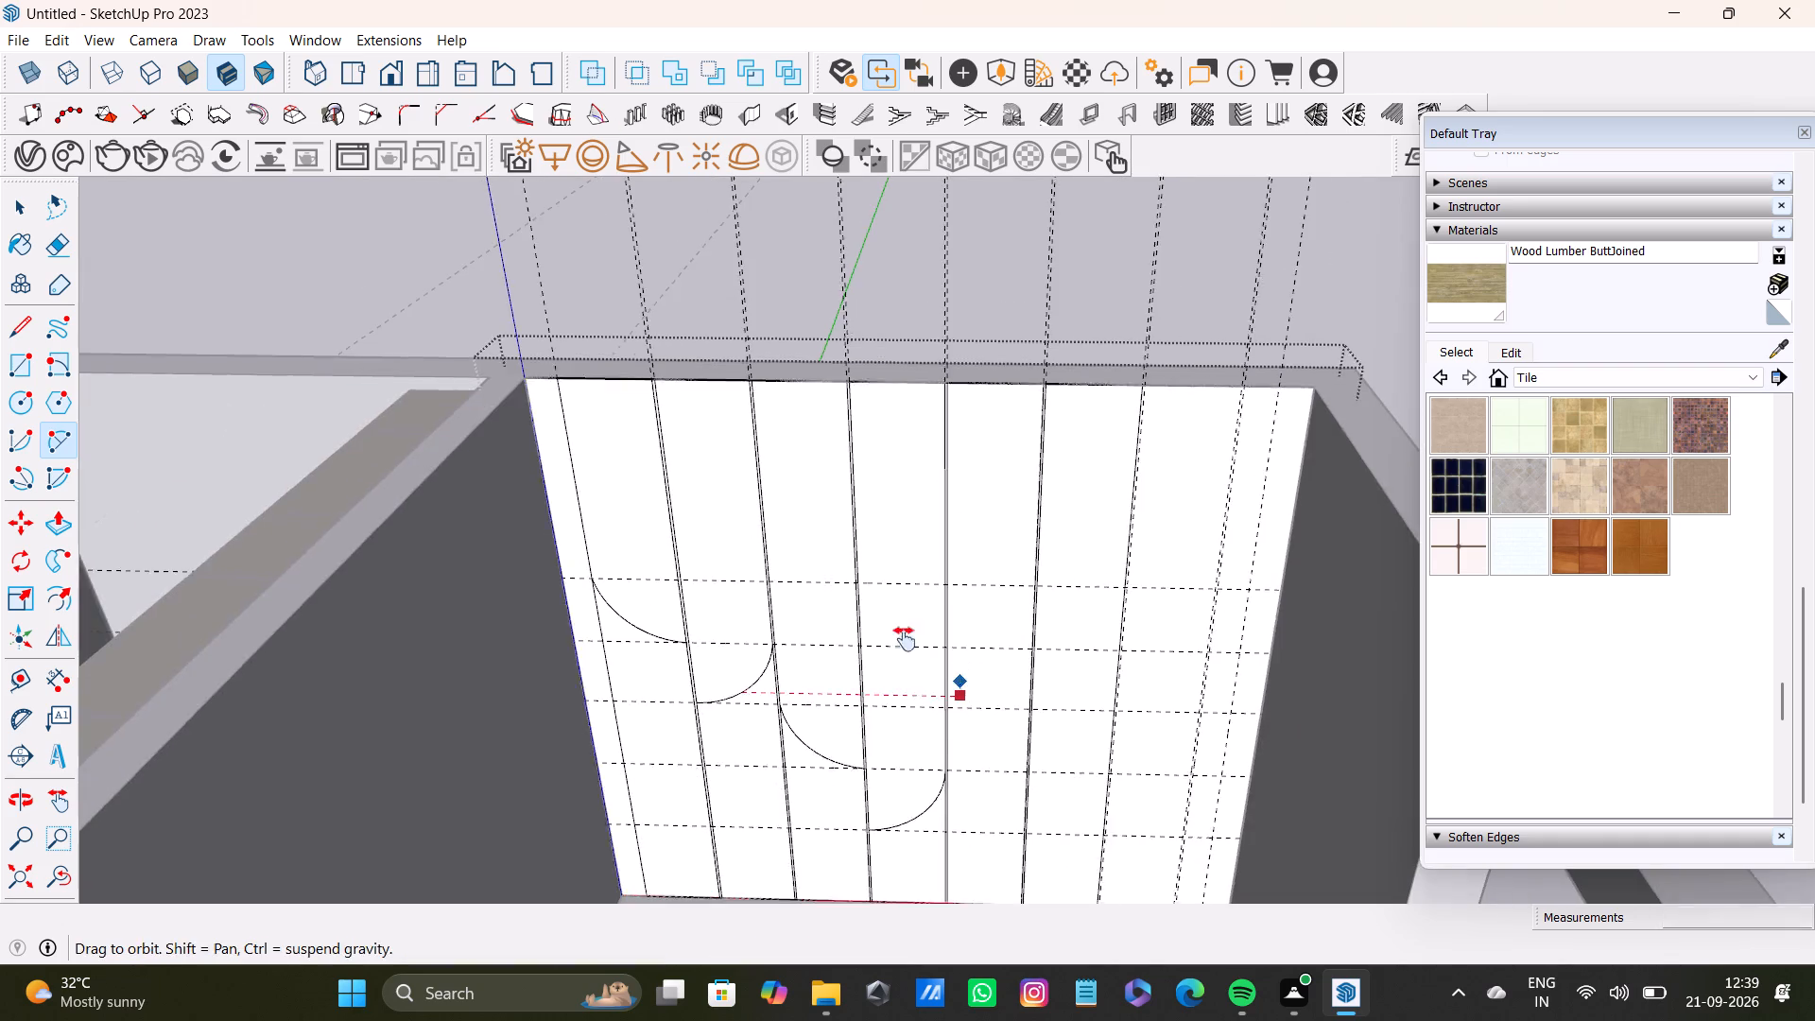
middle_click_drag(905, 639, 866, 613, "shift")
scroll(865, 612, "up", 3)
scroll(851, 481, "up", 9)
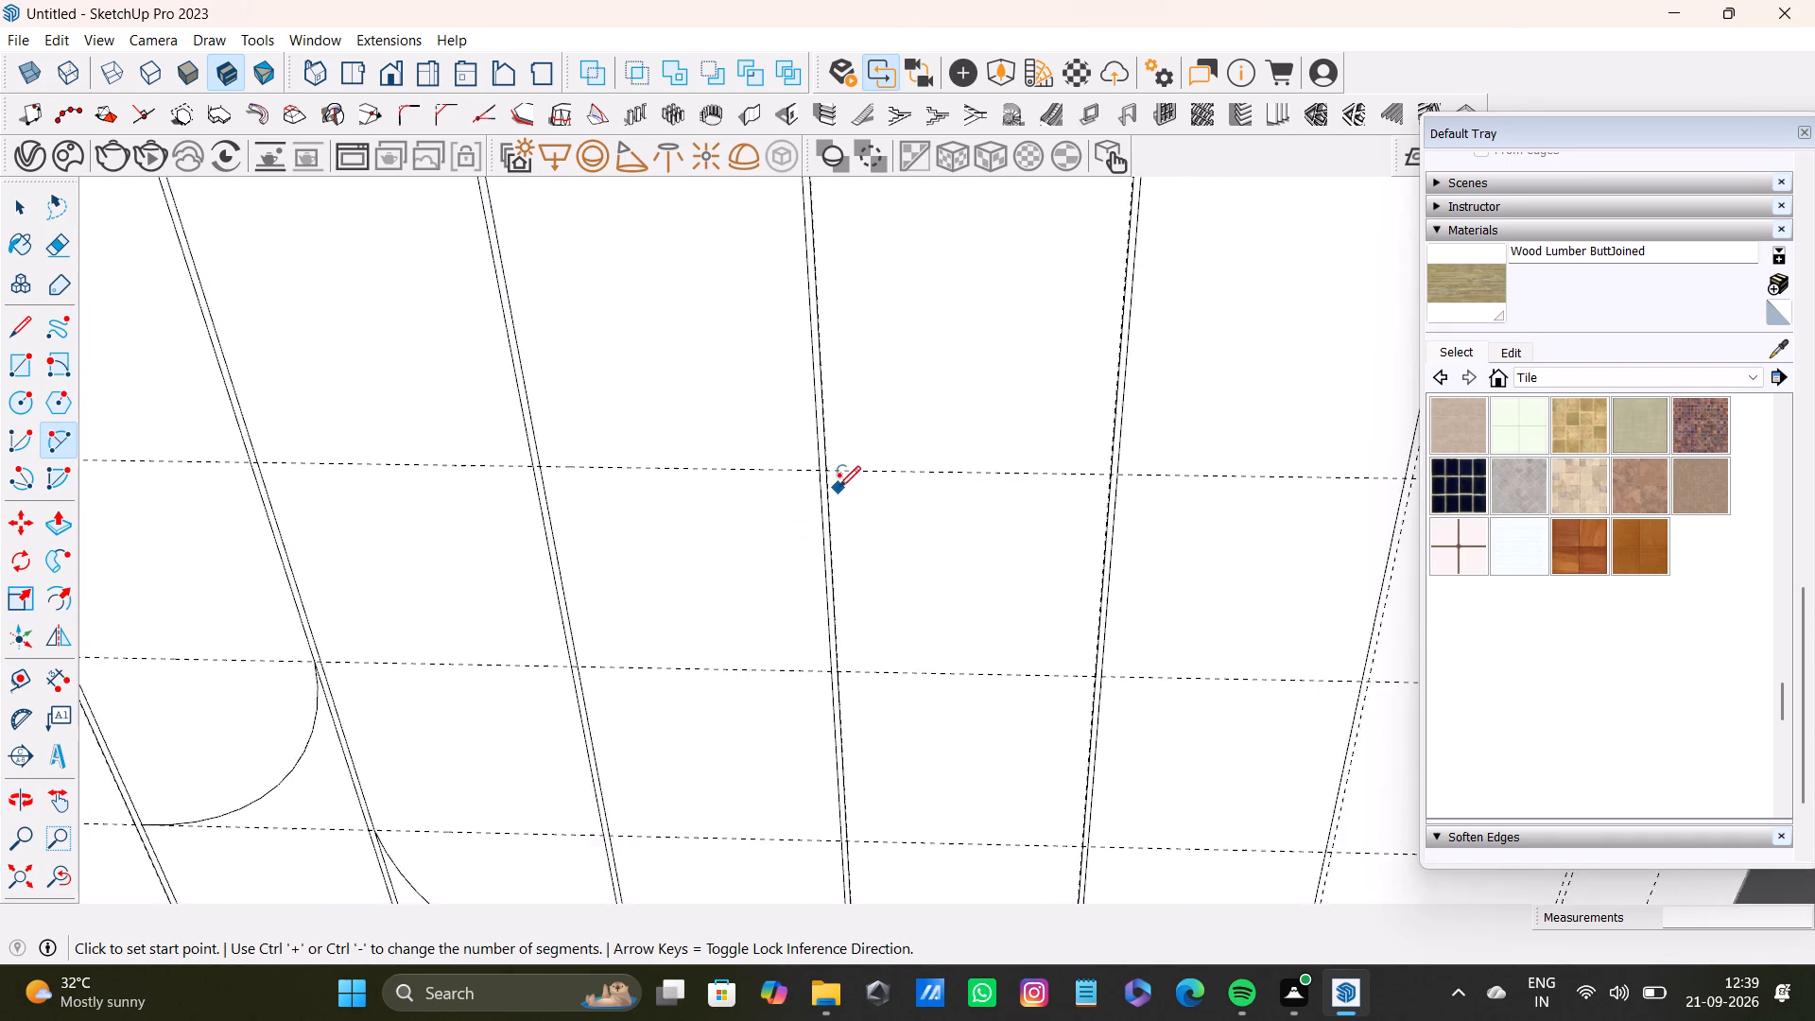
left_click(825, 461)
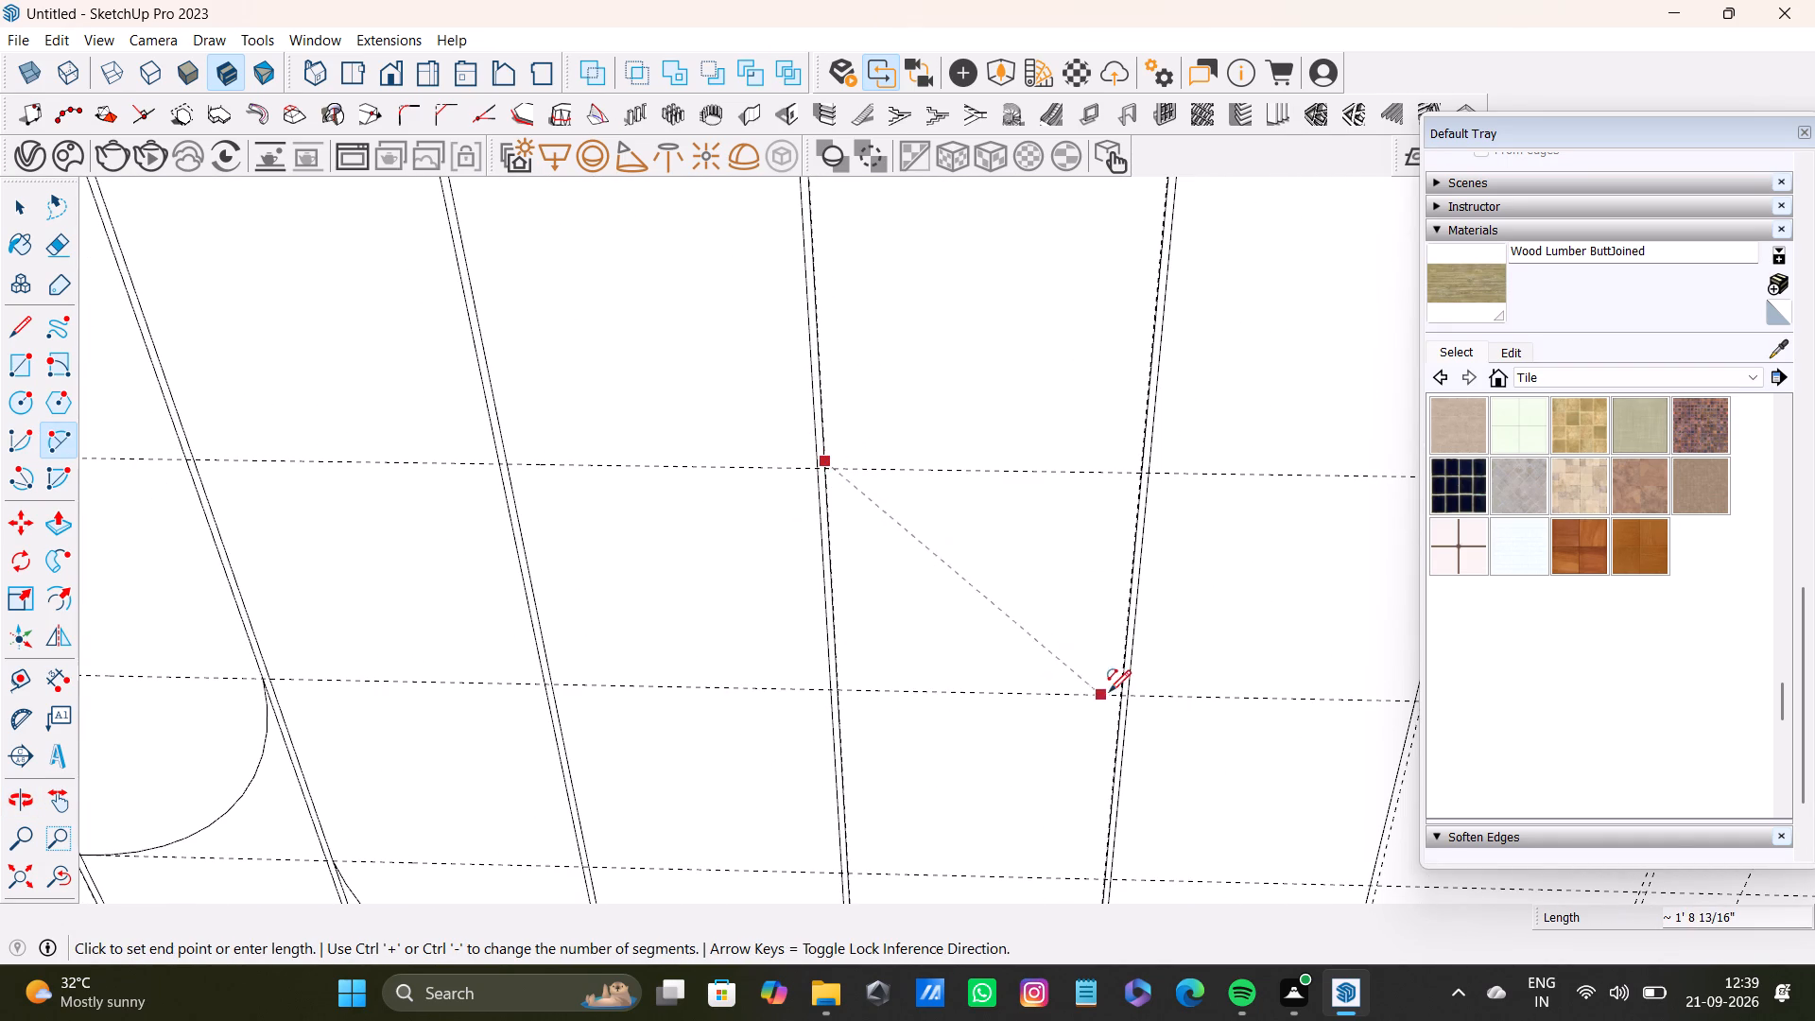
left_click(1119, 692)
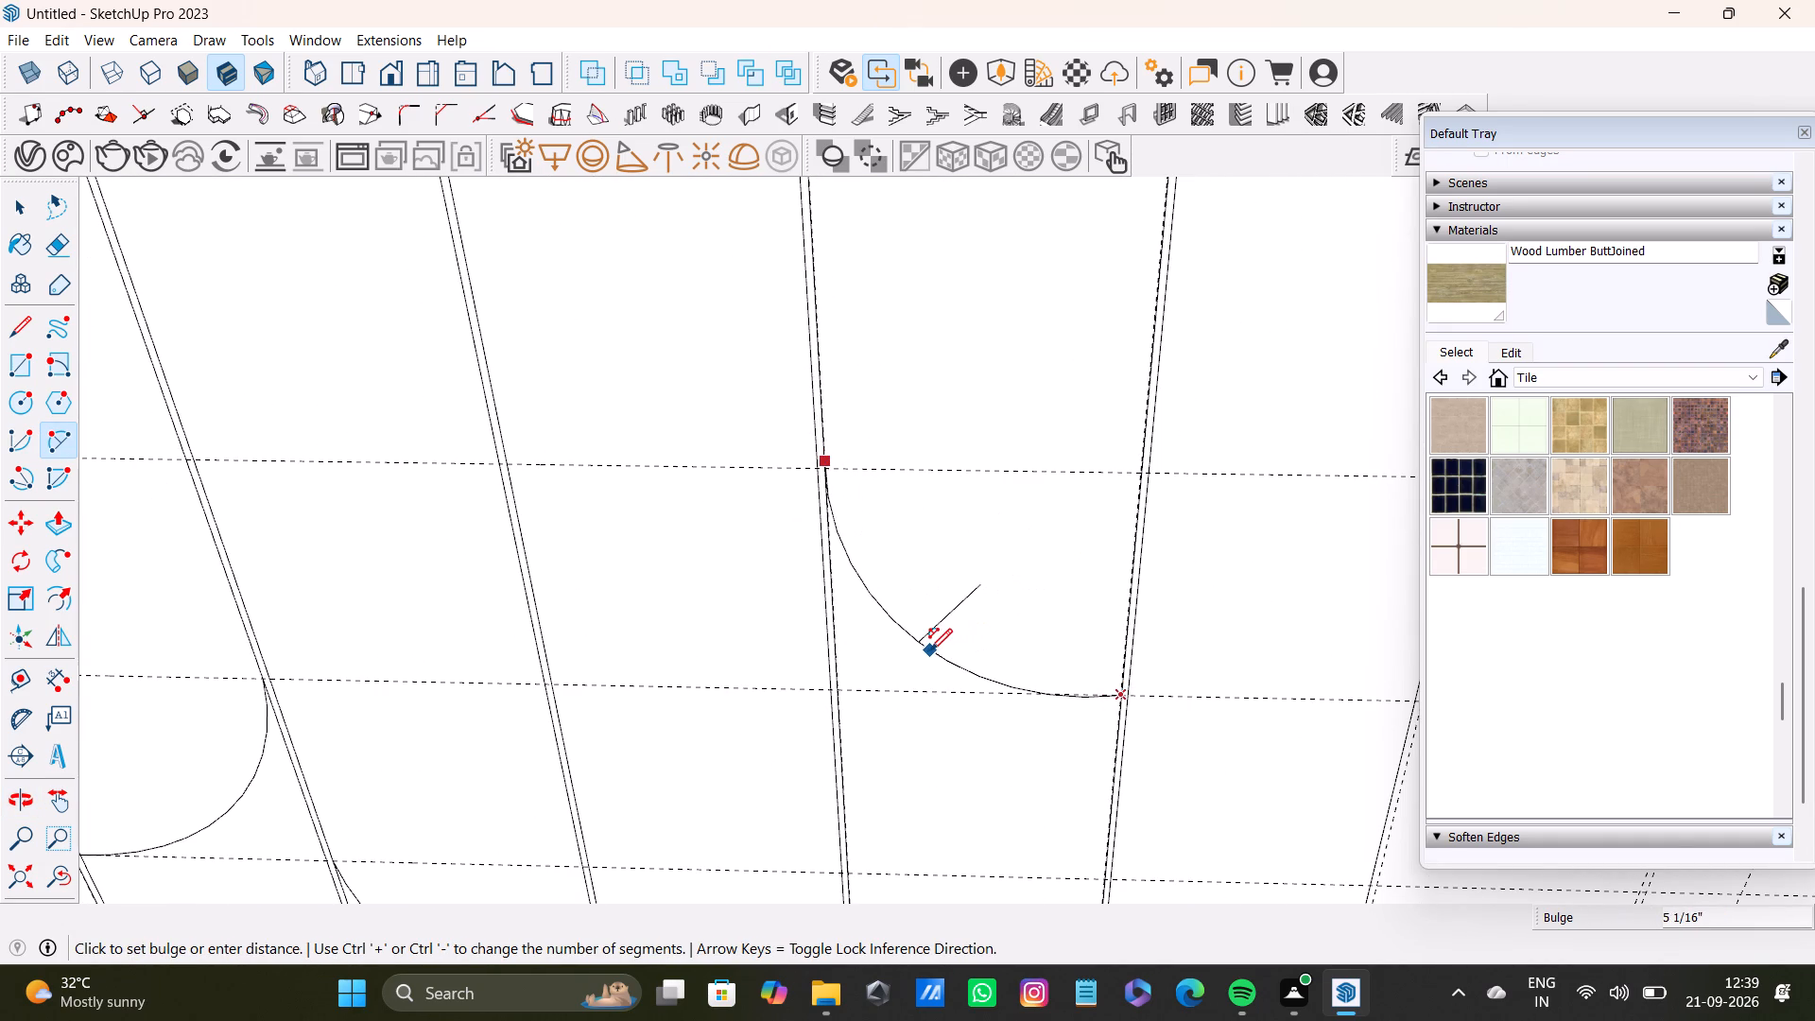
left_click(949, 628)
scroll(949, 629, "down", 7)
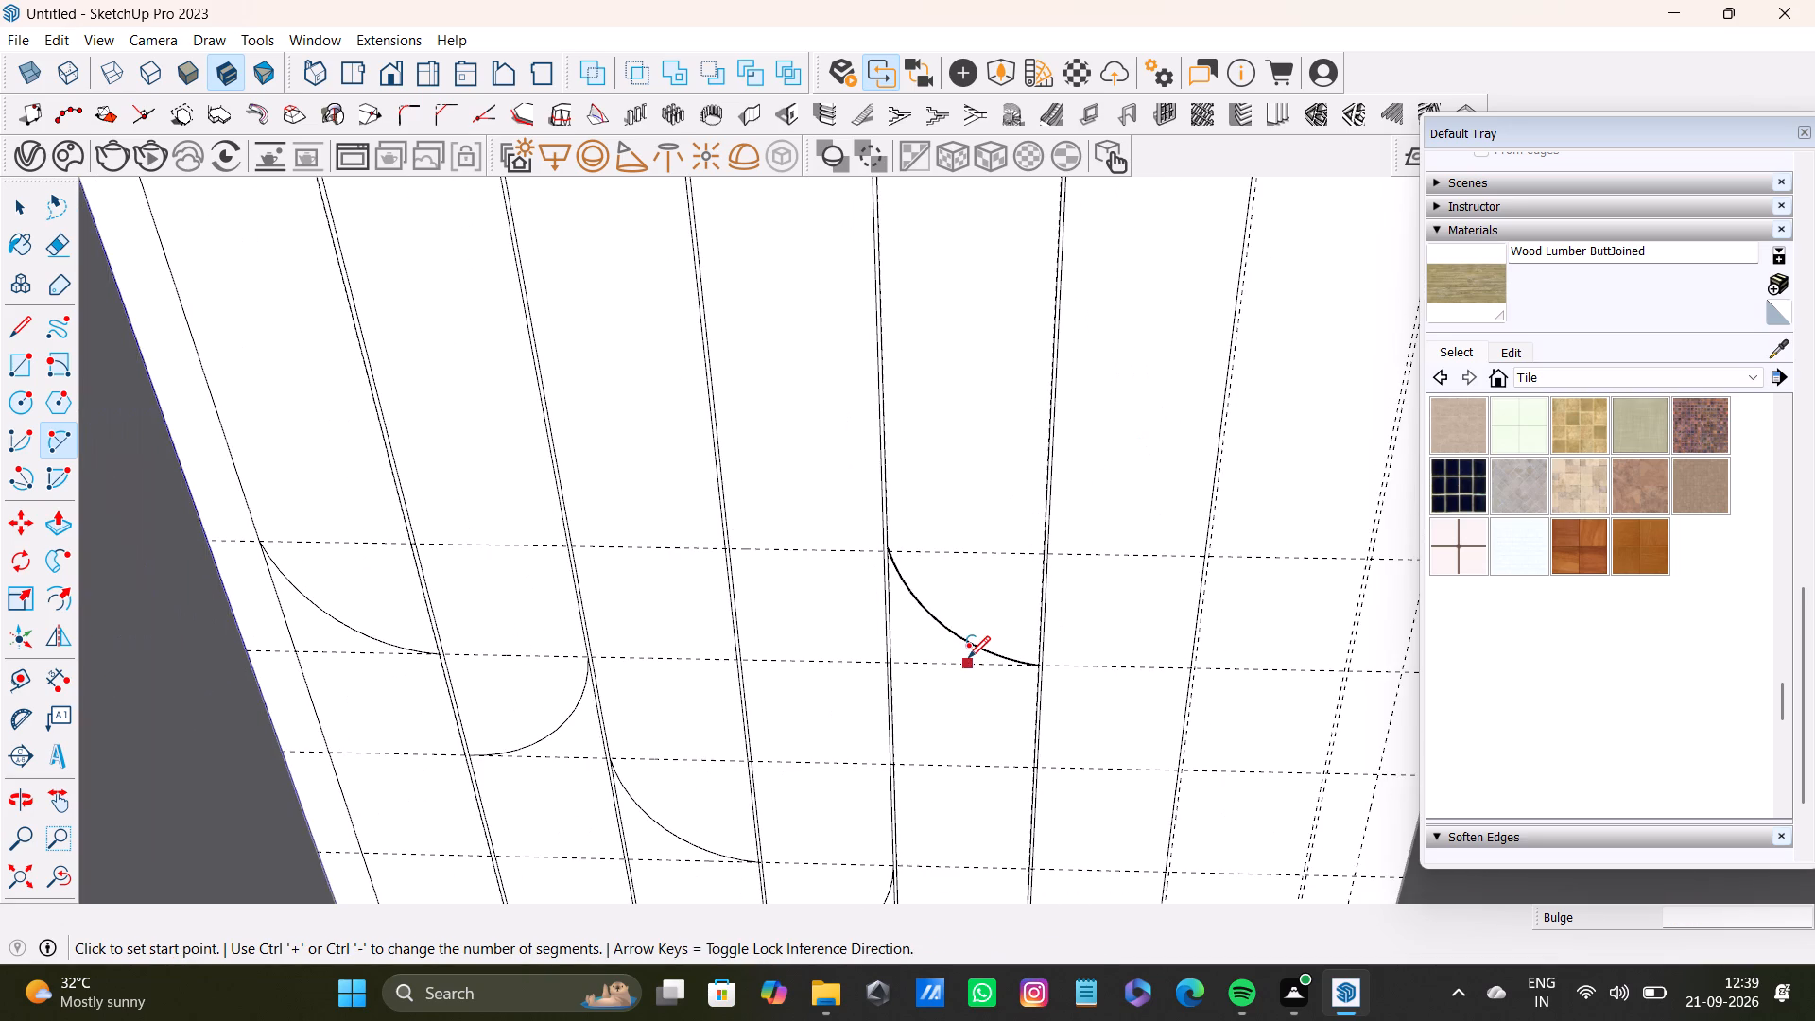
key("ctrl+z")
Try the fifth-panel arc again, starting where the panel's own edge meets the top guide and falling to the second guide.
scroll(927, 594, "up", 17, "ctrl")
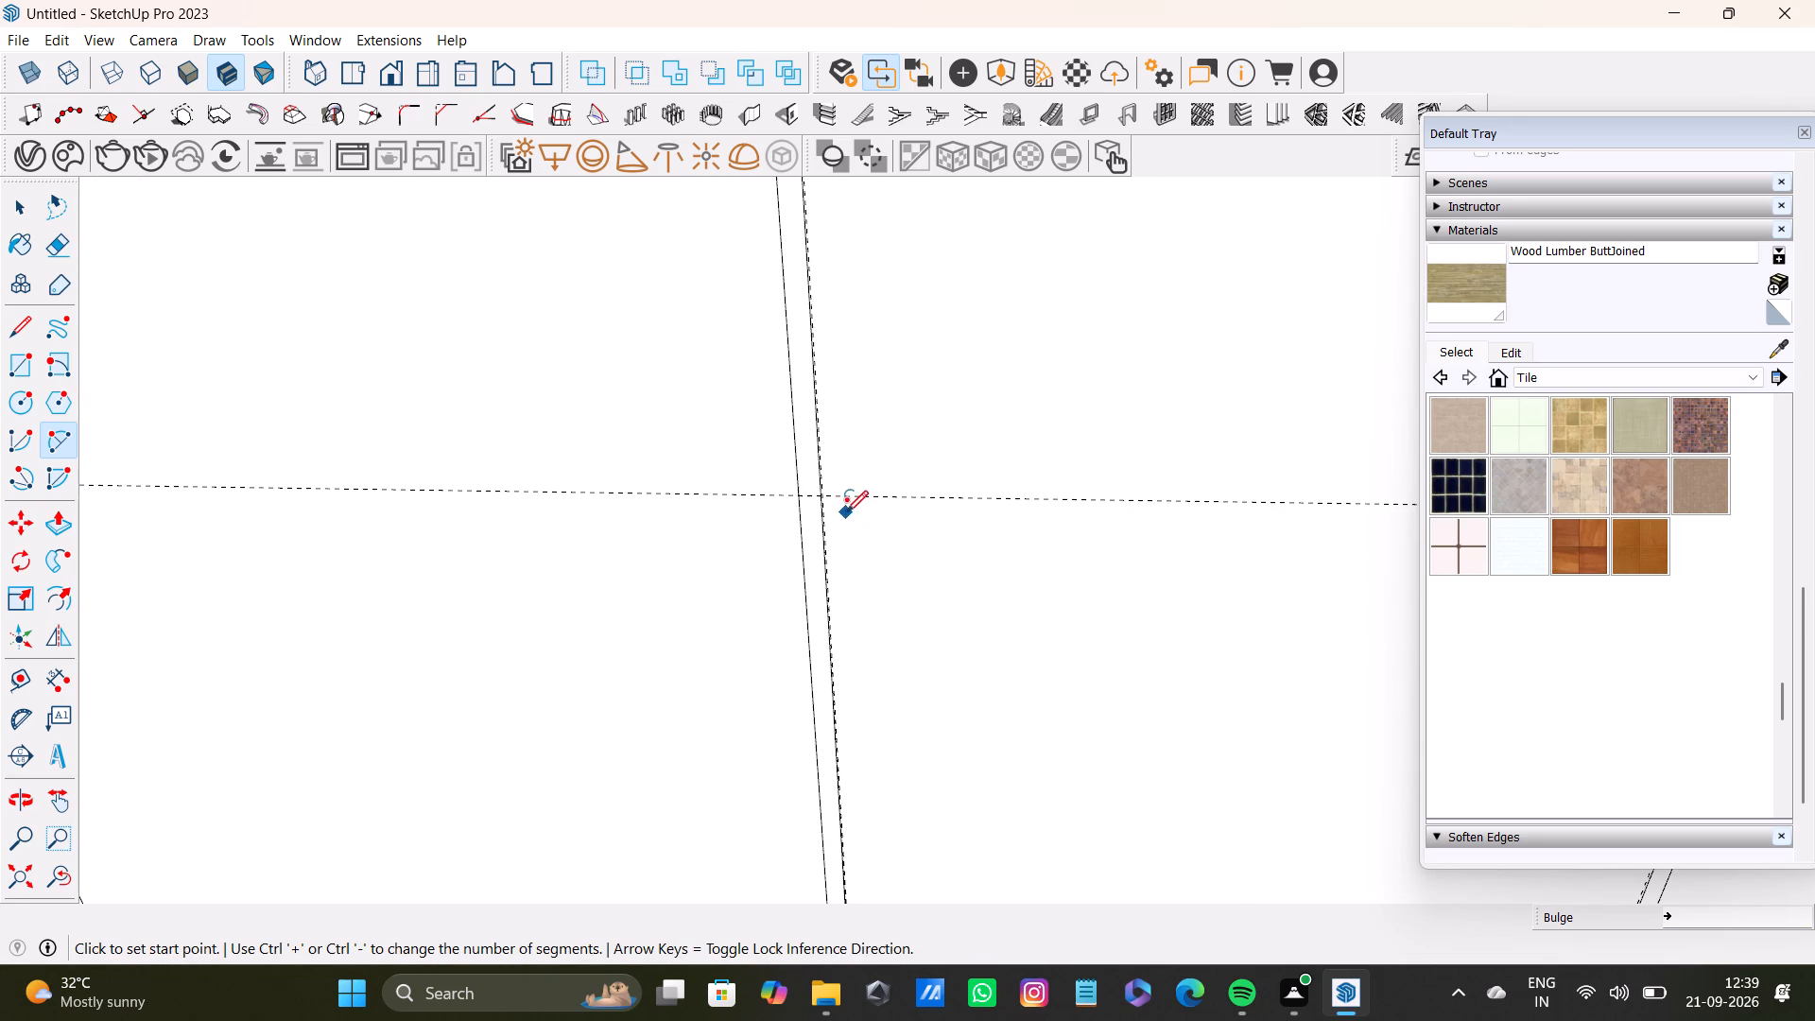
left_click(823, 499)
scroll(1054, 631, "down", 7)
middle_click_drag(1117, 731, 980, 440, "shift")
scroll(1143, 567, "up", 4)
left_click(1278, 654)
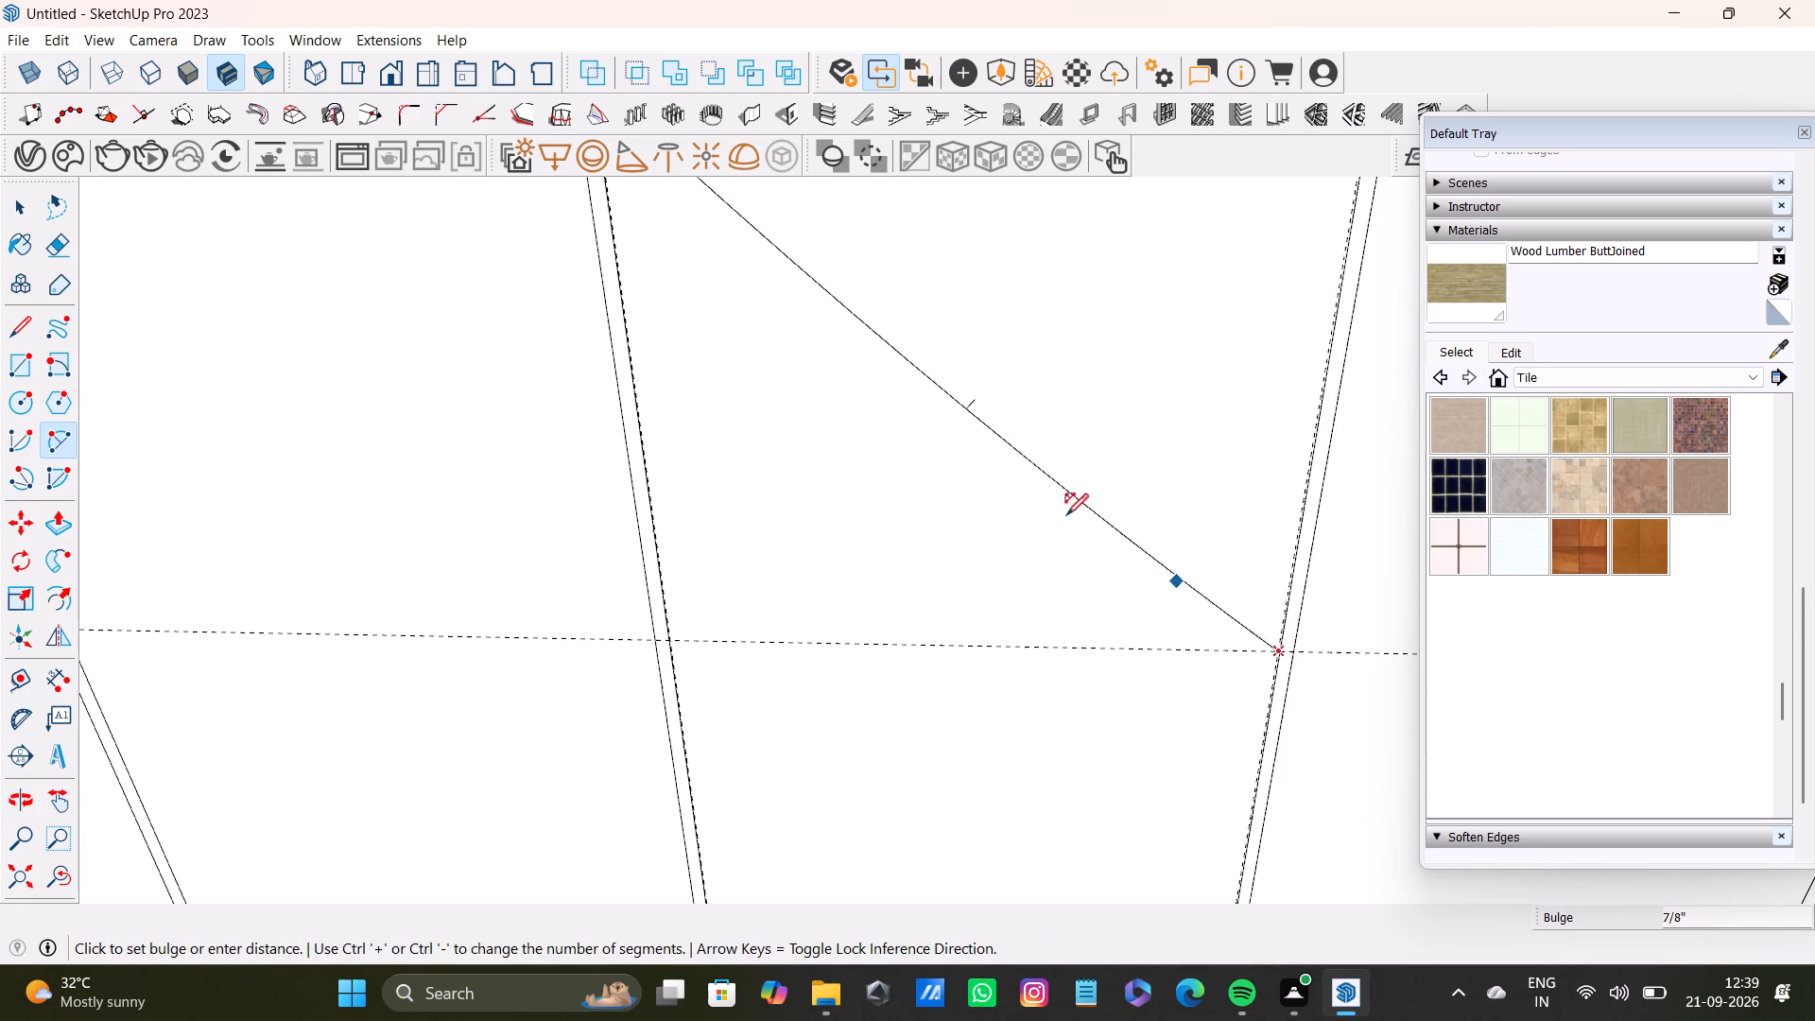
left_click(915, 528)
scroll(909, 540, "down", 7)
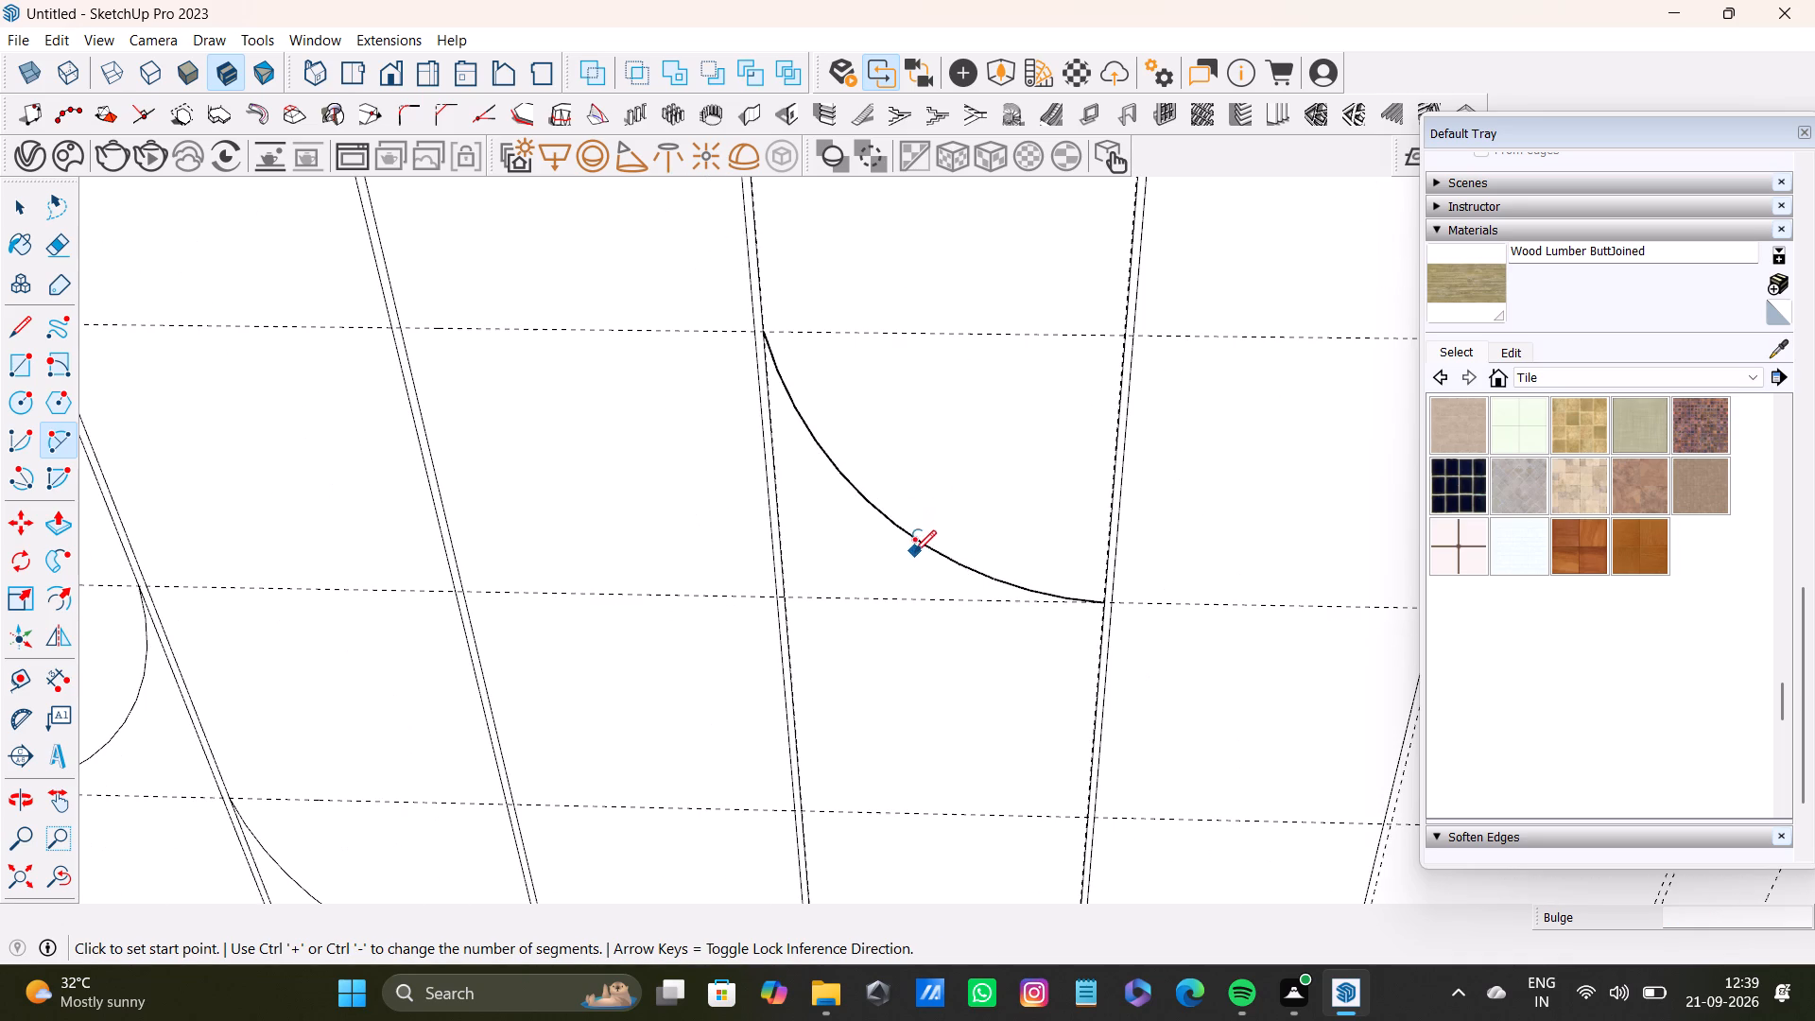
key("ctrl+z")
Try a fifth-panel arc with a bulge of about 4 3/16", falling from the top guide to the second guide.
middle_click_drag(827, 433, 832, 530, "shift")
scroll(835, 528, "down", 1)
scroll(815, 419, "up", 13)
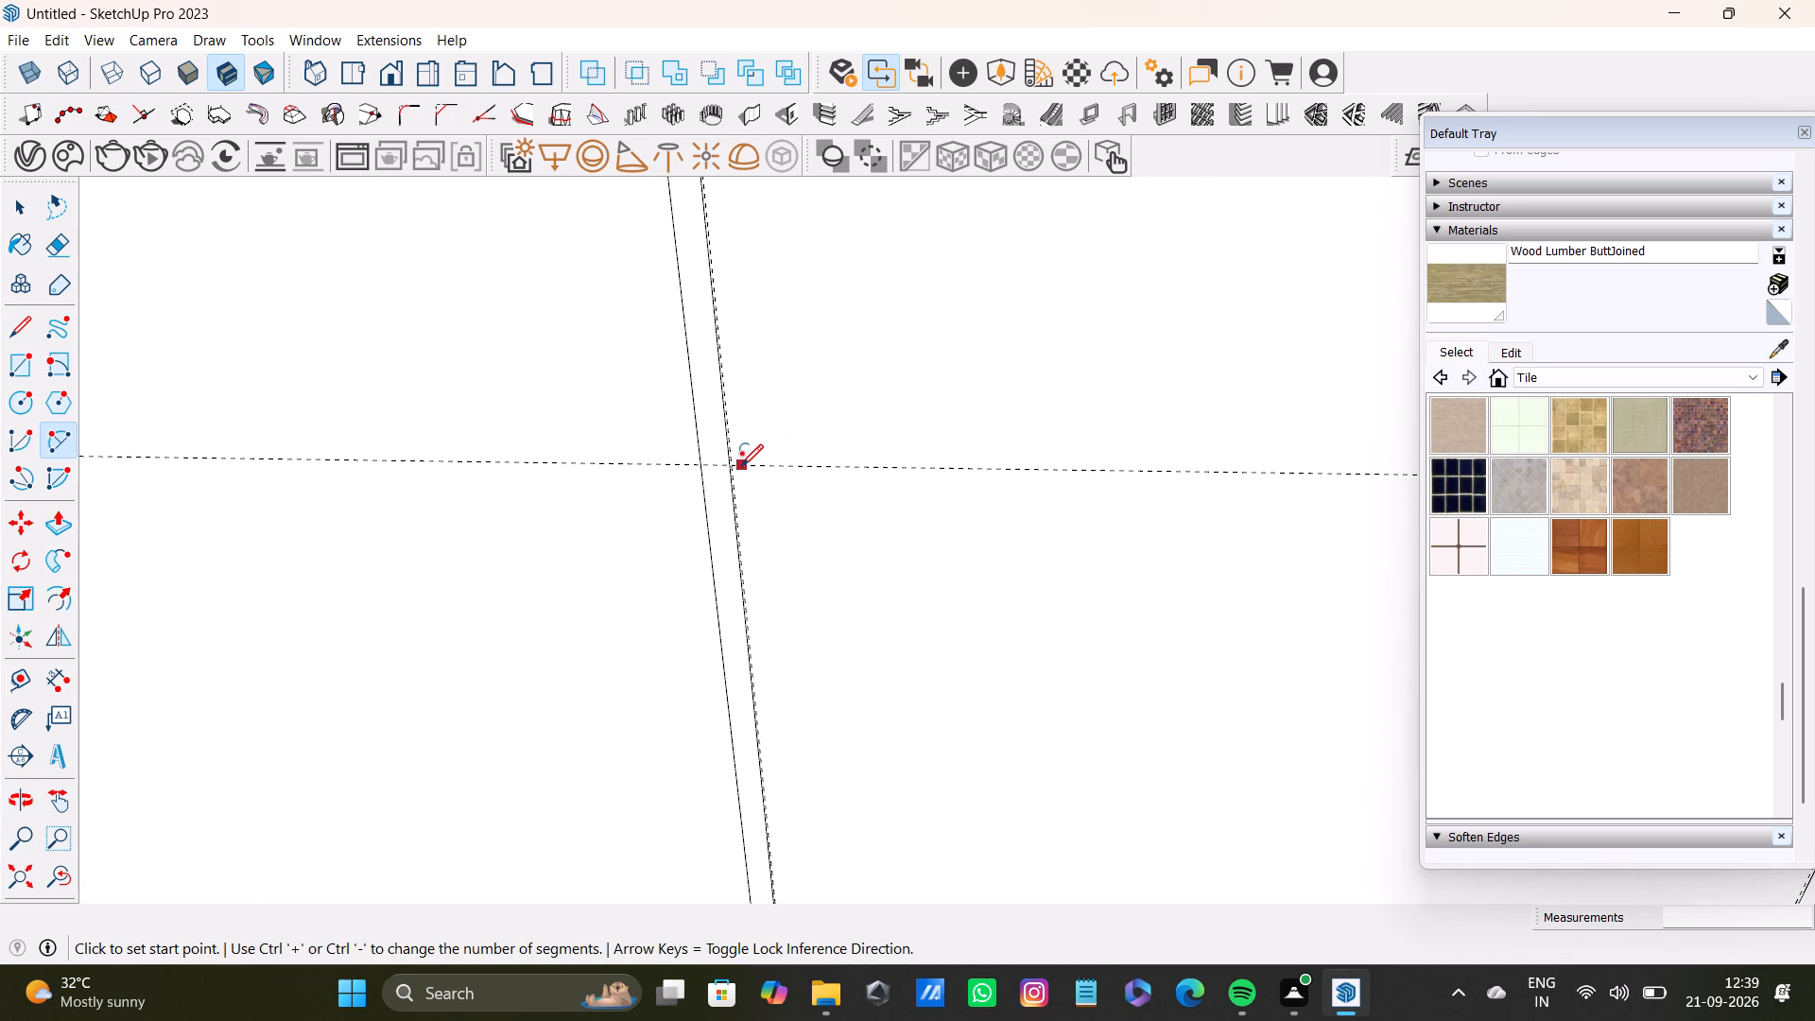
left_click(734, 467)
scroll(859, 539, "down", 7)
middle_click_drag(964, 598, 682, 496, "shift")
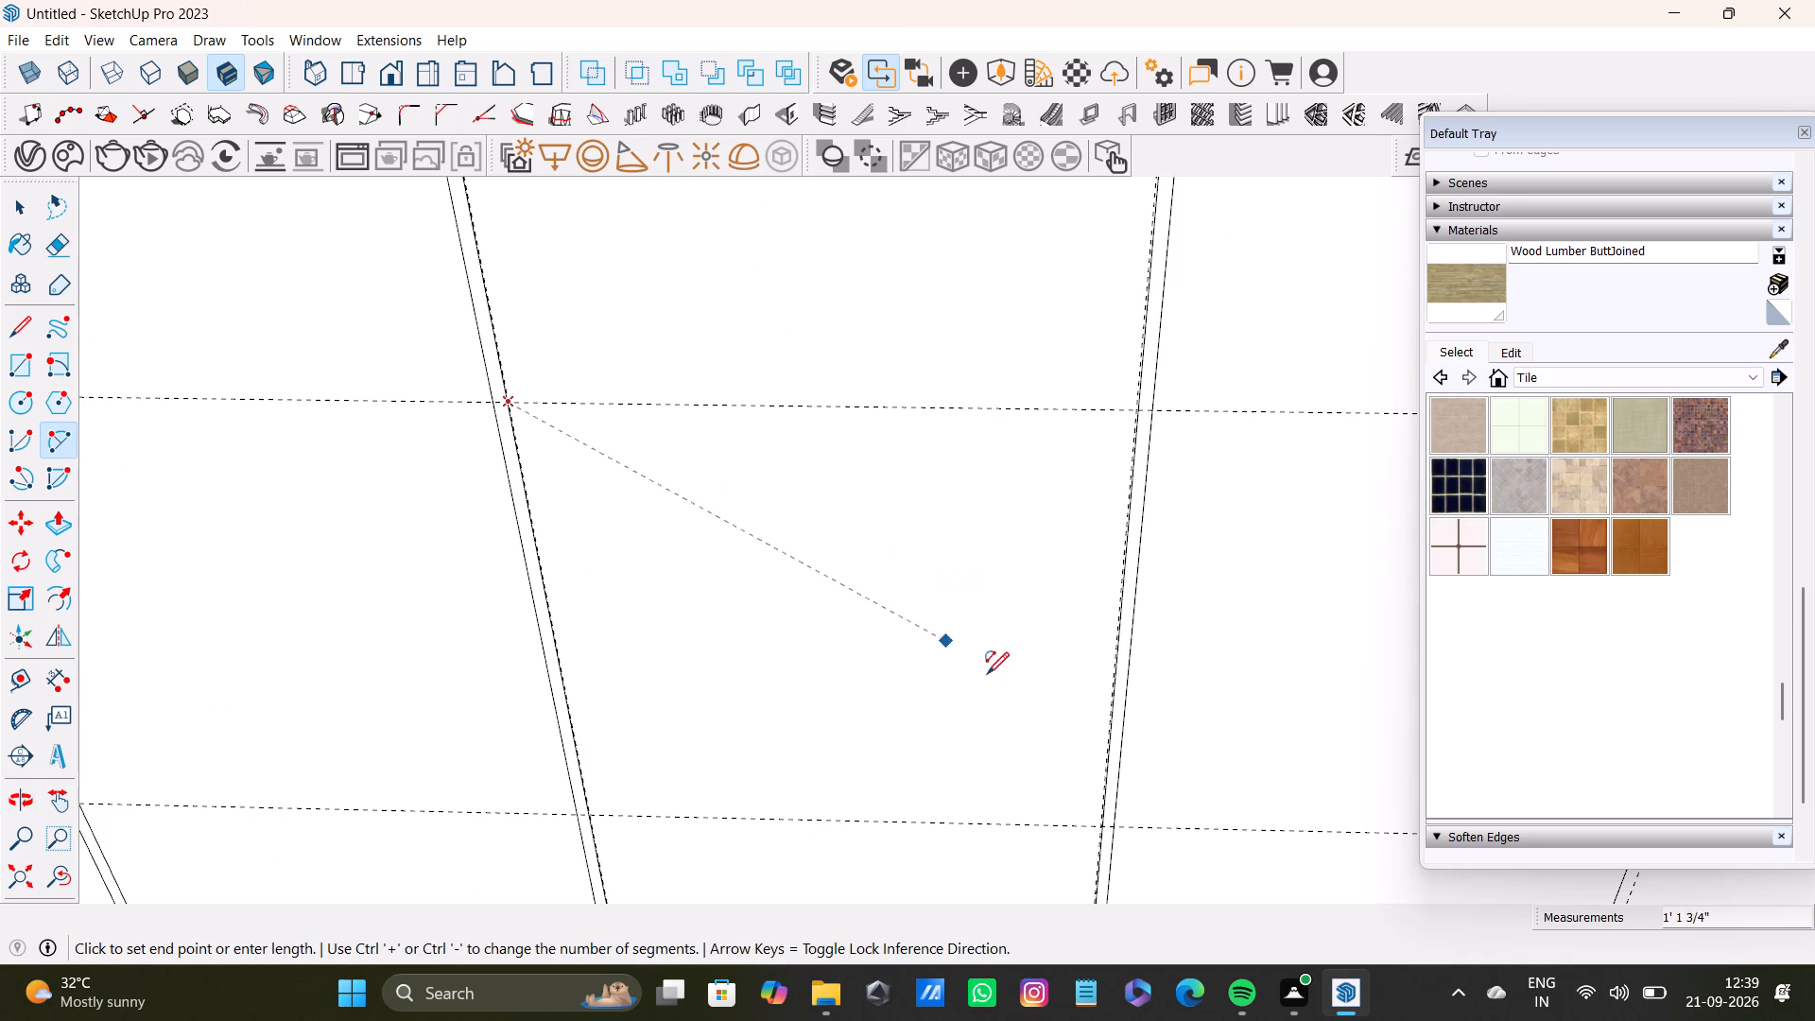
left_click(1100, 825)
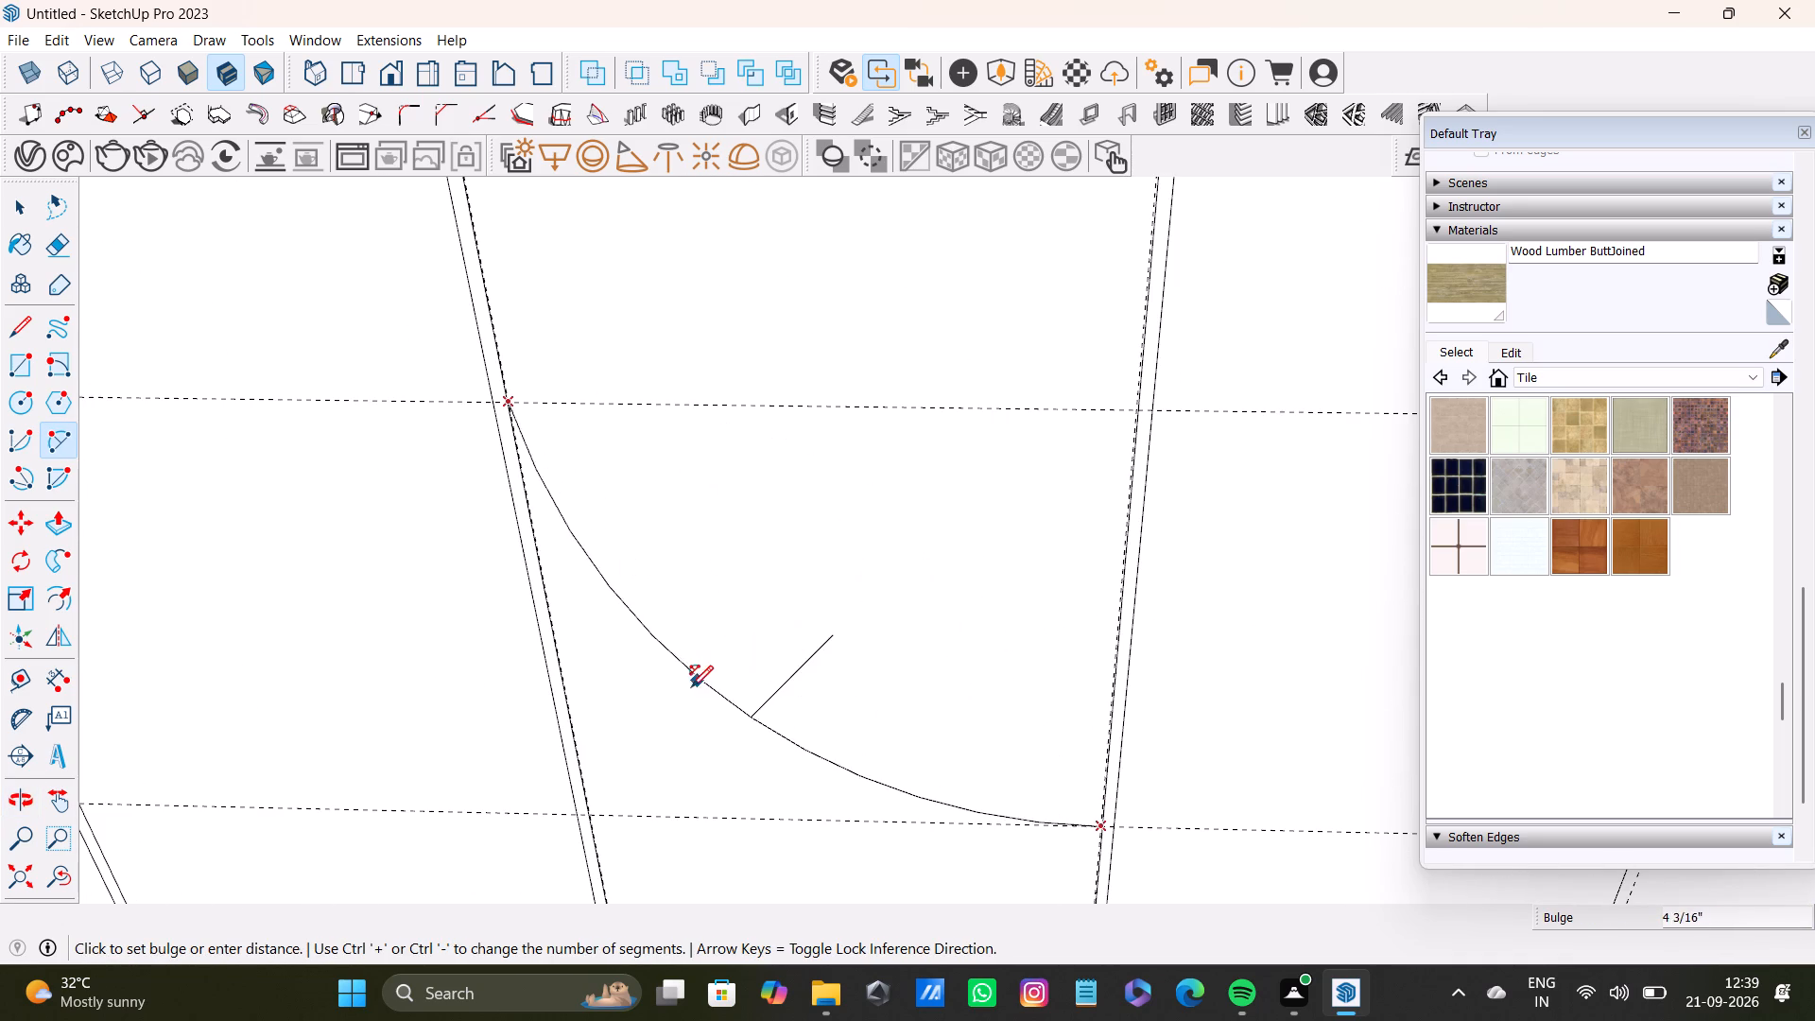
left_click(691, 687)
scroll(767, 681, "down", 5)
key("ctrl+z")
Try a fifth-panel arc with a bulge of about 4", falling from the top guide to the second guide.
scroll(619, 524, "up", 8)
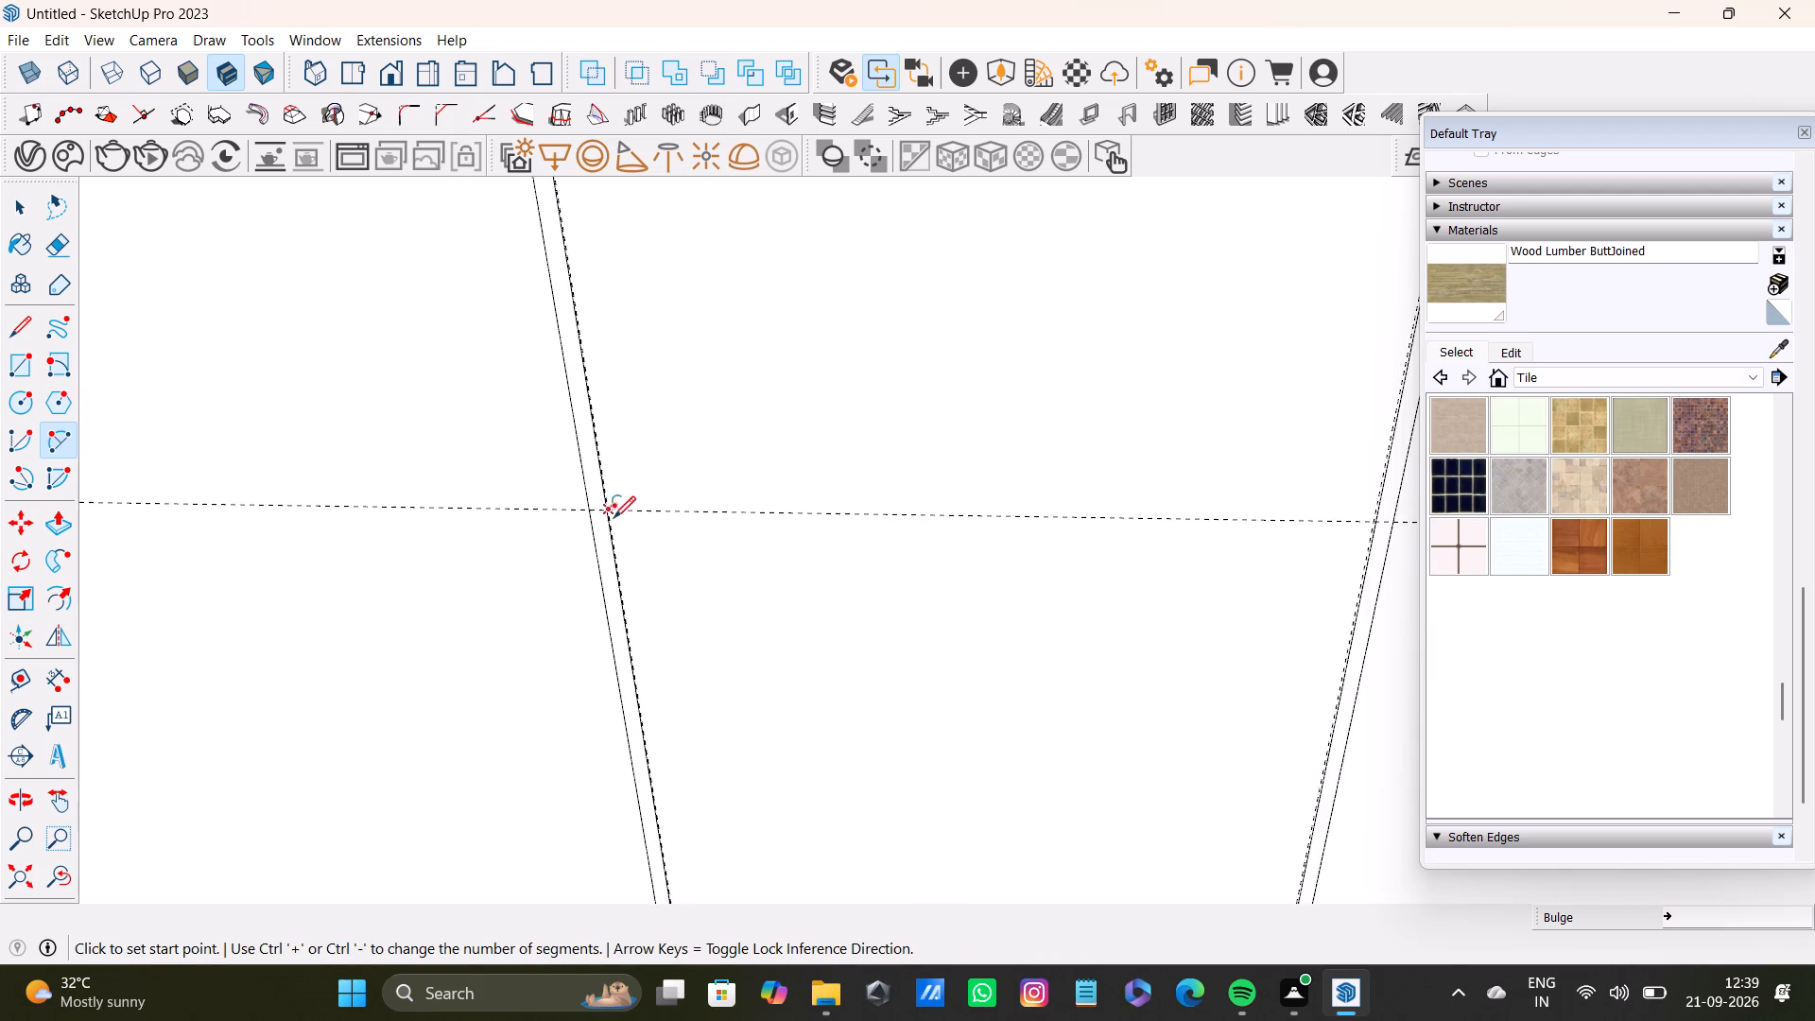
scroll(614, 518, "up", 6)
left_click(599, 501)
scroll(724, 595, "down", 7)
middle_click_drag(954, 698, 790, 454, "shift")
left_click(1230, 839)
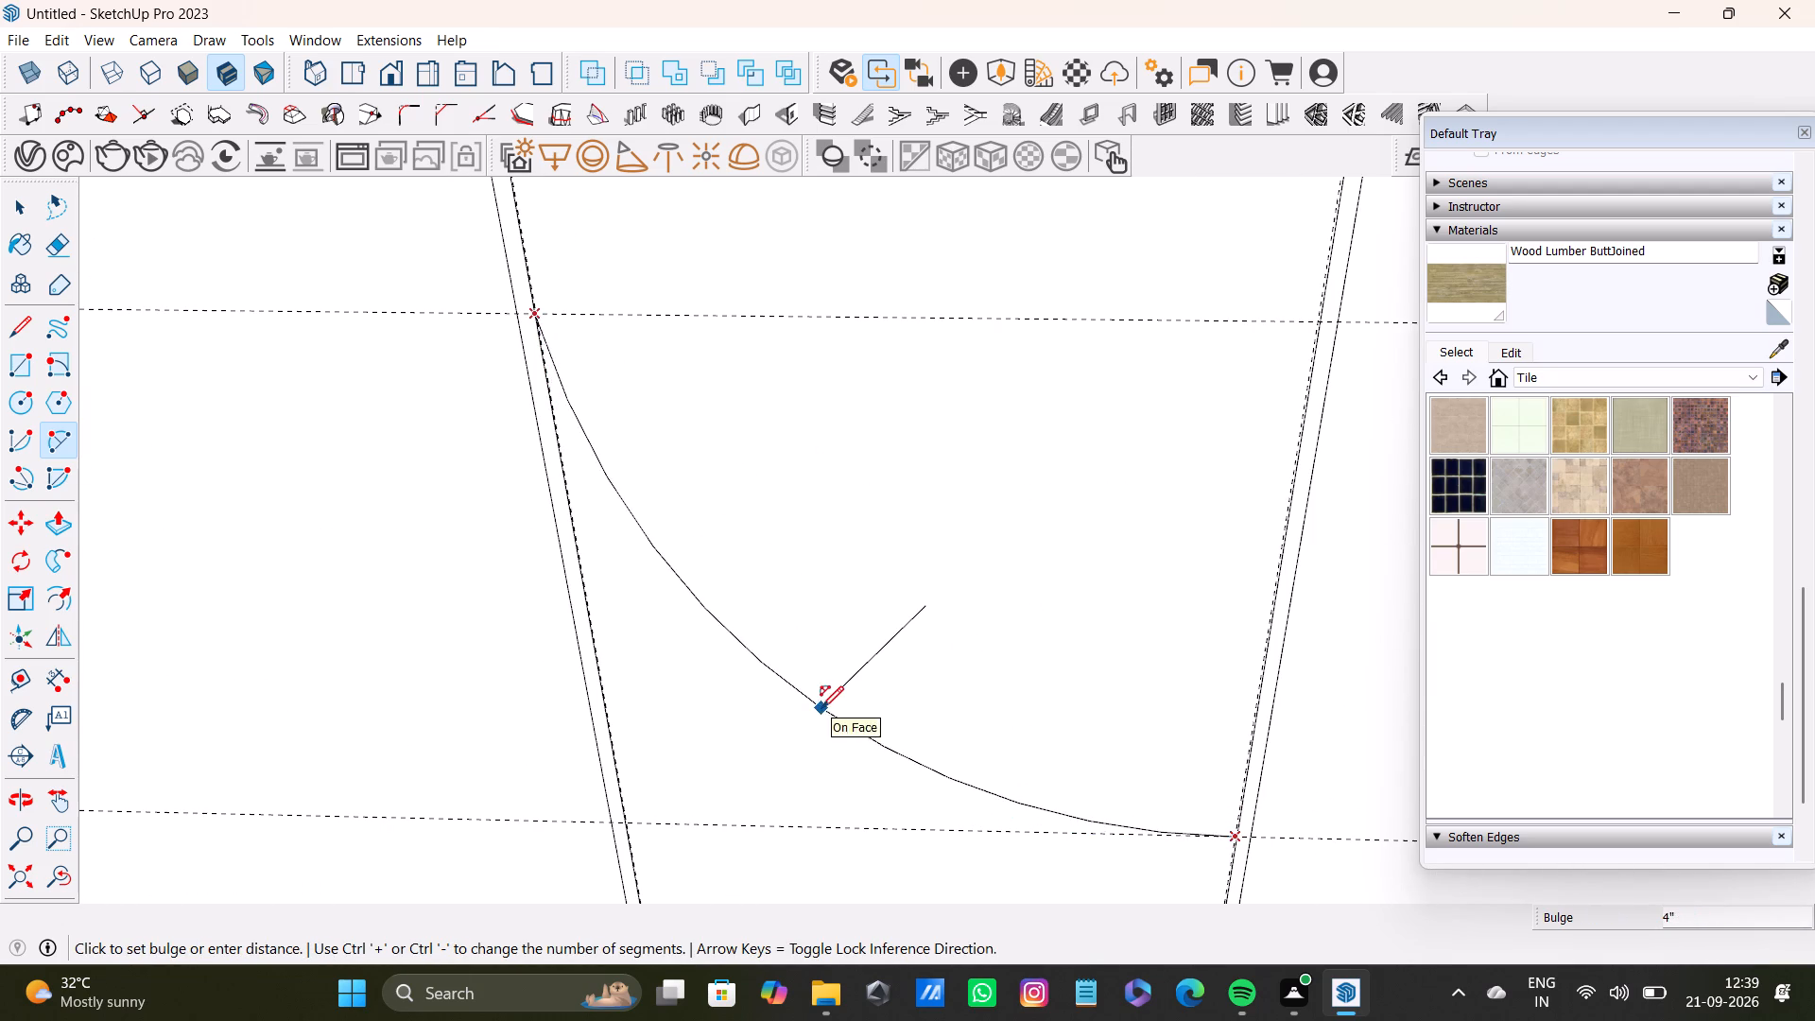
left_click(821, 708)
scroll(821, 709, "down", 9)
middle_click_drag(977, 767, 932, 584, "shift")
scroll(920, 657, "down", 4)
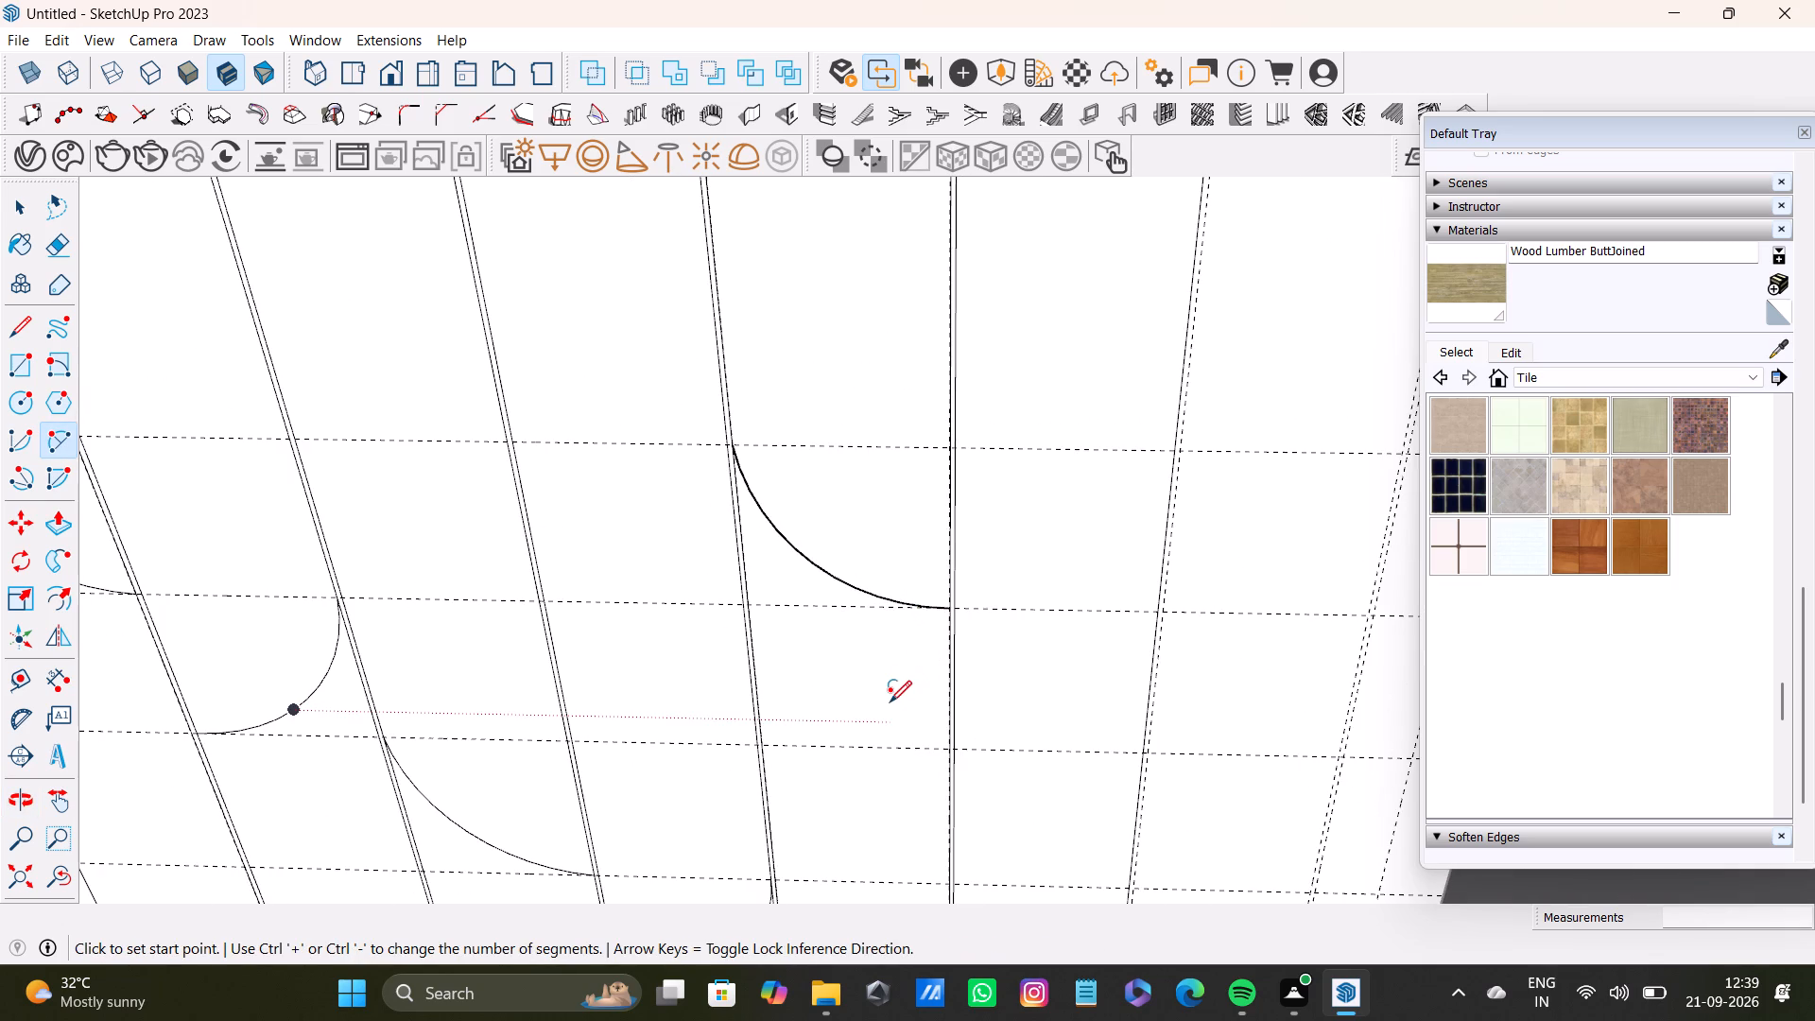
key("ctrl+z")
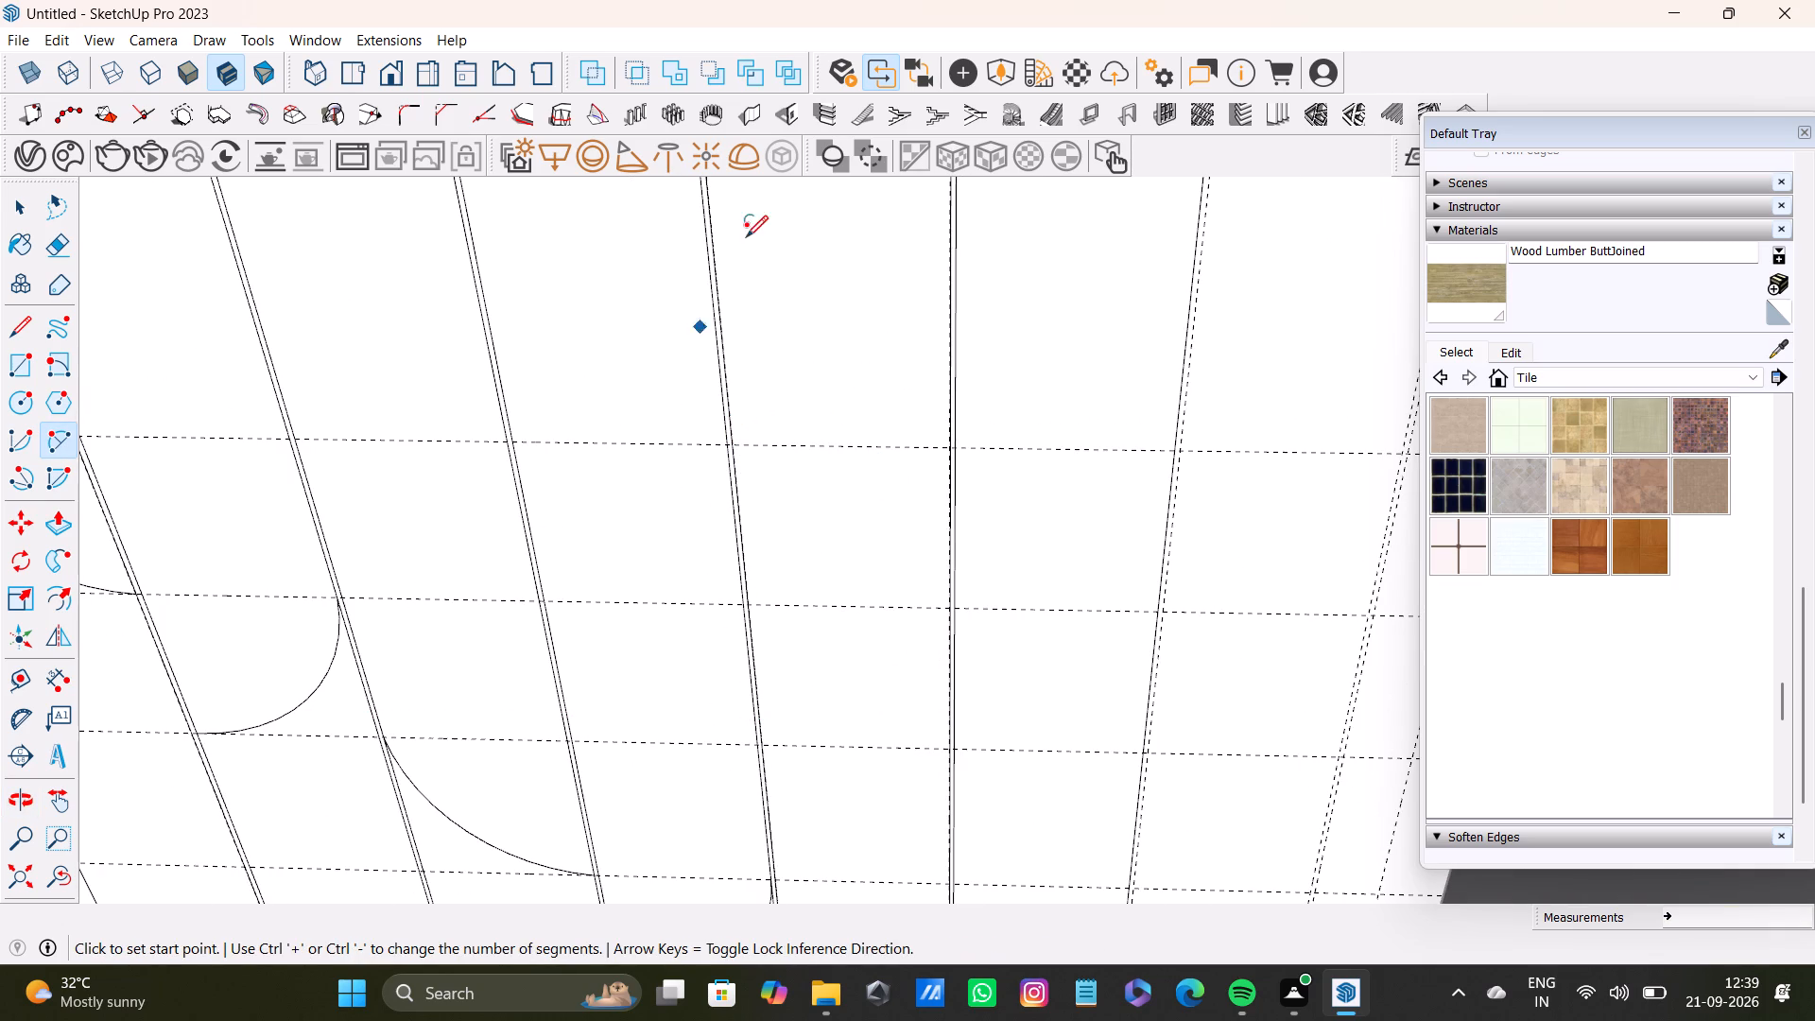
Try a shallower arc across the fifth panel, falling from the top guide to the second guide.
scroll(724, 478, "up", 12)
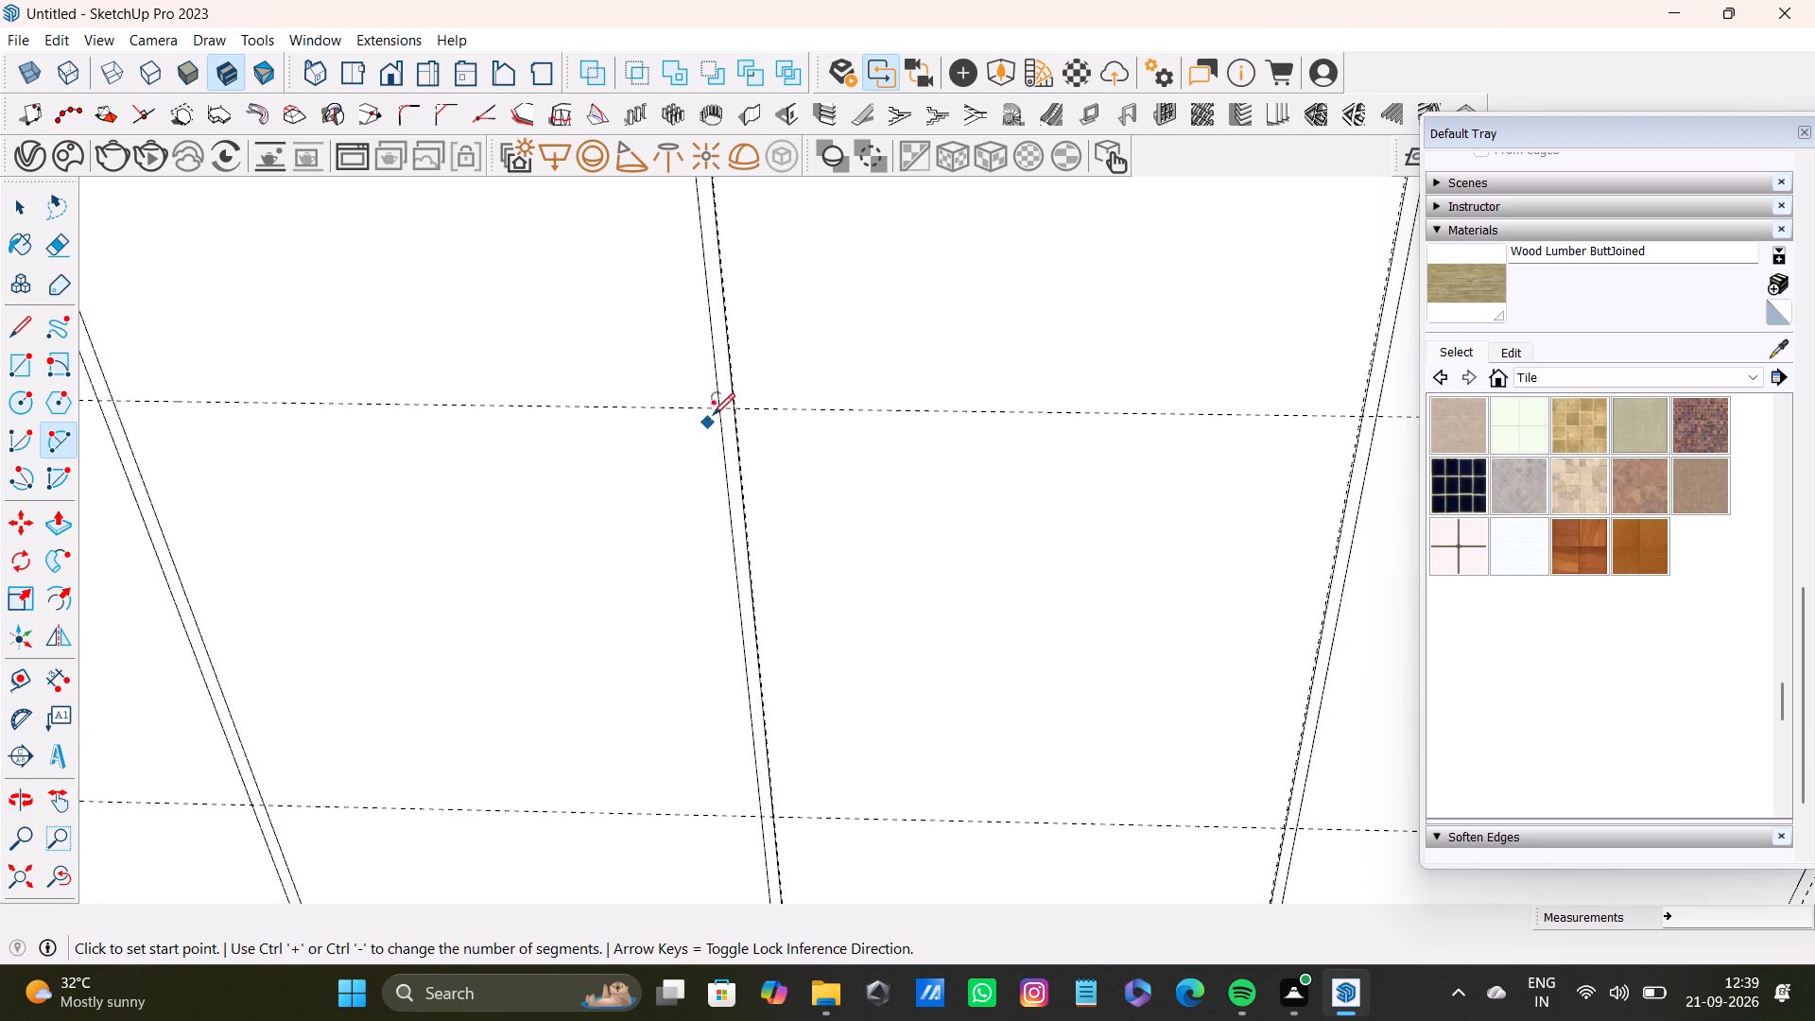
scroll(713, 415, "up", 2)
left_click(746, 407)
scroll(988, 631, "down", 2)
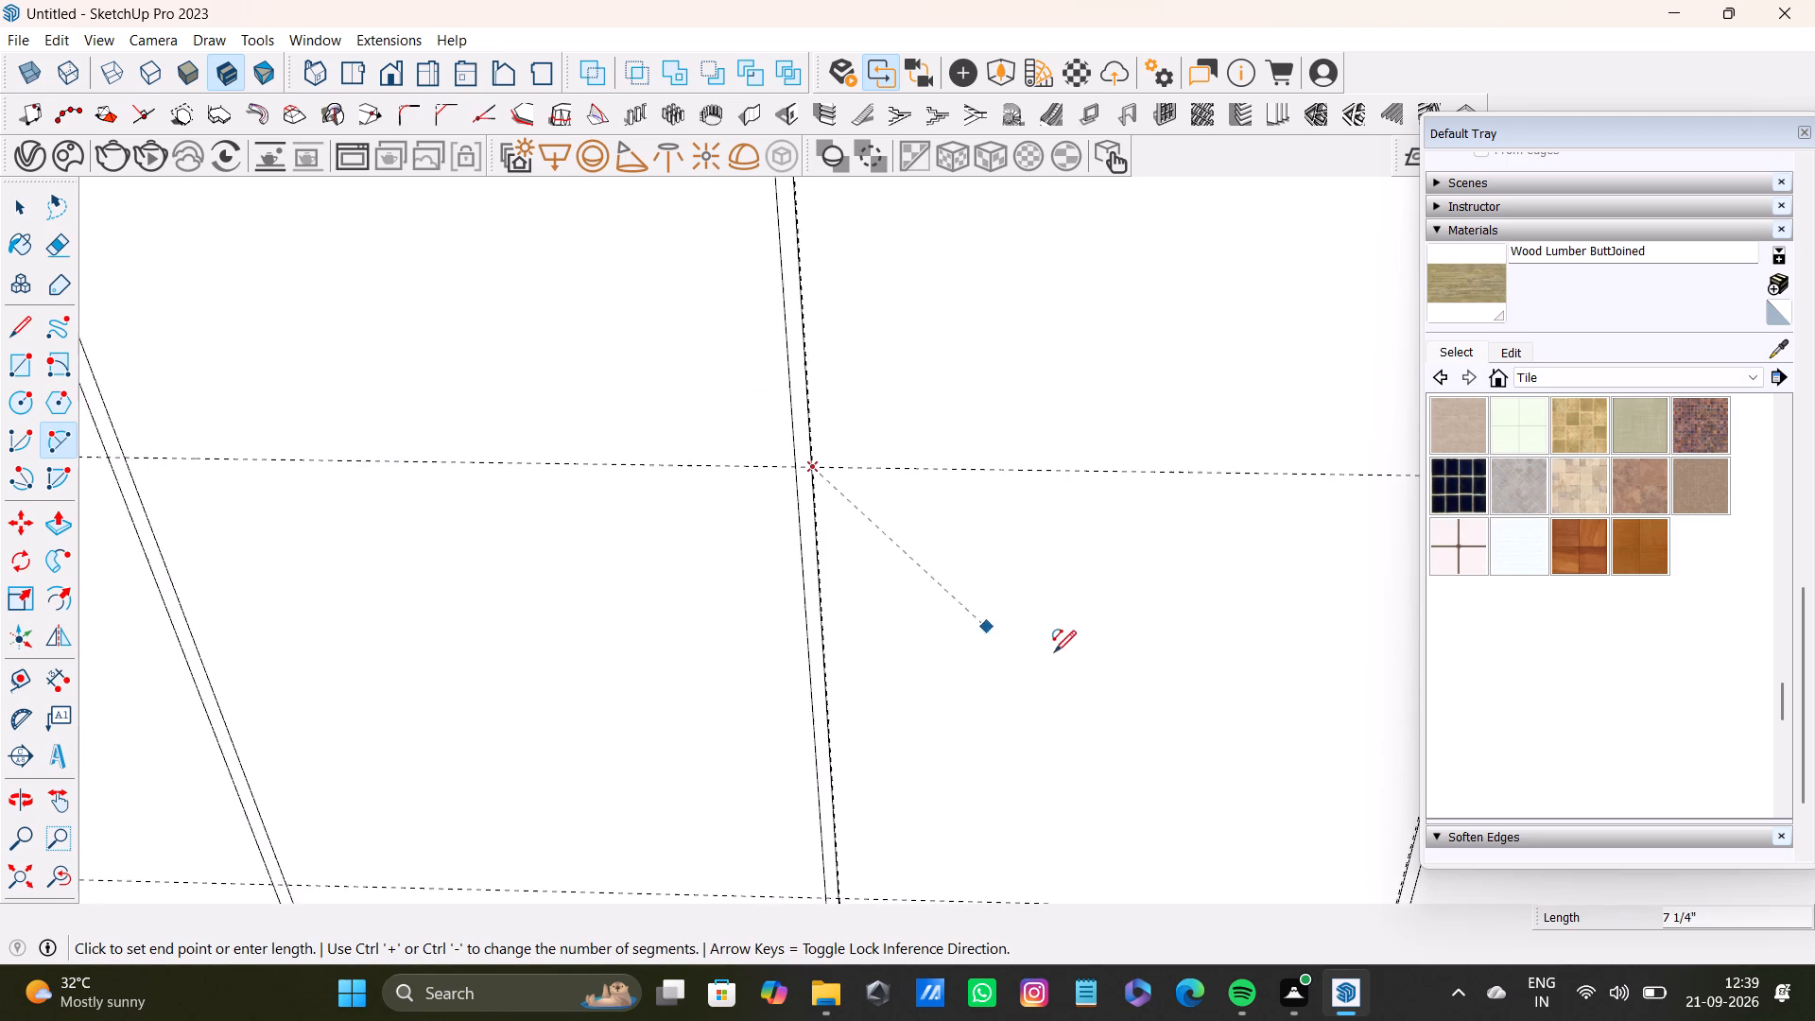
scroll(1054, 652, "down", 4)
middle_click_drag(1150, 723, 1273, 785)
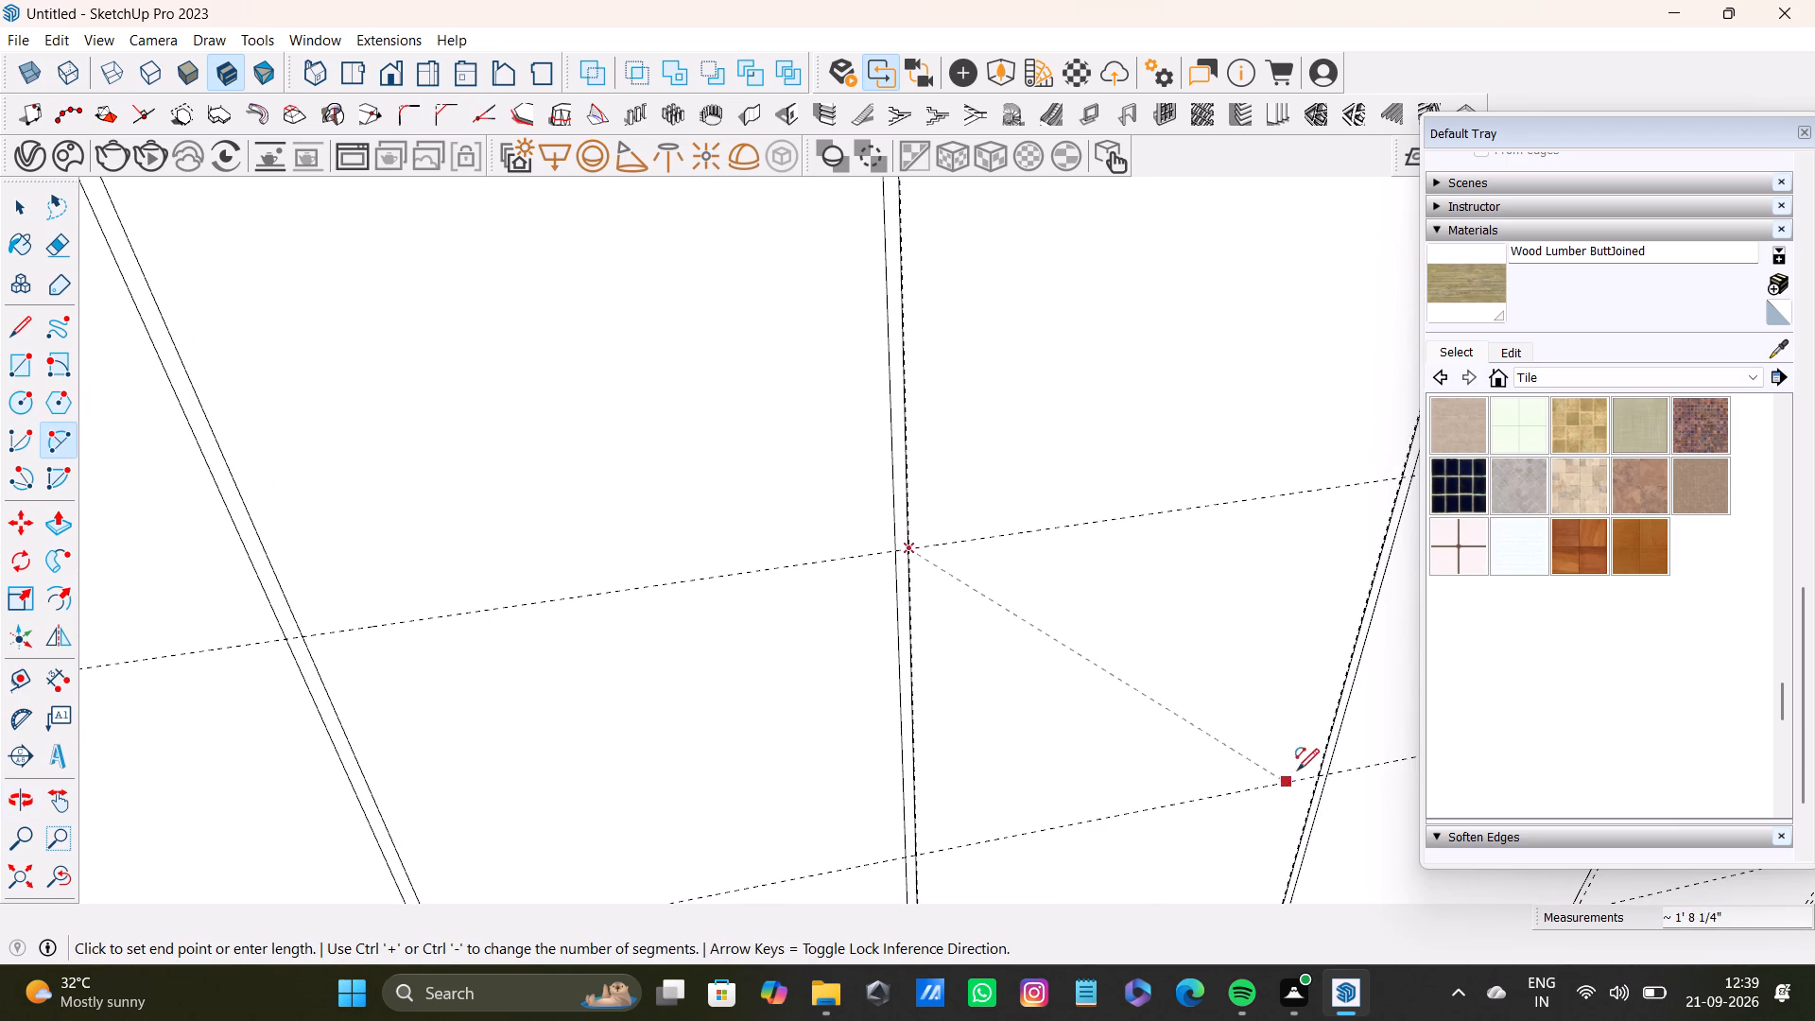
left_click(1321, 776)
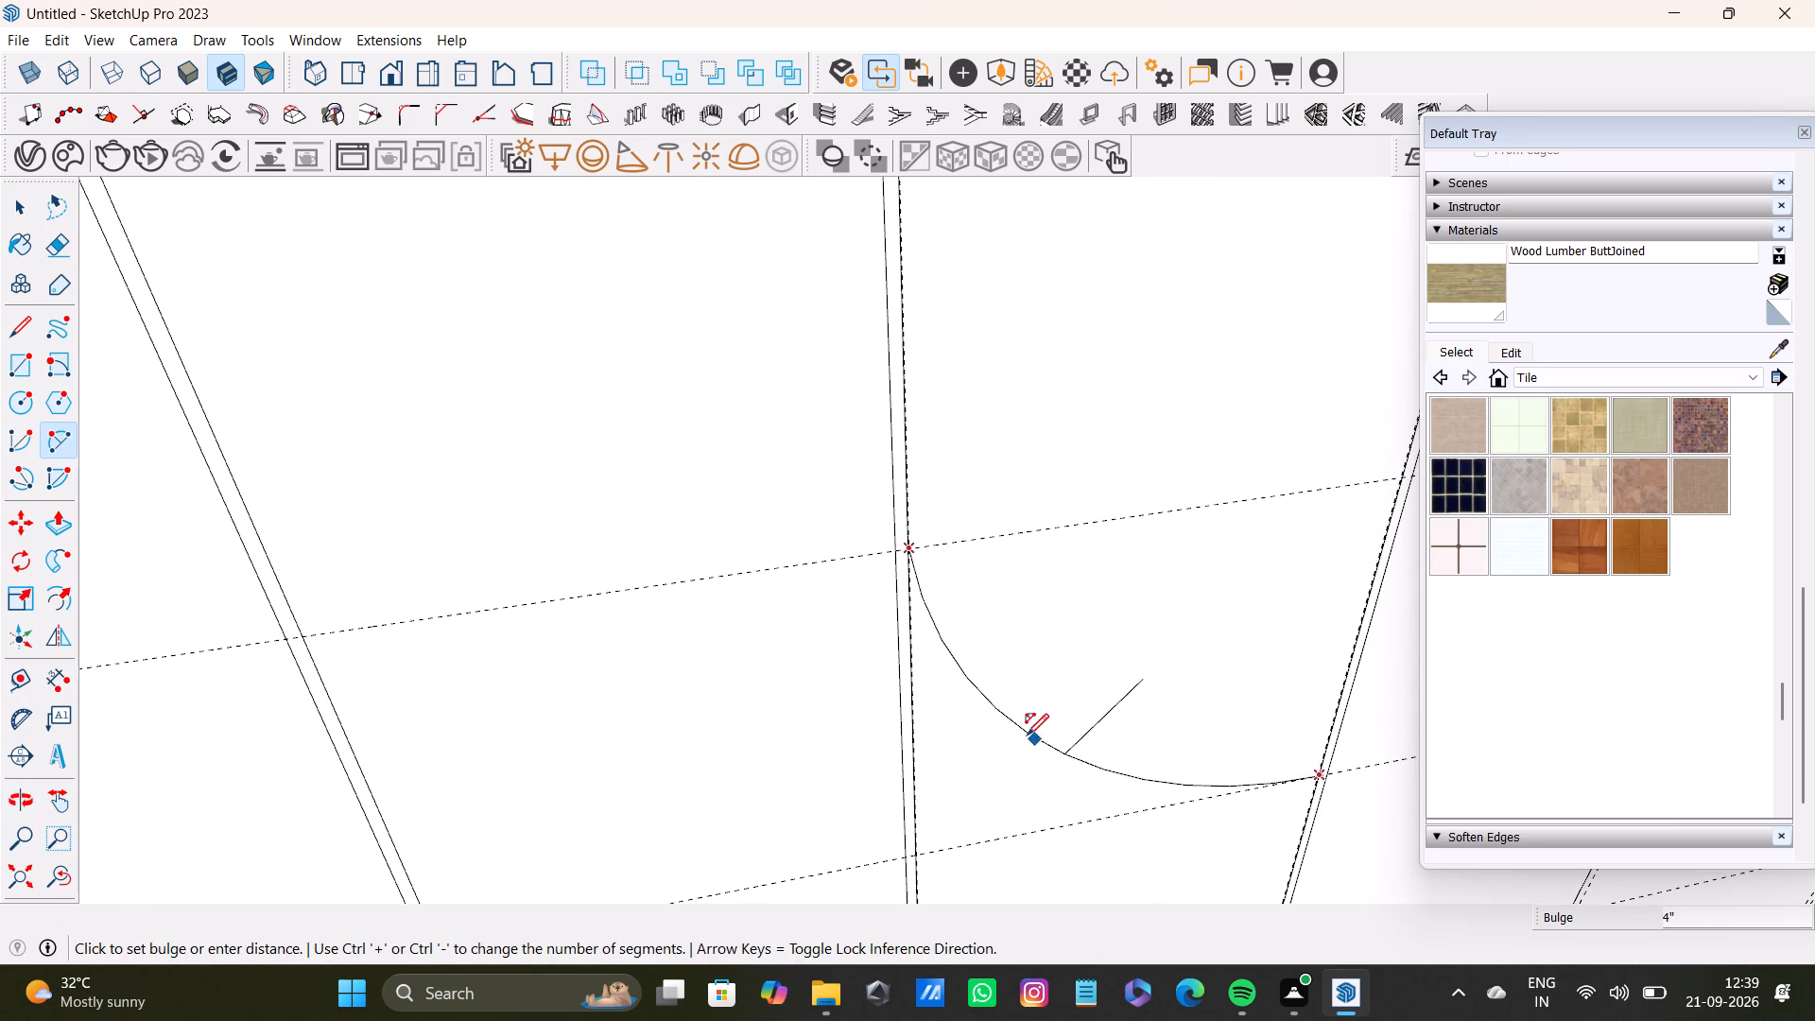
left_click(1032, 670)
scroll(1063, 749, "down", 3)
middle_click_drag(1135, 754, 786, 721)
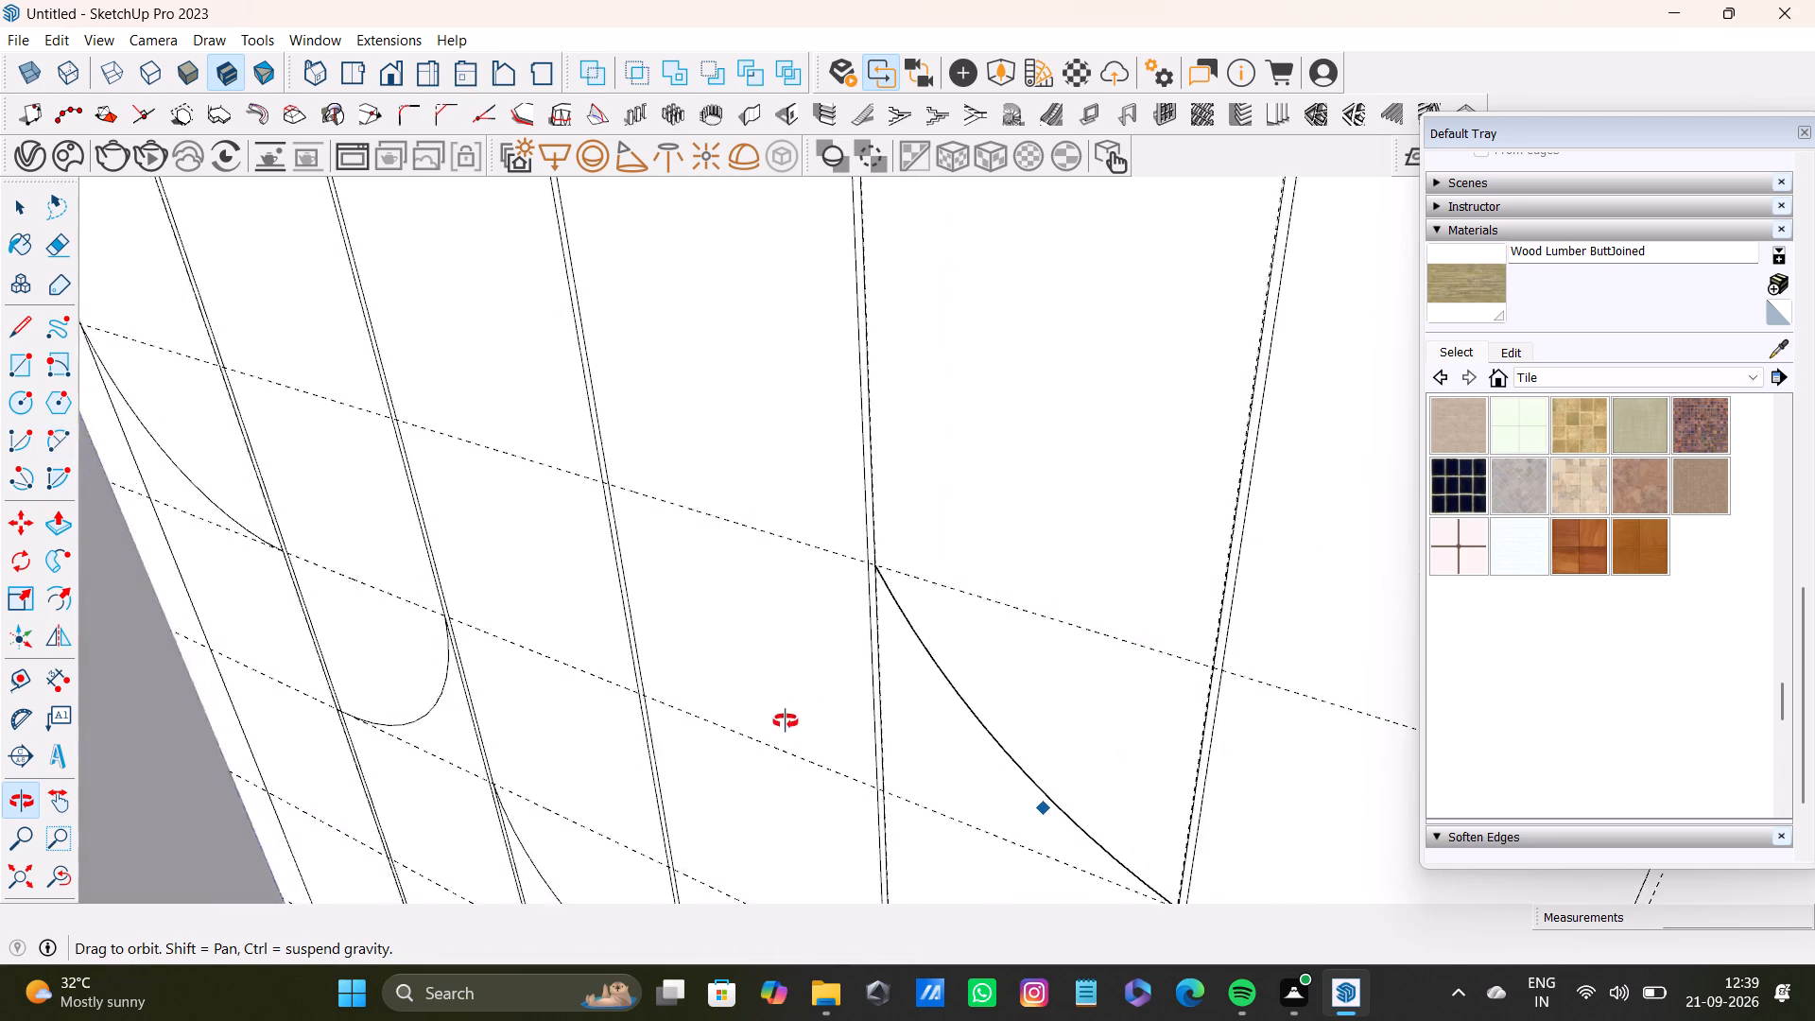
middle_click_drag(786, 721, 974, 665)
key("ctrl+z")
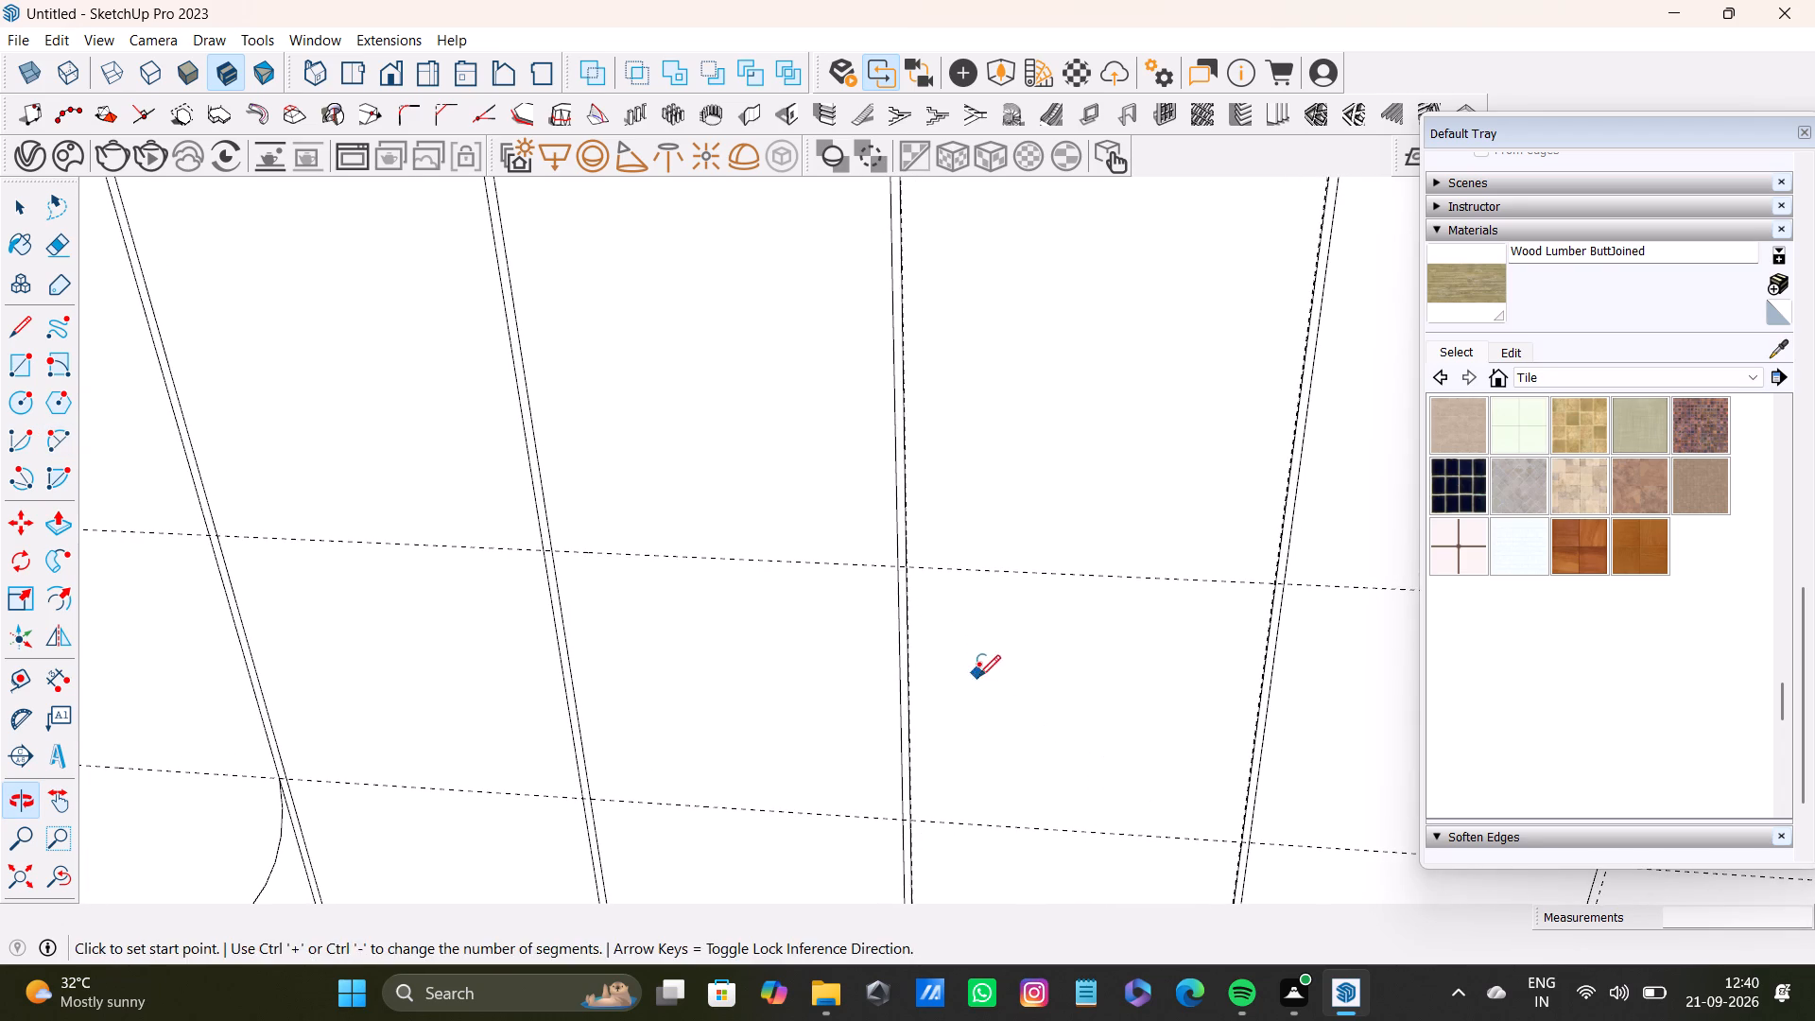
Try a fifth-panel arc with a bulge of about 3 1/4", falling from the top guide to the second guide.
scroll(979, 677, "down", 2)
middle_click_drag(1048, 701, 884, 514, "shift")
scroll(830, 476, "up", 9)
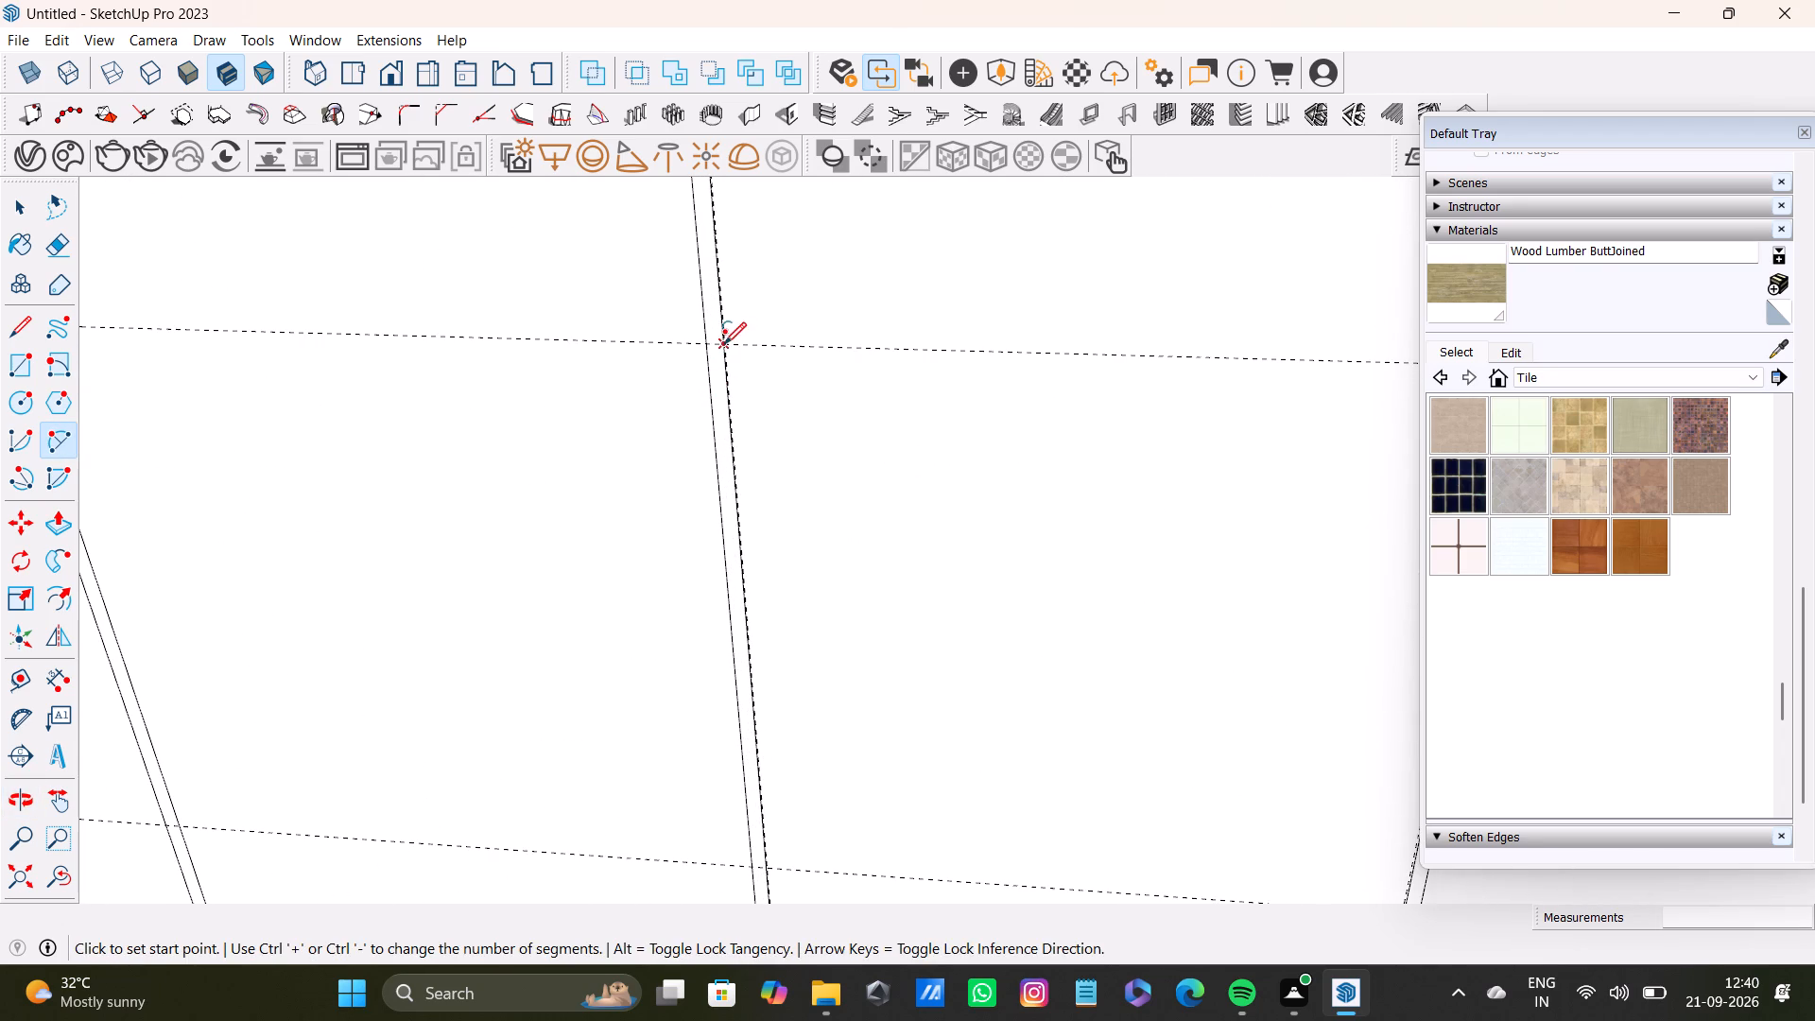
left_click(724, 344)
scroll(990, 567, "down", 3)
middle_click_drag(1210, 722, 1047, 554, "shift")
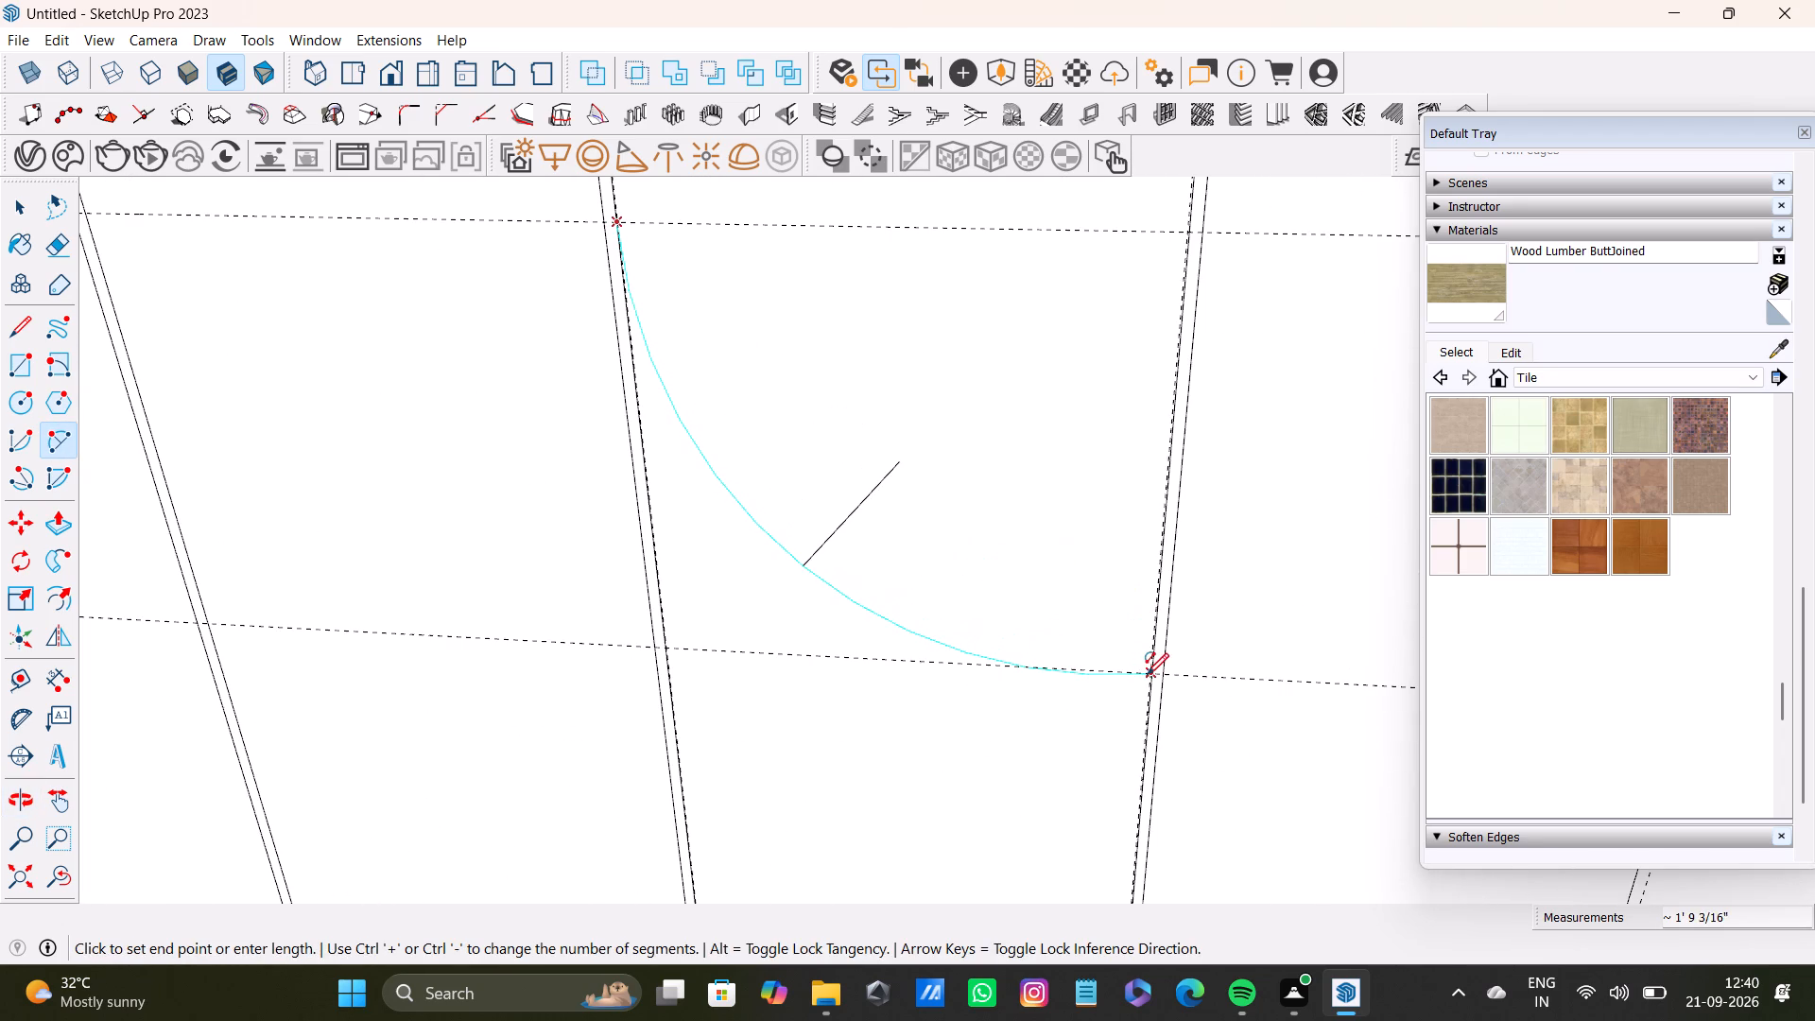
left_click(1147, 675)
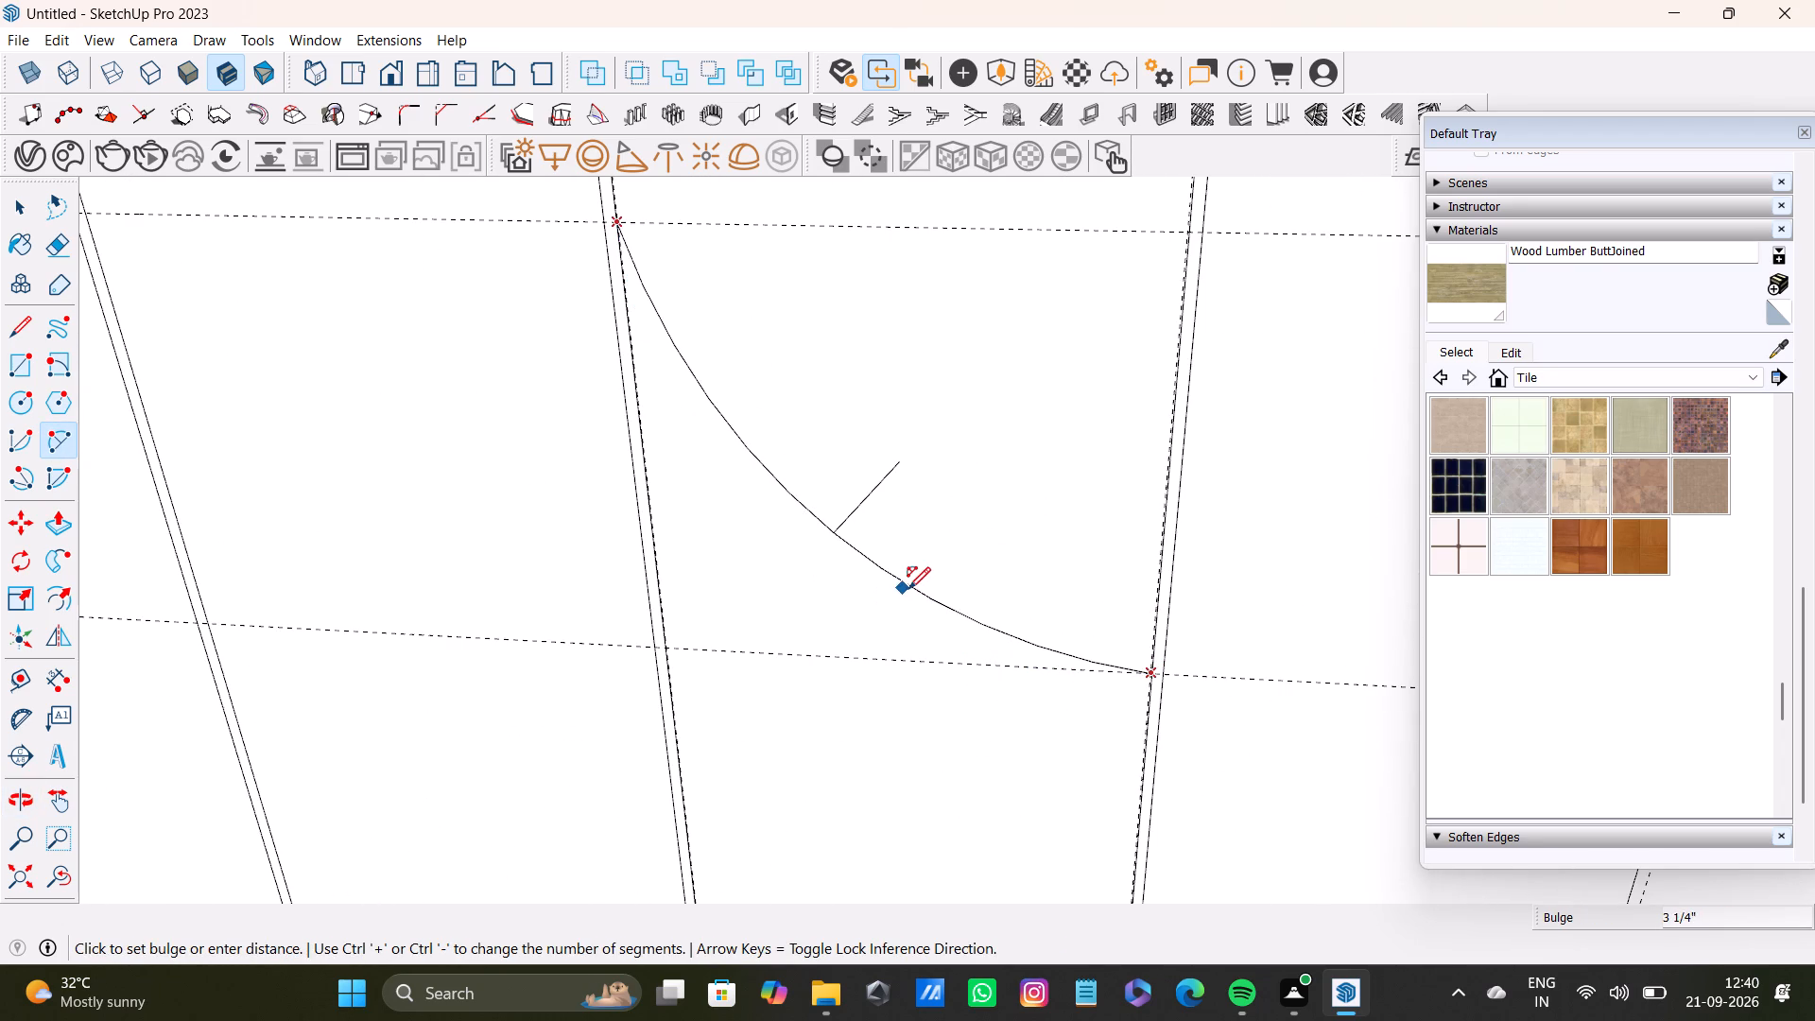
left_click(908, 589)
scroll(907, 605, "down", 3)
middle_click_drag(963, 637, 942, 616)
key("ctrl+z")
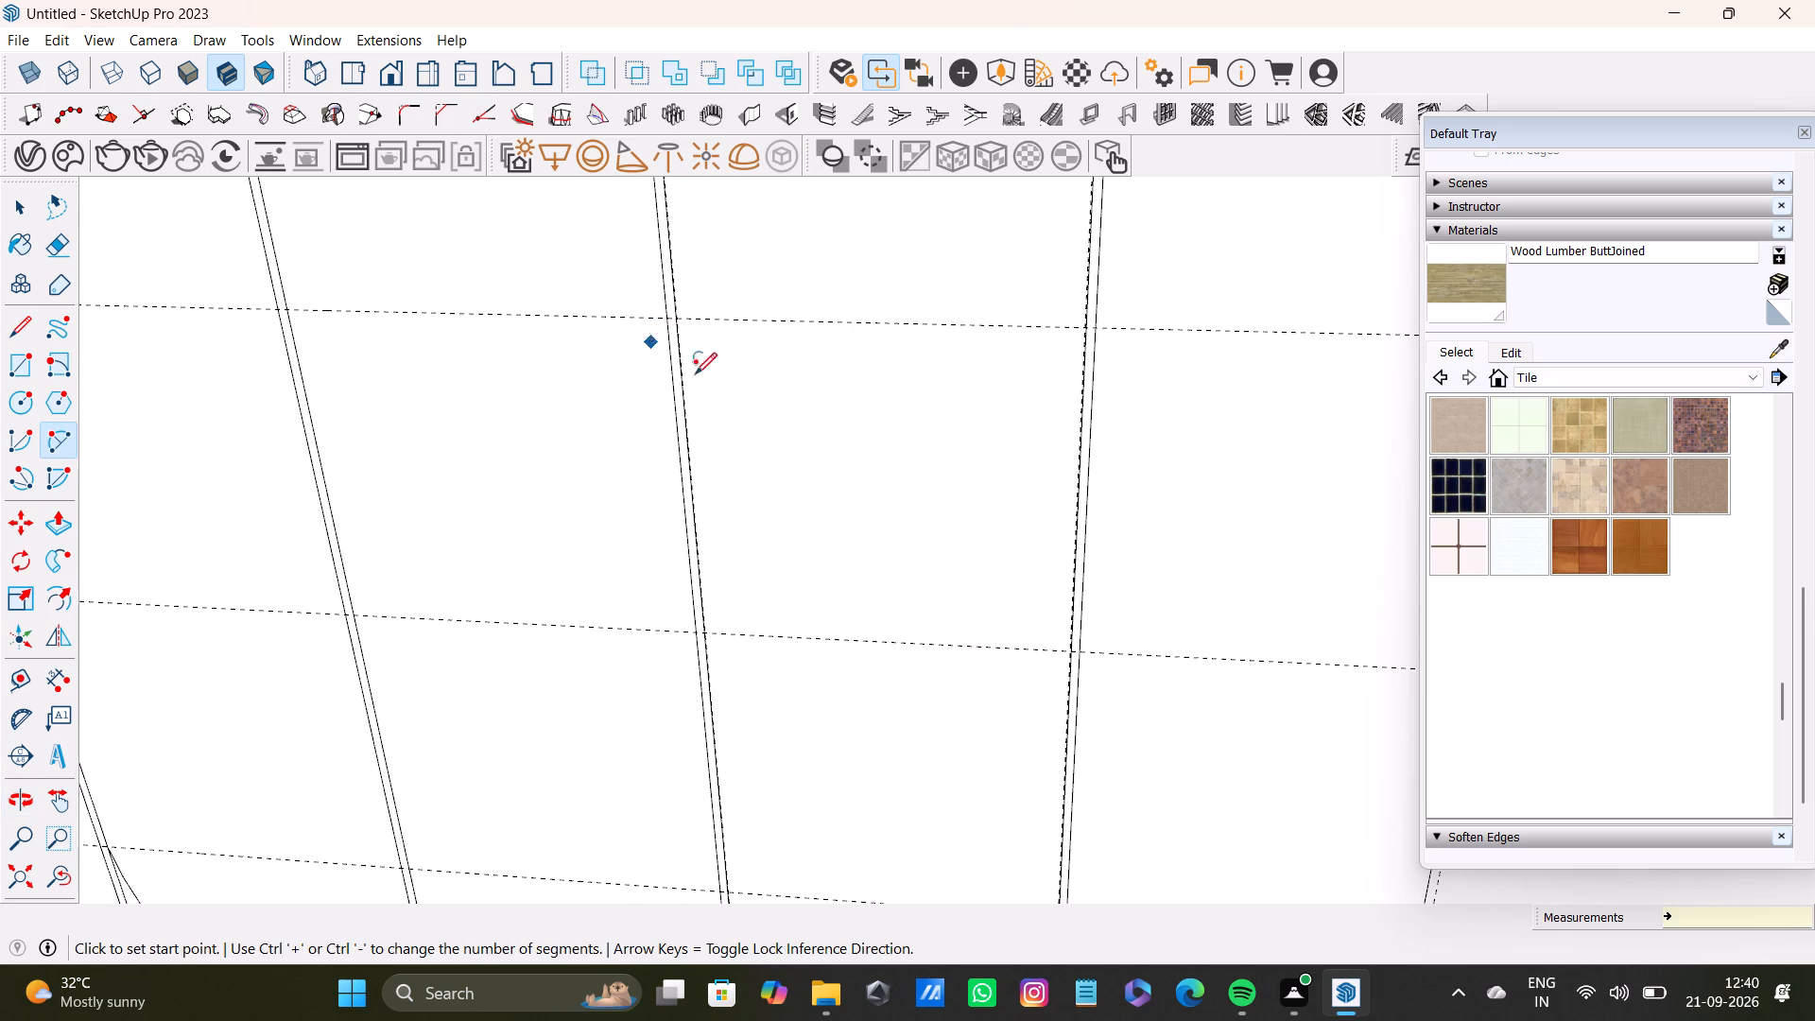
Draw an arc across the fifth panel with a bulge of about 3 9/16", falling from the top guide to the second guide.
scroll(678, 321, "up", 17)
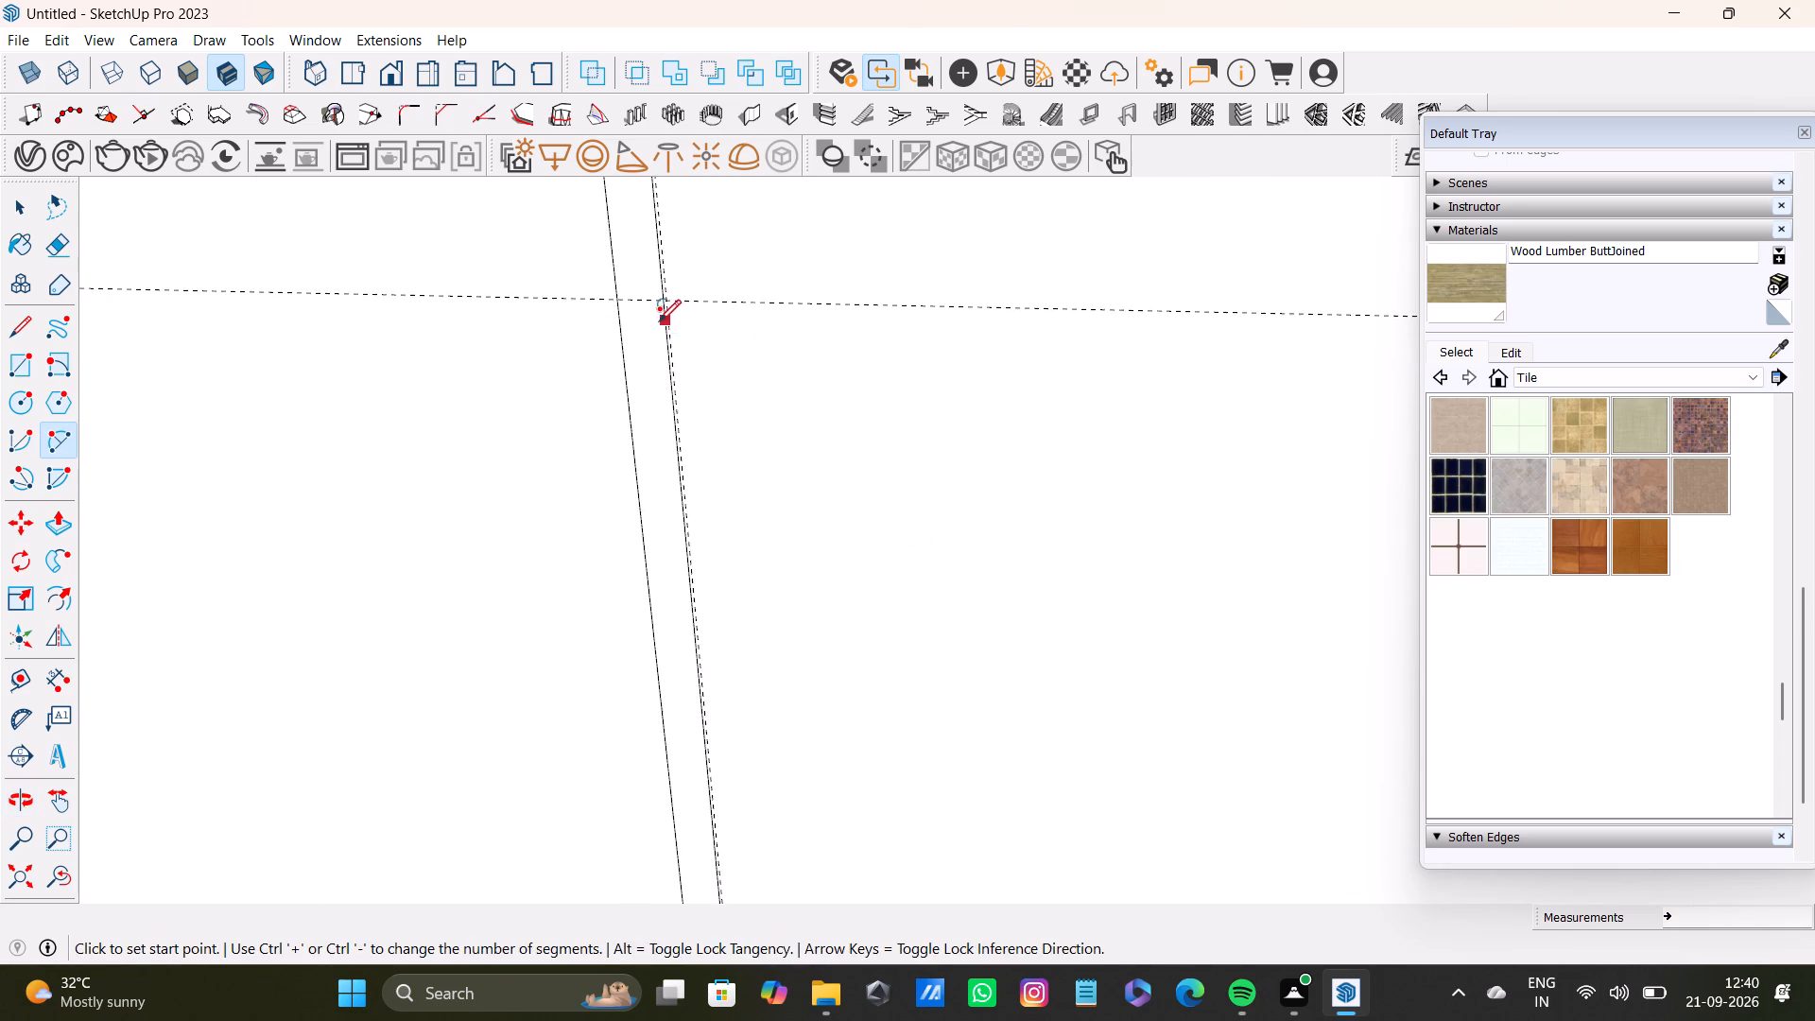
scroll(659, 321, "up", 3)
left_click_drag(666, 293, 691, 332)
scroll(934, 606, "down", 4)
middle_click_drag(1198, 769, 1146, 656, "shift")
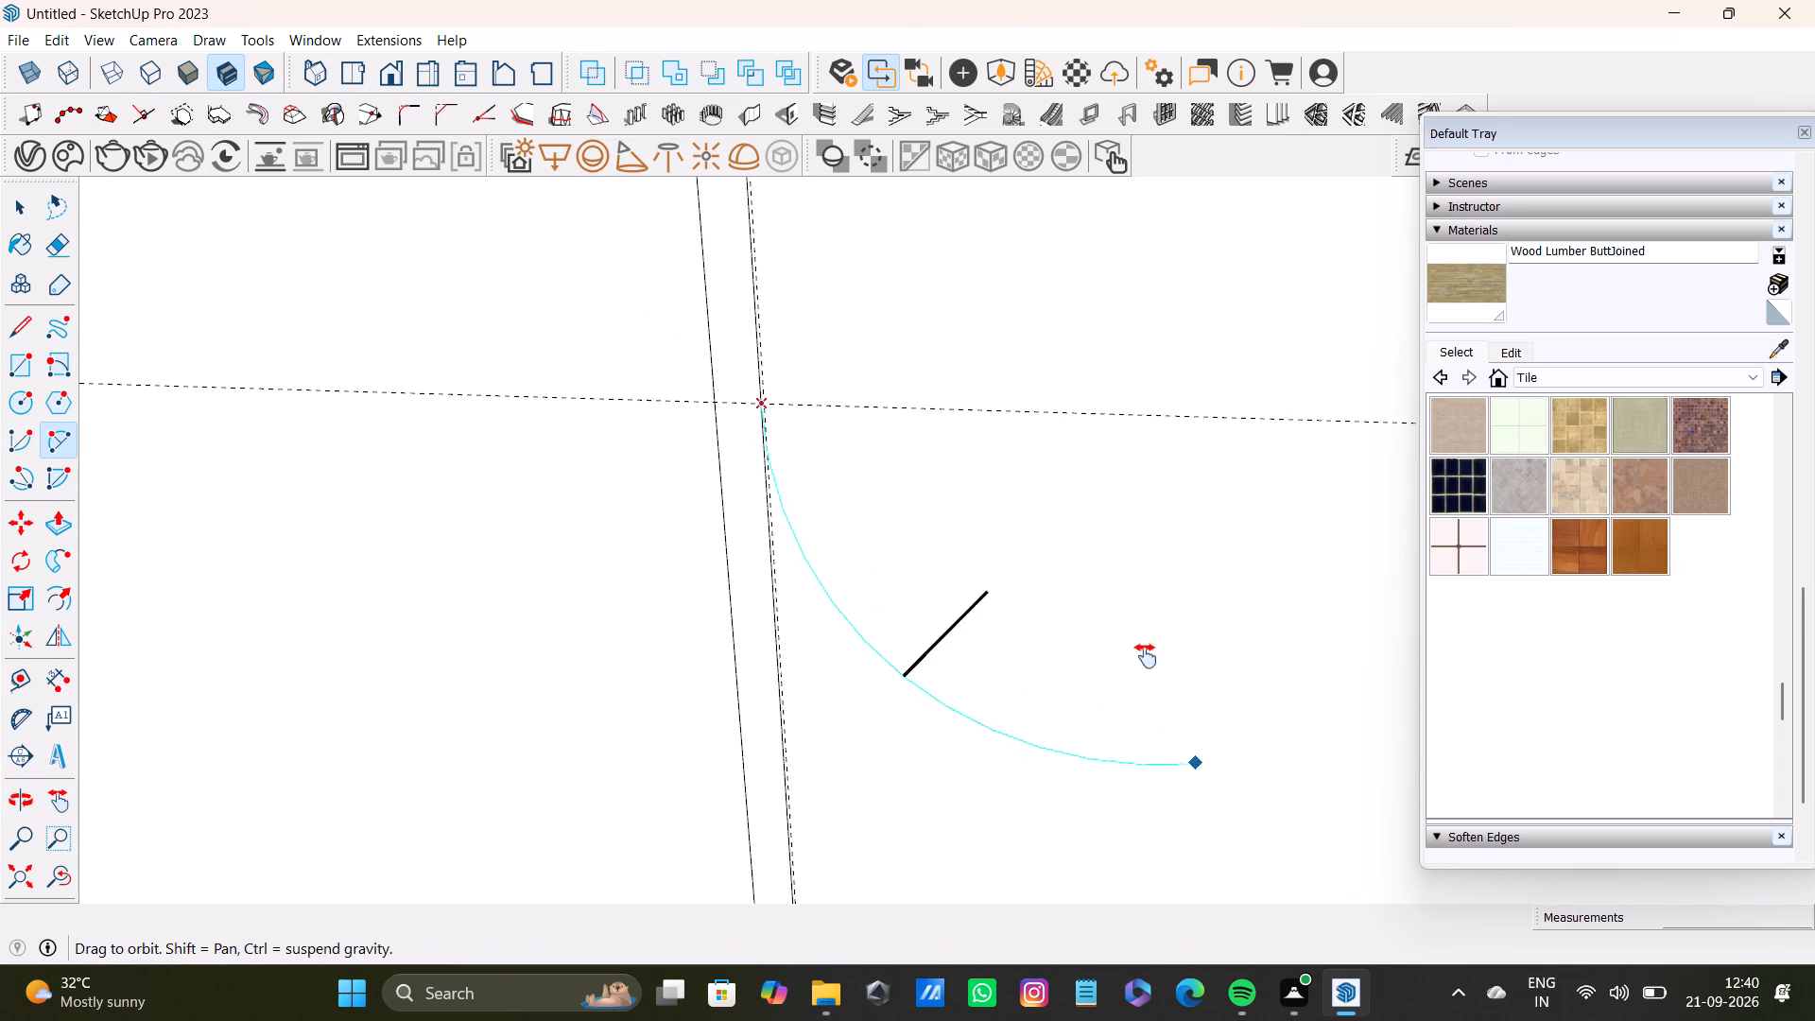
middle_click_drag(1146, 656, 915, 436, "shift")
scroll(1060, 751, "down", 3)
middle_click_drag(1127, 767, 1124, 760, "shift")
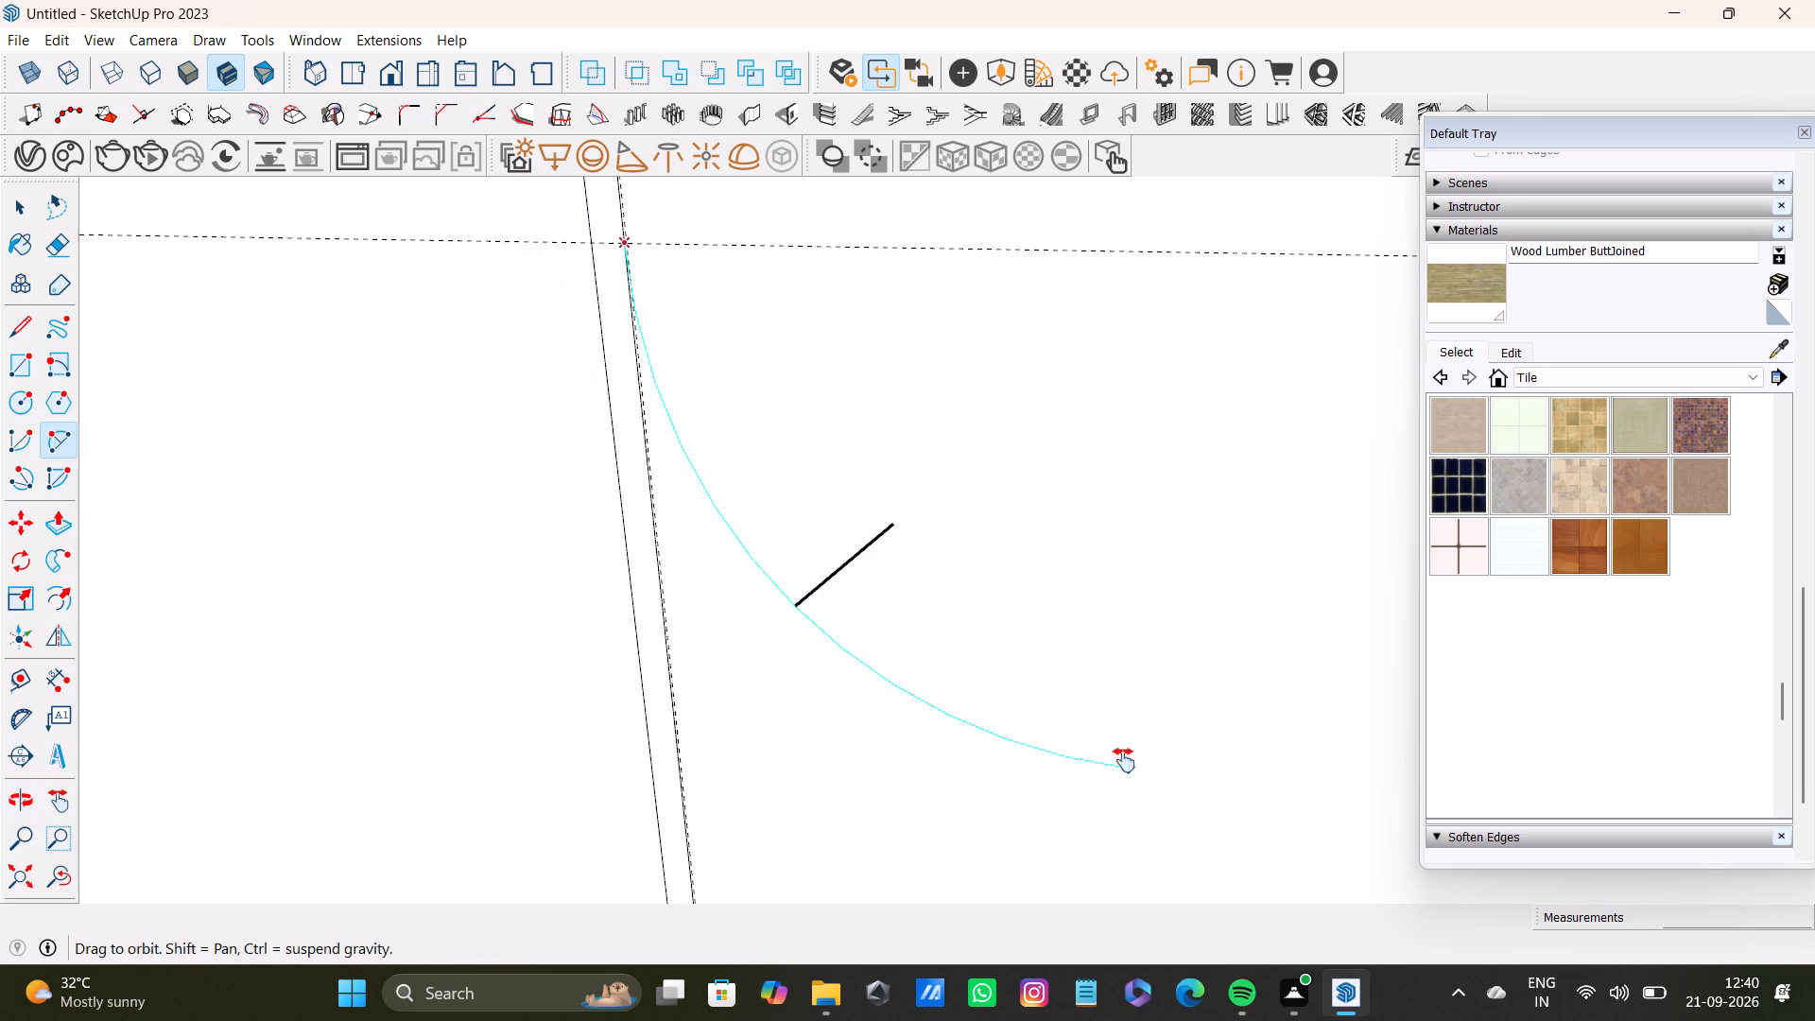
middle_click_drag(1124, 760, 891, 537, "shift")
scroll(1006, 709, "down", 2)
middle_click_drag(1155, 754, 934, 530)
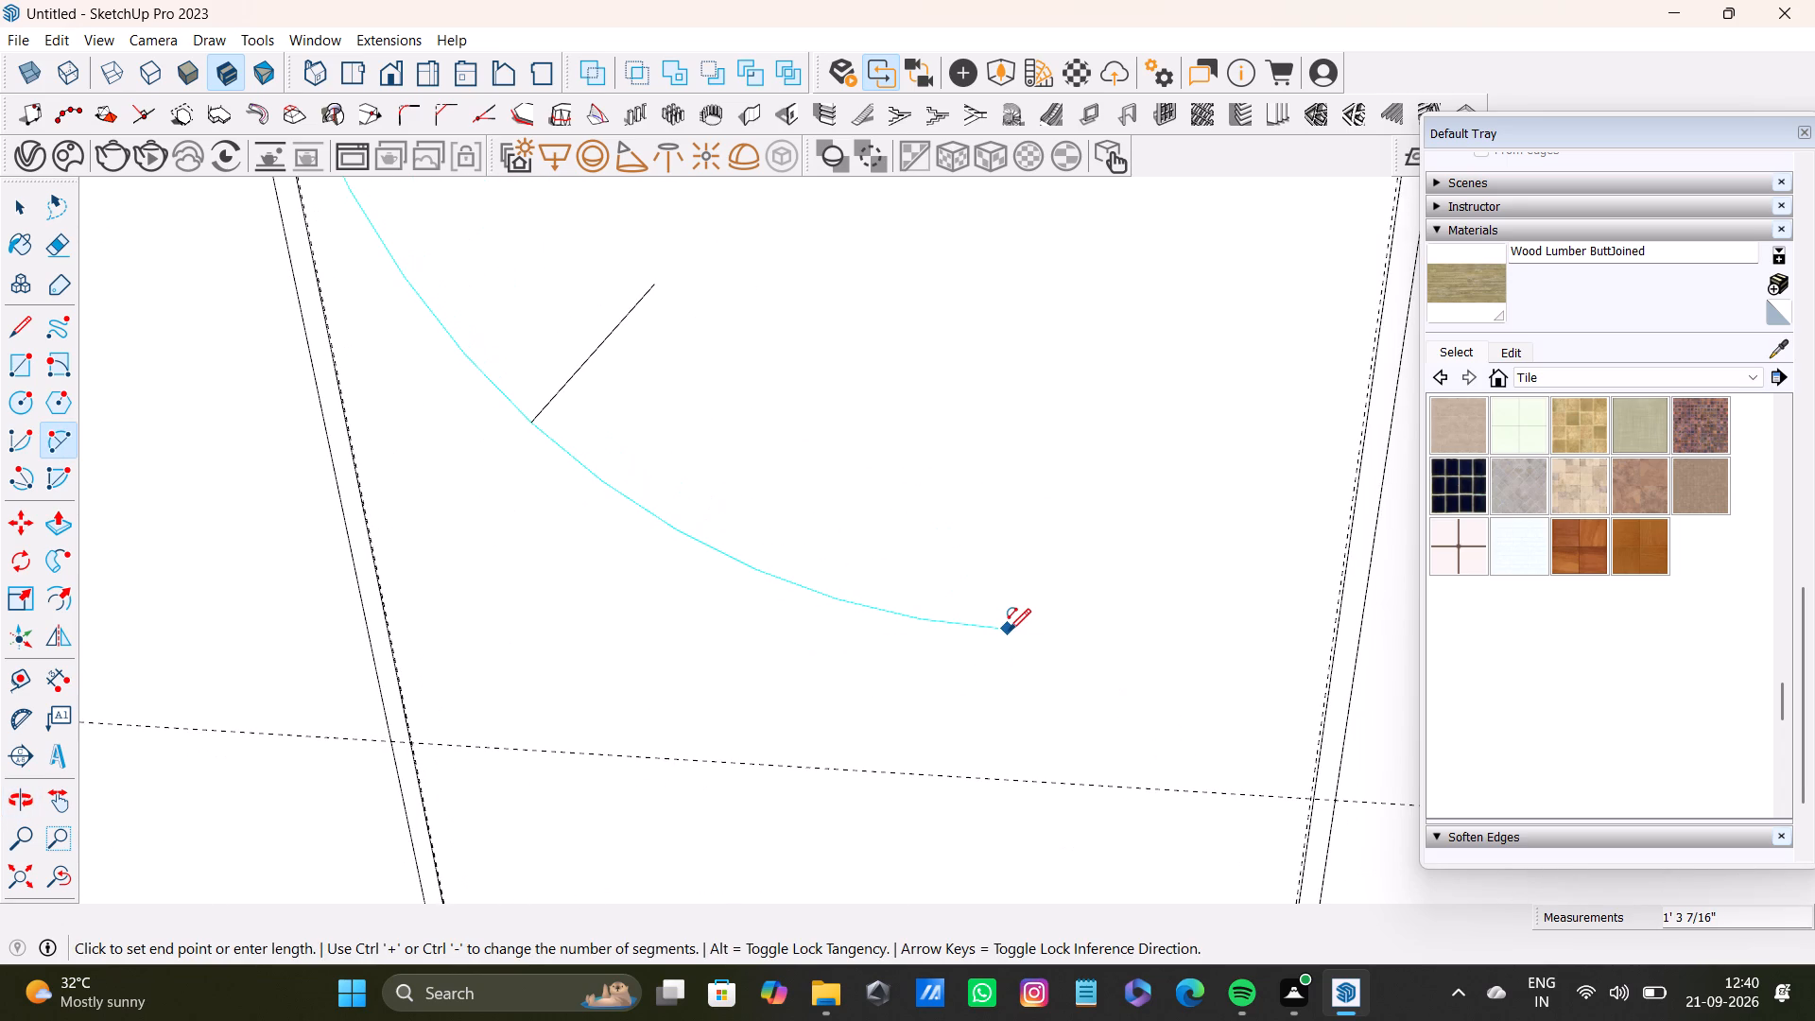
scroll(1019, 670, "down", 2)
middle_click_drag(1047, 672, 980, 533, "shift")
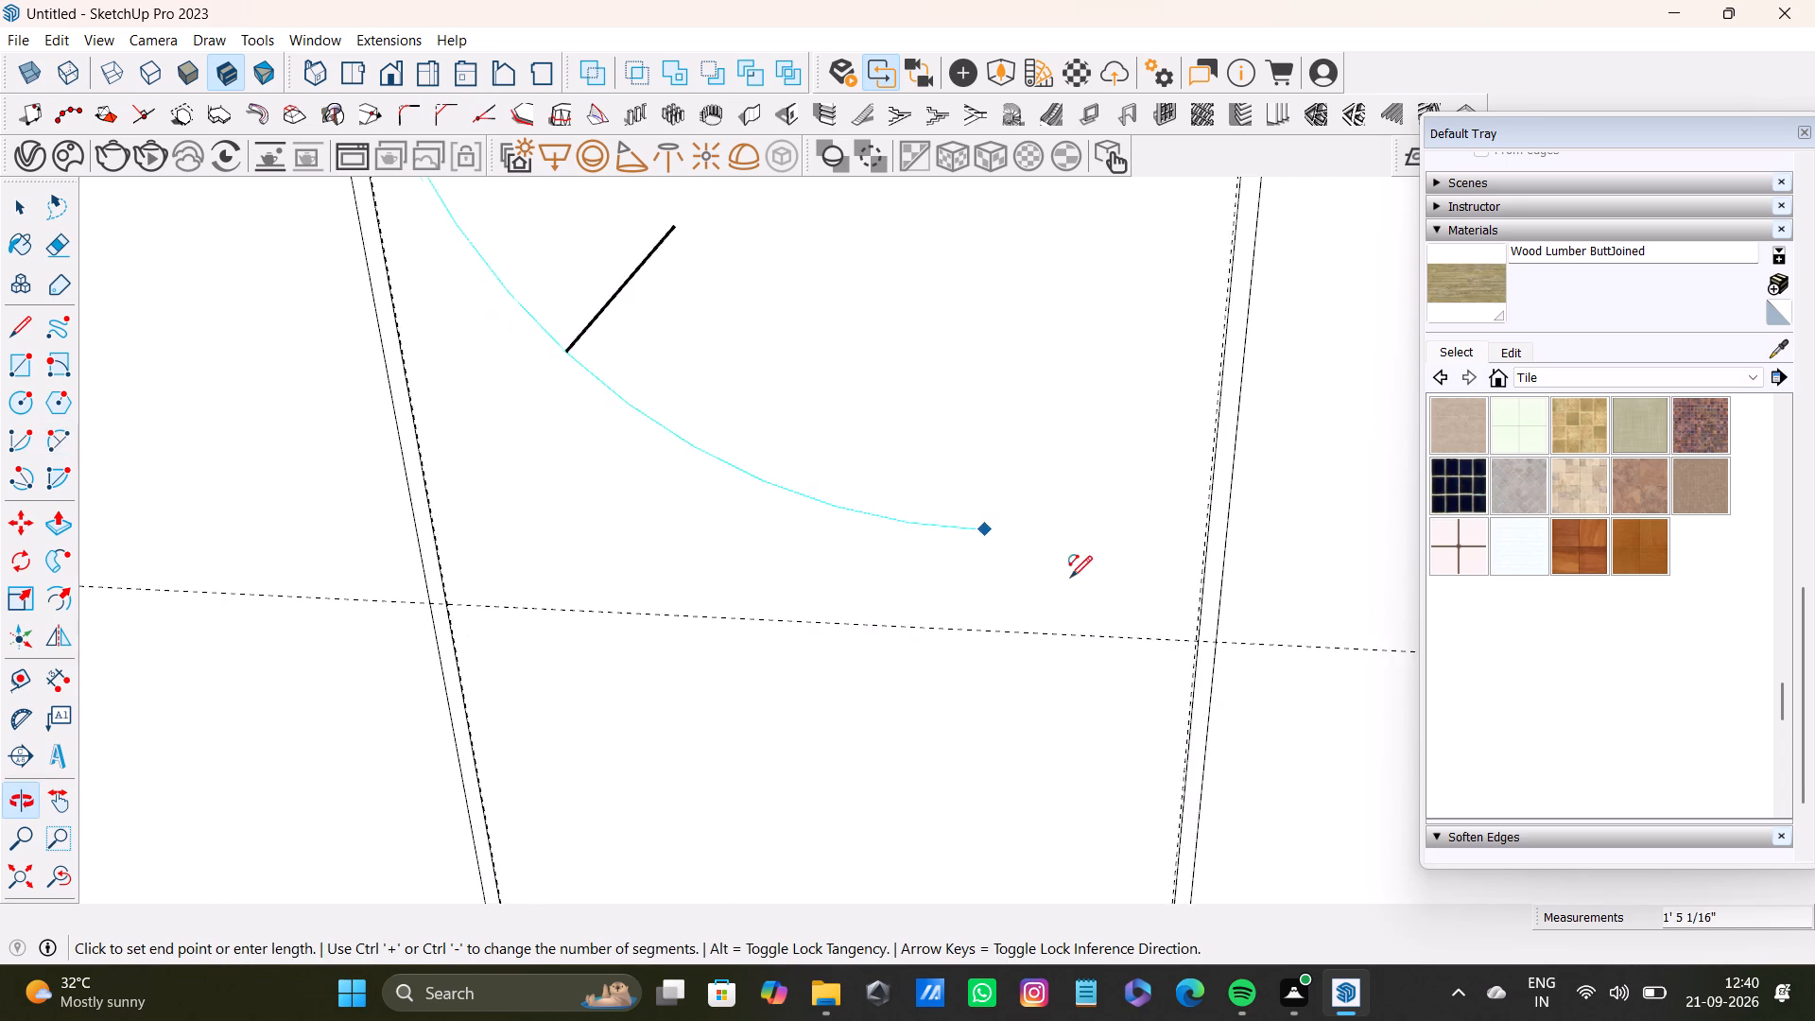
scroll(1080, 591, "up", 2)
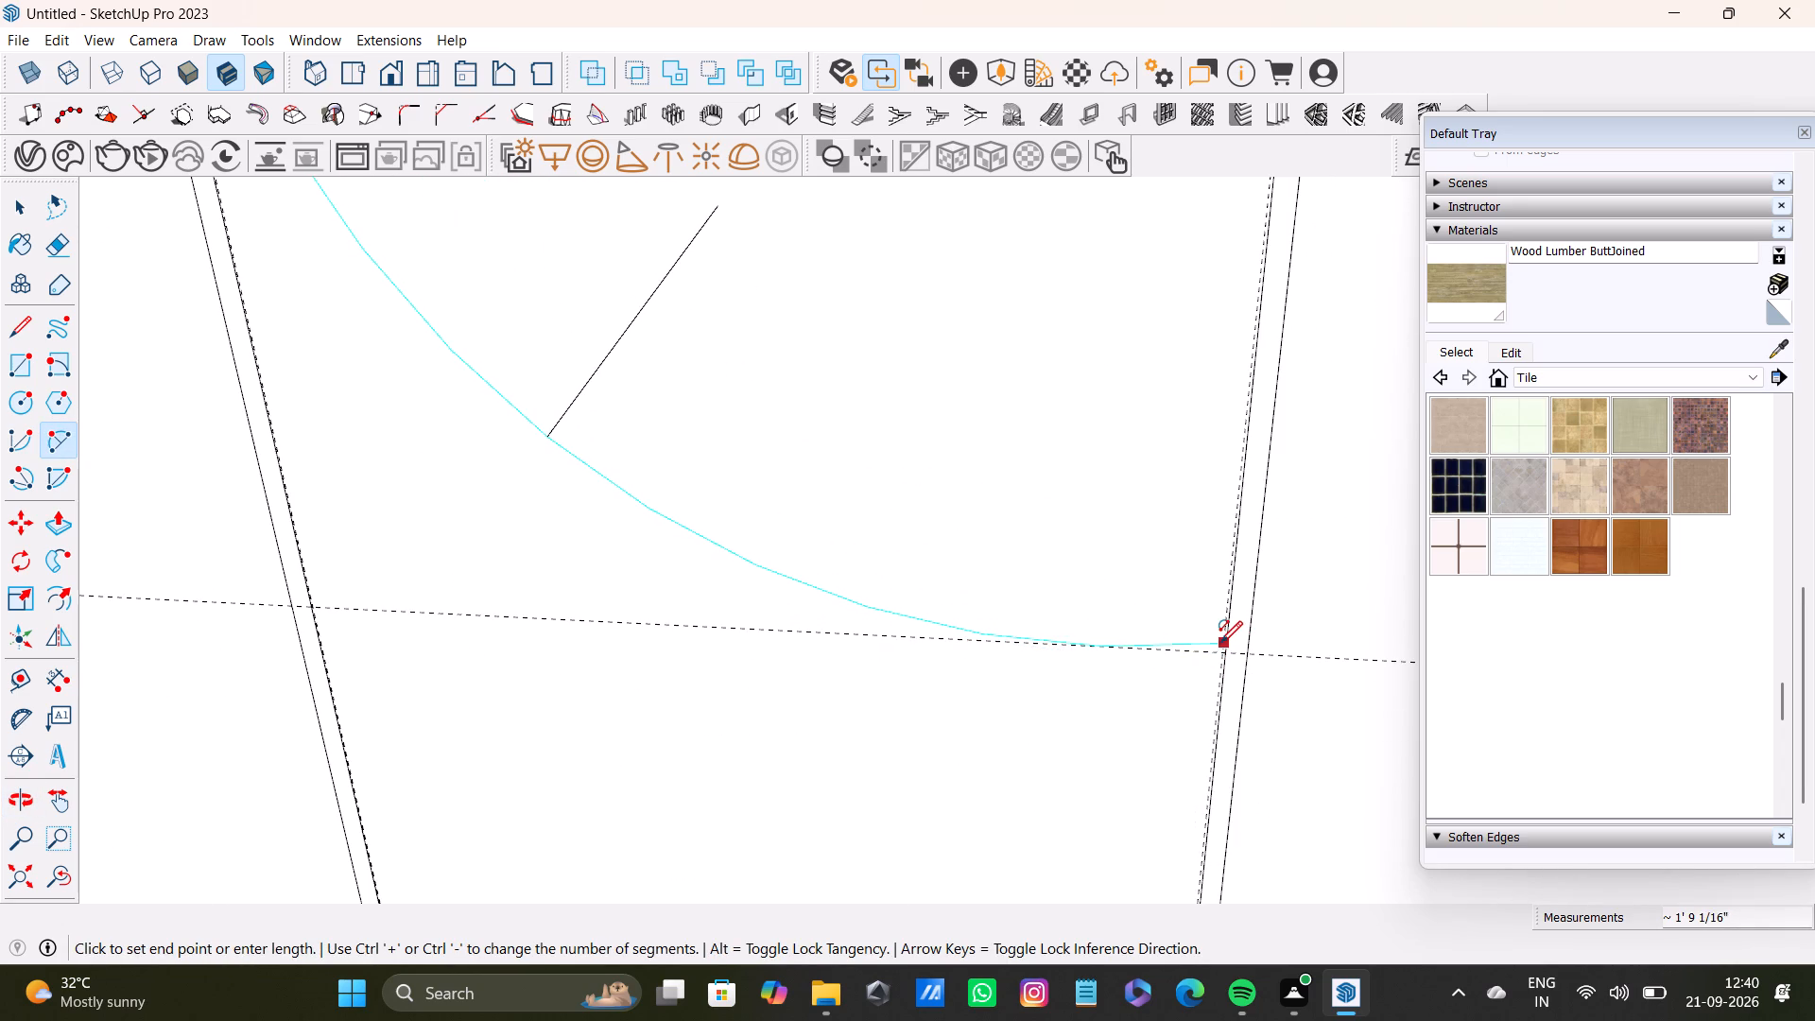
left_click(1220, 647)
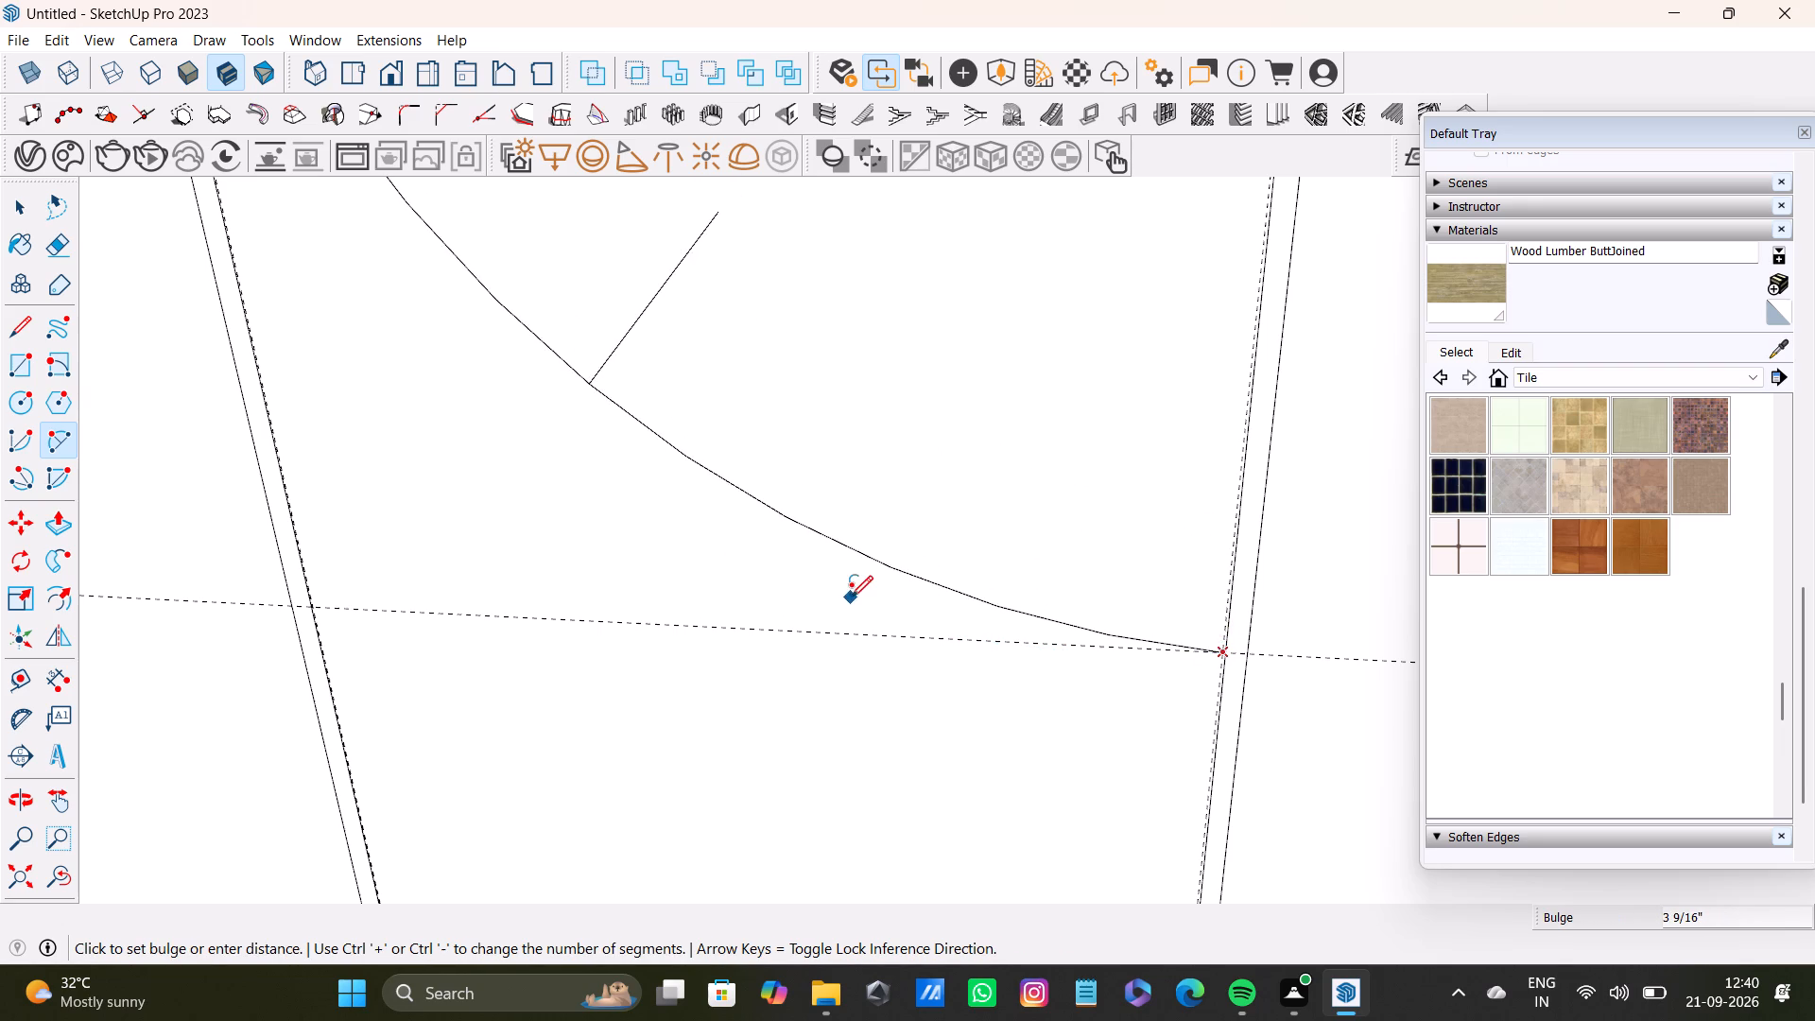
left_click(851, 597)
scroll(846, 597, "down", 18)
middle_click_drag(907, 679, 912, 545, "shift")
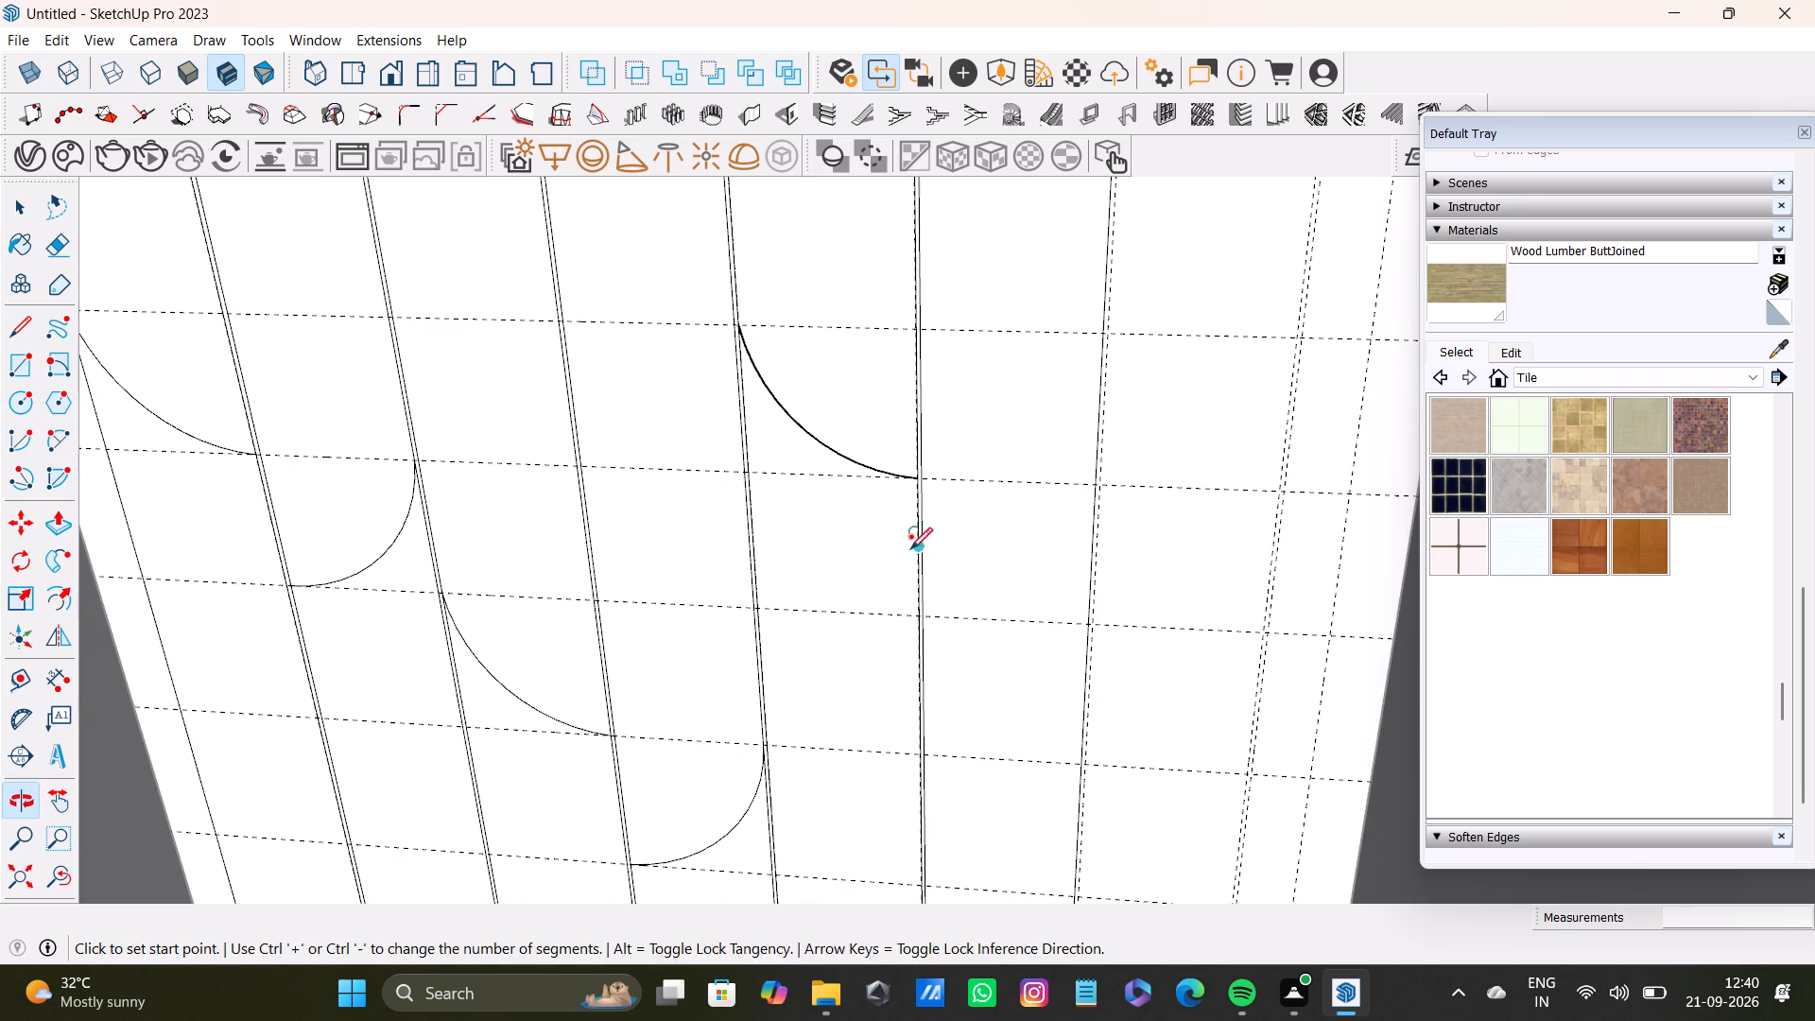
Draw an arc across the sixth panel, rising from the third guide to the second guide.
left_click_drag(929, 615, 937, 614)
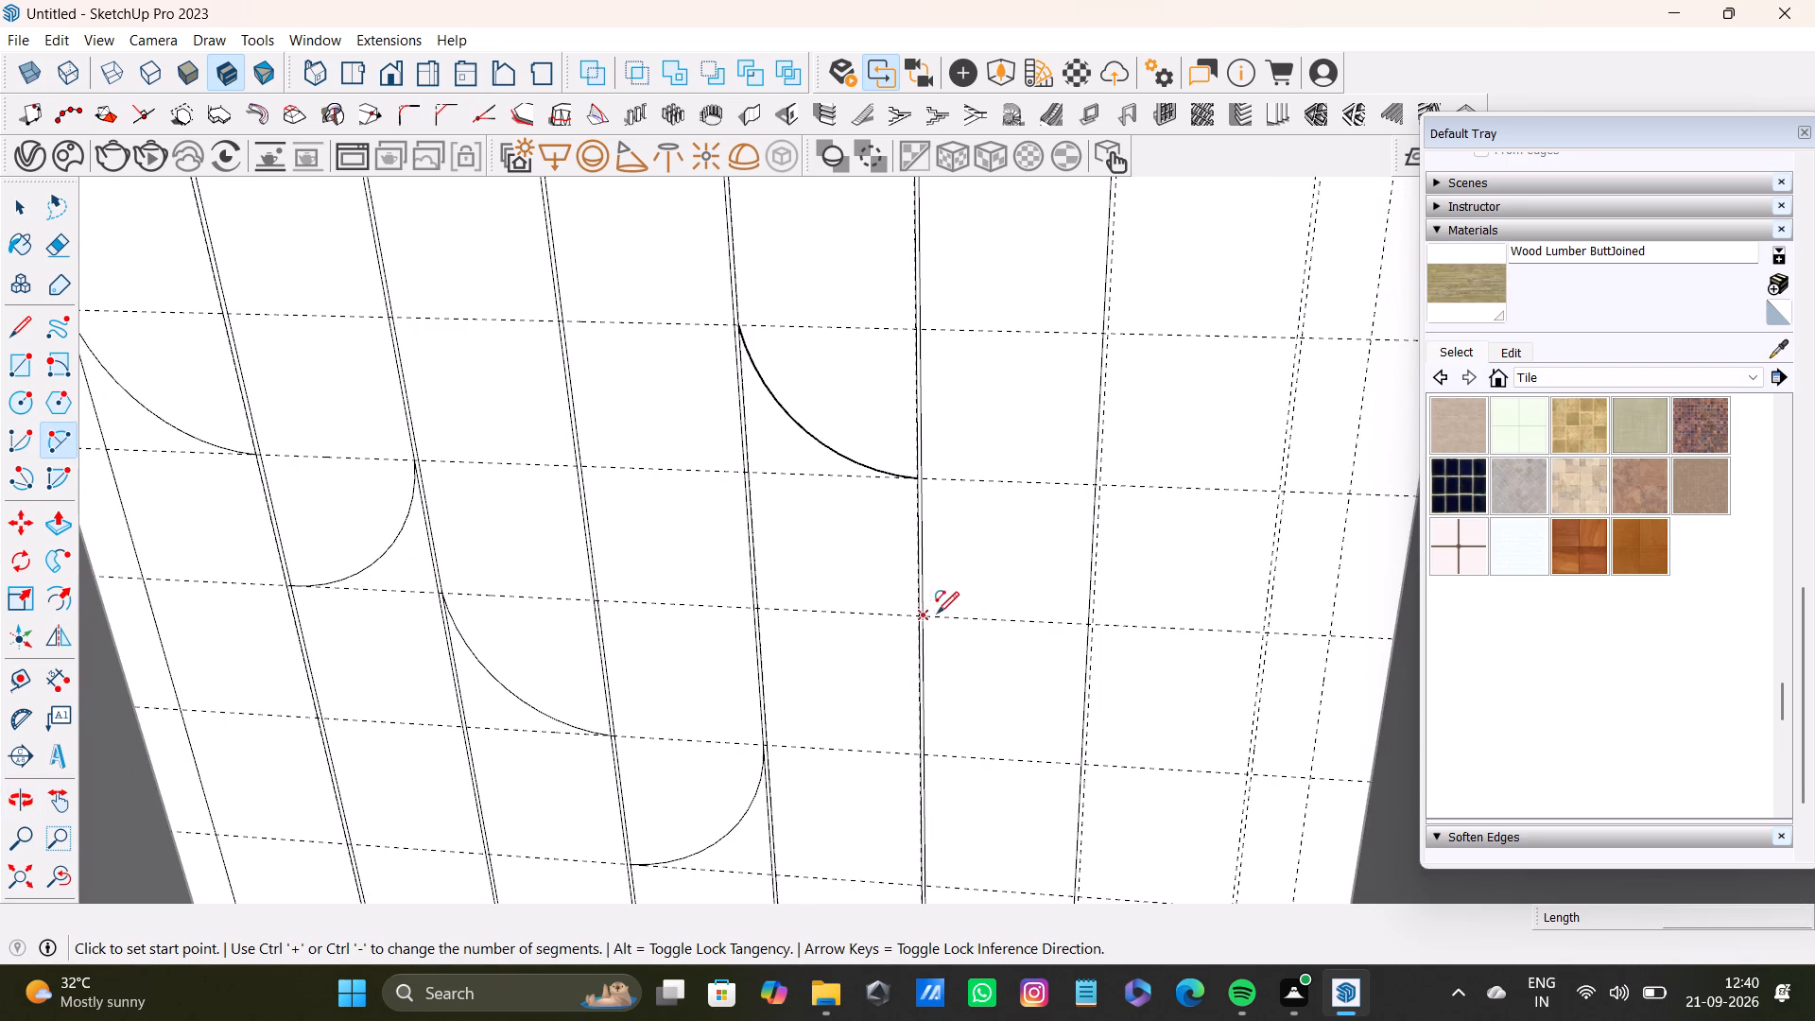
left_click_drag(937, 614, 940, 612)
left_click(1091, 481)
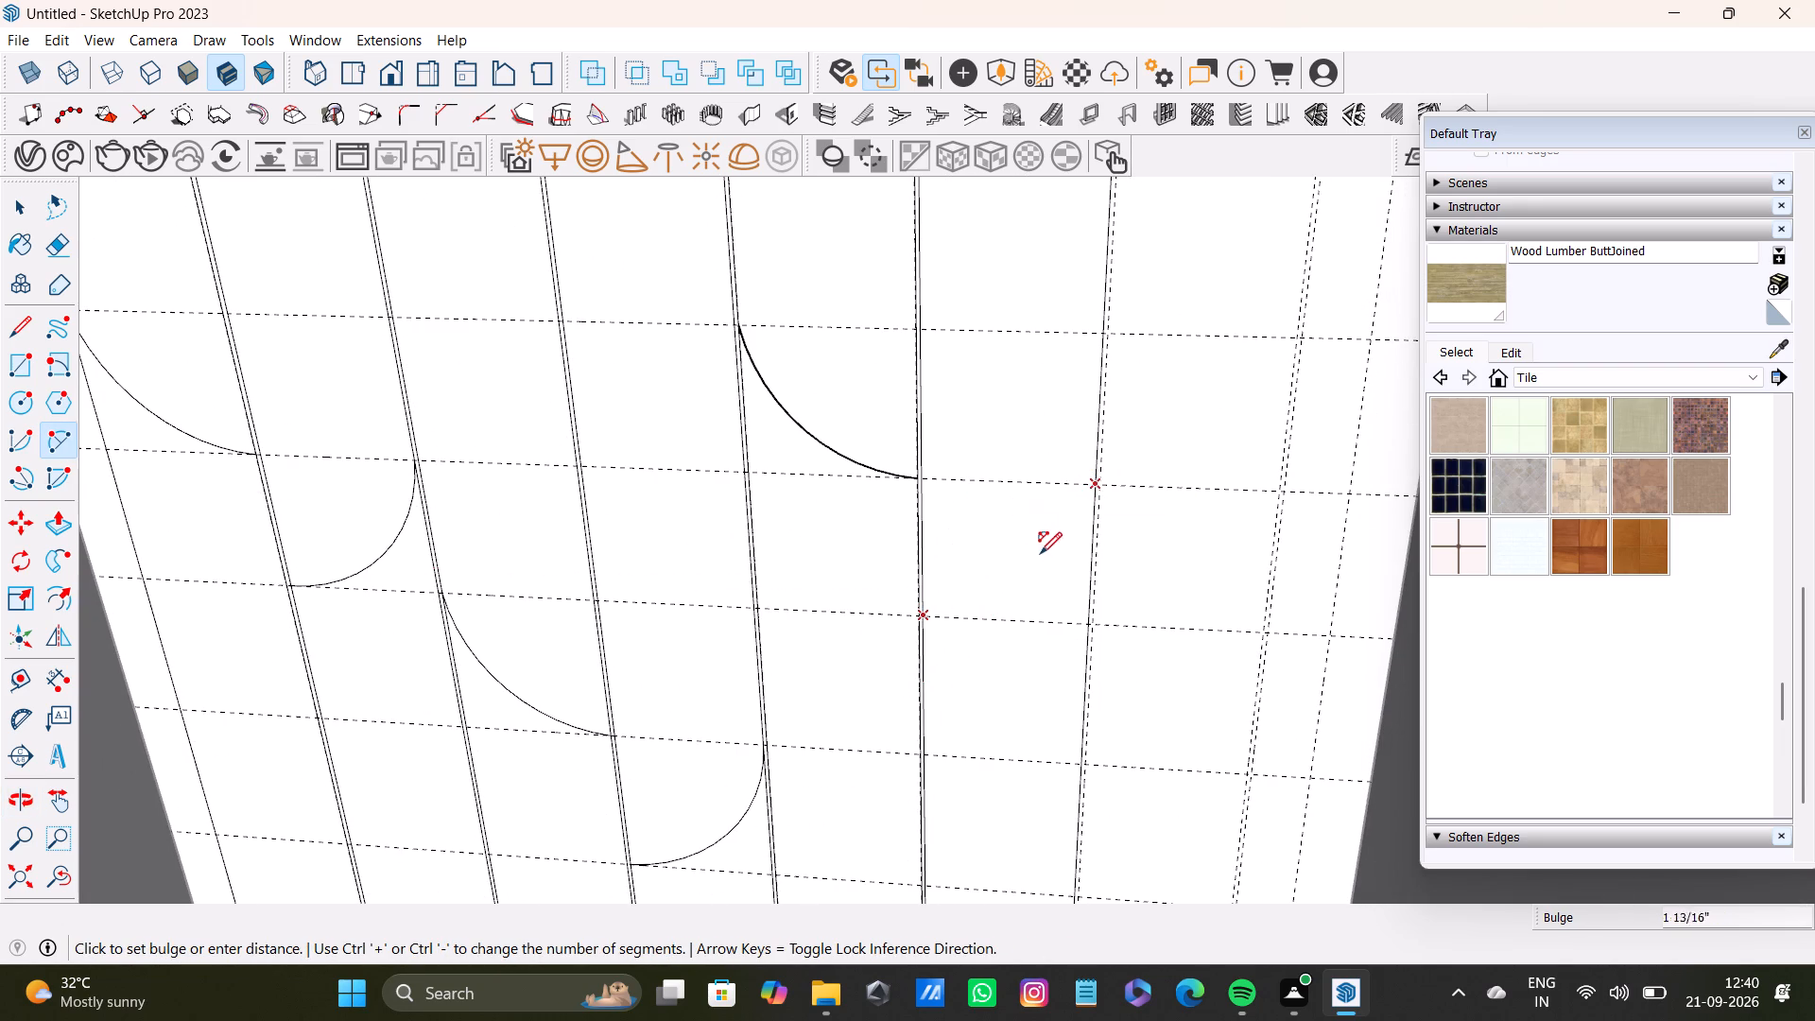
left_click(1046, 564)
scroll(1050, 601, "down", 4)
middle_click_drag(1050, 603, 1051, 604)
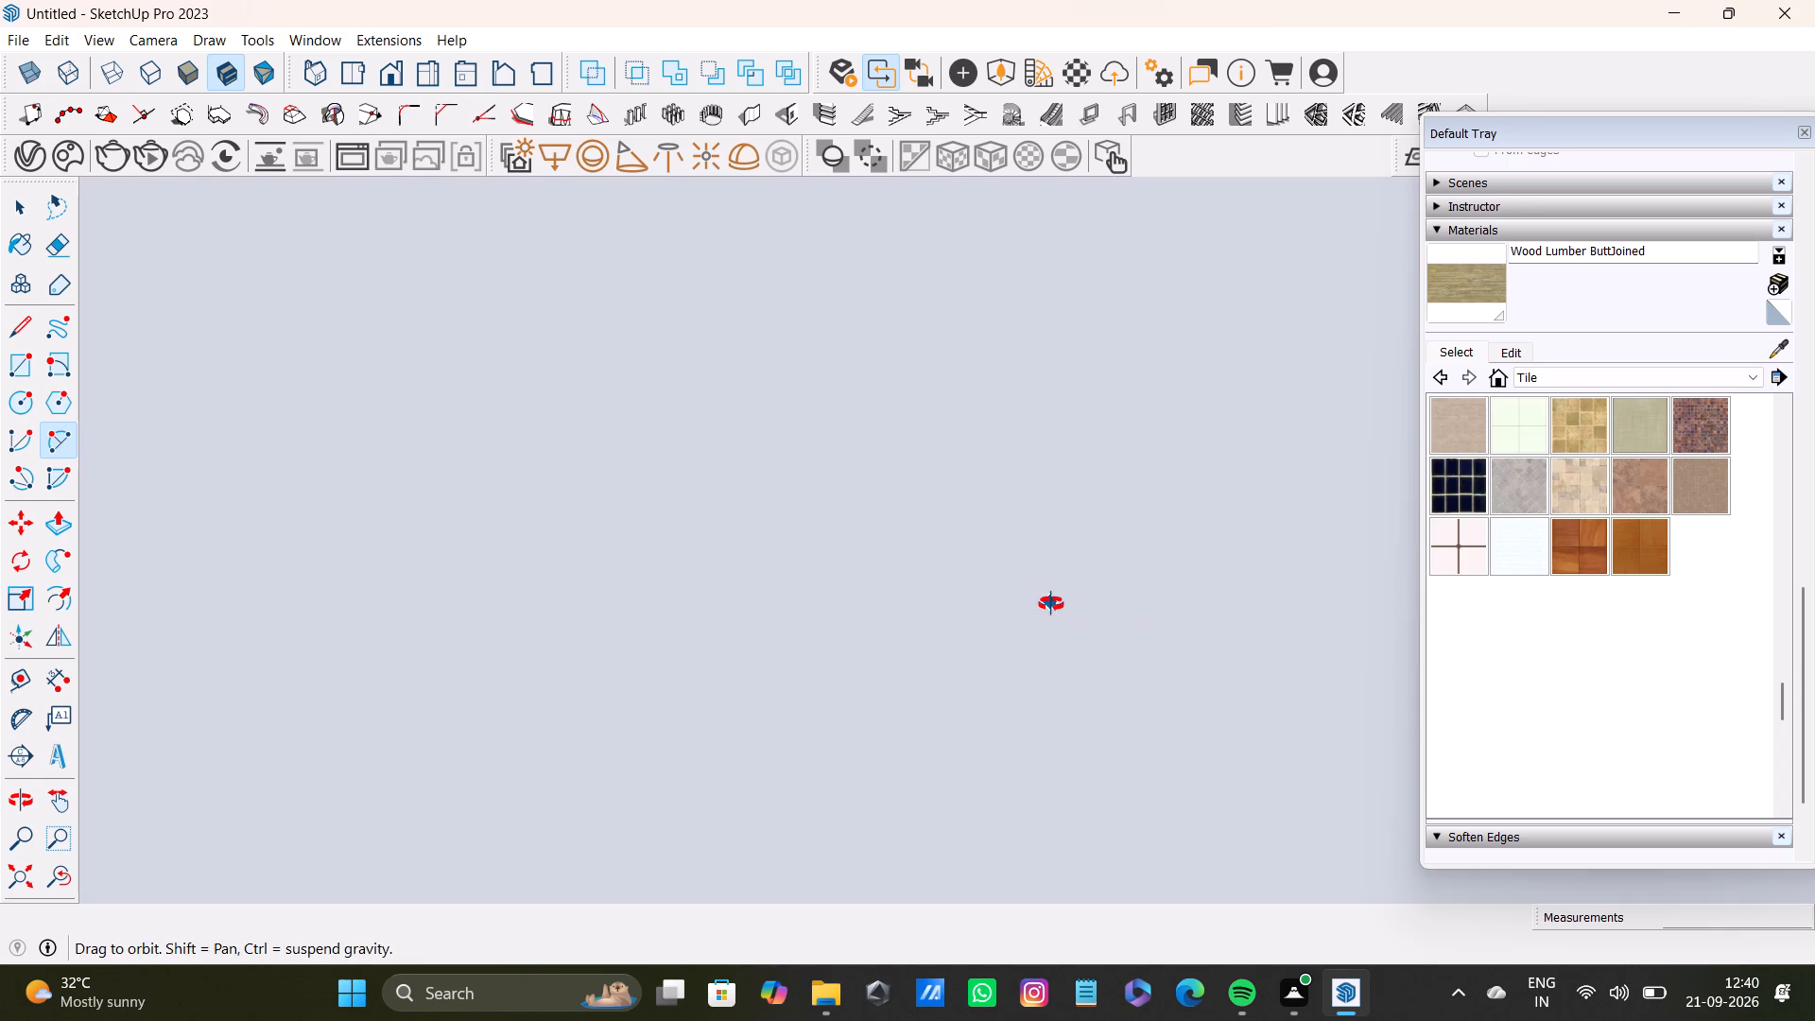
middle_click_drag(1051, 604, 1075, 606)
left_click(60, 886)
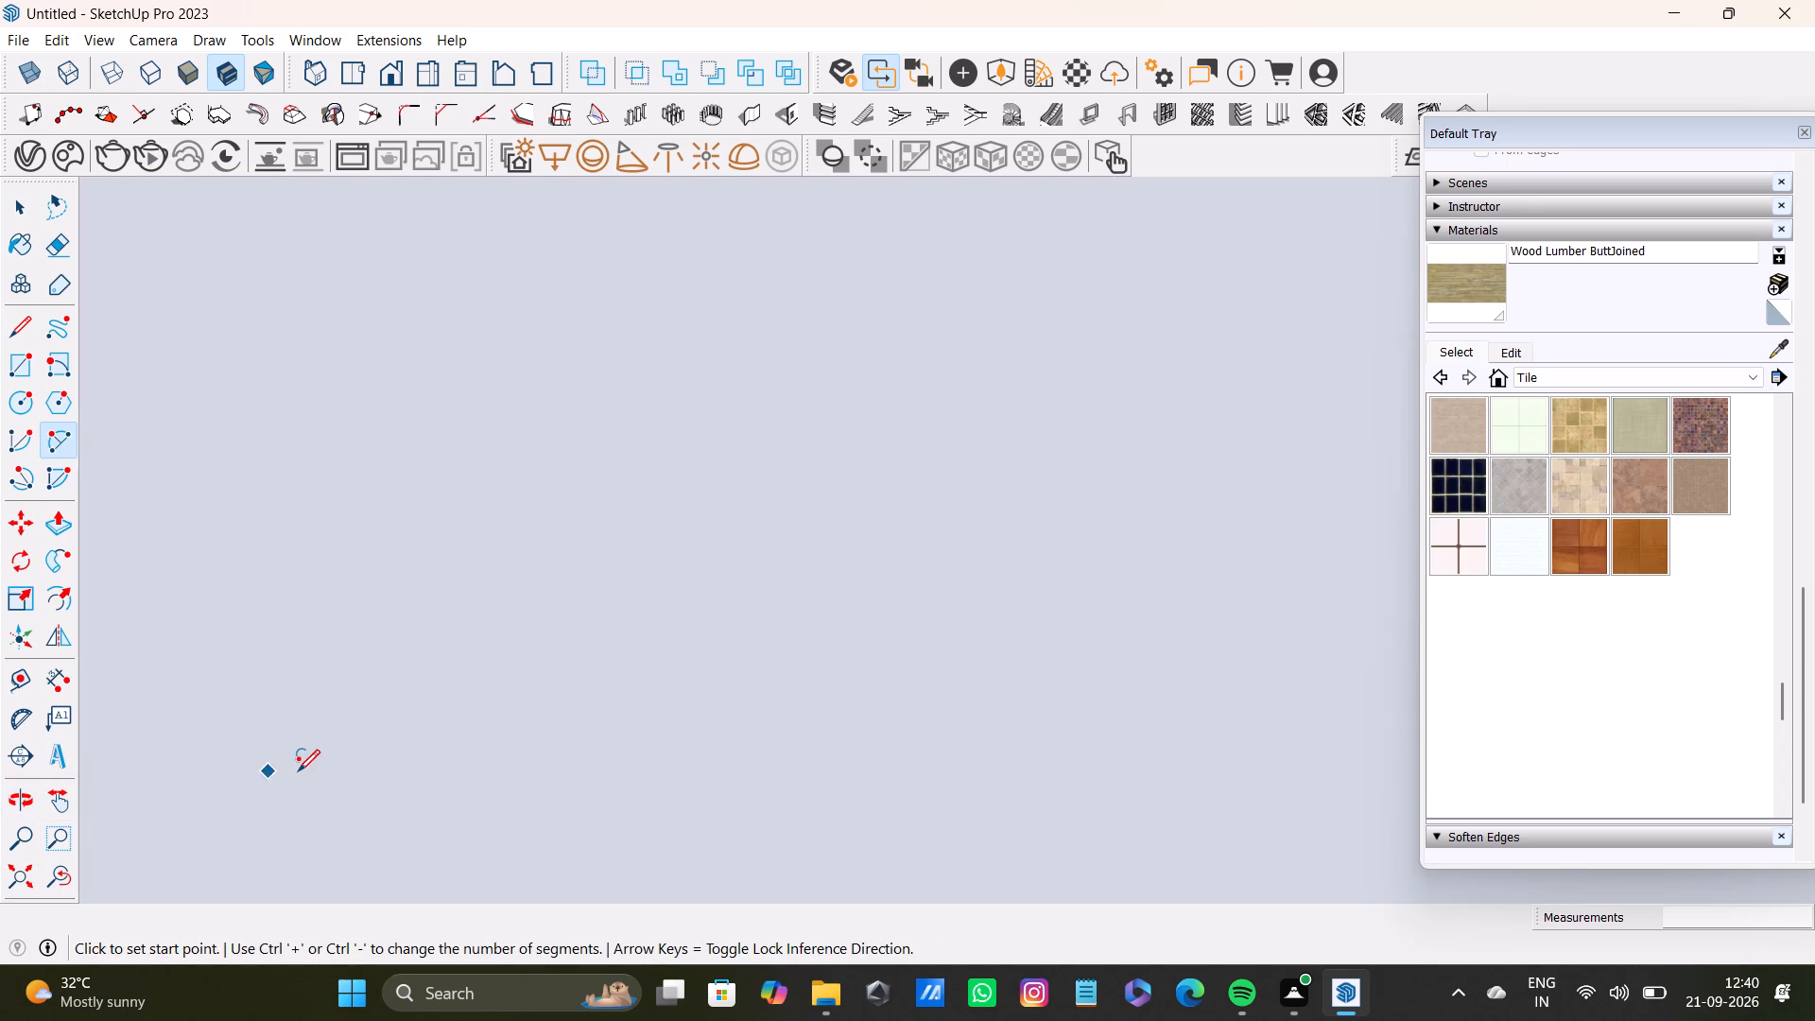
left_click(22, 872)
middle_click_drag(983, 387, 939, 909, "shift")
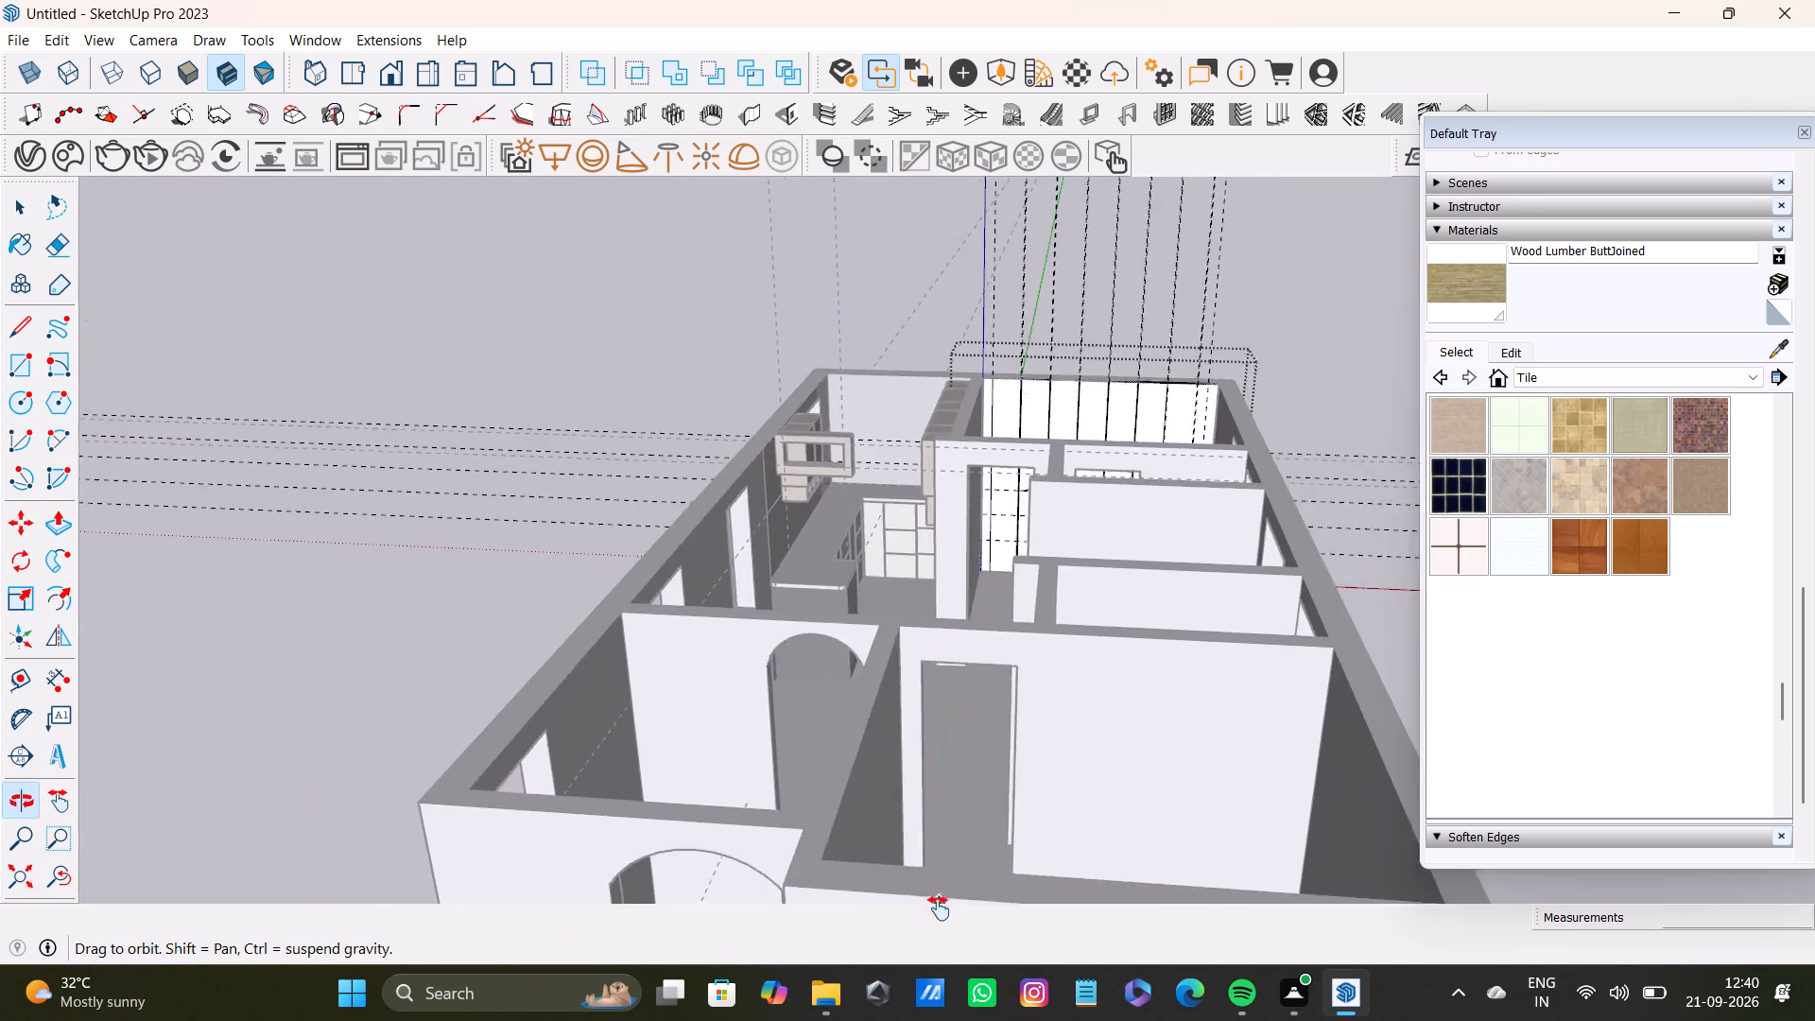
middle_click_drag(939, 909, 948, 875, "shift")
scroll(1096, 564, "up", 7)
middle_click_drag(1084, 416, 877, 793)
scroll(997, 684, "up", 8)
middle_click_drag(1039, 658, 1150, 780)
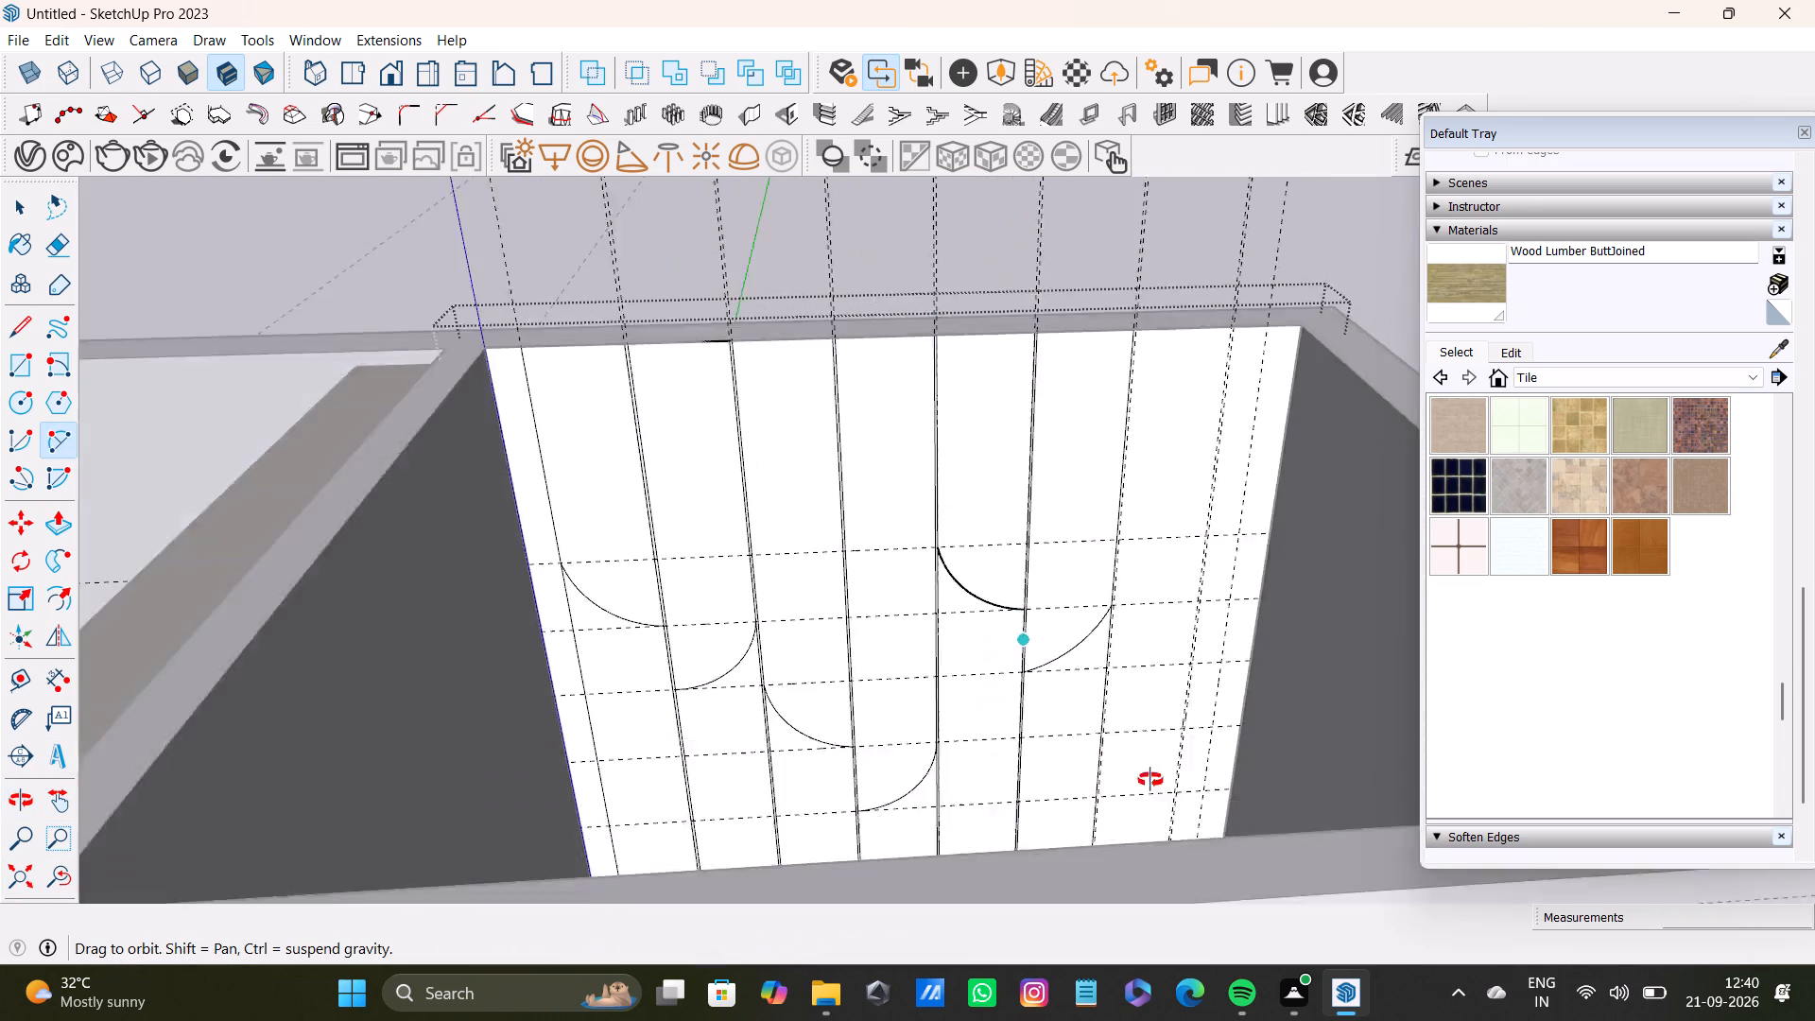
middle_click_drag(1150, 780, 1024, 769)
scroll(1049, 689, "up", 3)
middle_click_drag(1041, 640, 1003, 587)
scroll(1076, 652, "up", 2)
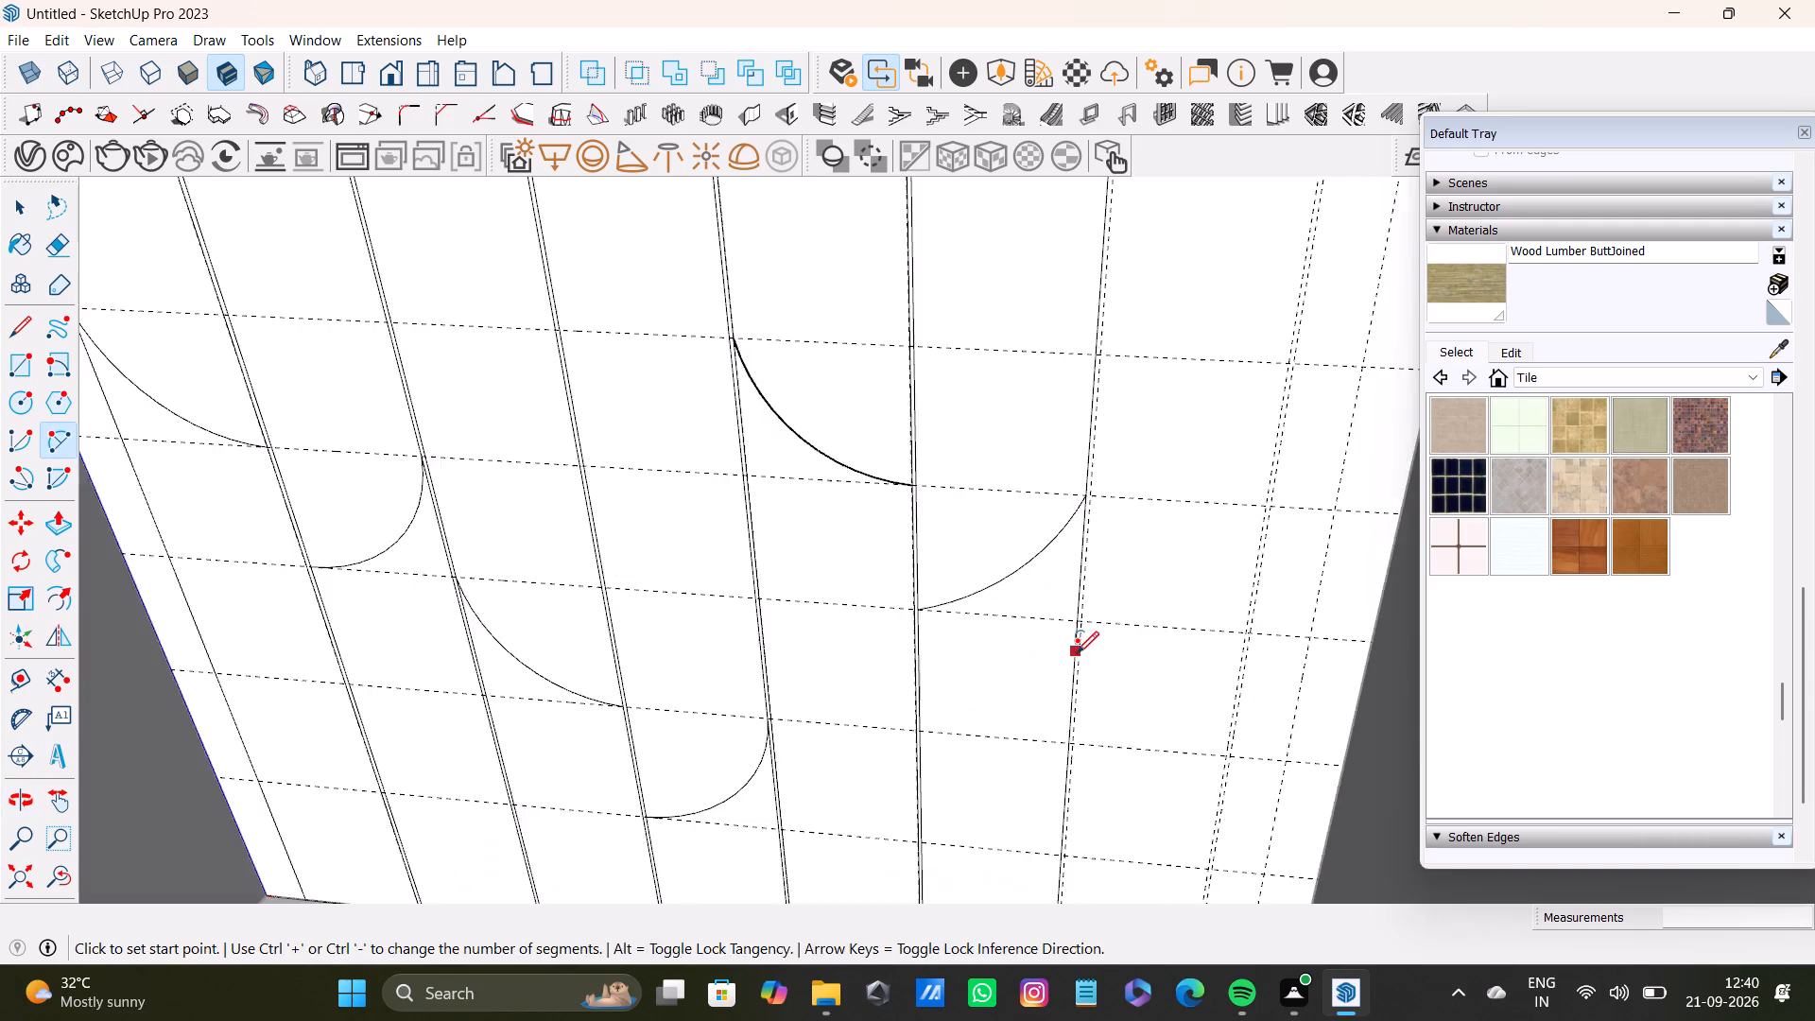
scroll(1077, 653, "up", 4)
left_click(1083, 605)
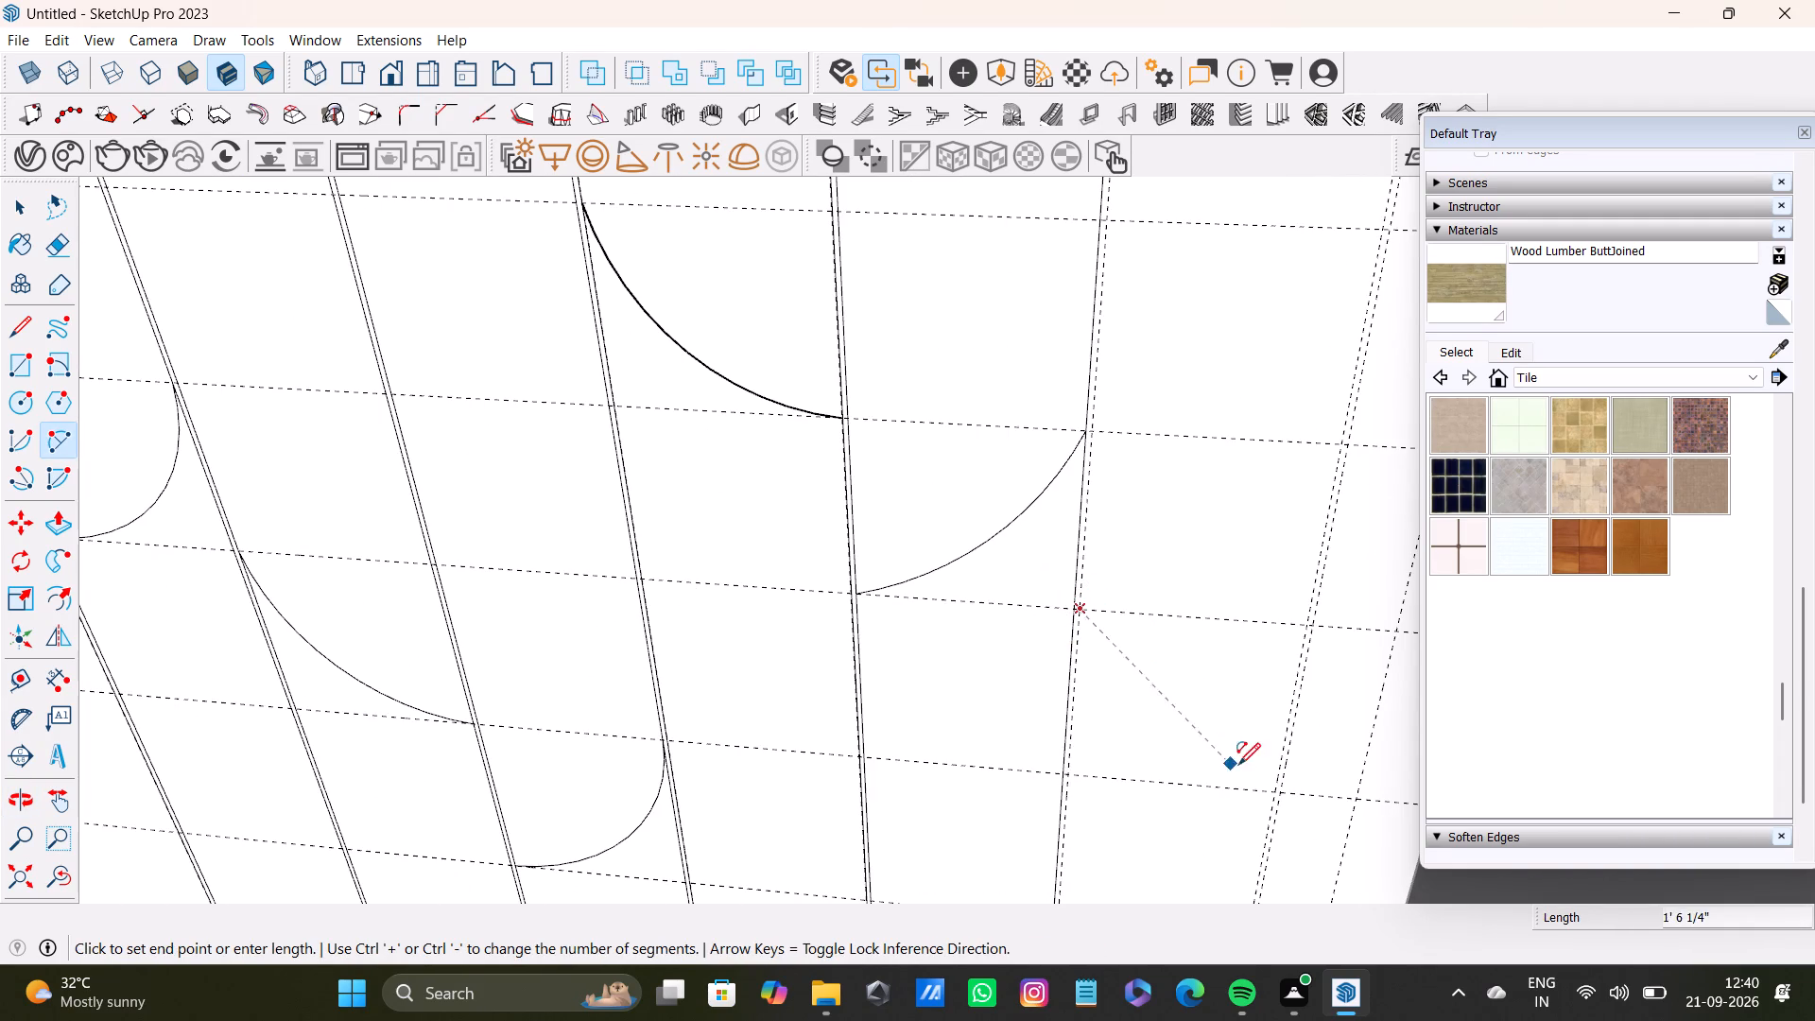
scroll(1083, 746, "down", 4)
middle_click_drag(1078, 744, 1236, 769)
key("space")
Delete the arc in the fifth panel between the top guide and the second guide.
scroll(940, 717, "down", 5)
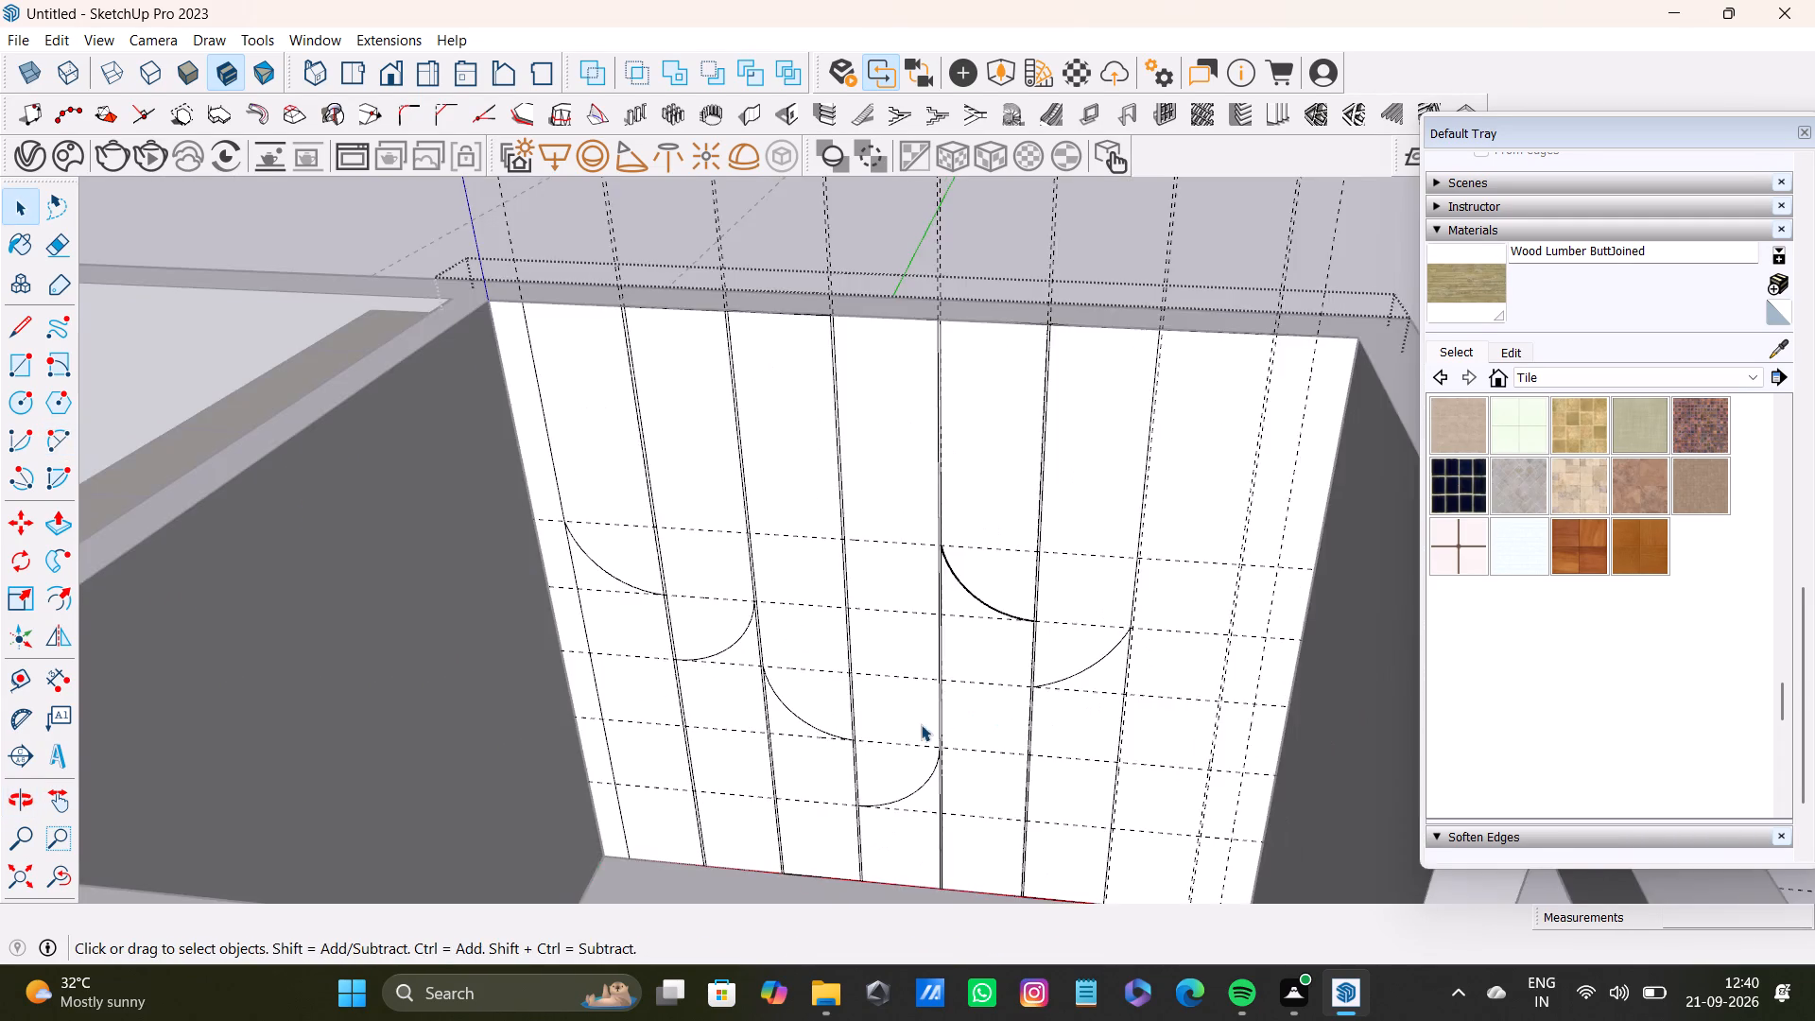
middle_click_drag(921, 724, 999, 794)
scroll(1054, 672, "up", 6)
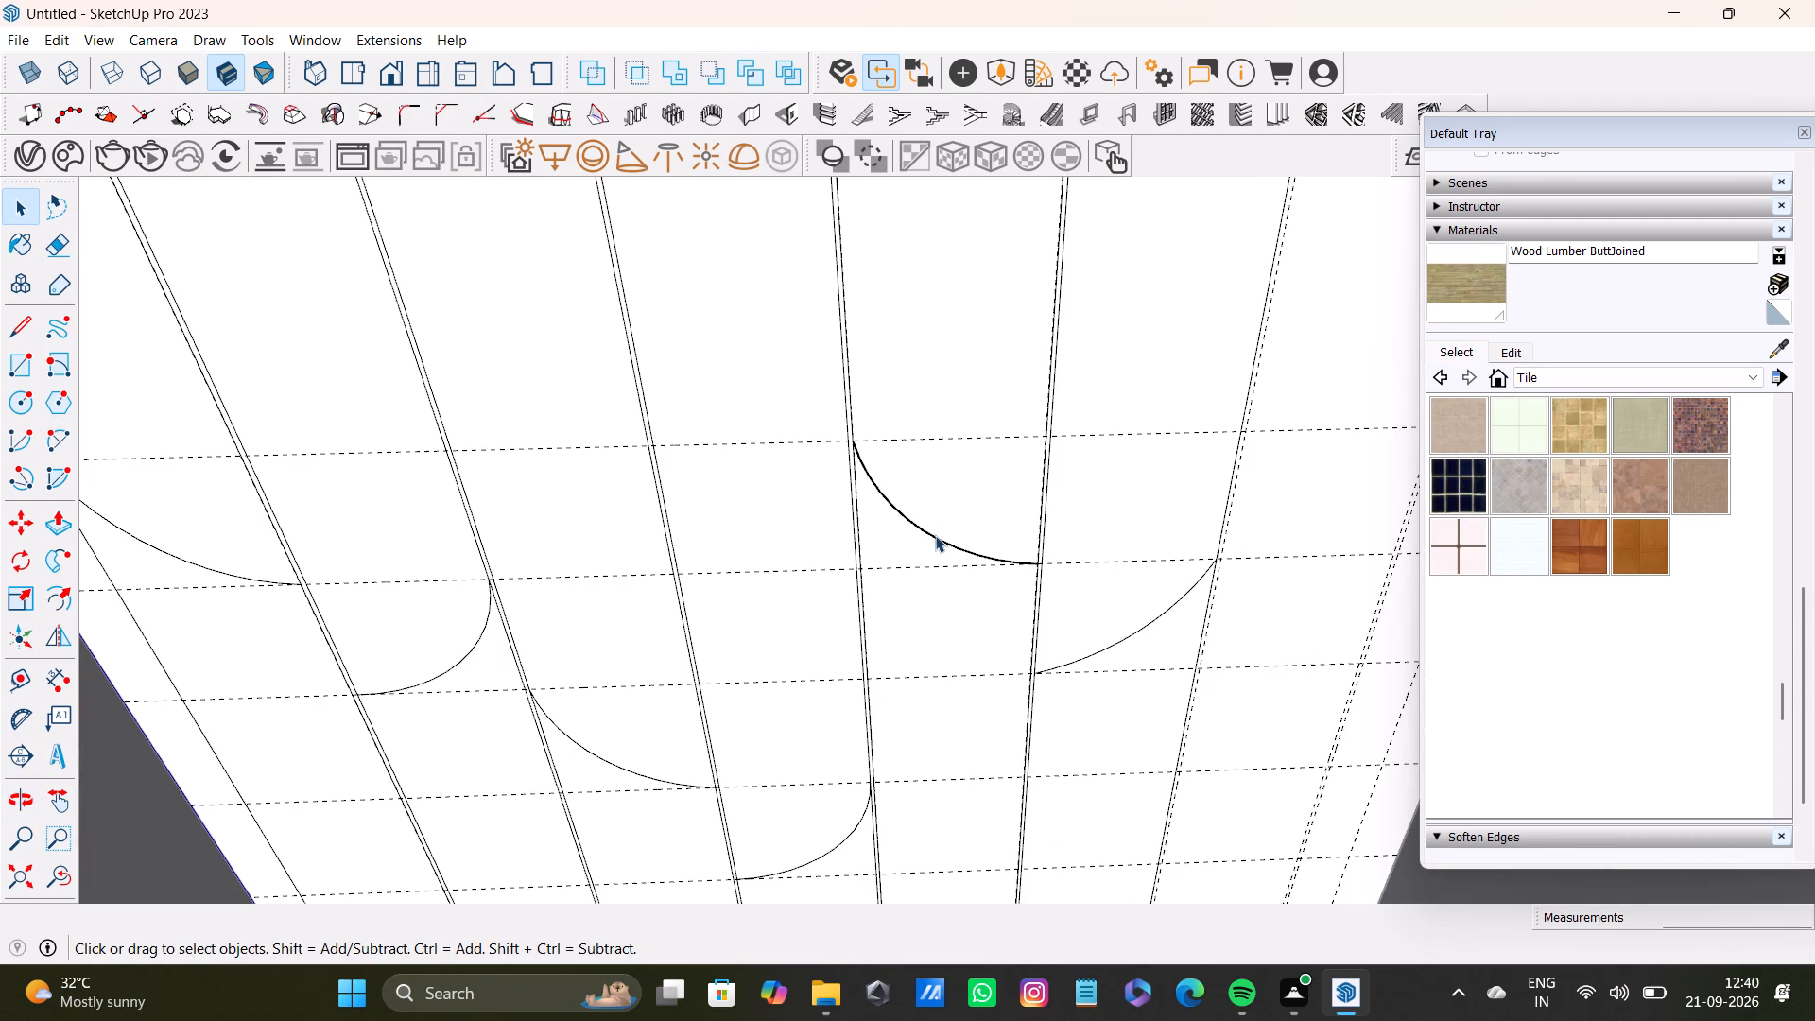
left_click(935, 535)
key("Delete")
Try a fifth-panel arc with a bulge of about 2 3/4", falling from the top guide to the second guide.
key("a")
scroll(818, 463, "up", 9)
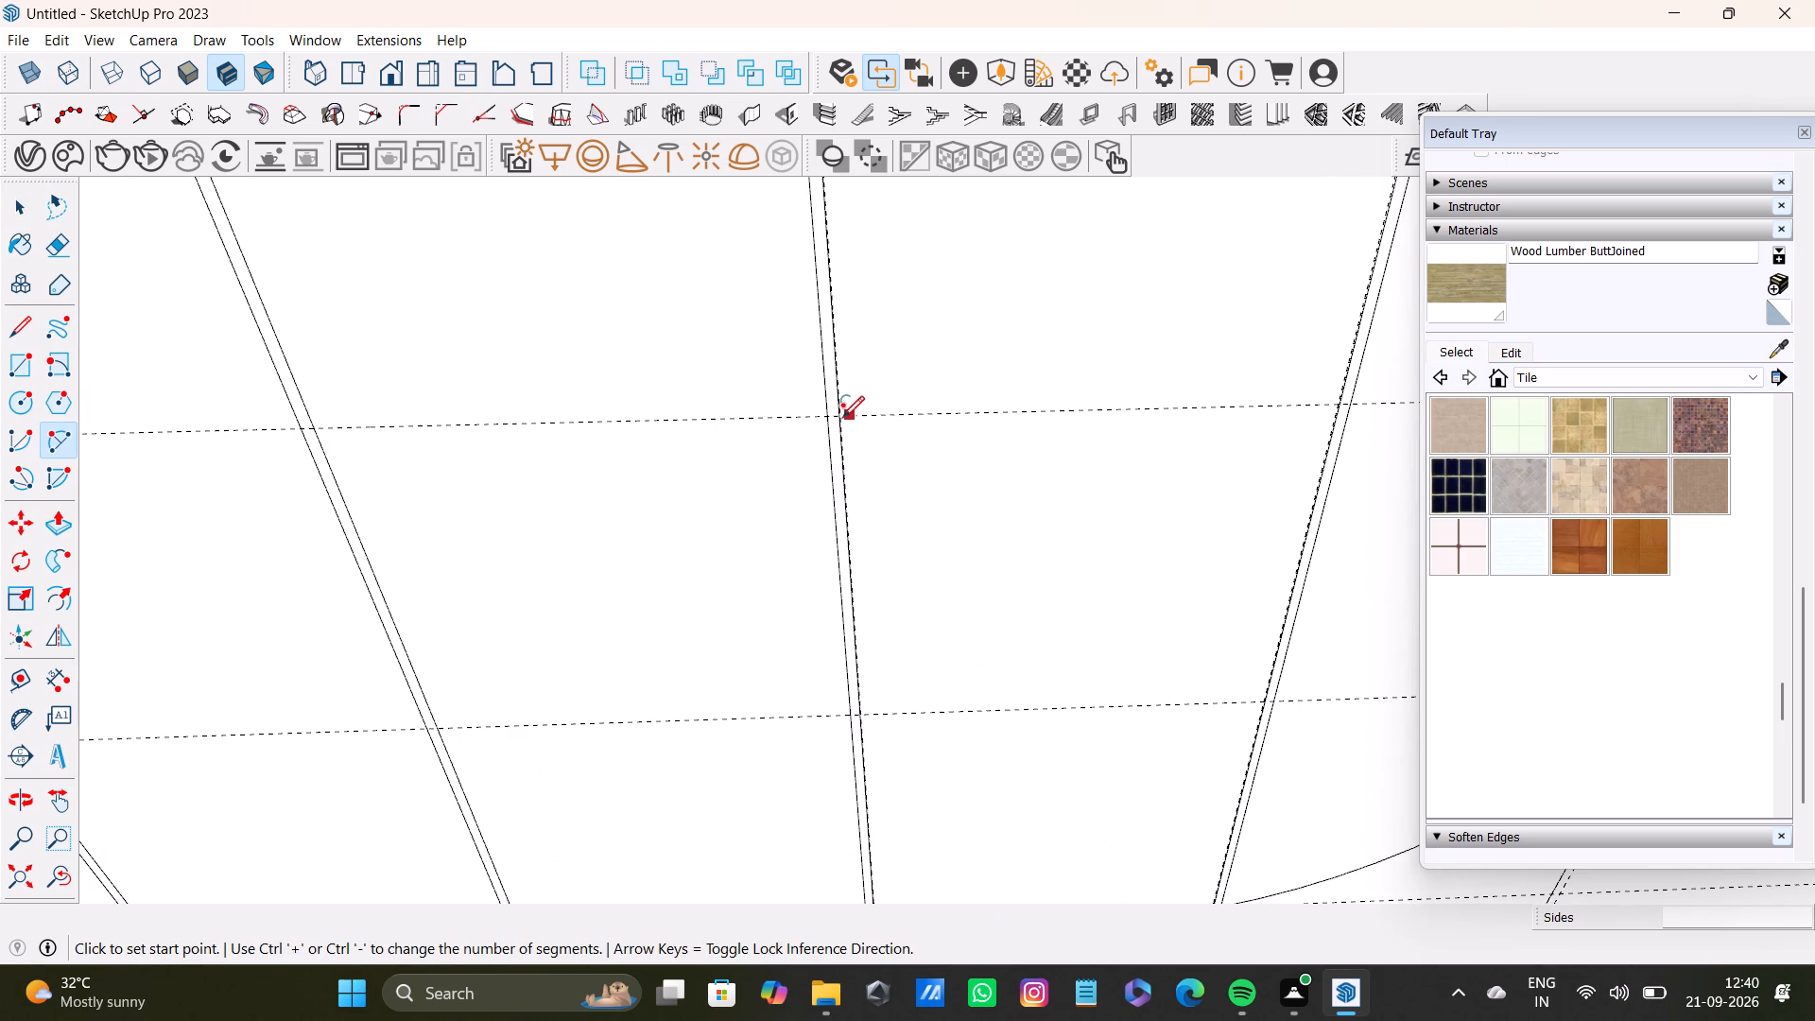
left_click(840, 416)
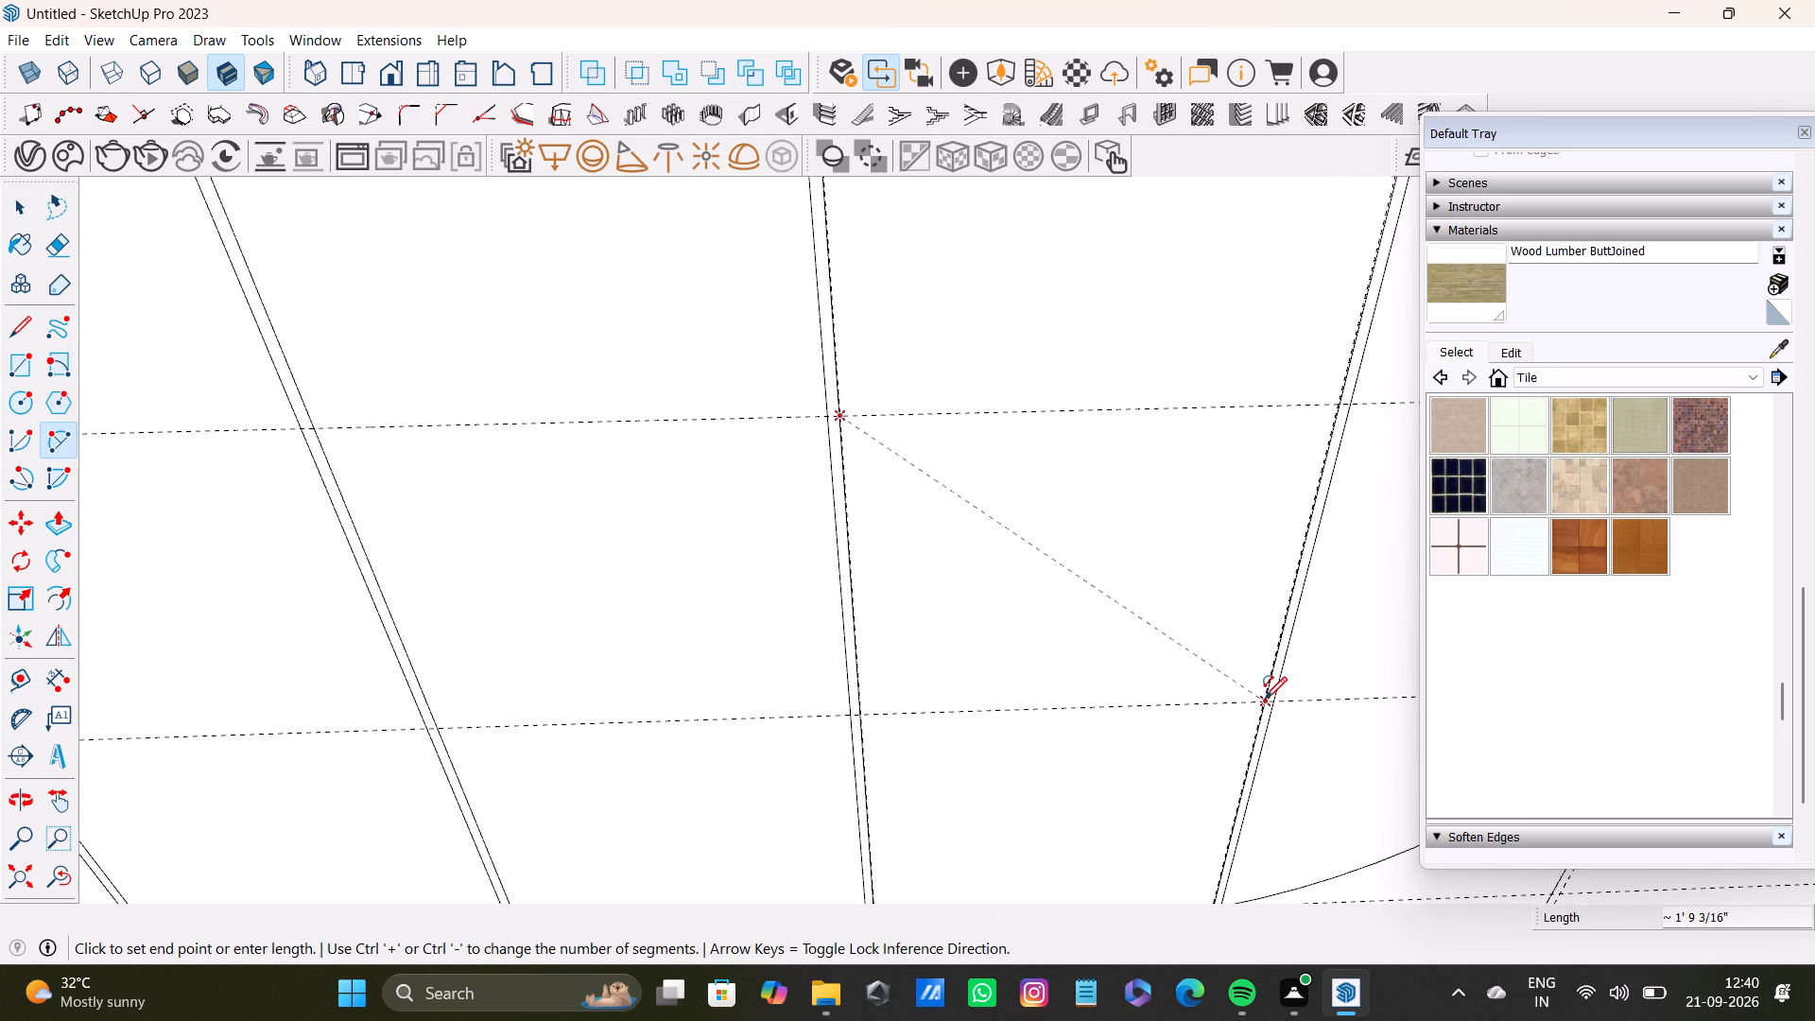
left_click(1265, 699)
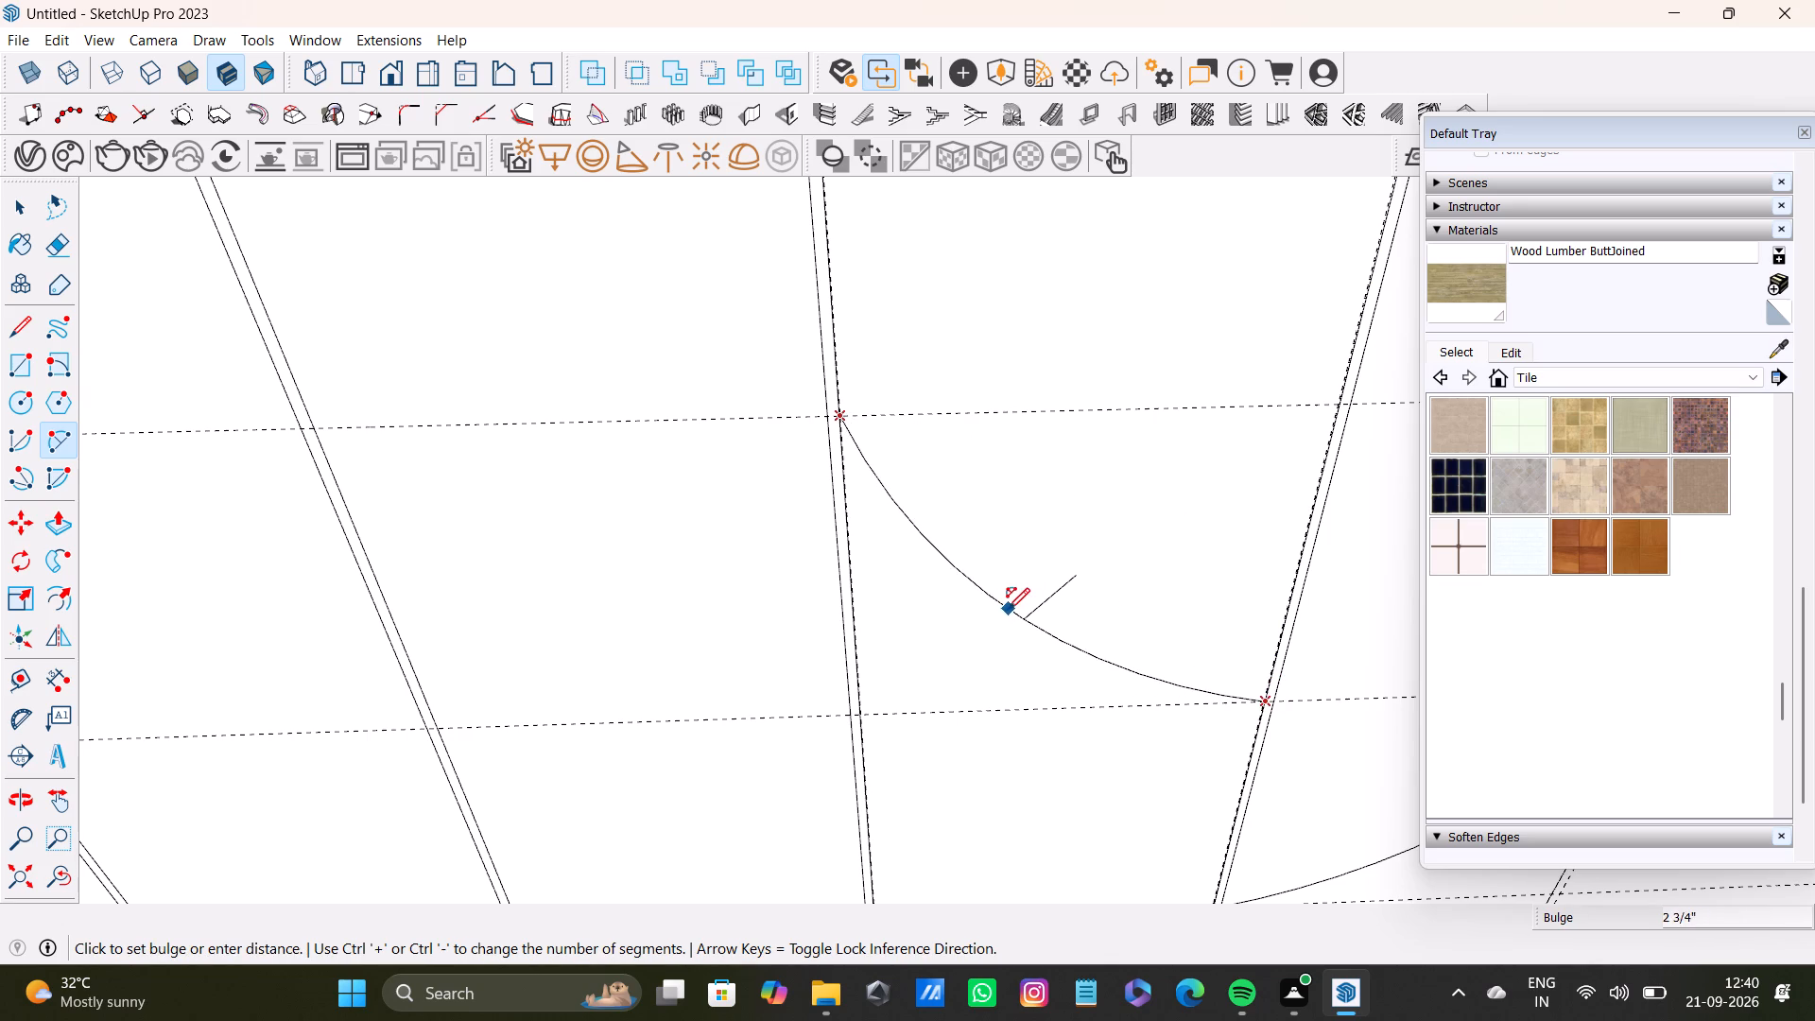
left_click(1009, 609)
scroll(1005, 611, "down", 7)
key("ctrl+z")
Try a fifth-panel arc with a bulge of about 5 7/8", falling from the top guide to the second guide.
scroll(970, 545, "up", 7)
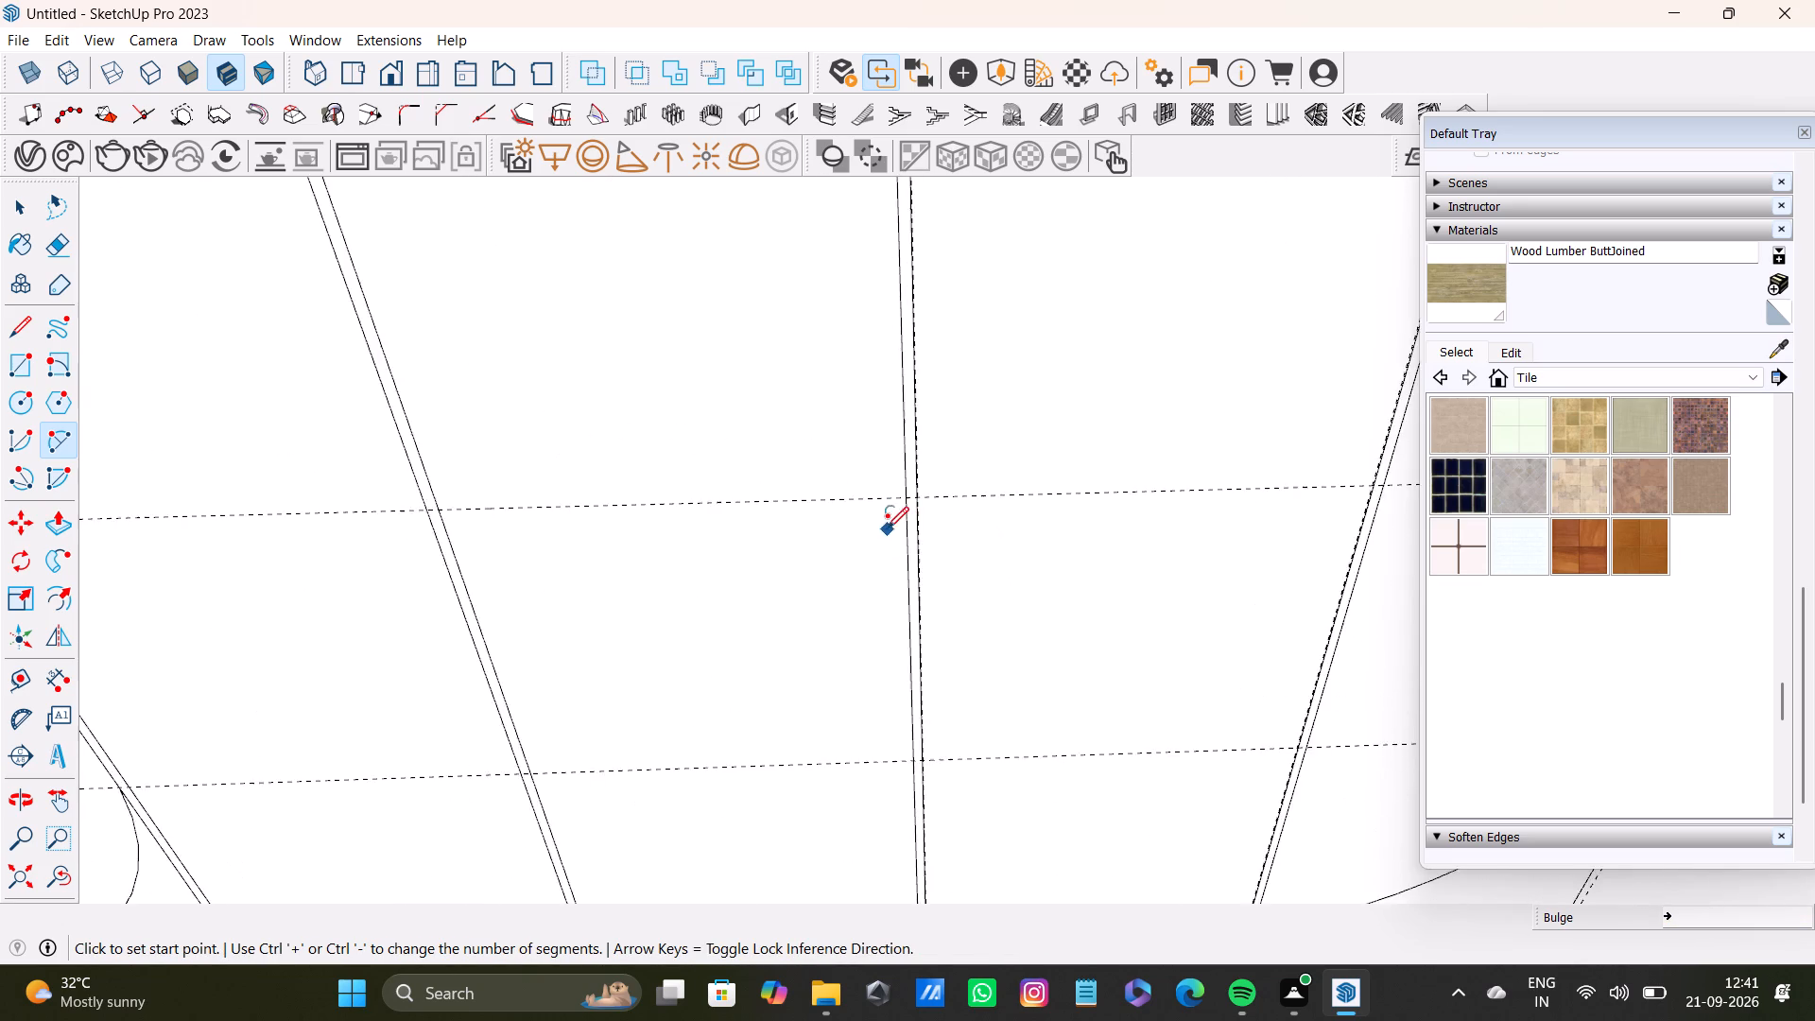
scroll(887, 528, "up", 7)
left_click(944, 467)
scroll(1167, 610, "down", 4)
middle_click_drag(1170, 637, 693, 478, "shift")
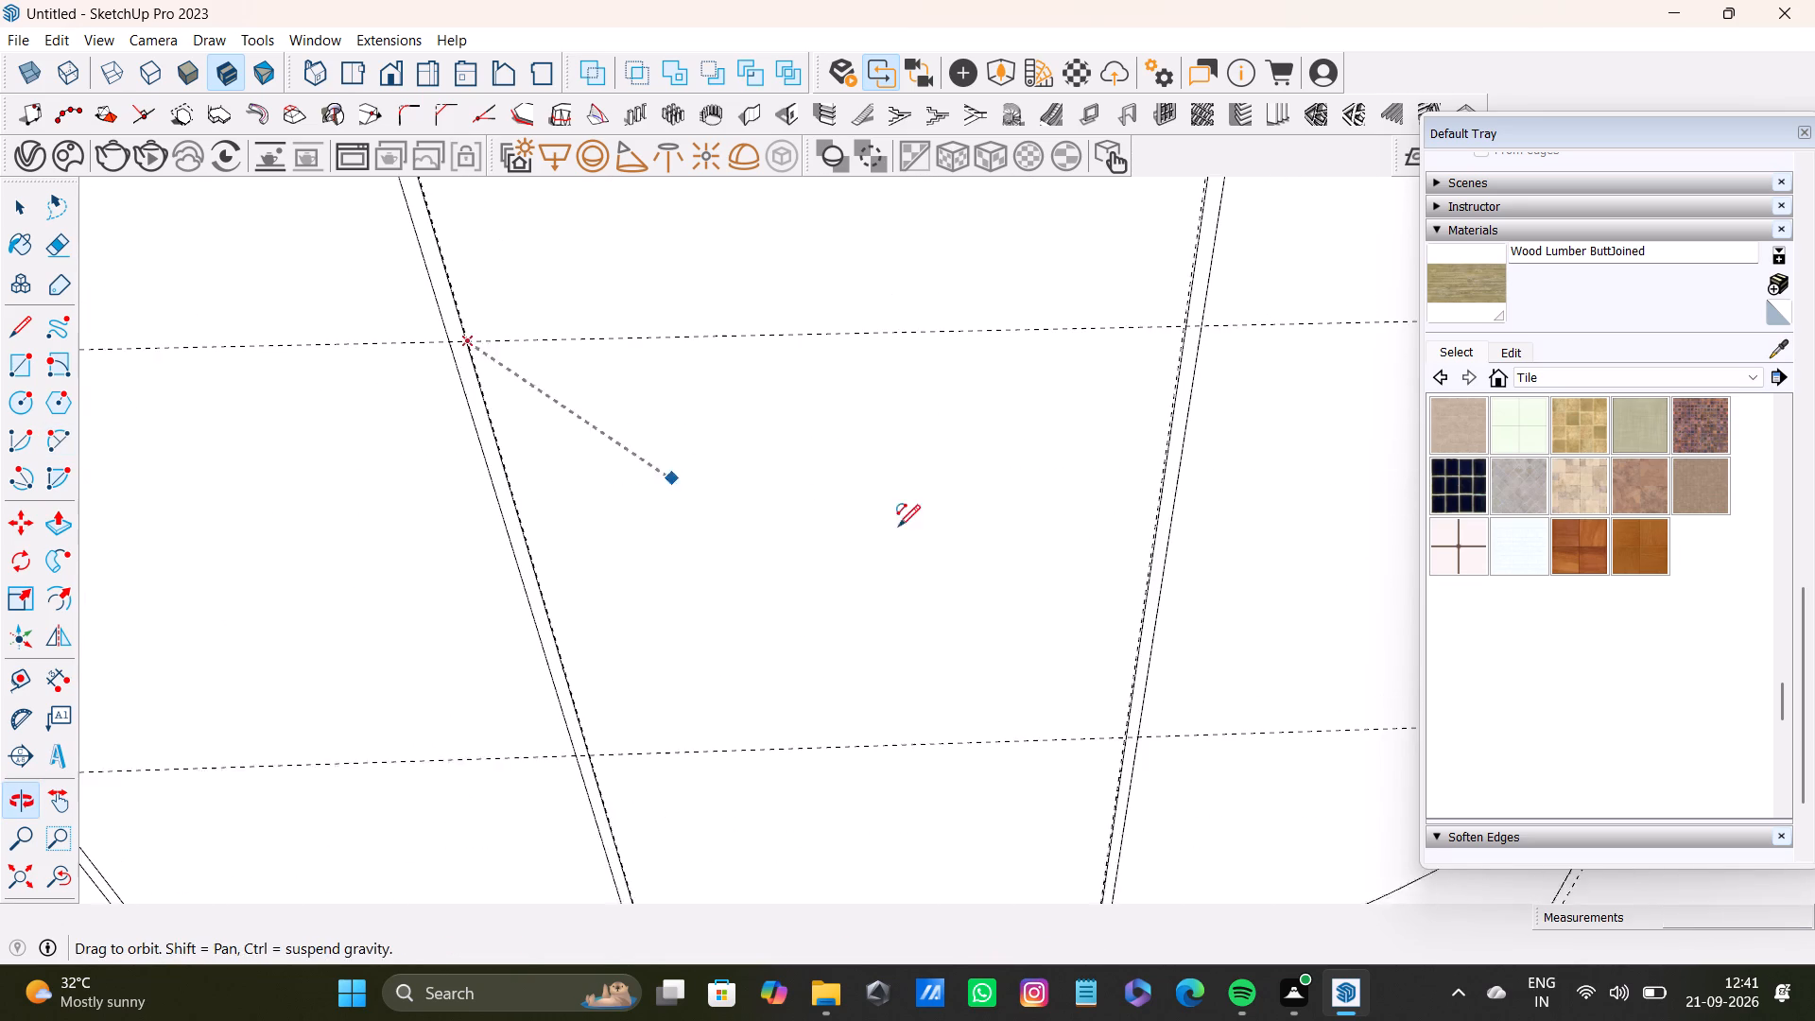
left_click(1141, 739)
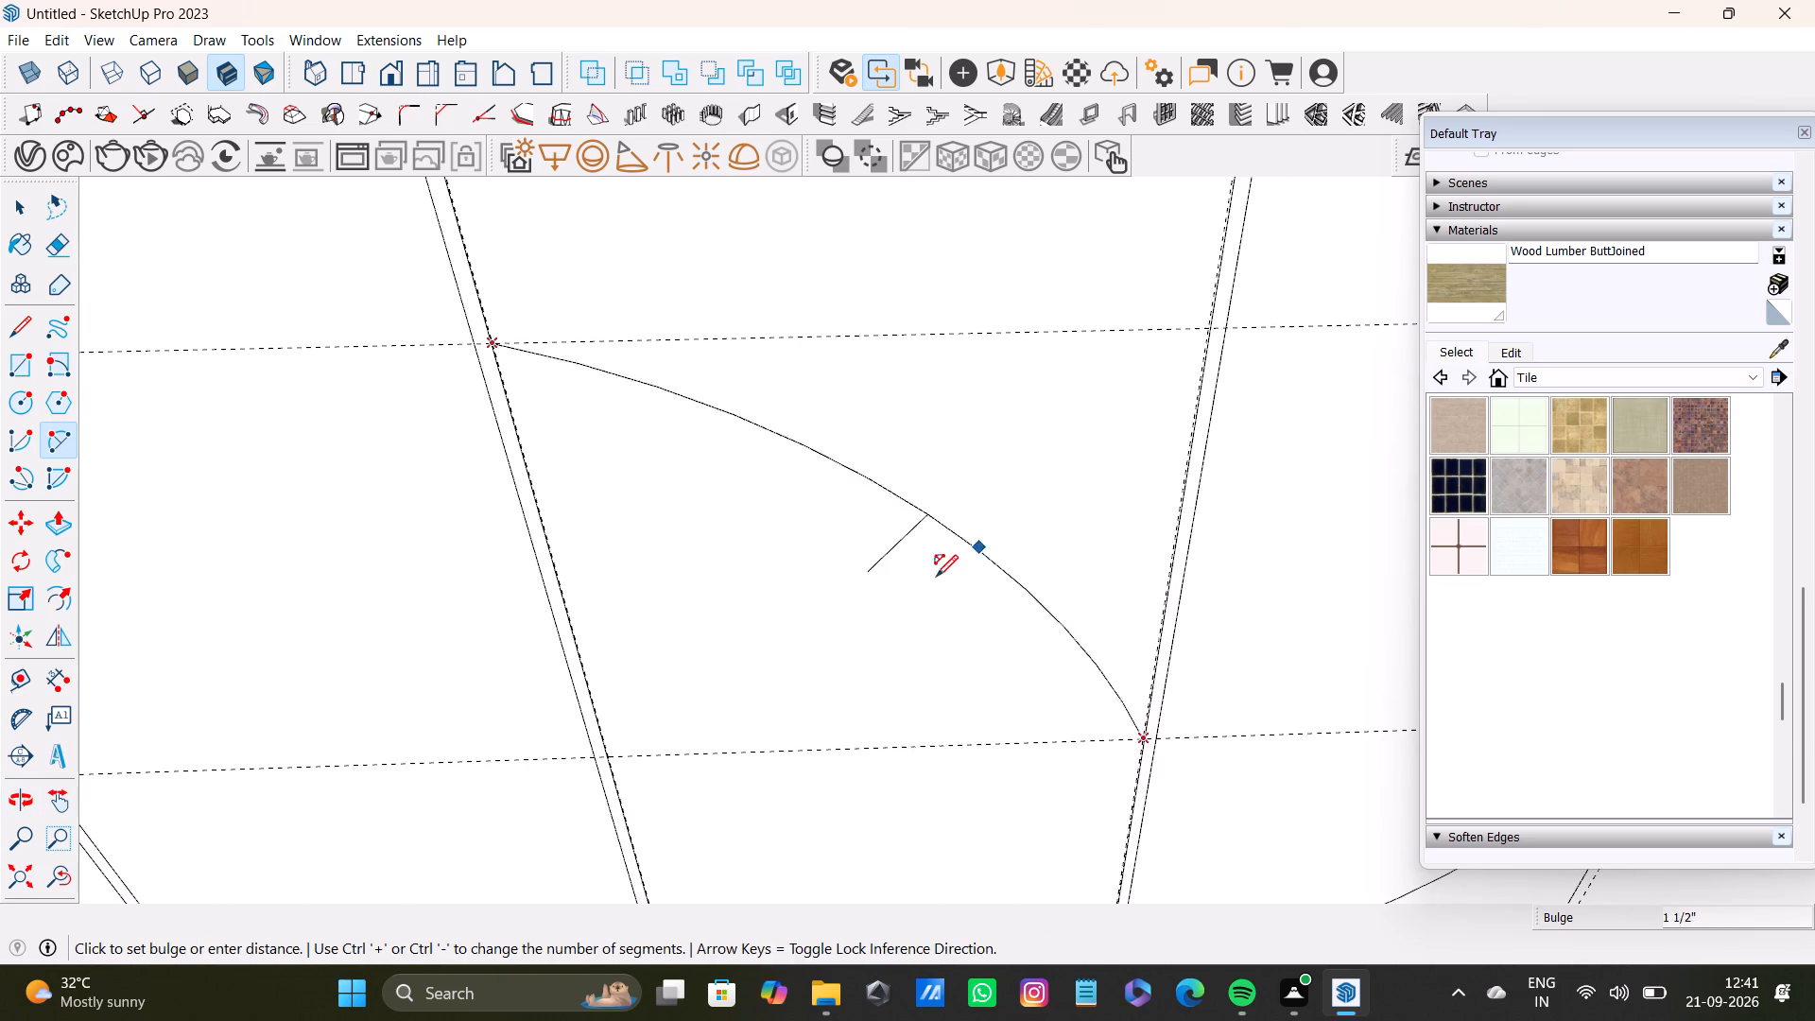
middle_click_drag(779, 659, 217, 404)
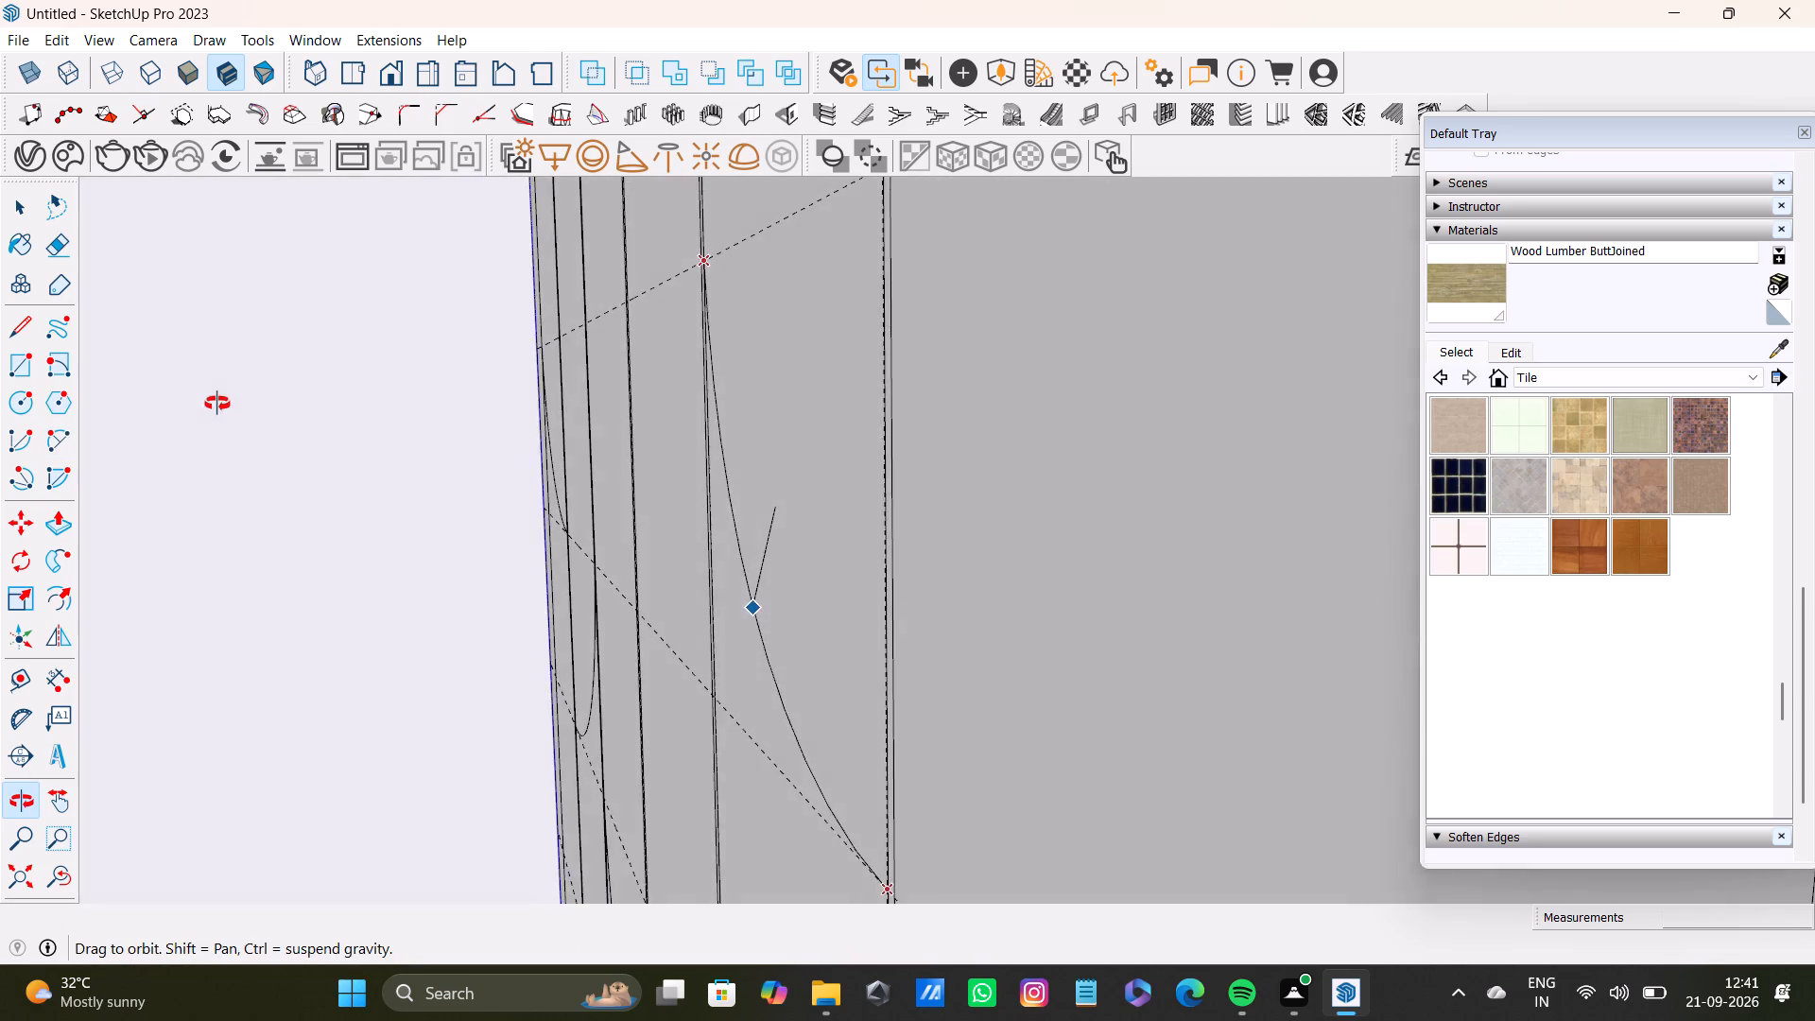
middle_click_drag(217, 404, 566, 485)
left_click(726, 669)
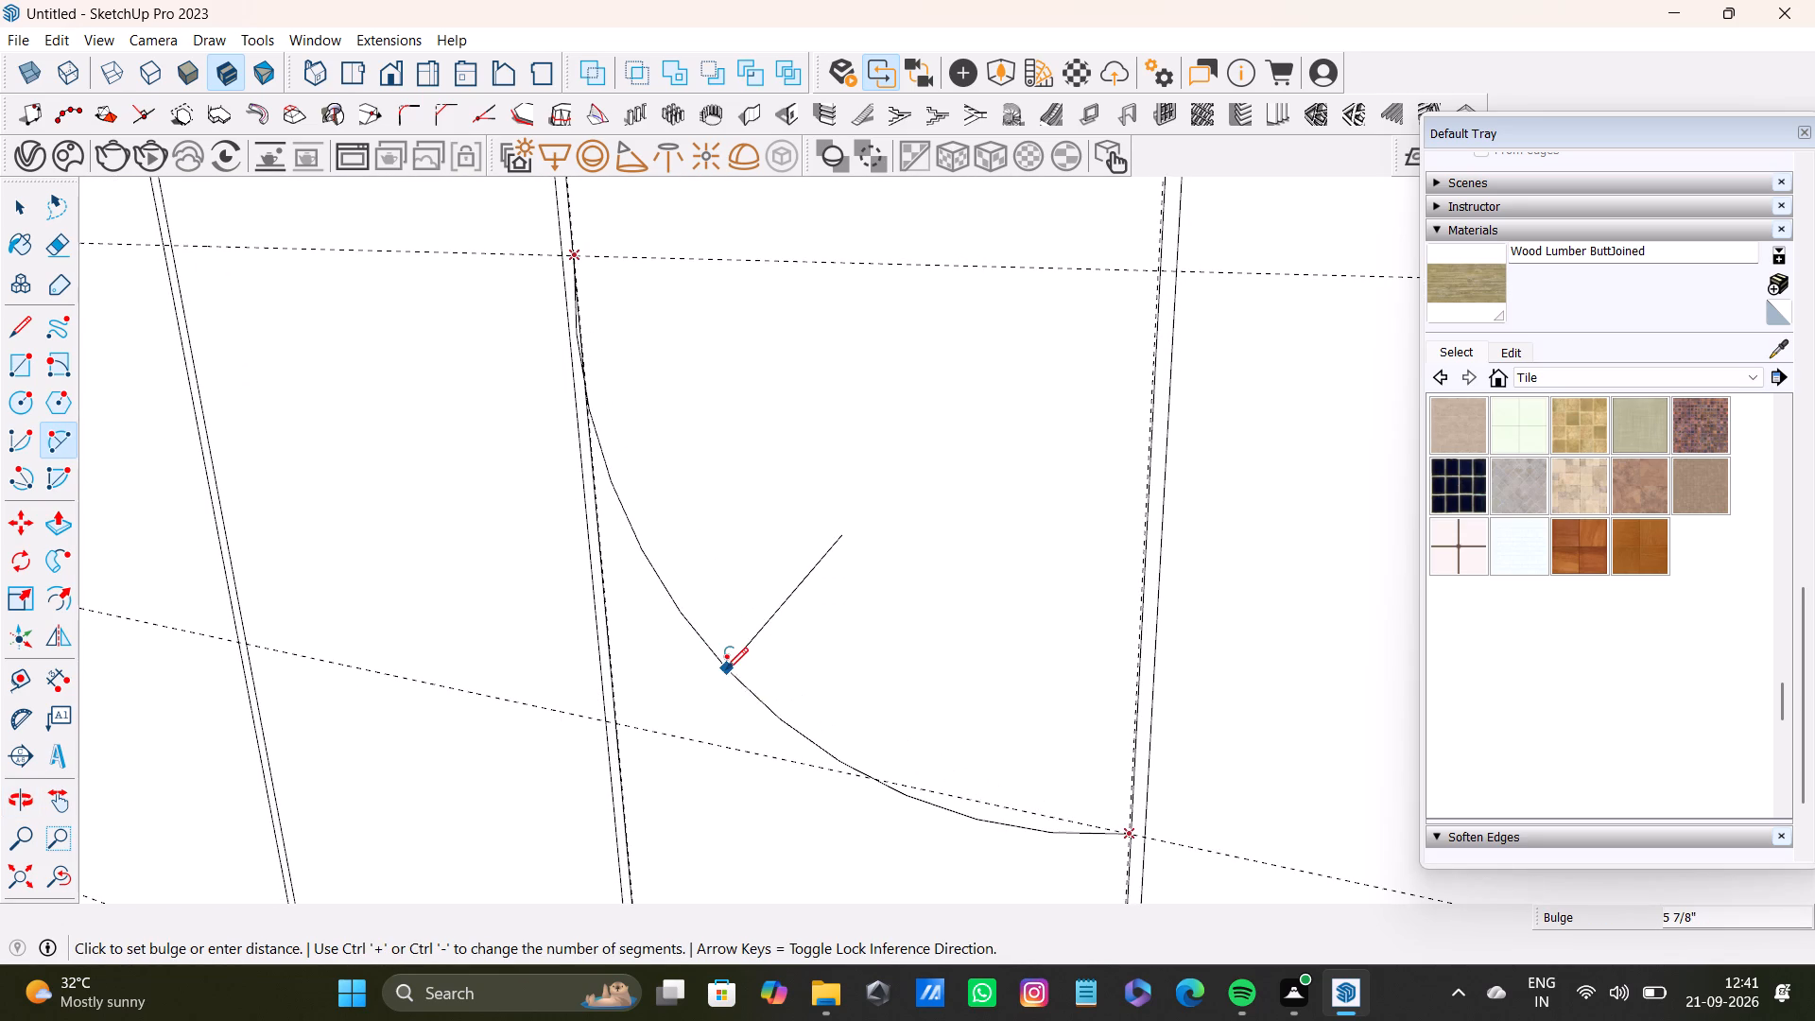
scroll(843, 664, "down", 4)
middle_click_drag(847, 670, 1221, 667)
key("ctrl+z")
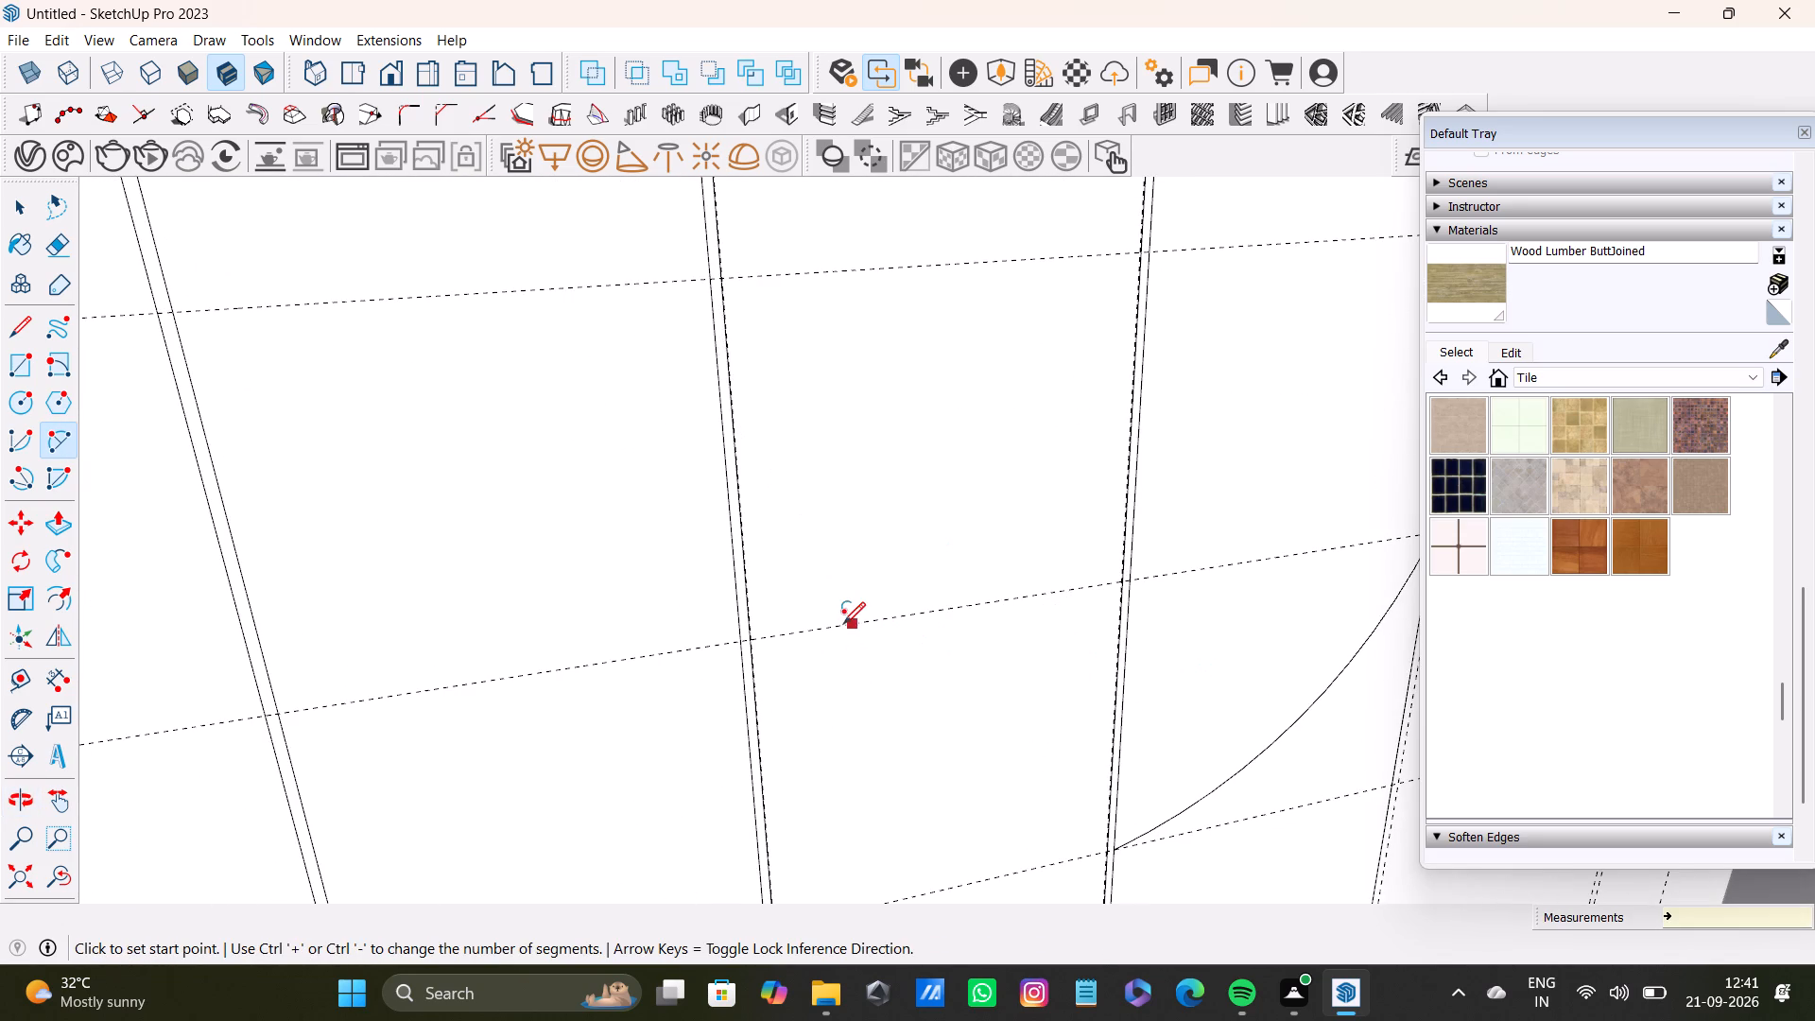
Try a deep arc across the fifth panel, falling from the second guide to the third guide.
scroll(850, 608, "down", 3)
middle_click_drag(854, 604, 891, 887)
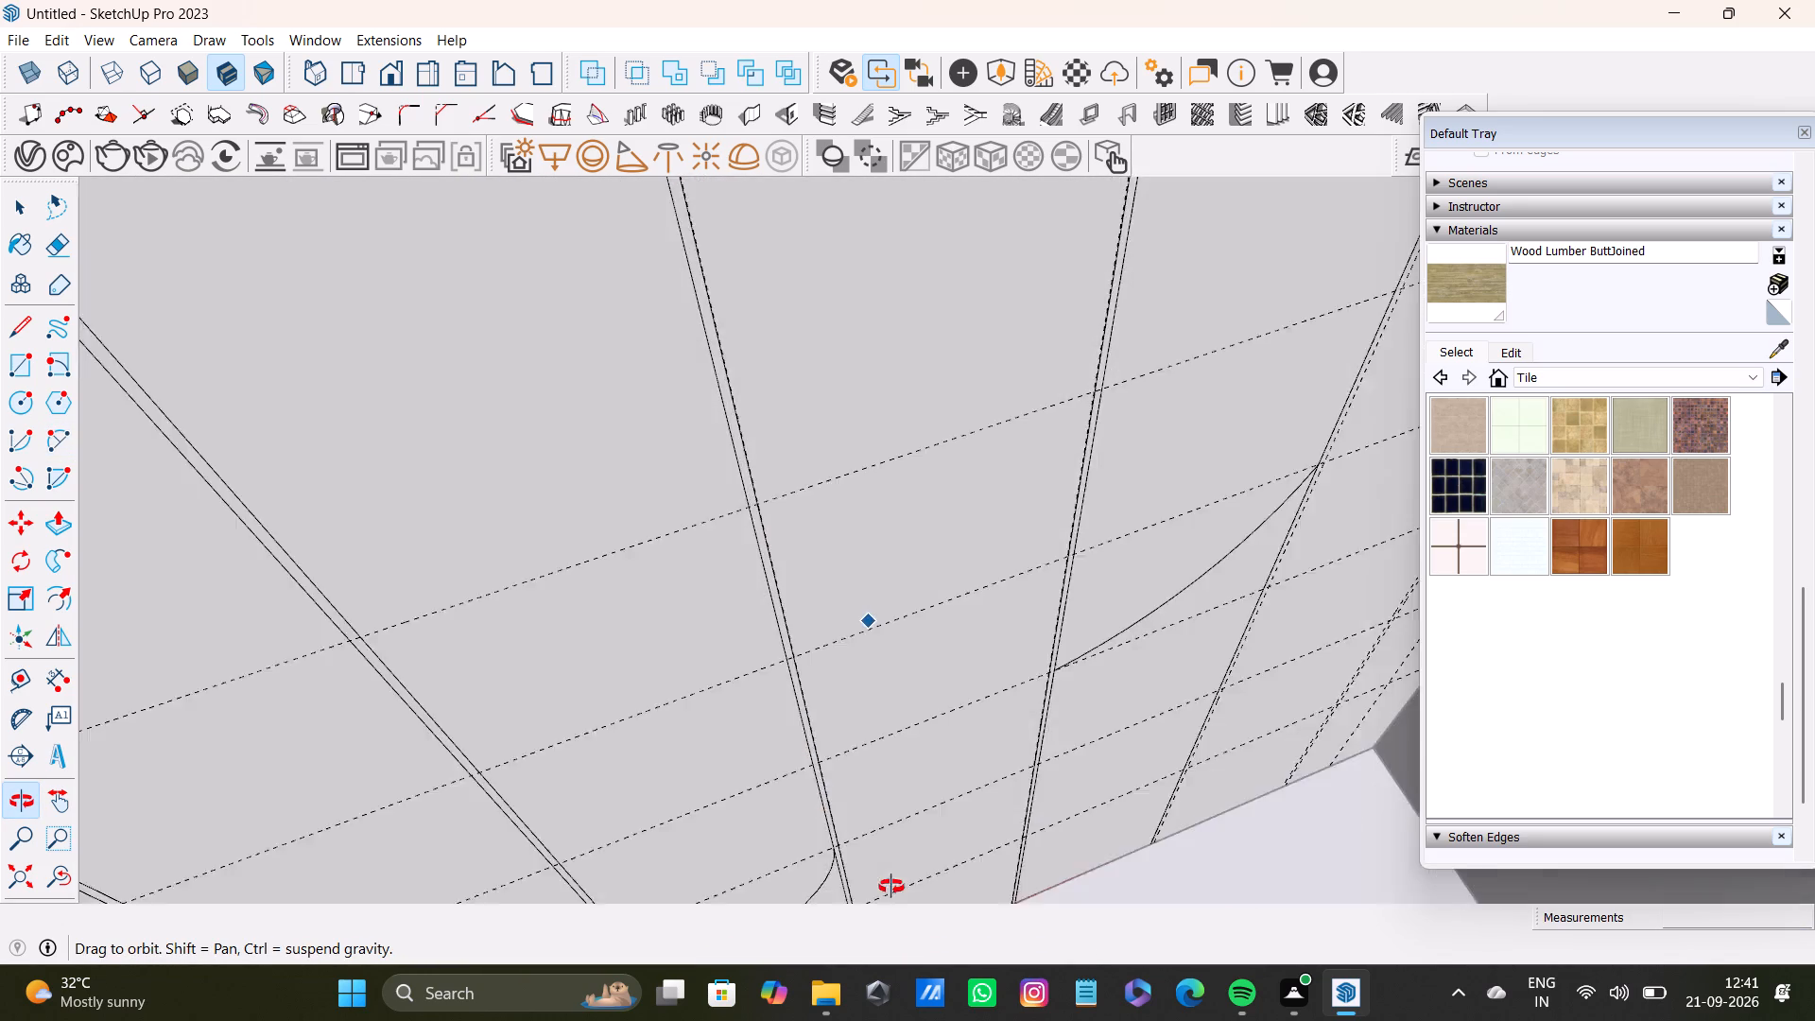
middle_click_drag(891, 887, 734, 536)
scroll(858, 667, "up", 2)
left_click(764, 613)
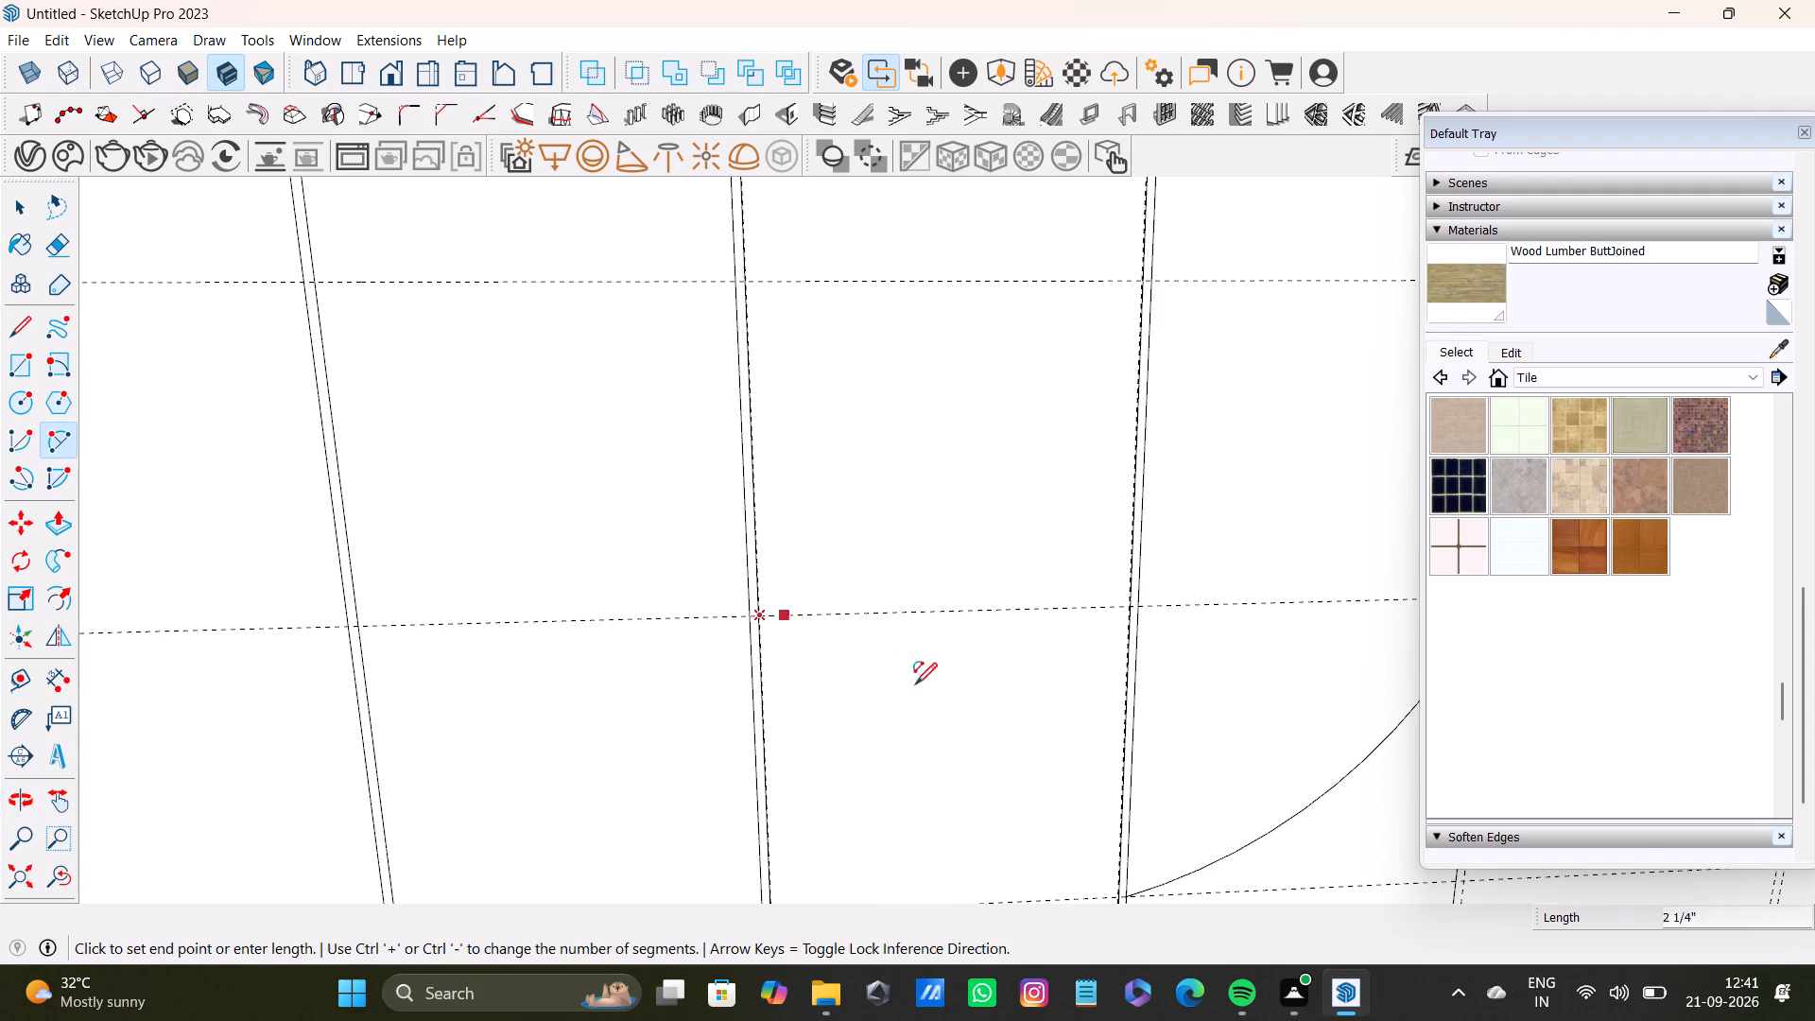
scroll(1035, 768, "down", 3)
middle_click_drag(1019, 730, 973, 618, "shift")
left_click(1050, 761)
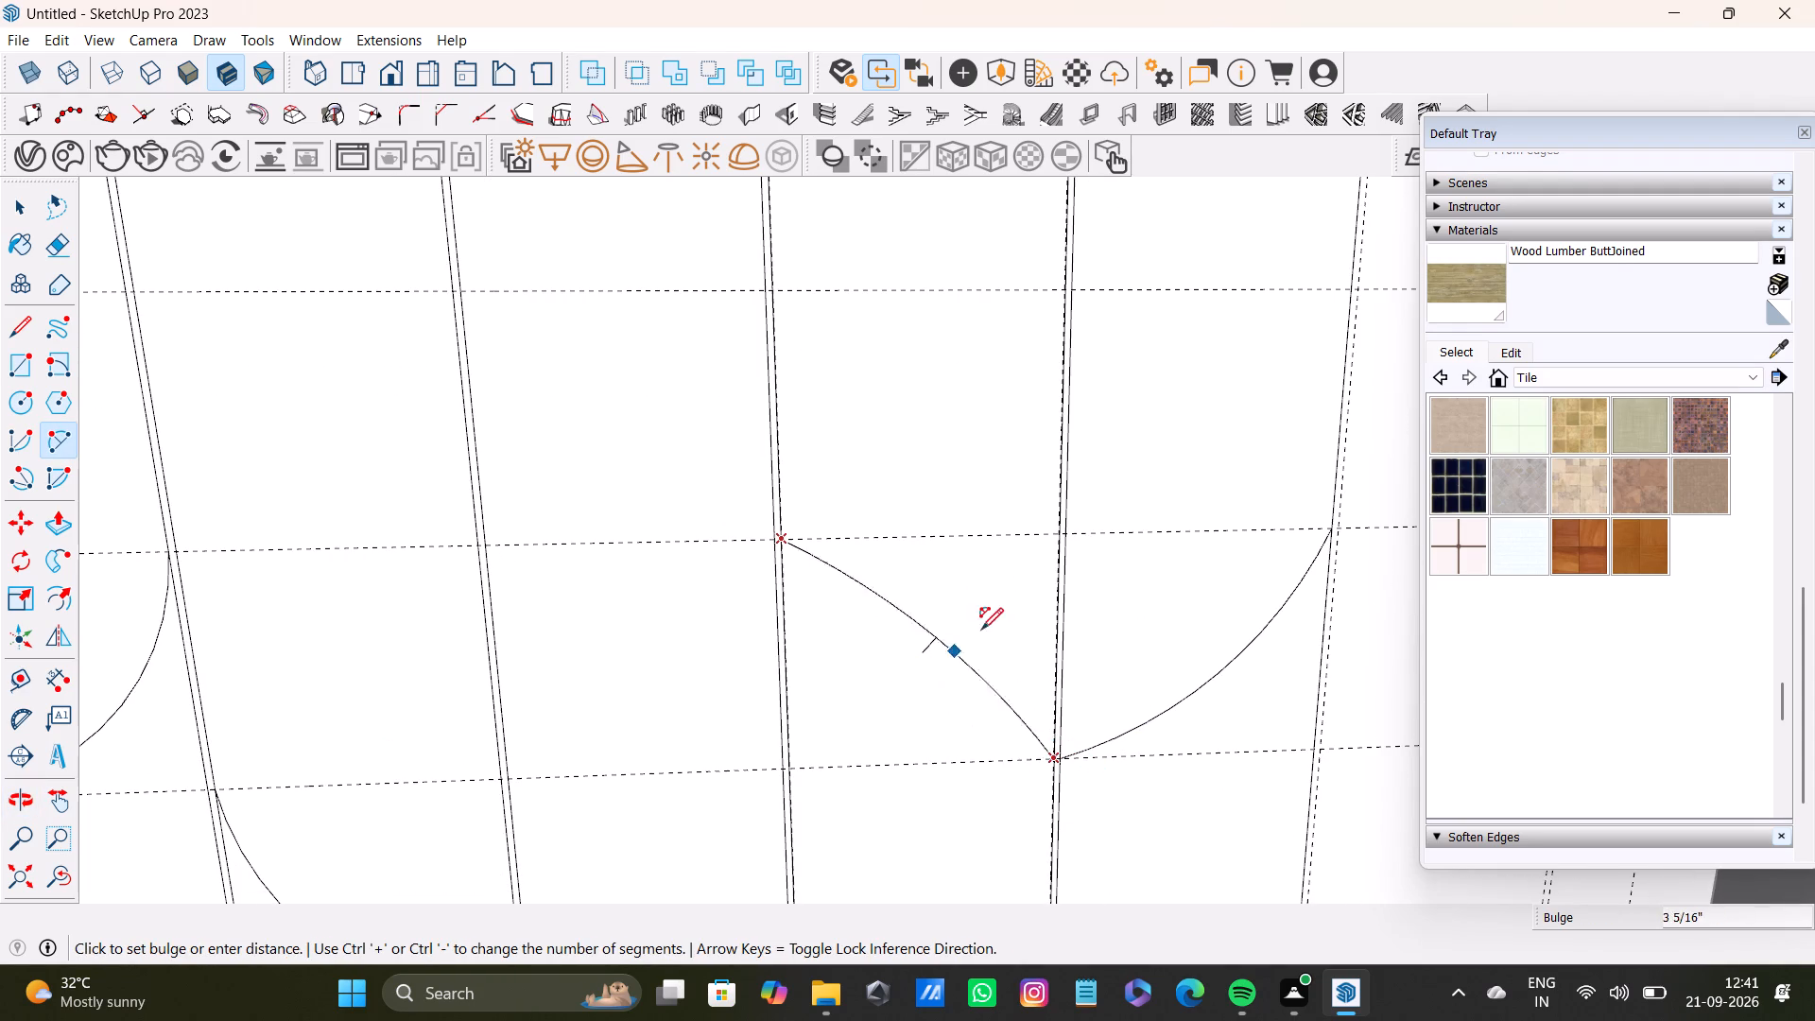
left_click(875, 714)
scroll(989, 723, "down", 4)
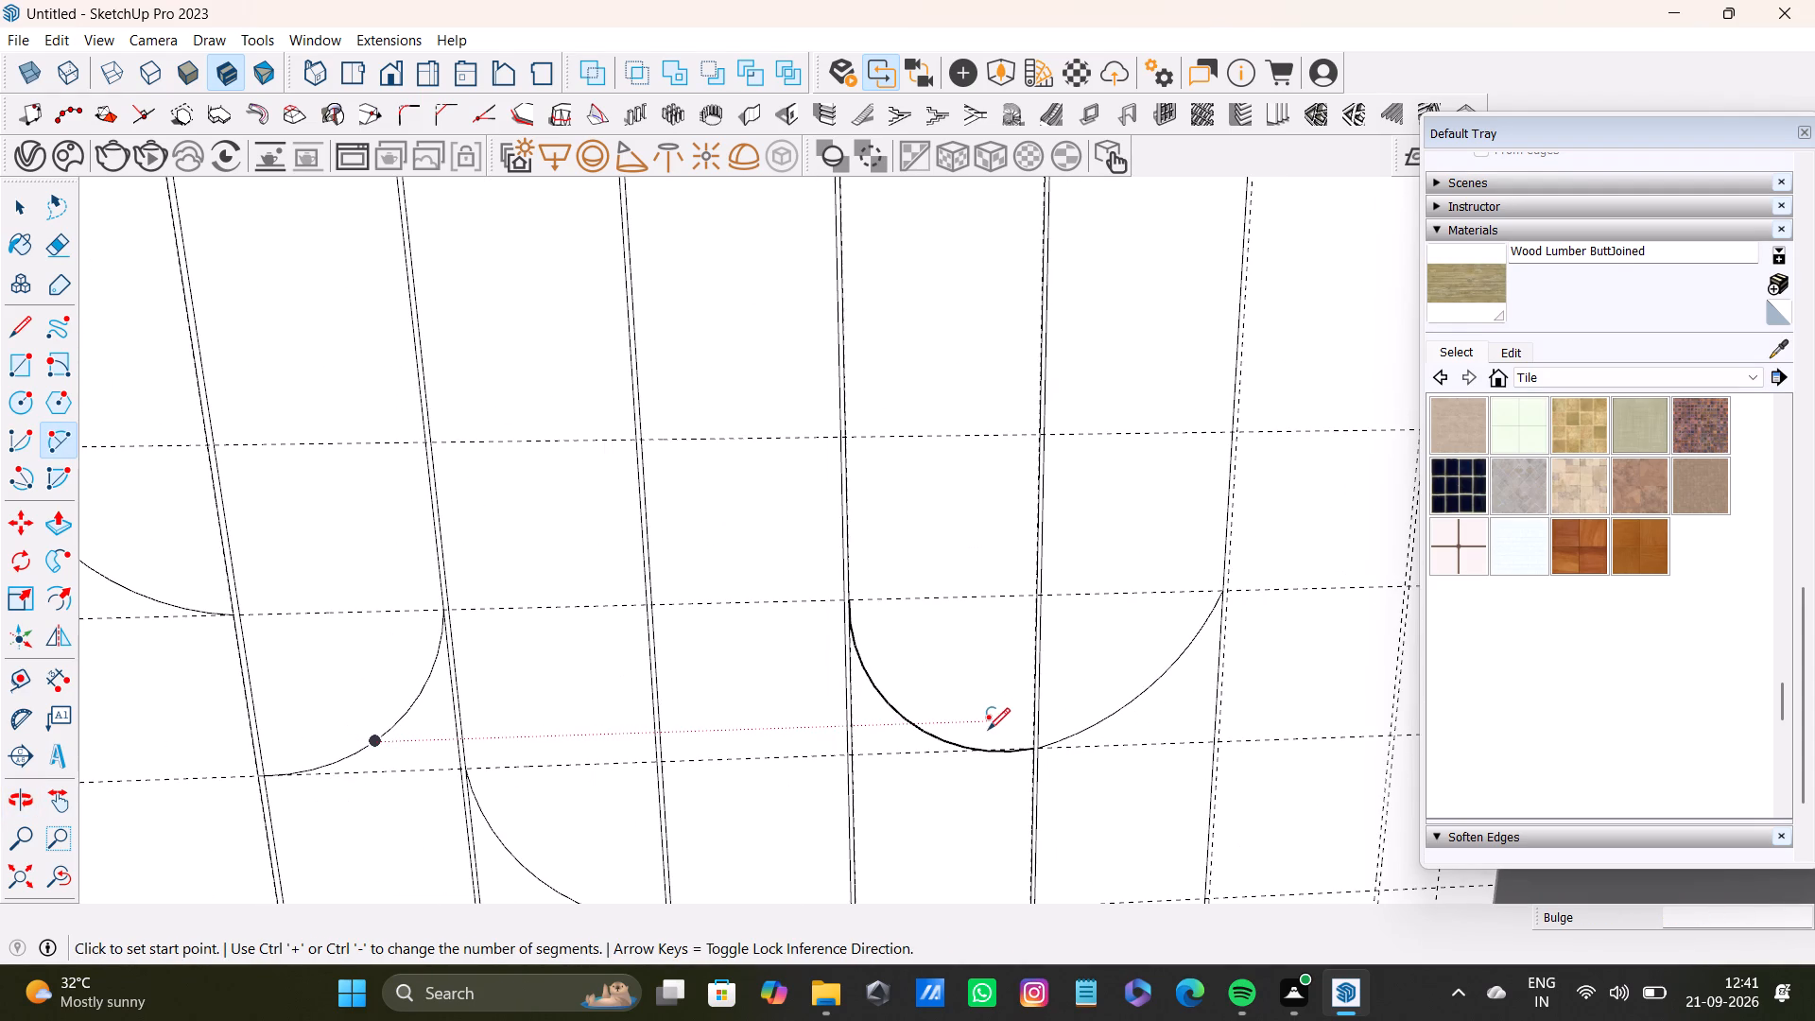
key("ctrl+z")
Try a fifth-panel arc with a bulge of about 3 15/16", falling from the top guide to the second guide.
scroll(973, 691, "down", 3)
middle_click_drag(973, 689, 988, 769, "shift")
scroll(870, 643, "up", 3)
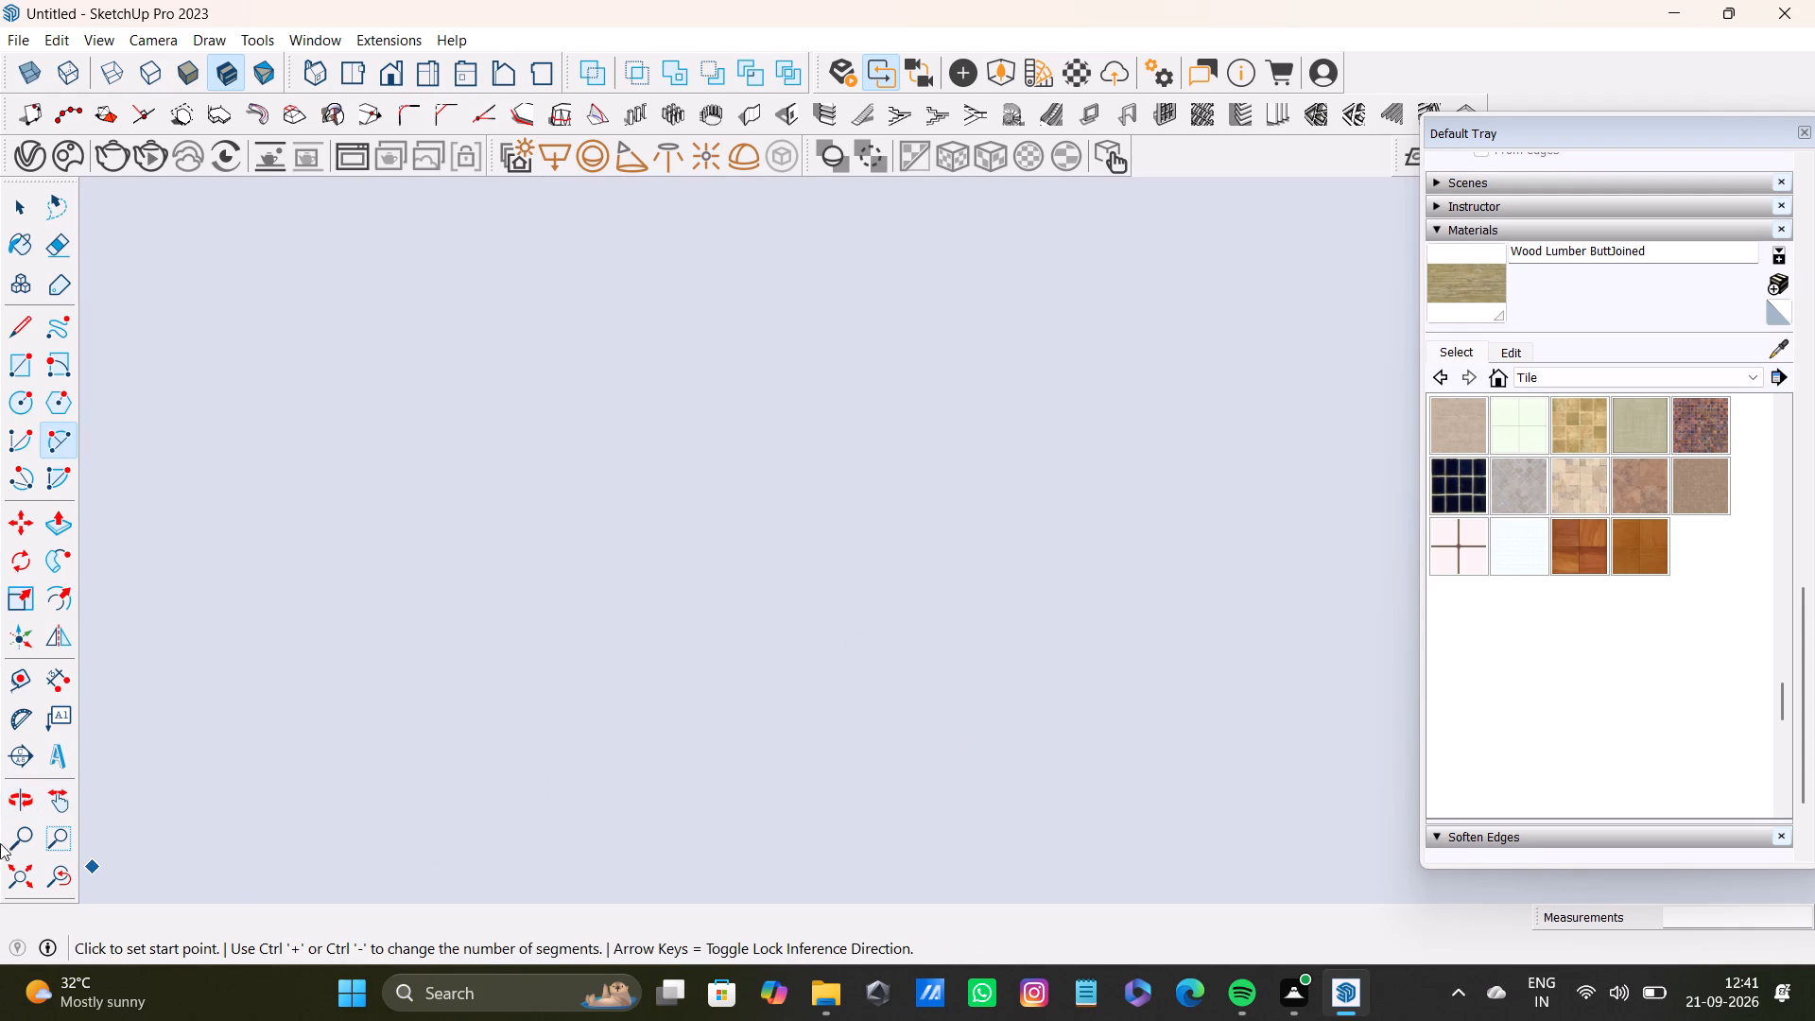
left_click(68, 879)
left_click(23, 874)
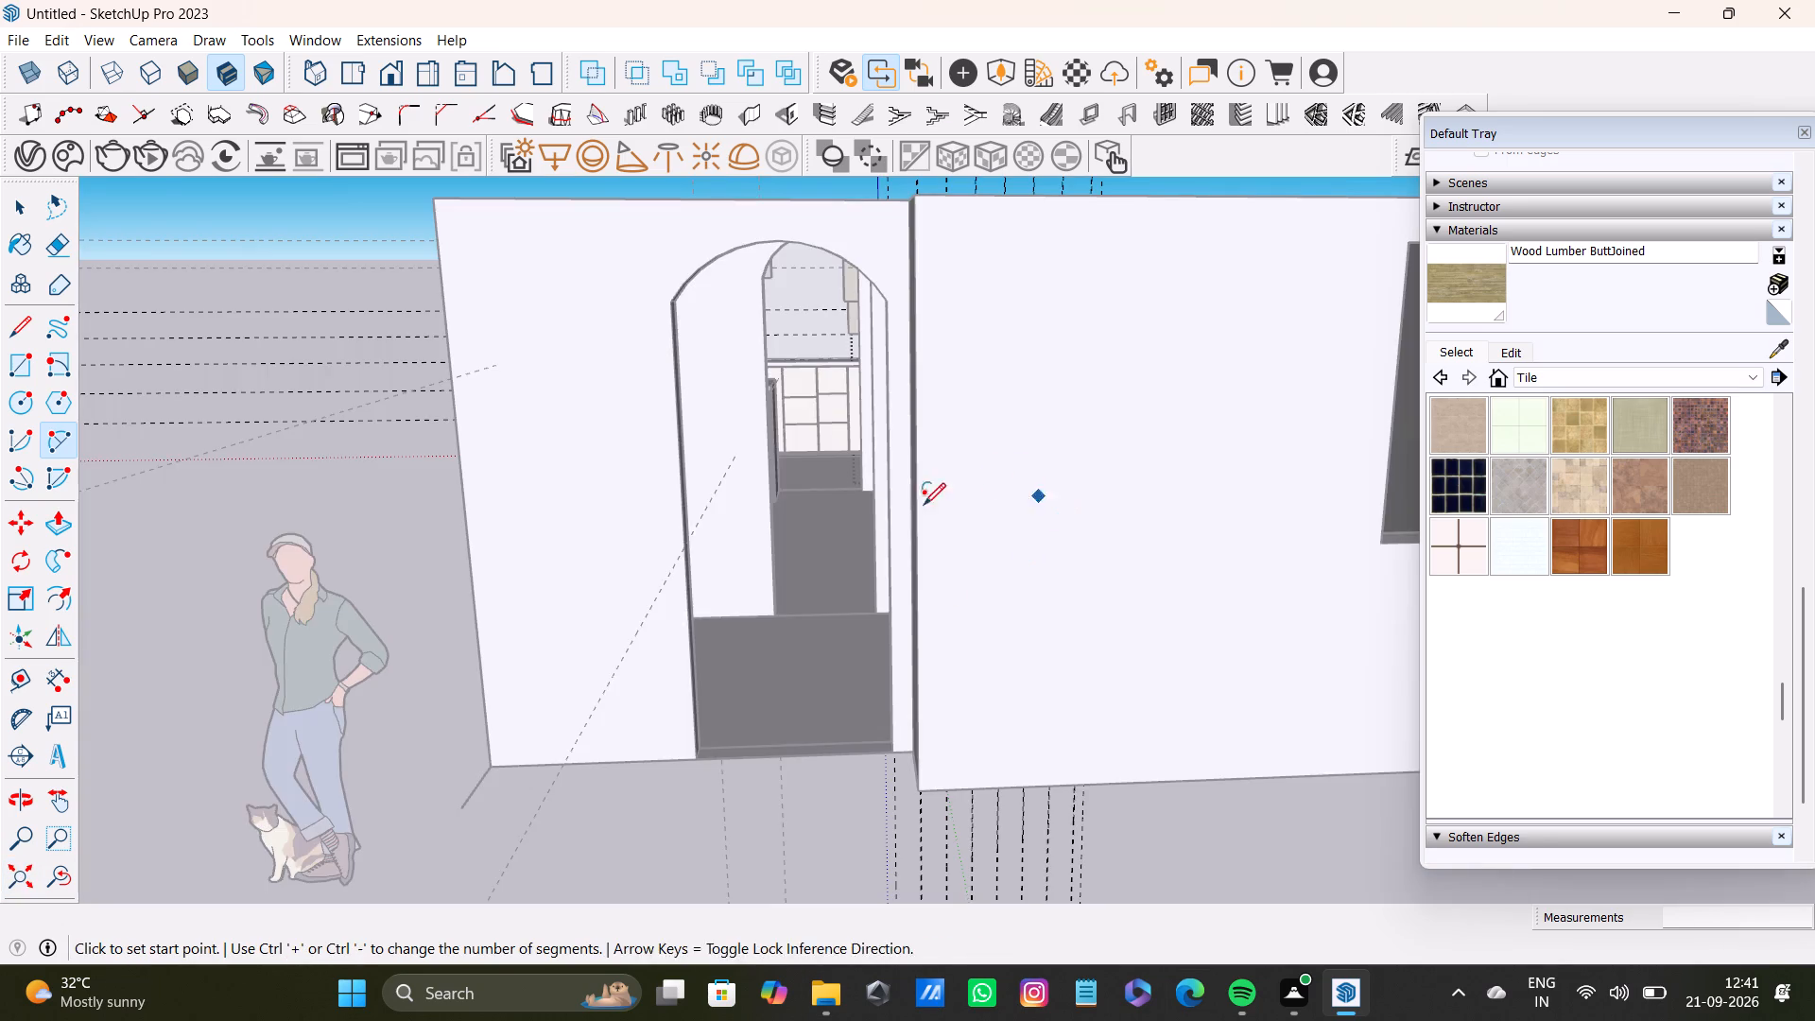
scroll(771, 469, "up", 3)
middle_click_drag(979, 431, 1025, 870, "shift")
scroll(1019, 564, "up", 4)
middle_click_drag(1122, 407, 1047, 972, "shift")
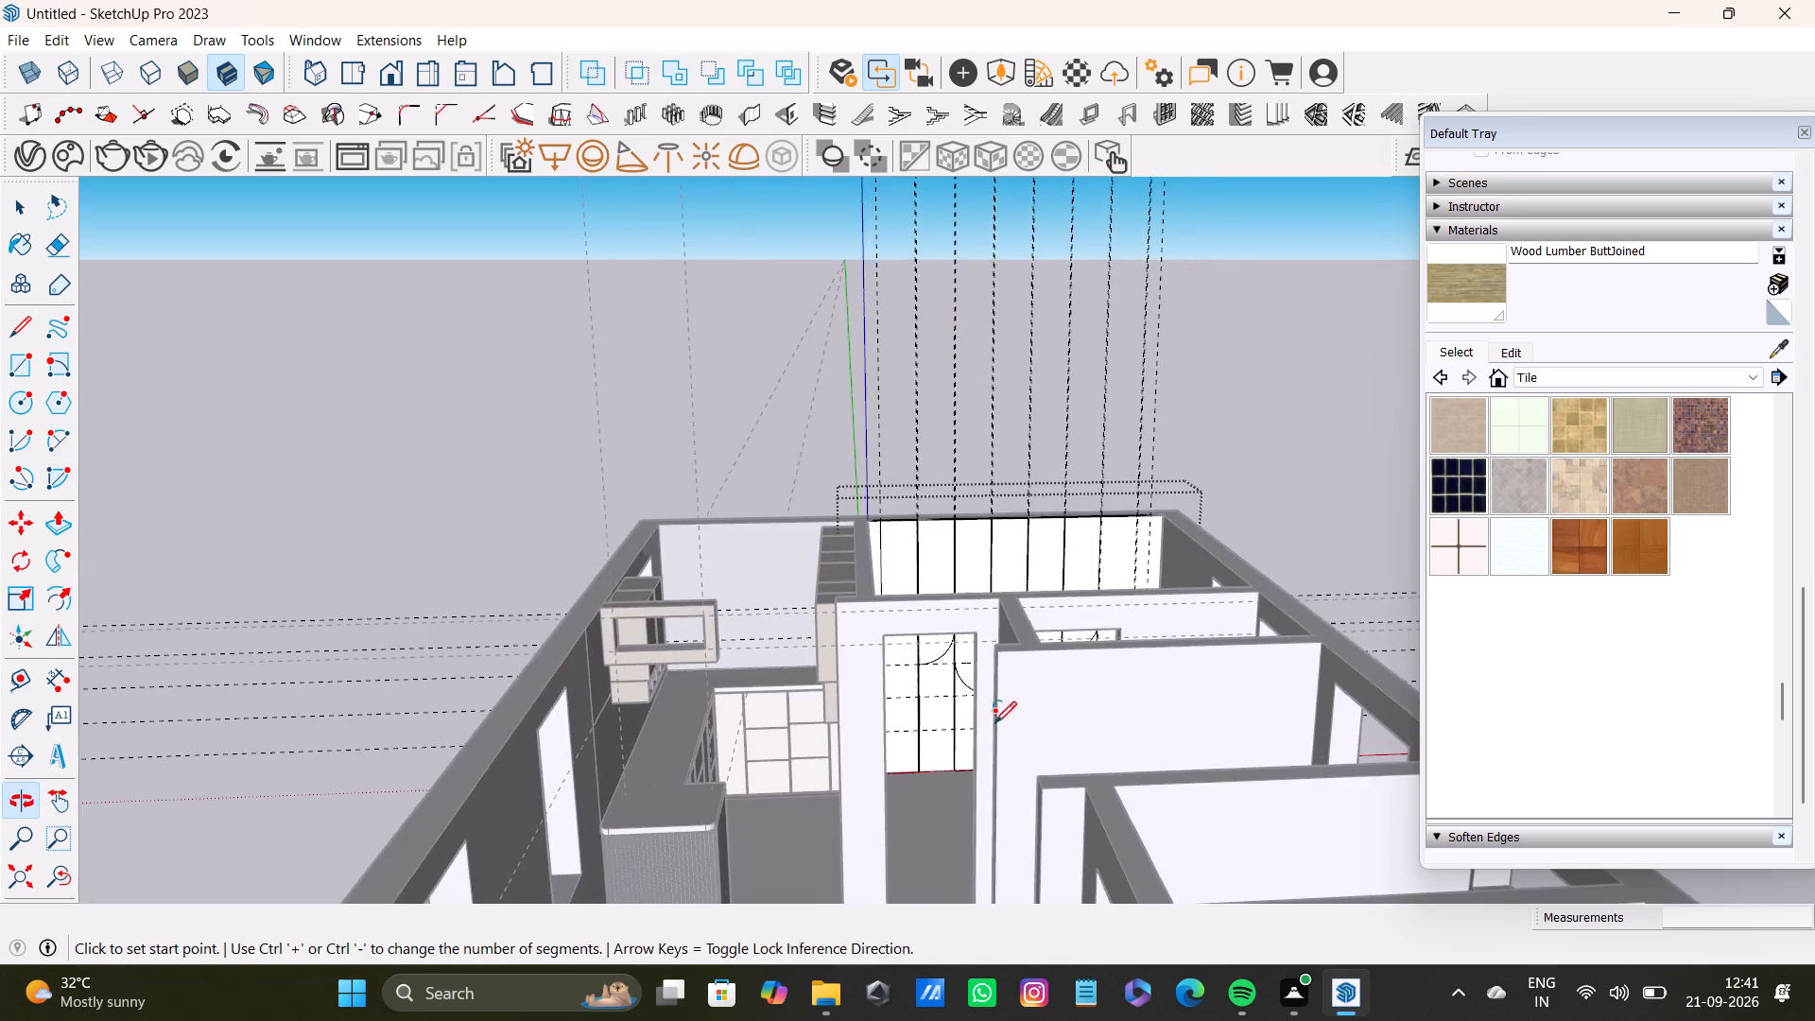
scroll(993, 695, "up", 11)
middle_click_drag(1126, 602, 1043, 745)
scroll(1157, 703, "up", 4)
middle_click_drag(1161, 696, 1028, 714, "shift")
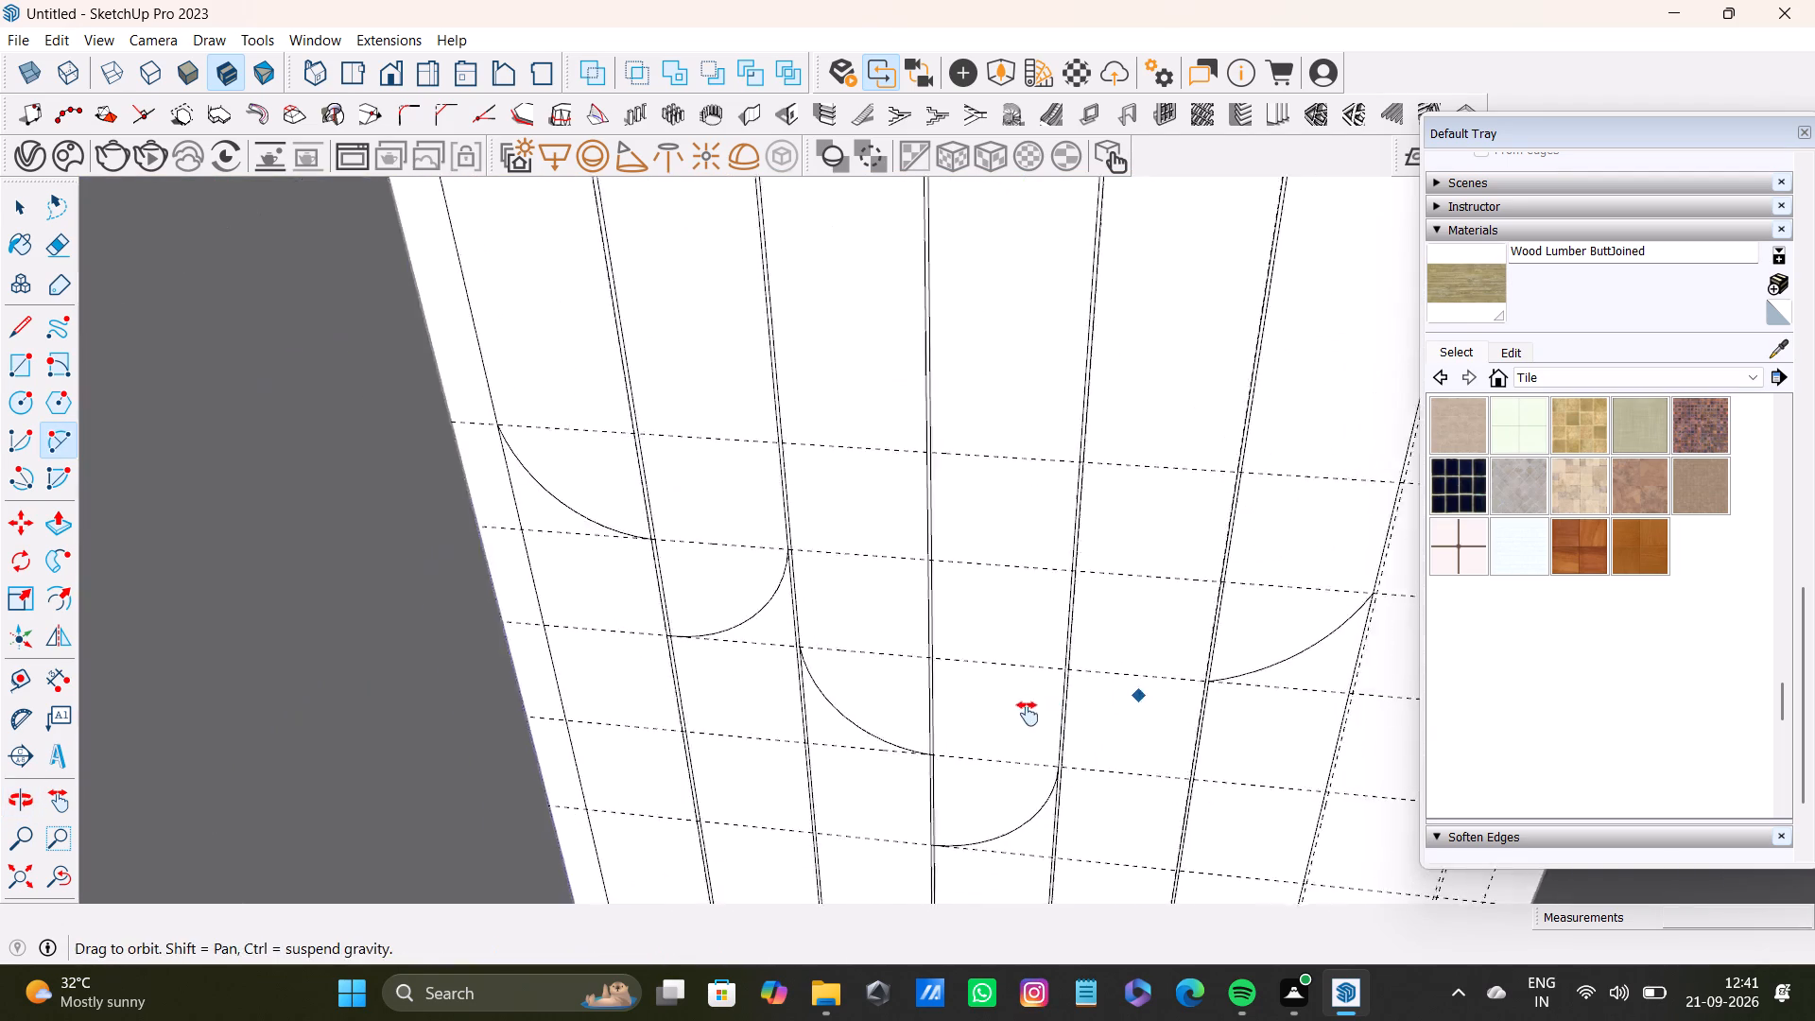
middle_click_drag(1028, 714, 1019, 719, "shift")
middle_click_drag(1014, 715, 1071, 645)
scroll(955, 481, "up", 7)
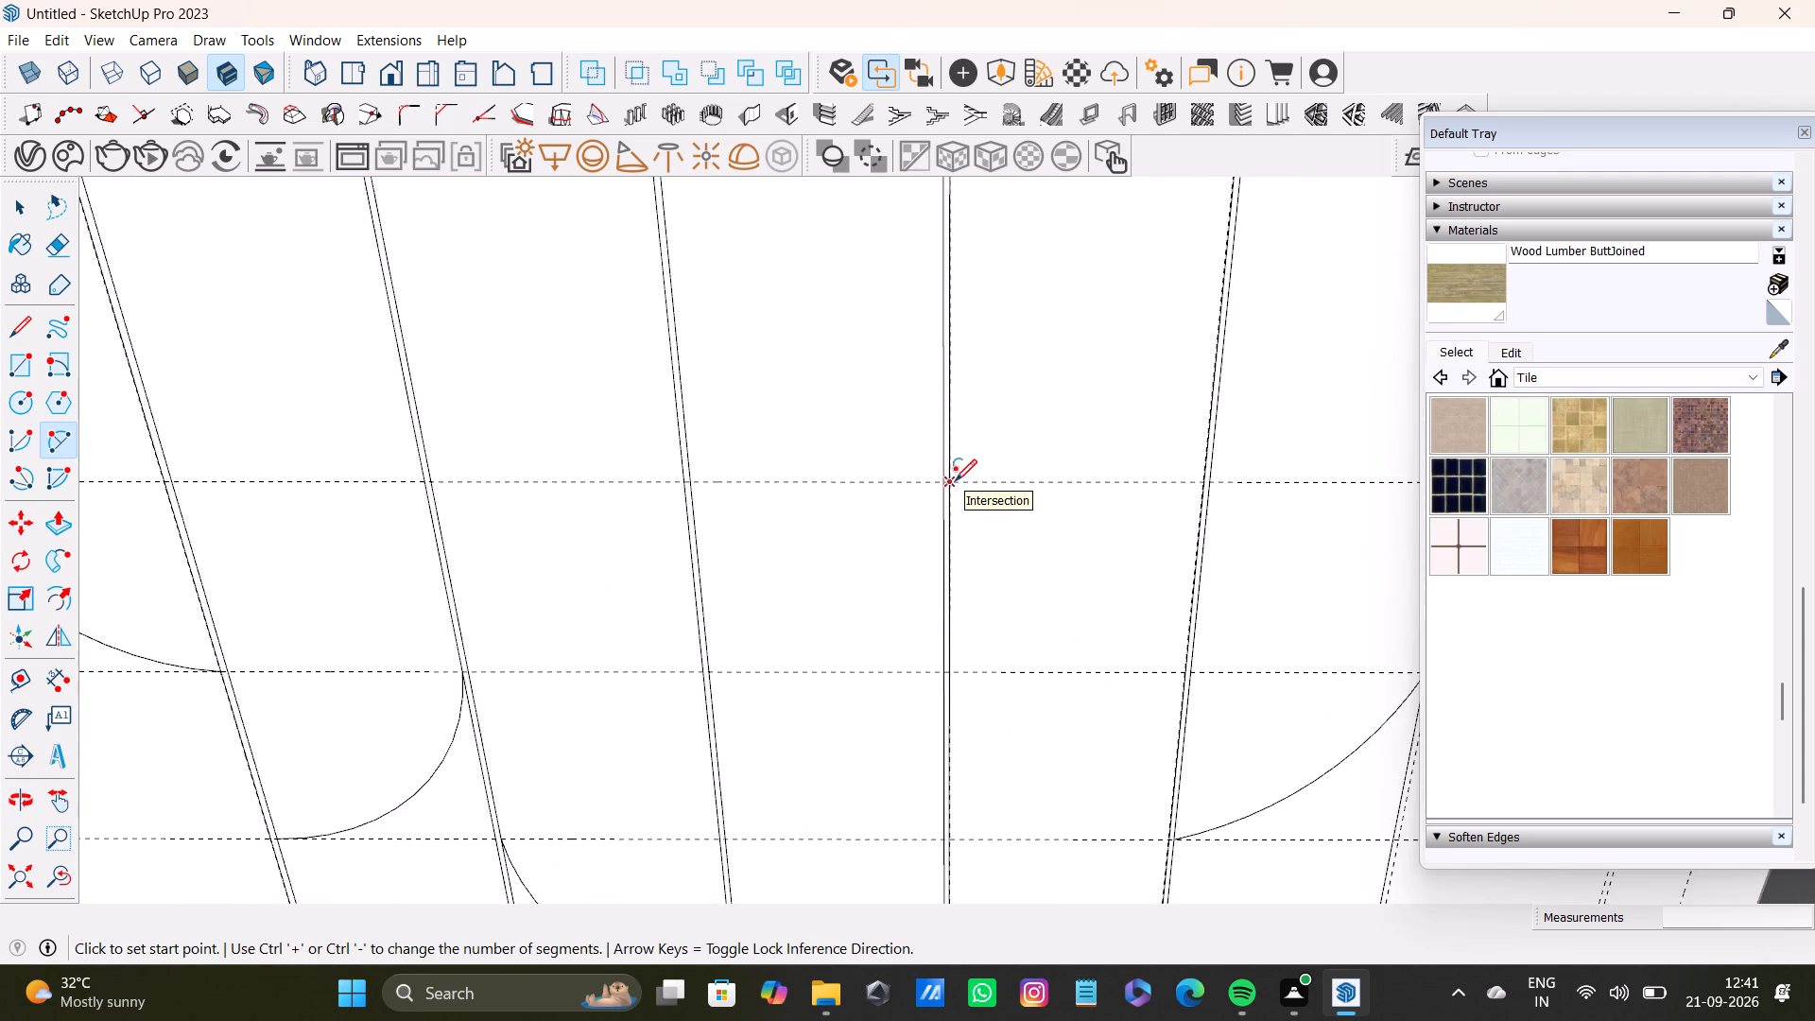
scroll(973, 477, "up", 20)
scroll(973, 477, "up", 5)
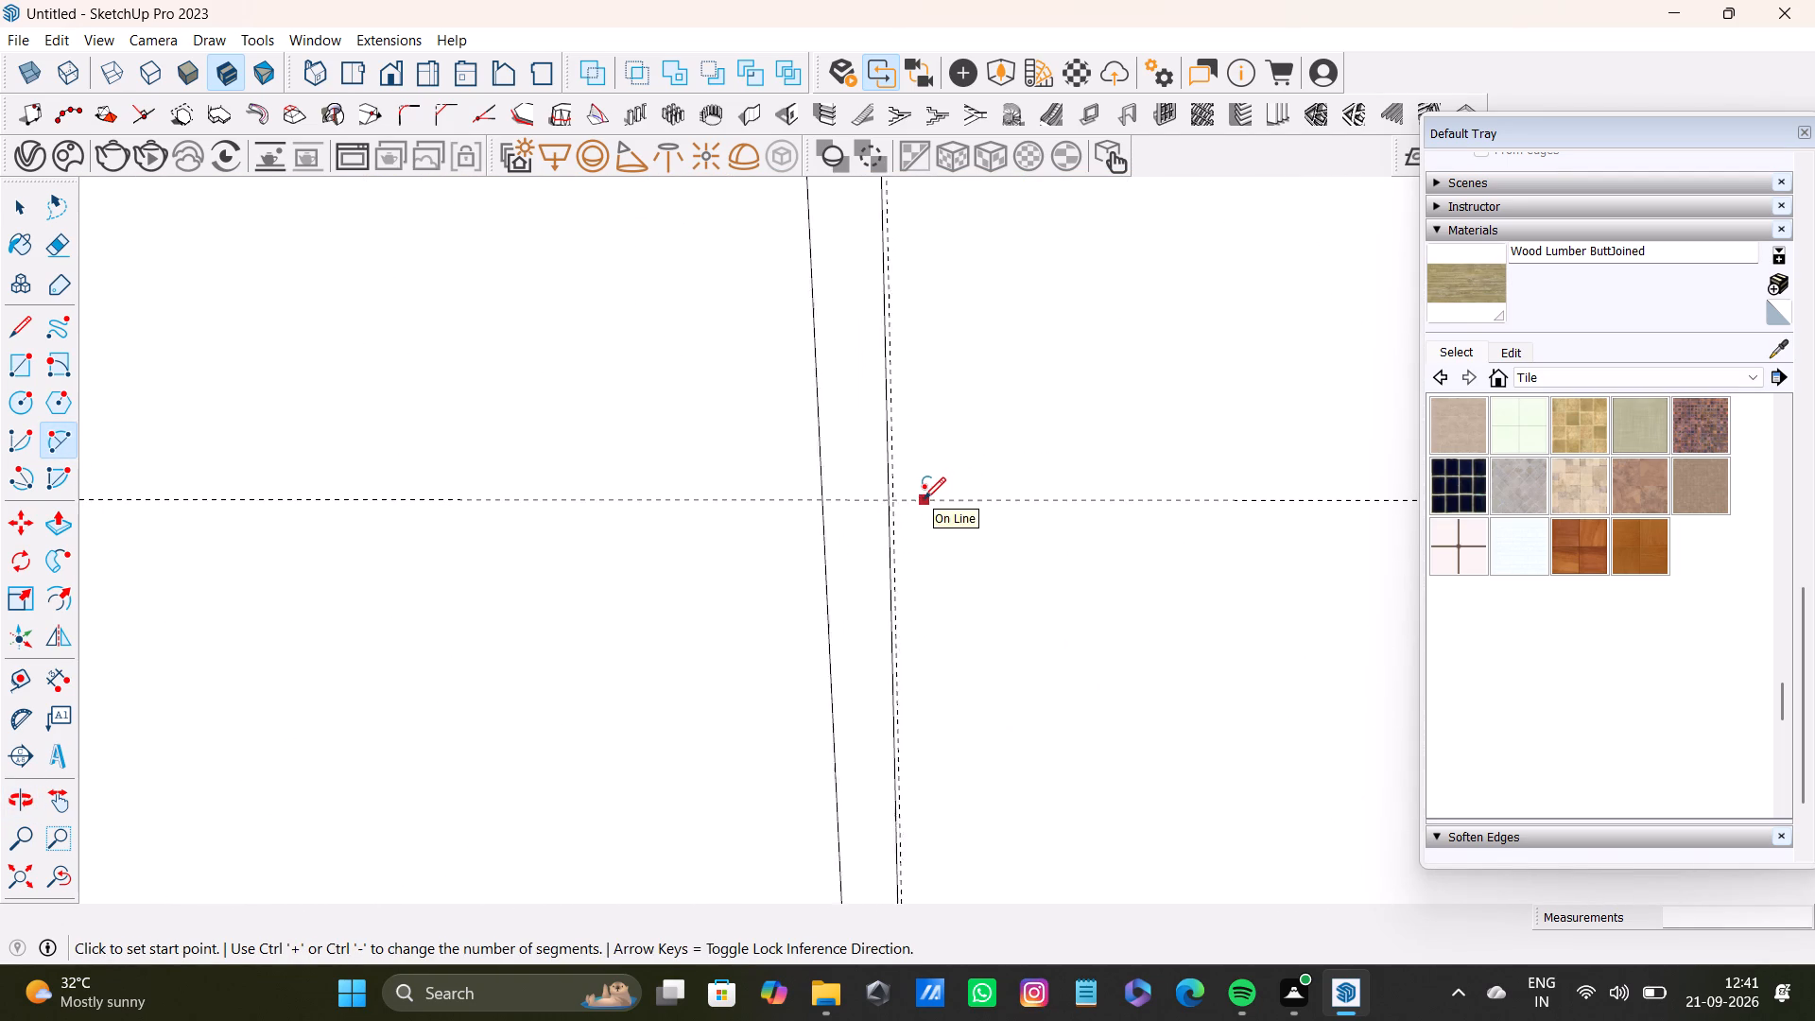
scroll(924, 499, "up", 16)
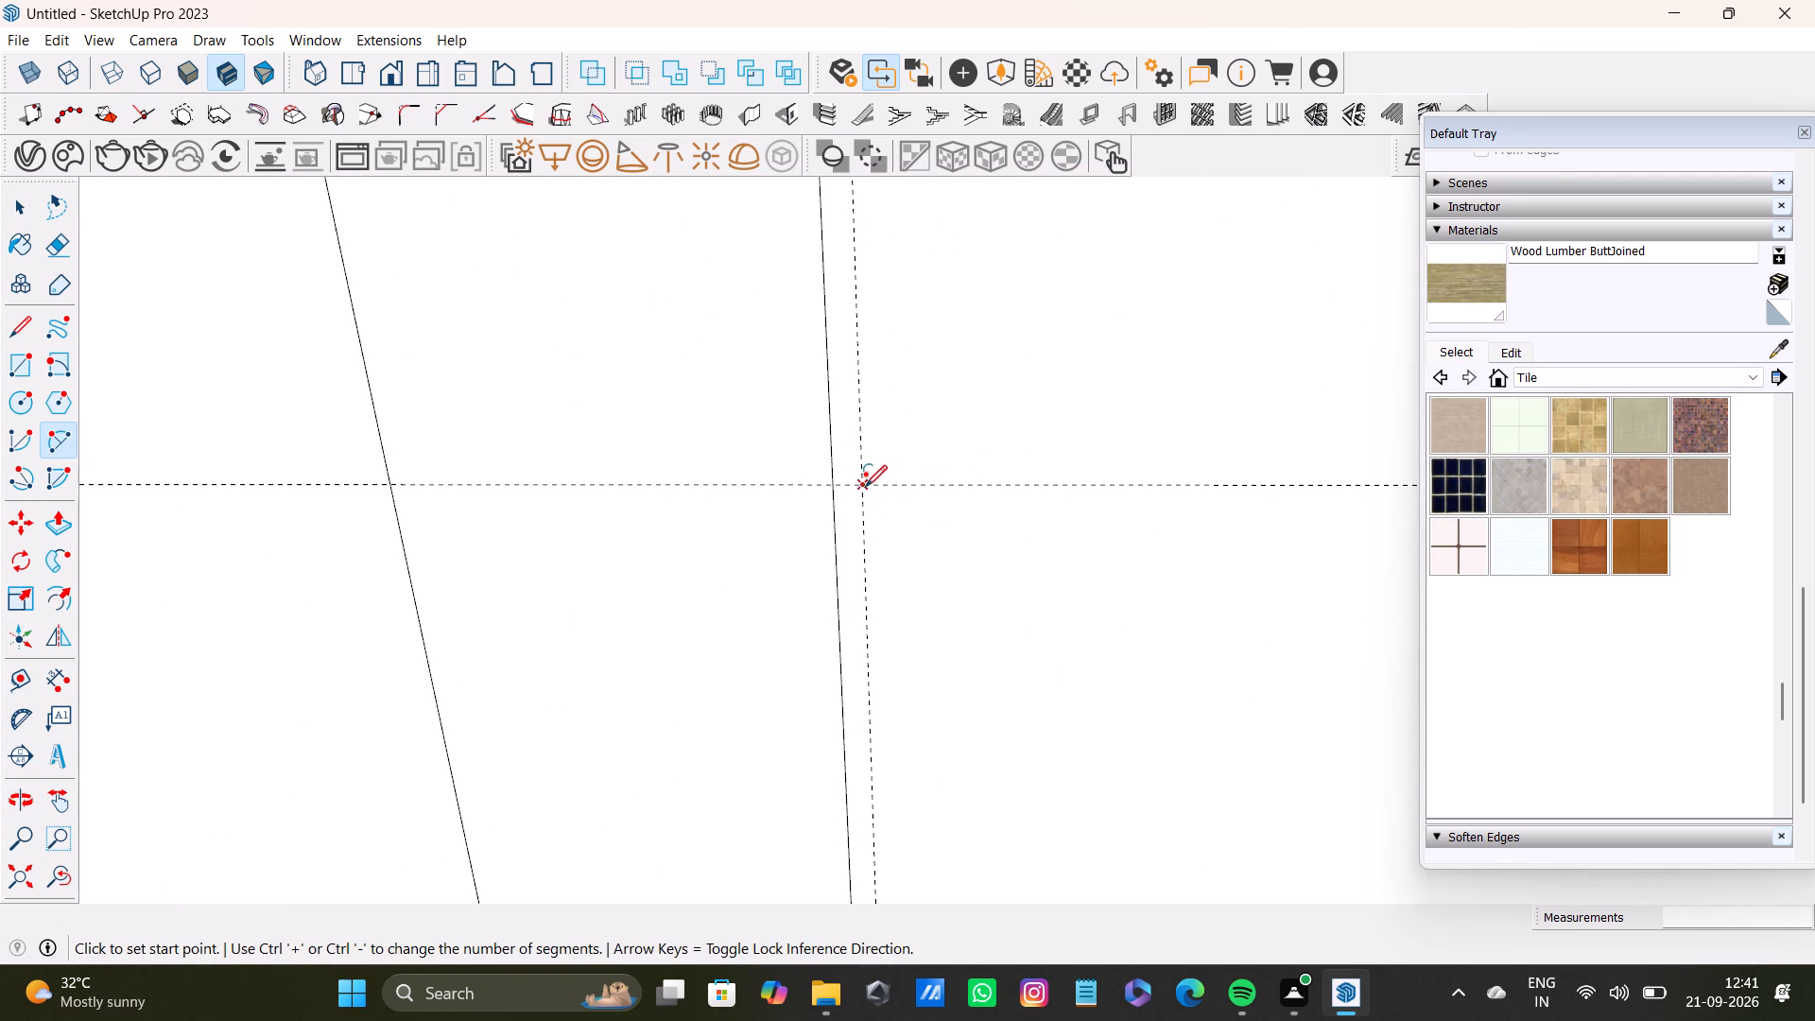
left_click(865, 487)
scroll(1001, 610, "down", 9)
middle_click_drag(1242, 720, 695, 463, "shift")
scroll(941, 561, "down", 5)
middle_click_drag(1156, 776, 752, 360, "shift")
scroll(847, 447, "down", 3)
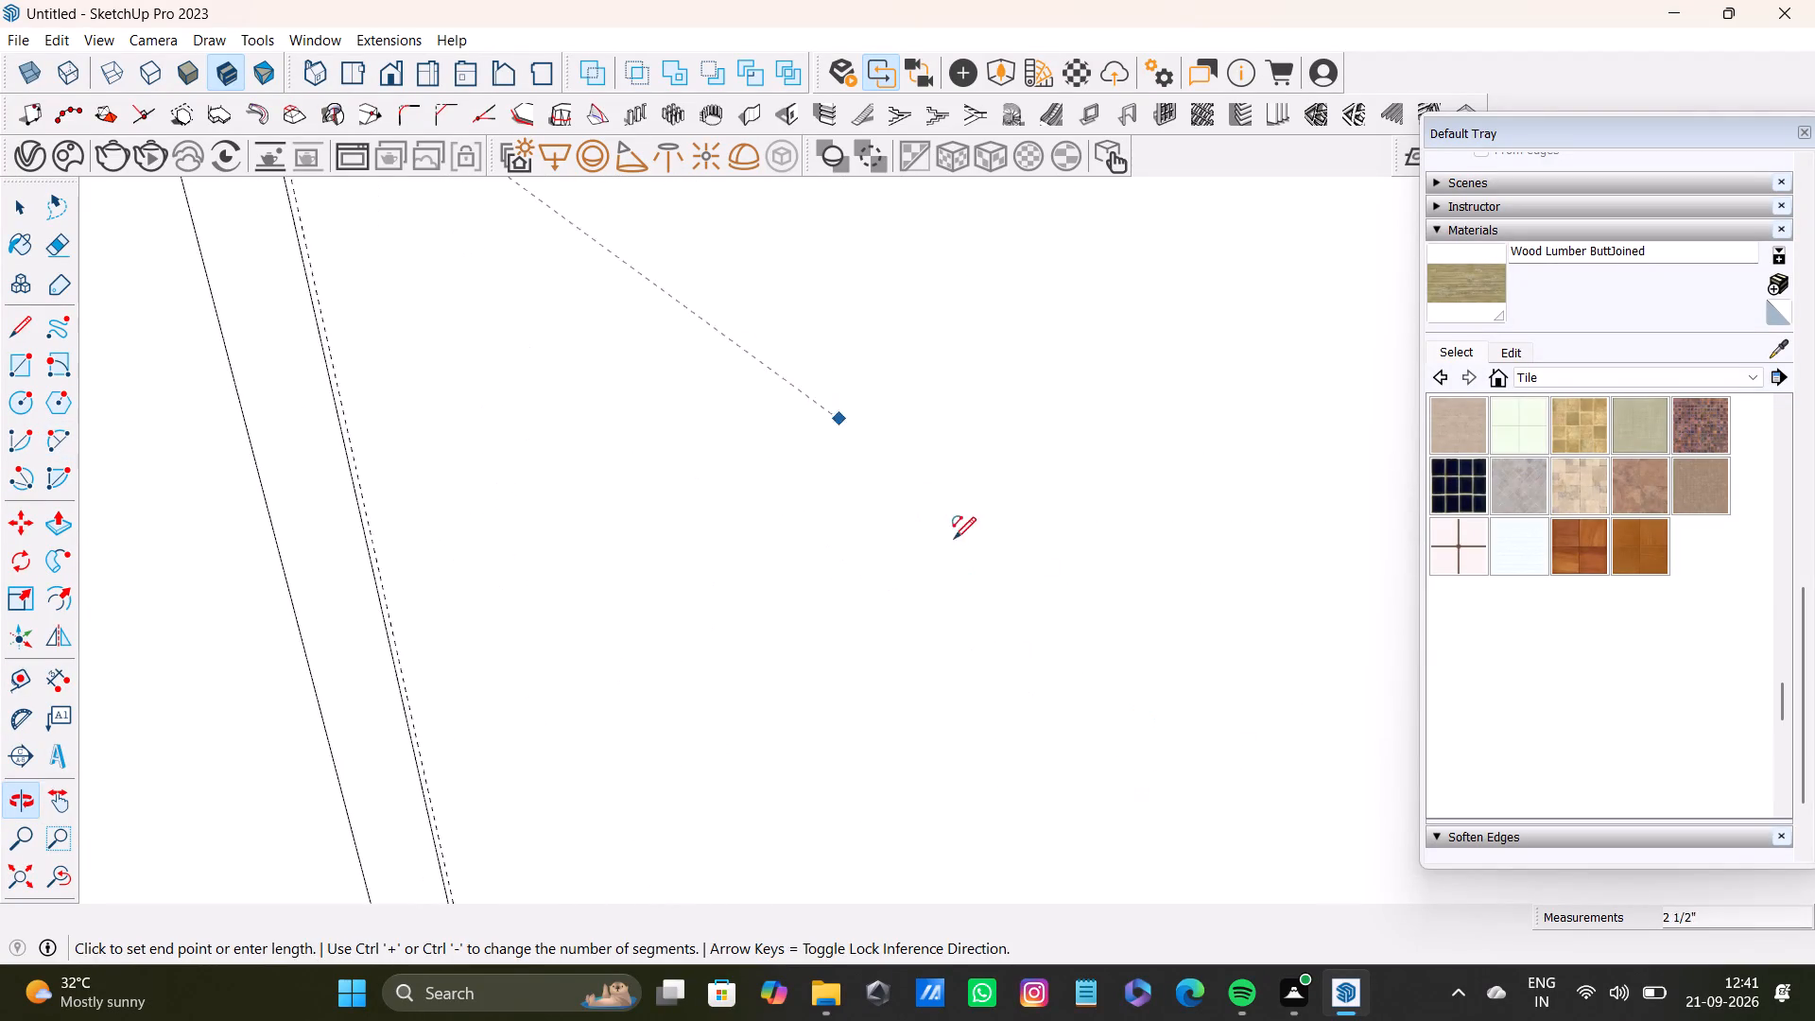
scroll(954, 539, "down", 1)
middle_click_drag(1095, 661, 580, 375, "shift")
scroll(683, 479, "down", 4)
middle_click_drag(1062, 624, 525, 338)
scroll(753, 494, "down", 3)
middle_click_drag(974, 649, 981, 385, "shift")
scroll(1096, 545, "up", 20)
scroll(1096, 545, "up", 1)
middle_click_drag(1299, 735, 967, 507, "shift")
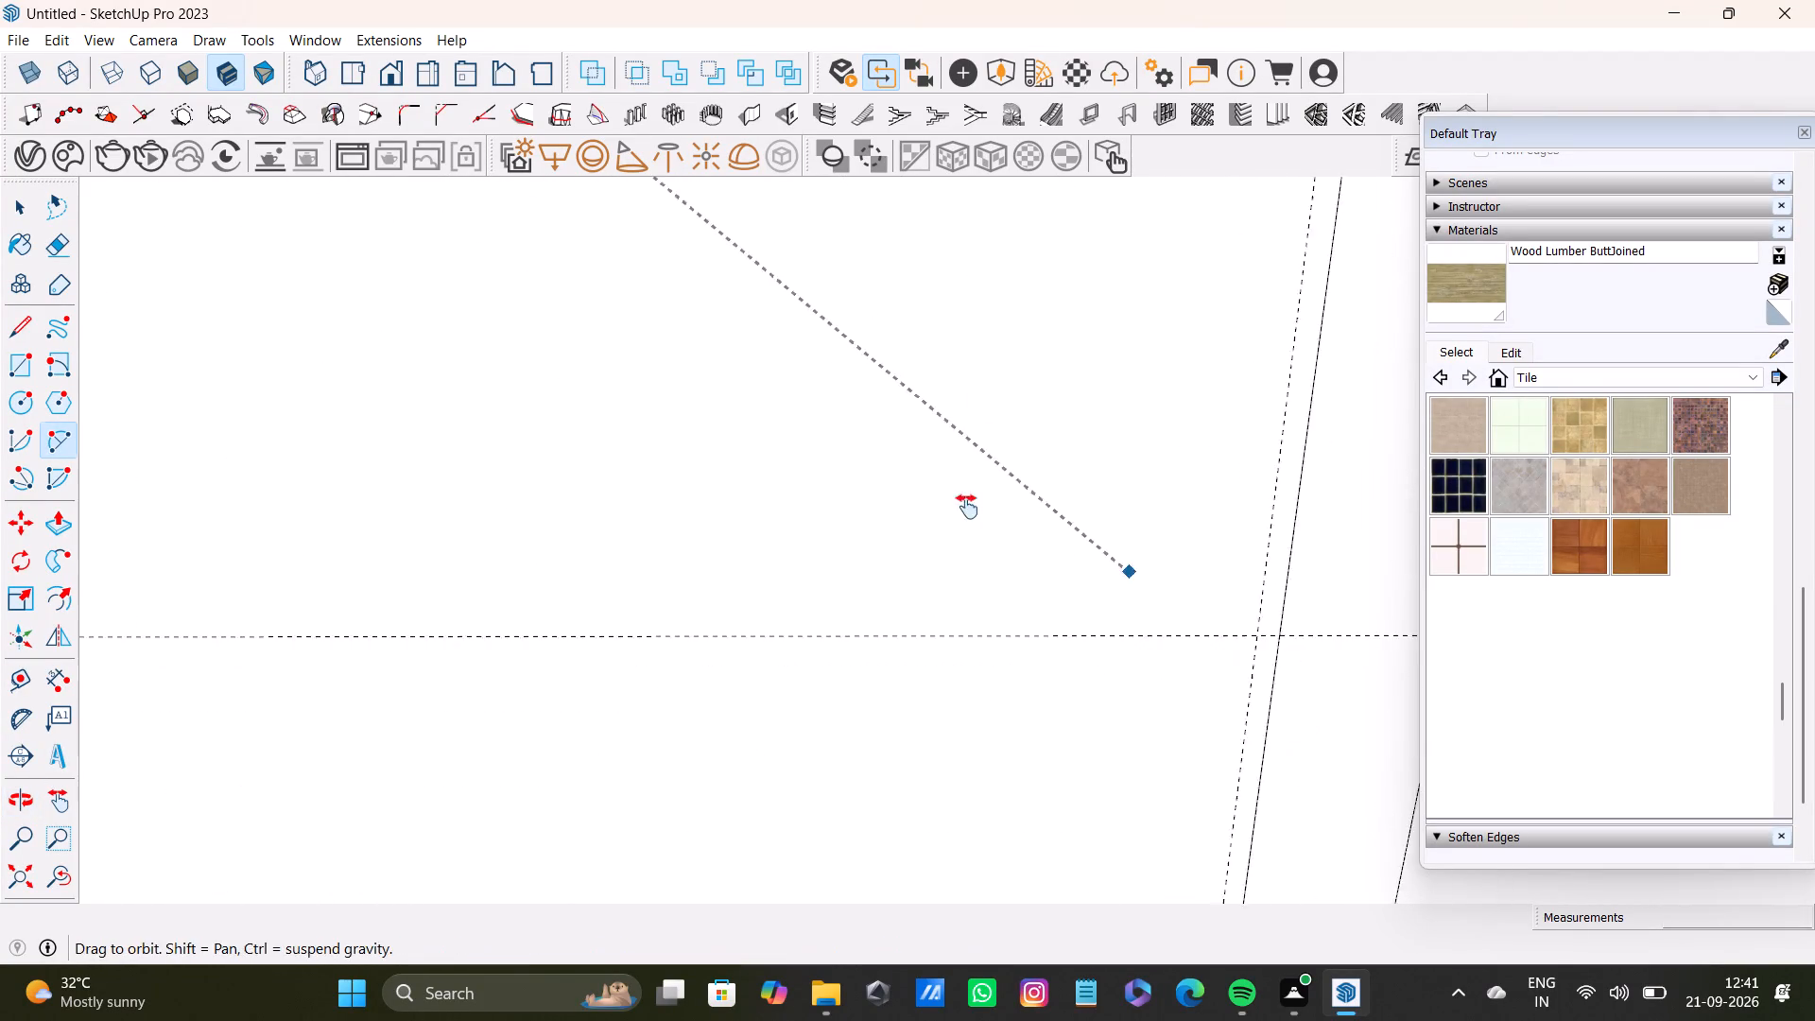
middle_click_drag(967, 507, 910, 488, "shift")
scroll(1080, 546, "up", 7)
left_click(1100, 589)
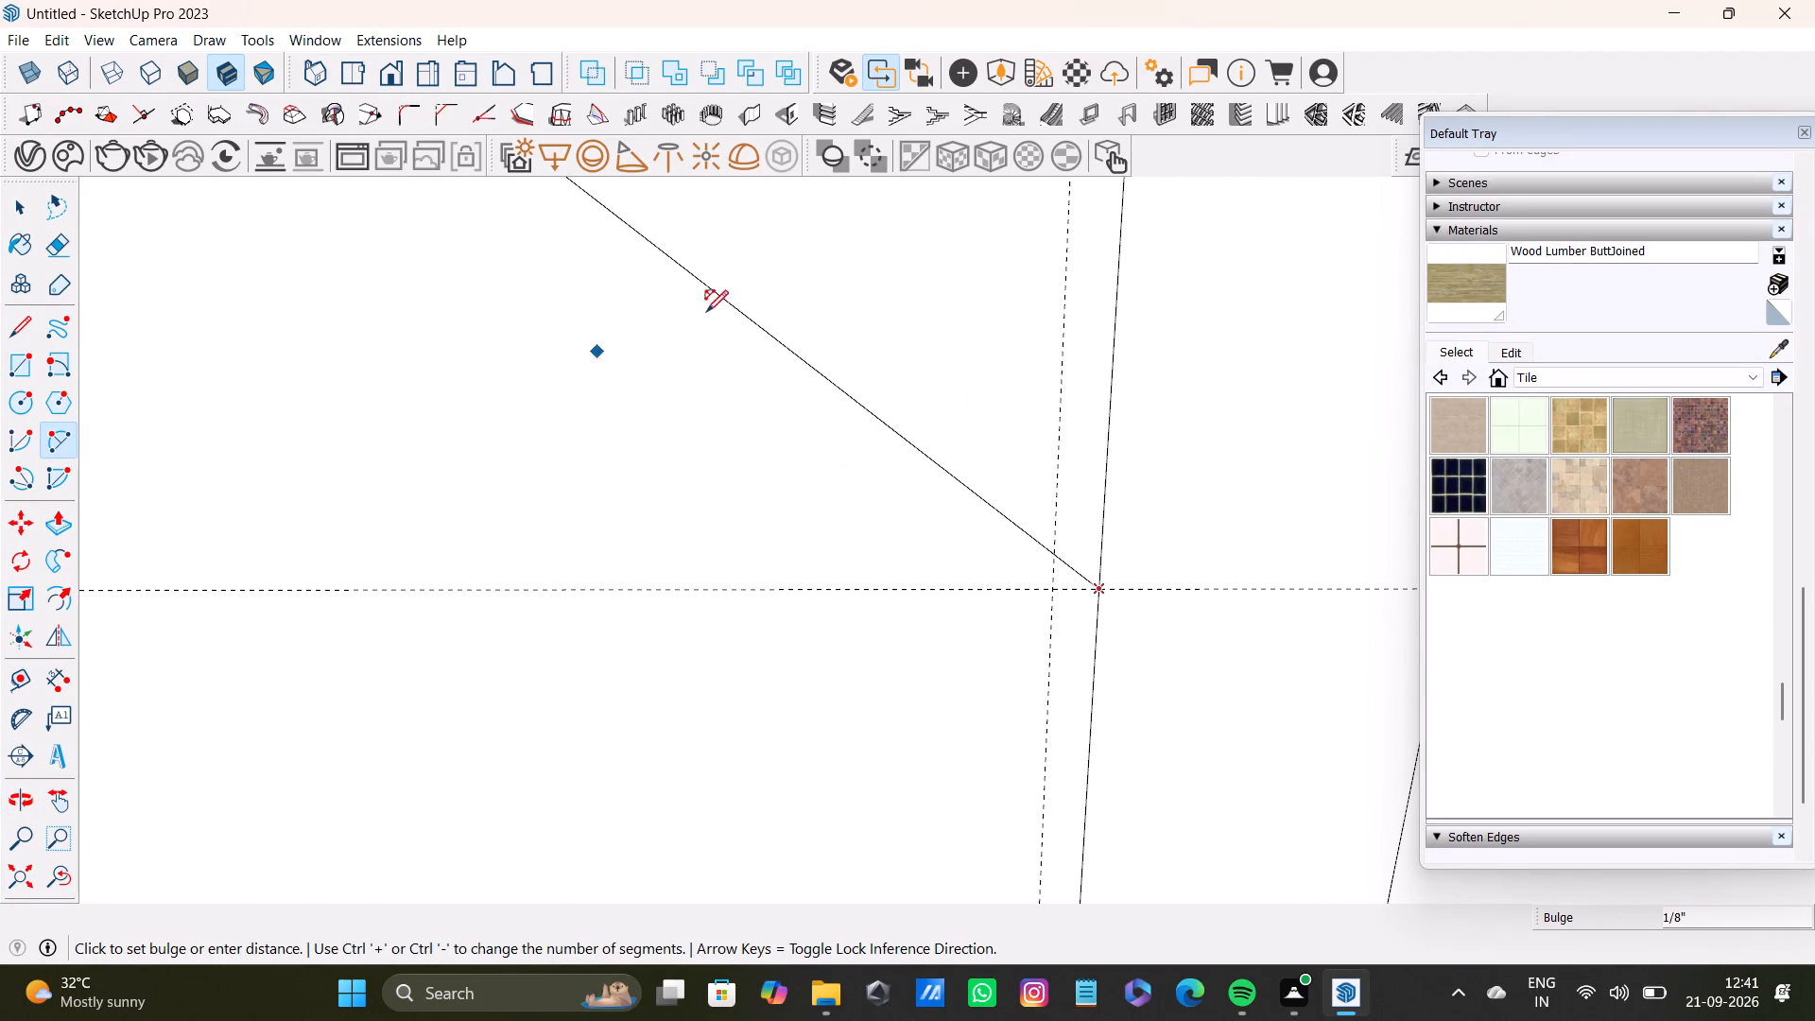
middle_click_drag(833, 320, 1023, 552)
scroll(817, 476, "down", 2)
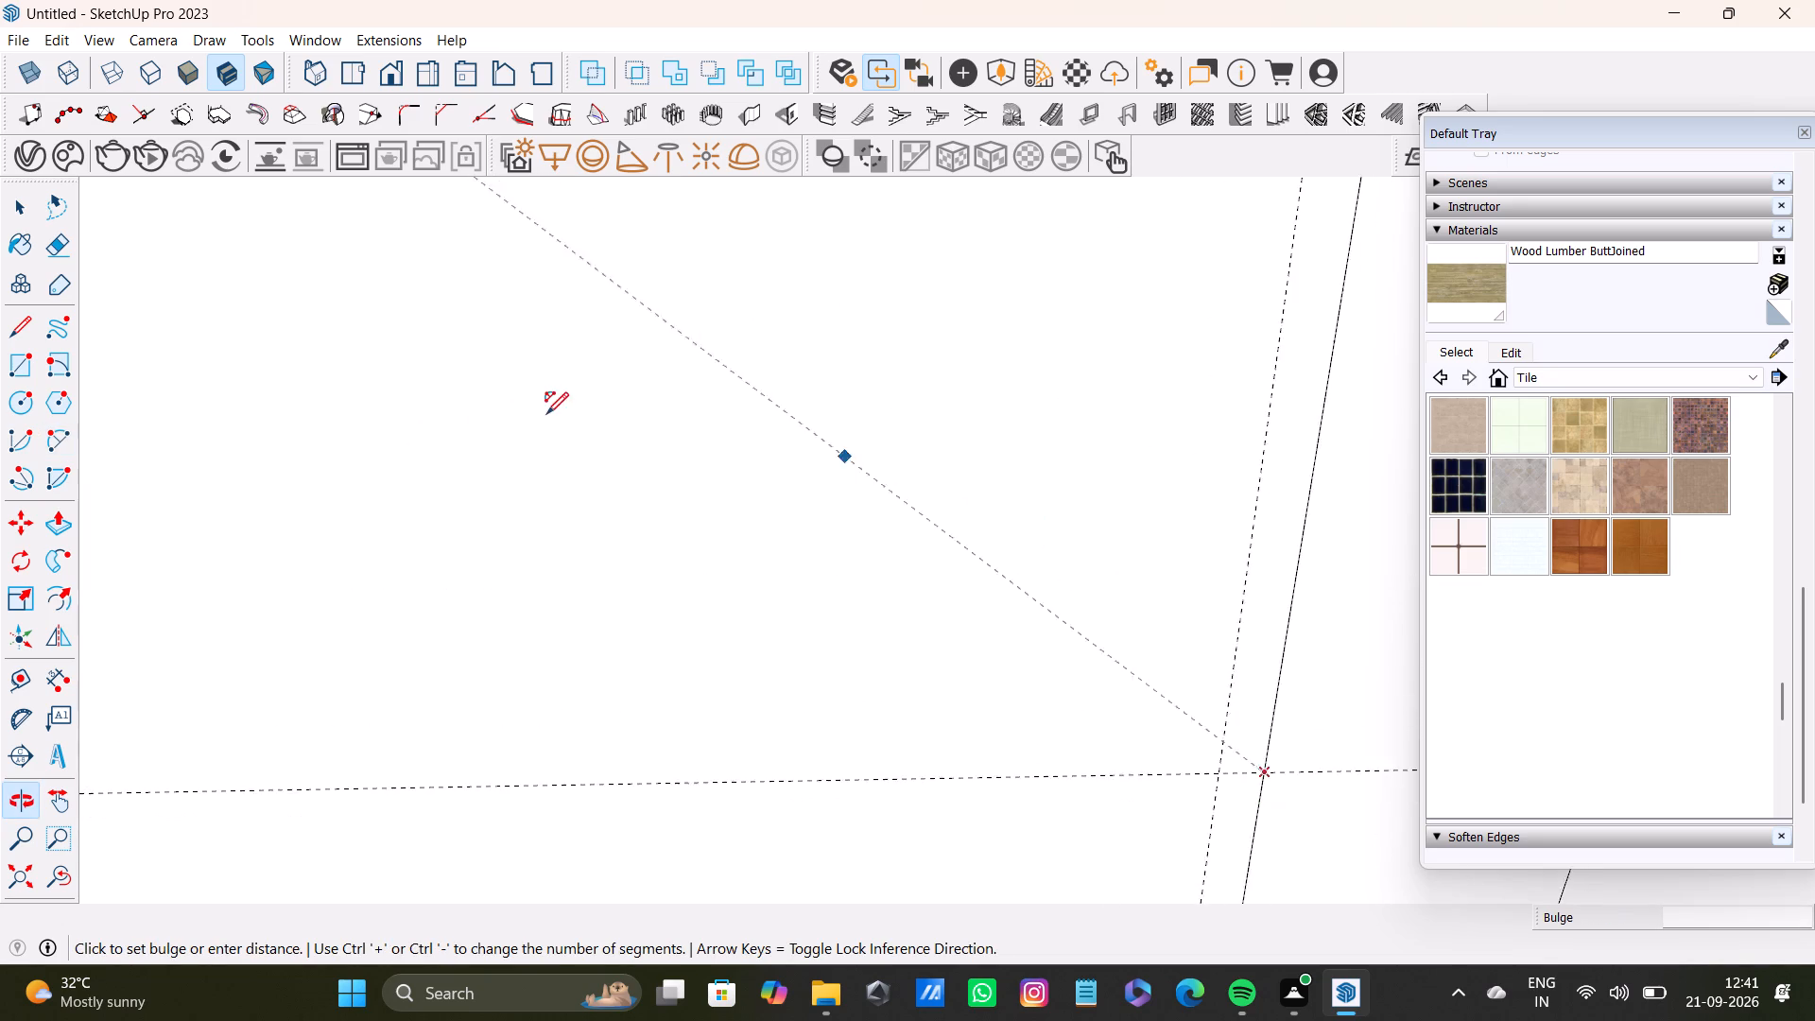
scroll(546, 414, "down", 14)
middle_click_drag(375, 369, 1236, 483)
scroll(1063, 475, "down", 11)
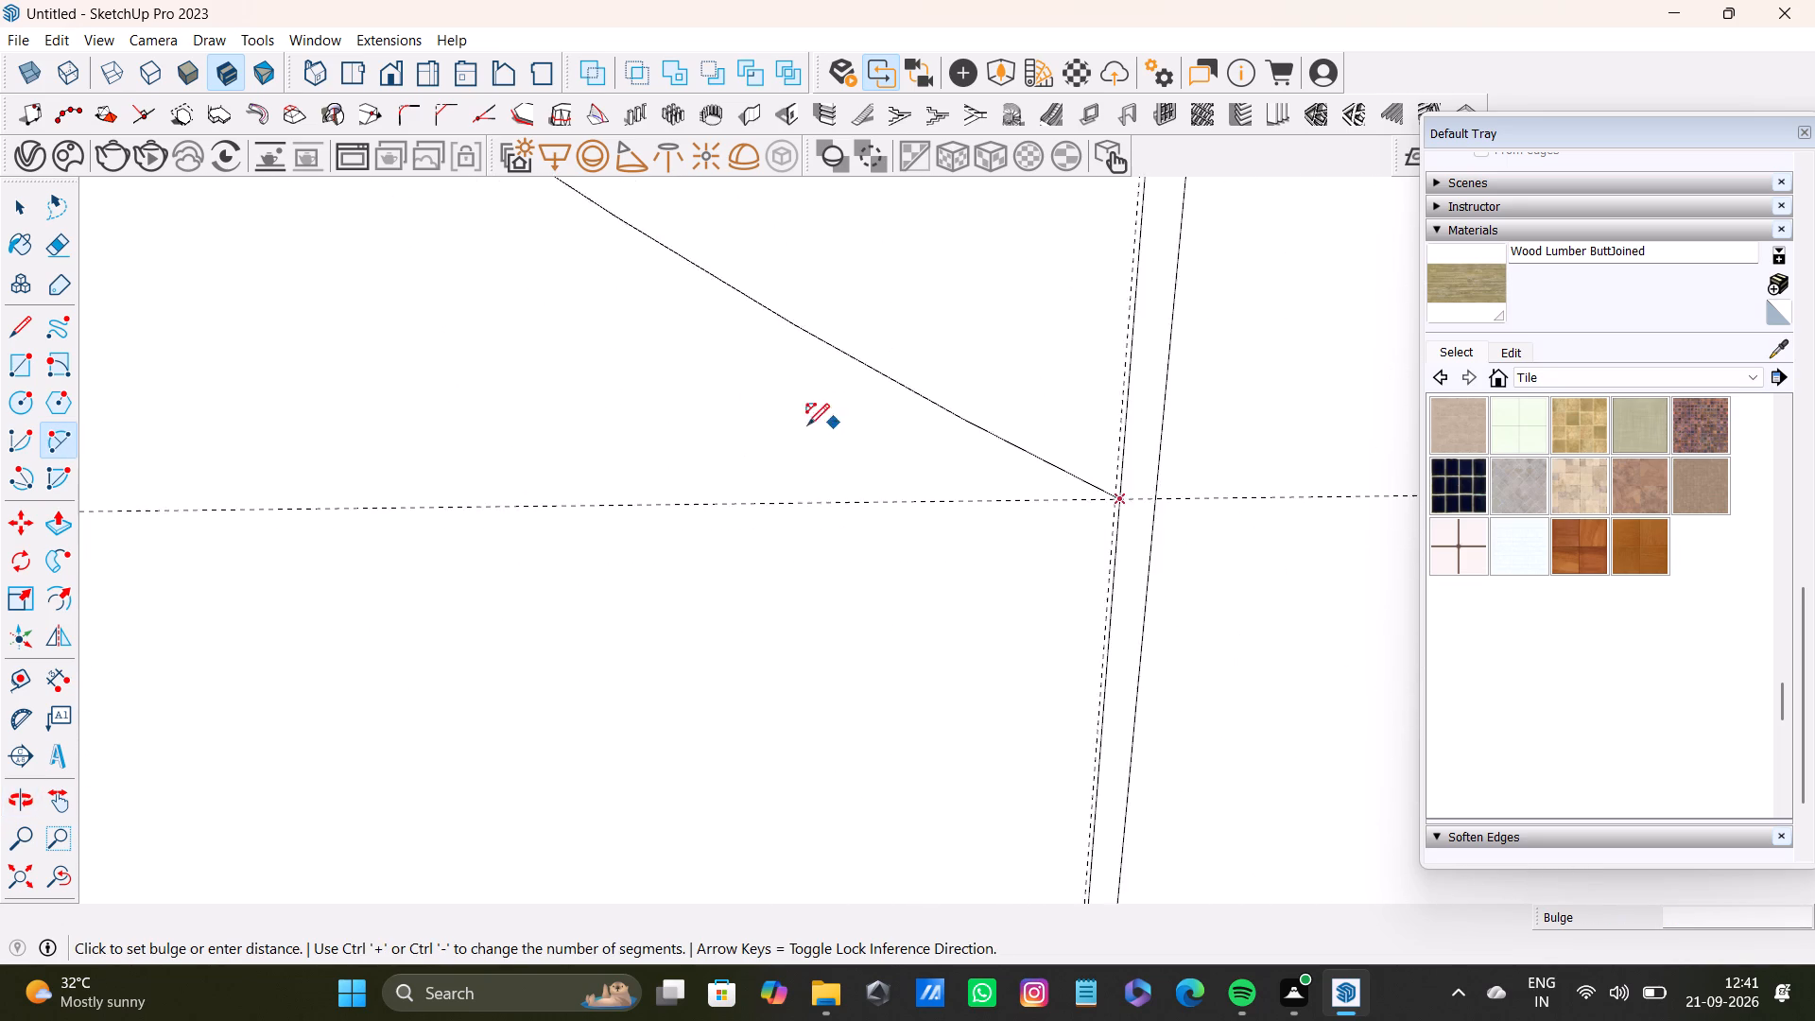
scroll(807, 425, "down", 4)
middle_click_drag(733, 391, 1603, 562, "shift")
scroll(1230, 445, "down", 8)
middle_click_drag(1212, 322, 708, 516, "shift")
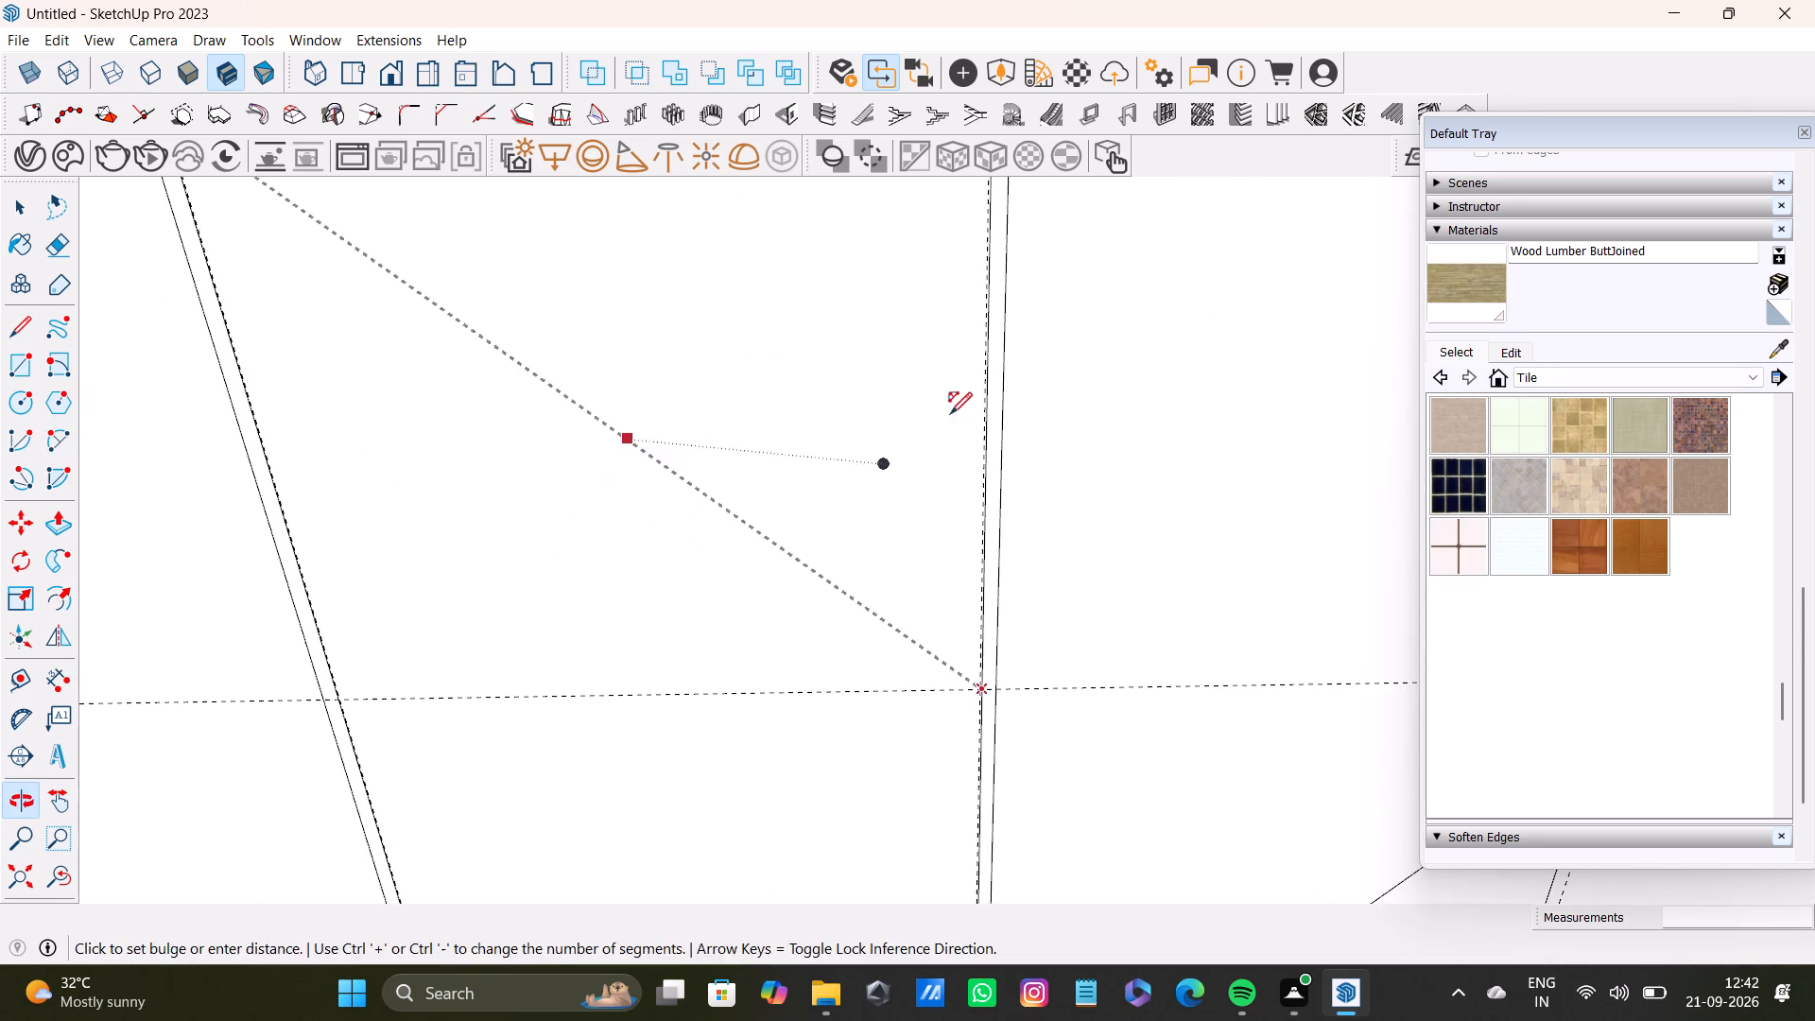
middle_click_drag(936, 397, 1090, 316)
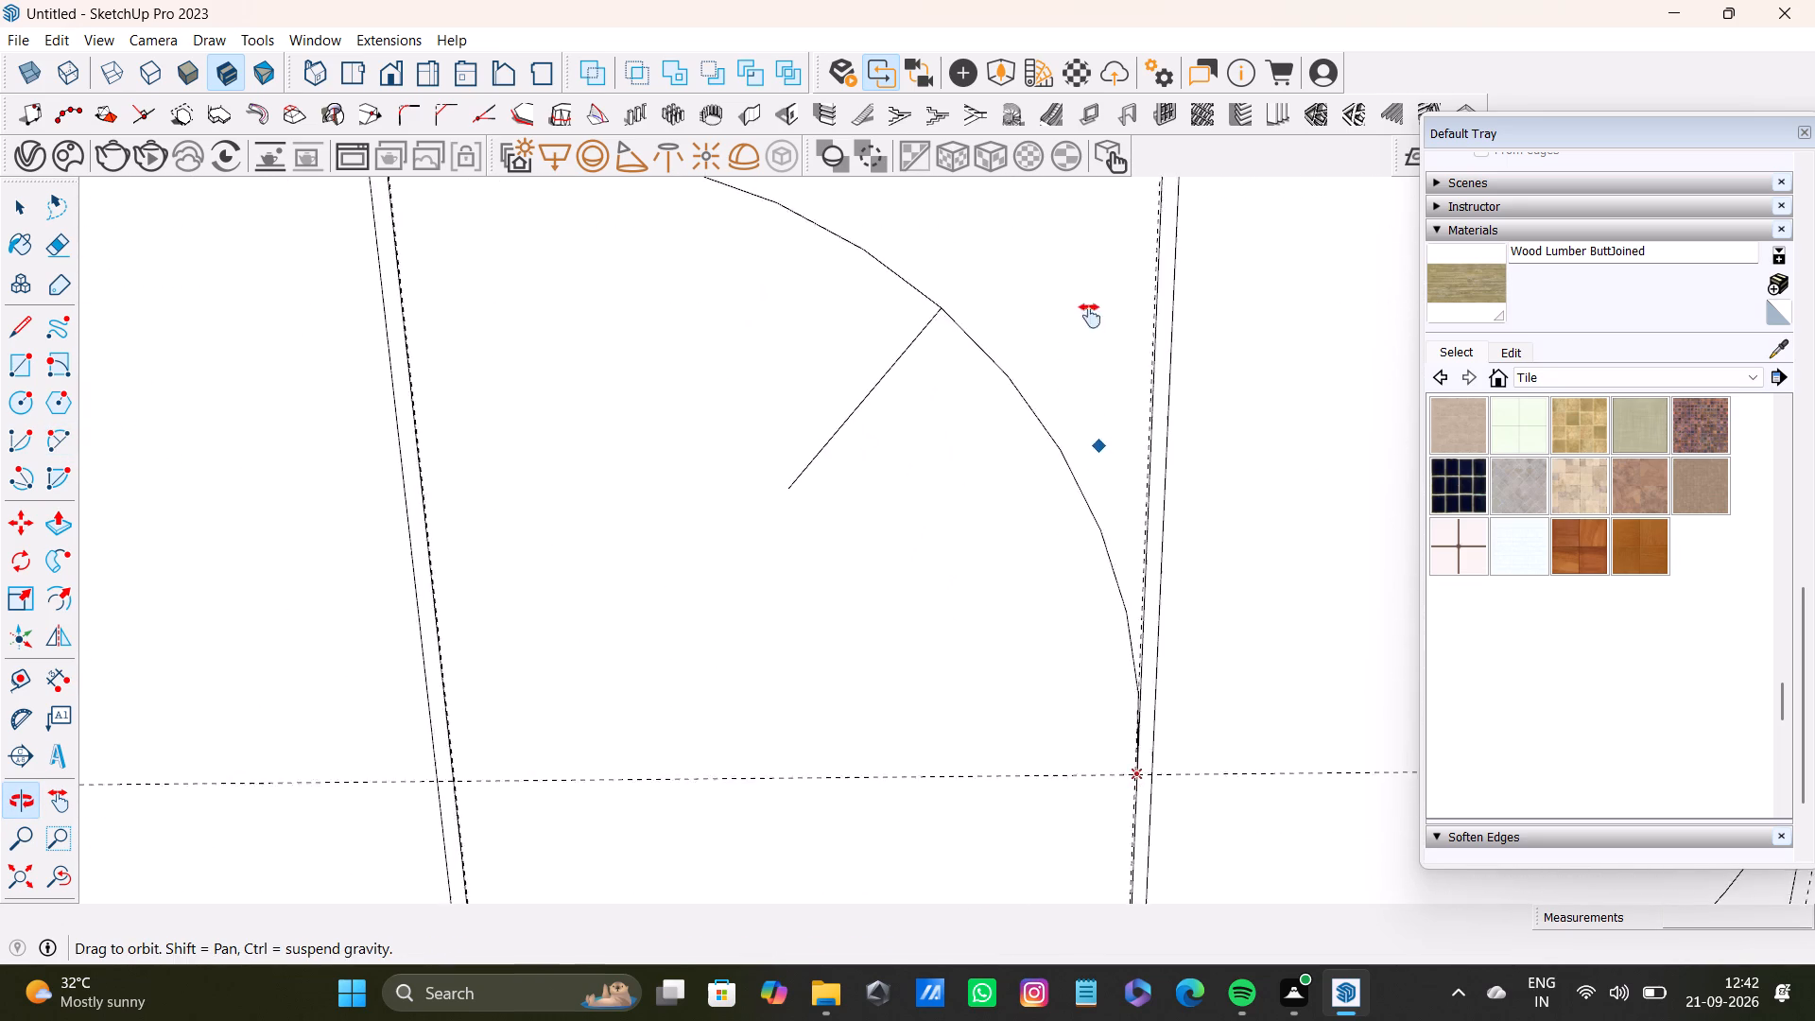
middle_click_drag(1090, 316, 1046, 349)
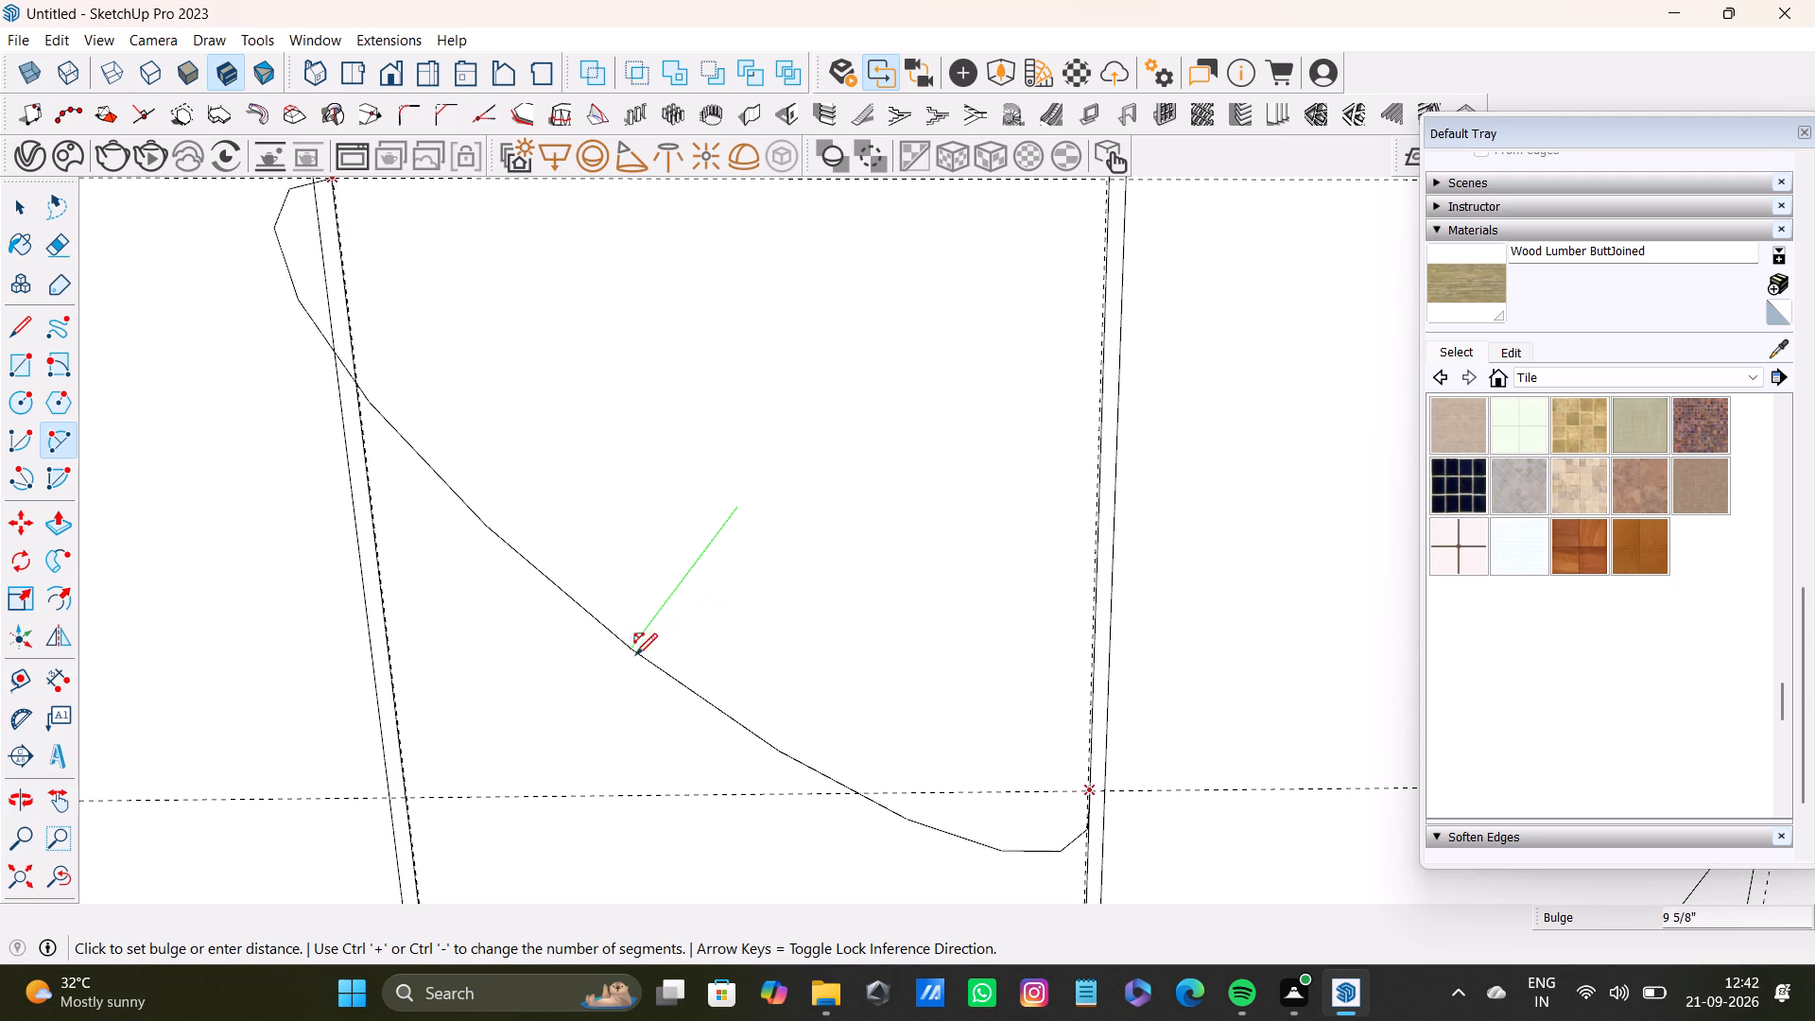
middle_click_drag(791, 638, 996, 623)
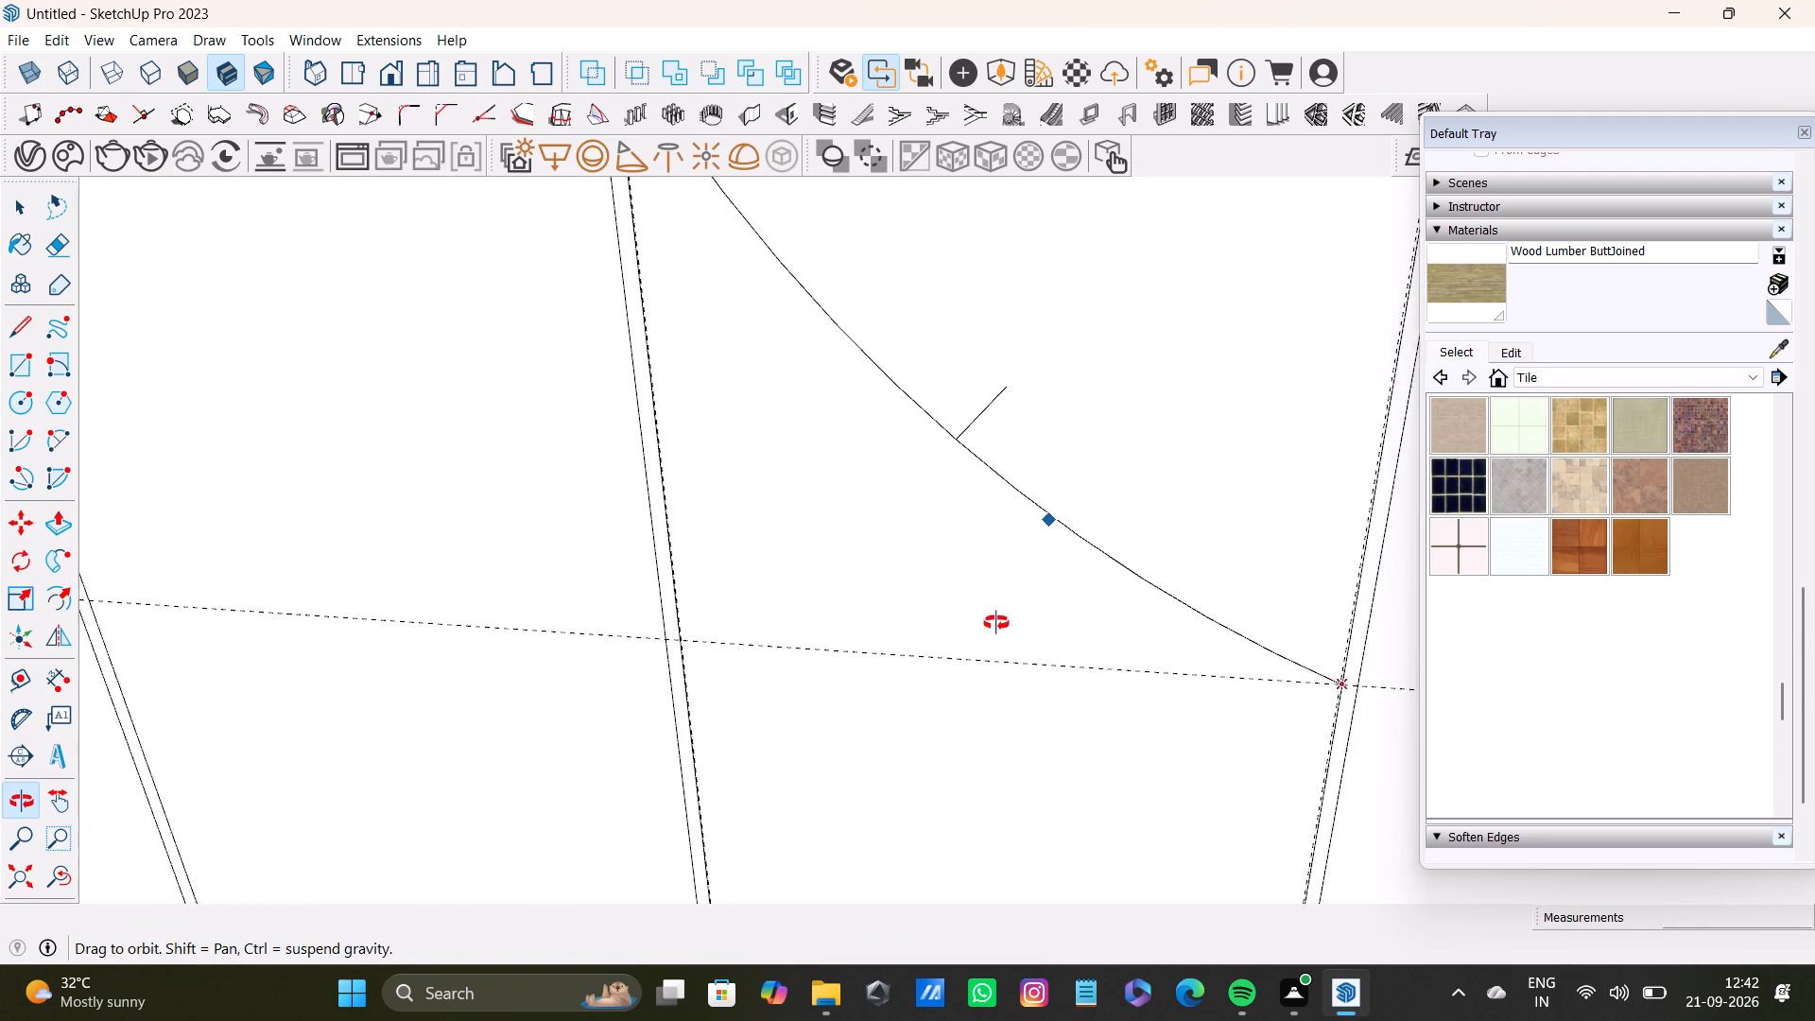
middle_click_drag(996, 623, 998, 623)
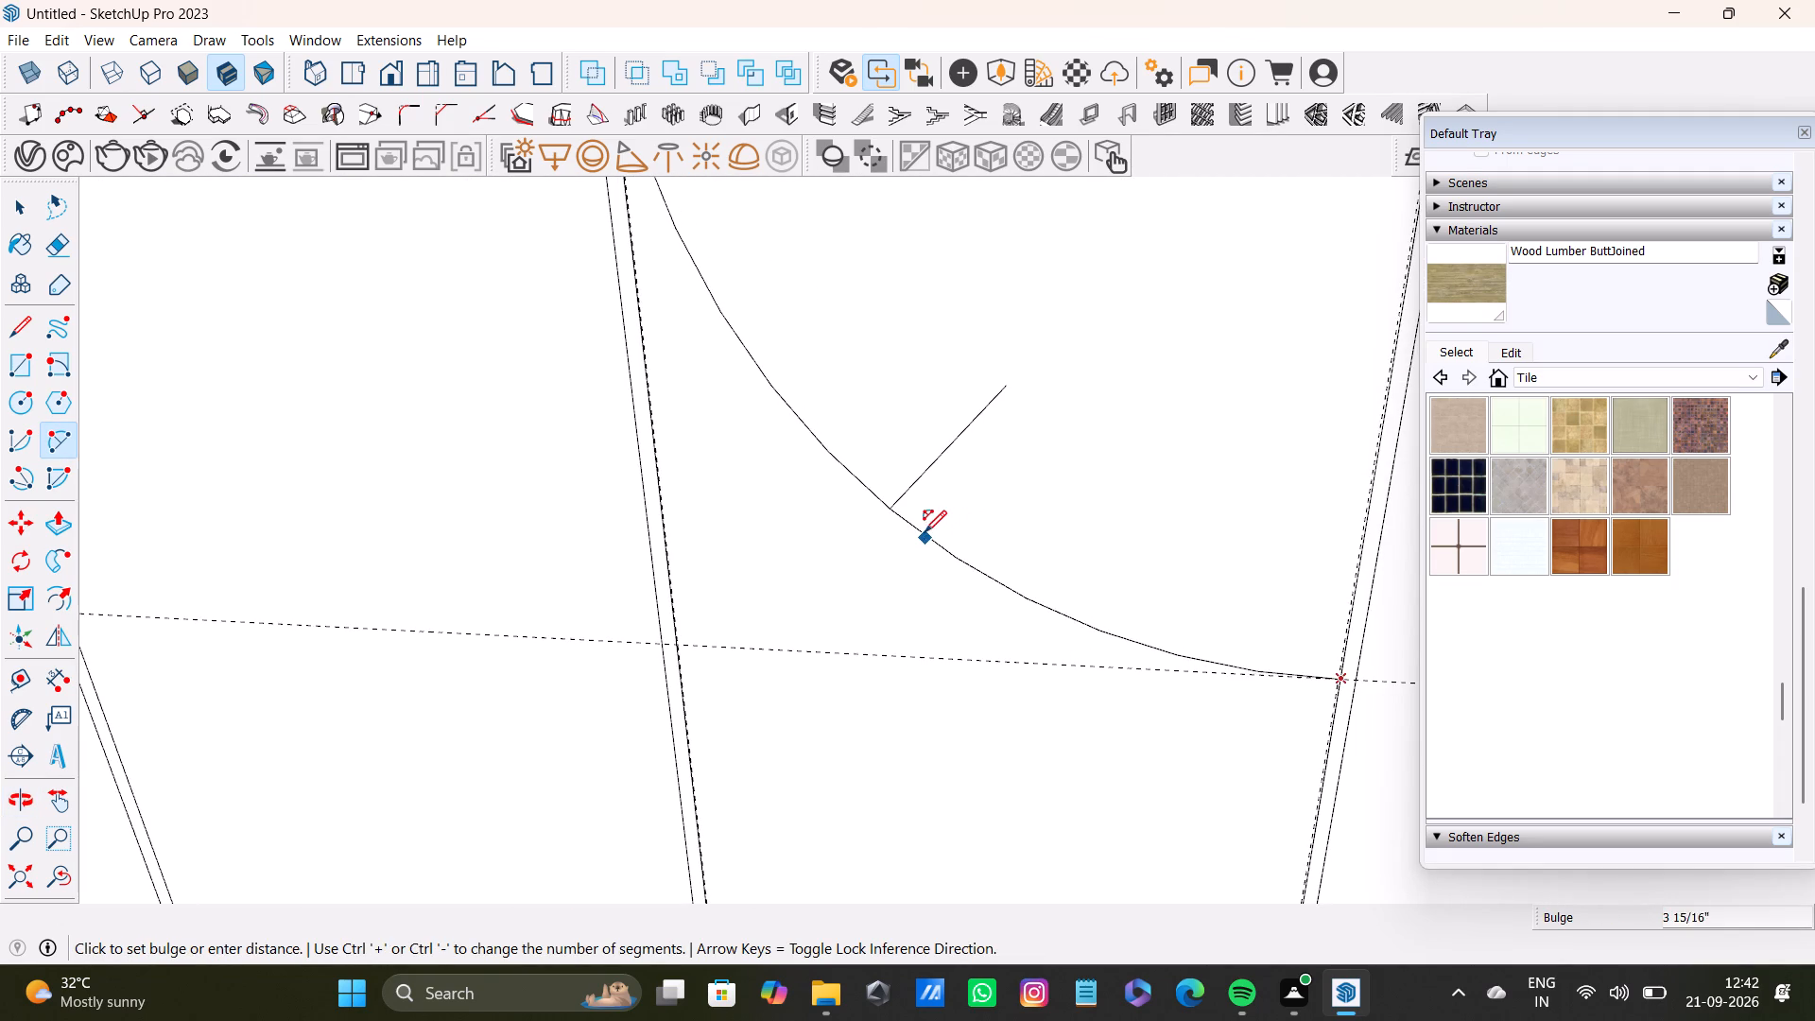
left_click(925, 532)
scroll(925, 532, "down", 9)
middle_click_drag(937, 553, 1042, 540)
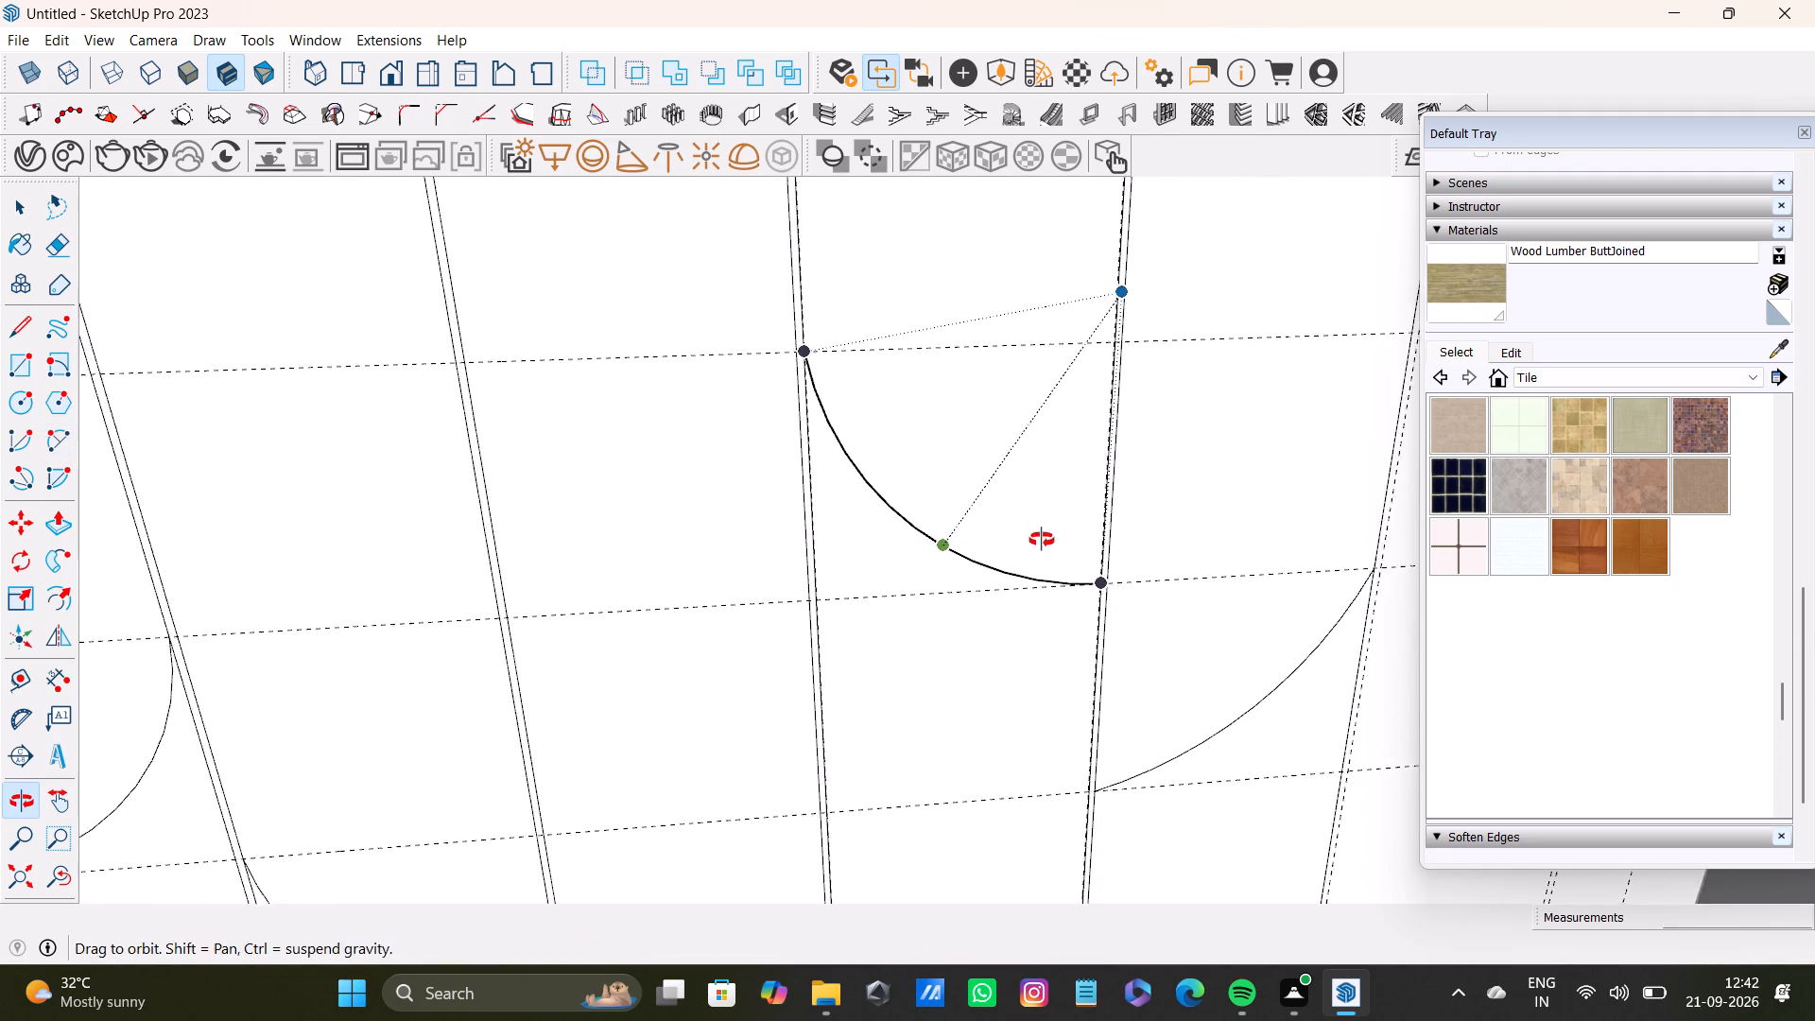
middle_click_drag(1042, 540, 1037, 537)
Select the fifth panel's face to check whether the arc divides it, and examine its borders up to the wall top.
key("space")
left_click(996, 462)
scroll(994, 453, "down", 8)
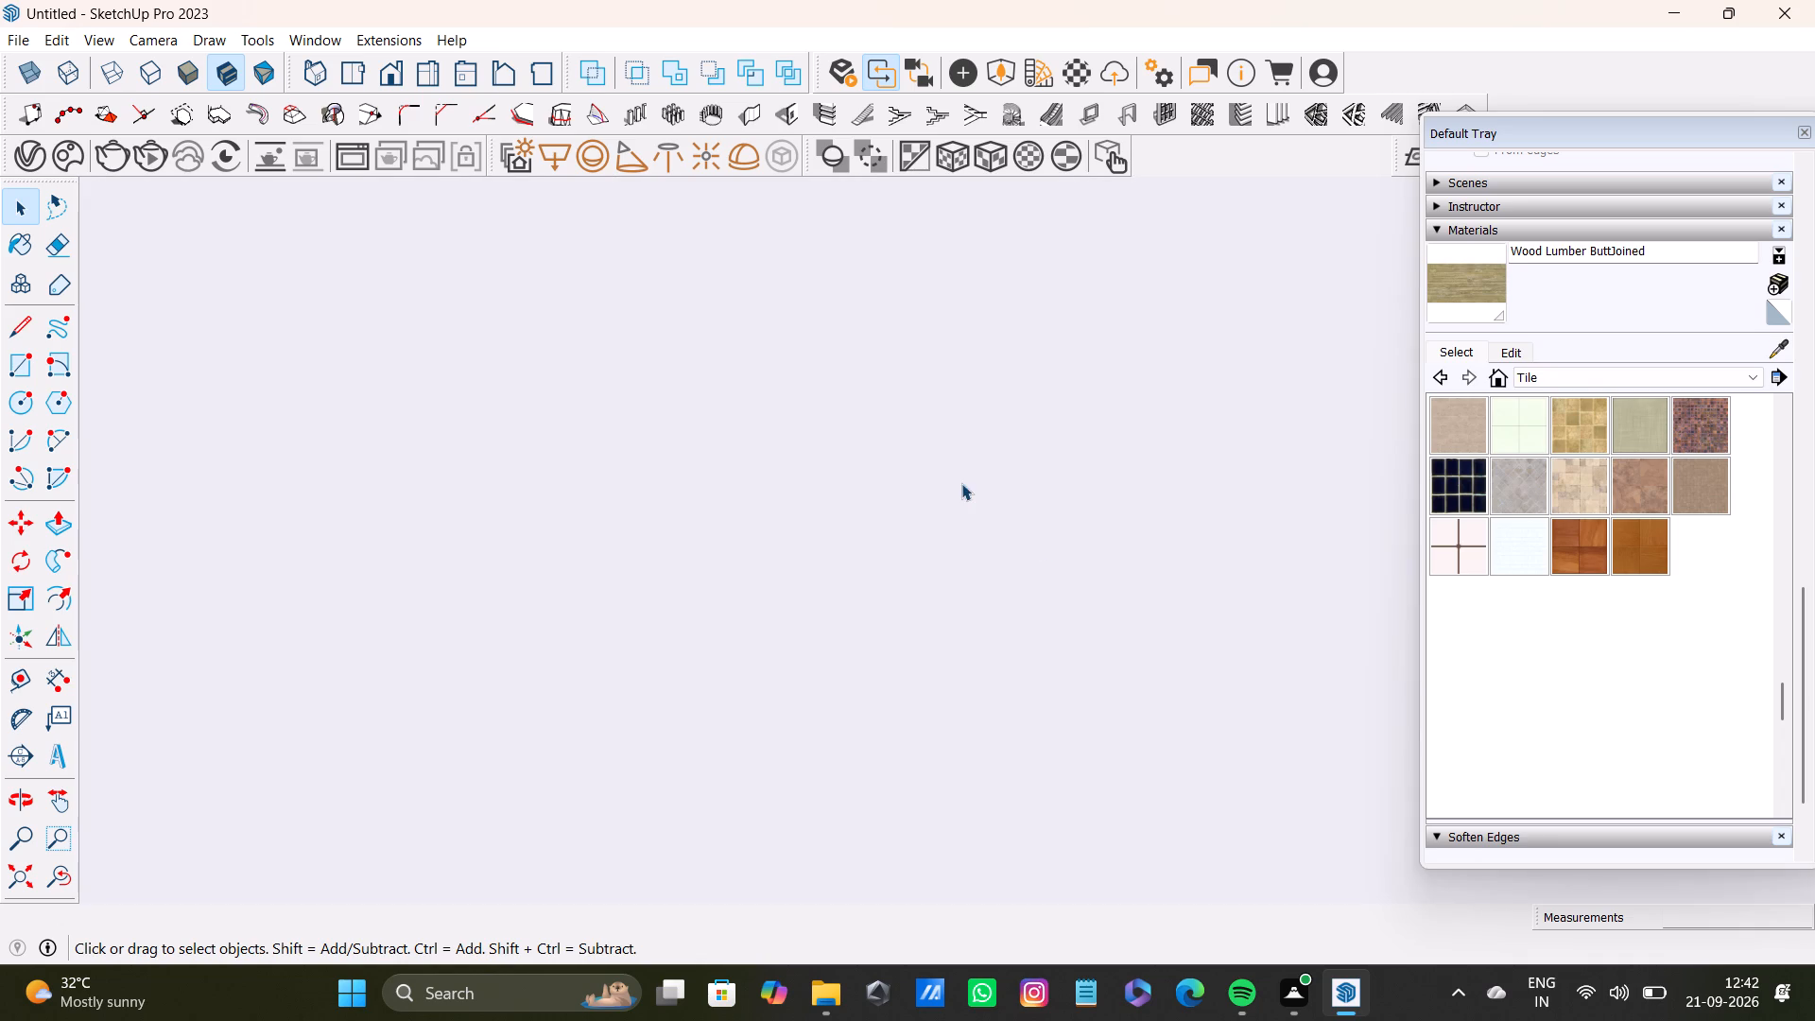
left_click(59, 874)
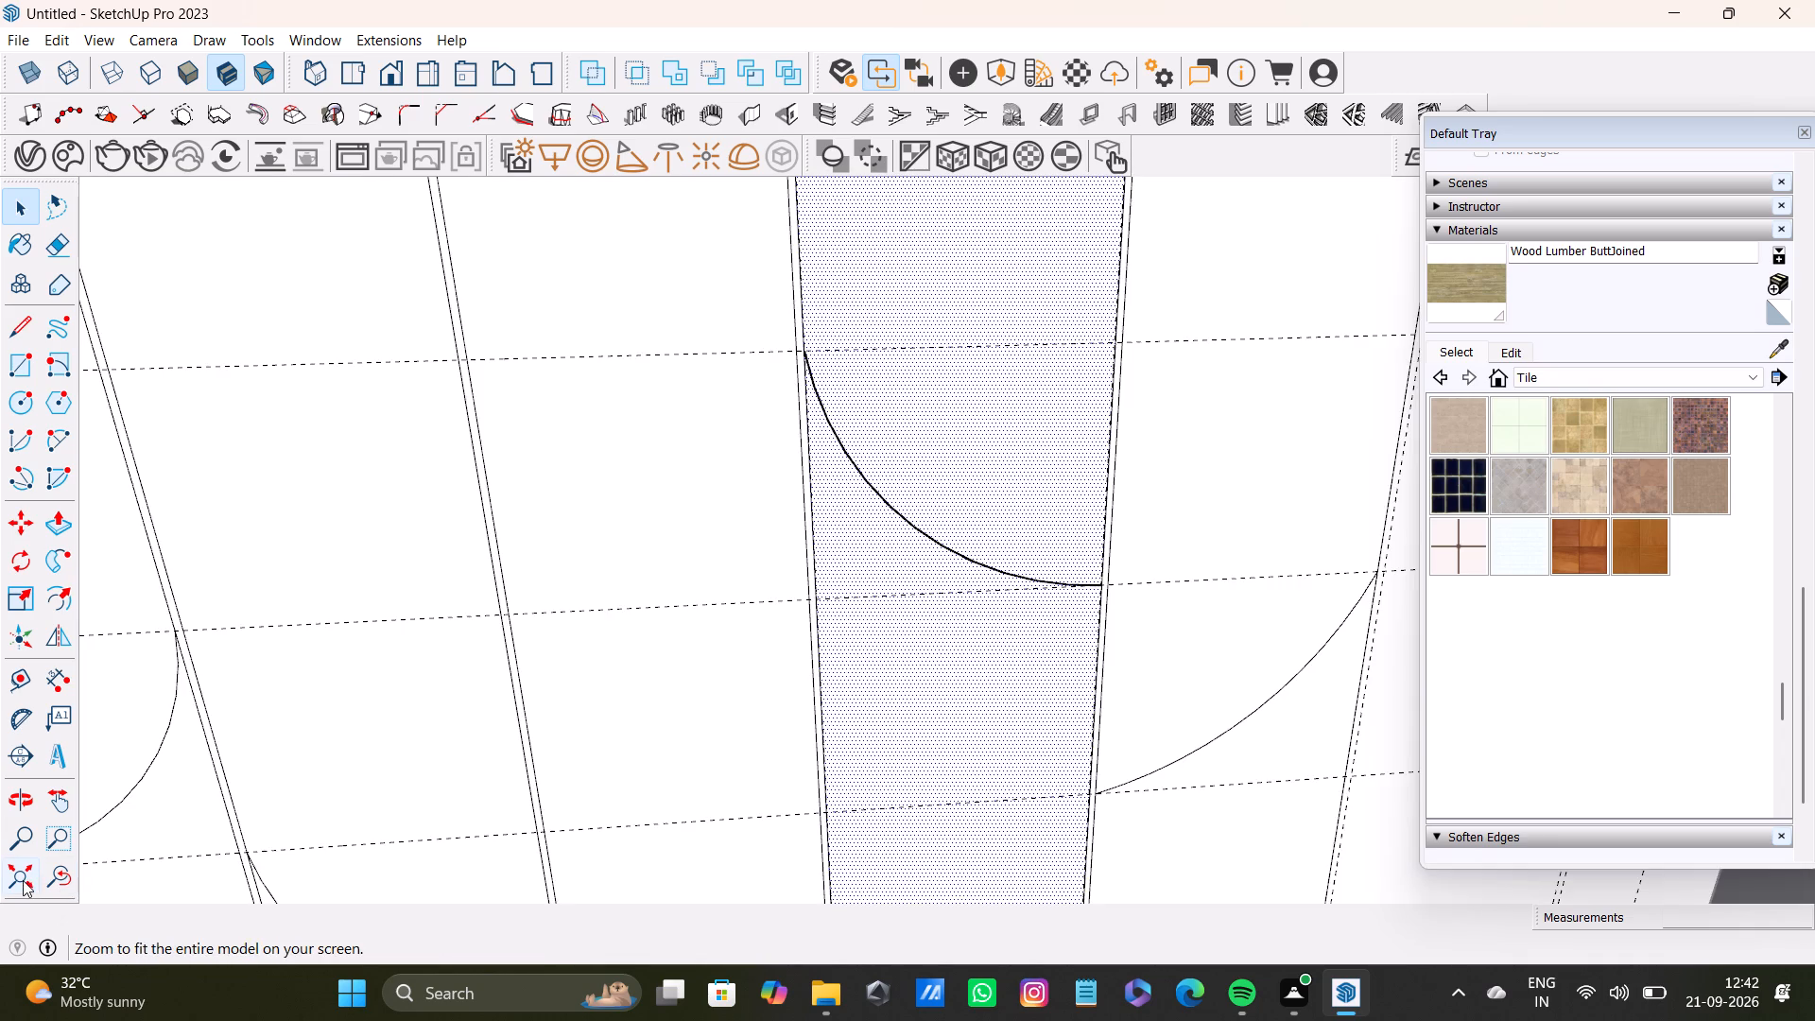
left_click(23, 880)
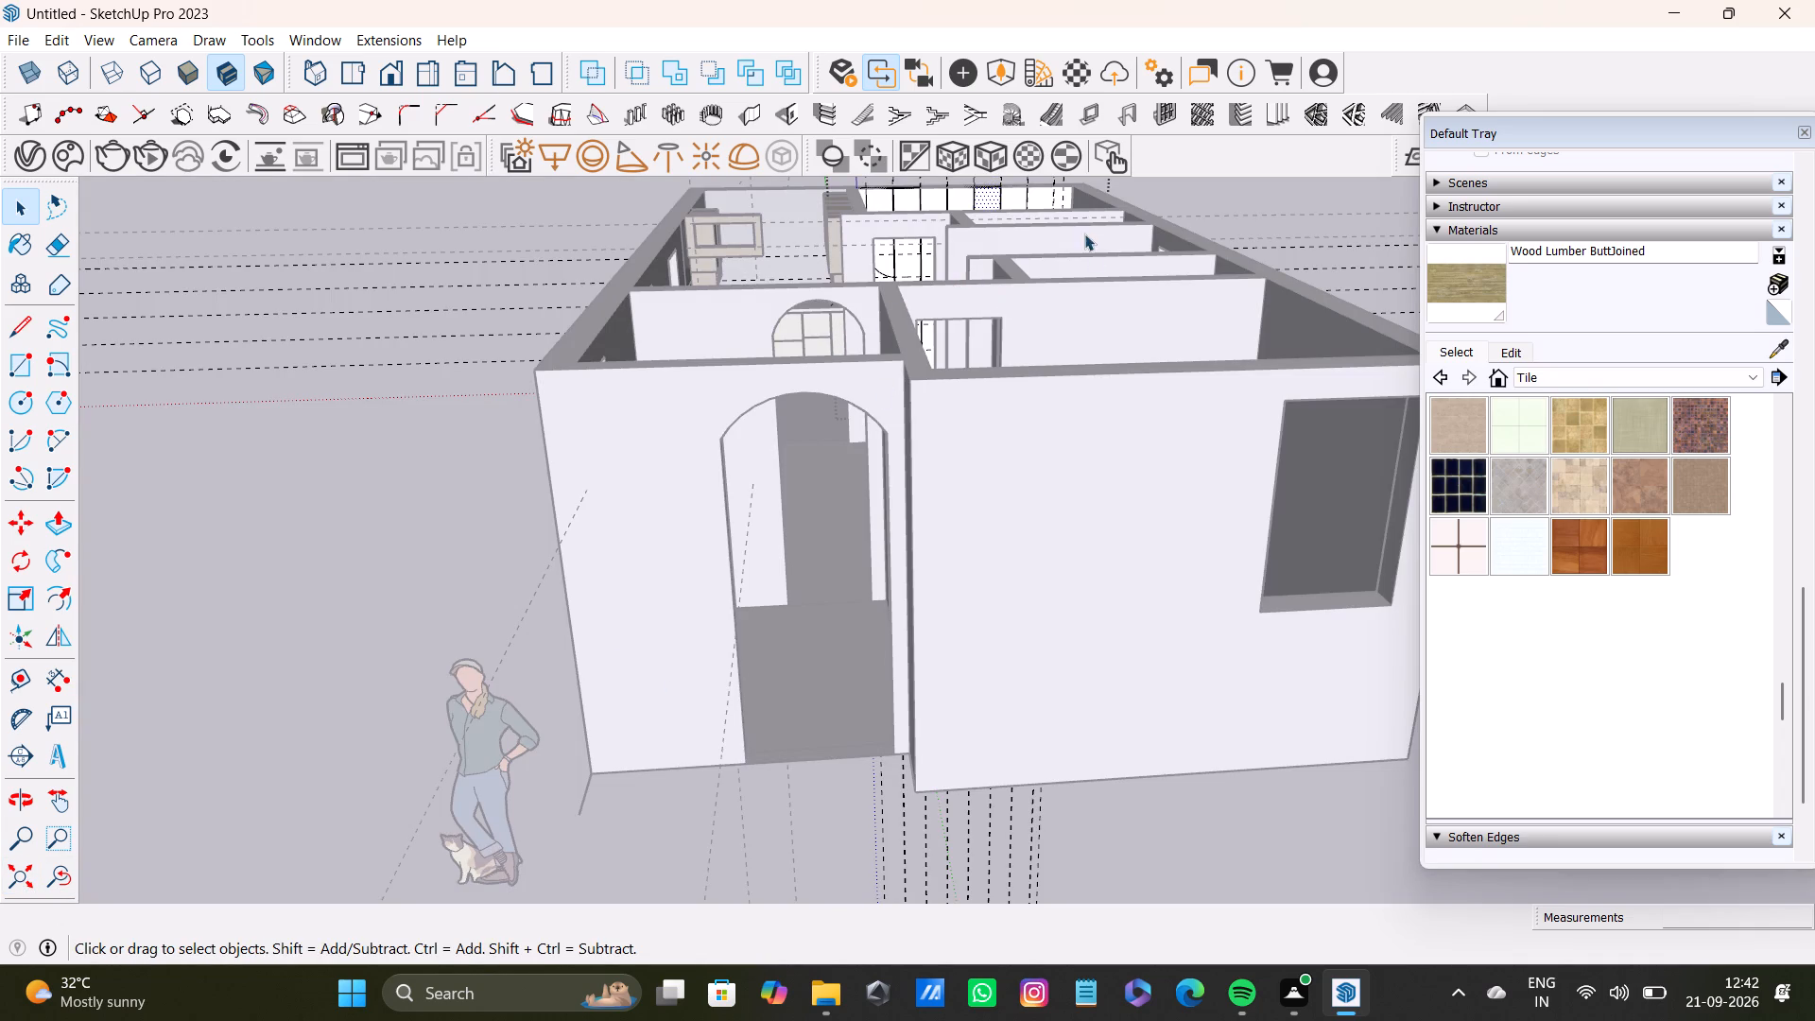
middle_click_drag(1095, 202, 981, 597, "shift")
scroll(800, 541, "up", 13)
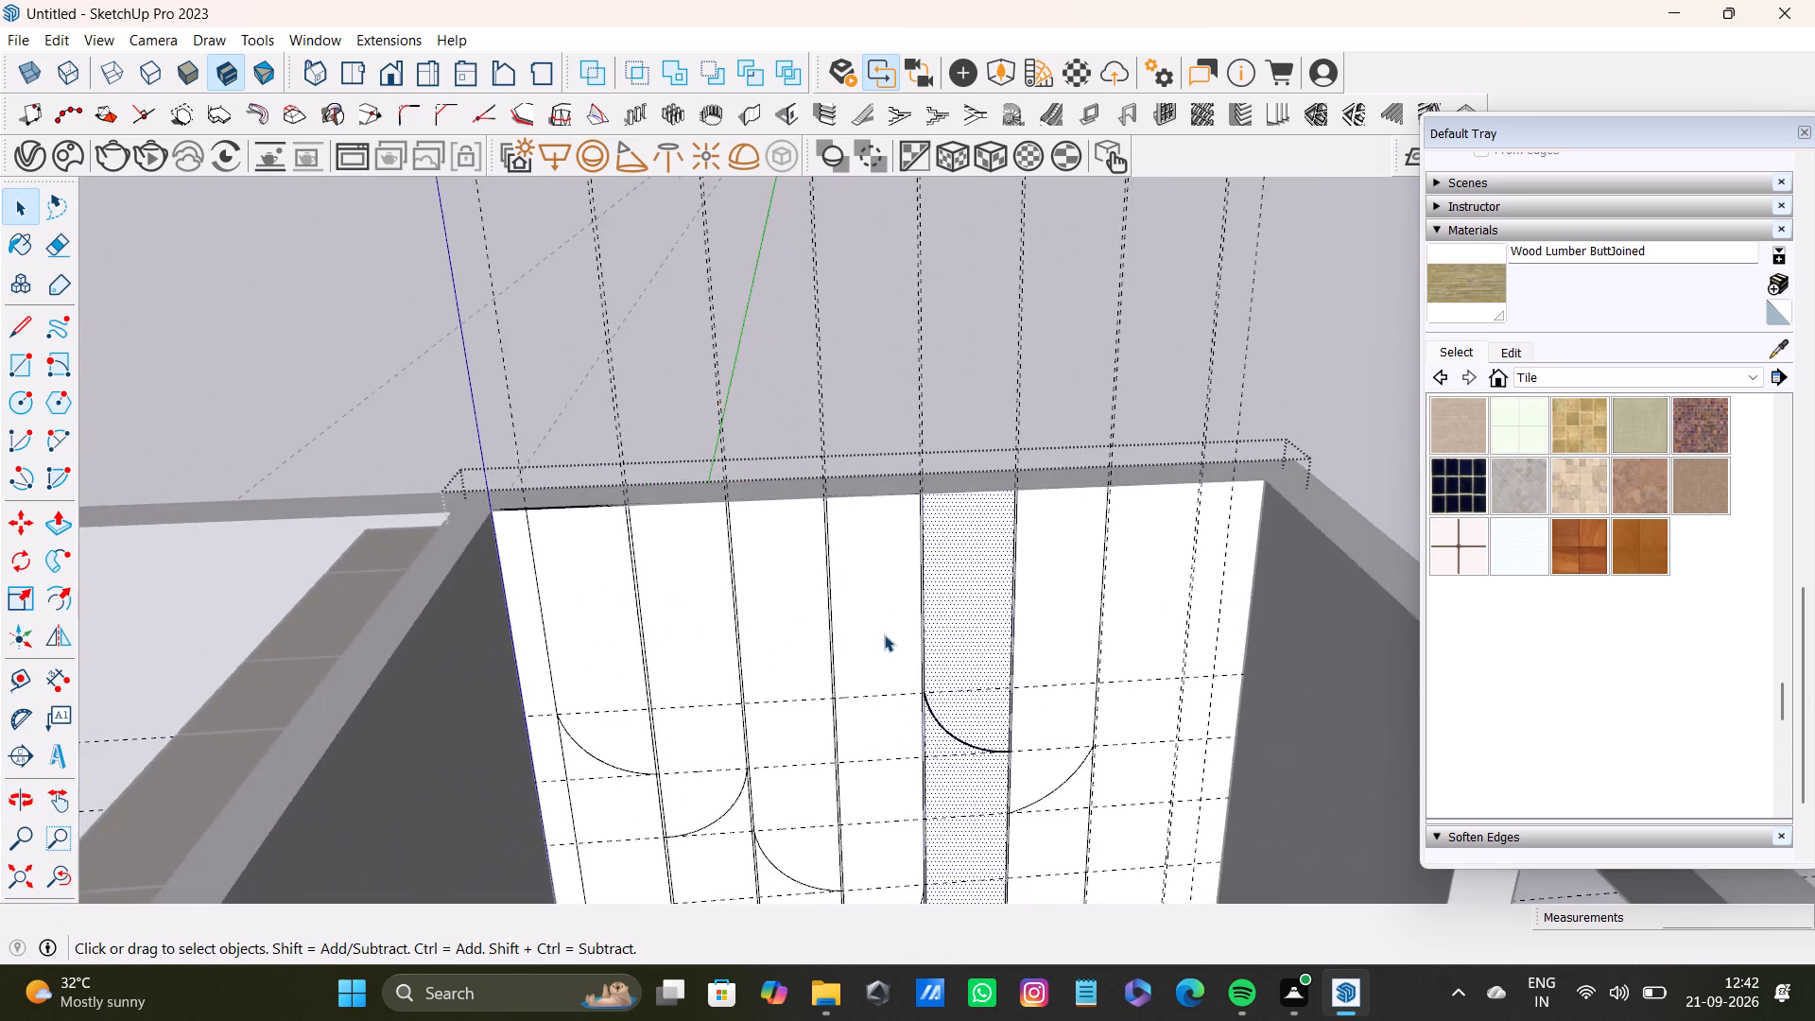
scroll(884, 634, "up", 5)
scroll(832, 517, "up", 19)
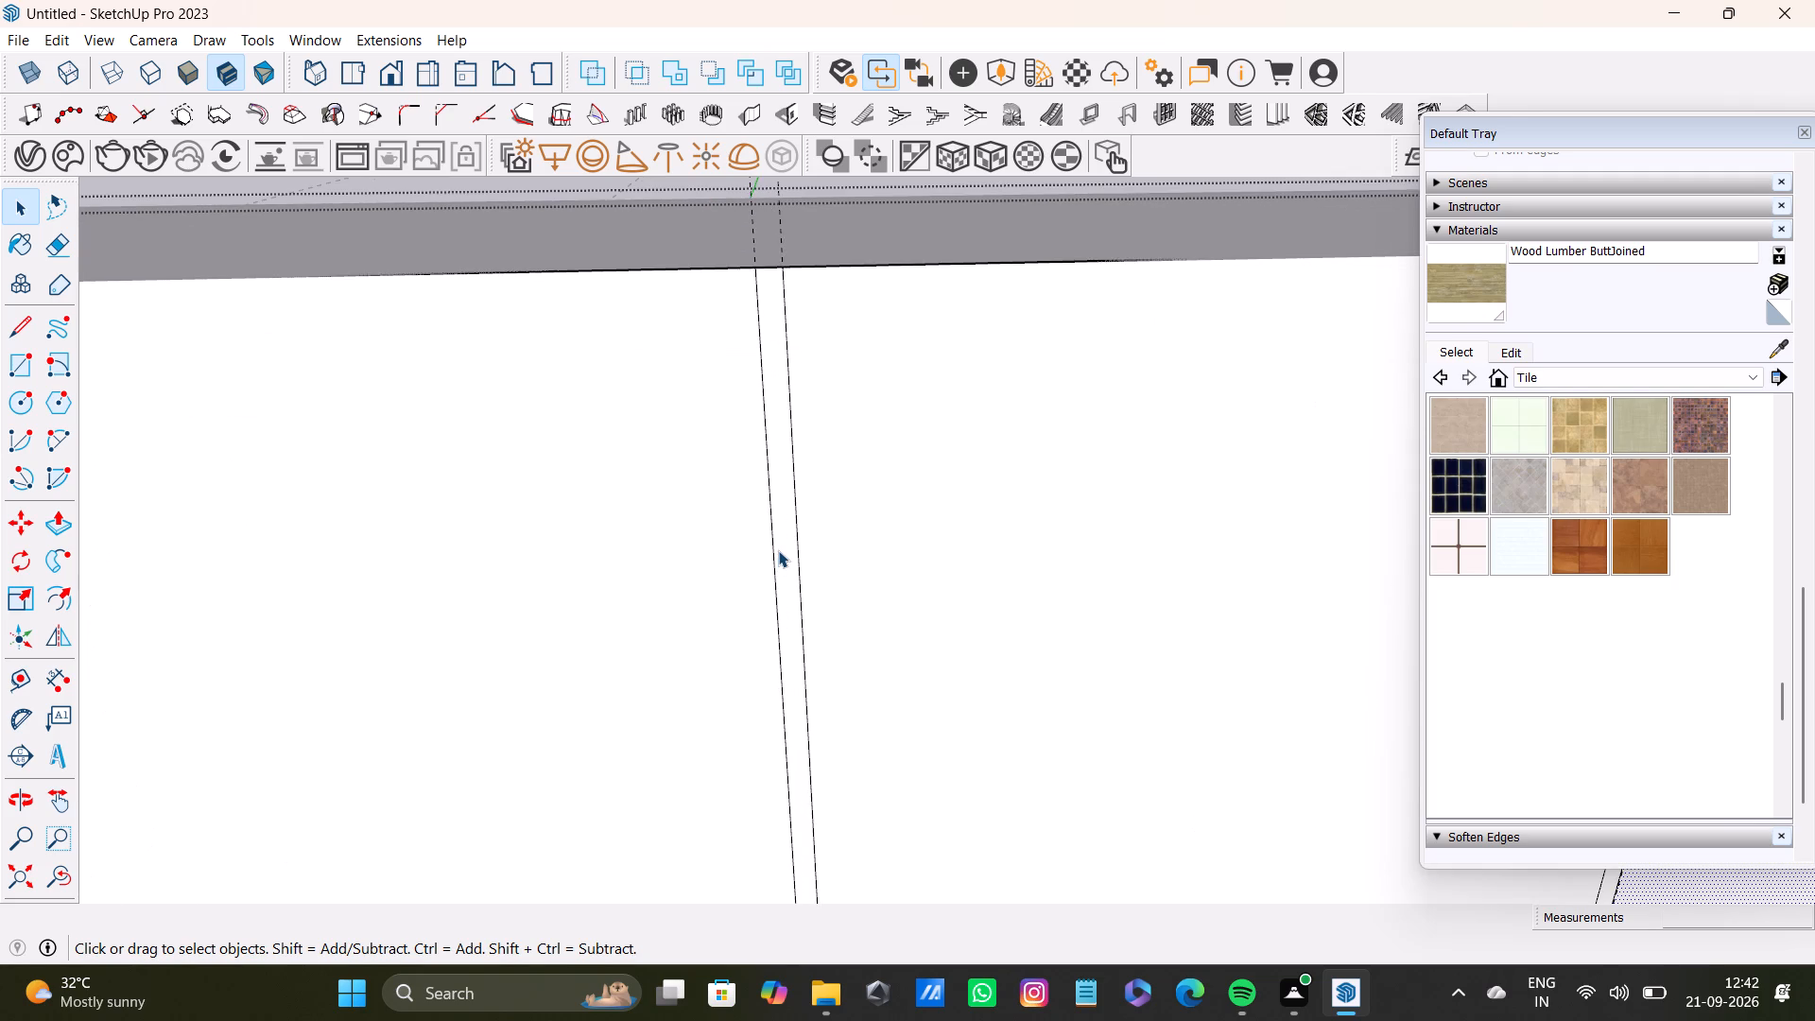
scroll(811, 593, "up", 7)
scroll(816, 640, "down", 15)
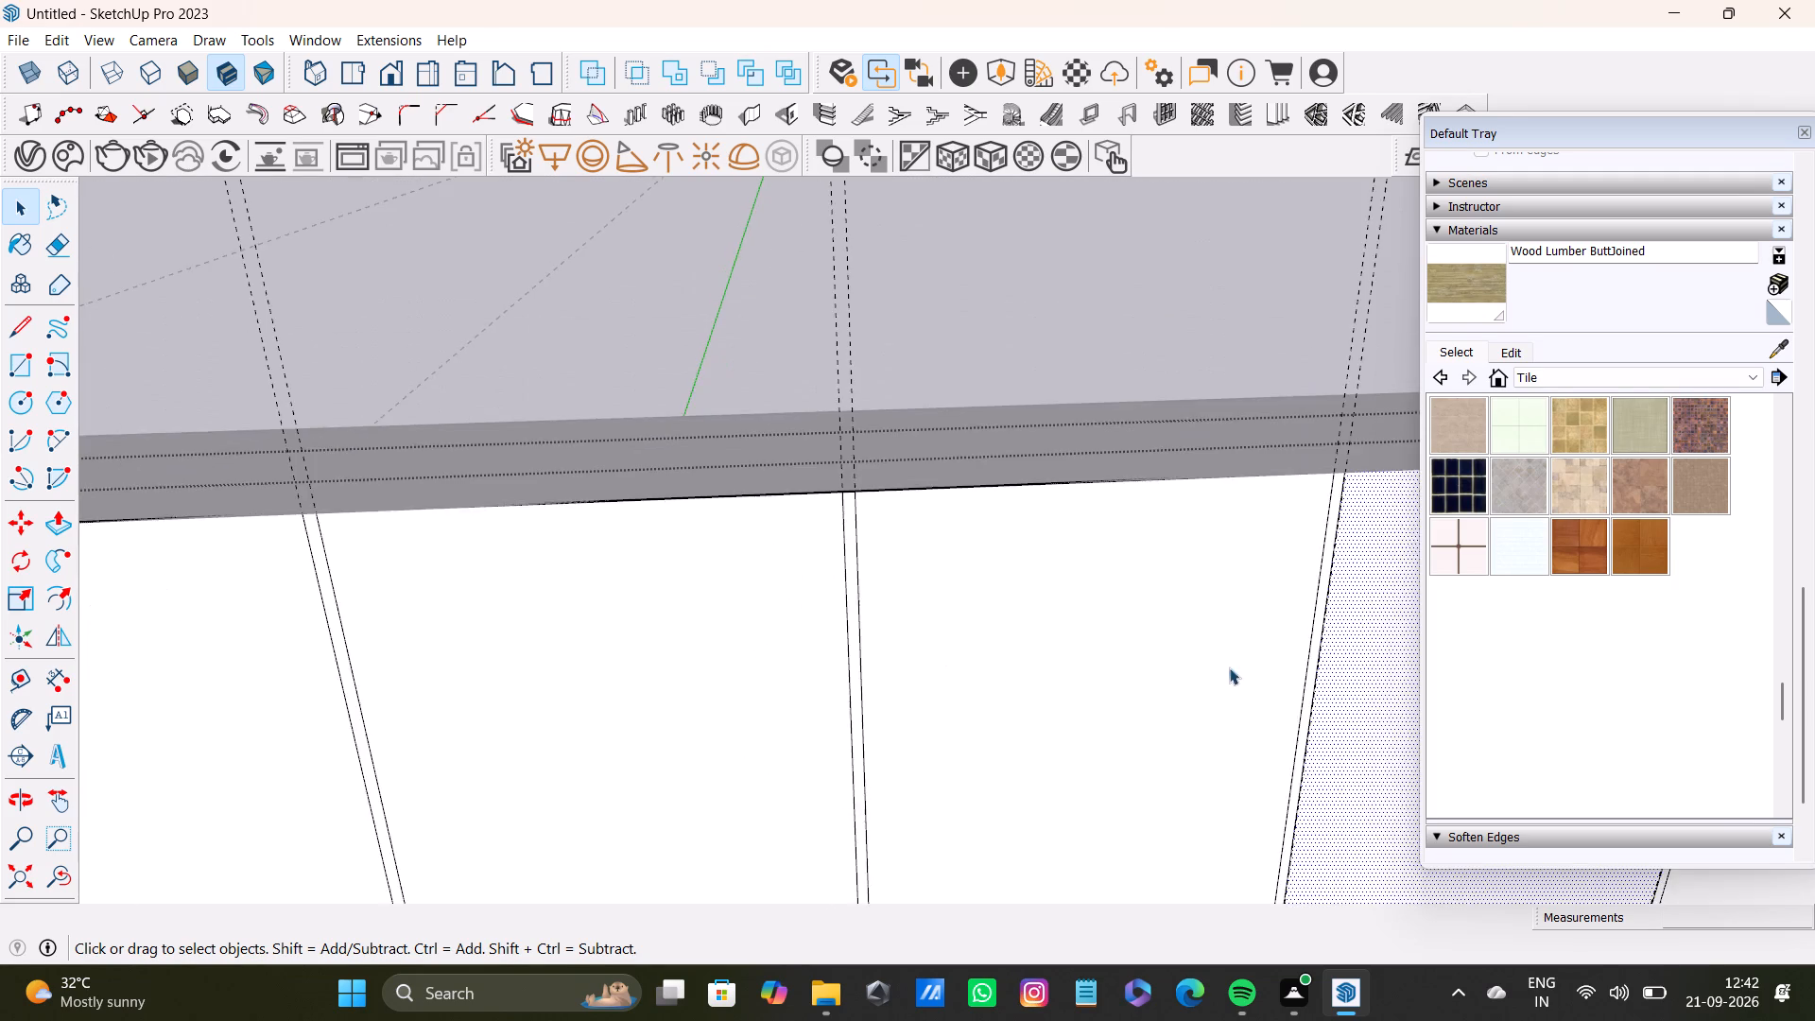
middle_click_drag(1233, 665, 750, 669, "shift")
scroll(877, 614, "up", 7)
scroll(806, 437, "down", 12)
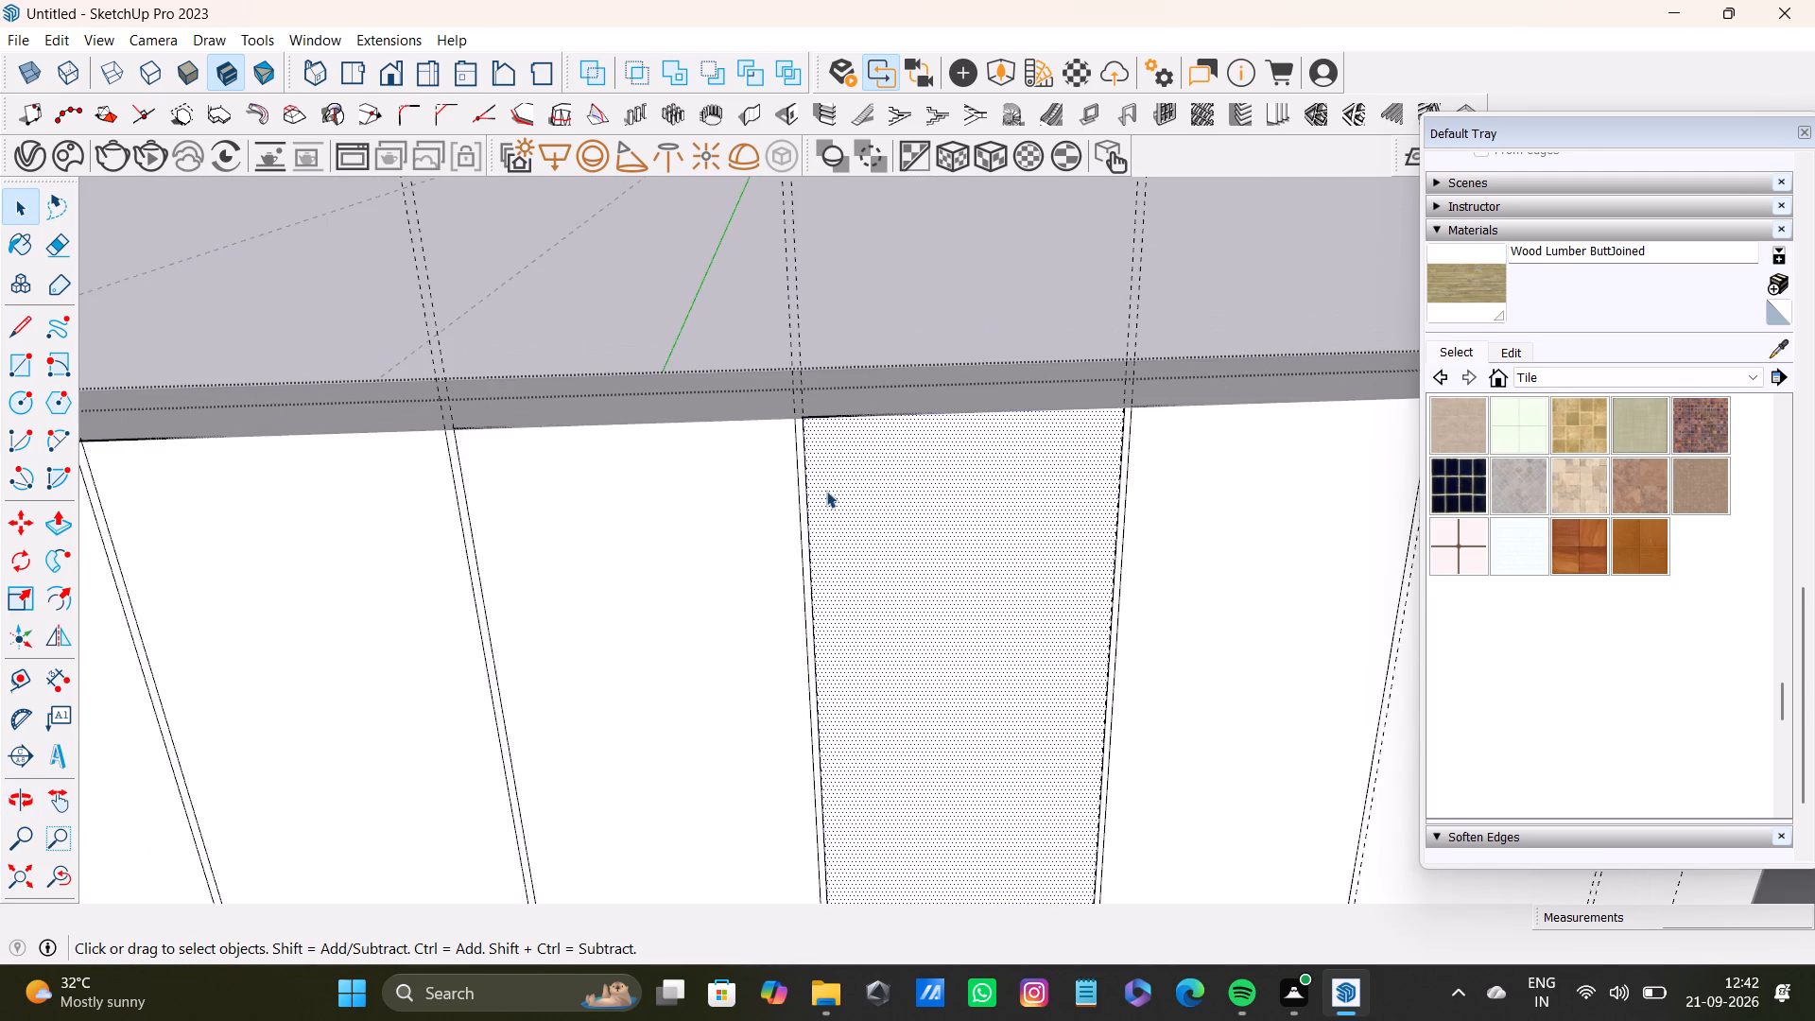
scroll(844, 511, "down", 4)
middle_click_drag(871, 581, 842, 372, "shift")
scroll(917, 509, "down", 6)
middle_click_drag(909, 609, 853, 389)
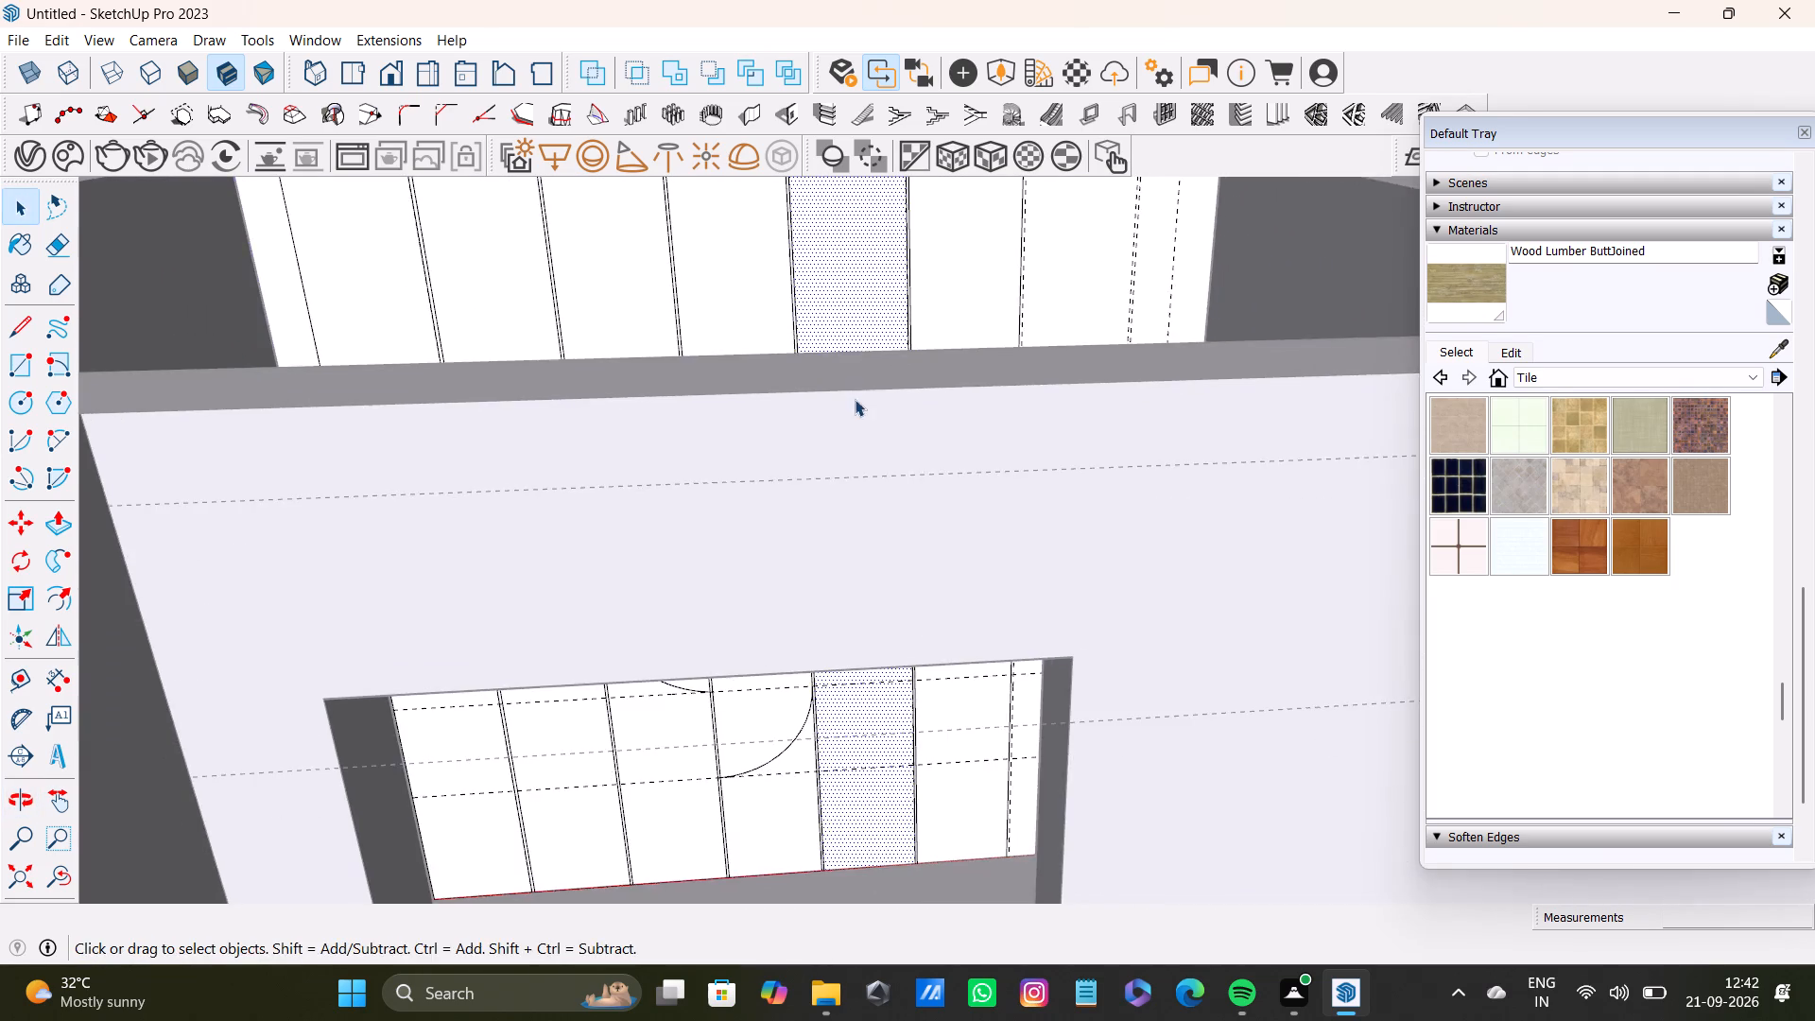
middle_click_drag(855, 405, 848, 723)
scroll(848, 723, "down", 1)
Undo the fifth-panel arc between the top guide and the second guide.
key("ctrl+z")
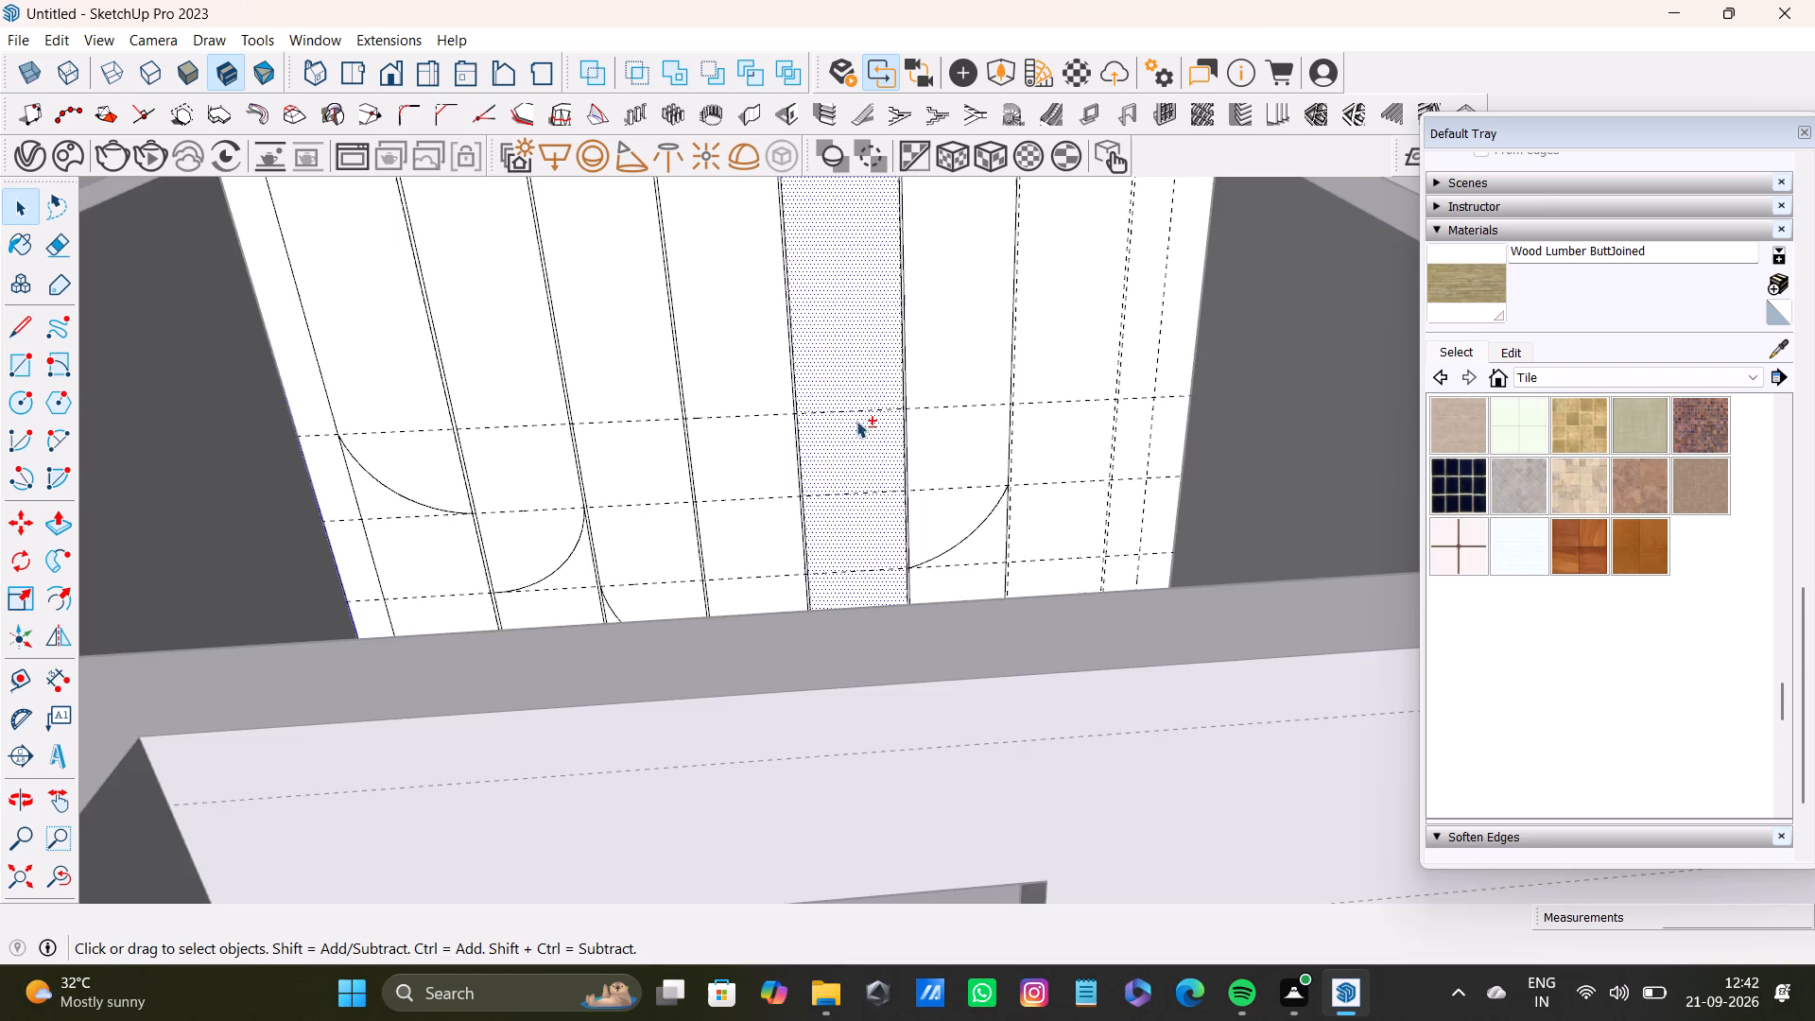
Select the fifth panel's face and examine its side border closely near the top of the wall.
middle_click_drag(856, 420, 890, 715, "shift")
left_click(889, 553)
scroll(812, 497, "up", 10)
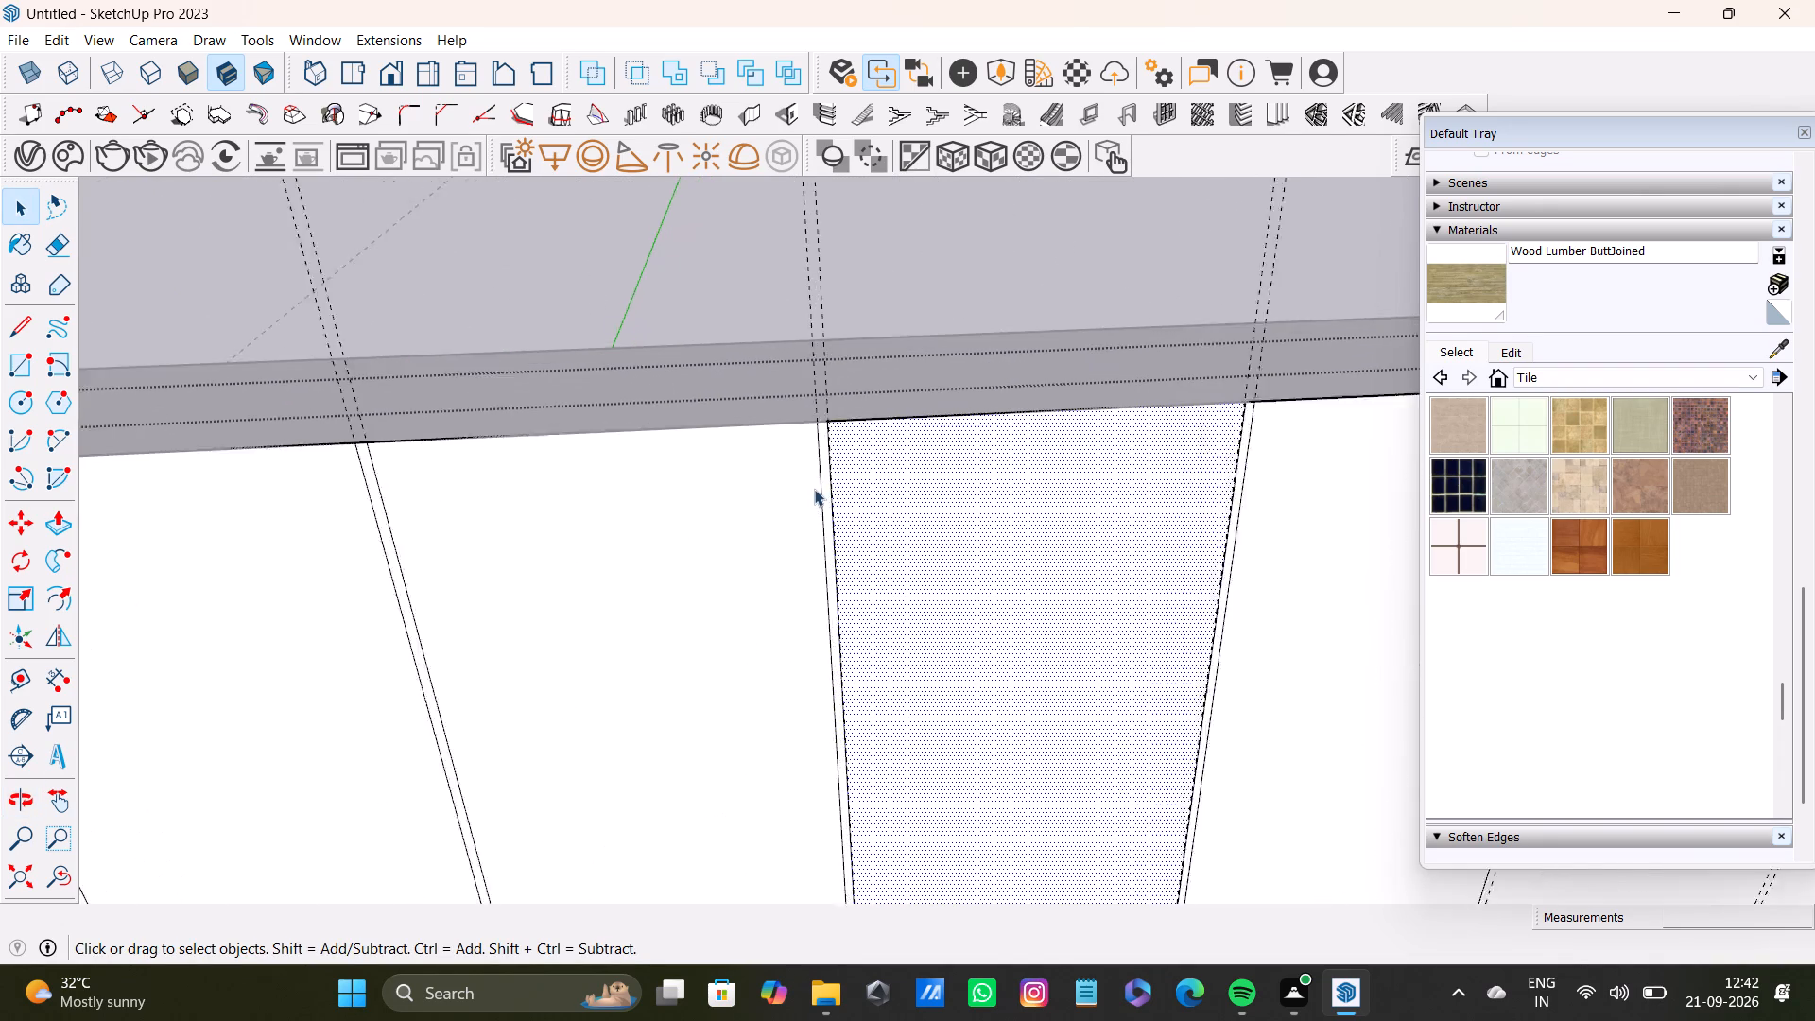
scroll(814, 489, "up", 13)
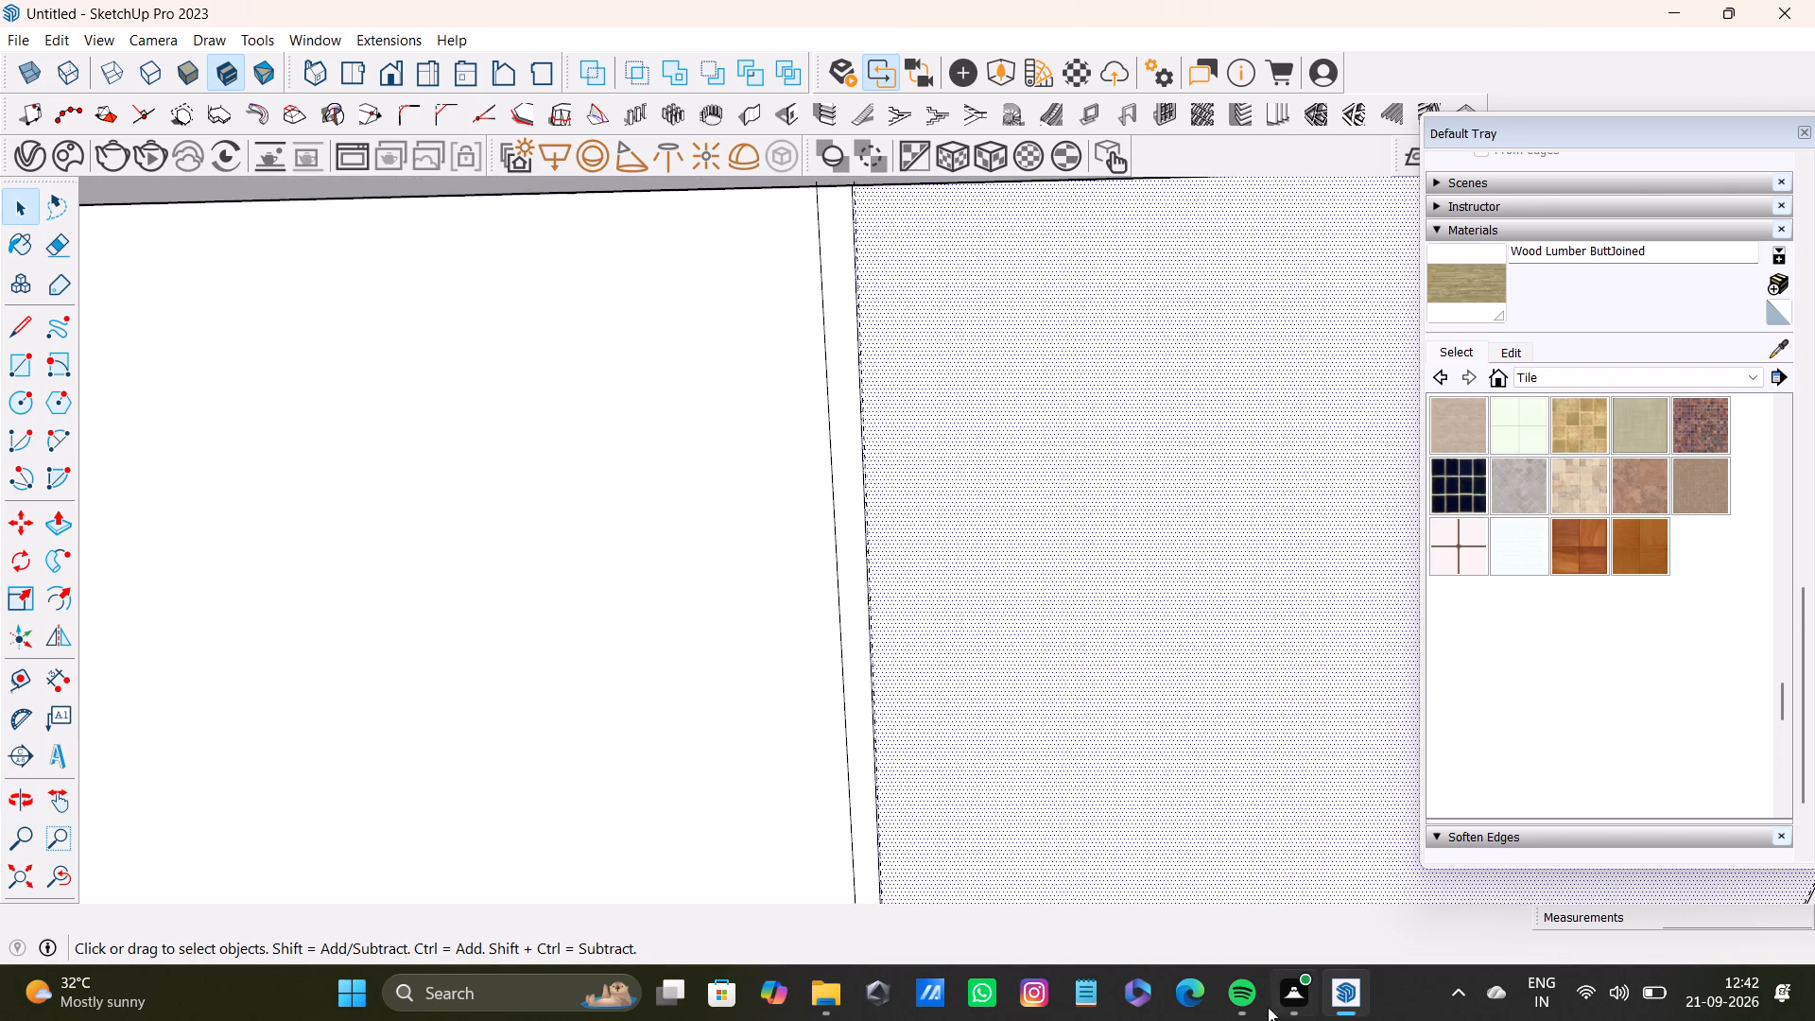
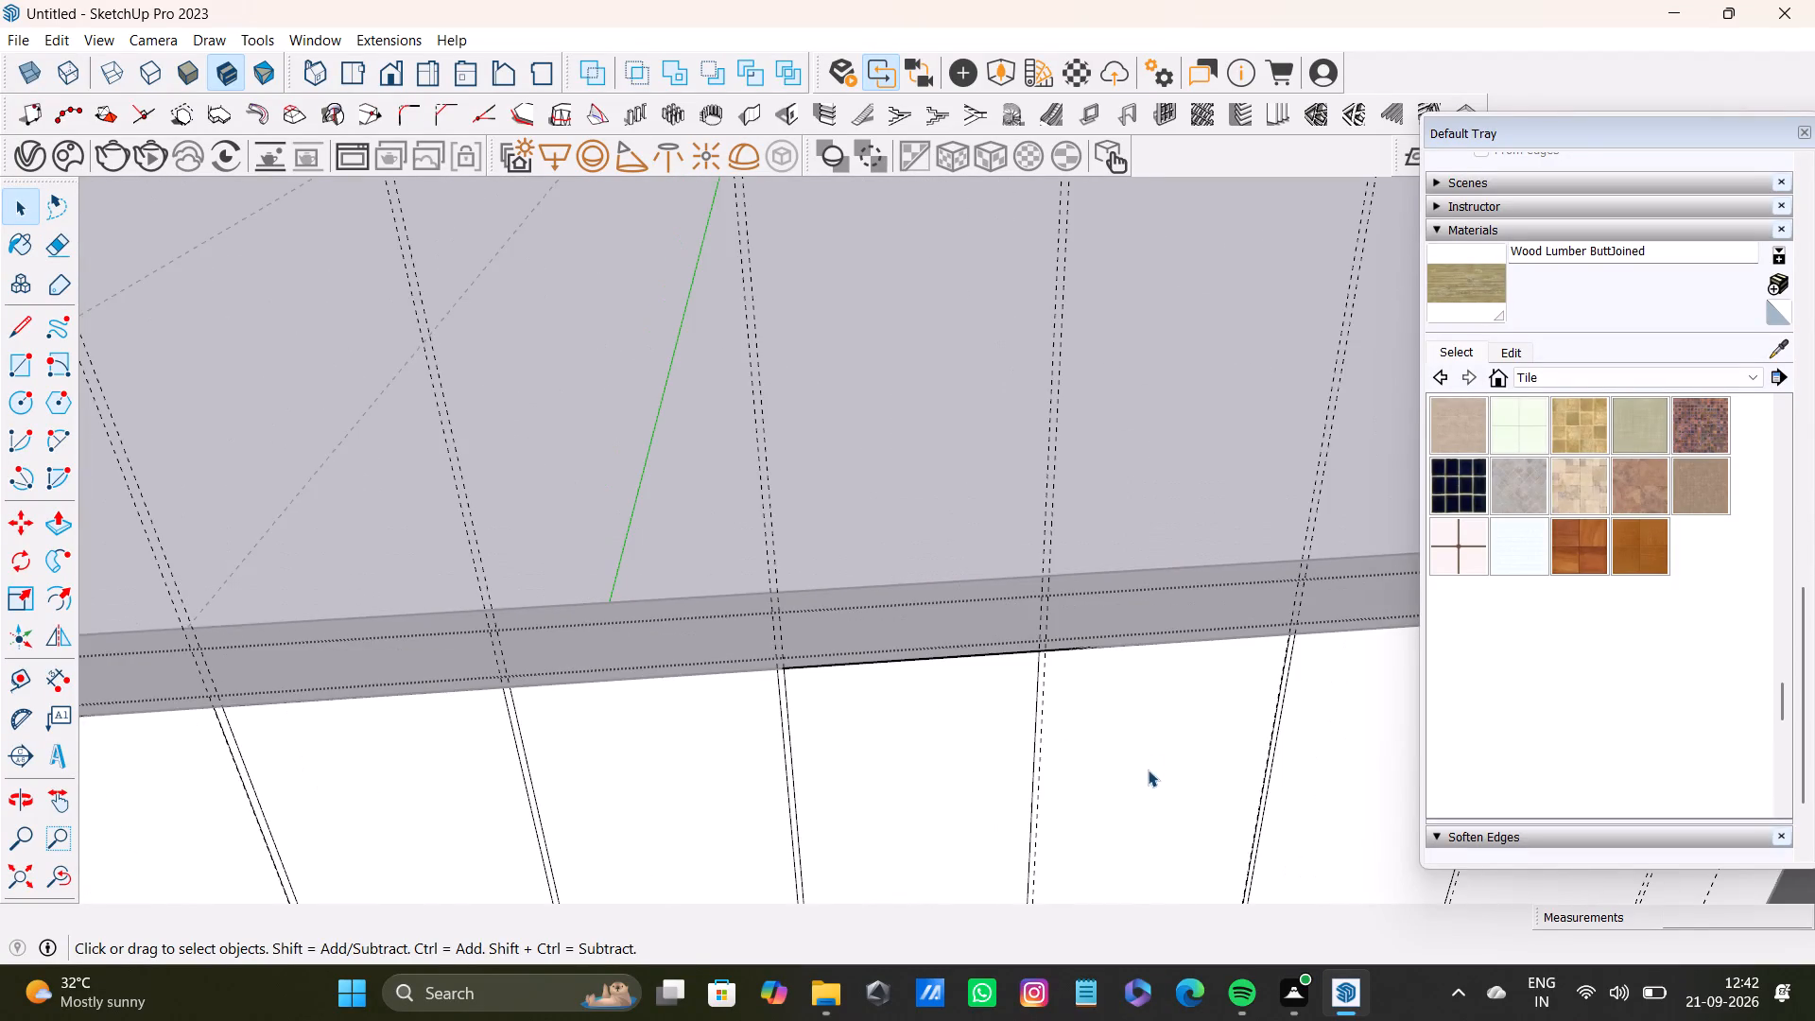
Delete the leftover vertical guide running beside the border between the fifth and sixth panels.
middle_click_drag(1148, 769, 991, 437)
scroll(1081, 570, "up", 13)
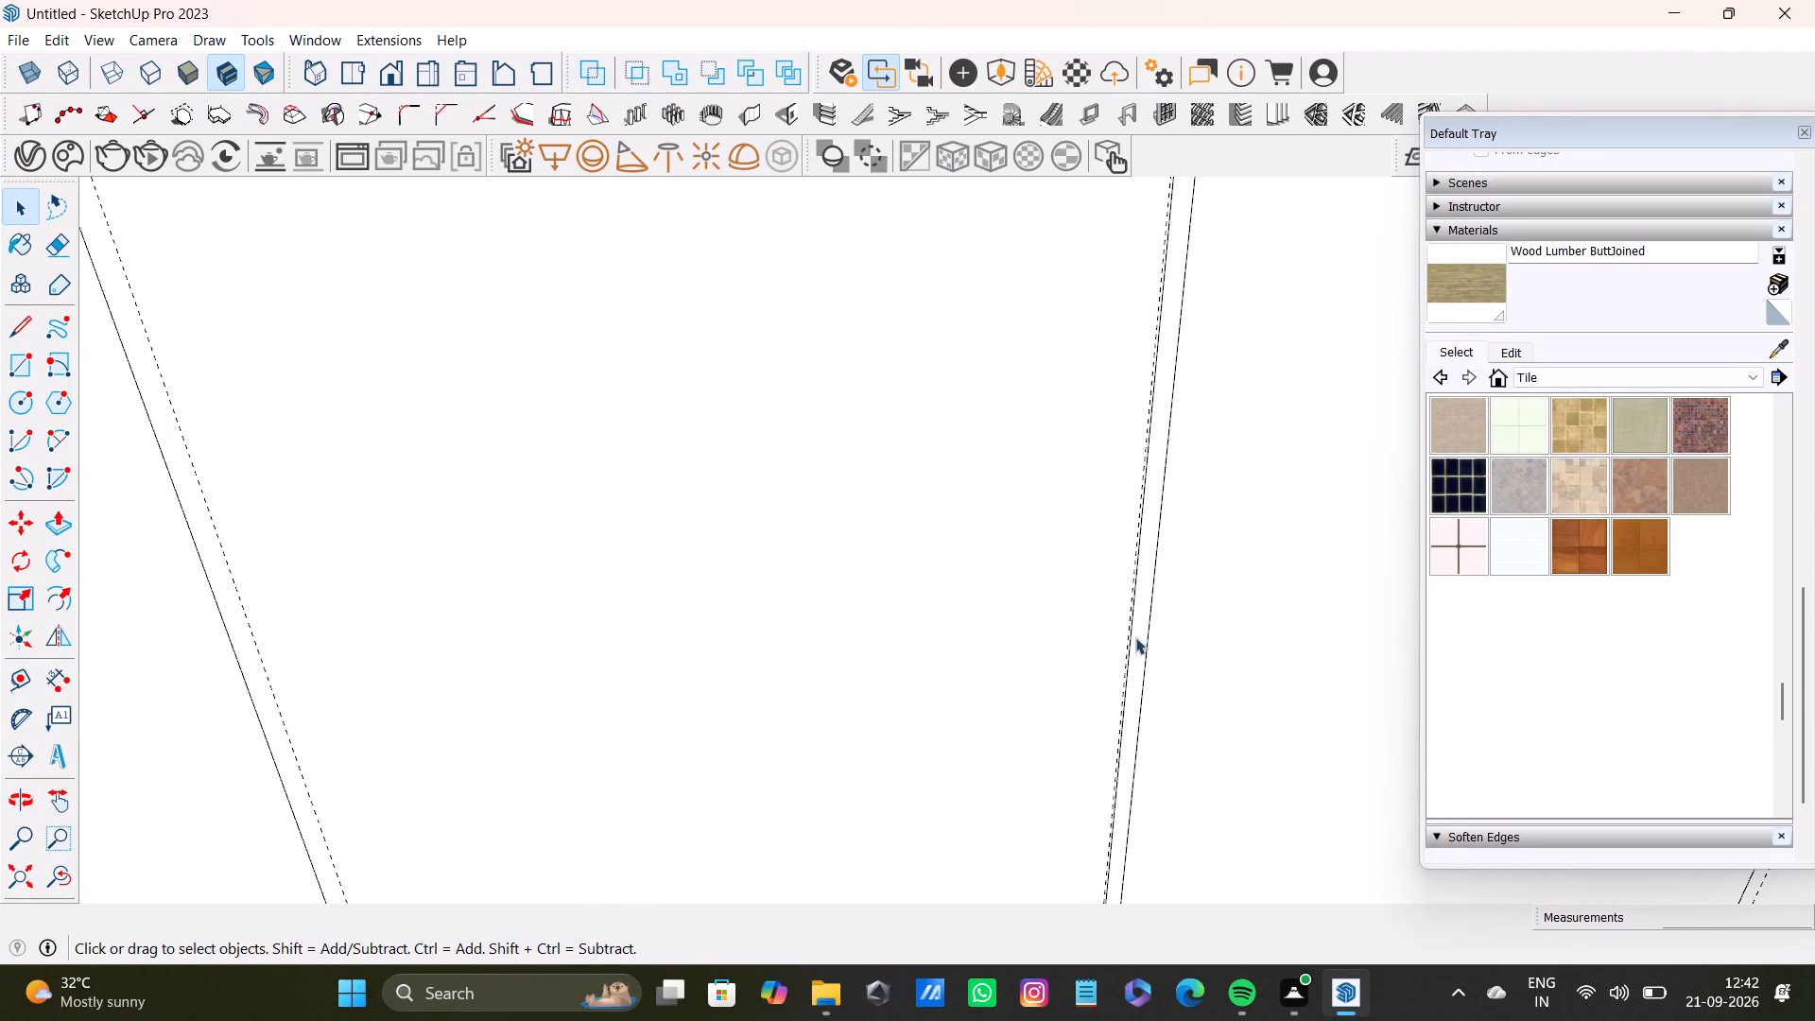
left_click(1128, 644)
key("Delete")
Examine the fifth panel's side borders down to the floor and back up to the top of the wall.
scroll(978, 585, "down", 8)
middle_click_drag(940, 708, 973, 376, "shift")
middle_click_drag(939, 719, 931, 419, "shift")
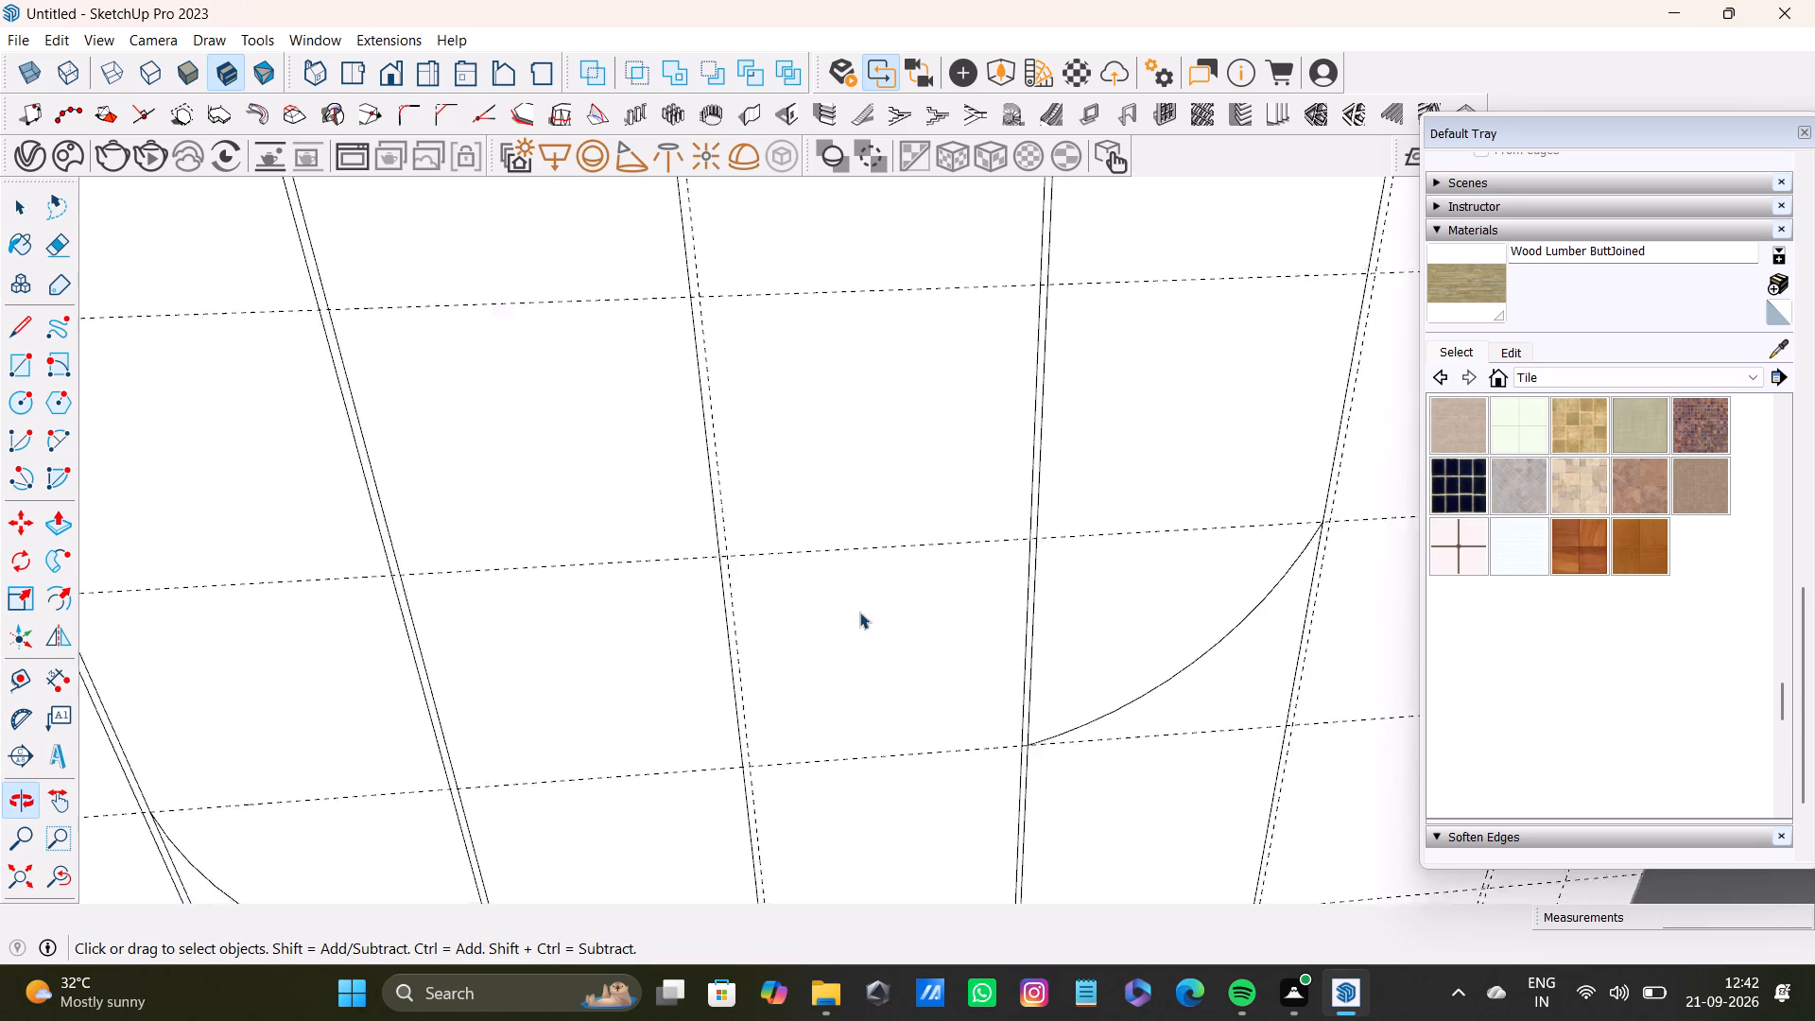
scroll(859, 612, "up", 3)
middle_click_drag(885, 689, 916, 404, "shift")
scroll(992, 563, "up", 4)
middle_click_drag(999, 696, 953, 267, "shift")
middle_click_drag(977, 617, 981, 290, "shift")
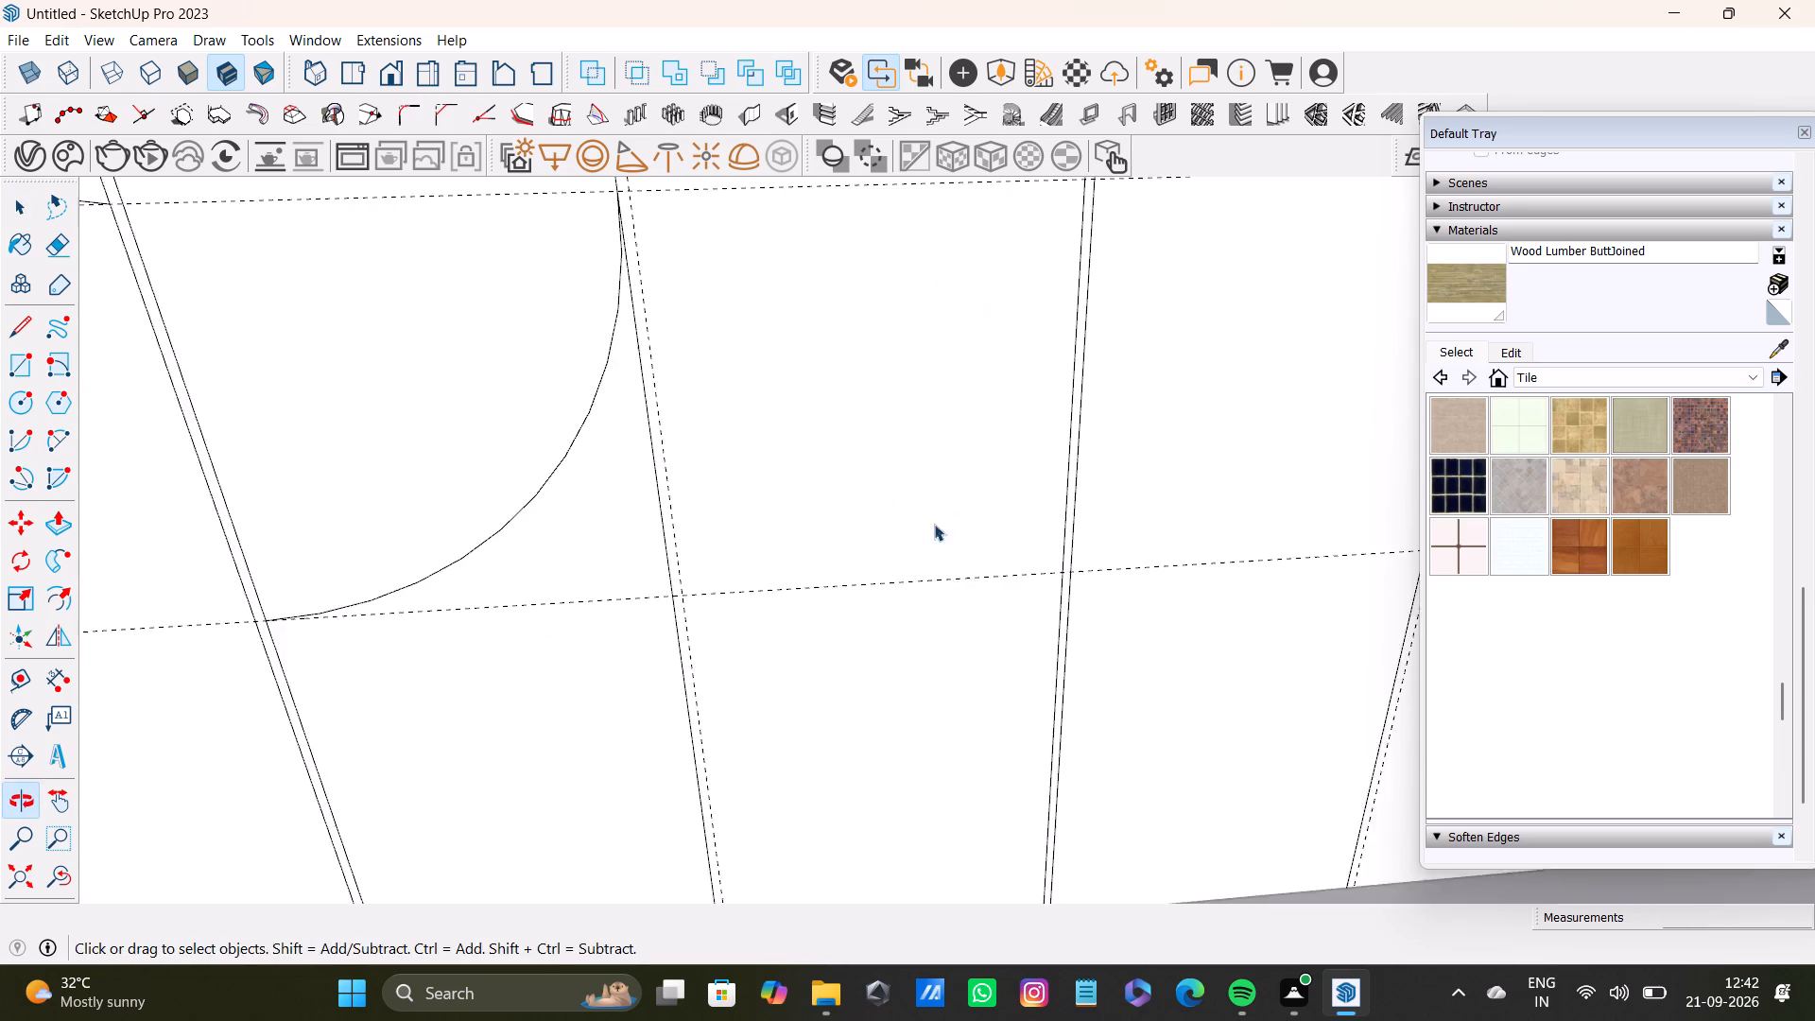
scroll(928, 616, "up", 3)
middle_click_drag(939, 649, 890, 360, "shift")
scroll(896, 649, "up", 4)
middle_click_drag(897, 741, 934, 770)
scroll(821, 702, "down", 2)
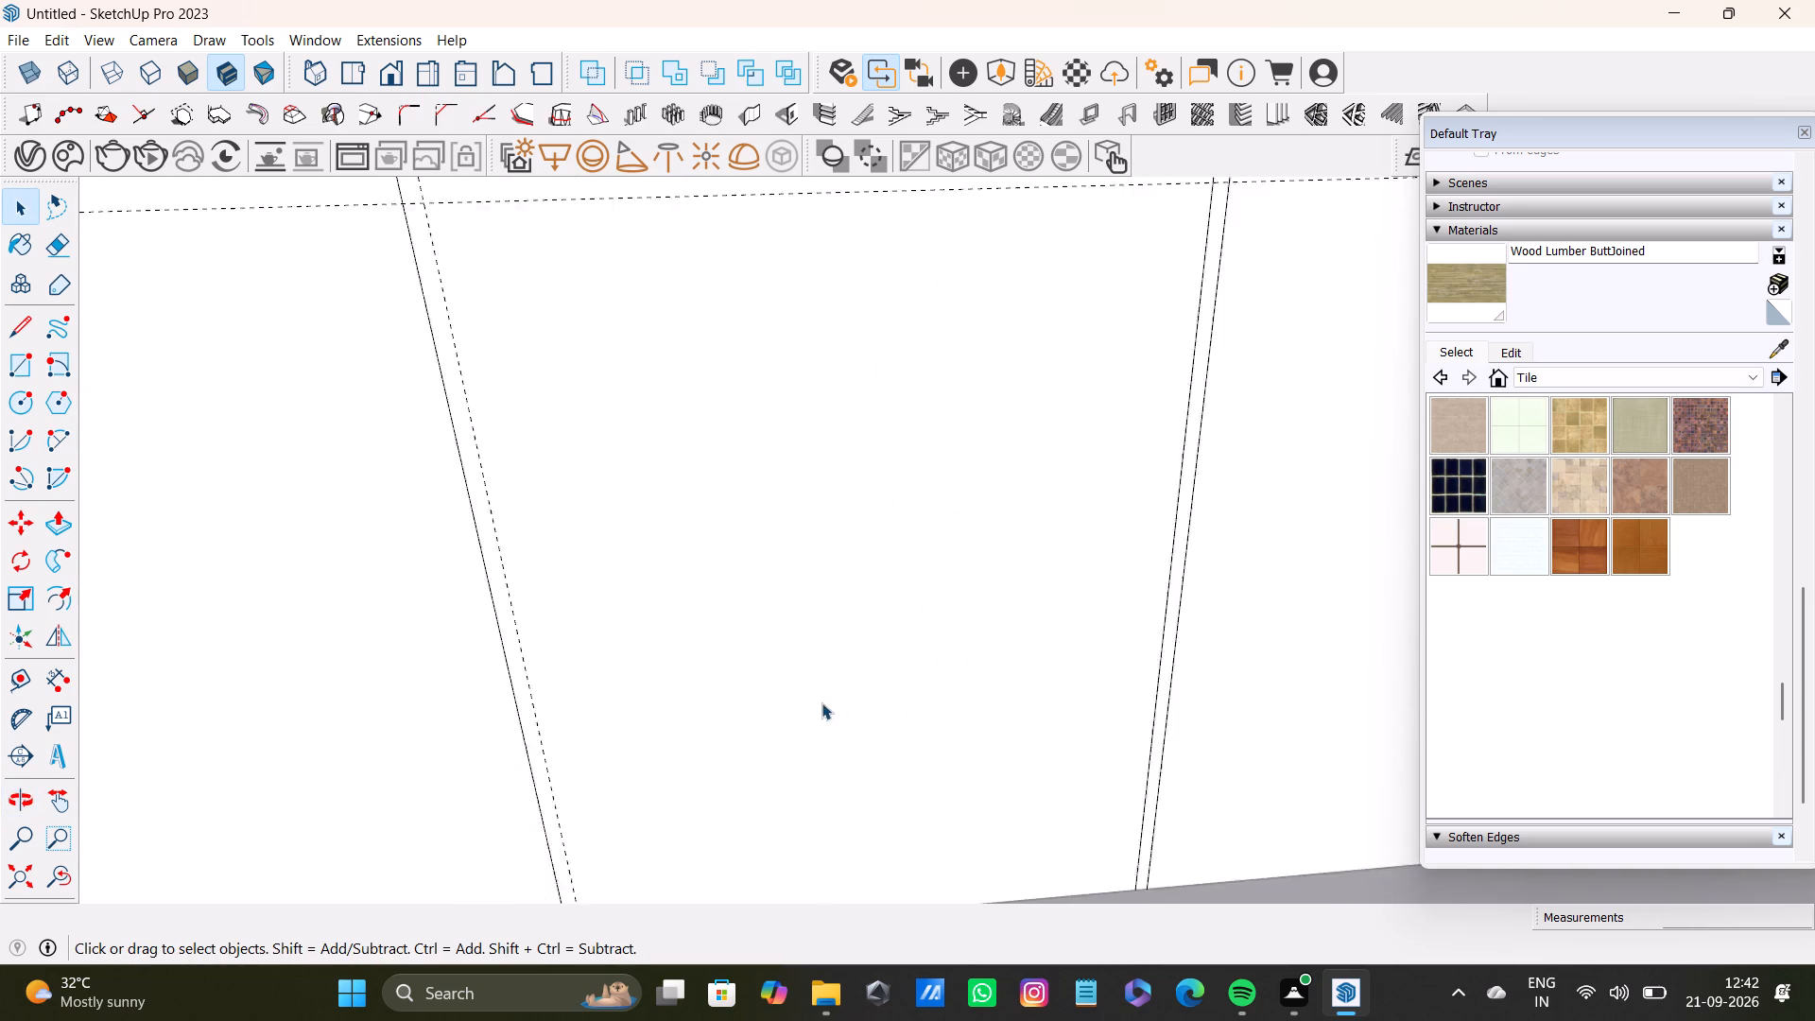
scroll(821, 702, "down", 10)
middle_click_drag(840, 610, 886, 850, "shift")
scroll(873, 721, "down", 9)
middle_click_drag(876, 456, 938, 993, "shift")
scroll(917, 580, "down", 4)
middle_click_drag(846, 409, 900, 758)
scroll(648, 612, "up", 1)
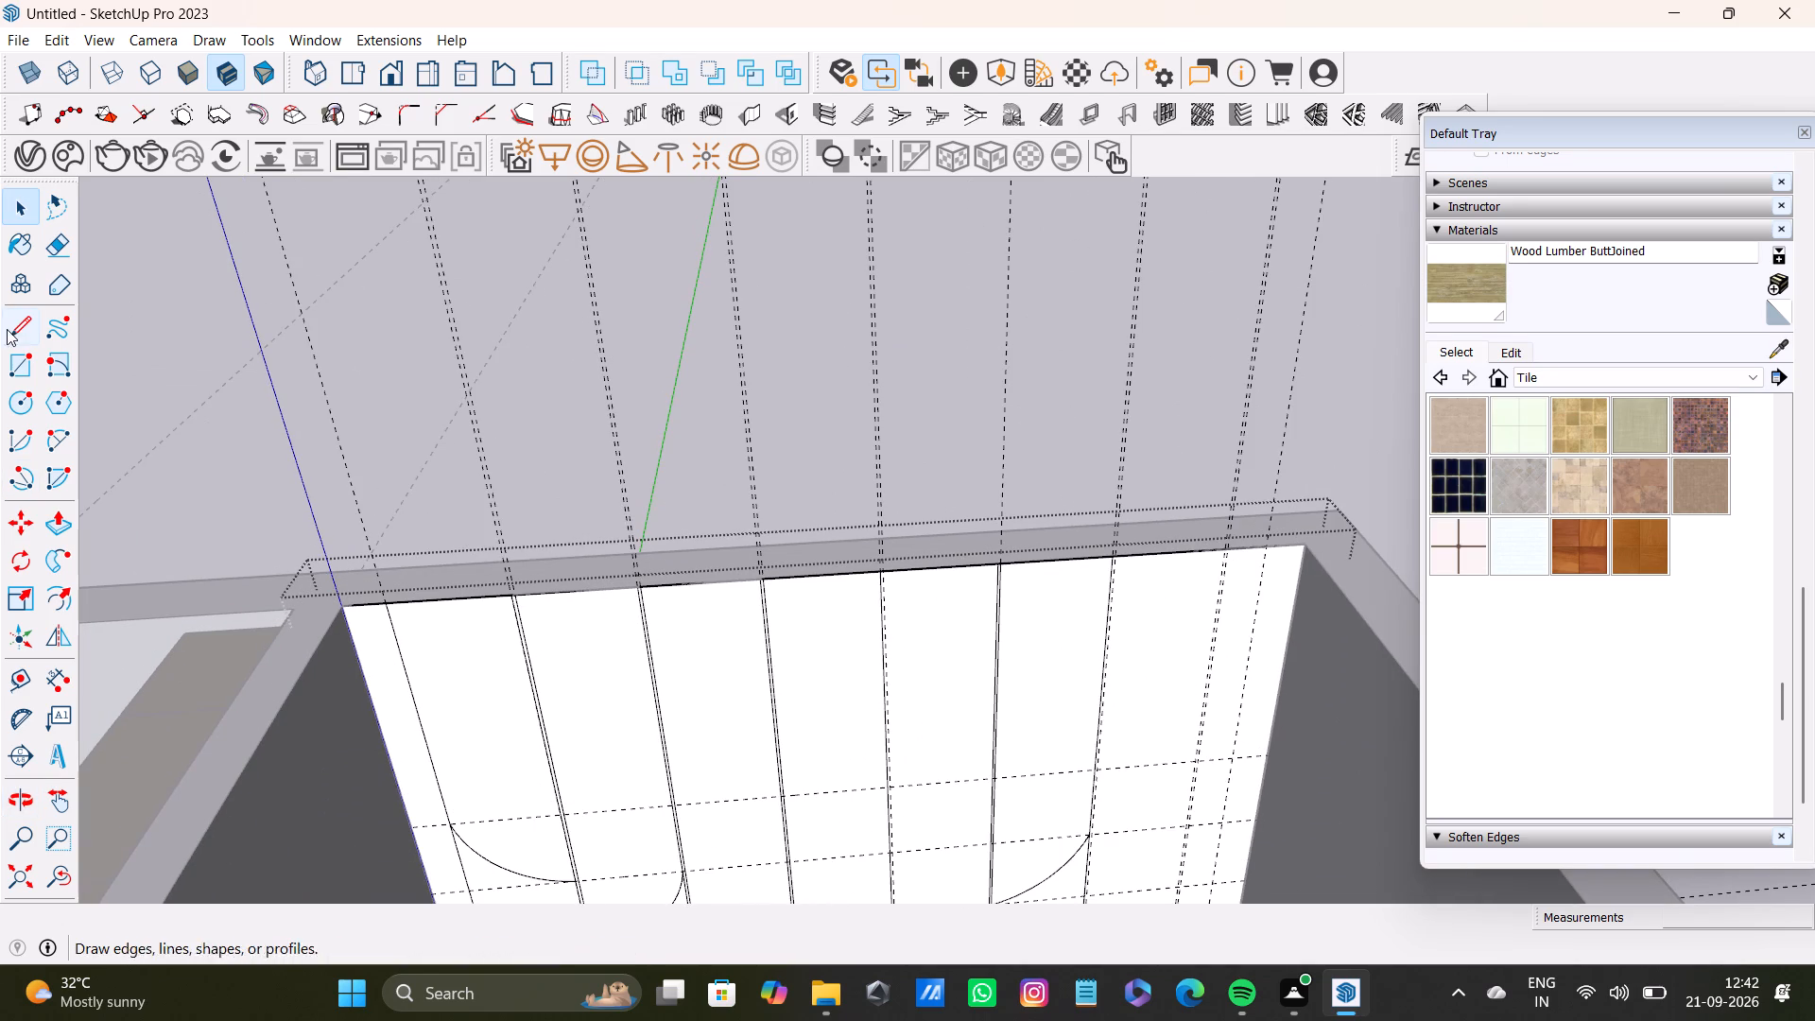
Redraw the fifth panel as a rectangle of about 1'4" by 10', from its guide at the wall top to the sixth-panel border at the floor.
left_click(22, 369)
scroll(1168, 718, "up", 9)
middle_click_drag(798, 536, 1219, 396)
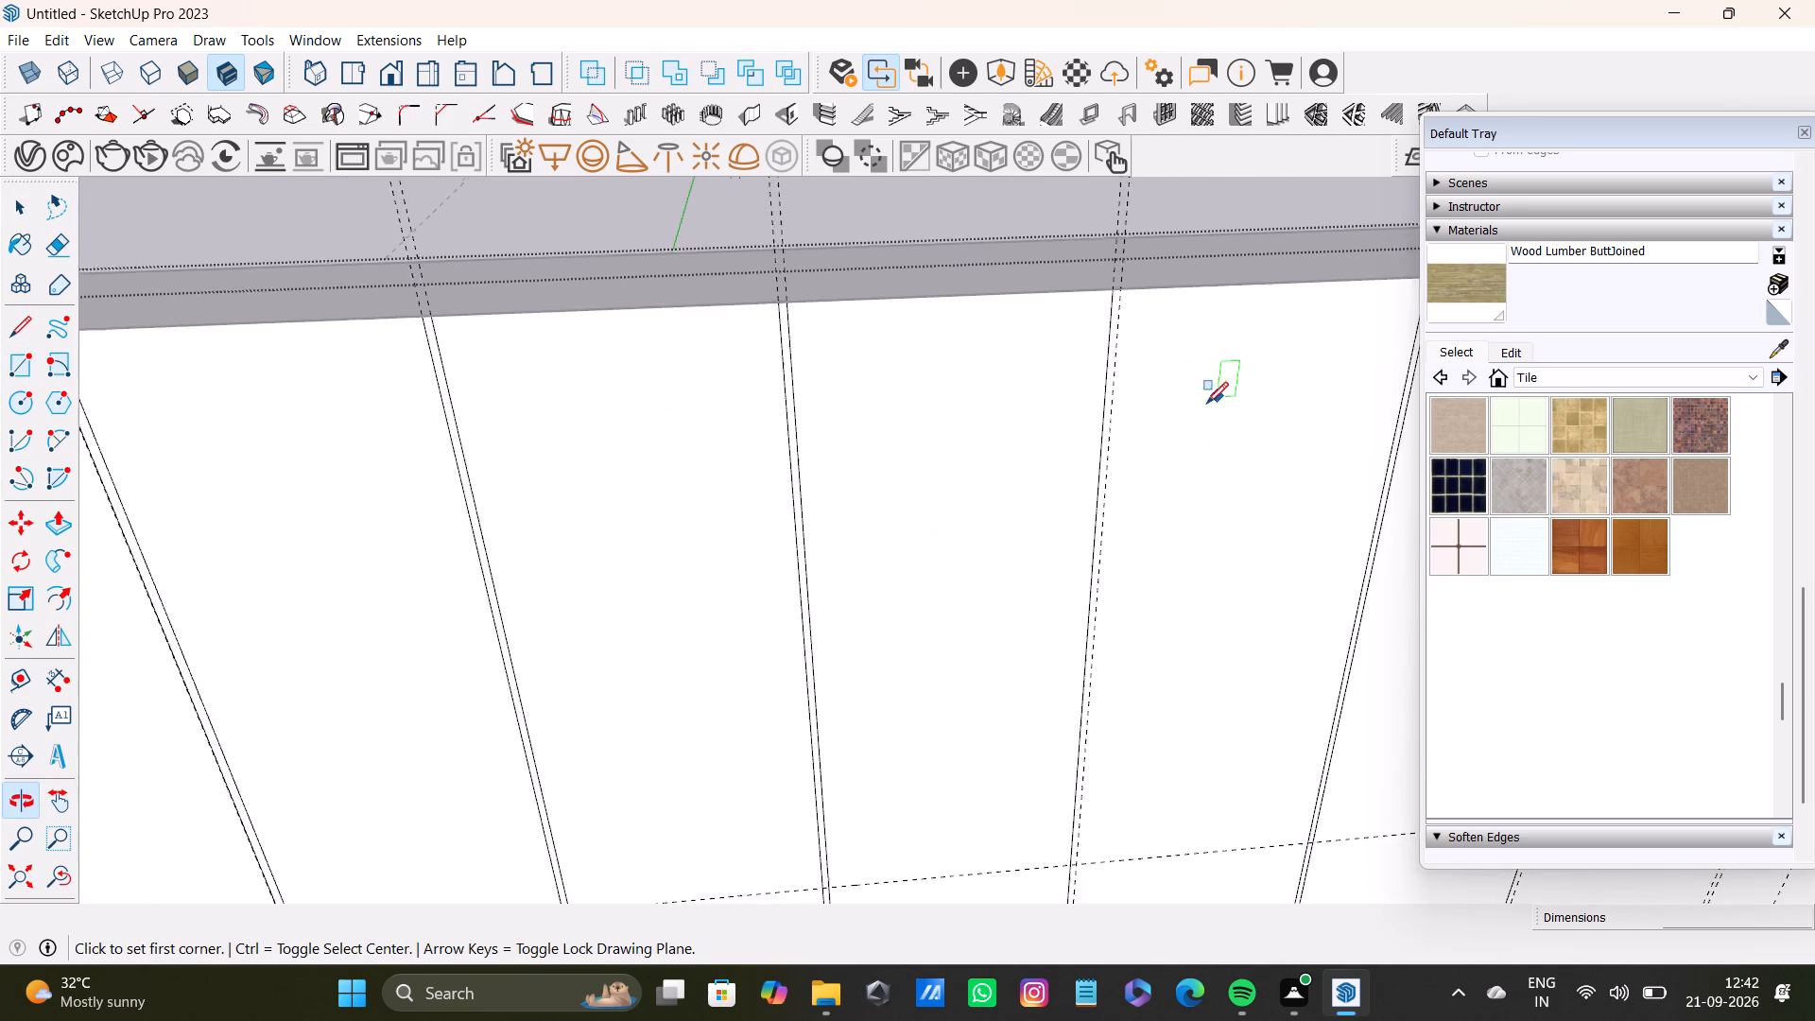
scroll(1176, 535, "down", 7)
middle_click_drag(1161, 633, 1058, 620)
scroll(1028, 507, "up", 3)
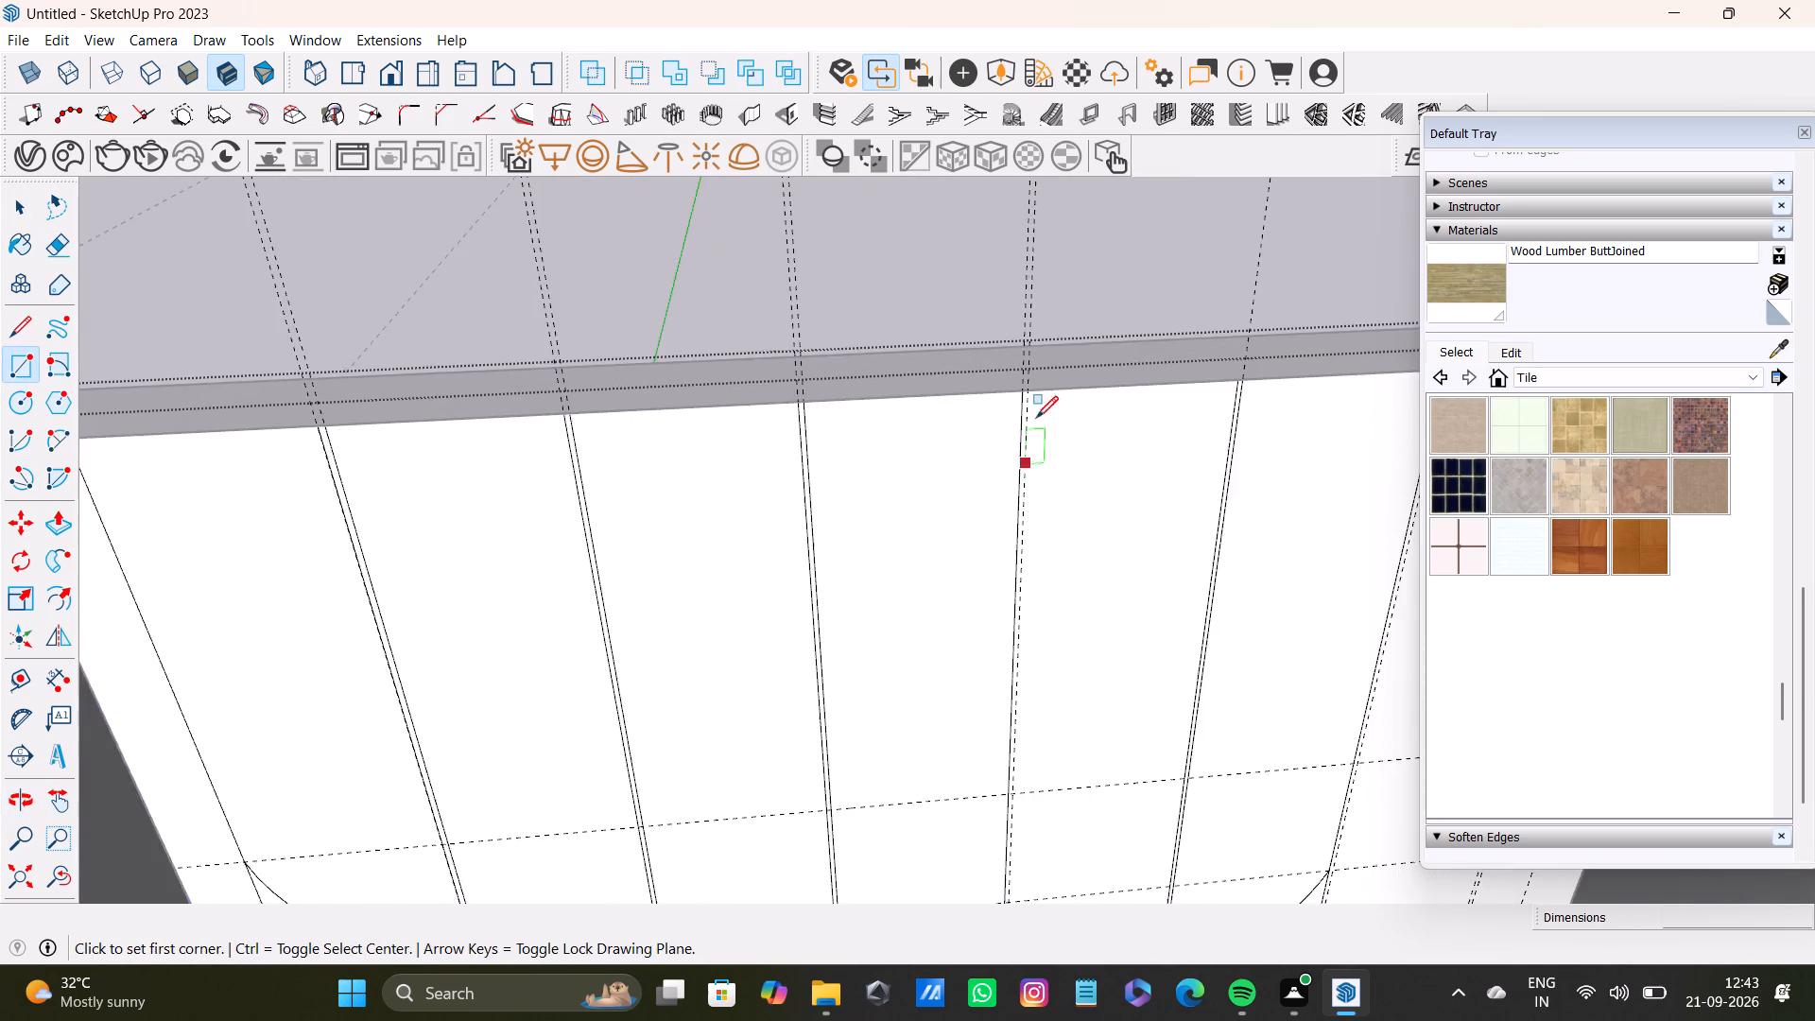
scroll(1036, 418, "up", 13)
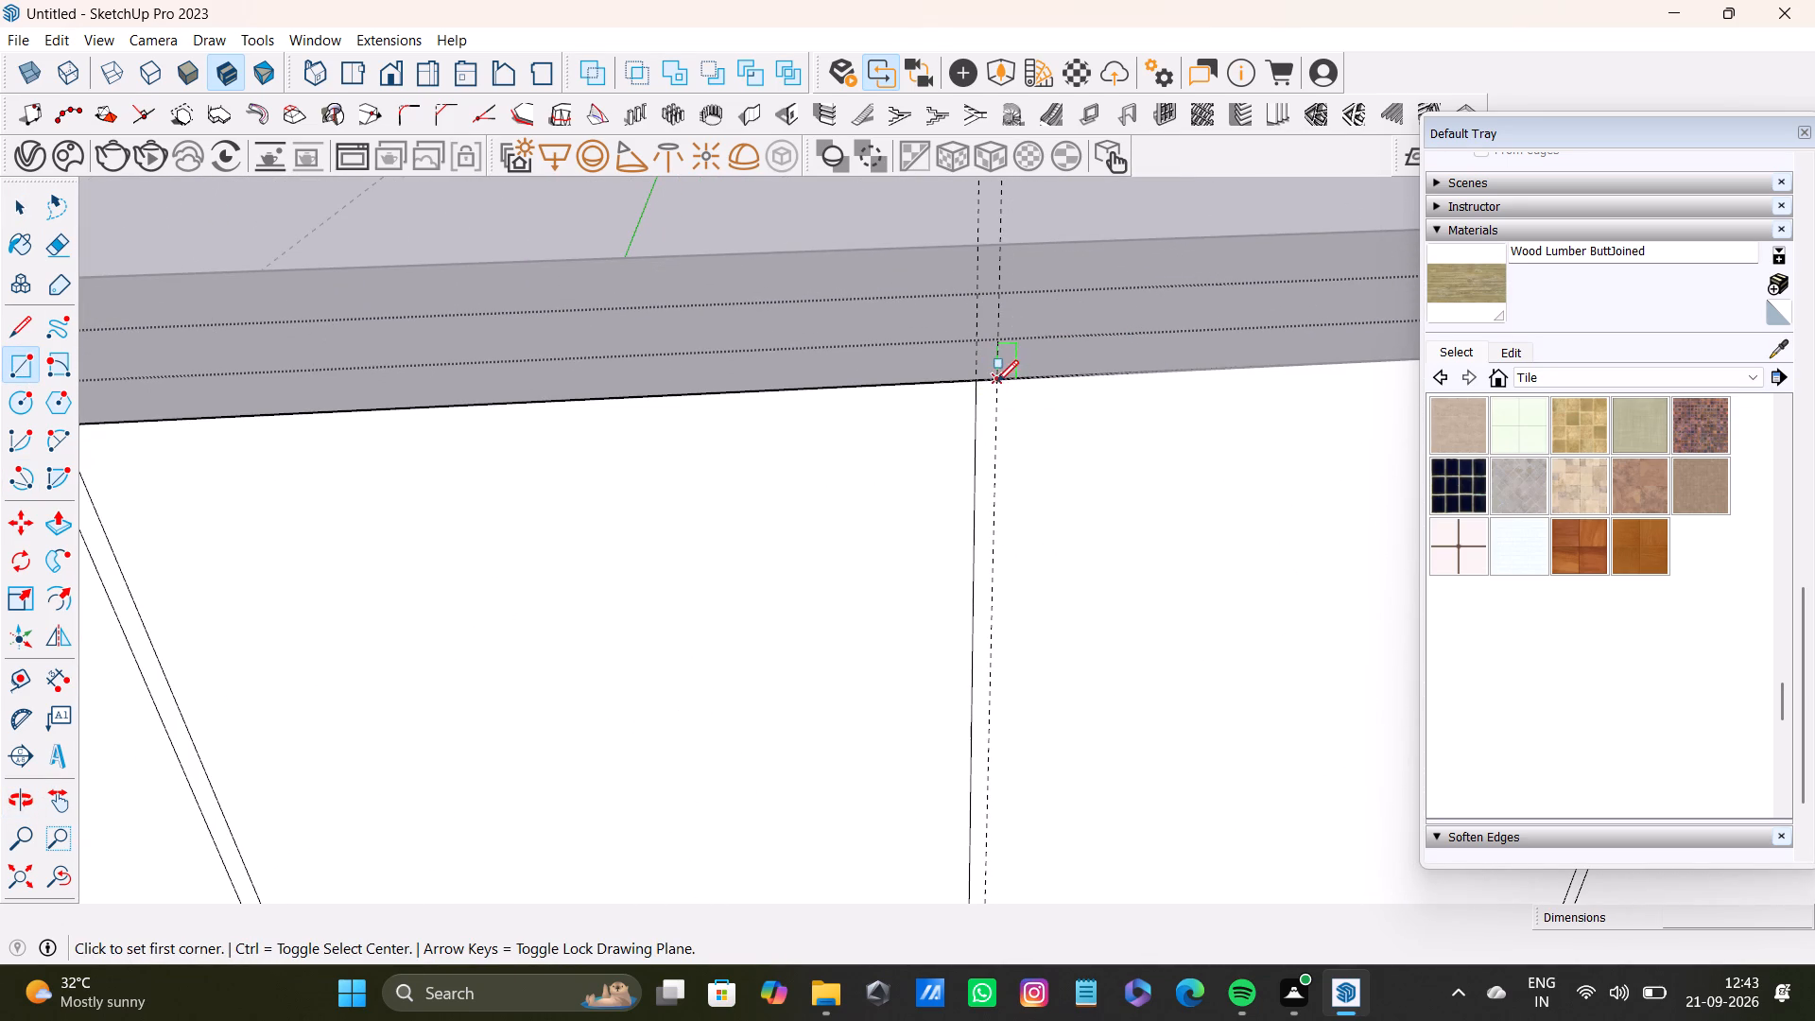
left_click(996, 382)
scroll(1182, 669, "down", 8)
middle_click_drag(1307, 739, 1002, 321, "shift")
scroll(1007, 471, "down", 4)
middle_click_drag(989, 640, 1021, 318, "shift")
scroll(1018, 530, "down", 3)
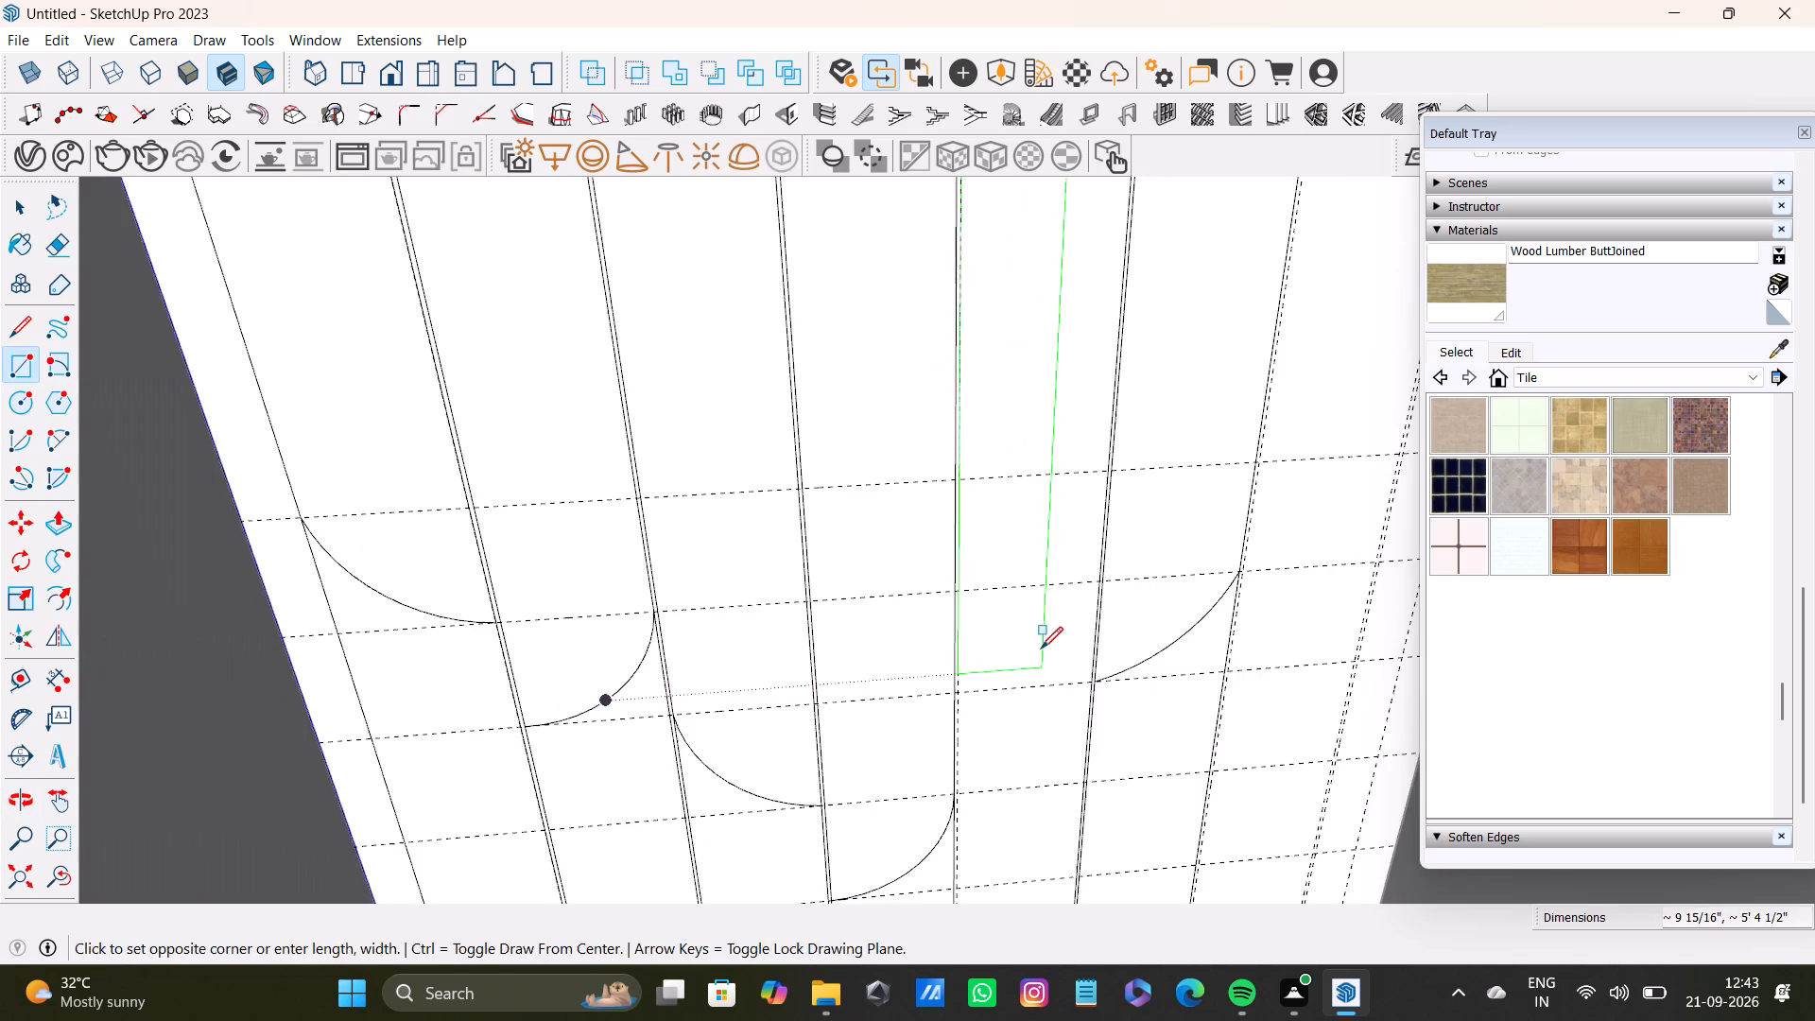
middle_click_drag(1041, 649, 1059, 419, "shift")
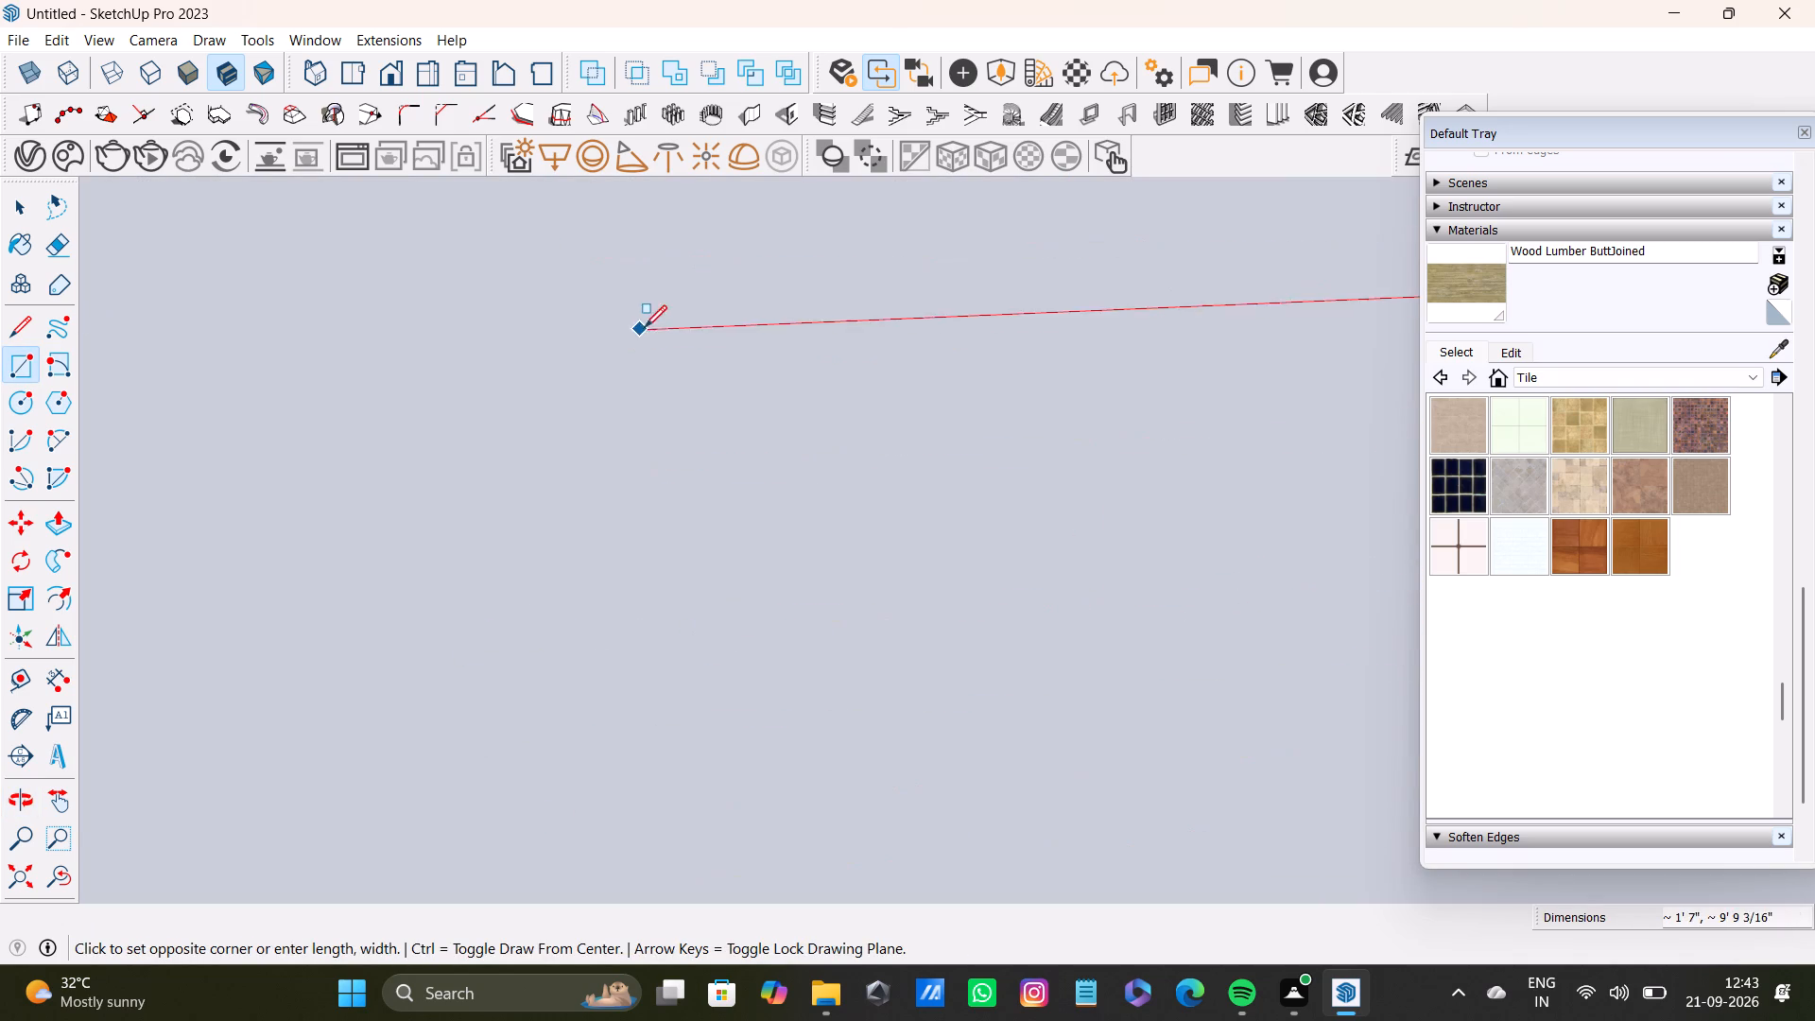
left_click(64, 881)
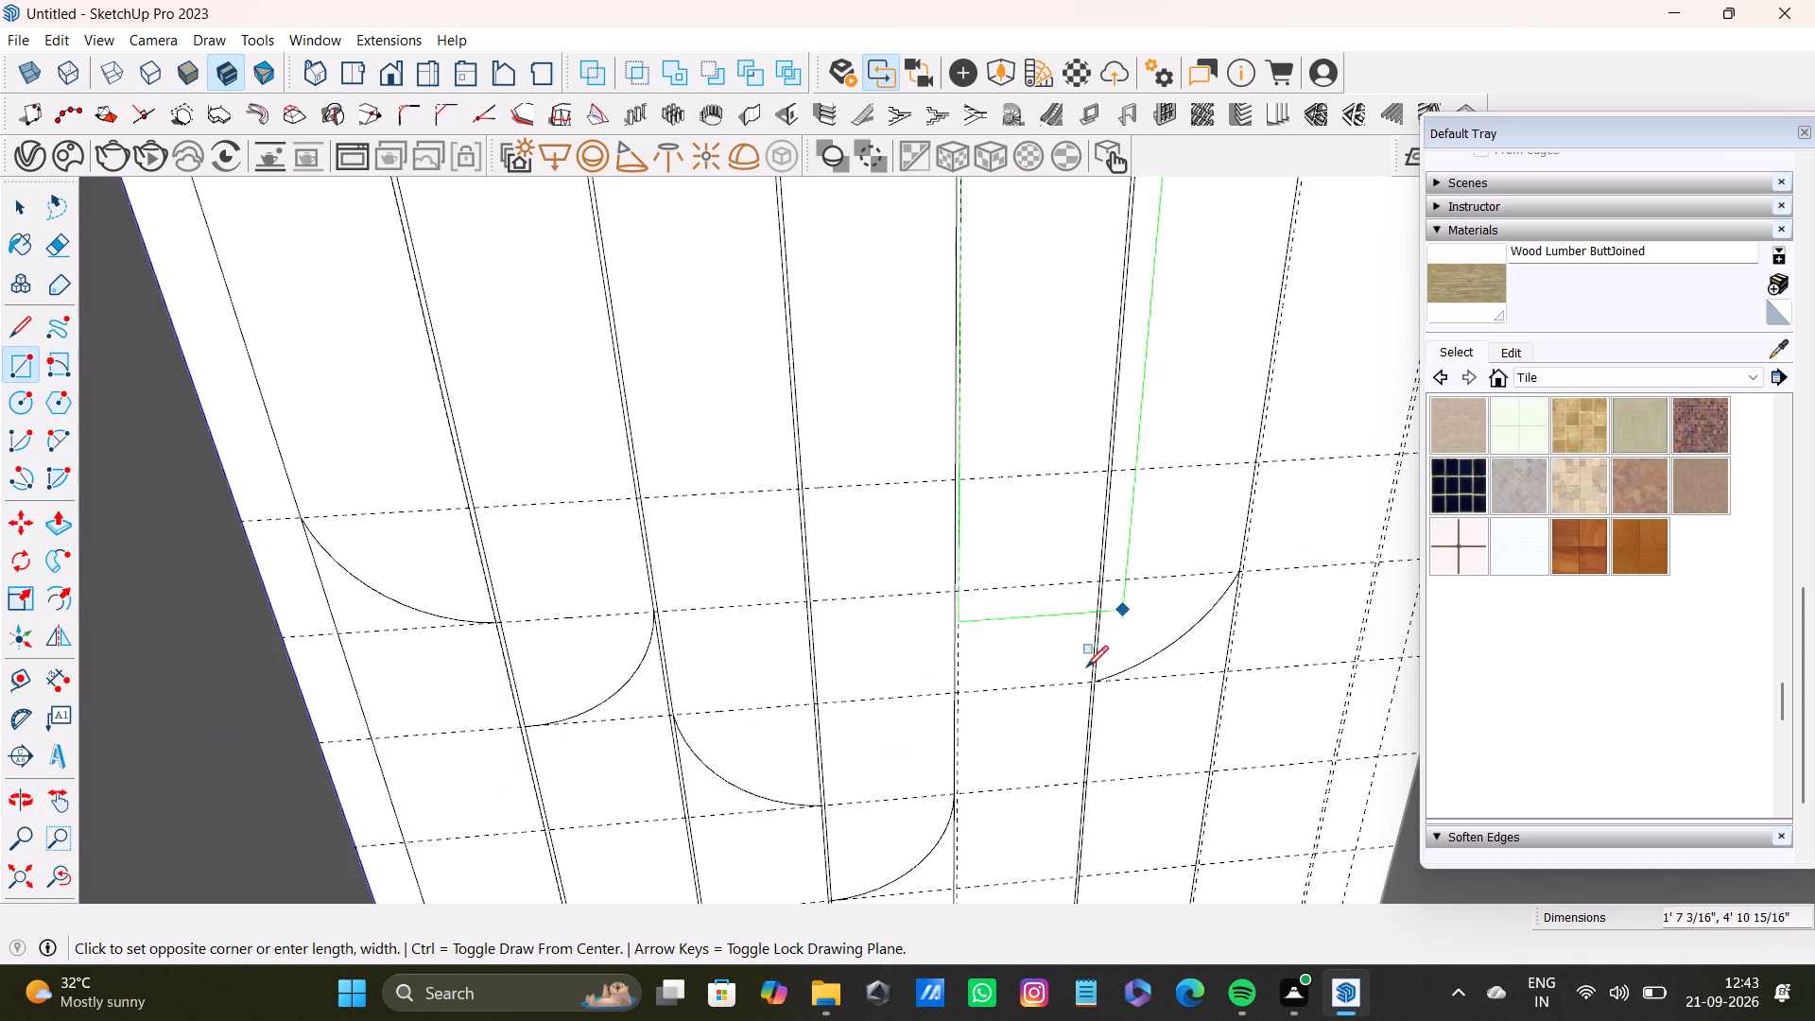
middle_click_drag(1020, 758, 974, 463, "shift")
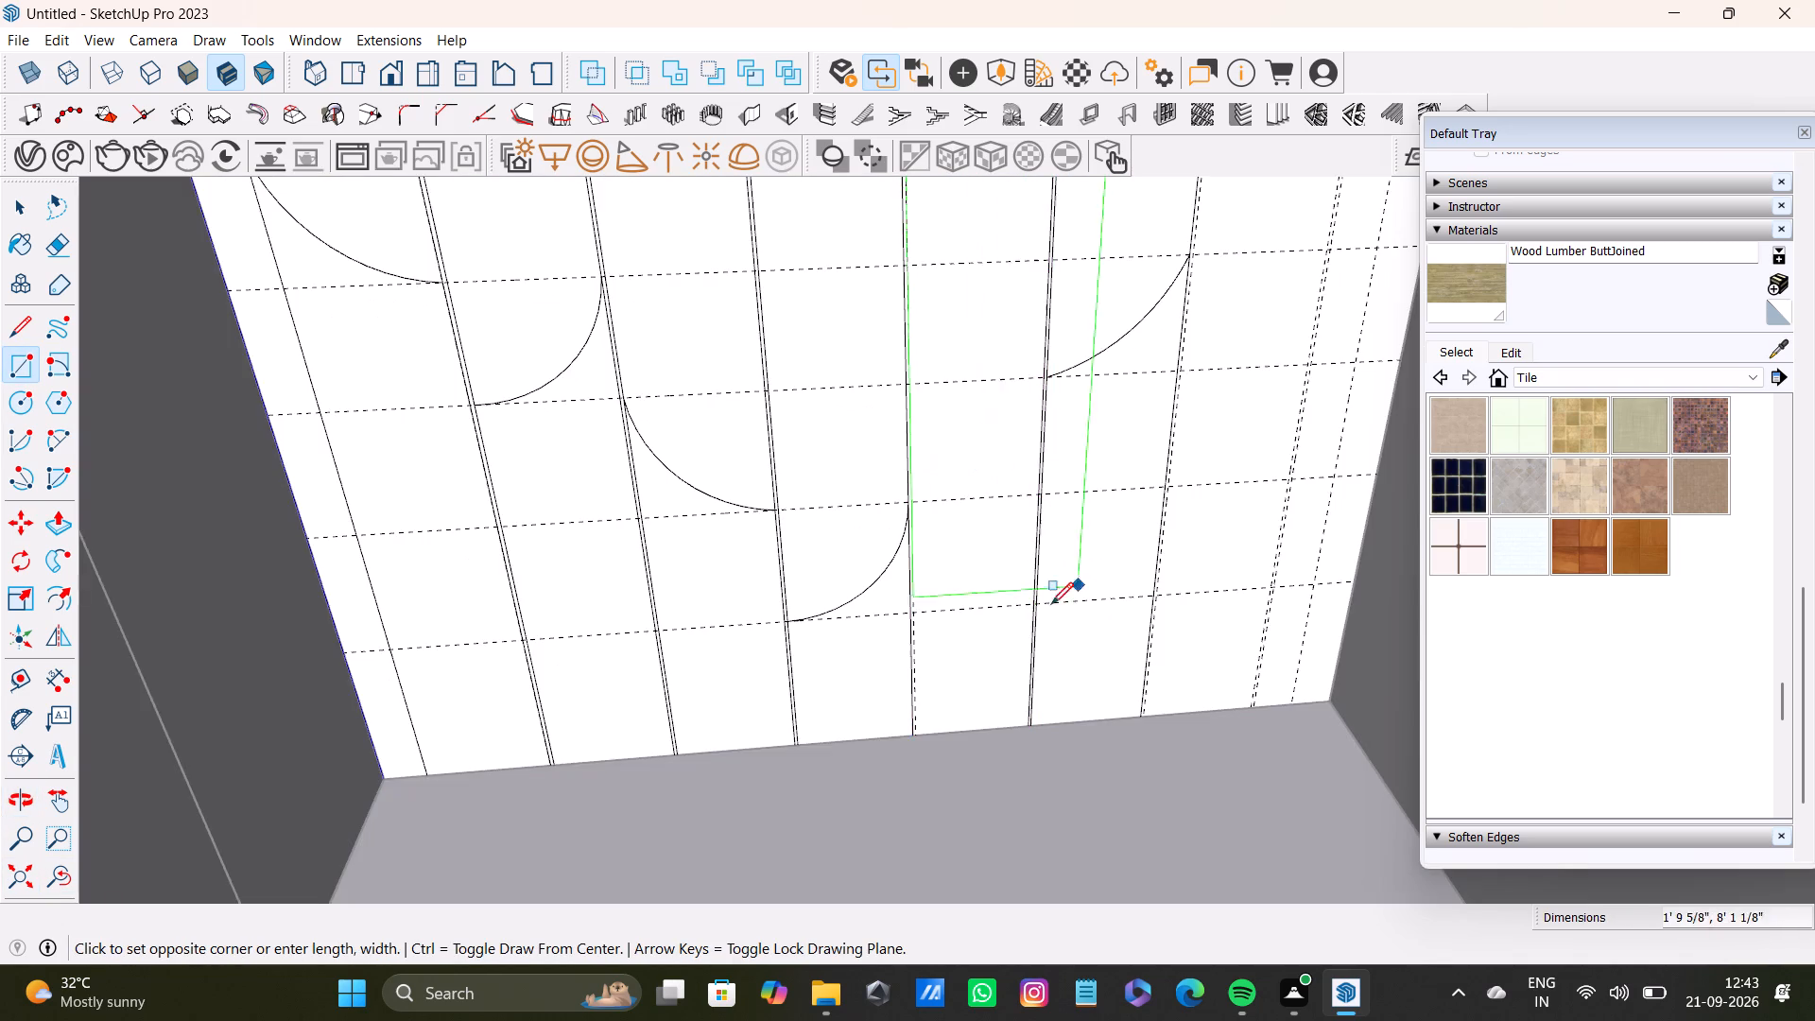
scroll(979, 668, "up", 8)
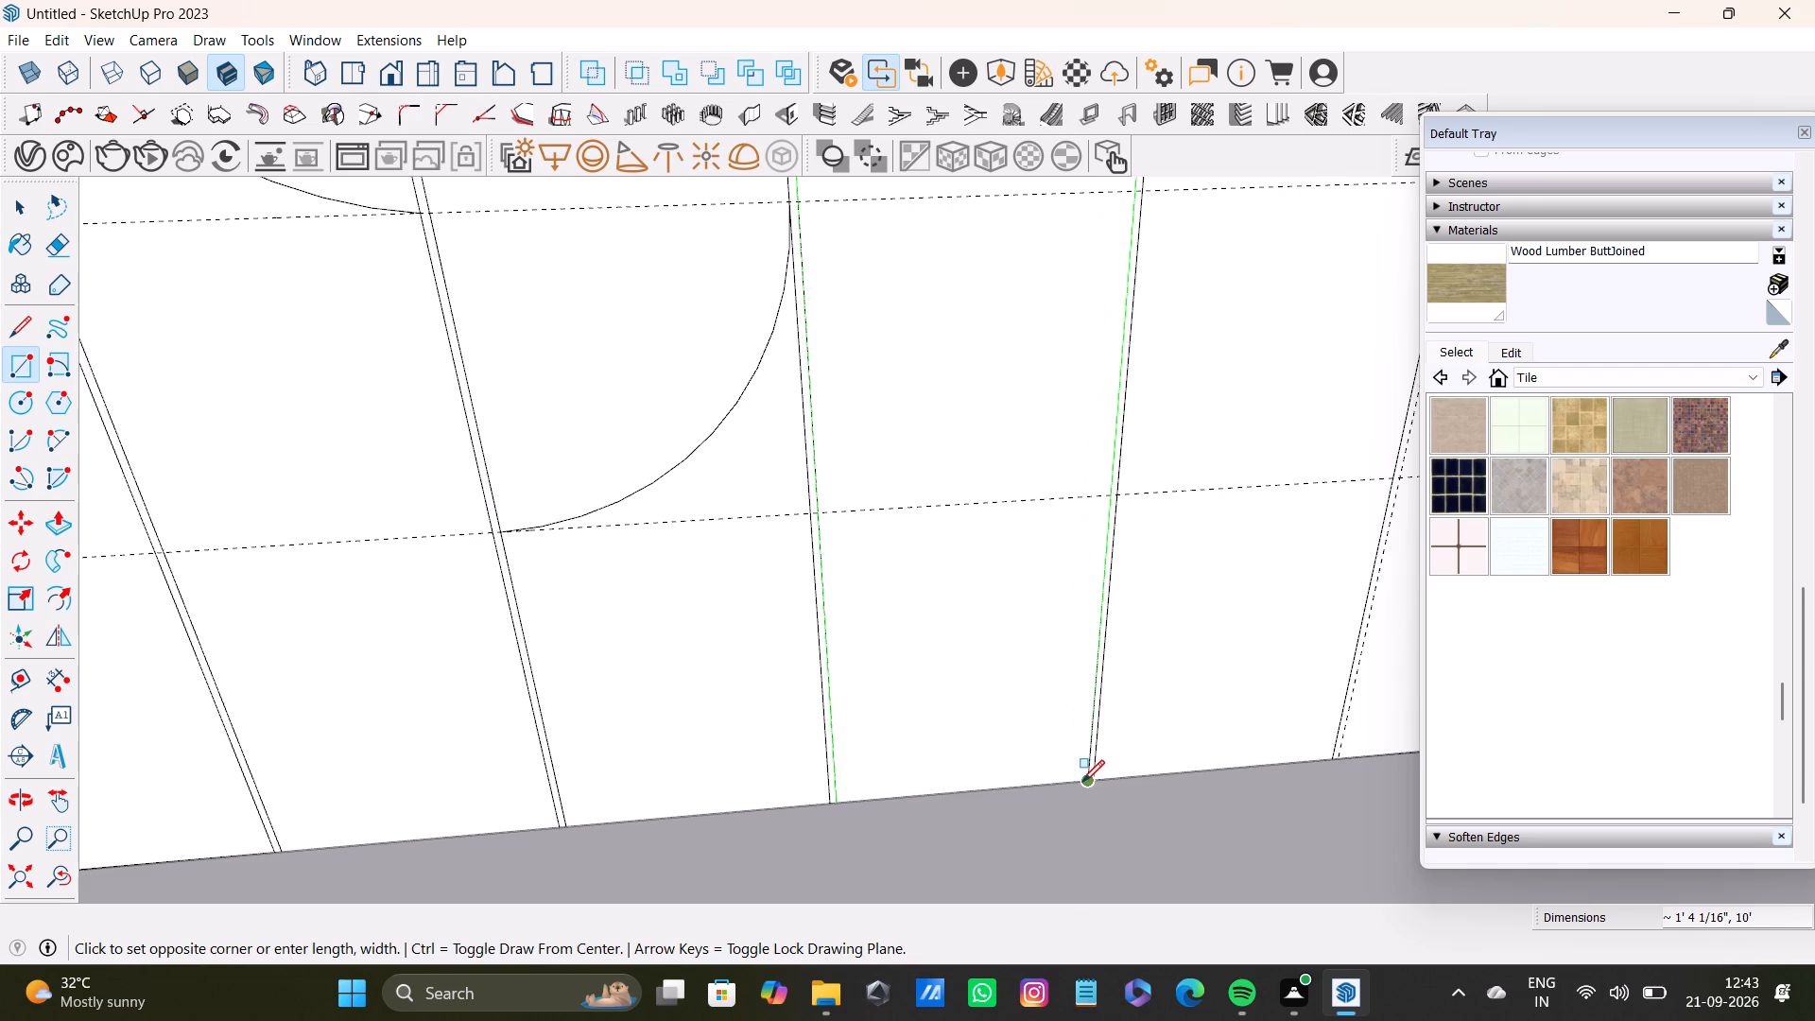
left_click(1085, 778)
key("space")
Draw a downward-bulging arc in the fifth panel from the top guide at the fourth-panel side to the second guide at the sixth-panel side.
scroll(964, 554, "down", 3)
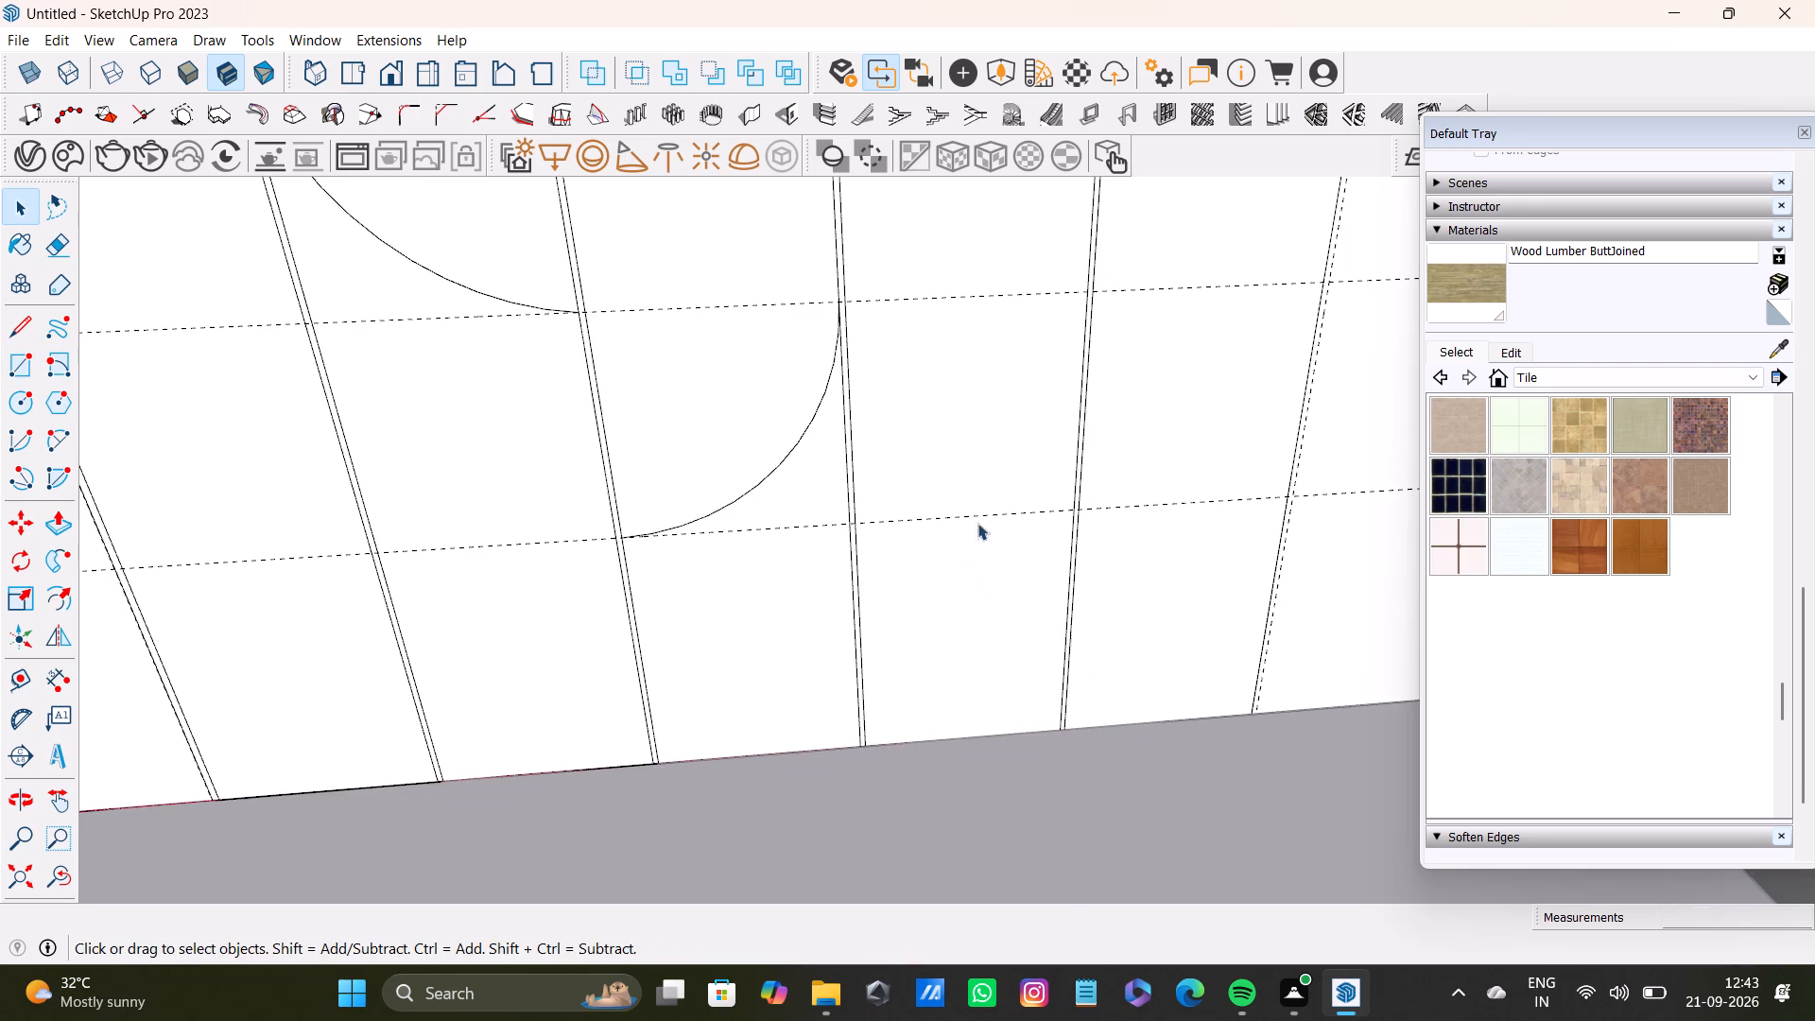
middle_click_drag(1012, 467, 1030, 941, "shift")
scroll(918, 493, "down", 4)
middle_click_drag(1043, 522, 1055, 735)
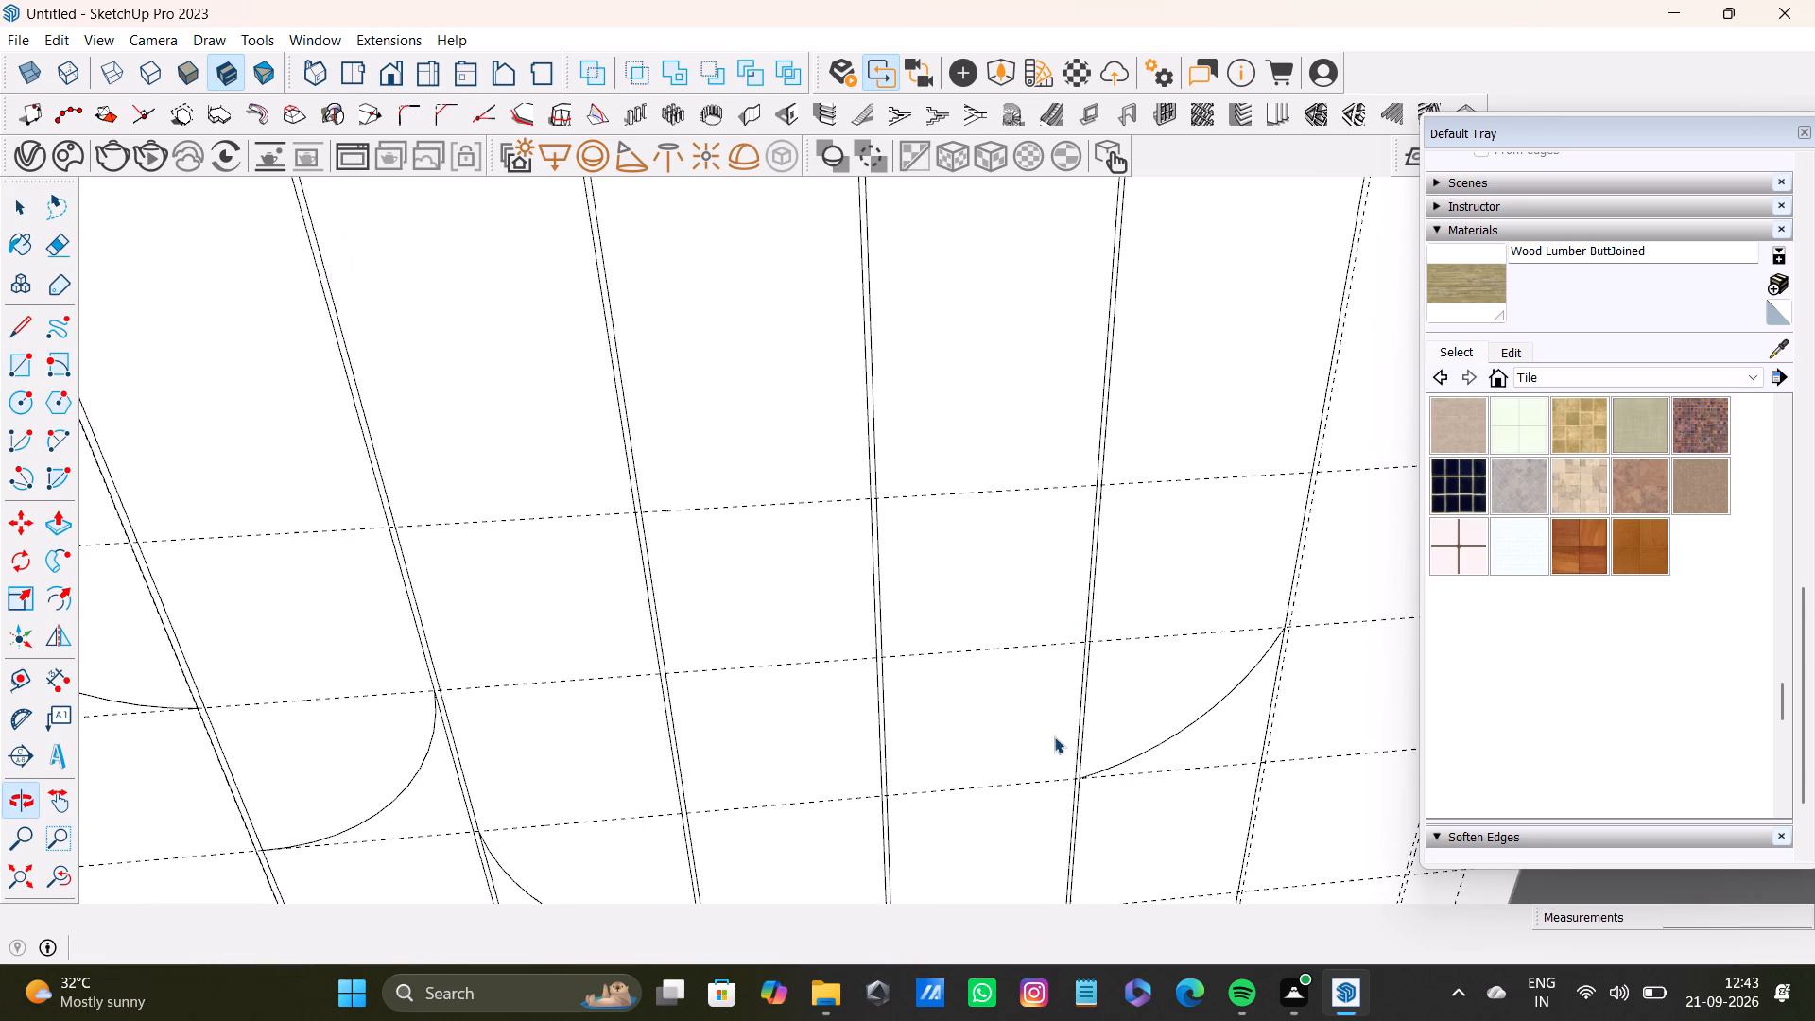
key("a")
scroll(913, 627, "down", 3)
middle_click_drag(996, 649, 933, 538)
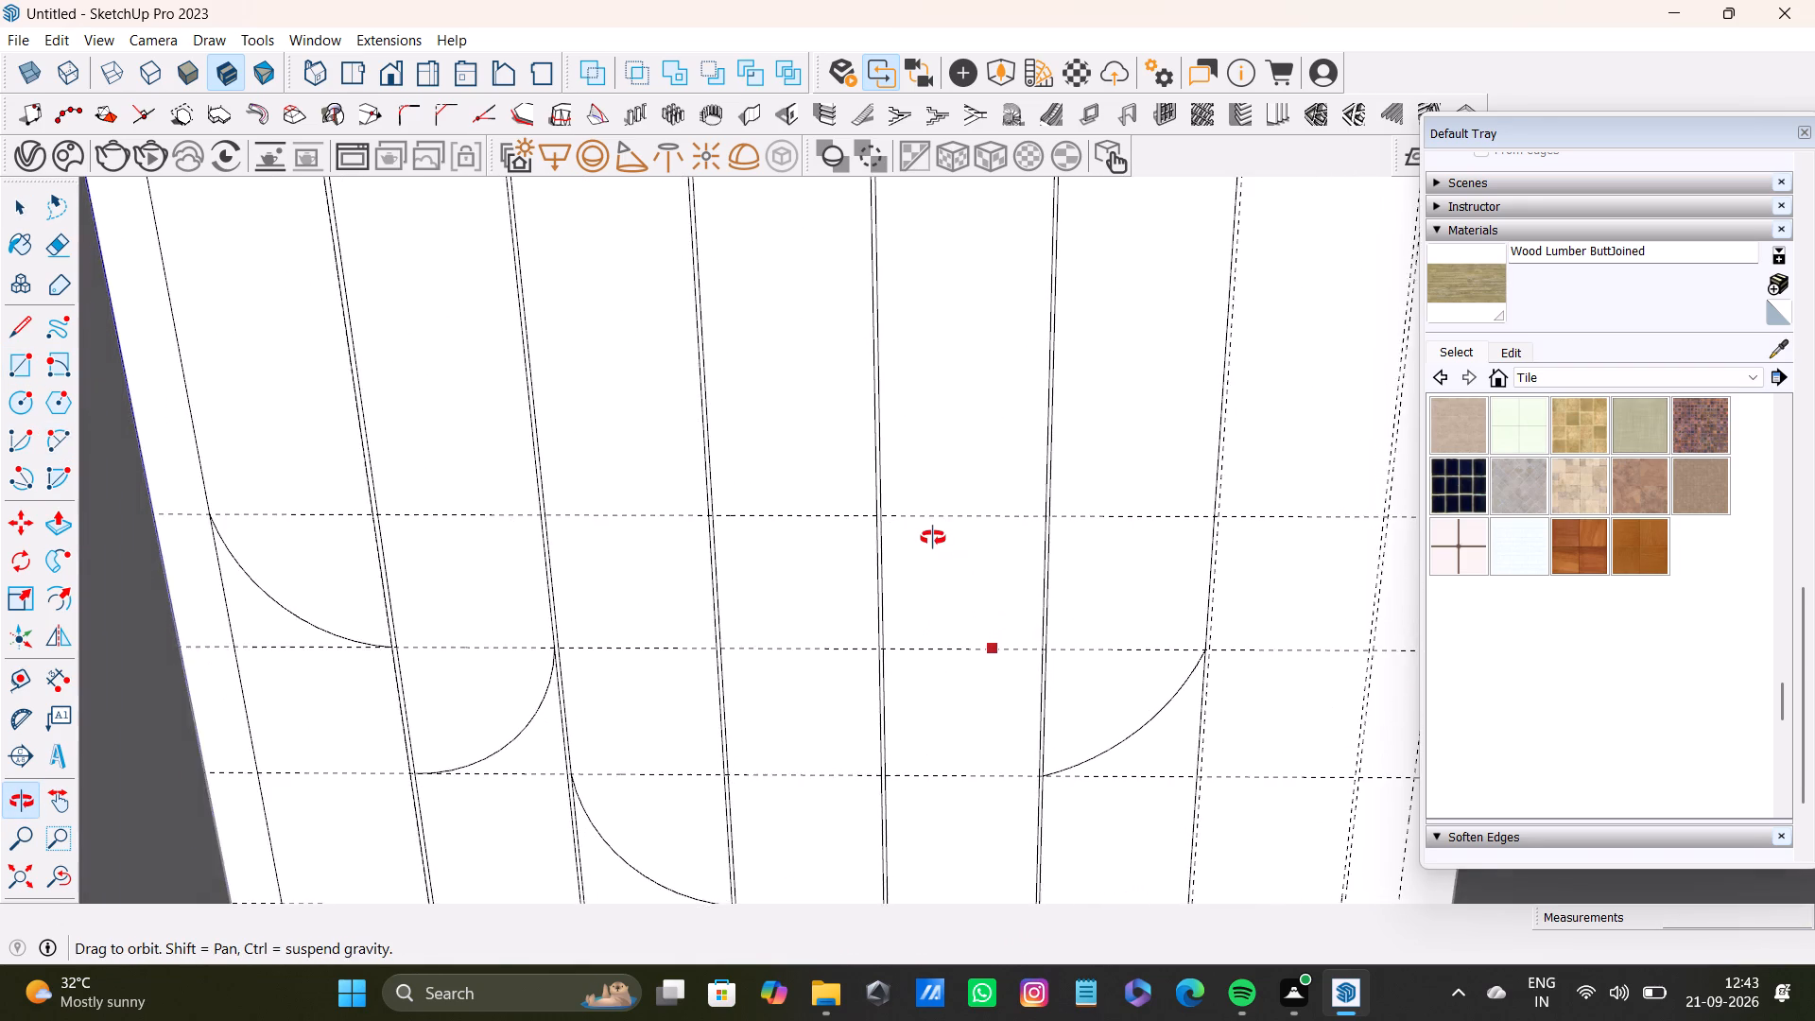
middle_click_drag(933, 538, 952, 524)
scroll(888, 510, "up", 8)
left_click(877, 527)
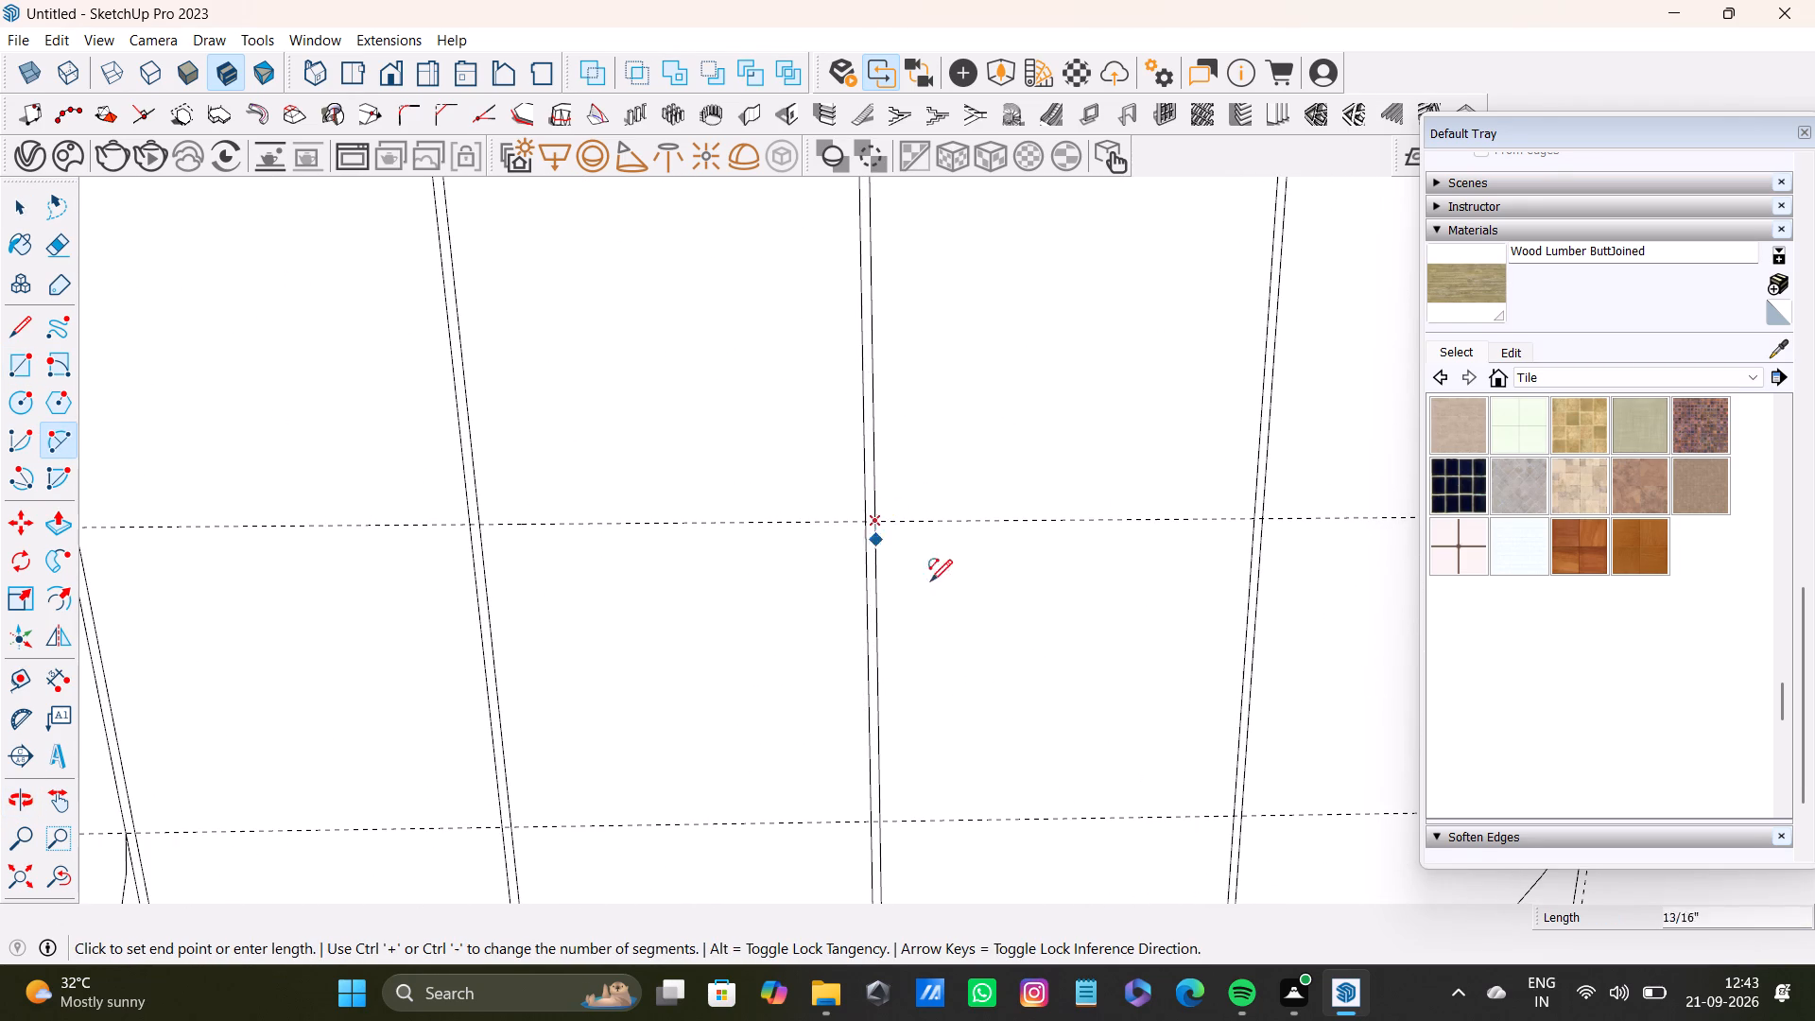
left_click(1232, 813)
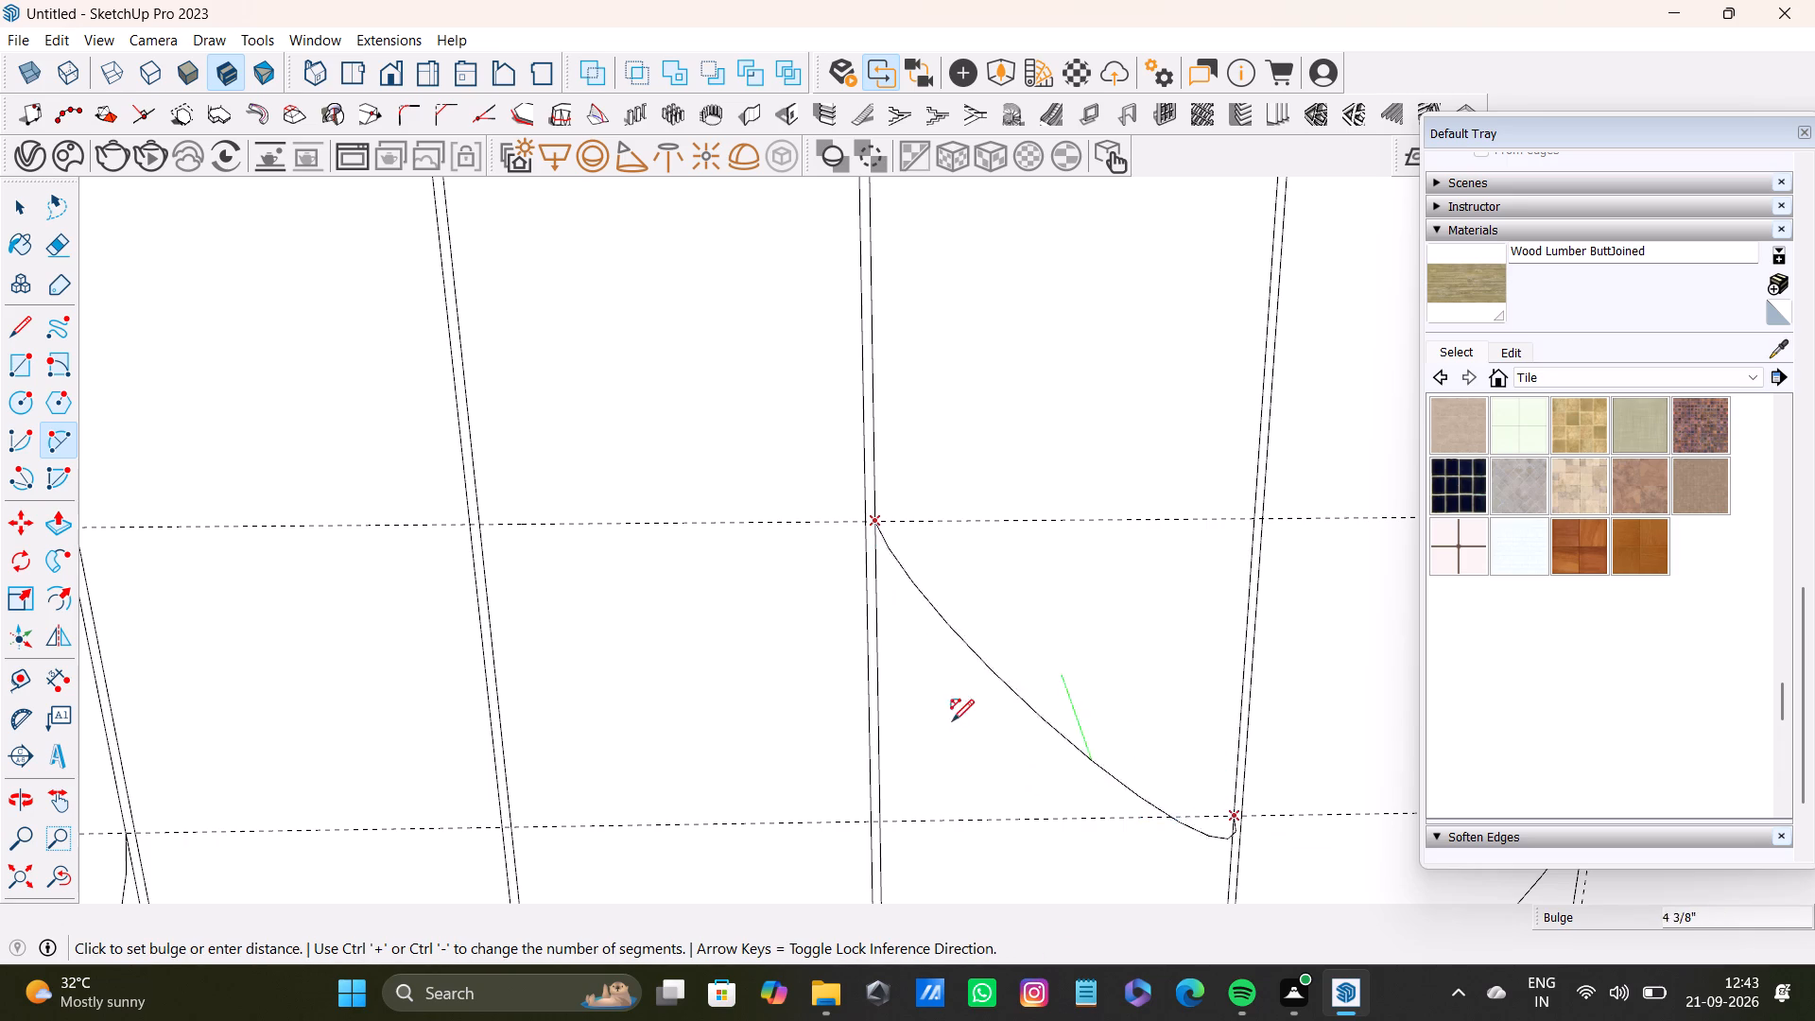
left_click(982, 712)
Draw a second, higher arc in the fourth panel, rising from the third guide at the third-panel side to the second guide at the fifth-panel side.
scroll(1067, 722, "down", 3)
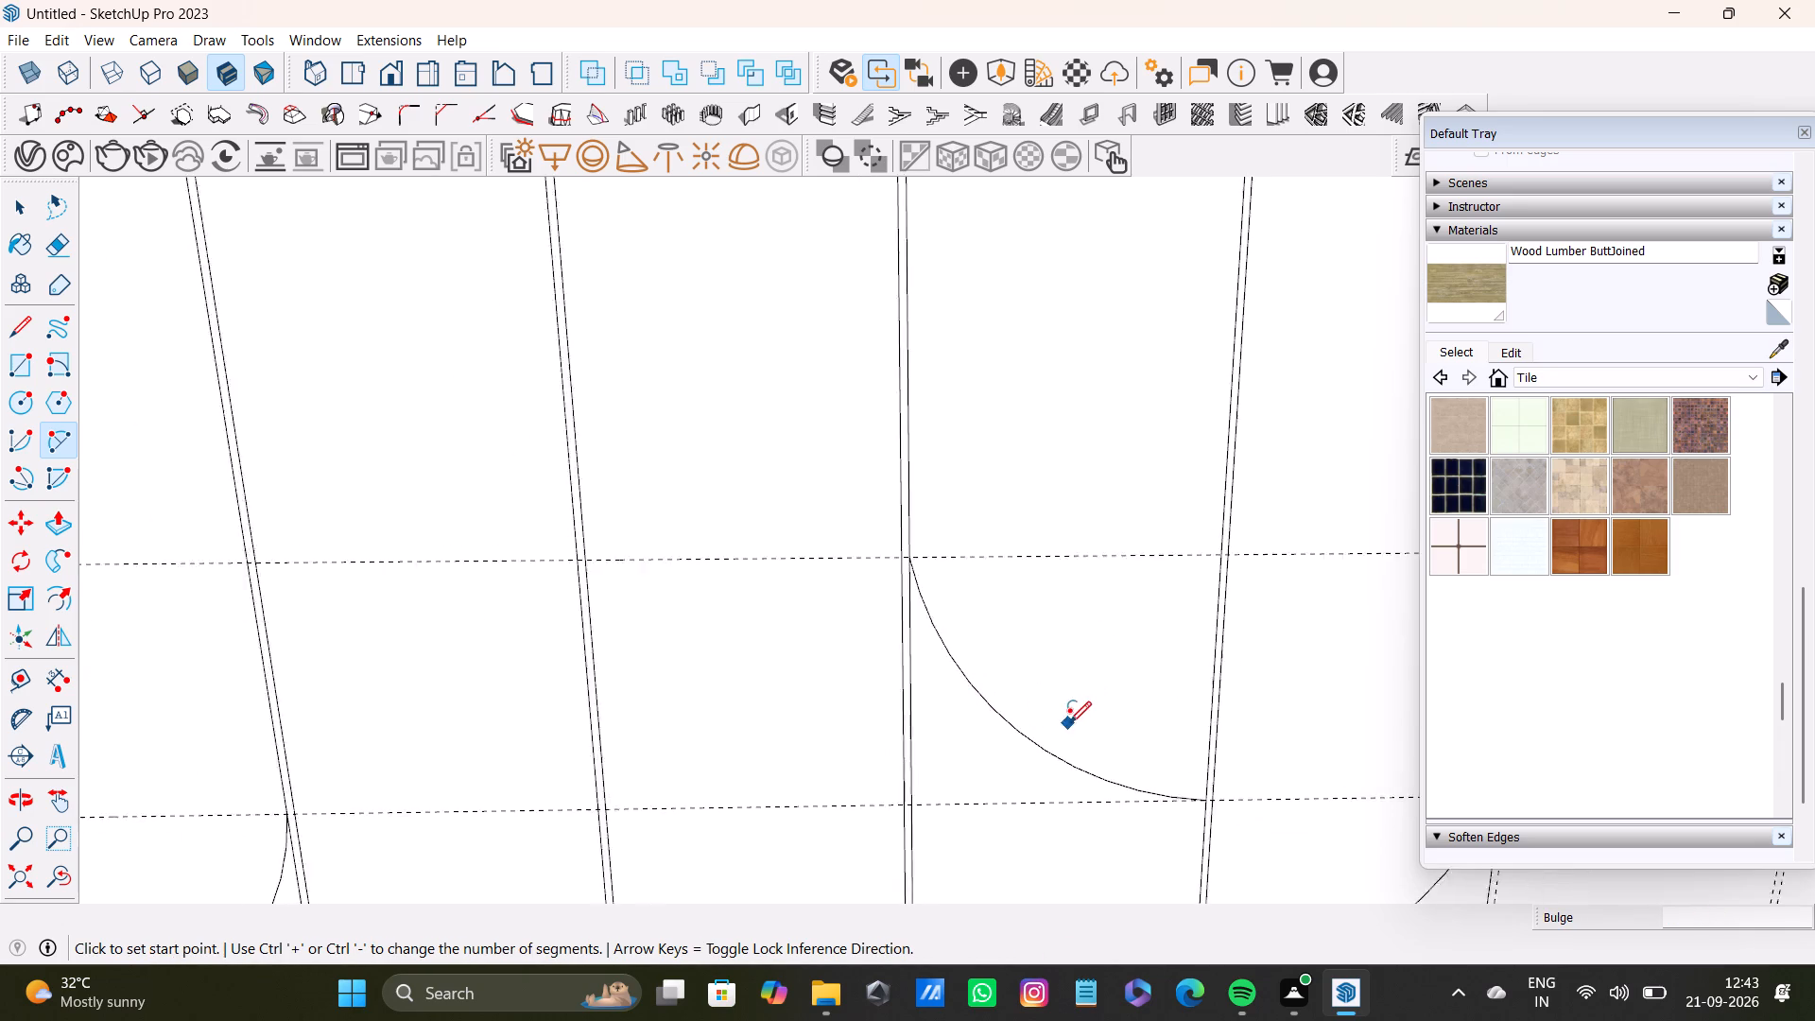
middle_click_drag(1153, 730, 994, 531)
scroll(998, 533, "down", 7)
middle_click_drag(1040, 612, 1186, 565, "shift")
middle_click_drag(1186, 565, 1202, 620)
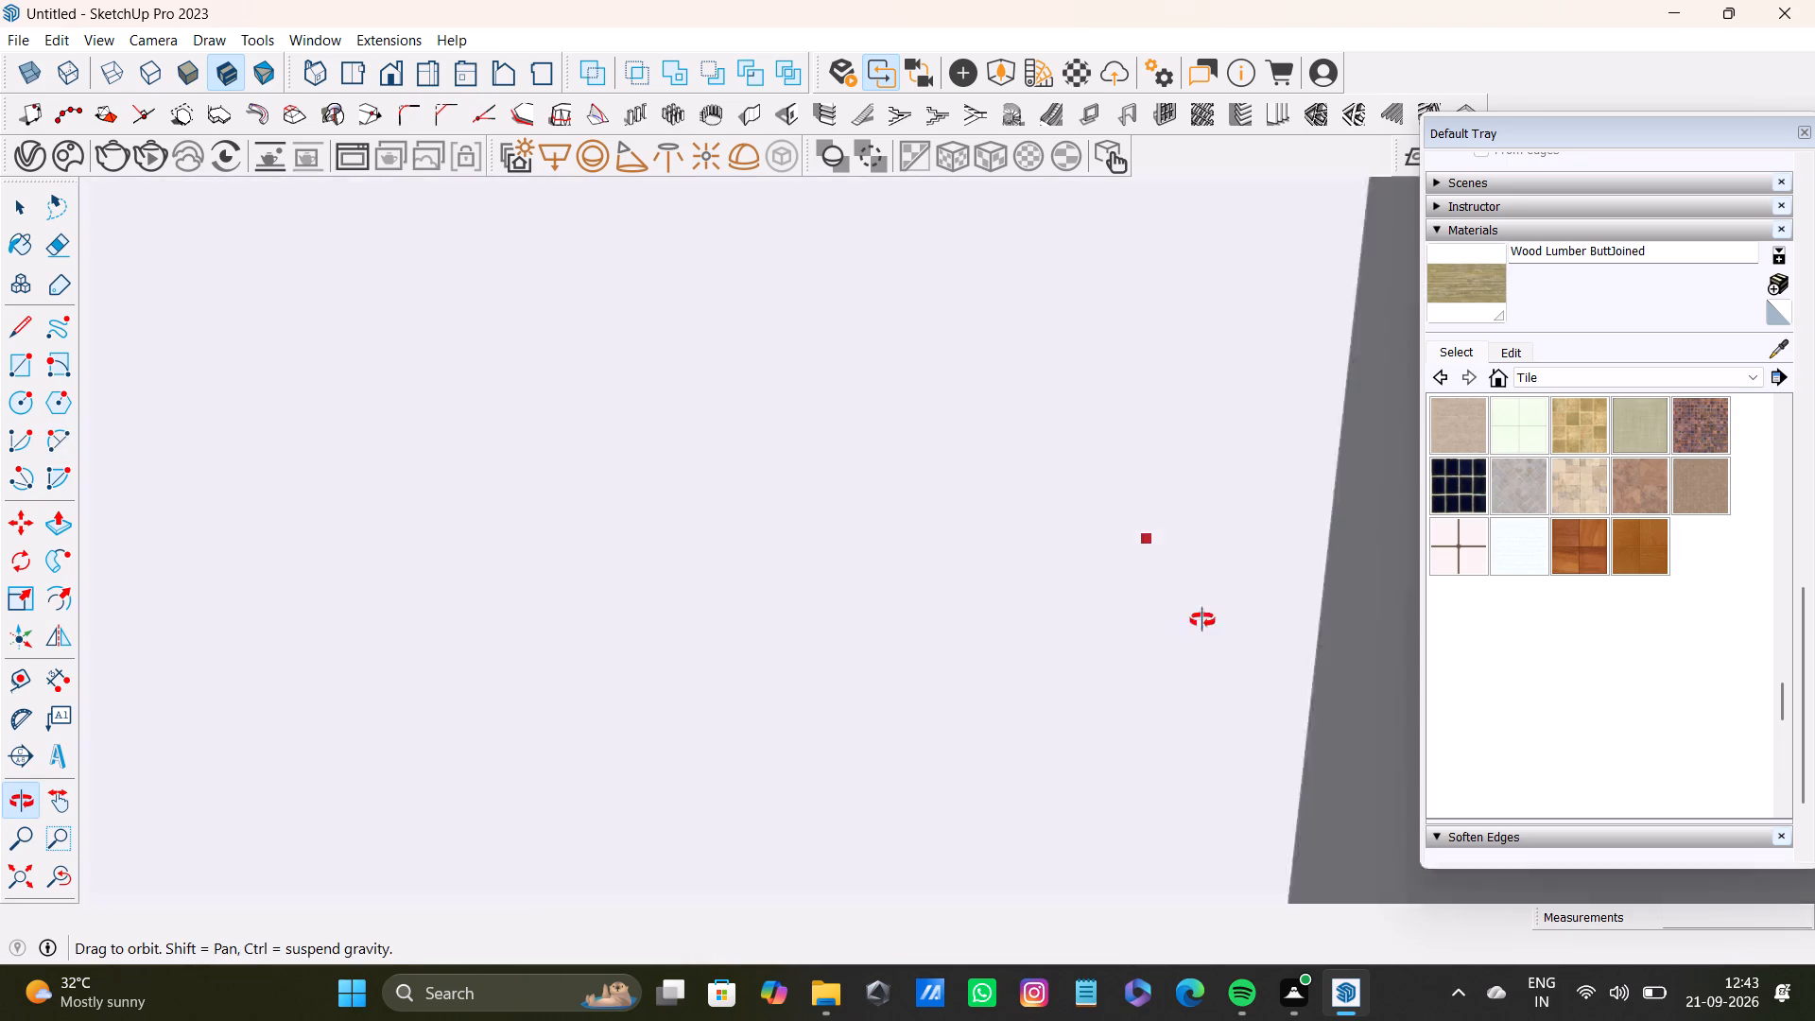
middle_click_drag(1202, 620, 1136, 724)
scroll(1058, 652, "down", 3)
middle_click_drag(1056, 632, 925, 682, "shift")
middle_click_drag(916, 687, 955, 762)
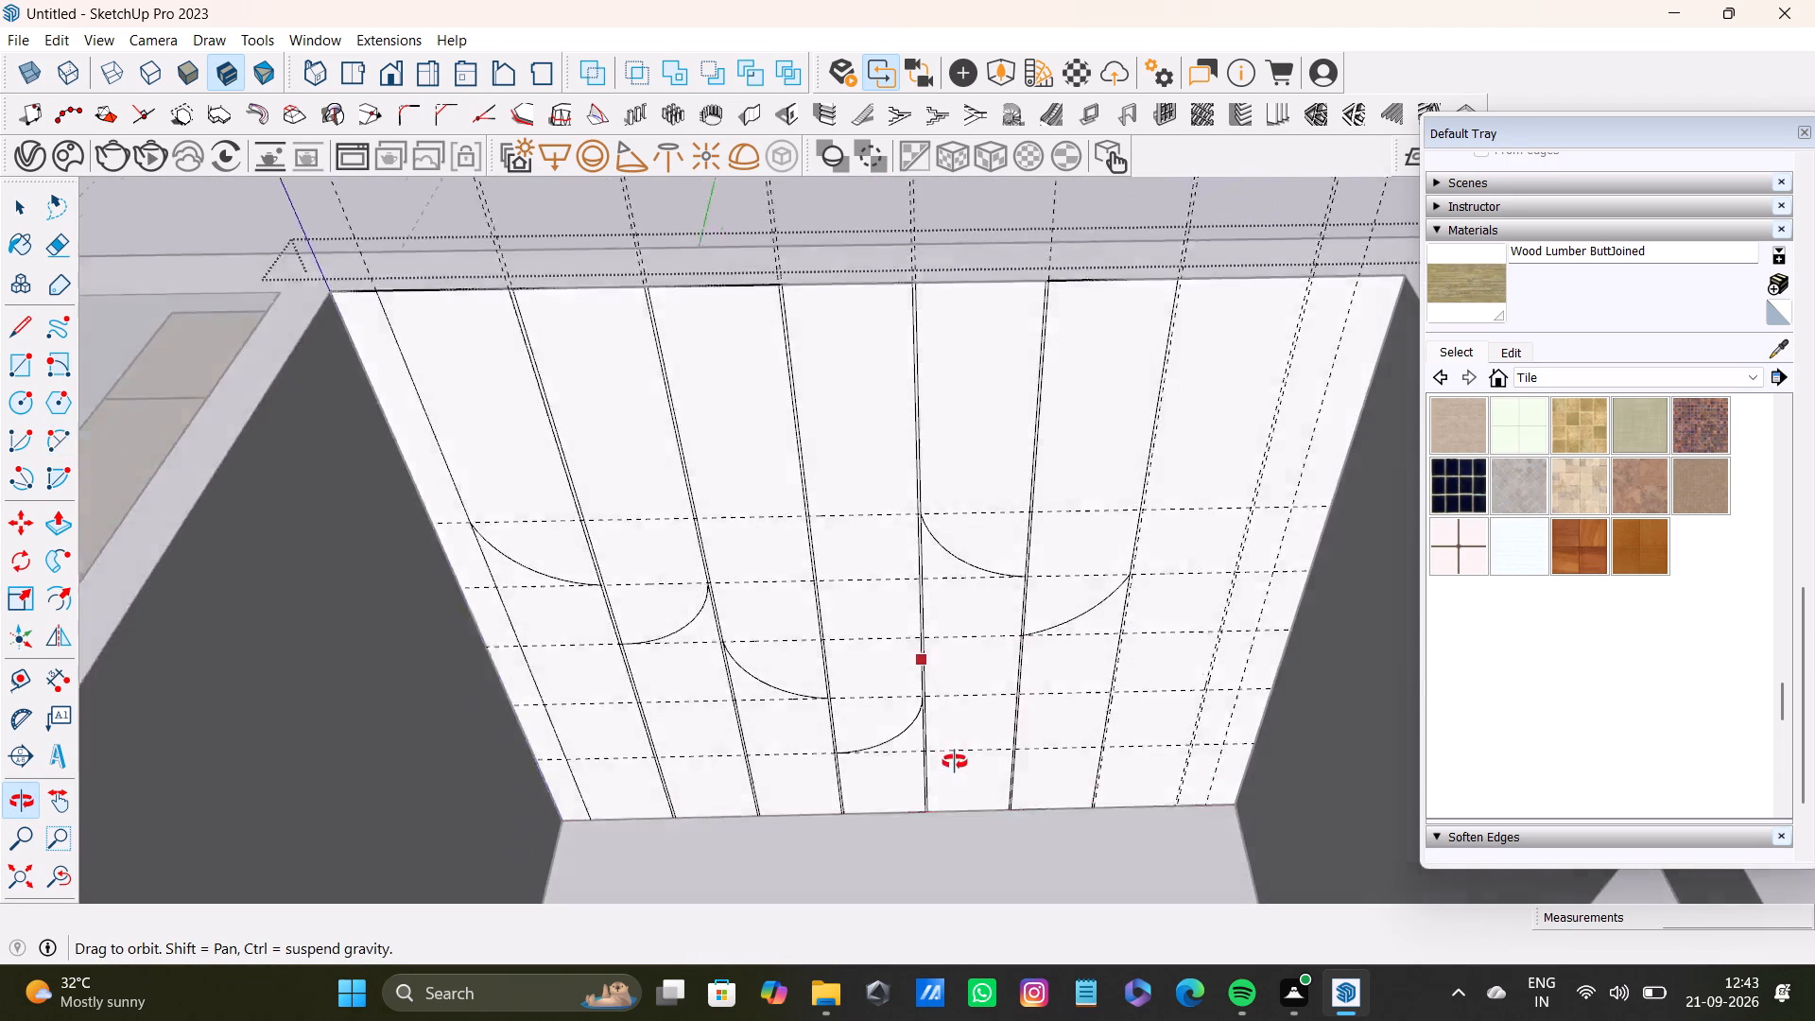
middle_click_drag(955, 762, 1010, 653)
middle_click_drag(777, 725, 802, 678, "shift")
scroll(802, 678, "down", 1, "shift")
scroll(994, 661, "up", 3, "shift")
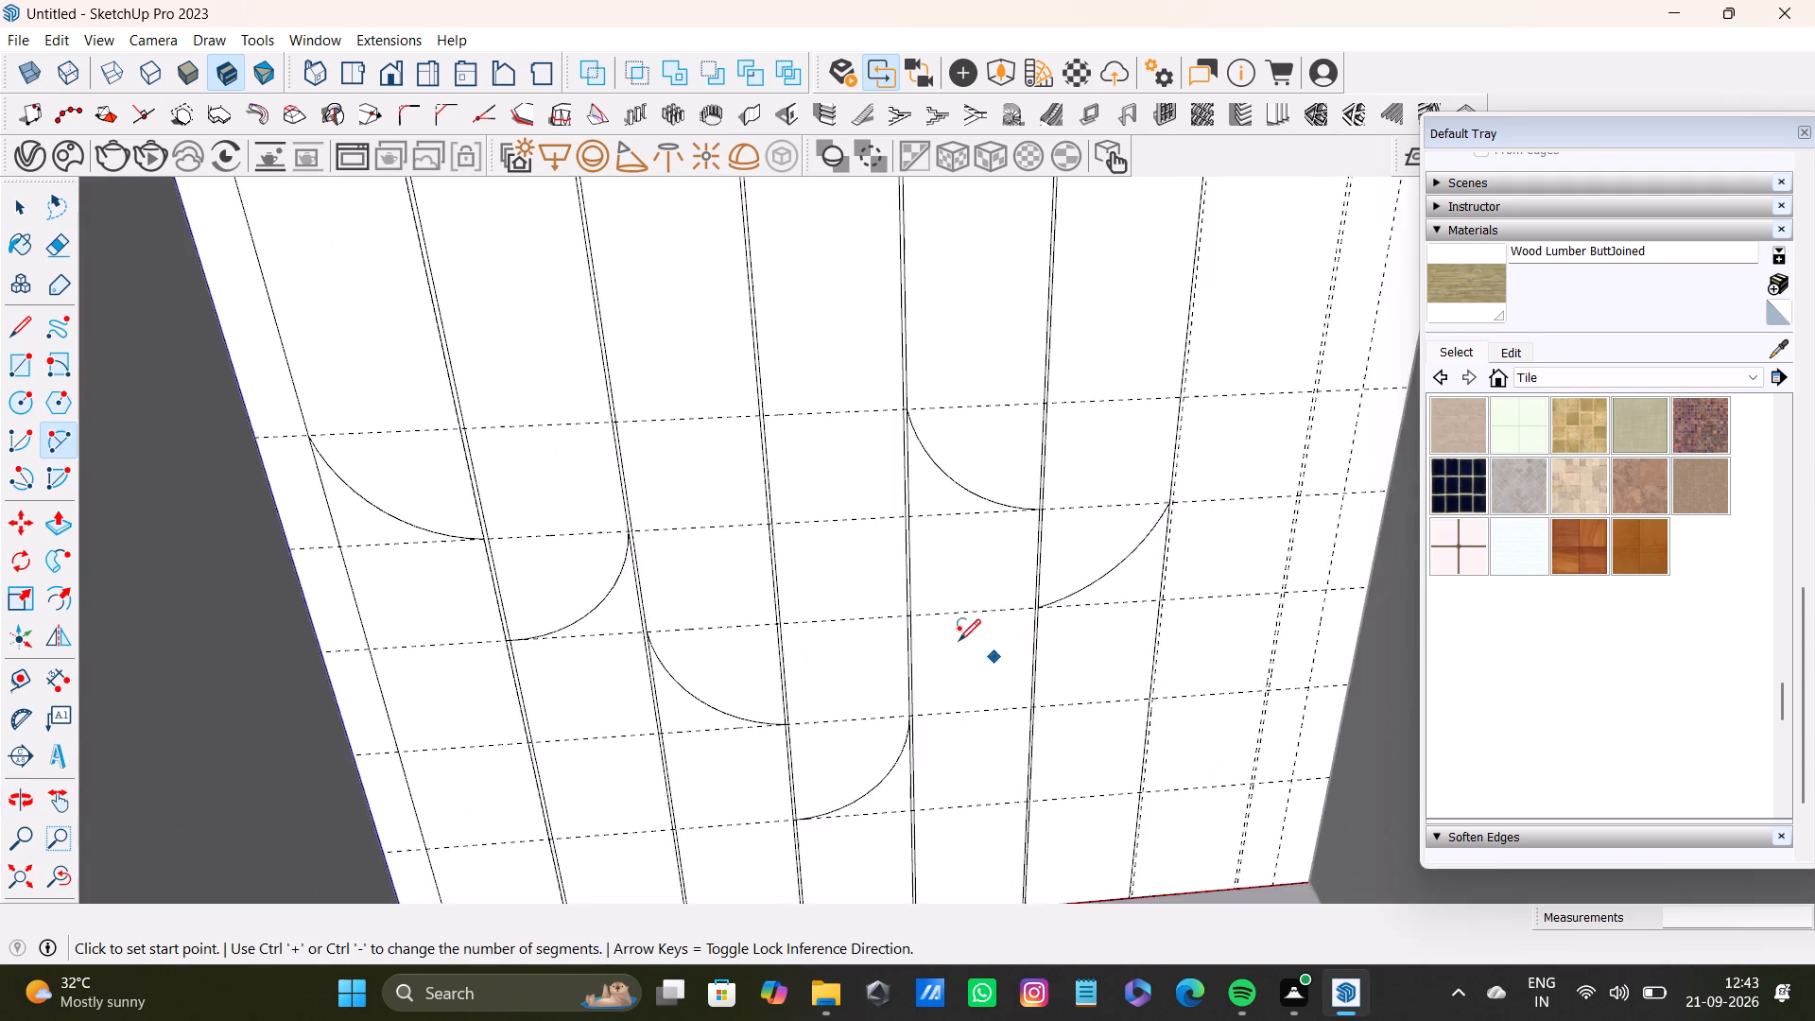
scroll(959, 641, "up", 3, "shift")
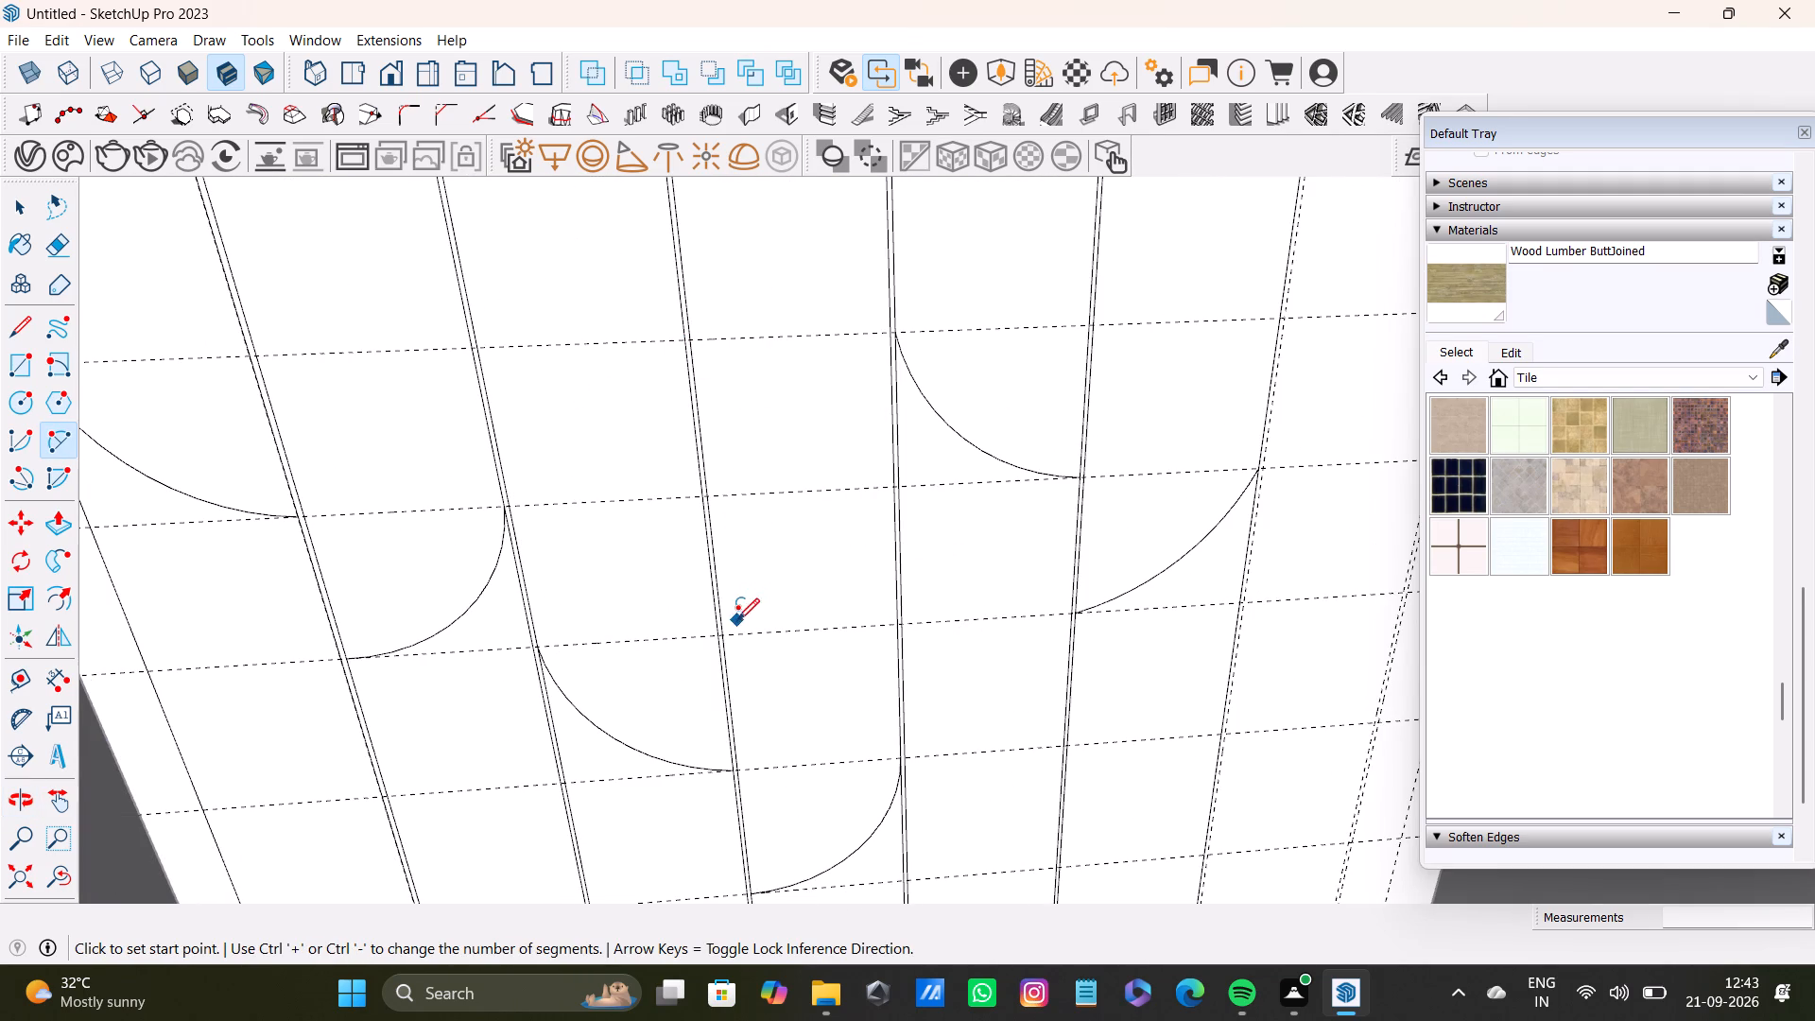
left_click_drag(725, 635, 737, 631)
left_click(894, 483)
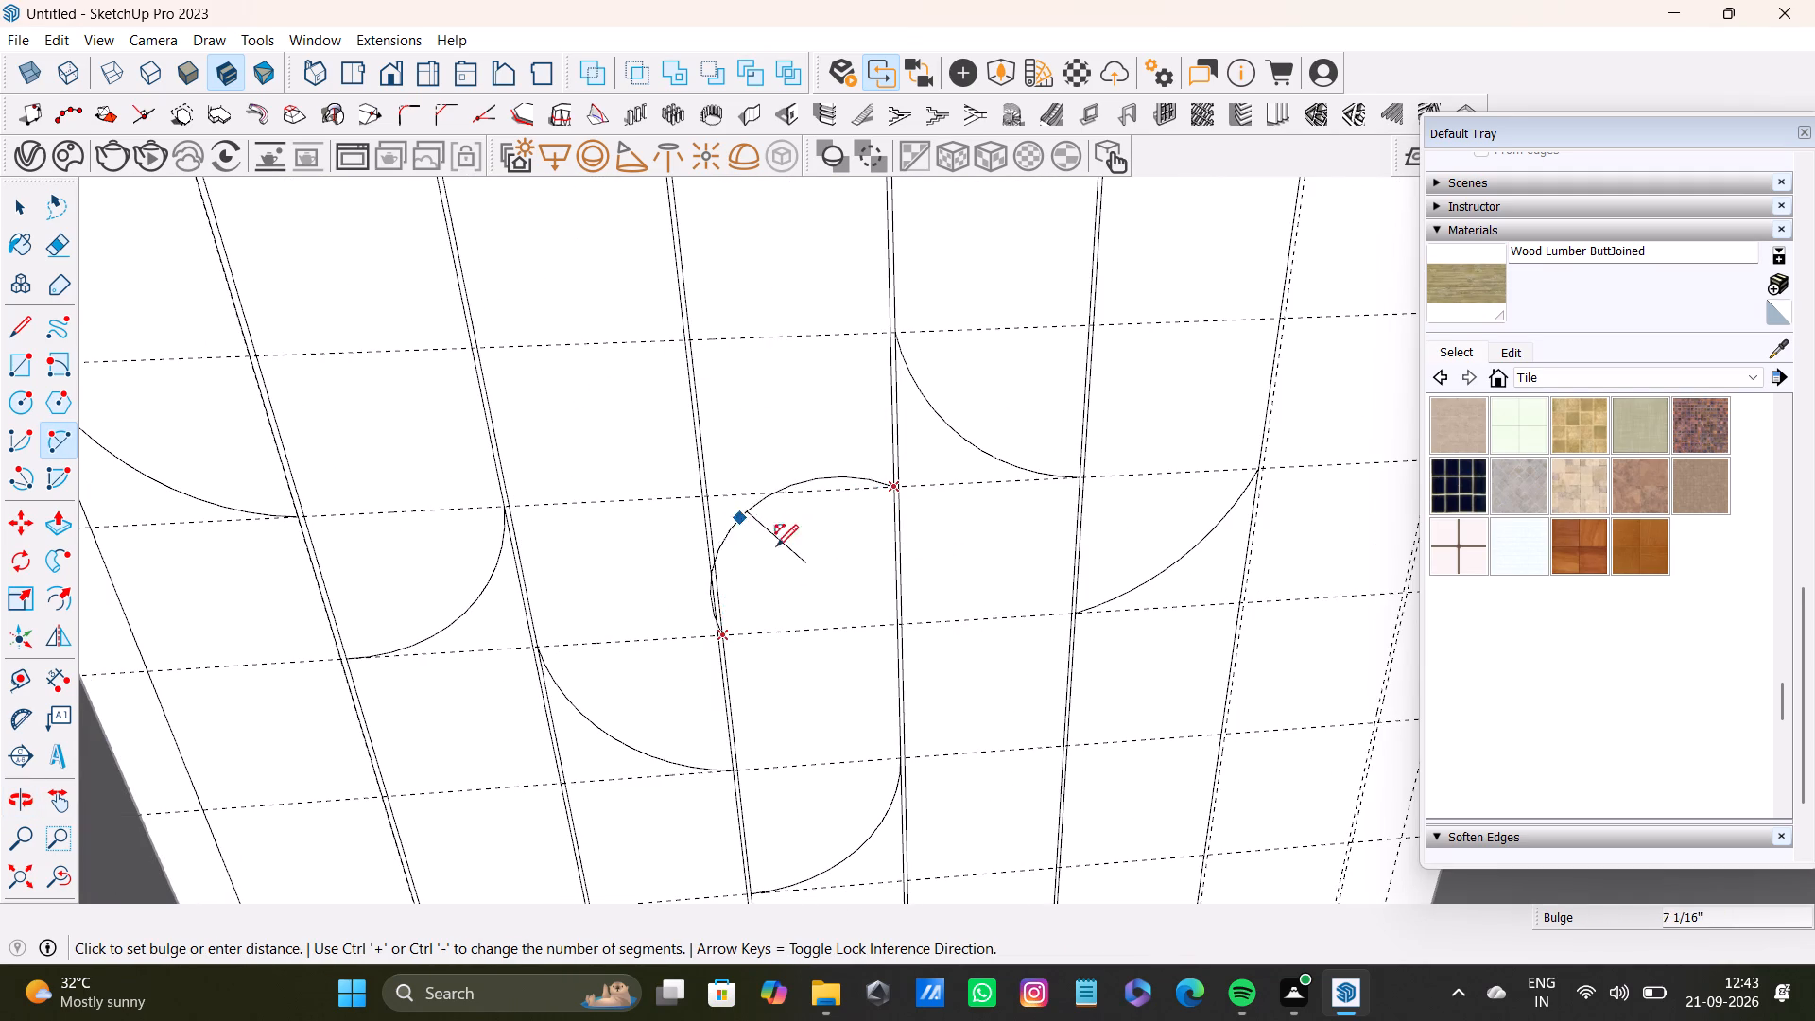
left_click(835, 588)
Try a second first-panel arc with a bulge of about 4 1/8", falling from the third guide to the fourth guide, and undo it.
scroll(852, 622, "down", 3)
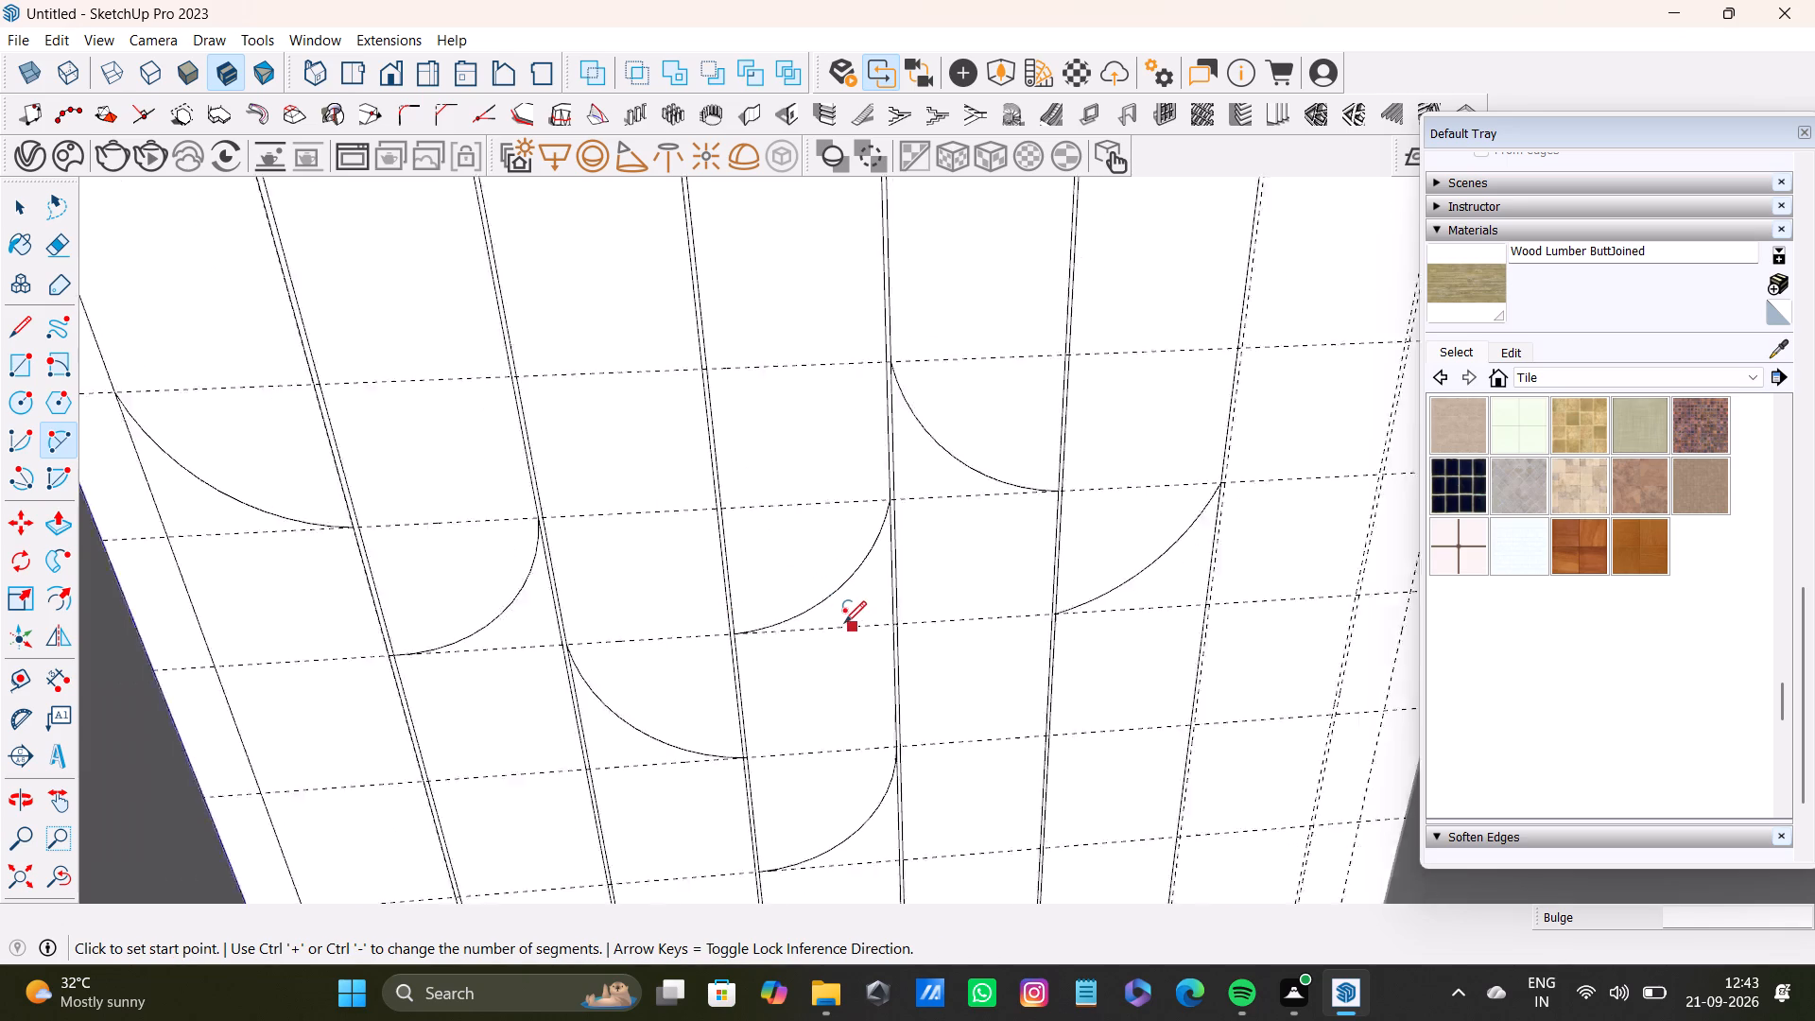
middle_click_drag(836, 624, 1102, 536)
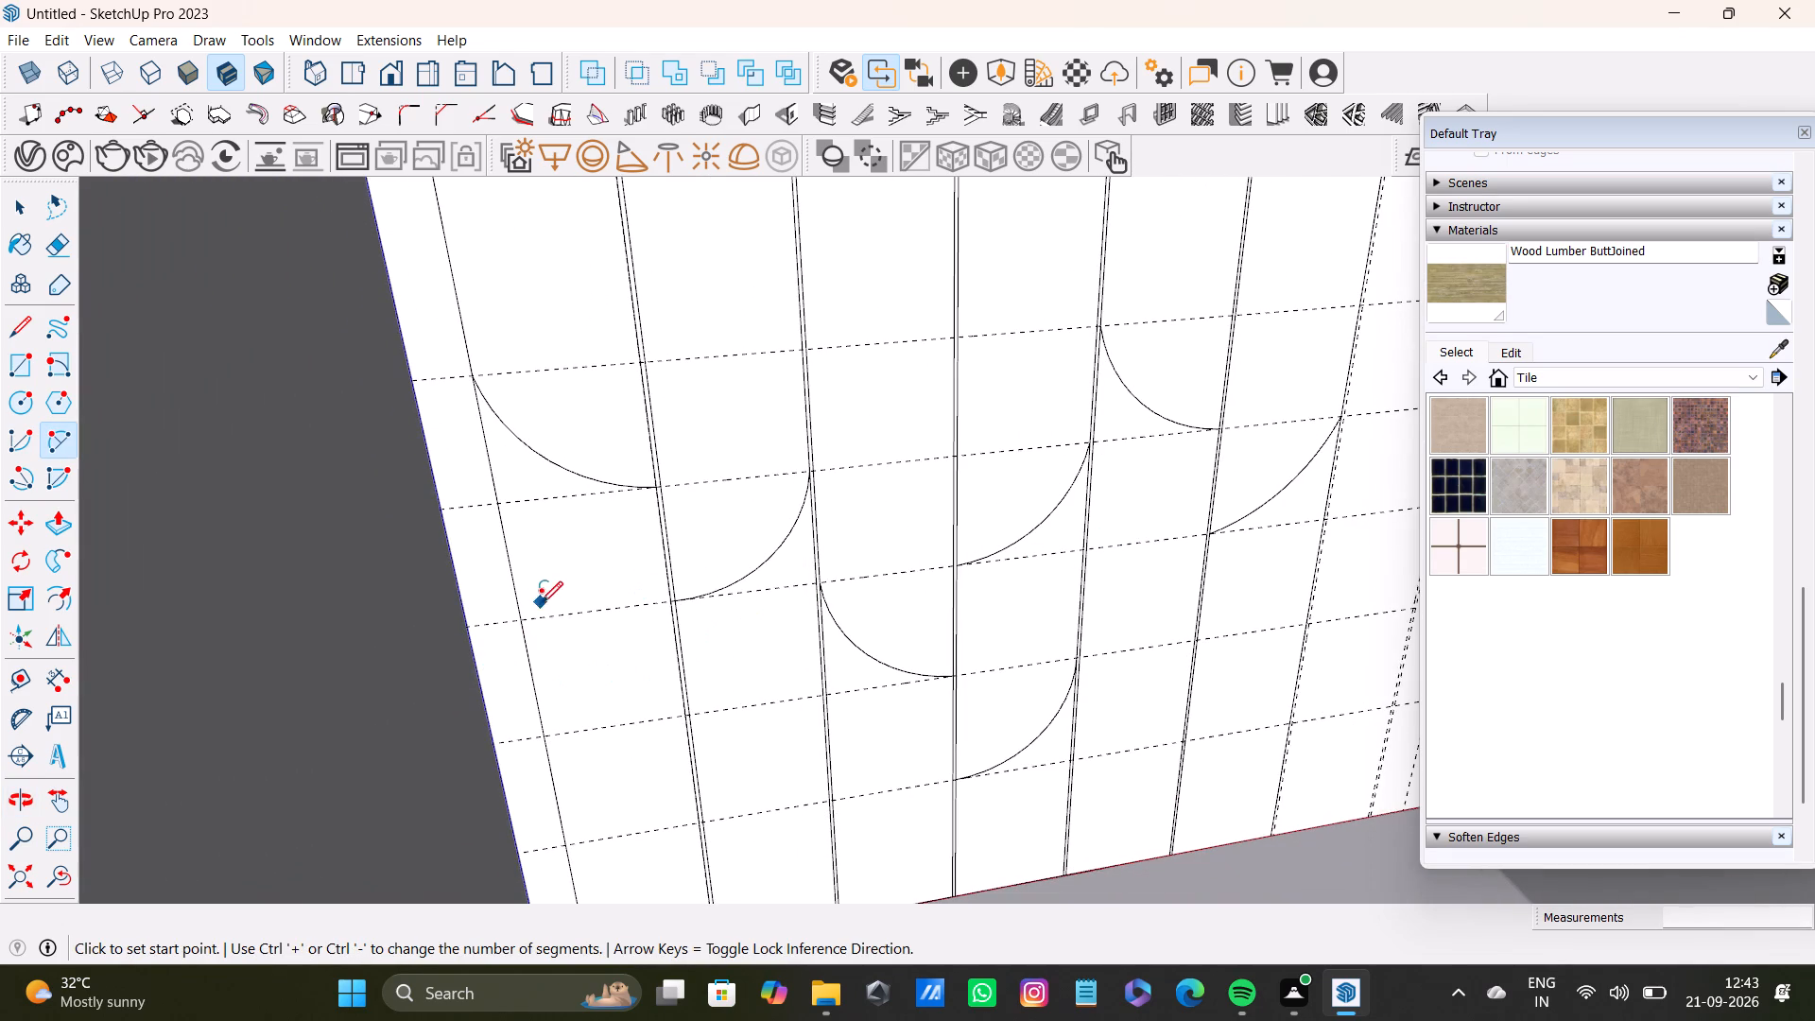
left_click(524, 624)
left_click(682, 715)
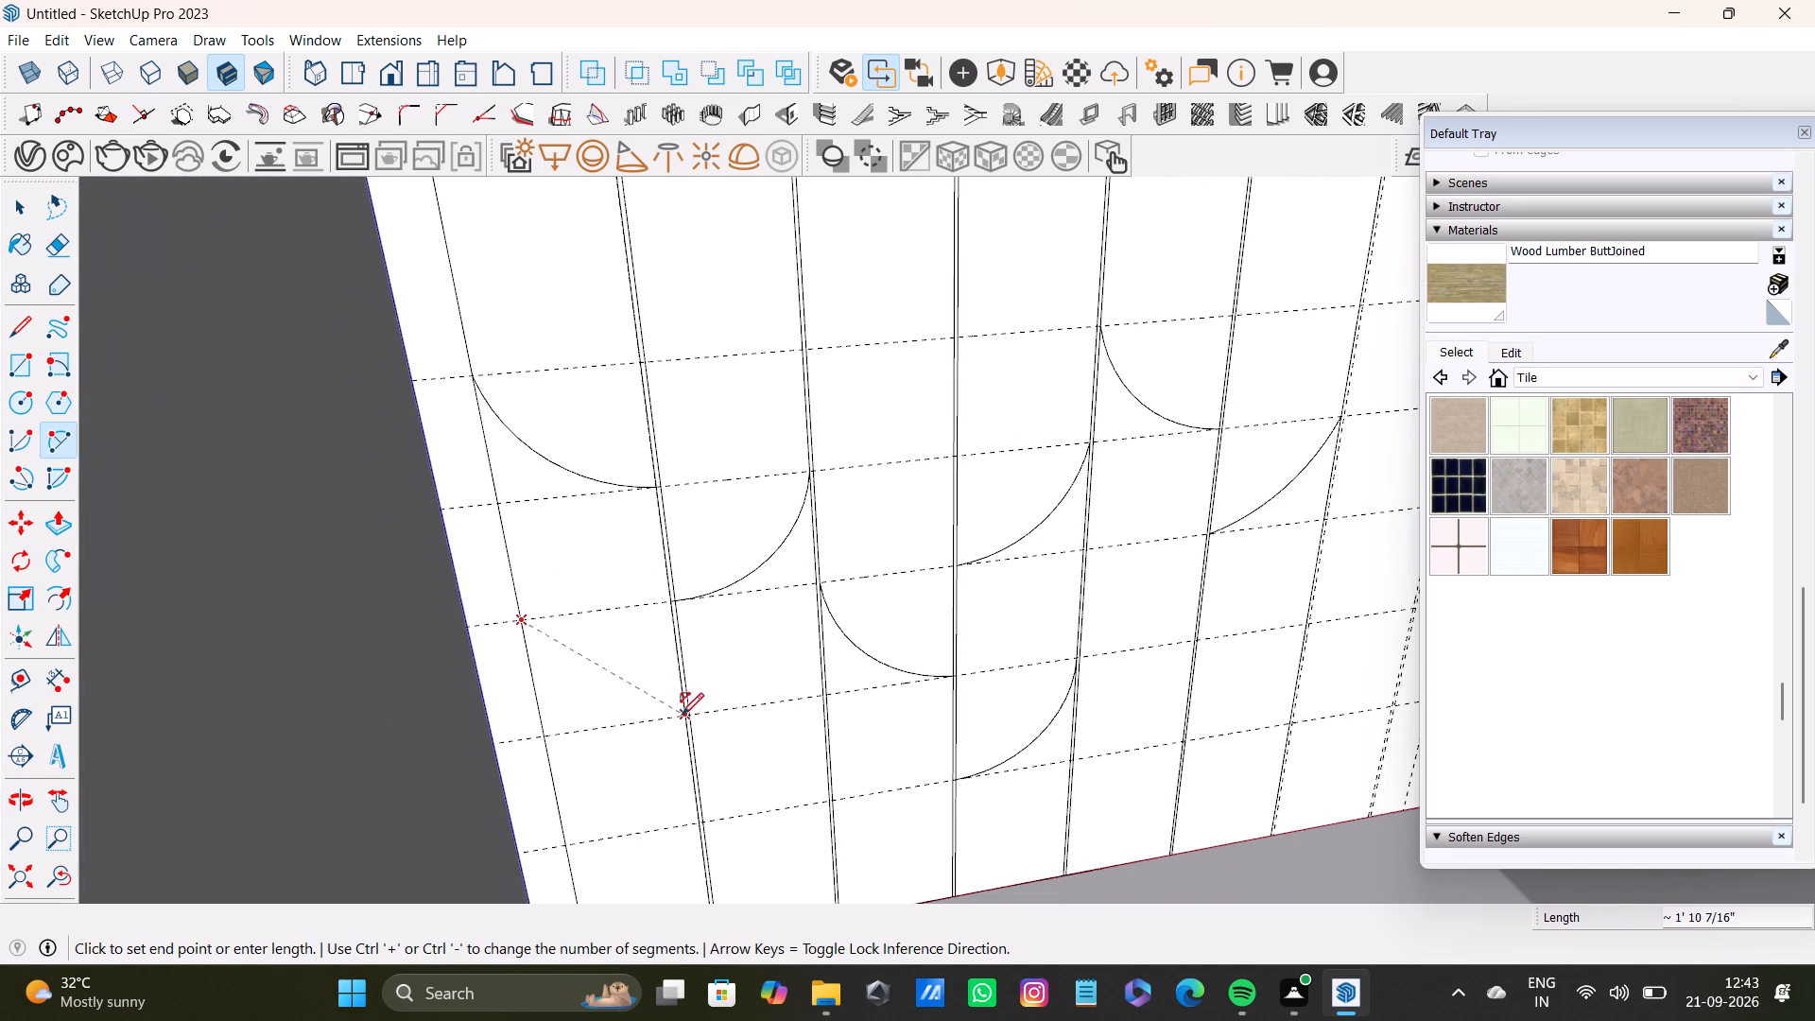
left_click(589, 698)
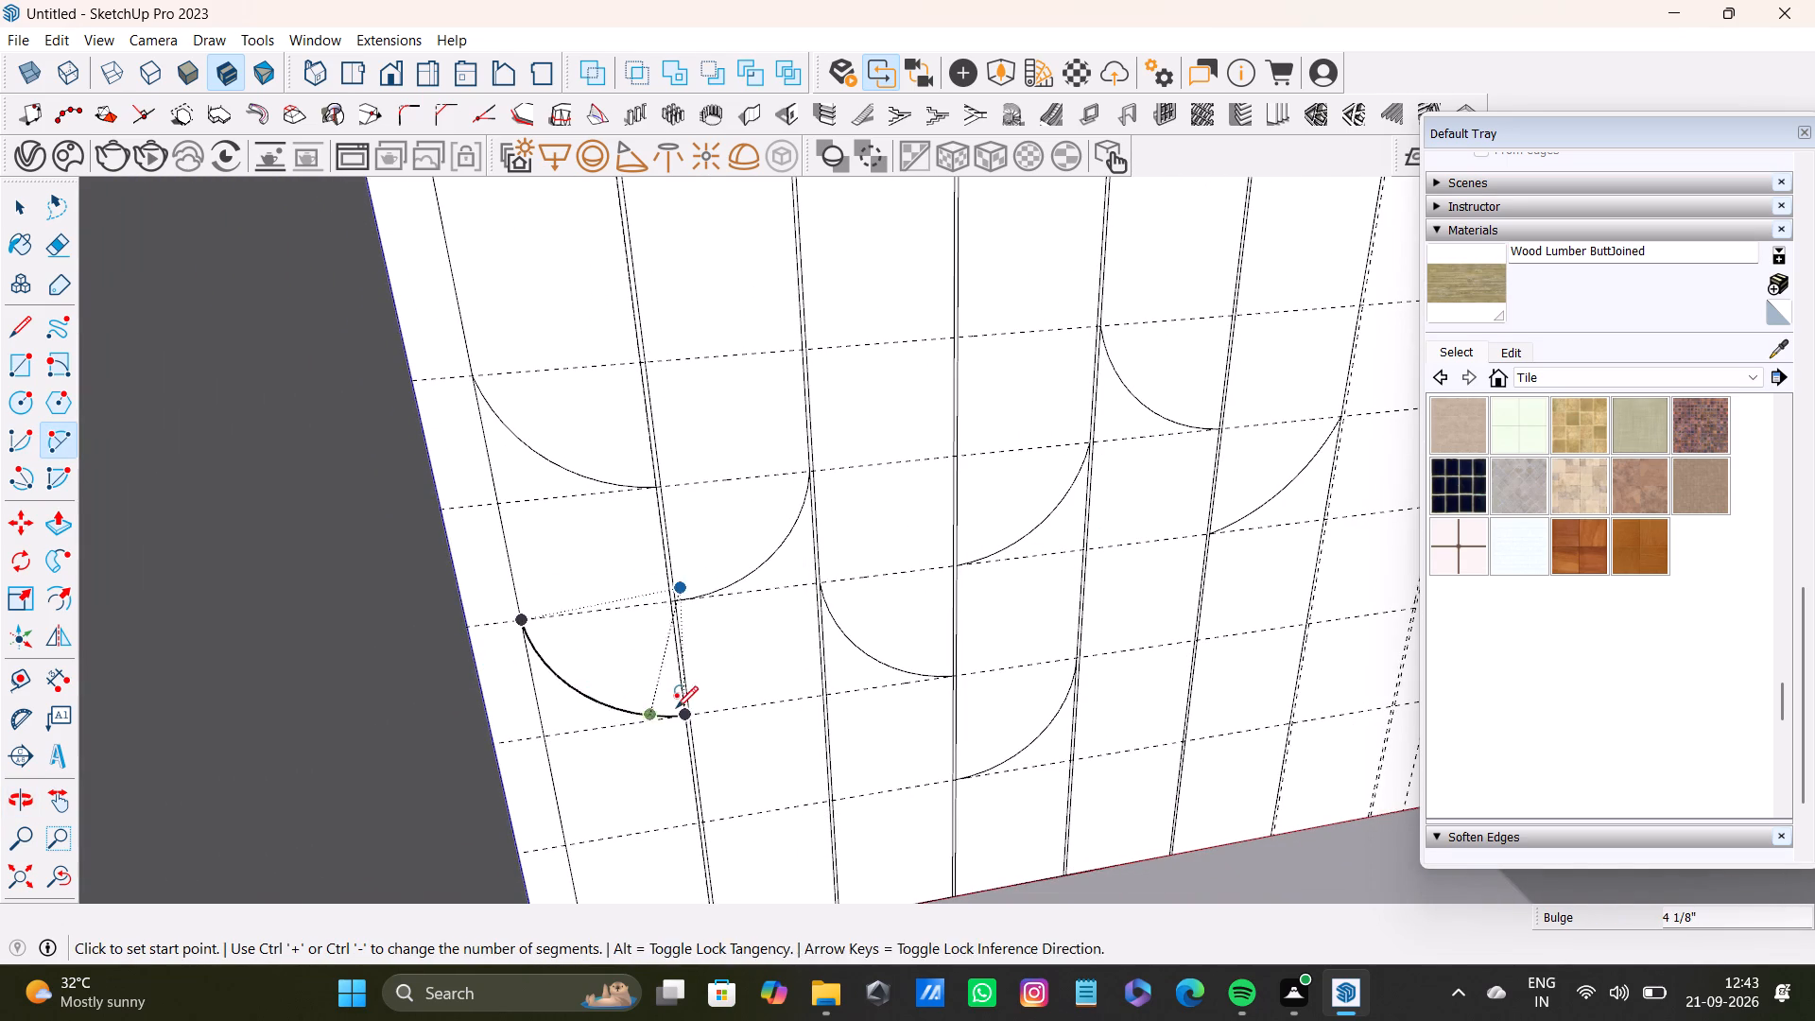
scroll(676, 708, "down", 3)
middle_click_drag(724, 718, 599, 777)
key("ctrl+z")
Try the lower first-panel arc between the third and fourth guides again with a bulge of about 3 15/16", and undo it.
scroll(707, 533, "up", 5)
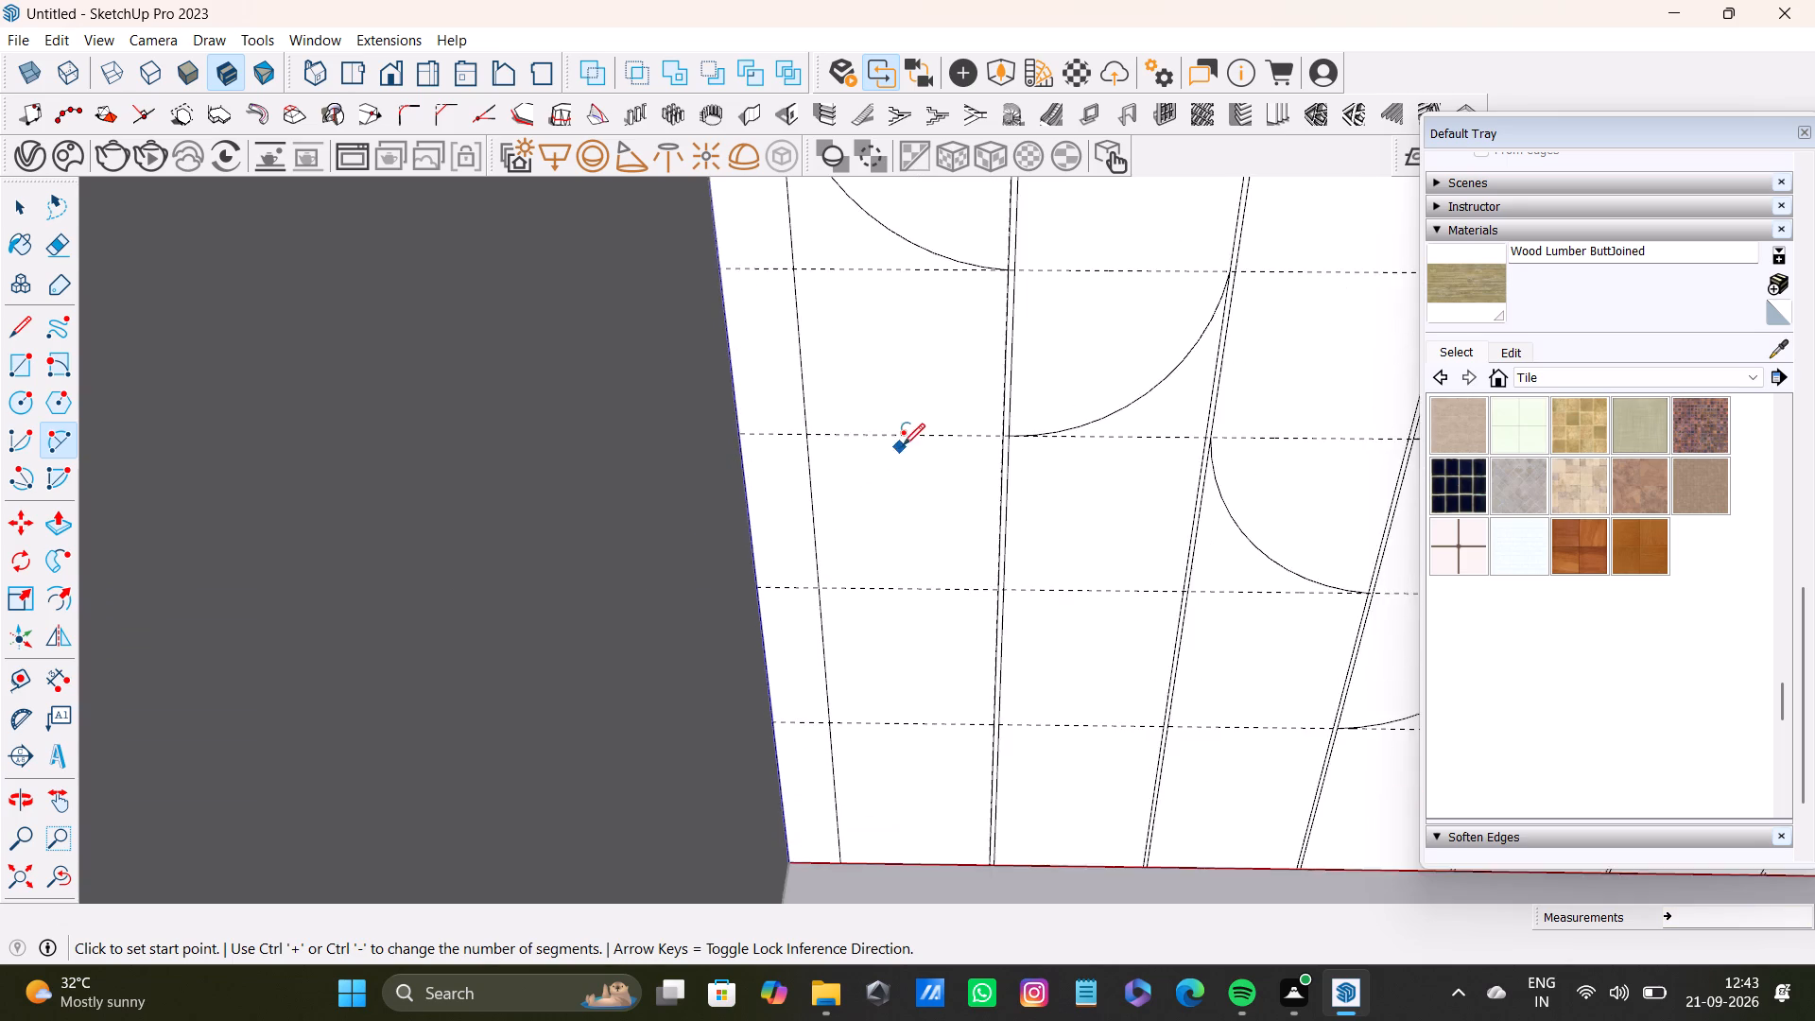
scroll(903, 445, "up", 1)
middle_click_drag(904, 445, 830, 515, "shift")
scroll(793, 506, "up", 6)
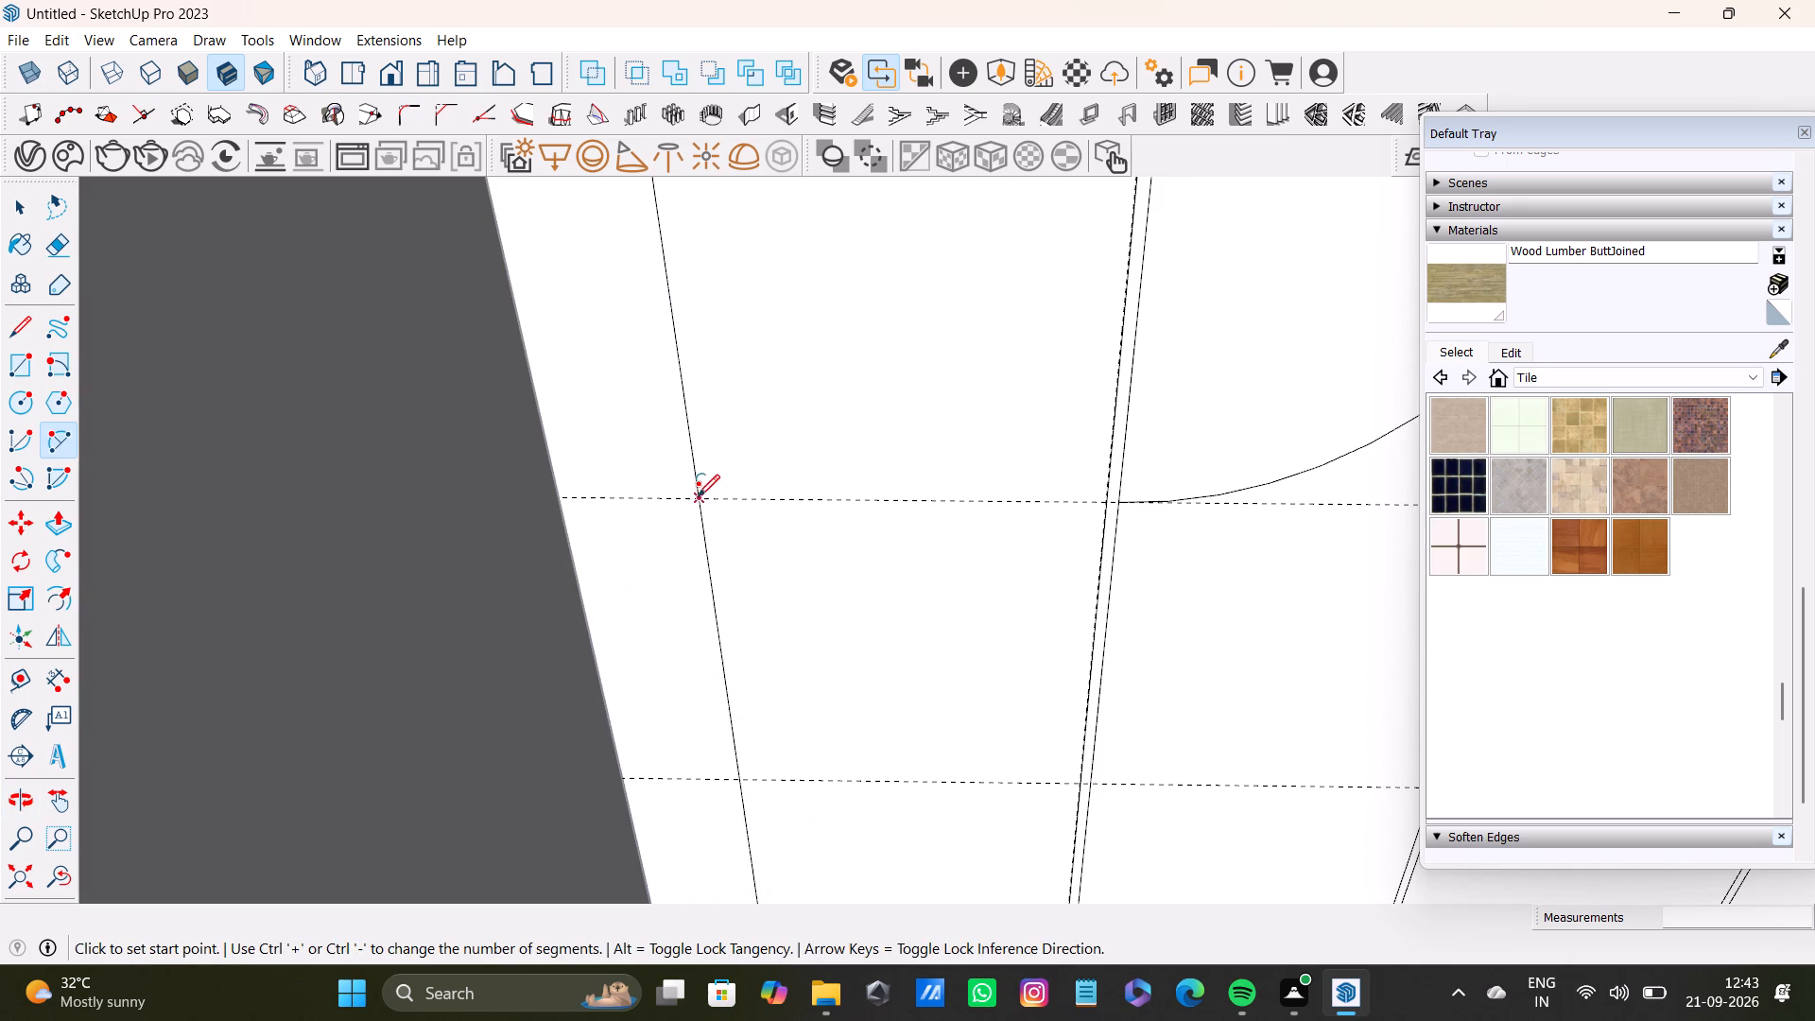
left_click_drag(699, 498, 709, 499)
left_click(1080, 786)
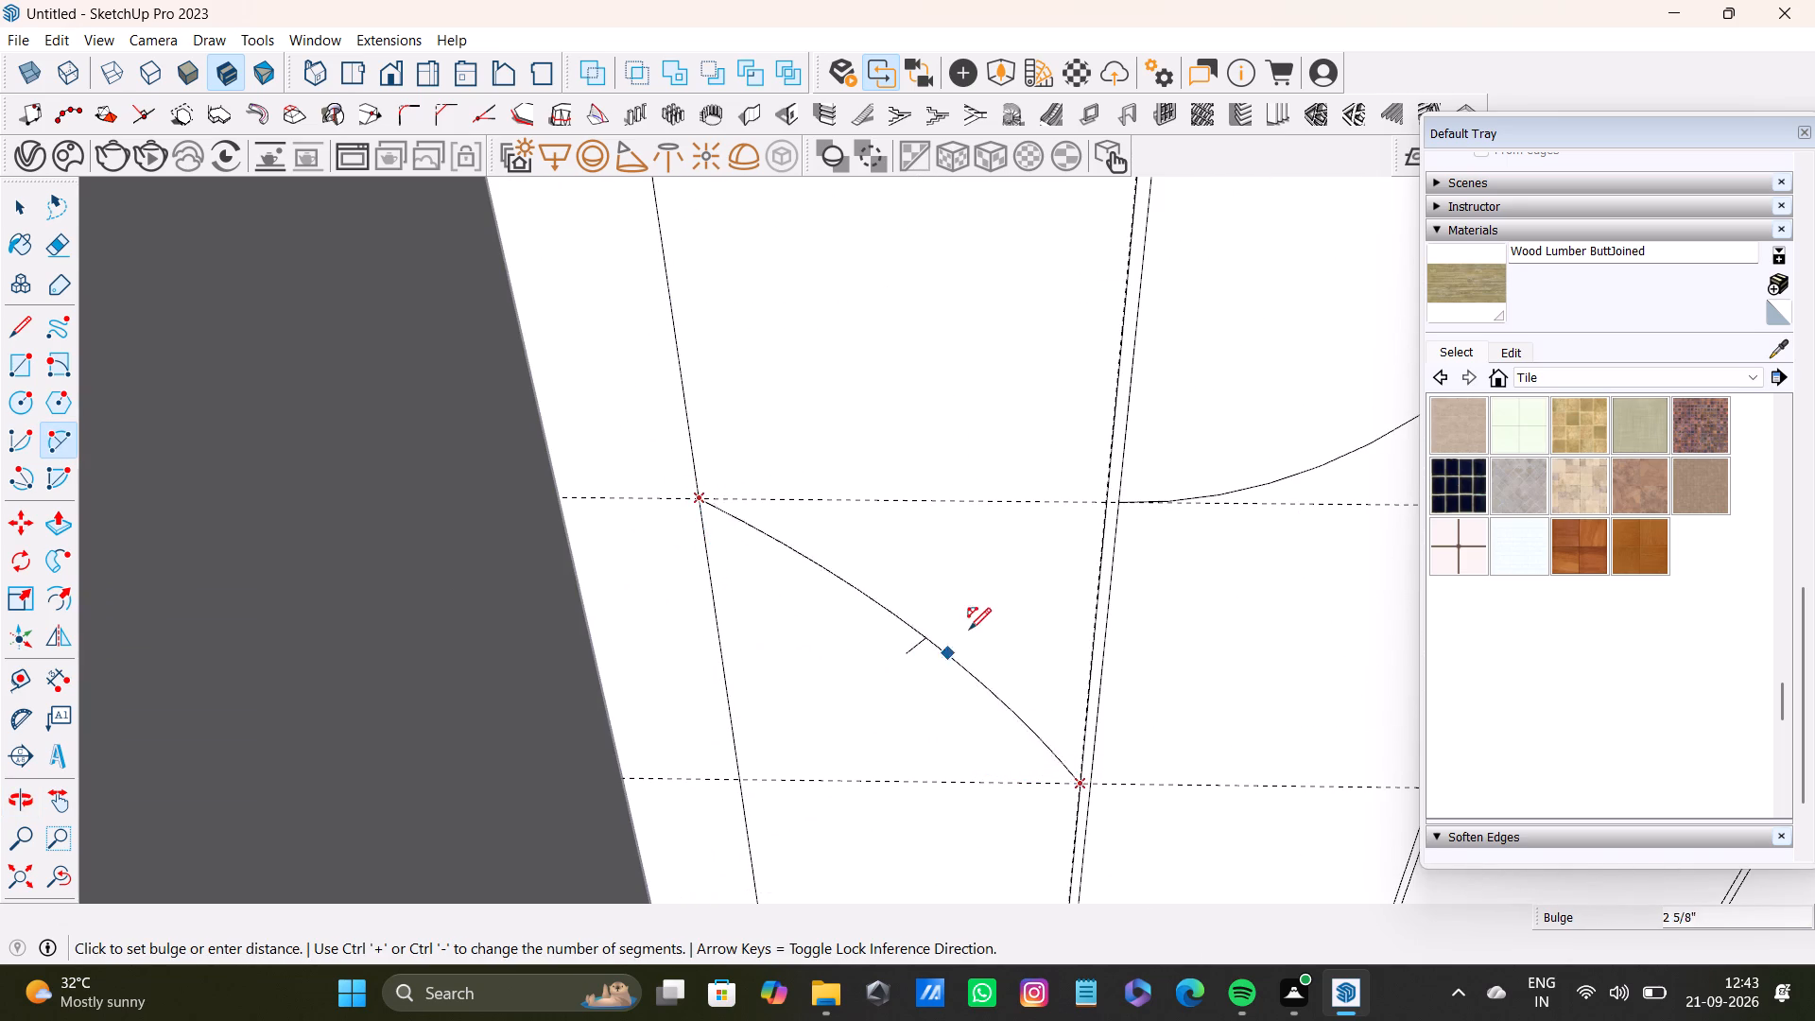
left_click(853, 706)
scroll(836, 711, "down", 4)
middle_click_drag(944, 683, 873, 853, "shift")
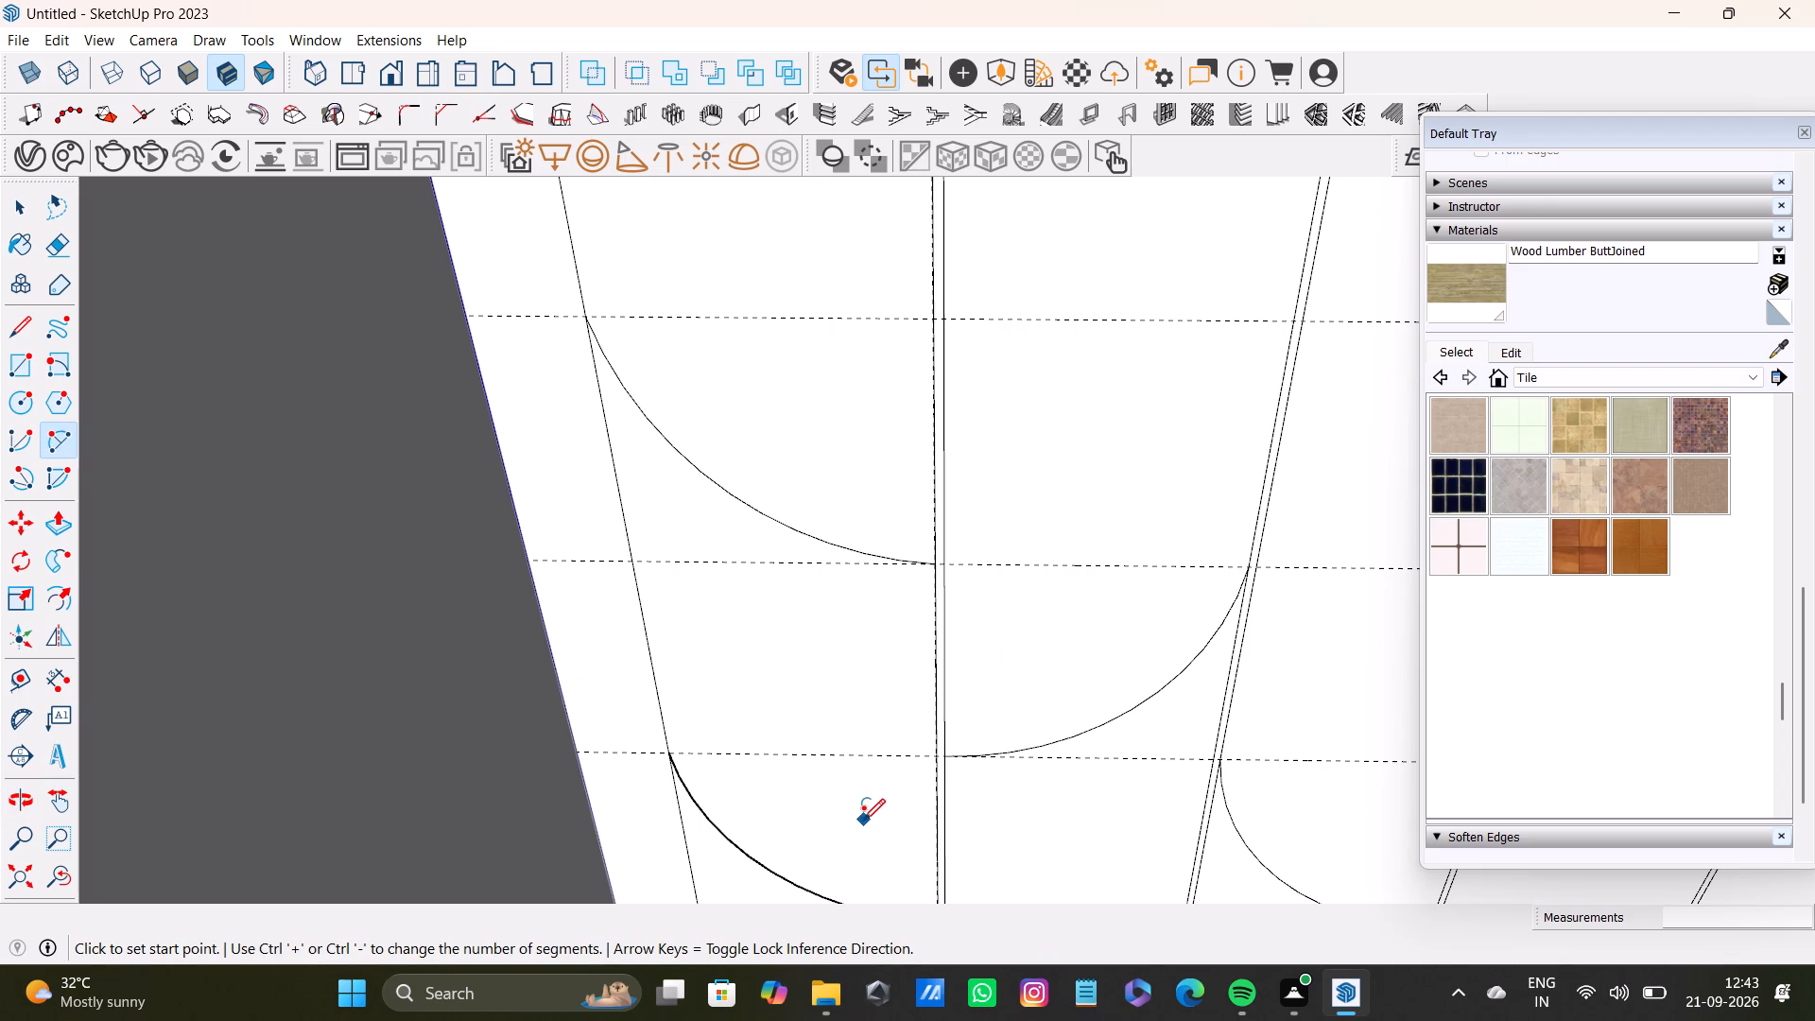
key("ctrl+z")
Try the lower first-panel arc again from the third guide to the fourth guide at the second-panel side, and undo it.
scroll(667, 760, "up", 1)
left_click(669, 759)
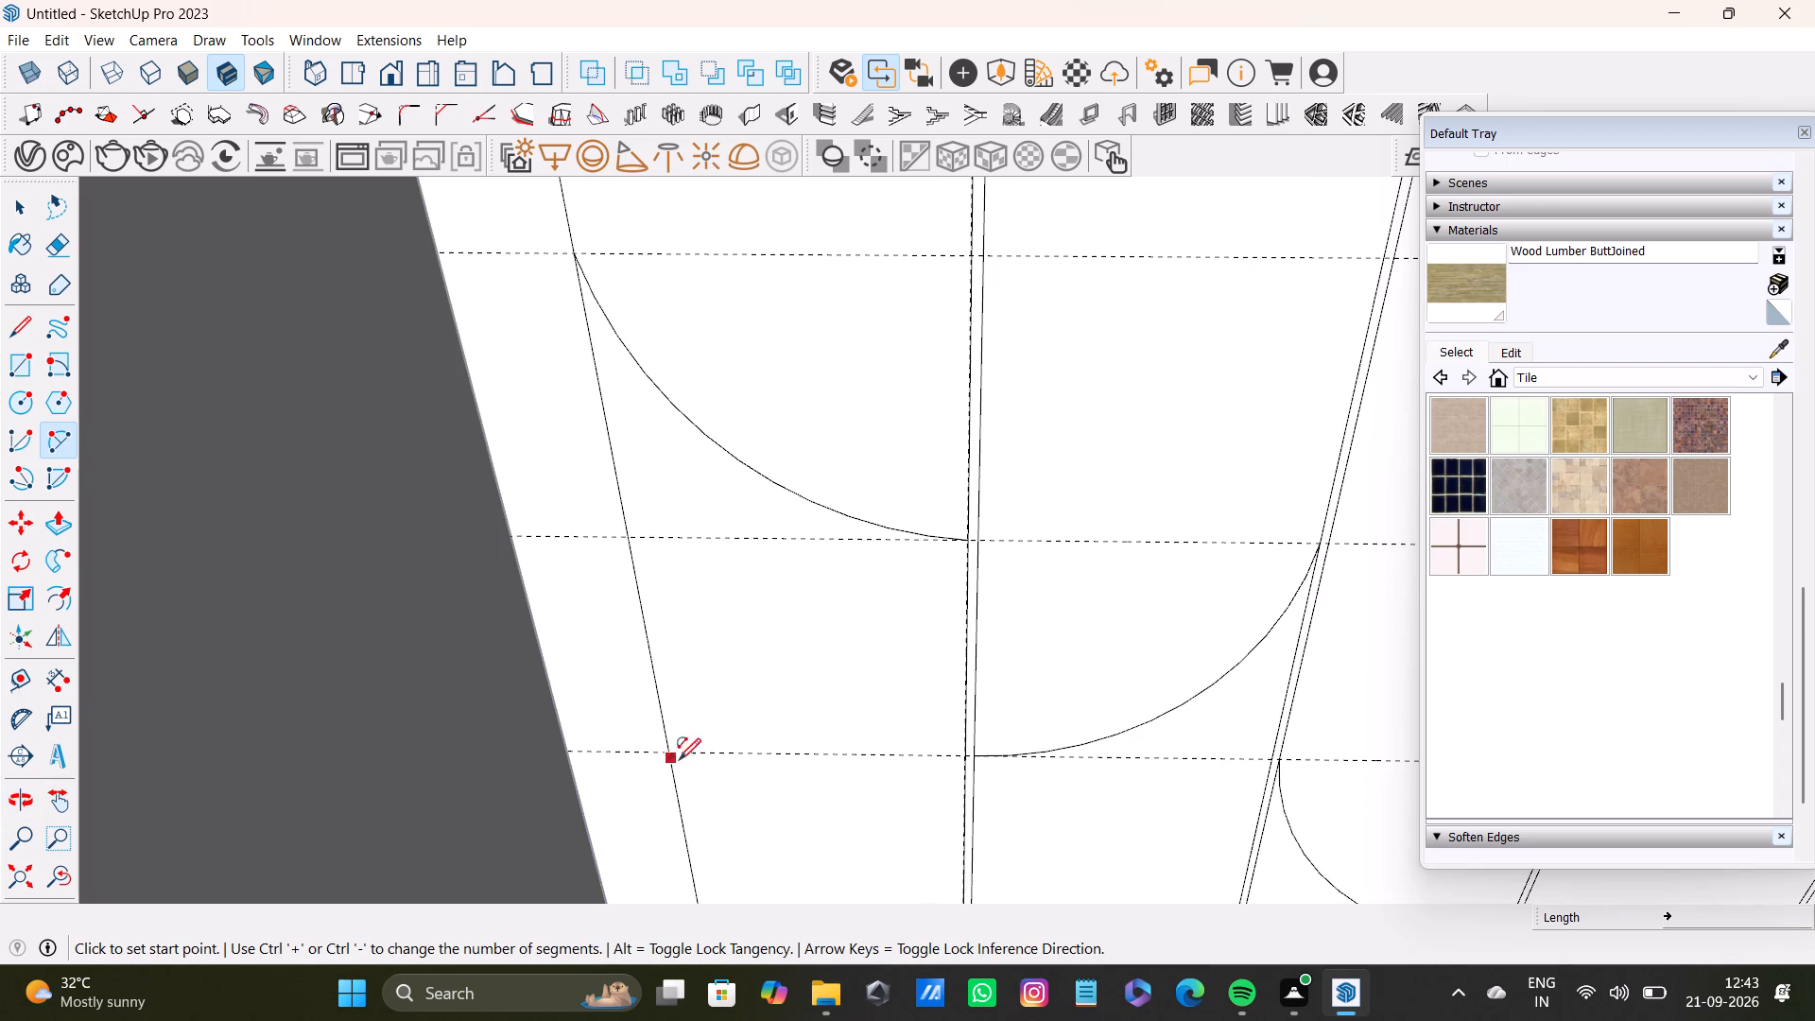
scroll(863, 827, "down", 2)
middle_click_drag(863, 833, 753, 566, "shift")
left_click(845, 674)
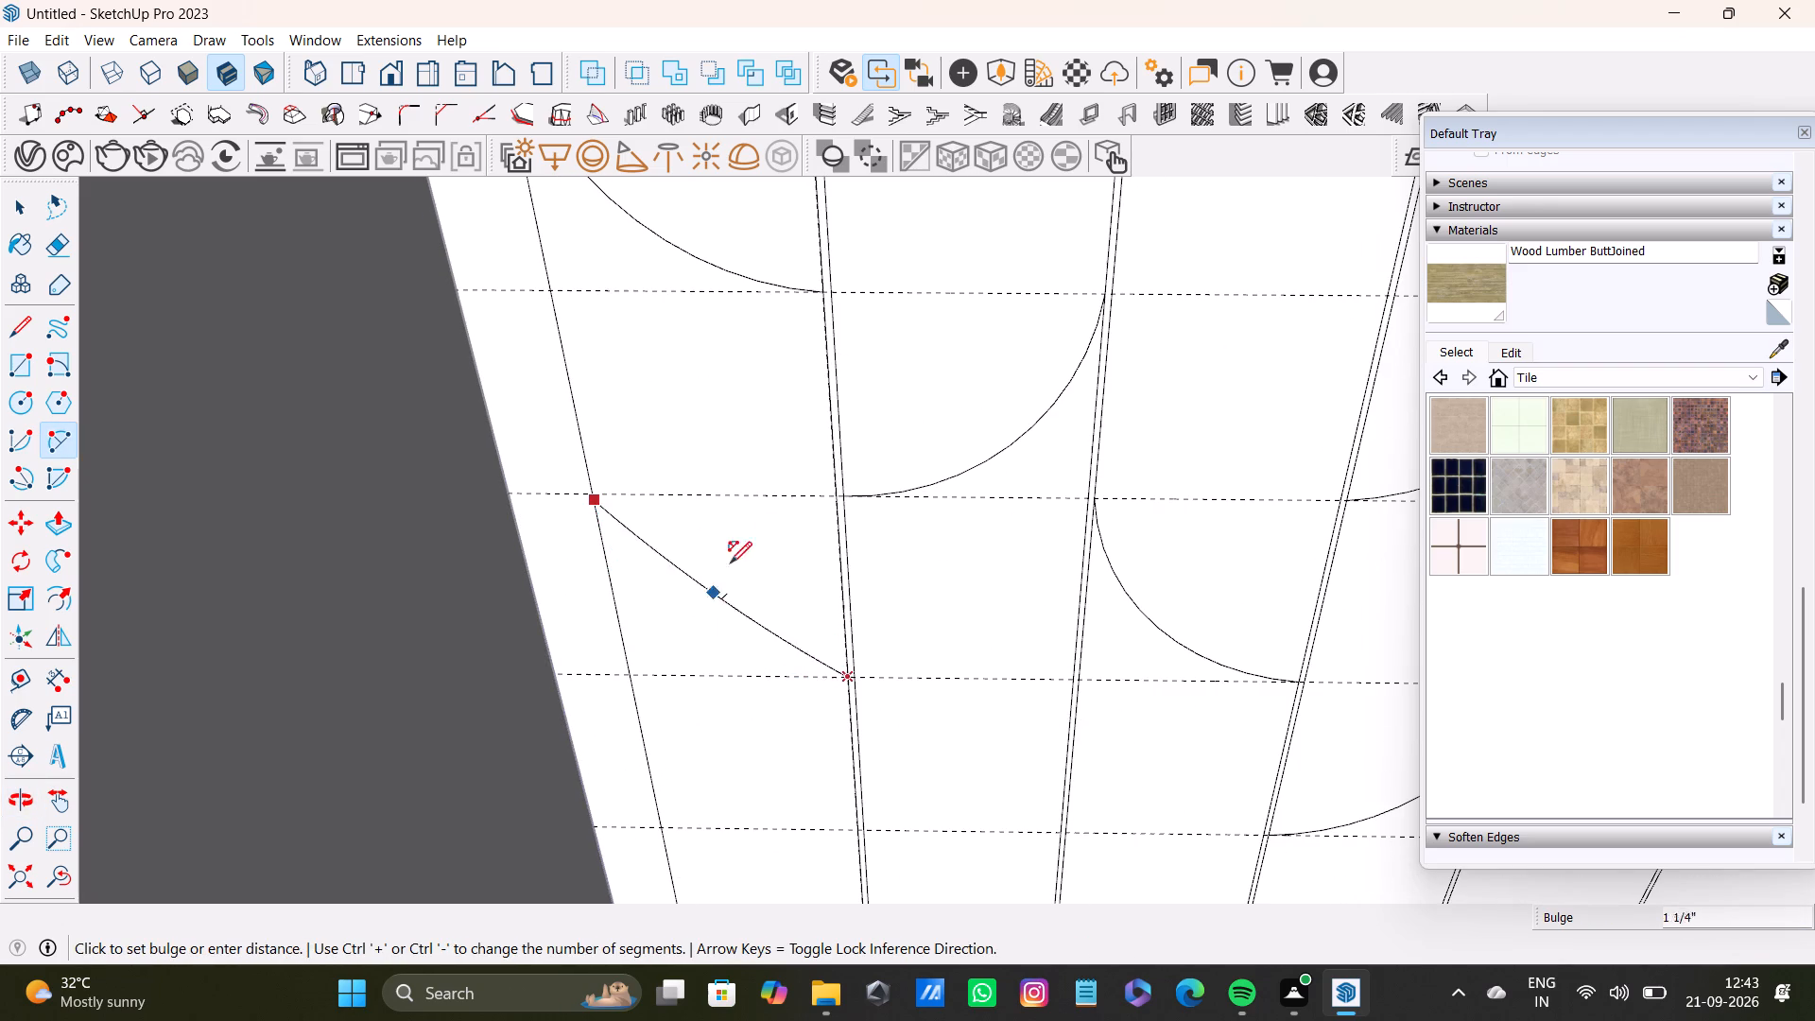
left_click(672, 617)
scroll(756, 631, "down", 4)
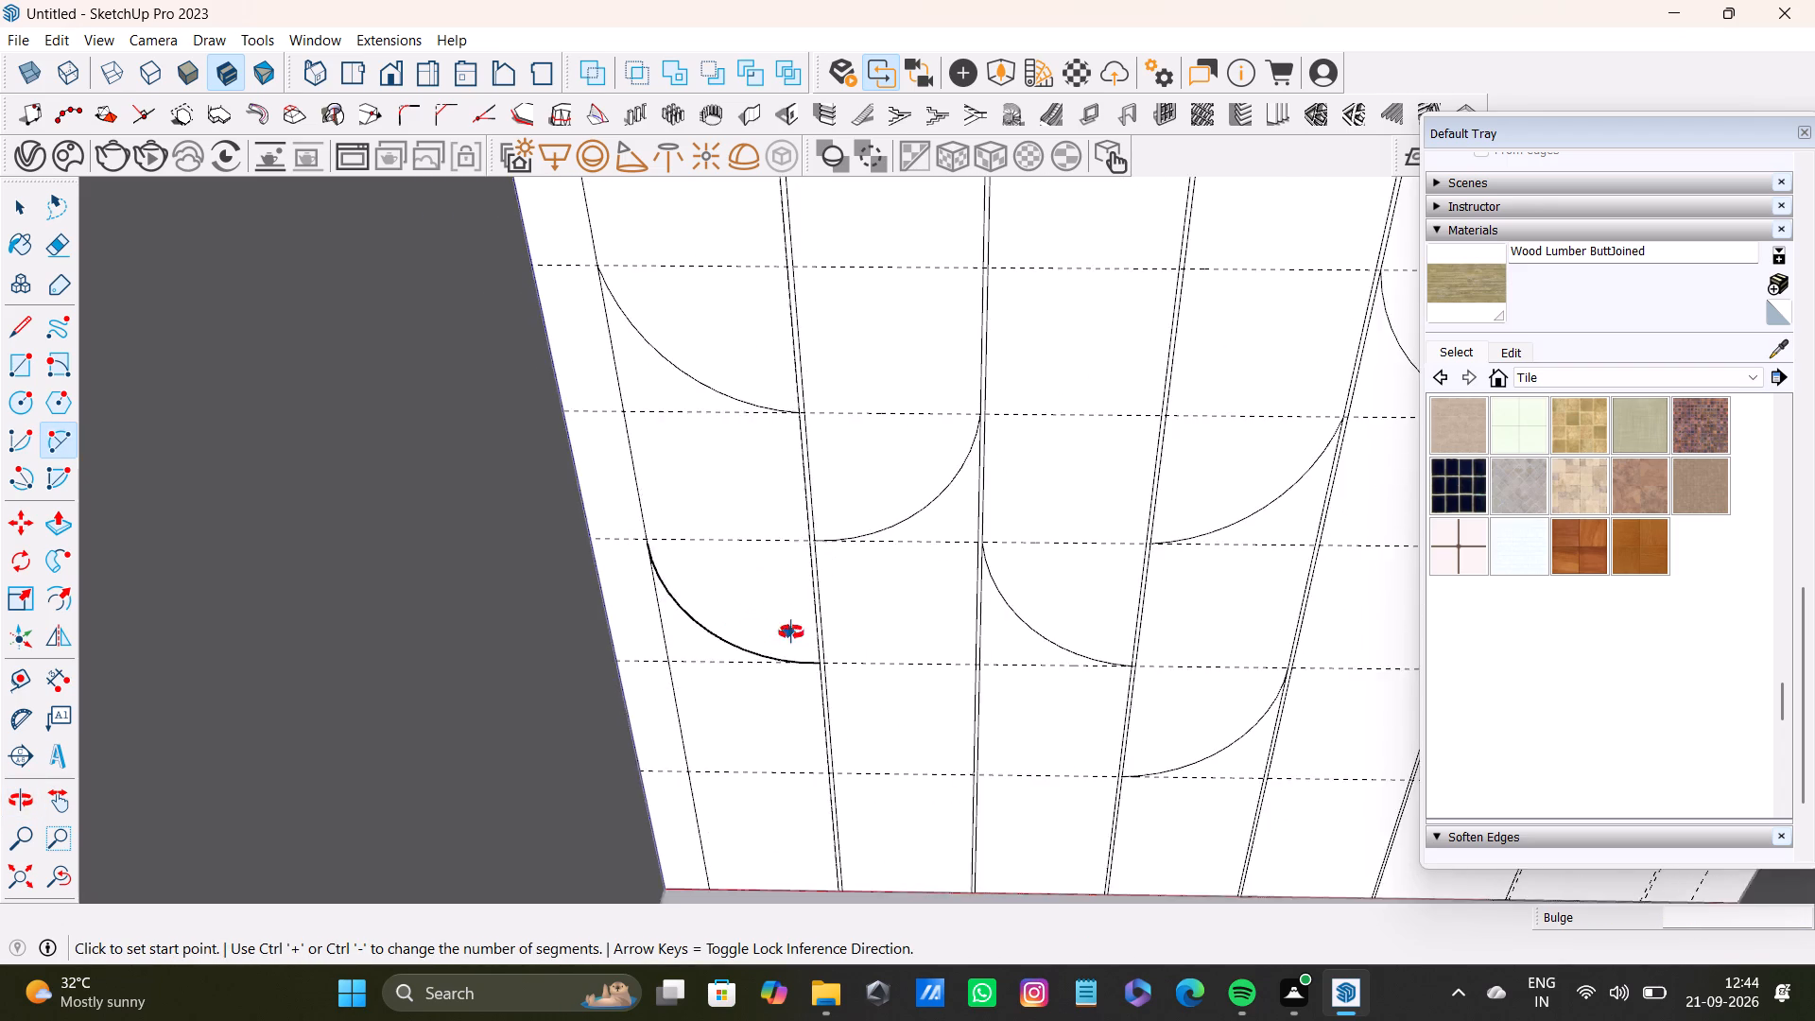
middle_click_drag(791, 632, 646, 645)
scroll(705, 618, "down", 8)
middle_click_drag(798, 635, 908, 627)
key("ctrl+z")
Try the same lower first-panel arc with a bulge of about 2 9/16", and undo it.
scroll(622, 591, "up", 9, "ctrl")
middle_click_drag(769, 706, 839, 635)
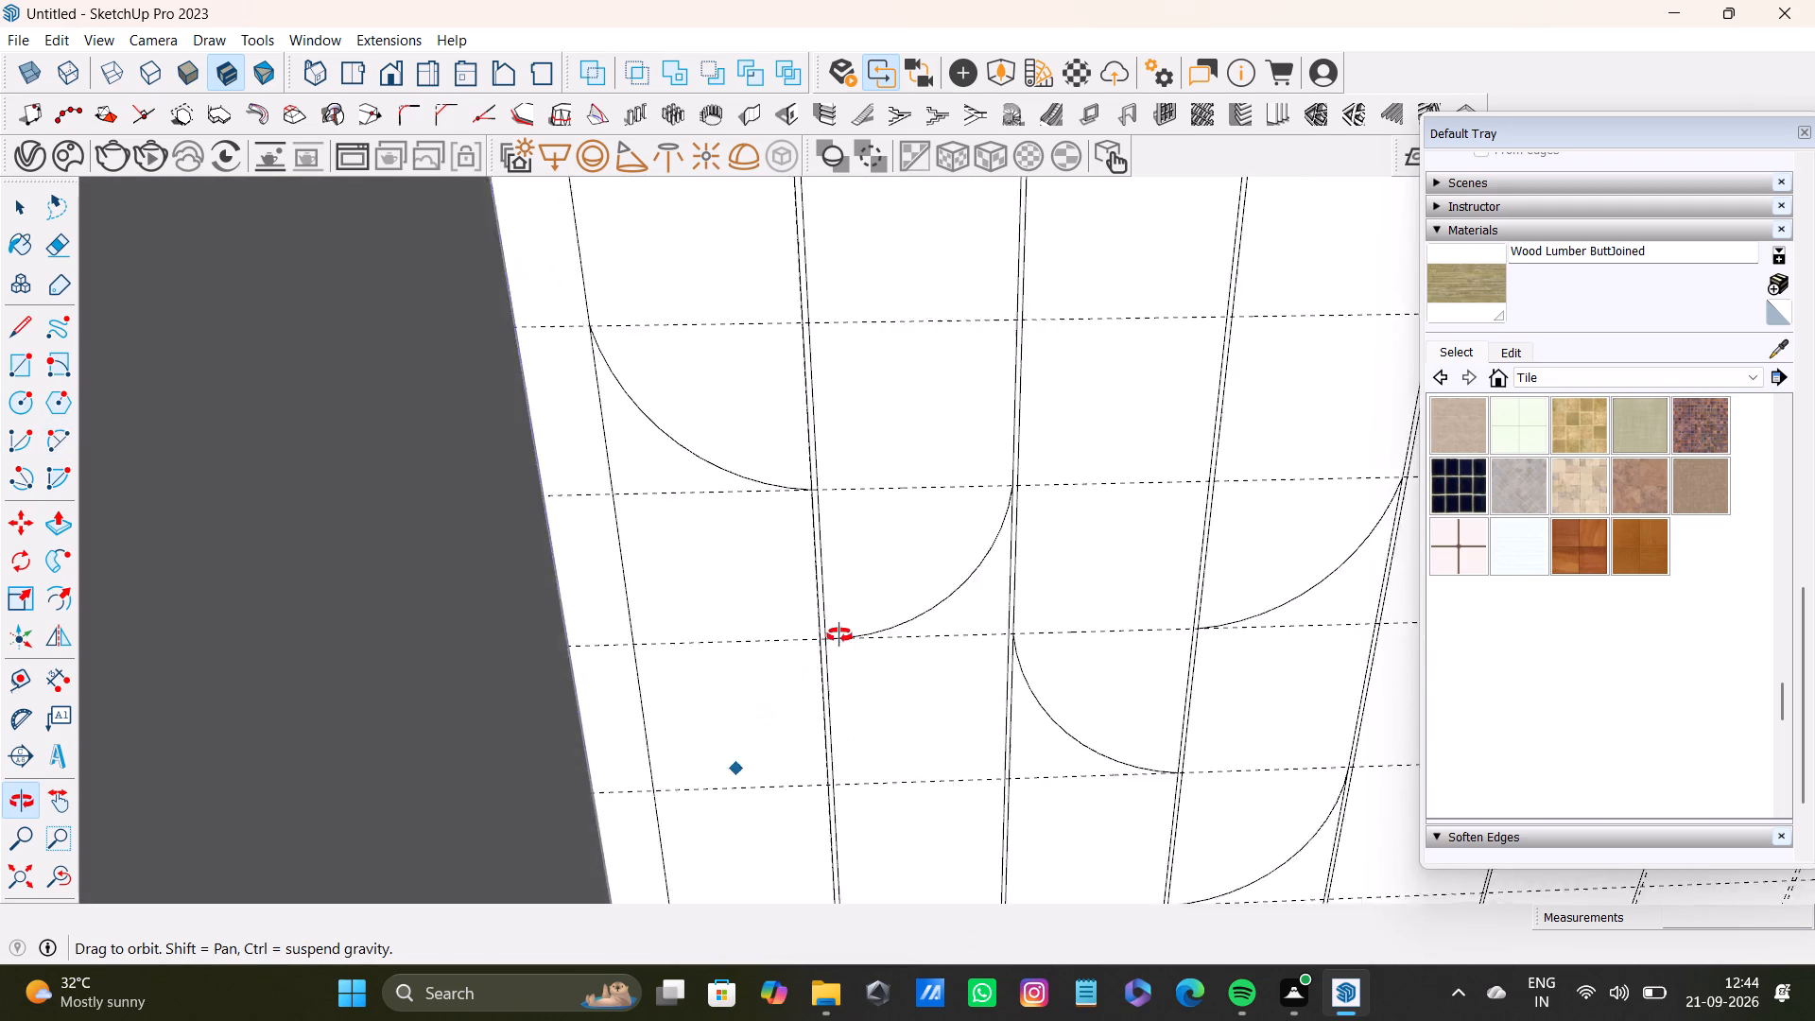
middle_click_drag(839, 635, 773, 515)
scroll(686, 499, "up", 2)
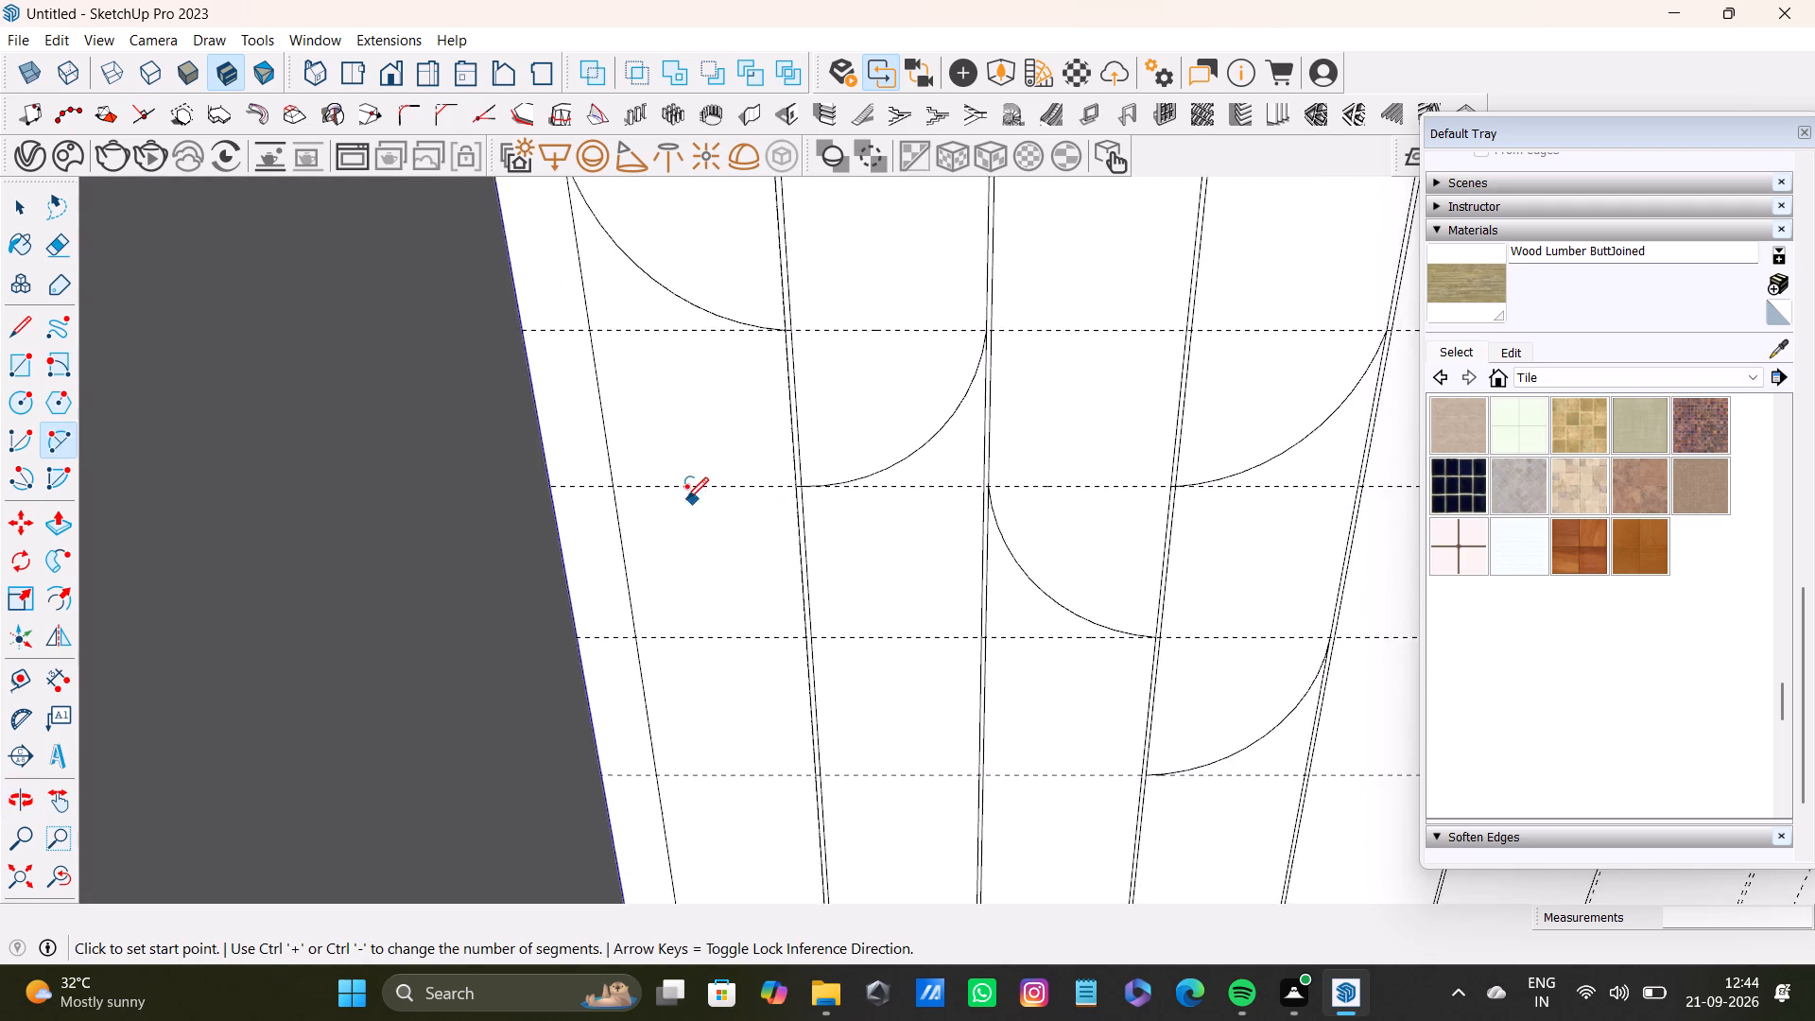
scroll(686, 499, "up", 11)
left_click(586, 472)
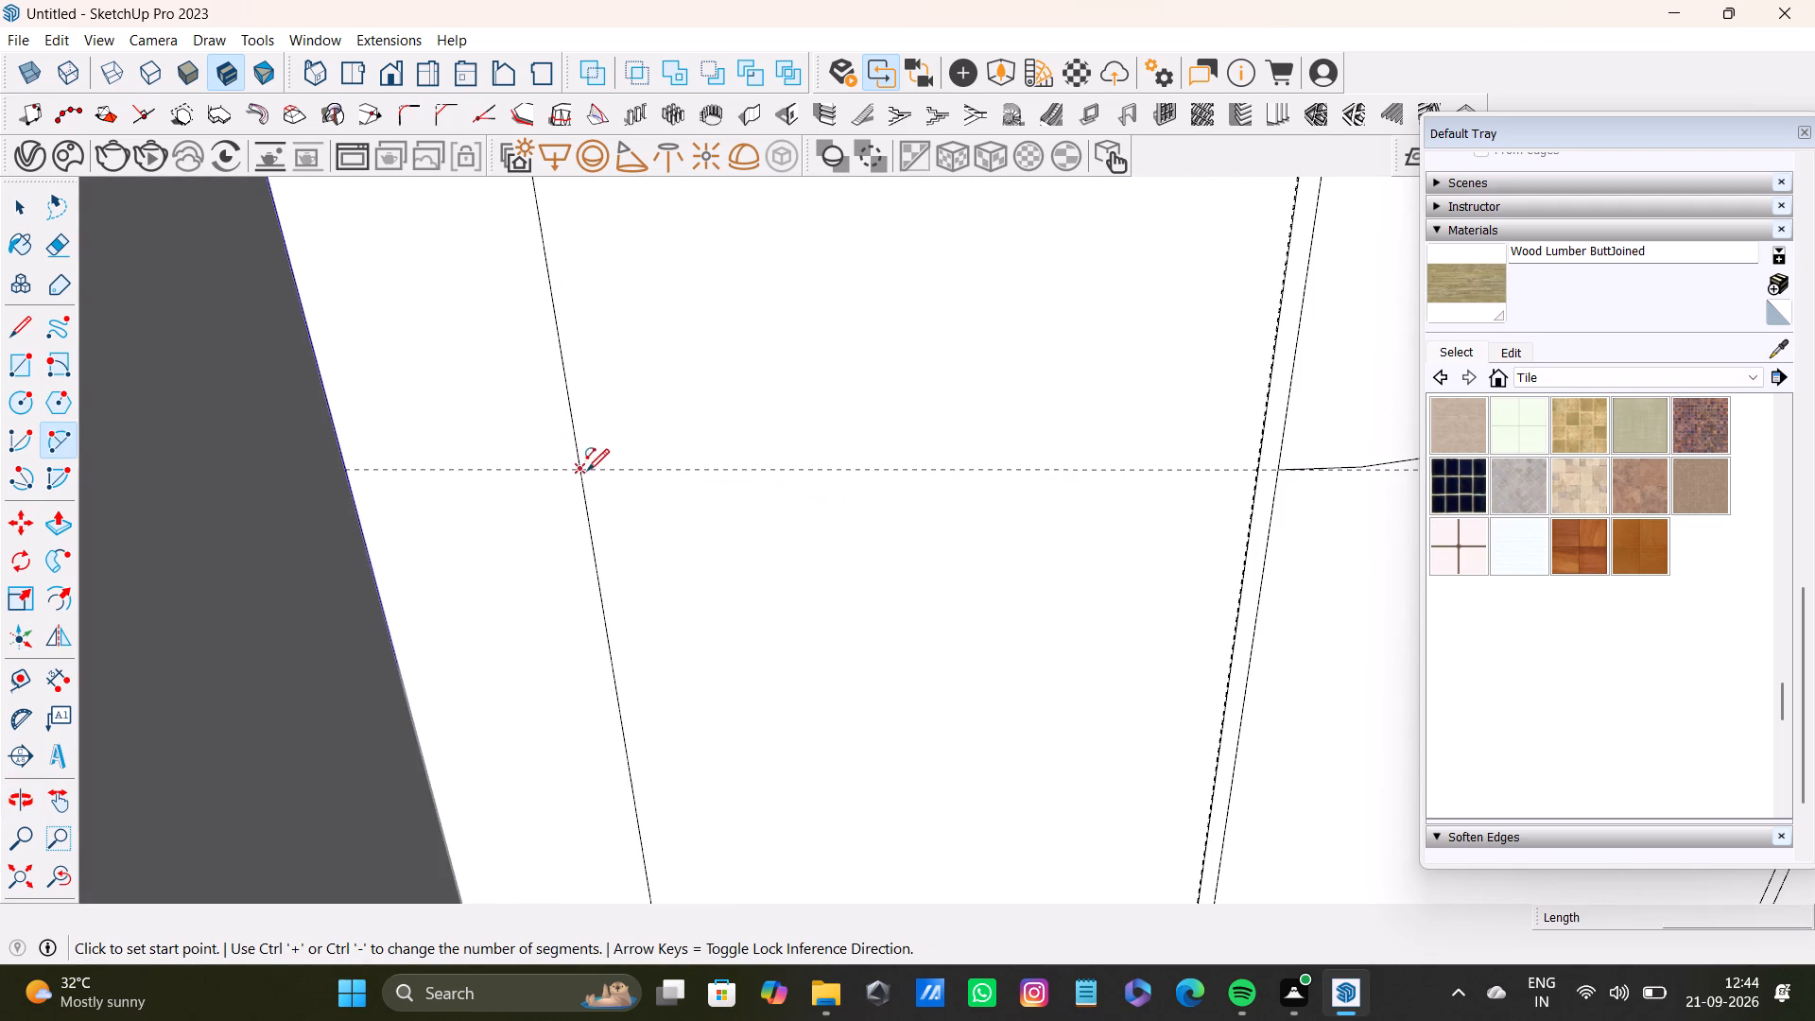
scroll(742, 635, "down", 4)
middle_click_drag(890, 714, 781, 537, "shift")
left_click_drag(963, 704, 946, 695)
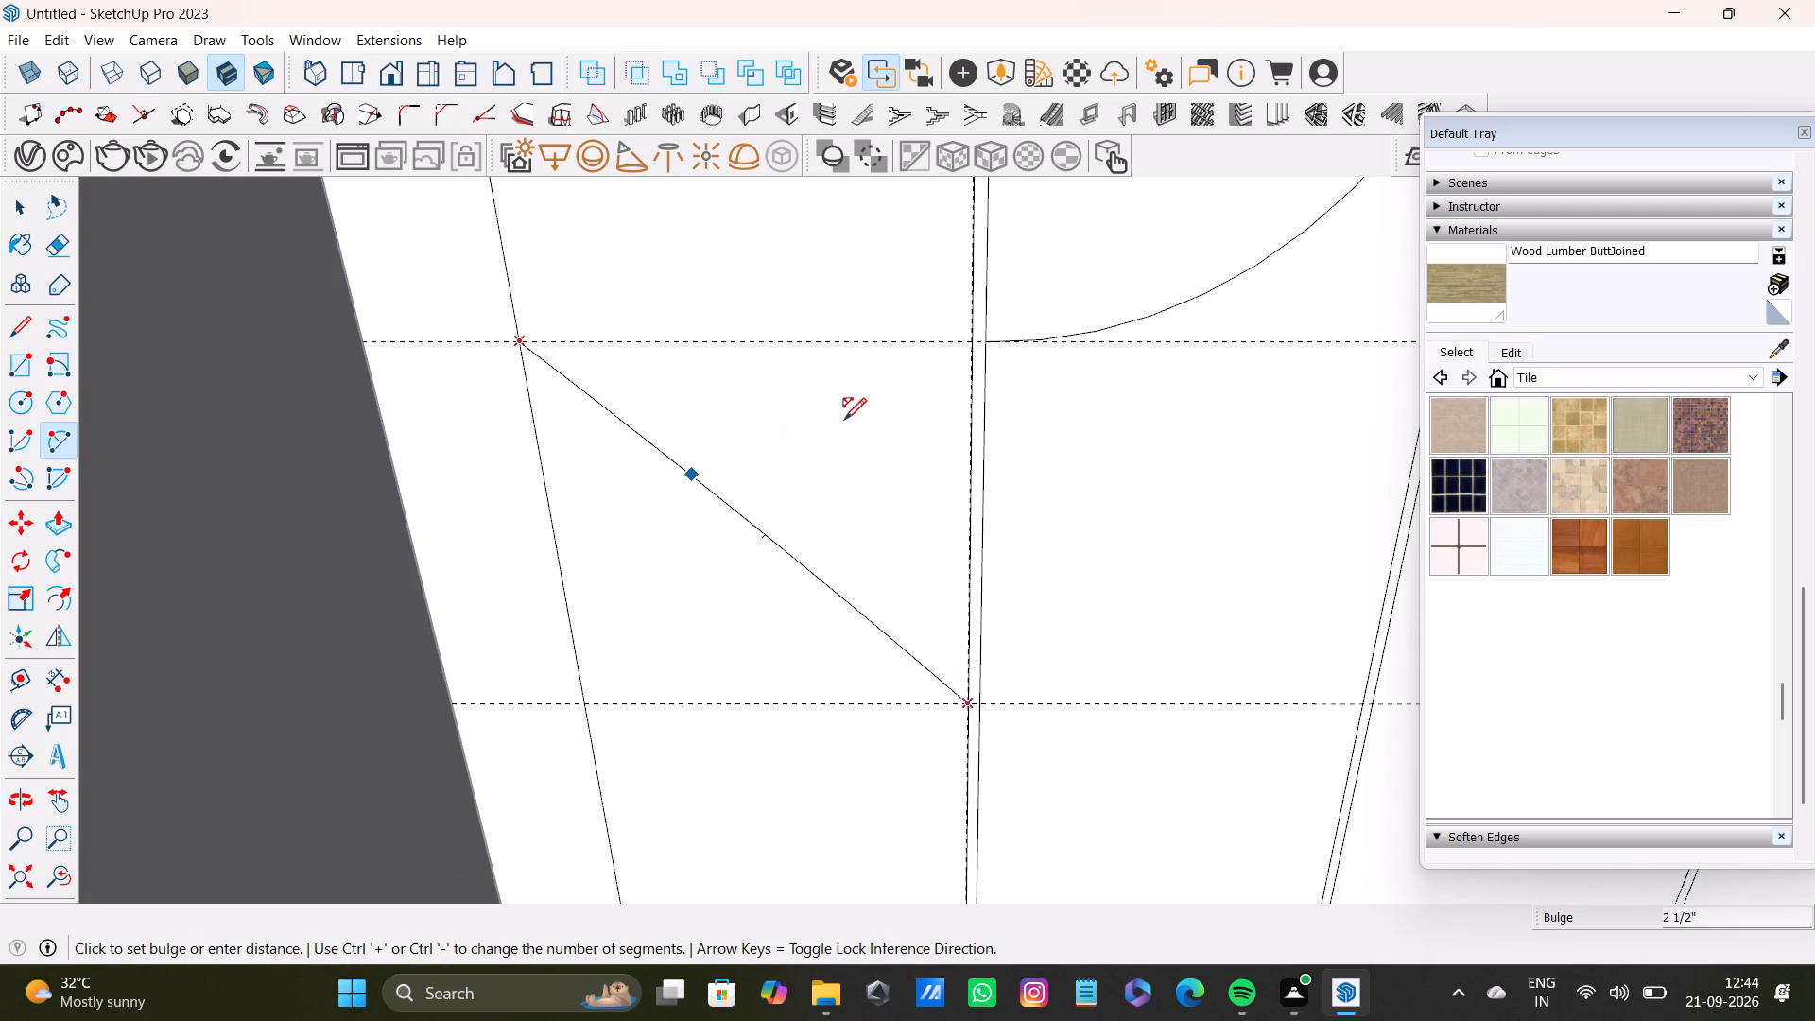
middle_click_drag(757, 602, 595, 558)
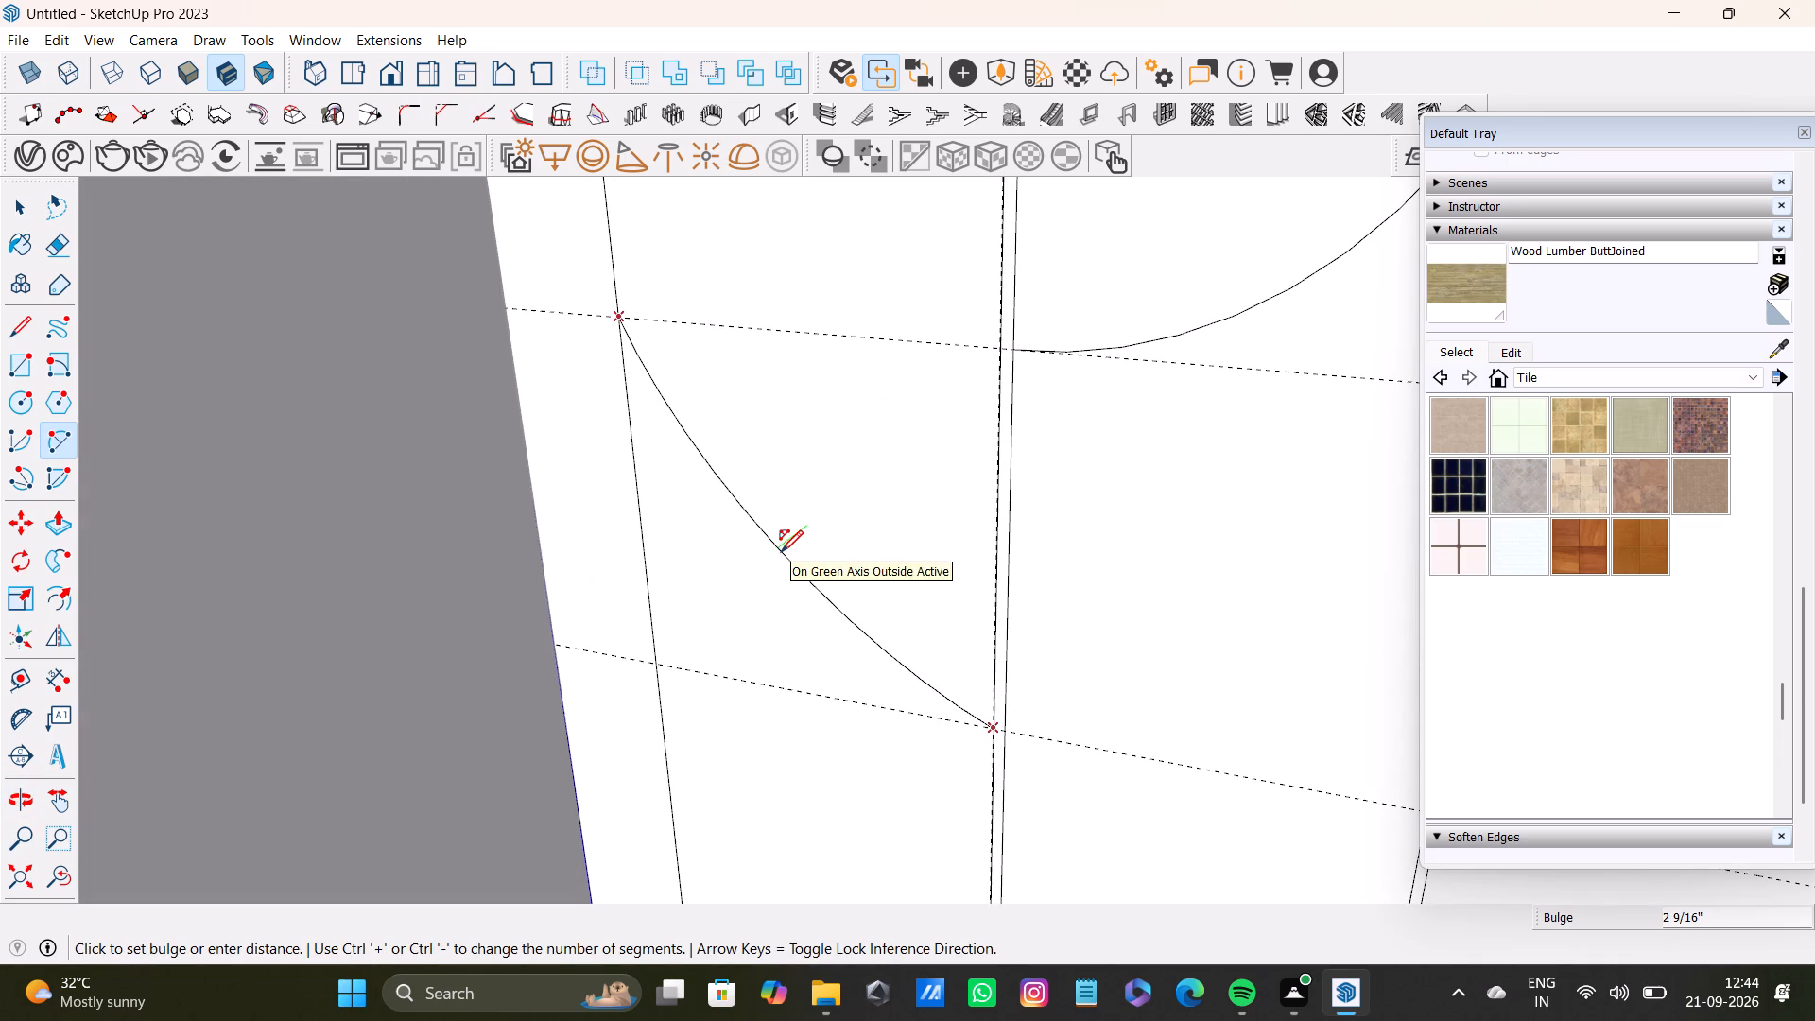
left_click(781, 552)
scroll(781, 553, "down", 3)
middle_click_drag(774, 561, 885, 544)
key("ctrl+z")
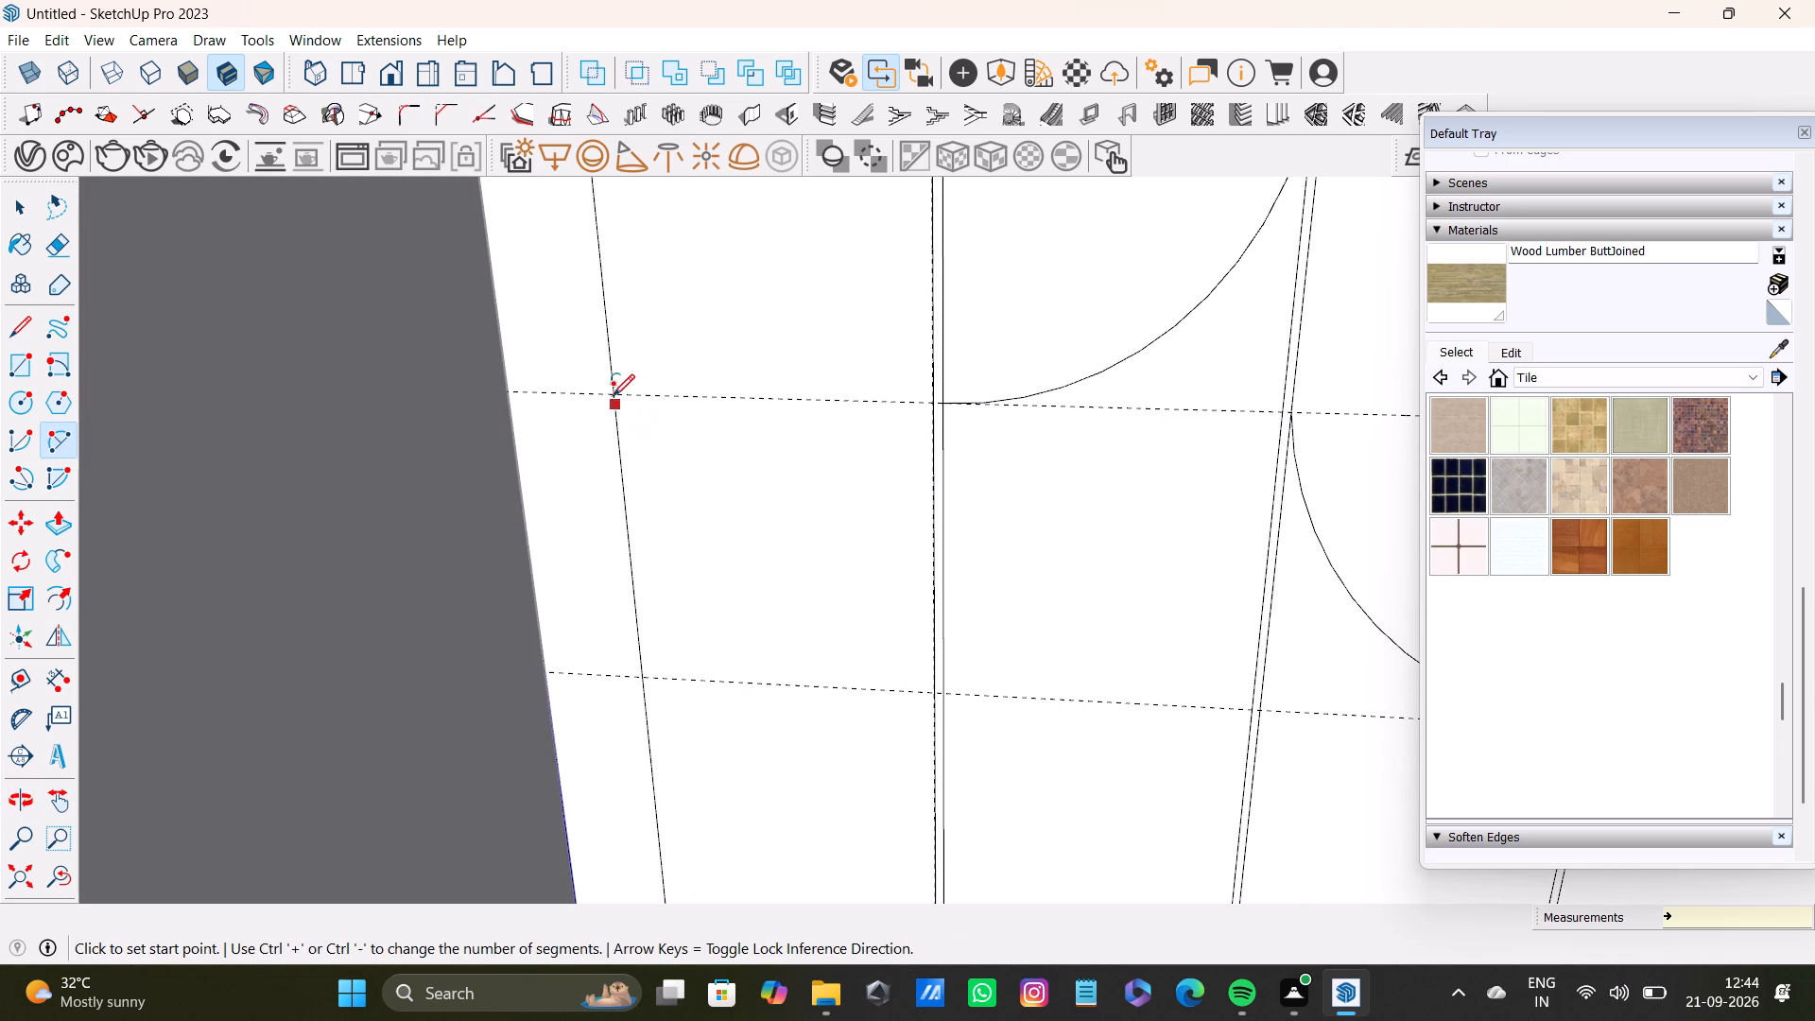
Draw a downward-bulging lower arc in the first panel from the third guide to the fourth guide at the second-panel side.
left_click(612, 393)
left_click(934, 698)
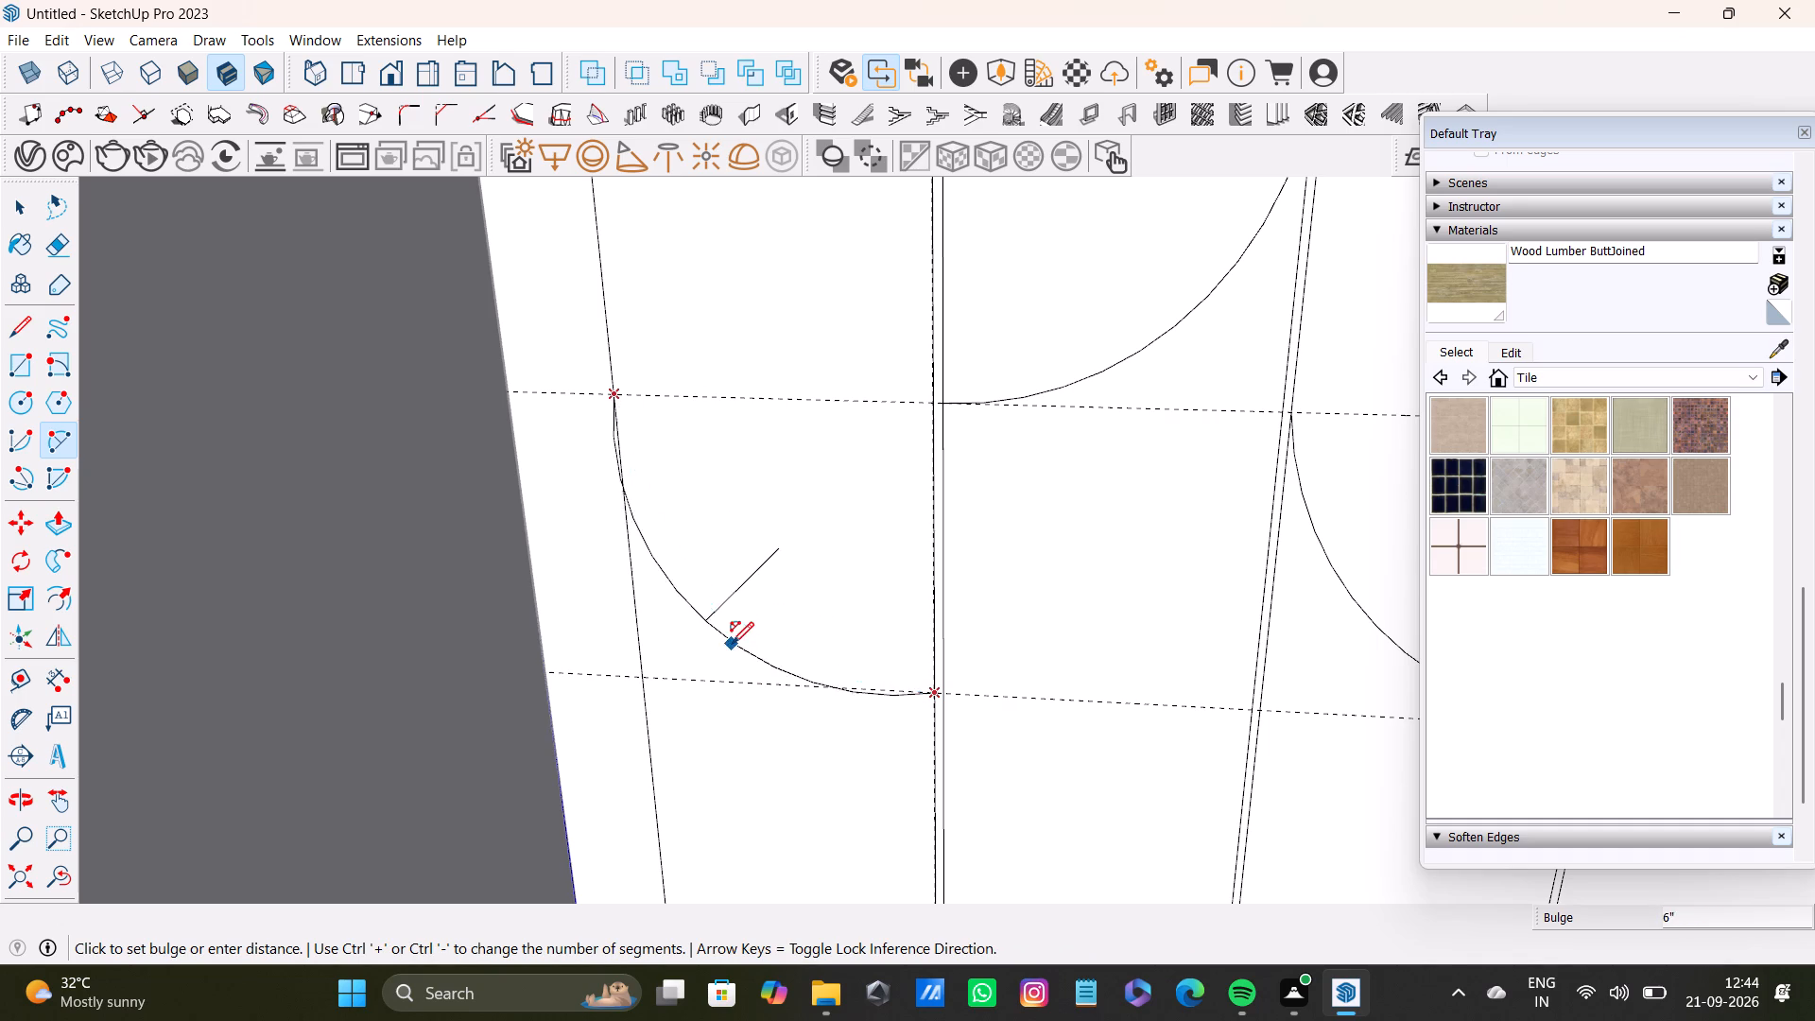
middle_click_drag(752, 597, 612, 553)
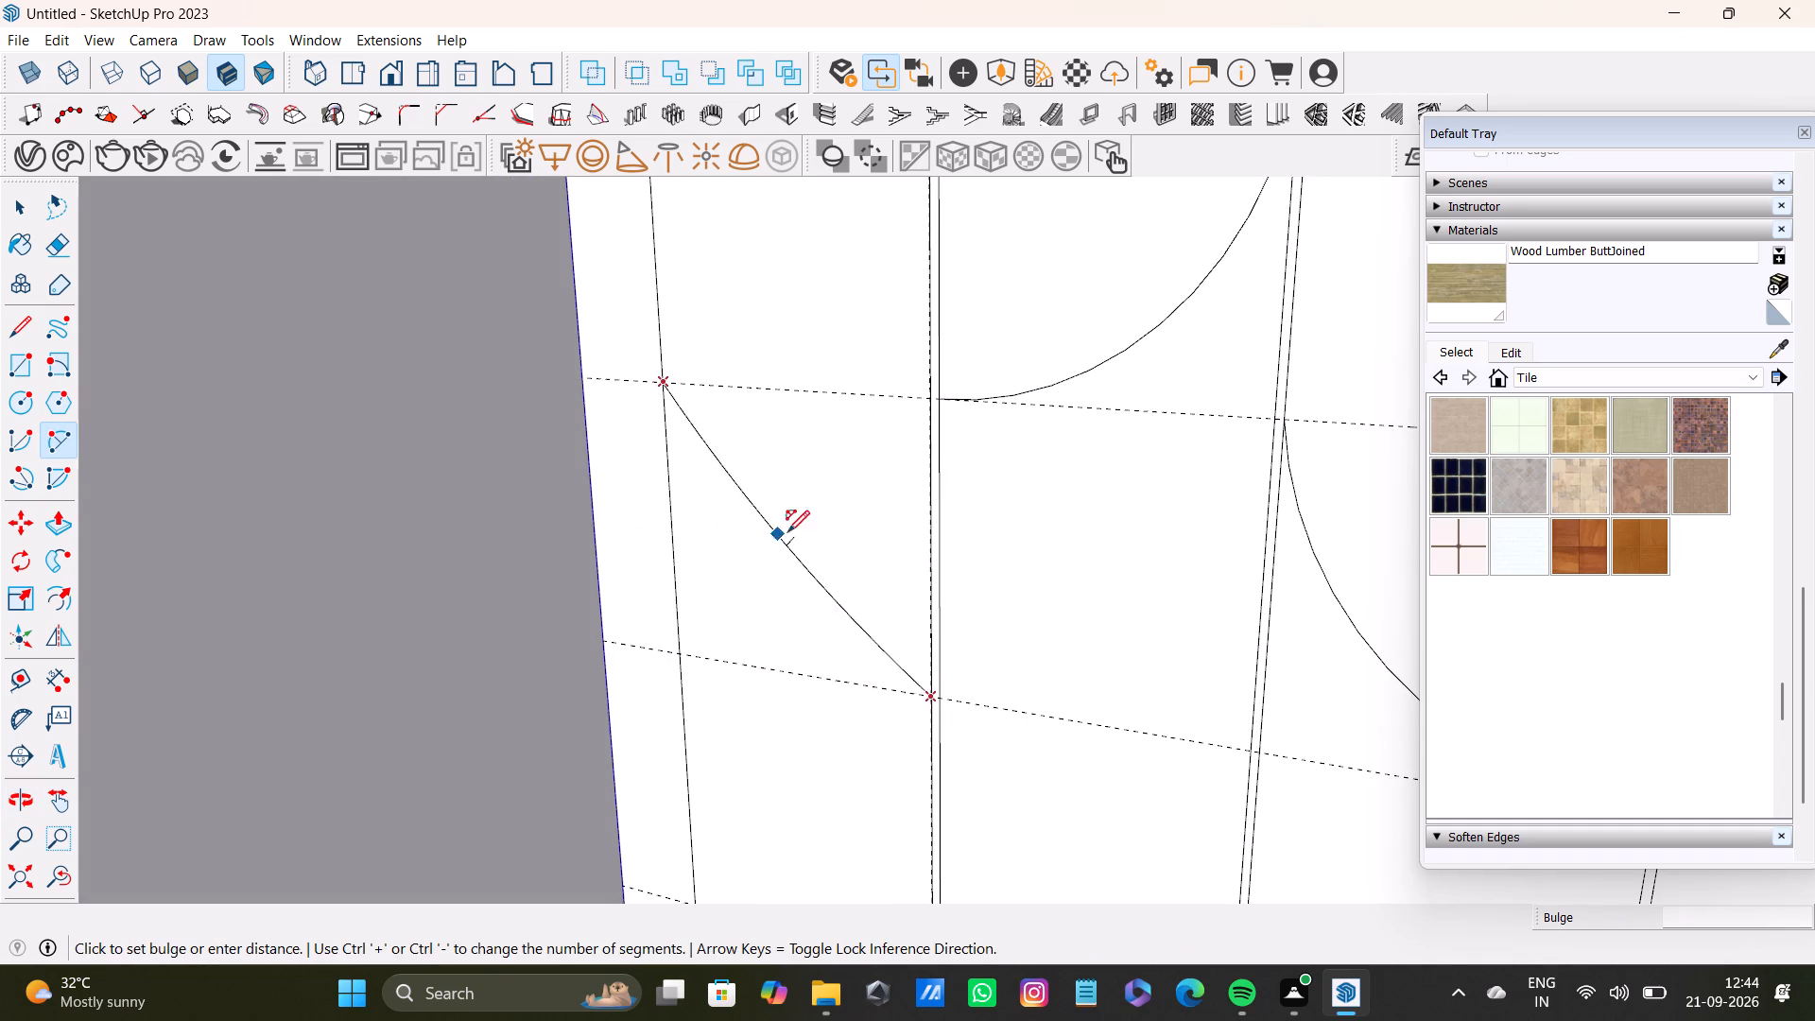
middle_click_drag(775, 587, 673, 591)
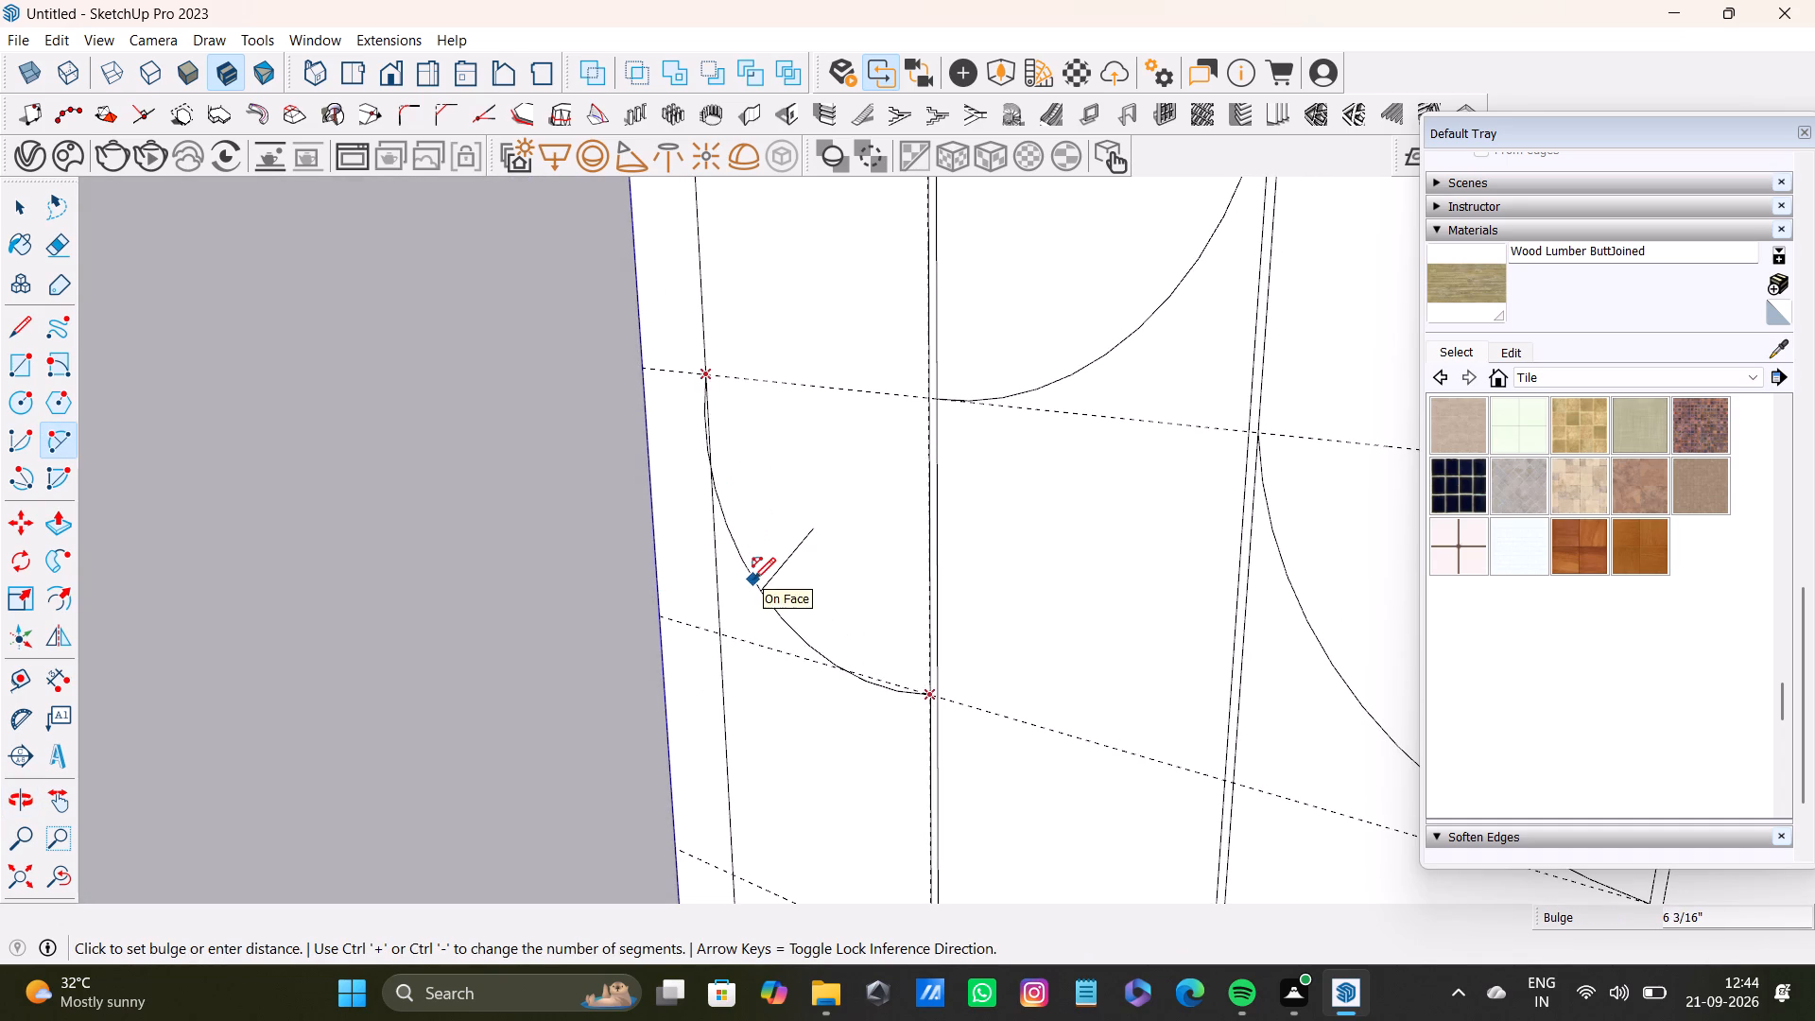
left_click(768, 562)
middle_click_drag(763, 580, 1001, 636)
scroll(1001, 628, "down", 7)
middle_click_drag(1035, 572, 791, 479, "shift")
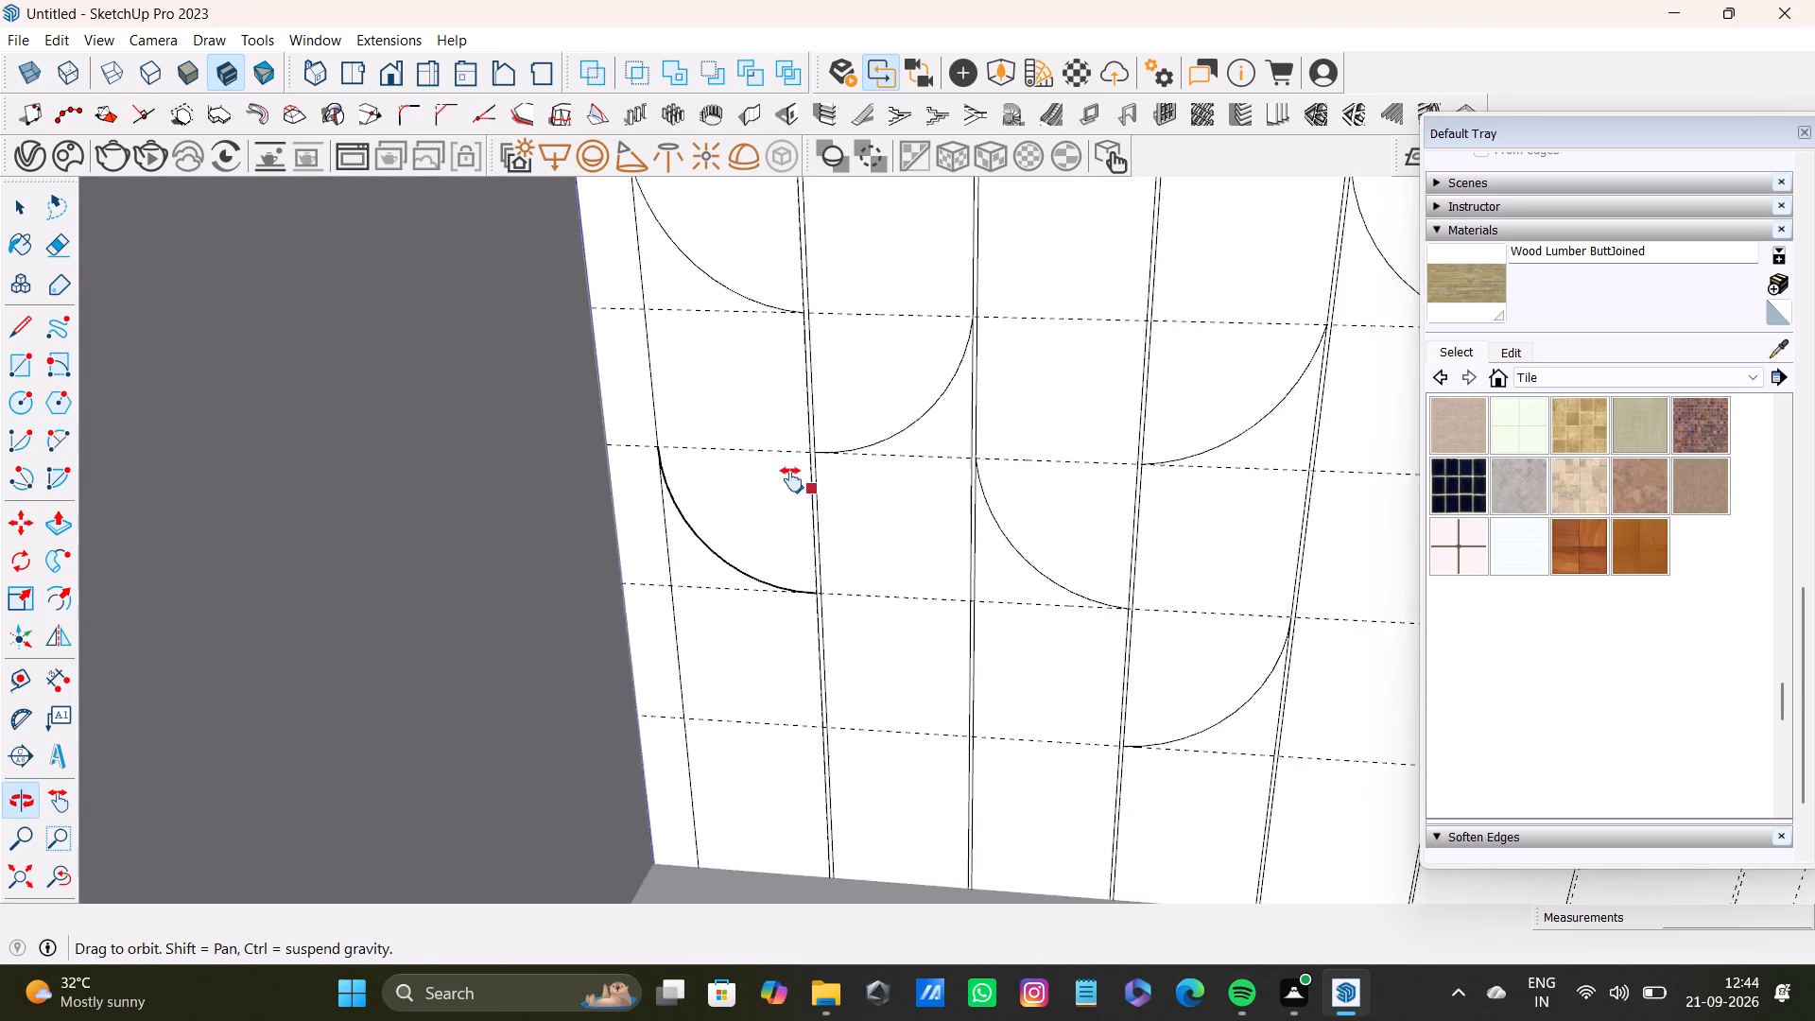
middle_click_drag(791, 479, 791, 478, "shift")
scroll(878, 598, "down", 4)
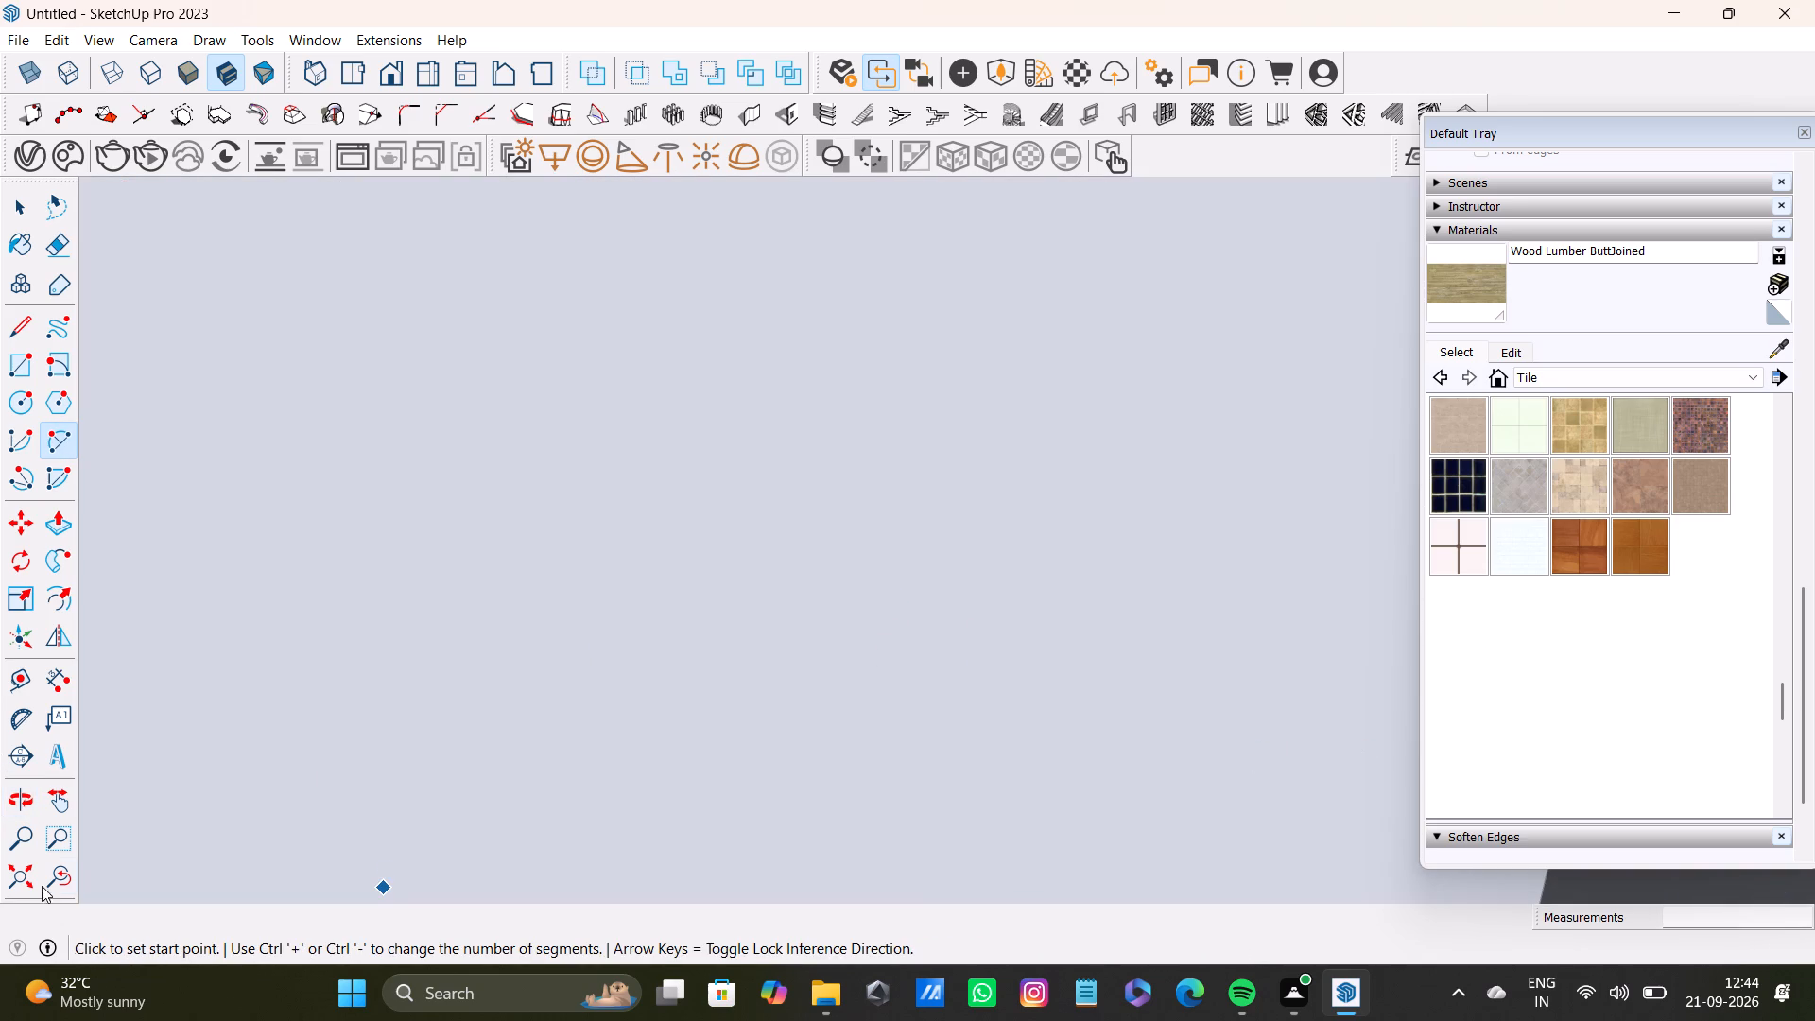
Draw a lower arc in the second panel, rising from the fifth guide at the first-panel side to the fourth guide at the third-panel side.
left_click(49, 880)
left_click(26, 877)
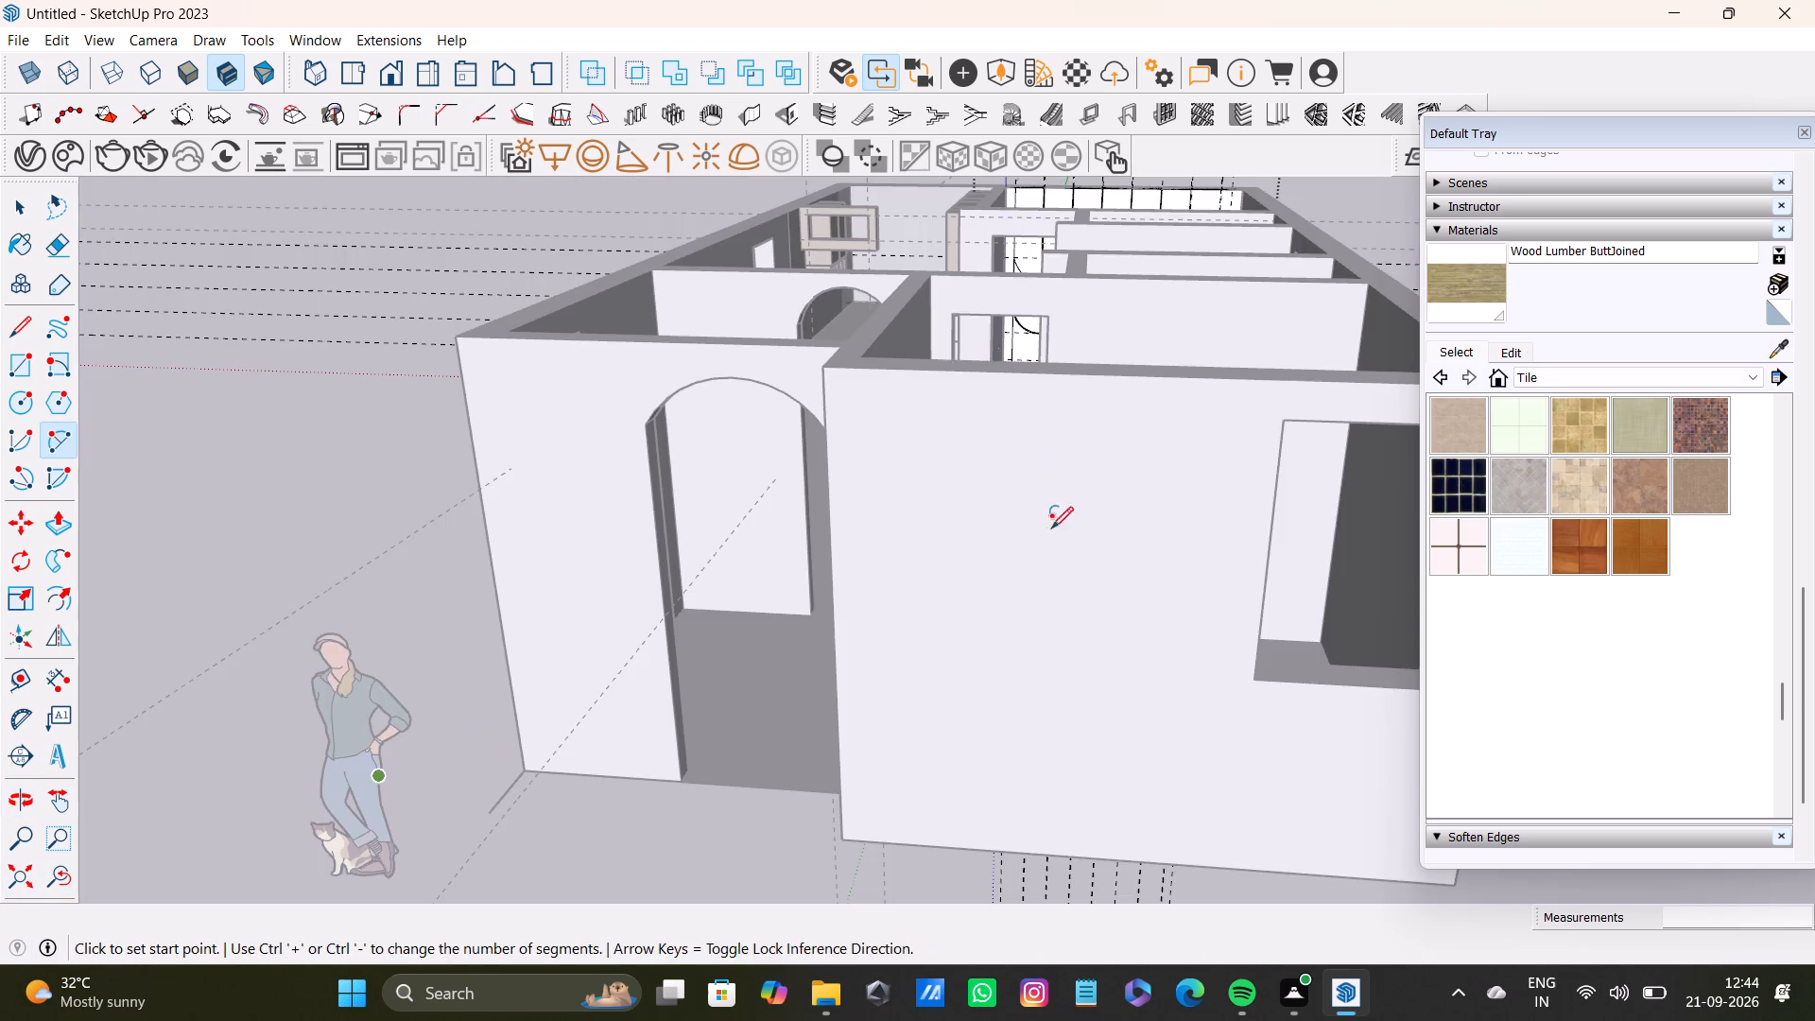
scroll(860, 386, "up", 3)
middle_click_drag(1177, 295, 686, 906, "shift")
scroll(665, 676, "up", 7)
middle_click_drag(939, 523, 1090, 596)
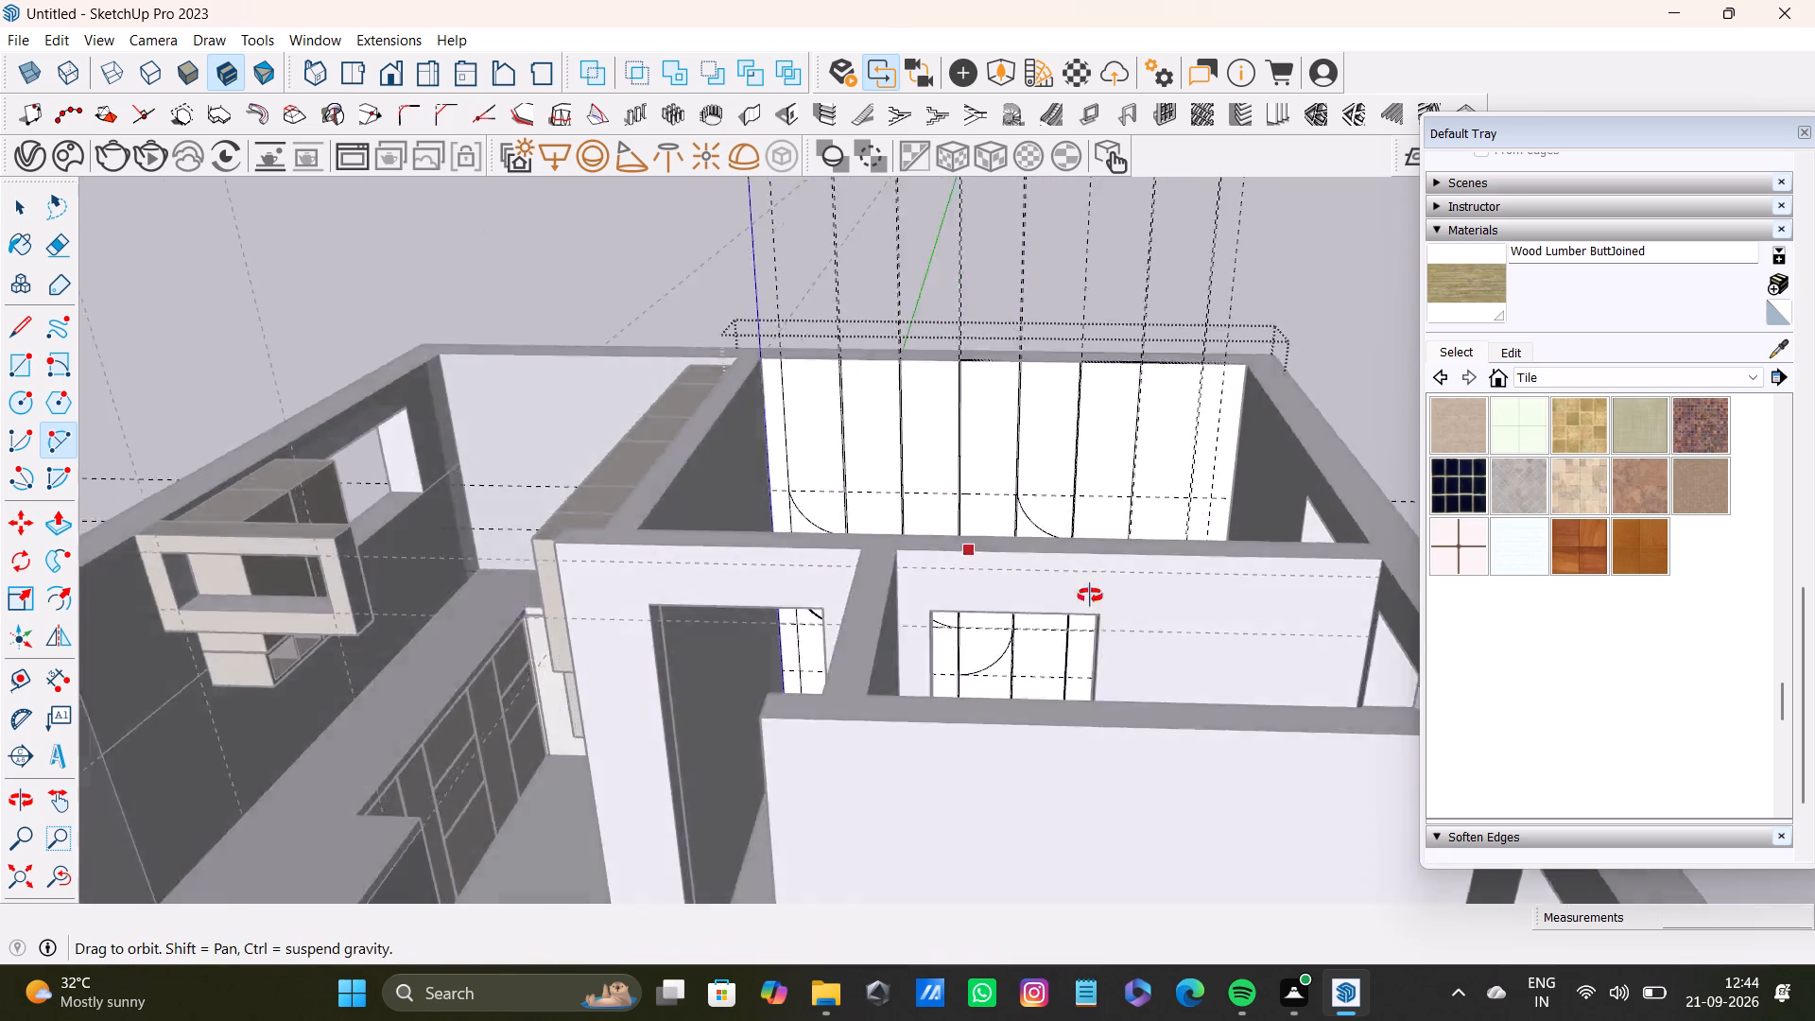
middle_click_drag(1090, 596, 1125, 611)
scroll(806, 520, "up", 3)
middle_click_drag(875, 513, 674, 739, "shift")
scroll(916, 735, "down", 4)
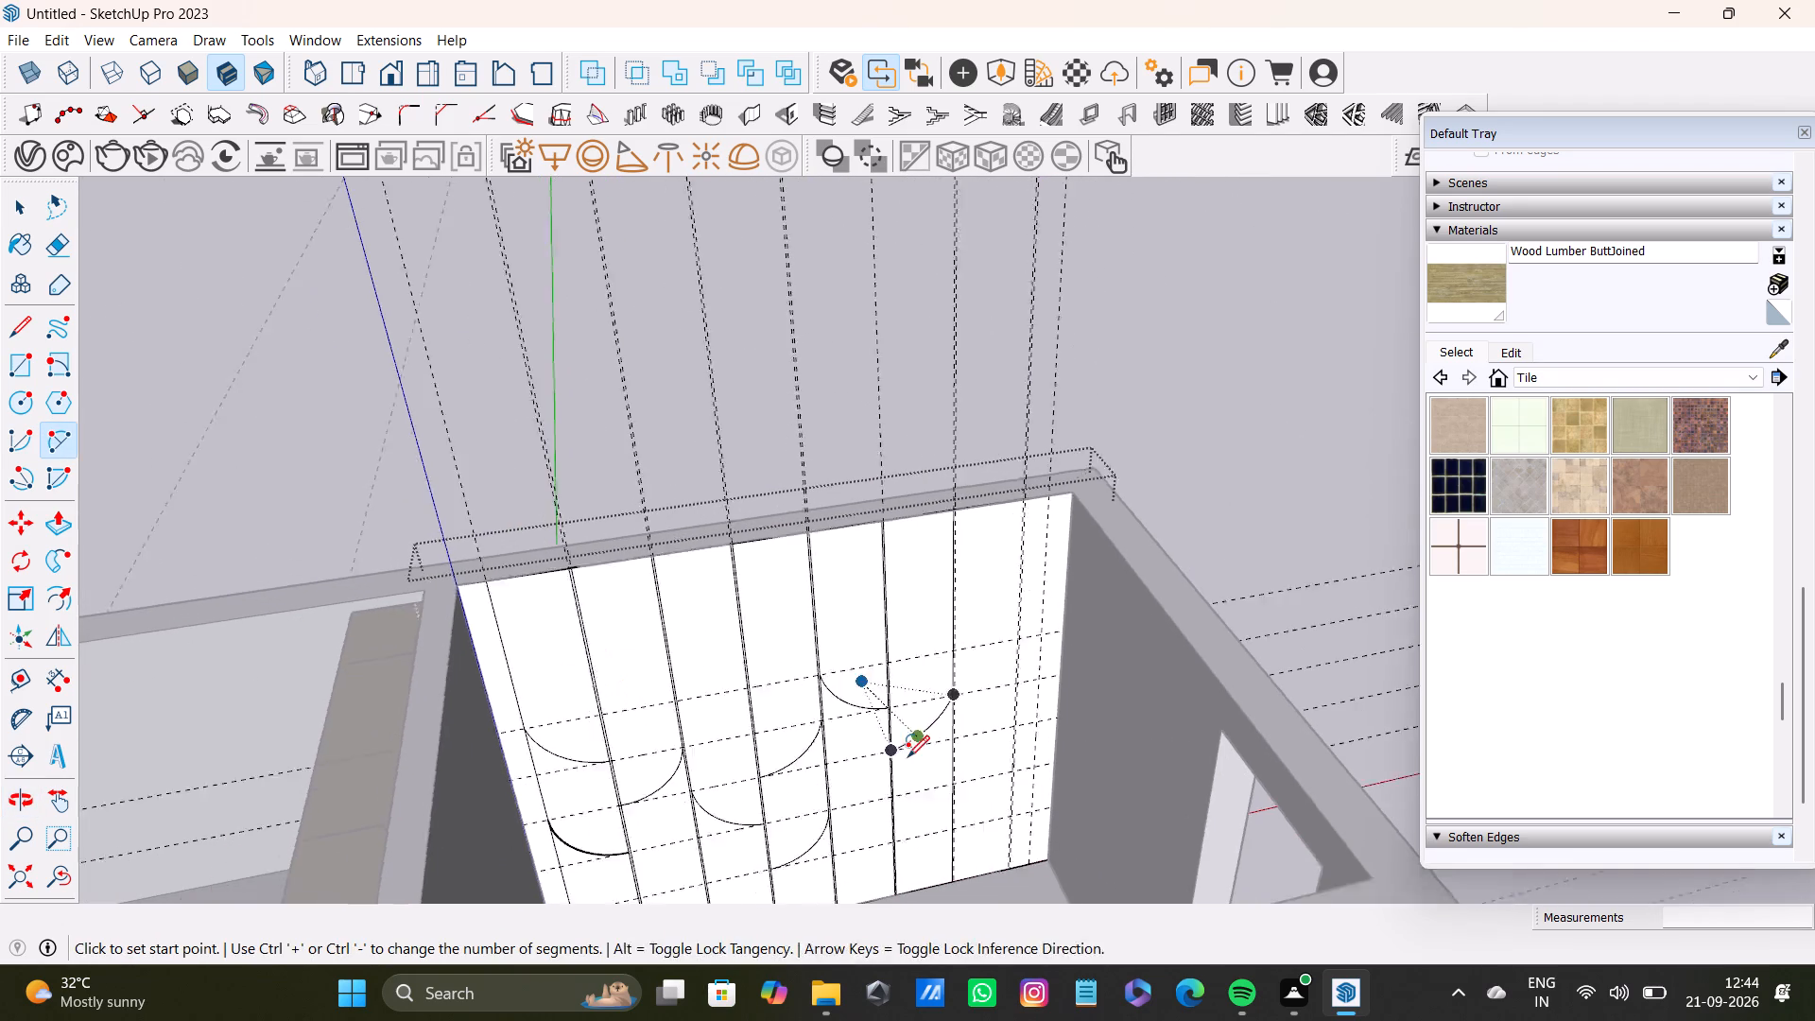
middle_click_drag(900, 772, 834, 761, "shift")
scroll(637, 832, "up", 8)
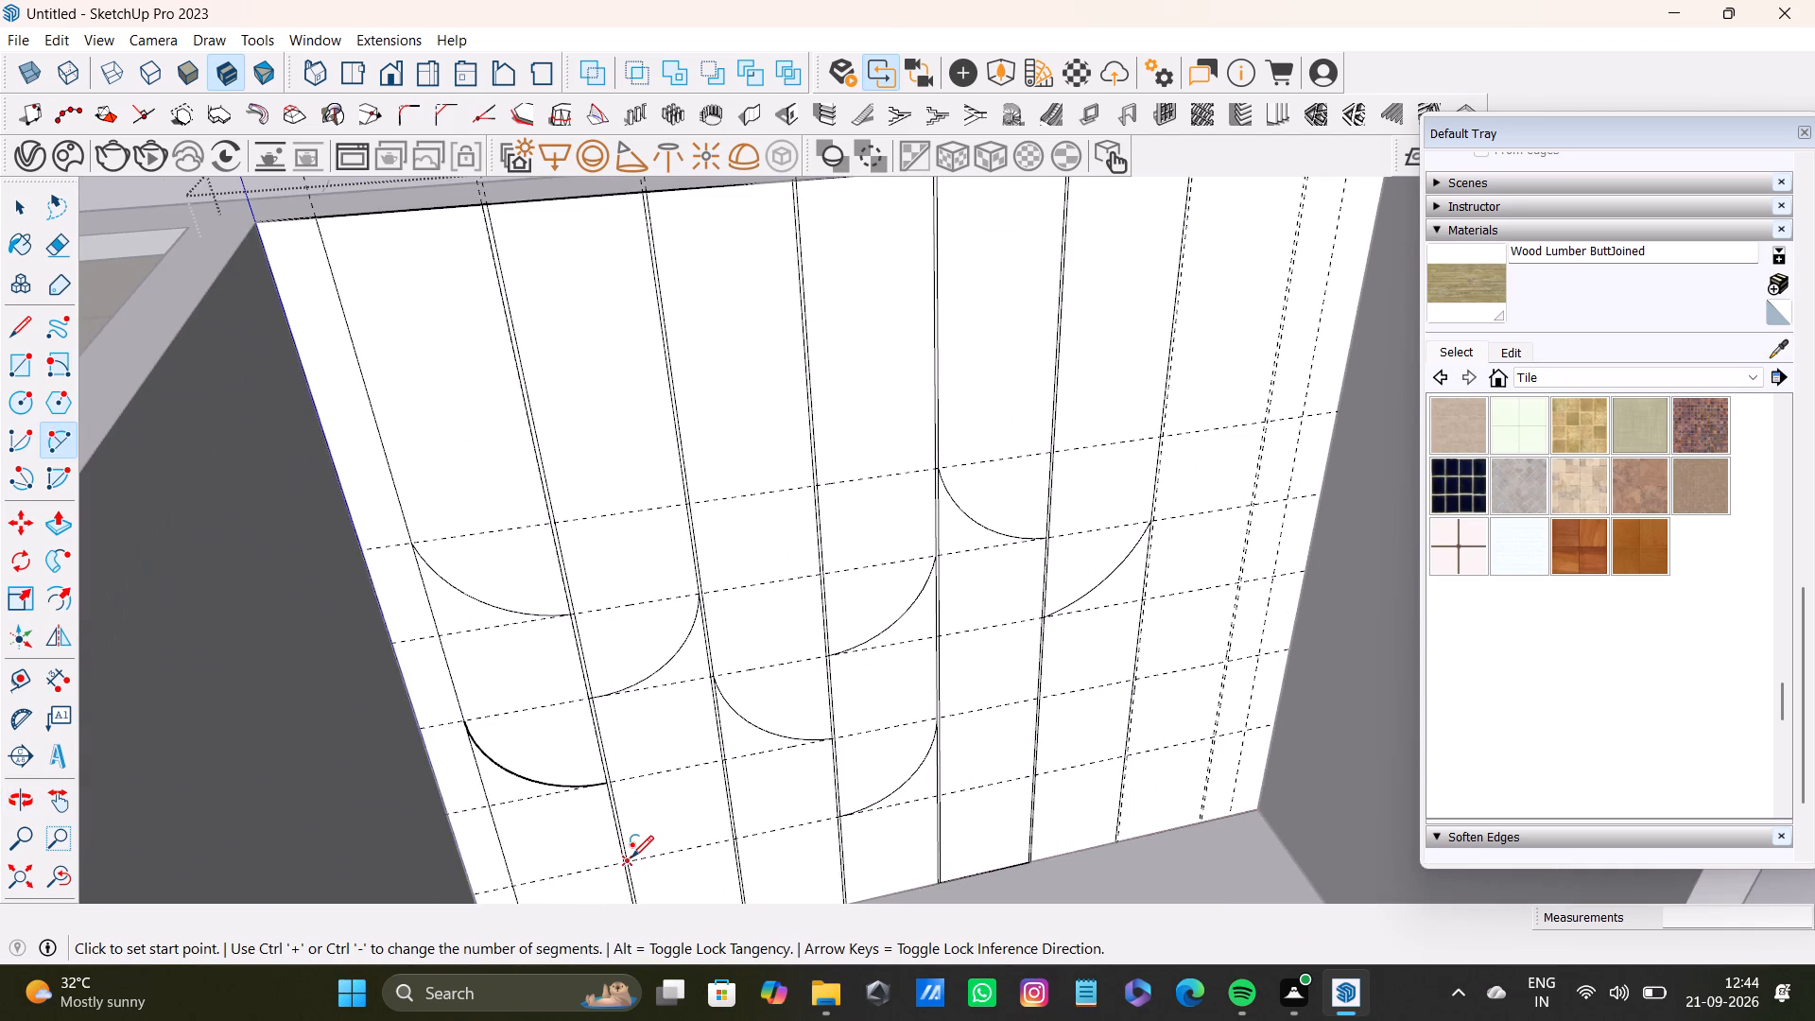
left_click(631, 857)
left_click(722, 760)
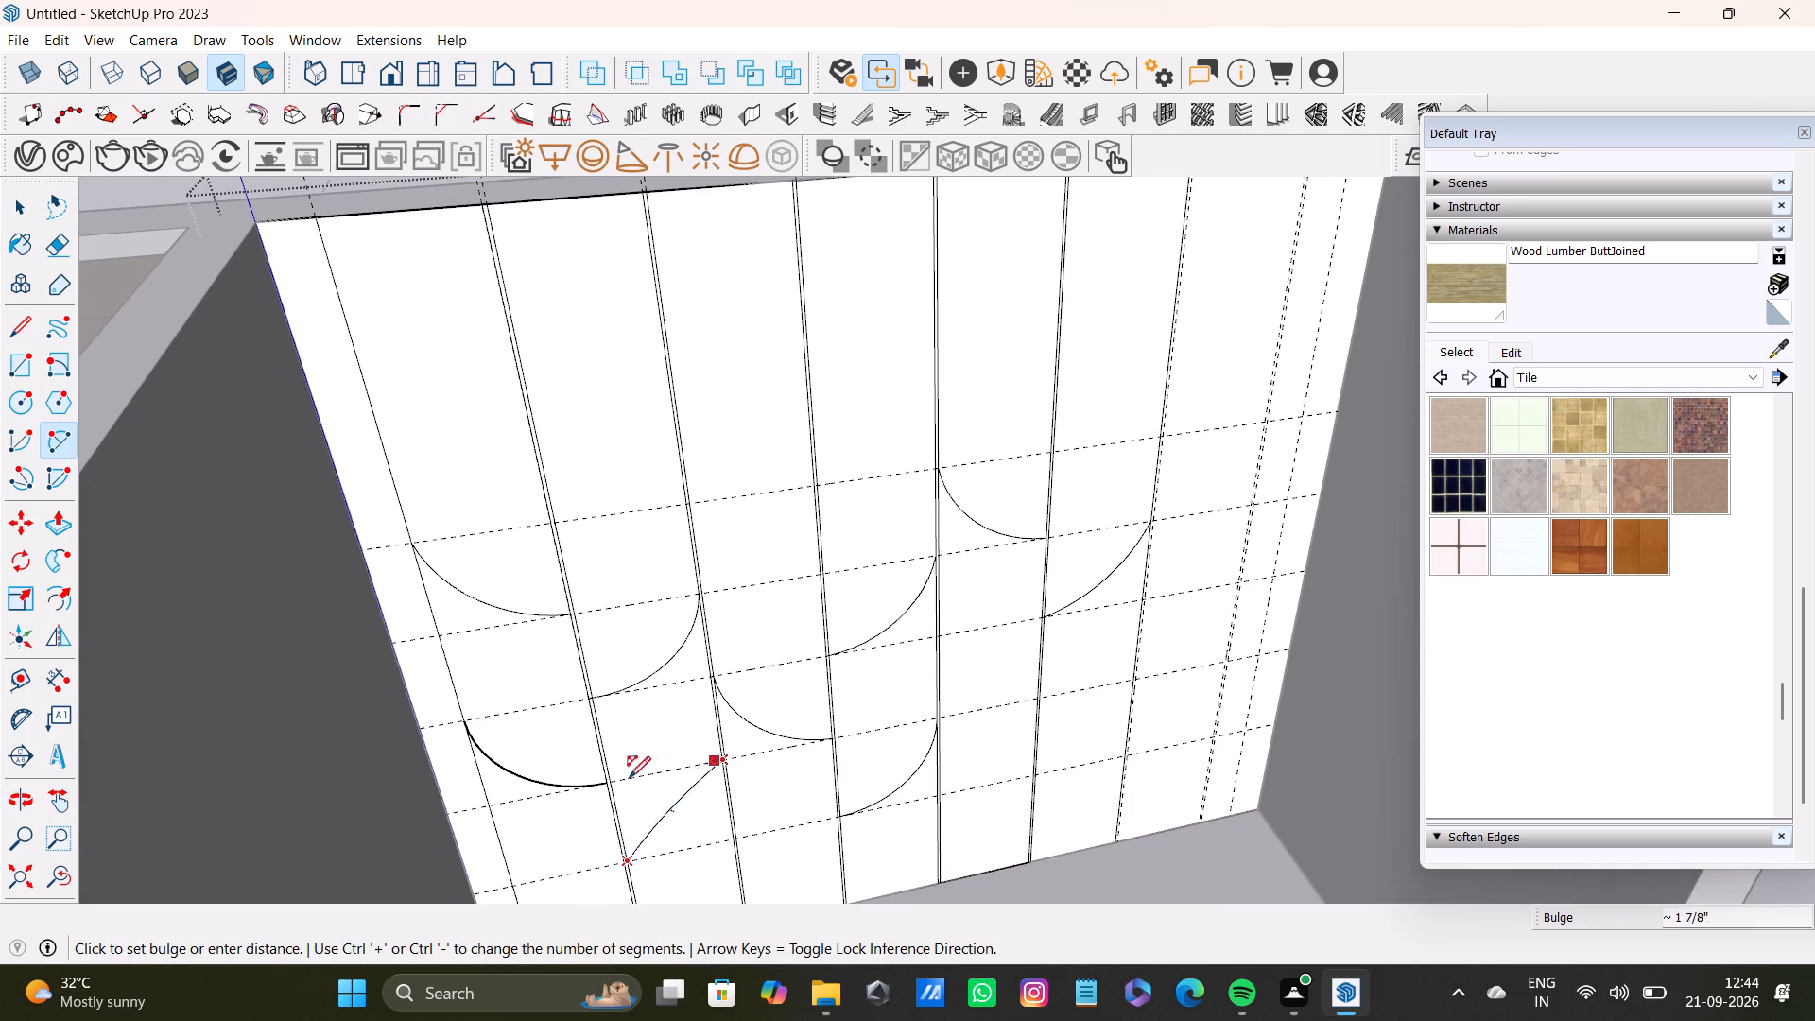
left_click(692, 827)
Draw a downward-bulging arc in the third panel from the top guide at the second-panel side to the second guide at the fourth-panel side.
scroll(742, 821, "down", 3)
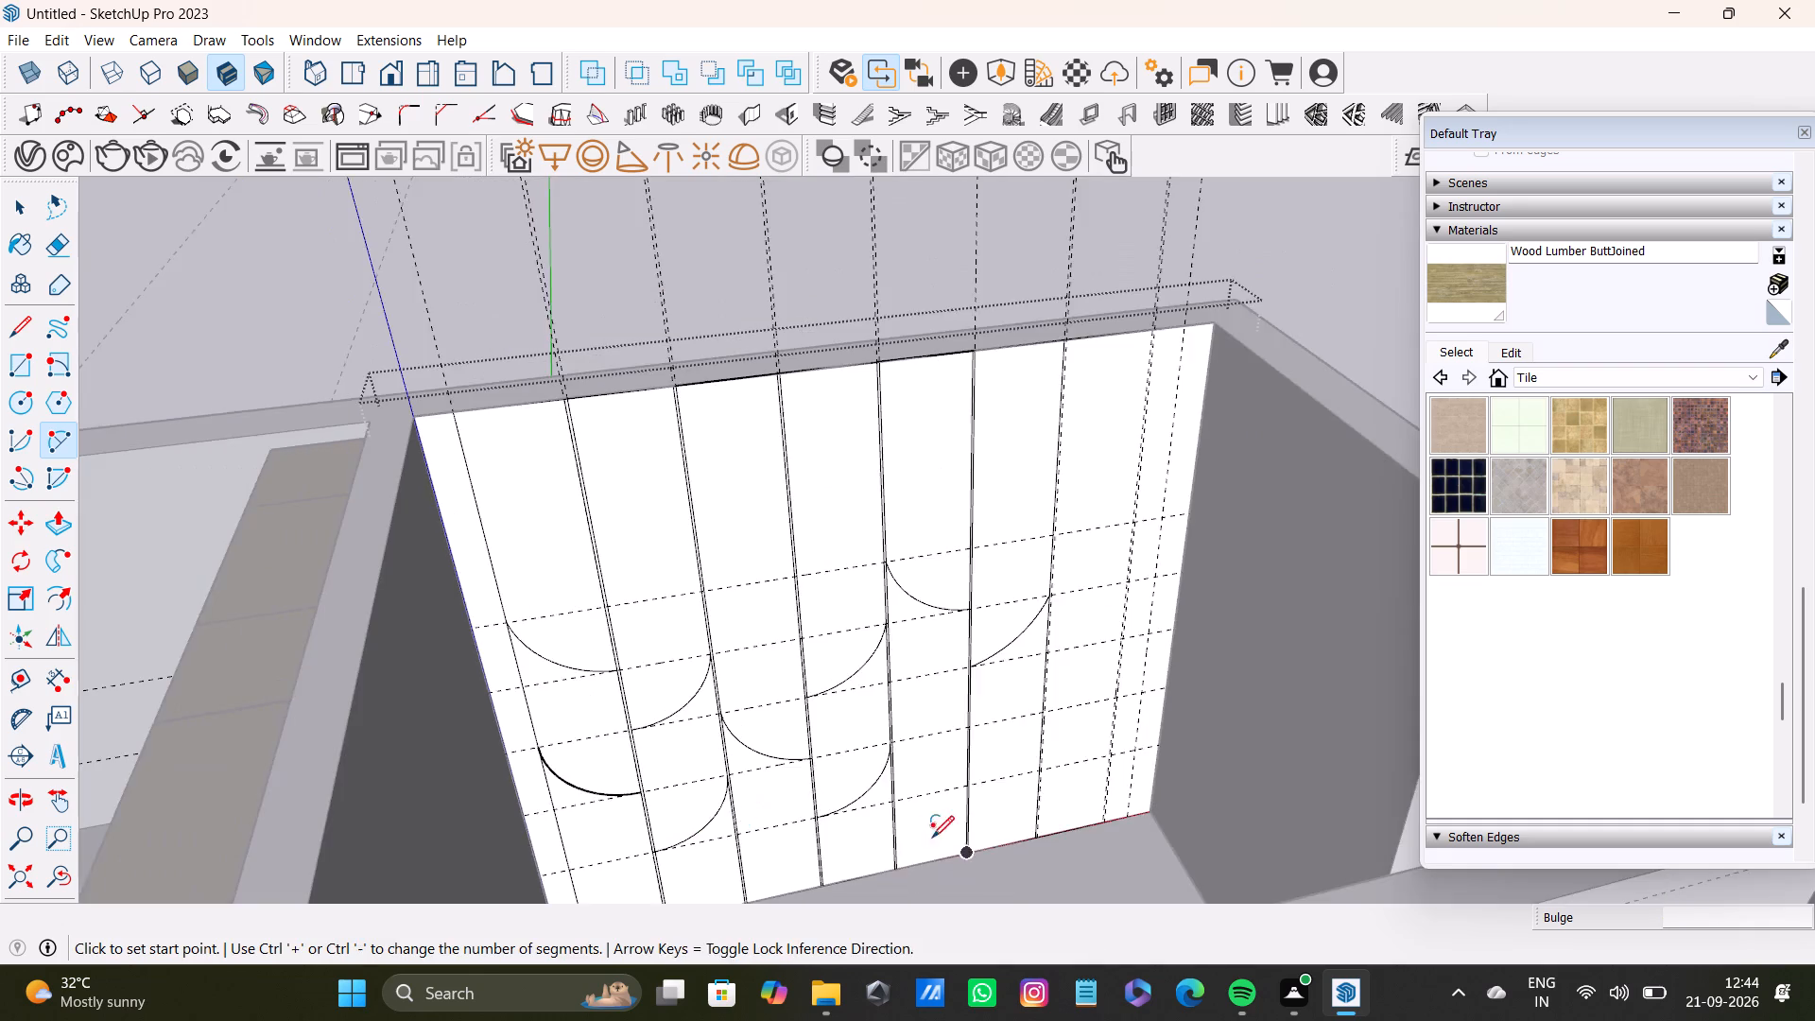
middle_click_drag(932, 838, 882, 799)
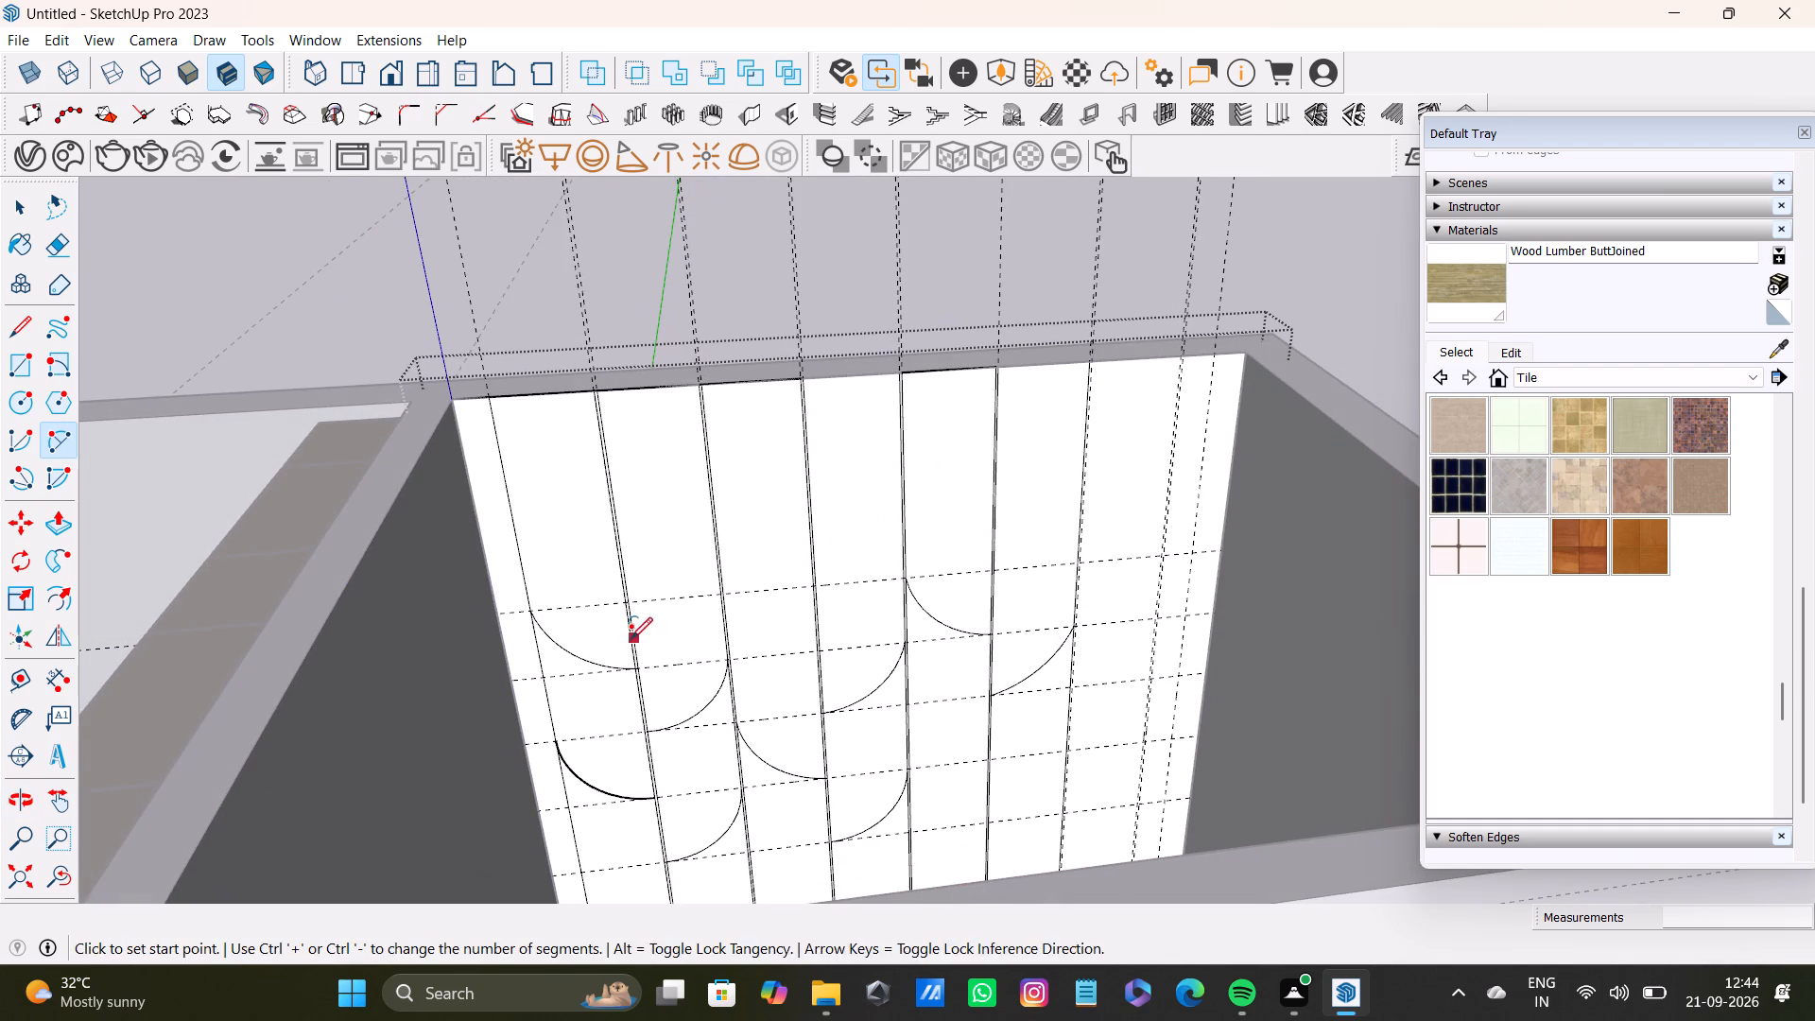
scroll(717, 653, "up", 5)
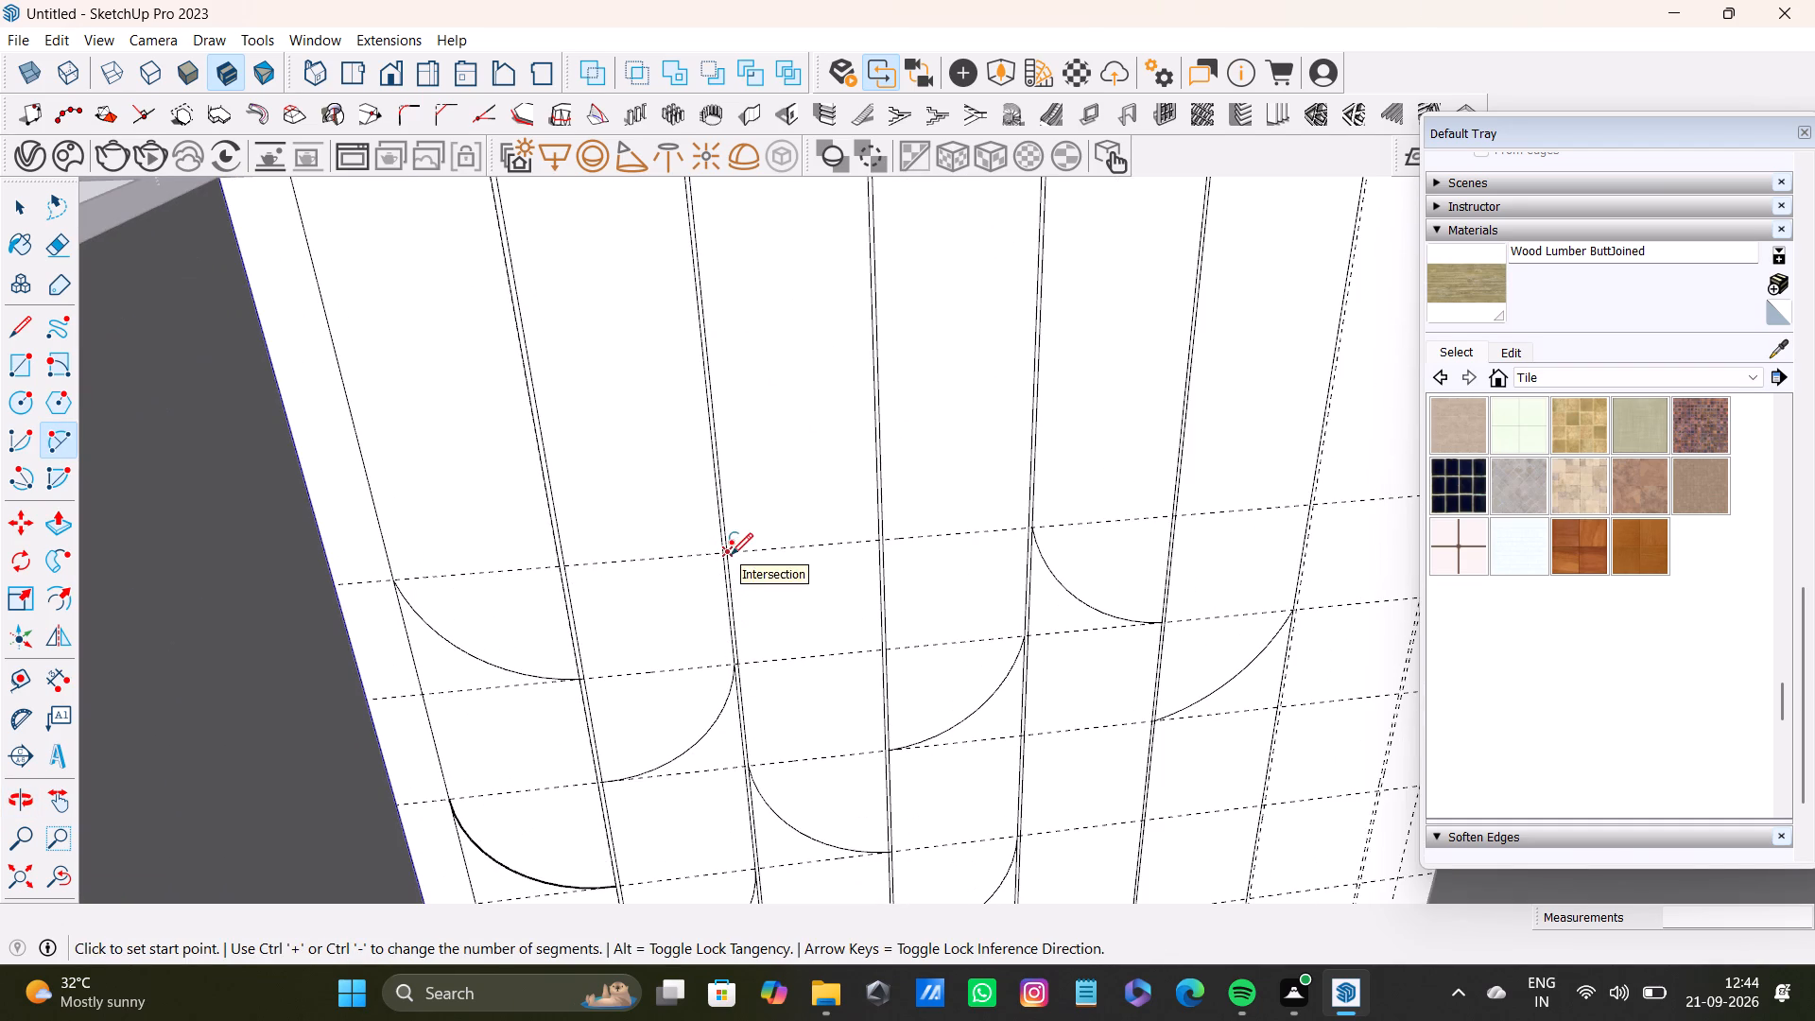
left_click(731, 555)
left_click(883, 649)
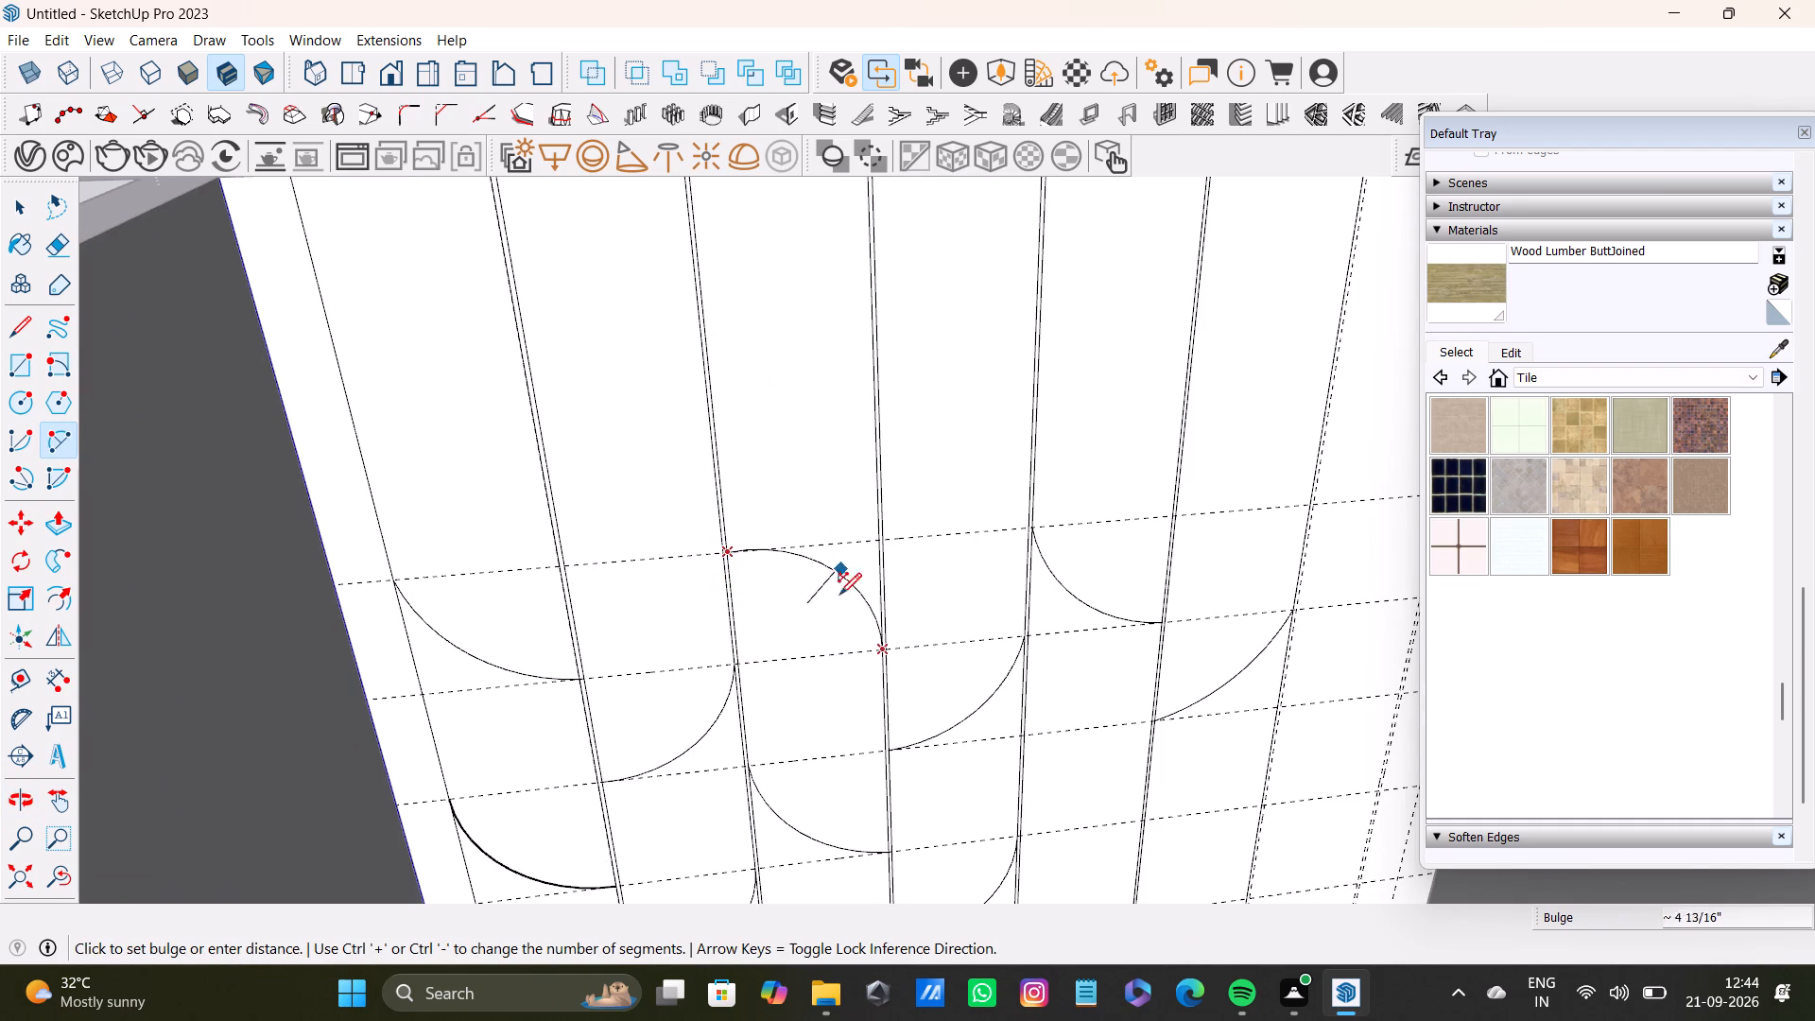
left_click(787, 638)
Draw a lower fifth-panel arc with a bulge of about 2 15/16", falling from the third guide to the fourth guide at the sixth-panel side.
scroll(862, 660, "down", 4)
middle_click_drag(1059, 709, 855, 534)
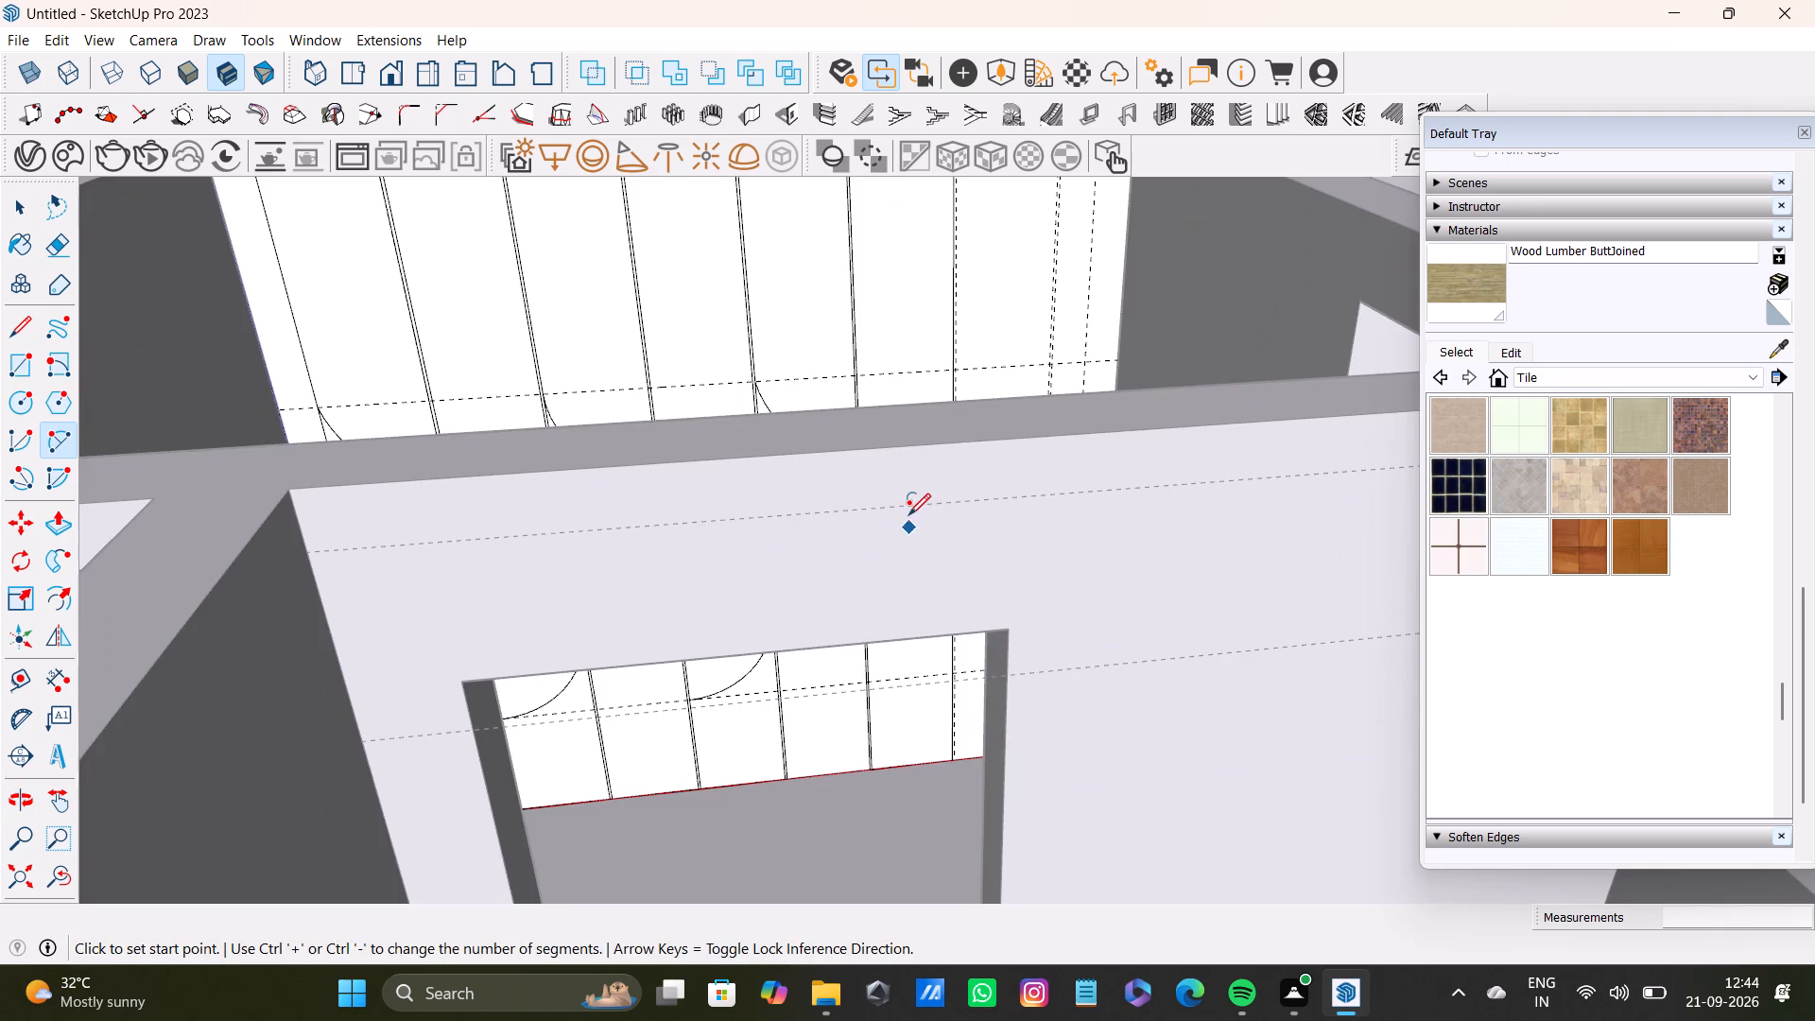
middle_click_drag(908, 515, 967, 891)
middle_click_drag(896, 773, 890, 852)
scroll(953, 688, "up", 6)
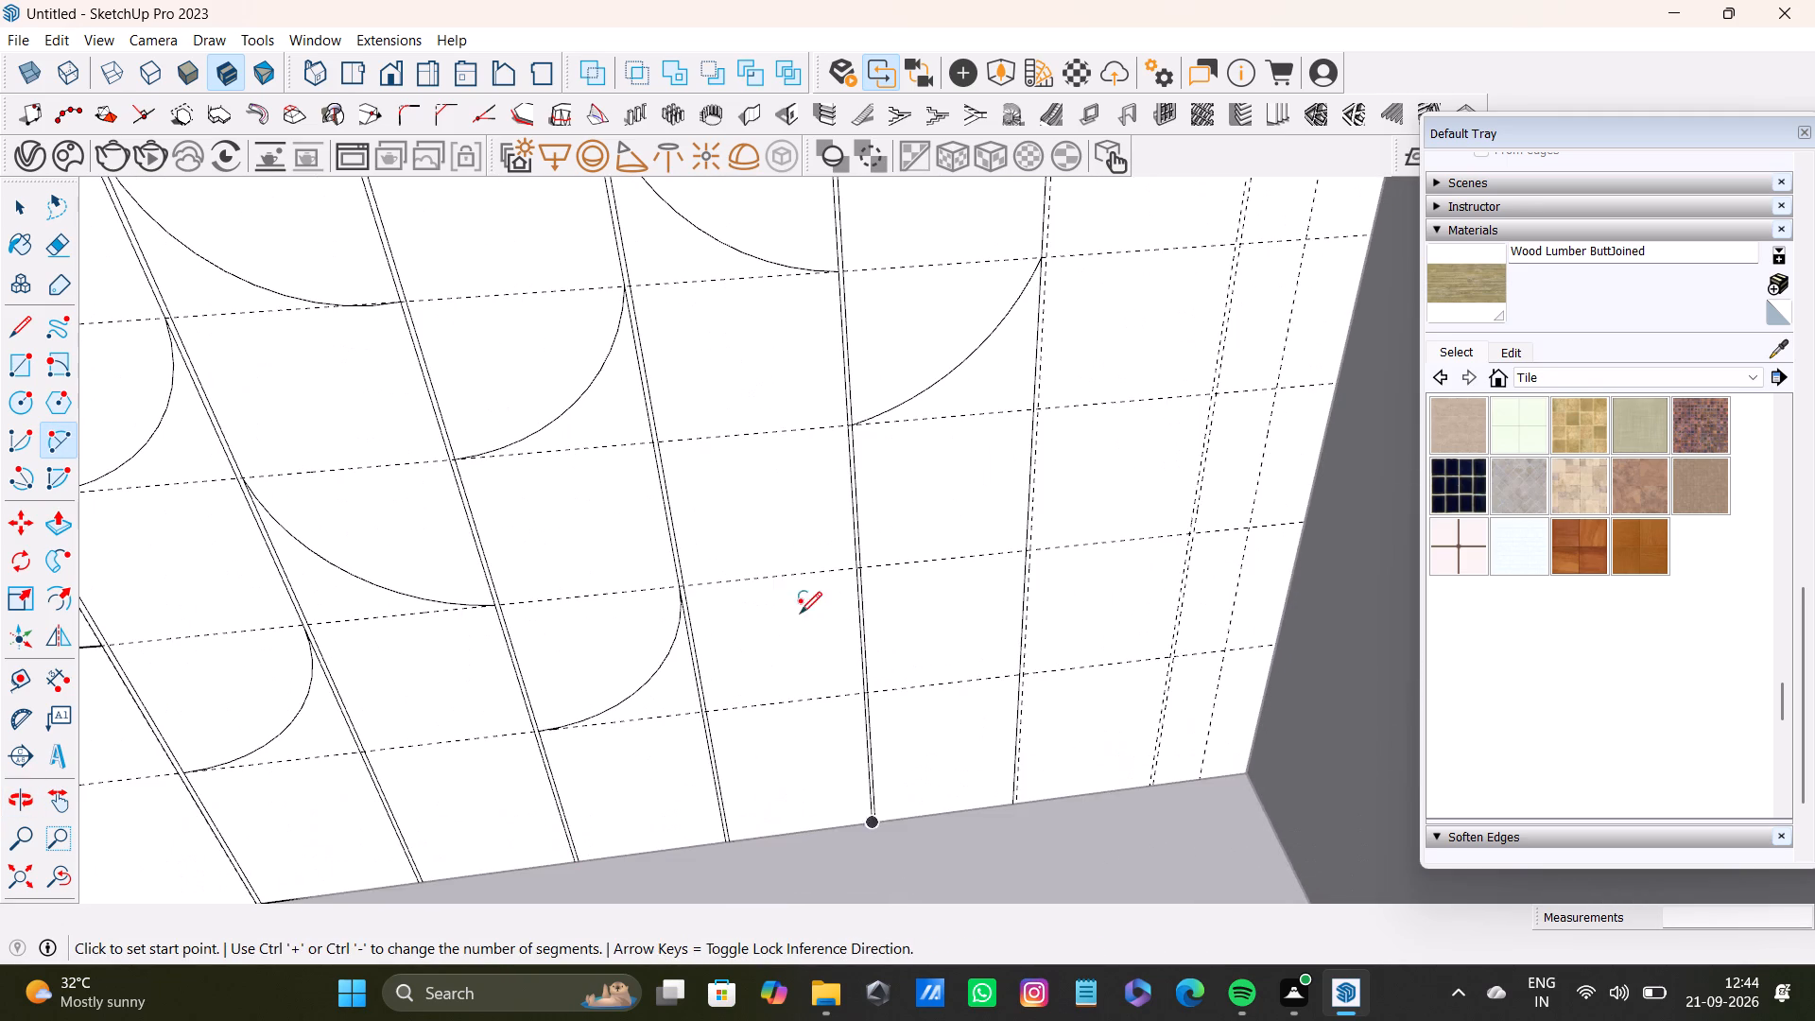
left_click(655, 438)
left_click(853, 570)
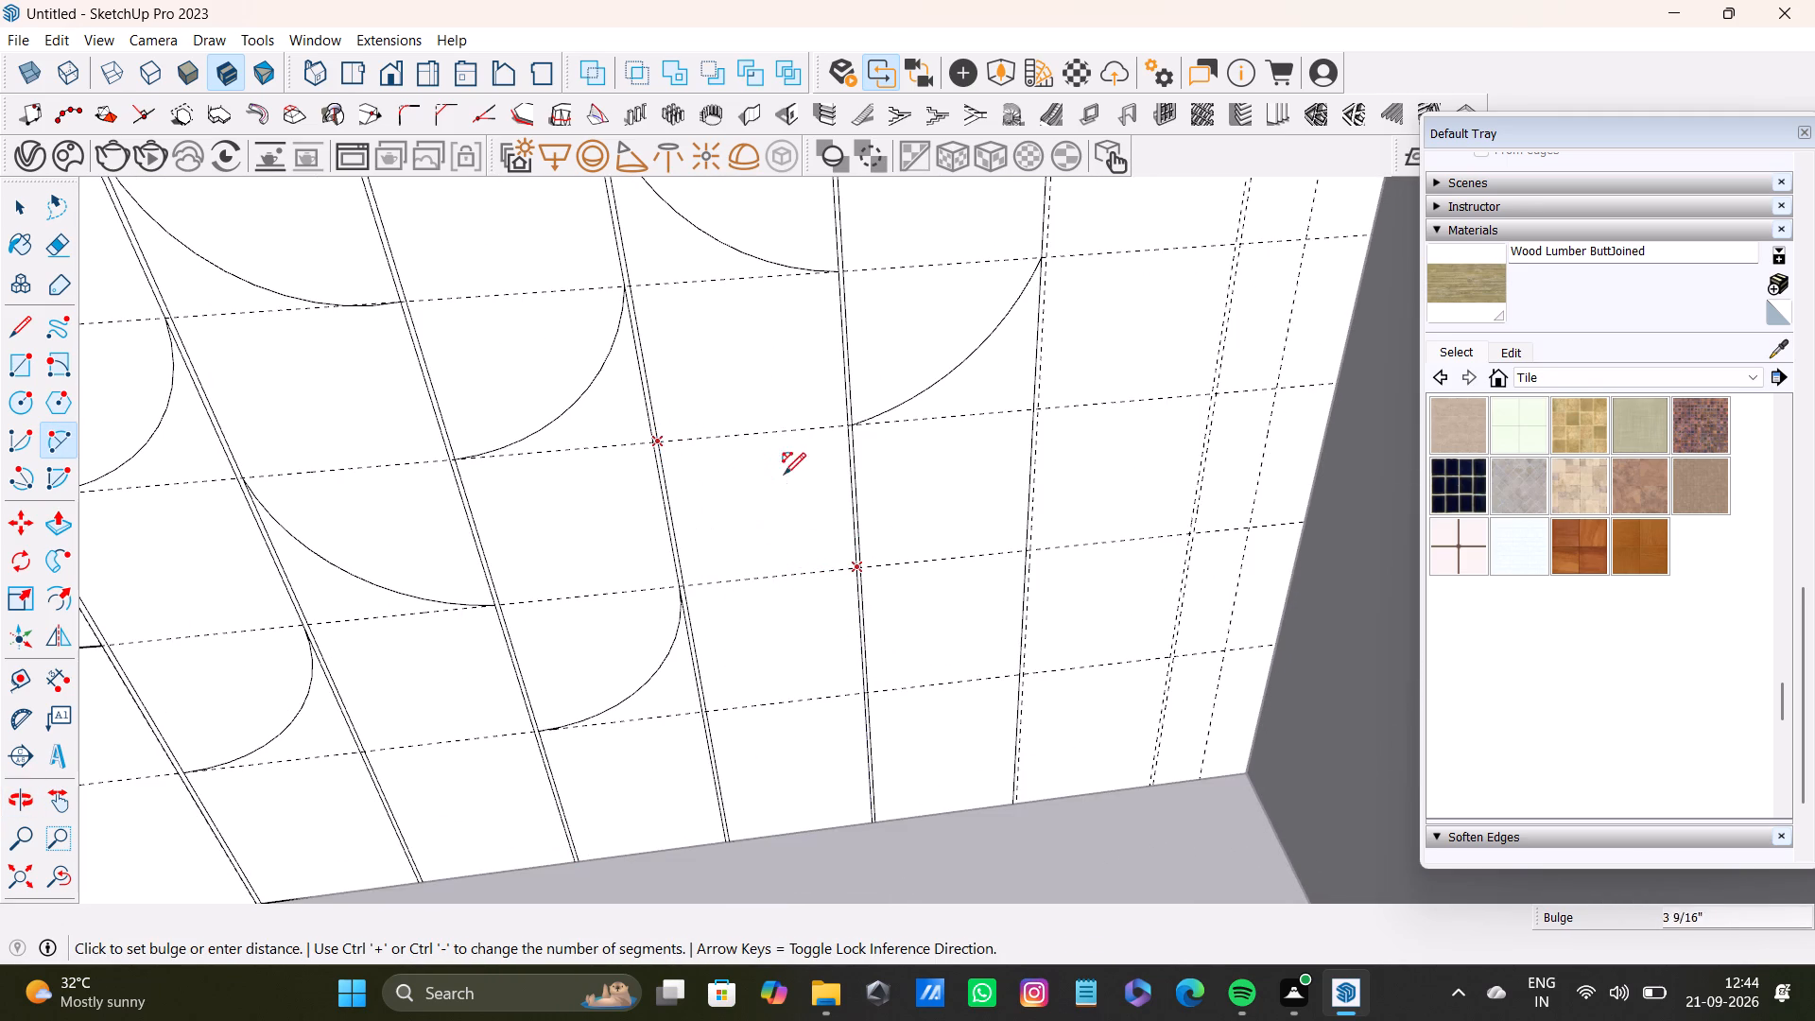
left_click(740, 528)
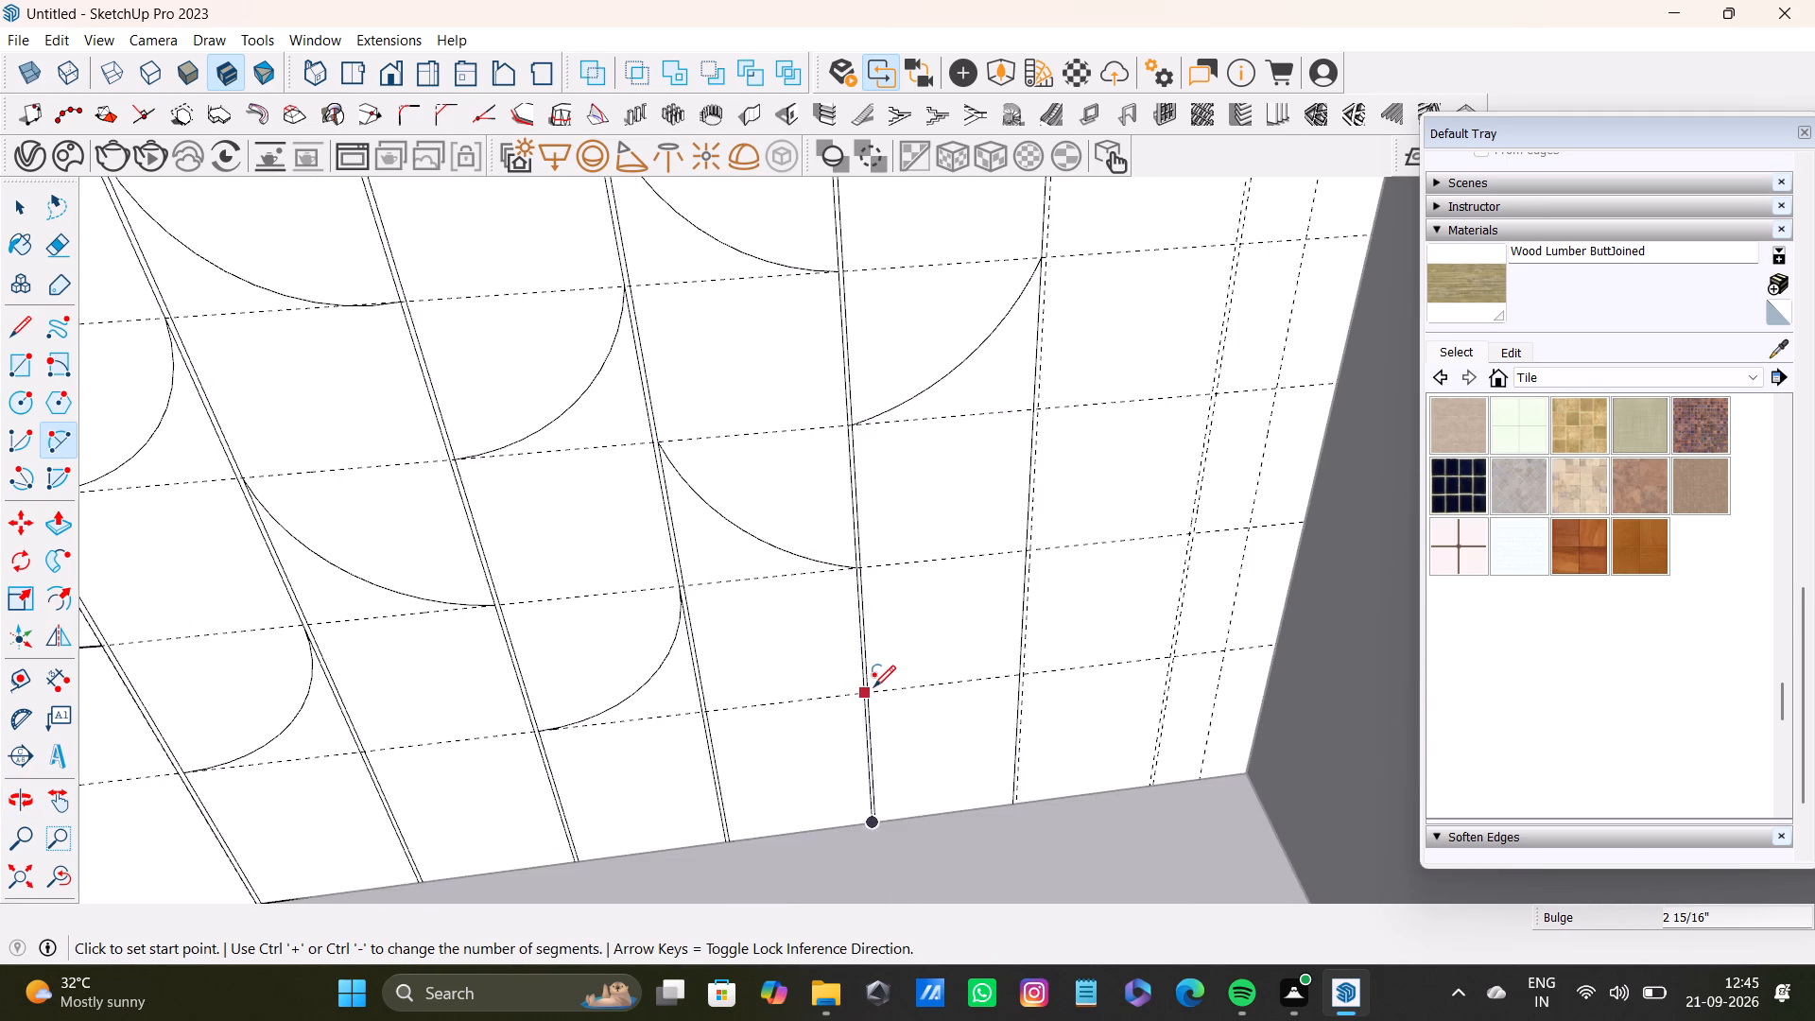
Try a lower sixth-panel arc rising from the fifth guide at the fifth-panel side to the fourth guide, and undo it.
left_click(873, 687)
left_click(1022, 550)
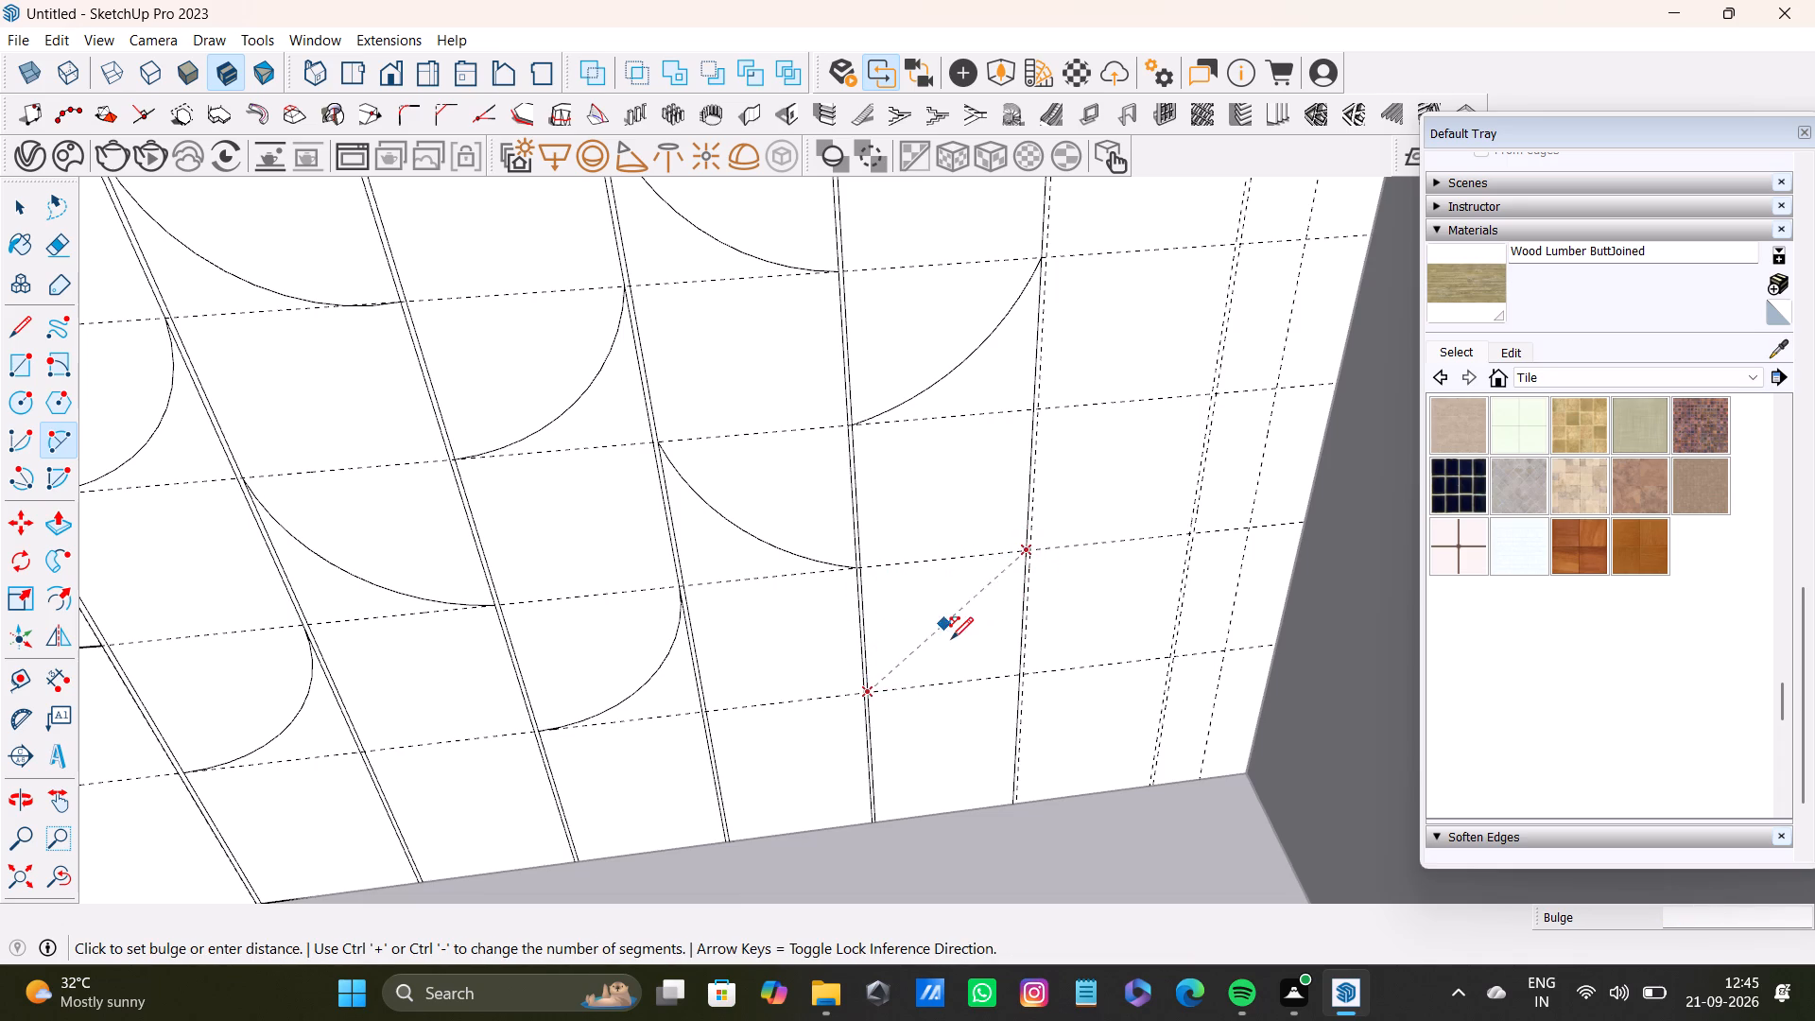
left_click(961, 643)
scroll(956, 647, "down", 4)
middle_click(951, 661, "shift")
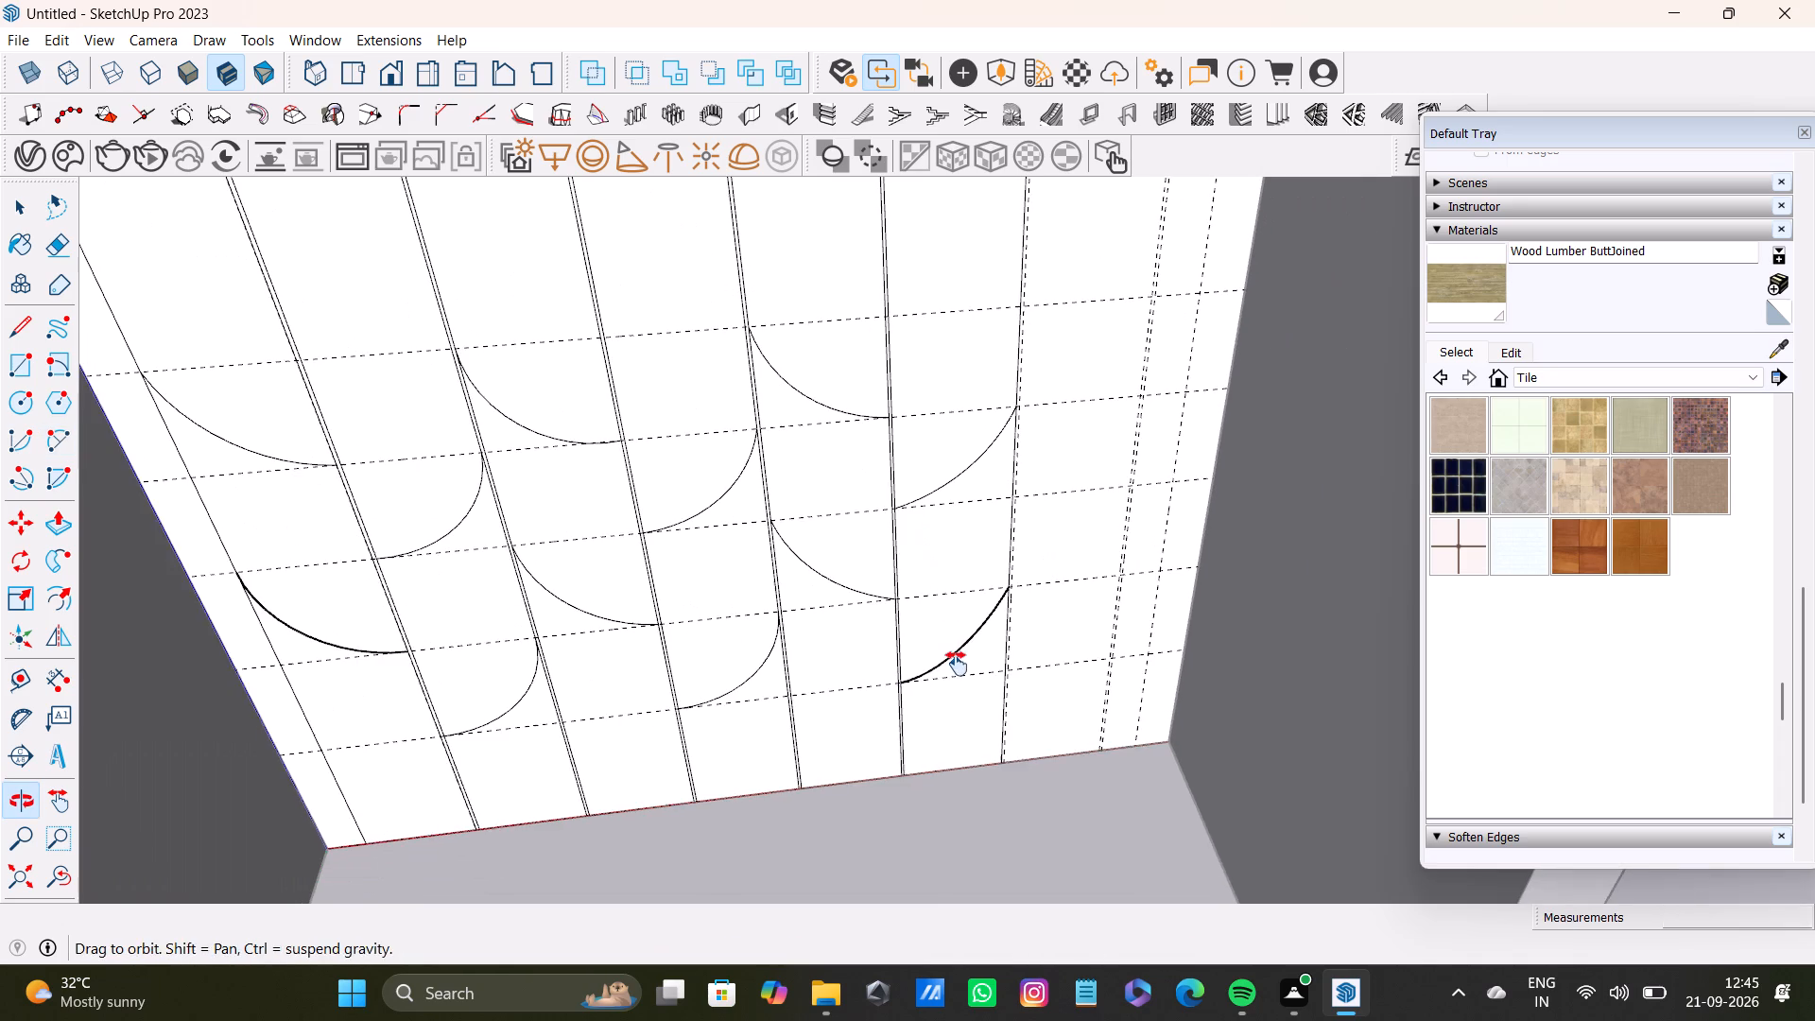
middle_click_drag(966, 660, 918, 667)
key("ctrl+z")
Draw the lower sixth-panel arc from the fifth guide at the fifth-panel side up to the fourth guide, with a bulge of about 4 1/16".
scroll(933, 659, "up", 10, "ctrl")
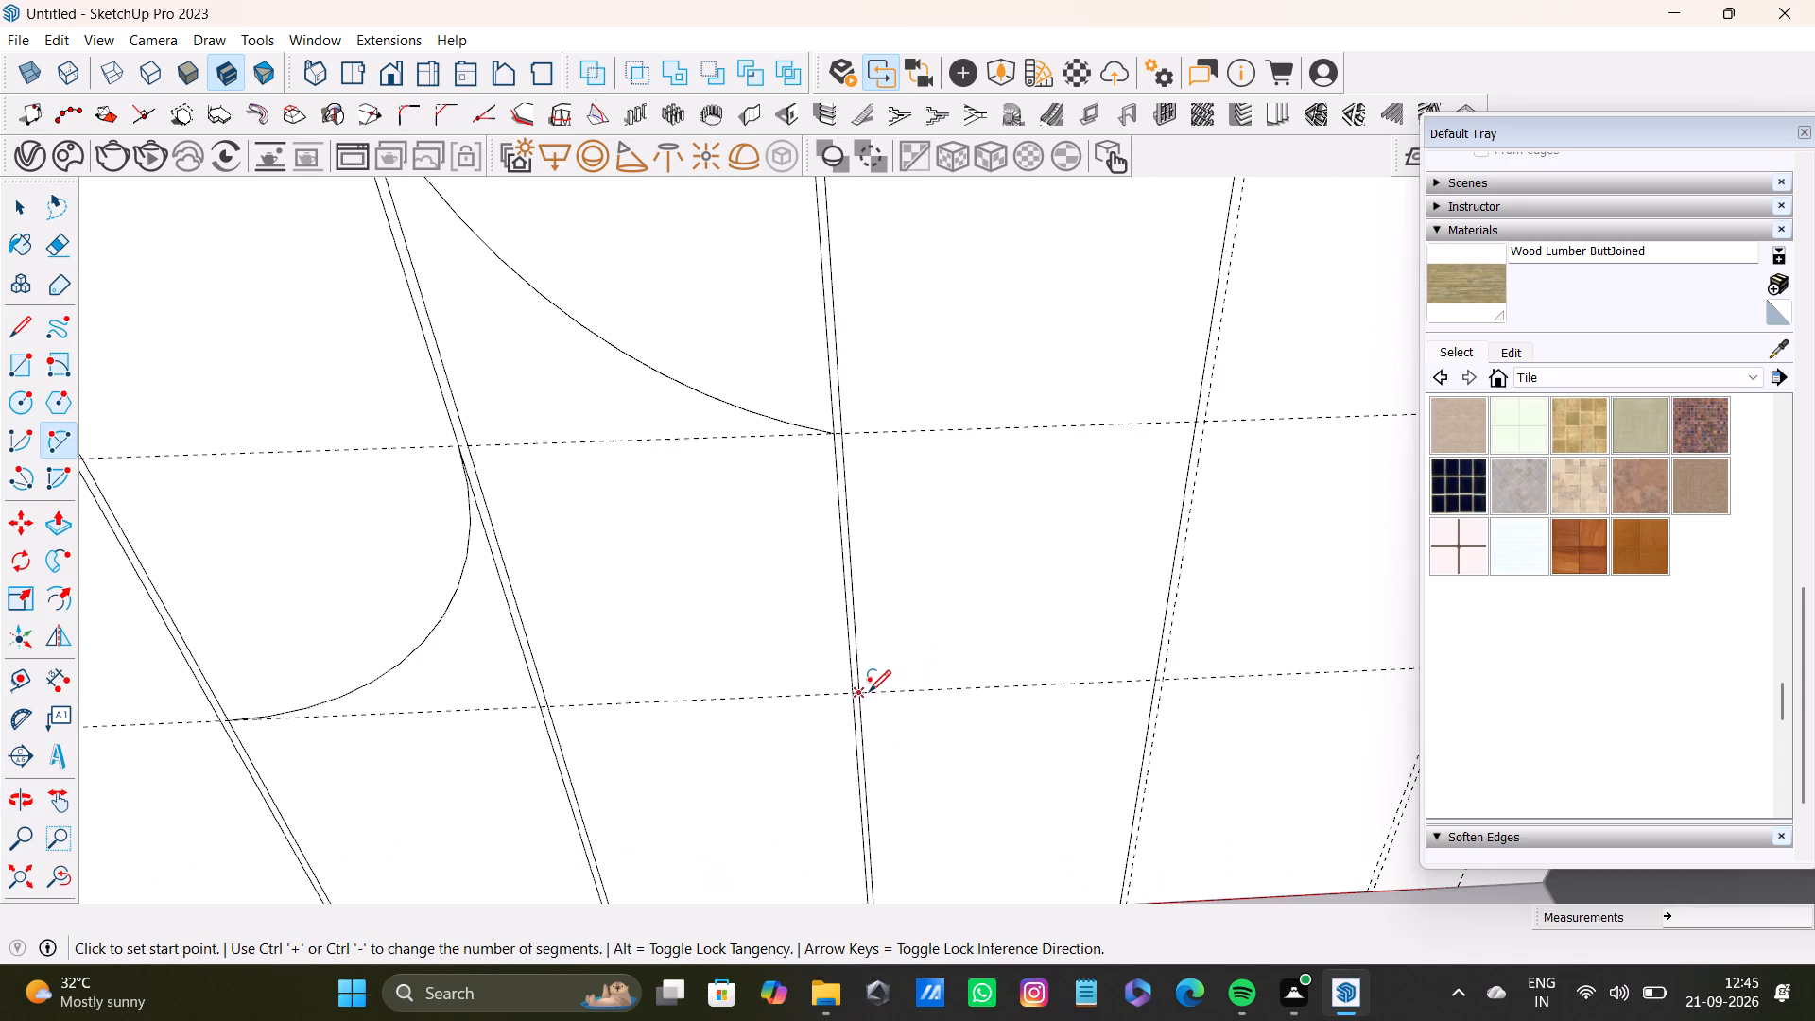
left_click_drag(861, 693, 873, 687)
left_click(1195, 425)
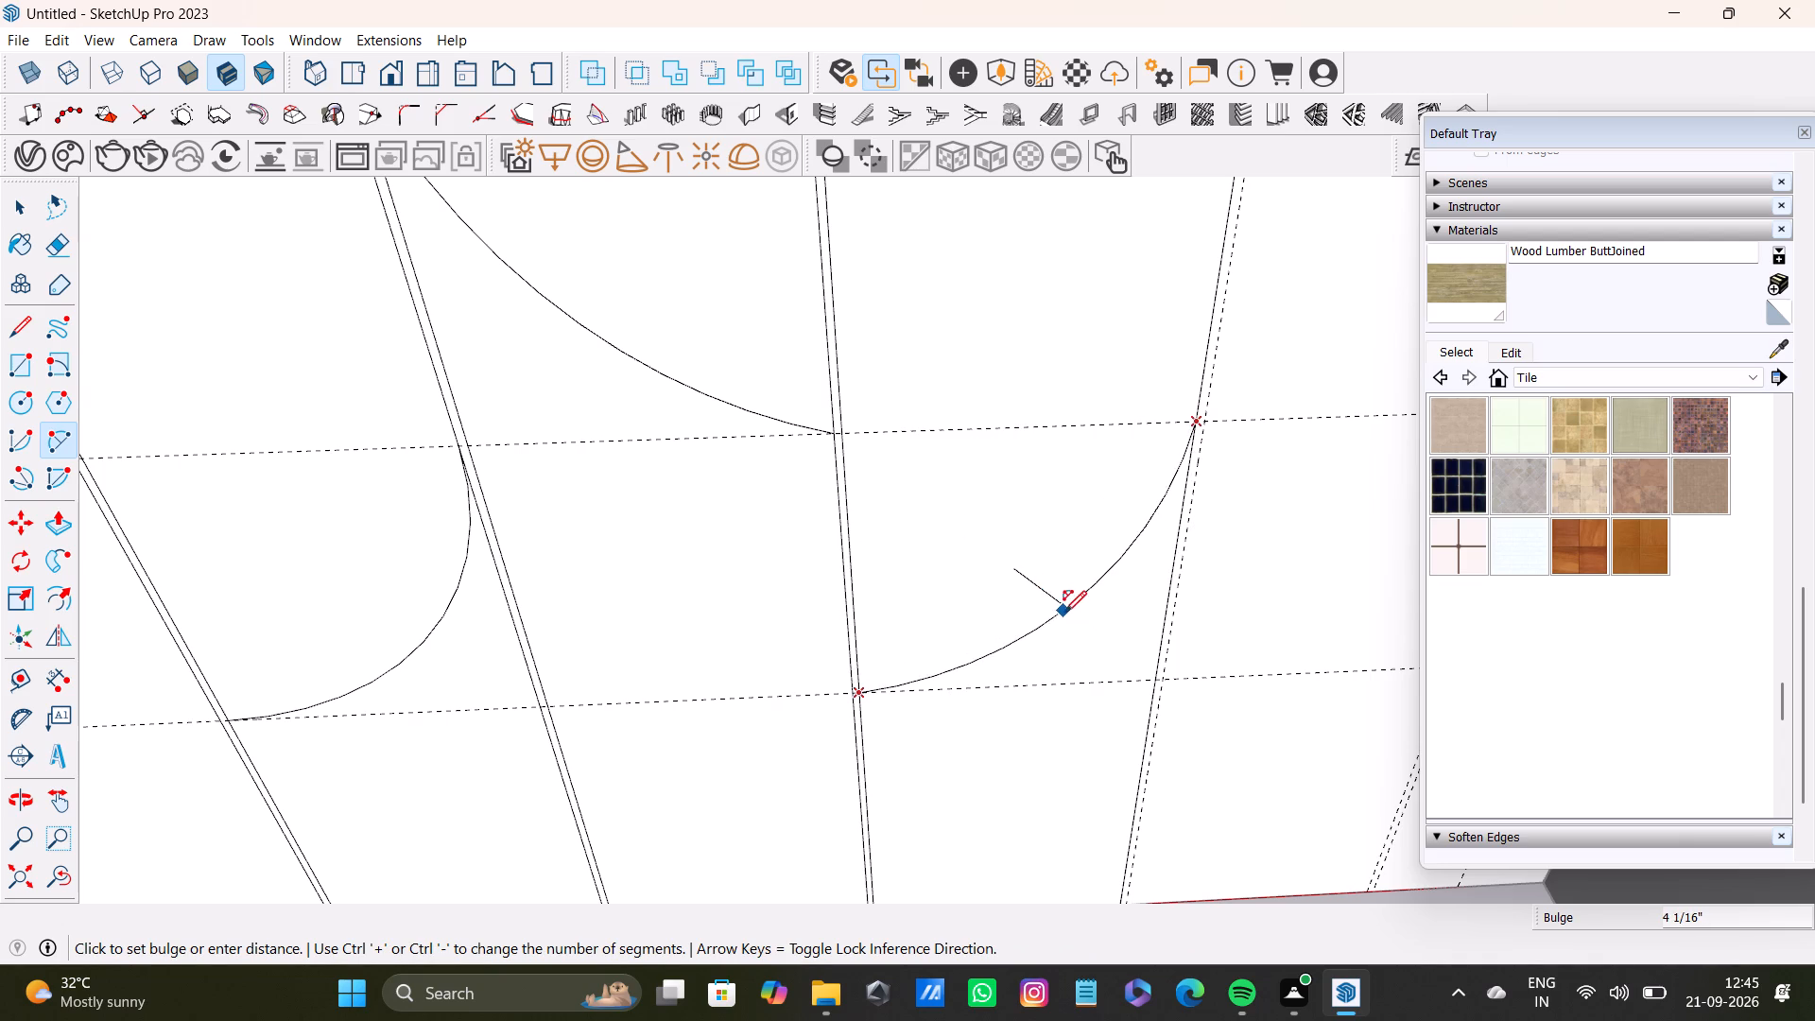
left_click(1064, 613)
scroll(1025, 659, "down", 4)
middle_click_drag(1001, 678, 1330, 724, "shift")
scroll(1069, 689, "down", 10)
middle_click_drag(804, 628, 804, 655, "shift")
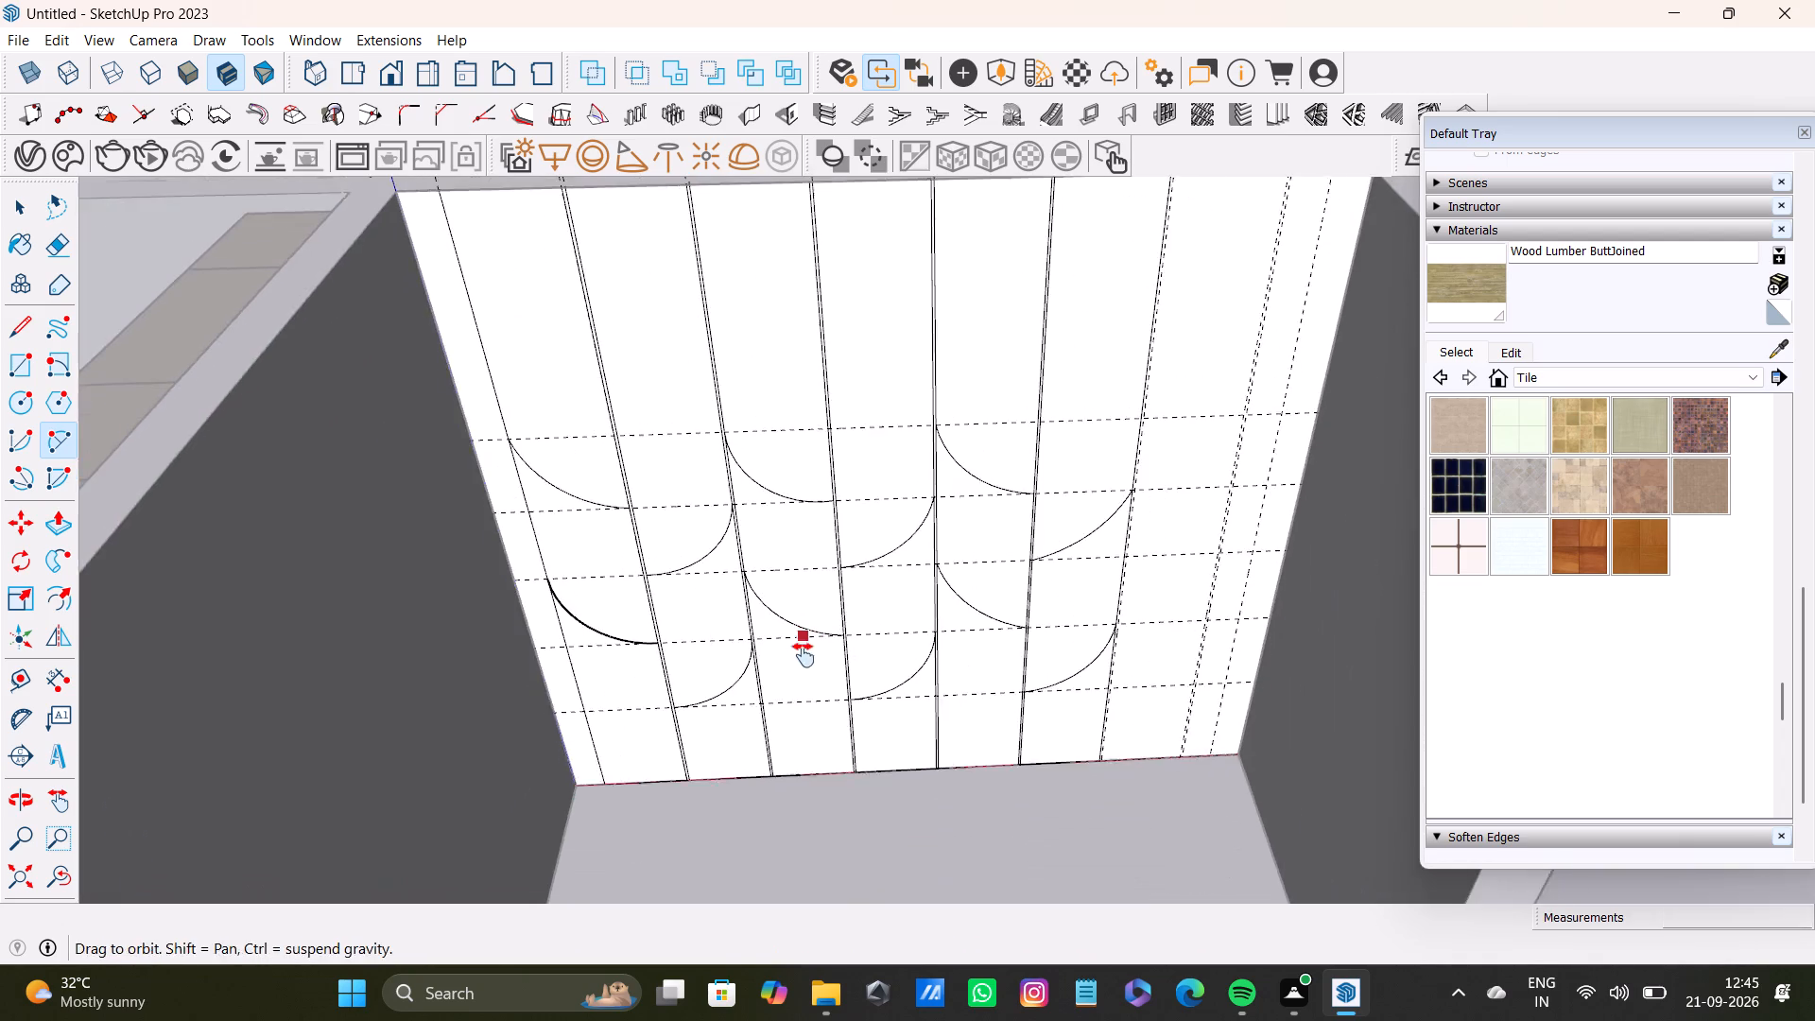
middle_click_drag(804, 655, 802, 660, "shift")
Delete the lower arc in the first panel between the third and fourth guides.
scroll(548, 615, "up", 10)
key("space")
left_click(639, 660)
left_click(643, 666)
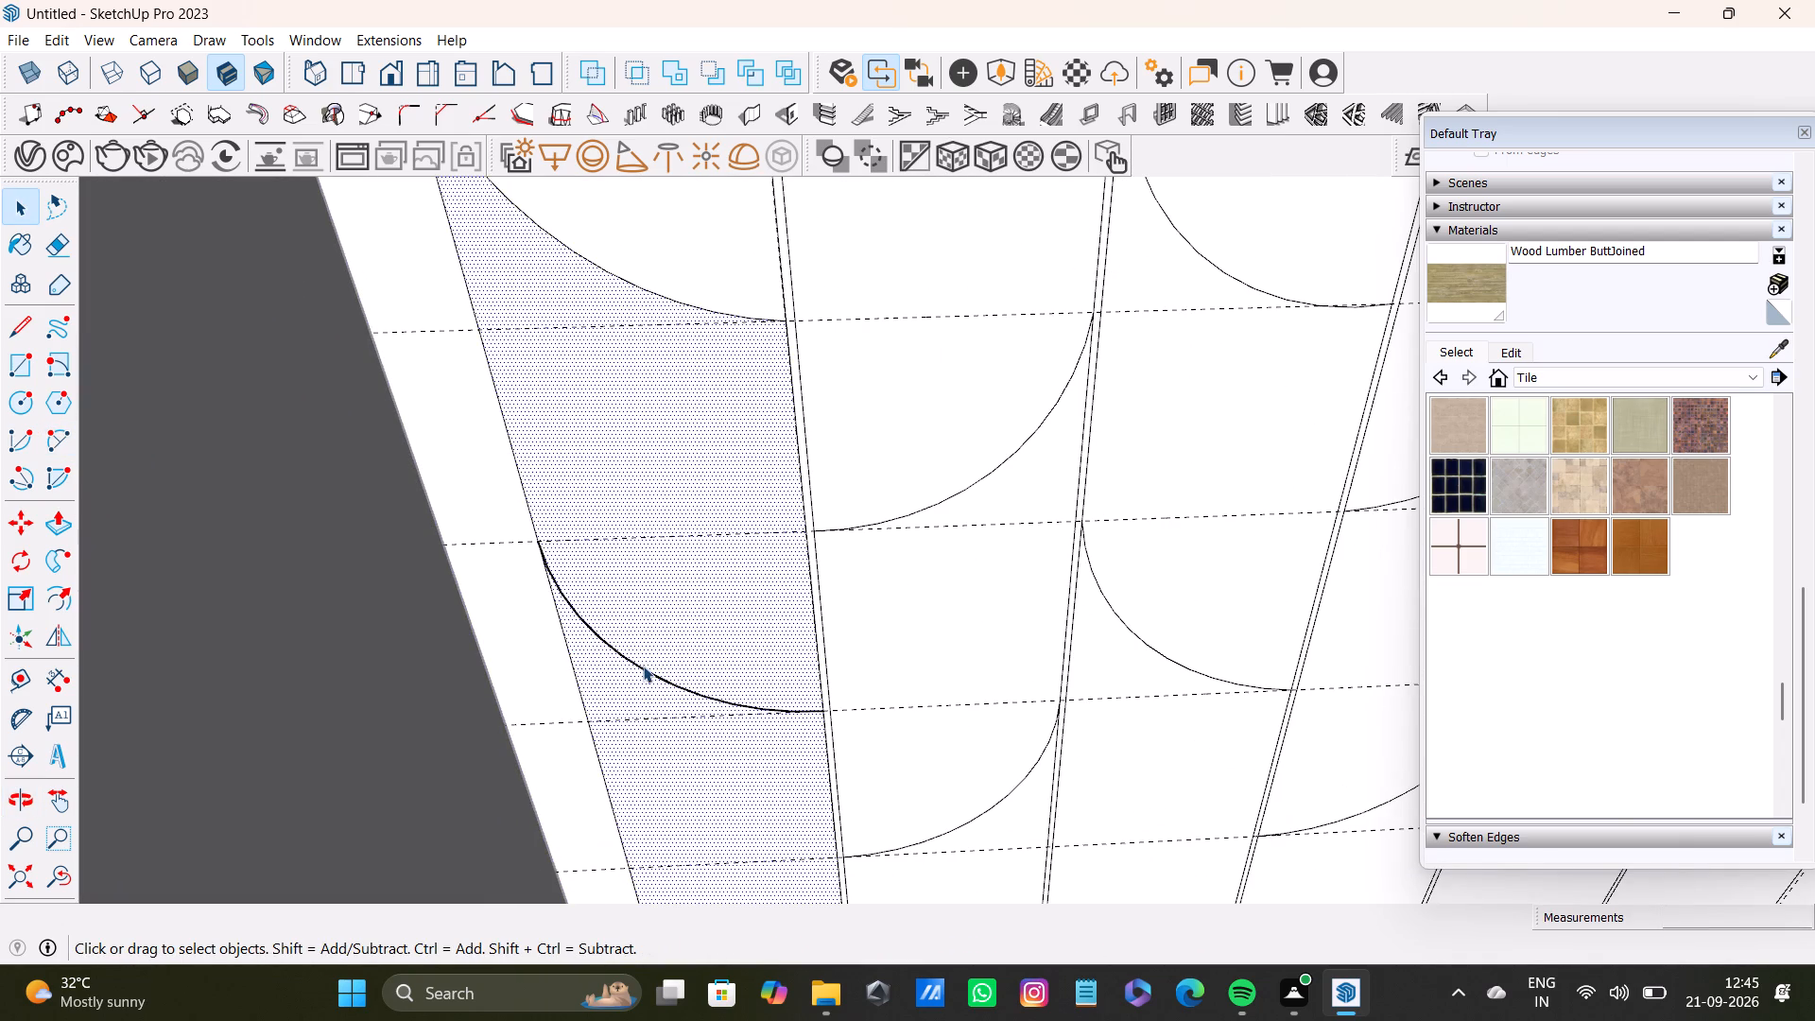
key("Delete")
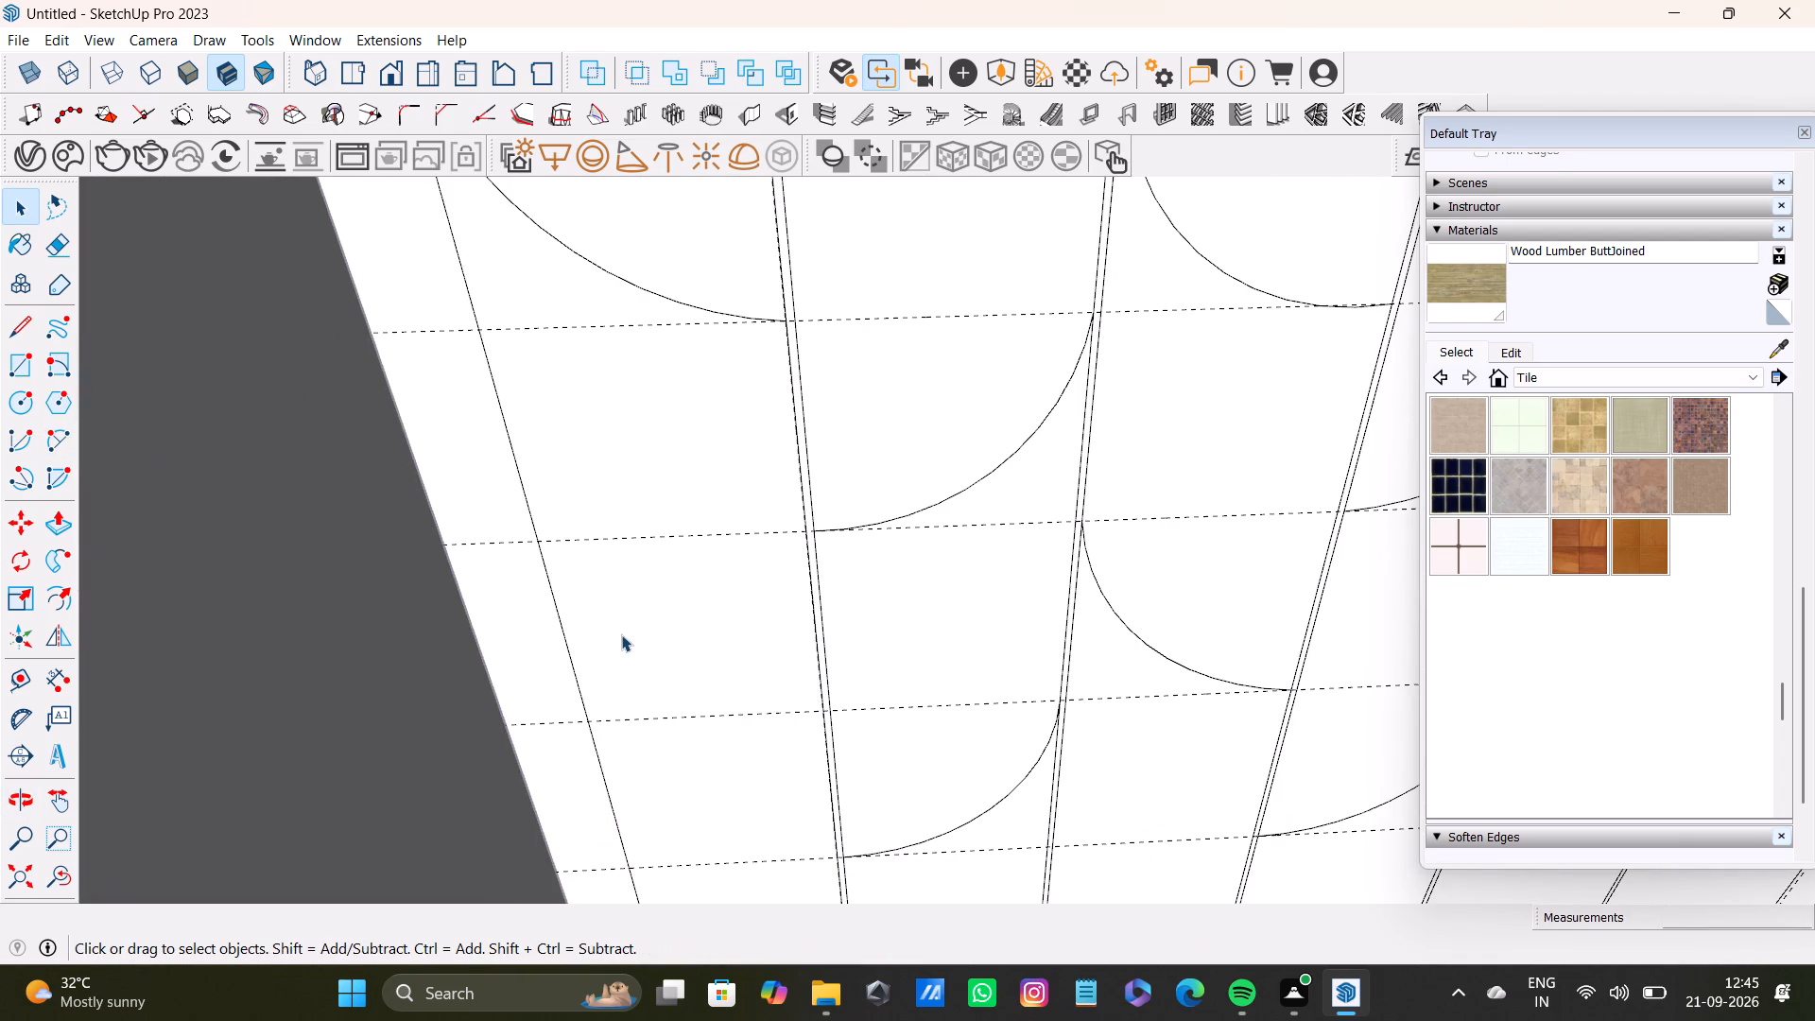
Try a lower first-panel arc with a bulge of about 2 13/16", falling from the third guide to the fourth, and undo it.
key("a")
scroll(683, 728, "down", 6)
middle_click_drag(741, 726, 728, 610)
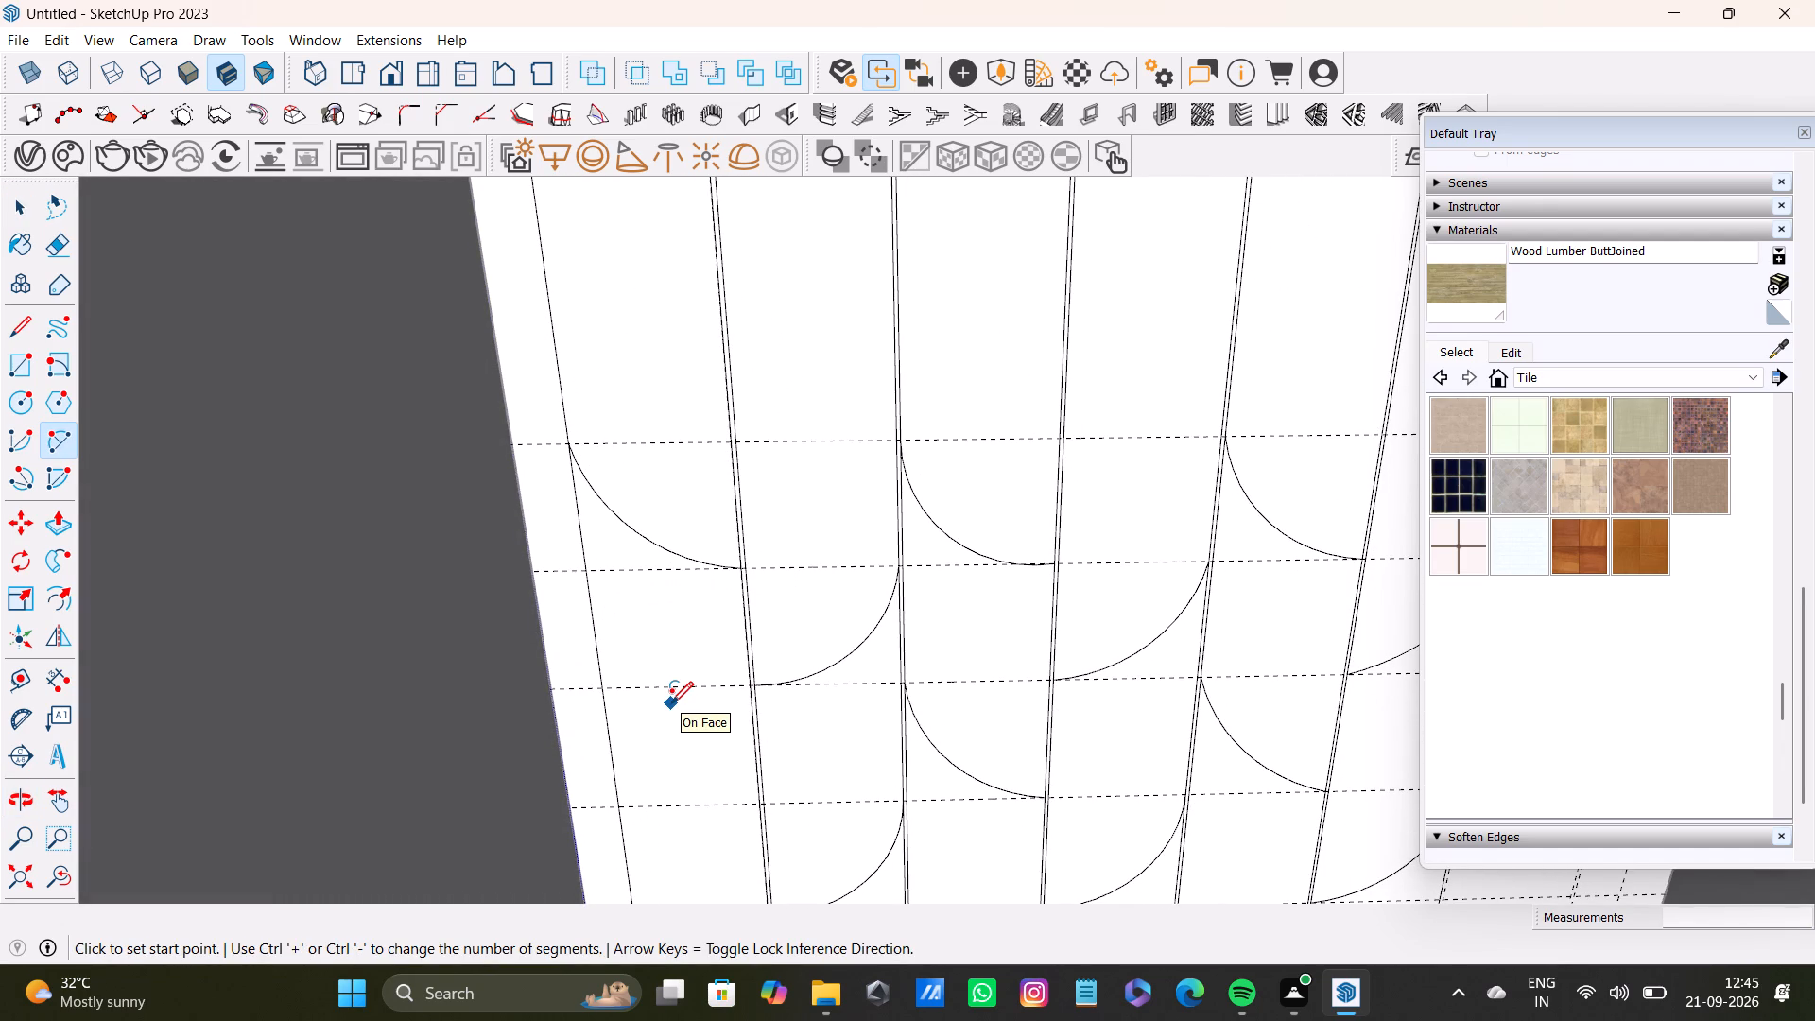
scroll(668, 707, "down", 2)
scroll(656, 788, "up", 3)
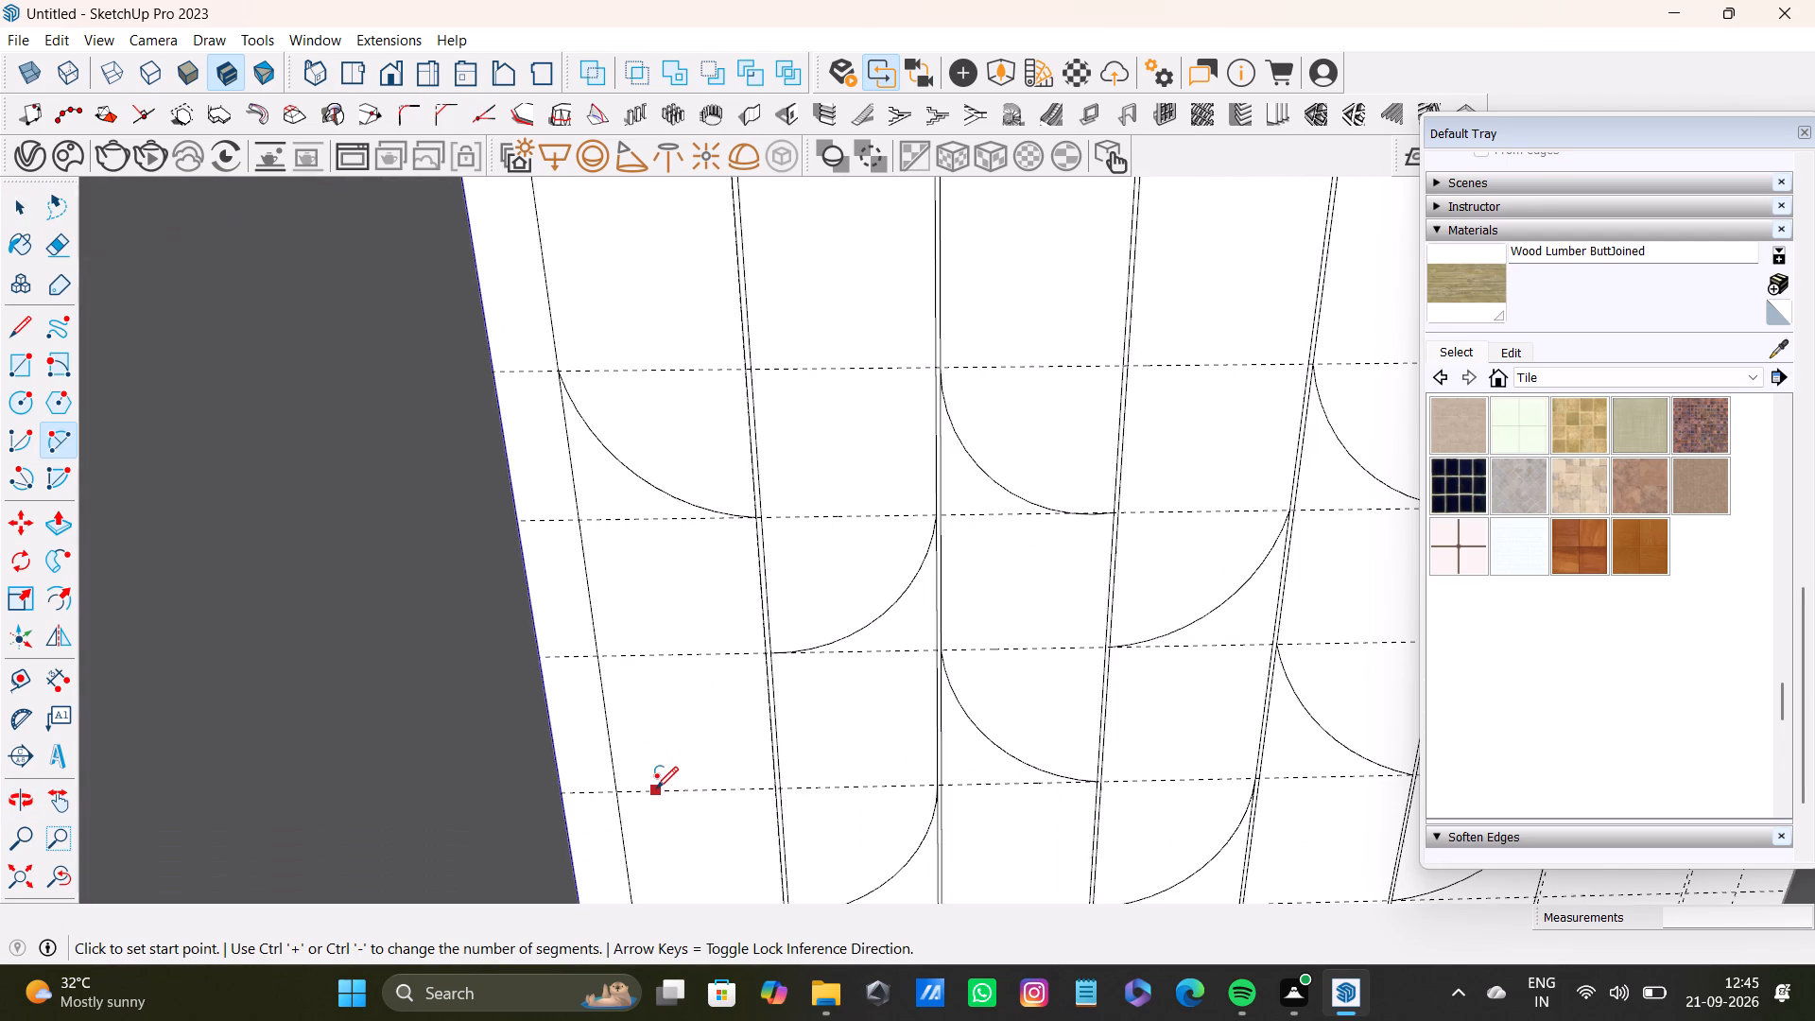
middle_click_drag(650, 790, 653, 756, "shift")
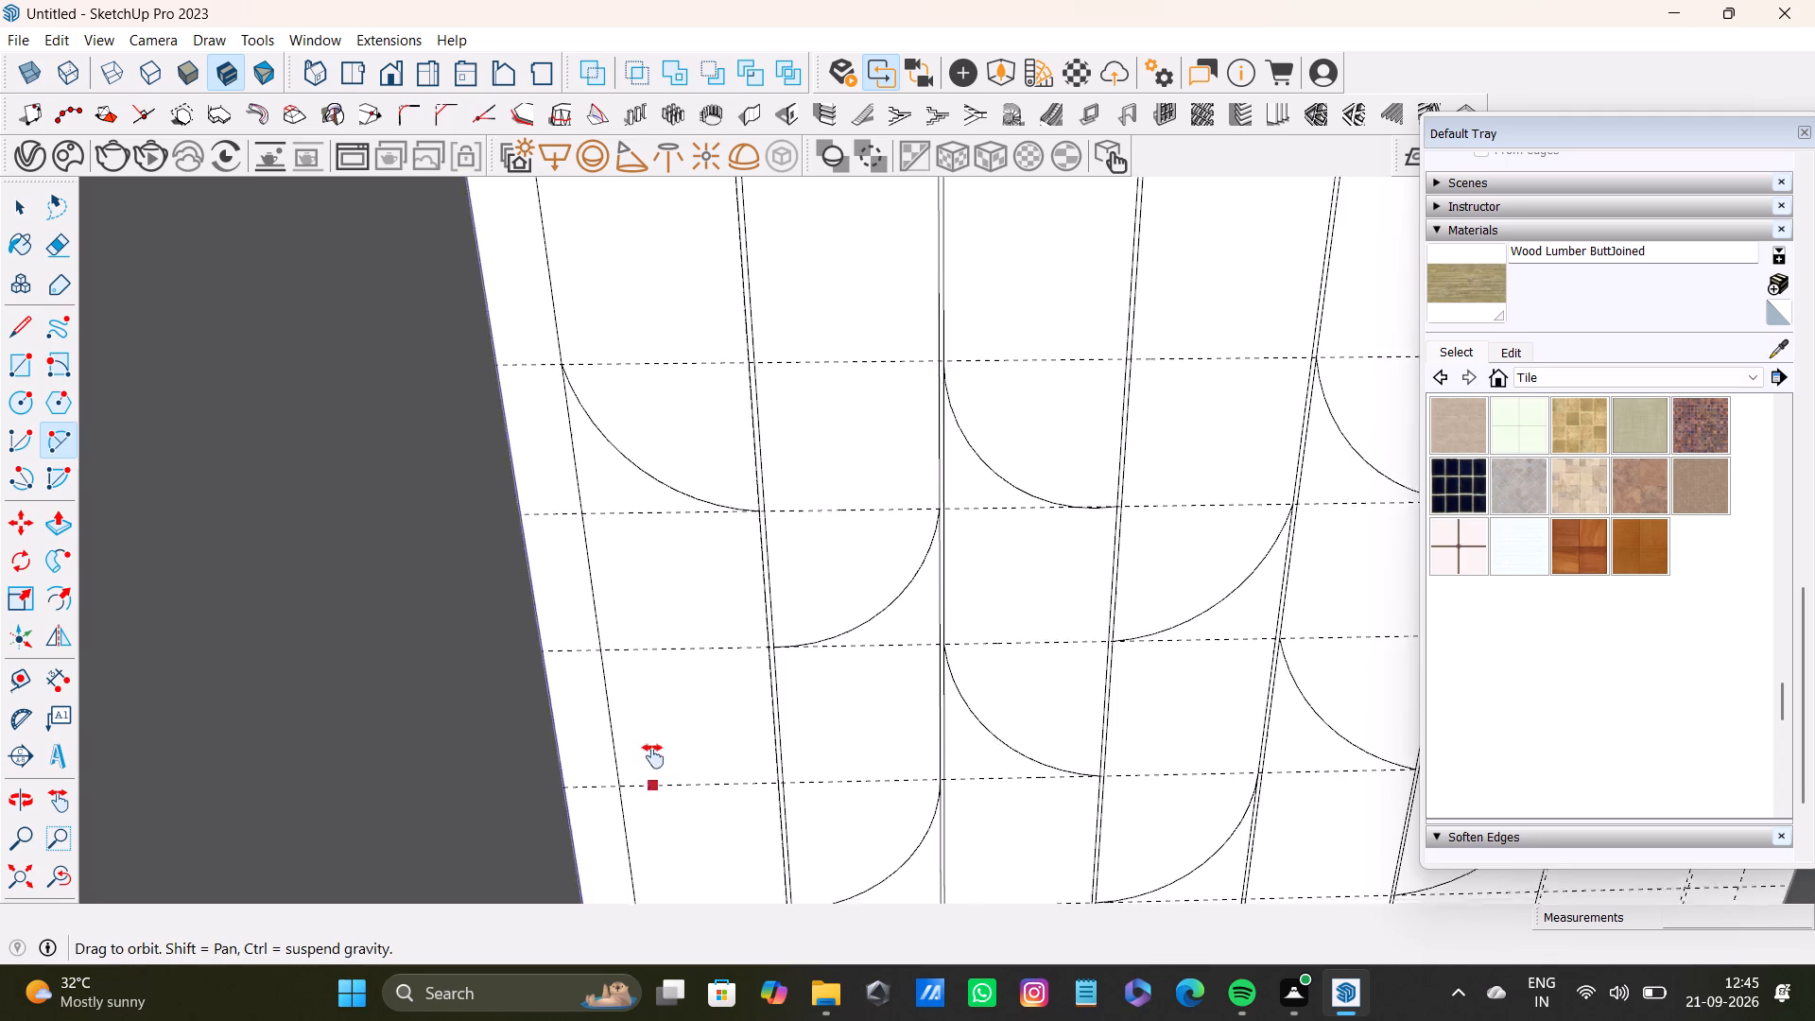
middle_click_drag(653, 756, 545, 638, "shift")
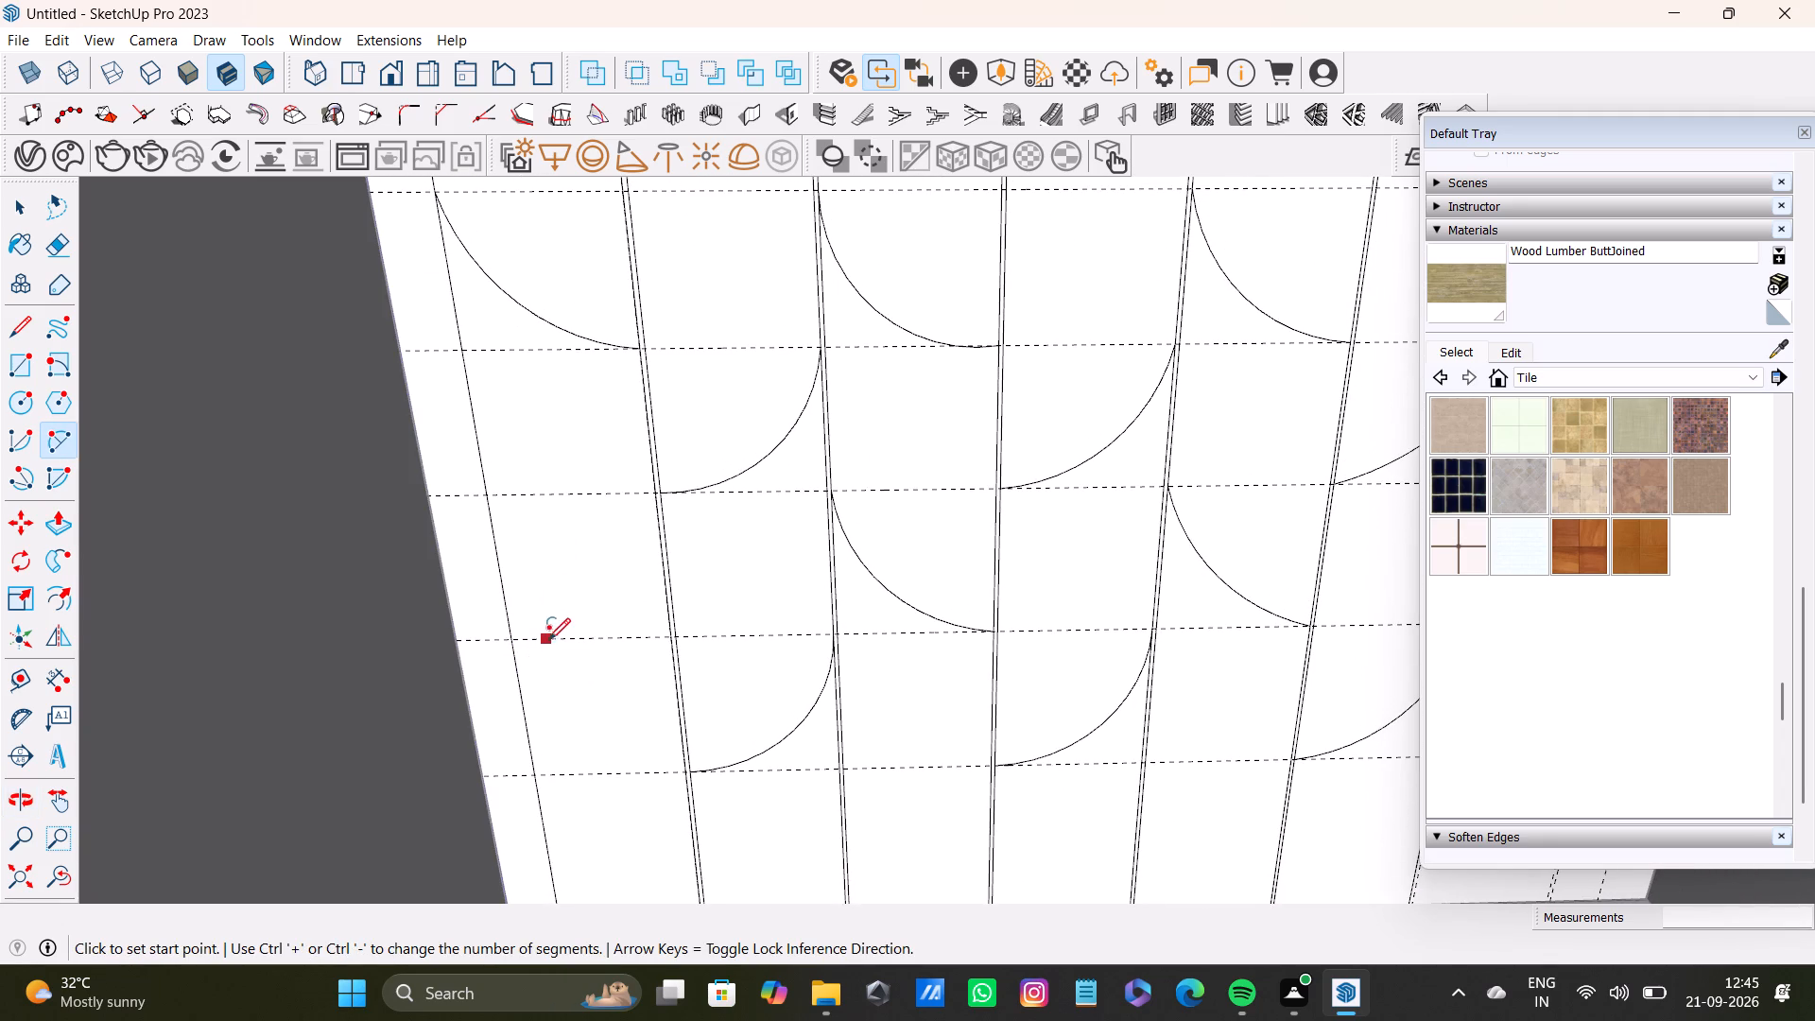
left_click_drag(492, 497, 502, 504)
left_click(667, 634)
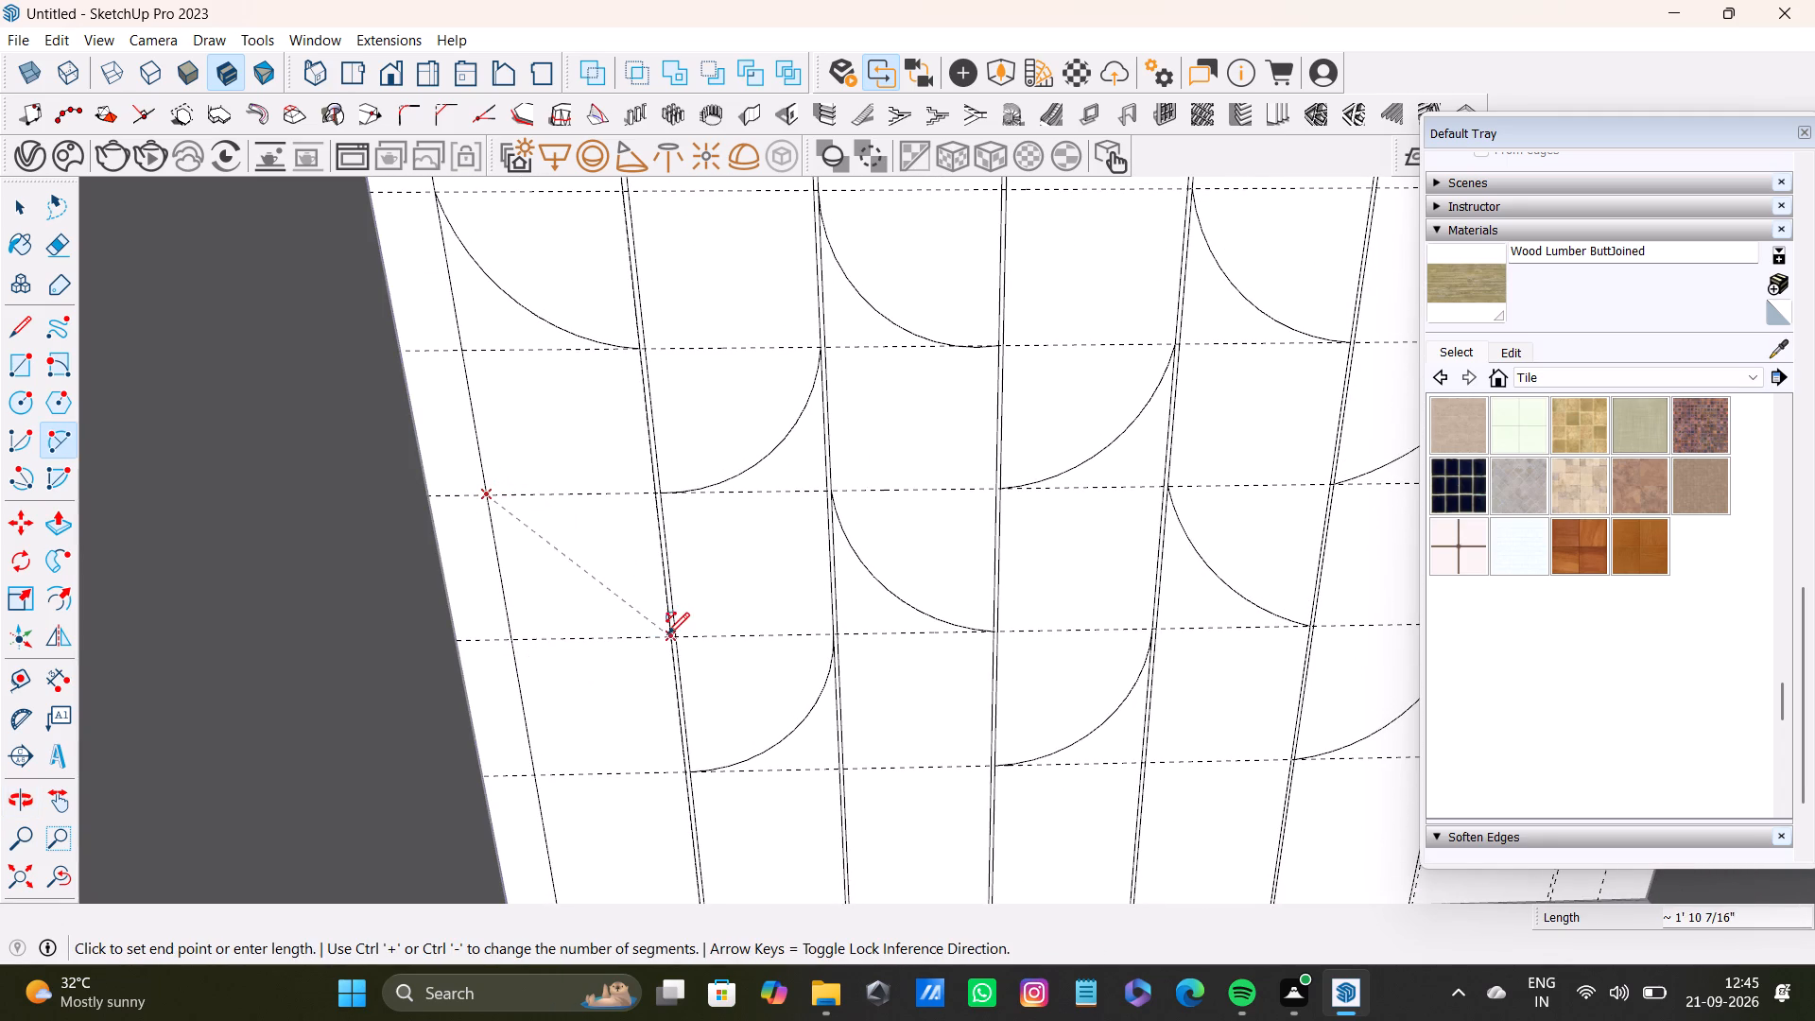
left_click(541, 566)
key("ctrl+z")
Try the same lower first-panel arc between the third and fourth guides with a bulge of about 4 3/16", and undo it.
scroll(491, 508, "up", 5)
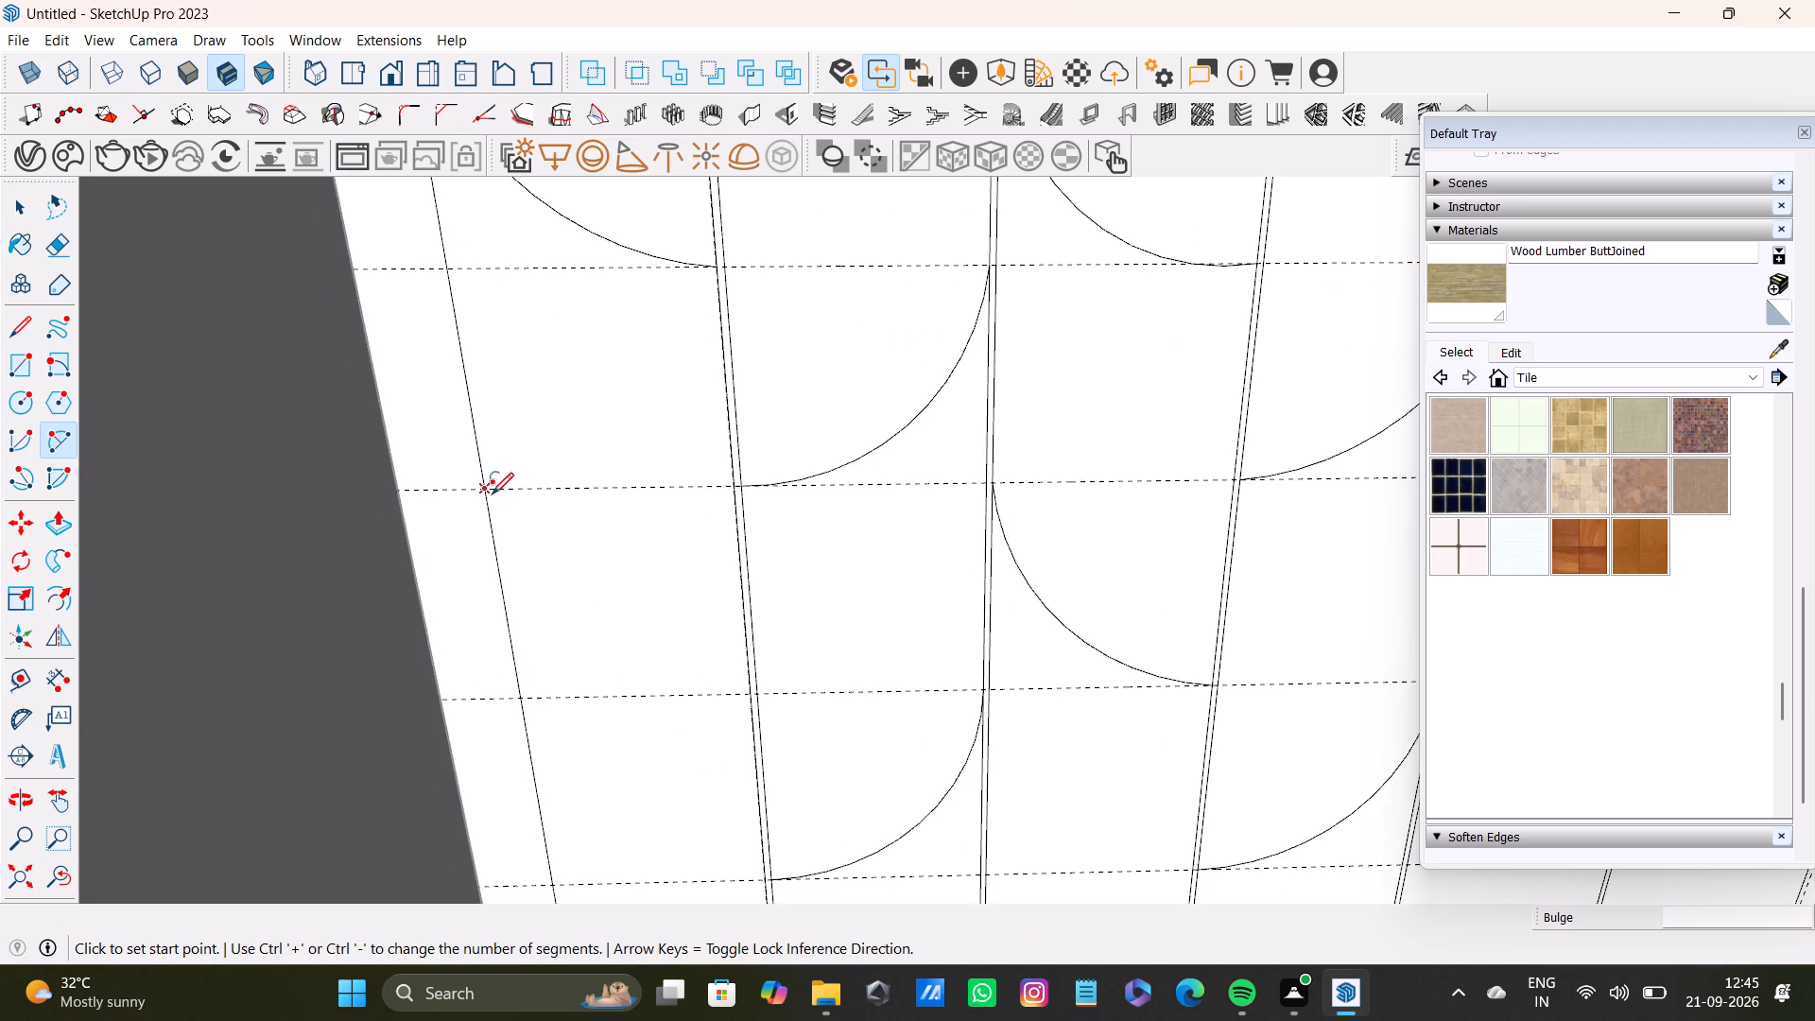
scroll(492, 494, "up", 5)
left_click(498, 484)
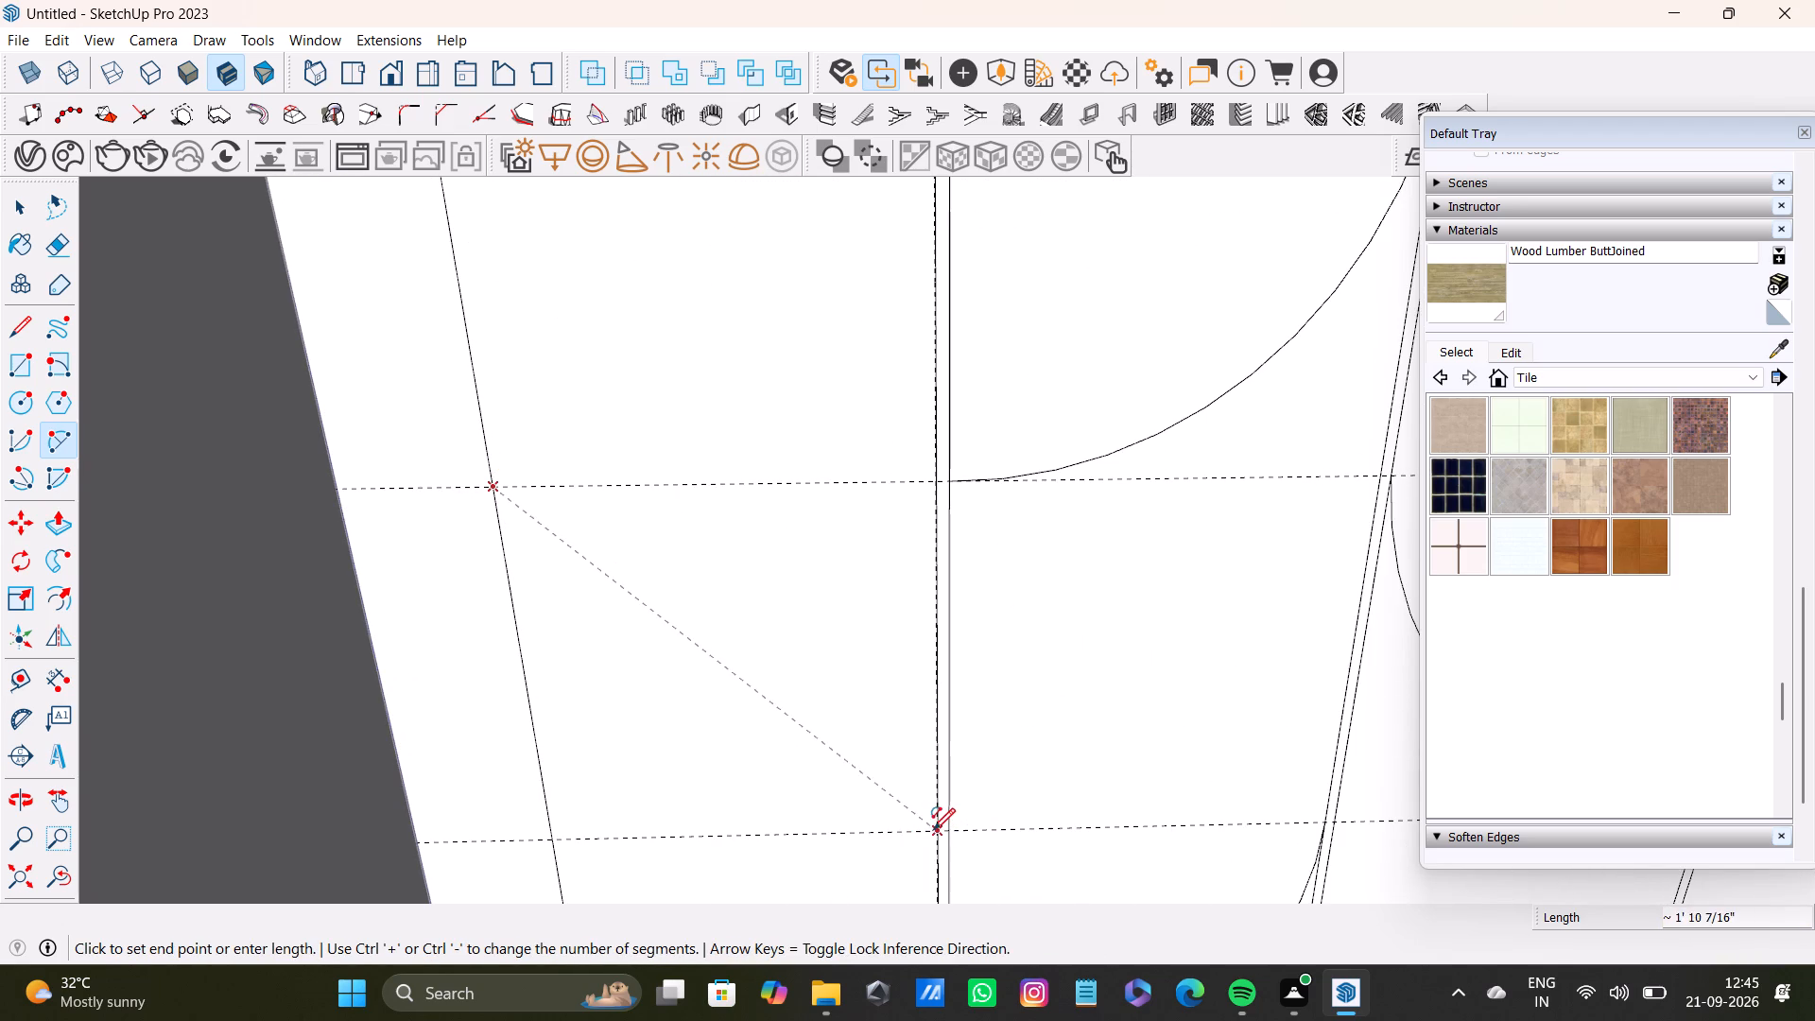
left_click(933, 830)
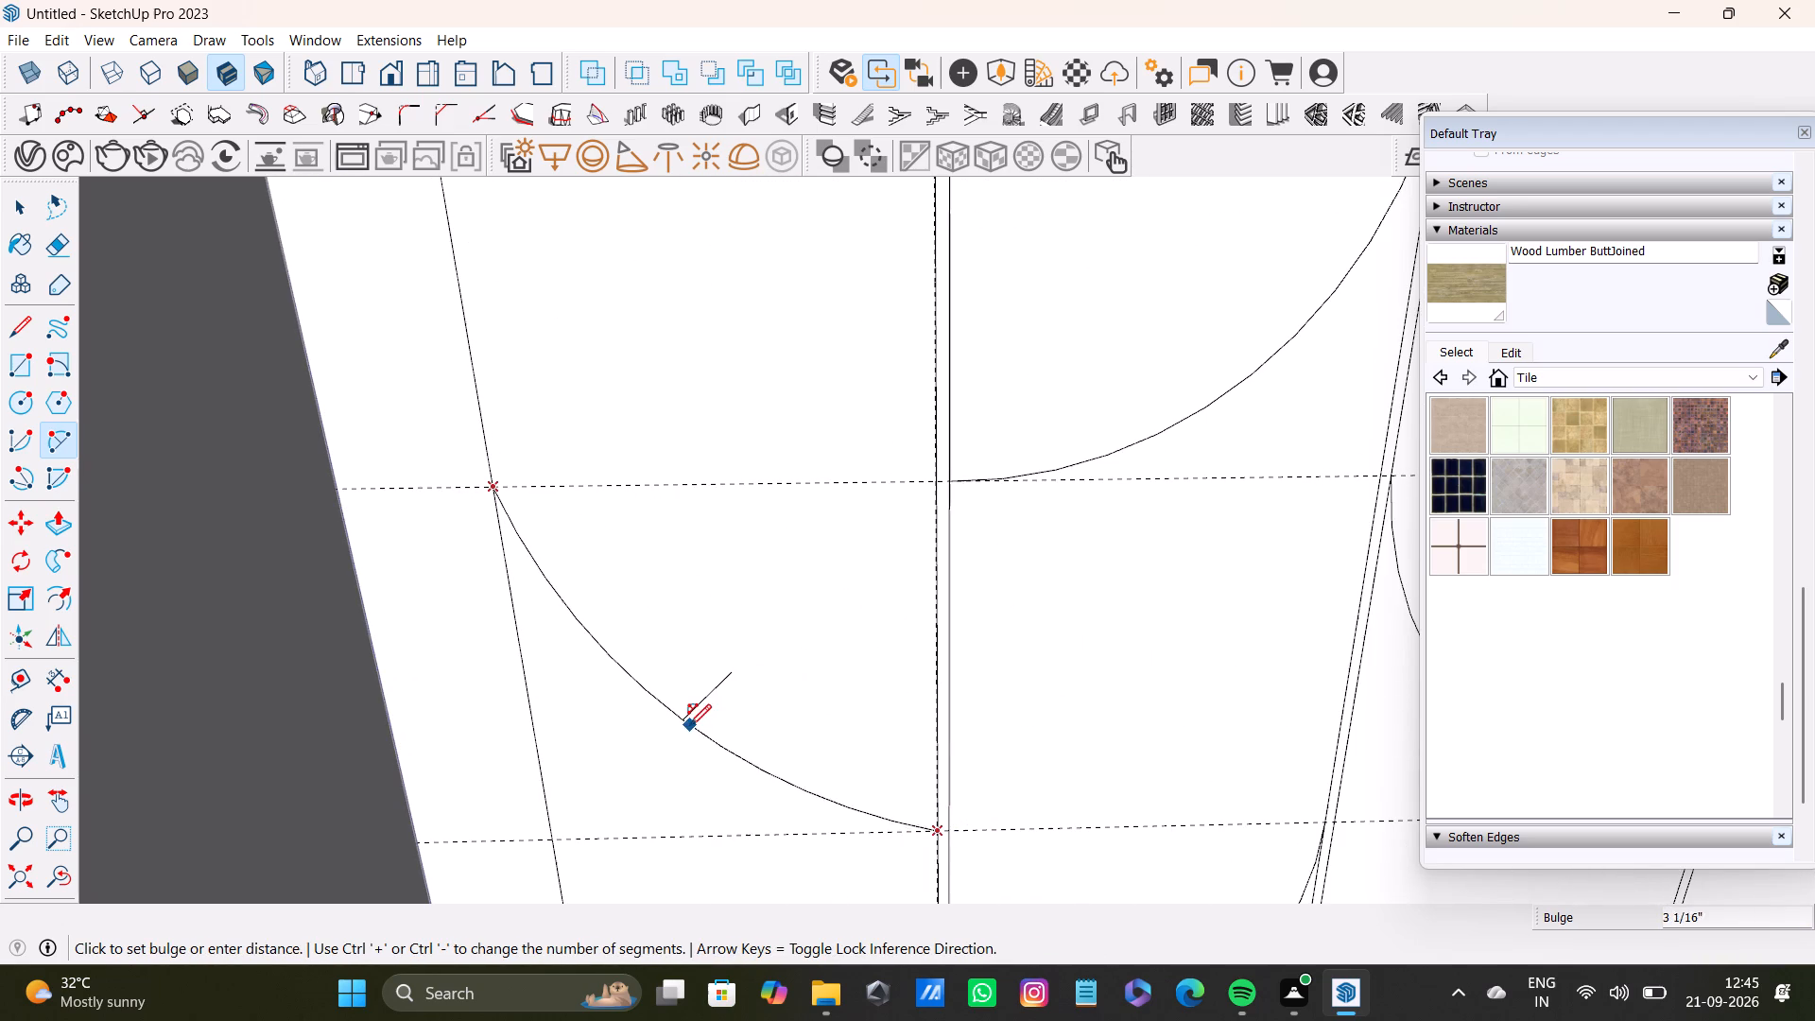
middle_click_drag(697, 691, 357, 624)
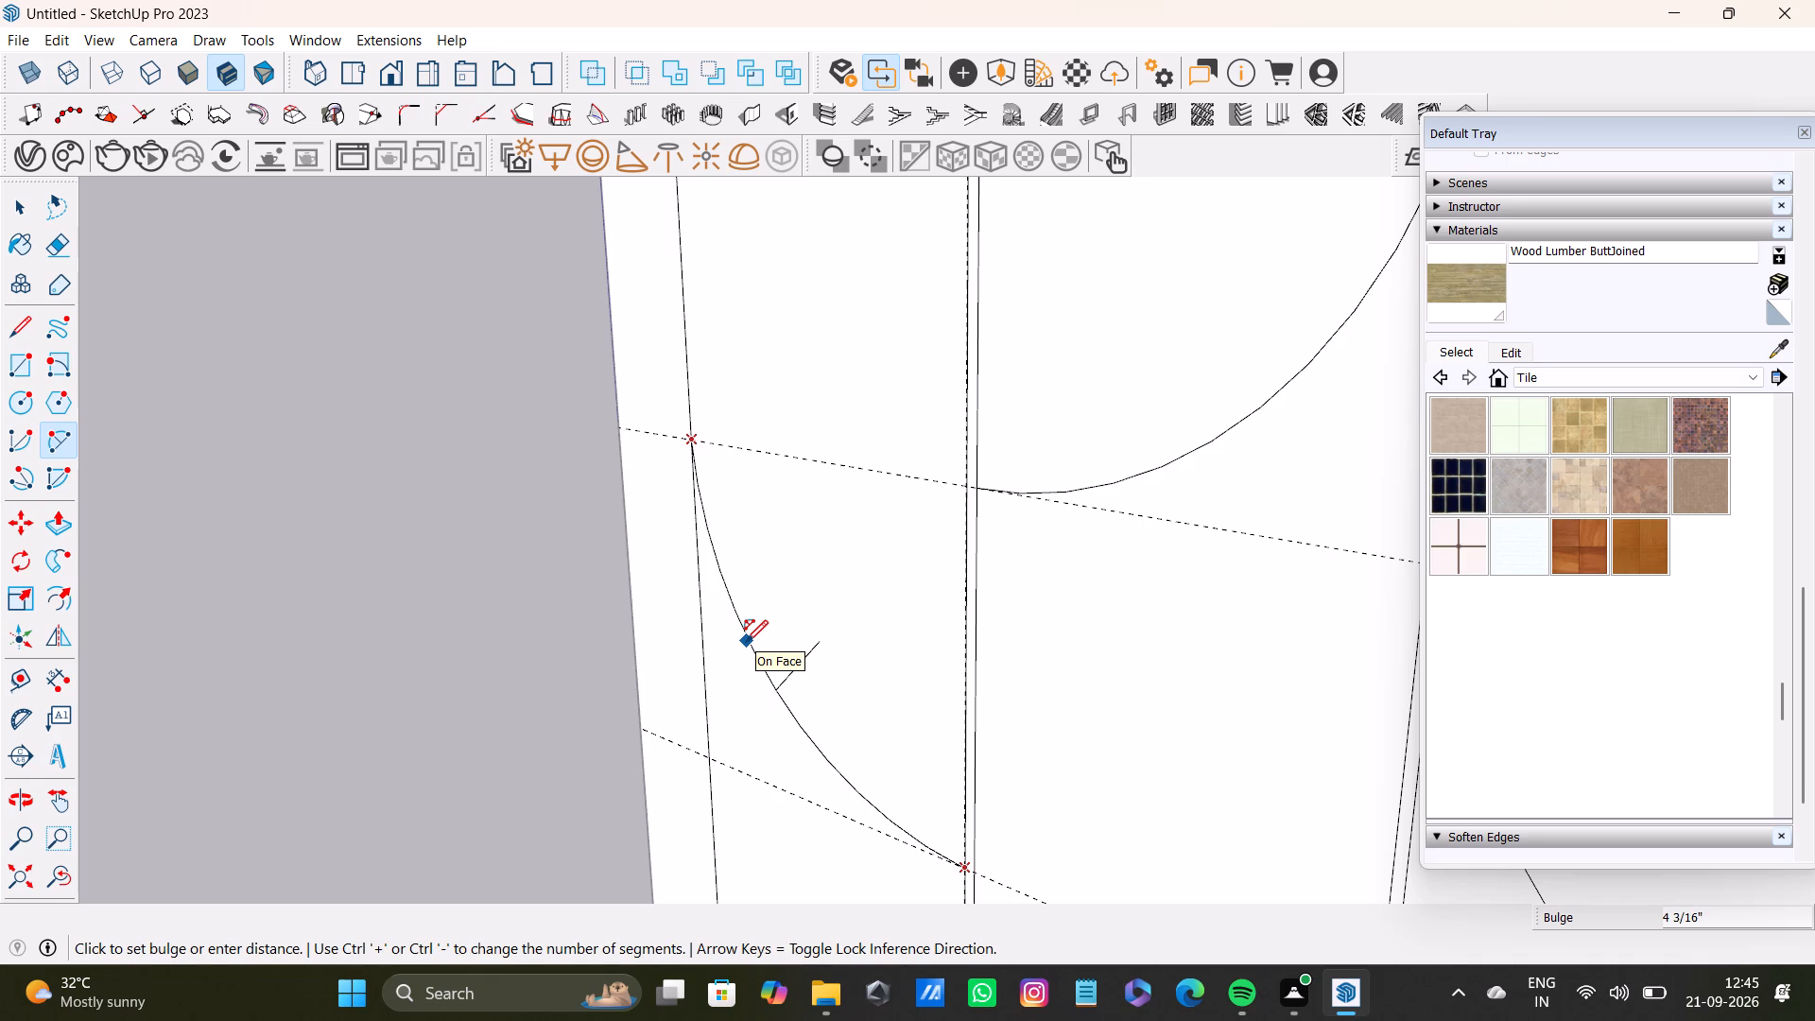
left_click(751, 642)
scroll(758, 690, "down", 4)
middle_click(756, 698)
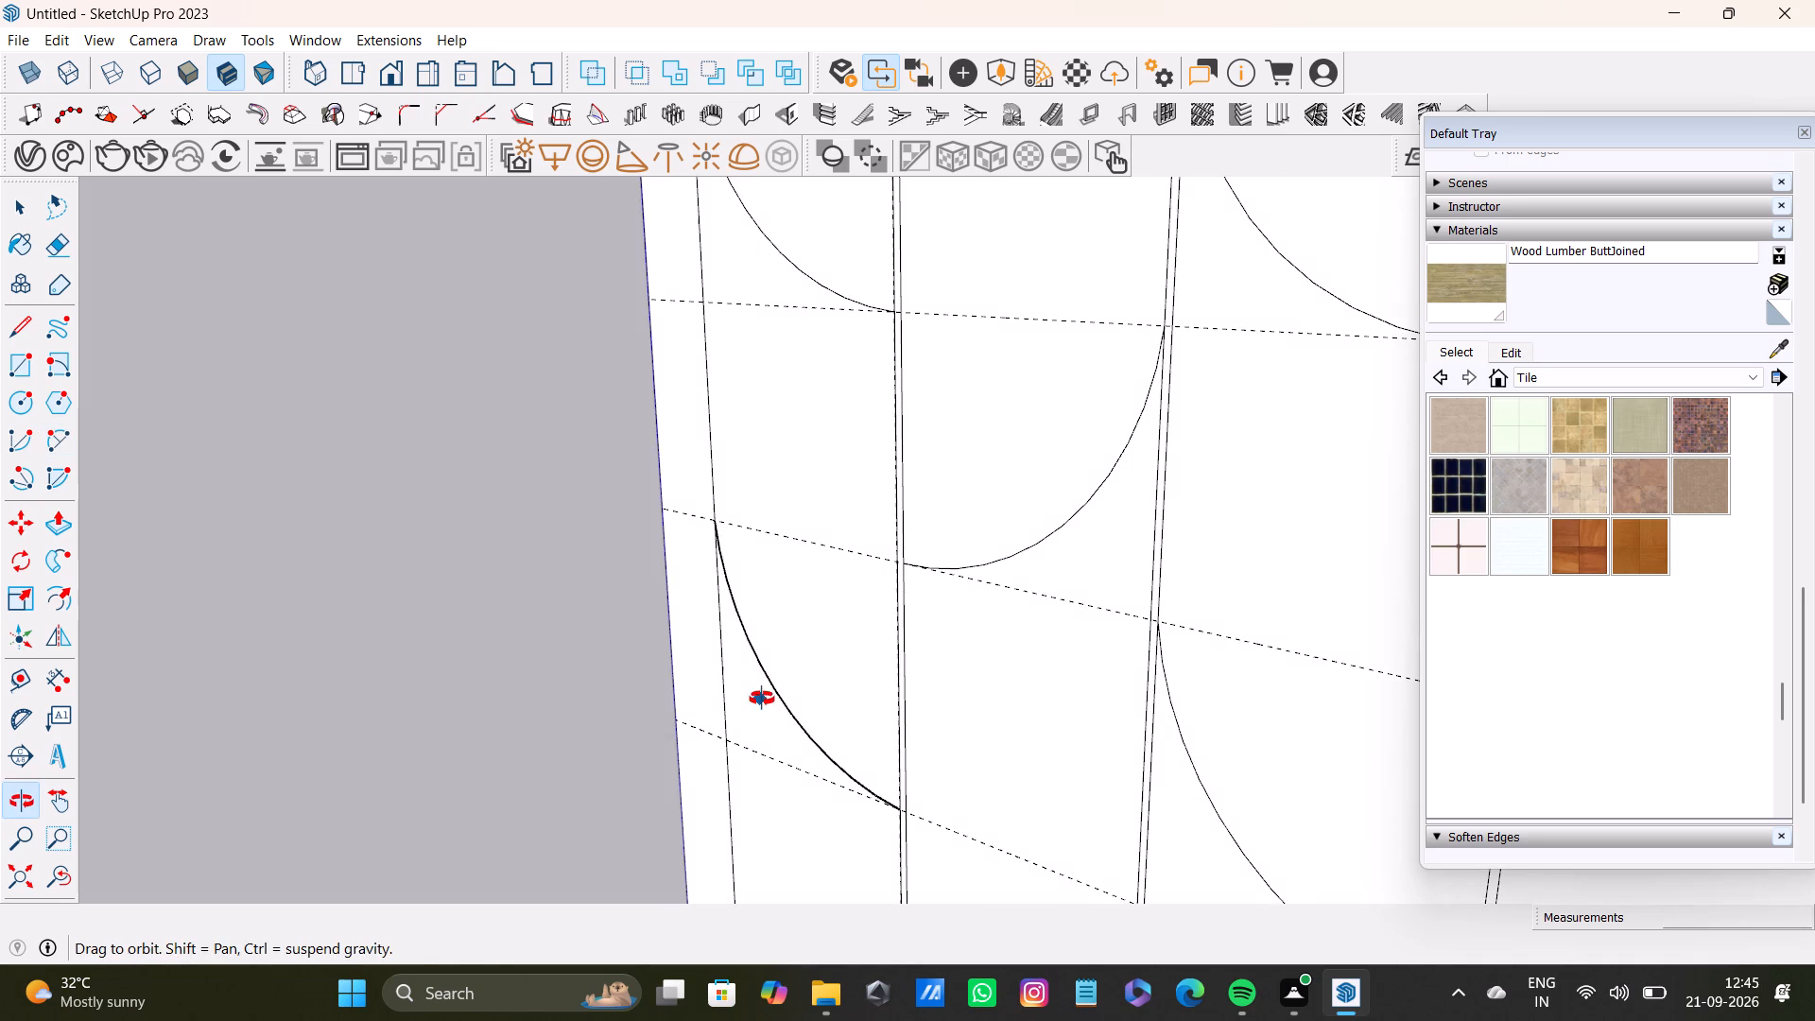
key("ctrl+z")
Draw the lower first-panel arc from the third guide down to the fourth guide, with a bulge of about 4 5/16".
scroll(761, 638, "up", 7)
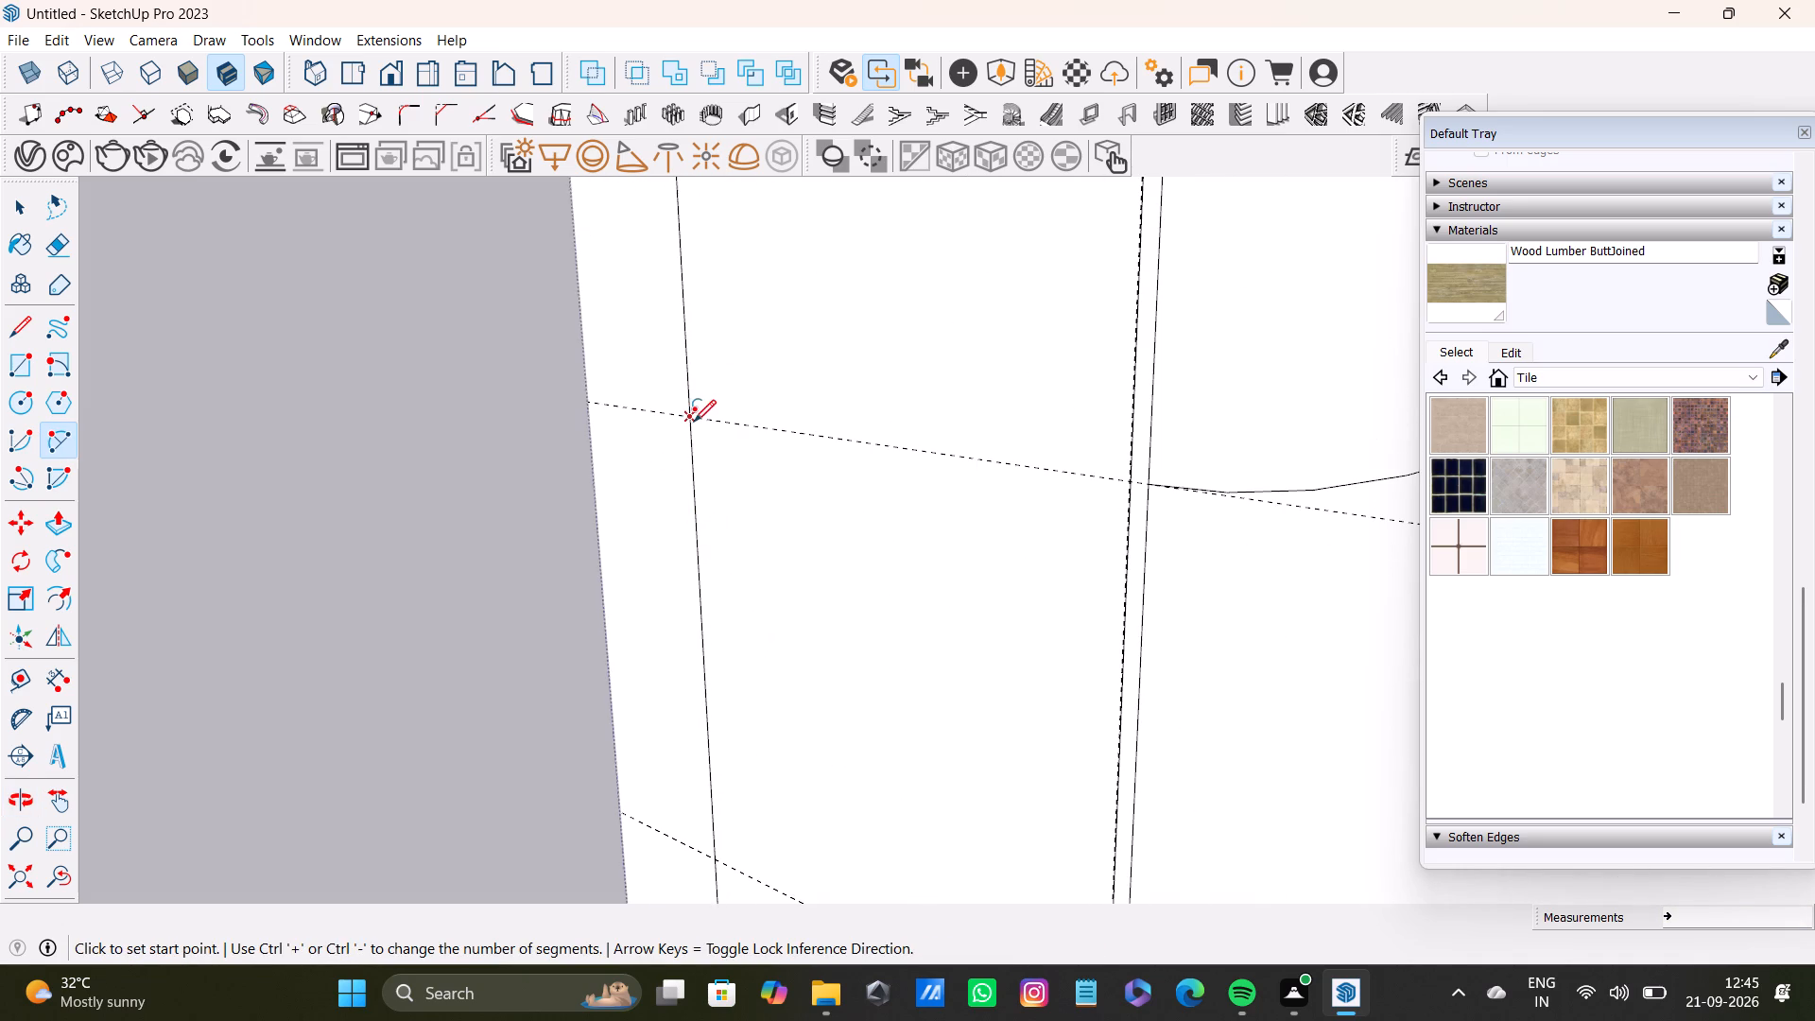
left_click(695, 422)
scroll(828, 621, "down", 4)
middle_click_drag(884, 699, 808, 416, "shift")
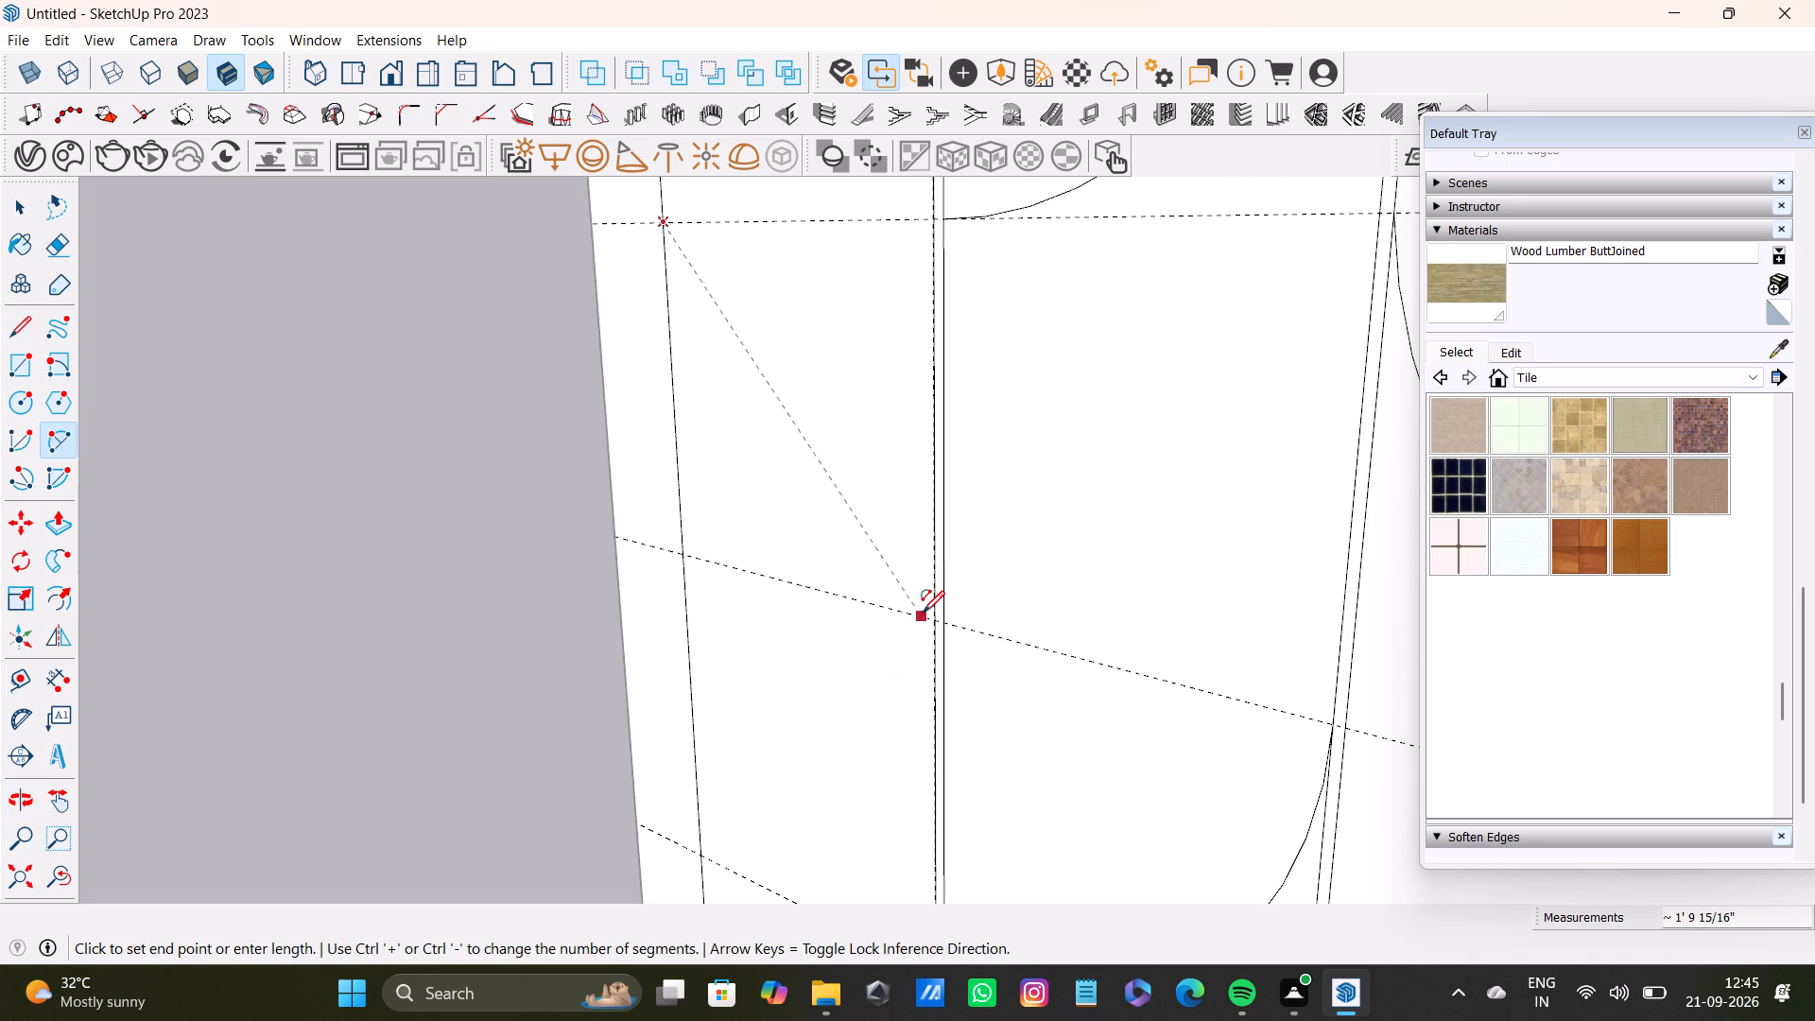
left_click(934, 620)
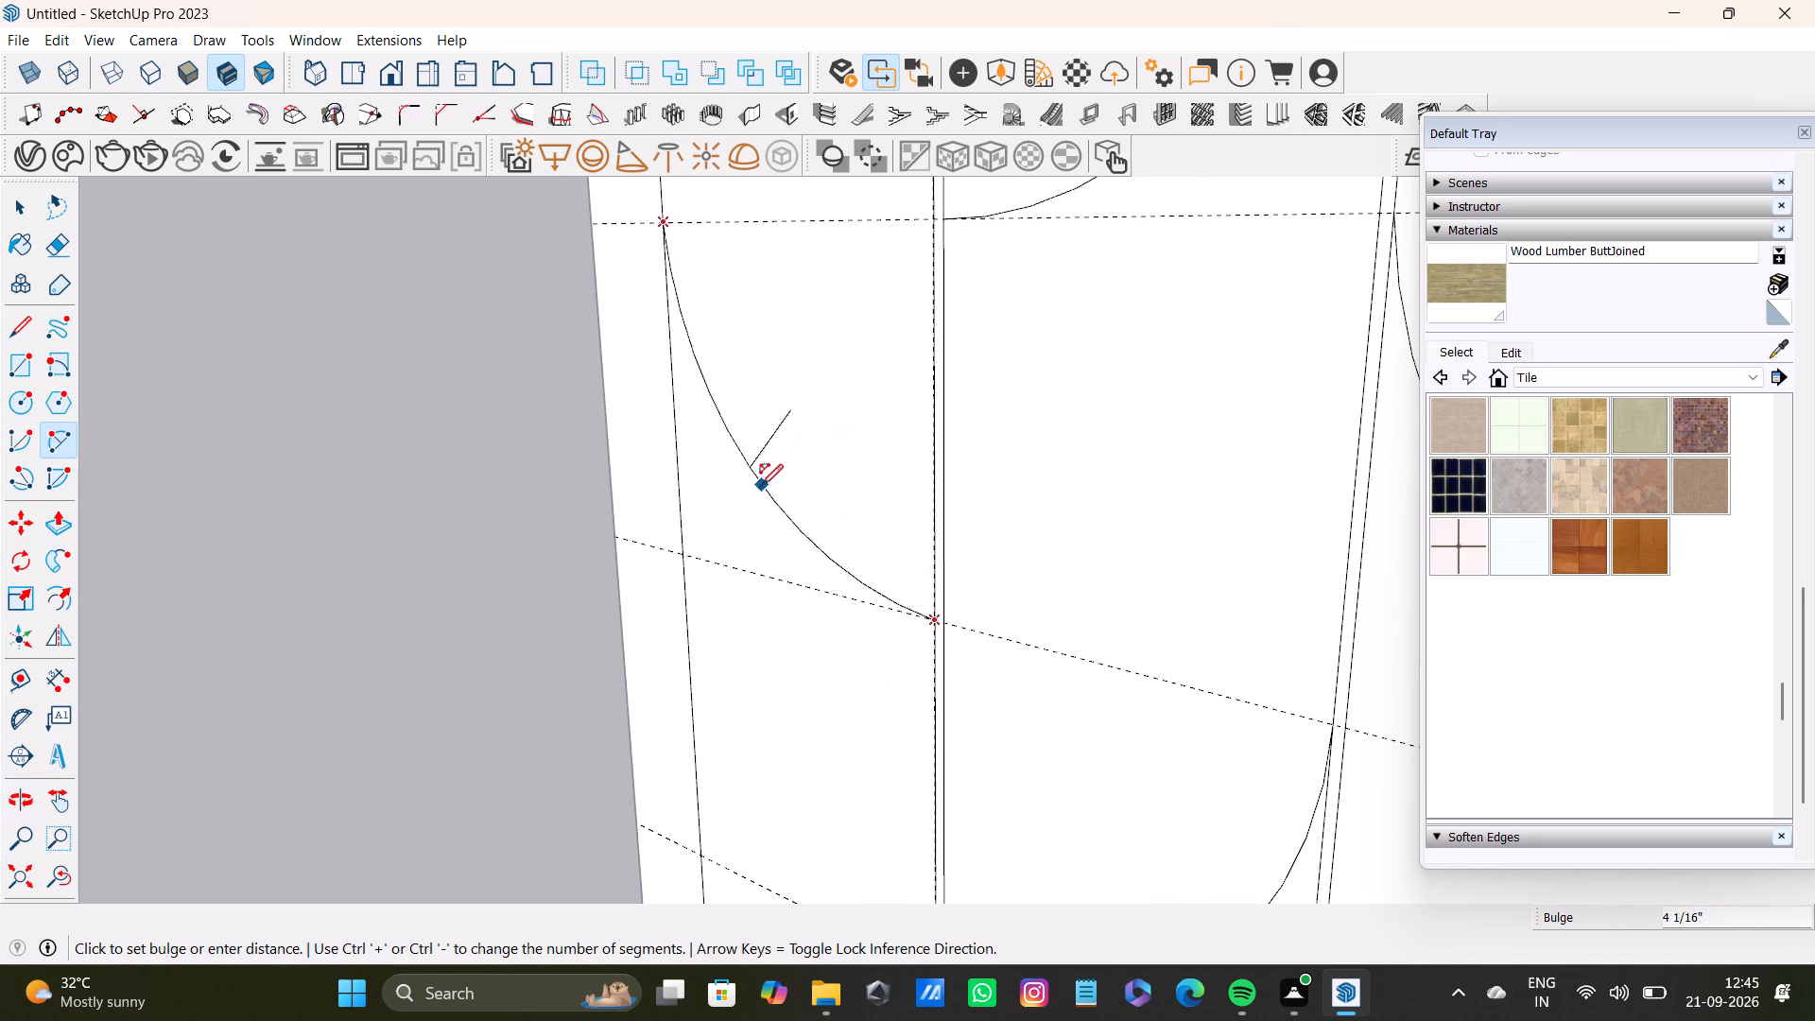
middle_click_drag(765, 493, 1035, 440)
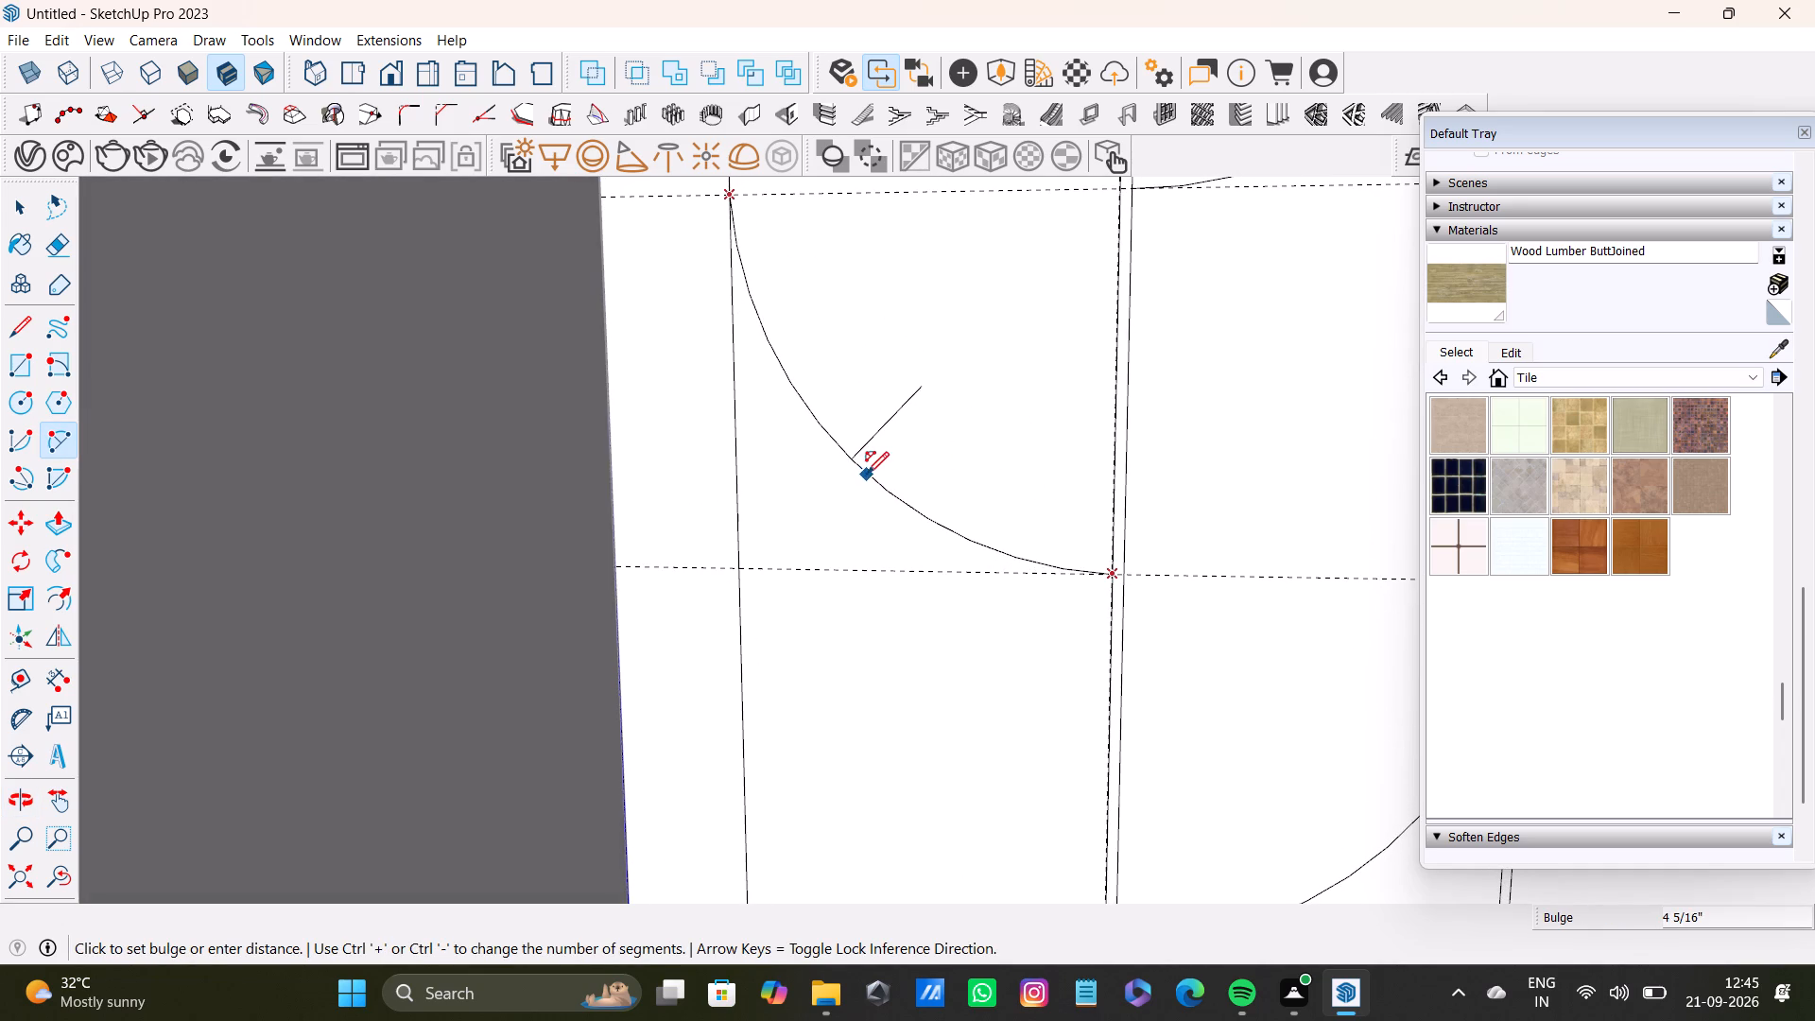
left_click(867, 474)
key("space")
Examine the back wall's arc pattern and its panel layout from above and around the whole model.
scroll(888, 494, "down", 5)
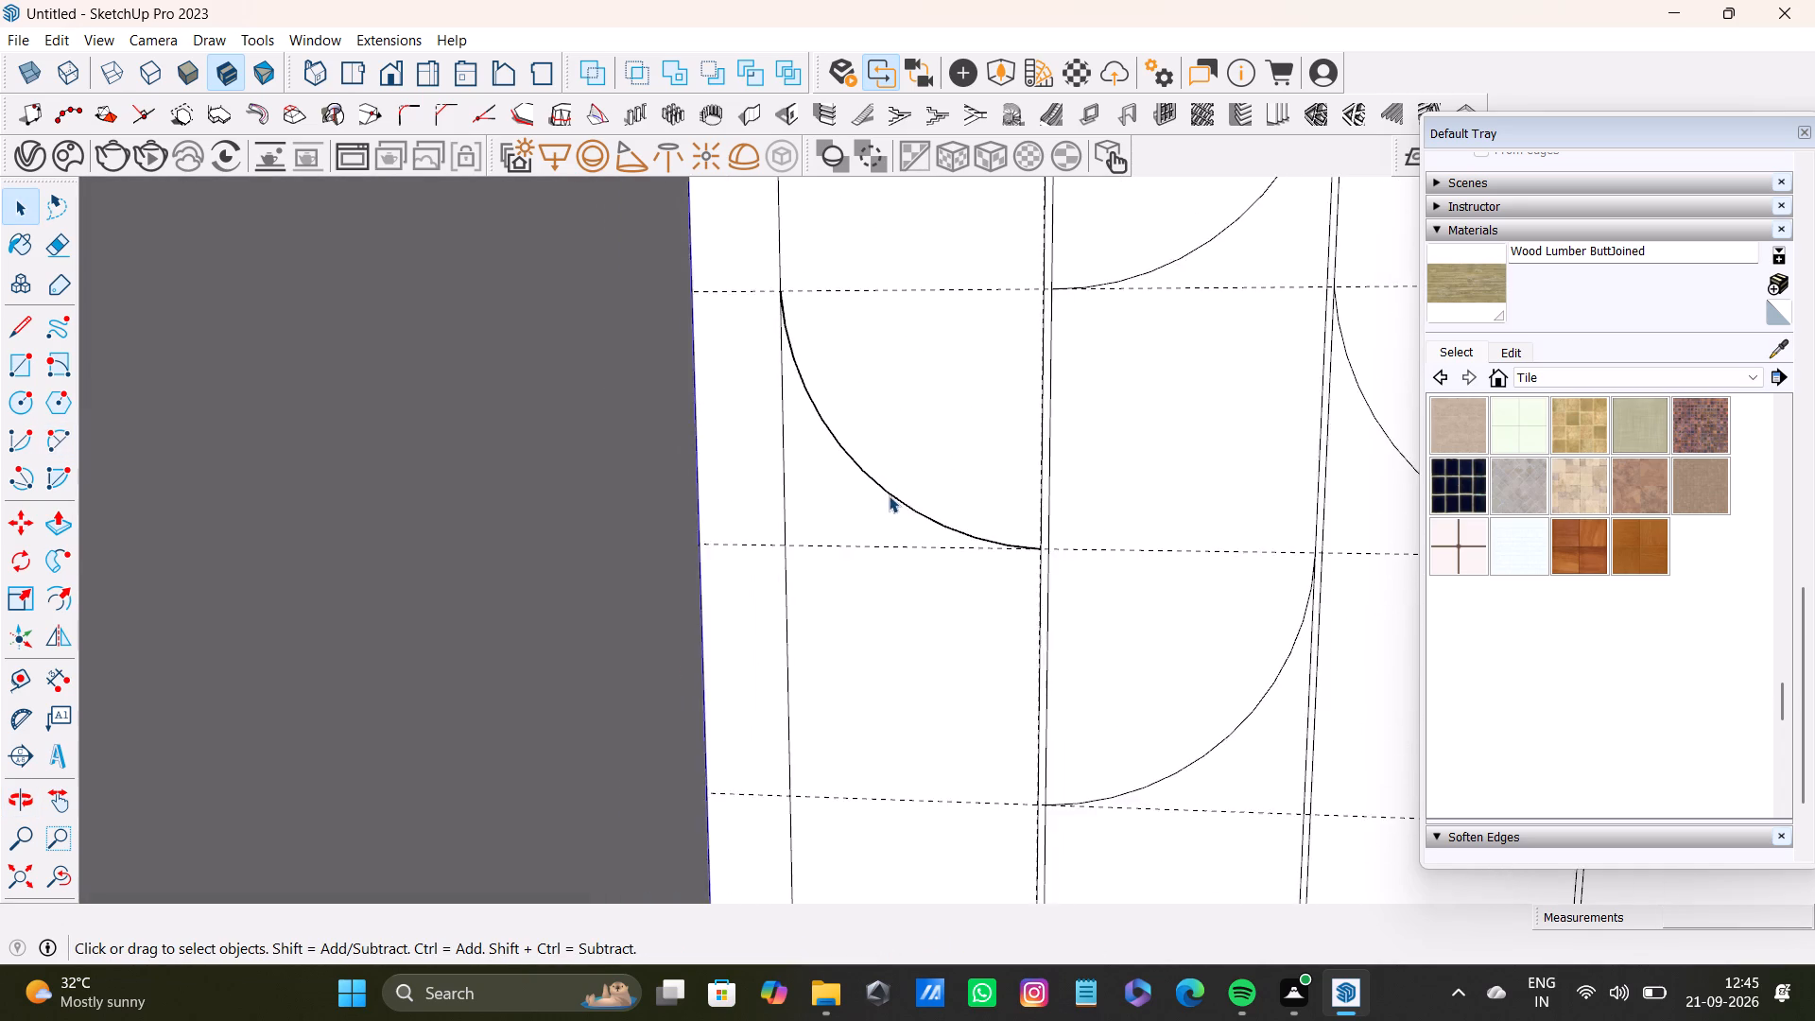
scroll(889, 495, "down", 7)
middle_click_drag(942, 494, 809, 742, "shift")
scroll(809, 742, "down", 1, "shift")
middle_click_drag(806, 737, 1088, 794)
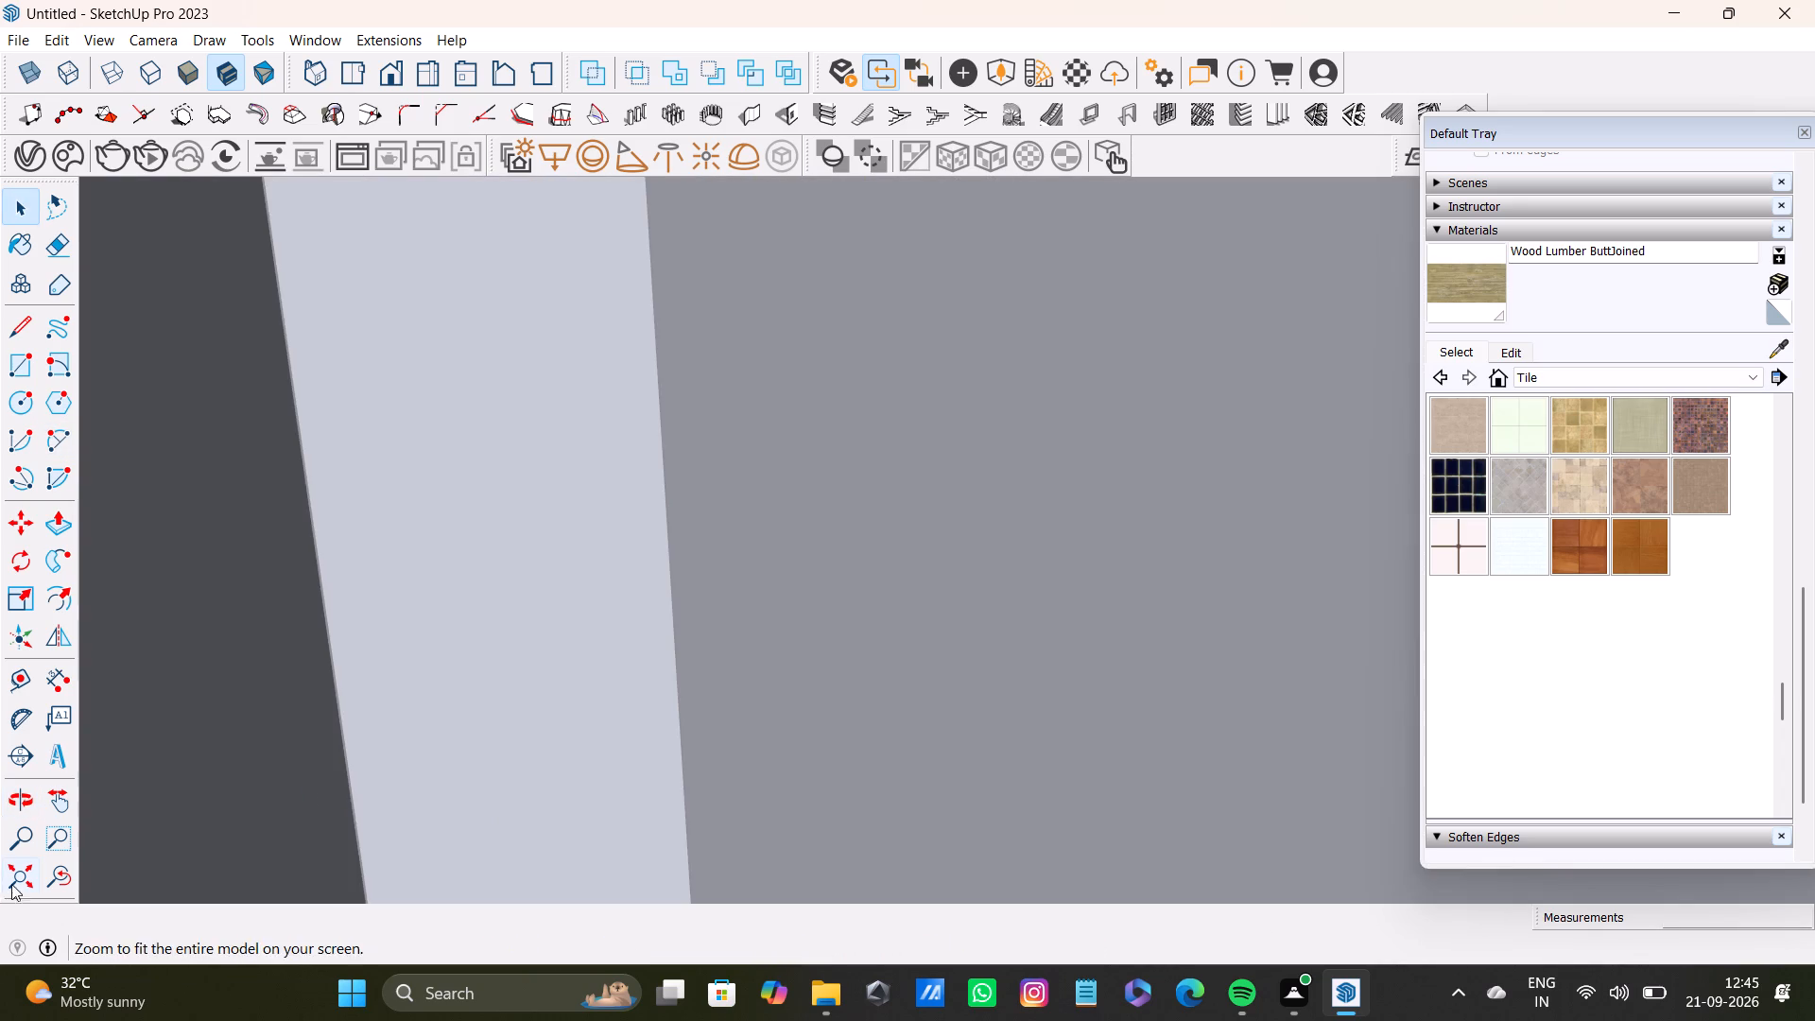
left_click_drag(16, 873, 26, 857)
middle_click_drag(1095, 499, 968, 1012)
scroll(713, 504, "up", 12)
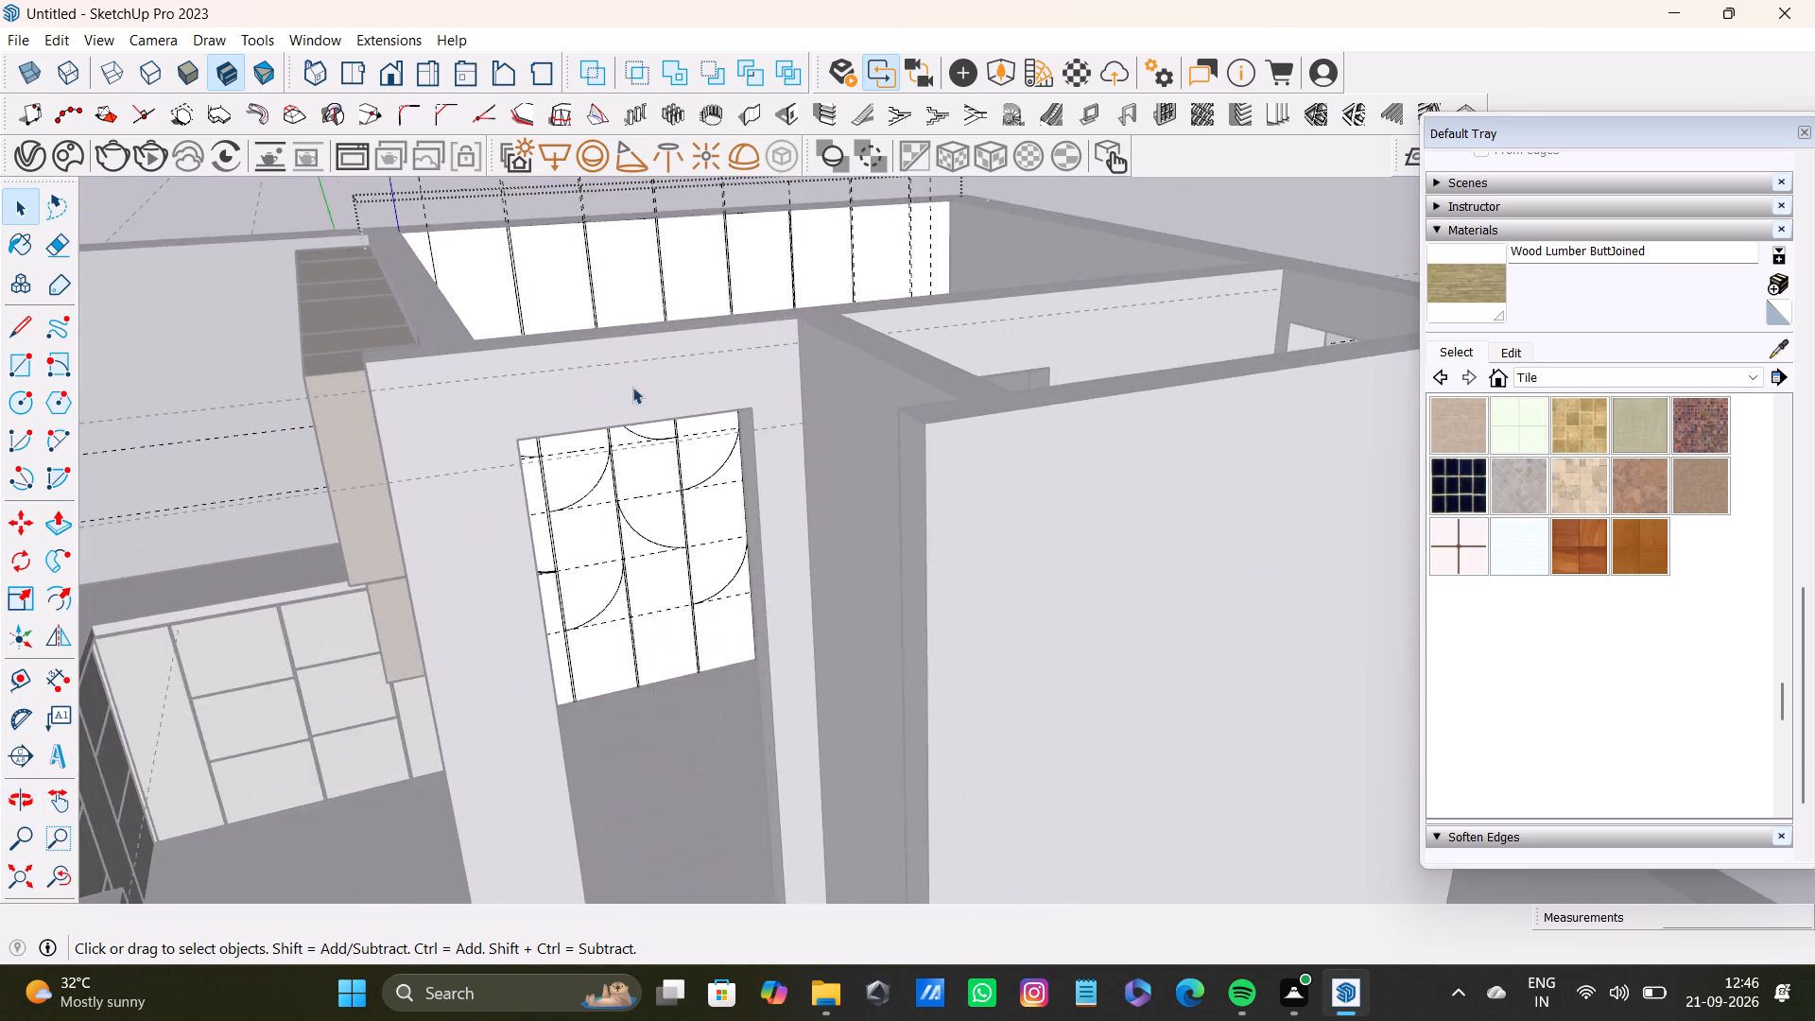
middle_click_drag(632, 387, 395, 493)
scroll(908, 291, "down", 4)
middle_click_drag(908, 304, 895, 591, "shift")
scroll(969, 516, "up", 6)
middle_click_drag(1099, 545, 1153, 562)
scroll(859, 779, "down", 3)
middle_click_drag(872, 787, 942, 845)
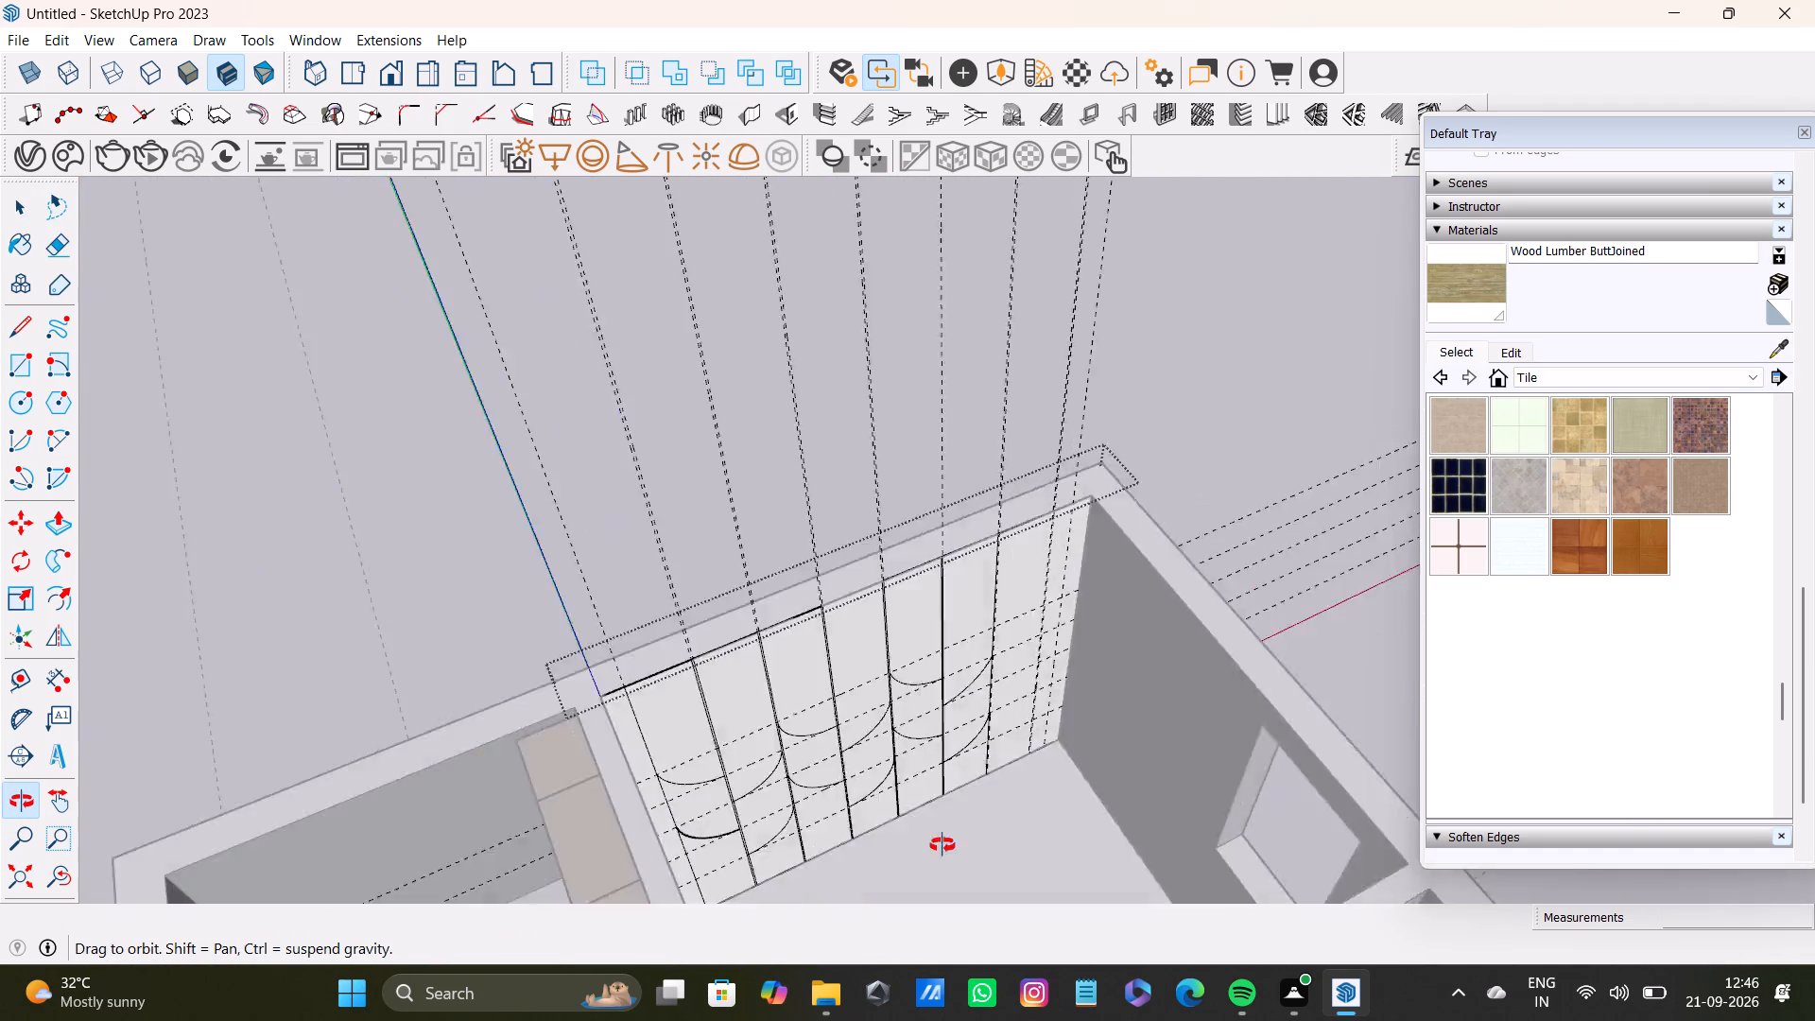
middle_click_drag(942, 845, 600, 831)
scroll(627, 756, "down", 4)
middle_click_drag(891, 679, 583, 752)
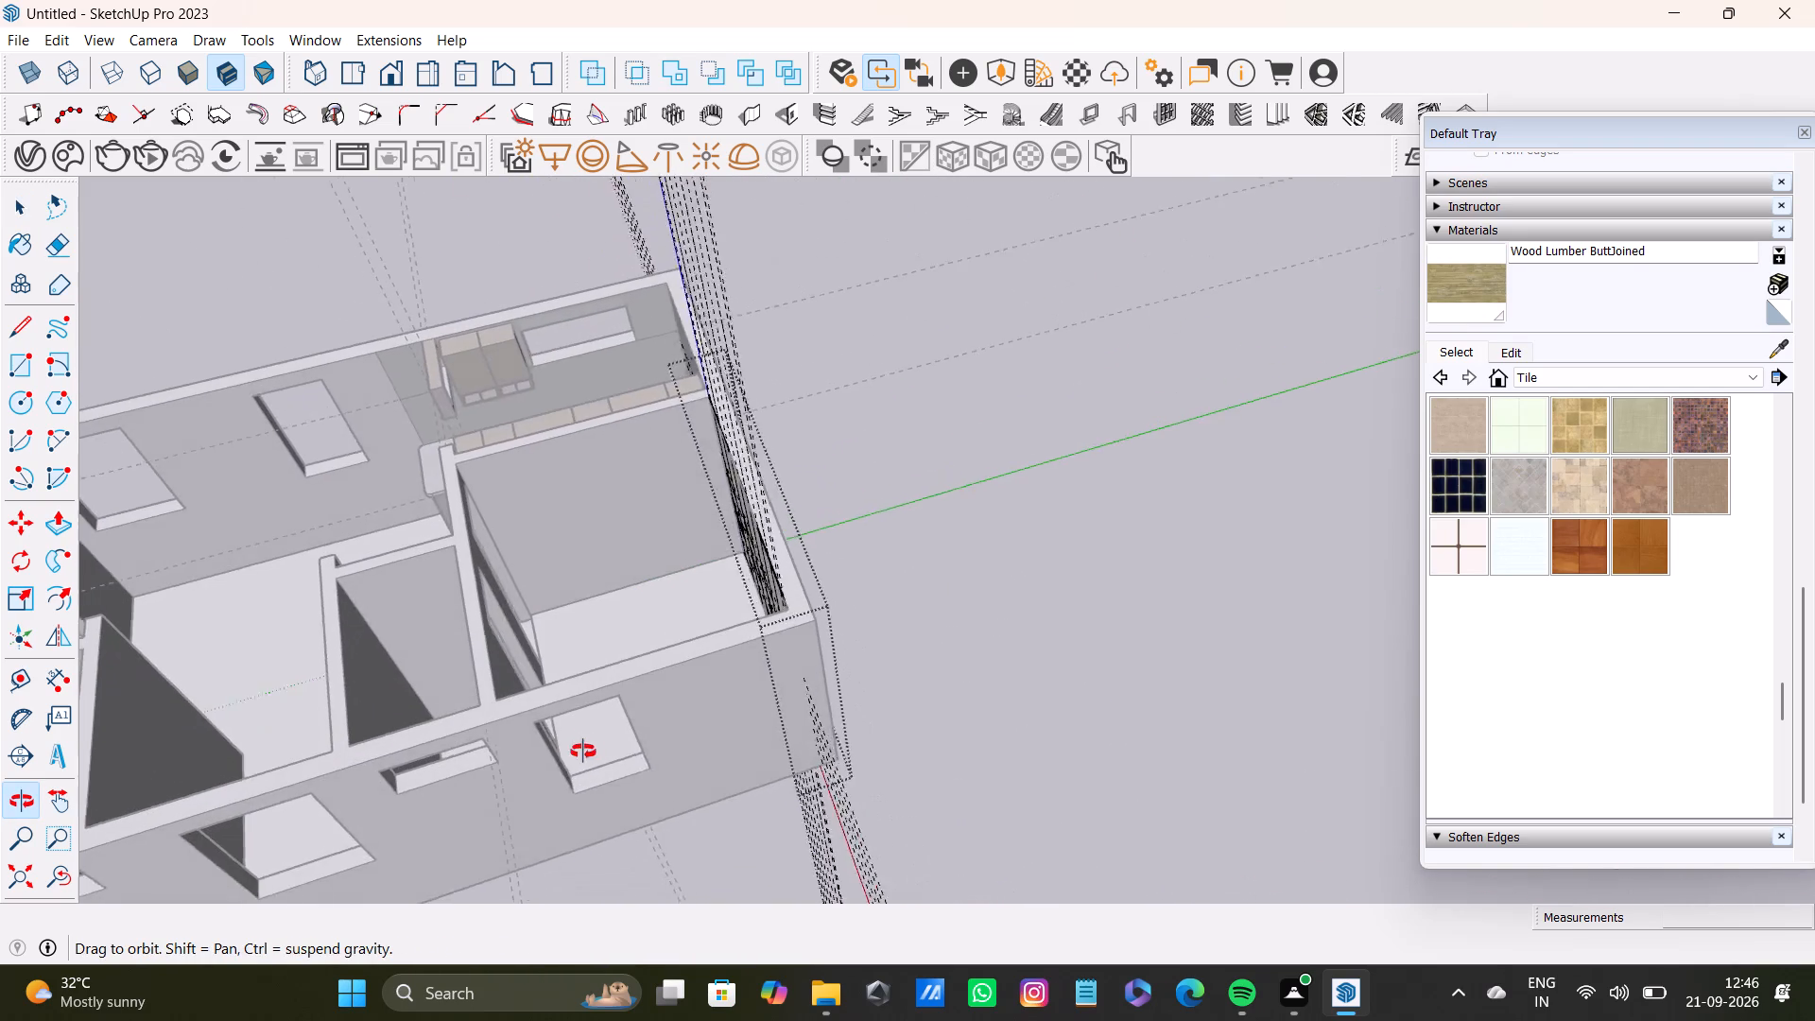
middle_click_drag(583, 752, 570, 770)
scroll(604, 706, "down", 2)
middle_click_drag(604, 706, 1401, 527)
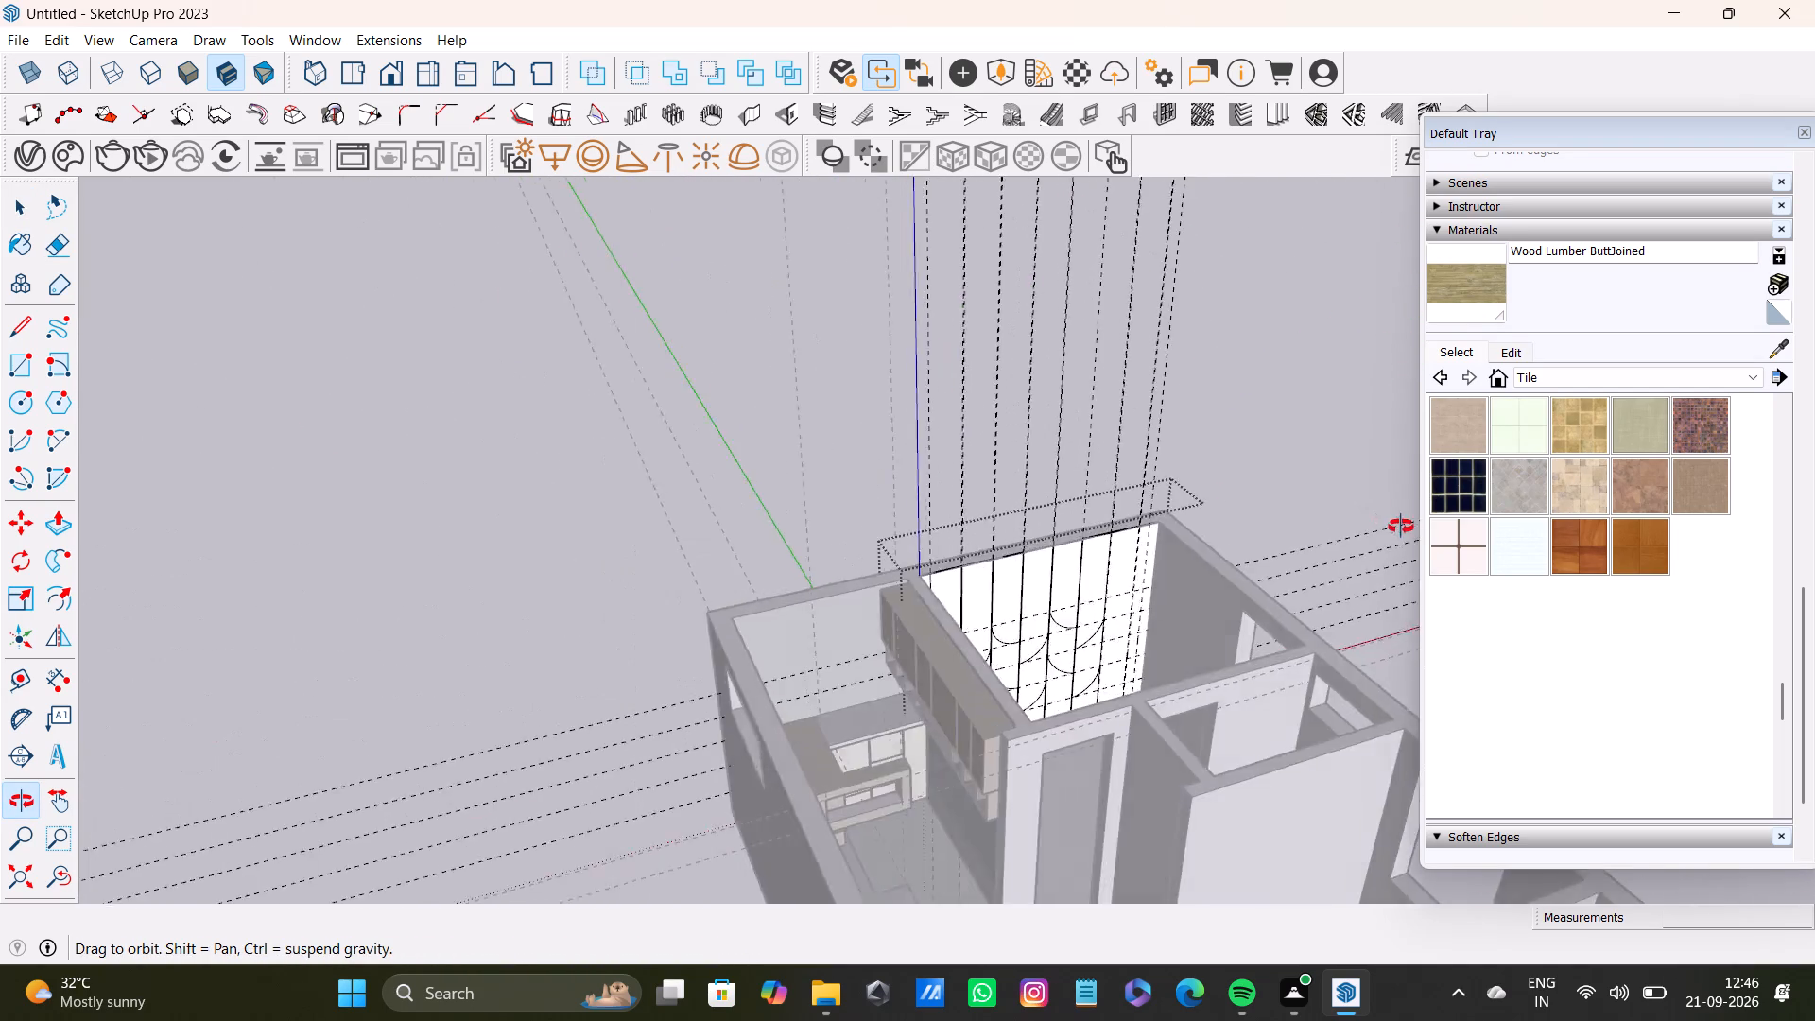
middle_click_drag(1401, 527, 828, 802)
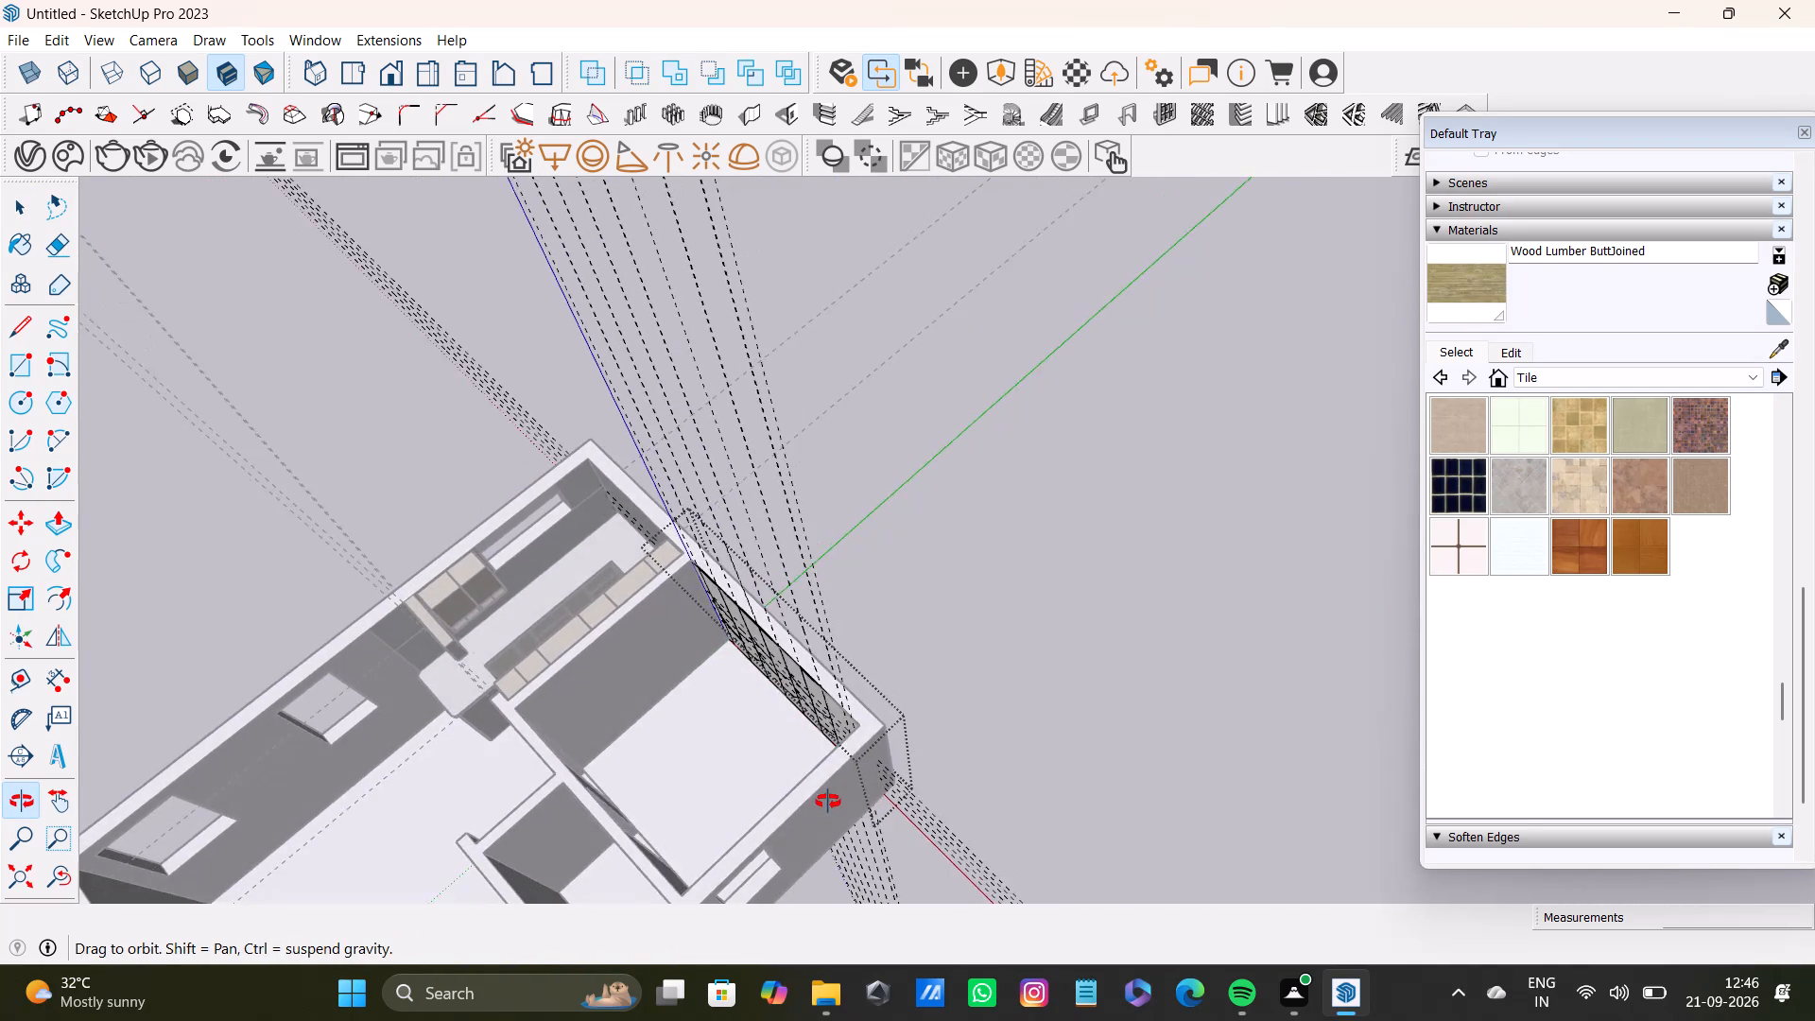
middle_click_drag(828, 802, 809, 777)
scroll(744, 723, "down", 3)
middle_click_drag(744, 729, 1152, 732, "shift")
scroll(960, 725, "up", 6)
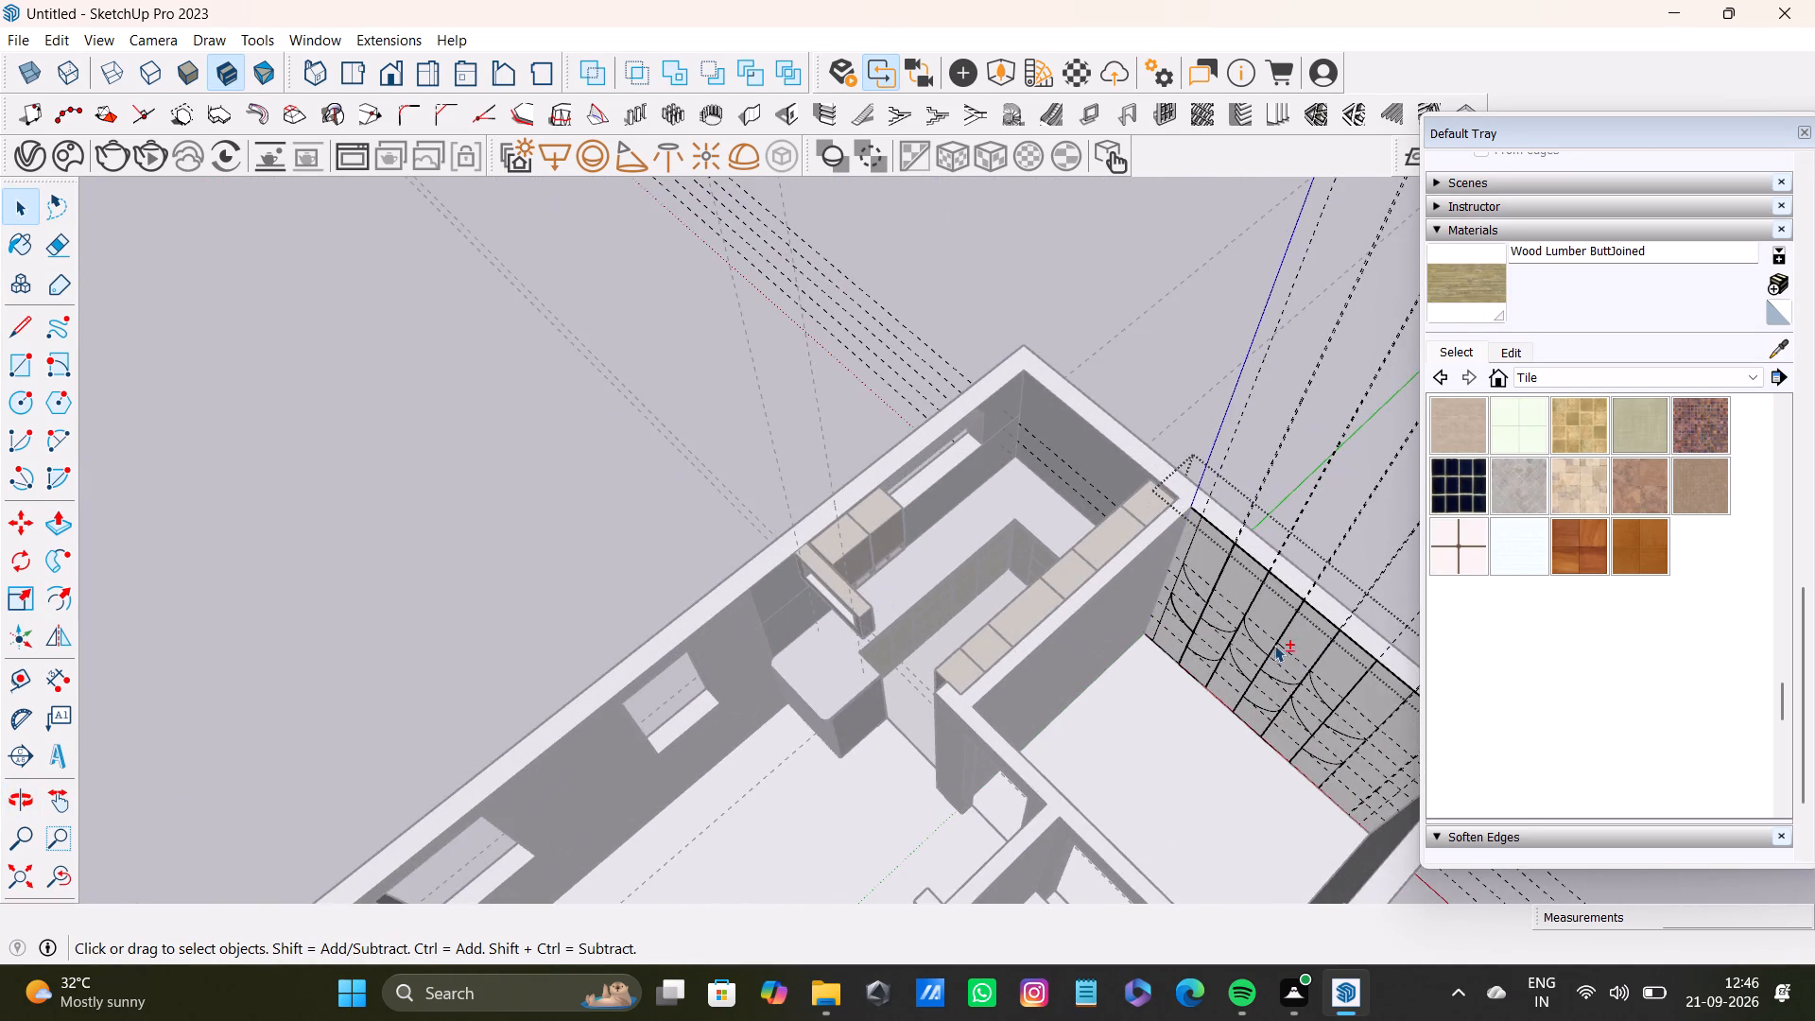
Delete both the lower and the upper arc in the first panel of the back wall.
middle_click_drag(1274, 645, 1119, 723, "shift")
middle_click_drag(1045, 730, 1357, 631)
scroll(1355, 632, "up", 13)
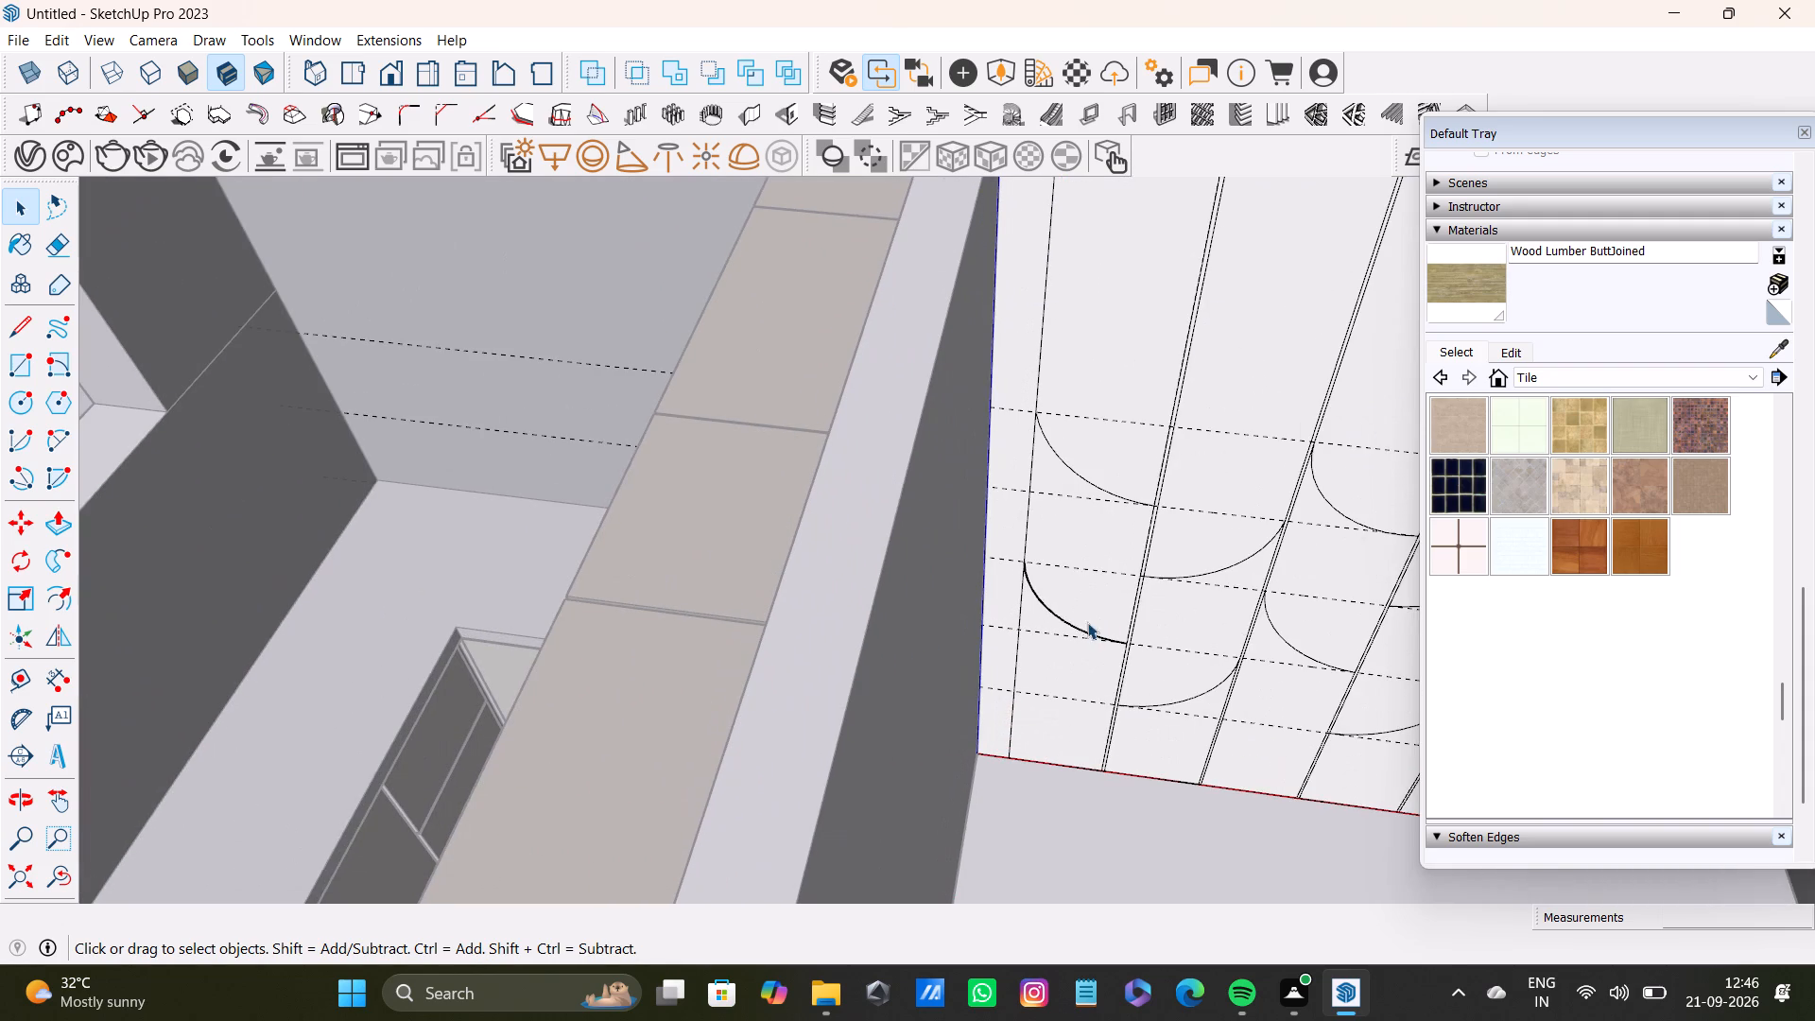
left_click(1082, 631)
scroll(1115, 633, "down", 7)
middle_click_drag(1127, 638, 856, 675, "shift")
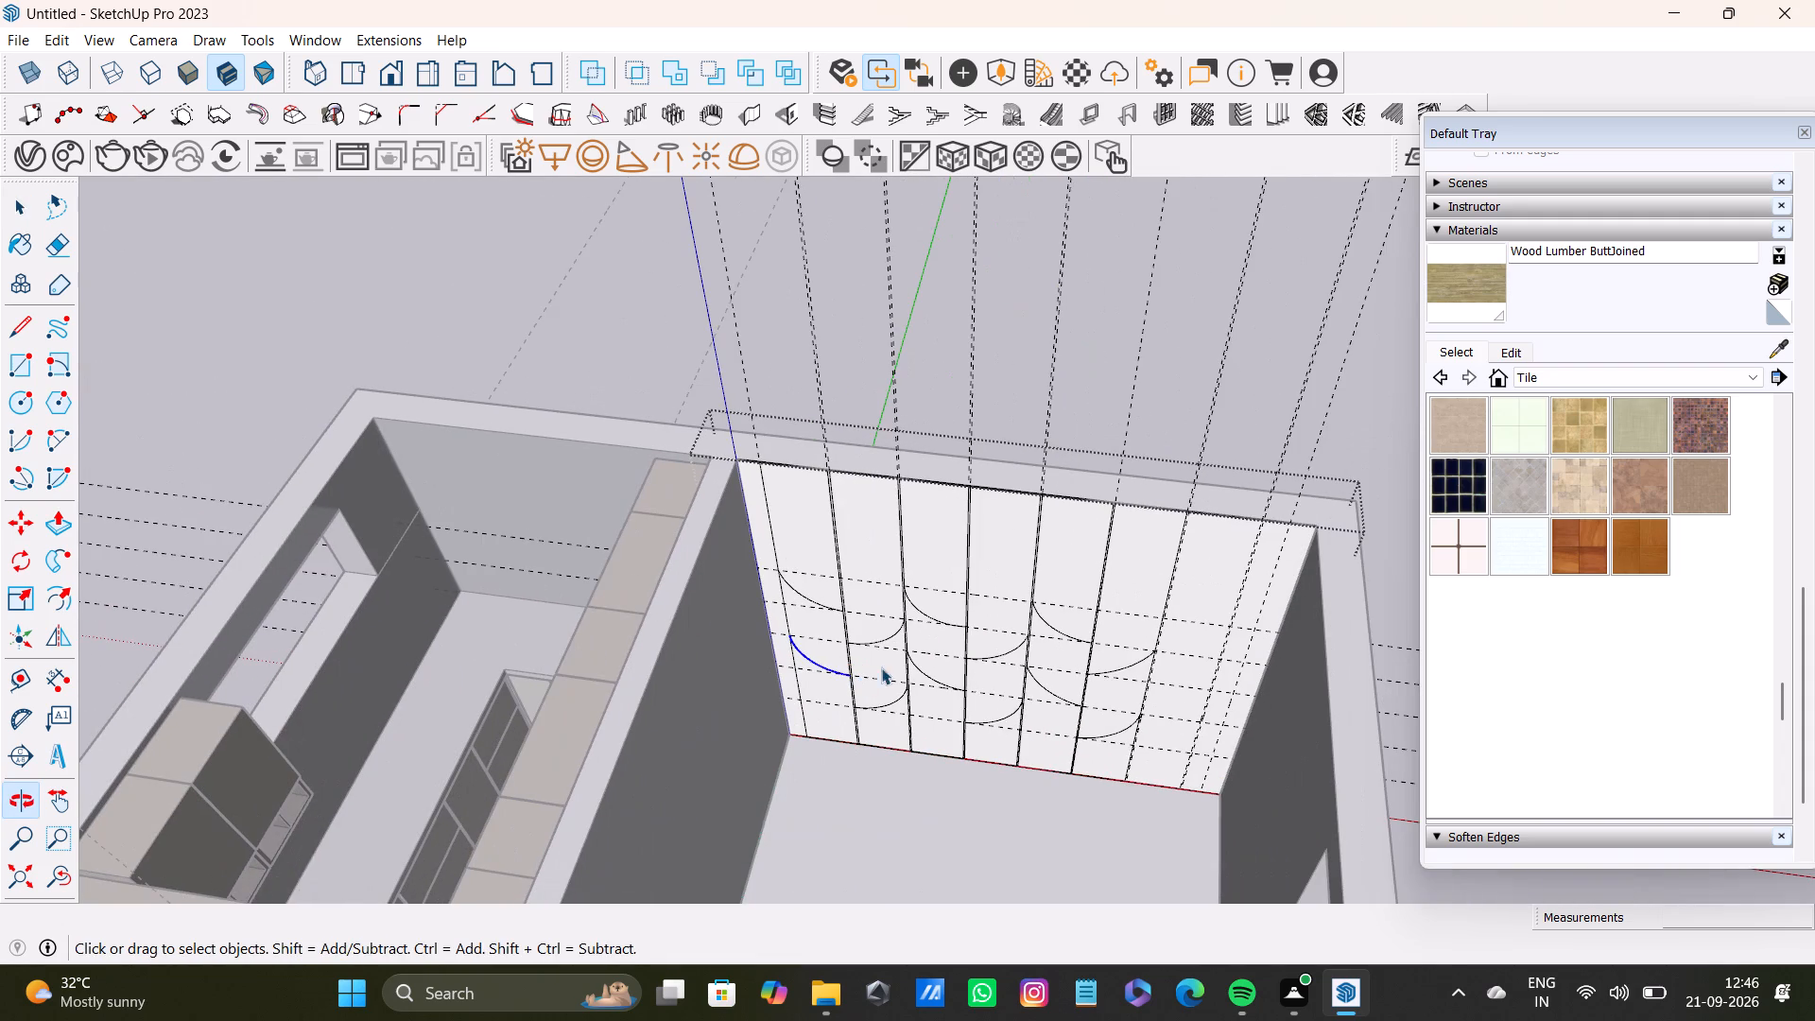
key("Delete")
left_click(828, 607)
key("Delete")
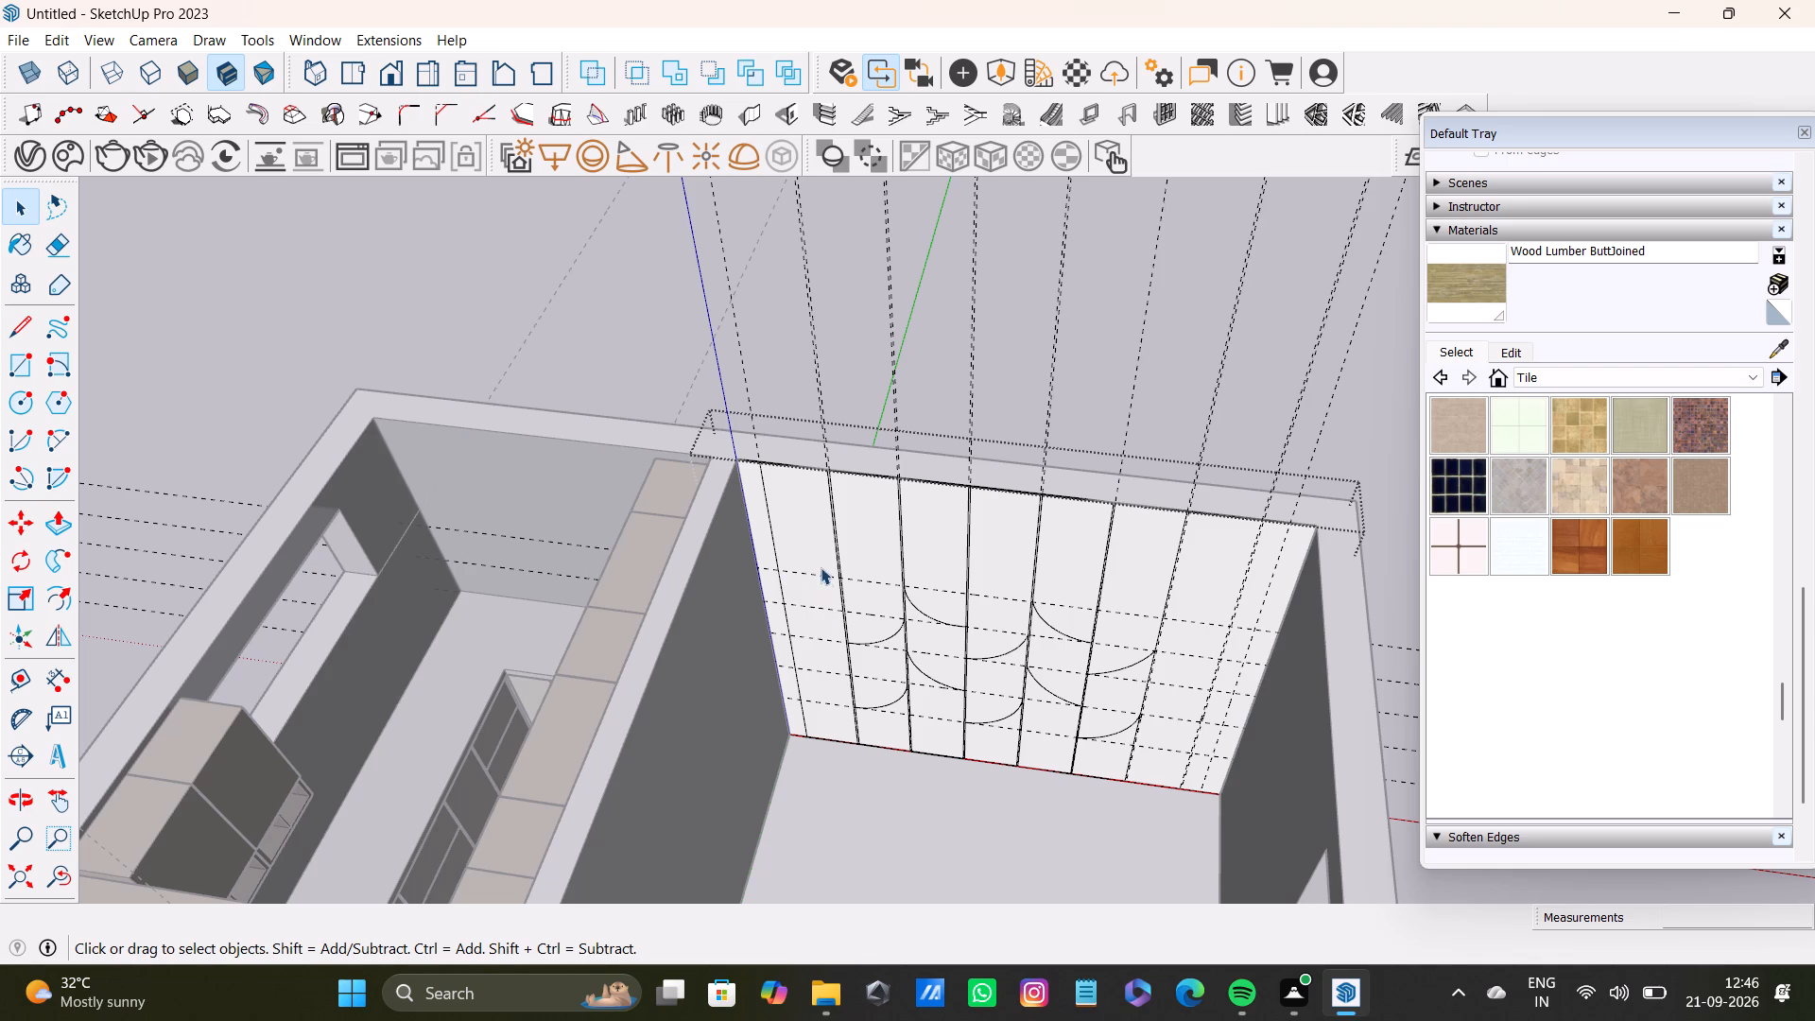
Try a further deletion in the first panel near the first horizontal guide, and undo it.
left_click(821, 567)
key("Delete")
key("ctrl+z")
Delete the two vertical edges bounding the first panel, leaving the dashed guides in place.
scroll(791, 493, "up", 2, "ctrl")
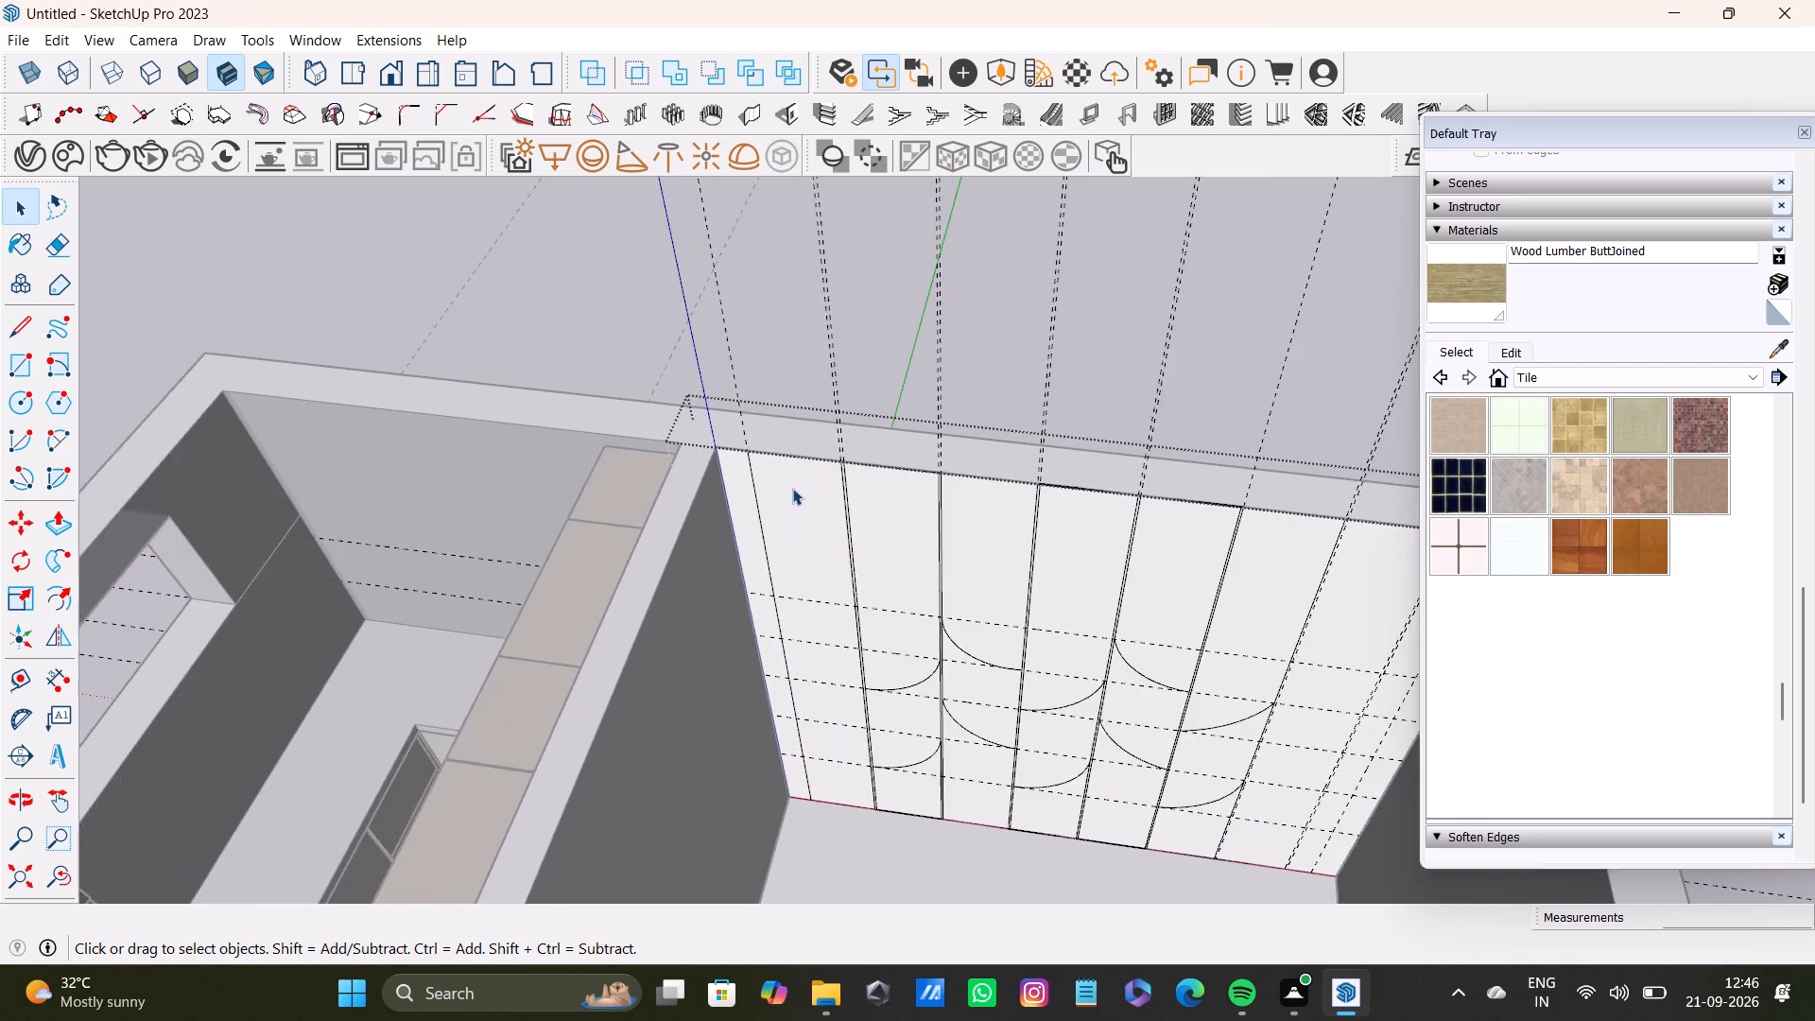
scroll(792, 488, "up", 5, "ctrl")
middle_click_drag(839, 538, 876, 538, "shift")
scroll(775, 547, "up", 5)
left_click(776, 630)
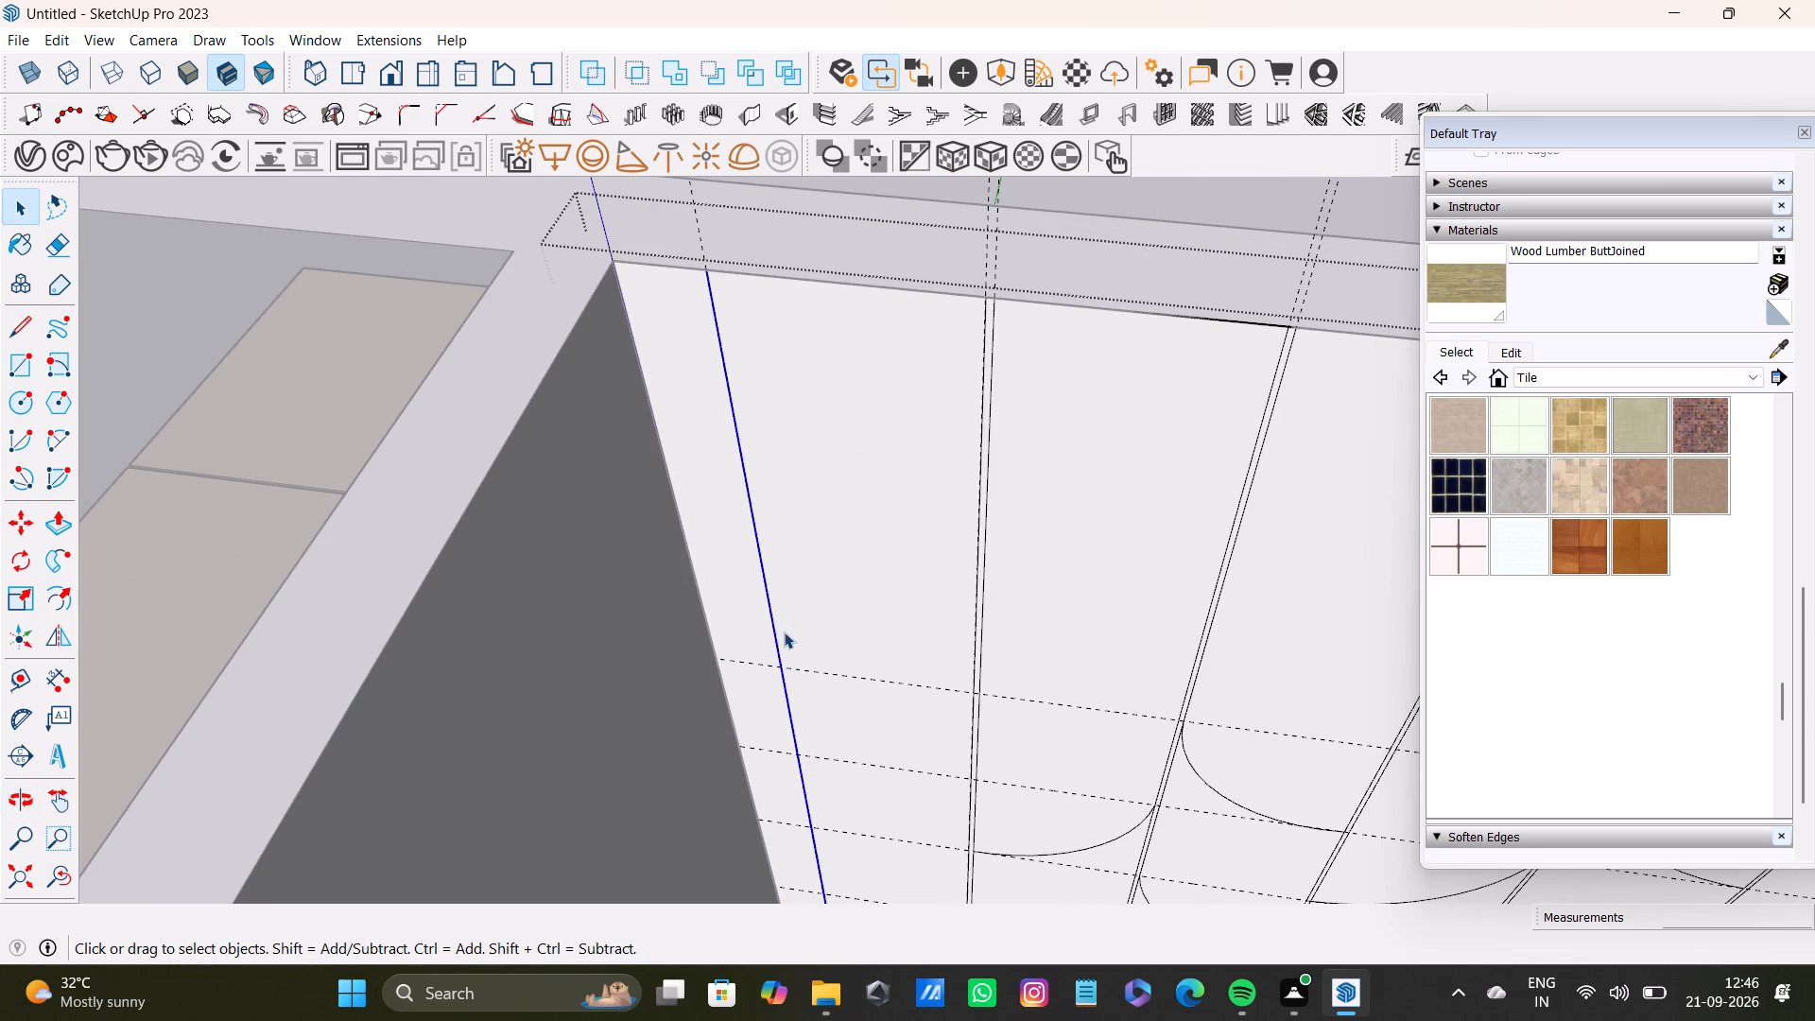
key("Delete")
scroll(866, 172, "up", 2)
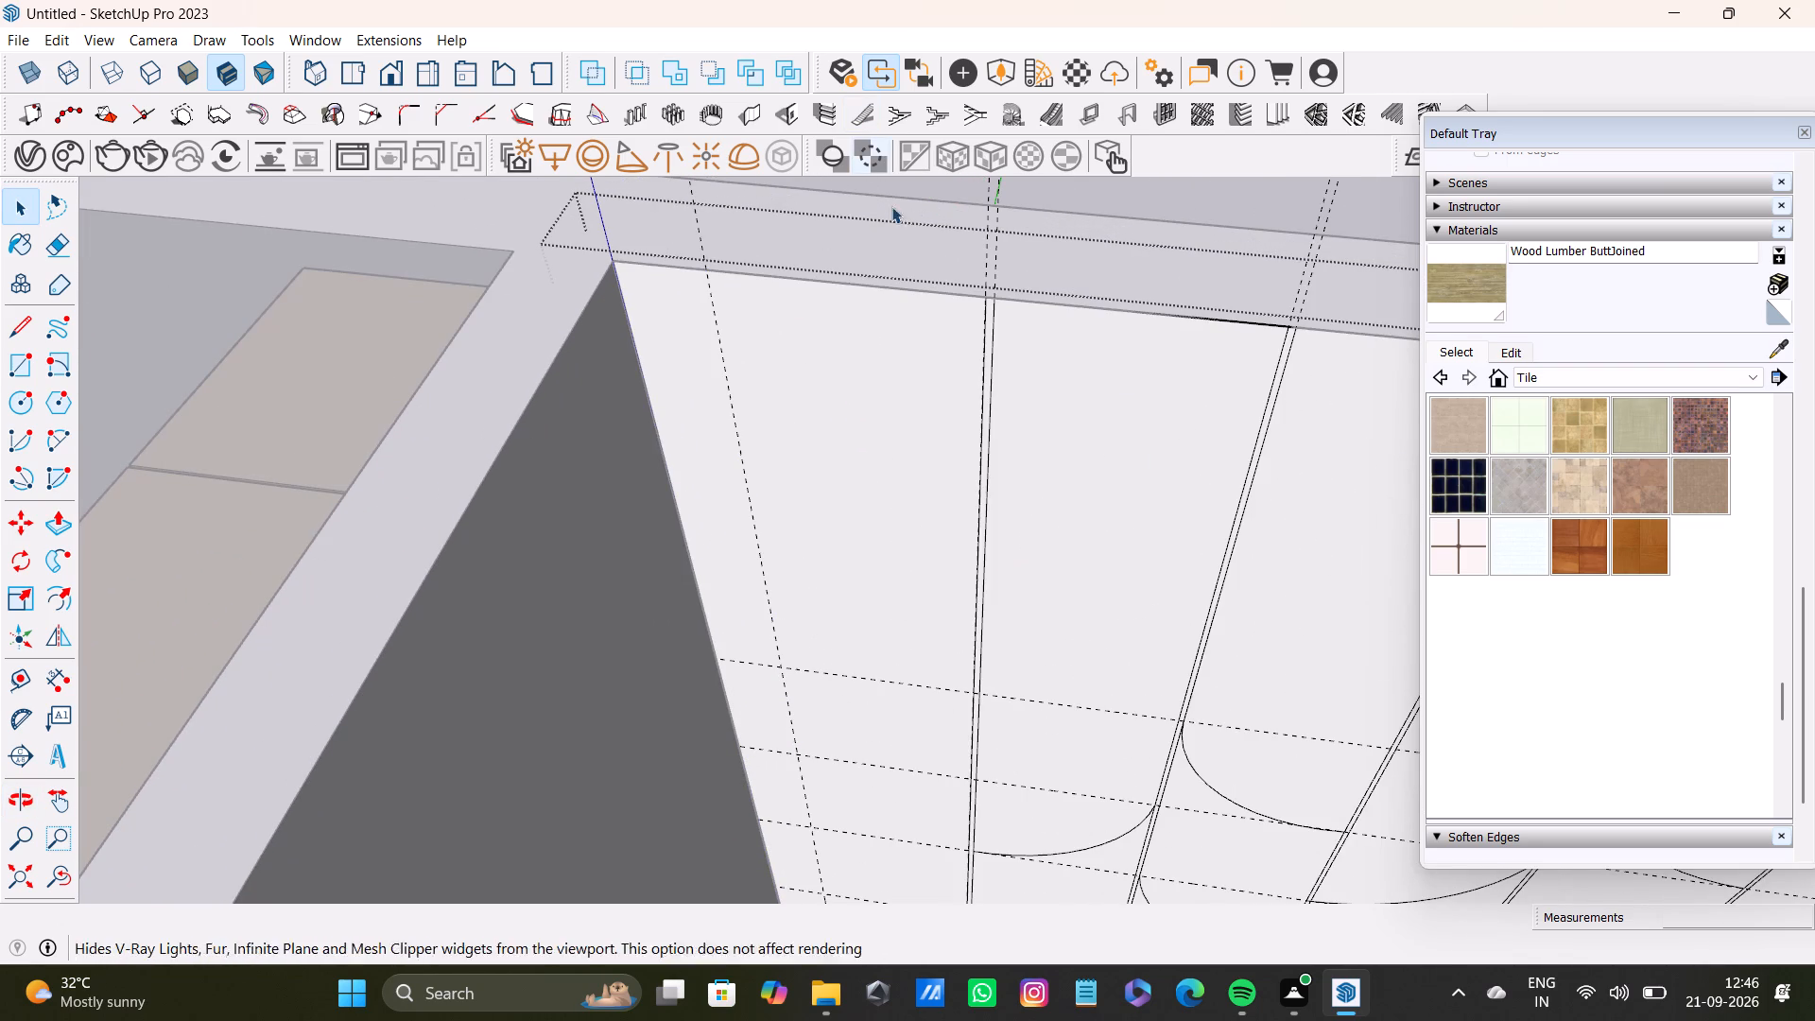
scroll(891, 206, "up", 11)
left_click(1005, 437)
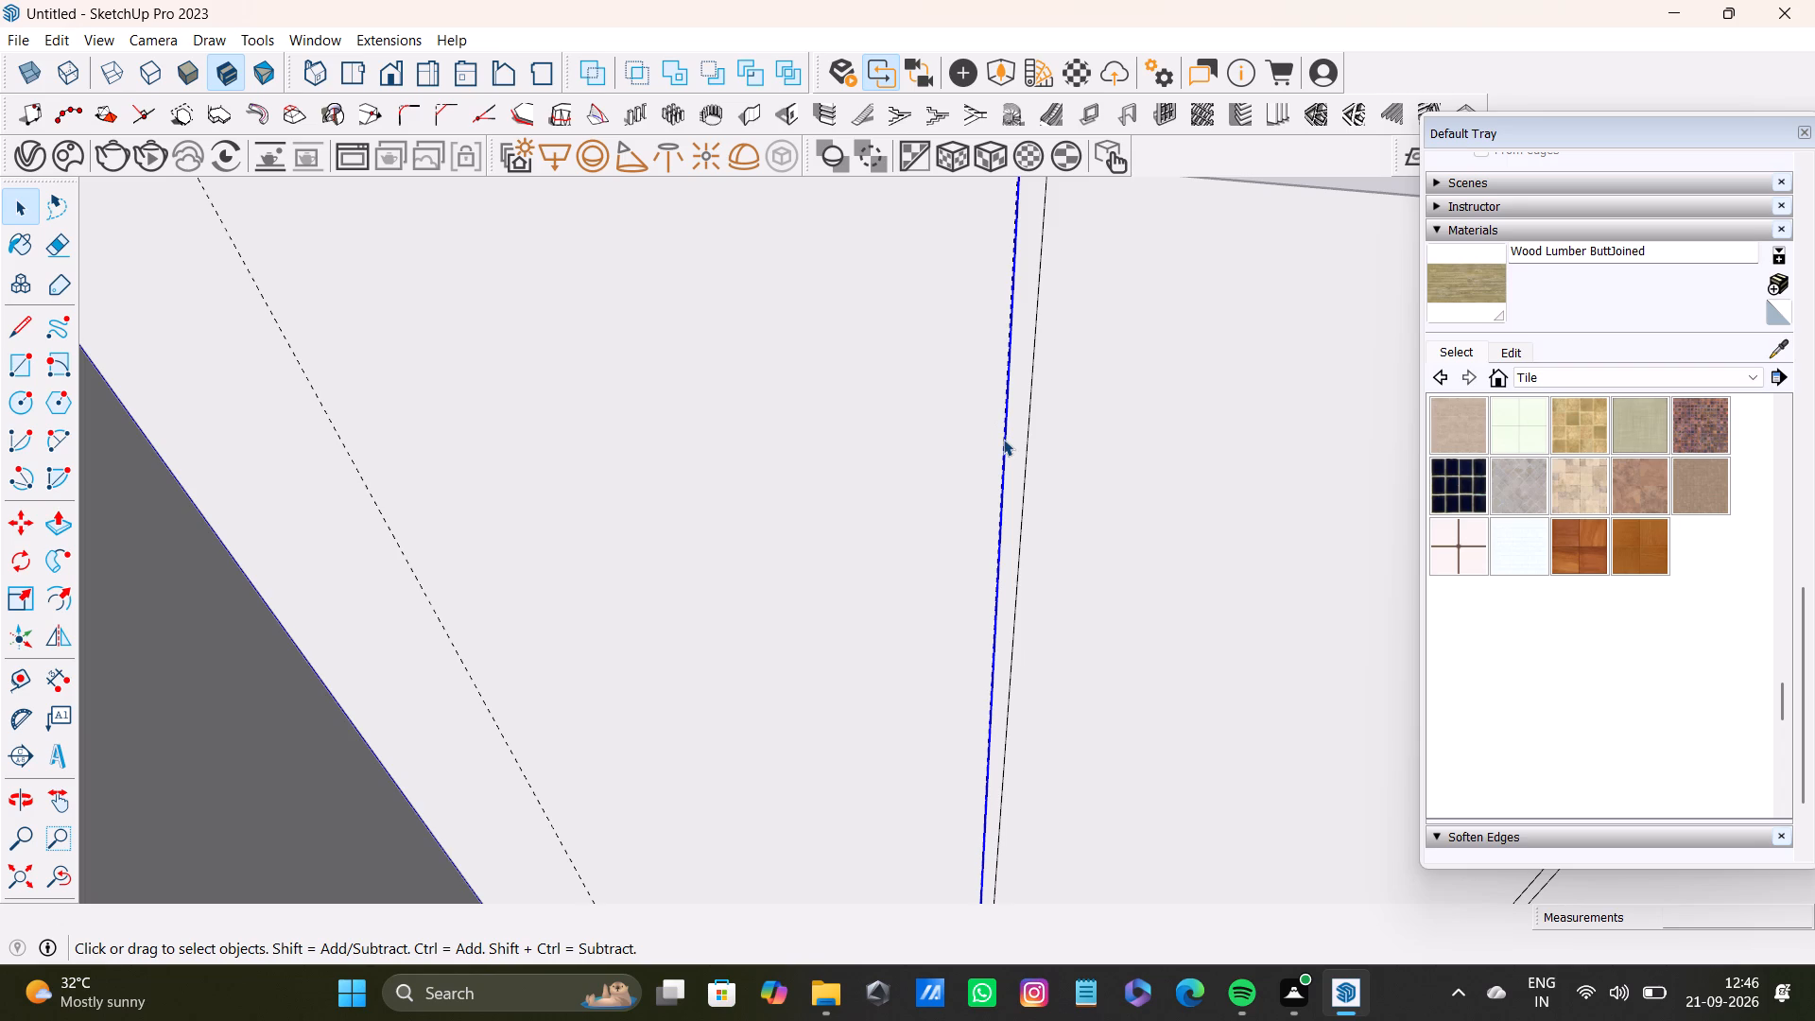
key("Delete")
Push/Pull the second panel's upper face, above its upper arc, out from the wall by about 1 9/16".
scroll(857, 972, "down", 10)
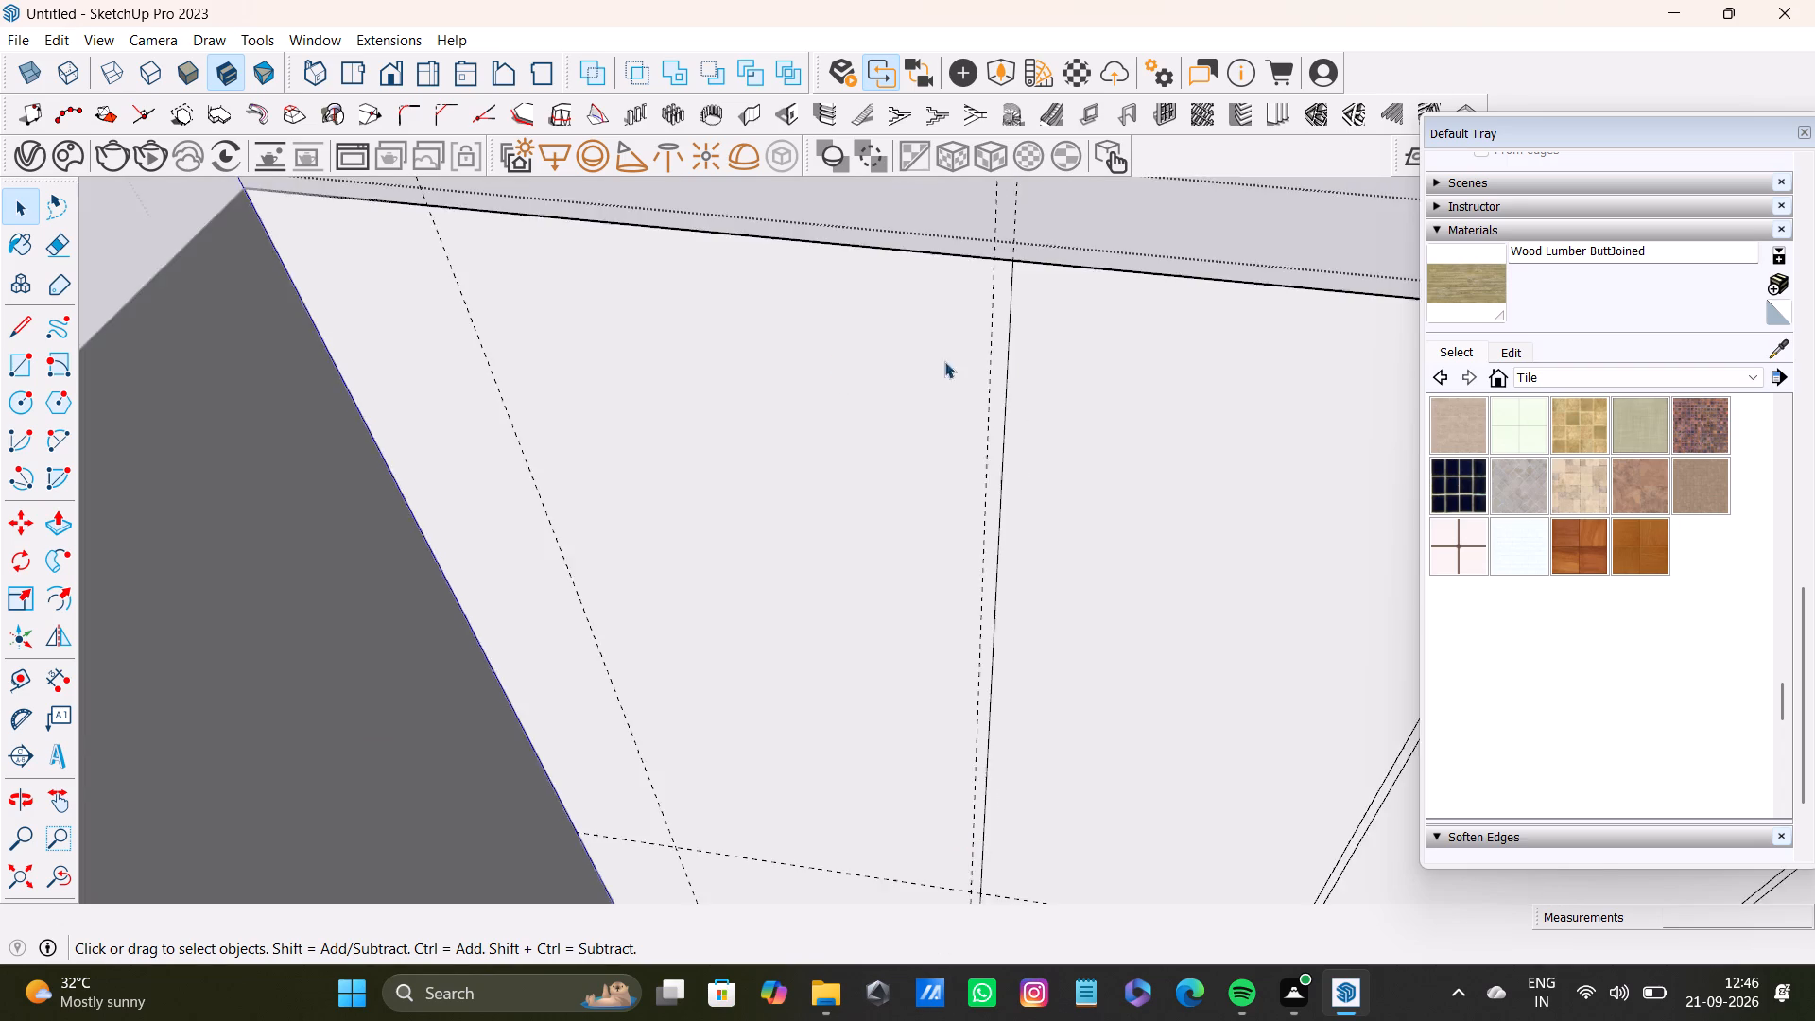
scroll(944, 361, "down", 16)
middle_click_drag(1136, 607, 934, 543, "shift")
scroll(907, 555, "up", 4)
left_click(916, 554)
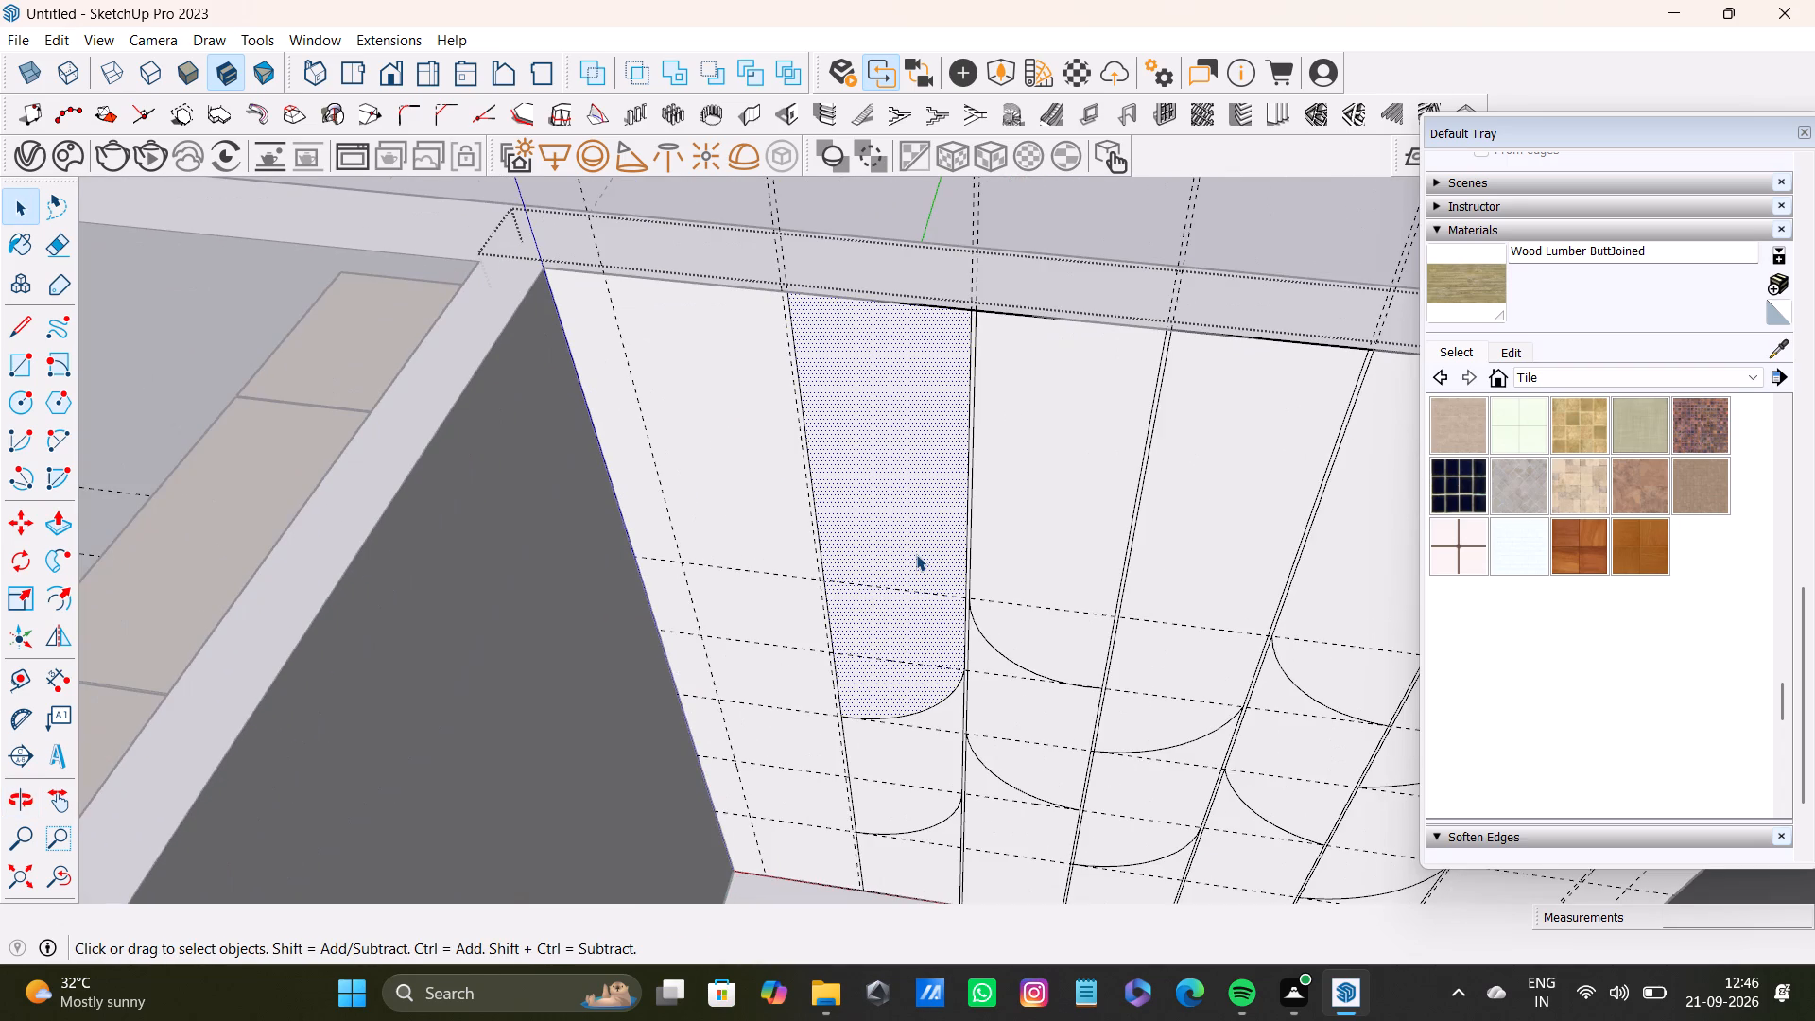
key("p")
left_click_drag(905, 543, 903, 554)
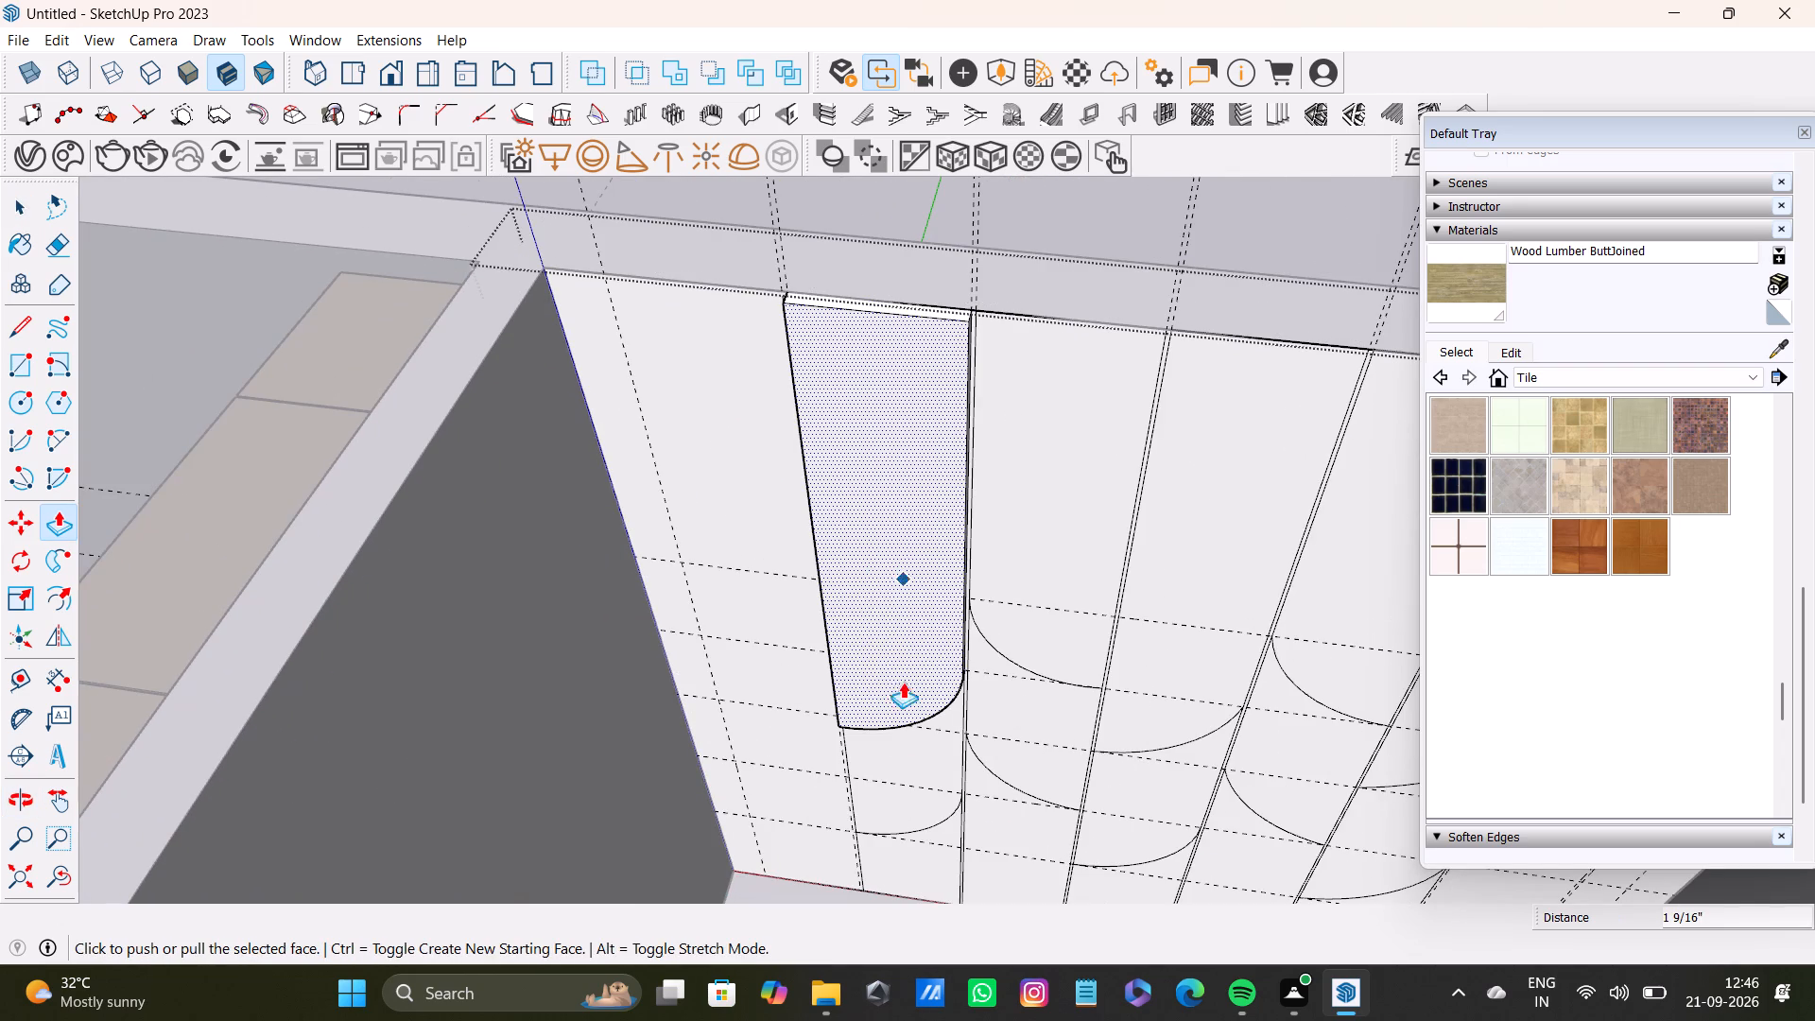
left_click(910, 786)
key("space")
Push/Pull the second panel's middle face, between its two arcs, out from the wall by about 3/4".
left_click(910, 786)
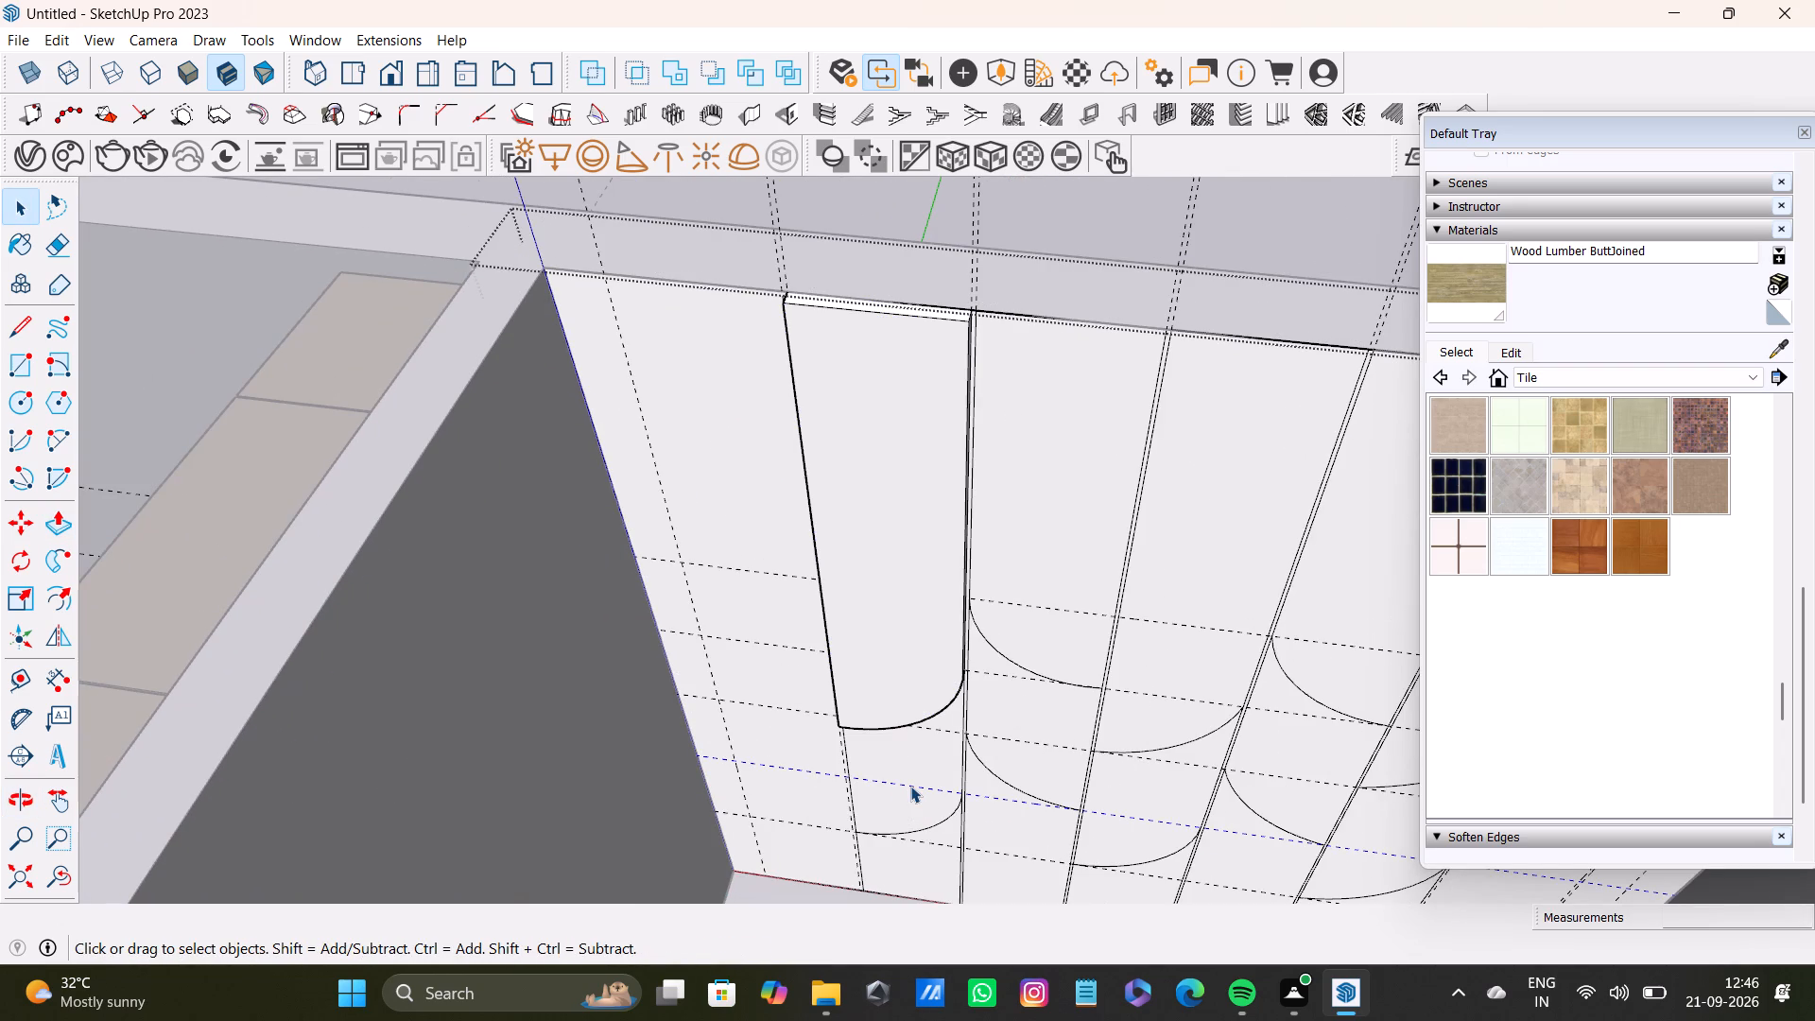
key("space")
left_click(910, 793)
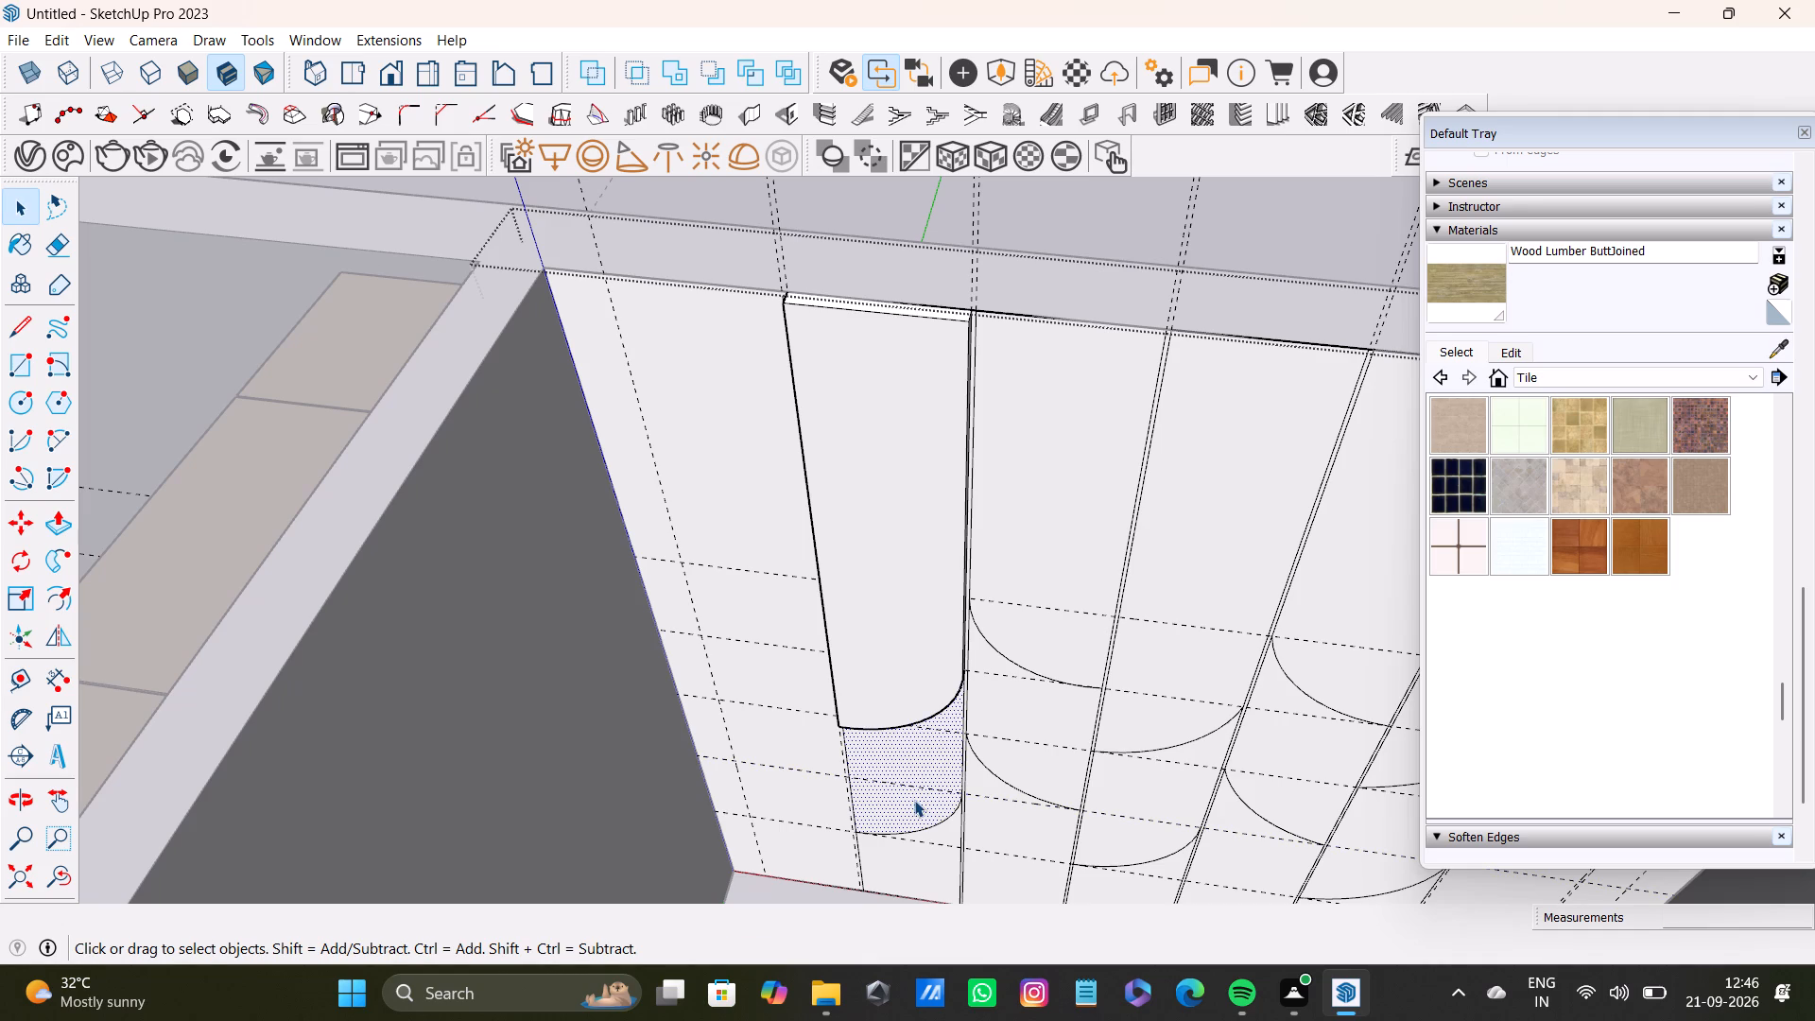
key("p")
left_click_drag(915, 800, 898, 835)
left_click_drag(916, 790, 901, 797)
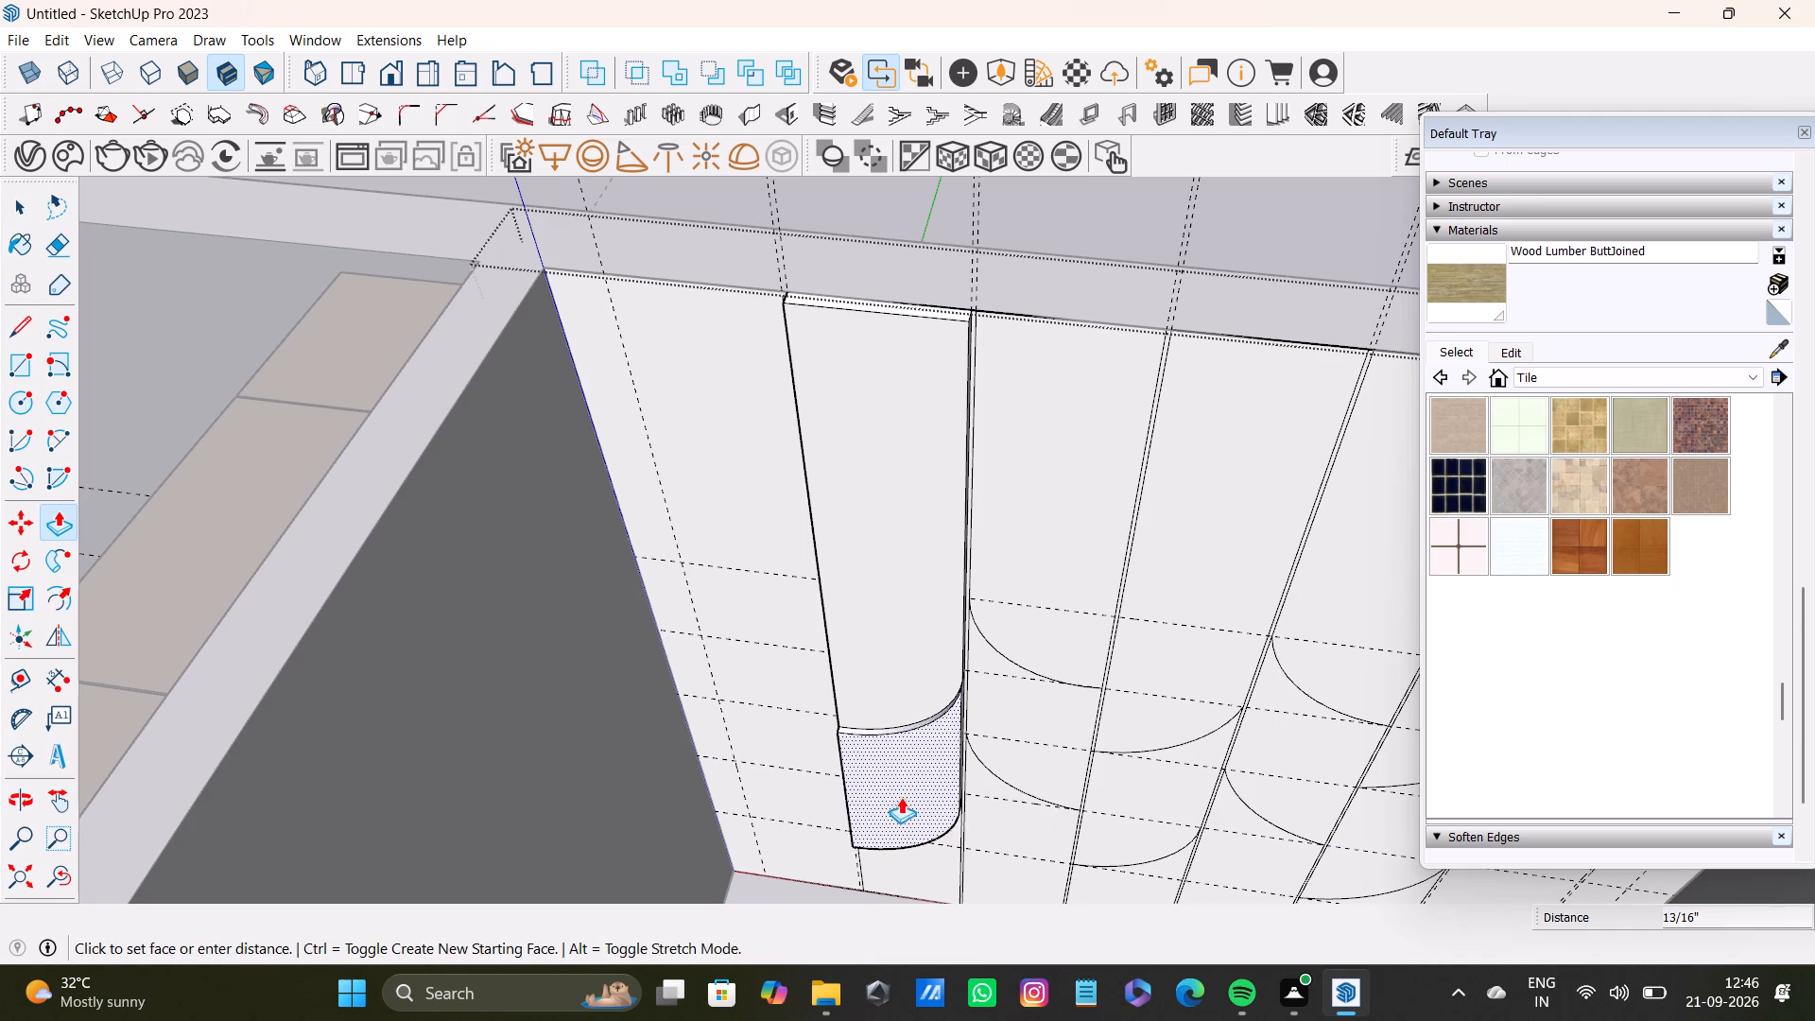
left_click_drag(901, 797, 904, 777)
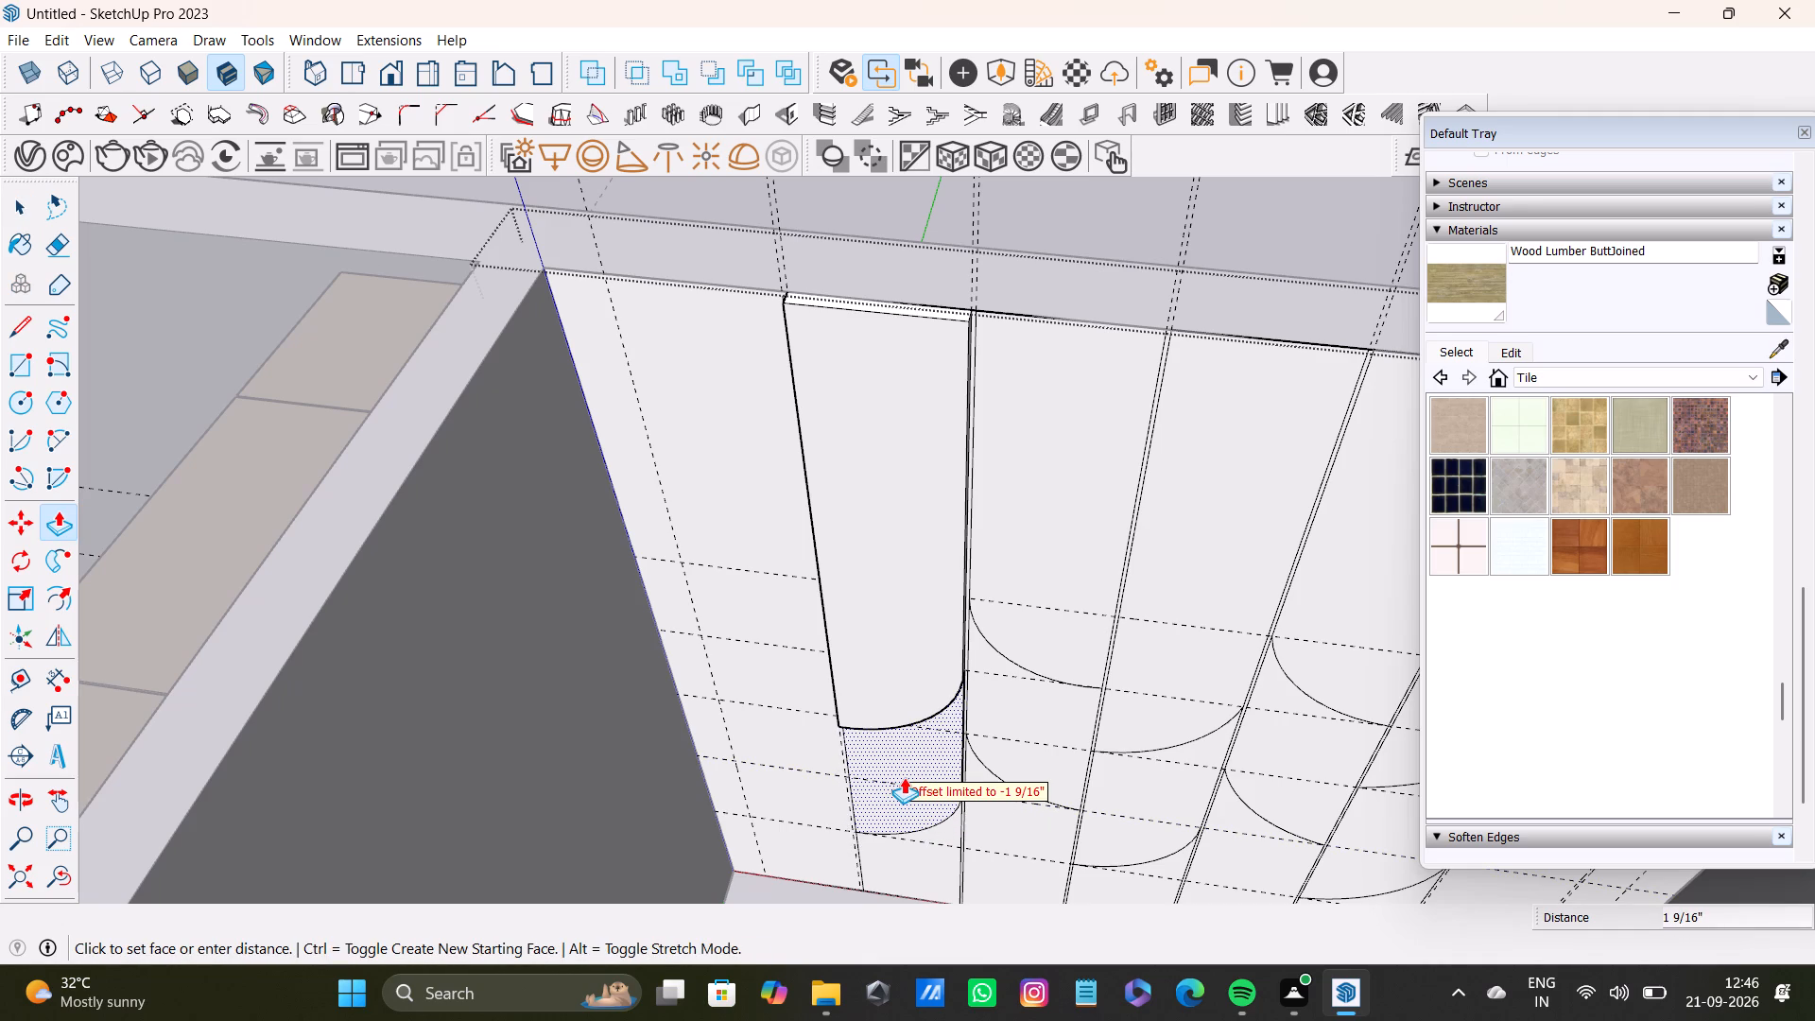
left_click_drag(904, 777, 890, 784)
scroll(914, 775, "up", 6)
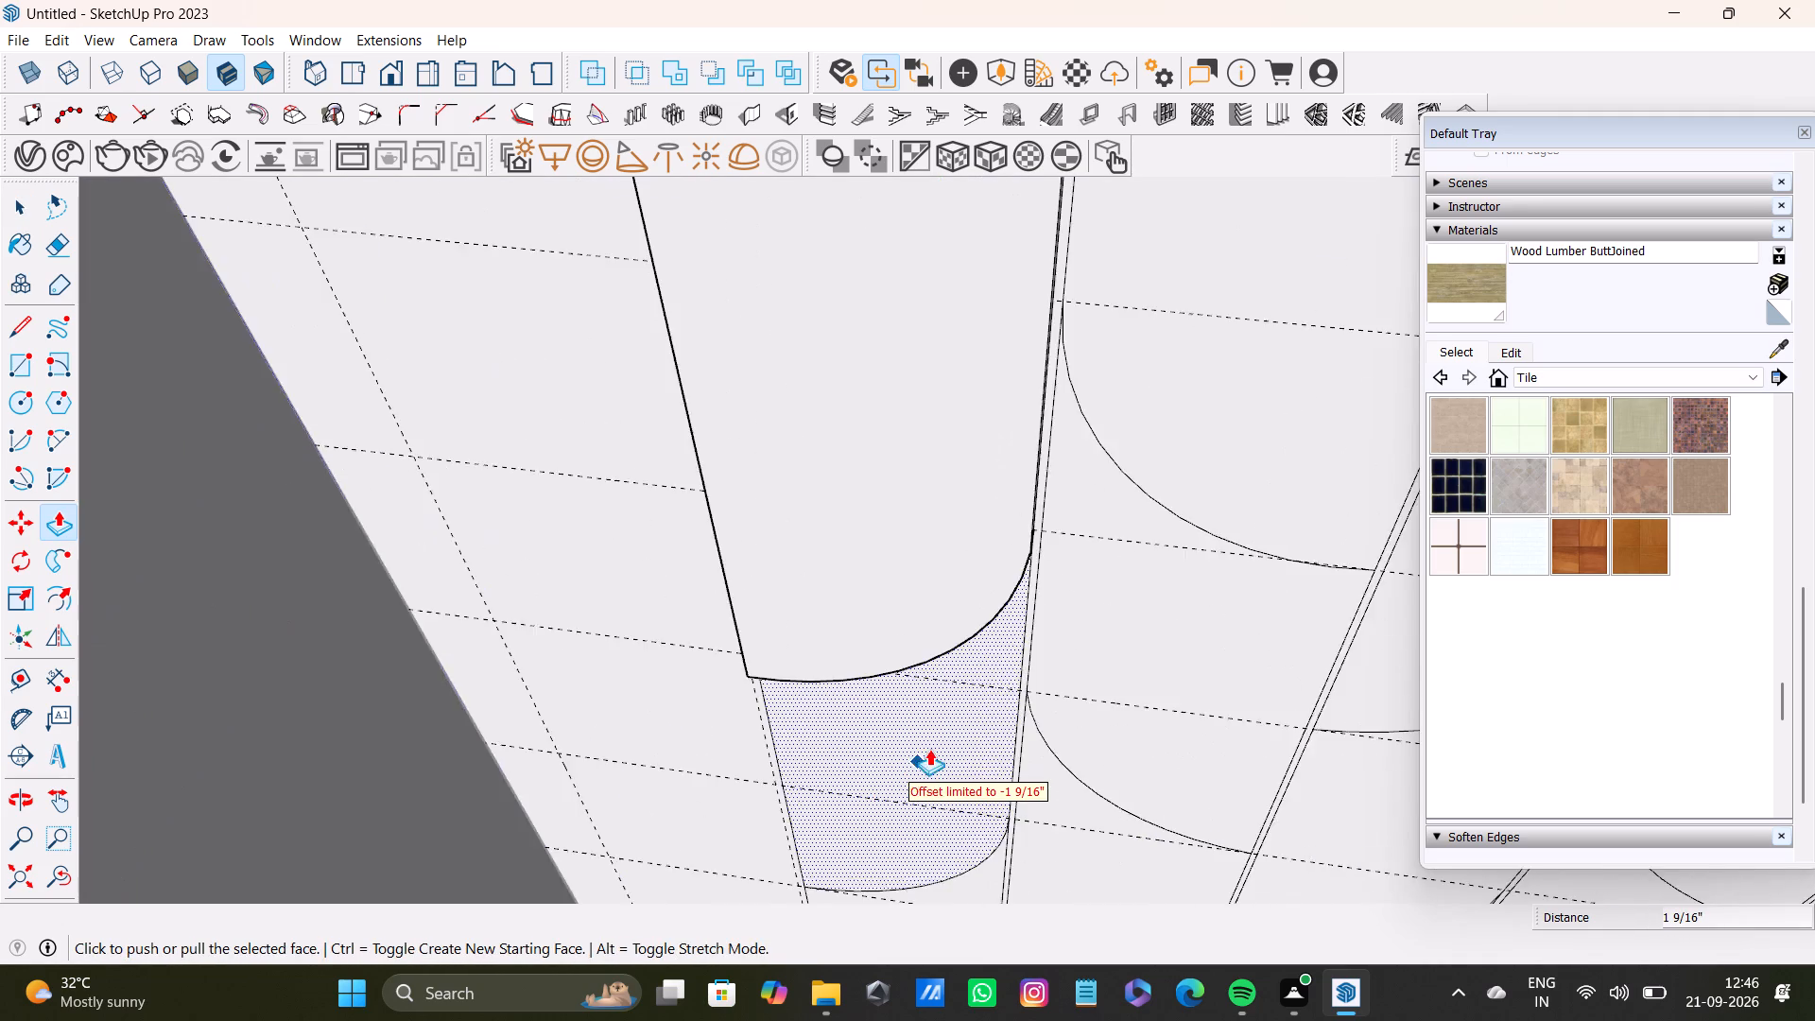
scroll(929, 749, "up", 2)
middle_click_drag(940, 740, 880, 605)
middle_click_drag(930, 615, 808, 519)
left_click_drag(808, 519, 785, 502)
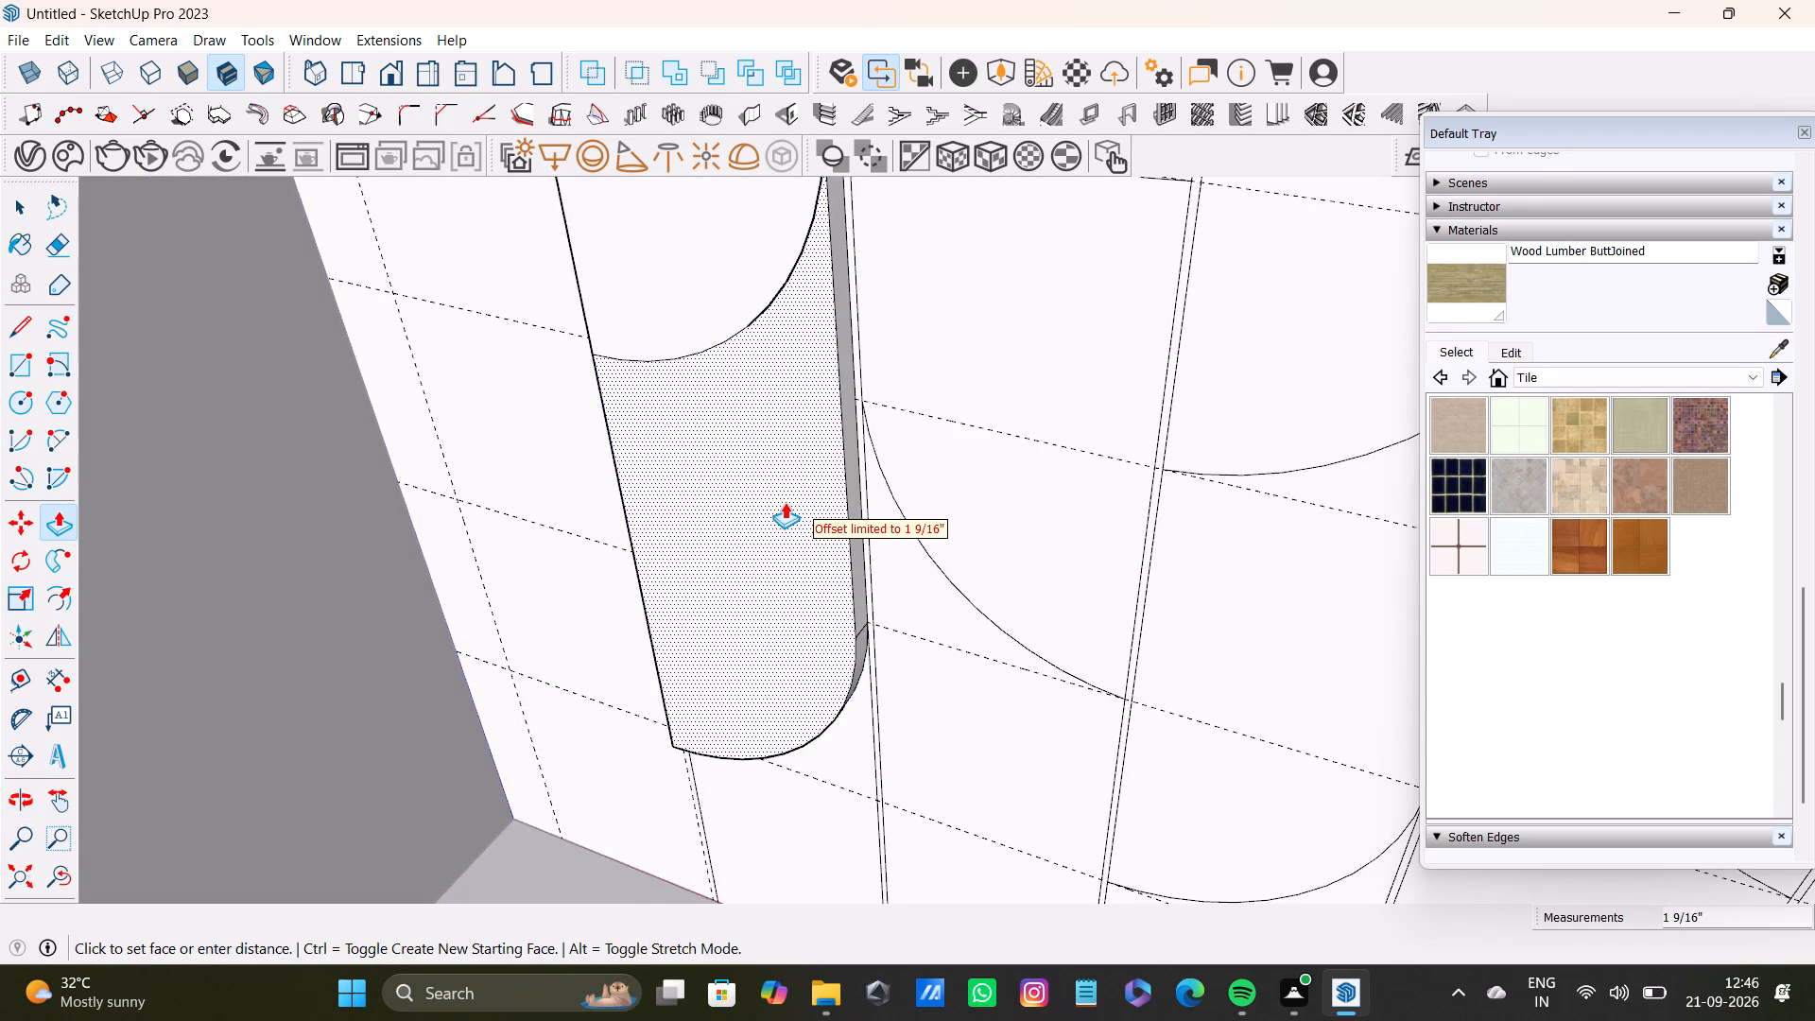
left_click_drag(785, 502, 807, 489)
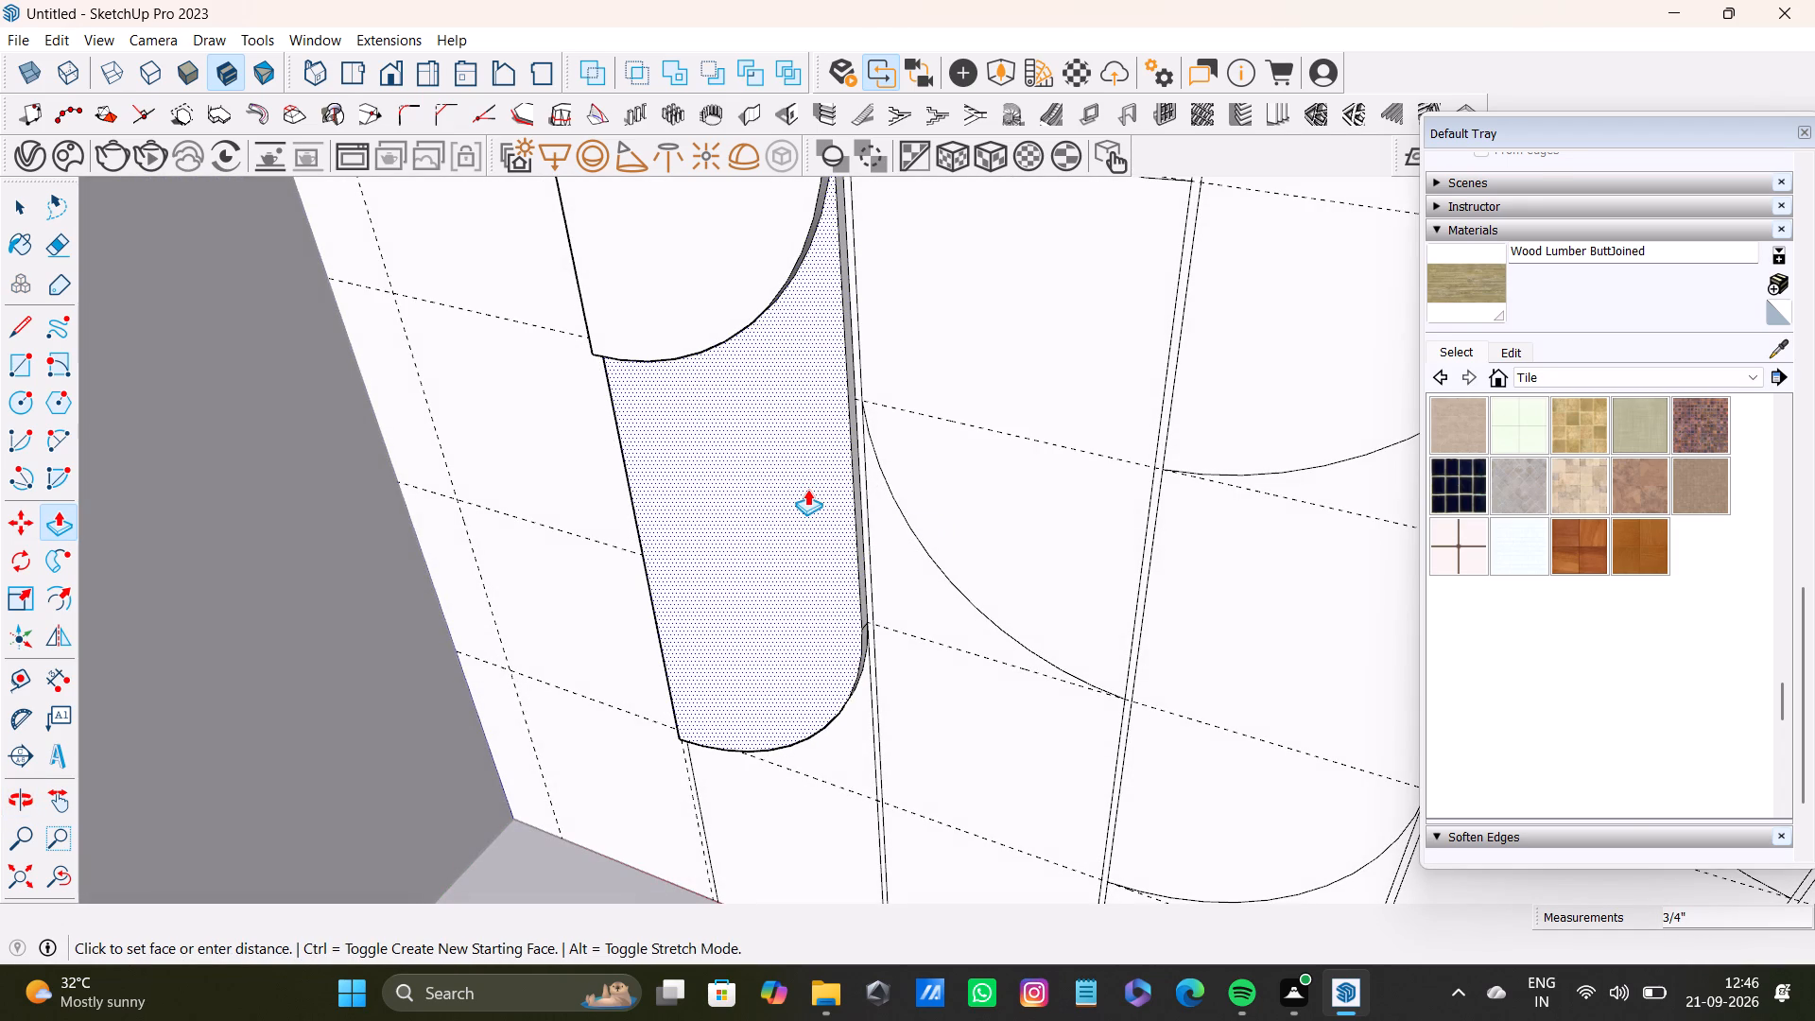
Push/Pull the second panel's bottom face, between its lower arc and the floor, out from the wall.
scroll(857, 520, "down", 7)
middle_click_drag(882, 603, 959, 568)
key("space")
left_click(856, 711)
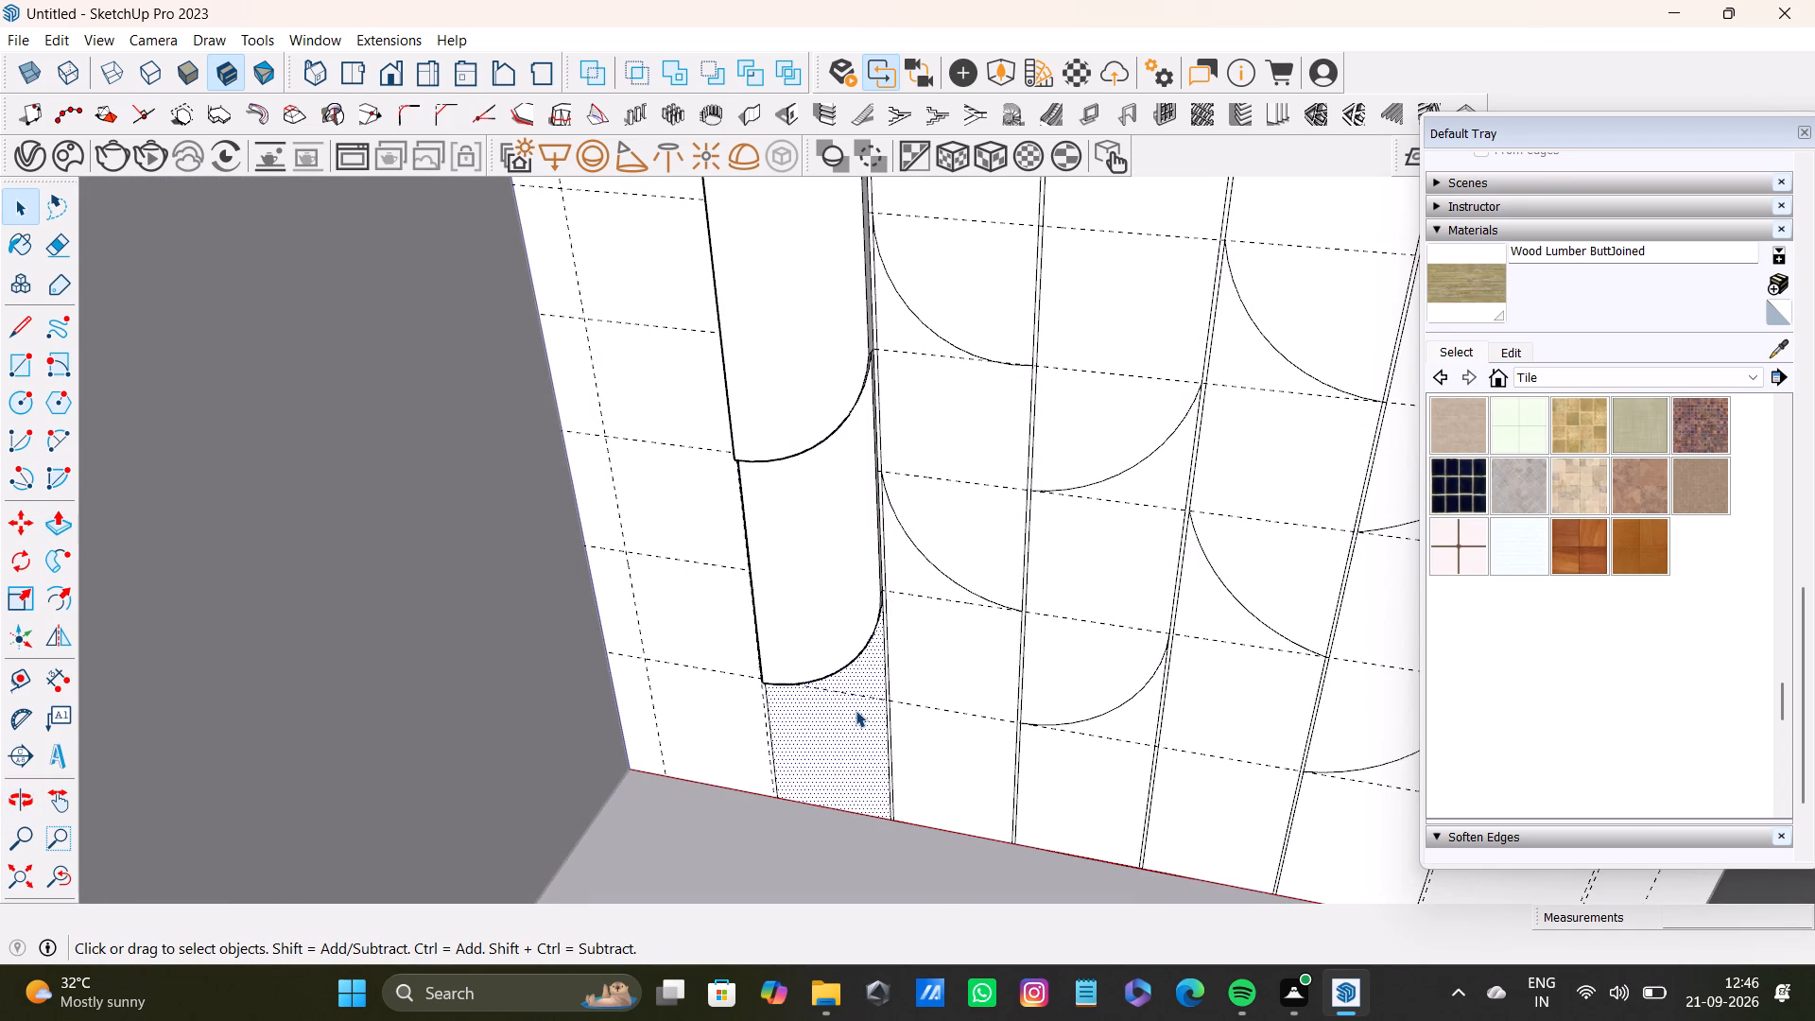
key("p")
left_click(856, 710)
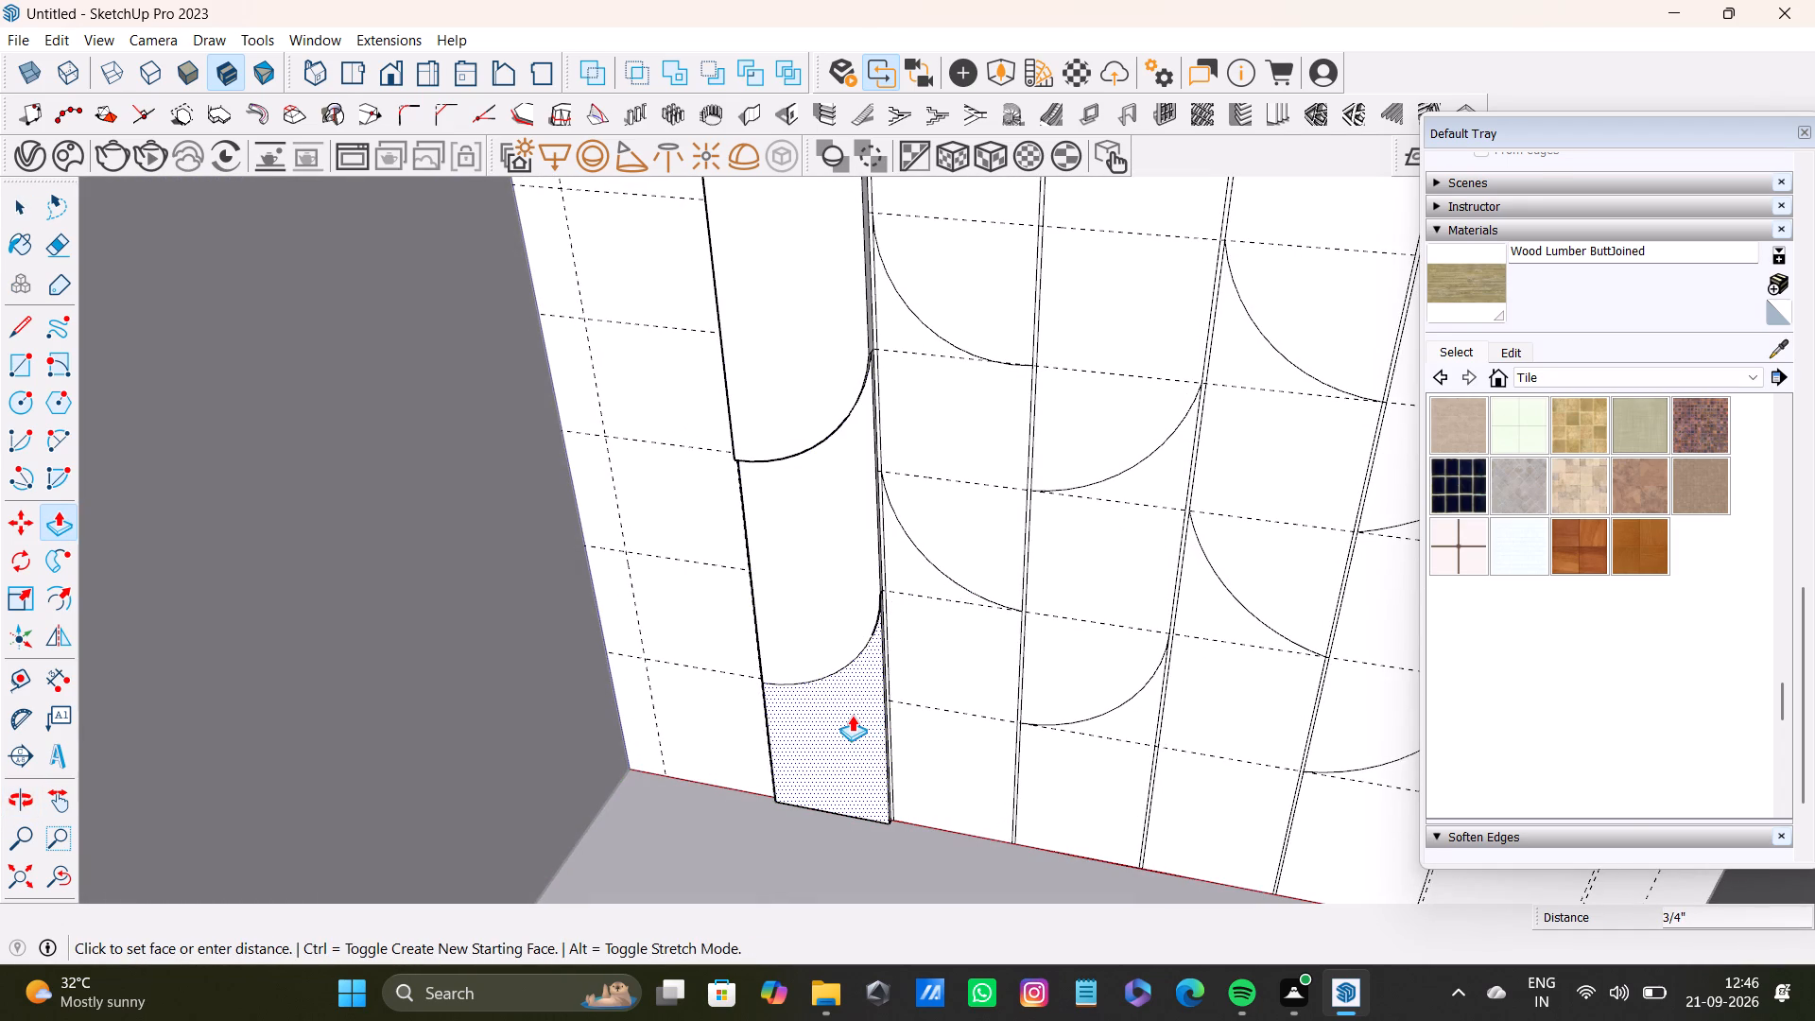
key("space")
Push/Pull the third panel's top face, above its upper arc, out from the back wall.
scroll(879, 679, "down", 4)
middle_click_drag(881, 672, 1045, 708)
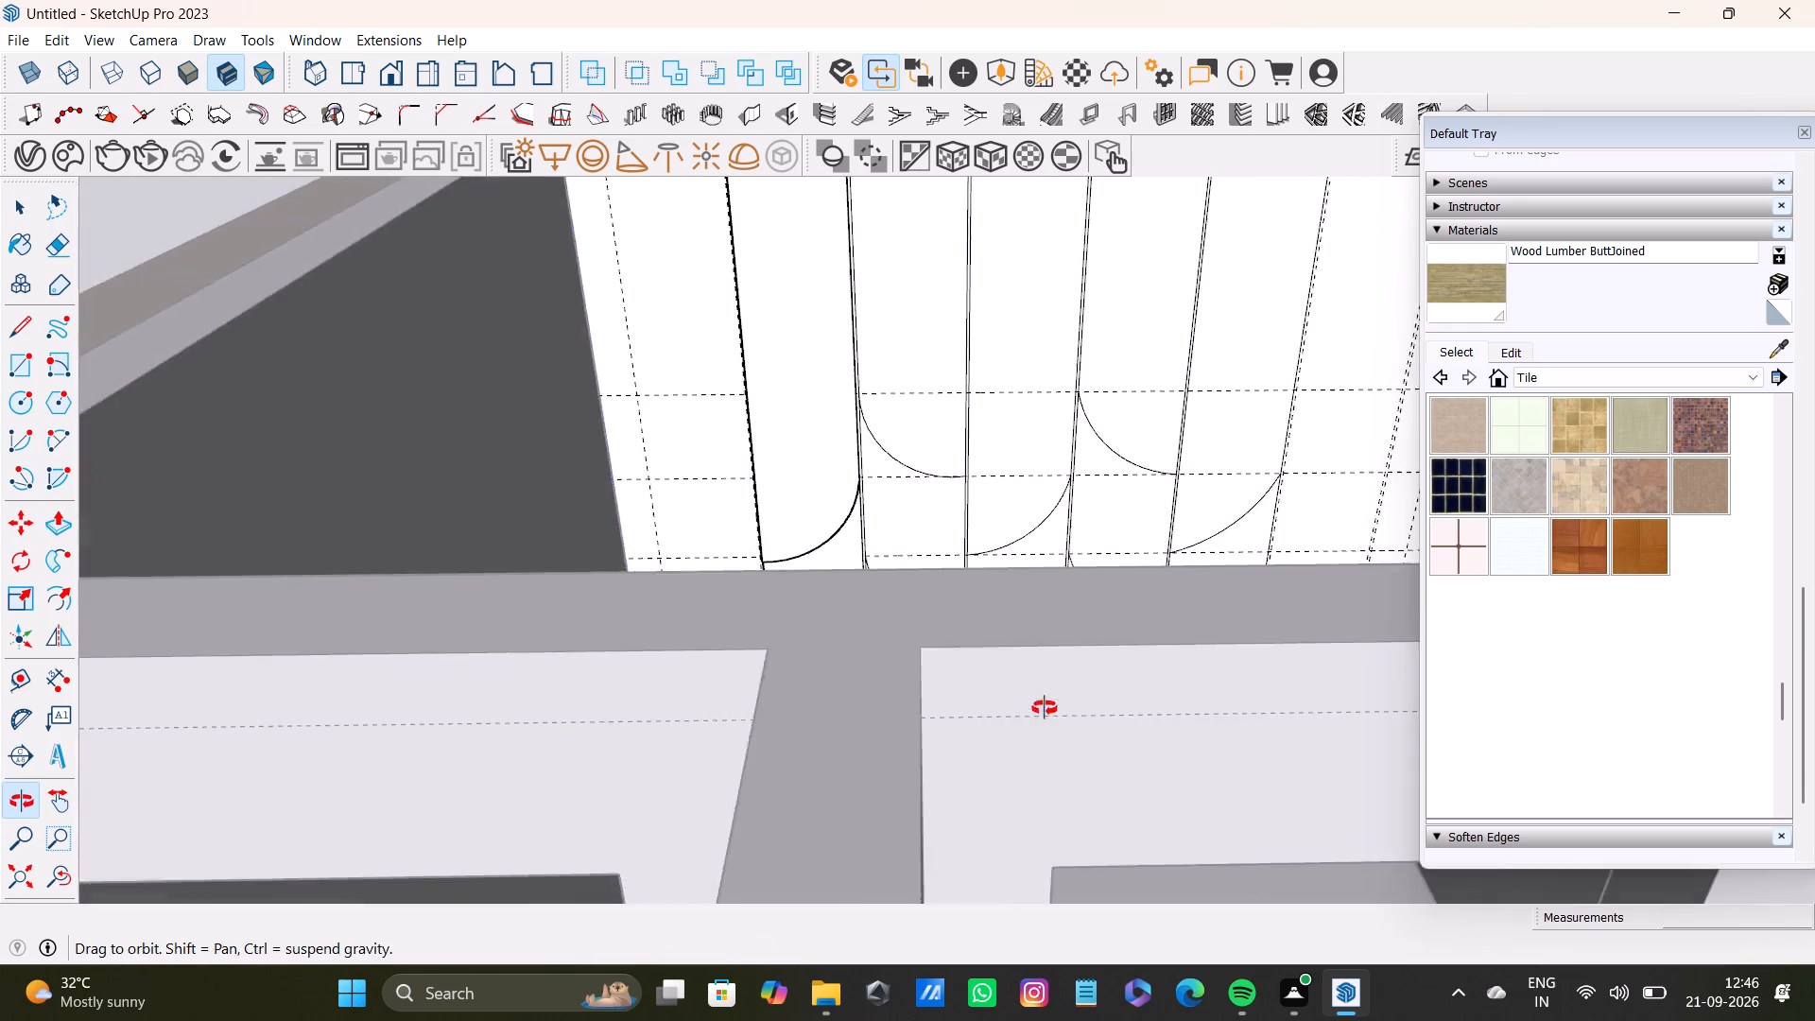
middle_click_drag(1045, 708, 994, 801)
scroll(854, 632, "down", 4)
middle_click_drag(873, 617, 760, 731, "shift")
key("space")
left_click(754, 568)
scroll(772, 634, "up", 2)
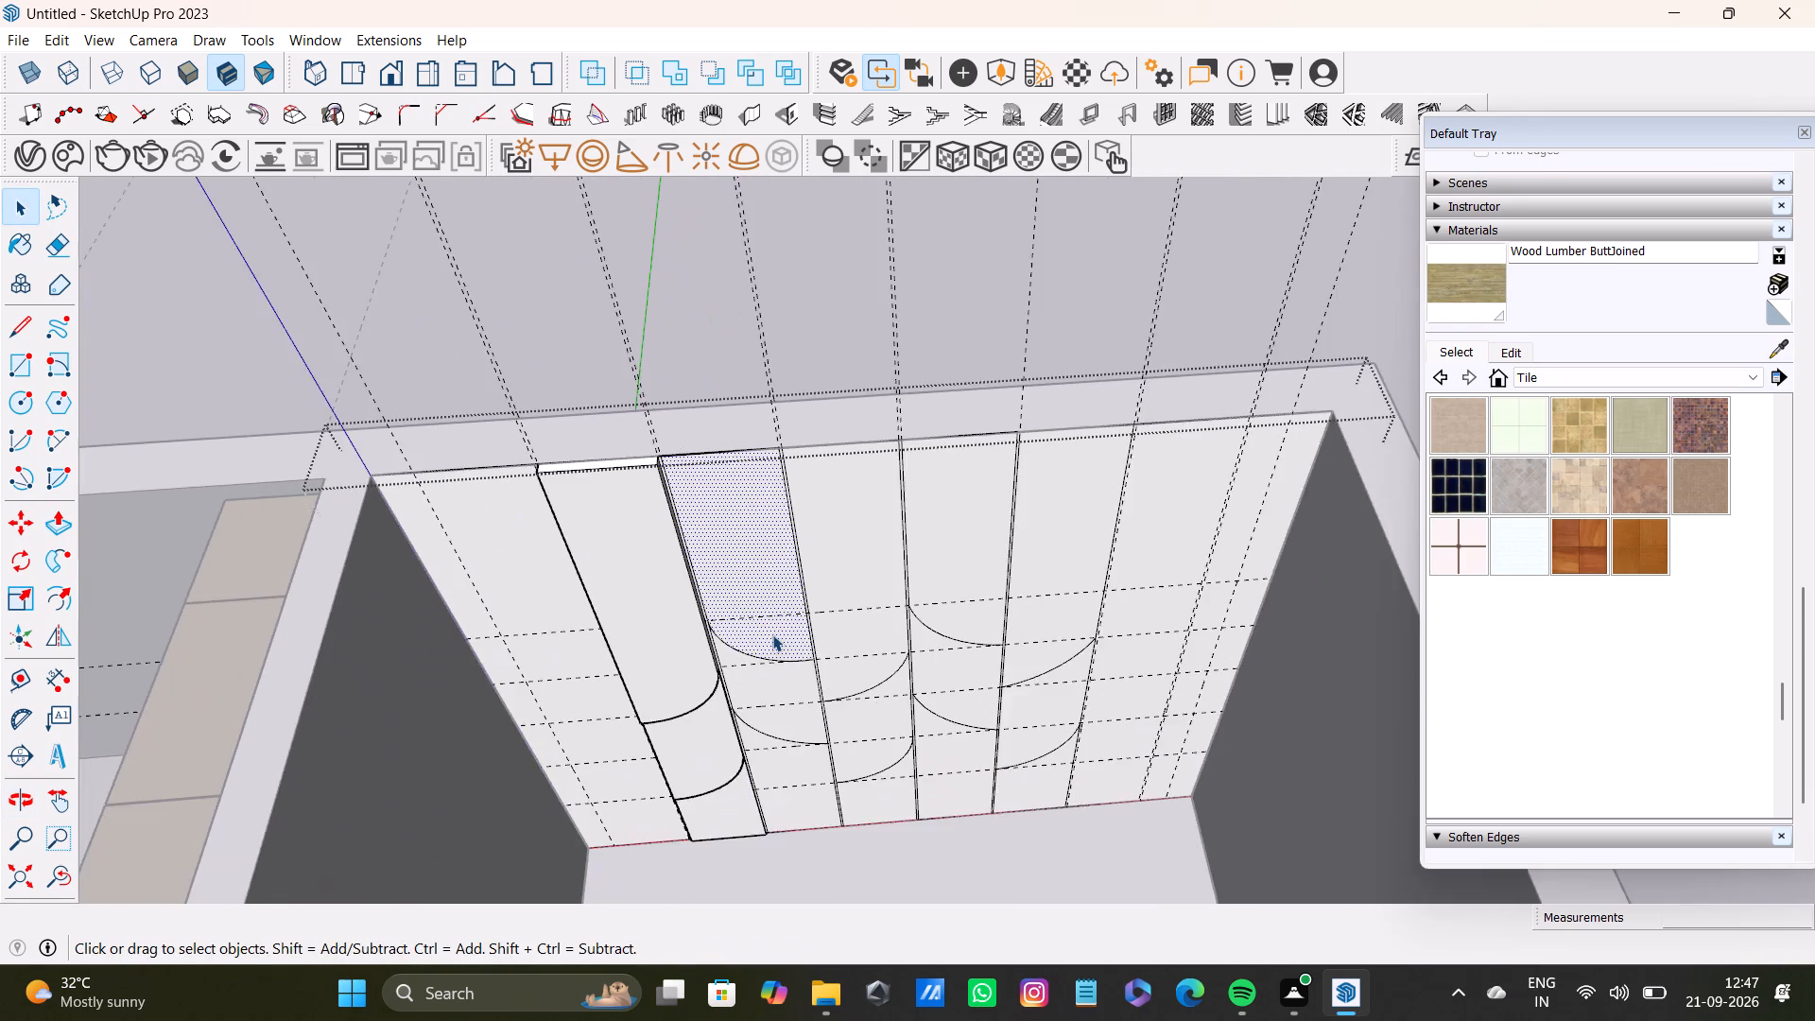
scroll(772, 634, "up", 2)
middle_click_drag(779, 624, 670, 611)
key("o")
left_click_drag(767, 523, 673, 508)
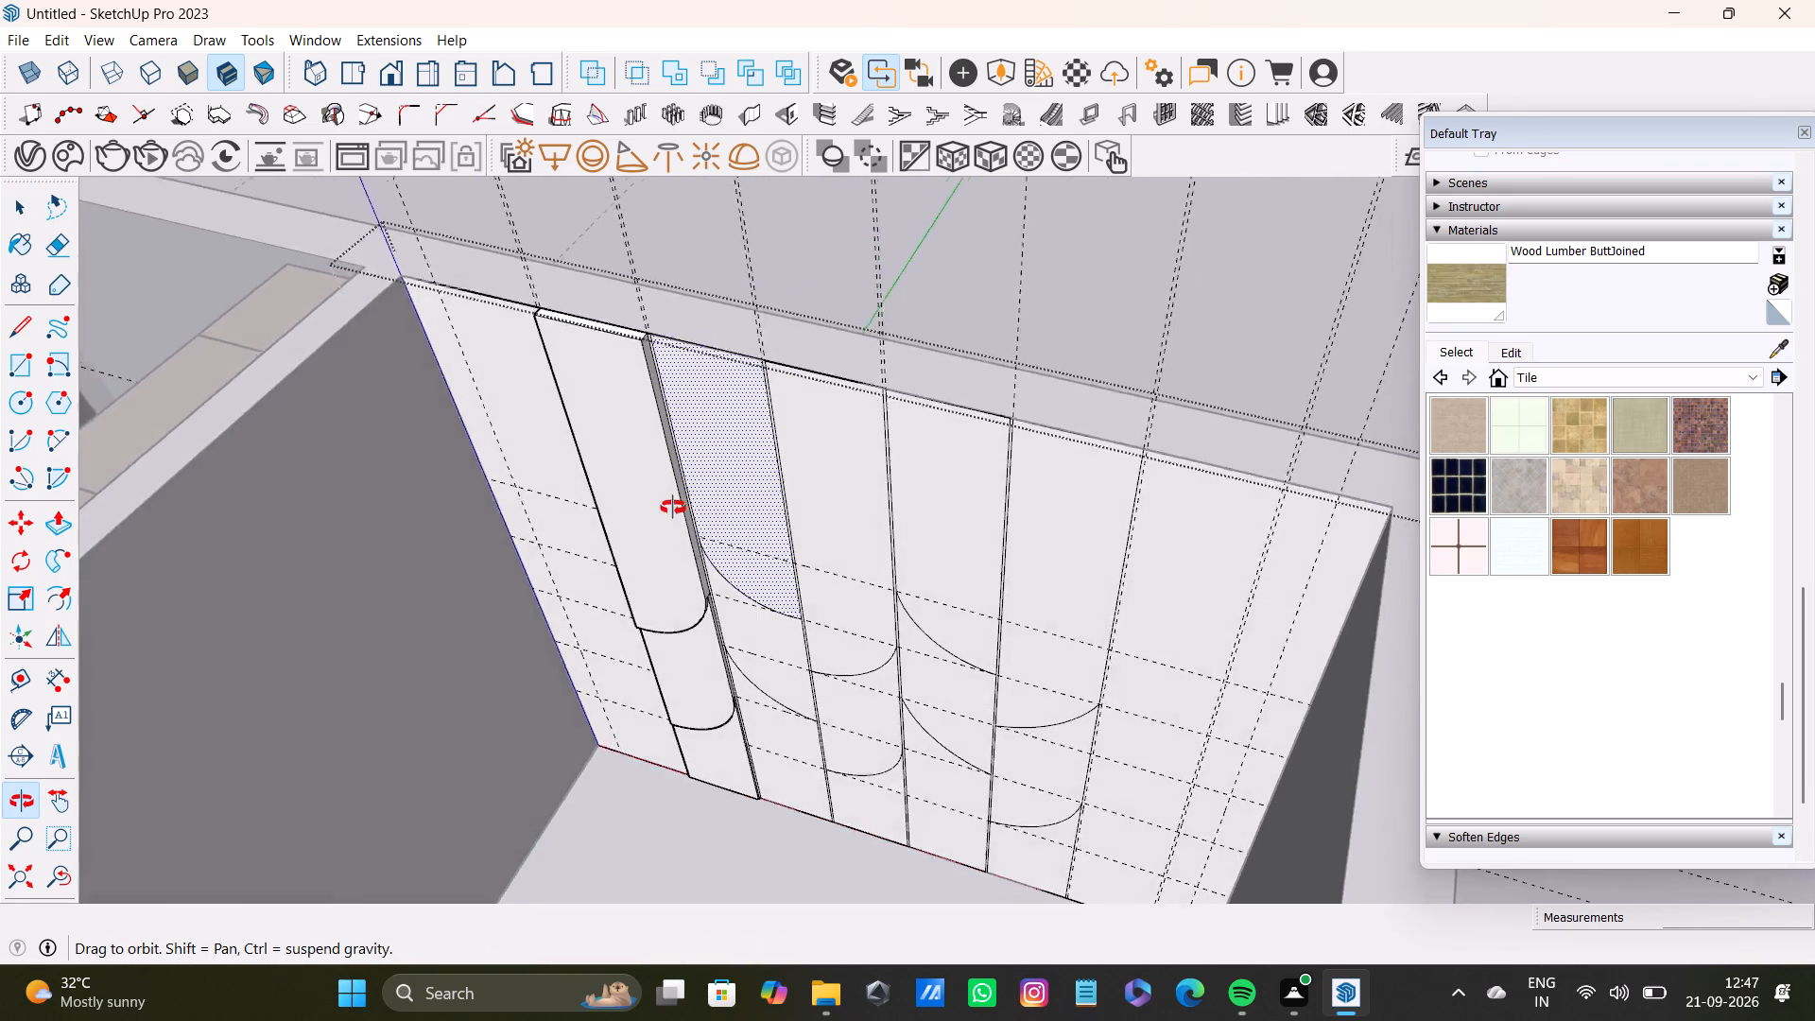
left_click_drag(673, 508, 714, 504)
key("p")
left_click_drag(716, 498, 655, 464)
key("space")
Push/Pull the third panel's middle face, between its two arcs, out from the wall by about 13/16".
left_click(768, 652)
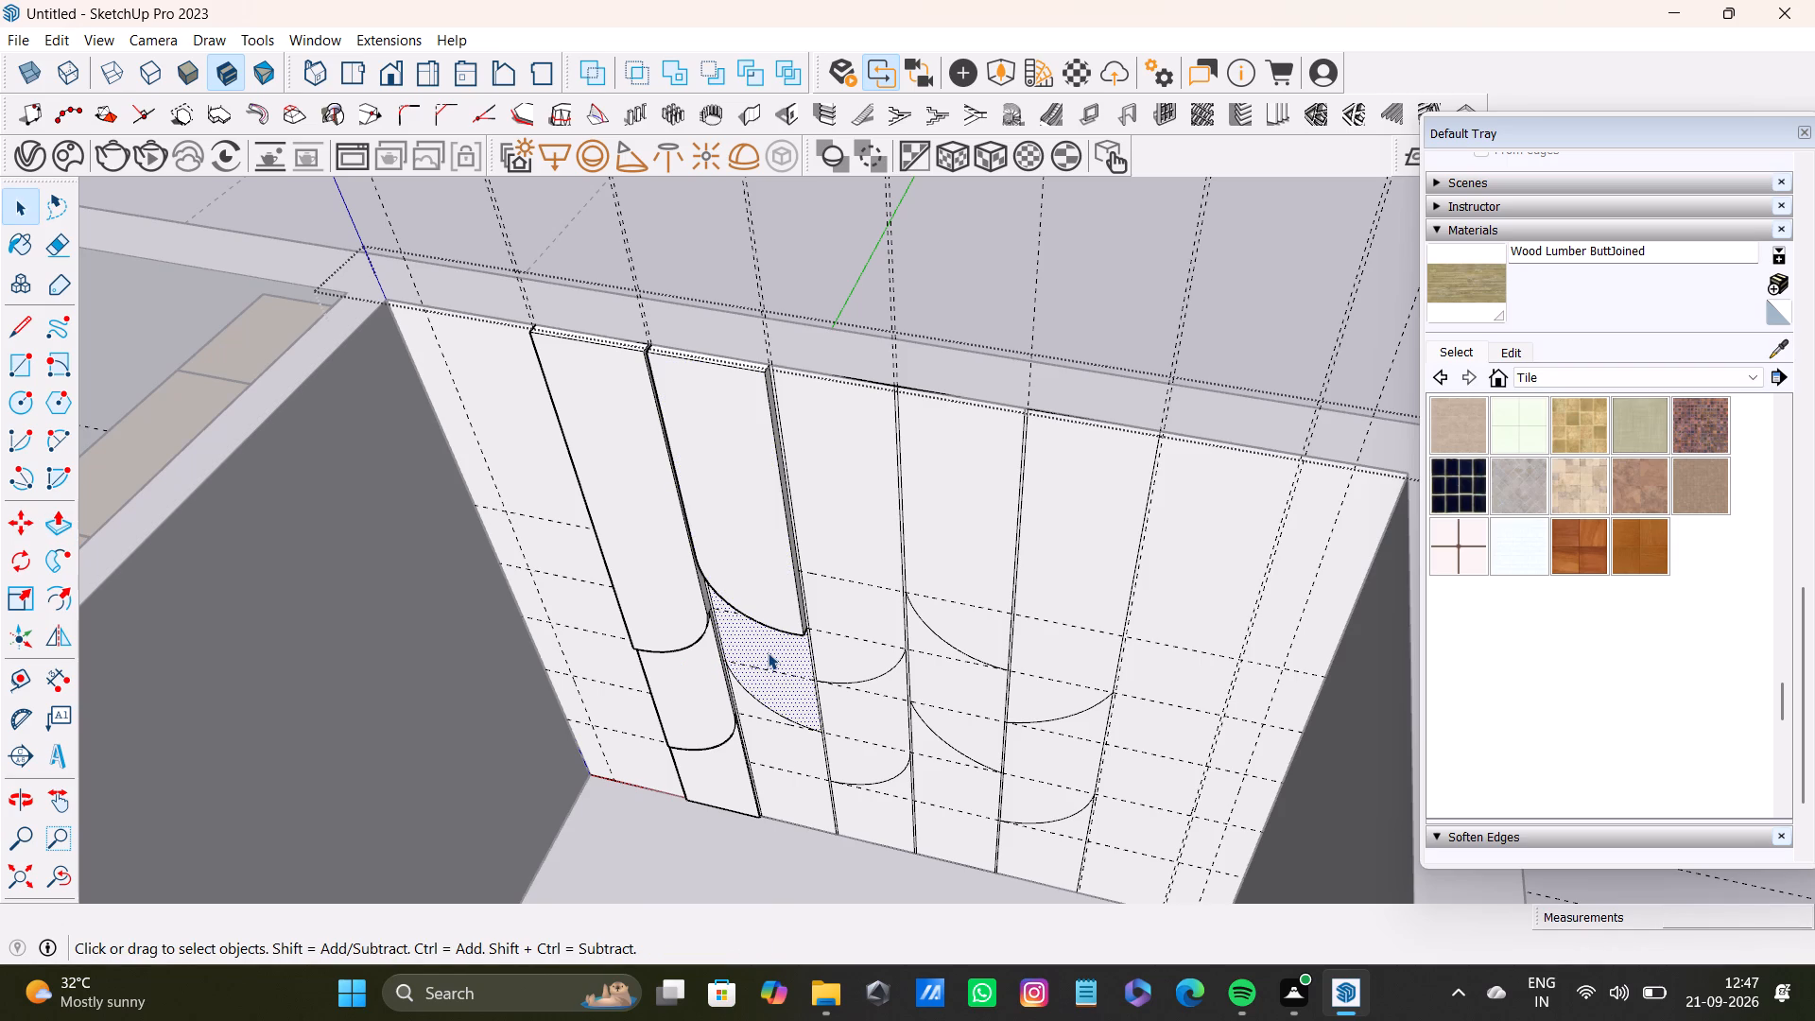
key("p")
left_click_drag(768, 652, 750, 670)
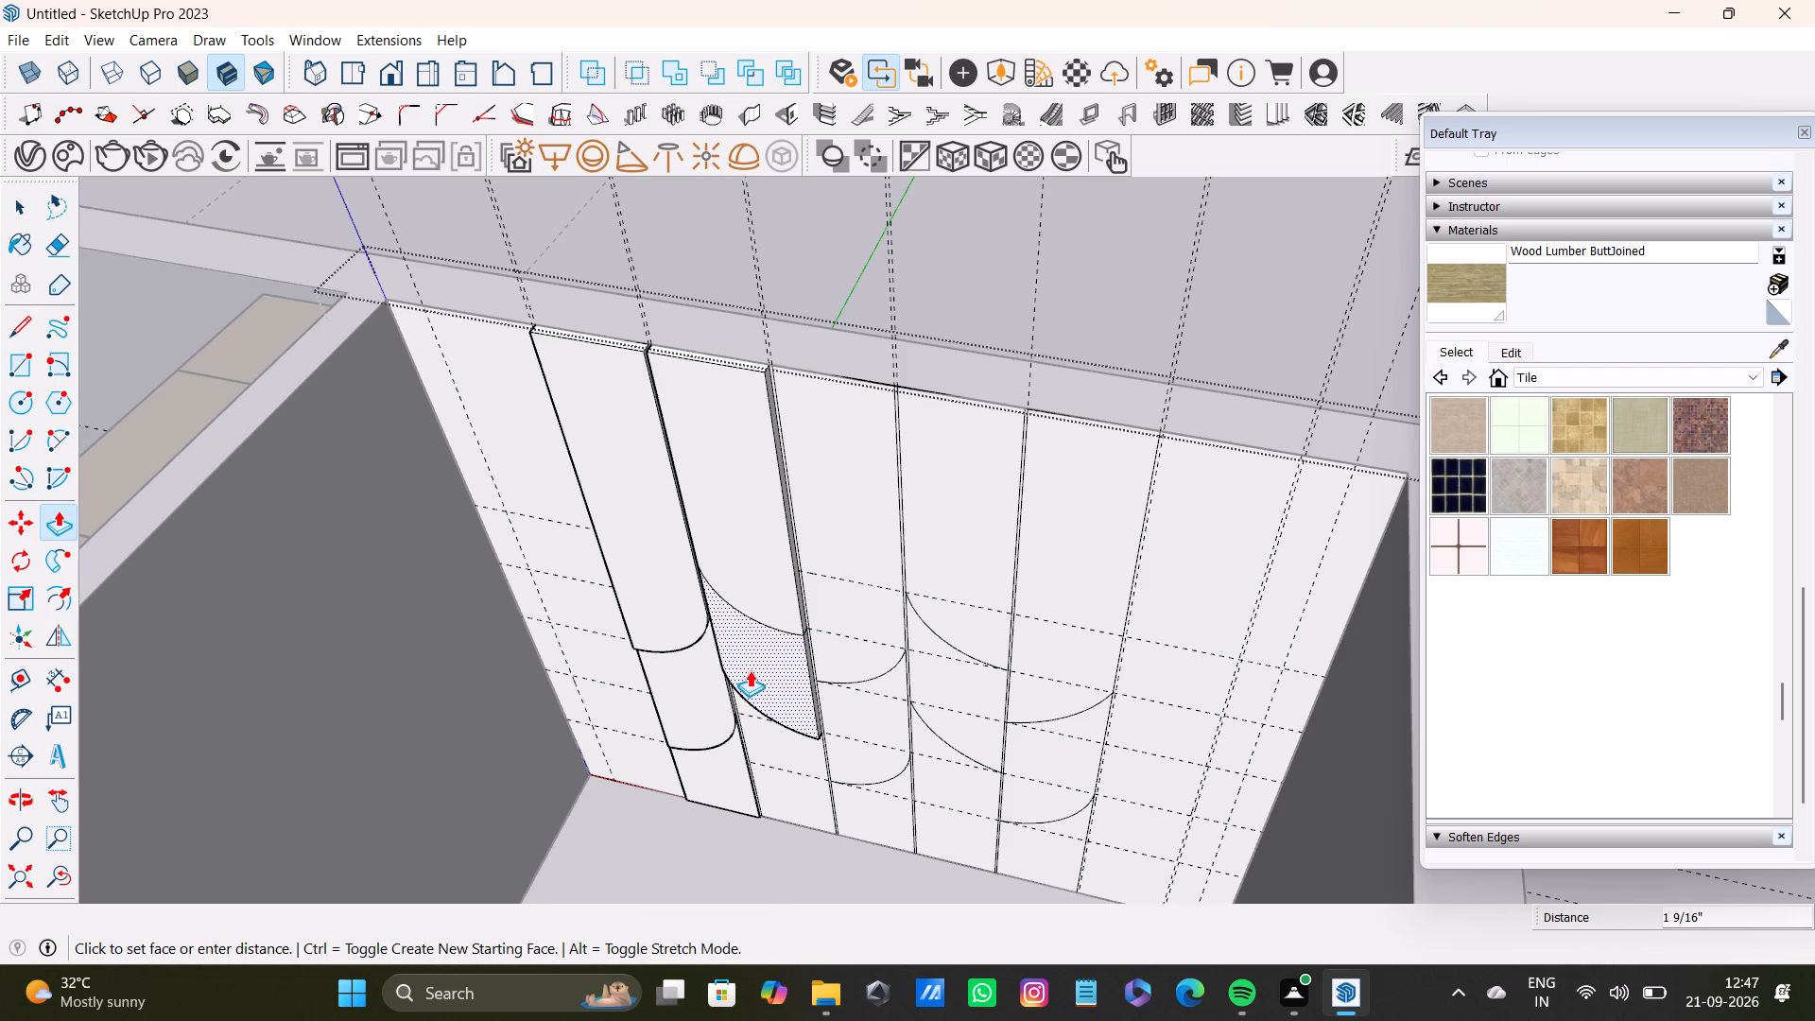
left_click_drag(750, 670, 767, 669)
scroll(735, 667, "up", 14)
middle_click_drag(732, 675, 811, 619)
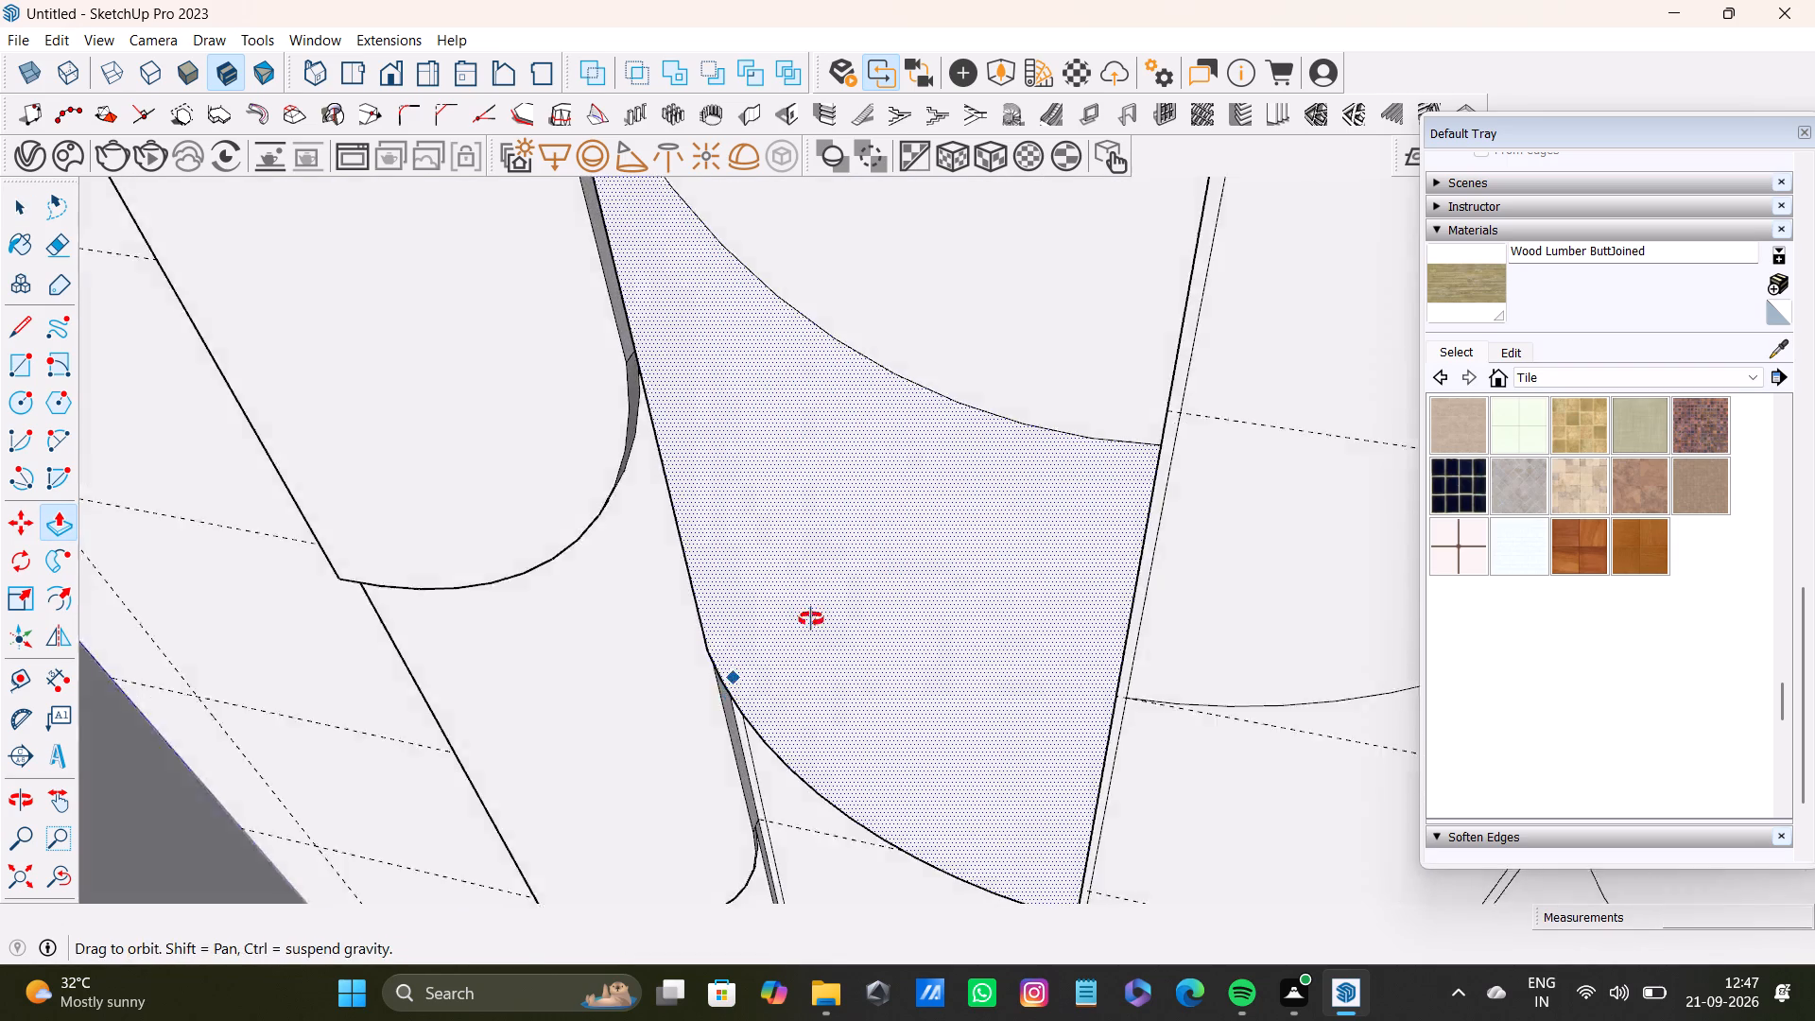
middle_click_drag(811, 619, 883, 577)
left_click_drag(760, 703, 721, 712)
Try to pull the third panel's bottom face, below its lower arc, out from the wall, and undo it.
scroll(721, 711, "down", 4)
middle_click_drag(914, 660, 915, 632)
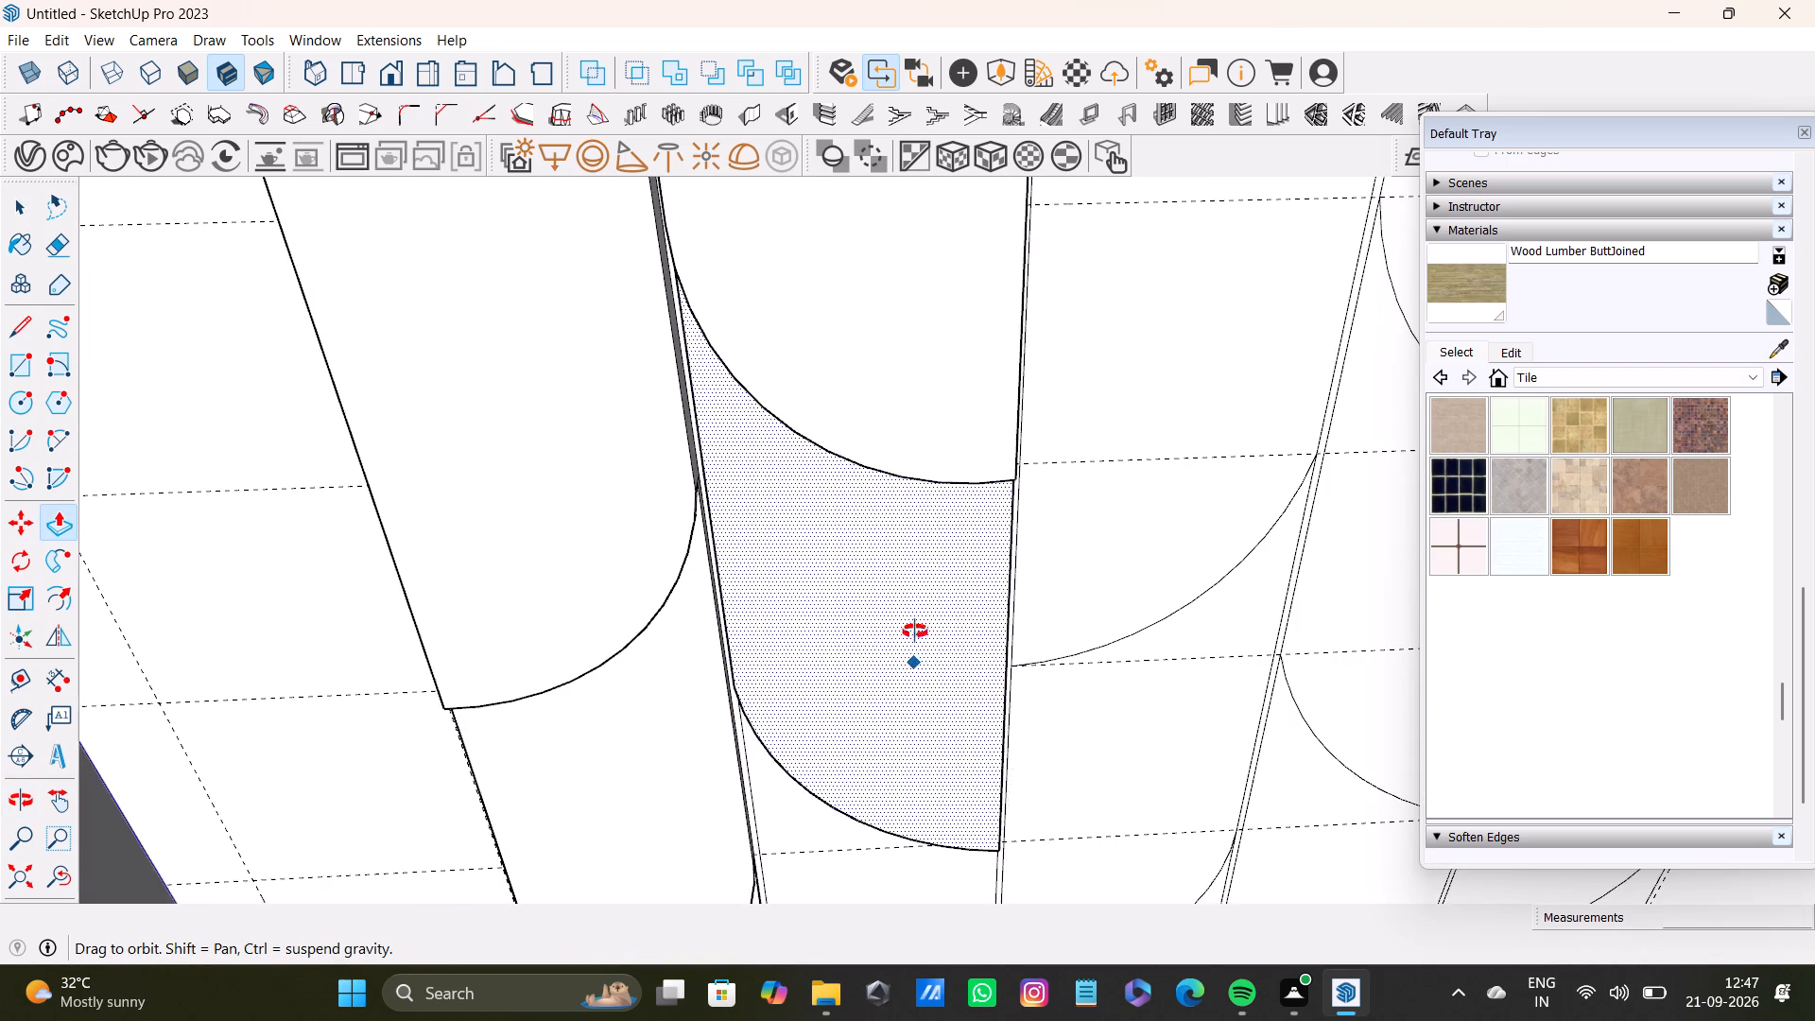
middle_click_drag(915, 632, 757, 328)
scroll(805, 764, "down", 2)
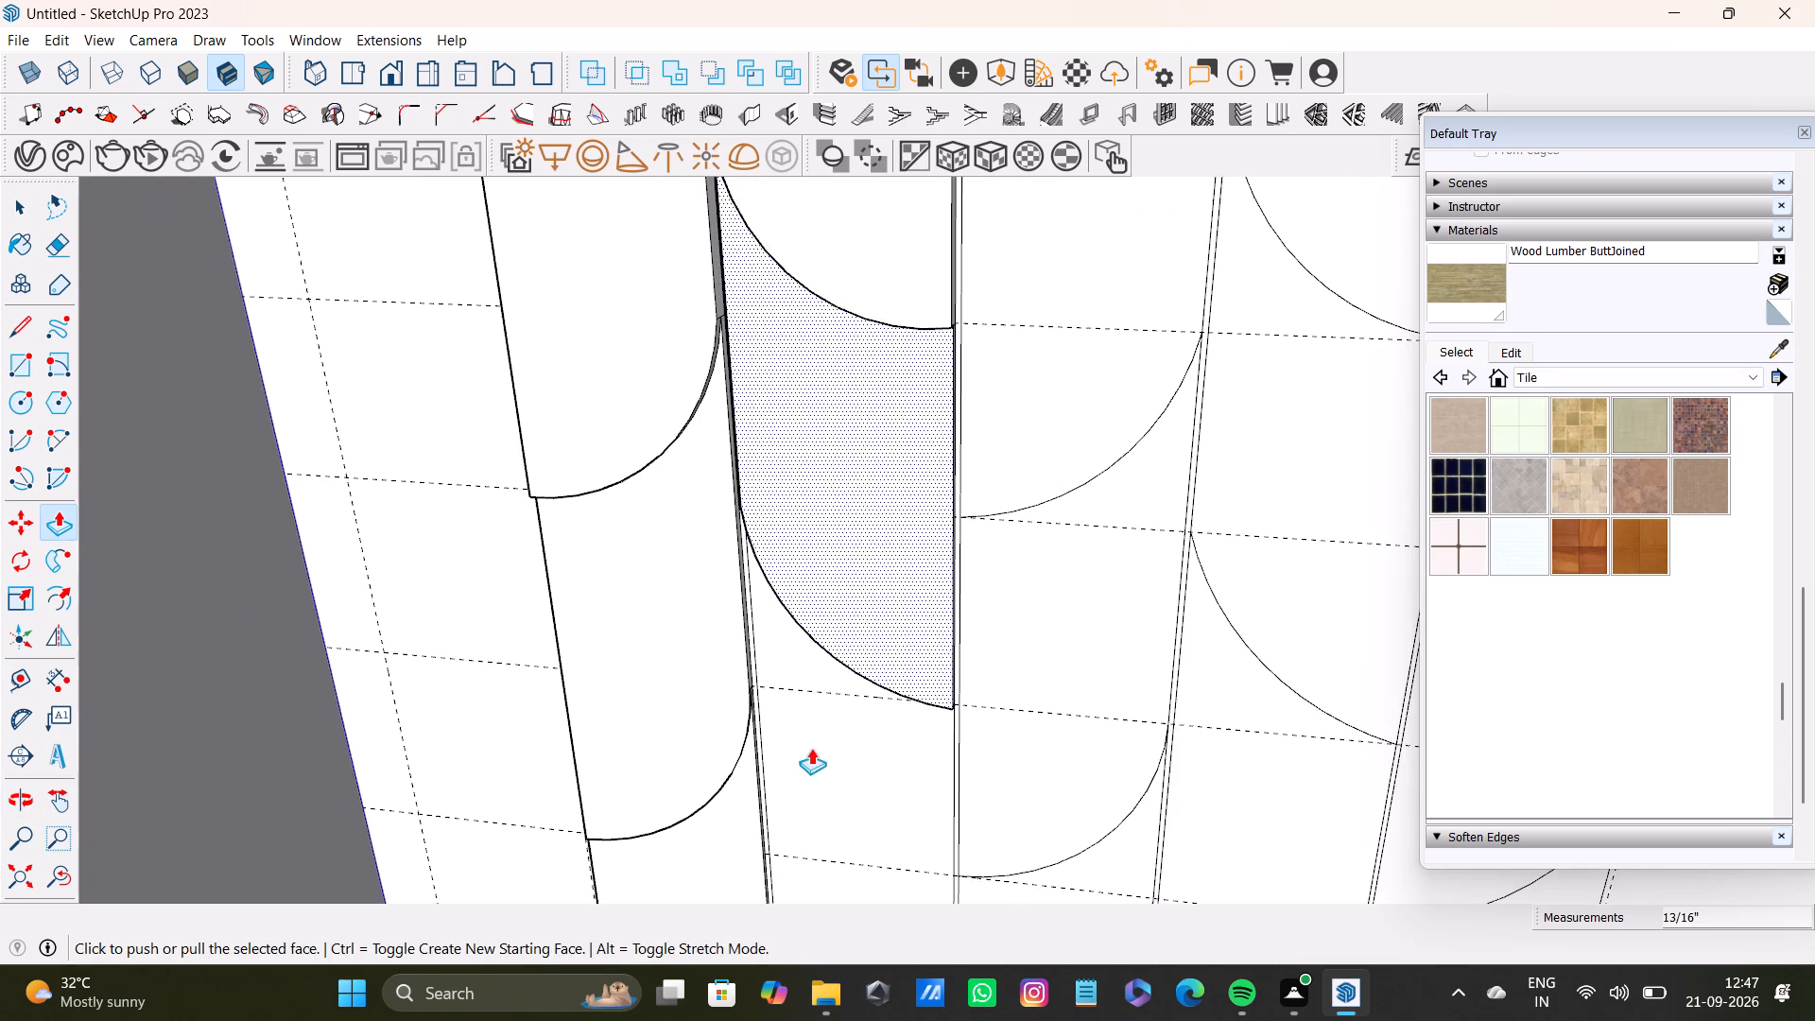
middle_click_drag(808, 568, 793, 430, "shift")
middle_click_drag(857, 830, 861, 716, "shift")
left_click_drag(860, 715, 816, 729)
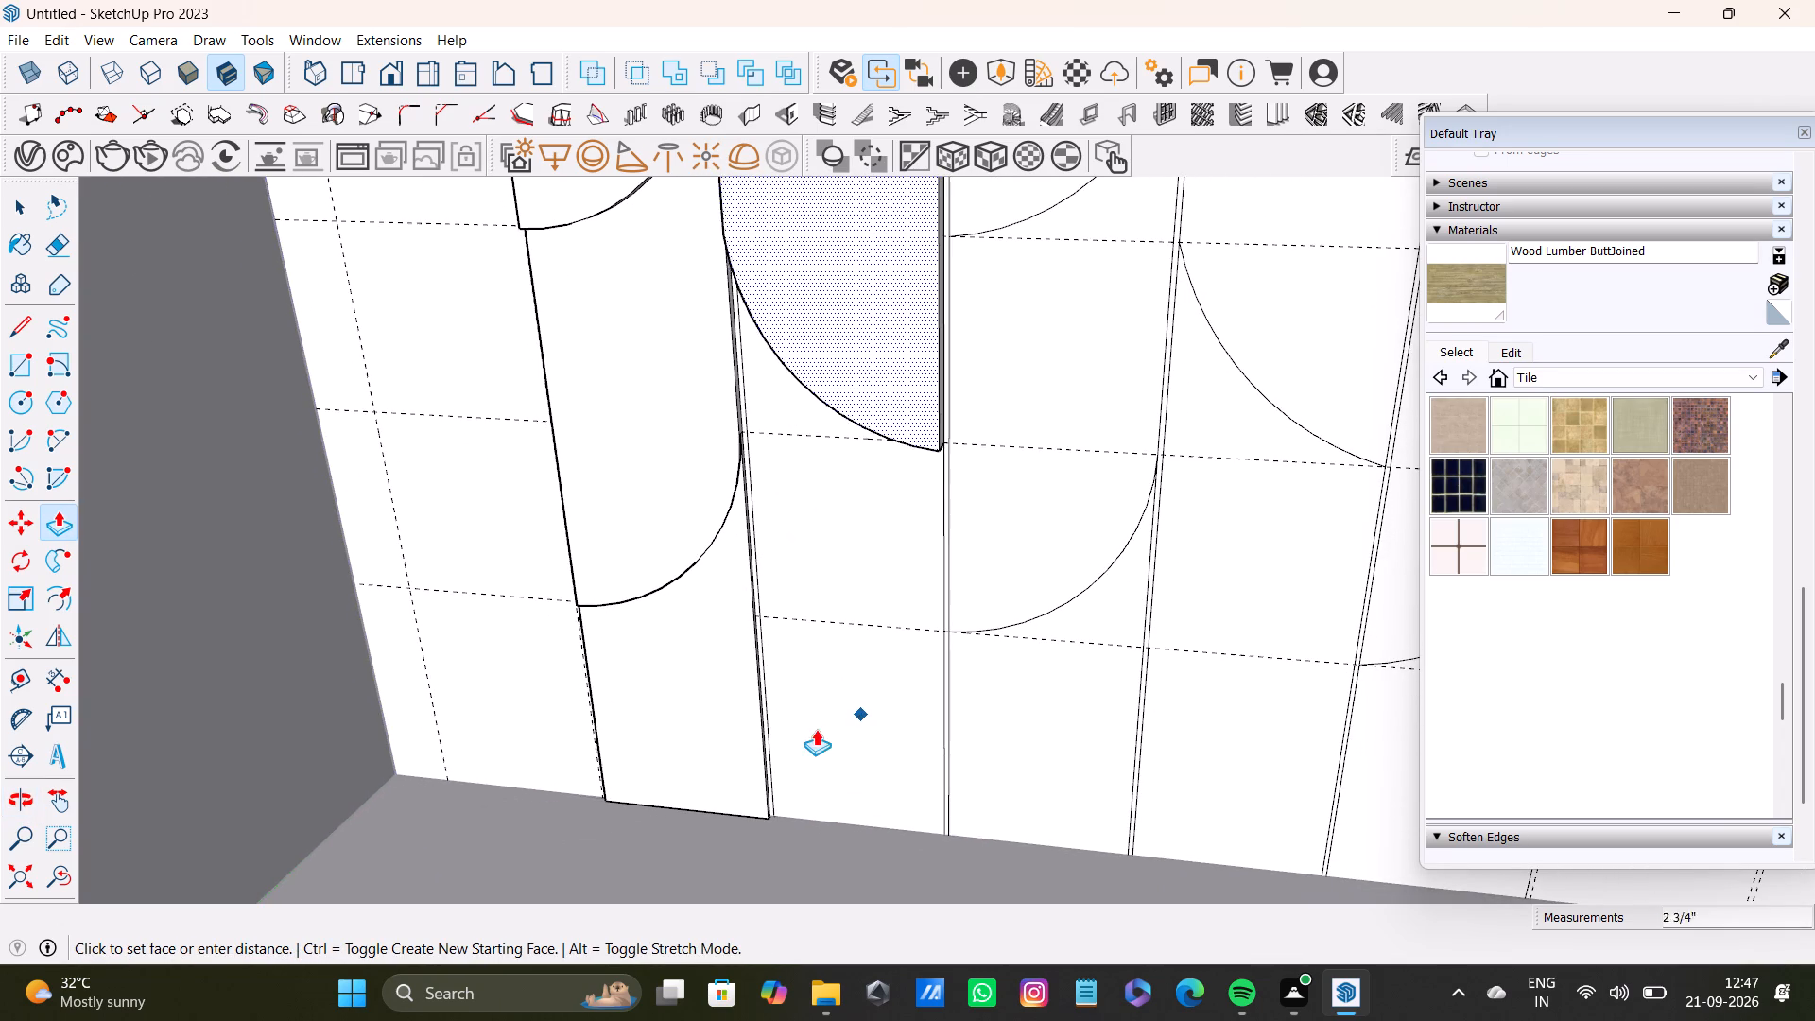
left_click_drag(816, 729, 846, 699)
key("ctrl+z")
Push/Pull the third panel's bottom face out from the wall by about 7/16".
left_click_drag(827, 706, 750, 708)
Examine the stepped edges of the third panel's relief up close, and return to a view of the whole model.
middle_click_drag(856, 684, 481, 662)
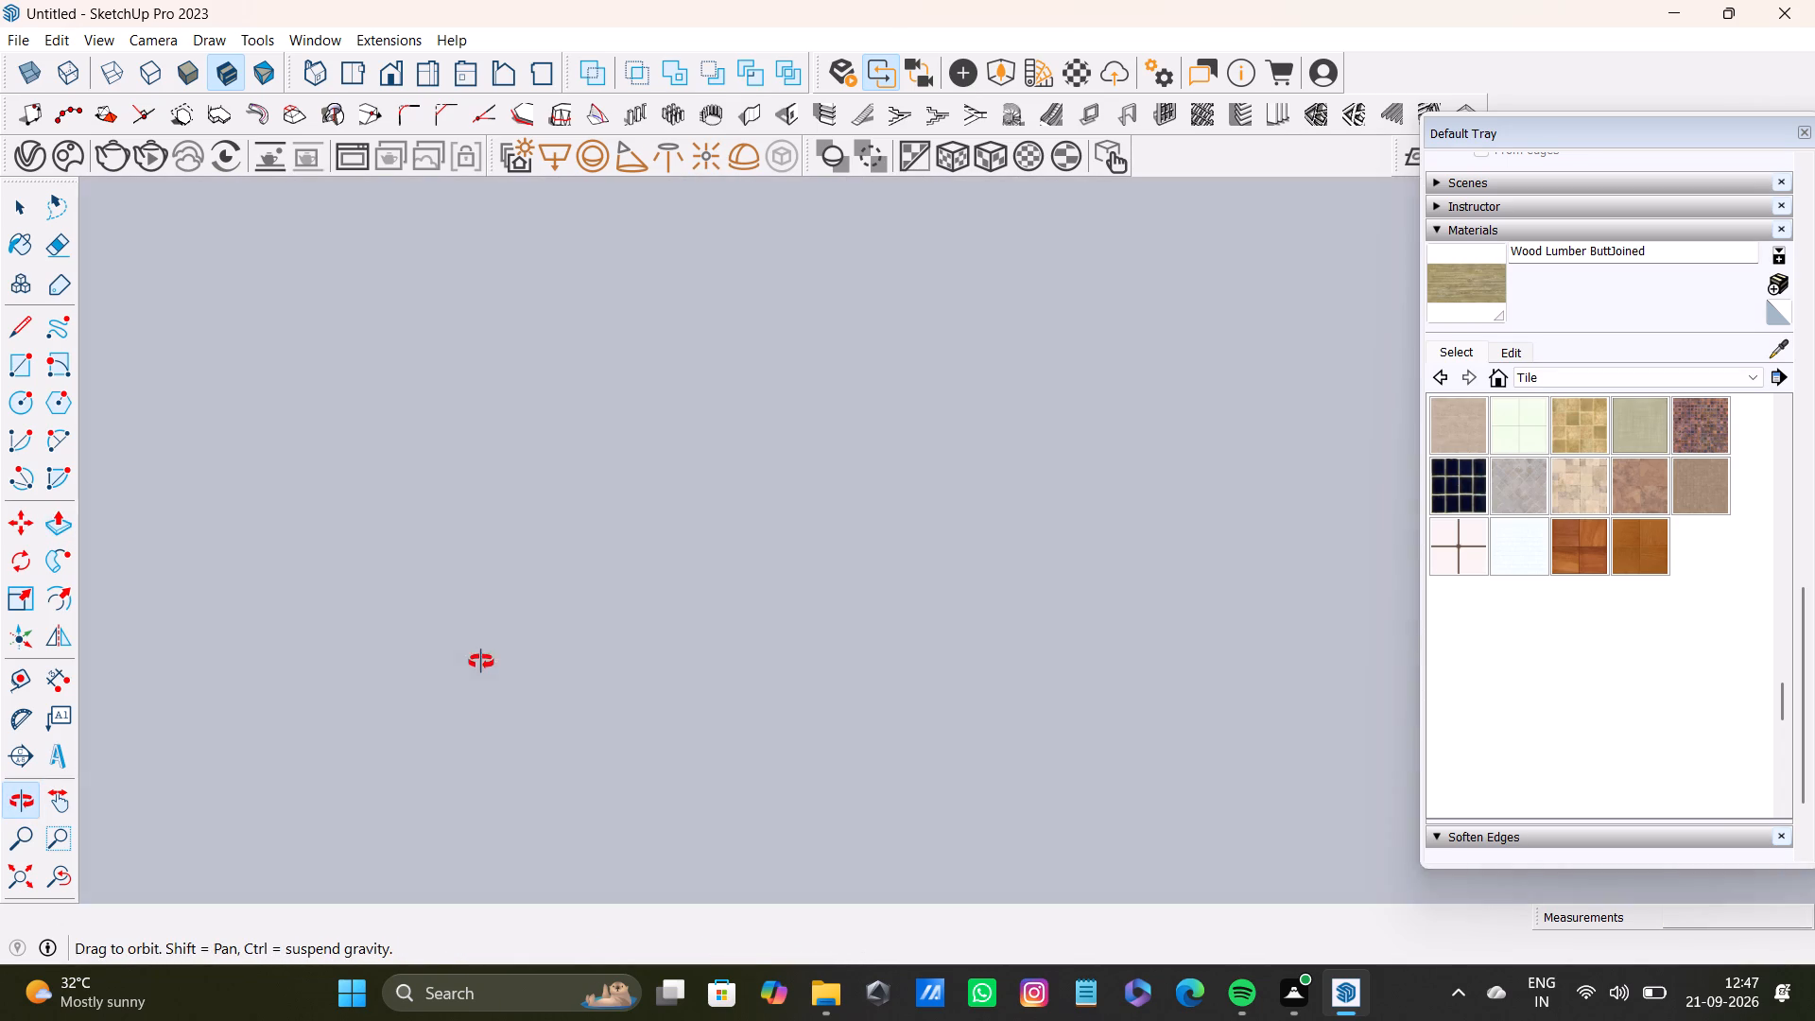
middle_click_drag(481, 662, 536, 633)
scroll(808, 478, "up", 9)
middle_click_drag(856, 394, 972, 346)
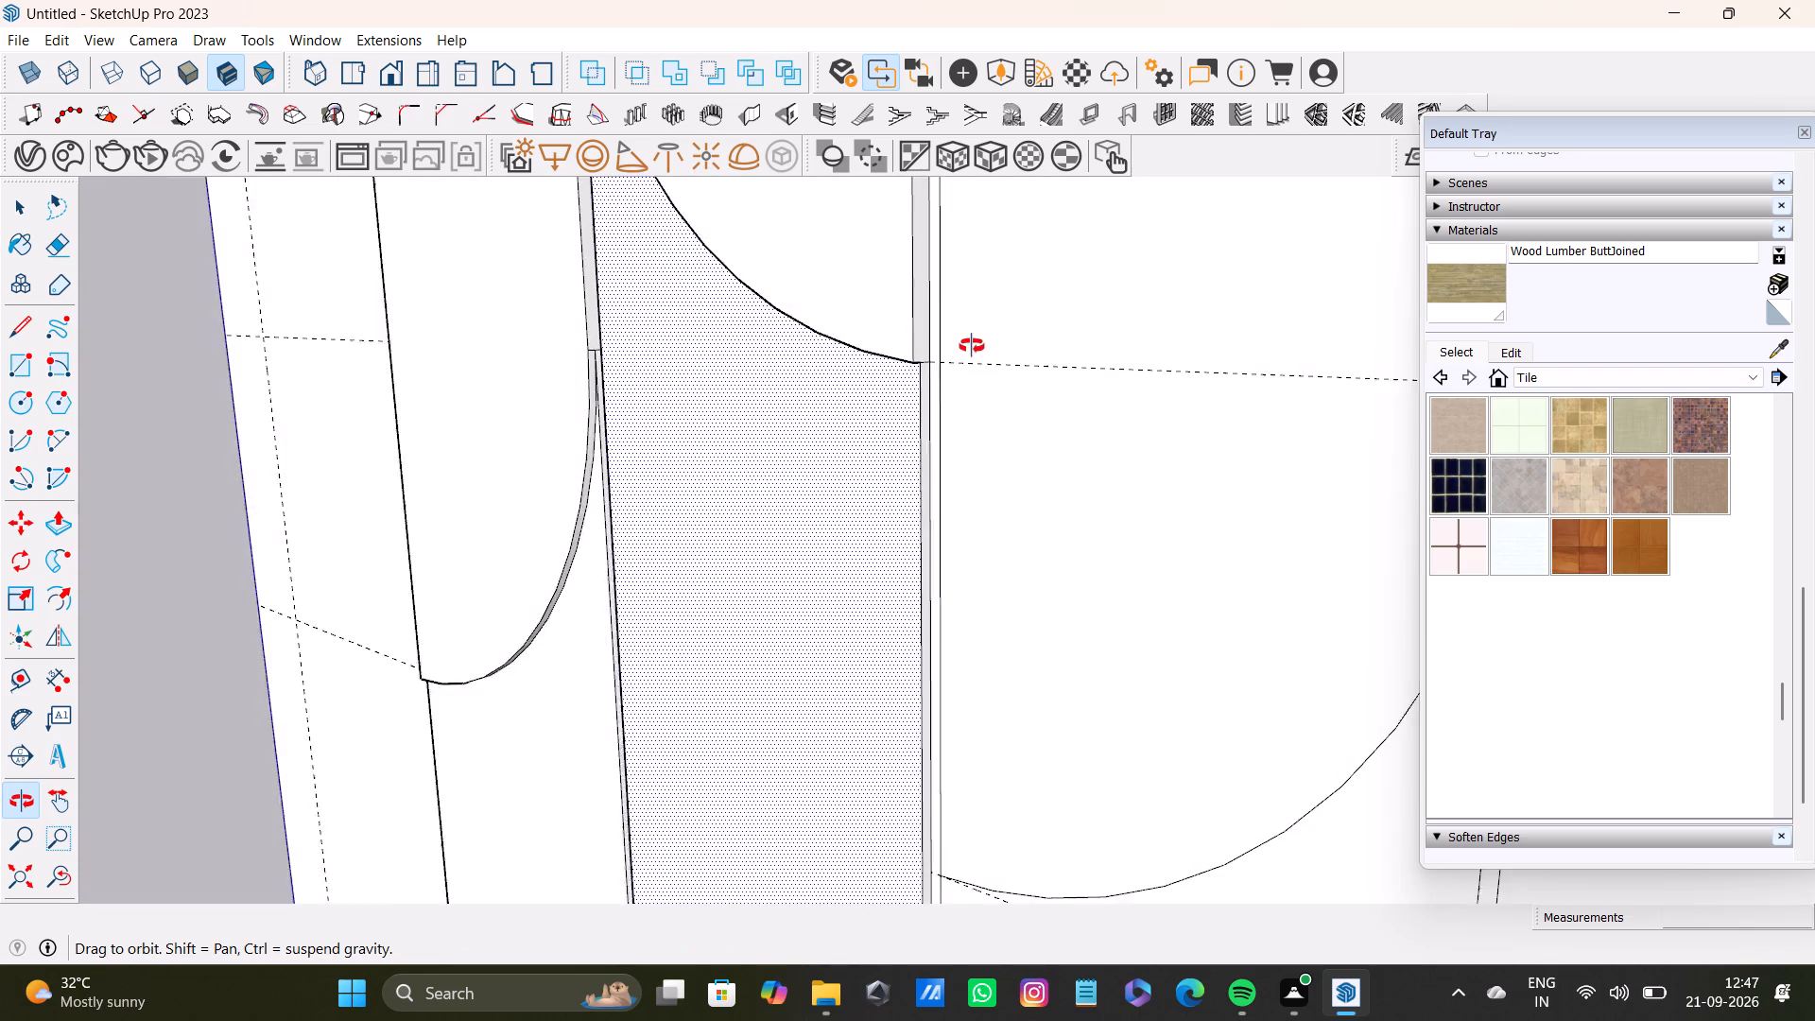
middle_click_drag(972, 346, 971, 347)
scroll(896, 398, "up", 1)
middle_click_drag(909, 342, 1124, 476)
scroll(1132, 476, "up", 1)
scroll(1008, 510, "down", 2)
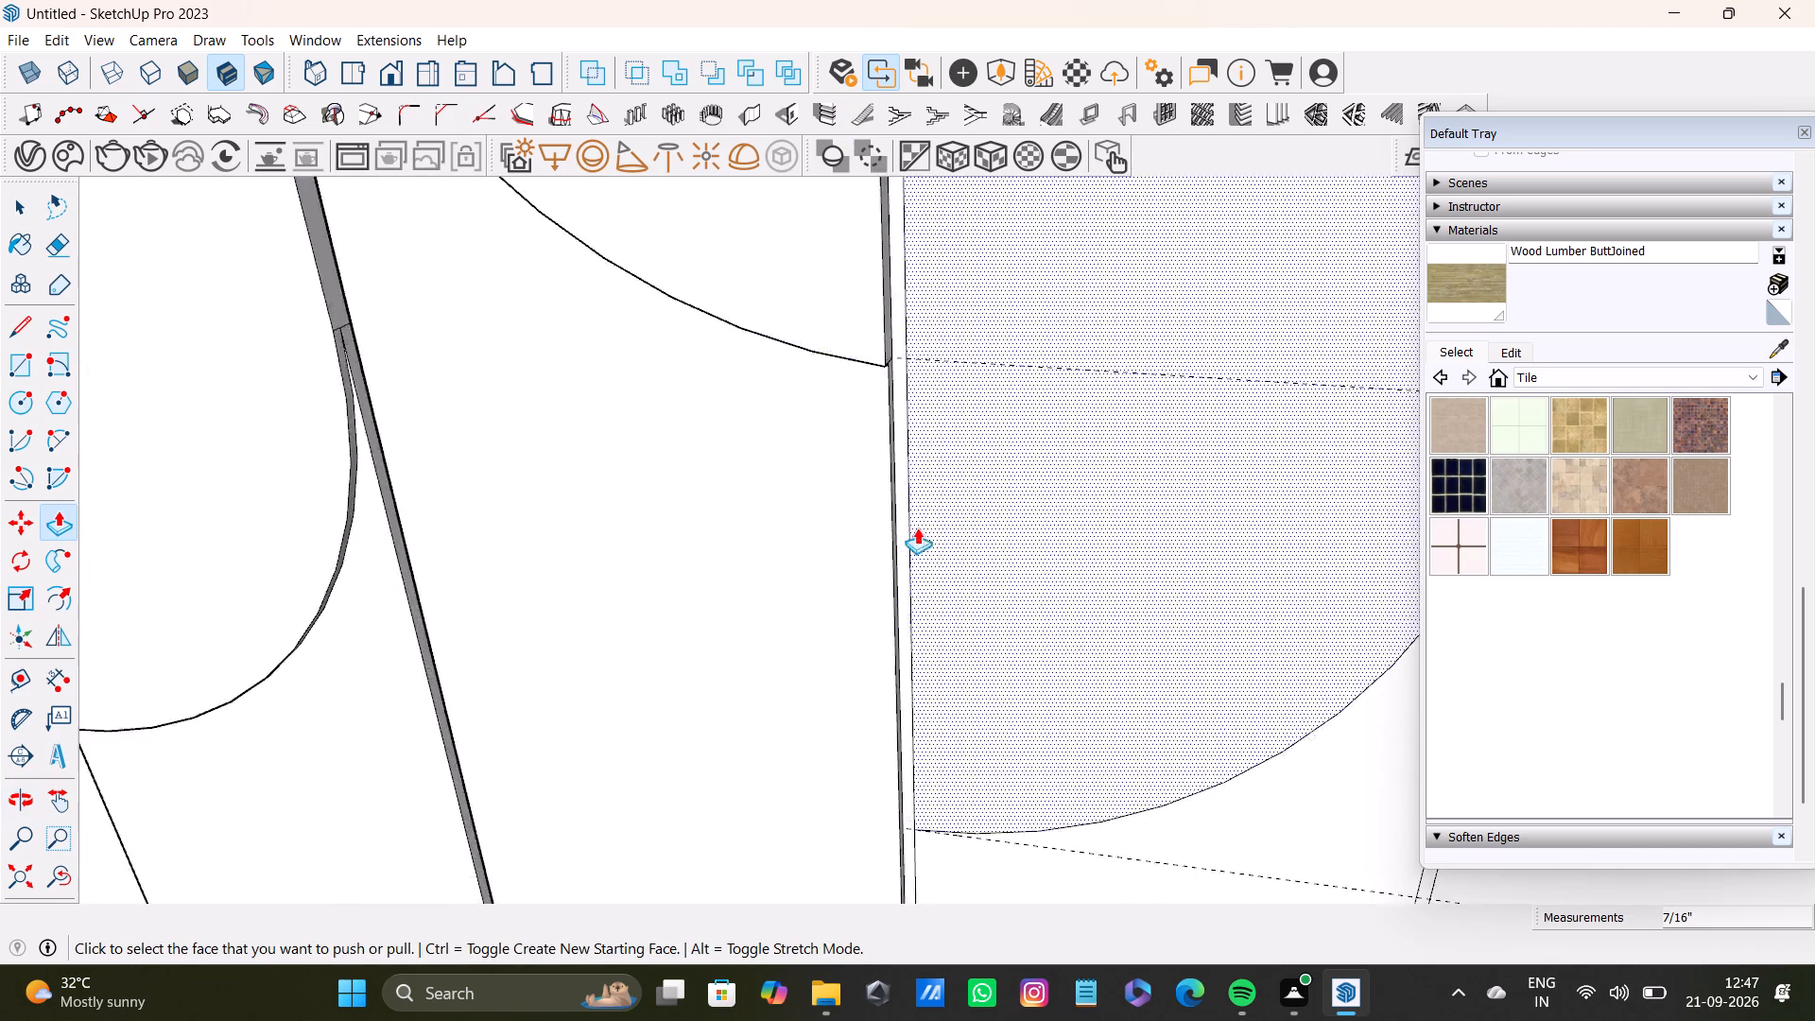
scroll(917, 528, "down", 18)
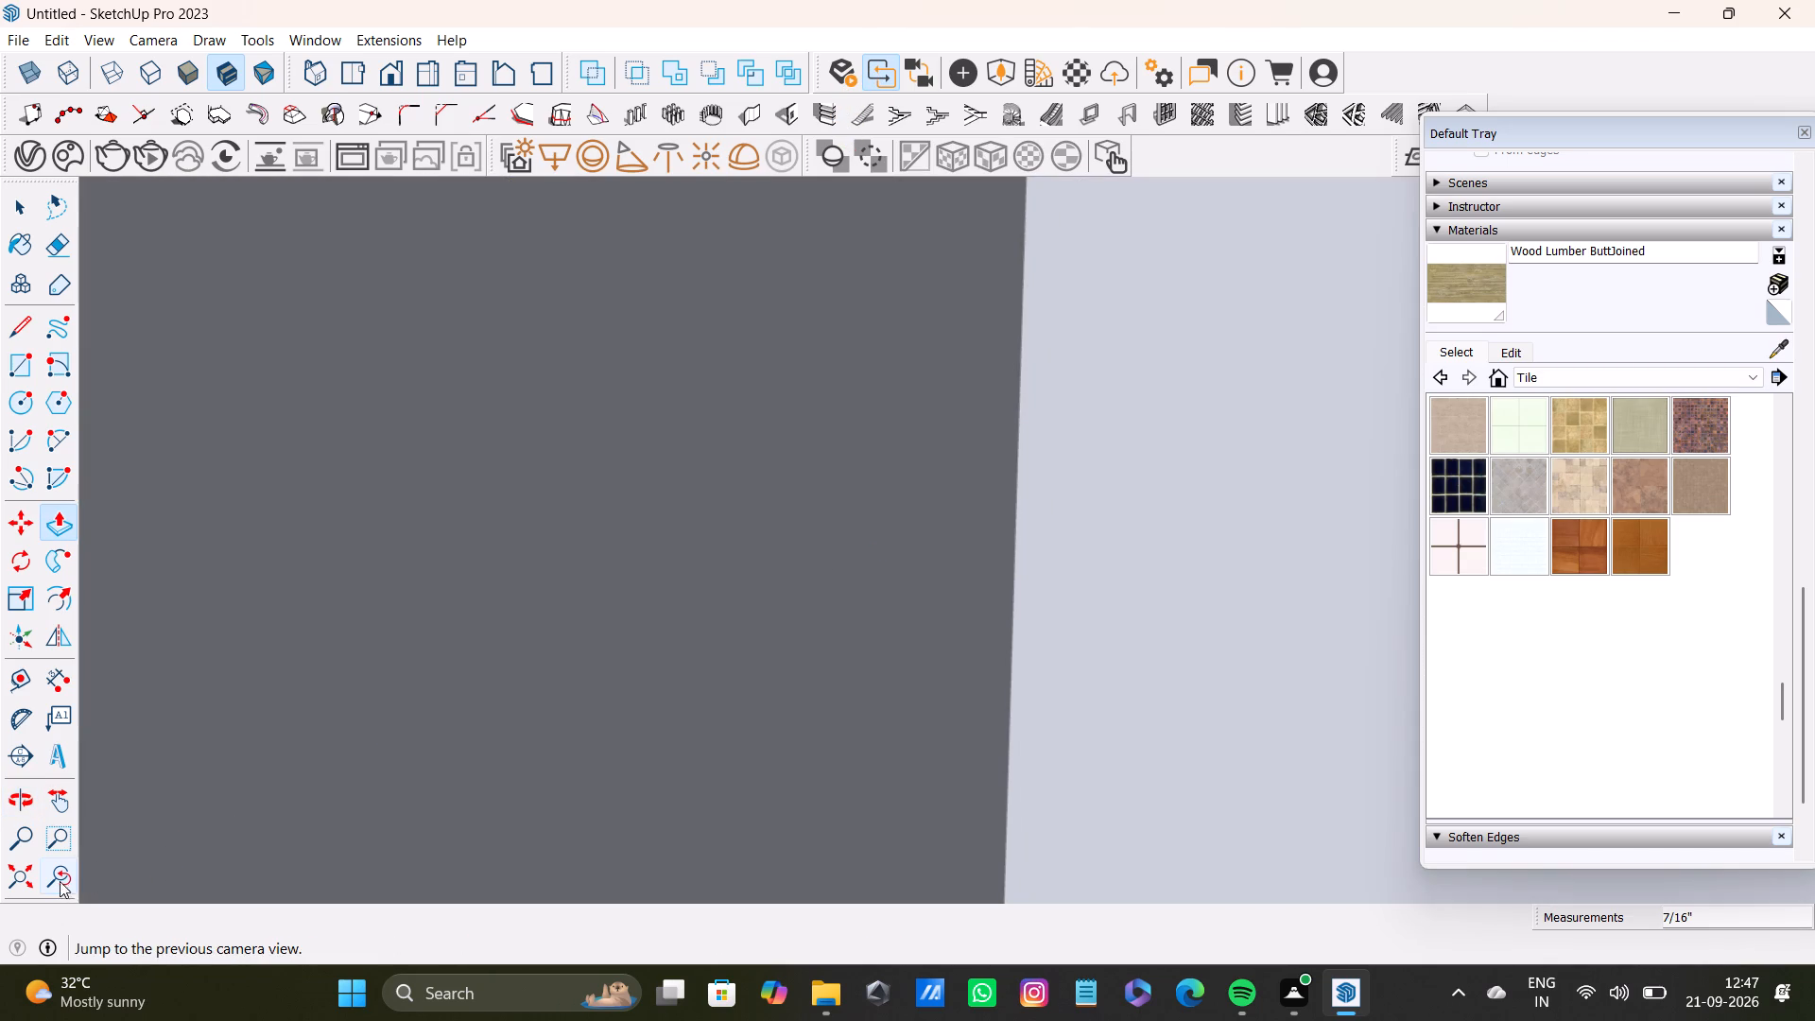
left_click(60, 881)
left_click(5, 890)
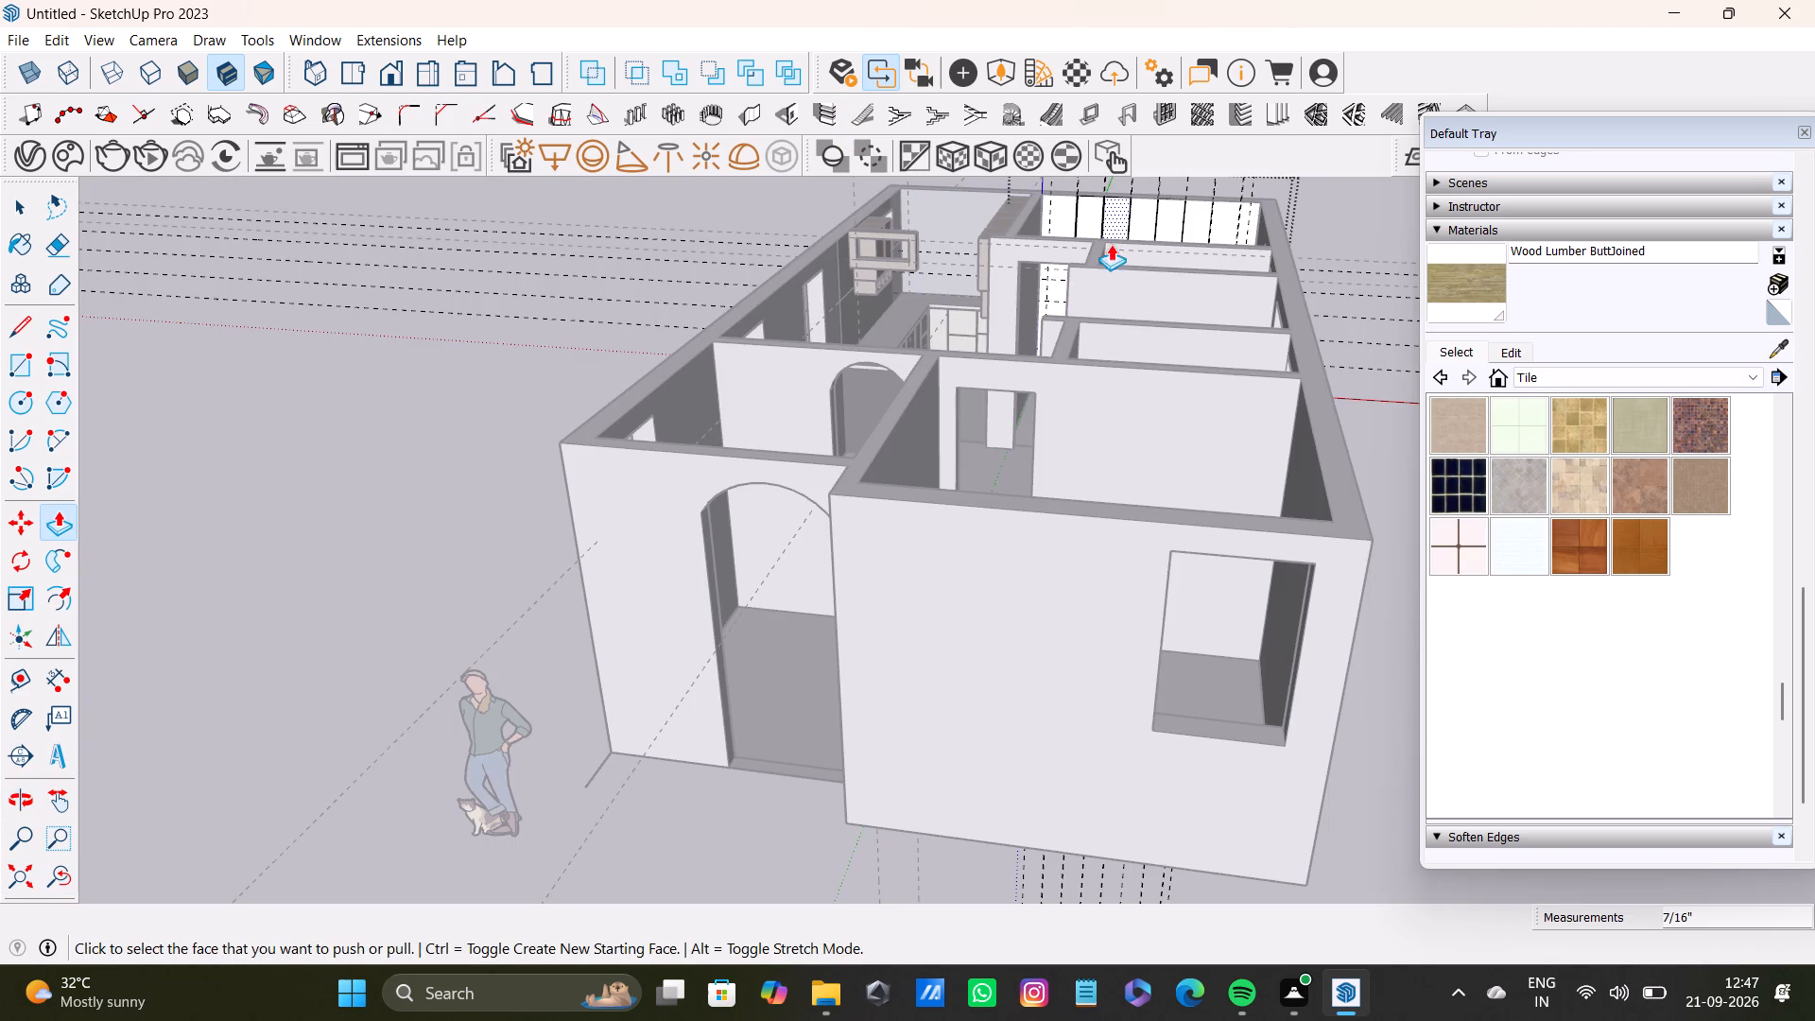
Push/Pull the fourth panel's top, middle and bottom faces out from the wall in decreasing depths, the bottom one by about 7/16".
middle_click_drag(1136, 230, 1063, 604, "shift")
scroll(1070, 589, "up", 8)
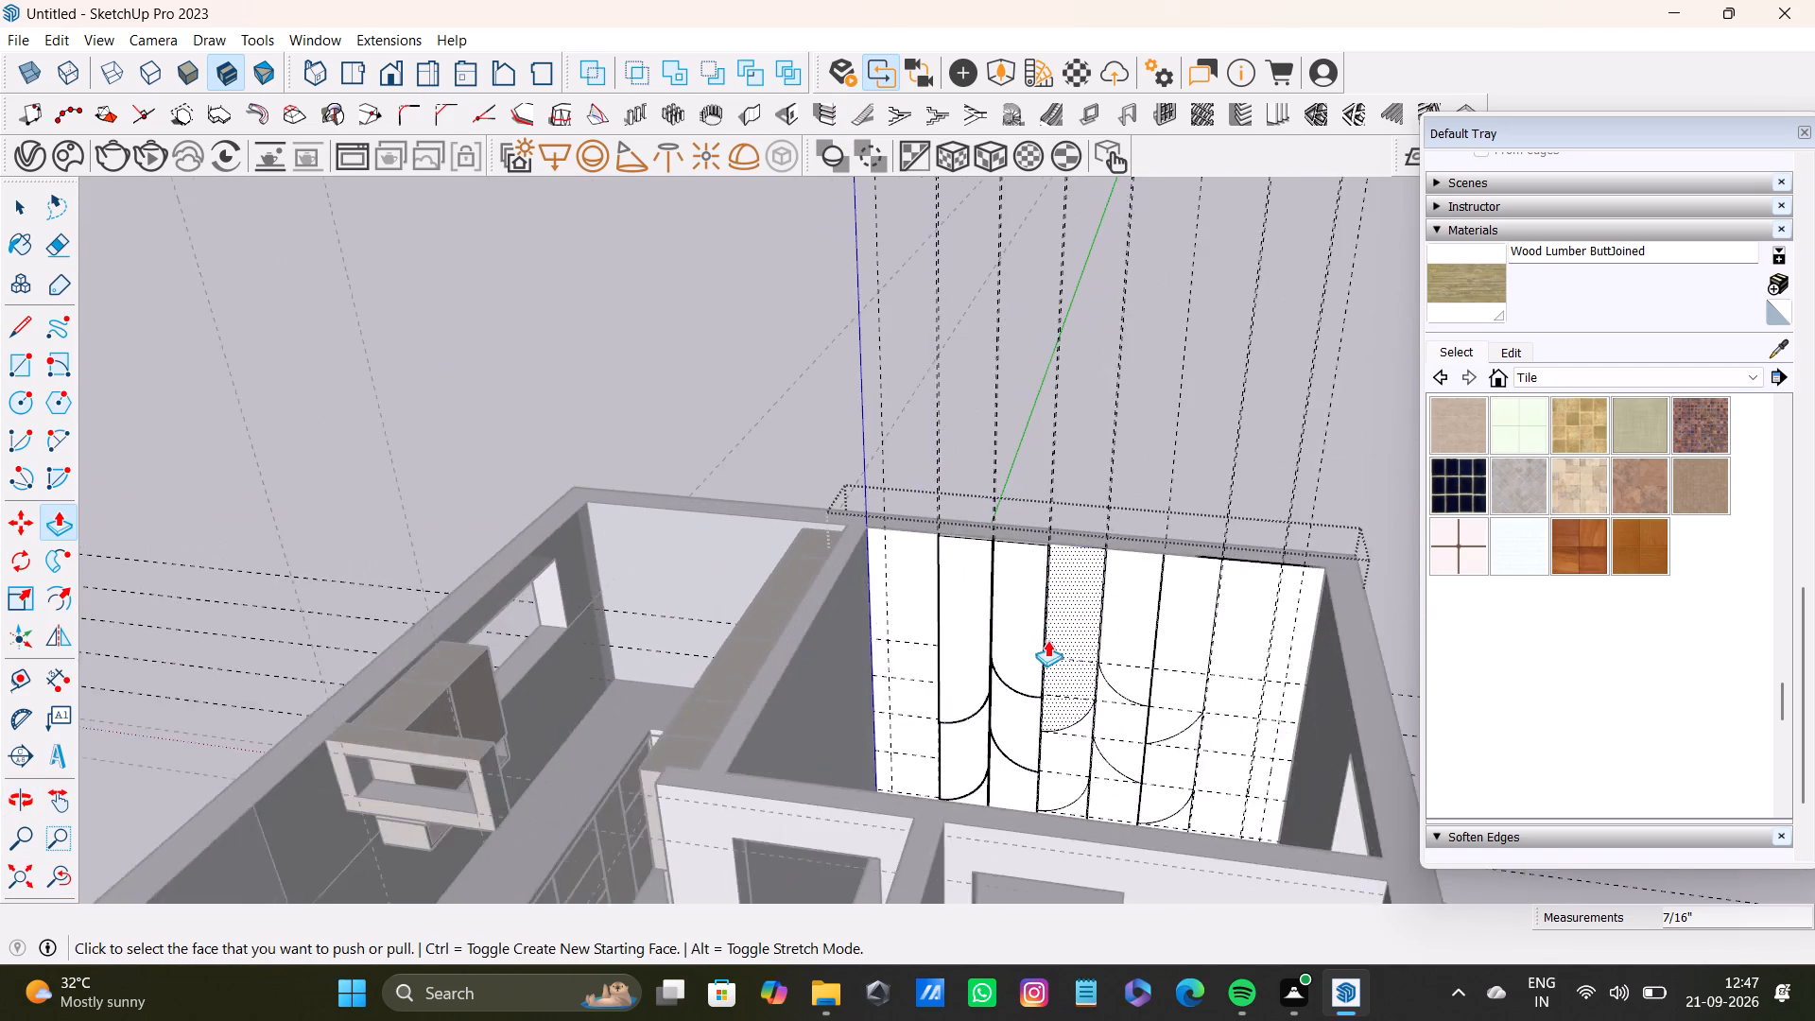
scroll(1047, 640, "up", 2)
middle_click_drag(1095, 676, 1123, 723)
scroll(1077, 658, "up", 4)
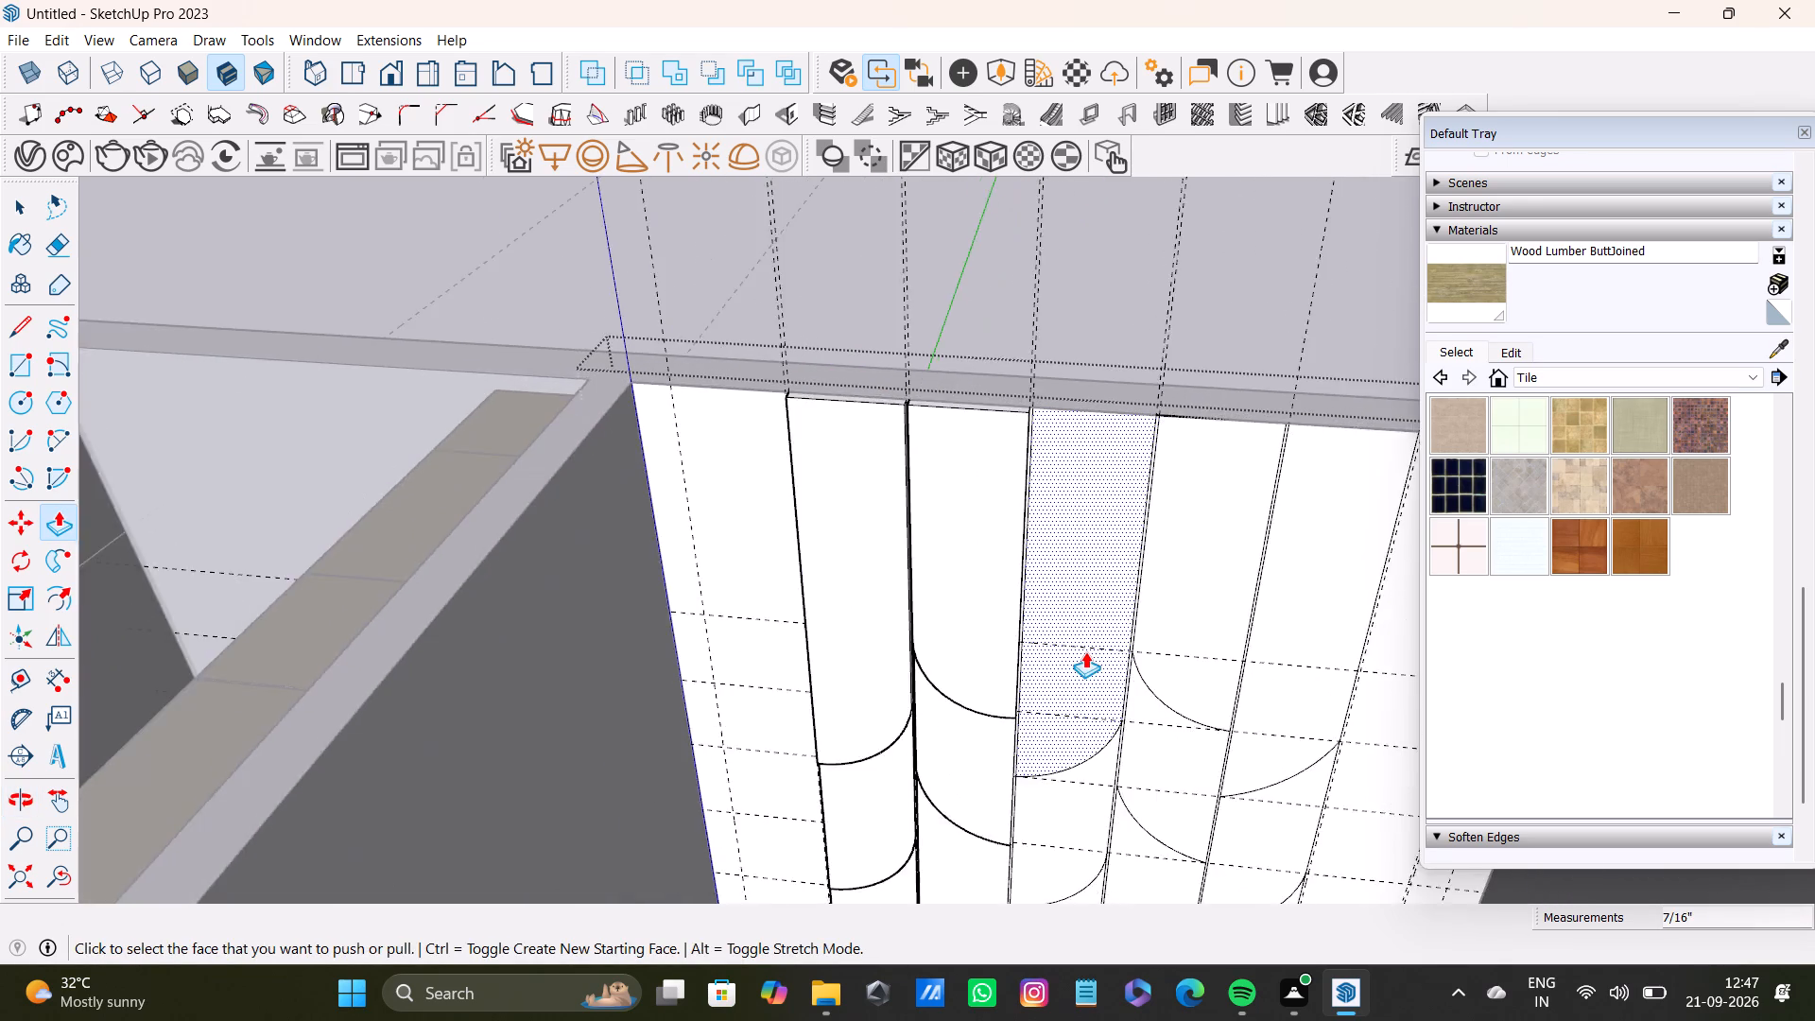
scroll(1085, 651, "up", 3)
left_click_drag(1082, 634, 961, 567)
middle_click_drag(1070, 744, 1009, 569, "shift")
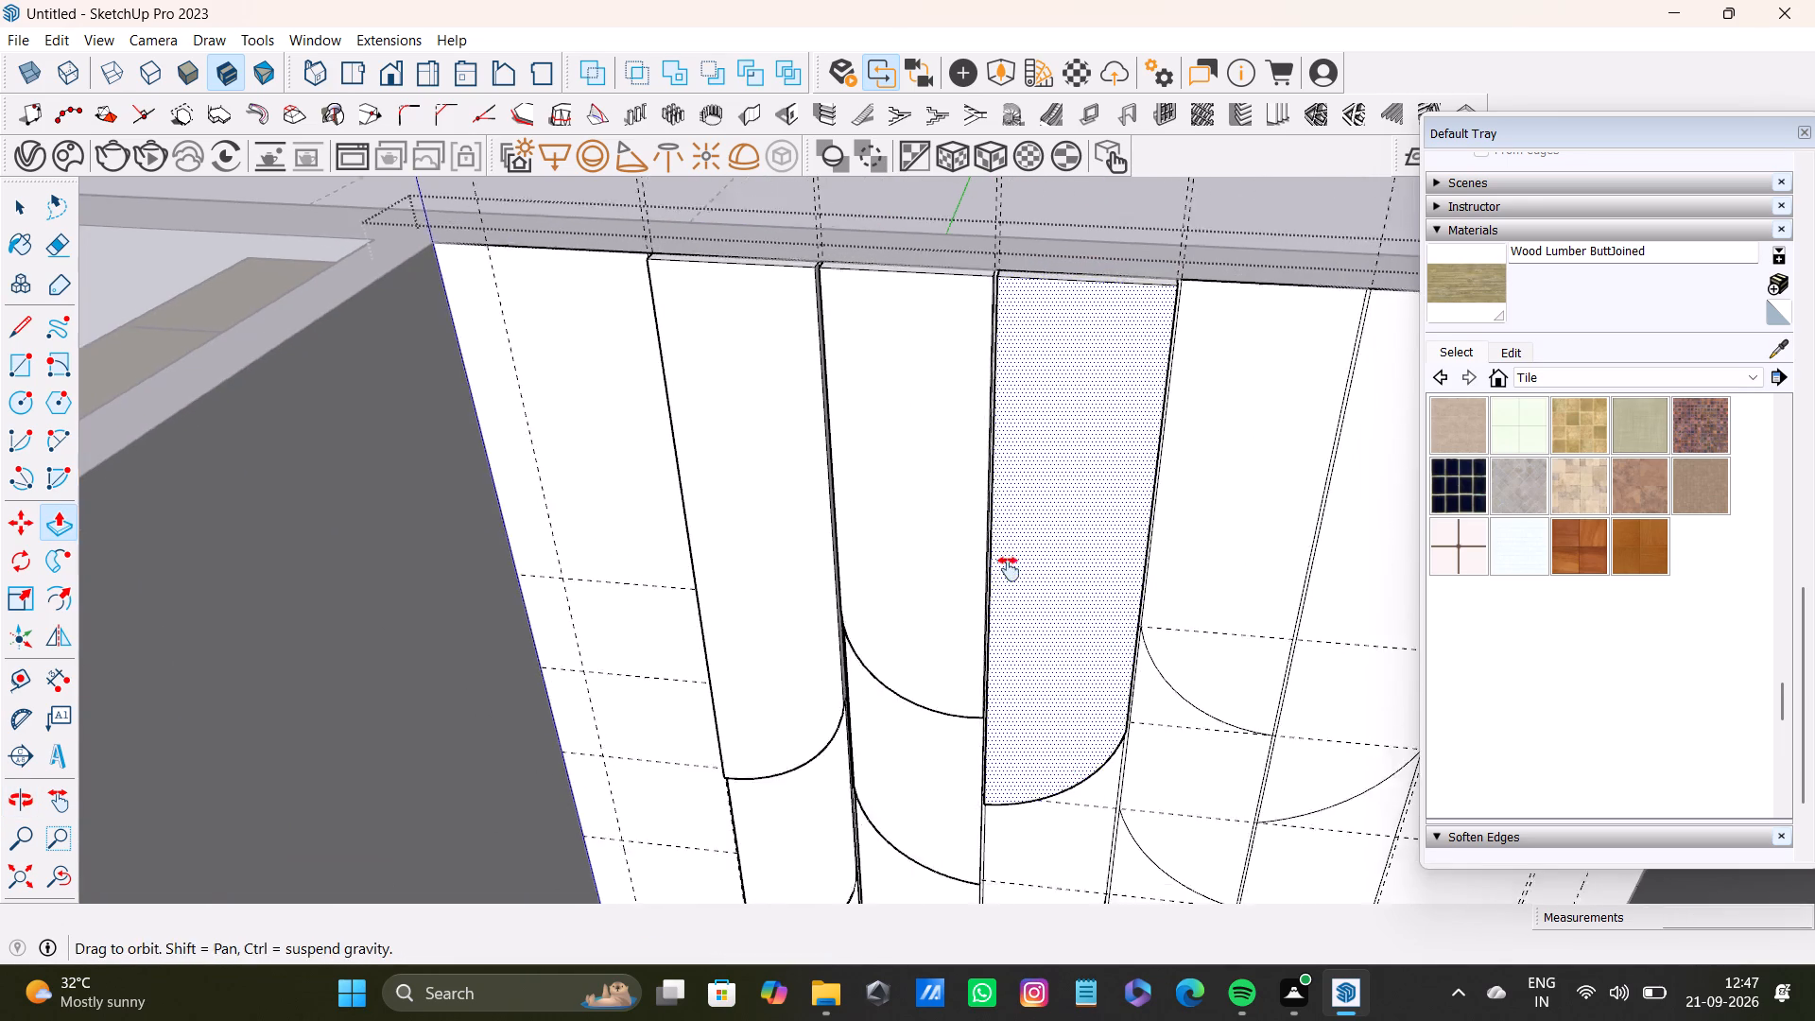
middle_click_drag(1009, 569, 979, 472, "shift")
scroll(1010, 583, "up", 3)
left_click_drag(961, 603, 816, 538)
middle_click_drag(1020, 799, 994, 571, "shift")
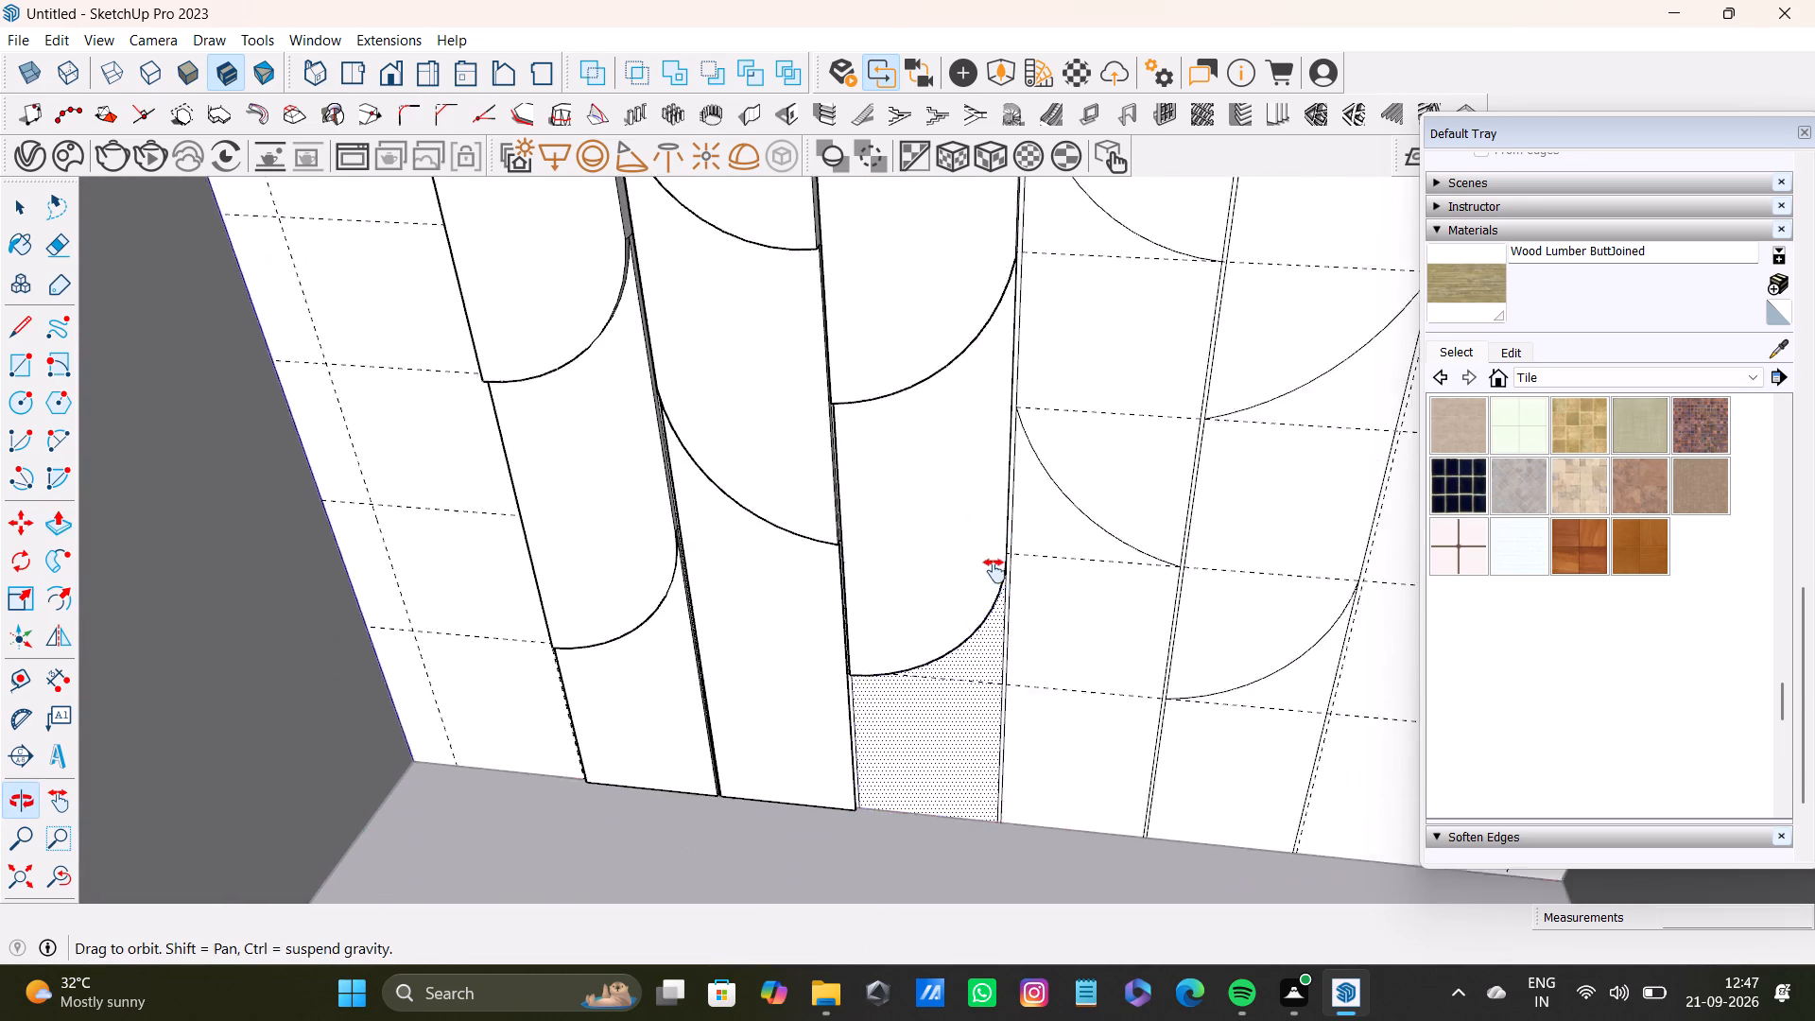
middle_click_drag(994, 571, 995, 570, "shift")
left_click_drag(967, 619, 773, 607)
Push/Pull the fifth panel's top, middle and bottom faces out from the wall, the middle one by about 3/4".
middle_click_drag(1133, 556, 1103, 834, "shift")
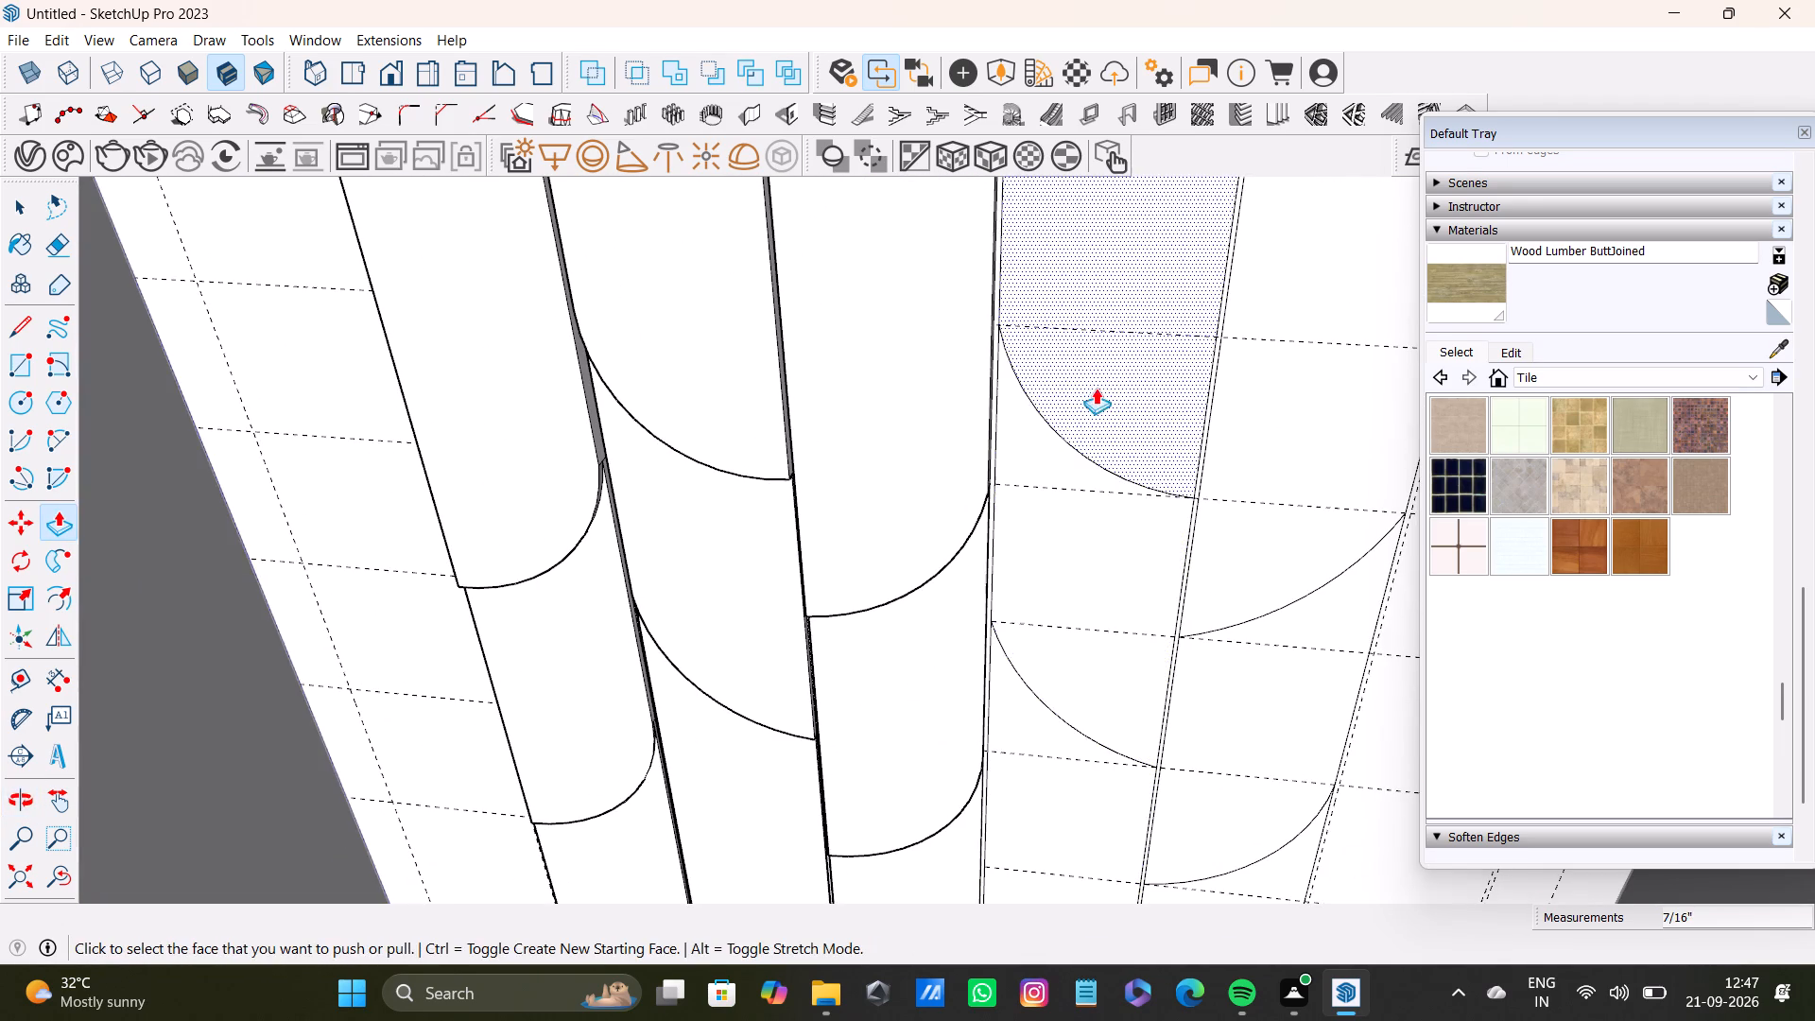
left_click_drag(1096, 372, 943, 359)
left_click_drag(1034, 504, 952, 579)
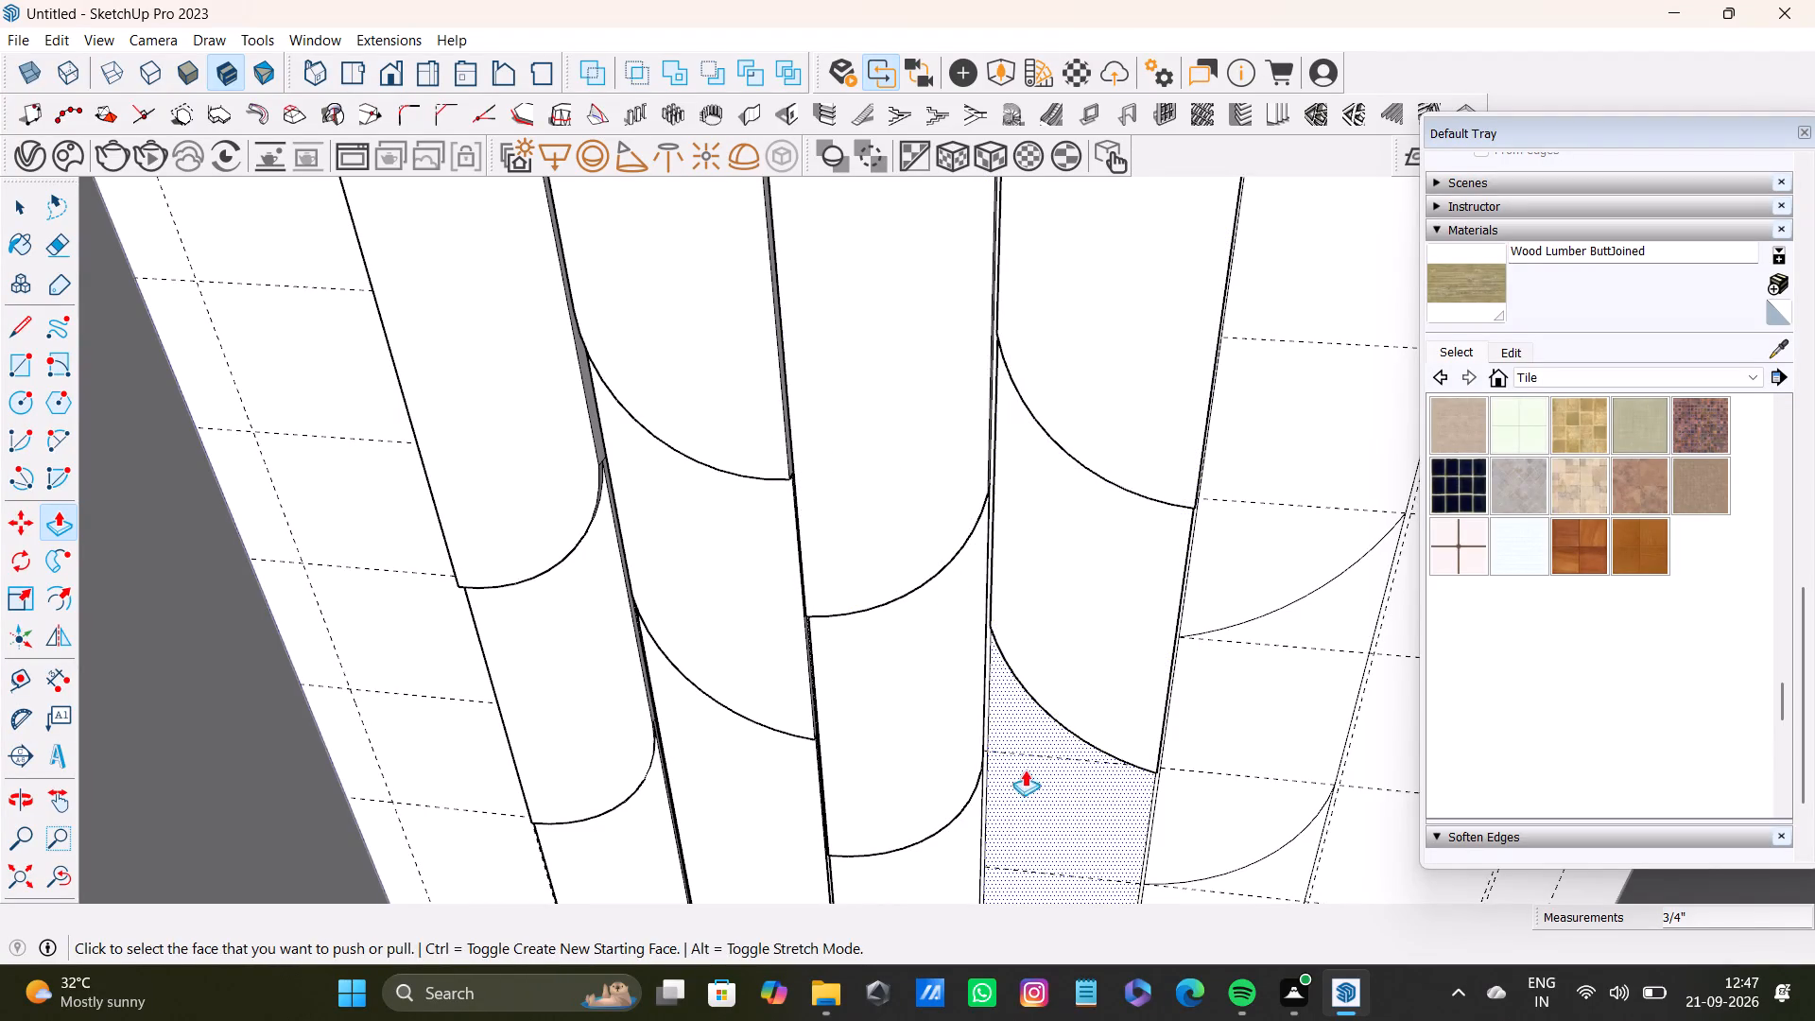
left_click_drag(1030, 780, 965, 857)
Push/Pull the sixth panel's three faces out from the wall, the top by about 1 9/16" and the bottom by about 7/16".
scroll(1005, 827, "down", 4)
middle_click_drag(1026, 800, 943, 691, "shift")
left_click_drag(1080, 463, 1004, 421)
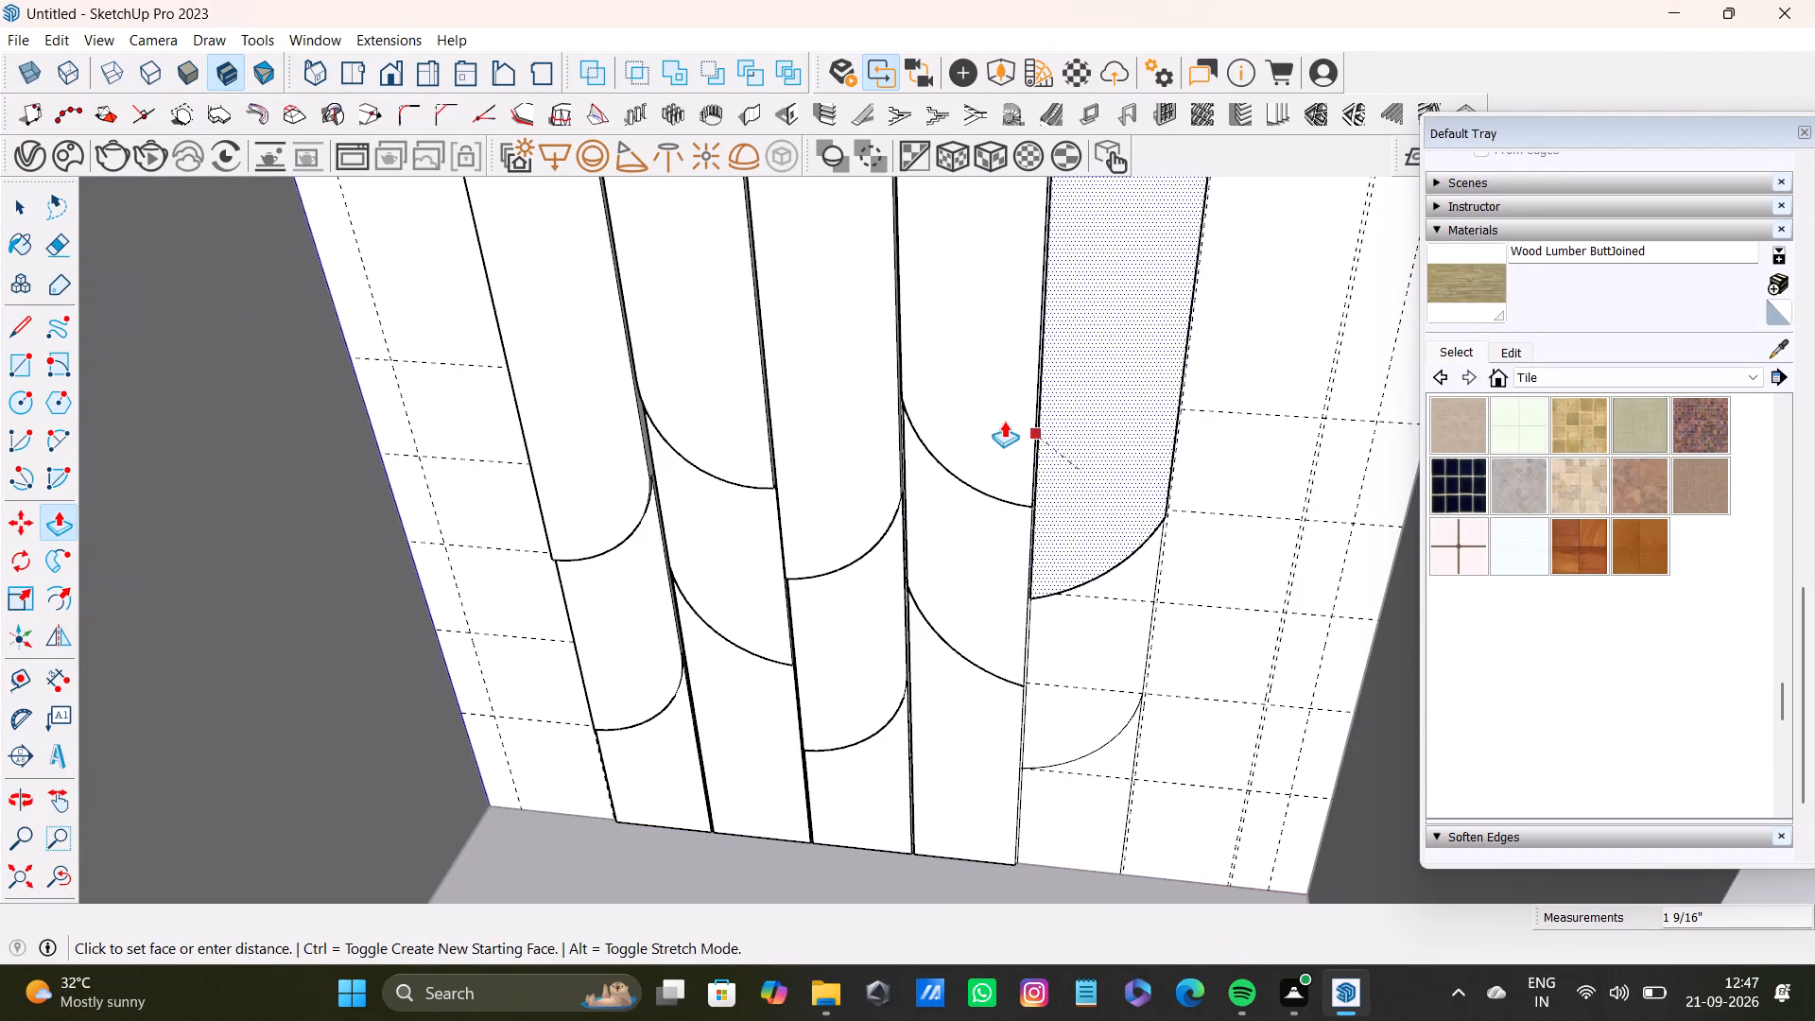
left_click_drag(1004, 421, 1004, 418)
left_click_drag(1059, 669, 962, 576)
left_click_drag(1066, 784, 997, 791)
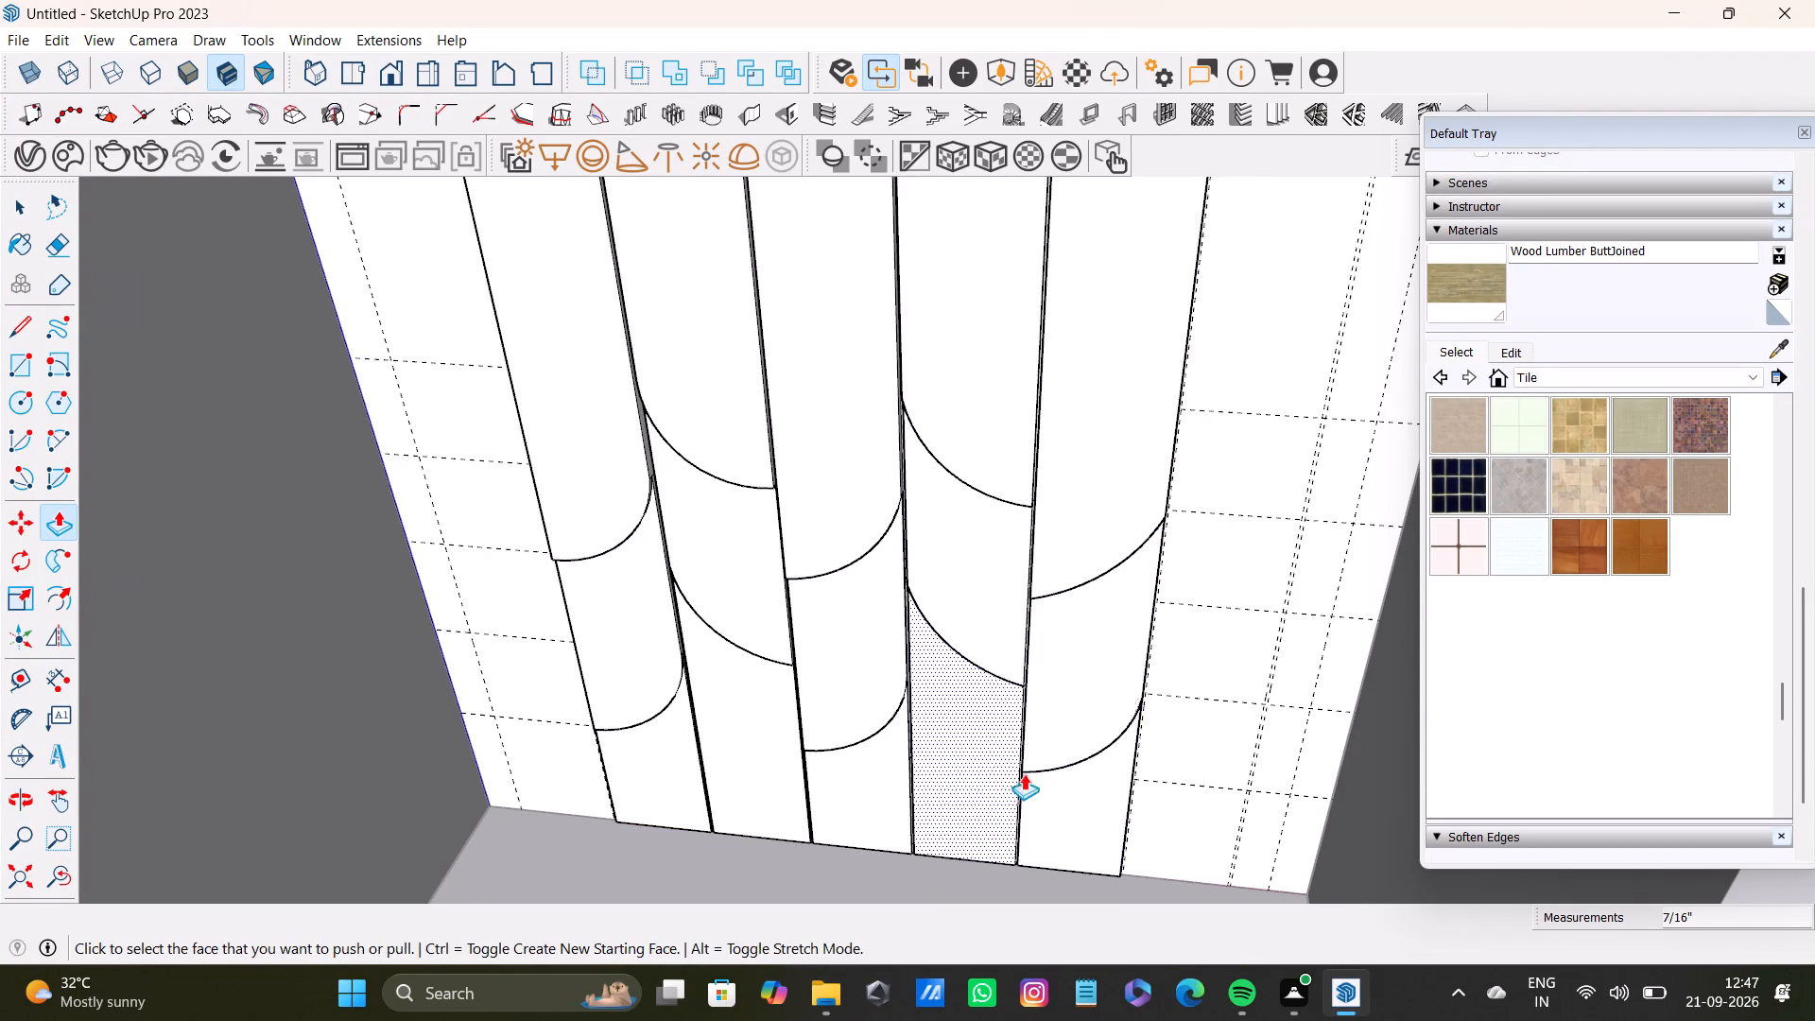
Close the back wall's group for editing and return to the whole model.
scroll(1059, 754, "down", 4)
middle_click_drag(1079, 730, 1374, 855, "shift")
scroll(1173, 794, "down", 4)
middle_click_drag(1179, 765, 831, 553, "shift")
middle_click_drag(926, 589, 1156, 735)
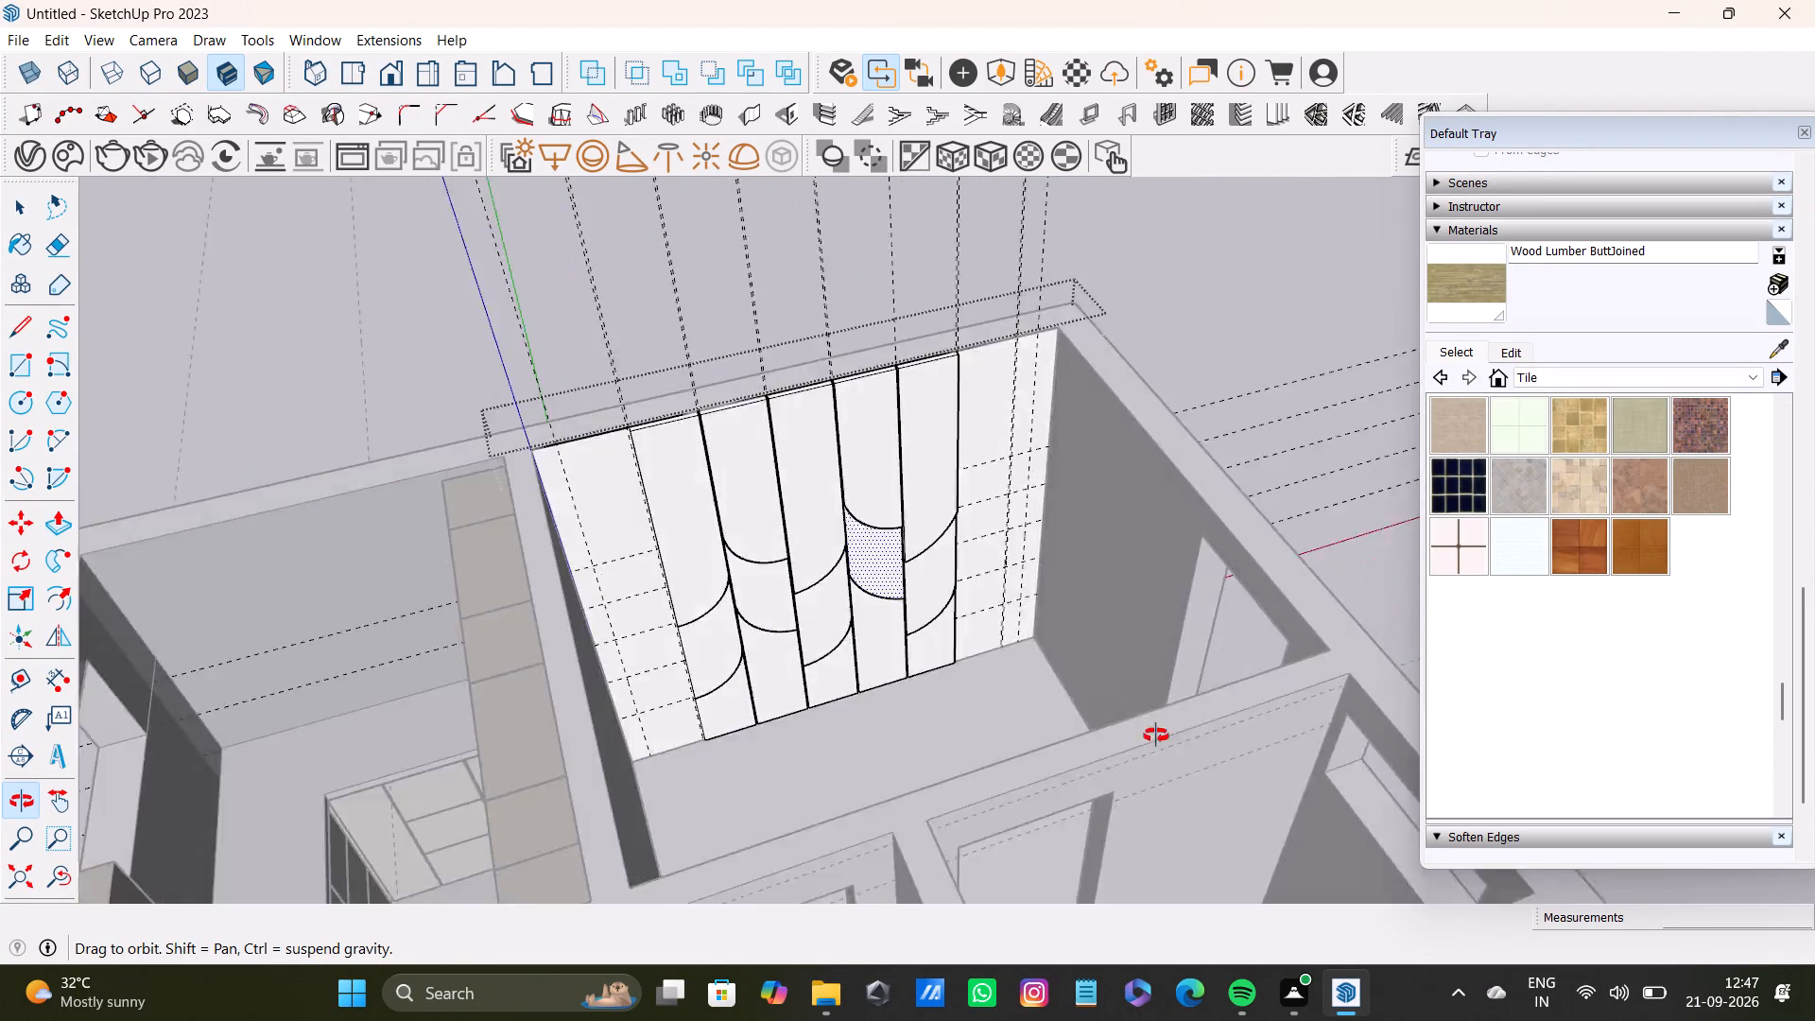
middle_click_drag(1156, 735, 938, 707)
key("space")
left_click(1262, 367)
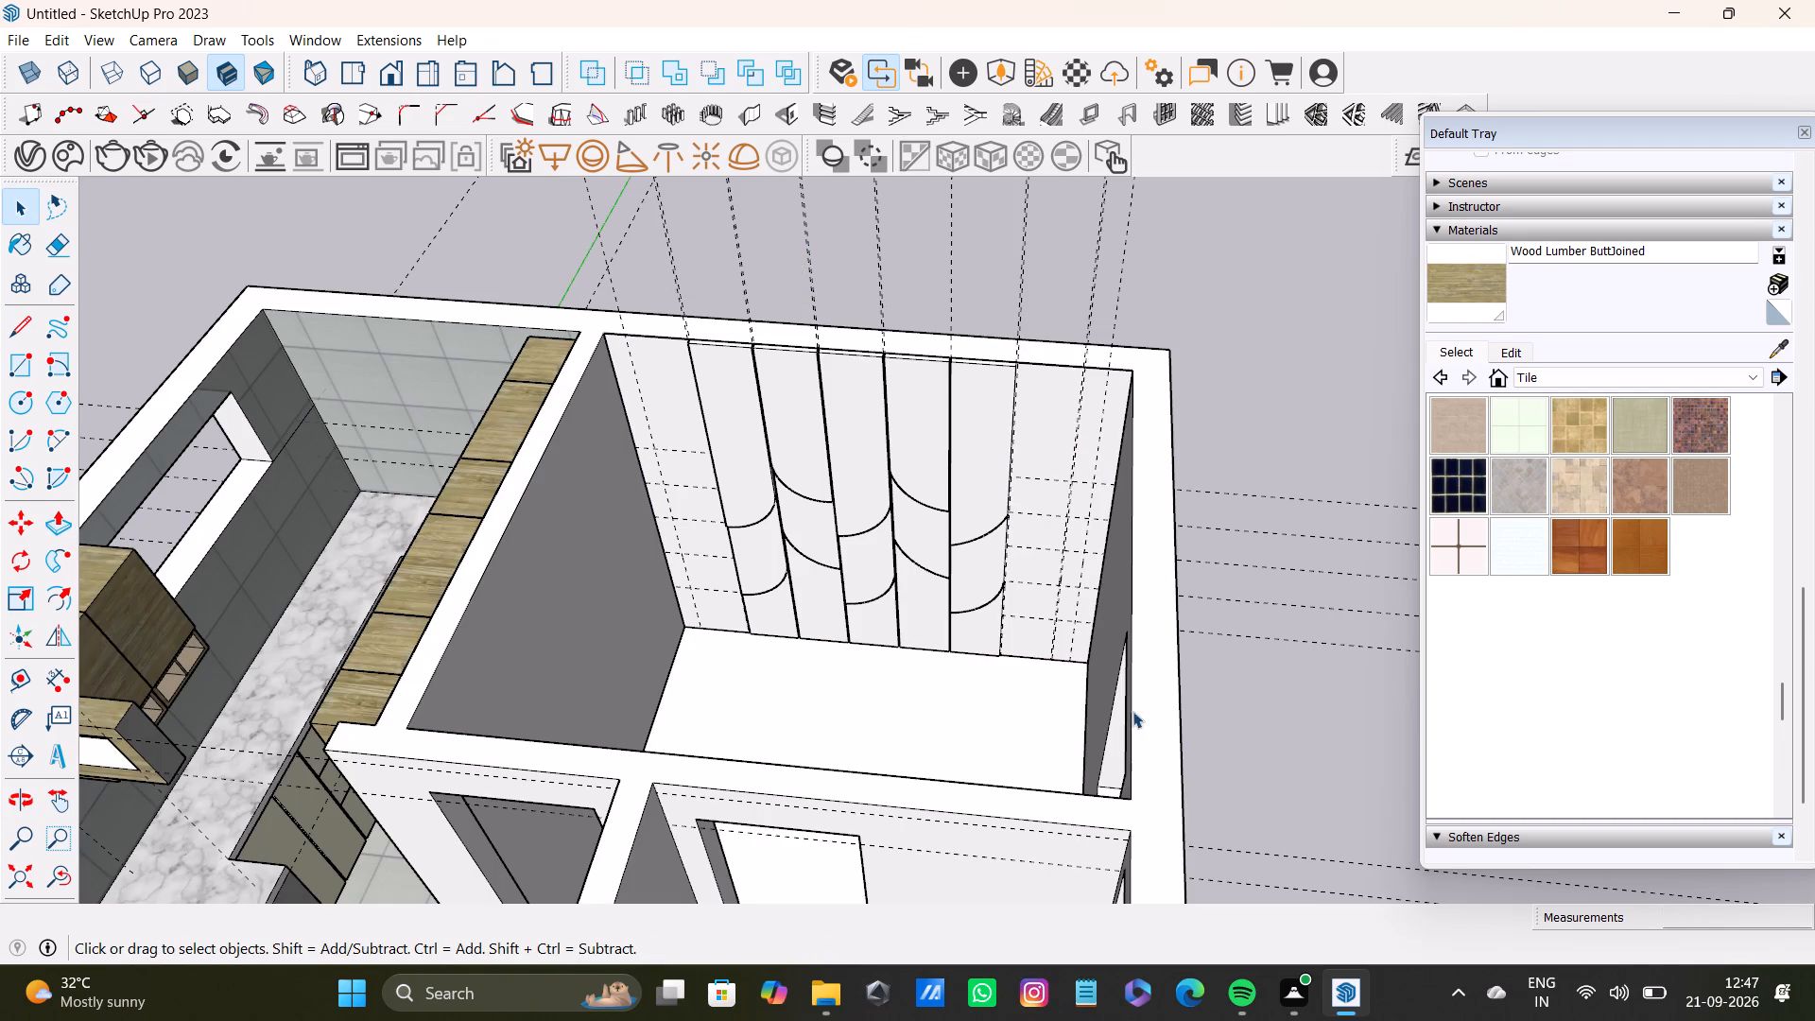
Examine the relief panels on the back wall and the adjoining rooms from several angles.
scroll(1052, 491, "up", 9)
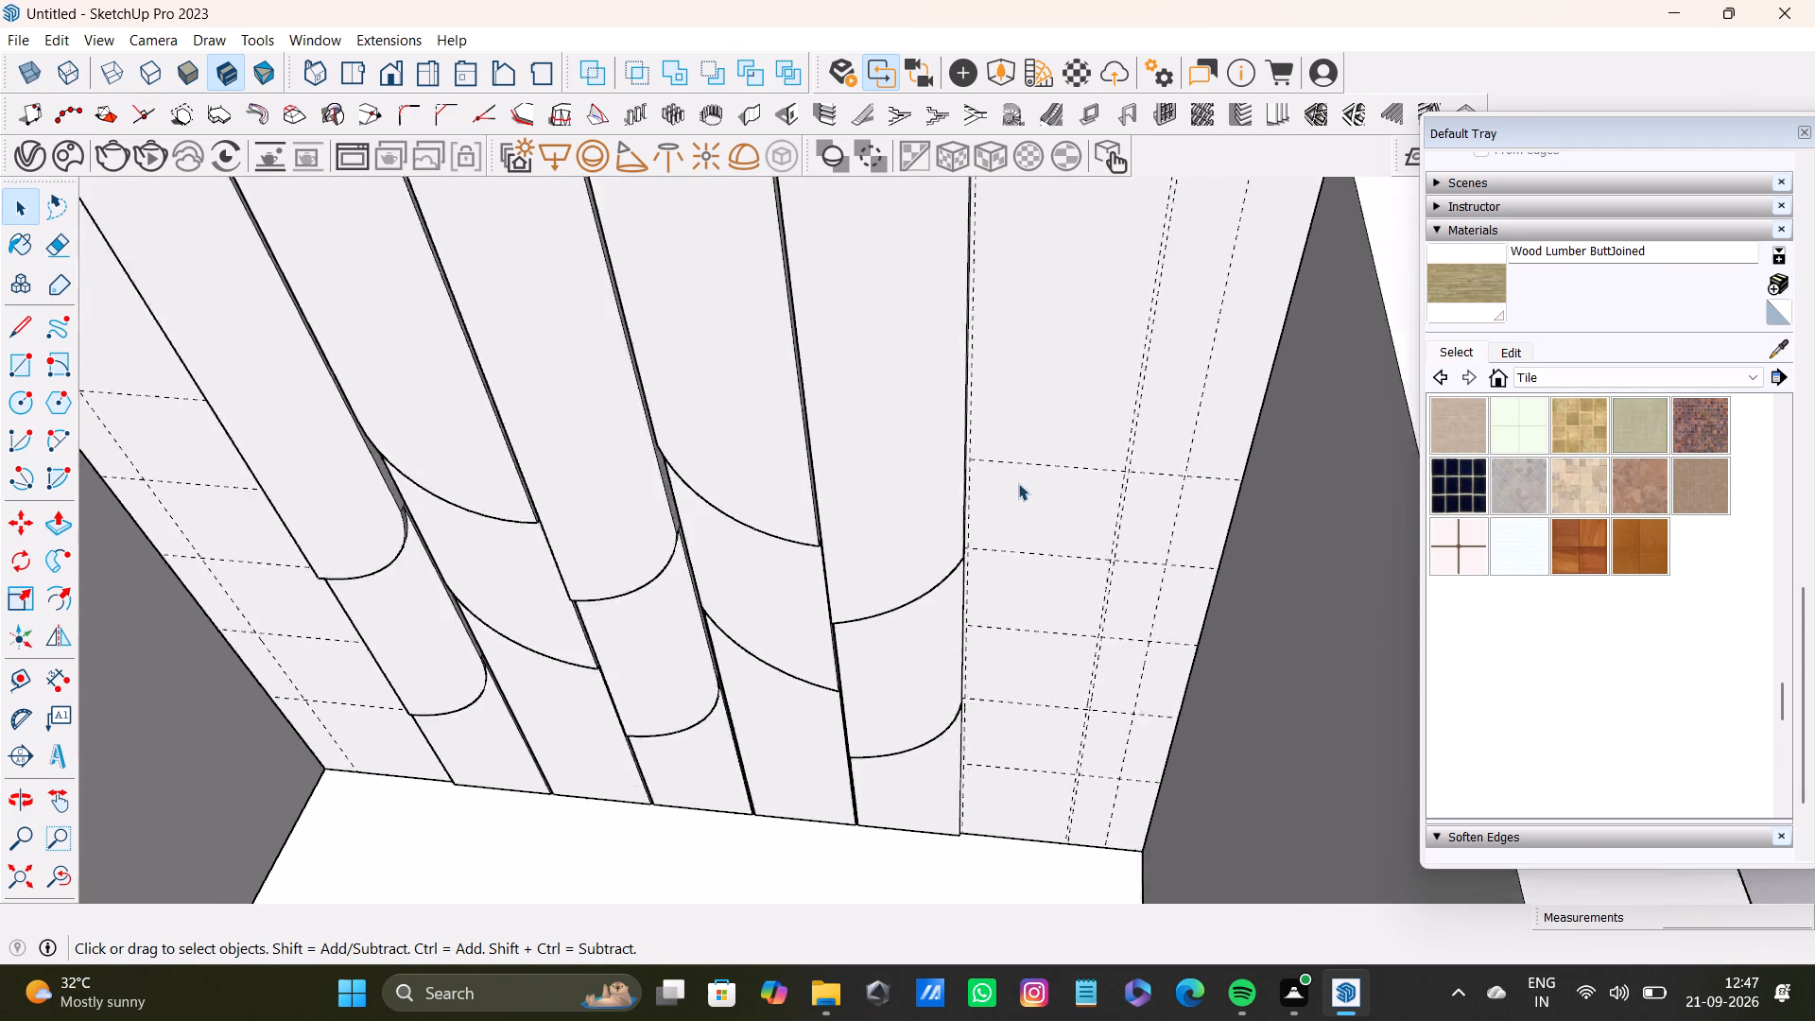
scroll(1018, 483, "up", 1)
scroll(1025, 505, "down", 8)
triple_click(1087, 413)
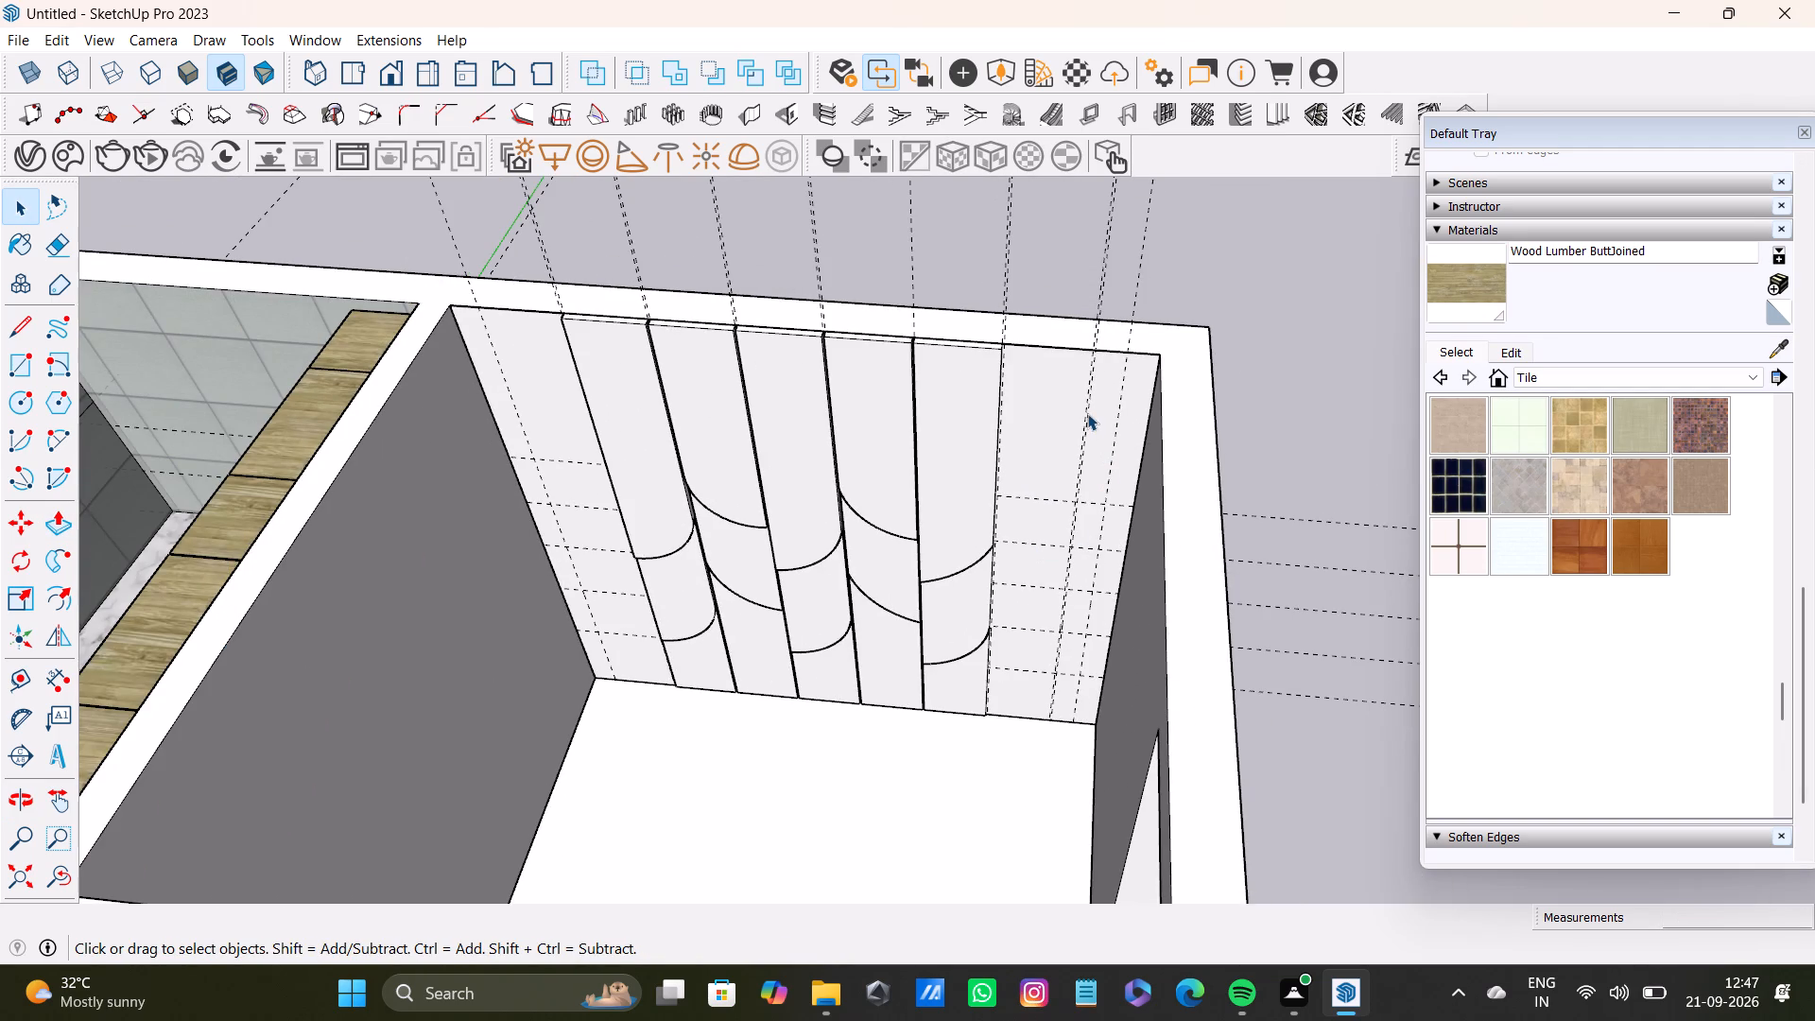
left_click(1061, 406)
left_click(1374, 409)
middle_click_drag(1343, 508, 1047, 489, "shift")
middle_click_drag(1018, 508, 1379, 470)
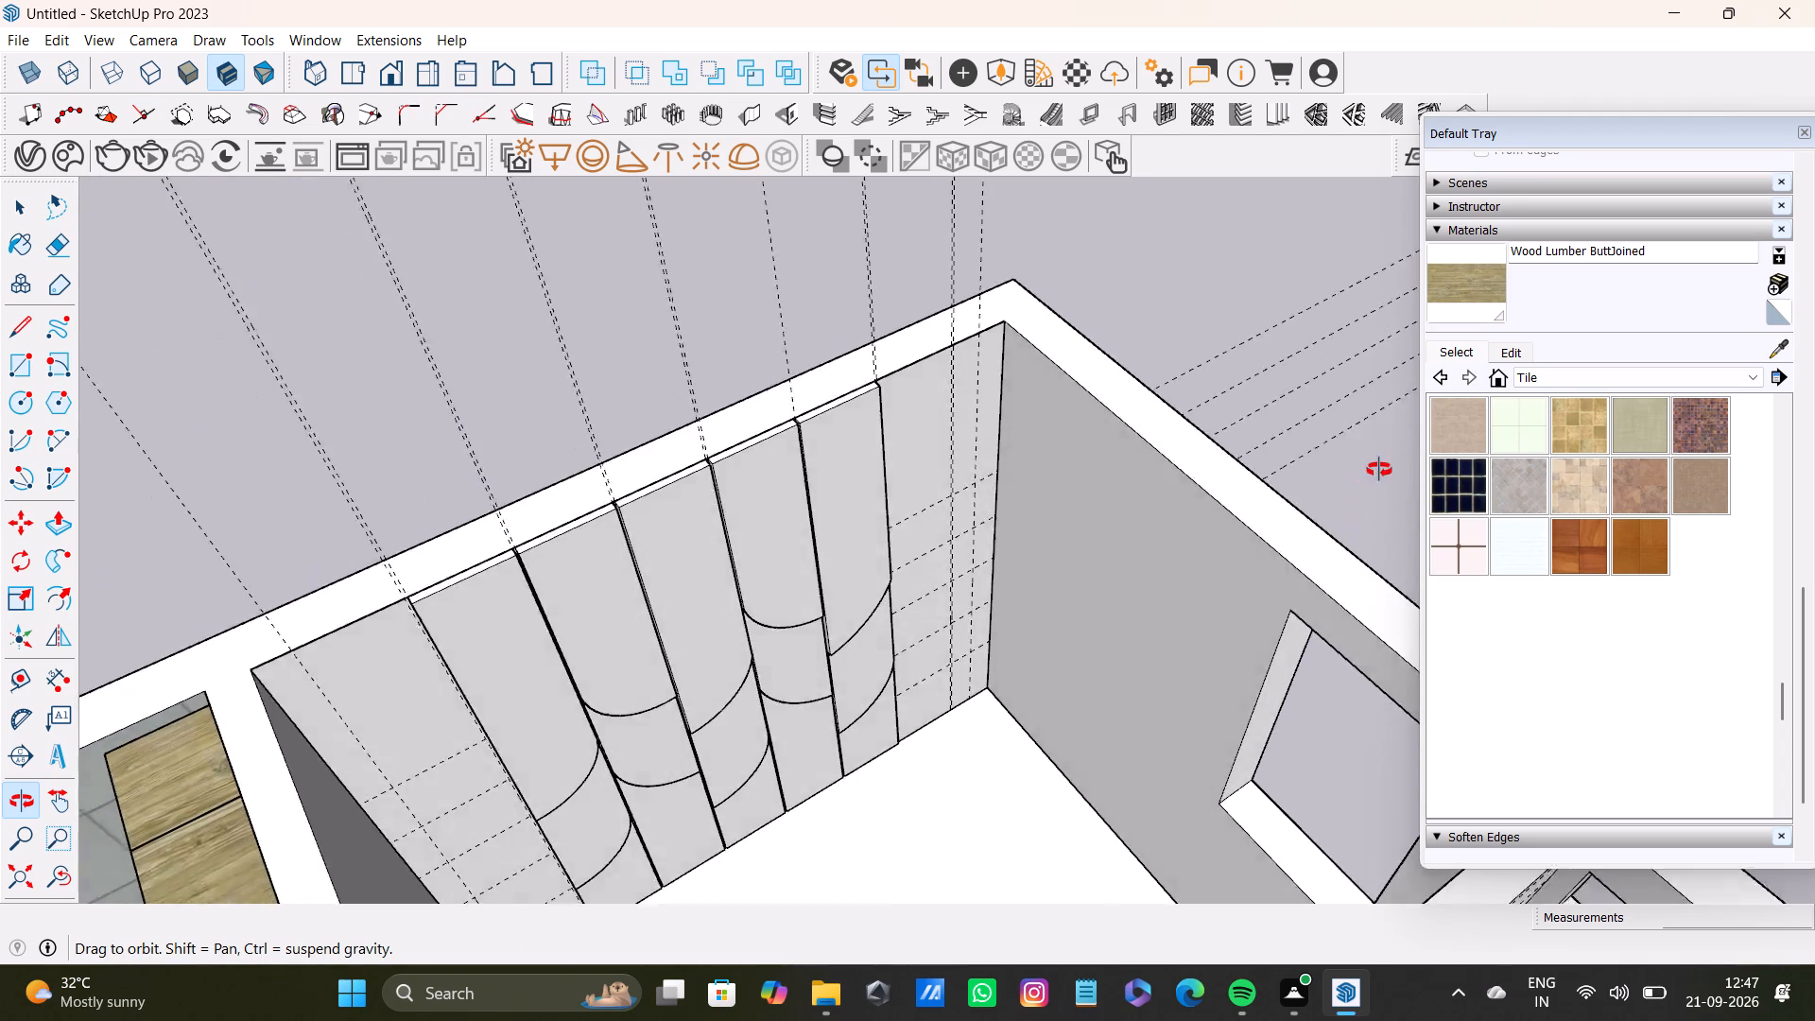
middle_click_drag(1379, 470, 1111, 543)
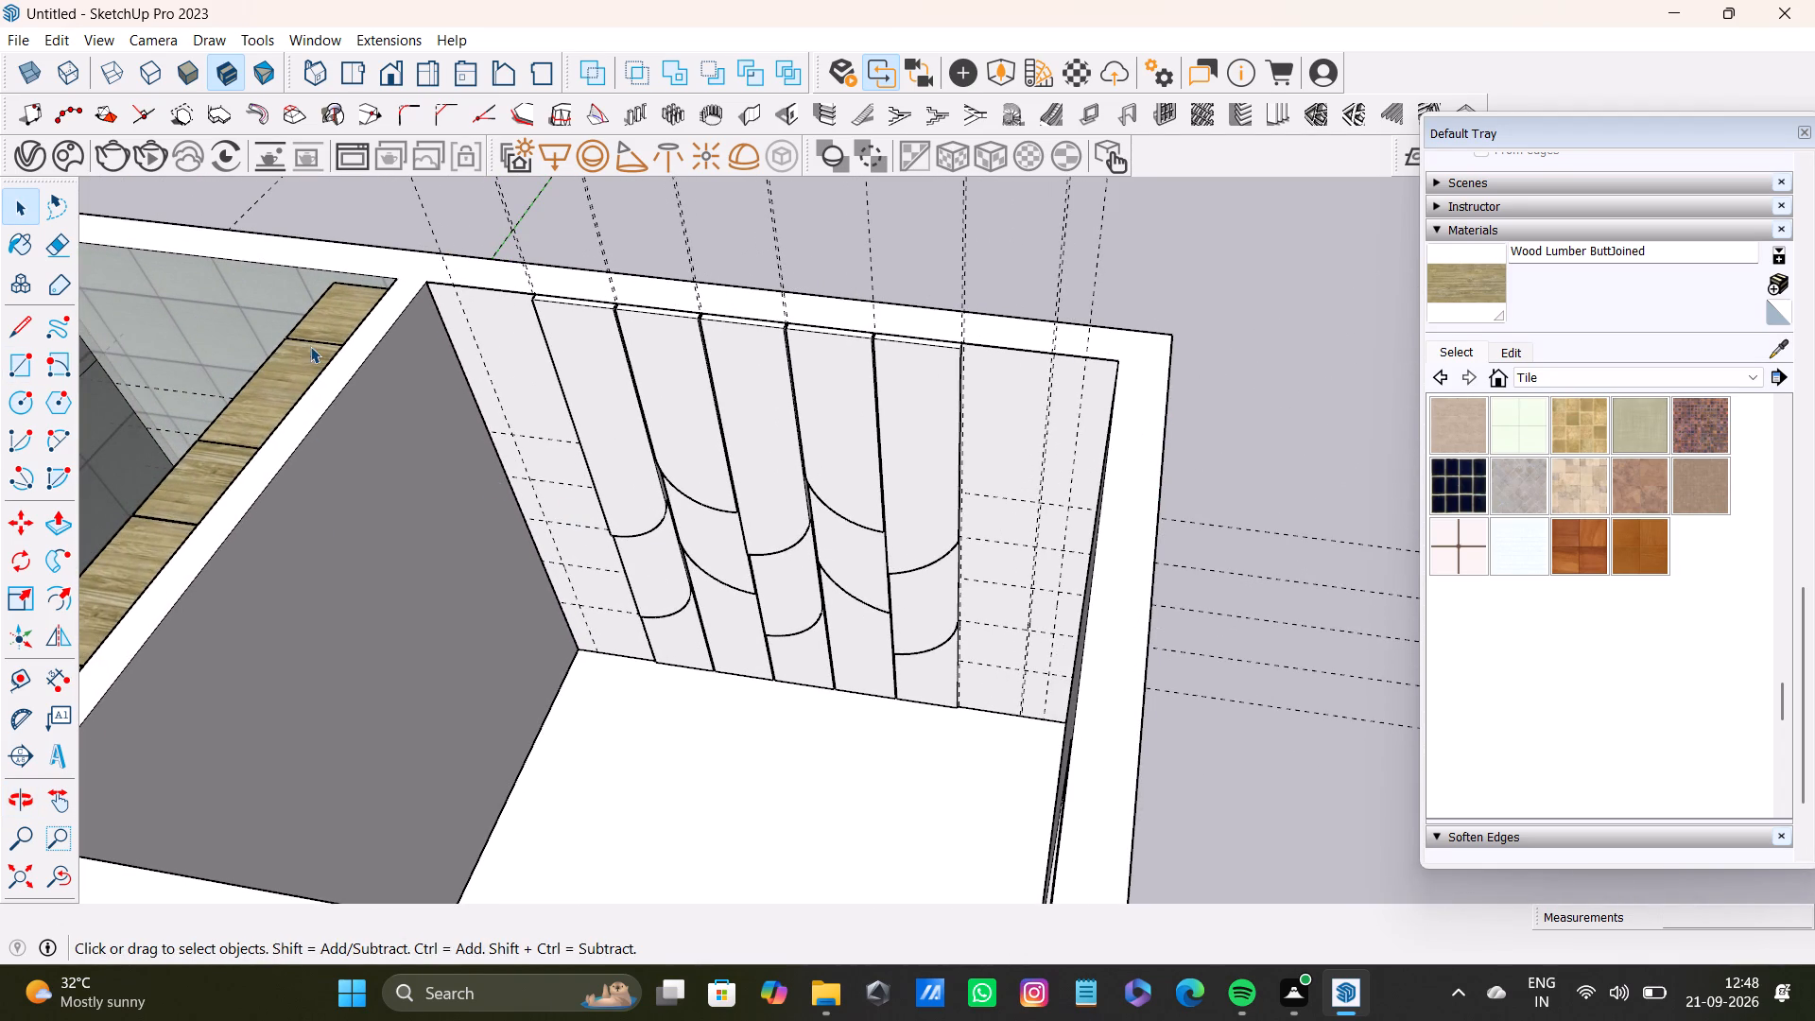
scroll(649, 625, "down", 8)
middle_click_drag(644, 656, 1110, 533)
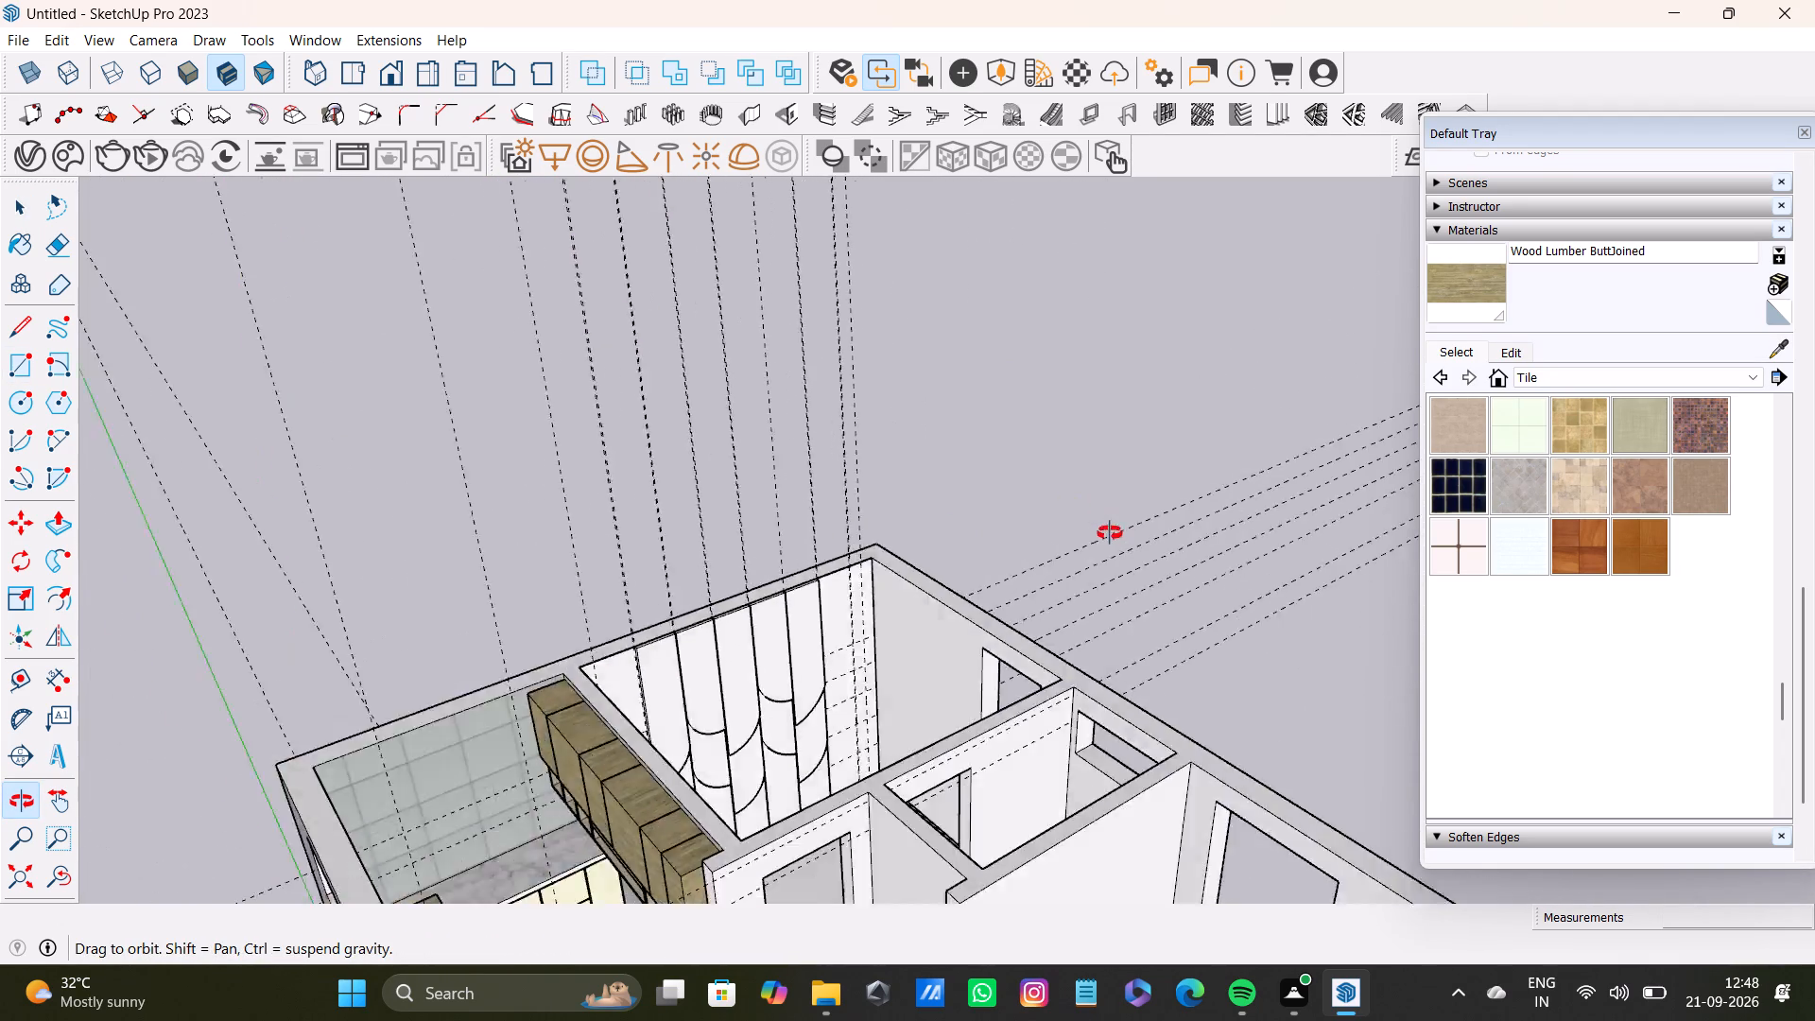
middle_click_drag(1110, 533, 1079, 580)
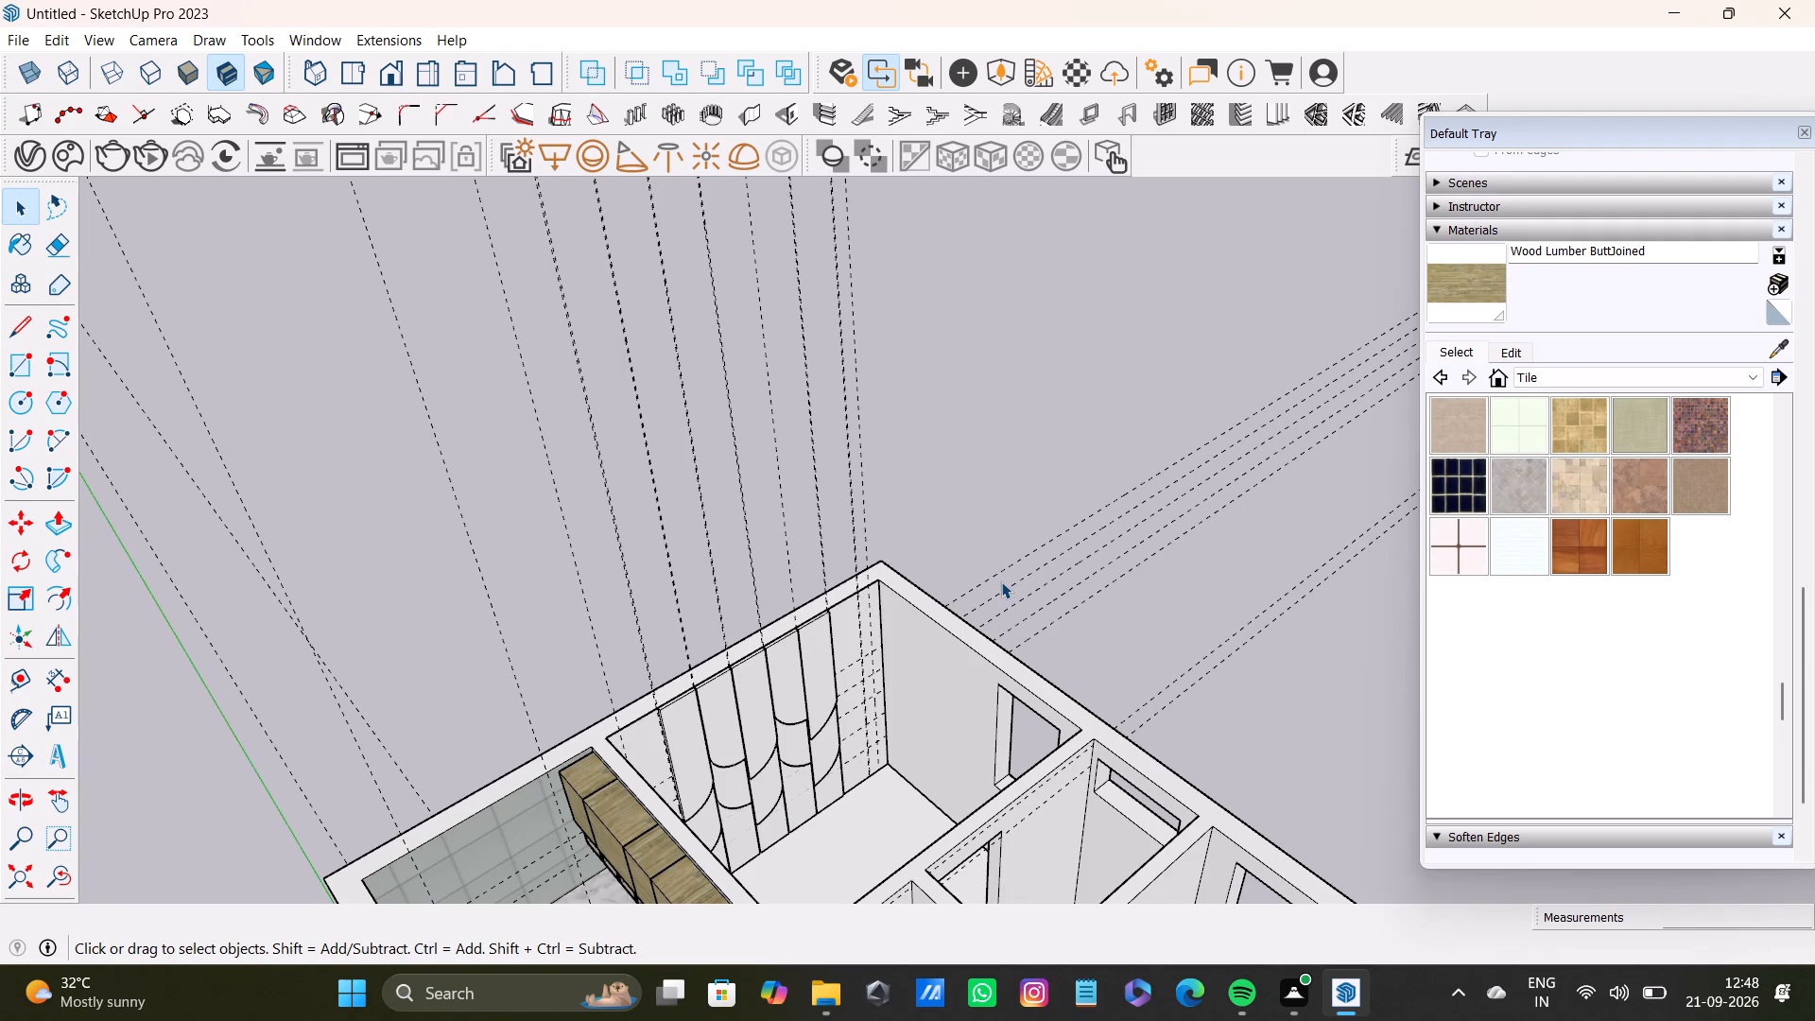
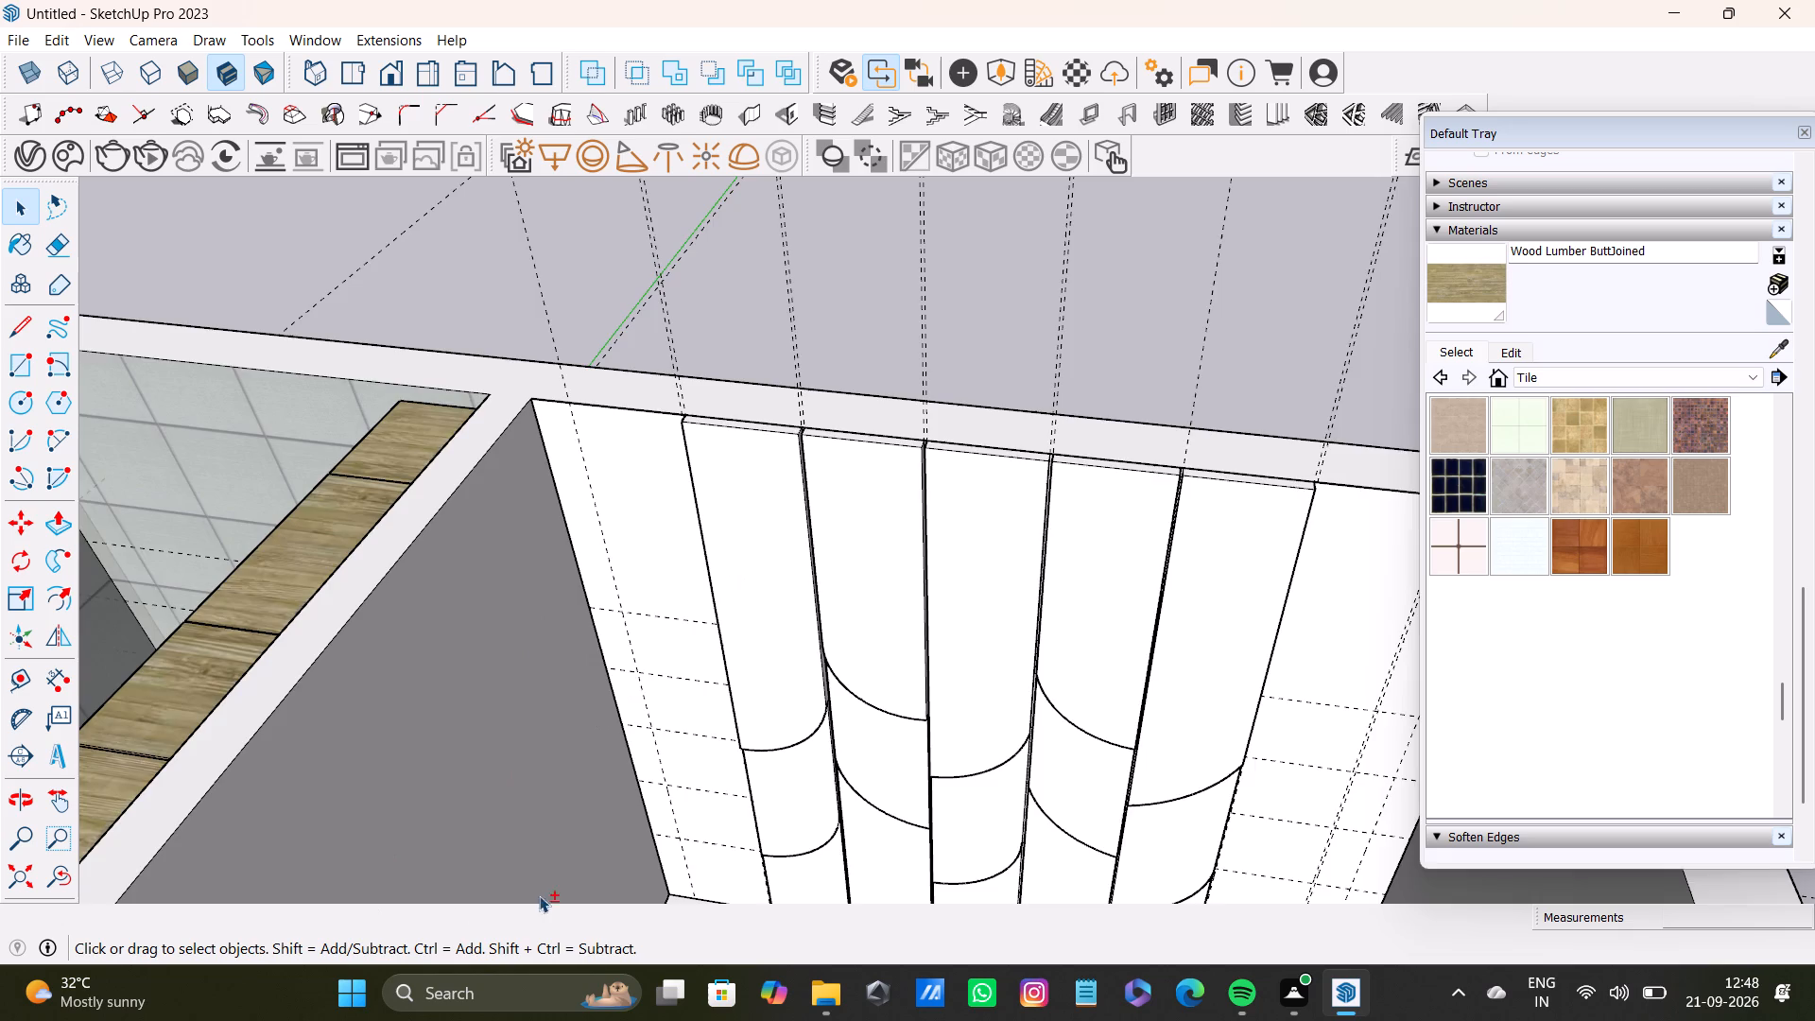
Push/Pull the doorway's narrow jamb face beside the adjoining room's plain side wall to narrow the opening.
scroll(622, 774, "down", 9, "shift")
middle_click_drag(711, 649, 205, 663, "shift")
scroll(485, 582, "up", 3)
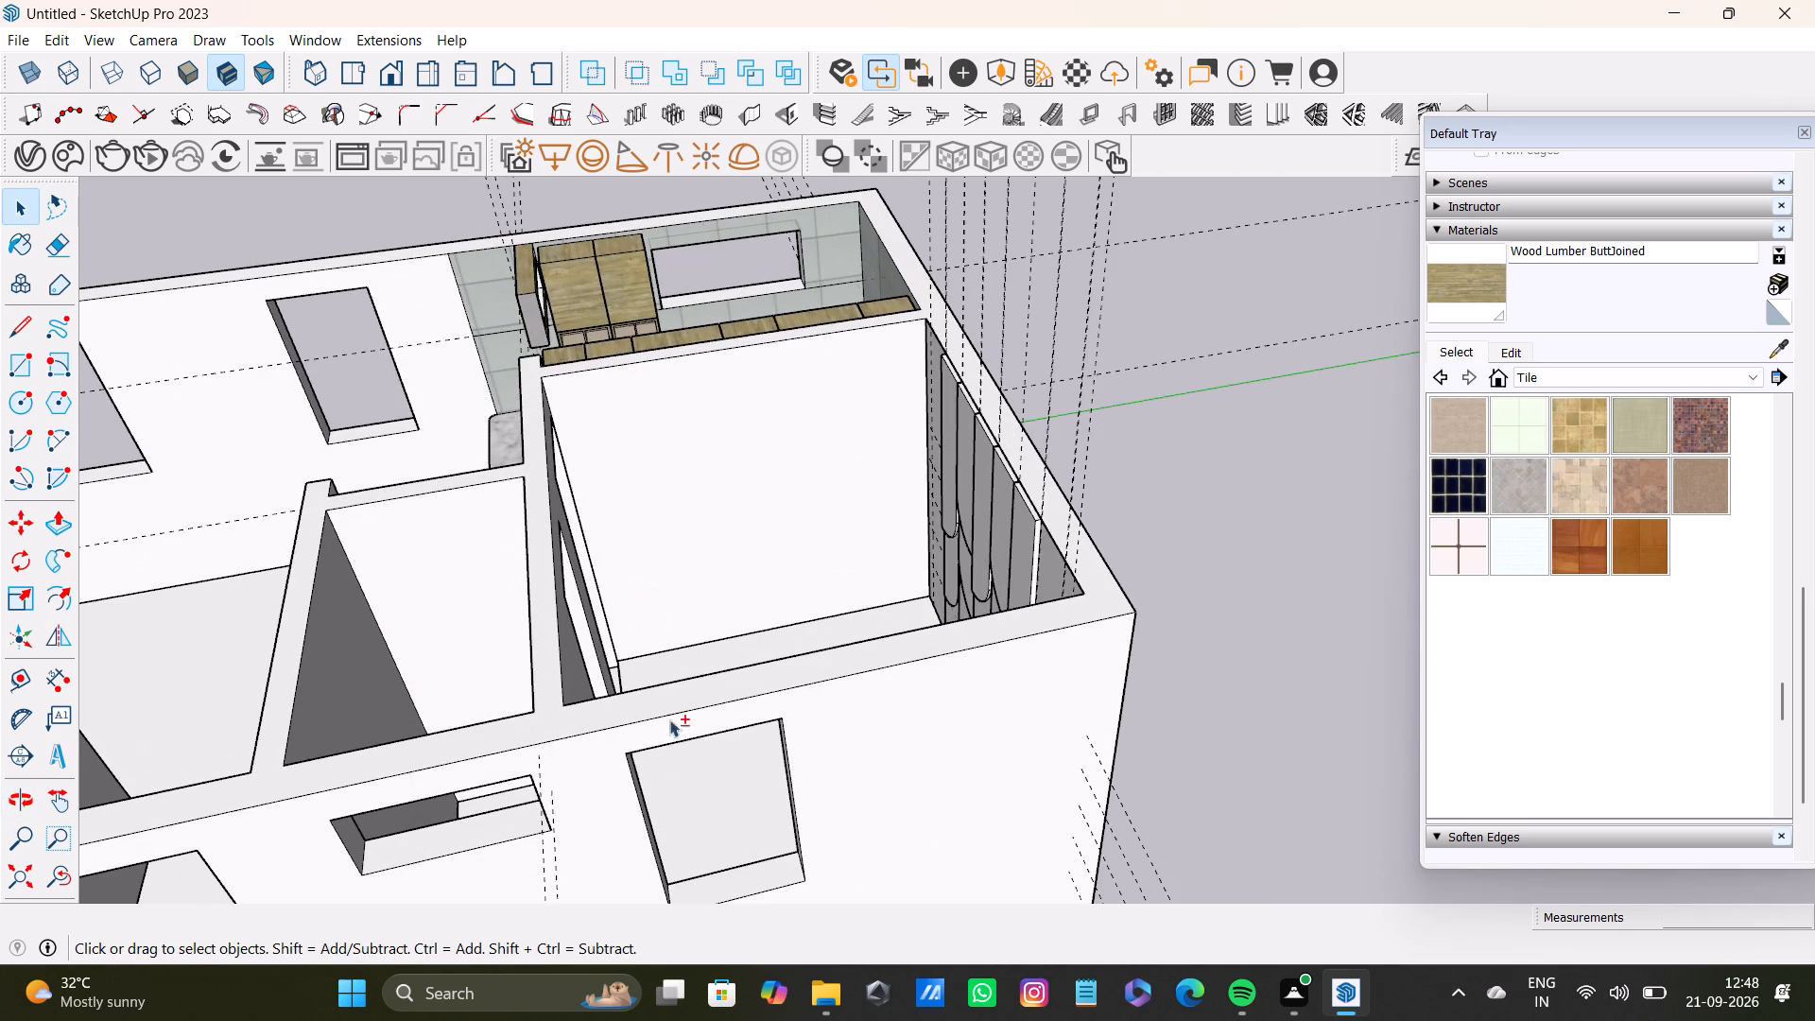
middle_click_drag(681, 632, 599, 794)
scroll(564, 653, "up", 4)
middle_click_drag(592, 629, 432, 638)
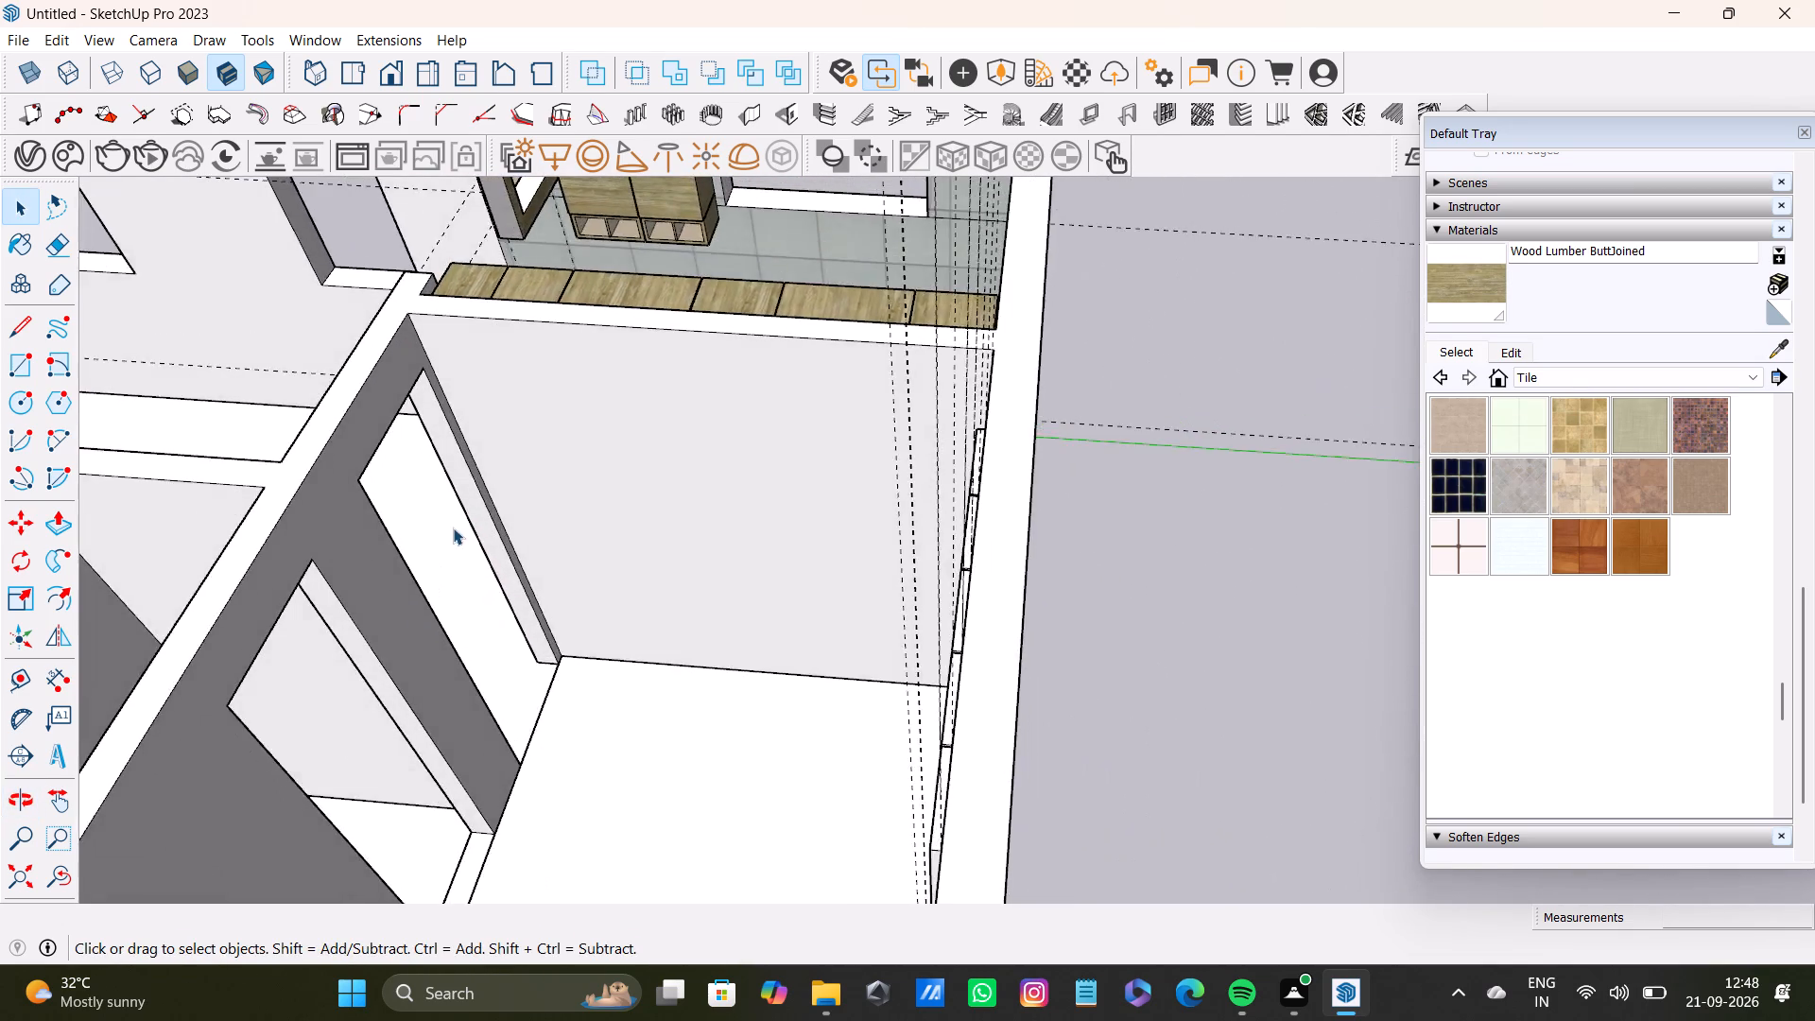
scroll(453, 528, "up", 3)
left_click(486, 511)
key("p")
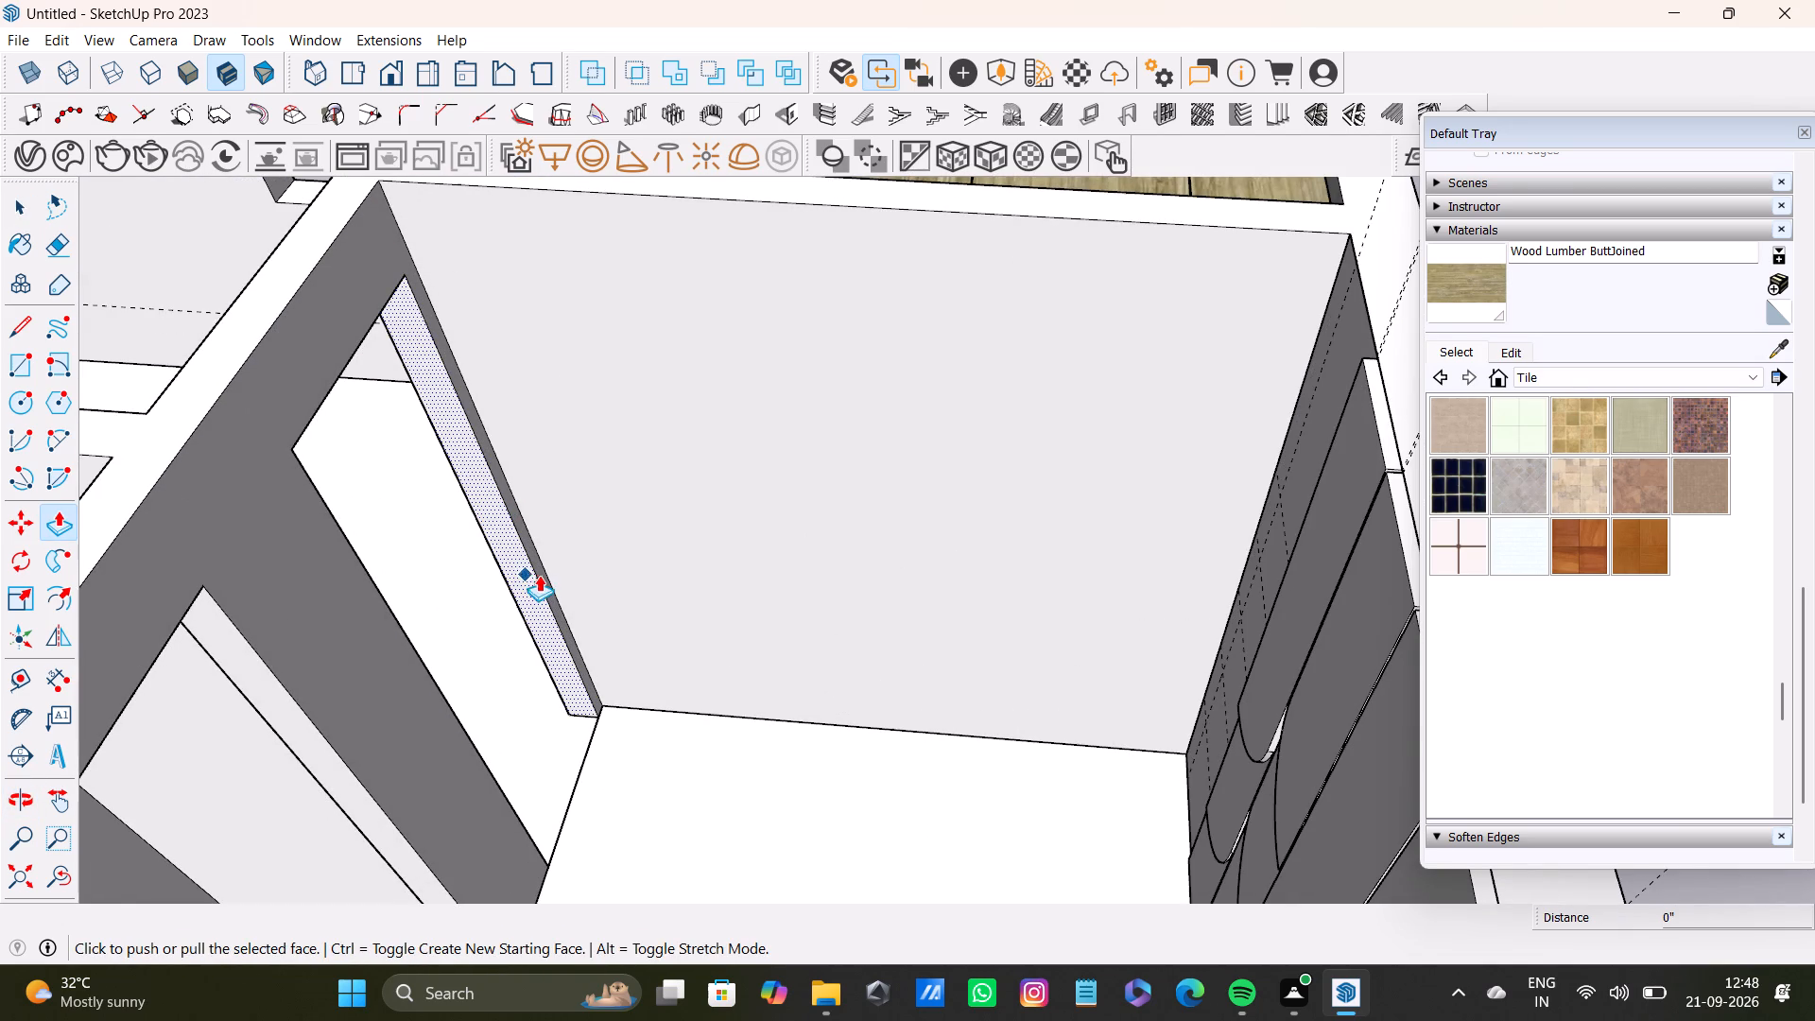
left_click_drag(539, 575, 518, 594)
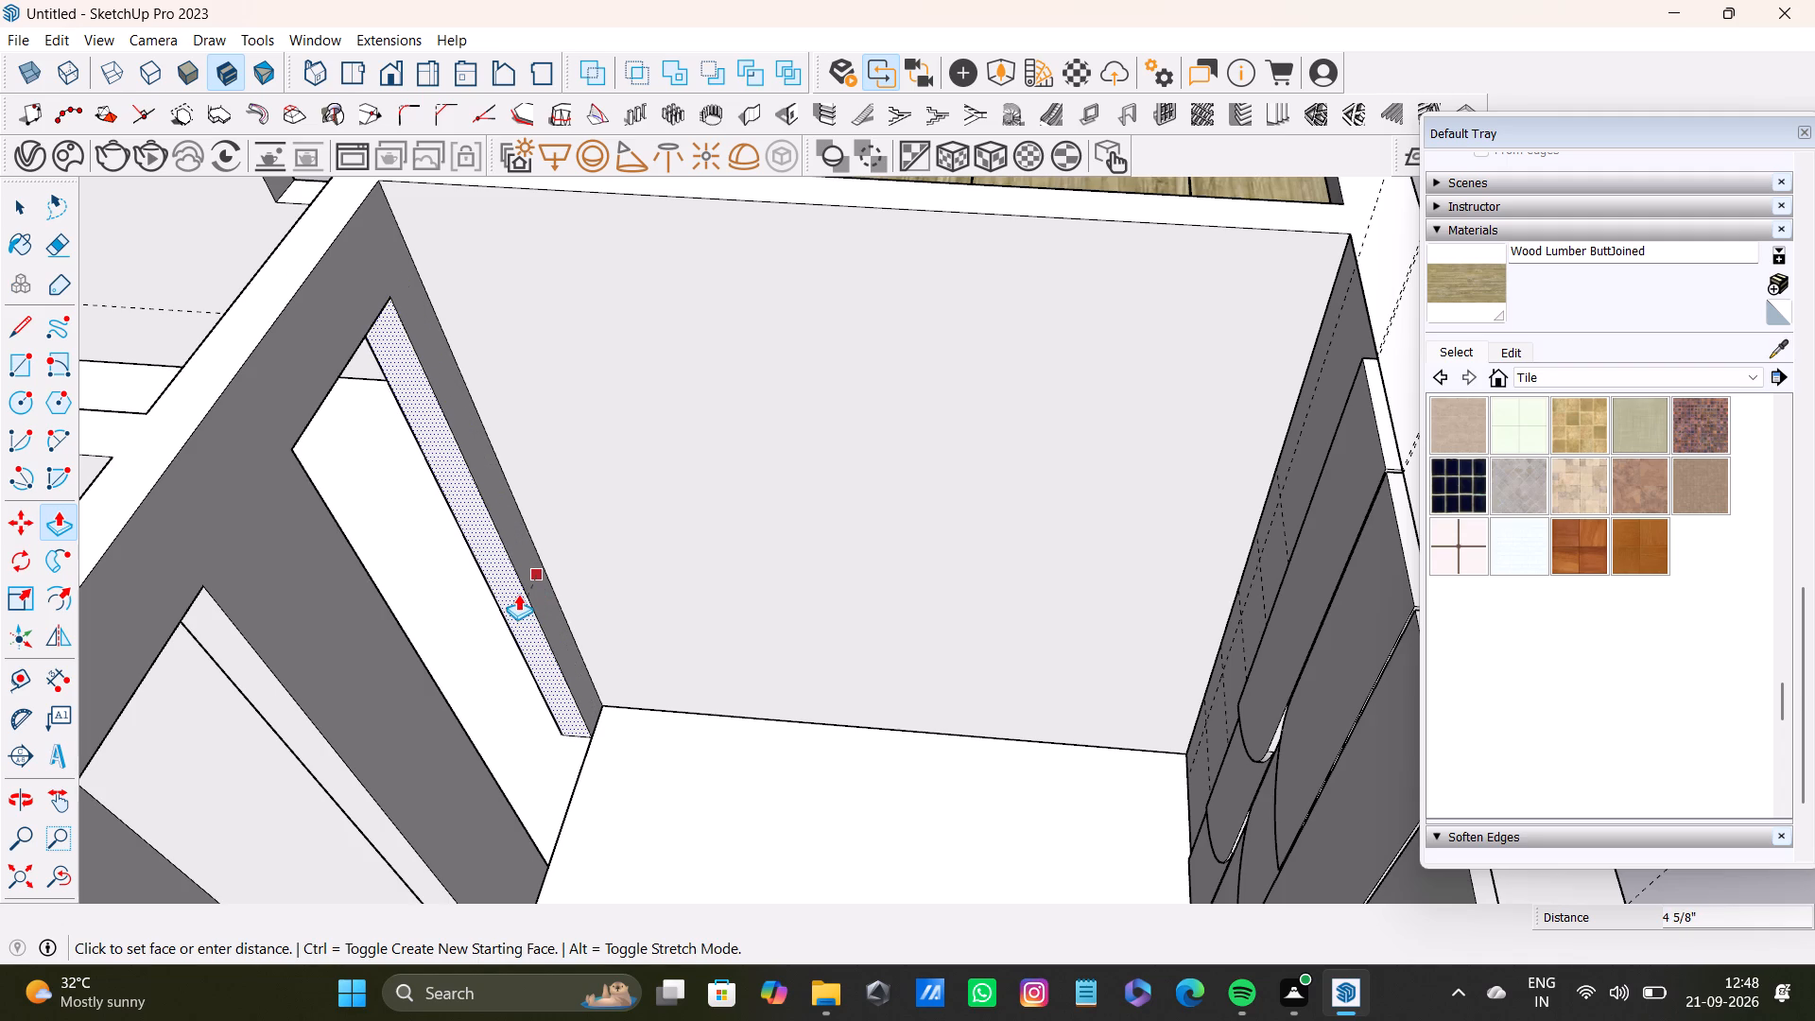
left_click_drag(518, 594, 527, 588)
key("space")
Draw a rectangle about 9' 9" by 2' 4 1/8" across the top of the adjoining room's plain side wall.
scroll(516, 582, "down", 8)
middle_click_drag(582, 627, 769, 562)
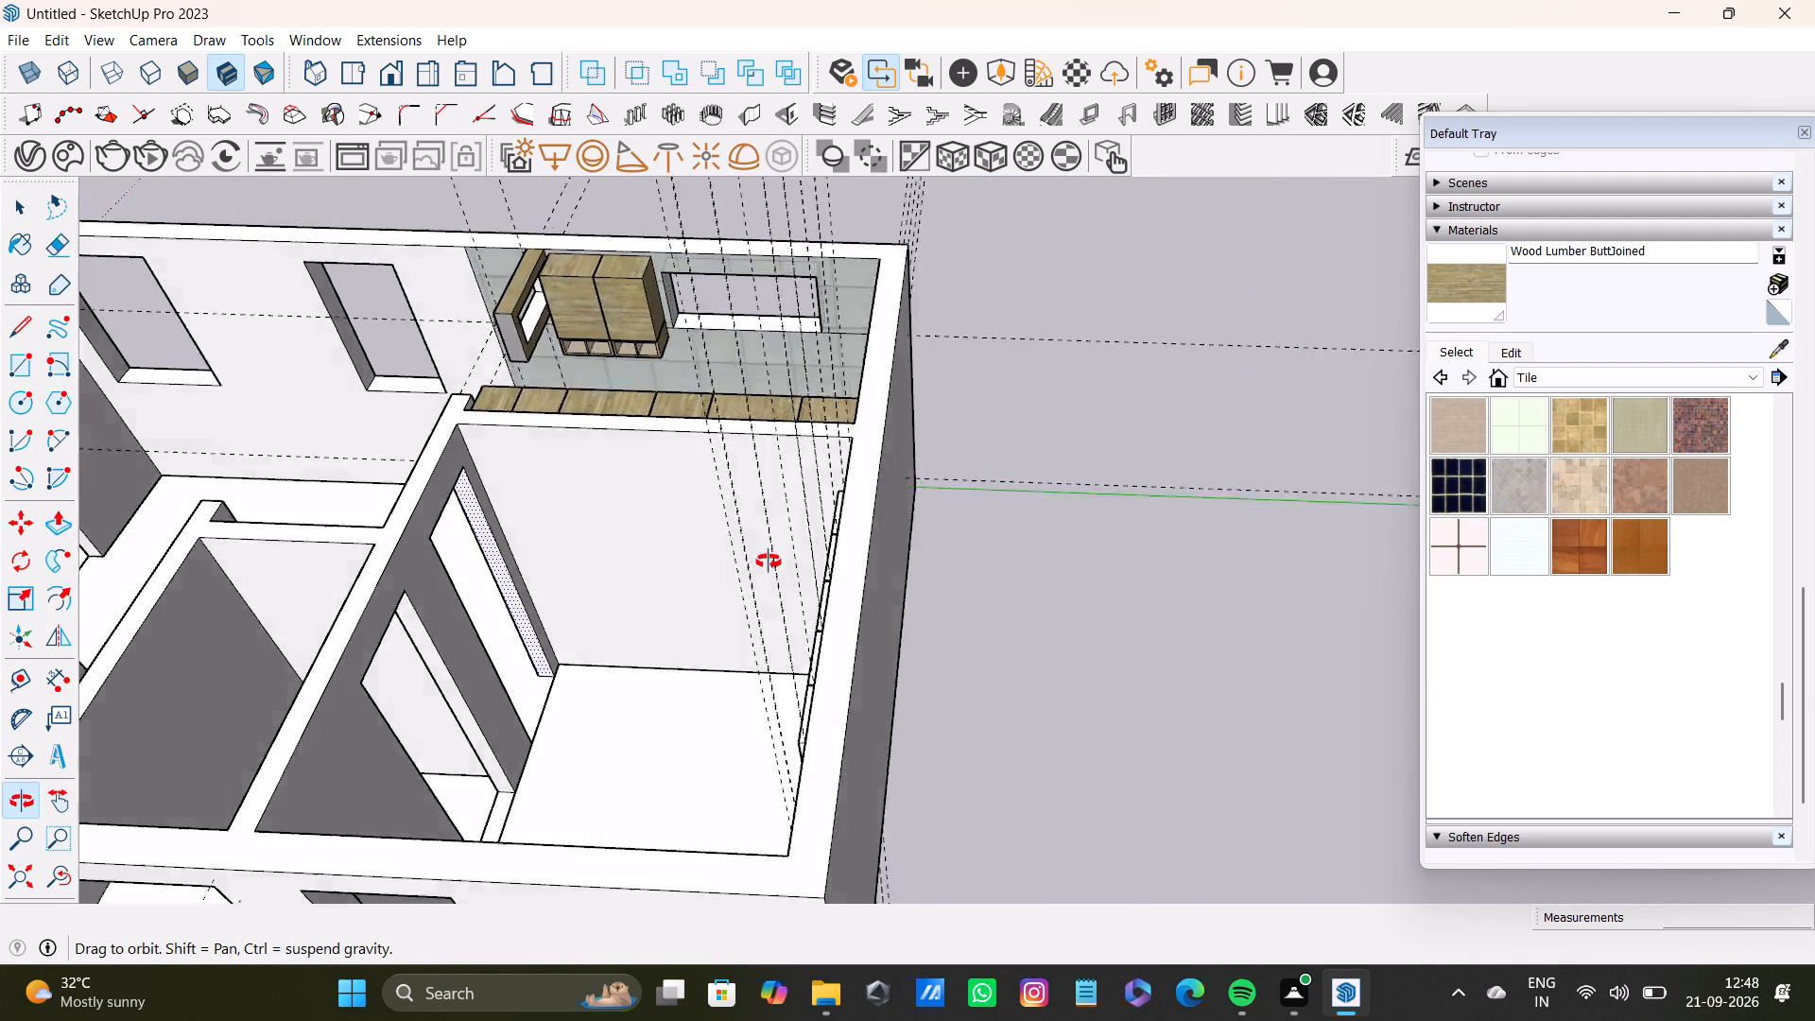
middle_click_drag(769, 562, 1149, 551)
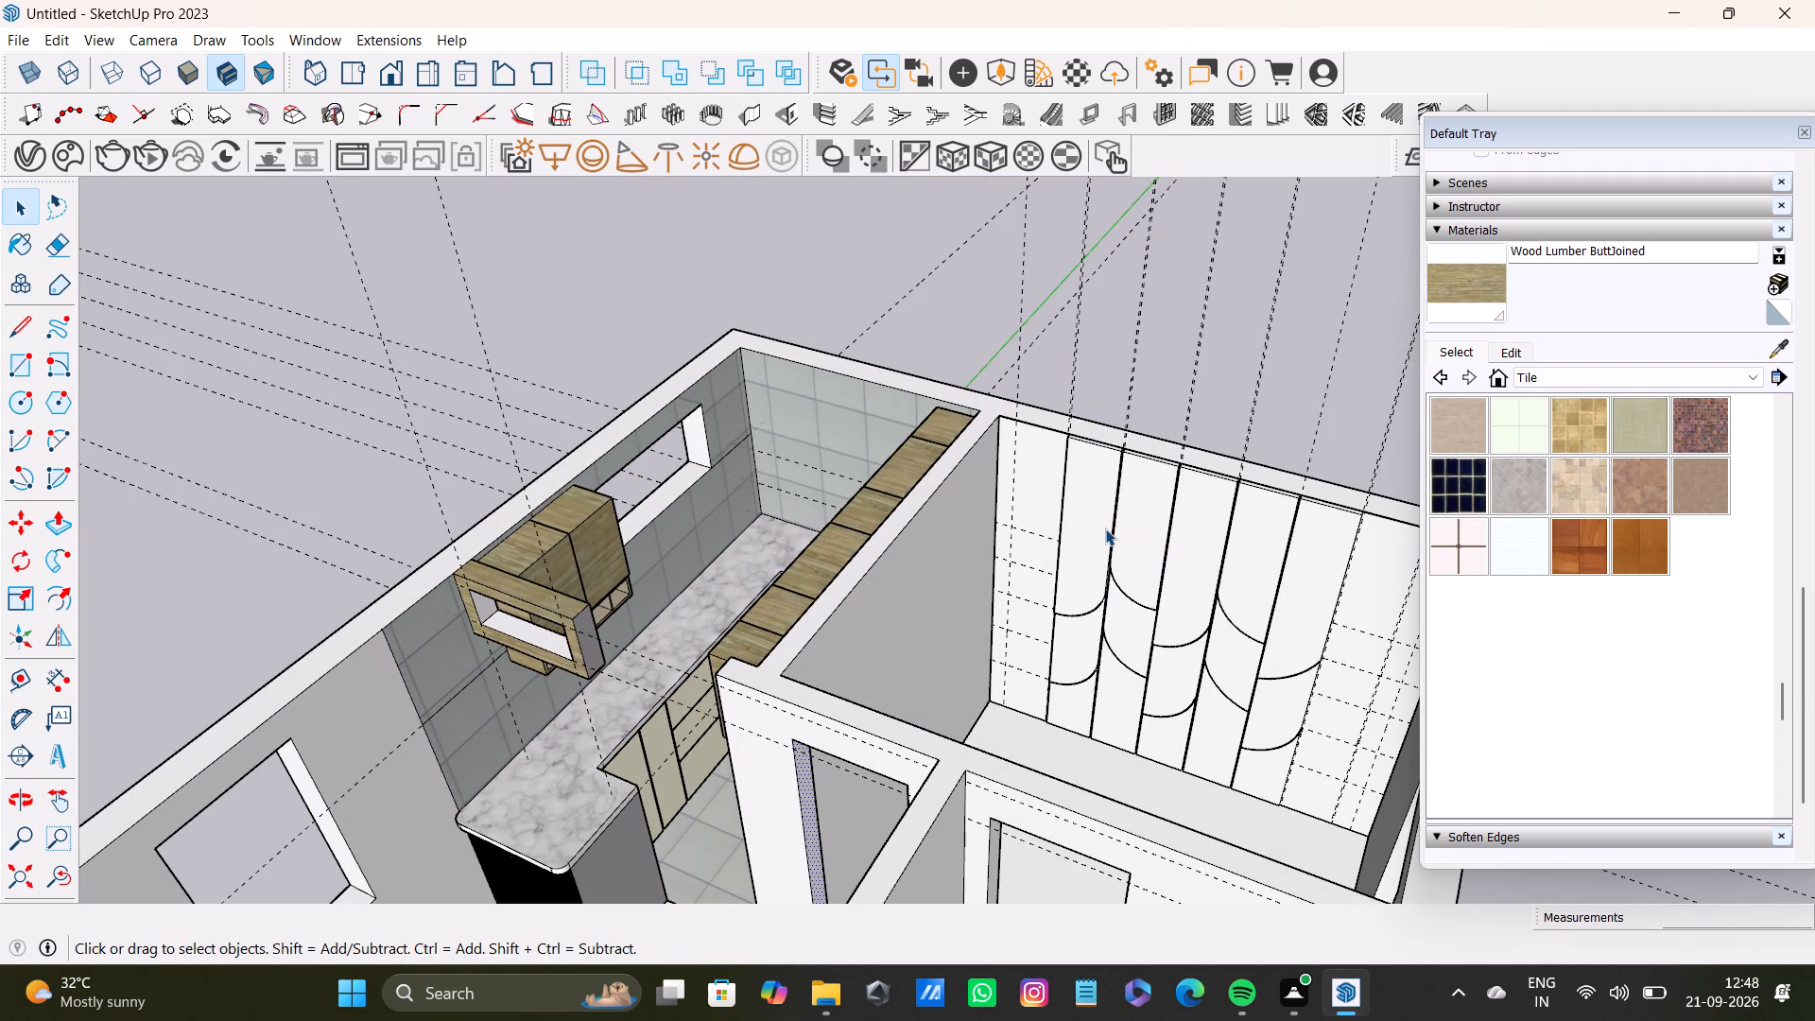
key("space")
scroll(1020, 603, "down", 4)
middle_click_drag(1059, 599, 935, 626, "shift")
middle_click_drag(969, 649, 596, 732)
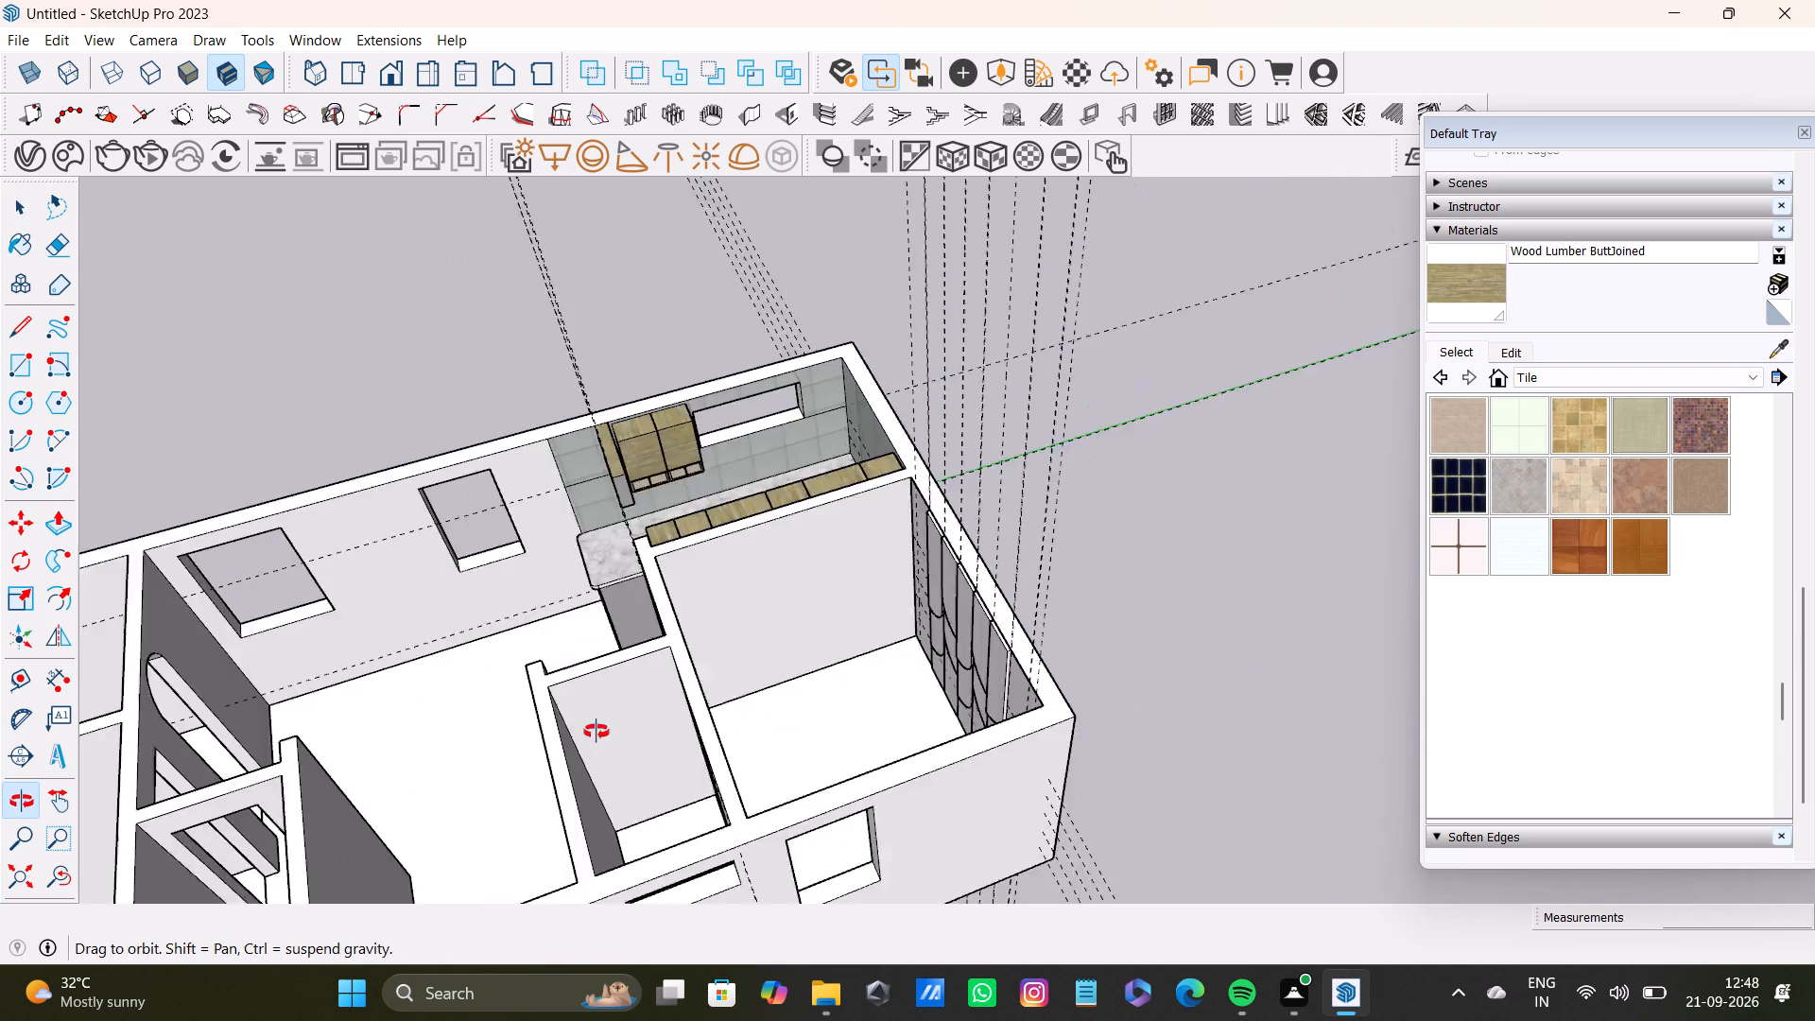
middle_click_drag(596, 732, 595, 730)
scroll(670, 577, "up", 4)
middle_click_drag(788, 596, 575, 592)
left_click_drag(9, 362, 66, 372)
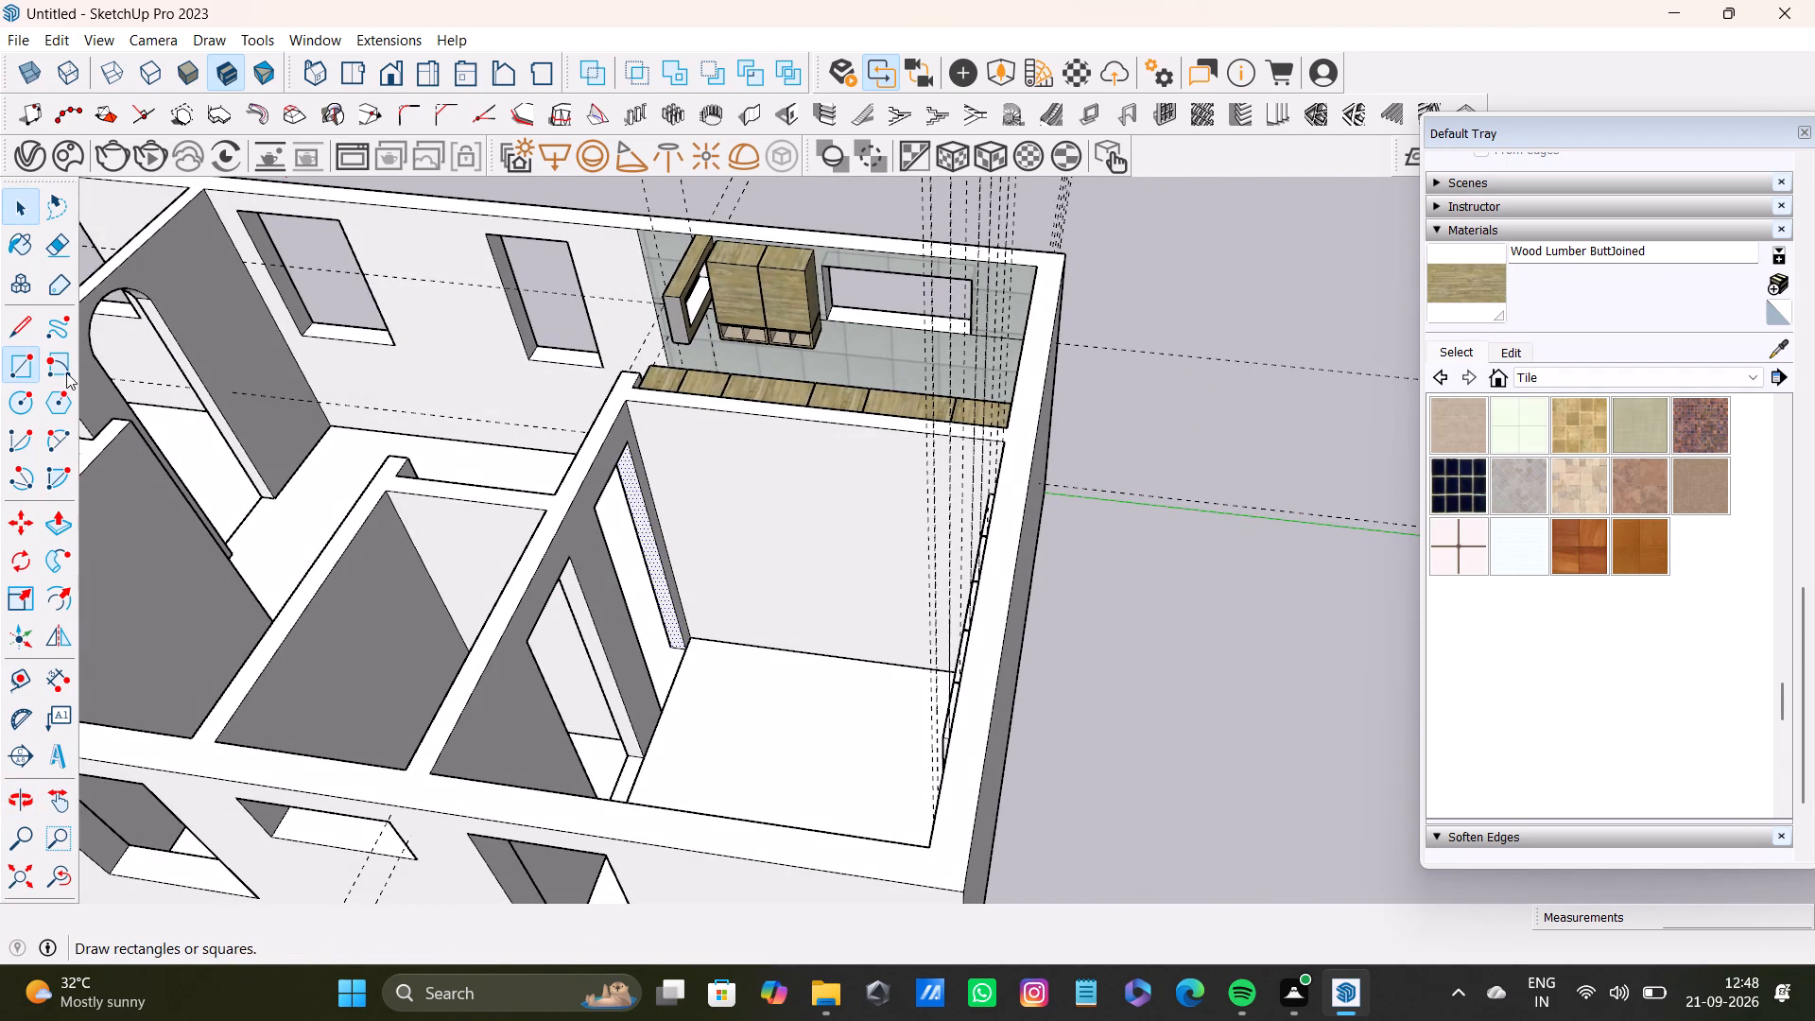
left_click_drag(66, 372, 34, 364)
scroll(761, 472, "up", 5)
middle_click_drag(645, 427, 763, 326)
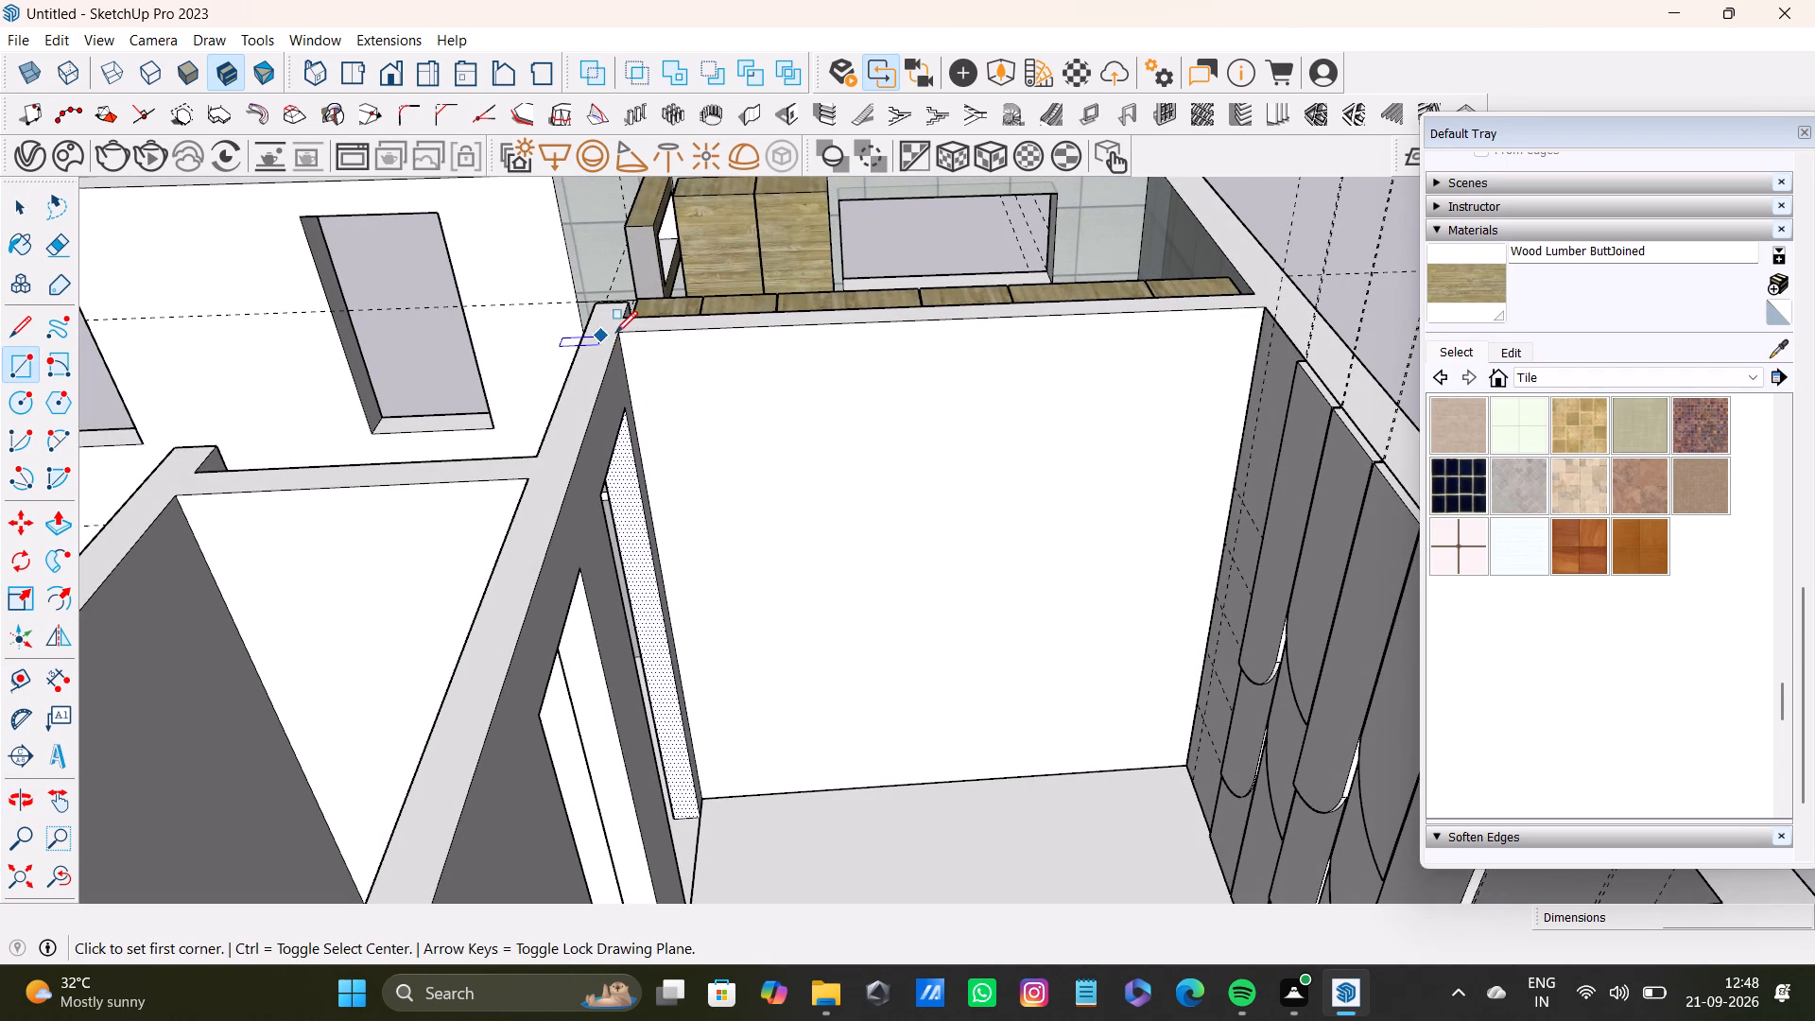
left_click(627, 331)
middle_click_drag(928, 447, 906, 411)
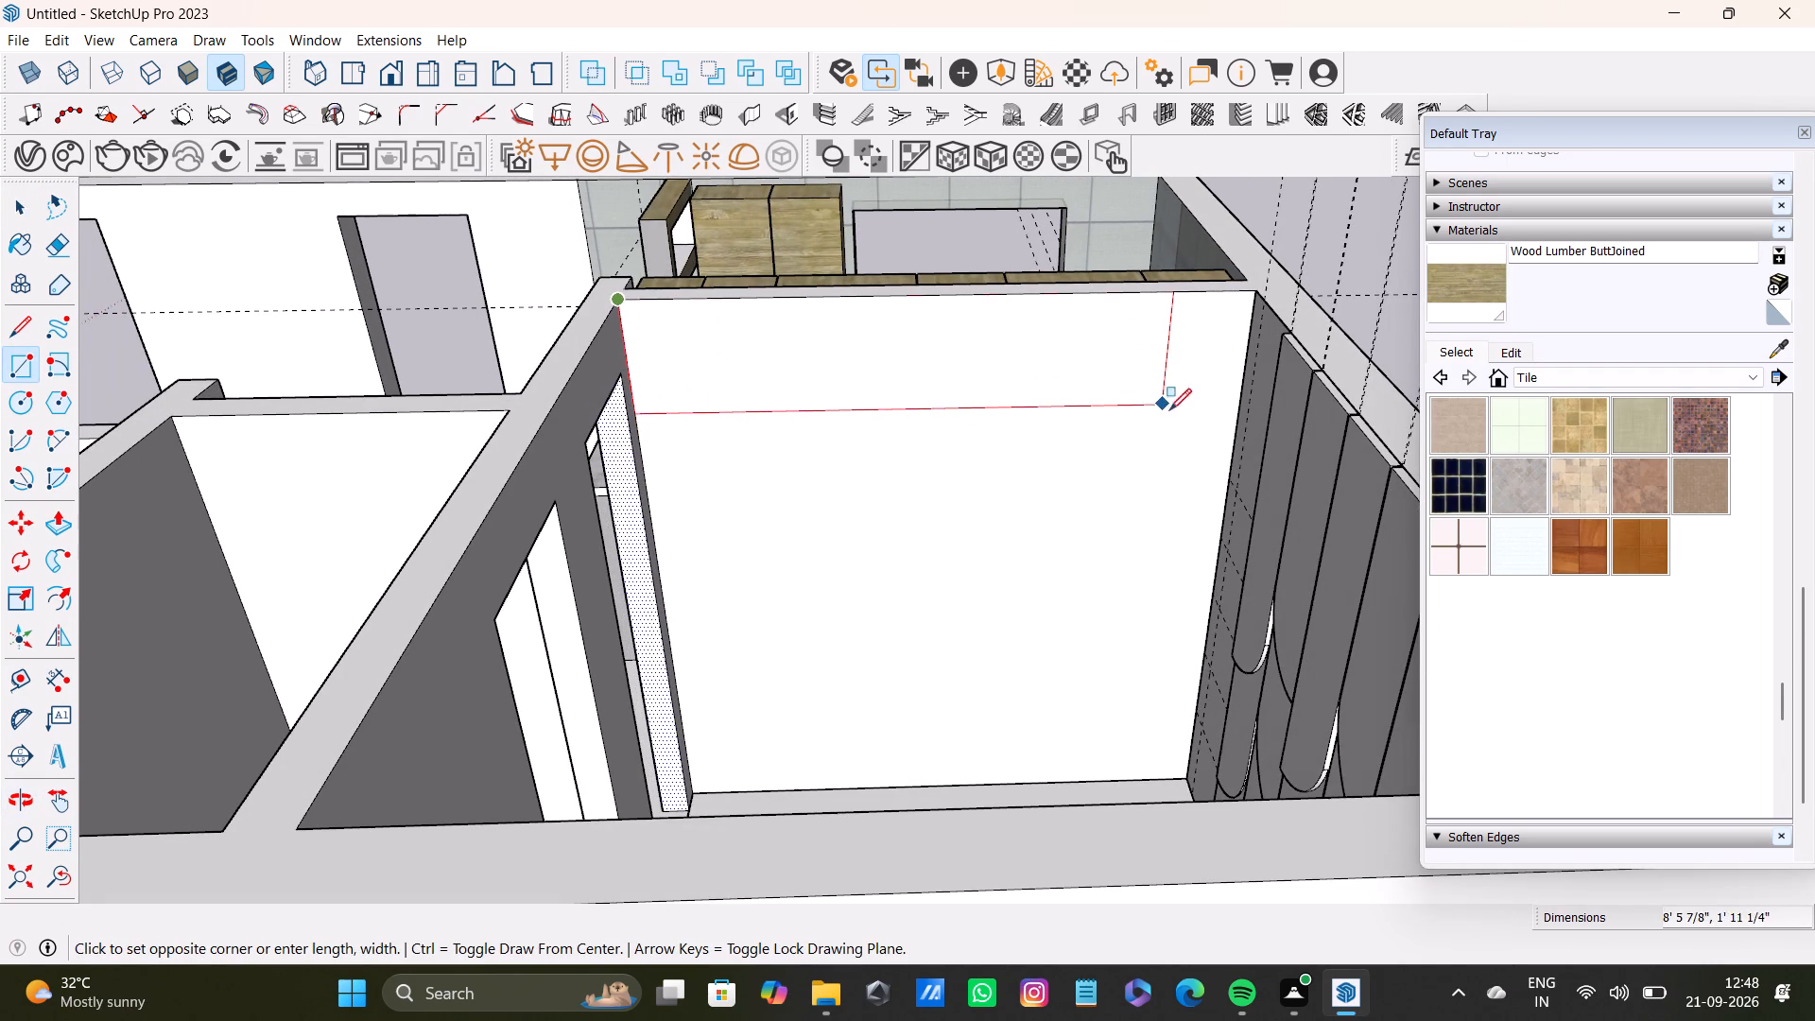
left_click(1232, 424)
key("space")
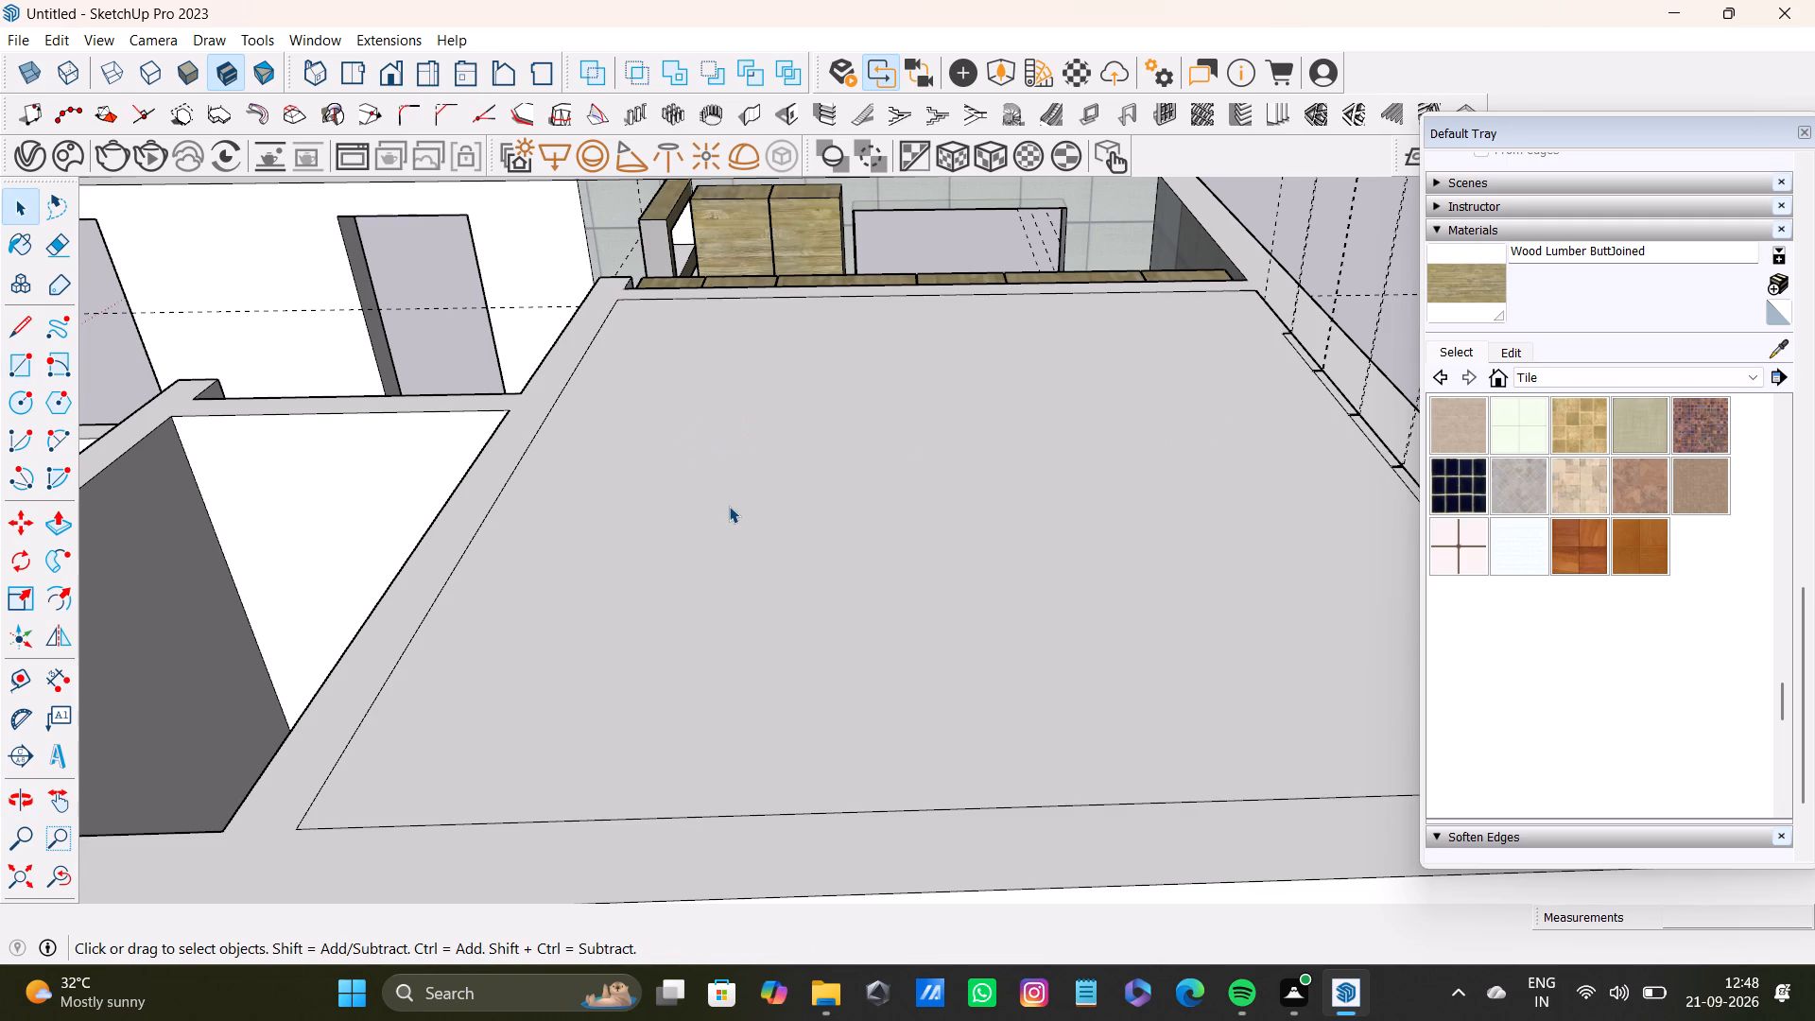
Delete the horizontal face covering the top of the room.
left_click(732, 502)
key("Delete")
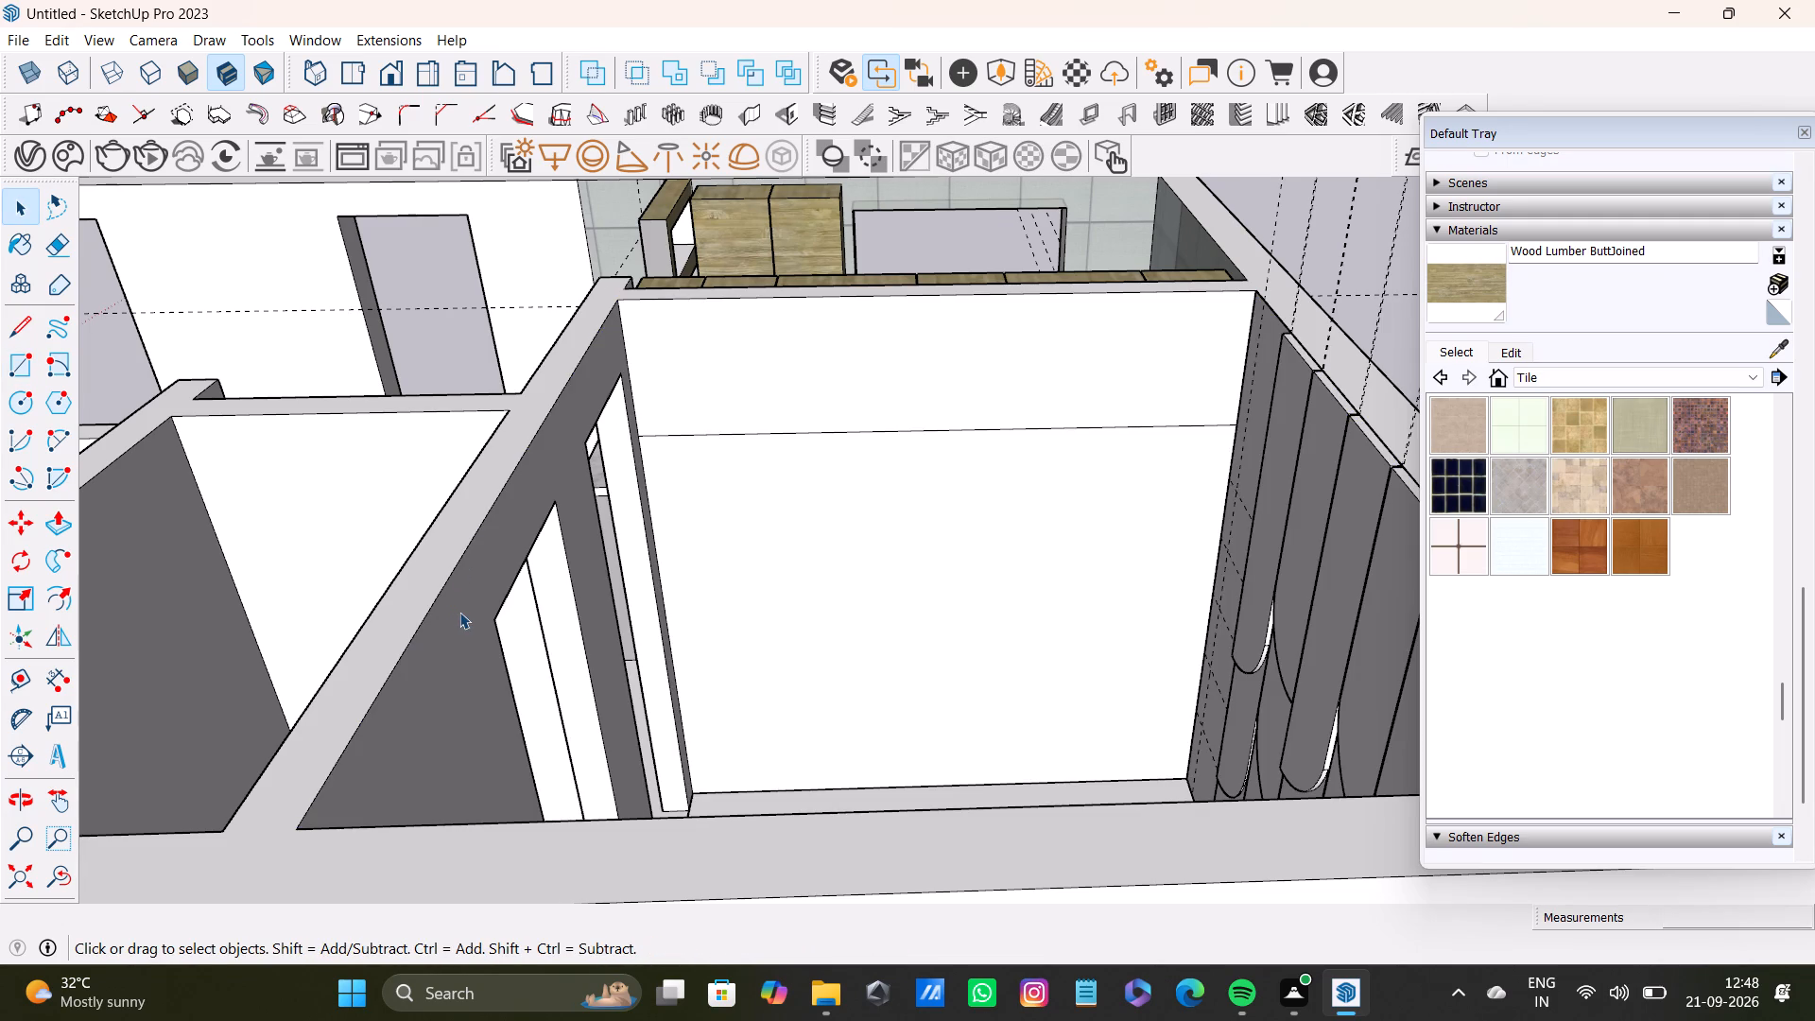
Place a horizontal guide 0.5" below the lower edge of the rectangle on the plain side wall.
key("t")
scroll(611, 498, "up", 5)
left_click(870, 403)
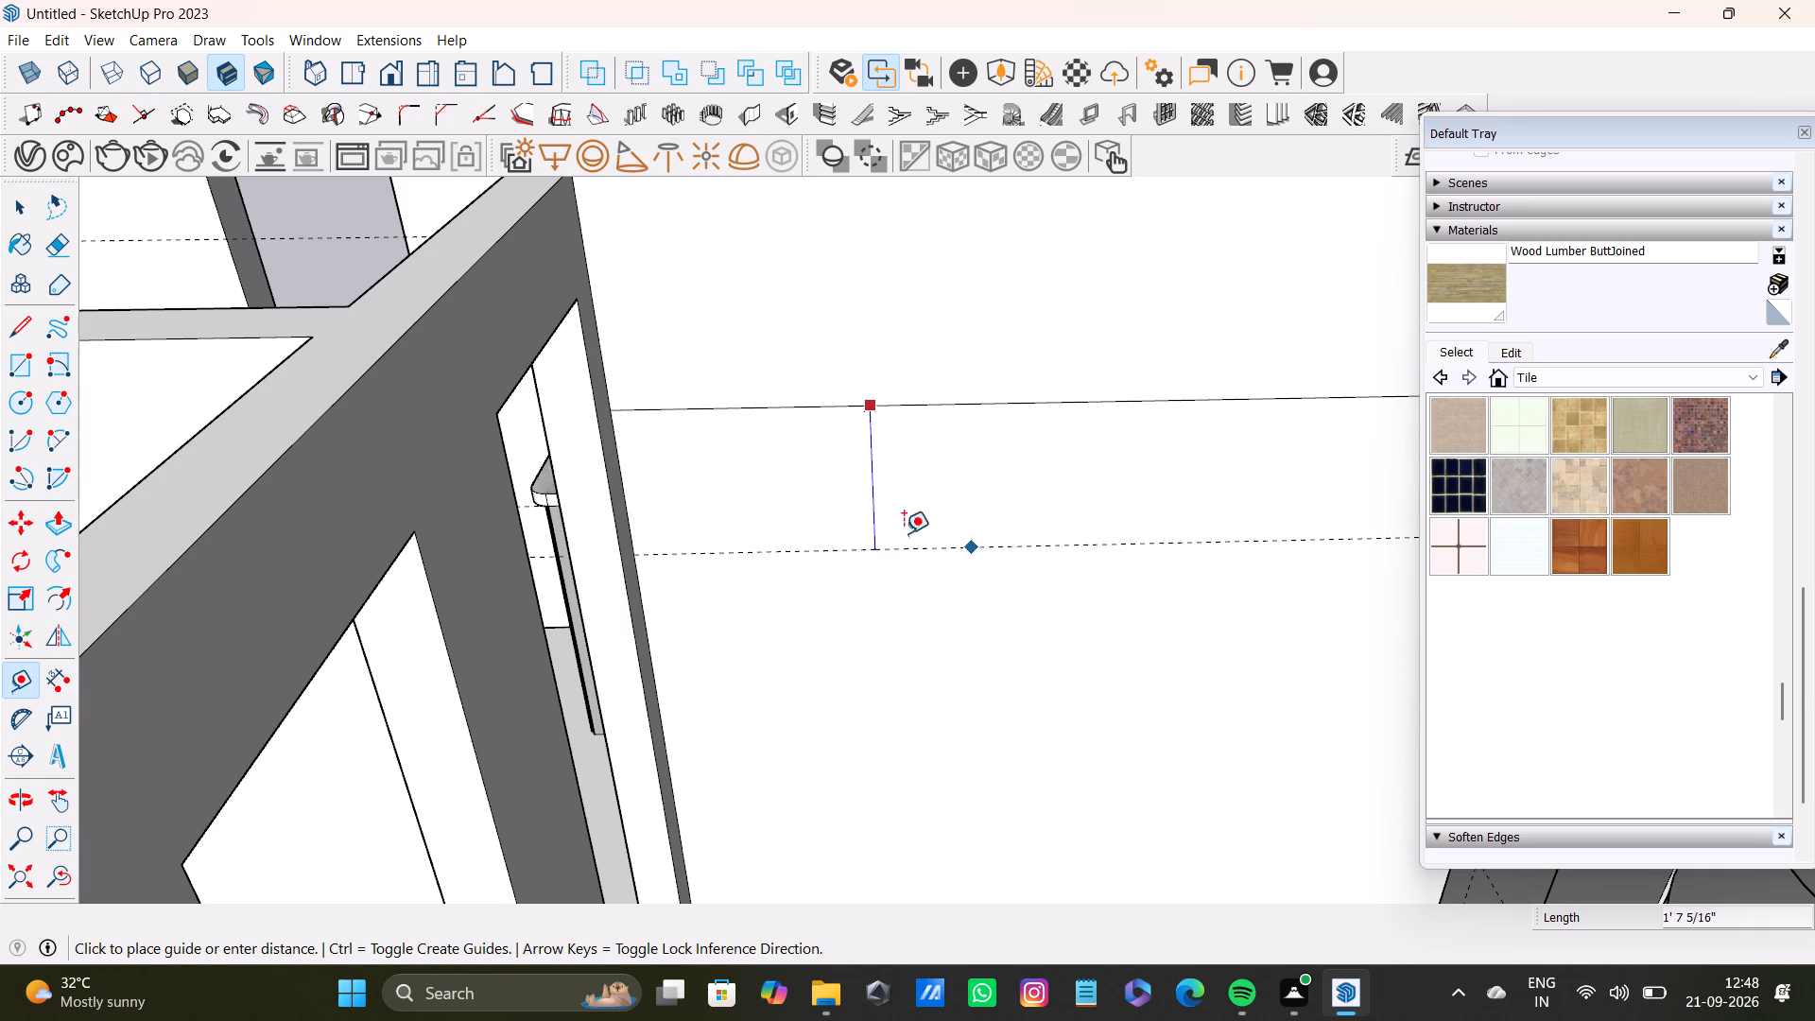
type("0.5")
key("shift+quotedbl")
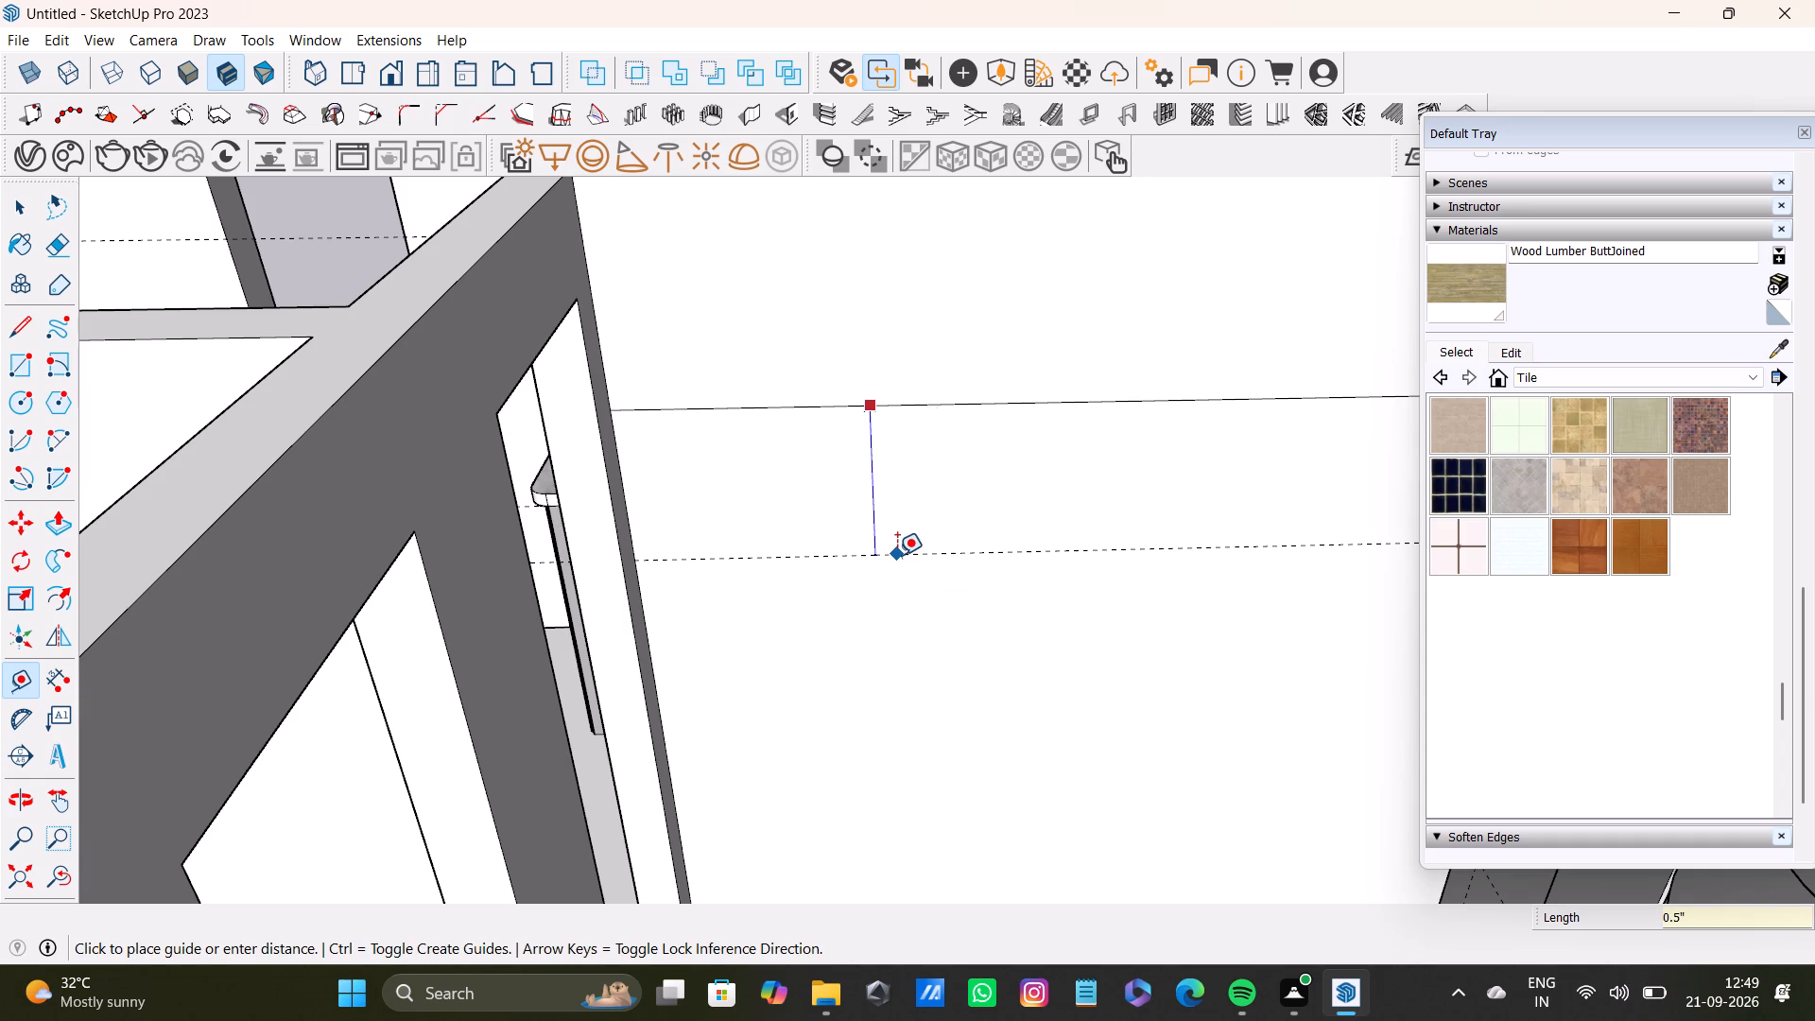
key("Return")
key("space")
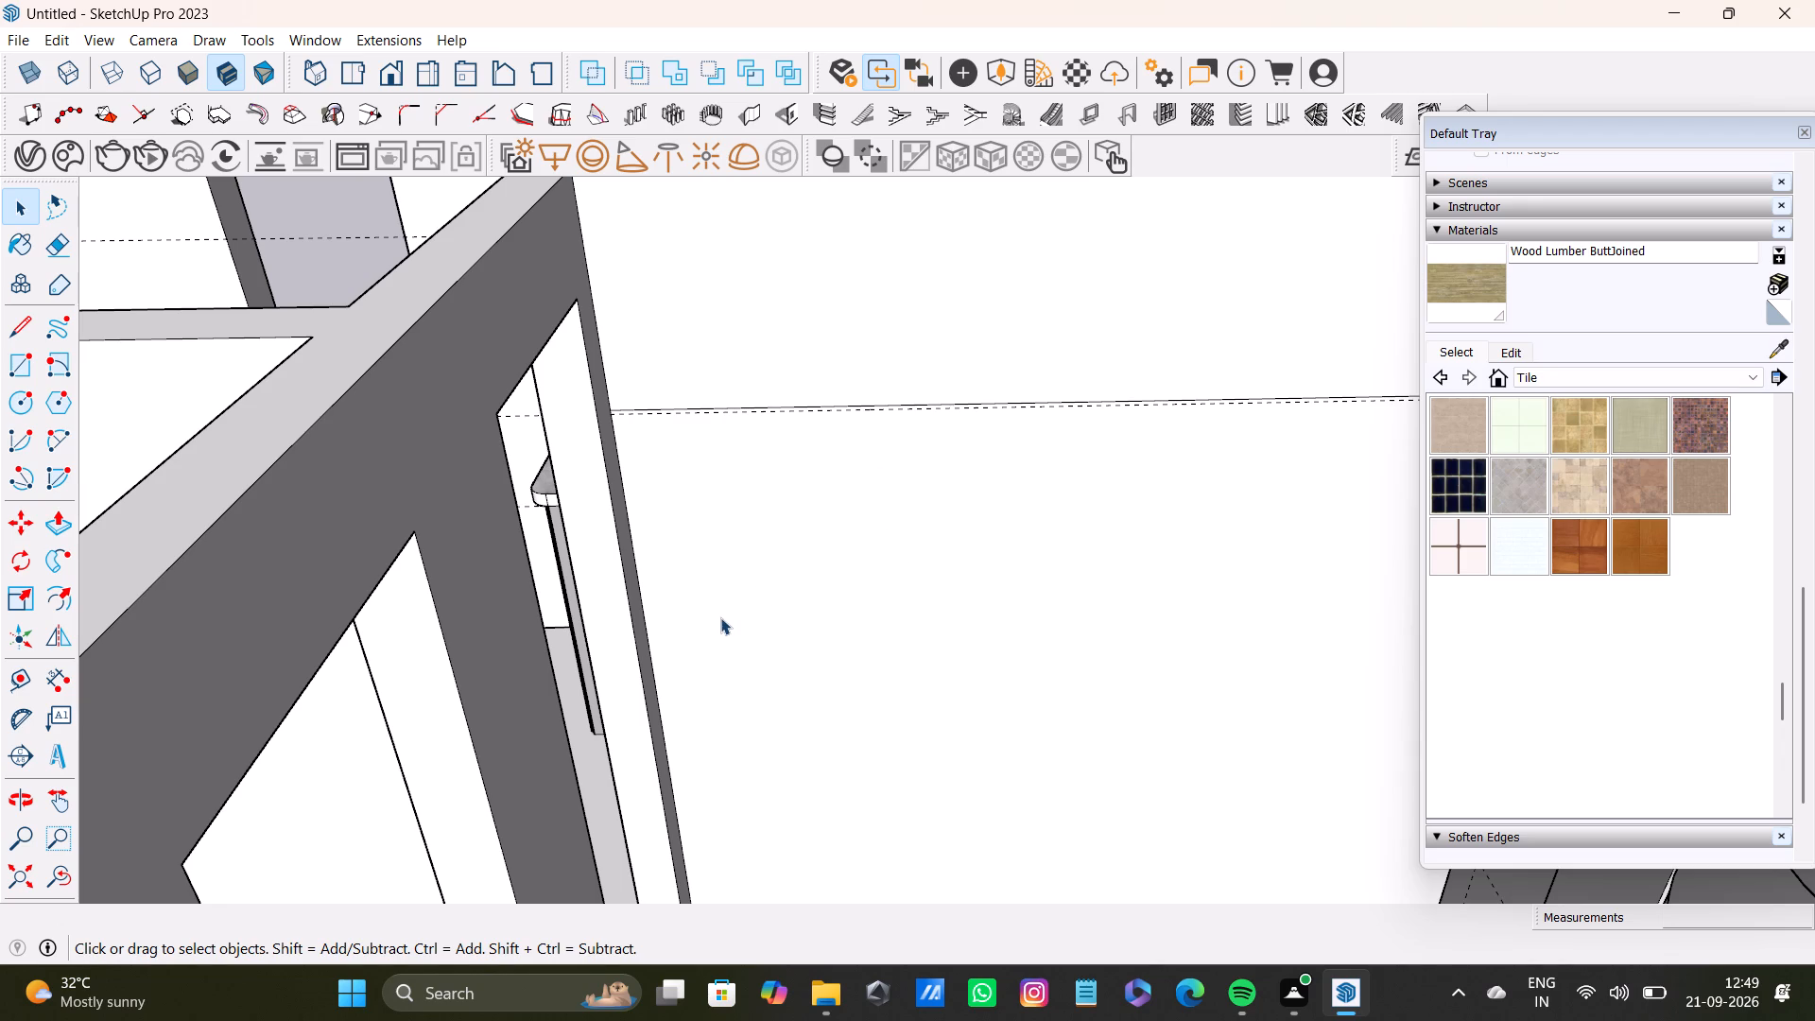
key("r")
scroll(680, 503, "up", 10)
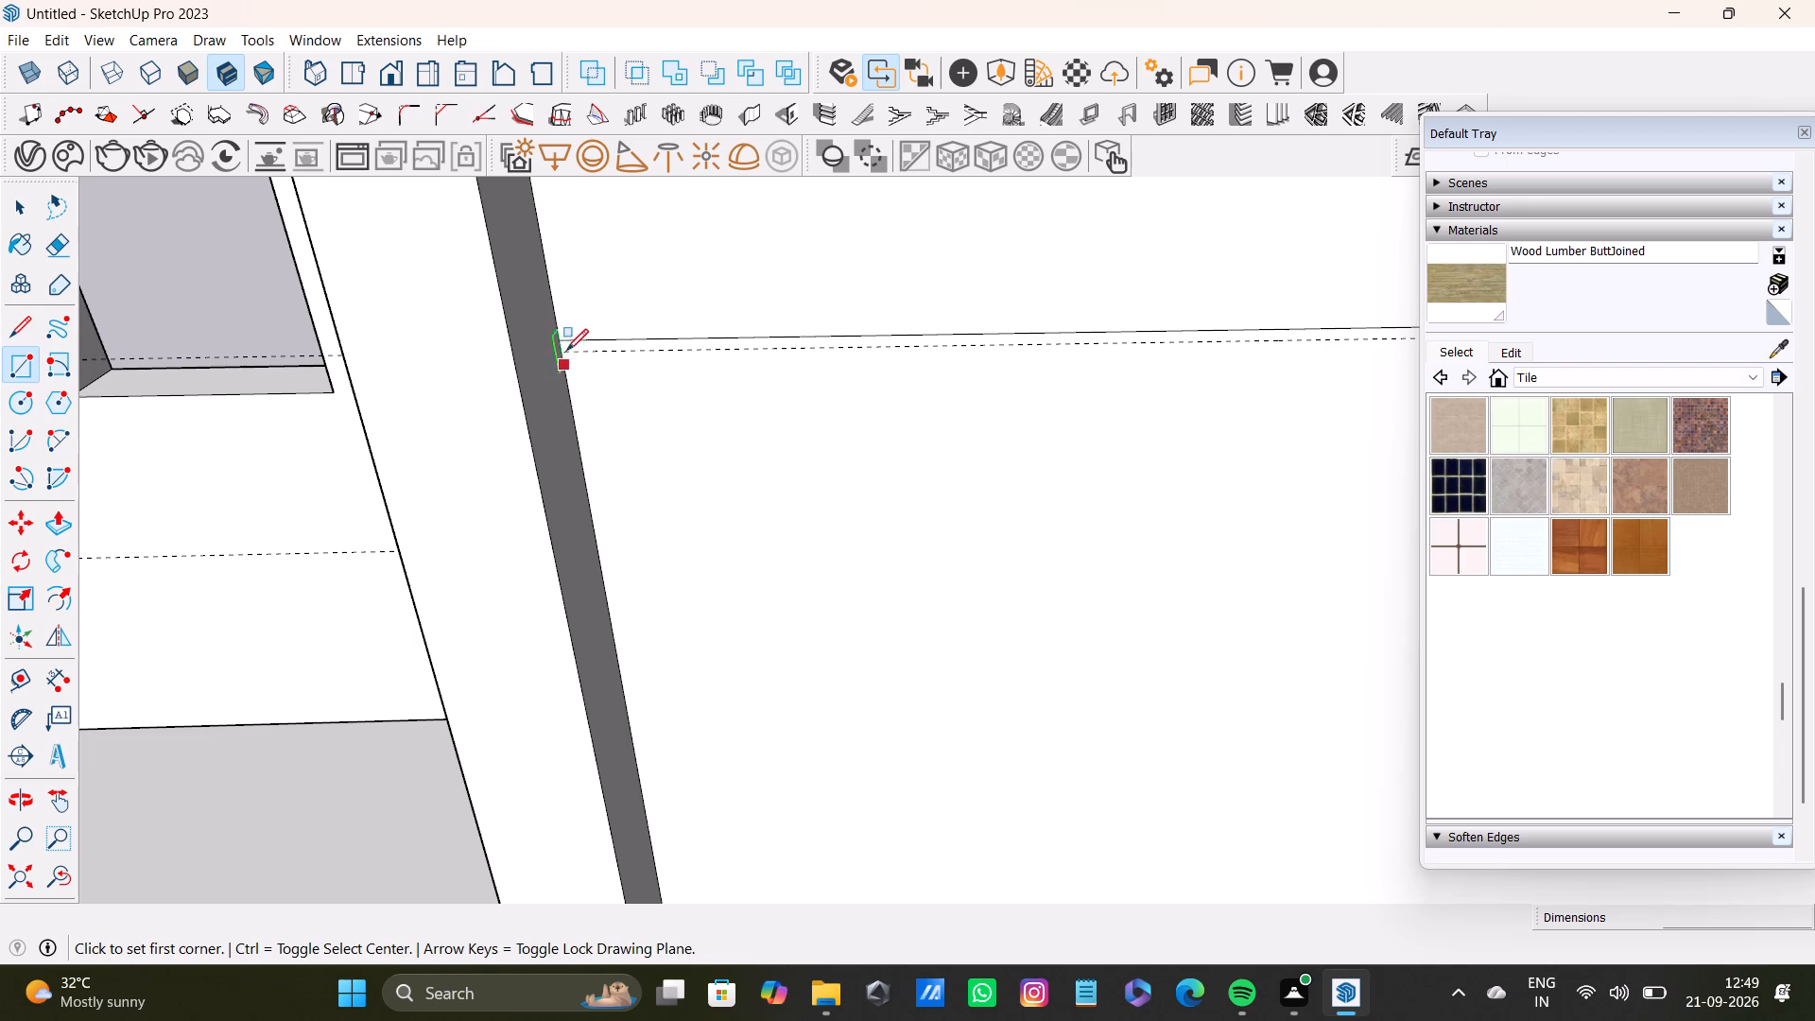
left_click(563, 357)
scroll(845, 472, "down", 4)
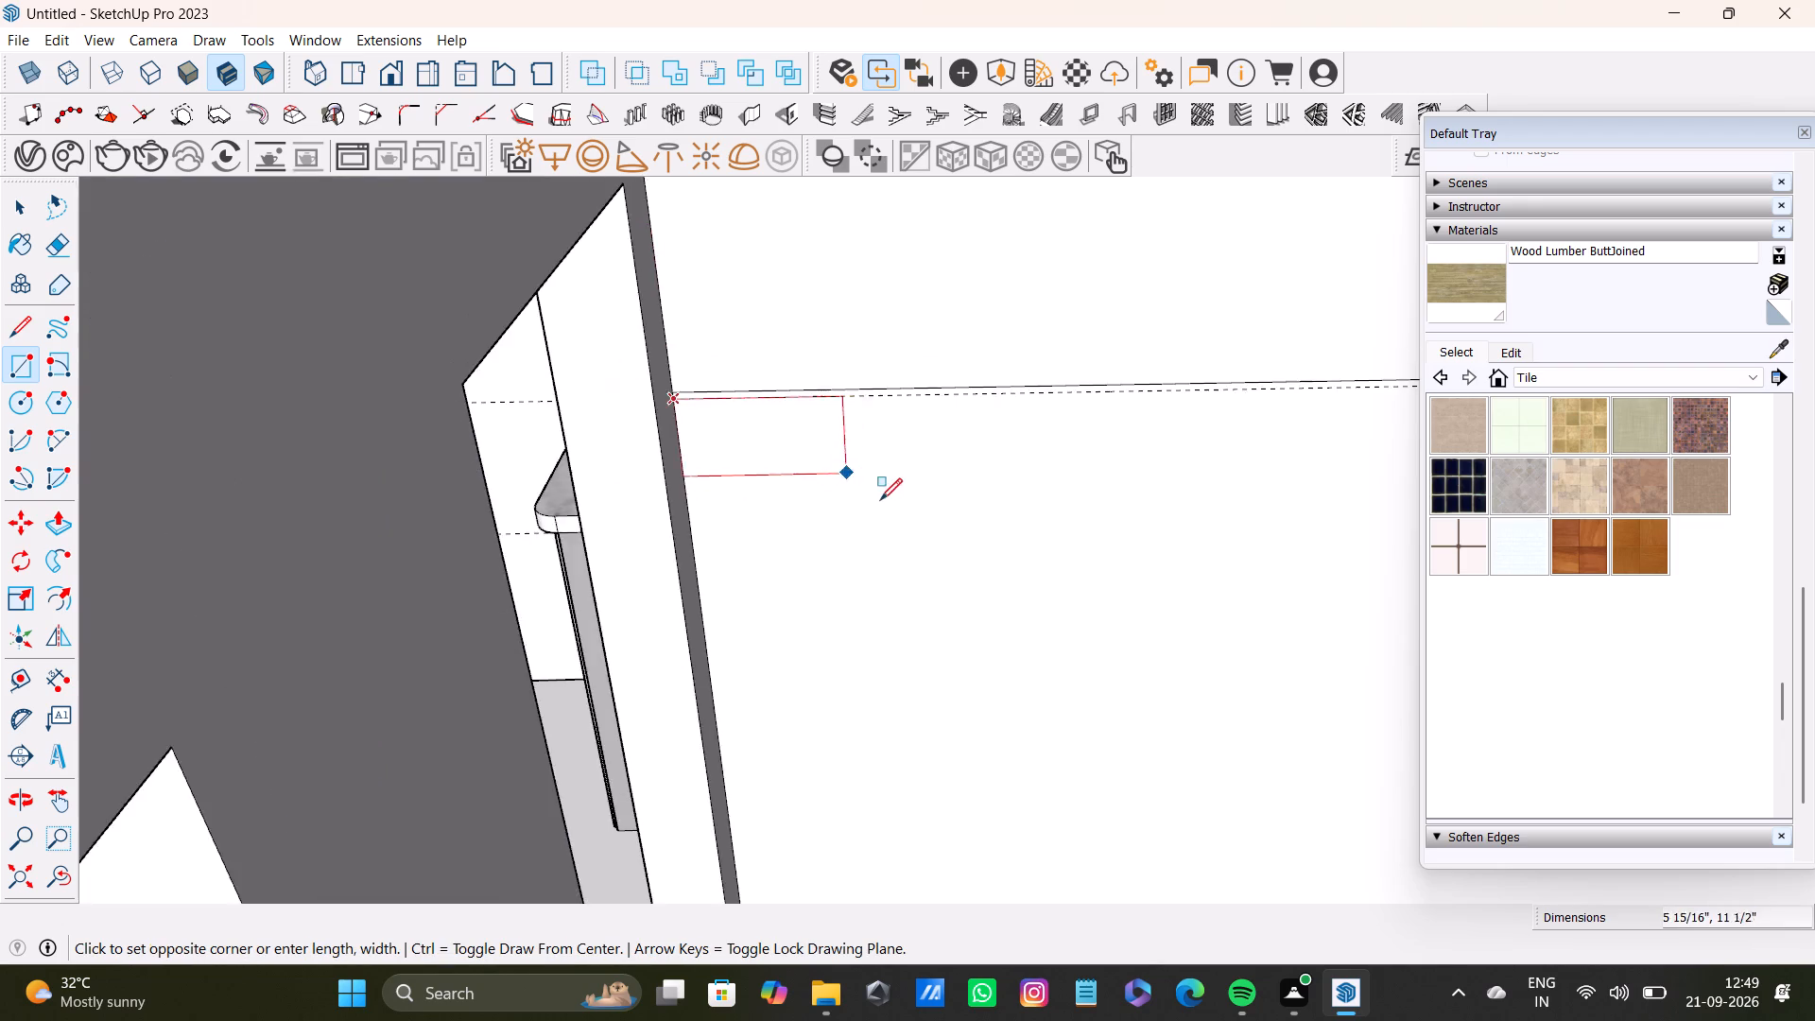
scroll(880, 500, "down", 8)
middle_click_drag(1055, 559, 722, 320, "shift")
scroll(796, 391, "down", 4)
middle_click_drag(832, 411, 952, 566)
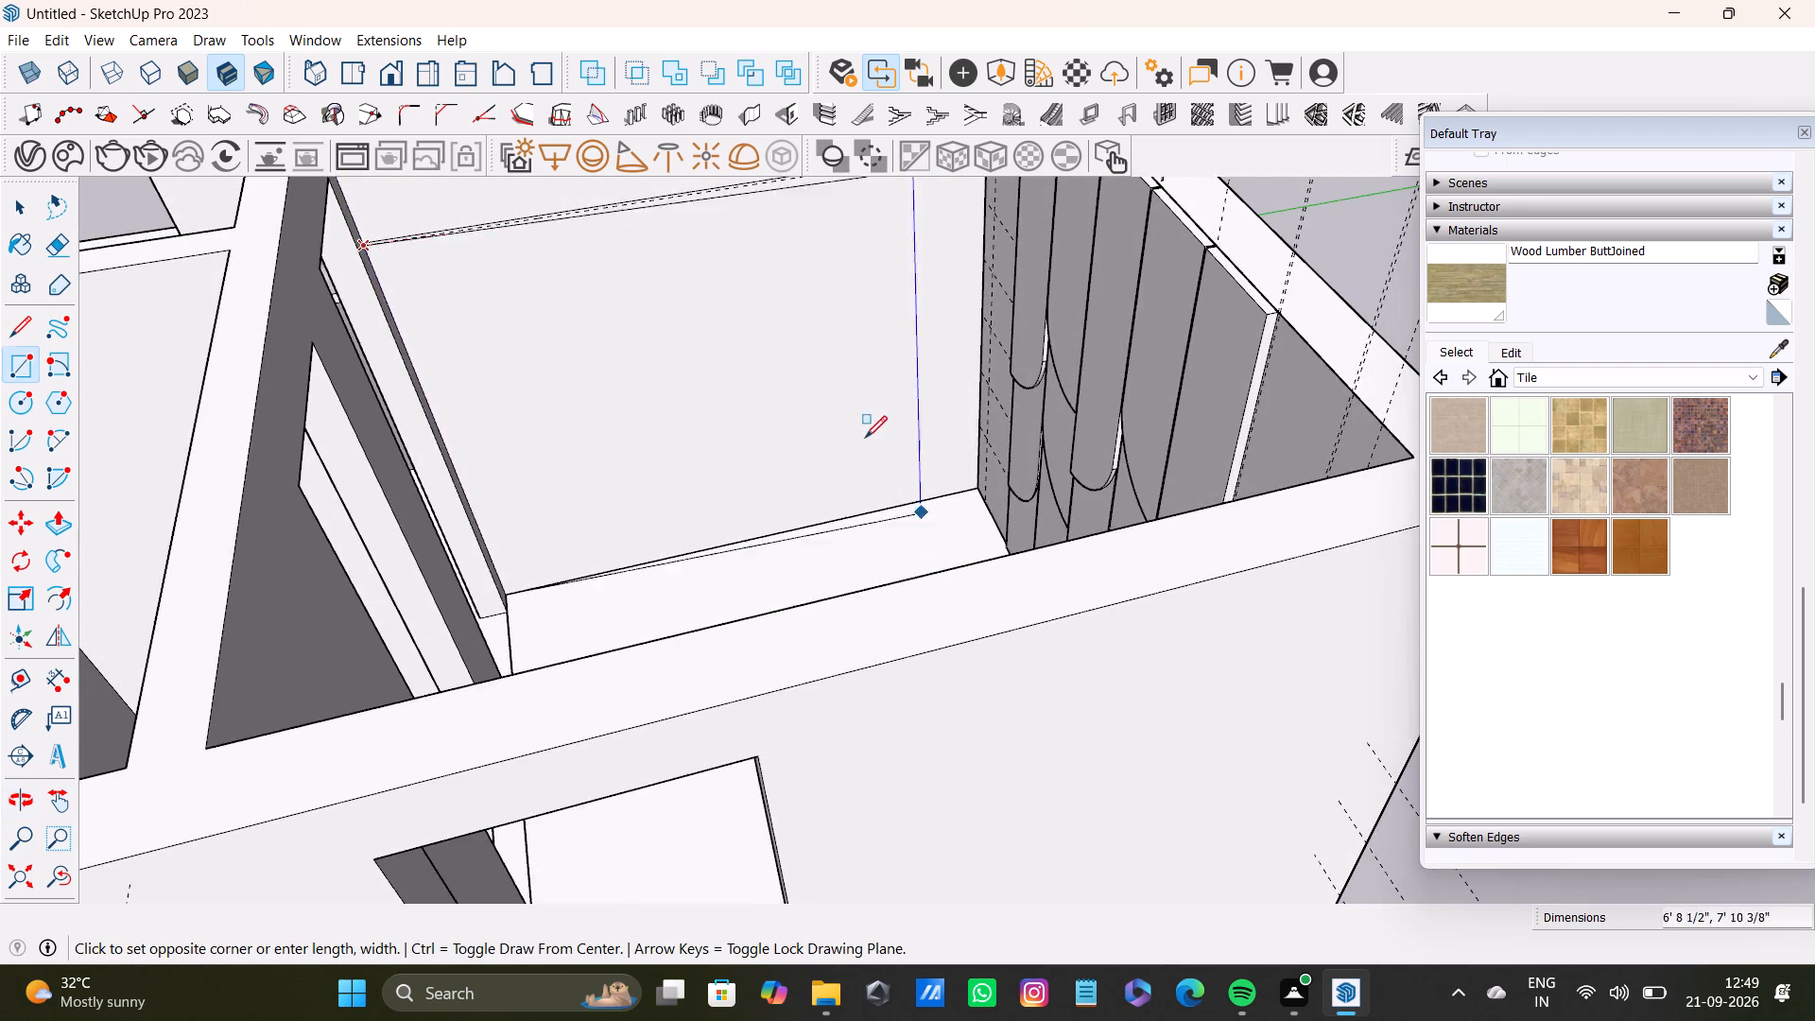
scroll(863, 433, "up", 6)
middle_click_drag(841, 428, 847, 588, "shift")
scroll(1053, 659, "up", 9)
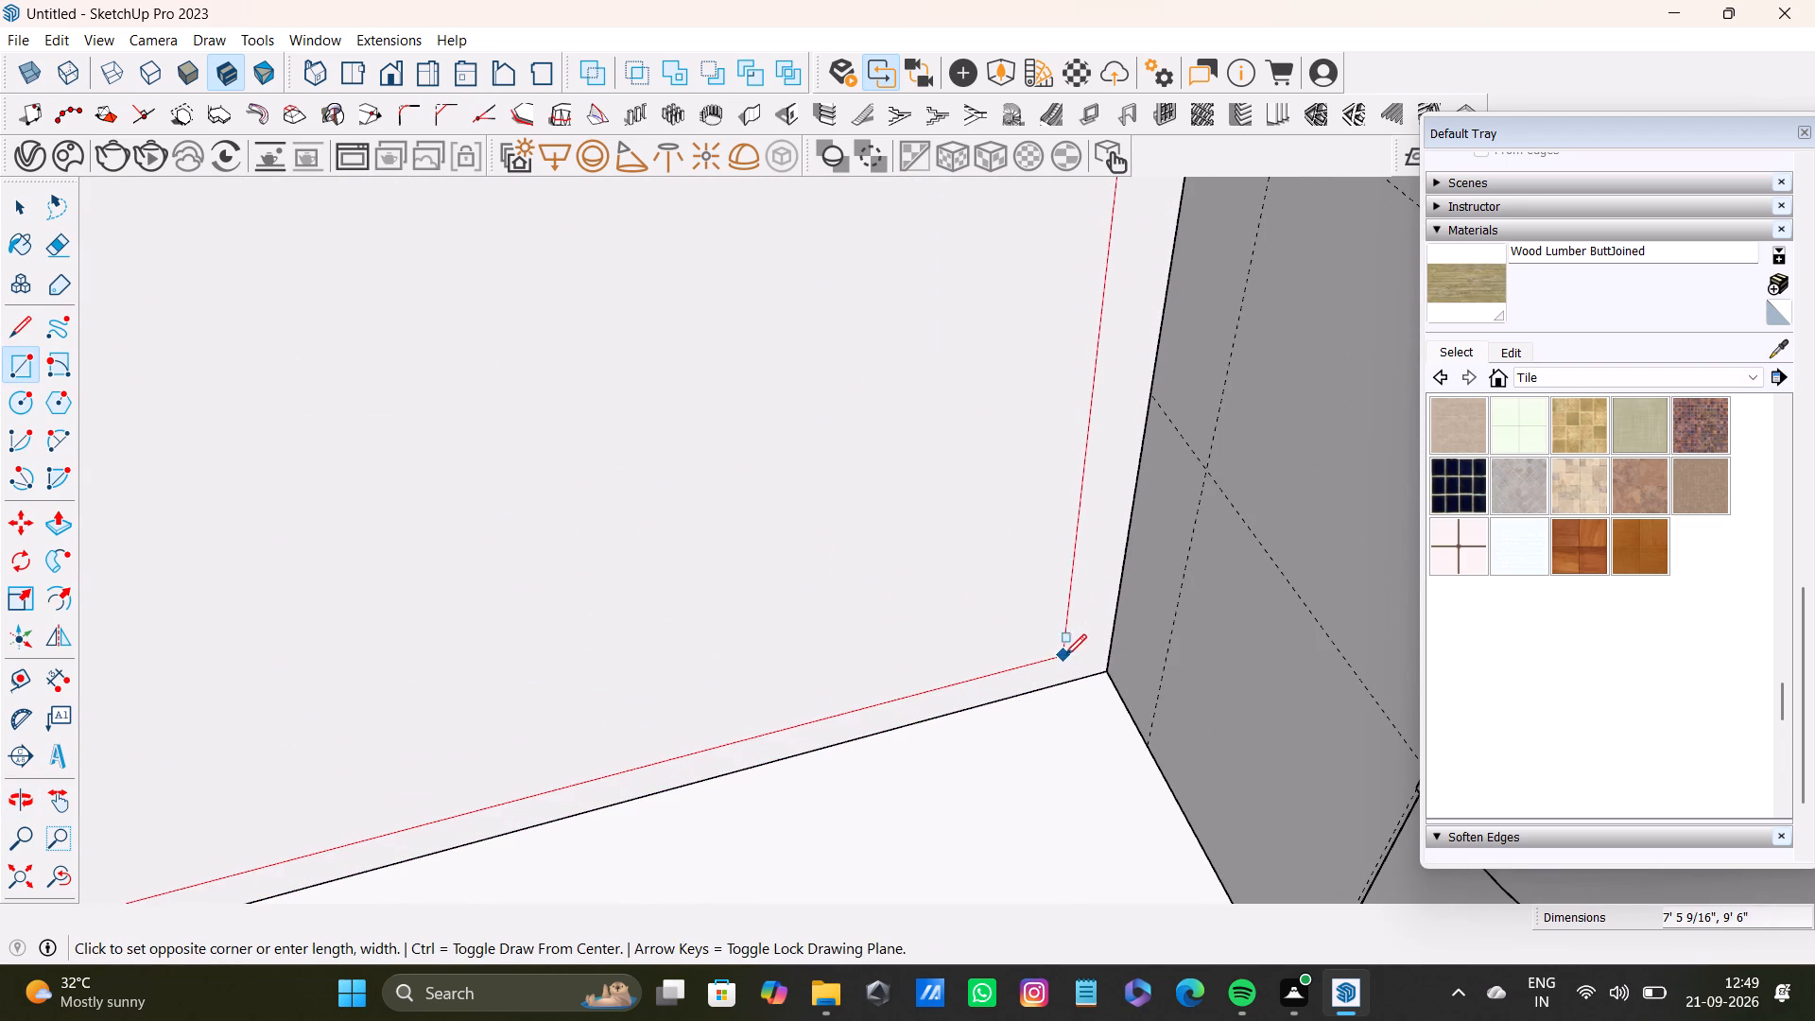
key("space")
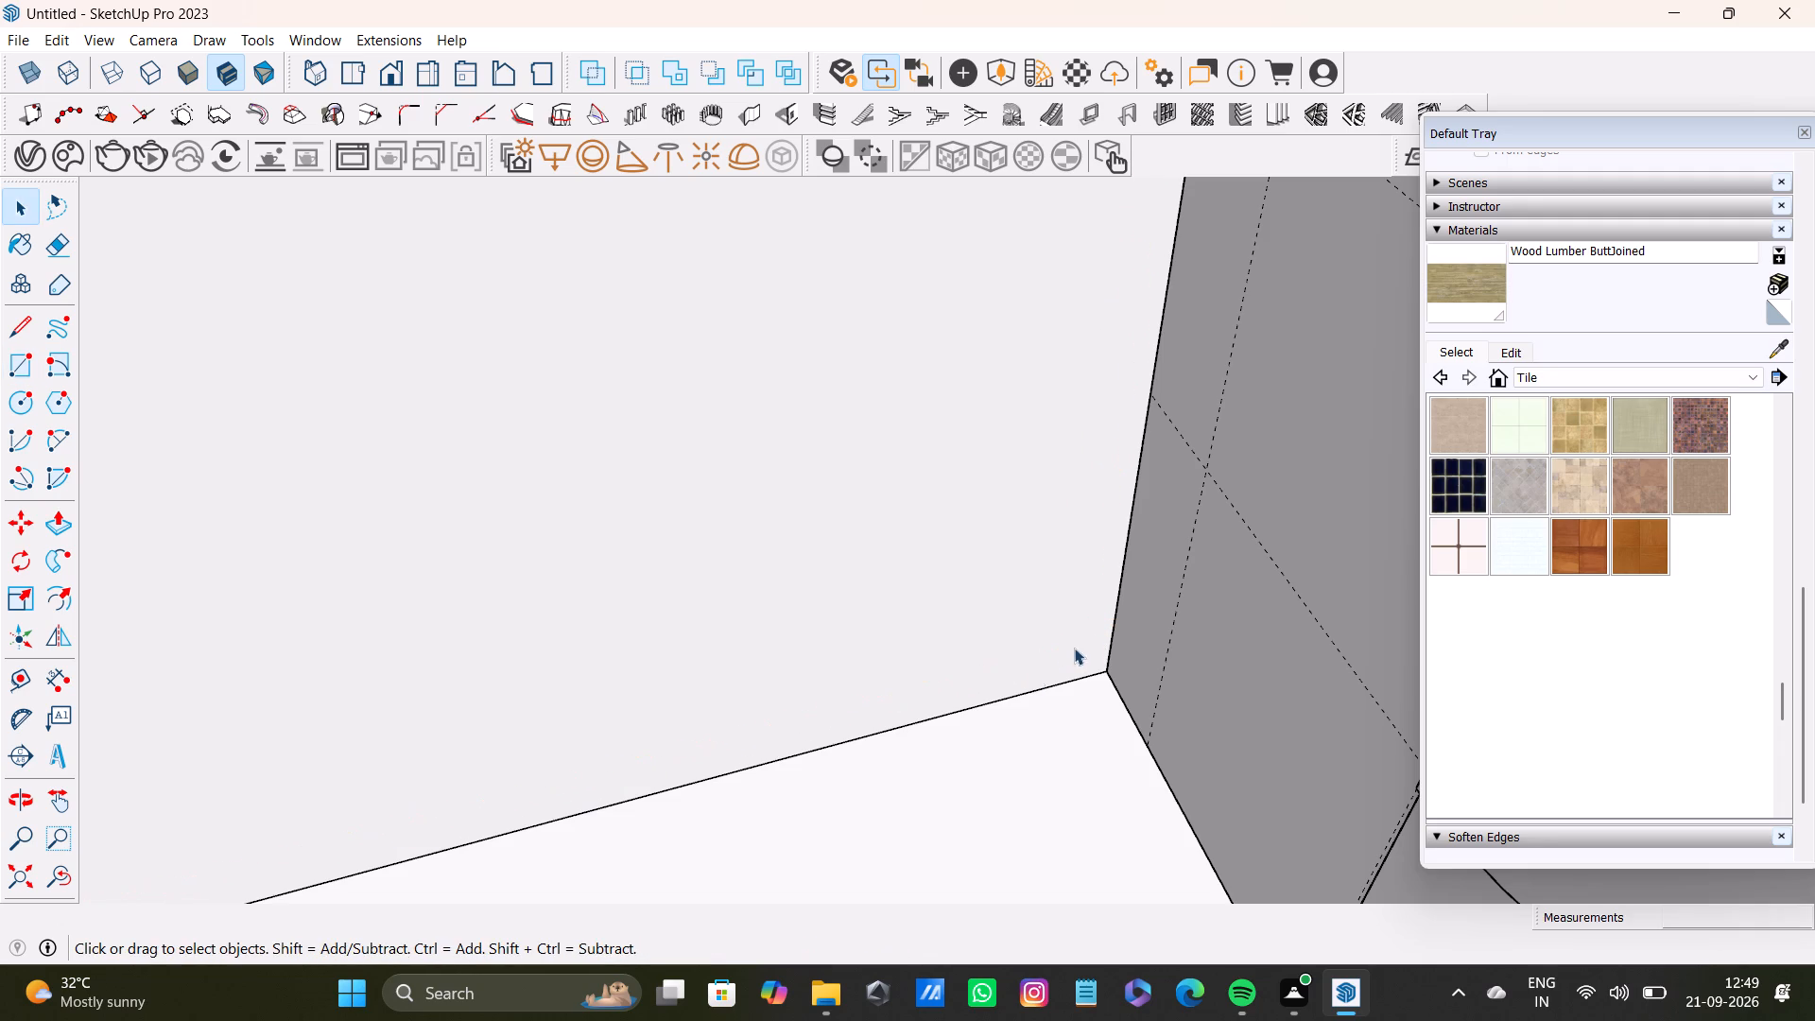
Place a horizontal guide about 3 1/4" above the floor edge along the base of the plain side wall.
key("t")
left_click(949, 707)
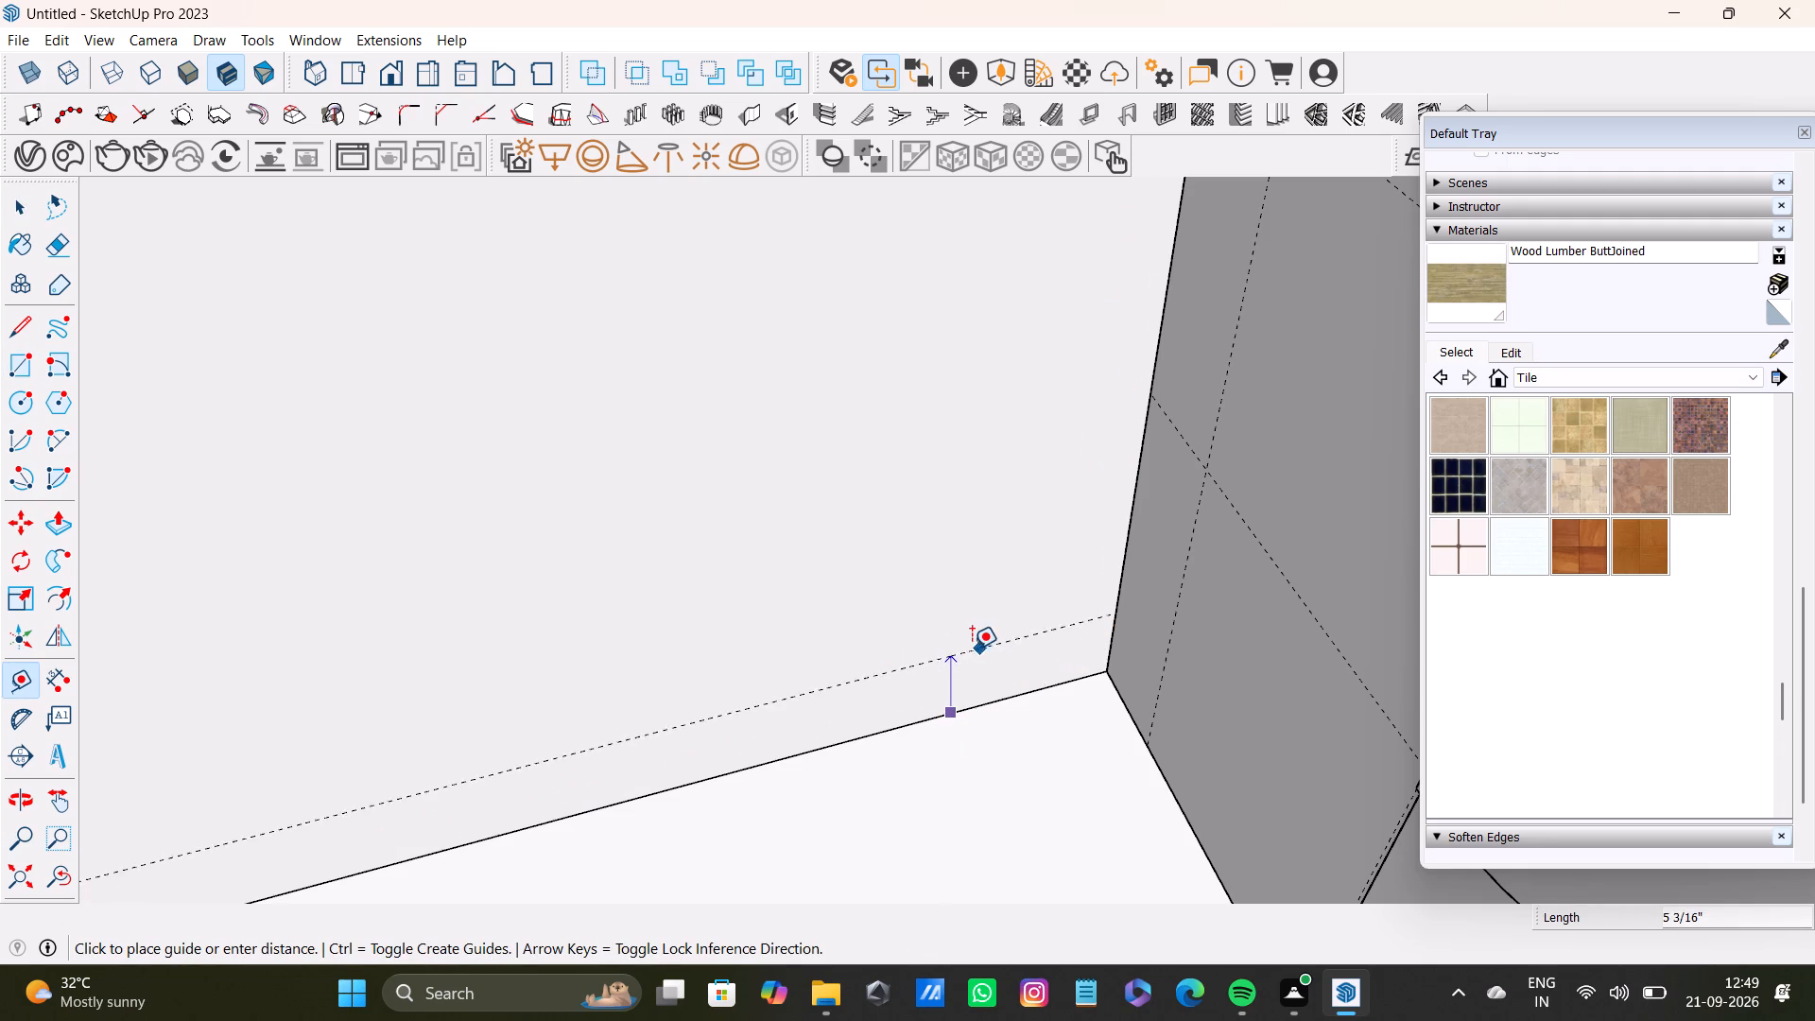
middle_click_drag(962, 609, 973, 407)
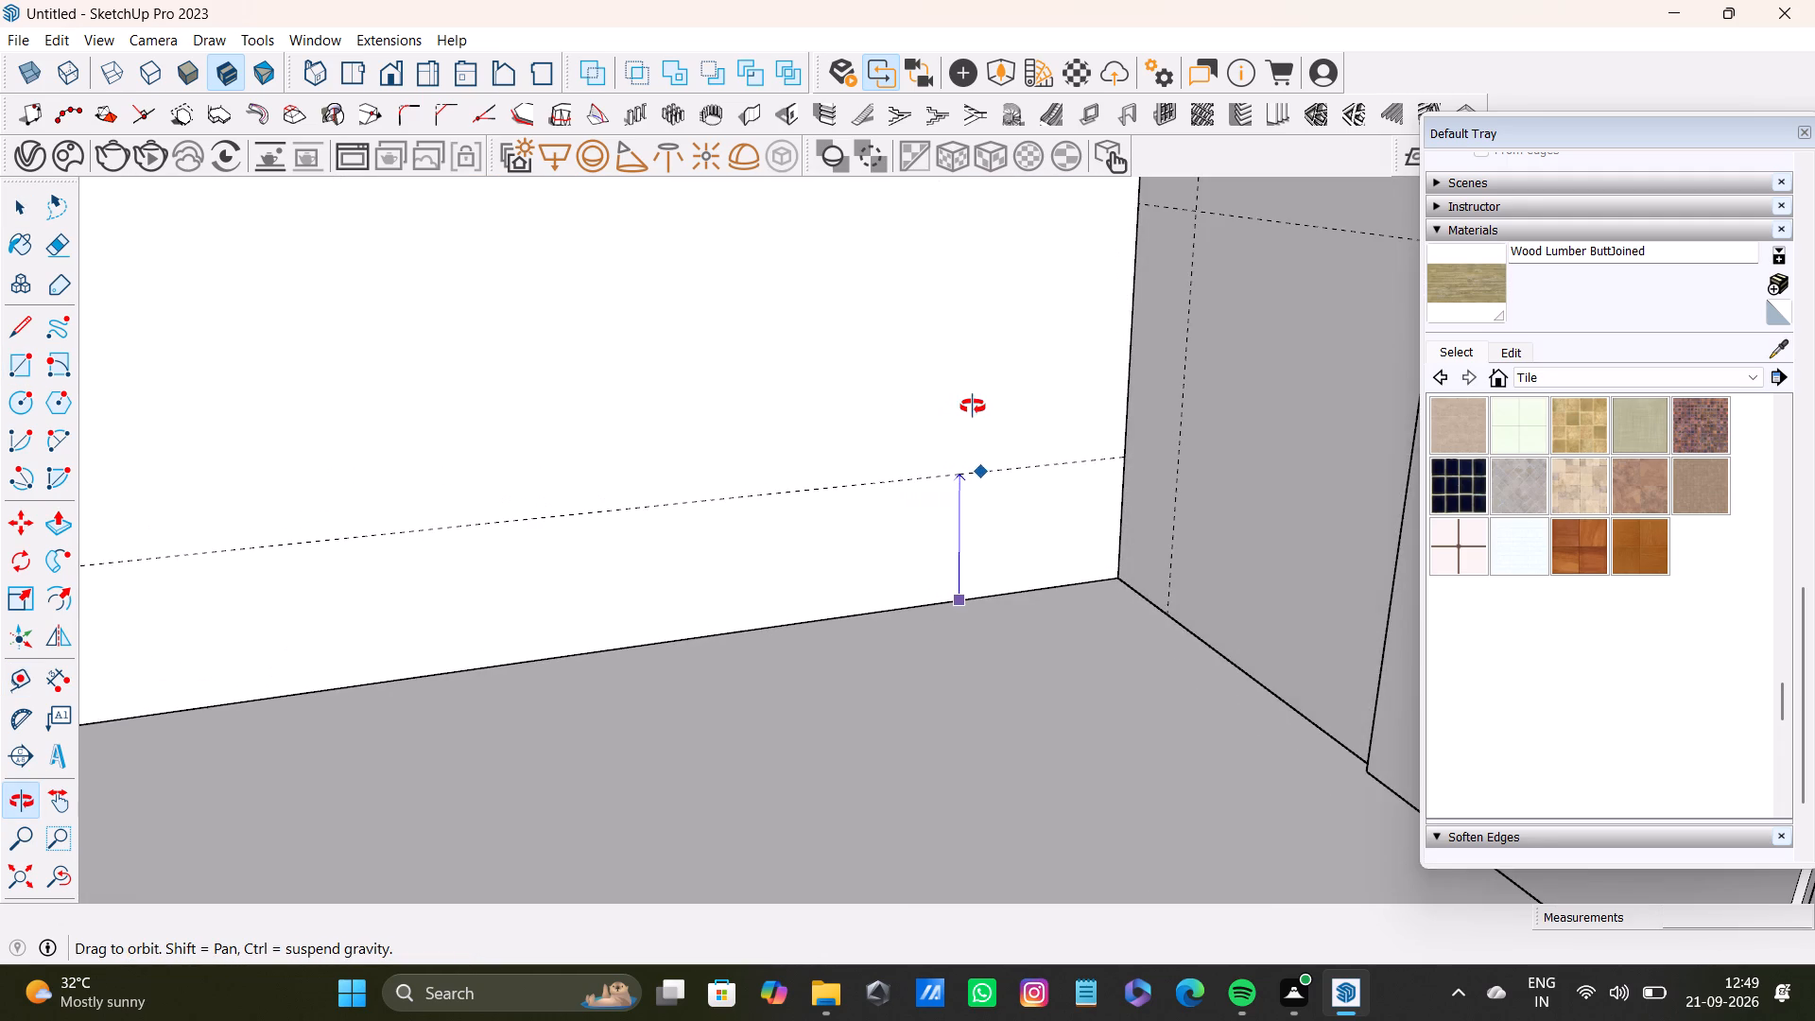
middle_click_drag(973, 407, 1161, 639)
middle_click_drag(1084, 749, 1075, 654)
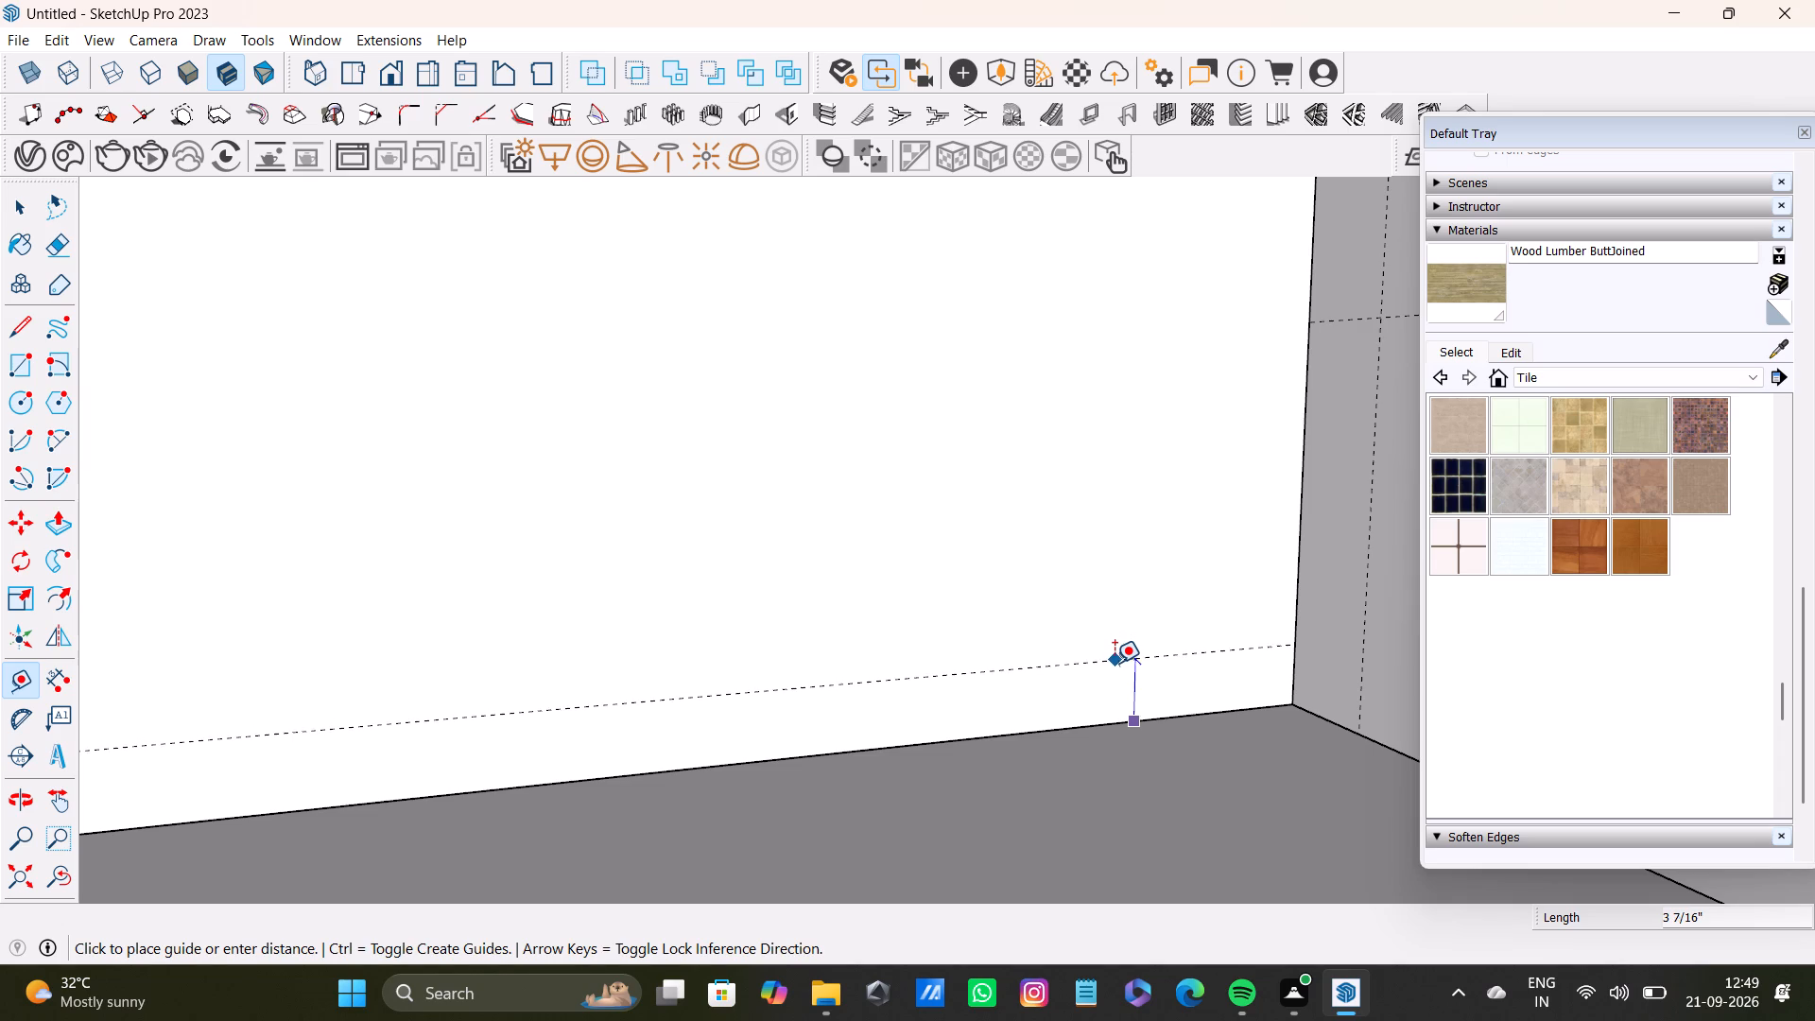
left_click(1115, 663)
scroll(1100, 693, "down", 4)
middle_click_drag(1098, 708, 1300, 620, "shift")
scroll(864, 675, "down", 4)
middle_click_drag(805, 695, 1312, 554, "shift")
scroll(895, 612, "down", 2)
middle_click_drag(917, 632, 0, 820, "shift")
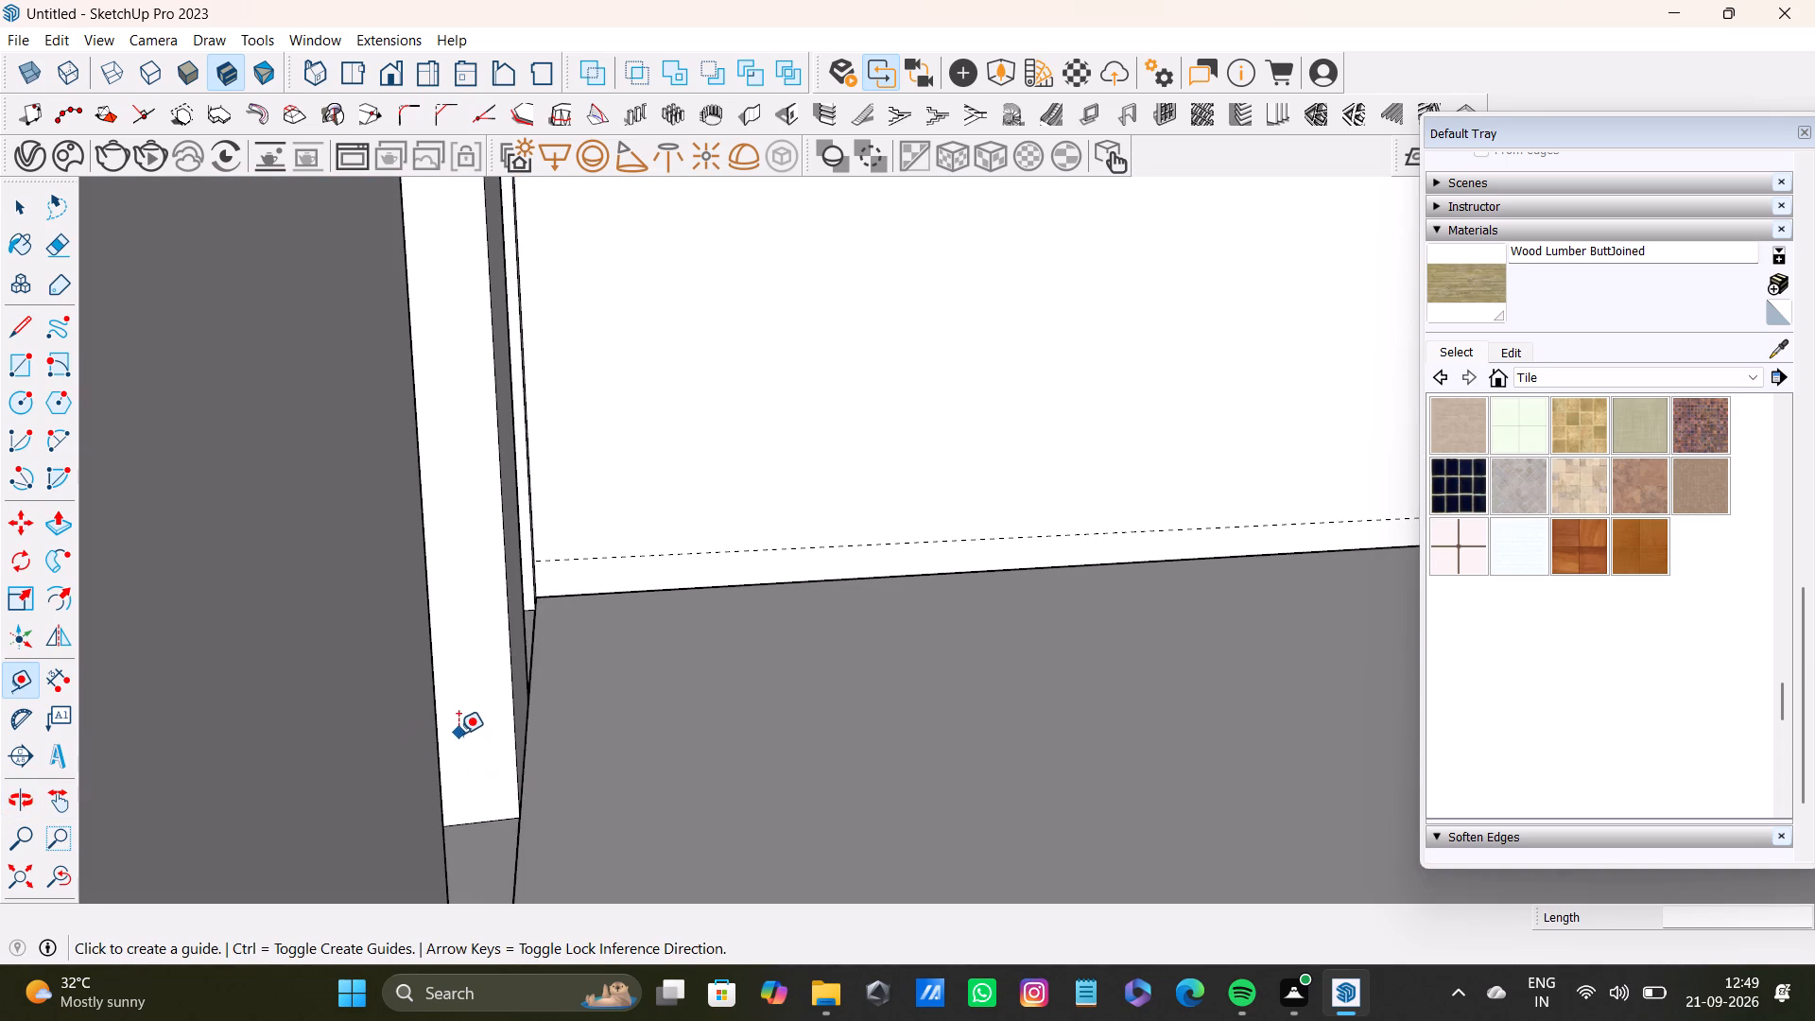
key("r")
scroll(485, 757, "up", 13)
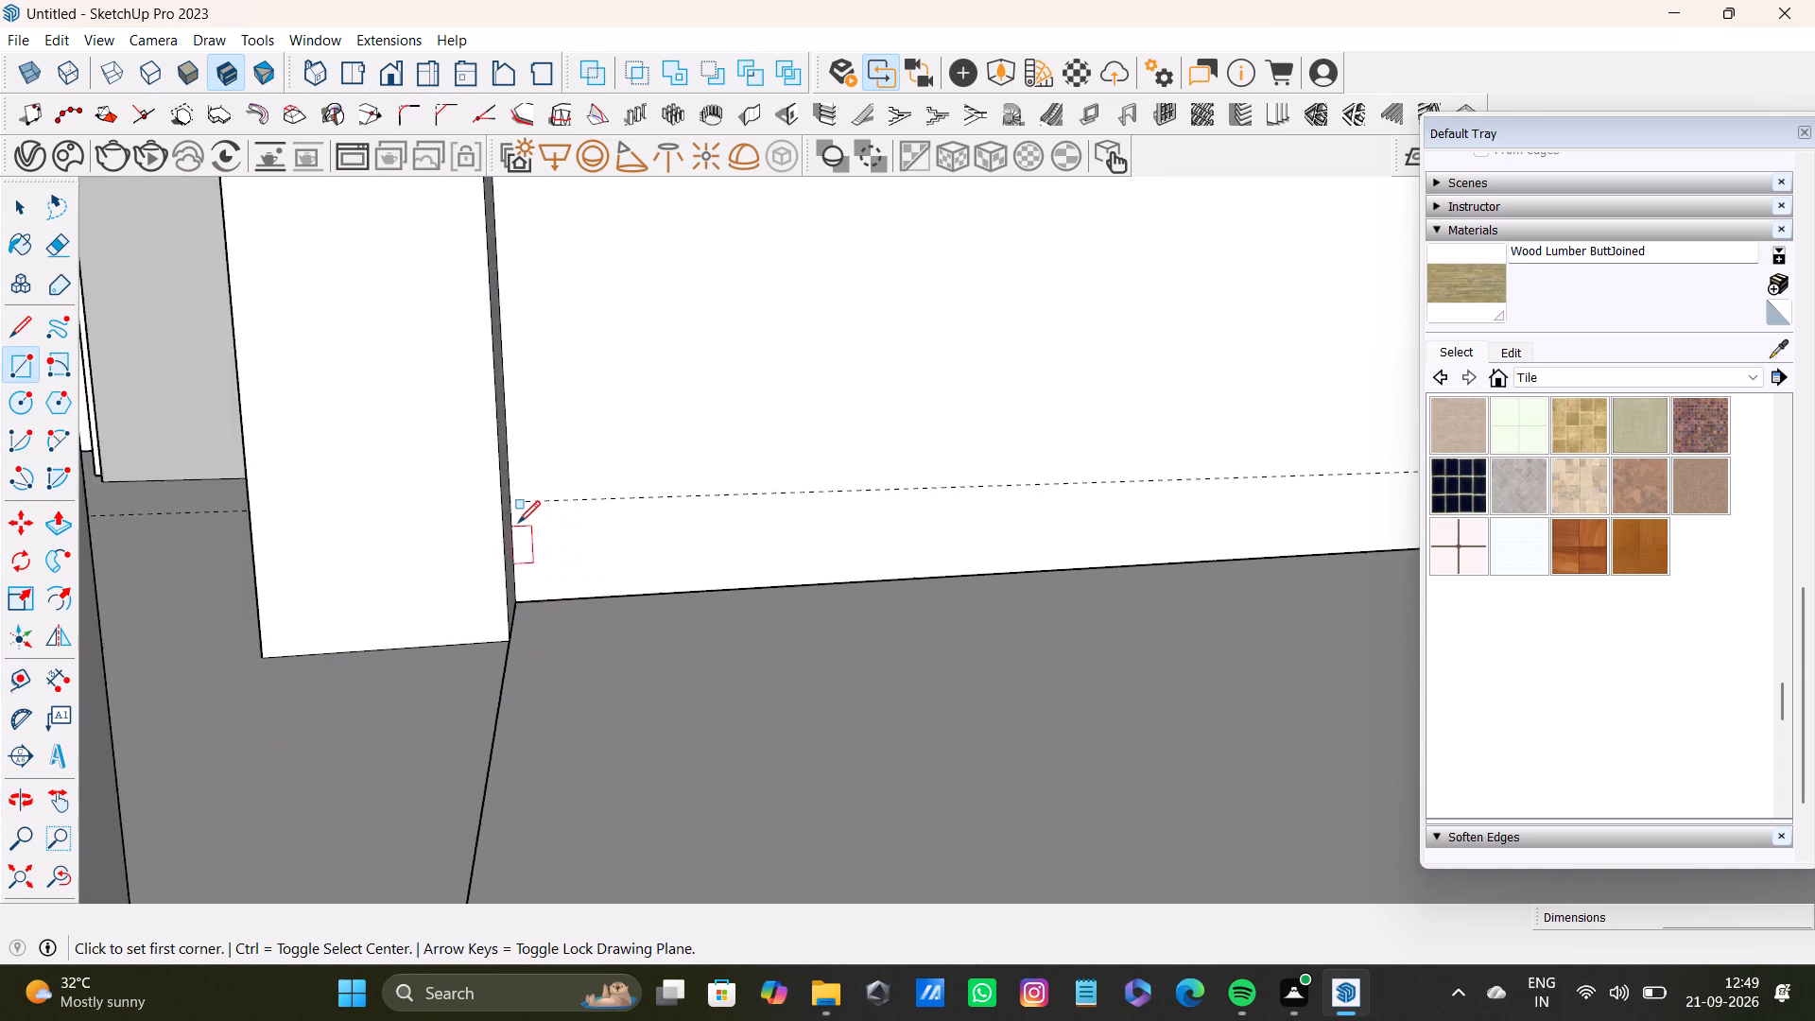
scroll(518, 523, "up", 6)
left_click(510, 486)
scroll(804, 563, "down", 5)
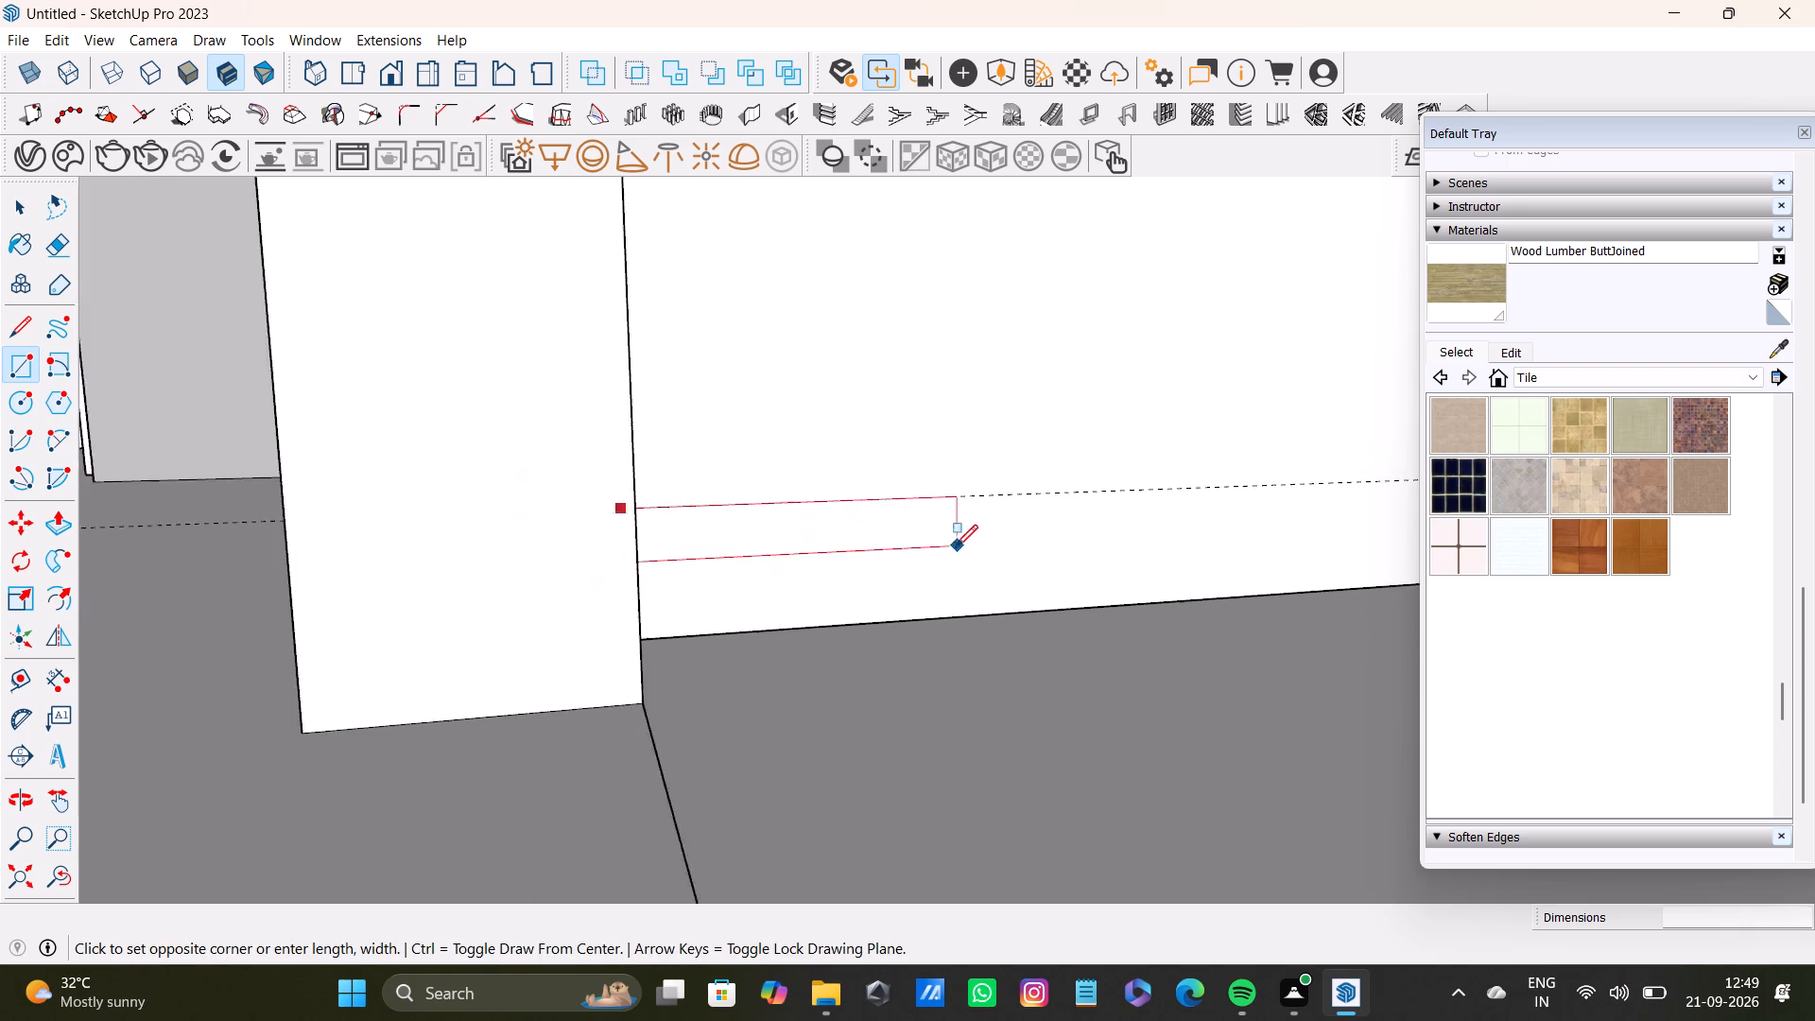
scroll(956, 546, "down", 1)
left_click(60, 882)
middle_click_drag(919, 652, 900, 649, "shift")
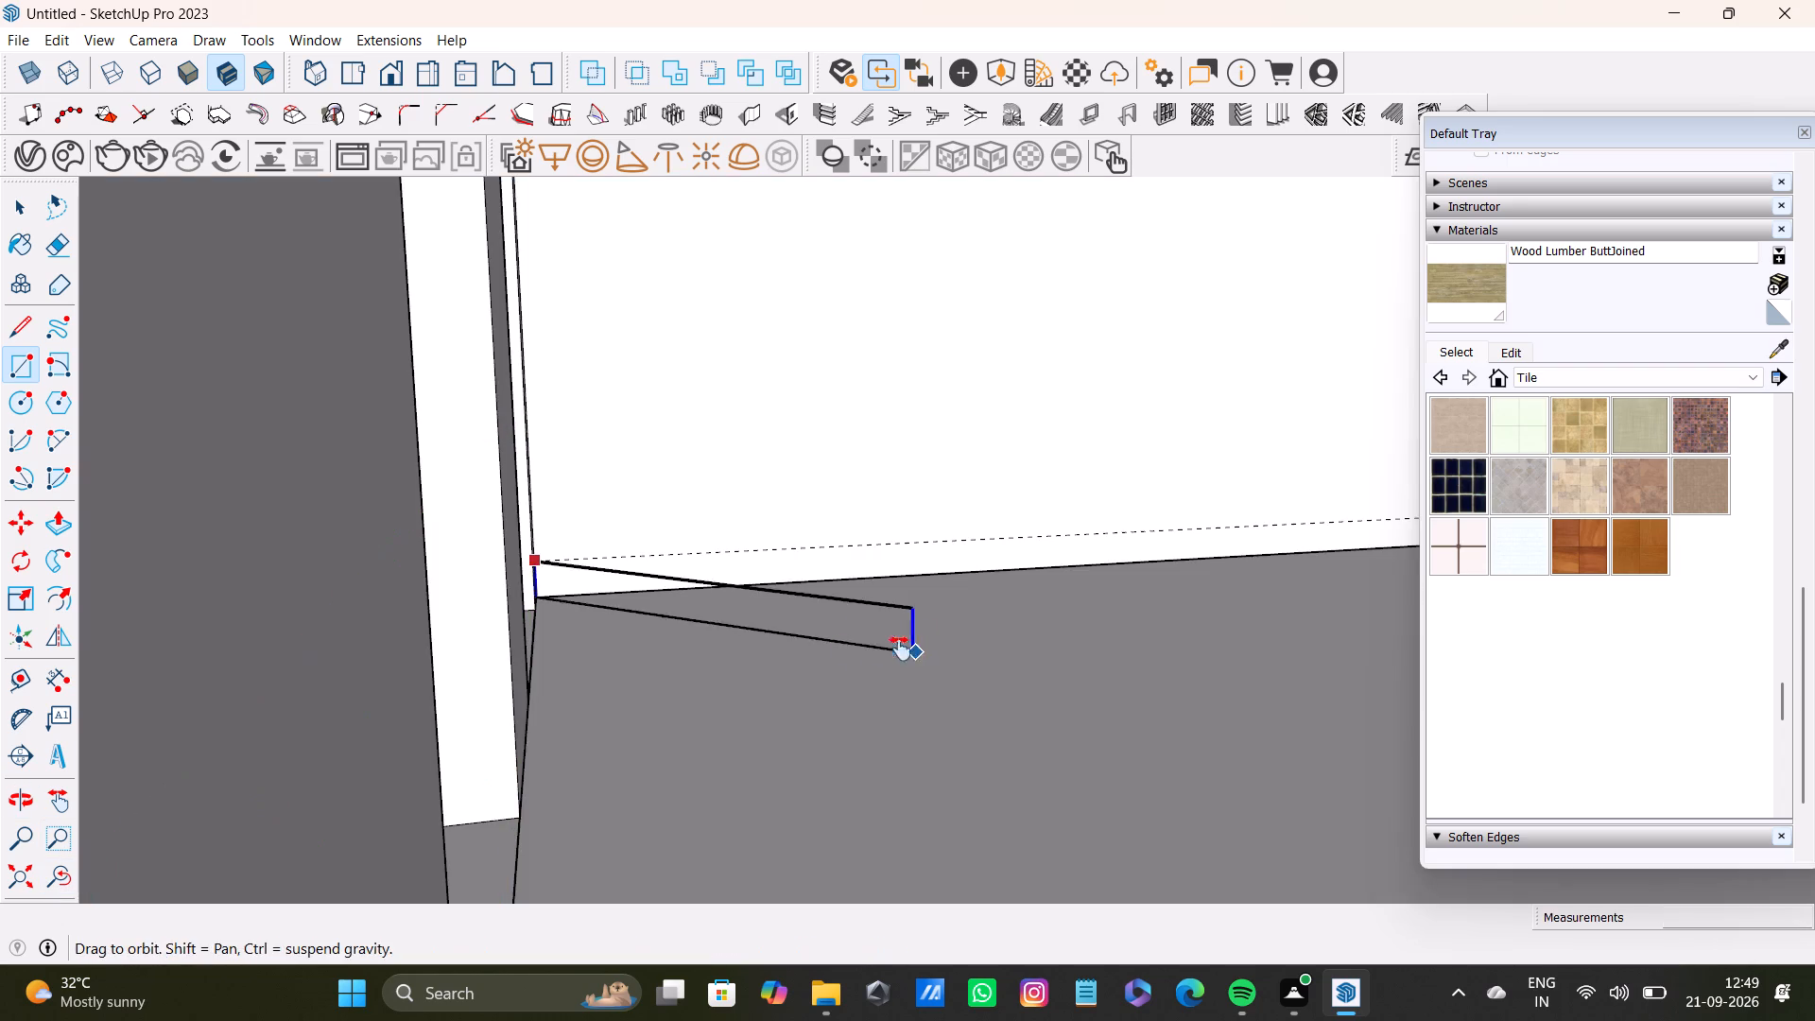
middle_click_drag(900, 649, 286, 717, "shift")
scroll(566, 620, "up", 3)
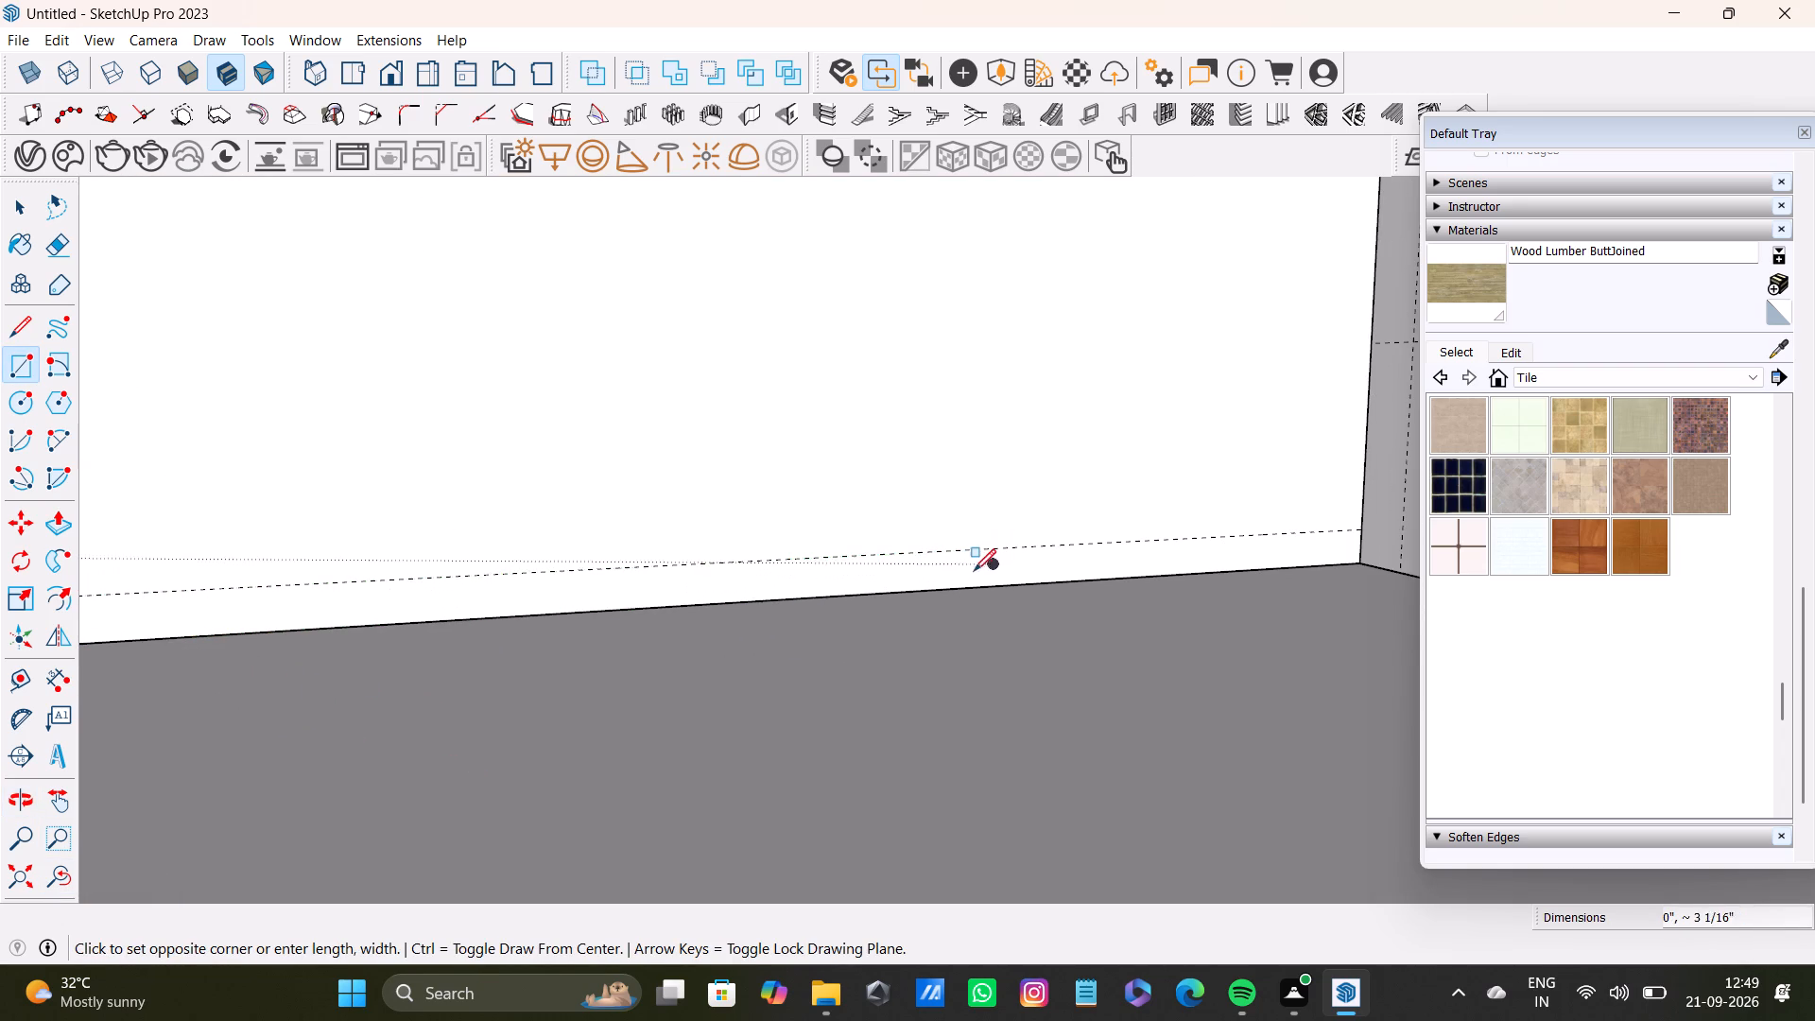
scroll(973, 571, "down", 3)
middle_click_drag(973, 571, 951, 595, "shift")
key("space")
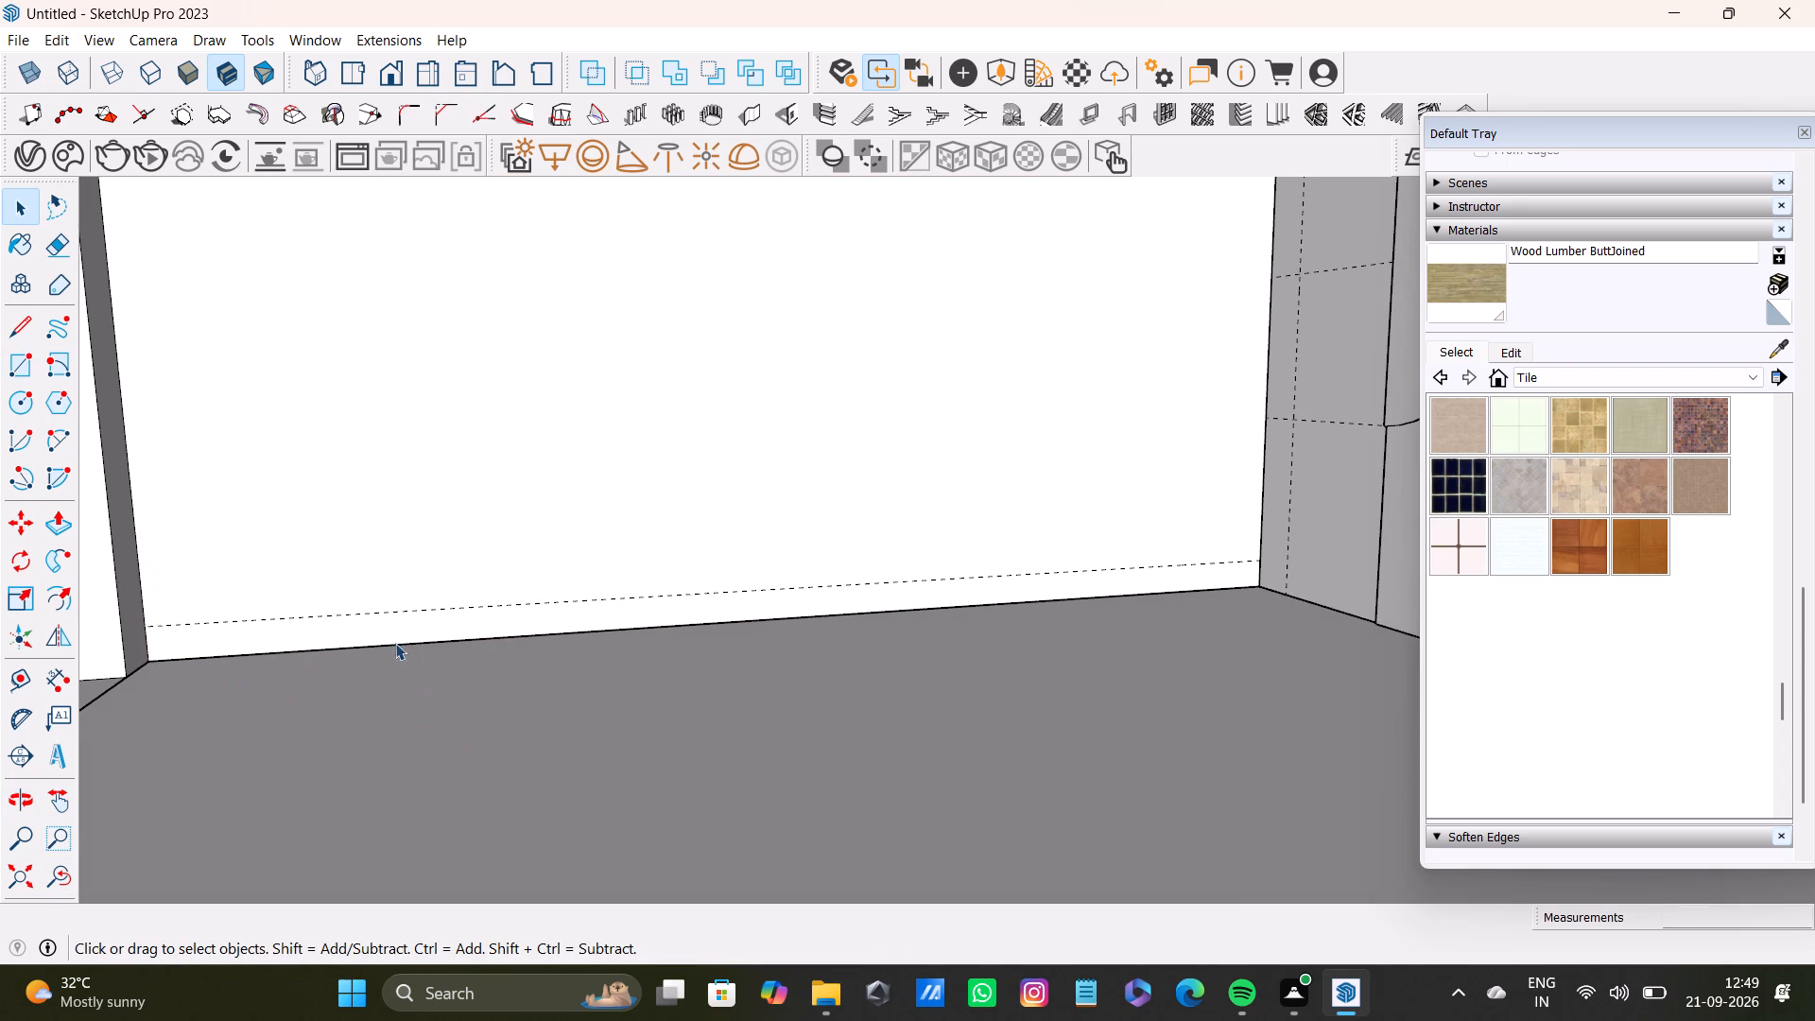
Draw a base strip rectangle about 3 1/4" by 8' 3 7/8" between the lower guide and the floor edge of the plain side wall.
key("r")
scroll(346, 672, "down", 3)
middle_click_drag(340, 679, 360, 675, "shift")
left_click(45, 883)
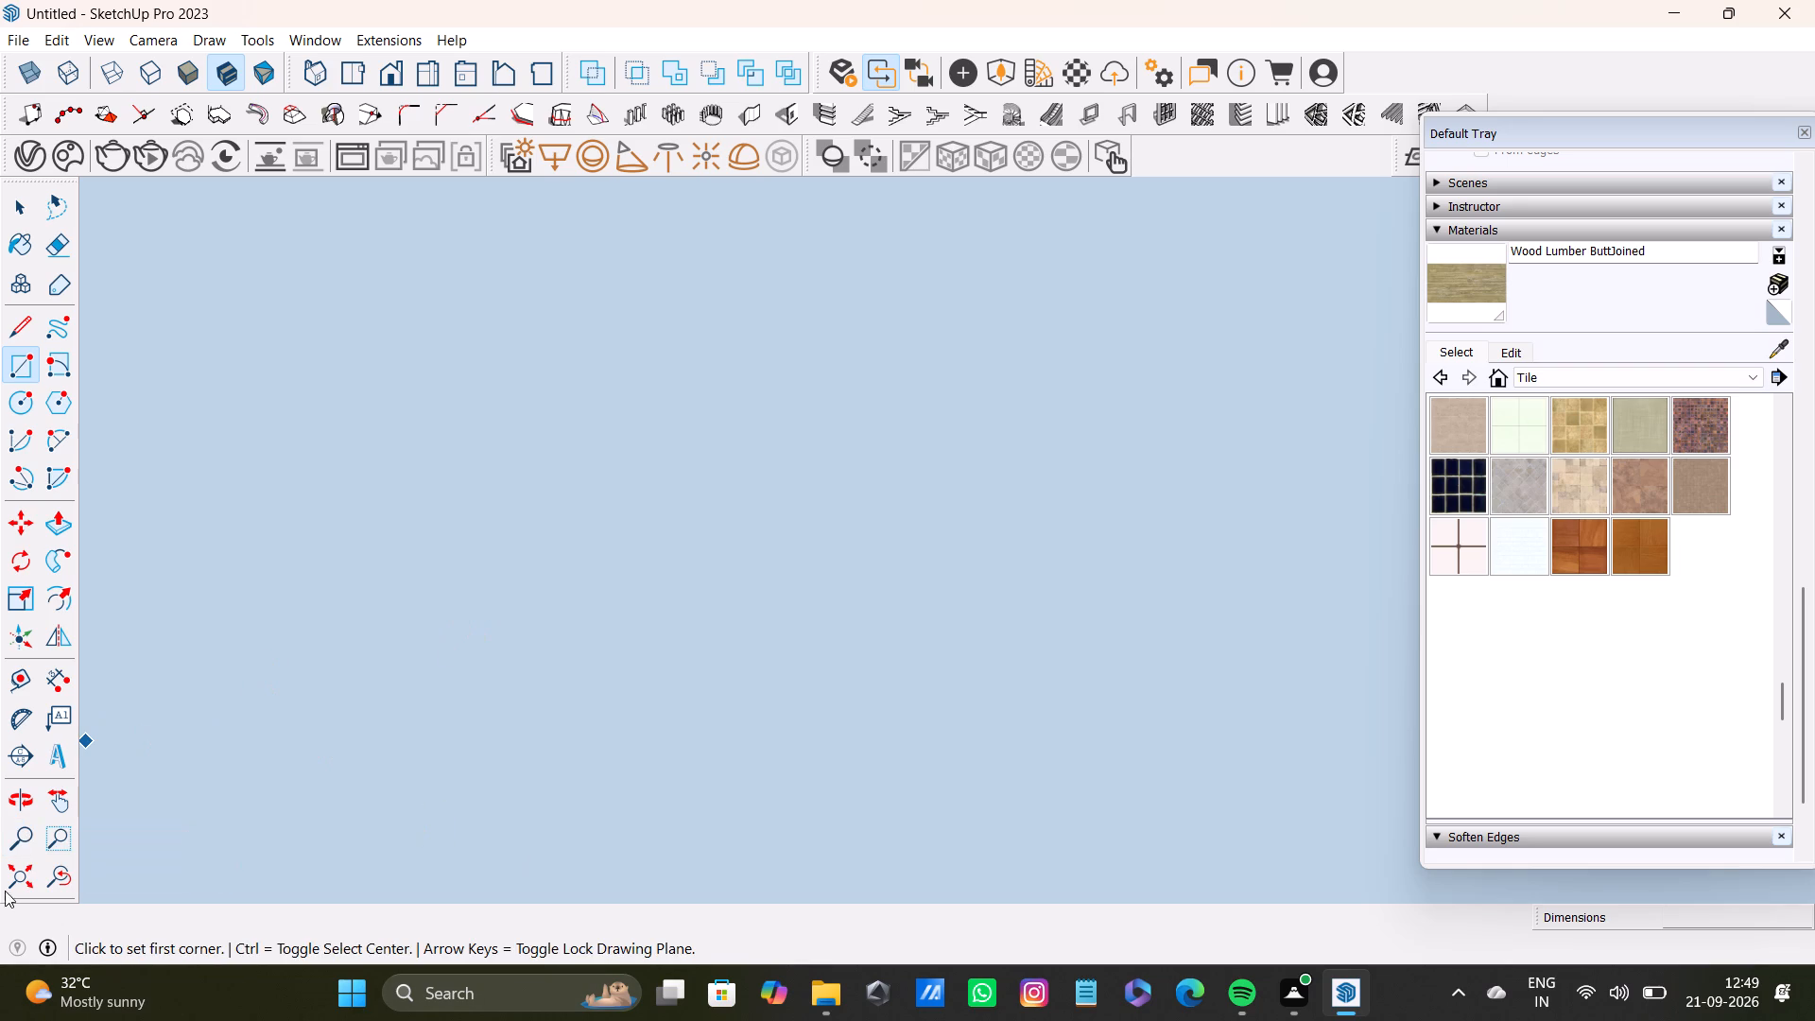
left_click(63, 880)
scroll(133, 688, "up", 4)
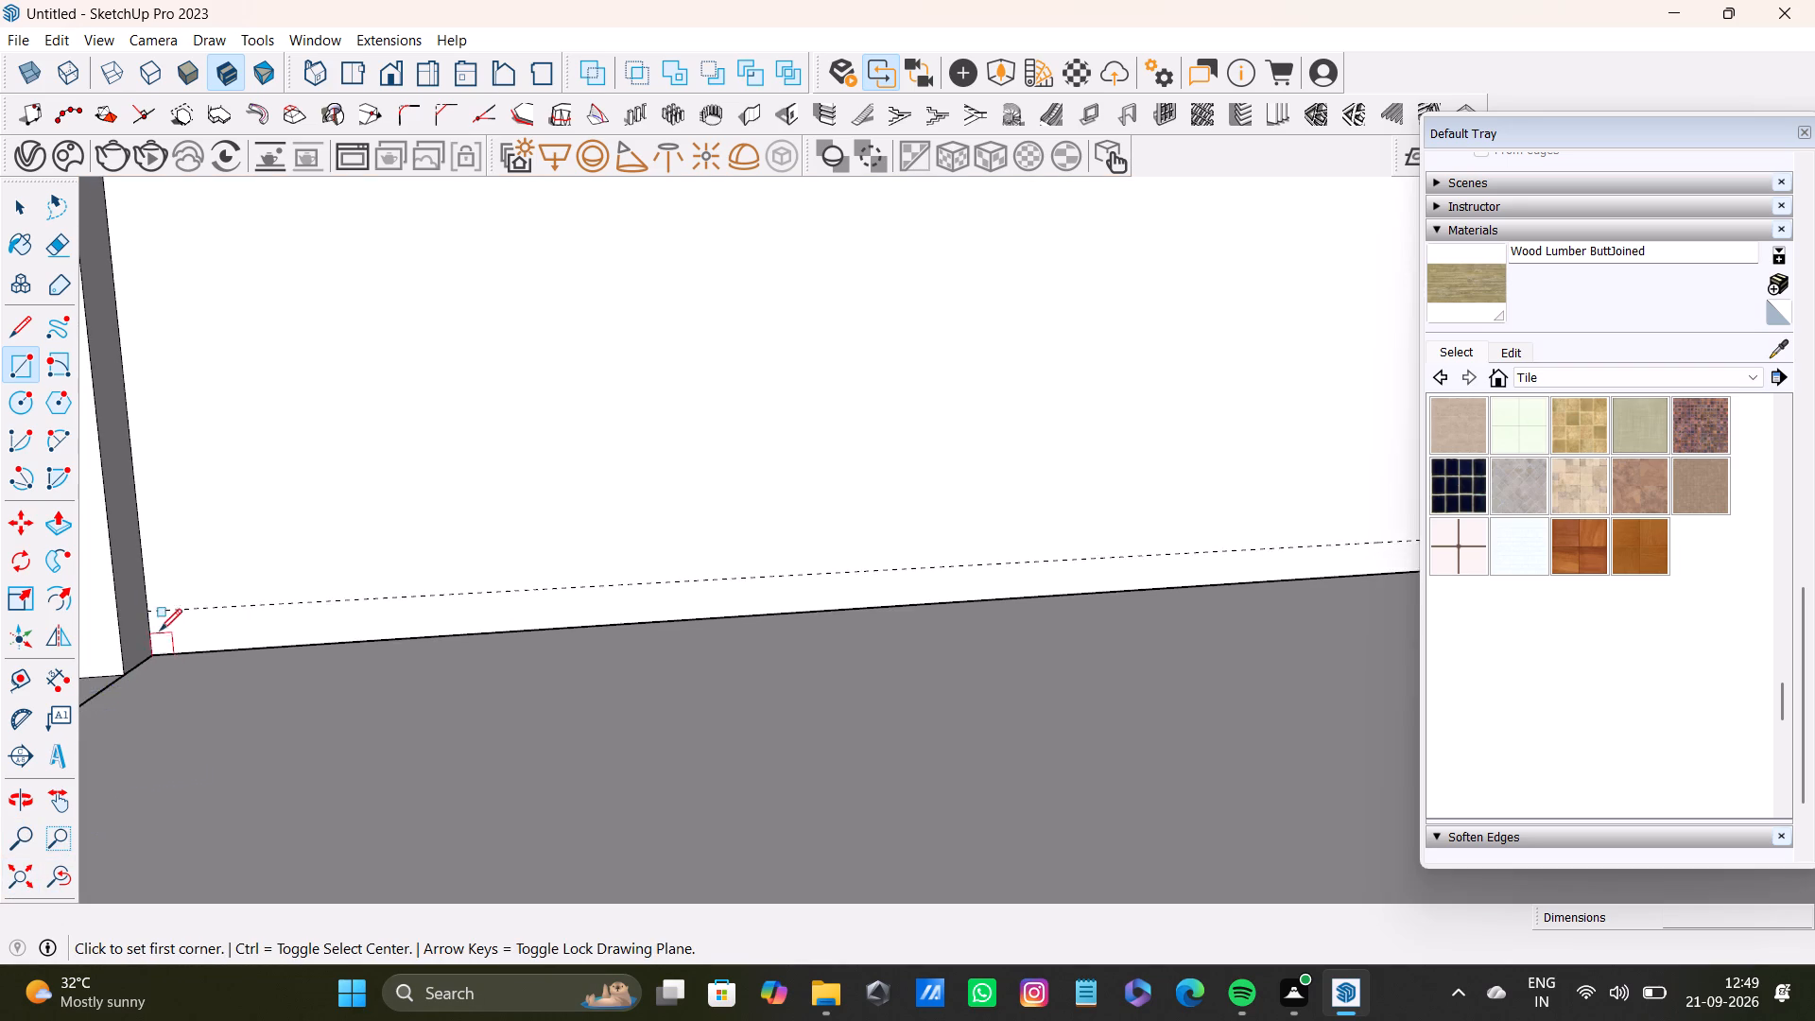
scroll(160, 631, "up", 11)
left_click(164, 596)
scroll(409, 649, "down", 2)
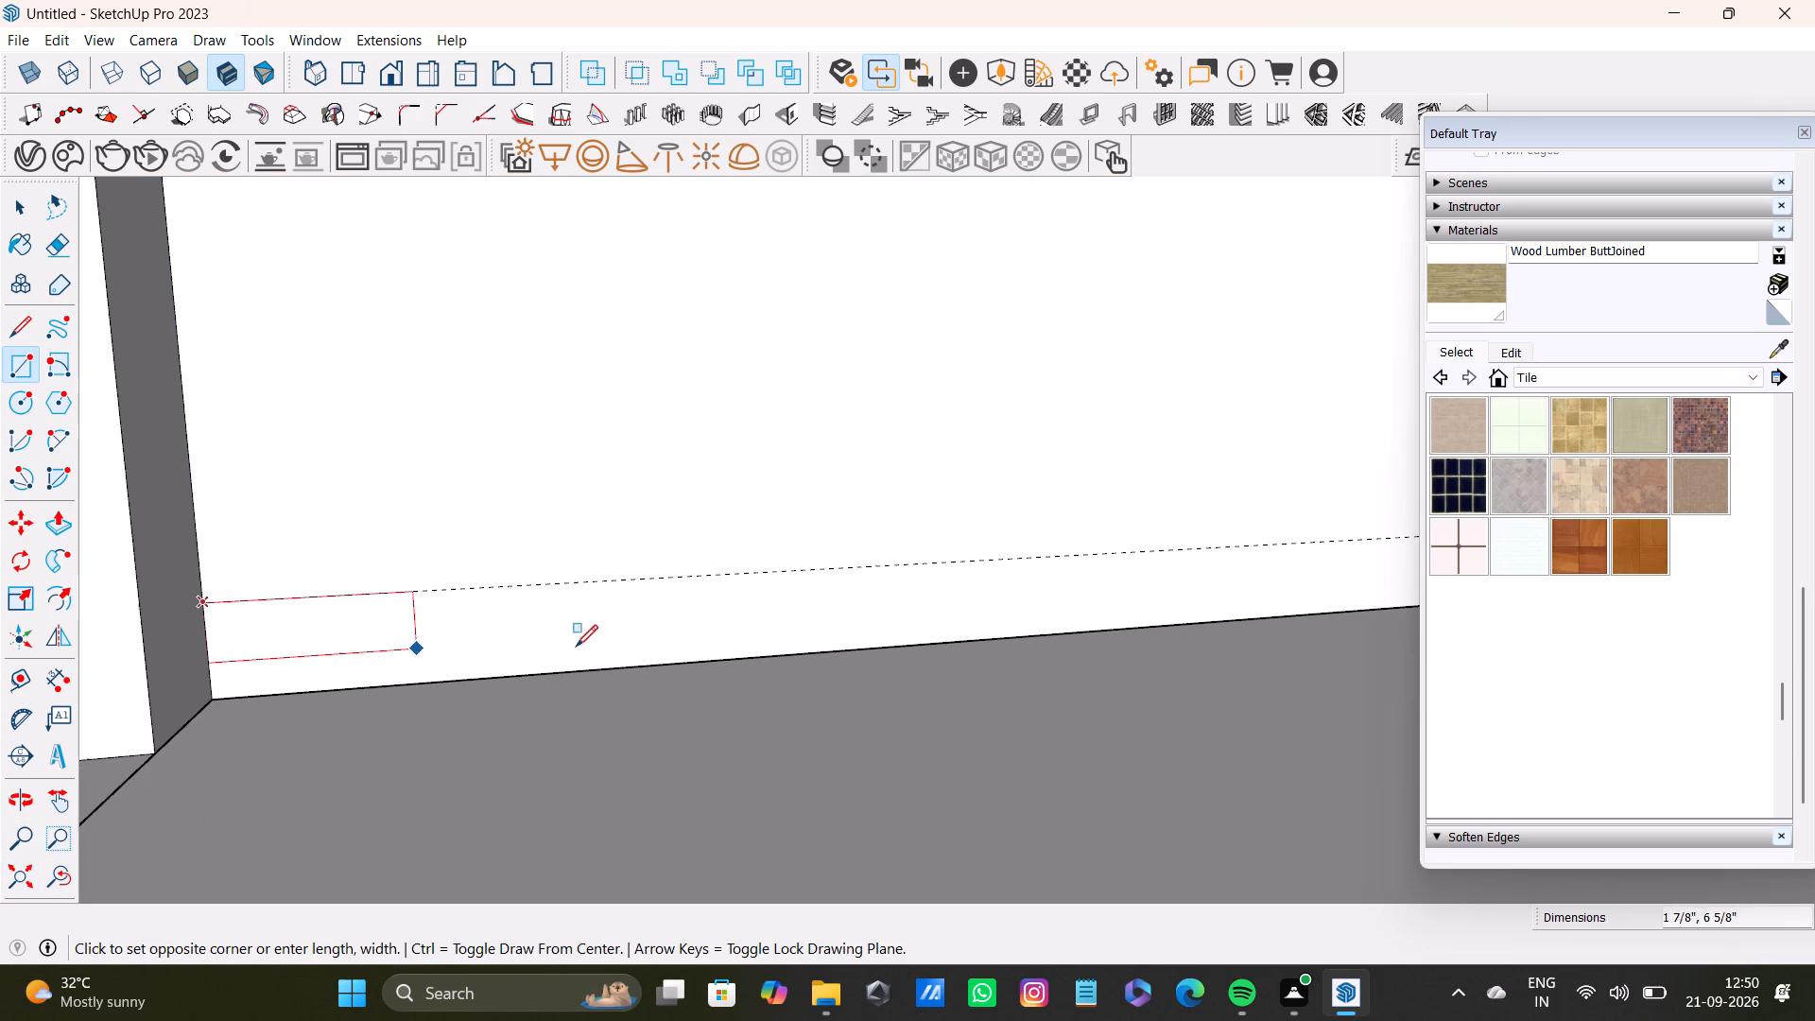
middle_click_drag(724, 637, 372, 695)
scroll(904, 717, "down", 5)
middle_click_drag(1019, 678, 601, 743, "shift")
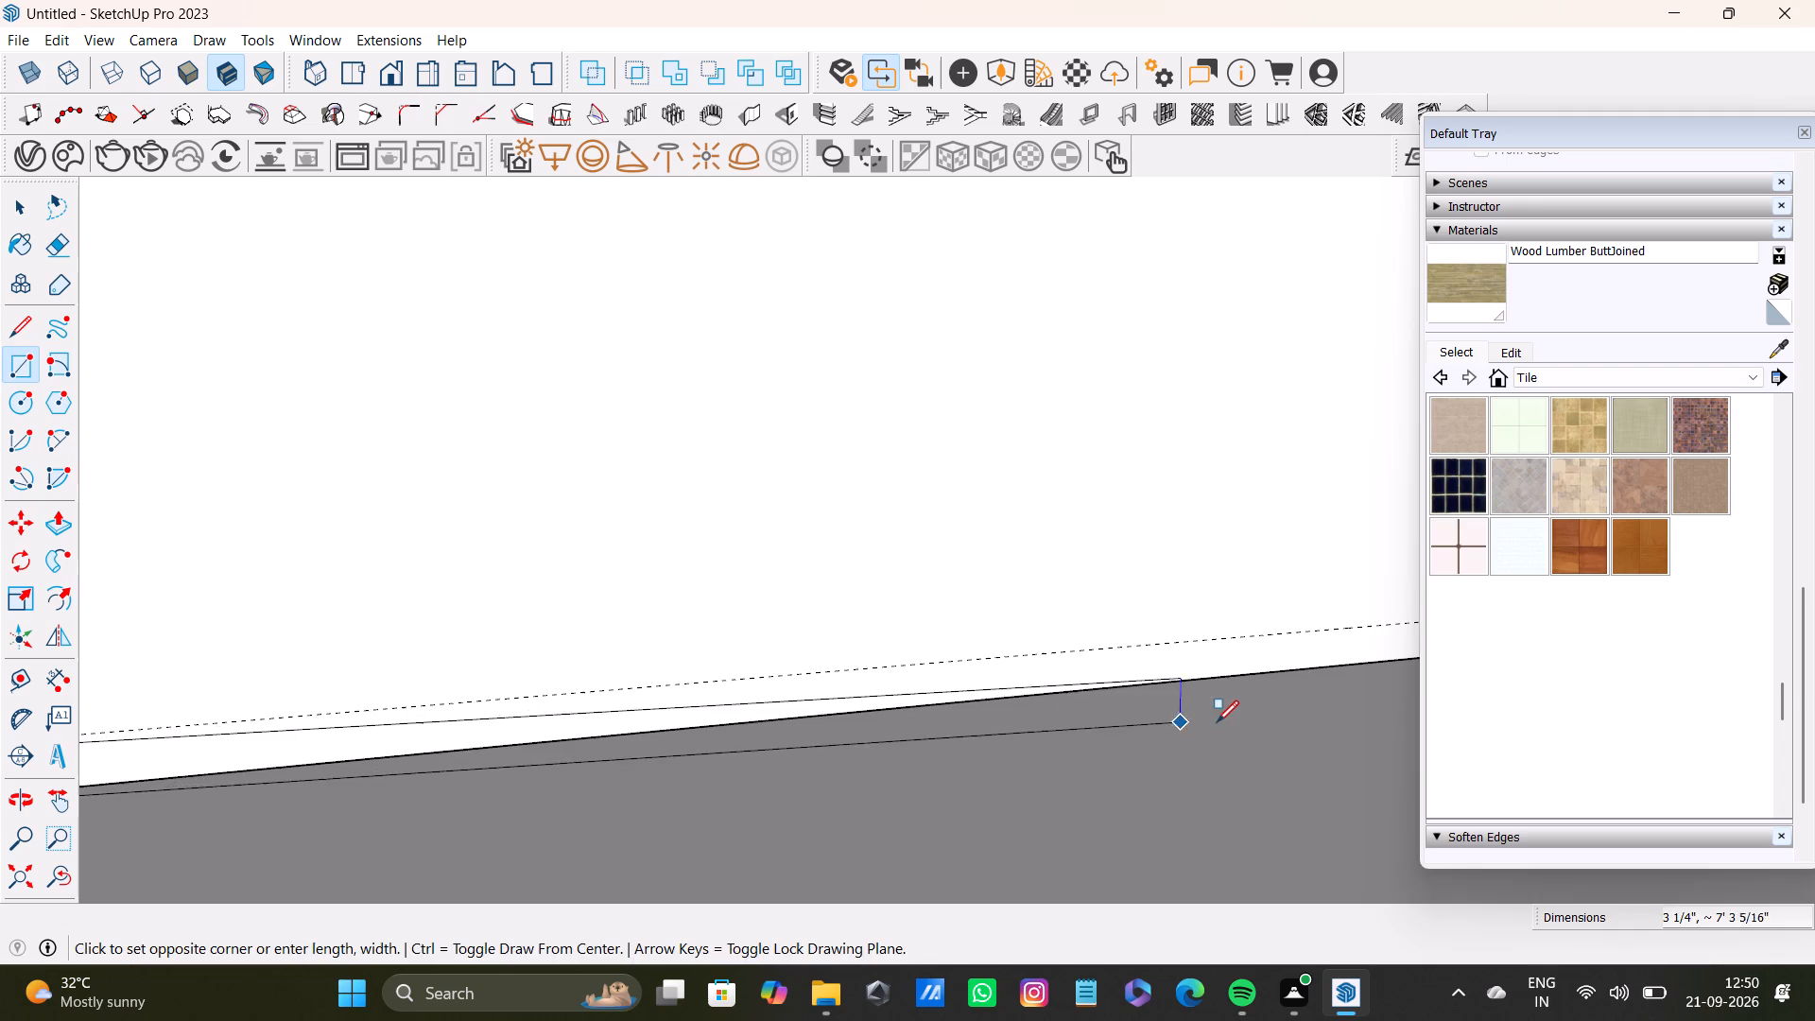
middle_click_drag(1215, 718, 651, 784)
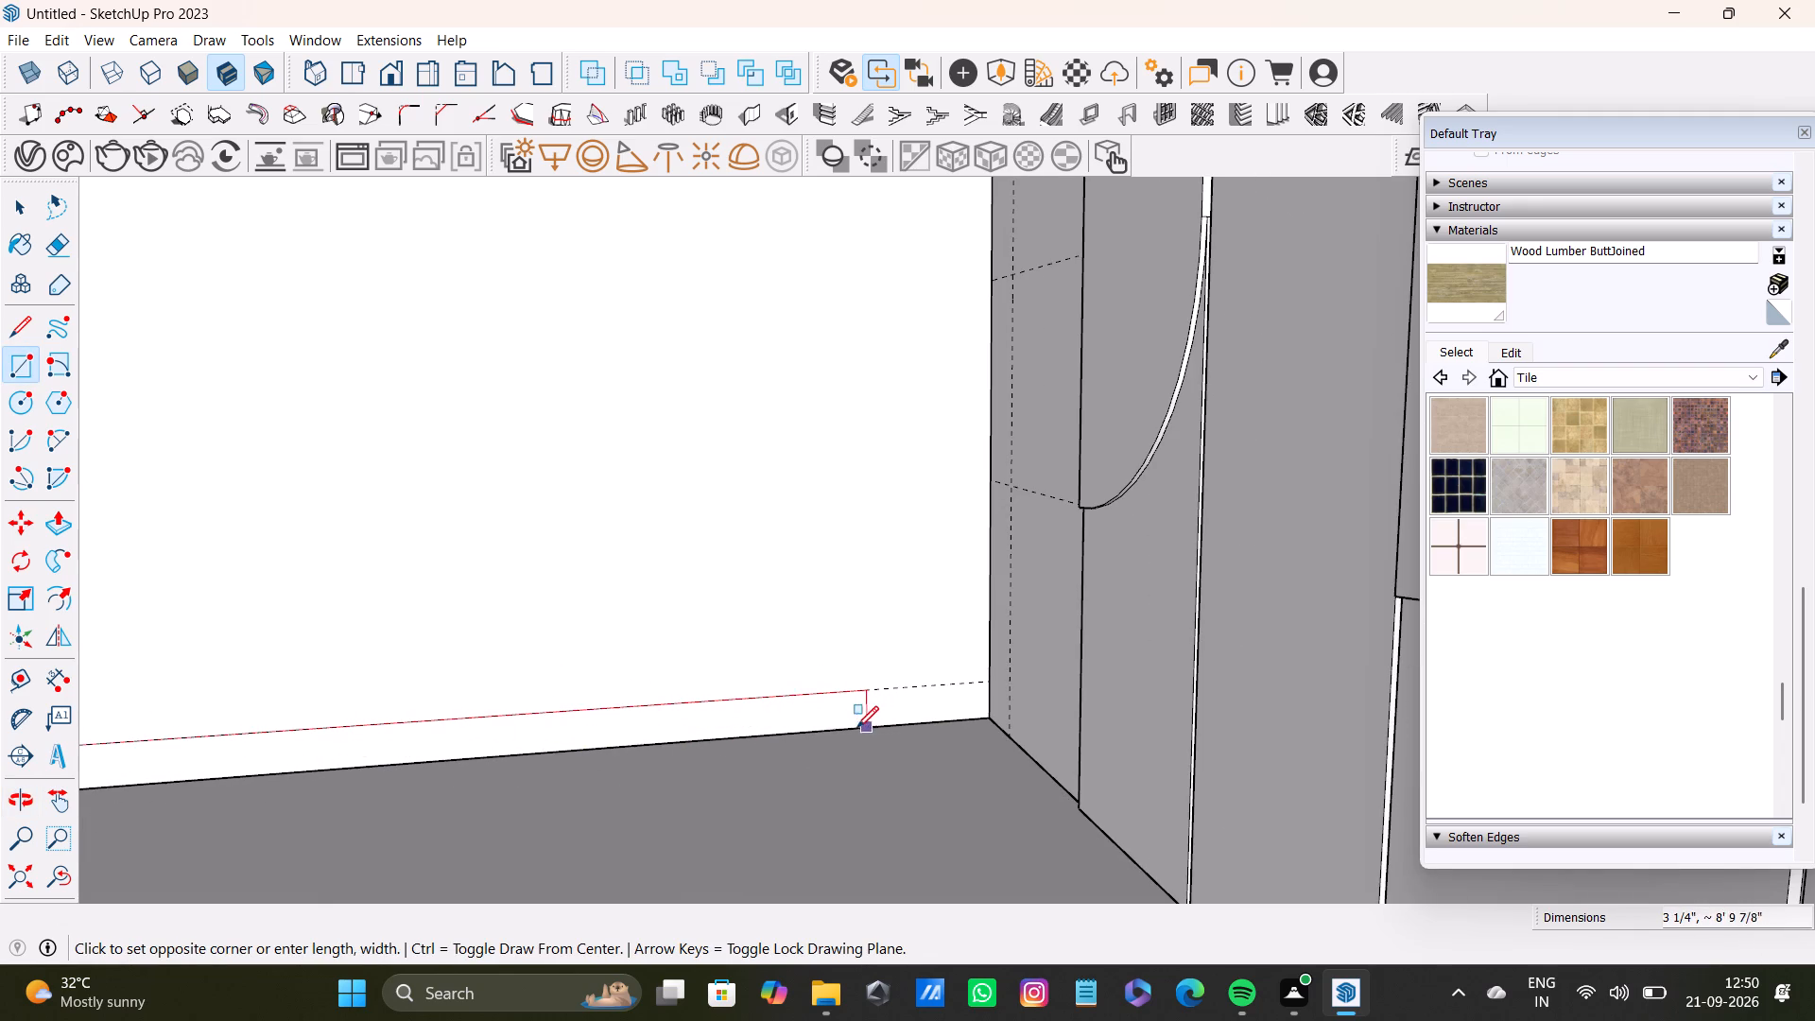
left_click(791, 734)
Push/Pull the base strip 5 11/16" out from the plain side wall.
scroll(685, 750, "down", 4)
middle_click_drag(656, 752, 1249, 738, "shift")
left_click(60, 871)
left_click(21, 875)
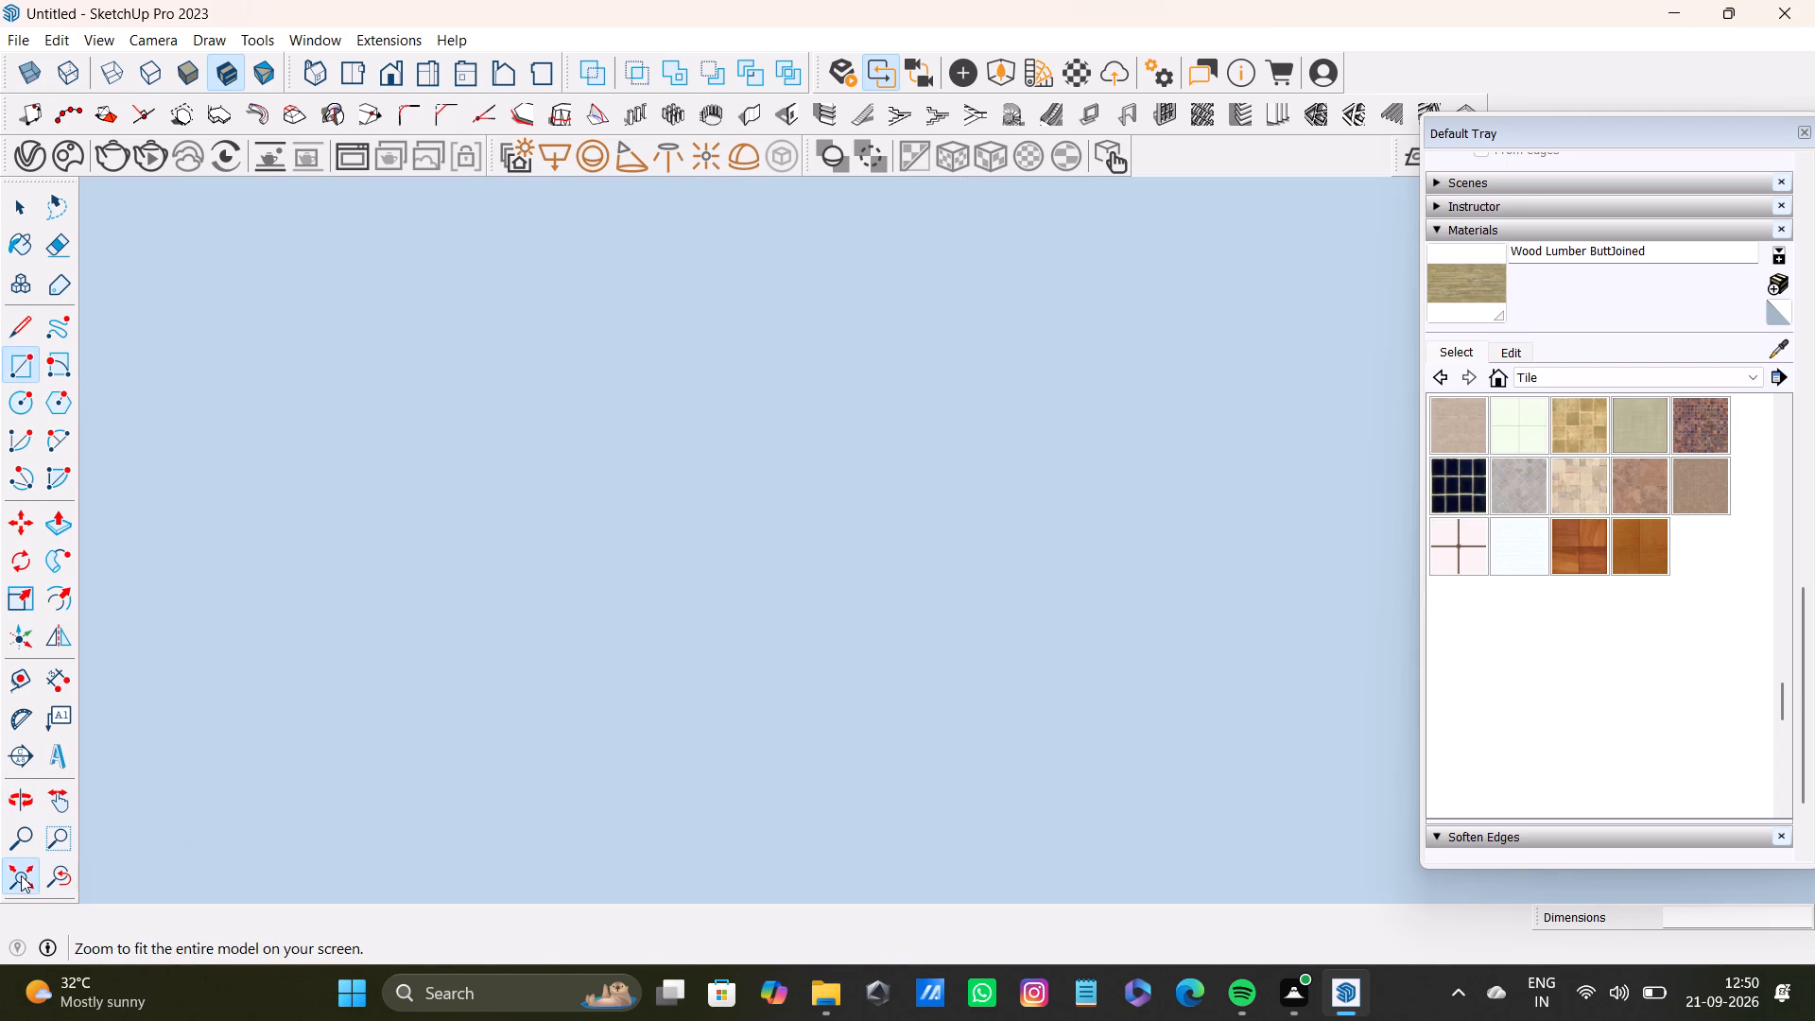
middle_click_drag(566, 699, 510, 962)
scroll(725, 617, "up", 3)
middle_click_drag(848, 556, 742, 822, "shift")
scroll(952, 652, "up", 1)
middle_click_drag(952, 652, 861, 691)
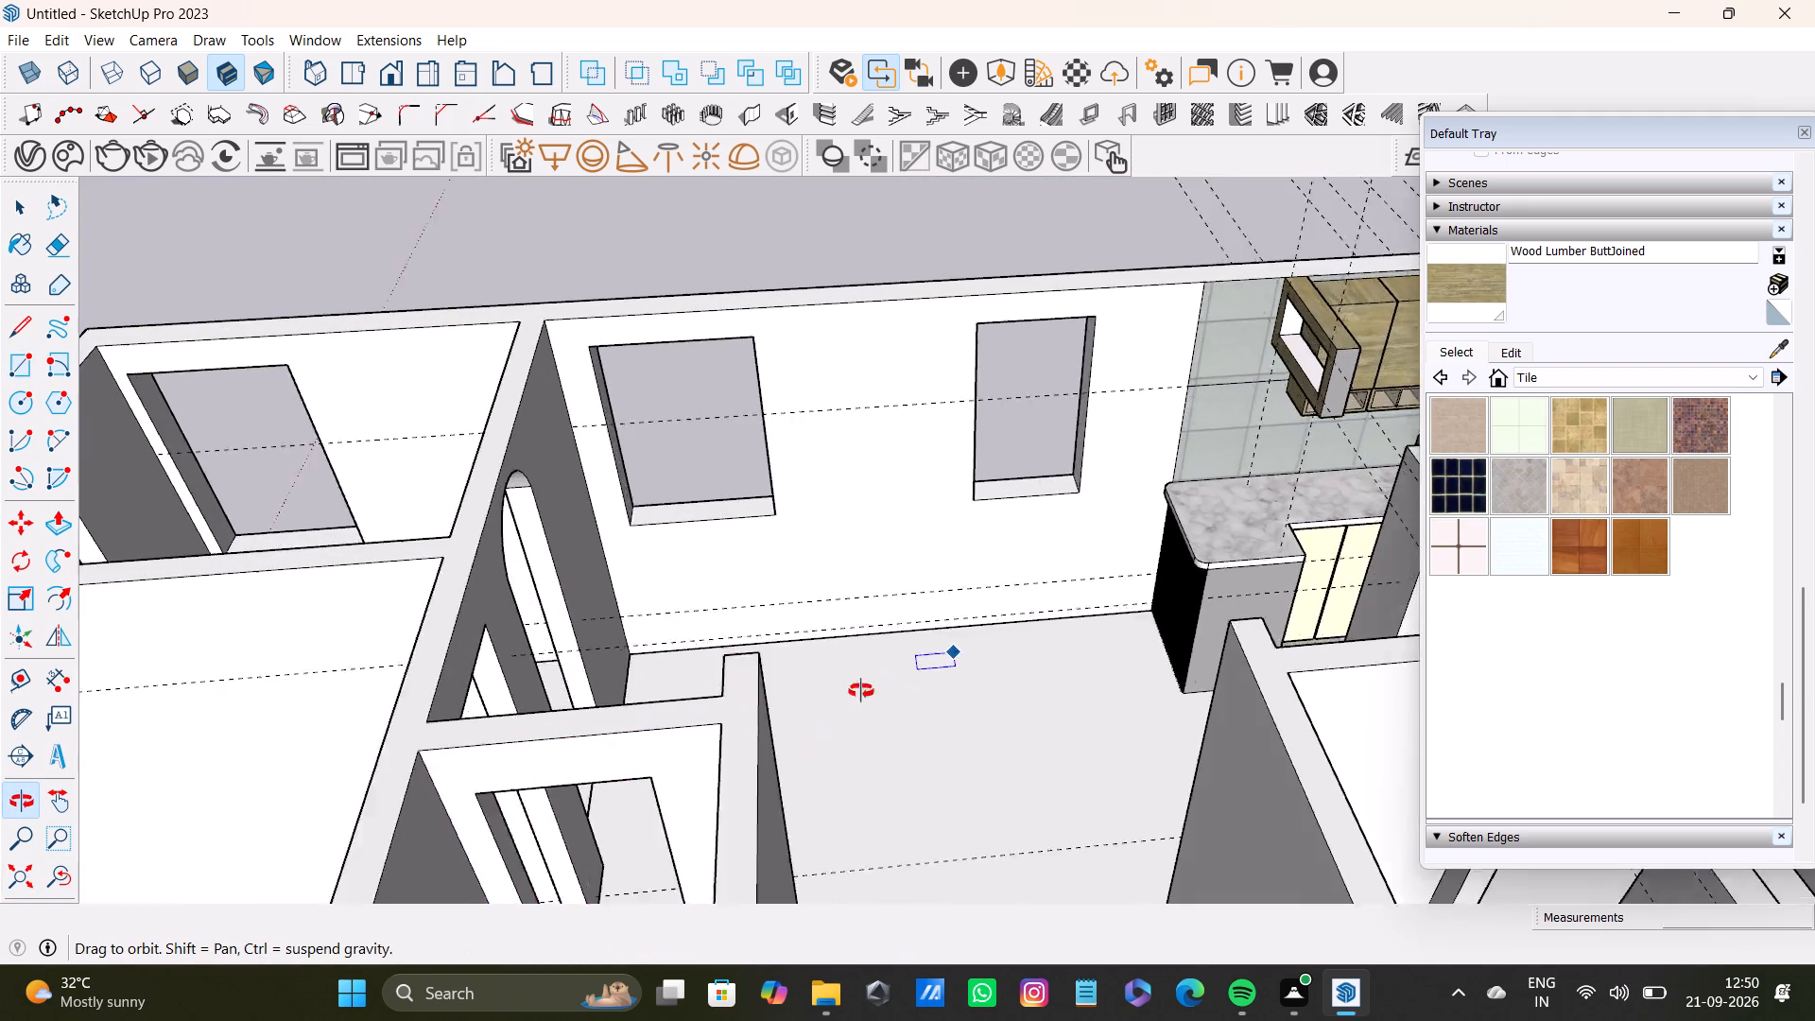
middle_click_drag(861, 691, 0, 889)
scroll(602, 510, "down", 3)
middle_click_drag(602, 510, 838, 884, "shift")
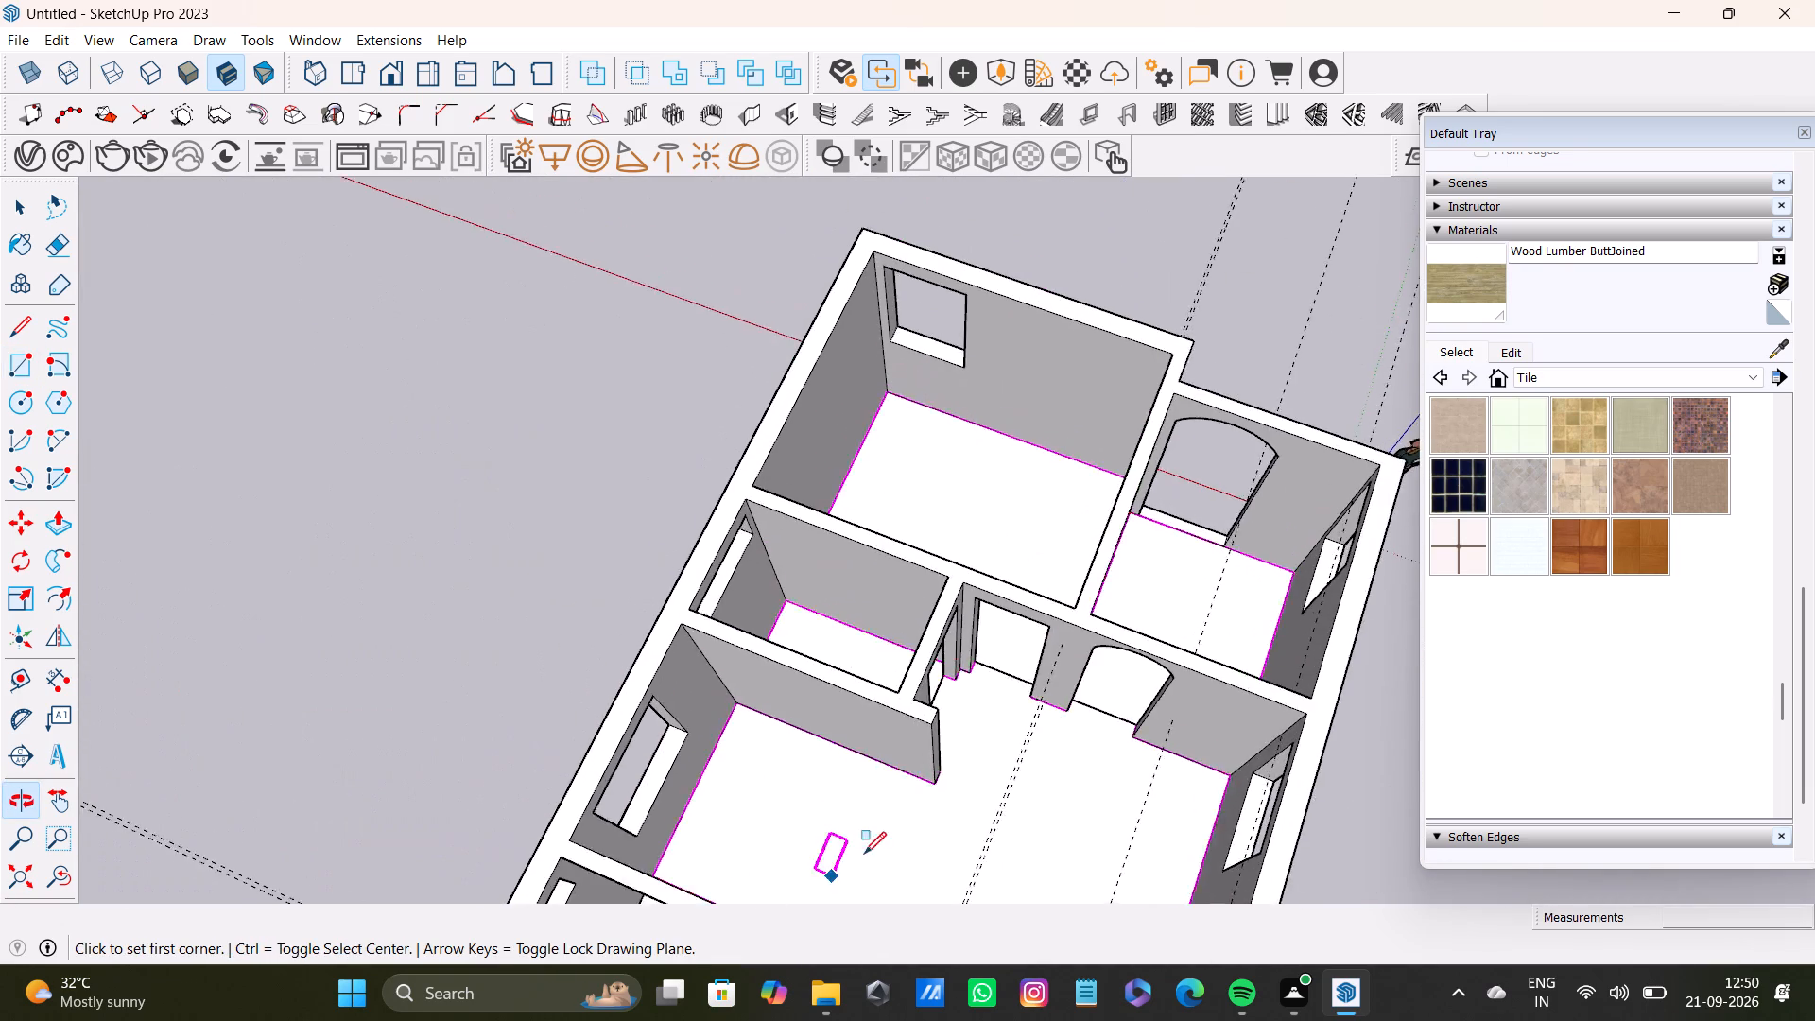
scroll(985, 532, "up", 7)
middle_click_drag(1133, 507, 246, 632)
scroll(285, 599, "down", 4)
middle_click_drag(285, 599, 1220, 718, "shift")
scroll(1219, 712, "down", 2)
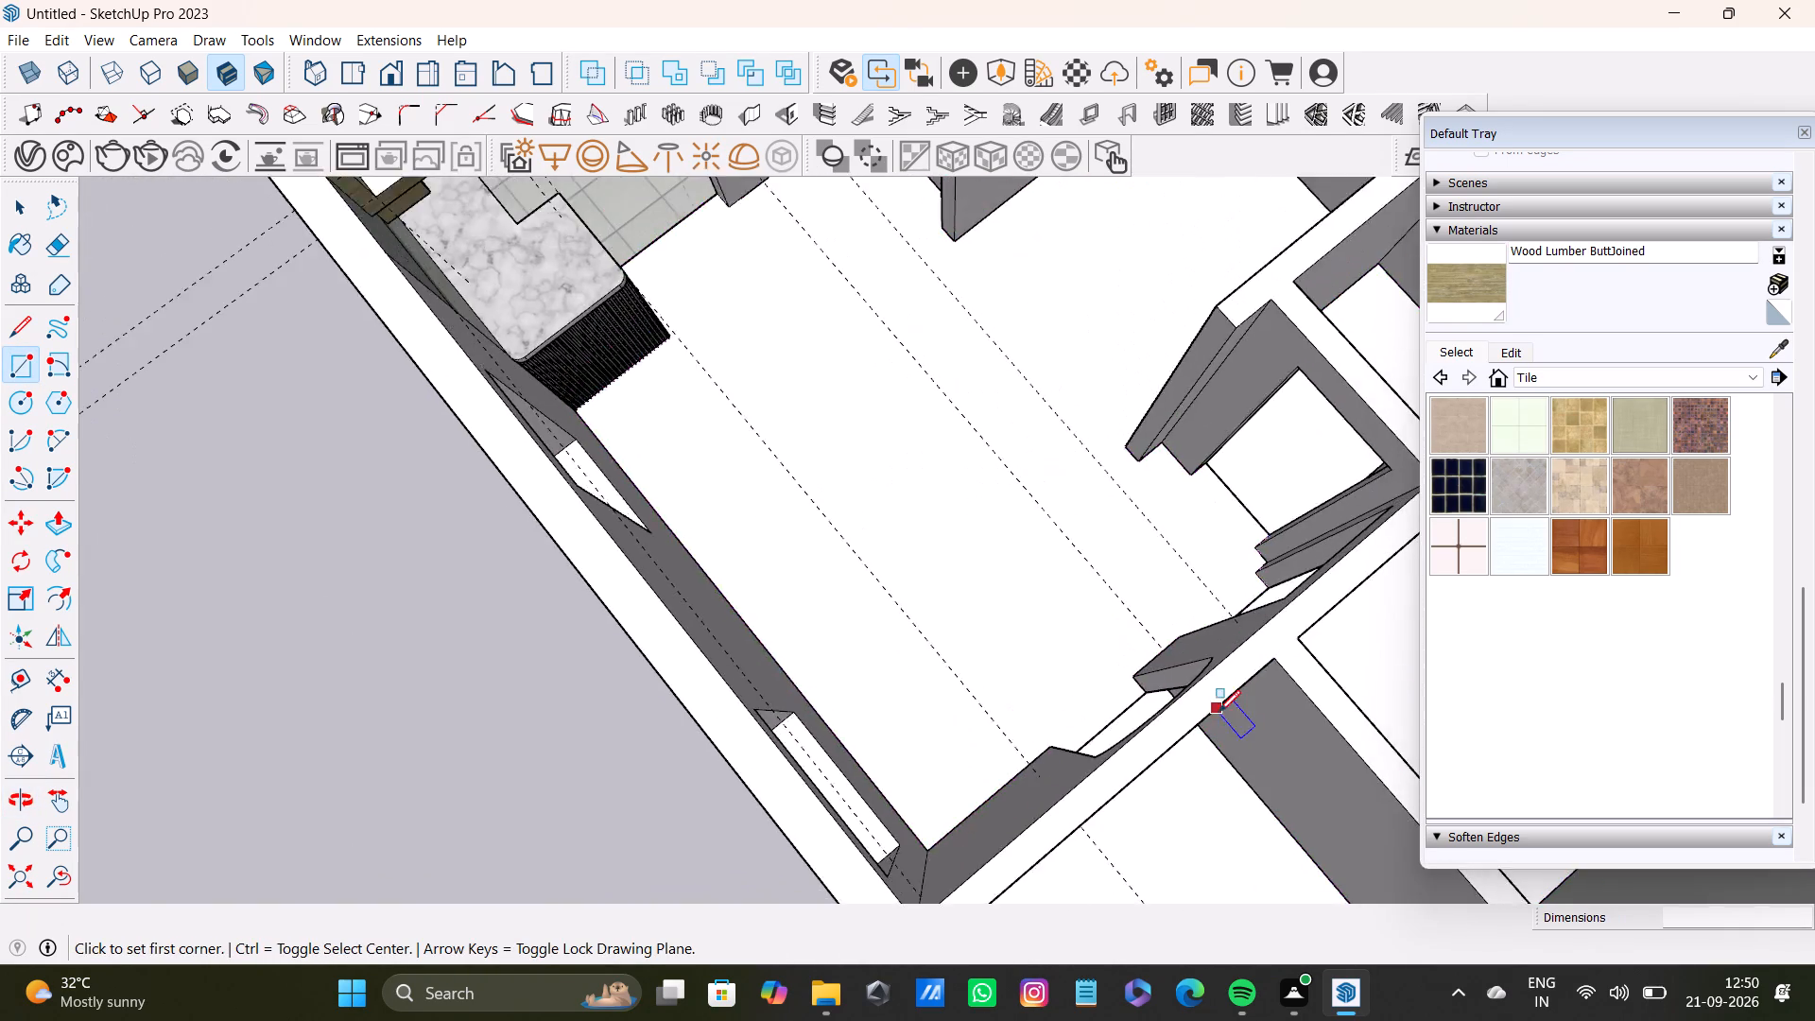
scroll(1219, 712, "down", 7)
middle_click_drag(1073, 481, 907, 902, "shift")
scroll(803, 616, "up", 10)
middle_click_drag(933, 632, 608, 692)
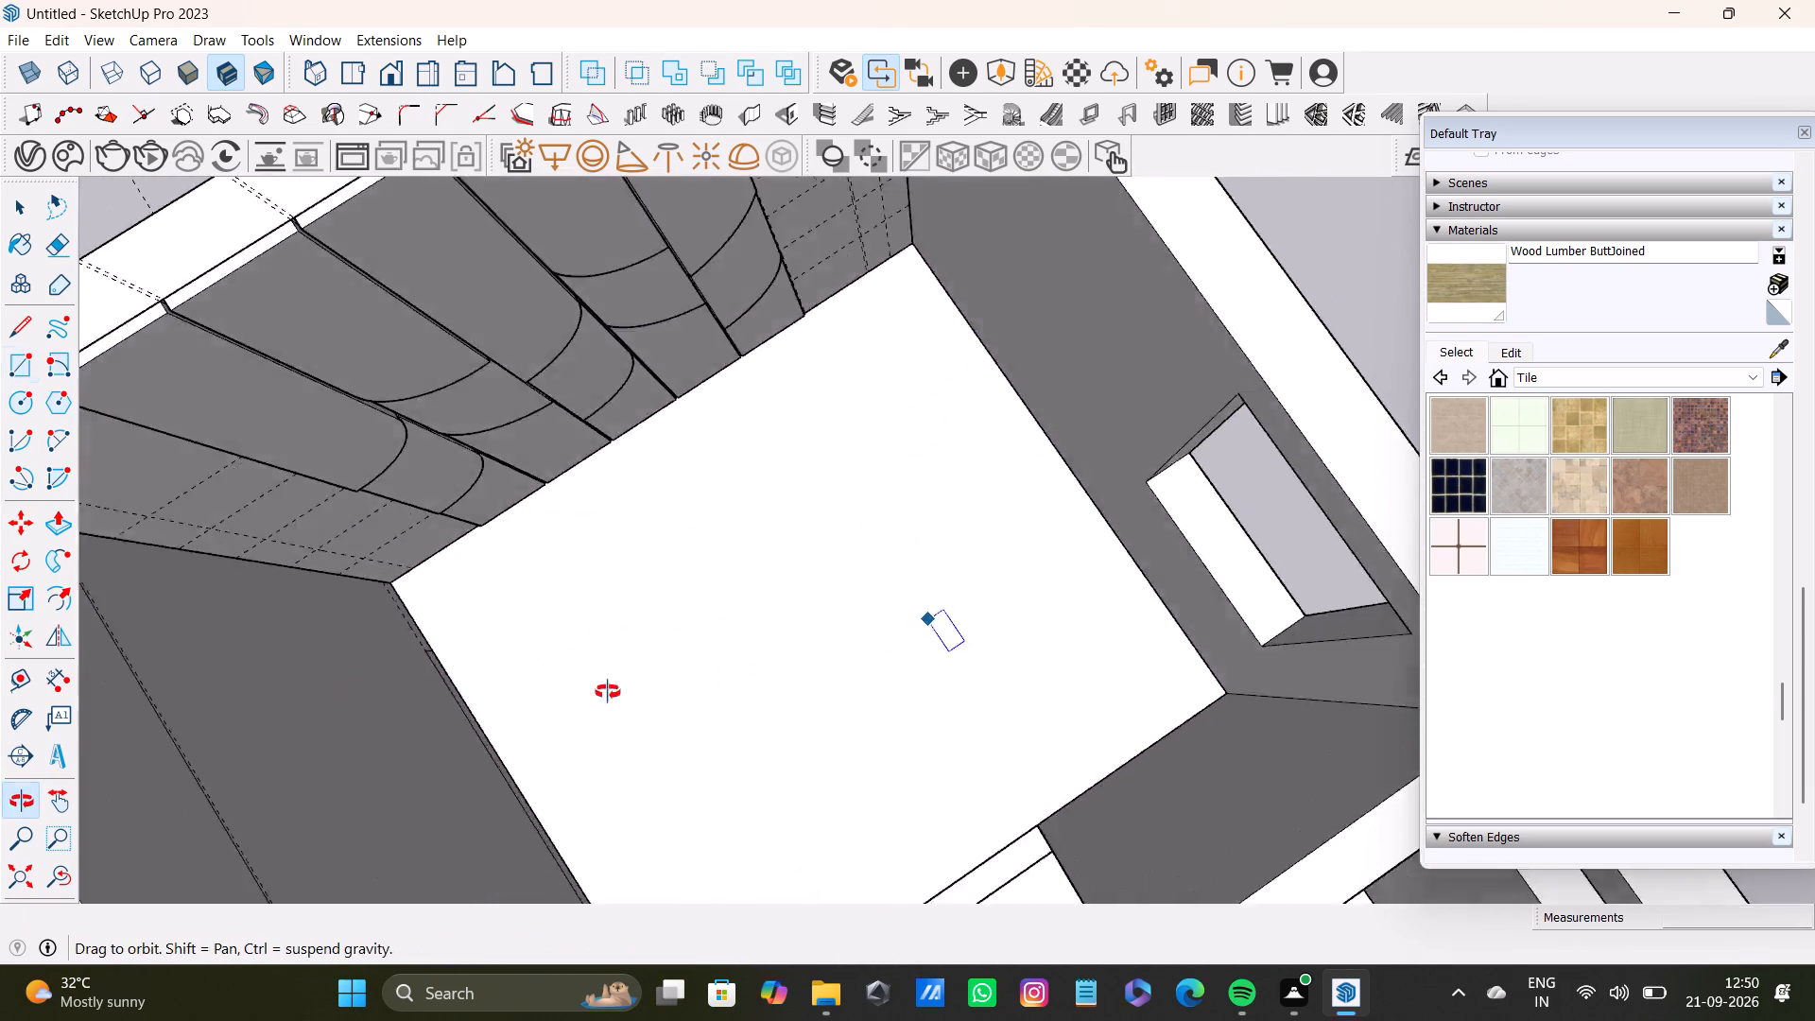
middle_click_drag(608, 692, 299, 692)
middle_click_drag(751, 387, 909, 788, "shift")
middle_click_drag(908, 756, 714, 372)
scroll(1087, 734, "up", 4)
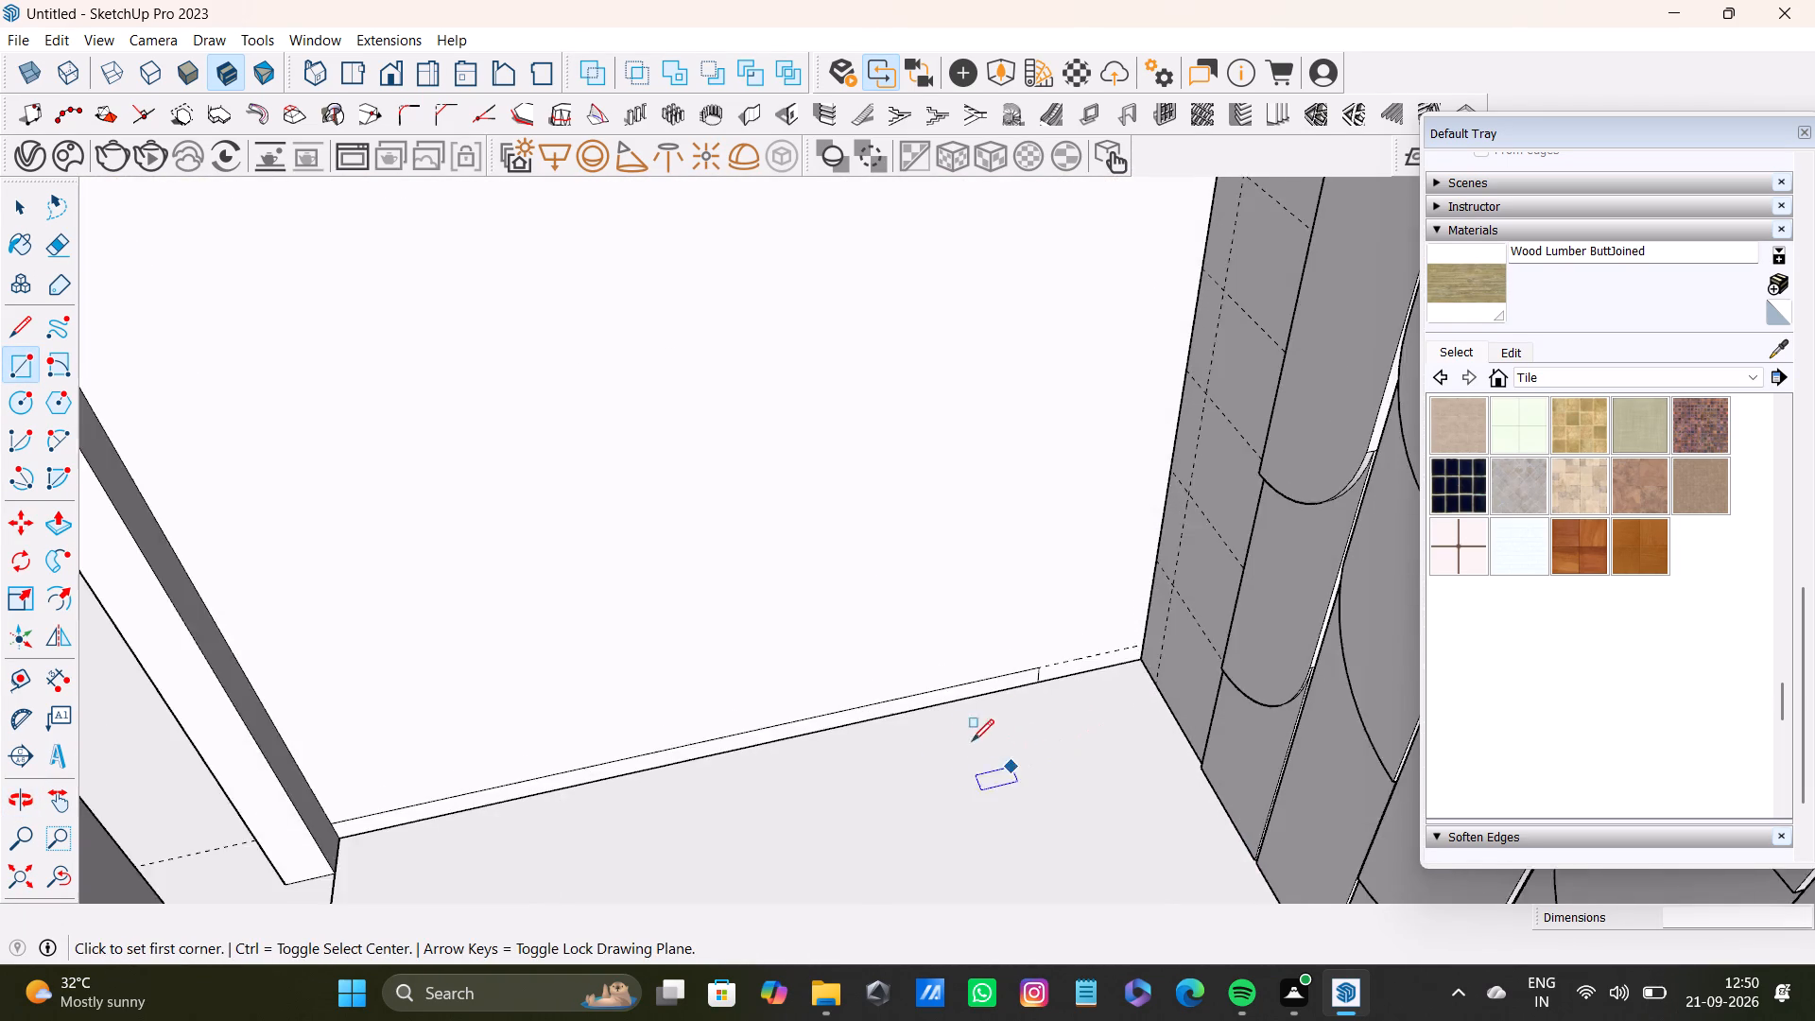
scroll(972, 741, "up", 2)
middle_click_drag(816, 707, 705, 653)
scroll(769, 644, "up", 3)
key("space")
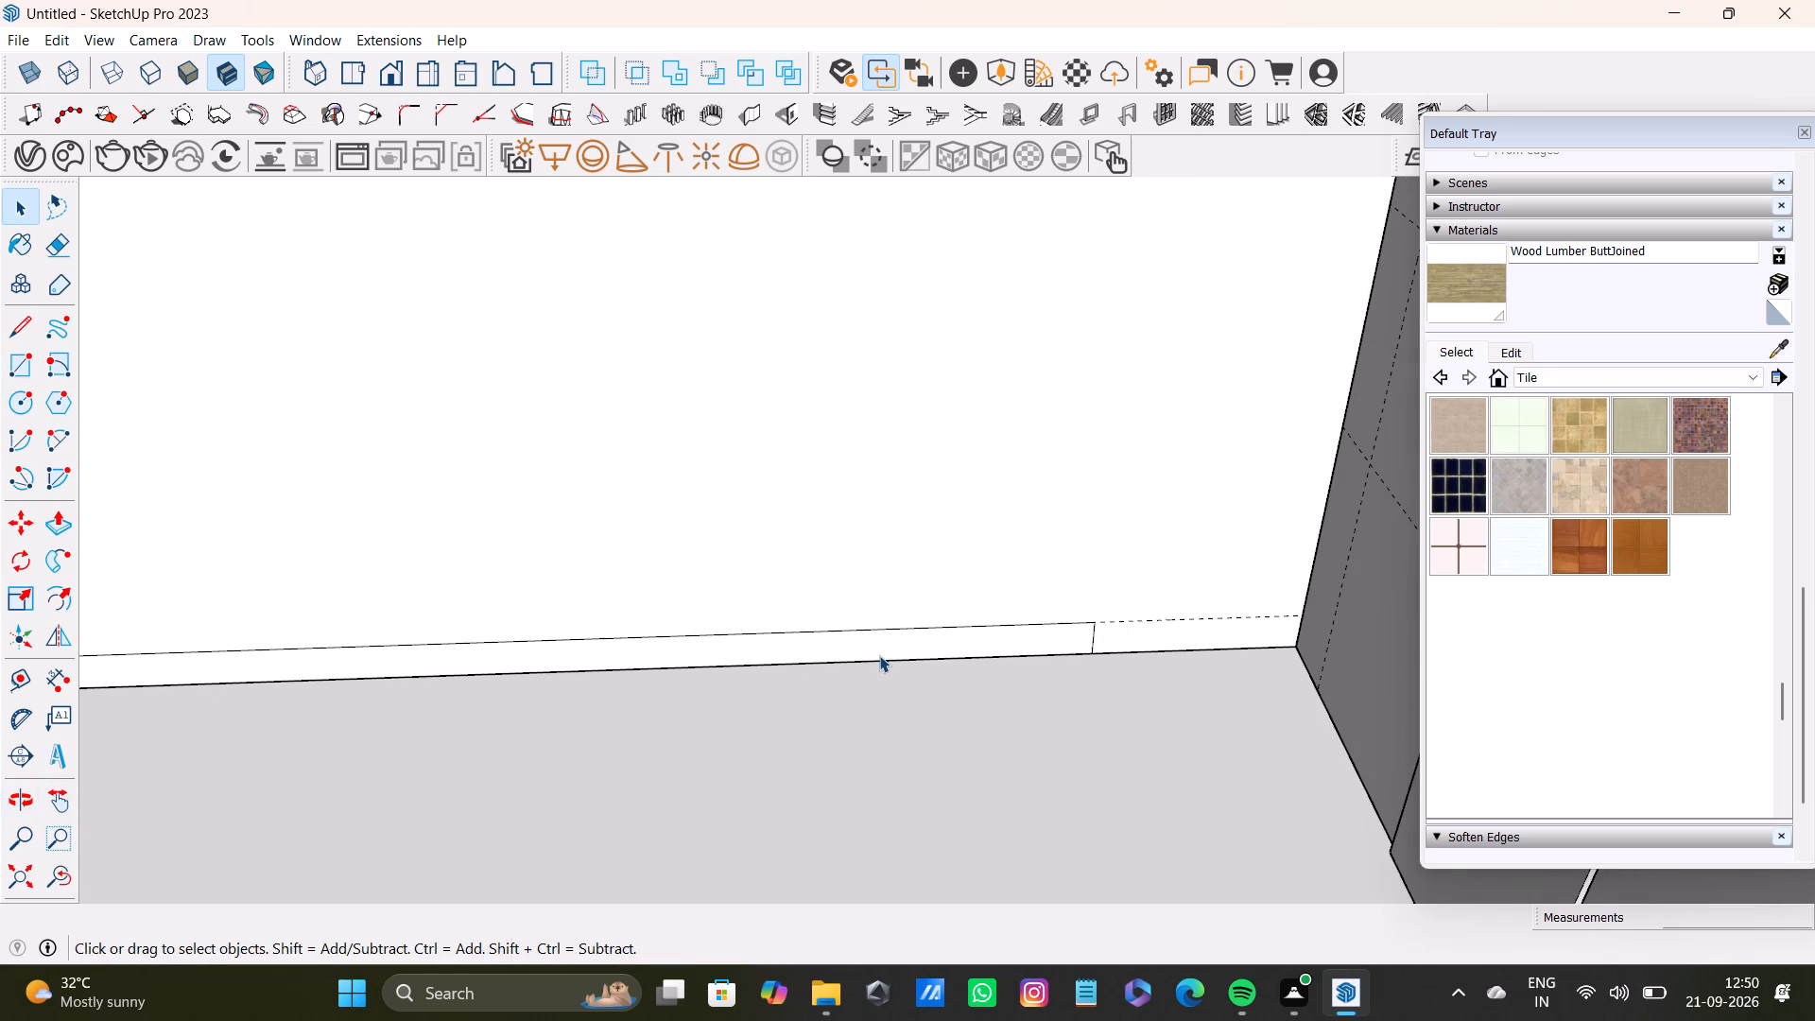
left_click(879, 655)
key("p")
left_click_drag(899, 642, 899, 740)
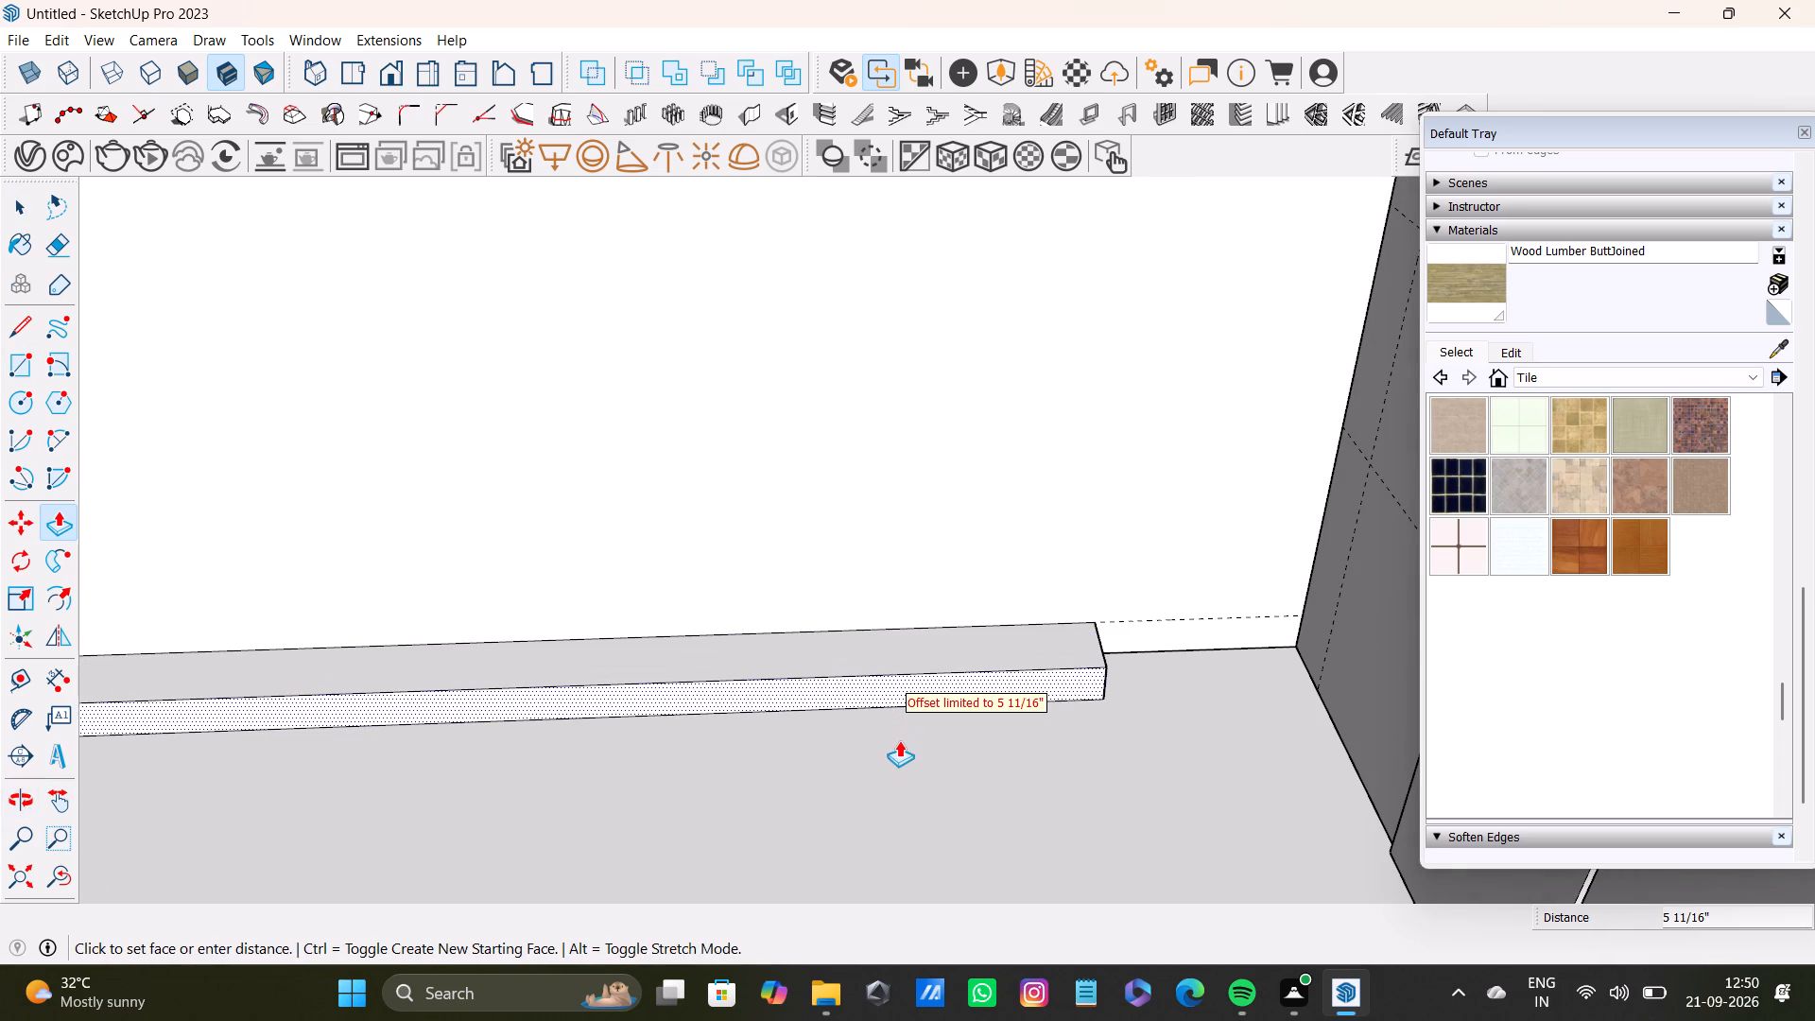
left_click_drag(899, 740, 891, 772)
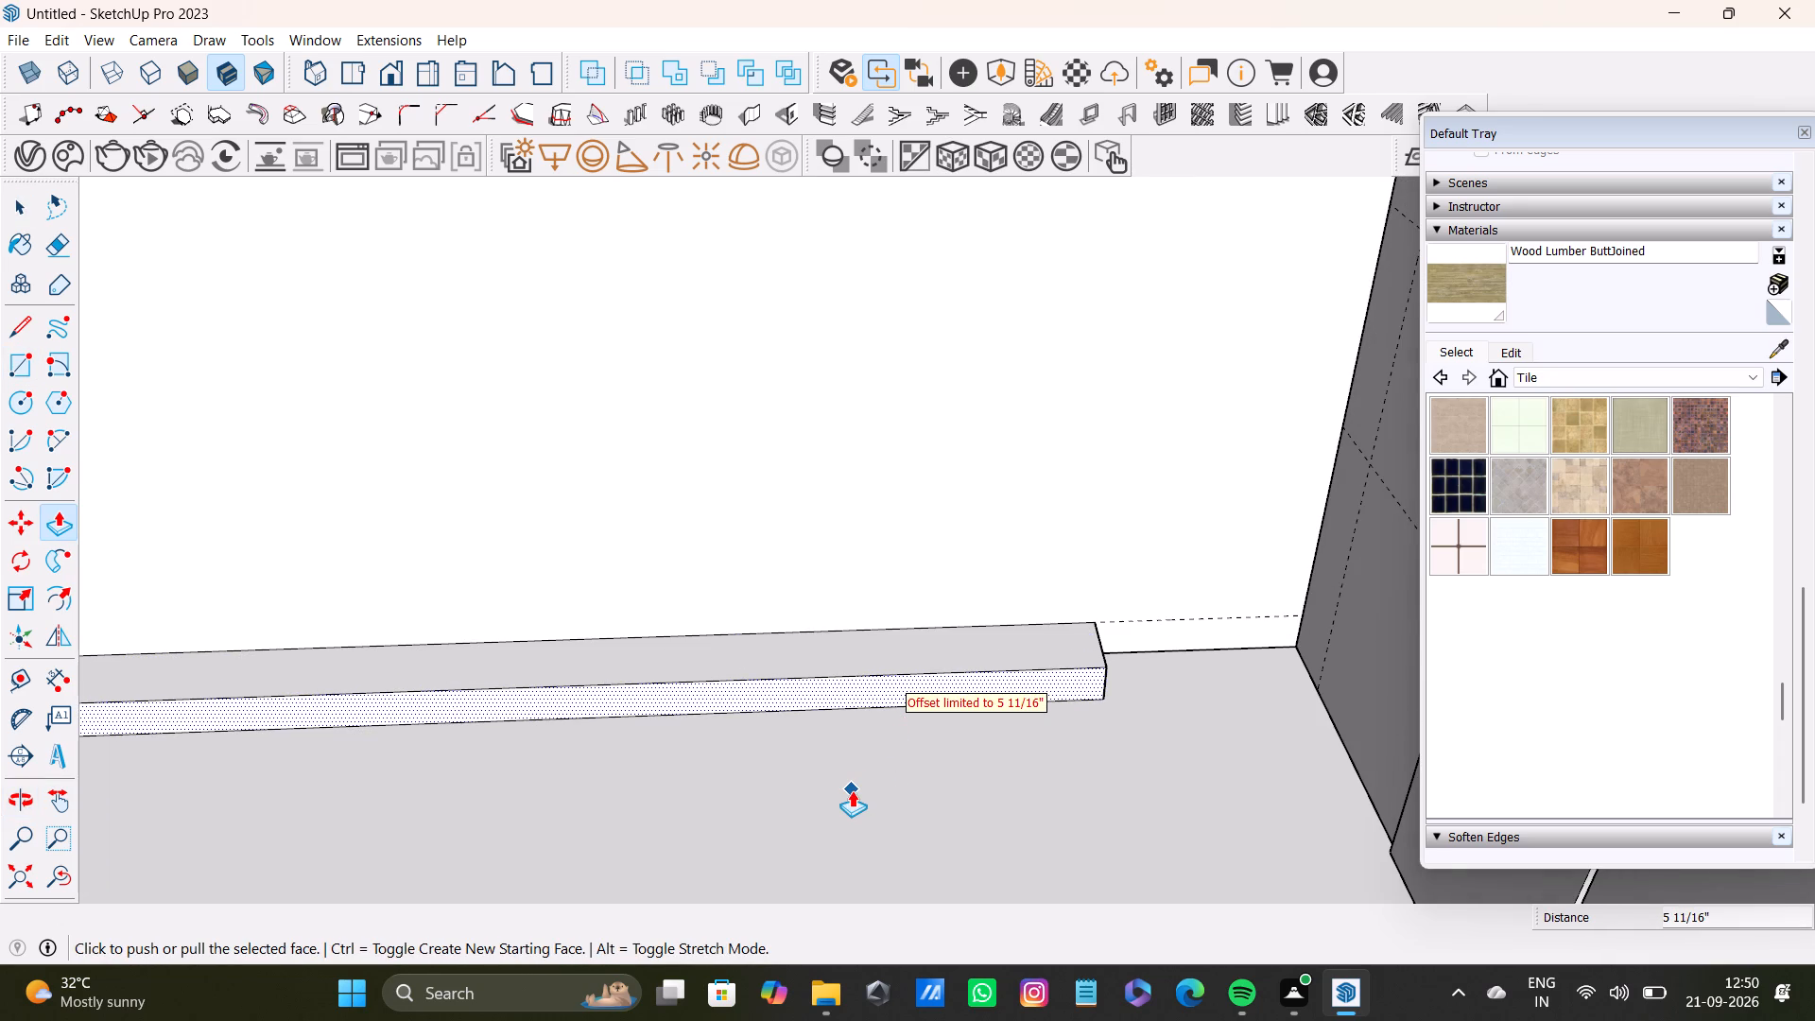
Extend the end face of the base strip along the wall until it meets the relief-panelled back wall.
scroll(739, 563, "down", 3)
middle_click_drag(746, 559, 952, 774, "shift")
scroll(879, 743, "down", 7)
middle_click_drag(753, 679, 783, 676)
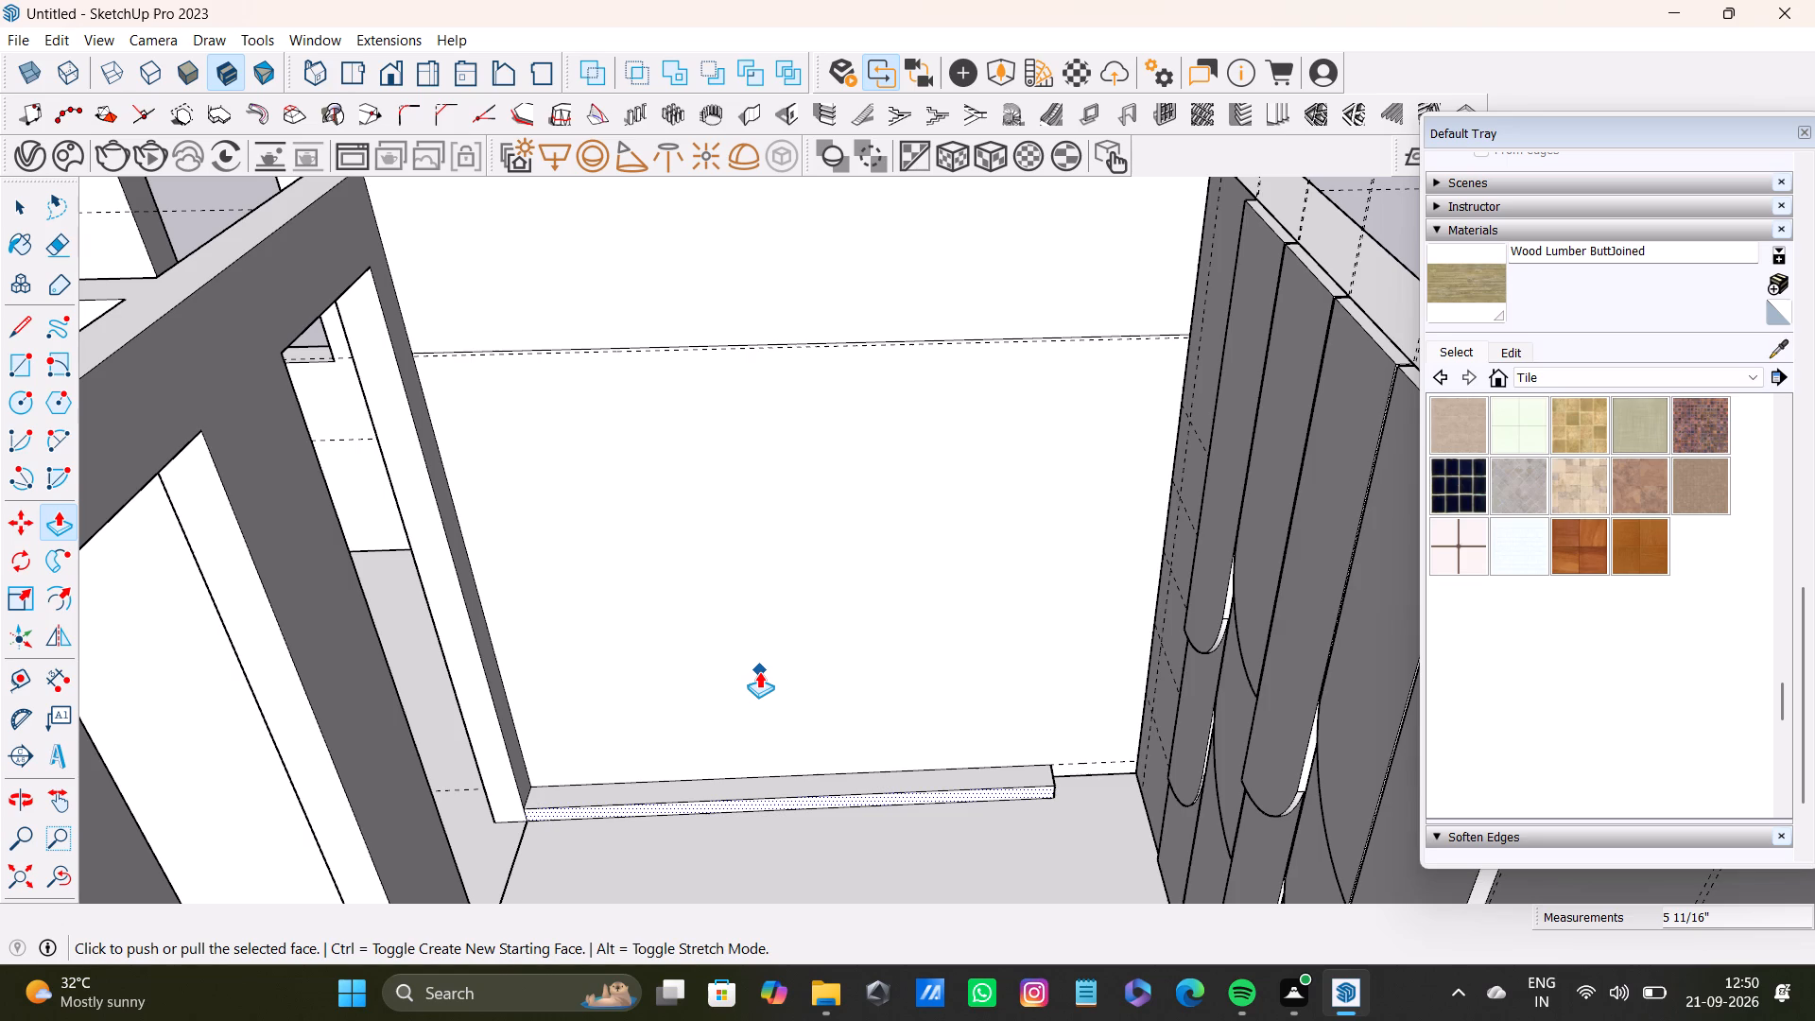
scroll(954, 796, "up", 10)
middle_click_drag(1152, 782, 1091, 819)
scroll(1099, 808, "up", 6)
middle_click_drag(1076, 853, 971, 837)
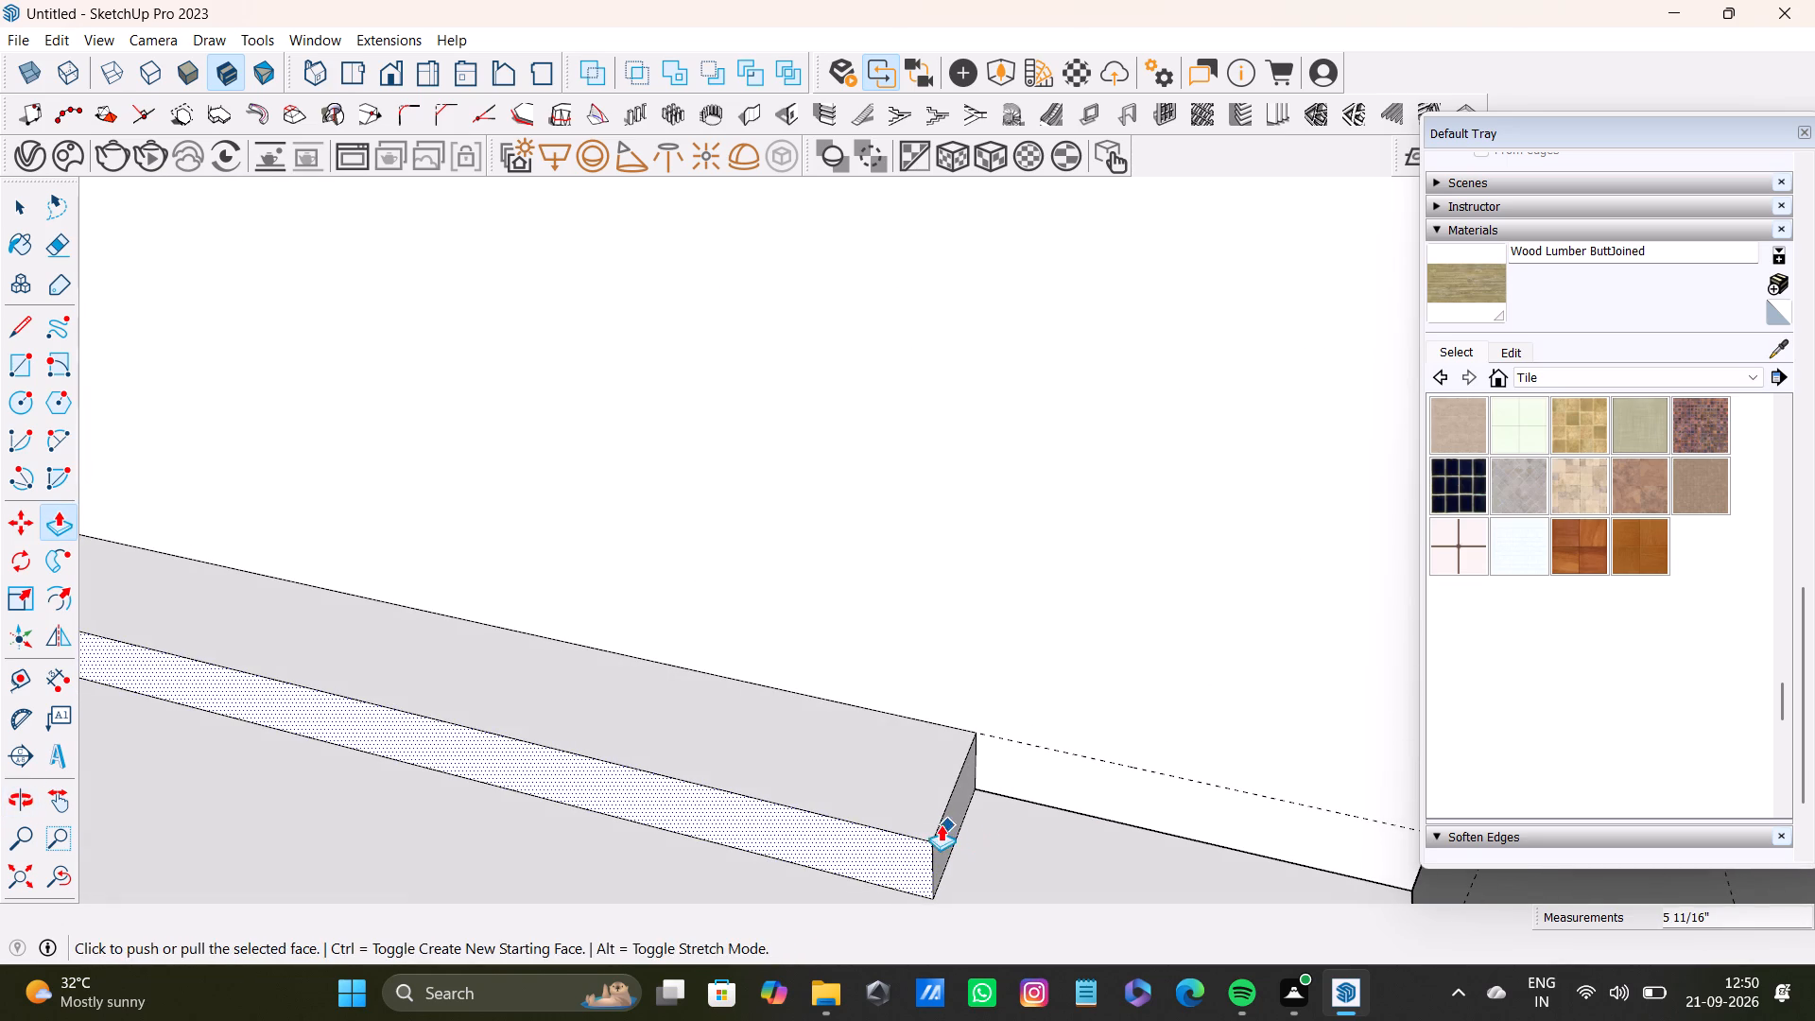
key("space")
left_click(944, 827)
key("p")
left_click_drag(948, 831, 1112, 860)
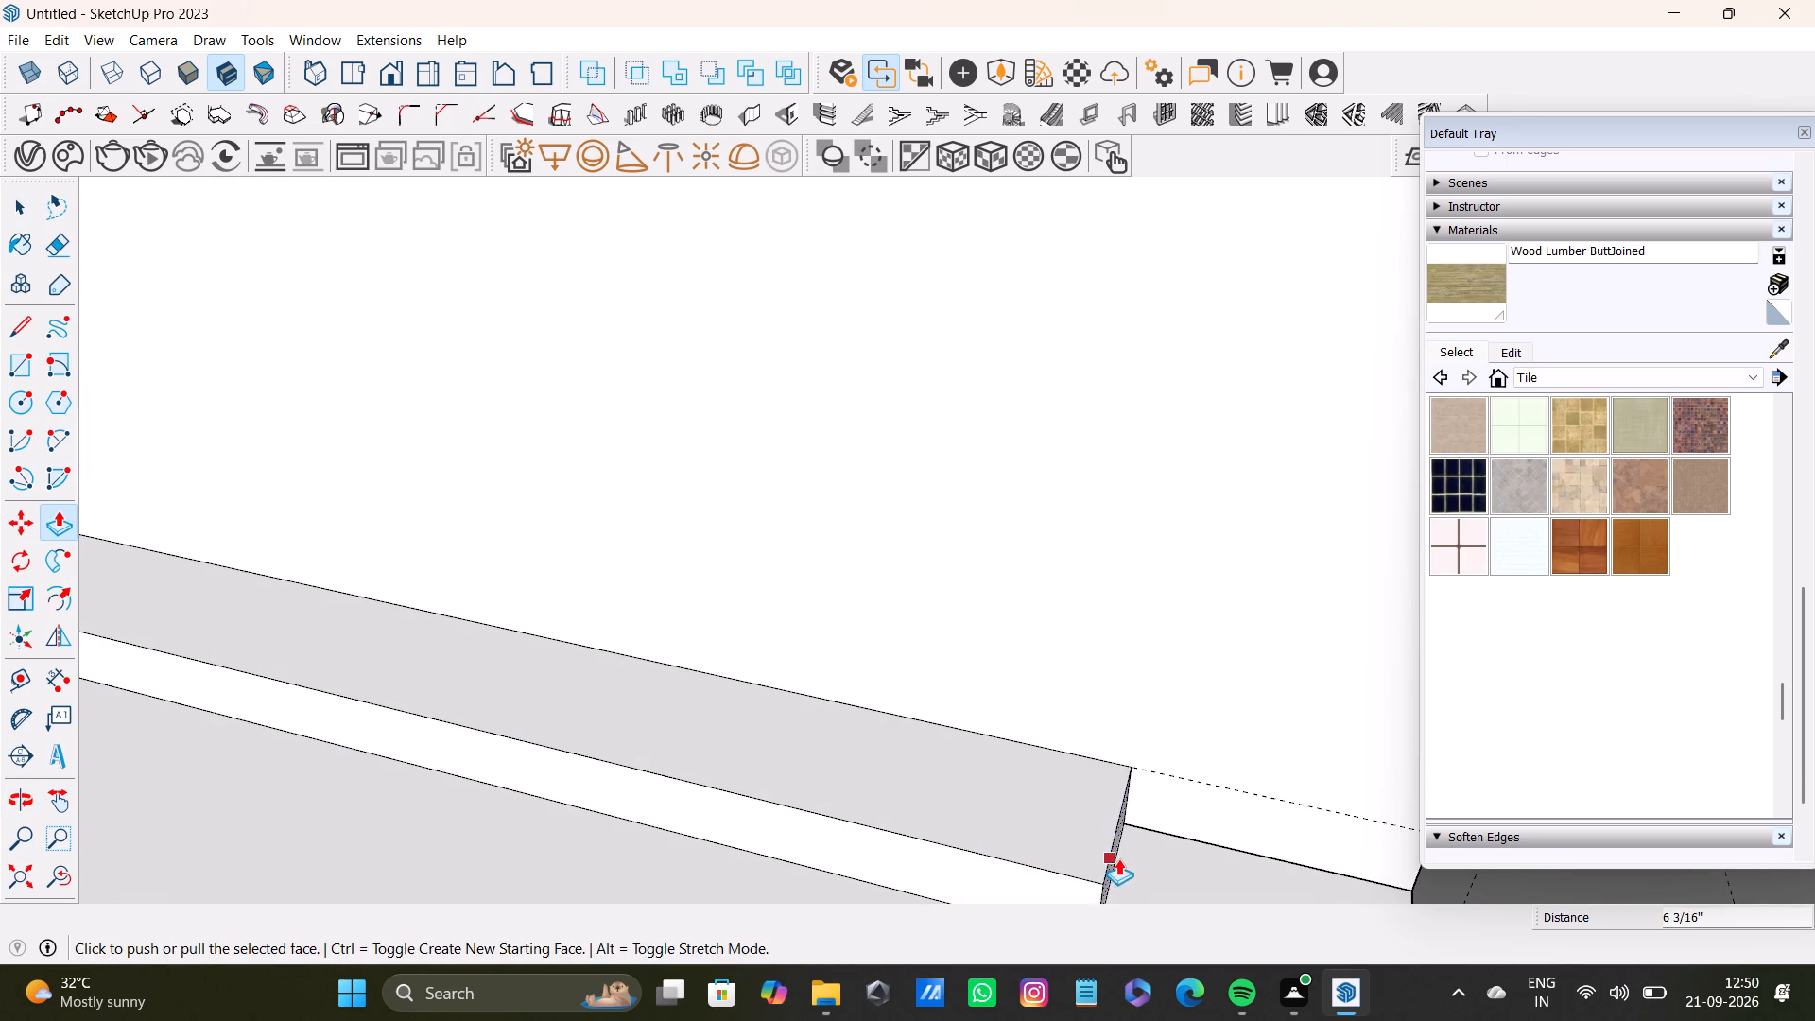
scroll(1118, 858, "down", 3)
middle_click_drag(1119, 858, 1025, 695, "shift")
middle_click_drag(1011, 698, 1198, 717)
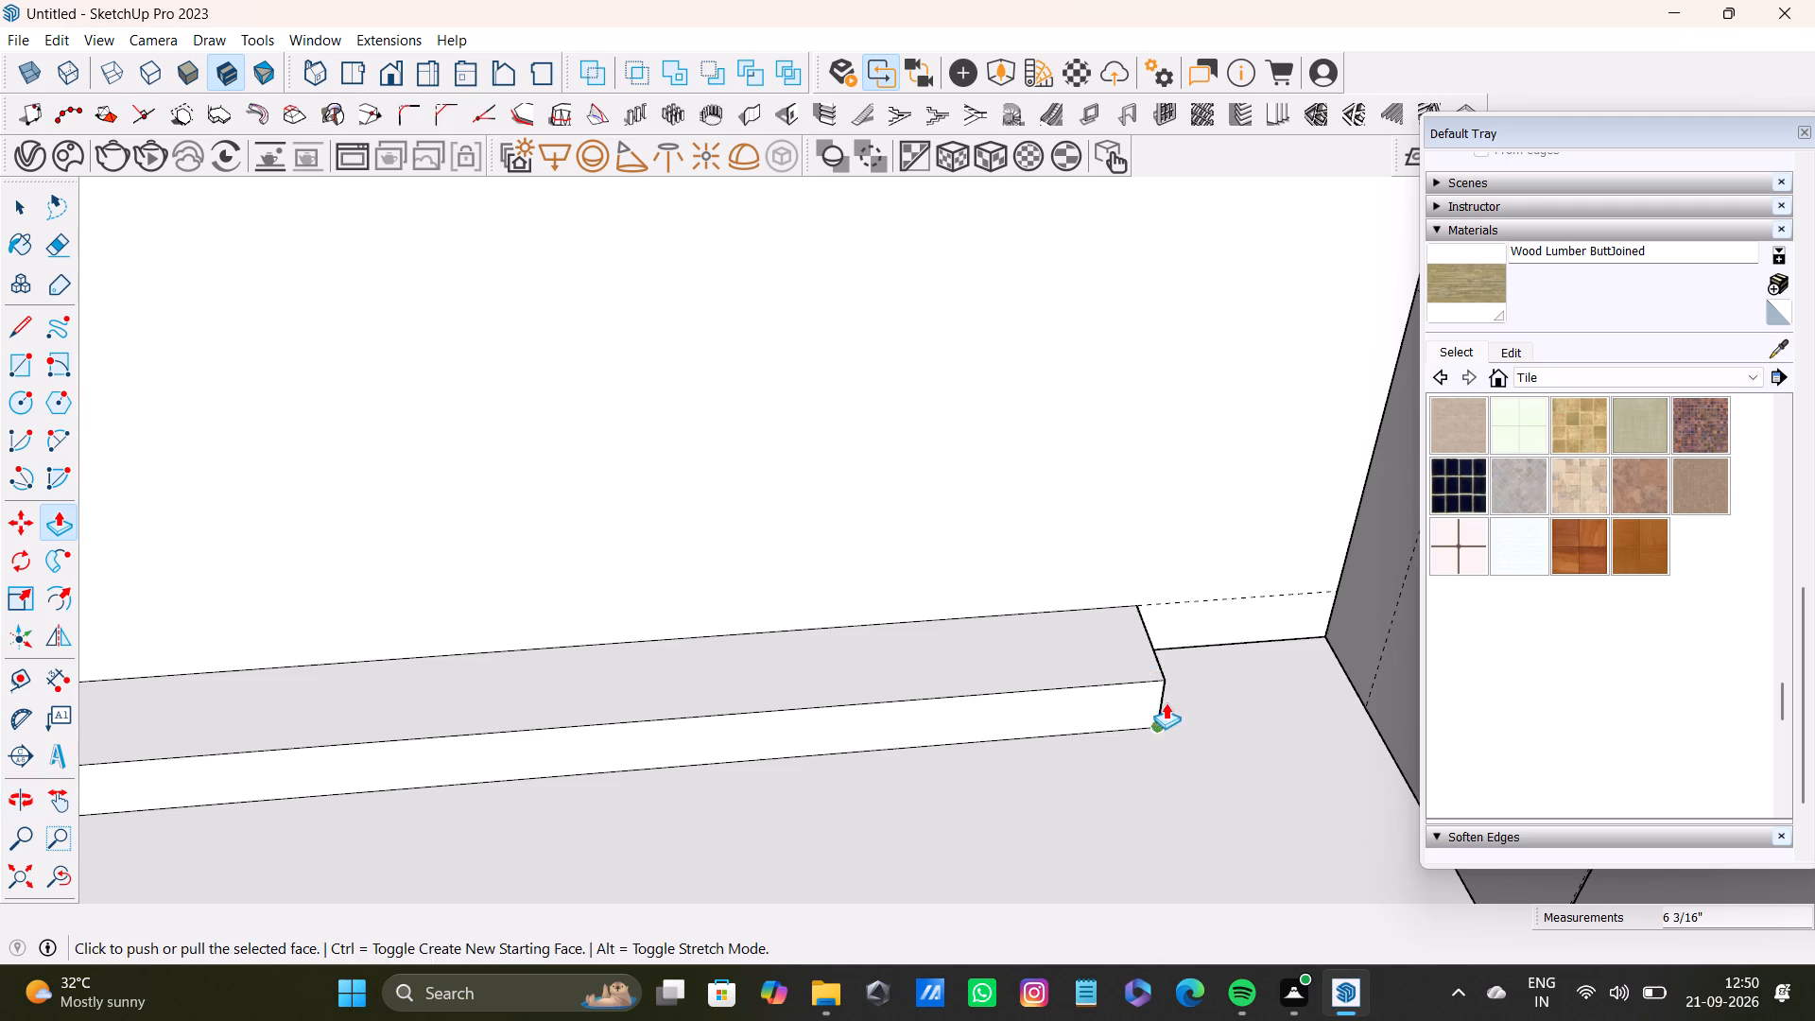
left_click_drag(1166, 698, 1390, 679)
Pull the plain side wall's main face, between the top band and base strip, out 5 11/16" and further past the strip's front.
scroll(926, 671, "down", 8)
middle_click_drag(785, 666, 1271, 675, "shift")
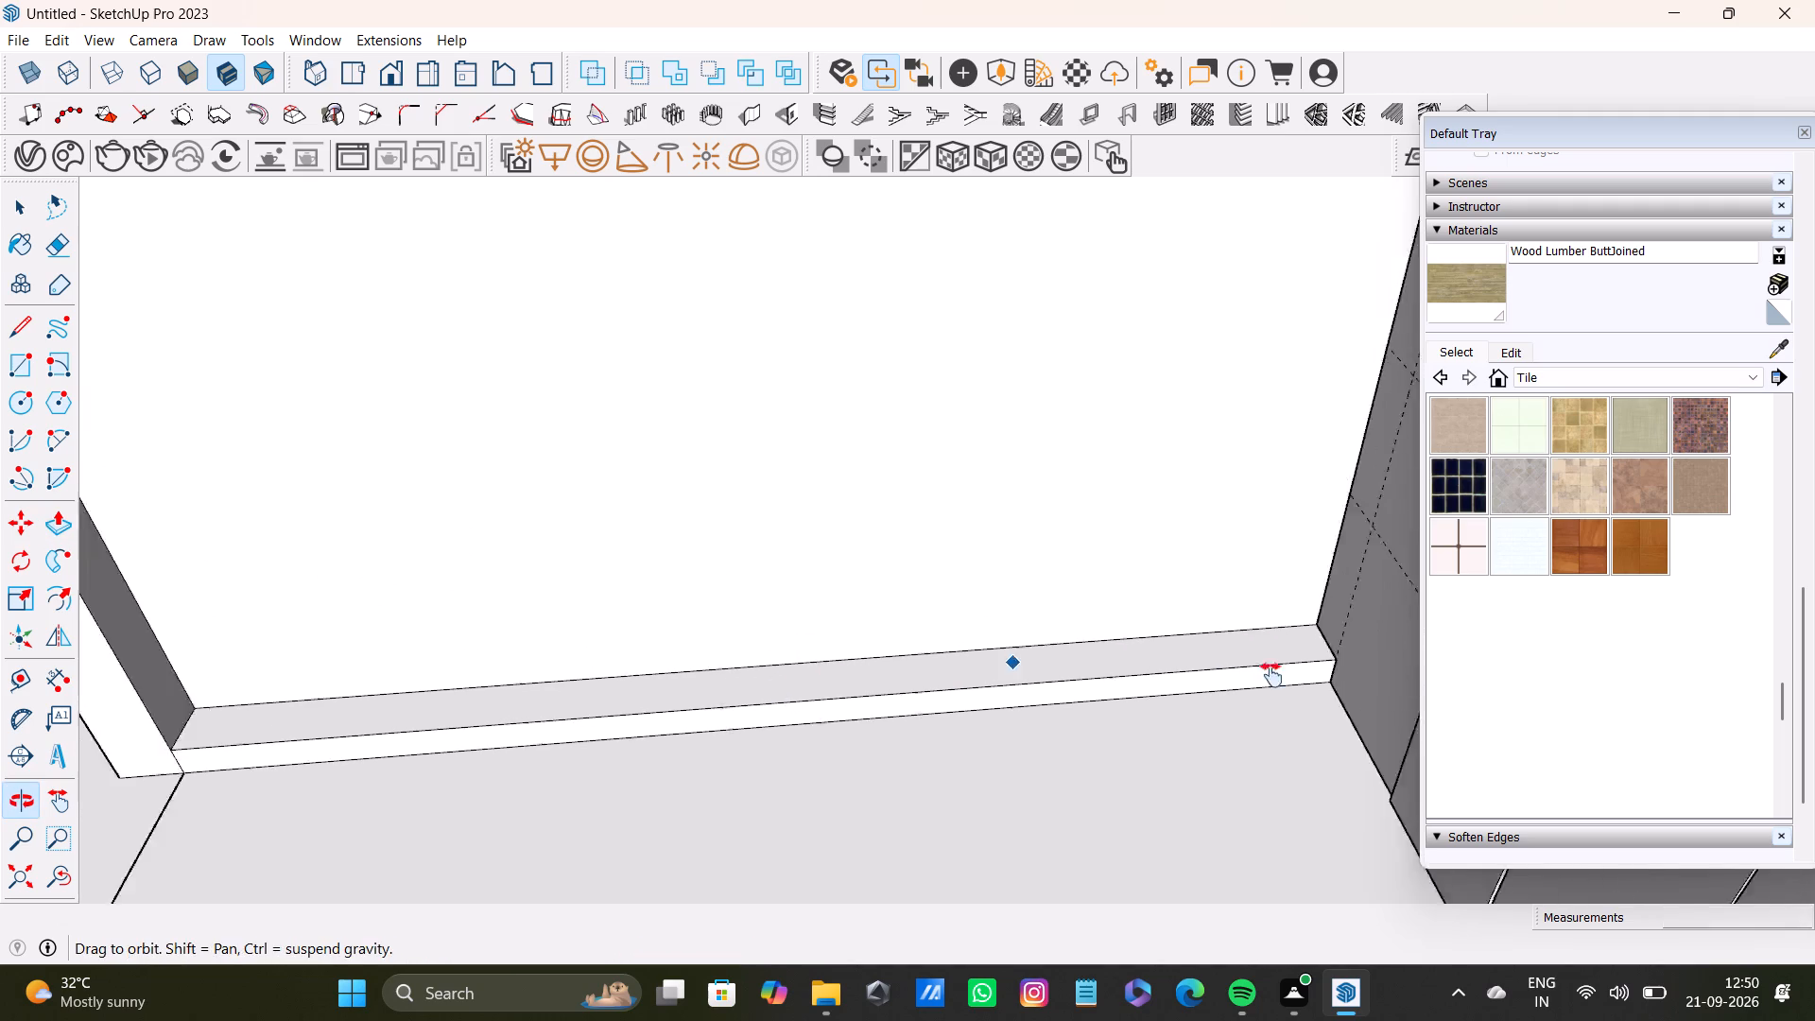
middle_click_drag(1271, 675, 1267, 697, "shift")
scroll(865, 597, "down", 8)
middle_click_drag(808, 530, 747, 678, "shift")
key("space")
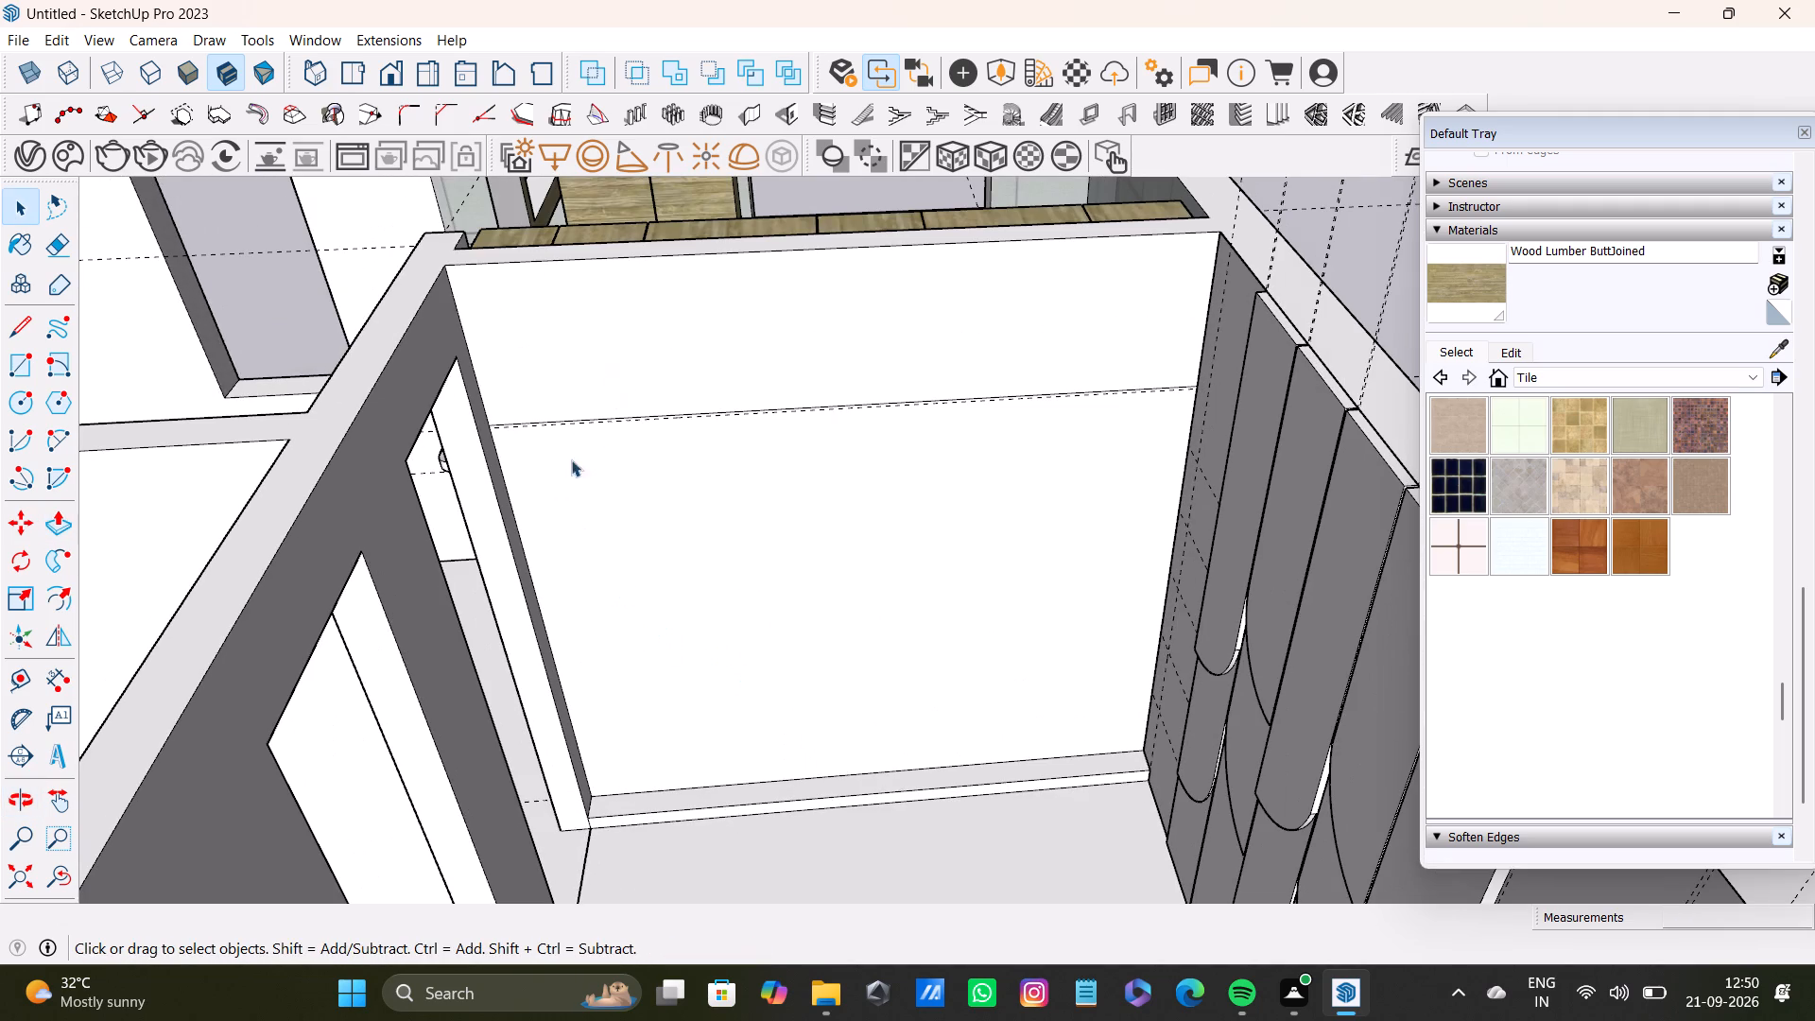
left_click(612, 501)
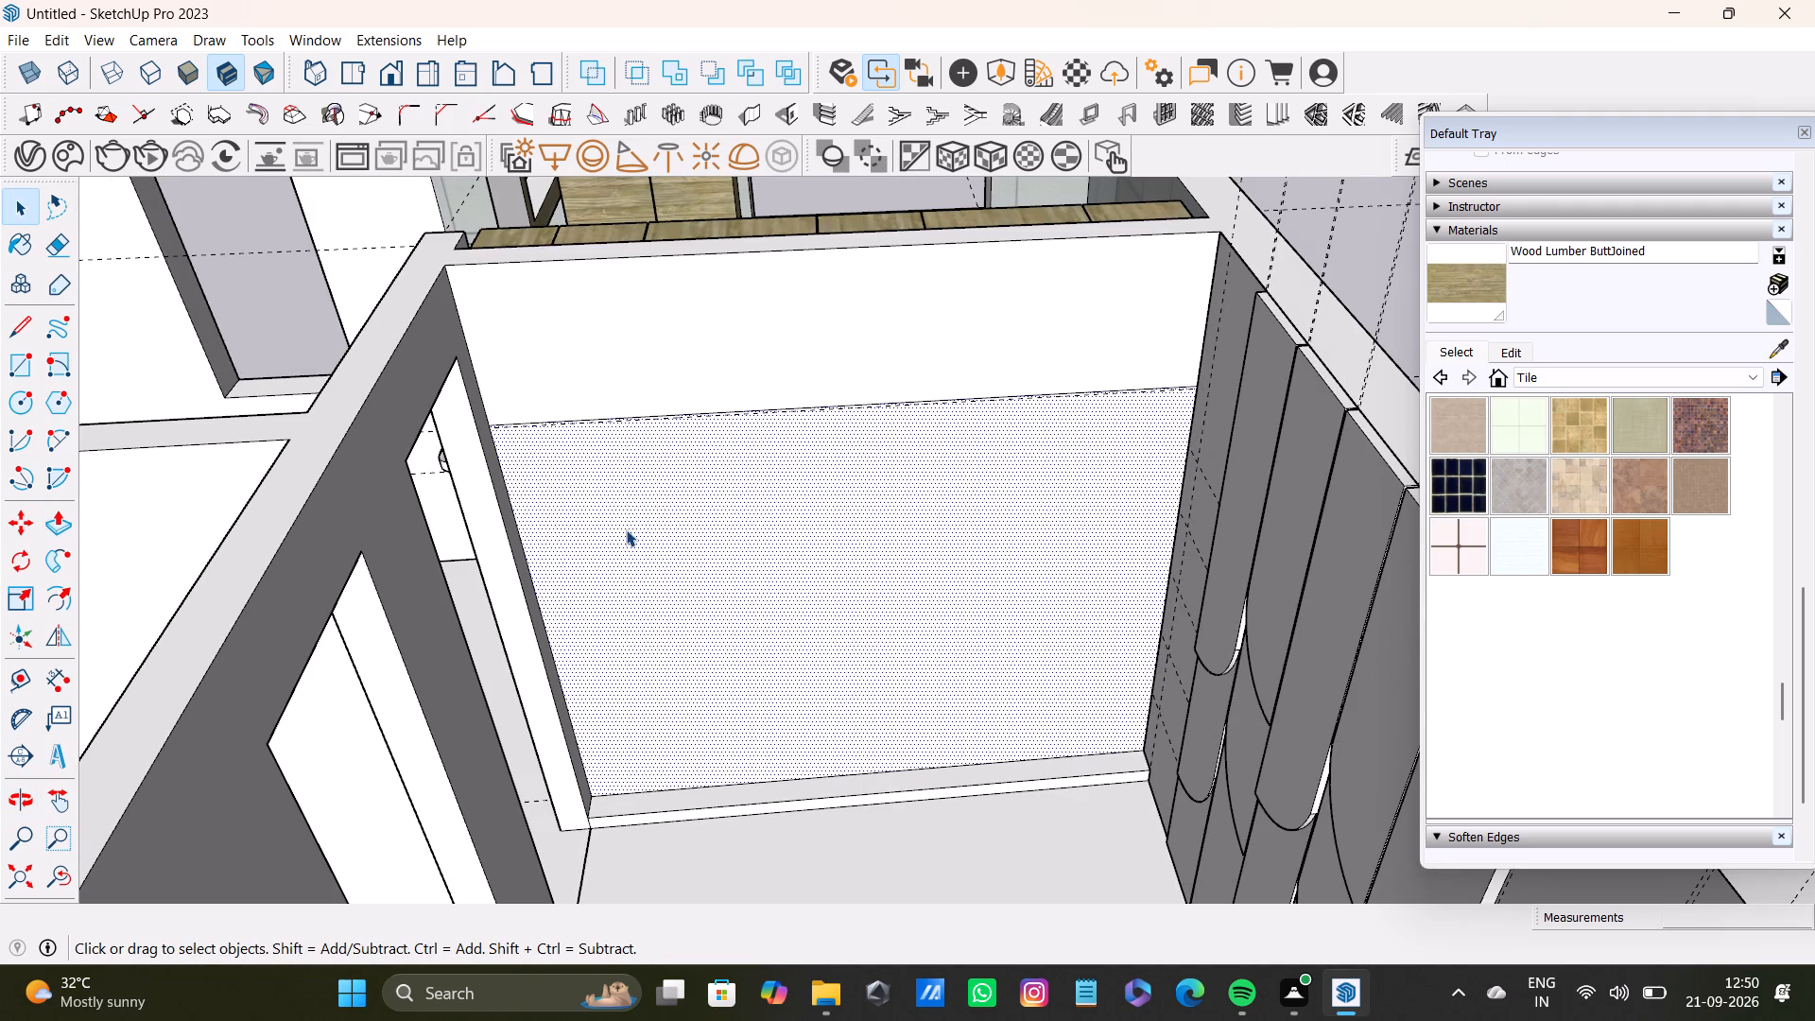
key("p")
left_click_drag(630, 529, 675, 628)
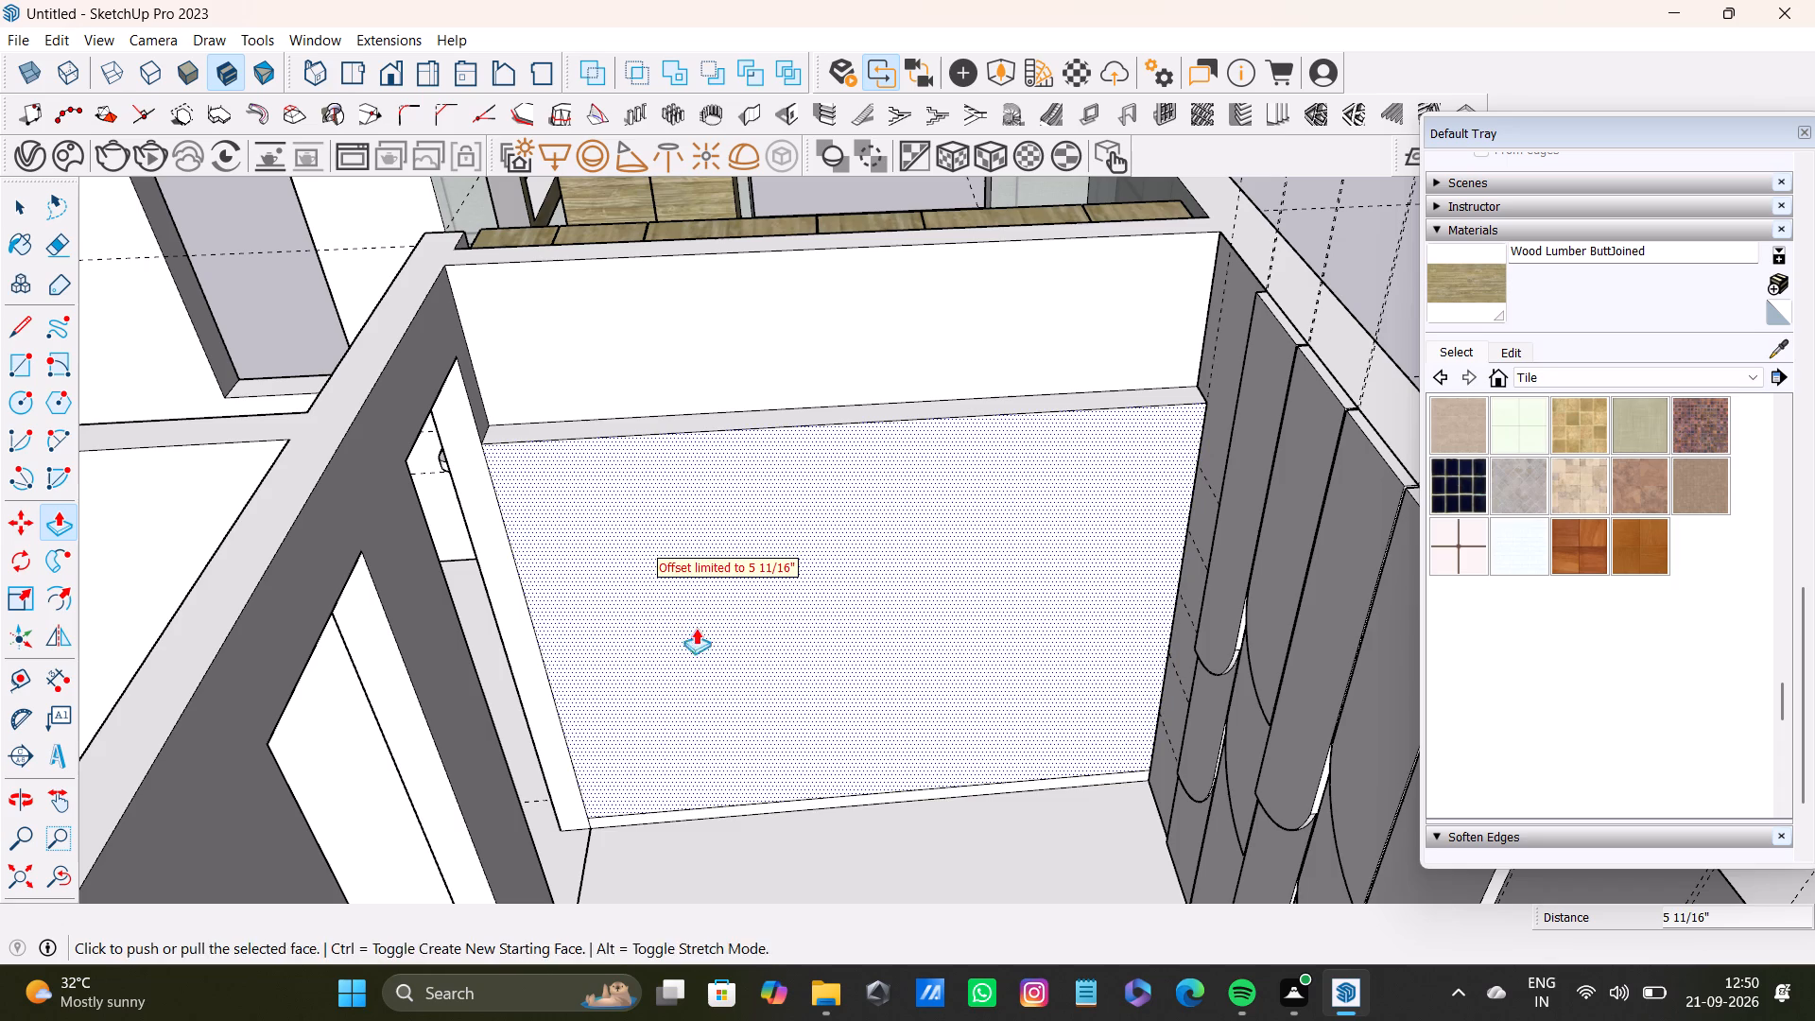
left_click_drag(785, 601, 792, 643)
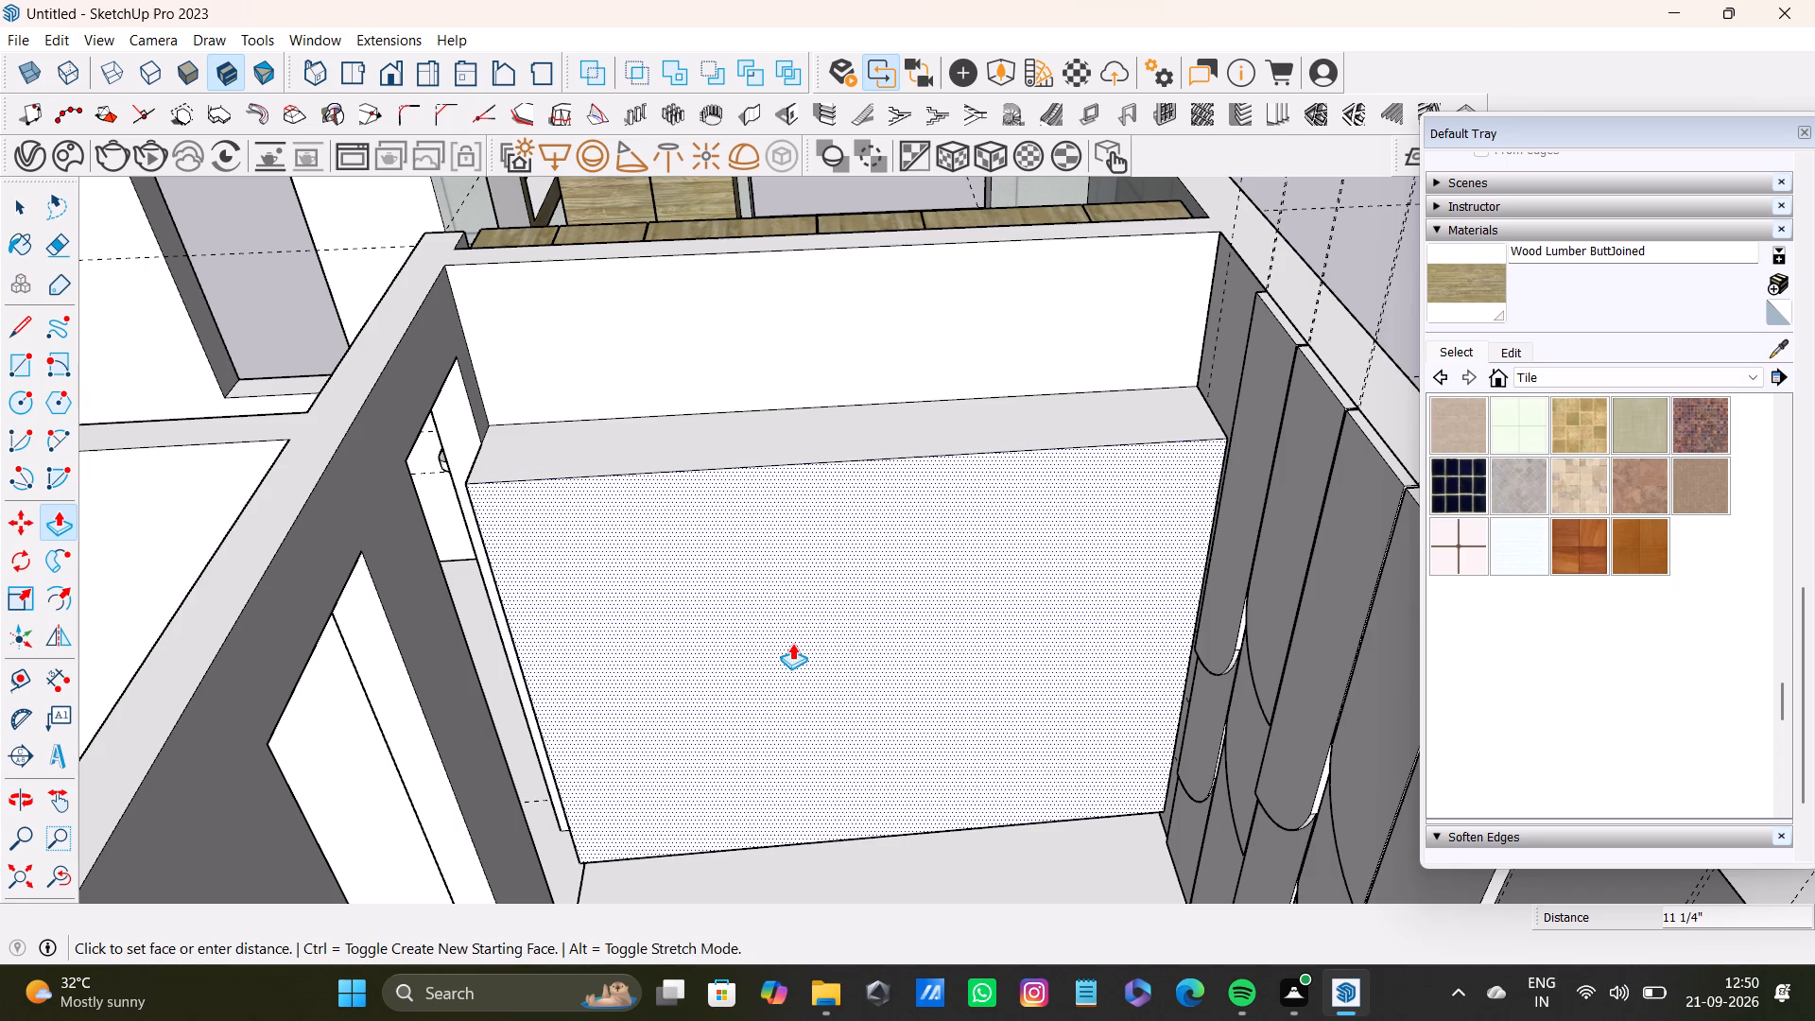
left_click_drag(792, 643, 796, 628)
key("space")
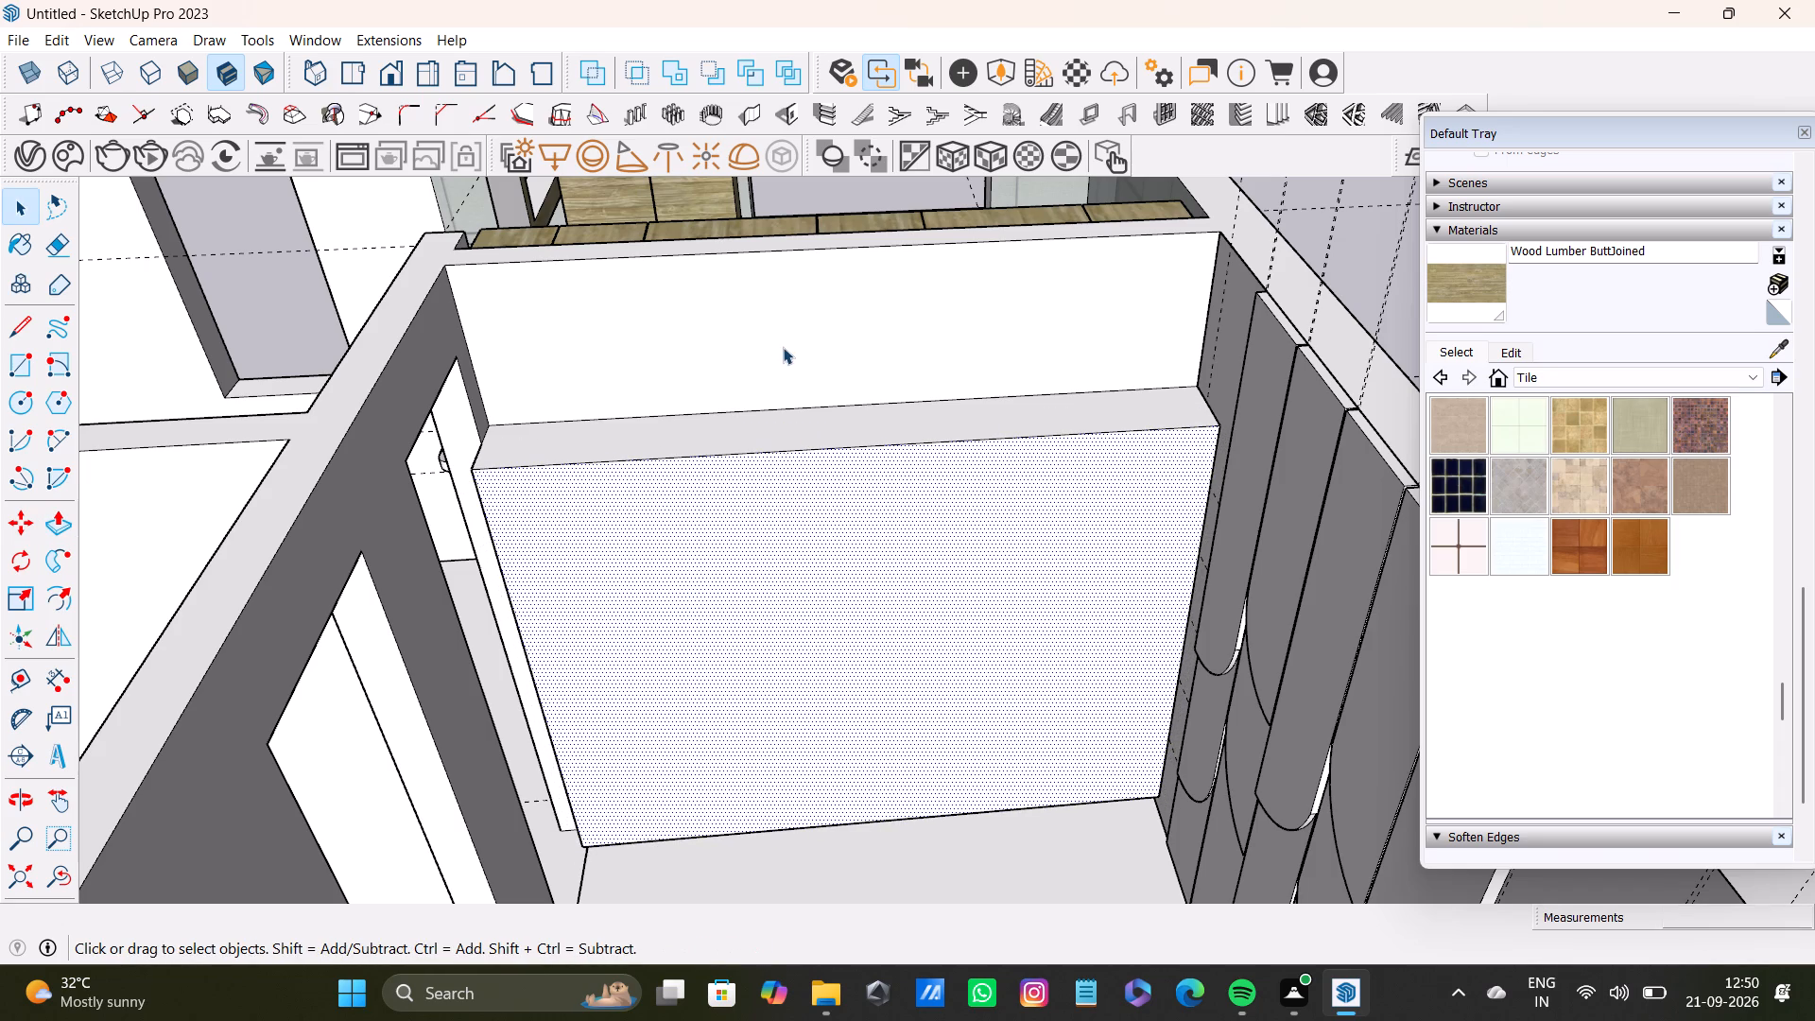
Pull the top band of the plain side wall outward to roughly the level of the main face below it.
left_click(783, 344)
key("p")
left_click_drag(786, 338, 791, 394)
left_click_drag(787, 366, 783, 397)
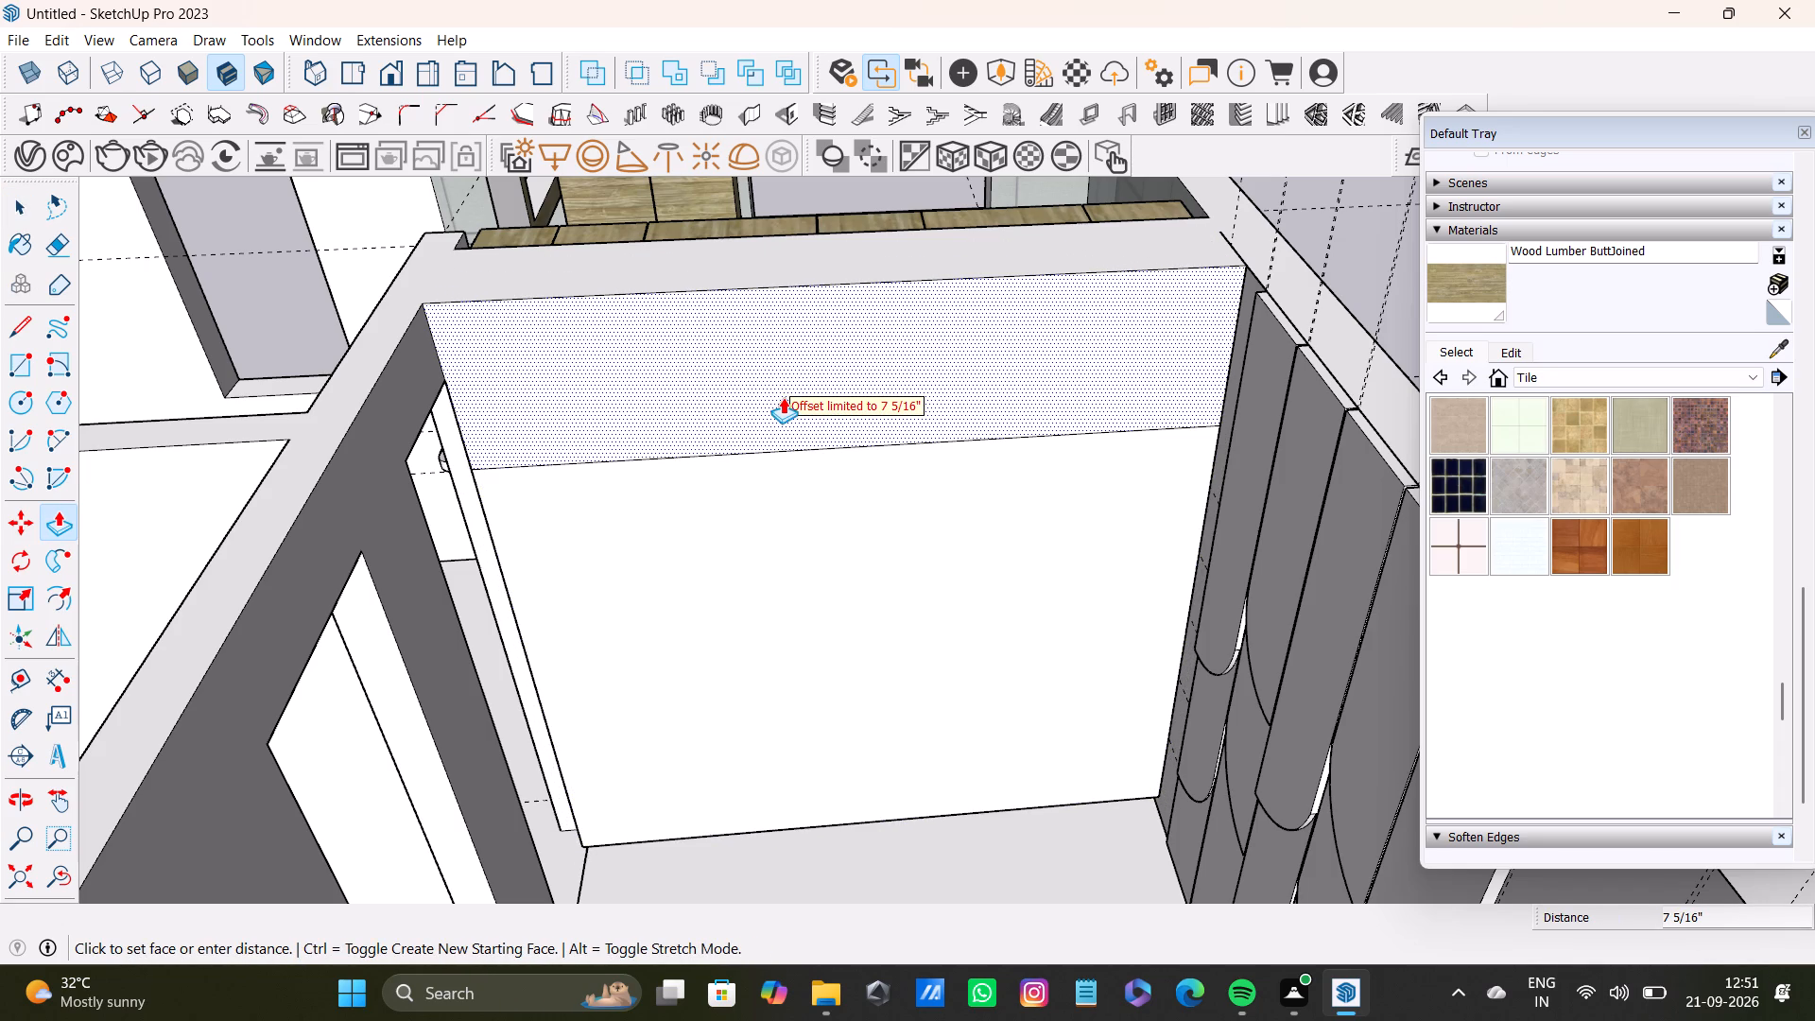
left_click_drag(783, 397, 784, 396)
scroll(769, 402, "up", 5)
left_click(766, 403)
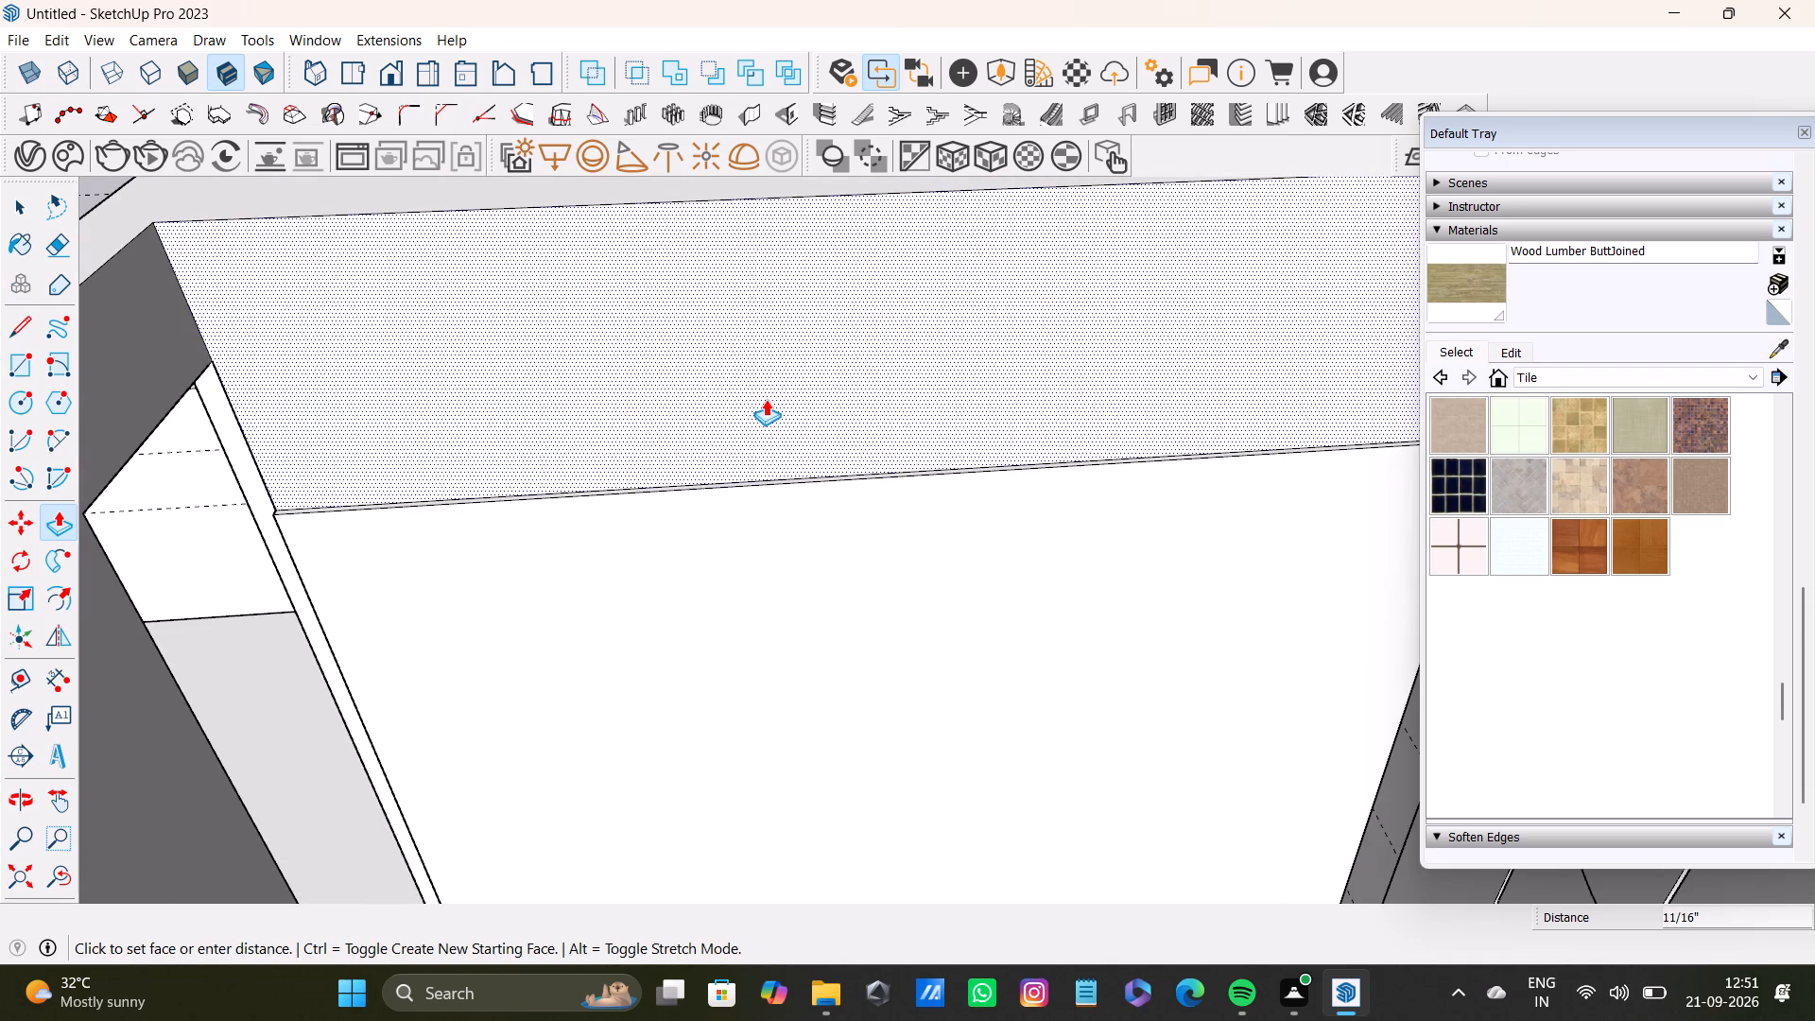
key("space")
Examine the built-out side wall from above and from the kitchen side, including how it meets the neighbouring doorway.
scroll(745, 436, "down", 7)
middle_click_drag(786, 545, 1073, 465)
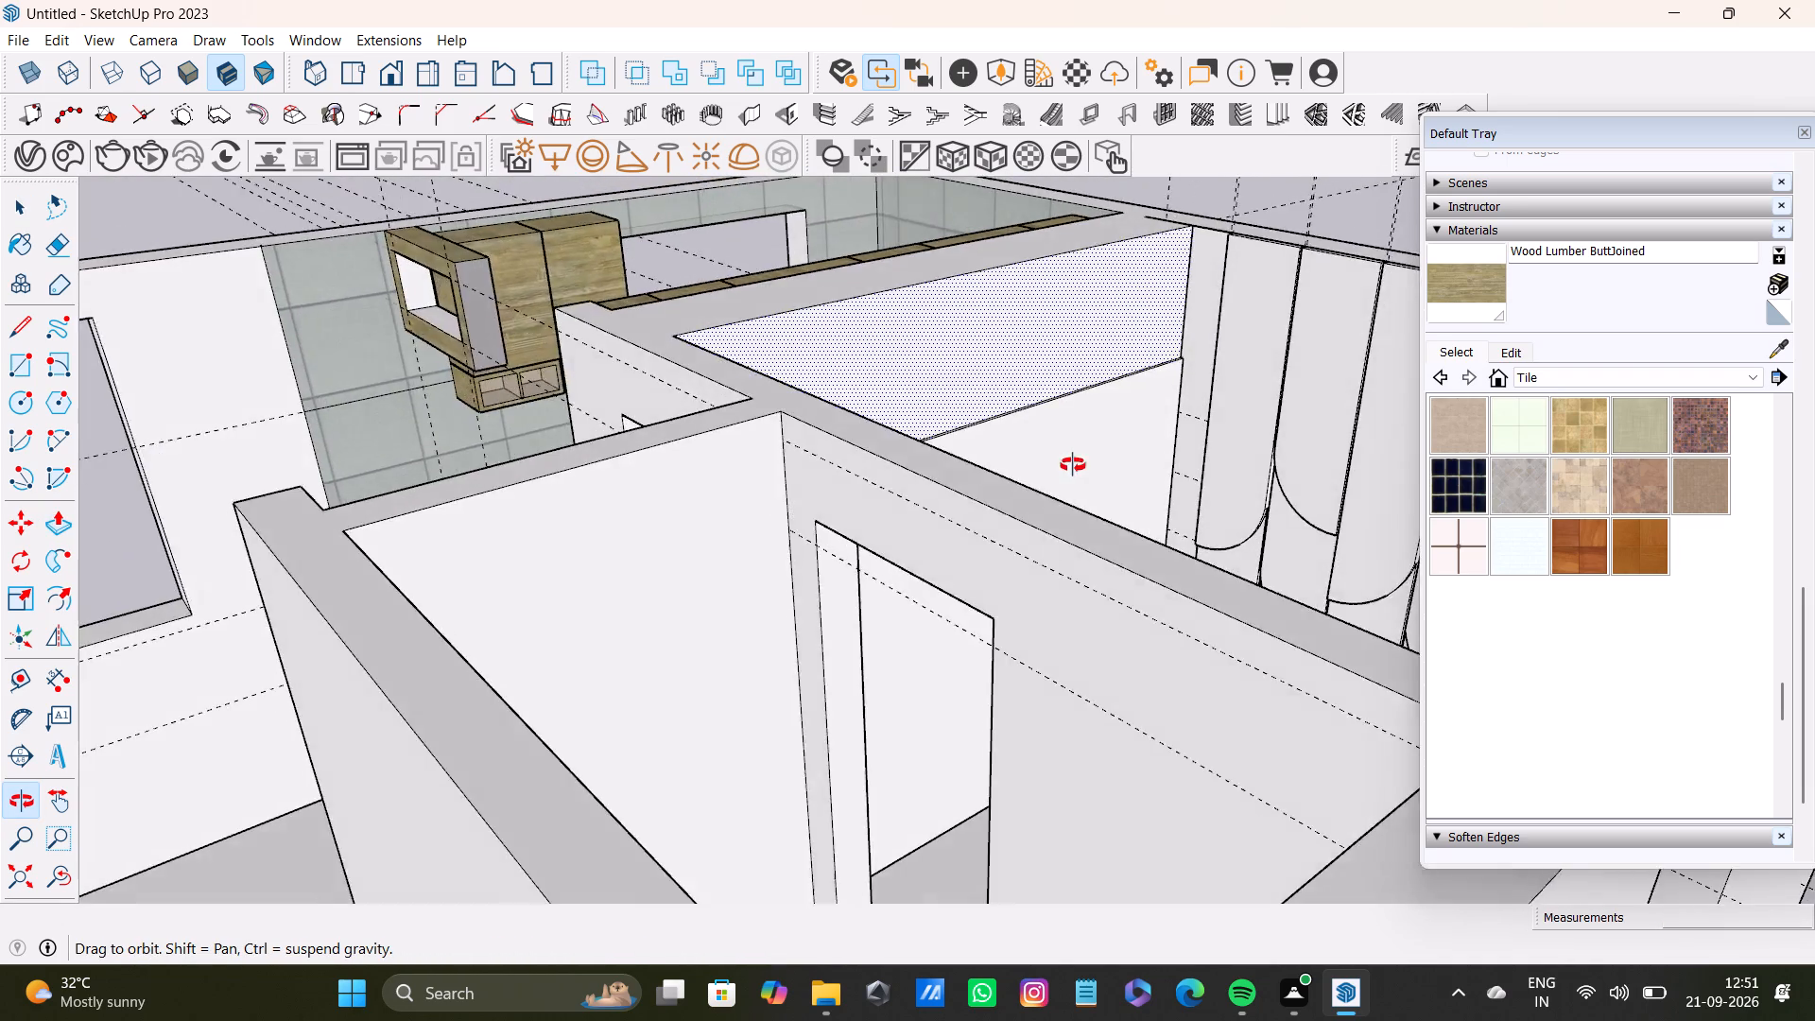
middle_click_drag(1073, 465, 778, 483)
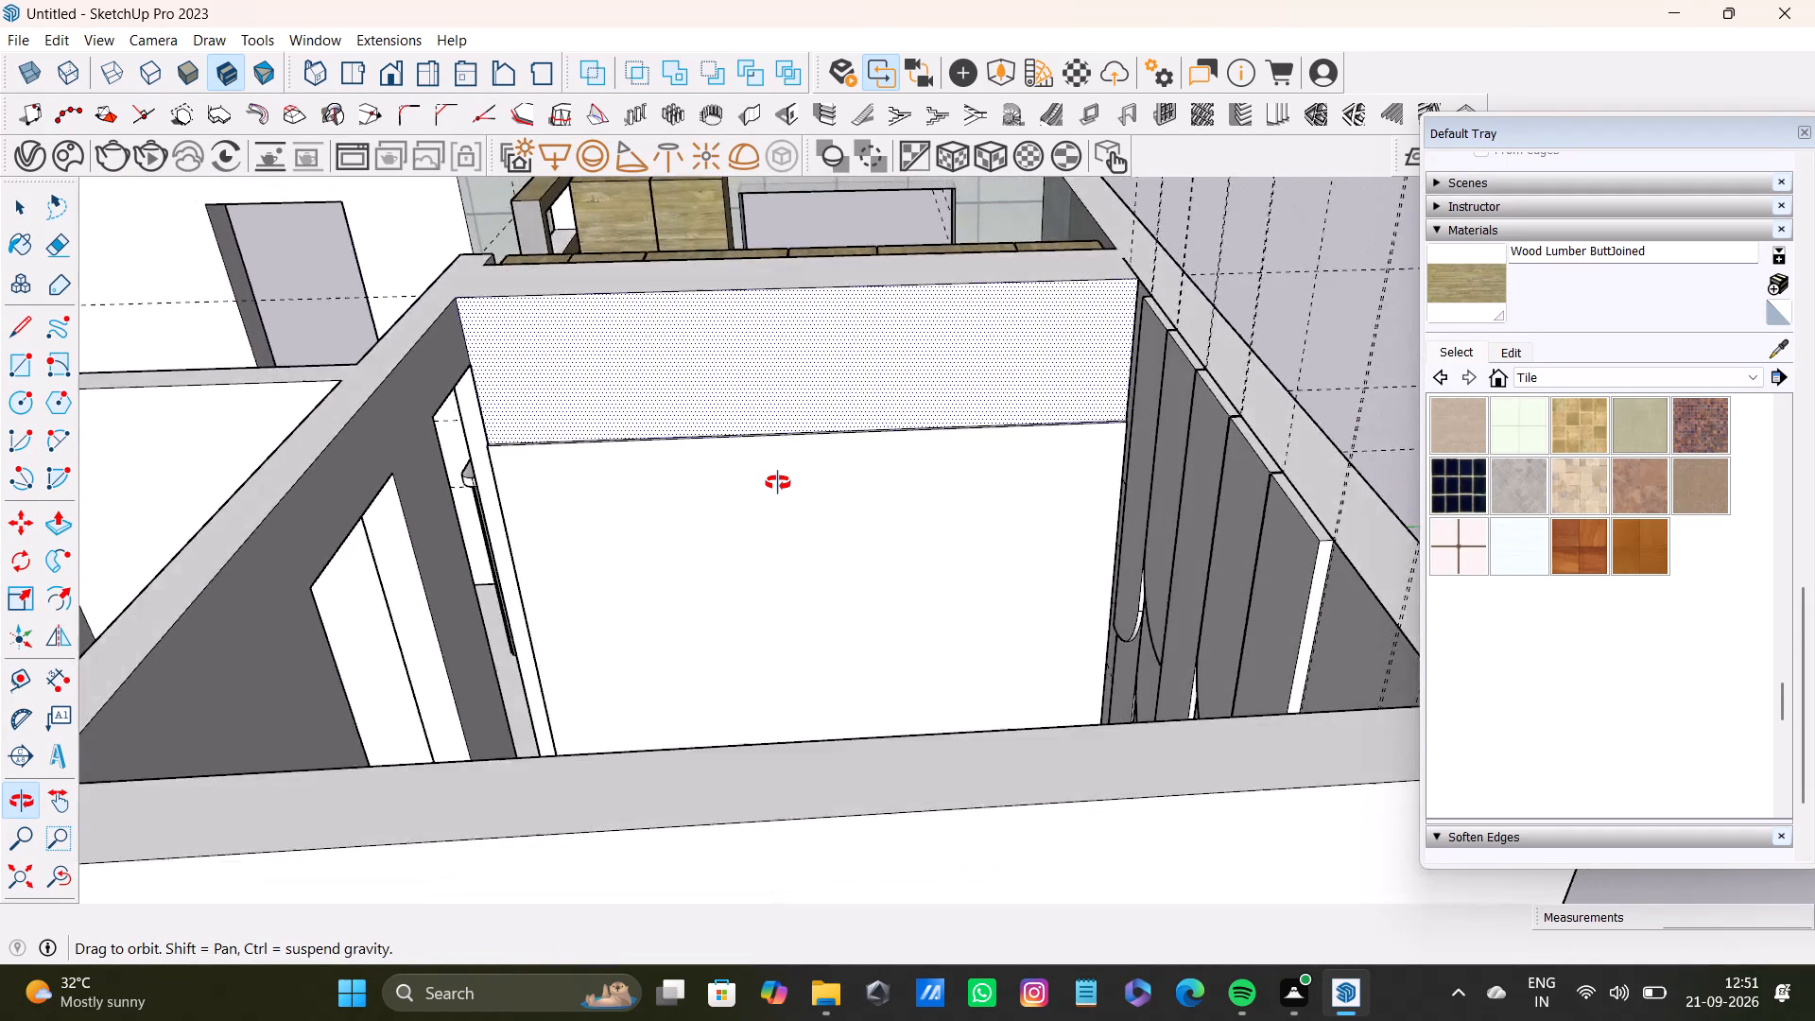
middle_click_drag(778, 483, 726, 490)
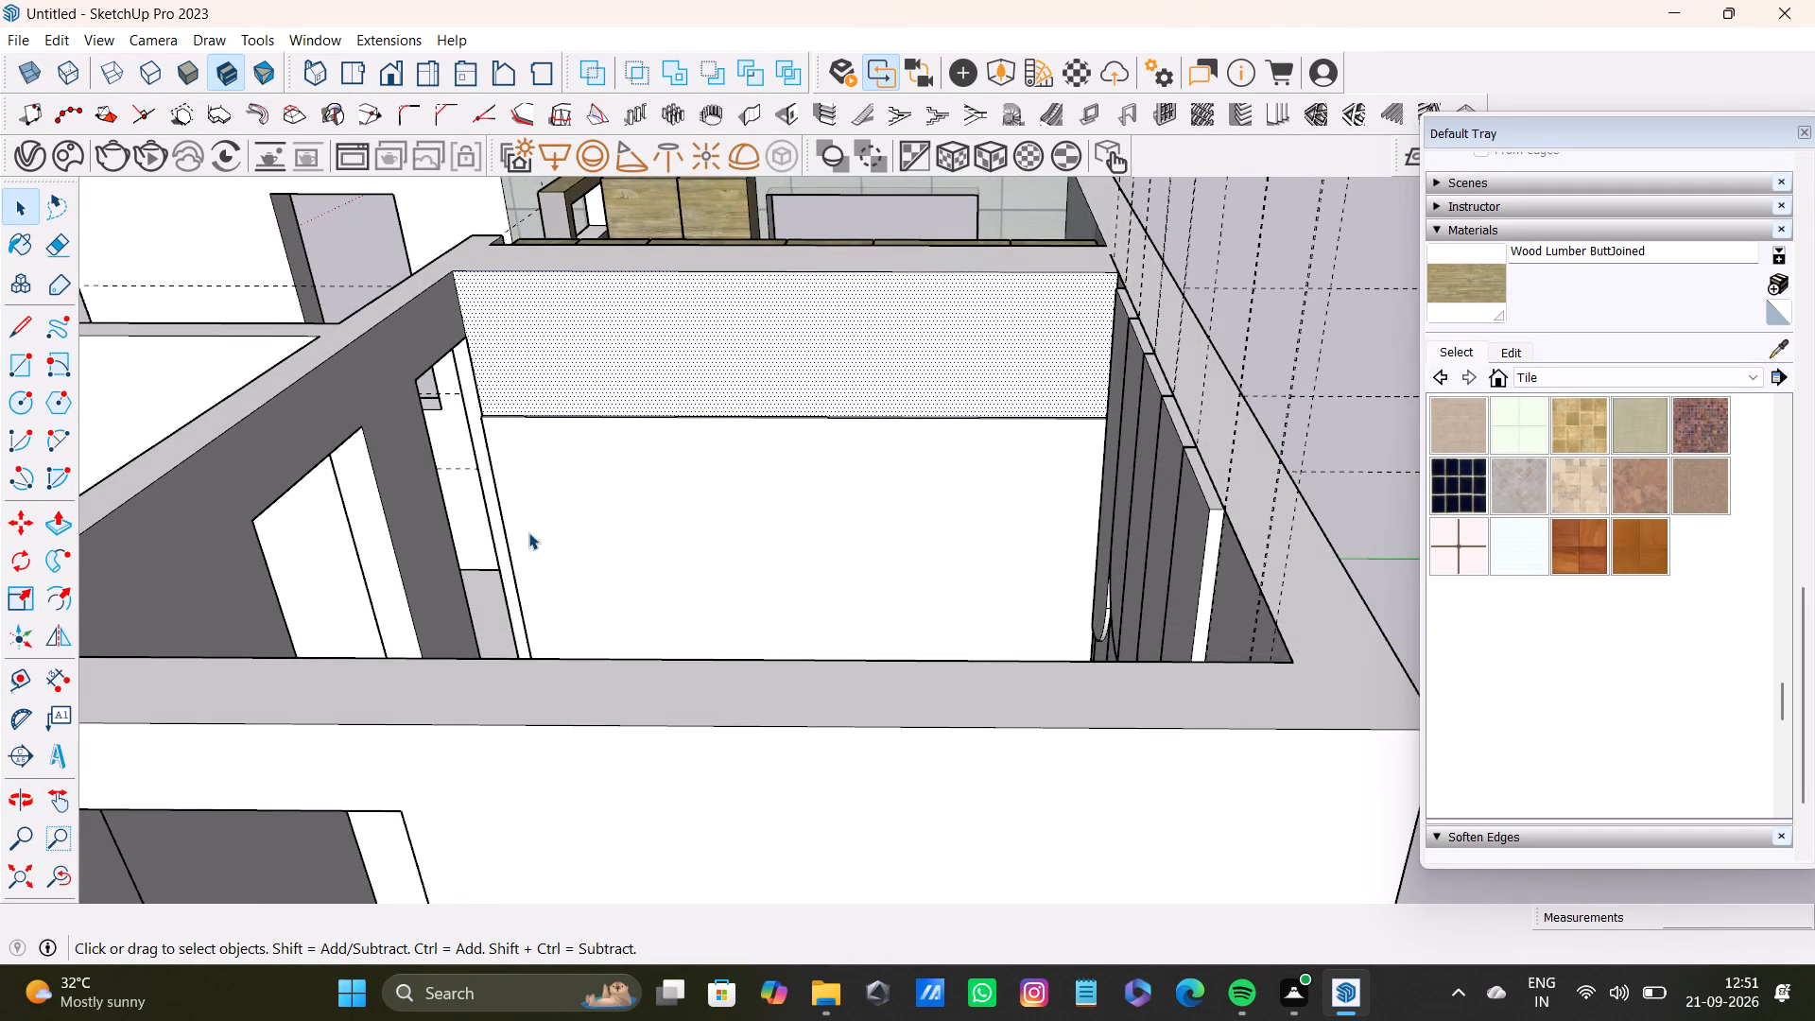
middle_click_drag(615, 623, 700, 741)
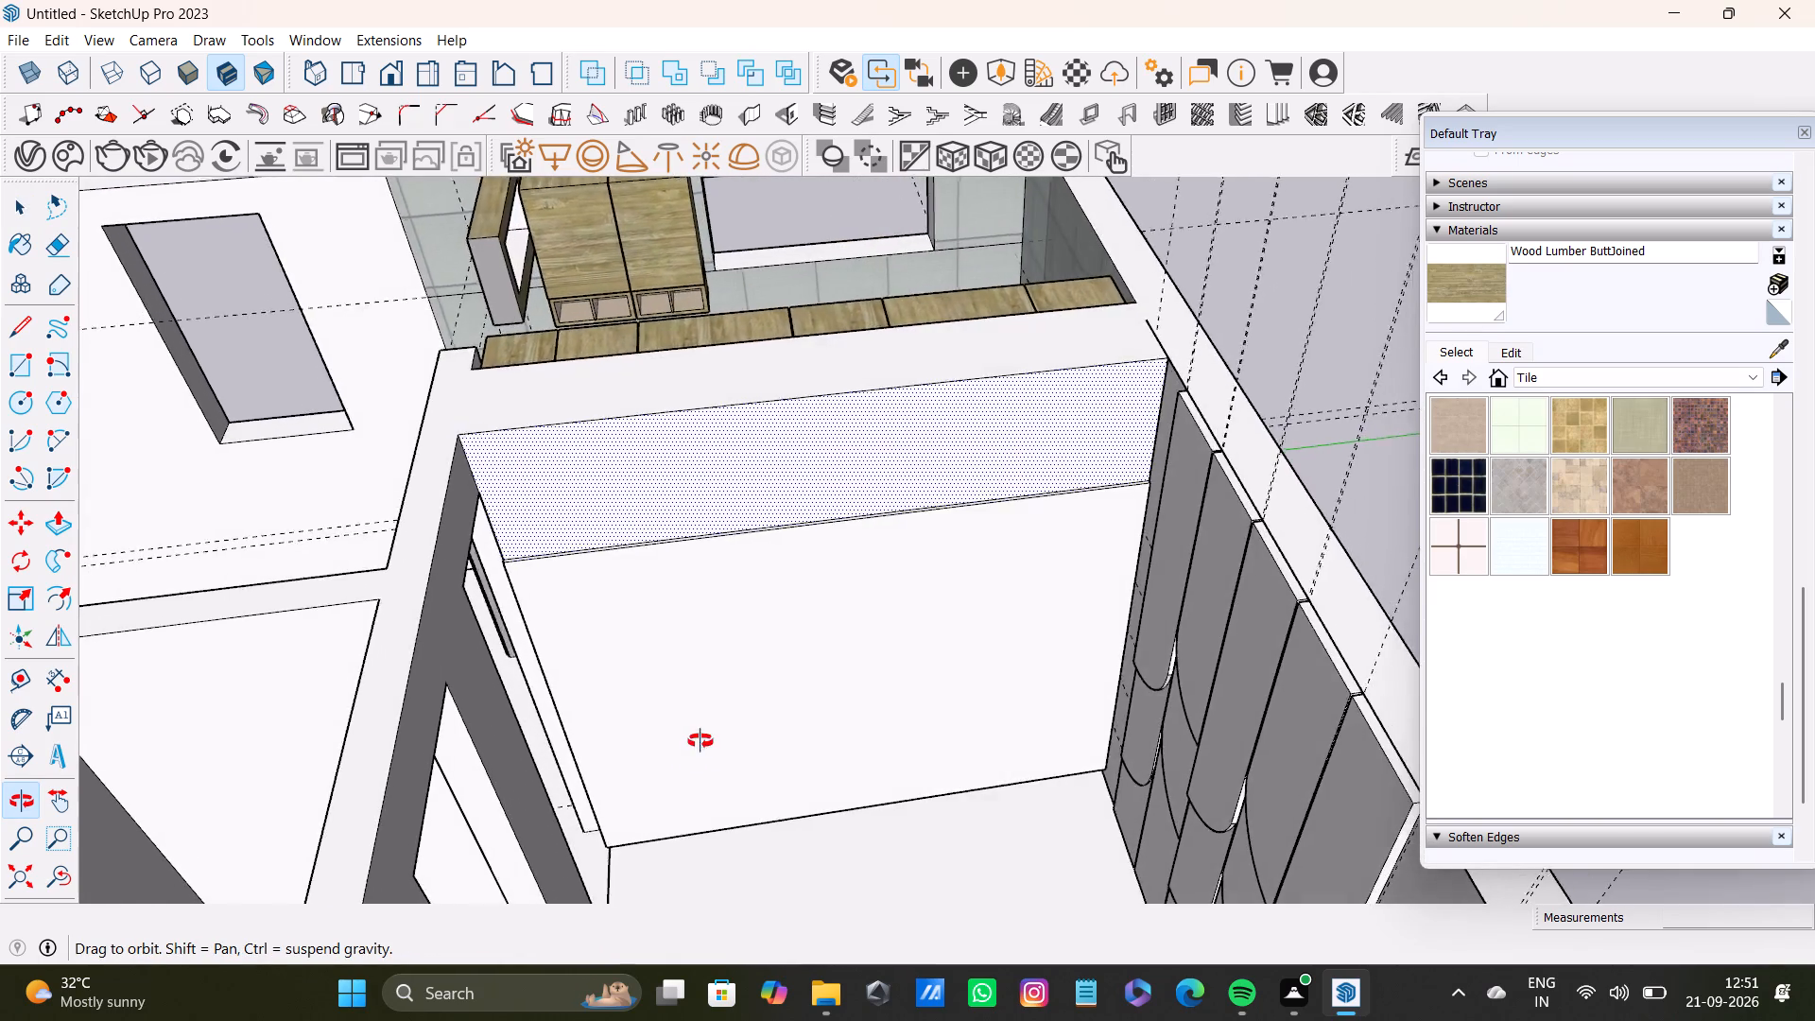
middle_click_drag(700, 741, 718, 859)
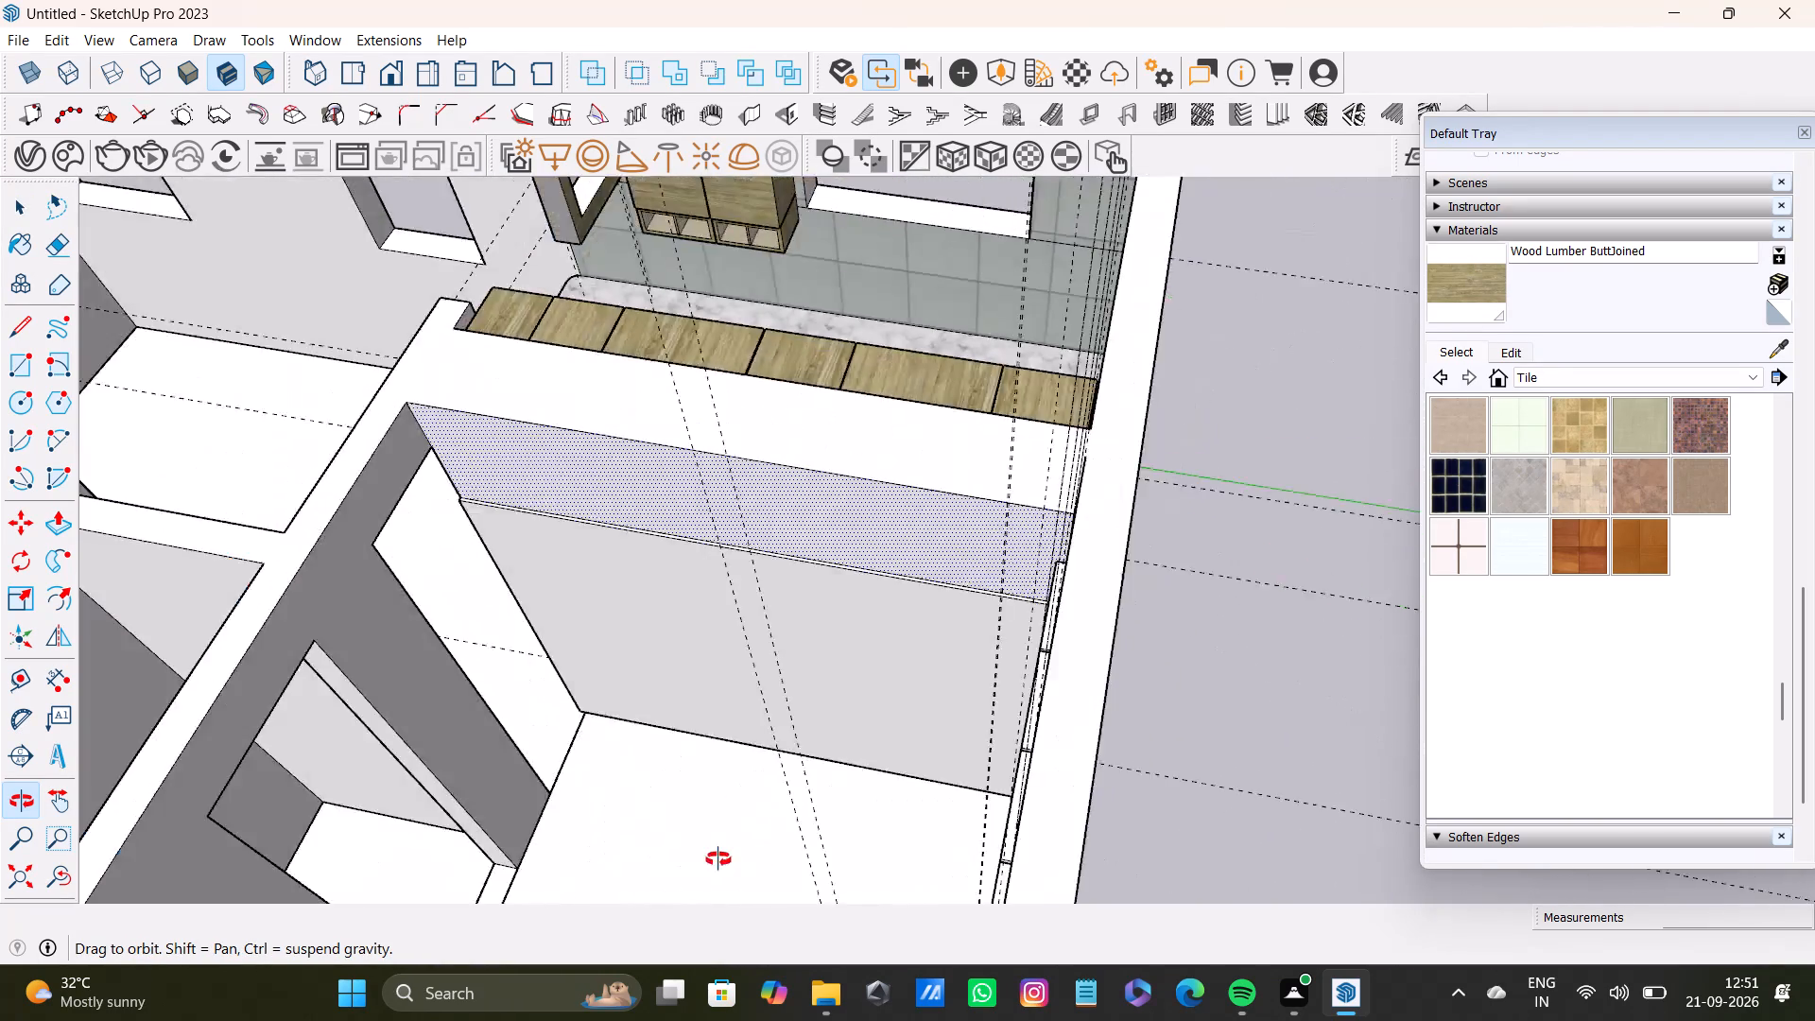
middle_click_drag(718, 859, 1051, 817)
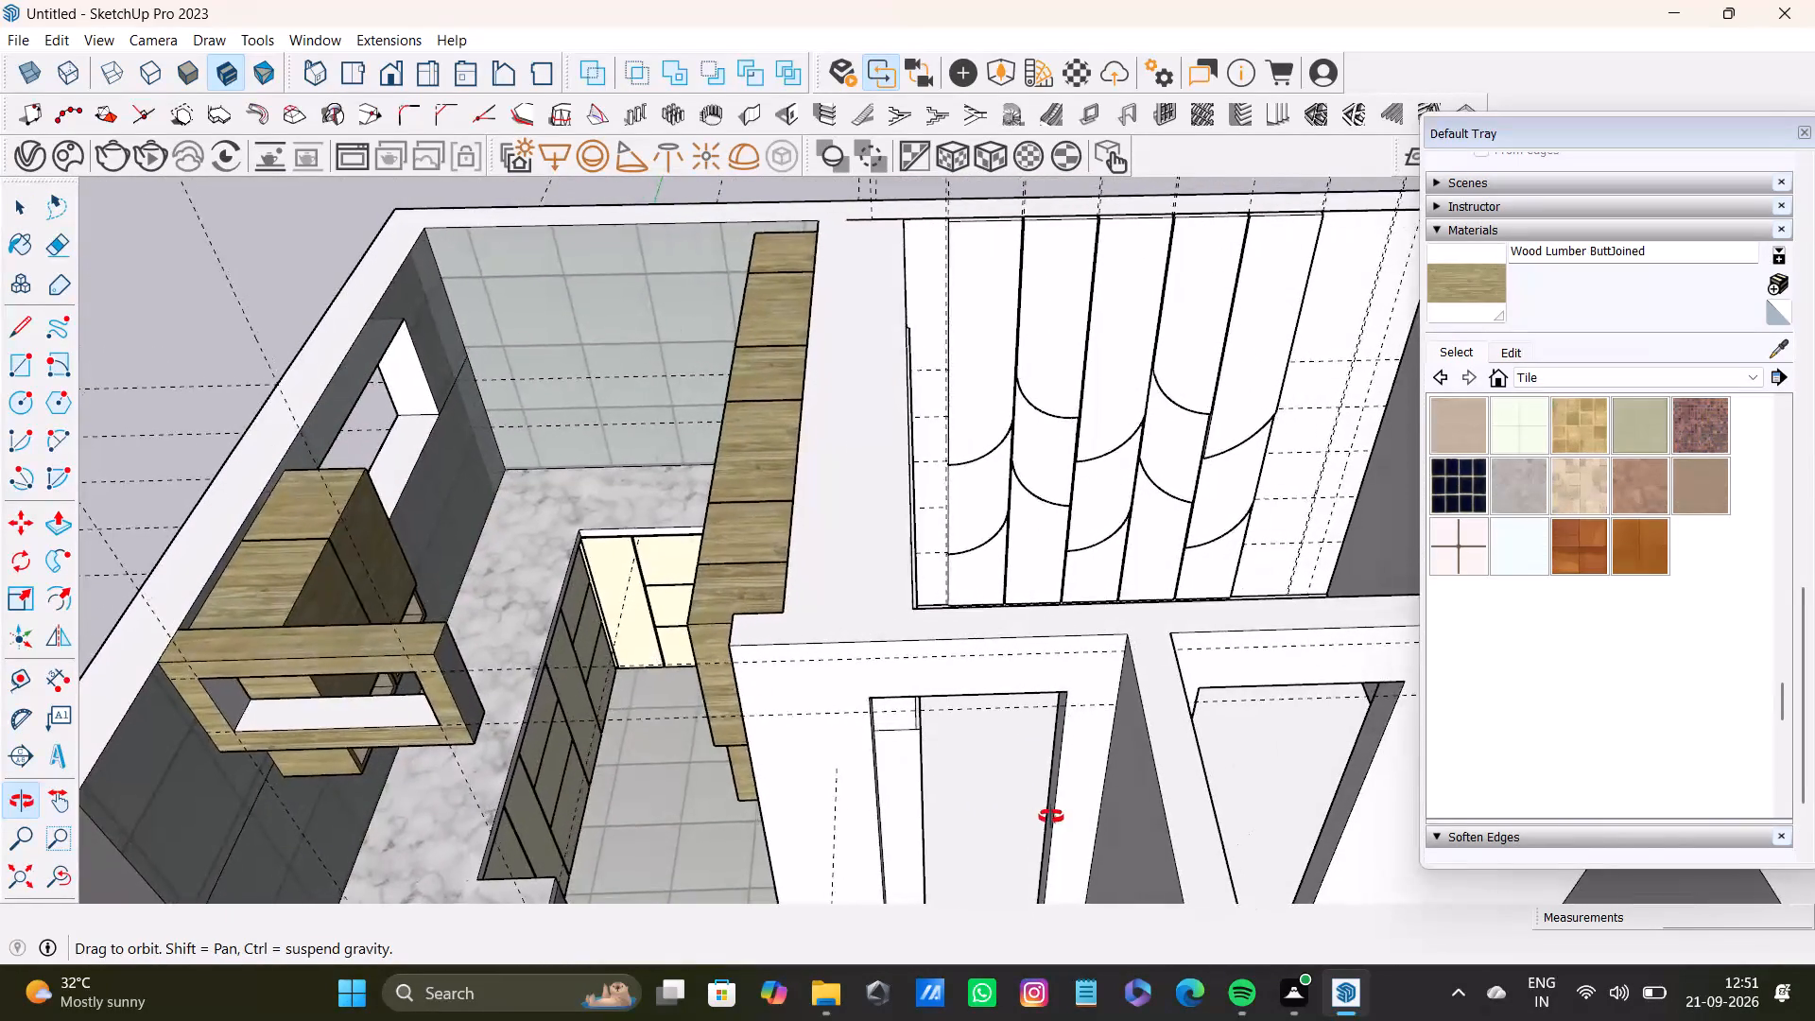
middle_click_drag(1051, 817, 944, 840)
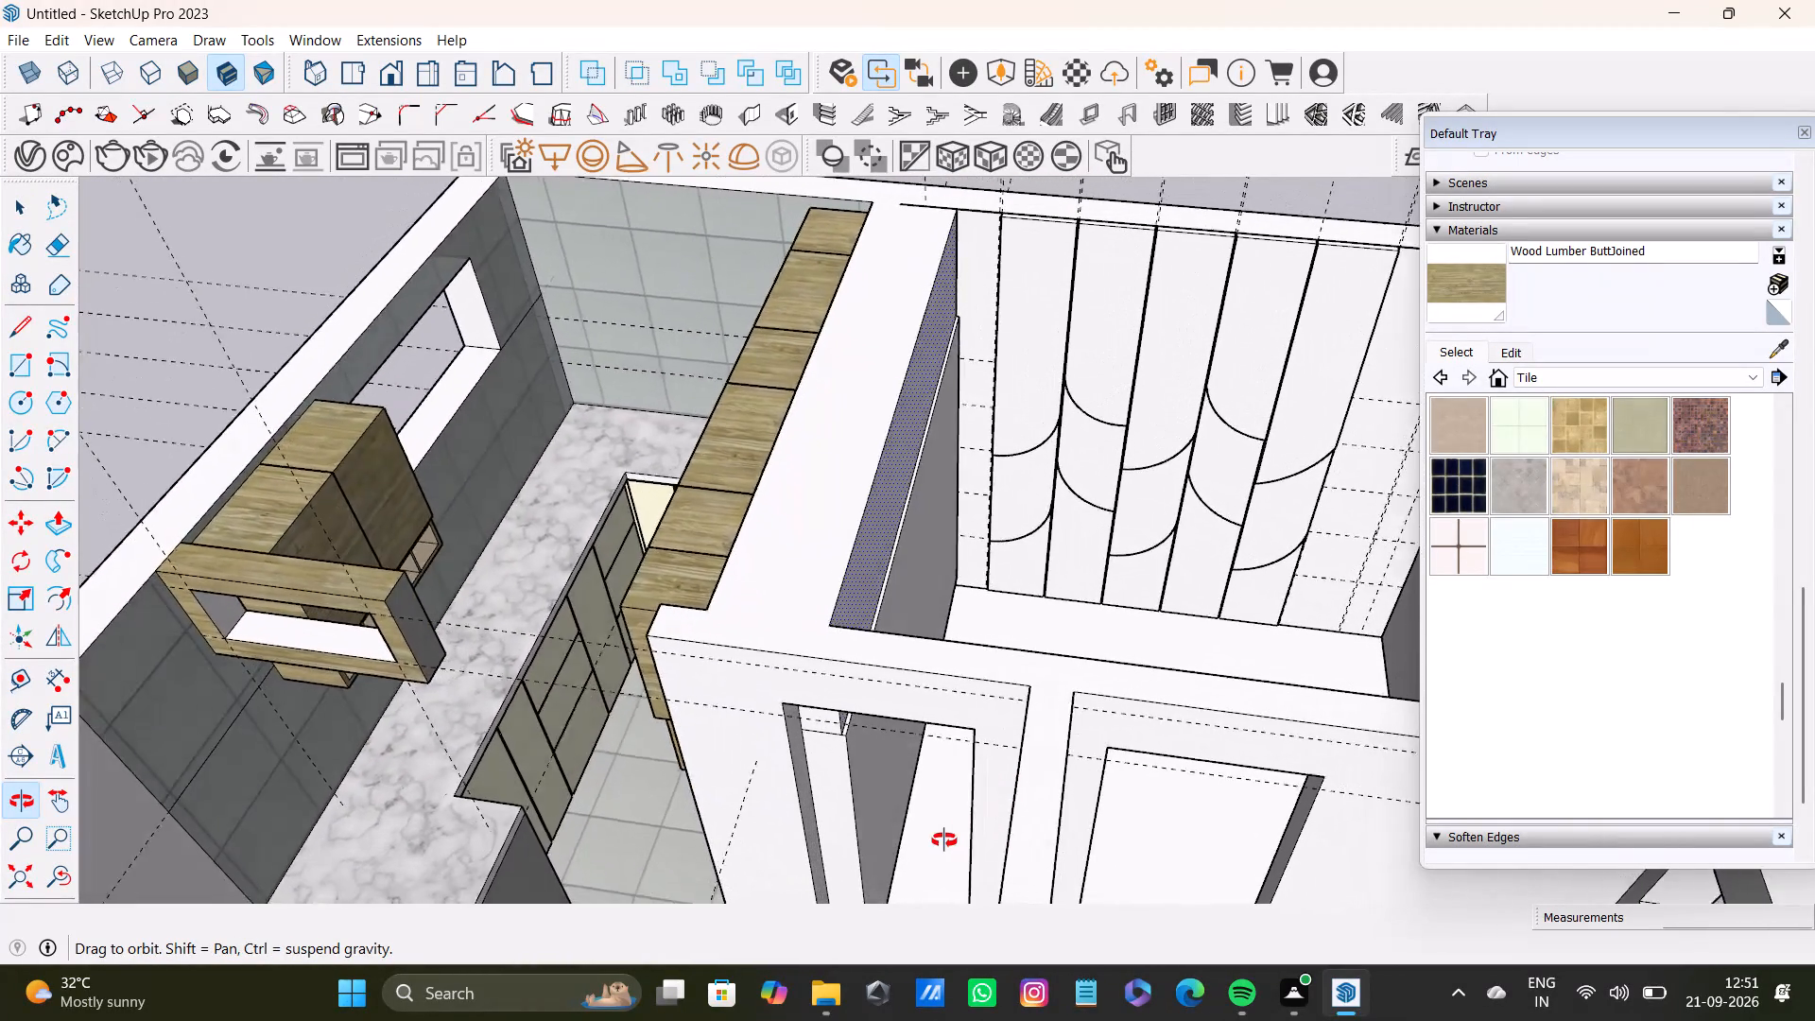
middle_click_drag(944, 840, 1010, 619)
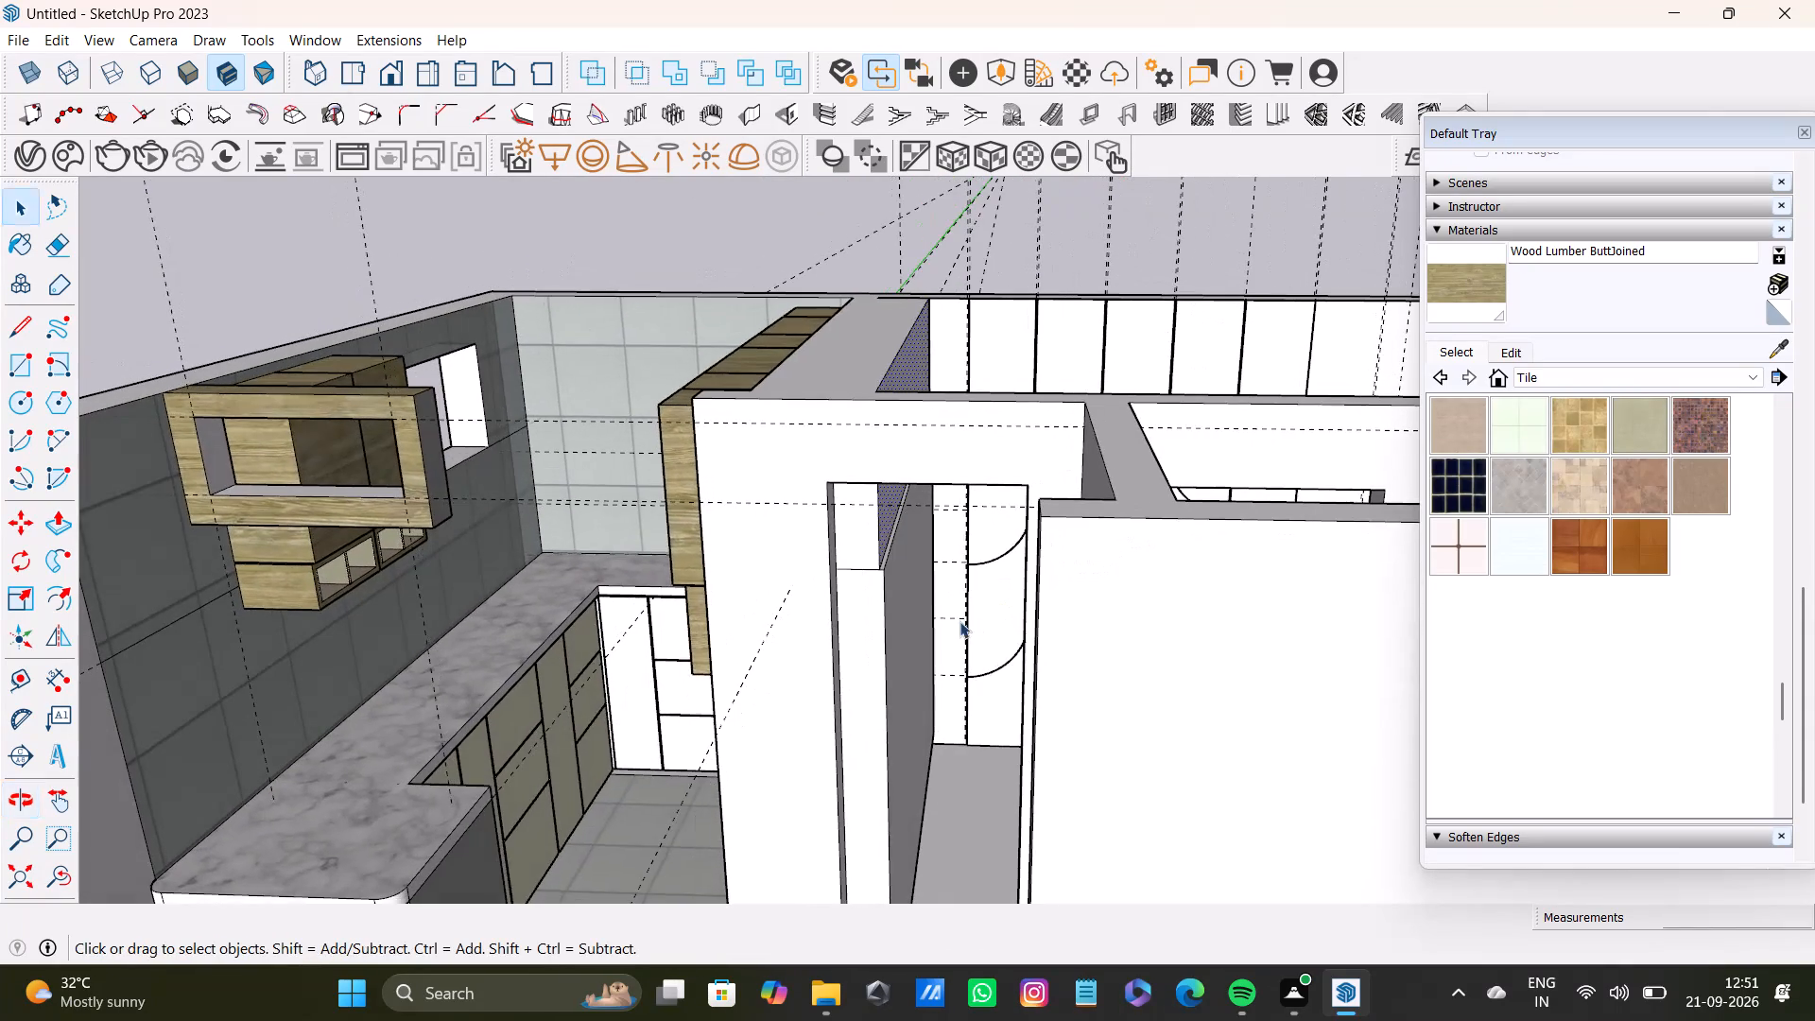
middle_click_drag(946, 666, 1254, 680)
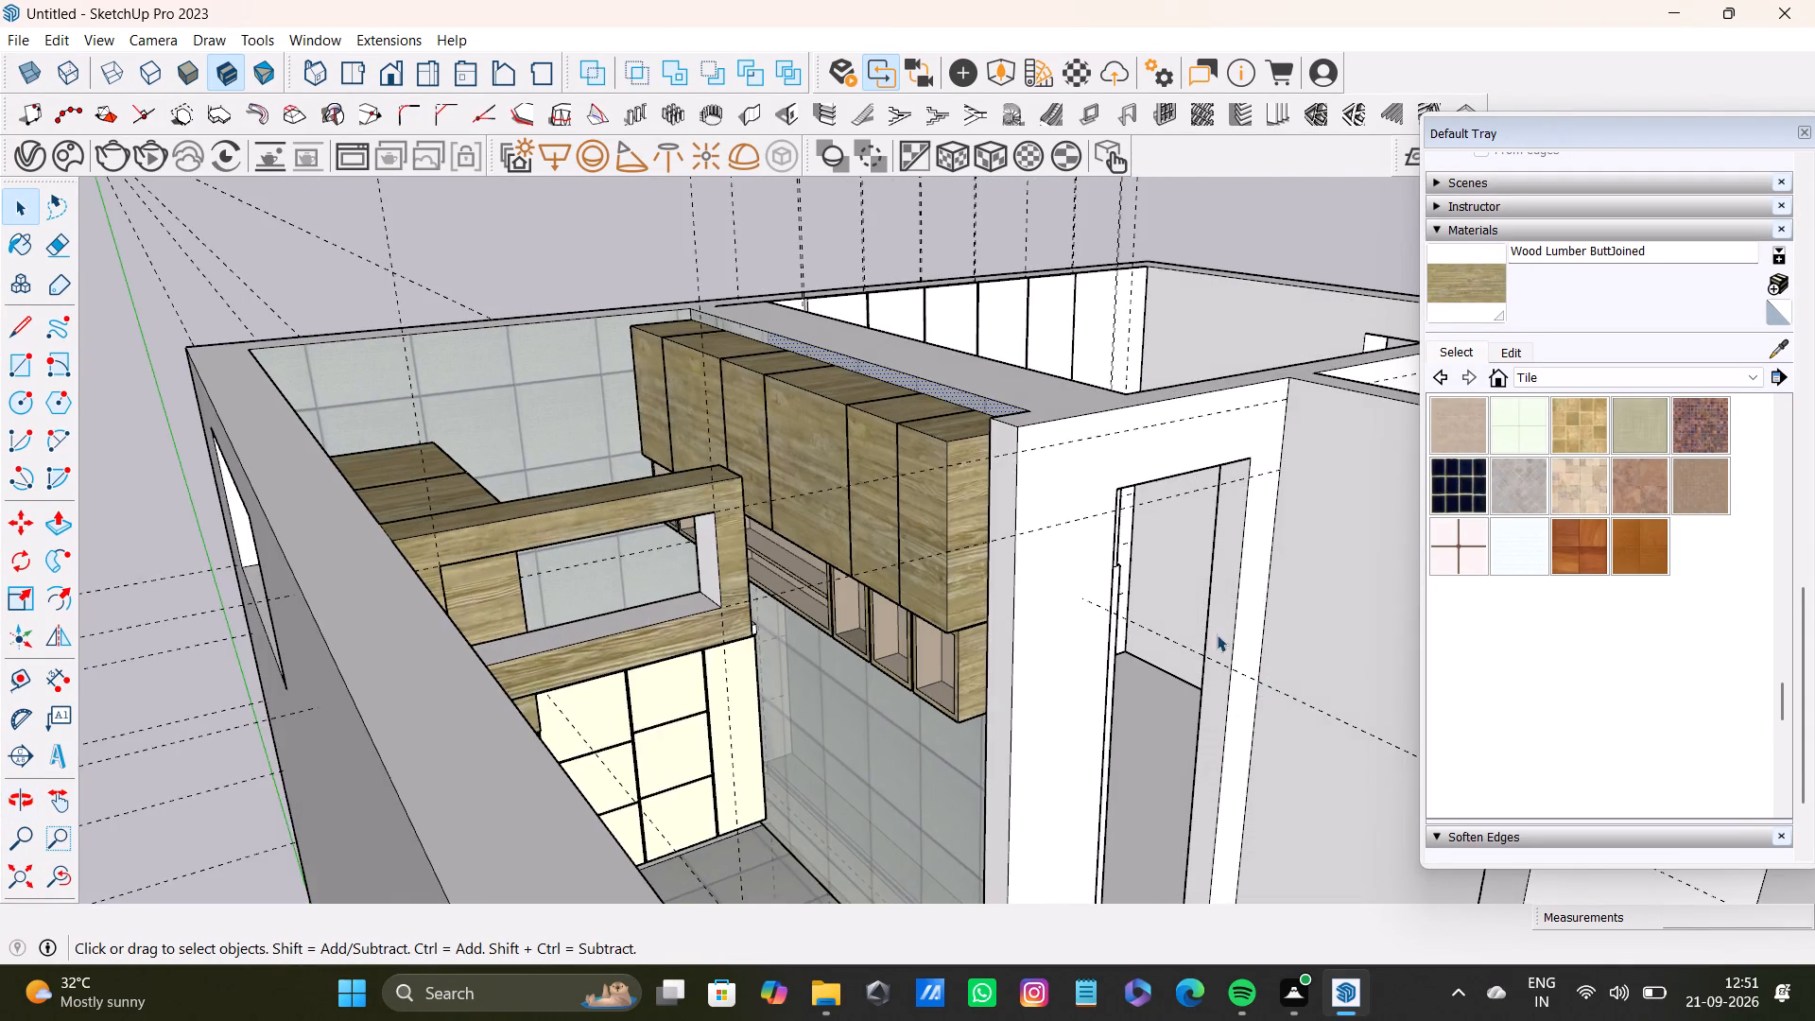
Push the doorway jamb farther from the kitchen back toward the cross wall to widen the opening.
scroll(1205, 619, "up", 2)
left_click(1219, 624)
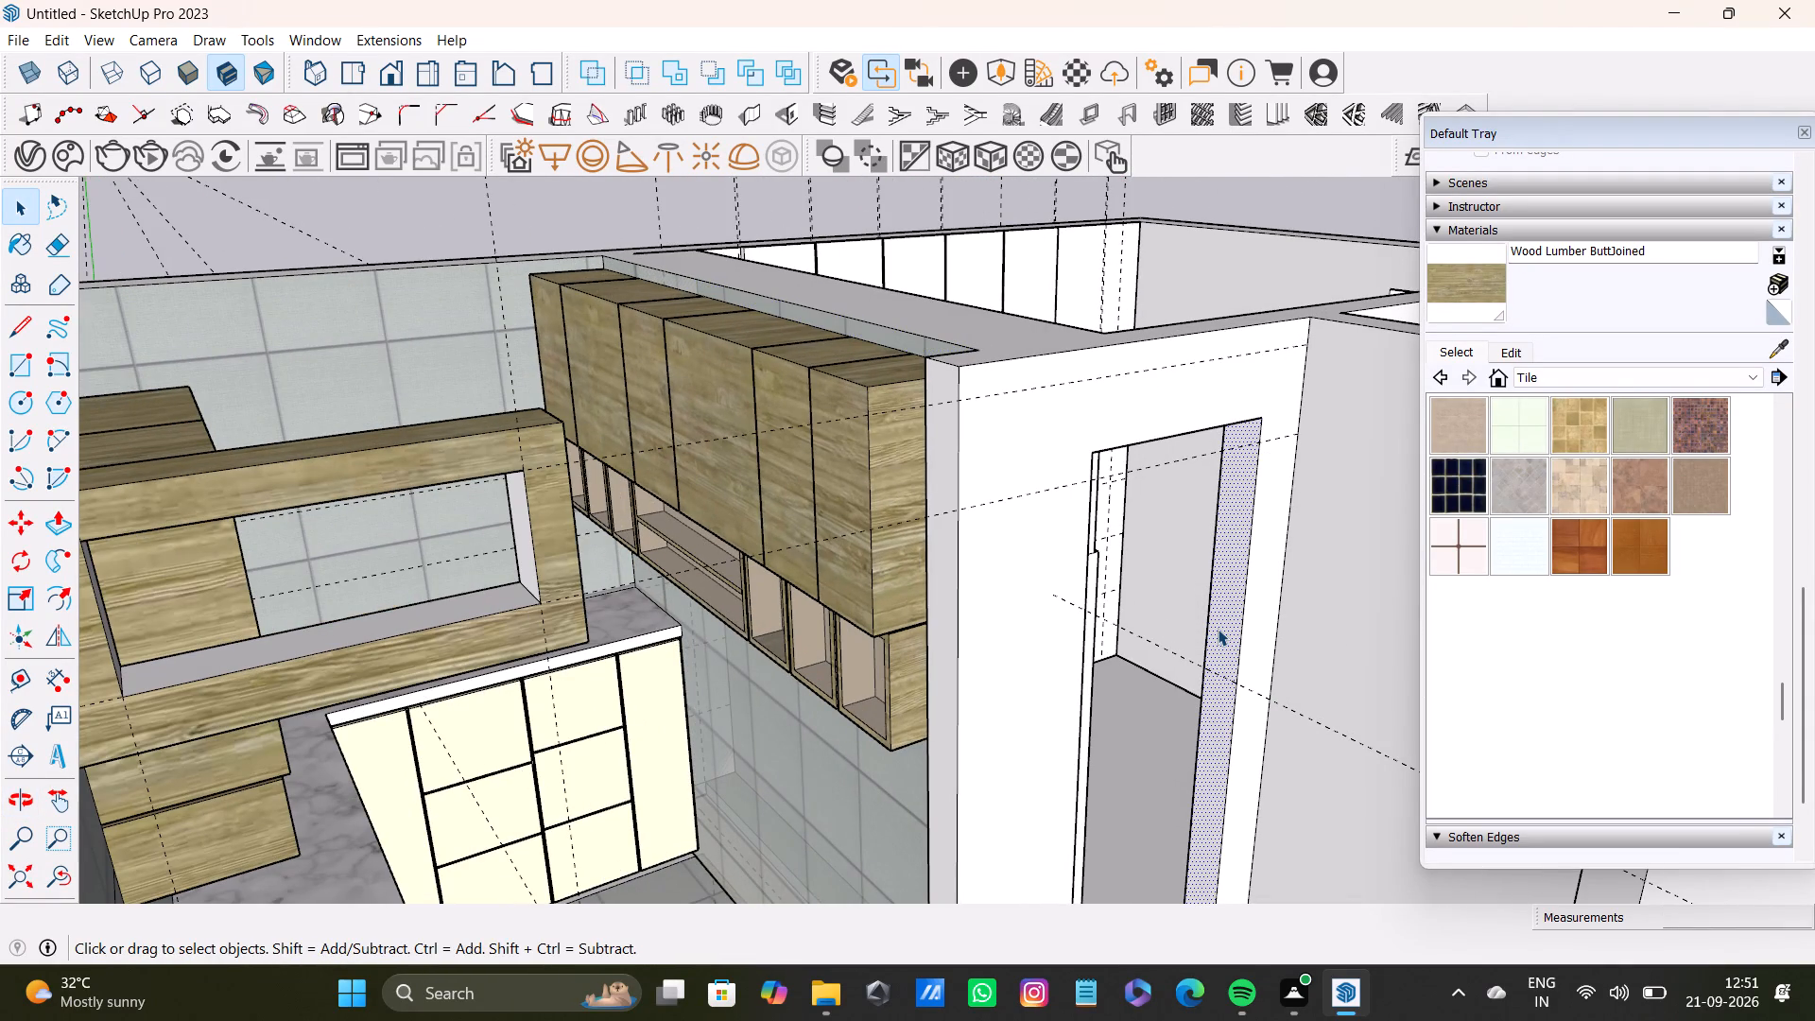
key("p")
left_click_drag(1218, 629, 1249, 634)
Pull the kitchen-side jamb of the doorway inward to cover the exposed end of the built-out side wall.
middle_click_drag(1374, 684, 1153, 711)
scroll(955, 655, "up", 4)
middle_click_drag(1072, 668, 900, 726)
key("space")
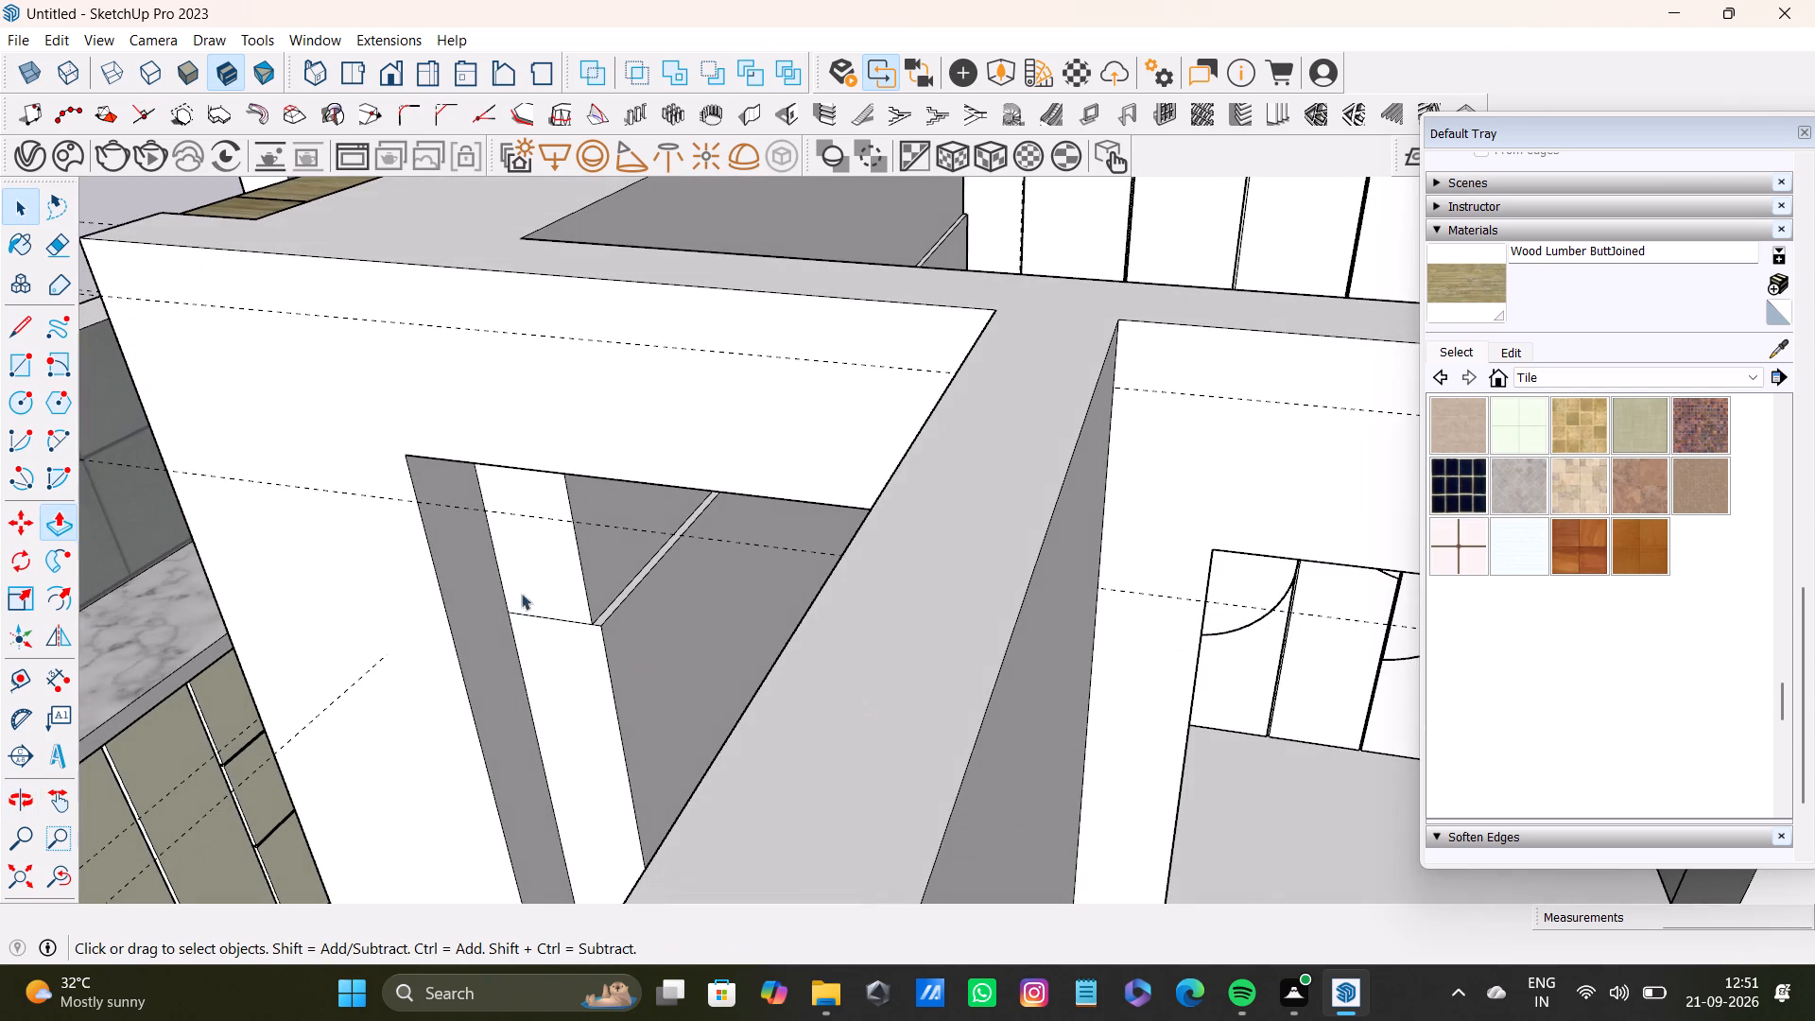
left_click(467, 605)
key("p")
left_click_drag(467, 607, 627, 639)
scroll(609, 641, "down", 4)
key("space")
middle_click_drag(566, 678, 773, 686)
scroll(766, 687, "down", 8)
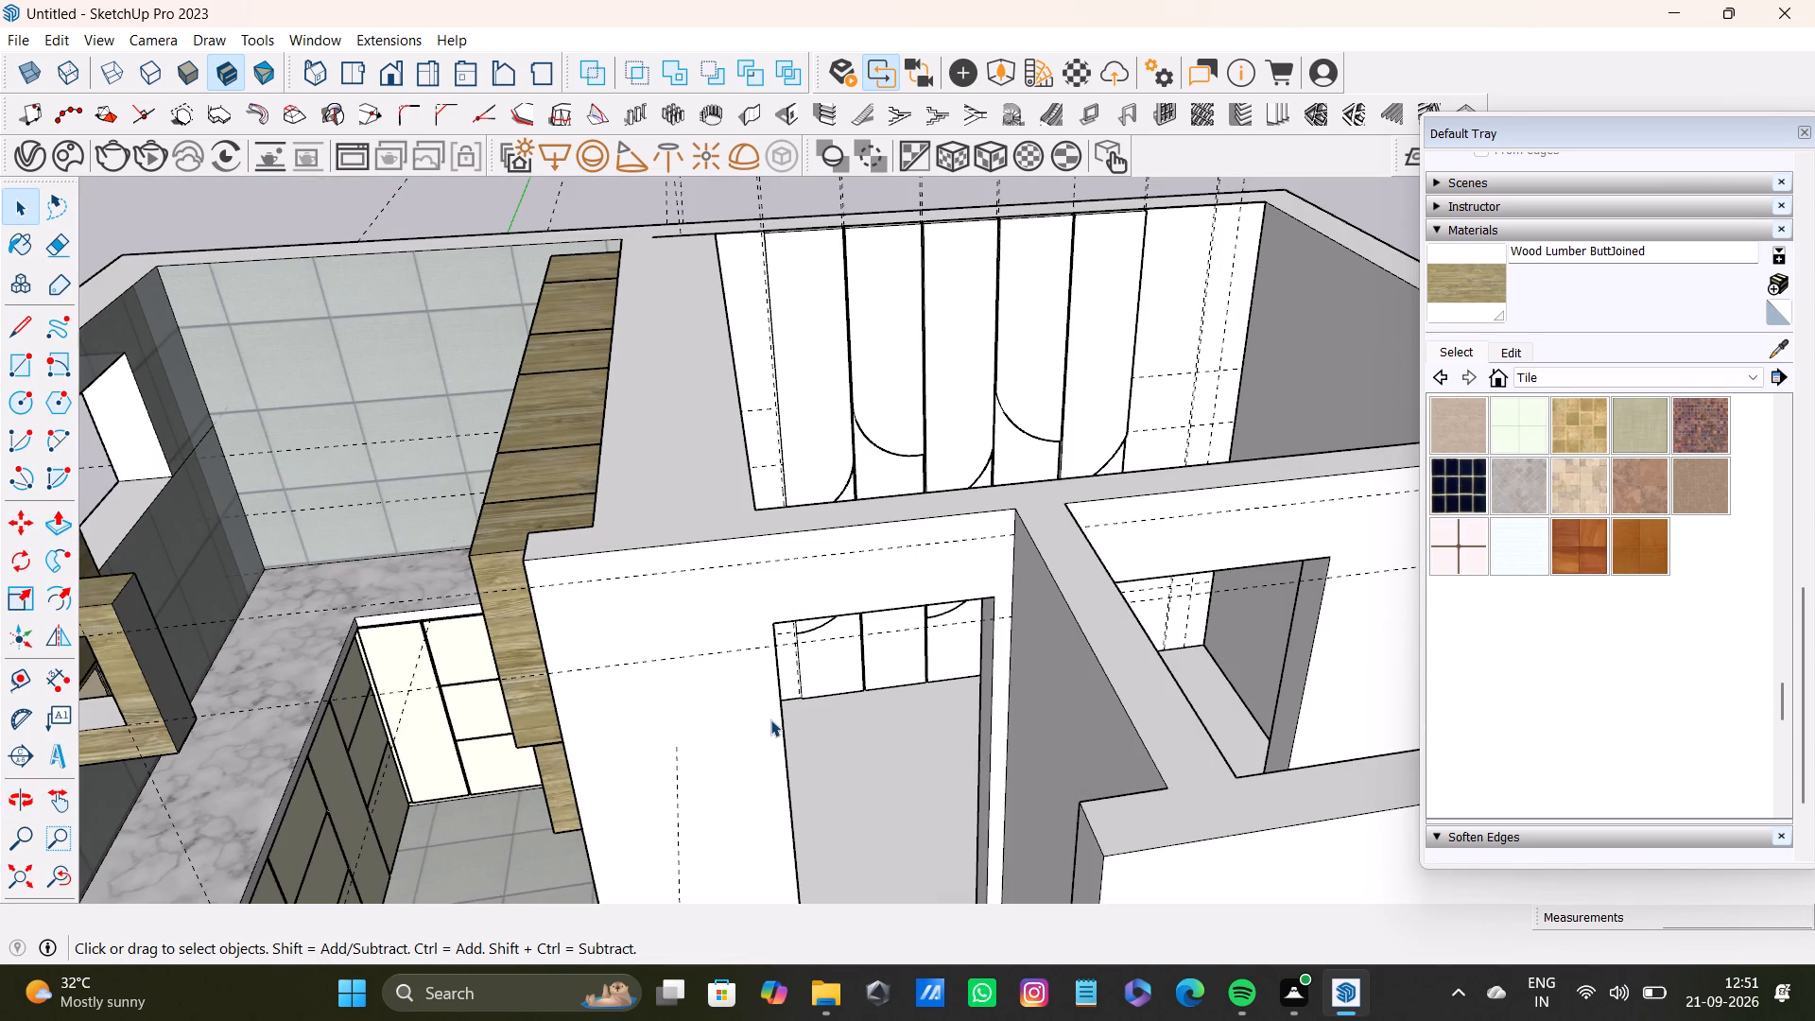
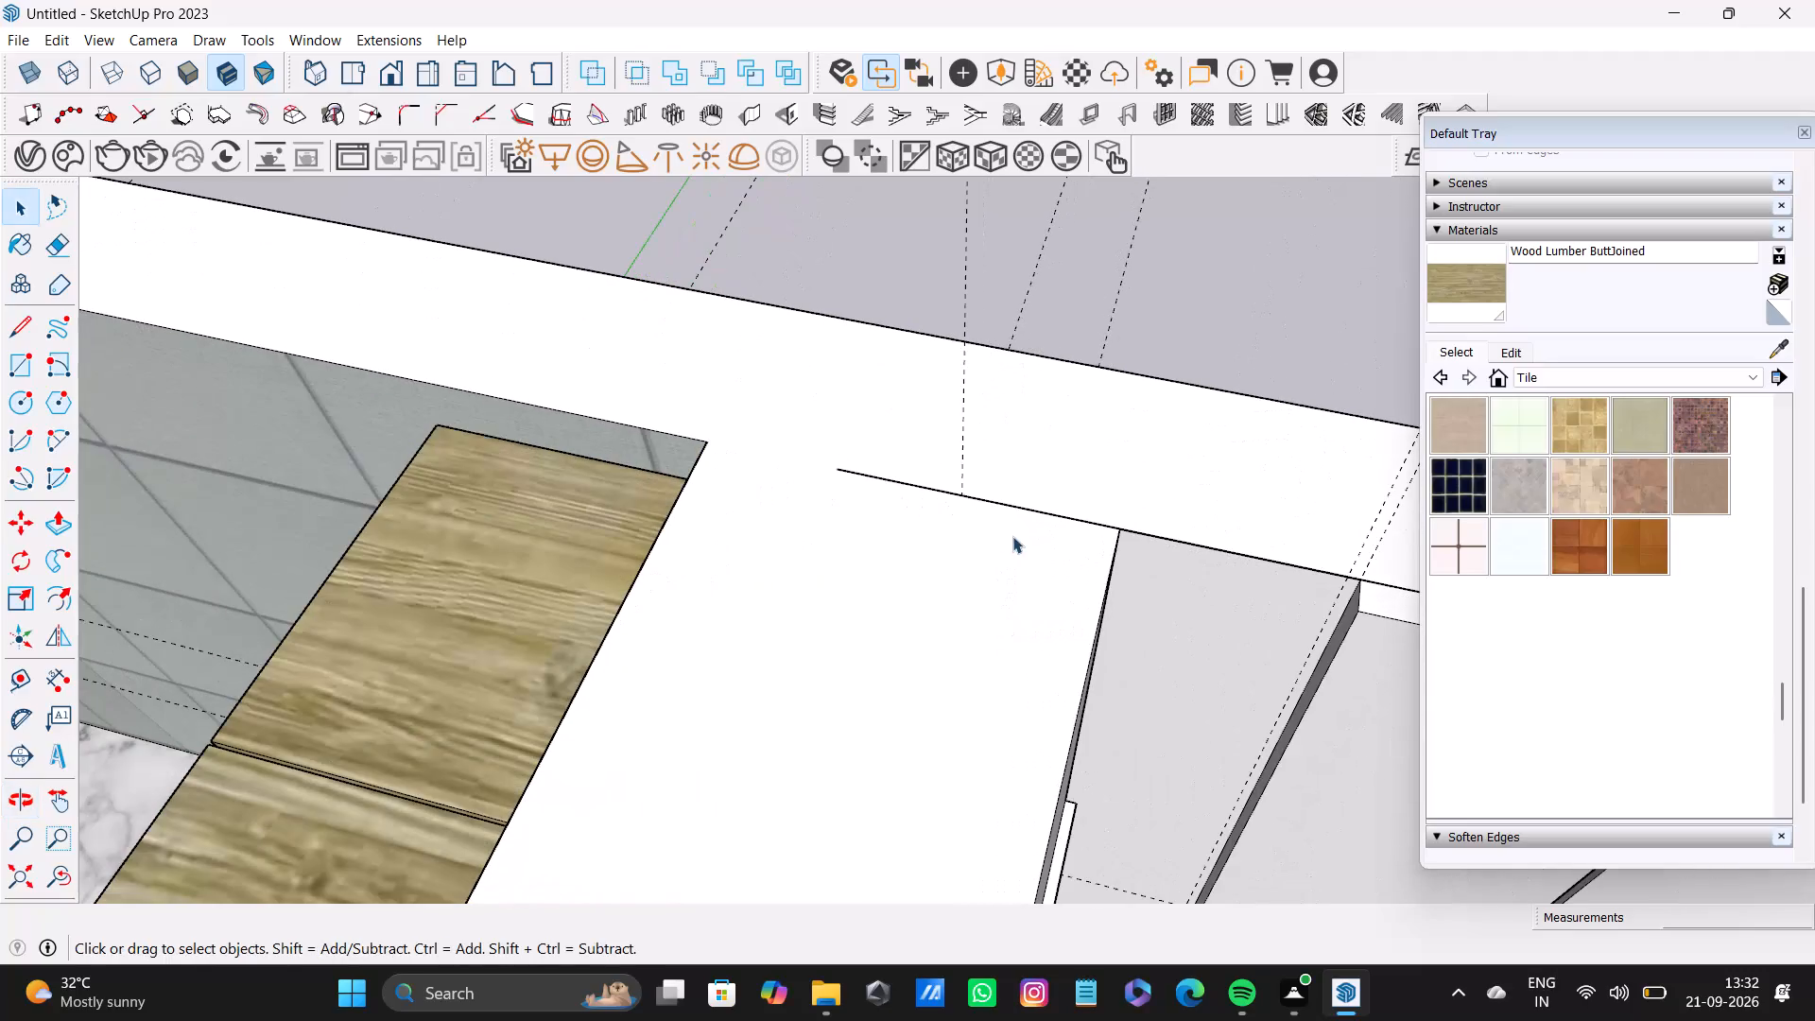
Delete the short edge segment across the wall top where the built-out side wall meets the panelled wall.
left_click(1046, 514)
key("Delete")
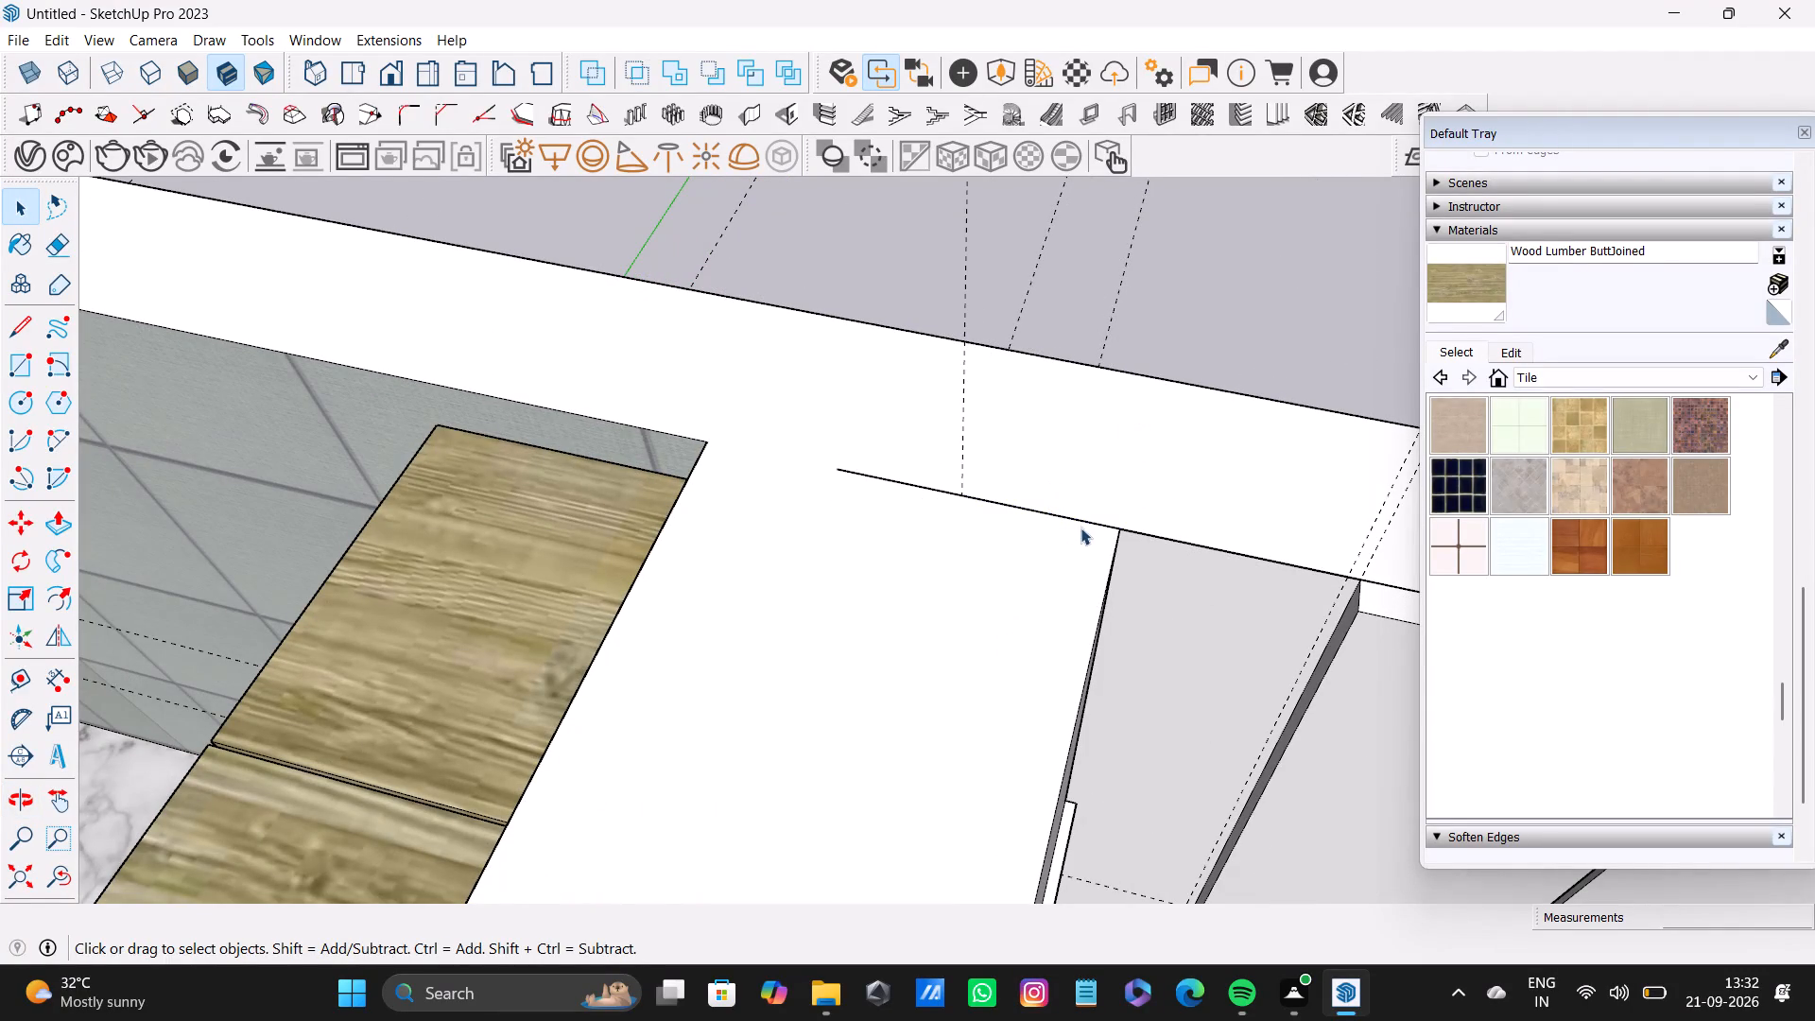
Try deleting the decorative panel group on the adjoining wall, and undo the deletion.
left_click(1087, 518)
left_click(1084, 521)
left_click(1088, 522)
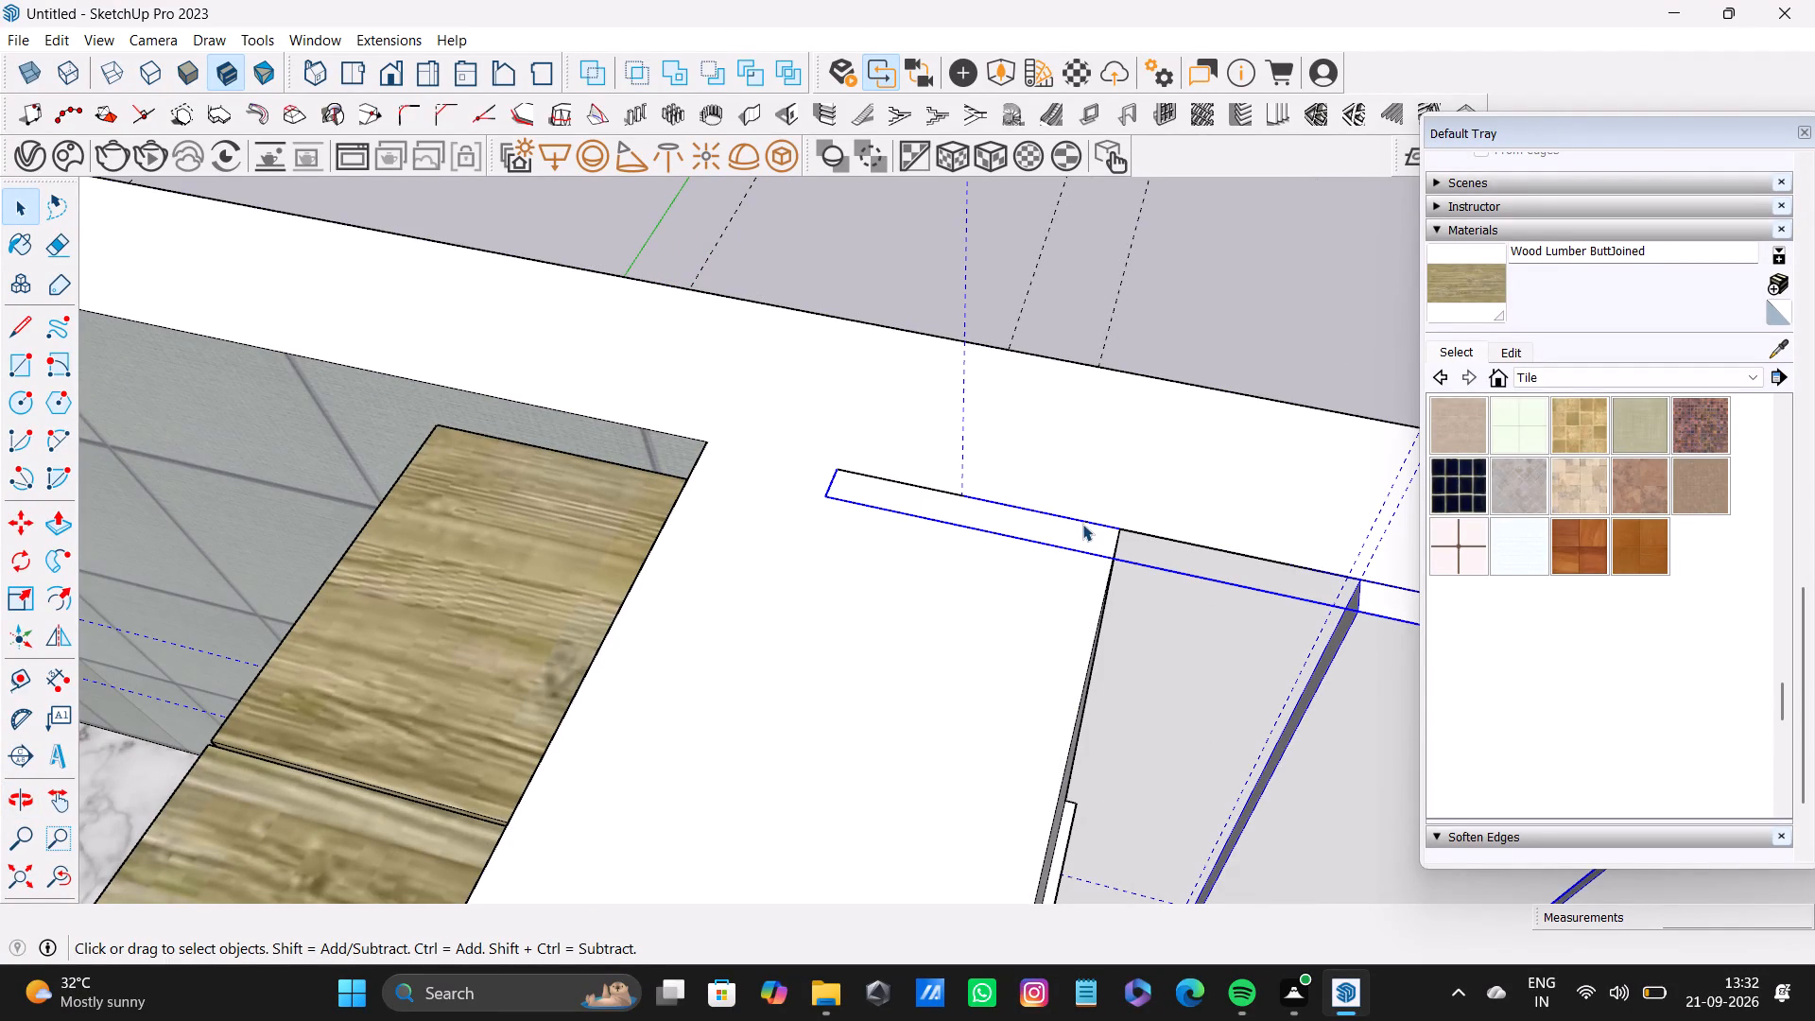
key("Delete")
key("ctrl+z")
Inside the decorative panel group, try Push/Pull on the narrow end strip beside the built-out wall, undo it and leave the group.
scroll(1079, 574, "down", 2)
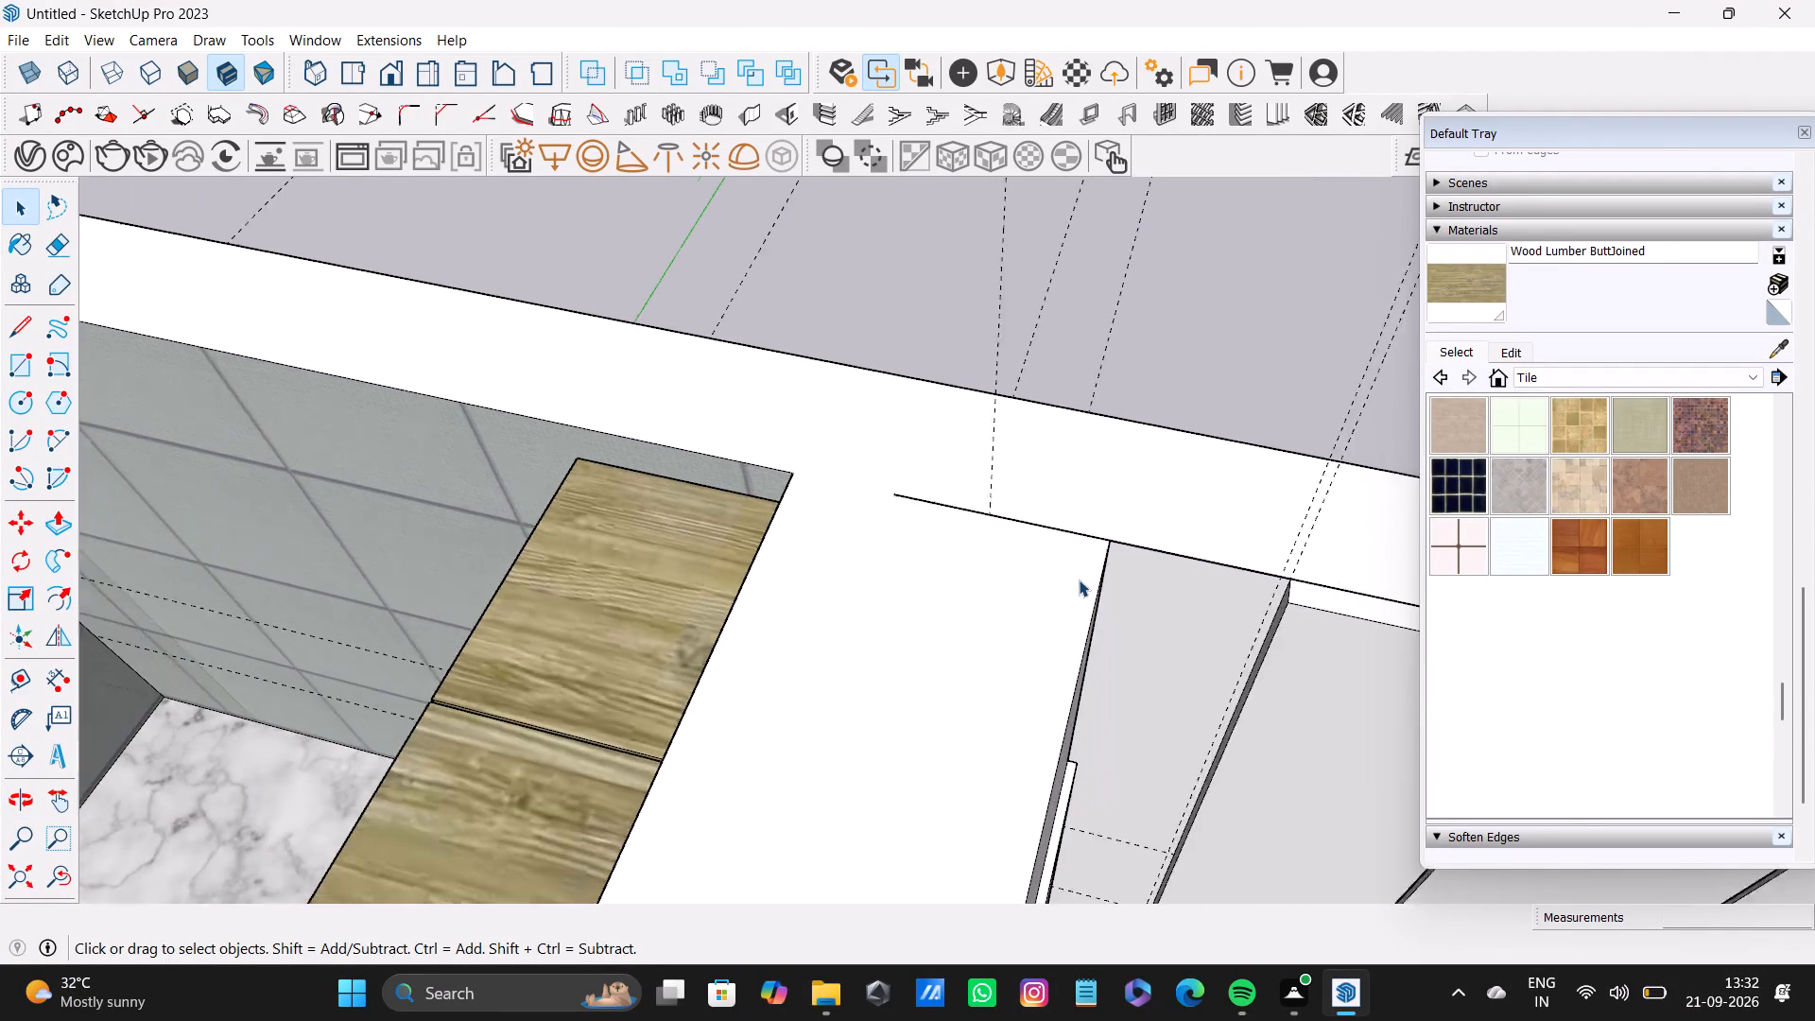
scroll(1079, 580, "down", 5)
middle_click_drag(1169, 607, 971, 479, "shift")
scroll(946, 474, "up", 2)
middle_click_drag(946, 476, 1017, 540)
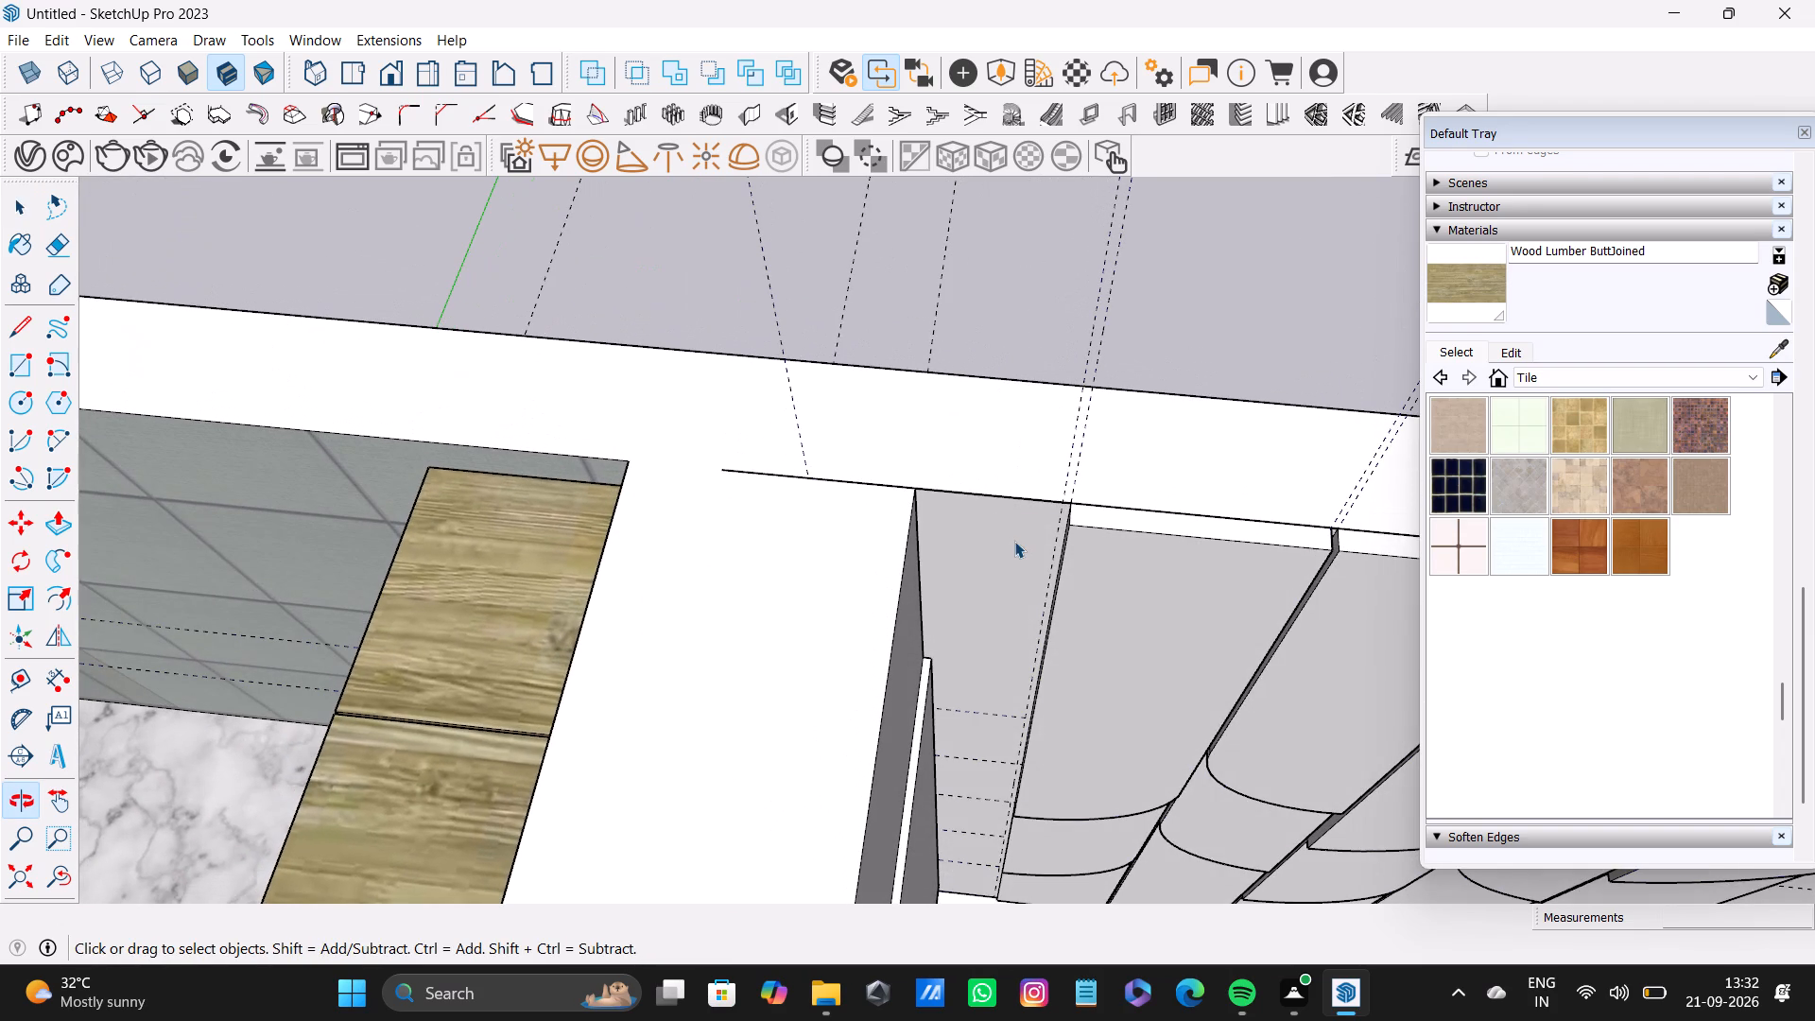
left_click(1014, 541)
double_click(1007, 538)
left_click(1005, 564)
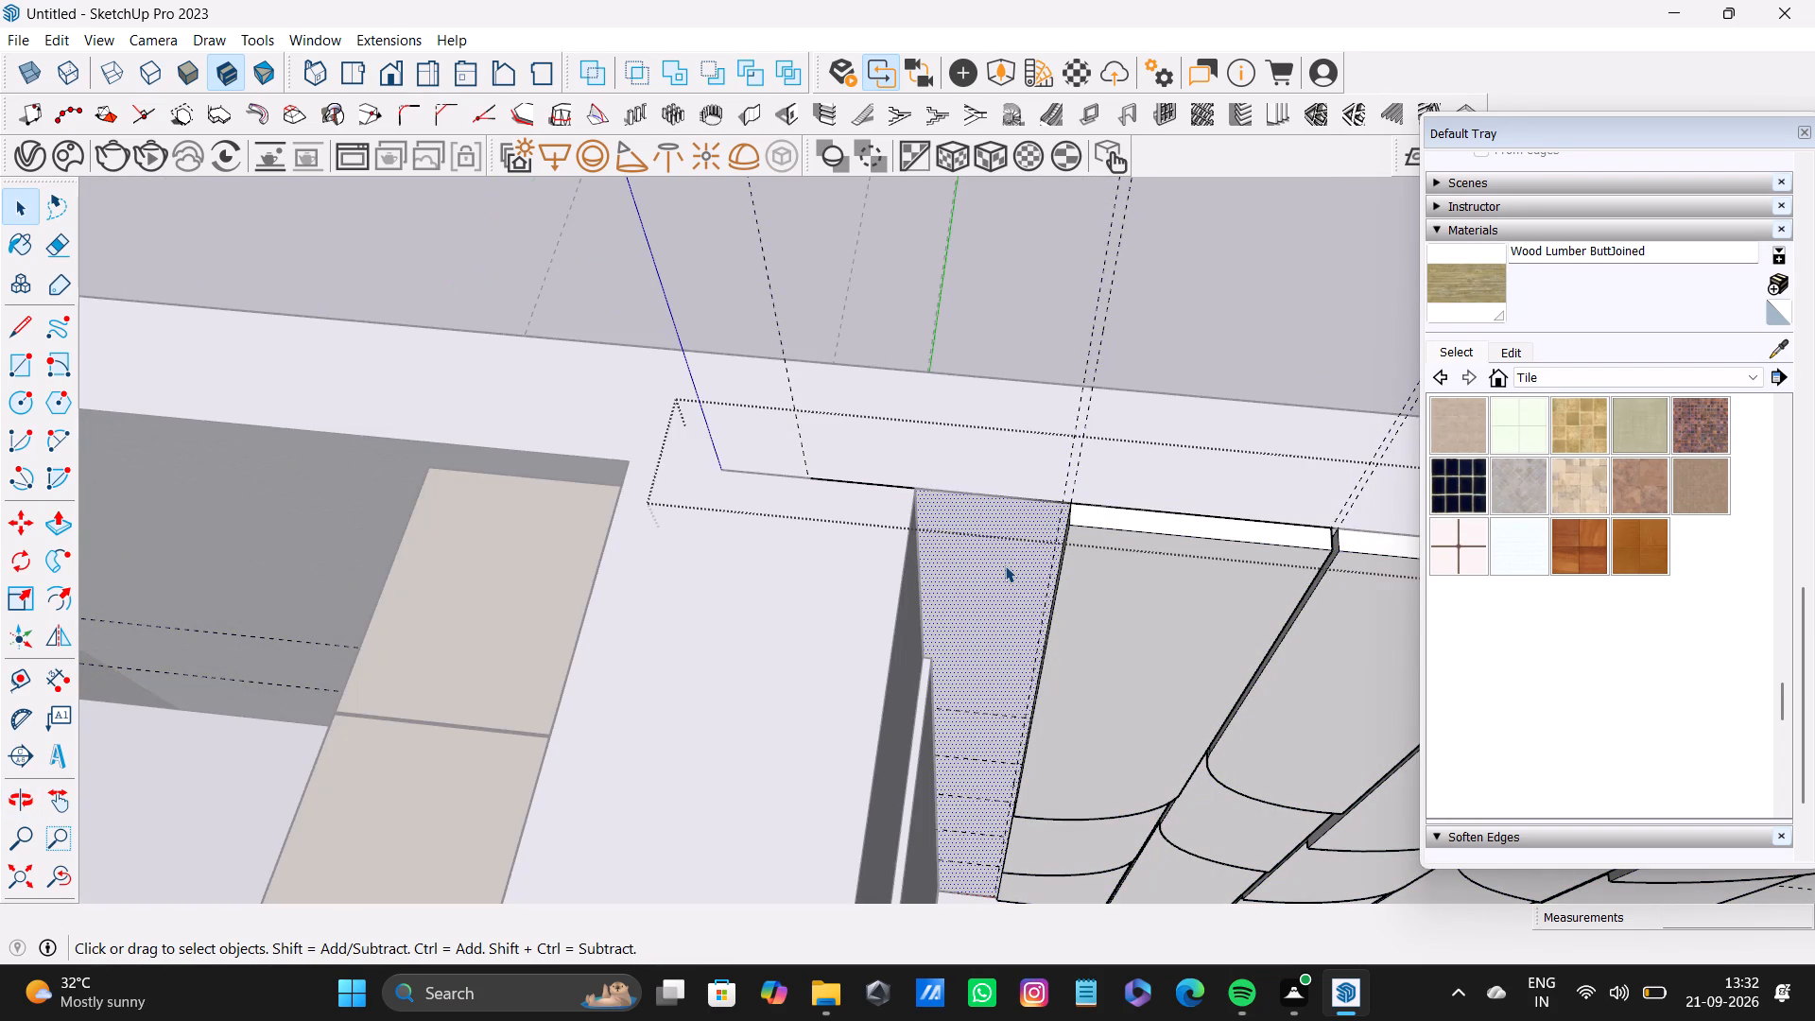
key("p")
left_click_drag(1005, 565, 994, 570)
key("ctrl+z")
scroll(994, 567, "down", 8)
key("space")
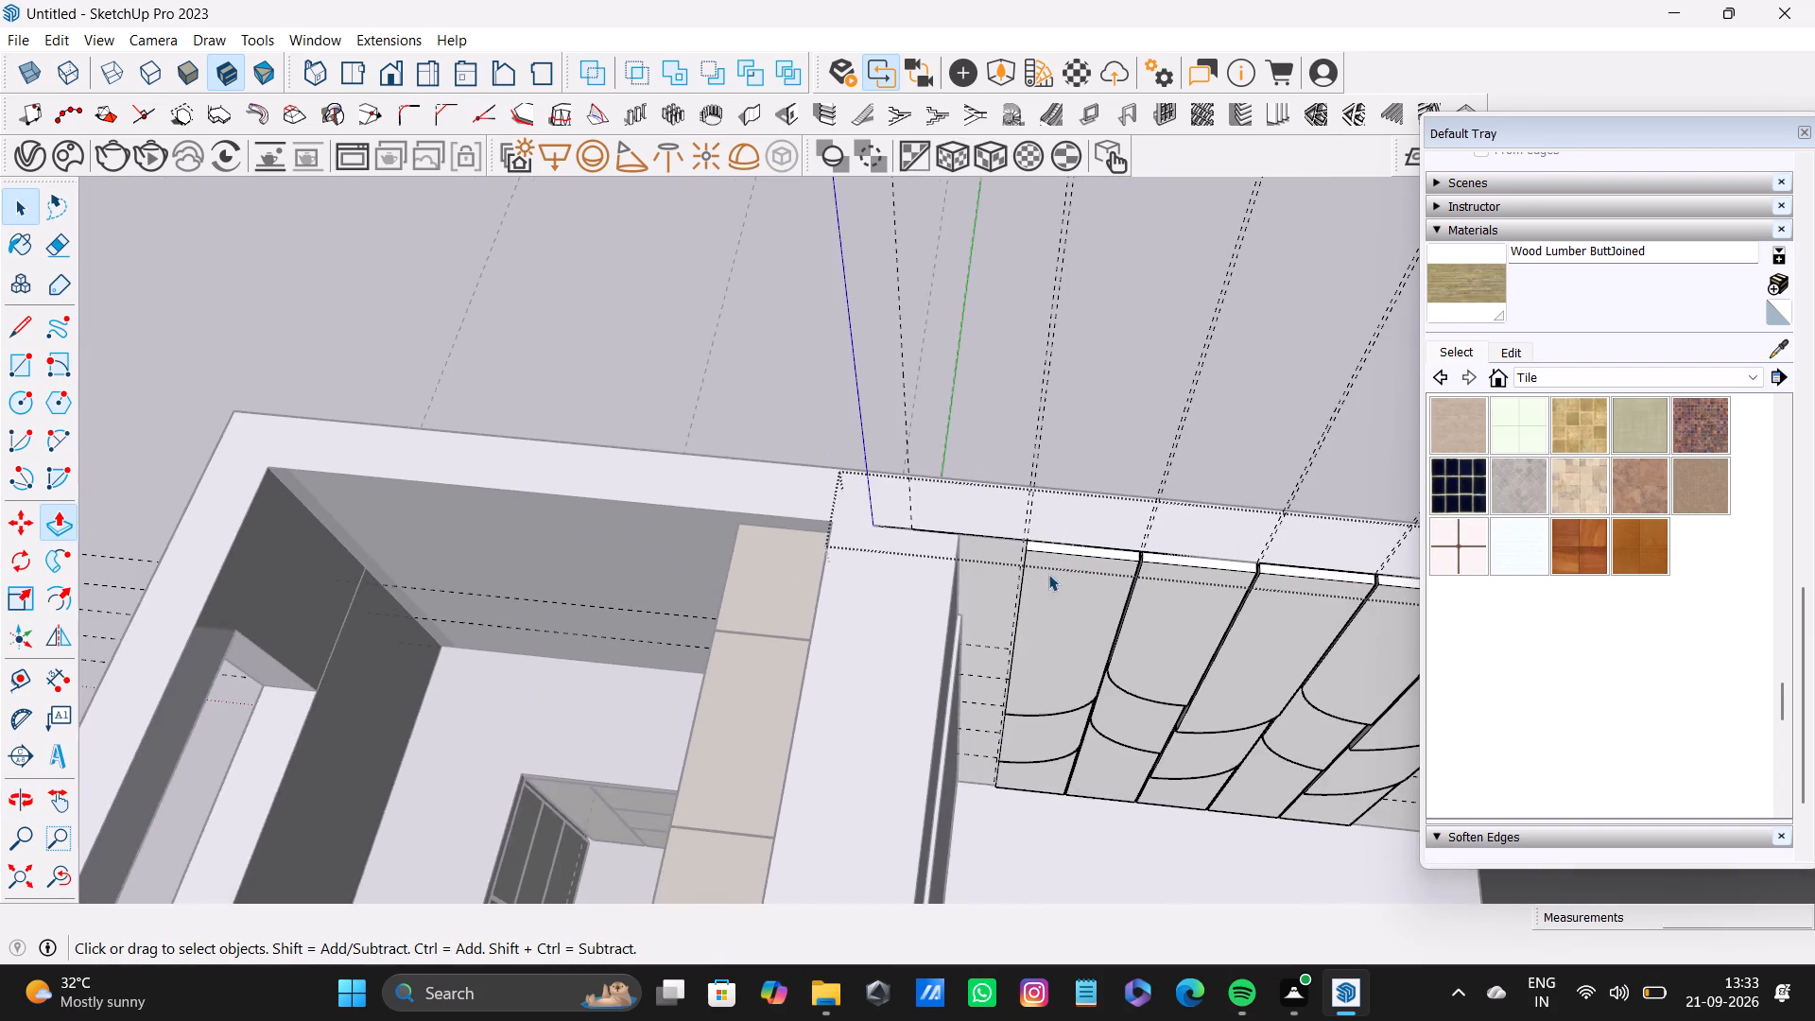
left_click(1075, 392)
Examine the adjoining room from above, covering the panelled wall, the doorways and the plain side wall.
scroll(1060, 531, "down", 4)
middle_click_drag(1199, 571, 831, 425, "shift")
scroll(898, 464, "up", 3)
middle_click_drag(931, 486, 714, 242)
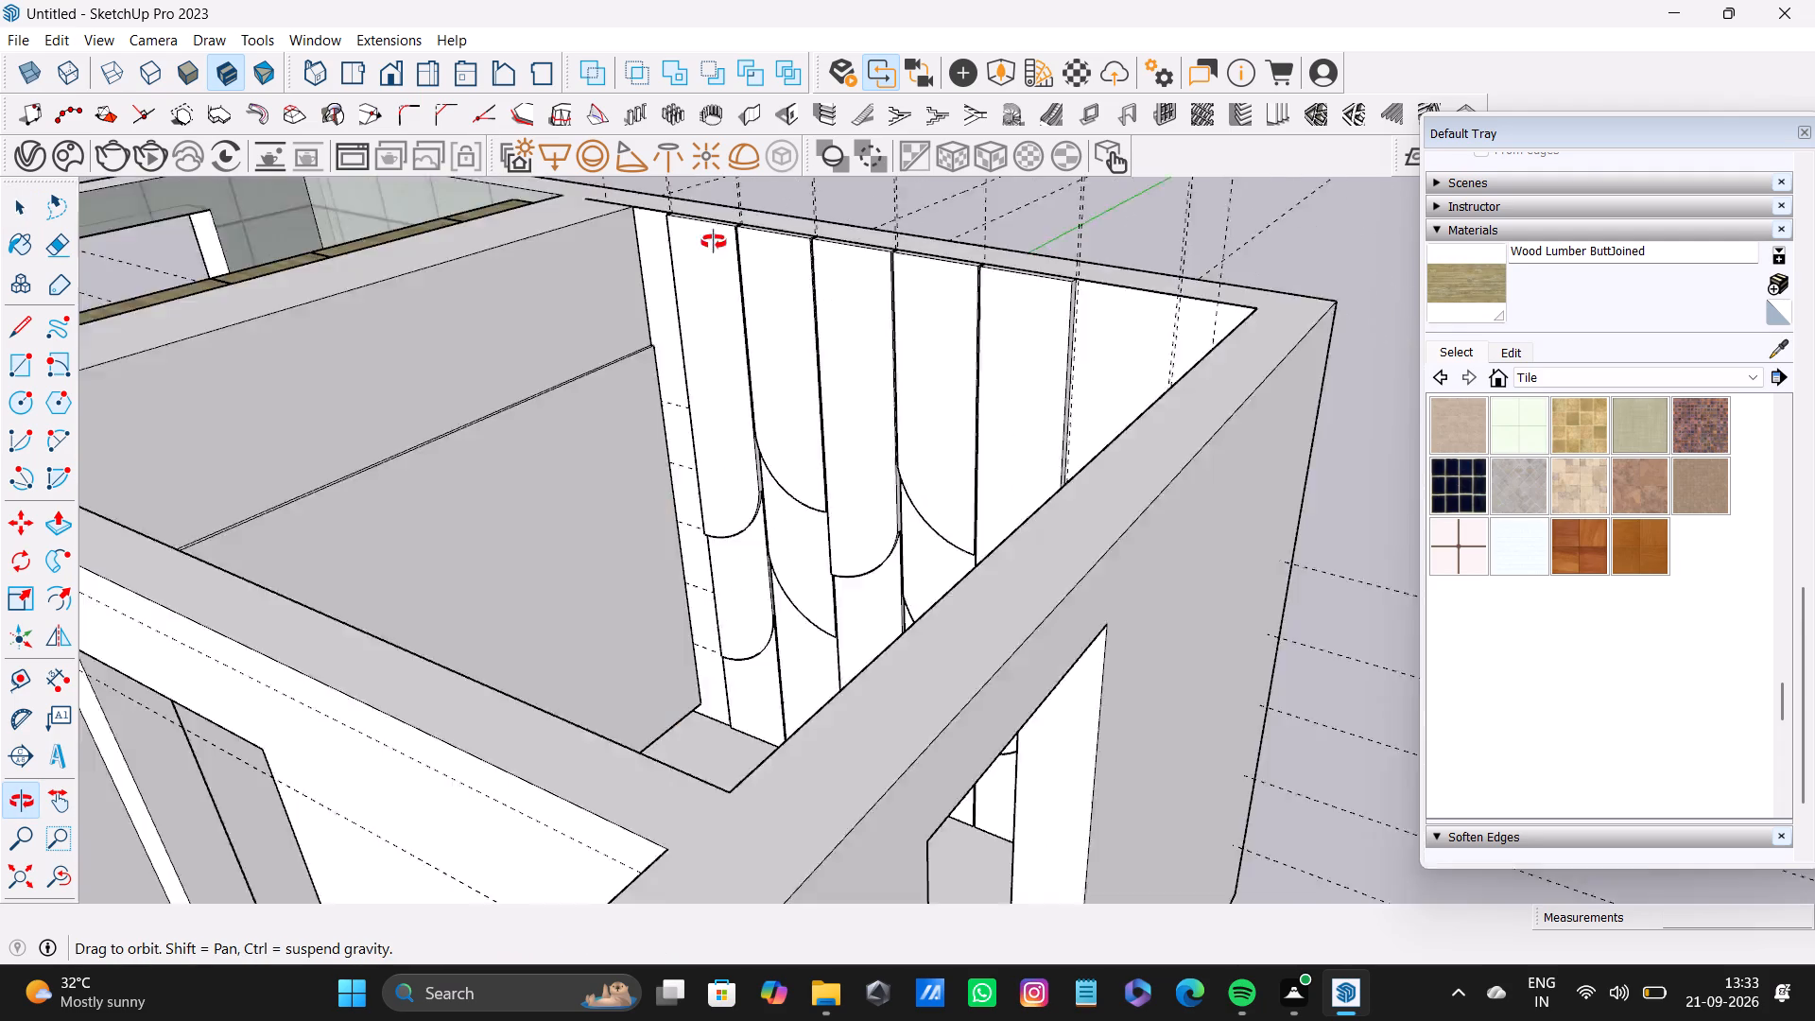
middle_click_drag(714, 242, 452, 453)
scroll(456, 404, "down", 3)
middle_click_drag(479, 397, 851, 520, "shift")
middle_click_drag(974, 565, 572, 437)
scroll(673, 351, "up", 3)
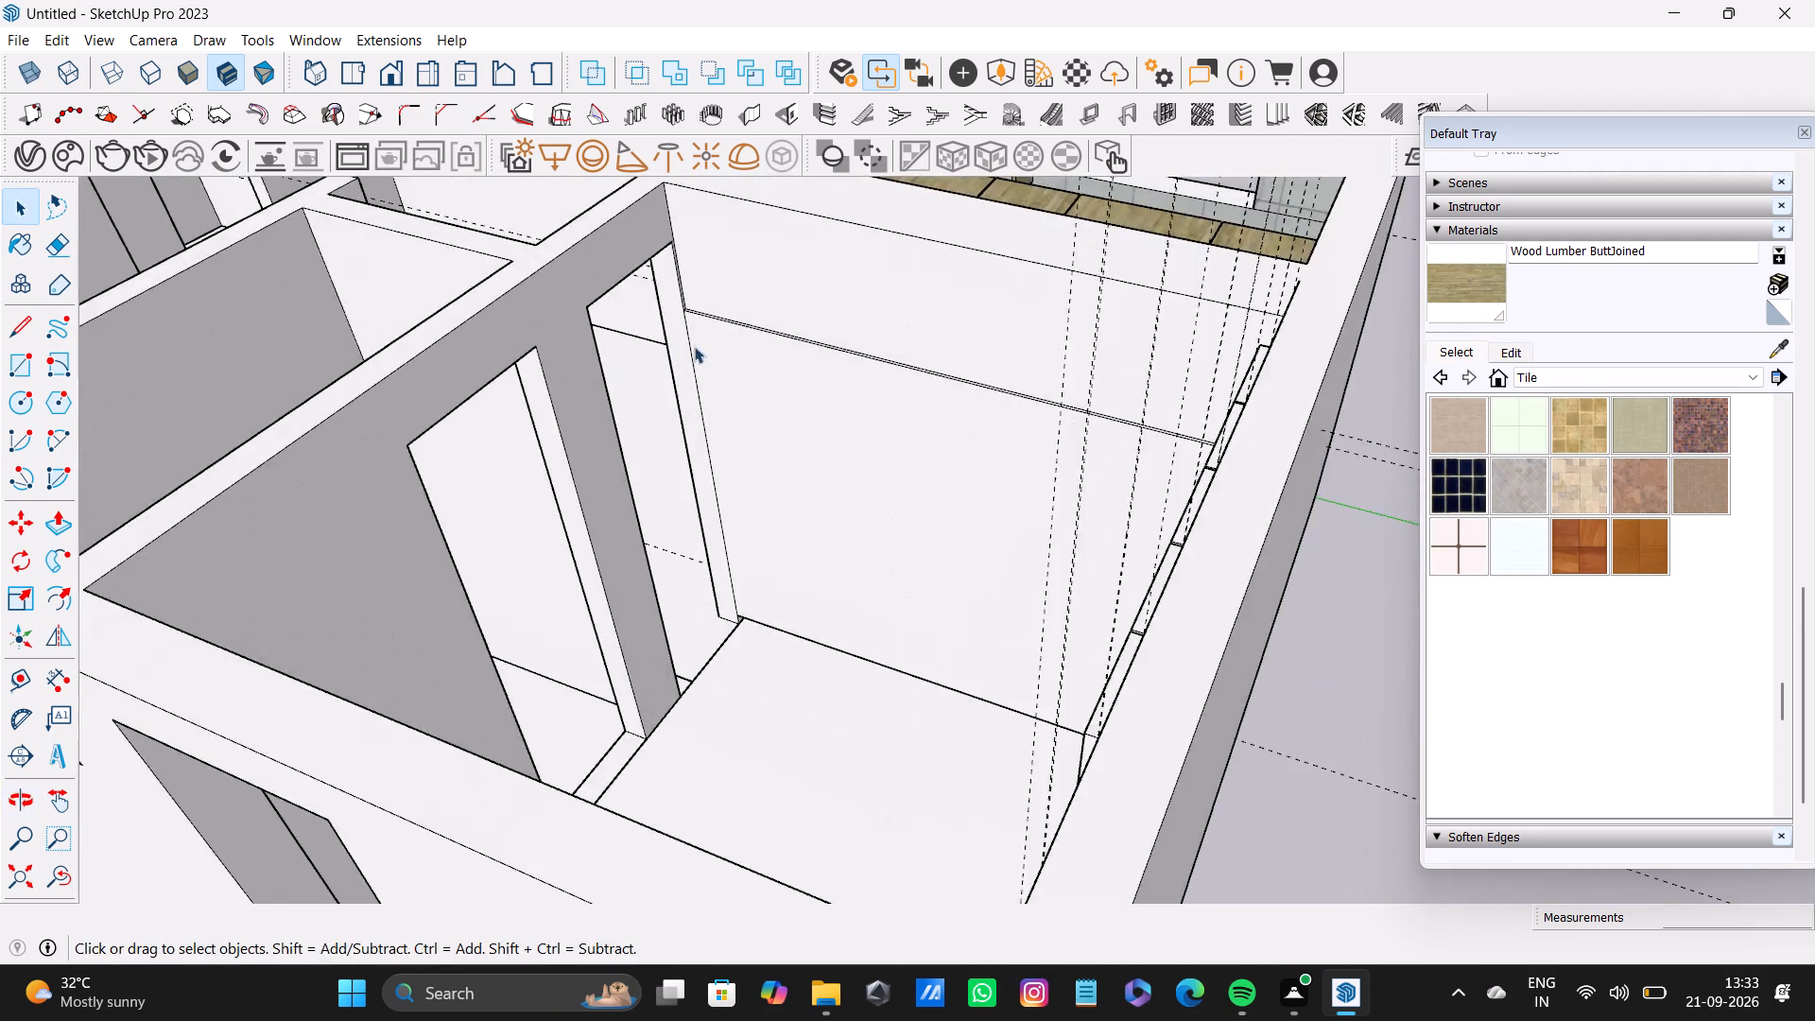
Place a vertical guide on the side wall's top band about 1' 5 9/16" from its doorway-end edge.
middle_click_drag(727, 351, 735, 558)
scroll(735, 553, "down", 1, "shift")
middle_click_drag(769, 557, 871, 449)
scroll(674, 441, "up", 5)
middle_click_drag(823, 454, 898, 430)
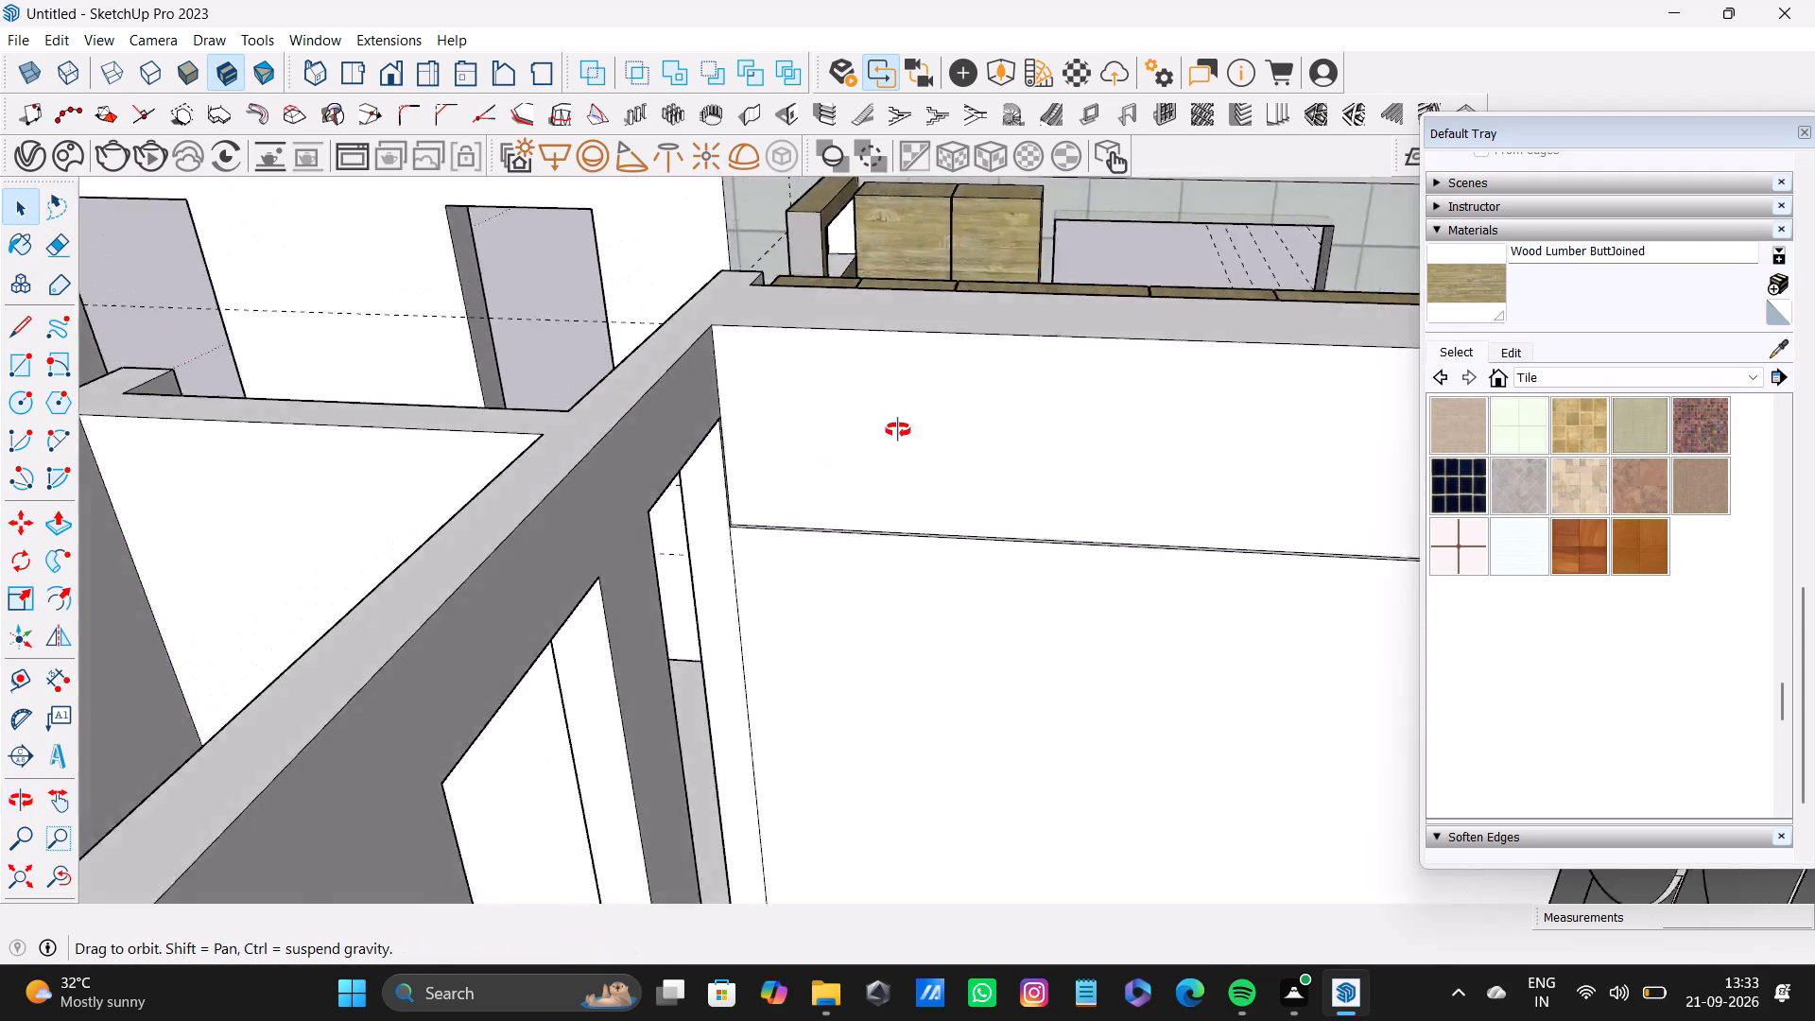
middle_click_drag(898, 430, 827, 423)
scroll(833, 419, "up", 4)
middle_click_drag(834, 425, 745, 472, "shift")
middle_click_drag(735, 471, 832, 473)
key("t")
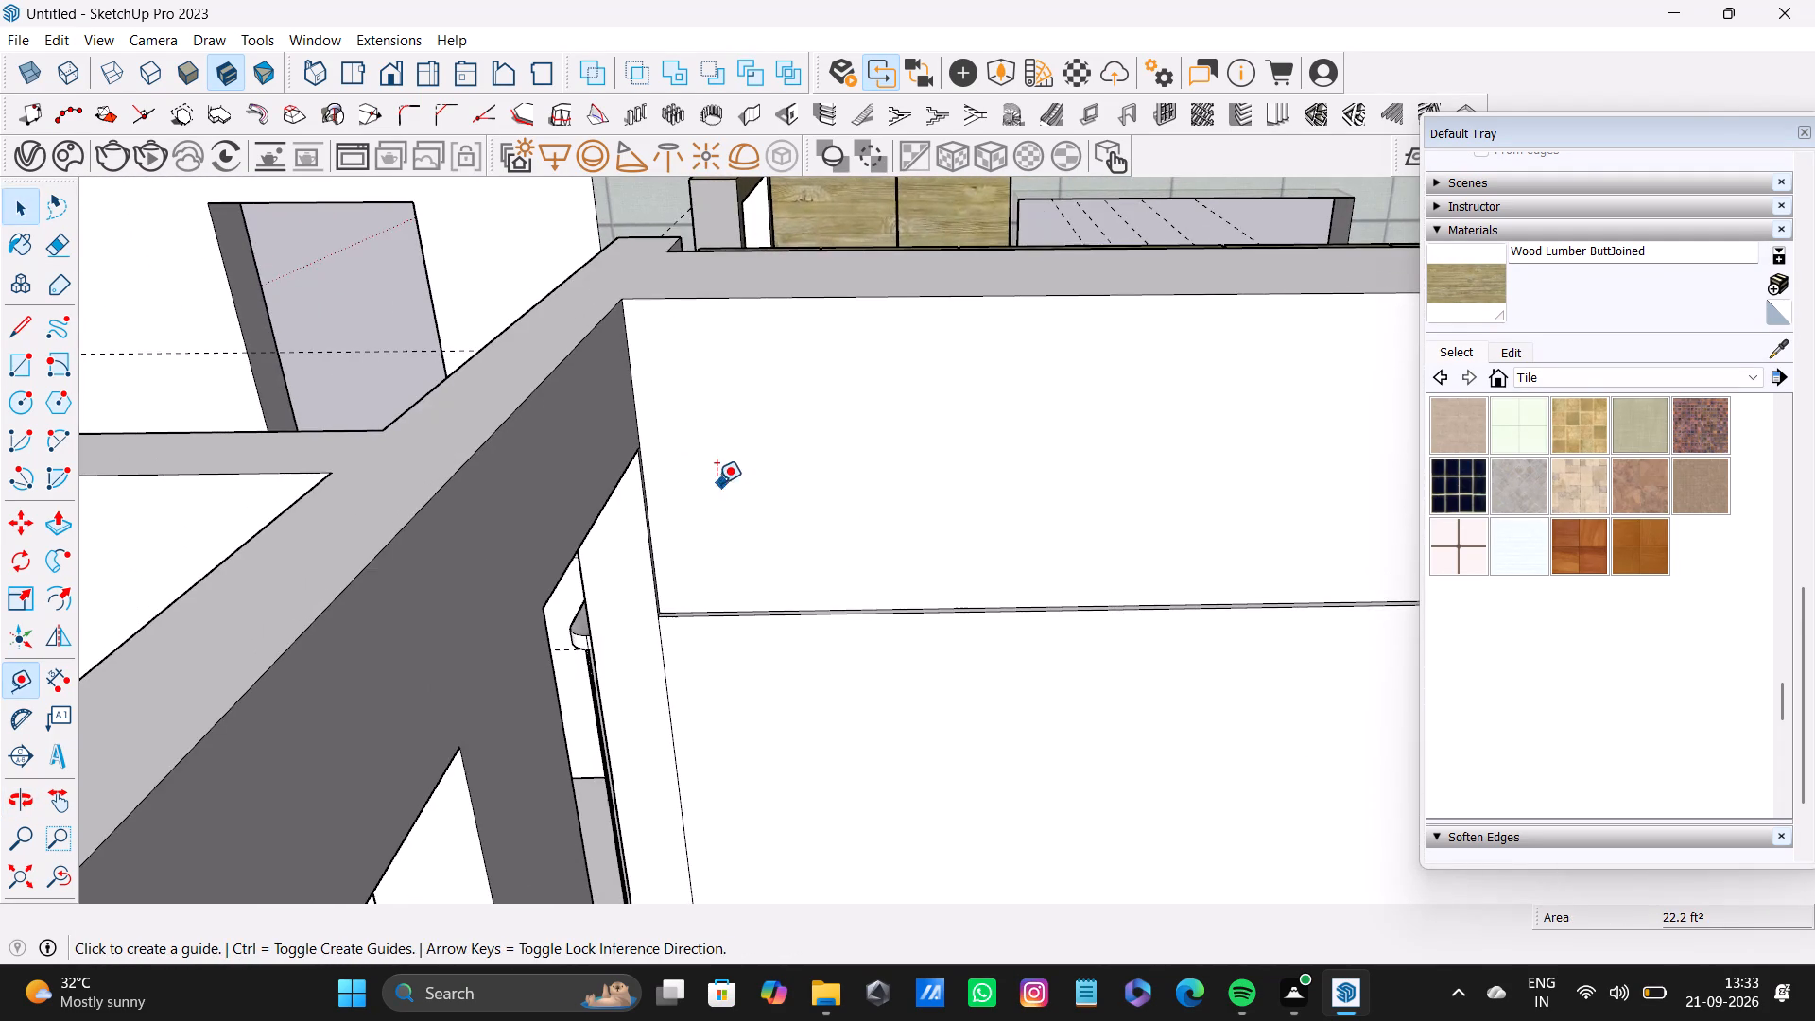
scroll(695, 510, "up", 3)
left_click(642, 559)
scroll(838, 590, "down", 4)
middle_click_drag(994, 593, 936, 509, "shift")
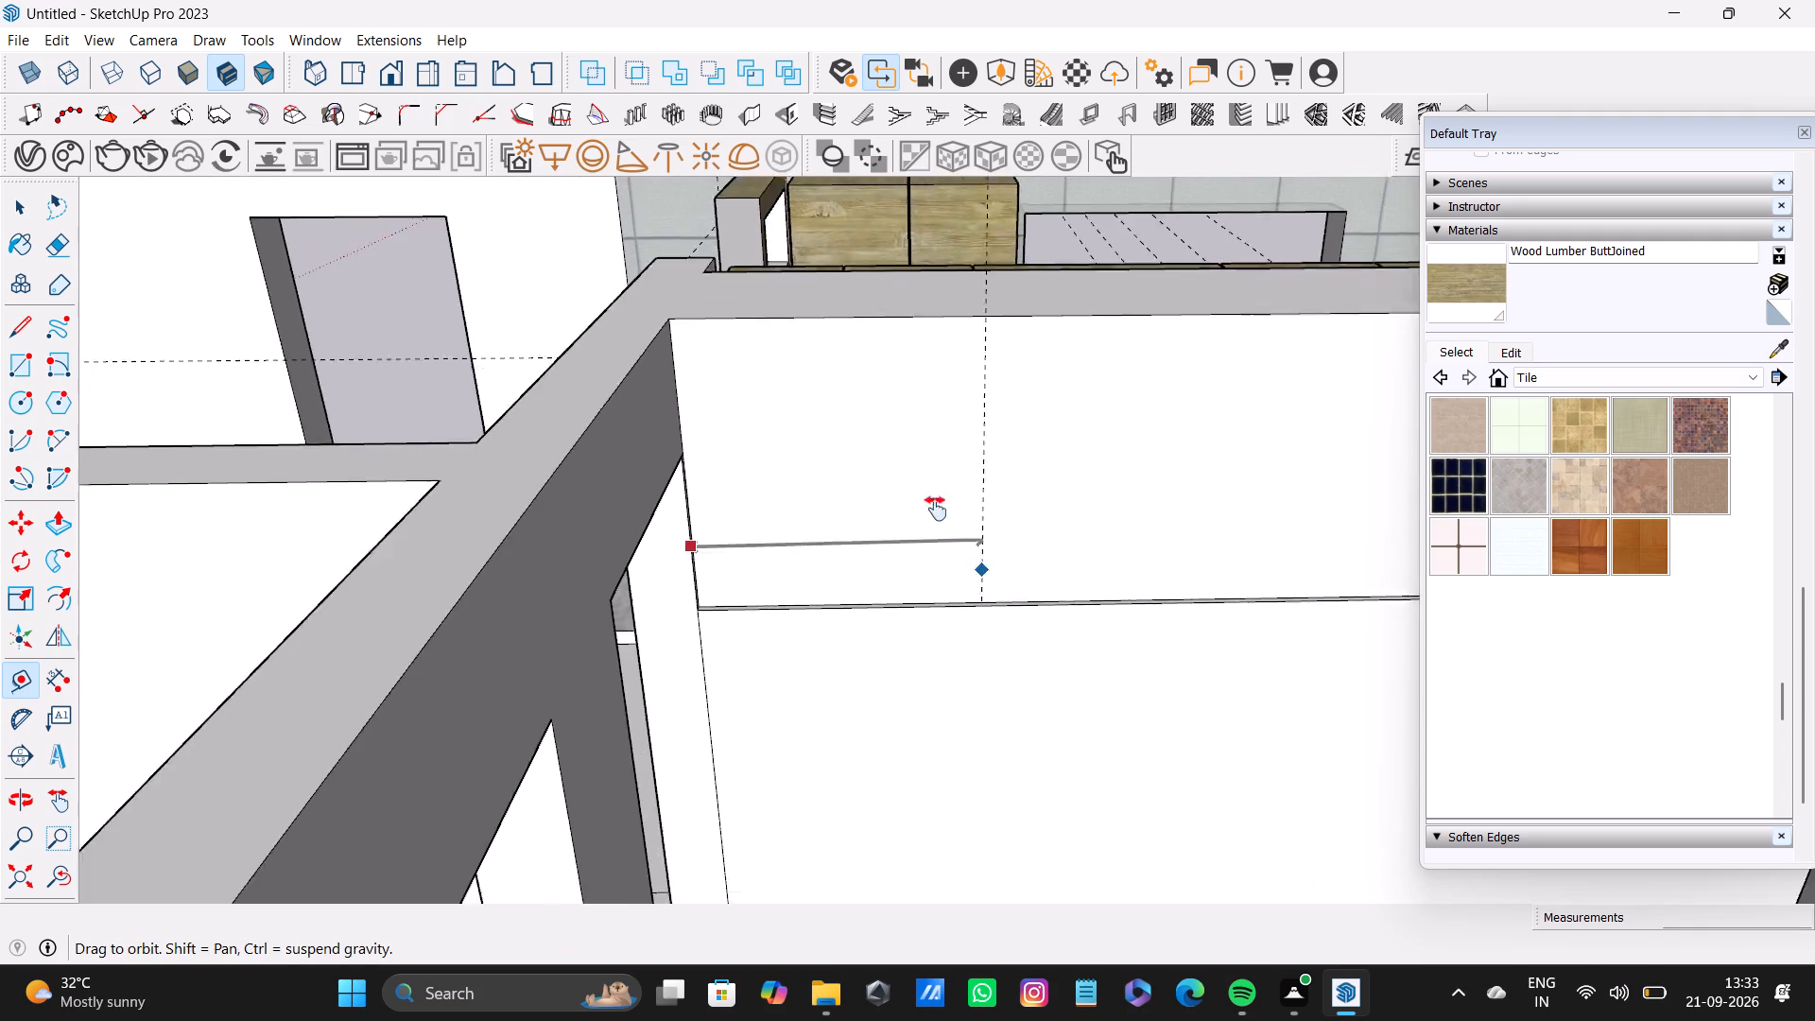
middle_click_drag(936, 509, 745, 577, "shift")
scroll(745, 578, "up", 3)
middle_click_drag(749, 553, 687, 569)
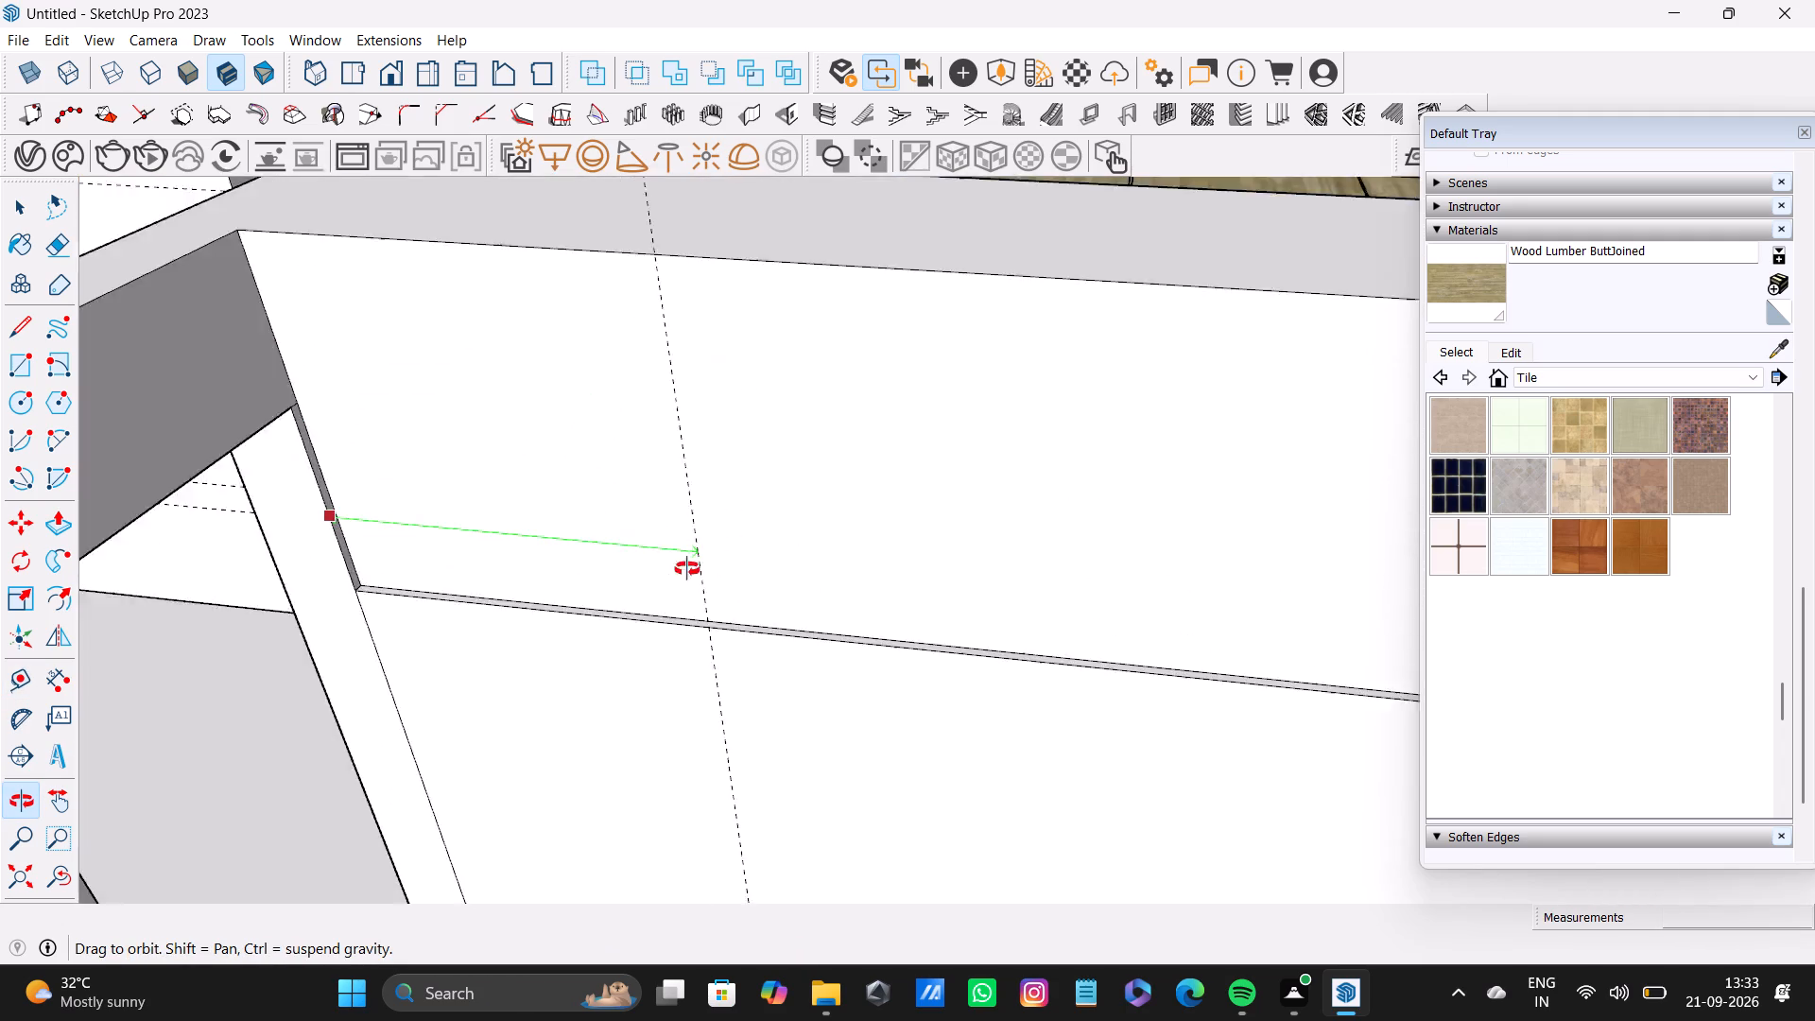
middle_click_drag(687, 569, 702, 482)
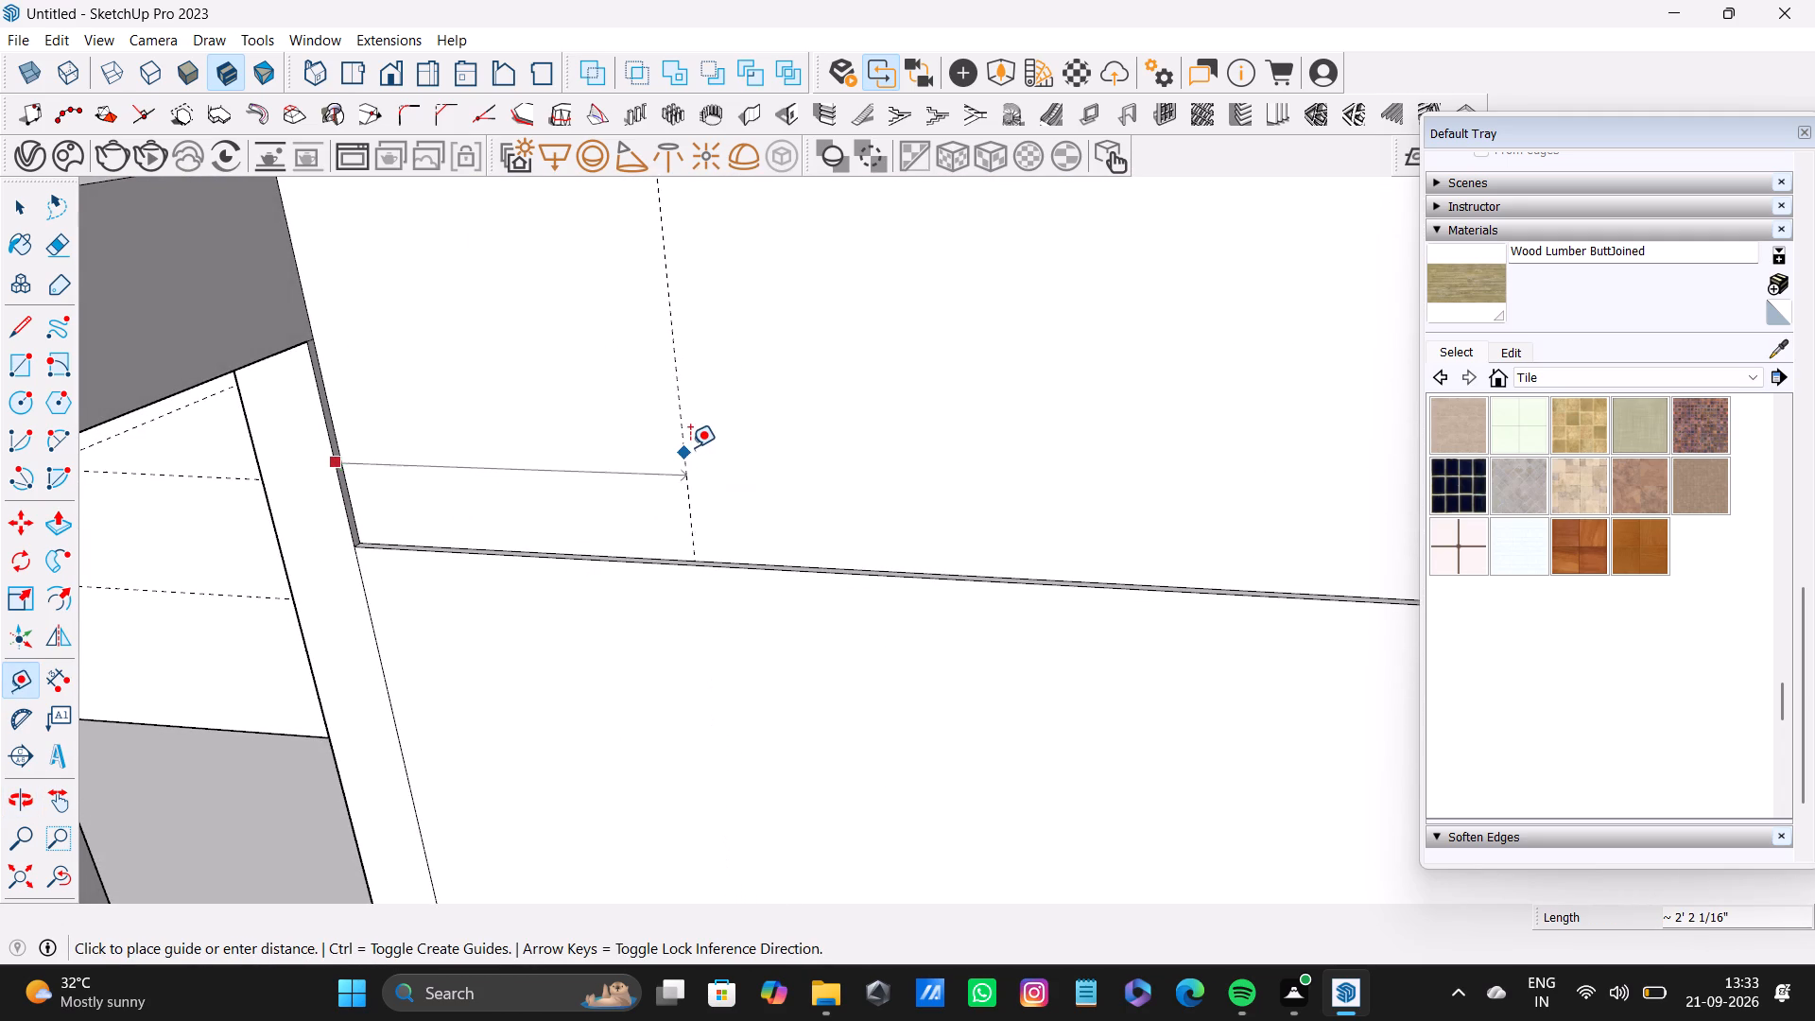
scroll(690, 447, "down", 3)
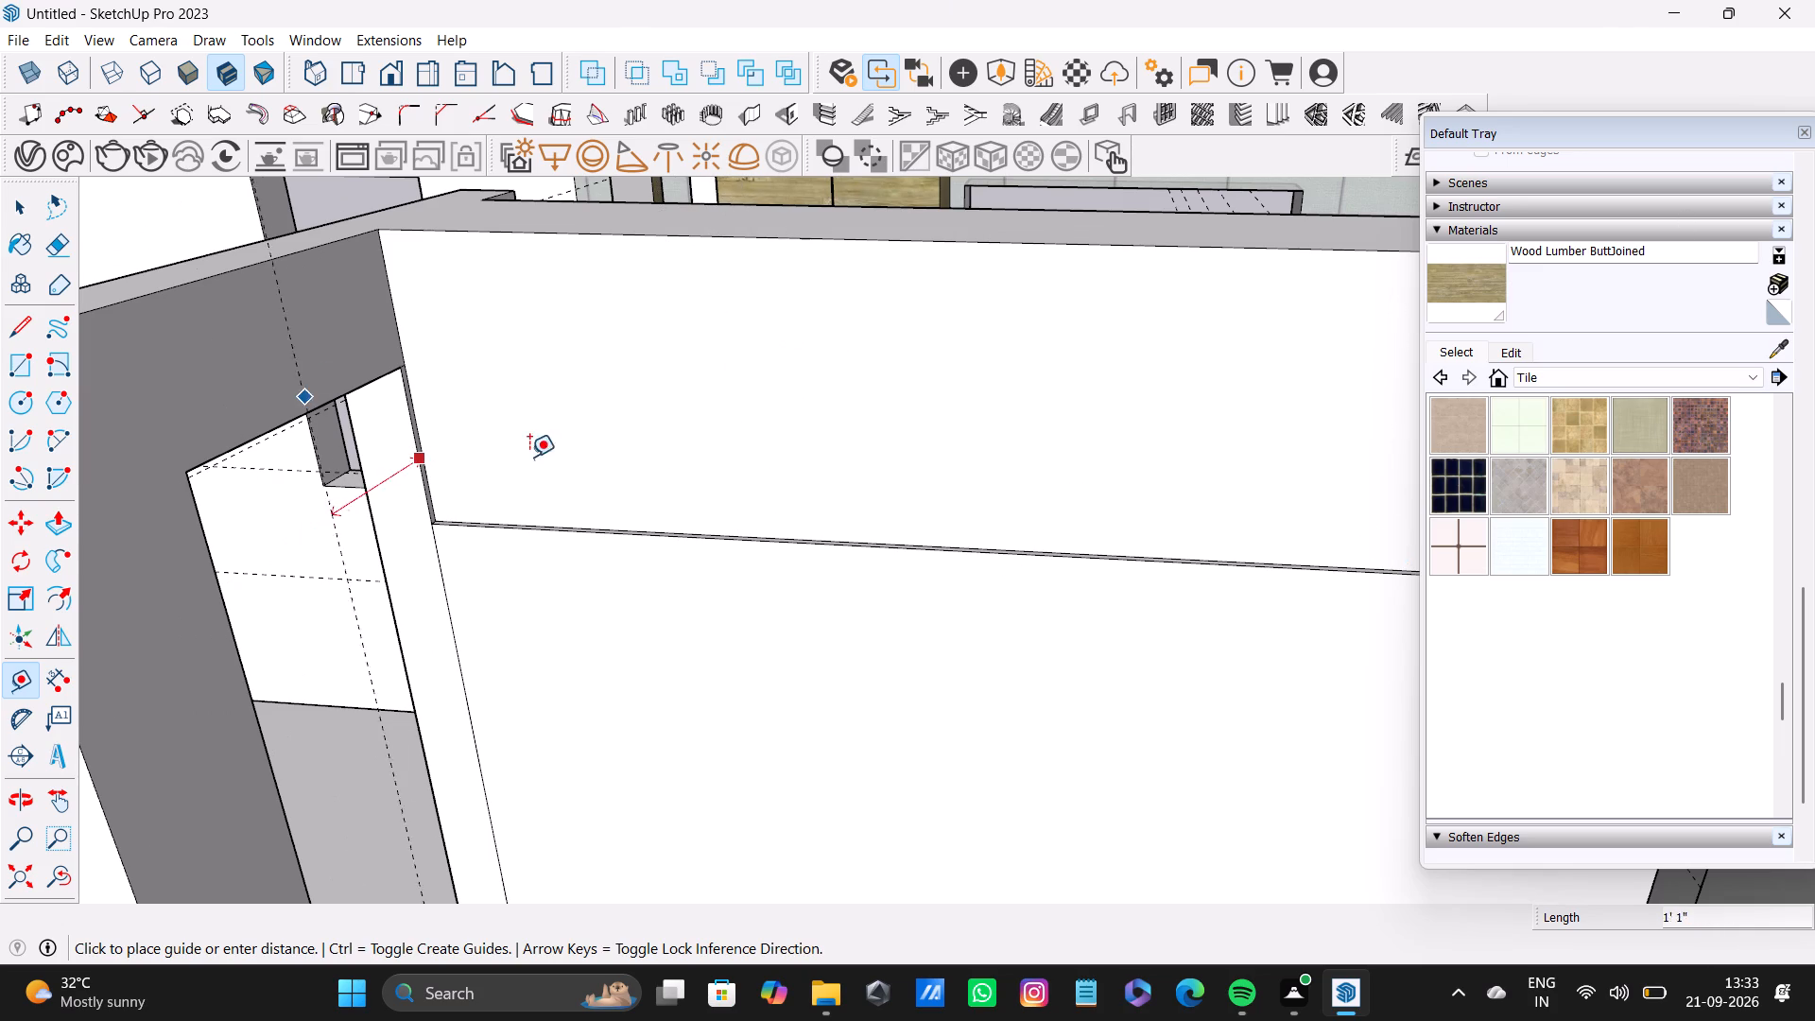
scroll(614, 462, "down", 3)
middle_click_drag(634, 446, 655, 464)
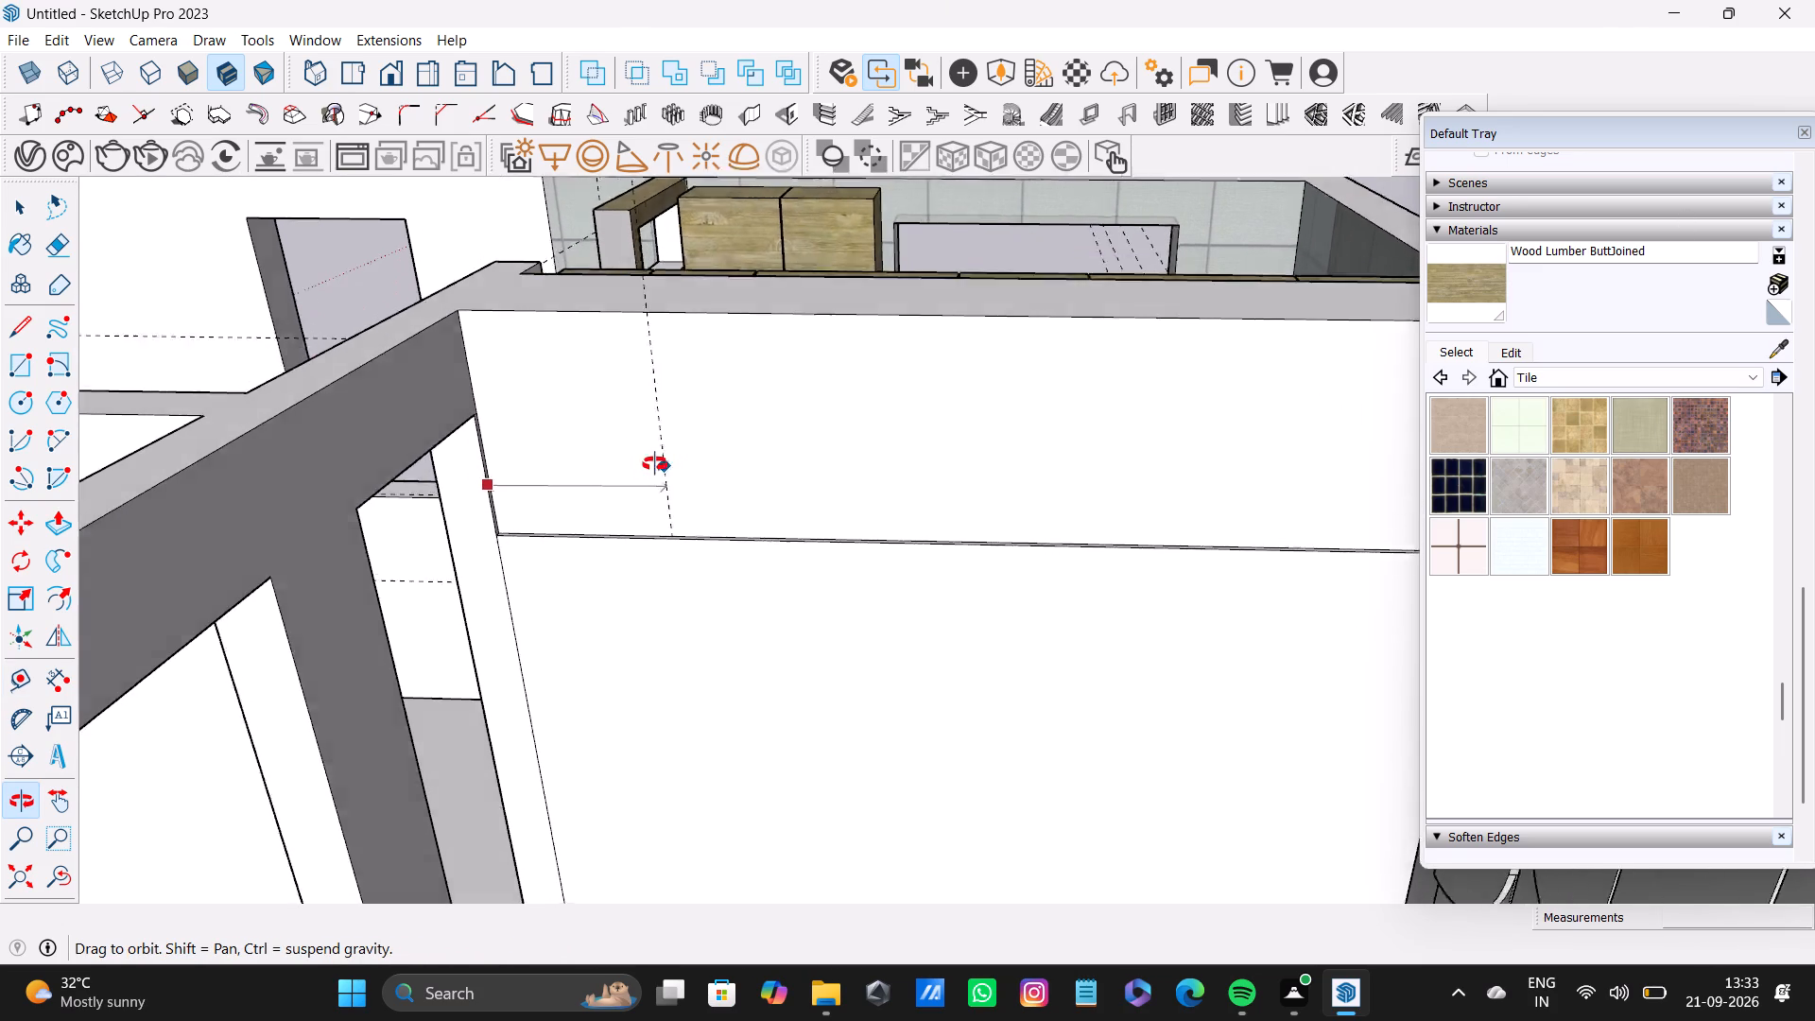
middle_click_drag(655, 464, 656, 462)
left_click(619, 465)
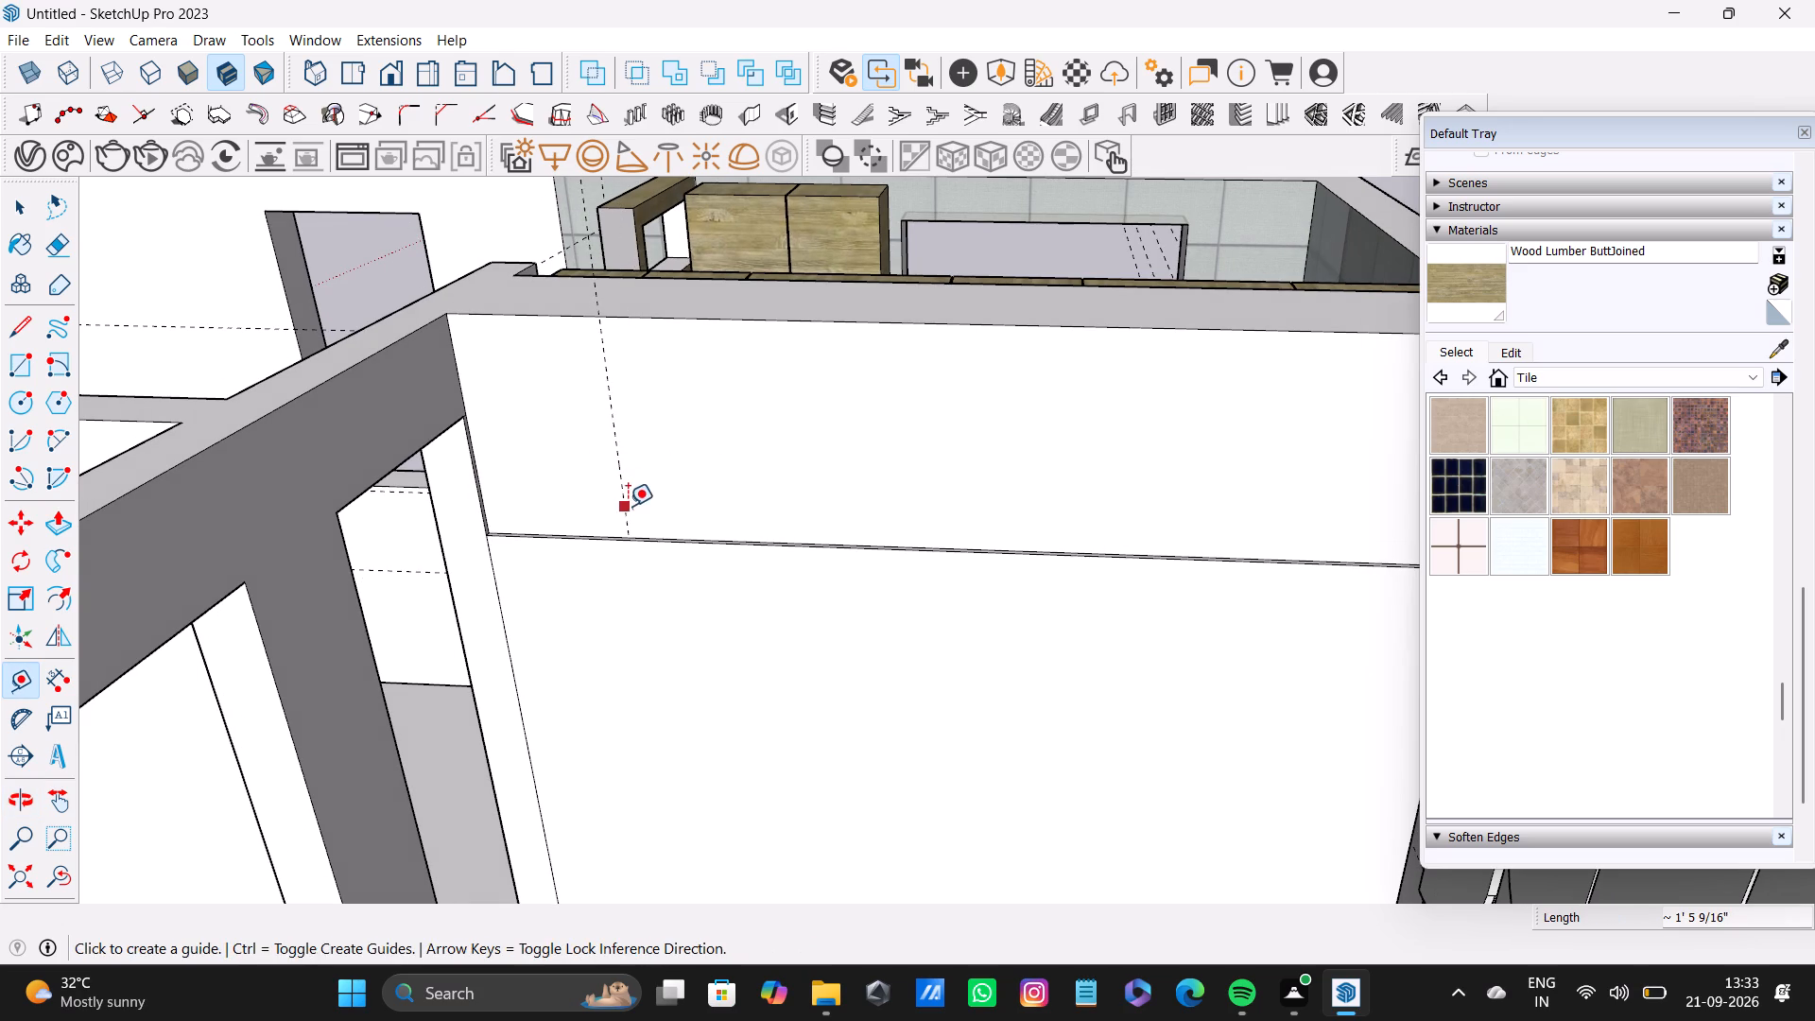
Add a parallel vertical guide 0.5" from the first one on the top band, on the side away from the doorway.
left_click(628, 506)
type("0,.")
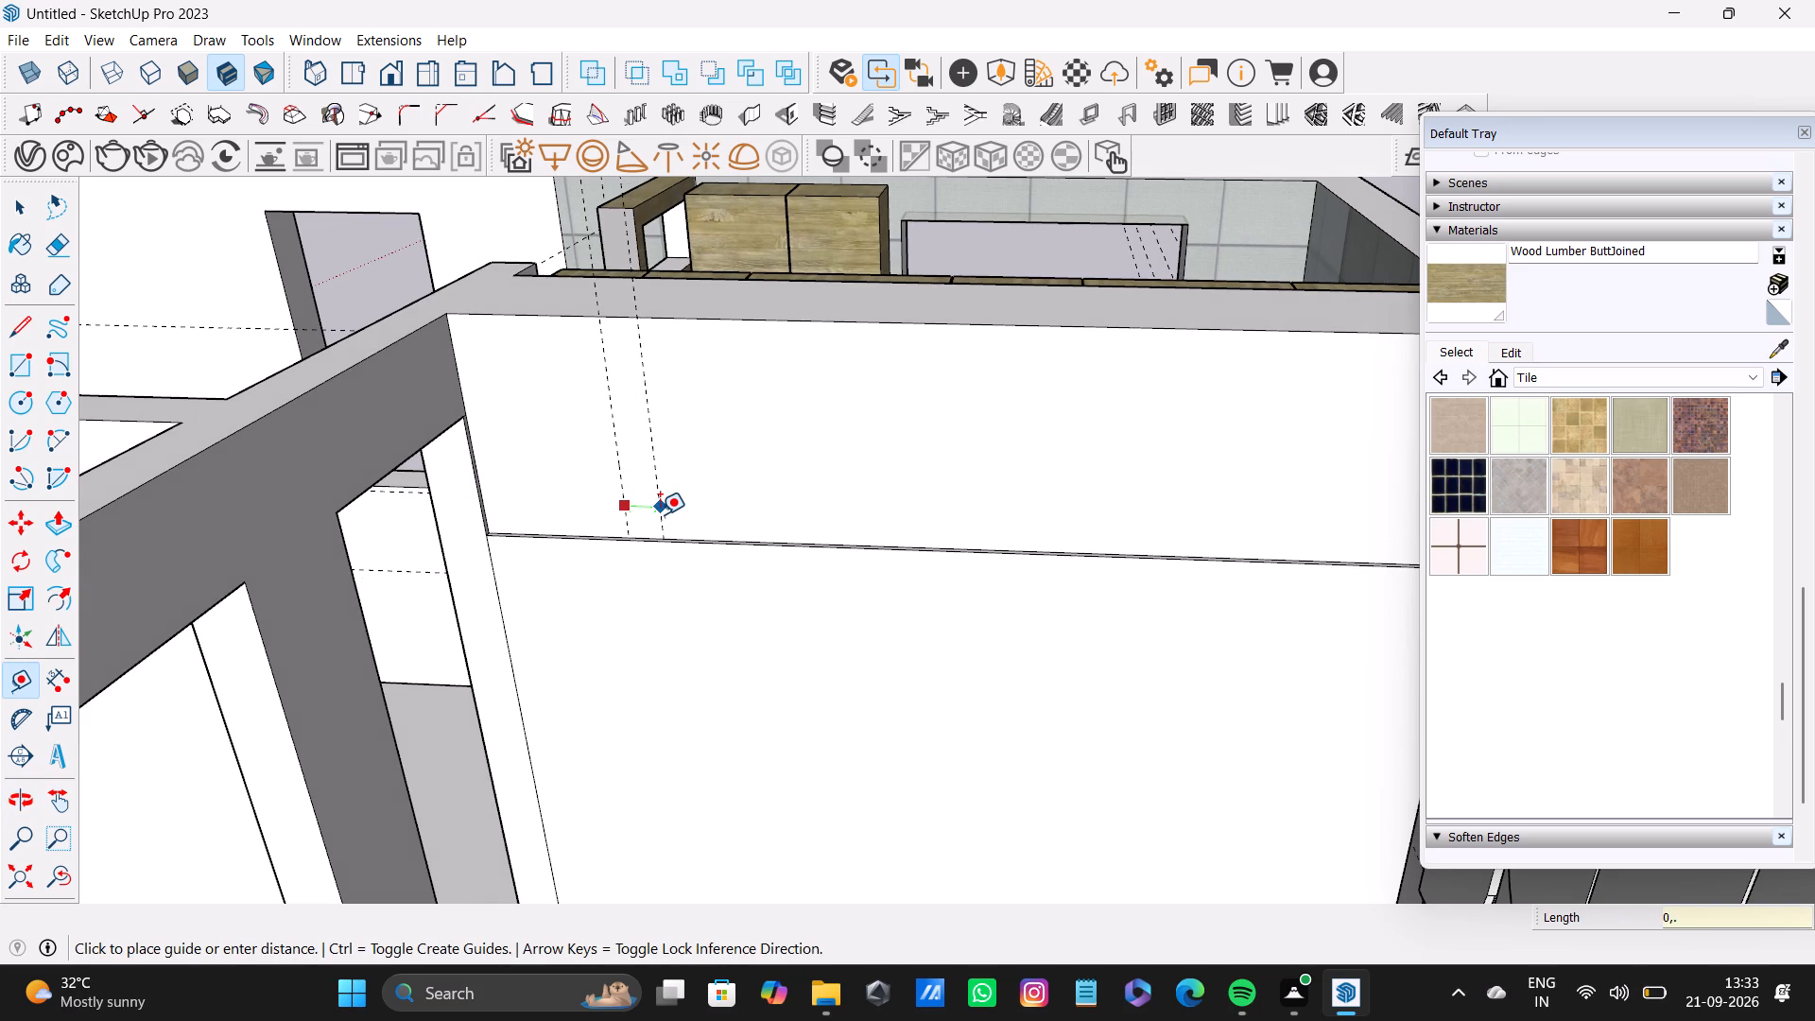
key("BackSpace")
key("BackSpace")
type(".5")
key("shift+quotedbl")
key("Return")
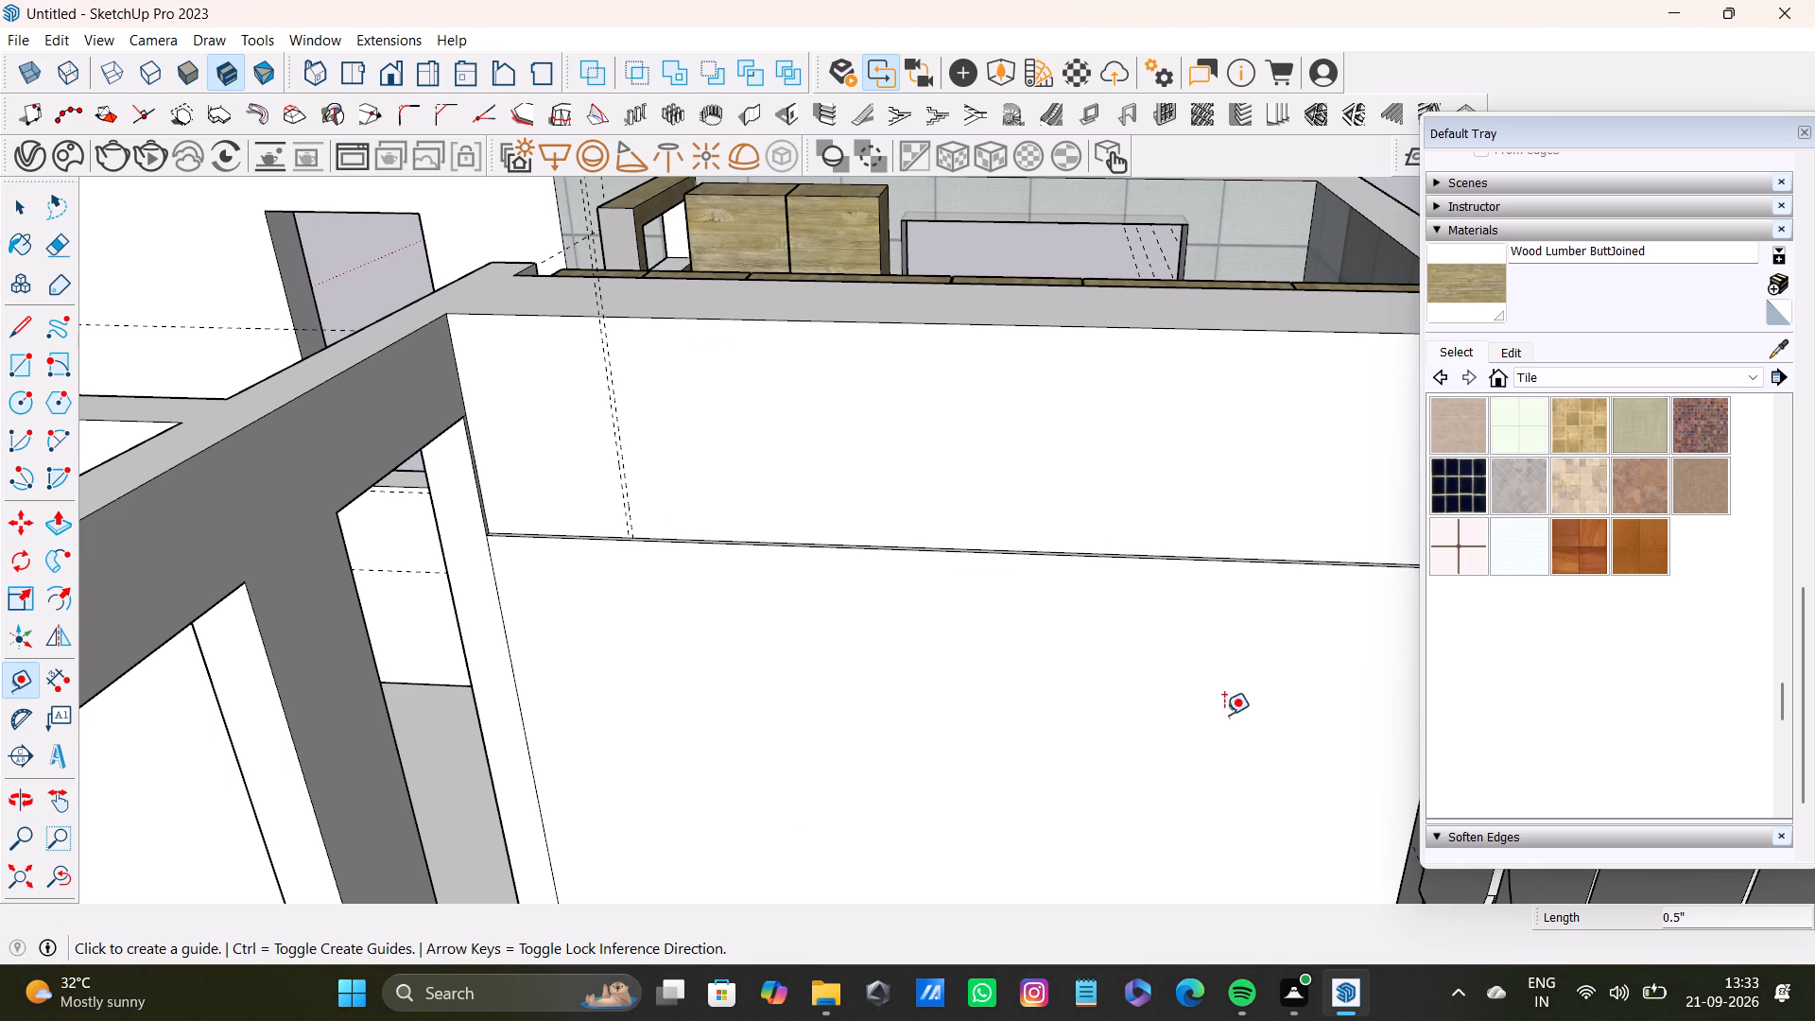
Place a horizontal guide 0.5" below the upper edge of the side wall's top band.
scroll(624, 460, "up", 1)
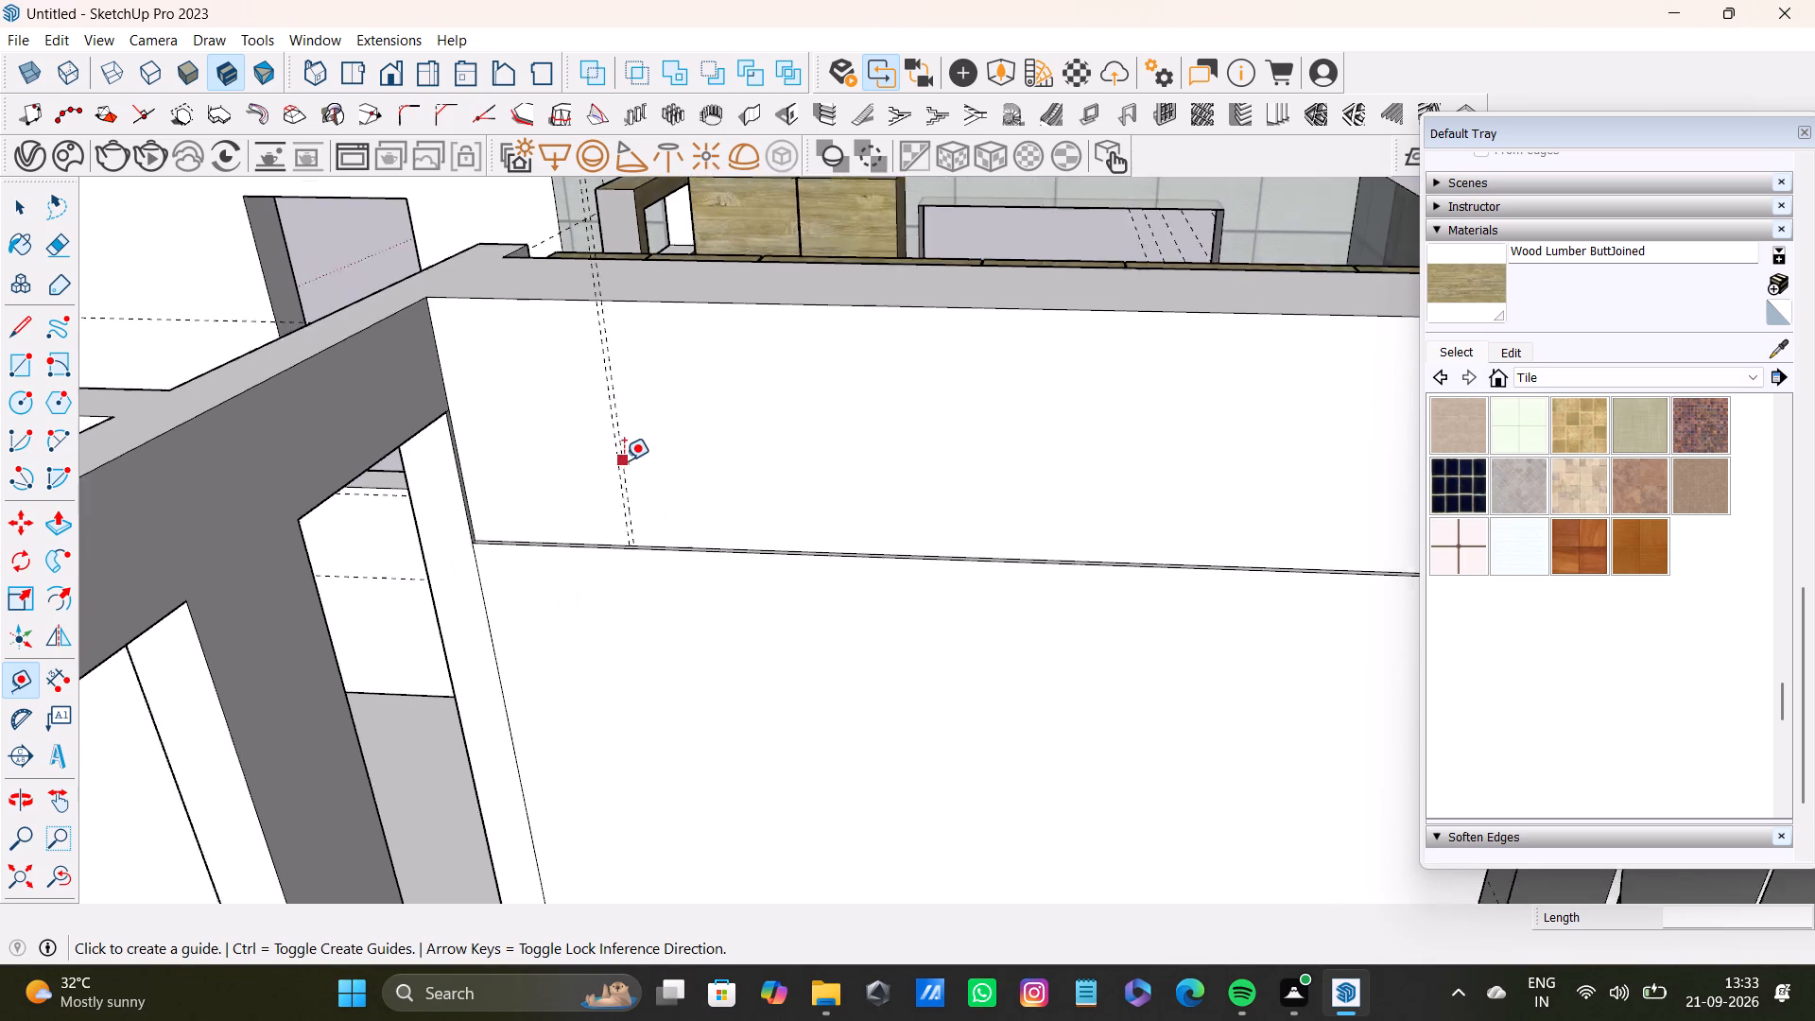
scroll(624, 460, "up", 4)
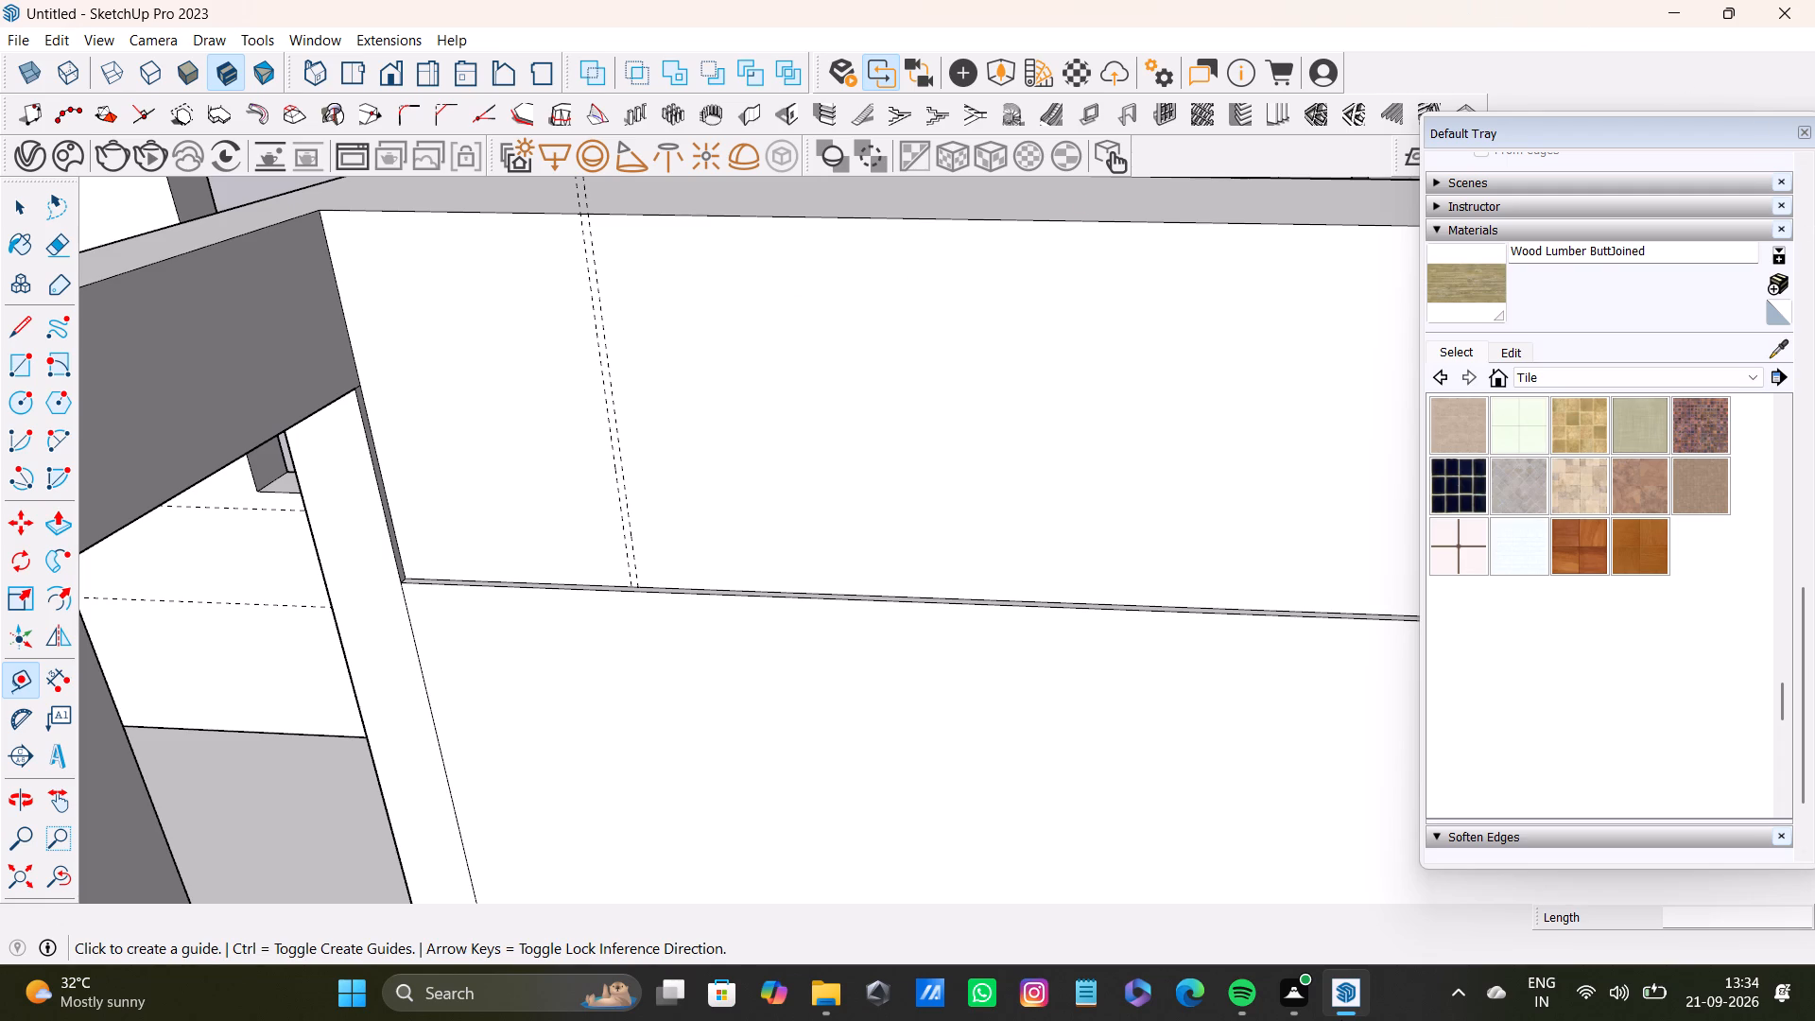
scroll(893, 399, "down", 6)
middle_click_drag(862, 469, 837, 528, "shift")
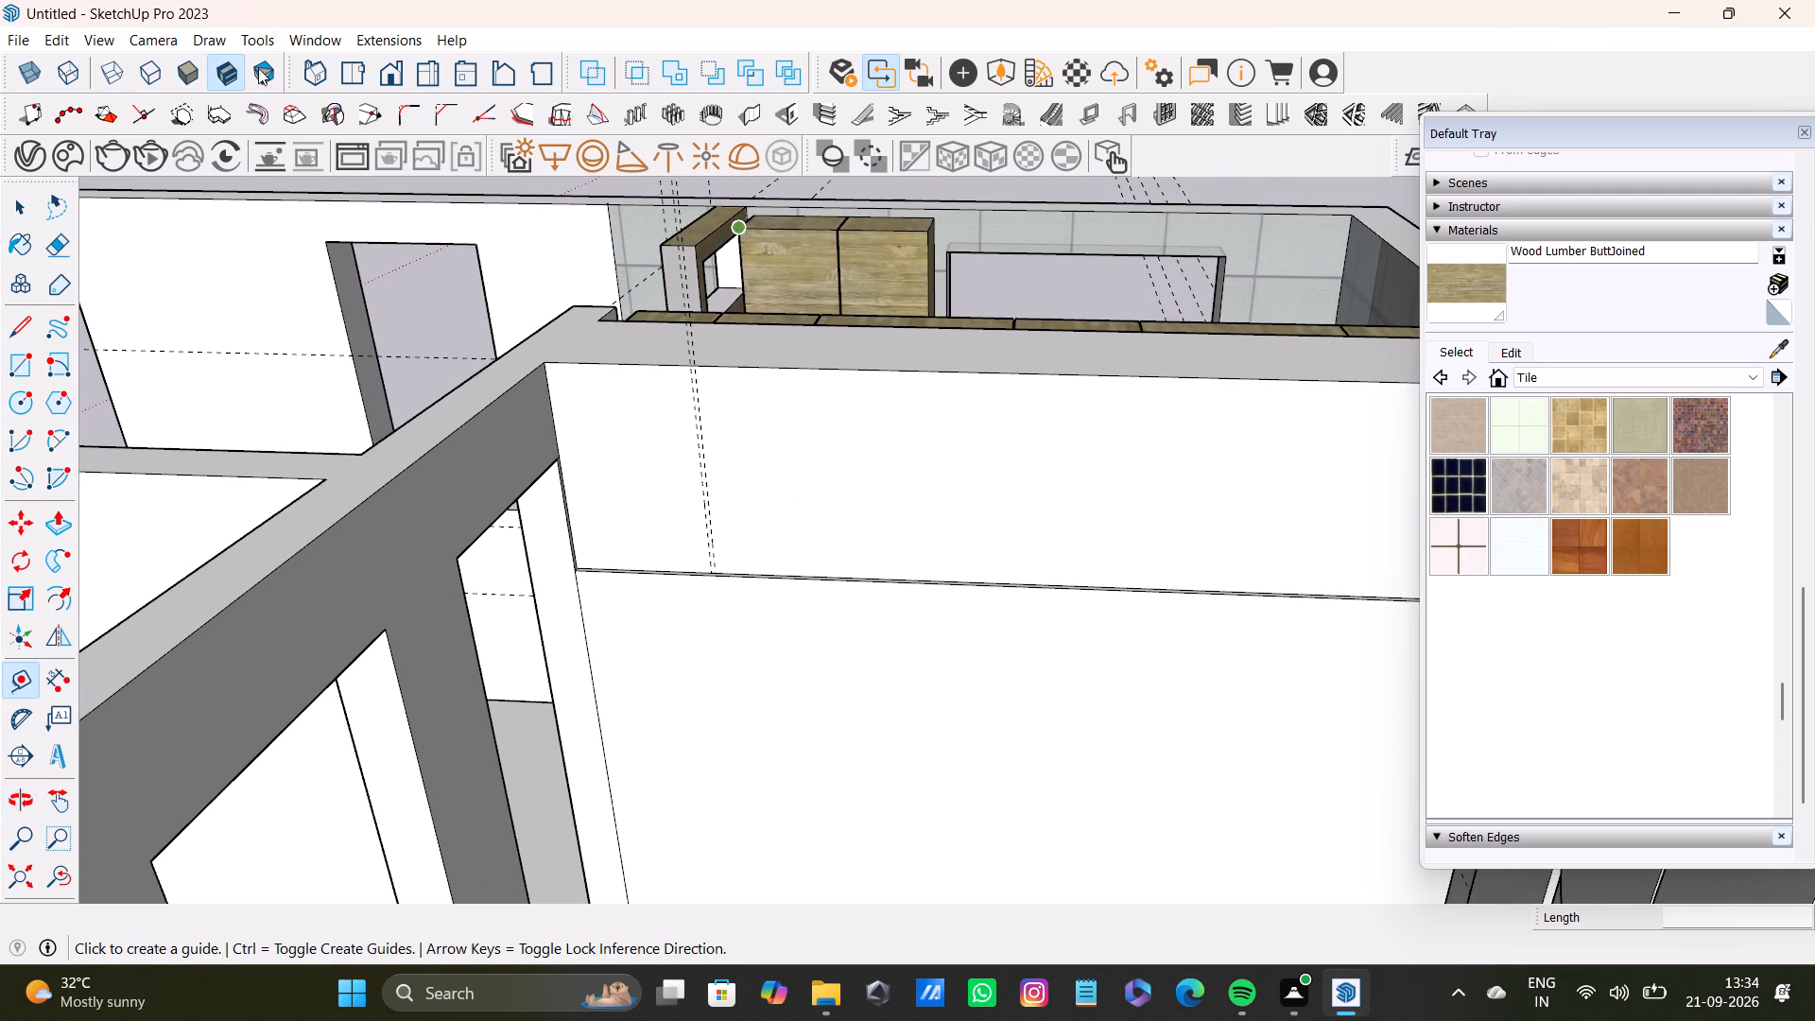
scroll(791, 459, "up", 7)
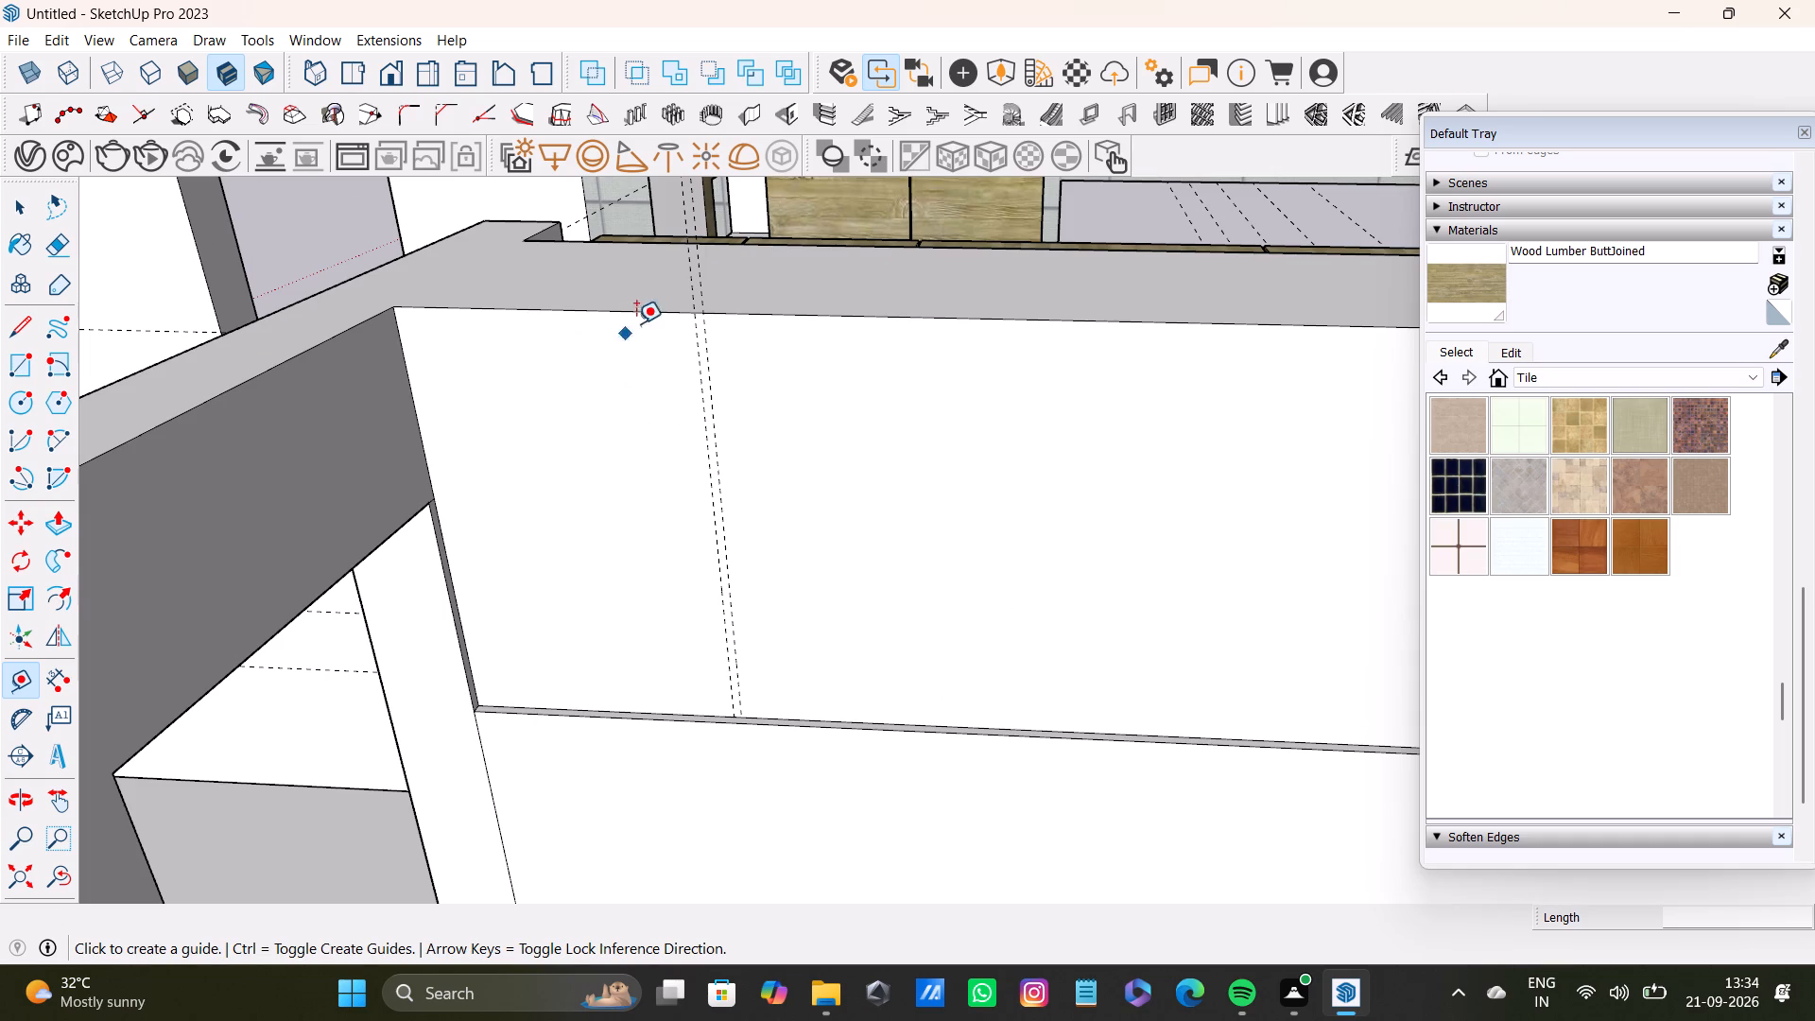
left_click(660, 309)
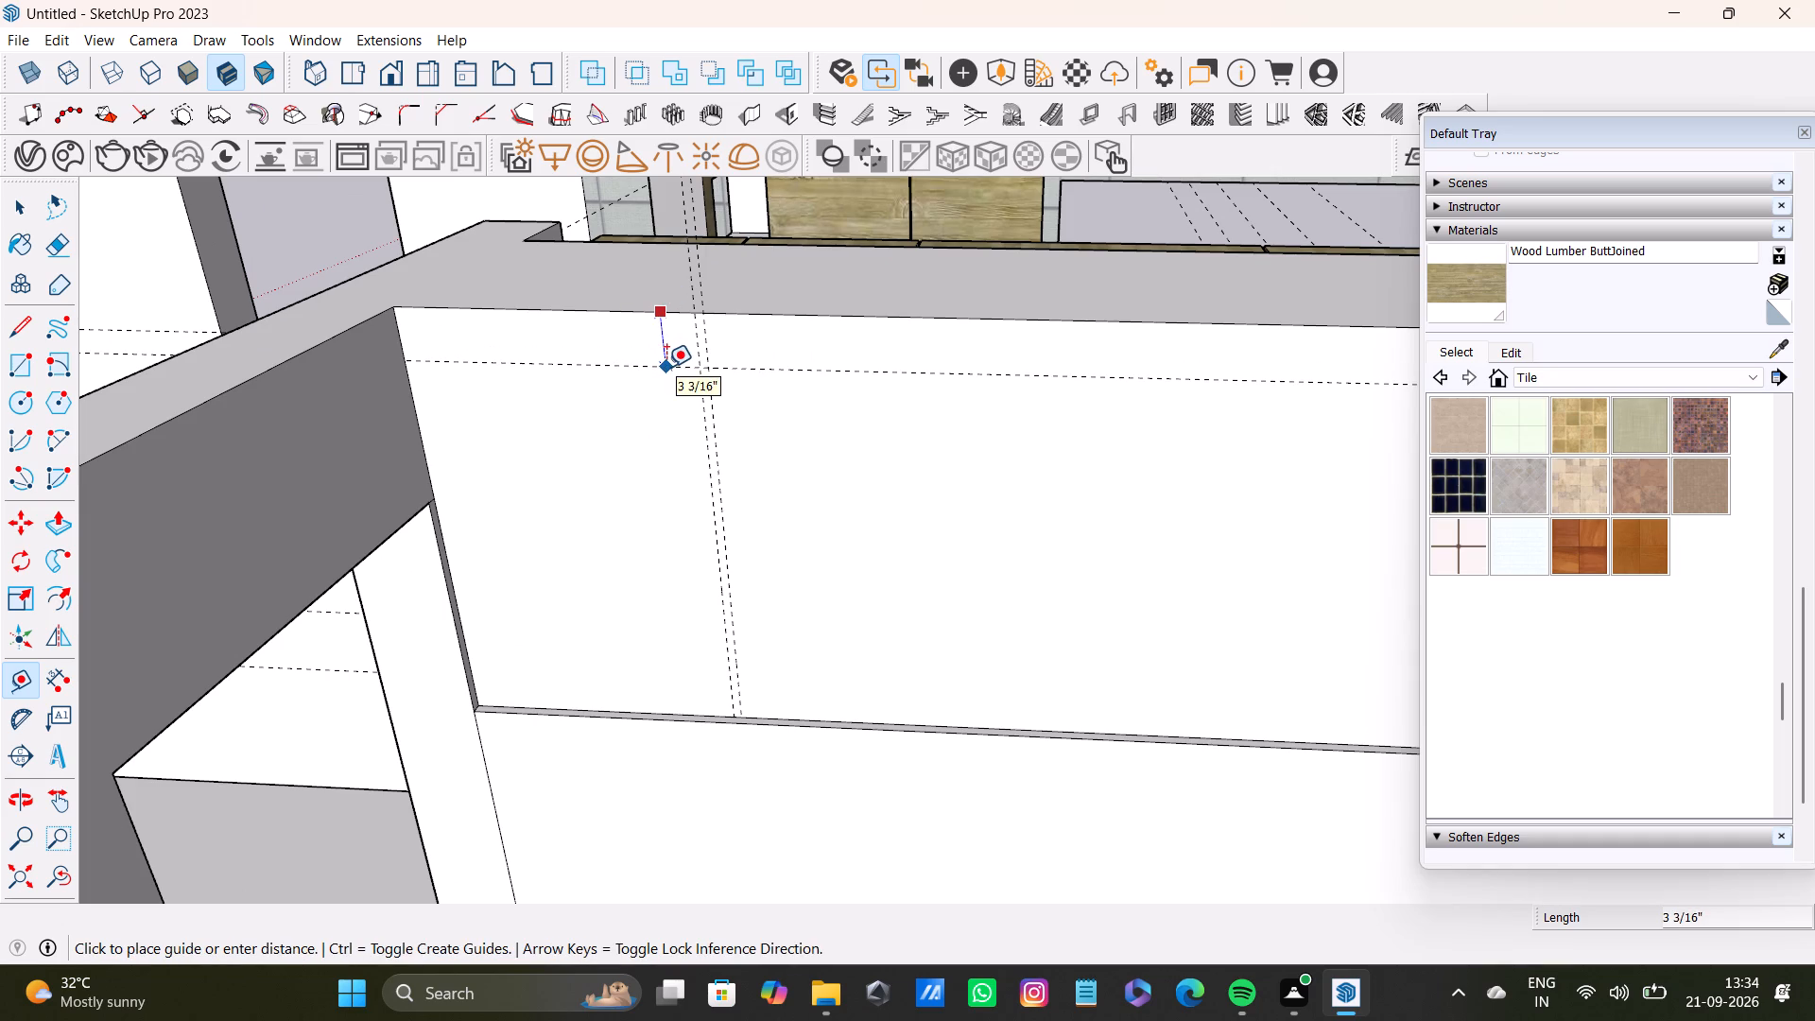
type("0.5\"")
key("Return")
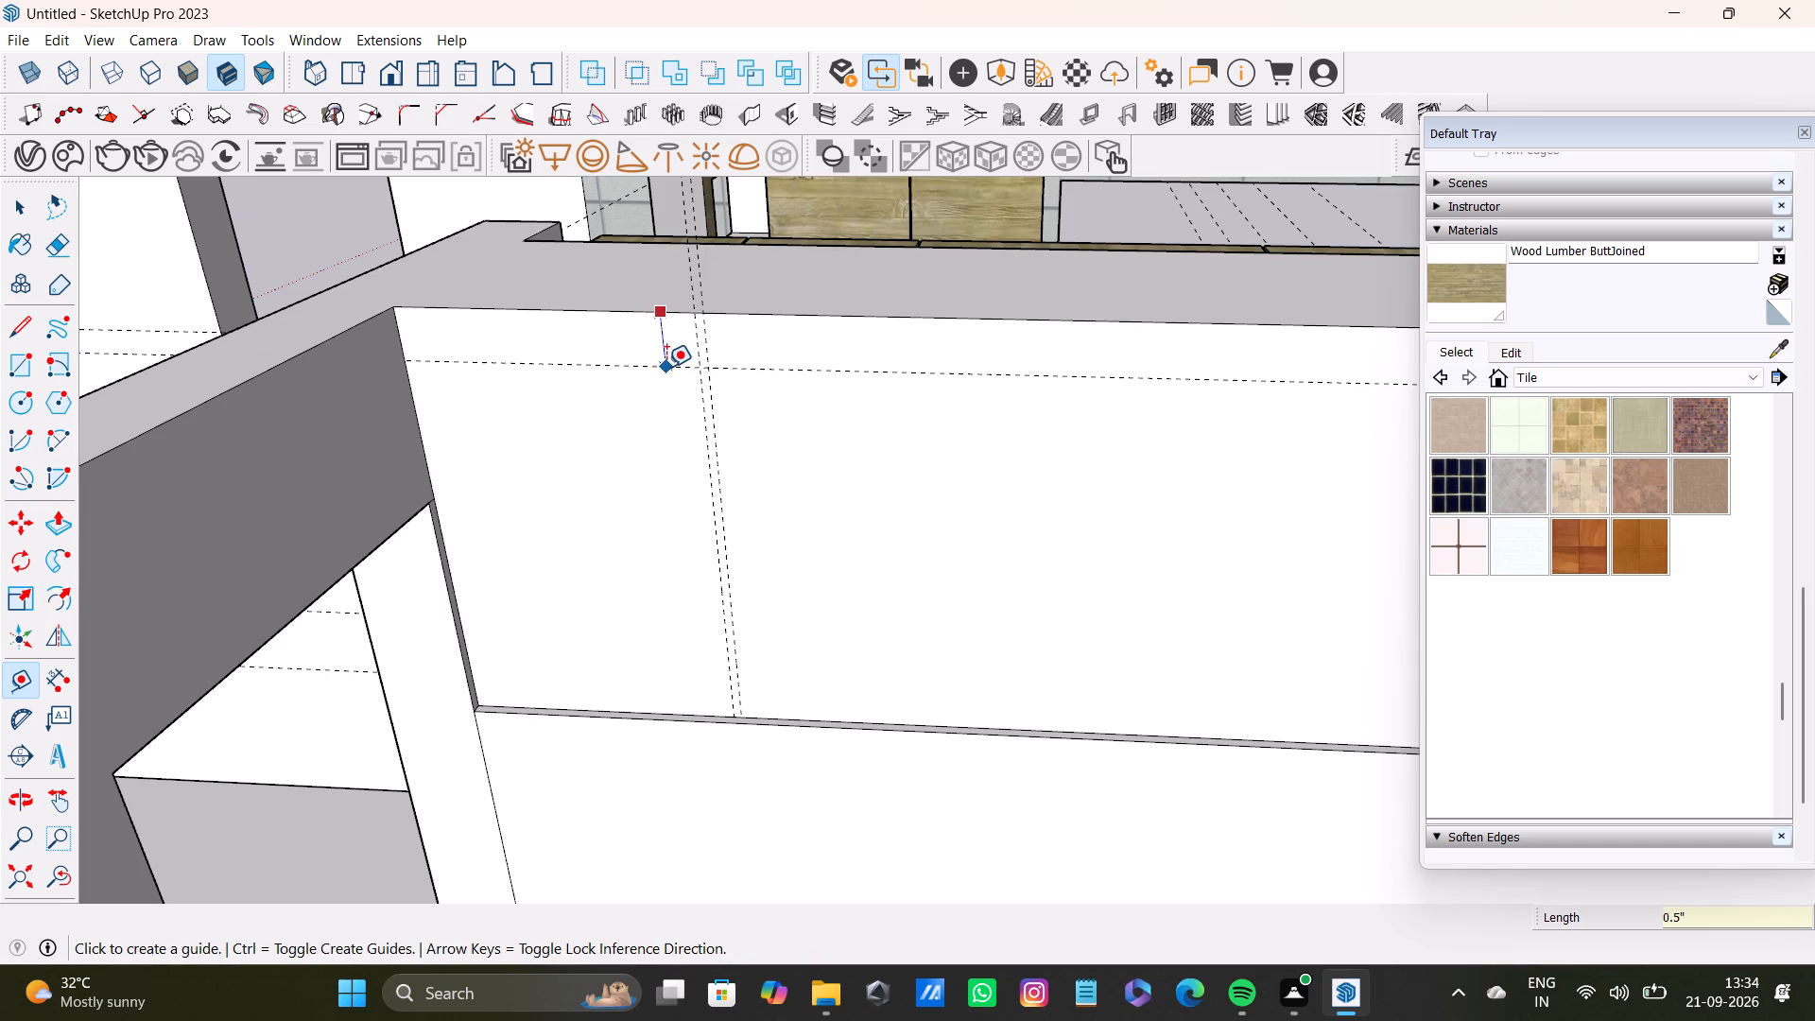
Place another vertical guide on the top band about 1' 11 1/8" farther along from the first guide pair.
scroll(729, 374, "down", 7)
middle_click_drag(700, 434, 625, 490, "shift")
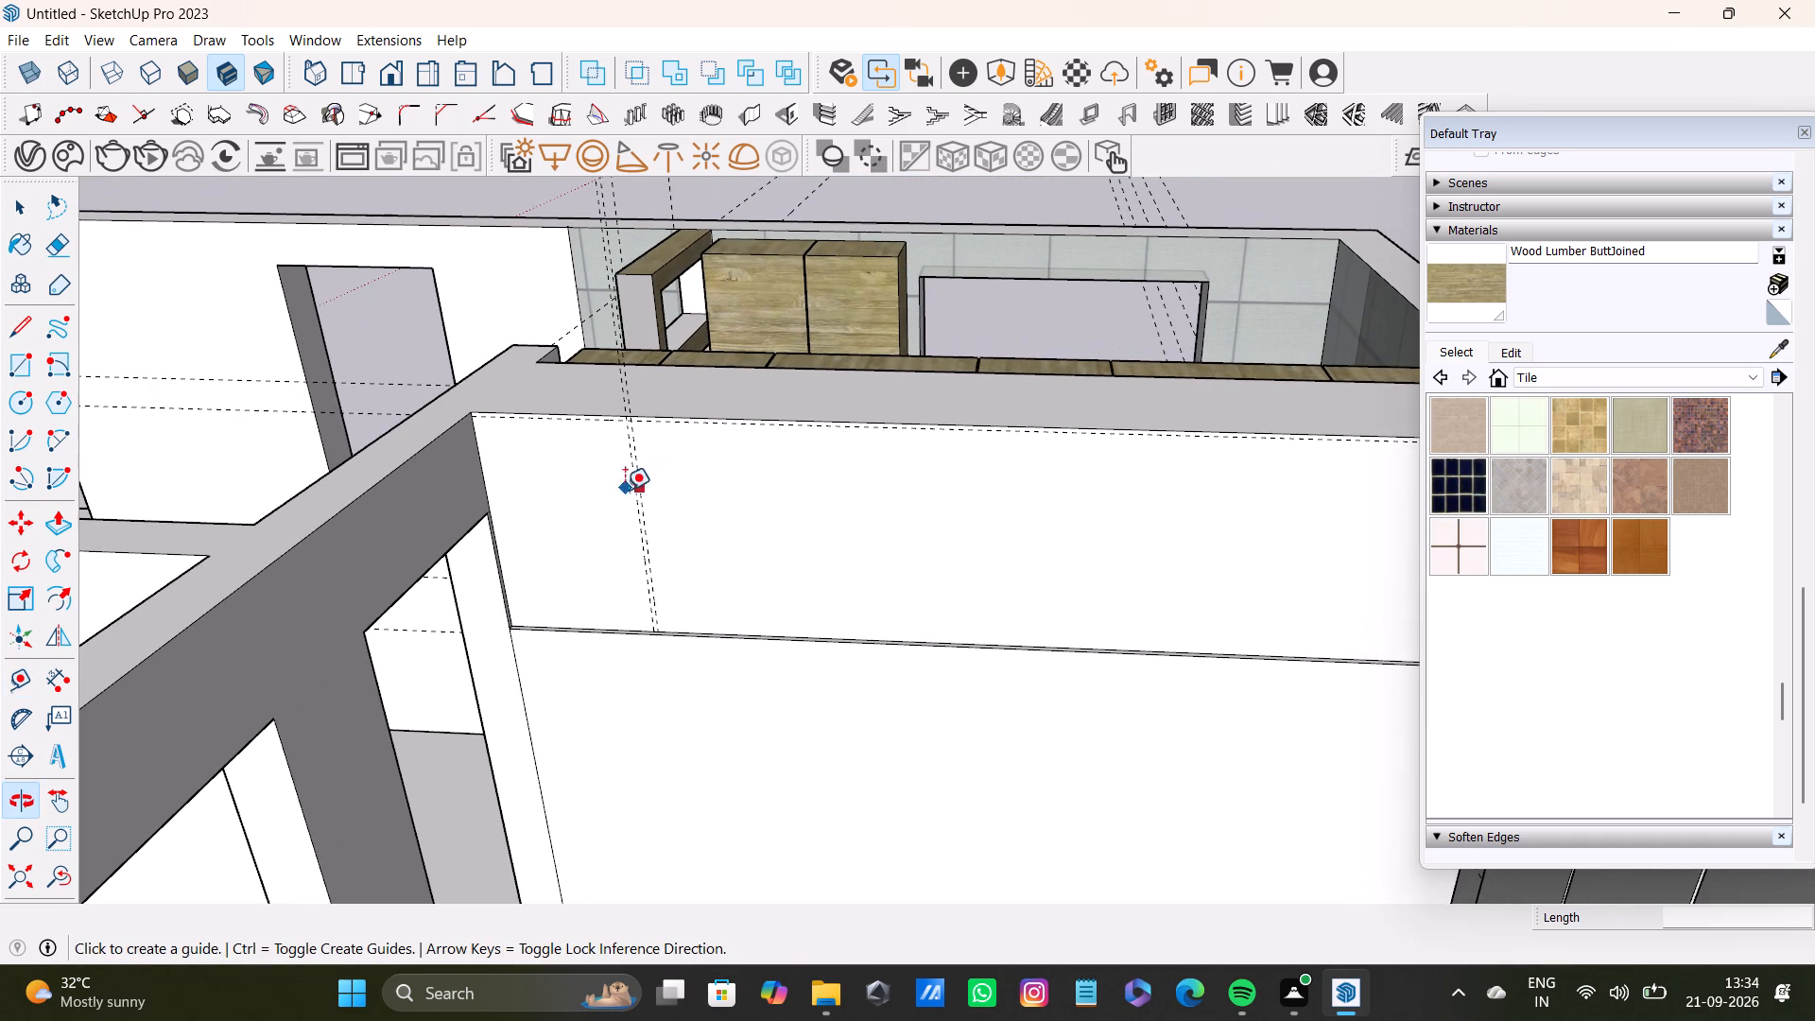
scroll(686, 538, "up", 5)
left_click(637, 617)
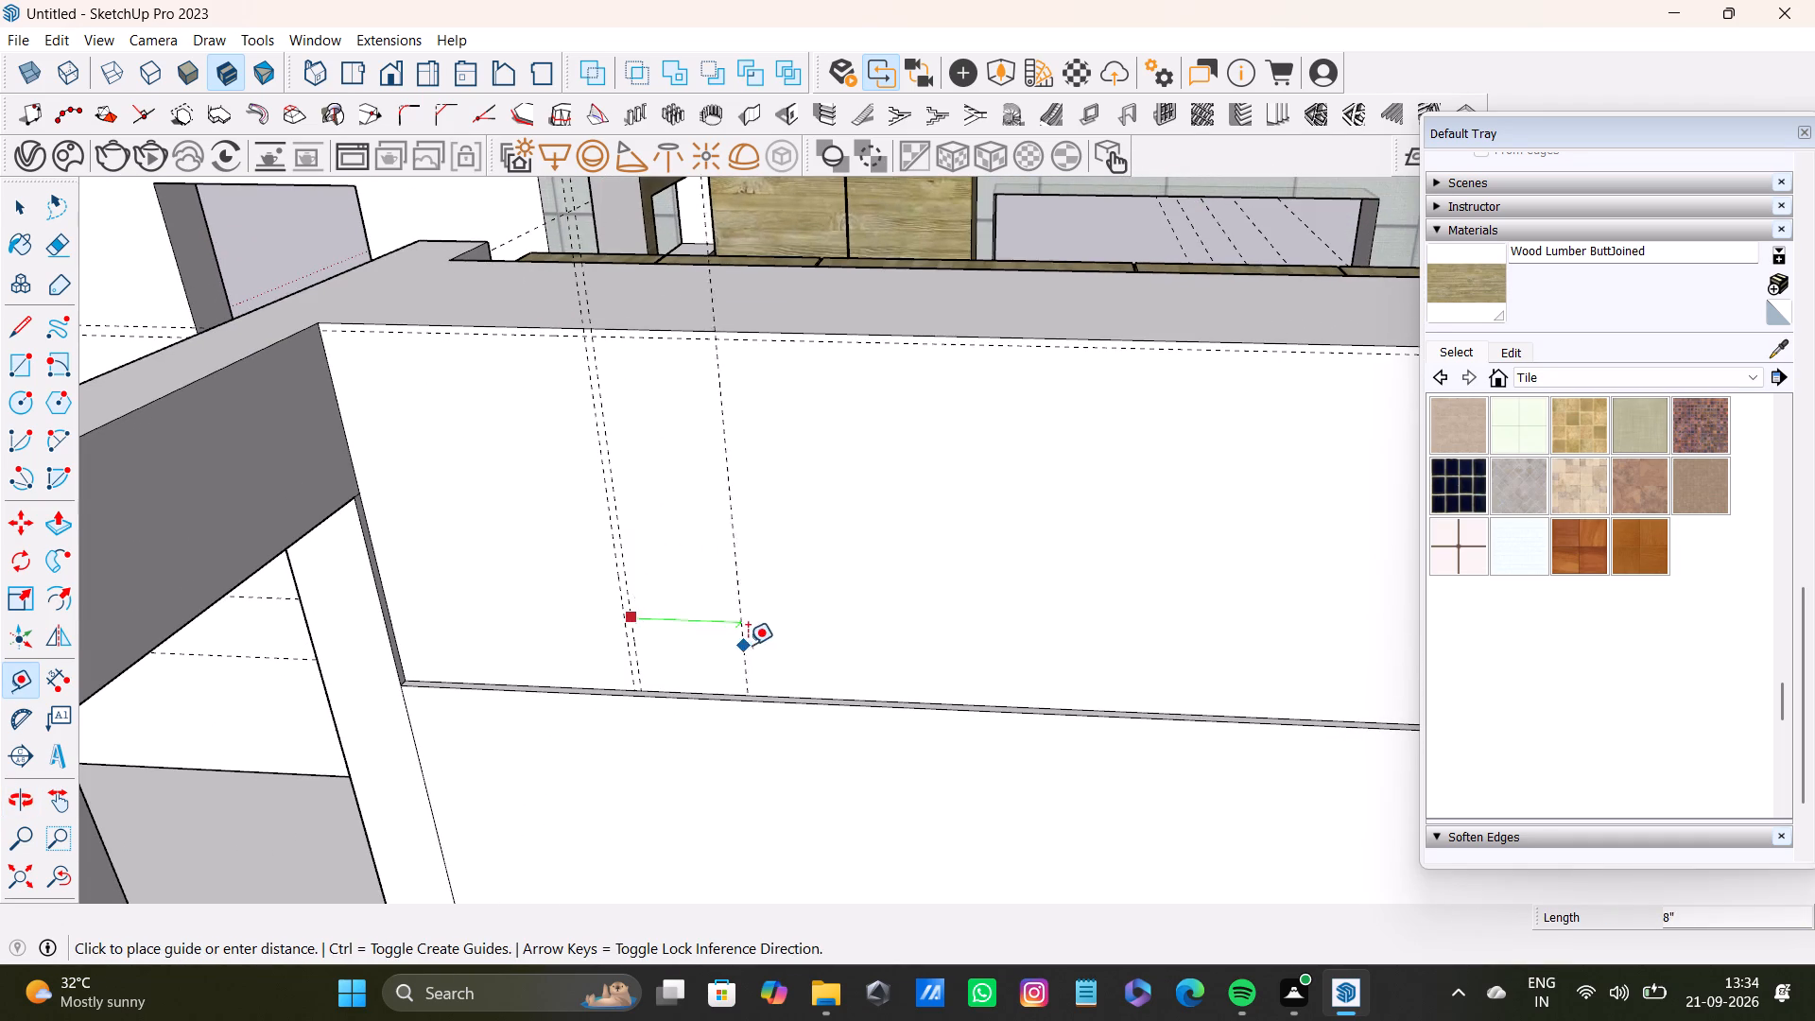
scroll(748, 645, "down", 7)
middle_click_drag(805, 639, 711, 610, "shift")
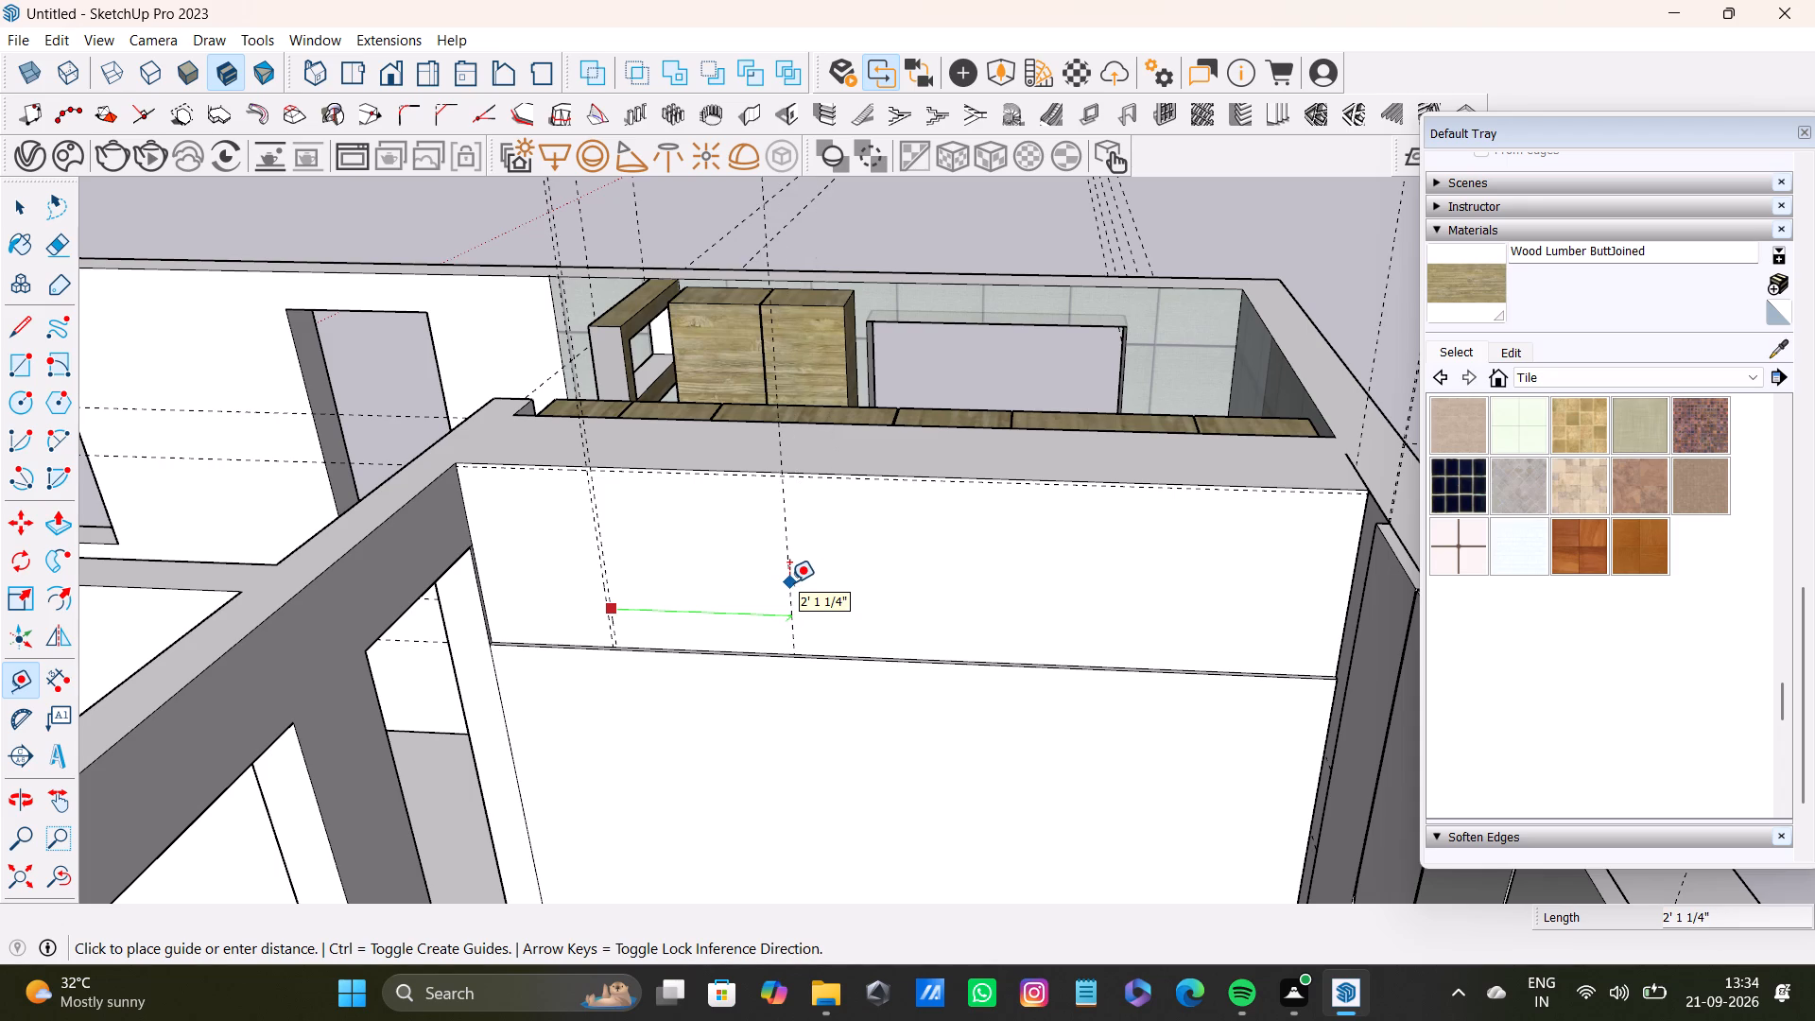
scroll(761, 614, "down", 4)
middle_click_drag(768, 611, 721, 593, "shift")
middle_click_drag(723, 592, 709, 499)
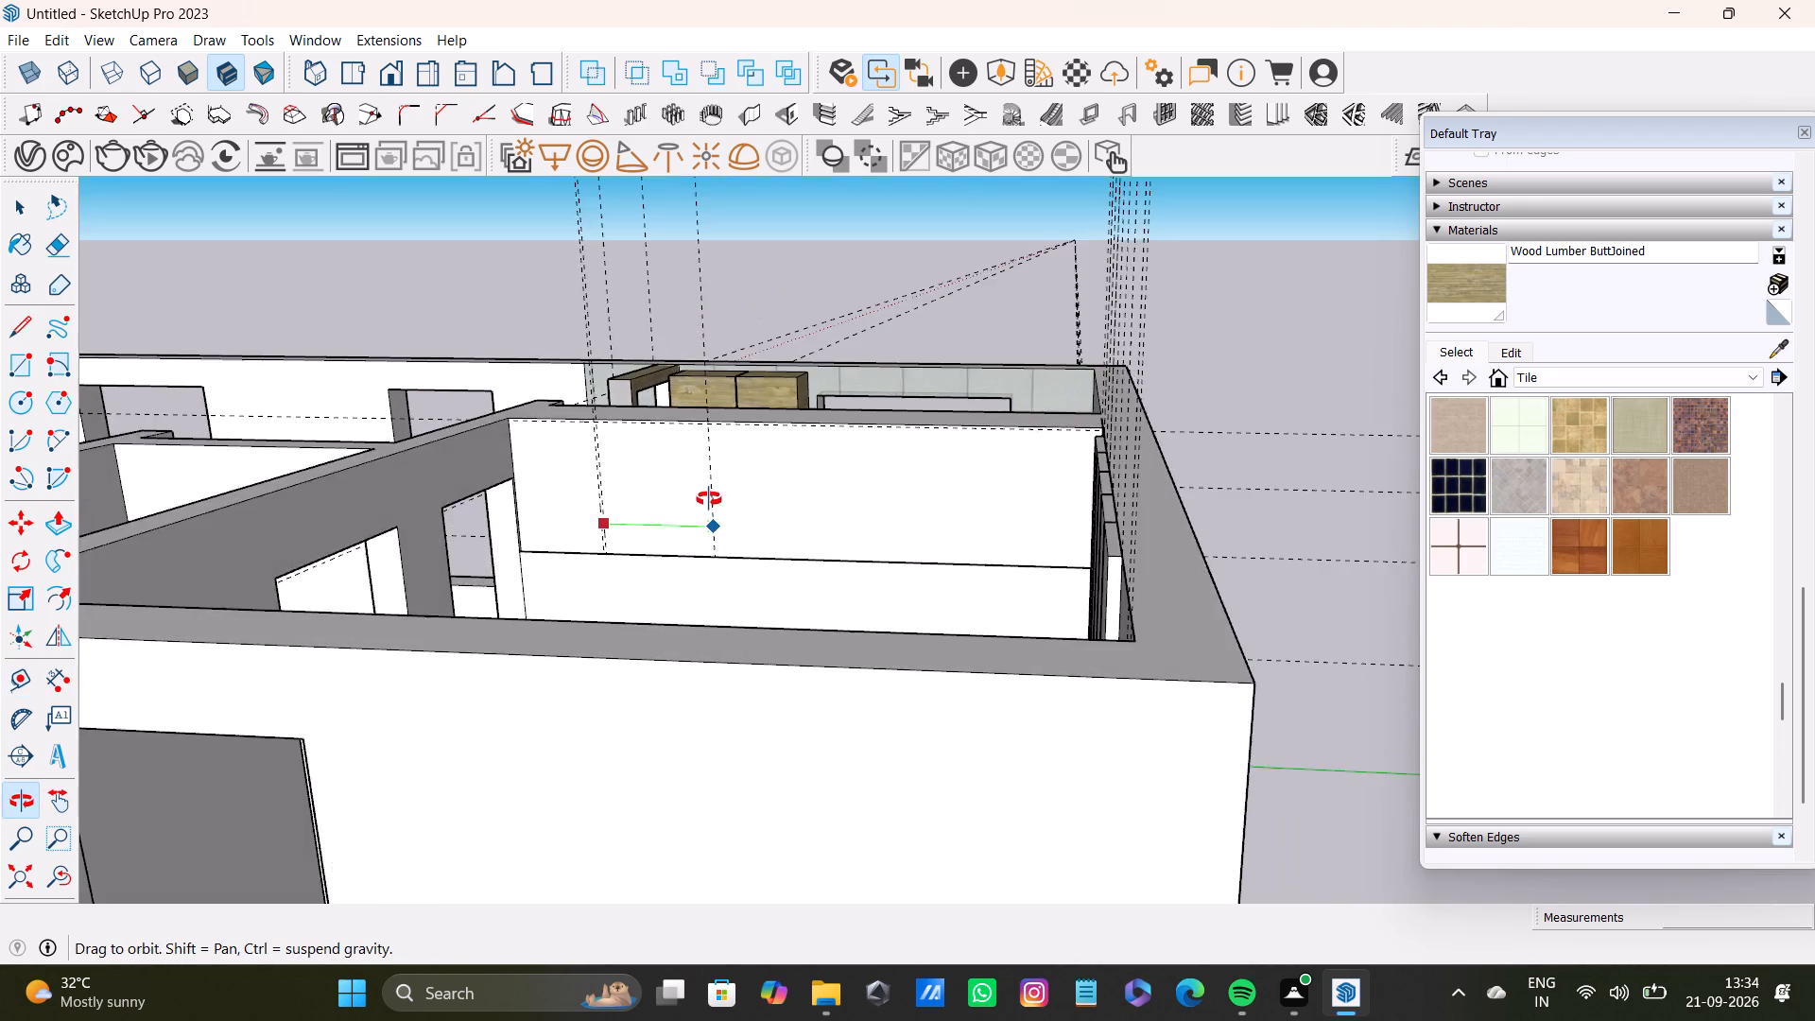
middle_click_drag(709, 499, 739, 603)
scroll(734, 604, "up", 5)
middle_click_drag(734, 604, 681, 590)
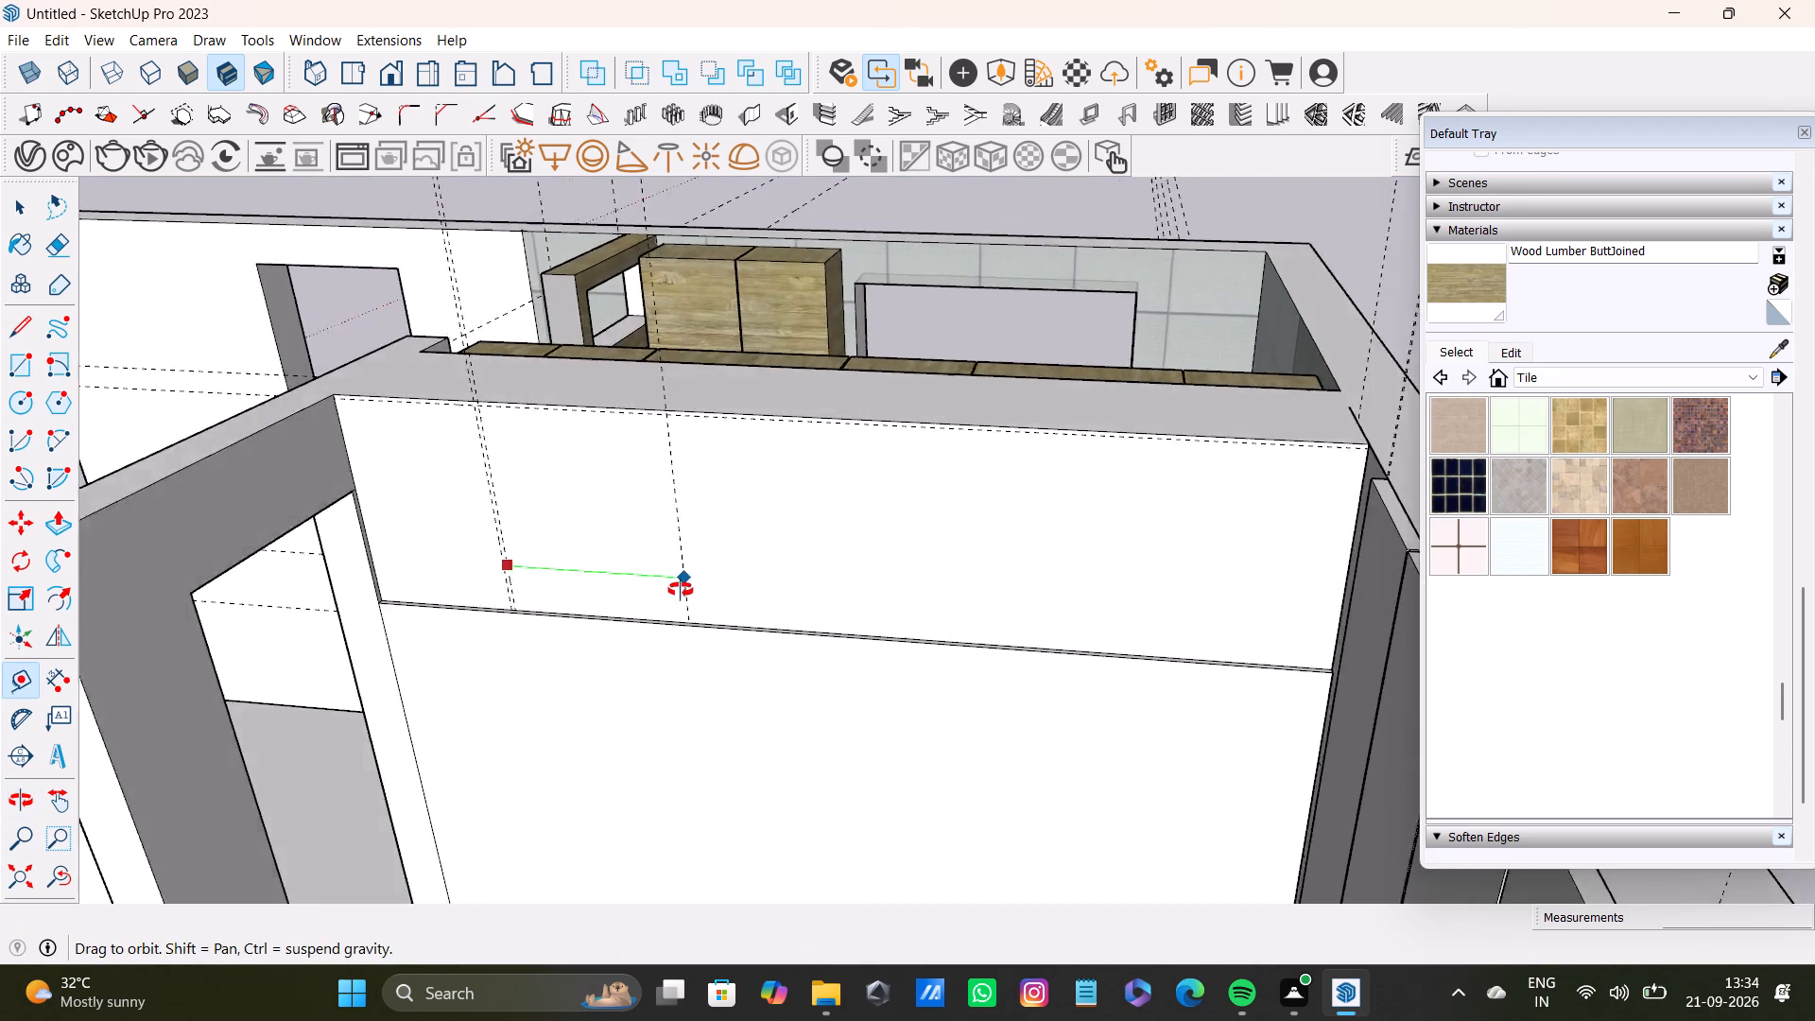
middle_click_drag(681, 590, 701, 641)
scroll(687, 621, "up", 2)
left_click(704, 616)
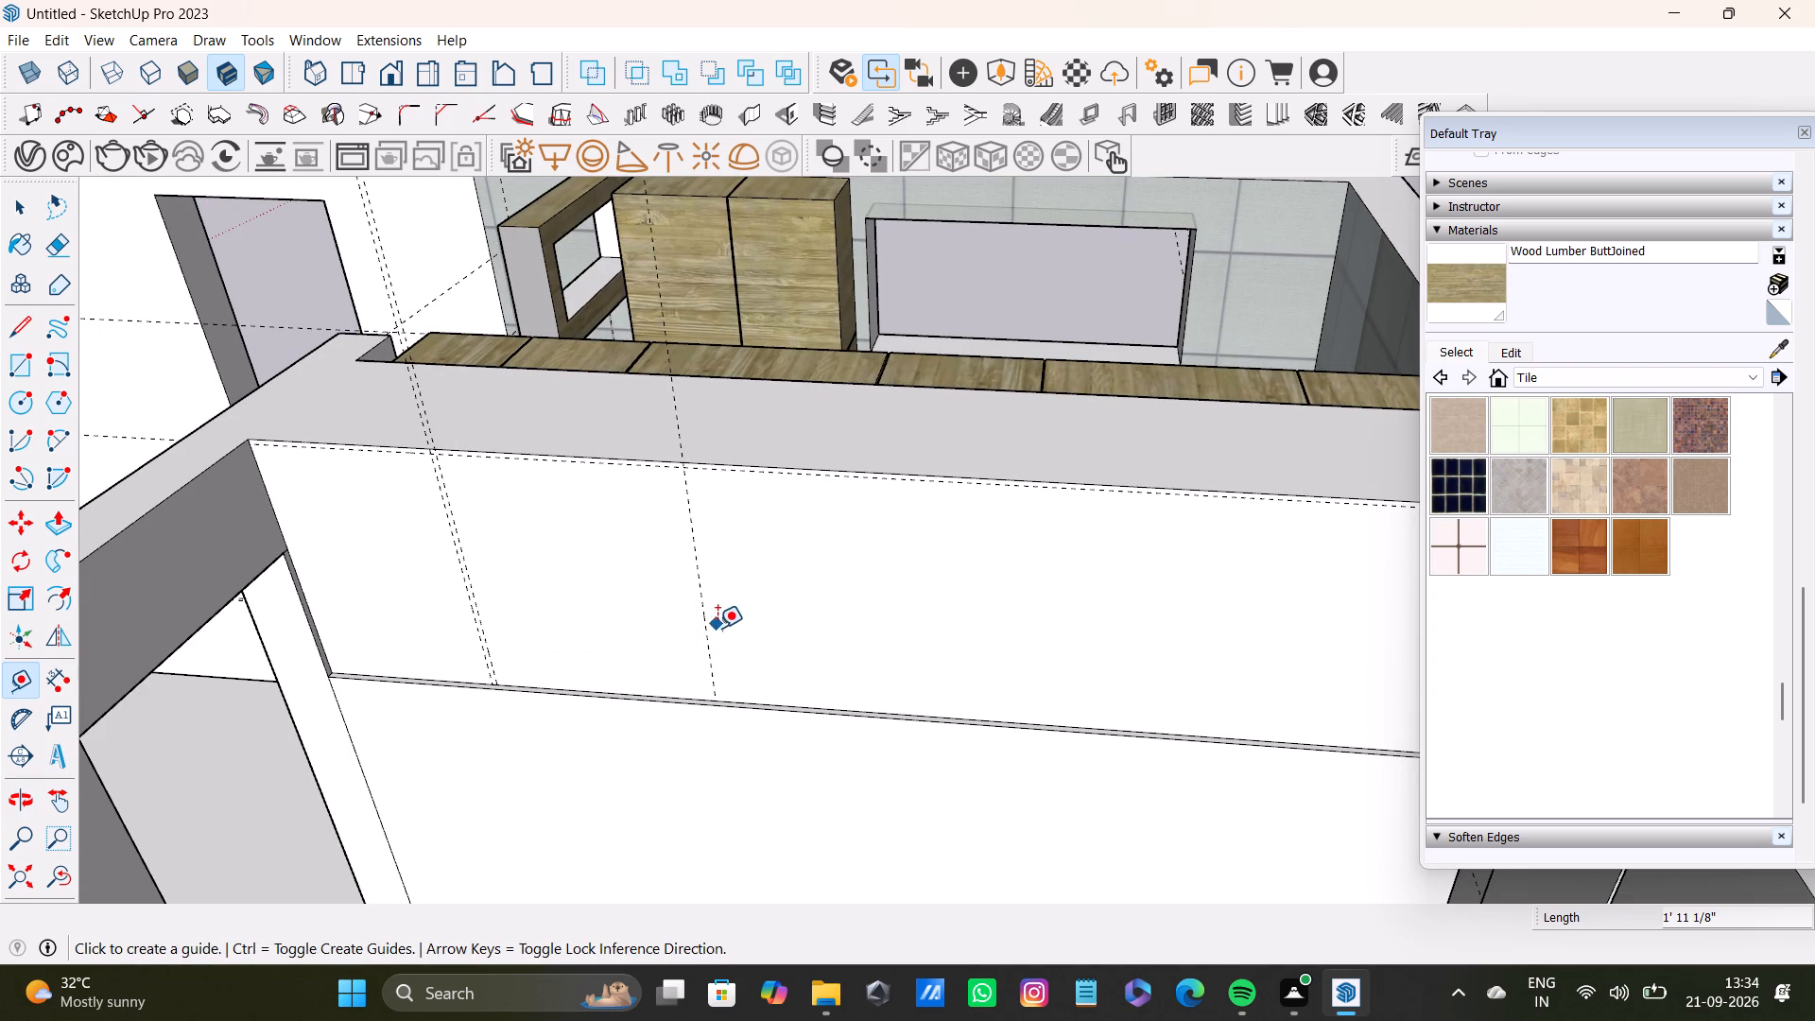
Add a parallel guide 0.5" beyond the newest vertical guide to form a second narrow pair on the top band.
left_click(709, 635)
type("0.5\"")
key("Return")
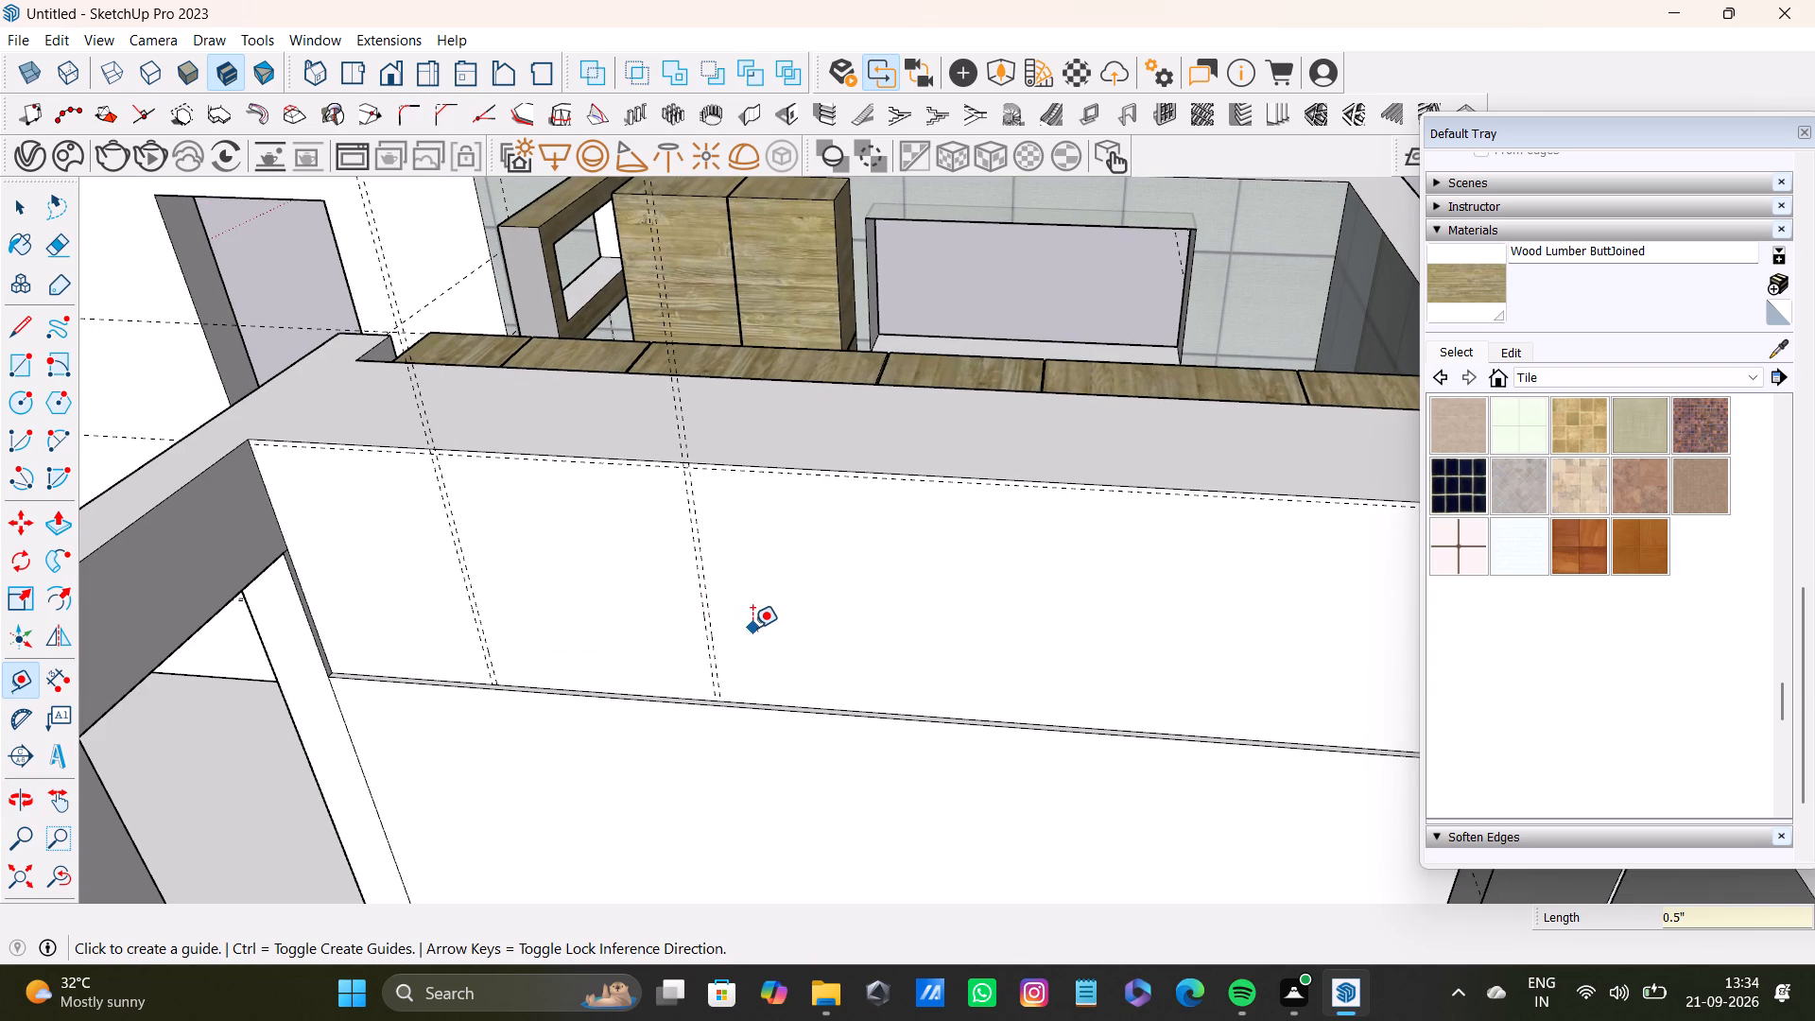
scroll(753, 622, "down", 5)
middle_click_drag(789, 606, 758, 596, "shift")
scroll(767, 596, "up", 5, "shift")
middle_click_drag(742, 610, 786, 605)
scroll(765, 606, "up", 3)
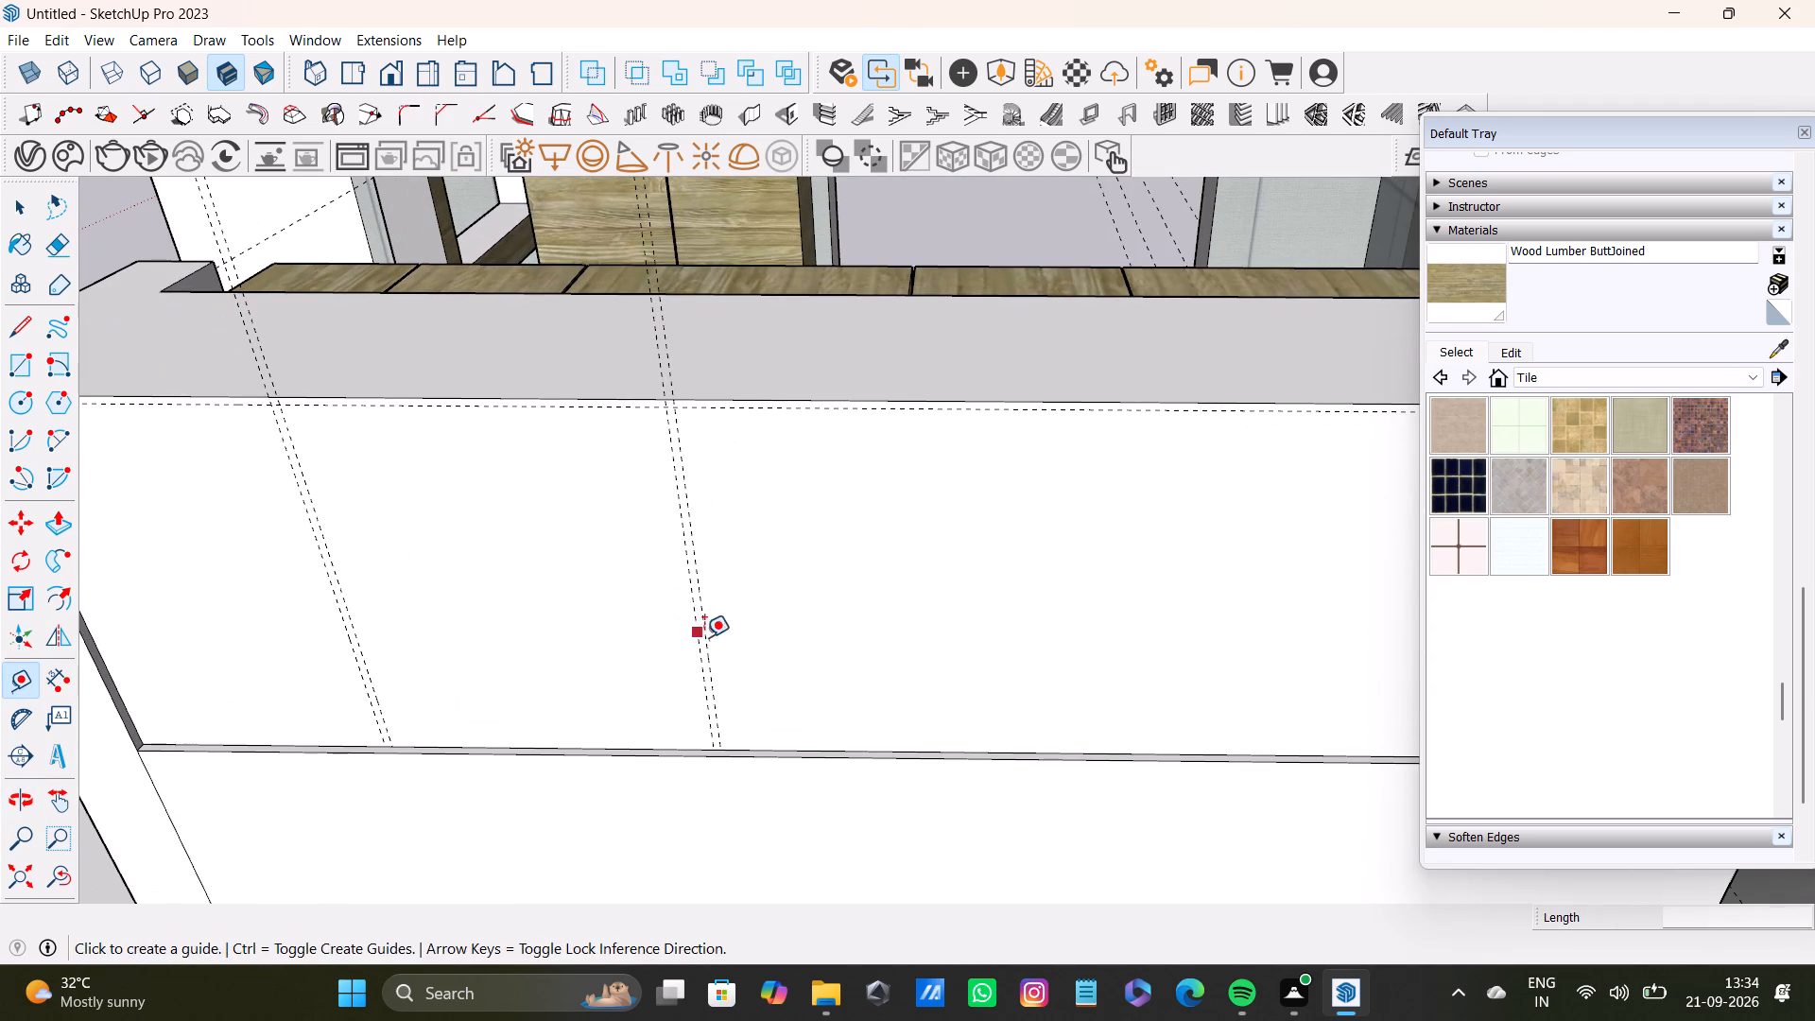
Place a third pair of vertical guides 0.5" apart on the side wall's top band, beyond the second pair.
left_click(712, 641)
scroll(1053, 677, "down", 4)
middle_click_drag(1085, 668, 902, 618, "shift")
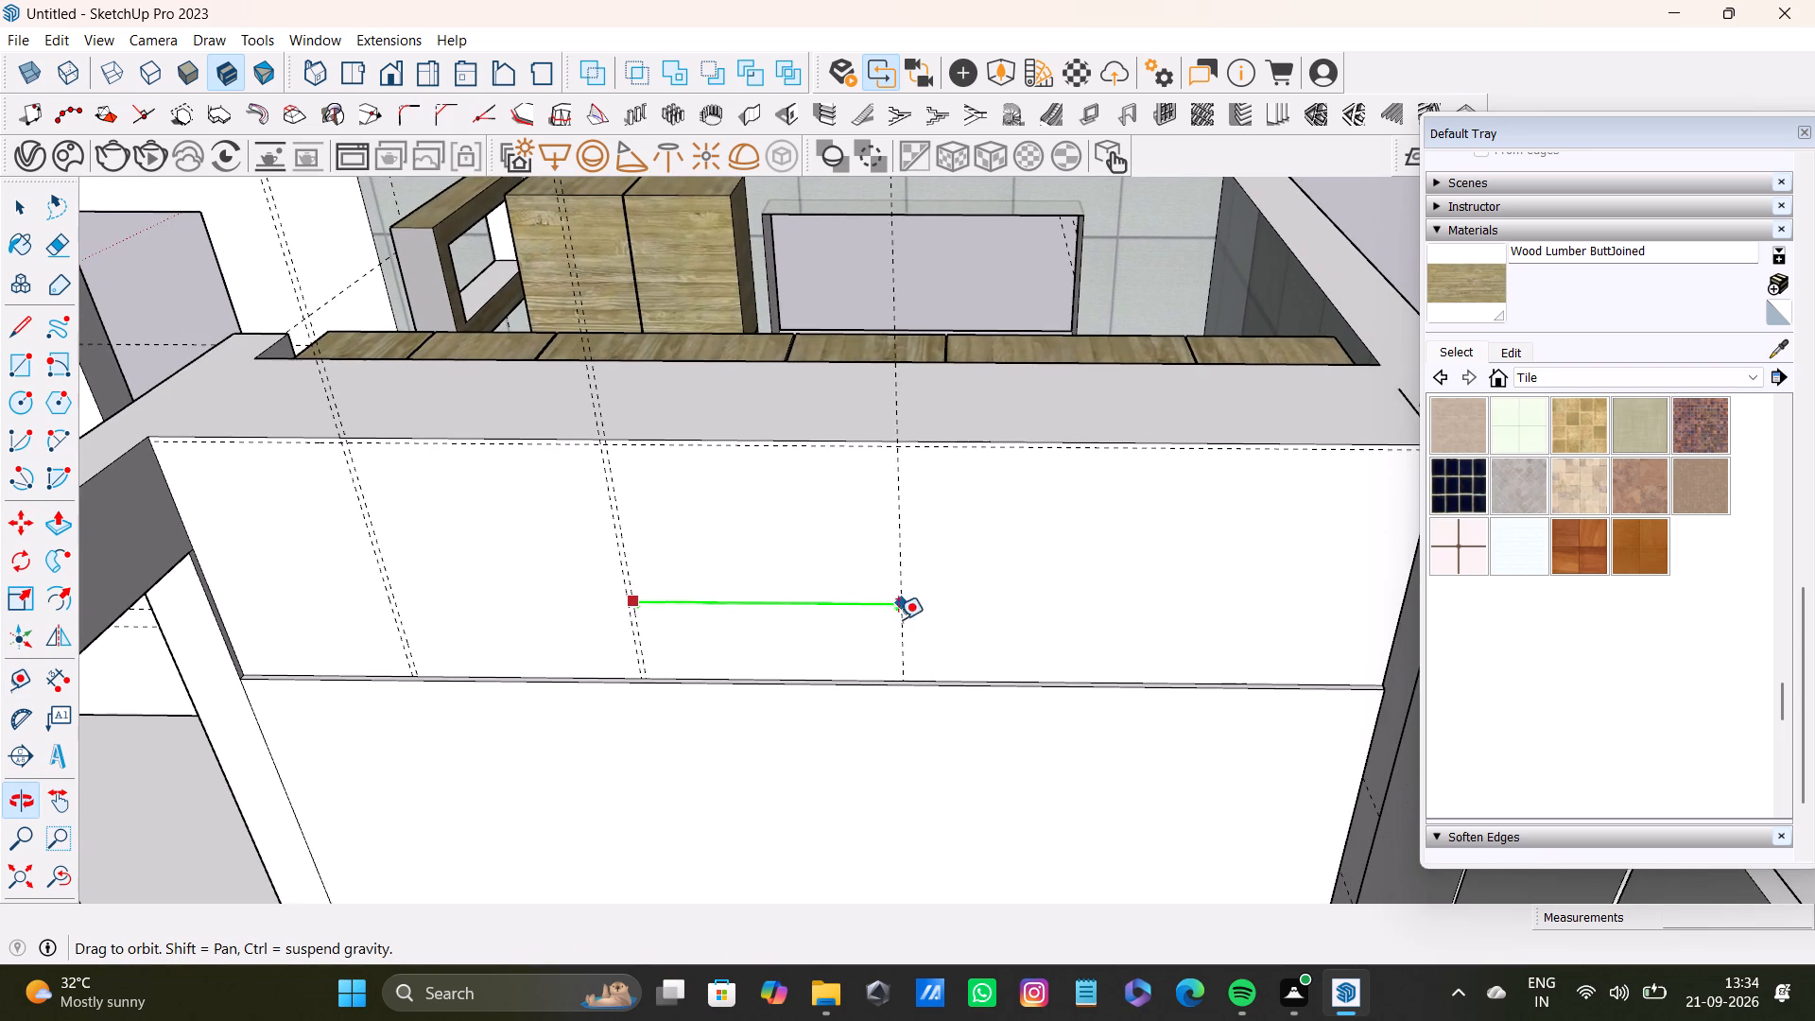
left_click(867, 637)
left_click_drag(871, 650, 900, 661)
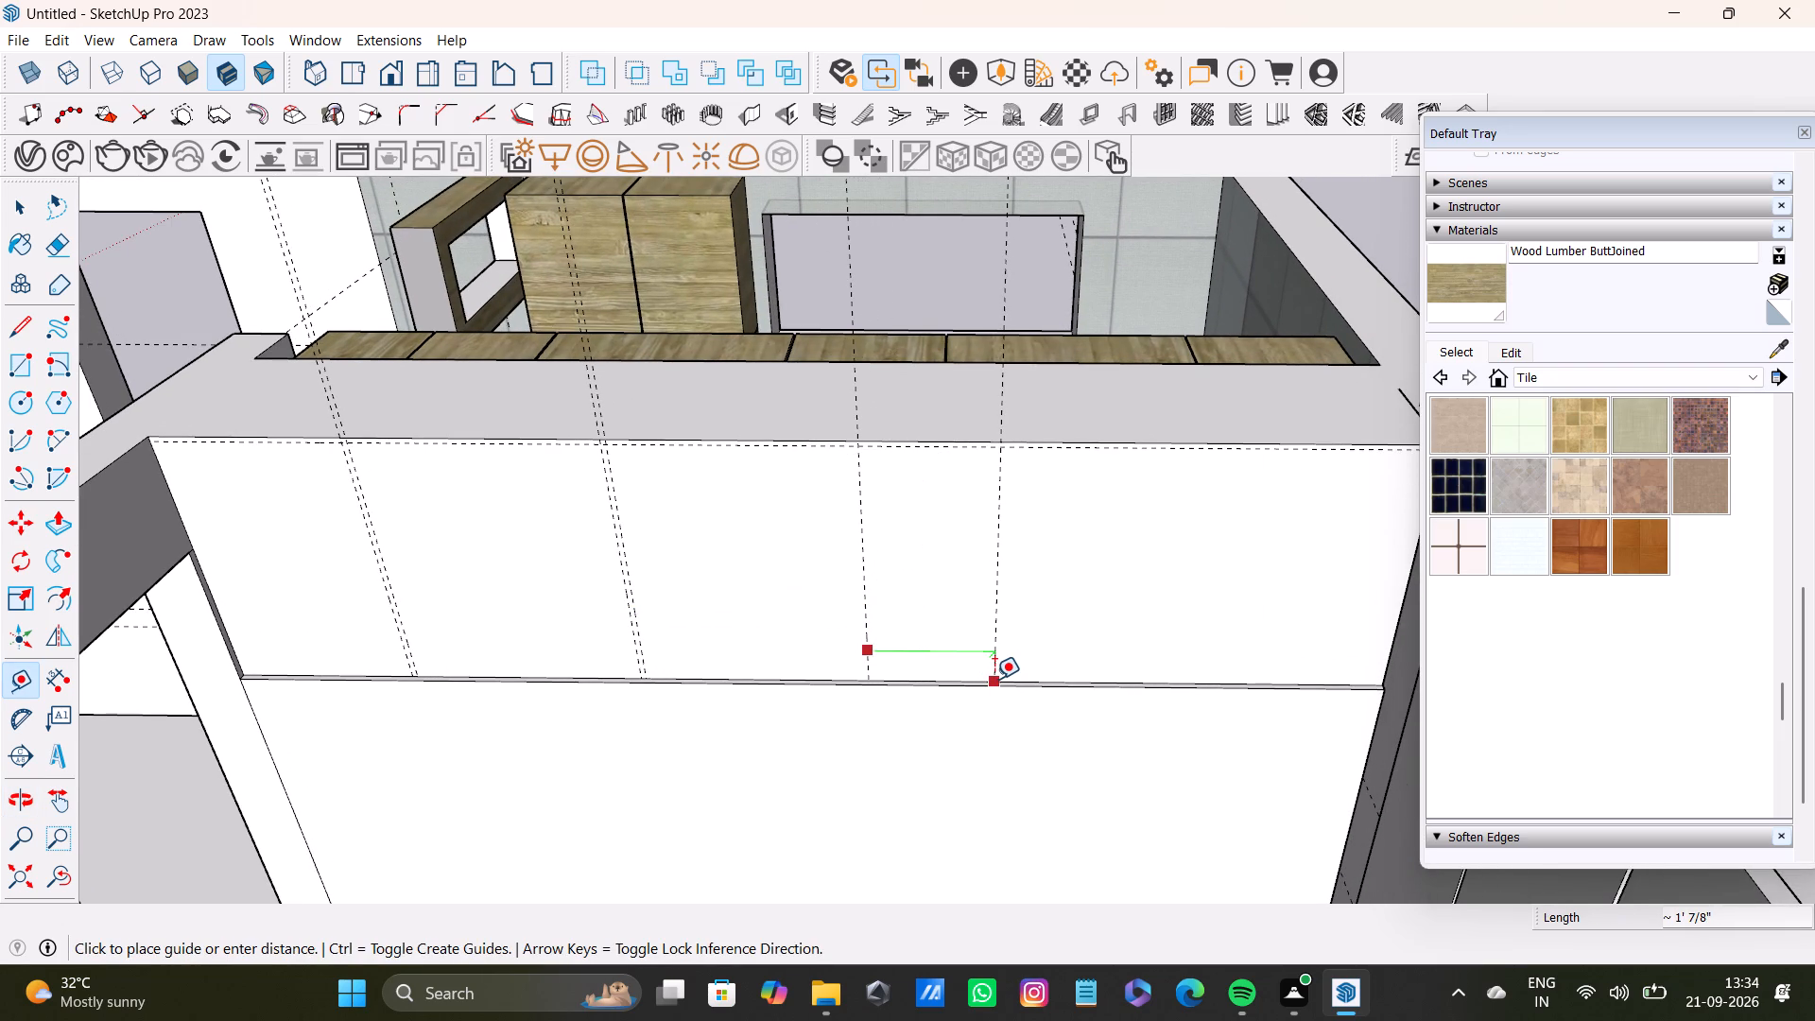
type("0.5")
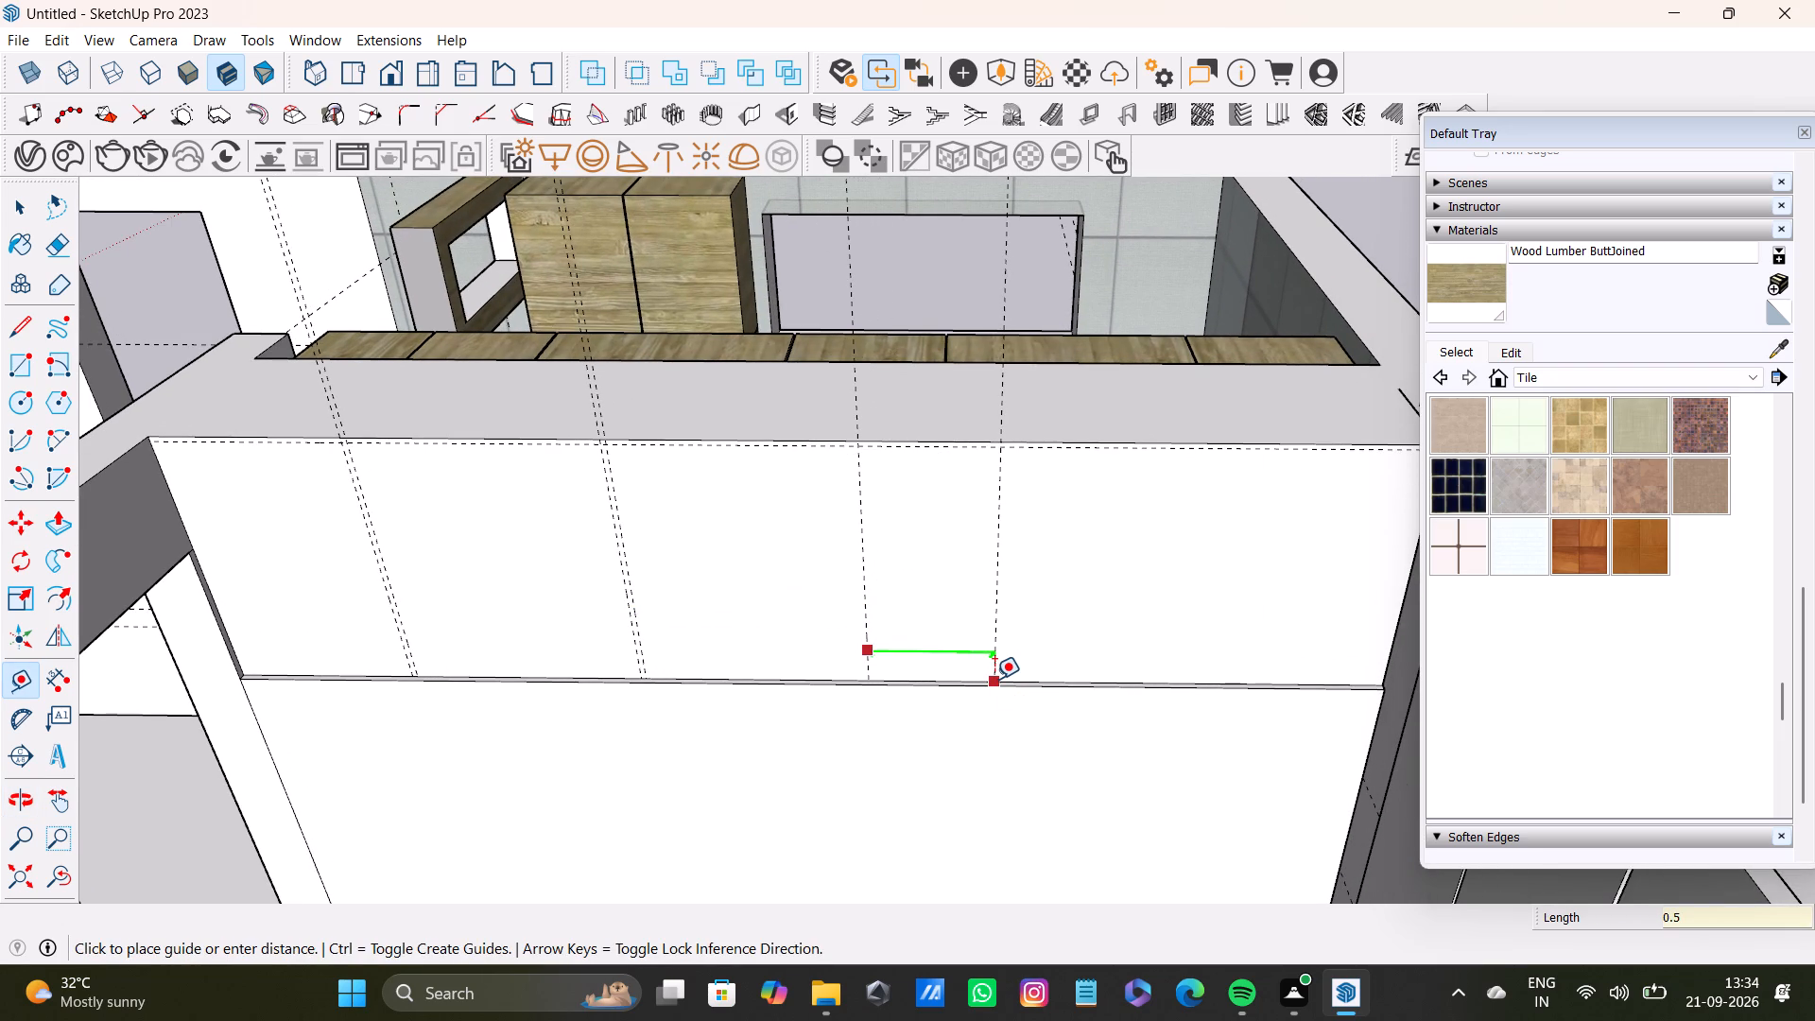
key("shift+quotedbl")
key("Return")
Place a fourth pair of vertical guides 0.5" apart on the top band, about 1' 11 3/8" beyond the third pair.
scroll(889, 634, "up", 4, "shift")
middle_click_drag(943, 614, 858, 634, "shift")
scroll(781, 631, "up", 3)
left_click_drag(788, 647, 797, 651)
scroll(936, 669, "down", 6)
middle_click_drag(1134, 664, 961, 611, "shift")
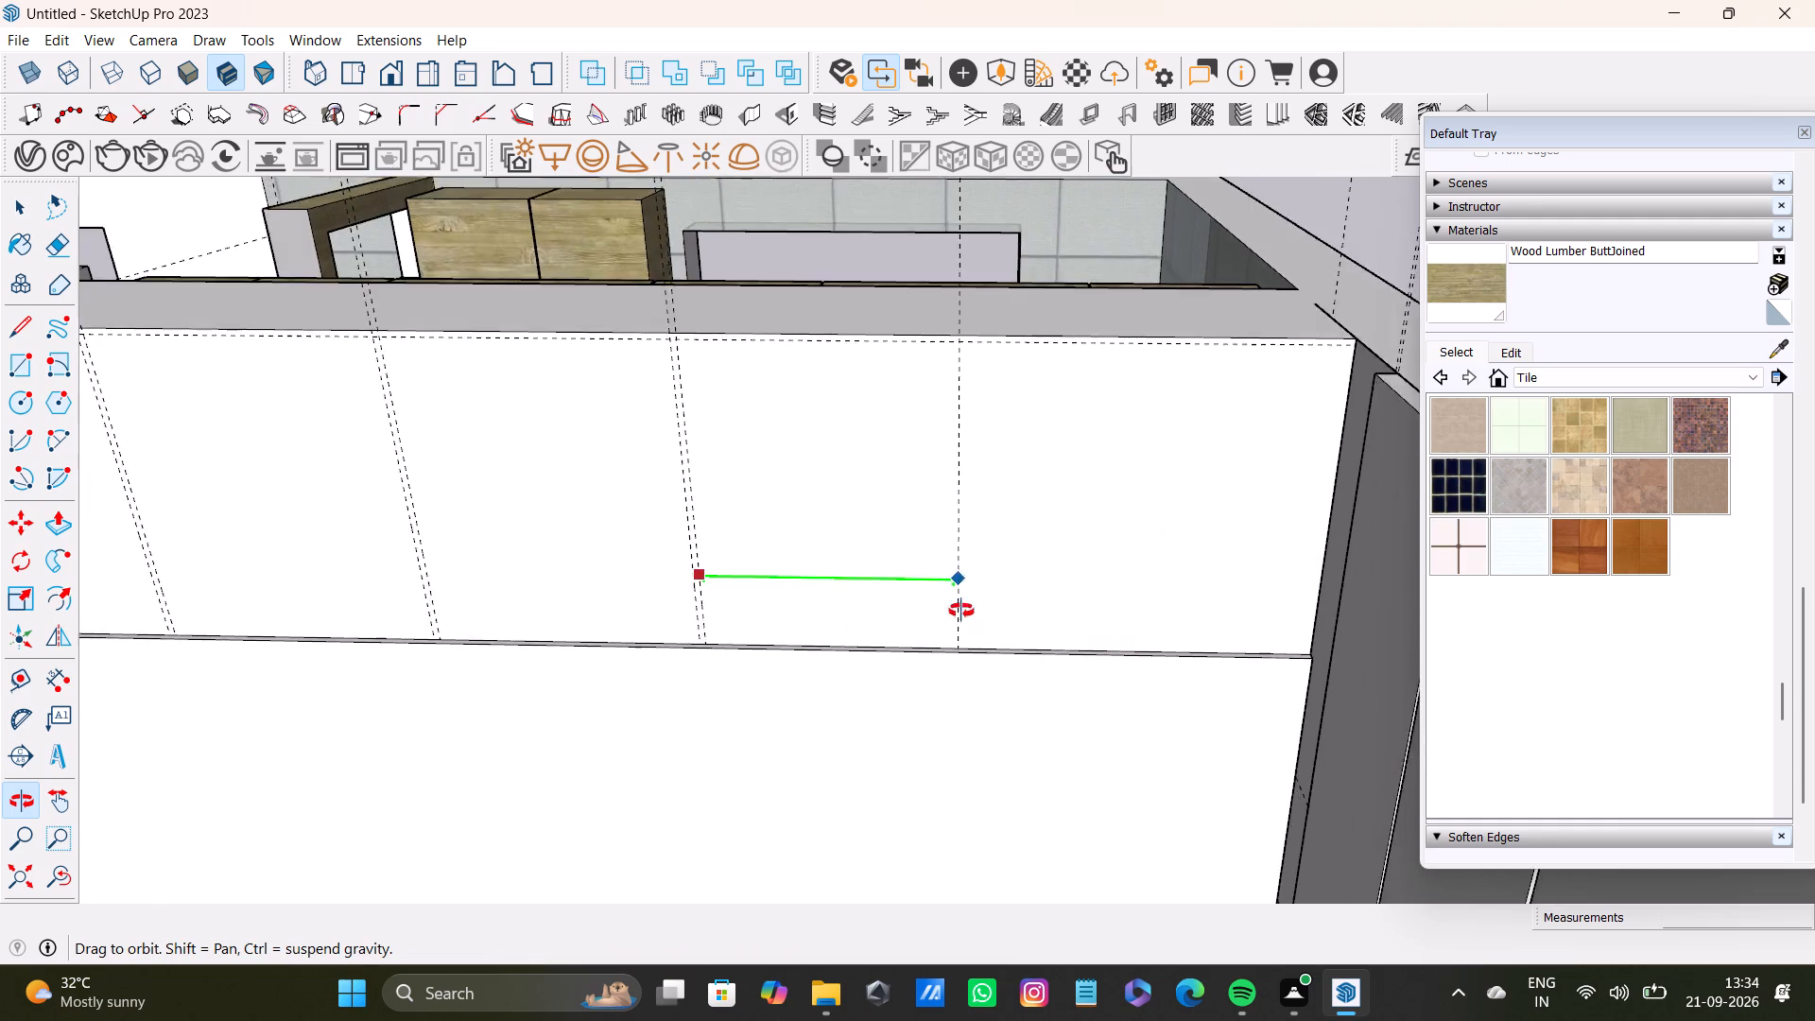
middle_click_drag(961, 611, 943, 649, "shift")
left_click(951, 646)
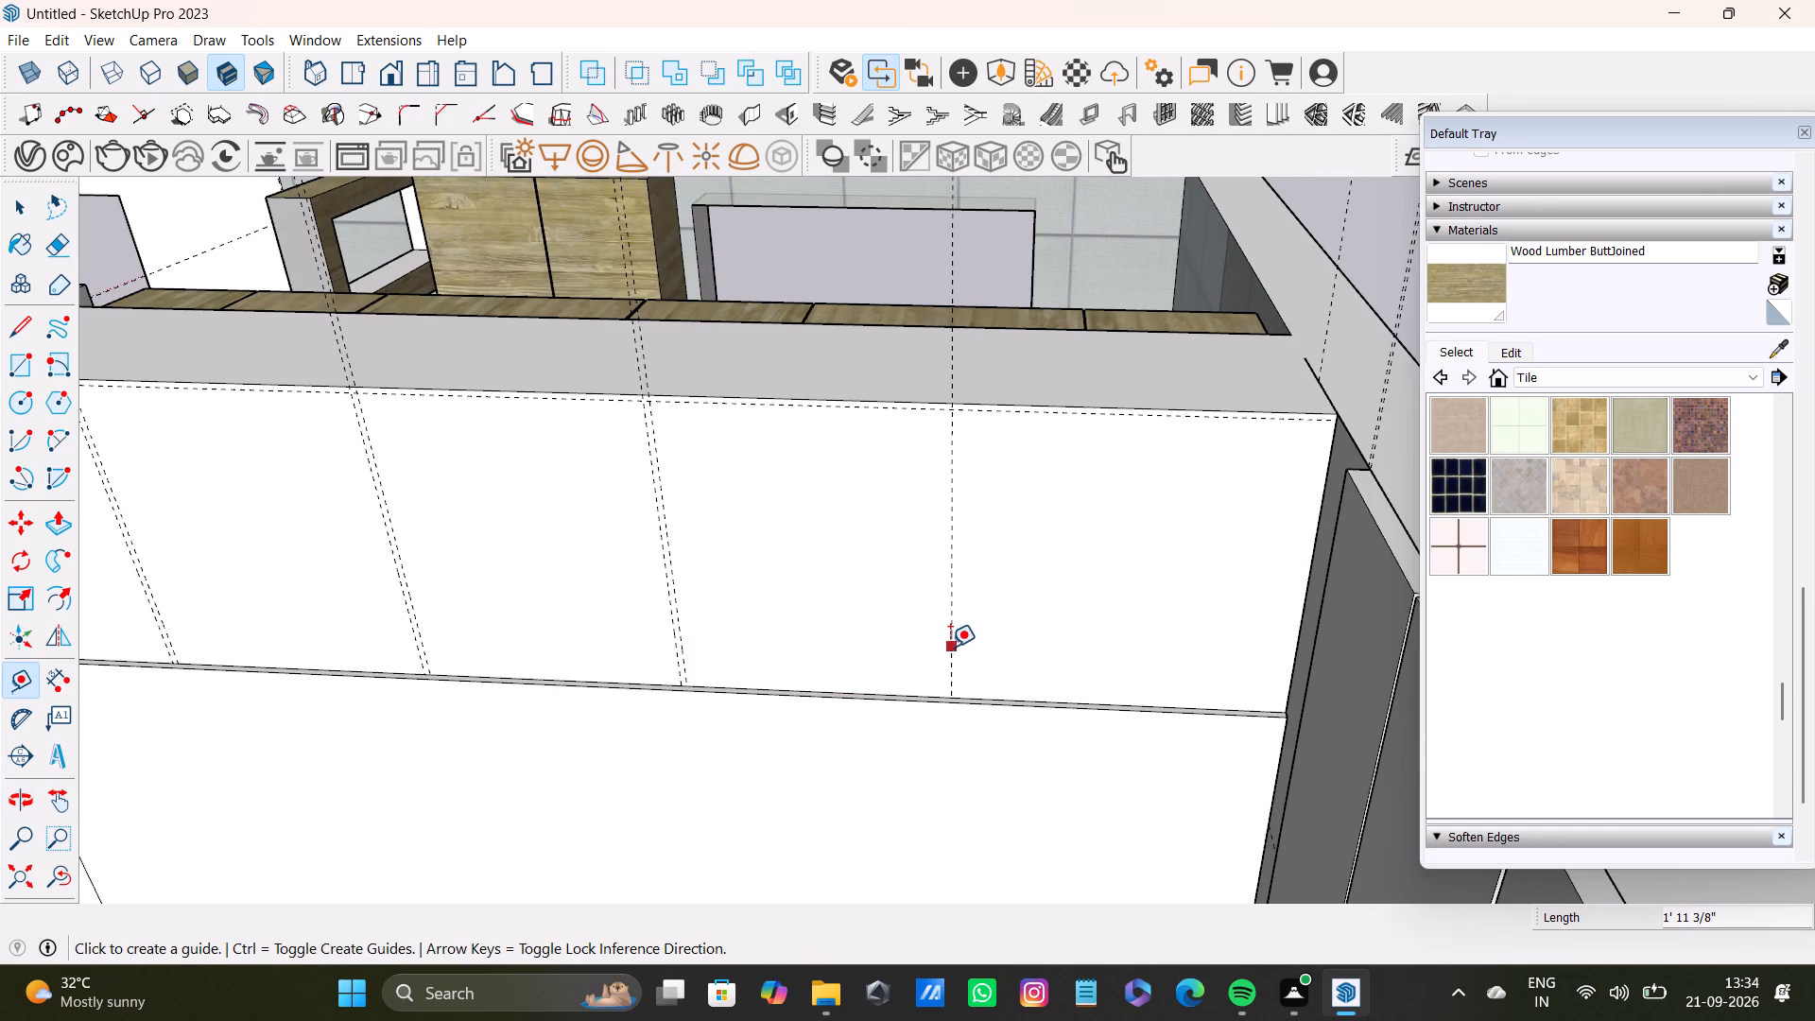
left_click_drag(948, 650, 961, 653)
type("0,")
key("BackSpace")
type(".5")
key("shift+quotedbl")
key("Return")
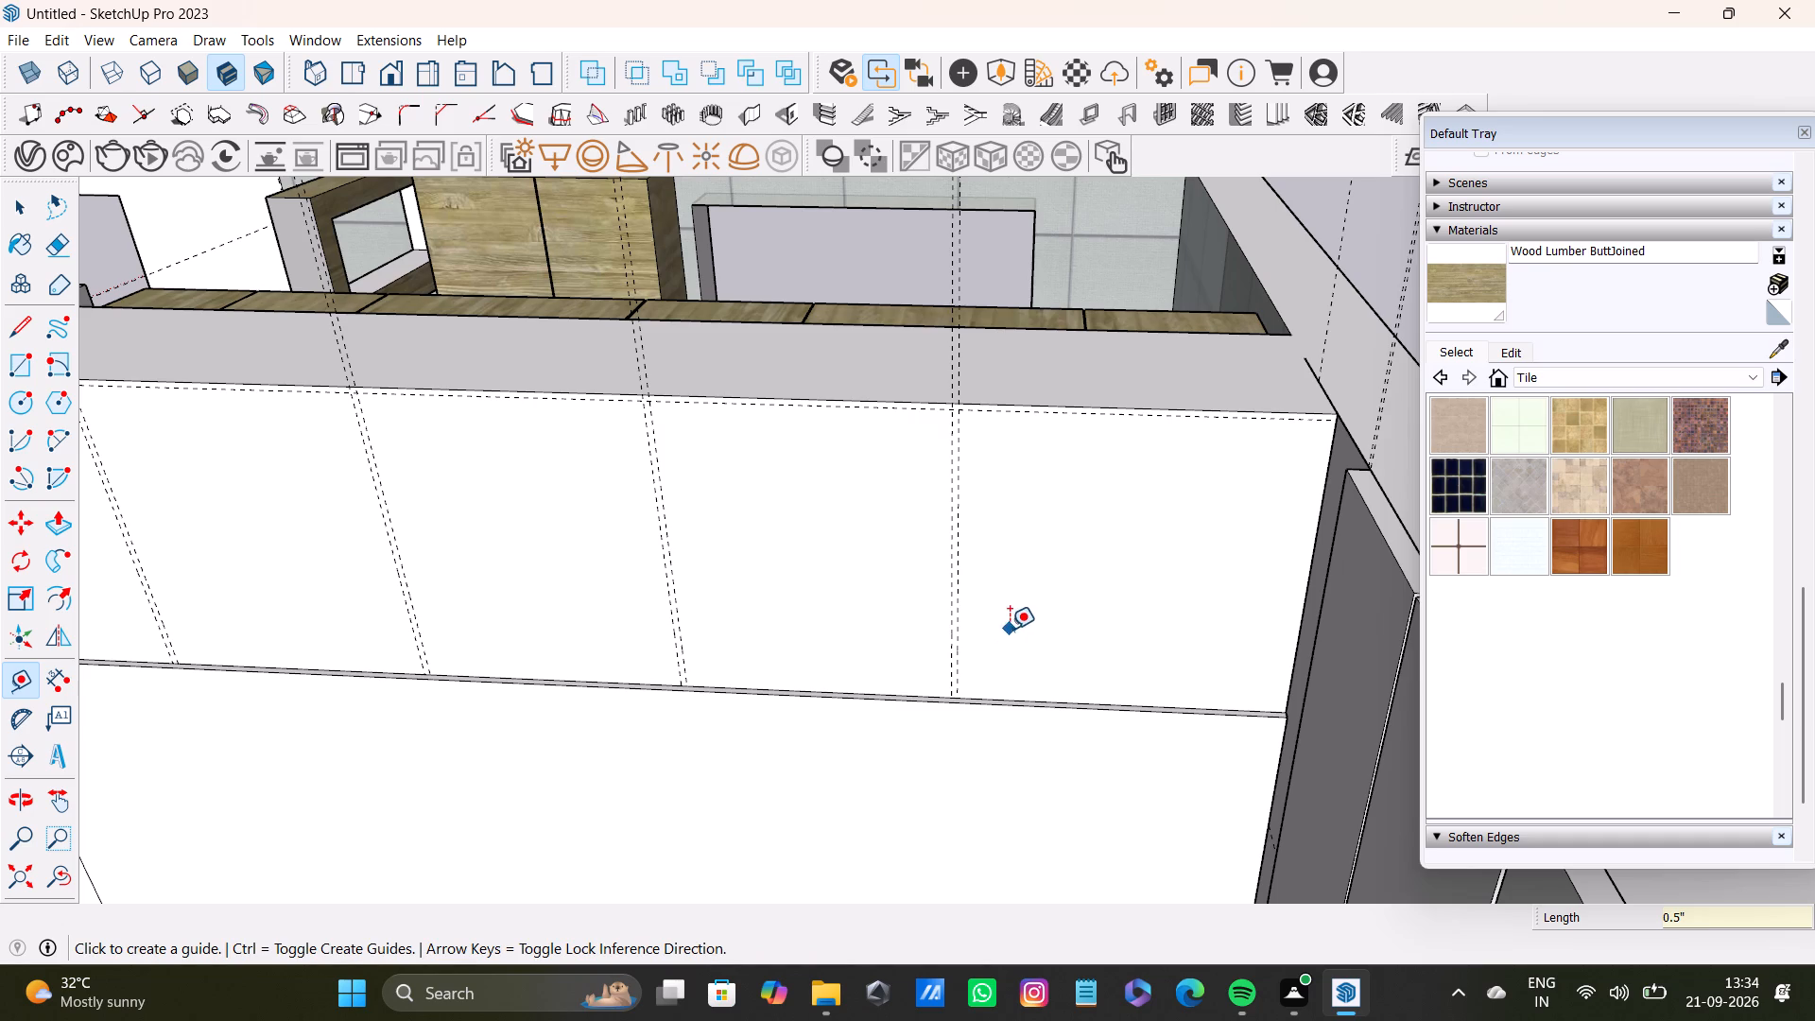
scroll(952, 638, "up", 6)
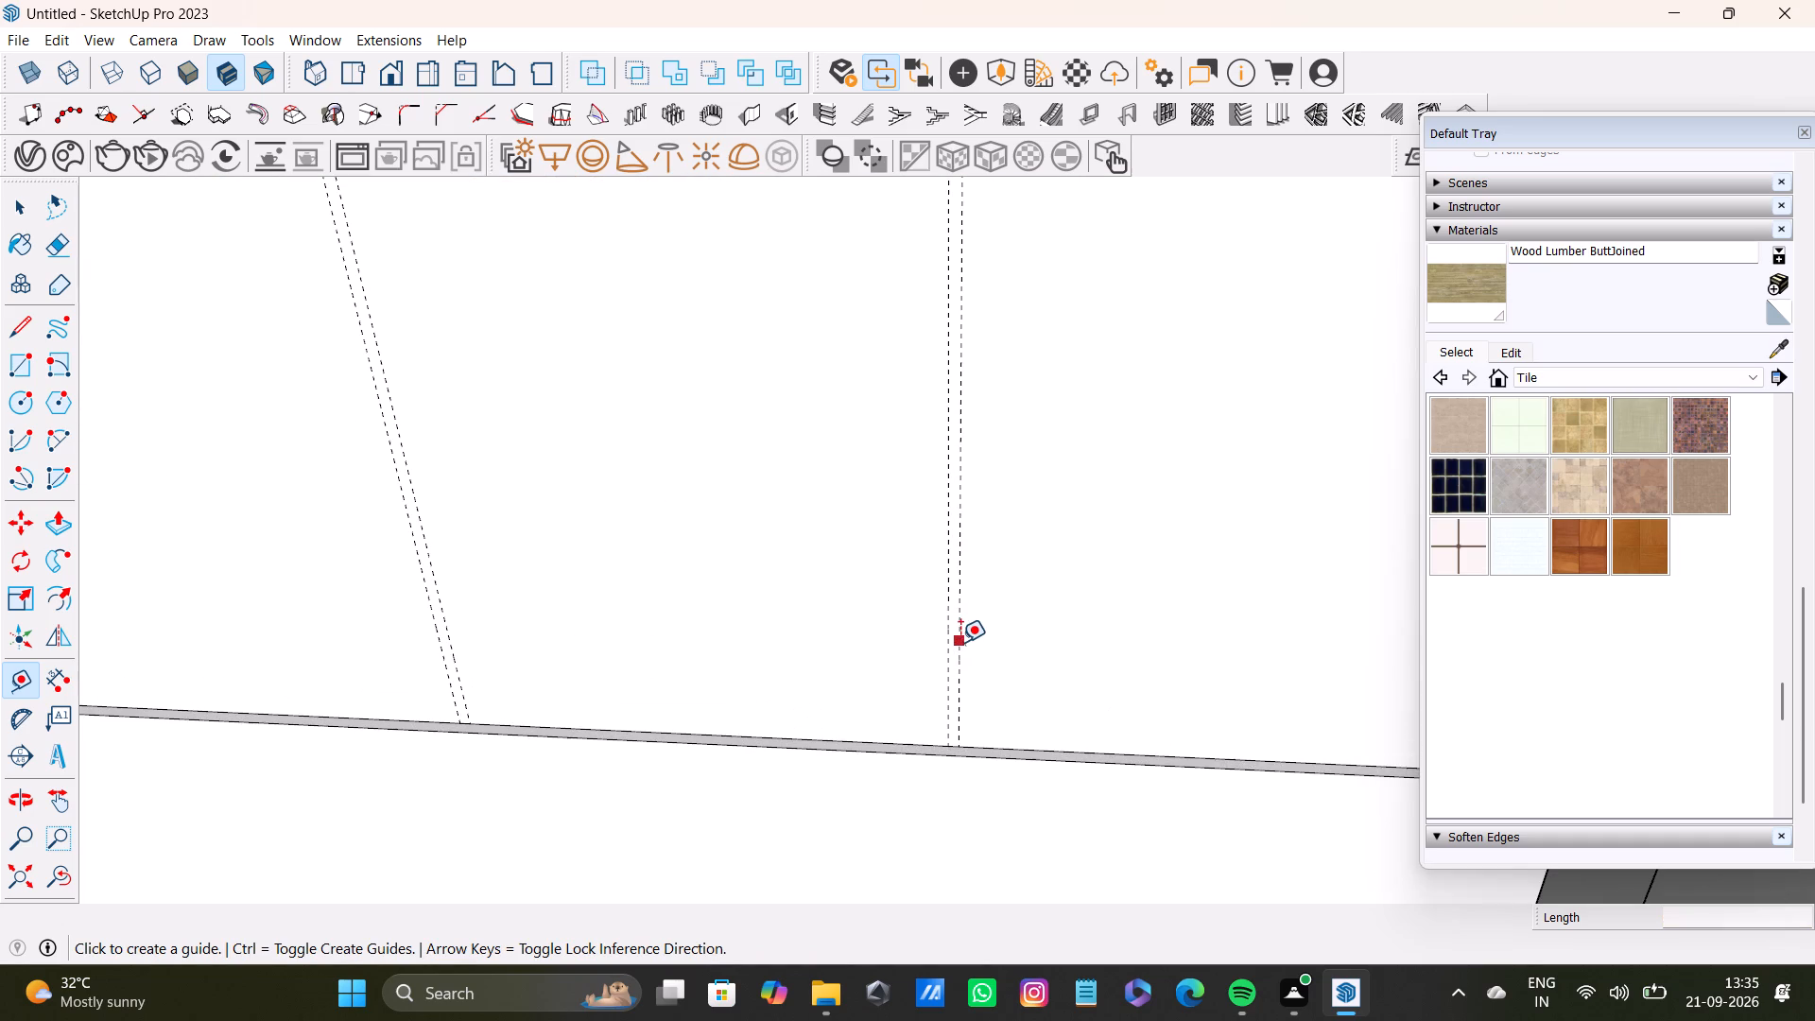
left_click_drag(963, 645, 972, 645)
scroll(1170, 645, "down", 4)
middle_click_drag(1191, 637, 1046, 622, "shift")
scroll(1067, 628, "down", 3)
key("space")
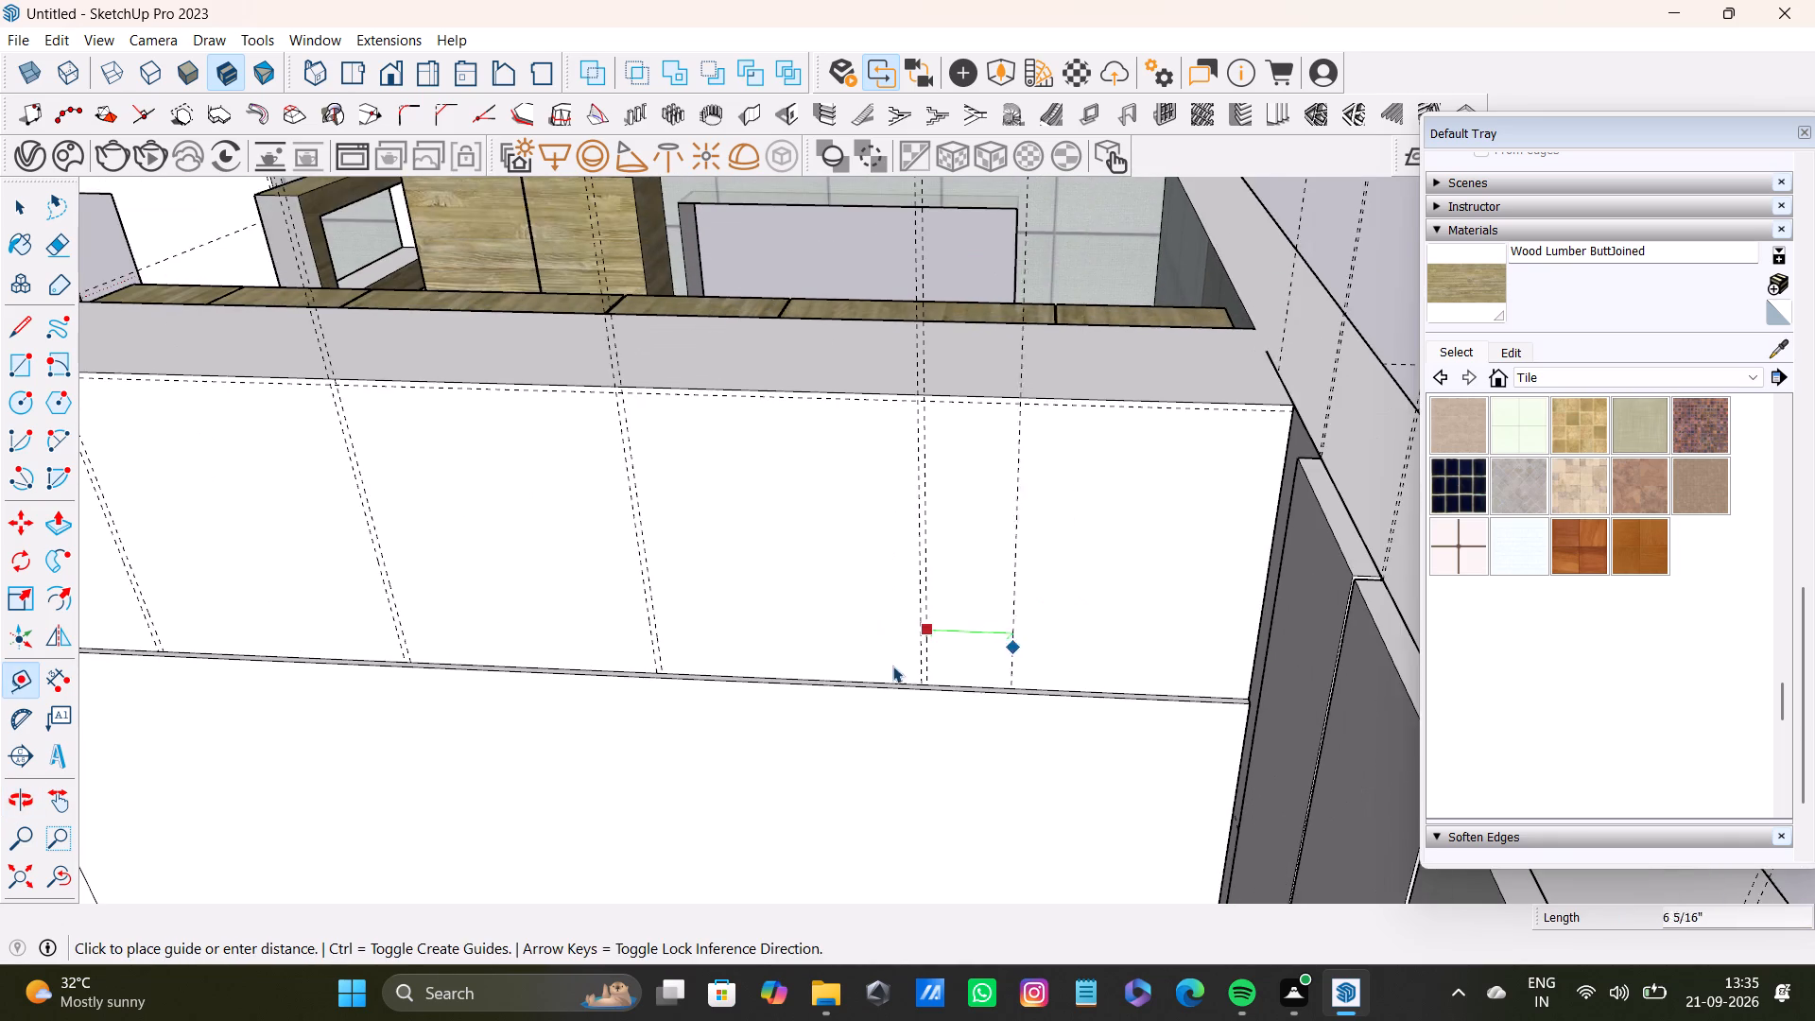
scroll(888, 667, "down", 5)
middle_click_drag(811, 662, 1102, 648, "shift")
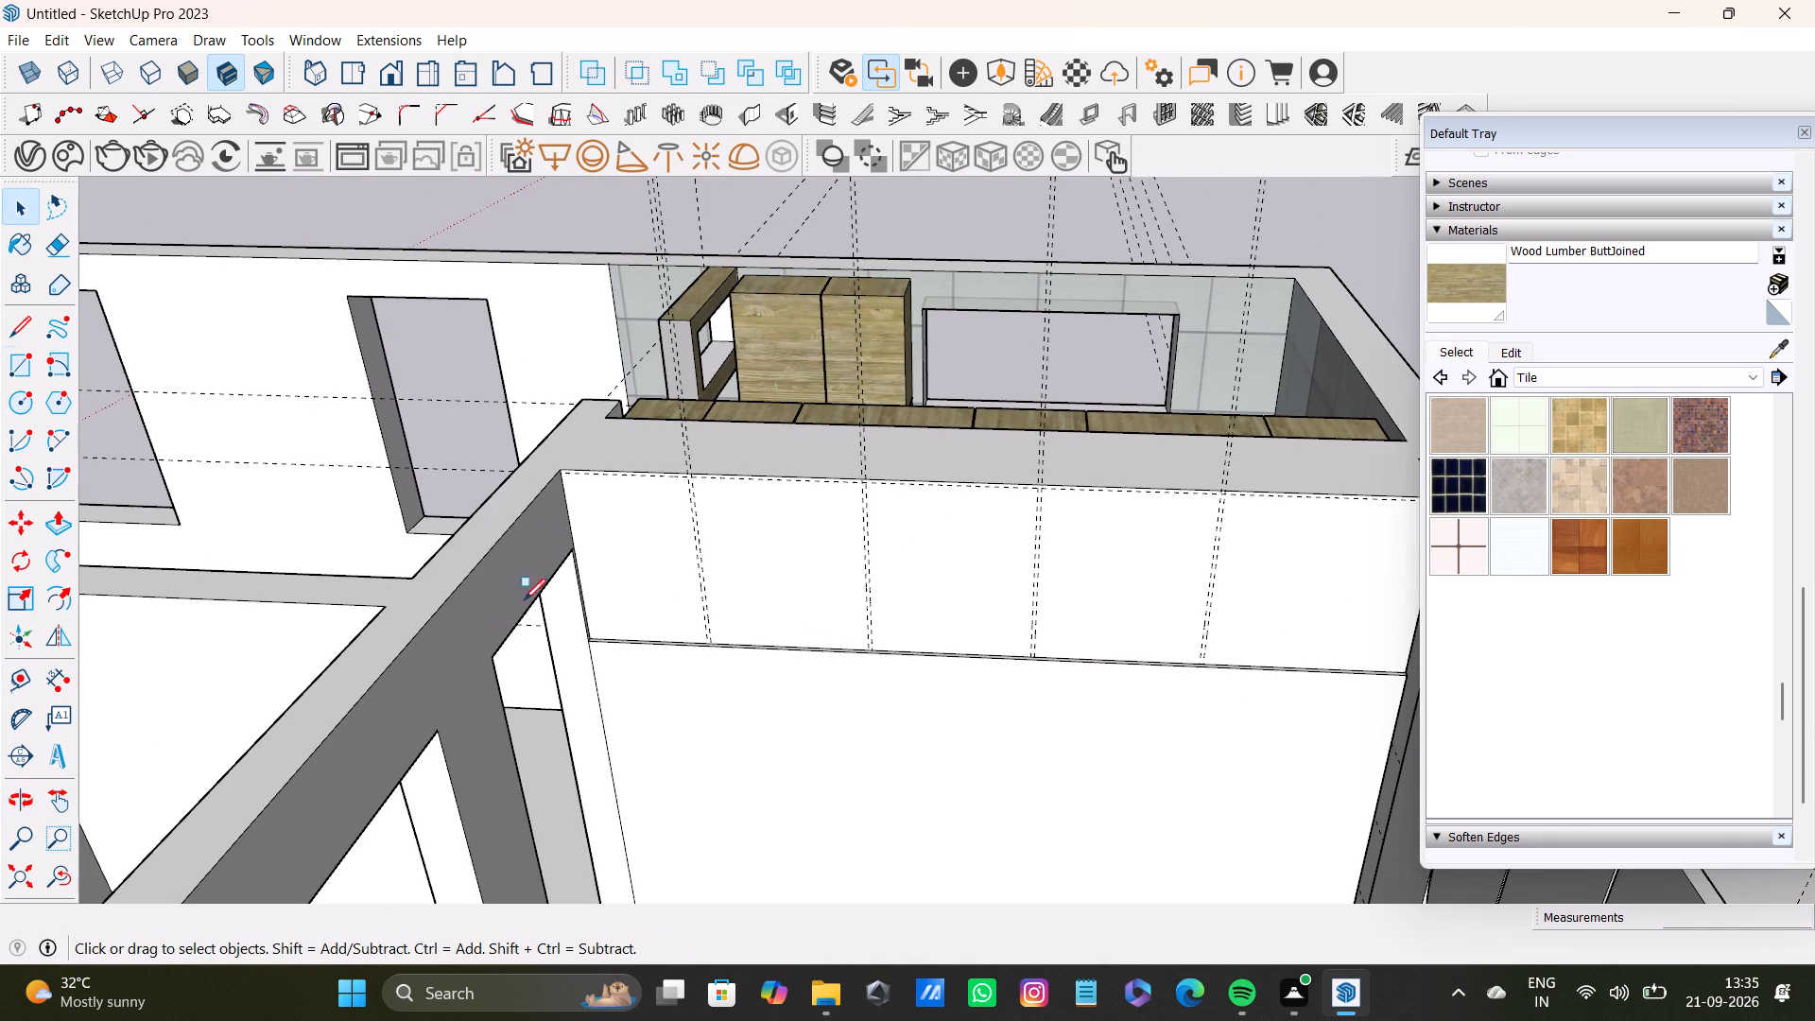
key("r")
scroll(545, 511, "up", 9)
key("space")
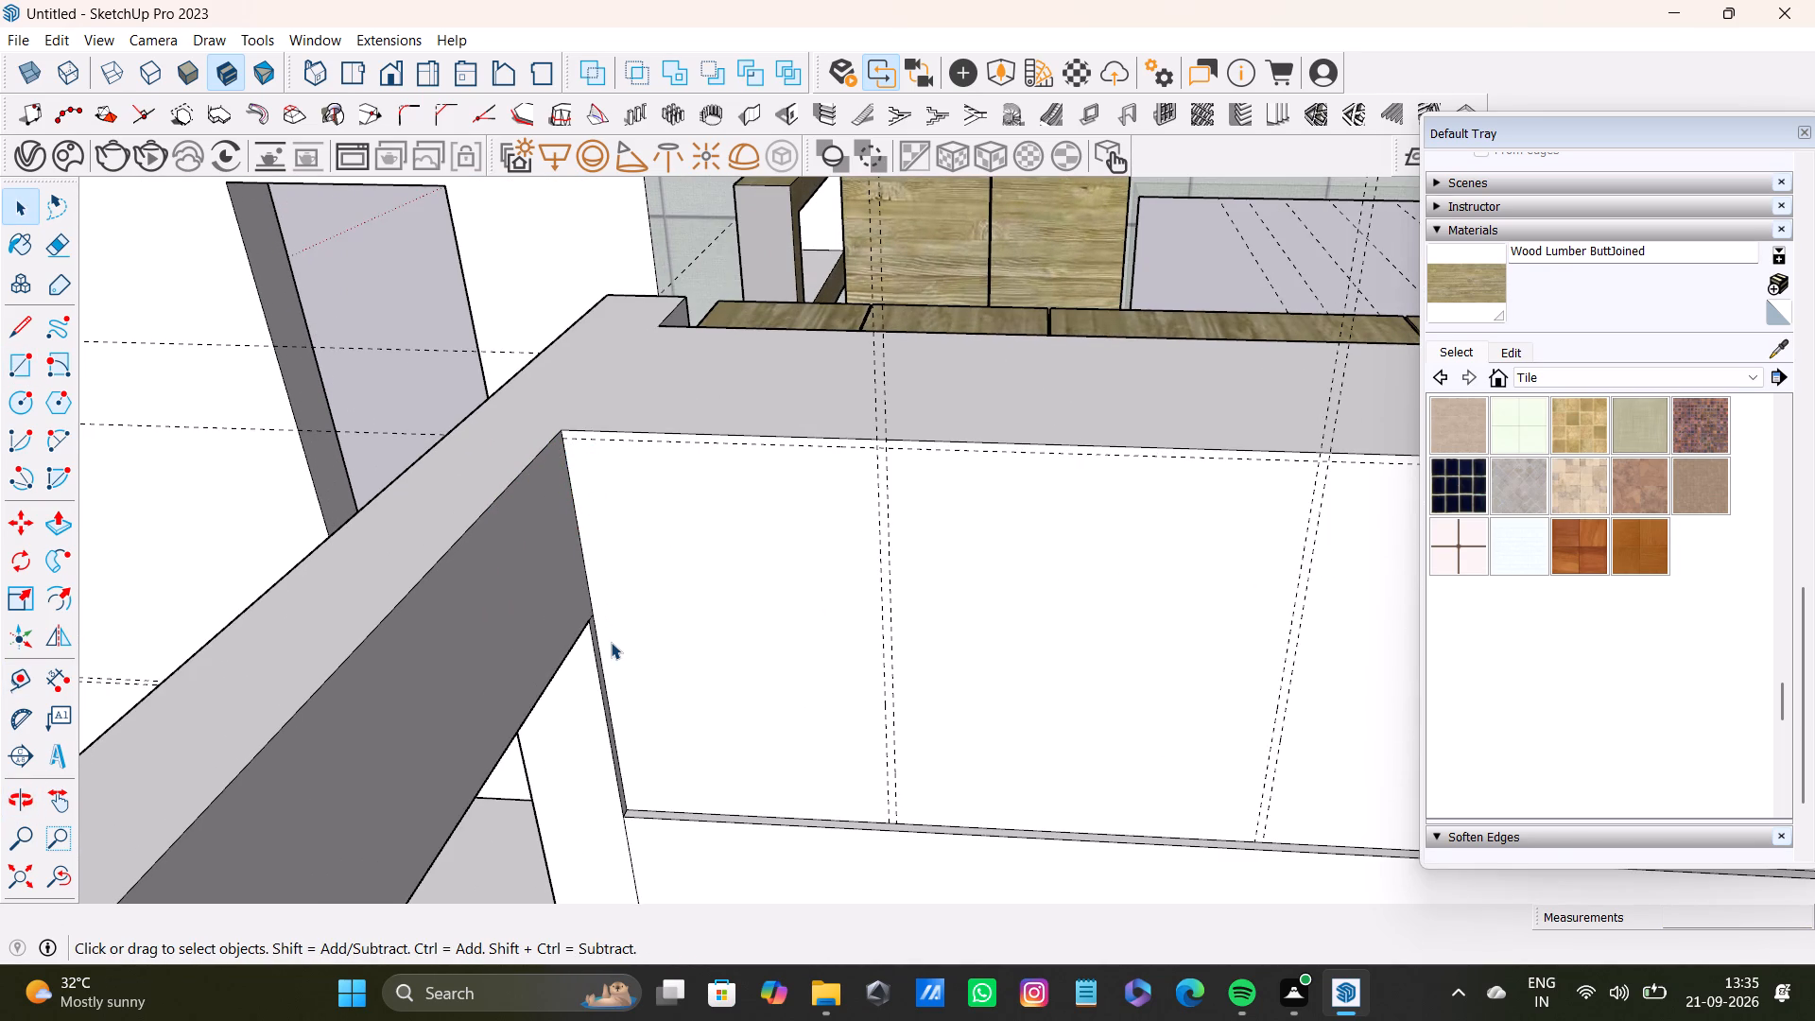
Place a vertical guide on the top band 0.5" in from its end edge beside the doorway.
key("t")
scroll(619, 704, "up", 4)
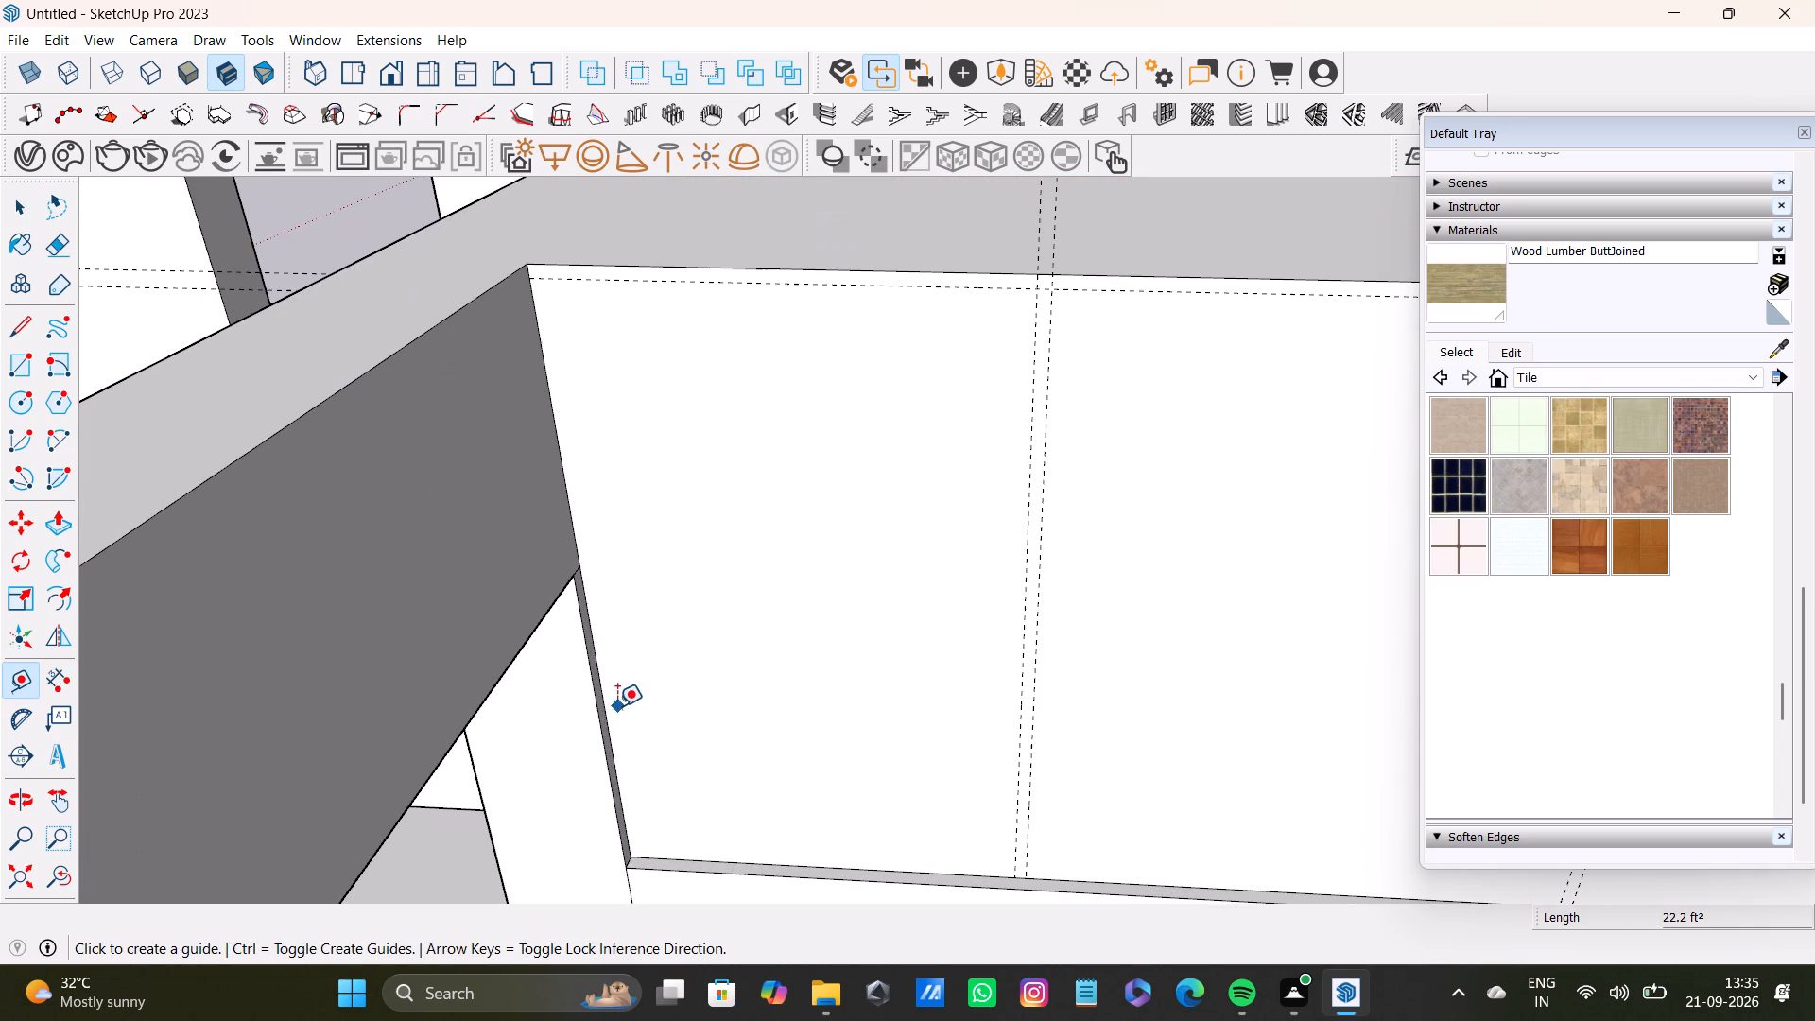
left_click(608, 727)
key("space")
key("t")
scroll(631, 736, "up", 4)
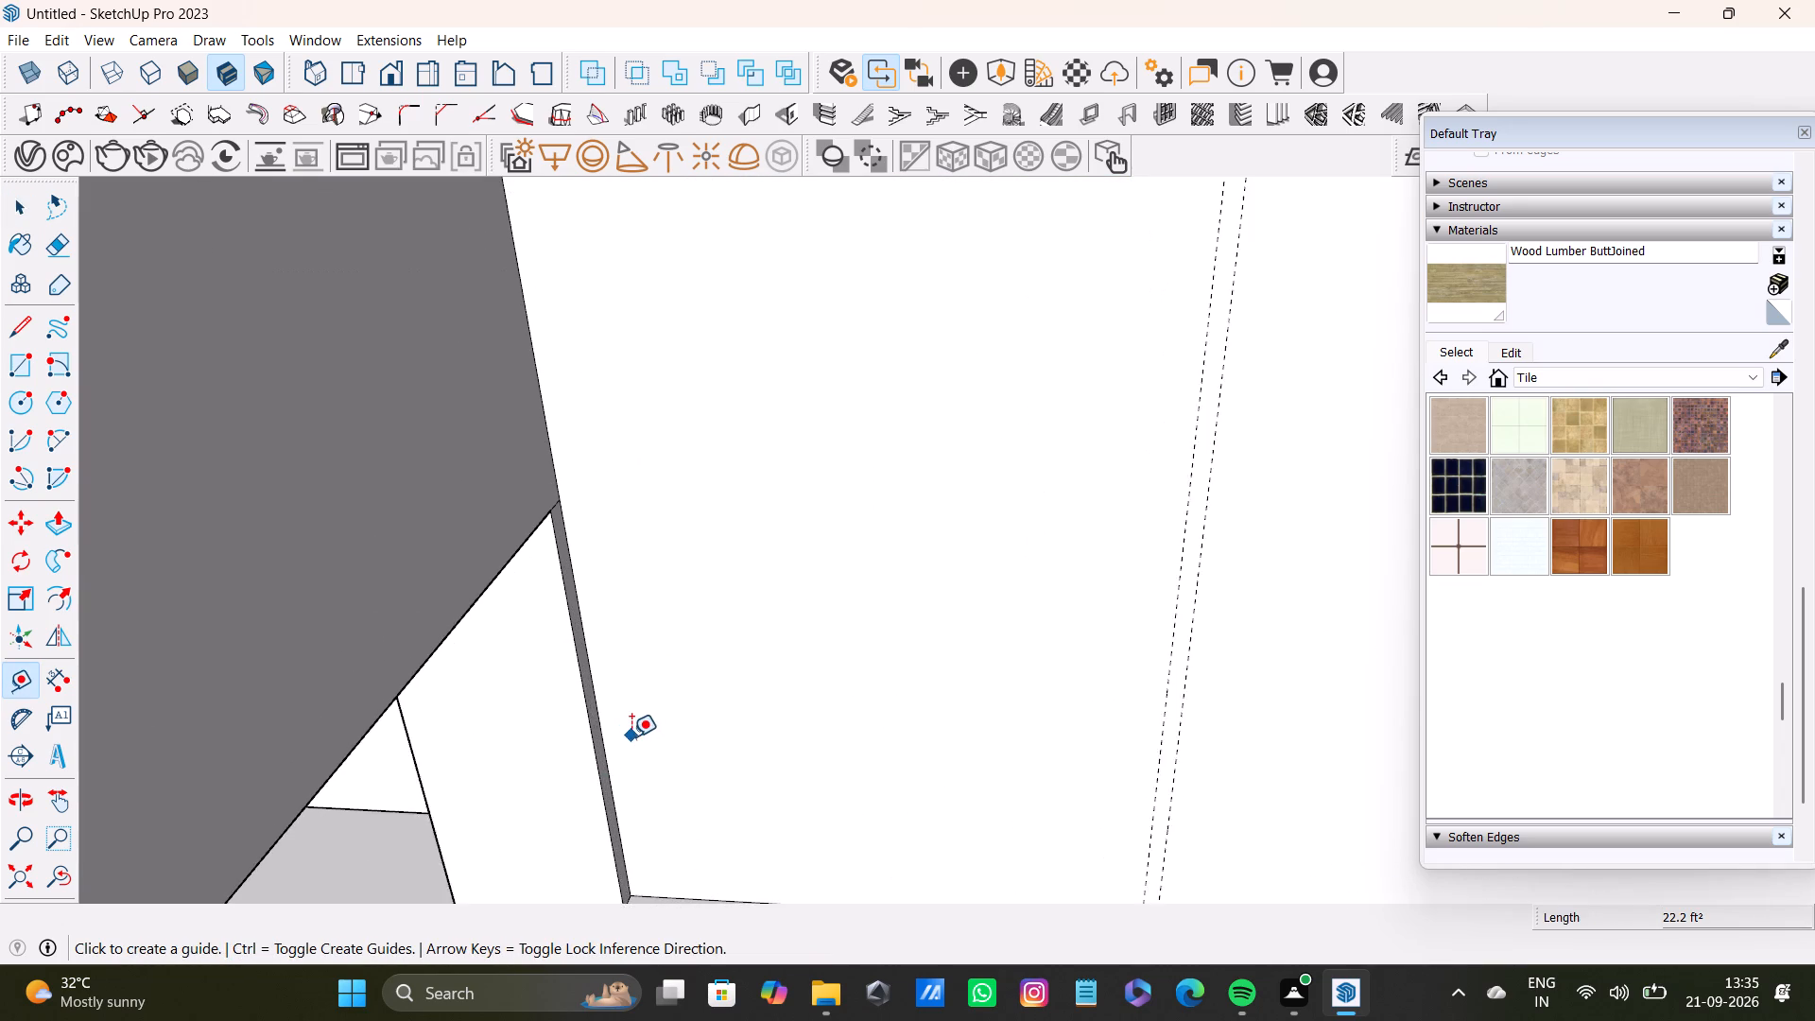
scroll(631, 736, "up", 2)
left_click(600, 769)
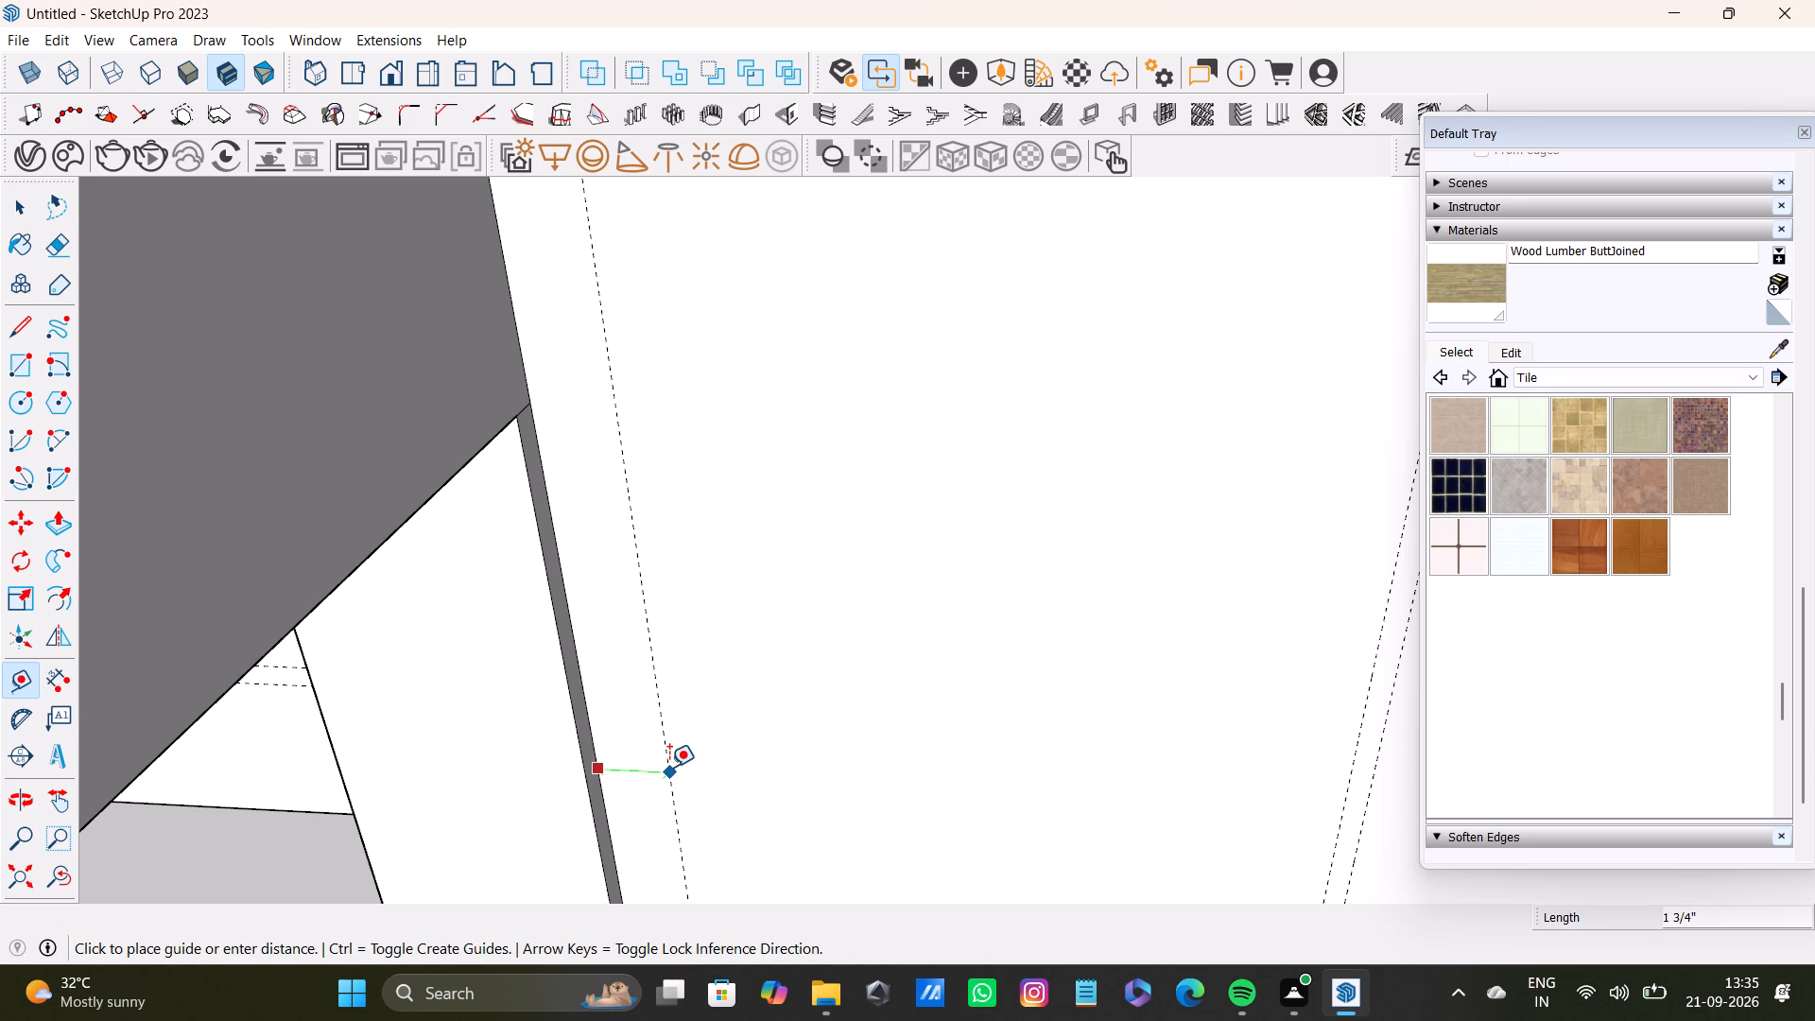
type("0.4")
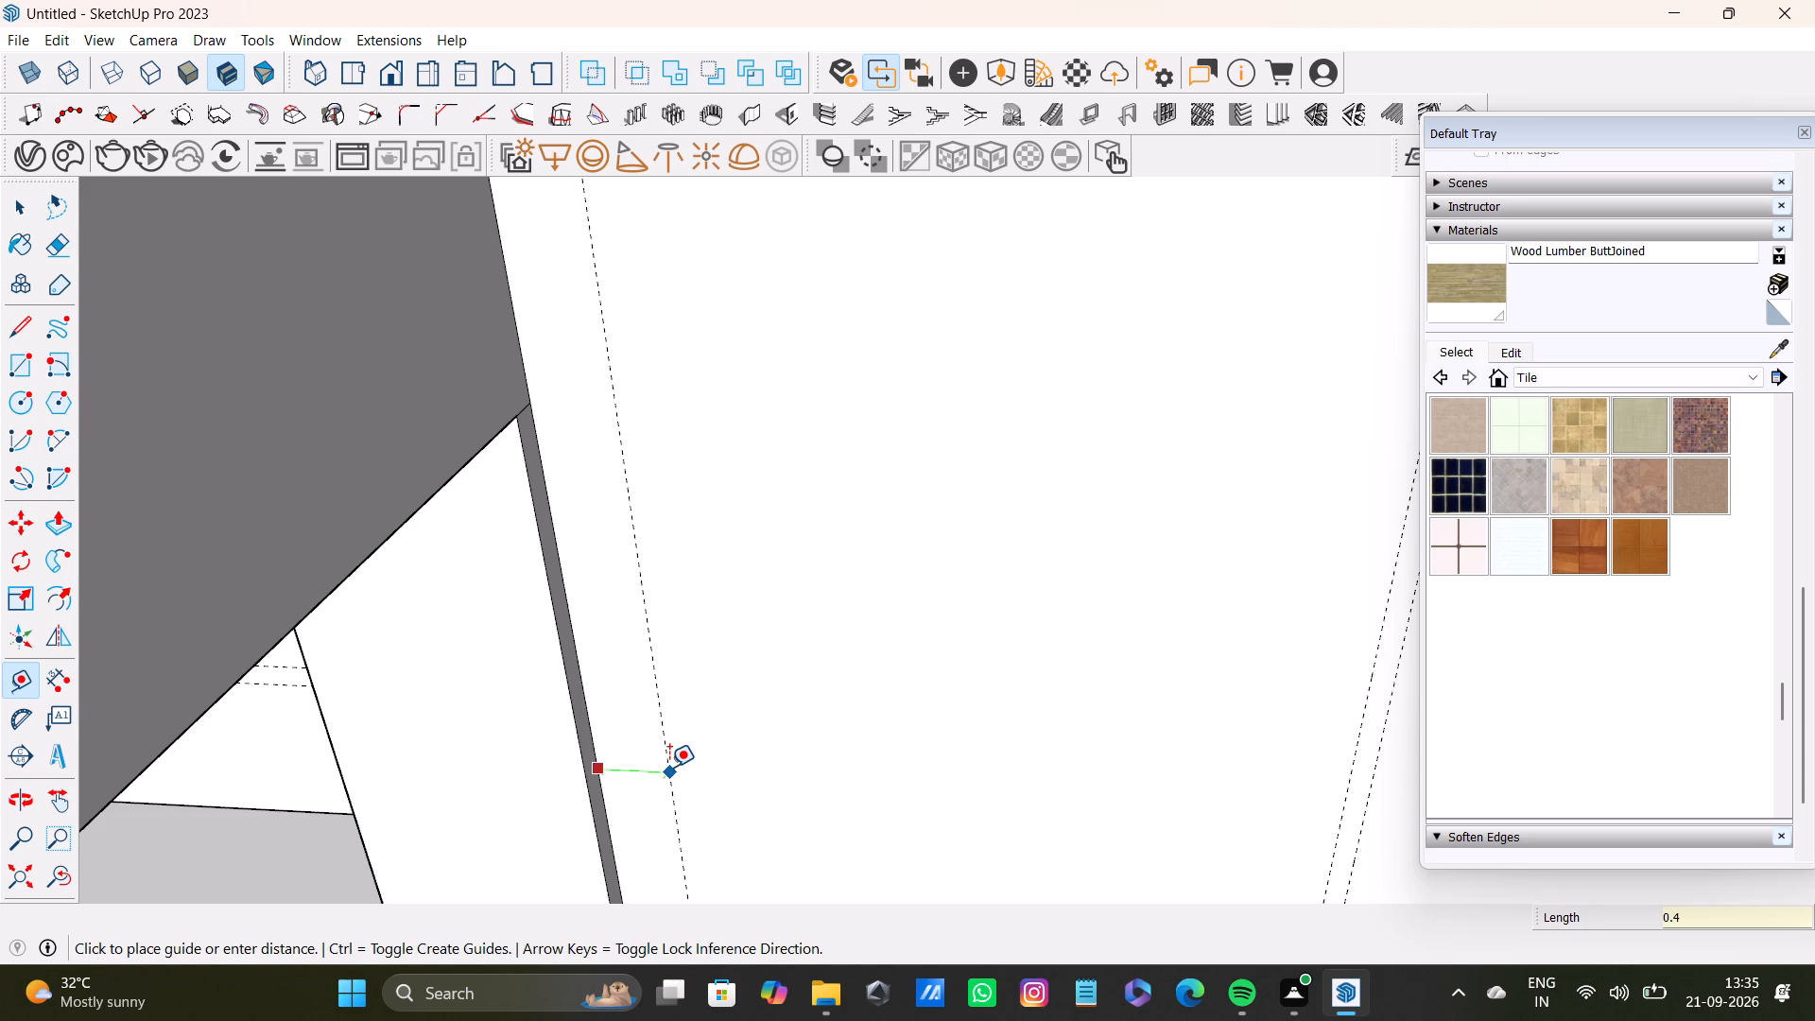
key("BackSpace")
key("5")
type("\"\"")
key("Return")
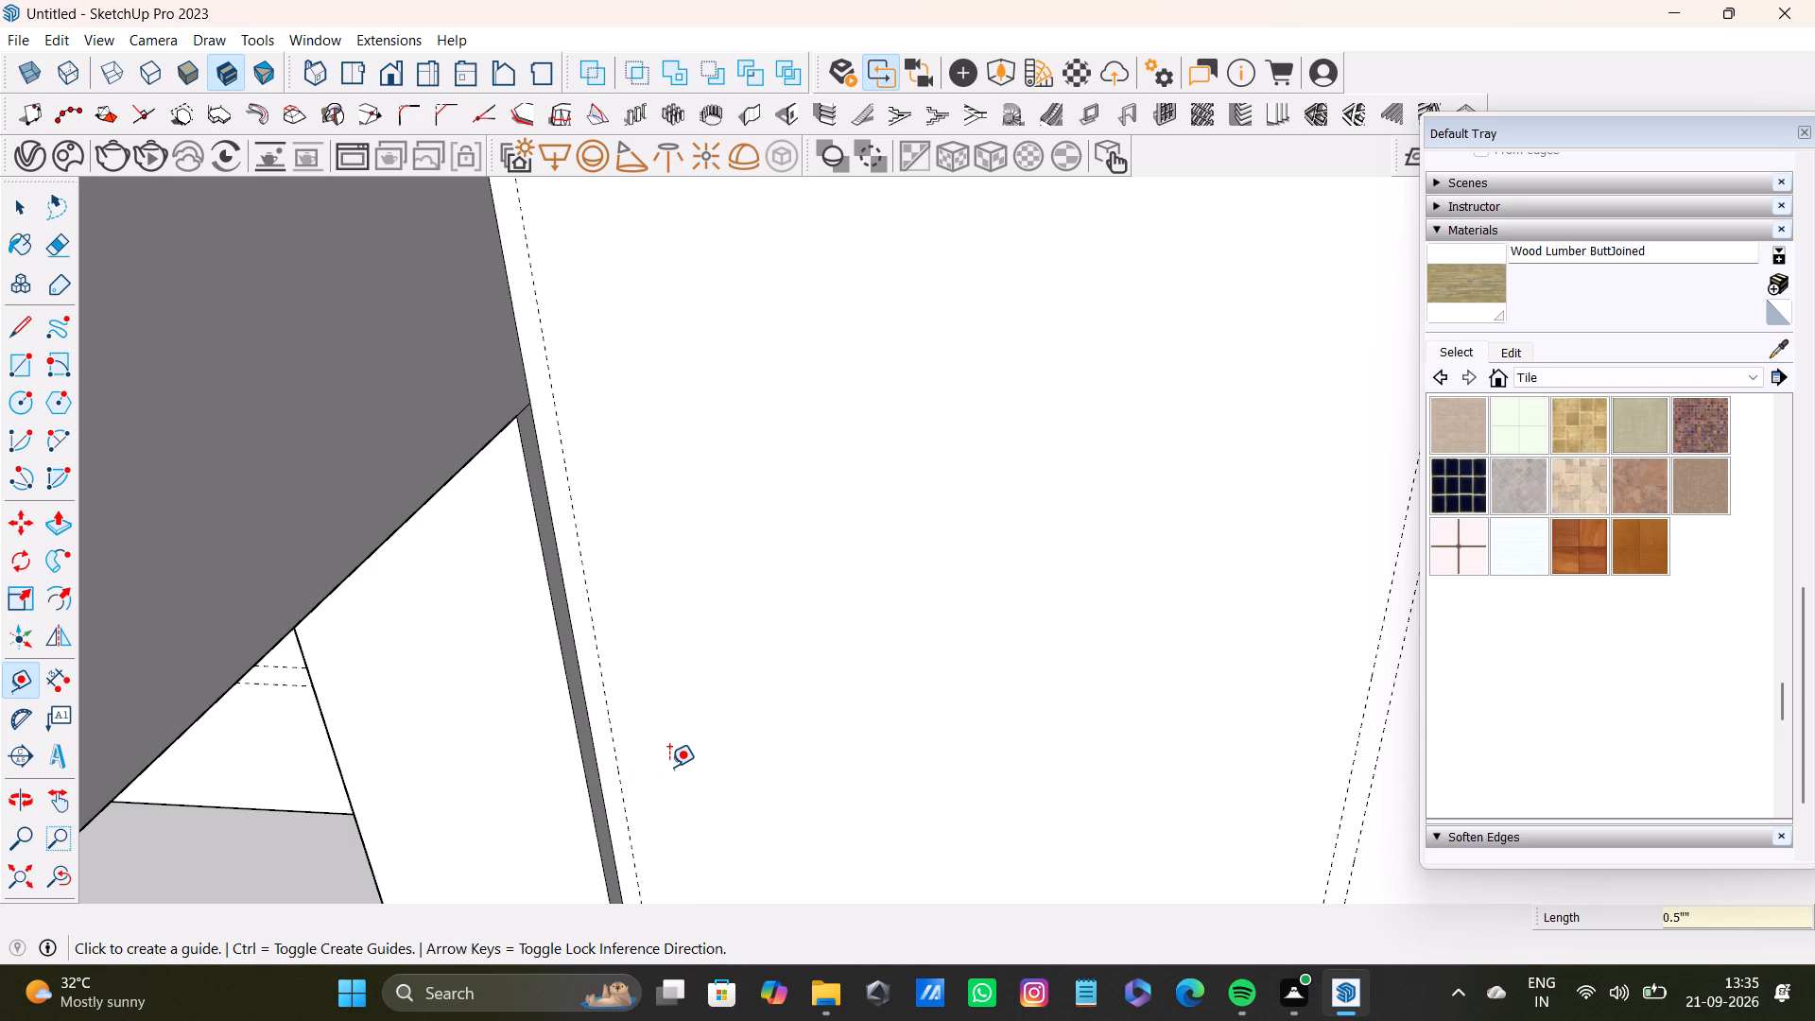
Delete both guides of the intermediate vertical pair nearest the doorway end of the top band.
scroll(828, 492, "down", 10)
middle_click_drag(921, 521, 658, 574, "shift")
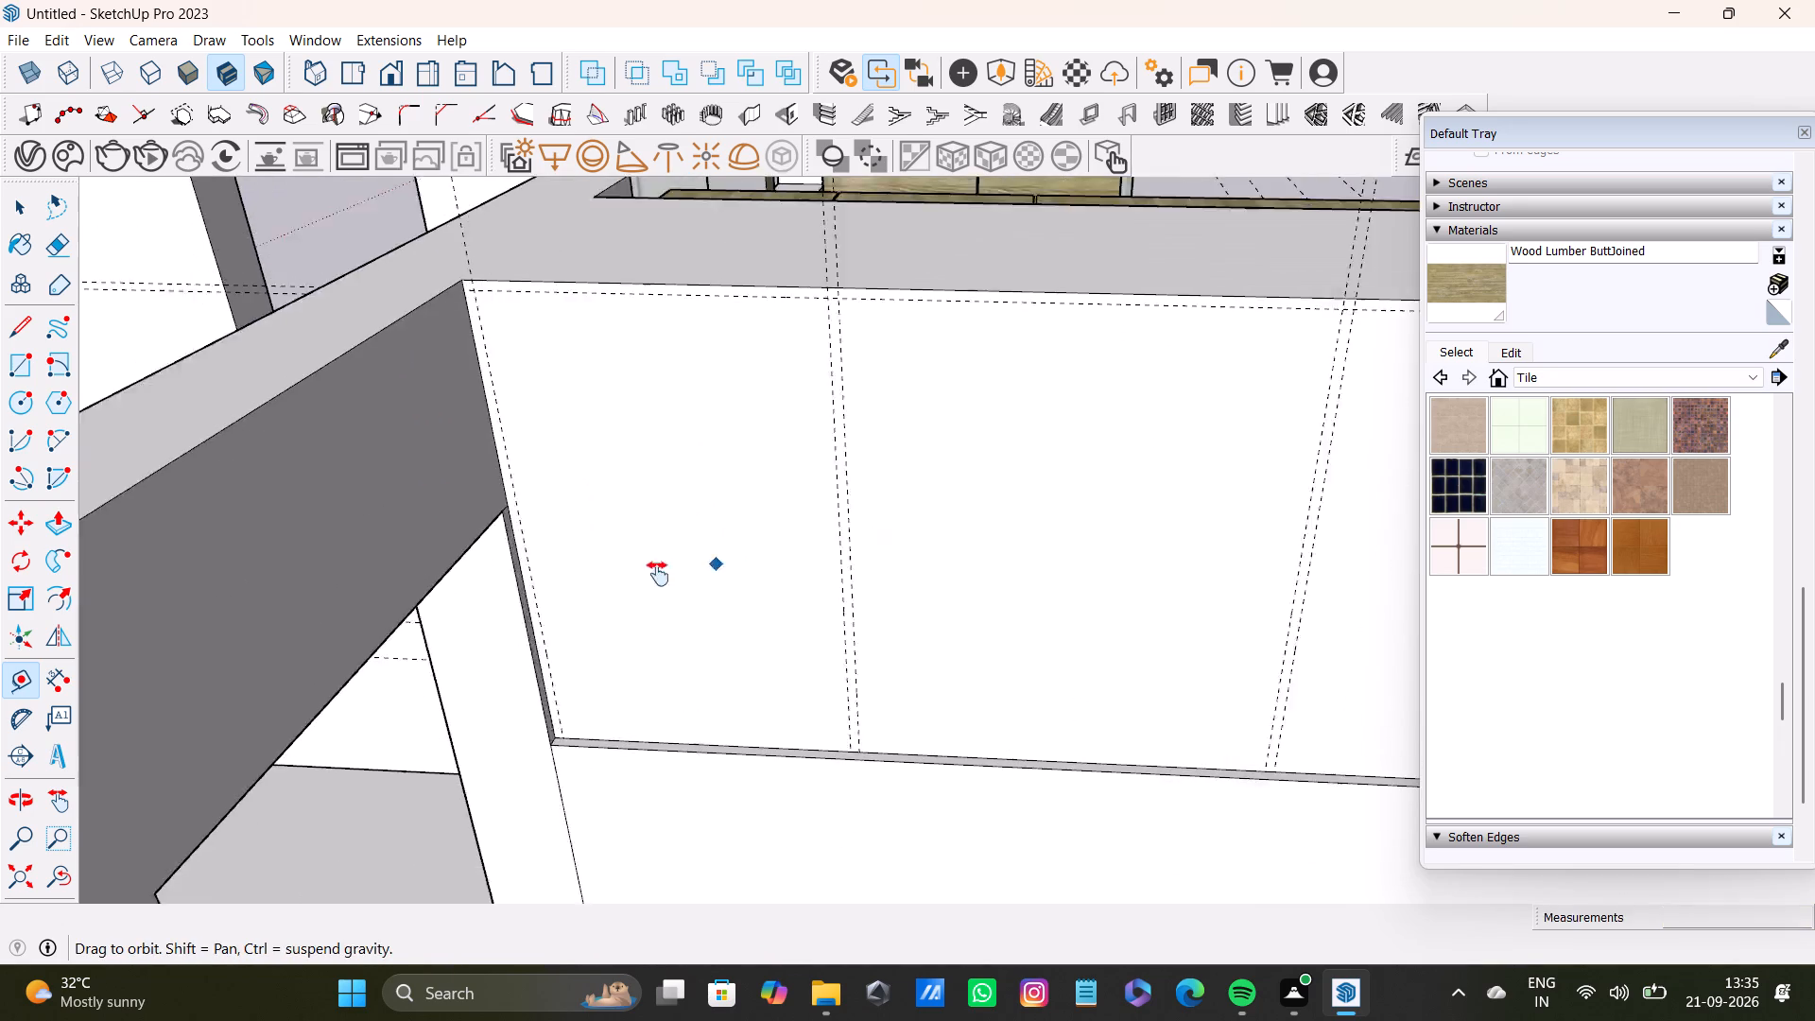
middle_click_drag(658, 574, 657, 575, "shift")
scroll(804, 517, "down", 7)
middle_click_drag(1003, 537, 619, 546, "shift")
scroll(1464, 586, "up", 2)
middle_click_drag(1318, 572, 1214, 600)
scroll(316, 590, "up", 5)
key("space")
middle_click_drag(343, 559, 583, 540)
scroll(580, 544, "up", 5, "shift")
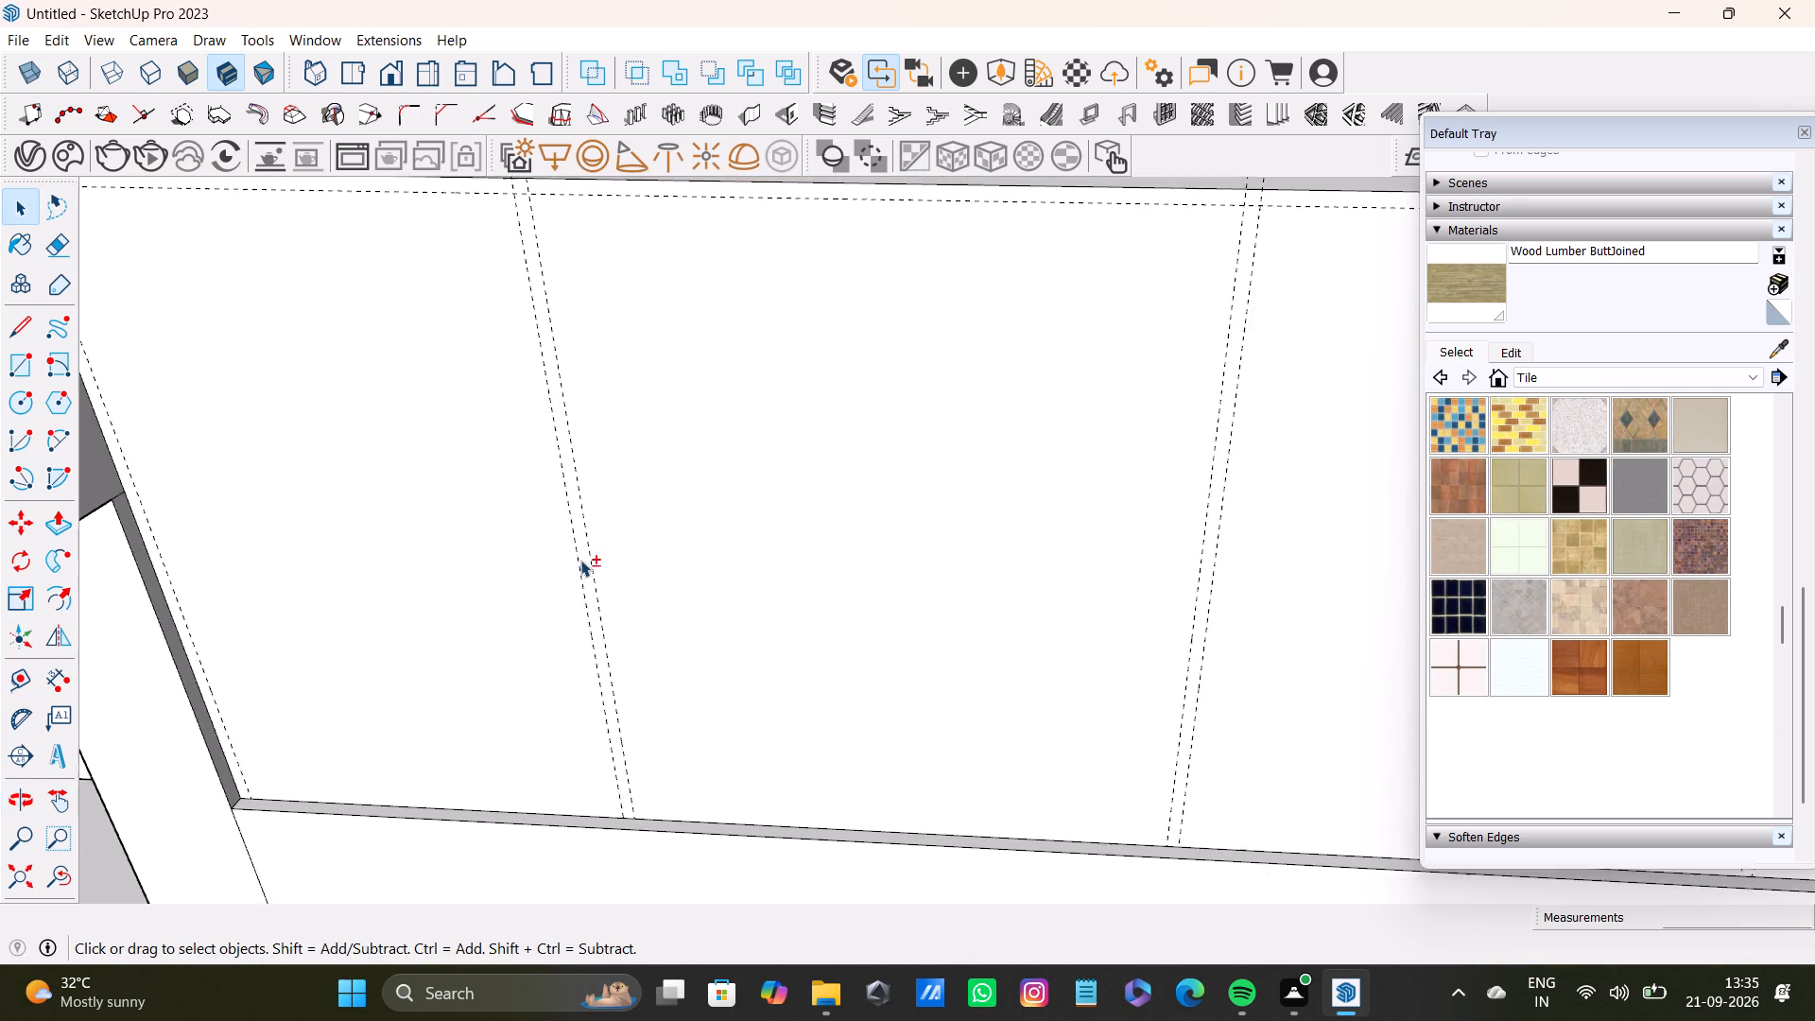
scroll(580, 560, "up", 1, "shift")
left_click(583, 586, "shift")
key("Delete")
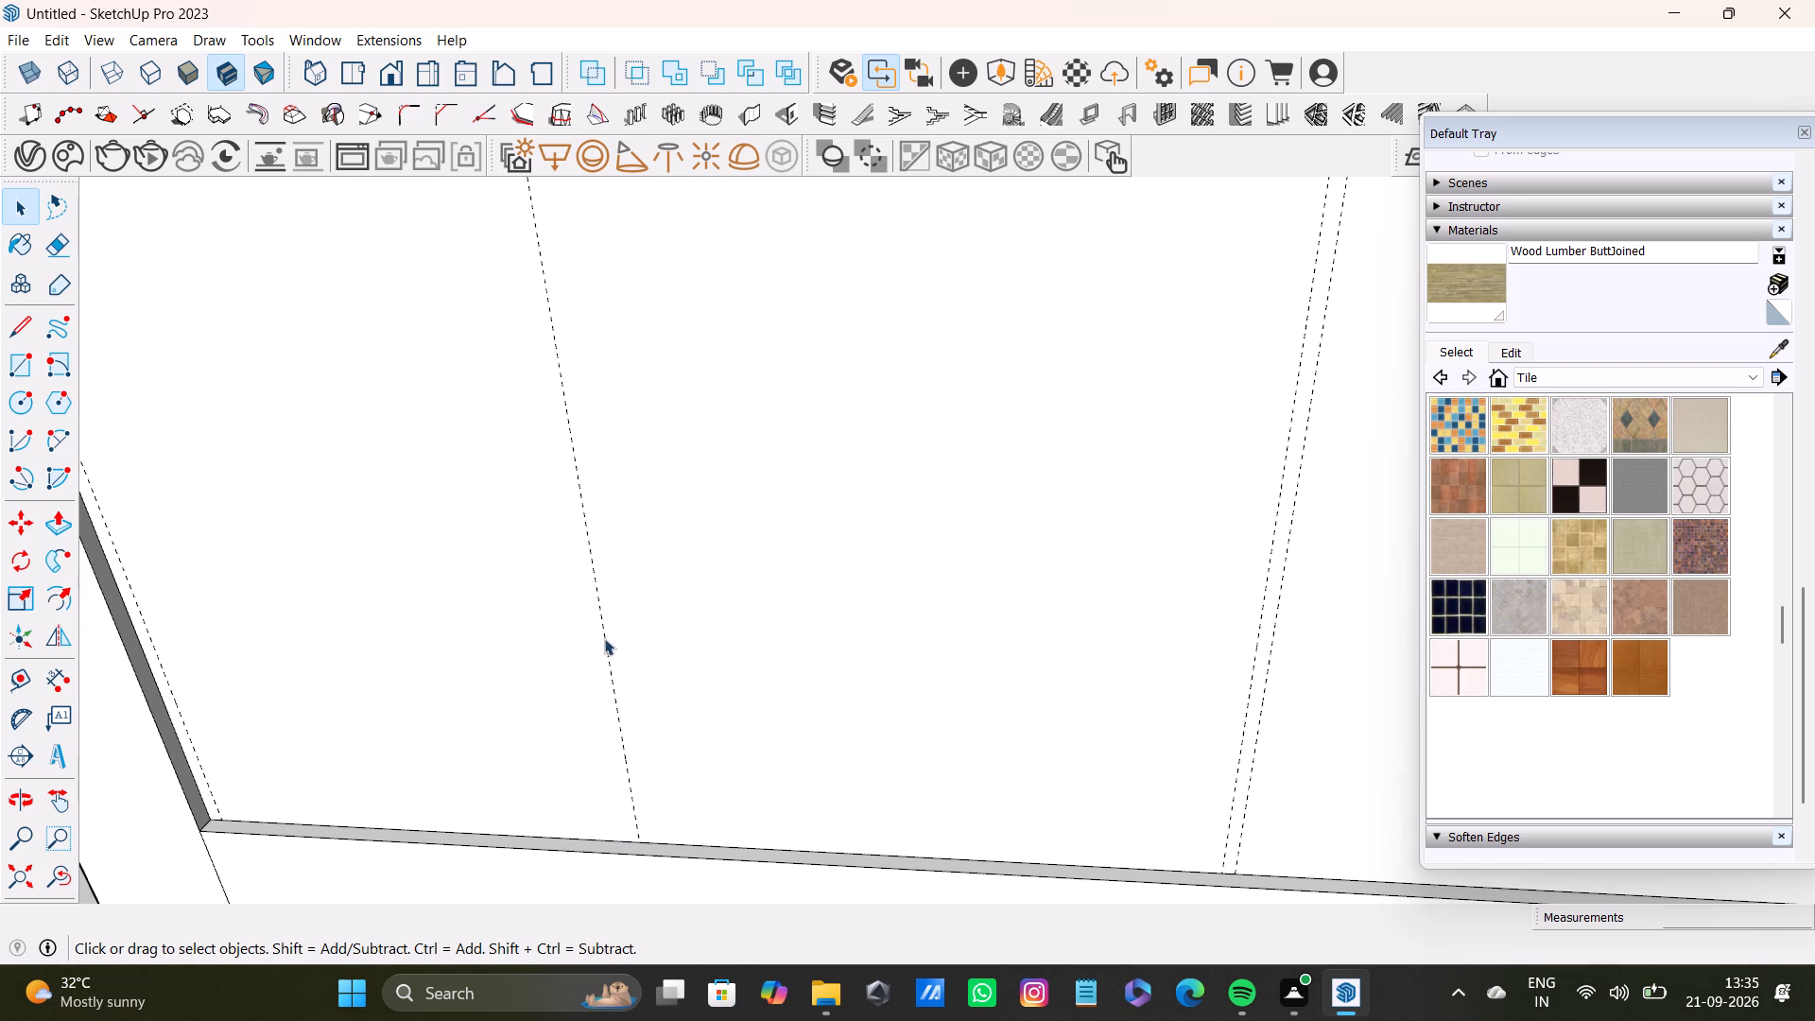
left_click(594, 639)
left_click(609, 673)
key("Delete")
Delete both guides of the second vertical pair on the top band.
scroll(952, 660, "down", 7)
scroll(1121, 672, "up", 6)
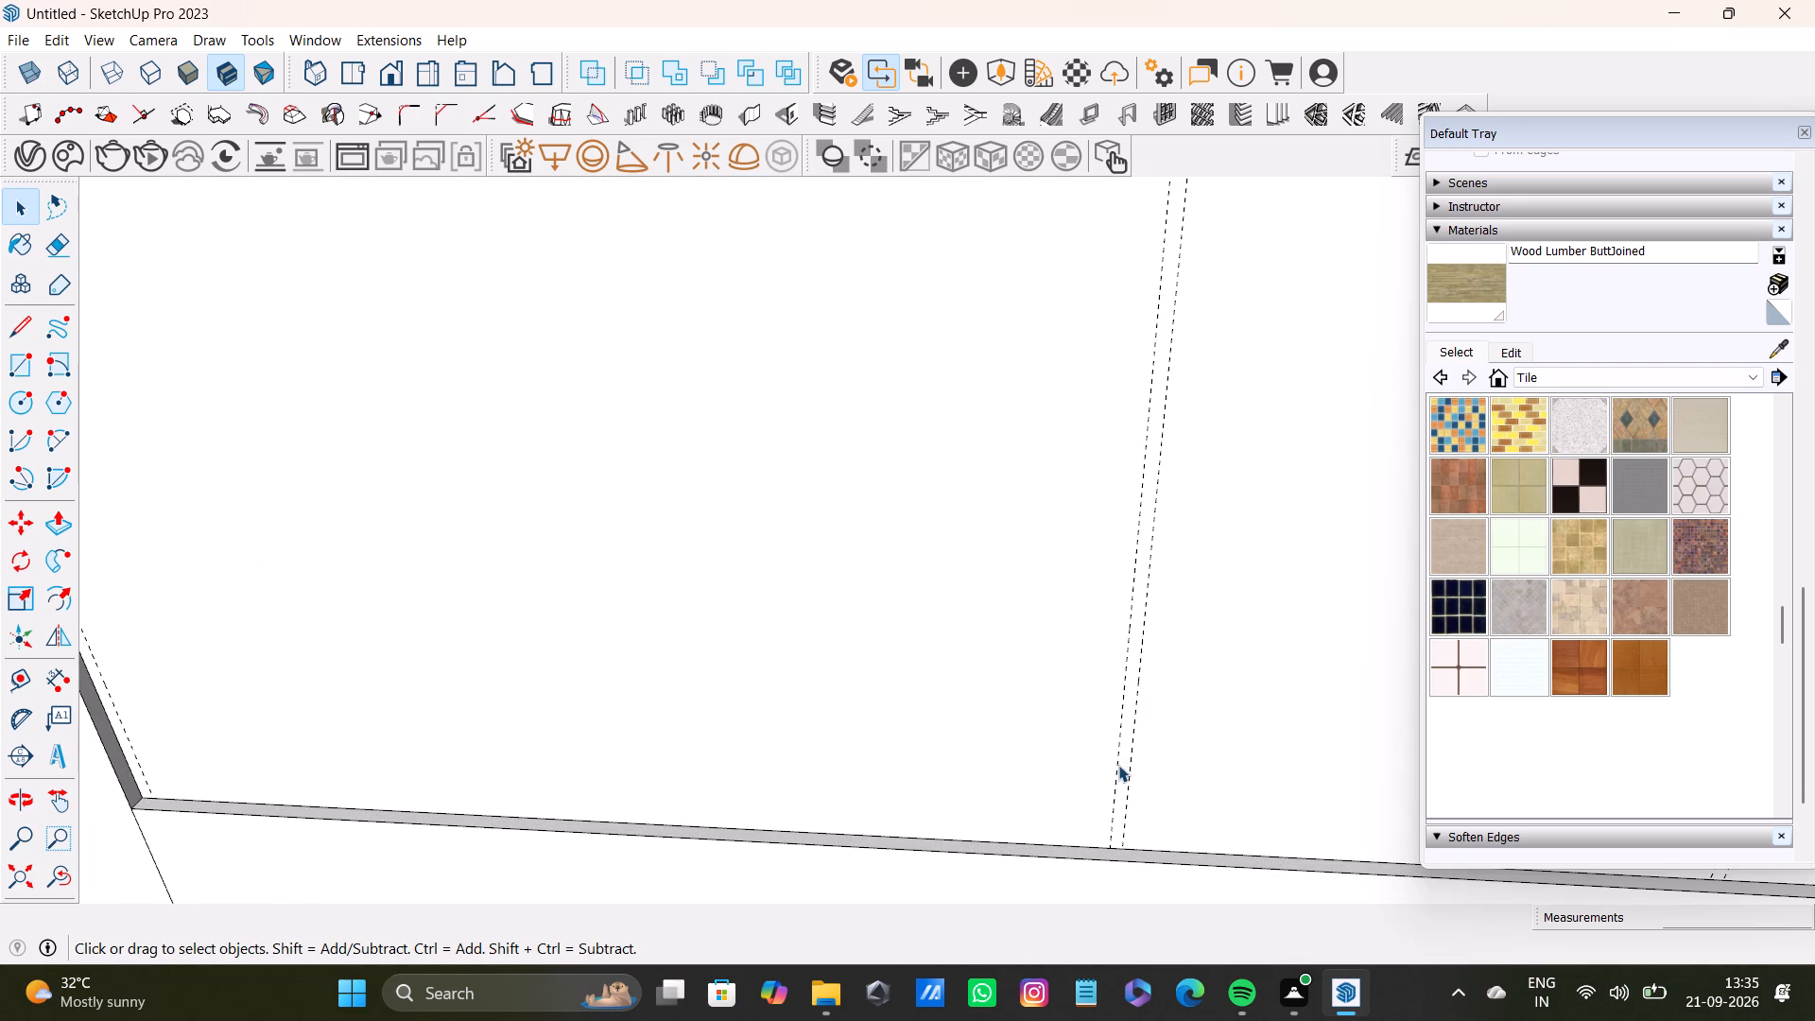
left_click(1118, 765)
key("Delete")
left_click(1132, 777)
key("Delete")
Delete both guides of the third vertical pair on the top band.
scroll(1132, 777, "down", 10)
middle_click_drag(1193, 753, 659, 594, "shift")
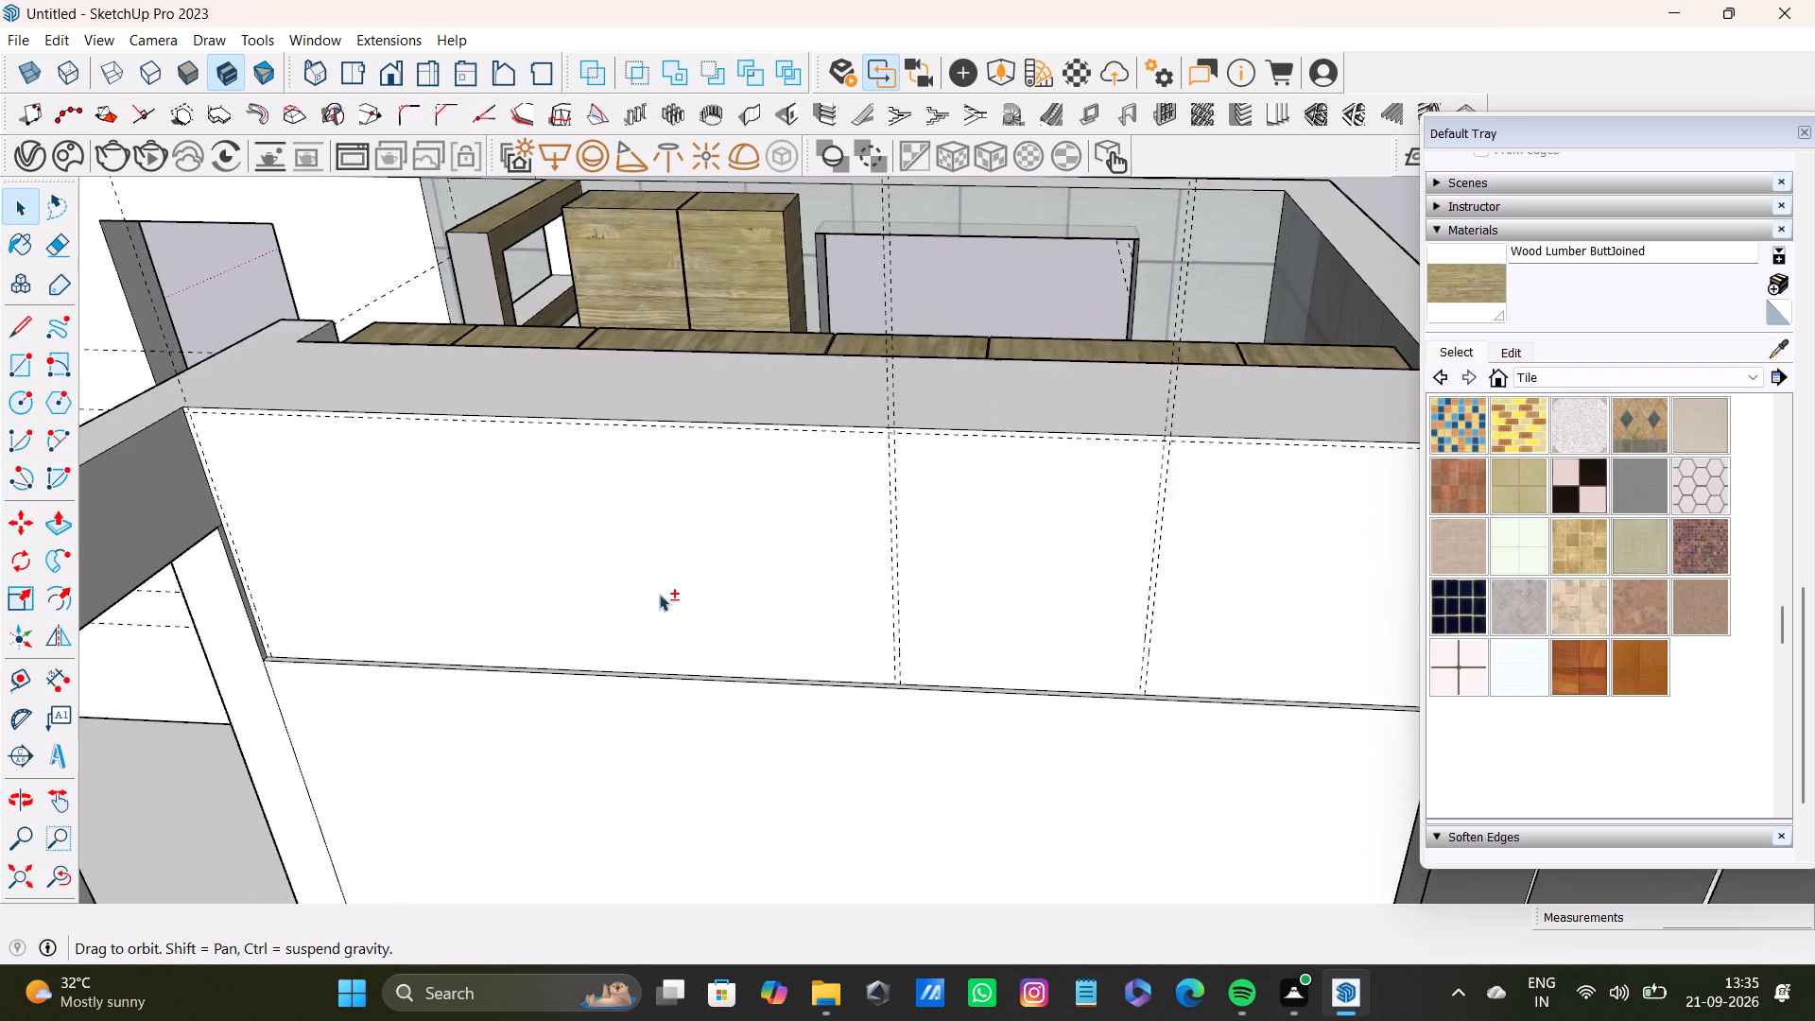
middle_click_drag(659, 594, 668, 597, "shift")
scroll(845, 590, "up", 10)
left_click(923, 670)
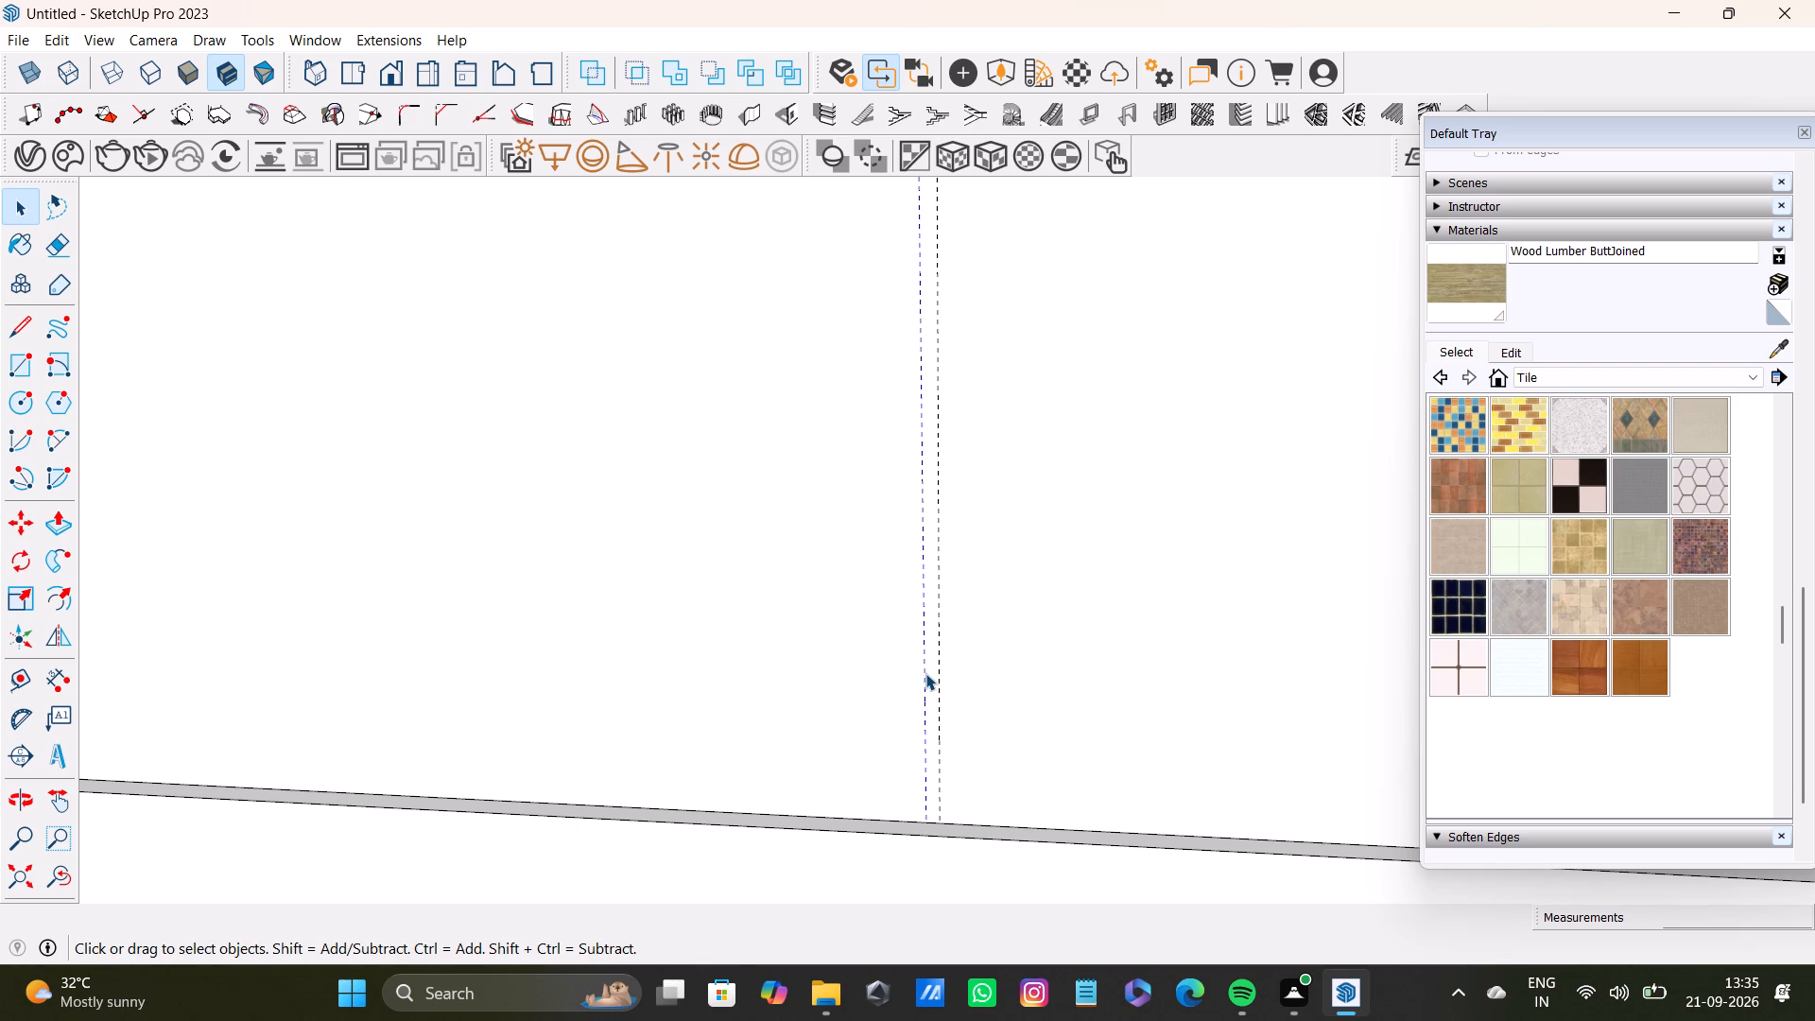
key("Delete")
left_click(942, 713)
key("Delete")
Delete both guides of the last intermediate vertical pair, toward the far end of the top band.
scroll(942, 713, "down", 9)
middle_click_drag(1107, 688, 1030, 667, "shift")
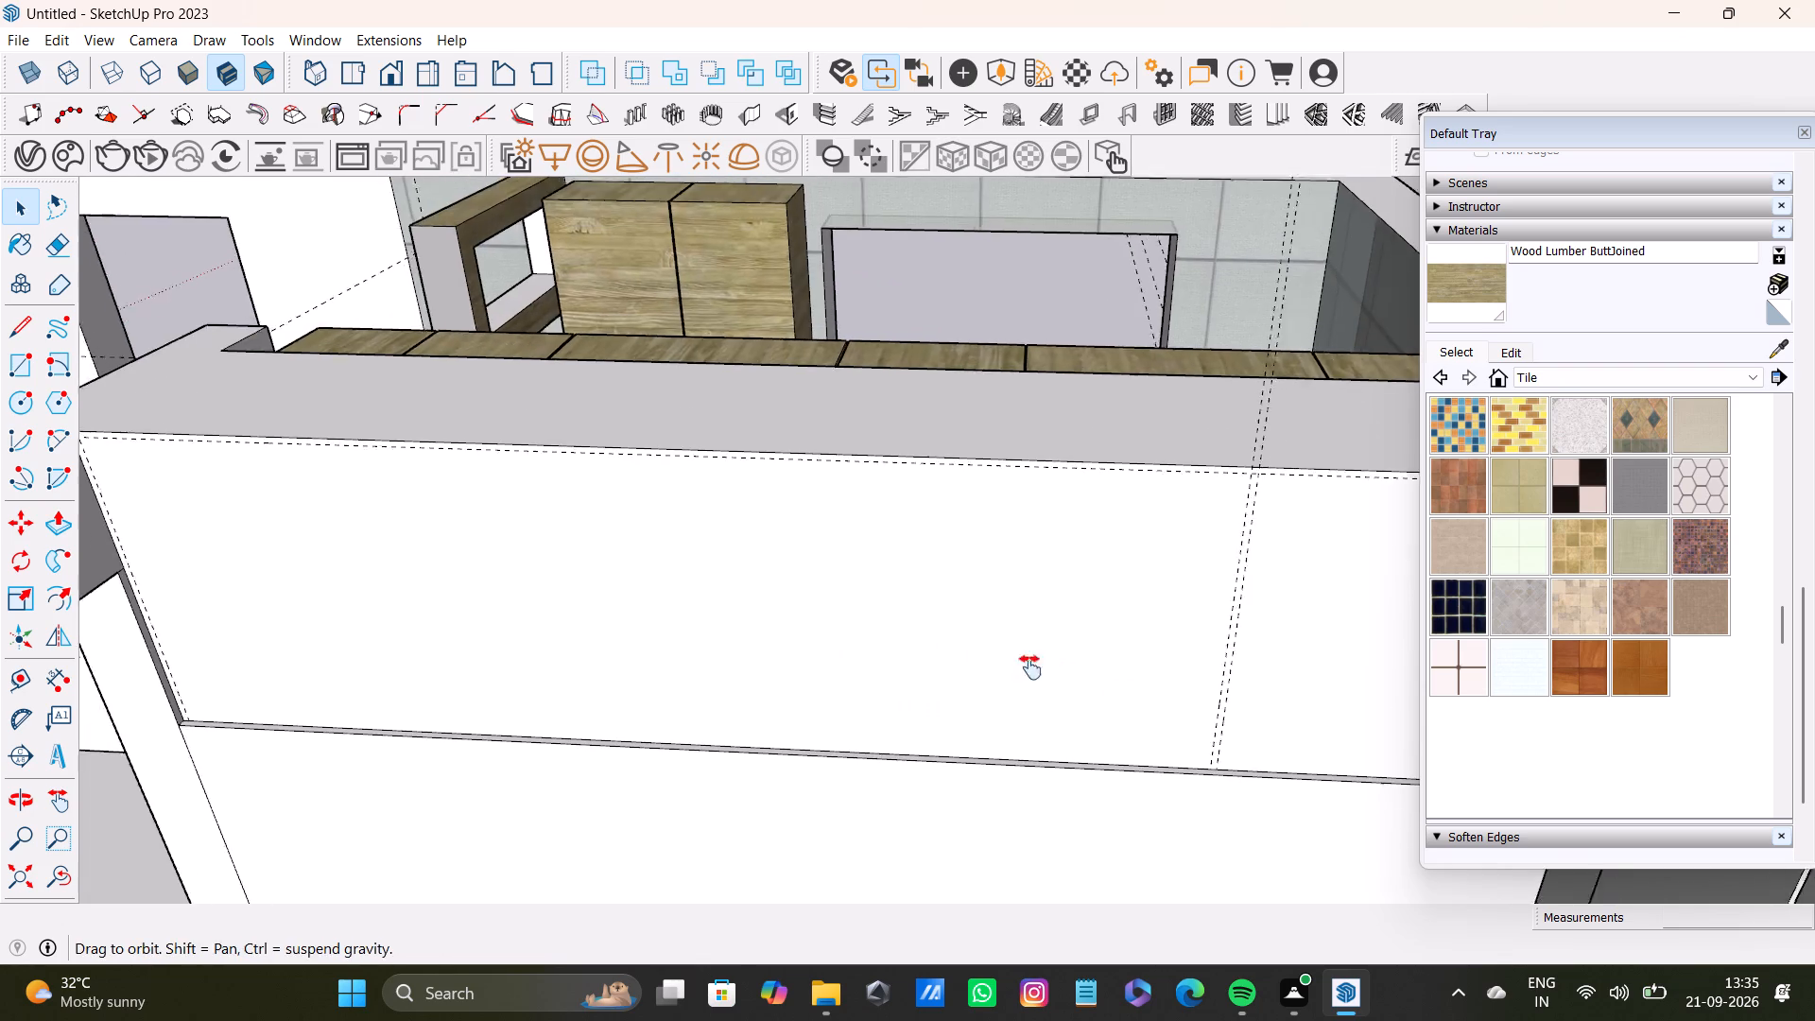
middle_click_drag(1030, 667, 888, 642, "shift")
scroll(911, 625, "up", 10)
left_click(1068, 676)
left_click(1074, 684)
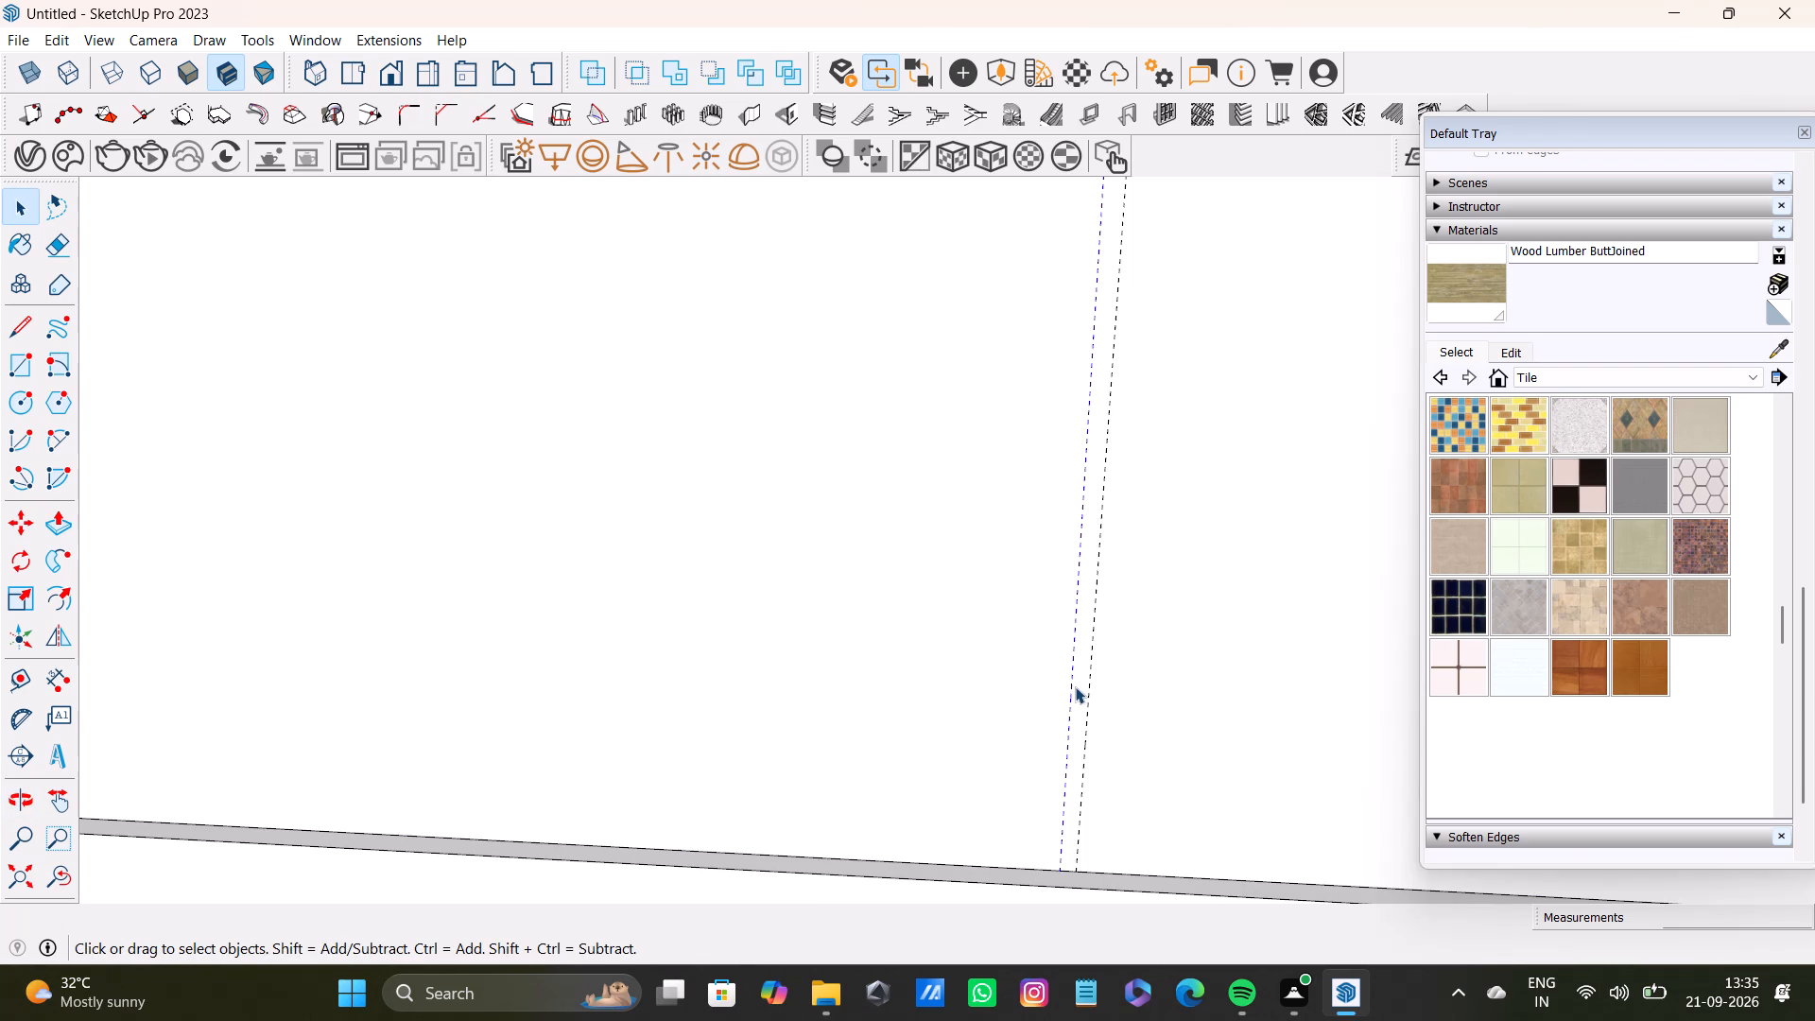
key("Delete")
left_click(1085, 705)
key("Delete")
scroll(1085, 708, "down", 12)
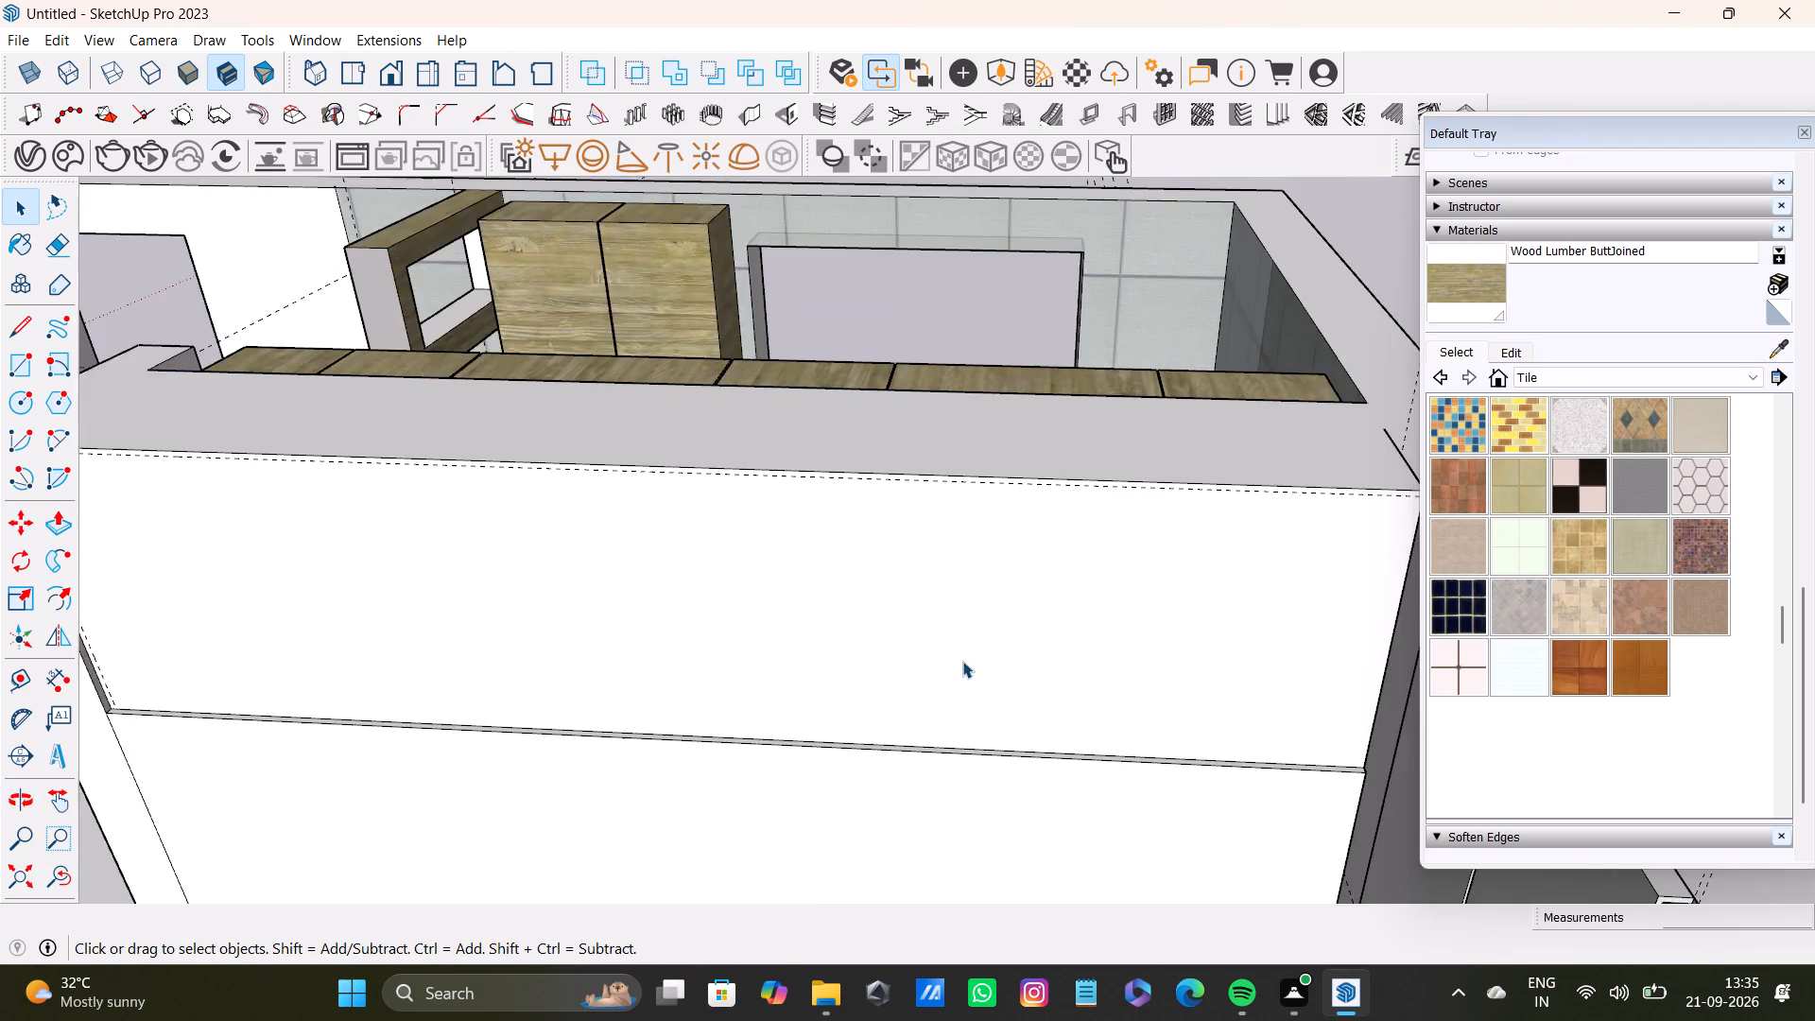
Place a vertical guide on the top band 0.5" in from its end edge opposite the doorway.
scroll(962, 661, "down", 4)
key("space")
scroll(1475, 789, "up", 4)
scroll(1161, 706, "up", 2)
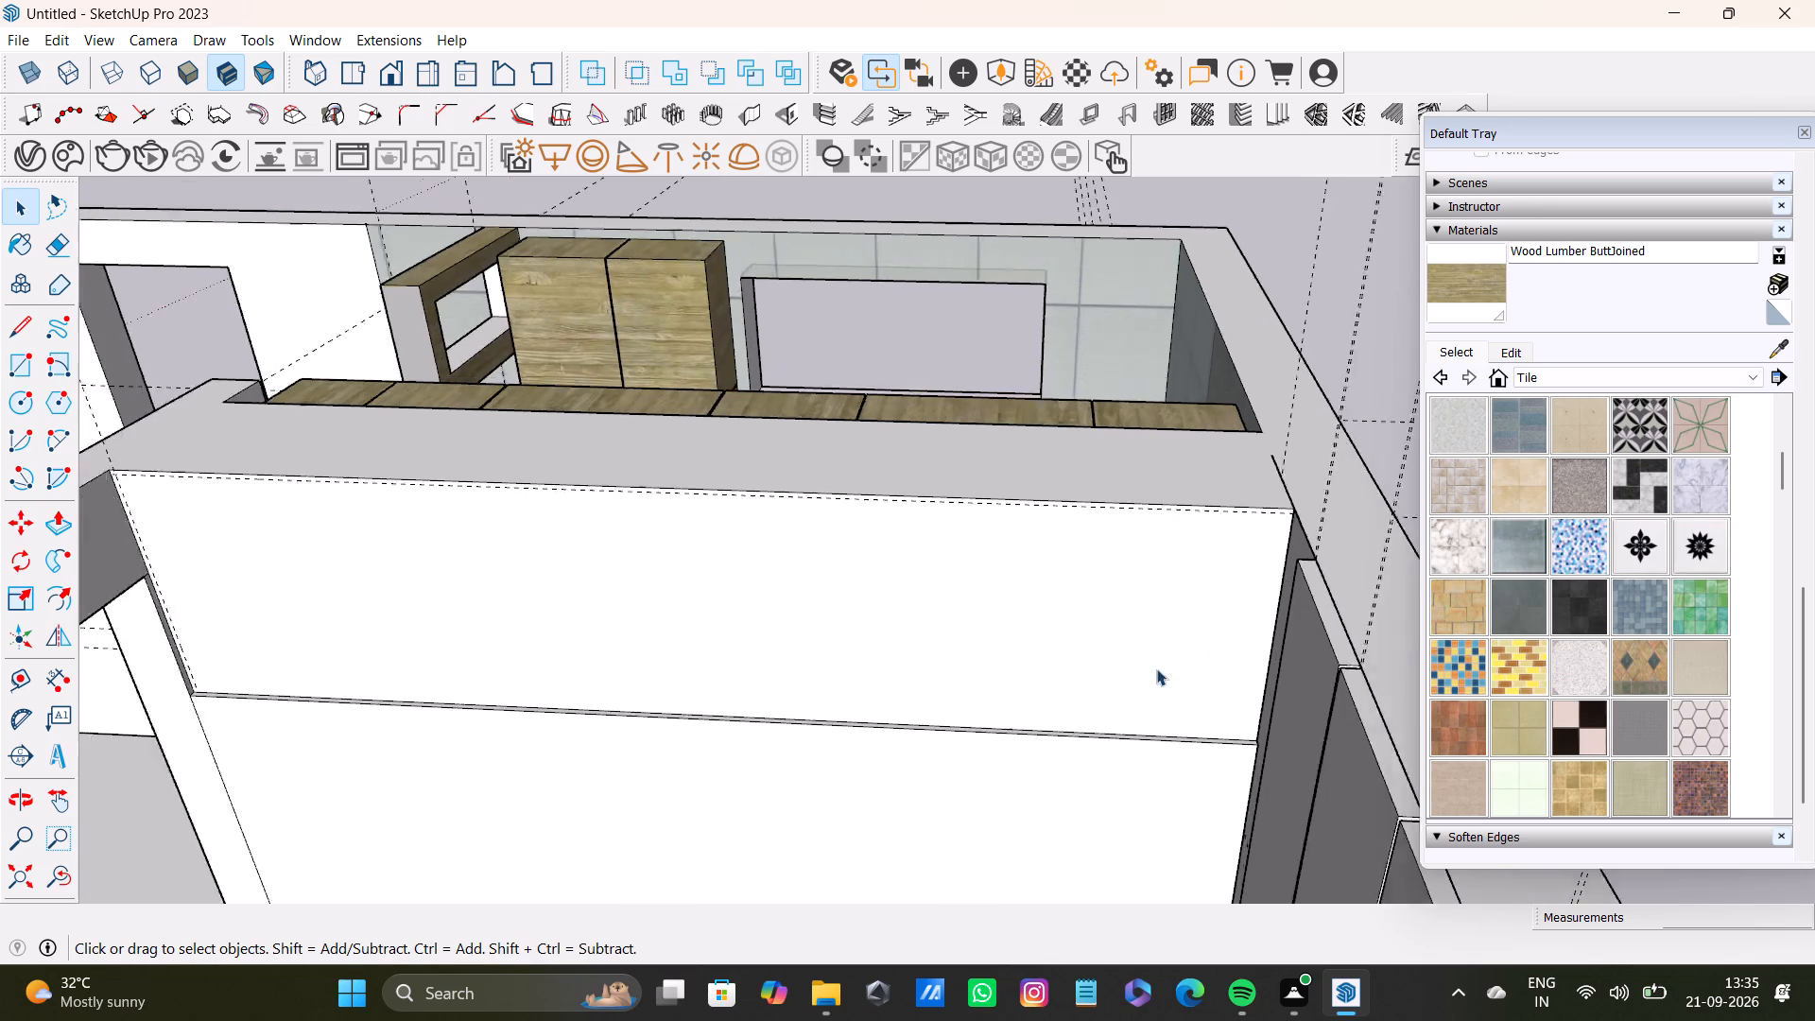
scroll(1156, 668, "up", 8)
middle_click_drag(1215, 636, 1055, 663, "shift")
middle_click_drag(1064, 658, 1103, 653)
key("t")
scroll(1125, 649, "up", 1)
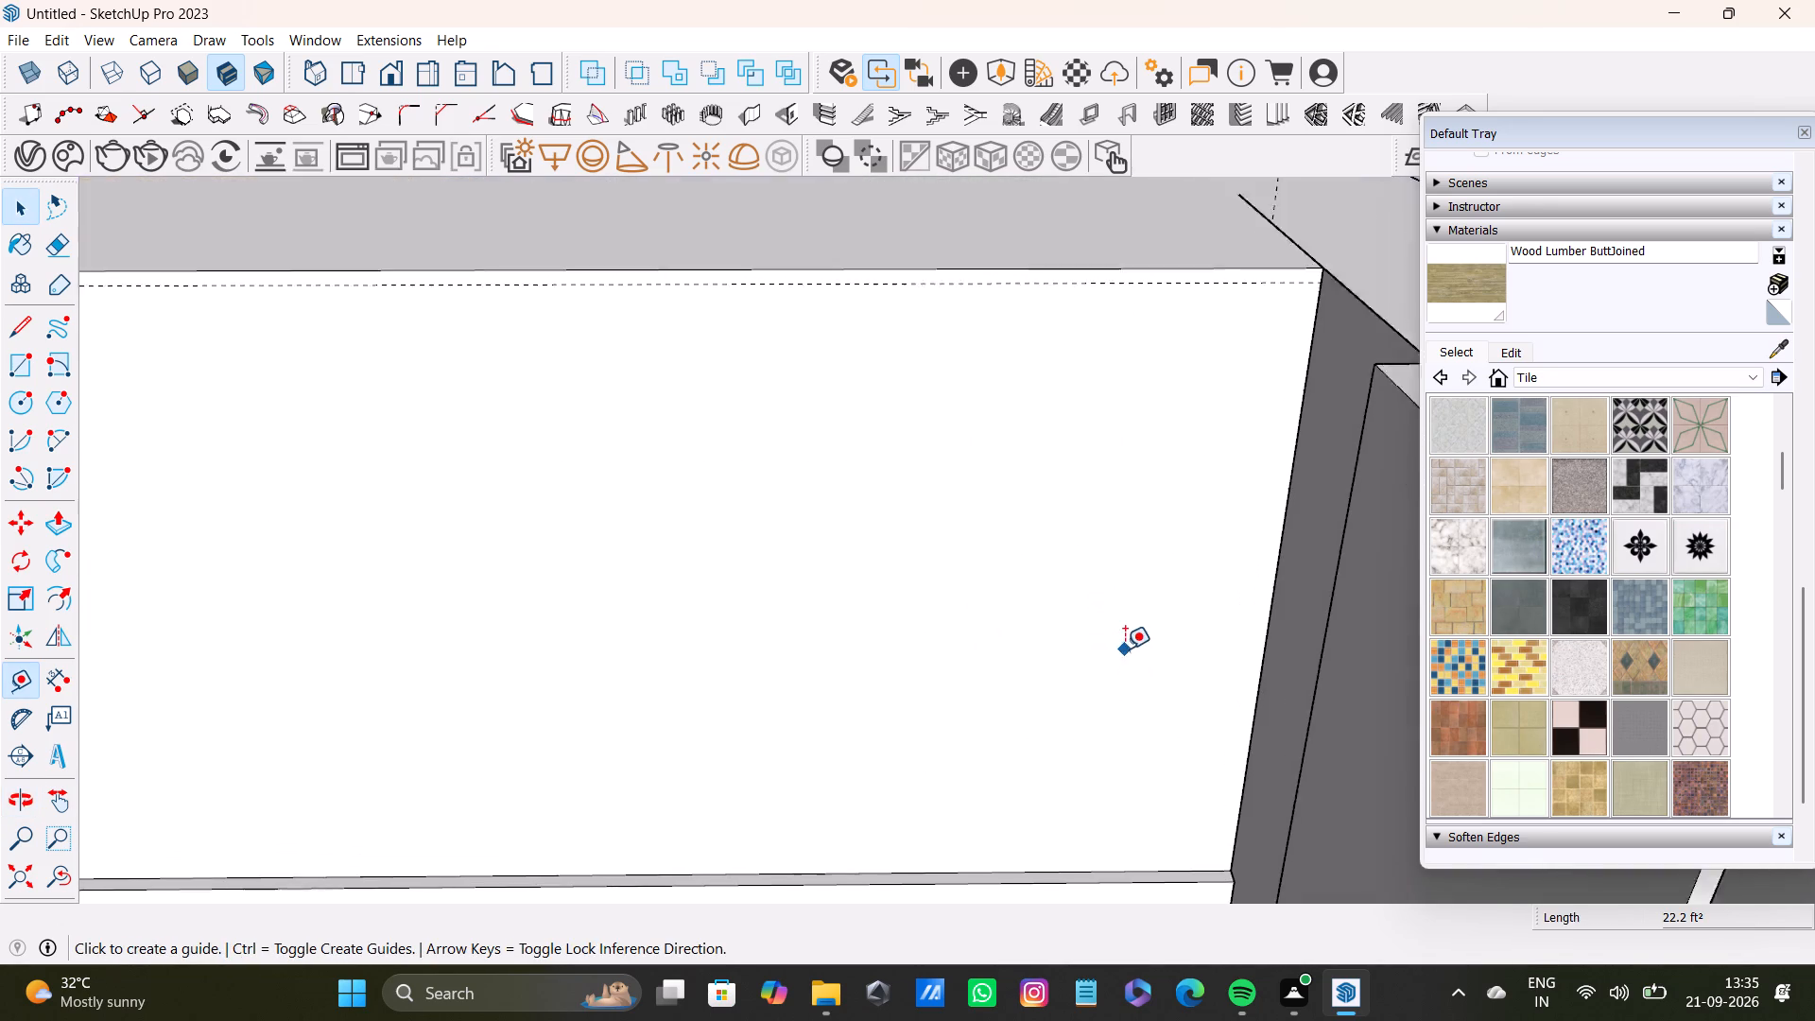
scroll(1125, 649, "up", 6)
left_click(1346, 718)
type("0.5")
key("shift+quotedbl")
key("Return")
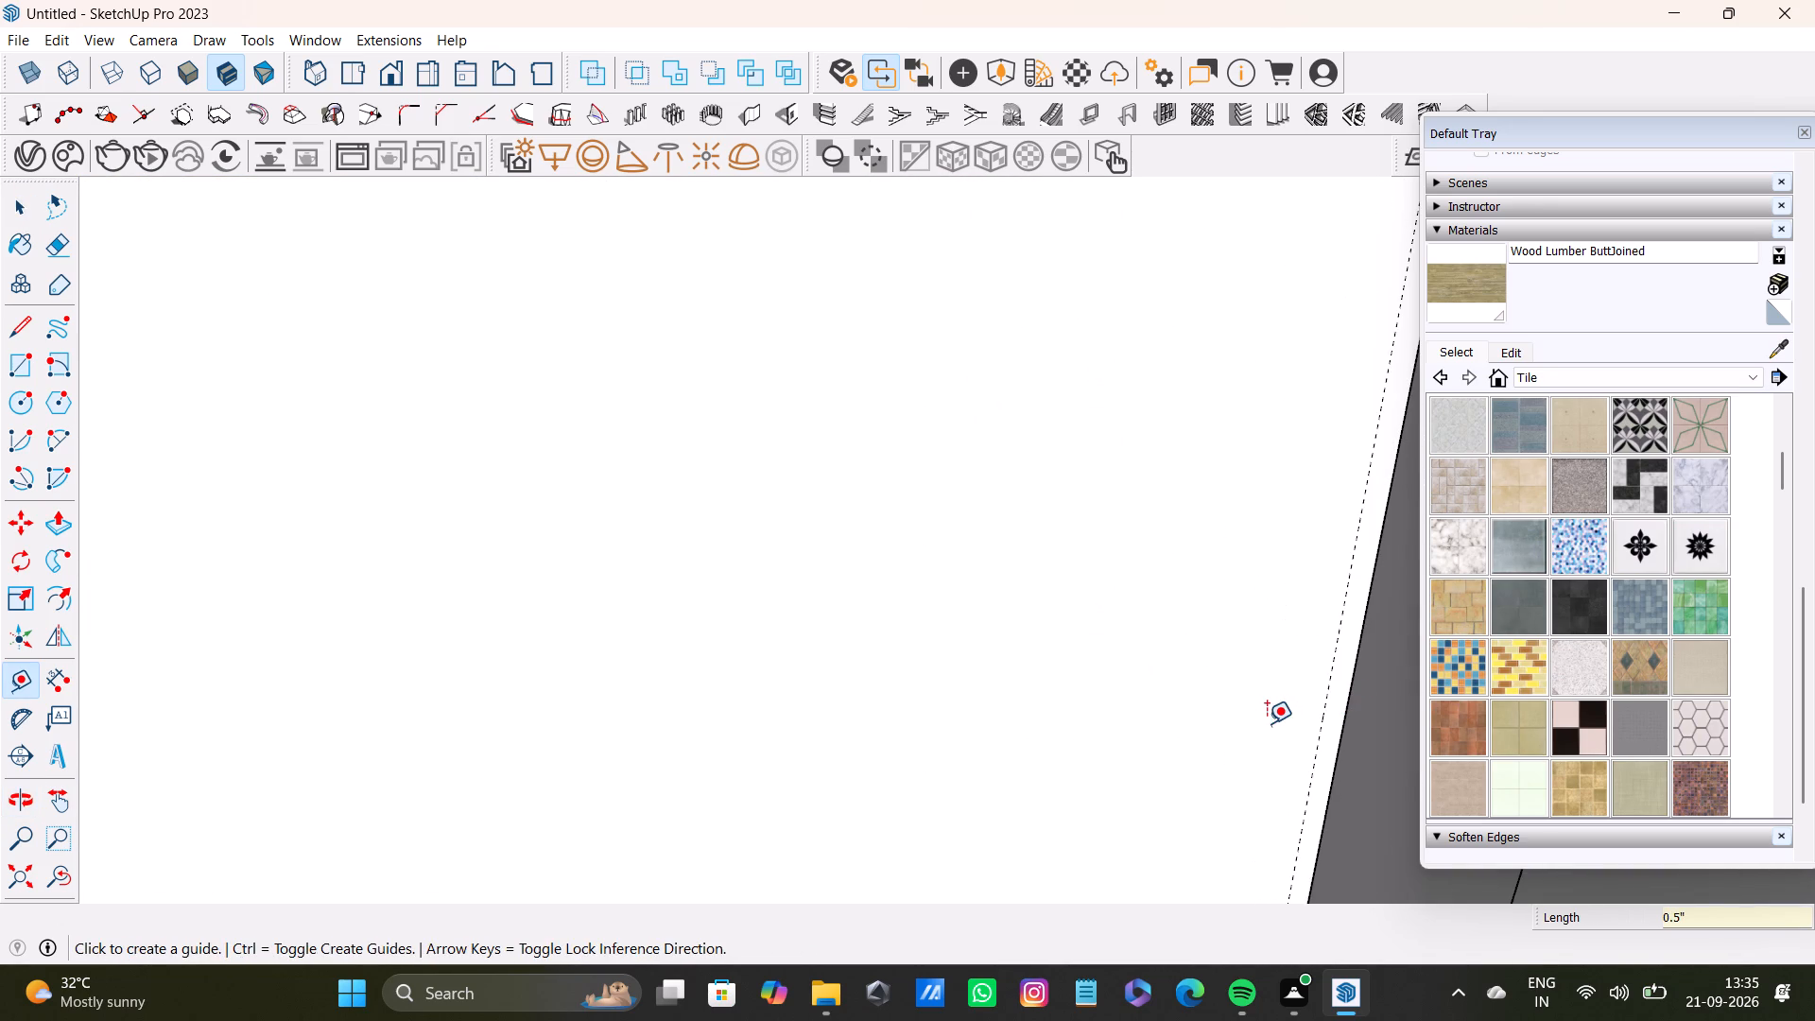
key("space")
Place a vertical guide on the side wall's top band about 3' 4 1/8" in from the guide at its doorway end.
scroll(477, 596, "down", 11)
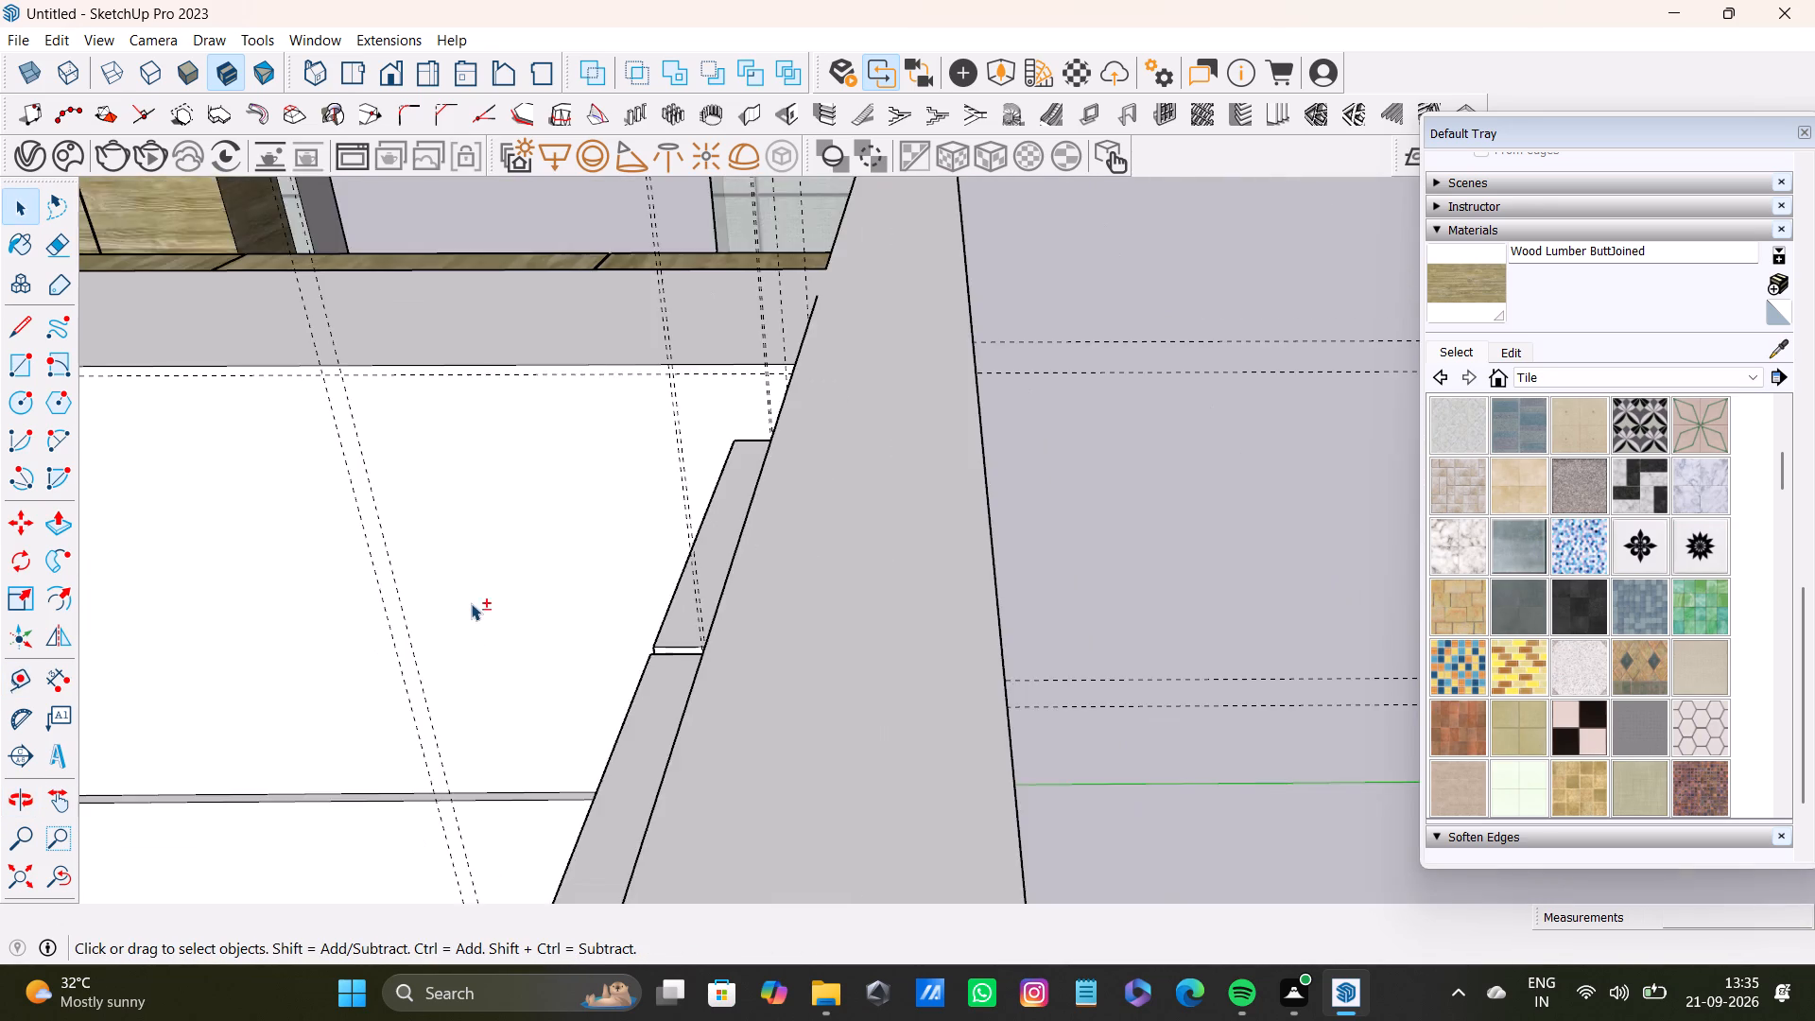
middle_click_drag(471, 603, 1026, 588, "shift")
scroll(195, 575, "down", 3)
middle_click_drag(295, 576, 887, 565, "shift")
scroll(309, 507, "down", 4)
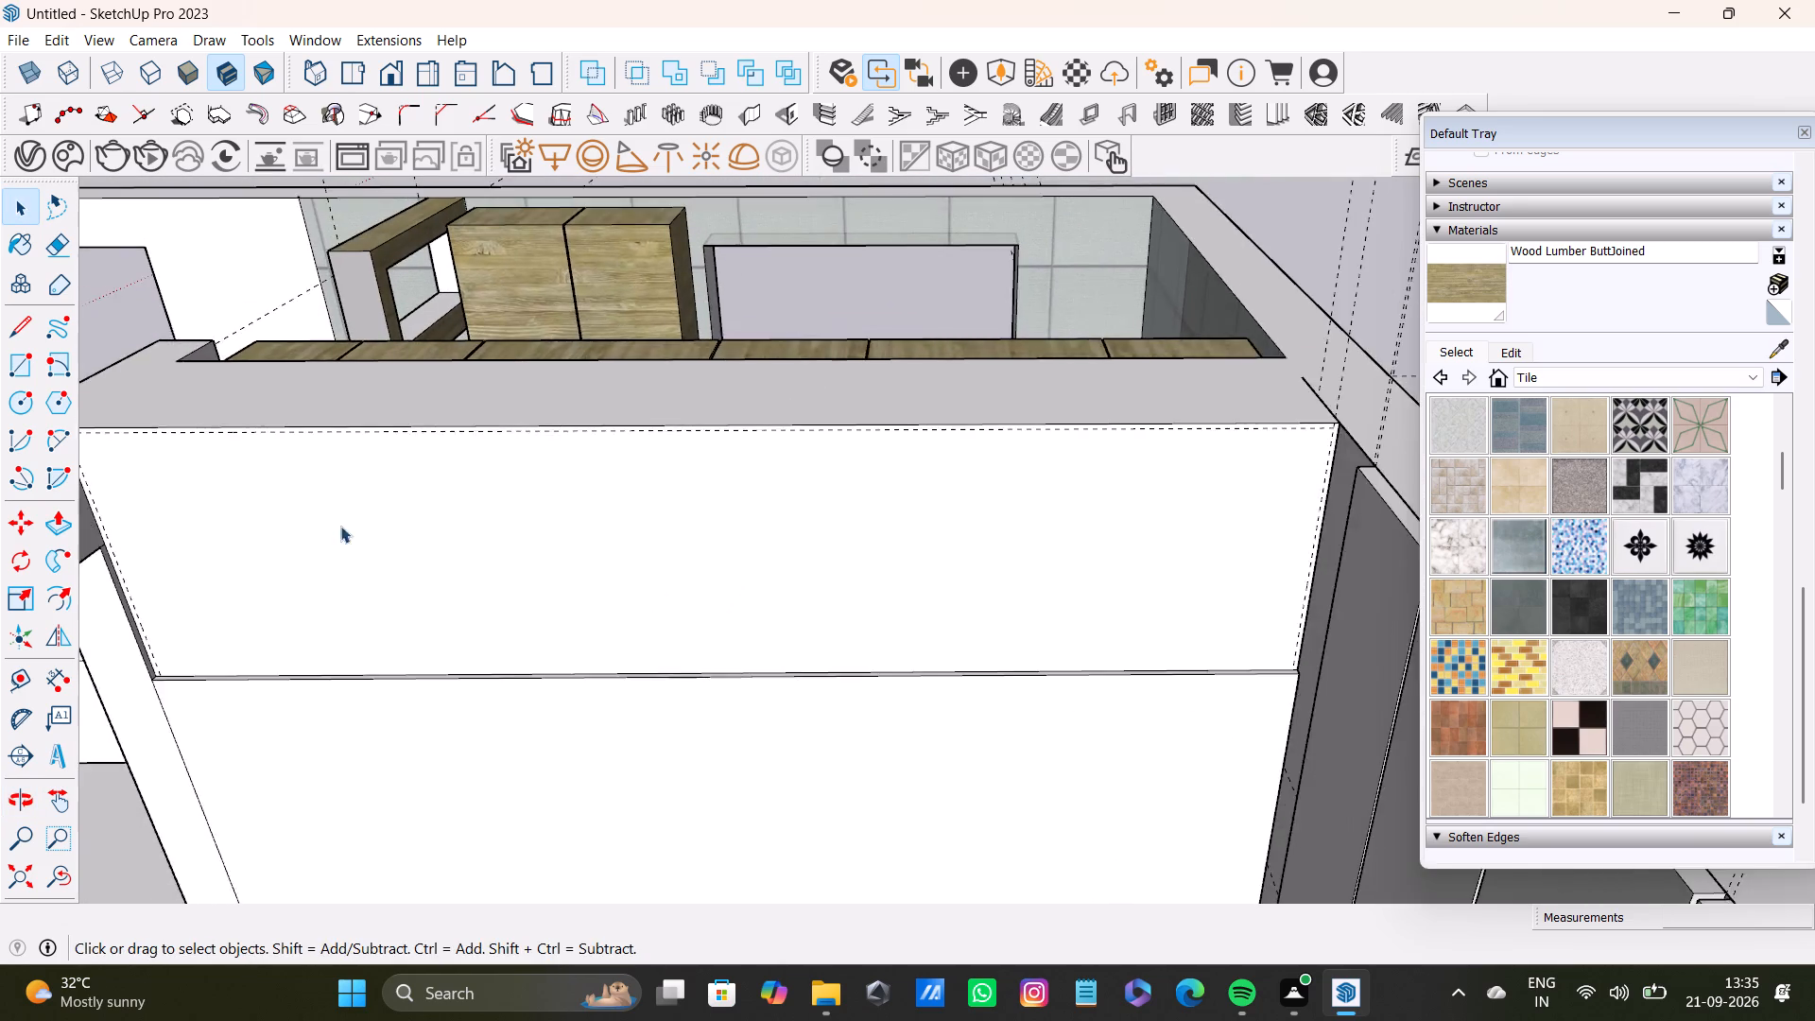
middle_click_drag(344, 526, 570, 502, "shift")
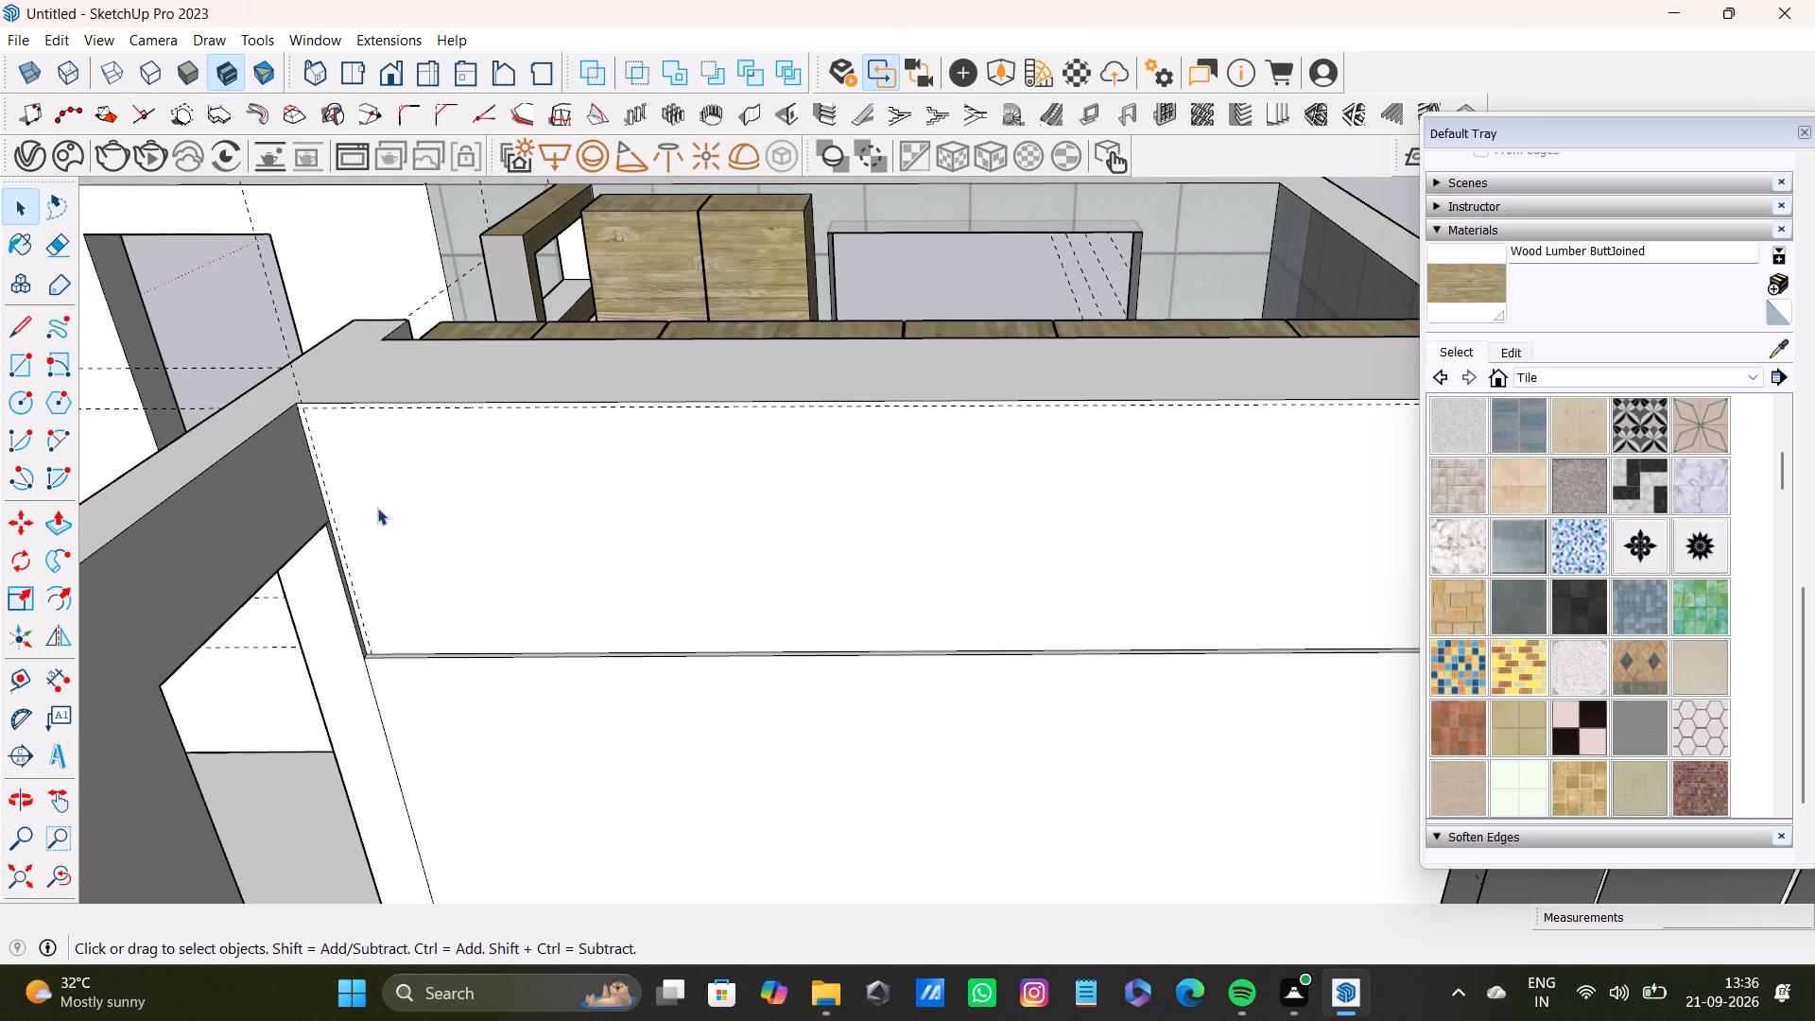
key("t")
scroll(361, 546, "up", 6)
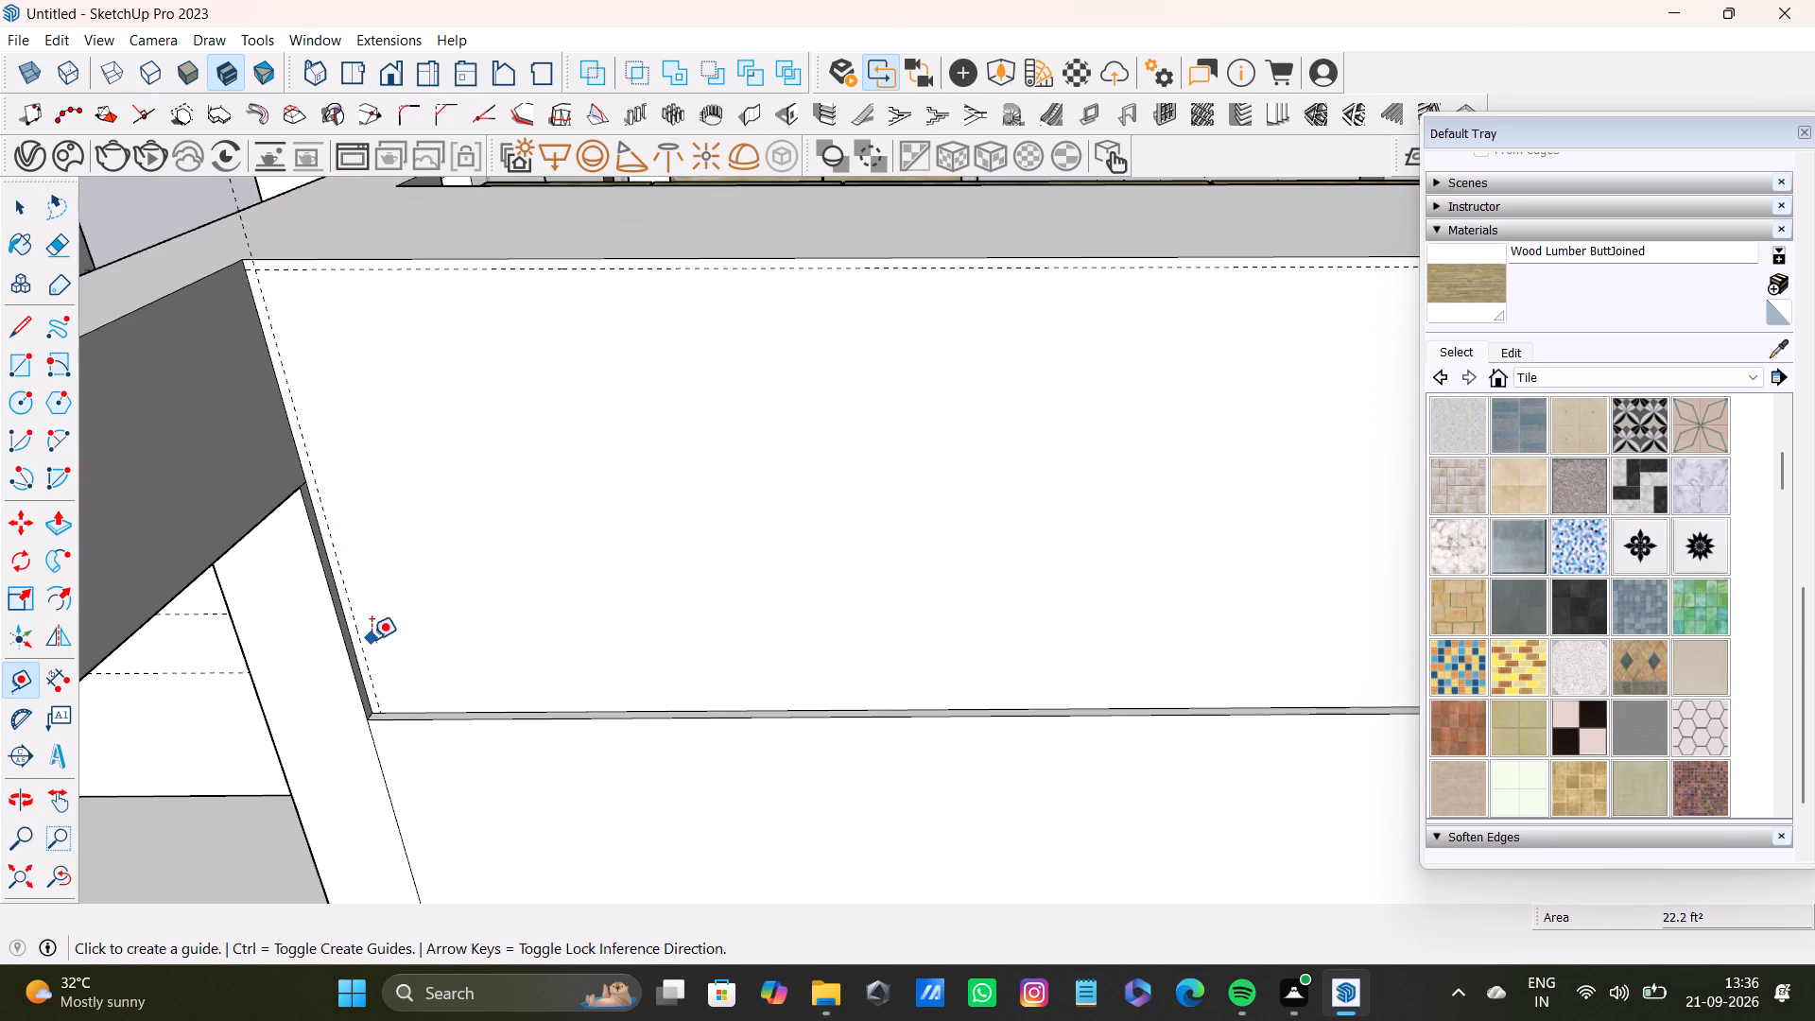
left_click(367, 643)
scroll(1029, 681, "down", 6)
middle_click_drag(950, 637, 834, 531)
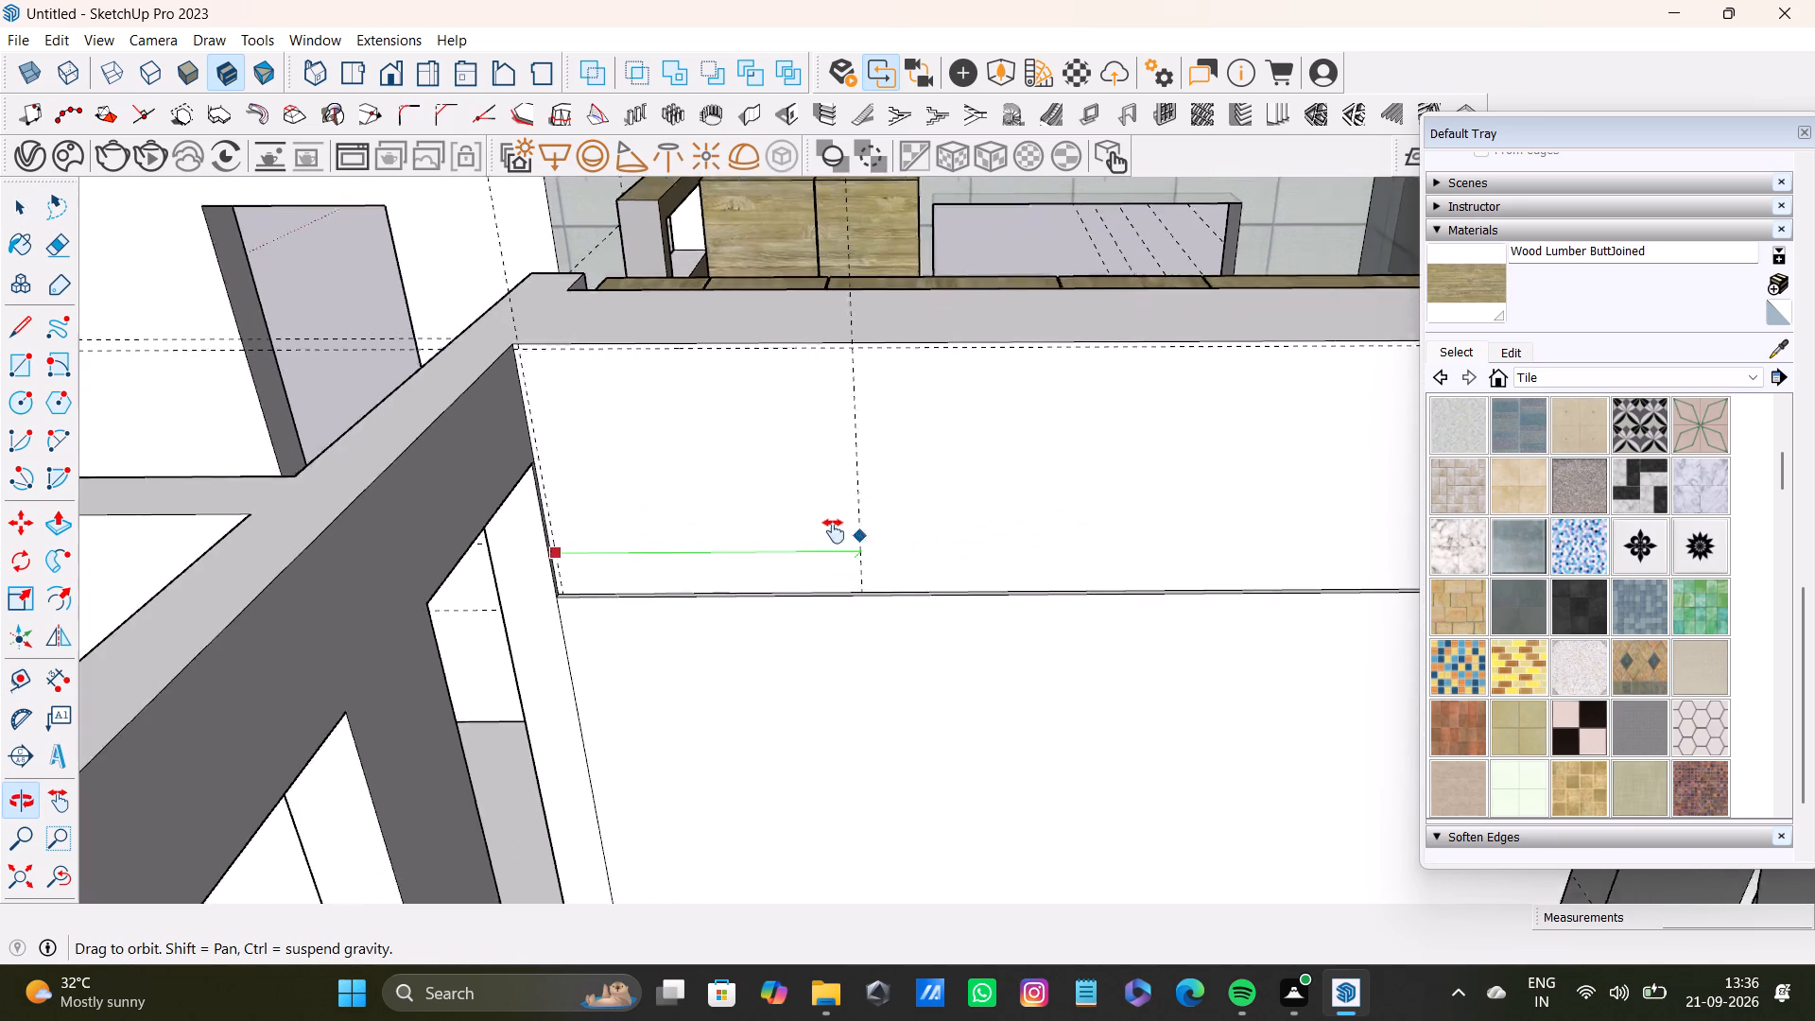
middle_click_drag(834, 531, 720, 514)
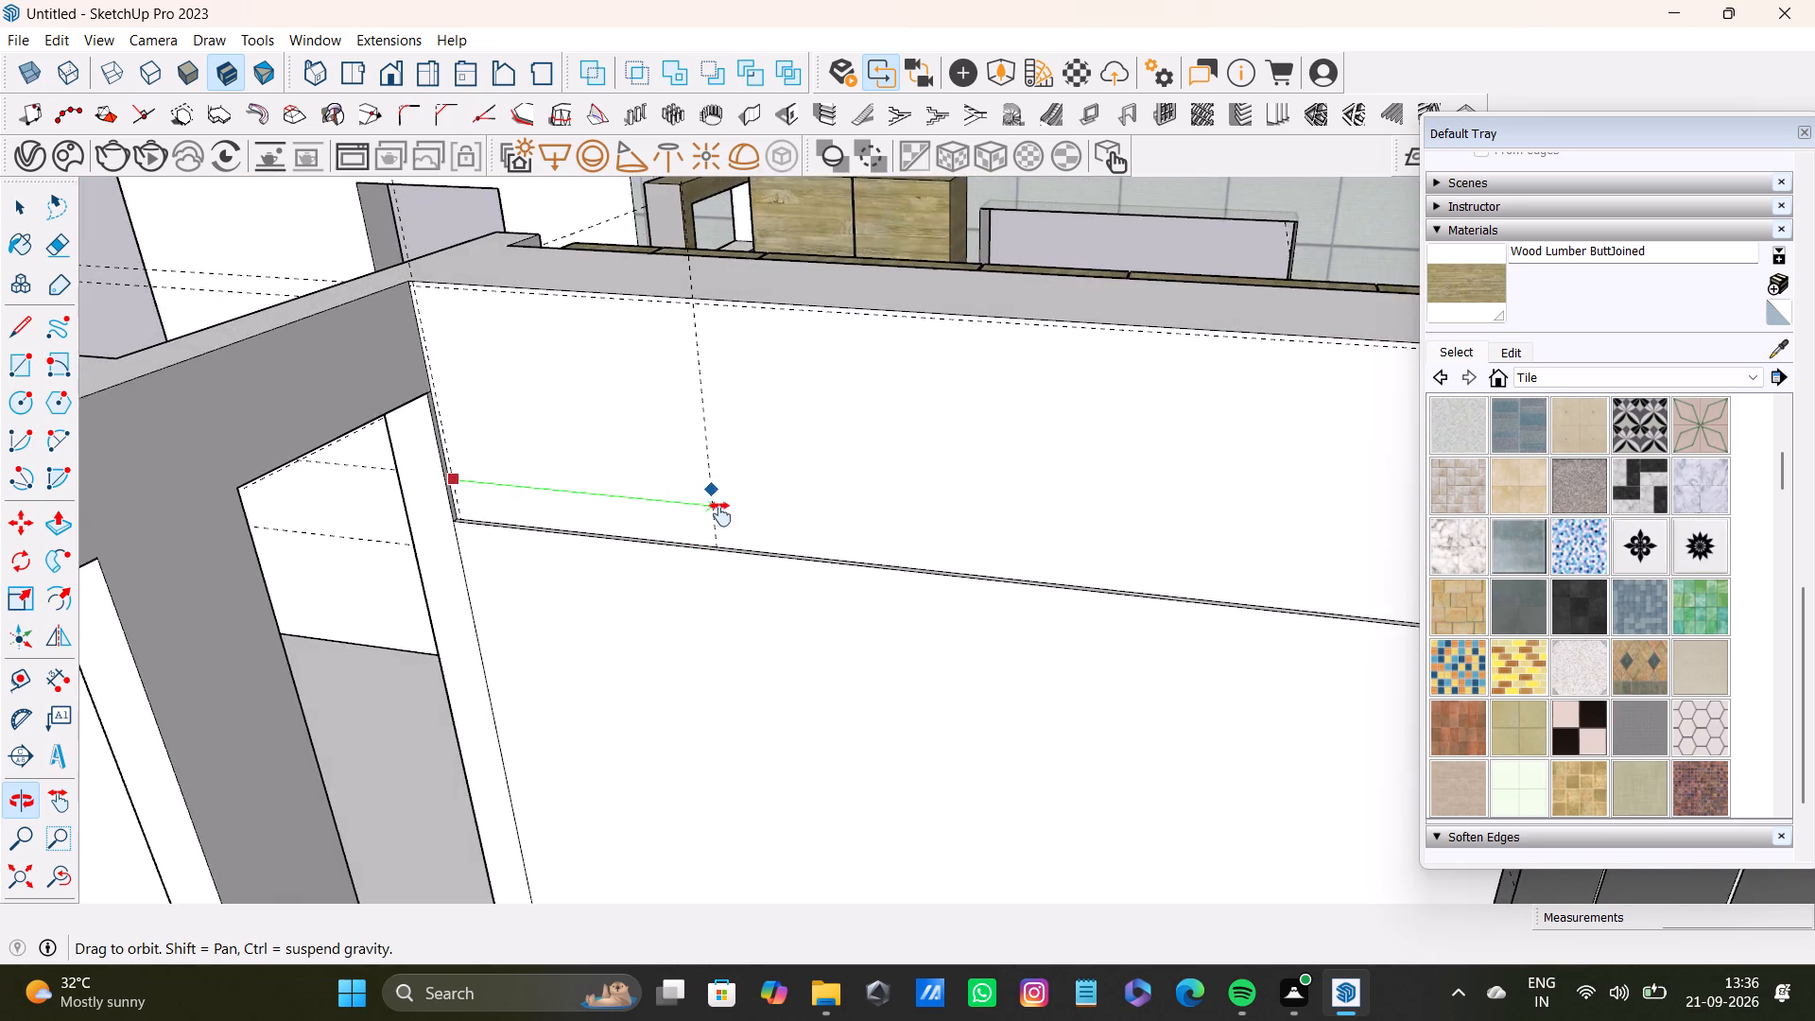
middle_click_drag(720, 514, 665, 564)
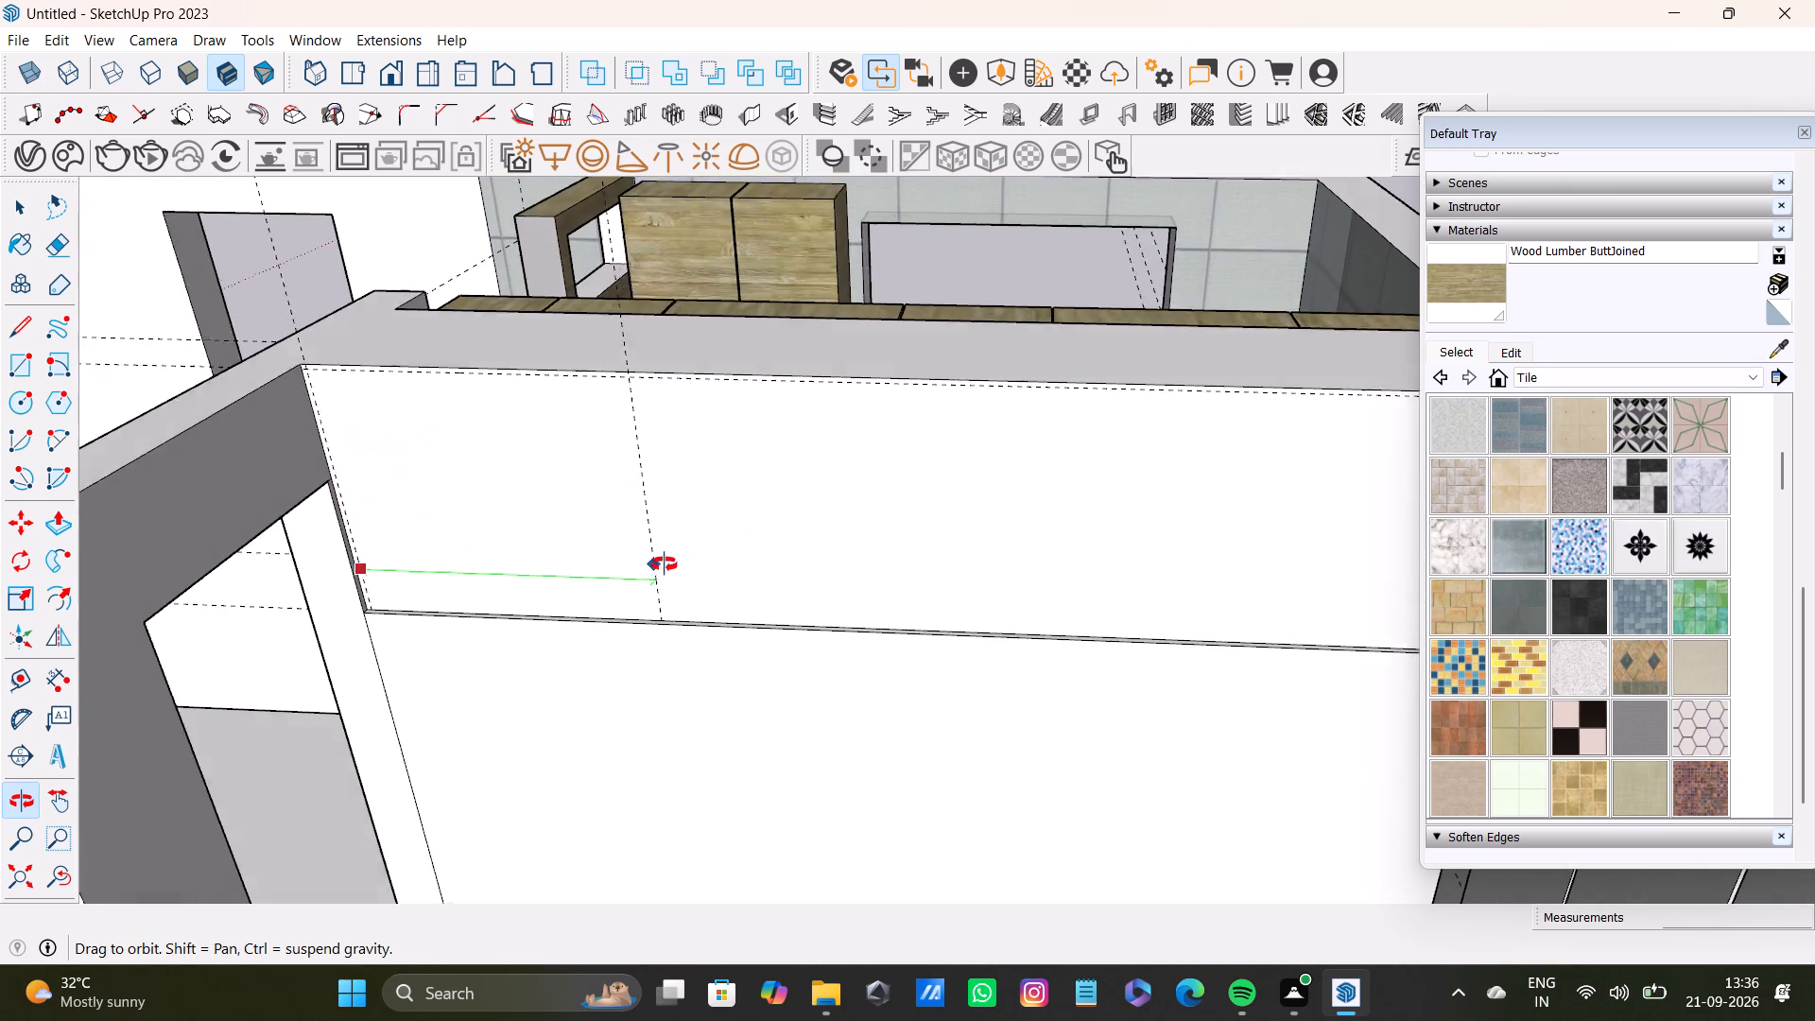
middle_click_drag(665, 564, 668, 564)
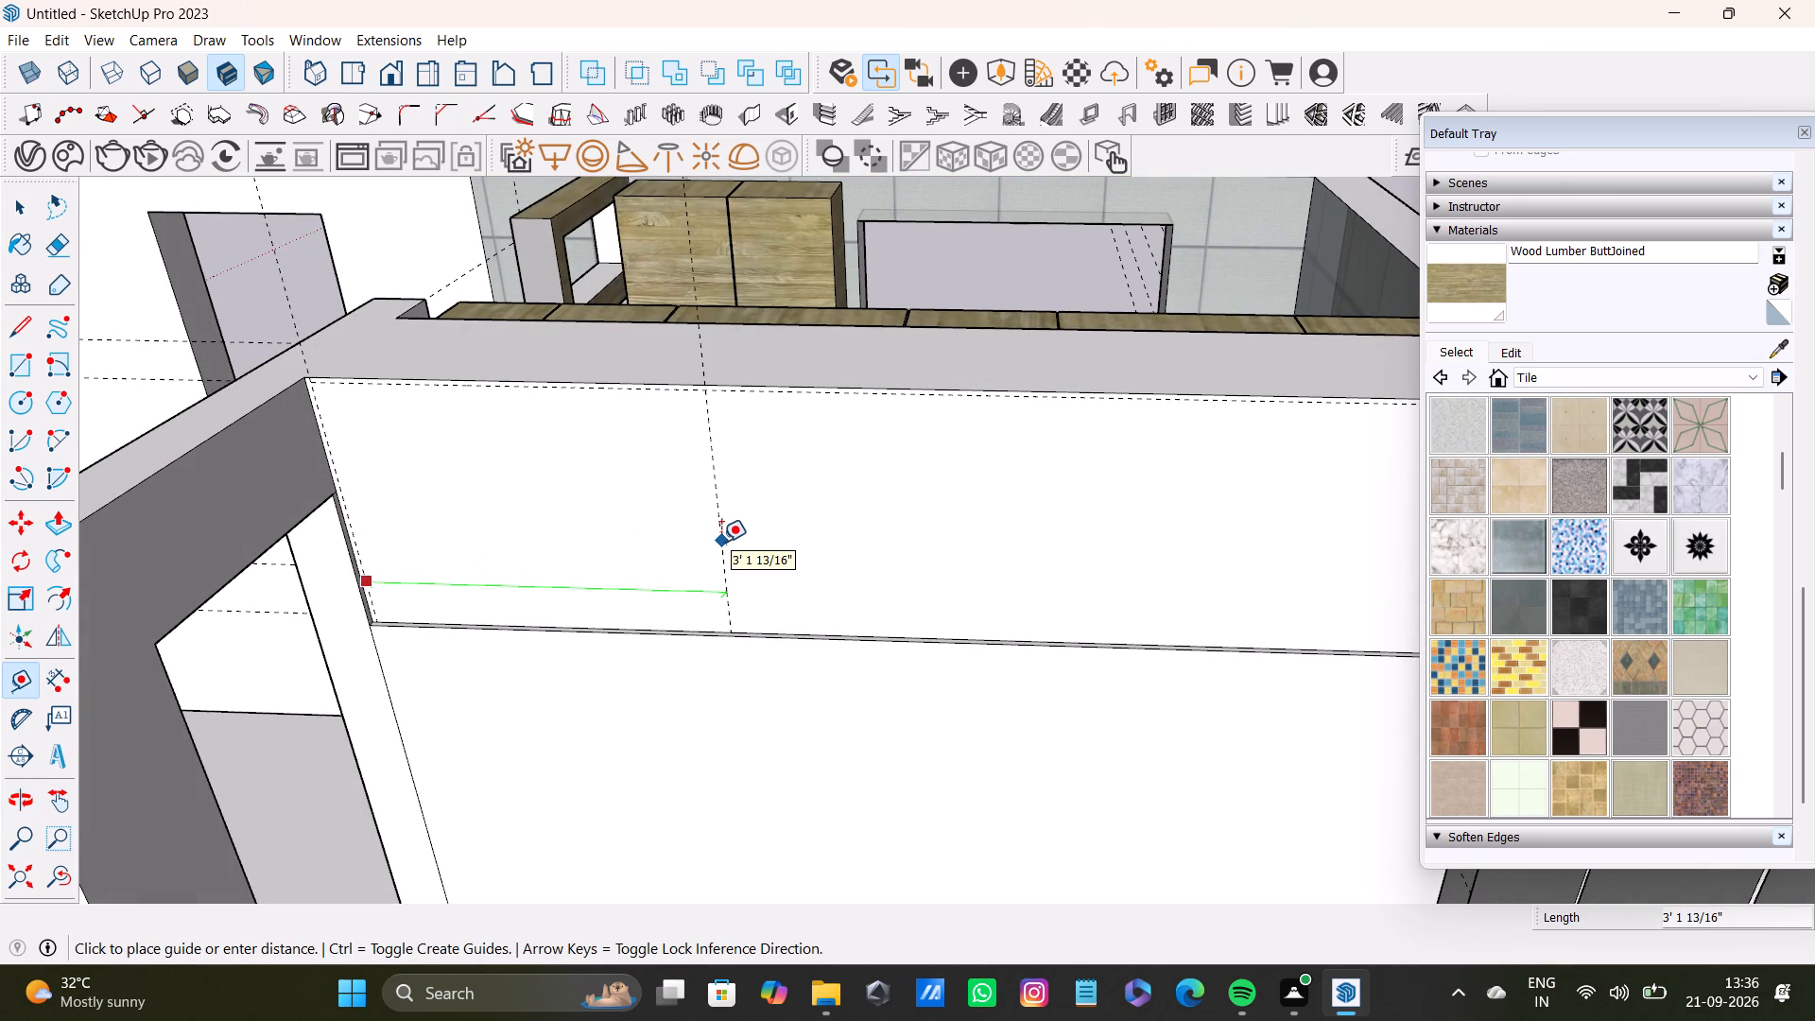
left_click(747, 564)
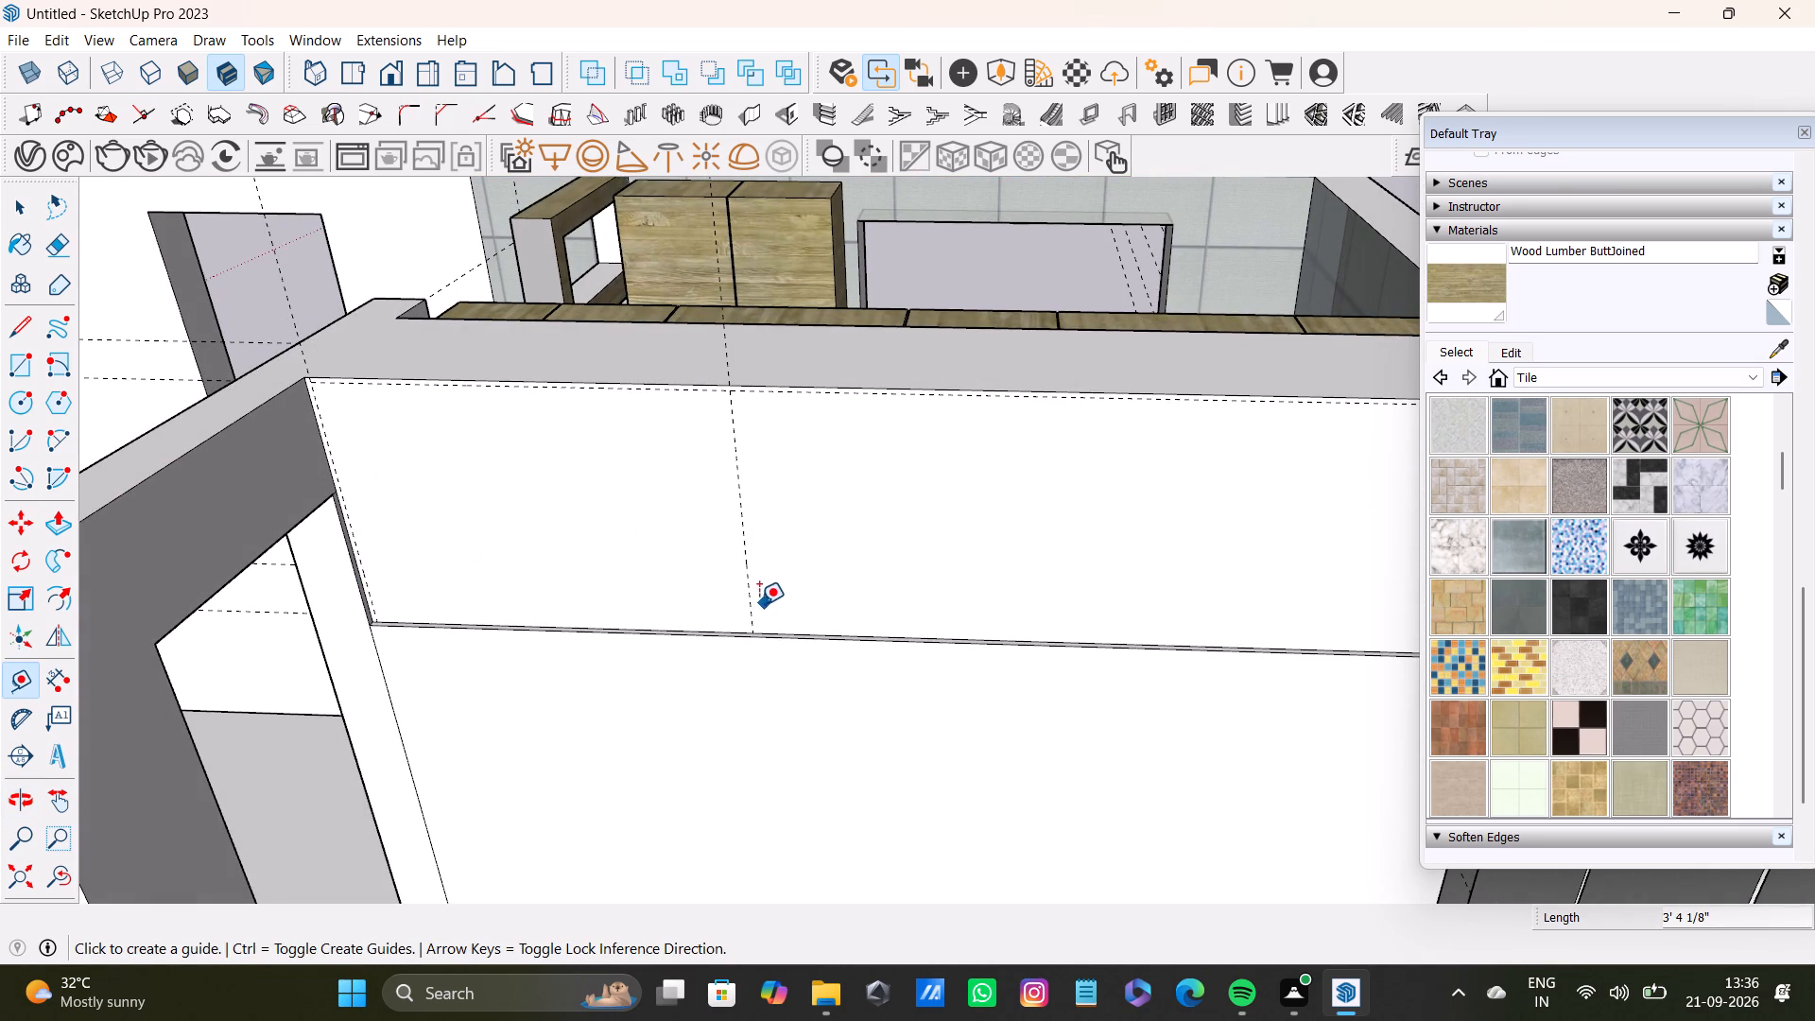
Place a parallel guide 0.5" beyond the new intermediate guide, completing the first vertical pair on the top band.
left_click(757, 605)
key("space")
key("t")
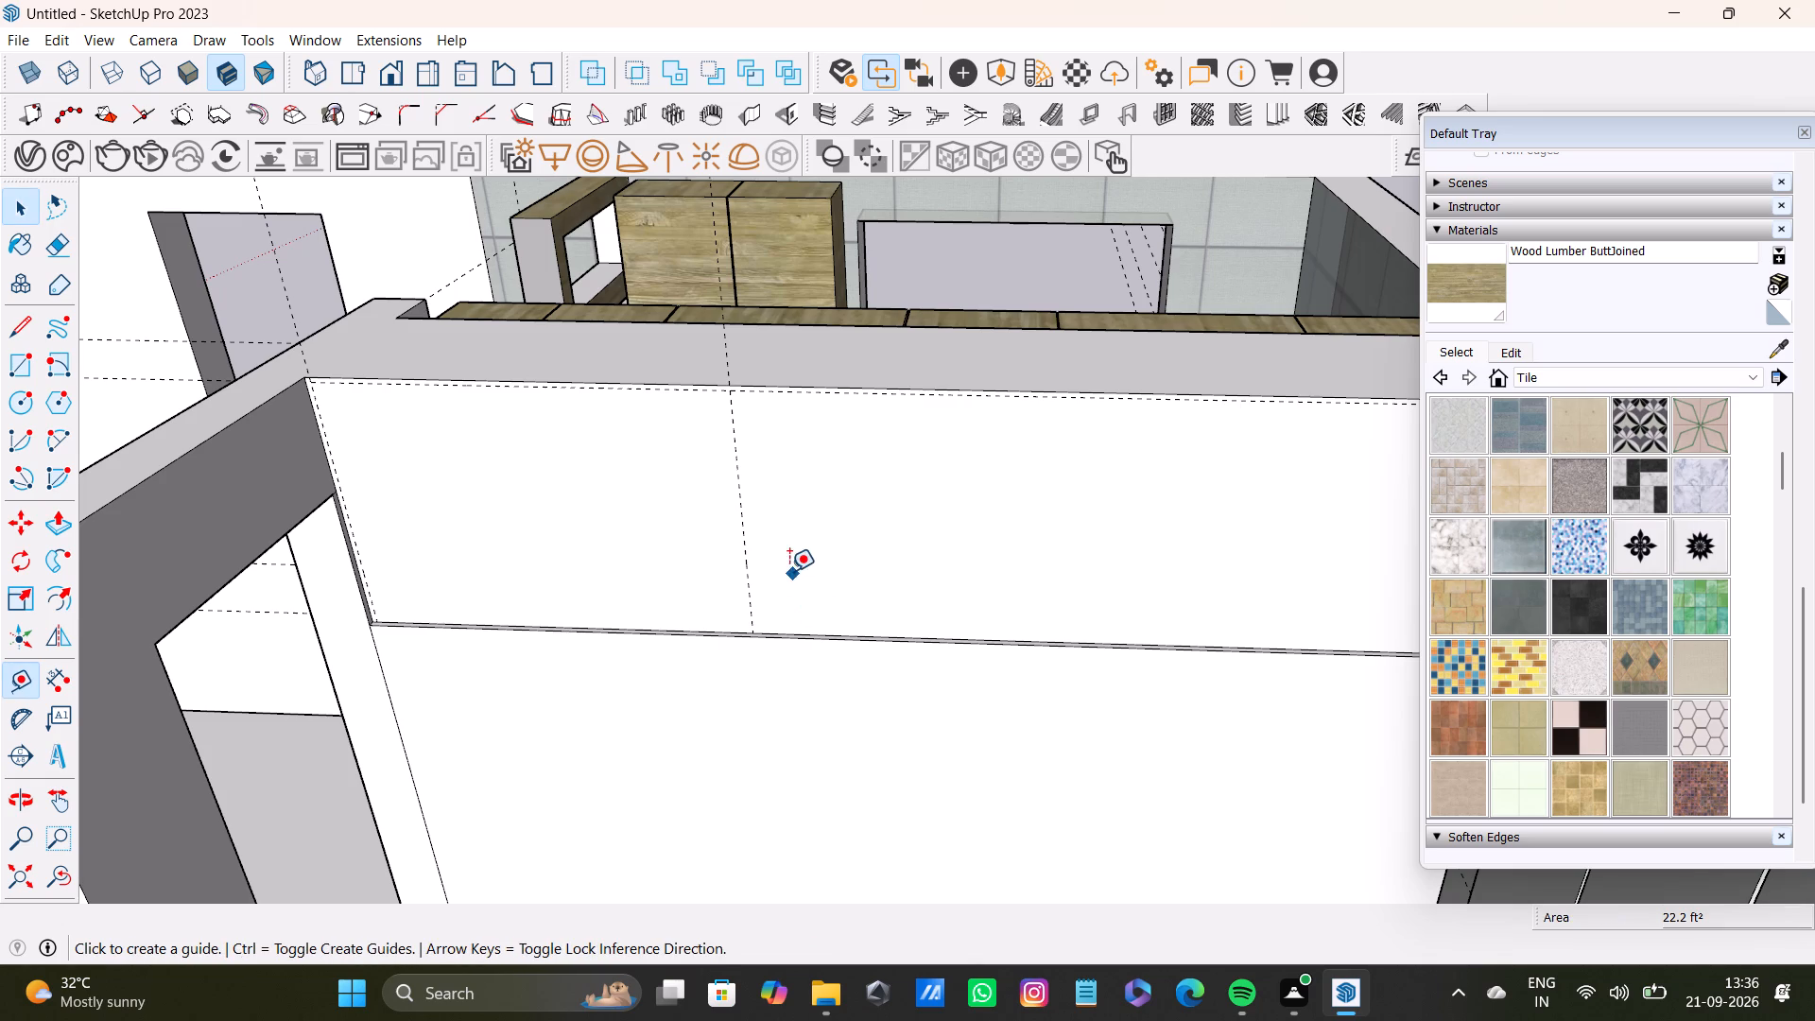
scroll(781, 561, "up", 6)
left_click(722, 554)
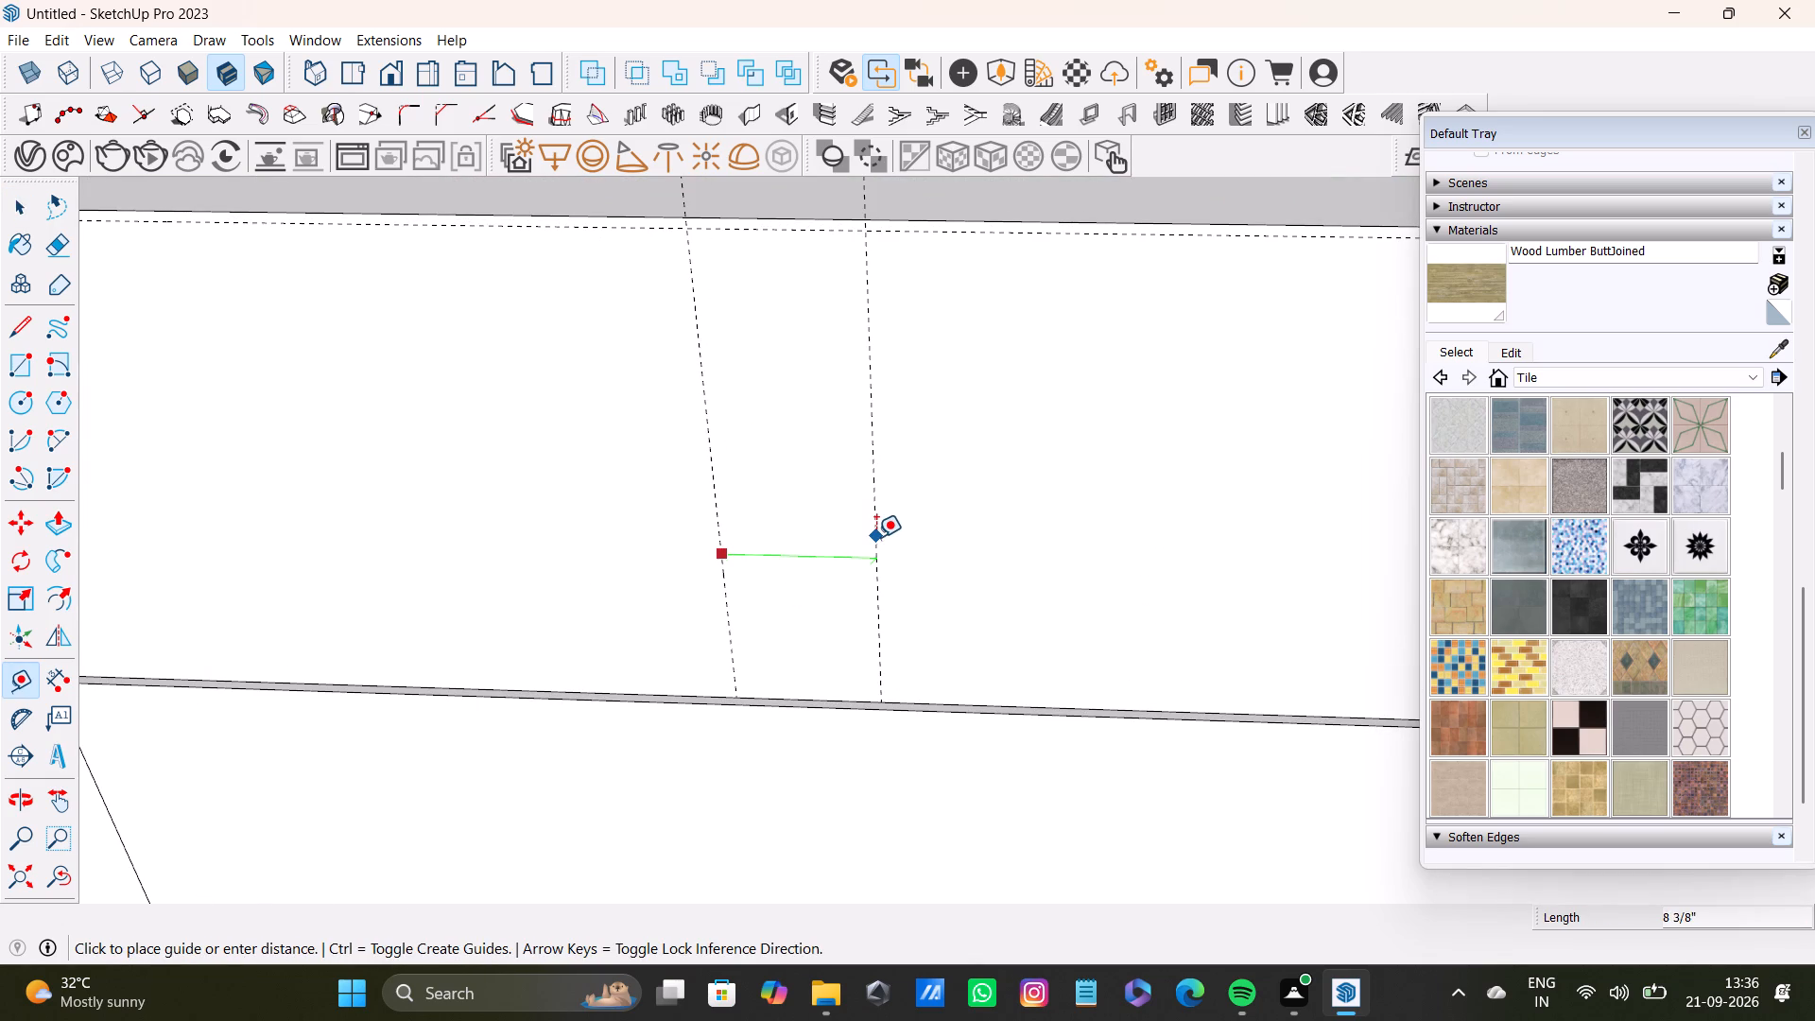
type("0.5")
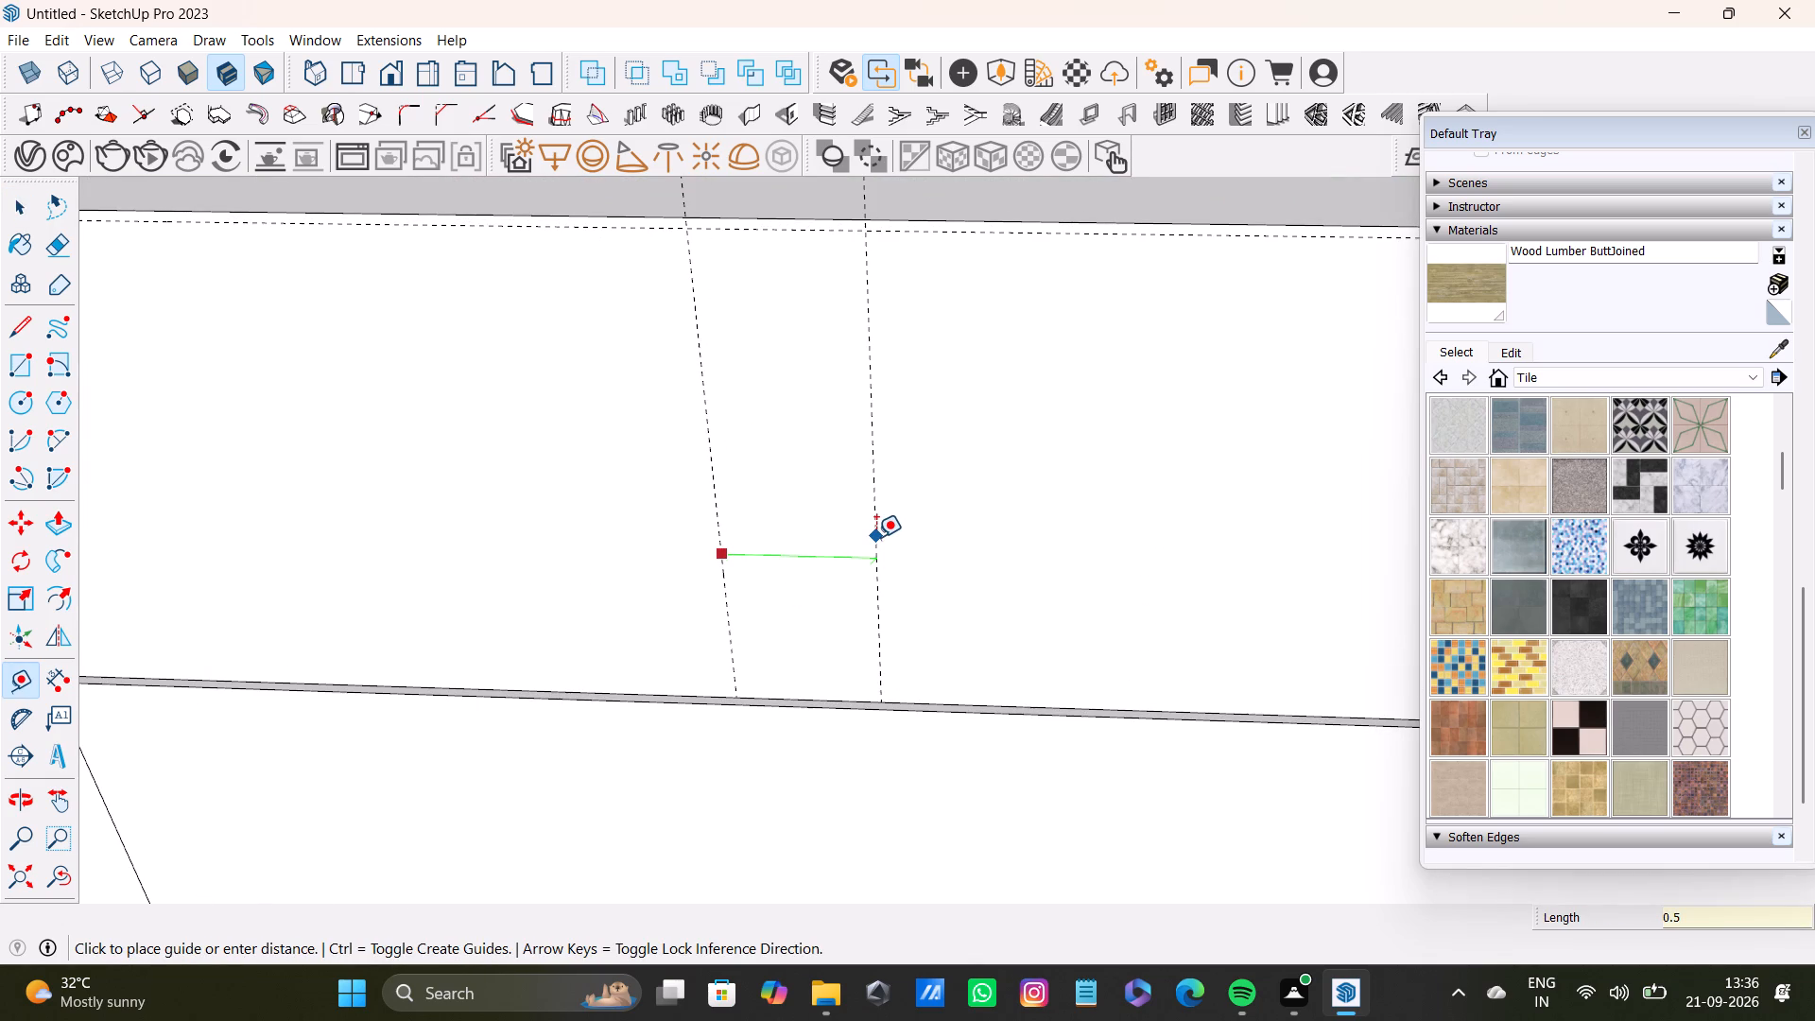
key("shift+quotedbl")
key("Return")
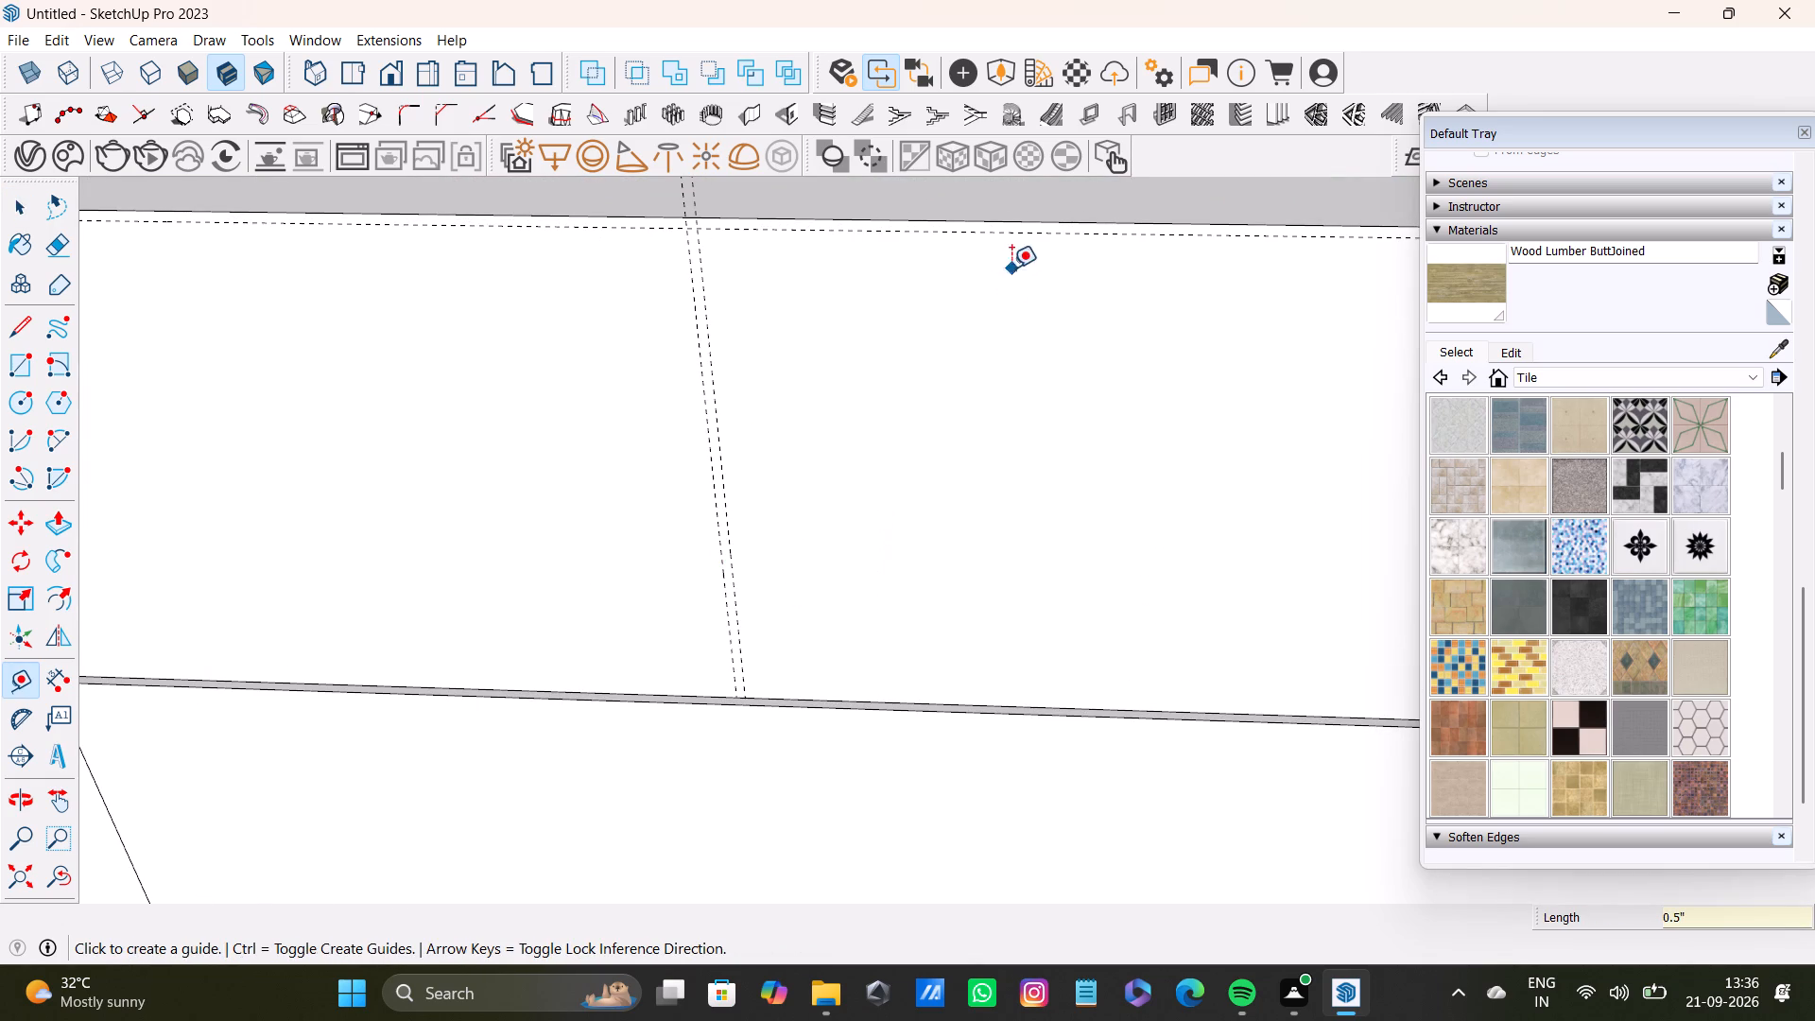
Place a second vertical guide pair on the top band, about 3' 4 3/8" beyond the first pair and 0.5" apart.
scroll(730, 467, "down", 9)
scroll(733, 524, "up", 6)
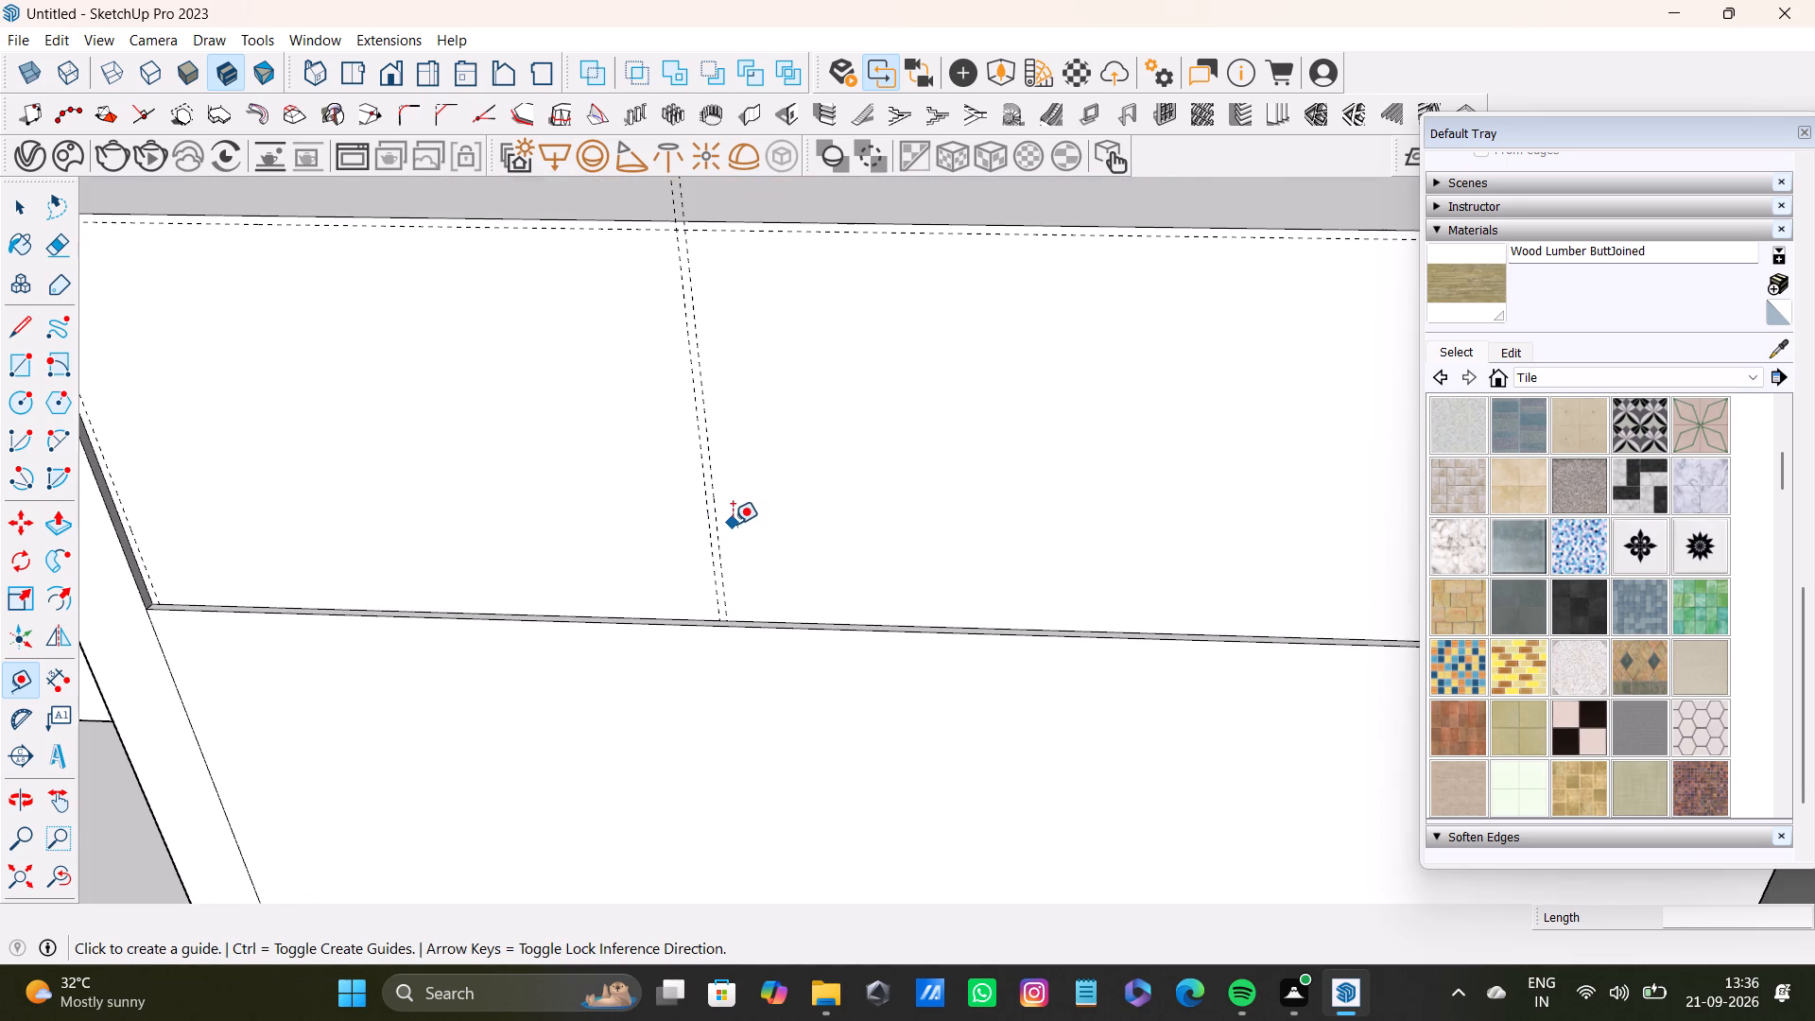
left_click(725, 563)
scroll(940, 579, "down", 7)
middle_click_drag(1104, 548, 861, 562, "shift")
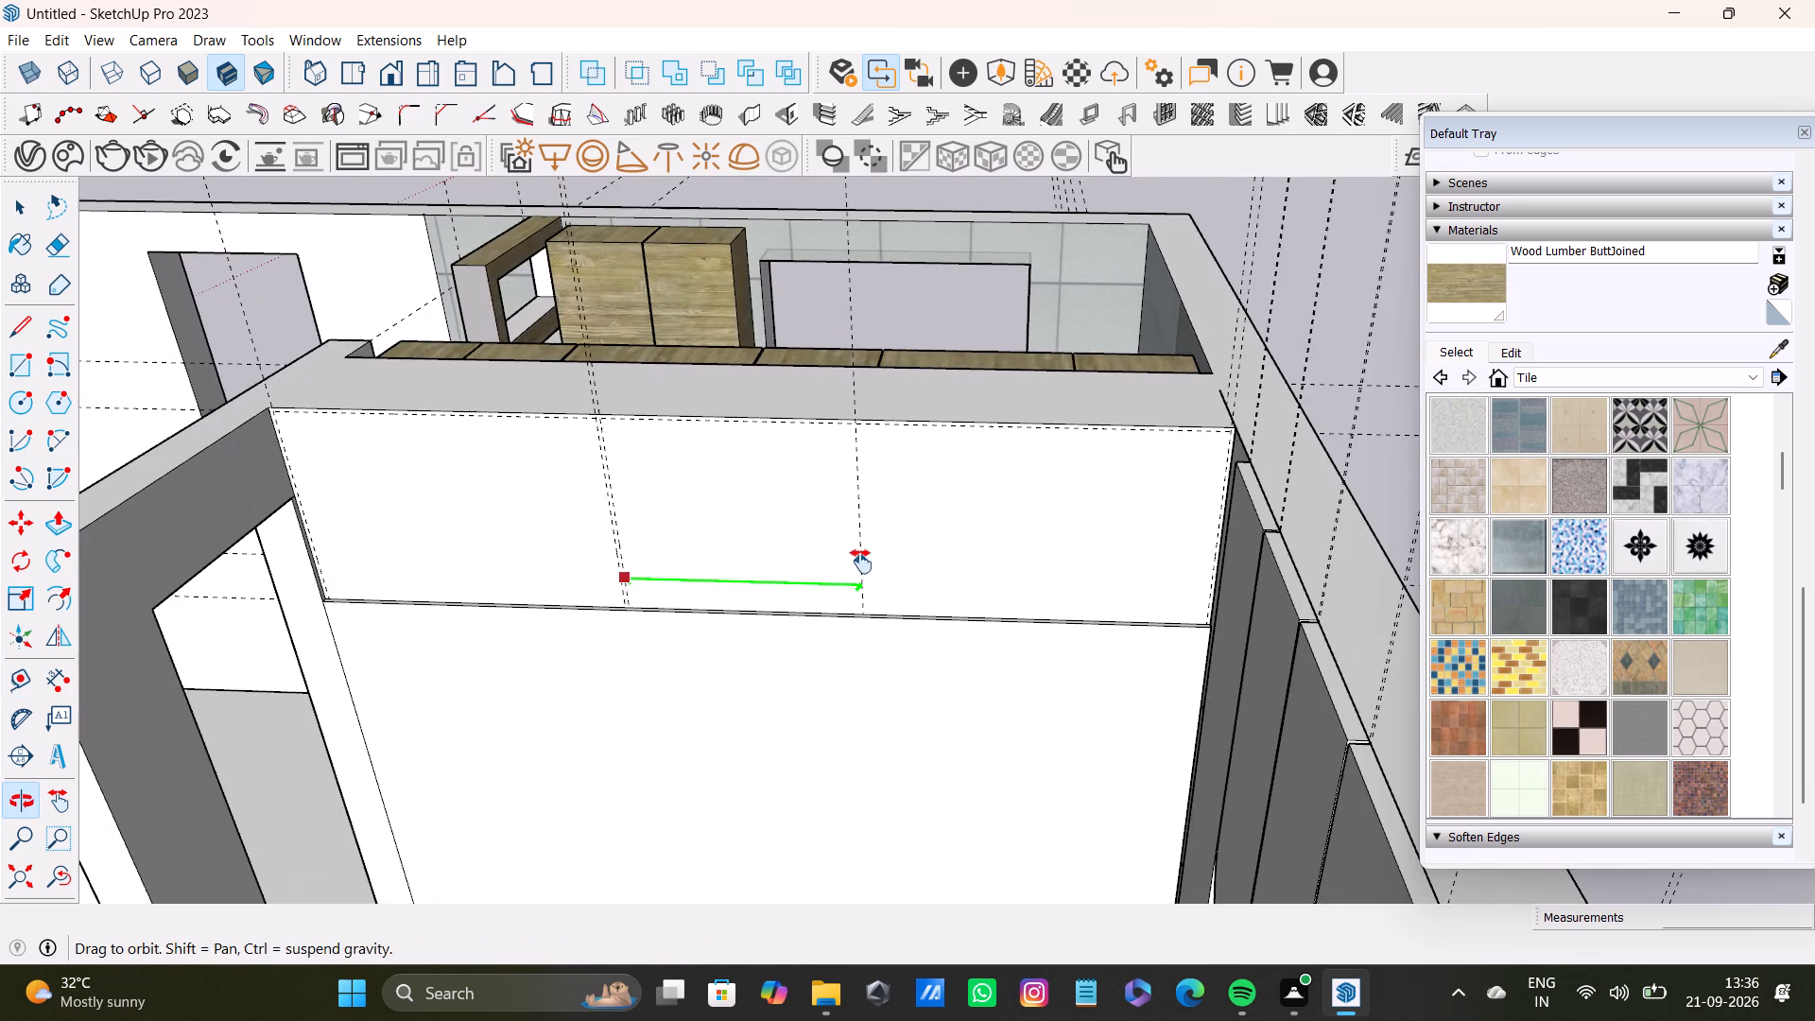
middle_click_drag(861, 562, 857, 562, "shift")
left_click(931, 579)
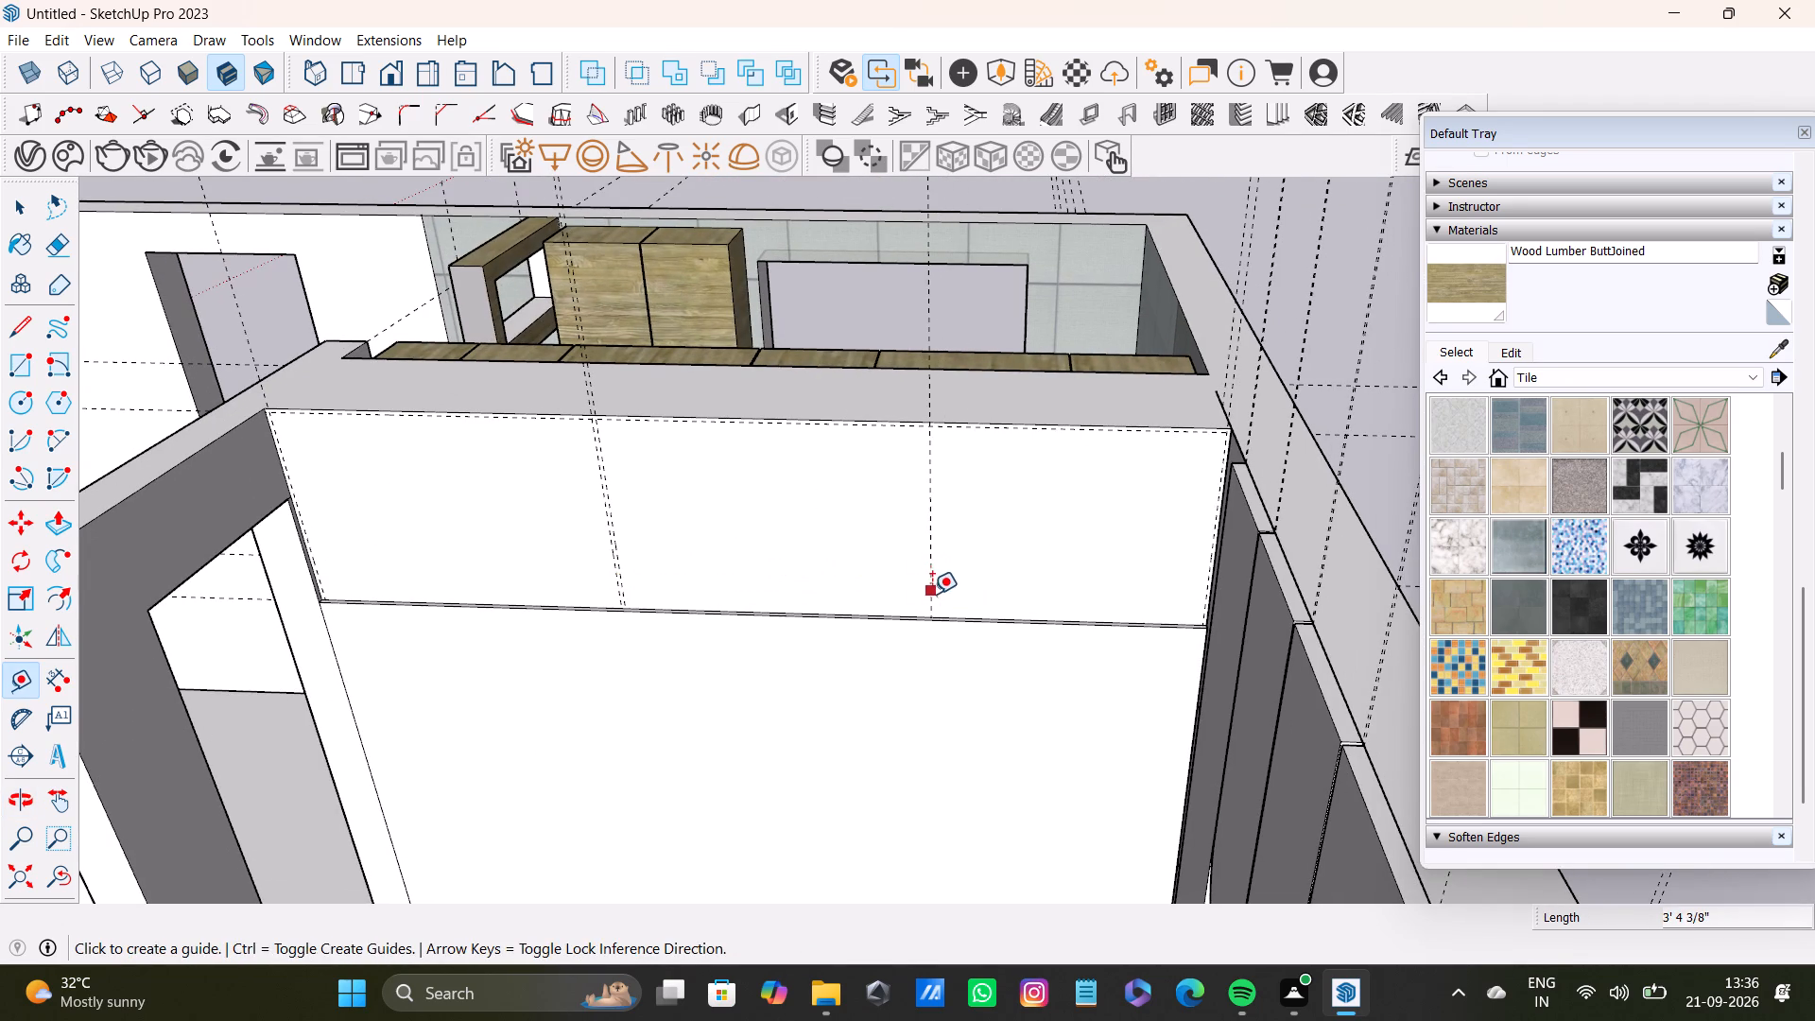
left_click(931, 593)
type("0.5\"")
key("Return")
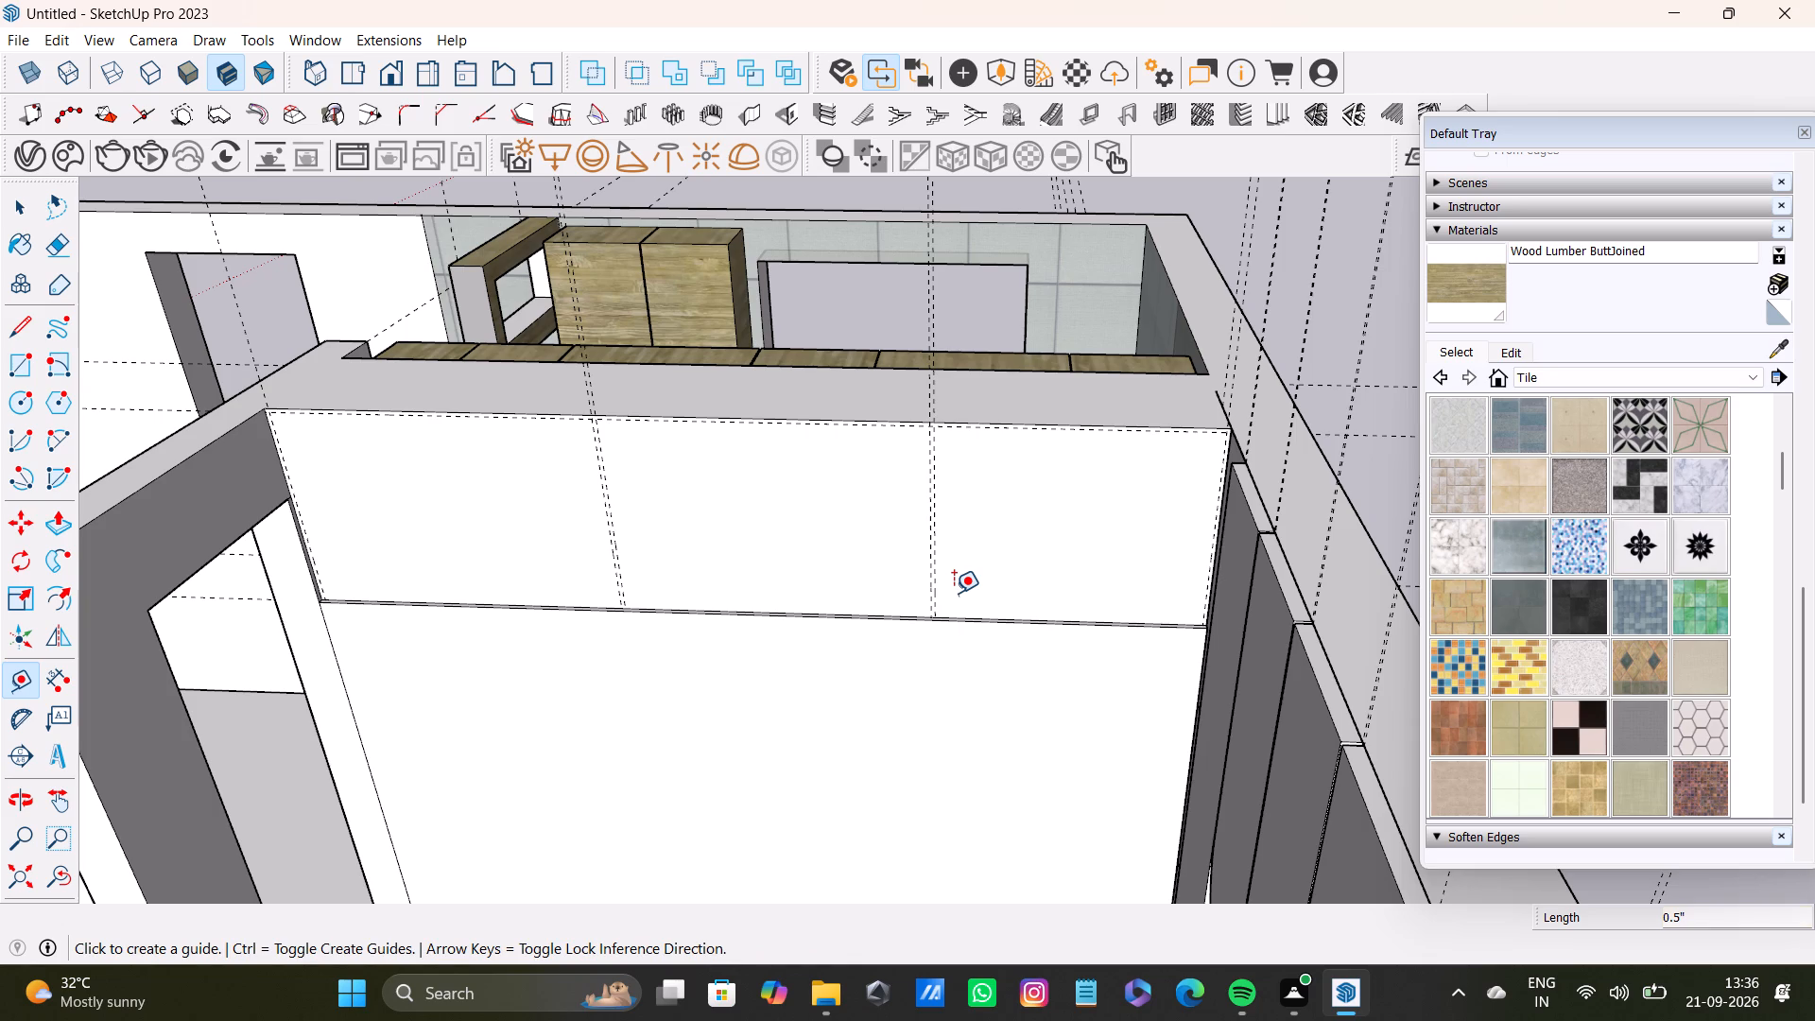
Place a vertical guide on the lower wall face, about 3' 4 11/16" from its doorway-side edge, aligned with the top band's first pair.
key("space")
scroll(487, 620, "down", 7)
middle_click_drag(614, 694, 681, 630, "shift")
scroll(617, 622, "up", 3)
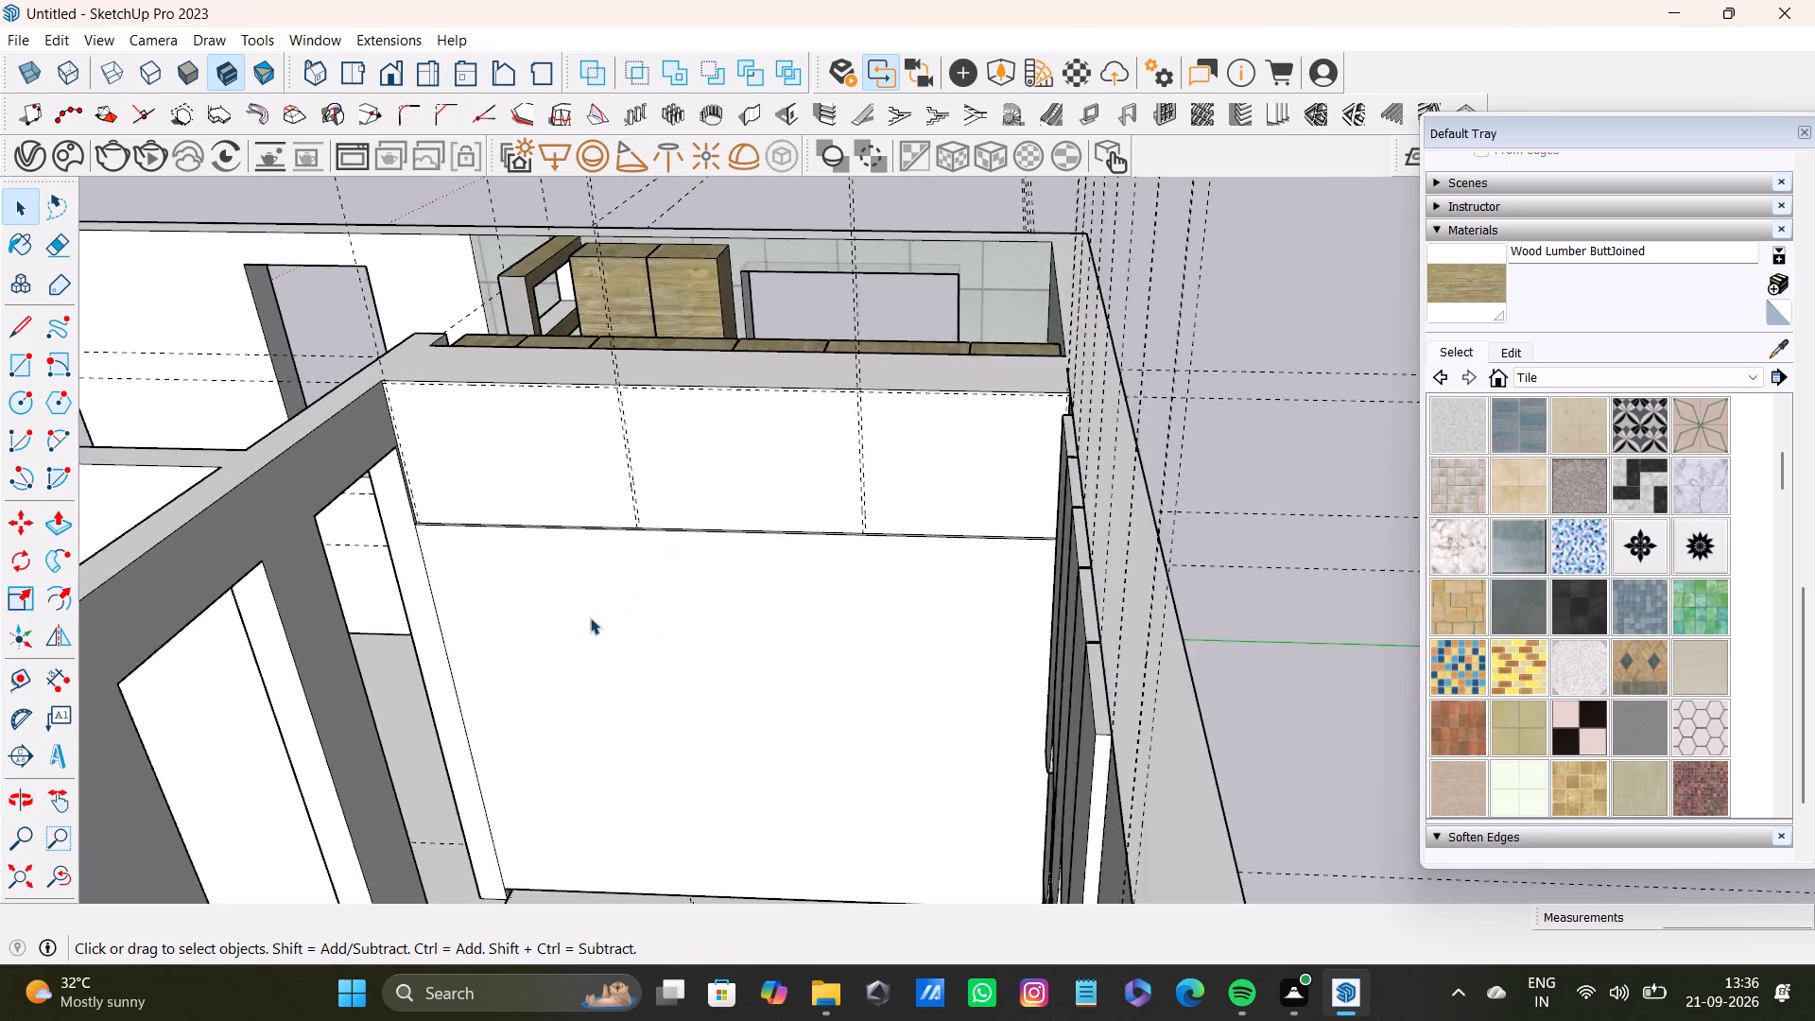
scroll(590, 617, "up", 2)
middle_click_drag(616, 604, 658, 603)
scroll(658, 600, "up", 4)
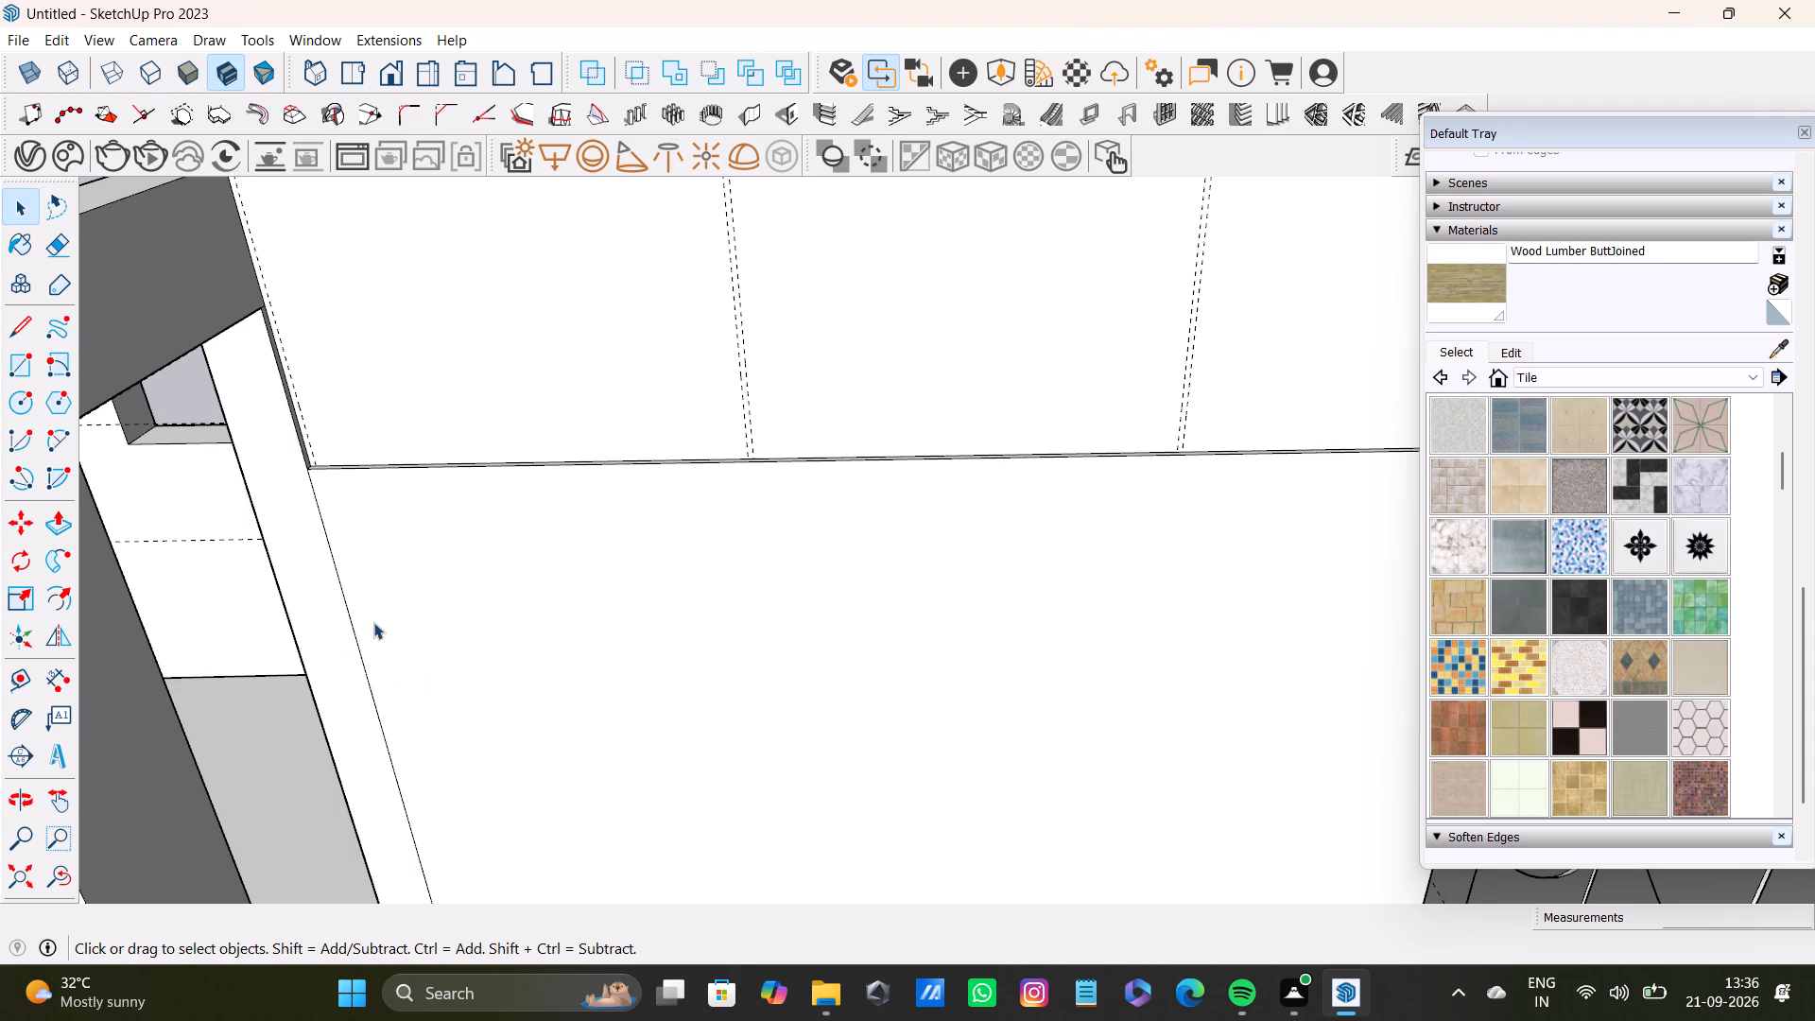
key("t")
scroll(388, 748, "up", 3)
left_click(389, 756)
scroll(474, 752, "down", 2)
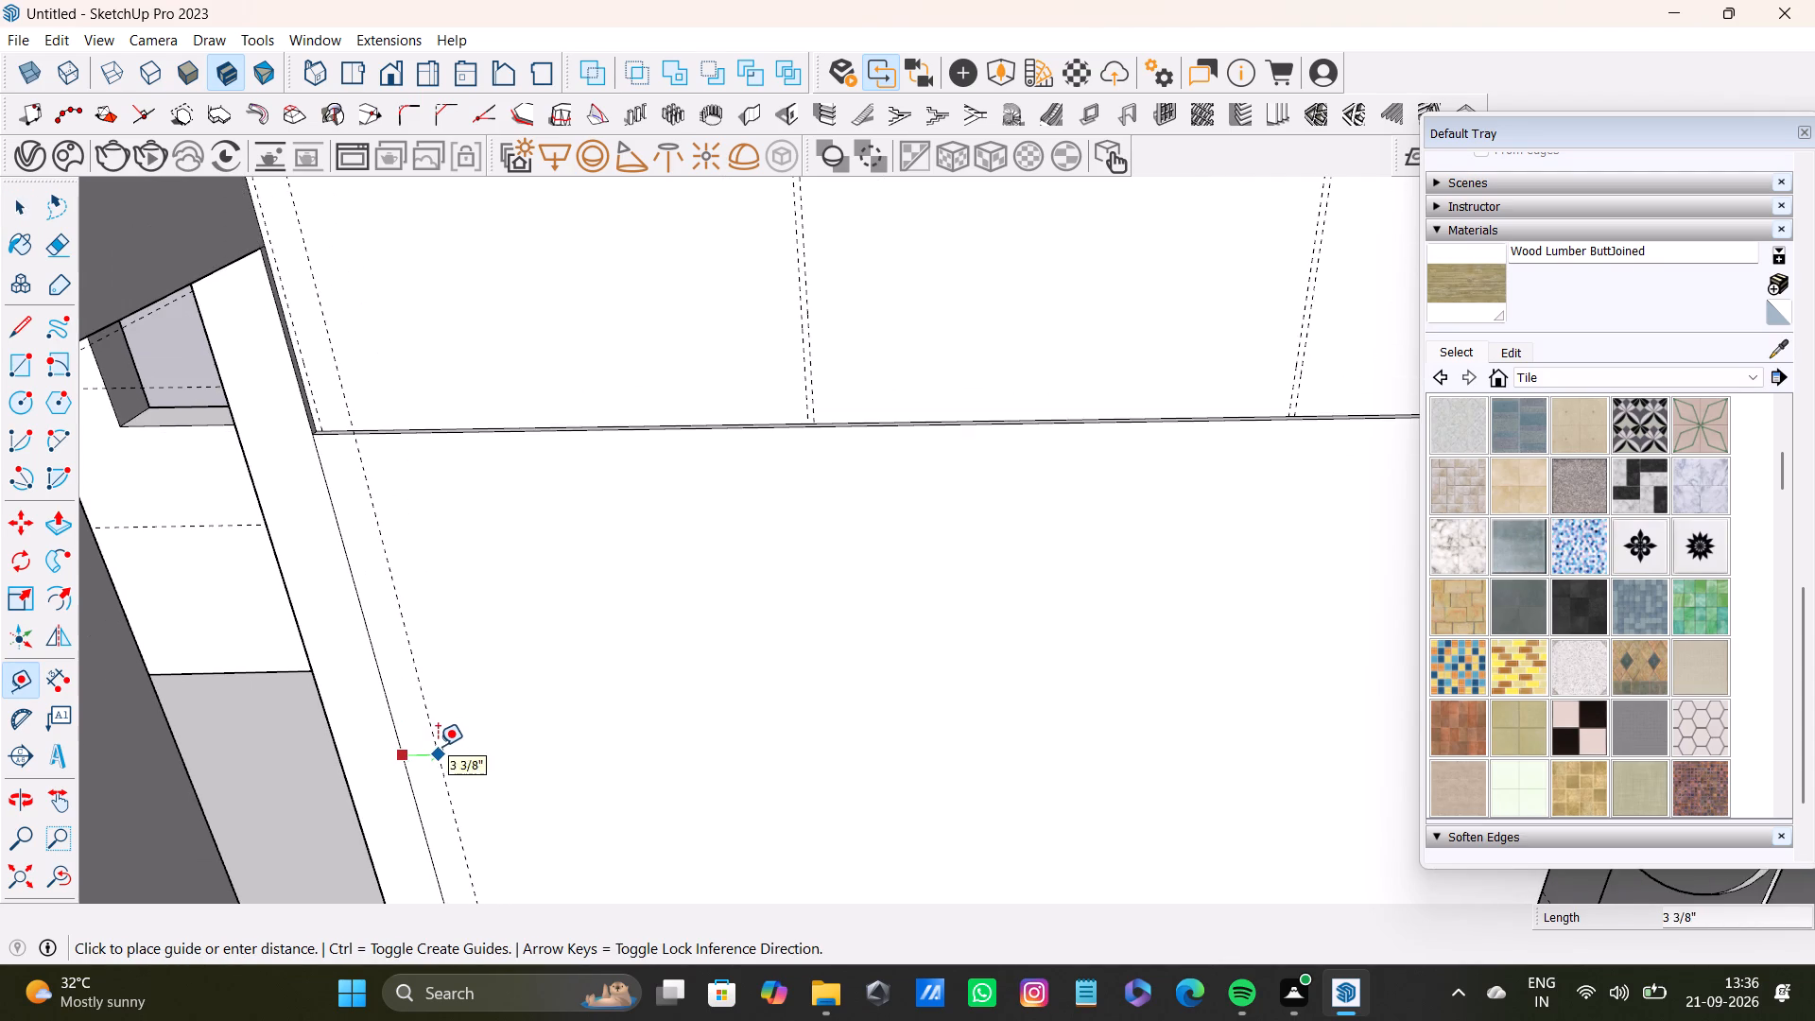
scroll(438, 746, "down", 3)
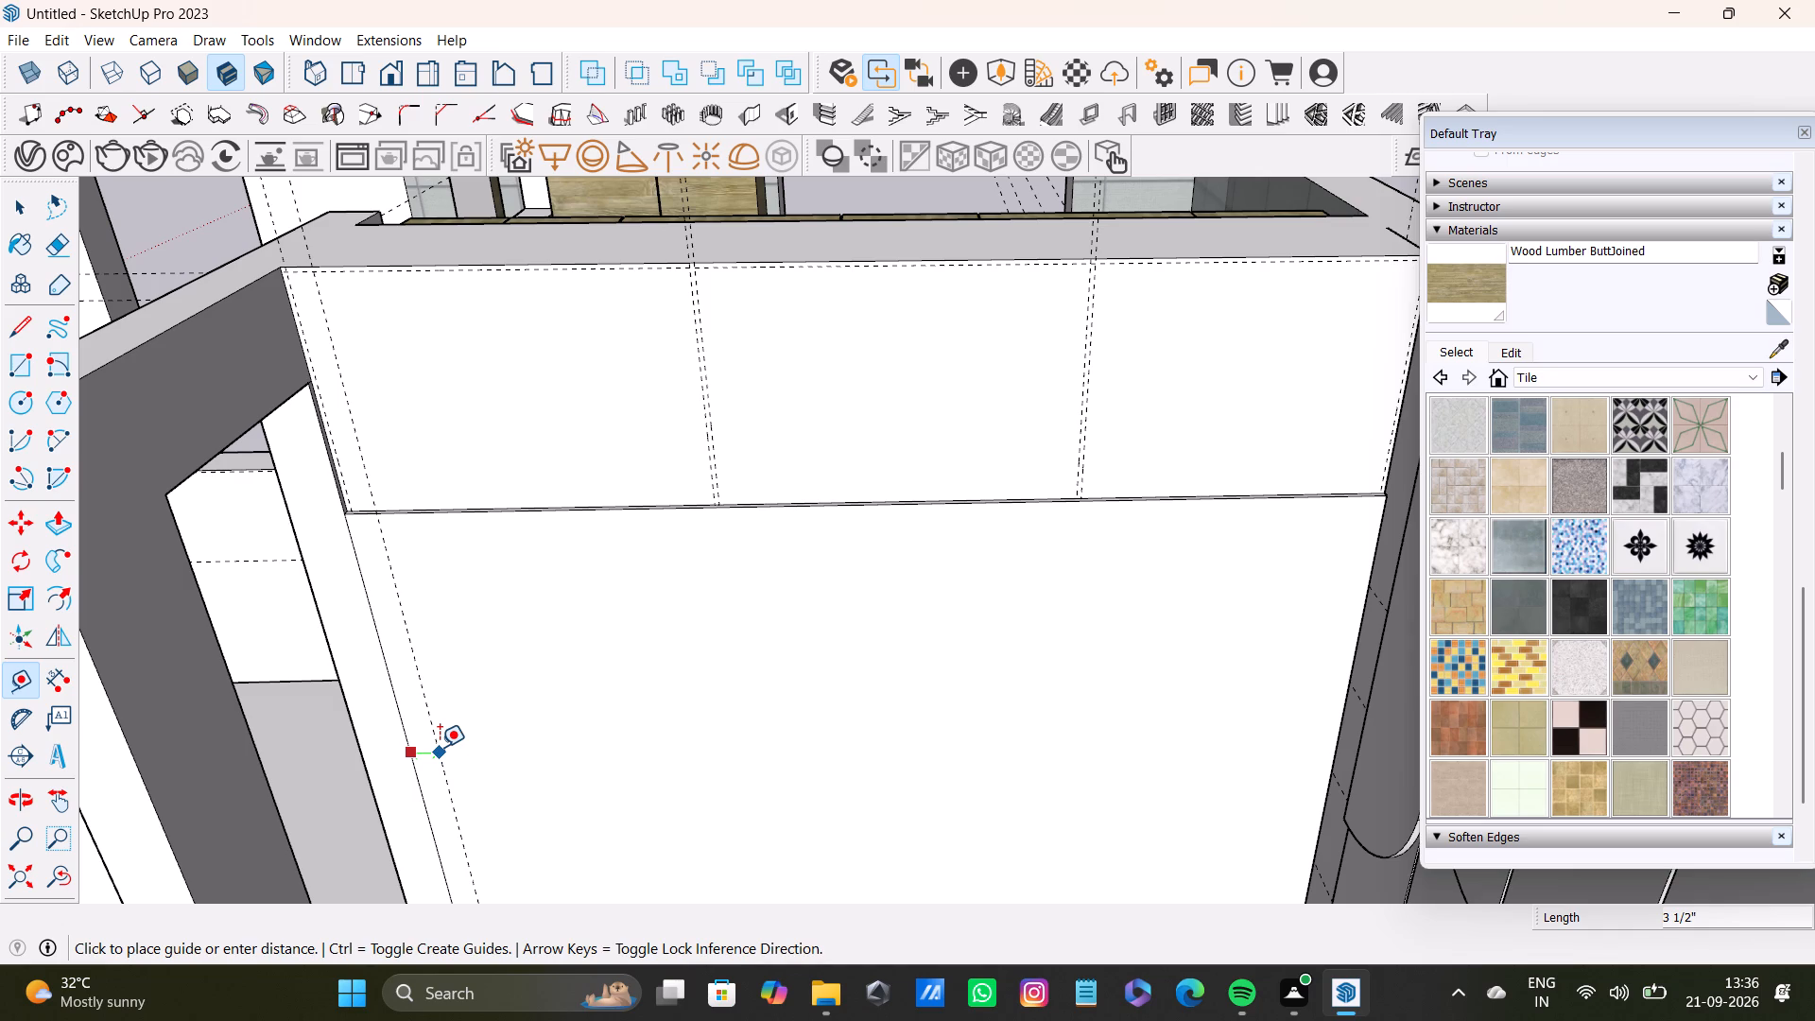
scroll(587, 745, "down", 4)
middle_click_drag(595, 736, 545, 662)
scroll(578, 648, "up", 3)
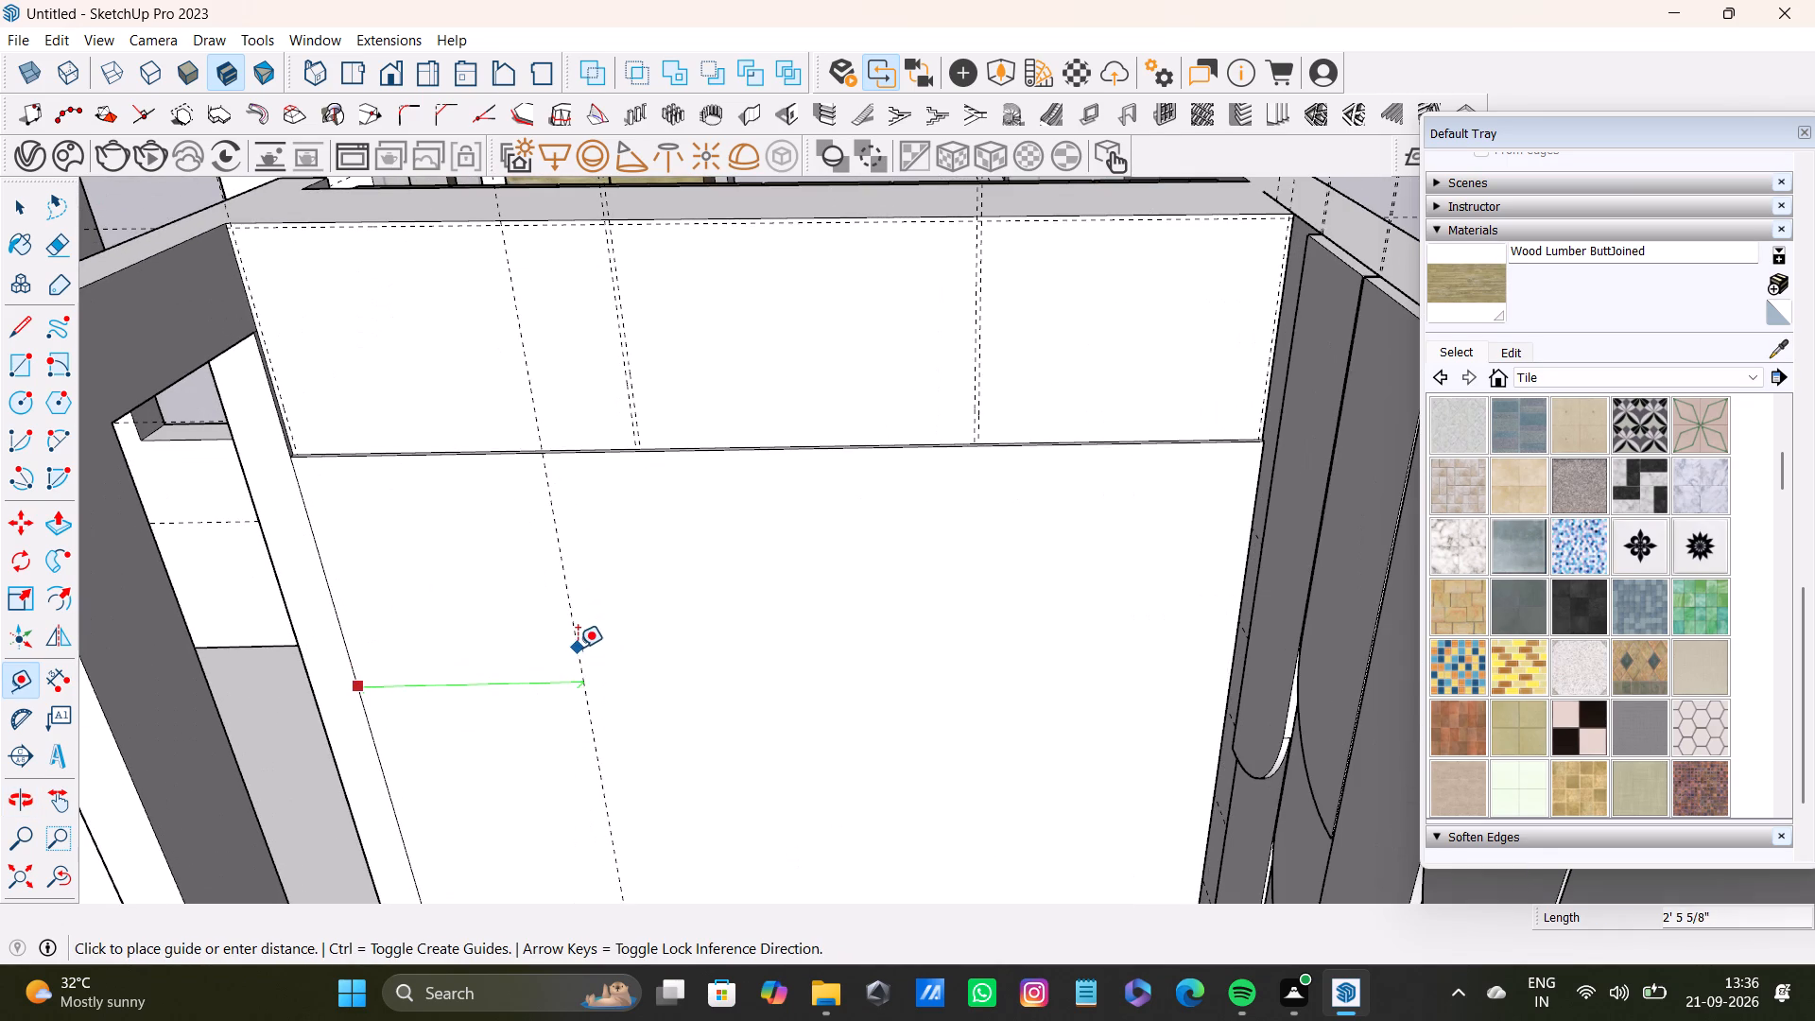
middle_click_drag(596, 671, 609, 606)
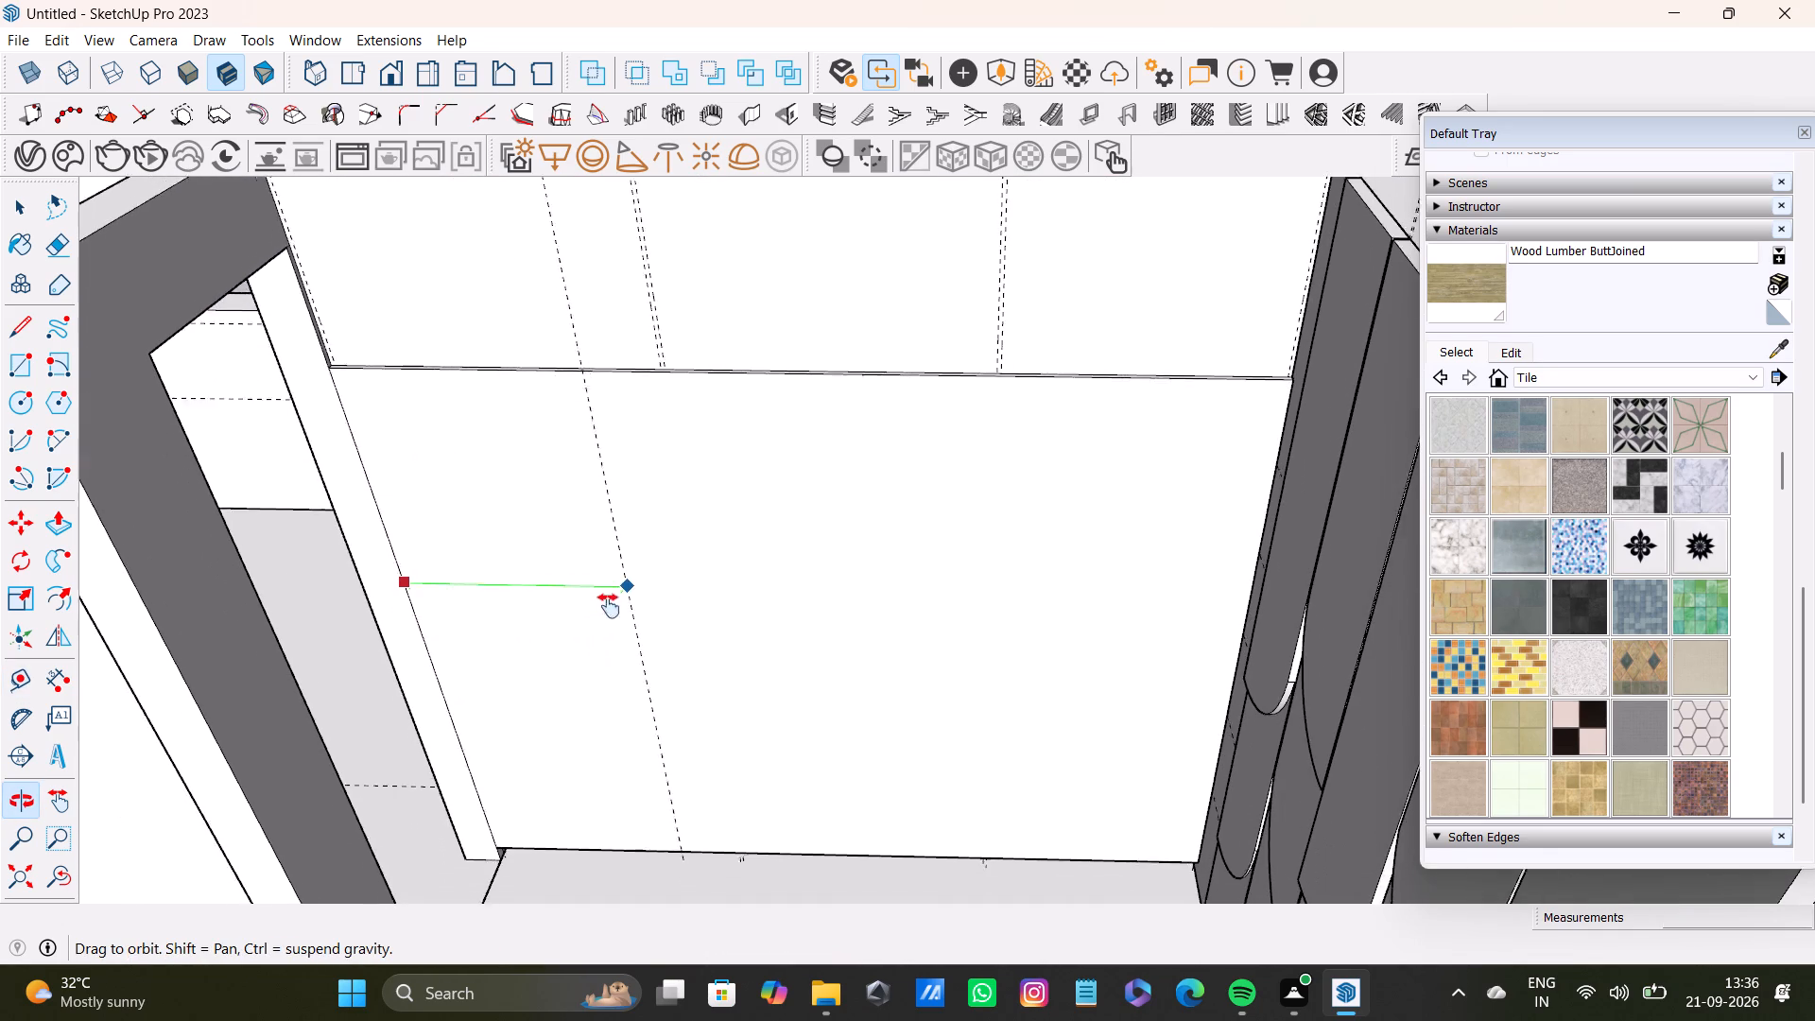
middle_click_drag(609, 606, 609, 603)
scroll(685, 543, "up", 6)
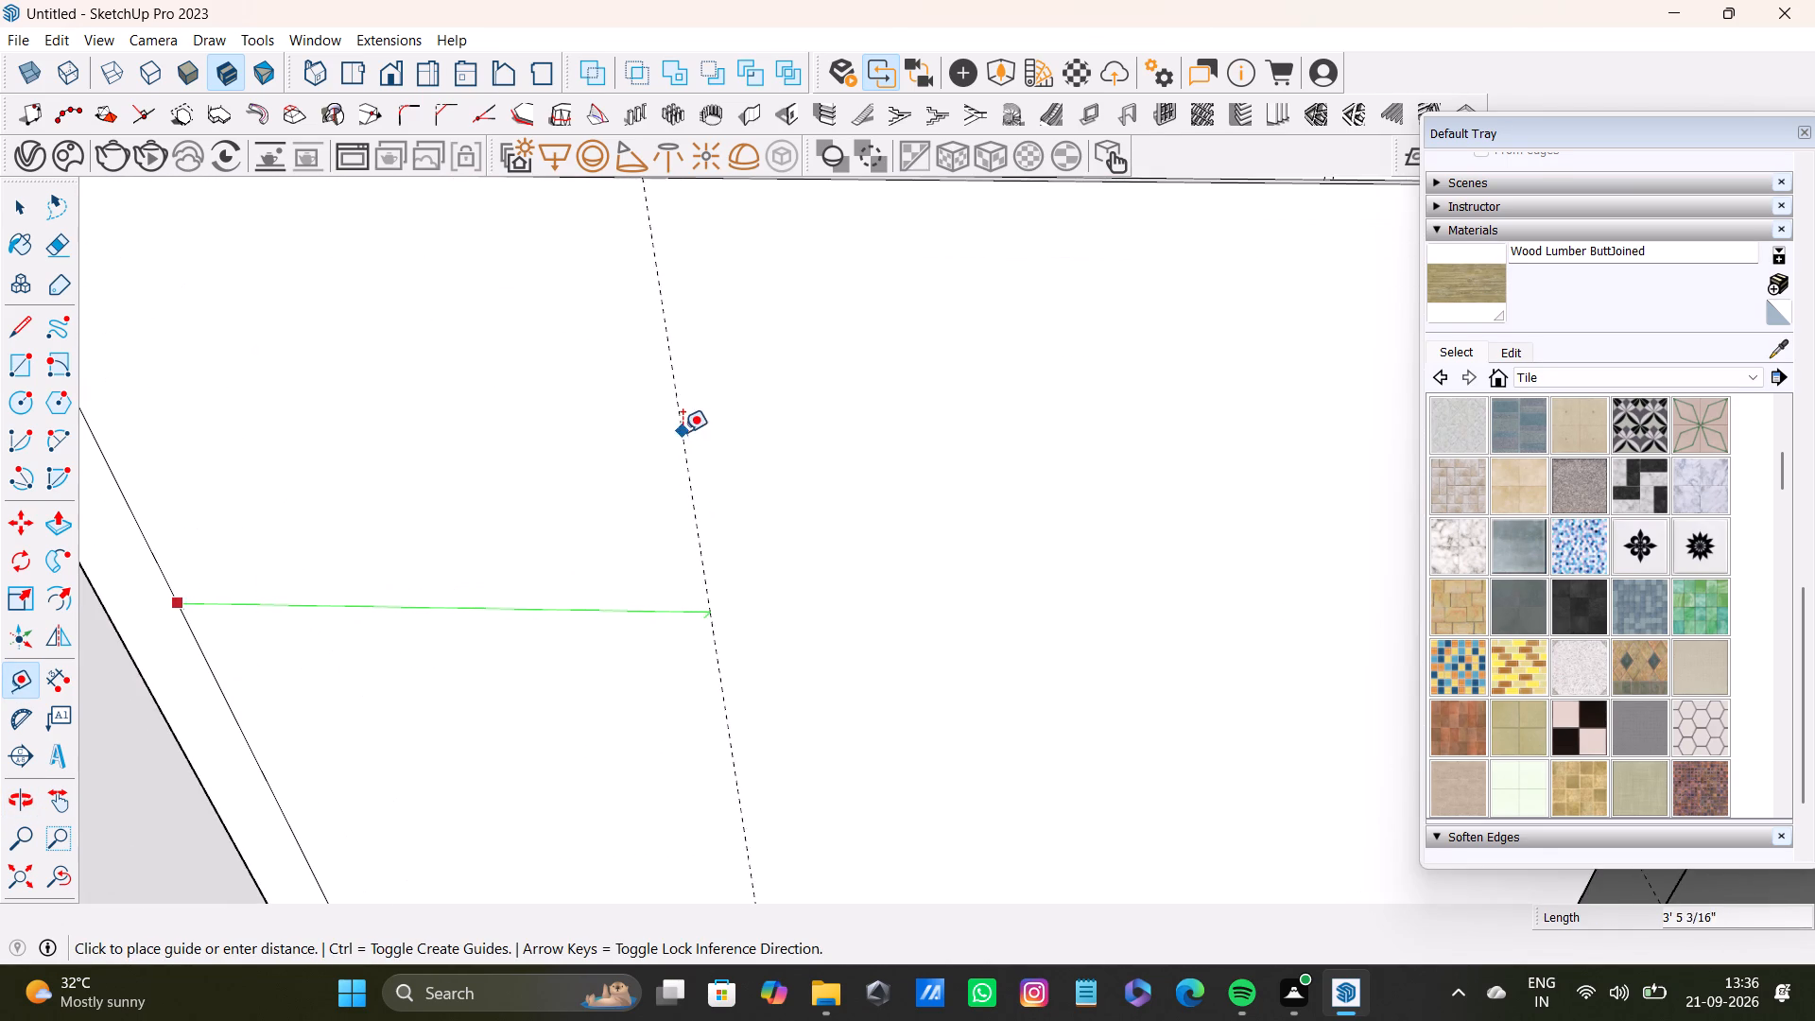
middle_click_drag(683, 432, 689, 690, "shift")
scroll(674, 638, "up", 3)
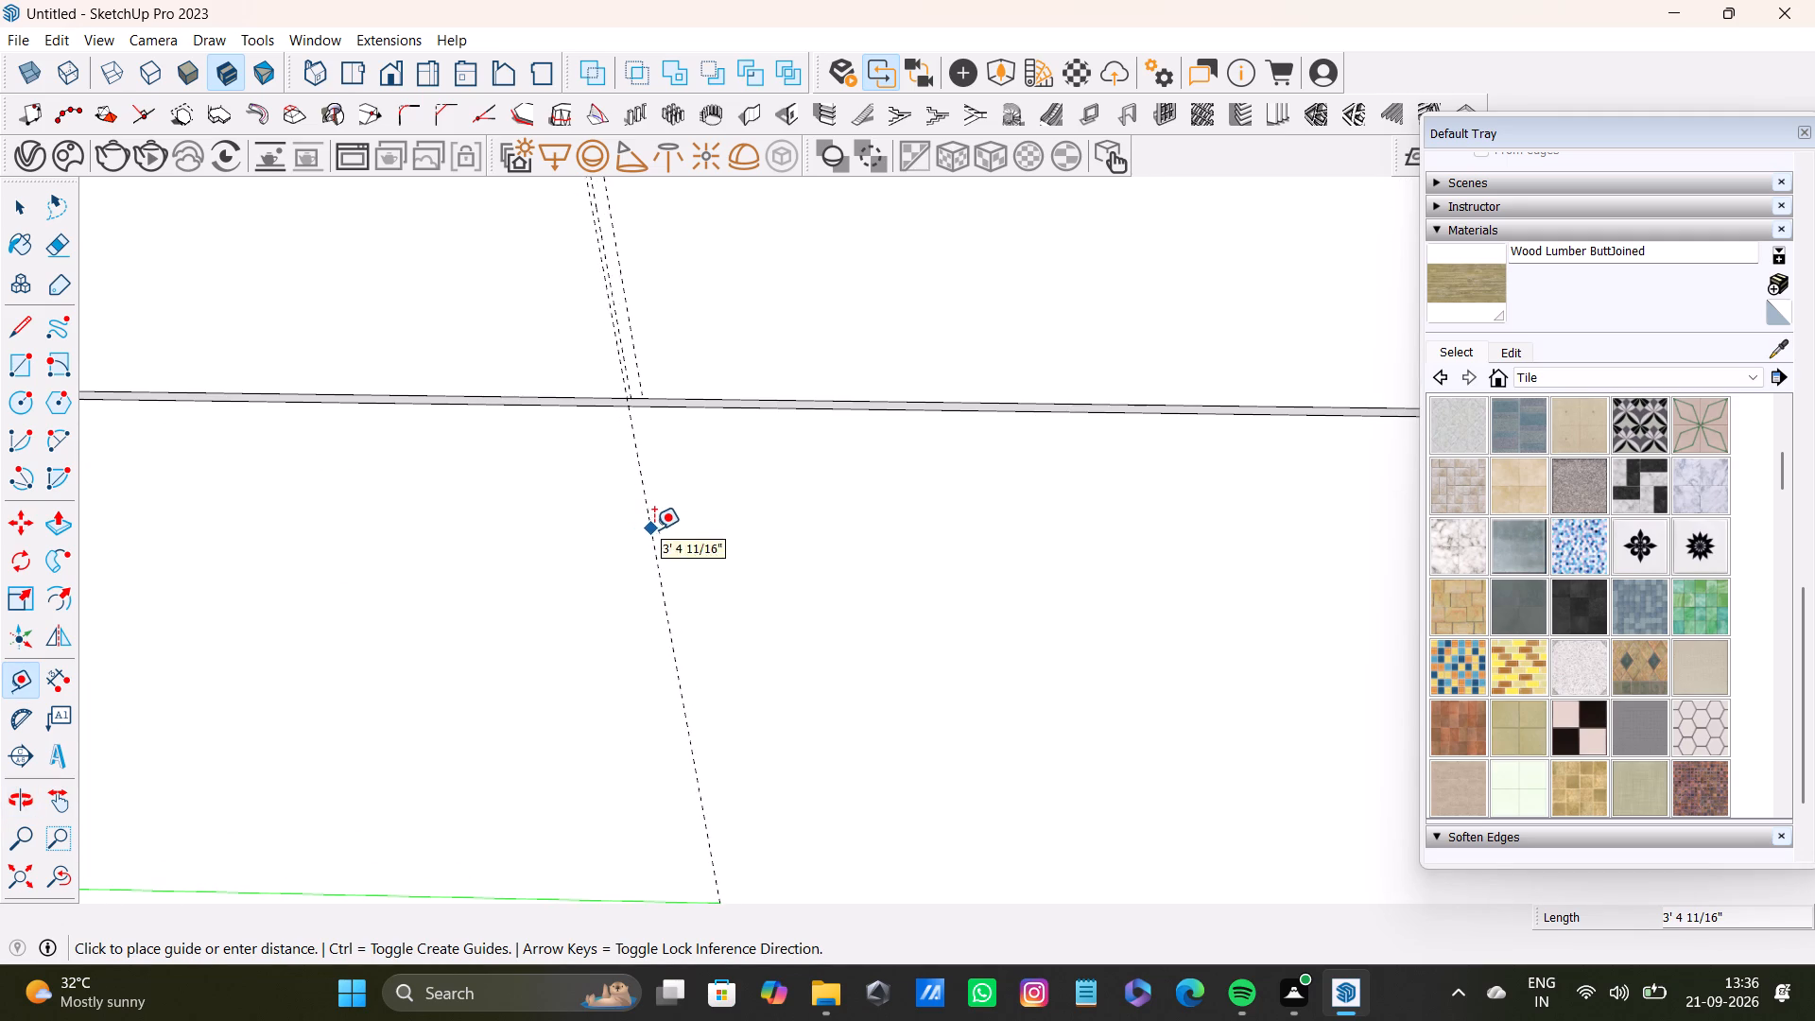
left_click(654, 529)
Place a parallel guide about 1/2" beyond it on the lower wall face, matching the second guide of the top band's first pair.
left_click(658, 563)
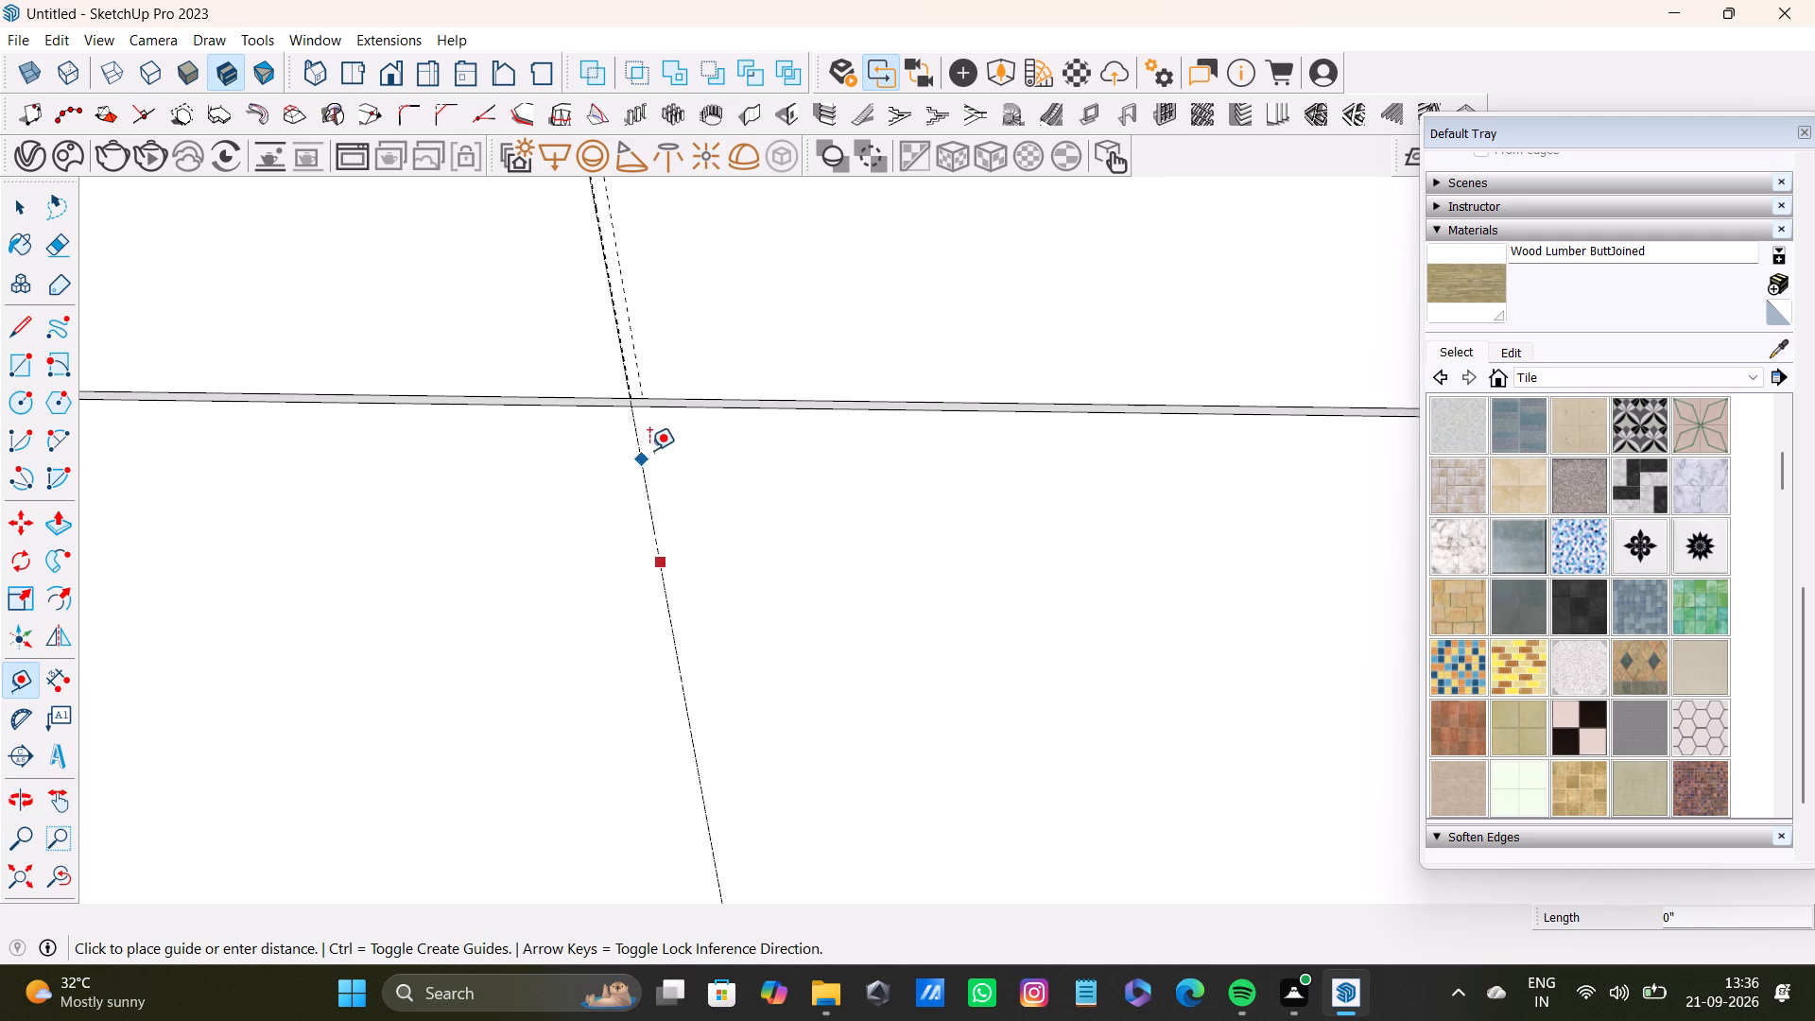
scroll(651, 430, "up", 6)
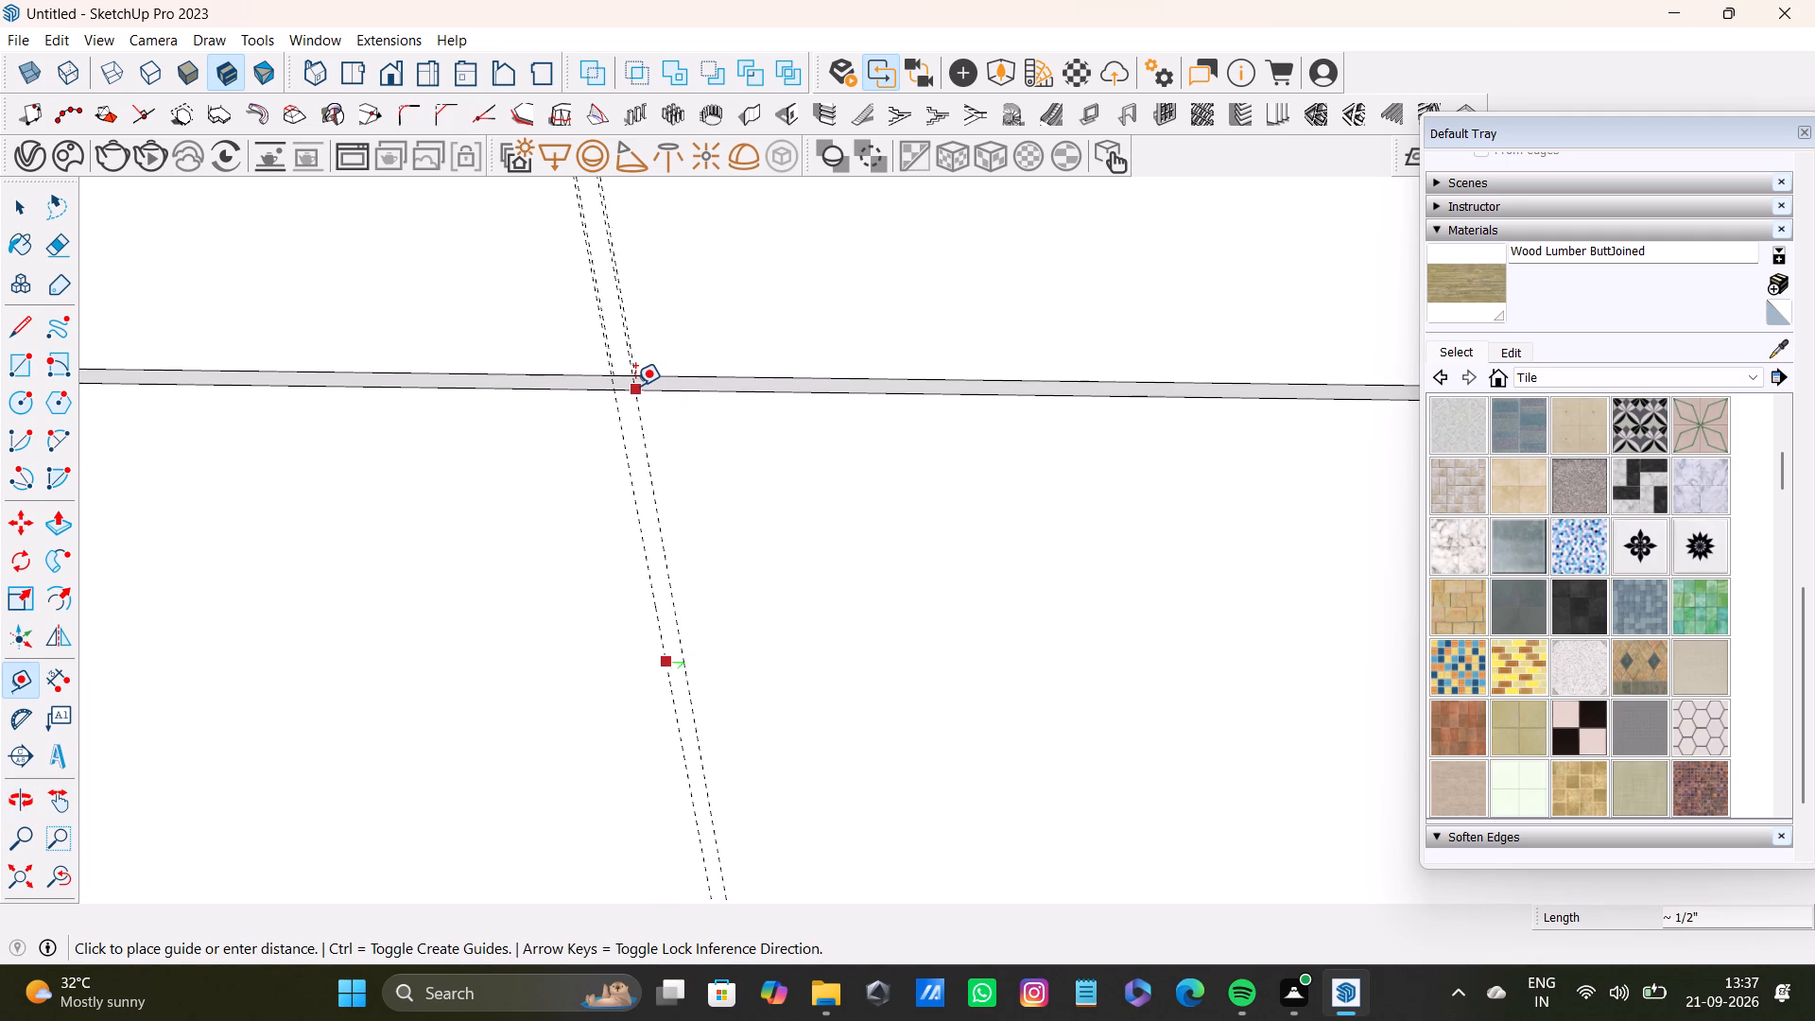
left_click(638, 386)
Place a second vertical guide pair on the lower wall face, about 3' 4 5/16" beyond the first, aligned with the top band's second pair.
scroll(622, 564, "down", 18)
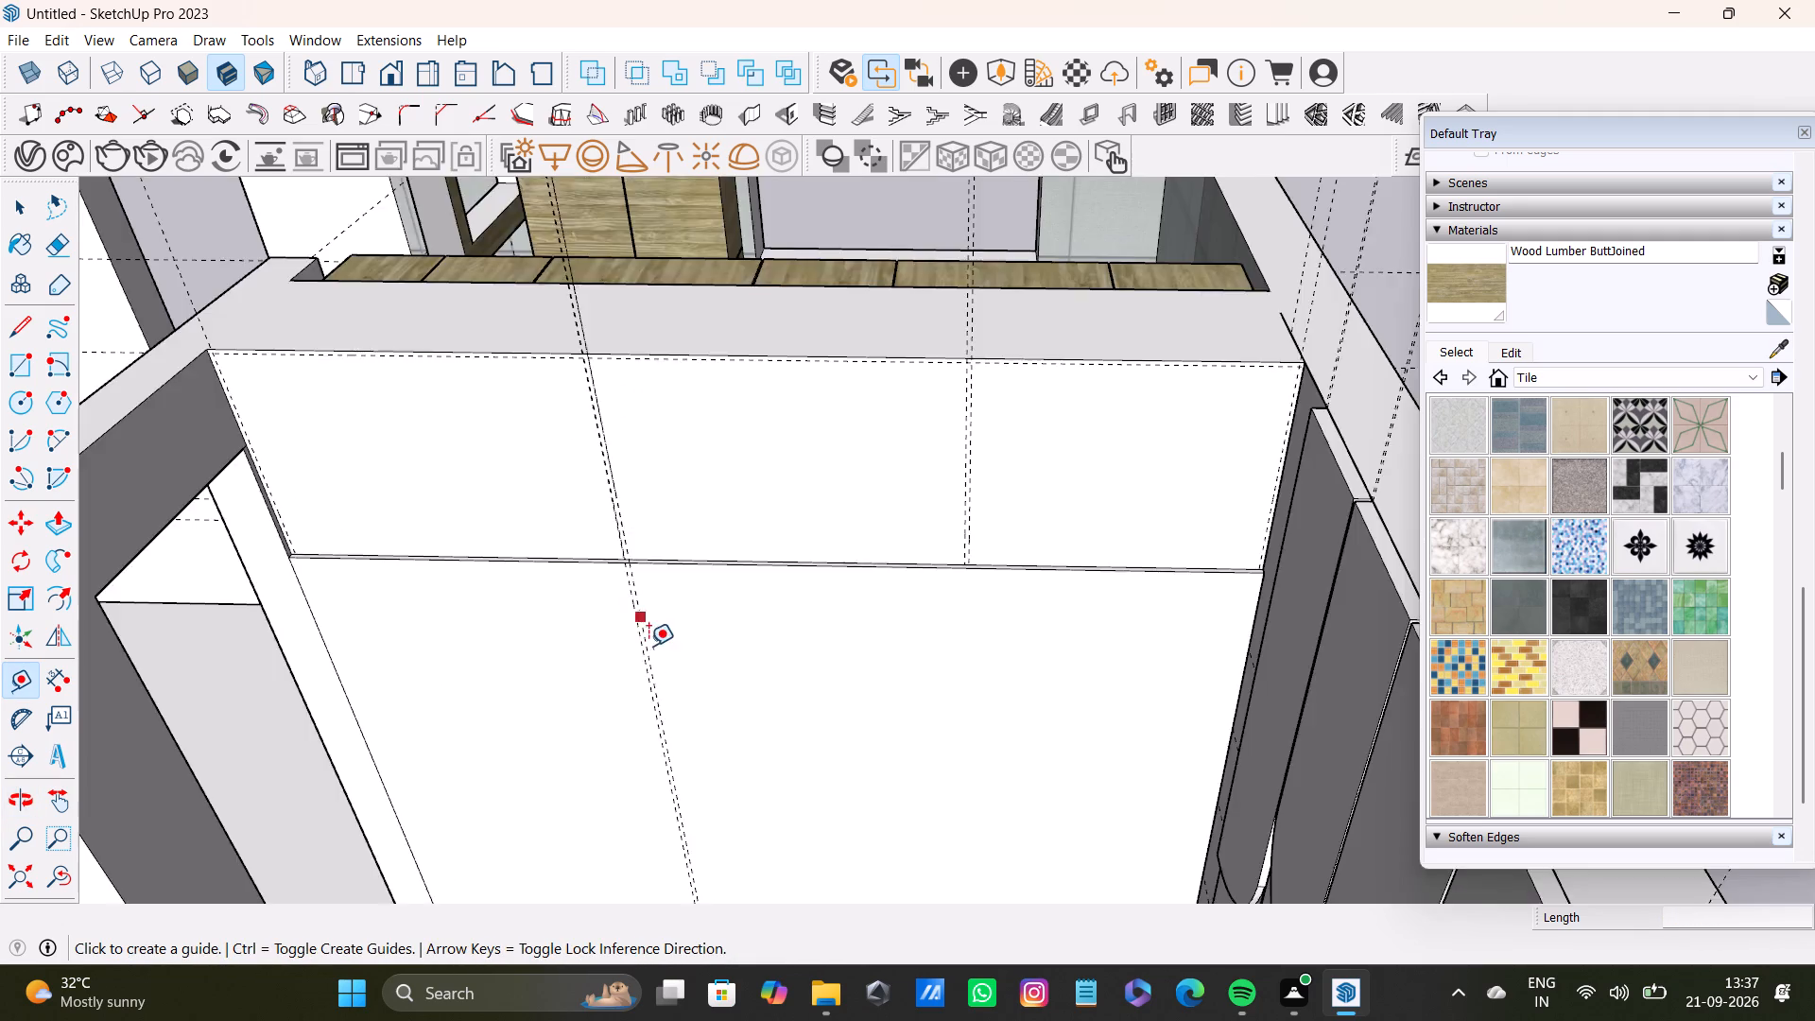
scroll(648, 646, "down", 2)
middle_click_drag(737, 711, 740, 600, "shift")
scroll(691, 603, "up", 11)
left_click(656, 663)
scroll(865, 664, "down", 4)
middle_click_drag(974, 629, 545, 681)
scroll(765, 410, "up", 6)
scroll(721, 302, "up", 2)
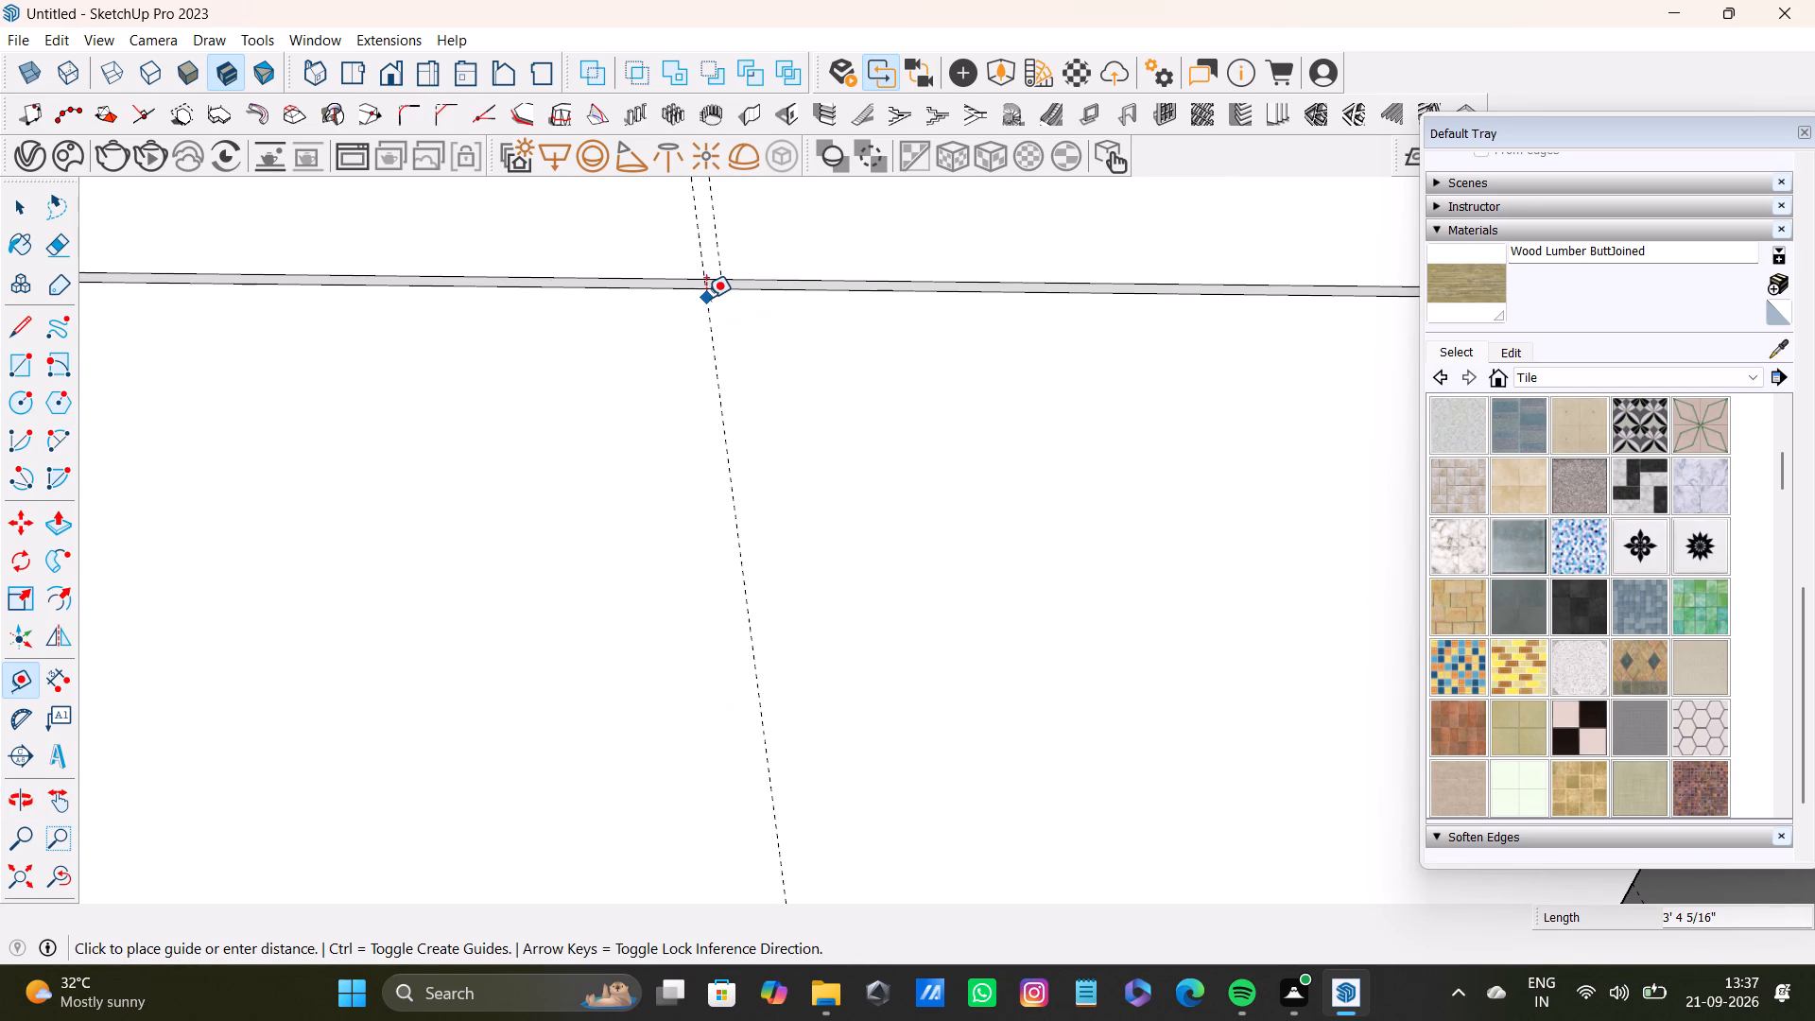
left_click(706, 298)
left_click(713, 335)
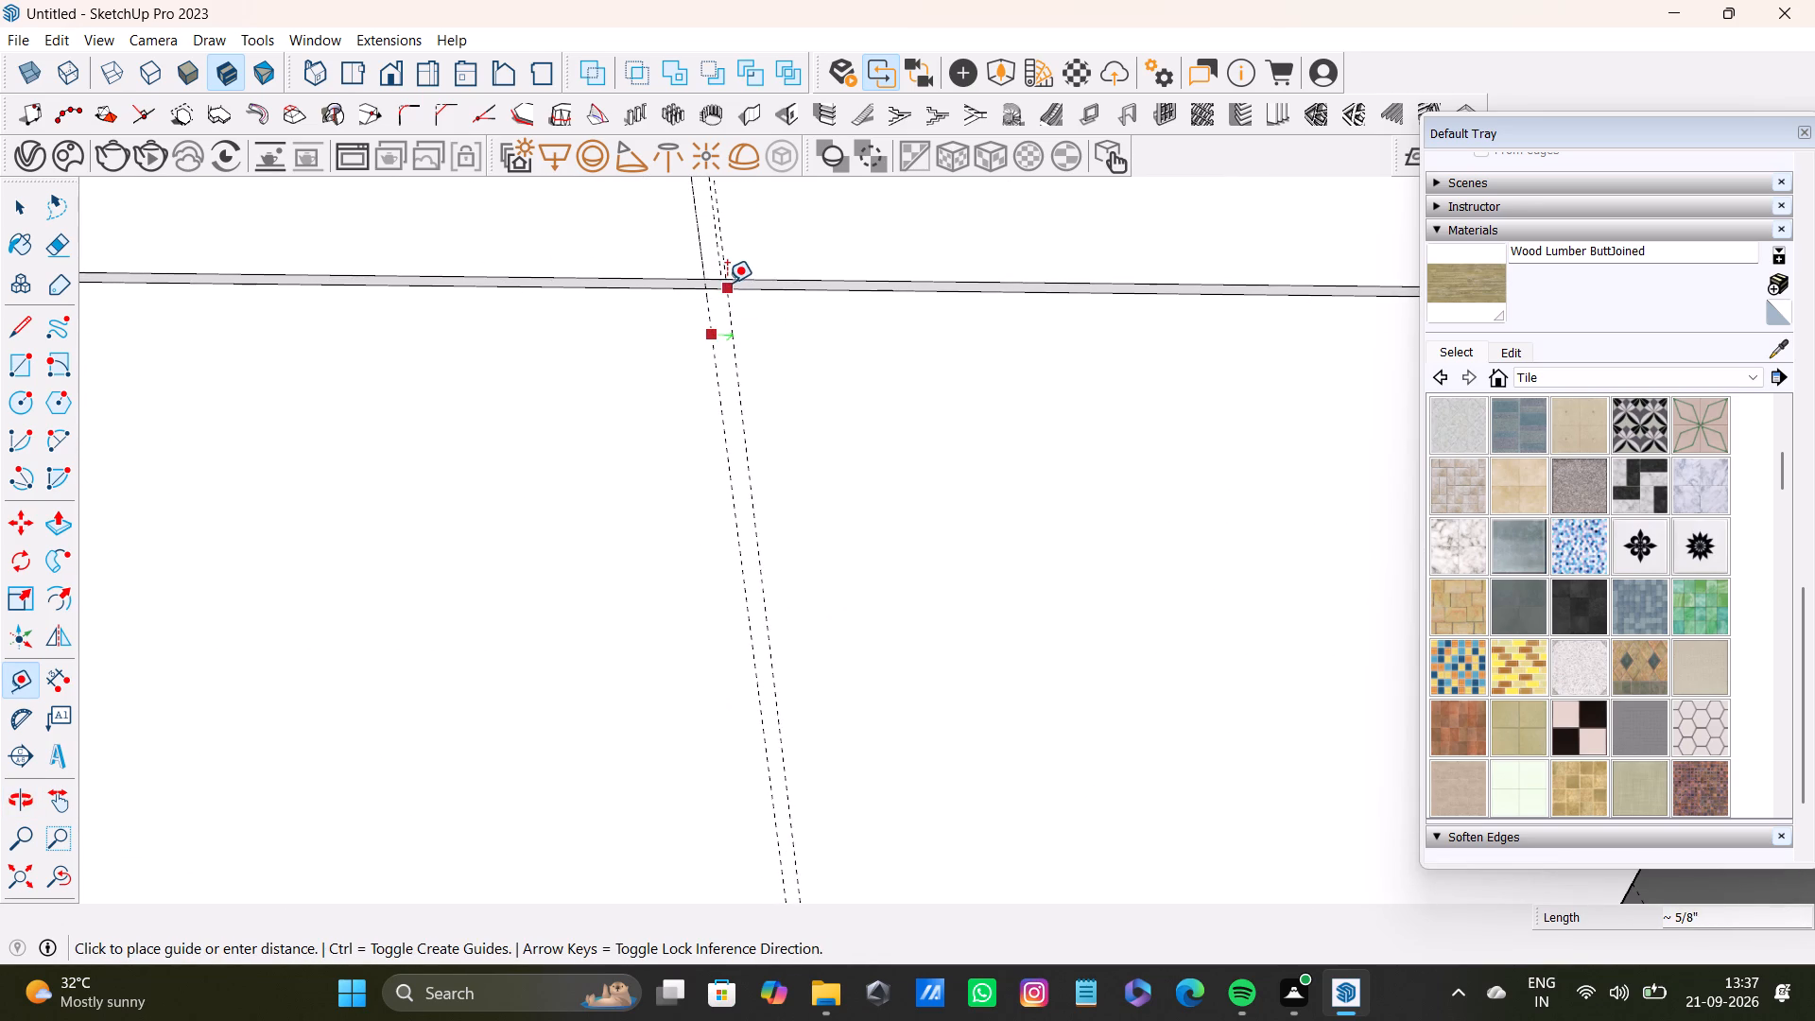
left_click(723, 291)
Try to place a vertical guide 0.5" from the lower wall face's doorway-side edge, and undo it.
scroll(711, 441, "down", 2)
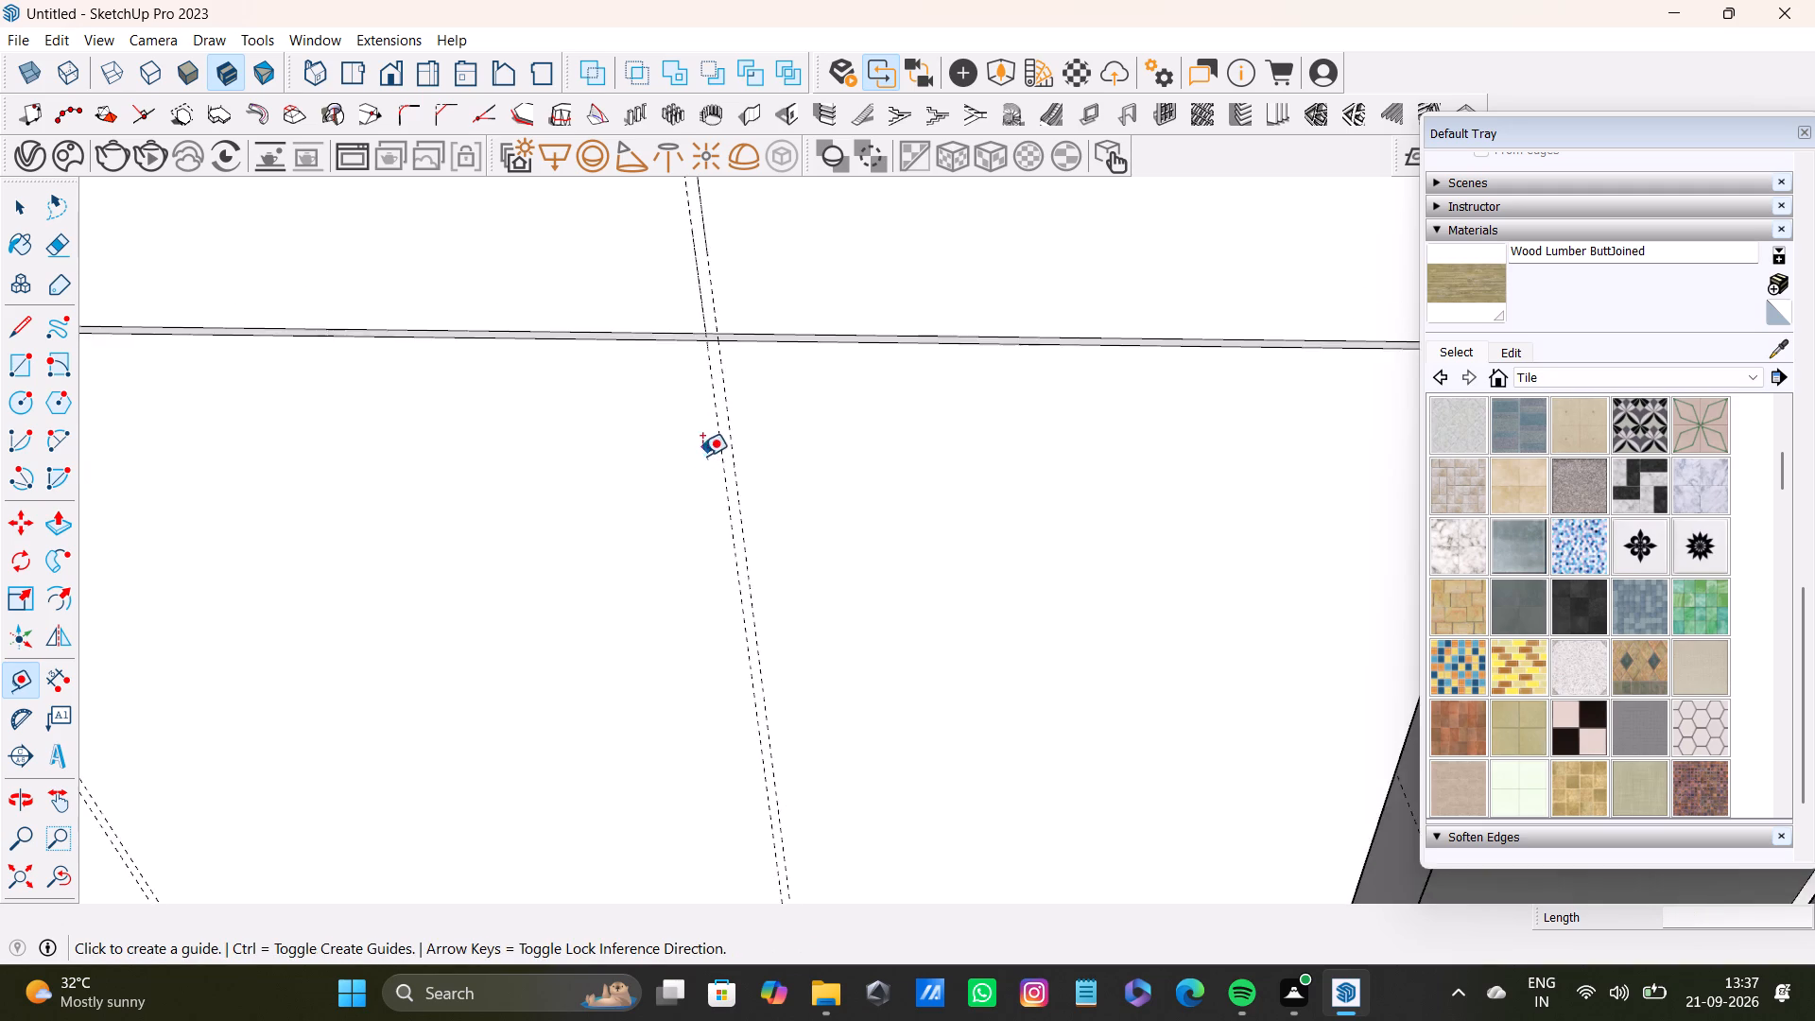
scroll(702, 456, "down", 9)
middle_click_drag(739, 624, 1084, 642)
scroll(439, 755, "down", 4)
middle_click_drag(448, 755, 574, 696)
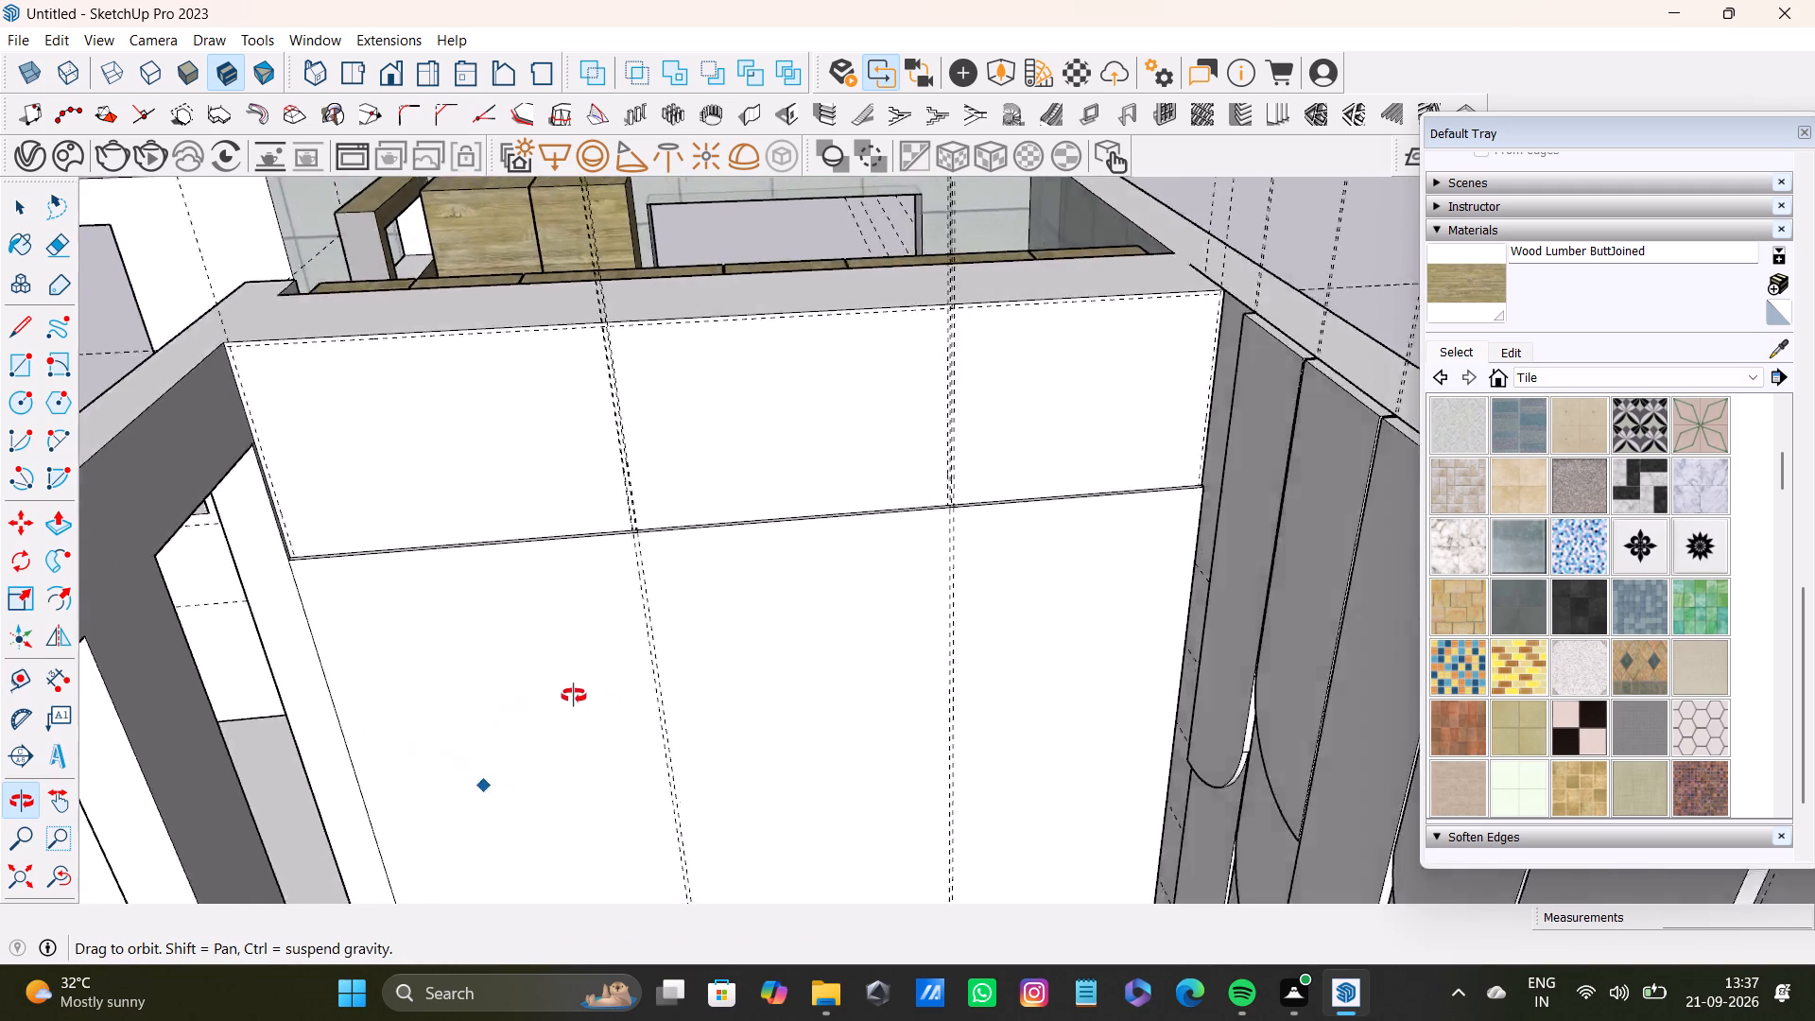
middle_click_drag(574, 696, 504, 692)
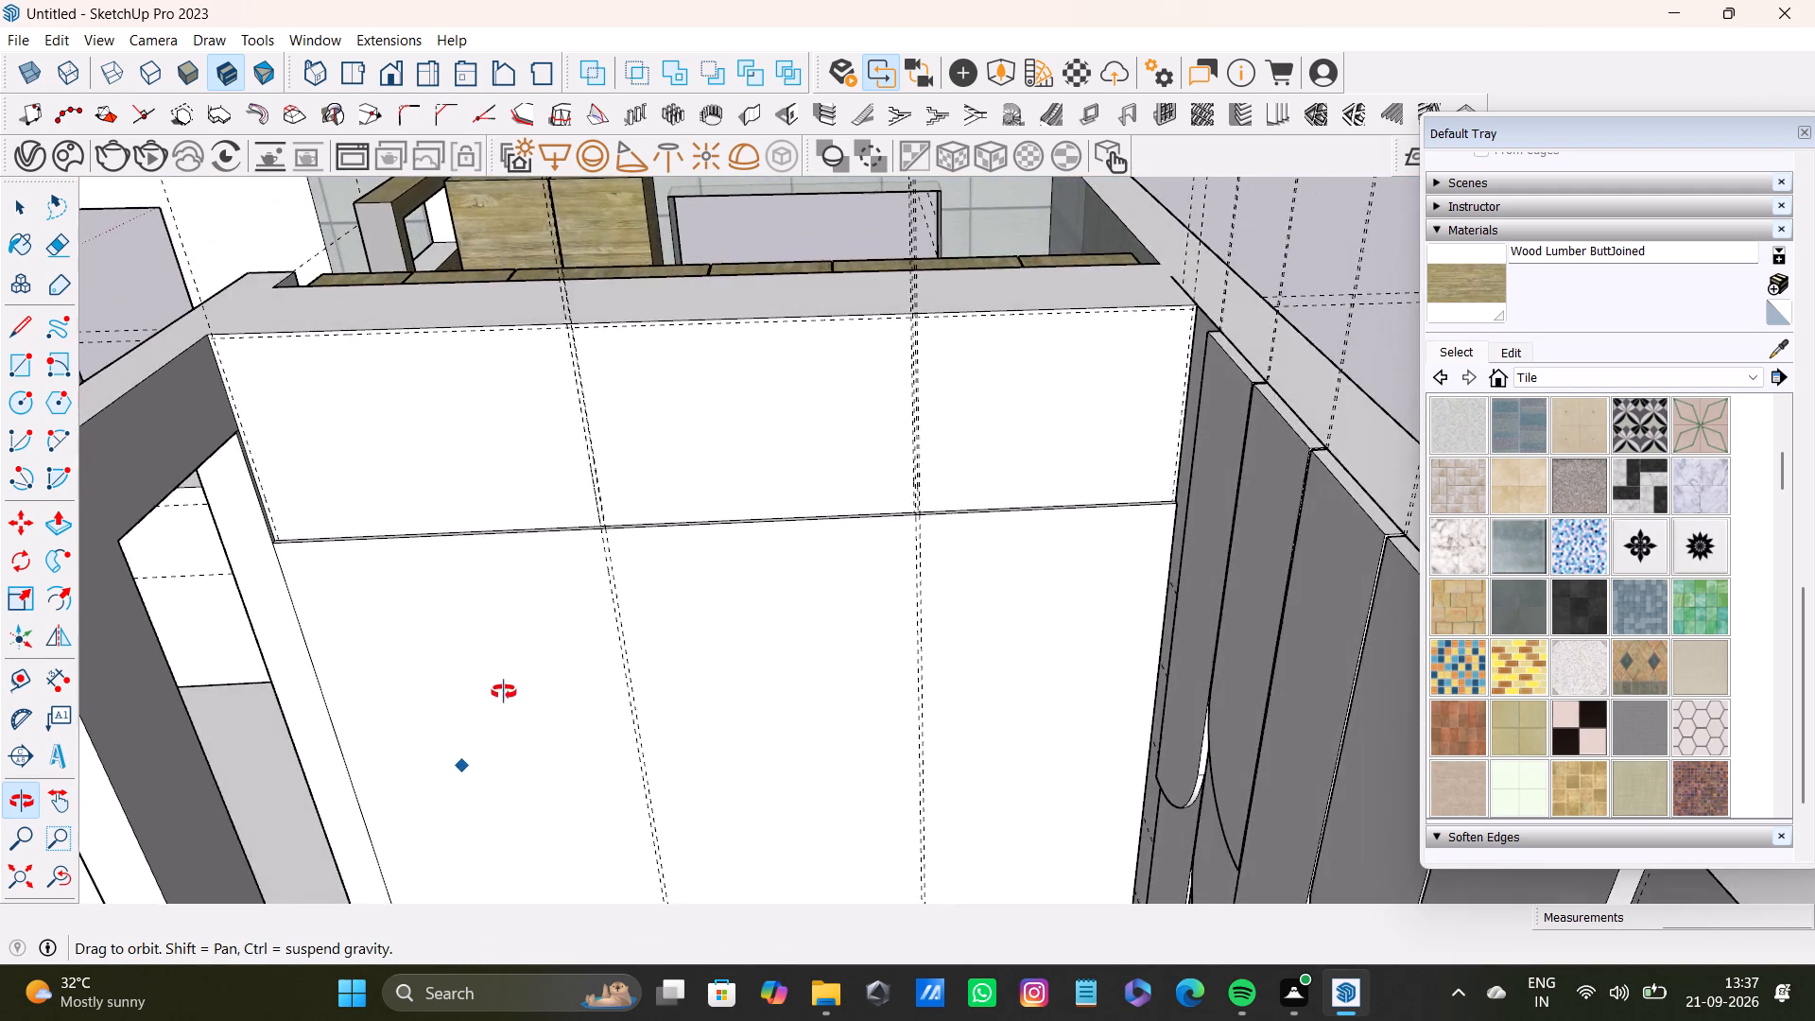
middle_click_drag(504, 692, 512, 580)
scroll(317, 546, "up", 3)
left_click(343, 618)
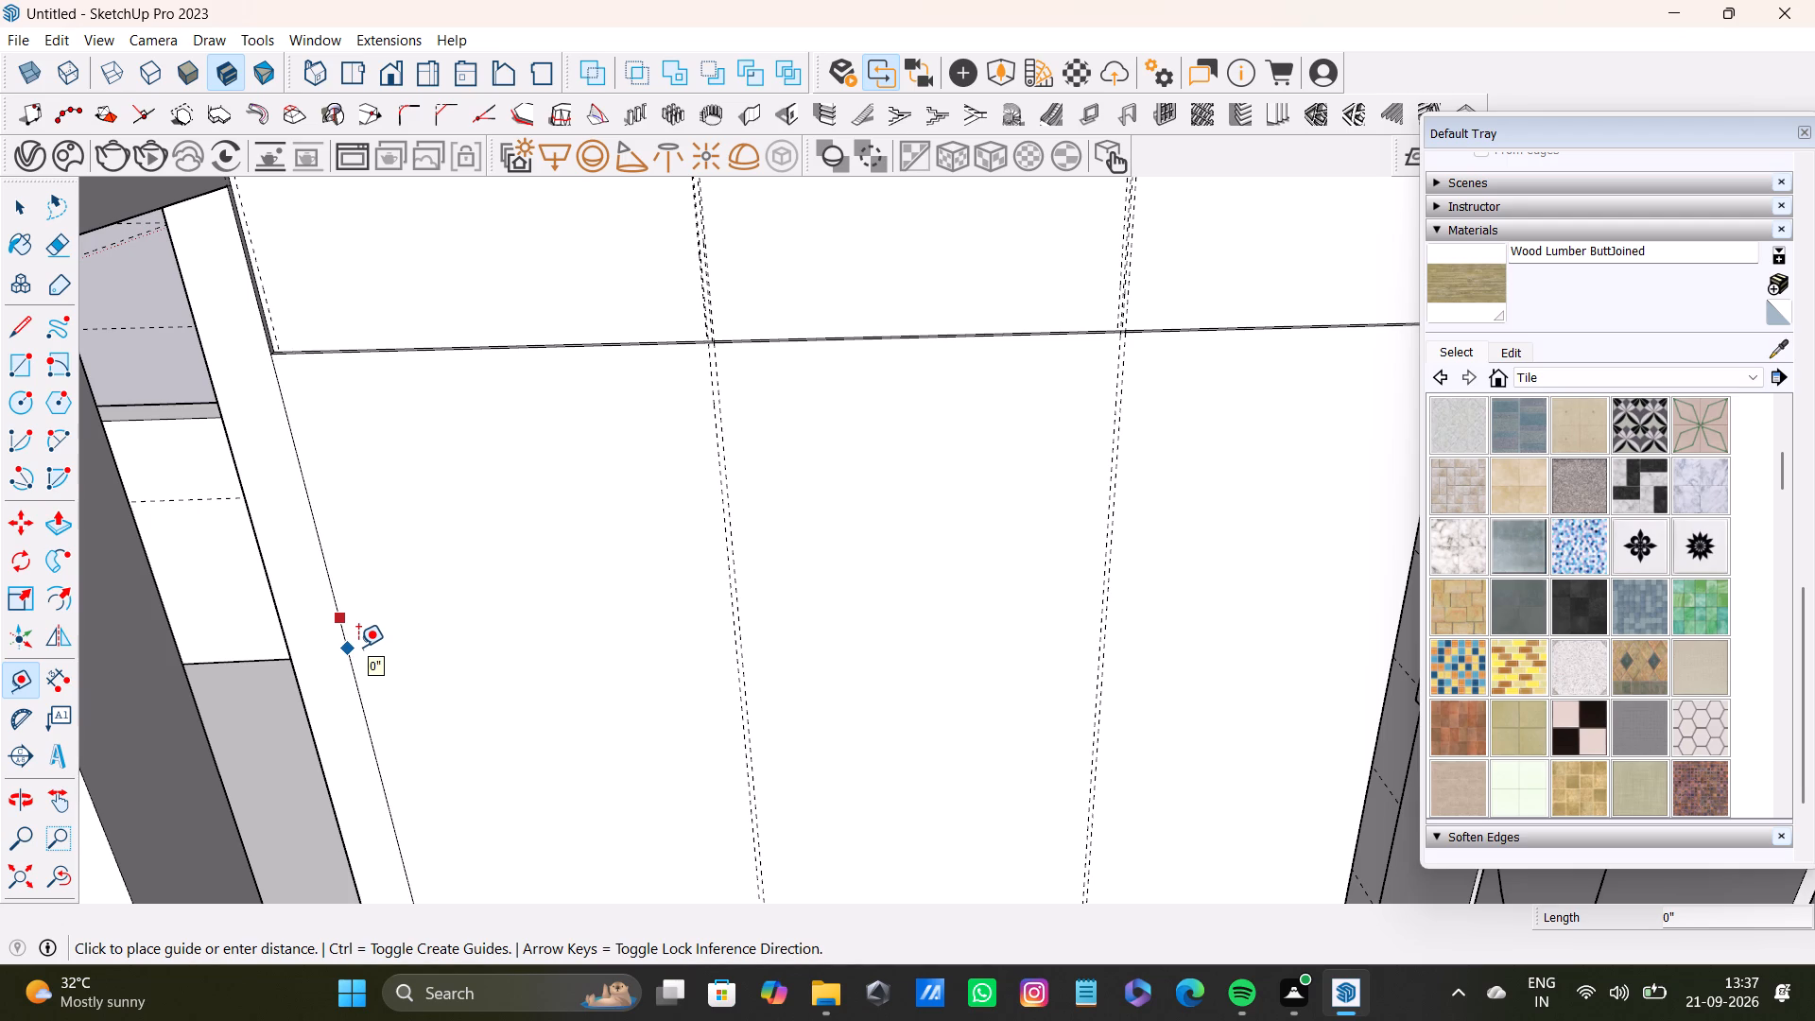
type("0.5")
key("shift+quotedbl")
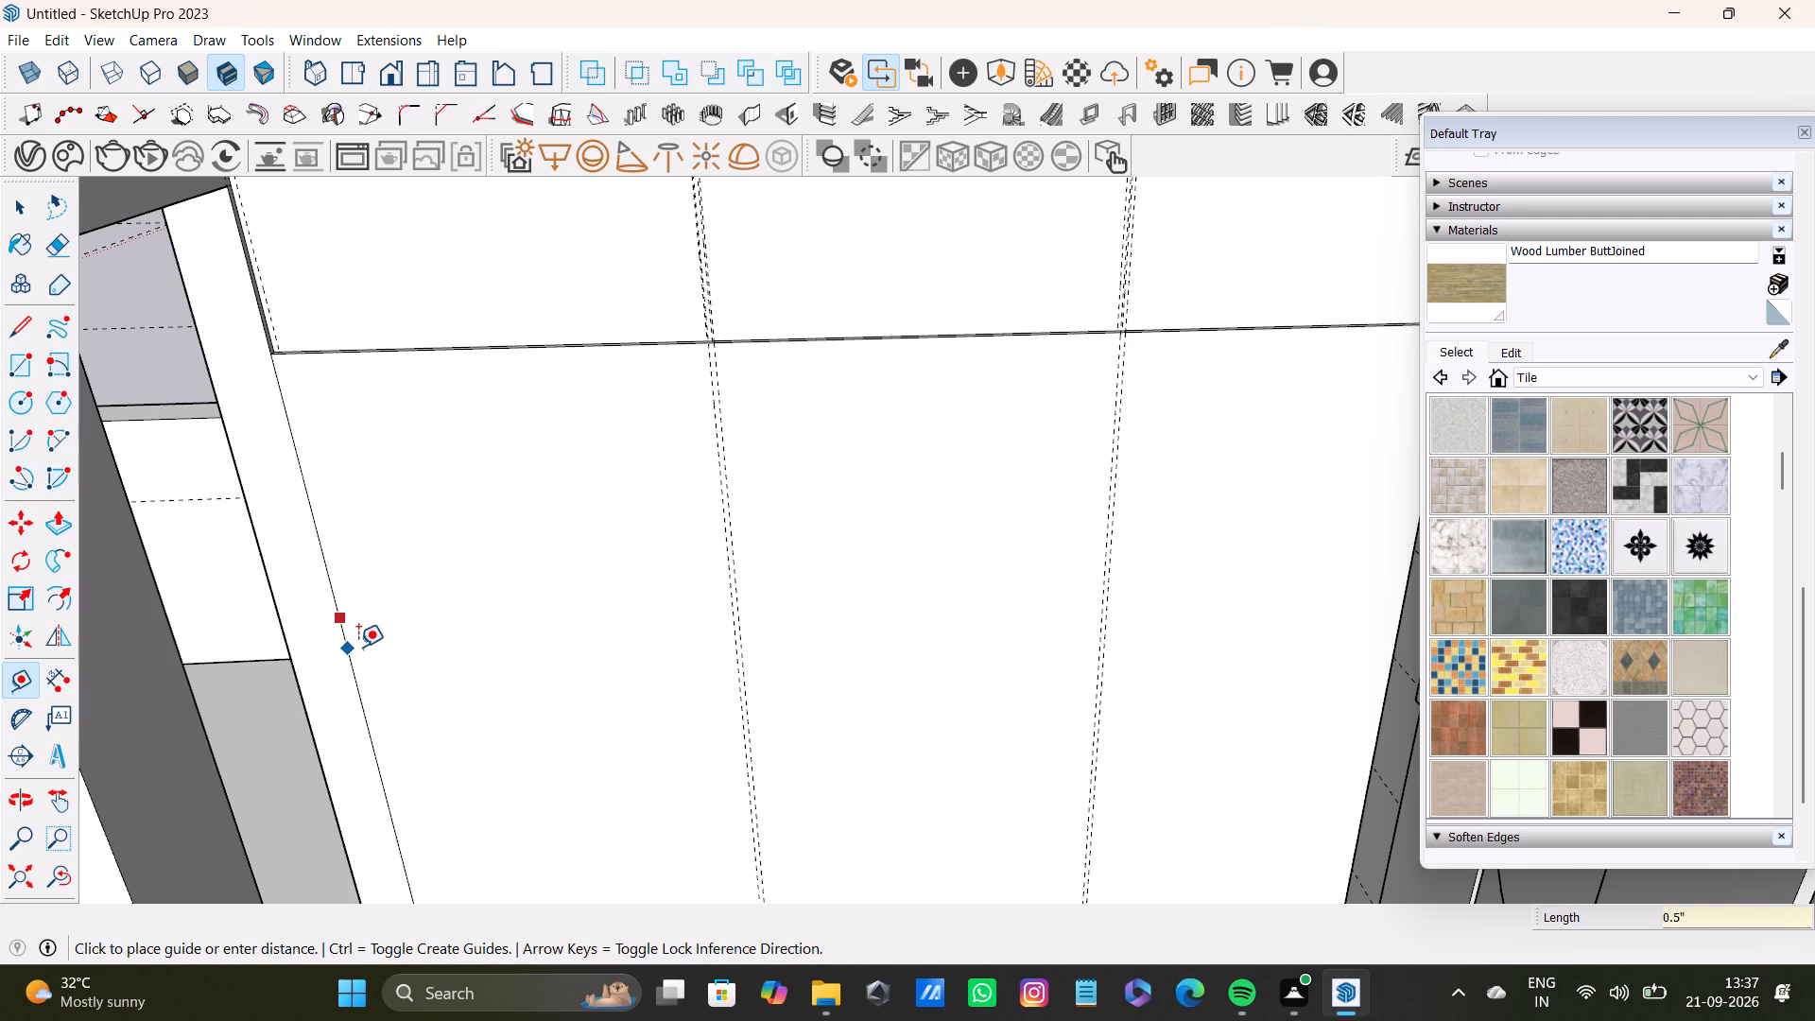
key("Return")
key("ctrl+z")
Place a vertical margin guide on the lower wall face, about 15/16" from its doorway-side edge, aligned with the top band's margin guide.
scroll(377, 660, "up", 4)
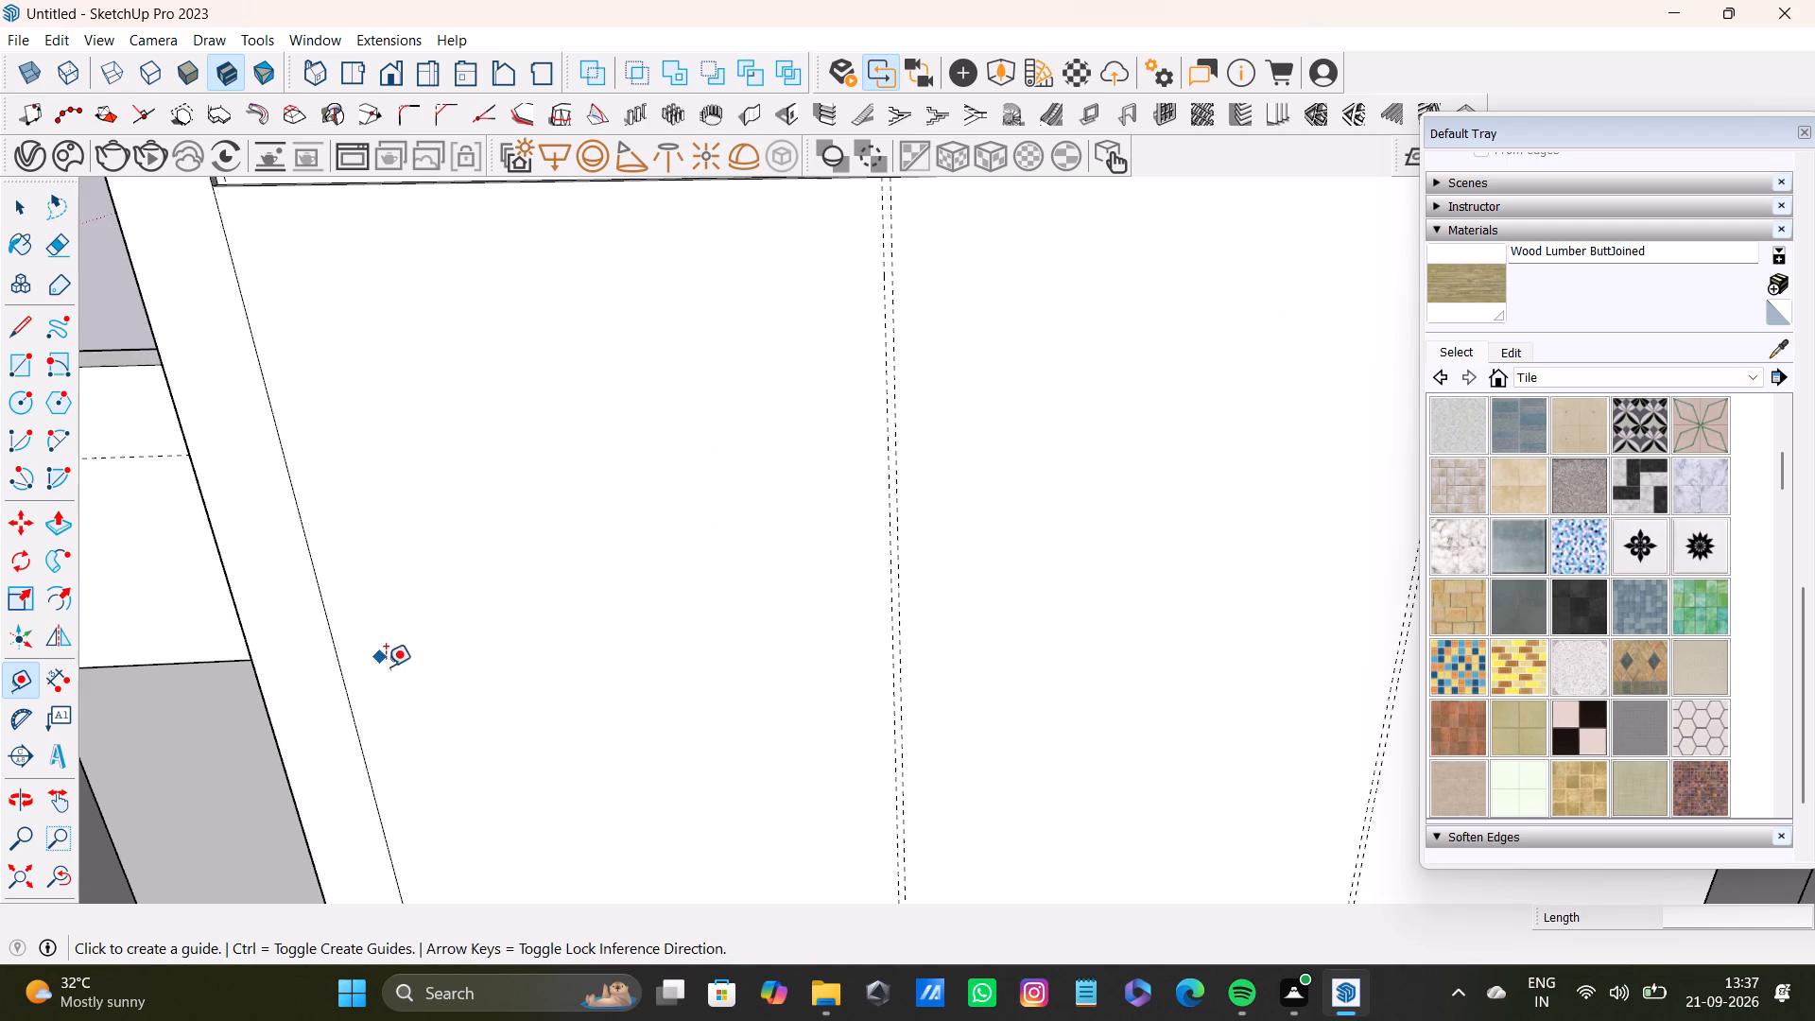
left_click(358, 716)
scroll(470, 570, "down", 3)
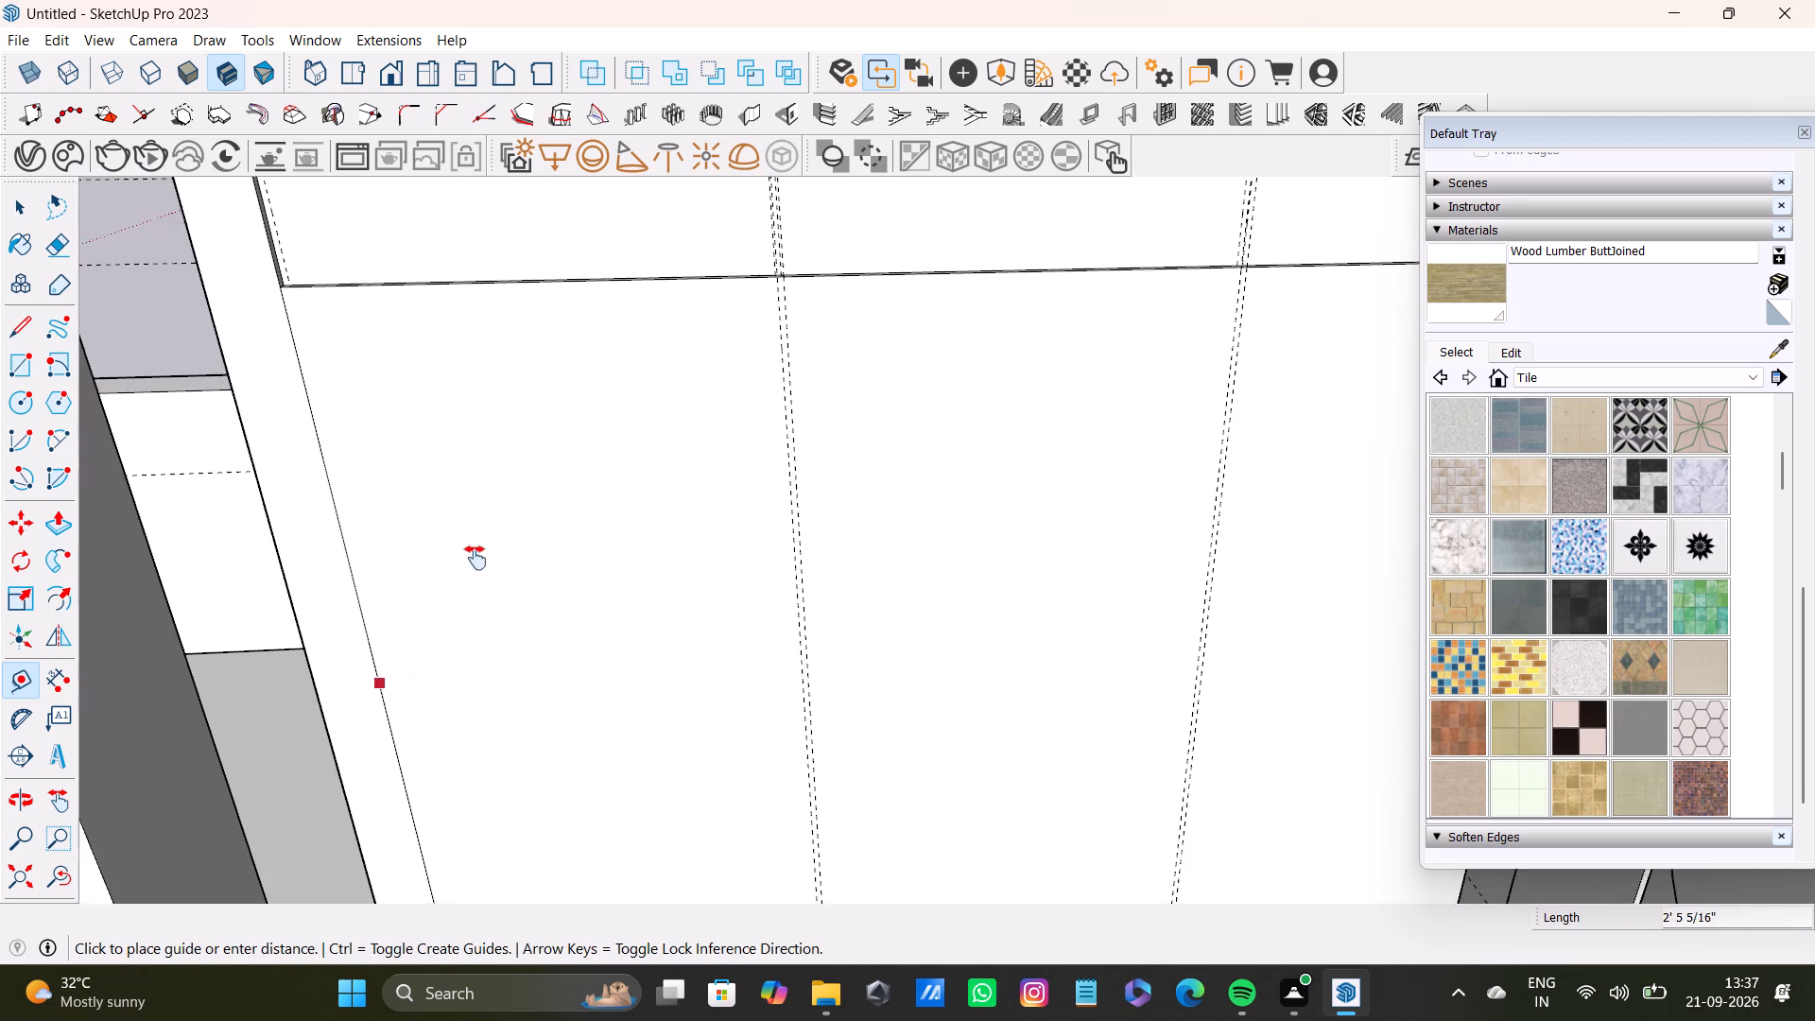
middle_click_drag(475, 558, 464, 777, "shift")
scroll(354, 634, "up", 5)
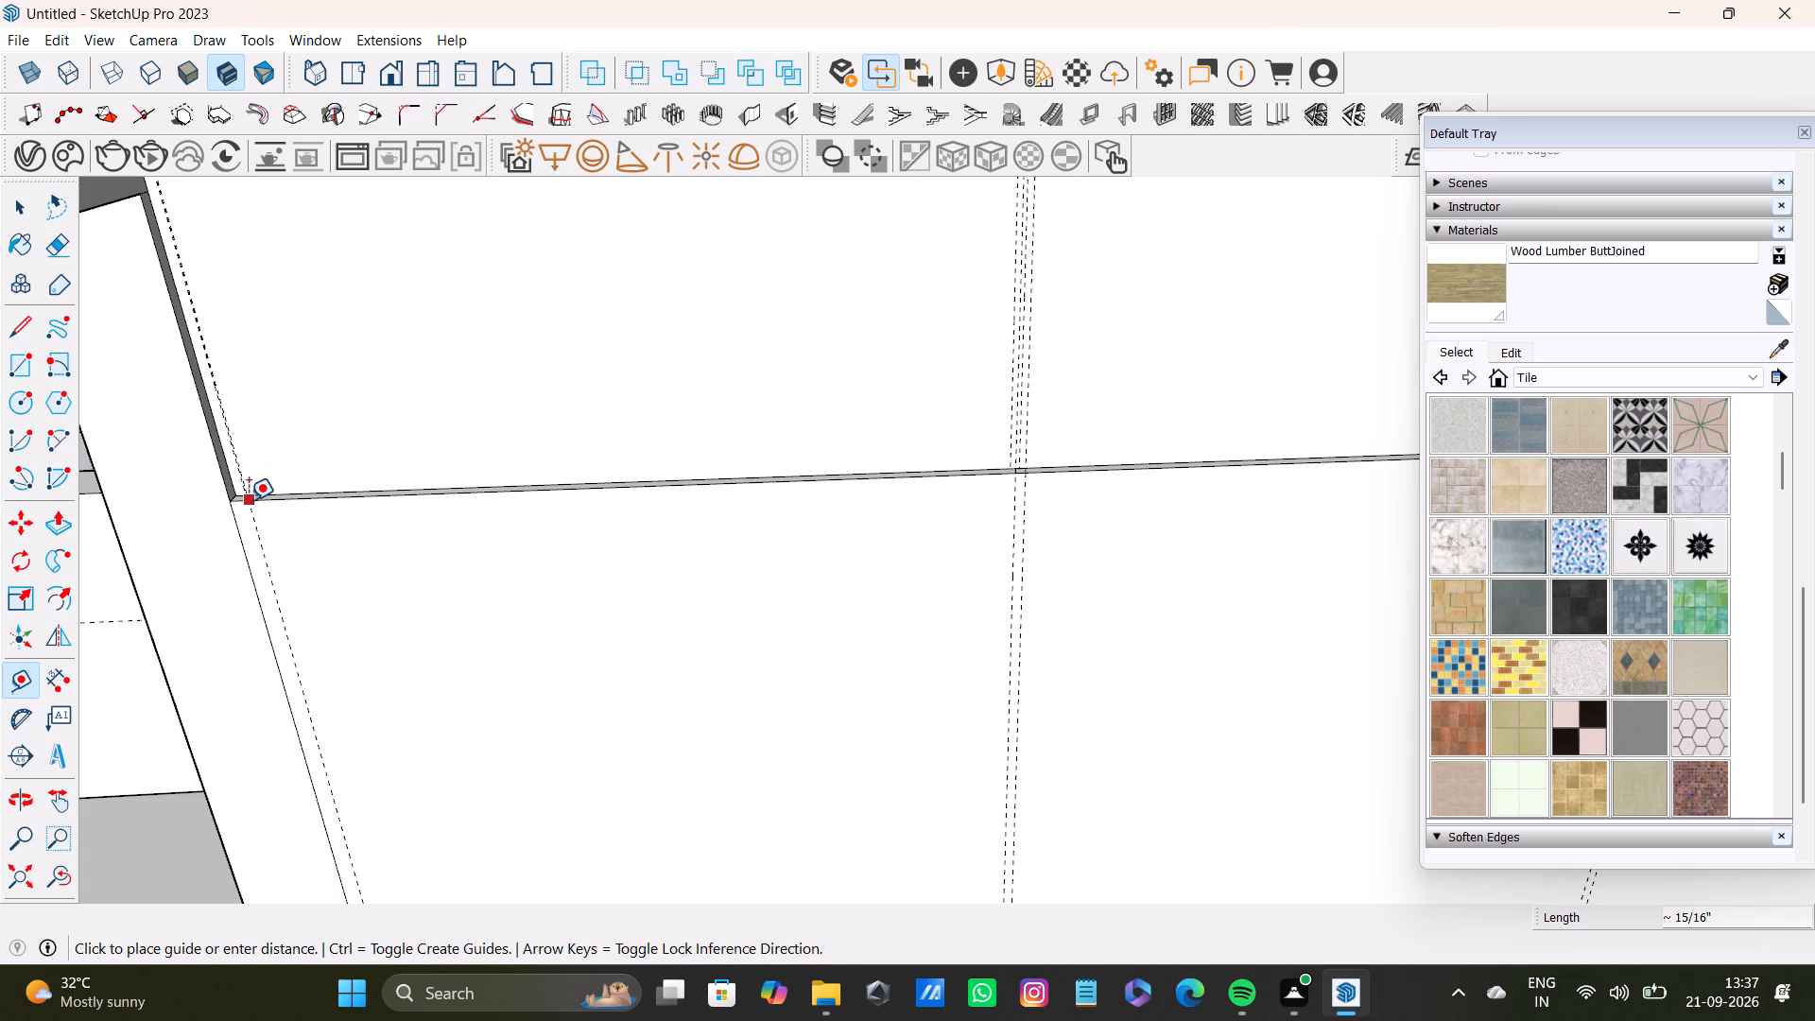
left_click(249, 502)
Place a vertical margin guide on the lower wall face, about 11/16" from its edge beside the grey panels, aligned with the top band's margin guide.
scroll(337, 557, "down", 16)
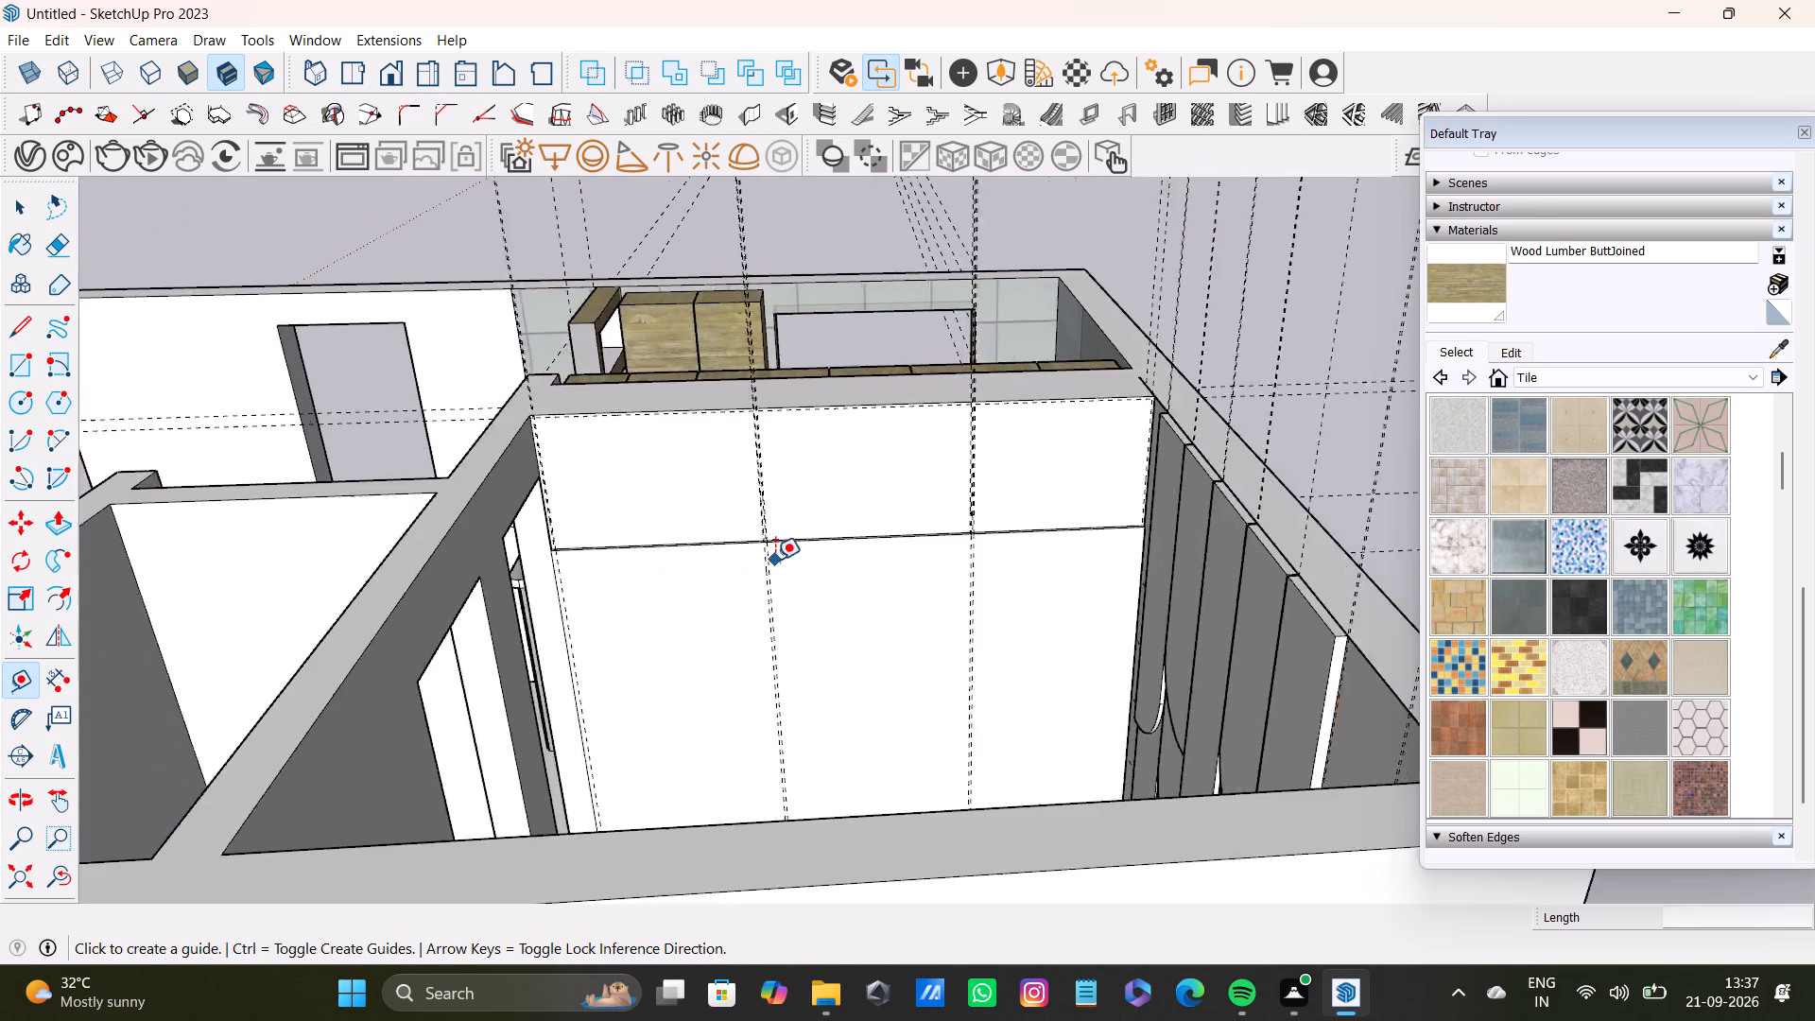
scroll(775, 560, "down", 2)
middle_click_drag(1064, 589, 995, 620, "shift")
scroll(960, 620, "up", 18)
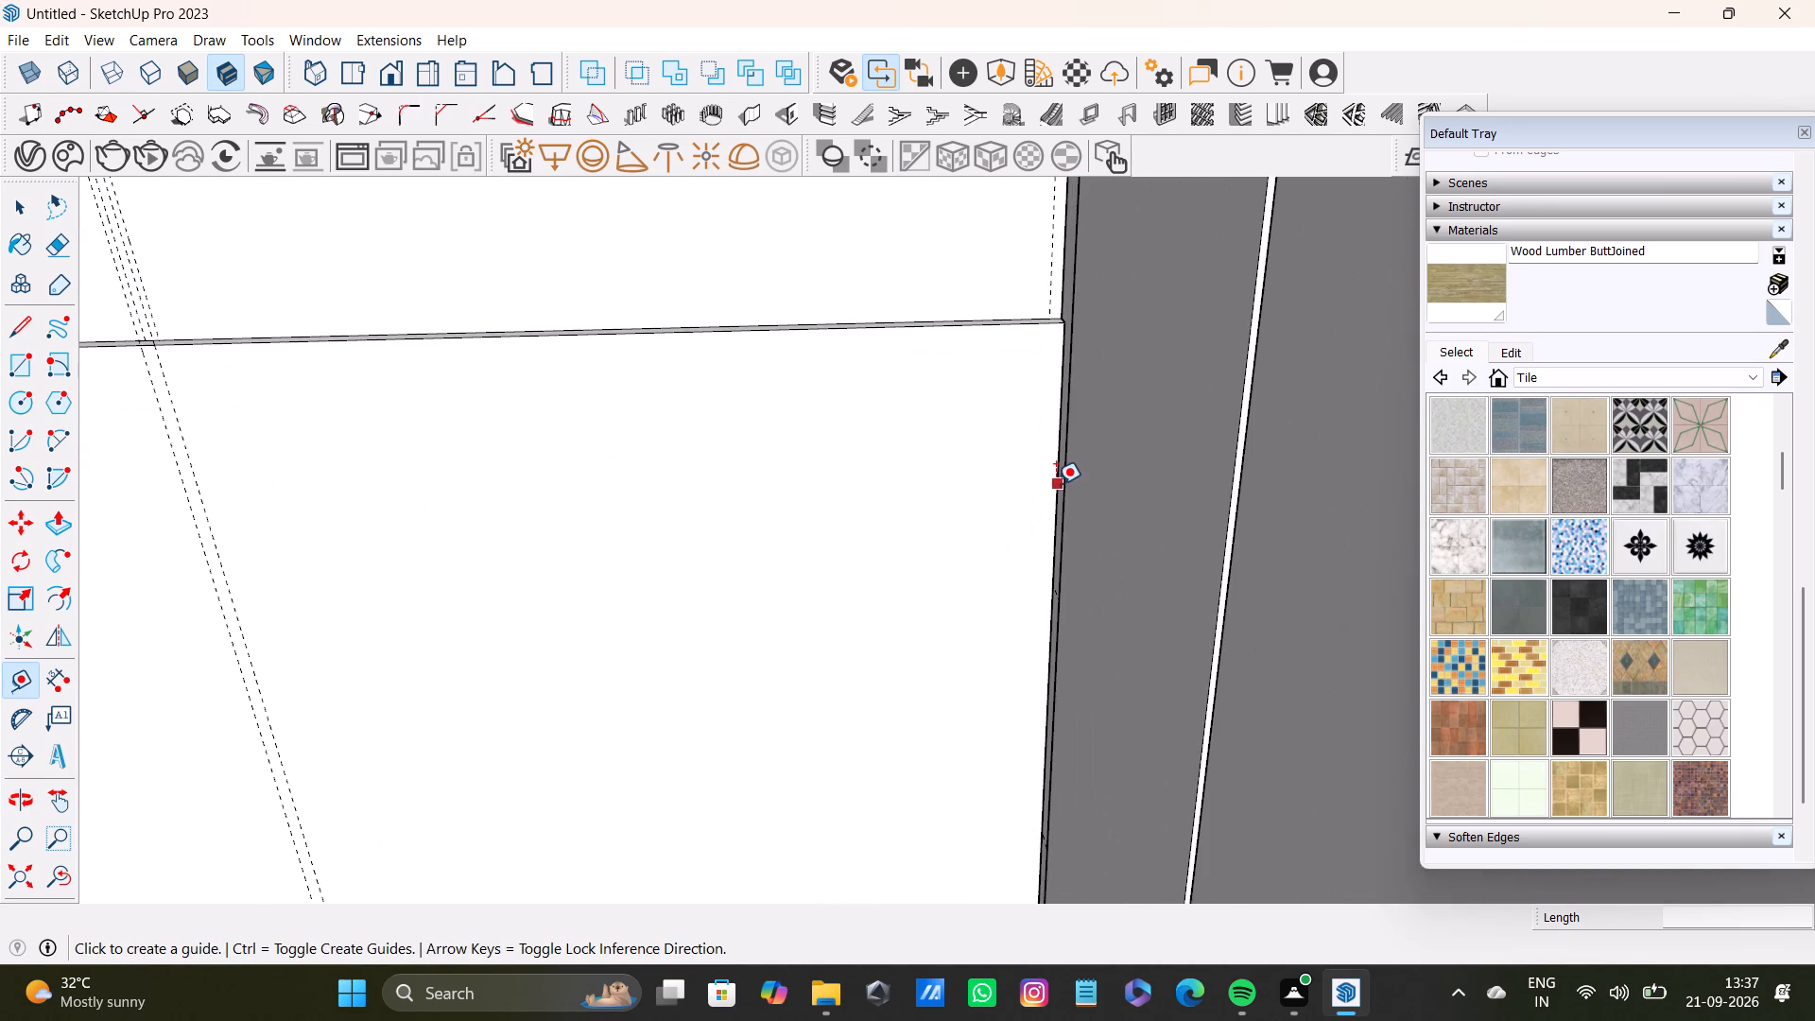
left_click(1055, 483)
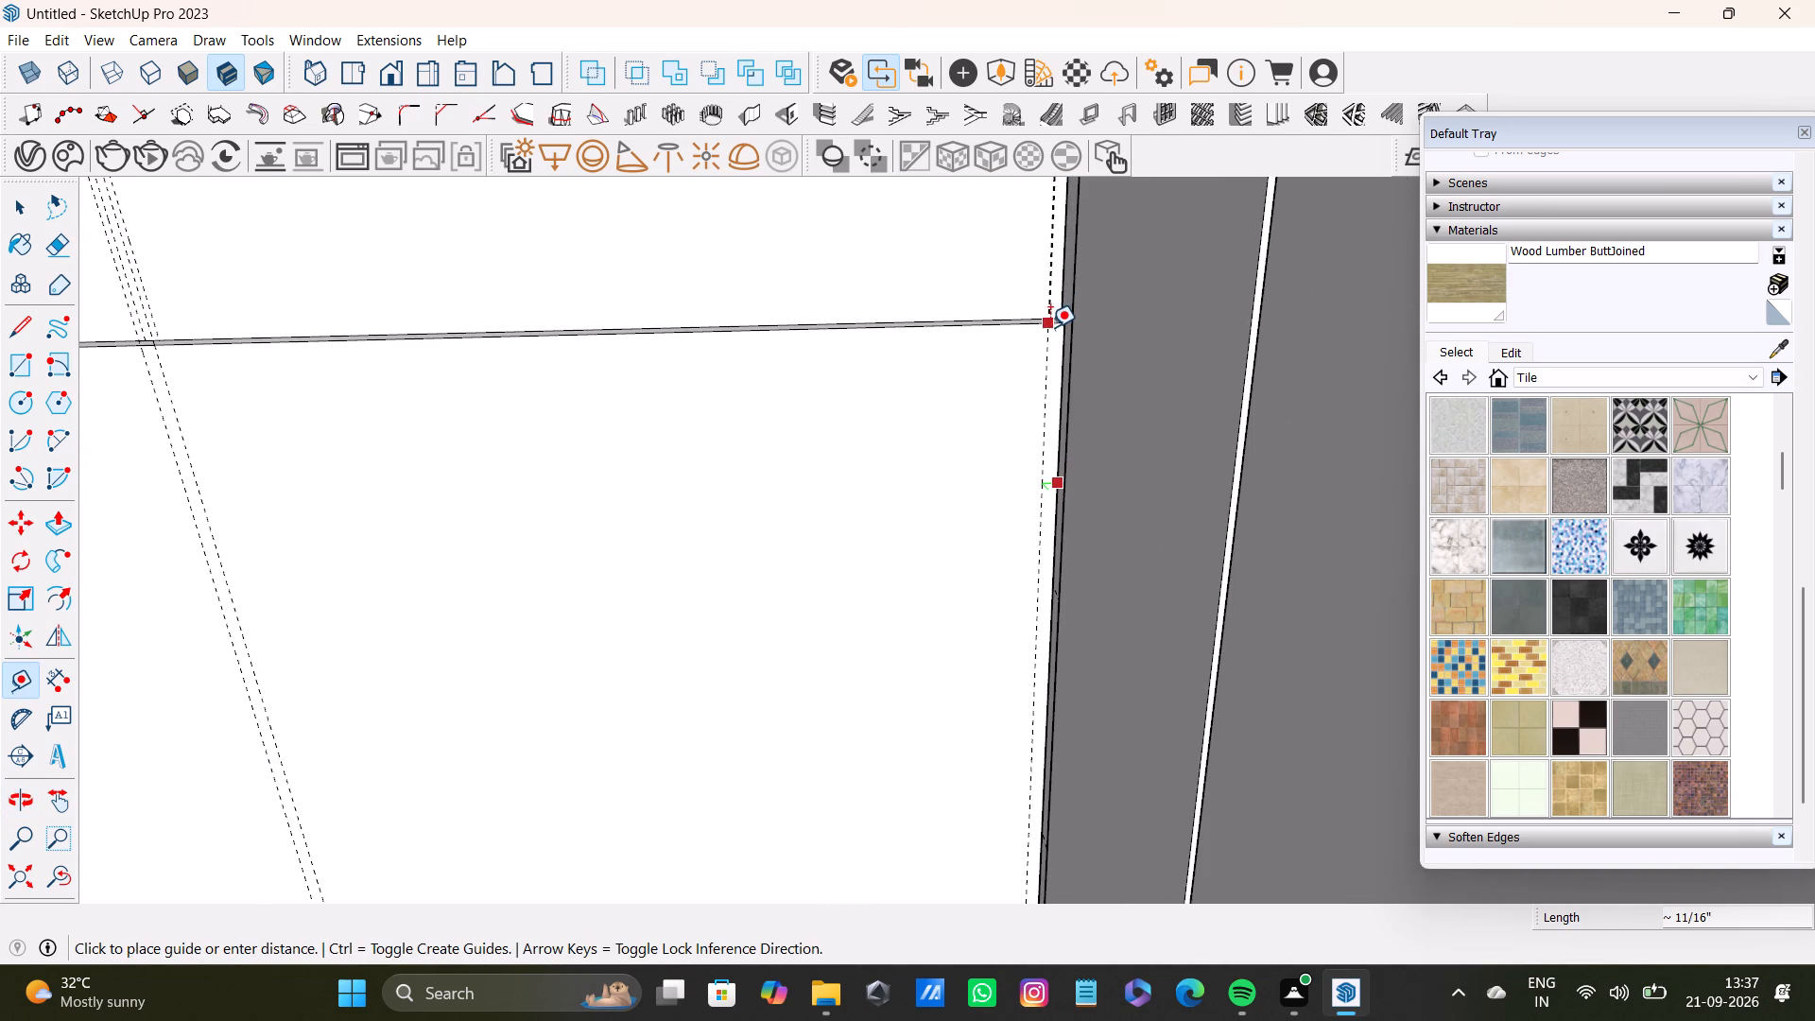
left_click(1050, 327)
scroll(682, 550, "down", 8)
middle_click_drag(642, 567, 989, 632, "shift")
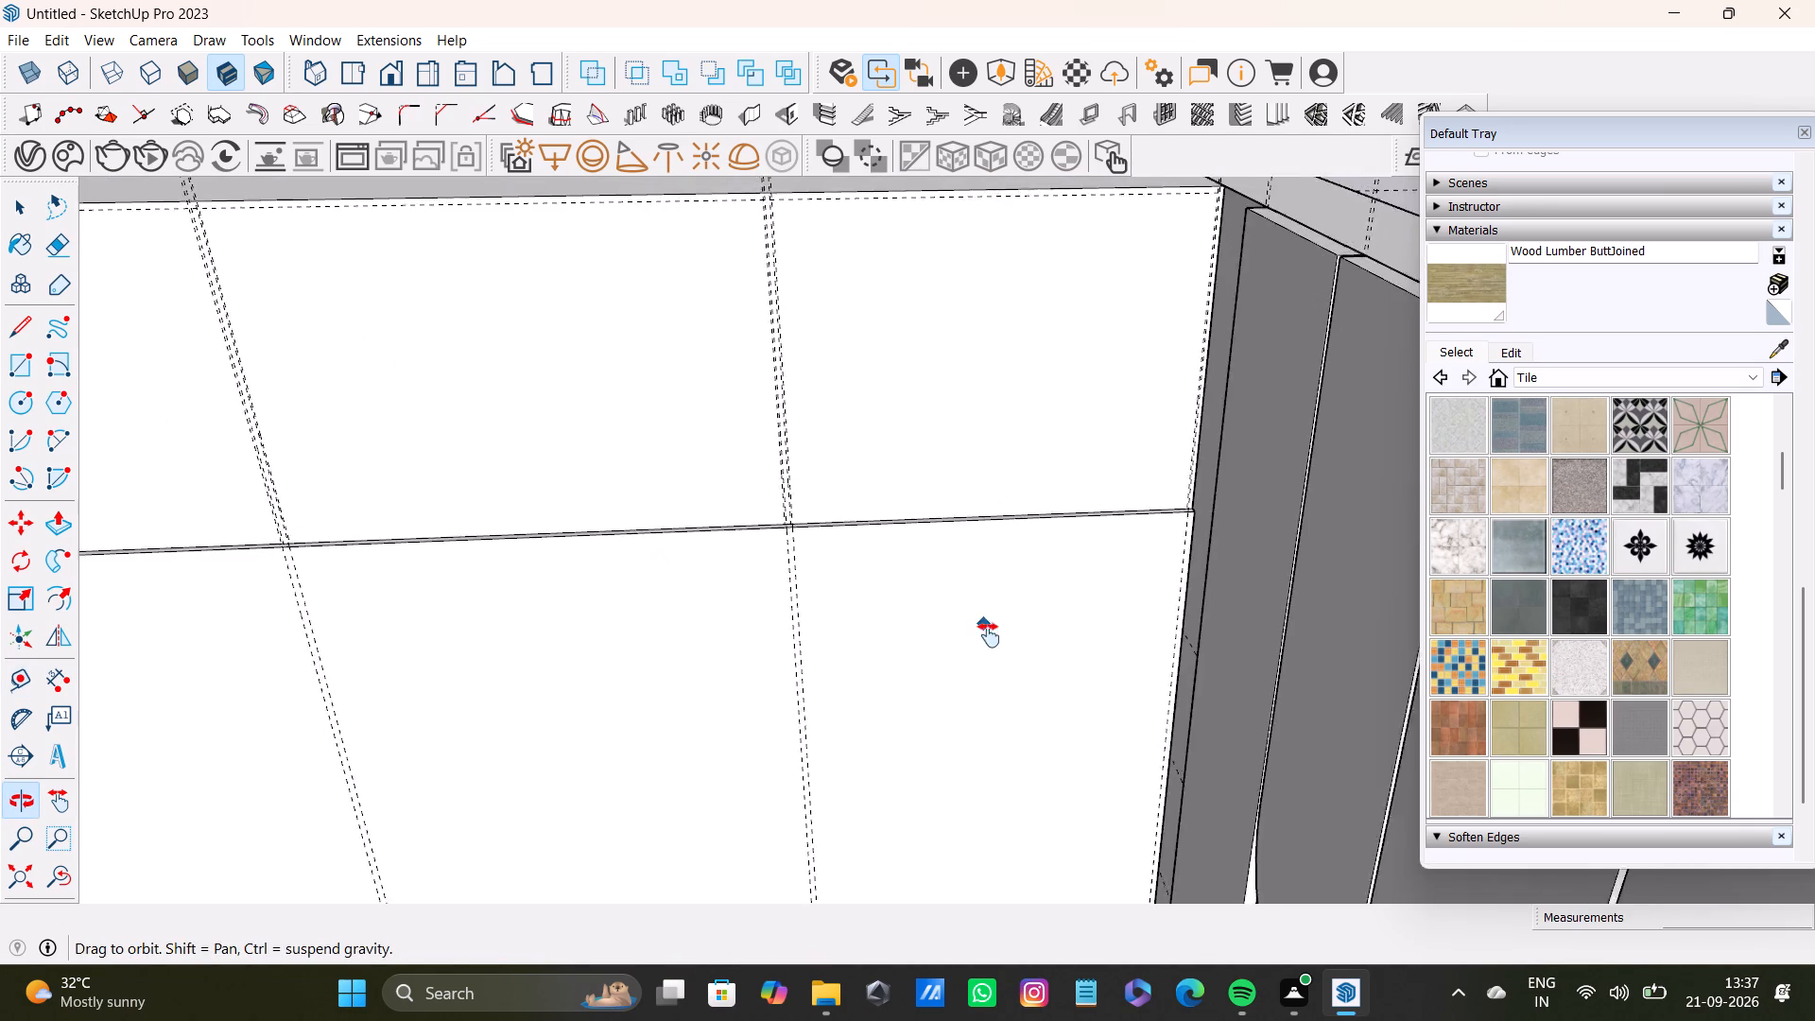
scroll(972, 652, "down", 7)
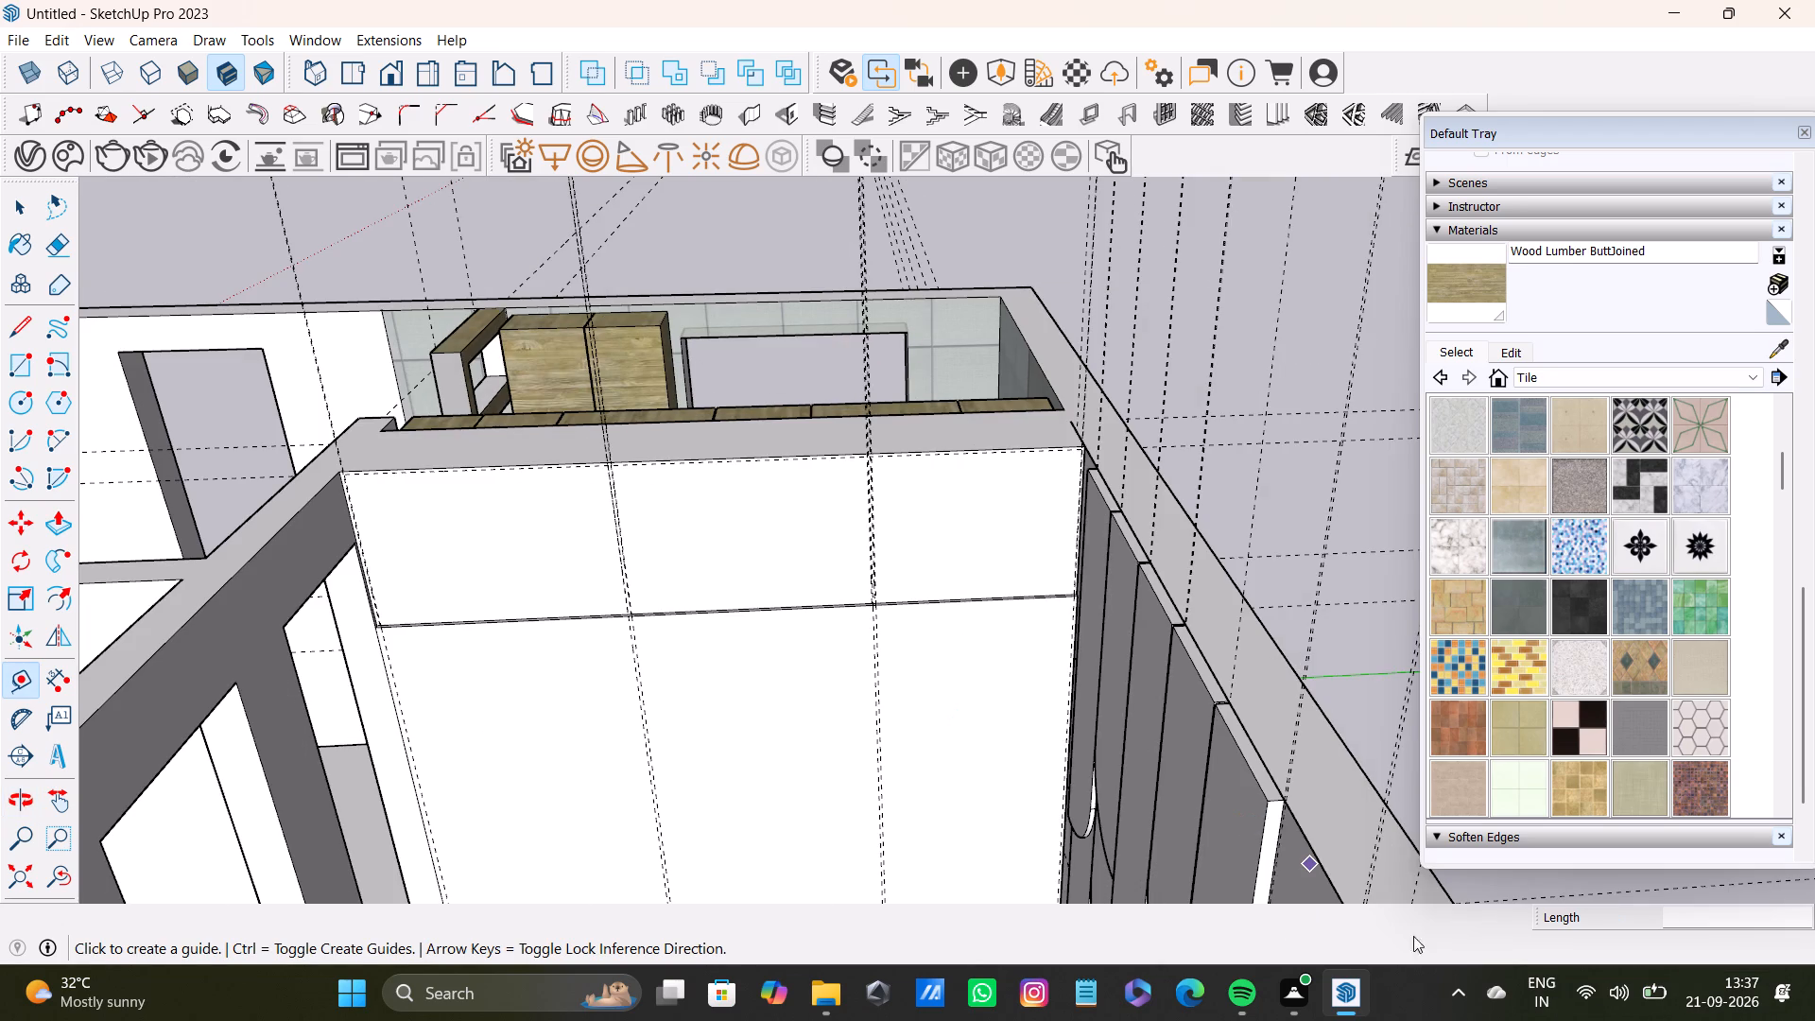
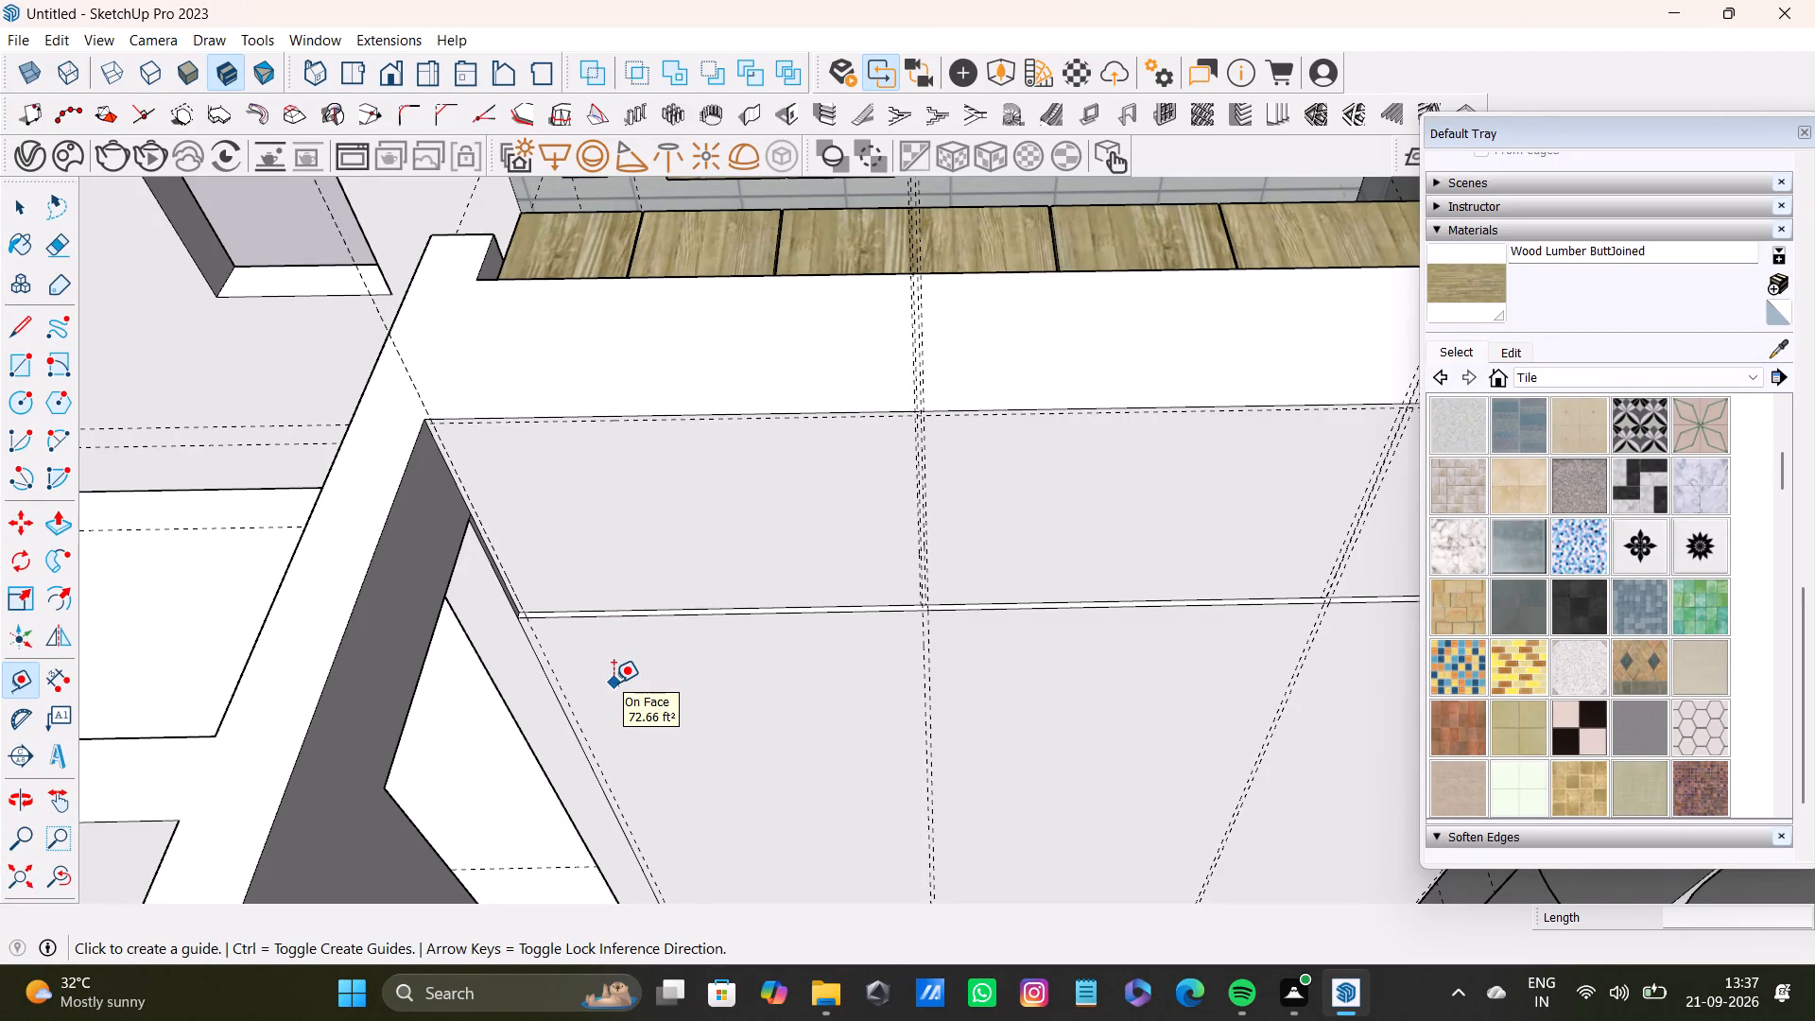
Draw a rectangle about 3' 4 1/8" by 2' 2 13/16" between the guides in the upper row's left bay on the wall backing the kitchen.
key("r")
scroll(569, 442, "up", 12)
scroll(366, 410, "up", 4)
middle_click_drag(424, 444, 404, 439)
middle_click_drag(389, 428, 348, 440)
scroll(352, 387, "up", 3)
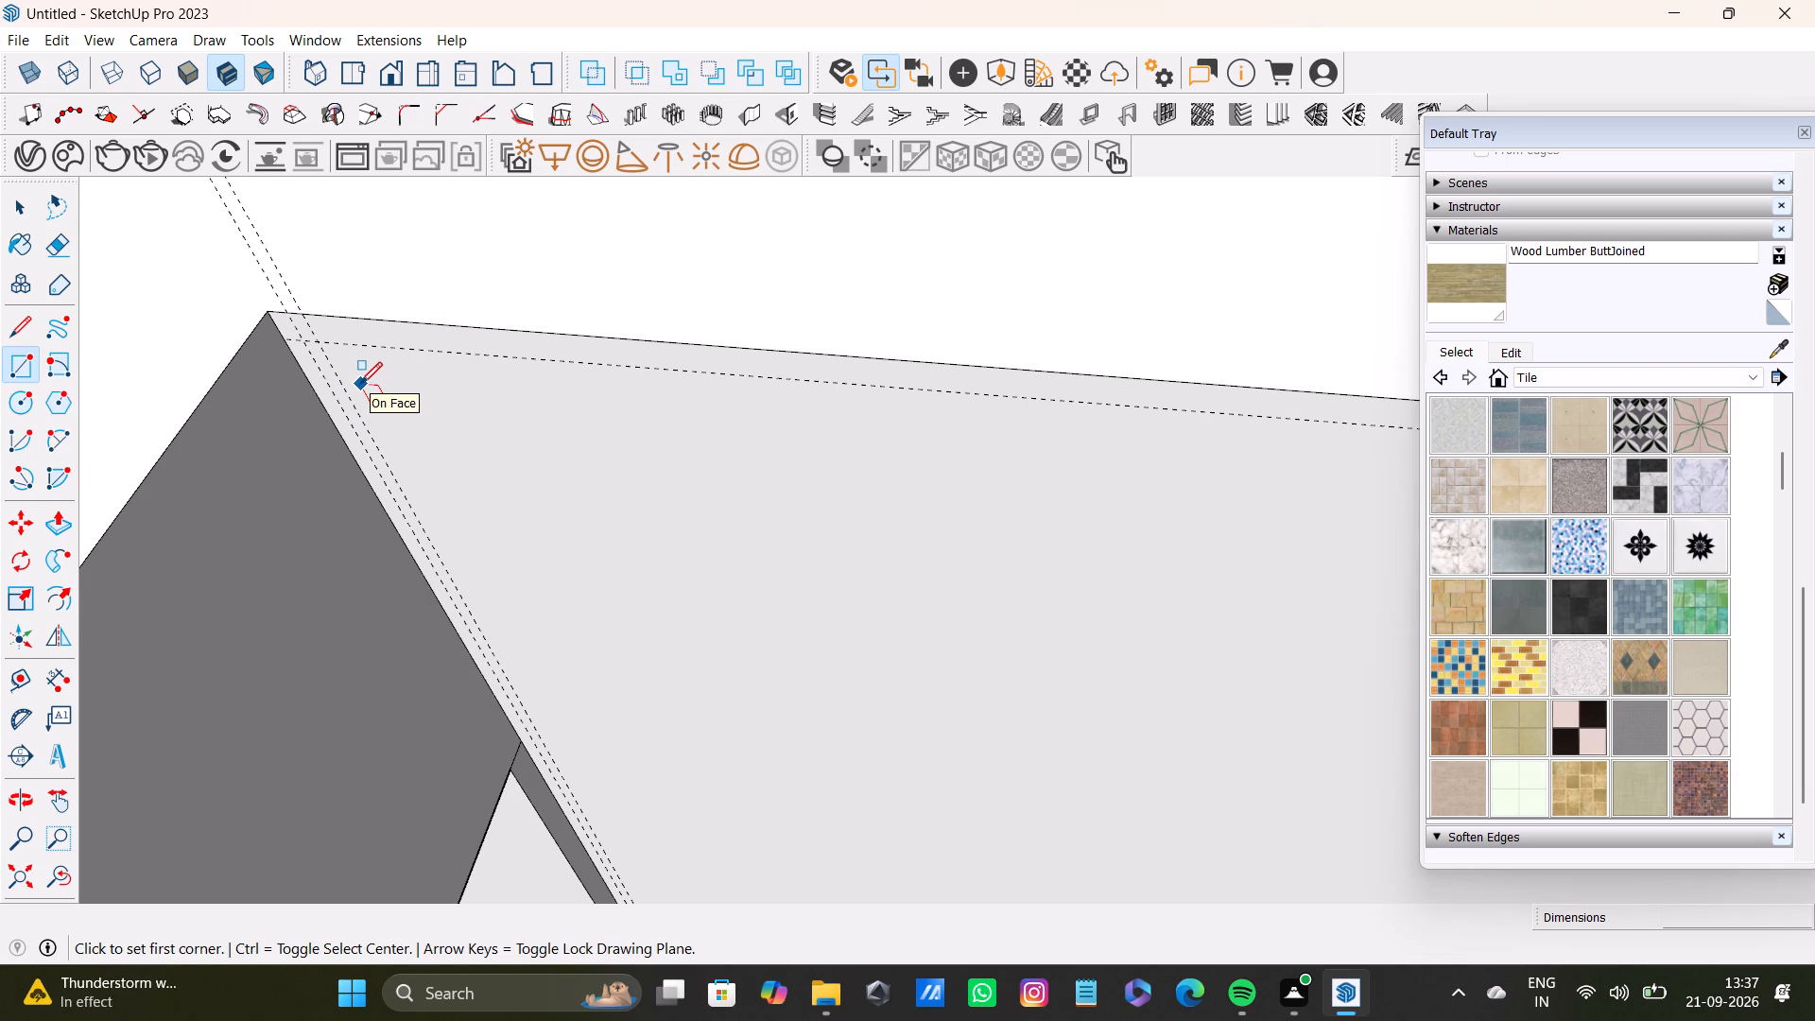
scroll(372, 374, "up", 7)
scroll(246, 320, "up", 5)
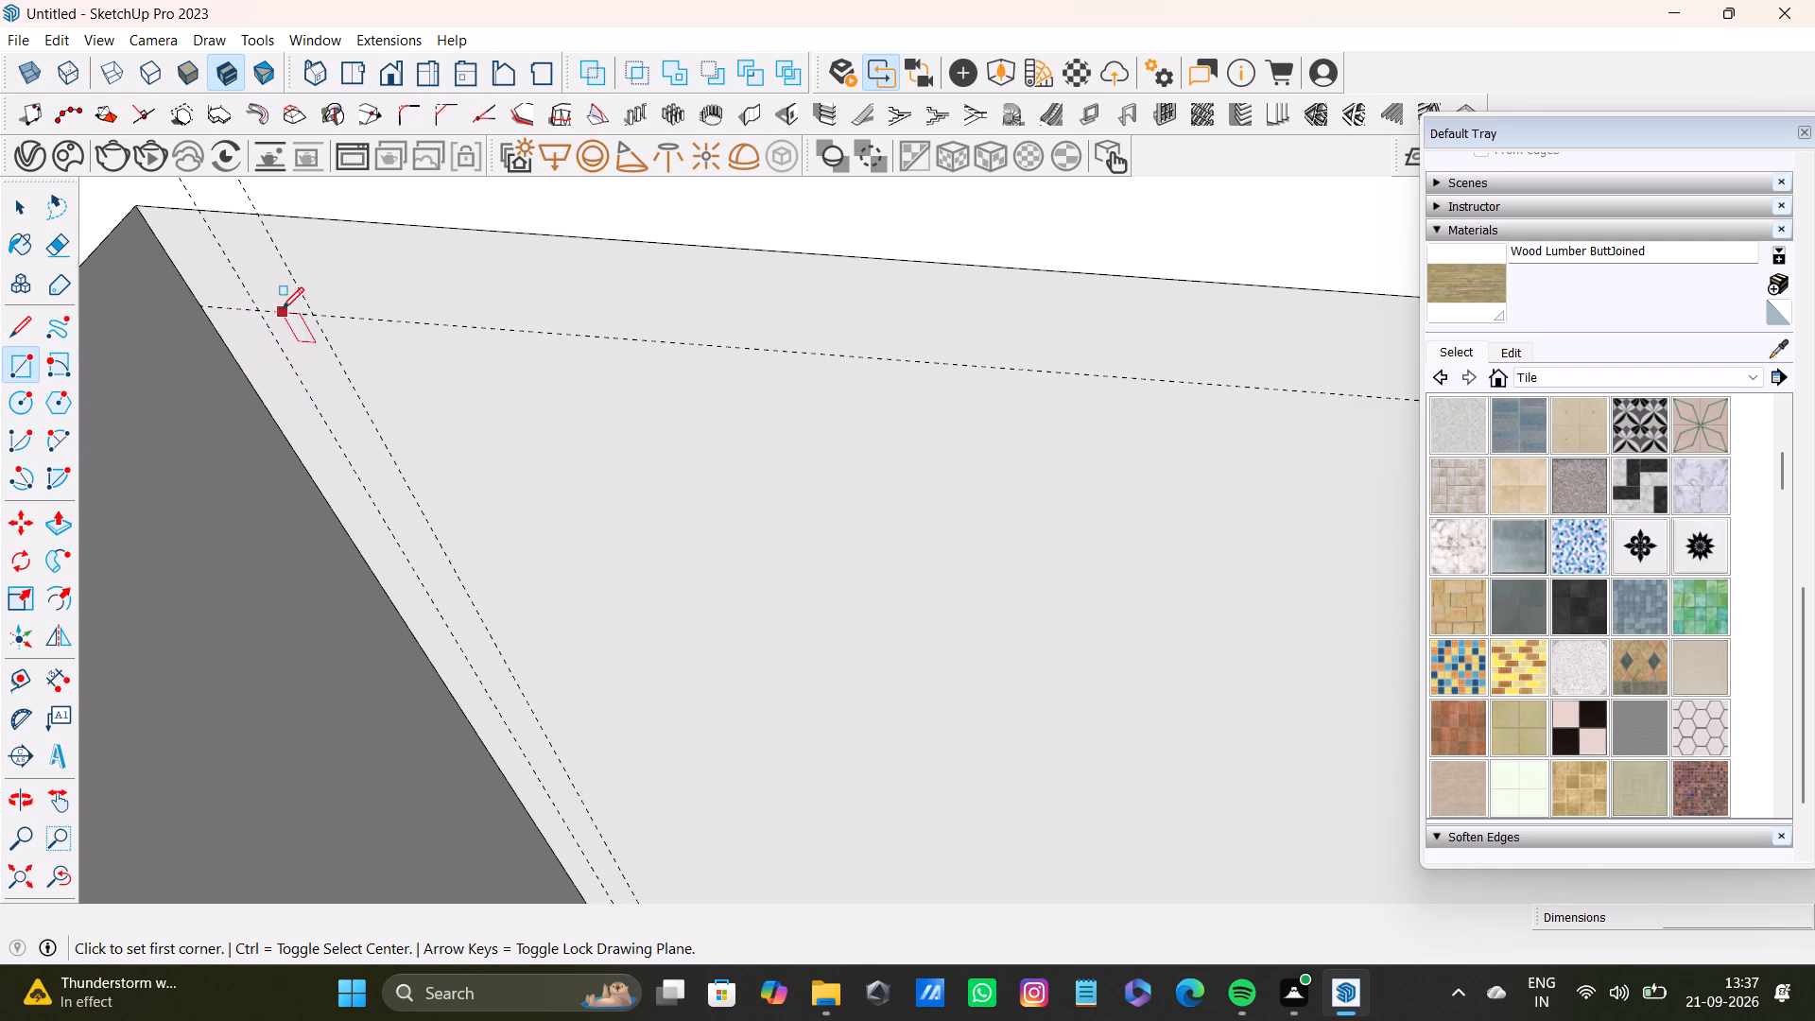
scroll(282, 309, "up", 1)
left_click(308, 316)
scroll(912, 519, "down", 8)
middle_click_drag(1167, 650, 751, 278, "shift")
scroll(797, 393, "down", 4)
middle_click_drag(1047, 569, 521, 96, "shift")
scroll(621, 219, "down", 4)
middle_click_drag(961, 444, 654, 378, "shift")
scroll(977, 436, "up", 3)
middle_click_drag(1126, 481, 1021, 423, "shift")
scroll(1057, 443, "up", 2)
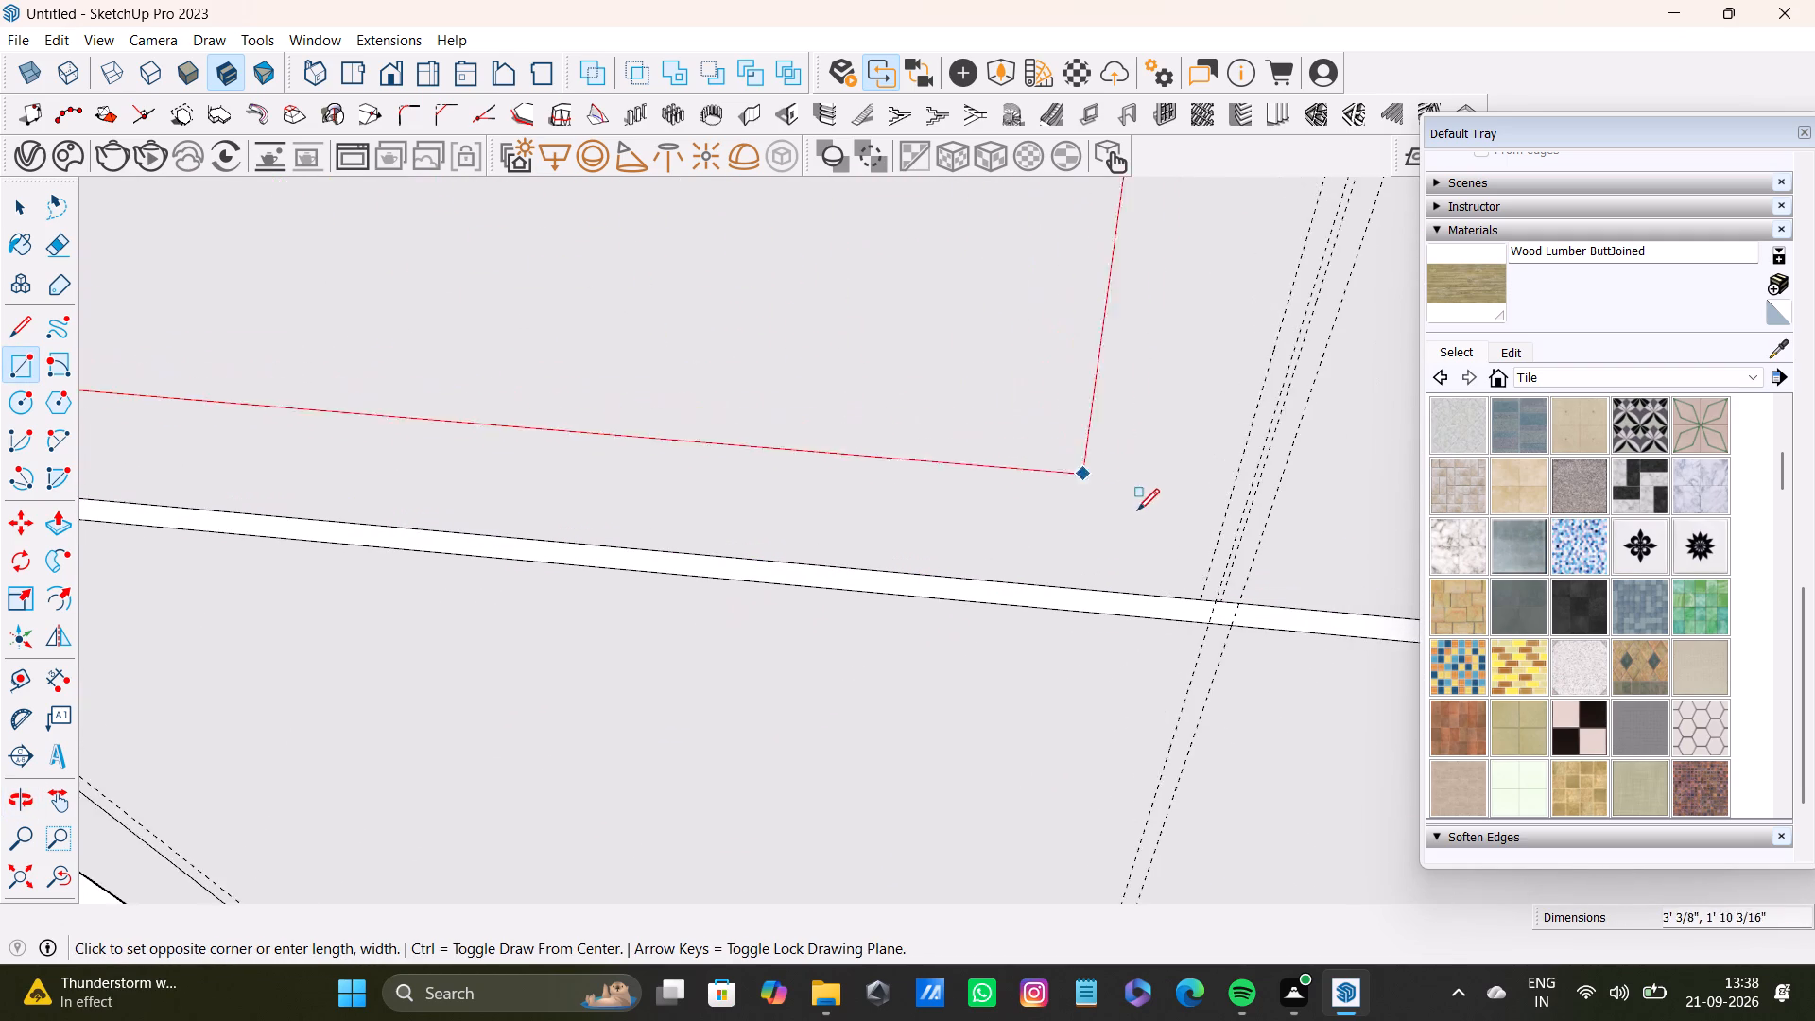
scroll(1137, 510, "up", 2)
middle_click_drag(1133, 550, 1232, 586)
scroll(1268, 599, "up", 3)
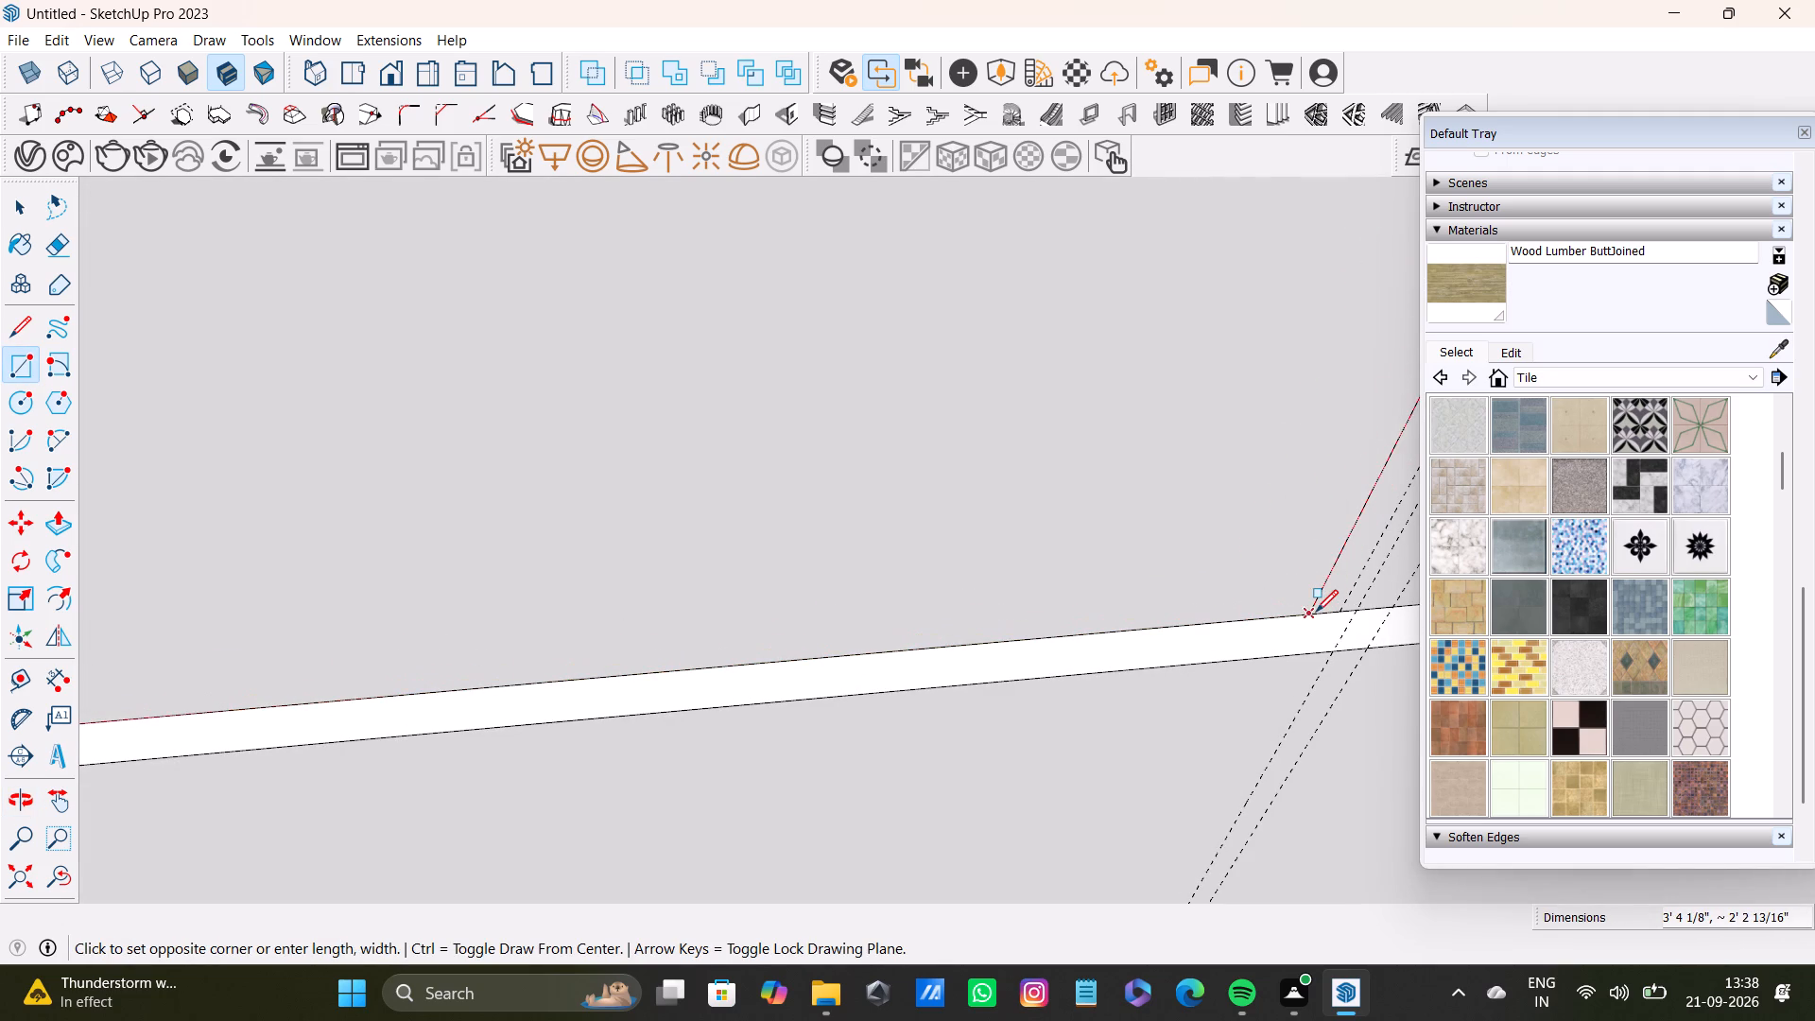
left_click(1316, 612)
Draw a rectangle about 3' 4 3/8" by 2' 2 13/16" between the guides in the upper row's middle bay.
scroll(1064, 605, "down", 20)
middle_click_drag(1014, 613, 699, 646)
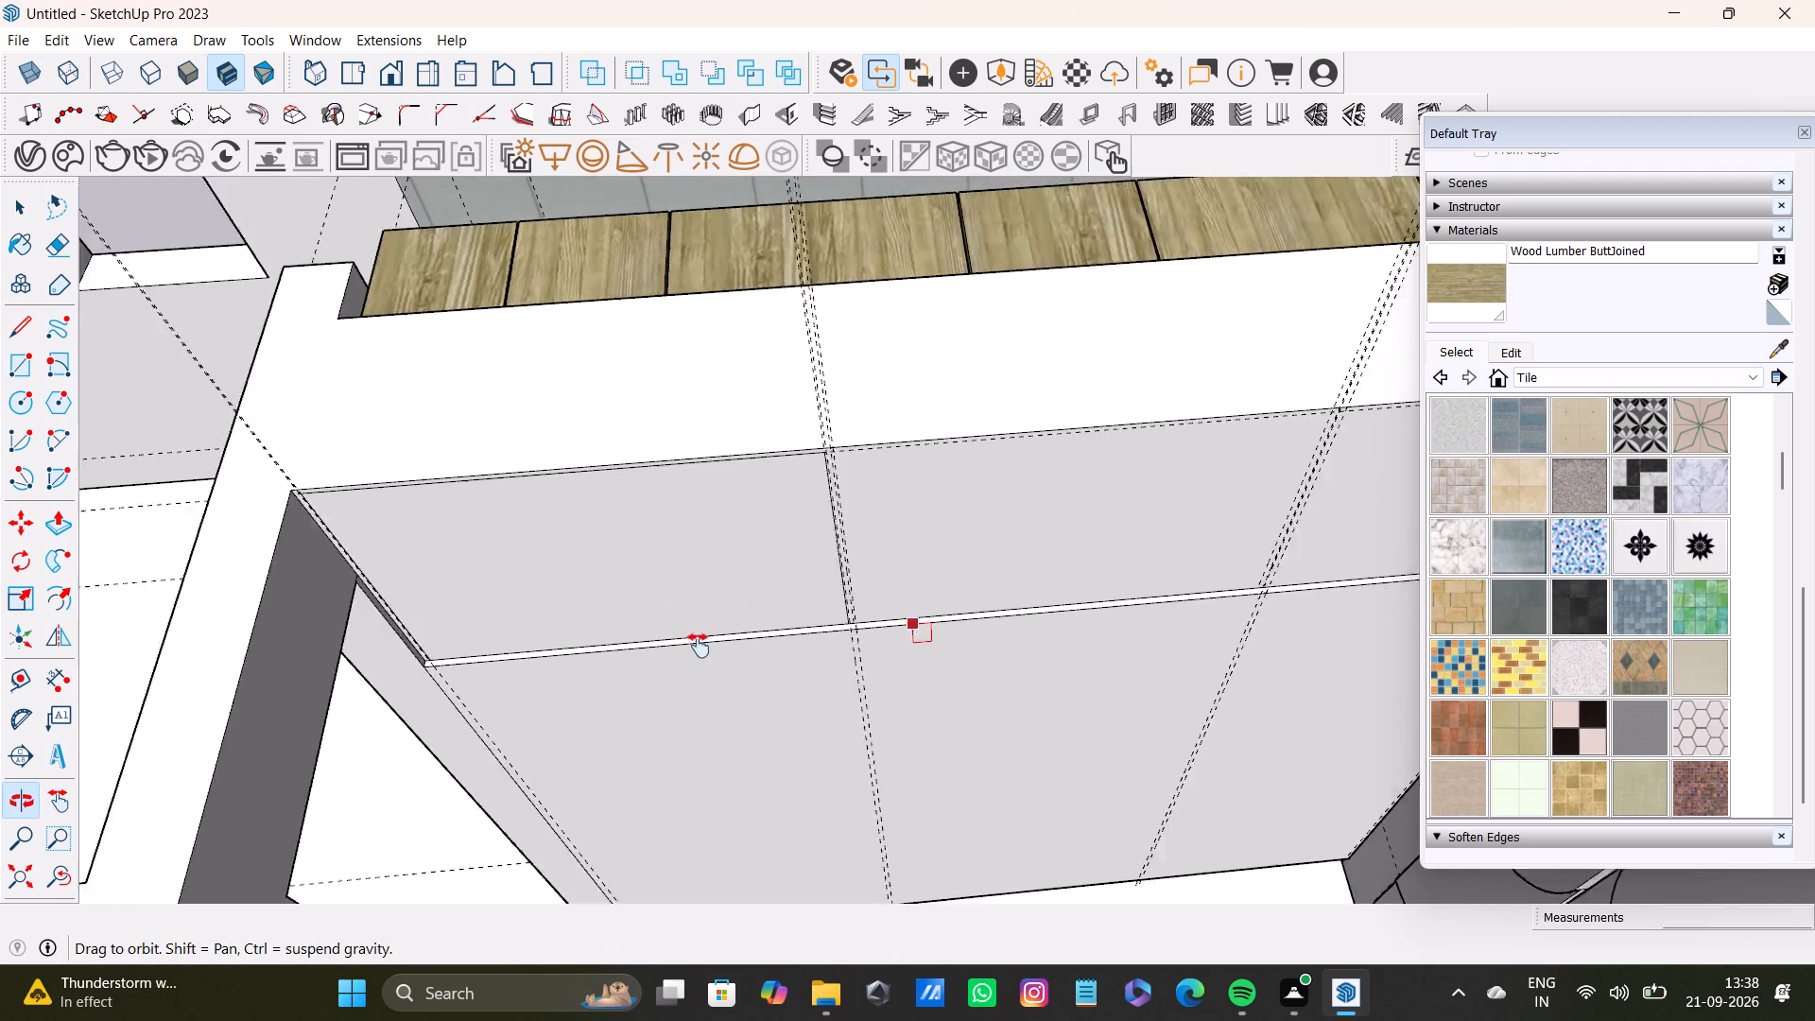
middle_click_drag(699, 646, 681, 642)
scroll(656, 543, "up", 18)
middle_click_drag(519, 460, 456, 528)
scroll(462, 357, "up", 11)
left_click(460, 279)
scroll(1161, 647, "down", 2)
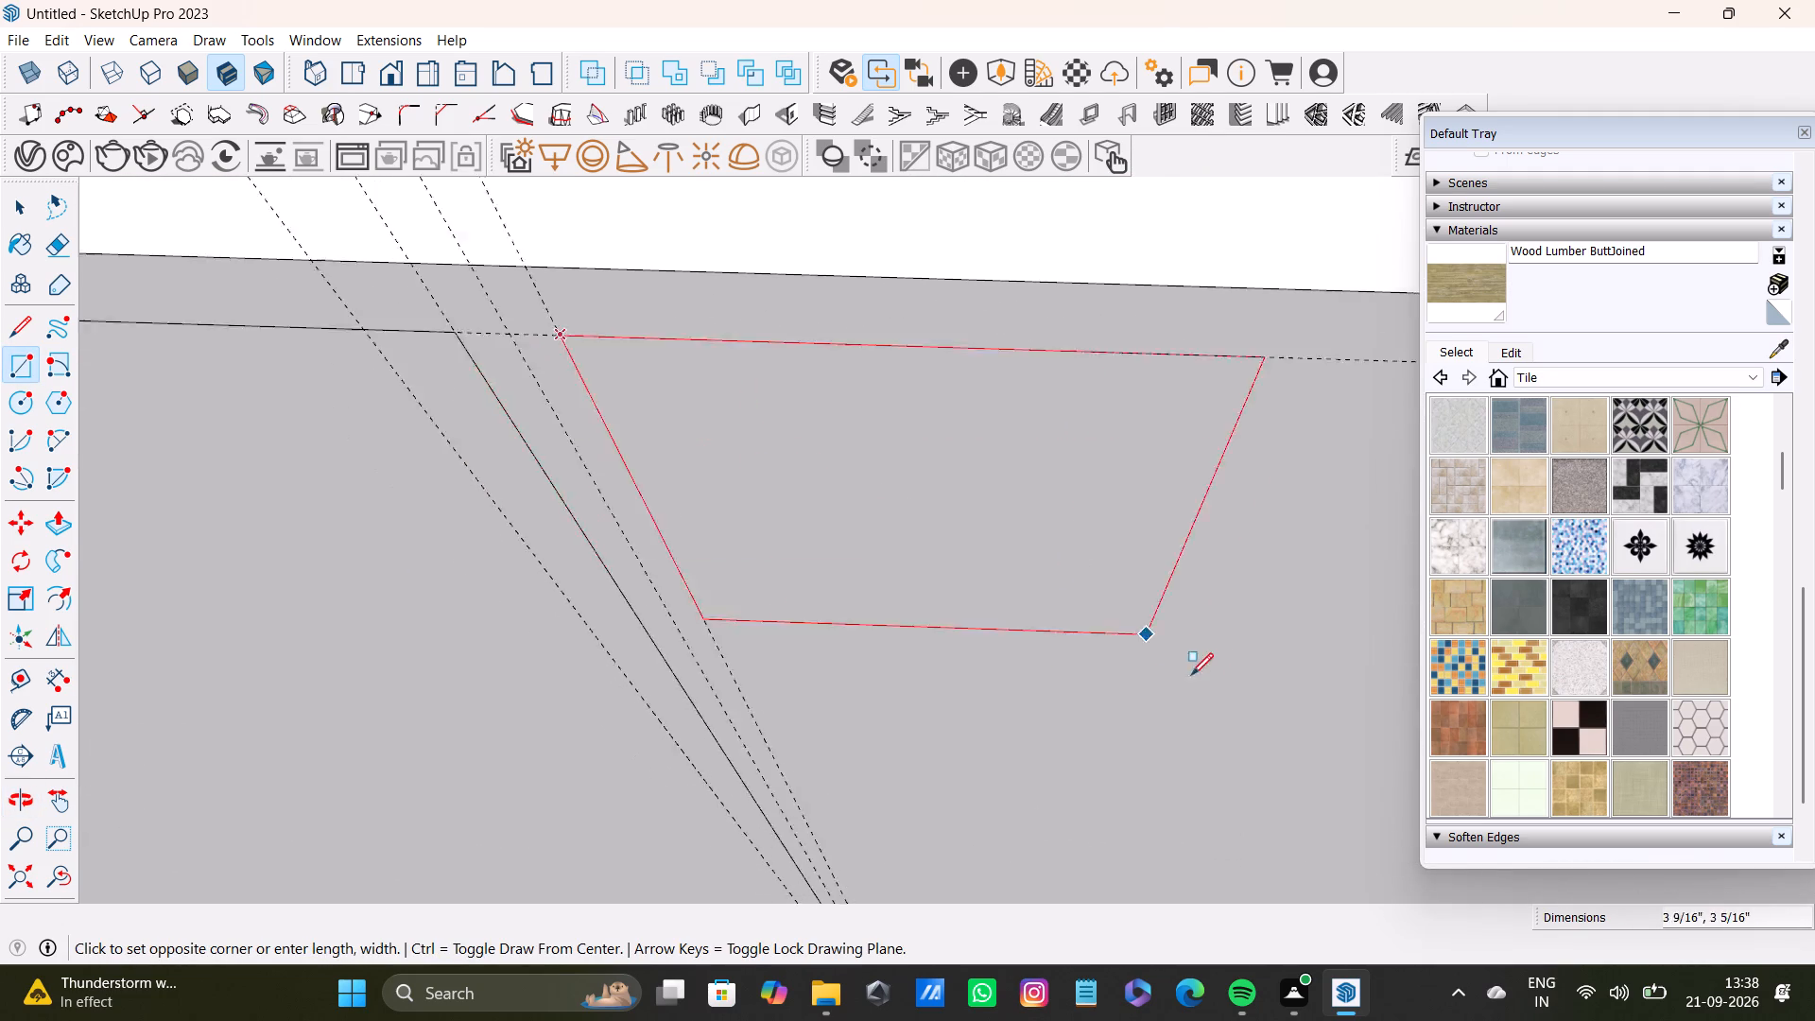
scroll(1191, 675, "down", 6)
middle_click_drag(1253, 677, 605, 486, "shift")
scroll(678, 549, "down", 4)
middle_click_drag(1069, 633, 665, 469, "shift")
scroll(894, 562, "down", 3)
middle_click_drag(1144, 627, 936, 545, "shift")
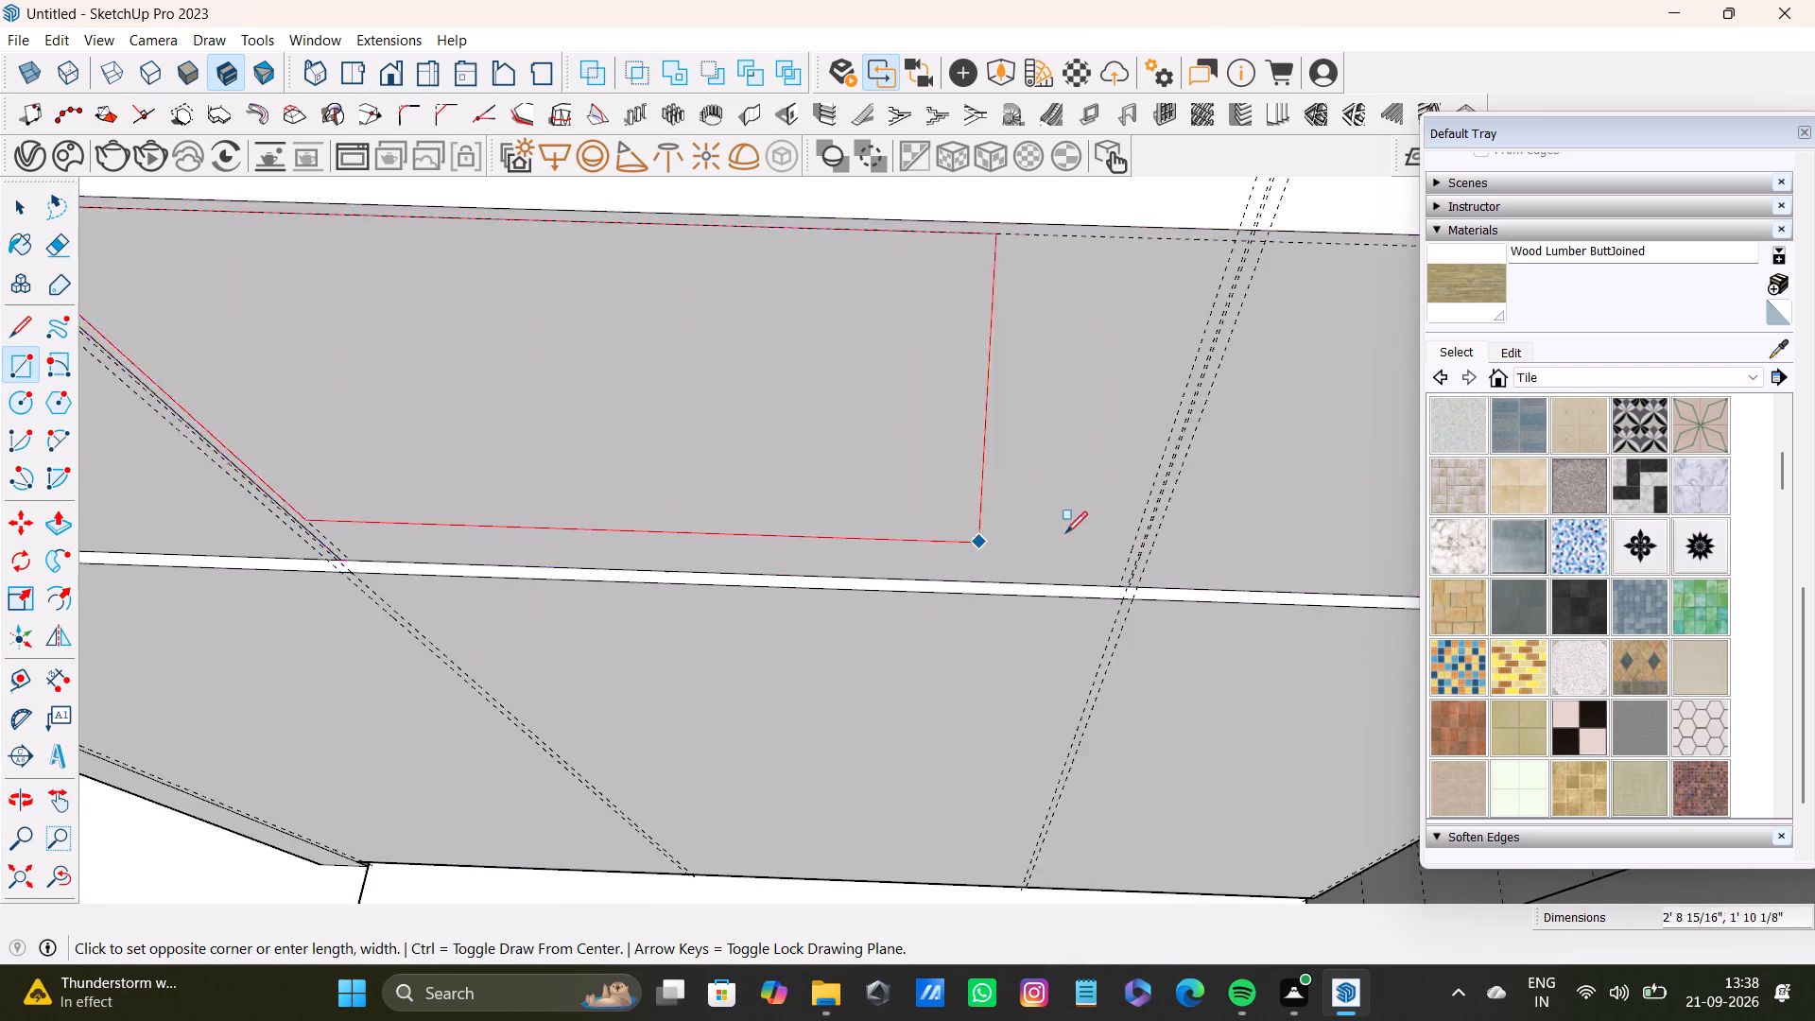
scroll(1065, 533, "up", 12)
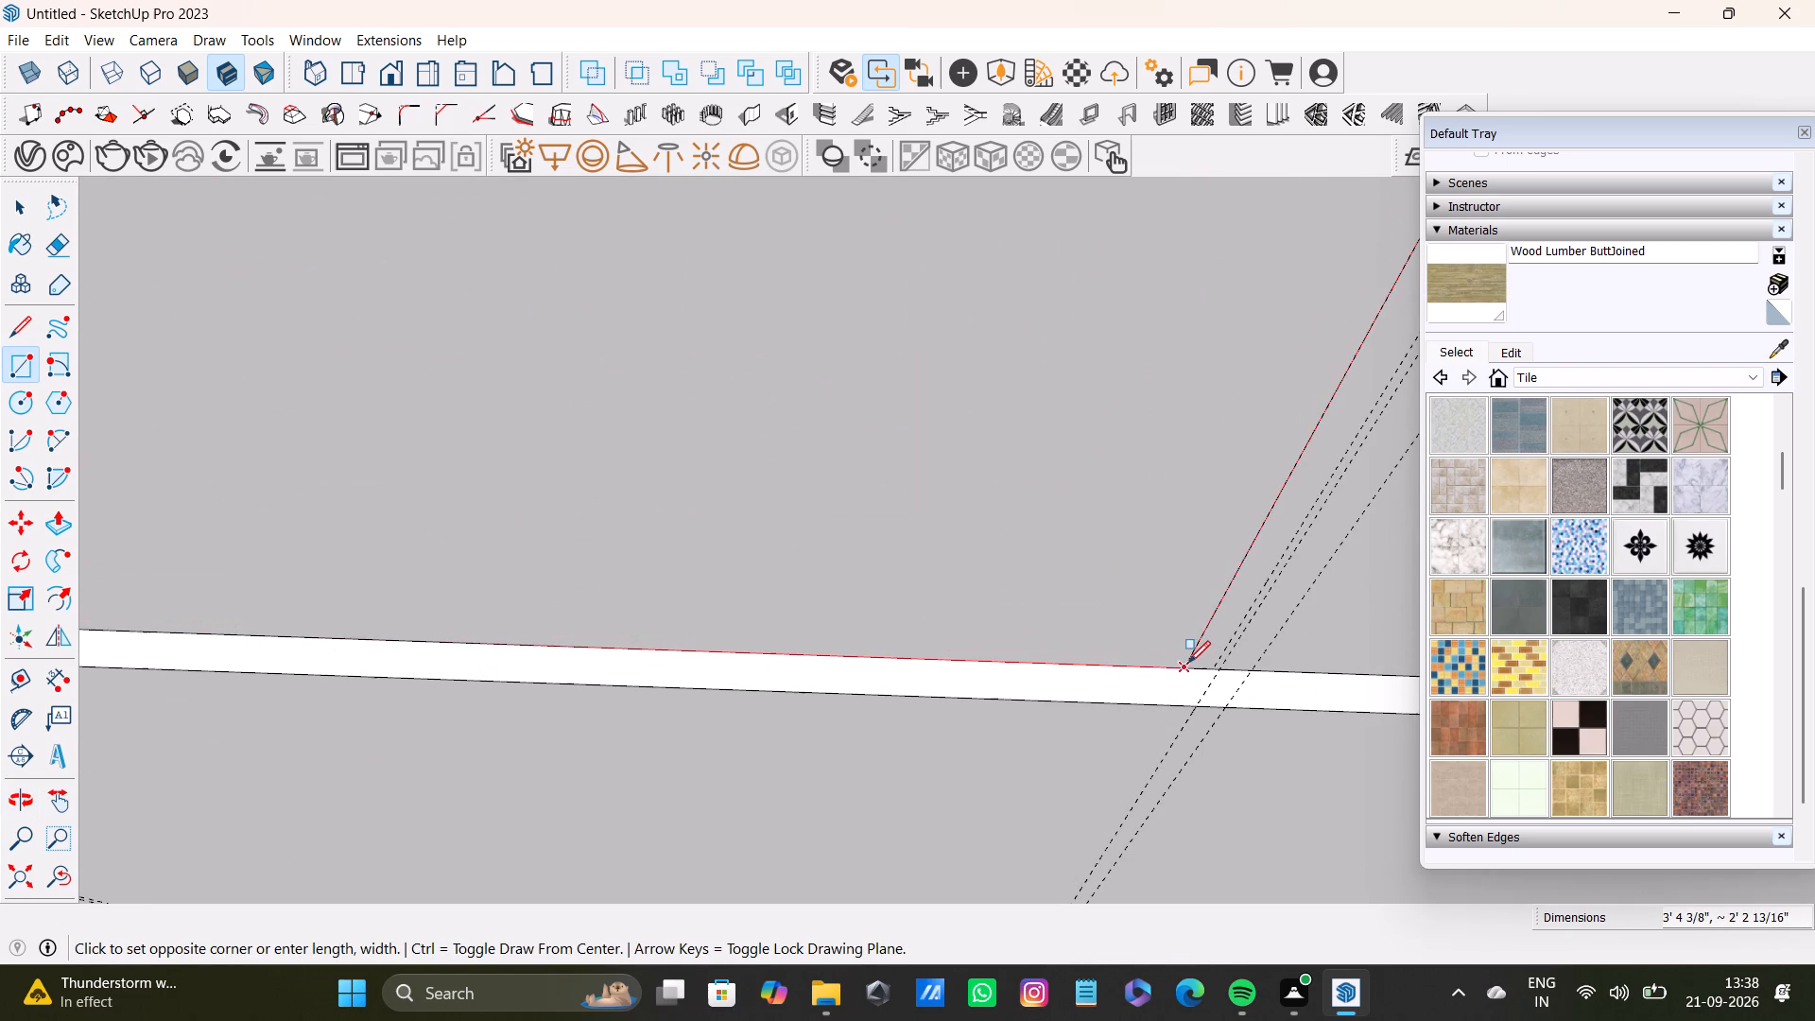
left_click(1188, 663)
Draw a rectangle filling the upper row's right bay, from the top guide intersection to the horizontal strip by the side-wall guide.
scroll(1047, 625, "down", 17)
middle_click_drag(946, 546, 737, 541, "shift")
scroll(865, 390, "up", 3)
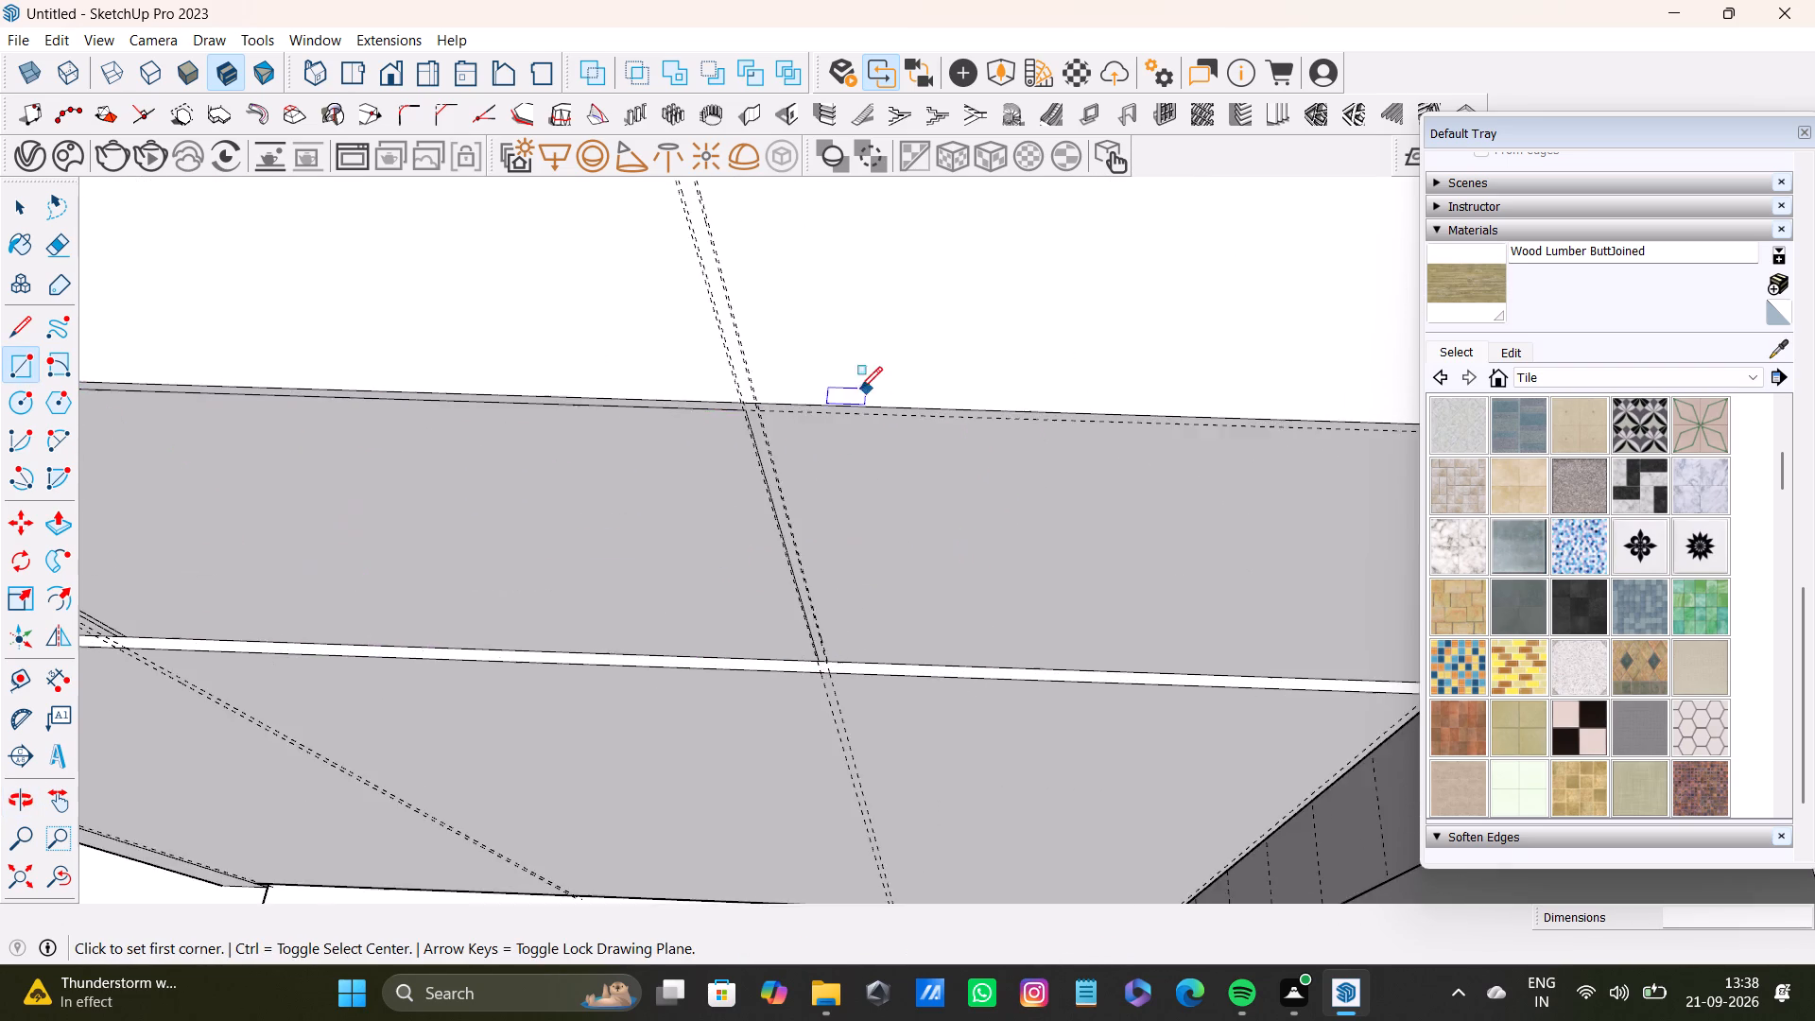
scroll(860, 389, "up", 20)
scroll(860, 389, "up", 5)
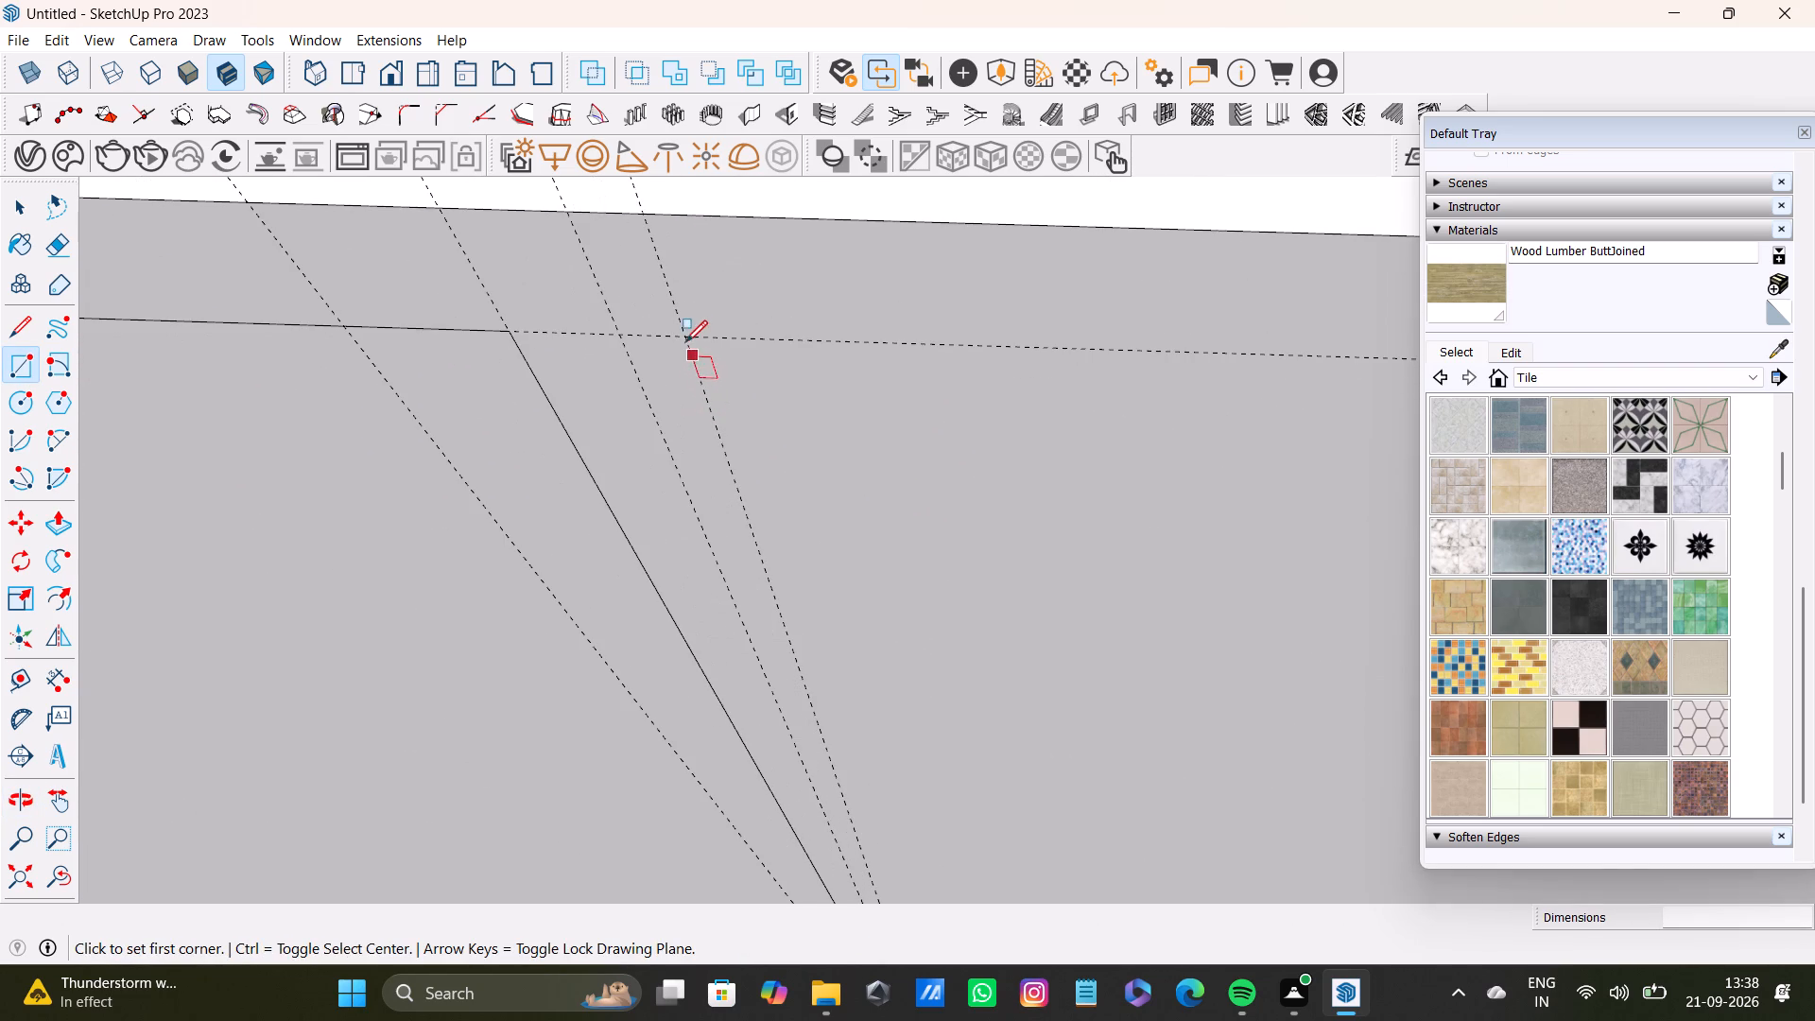
left_click(684, 338)
scroll(981, 560, "down", 4)
middle_click_drag(1227, 654, 745, 192, "shift")
scroll(733, 307, "down", 8)
middle_click_drag(1161, 539, 578, 435, "shift")
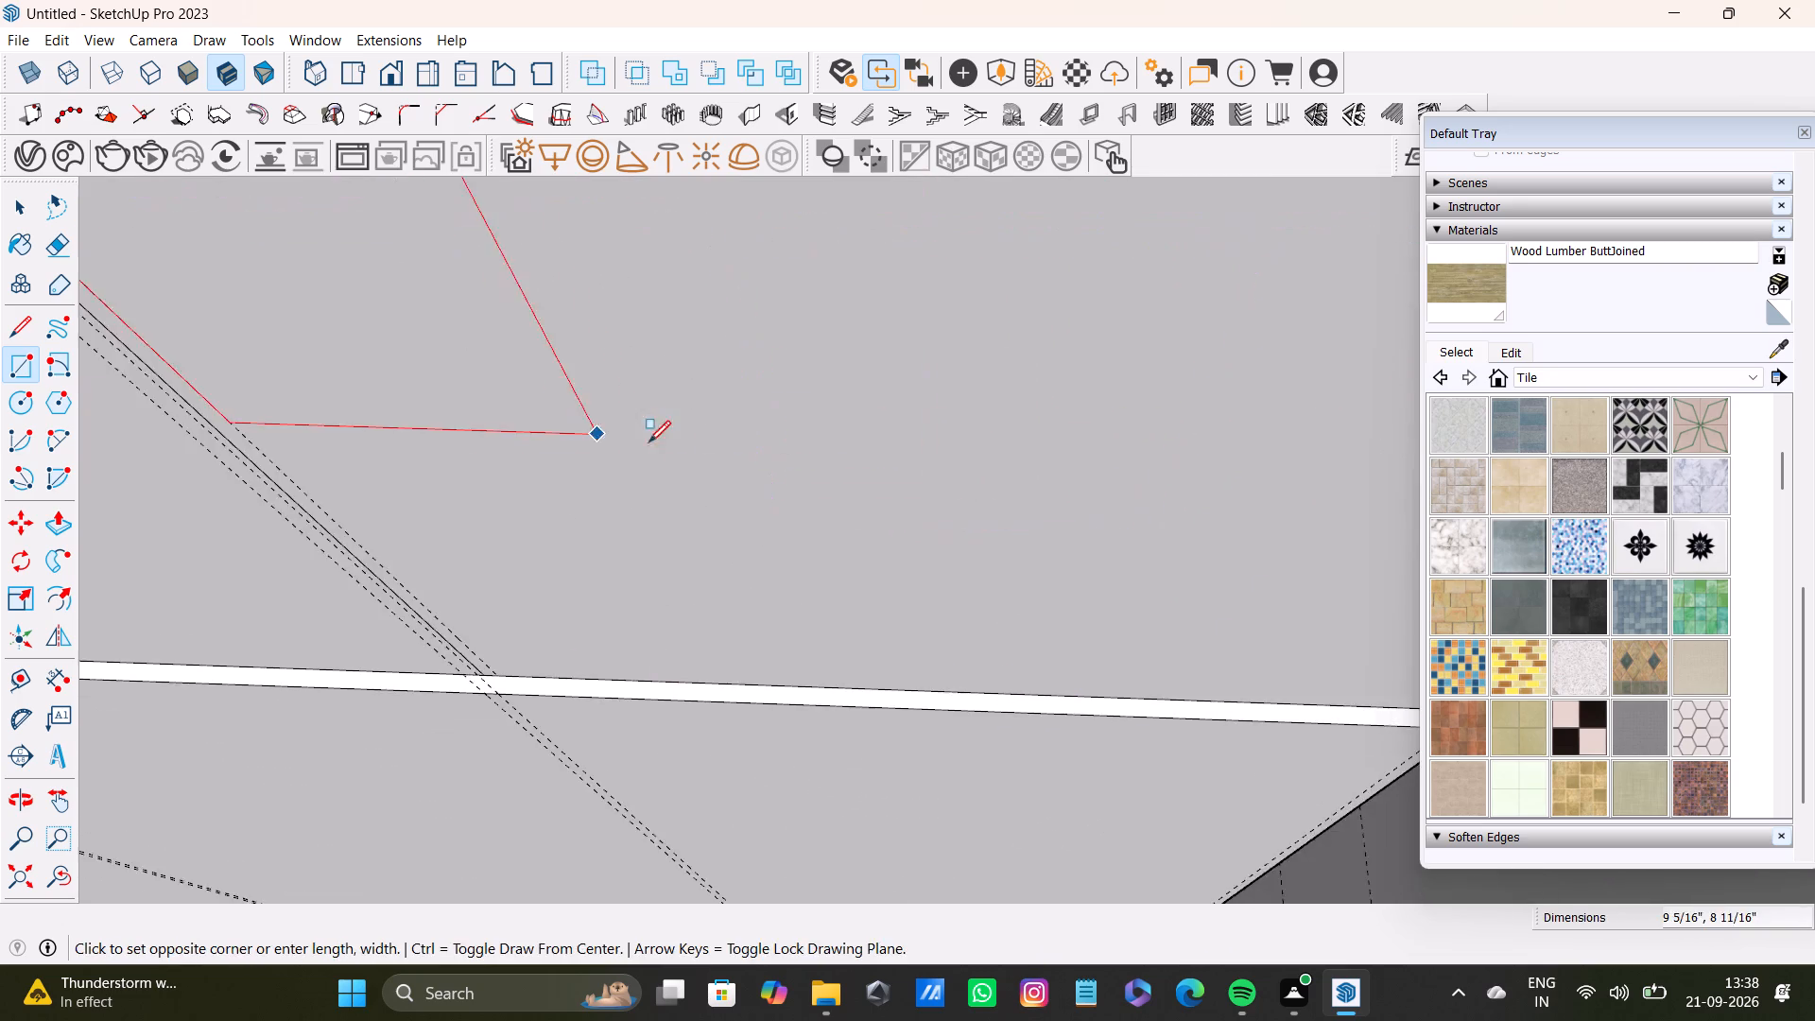
scroll(649, 443, "down", 3)
middle_click_drag(858, 521, 665, 414)
scroll(962, 456, "up", 12)
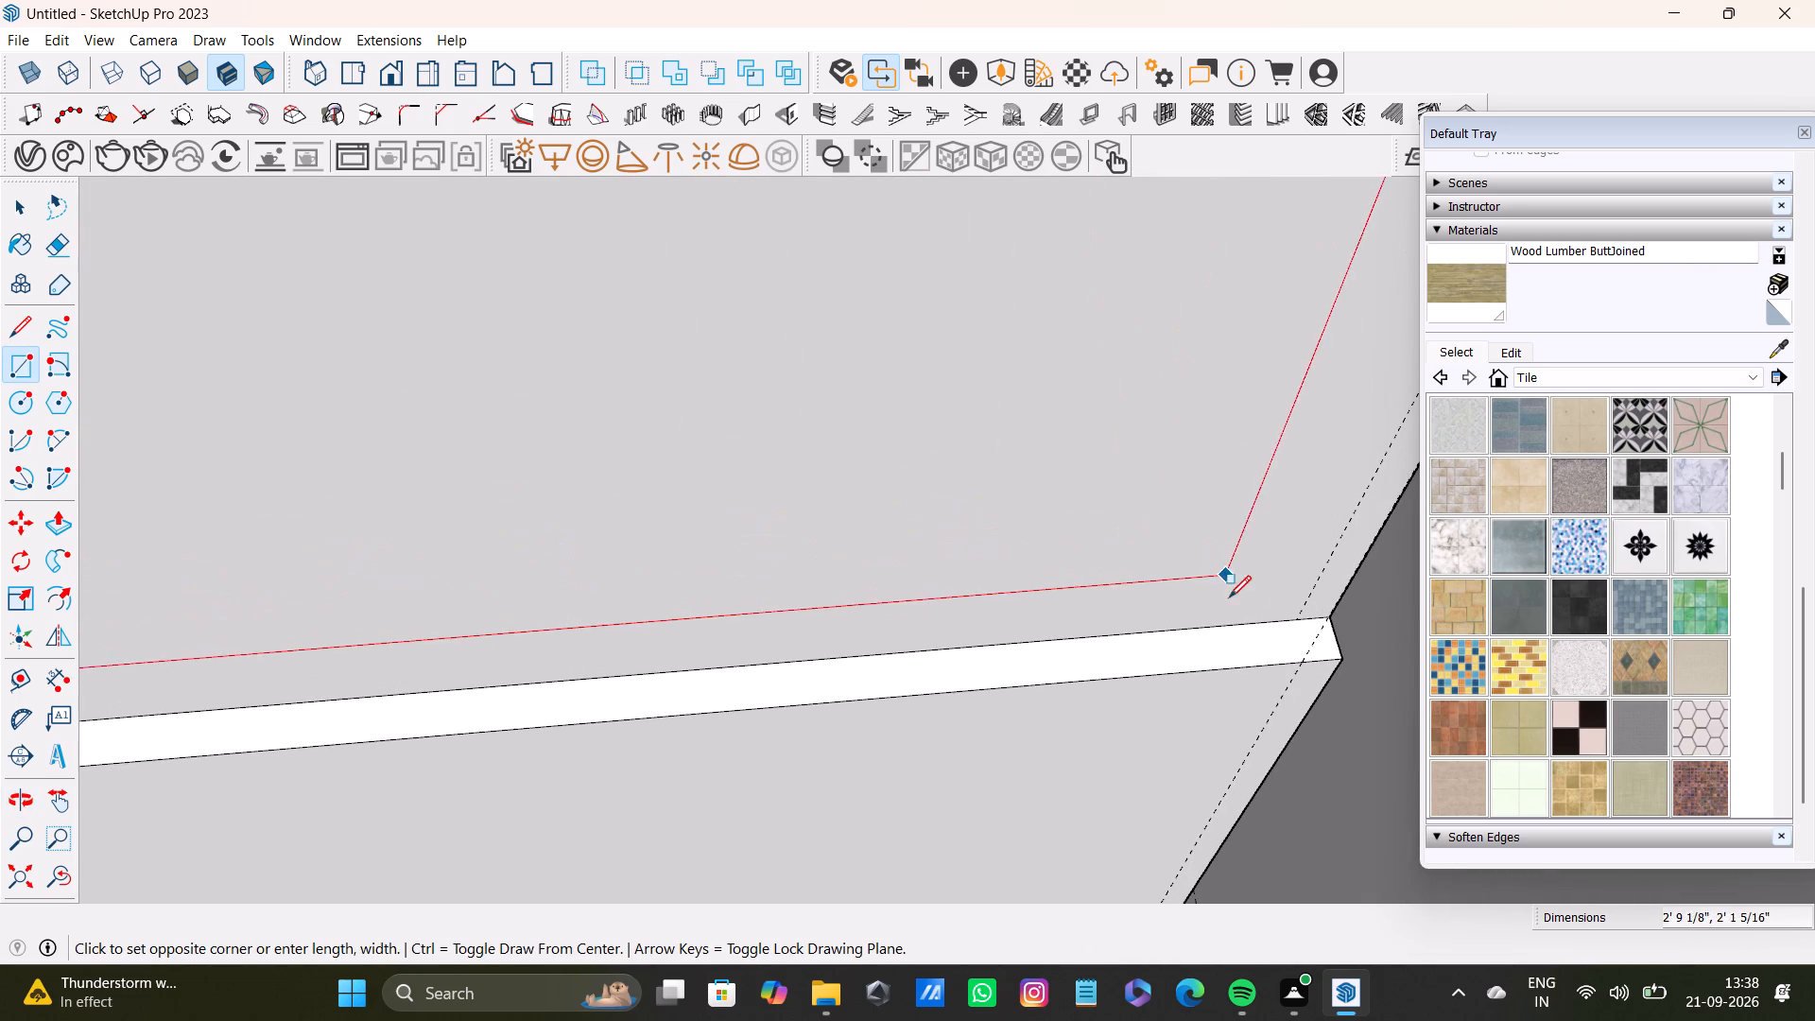
left_click(1298, 617)
Draw a tall rectangle in the lower row's left bay, from below the horizontal strip down to the wall's bottom edge.
scroll(700, 583, "down", 12)
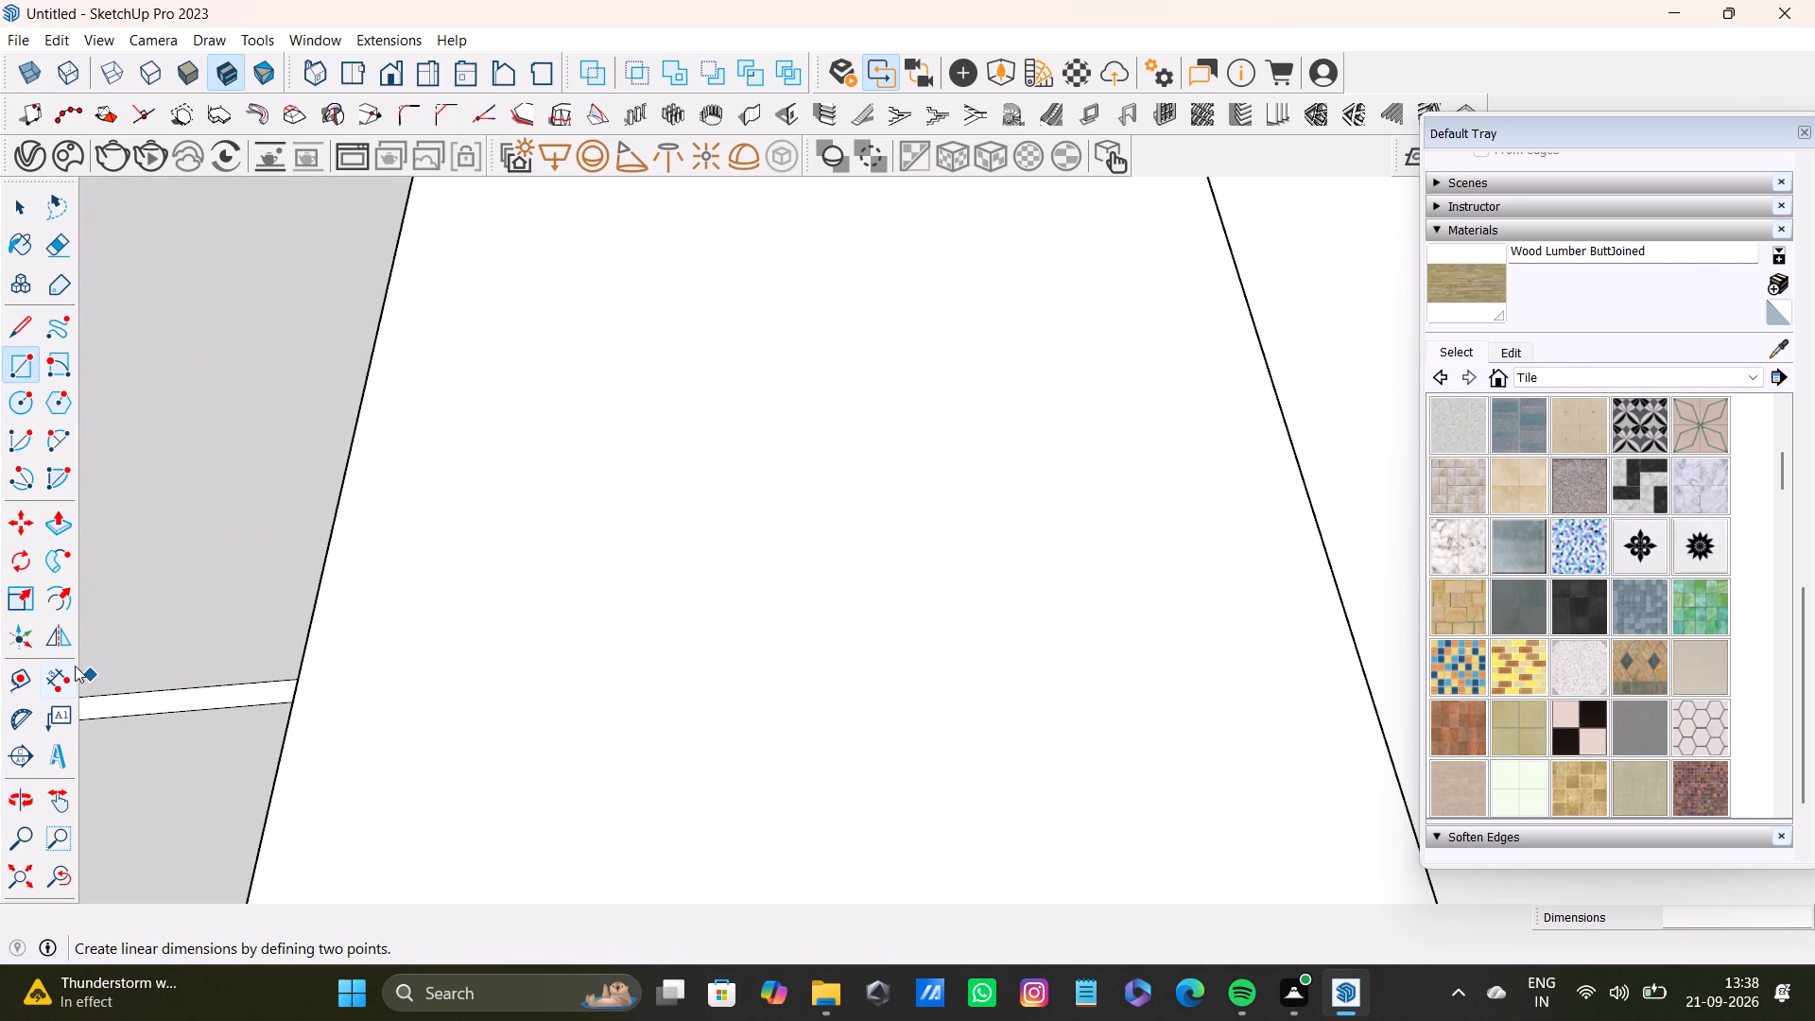
middle_click_drag(75, 666, 527, 676)
left_click(55, 879)
left_click(23, 884)
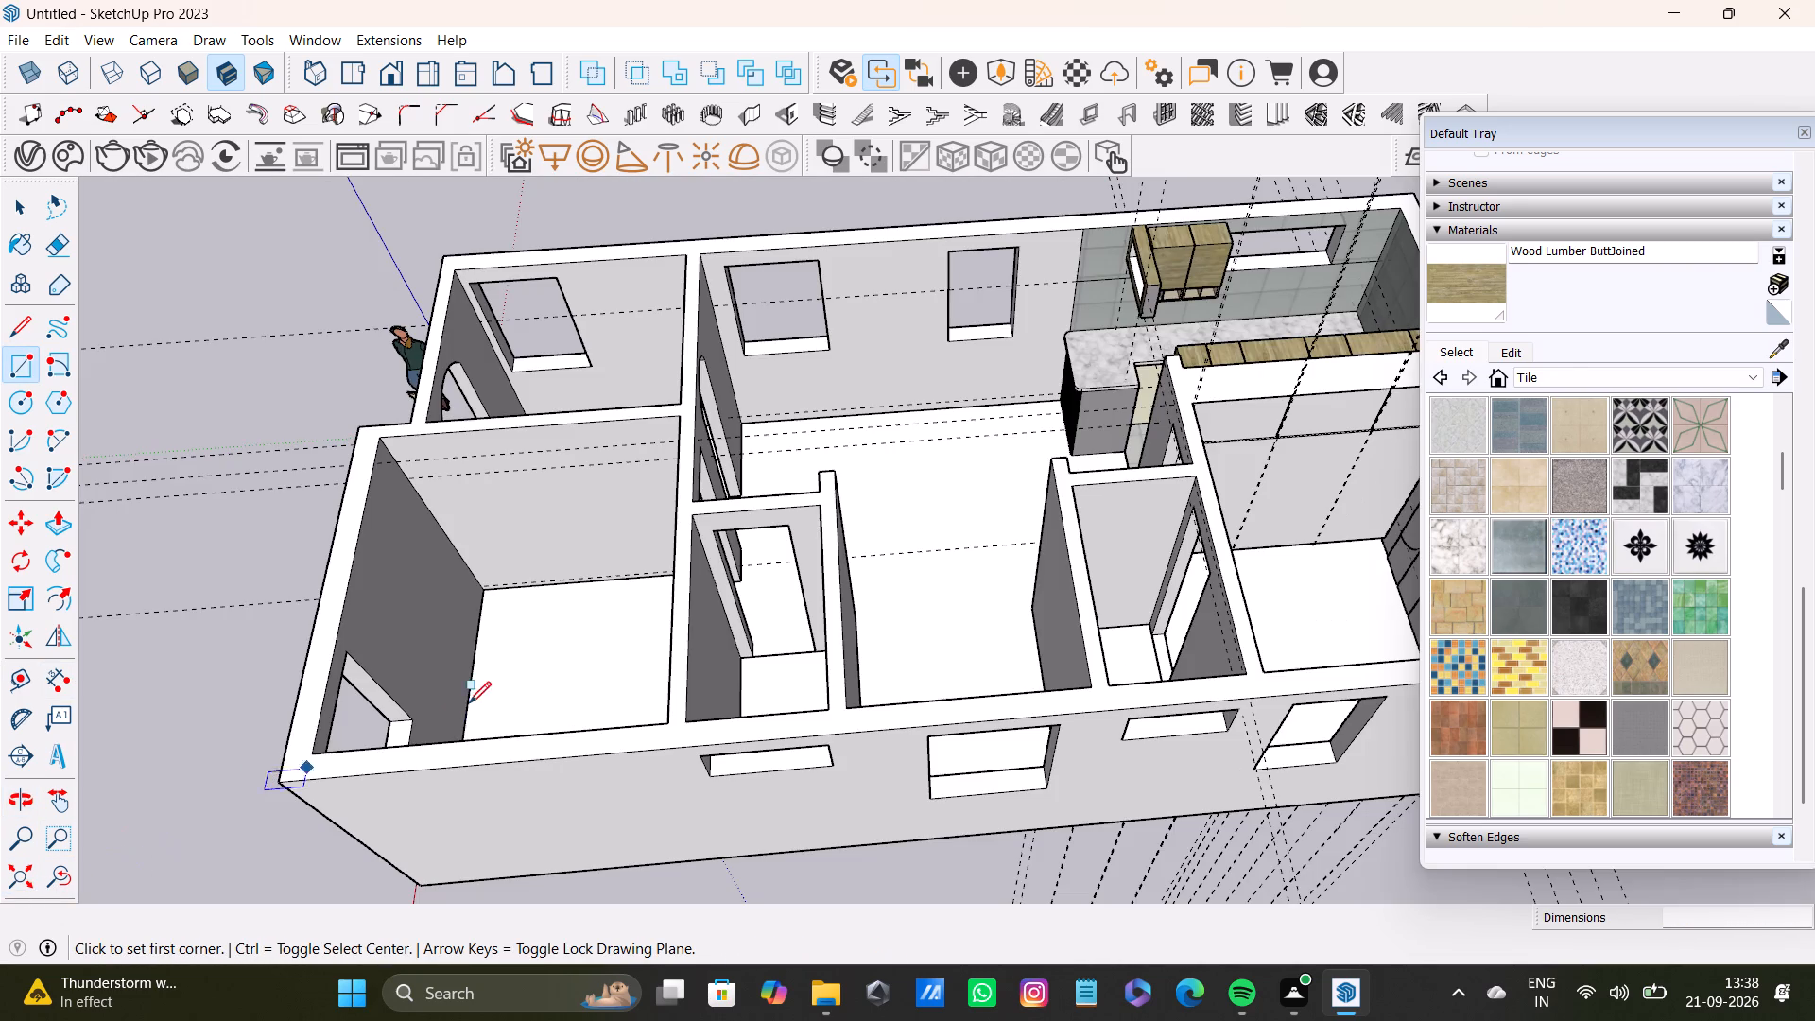
middle_click_drag(1115, 394, 773, 583, "shift")
scroll(817, 657, "up", 7)
middle_click_drag(882, 711, 847, 627)
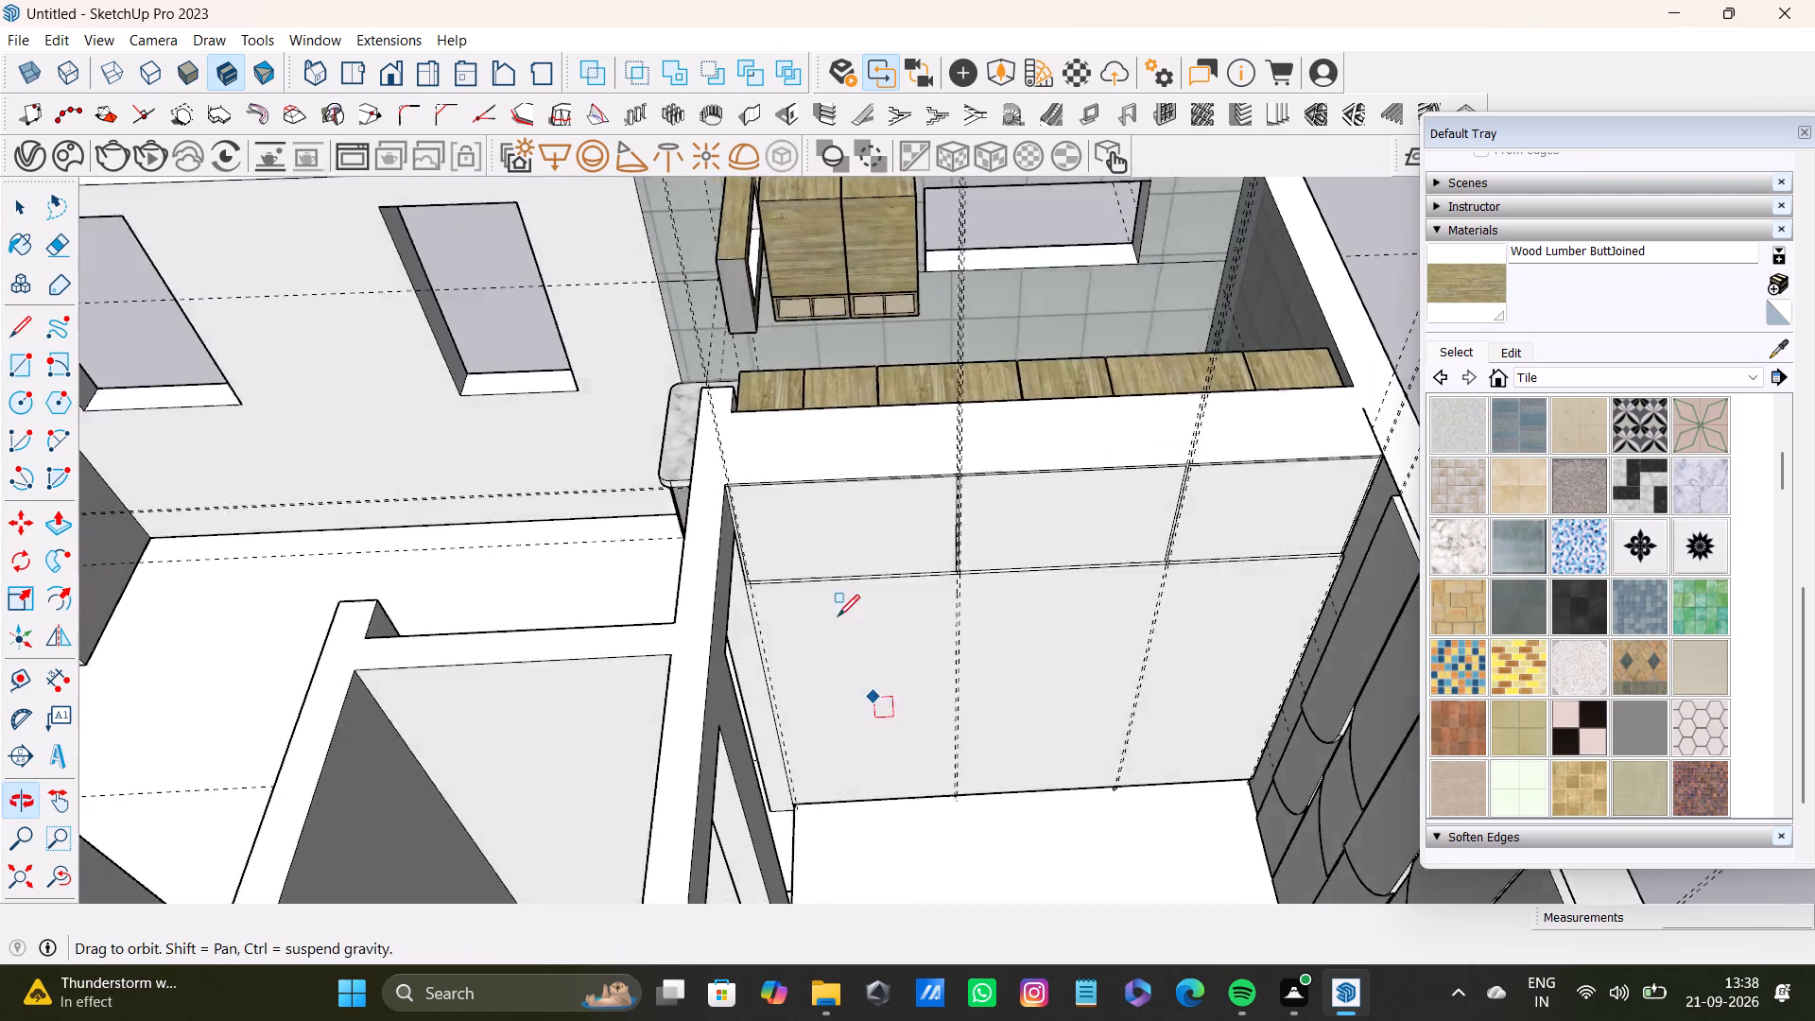
scroll(833, 622, "up", 20)
scroll(833, 622, "up", 3)
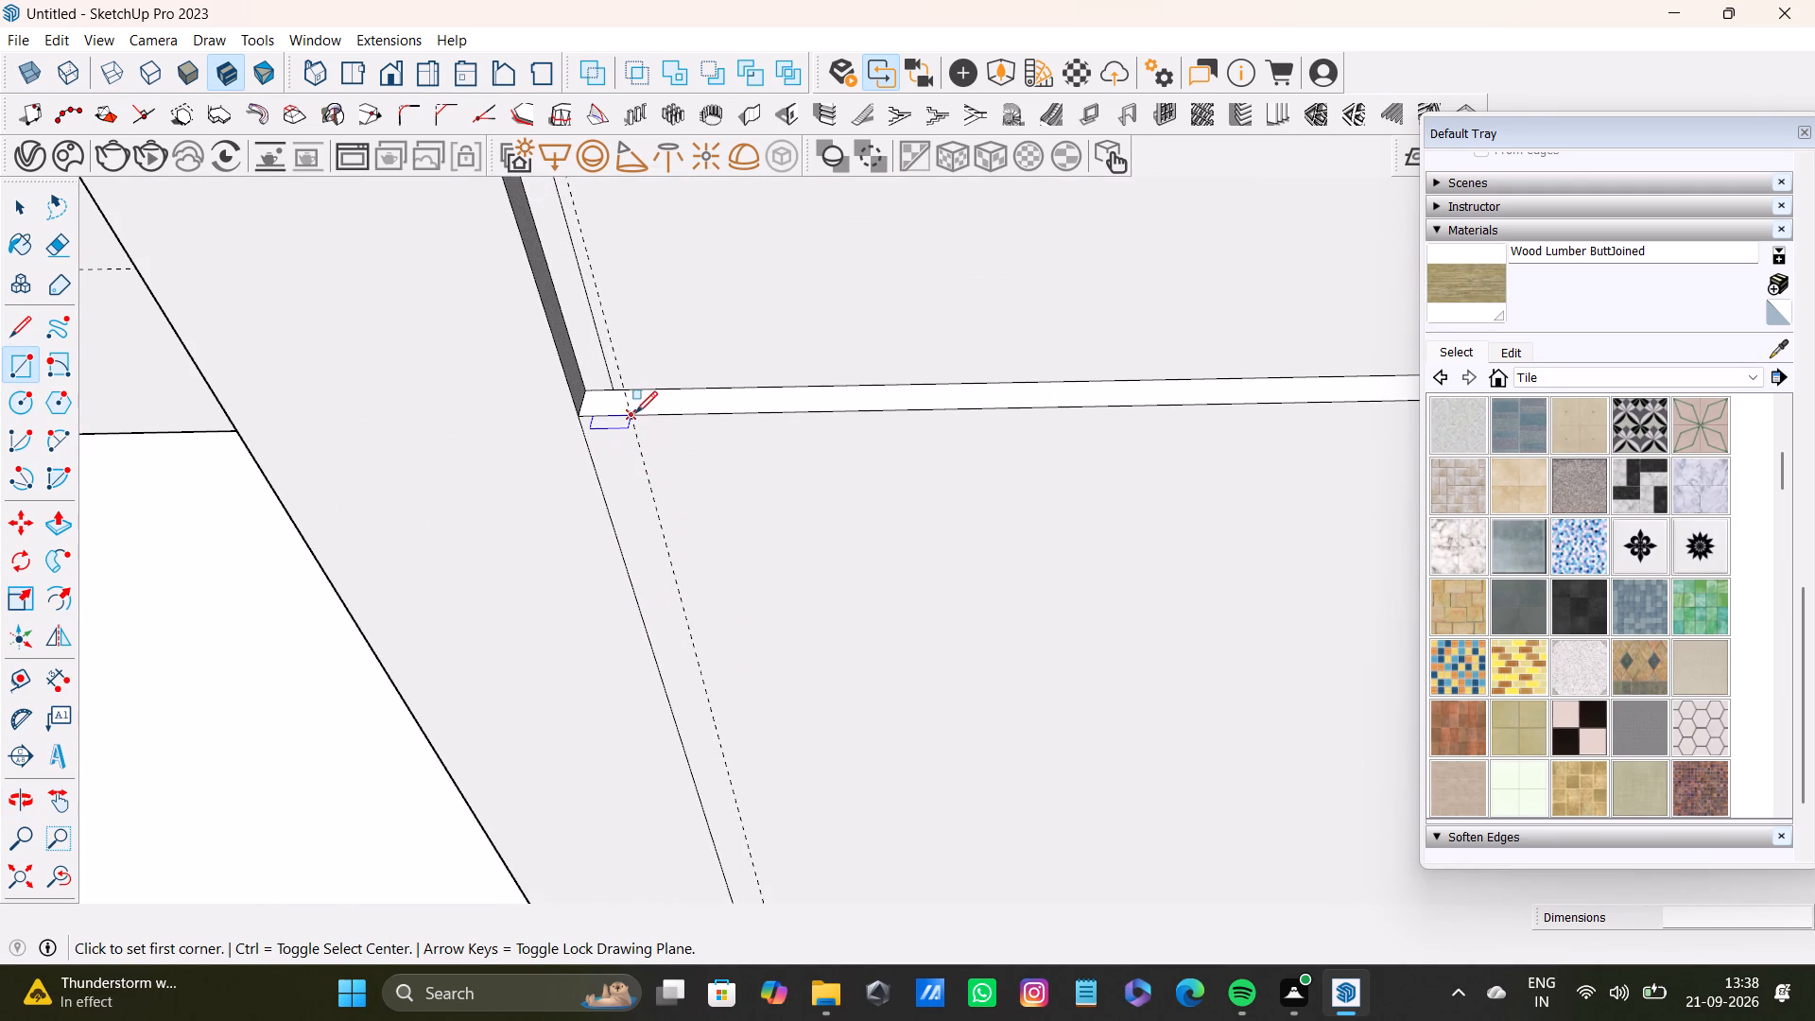
left_click(633, 413)
scroll(1038, 618, "down", 4)
middle_click_drag(1115, 686, 872, 571, "shift")
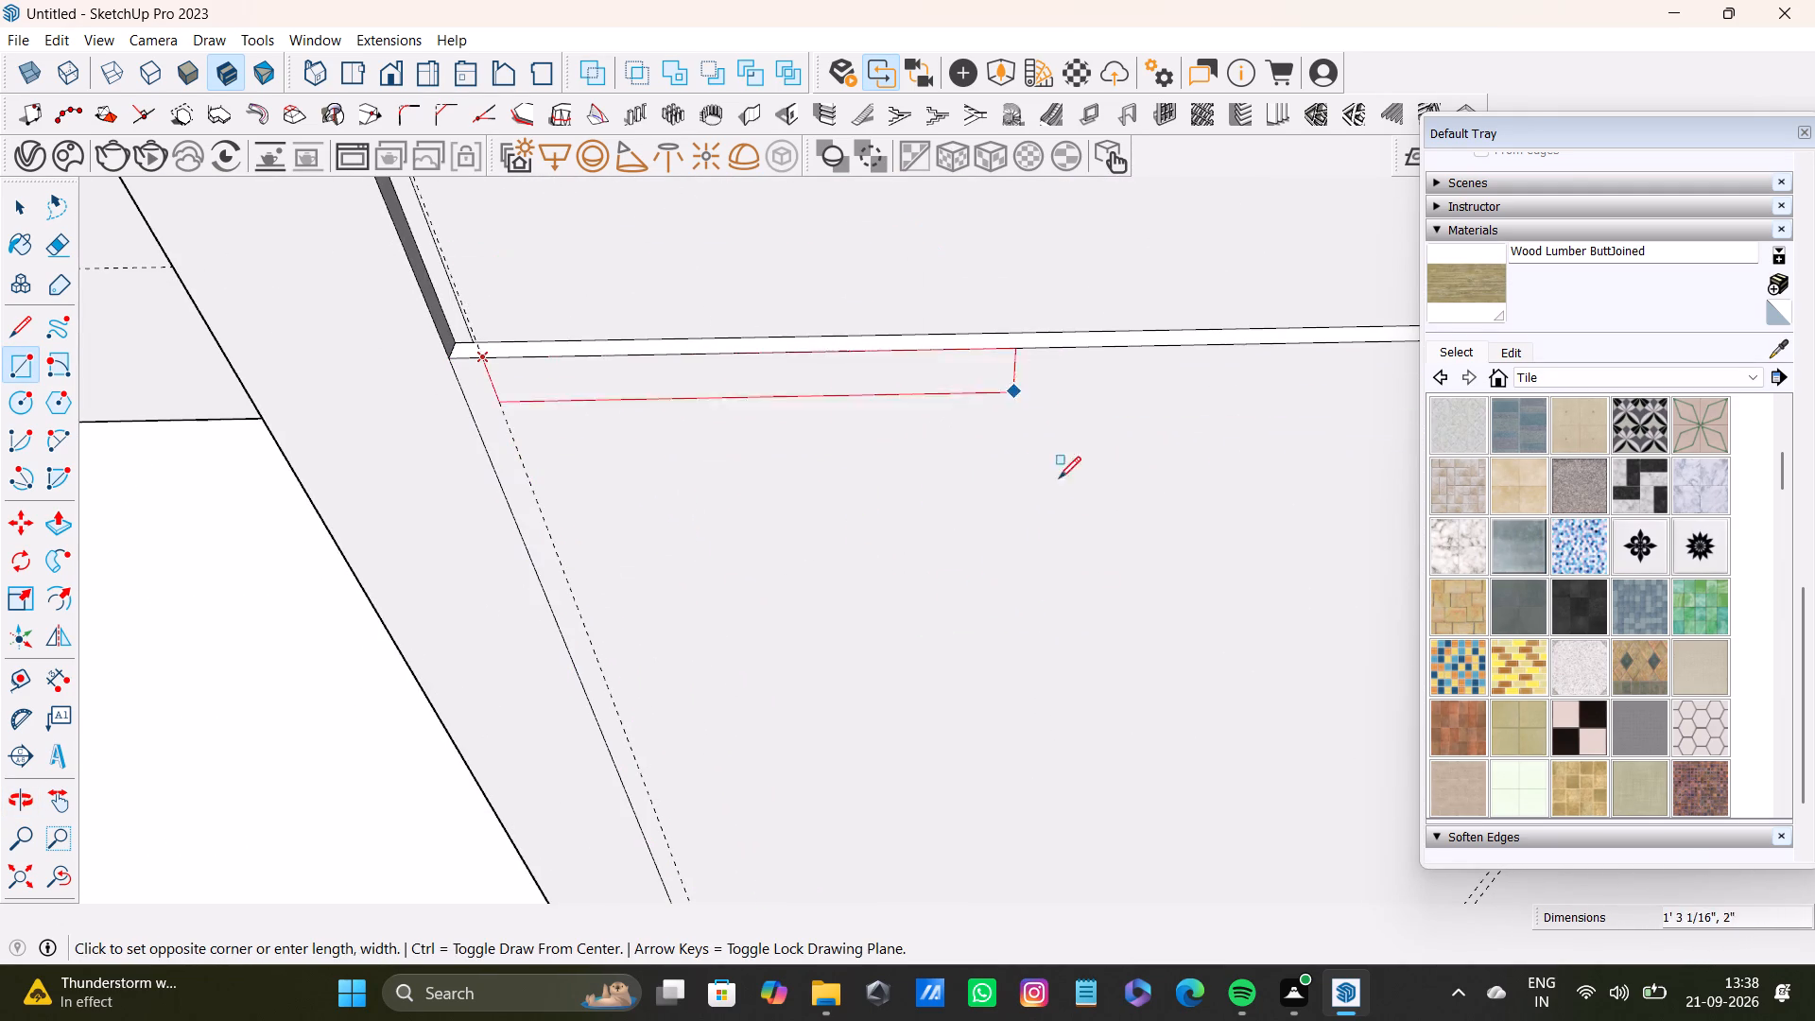
scroll(1063, 637, "down", 4)
middle_click_drag(1173, 735, 903, 398, "shift")
scroll(942, 455, "down", 4)
middle_click_drag(976, 580, 960, 514, "shift")
scroll(984, 634, "up", 4)
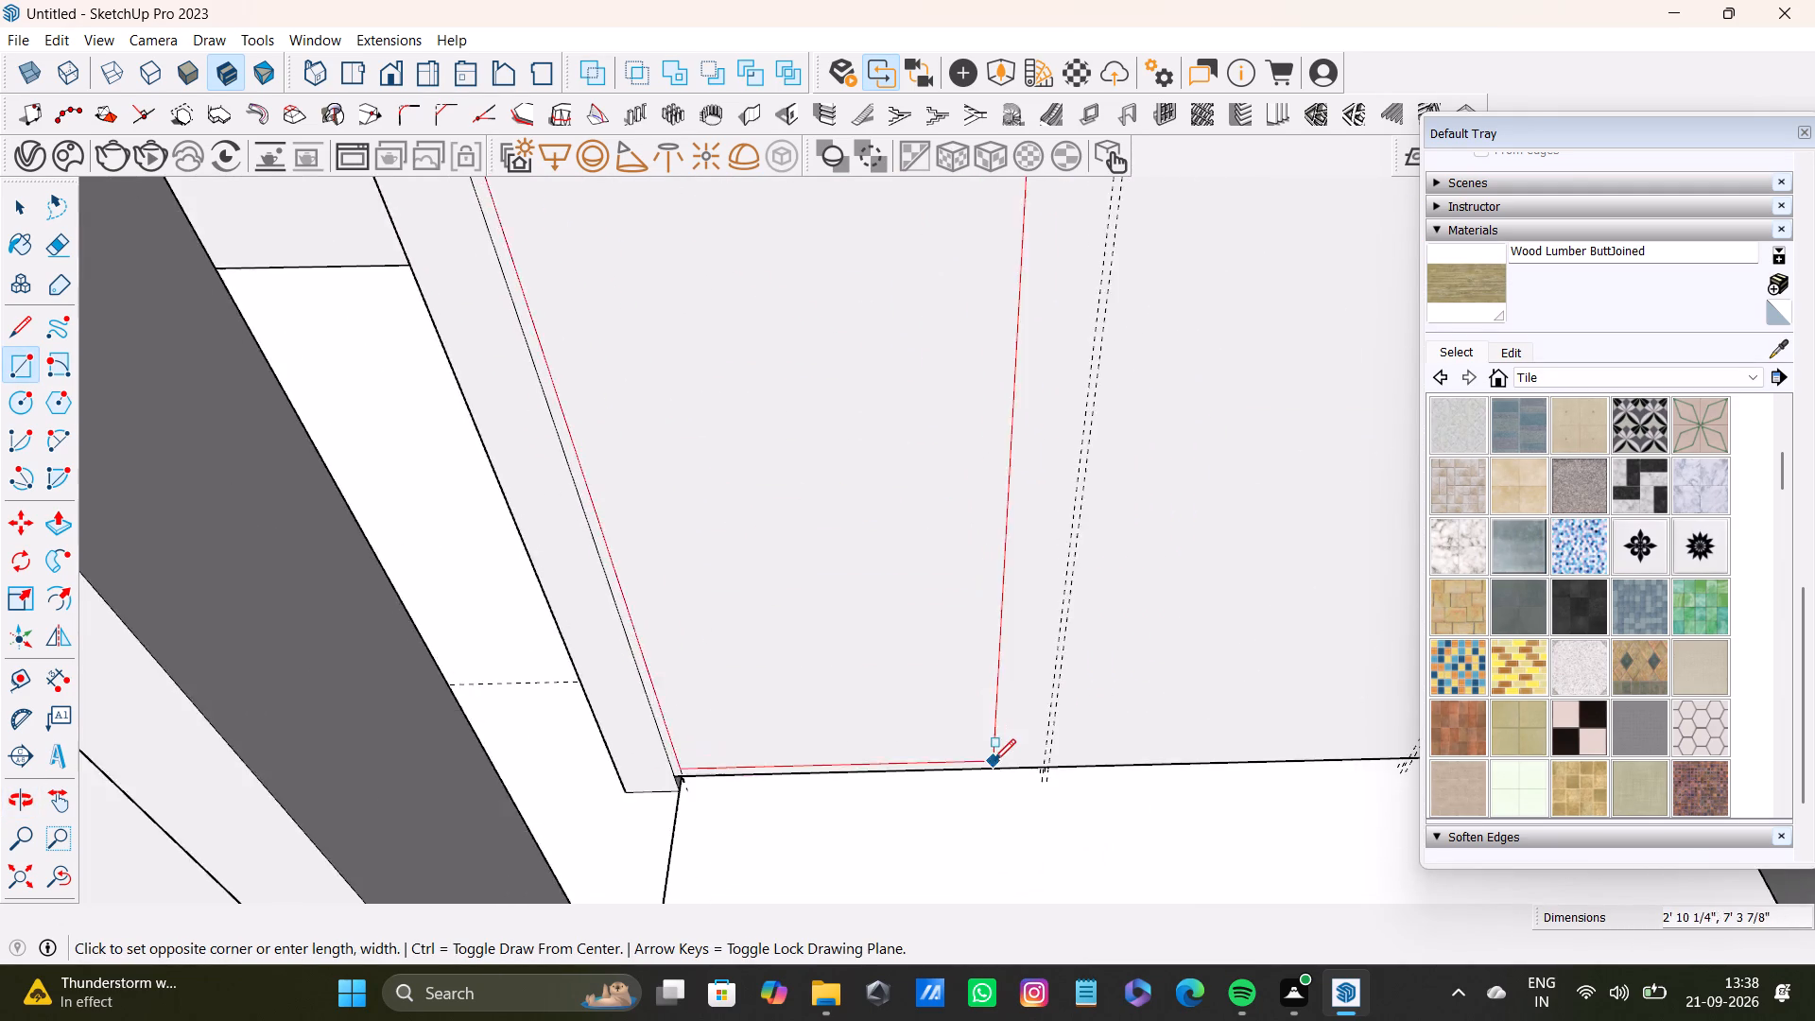
scroll(994, 761, "up", 4)
middle_click_drag(1046, 758, 1026, 624)
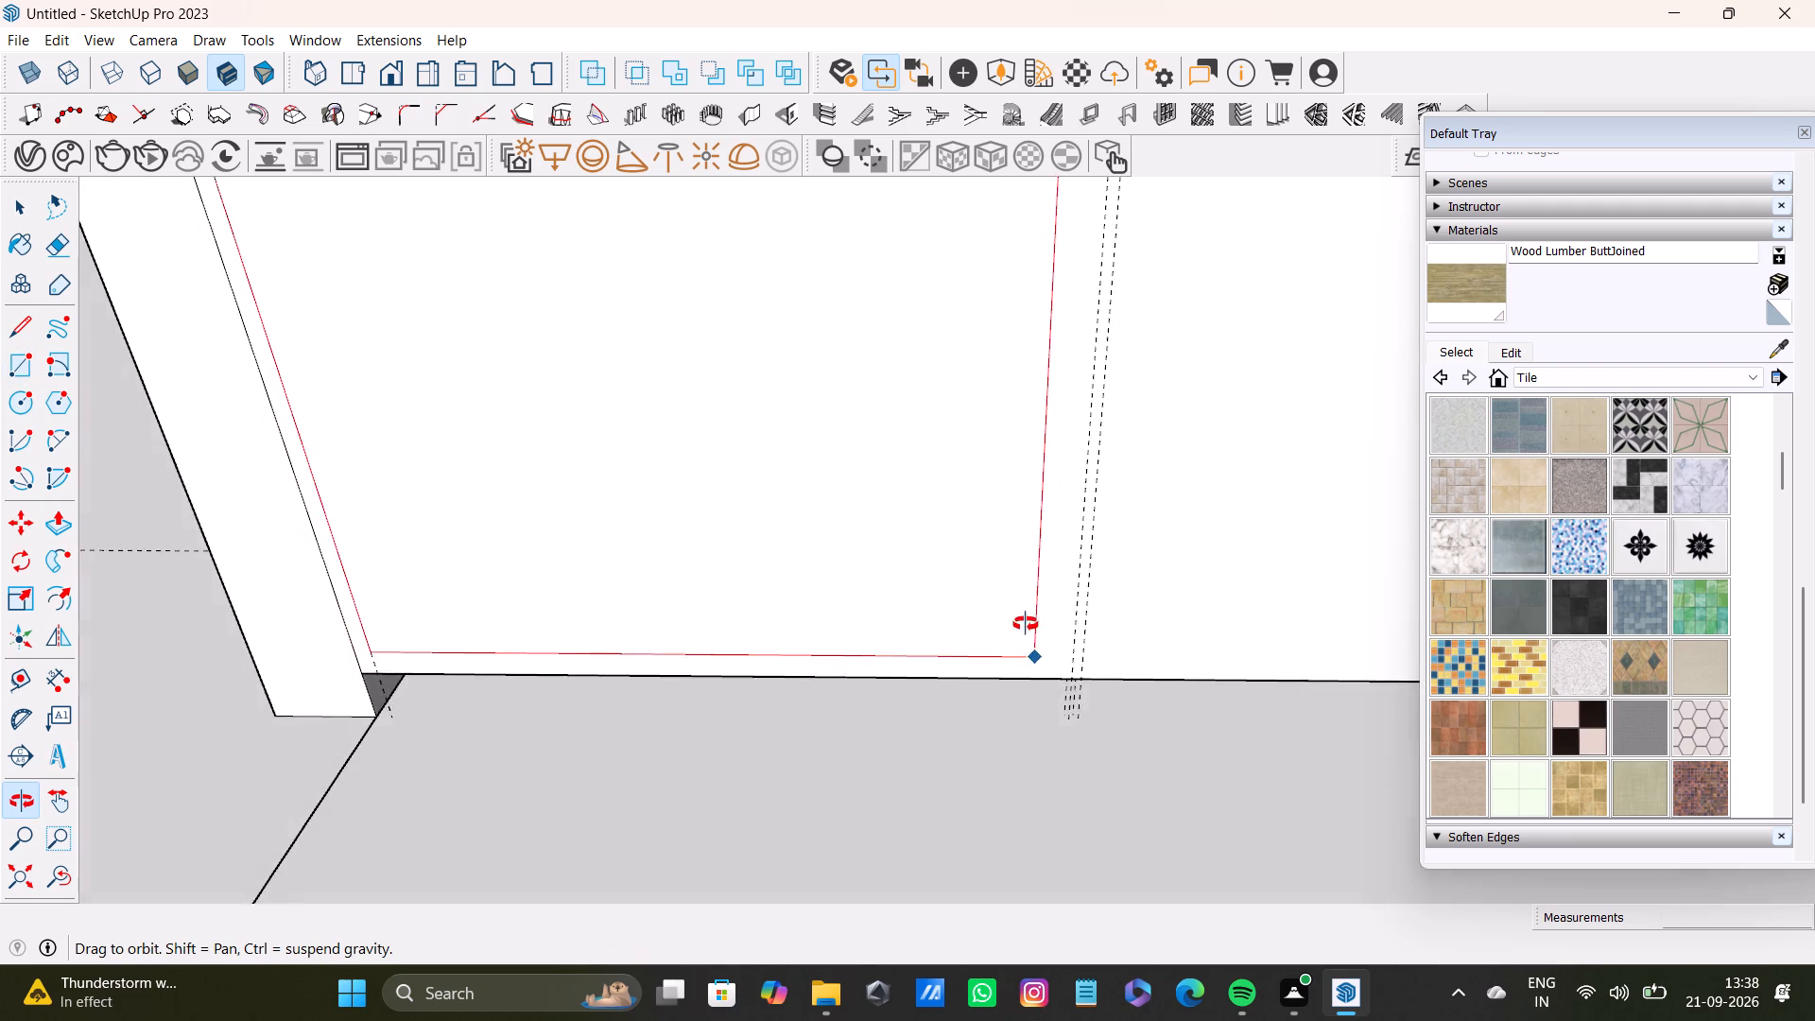
middle_click_drag(1026, 624, 1018, 618)
left_click(1068, 668)
Draw a rectangle about 3' 4 5/16" by 7' 5 7/16" in the lower row's middle bay, down to the wall's bottom edge.
scroll(1035, 546, "down", 8)
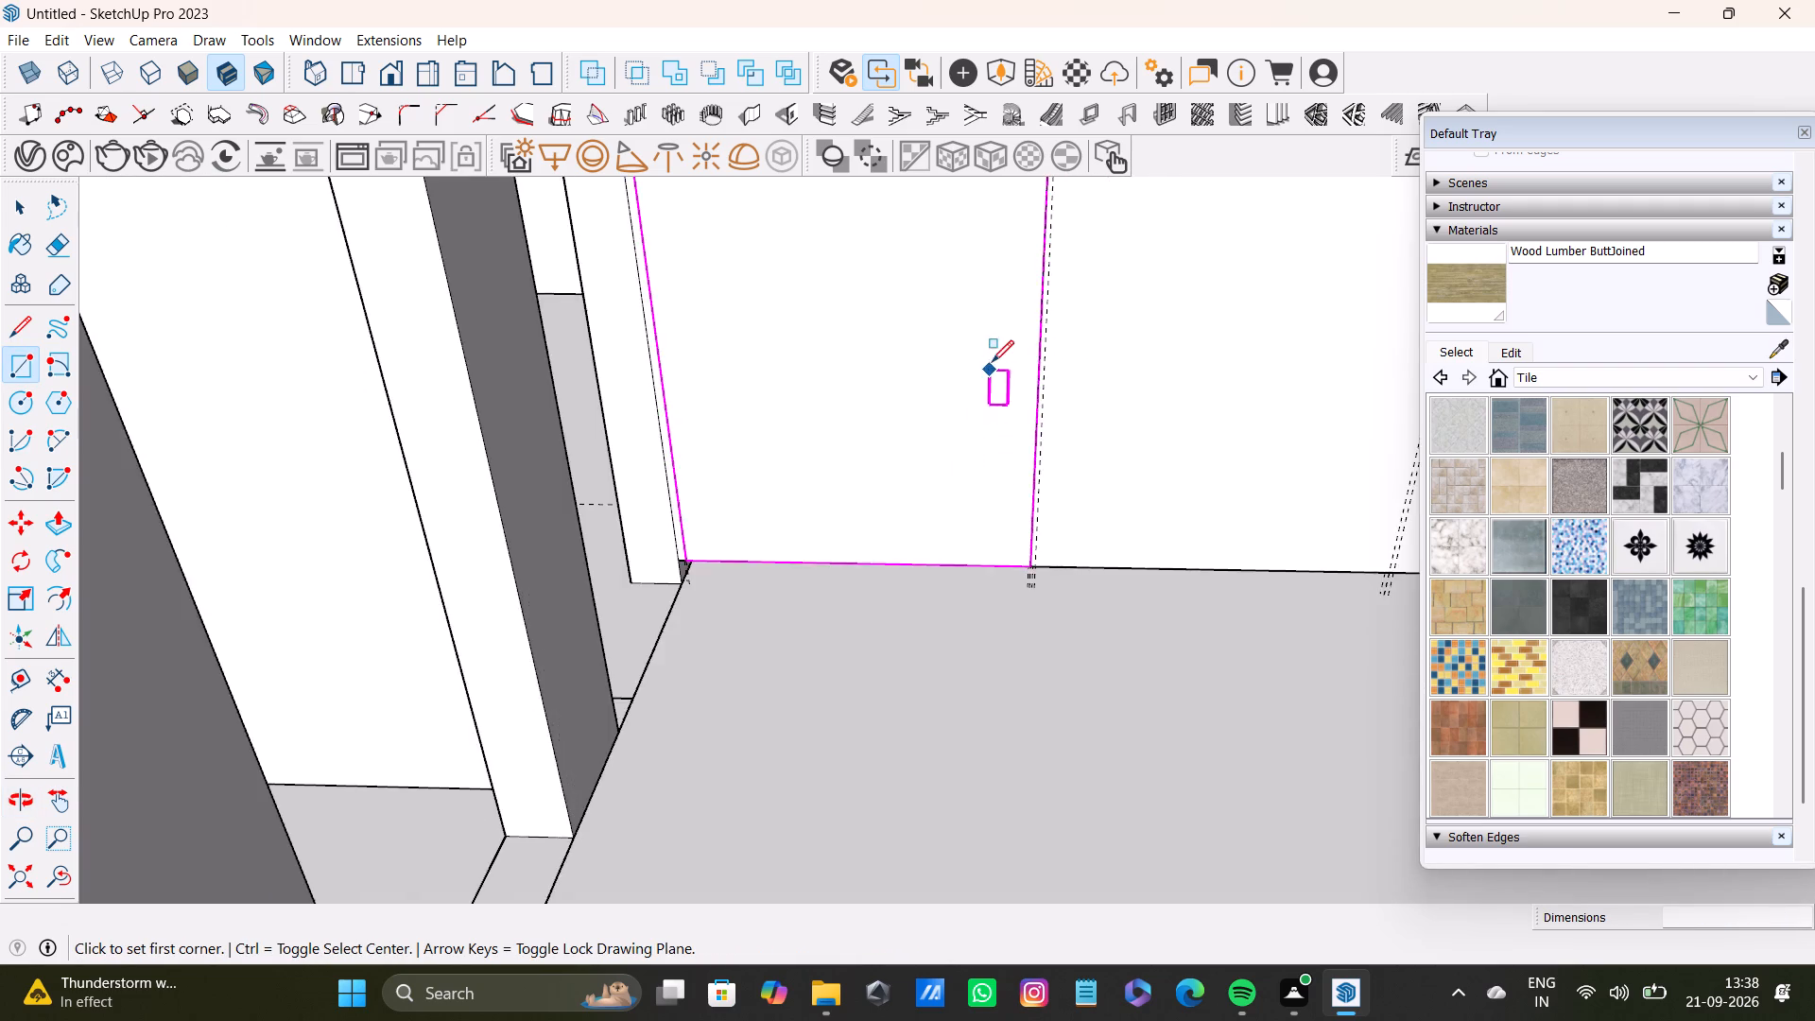
middle_click_drag(988, 392, 846, 952, "shift")
scroll(846, 943, "down", 1, "shift")
scroll(811, 407, "up", 9)
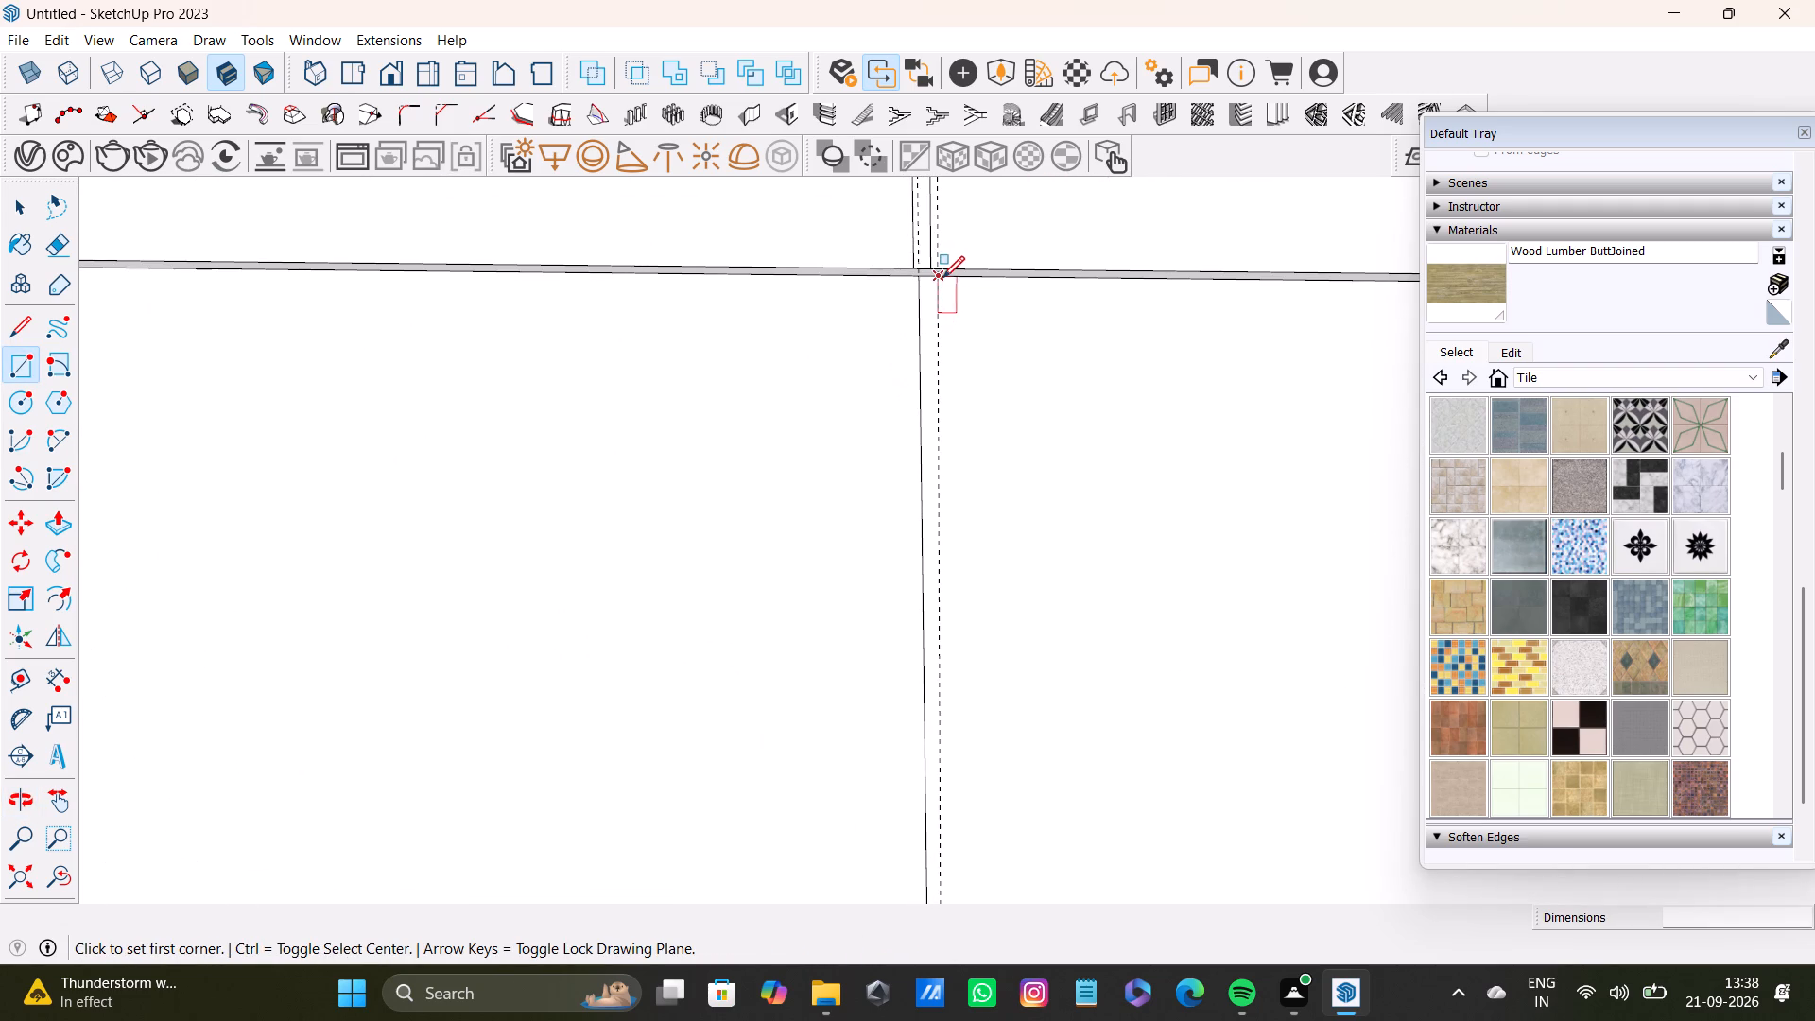
left_click(942, 278)
scroll(1061, 441, "down", 7)
middle_click_drag(1237, 655, 986, 456, "shift")
scroll(871, 441, "down", 7)
middle_click_drag(908, 610, 771, 410, "shift")
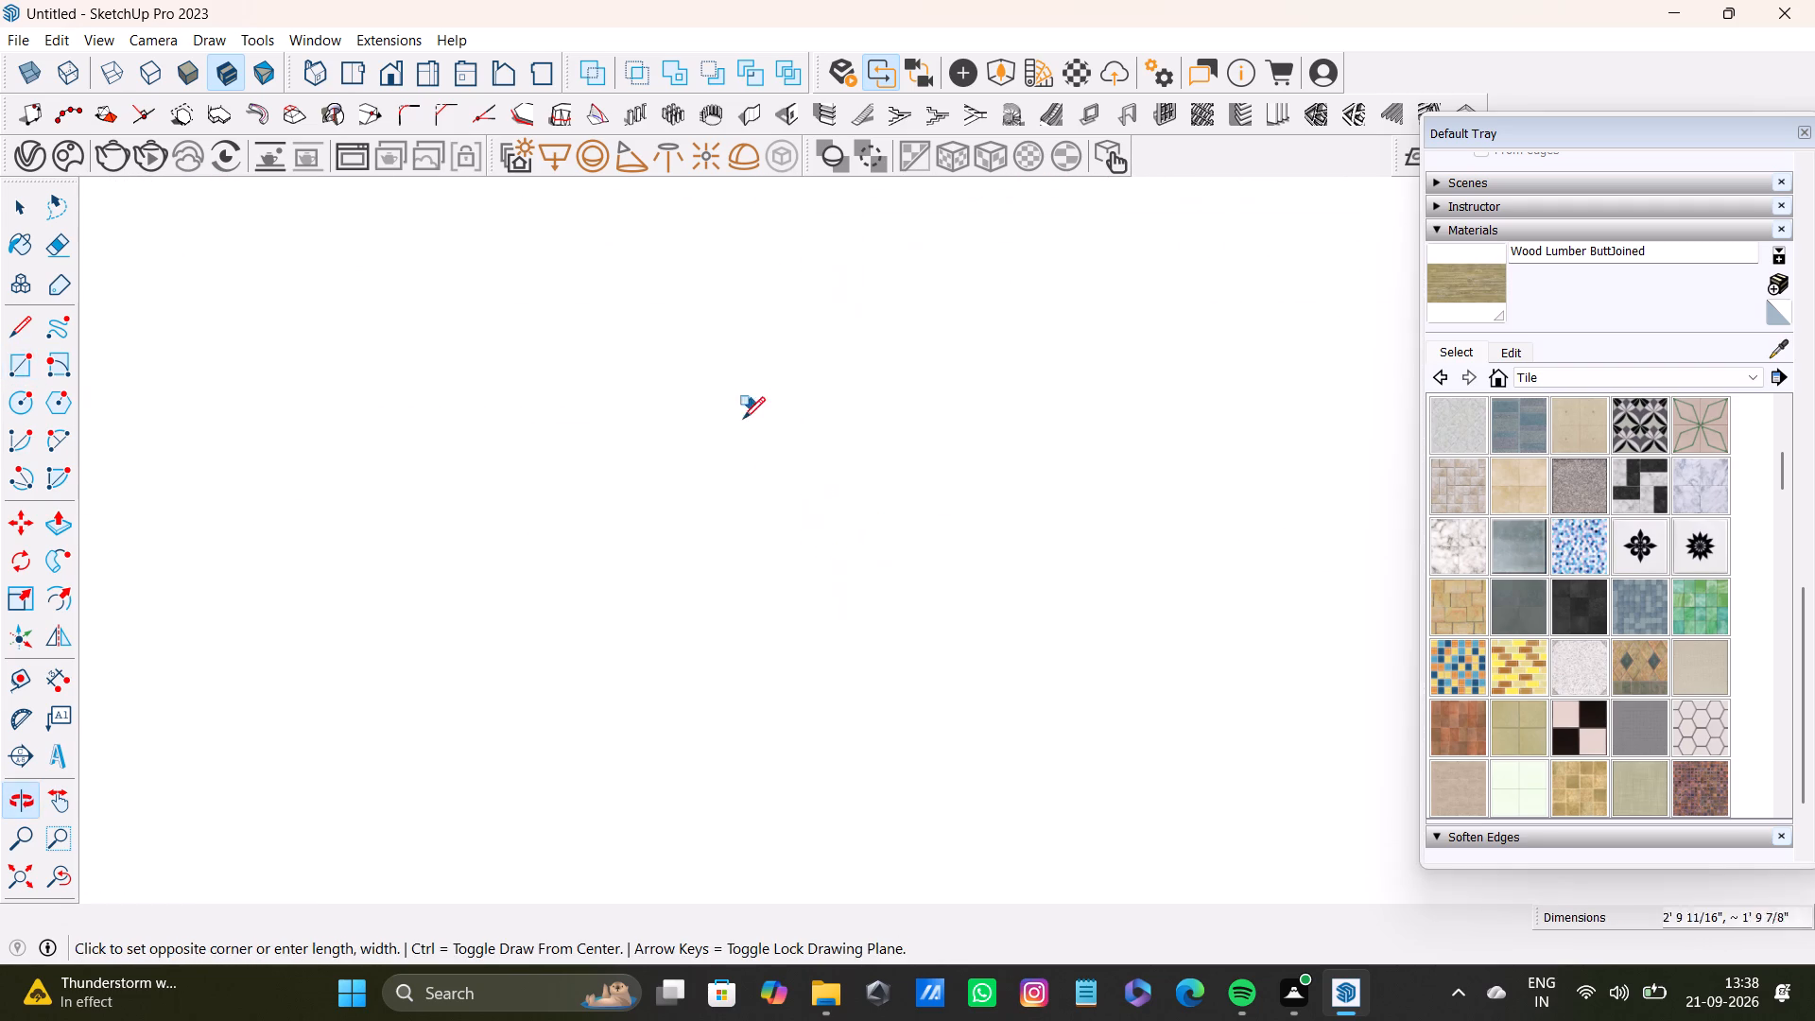
scroll(773, 558, "down", 3)
middle_click(841, 718, "shift")
left_click(60, 880)
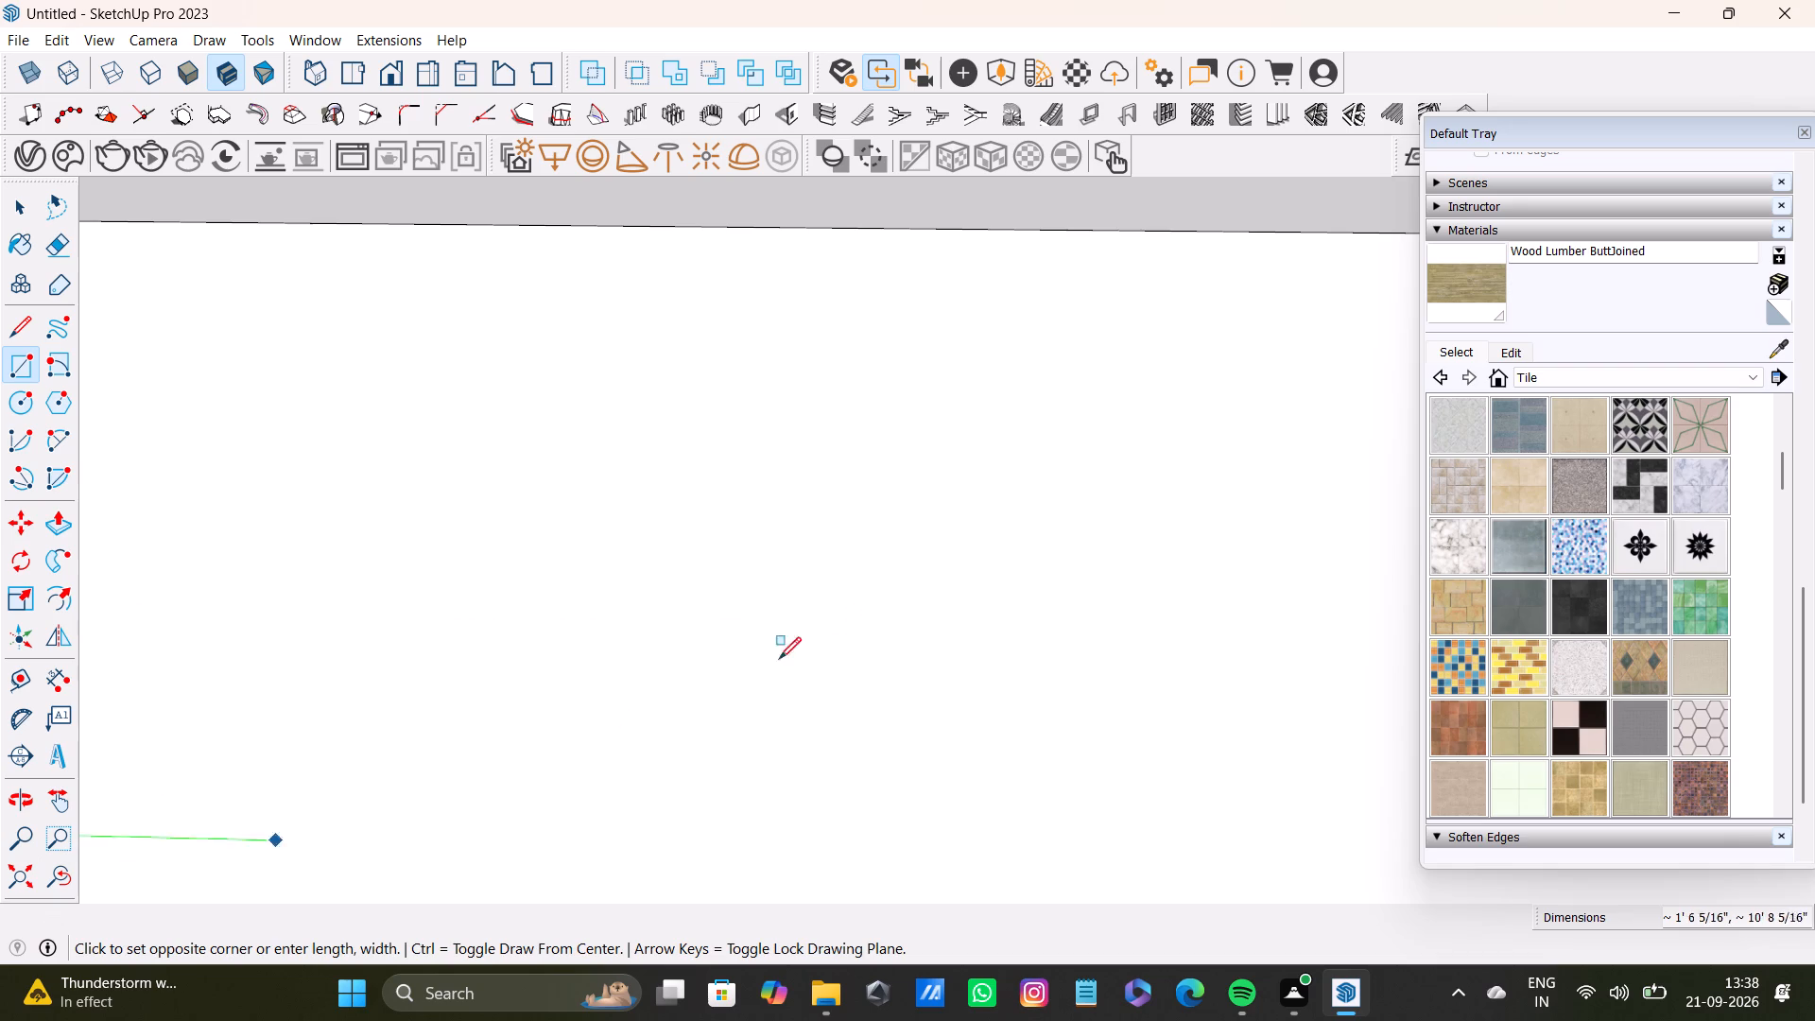
left_click(65, 872)
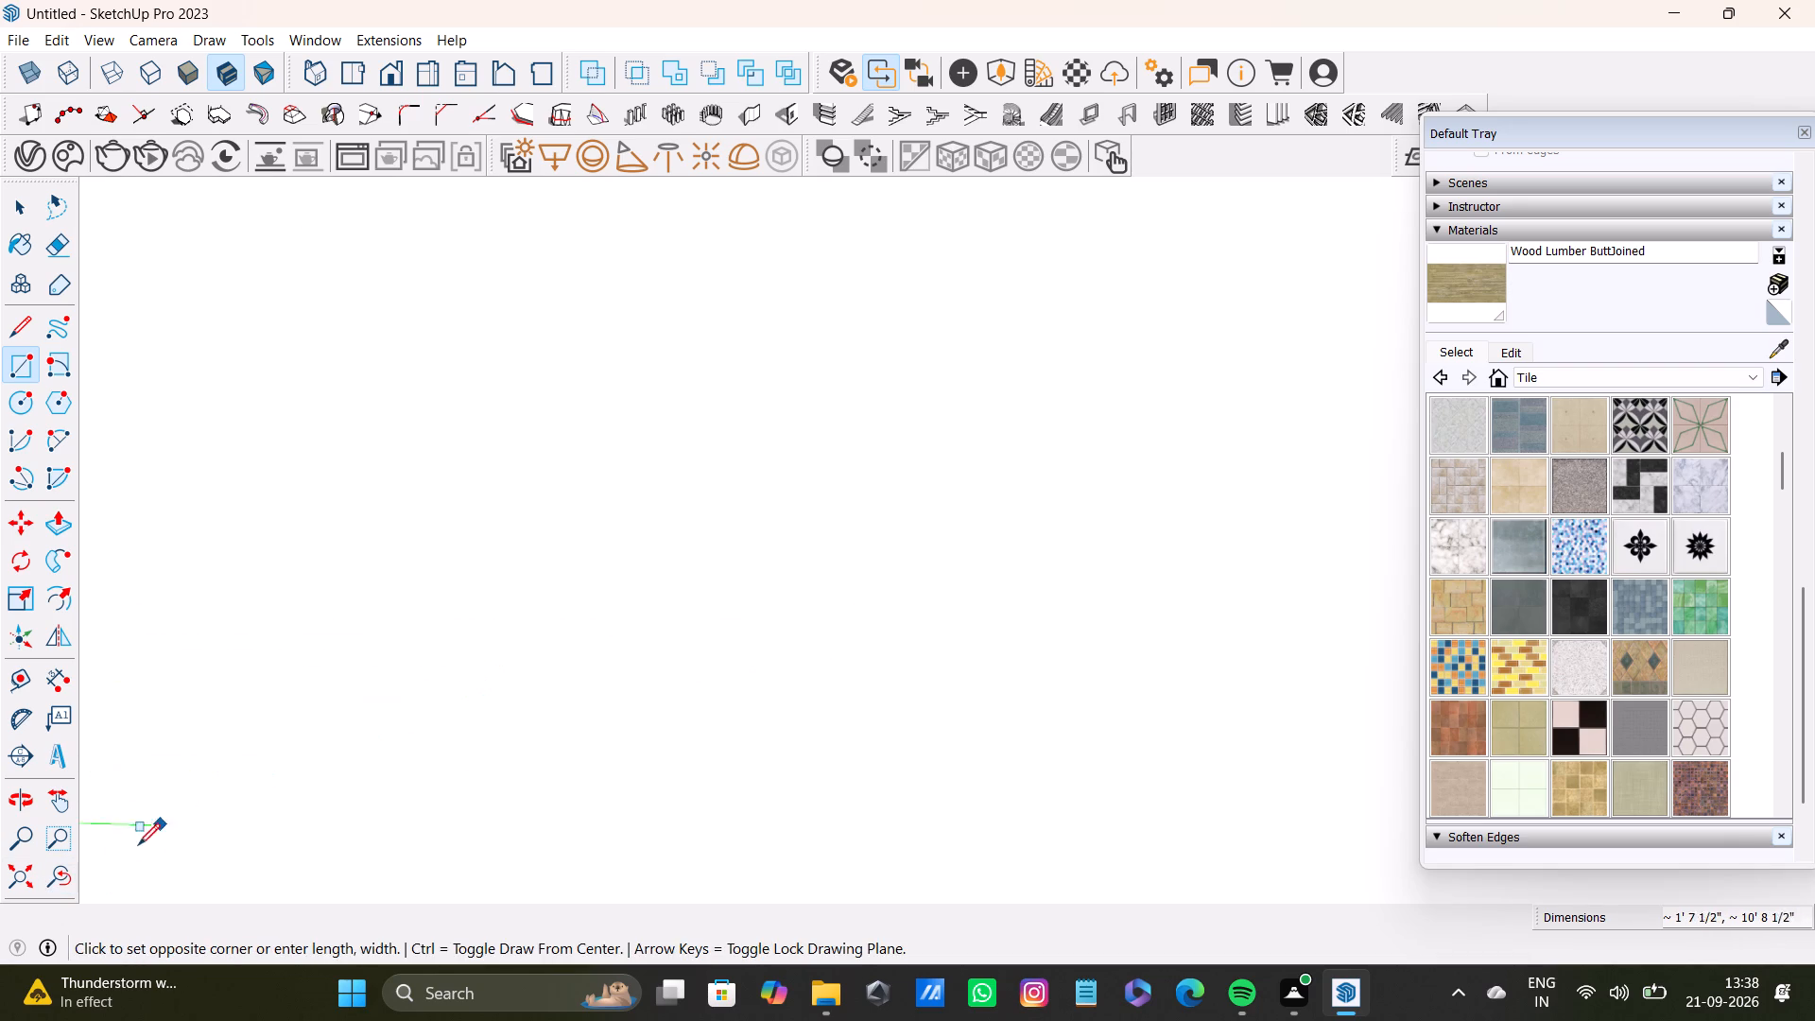
left_click(10, 882)
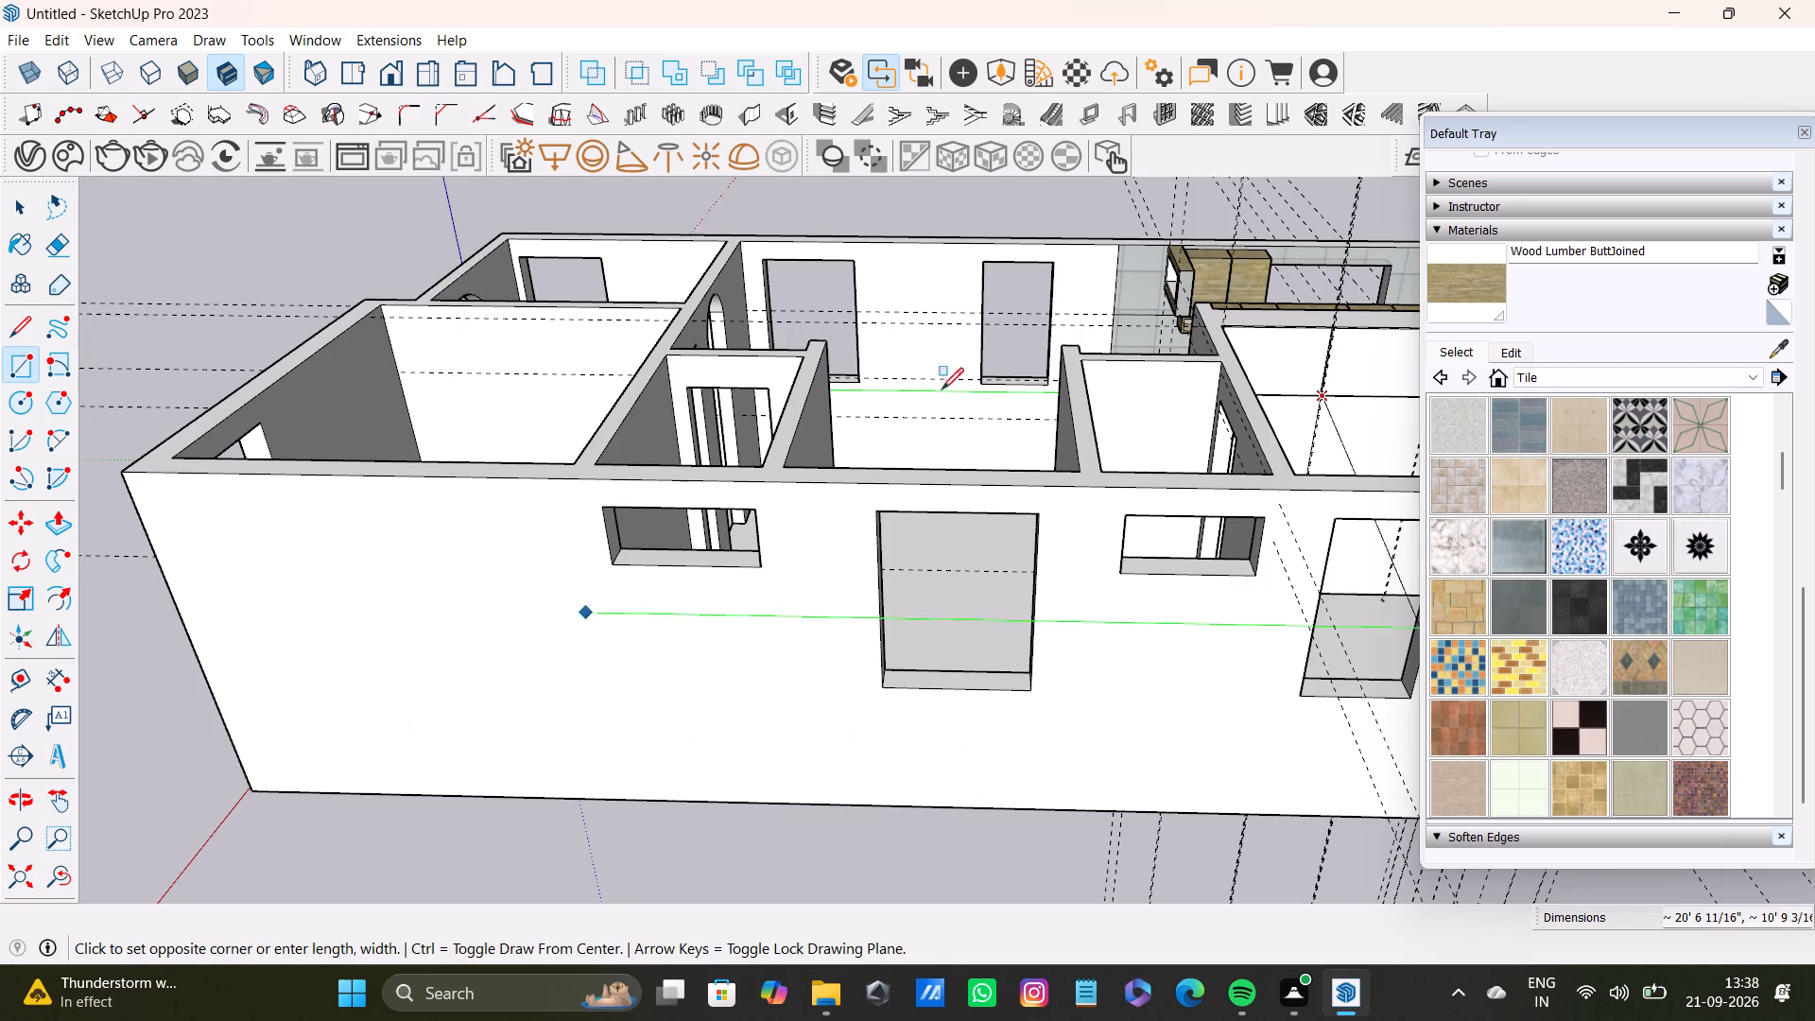
scroll(1257, 655, "down", 4)
middle_click_drag(1282, 599, 1033, 557, "shift")
scroll(1073, 472, "up", 9)
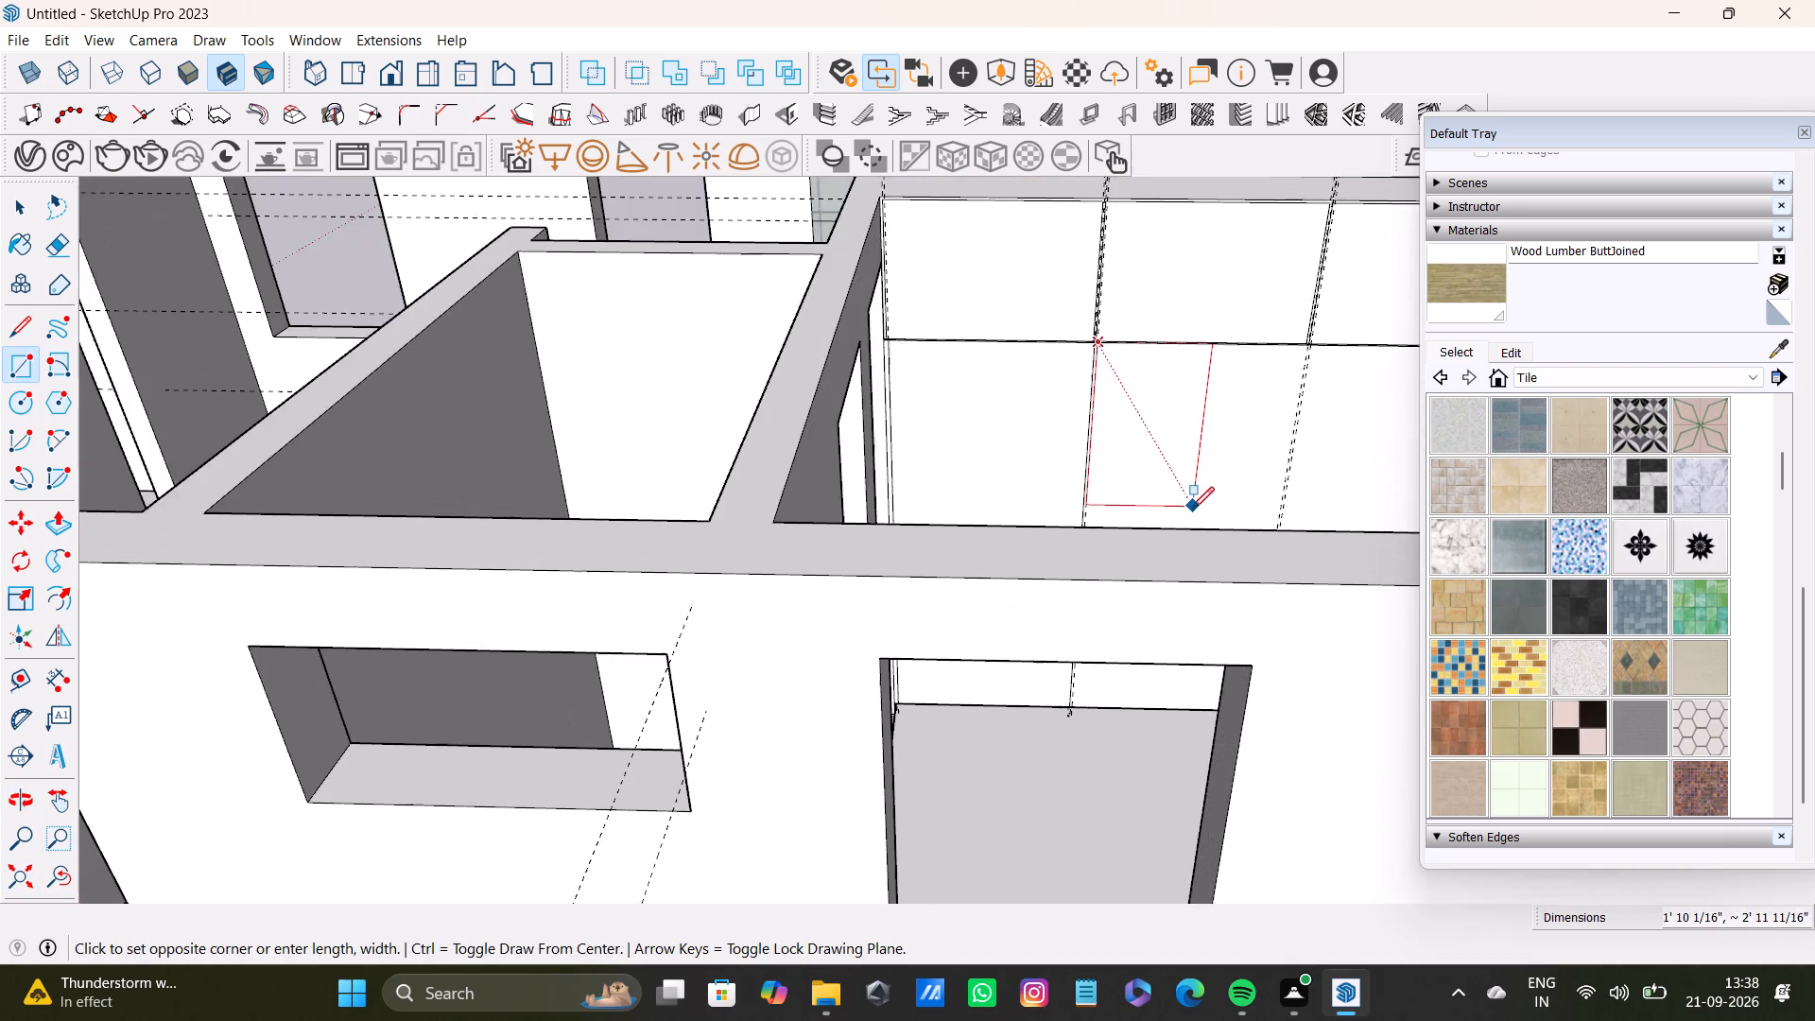
middle_click_drag(1193, 510, 1018, 552)
middle_click_drag(1019, 553, 1027, 694)
scroll(1030, 701, "up", 3)
middle_click_drag(1041, 707, 1021, 601)
scroll(1026, 601, "up", 5)
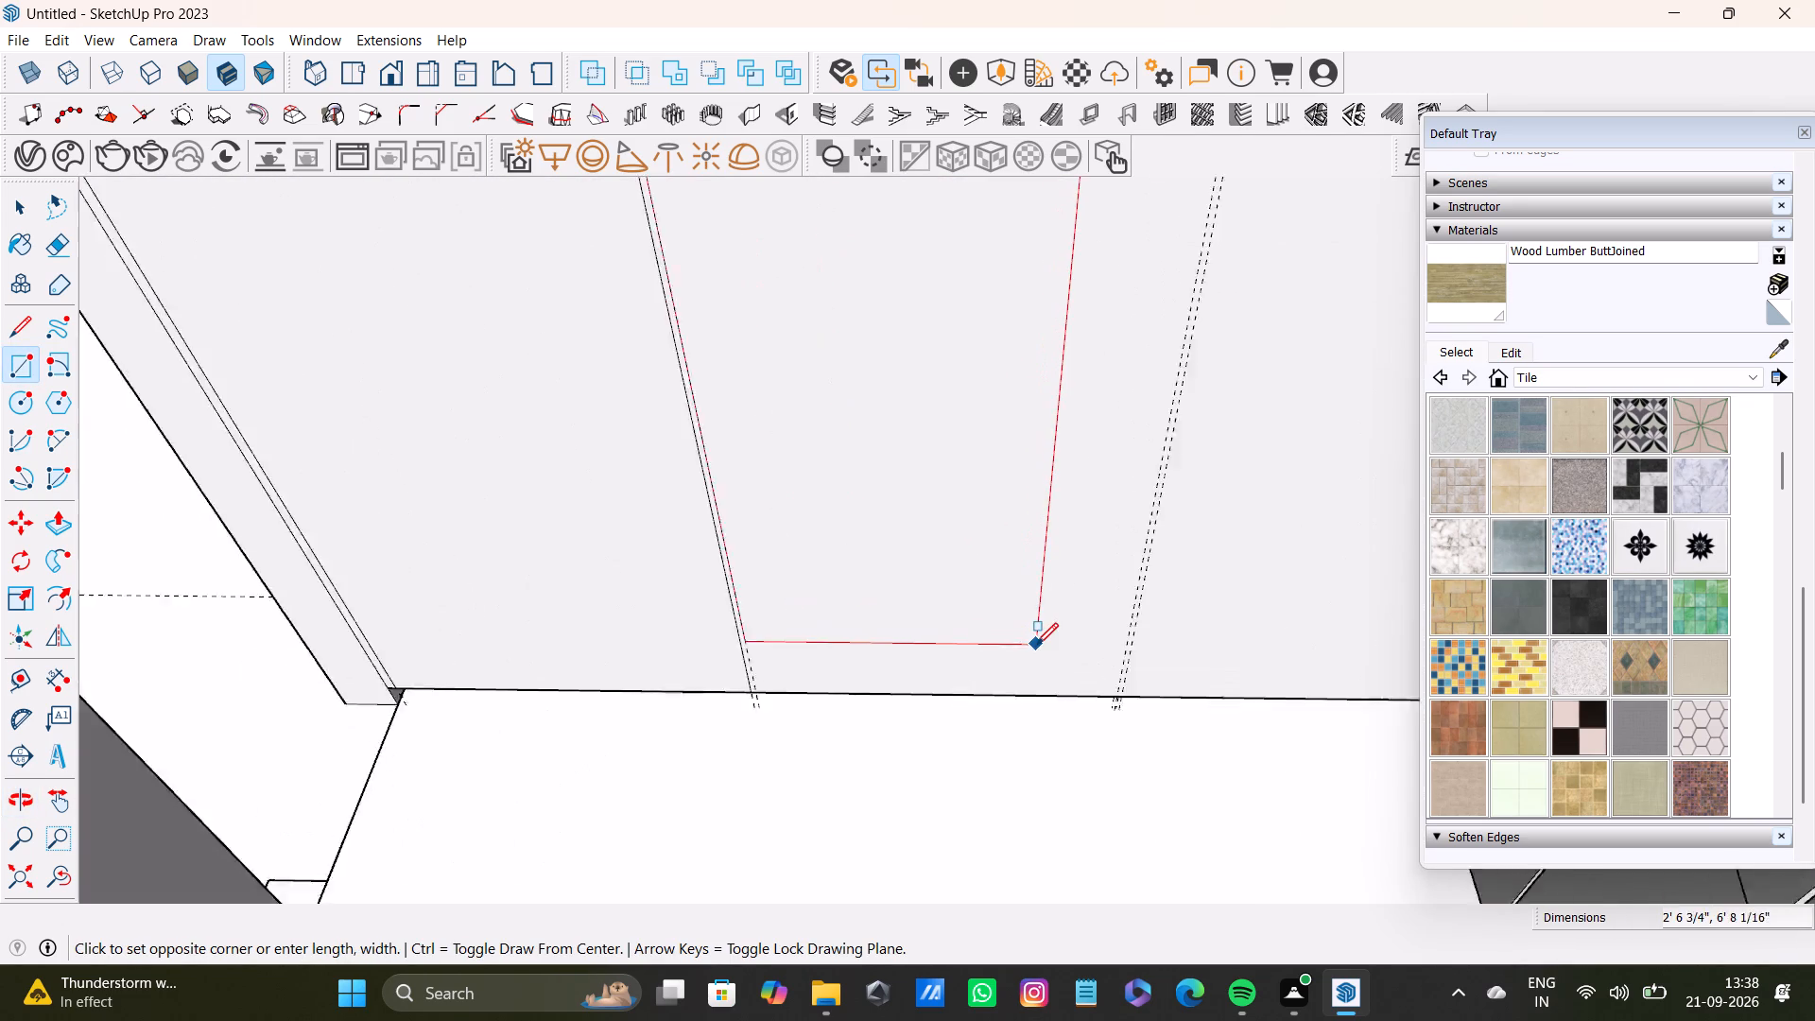
scroll(1036, 645, "up", 7)
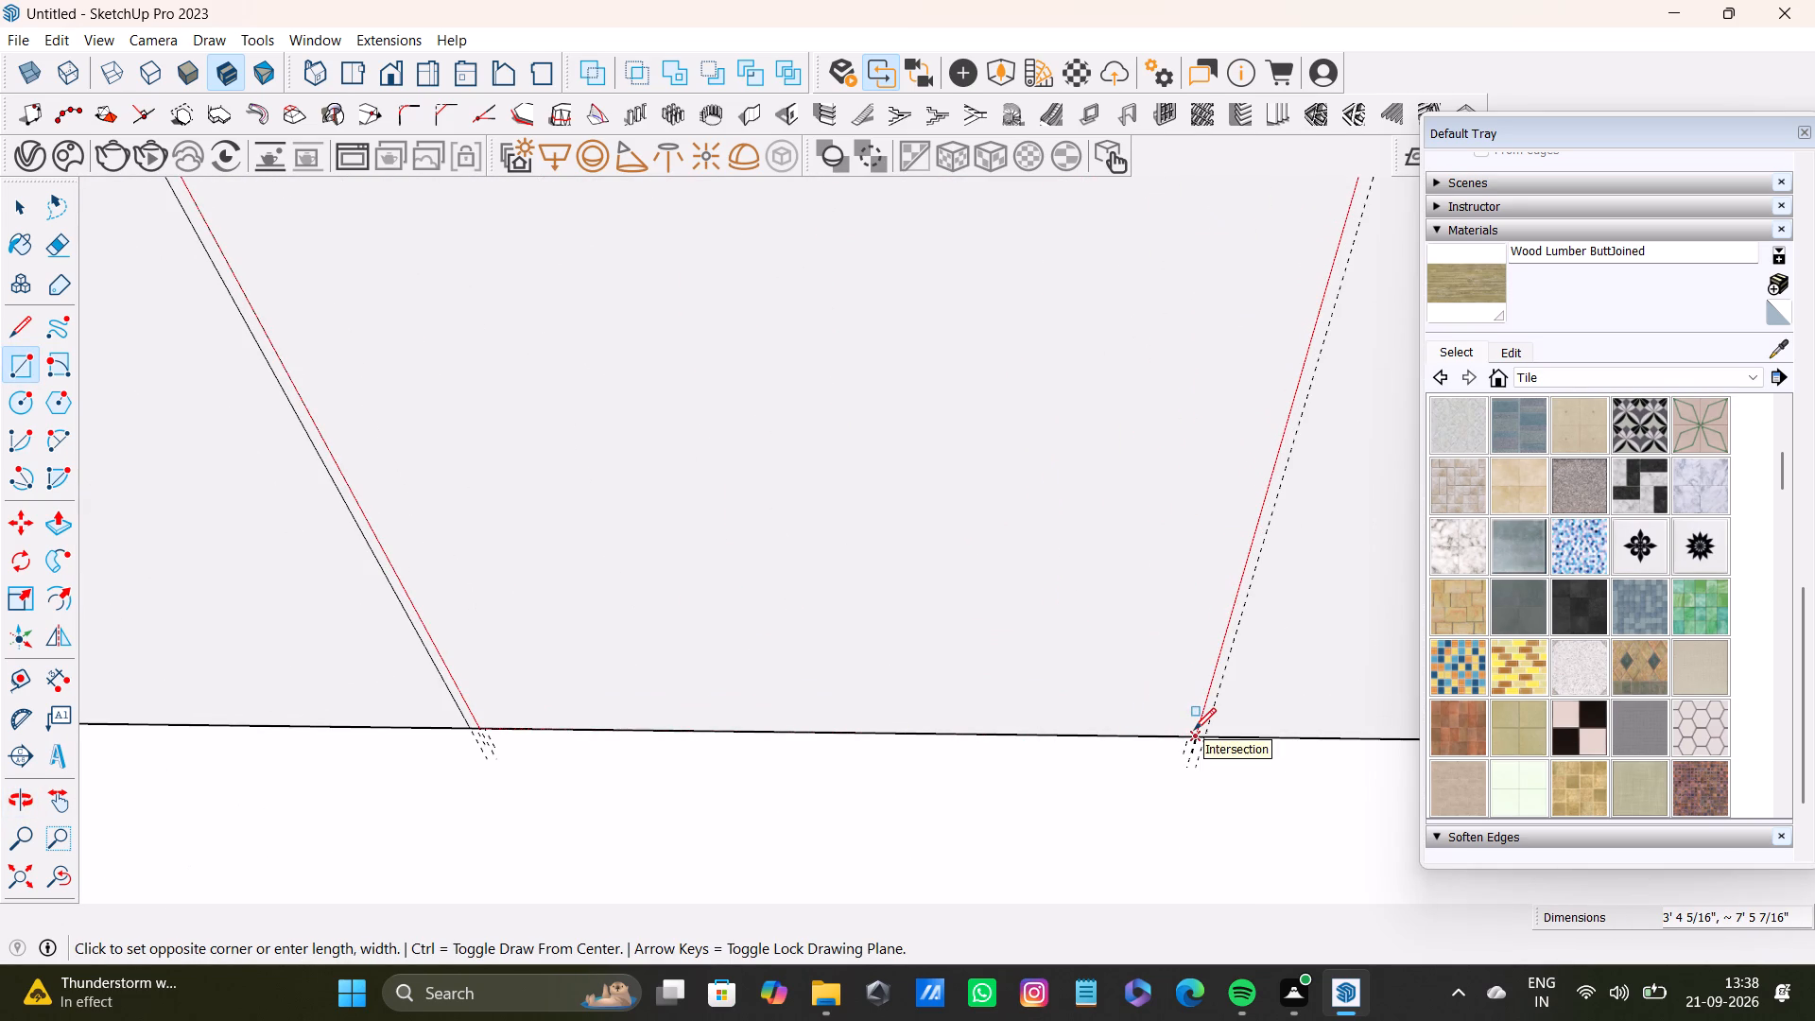
left_click(1194, 730)
Draw a rectangle about 7' 5 7/16" high in the lower row's right bay, ending at the side-wall guide on the bottom edge.
scroll(1125, 714, "down", 11)
middle_click_drag(1116, 598, 1000, 839, "shift")
scroll(995, 821, "down", 1, "shift")
scroll(1120, 447, "up", 1)
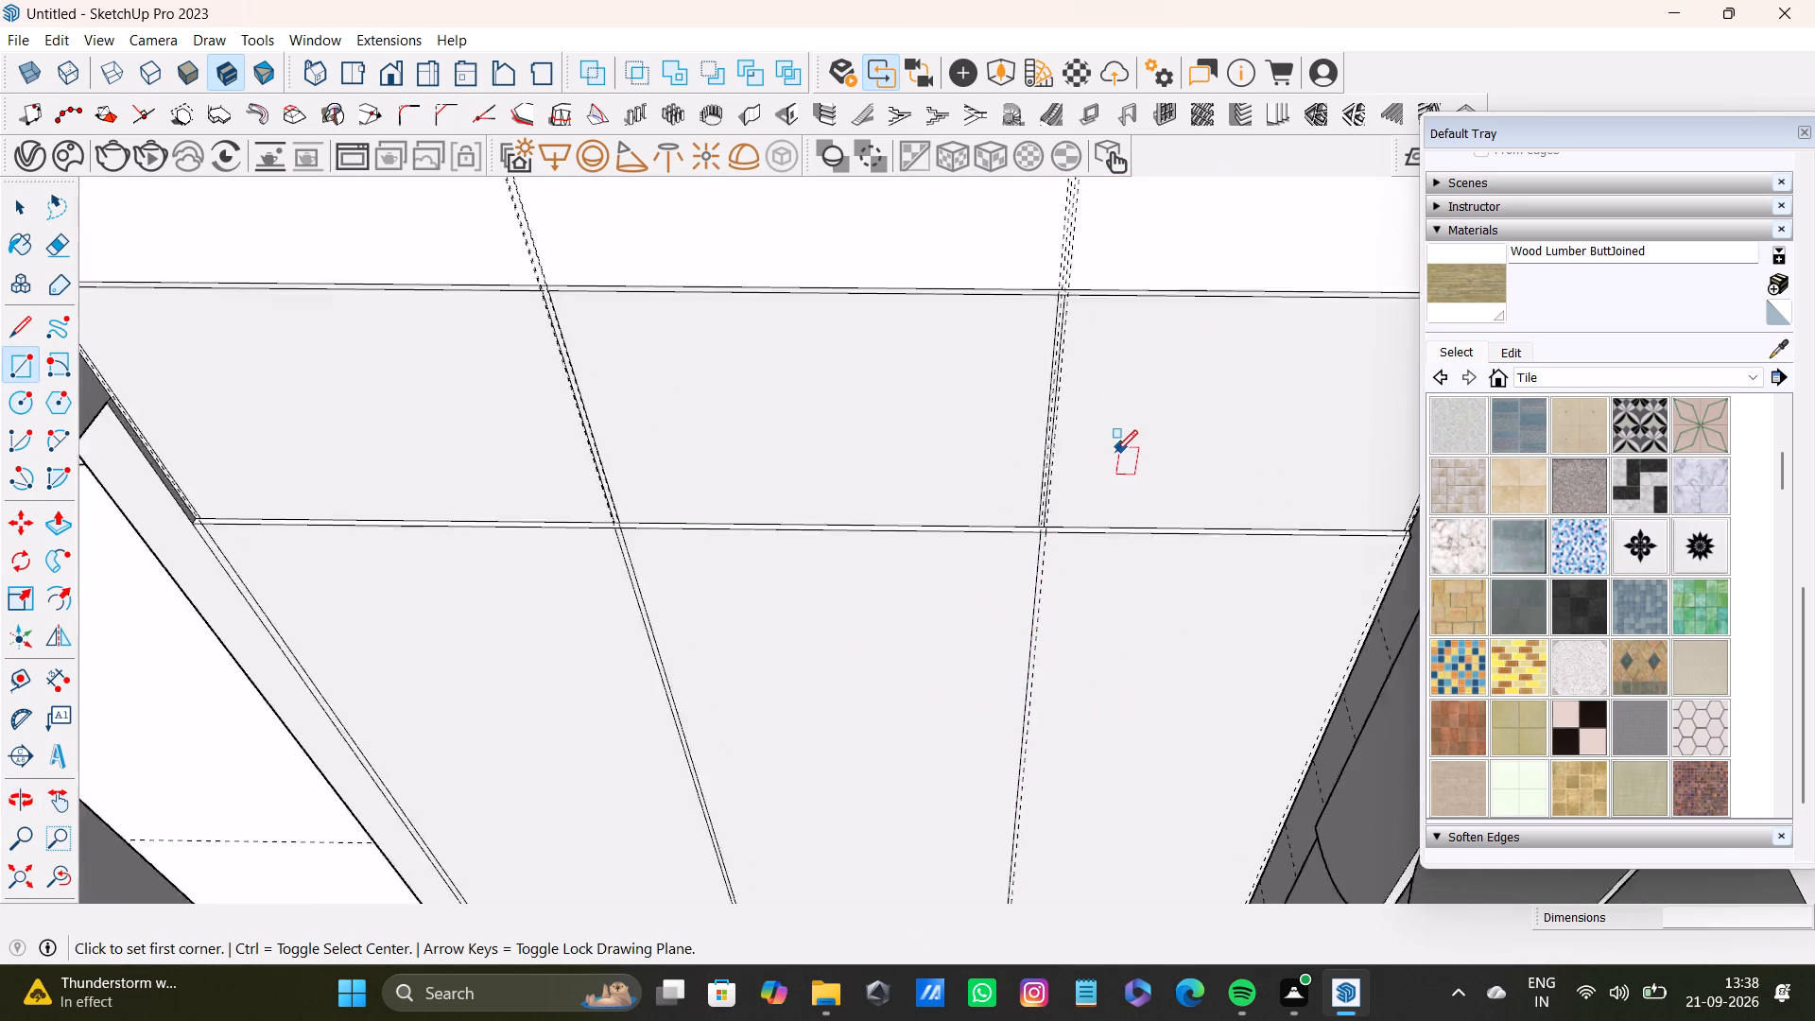
scroll(1115, 452, "up", 17)
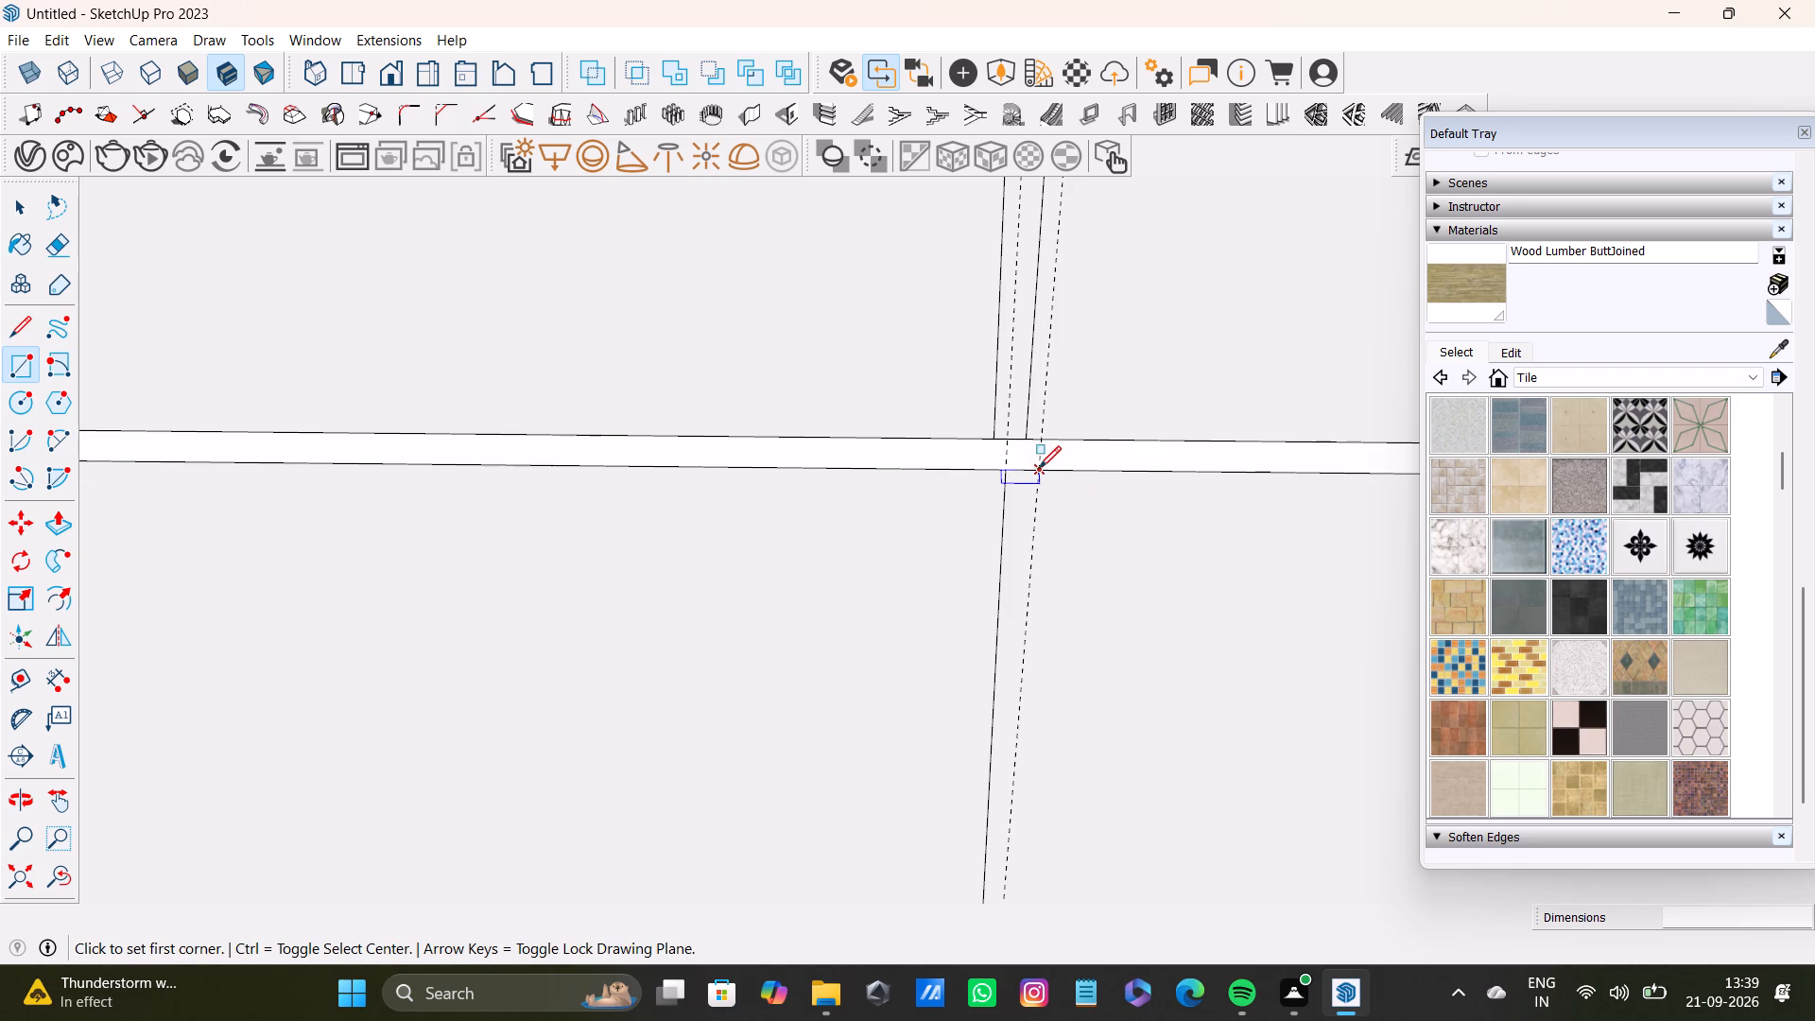
left_click(1039, 468)
scroll(1228, 694, "down", 5)
middle_click_drag(1320, 772, 808, 475, "shift")
scroll(754, 532, "down", 4)
middle_click_drag(996, 729, 960, 431)
scroll(1044, 694, "down", 3)
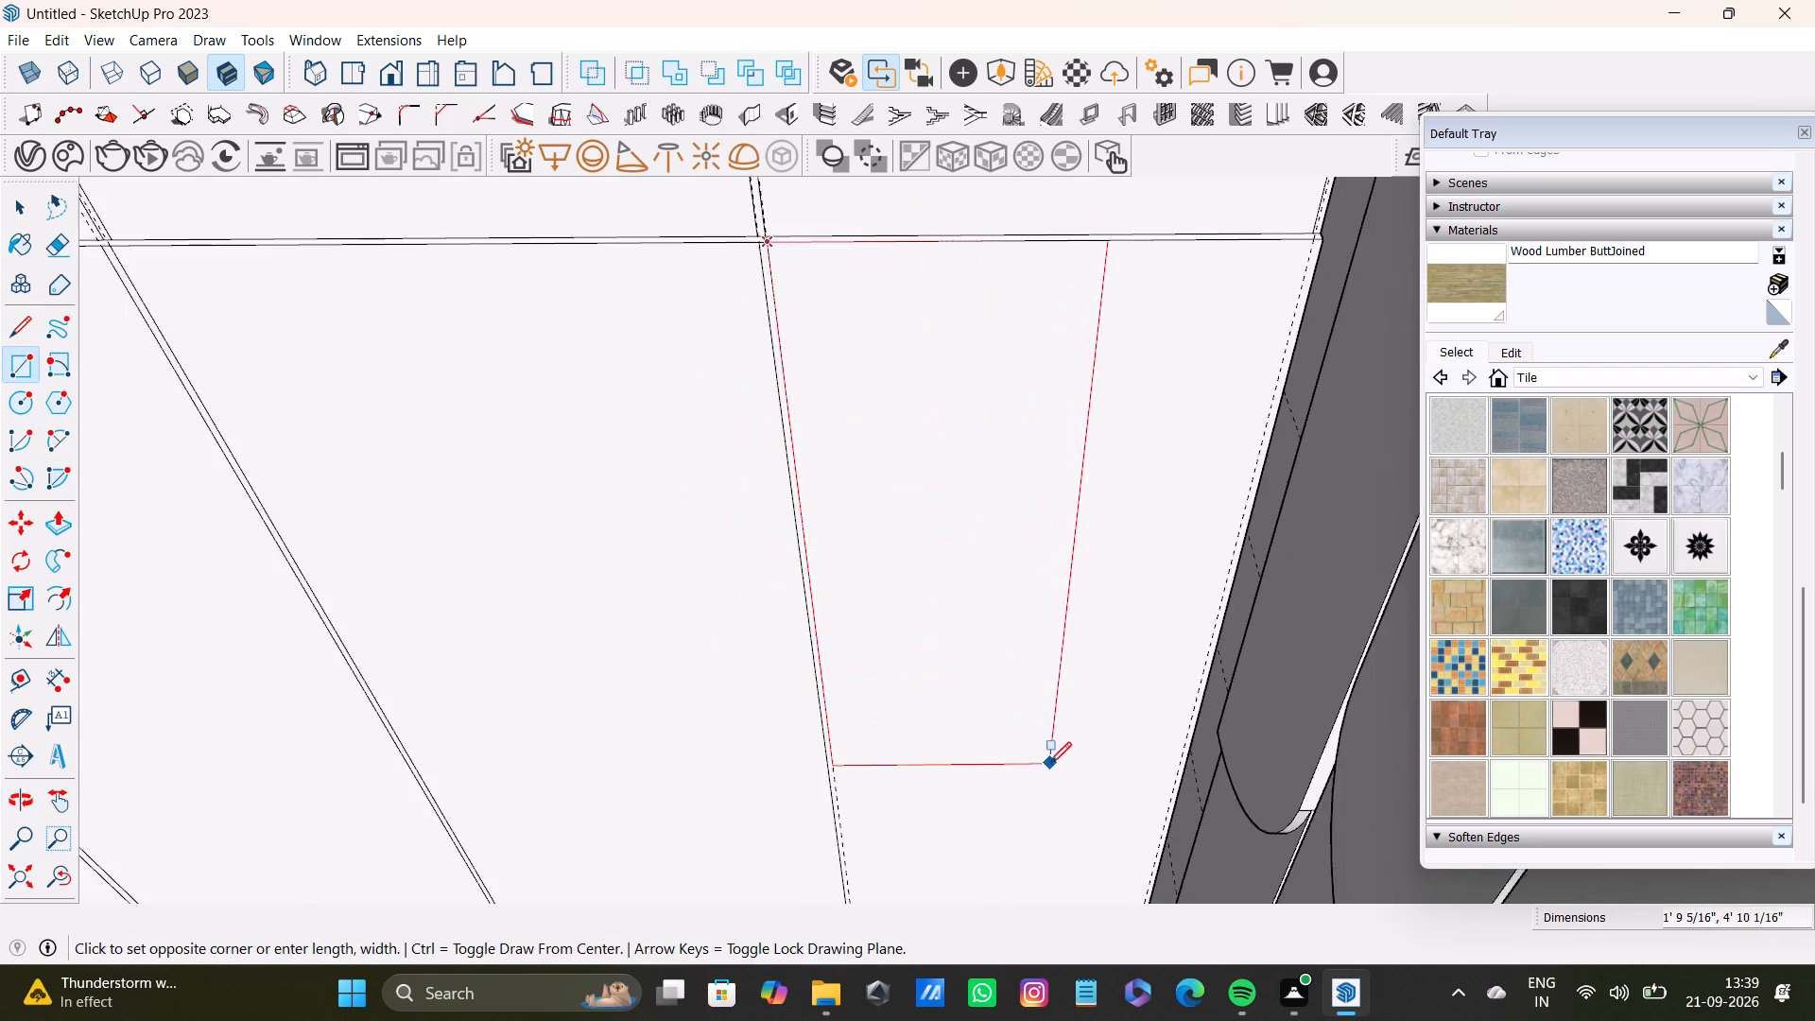
middle_click_drag(1049, 764, 1062, 569)
scroll(1056, 627, "up", 2)
middle_click_drag(1064, 684, 1059, 574, "shift")
scroll(1100, 647, "up", 5)
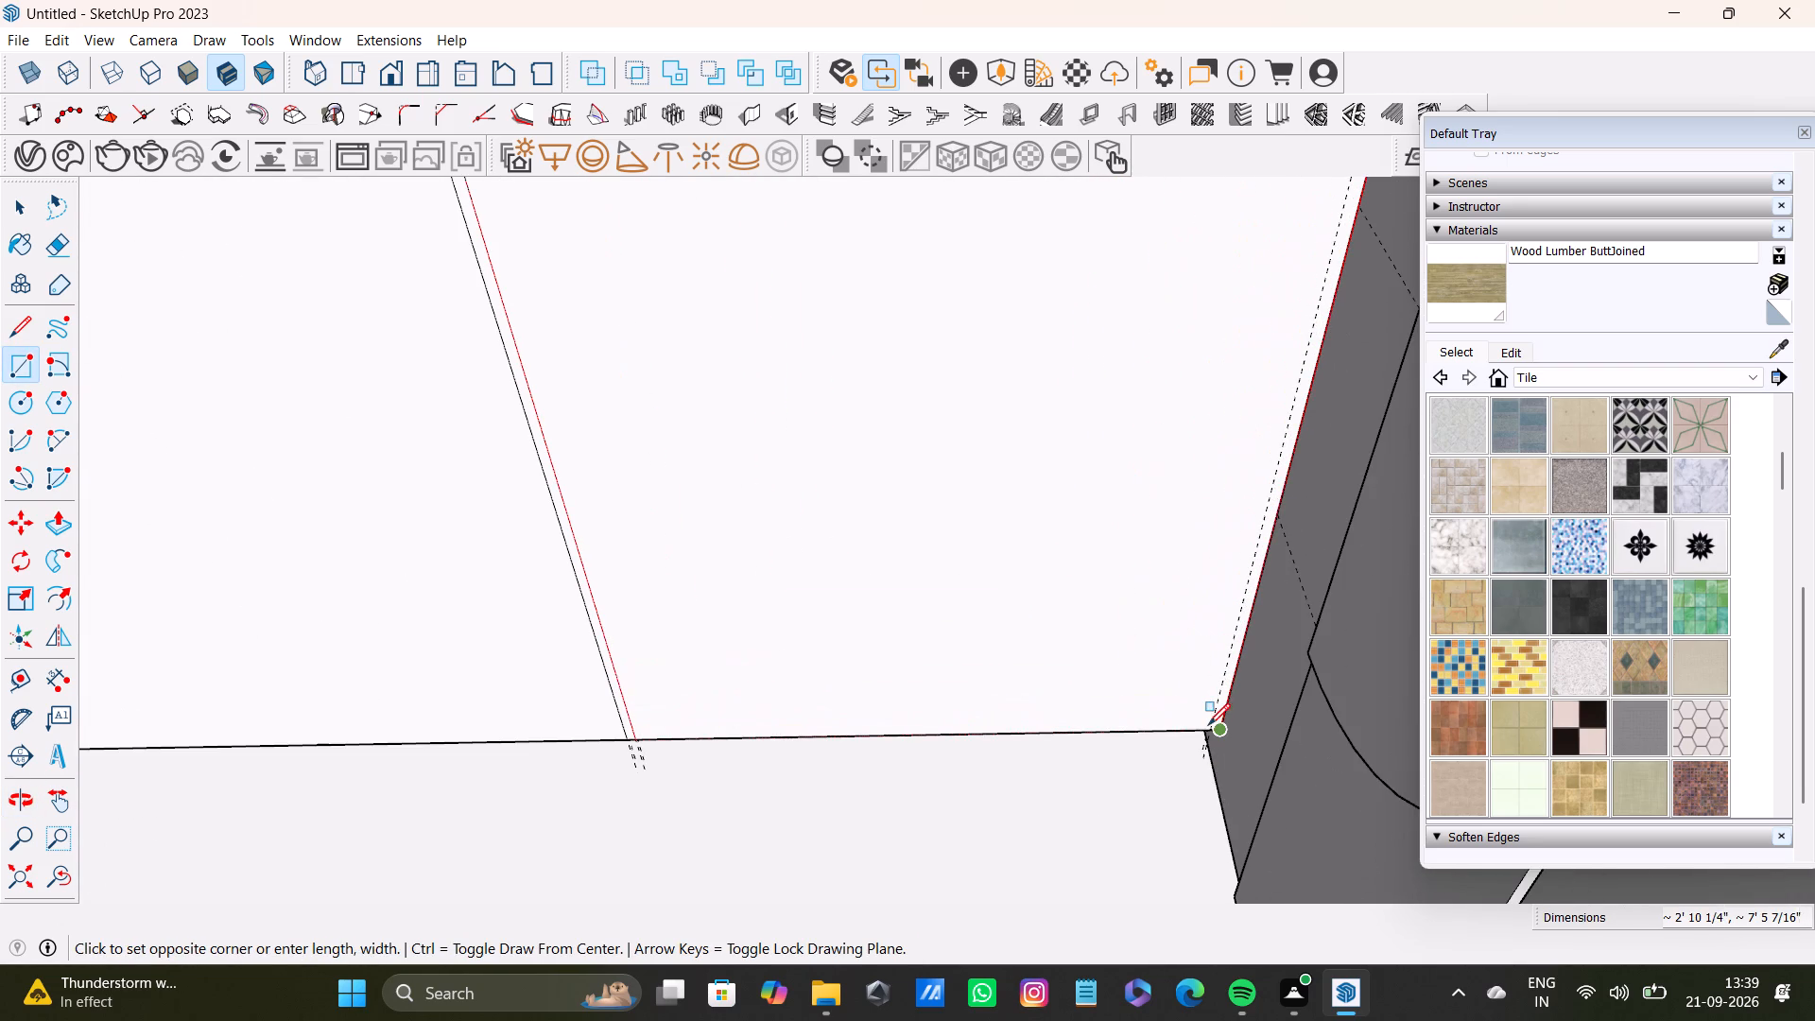
scroll(1211, 723, "up", 6)
left_click(1209, 727)
scroll(829, 758, "down", 7)
scroll(823, 763, "up", 1)
middle_click_drag(823, 763, 1211, 696)
key("space")
Push/pull the narrow strip face along the bottom of the panelled wall by 7 5/16".
scroll(1028, 751, "down", 4)
middle_click_drag(910, 753, 943, 593)
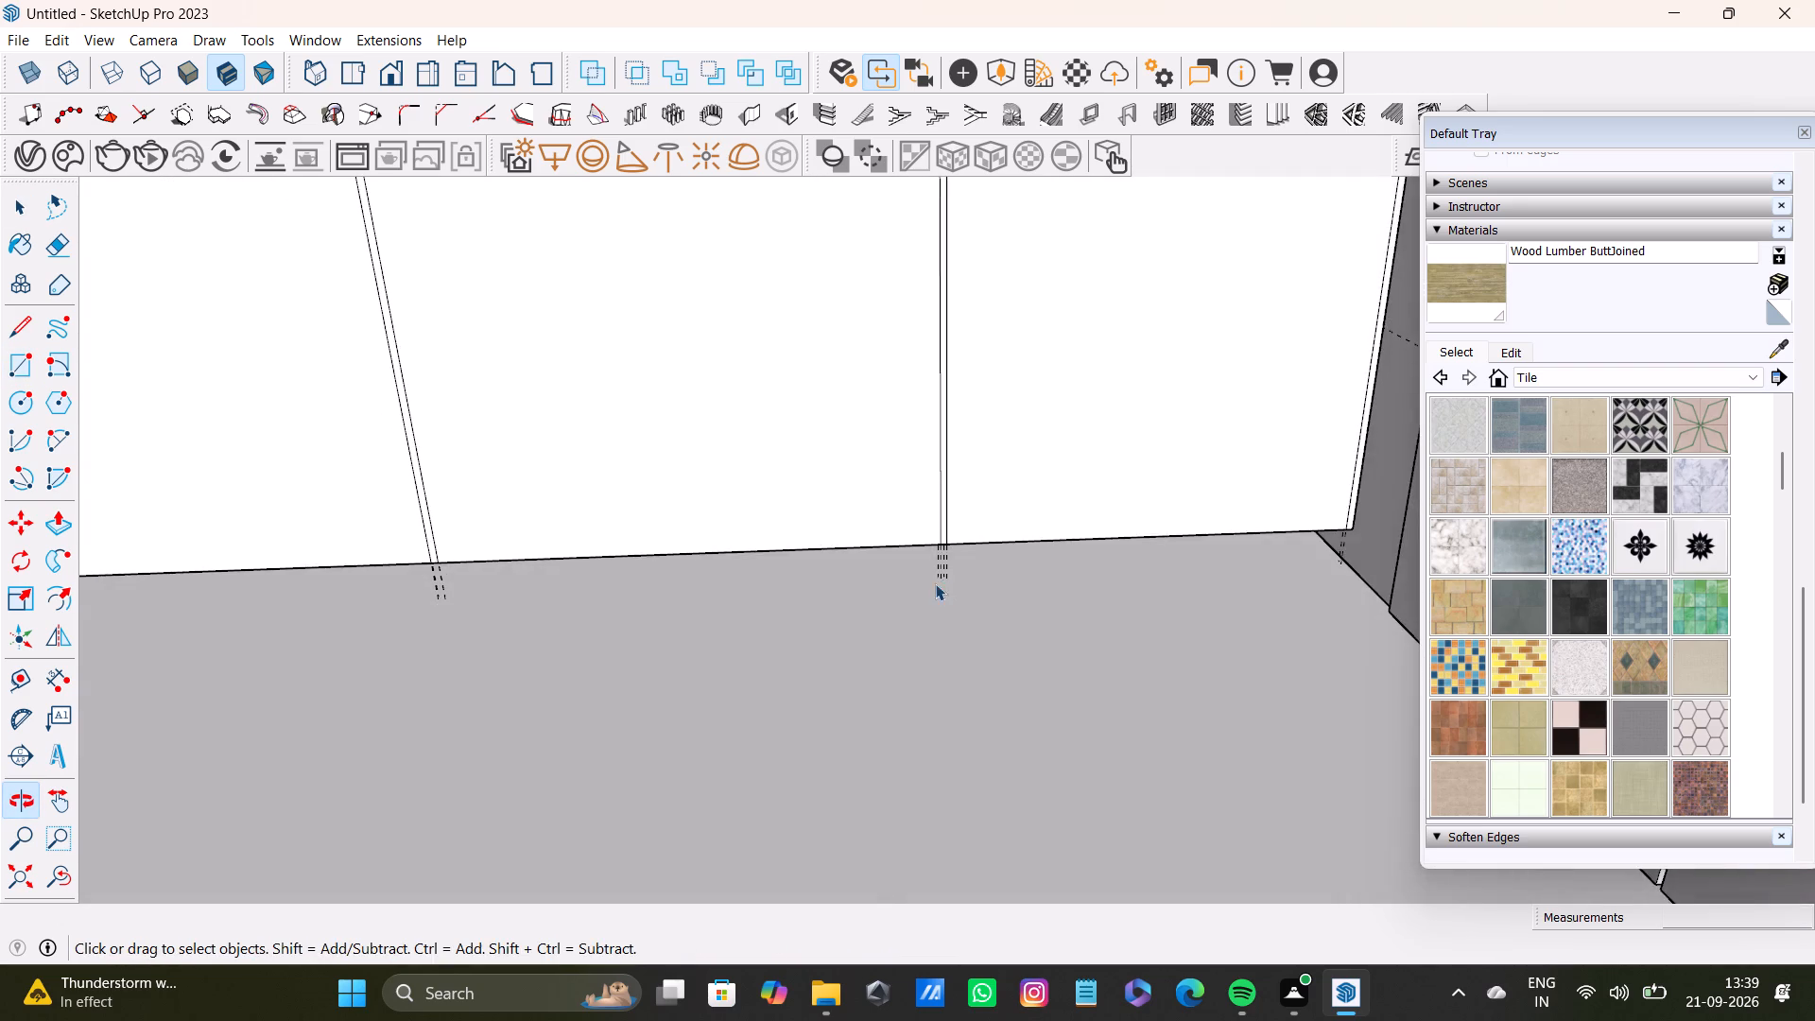
scroll(929, 582, "up", 7)
middle_click_drag(867, 557, 780, 494)
left_click(1002, 467)
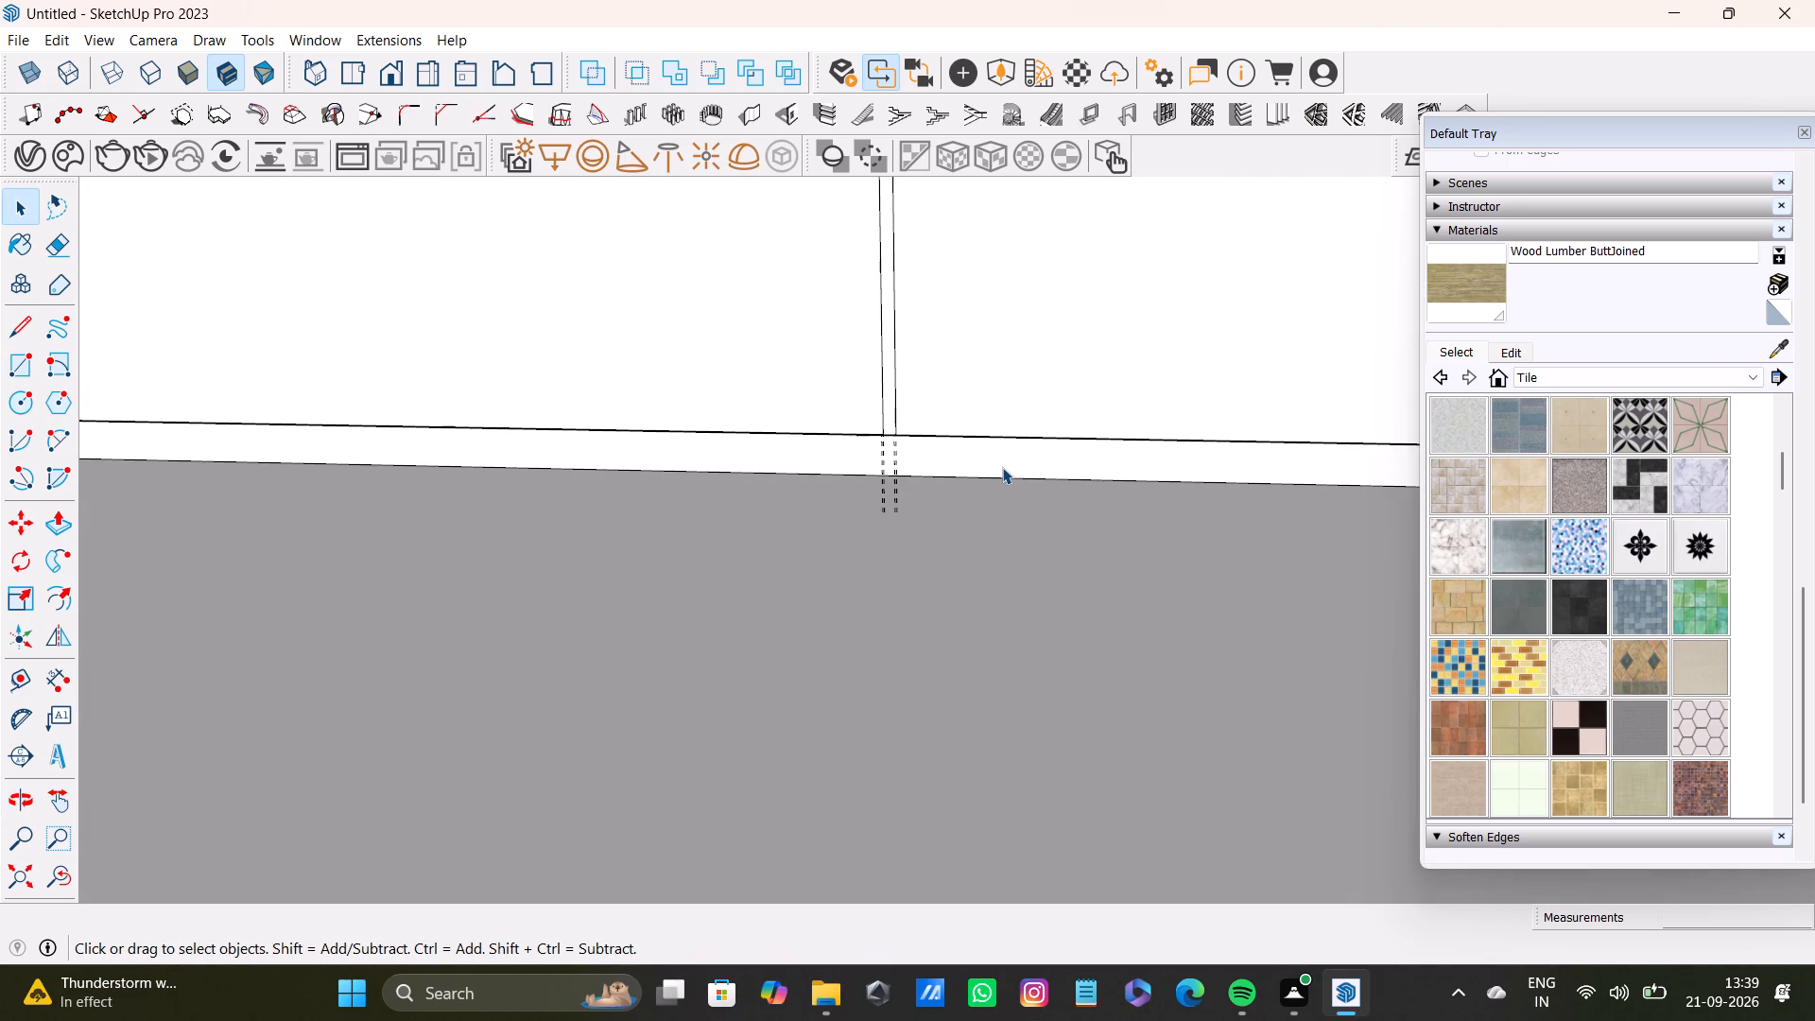
key("p")
left_click_drag(1011, 459, 915, 426)
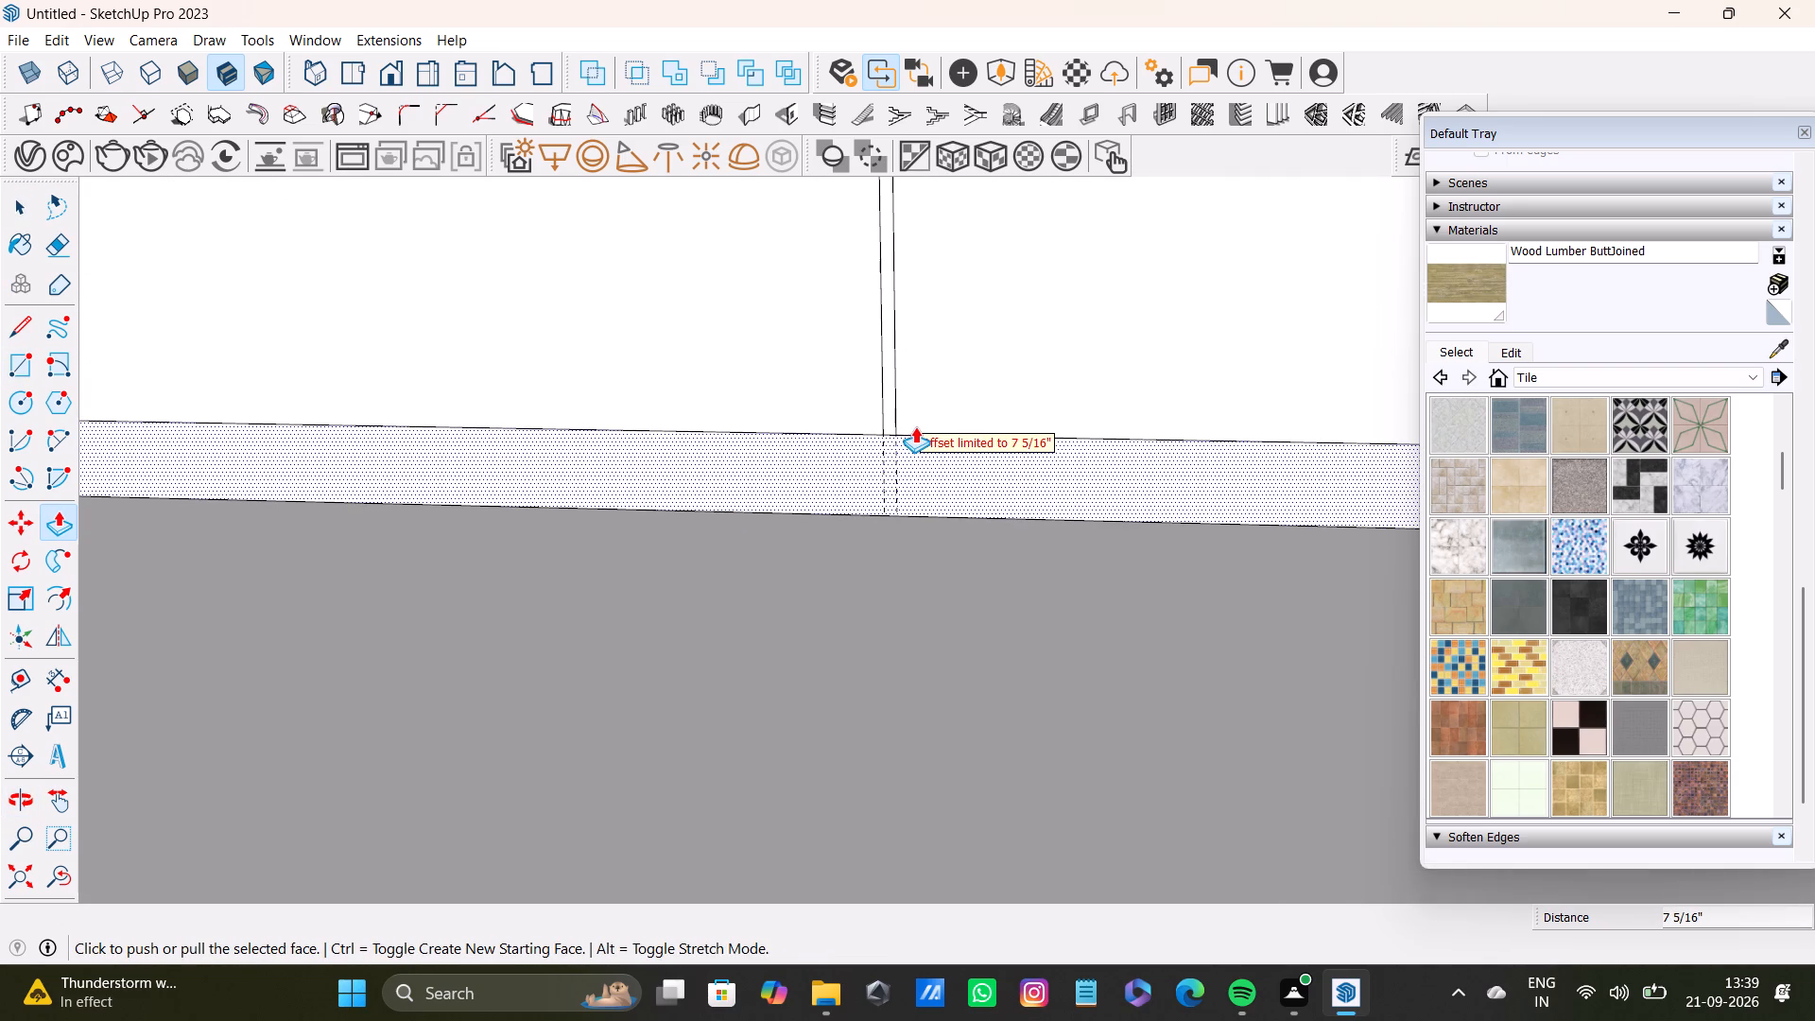
Draw an inset rectangle about 6' 9 9/16" by 2' 10" inside the lower row's left door panel, leaving a narrow border all round.
key("space")
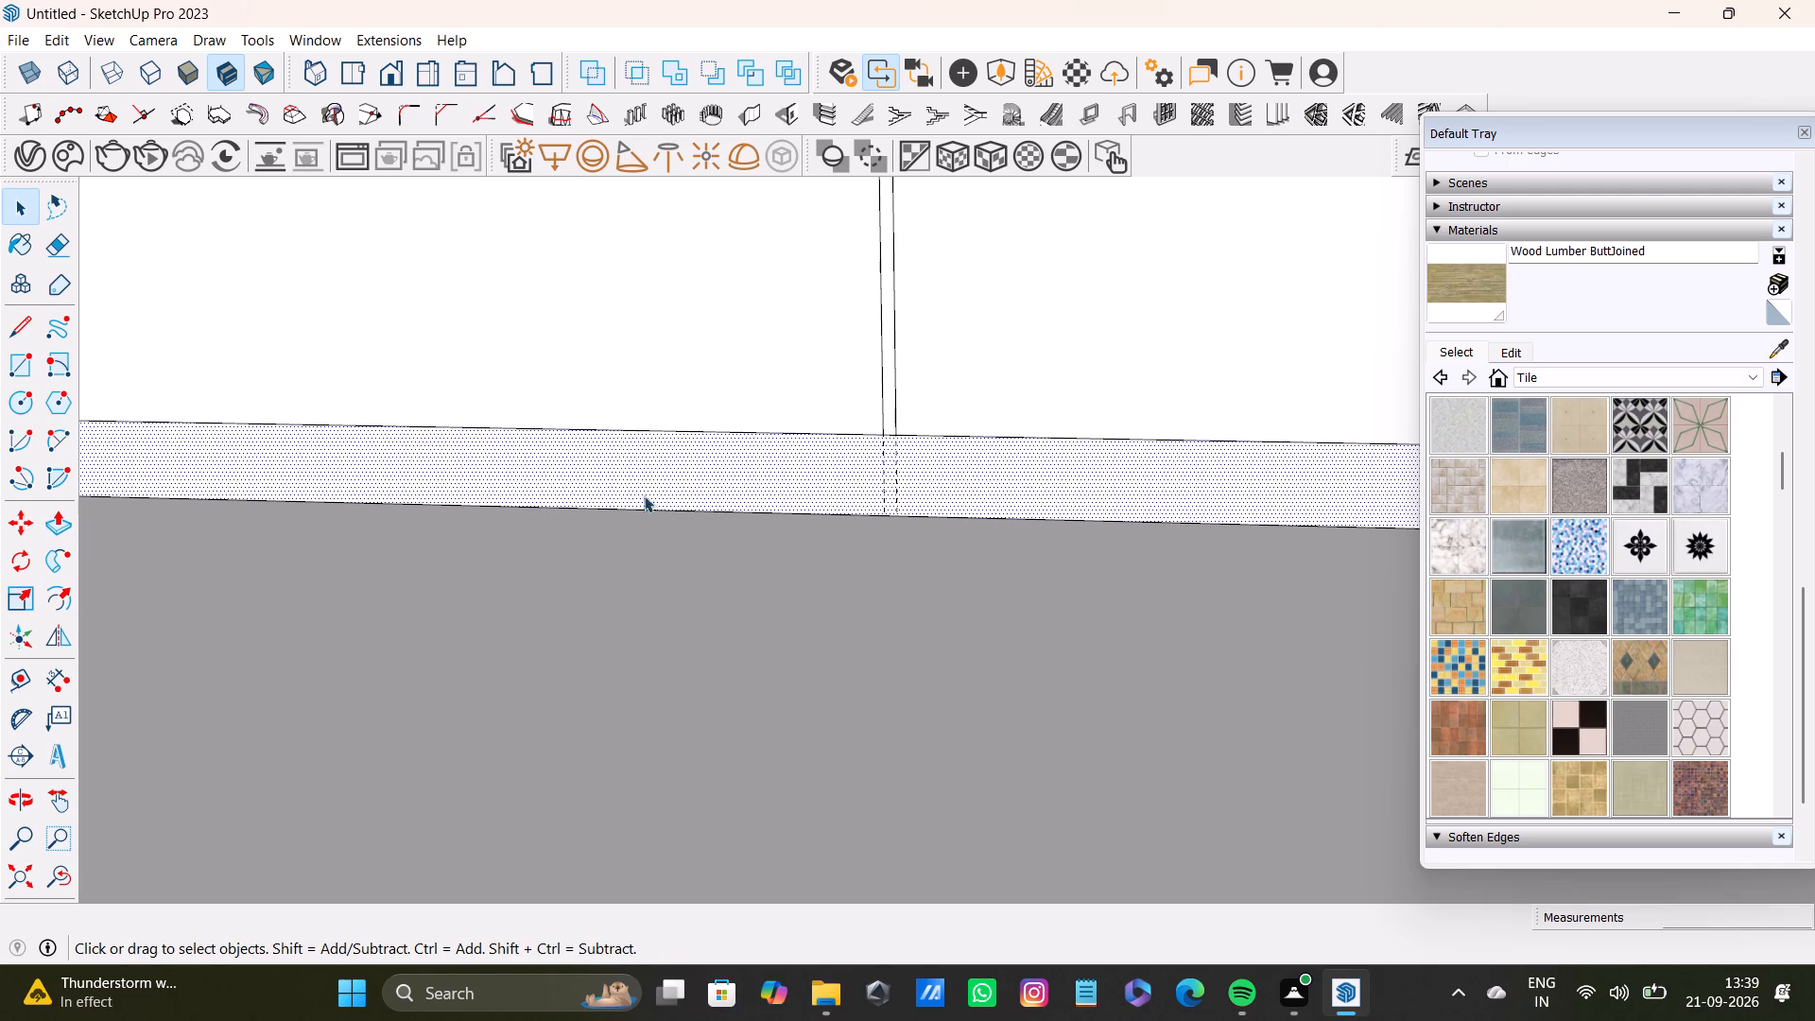
scroll(627, 477, "down", 4)
middle_click_drag(634, 476, 680, 761)
scroll(688, 732, "down", 8)
middle_click_drag(700, 727, 972, 712, "shift")
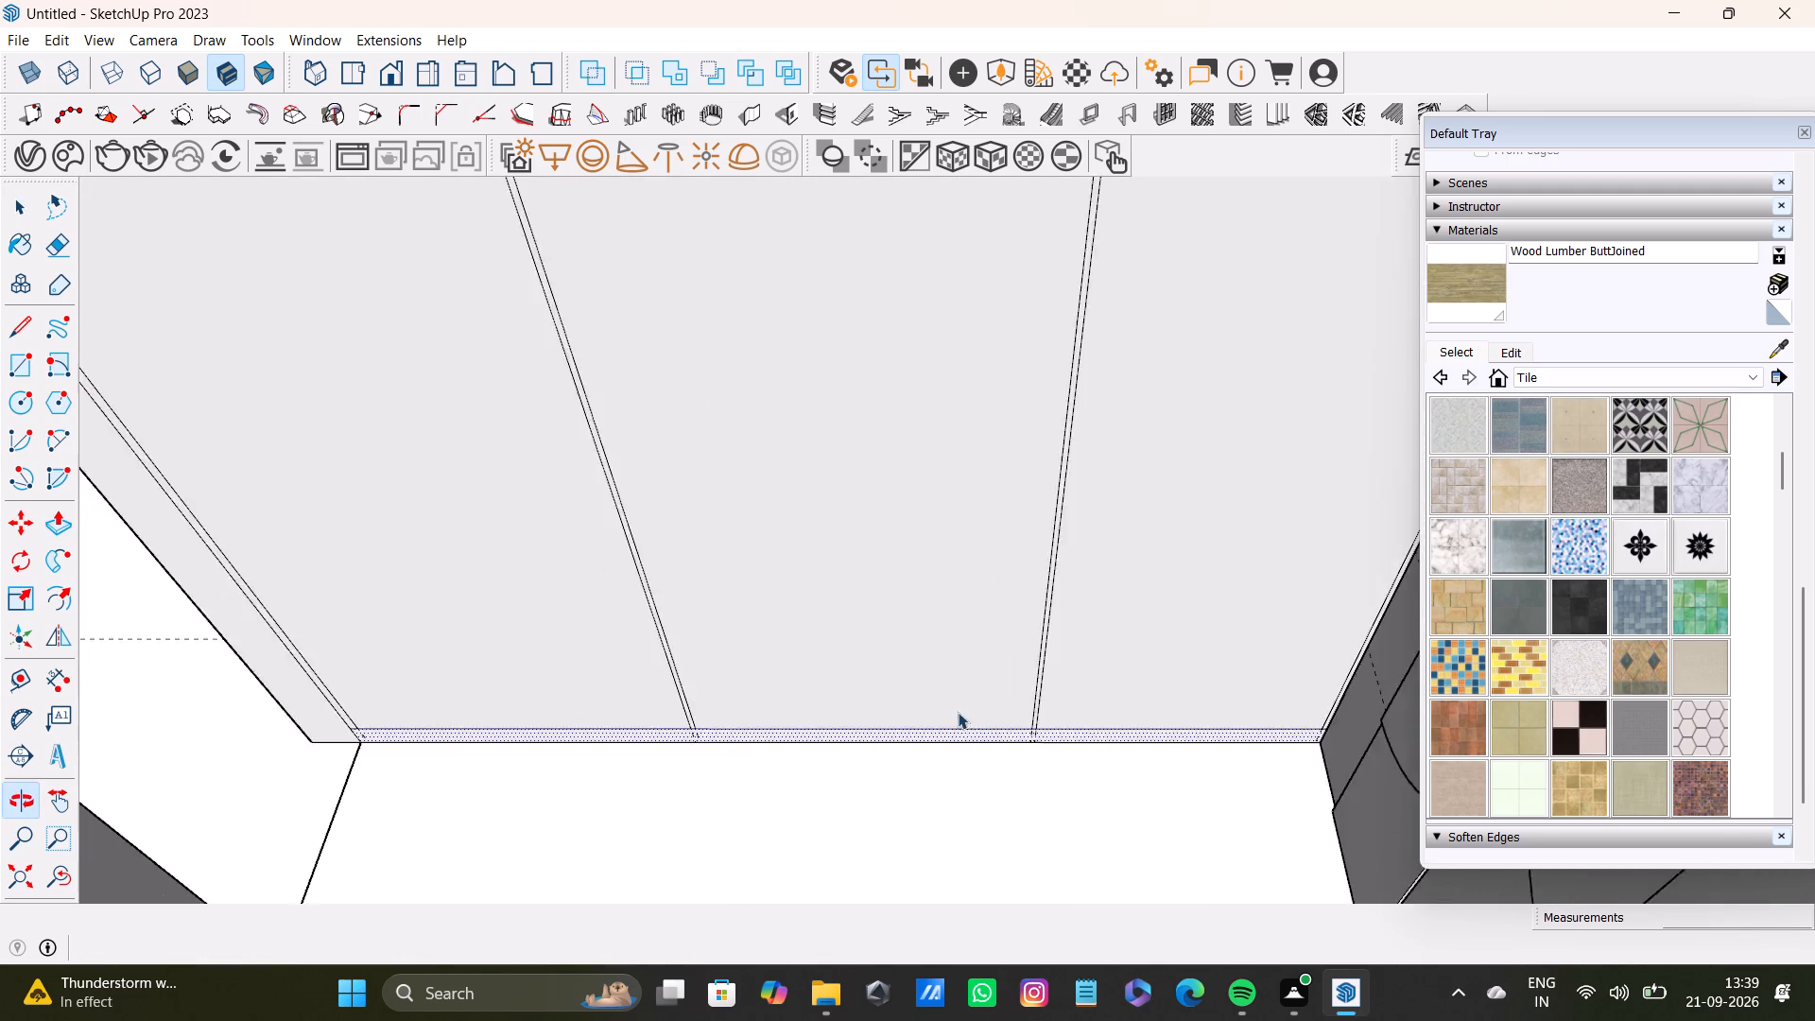
scroll(898, 713, "down", 7)
middle_click_drag(818, 692, 862, 791)
scroll(789, 606, "up", 7)
middle_click_drag(788, 569, 998, 639)
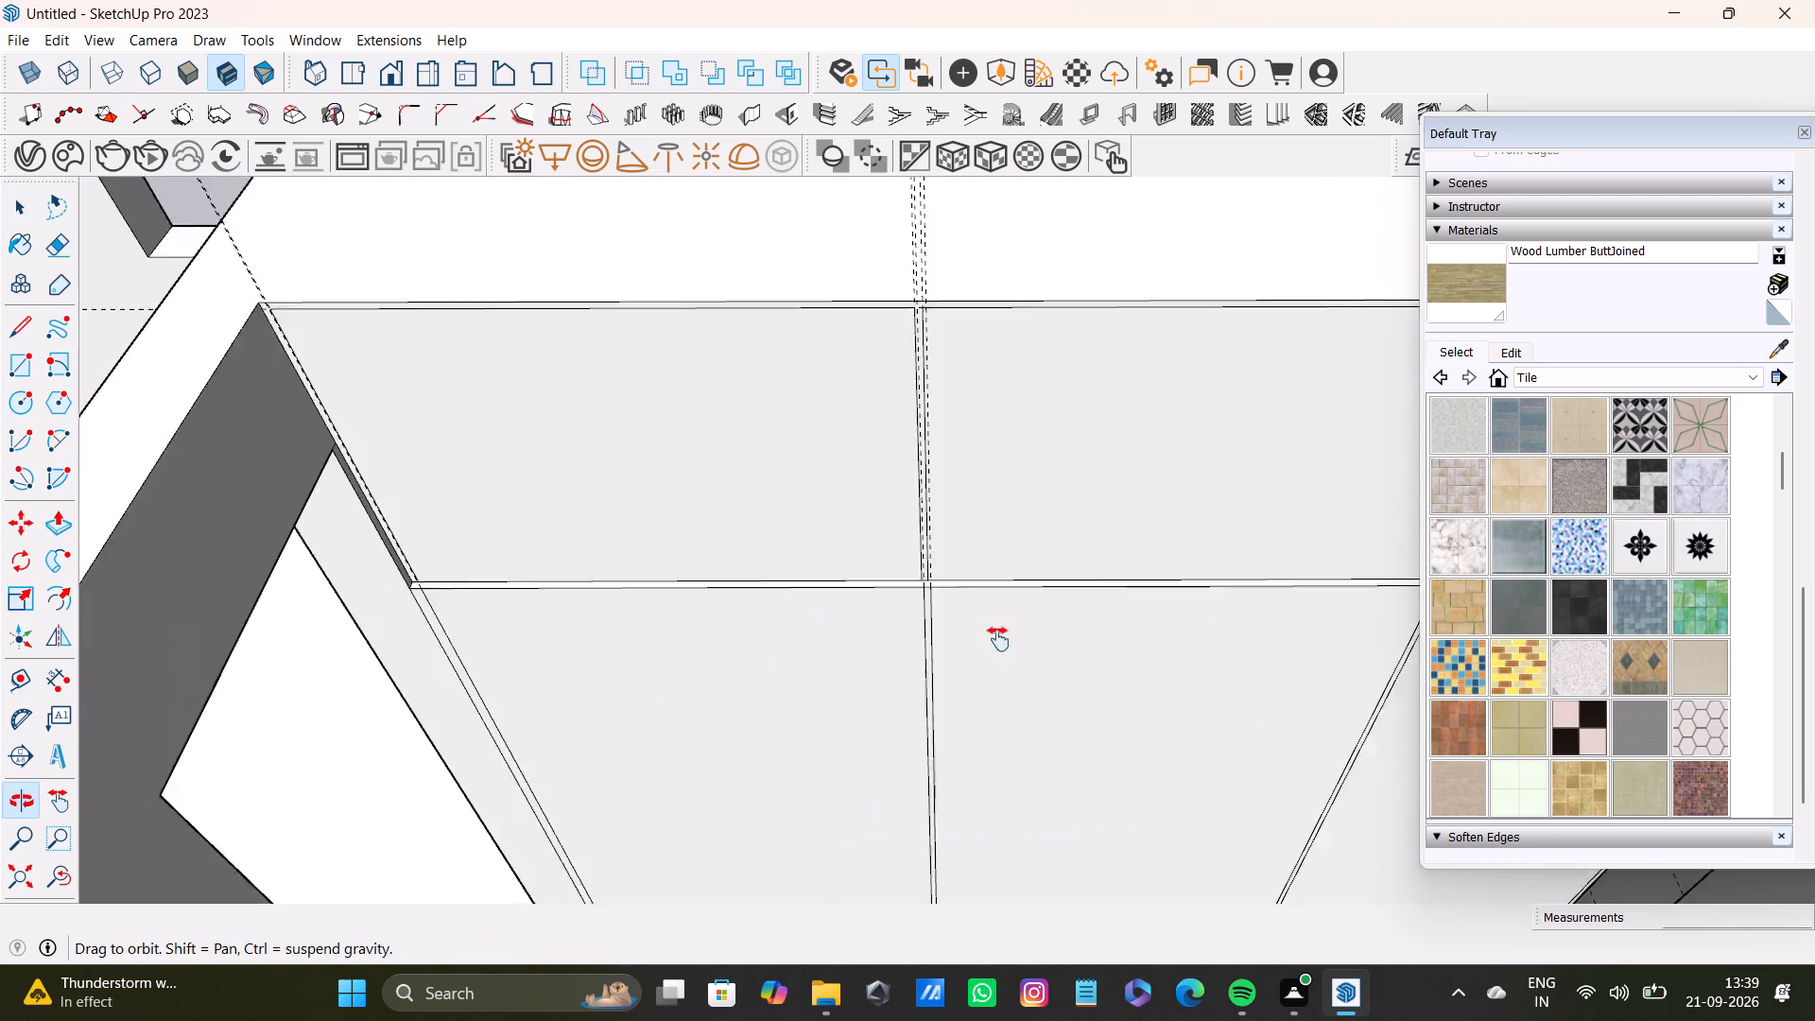
middle_click_drag(998, 639, 1001, 709)
middle_click_drag(695, 722, 713, 567)
left_click(682, 686)
scroll(692, 695, "down", 3)
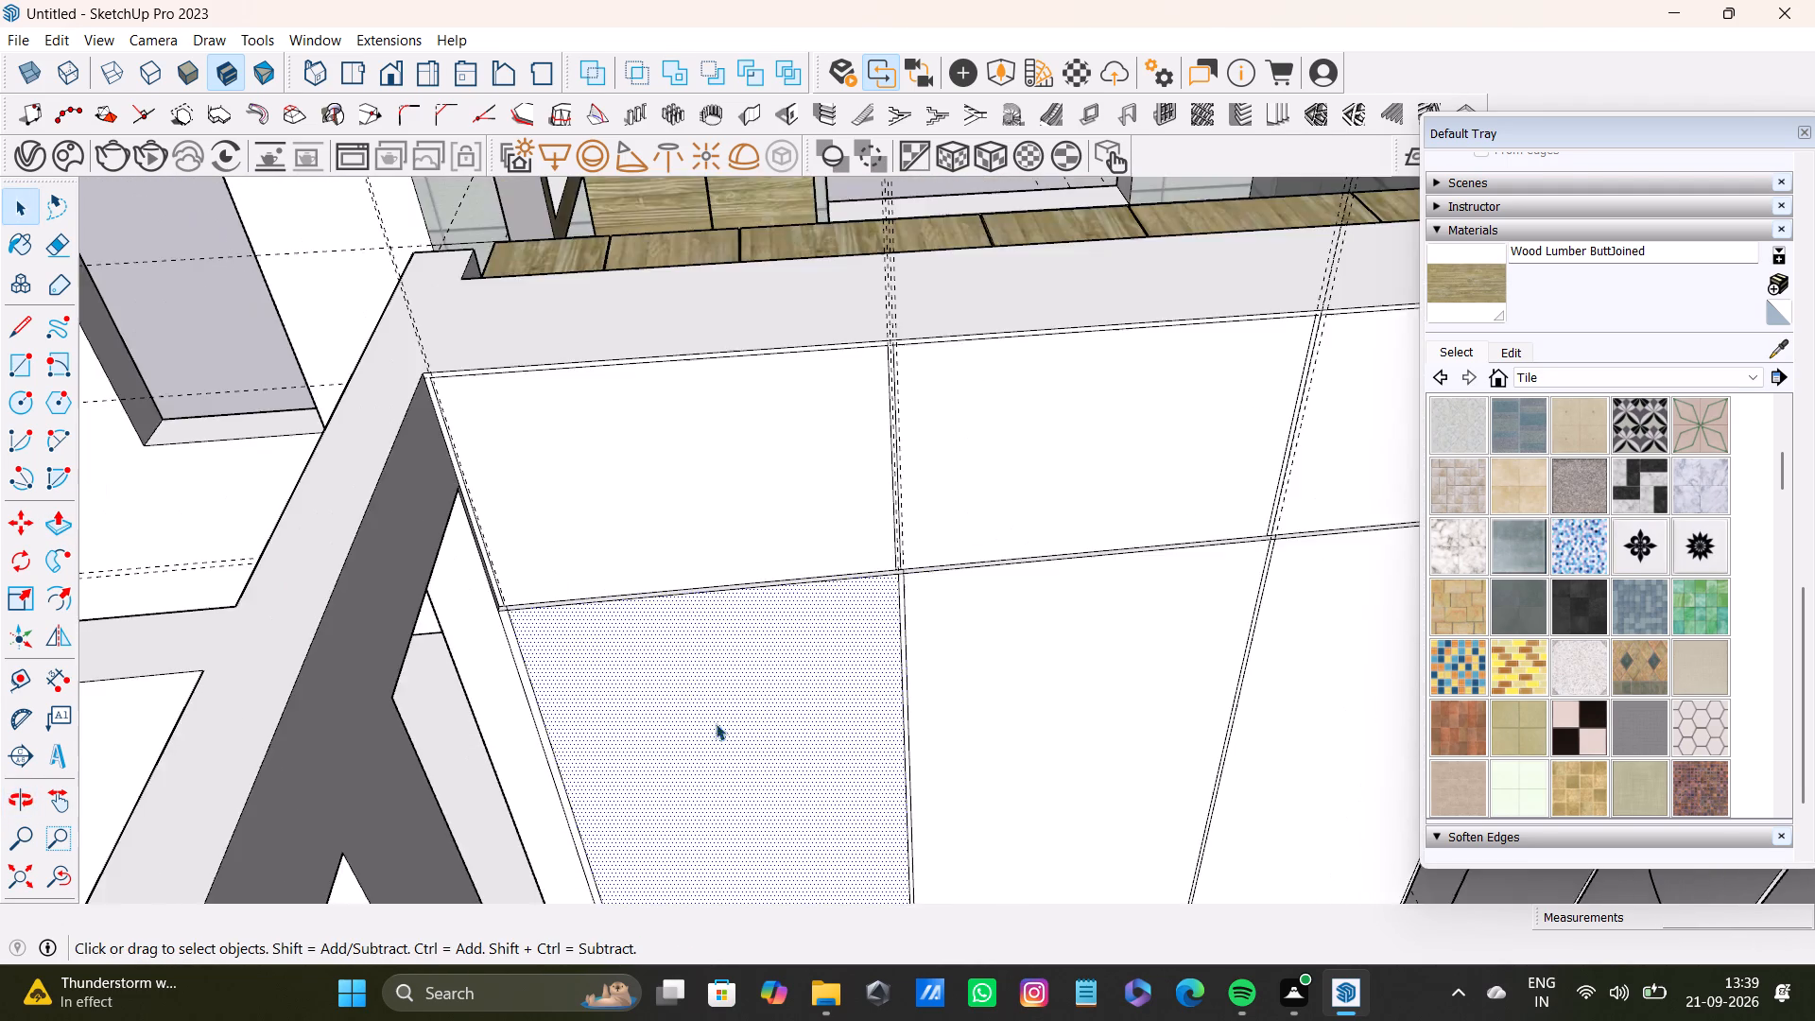
middle_click_drag(762, 738, 538, 684, "shift")
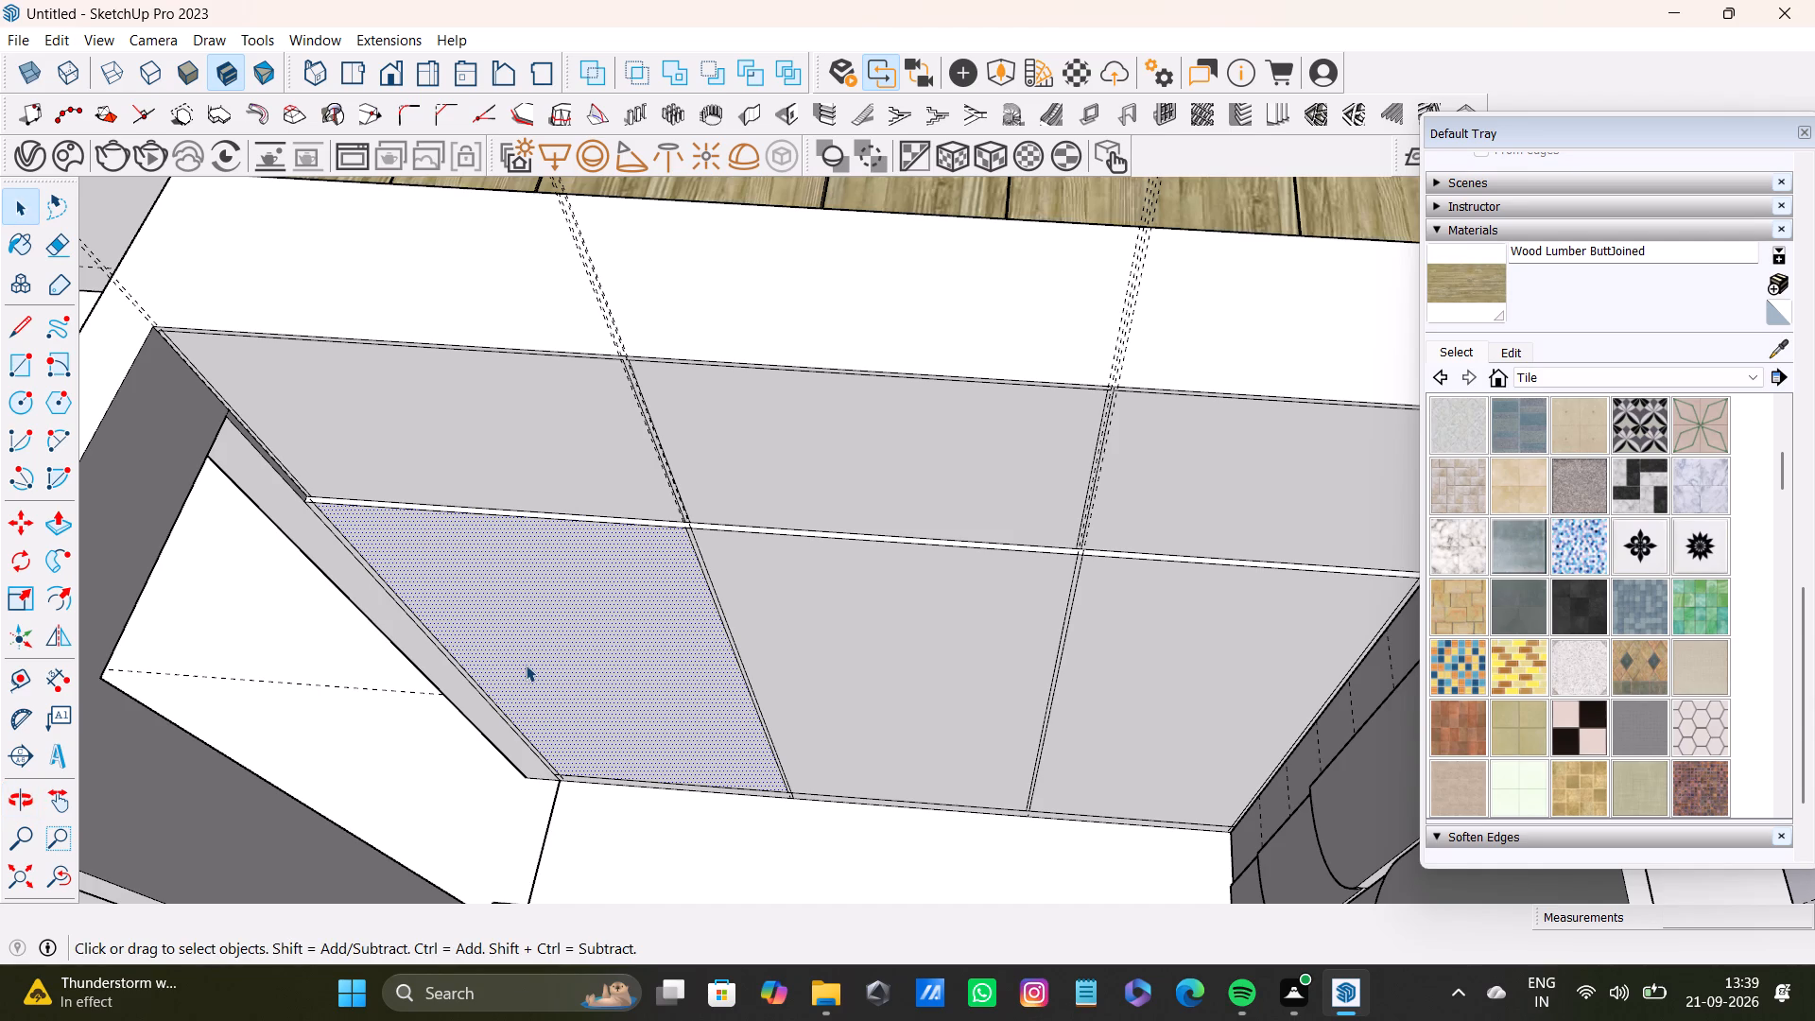
key("r")
middle_click_drag(559, 632, 614, 419)
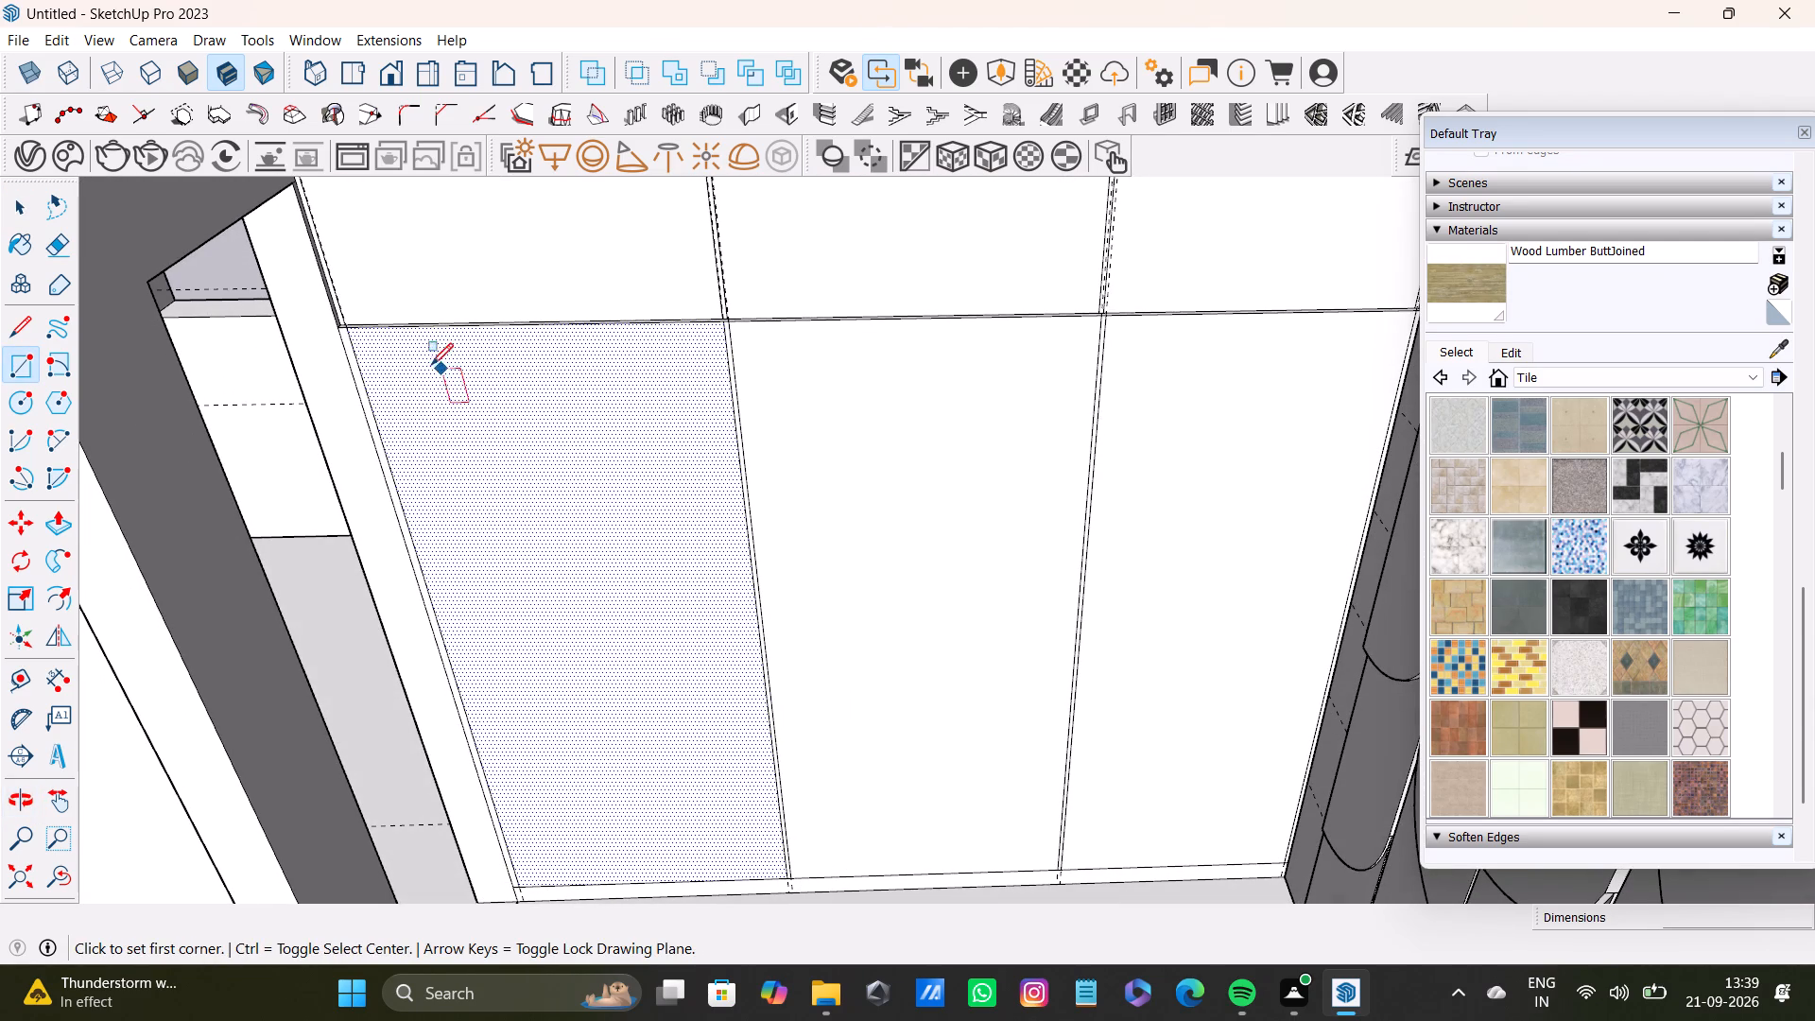
left_click(383, 350)
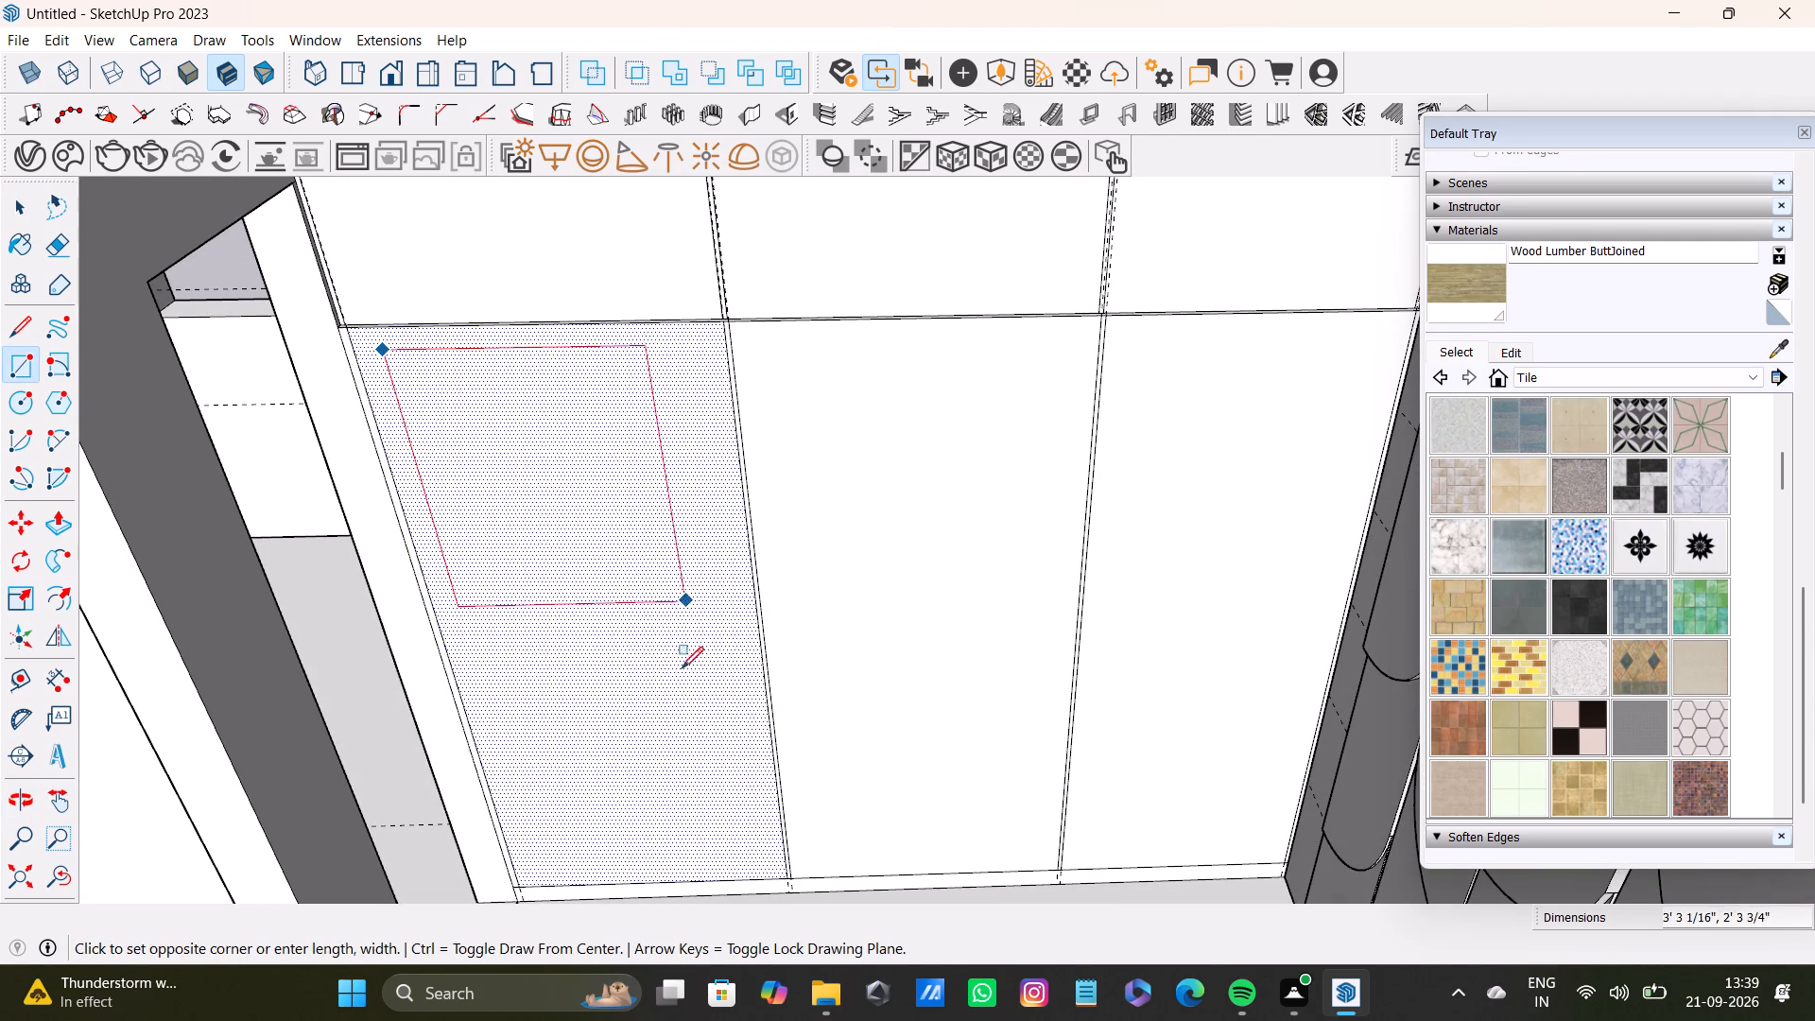
left_click(766, 856)
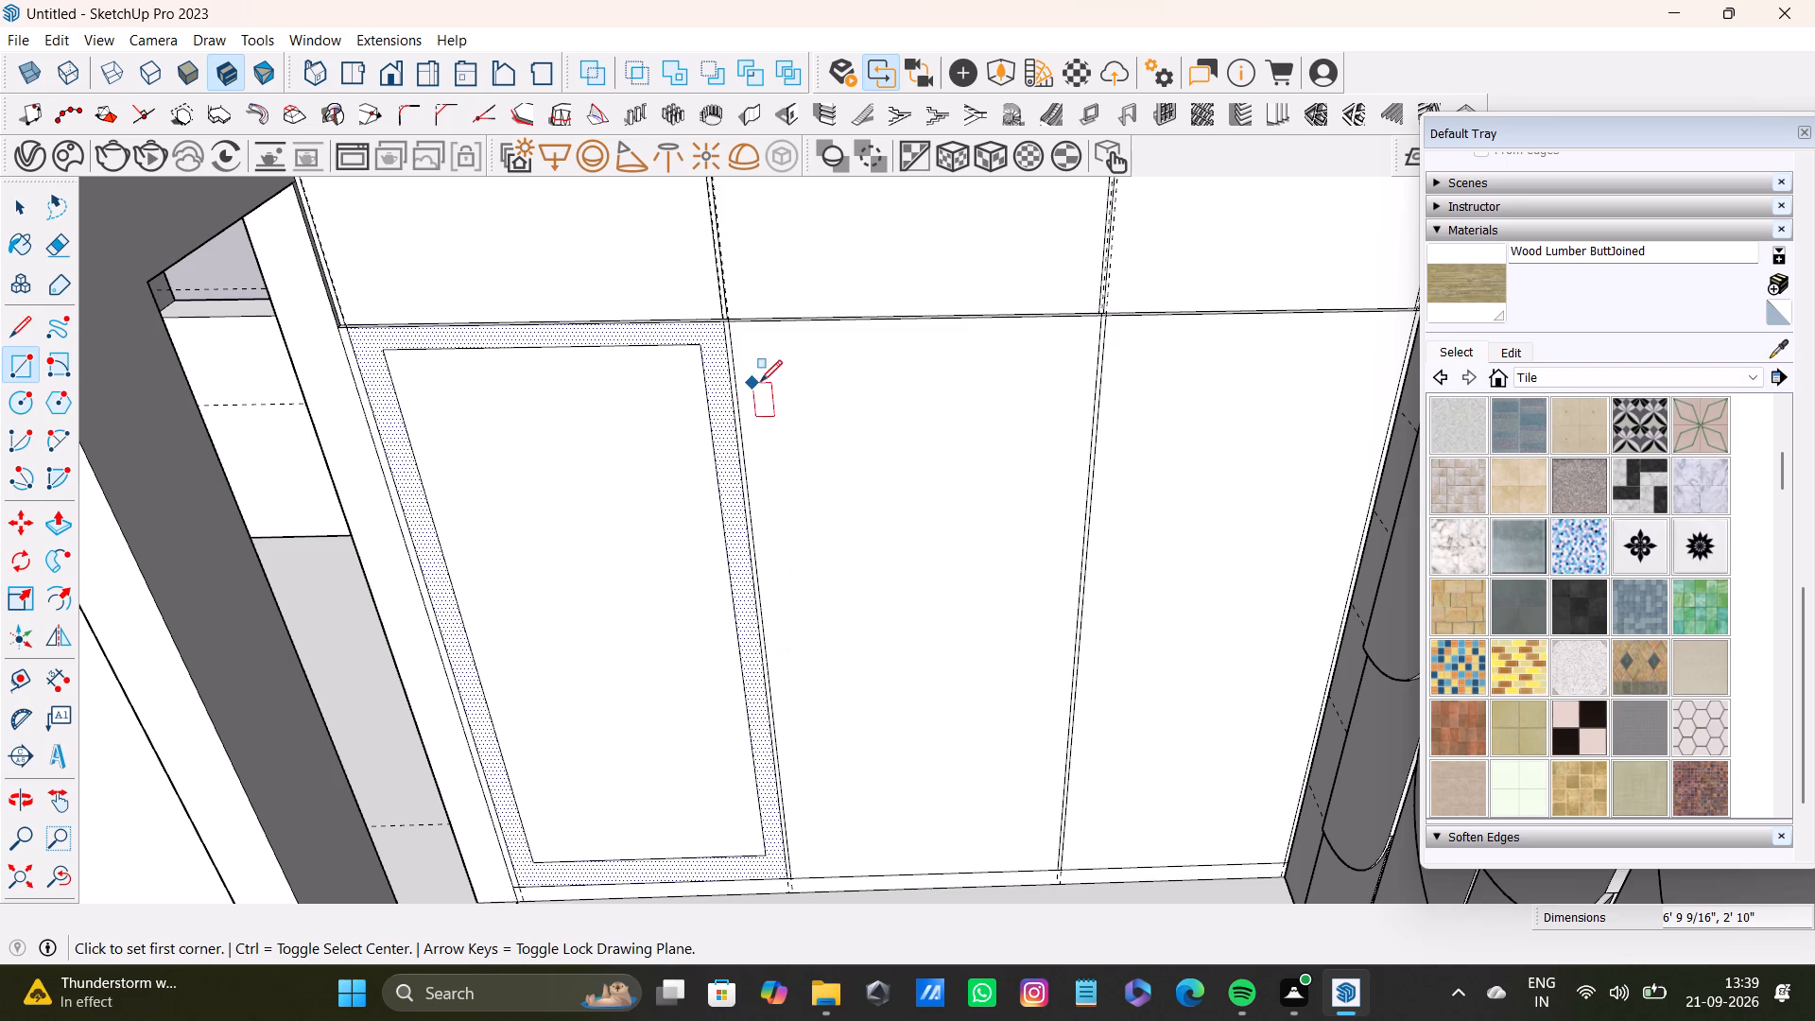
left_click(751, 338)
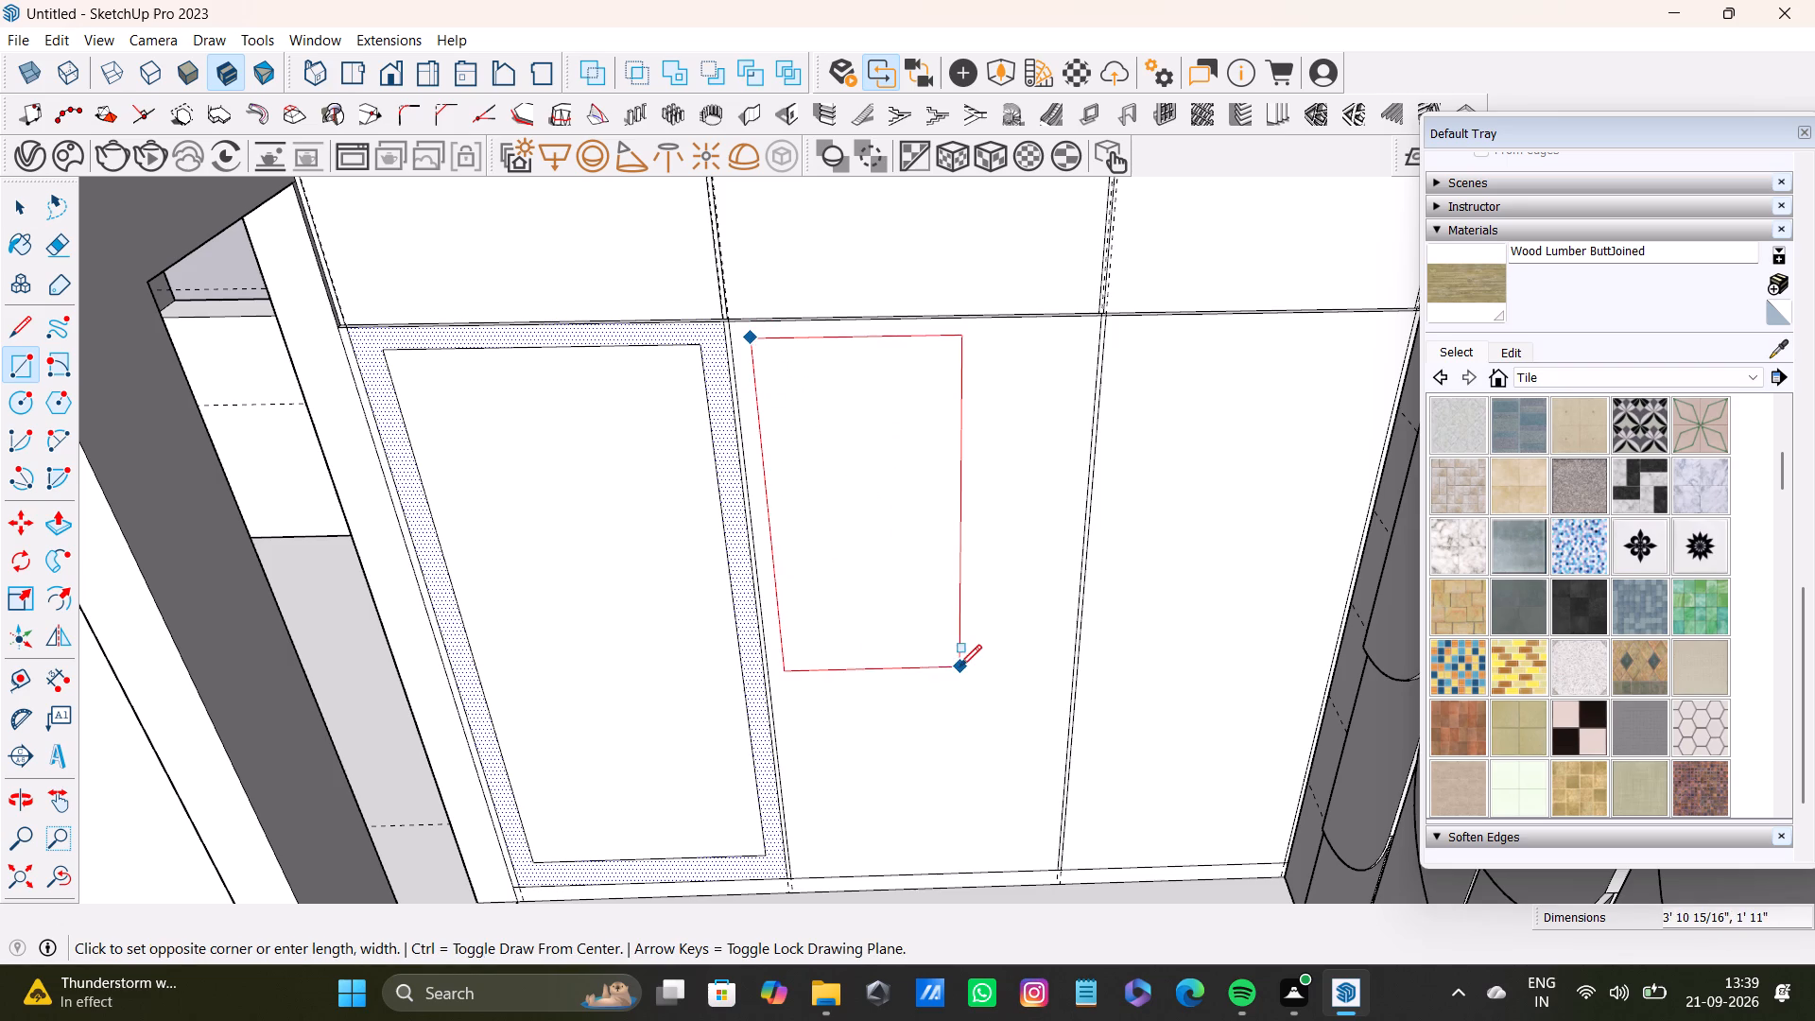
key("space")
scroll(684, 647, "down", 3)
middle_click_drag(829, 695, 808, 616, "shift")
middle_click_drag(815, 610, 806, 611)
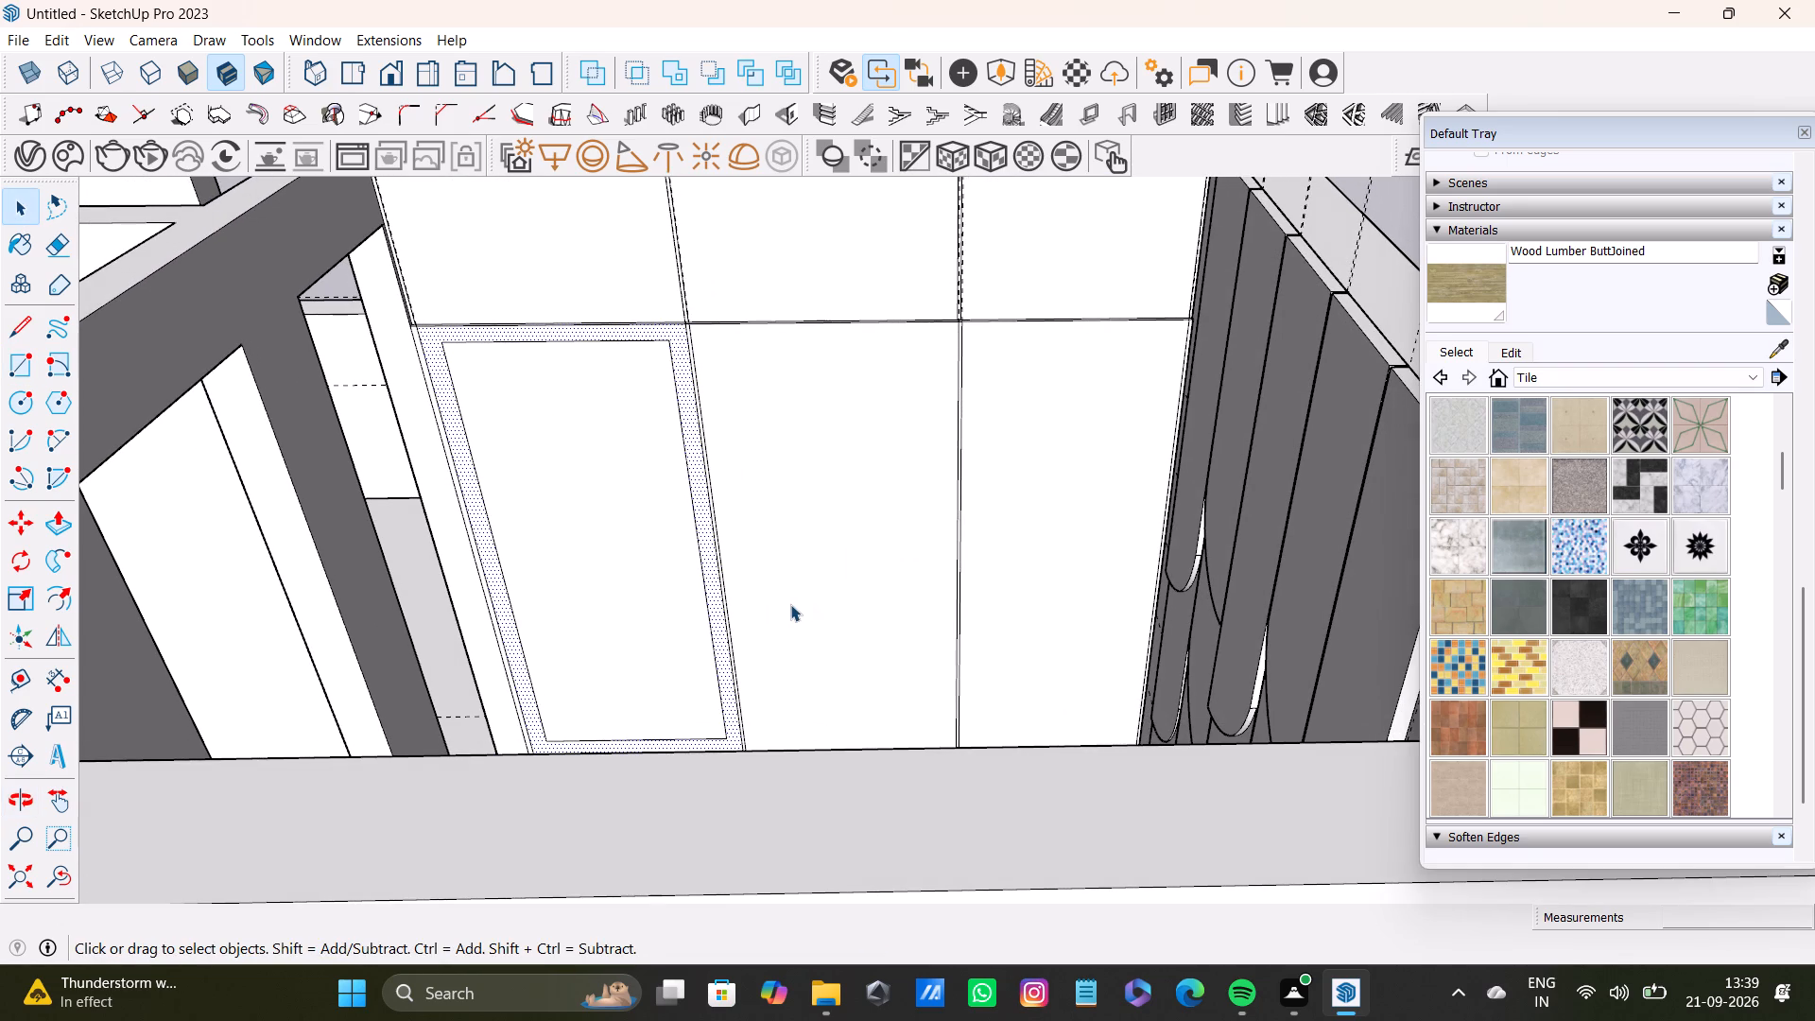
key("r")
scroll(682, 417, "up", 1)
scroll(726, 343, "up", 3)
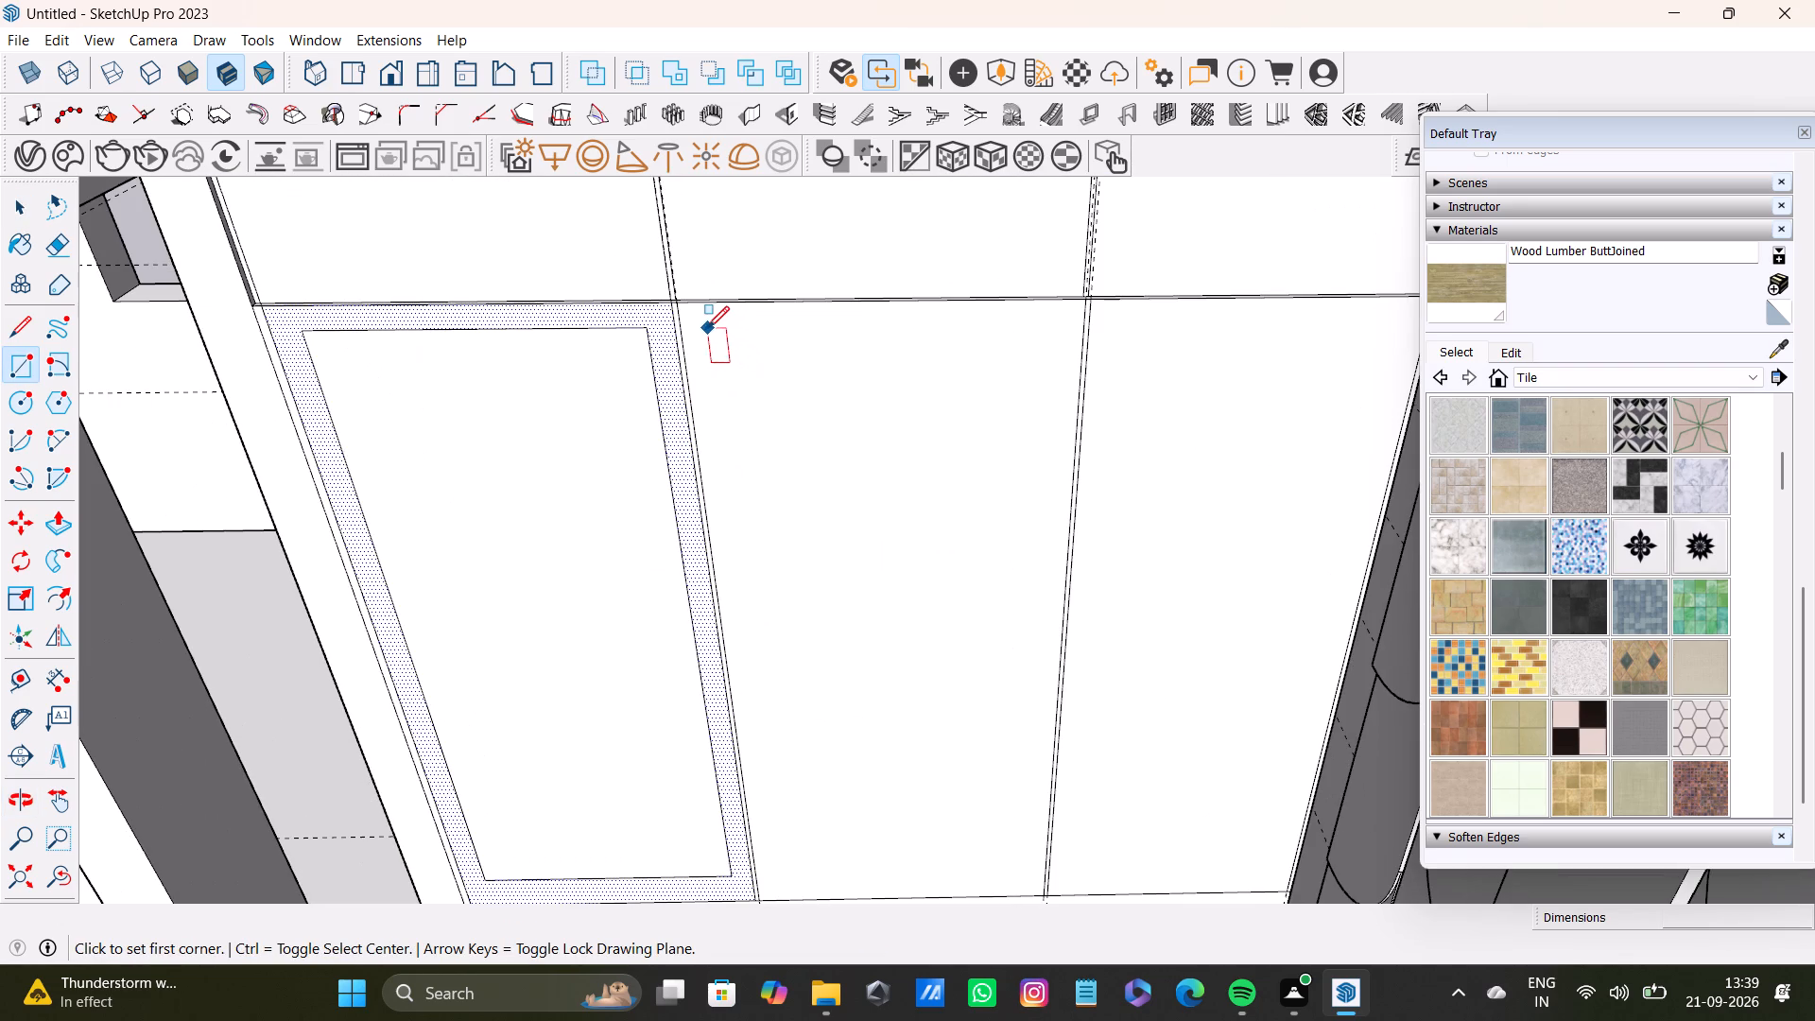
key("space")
Place a guide parallel to the horizontal strip, level with the top edge of the left door's inset rectangle.
key("t")
scroll(590, 310, "up", 6)
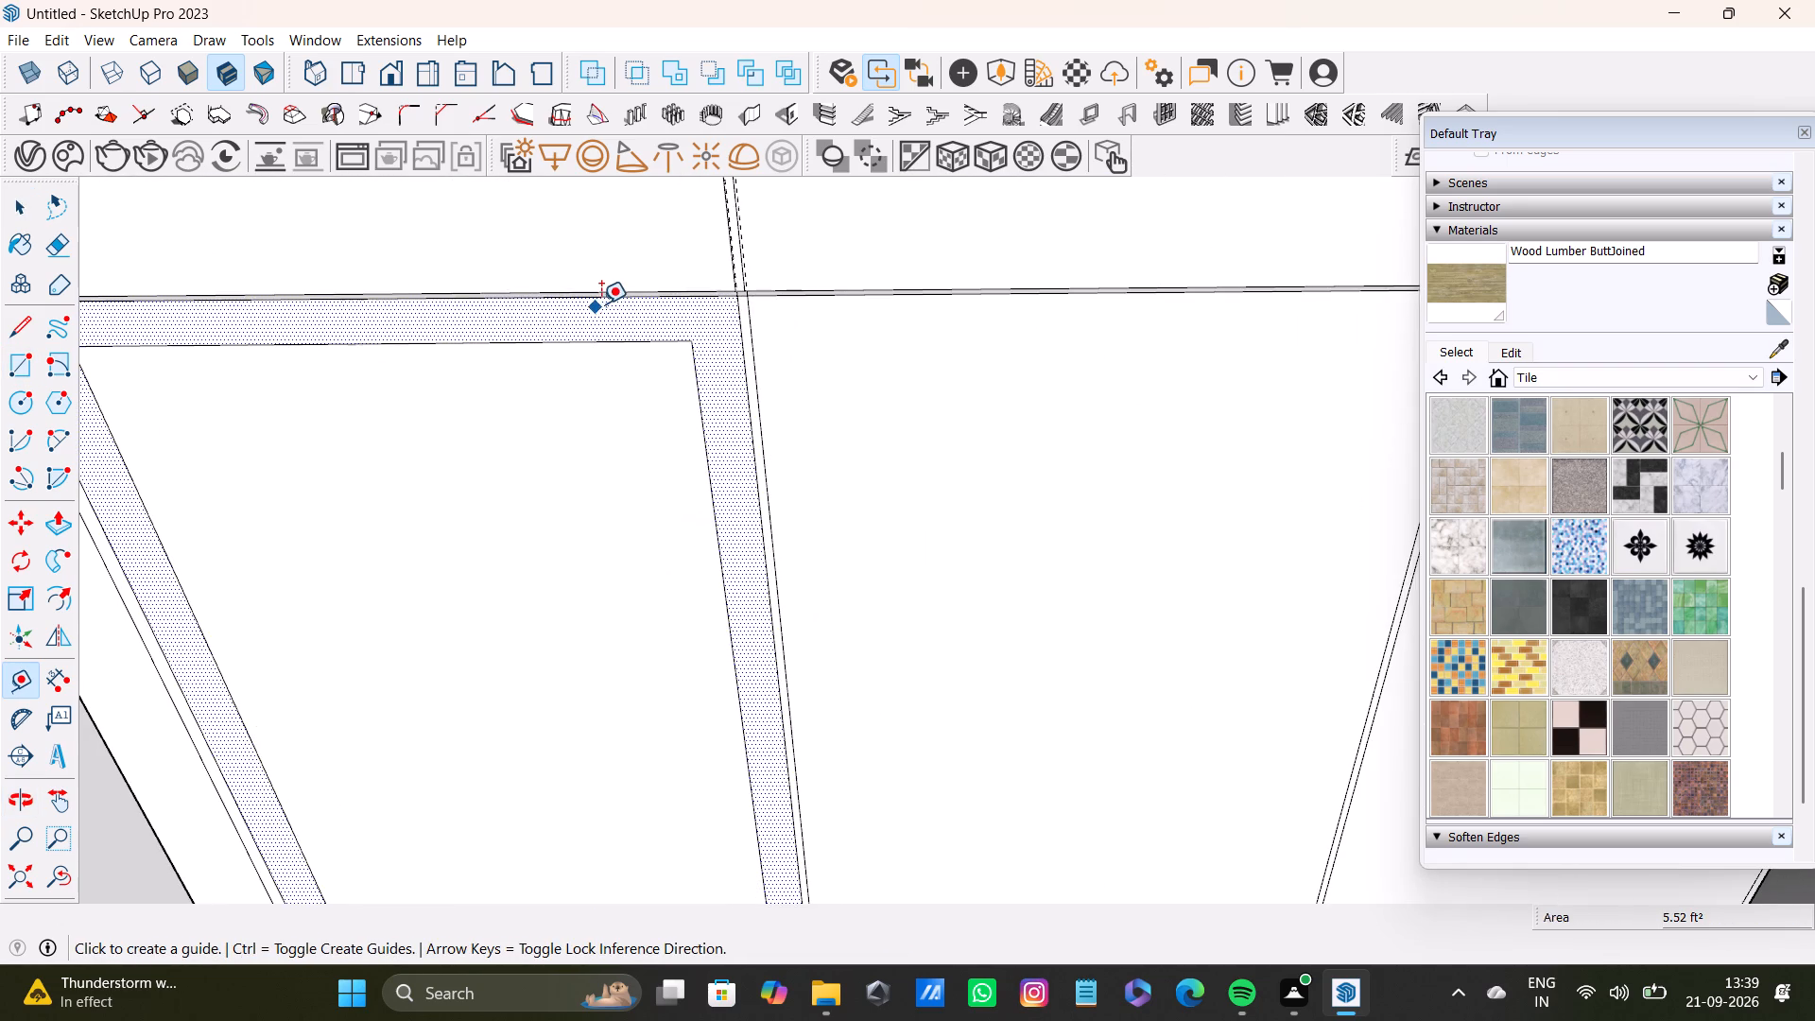
left_click(609, 296)
left_click(612, 339)
Draw an inset rectangle about 3' 3/16" by 6' 9 1/8" in the lower row's middle door panel, starting on the upper guide.
scroll(702, 417, "down", 3)
middle_click_drag(1029, 533, 1034, 516)
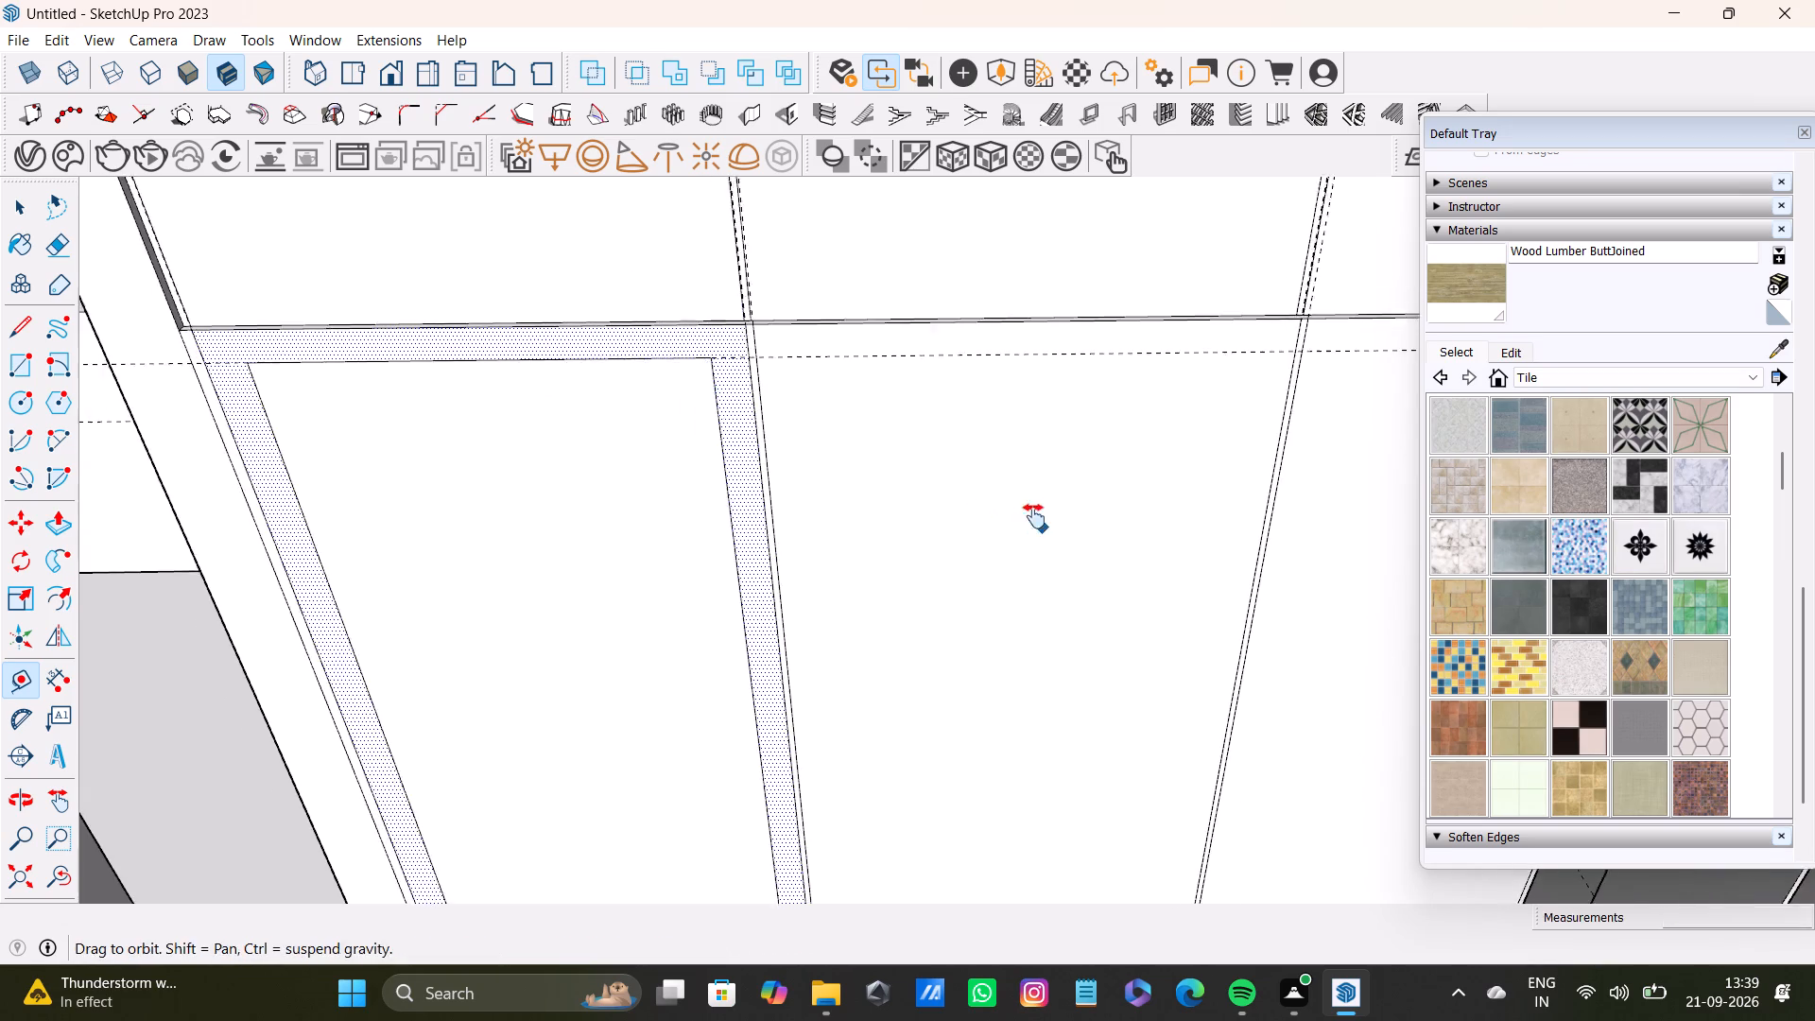
middle_click_drag(1034, 516, 941, 514)
scroll(618, 344, "up", 6)
scroll(733, 440, "down", 7)
middle_click_drag(733, 449, 746, 449, "shift")
scroll(756, 422, "up", 6)
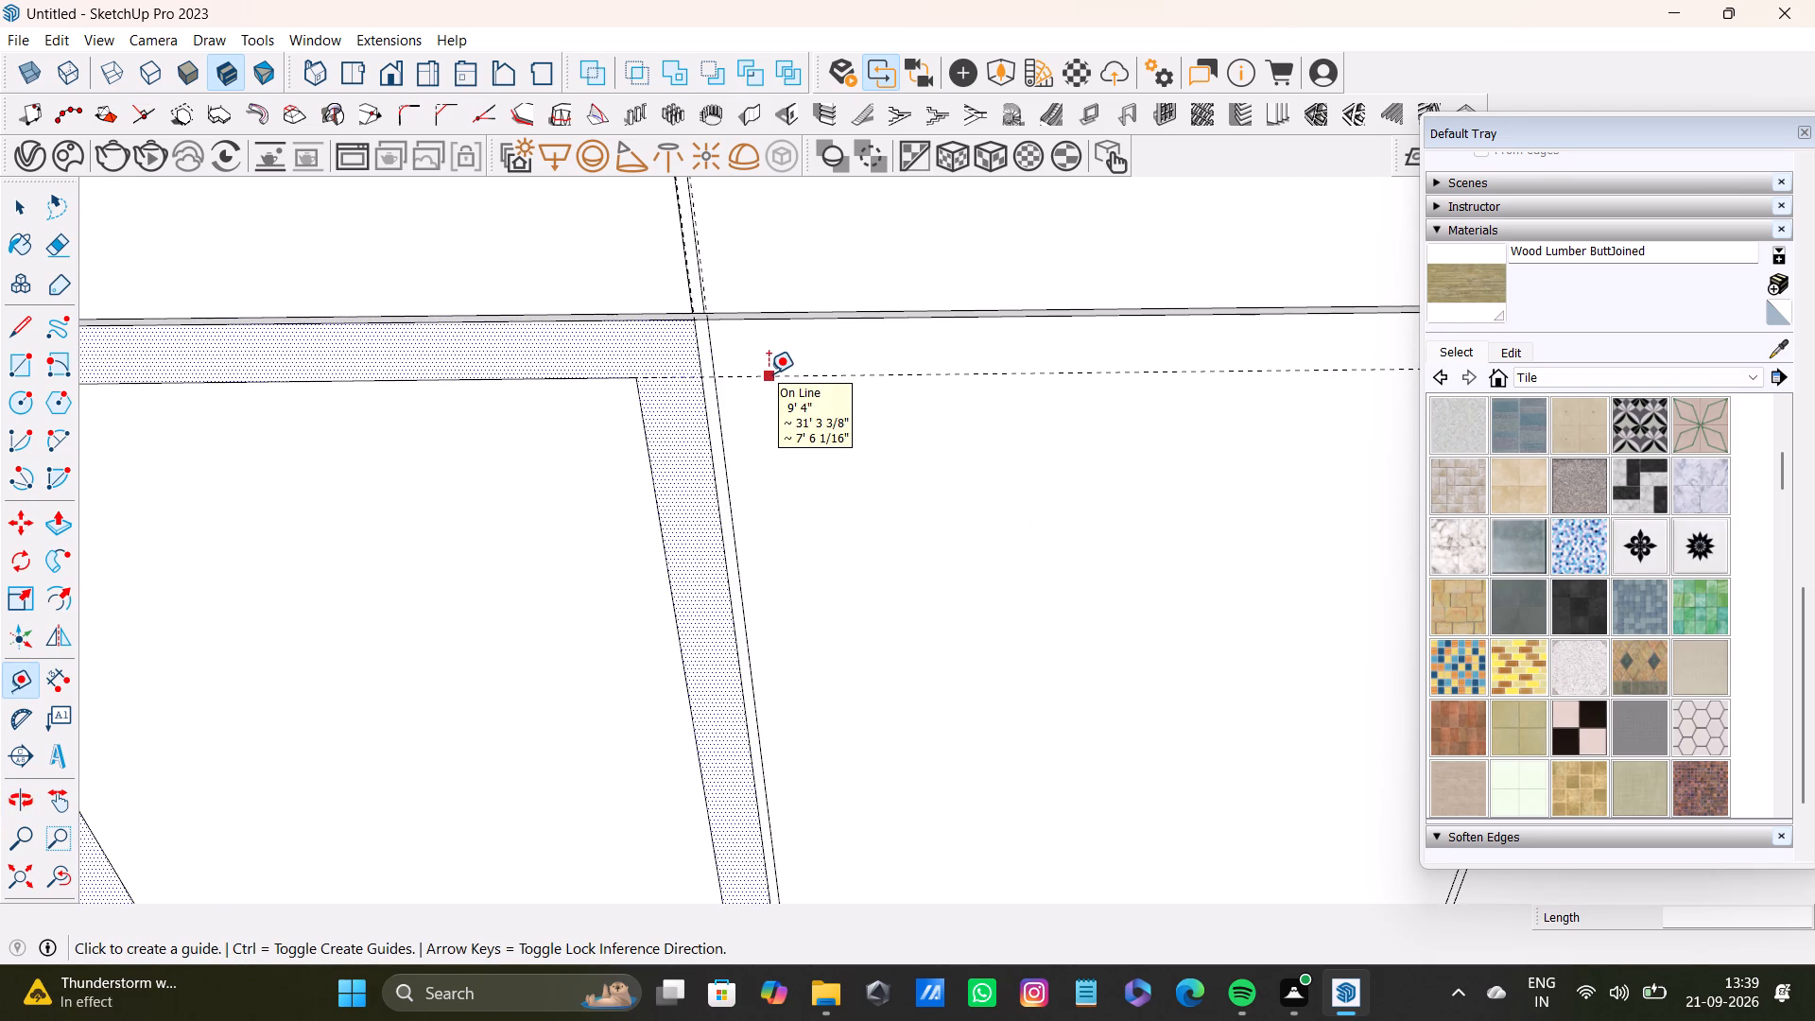
key("r")
left_click(769, 375)
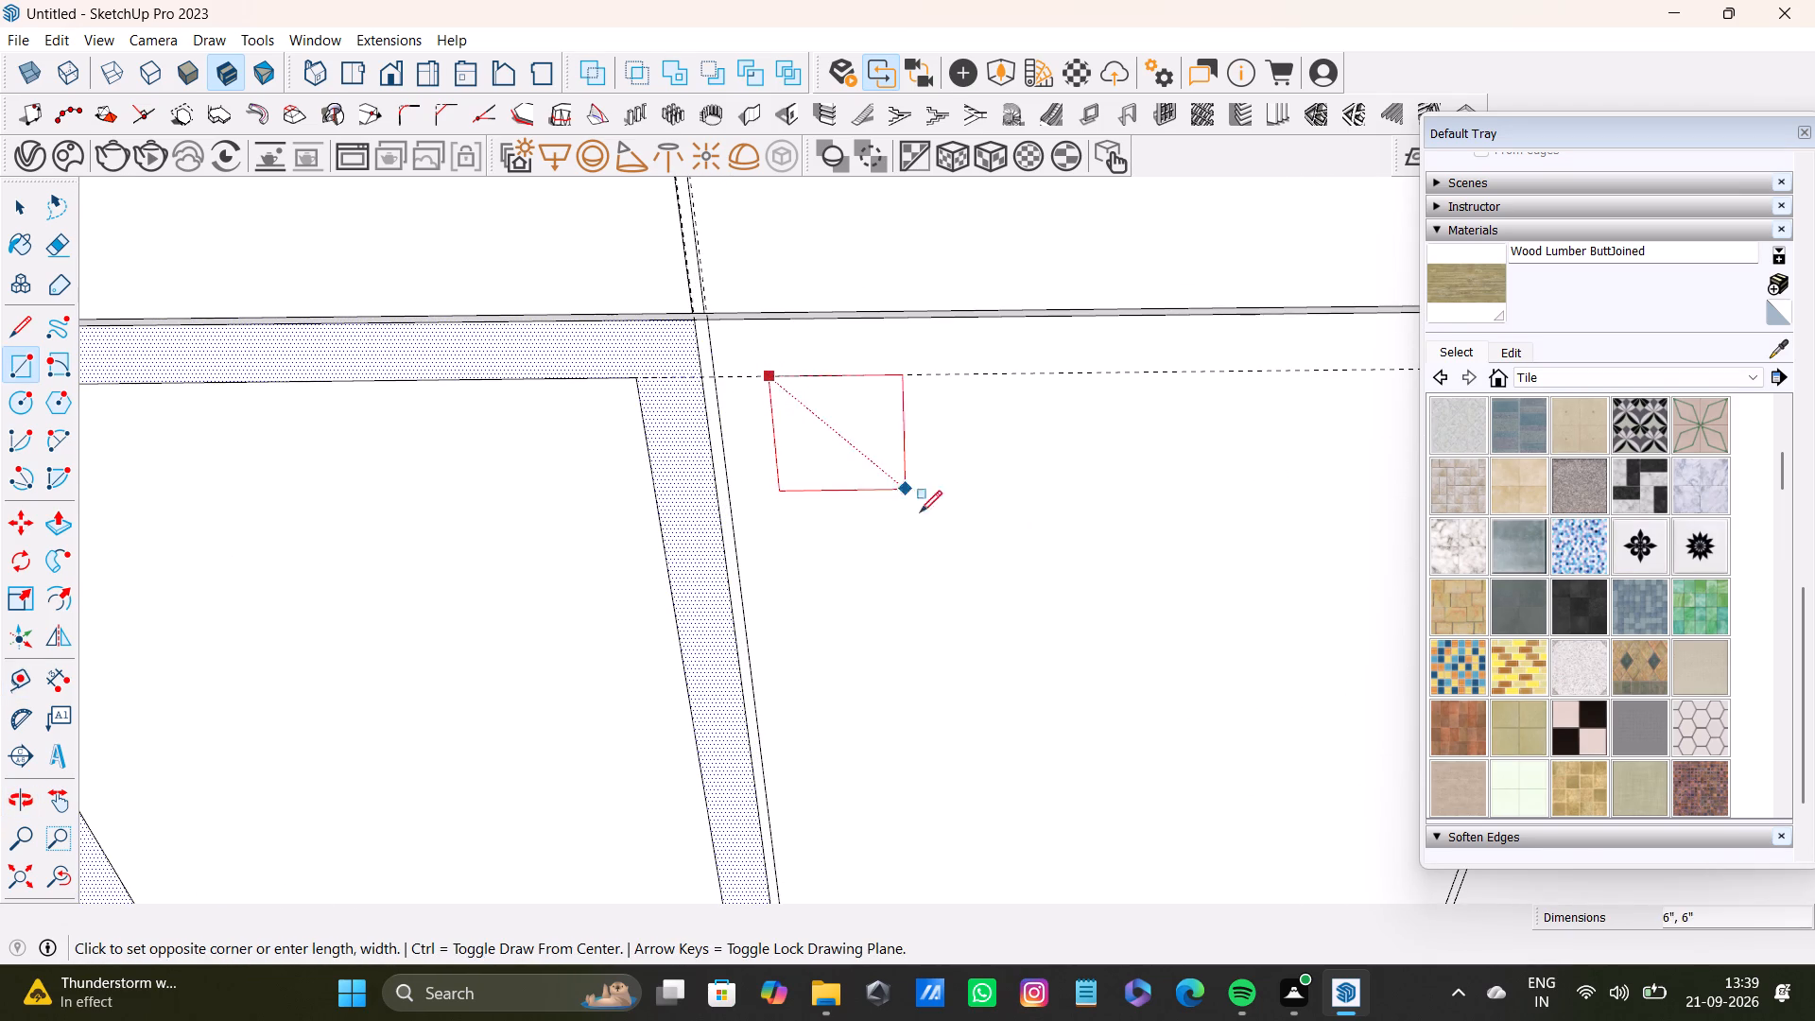
scroll(927, 534, "down", 6)
middle_click_drag(1151, 664, 1037, 444, "shift")
scroll(1058, 548, "down", 3)
middle_click_drag(1057, 632, 1026, 517, "shift")
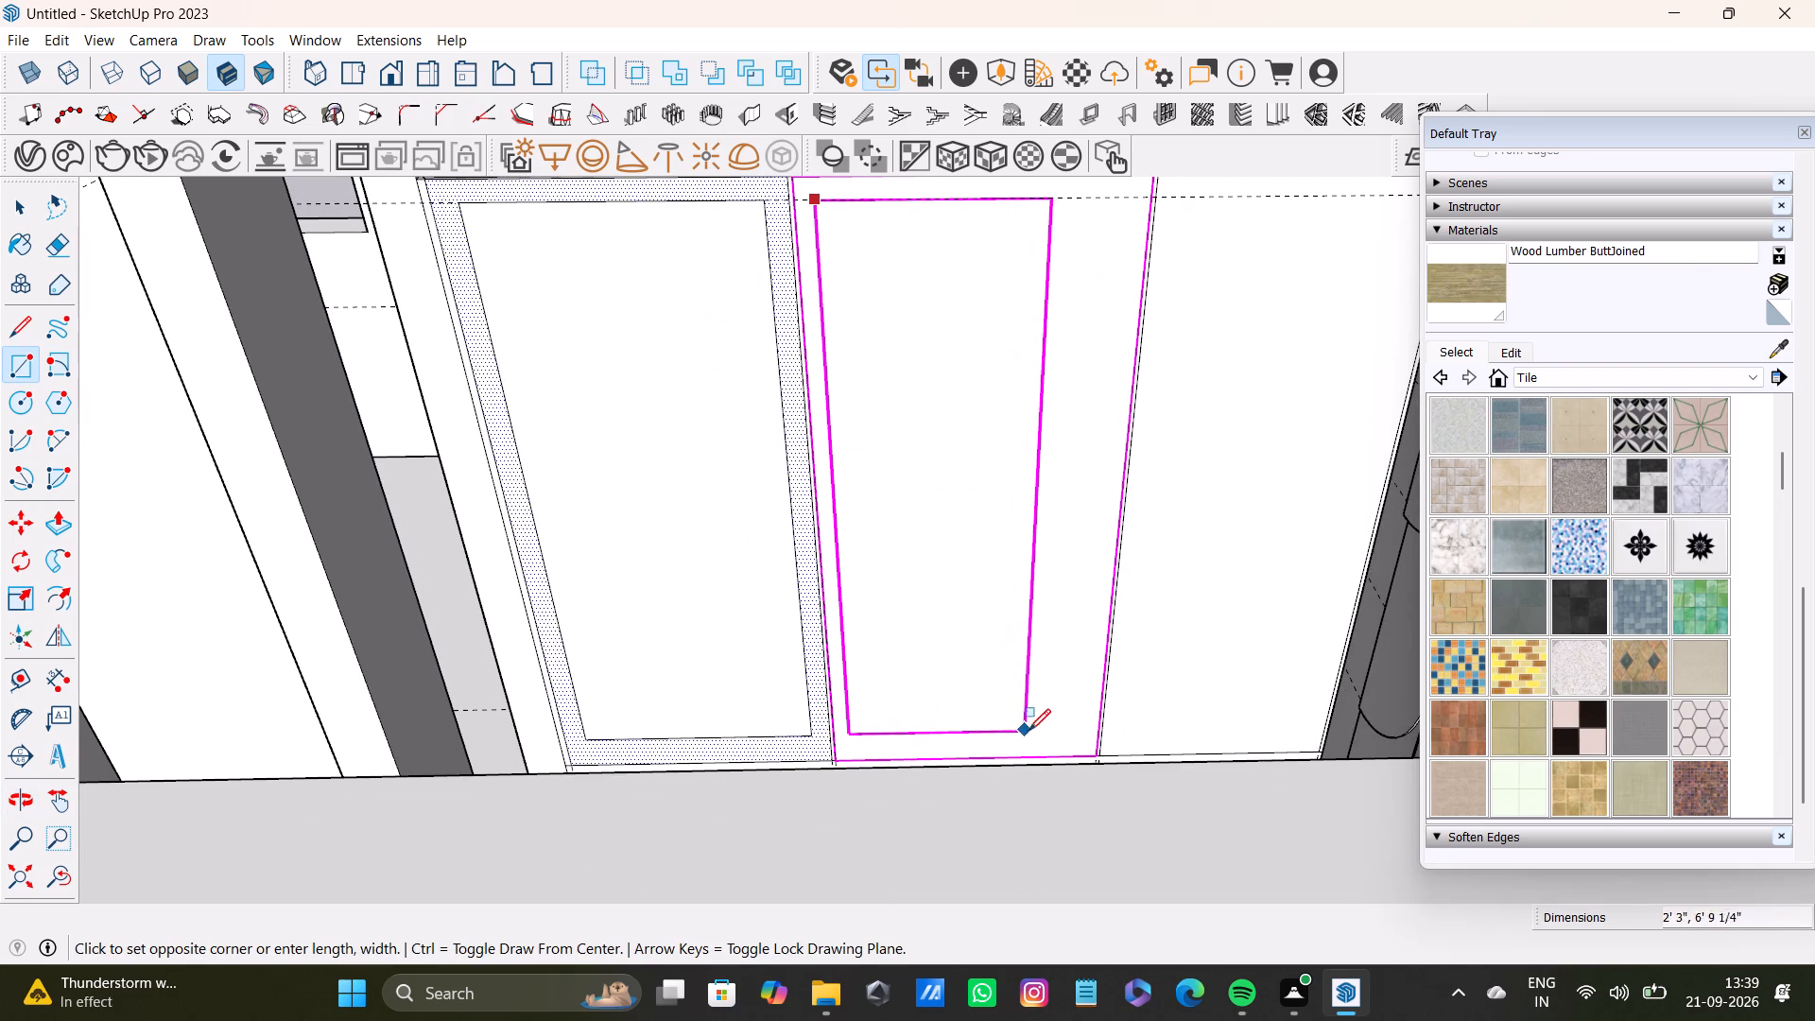
left_click(1087, 729)
key("space")
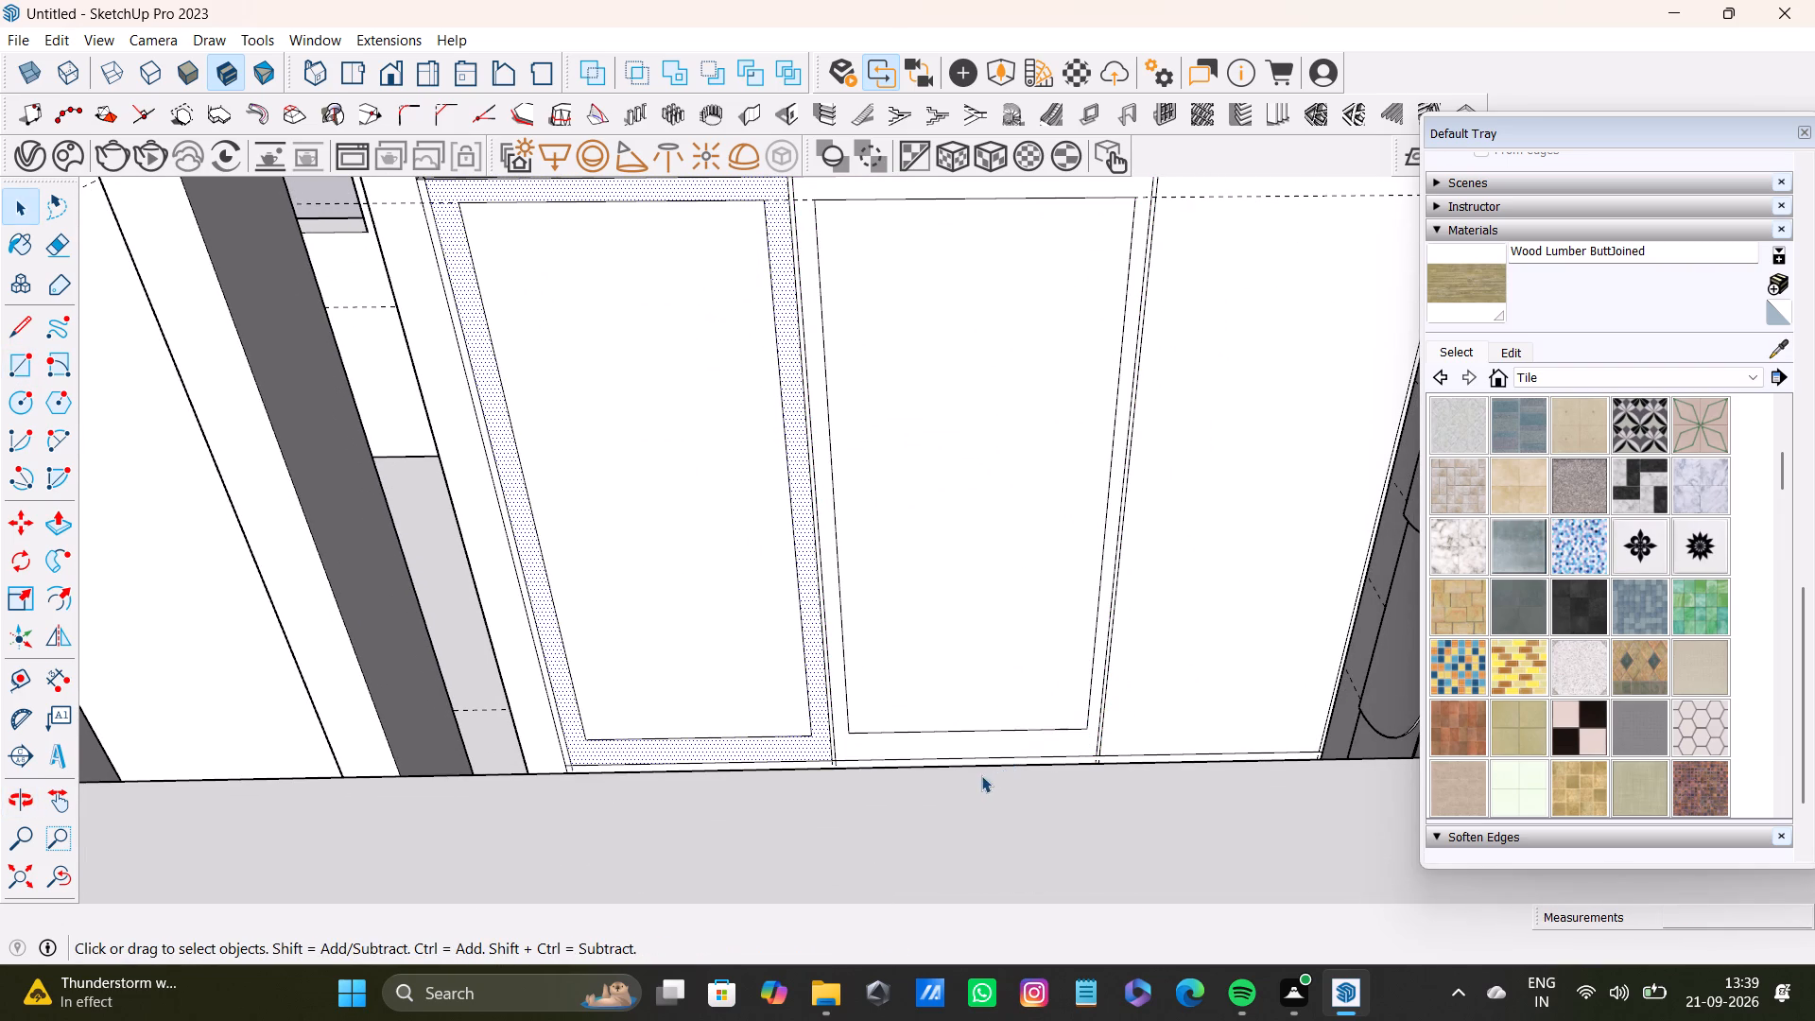
Place a guide about 5 11/16" above the lower door panels' bottom edge, level with the middle inset rectangle's bottom edge.
key("t")
scroll(921, 779, "up", 9)
left_click(849, 771)
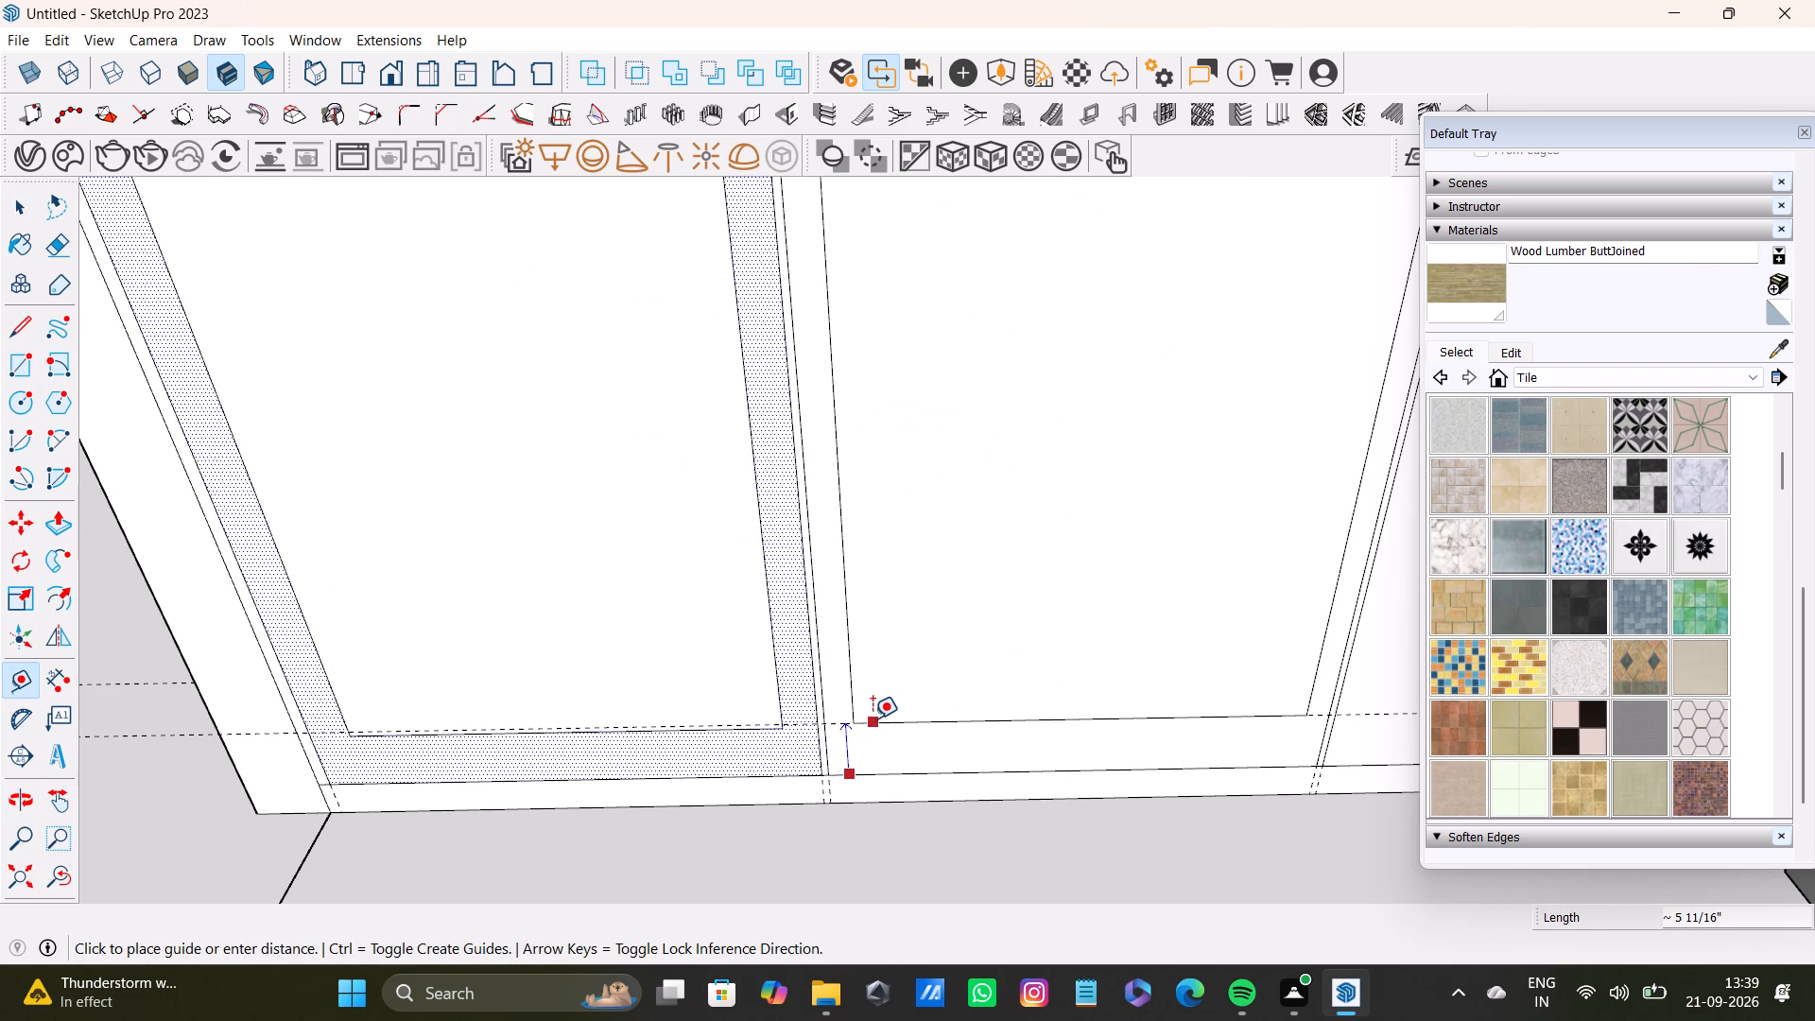
left_click(876, 724)
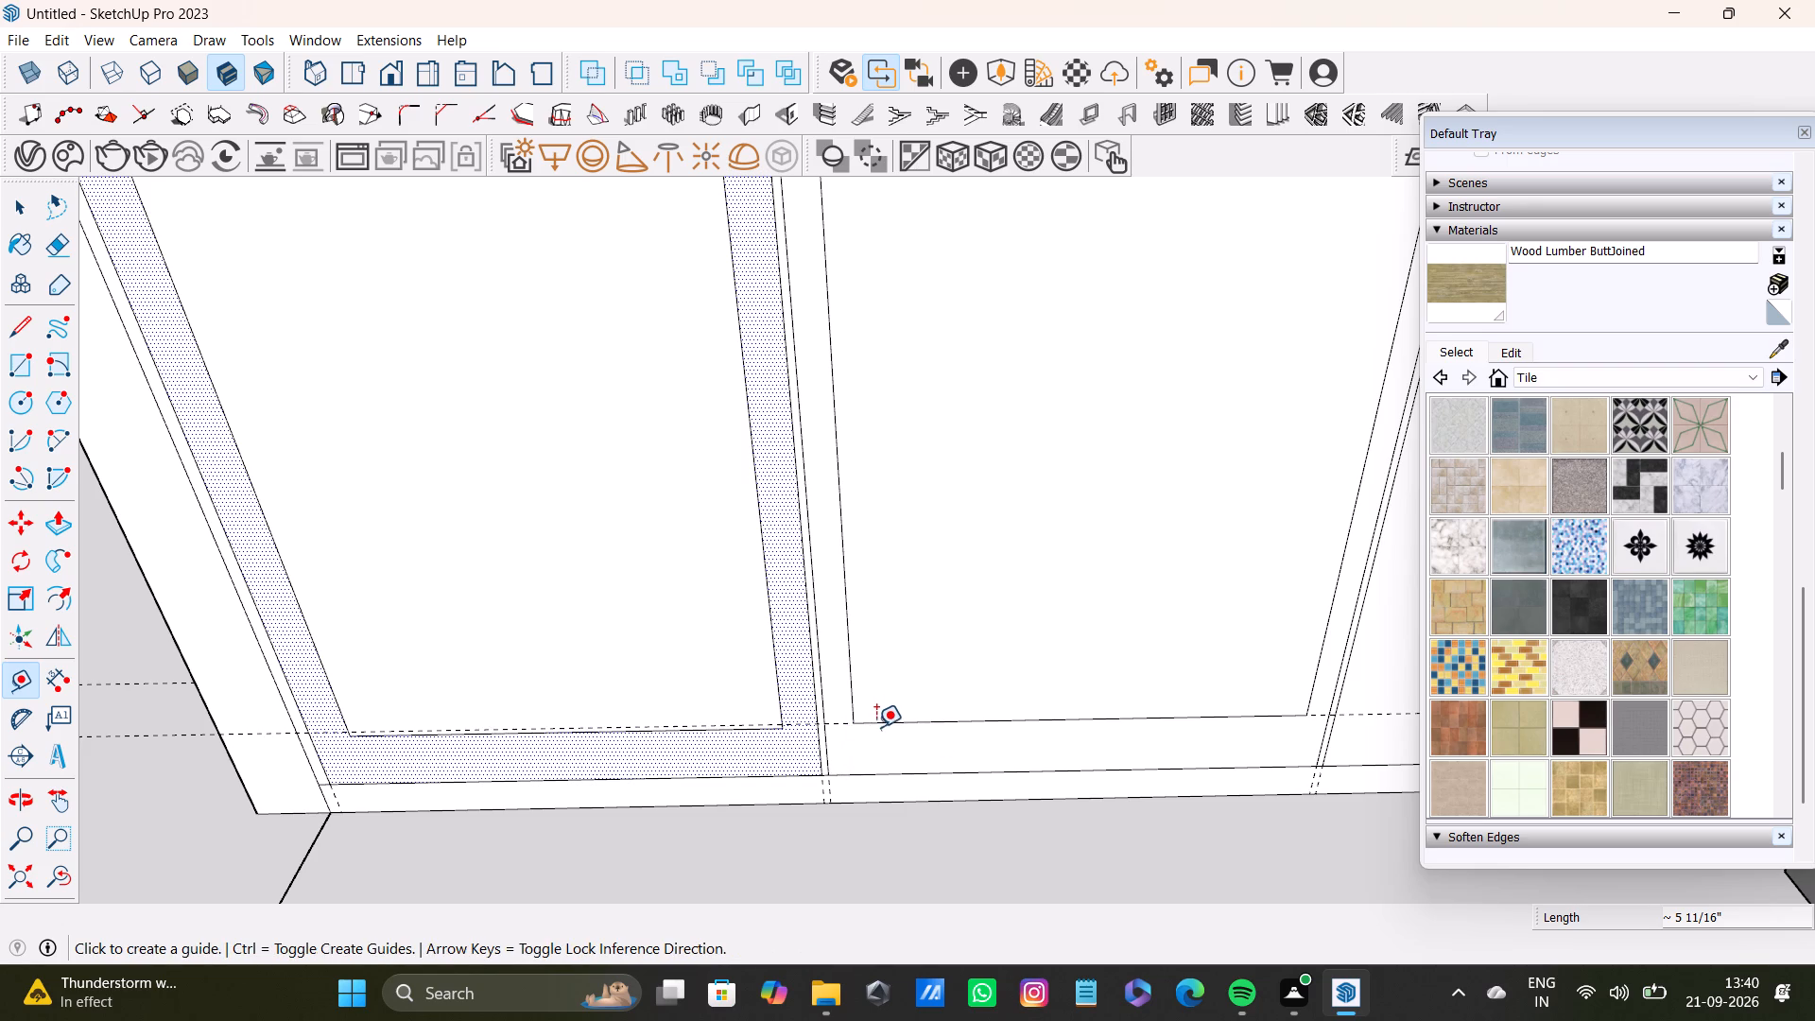
Draw an inset rectangle about 6' 9 1/8" by 2' 5 15/16" in the lower row's right door panel, between the two horizontal guides.
scroll(777, 749, "down", 4)
middle_click_drag(1051, 652, 544, 673, "shift")
scroll(570, 629, "down", 4)
middle_click_drag(636, 589, 909, 577)
left_click(63, 873)
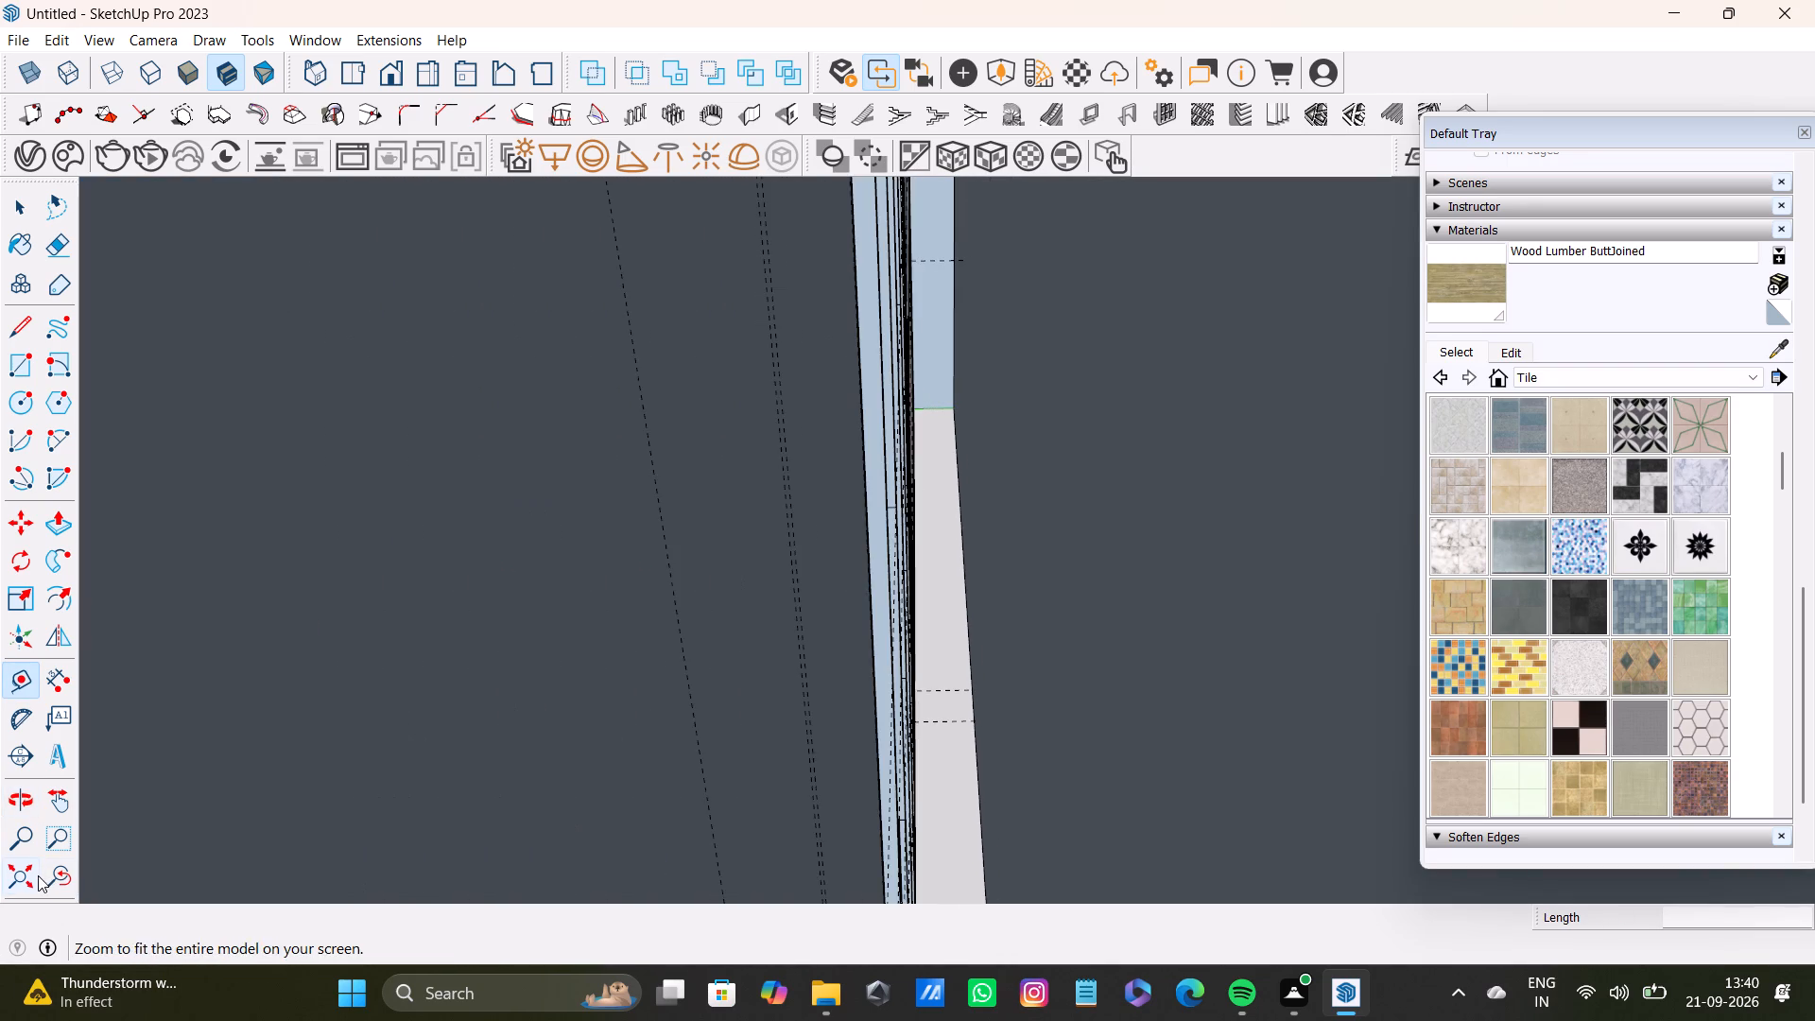
left_click(38, 875)
scroll(949, 467, "up", 6)
scroll(1017, 451, "down", 6)
middle_click_drag(1457, 497, 1409, 516)
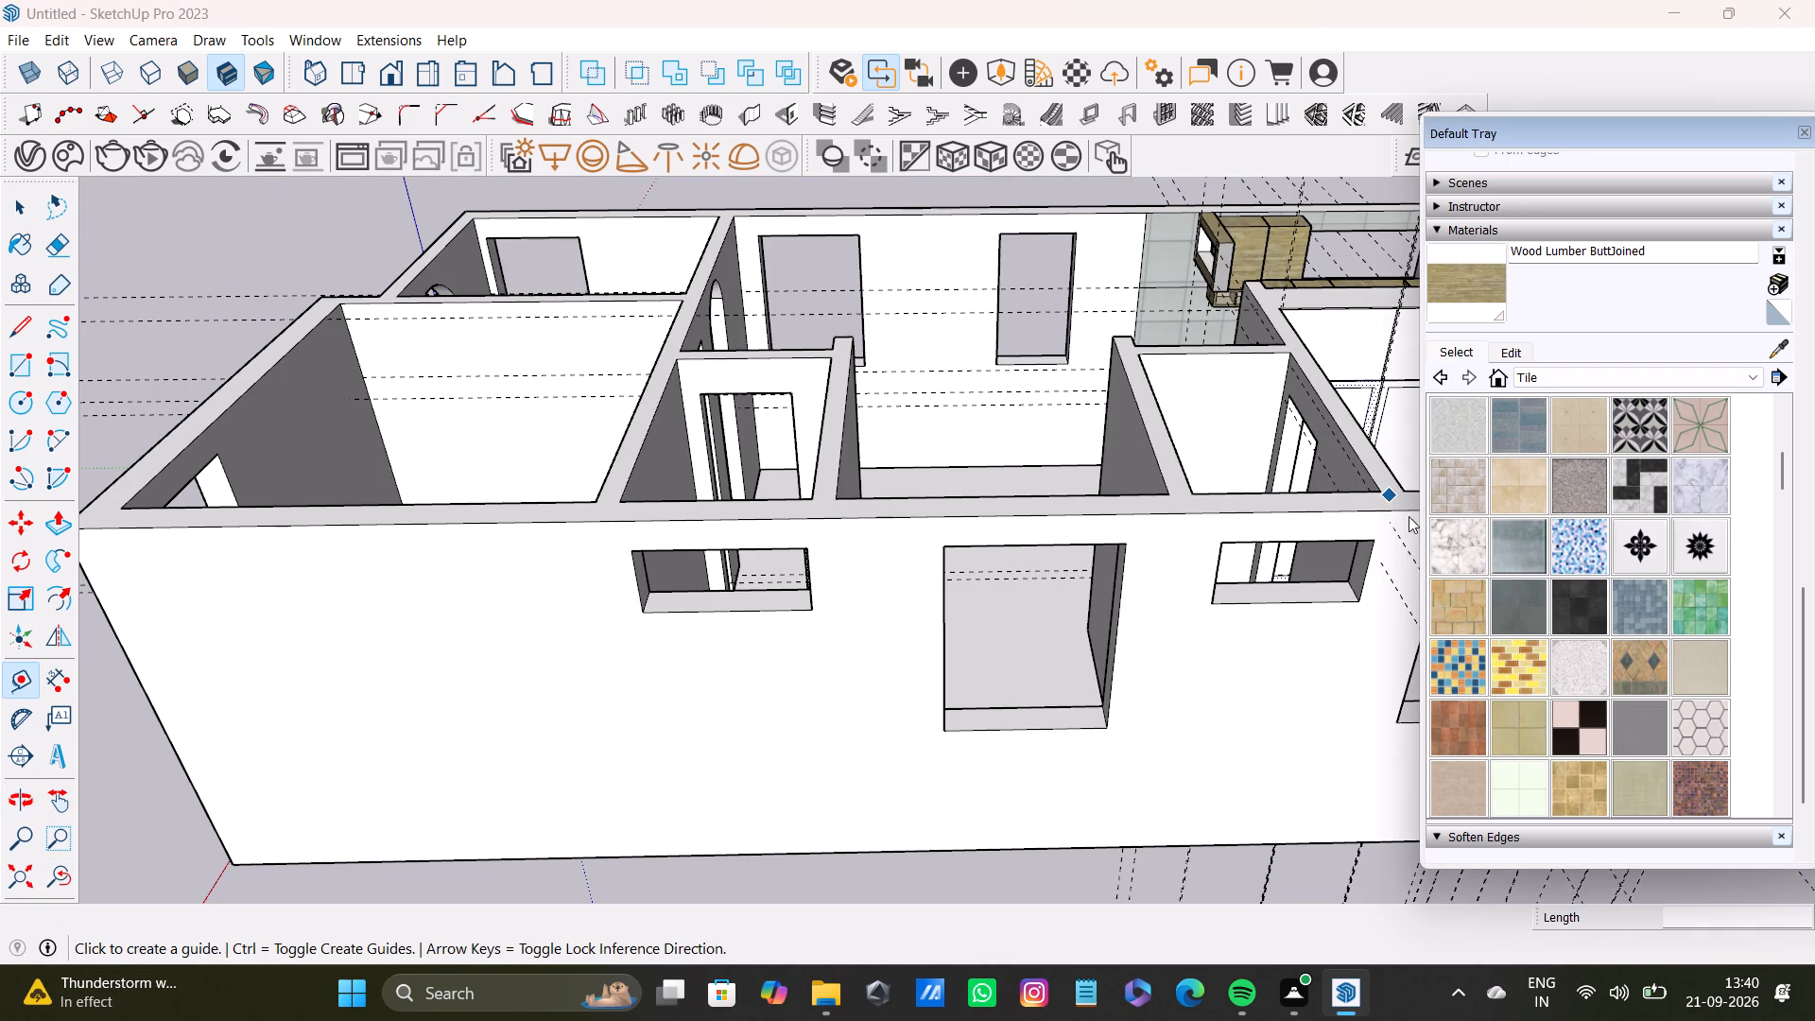
middle_click_drag(1409, 516, 954, 565)
middle_click_drag(1214, 493, 293, 571)
scroll(404, 522, "up", 9)
middle_click_drag(1015, 532, 999, 567, "shift")
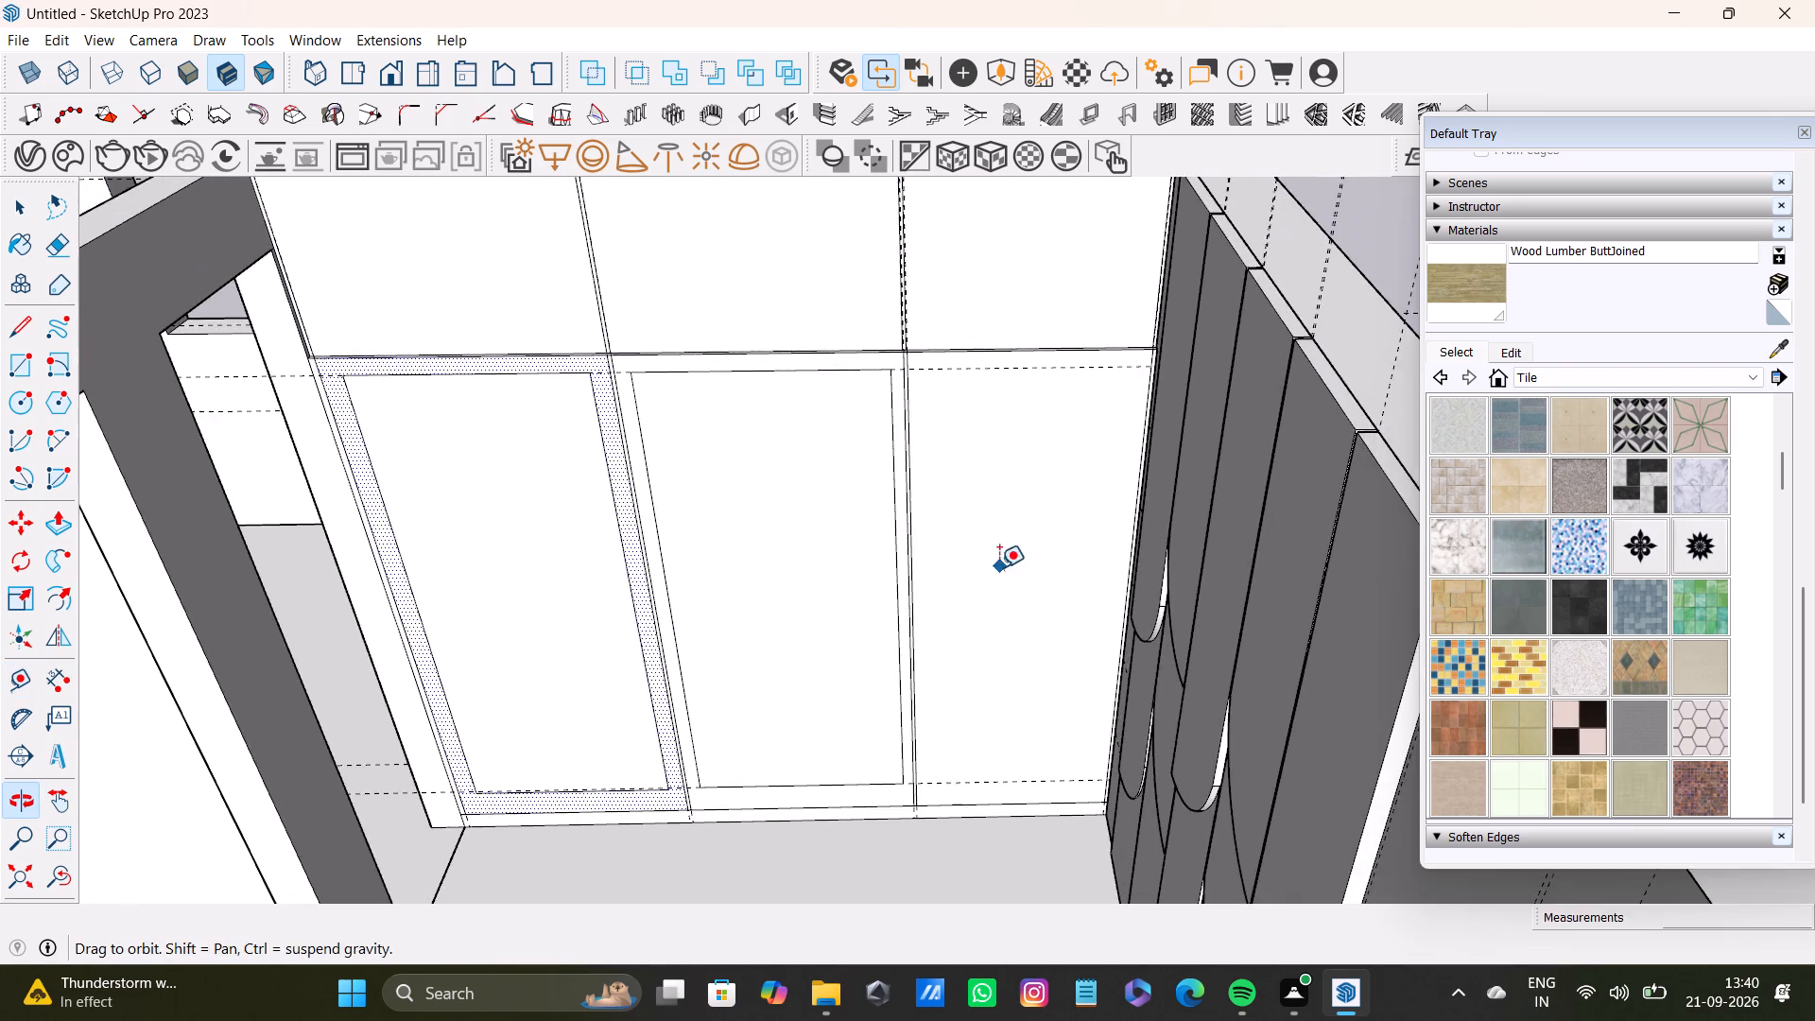
middle_click_drag(999, 567, 1000, 566, "shift")
scroll(964, 534, "up", 4)
key("r")
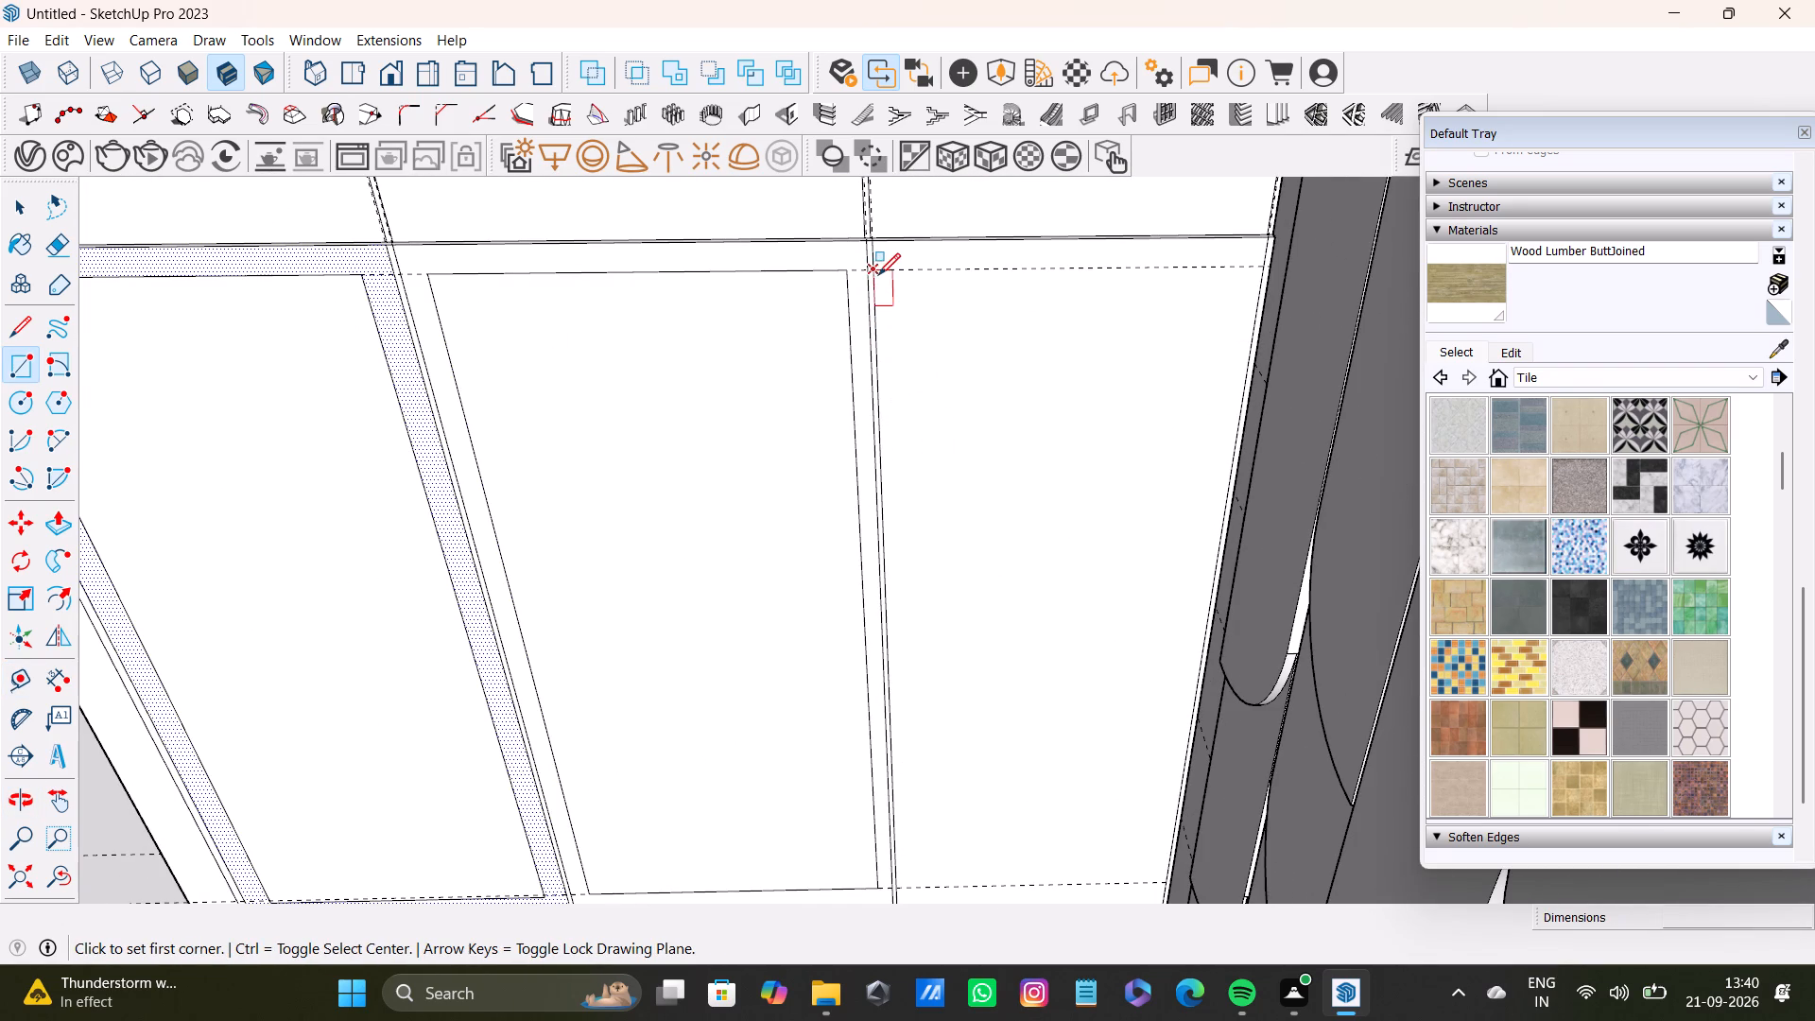
left_click(893, 270)
scroll(993, 497, "down", 3)
middle_click_drag(1011, 586, 1016, 468, "shift")
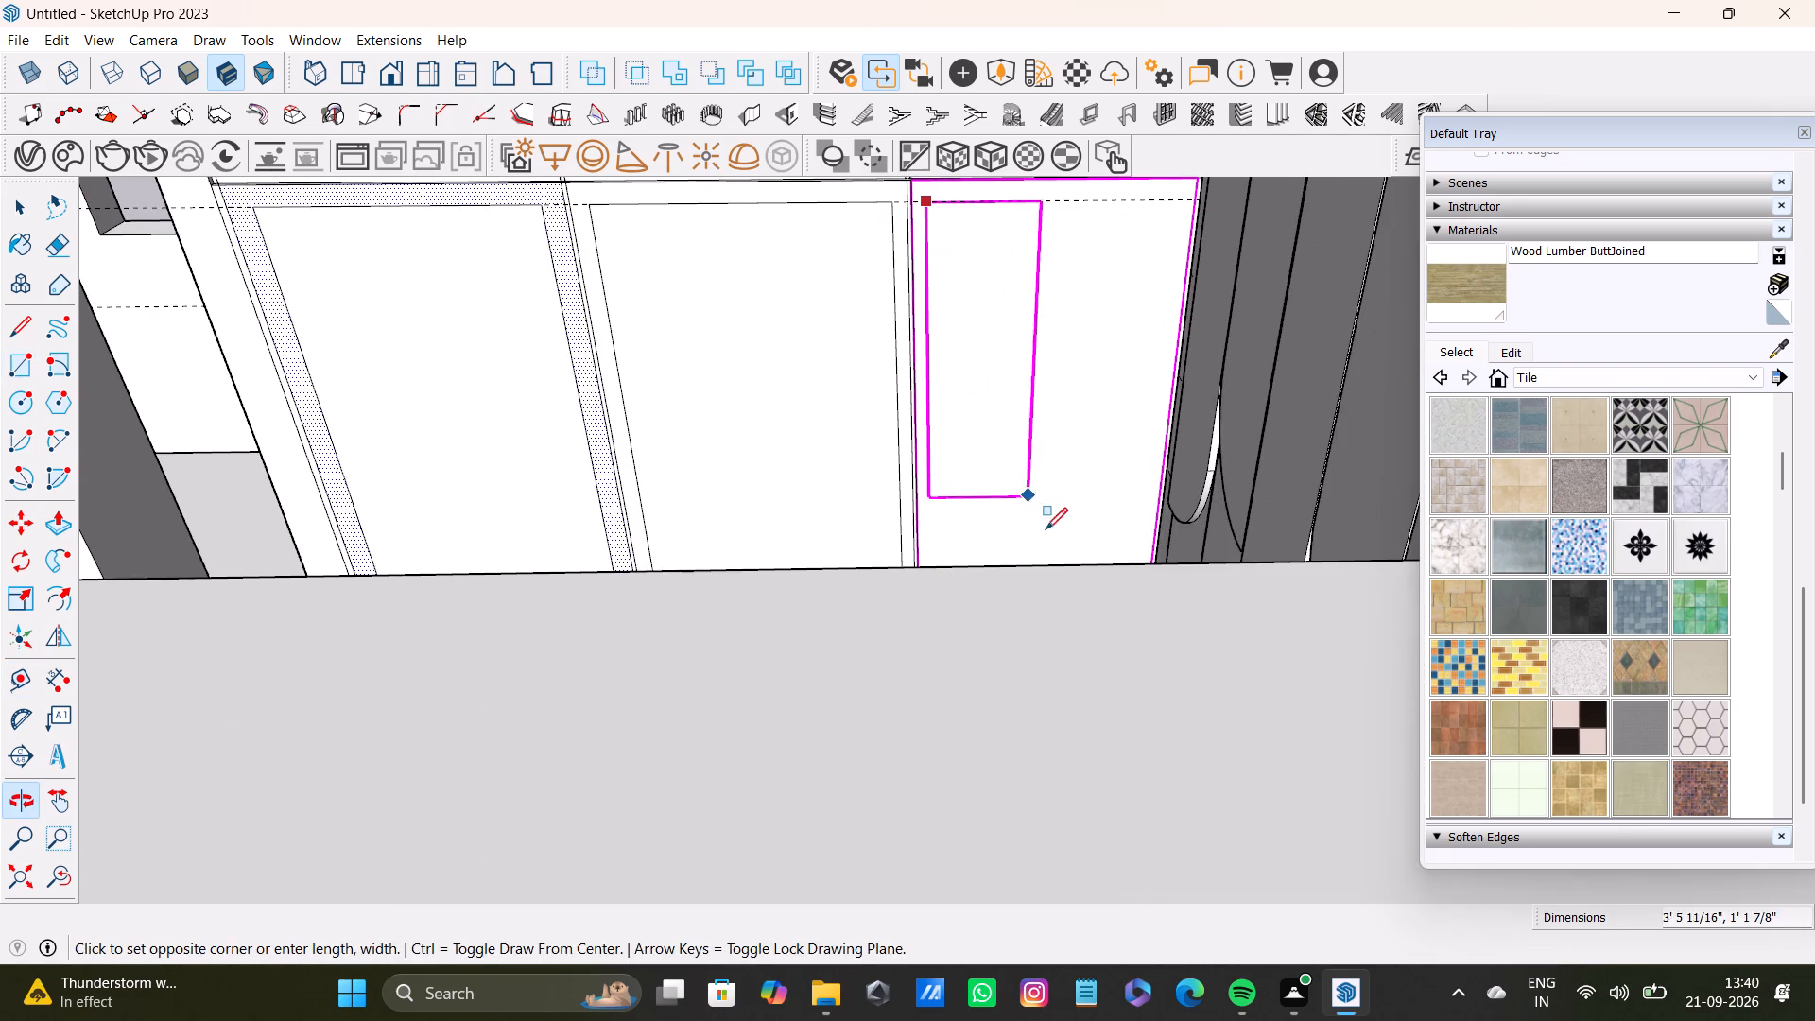
middle_click_drag(1051, 547, 1056, 679)
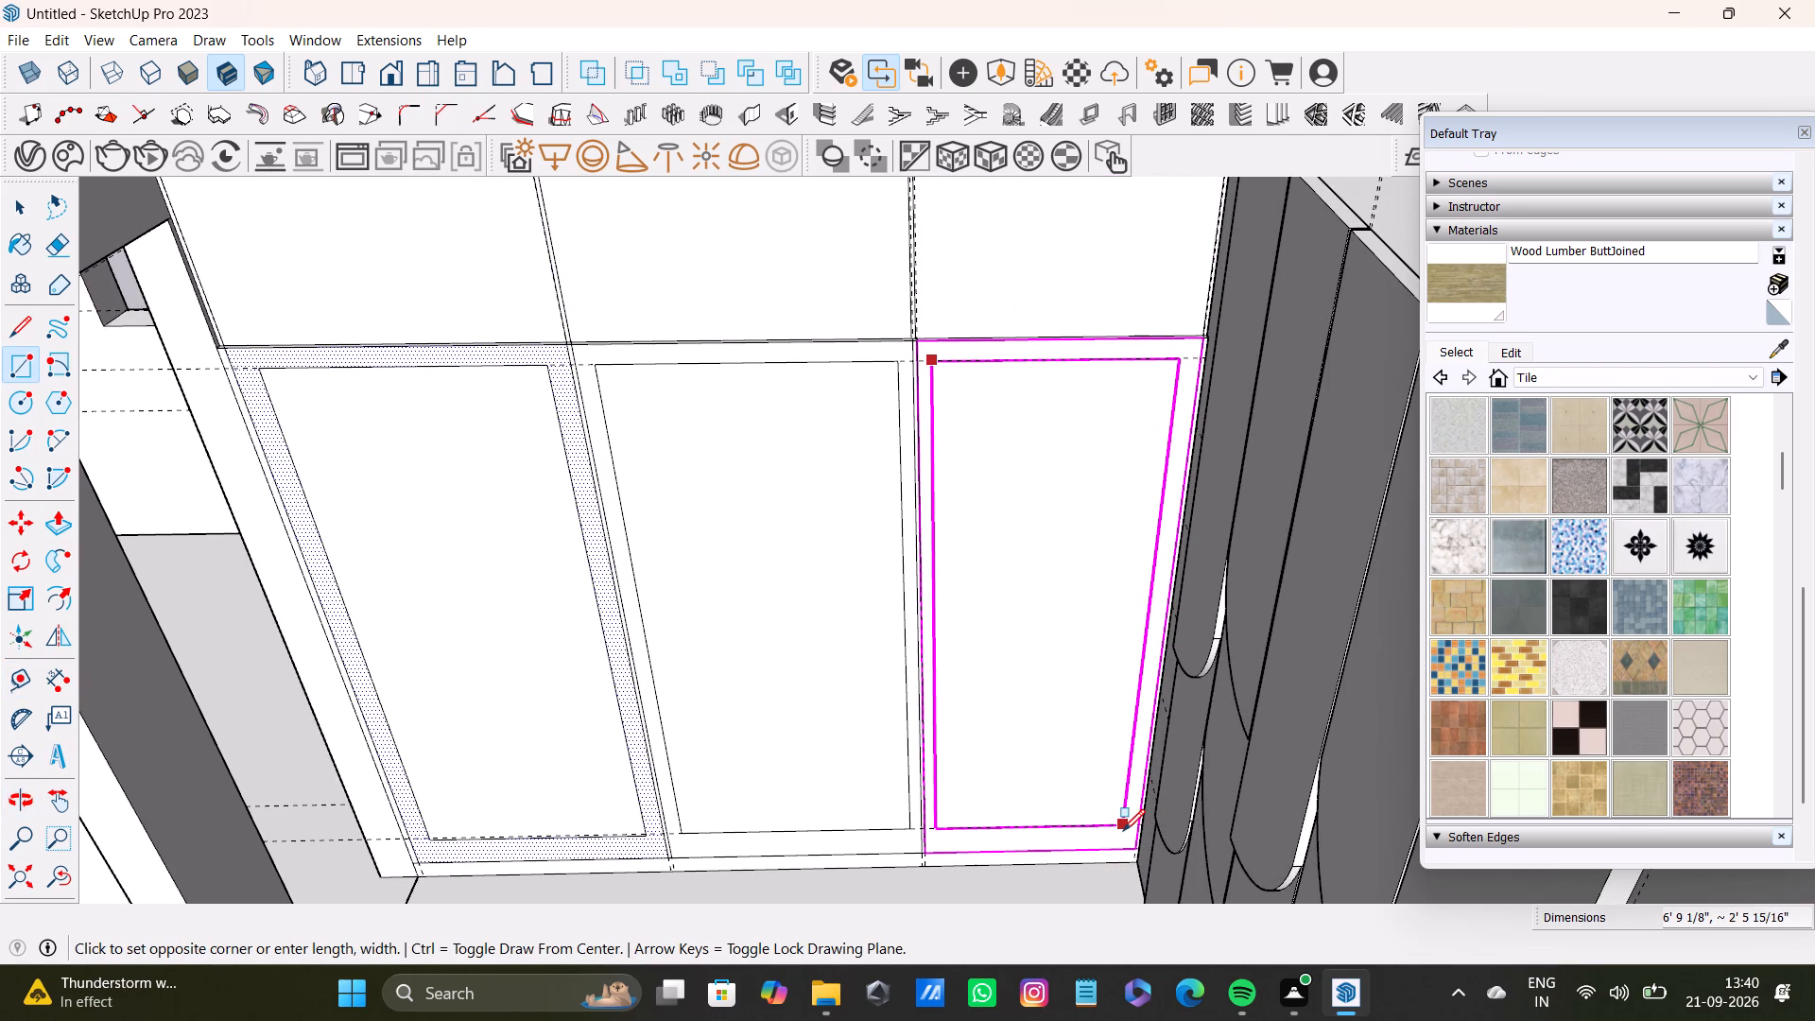
left_click(1124, 831)
Offset the inset face of the lower row's left door inward to form a smaller rectangle at its centre.
scroll(711, 808, "down", 3)
middle_click_drag(717, 808, 787, 808)
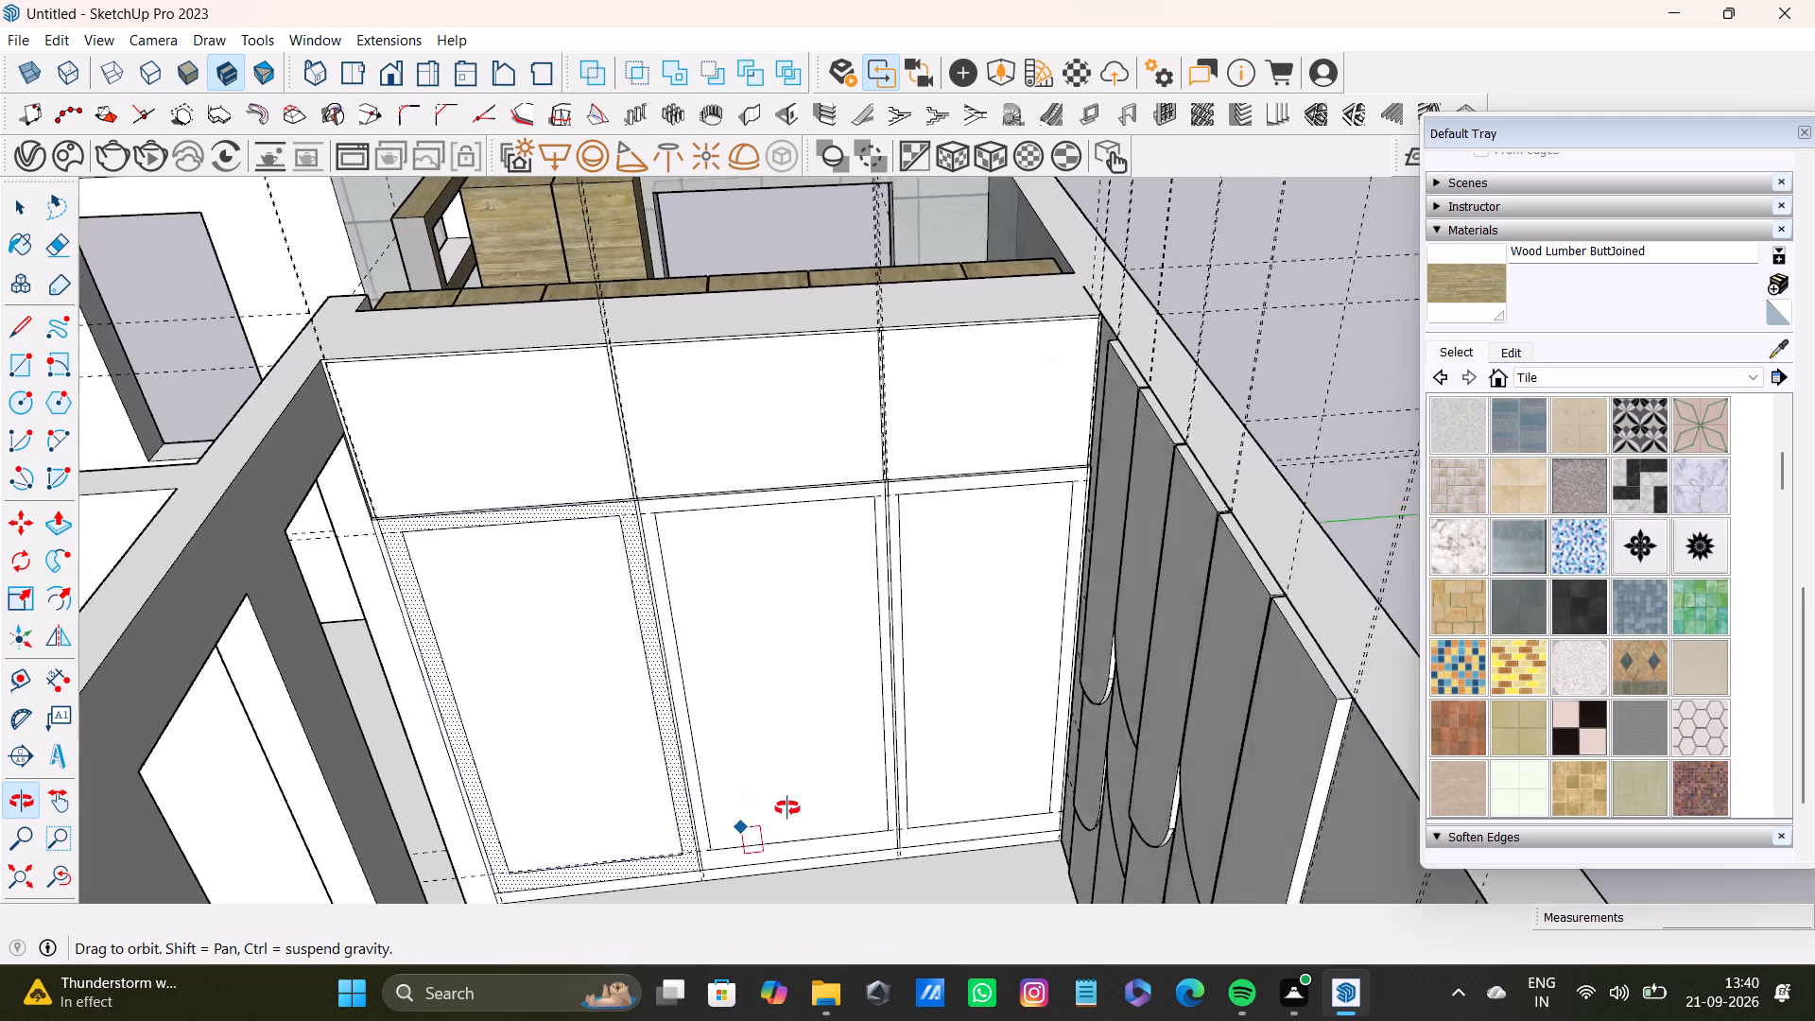
middle_click_drag(787, 808, 675, 889)
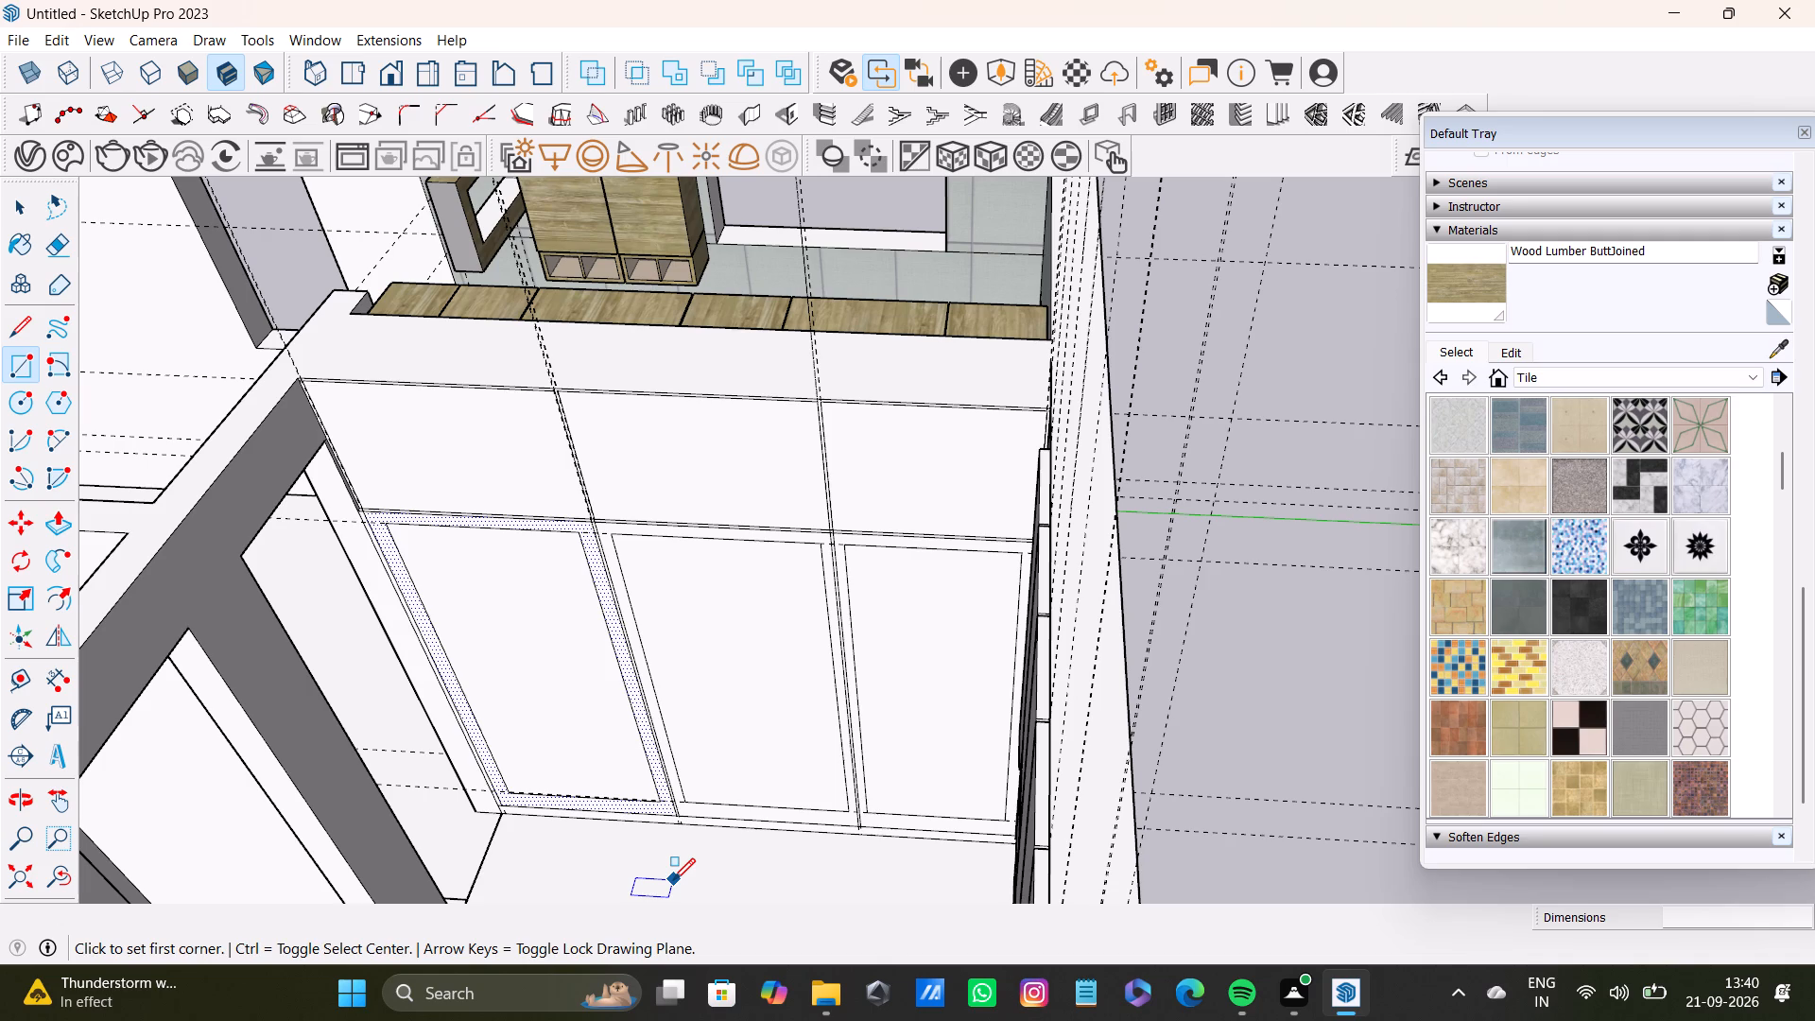
scroll(553, 643, "down", 3)
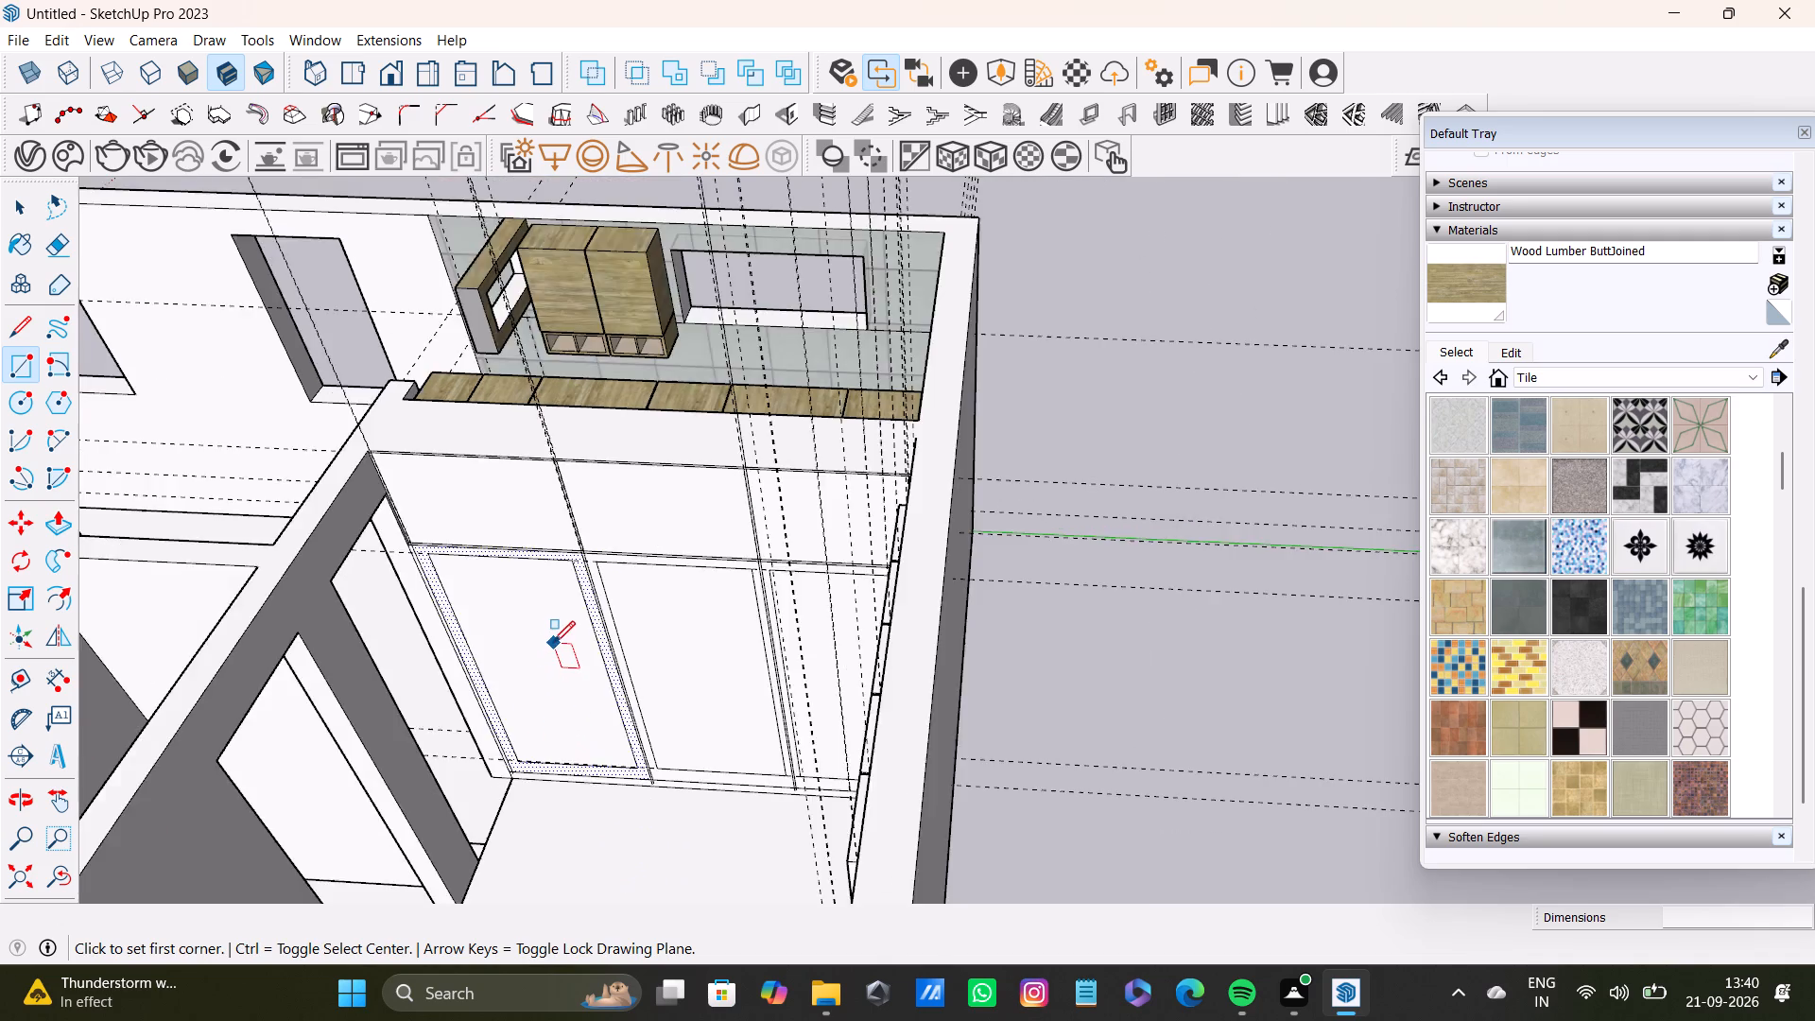
middle_click_drag(553, 643, 695, 535)
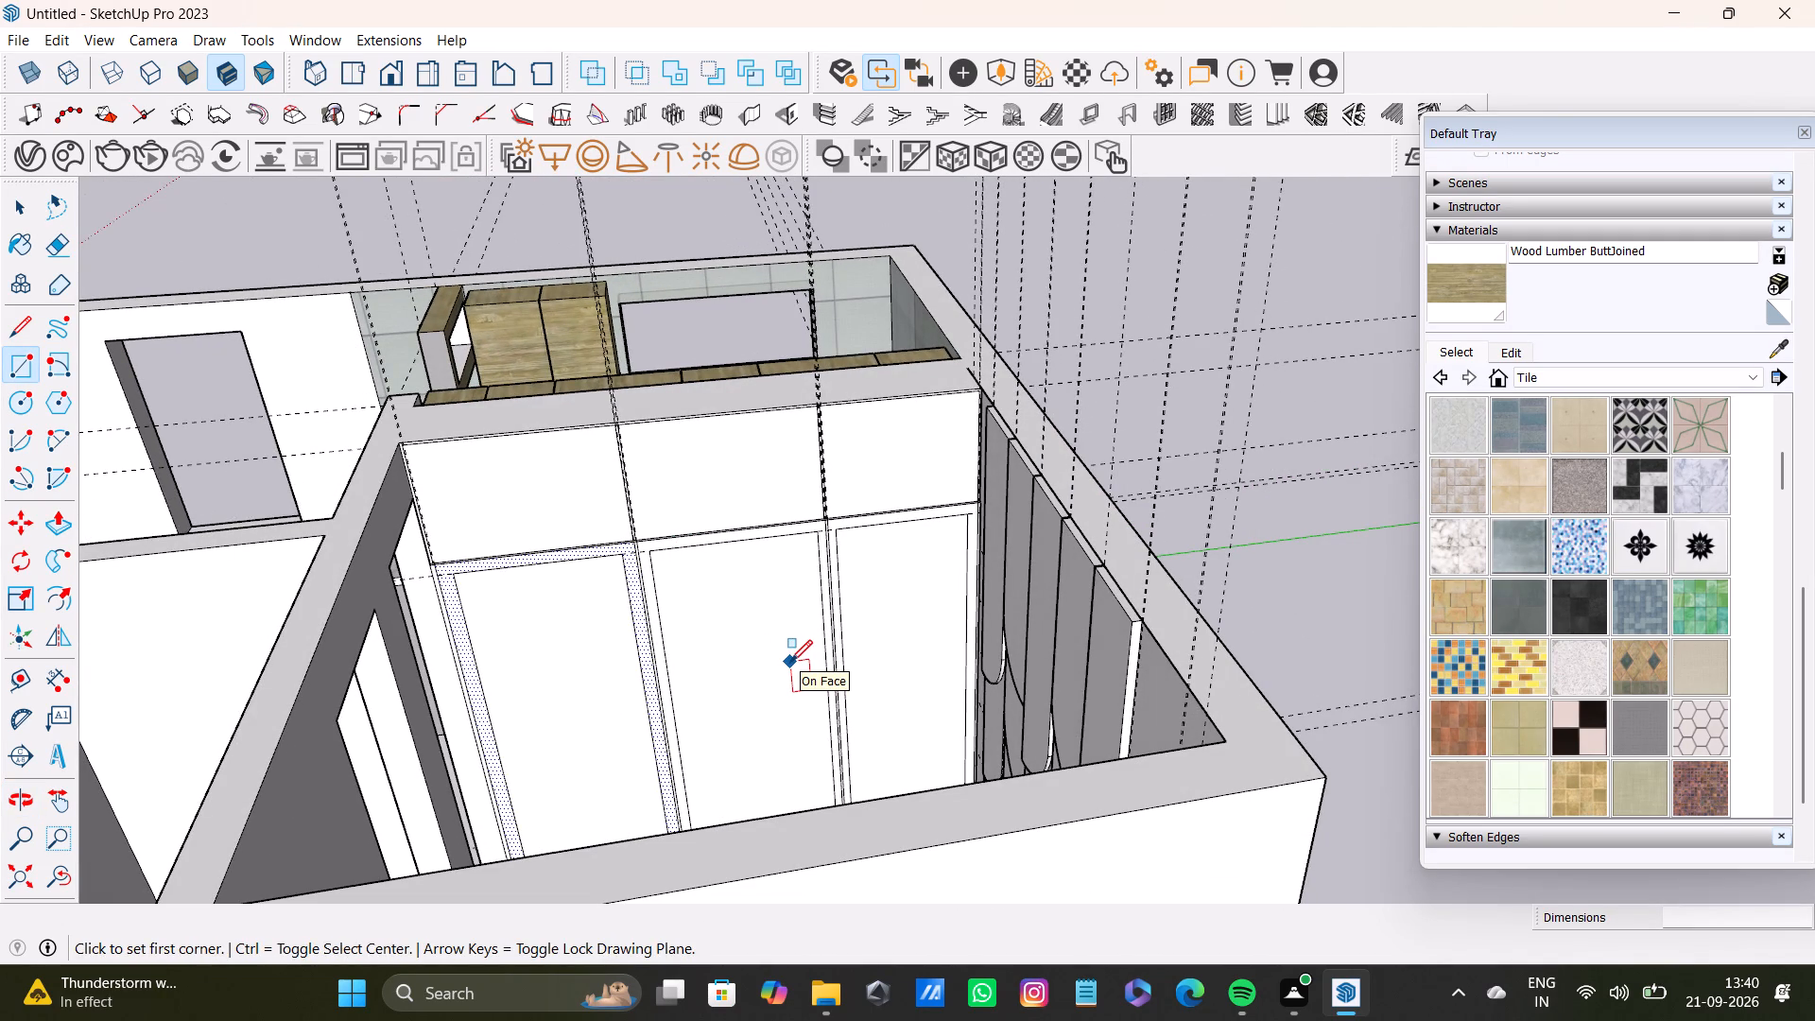
key("space")
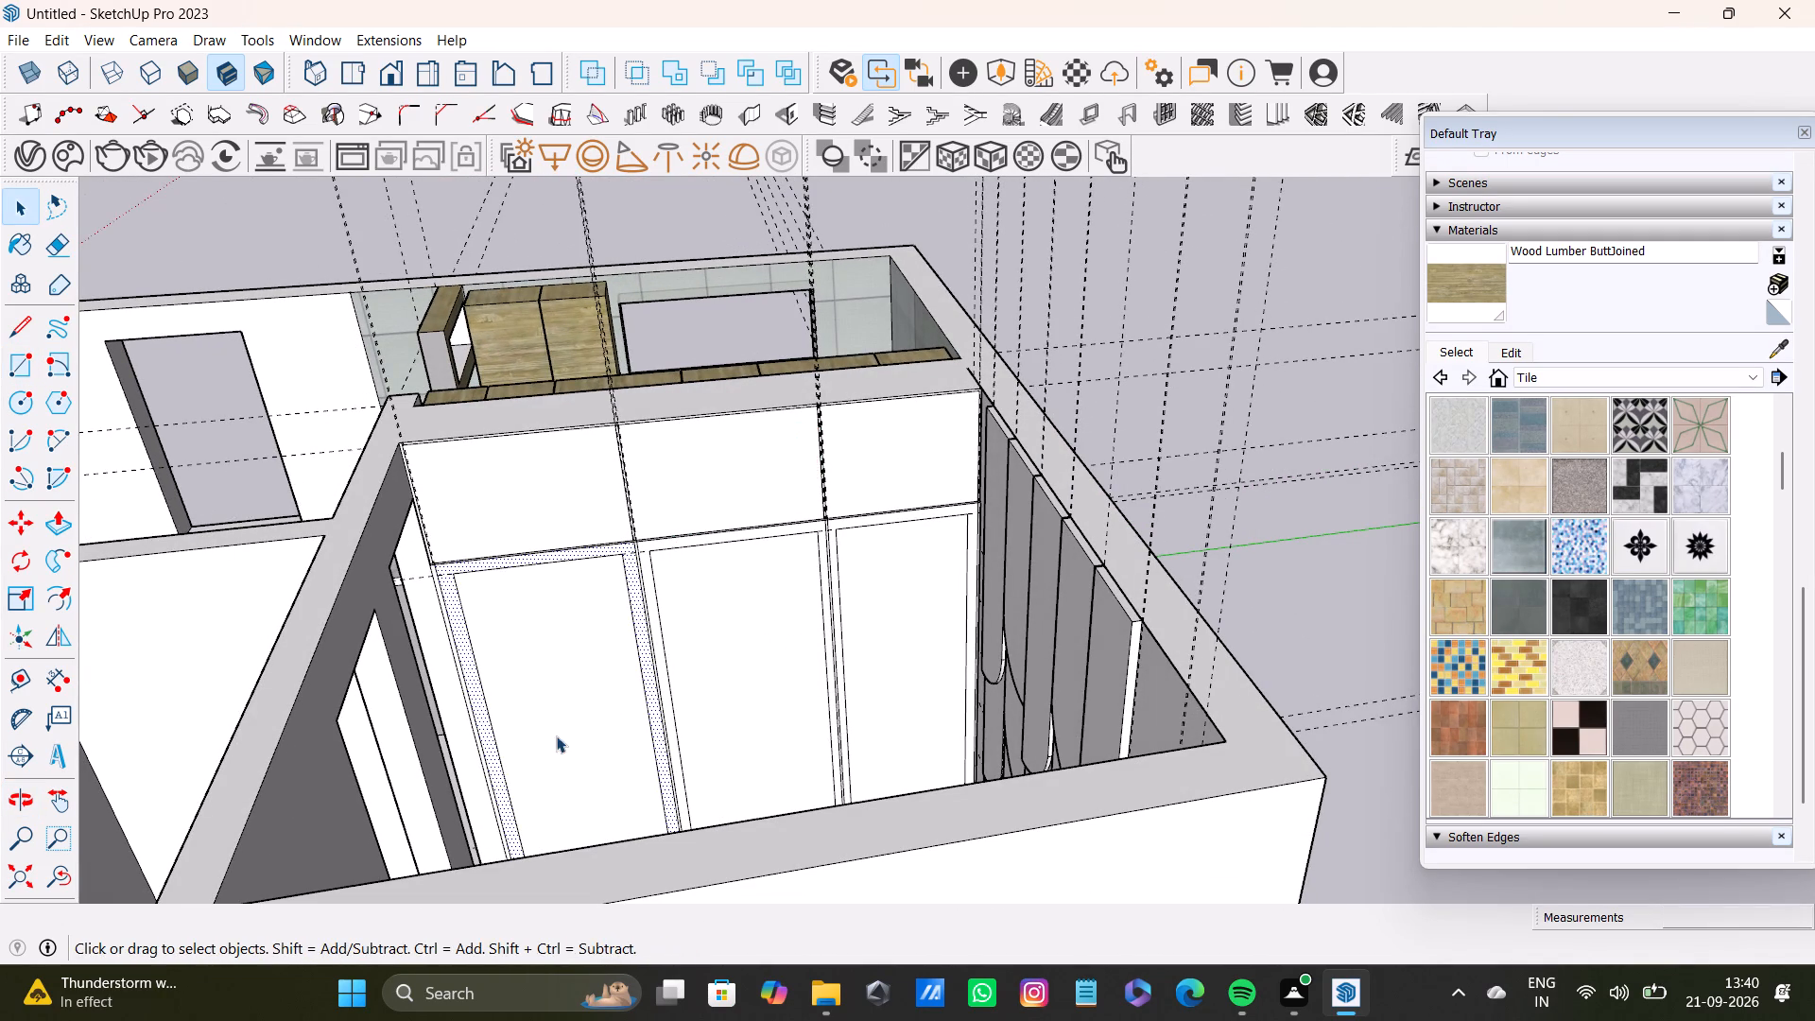
scroll(550, 746, "down", 4)
middle_click_drag(592, 724, 638, 581, "shift")
middle_click_drag(668, 562, 599, 644)
scroll(634, 512, "up", 6)
left_click(600, 532)
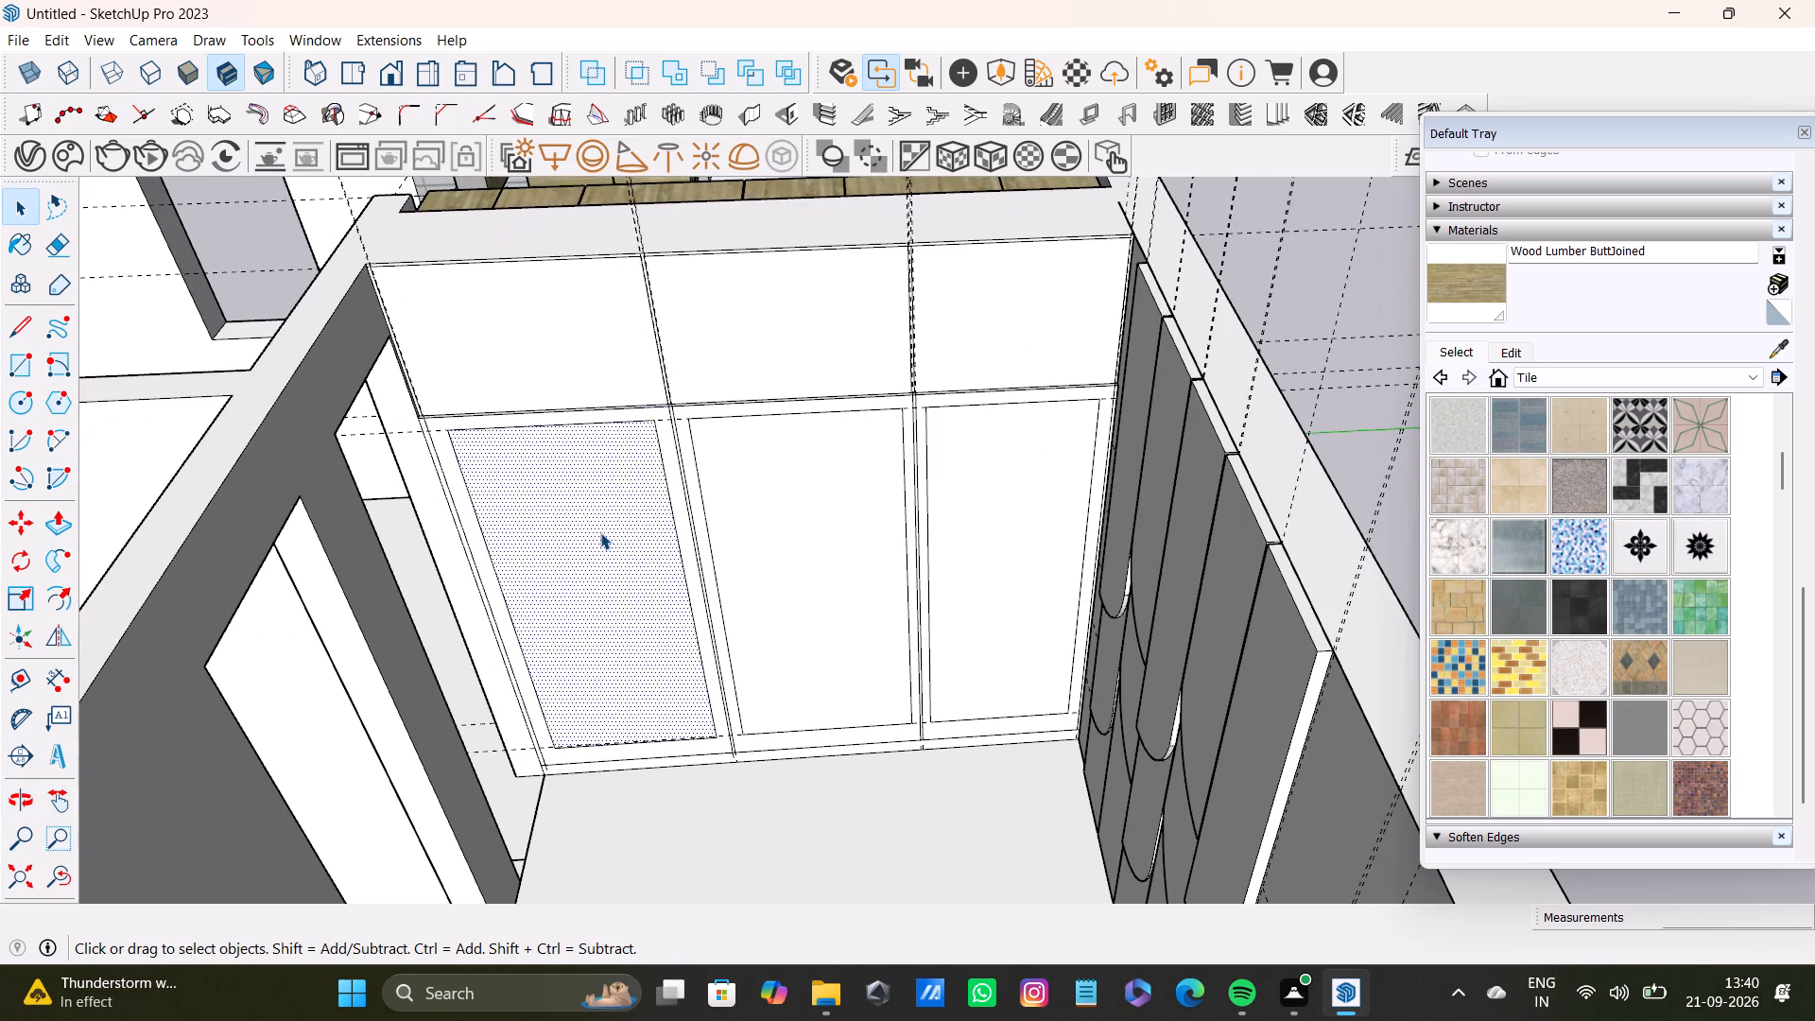
key("f")
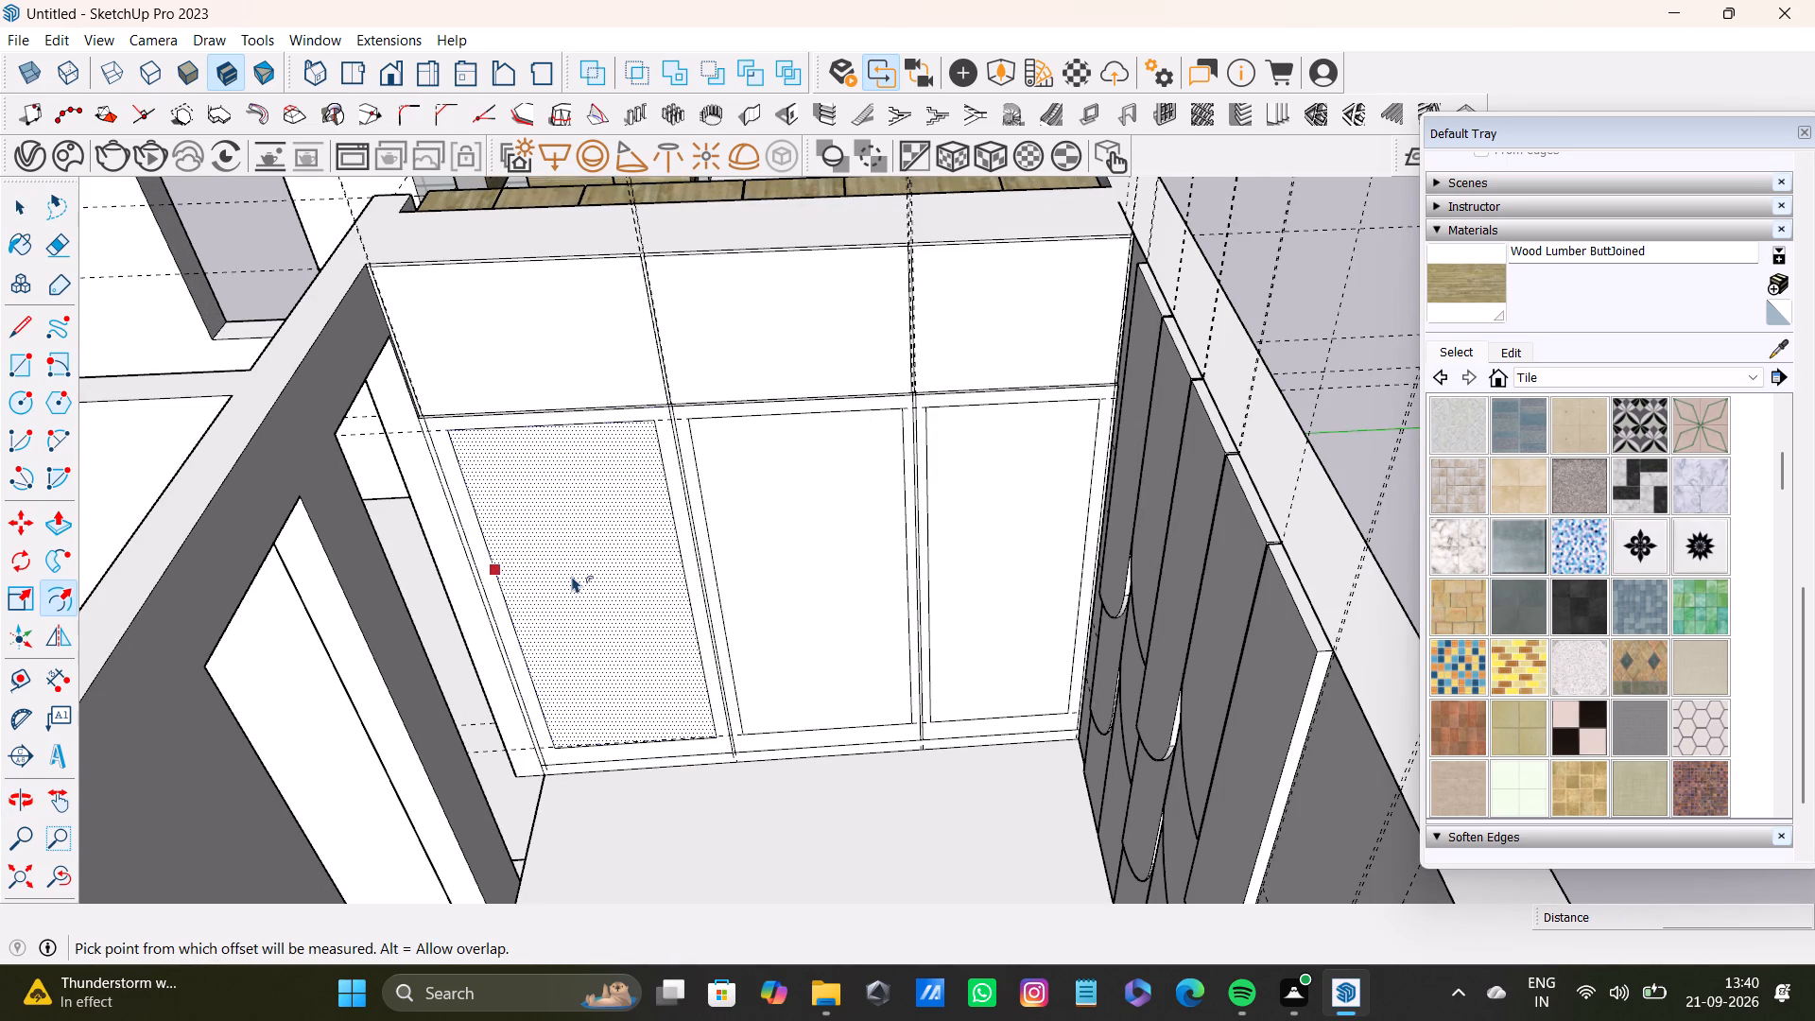
left_click(567, 579)
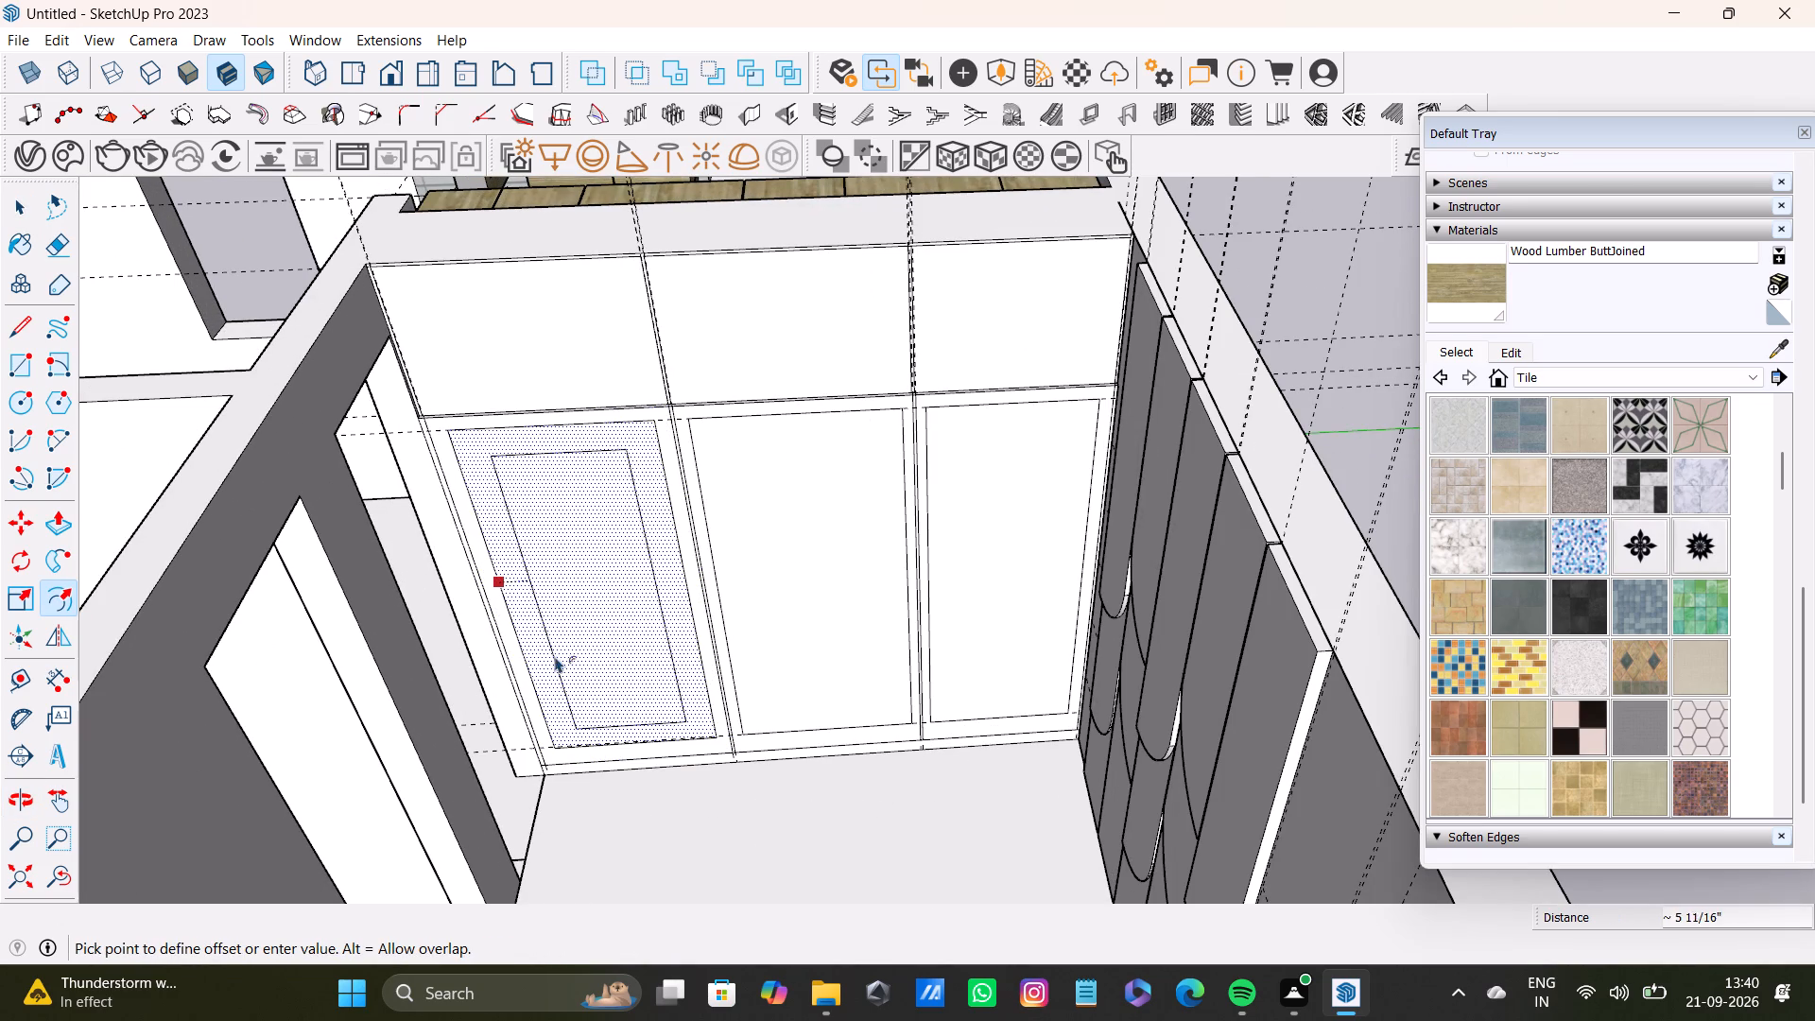
left_click(577, 661)
key("space")
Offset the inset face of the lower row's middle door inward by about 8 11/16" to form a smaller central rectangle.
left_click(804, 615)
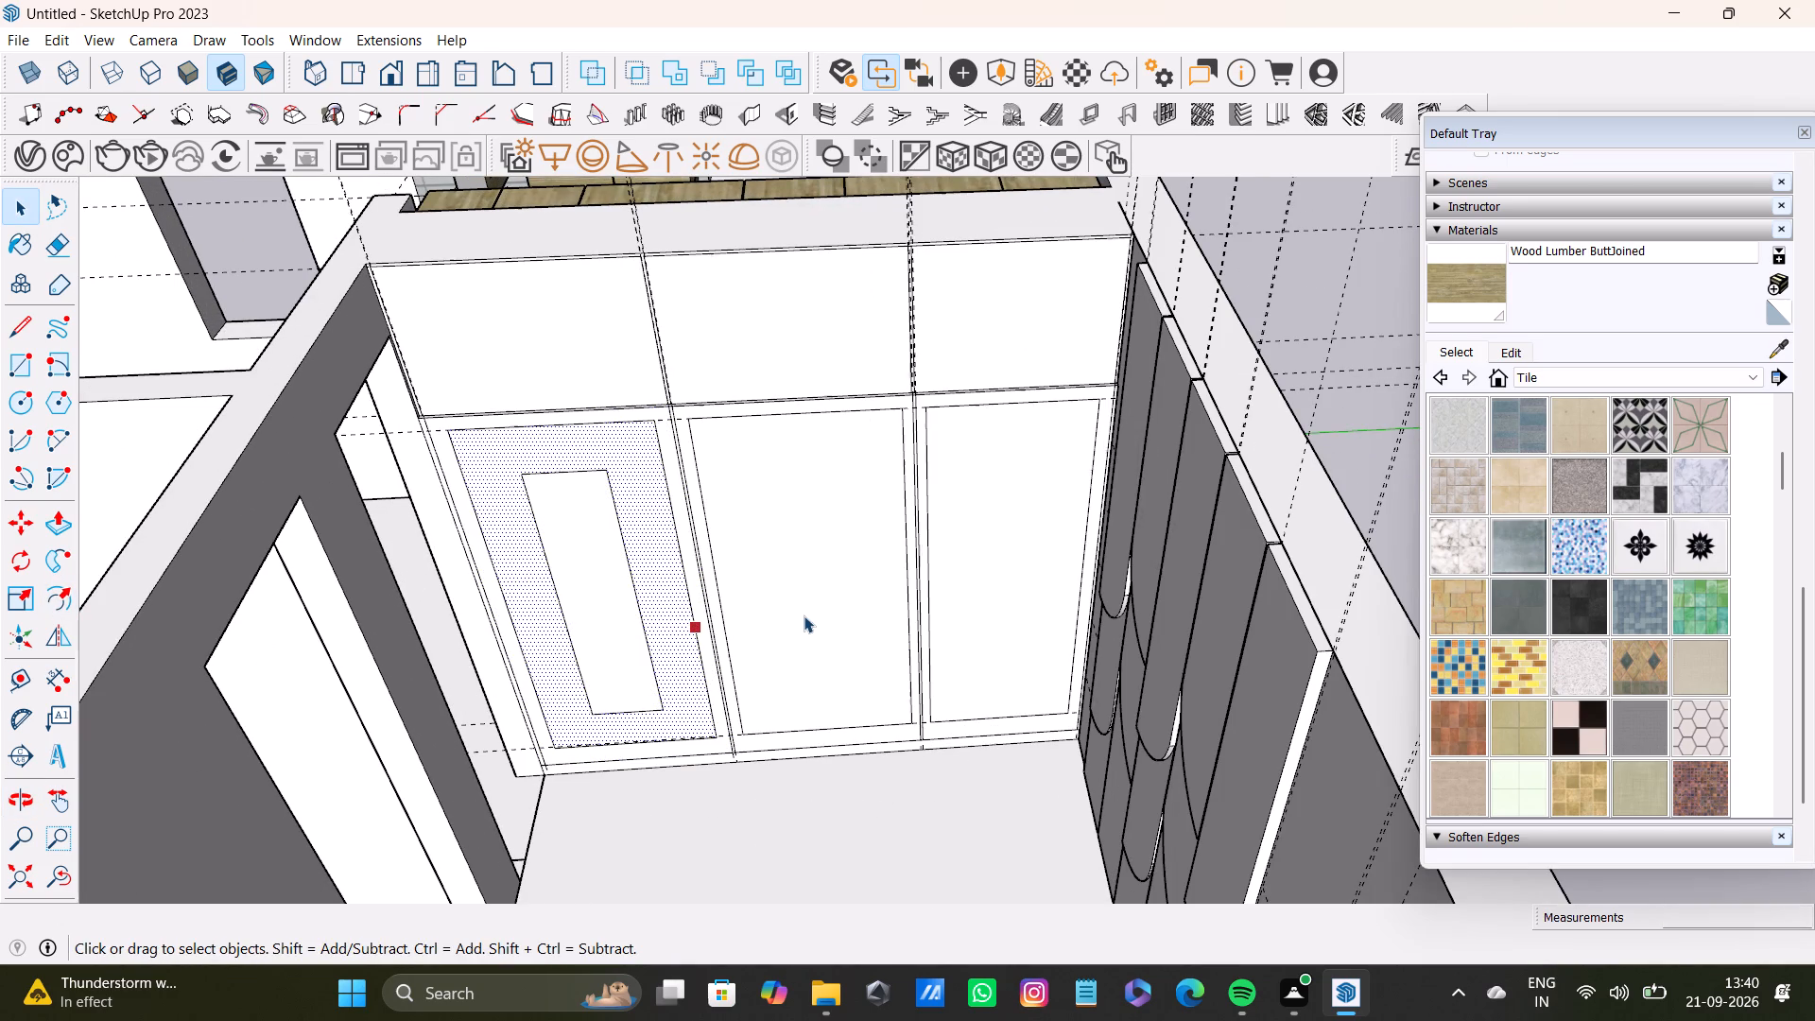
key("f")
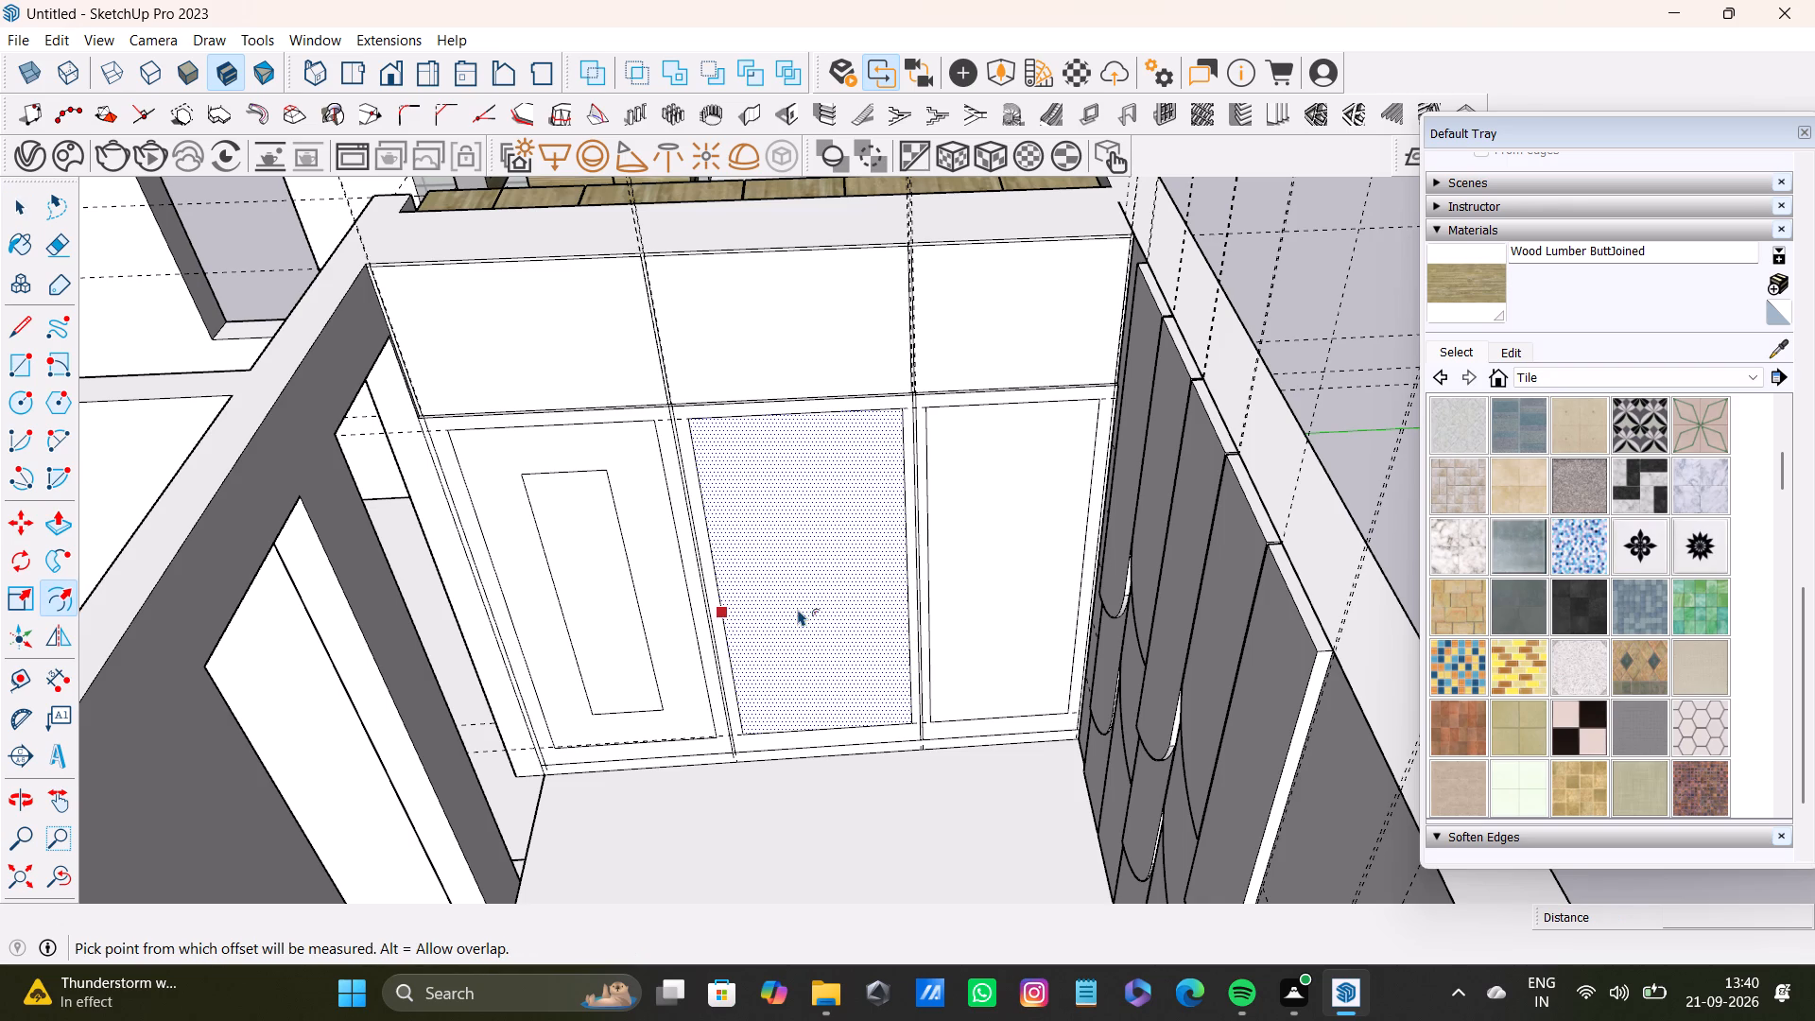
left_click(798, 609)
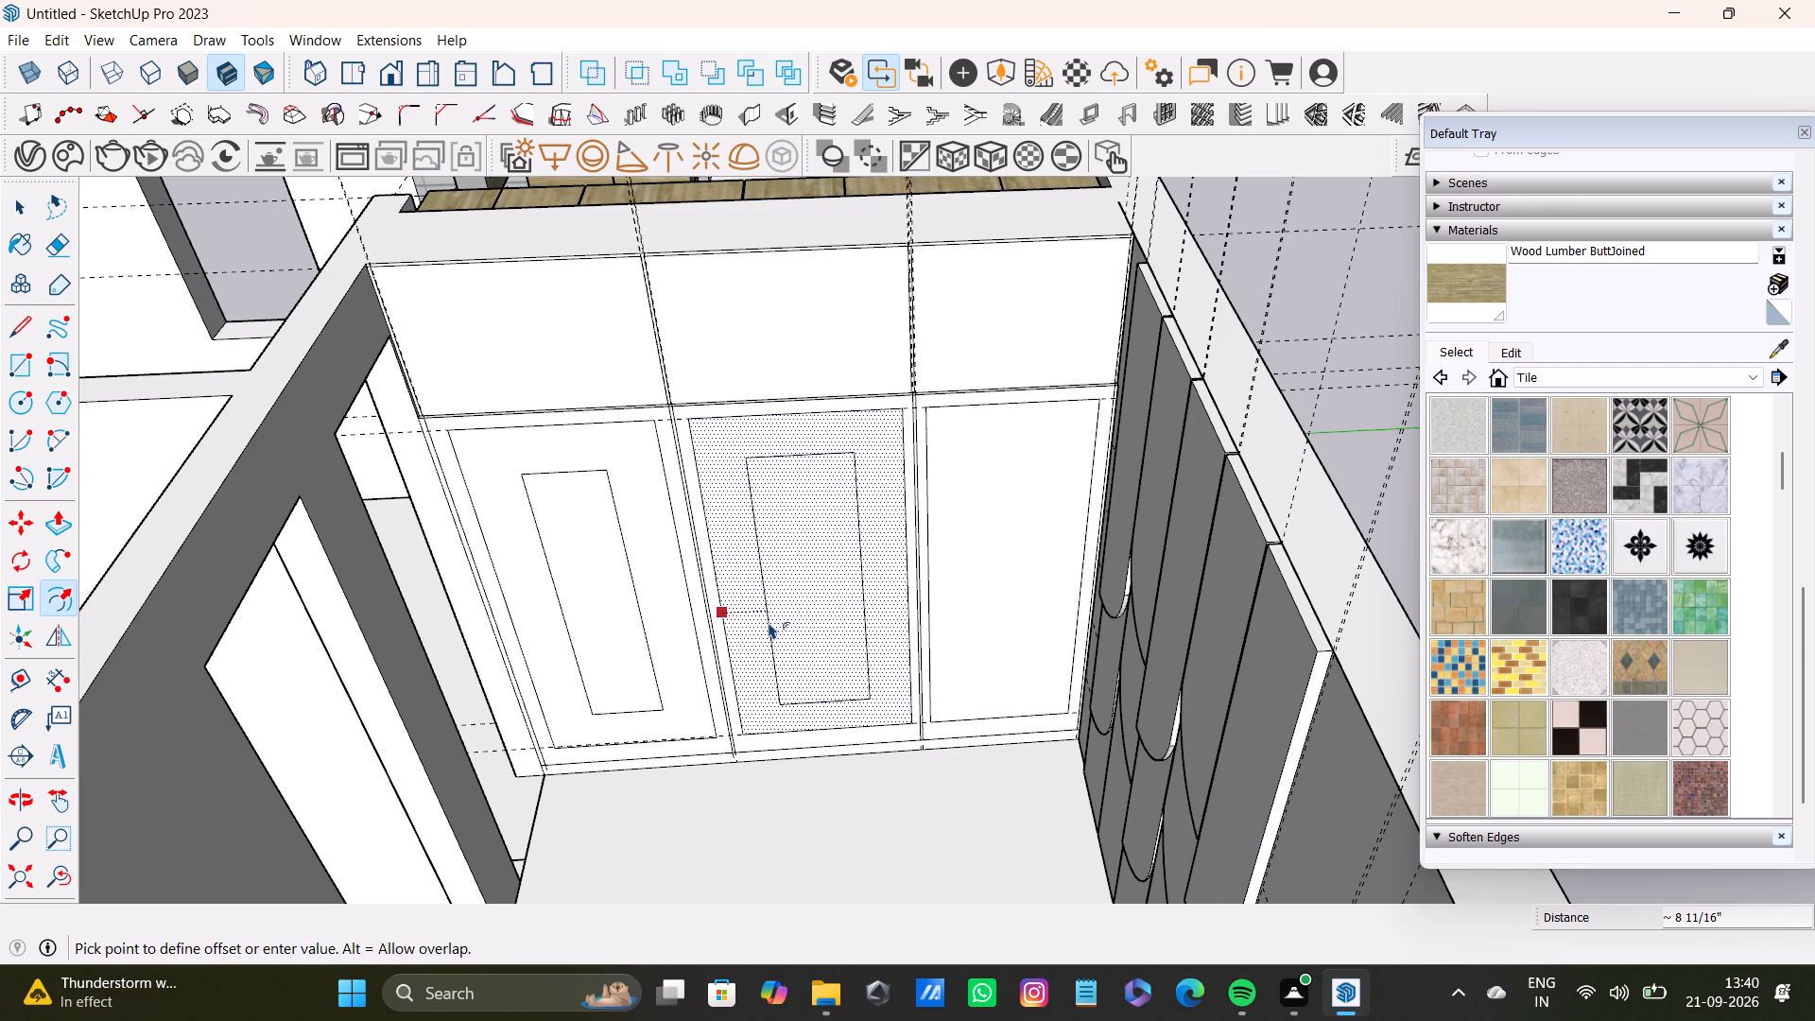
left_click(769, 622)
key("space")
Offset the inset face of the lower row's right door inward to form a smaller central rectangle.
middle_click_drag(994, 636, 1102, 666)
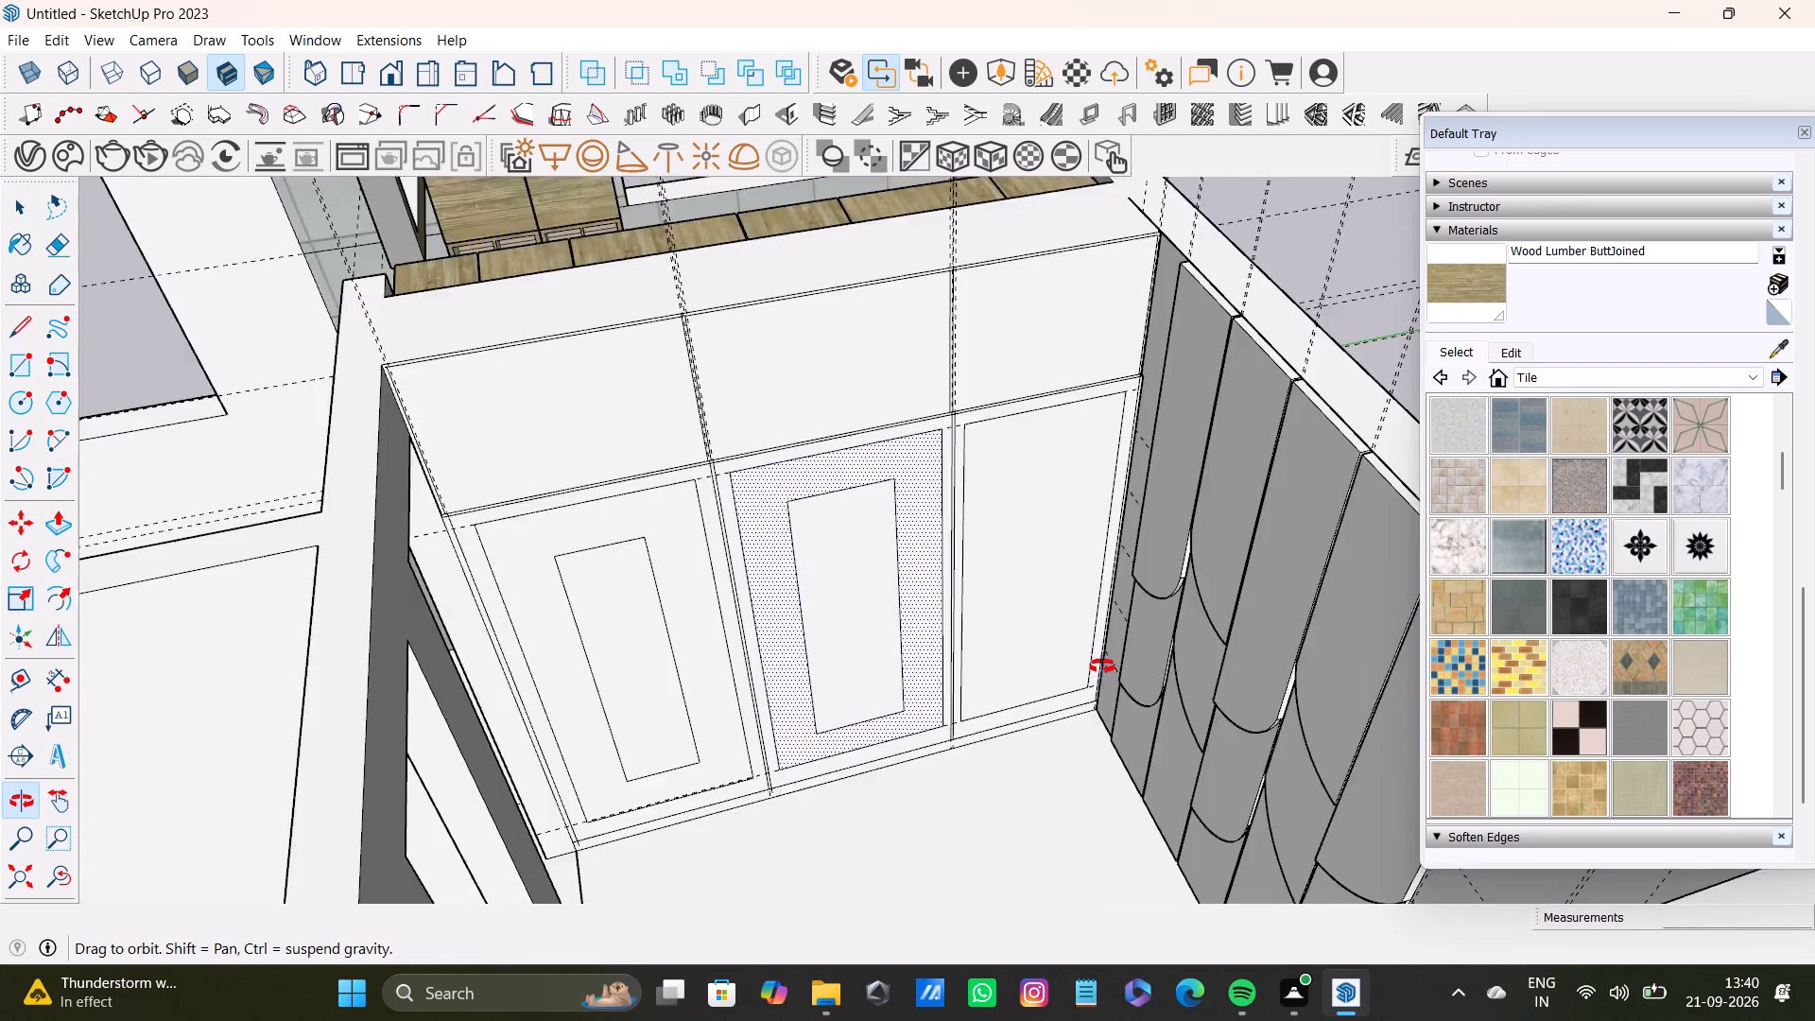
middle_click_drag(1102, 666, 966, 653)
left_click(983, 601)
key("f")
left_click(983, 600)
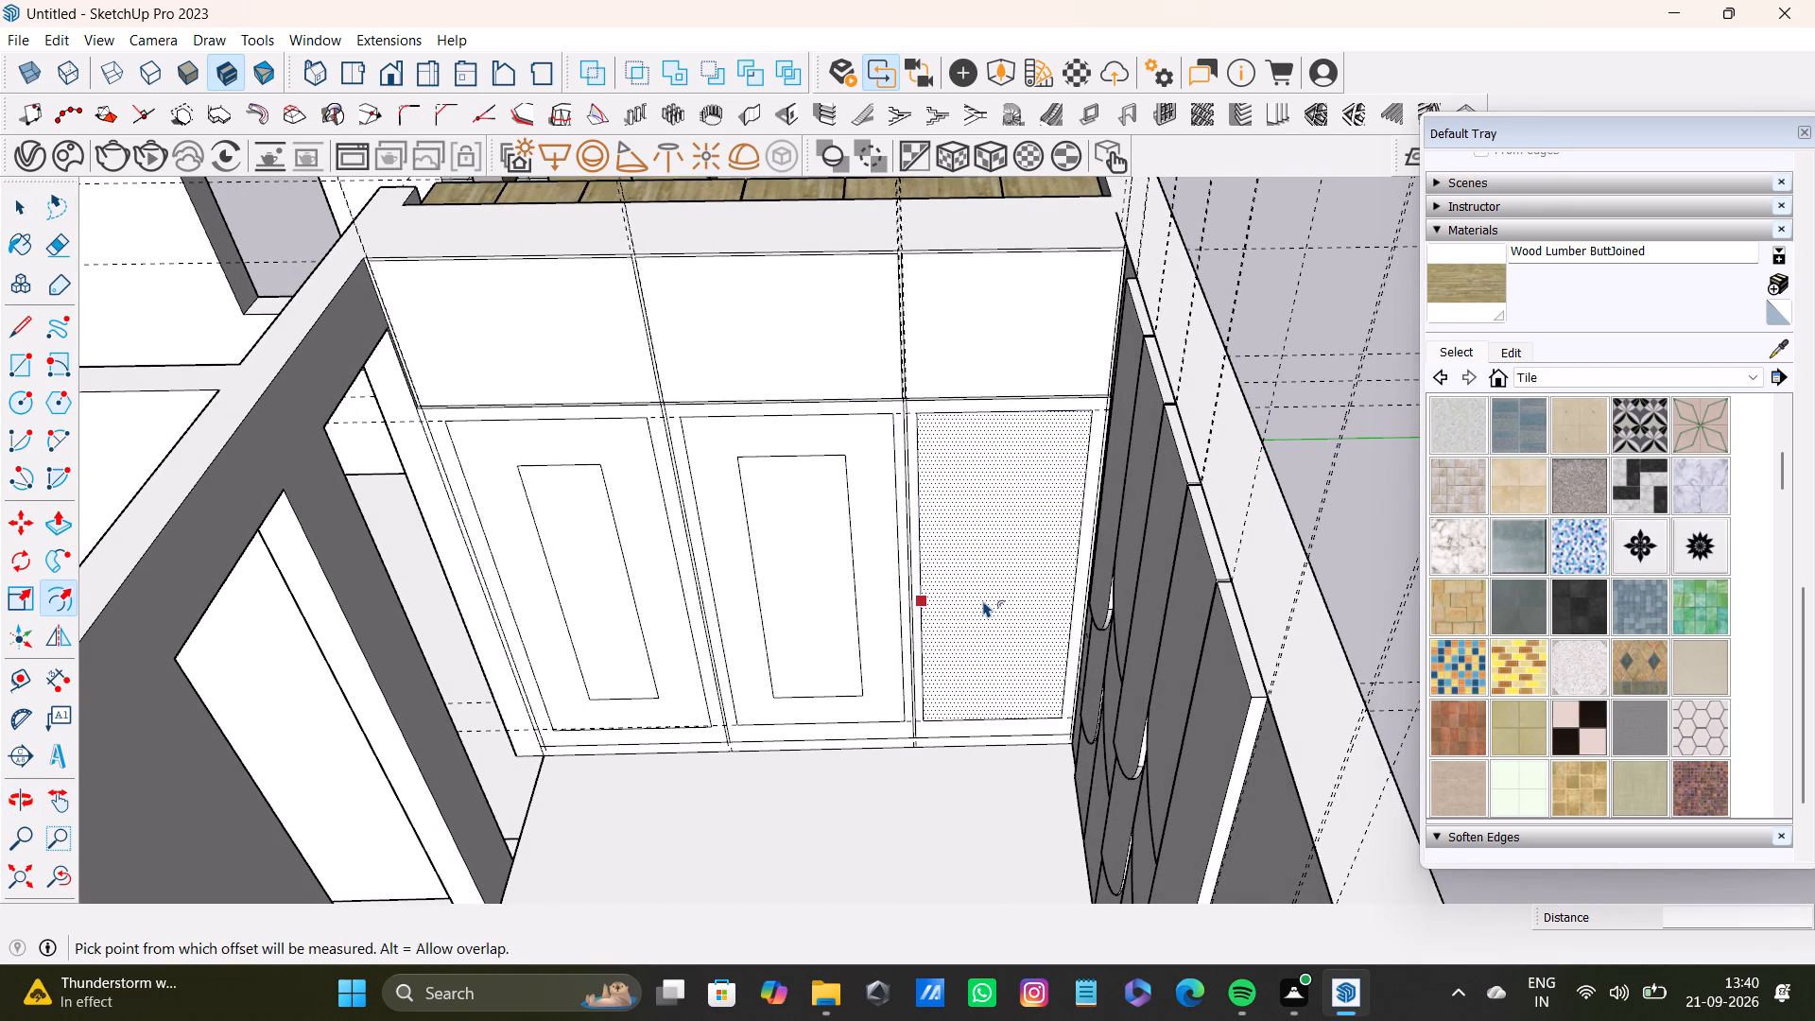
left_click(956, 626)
Undo the inward offsets on the lower row's three doors.
middle_click_drag(854, 702, 1014, 617)
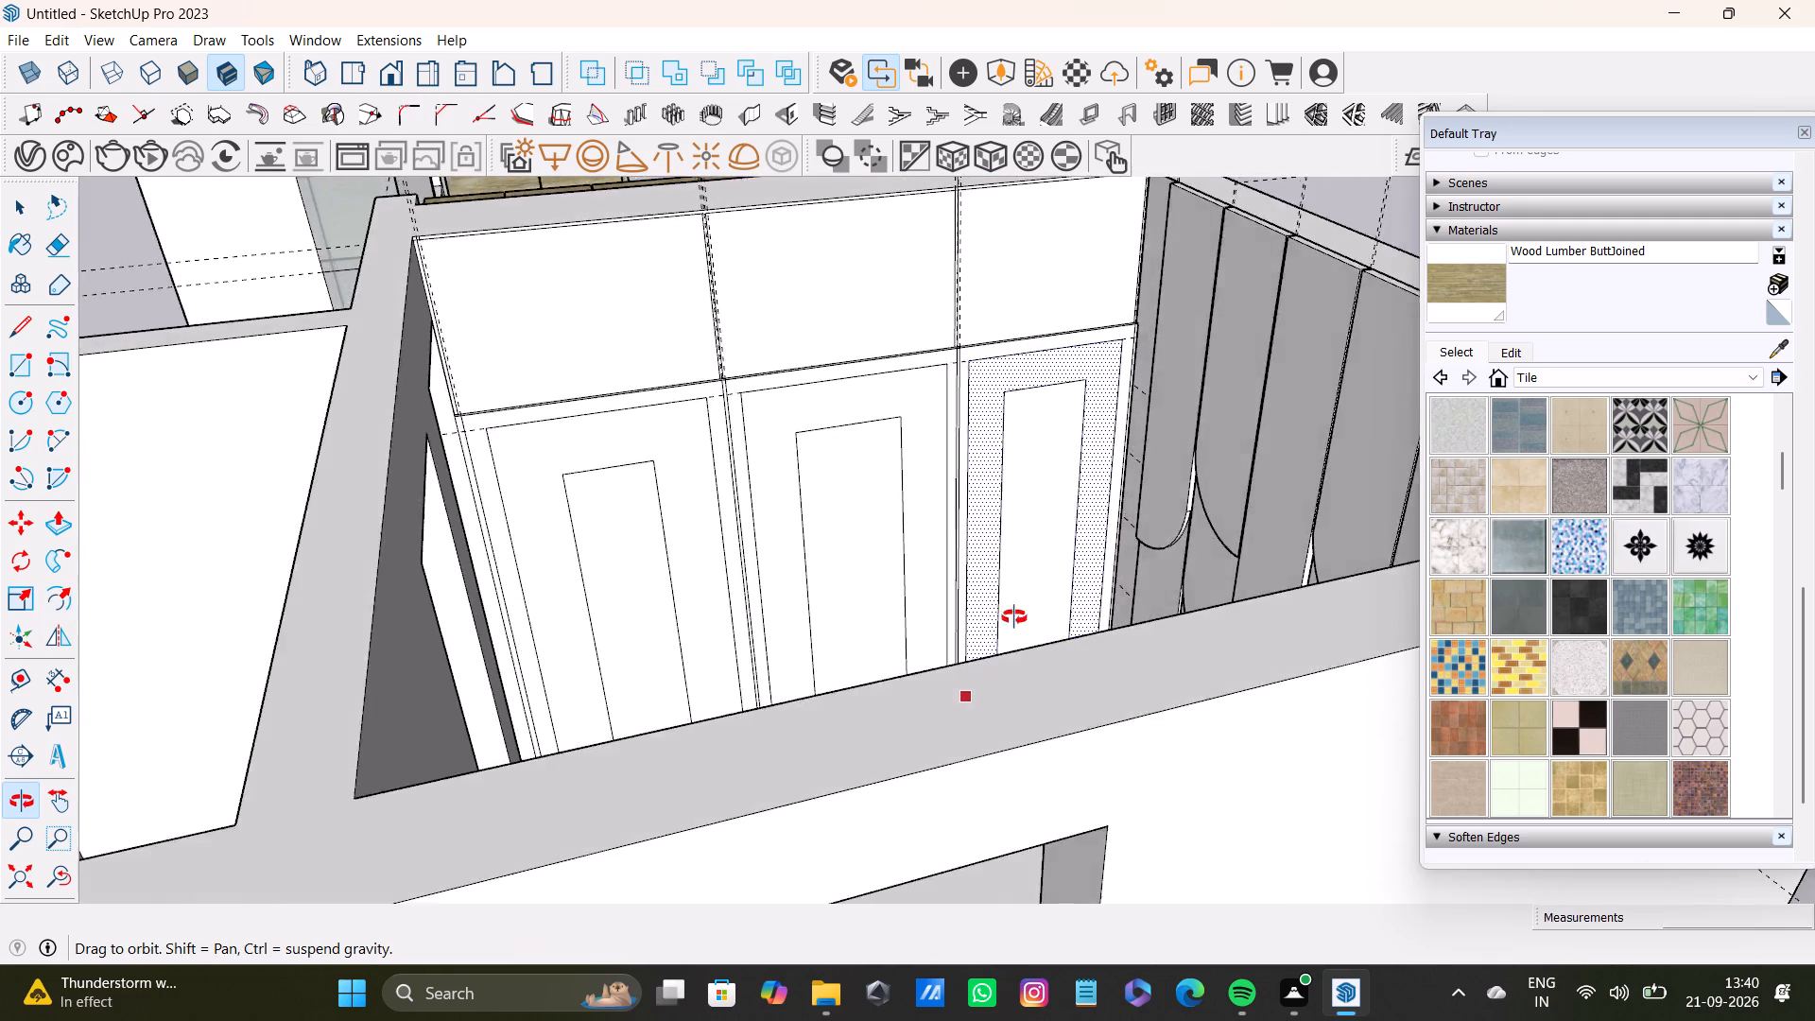
middle_click_drag(1014, 617, 930, 720)
key("ctrl+z")
key("ctrl+z")
key("ctrl+z")
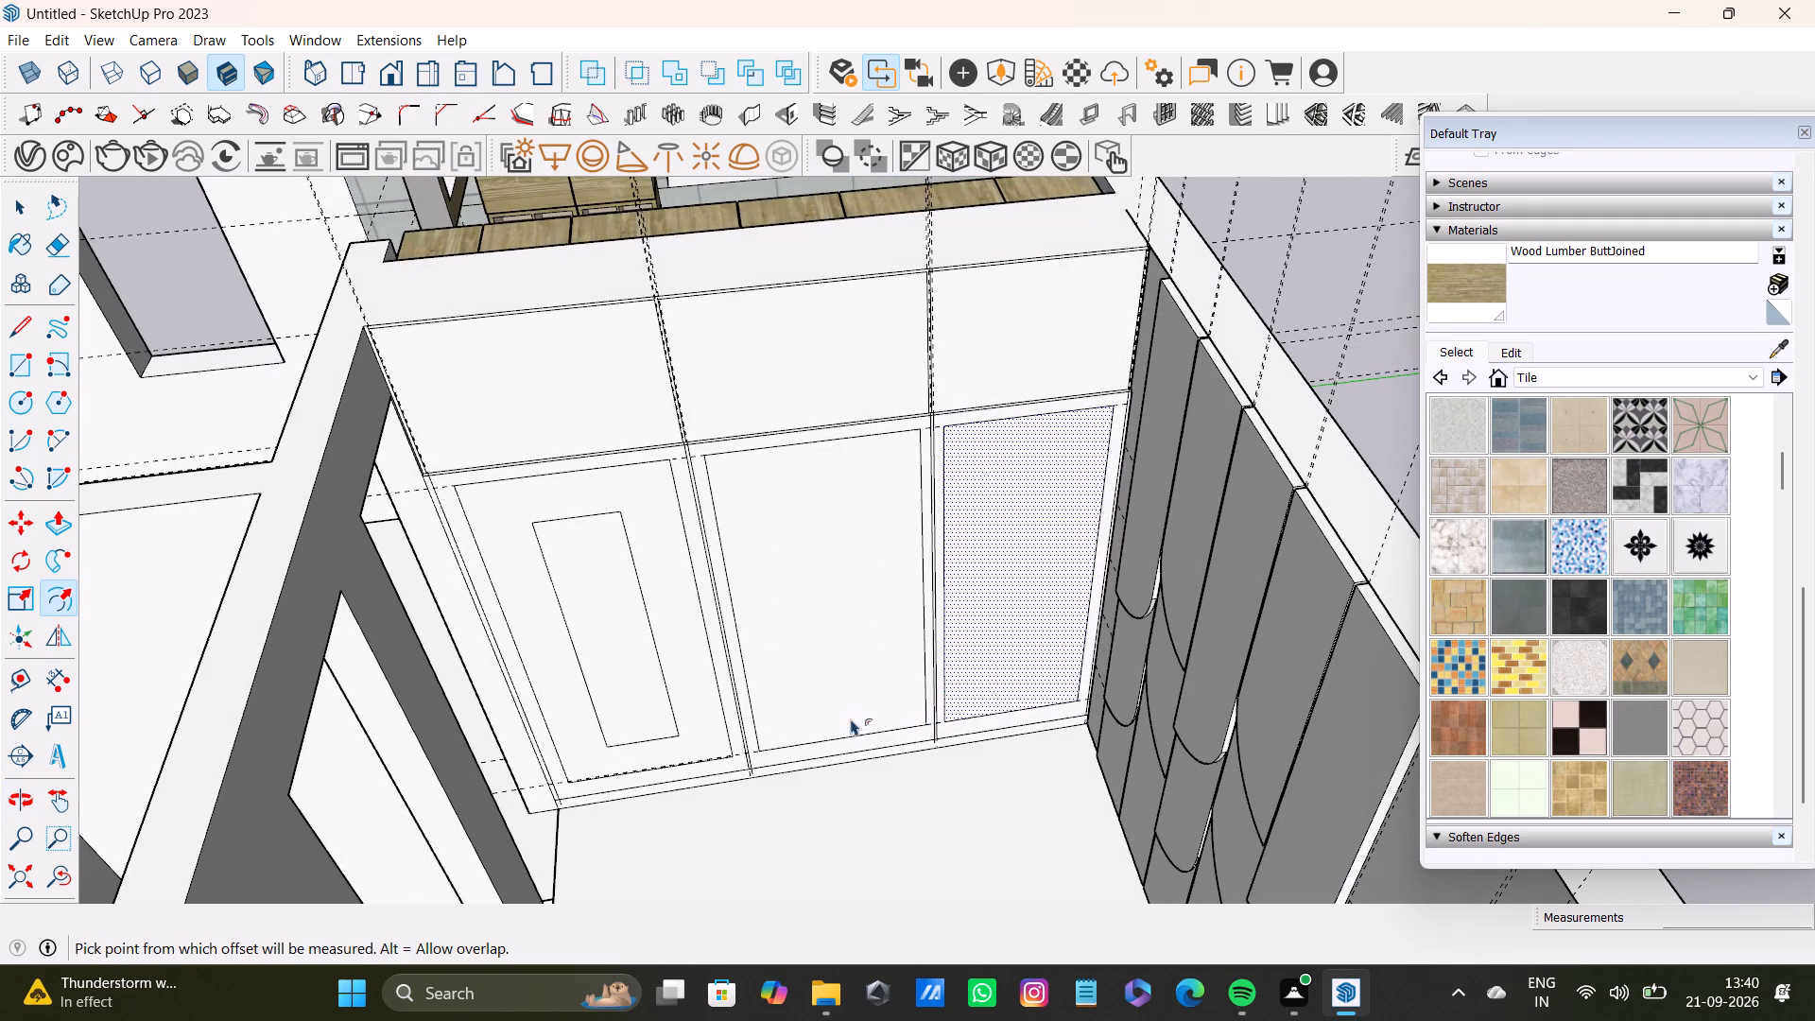
Undo the lower row's inset rectangles, their guides and the door panels, back to the undivided lower face.
scroll(549, 515, "down", 4)
middle_click_drag(947, 612, 890, 637)
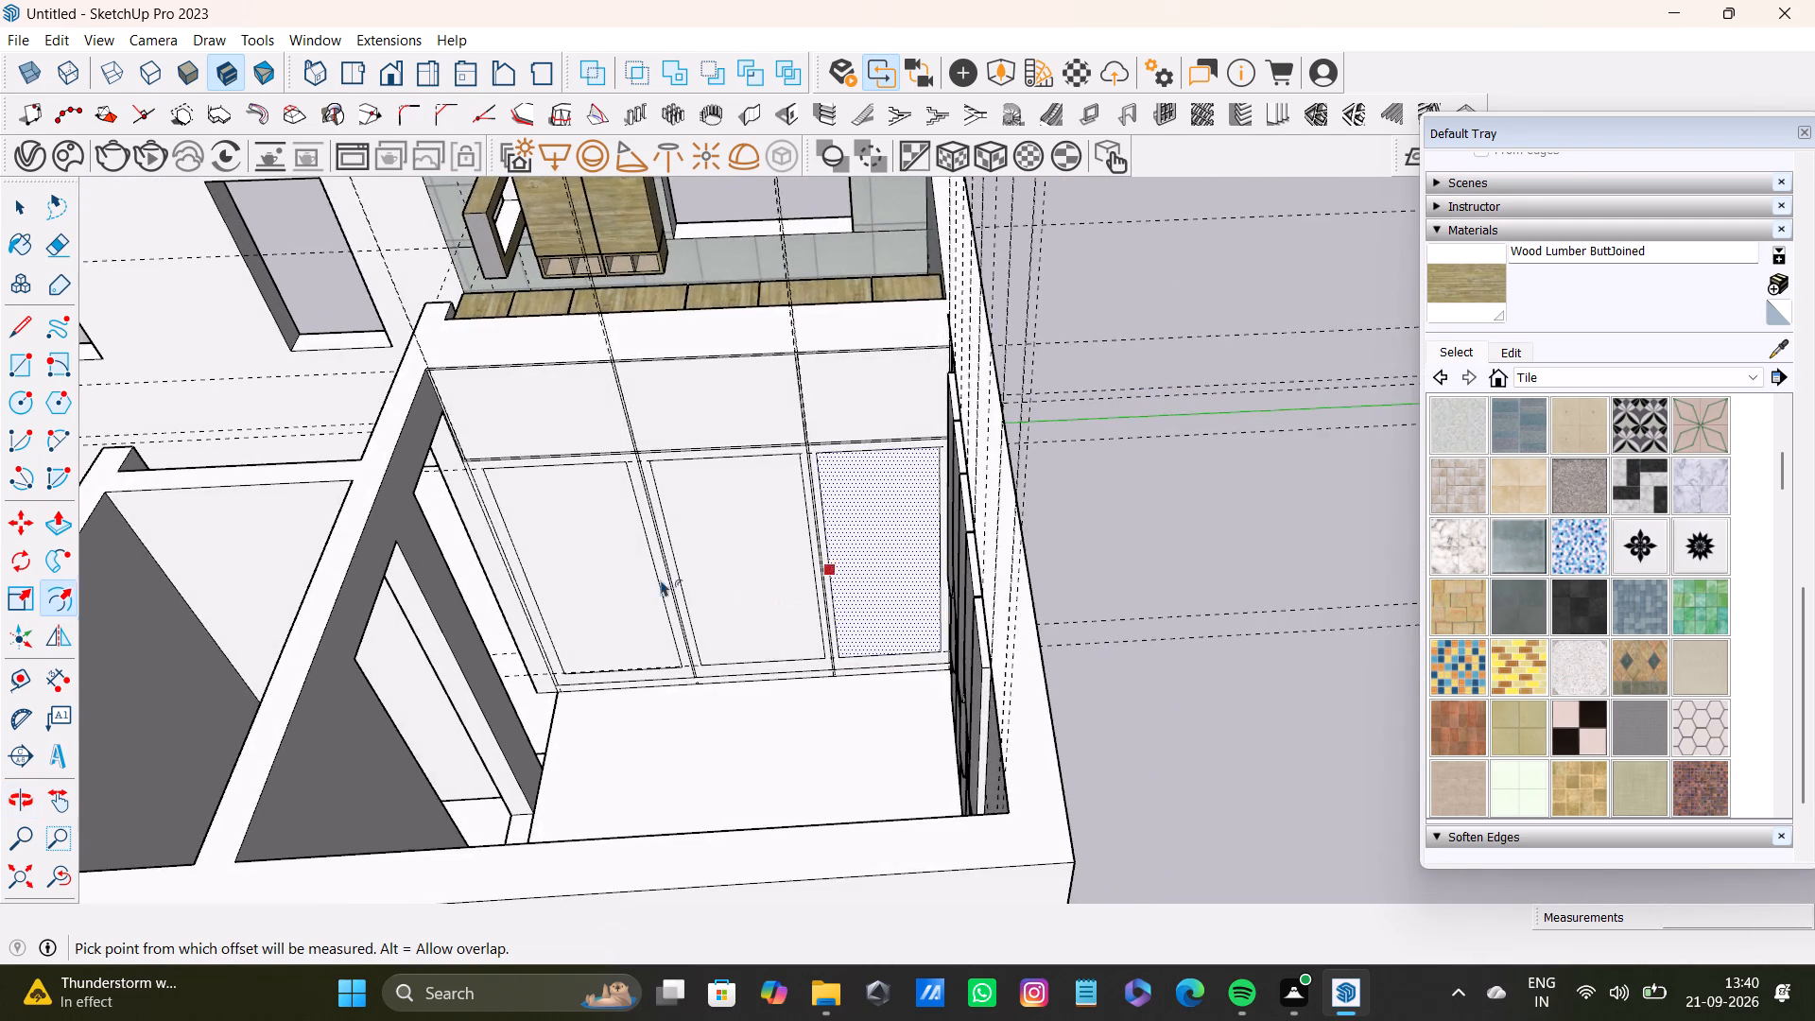
scroll(661, 580, "up", 4)
scroll(661, 580, "down", 6)
key("ctrl+z")
key("ctrl+z")
key("ctrl+z")
key("ctrl+z")
key("ctrl+z")
key("ctrl+z")
key("ctrl+z")
key("ctrl+z")
key("ctrl+z")
key("ctrl+z")
key("ctrl+z")
key("ctrl+z")
key("ctrl+z")
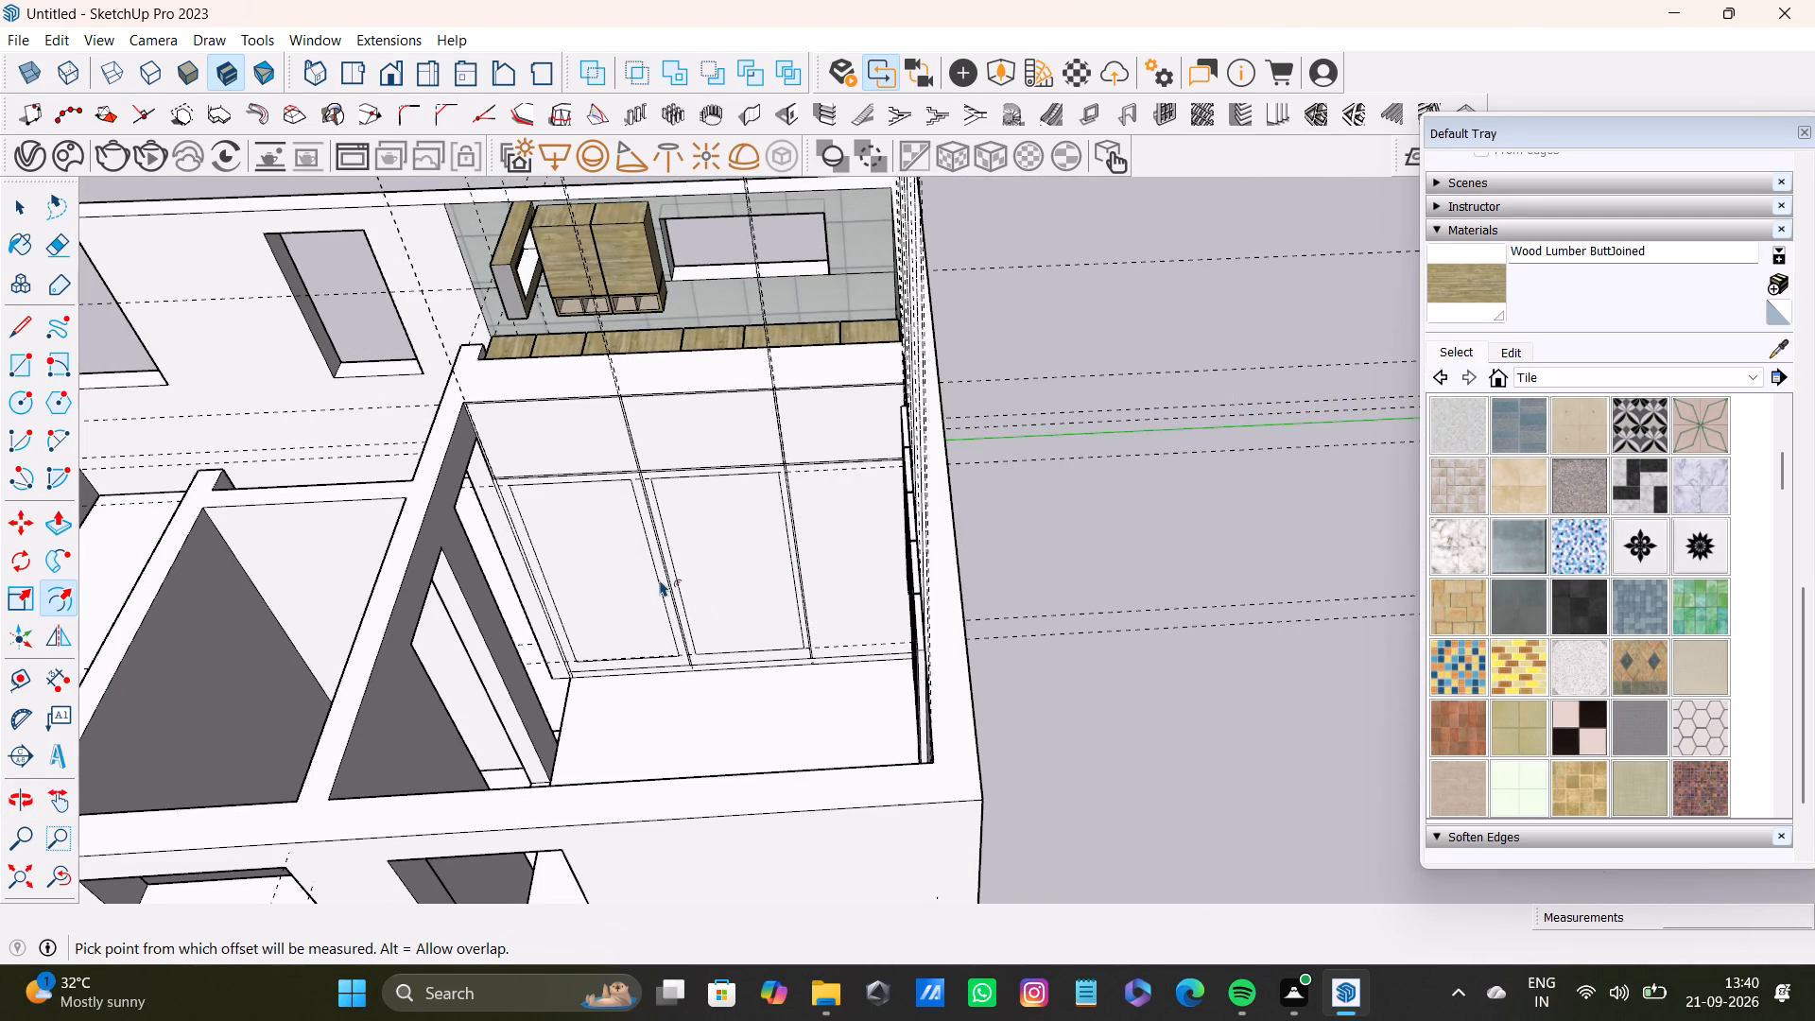
Place a vertical guide about 1' 7 3/8" from the lower face's left guide, through the middle of the left door bay.
scroll(664, 580, "down", 3)
middle_click_drag(665, 580, 928, 644, "shift")
scroll(928, 645, "up", 3)
middle_click_drag(928, 644, 858, 702)
scroll(817, 618, "up", 3)
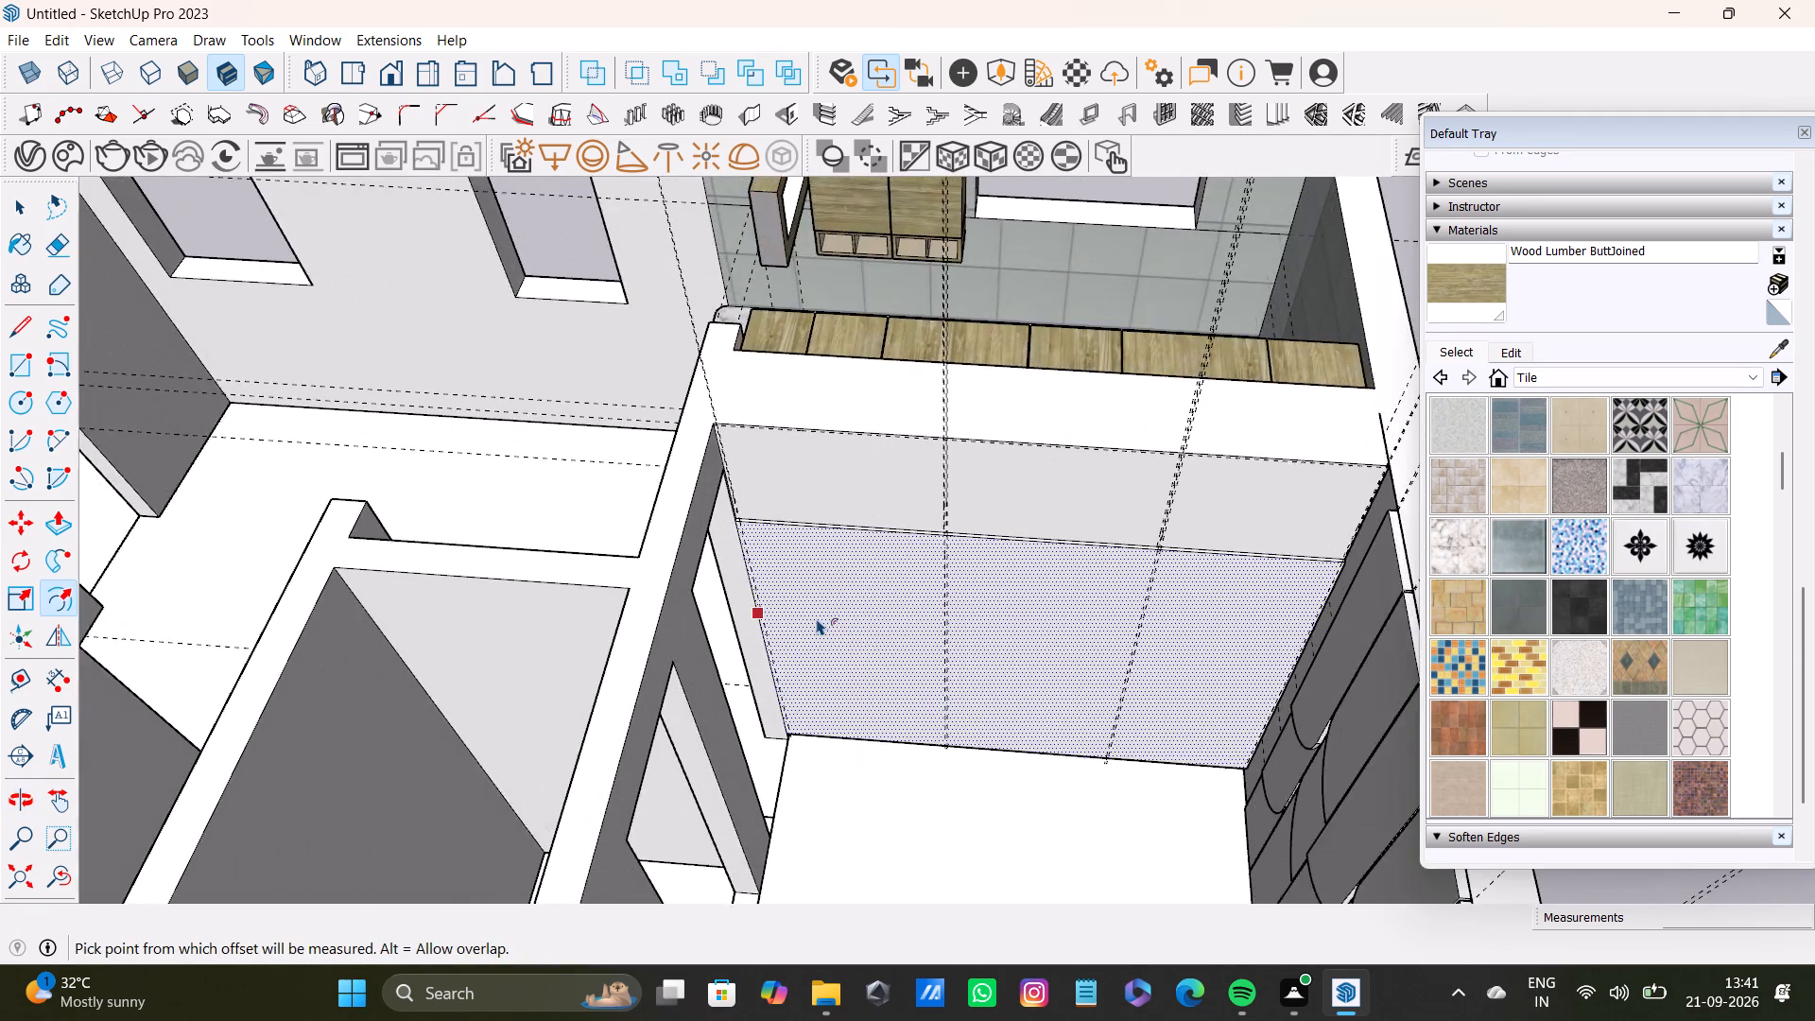
scroll(817, 618, "up", 3)
scroll(837, 614, "down", 4)
middle_click_drag(837, 614, 734, 667, "shift")
scroll(735, 667, "up", 4)
middle_click_drag(740, 665, 759, 588)
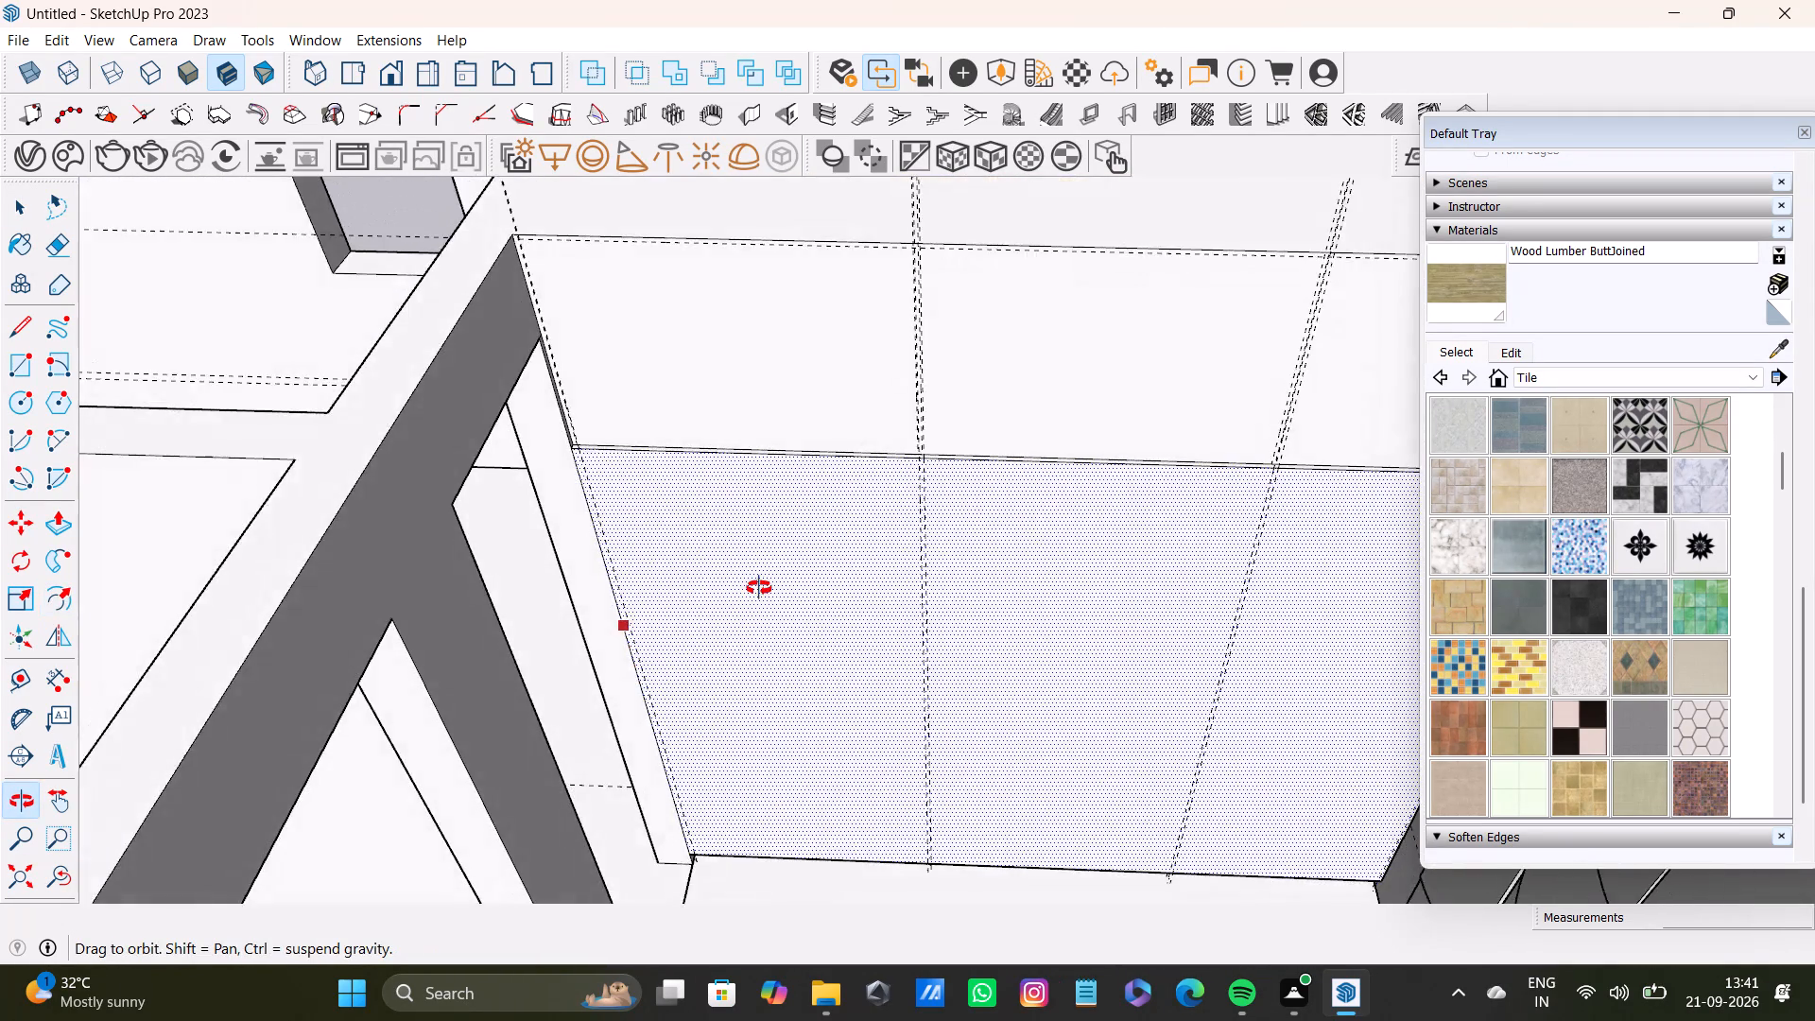
middle_click_drag(759, 588, 737, 534)
scroll(620, 604, "up", 6)
key("t")
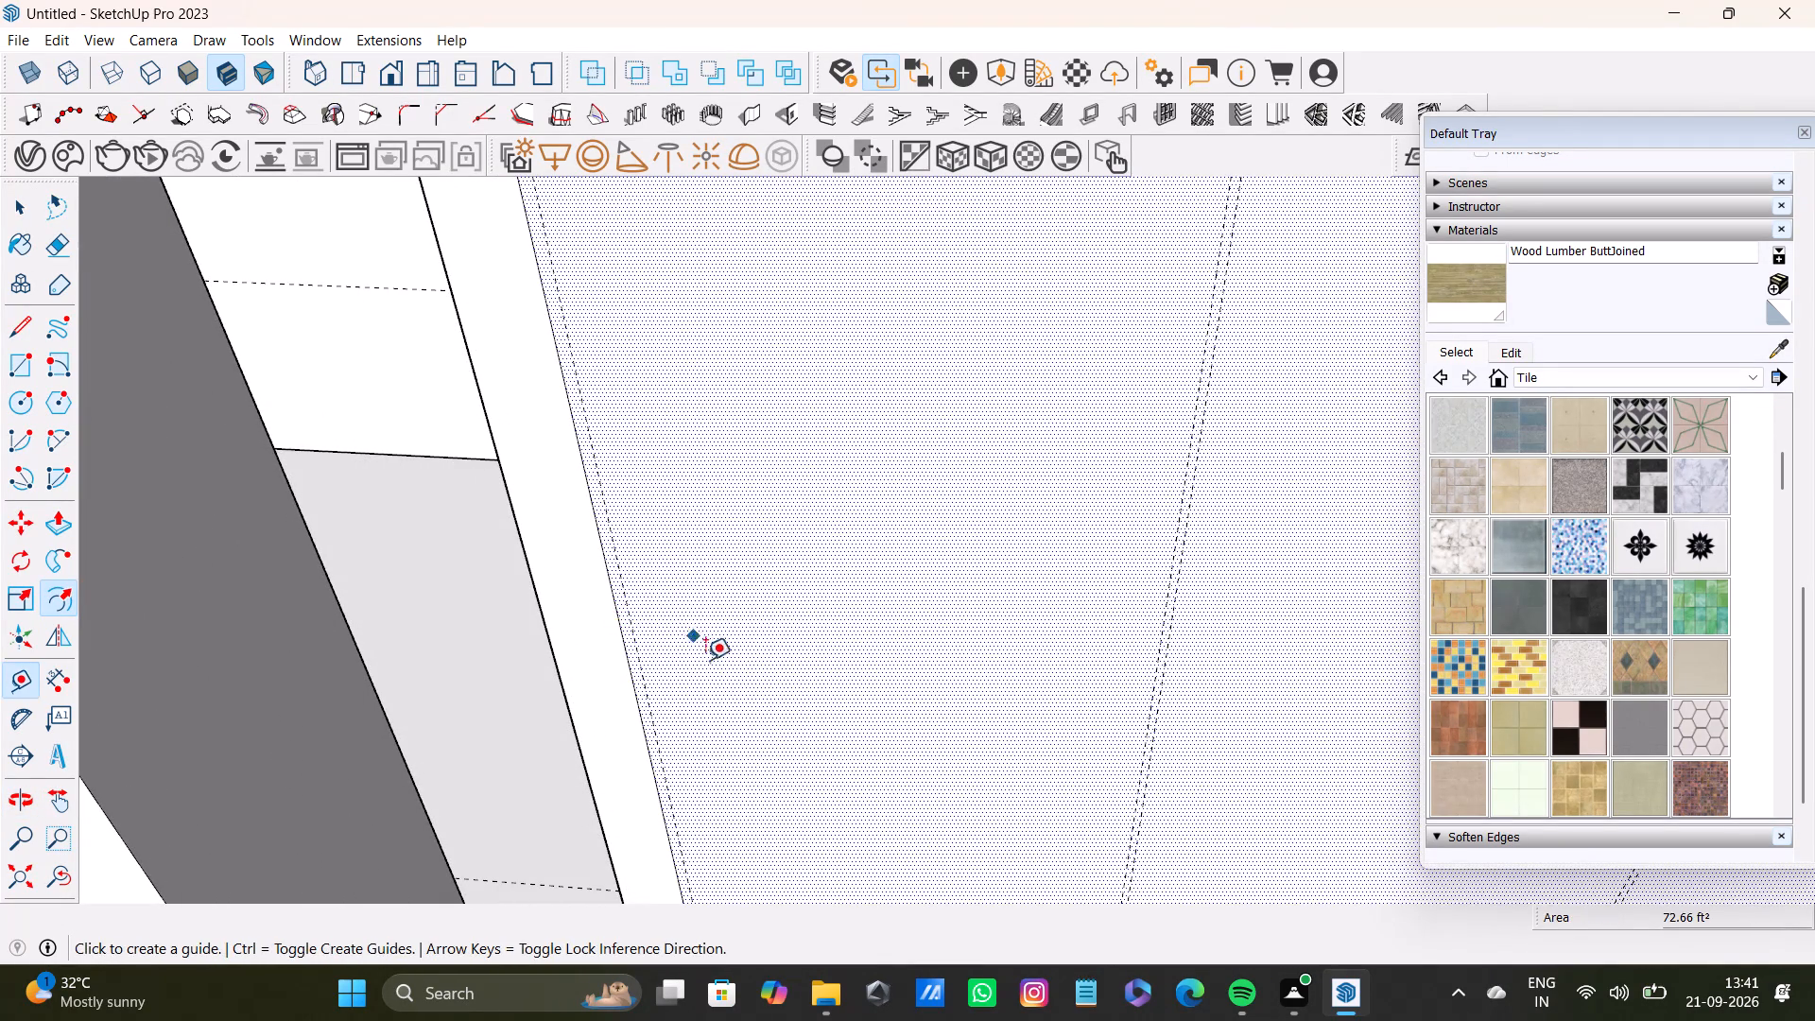
left_click(648, 692)
scroll(916, 740, "down", 3)
middle_click_drag(916, 739, 940, 766)
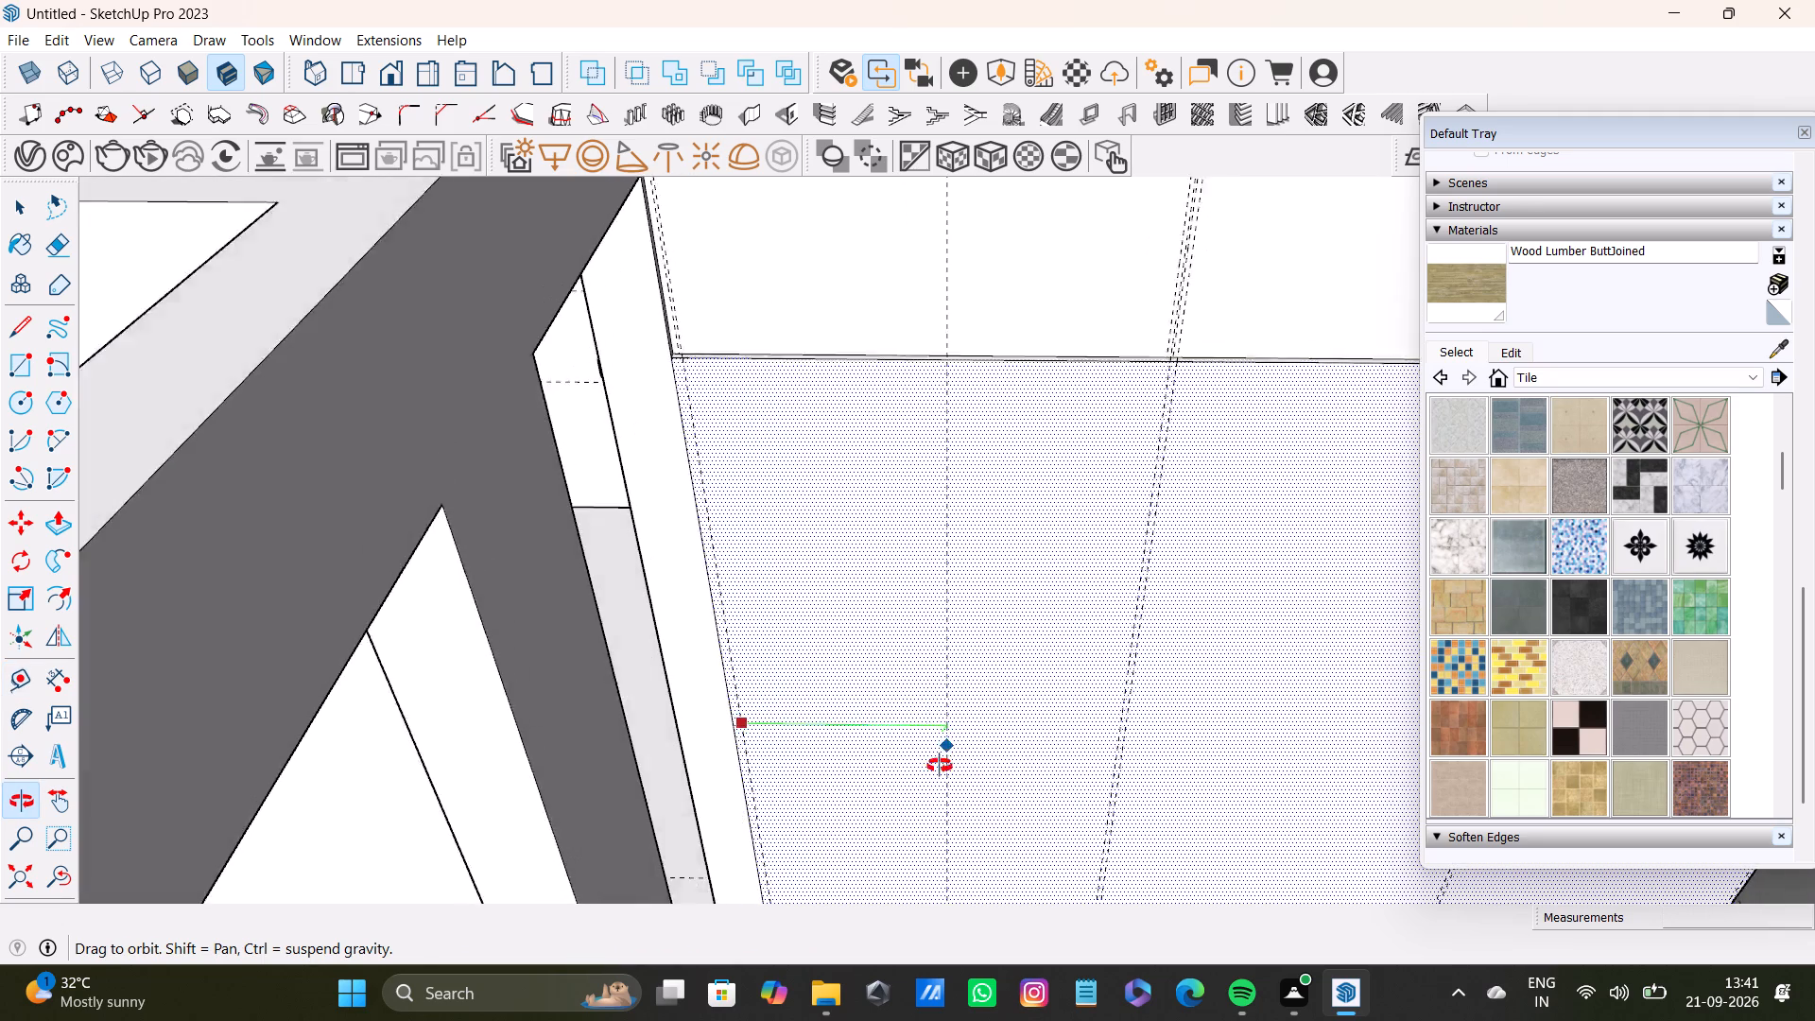
middle_click_drag(940, 766, 902, 768)
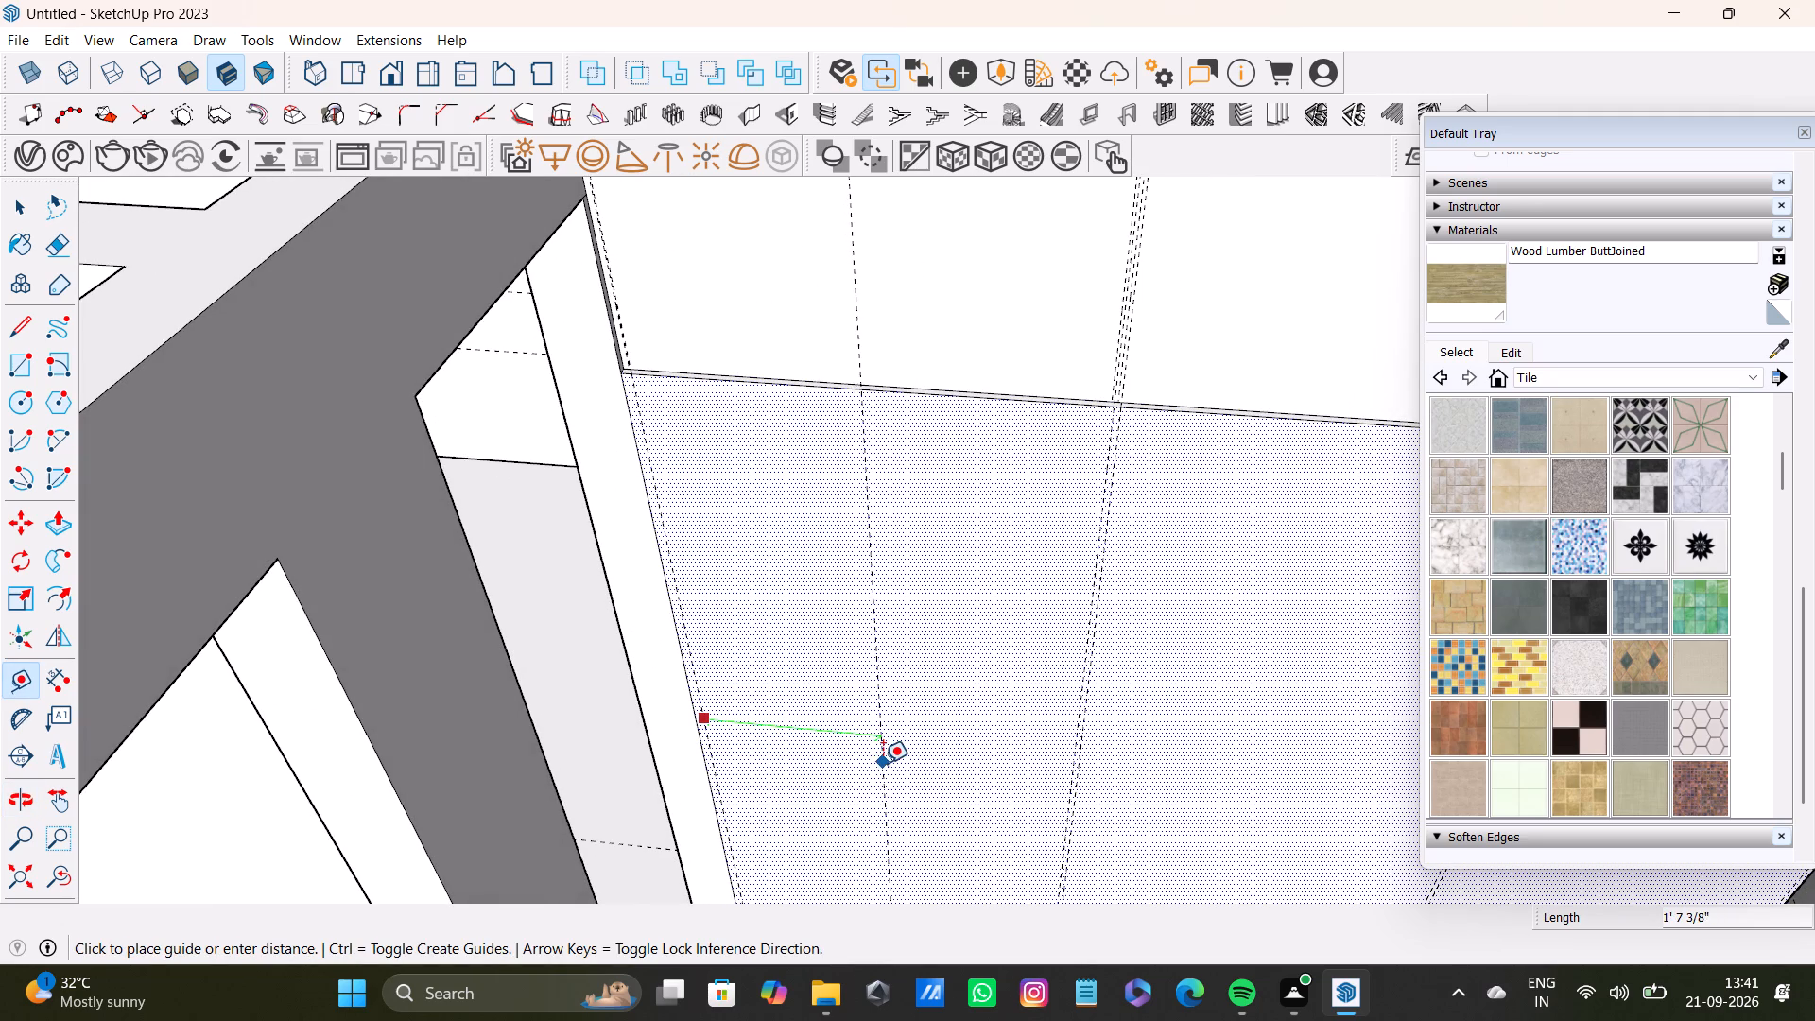
left_click(883, 763)
Place a vertical guide about 1' 8 3/4" from the first pair of divider guides, through the middle door bay.
scroll(890, 761, "down", 4)
middle_click_drag(1016, 761, 806, 675, "shift")
scroll(819, 661, "up", 7)
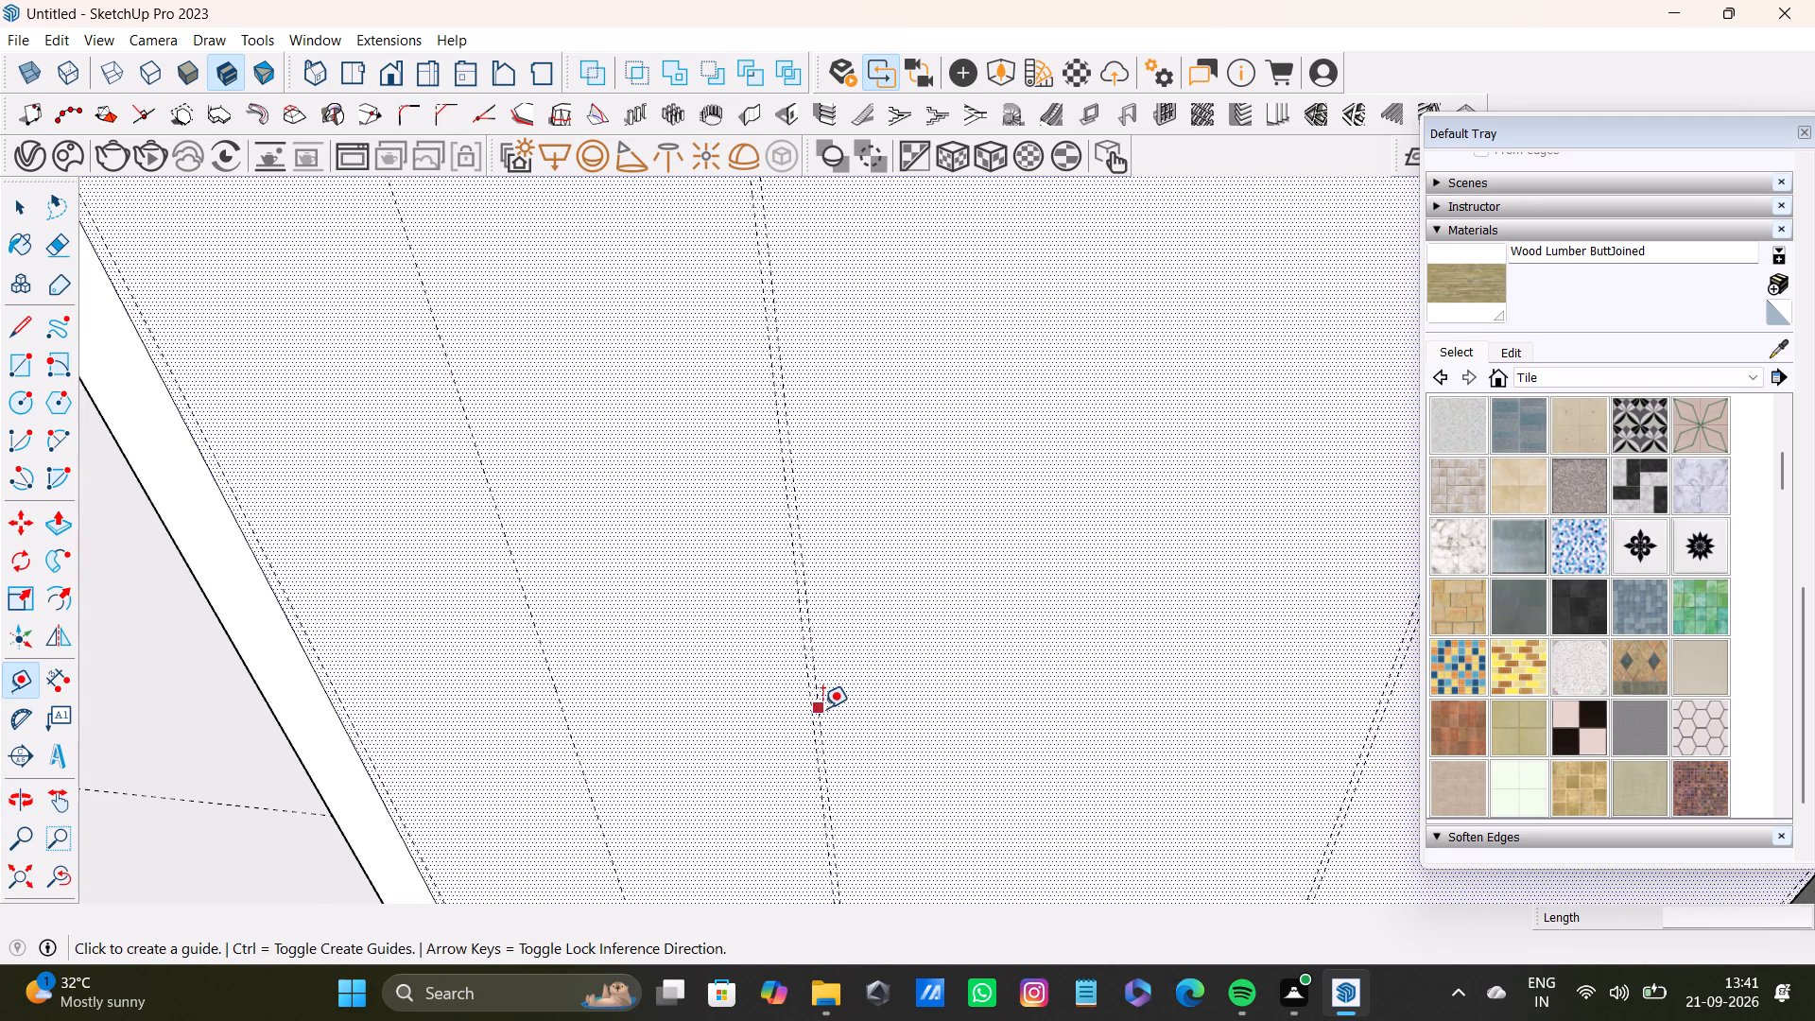
left_click(822, 729)
scroll(922, 745, "down", 5)
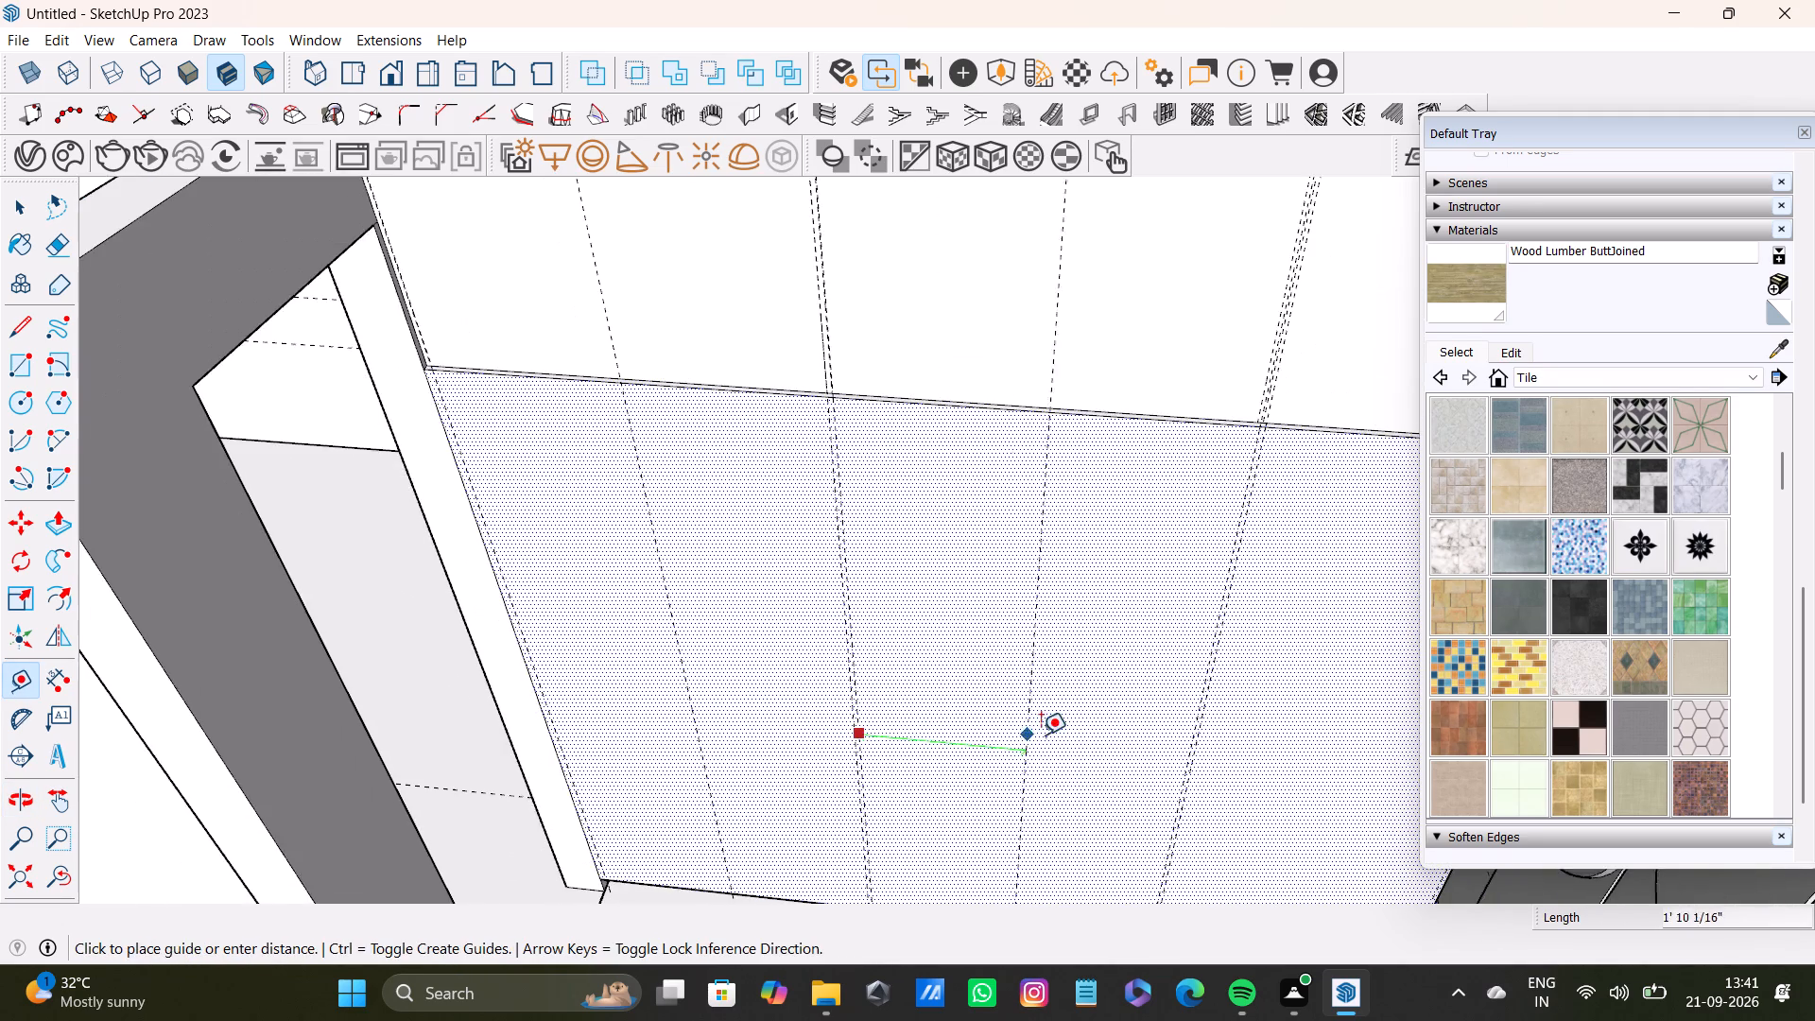
middle_click_drag(1045, 733, 966, 671)
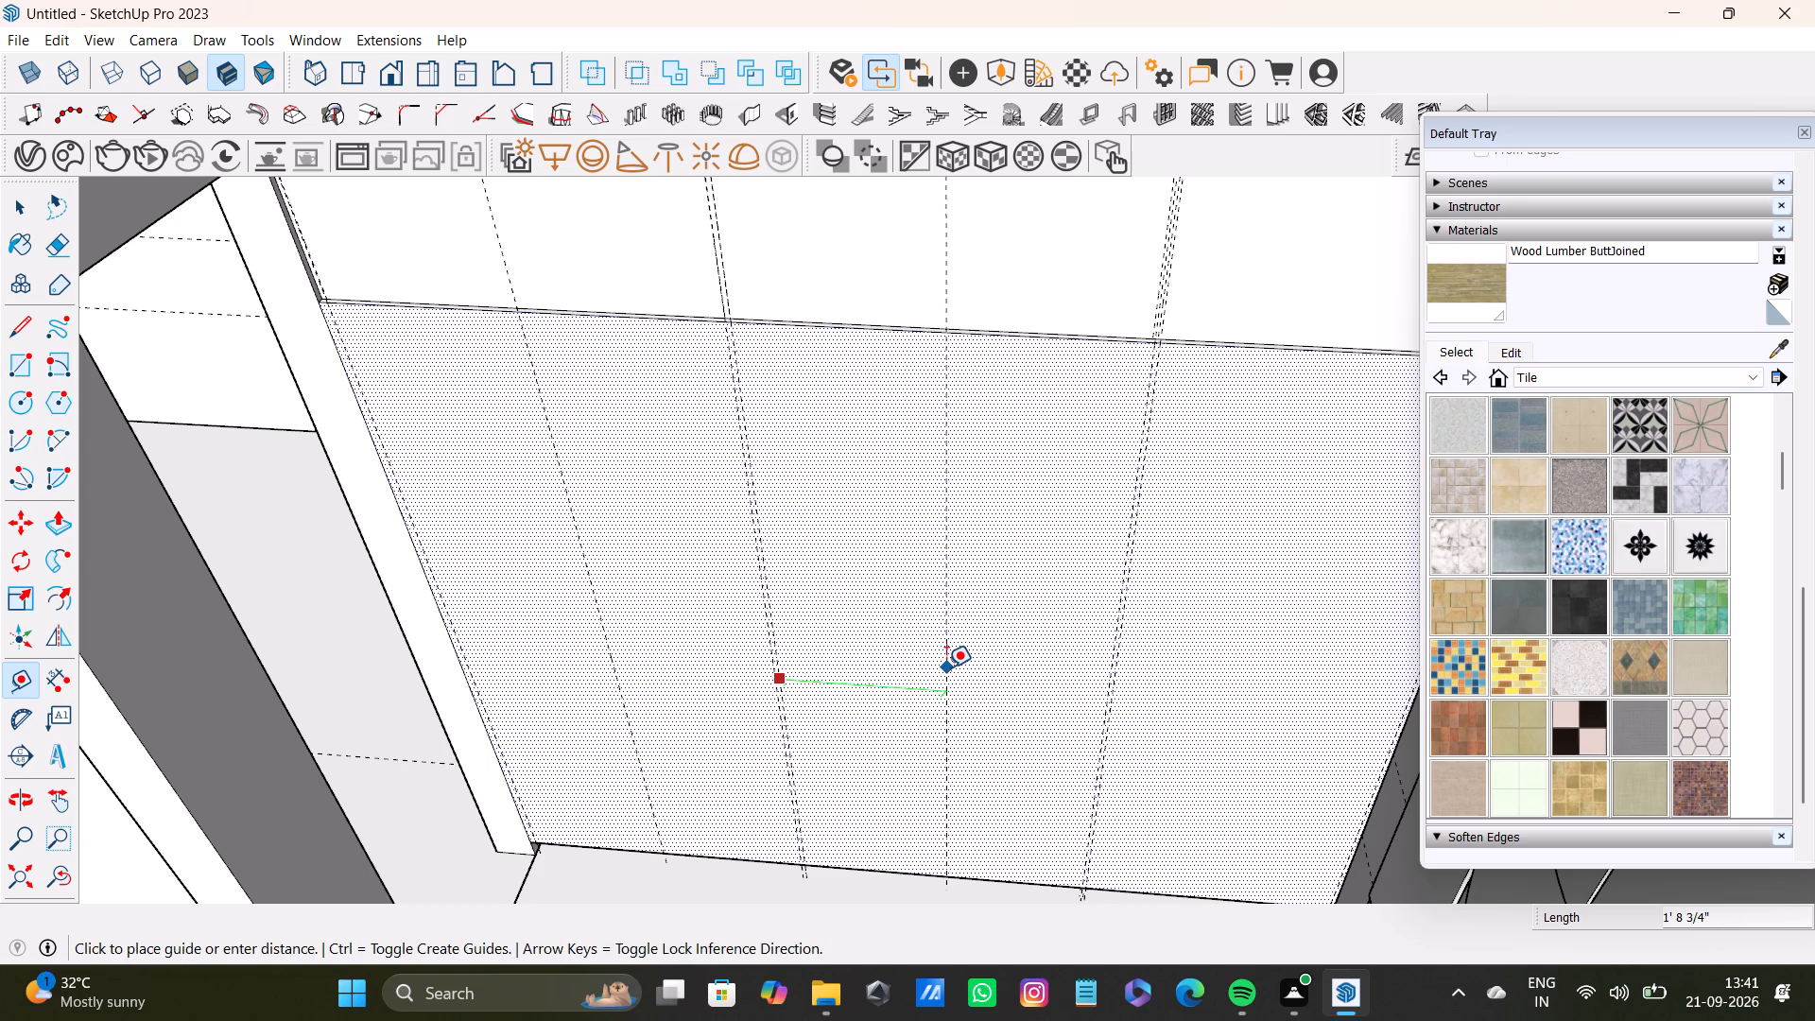
left_click(946, 667)
Place a vertical guide about 1' 5 5/8" from the second pair of divider guides, through the right door bay.
scroll(936, 670, "down", 4)
middle_click_drag(949, 666, 804, 705, "shift")
scroll(932, 666, "up", 10)
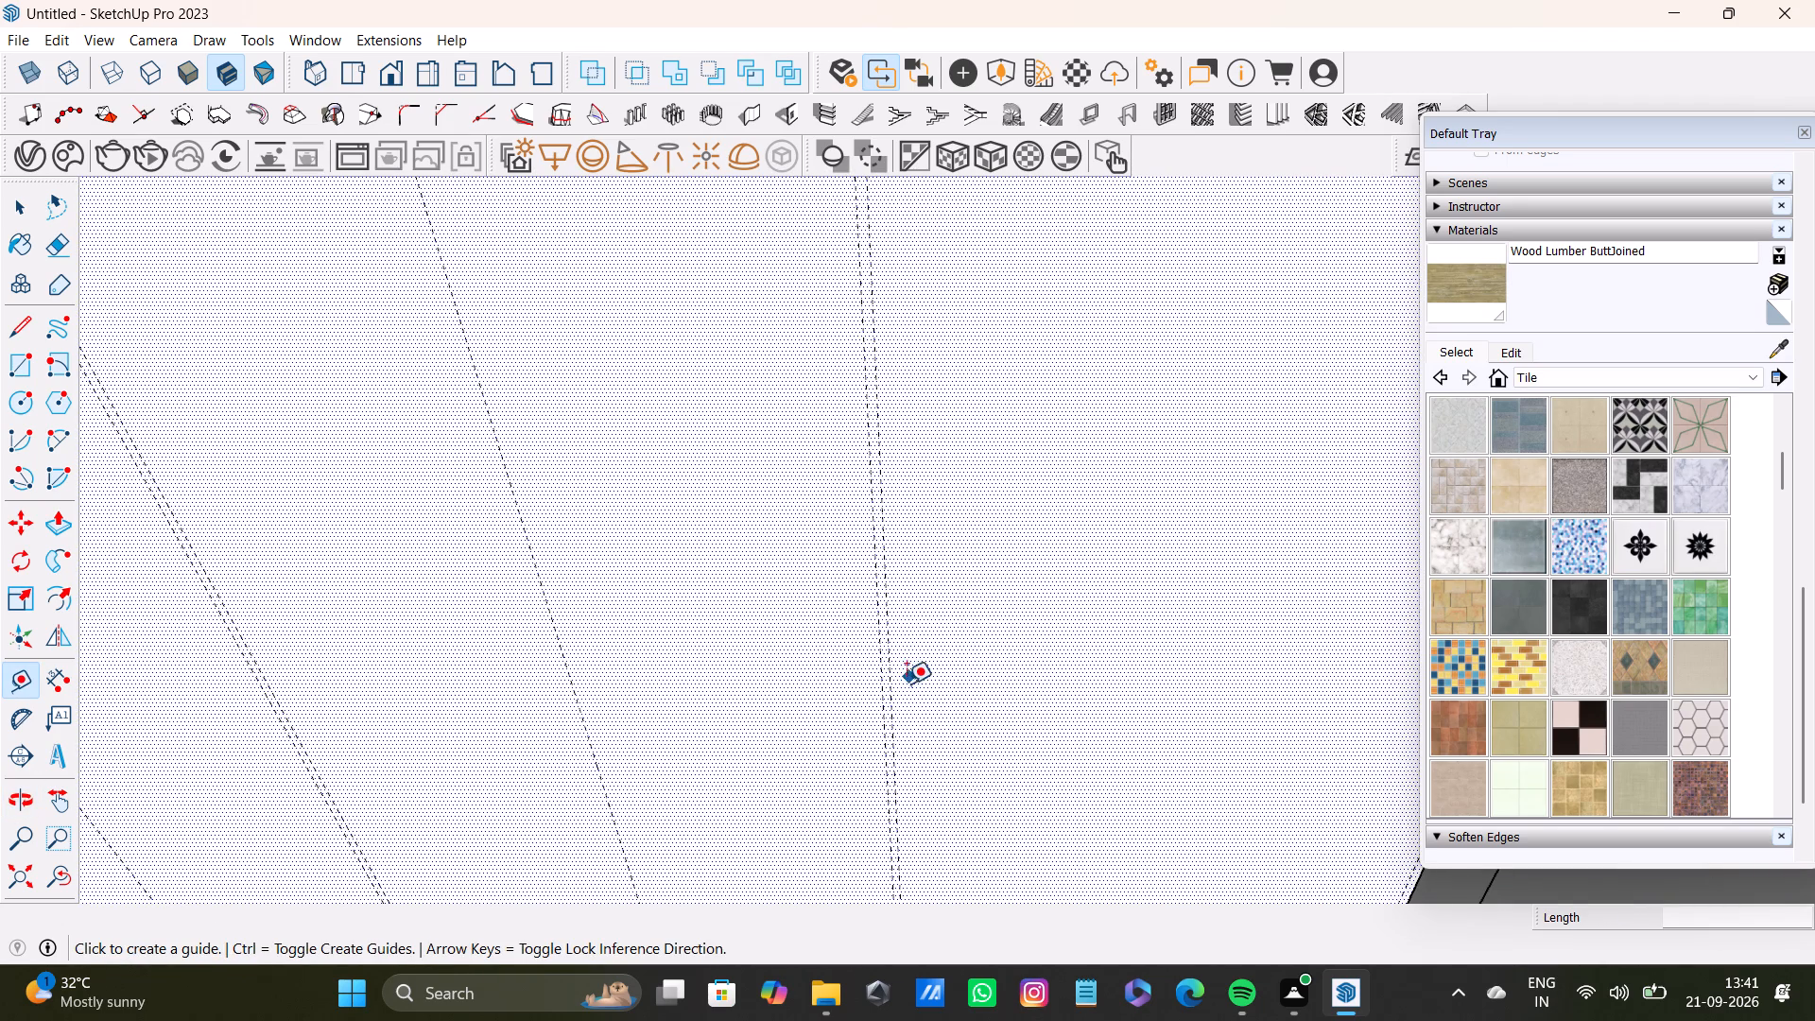
left_click(894, 700)
scroll(1162, 781, "down", 3)
middle_click_drag(1150, 746, 1106, 693, "shift")
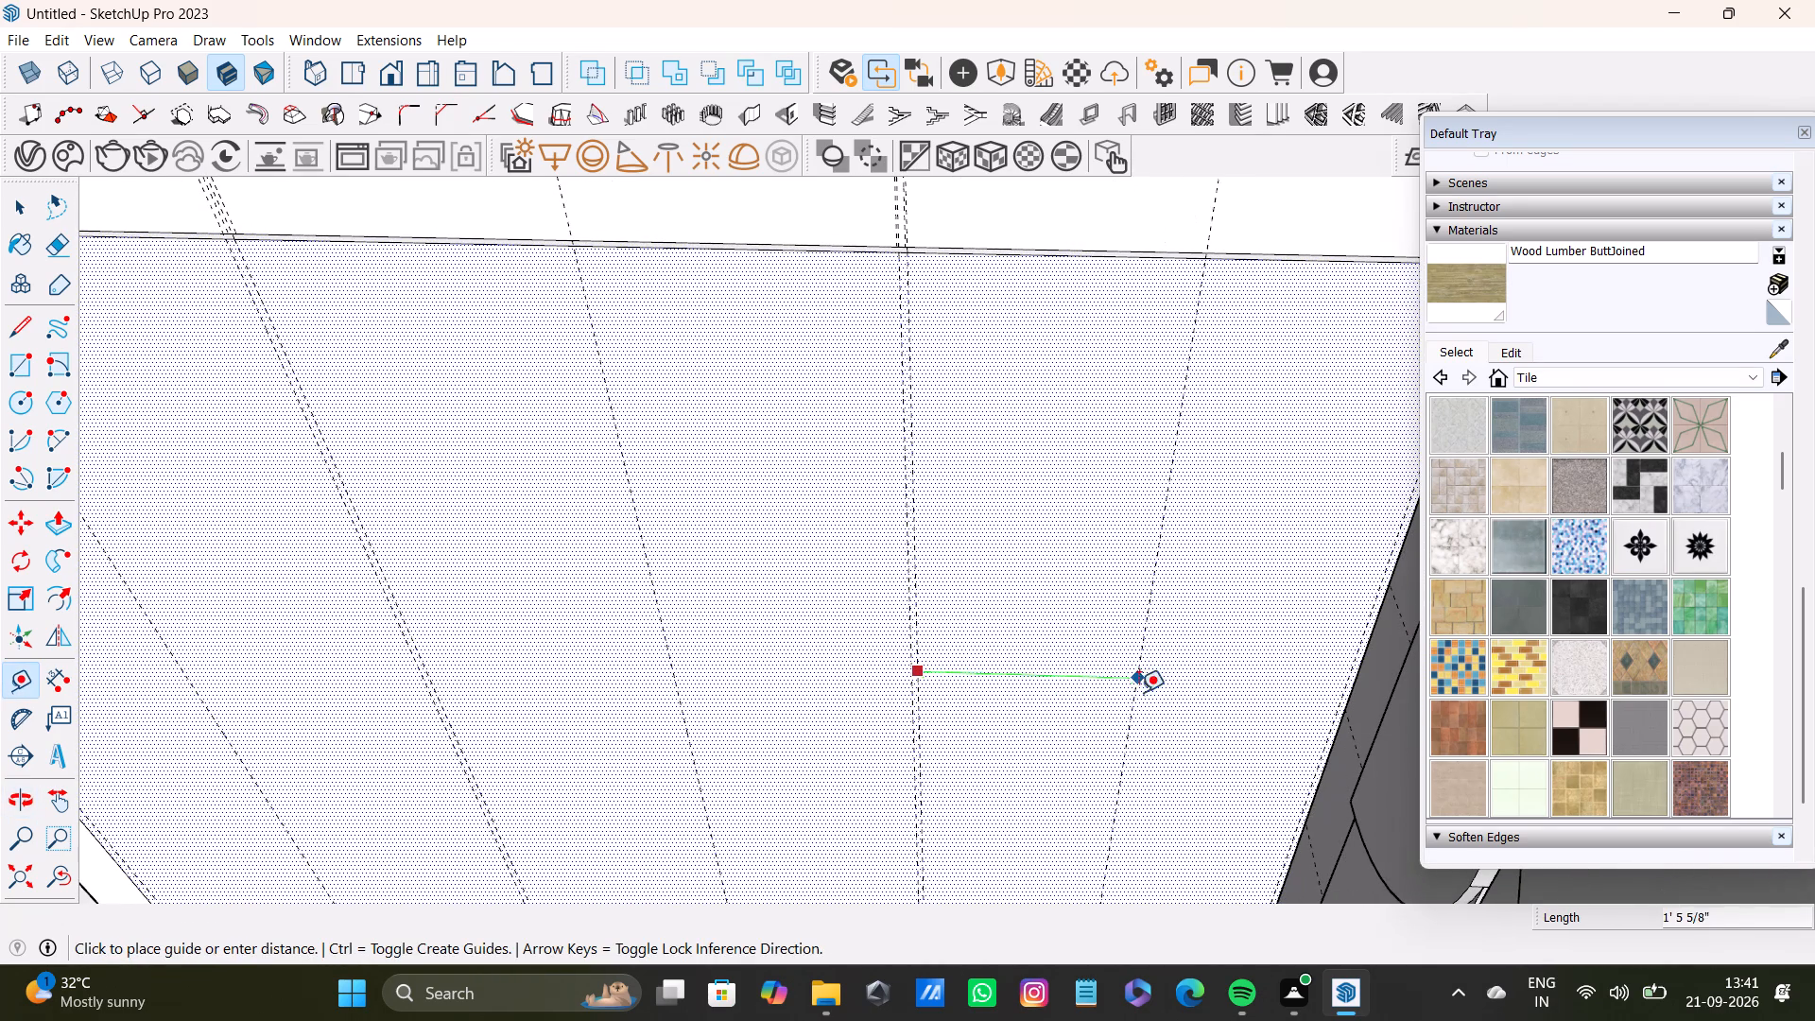
left_click(1141, 695)
Place a horizontal guide 0.5" below the top edge of the lower face.
scroll(1132, 695, "down", 9)
middle_click_drag(1107, 724, 1118, 697)
scroll(594, 554, "up", 1)
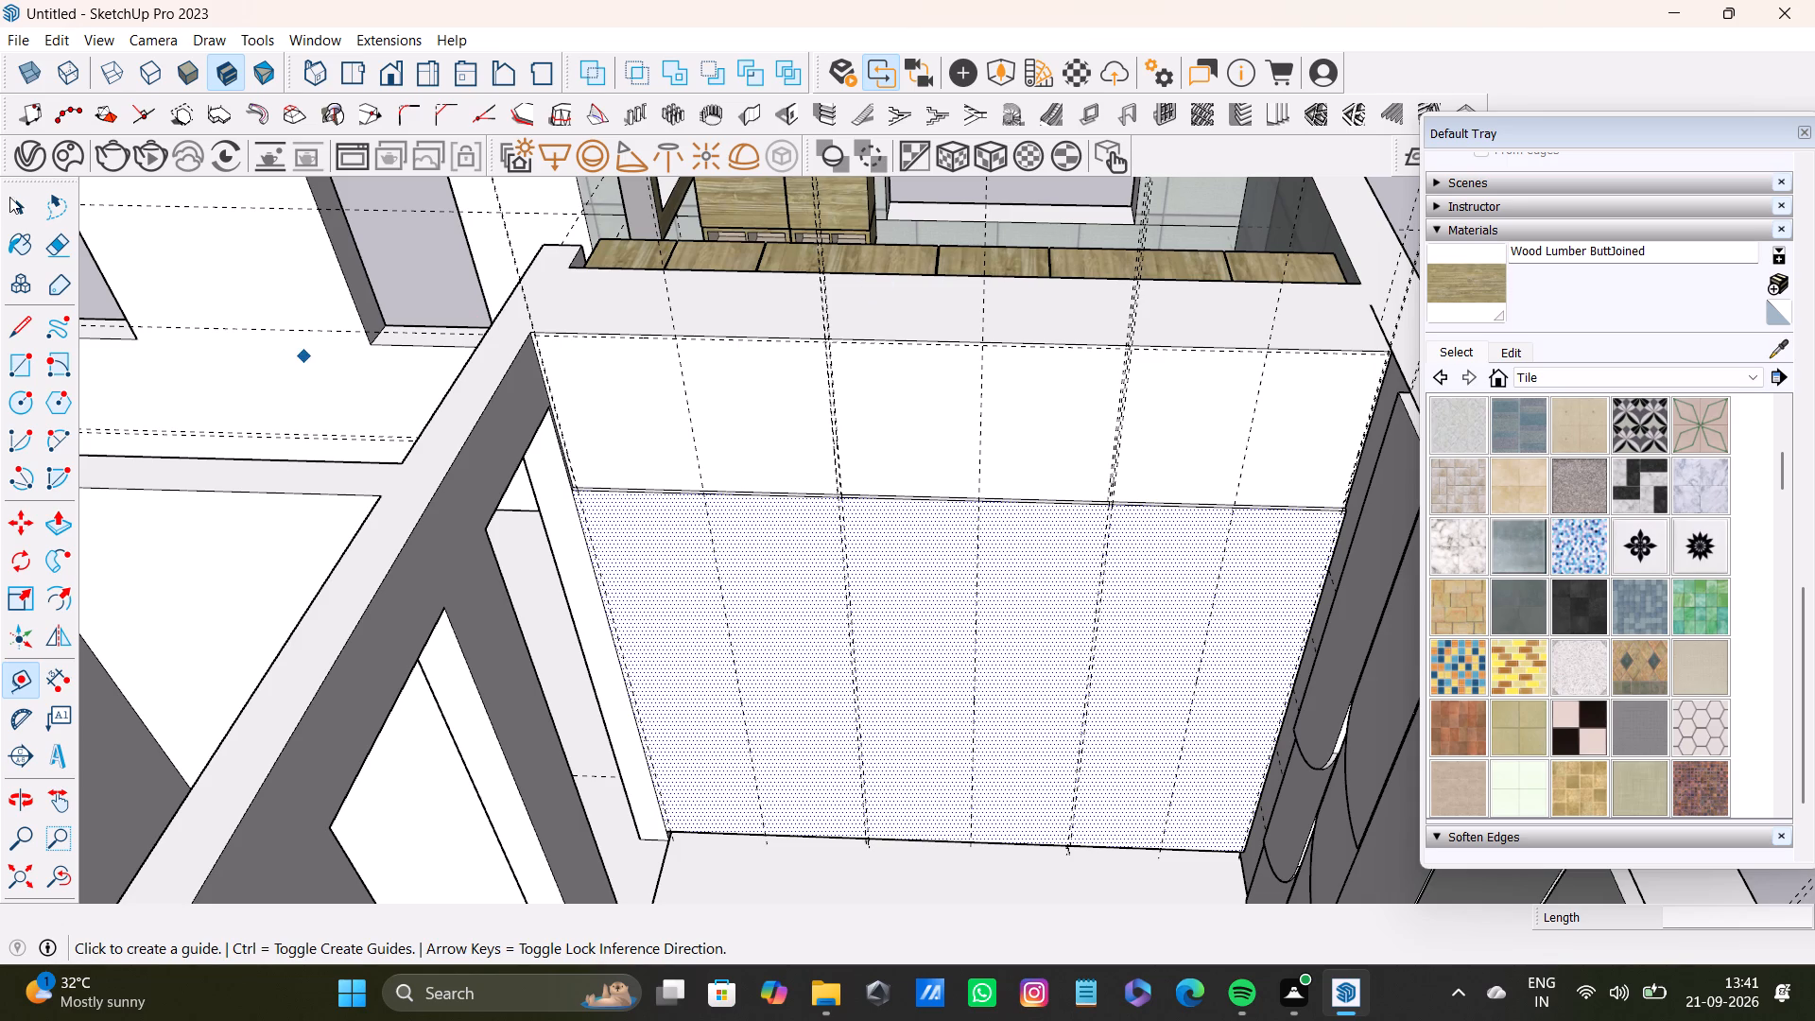
scroll(716, 566, "up", 6)
scroll(561, 497, "up", 4)
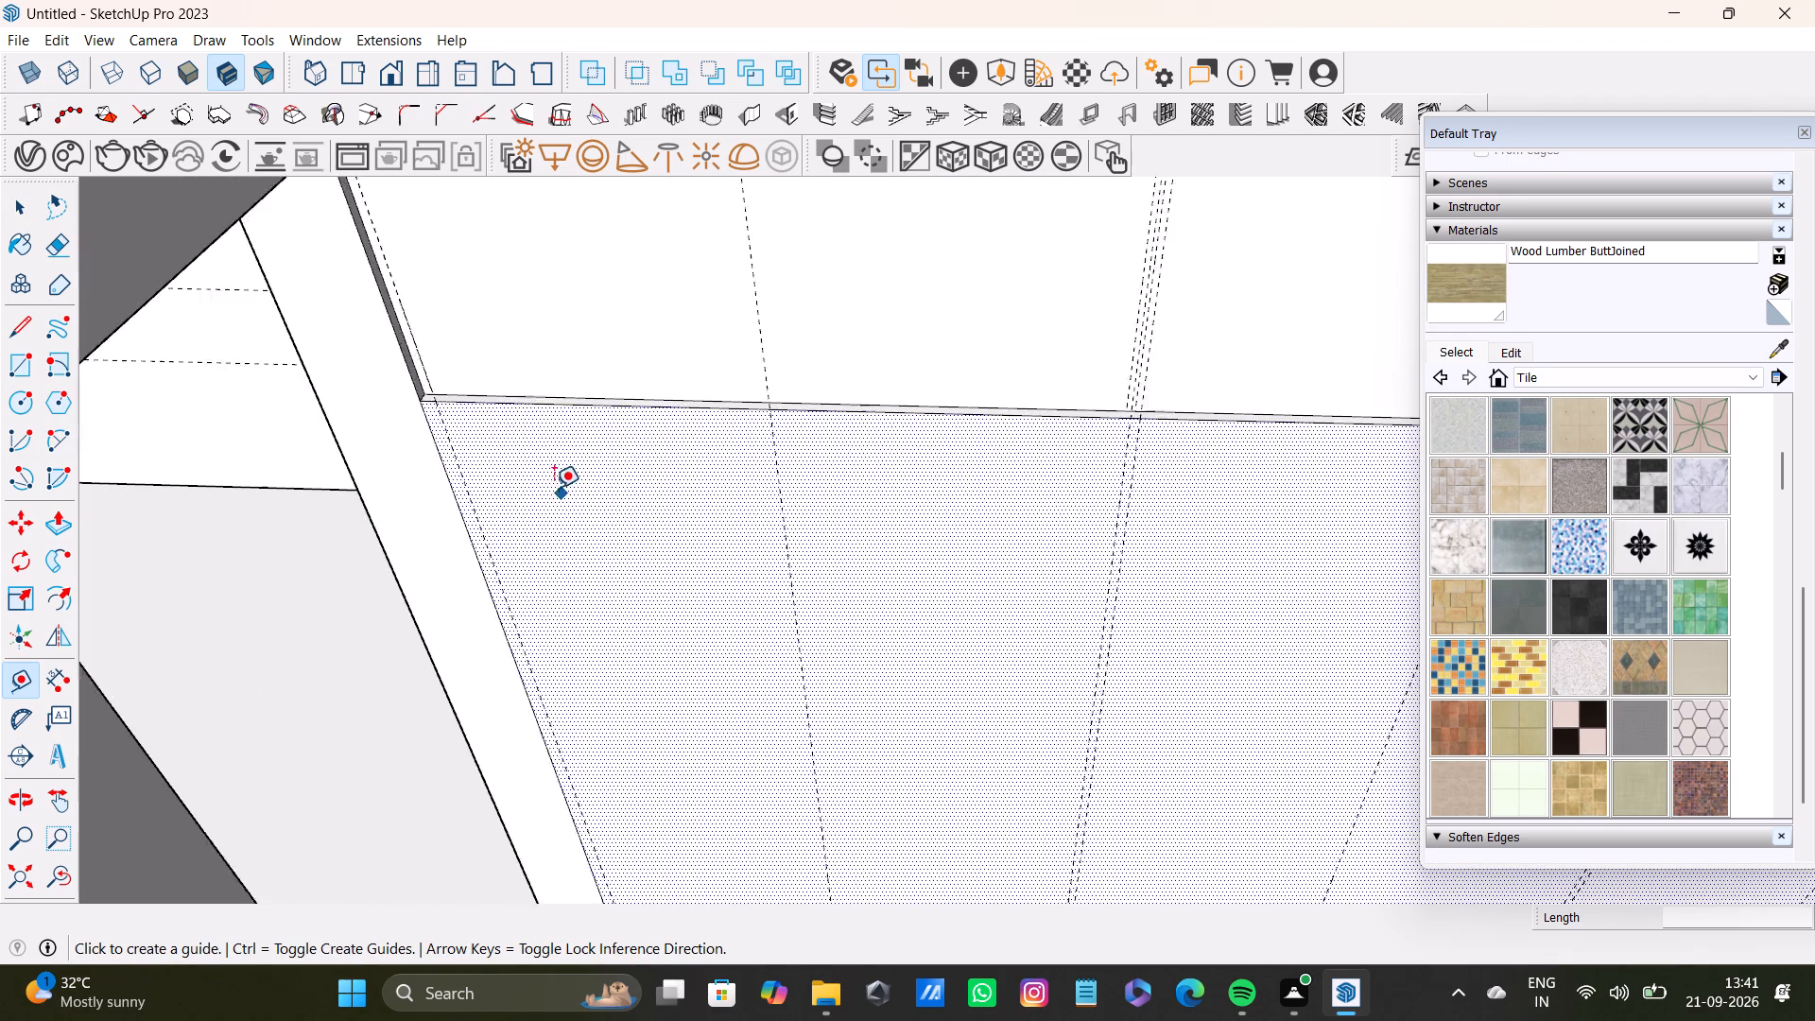
middle_click_drag(544, 479, 554, 408)
scroll(529, 351, "up", 6)
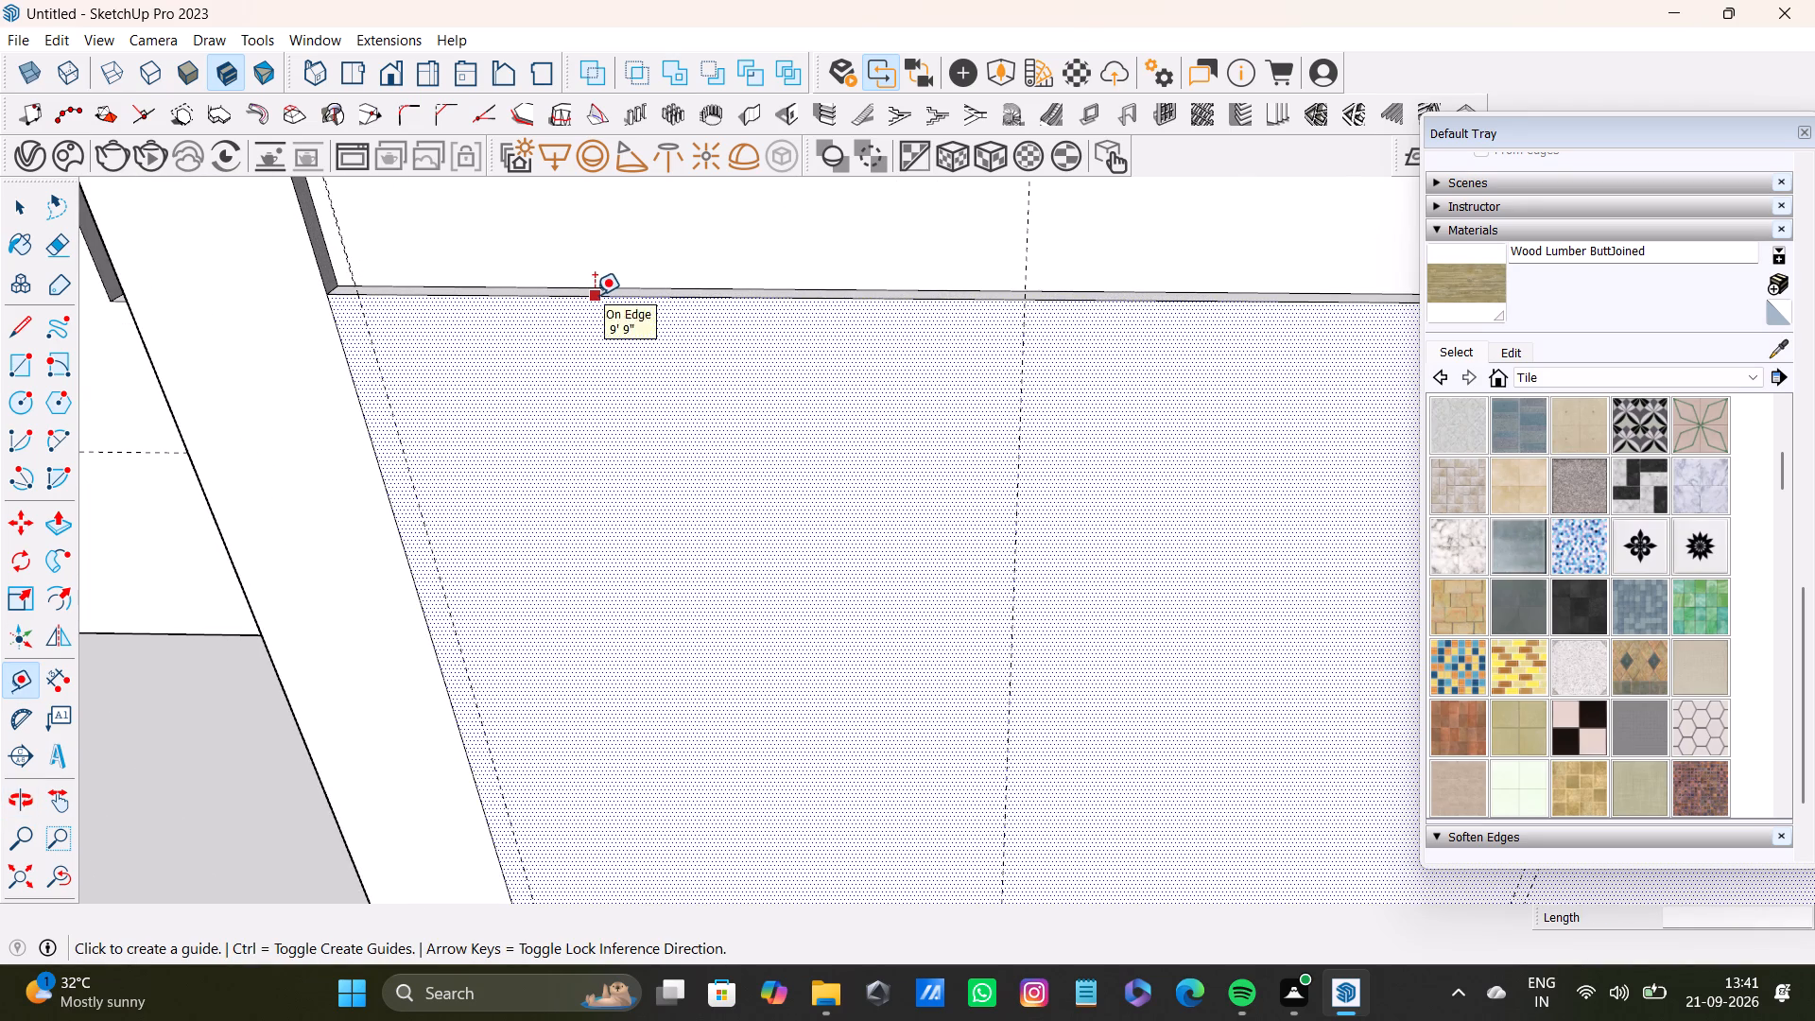
left_click(595, 295)
type("0.5")
key("shift+quotedbl")
key("Return")
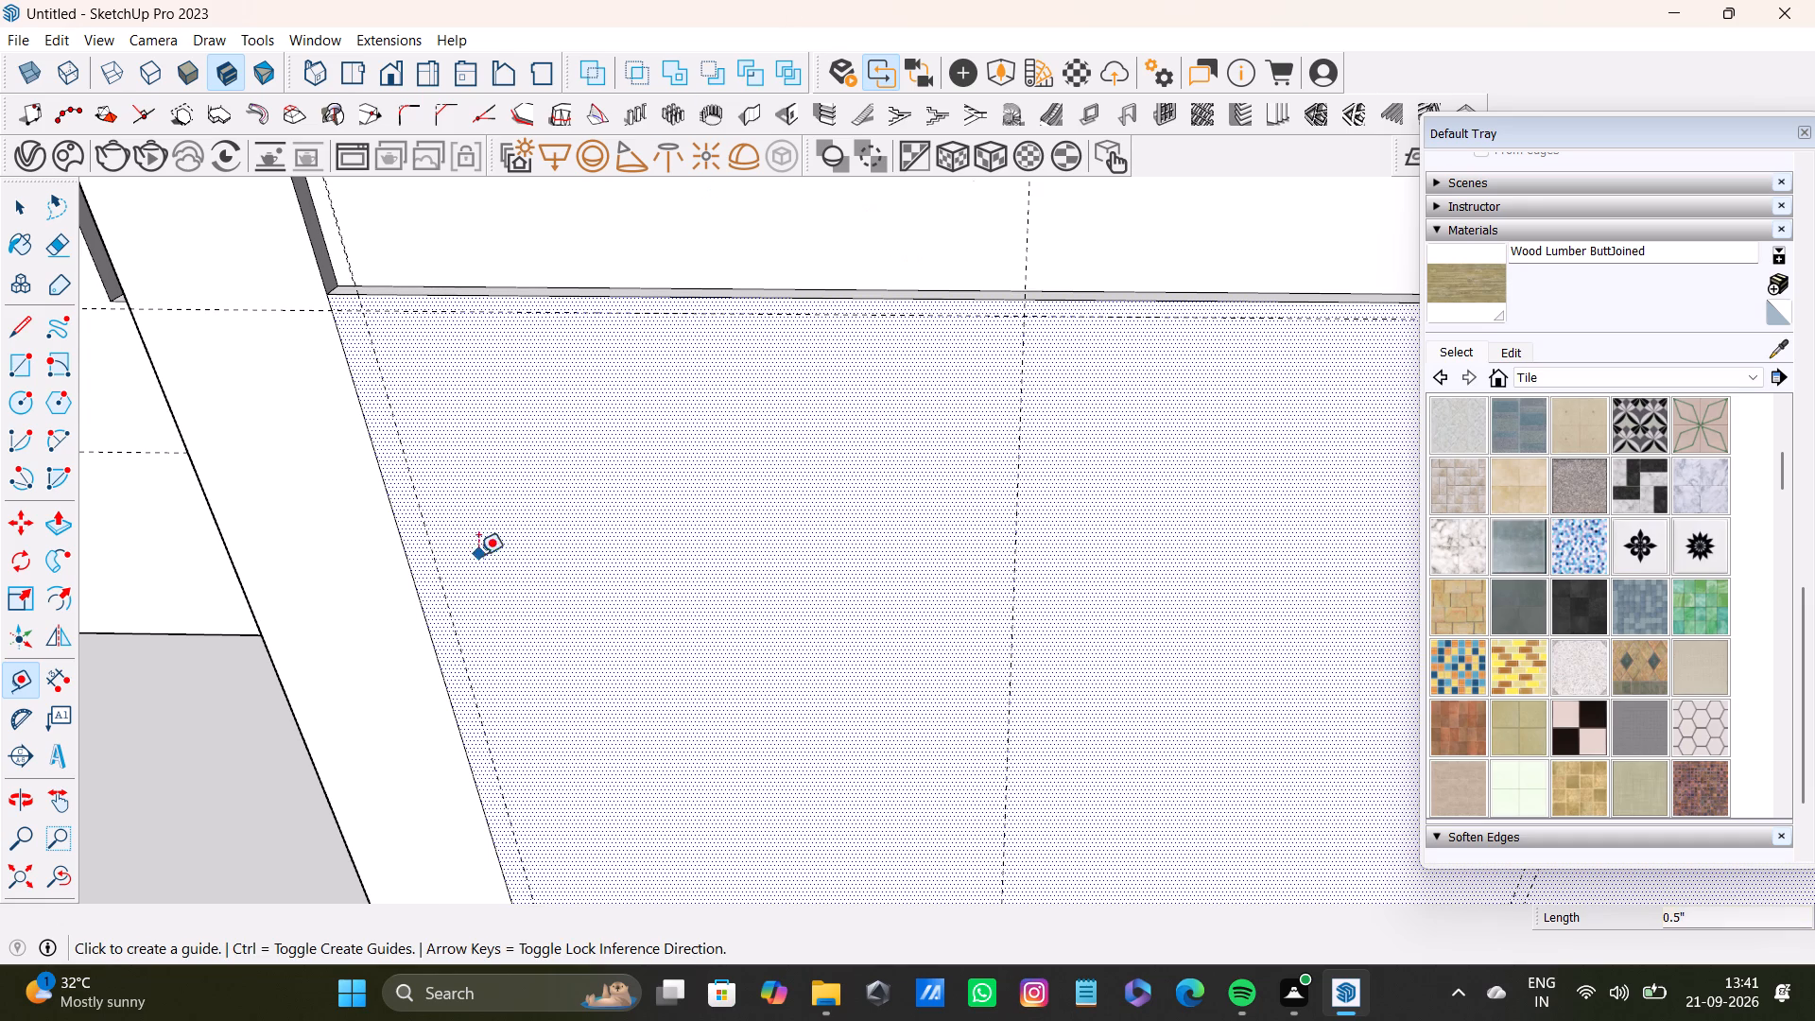
Place a horizontal guide 0.5" above the bottom edge of the lower face.
scroll(478, 555, "down", 7)
middle_click_drag(825, 692, 796, 528, "shift")
scroll(740, 703, "down", 3)
middle_click_drag(814, 754, 763, 542, "shift")
scroll(791, 673, "up", 3)
middle_click_drag(816, 719, 761, 581, "shift")
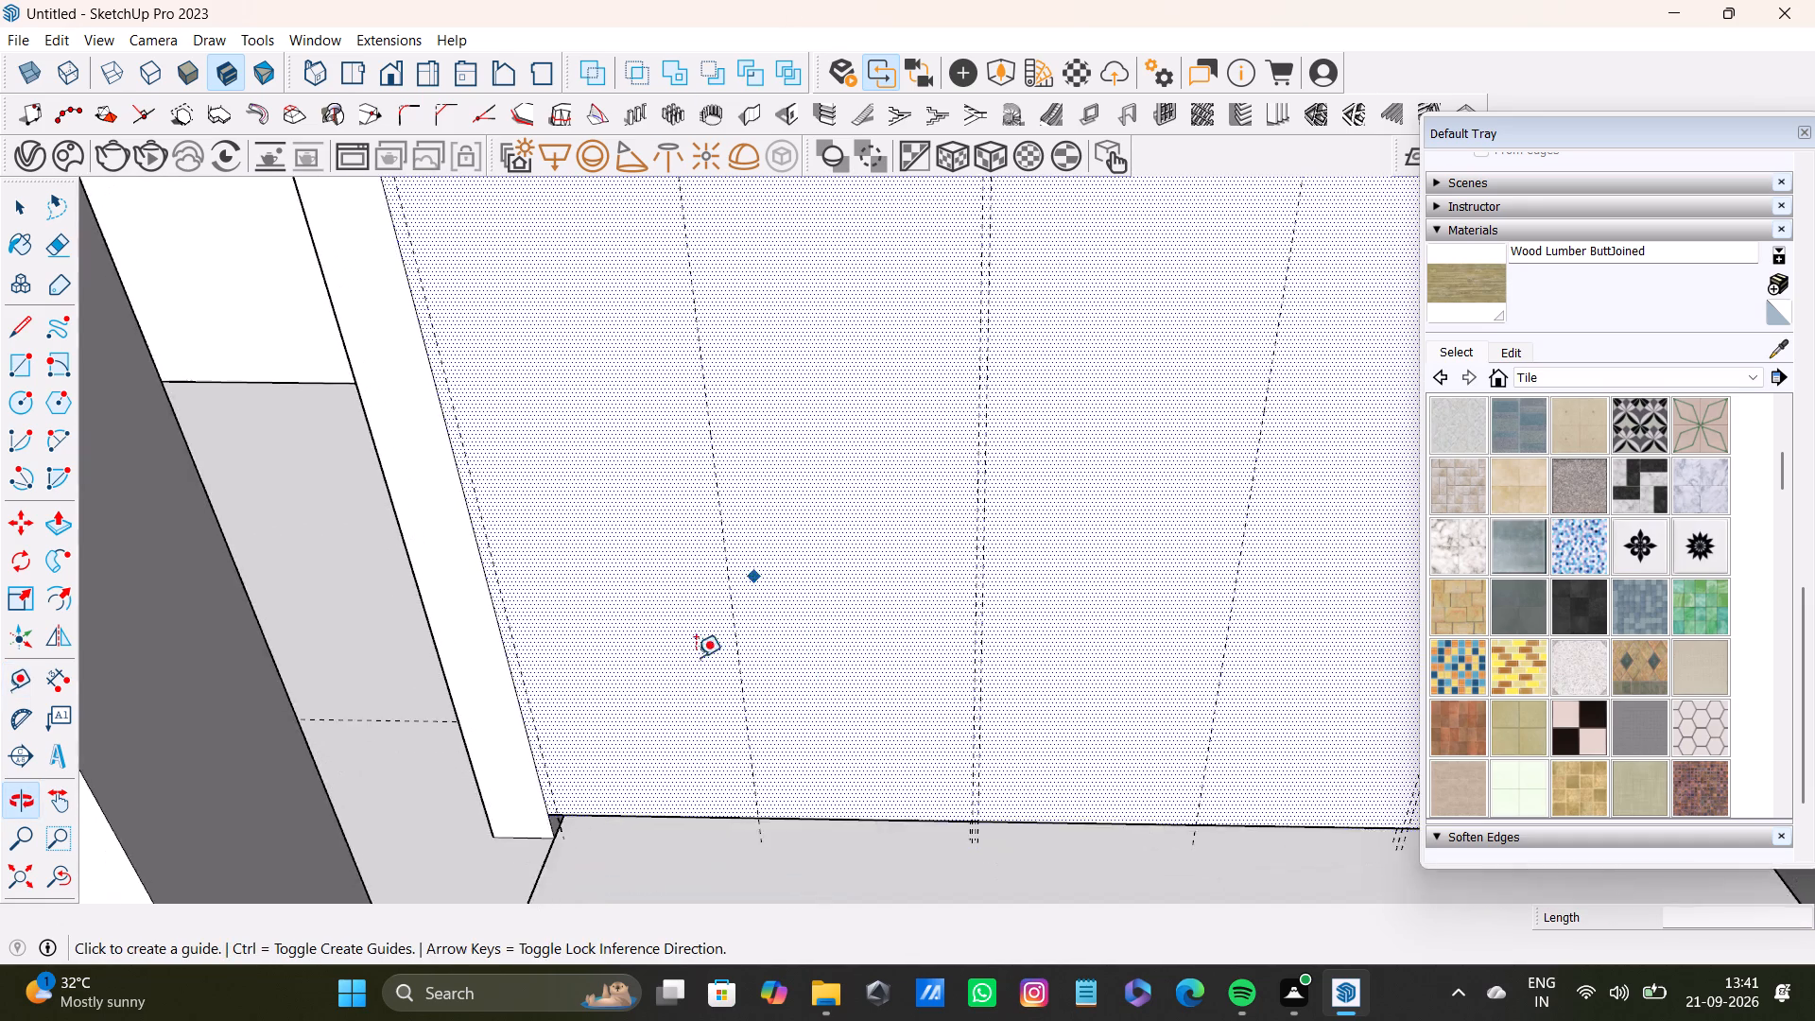
scroll(685, 673, "up", 7)
middle_click_drag(626, 851, 610, 757)
scroll(593, 763, "up", 2)
left_click(597, 798)
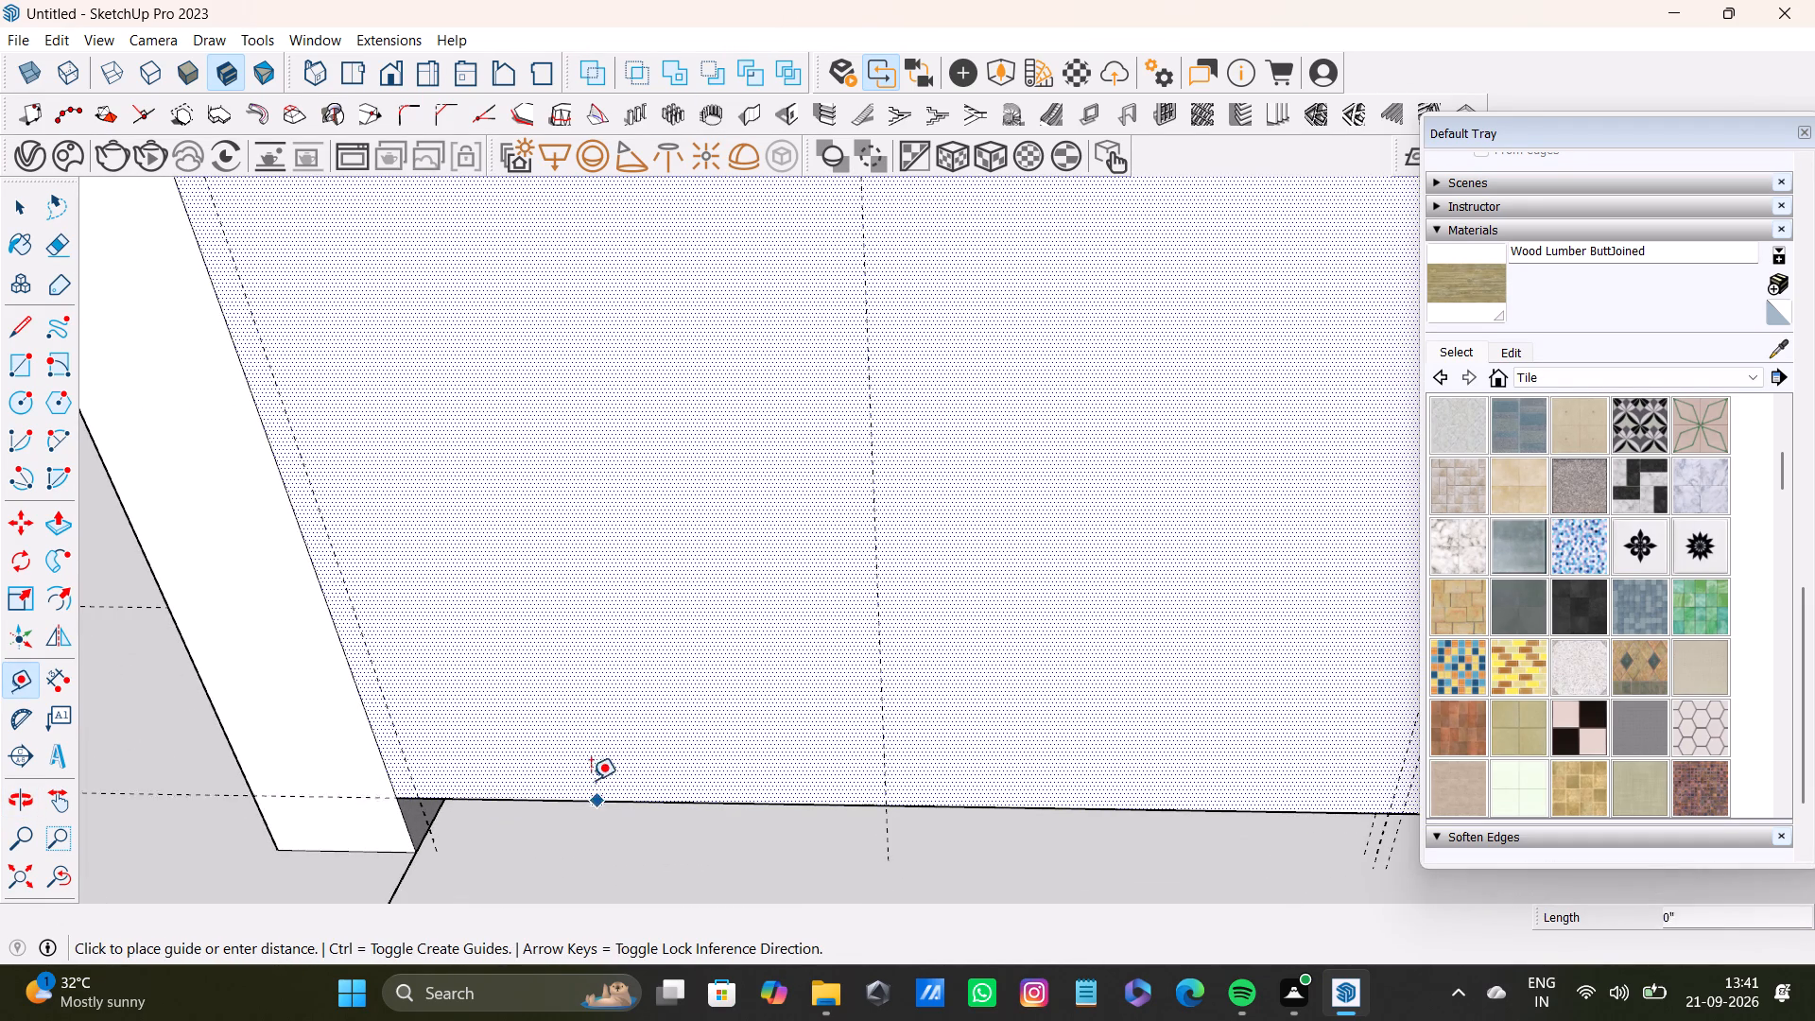
type("0.")
key("5")
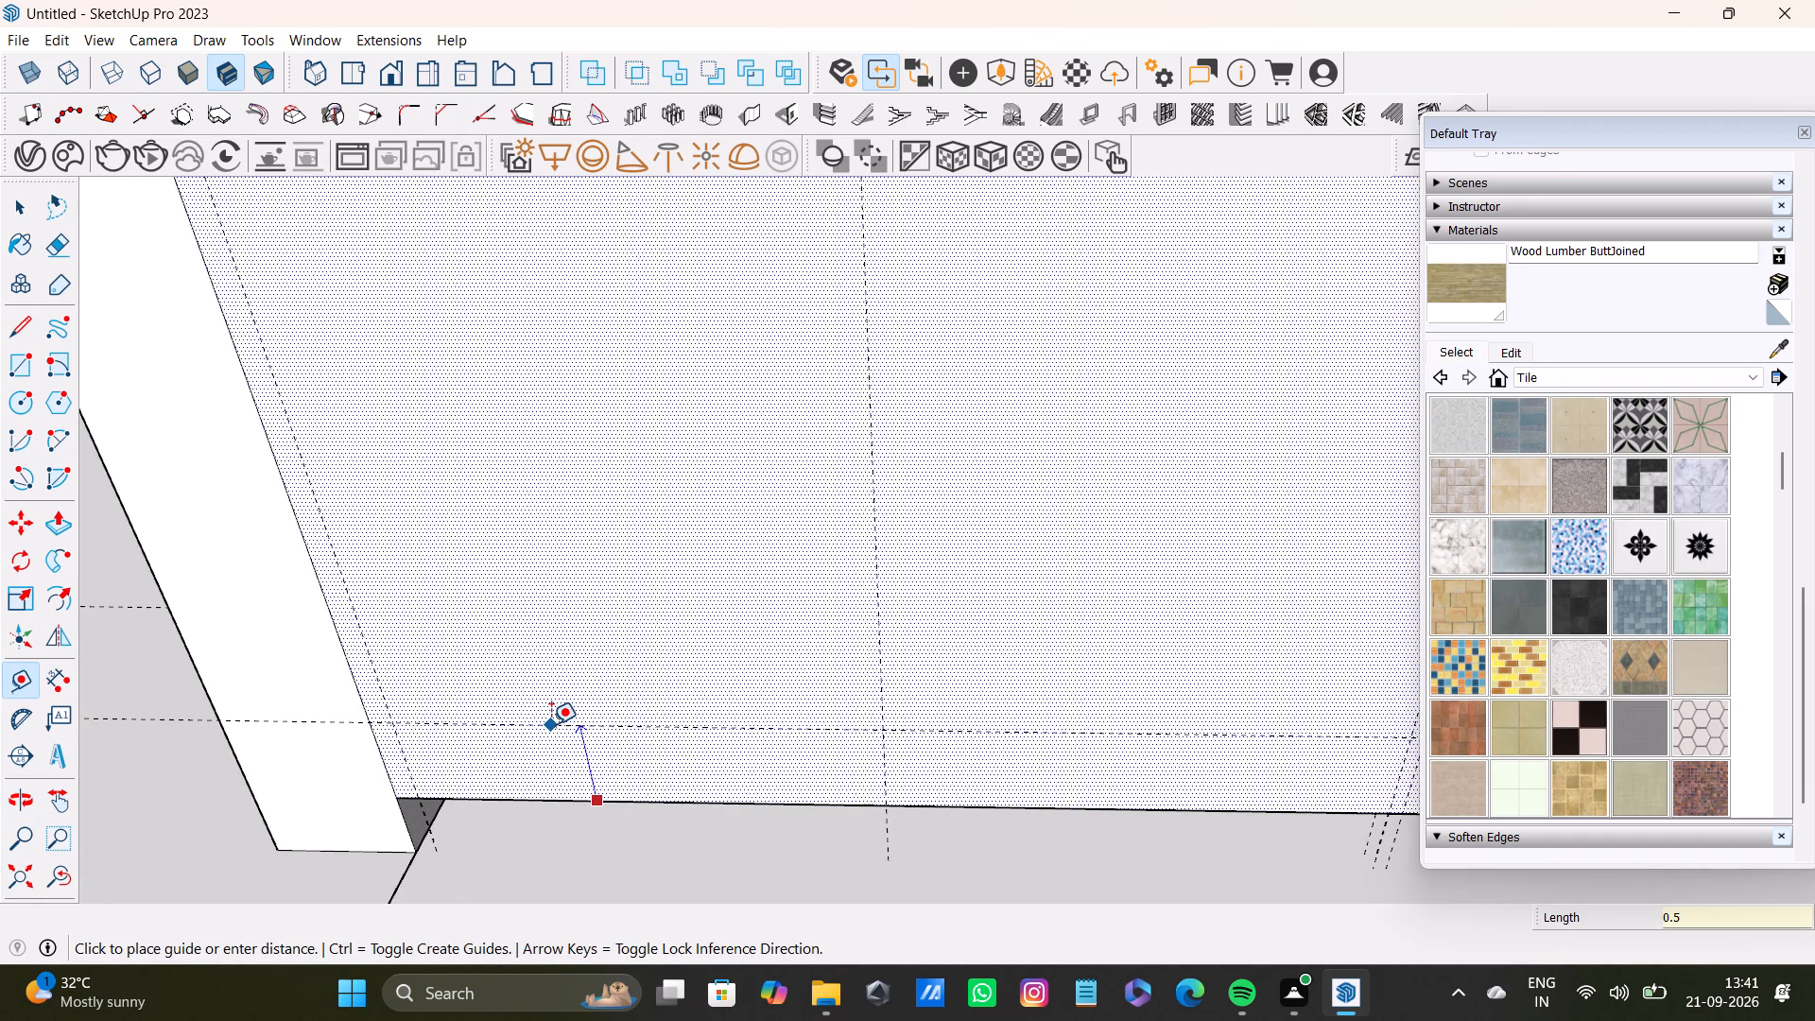
key("shift+quotedbl")
key("Return")
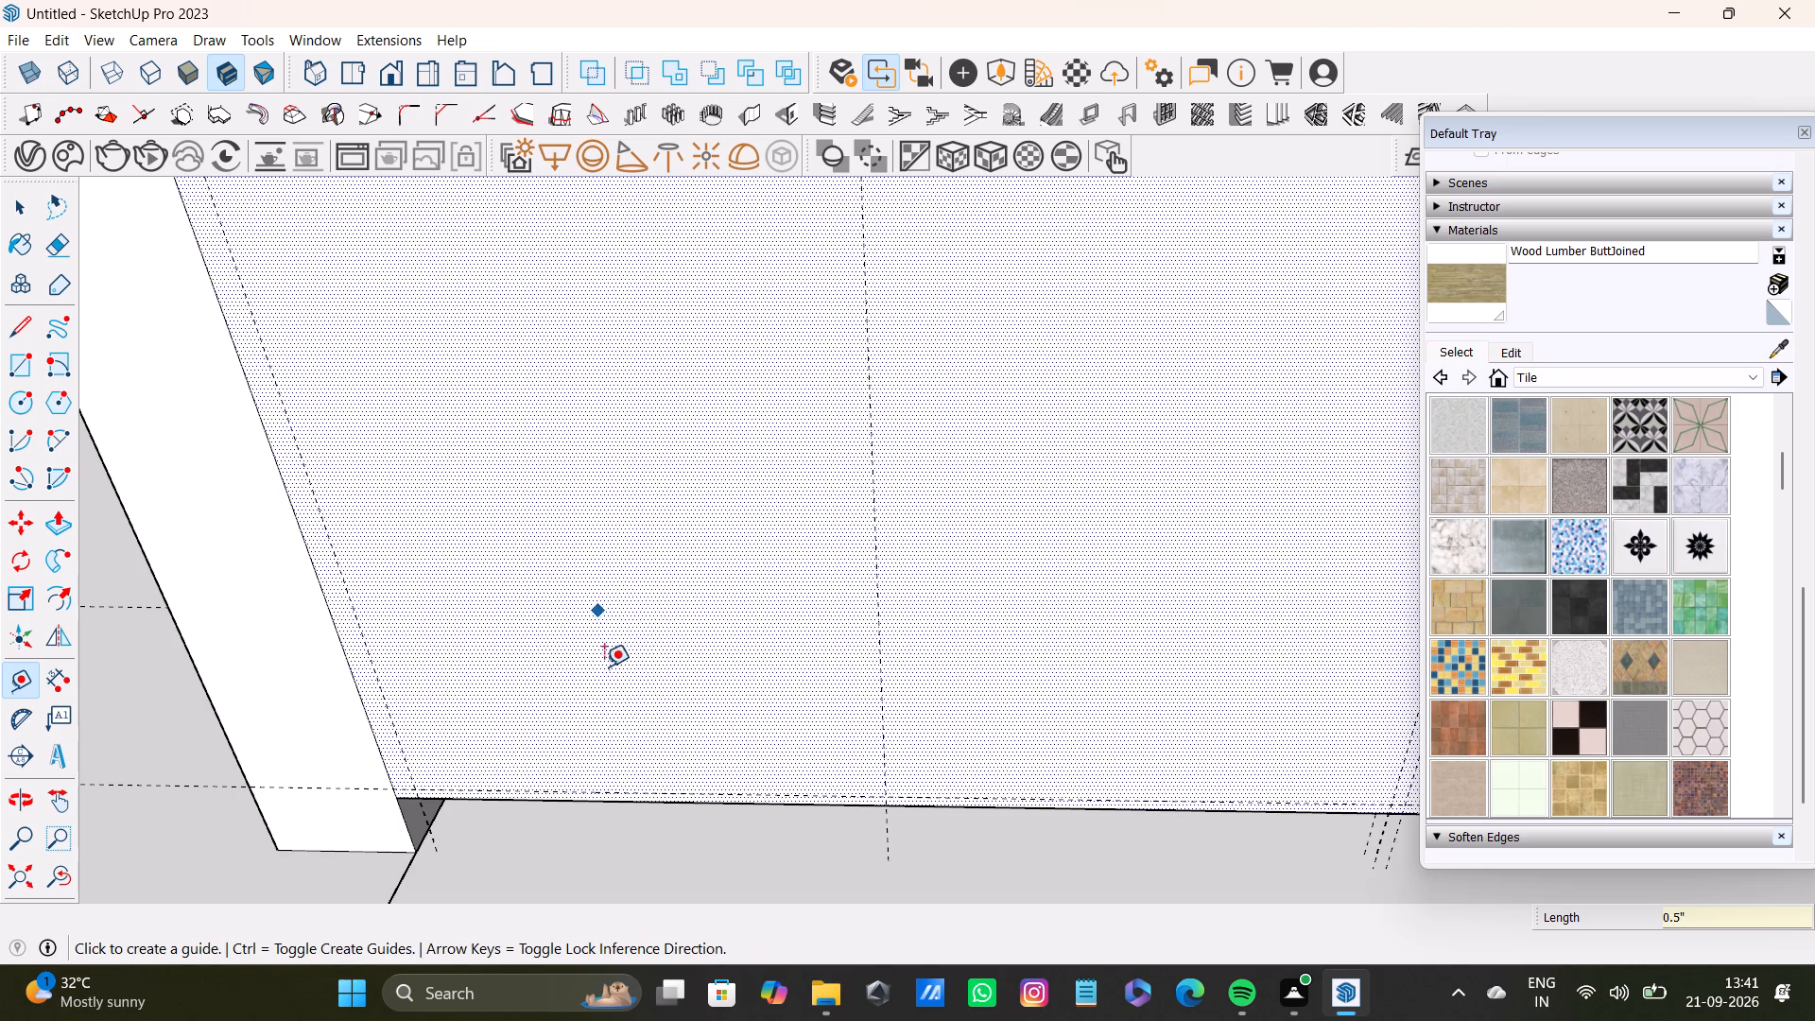
Draw a rectangle about 7' 4 7/16" tall between the horizontal guides, from the left guide to the left bay's middle guide.
scroll(606, 670, "down", 7)
middle_click_drag(1023, 435, 983, 841, "shift")
scroll(905, 691, "down", 7)
middle_click_drag(804, 639, 787, 725)
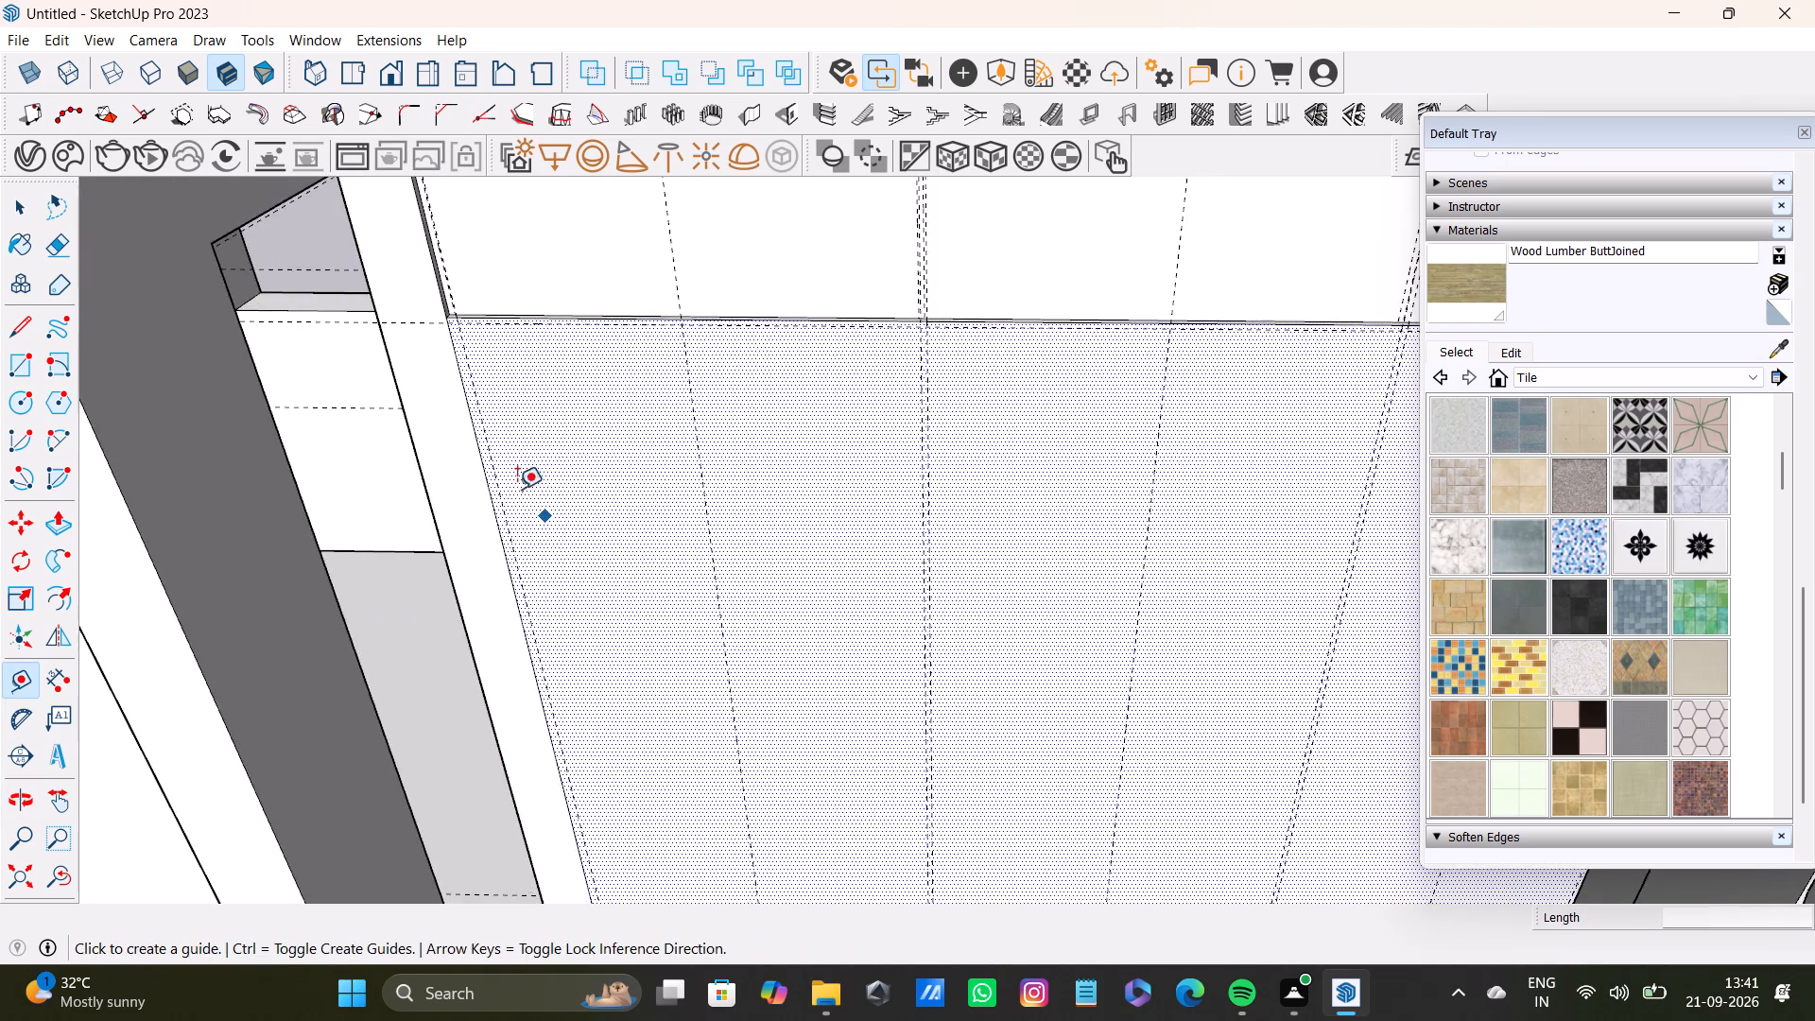
scroll(524, 496, "up", 5)
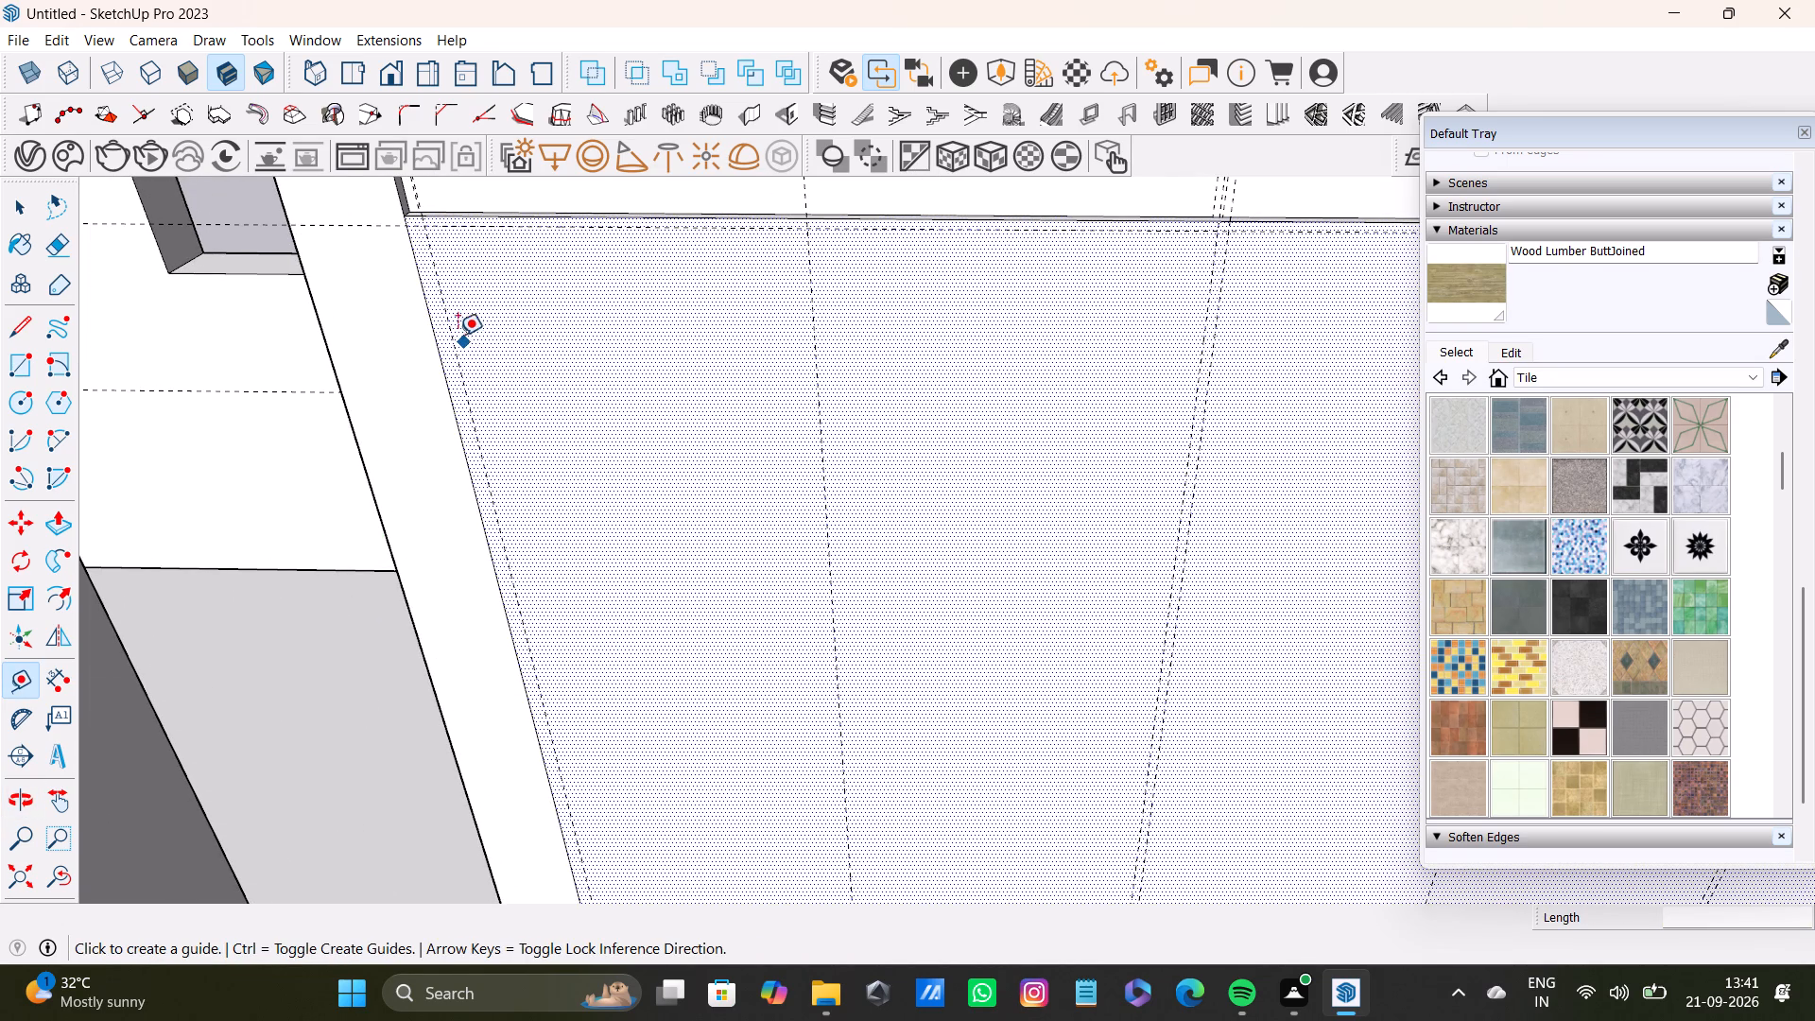
key("p")
key("r")
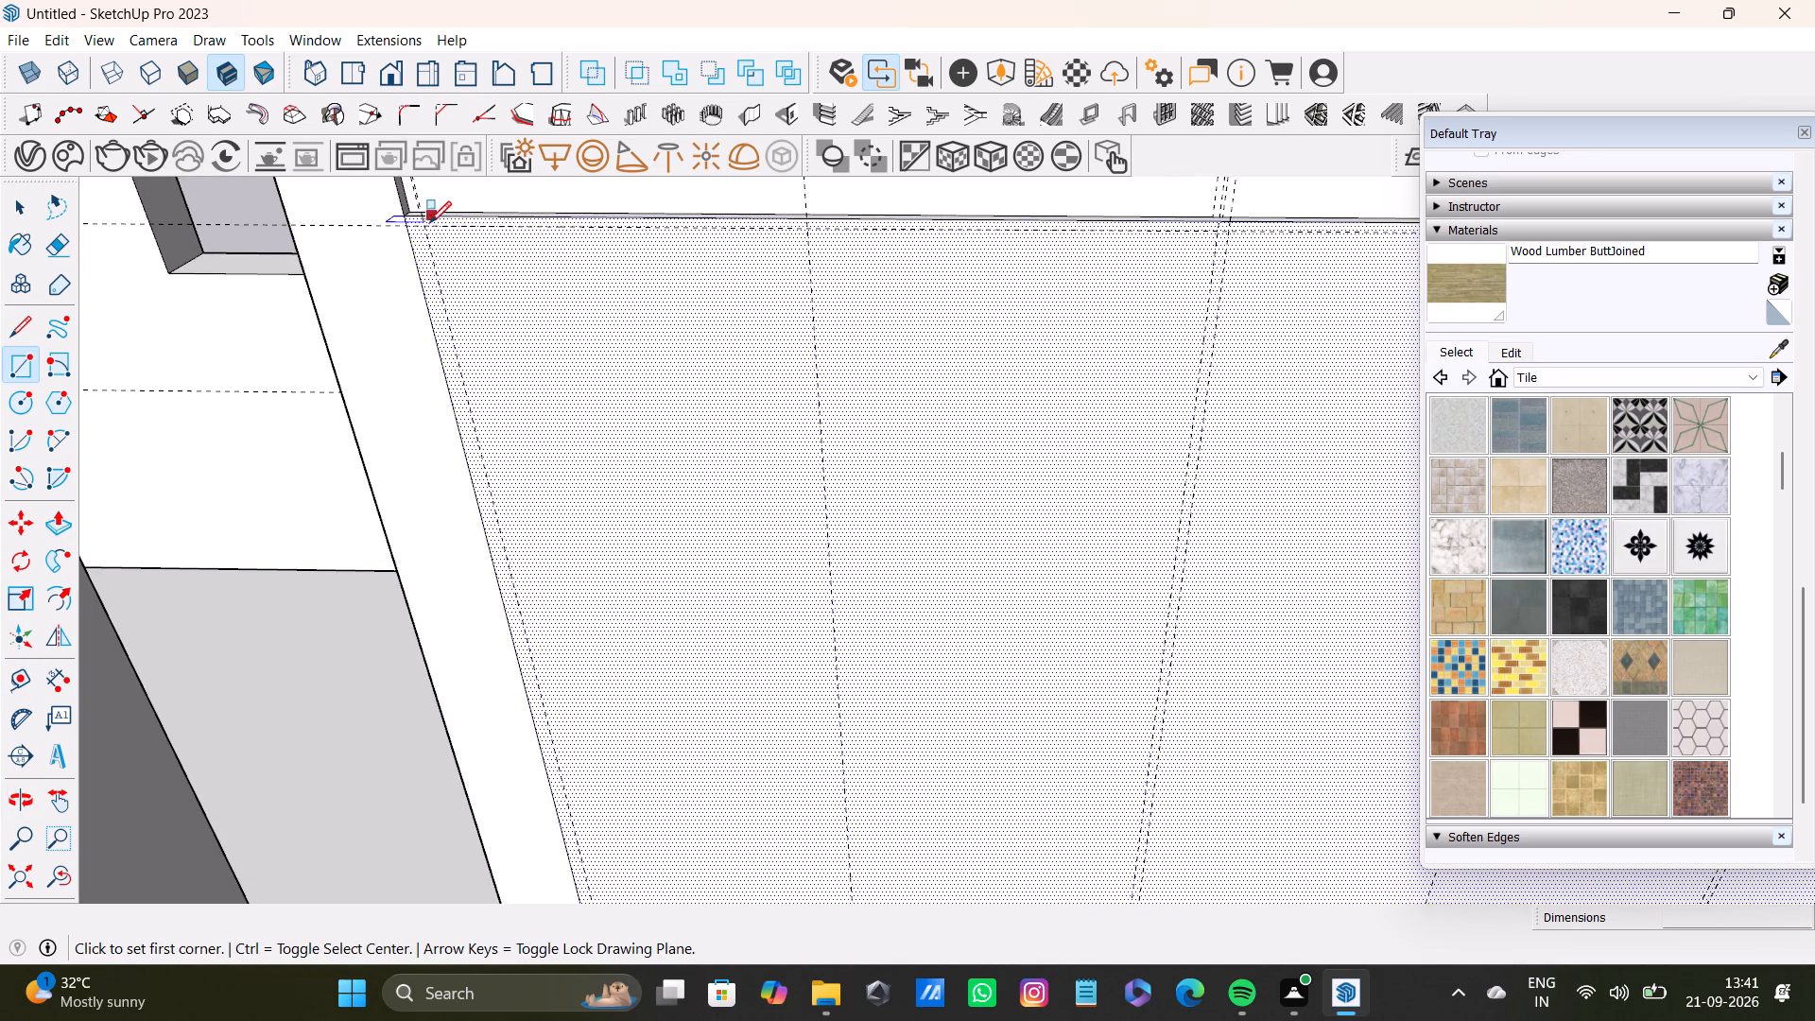
left_click(429, 226)
scroll(719, 537, "down", 3)
middle_click_drag(769, 706, 745, 330, "shift")
scroll(809, 536, "down", 3)
middle_click(820, 608, "shift")
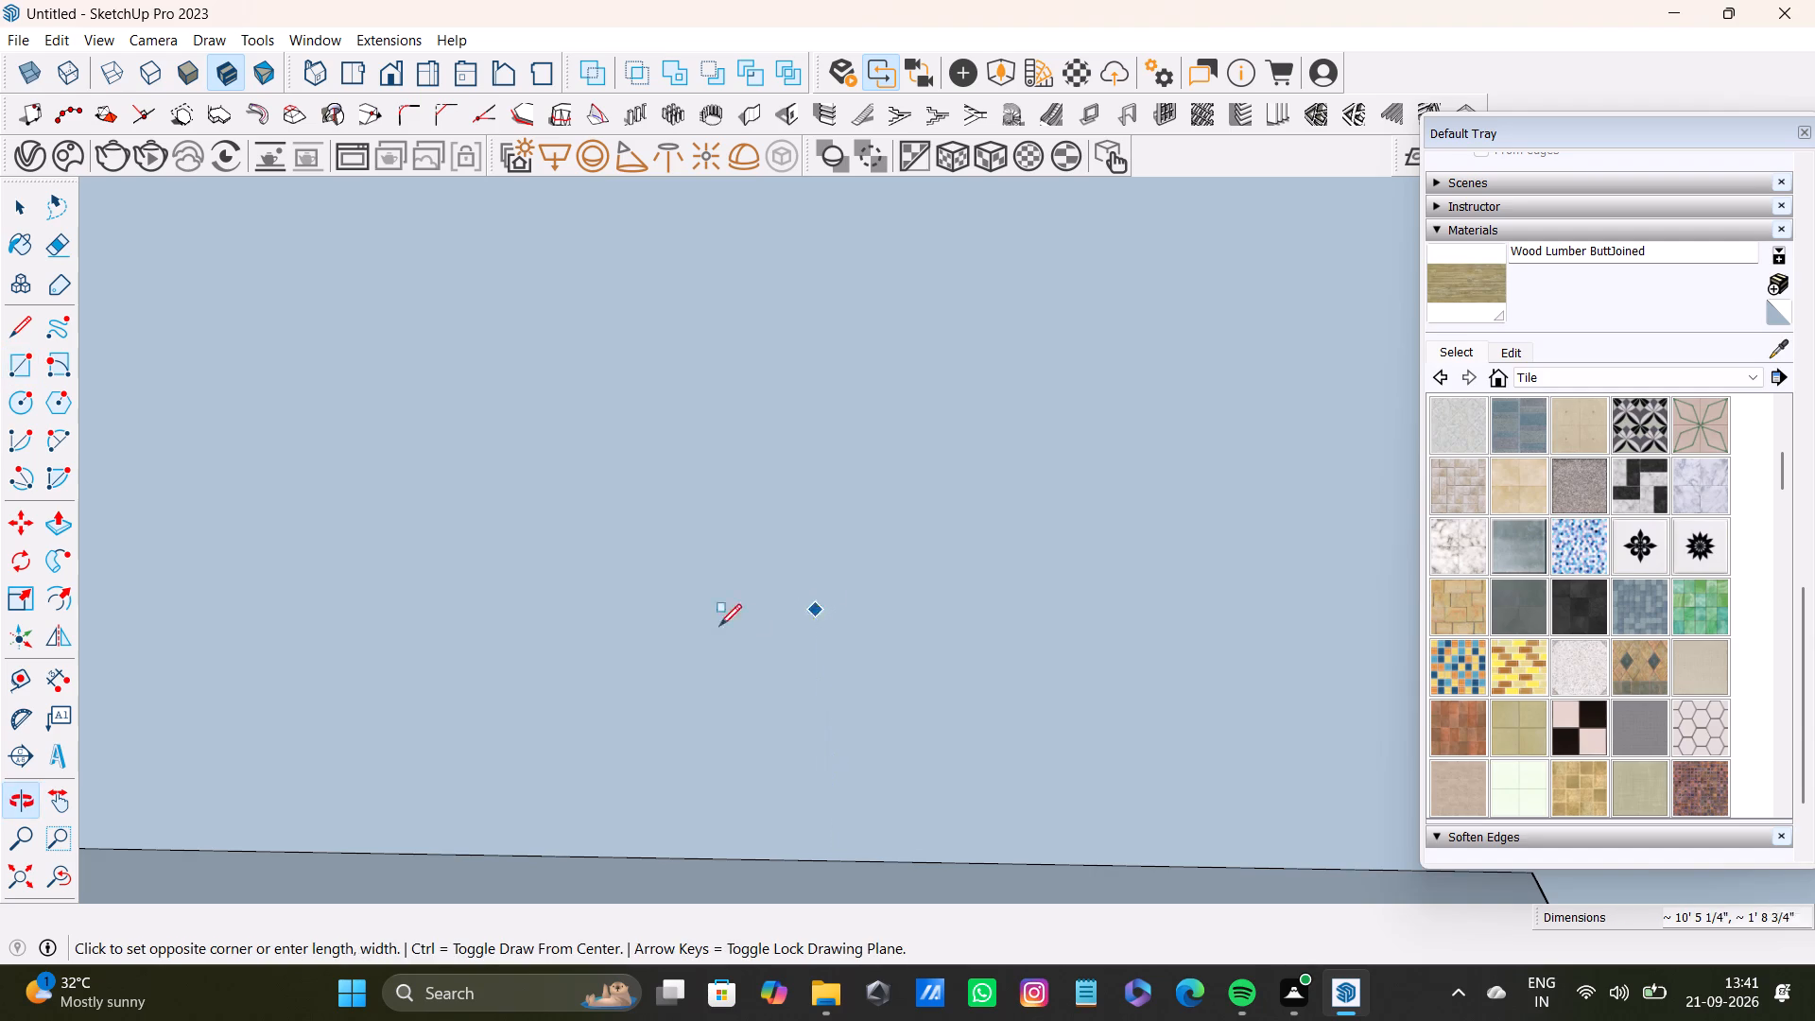
left_click(54, 881)
scroll(750, 747, "up", 5)
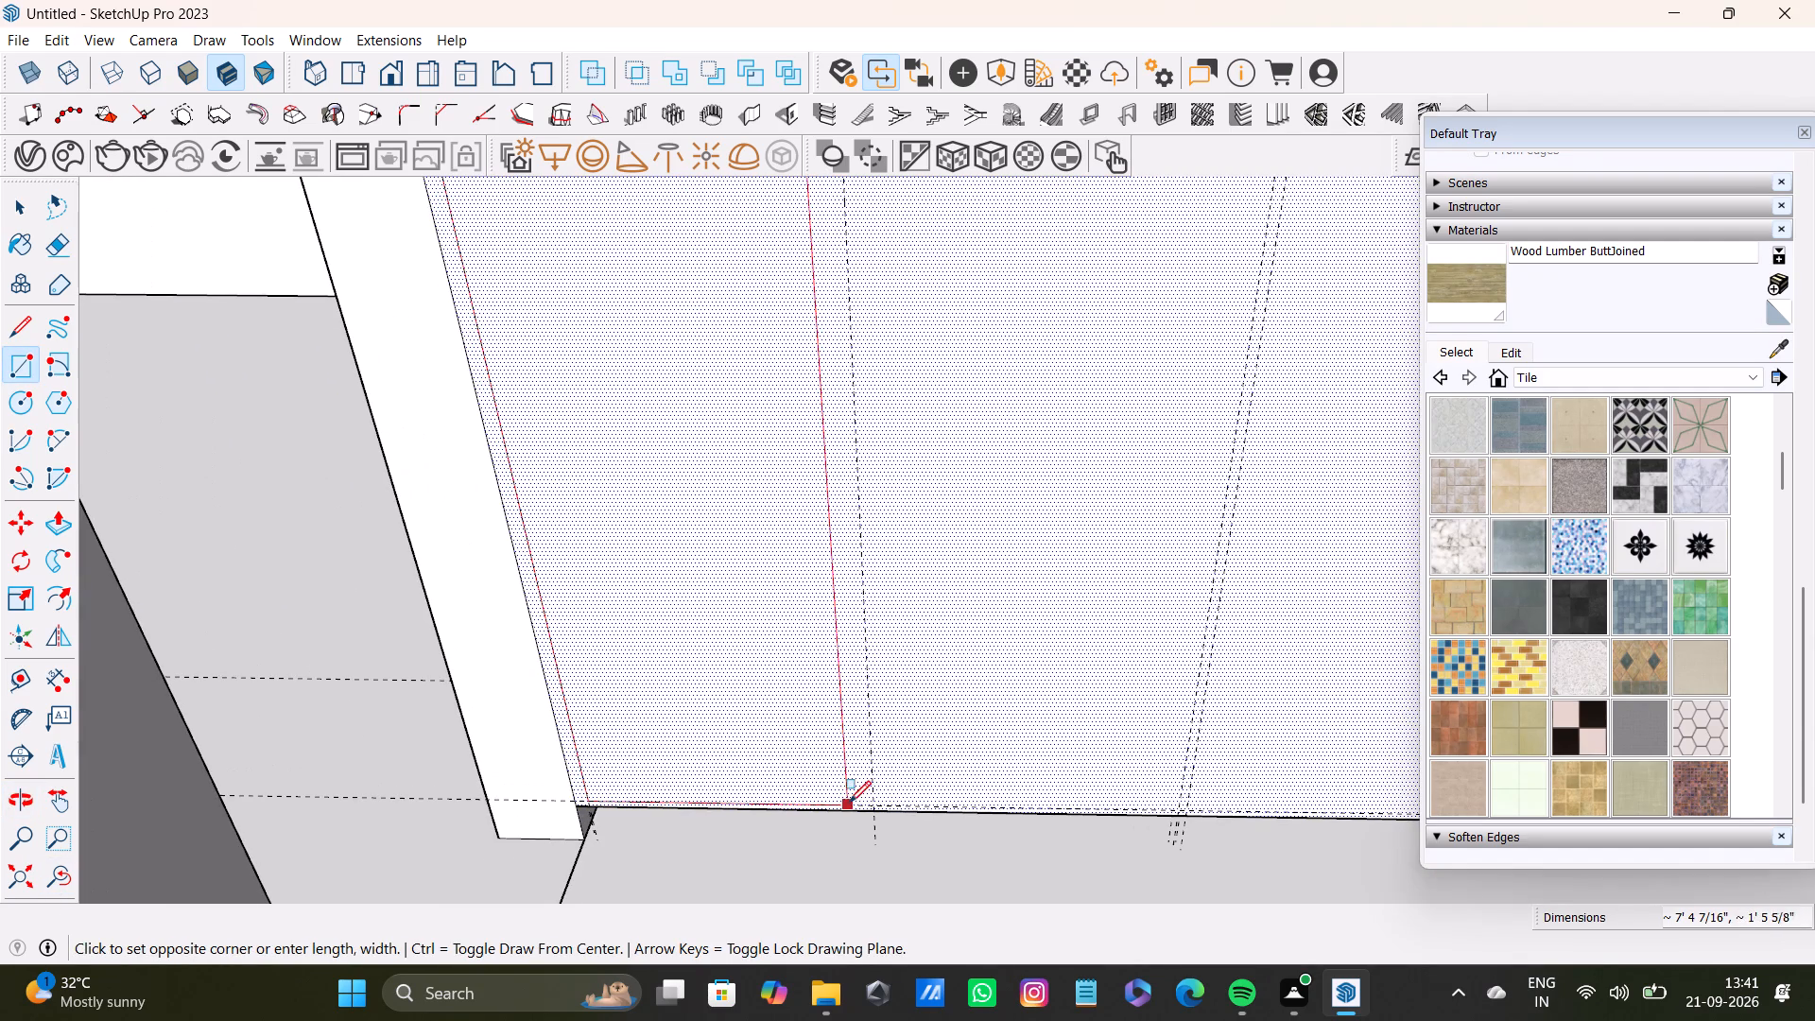
left_click(873, 803)
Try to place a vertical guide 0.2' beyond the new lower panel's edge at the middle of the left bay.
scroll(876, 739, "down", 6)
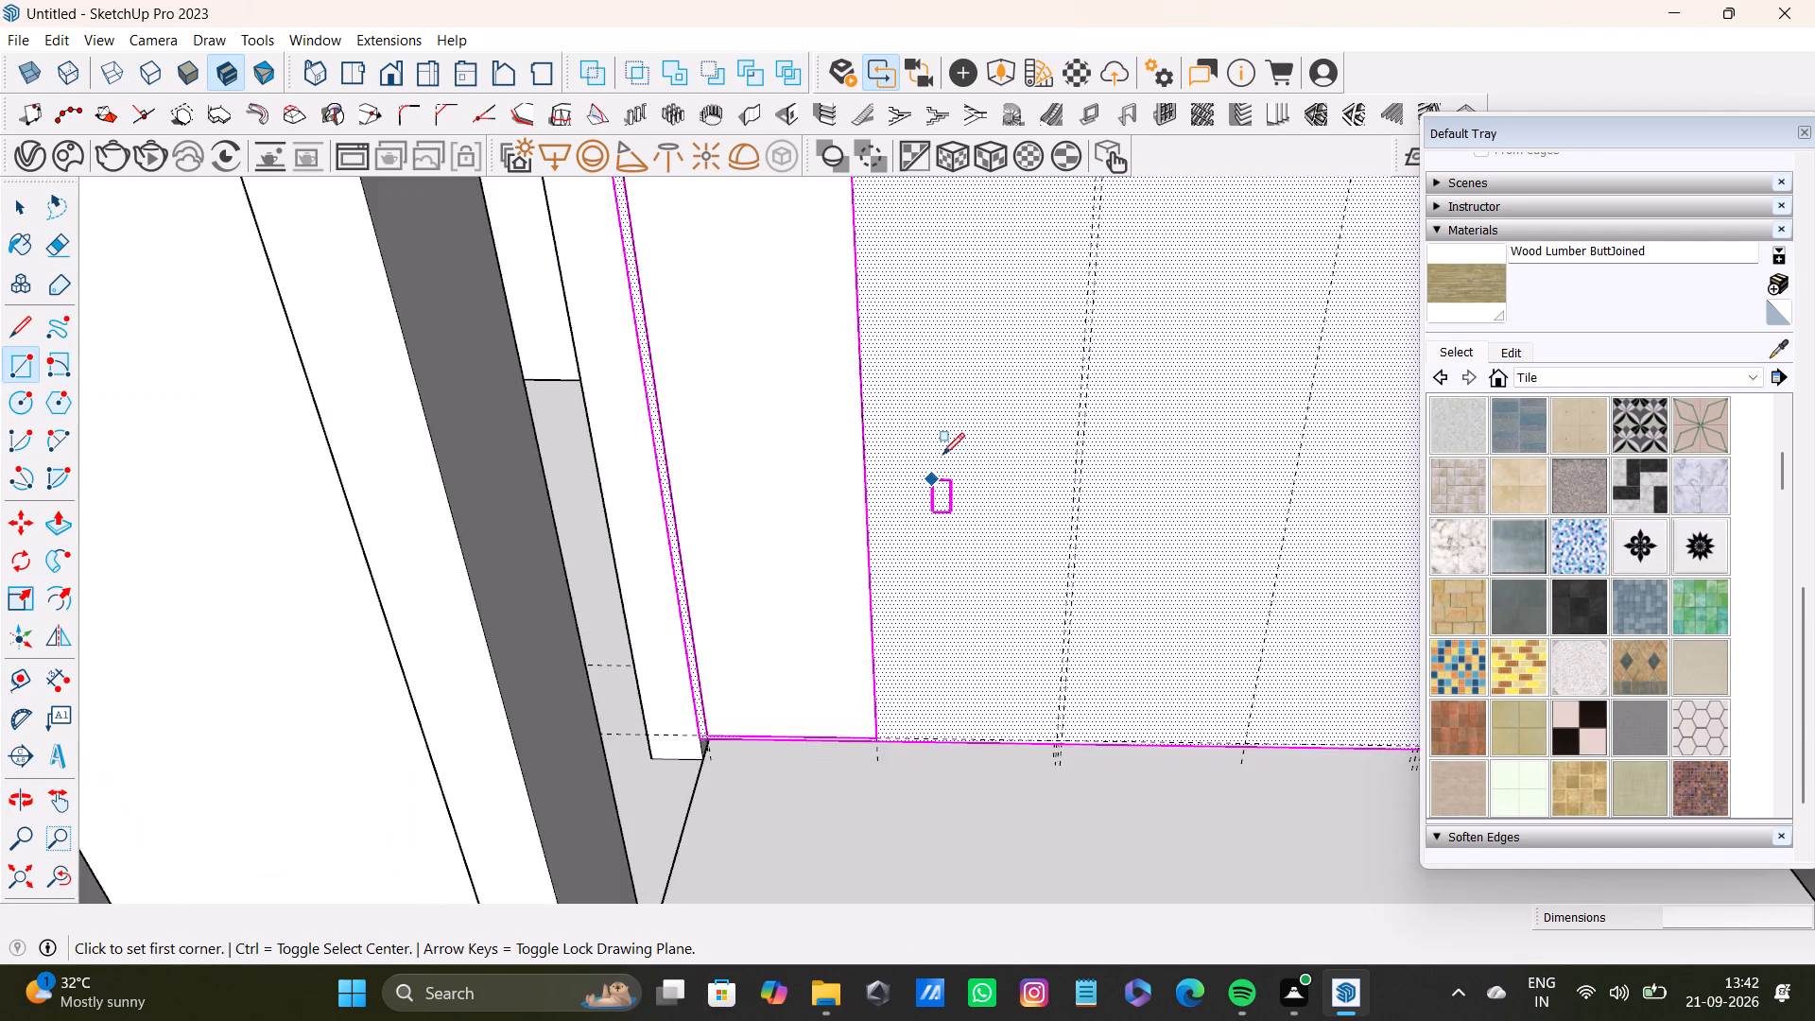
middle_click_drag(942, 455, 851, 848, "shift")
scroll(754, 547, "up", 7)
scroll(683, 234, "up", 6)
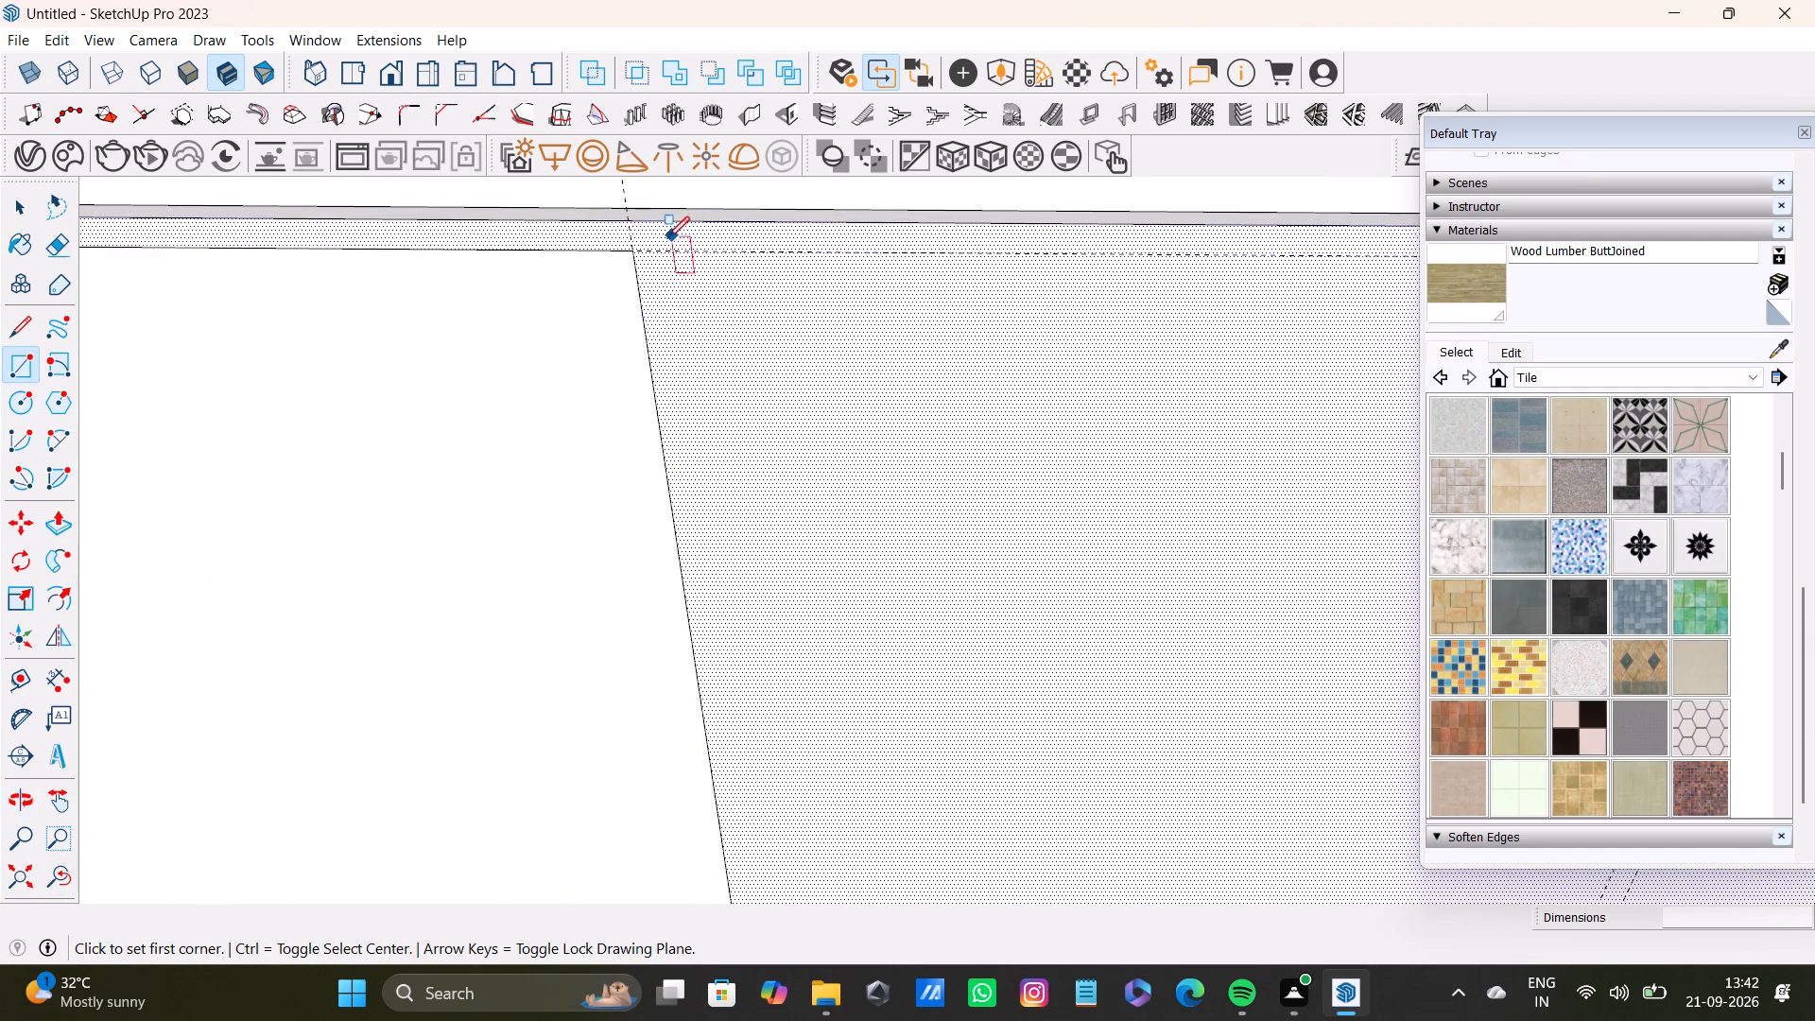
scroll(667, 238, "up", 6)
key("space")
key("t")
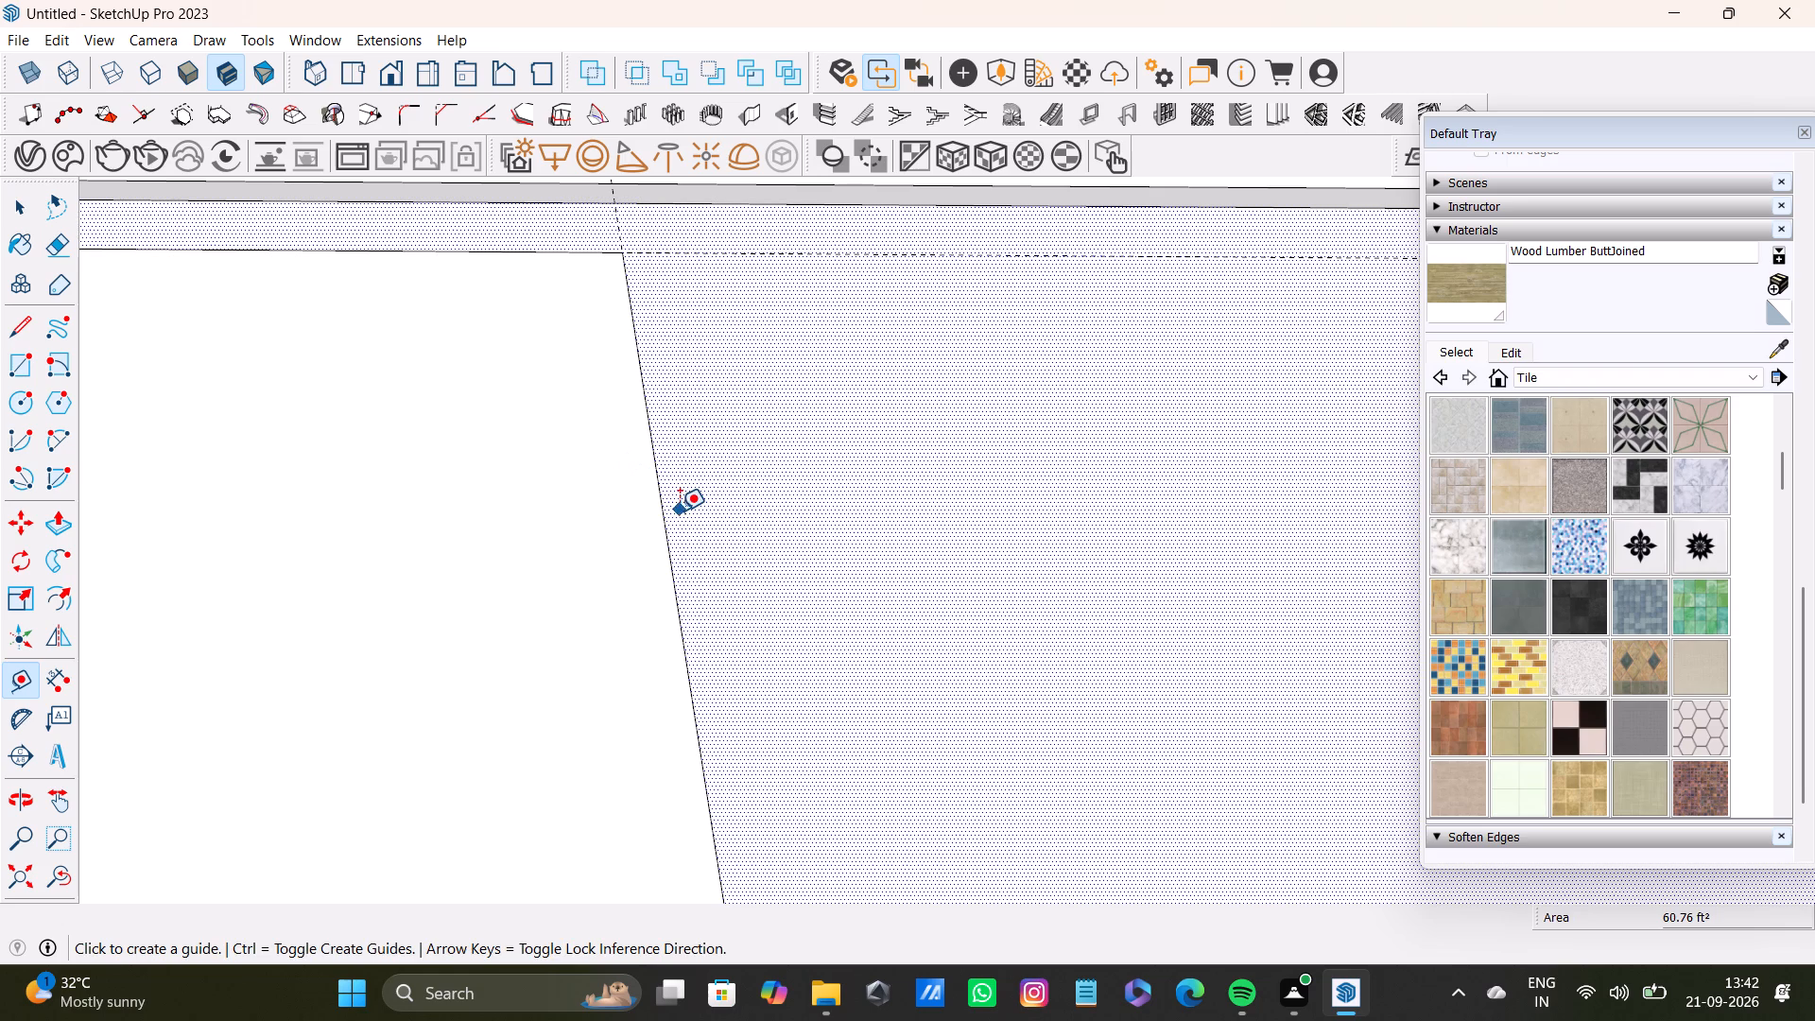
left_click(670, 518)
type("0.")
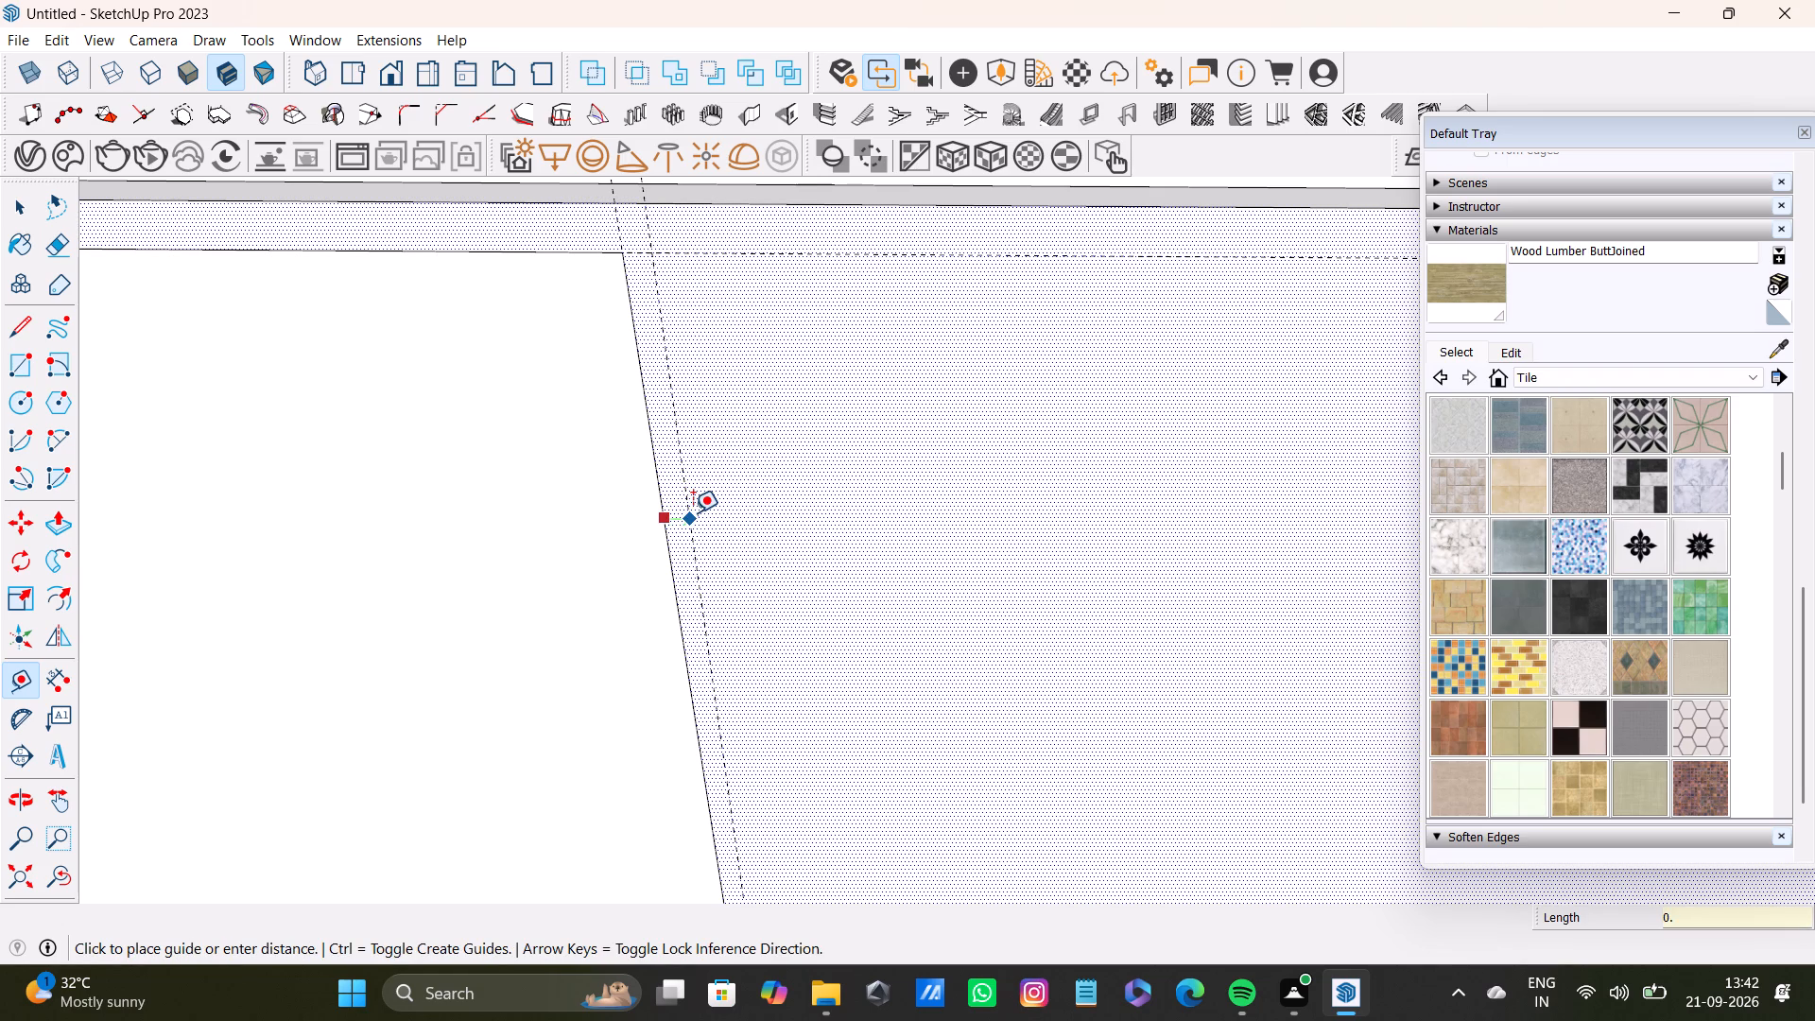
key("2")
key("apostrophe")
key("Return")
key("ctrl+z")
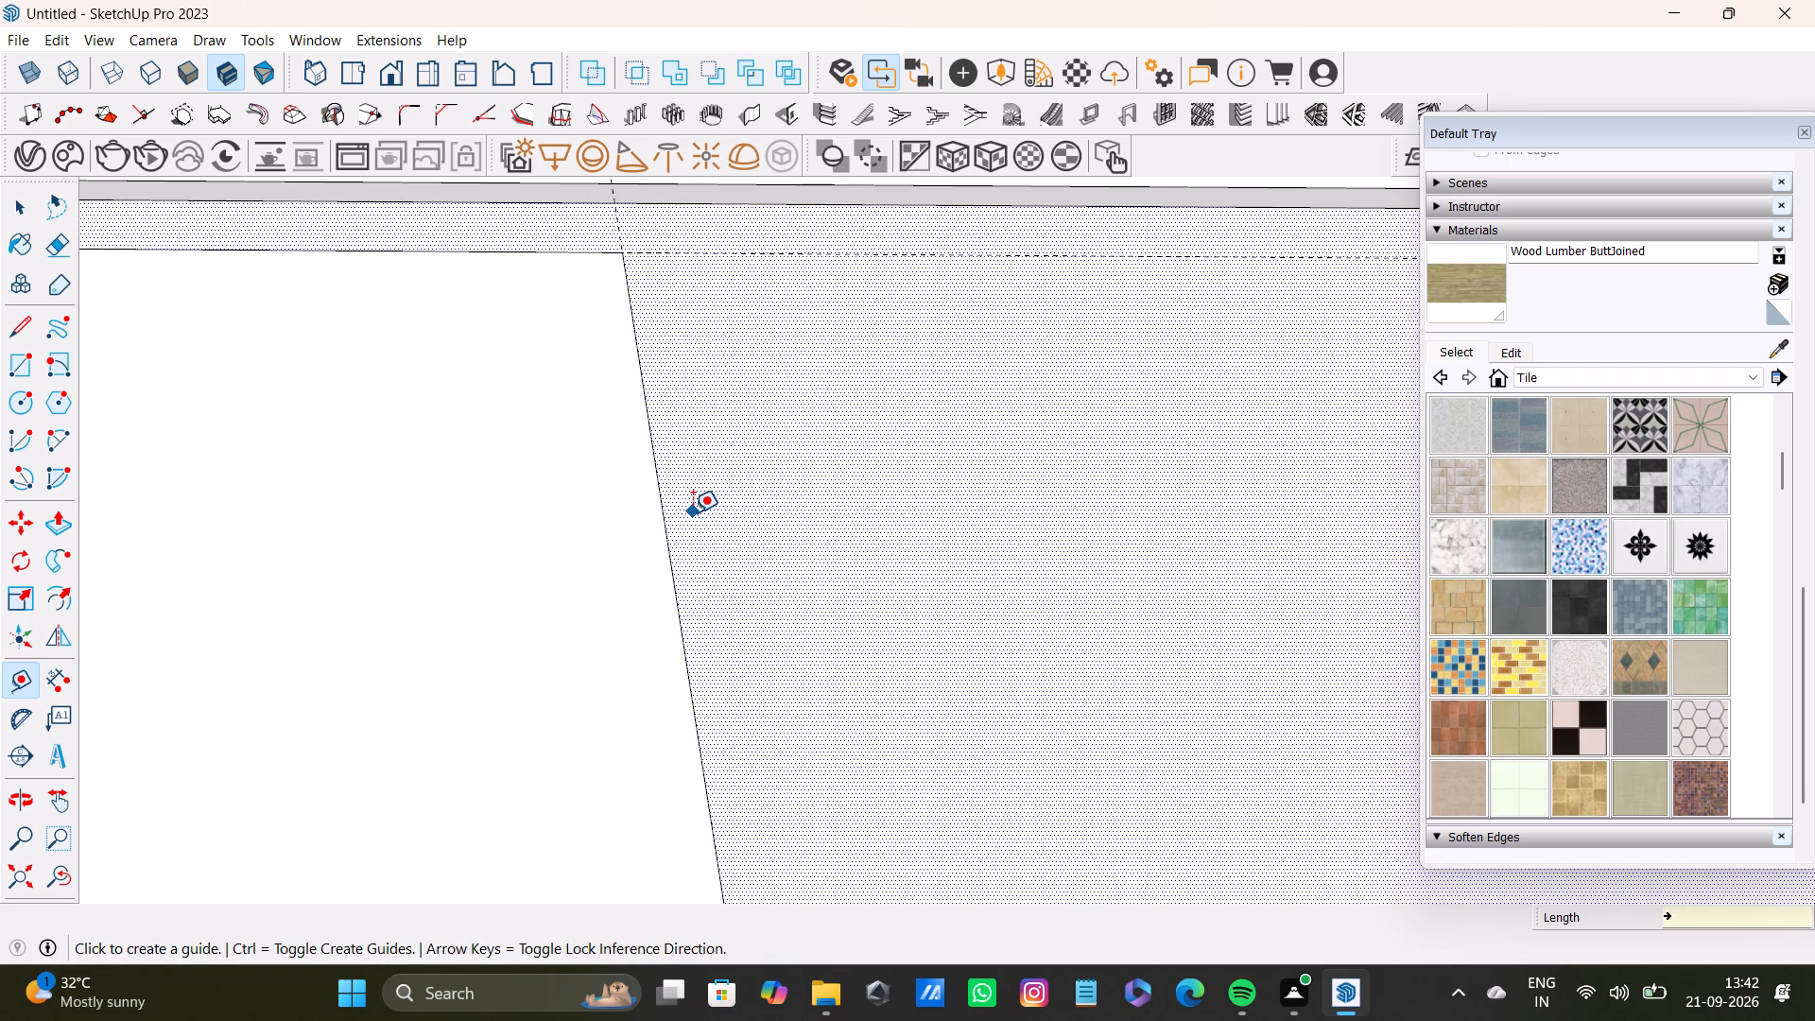
Place a vertical guide 0.2" beyond the new lower panel's edge at the middle of the left bay.
scroll(675, 503, "up", 4)
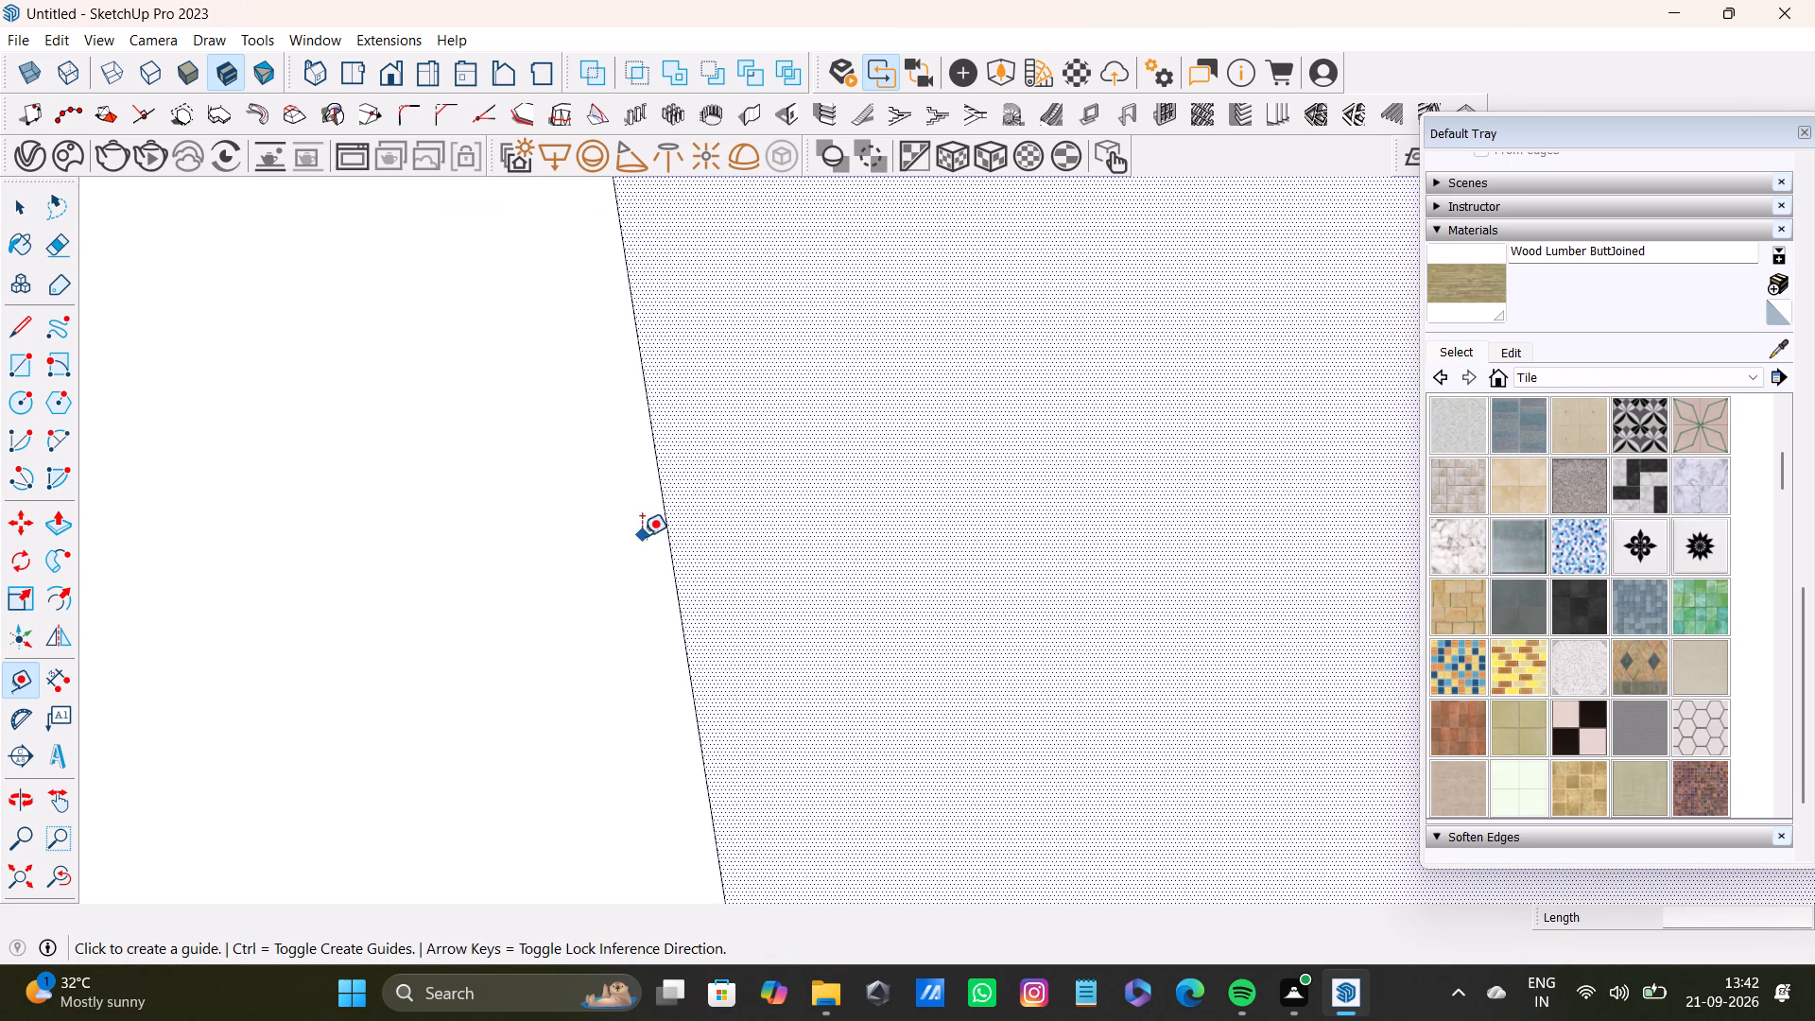
left_click(675, 547)
type("0.2")
key("shift+quotedbl")
key("Return")
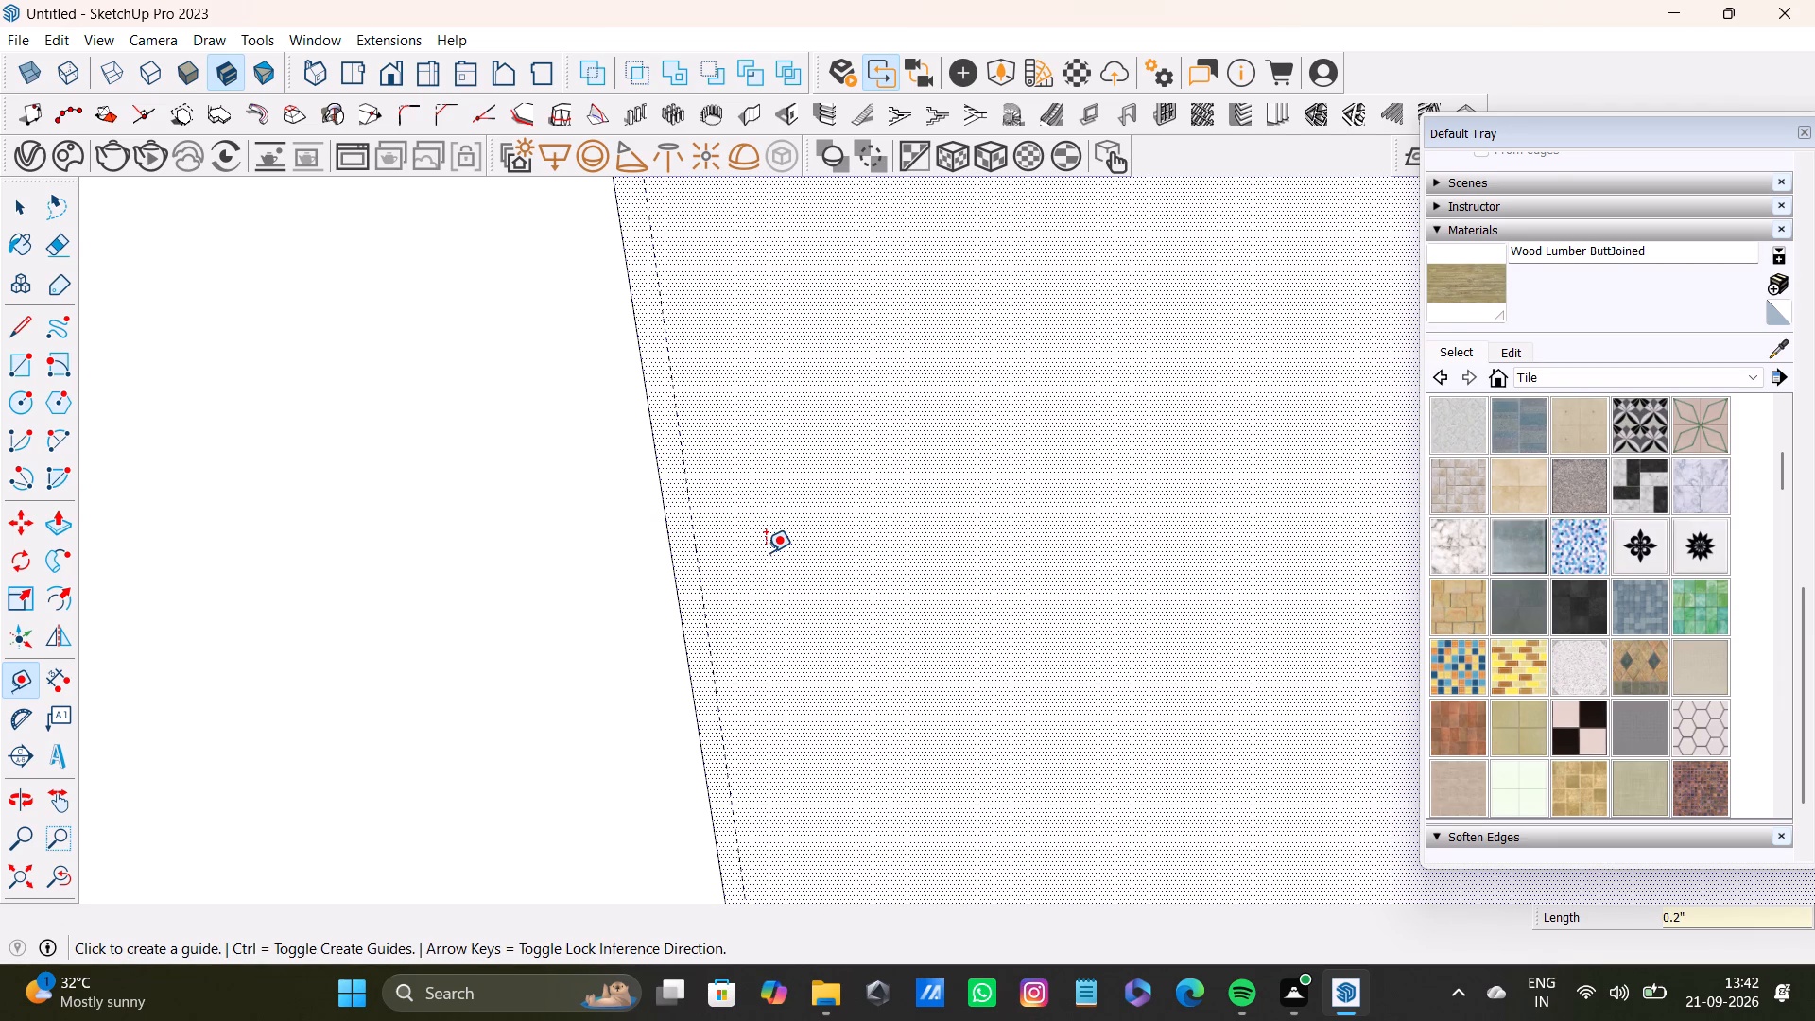
Draw a rectangle about 7' 4 7/16" by 1' 8 5/16" from the 0.2" guide to the first divider guides, completing the left bay.
scroll(727, 515, "down", 8)
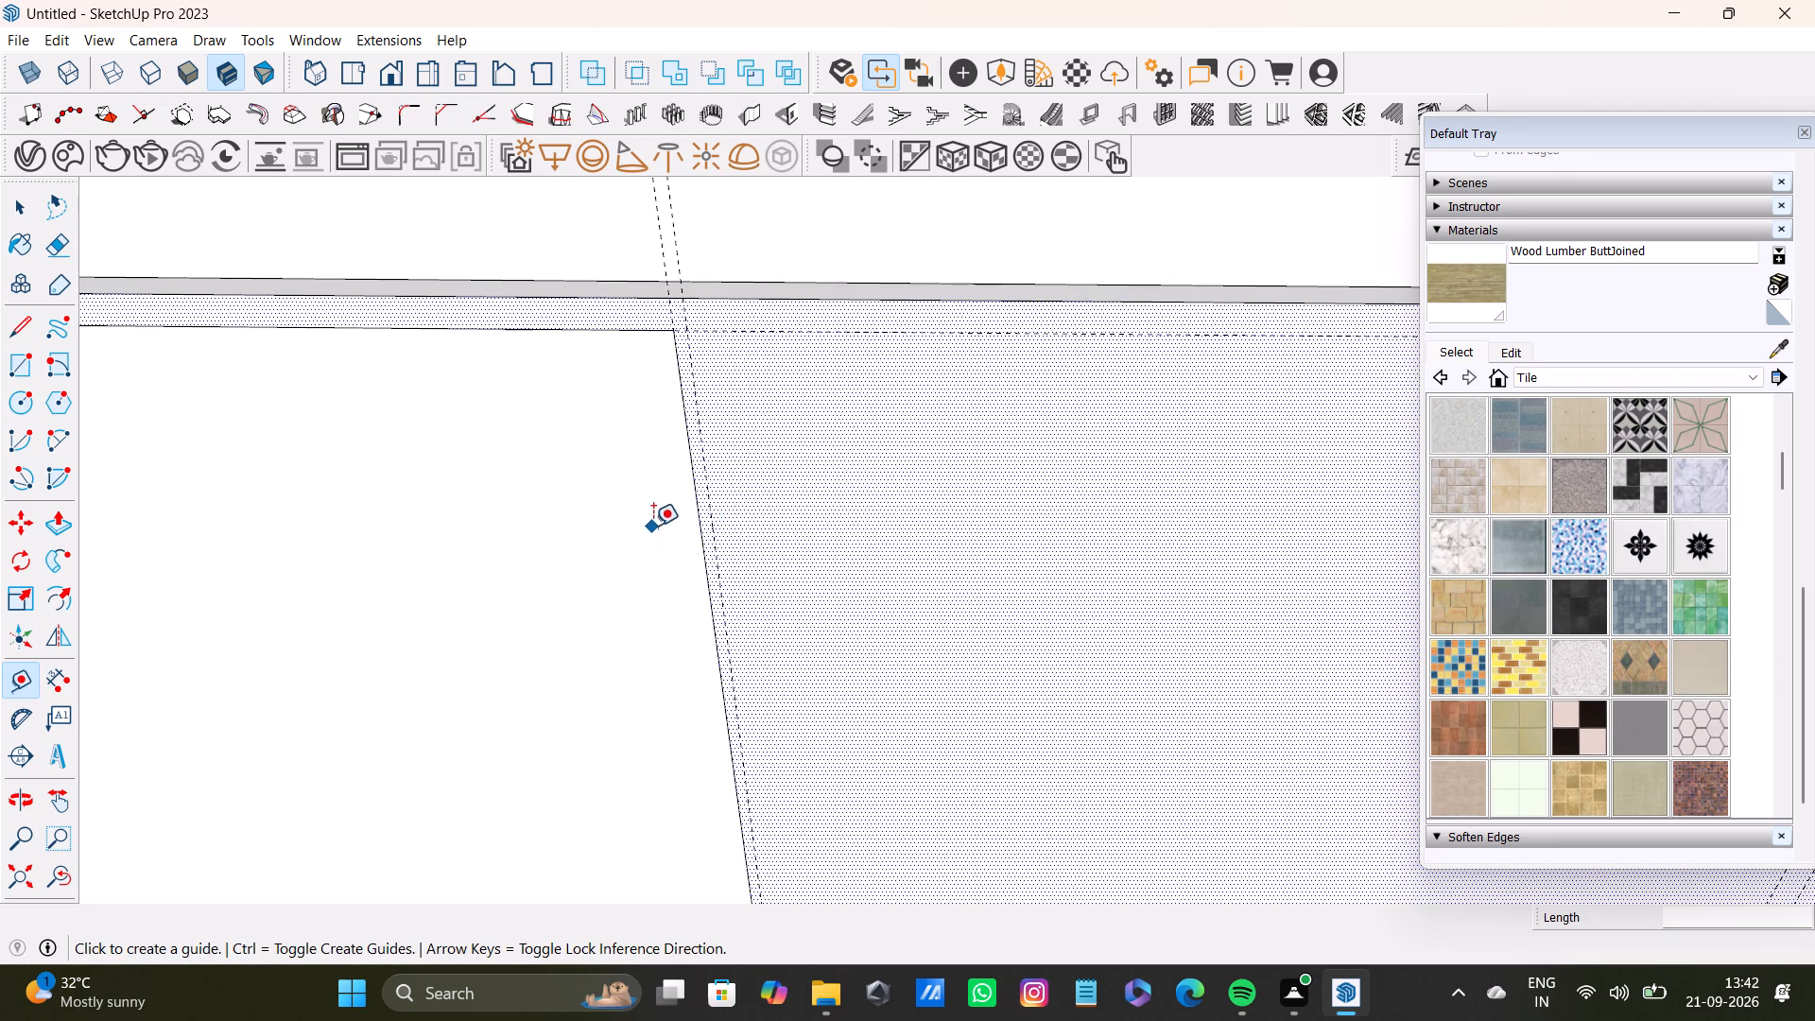
key("r")
scroll(693, 457, "up", 3)
left_click(688, 286)
scroll(858, 493, "down", 6)
middle_click_drag(1130, 689, 890, 325, "shift")
scroll(938, 428, "down", 4)
middle_click_drag(1127, 632, 1055, 402)
scroll(1132, 597, "down", 4)
middle_click_drag(1127, 644, 1088, 349, "shift")
scroll(1099, 549, "down", 3)
middle_click_drag(1115, 620, 1071, 420)
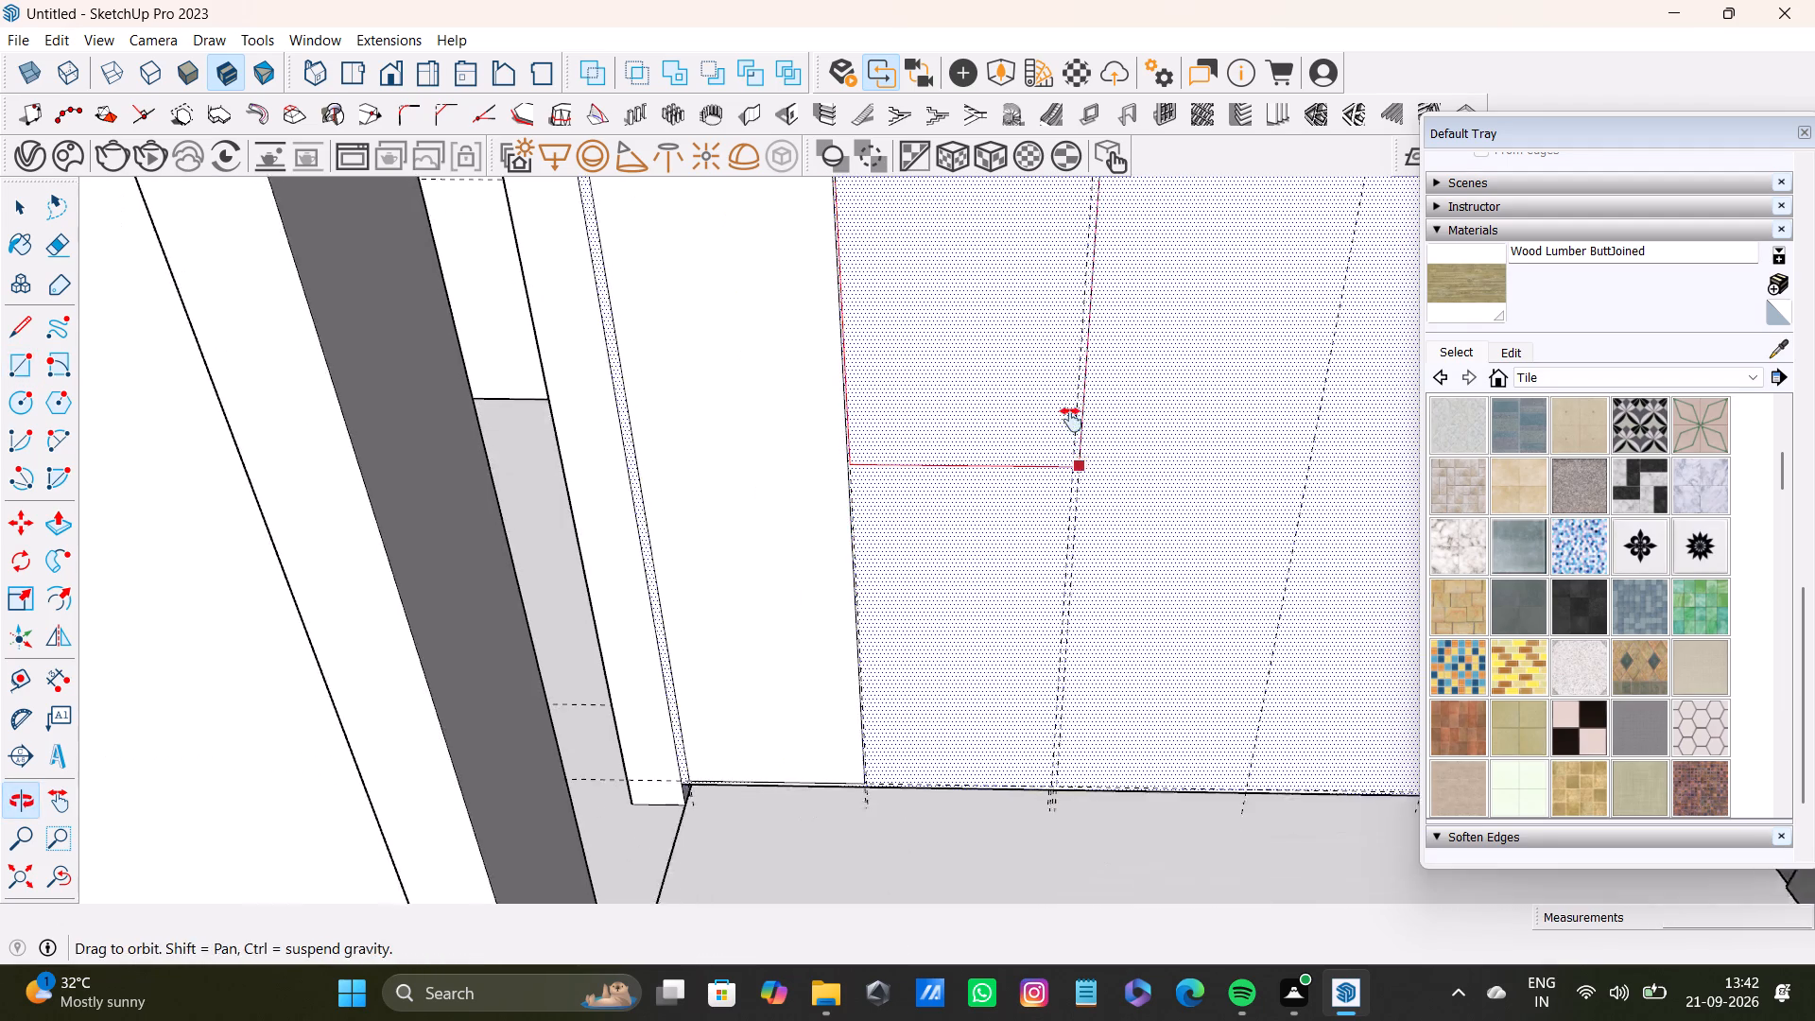
middle_click_drag(1071, 420, 1065, 398)
scroll(1043, 571, "up", 9)
left_click(1071, 827)
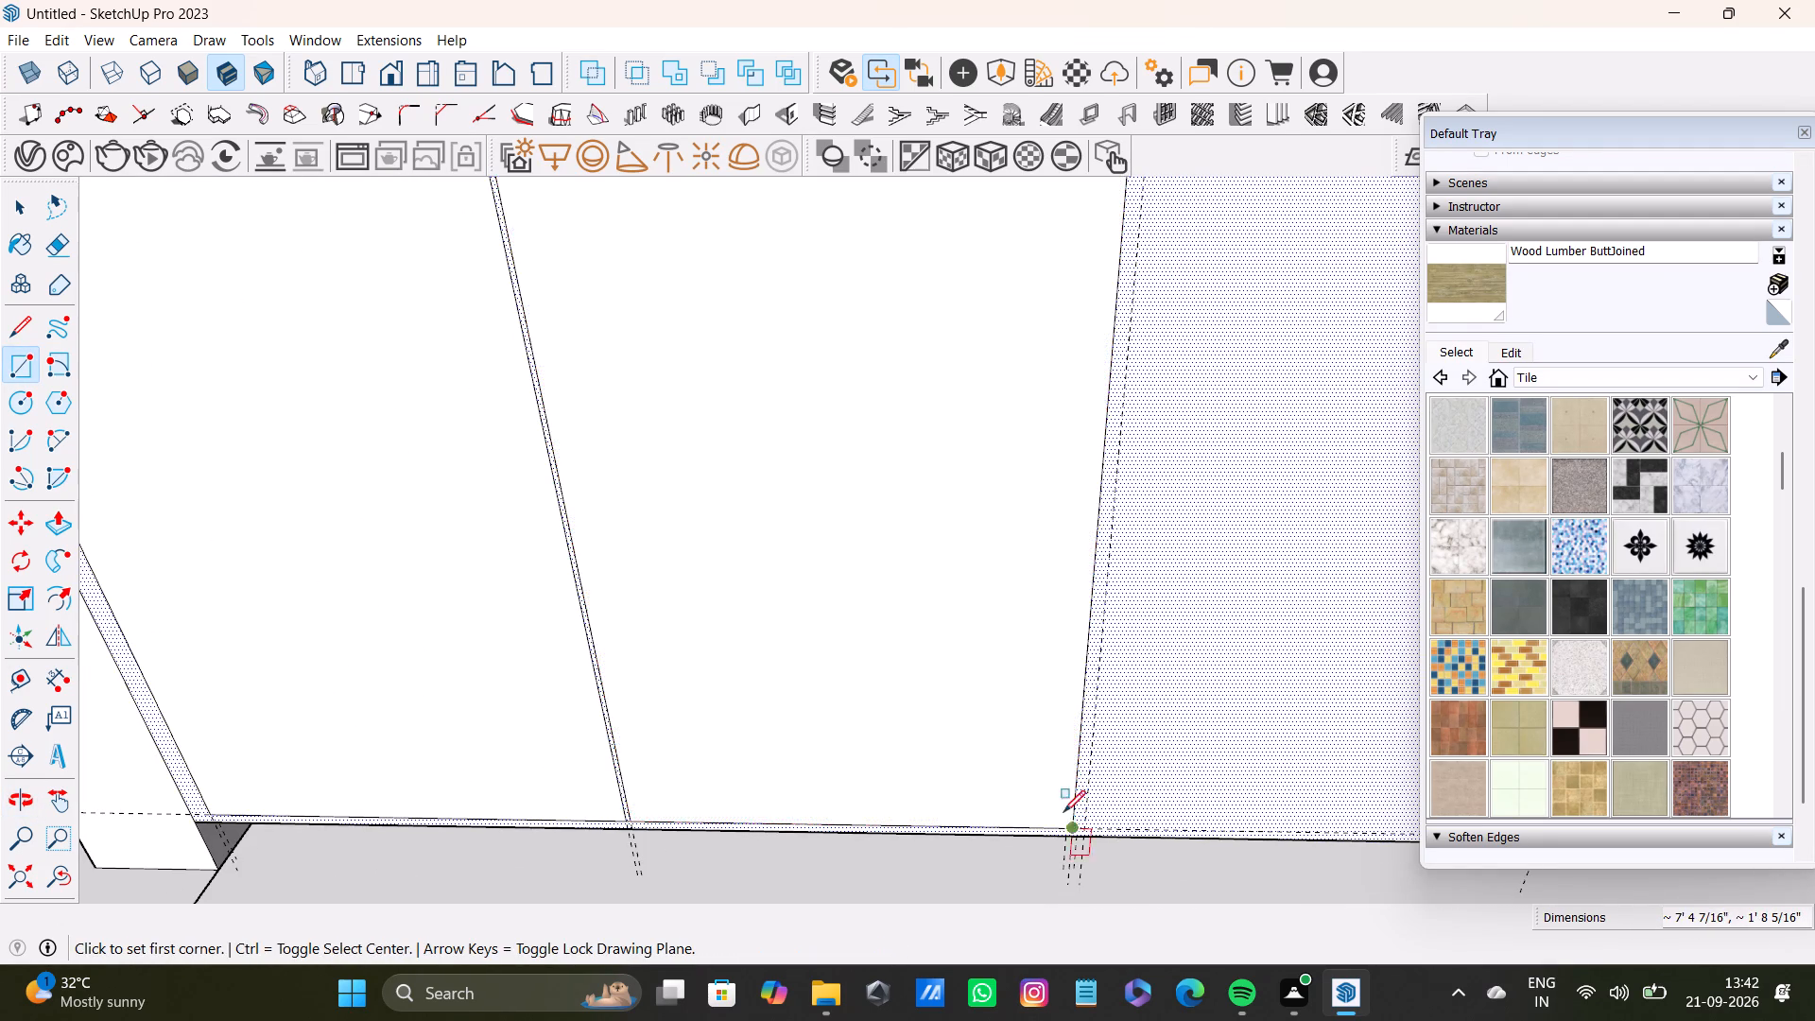
Place a vertical guide 0.2" to the right of the middle bay's centre guide.
scroll(1010, 756, "down", 8)
middle_click_drag(956, 469, 939, 967, "shift")
scroll(876, 791, "down", 8)
middle_click_drag(887, 666, 771, 740, "shift")
scroll(841, 641, "up", 3)
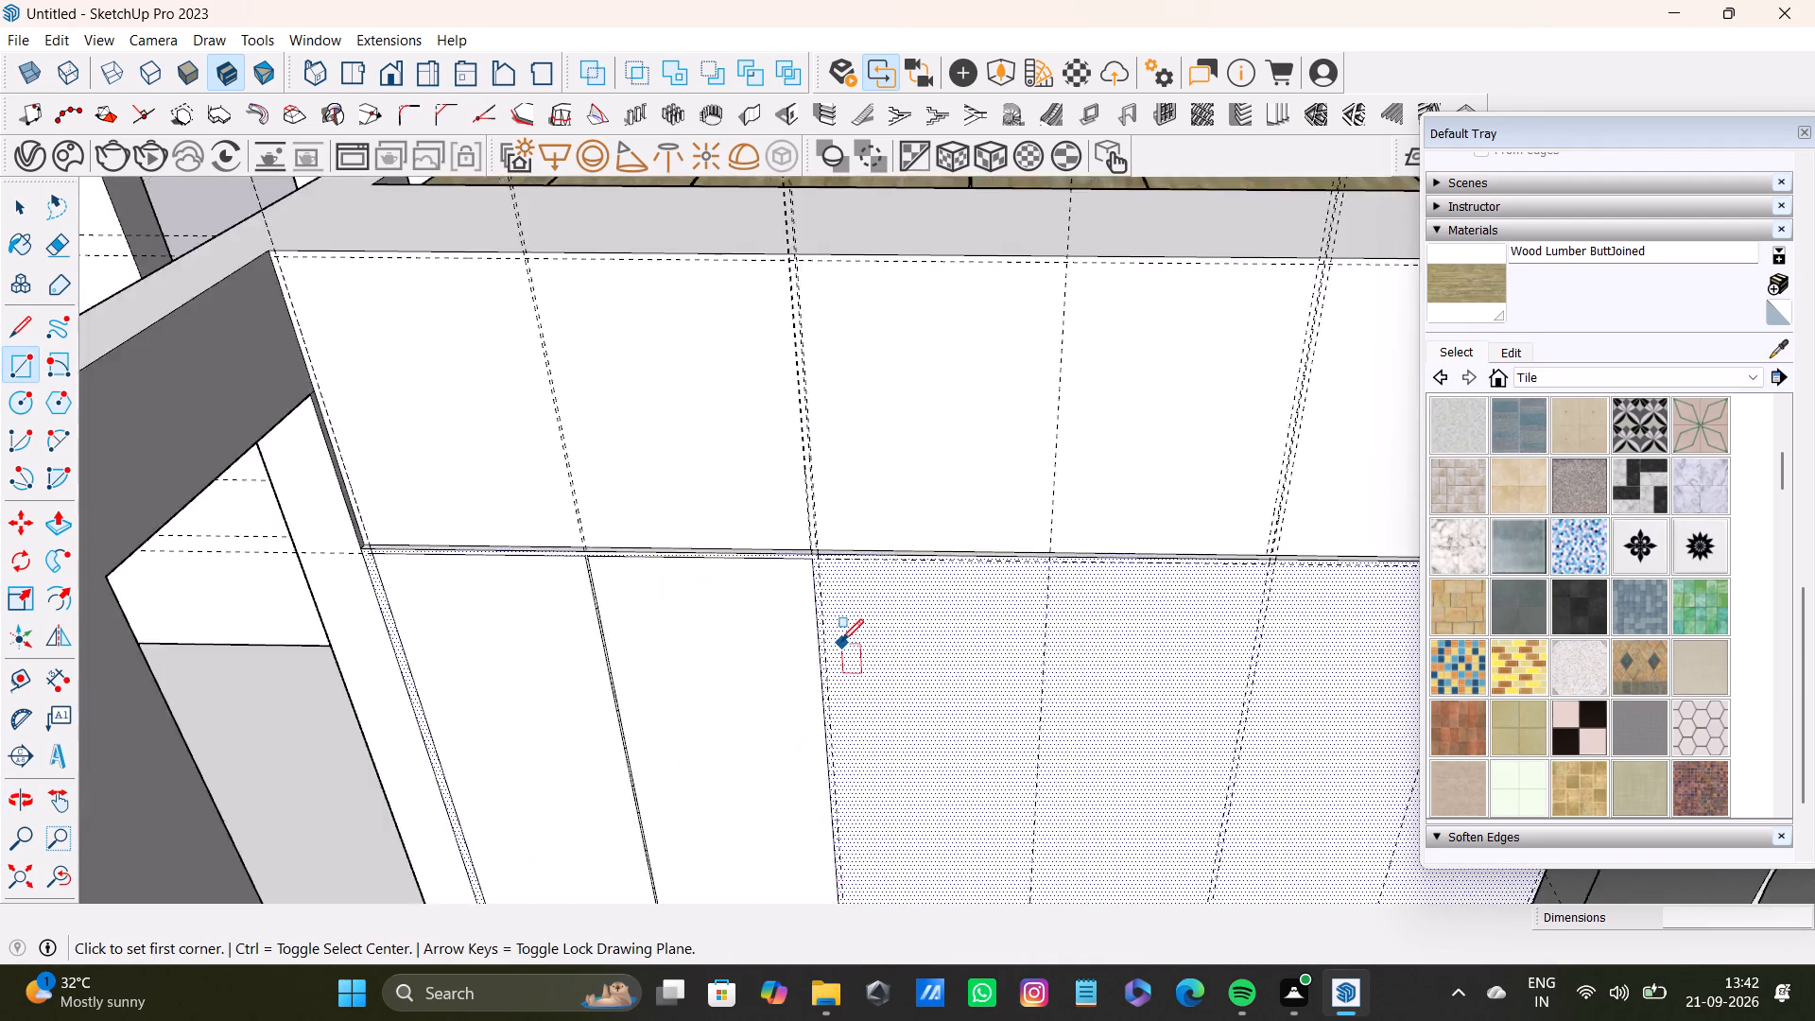
scroll(841, 641, "up", 4)
scroll(995, 604, "down", 3)
middle_click_drag(986, 618, 798, 615, "shift")
scroll(883, 595, "up", 11)
middle_click_drag(937, 582, 853, 590)
scroll(873, 572, "up", 1, "shift")
middle_click_drag(873, 572, 912, 580, "shift")
key("space")
scroll(873, 560, "up", 3)
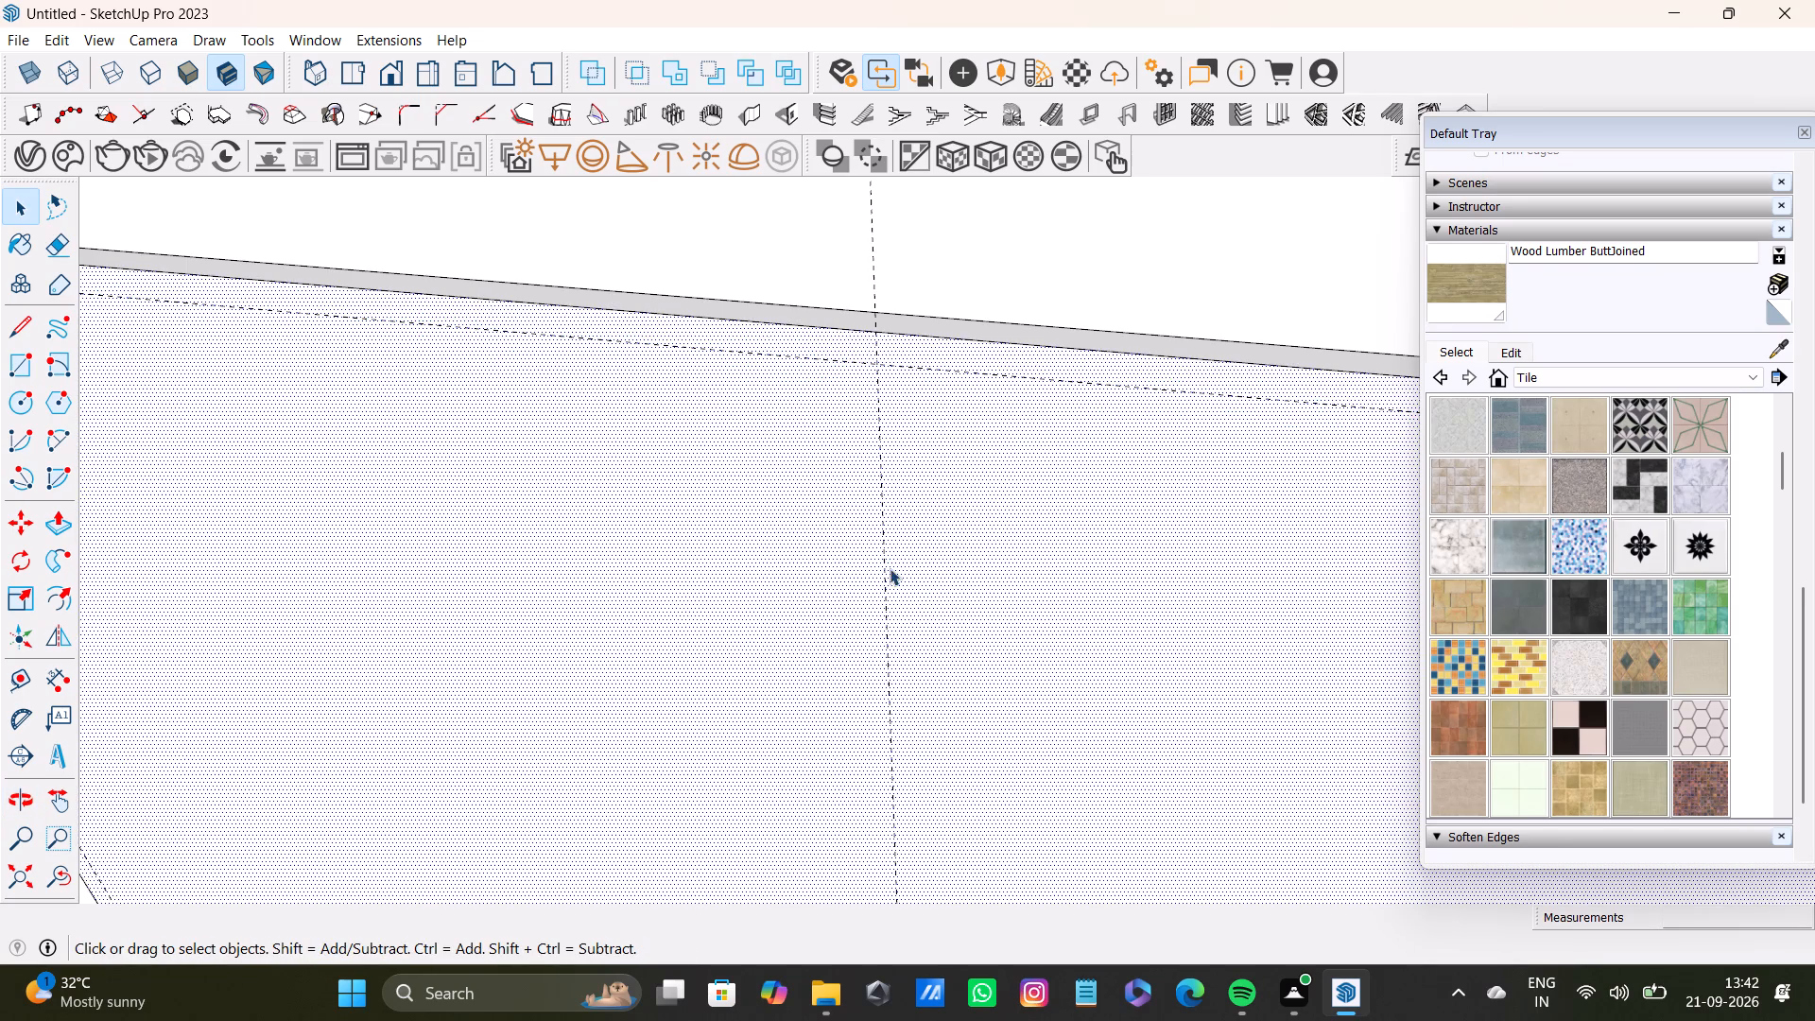
left_click(889, 568)
left_click(886, 570)
key("t")
left_click_drag(882, 580, 921, 589)
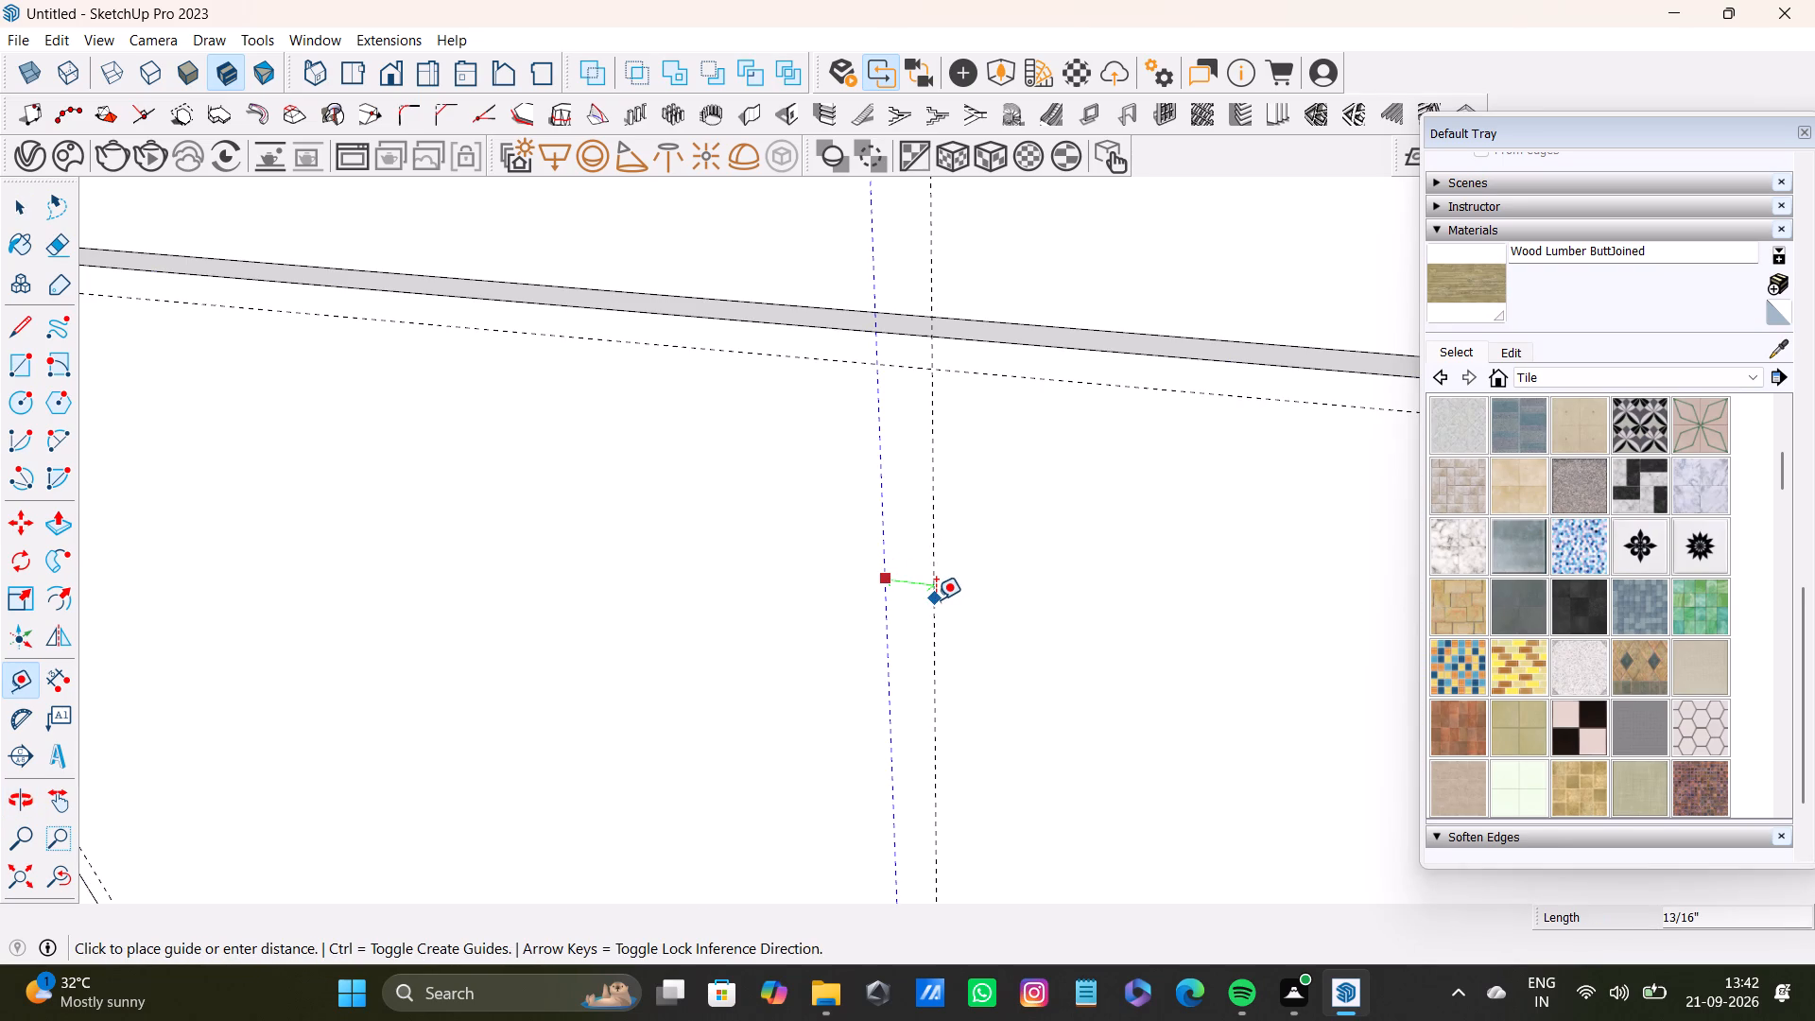
type("0.2")
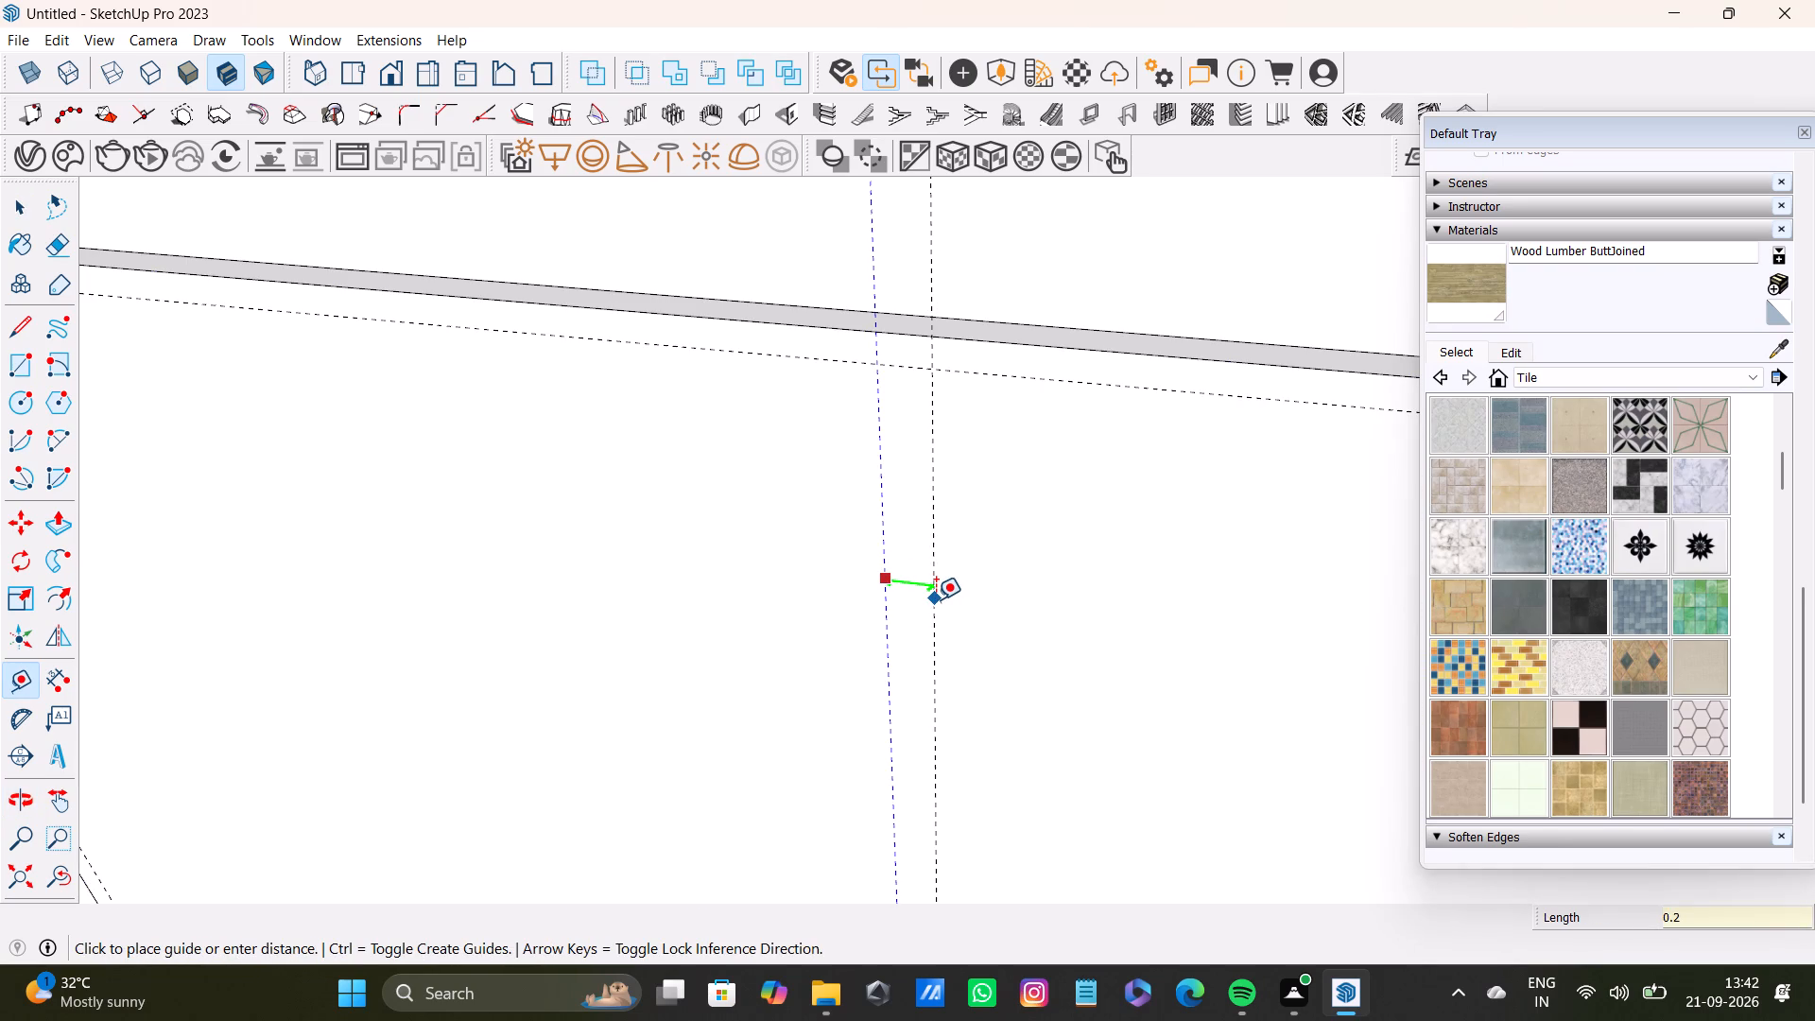
key("shift+quotedbl")
key("Return")
Place a vertical guide 0.2" to the right of the right bay's centre guide.
scroll(795, 479, "down", 14)
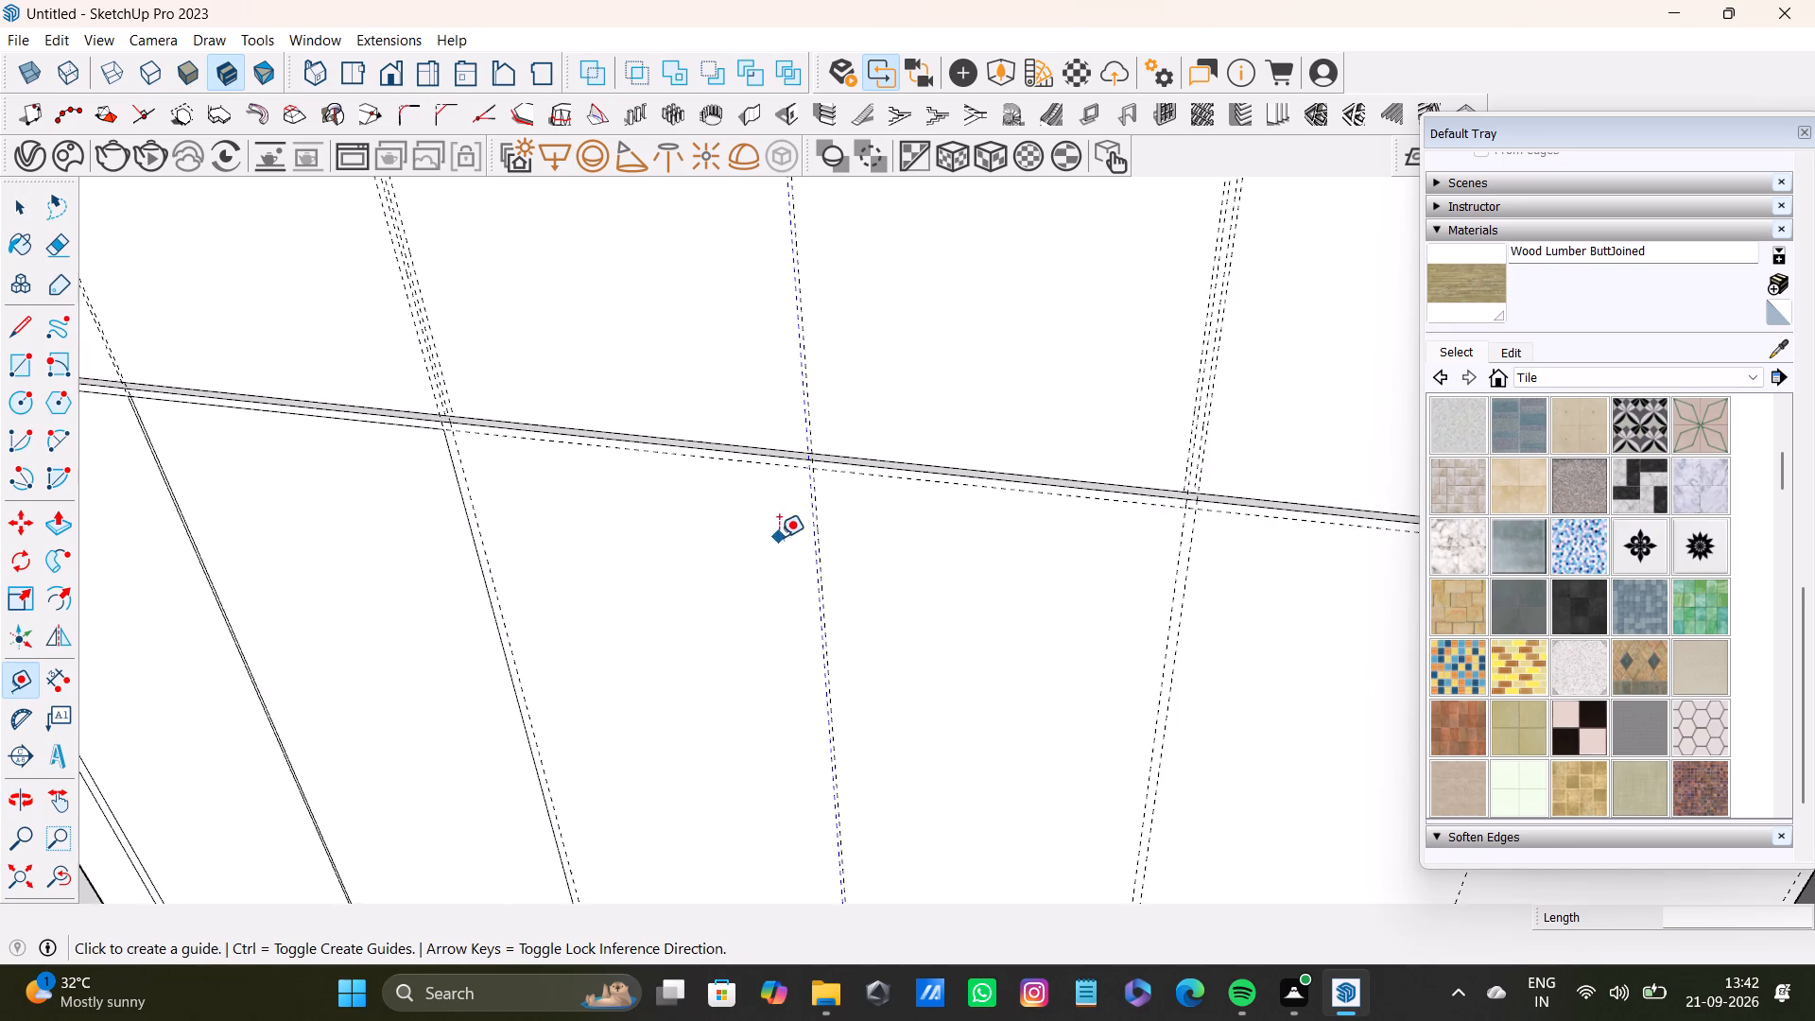
scroll(779, 537, "down", 2)
middle_click_drag(923, 583, 1177, 441, "shift")
middle_click_drag(976, 514, 252, 665)
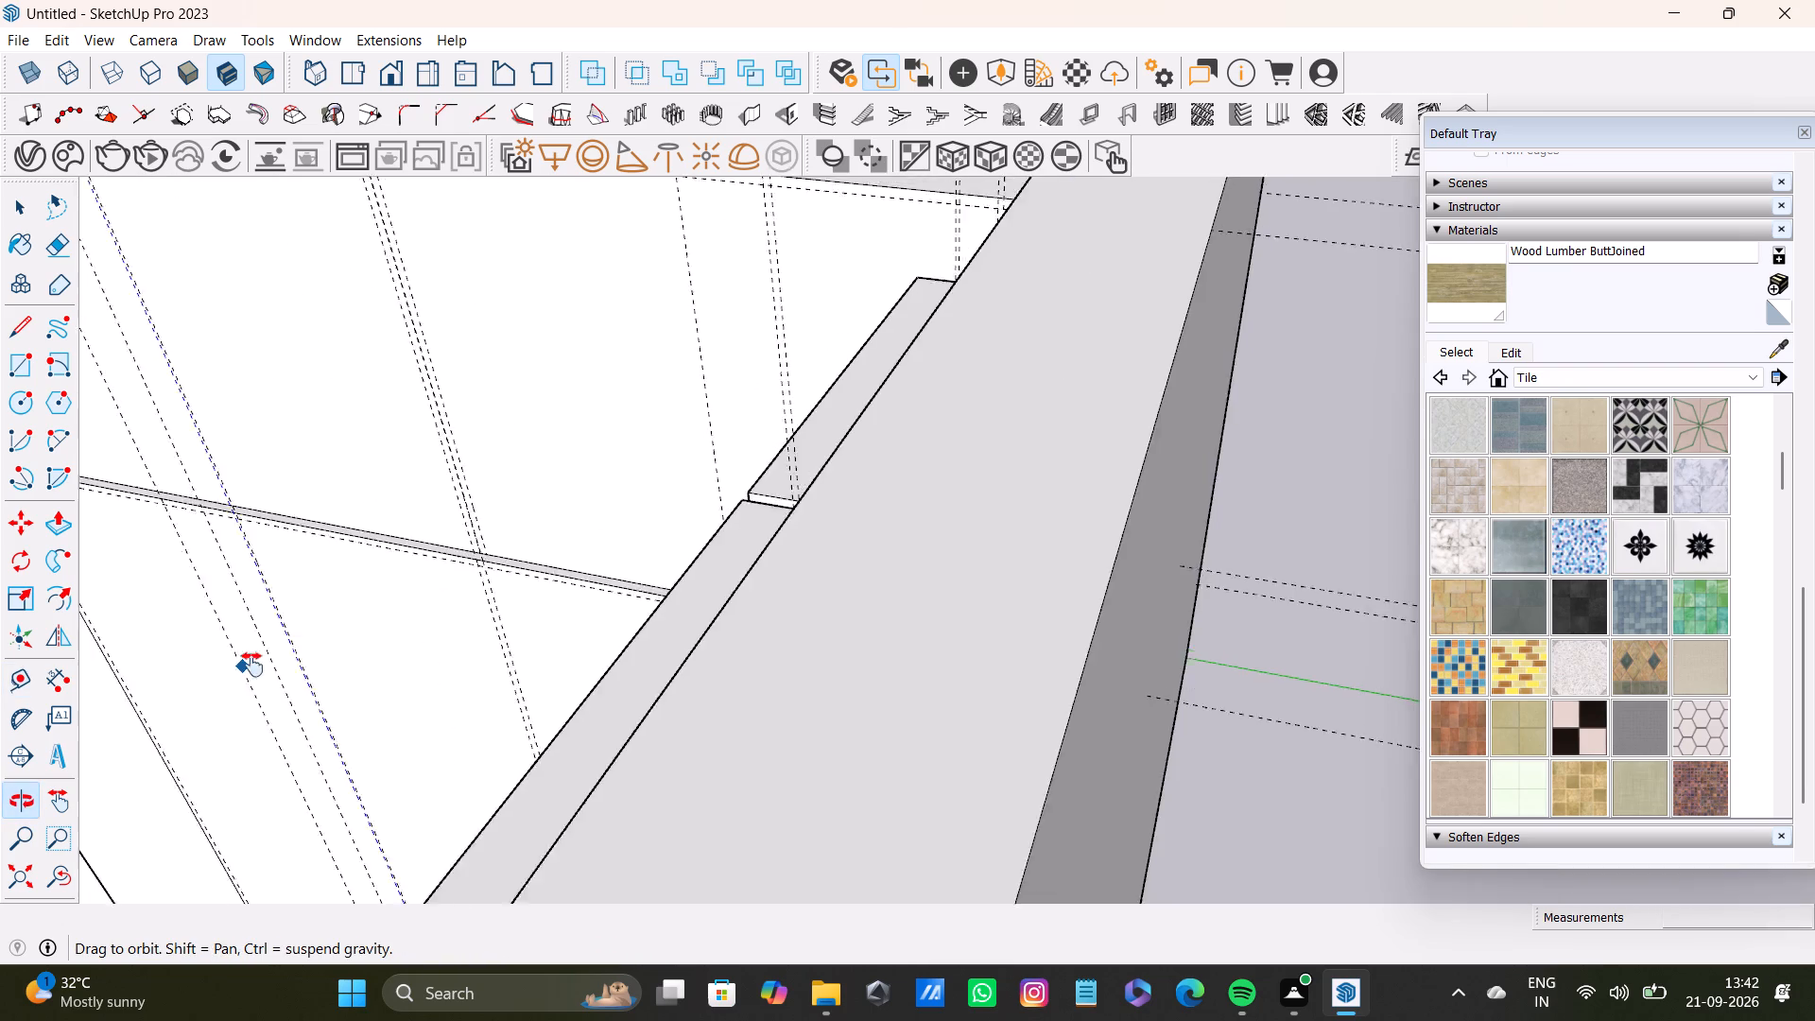
middle_click_drag(252, 665, 267, 651)
middle_click_drag(452, 628, 731, 487)
scroll(1014, 535, "up", 3)
scroll(1058, 592, "down", 4)
middle_click_drag(1144, 614, 1029, 539)
scroll(1043, 529, "up", 11)
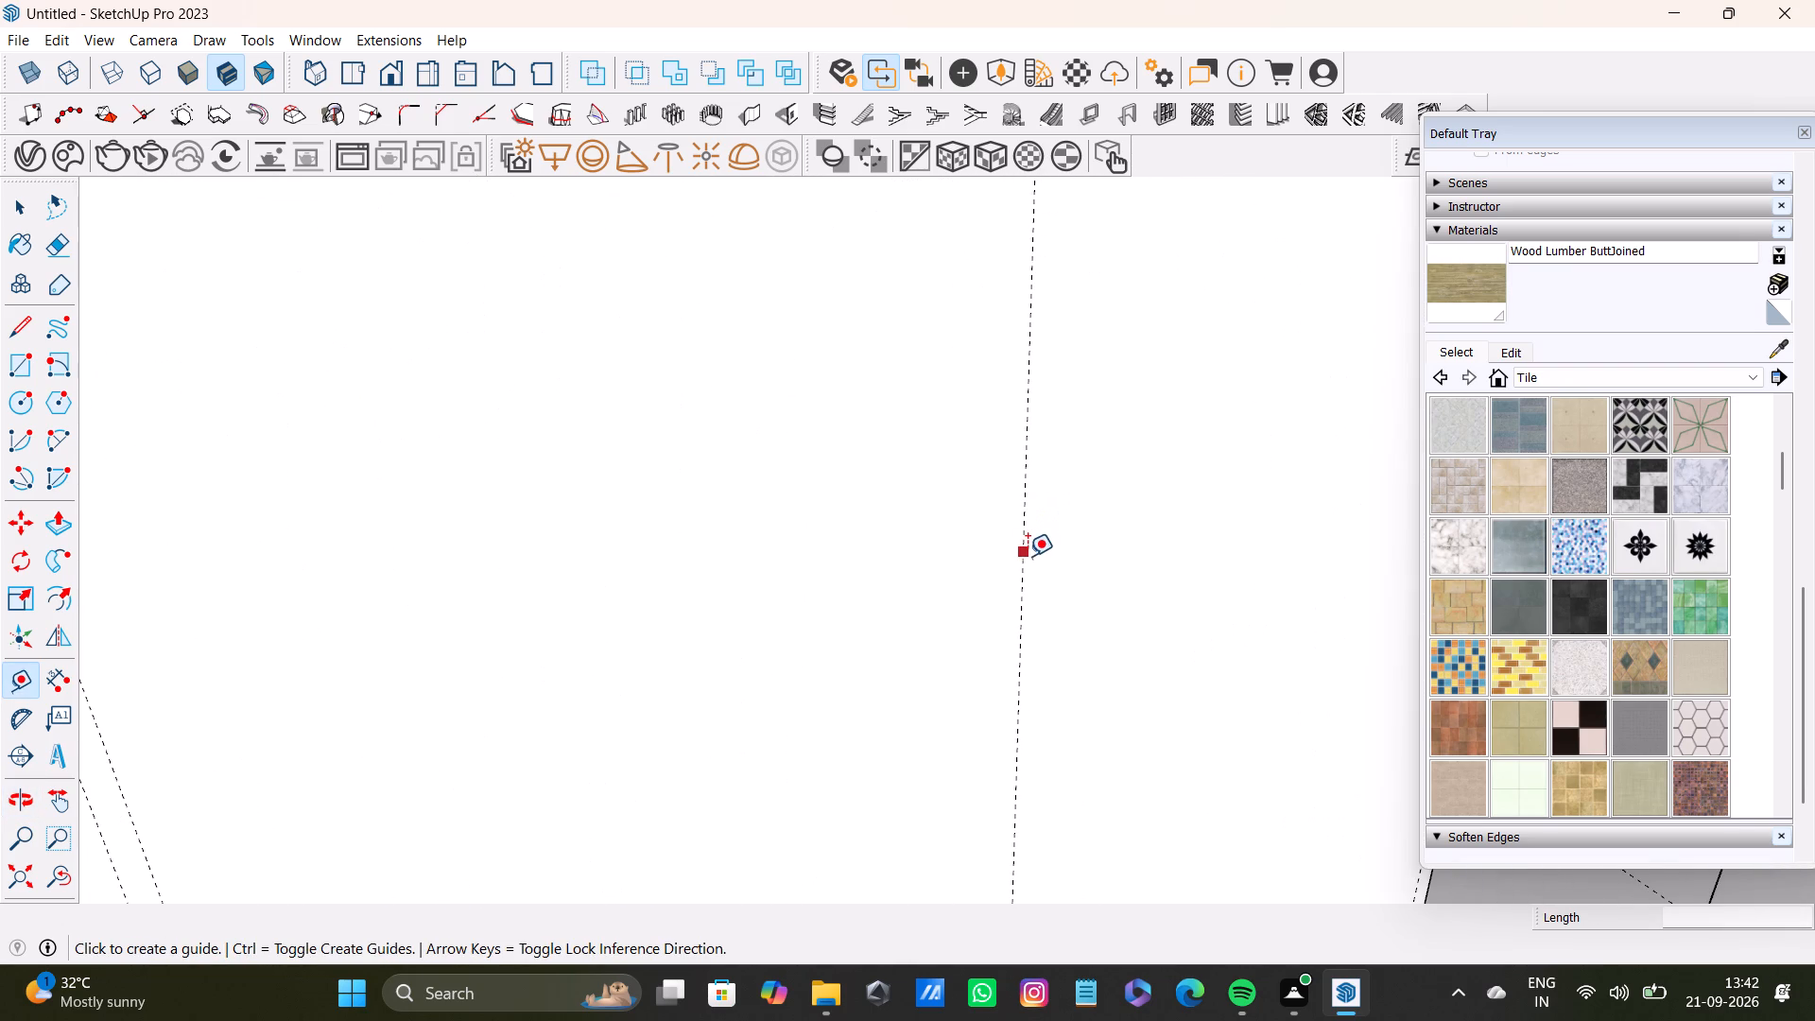
left_click(1028, 560)
type("0.2")
key("shift+quotedbl")
key("Return")
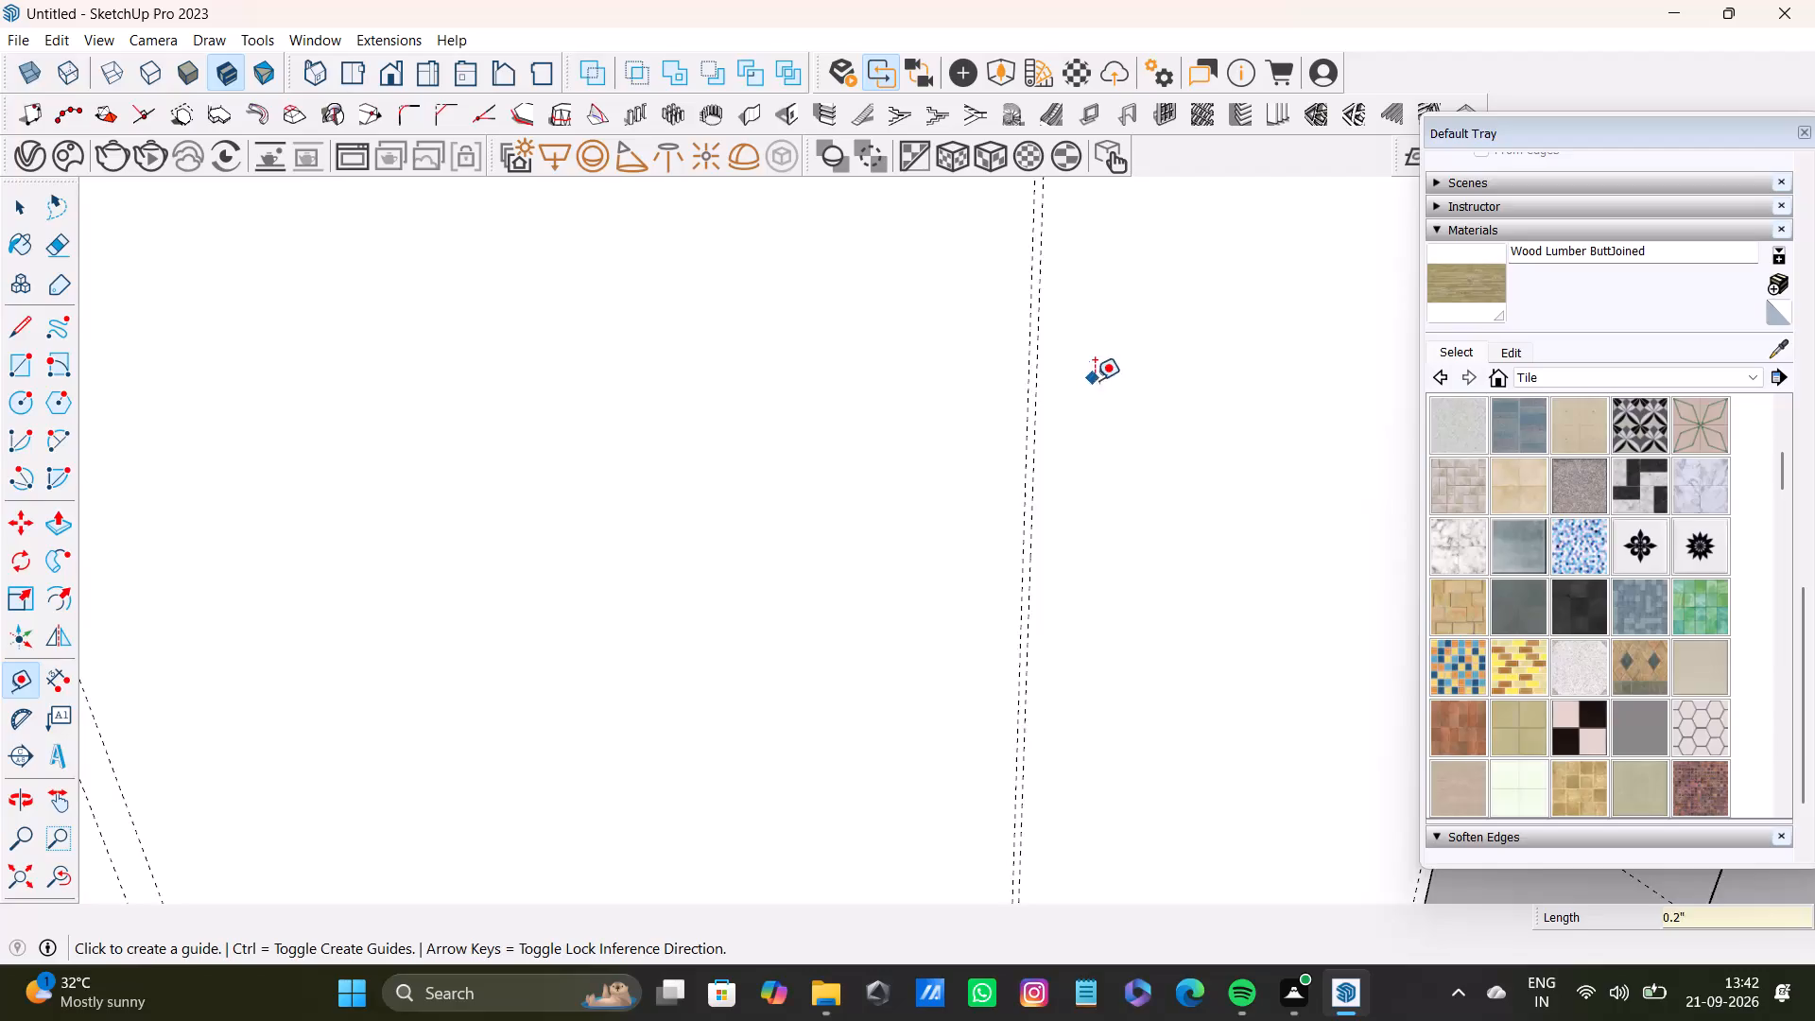
Draw a lower panel rectangle between the horizontal guides, from the first divider guides to the middle bay's centre guide.
scroll(1090, 390, "down", 13)
middle_click_drag(778, 460, 1172, 407, "shift")
middle_click_drag(1212, 417, 910, 538)
scroll(874, 536, "down", 3)
middle_click_drag(739, 560, 1165, 513, "shift")
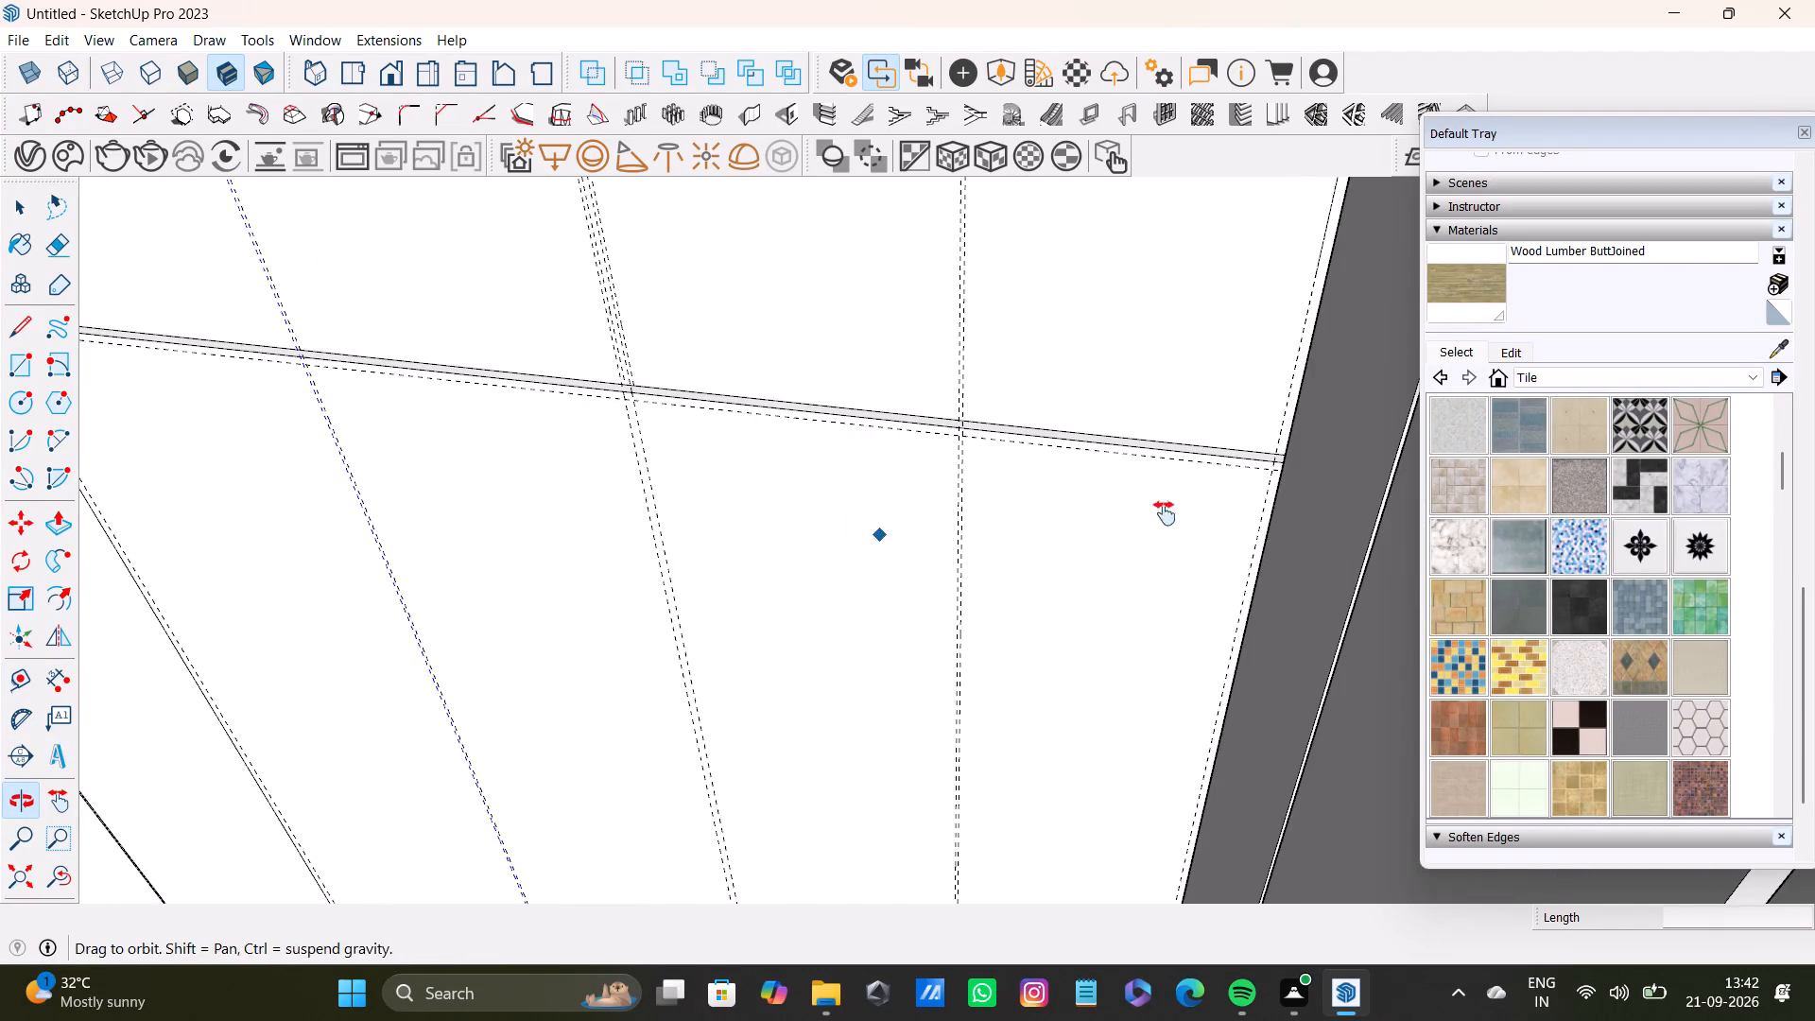
middle_click_drag(1165, 513, 1155, 513, "shift")
scroll(1034, 517, "down", 3)
middle_click(1033, 519)
key("r")
scroll(524, 507, "up", 2)
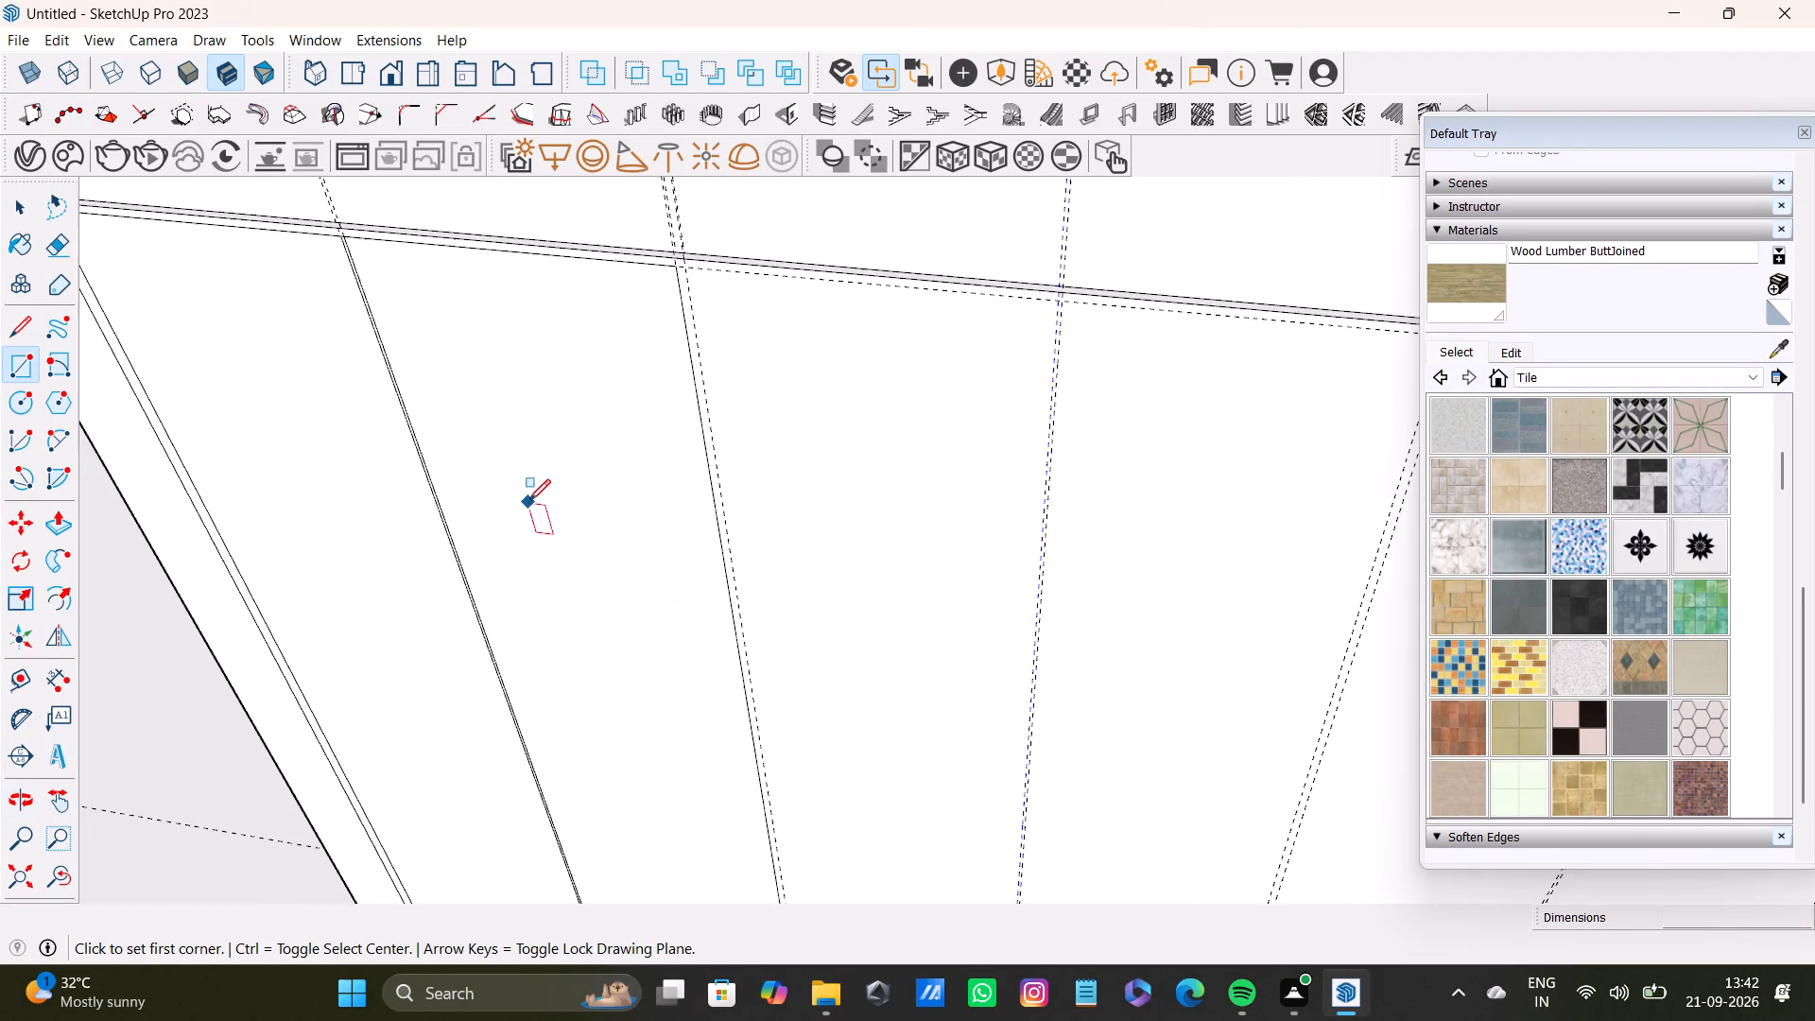
scroll(528, 501, "up", 4)
left_click_drag(716, 213, 736, 226)
scroll(925, 505, "down", 4)
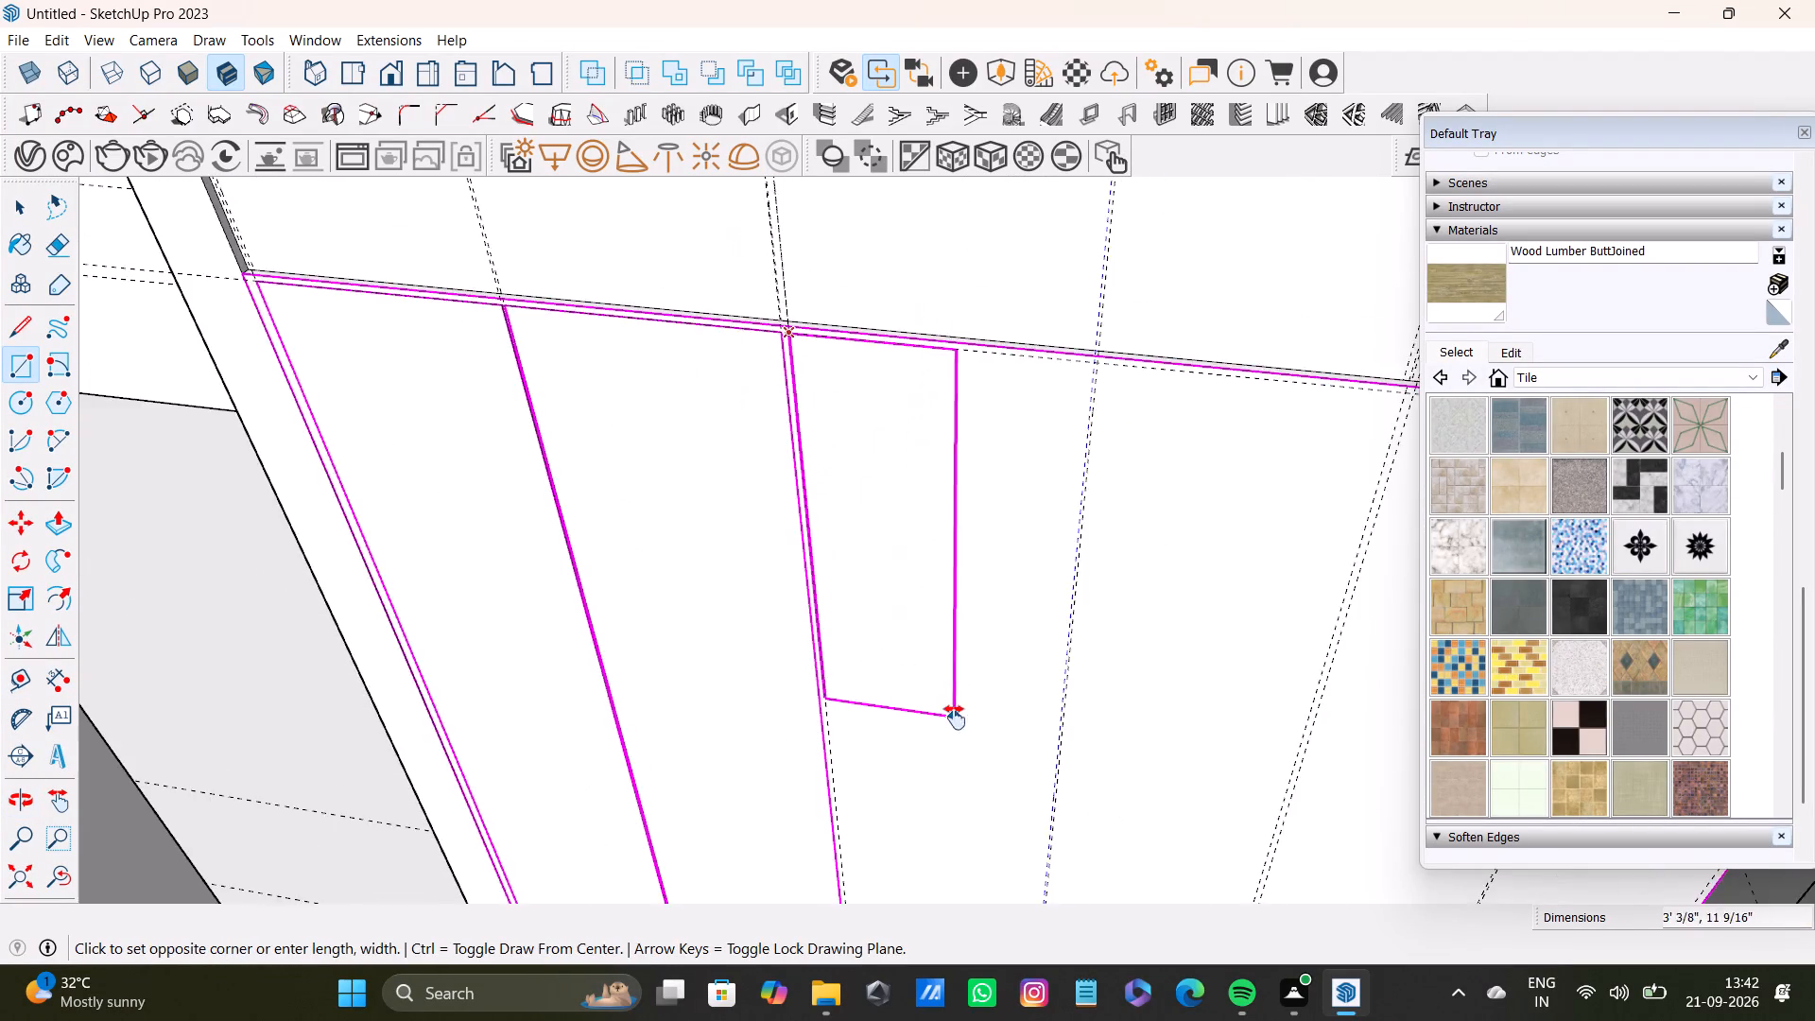
middle_click_drag(955, 718, 950, 431, "shift")
scroll(929, 575, "down", 3)
middle_click_drag(925, 640, 926, 595, "shift")
scroll(927, 665, "up", 13)
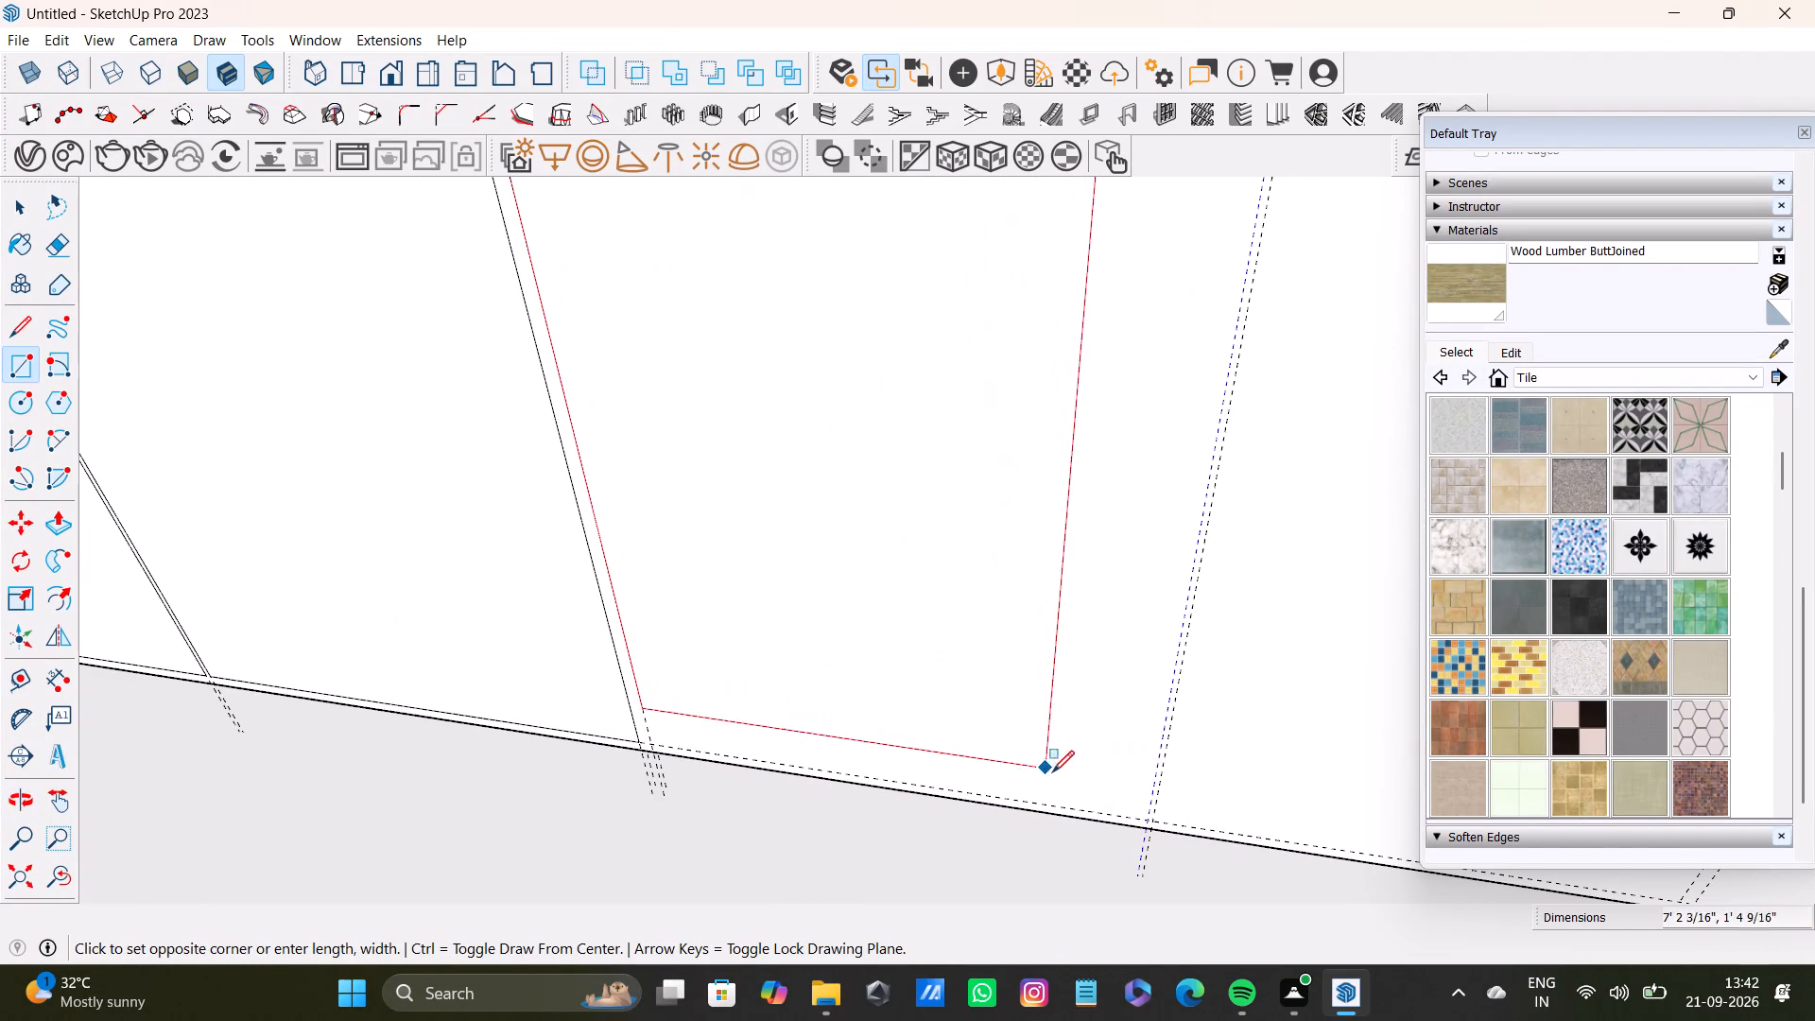
left_click(1144, 822)
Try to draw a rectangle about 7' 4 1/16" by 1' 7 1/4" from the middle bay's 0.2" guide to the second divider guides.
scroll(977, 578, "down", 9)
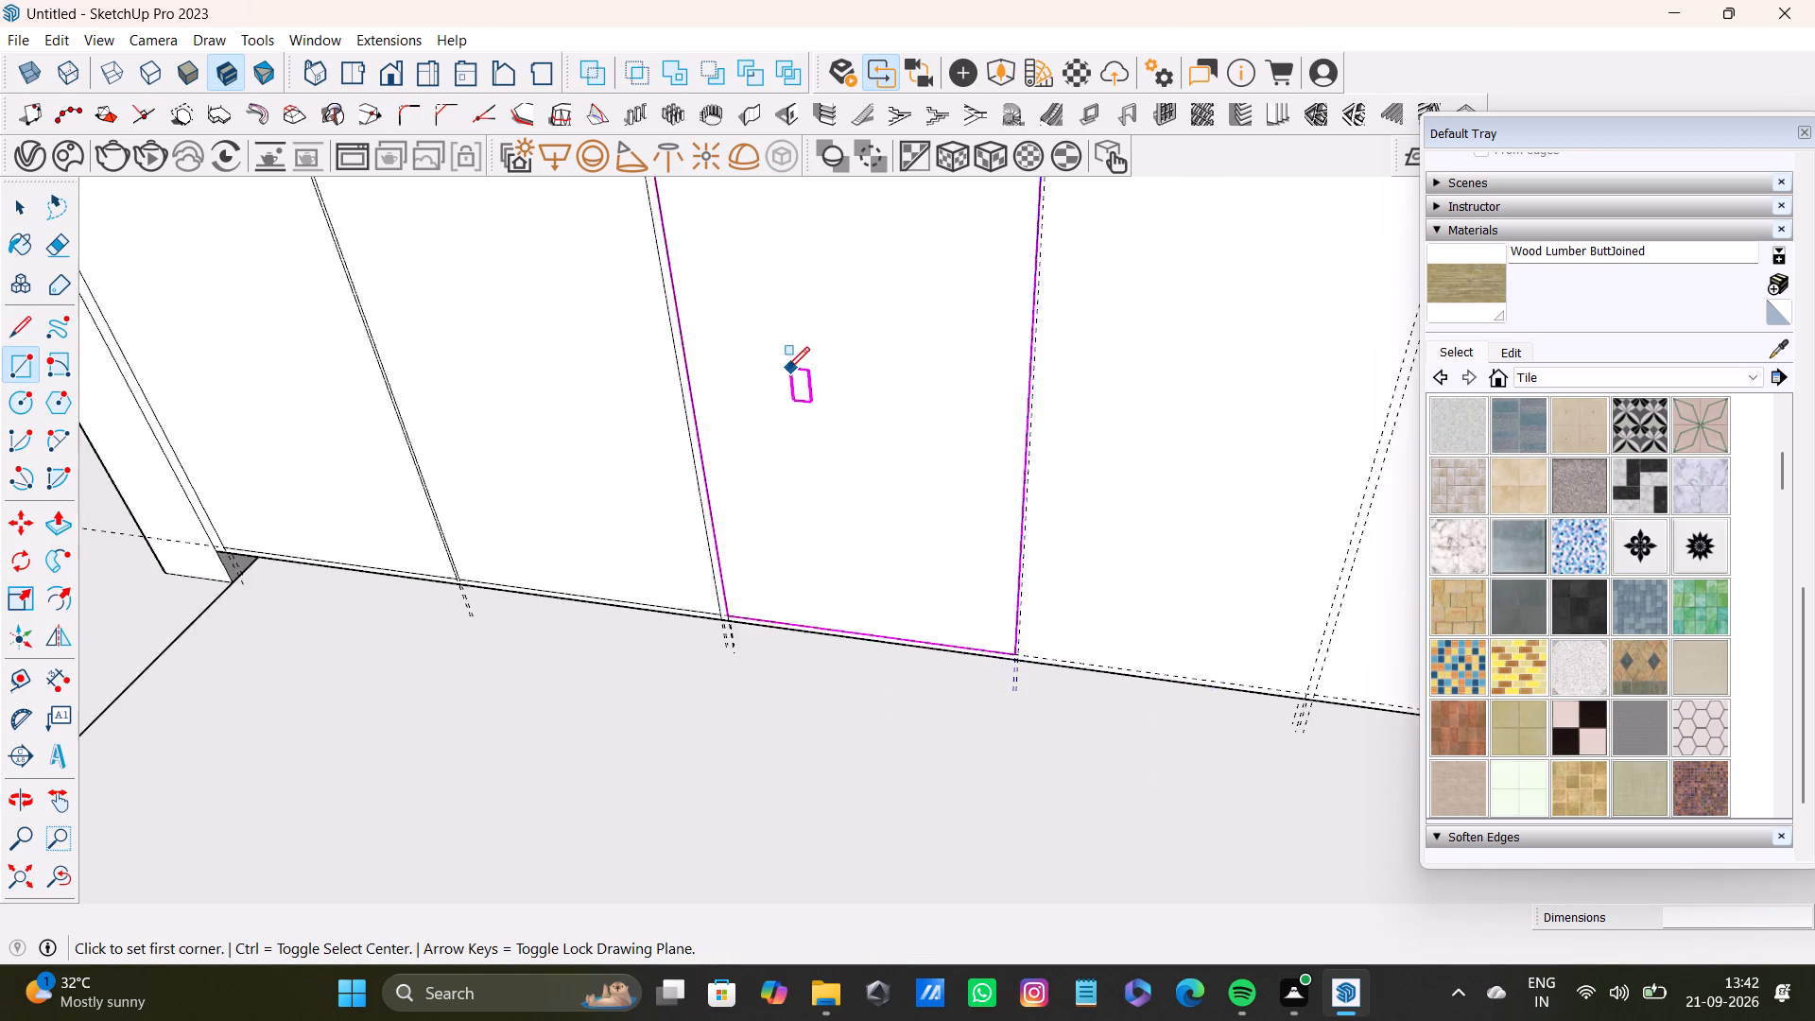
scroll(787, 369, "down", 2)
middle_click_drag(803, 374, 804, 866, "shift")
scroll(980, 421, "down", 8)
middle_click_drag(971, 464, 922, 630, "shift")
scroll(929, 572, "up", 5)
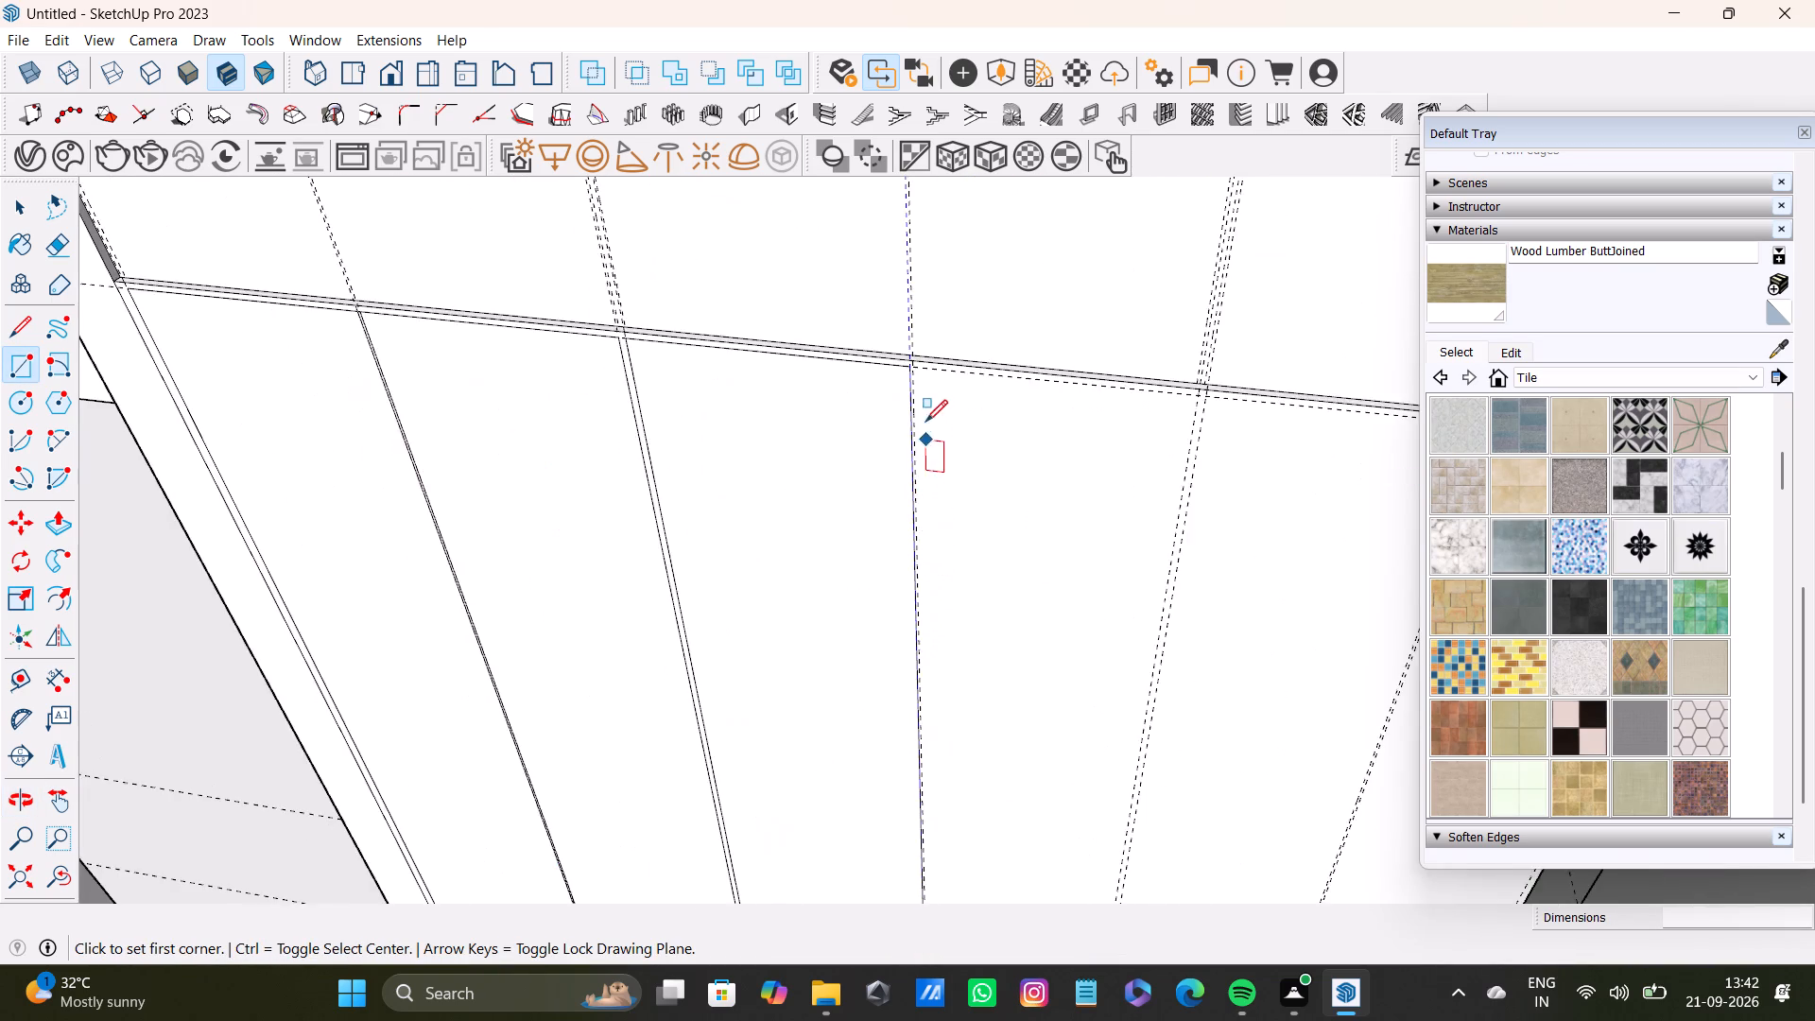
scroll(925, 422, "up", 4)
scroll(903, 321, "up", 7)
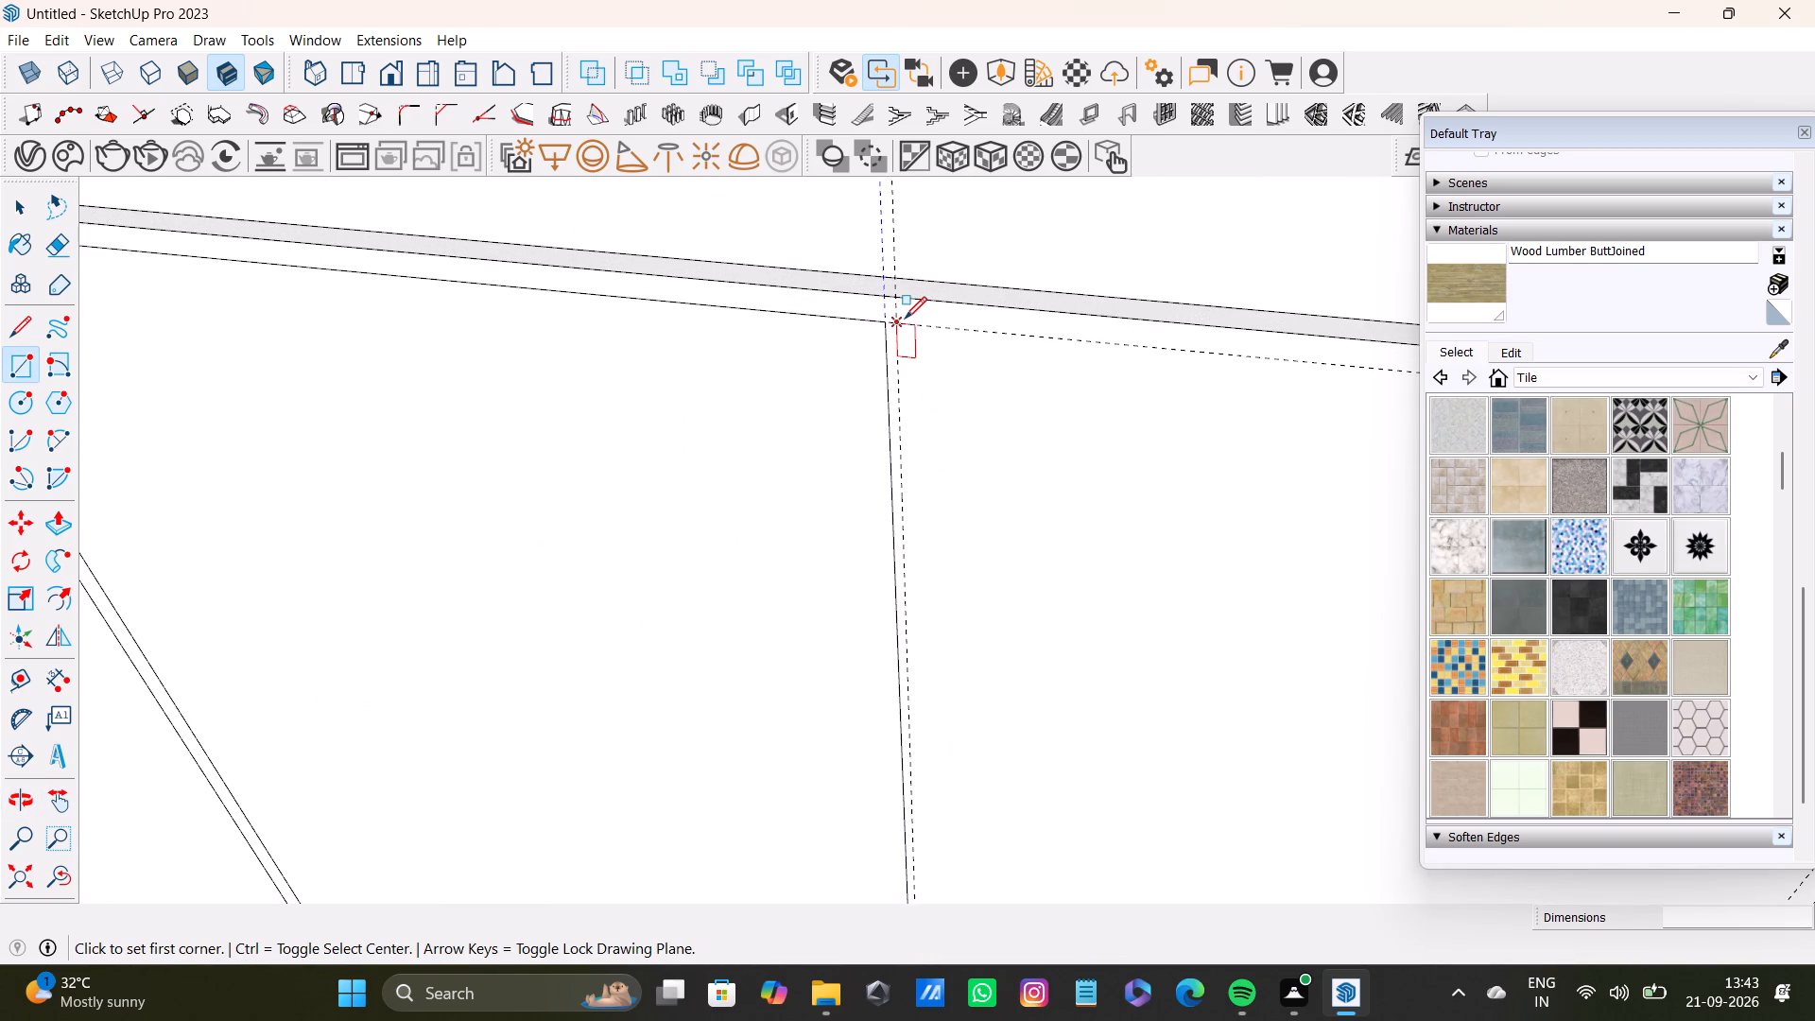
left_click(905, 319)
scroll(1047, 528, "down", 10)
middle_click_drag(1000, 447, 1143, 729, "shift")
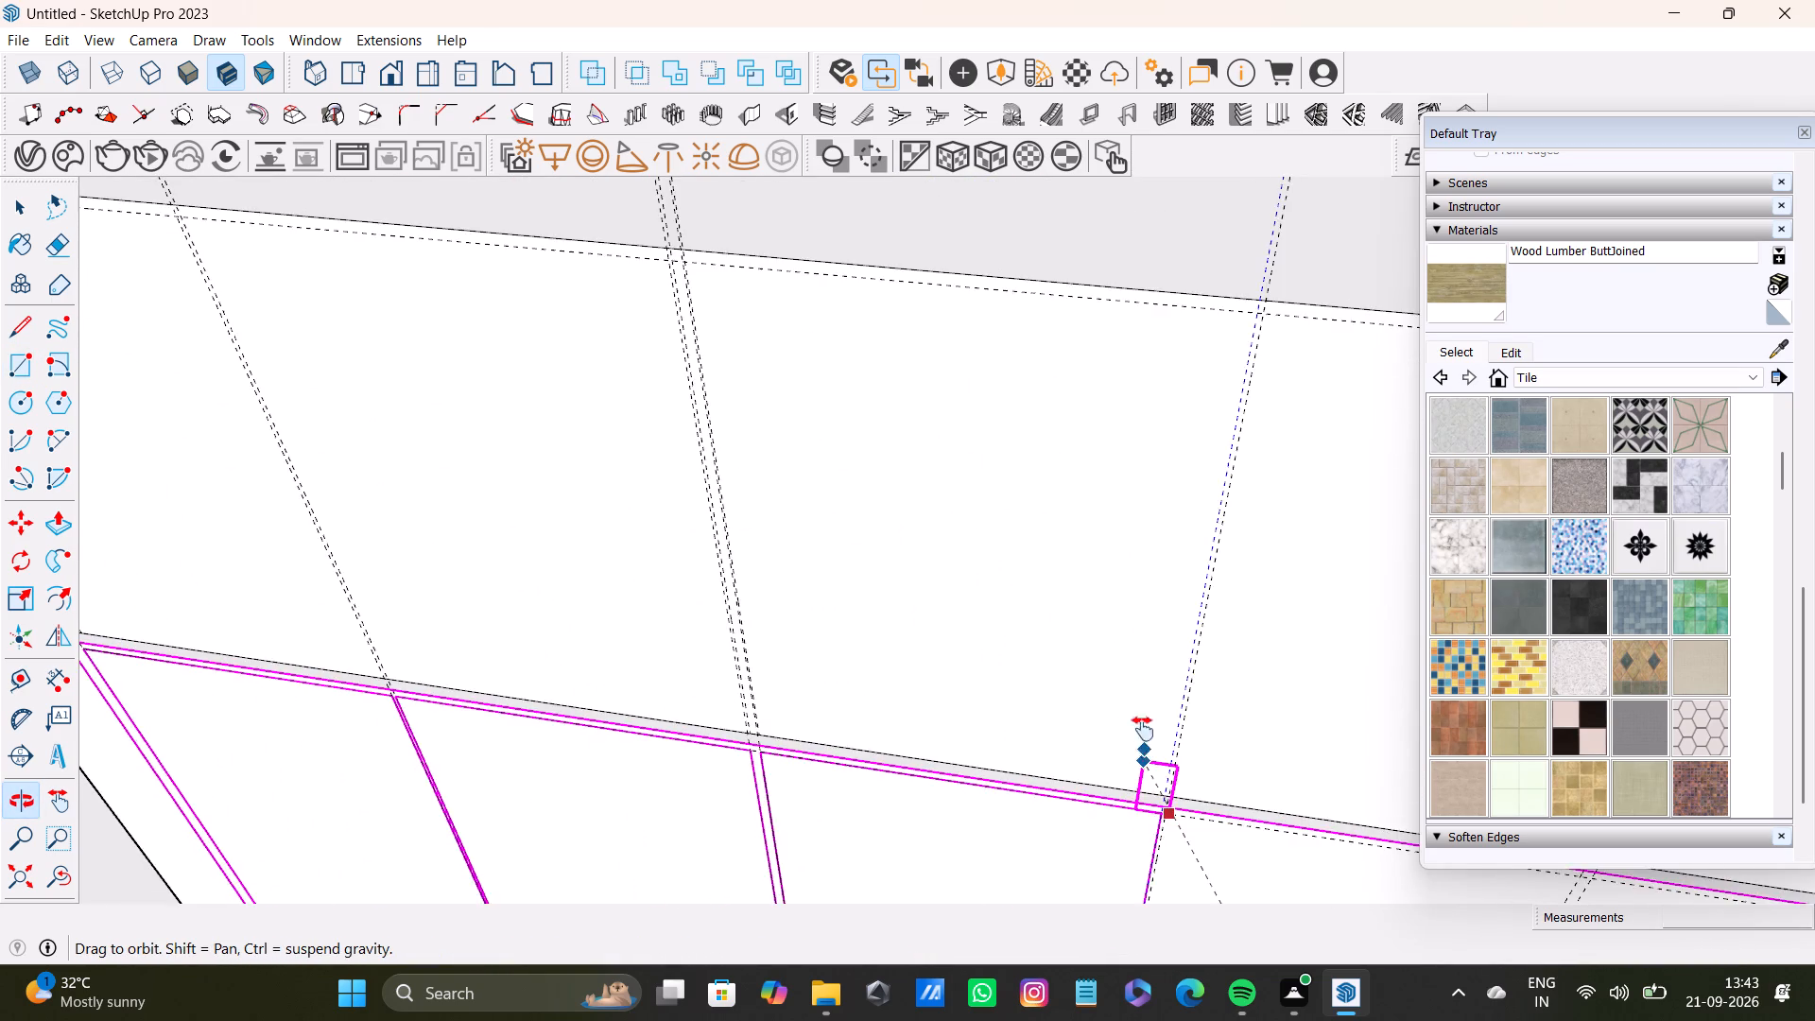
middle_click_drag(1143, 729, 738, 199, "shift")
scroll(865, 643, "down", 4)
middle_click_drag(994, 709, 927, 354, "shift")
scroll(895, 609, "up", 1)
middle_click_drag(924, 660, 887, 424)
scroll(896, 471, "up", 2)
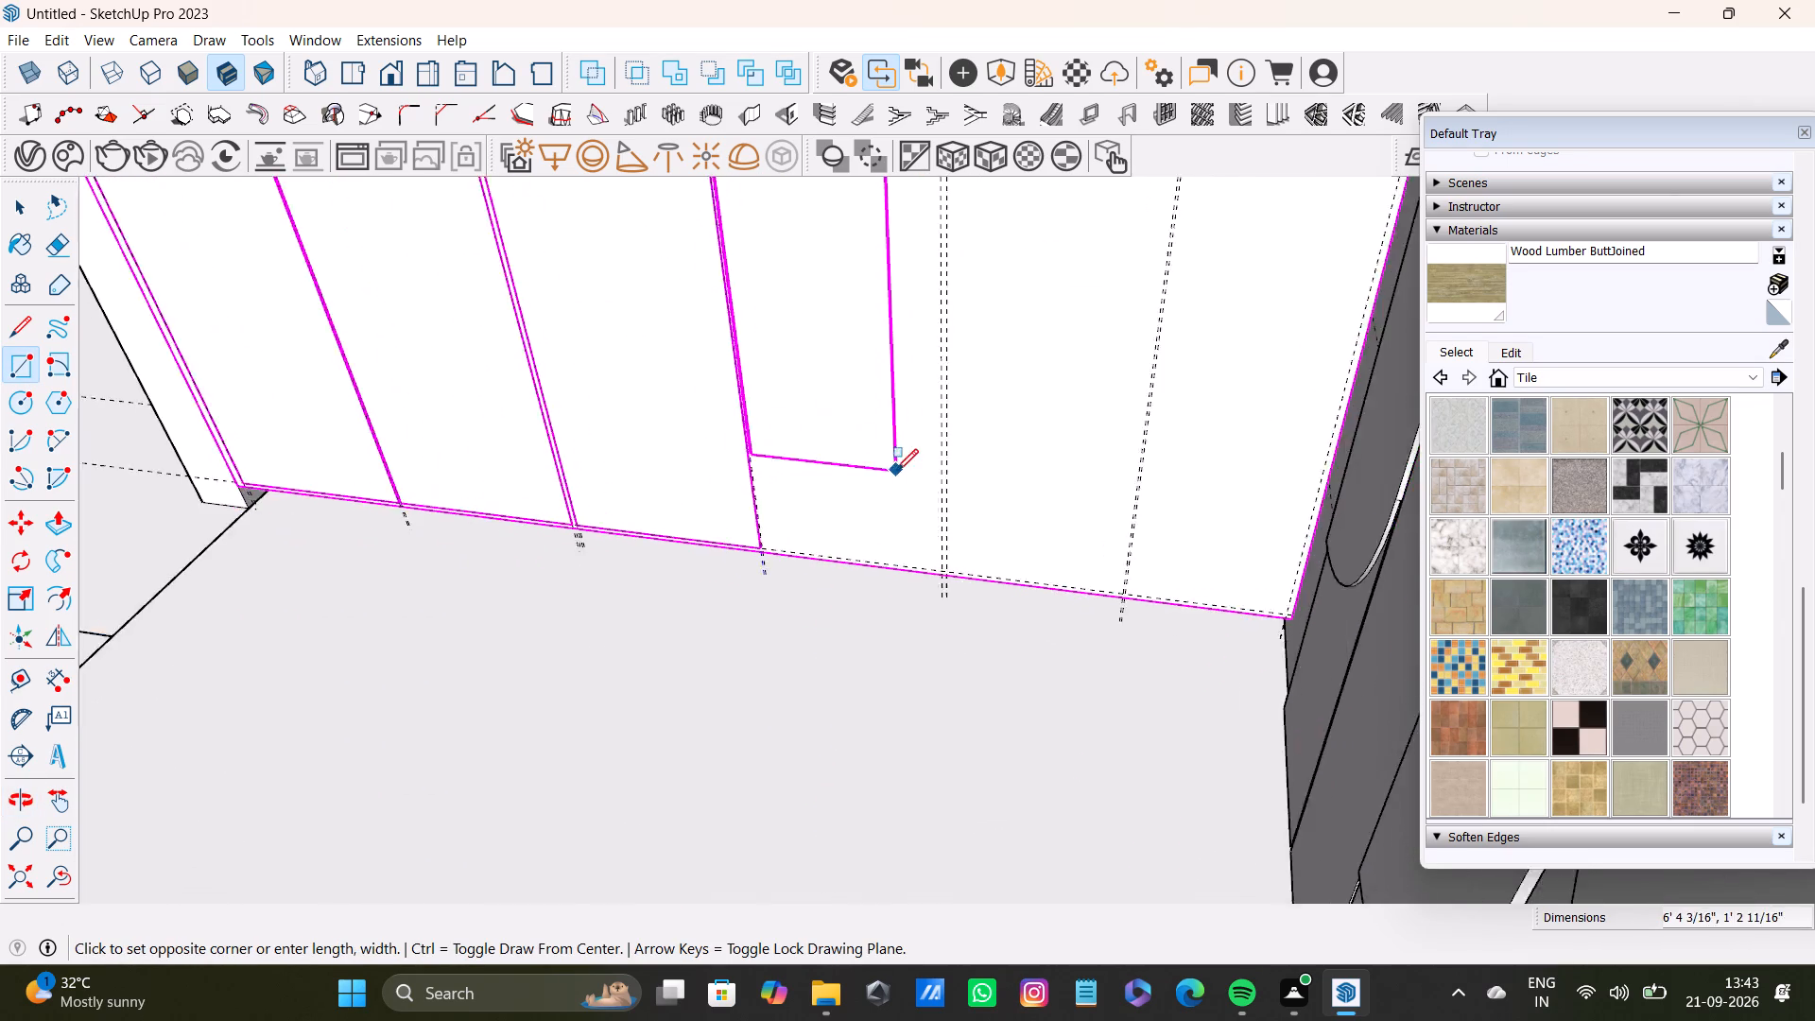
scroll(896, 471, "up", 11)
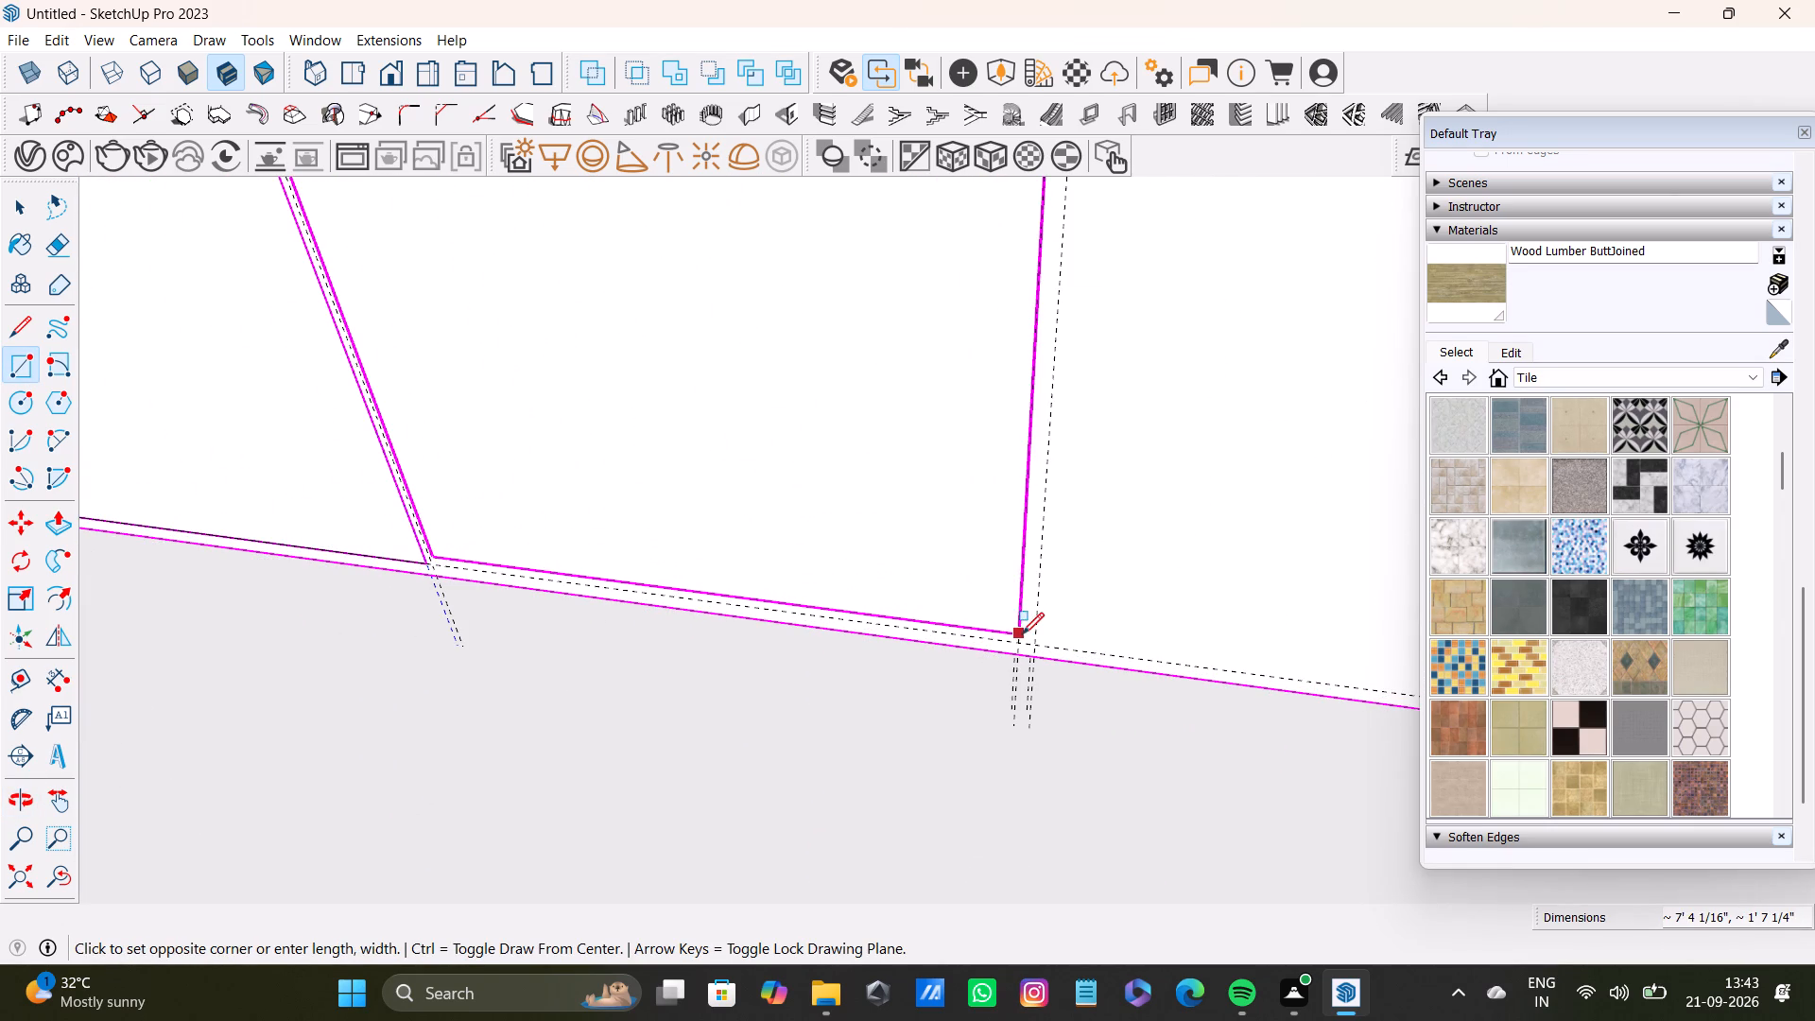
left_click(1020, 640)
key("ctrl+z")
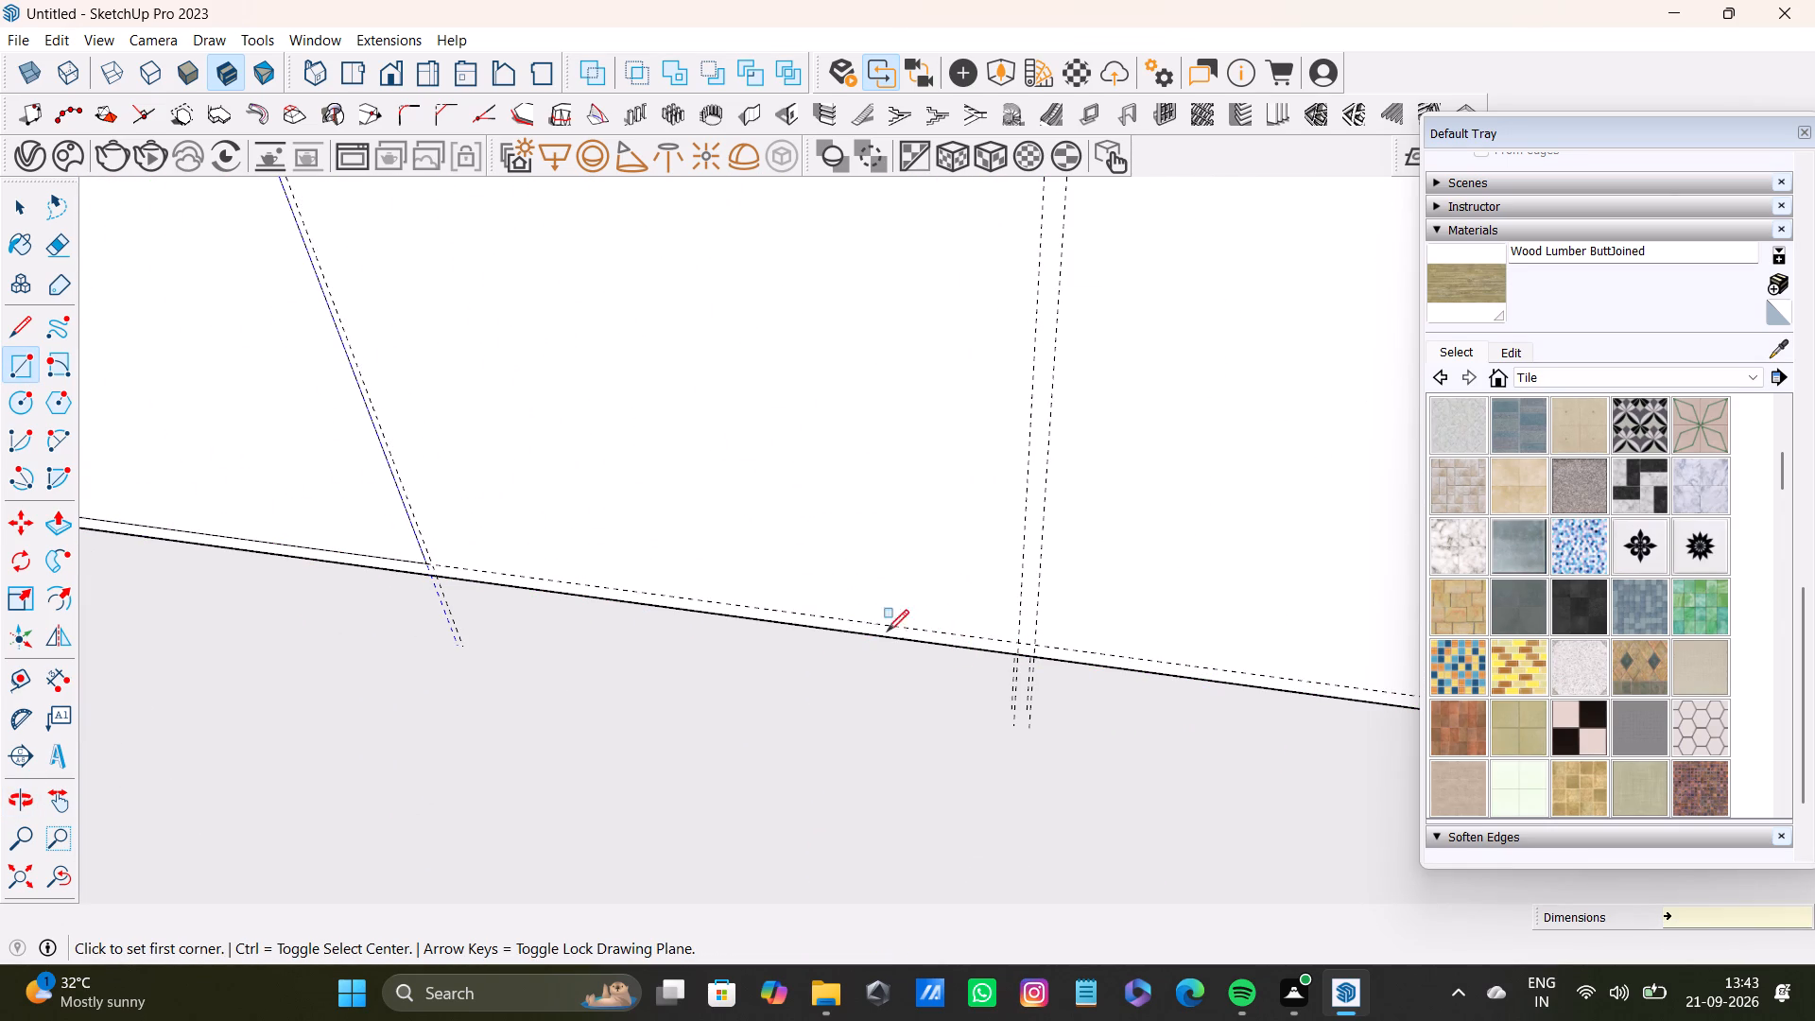
Draw a lower panel rectangle between the horizontal guides, from the middle bay's 0.2" guide to the second divider guides.
scroll(540, 474, "down", 8)
middle_click_drag(539, 473, 765, 794, "shift")
scroll(634, 586, "down", 2)
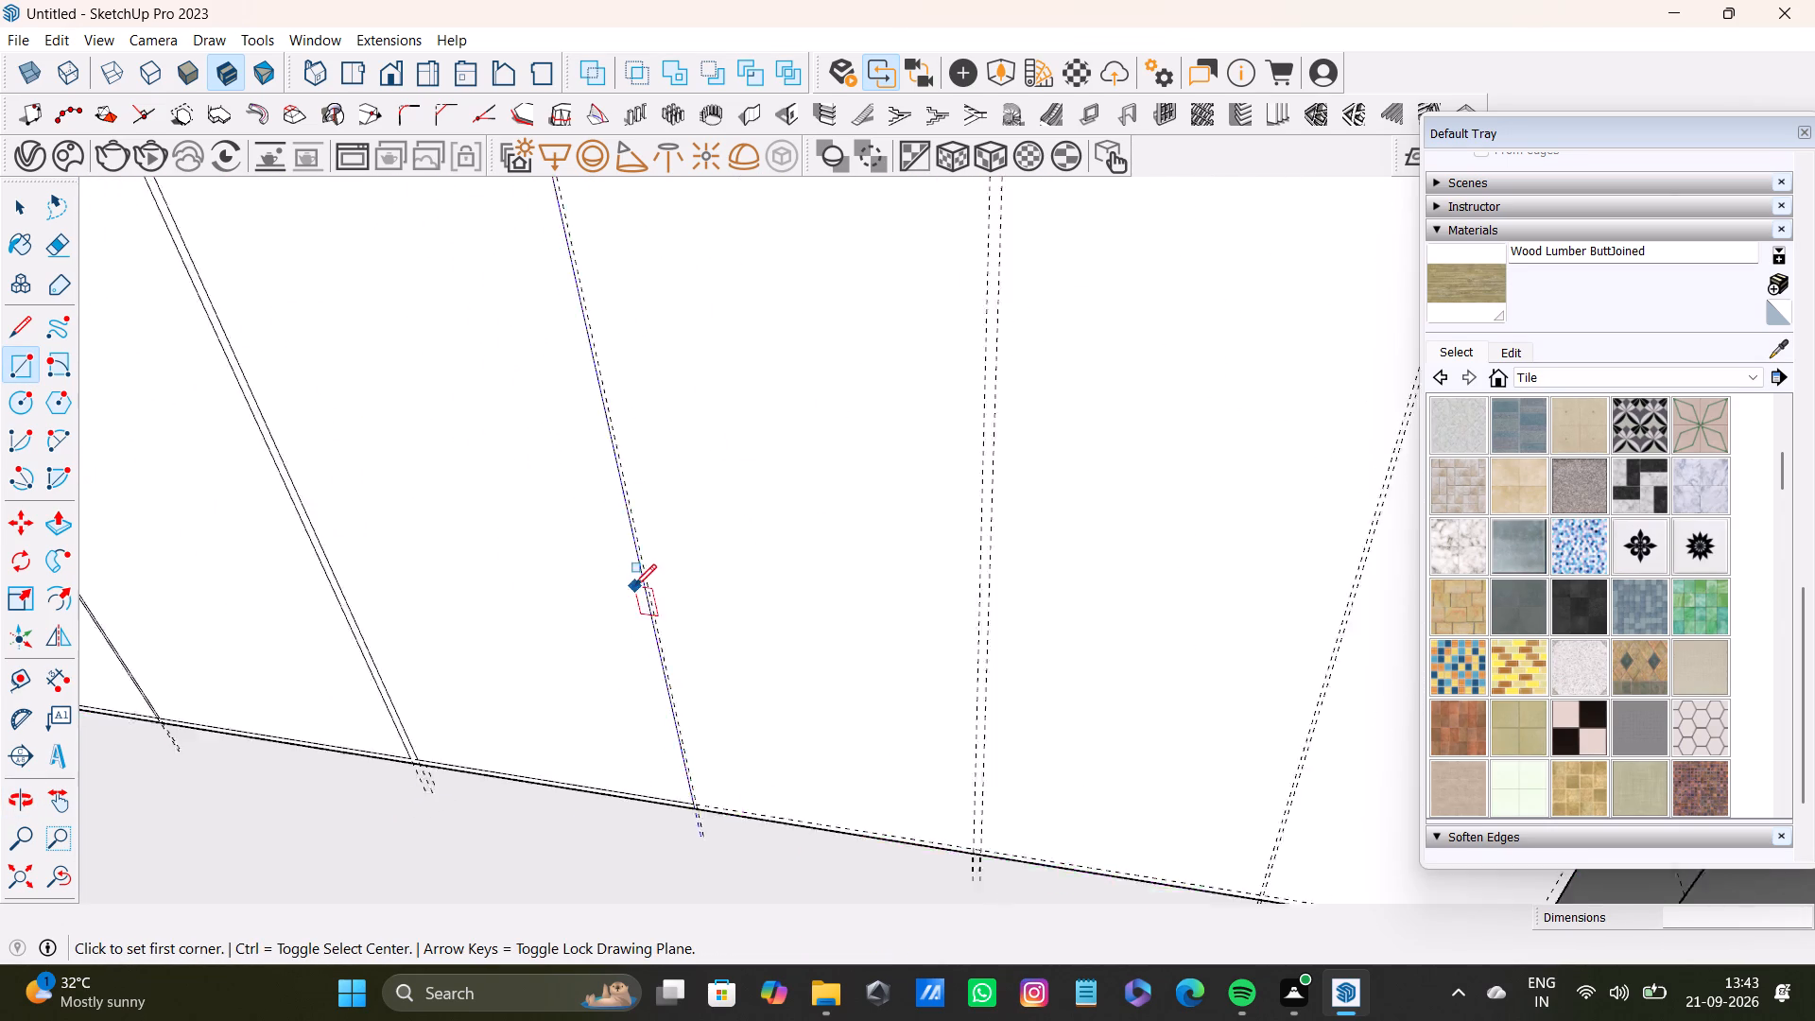
scroll(634, 586, "down", 7)
middle_click_drag(617, 505, 677, 738, "shift")
left_click(57, 880)
left_click(0, 877)
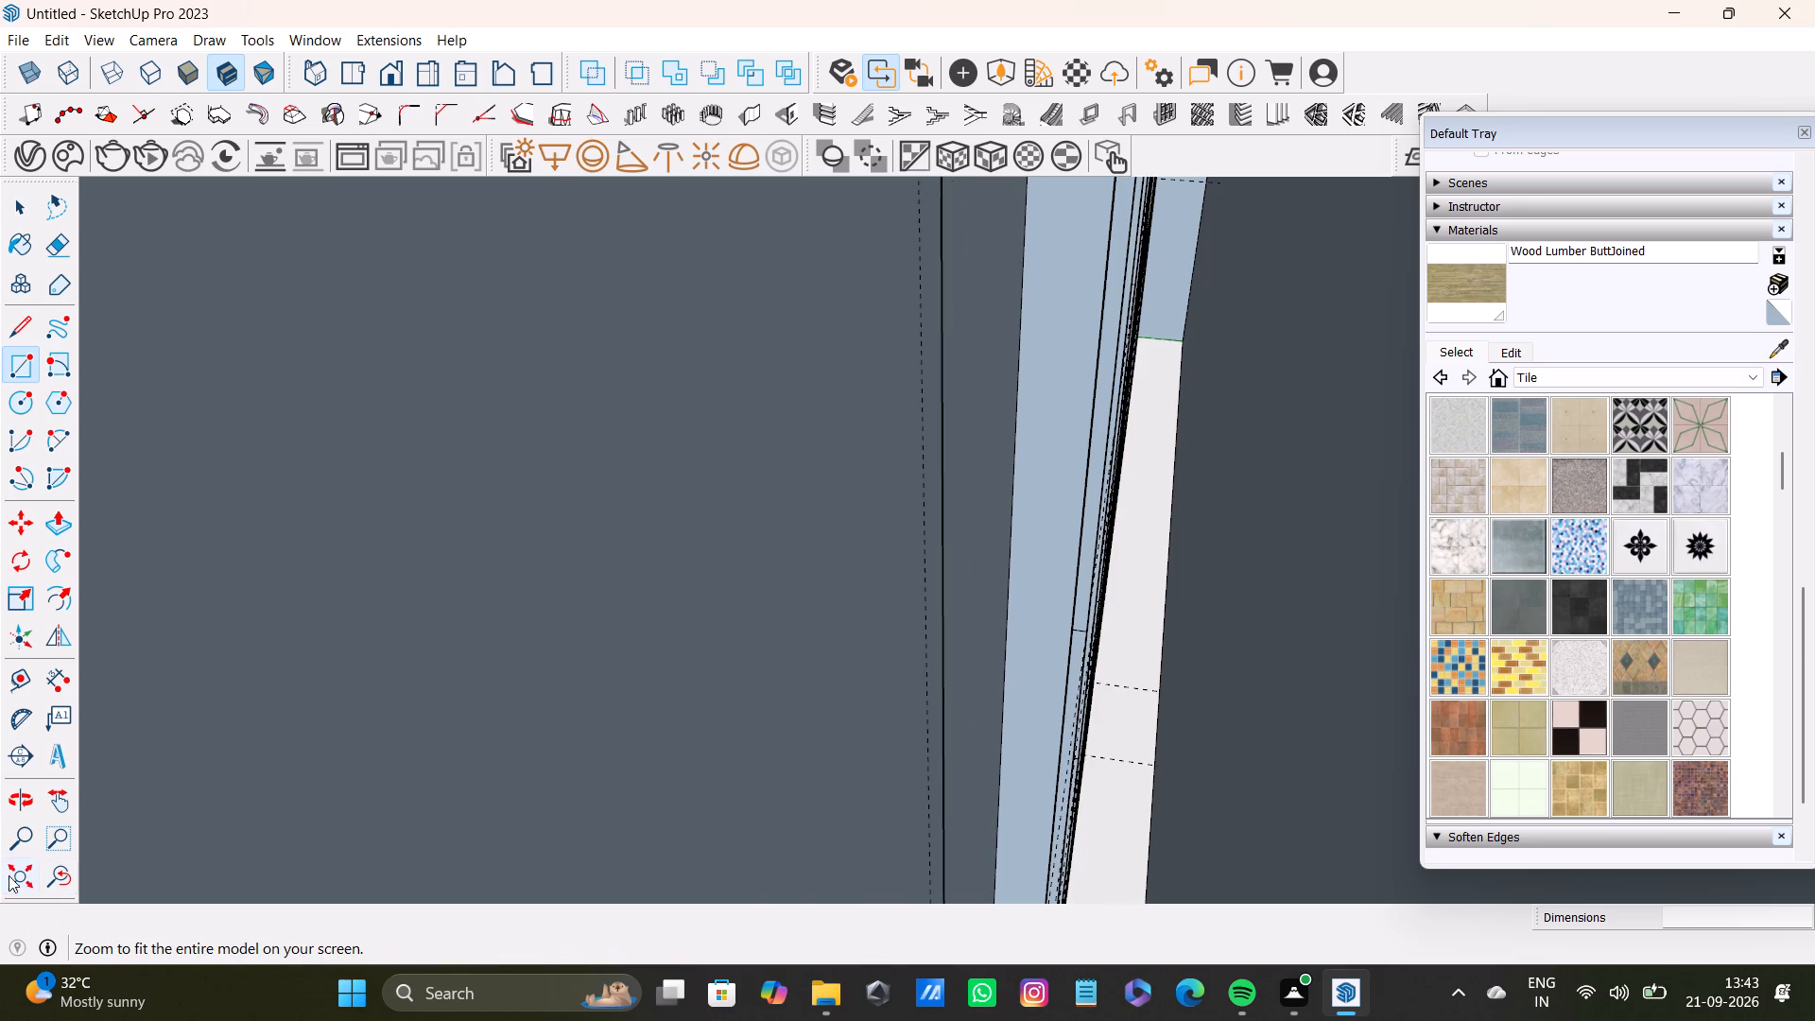
left_click(17, 870)
scroll(905, 427, "up", 6)
middle_click_drag(1111, 393, 530, 569, "shift")
scroll(809, 552, "up", 2)
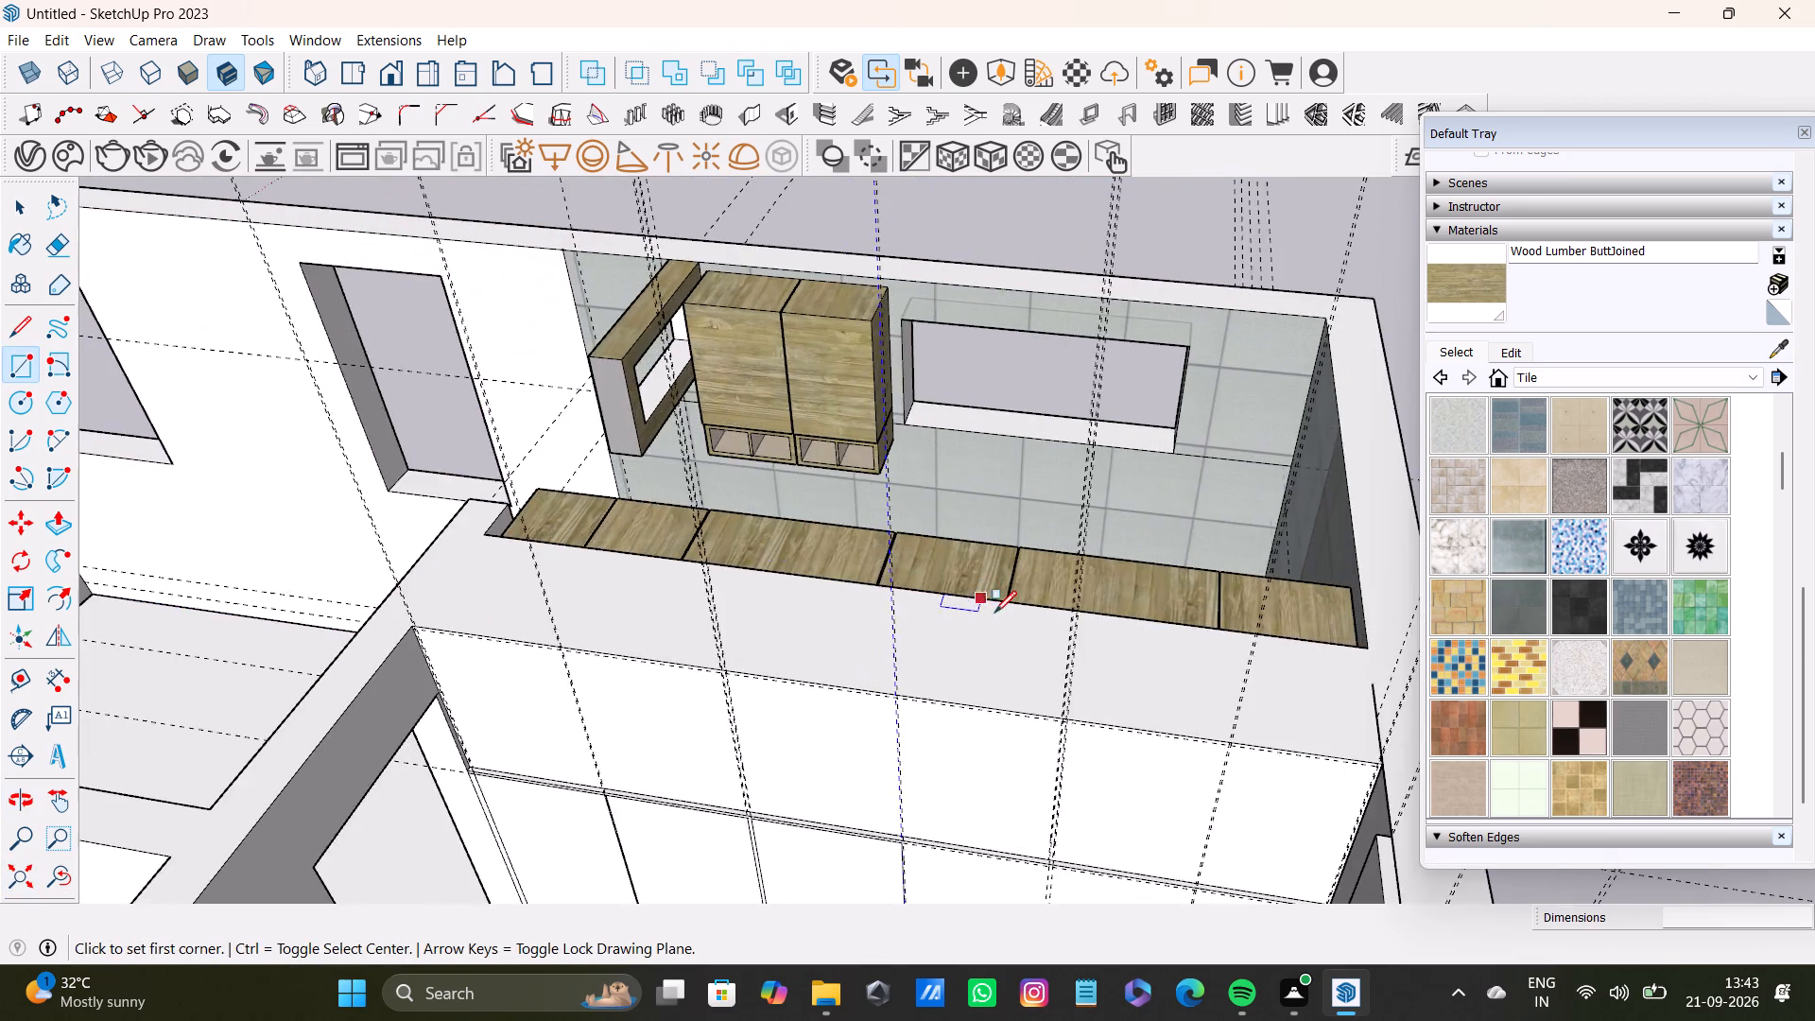
scroll(994, 613, "up", 2)
middle_click_drag(913, 658, 964, 417, "shift")
scroll(774, 627, "up", 16)
scroll(743, 671, "down", 3)
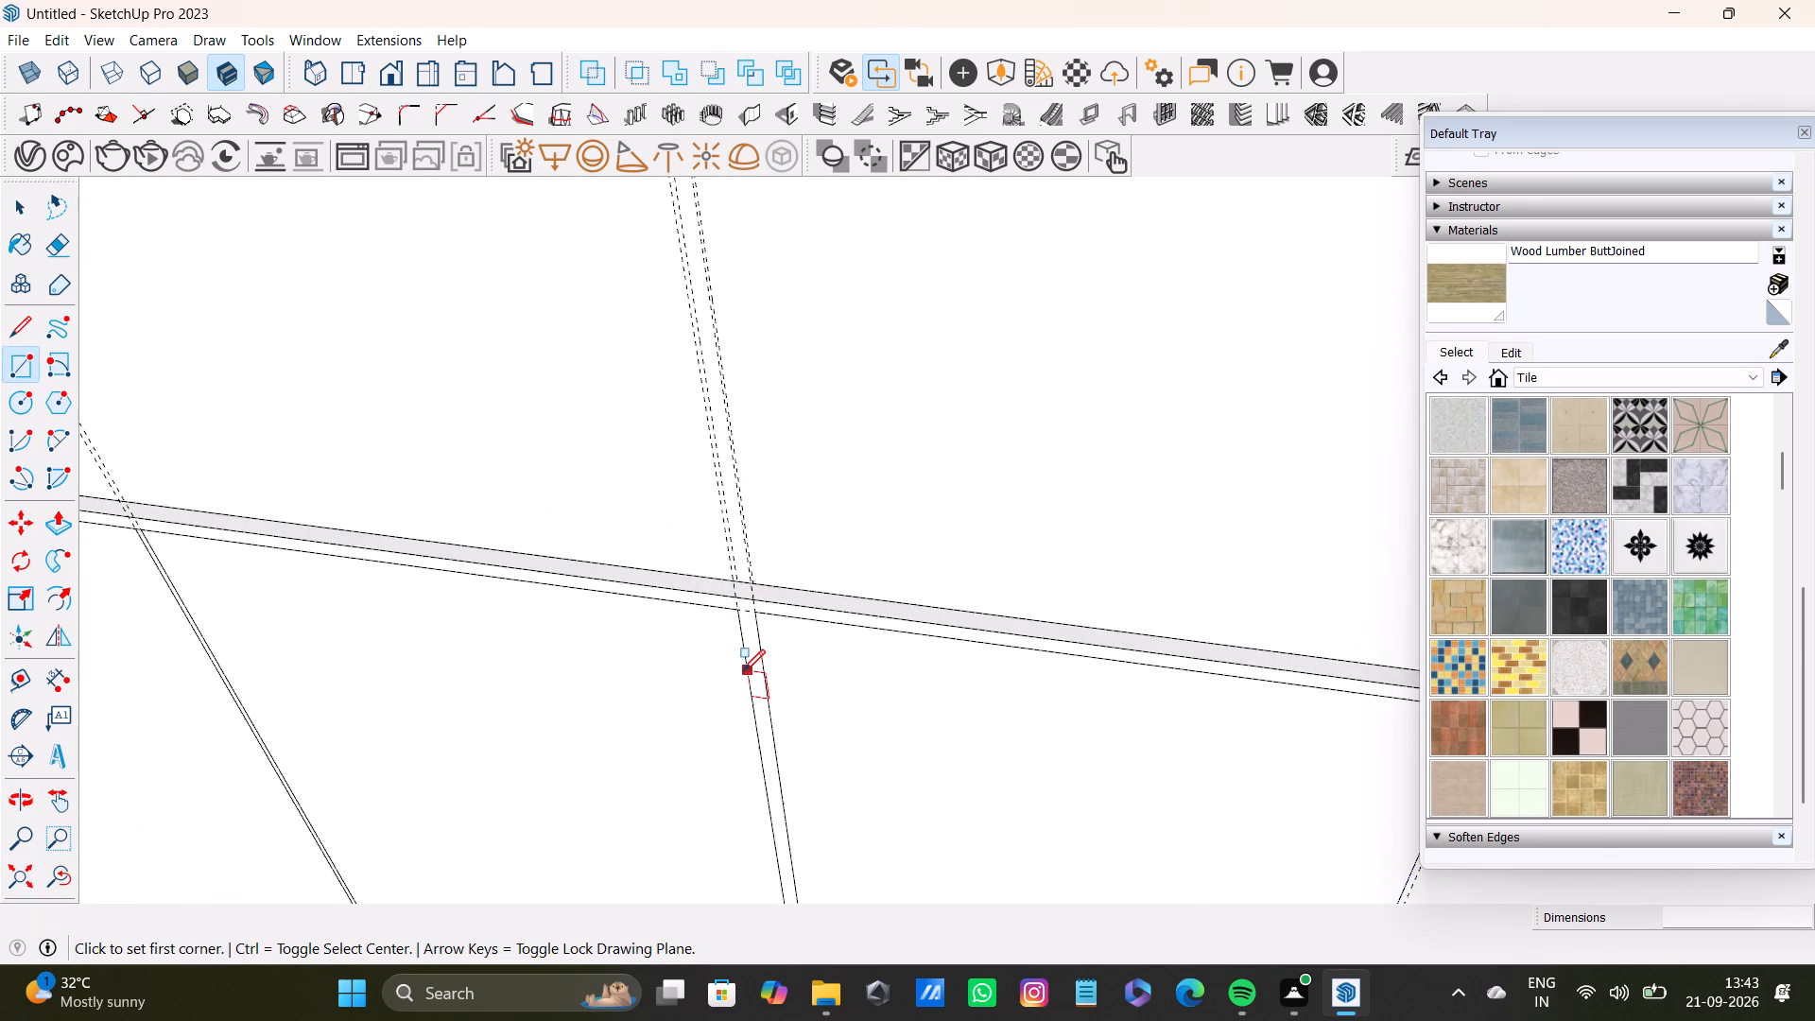
scroll(743, 671, "down", 9)
scroll(814, 729, "down", 2)
middle_click_drag(921, 745, 826, 578, "shift")
scroll(1008, 604, "up", 1)
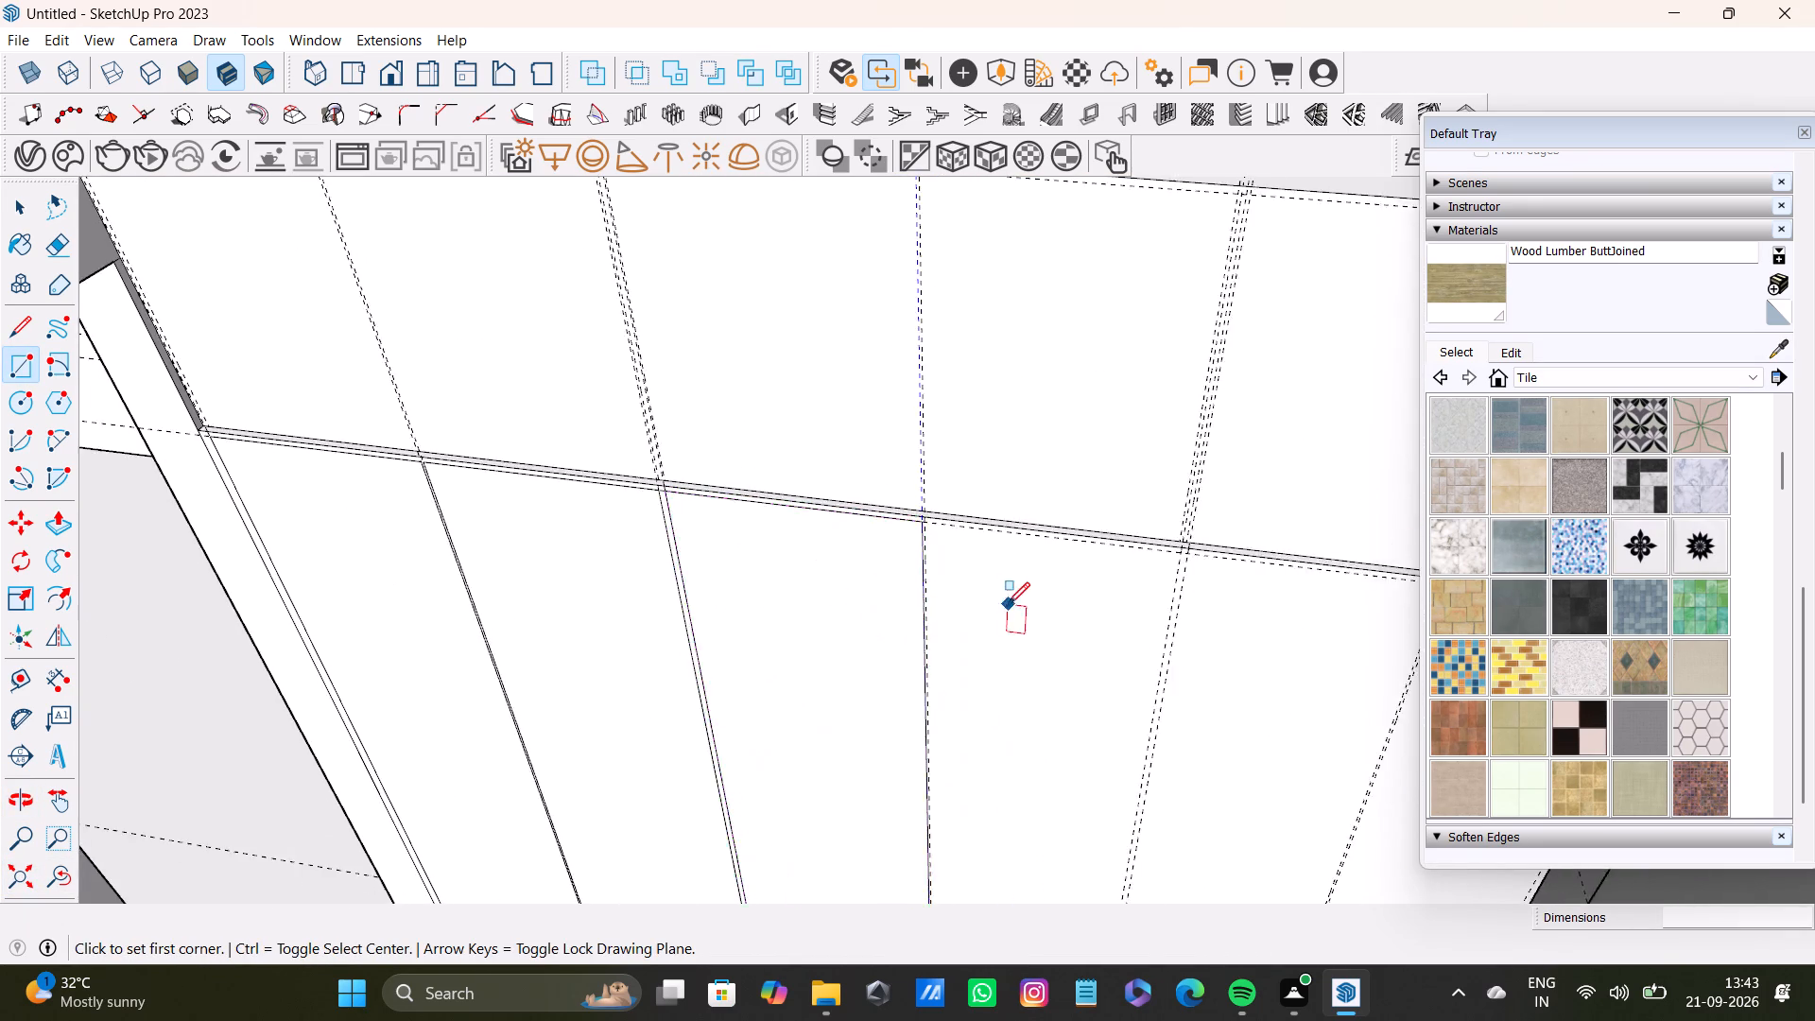
scroll(1008, 604, "up", 20)
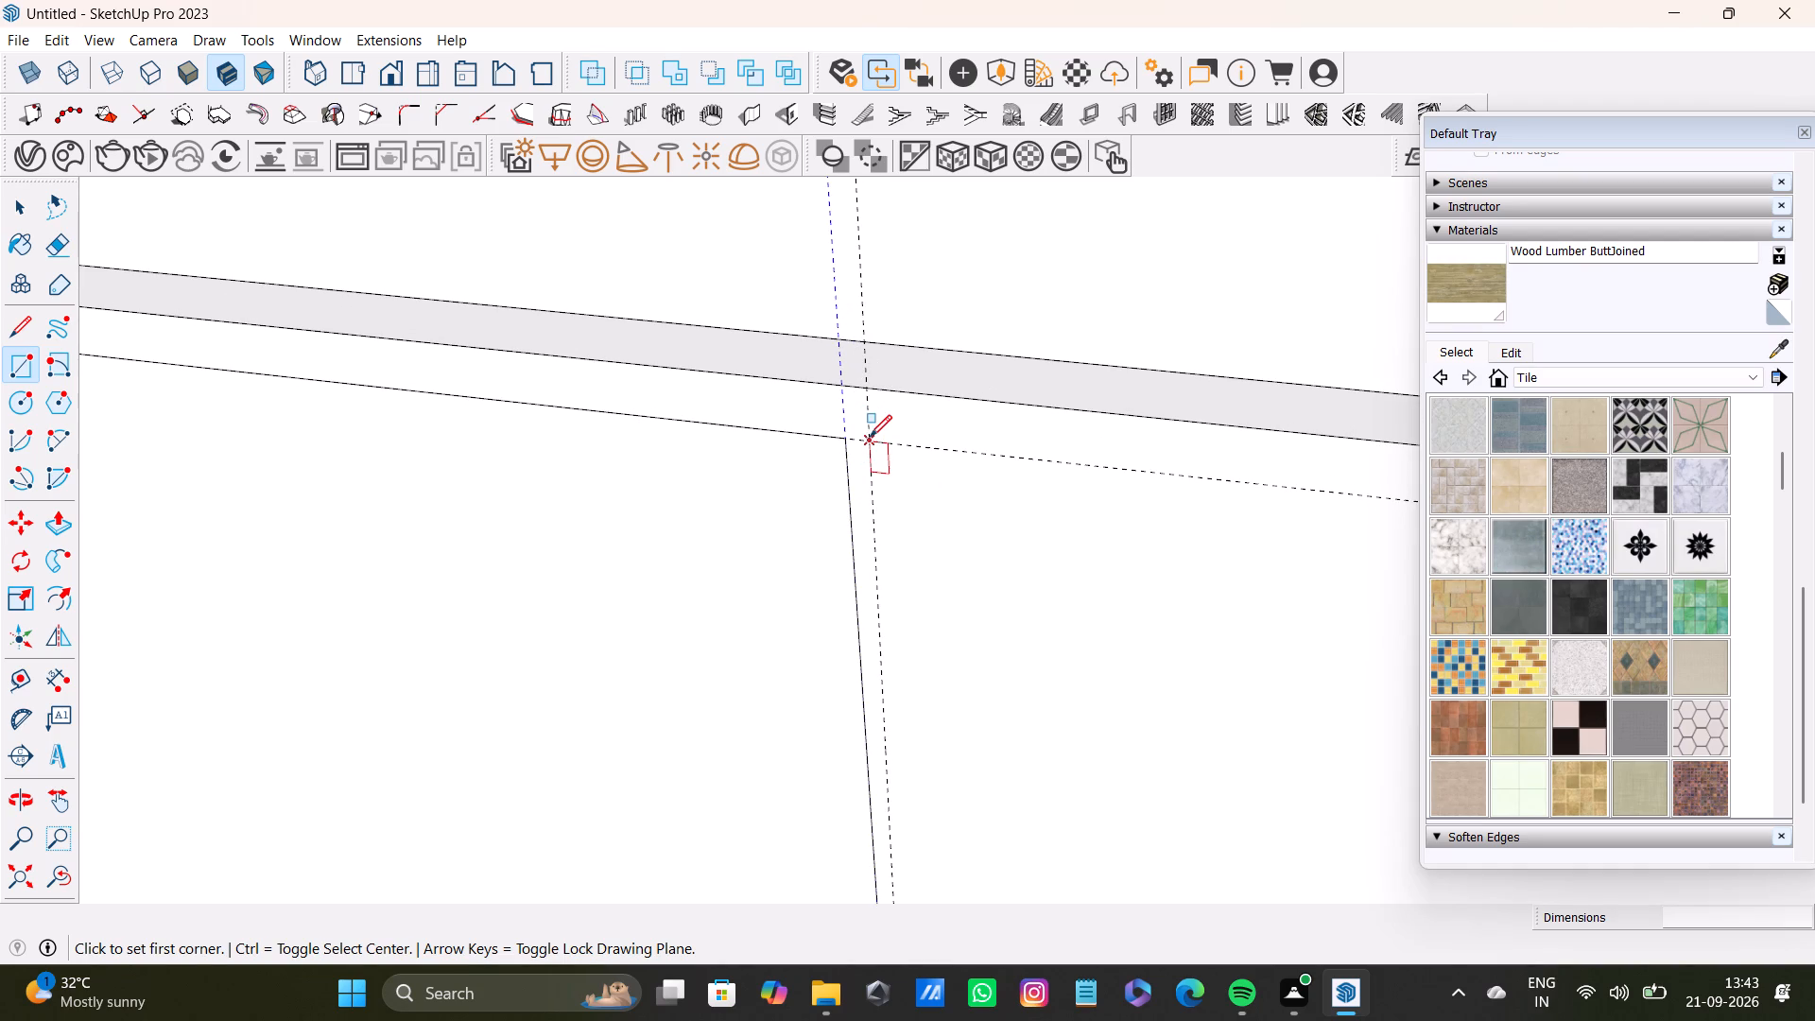
left_click(873, 439)
scroll(963, 538, "down", 3)
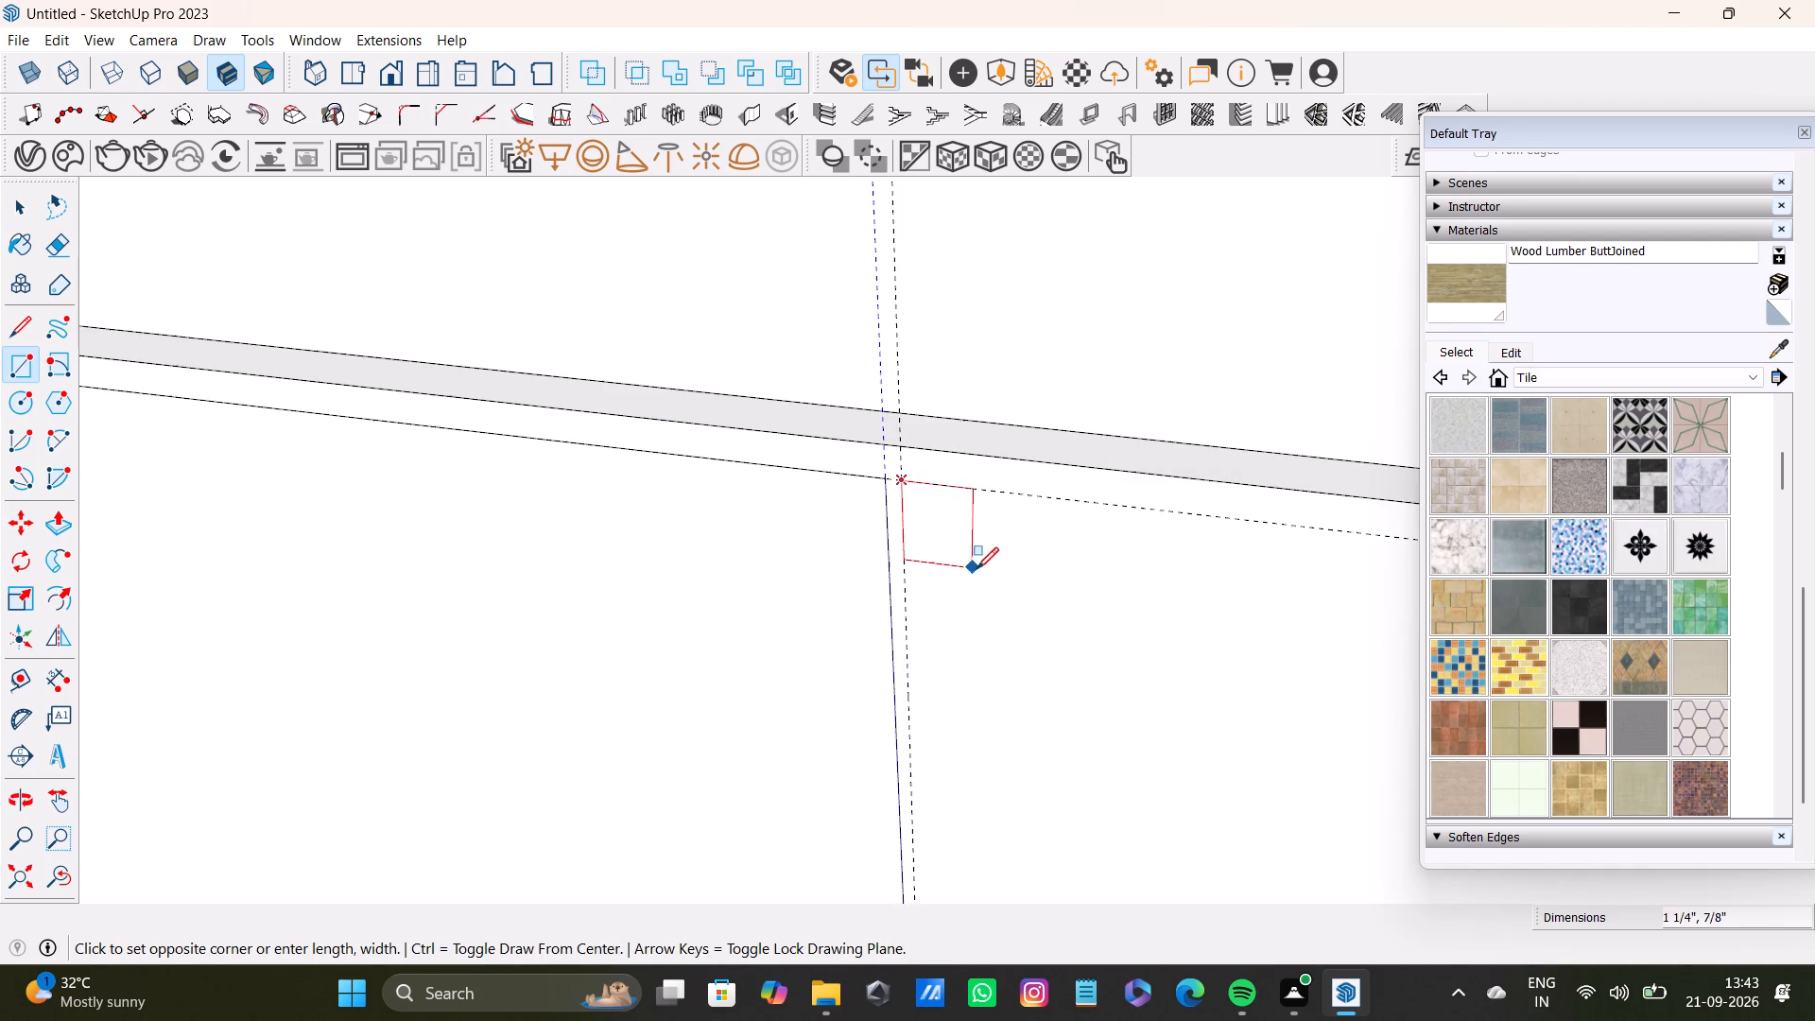
scroll(977, 569, "down", 4)
middle_click_drag(1149, 713, 833, 289, "shift")
scroll(786, 286, "down", 3)
middle_click_drag(961, 697, 840, 322)
scroll(858, 382, "down", 3)
middle_click_drag(991, 603, 931, 382, "shift")
scroll(939, 505, "down", 3)
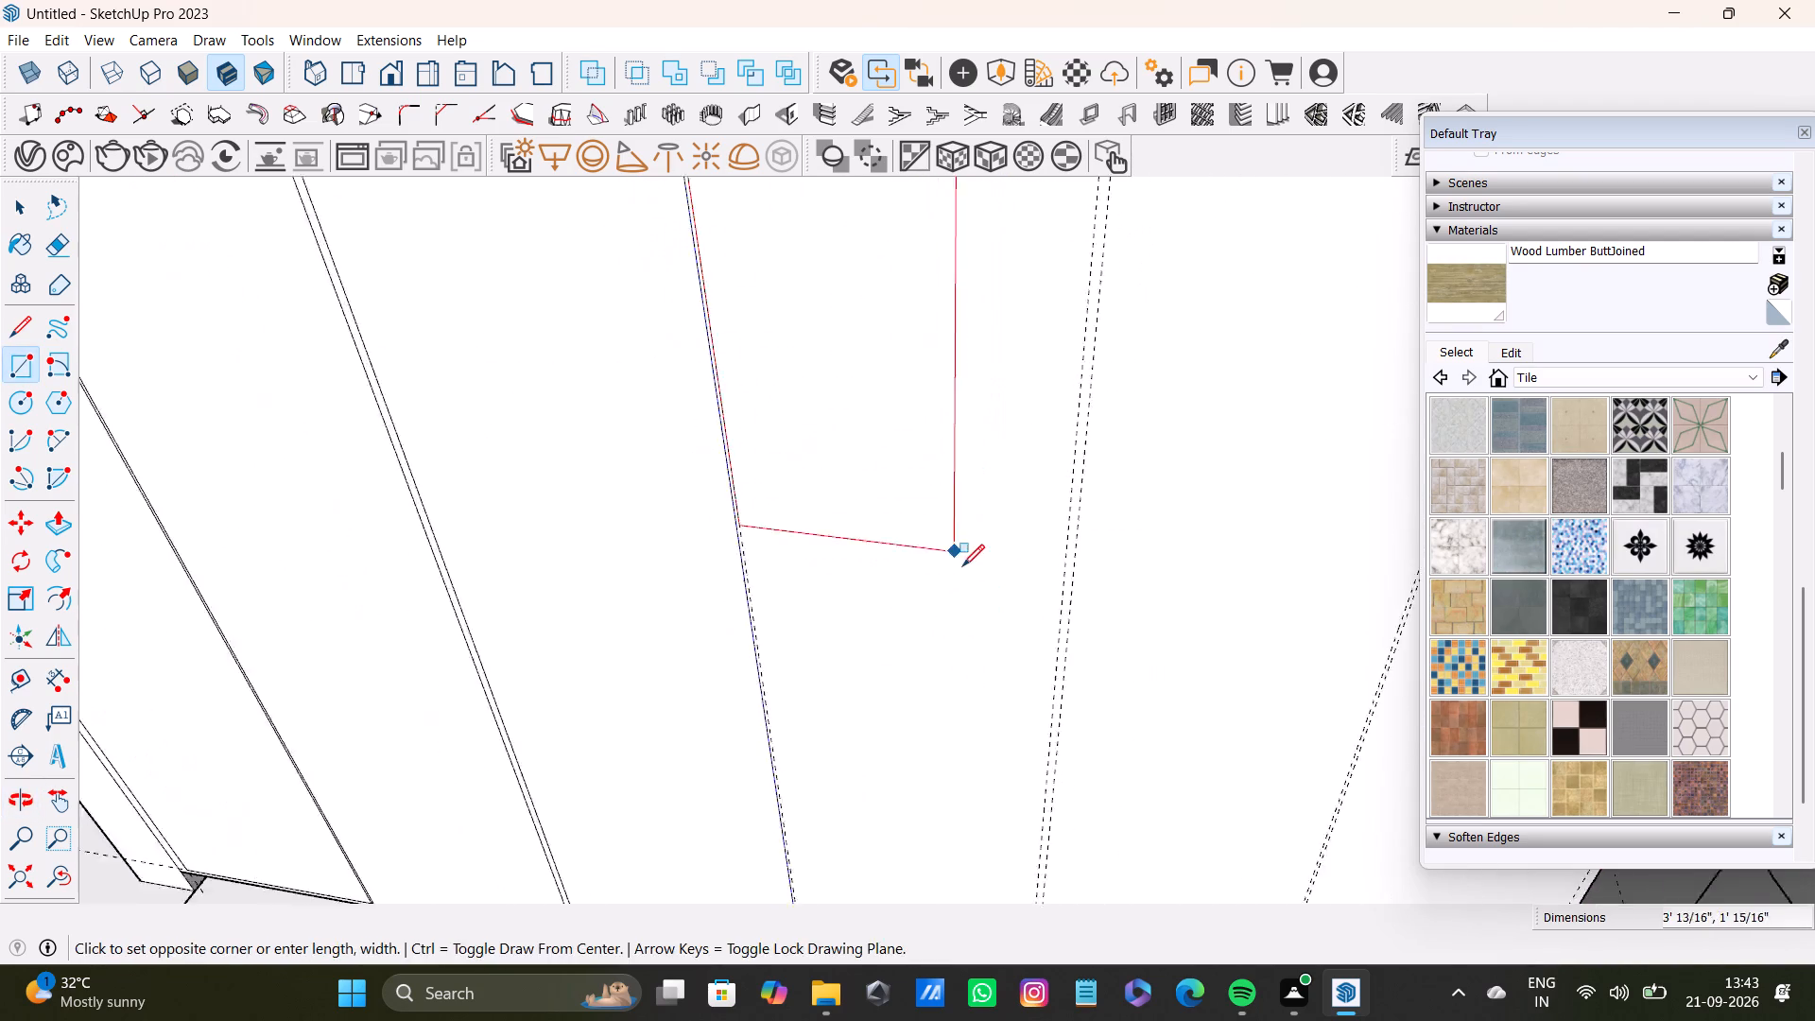
middle_click_drag(960, 575, 961, 321, "shift")
middle_click_drag(915, 579, 904, 367)
scroll(900, 453, "up", 12)
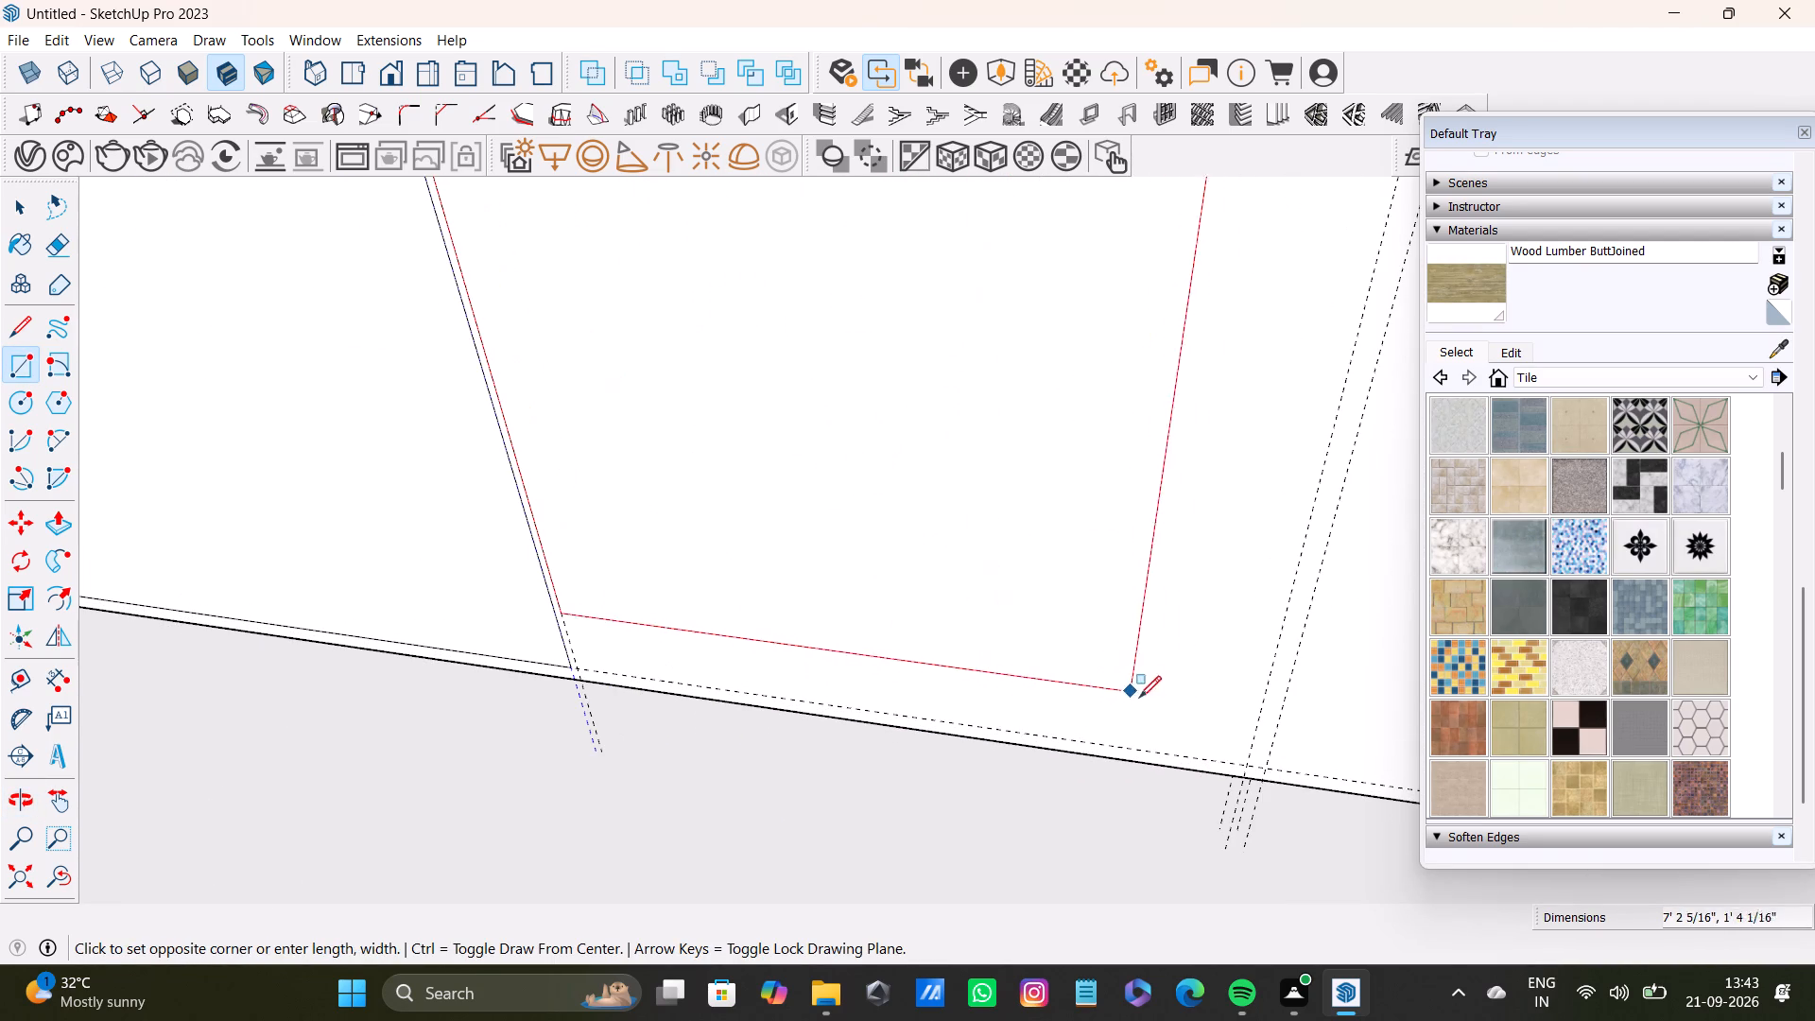
left_click(1245, 763)
Draw a lower panel rectangle between the horizontal guides, from the second divider guides to the right bay's centre guide.
scroll(1165, 629, "down", 9)
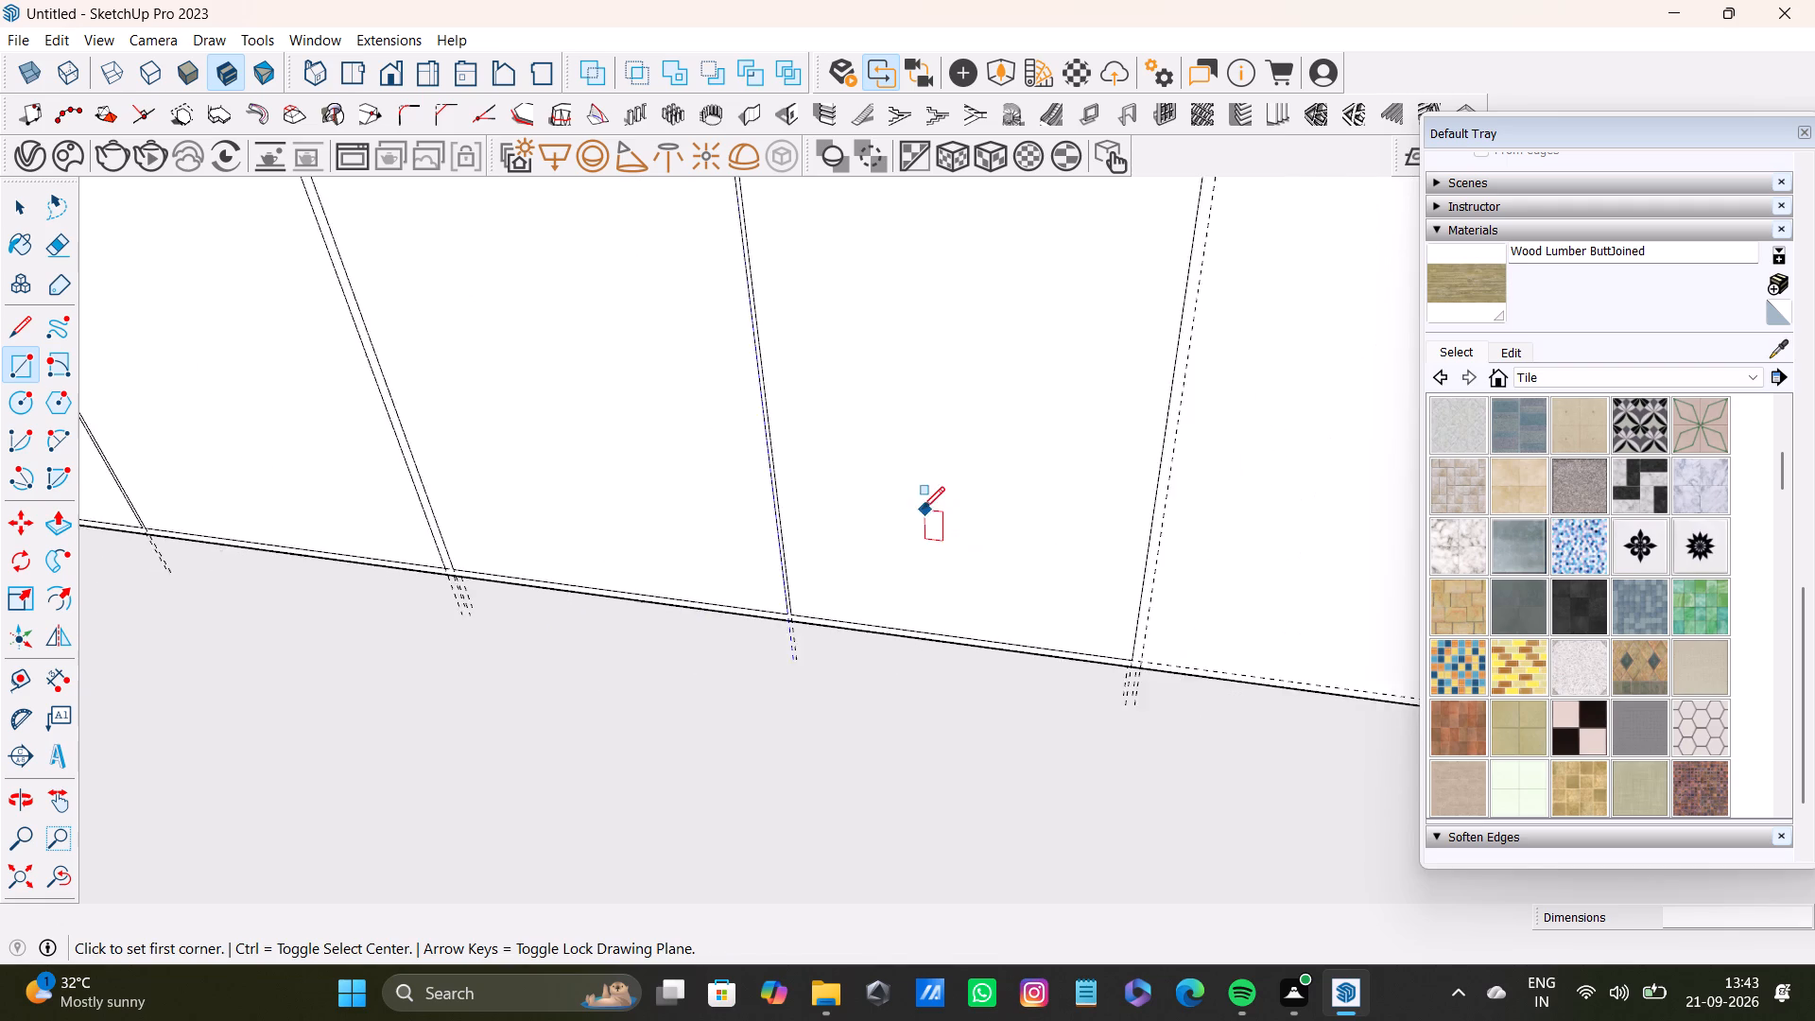
scroll(923, 509, "down", 3)
middle_click_drag(778, 379, 882, 874, "shift")
scroll(987, 698, "down", 9)
middle_click_drag(1064, 528, 911, 607, "shift")
scroll(936, 525, "up", 4)
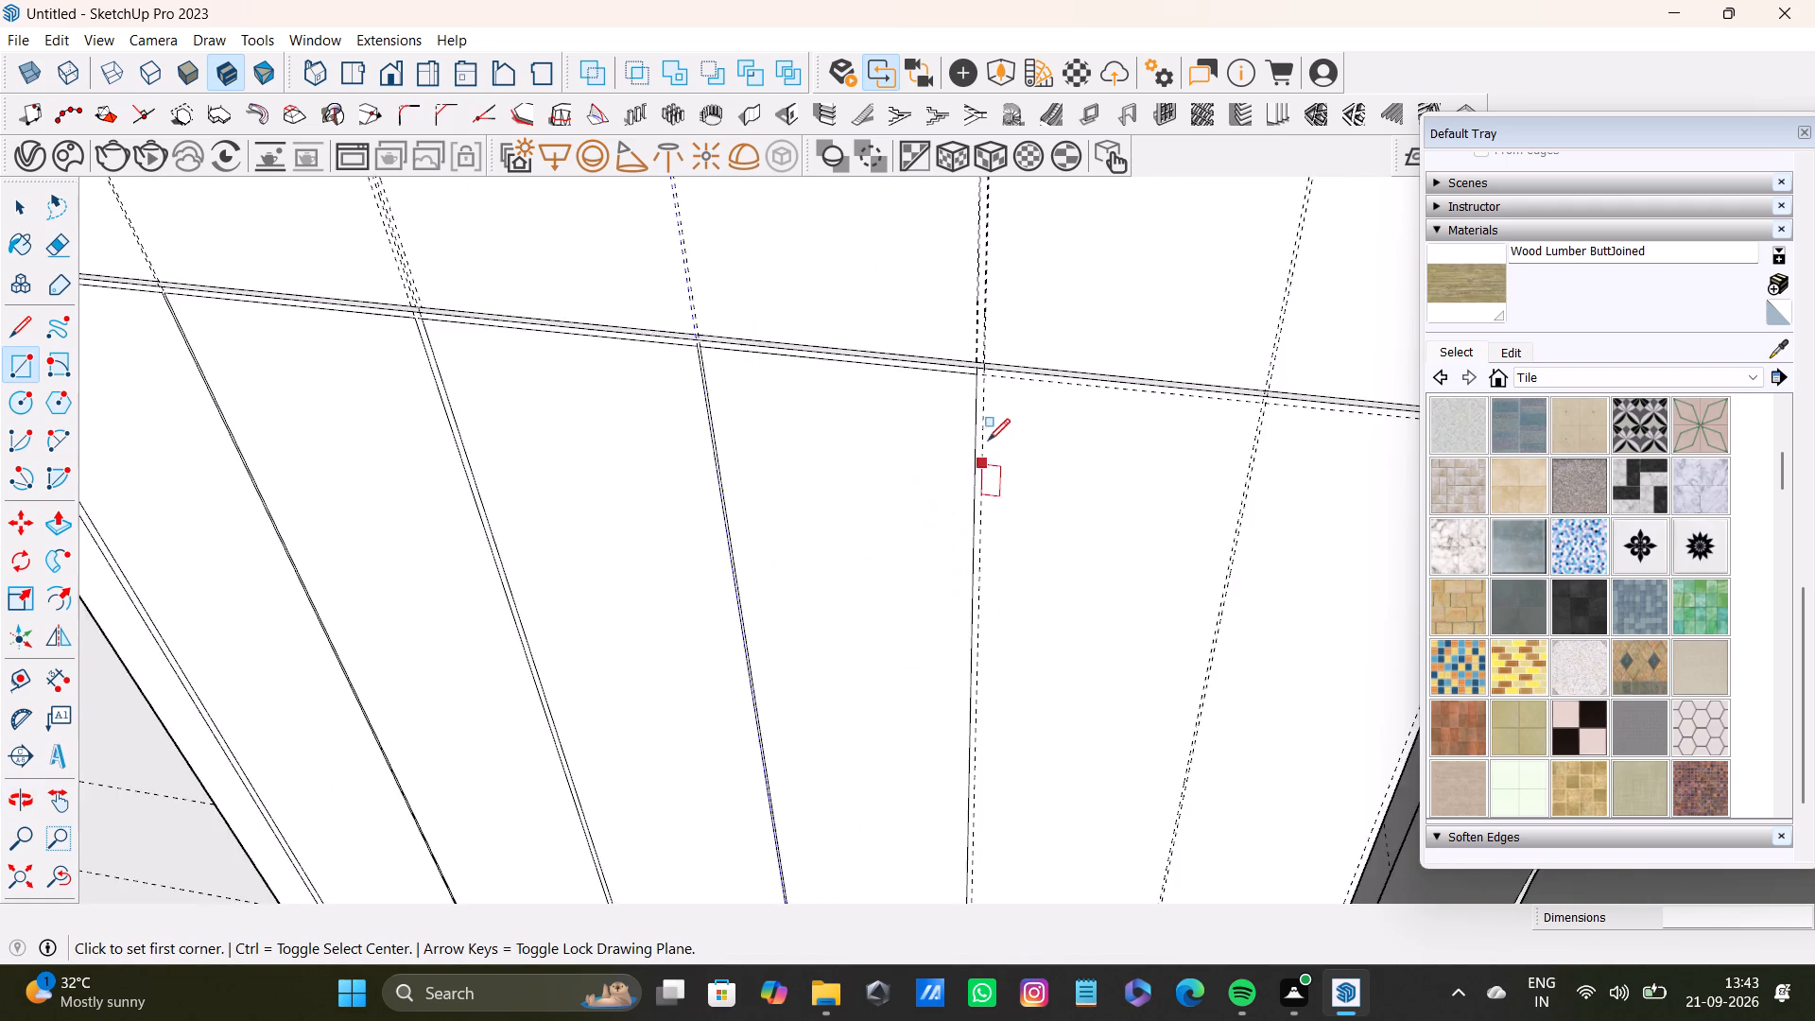
scroll(988, 441, "up", 5)
left_click(989, 329)
scroll(1102, 649, "down", 3)
middle_click_drag(1220, 771, 1060, 398, "shift")
scroll(1063, 490, "down", 2)
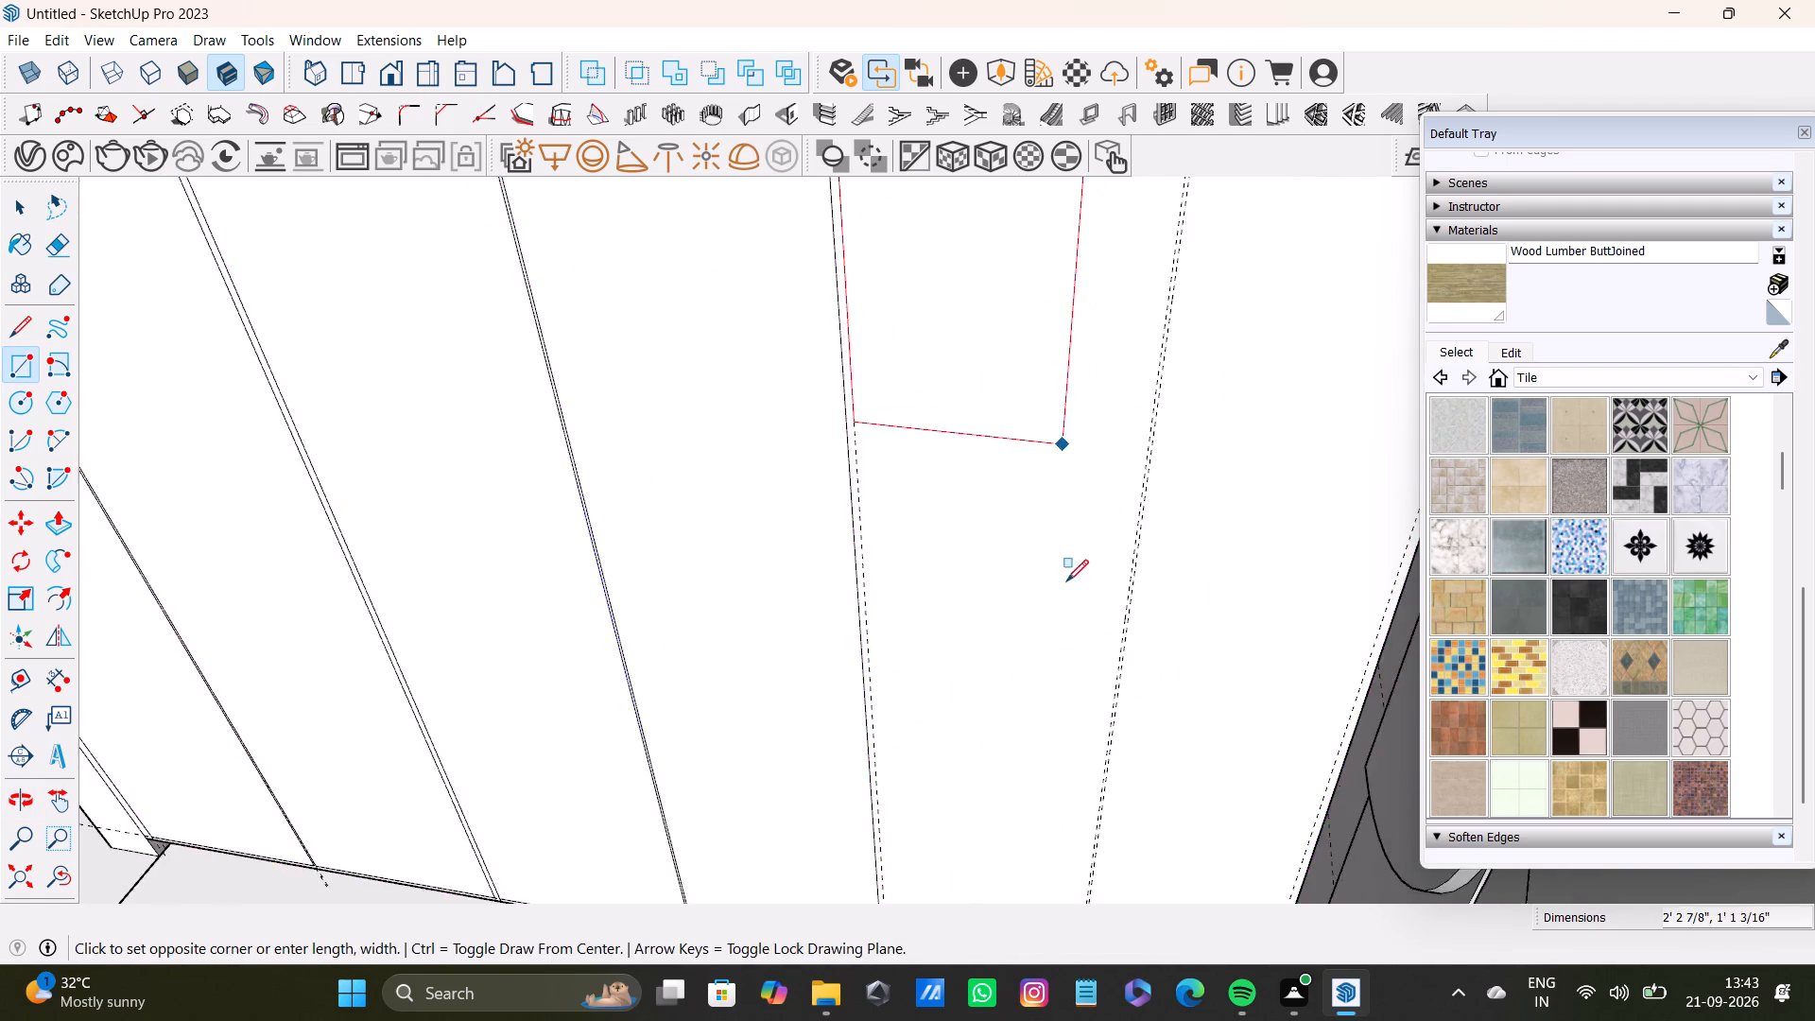
scroll(1066, 581, "down", 1)
middle_click_drag(1066, 639, 1069, 425, "shift")
scroll(1085, 520, "up", 4)
middle_click_drag(1055, 691, 1071, 508, "shift")
scroll(1083, 590, "up", 10)
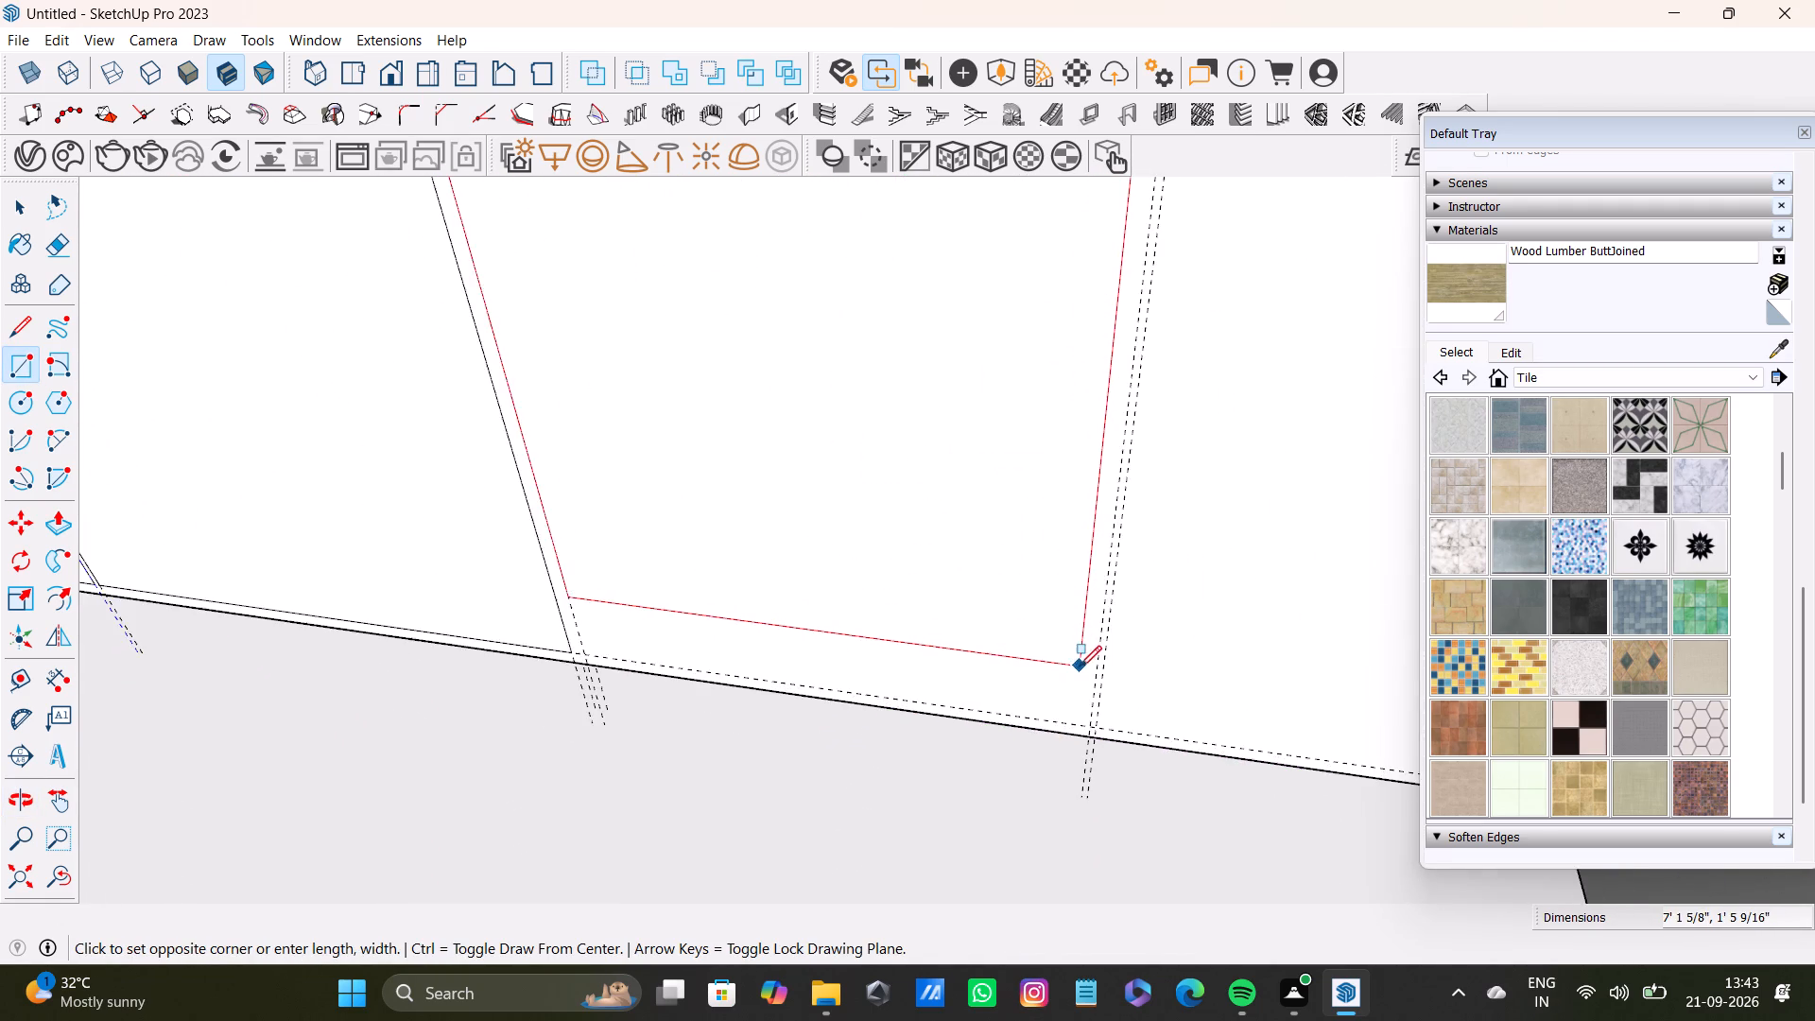
scroll(1080, 667, "up", 2)
left_click(1098, 750)
Draw the last lower panel, about 7' 4 1/8" by 1' 3 7/8", from the right bay's 0.2" guide to the right margin guide.
scroll(1098, 533, "down", 11)
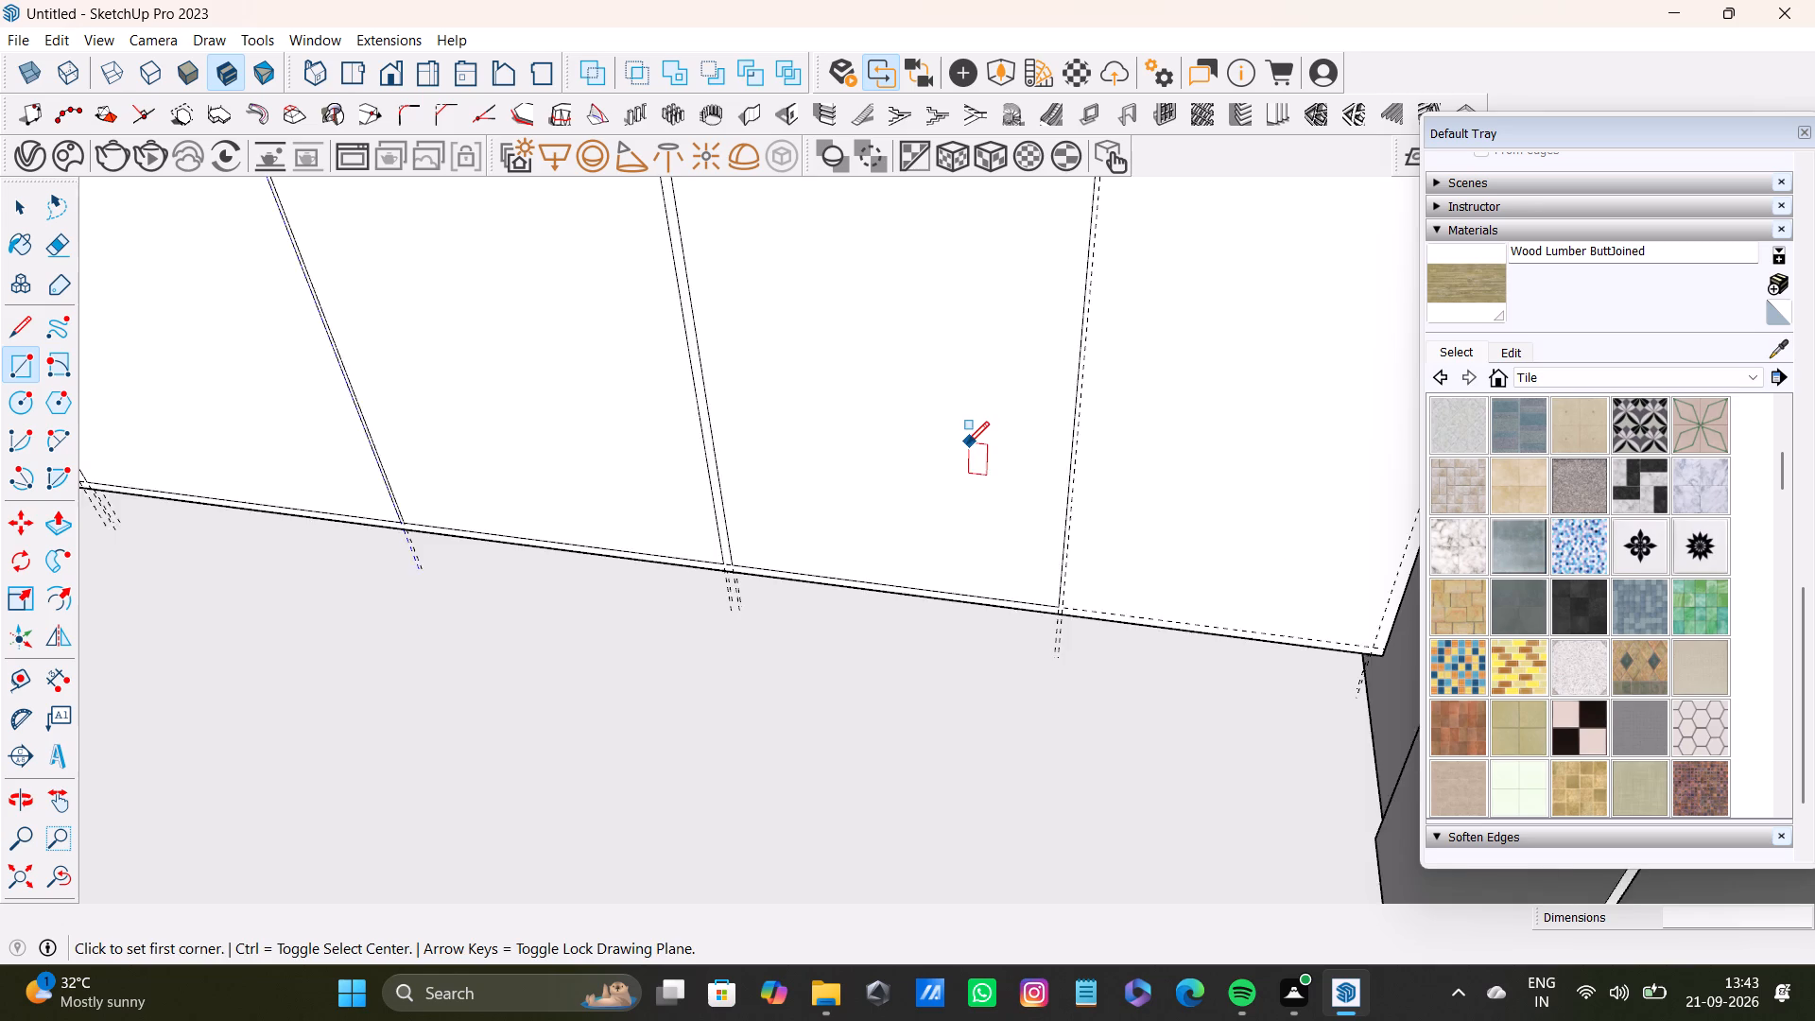
scroll(967, 443, "down", 2)
middle_click_drag(977, 433, 999, 822, "shift")
scroll(1055, 646, "down", 9)
middle_click_drag(1026, 534, 1046, 840, "shift")
scroll(1110, 679, "up", 7)
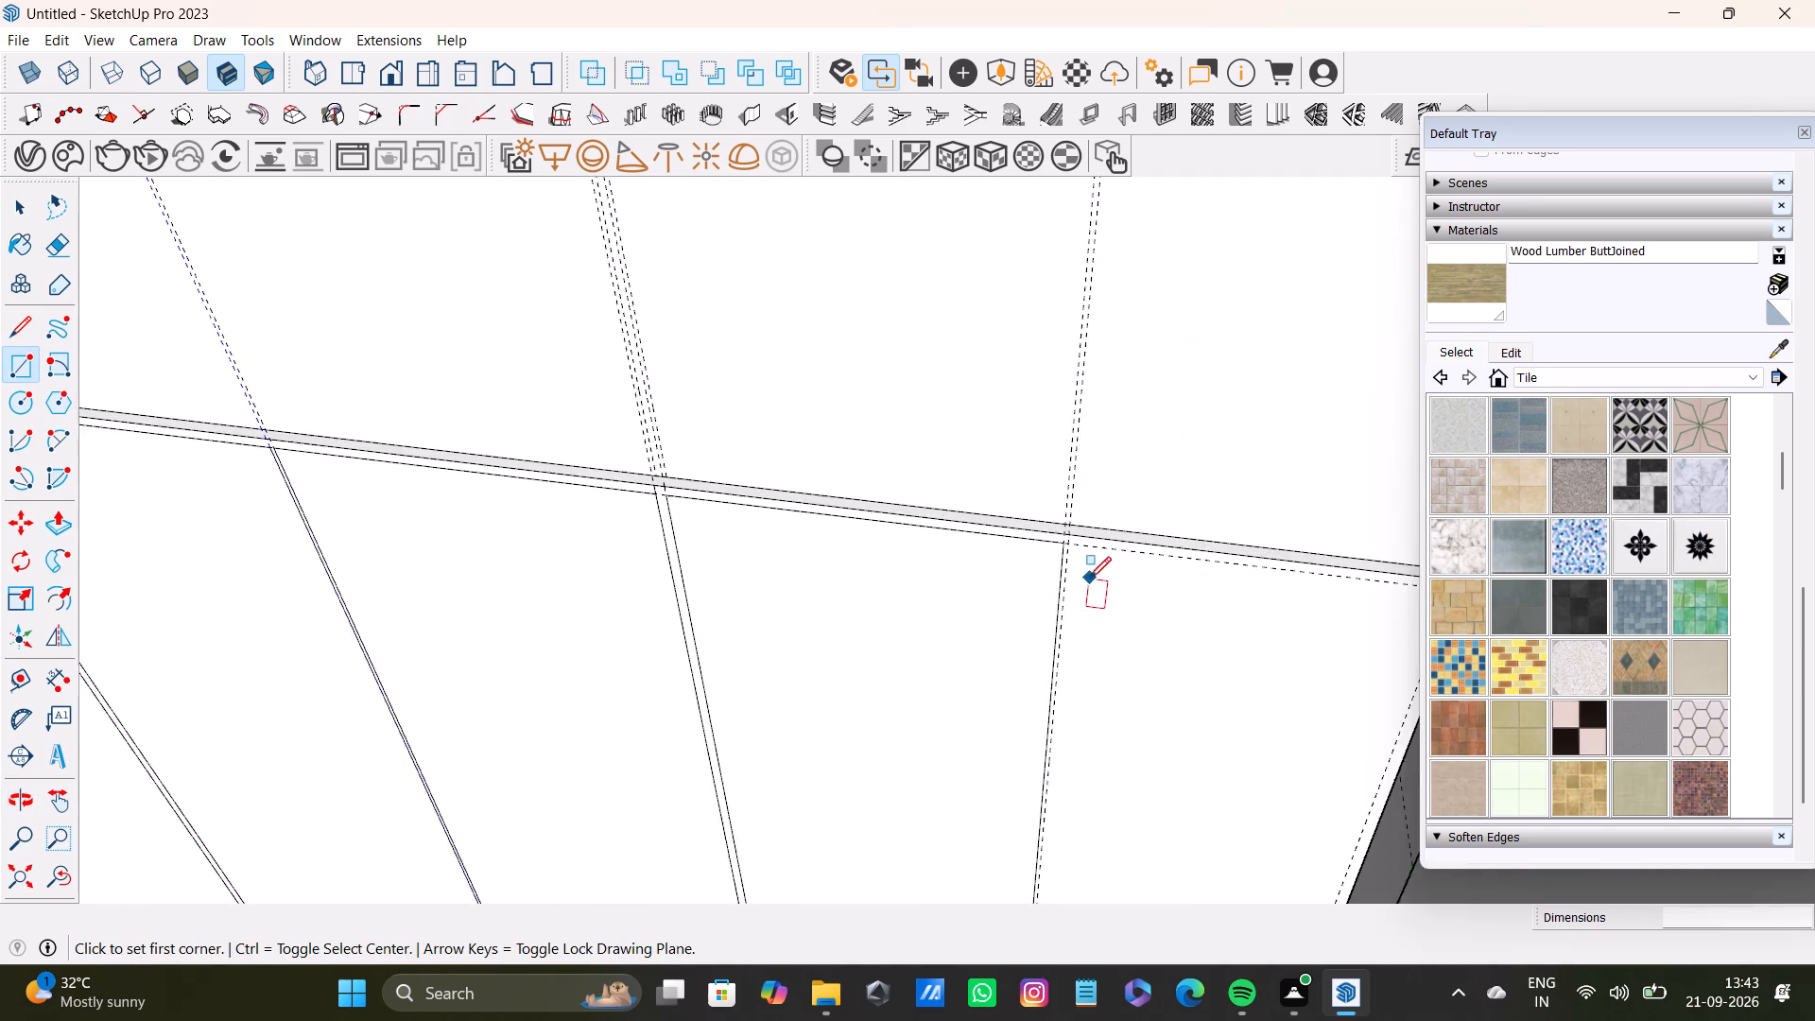
scroll(1089, 579, "up", 7)
left_click(1061, 528)
scroll(1184, 701, "down", 3)
middle_click_drag(1305, 807, 942, 448, "shift")
scroll(909, 490, "down", 3)
middle_click_drag(923, 659, 967, 649)
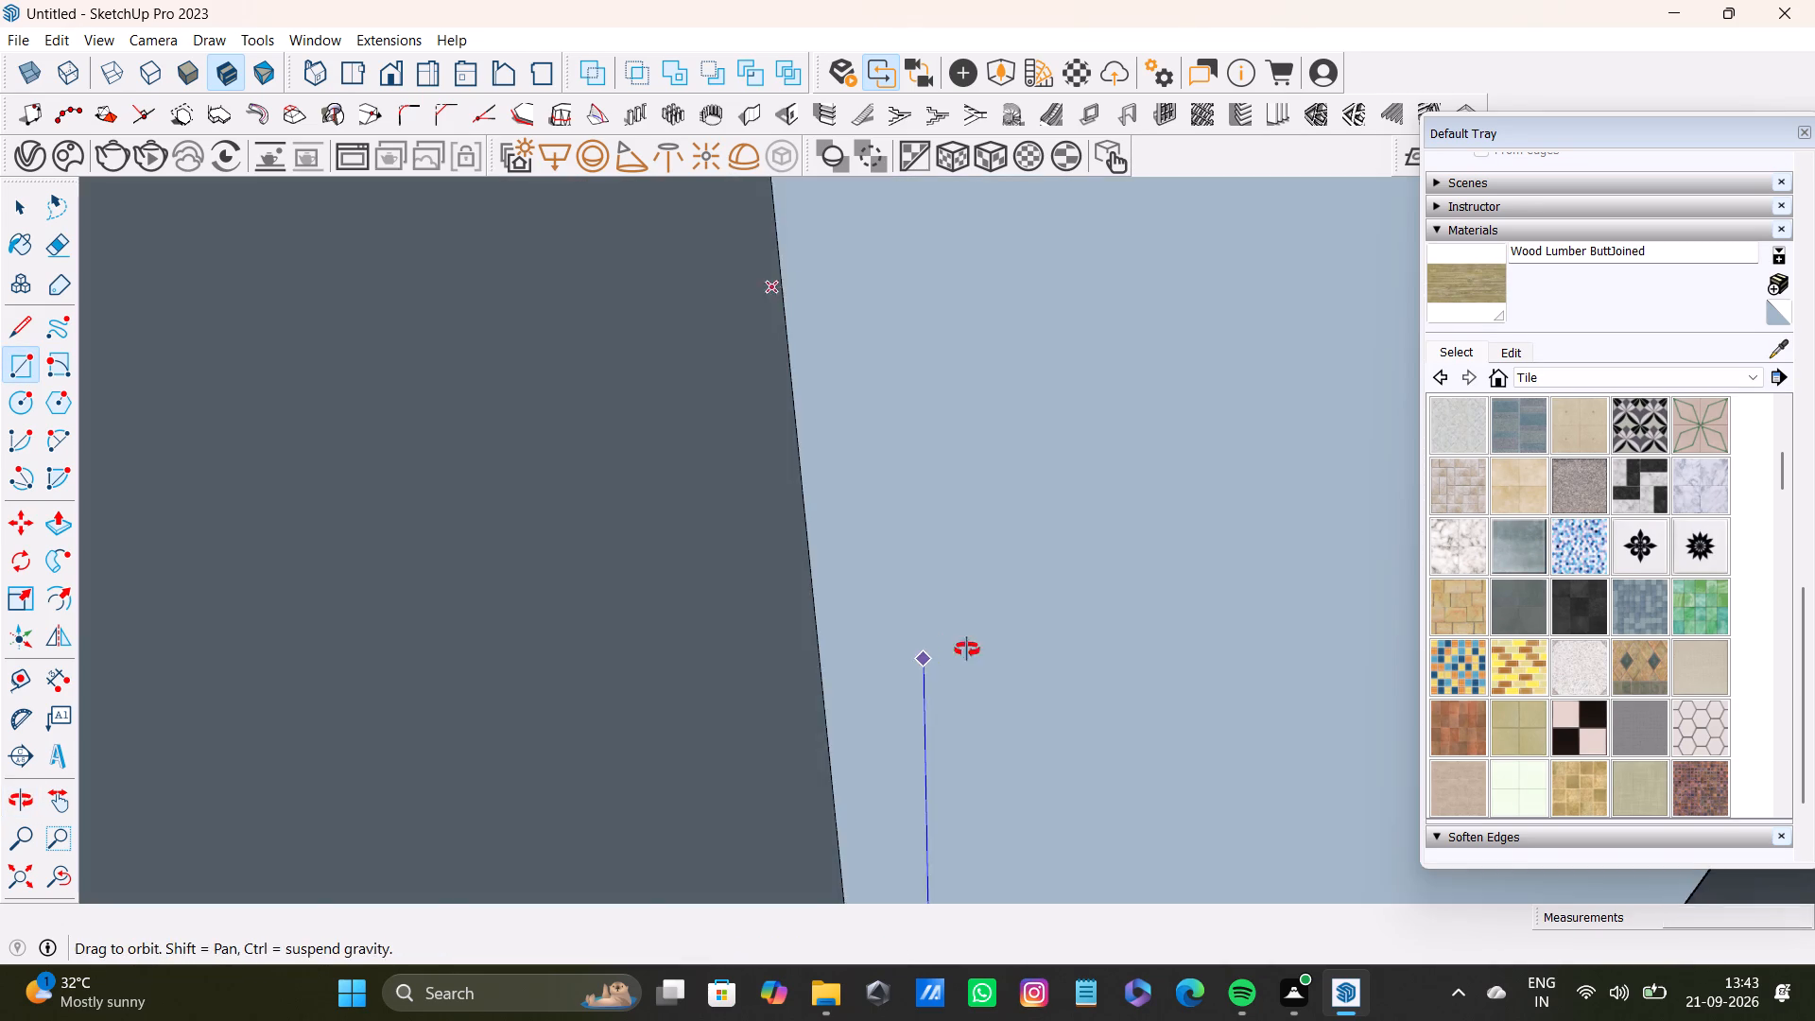
middle_click_drag(967, 649, 1028, 660)
left_click(63, 873)
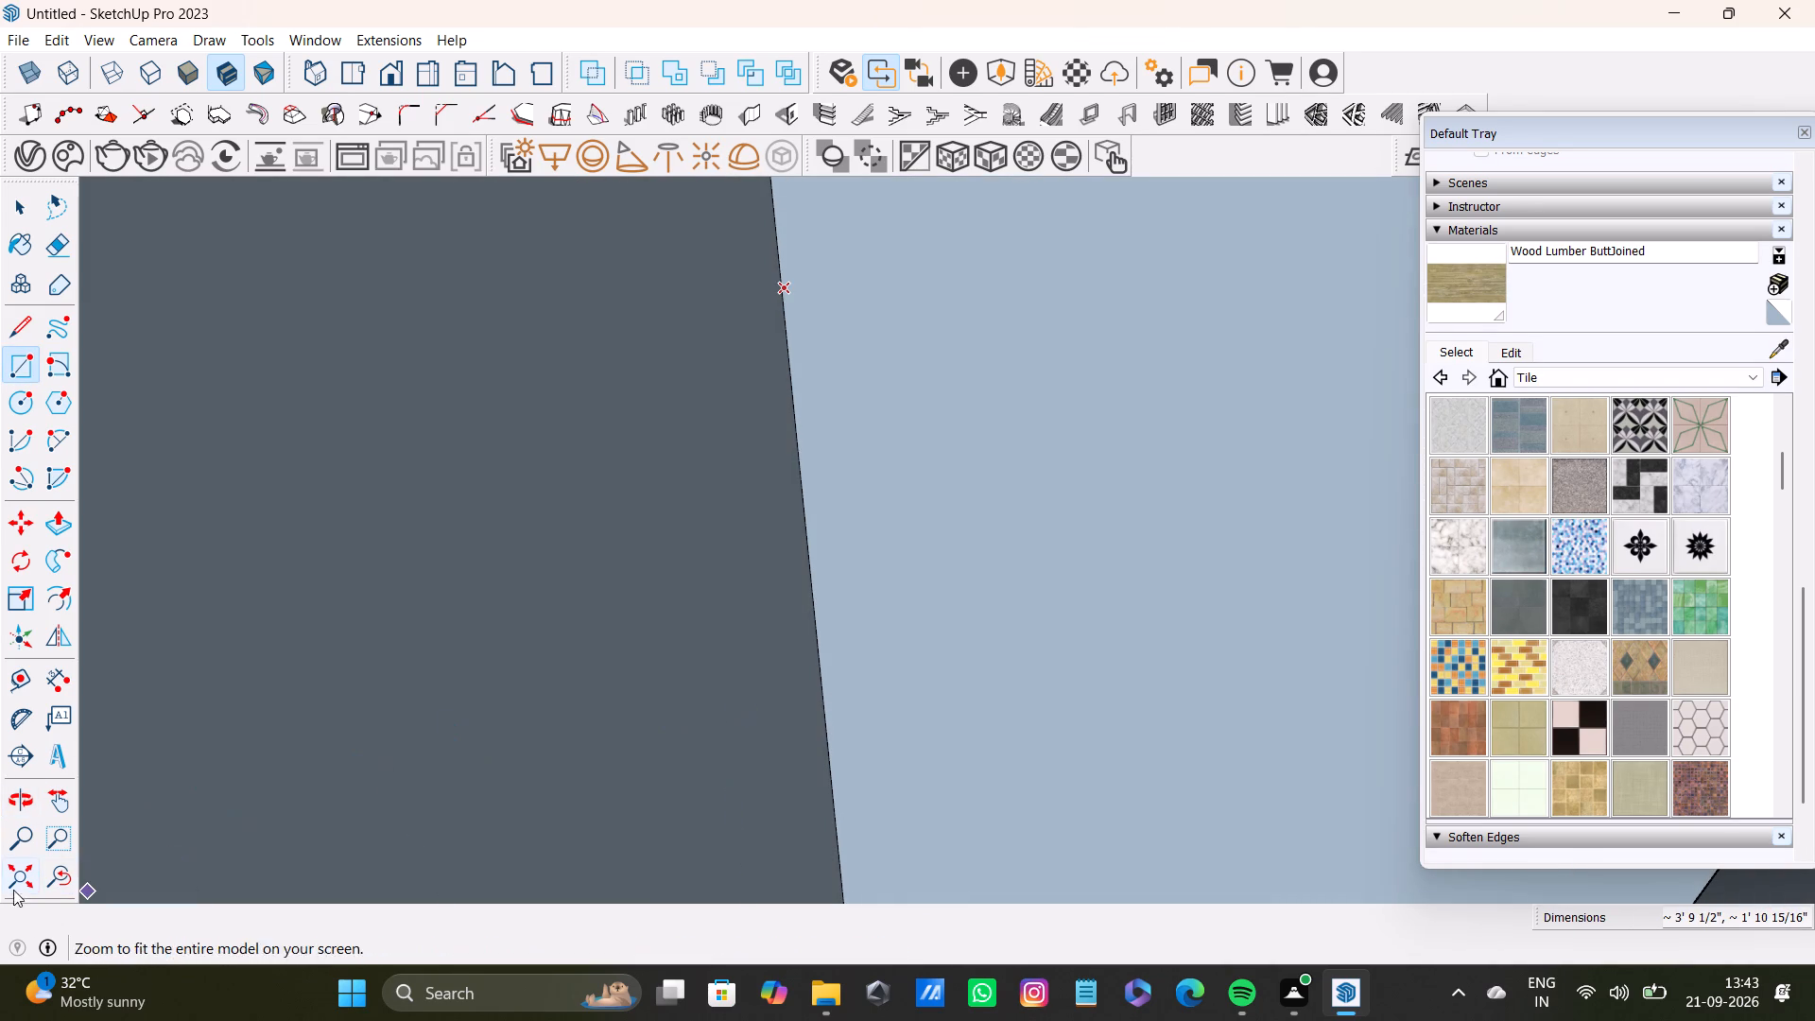
left_click(41, 870)
left_click(23, 871)
middle_click_drag(1033, 619, 561, 630)
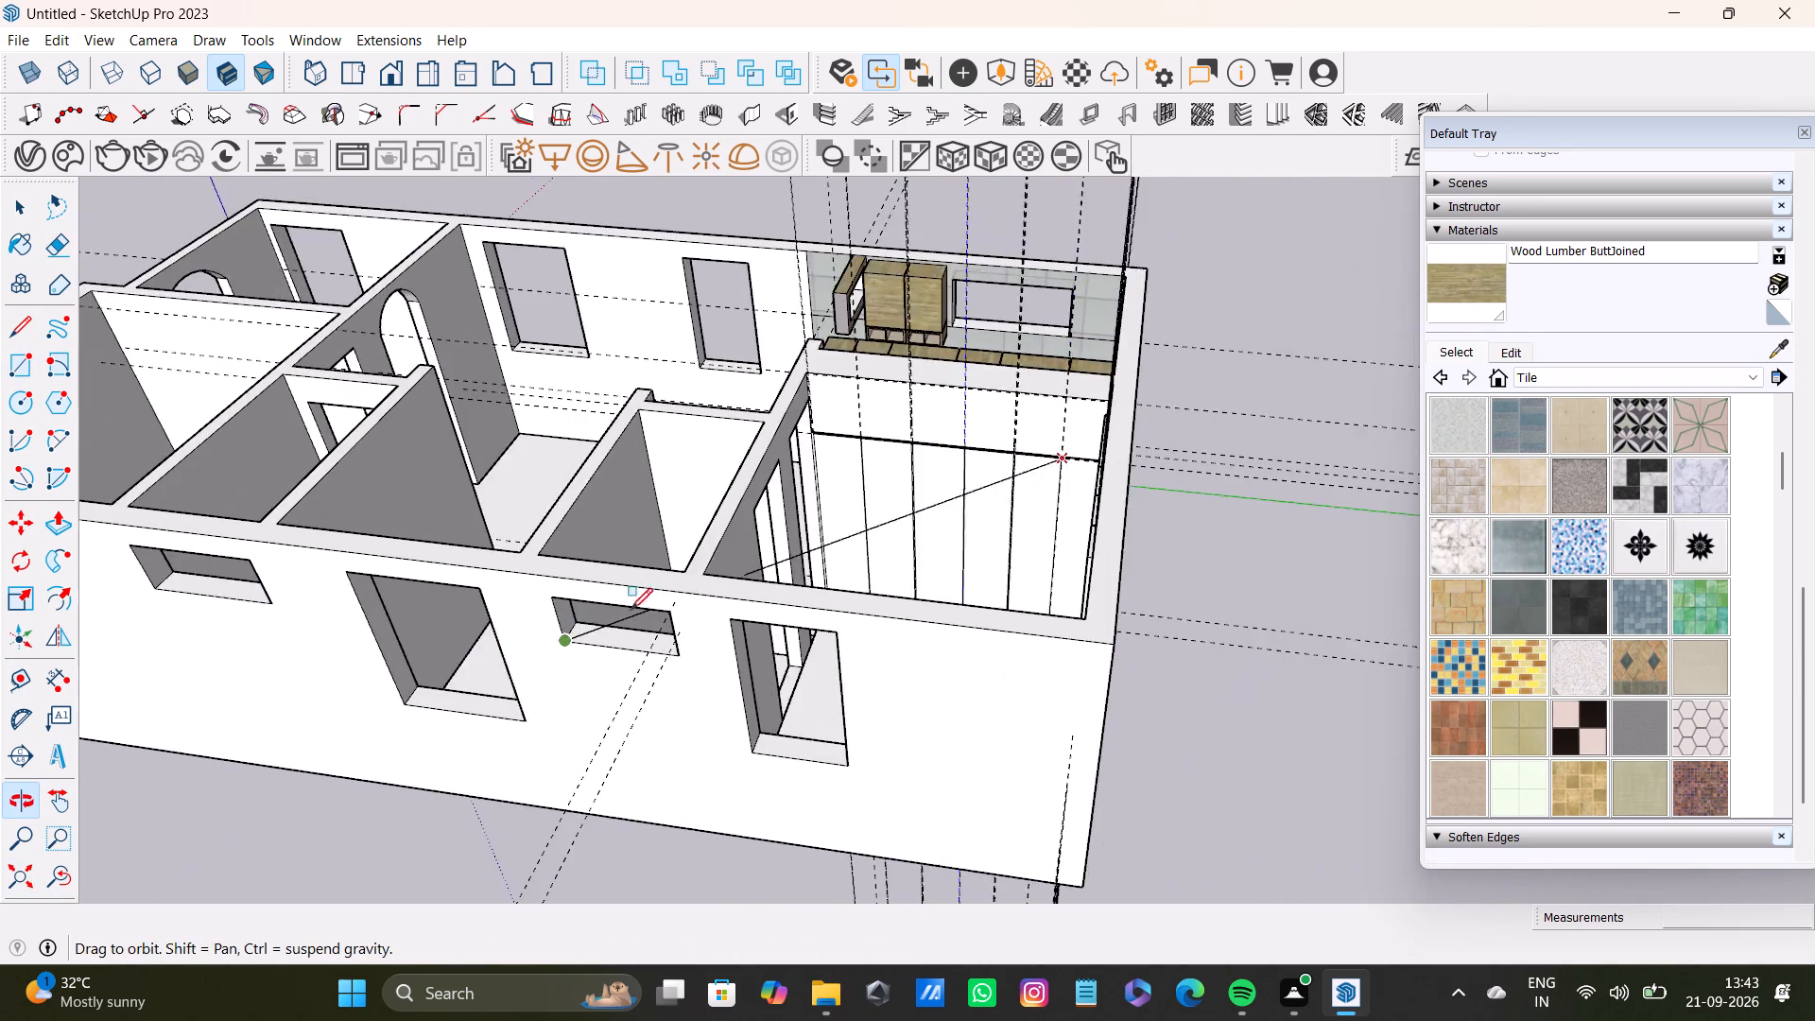
scroll(744, 556, "up", 2)
middle_click_drag(896, 526, 1063, 625)
scroll(1094, 494, "up", 15)
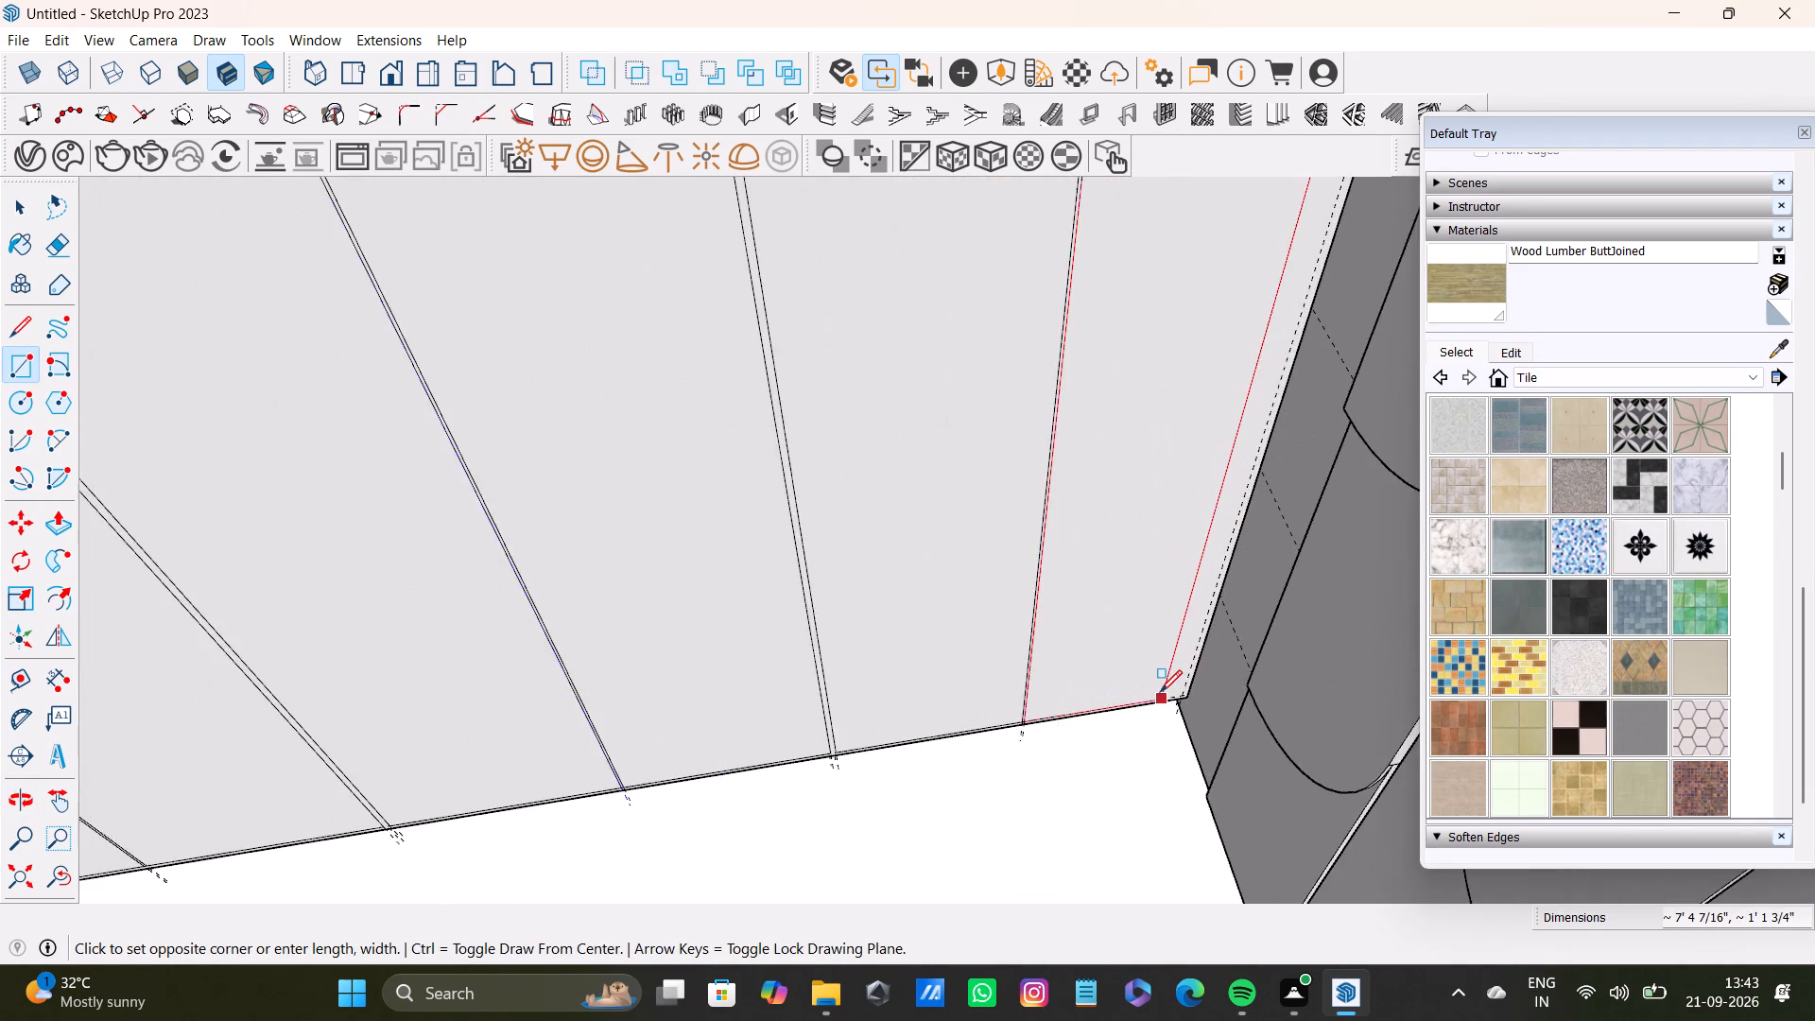
scroll(1160, 692, "up", 5)
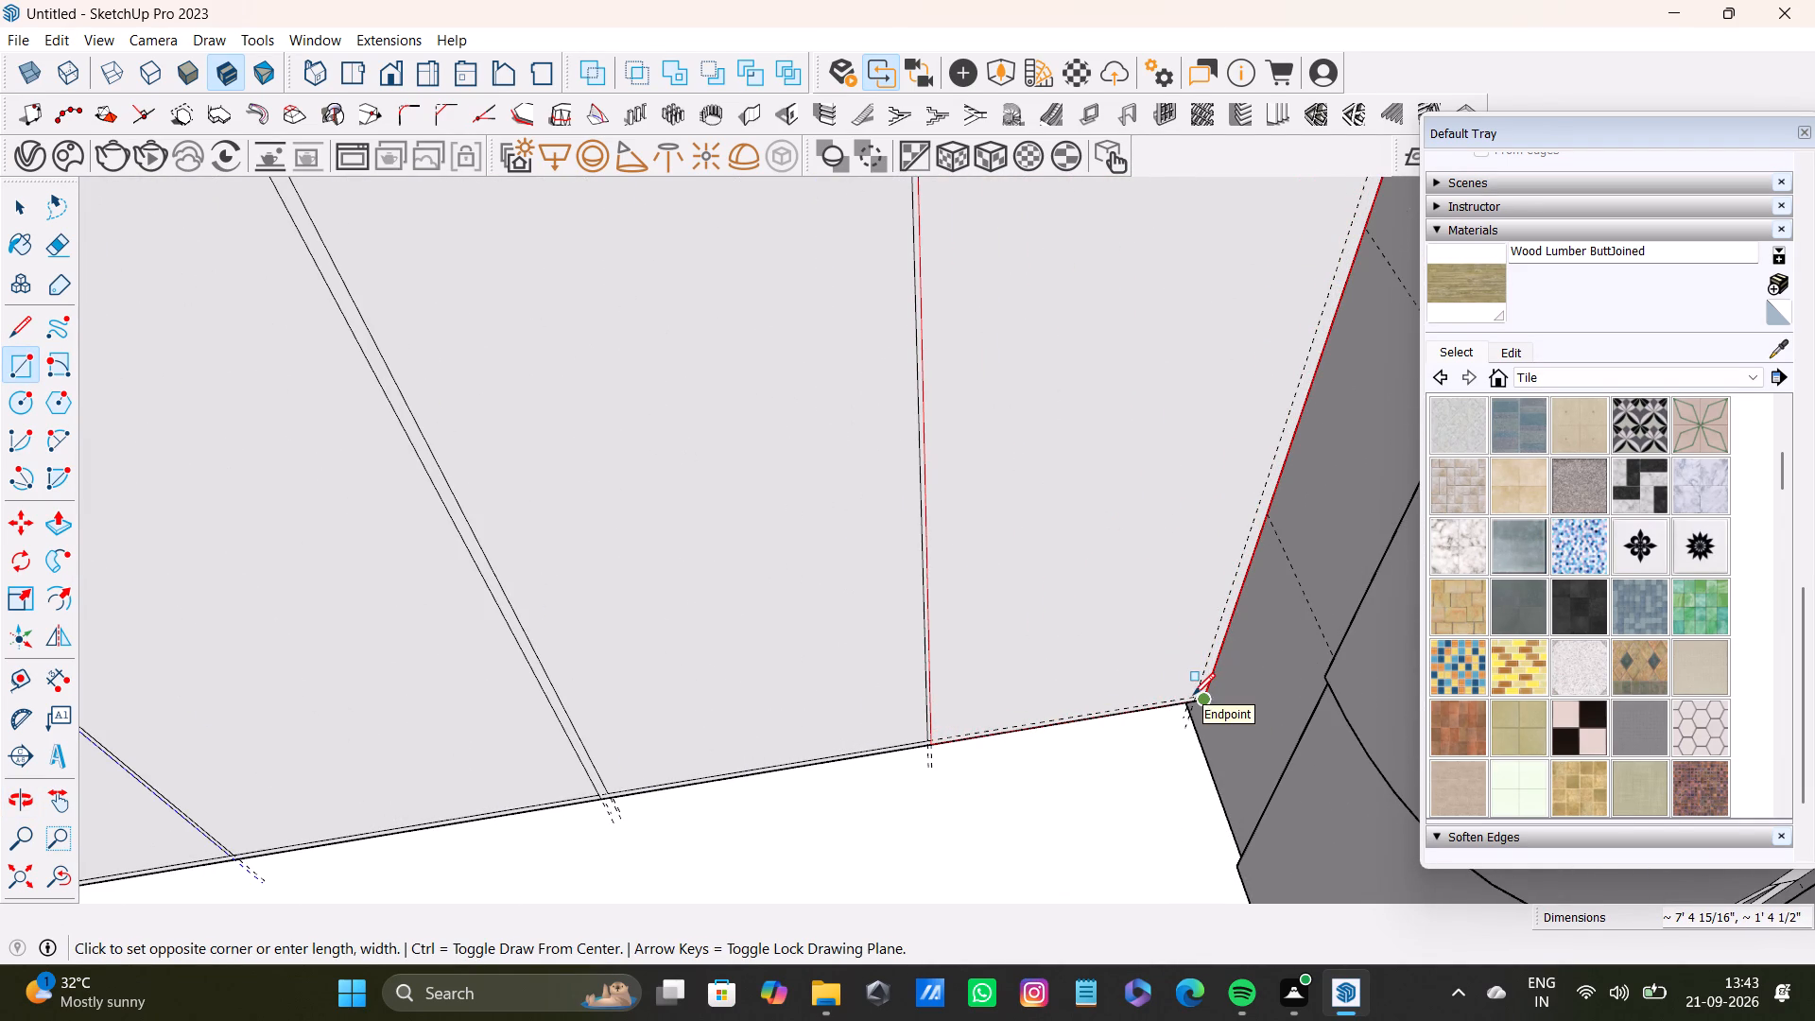
scroll(1193, 695, "up", 7)
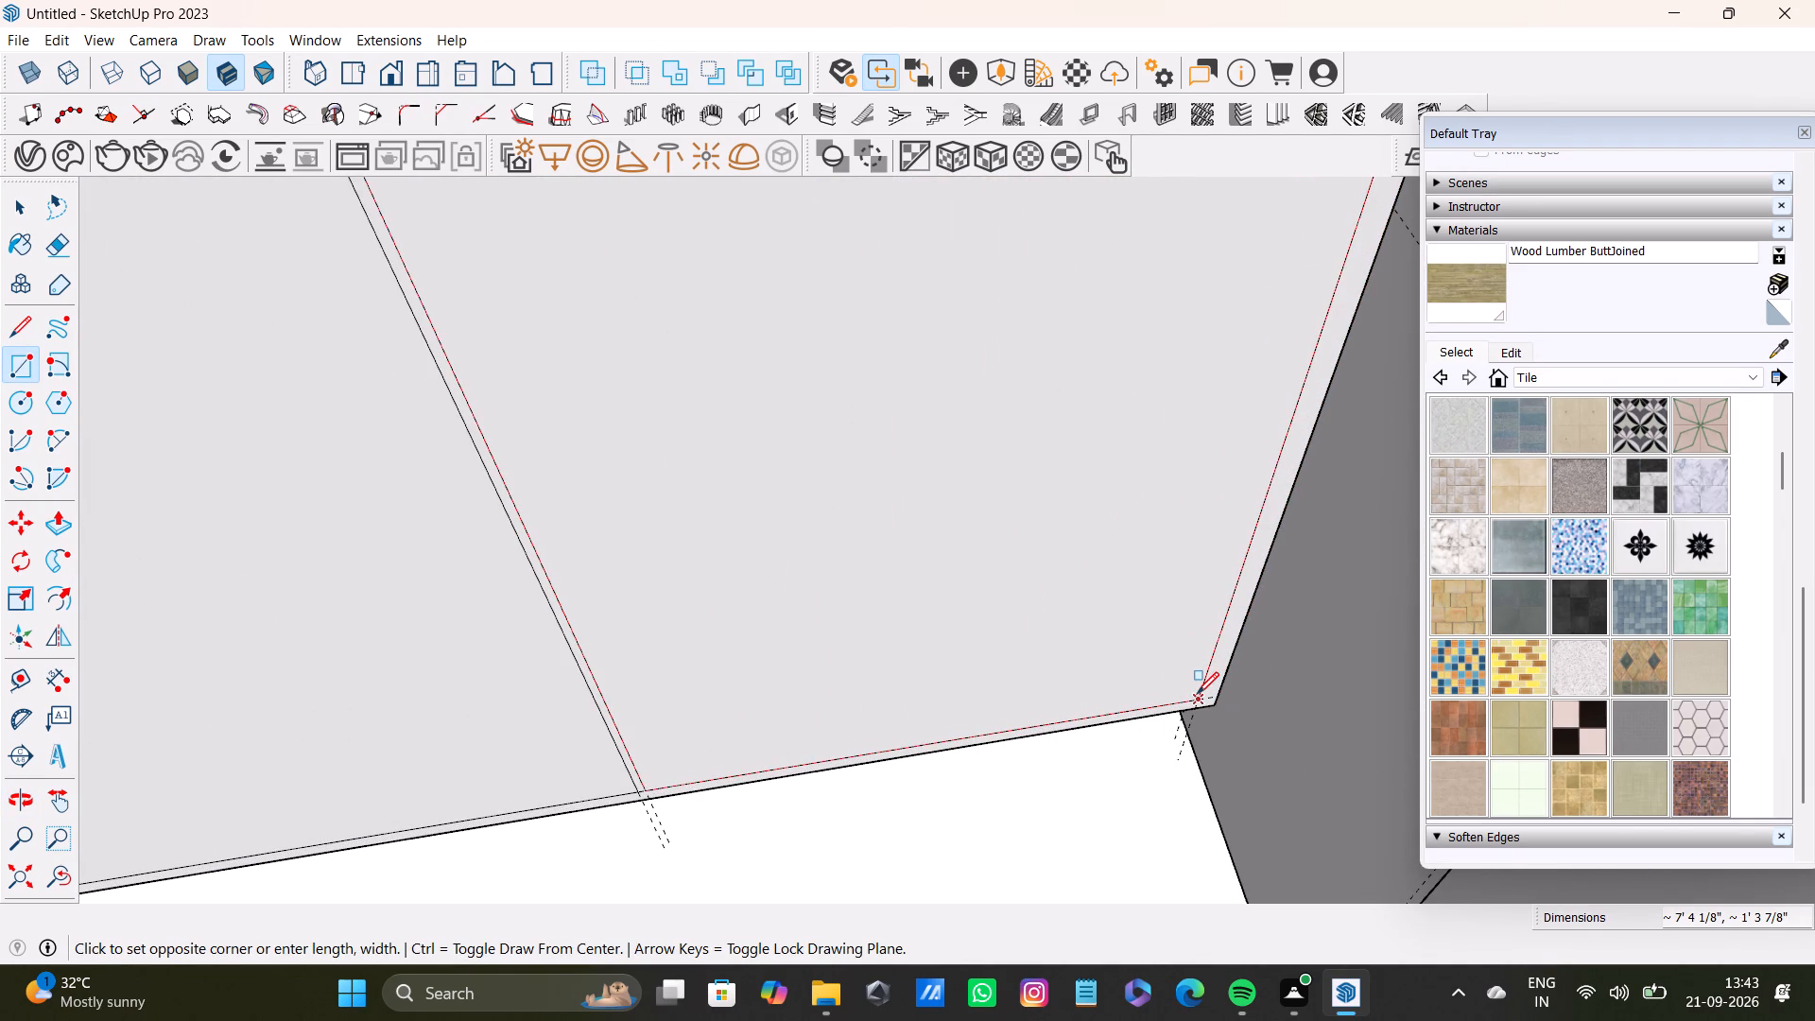
left_click(1197, 695)
Push/Pull the recessed plinth face below the lower panels forward 7 5/16", flush with the wardrobe front.
scroll(1031, 685, "down", 12)
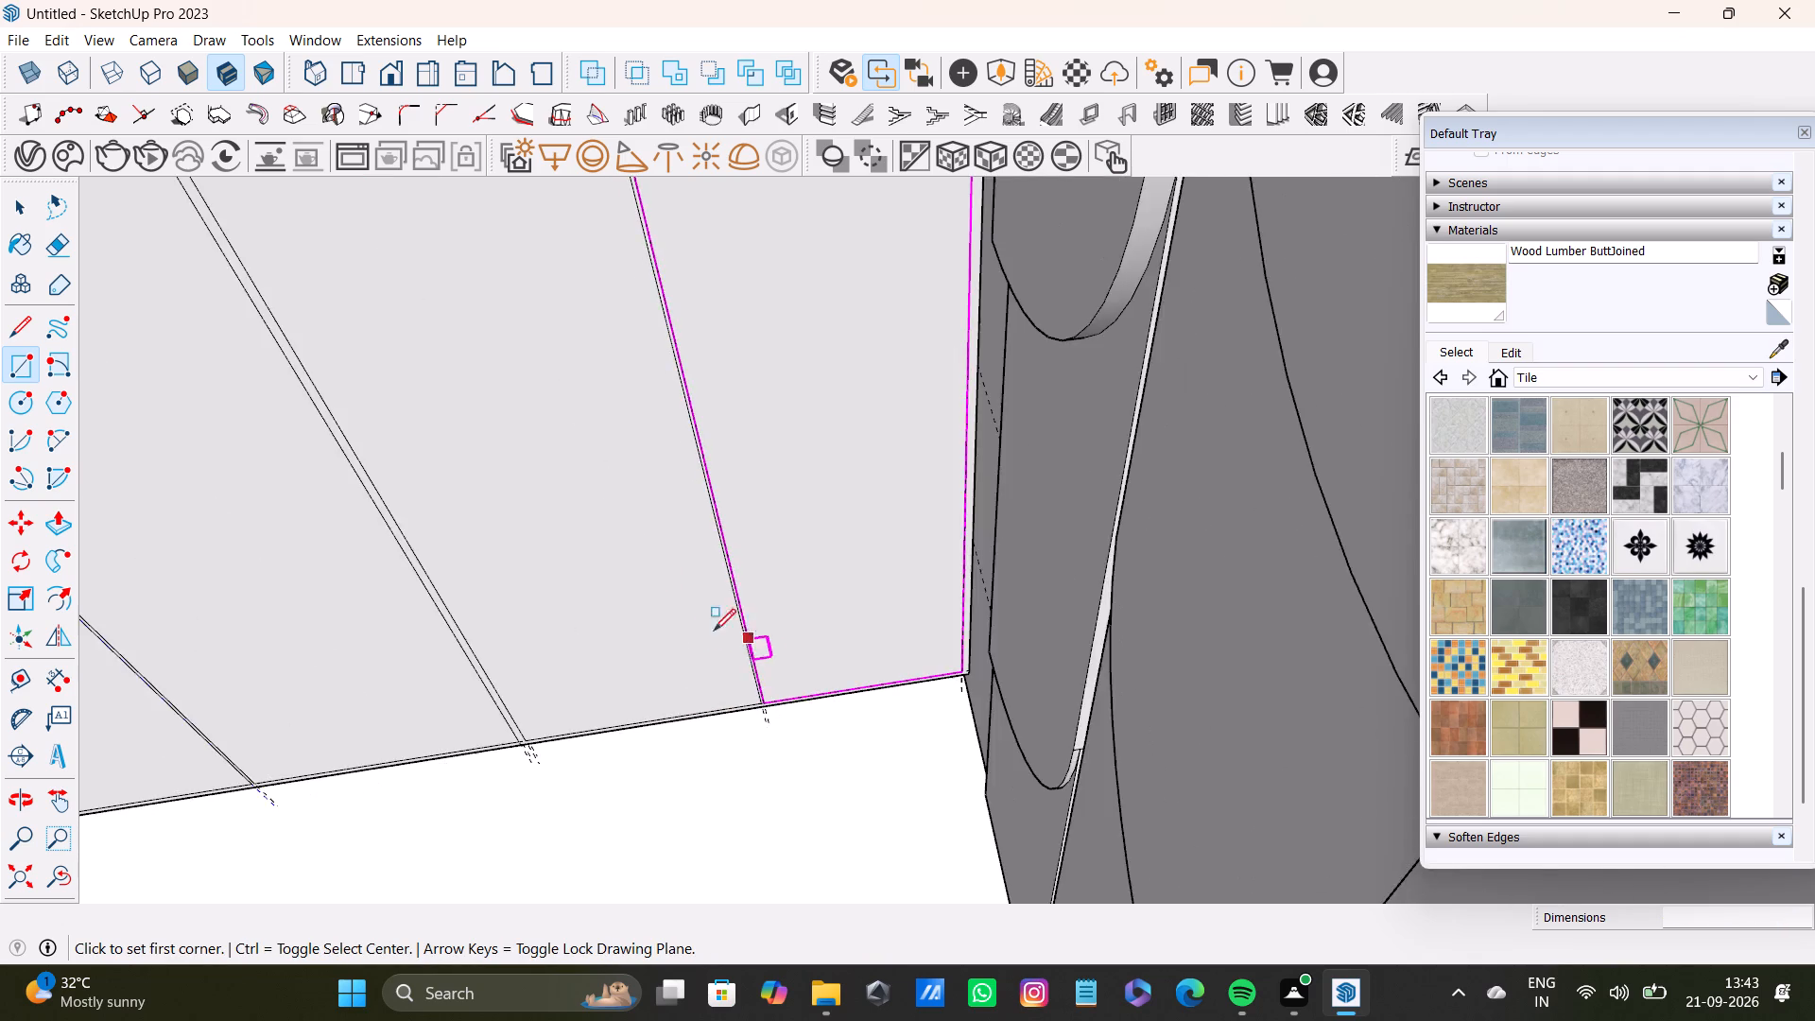
middle_click_drag(652, 589, 1020, 706, "shift")
scroll(1014, 710, "down", 13)
middle_click_drag(775, 607, 925, 658, "shift")
middle_click_drag(925, 659, 876, 645)
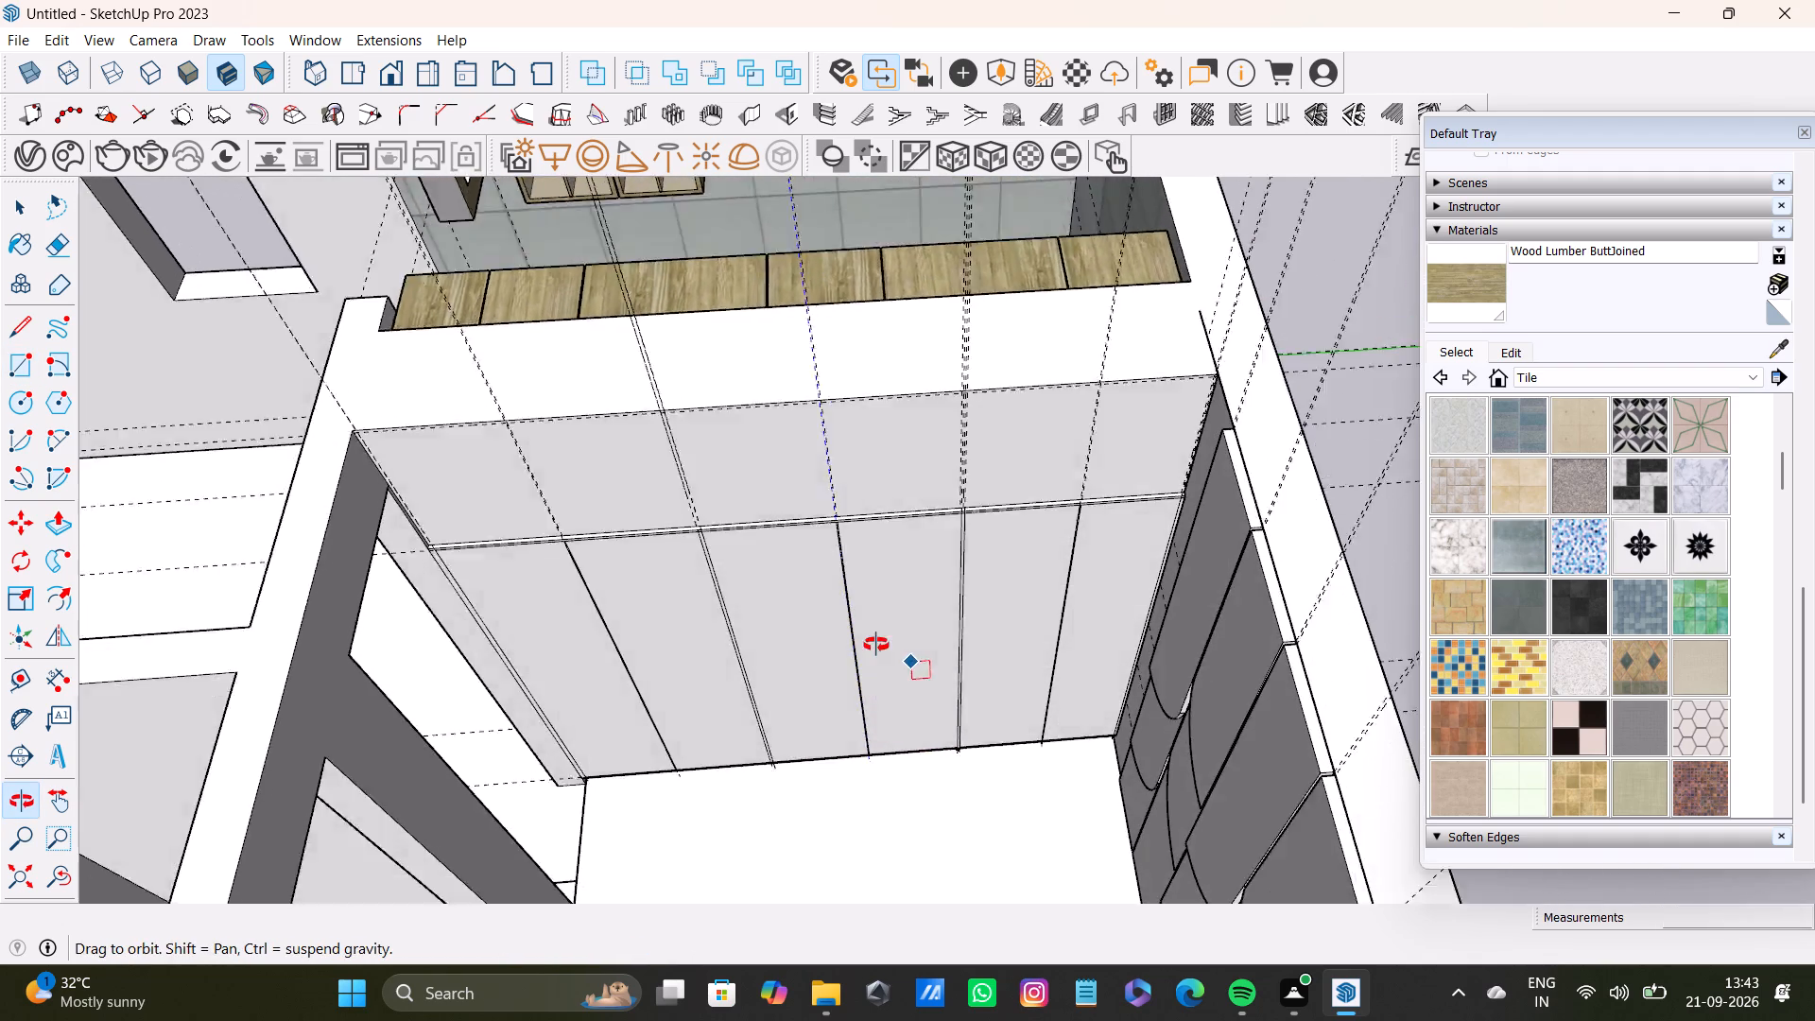
middle_click_drag(876, 645, 876, 631)
key("space")
scroll(545, 562, "up", 4)
middle_click_drag(618, 563, 568, 552)
scroll(808, 756, "up", 5)
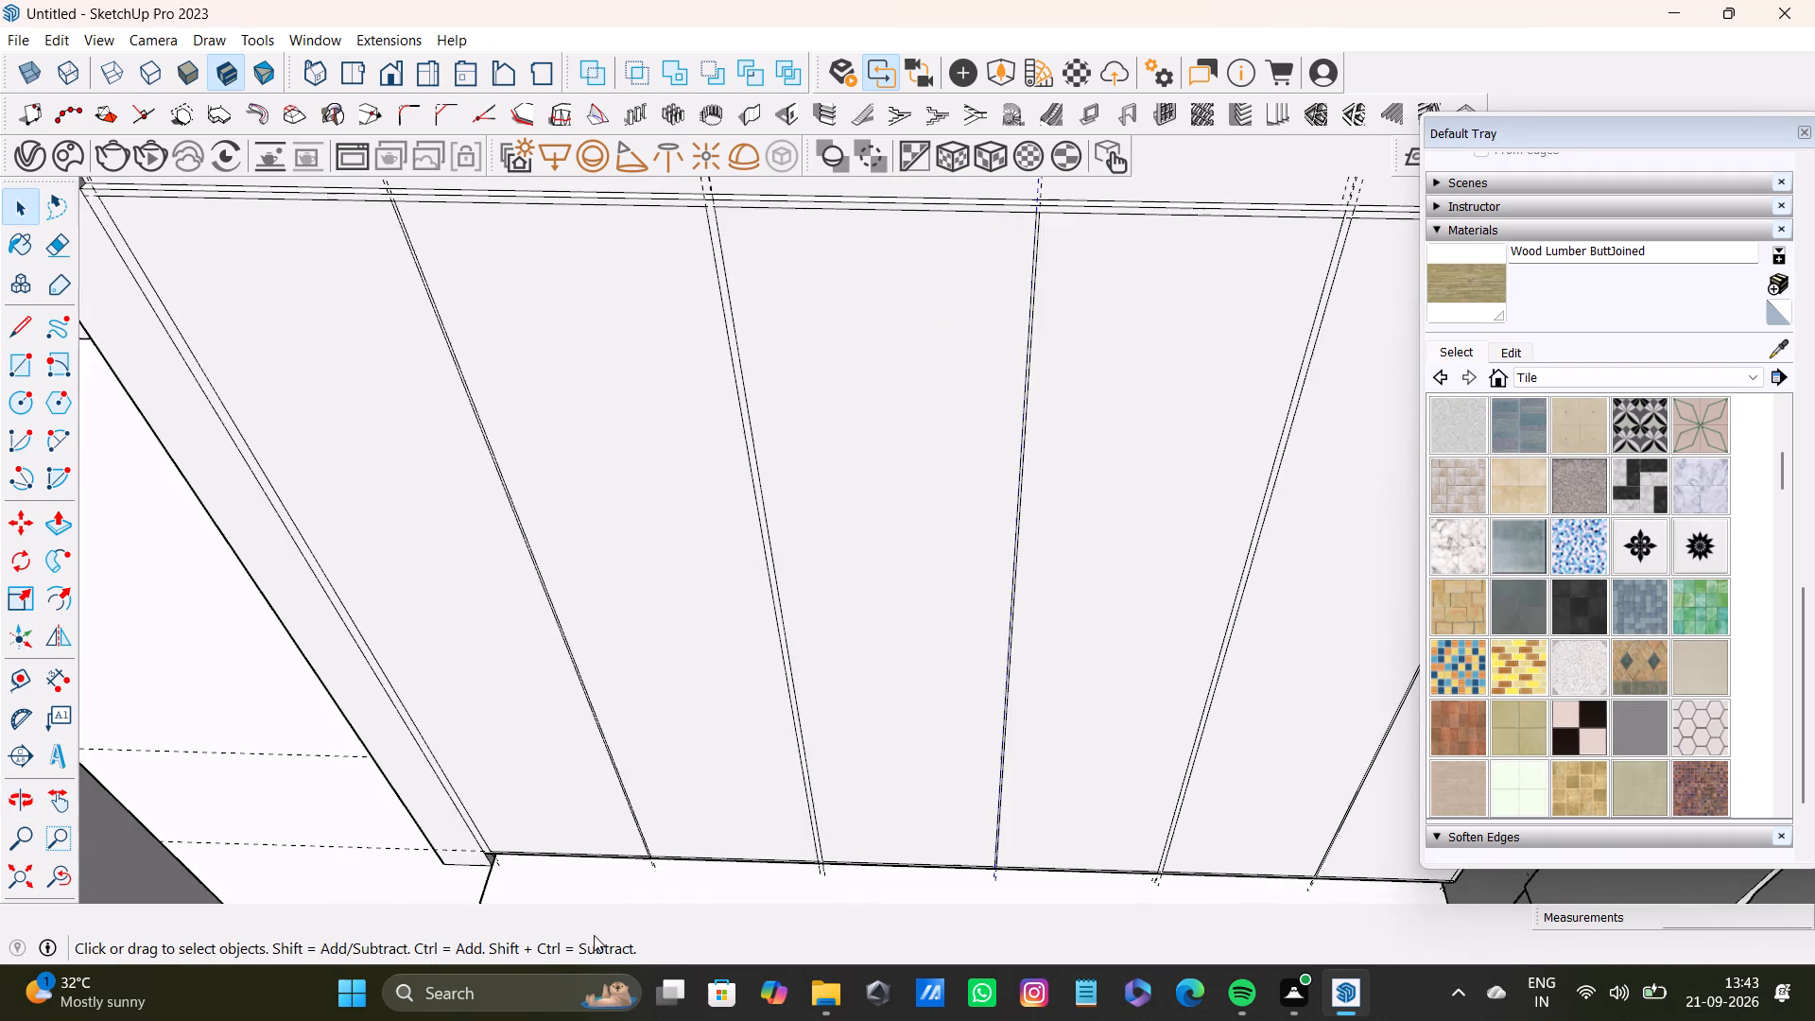
middle_click_drag(593, 878, 585, 732, "shift")
scroll(596, 709, "up", 7)
middle_click_drag(685, 753, 629, 561)
scroll(624, 590, "up", 1)
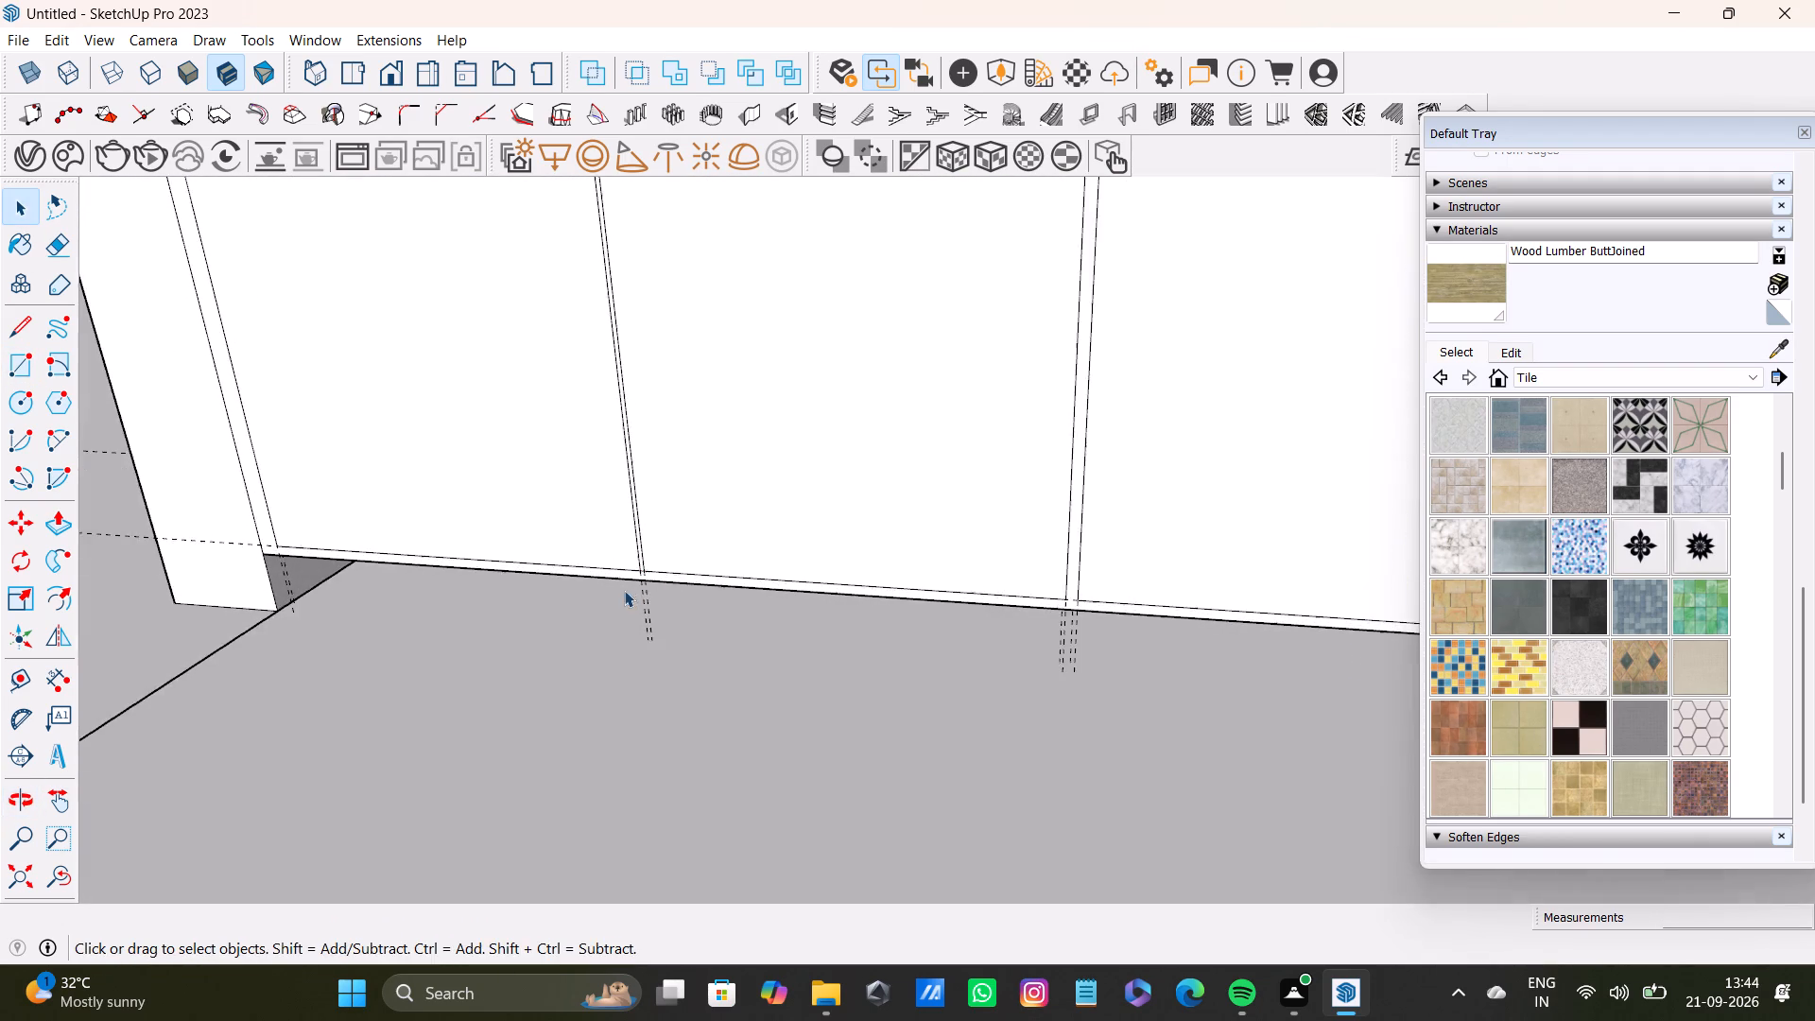
scroll(624, 590, "up", 3)
middle_click_drag(764, 647, 781, 564)
key("space")
left_click(802, 545)
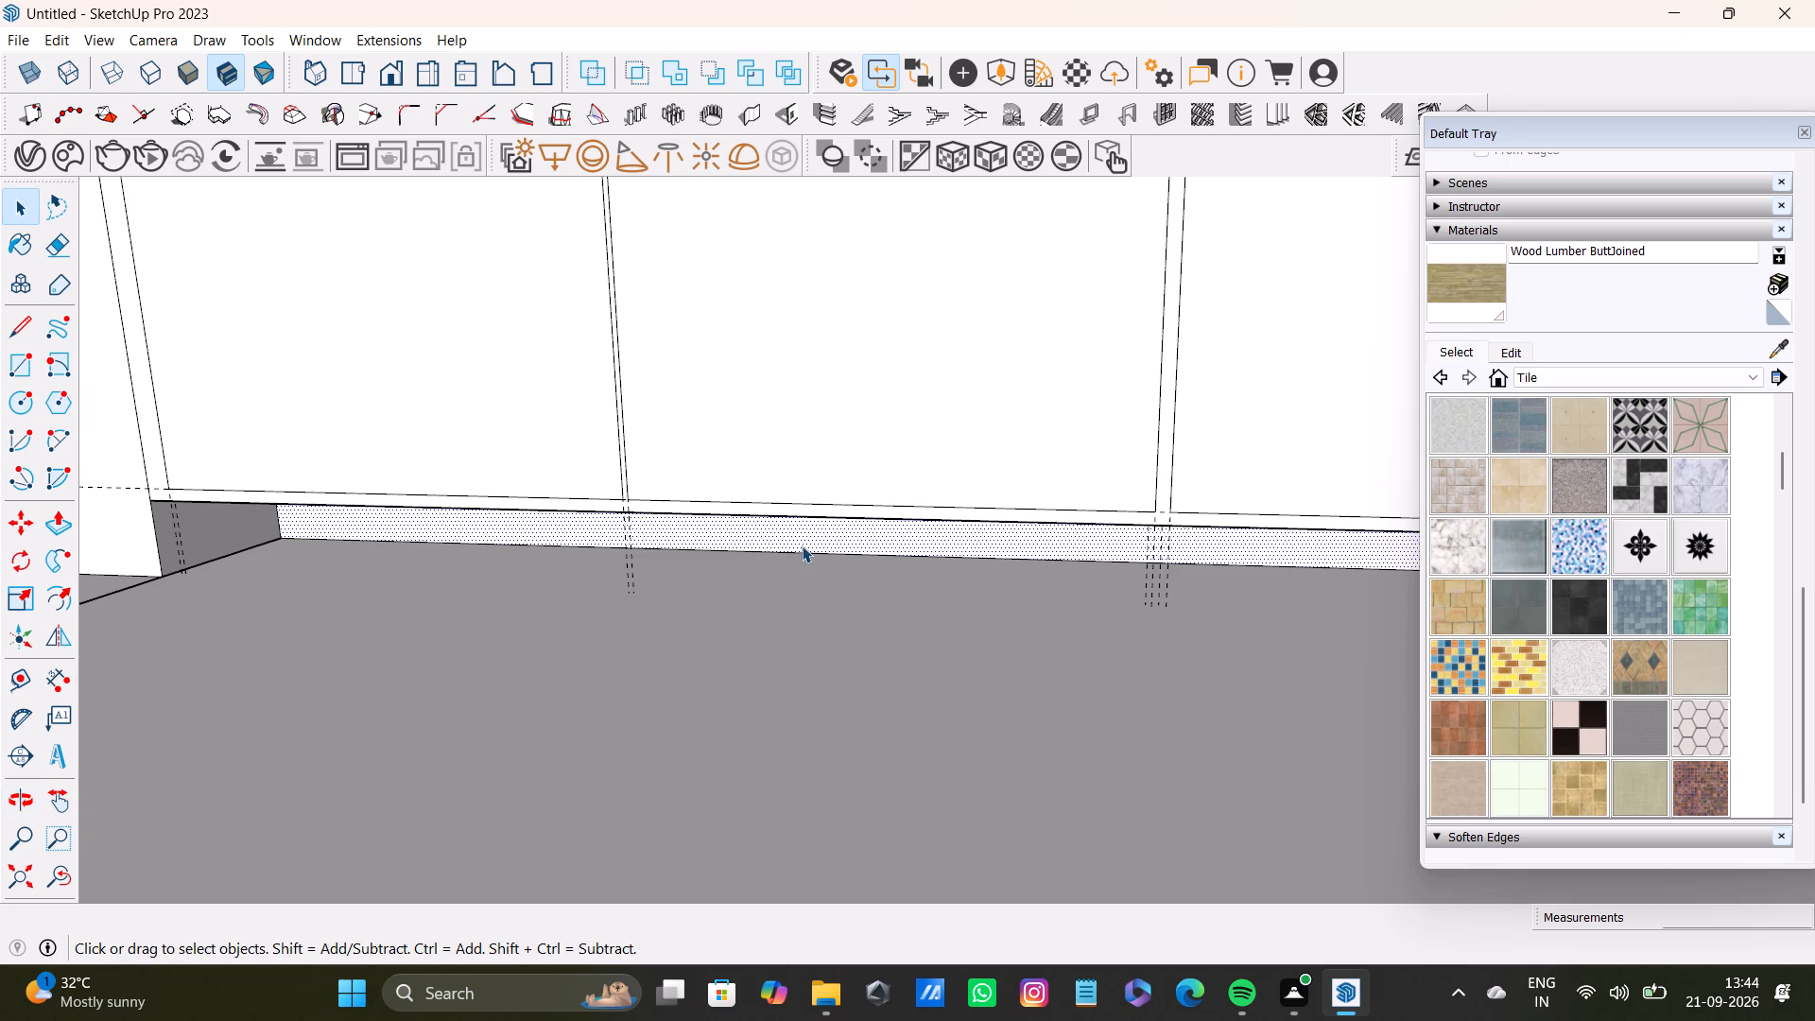
key("p")
left_click_drag(808, 545, 718, 450)
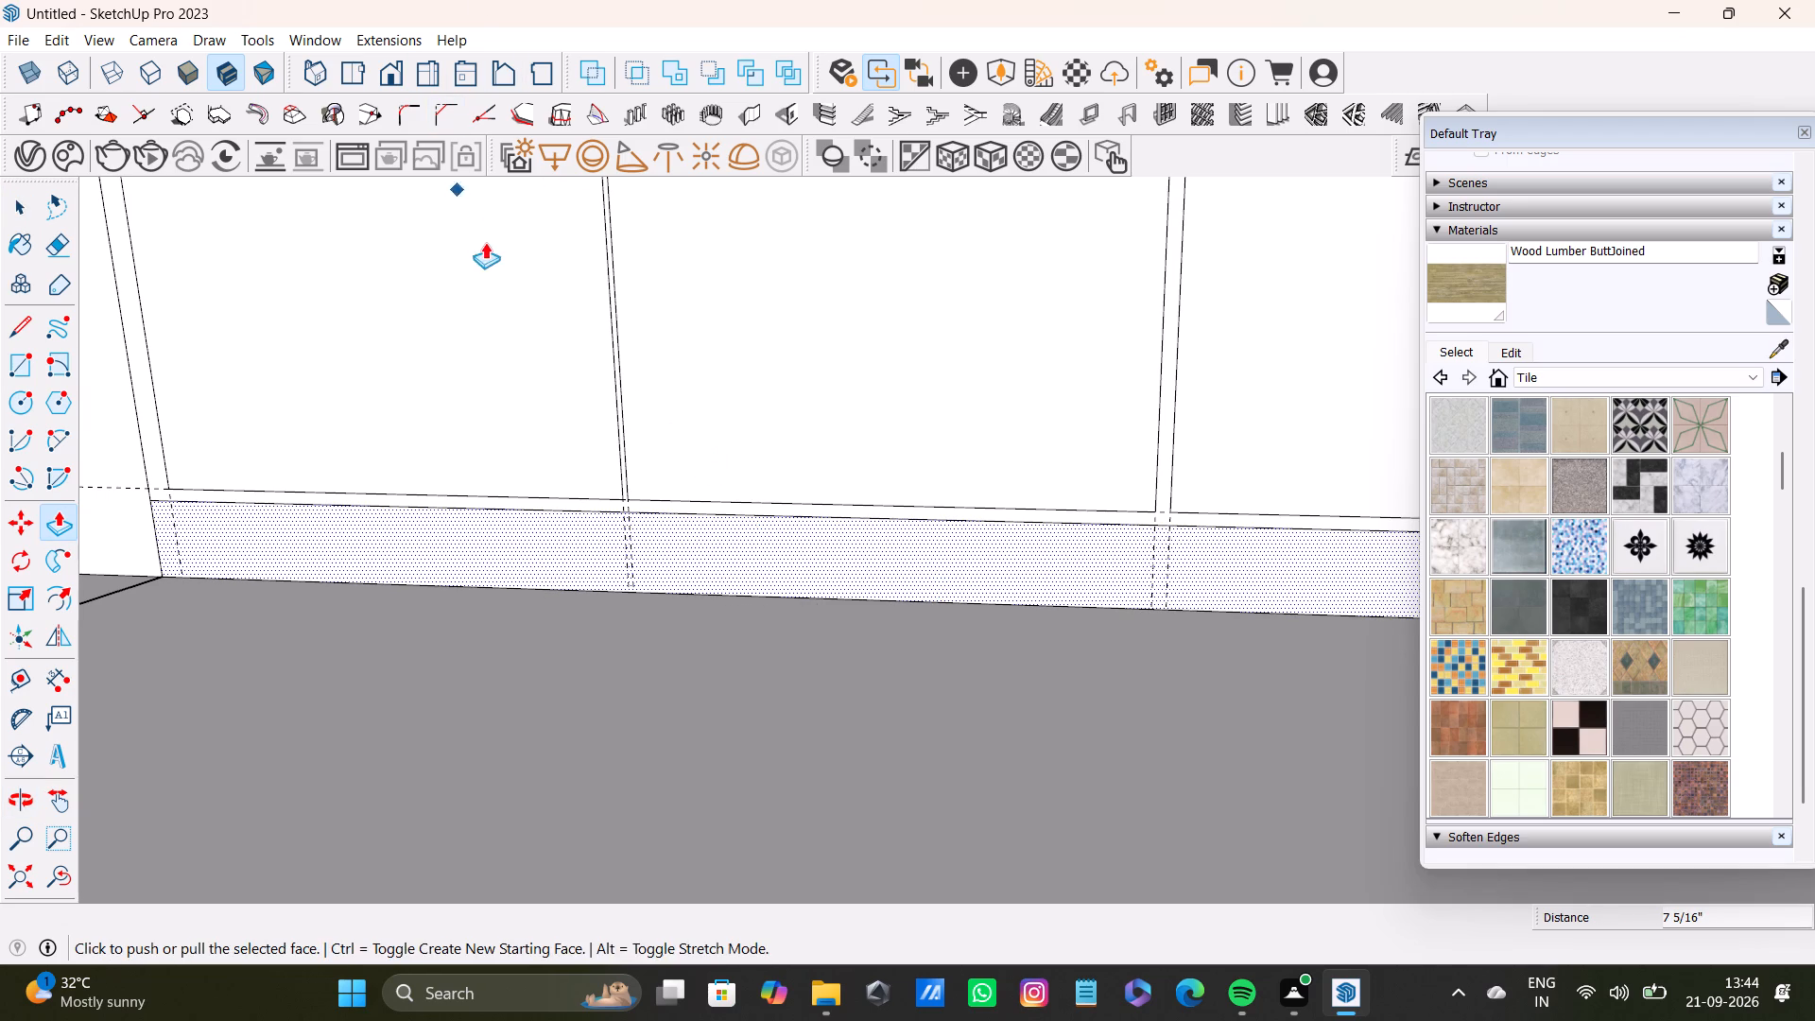
Pull the second lower door panel from the left out by 11/16".
scroll(471, 346, "down", 3)
middle_click_drag(583, 328, 646, 723)
scroll(646, 705, "down", 4)
middle_click_drag(715, 606, 764, 858)
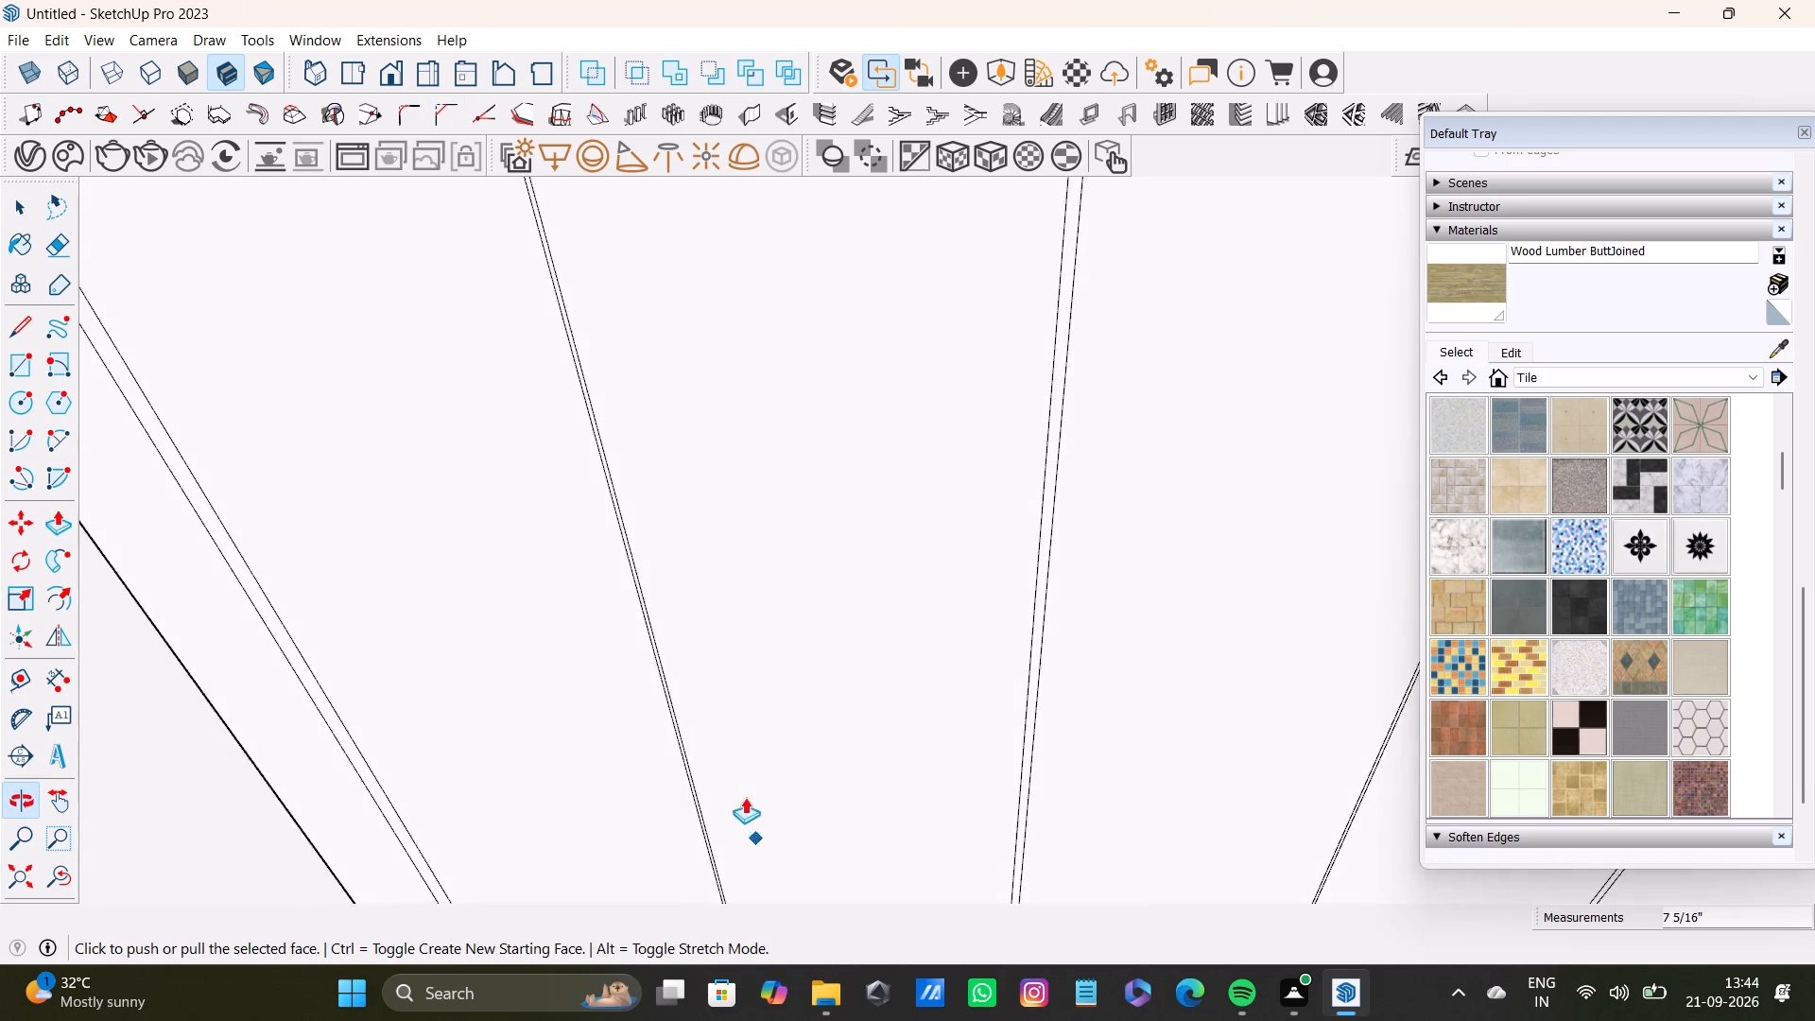
scroll(742, 790, "down", 9)
middle_click_drag(755, 768, 734, 598, "shift")
scroll(710, 683, "up", 7)
middle_click_drag(748, 678, 748, 787, "shift")
left_click(806, 703)
key("space")
left_click(844, 737)
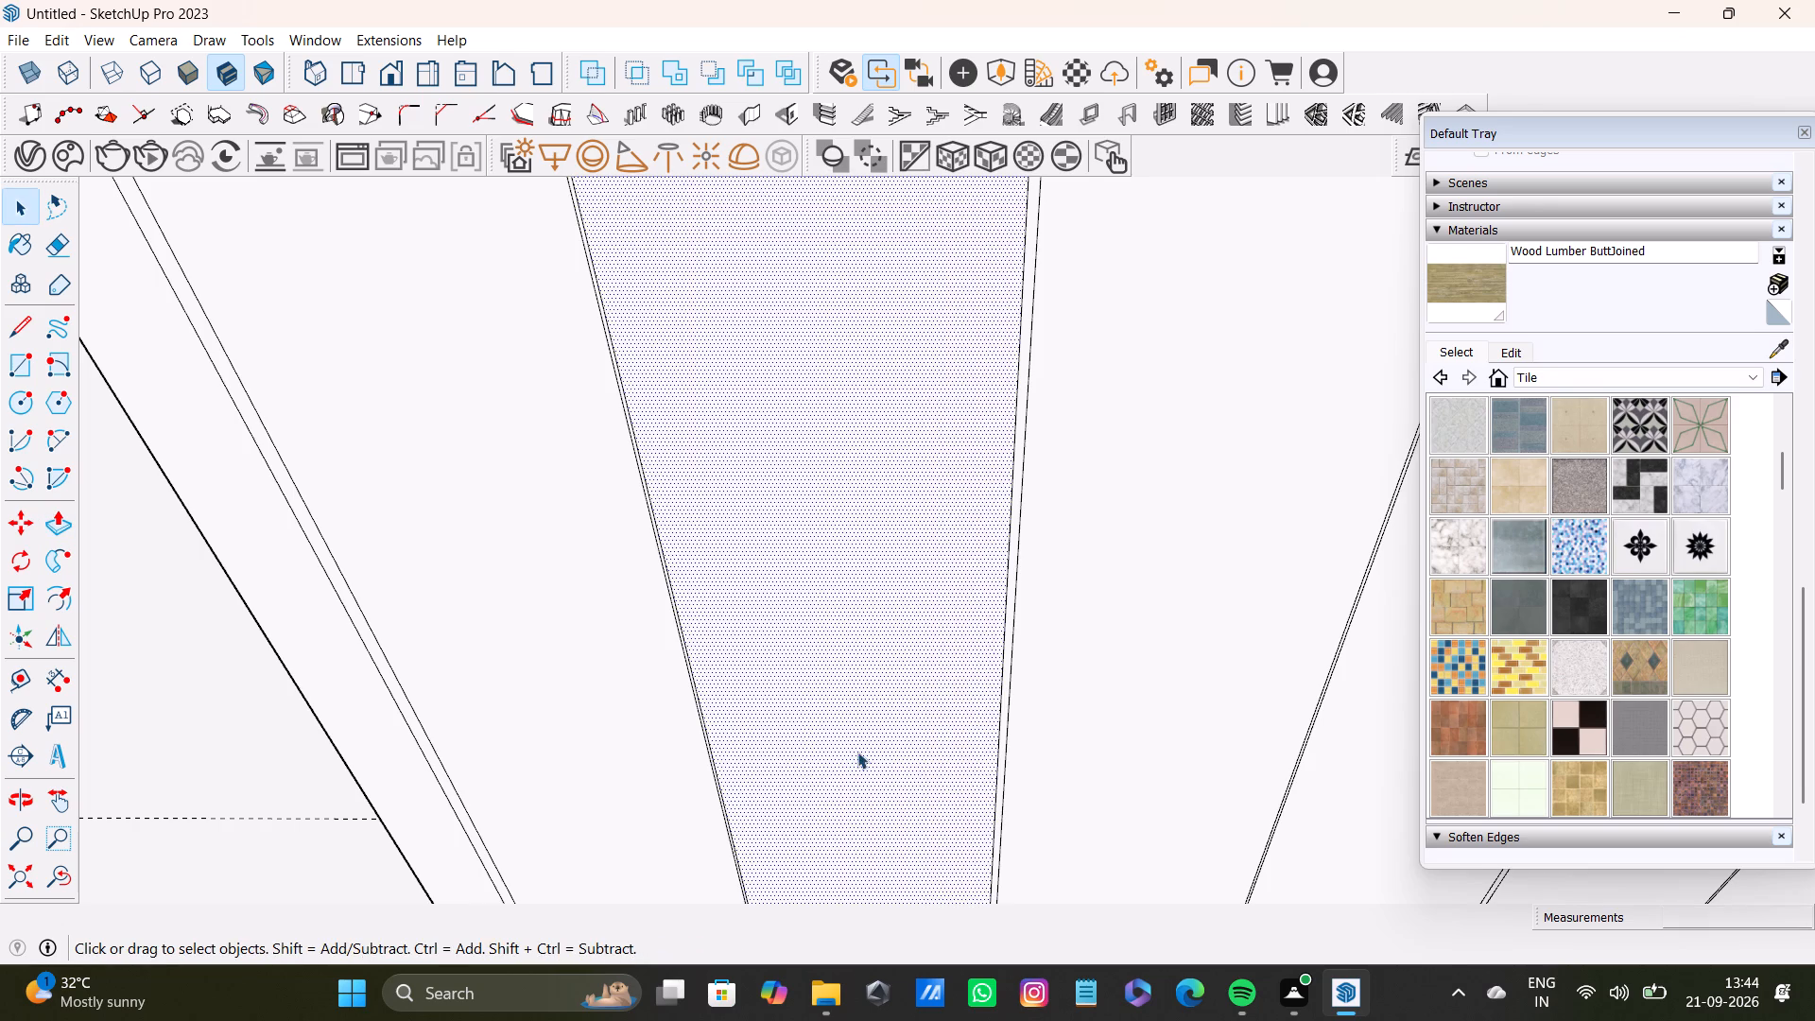
middle_click_drag(857, 752, 806, 770)
key("p")
left_click_drag(806, 746, 809, 728)
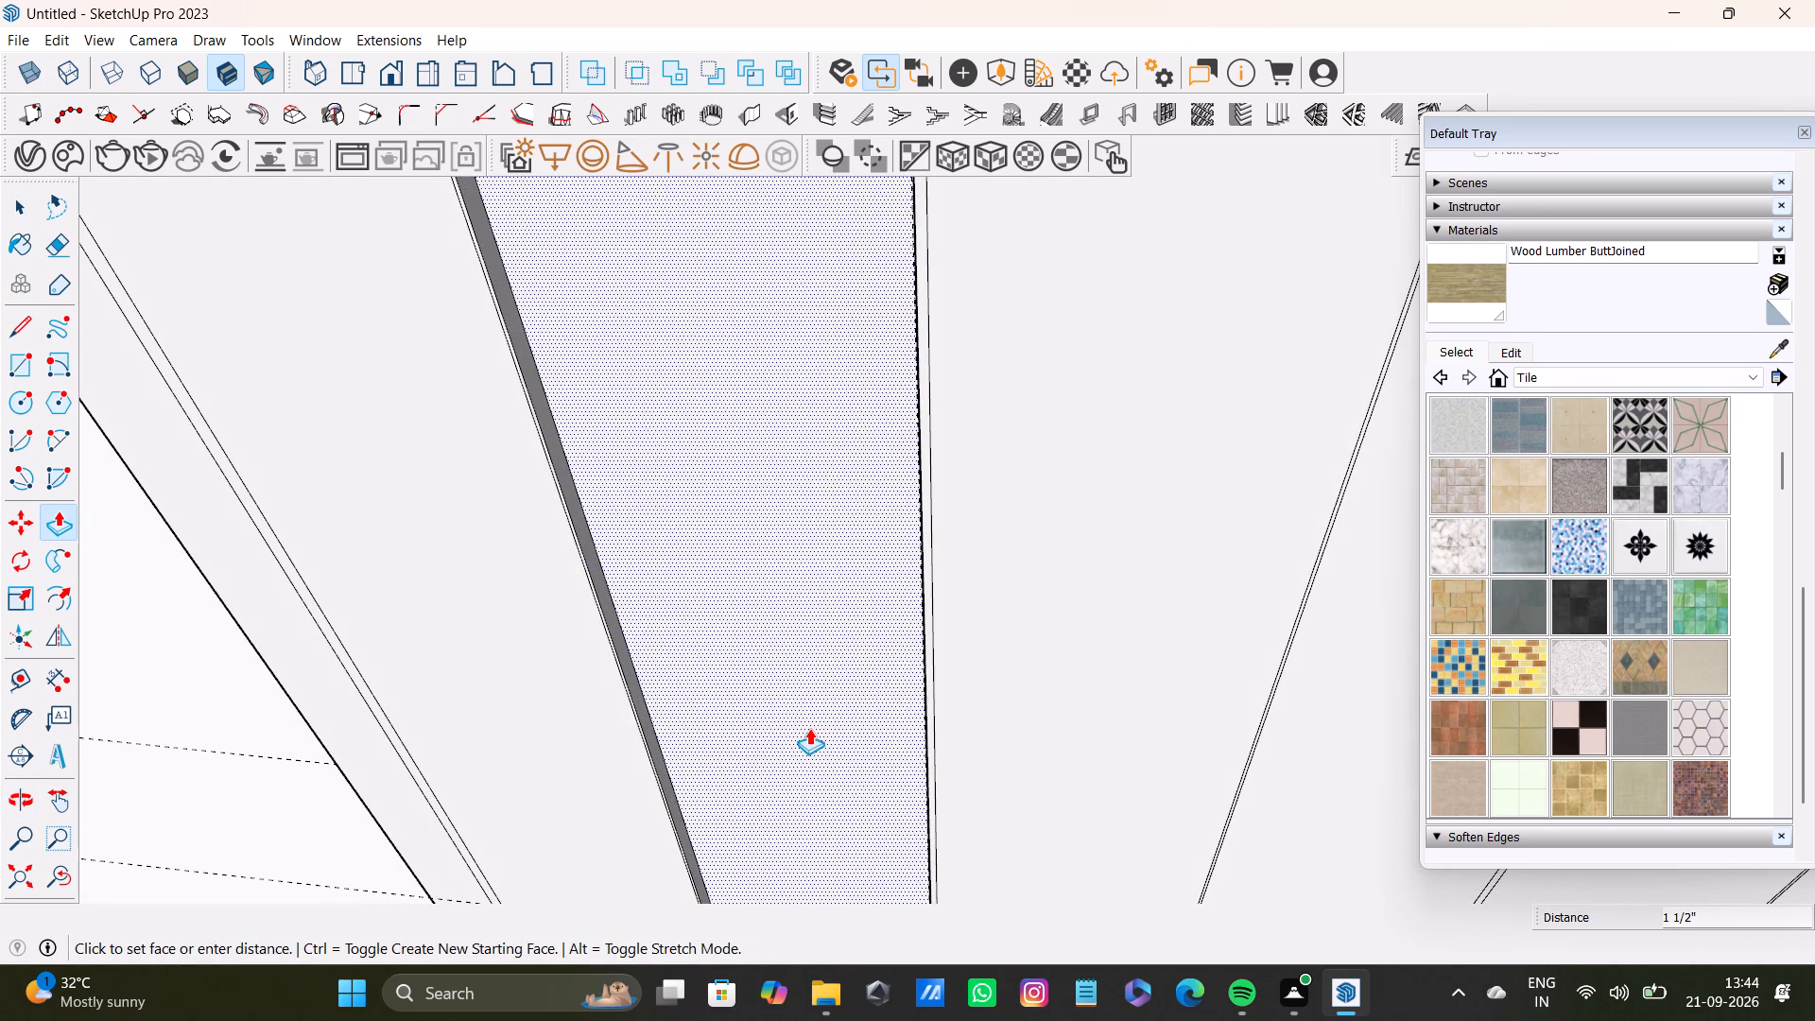
left_click_drag(809, 728, 806, 737)
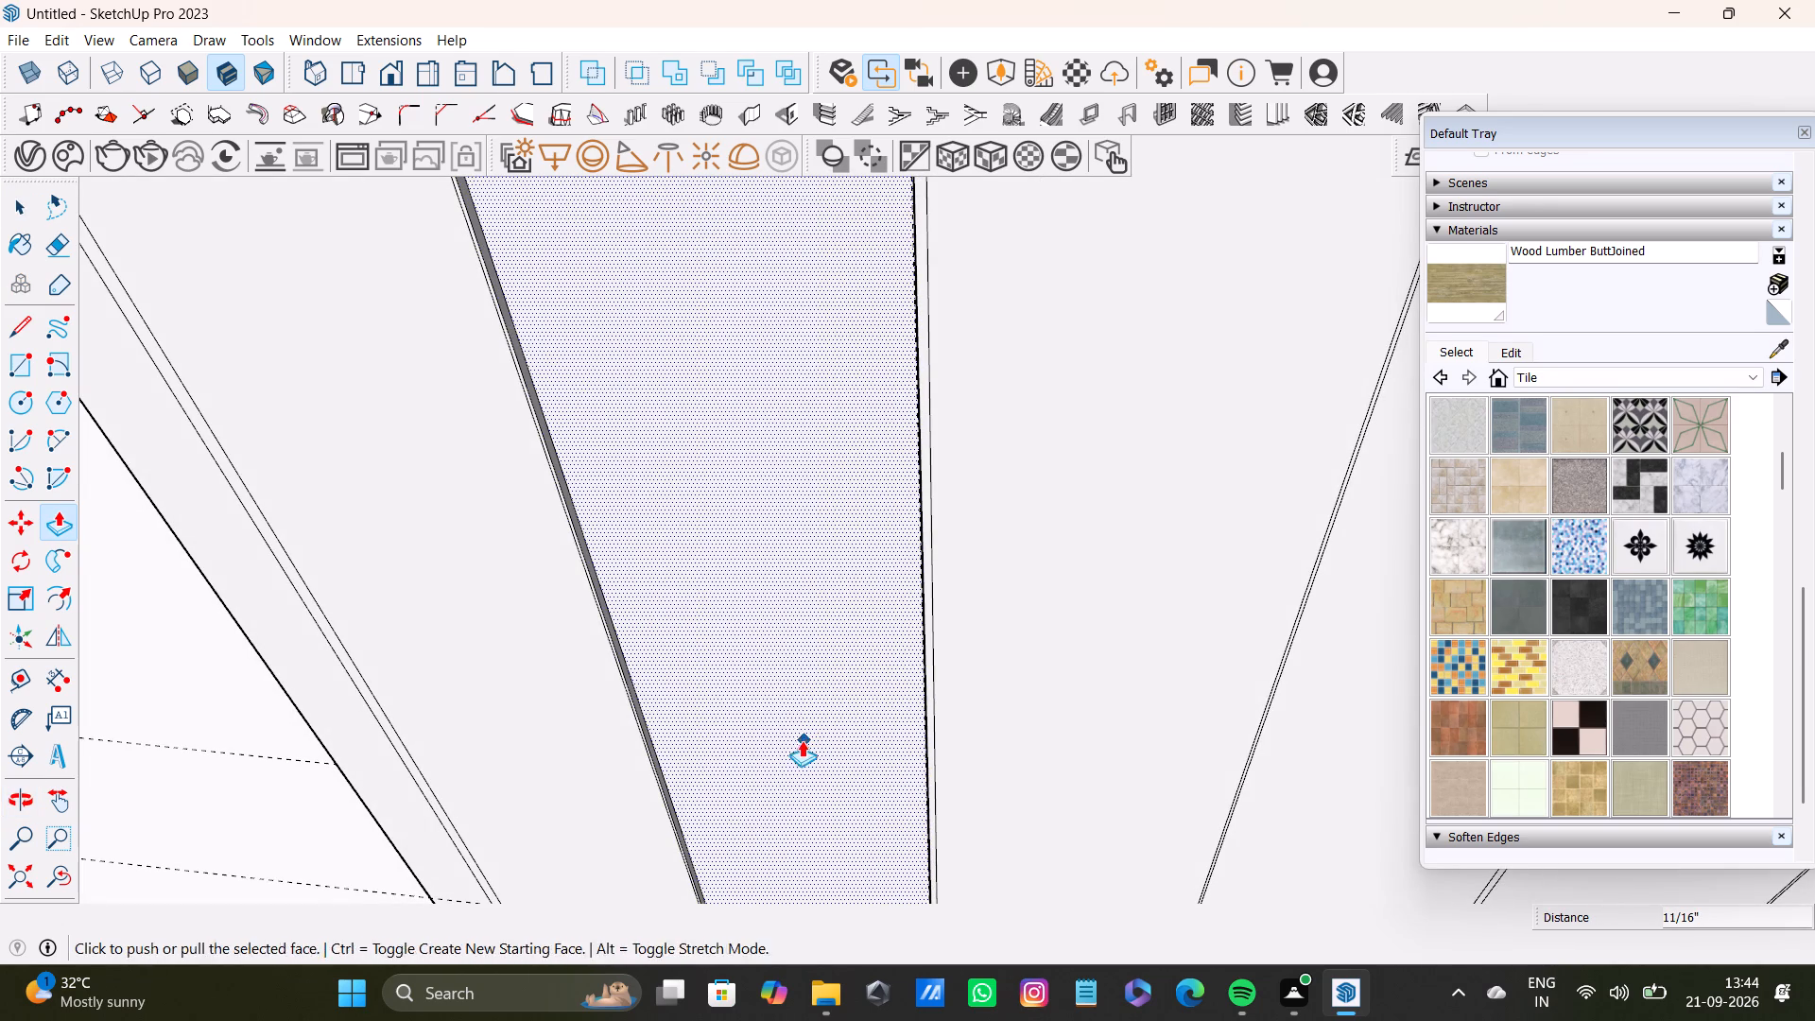
key("space")
Pull the fourth lower door panel out by 11/16" to match the raised second panel.
scroll(796, 743, "down", 8)
middle_click_drag(874, 735, 706, 738, "shift")
middle_click_drag(712, 739, 715, 748)
key("space")
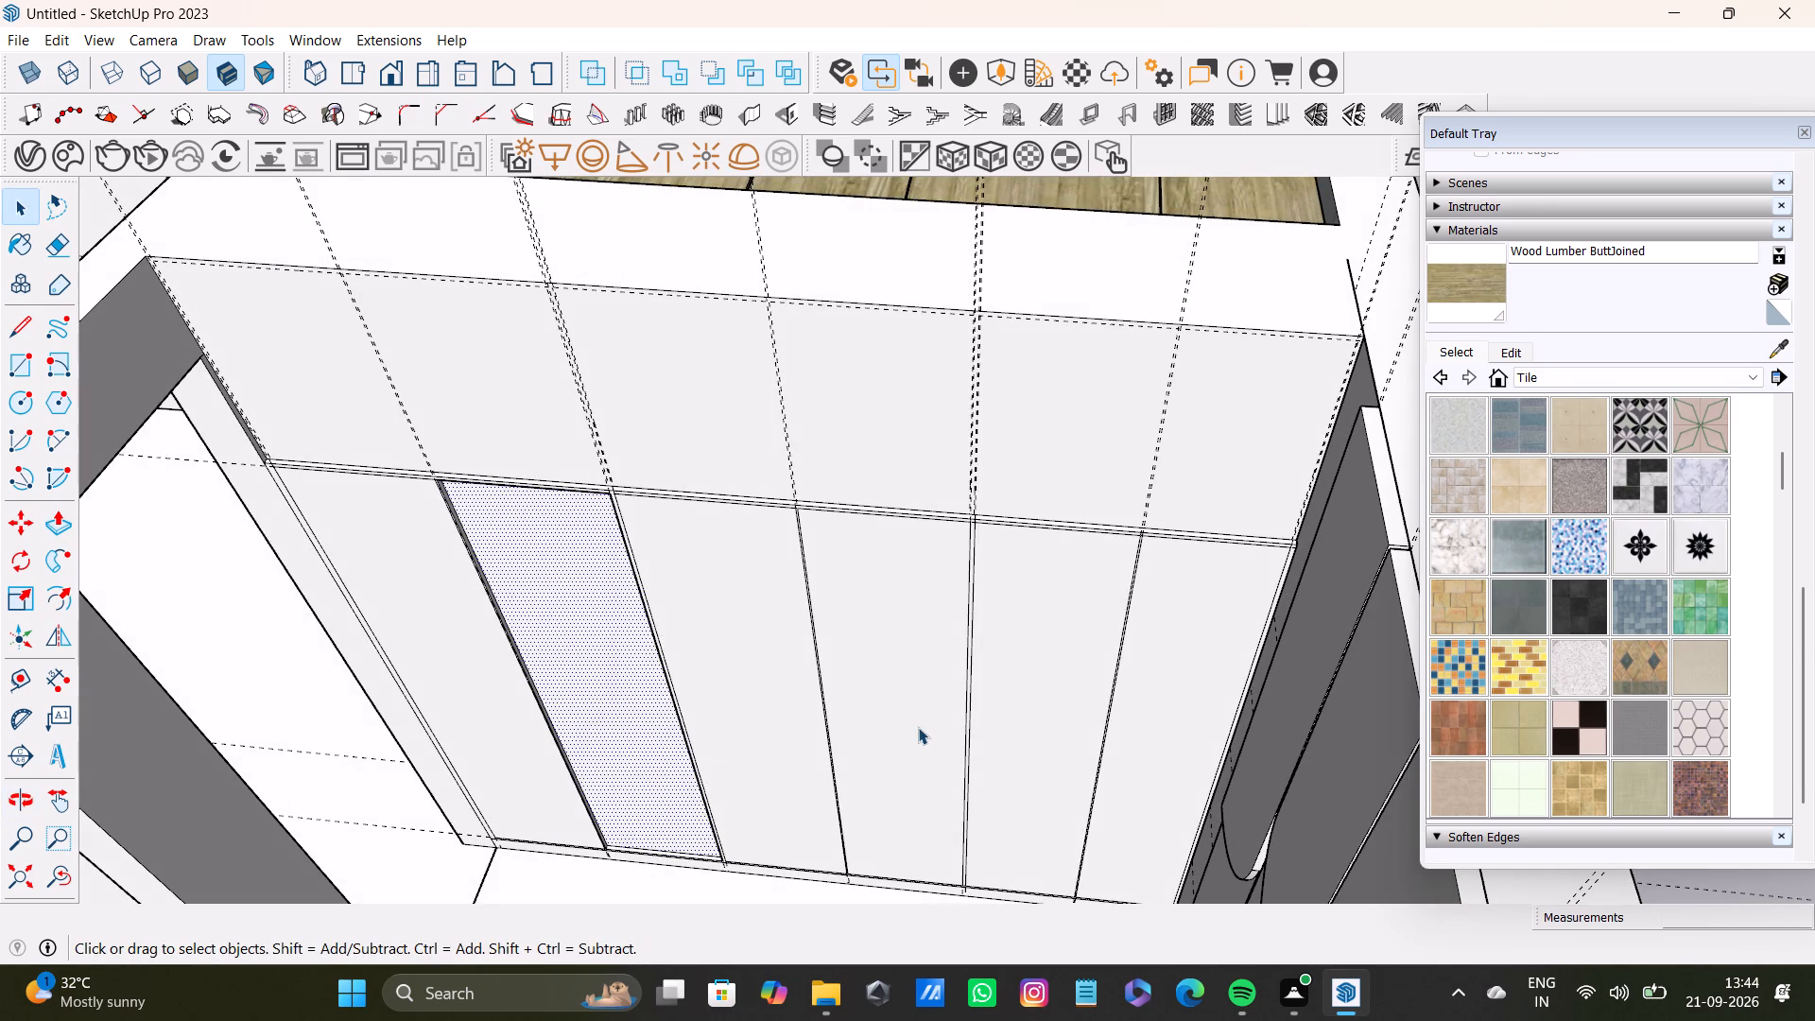
left_click(918, 727)
key("p")
left_click_drag(909, 730, 567, 649)
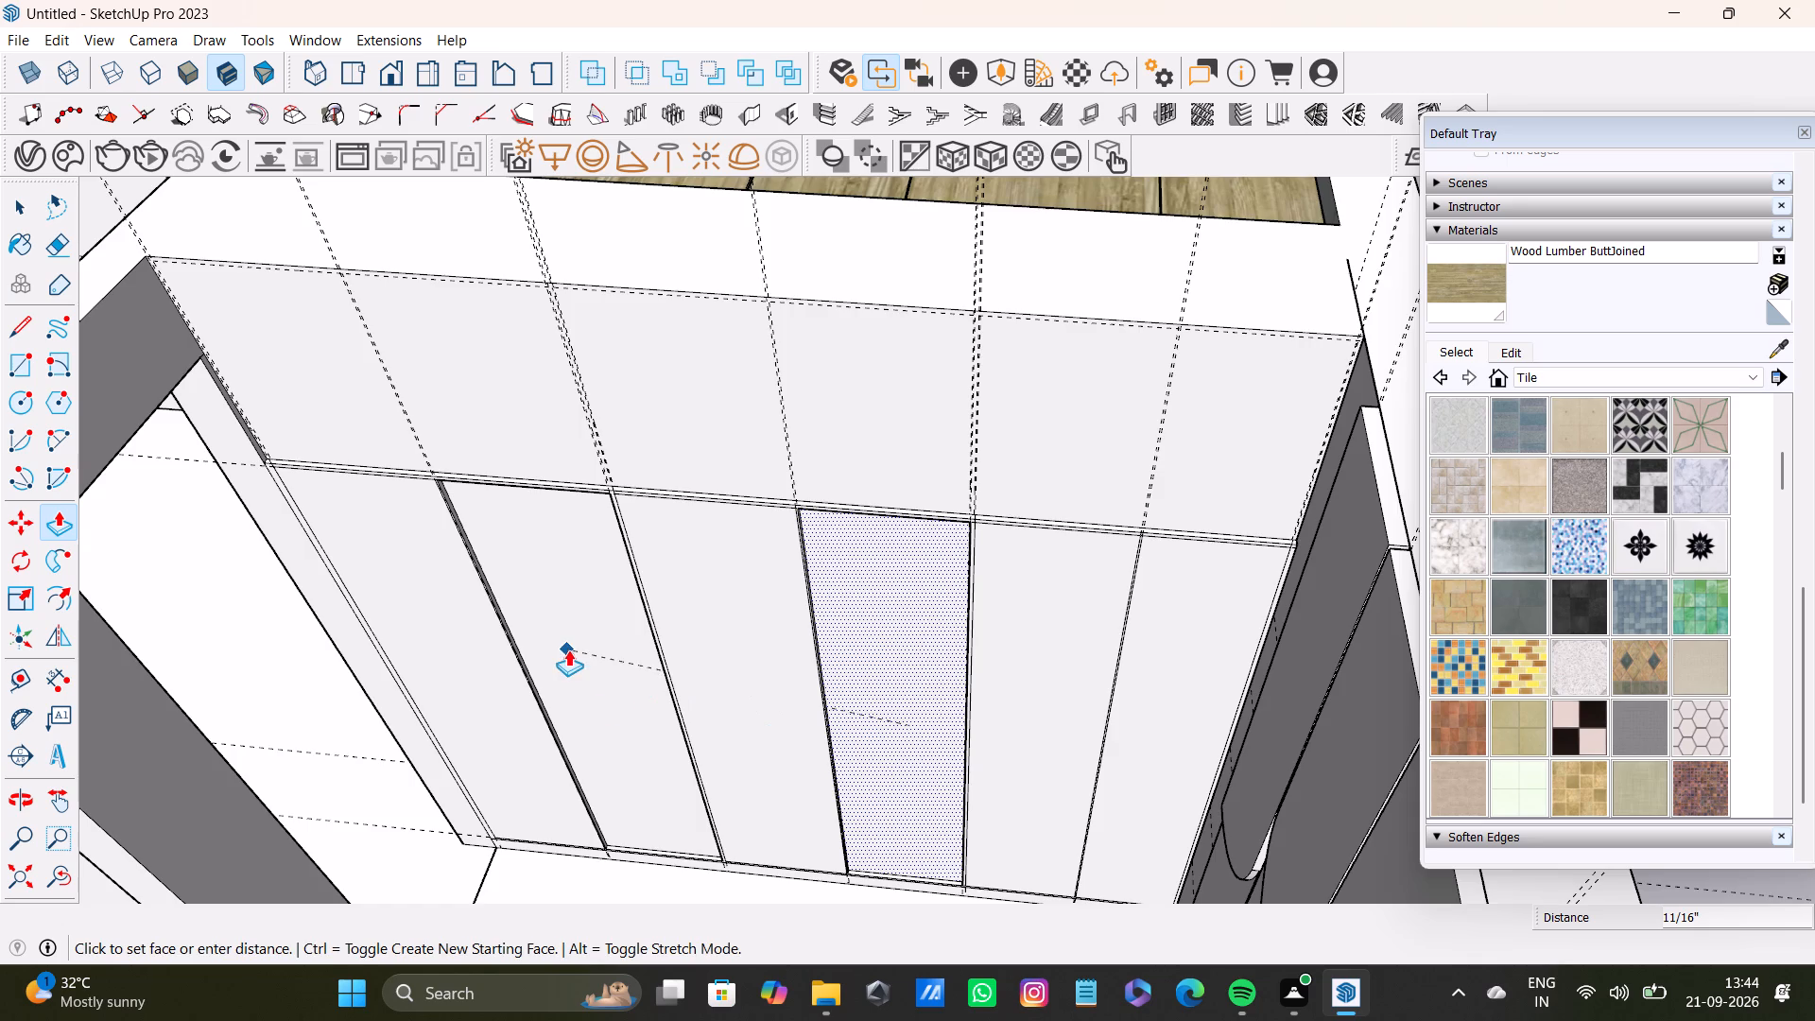
Pull the sixth lower door panel out by 11/16" to match the raised fourth panel.
scroll(789, 797, "down", 4)
middle_click_drag(902, 802, 811, 817)
middle_click_drag(811, 817, 833, 811)
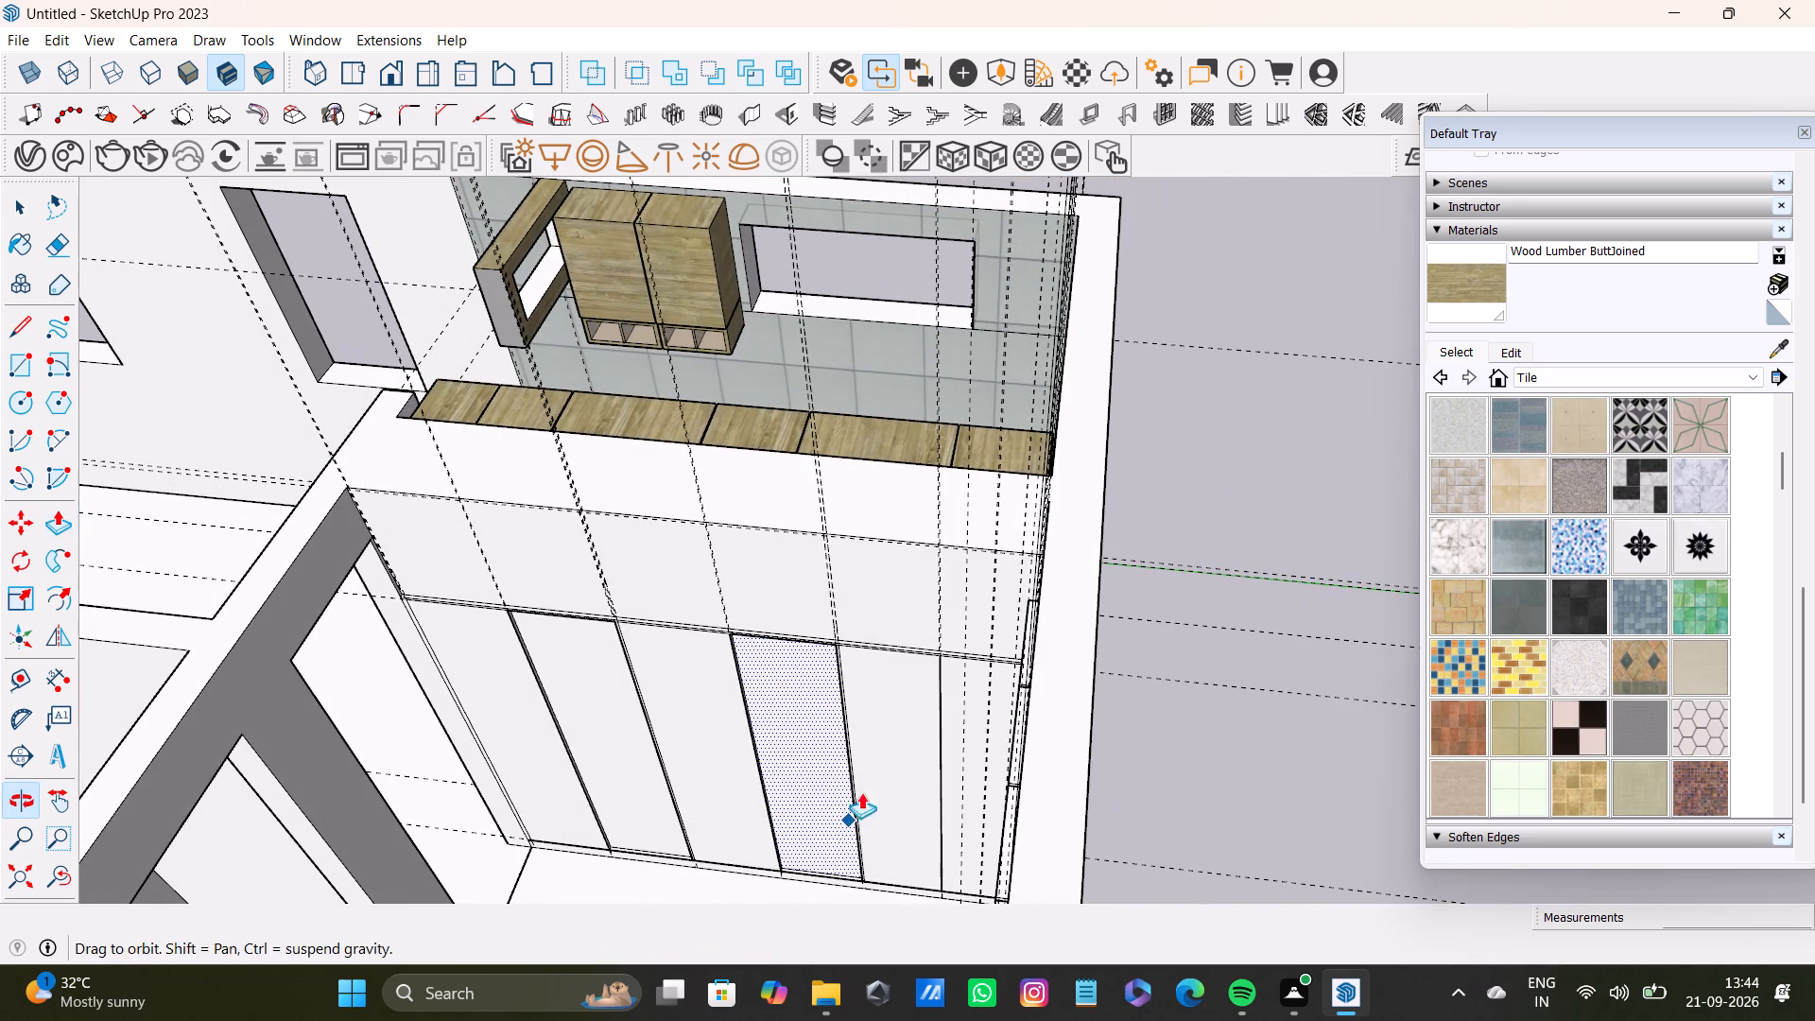
key("space")
left_click(951, 707)
scroll(905, 771, "up", 4)
middle_click_drag(950, 761, 1001, 781)
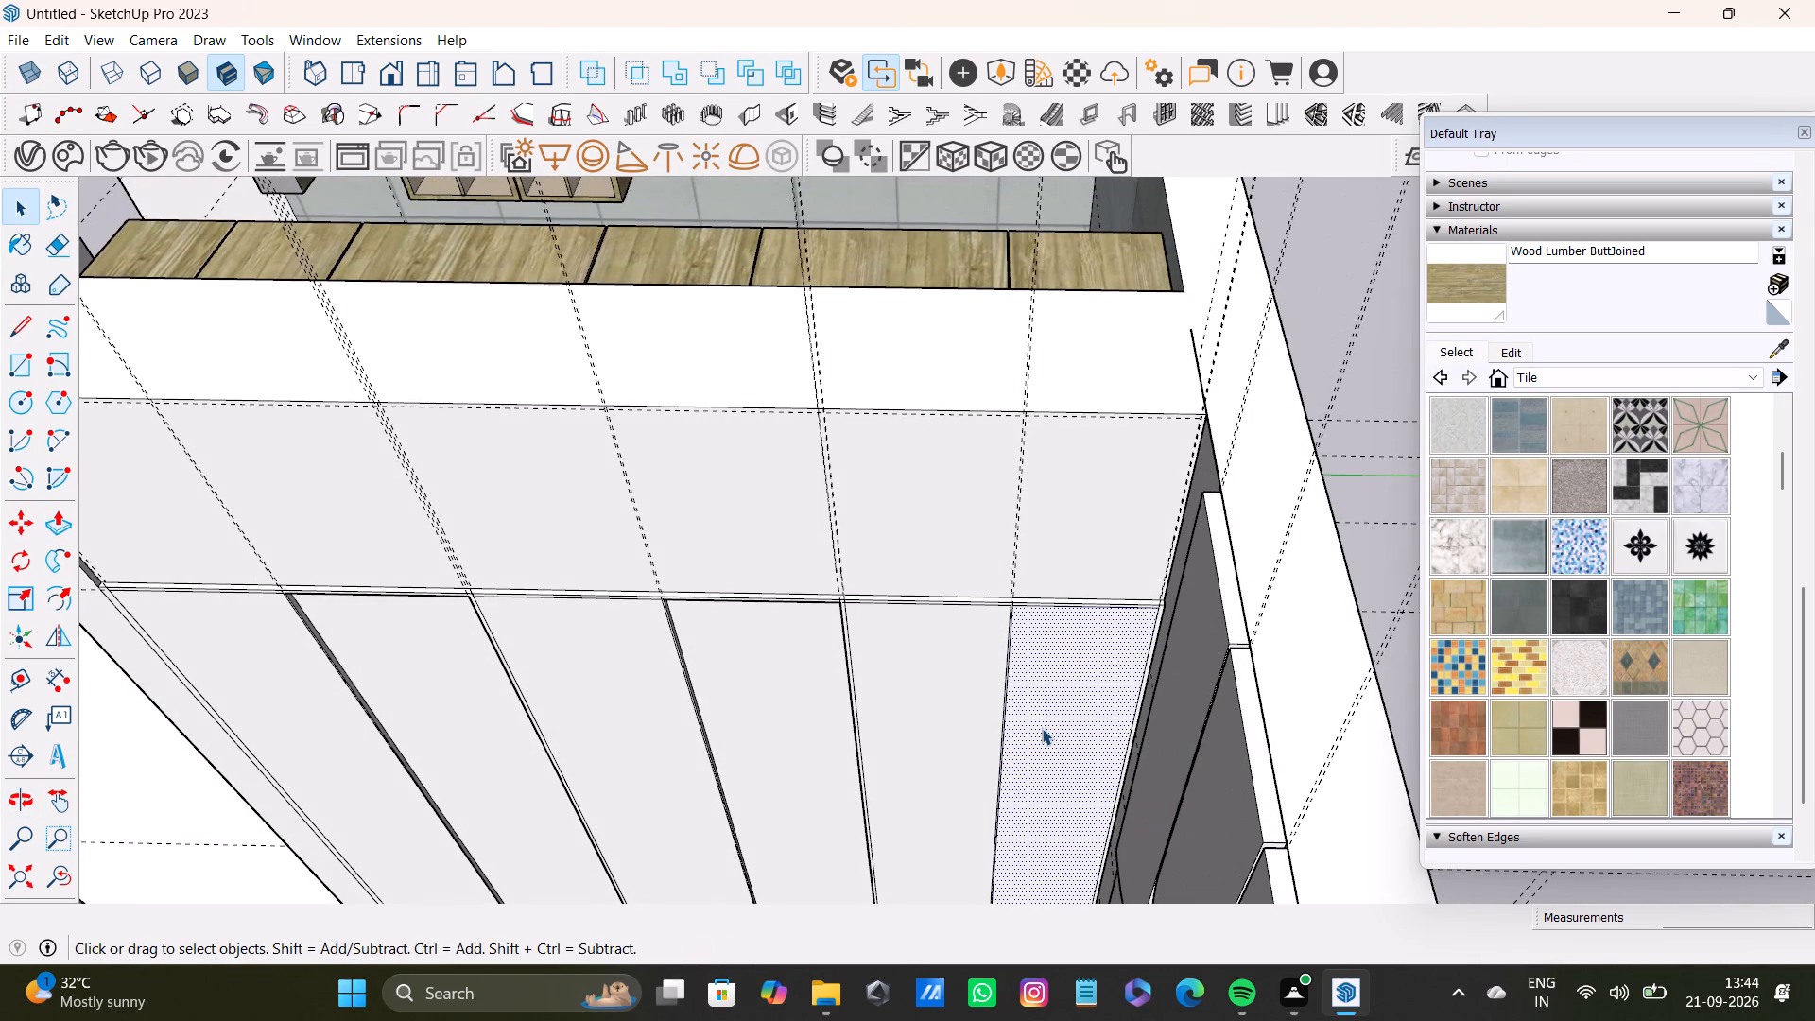
key("p")
left_click_drag(1041, 718, 755, 680)
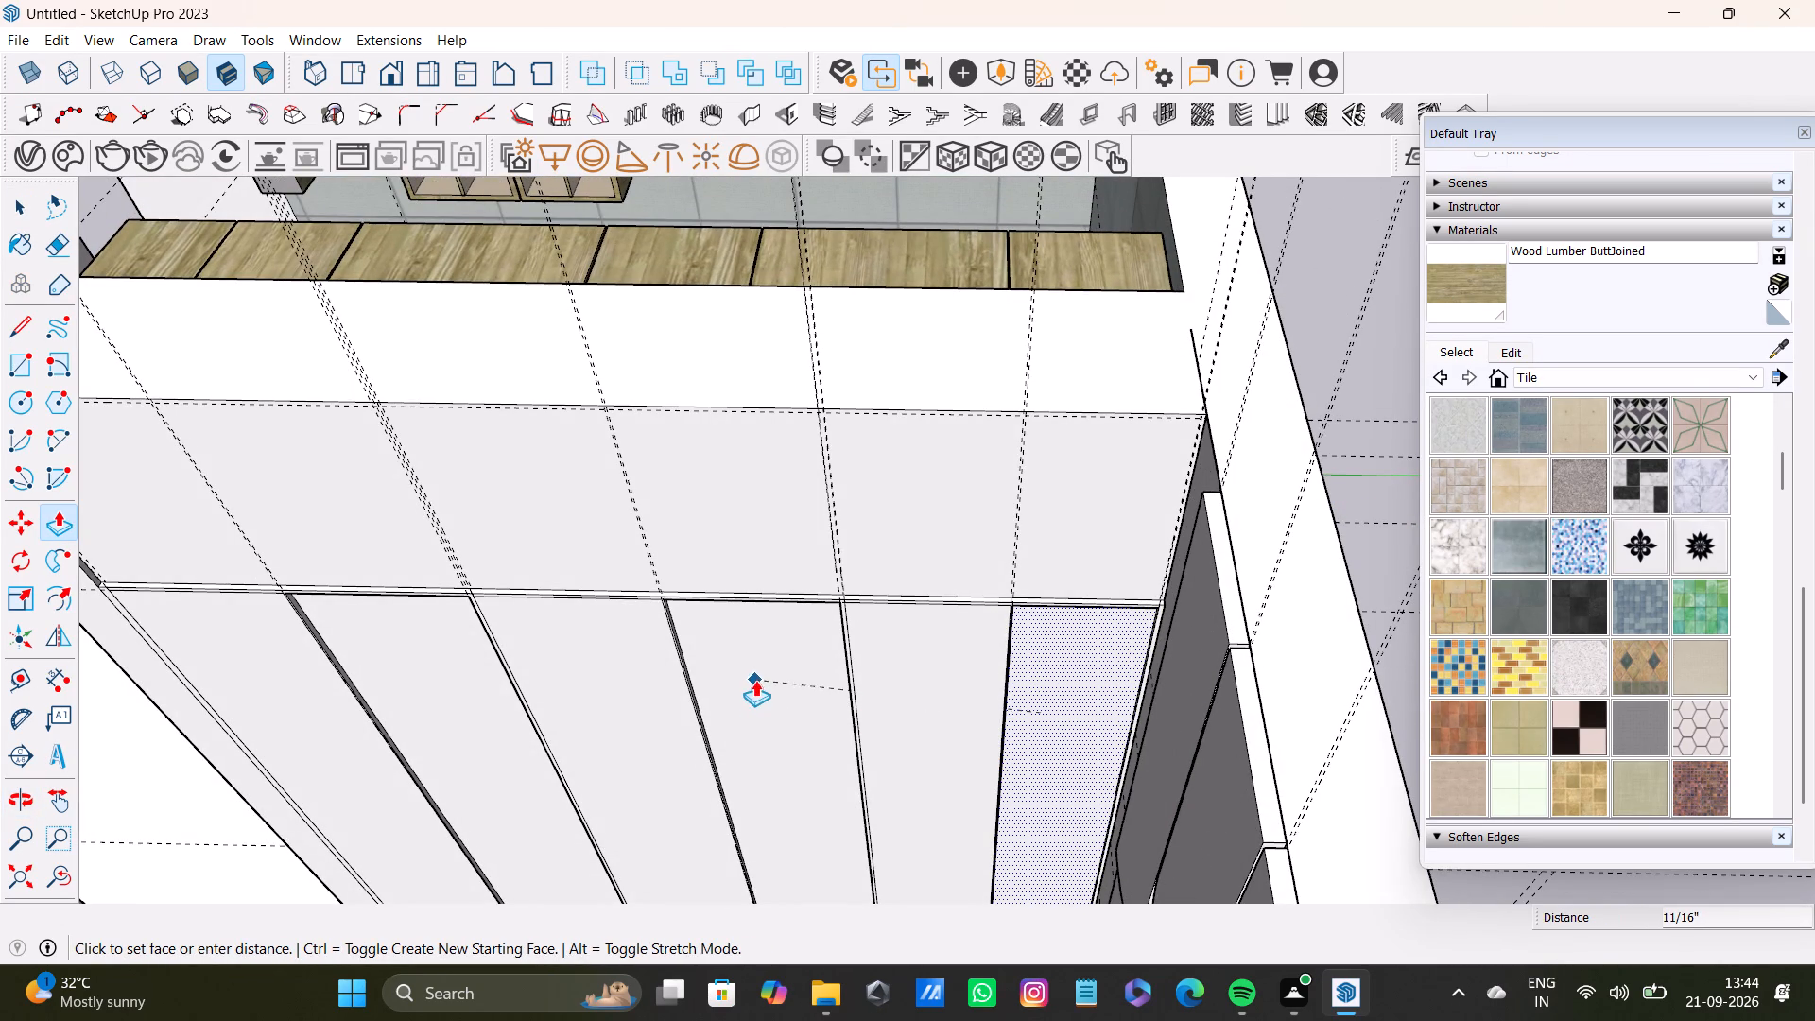
left_click_drag(755, 680, 404, 671)
Examine the raised lower door panels and their bottom edges from below, above and the side.
scroll(422, 714, "down", 4)
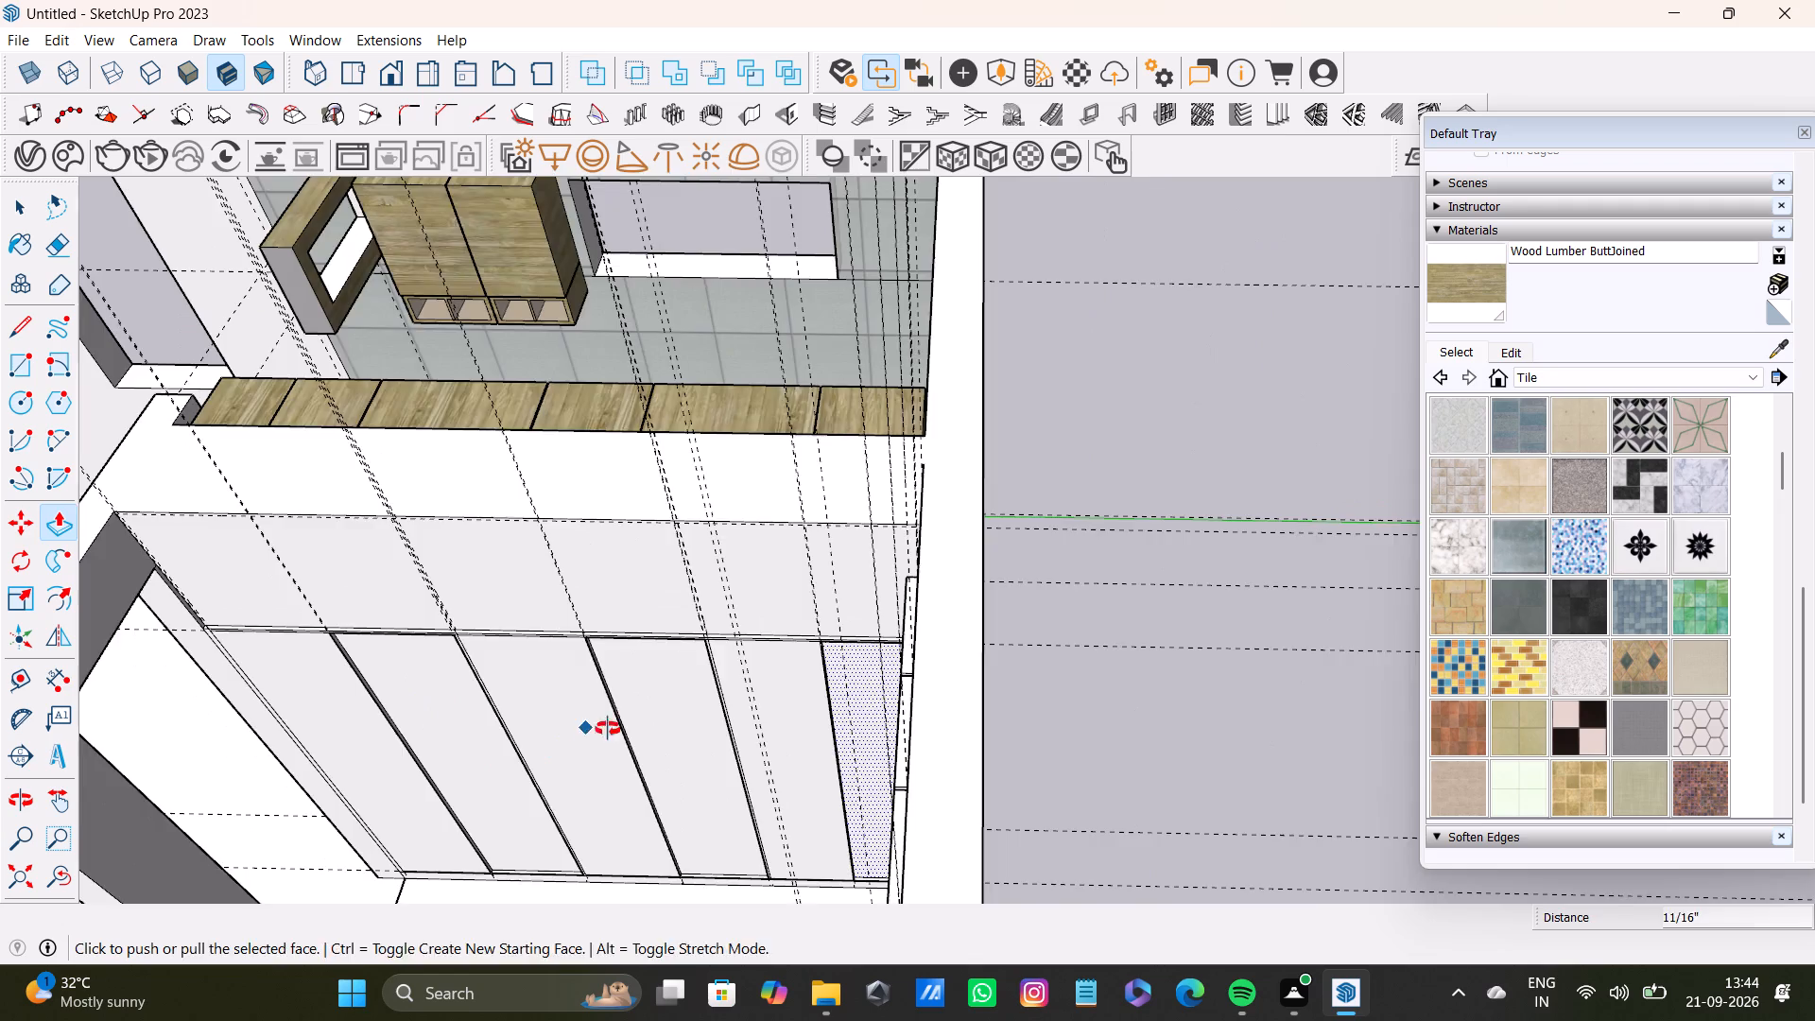
middle_click_drag(596, 729, 721, 701)
scroll(689, 778, "up", 2)
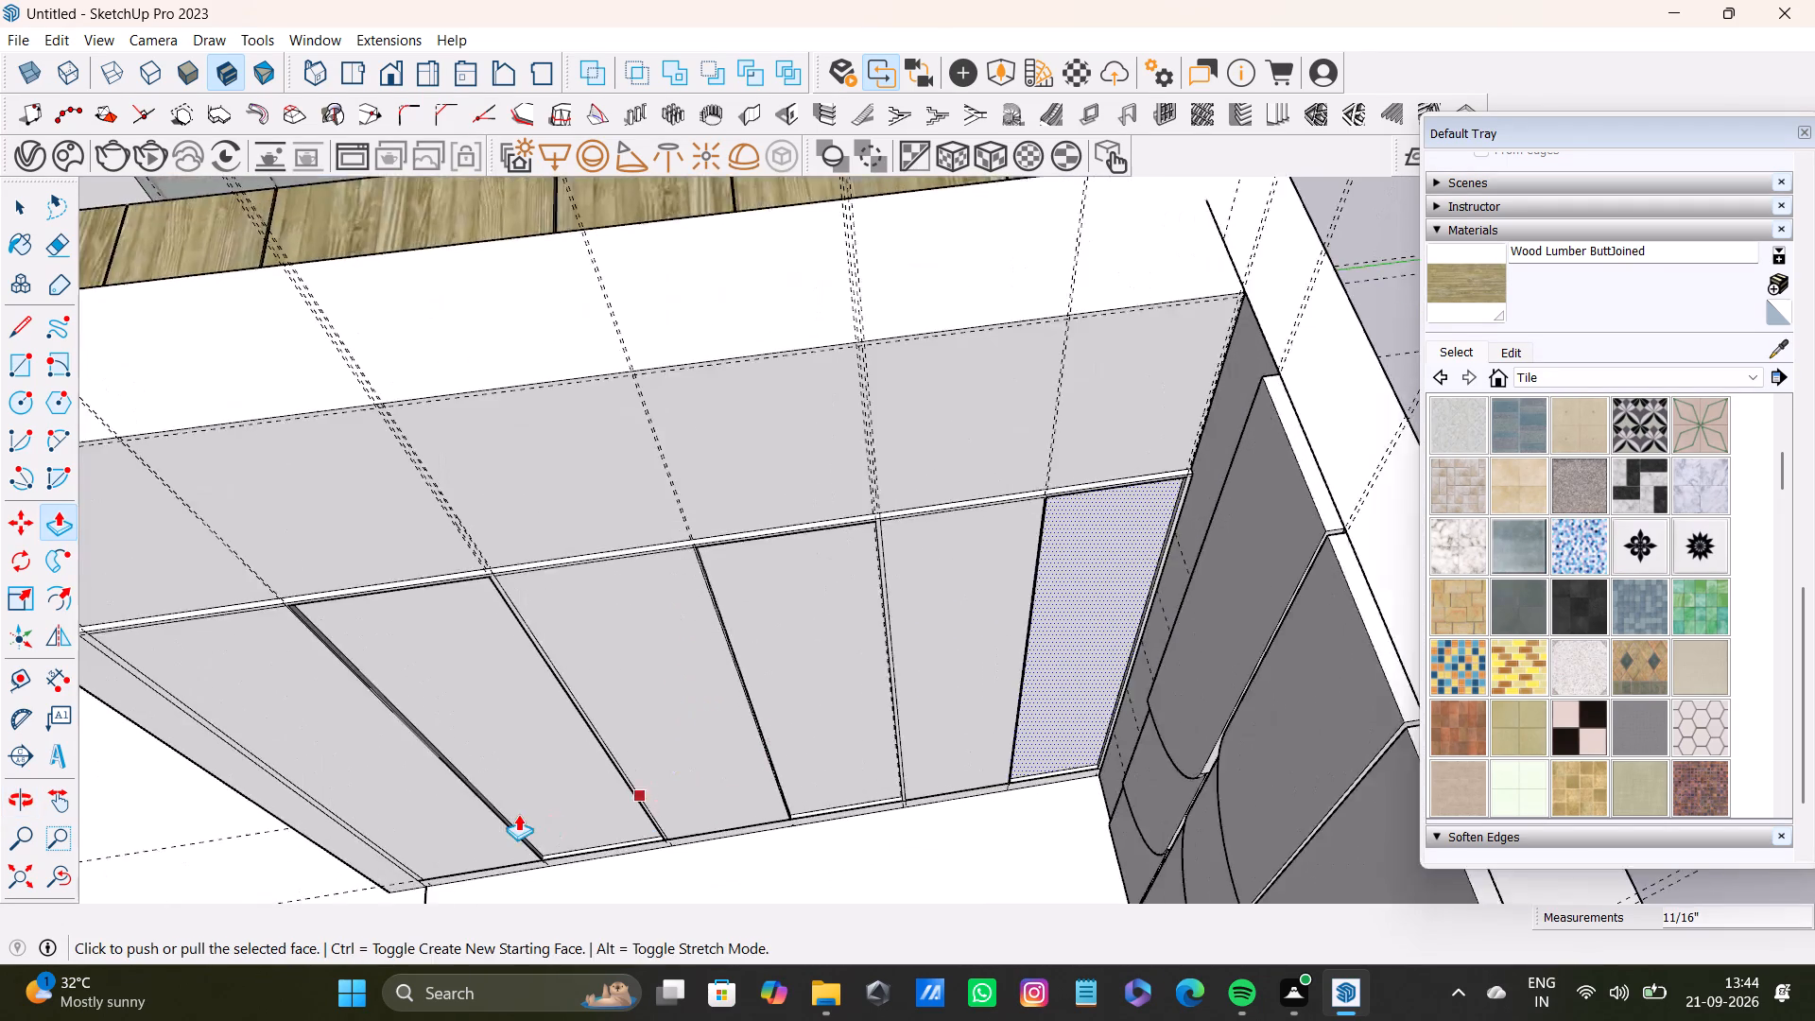
scroll(518, 814, "up", 5)
middle_click_drag(530, 792, 532, 601, "shift")
scroll(579, 616, "up", 3)
scroll(601, 673, "down", 3)
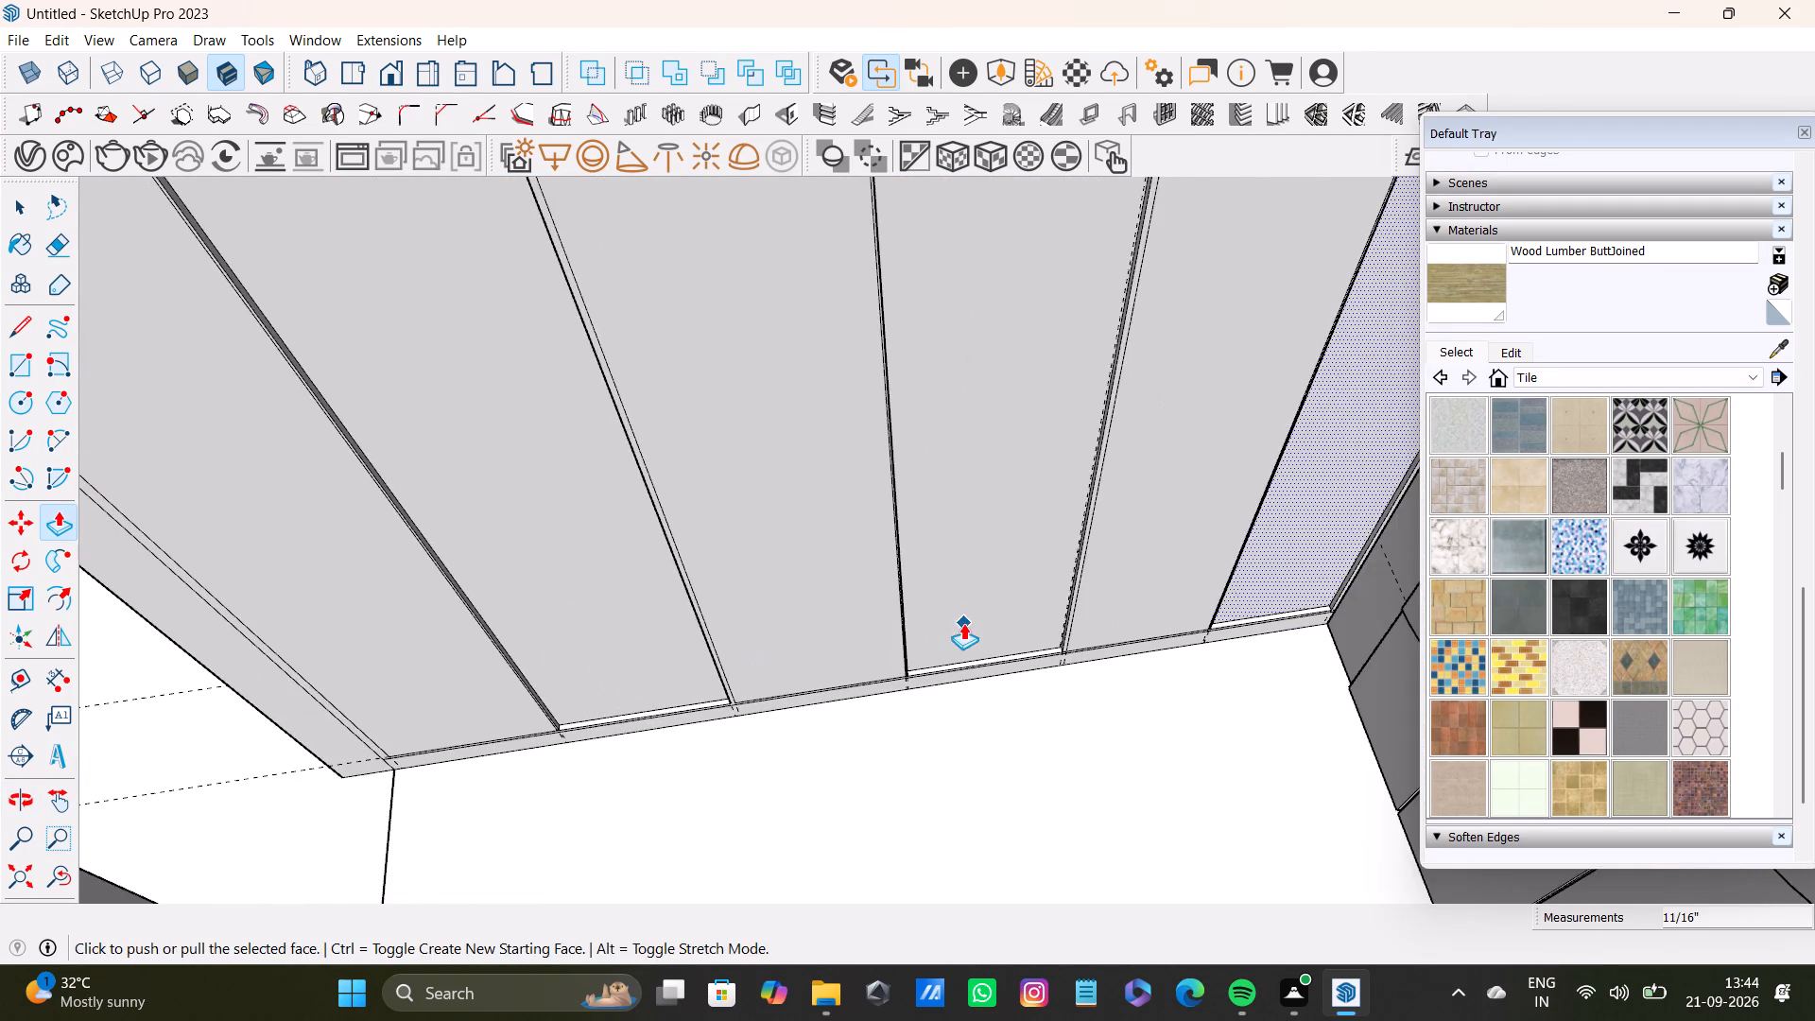
middle_click_drag(963, 623, 954, 753)
scroll(912, 730, "down", 7)
middle_click_drag(821, 696, 849, 843, "shift")
middle_click_drag(849, 821, 801, 690)
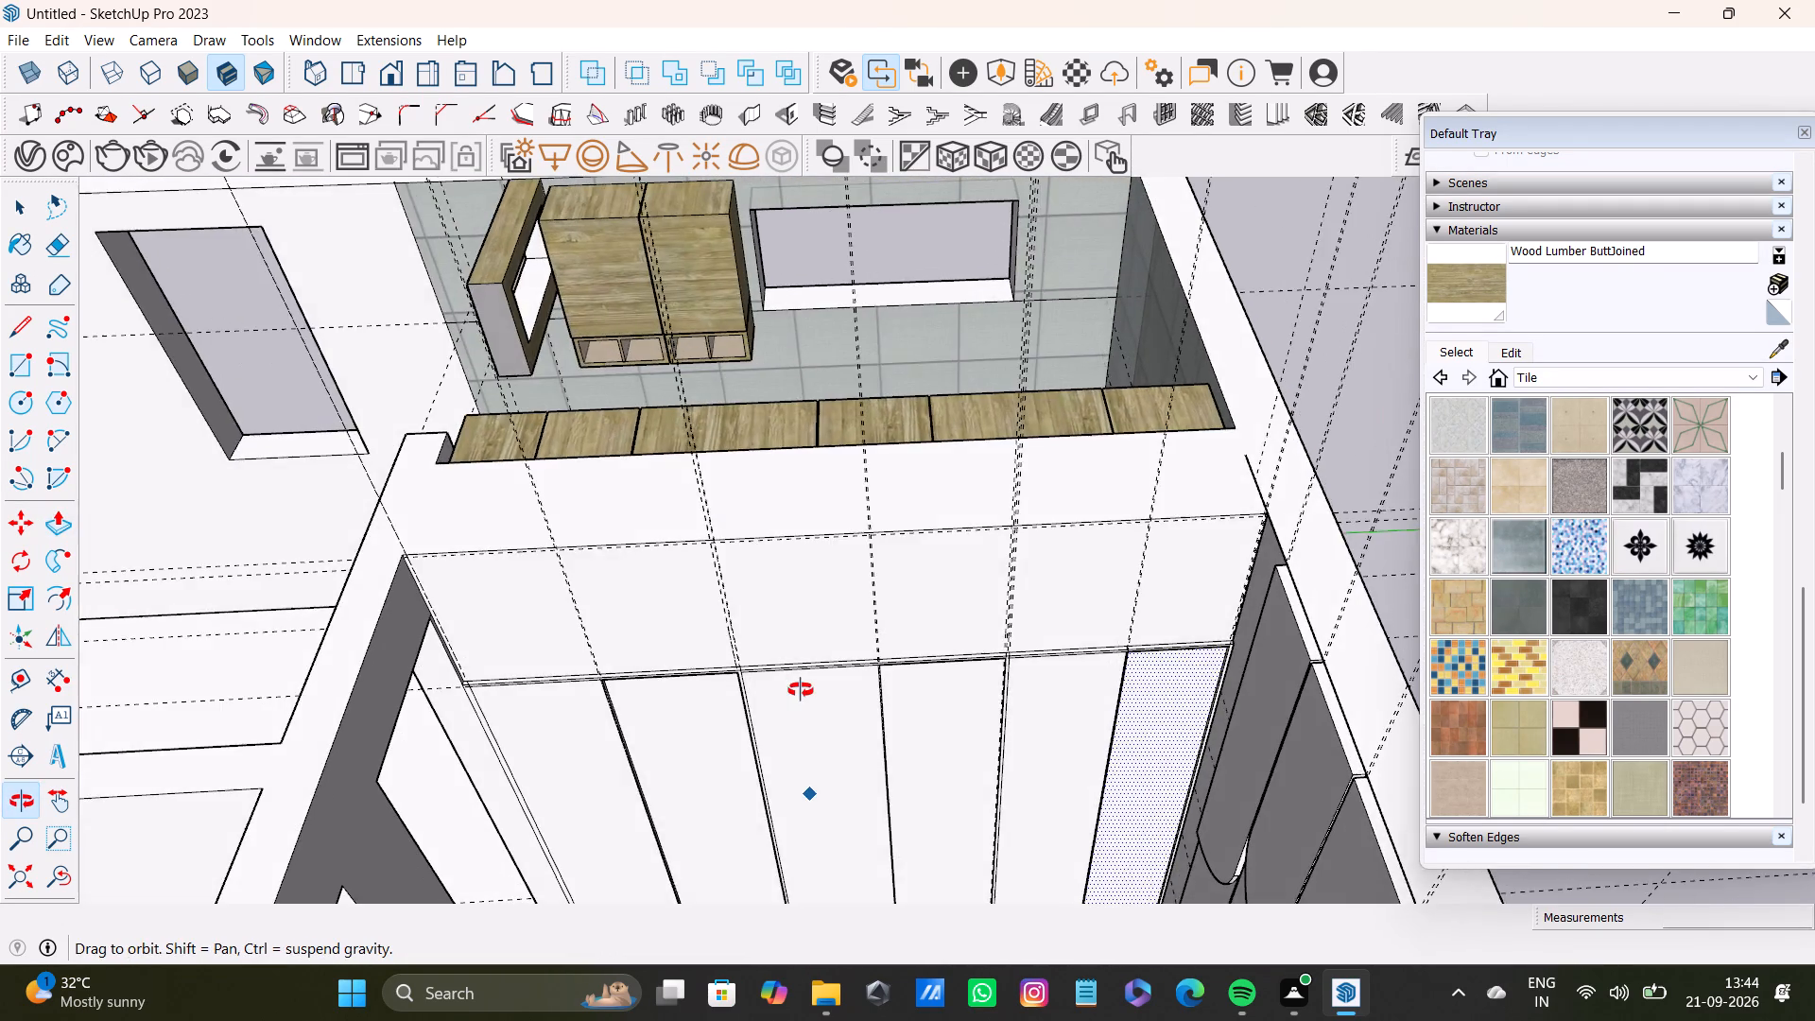
middle_click_drag(801, 690, 673, 683)
scroll(654, 644, "up", 3)
middle_click_drag(654, 644, 654, 683, "shift")
scroll(654, 683, "up", 1, "shift")
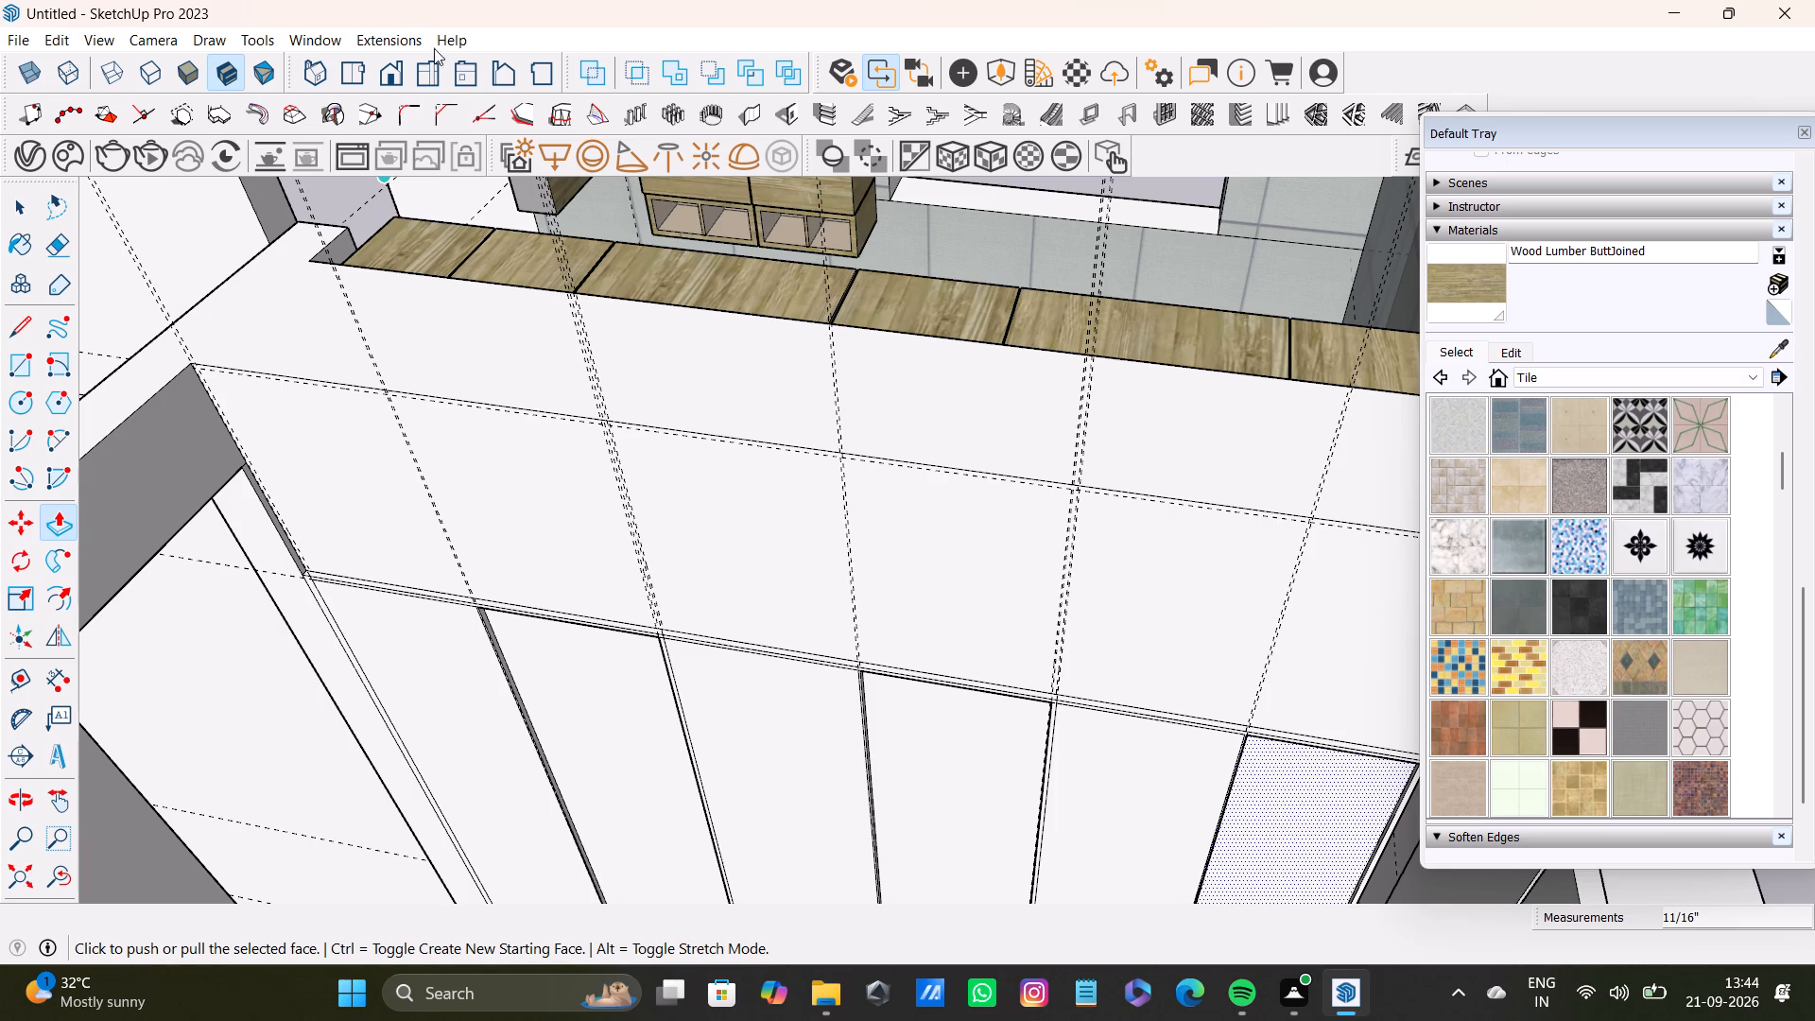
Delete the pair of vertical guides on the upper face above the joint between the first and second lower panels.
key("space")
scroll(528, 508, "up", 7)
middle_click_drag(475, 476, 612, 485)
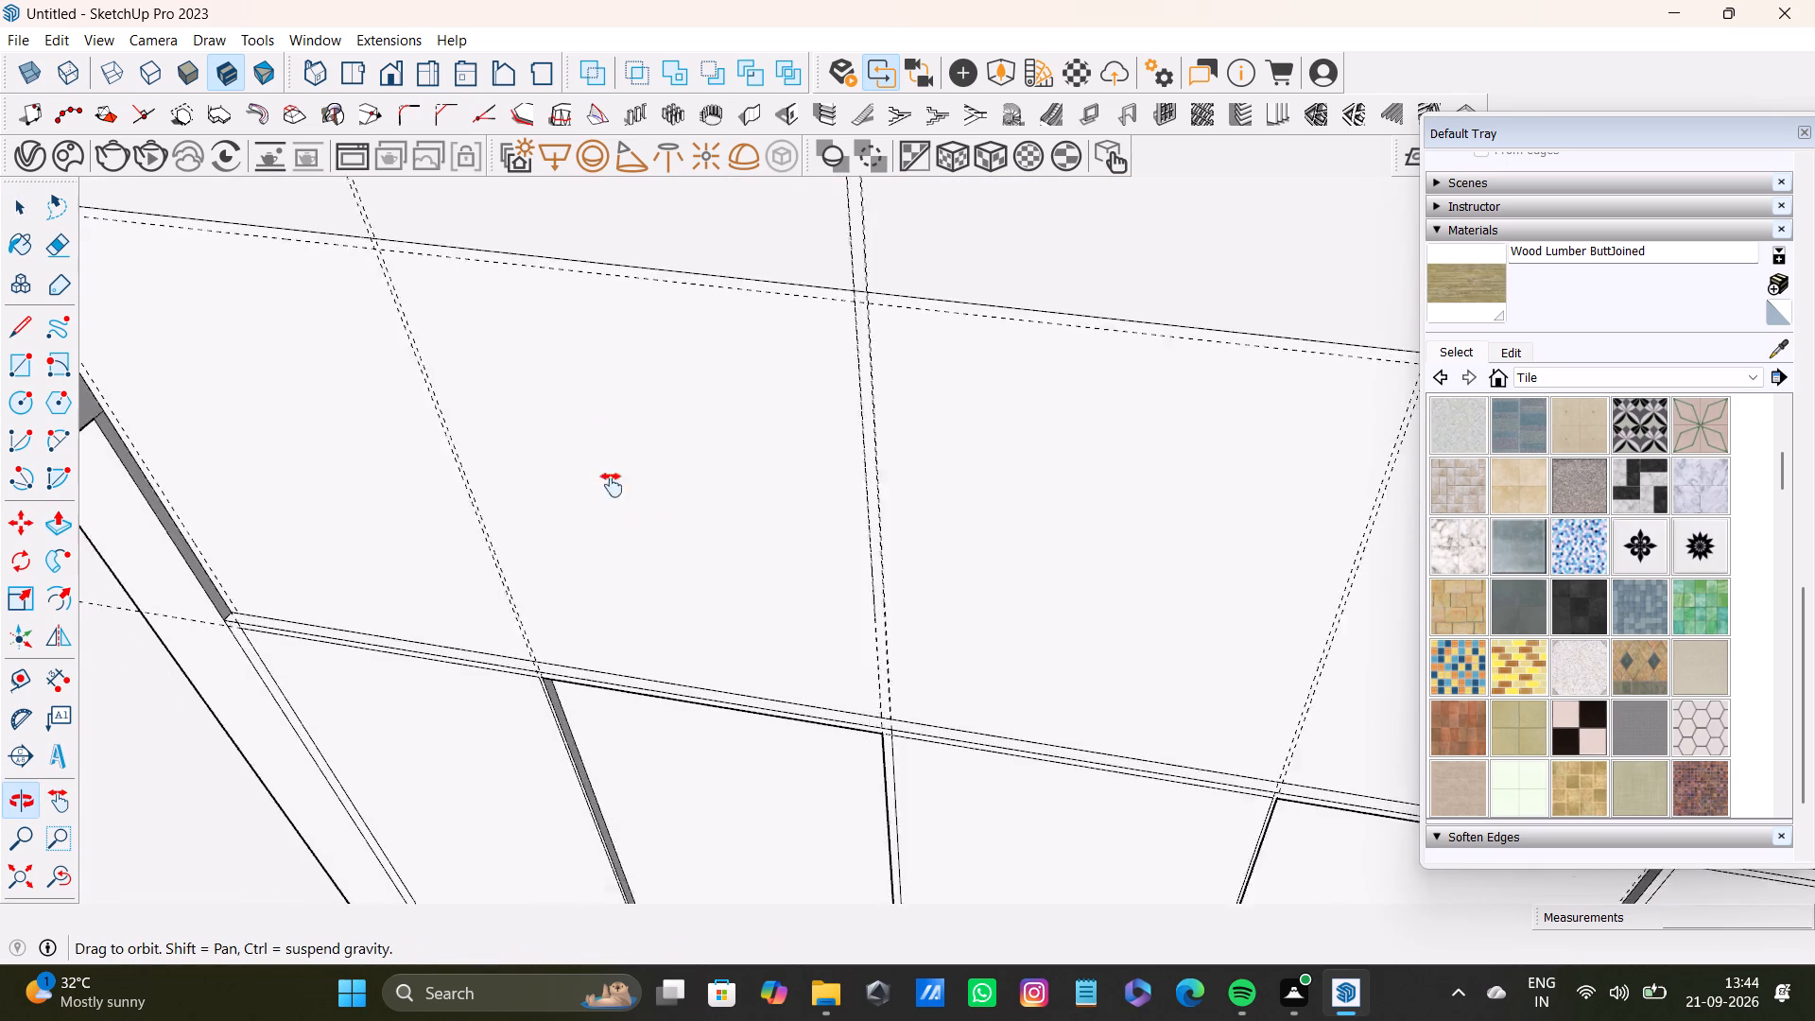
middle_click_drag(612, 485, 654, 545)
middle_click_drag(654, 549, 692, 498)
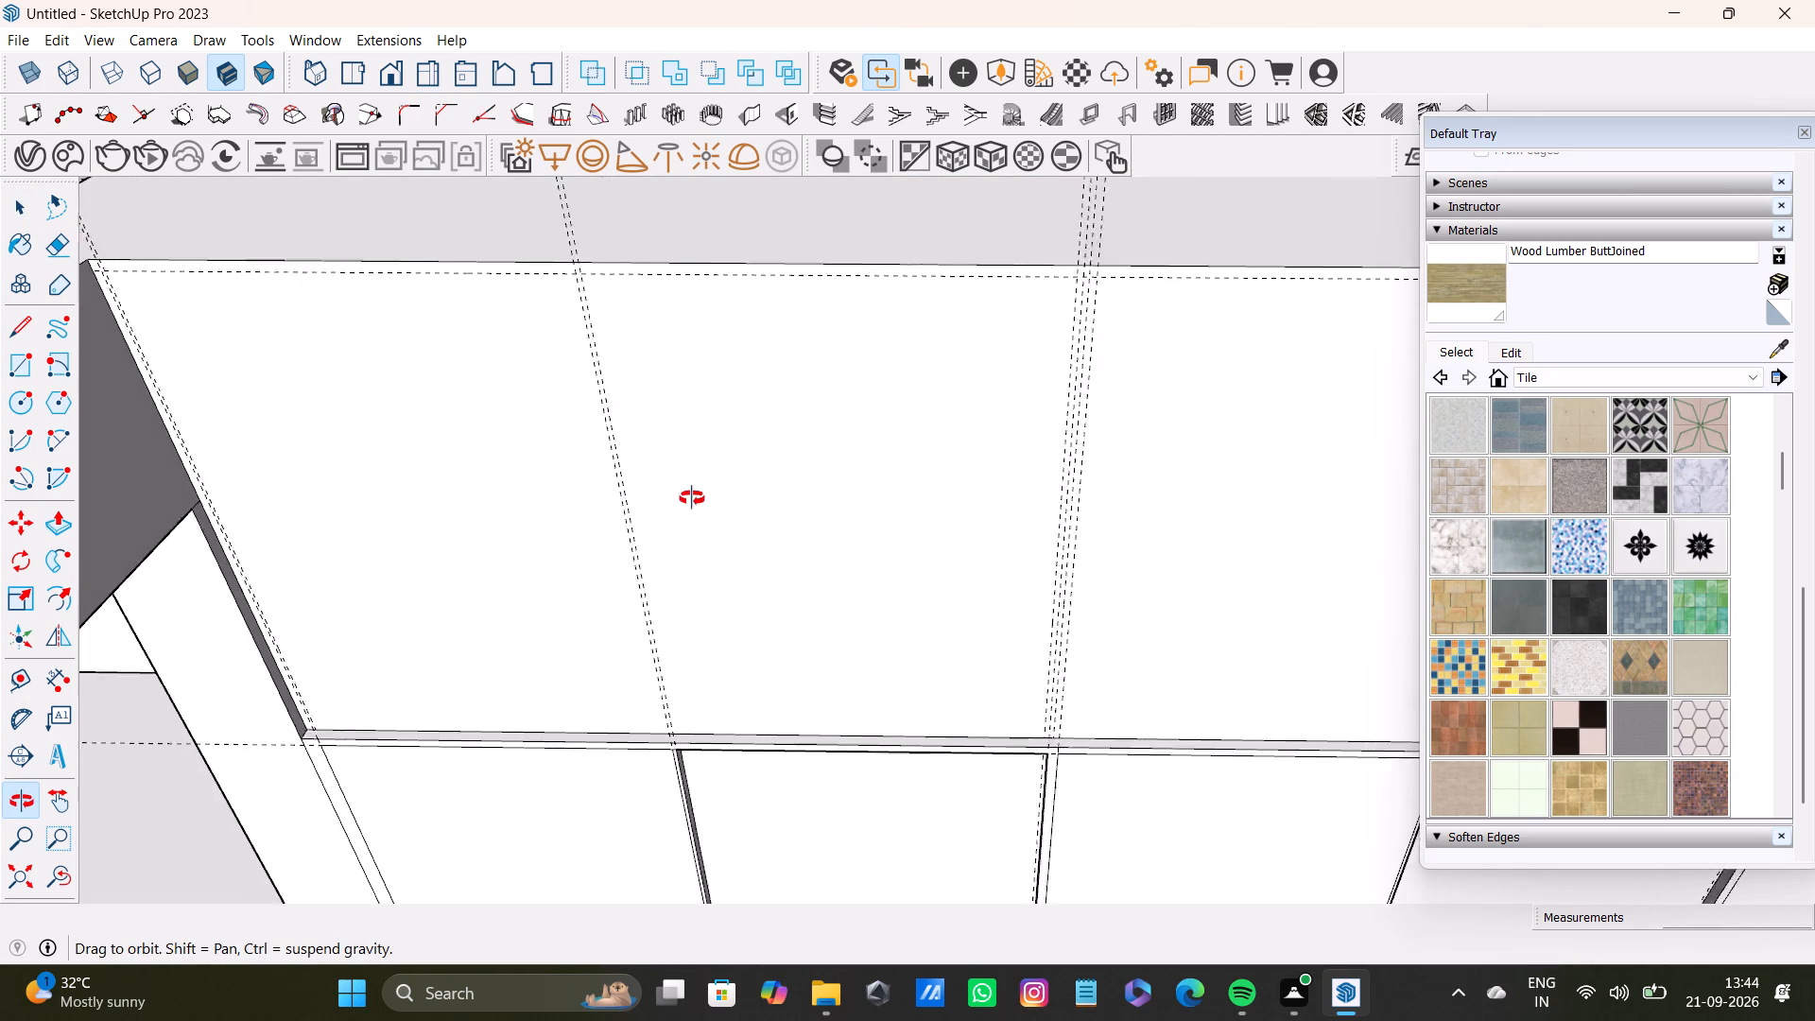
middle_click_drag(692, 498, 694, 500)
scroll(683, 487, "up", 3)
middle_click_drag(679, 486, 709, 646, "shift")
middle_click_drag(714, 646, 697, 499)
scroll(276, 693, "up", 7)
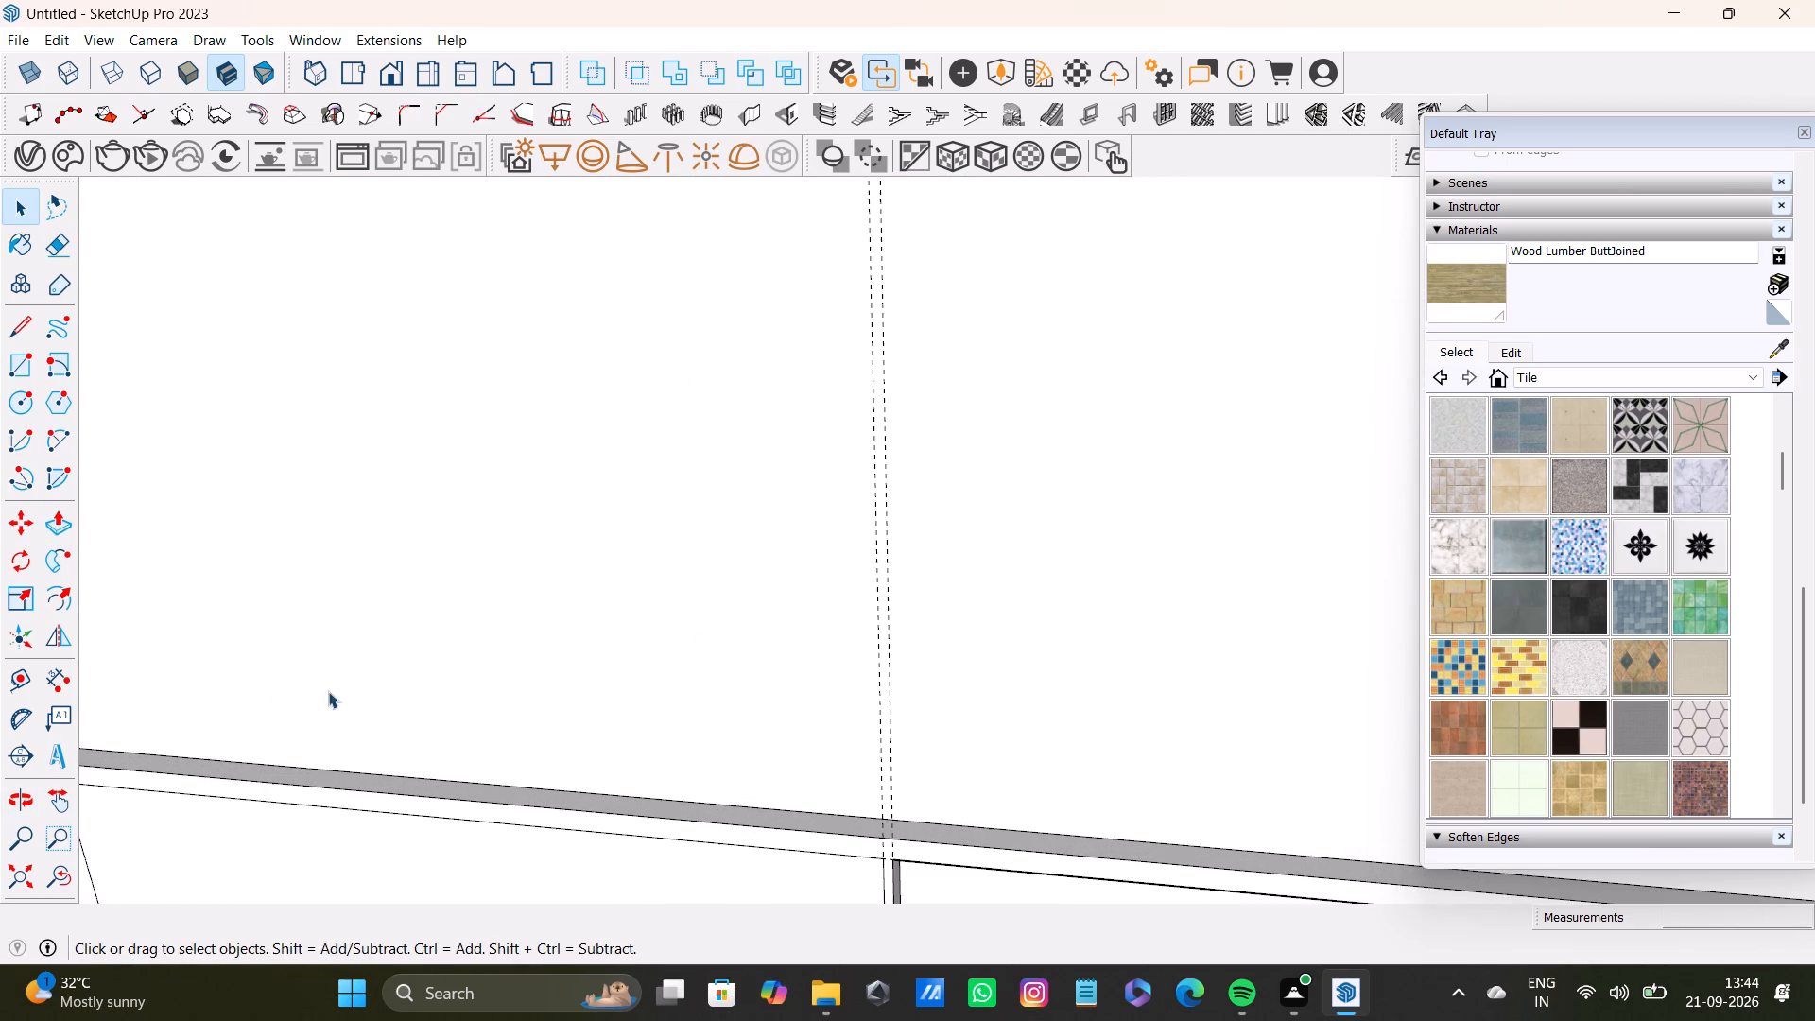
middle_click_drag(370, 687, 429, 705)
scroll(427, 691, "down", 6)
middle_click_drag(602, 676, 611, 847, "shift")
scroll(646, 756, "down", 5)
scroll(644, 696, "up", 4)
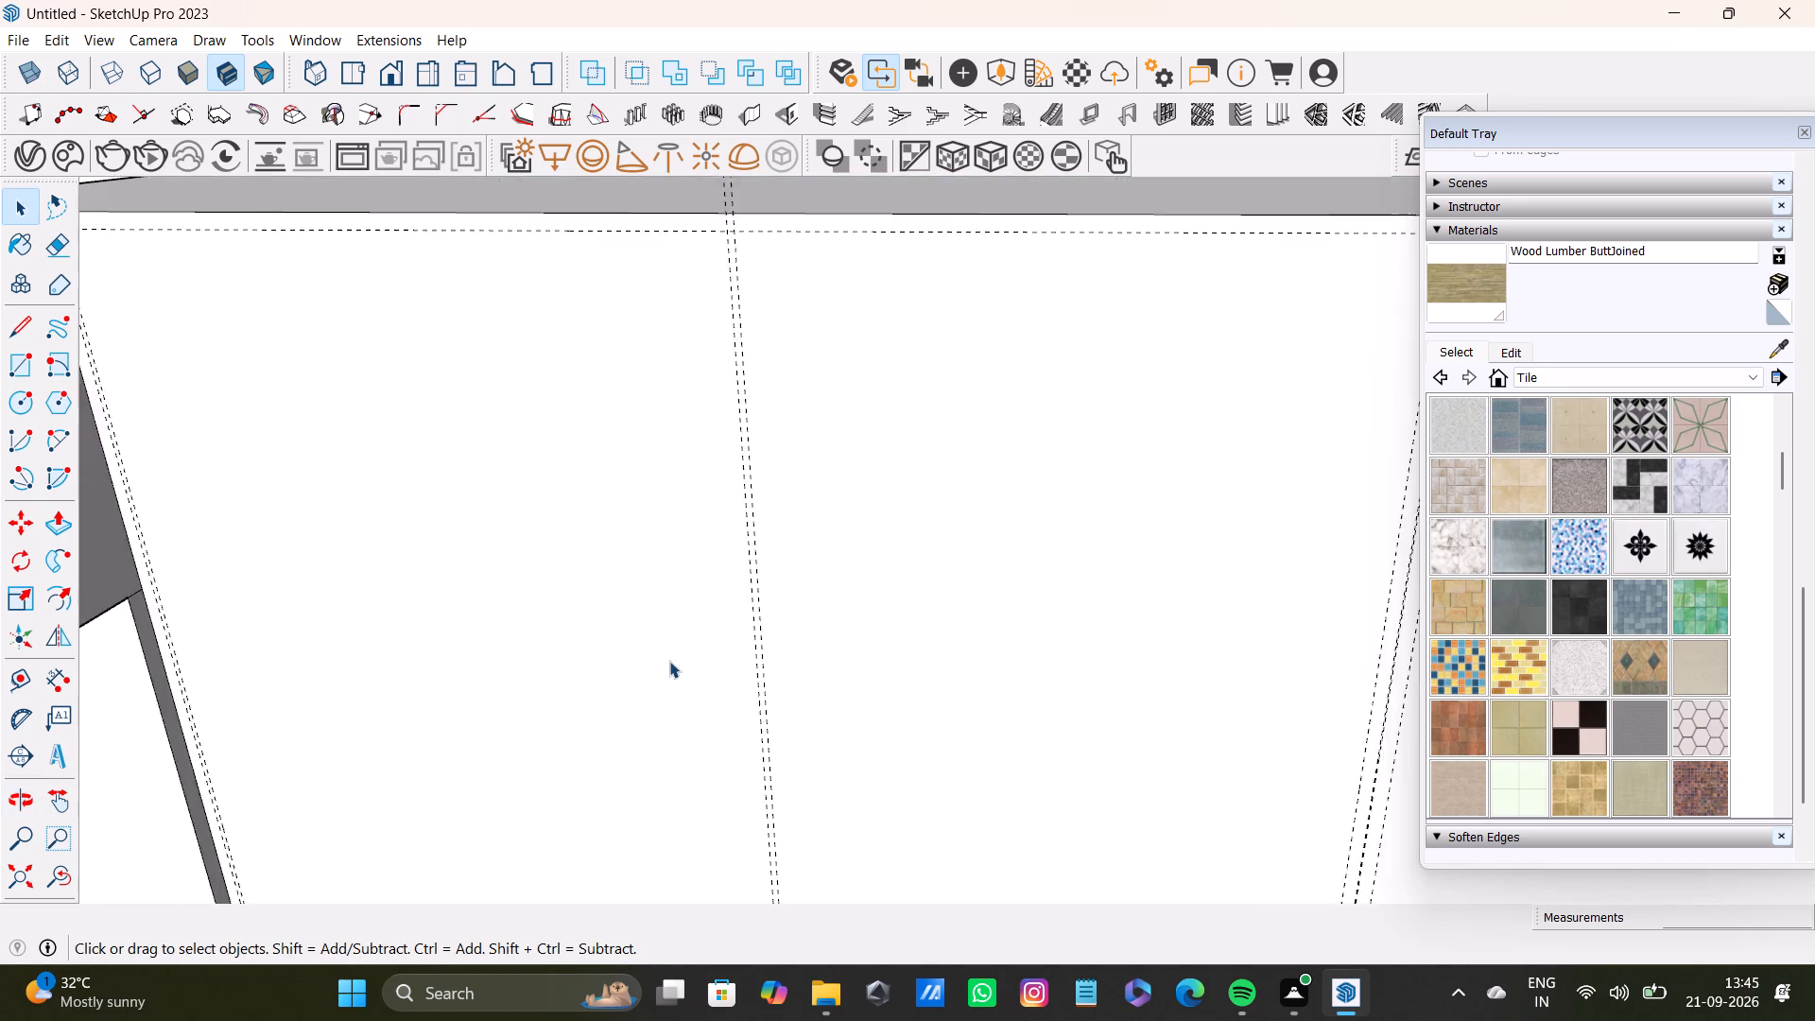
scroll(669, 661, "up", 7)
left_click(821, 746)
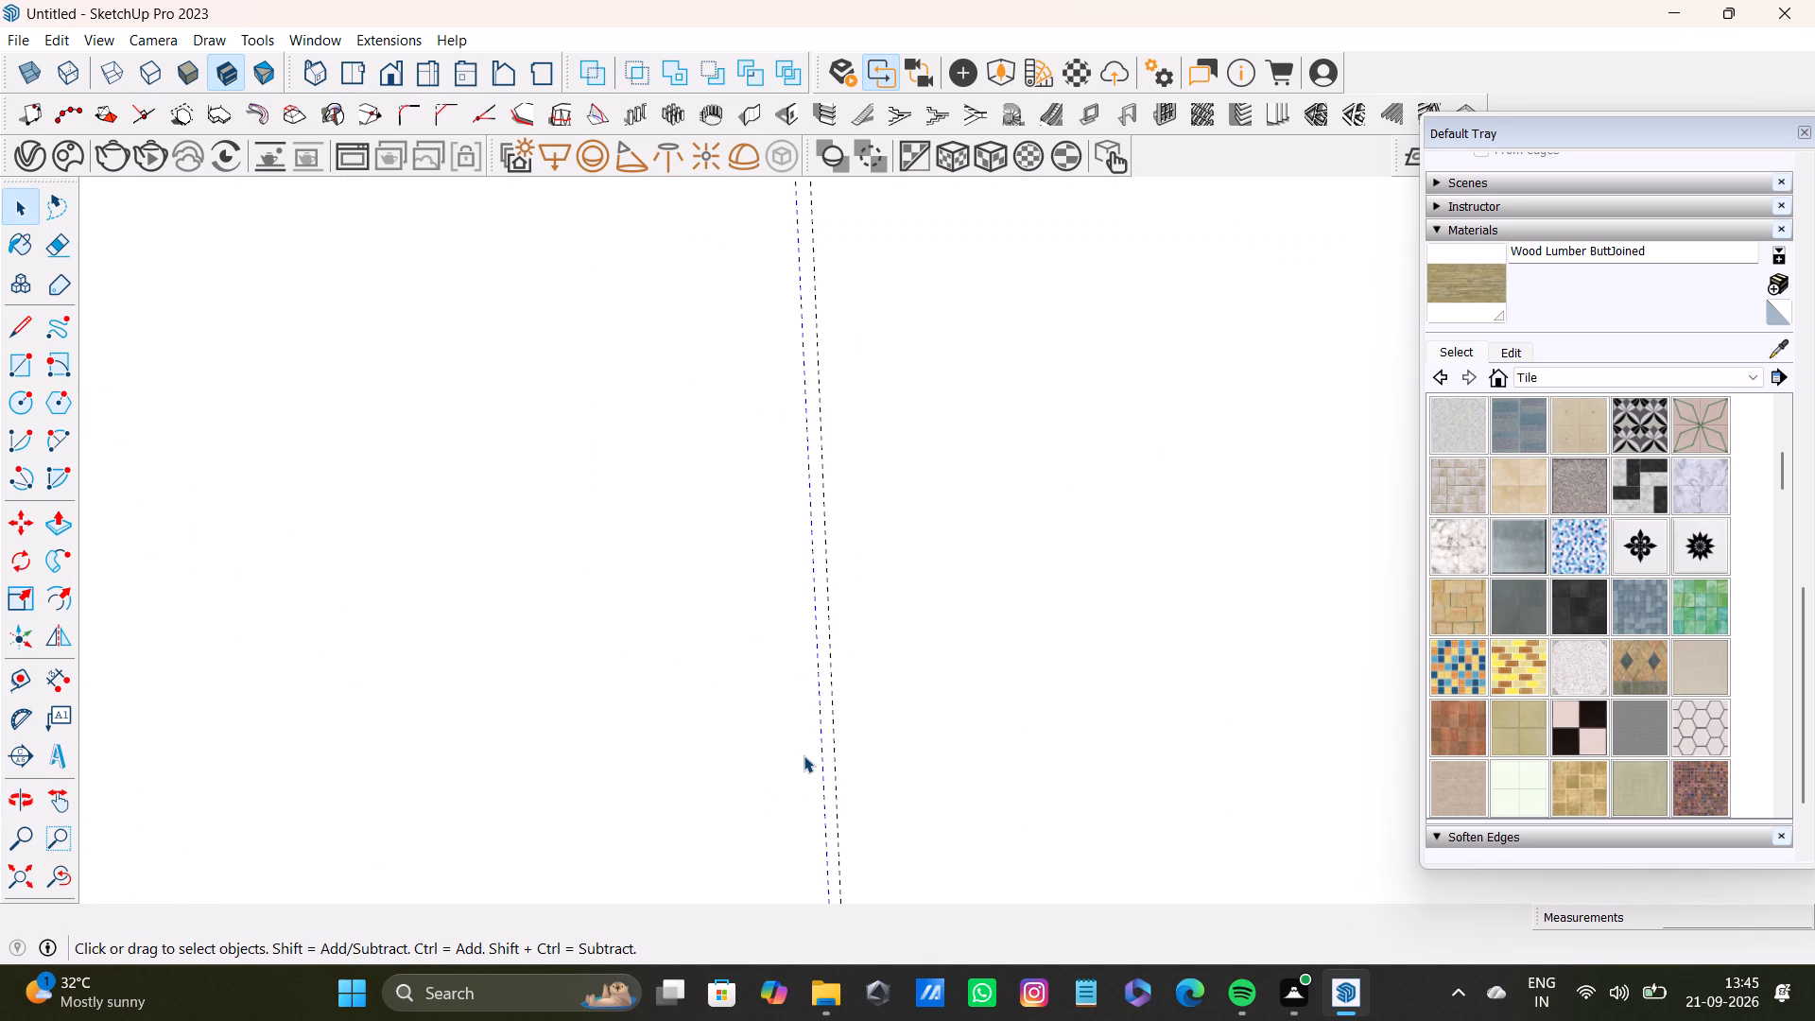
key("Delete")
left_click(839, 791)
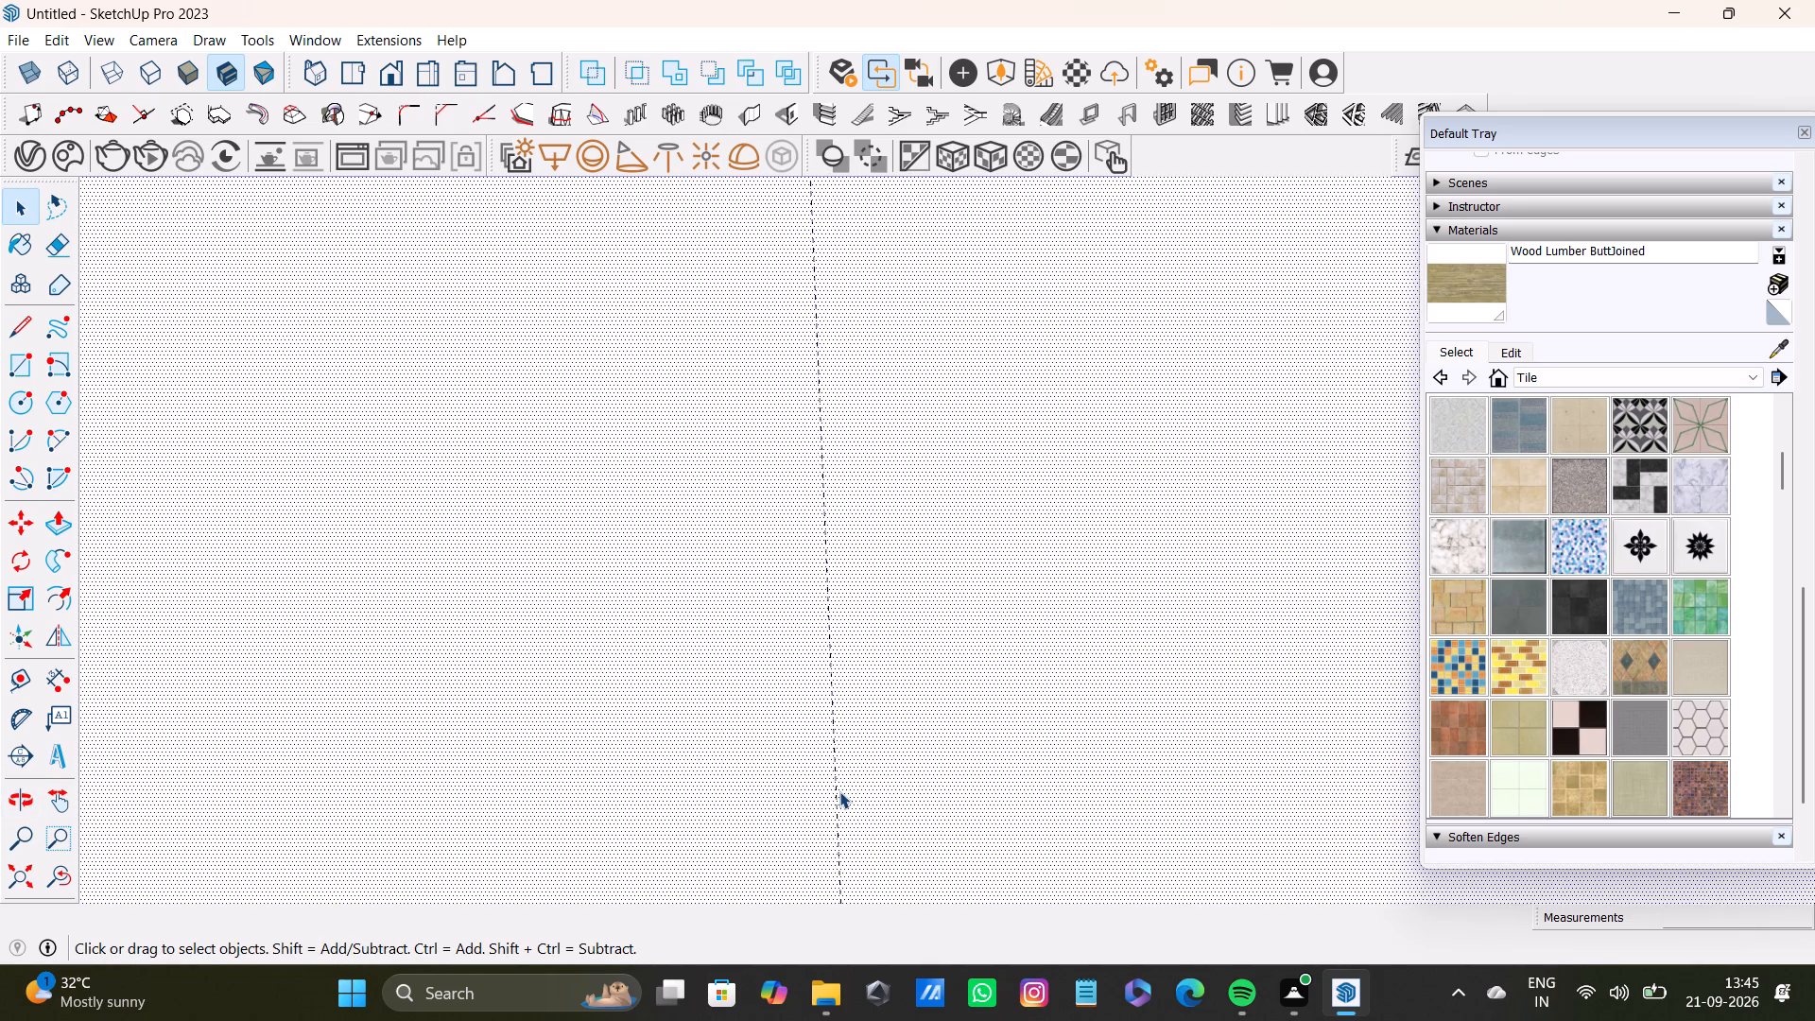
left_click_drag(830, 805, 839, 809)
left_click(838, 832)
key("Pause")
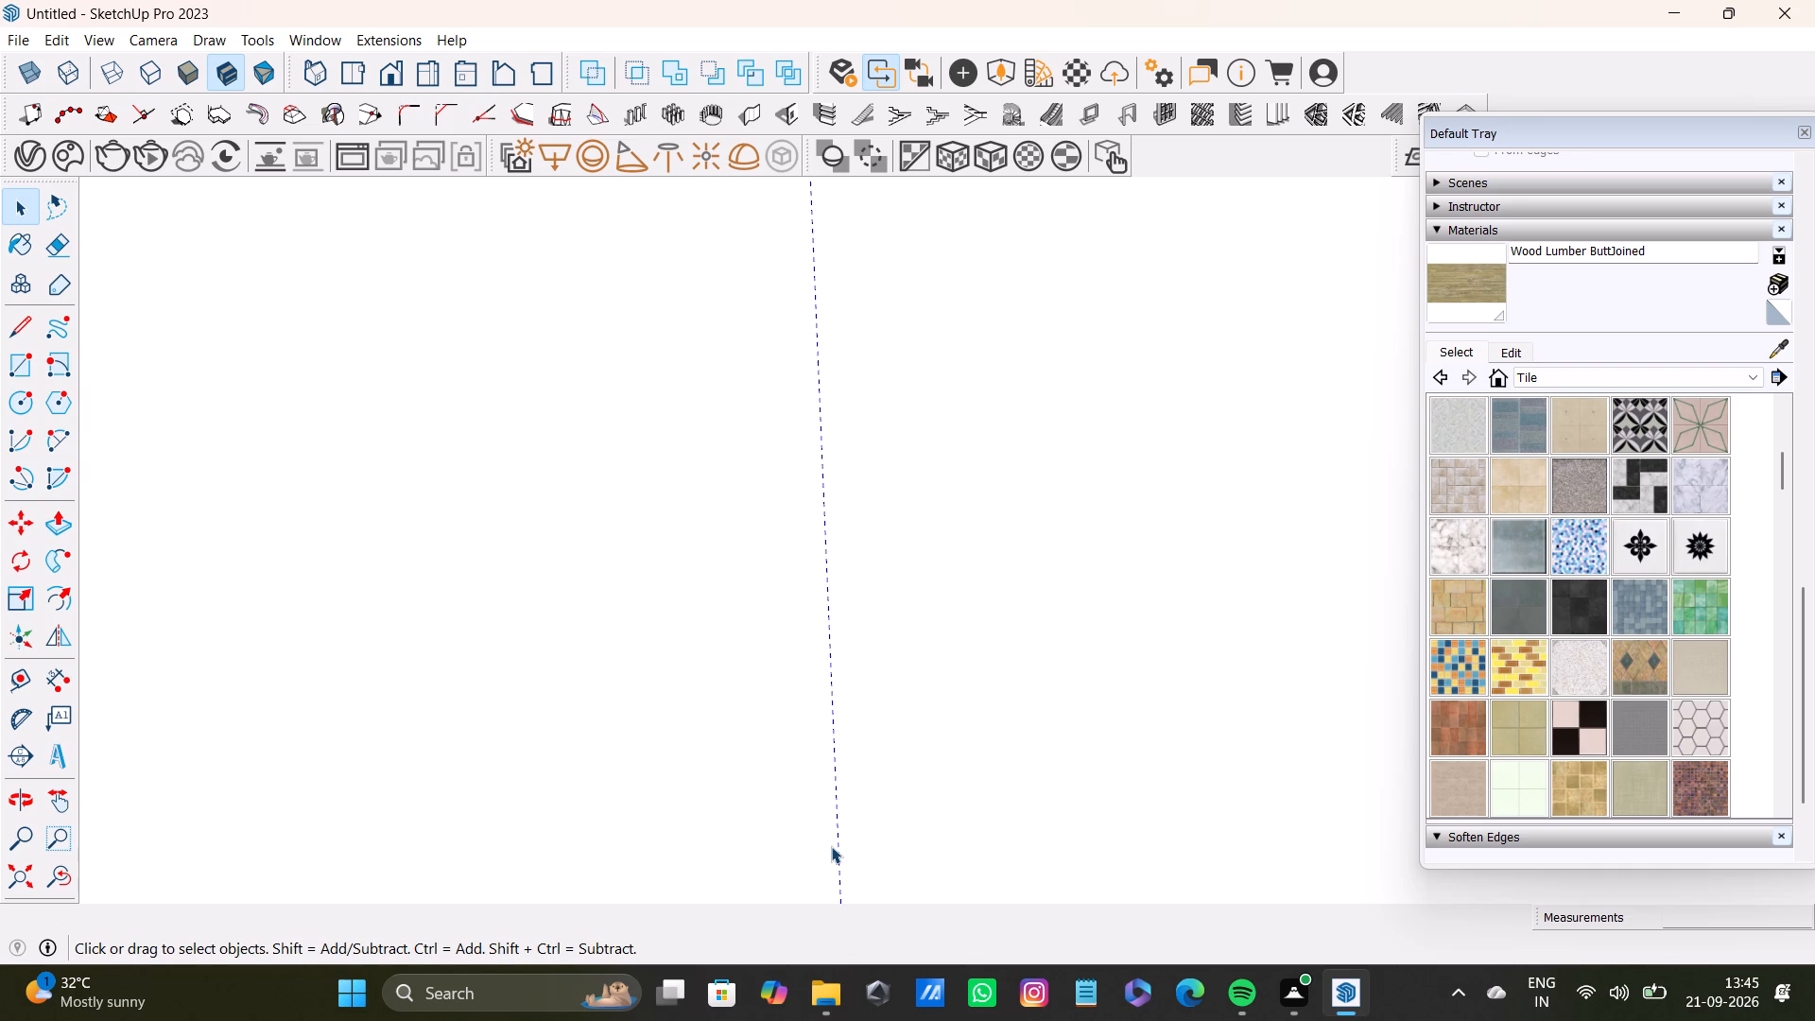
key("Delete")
Delete all the remaining guides in the model.
scroll(830, 869, "down", 18)
middle_click_drag(1075, 788, 783, 711, "shift")
scroll(976, 649, "up", 2)
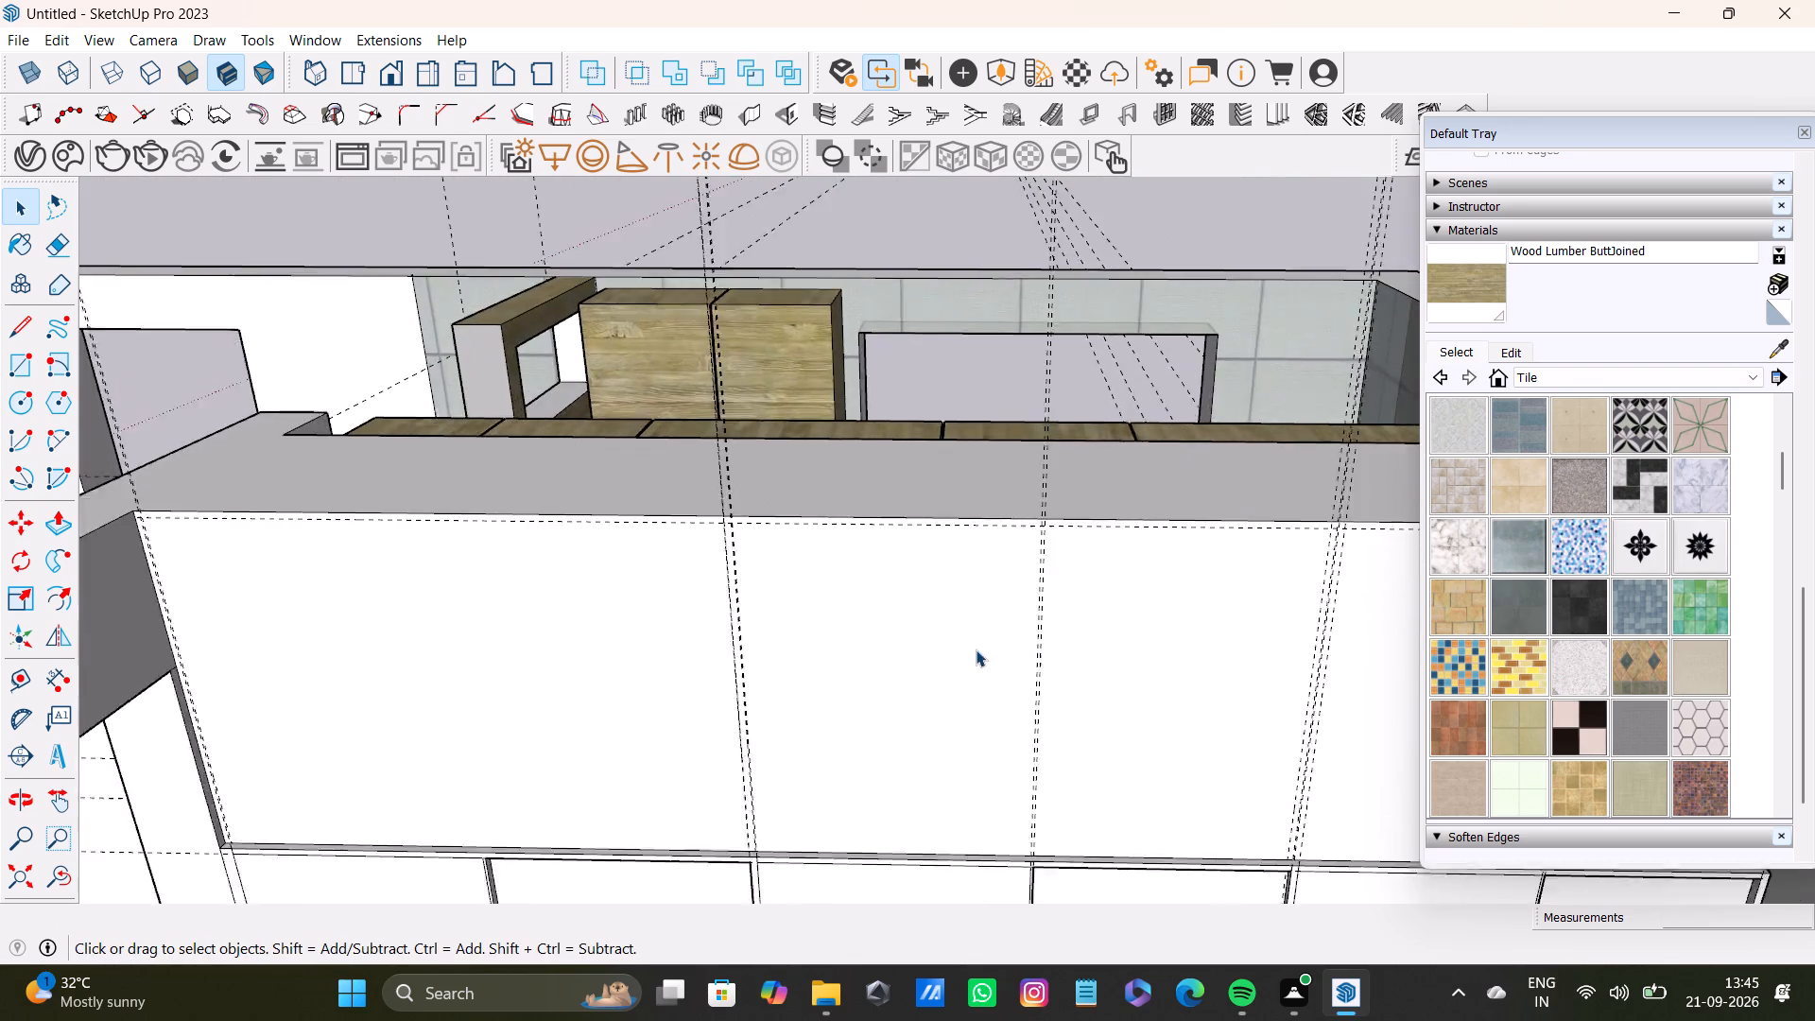
scroll(976, 649, "up", 5)
scroll(360, 613, "down", 7)
middle_click_drag(565, 711, 673, 415, "shift")
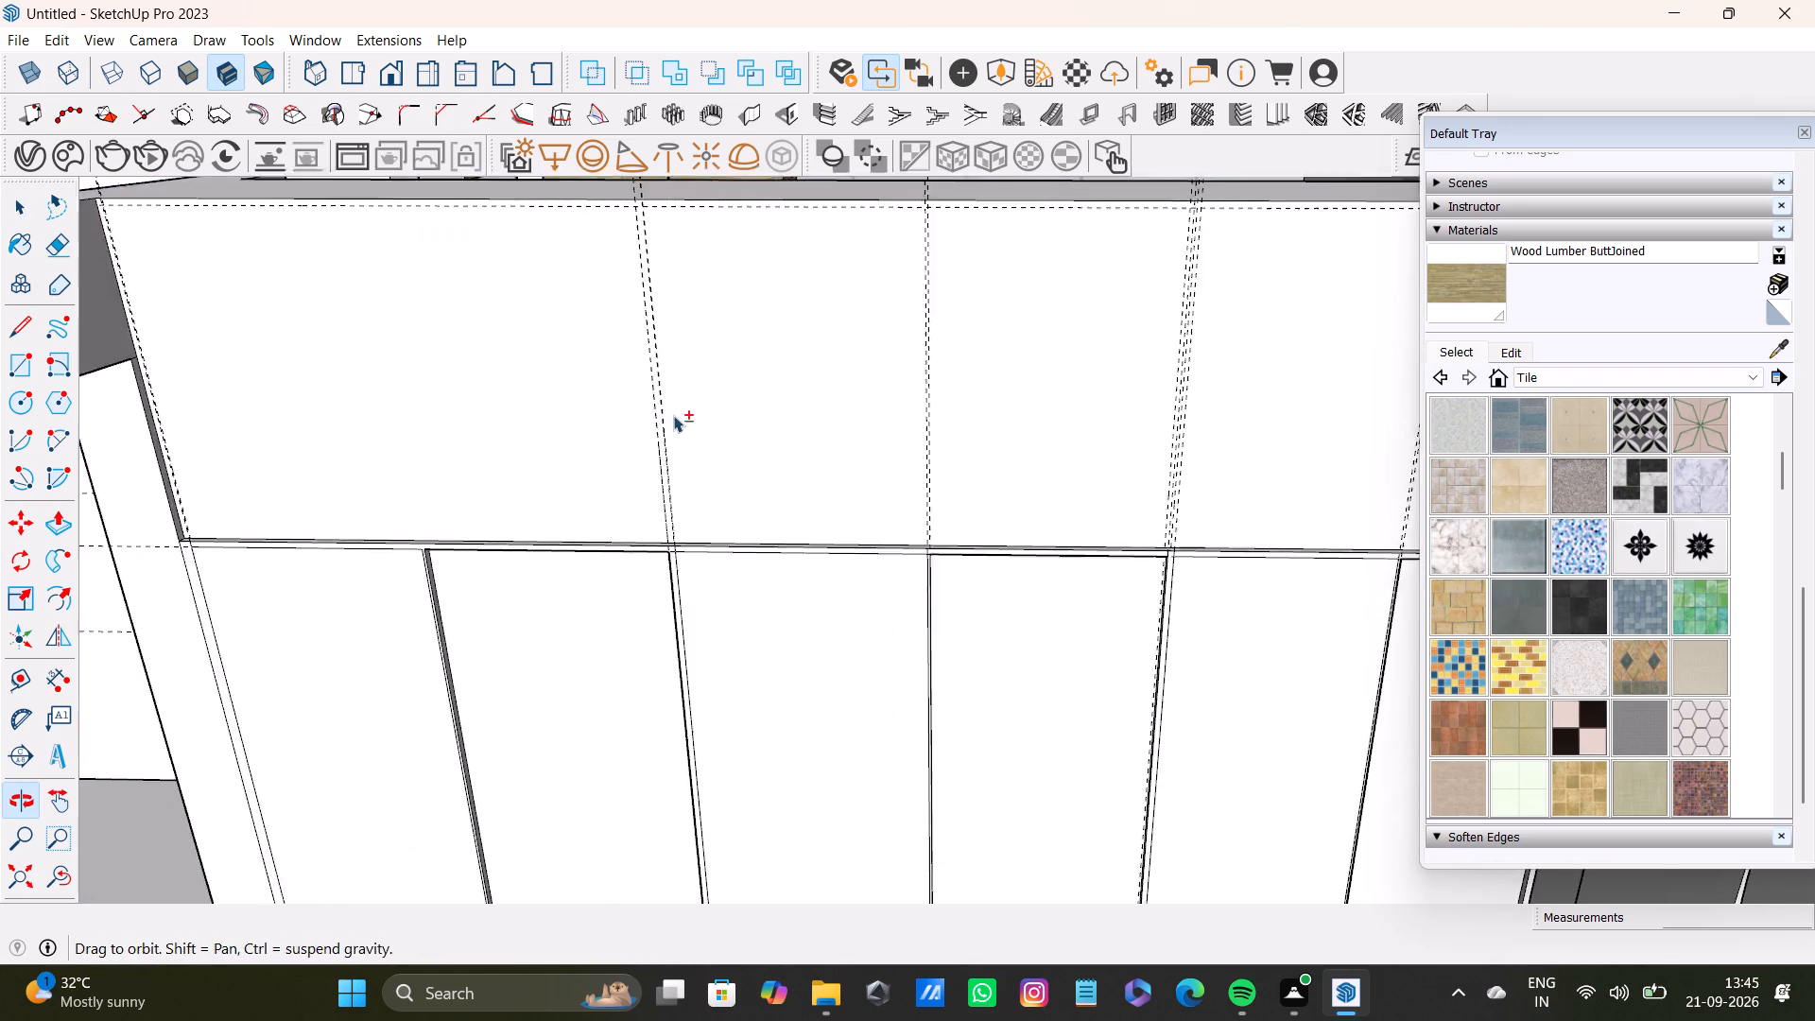
middle_click_drag(673, 415, 673, 416, "shift")
scroll(649, 429, "down", 9)
middle_click_drag(804, 548, 839, 719)
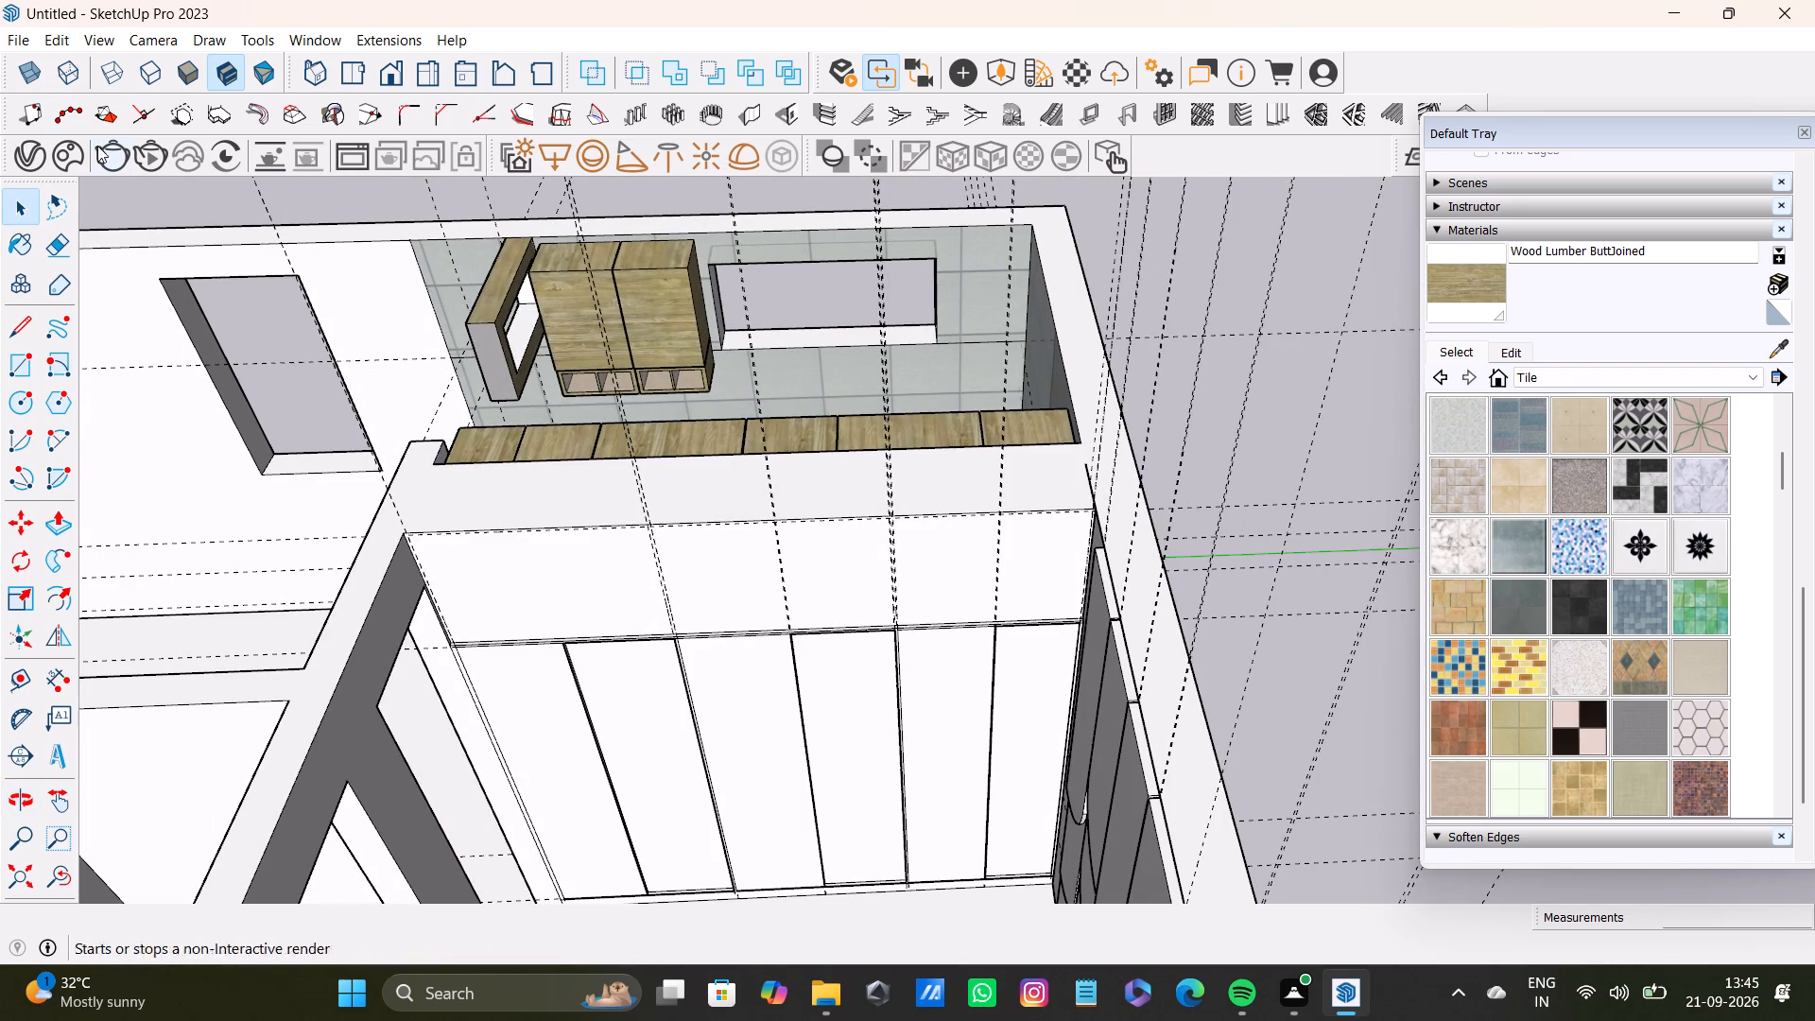
left_click(46, 46)
left_click(147, 233)
Place a guide 0.5" inside the left edge of the wardrobe's upper face.
scroll(571, 524, "down", 4)
scroll(622, 564, "up", 2)
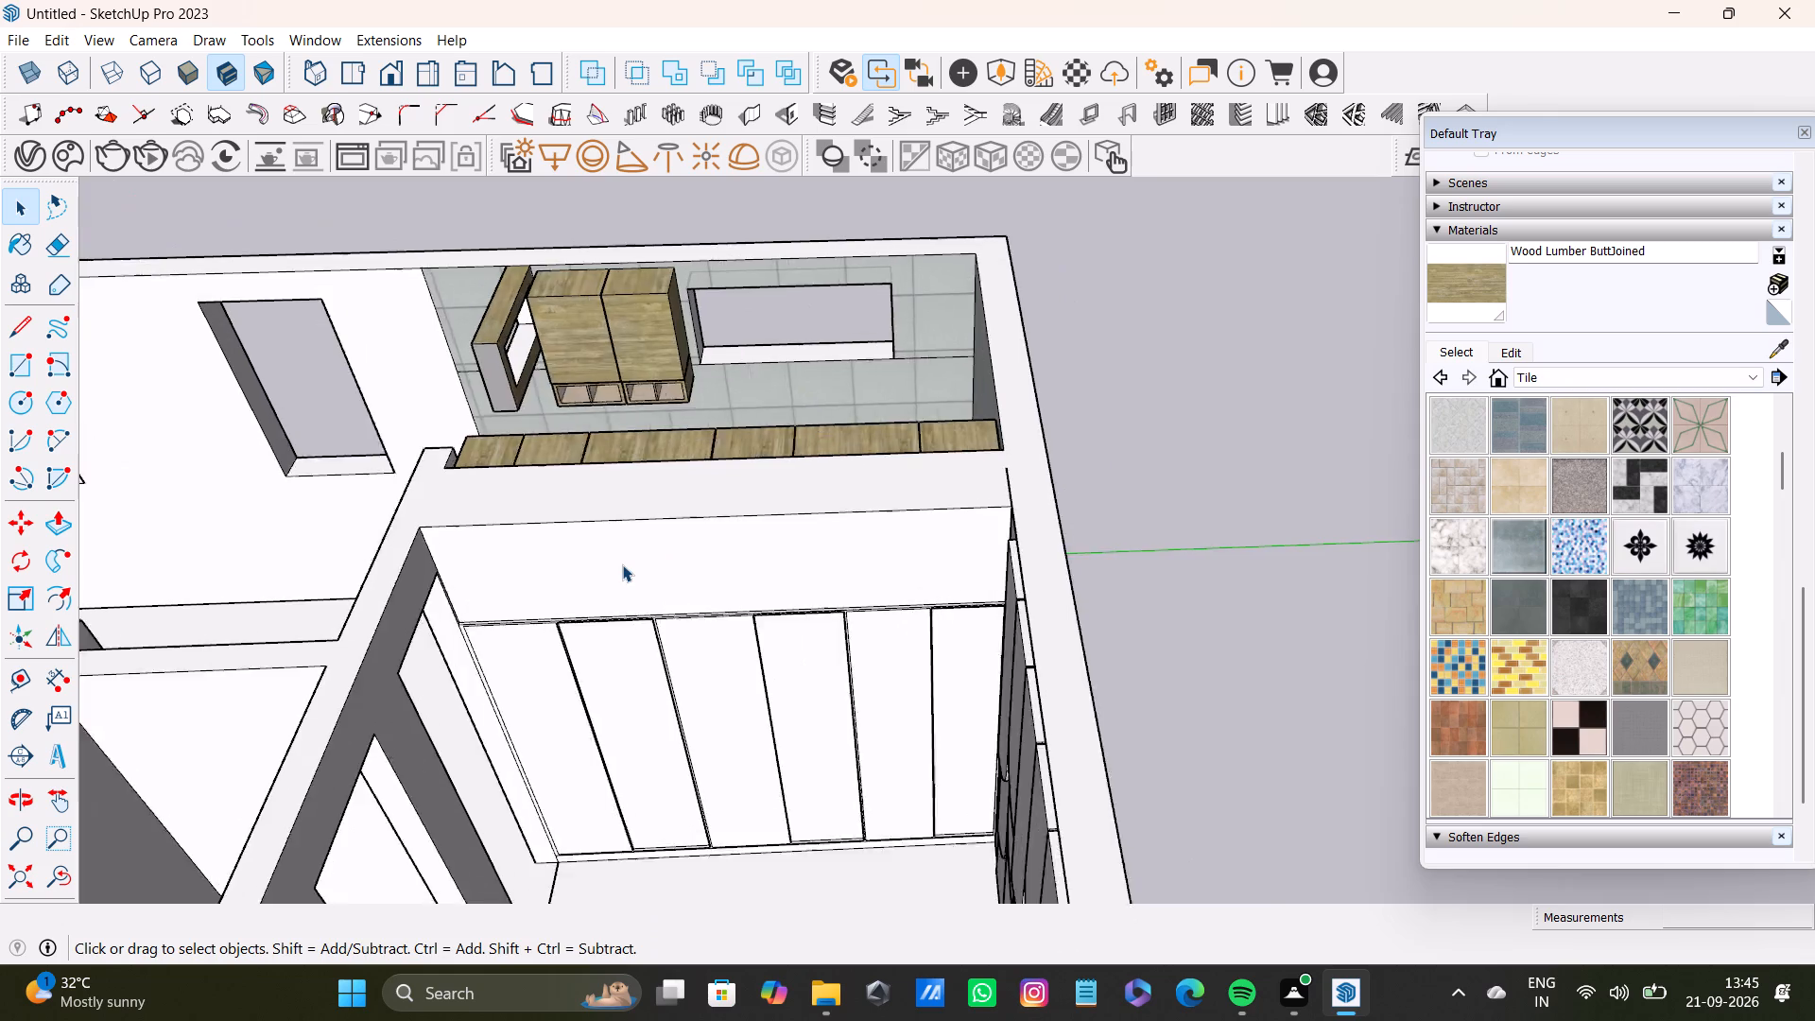
scroll(622, 564, "up", 6)
middle_click_drag(605, 635, 526, 454)
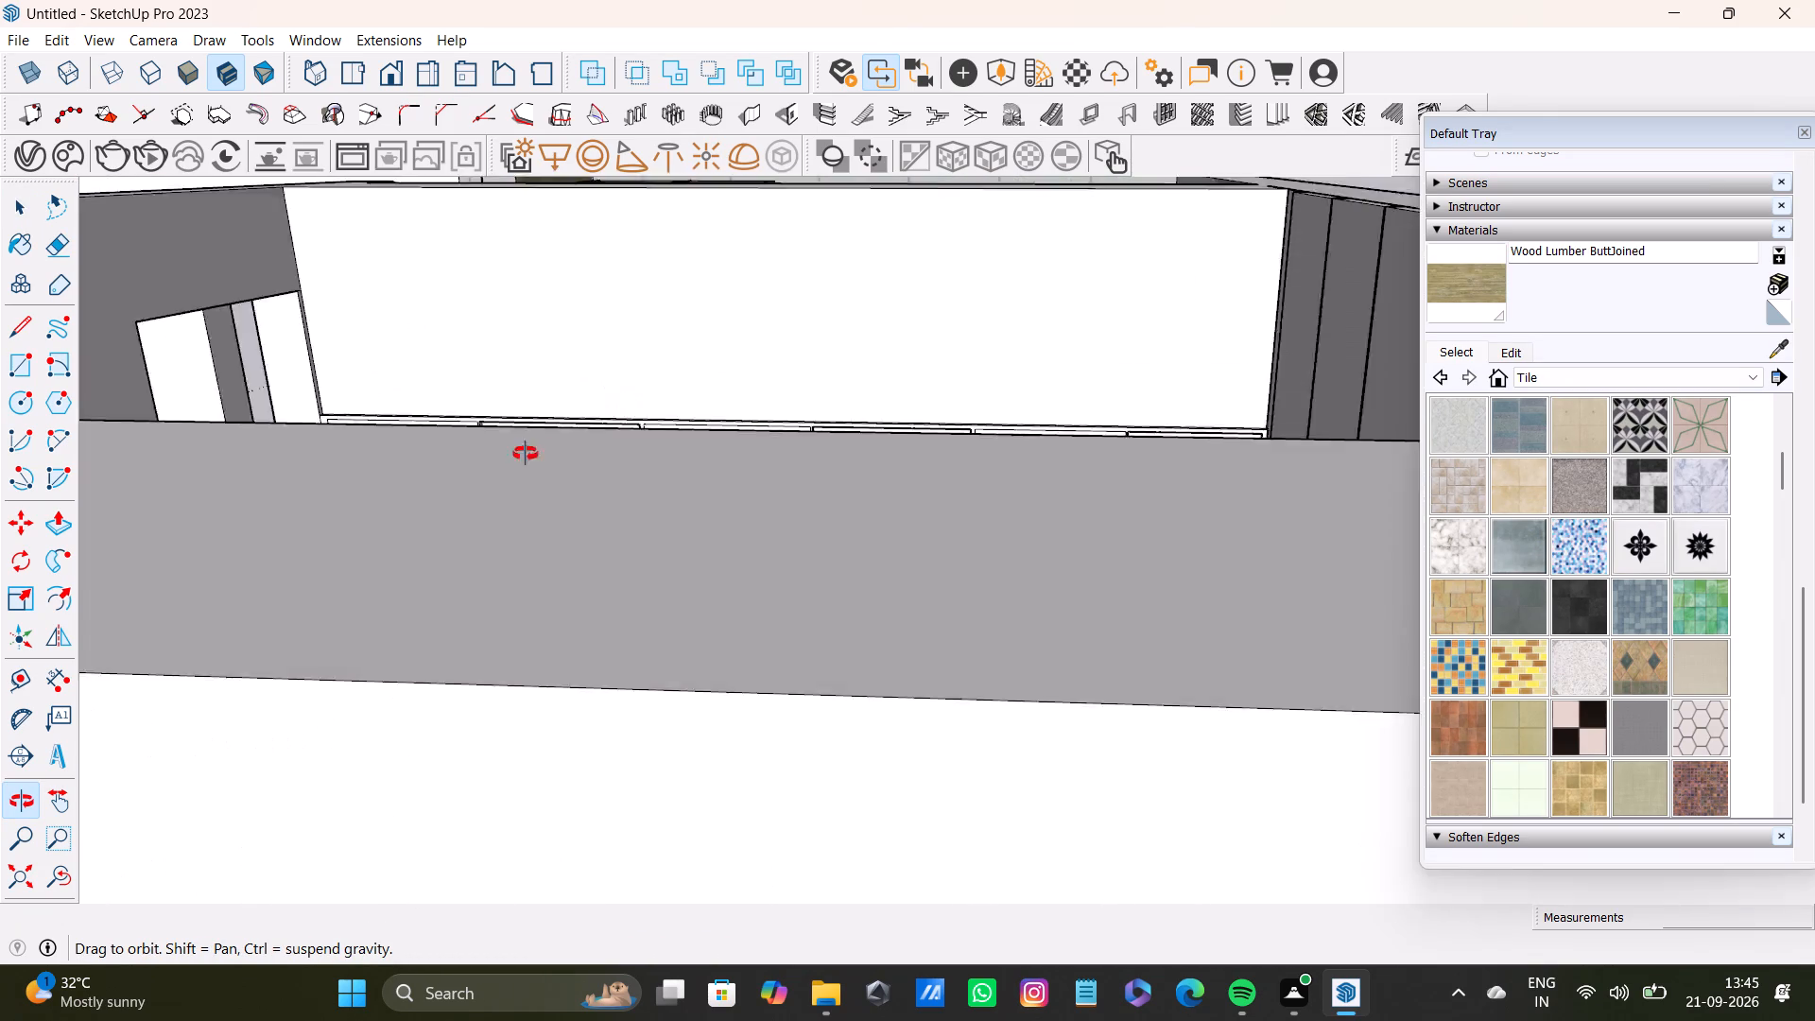
middle_click_drag(526, 454, 519, 614)
scroll(445, 483, "up", 5)
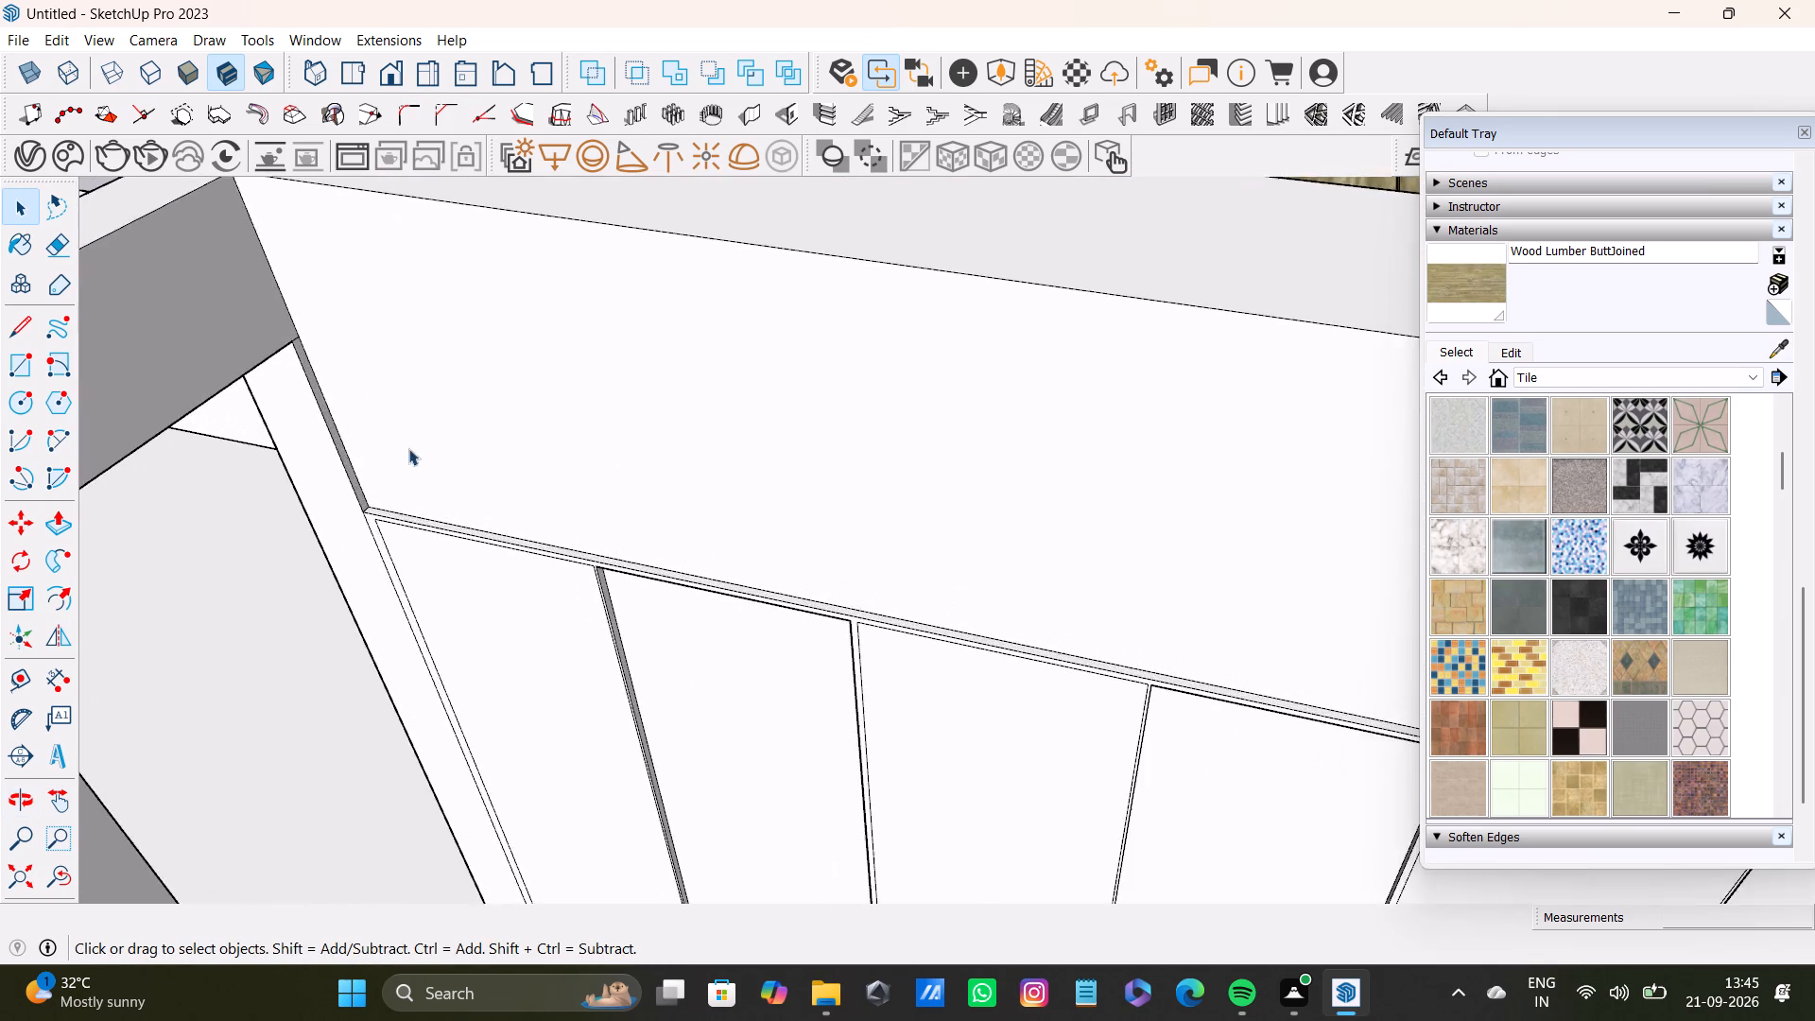
scroll(408, 448, "up", 2)
middle_click_drag(413, 448, 564, 468)
key("t")
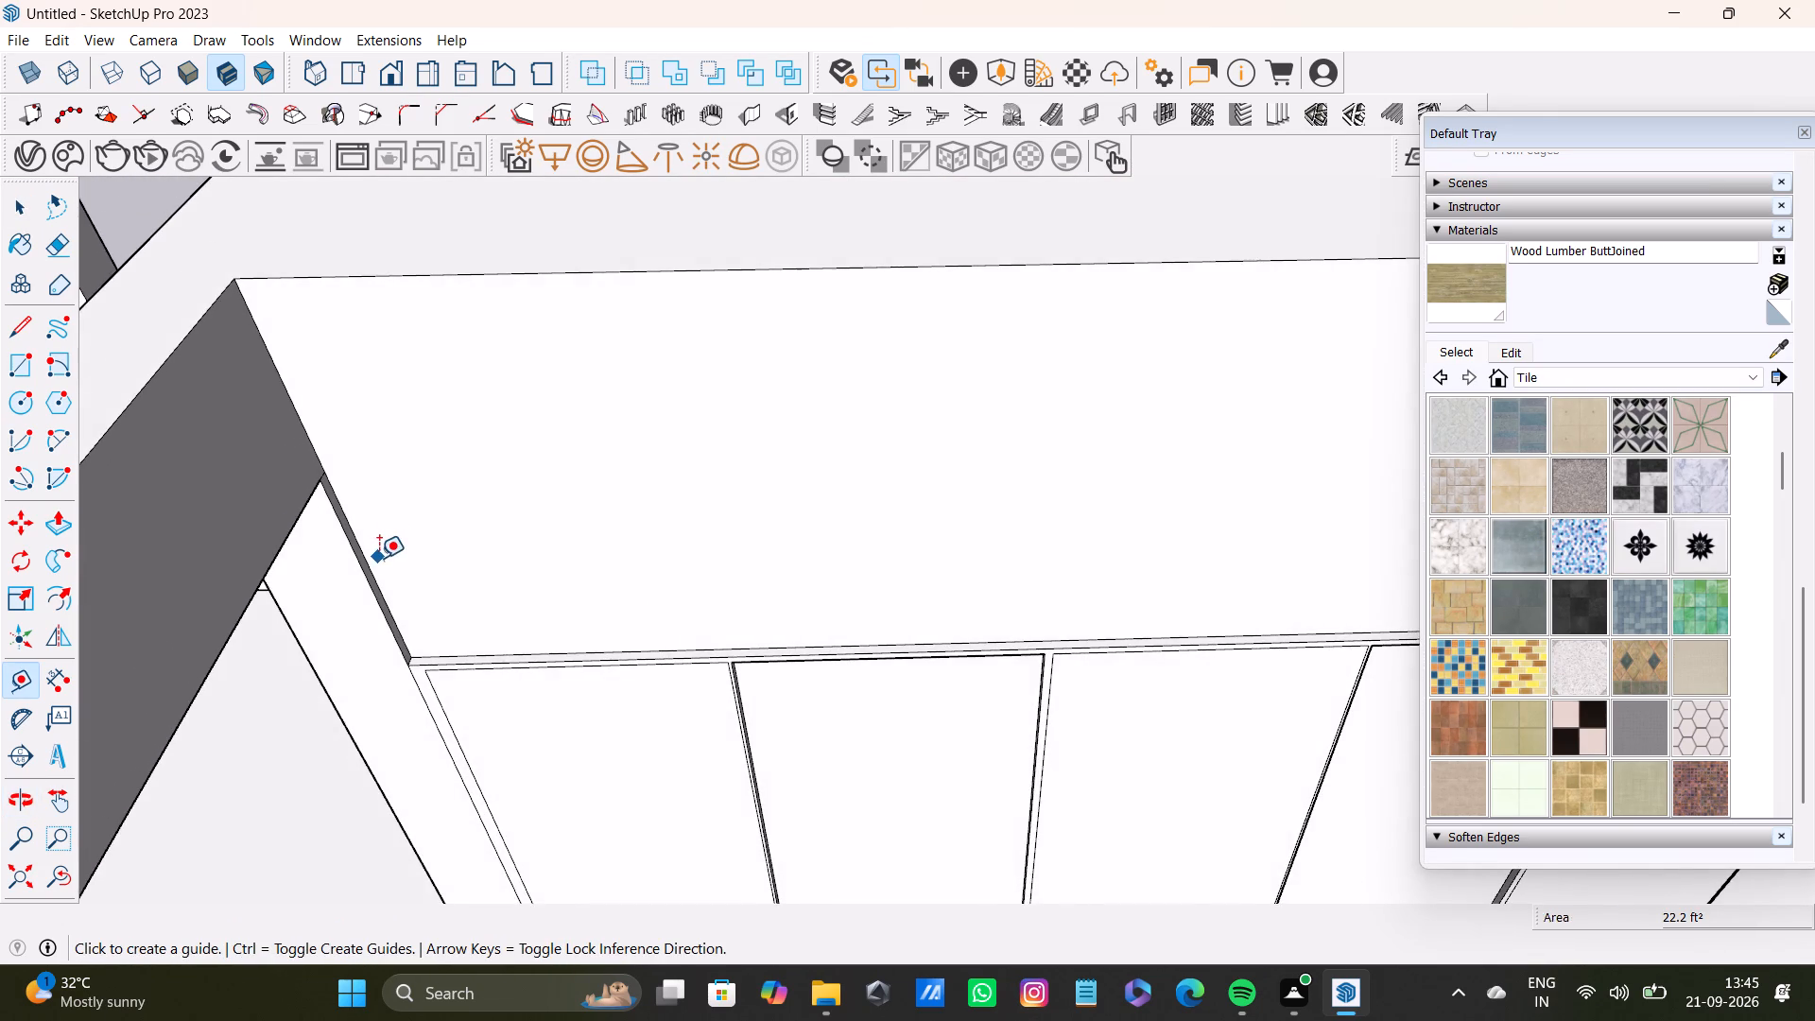
scroll(378, 558, "up", 7)
left_click(371, 587)
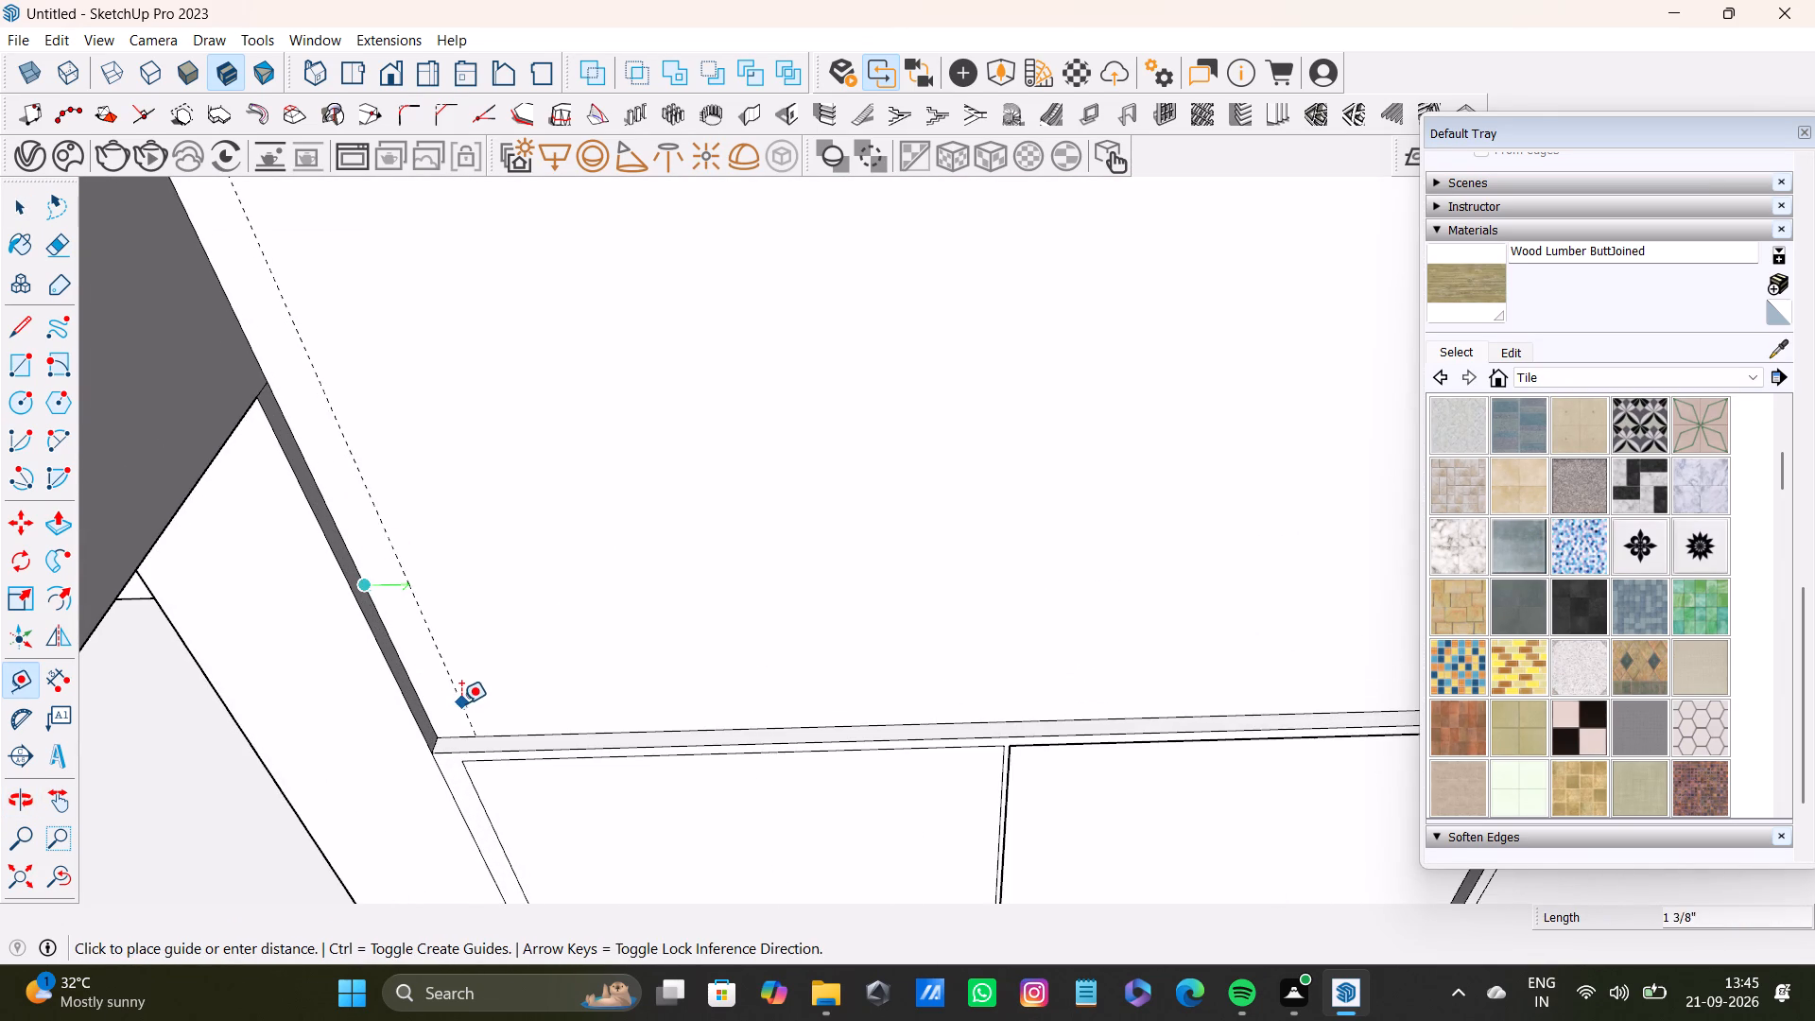
type("0.5\"")
key("Return")
Place a guide about 3' 4 3/8" from the left margin guide, above the gap between the second and third lower panels.
scroll(454, 695, "down", 9)
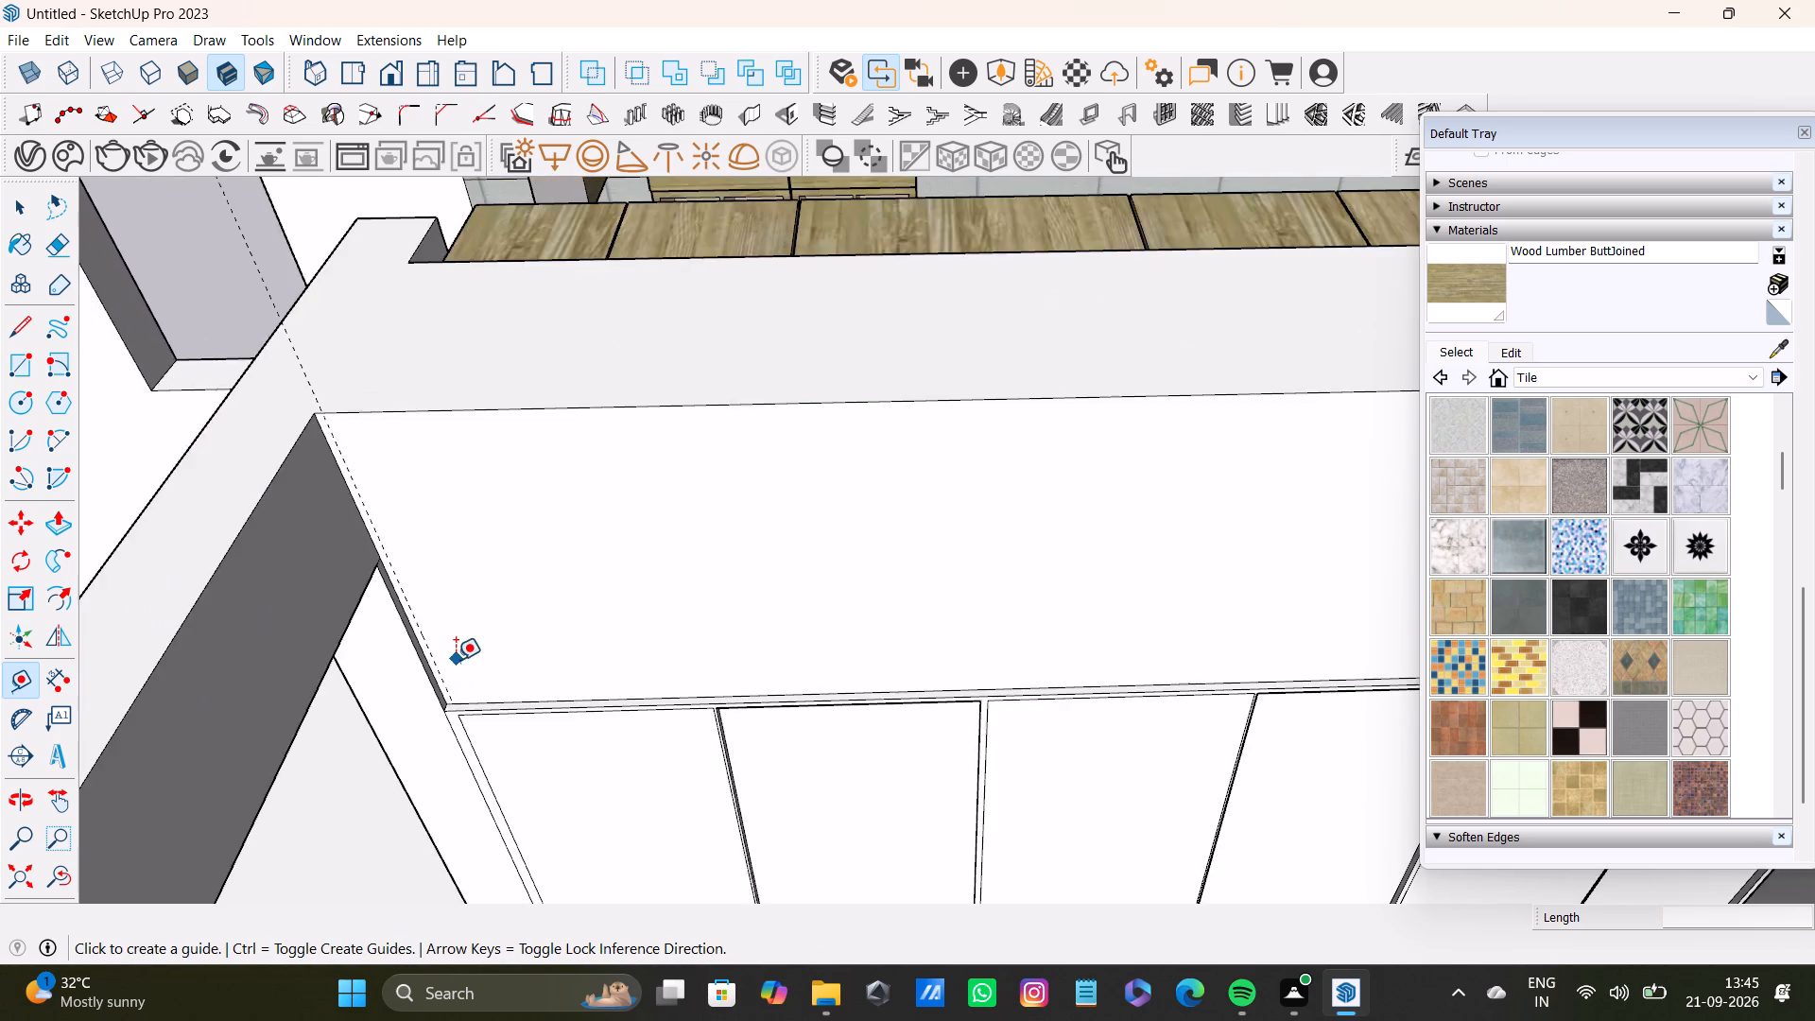
scroll(441, 699, "up", 4)
left_click(446, 687)
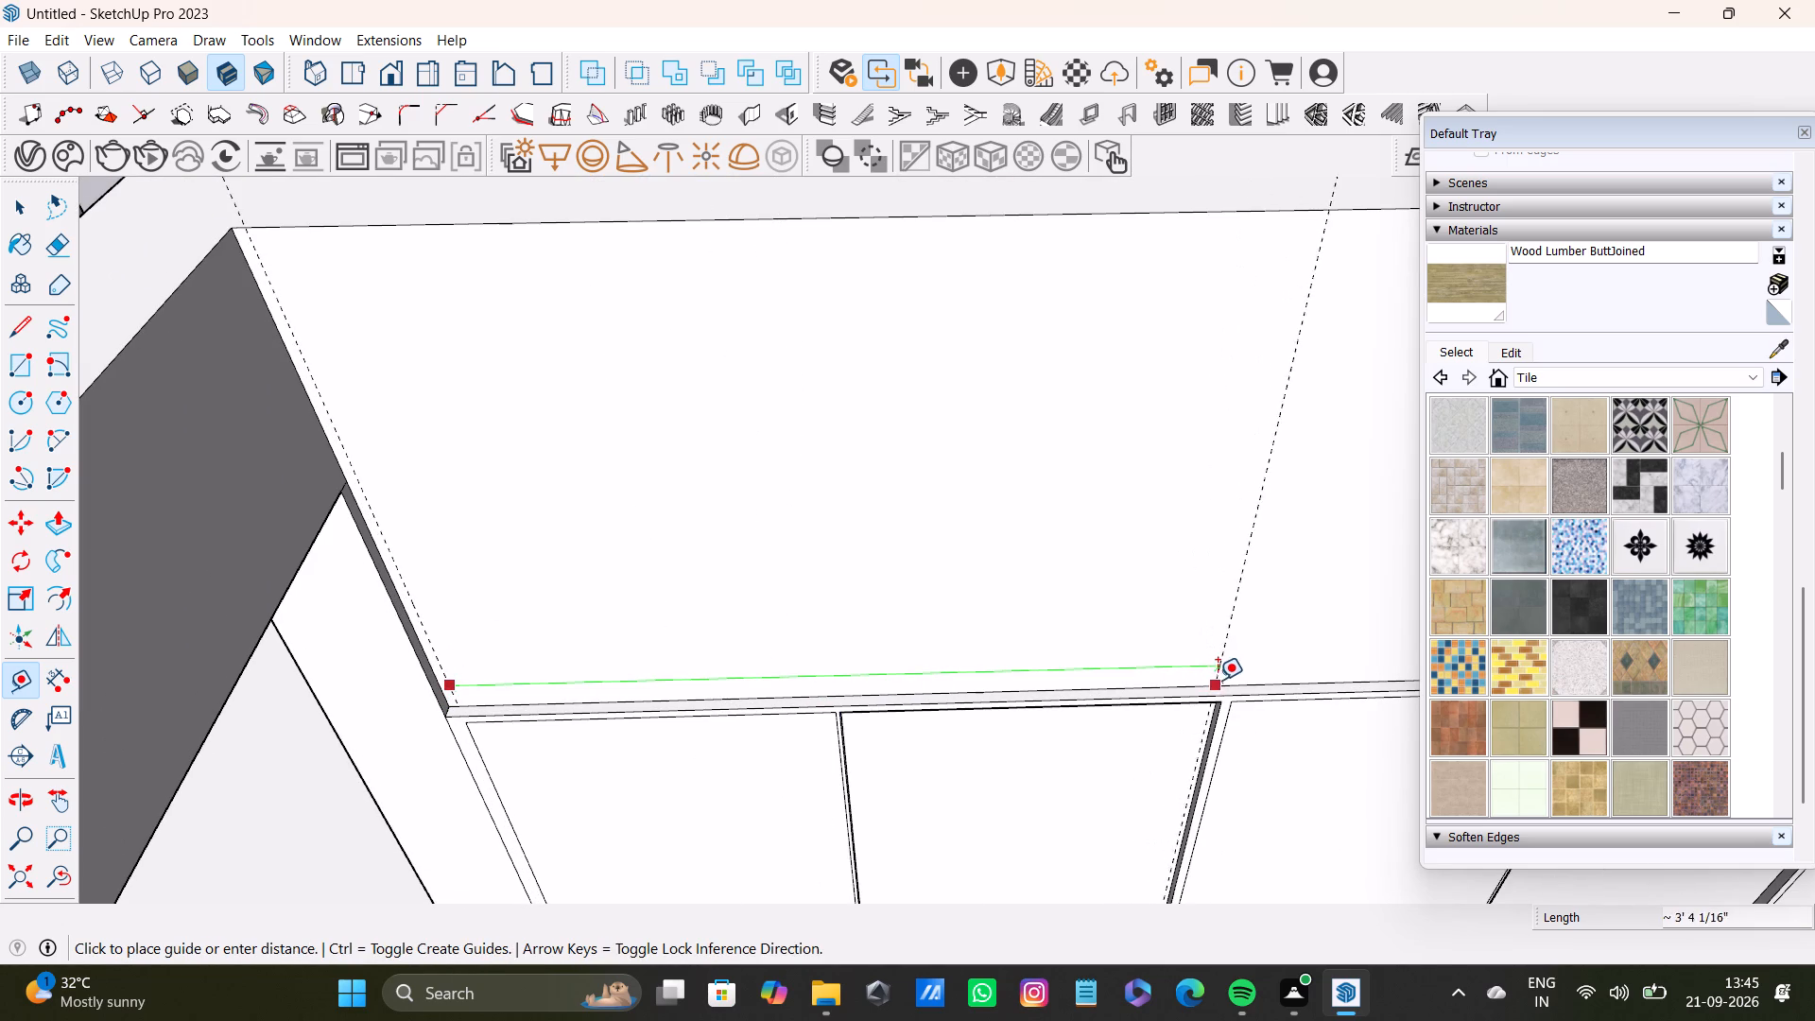
scroll(1225, 678, "up", 6)
middle_click_drag(1225, 678, 1071, 632)
middle_click_drag(1077, 625, 977, 558)
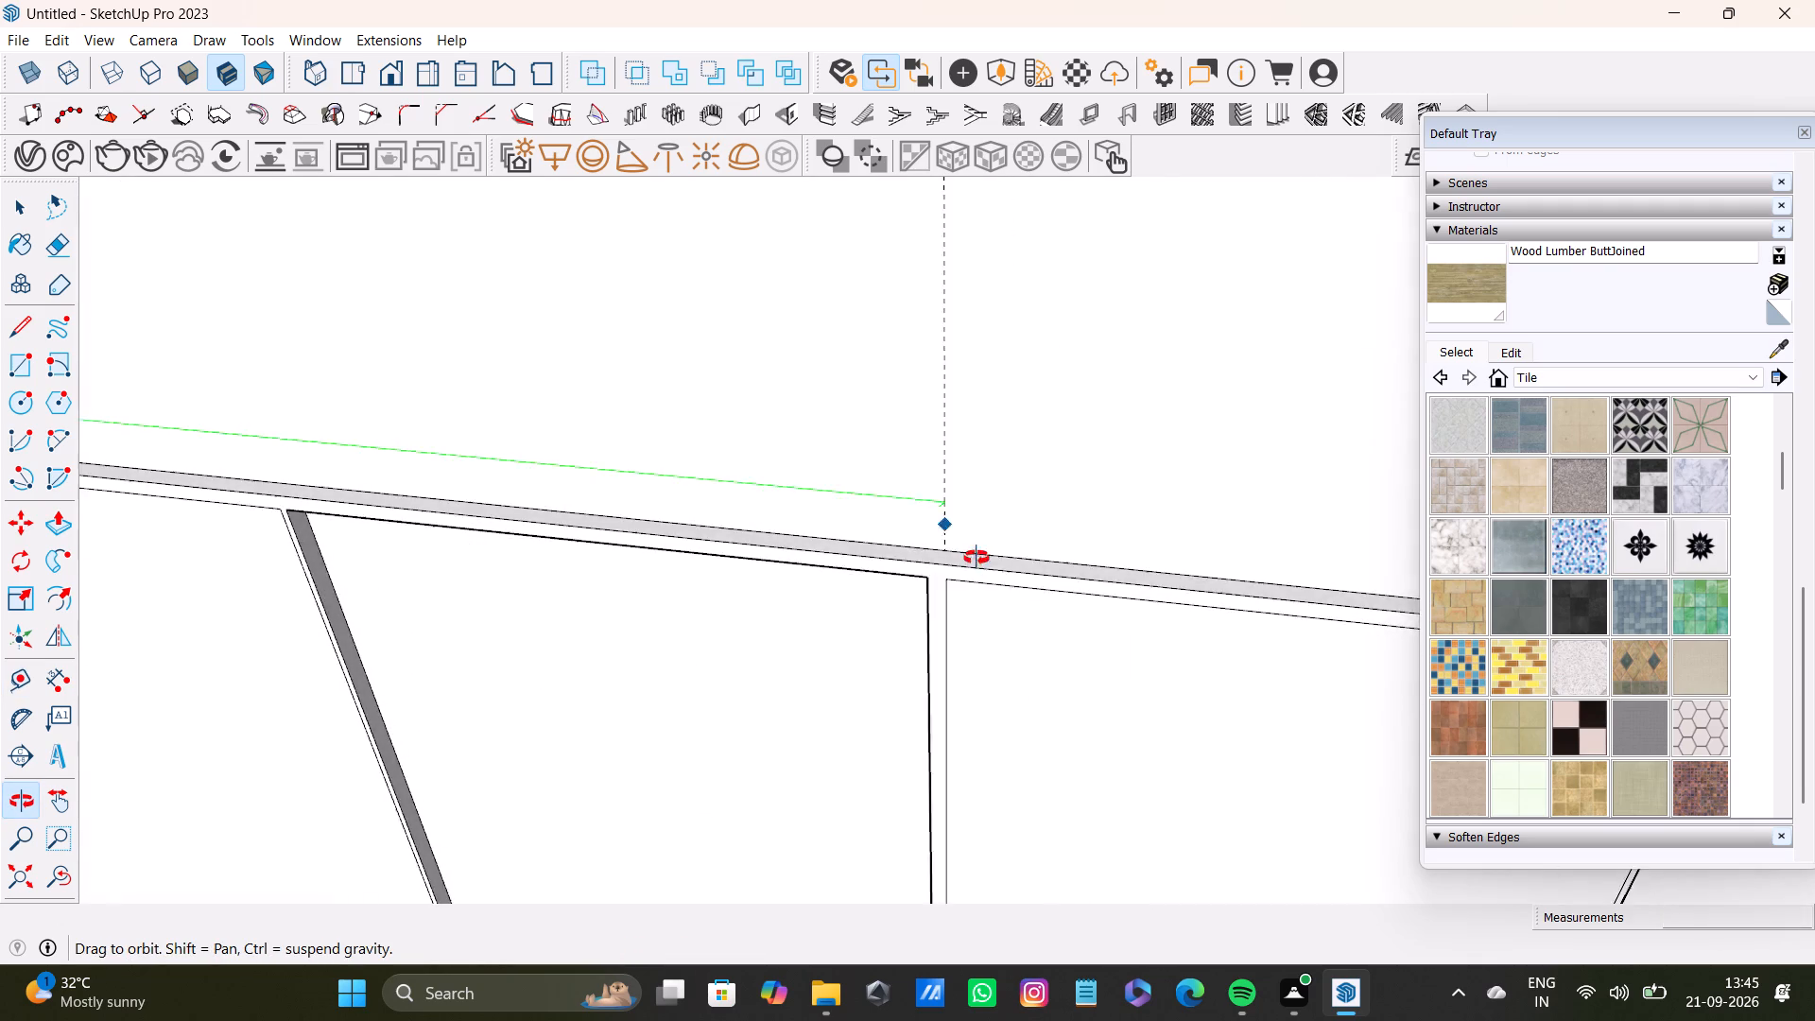
middle_click_drag(977, 558, 962, 573)
scroll(868, 533, "up", 8)
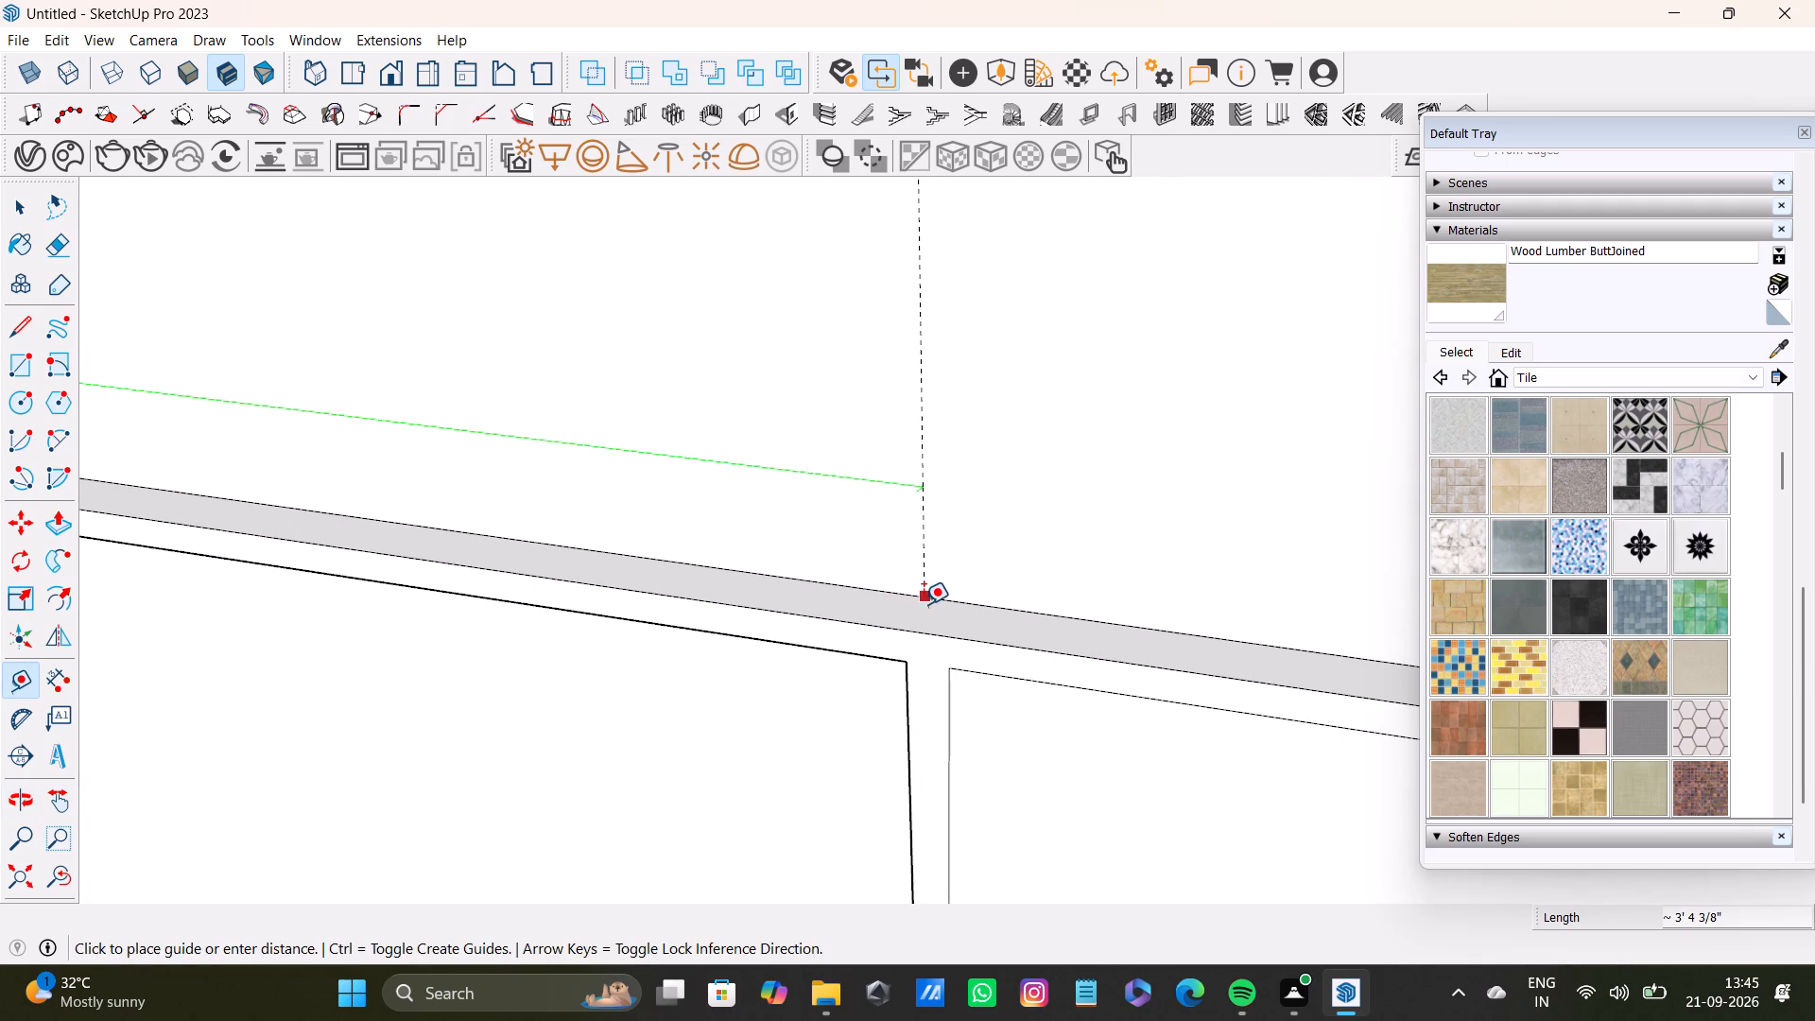
left_click(924, 604)
Place a second guide about 5/16" to the right of that one to mark the gap between upper panels.
scroll(918, 605, "down", 14)
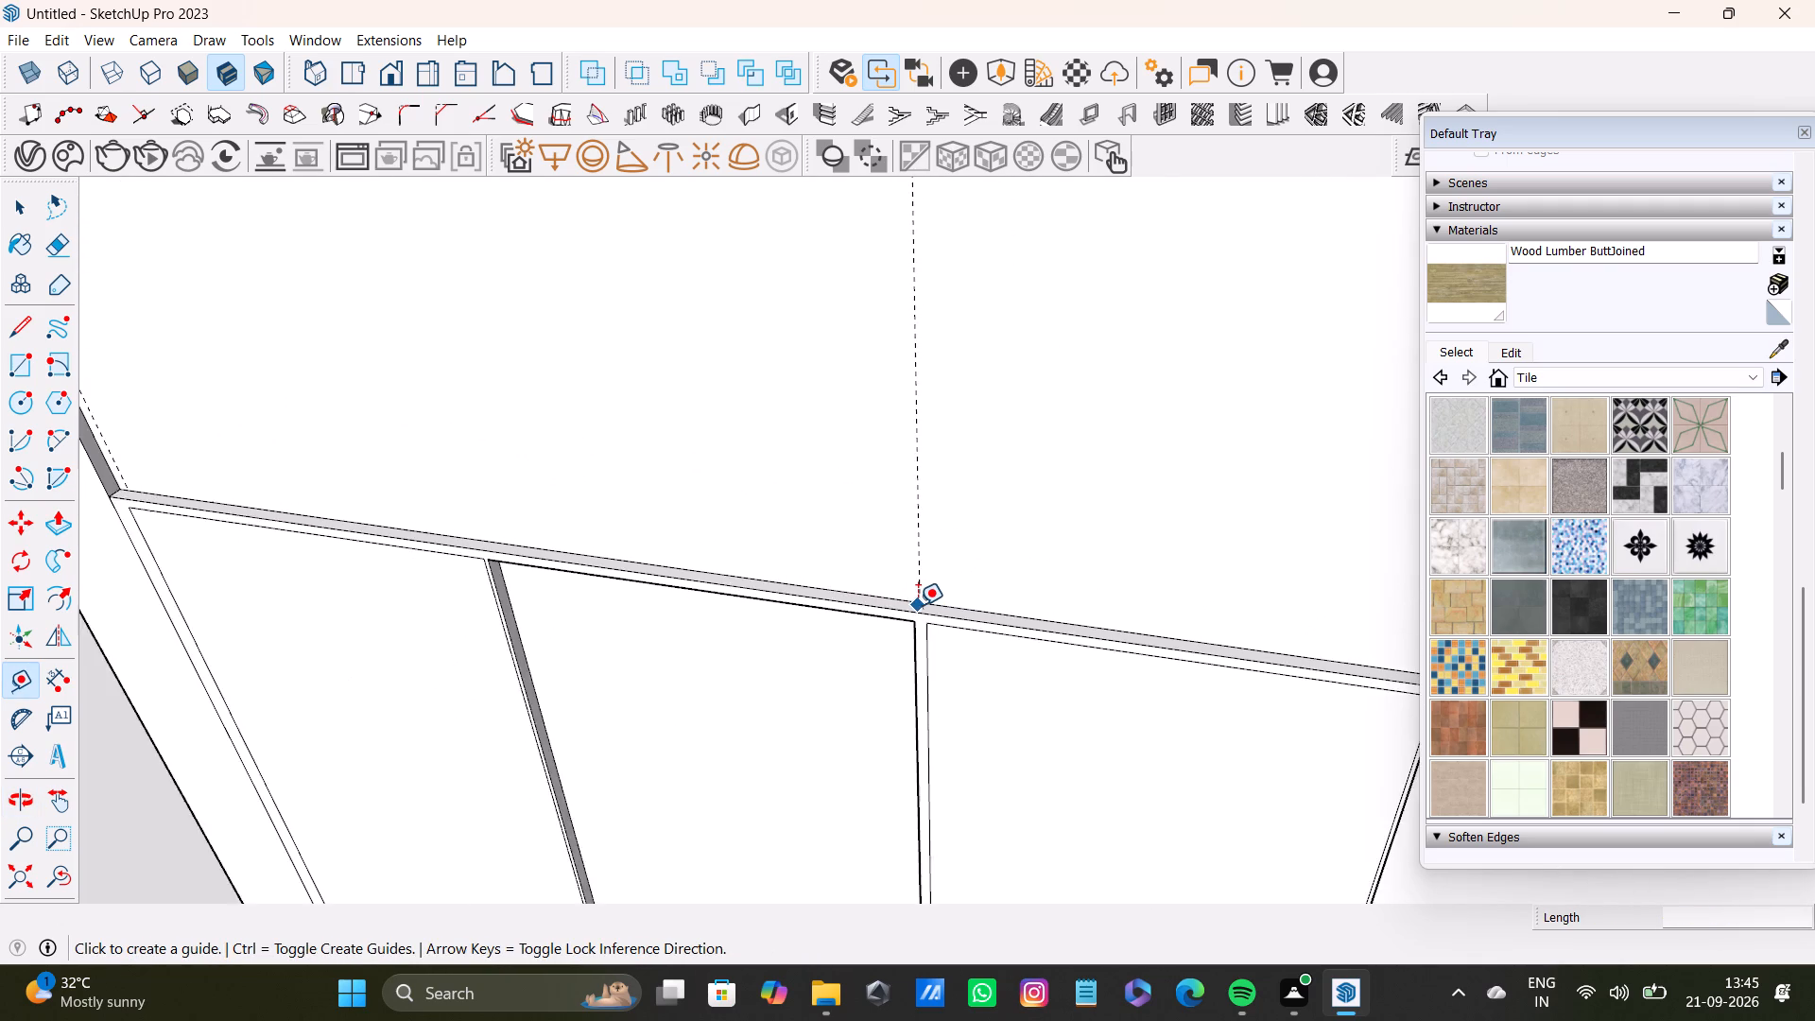
scroll(918, 605, "down", 2)
scroll(918, 605, "up", 8)
left_click(917, 590)
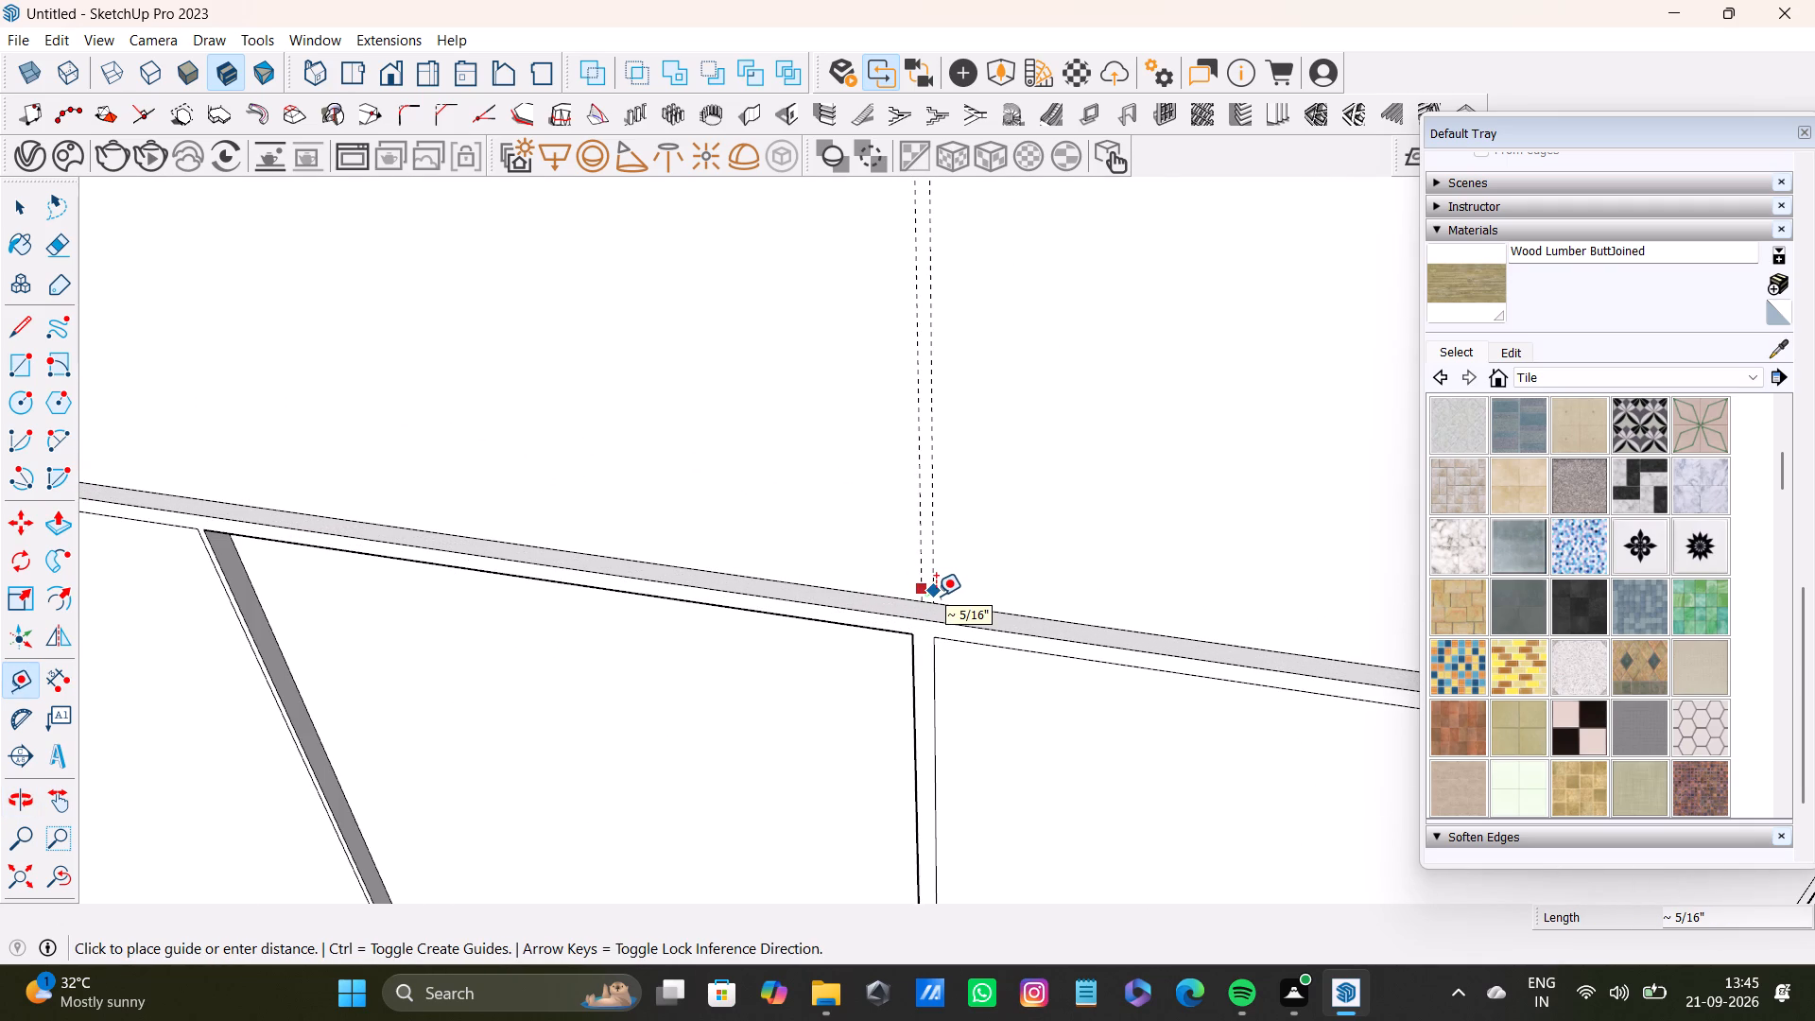
left_click(936, 596)
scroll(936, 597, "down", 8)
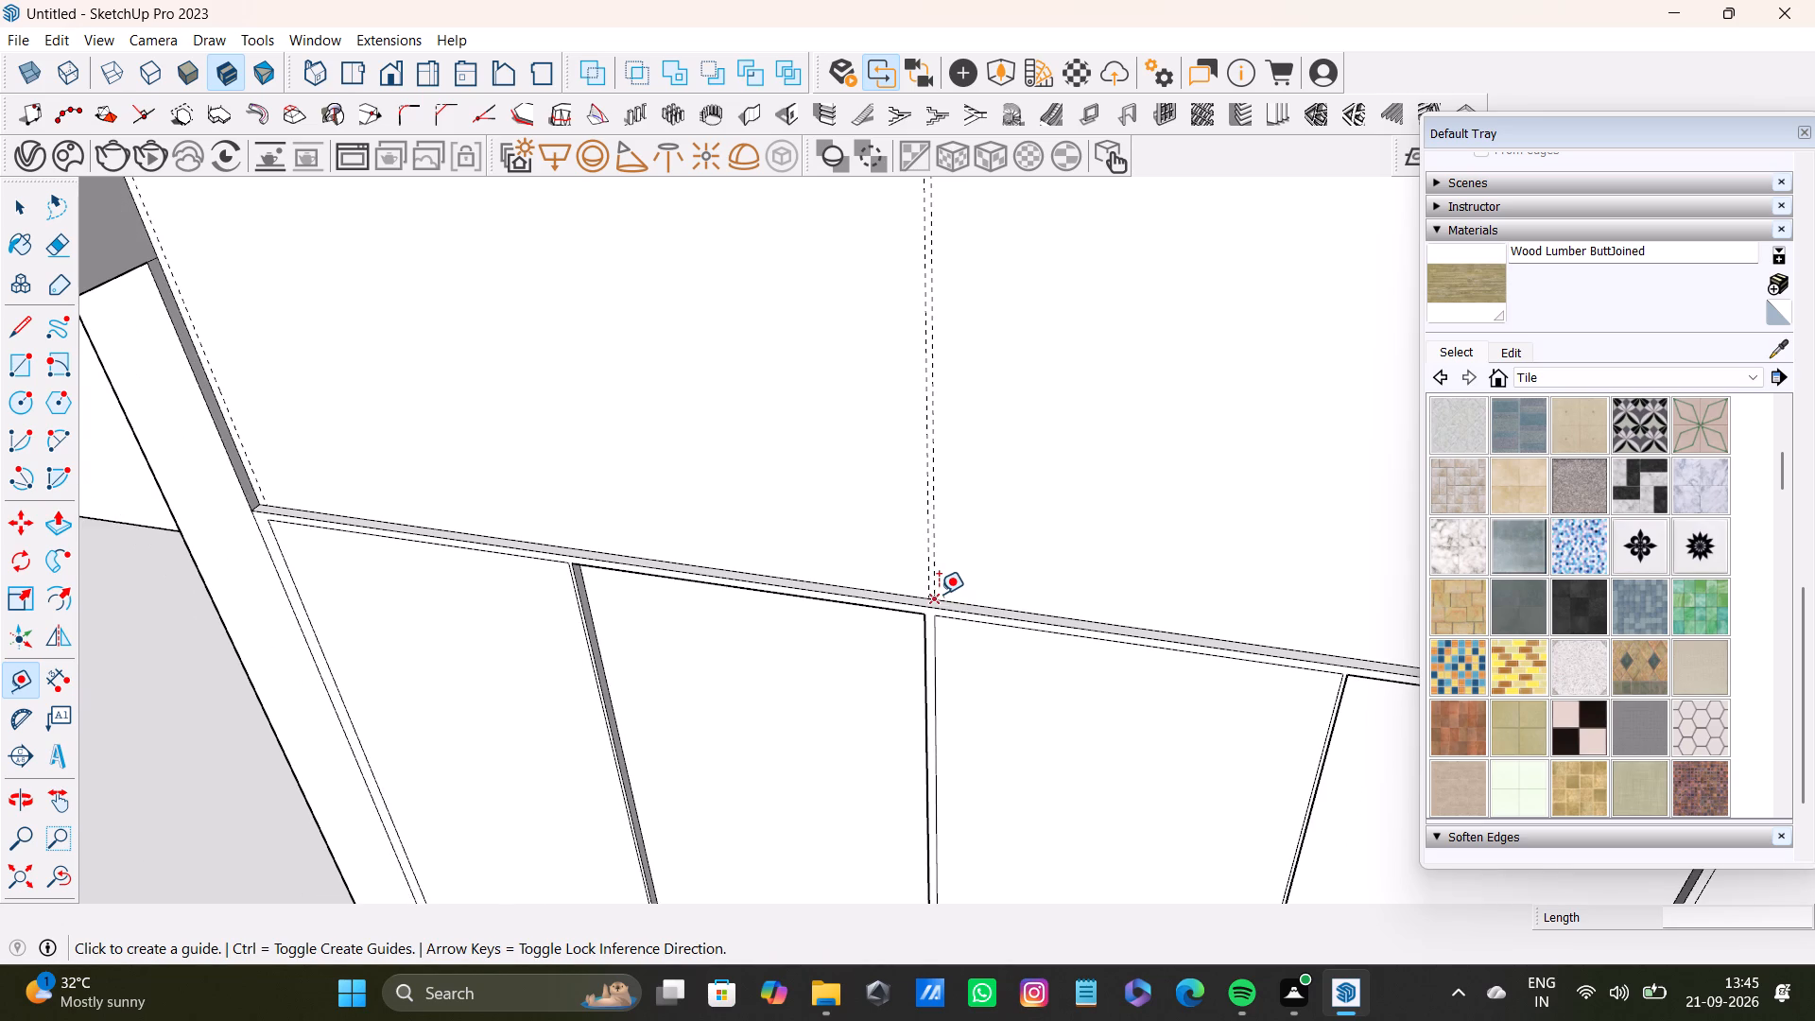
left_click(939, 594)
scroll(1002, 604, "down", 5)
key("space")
Place a guide about 3' 4 7/16" from the gap's right guide, above the gap between the fourth and fifth lower panels.
key("t")
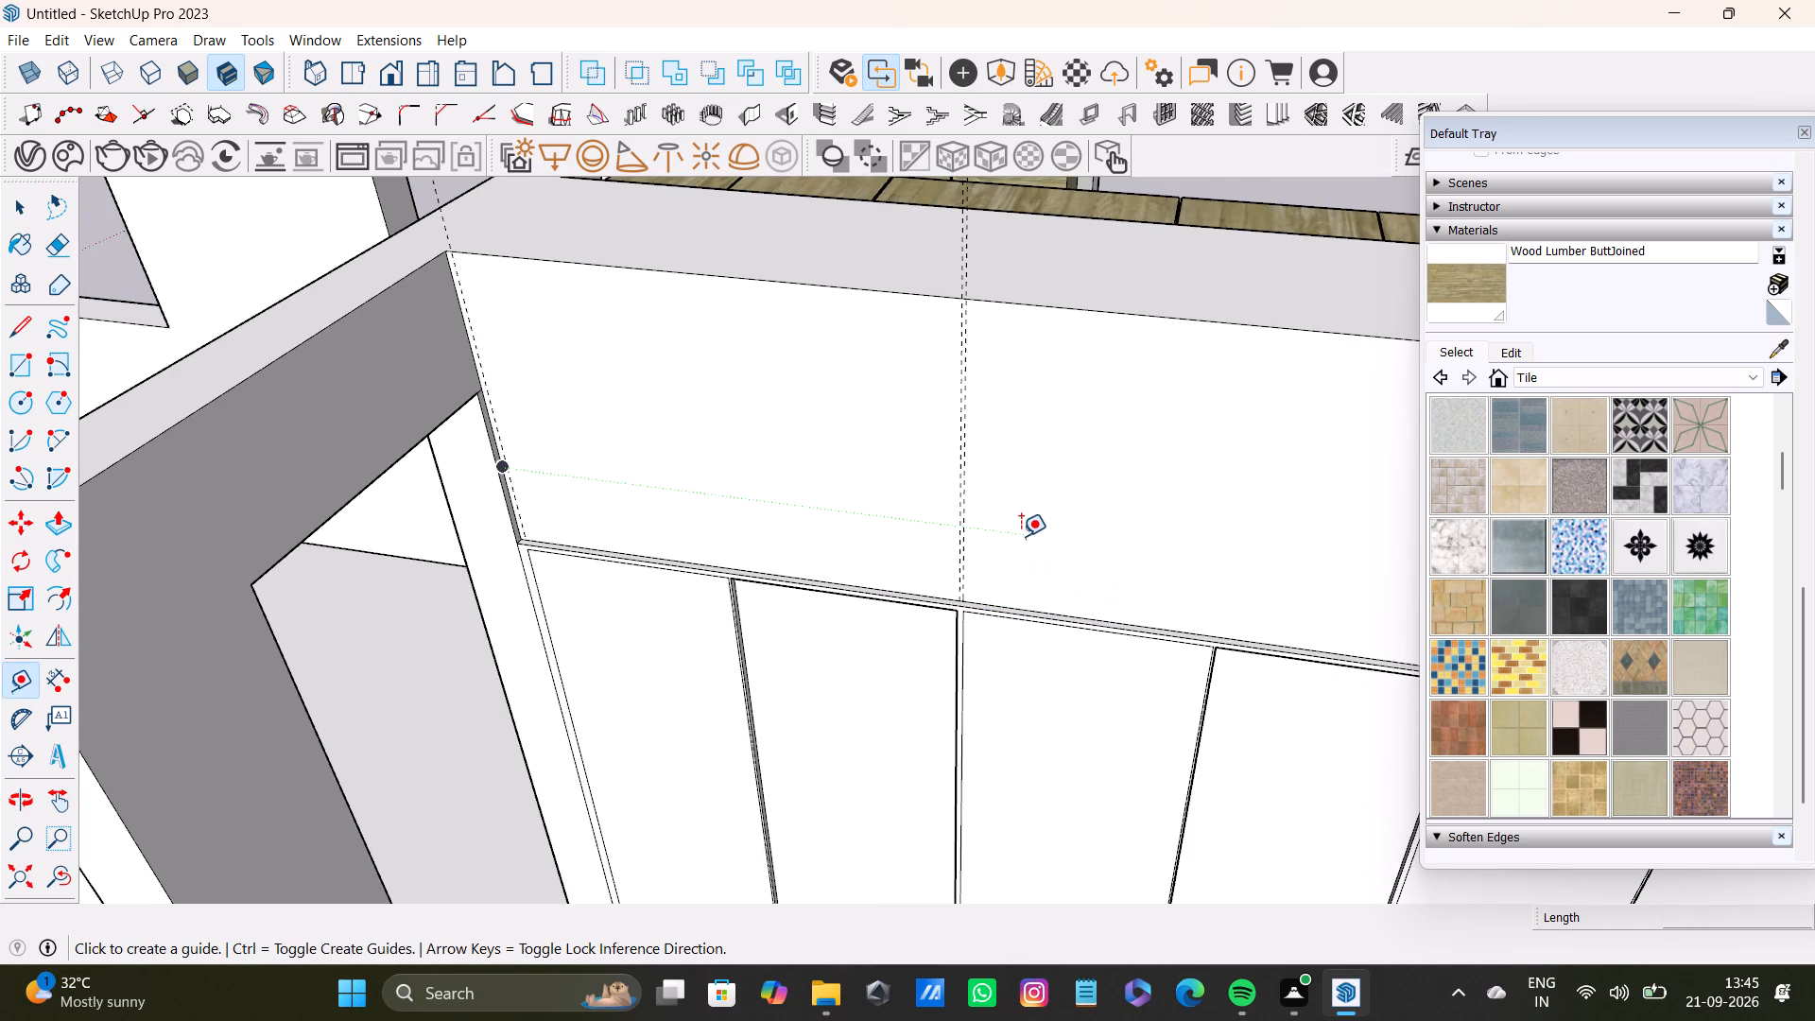
scroll(999, 519, "up", 11)
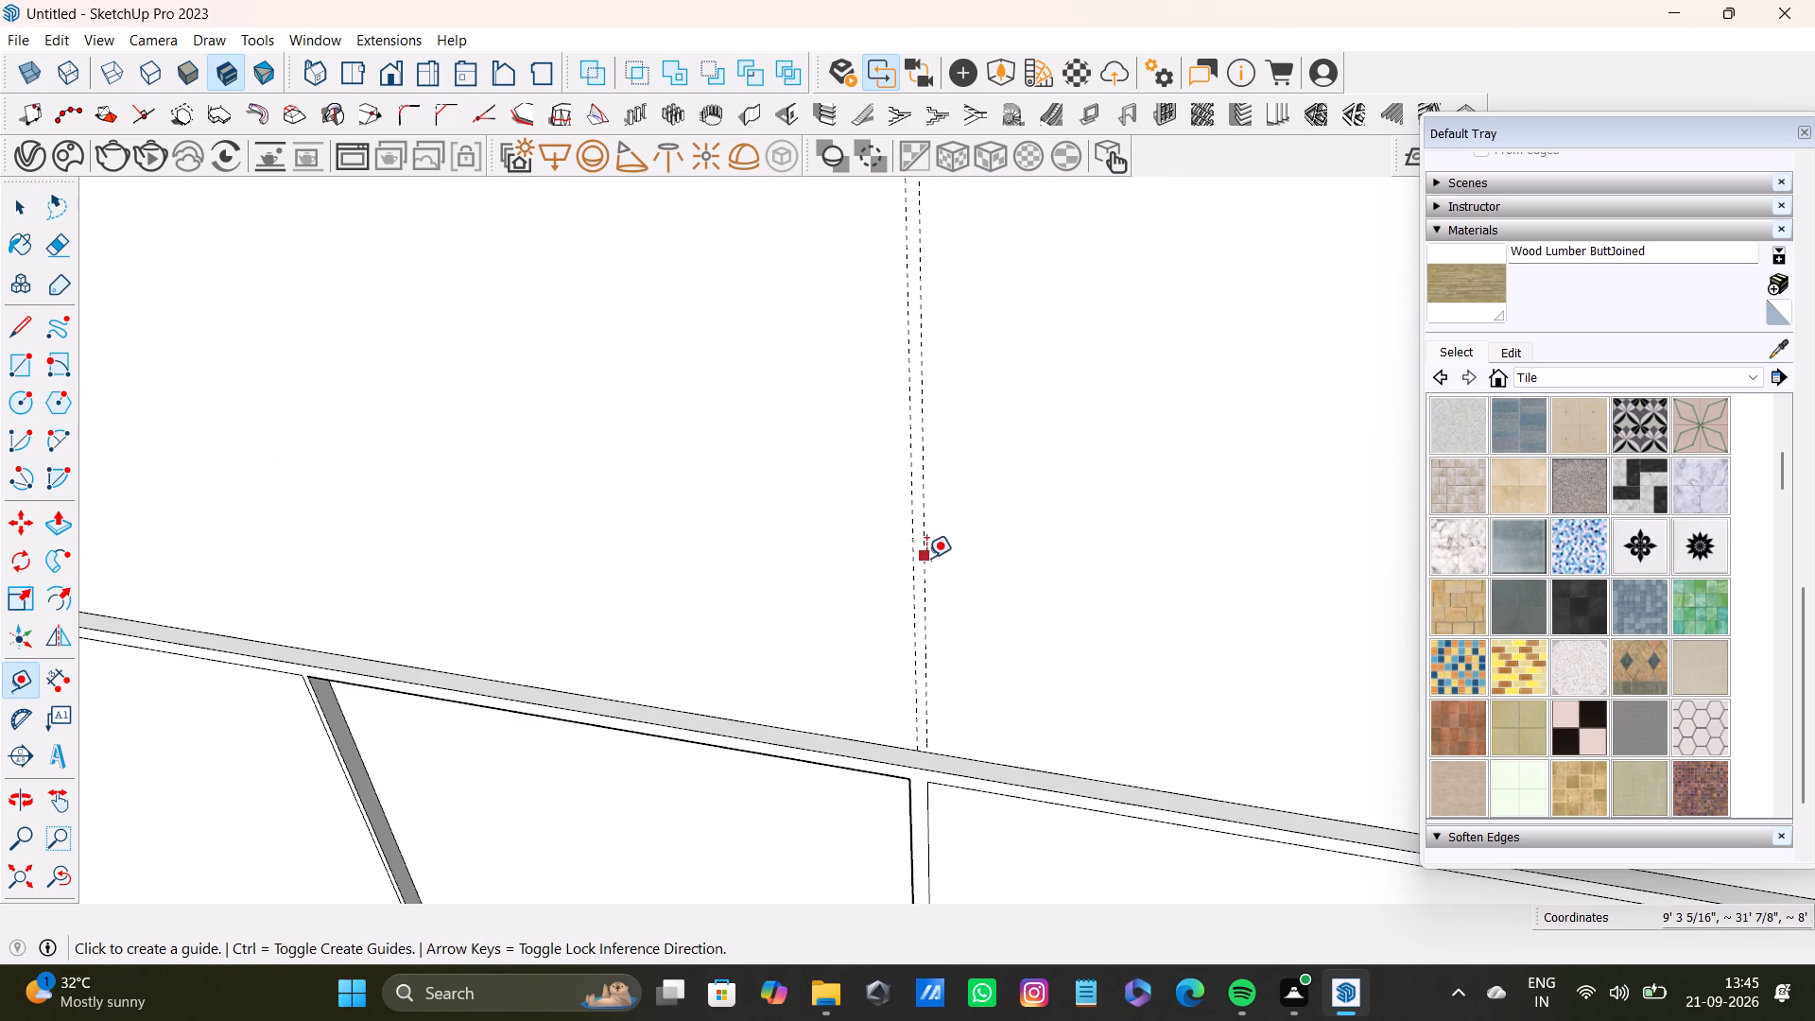
left_click(925, 559)
scroll(1110, 578, "down", 10)
middle_click_drag(1248, 573, 914, 544, "shift")
scroll(876, 544, "down", 4)
middle_click_drag(981, 580, 1042, 592)
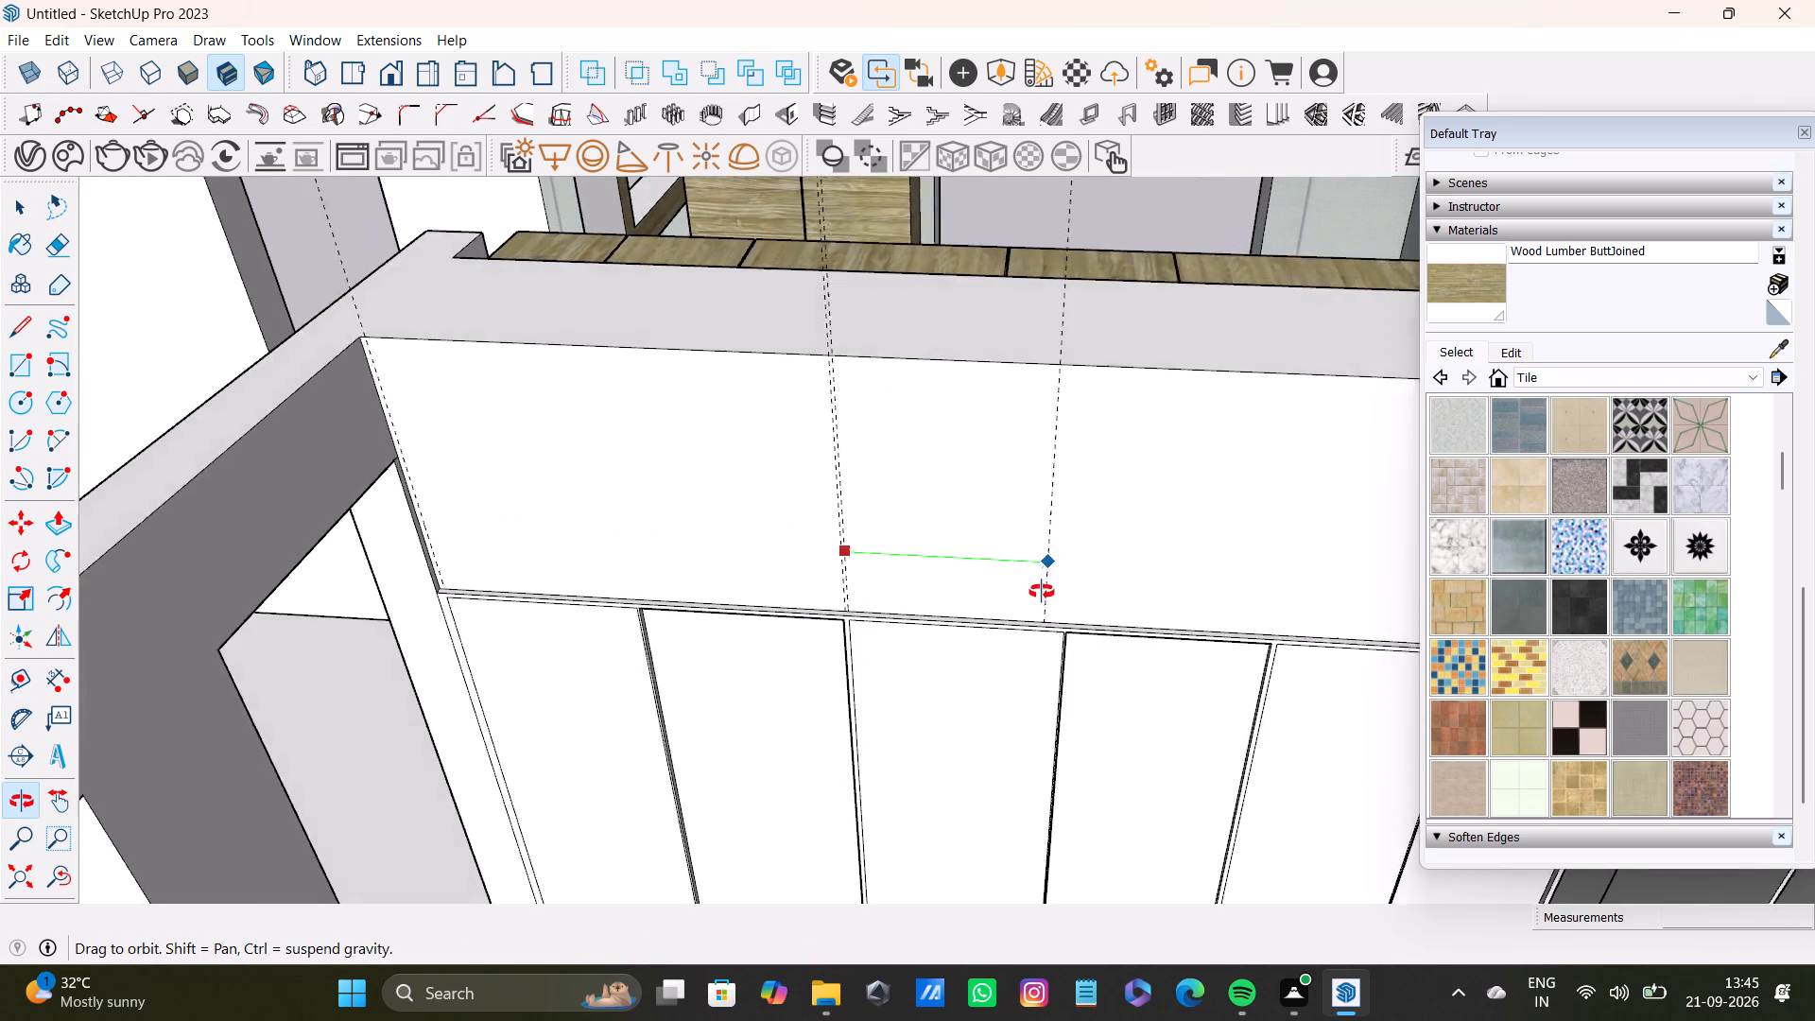
middle_click_drag(1042, 592, 1042, 596)
scroll(1042, 596, "up", 3)
middle_click_drag(1055, 591, 863, 586, "shift")
scroll(1067, 634, "up", 7)
middle_click_drag(1143, 667, 1116, 637)
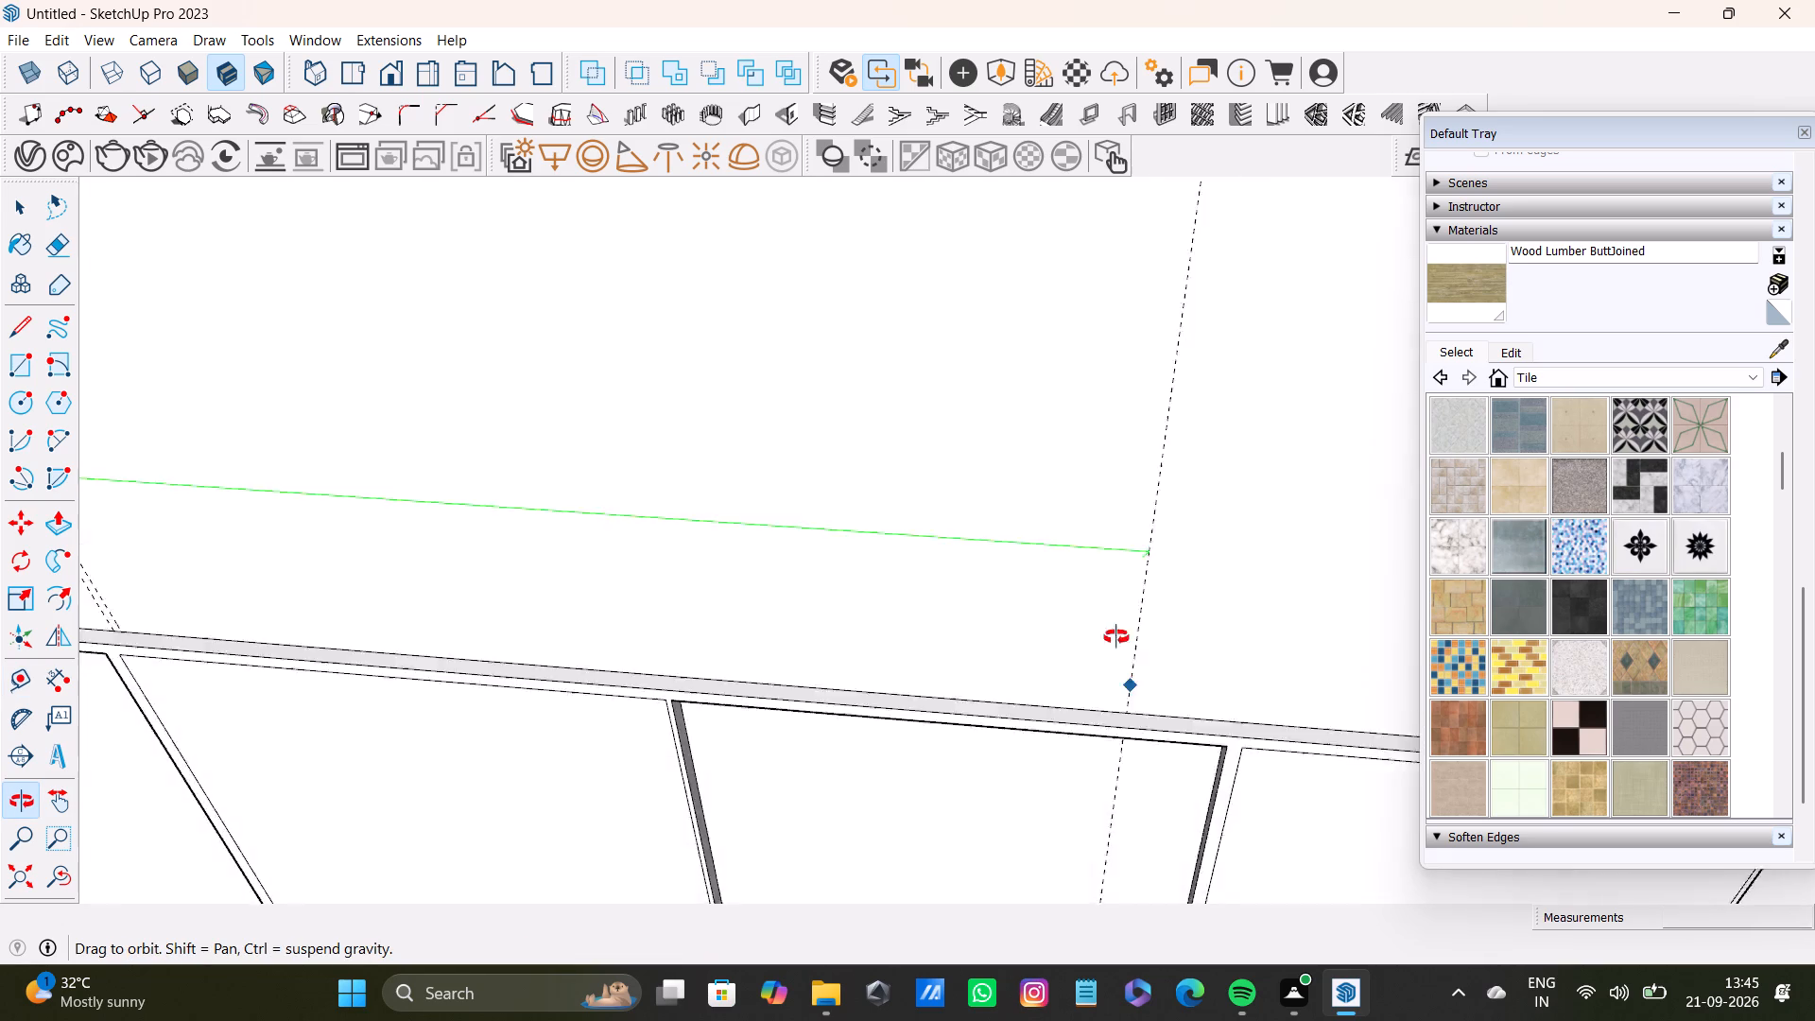
middle_click_drag(1116, 637, 998, 617)
scroll(1001, 617, "up", 6)
left_click(1016, 621)
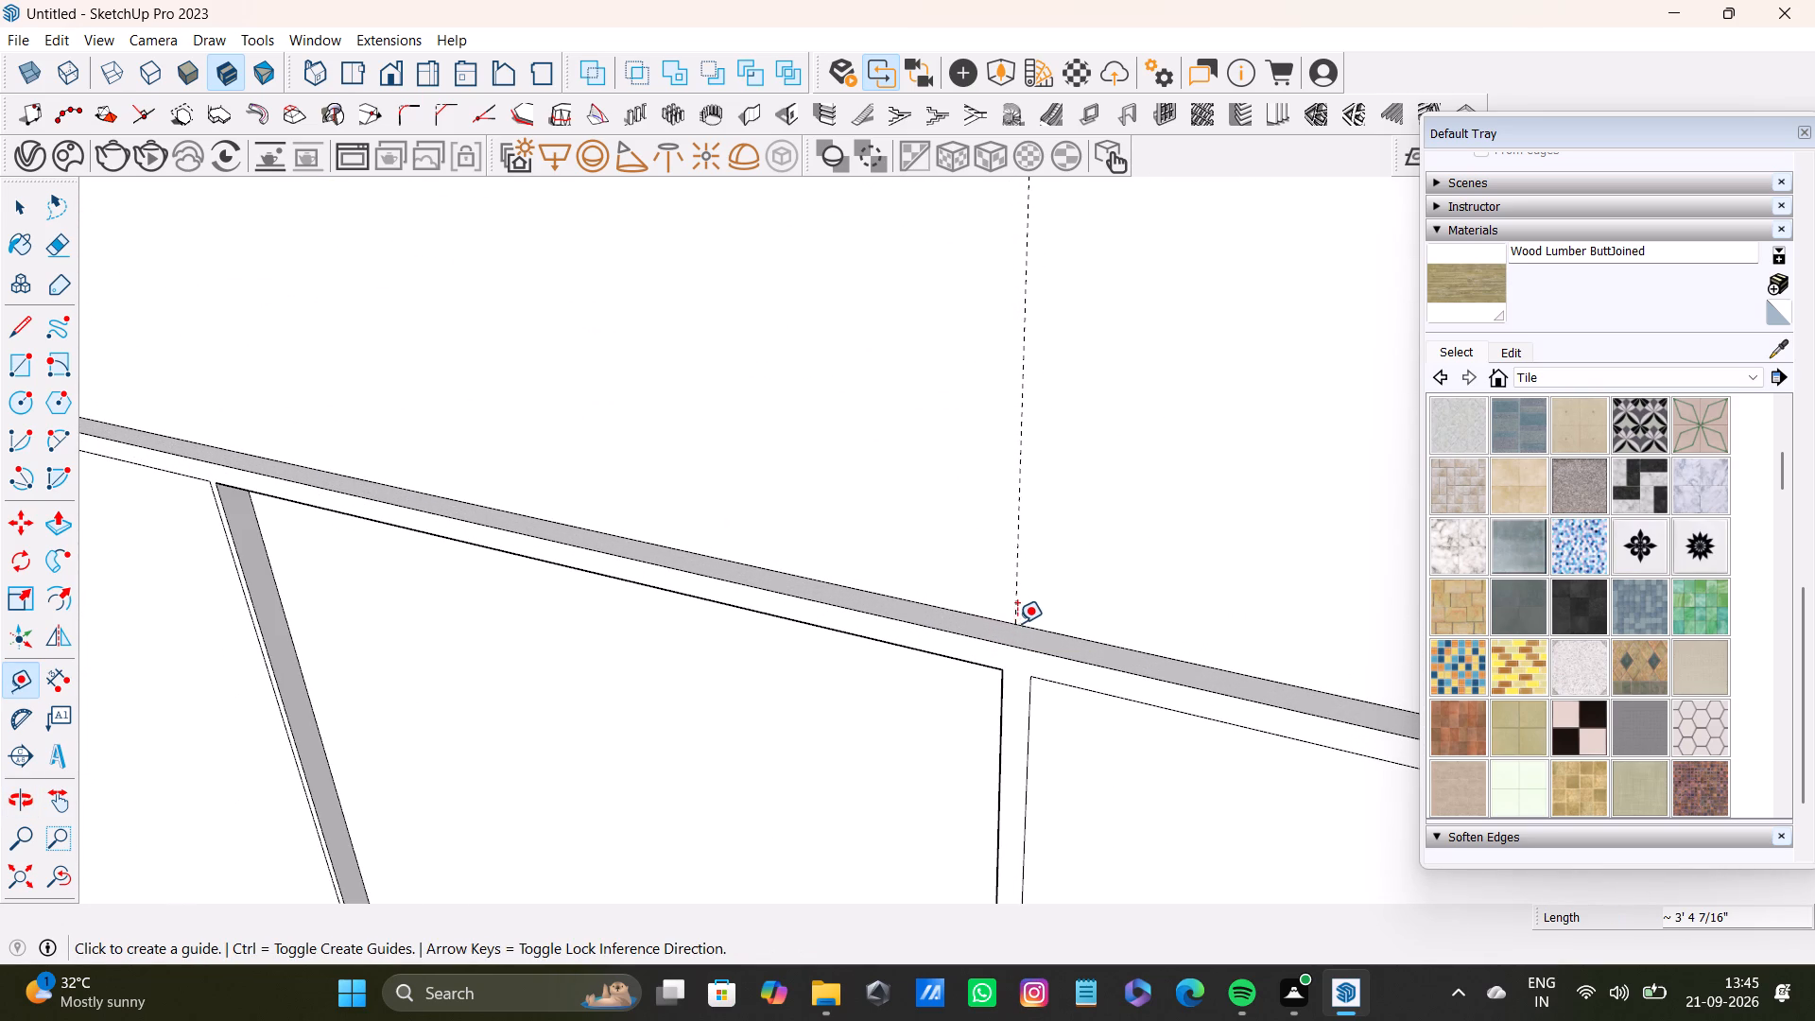
Place a second guide just to the right of that one to mark the upper gap above the fourth and fifth lower panels.
left_click(1011, 585)
left_click(1033, 614)
Place a guide 0.5" inside the right edge of the wardrobe's upper face.
scroll(1021, 647, "down", 3)
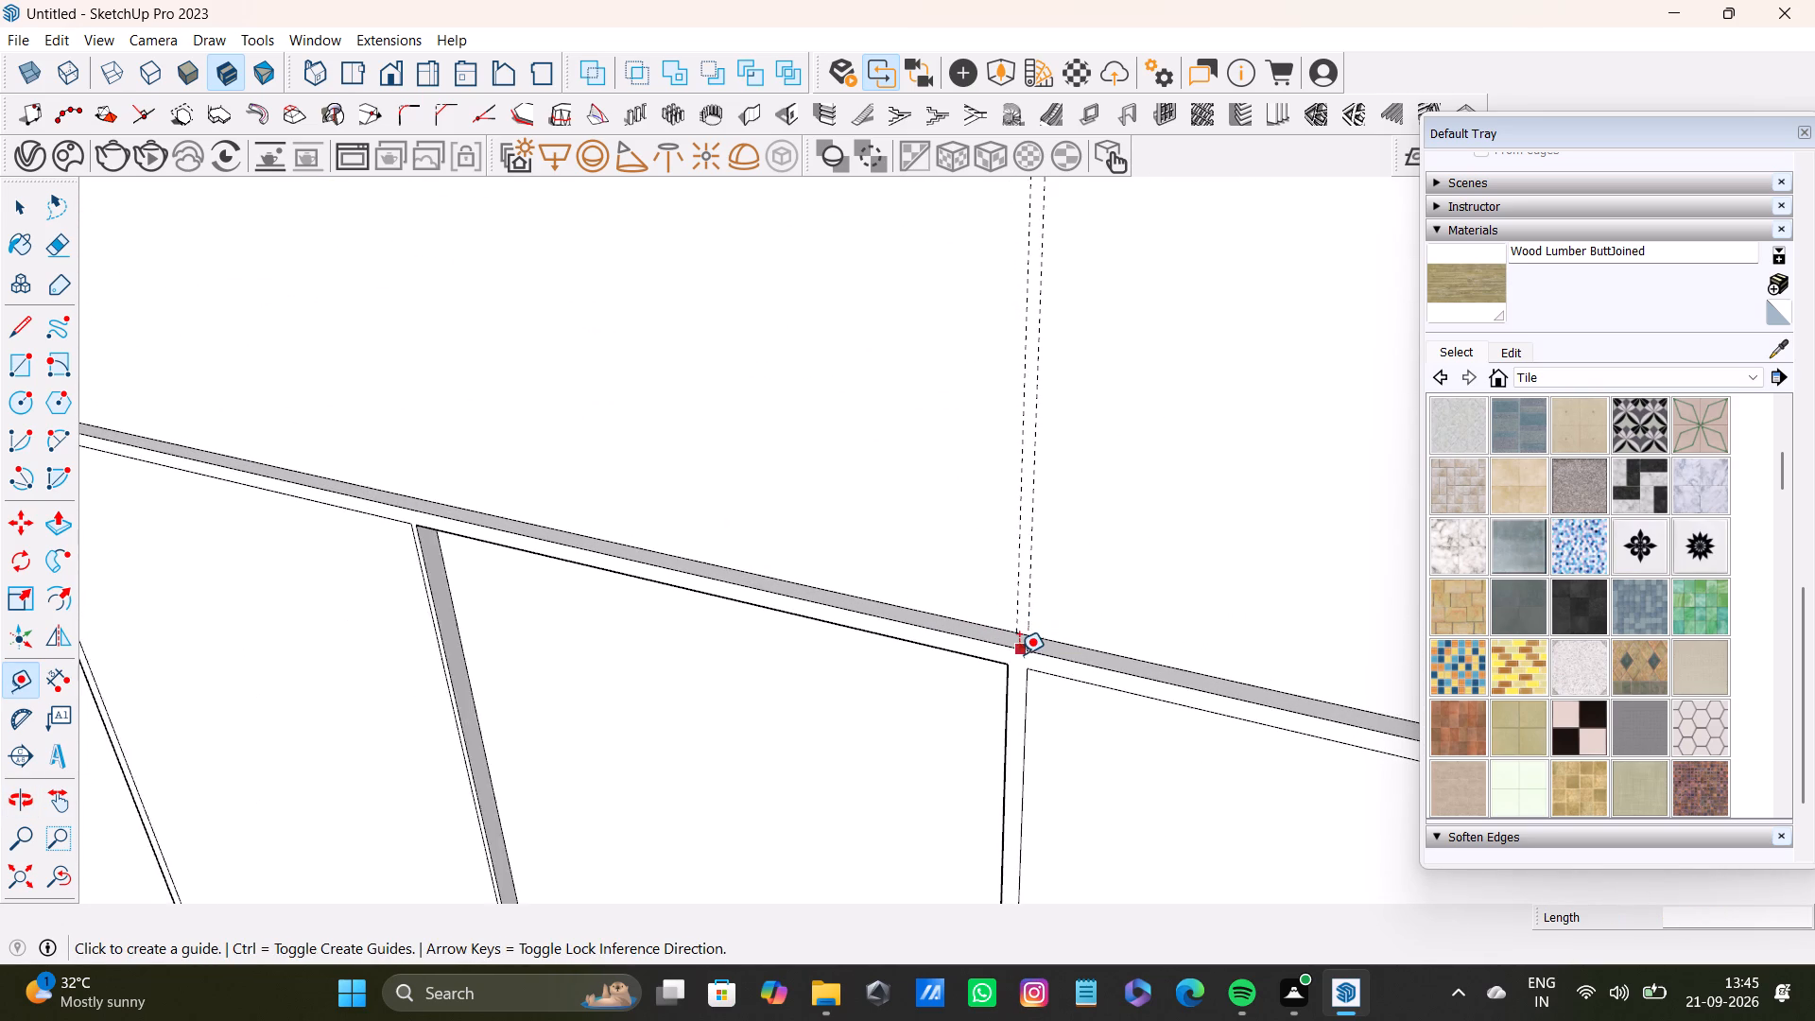
scroll(1019, 654, "down", 5)
middle_click_drag(1011, 667, 1196, 682)
scroll(1201, 675, "down", 4)
middle_click_drag(1203, 655, 765, 695, "shift")
scroll(745, 632, "up", 6, "shift")
scroll(773, 614, "down", 2)
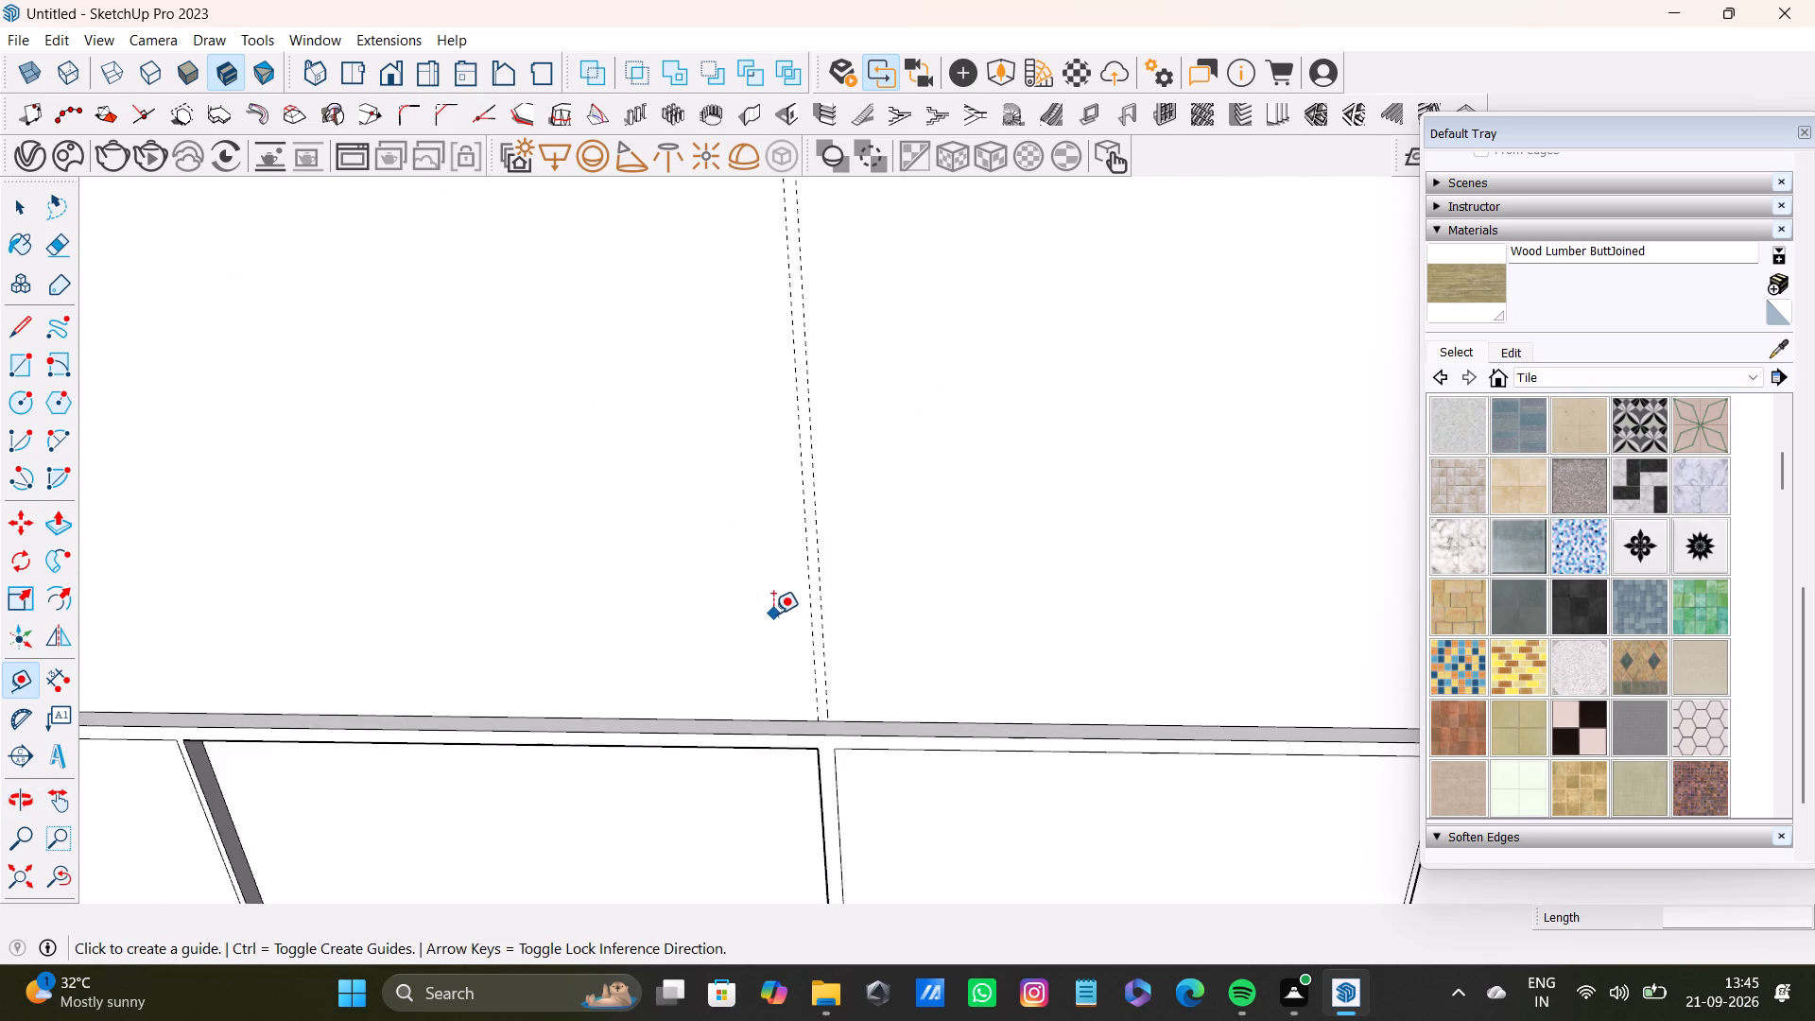
scroll(773, 614, "down", 7)
middle_click_drag(1254, 586, 1216, 614)
scroll(1216, 614, "up", 10)
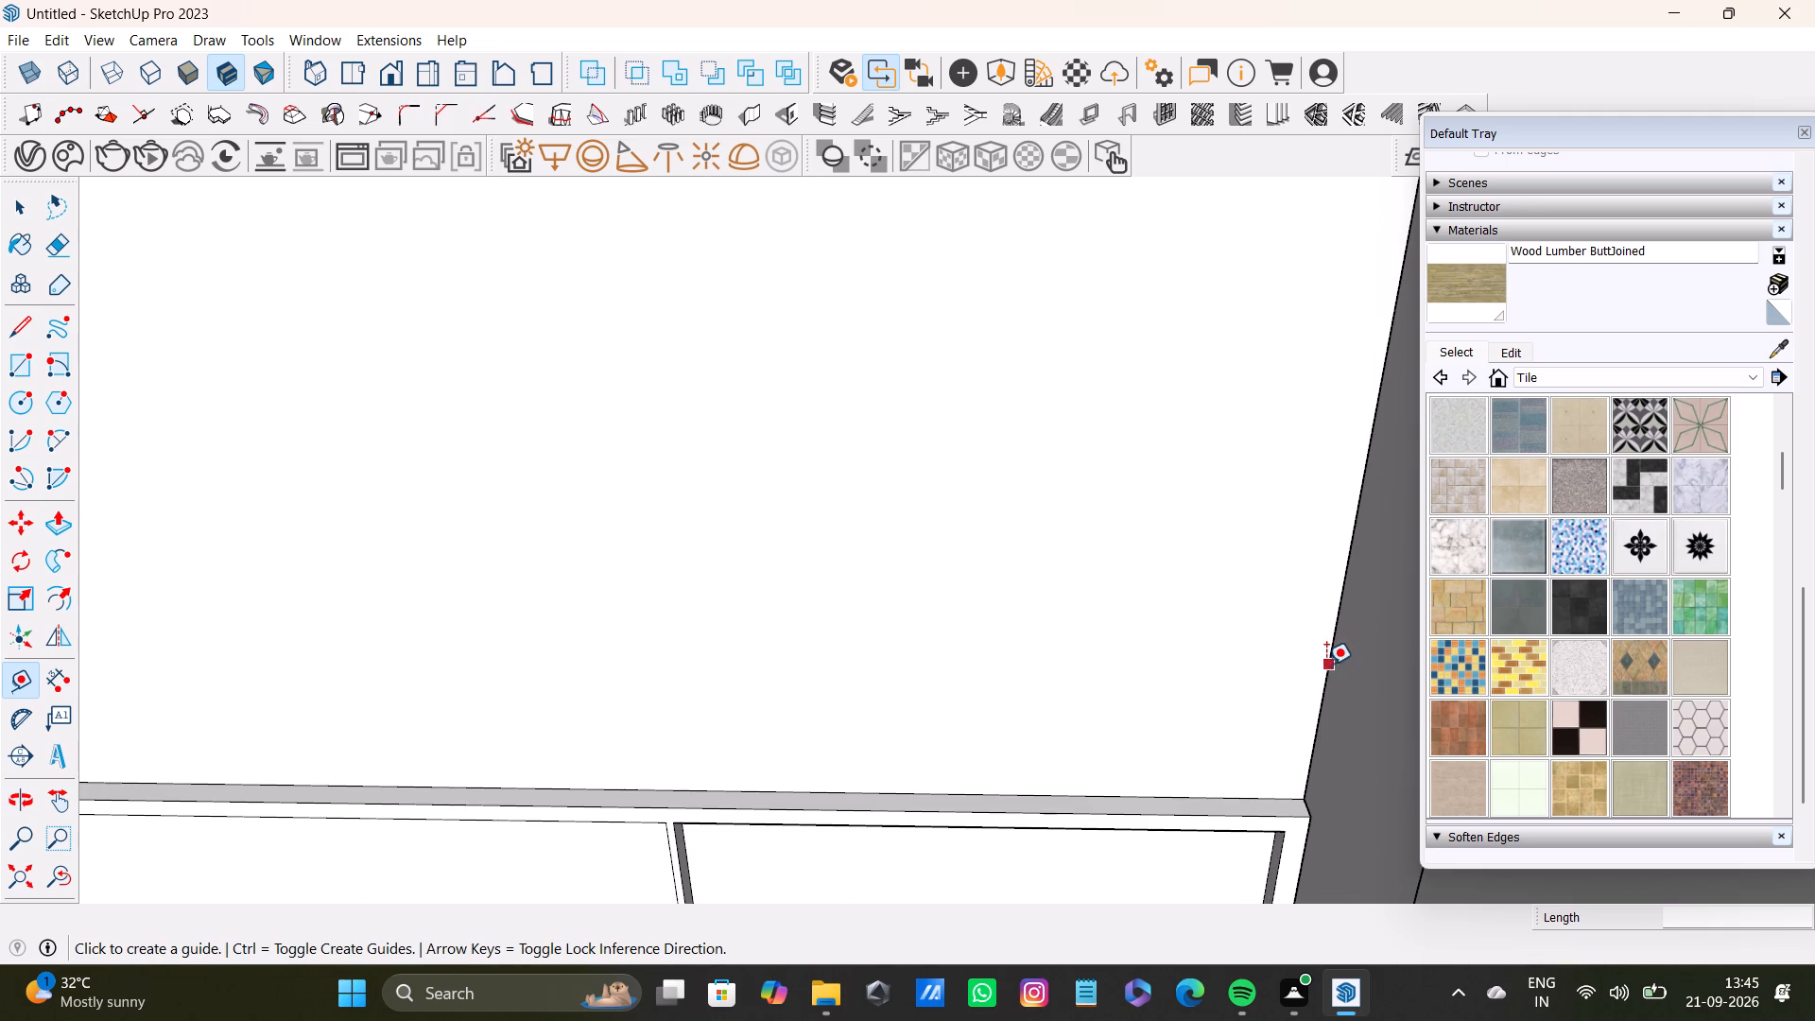
left_click(1329, 666)
type("0.5\"")
key("Return")
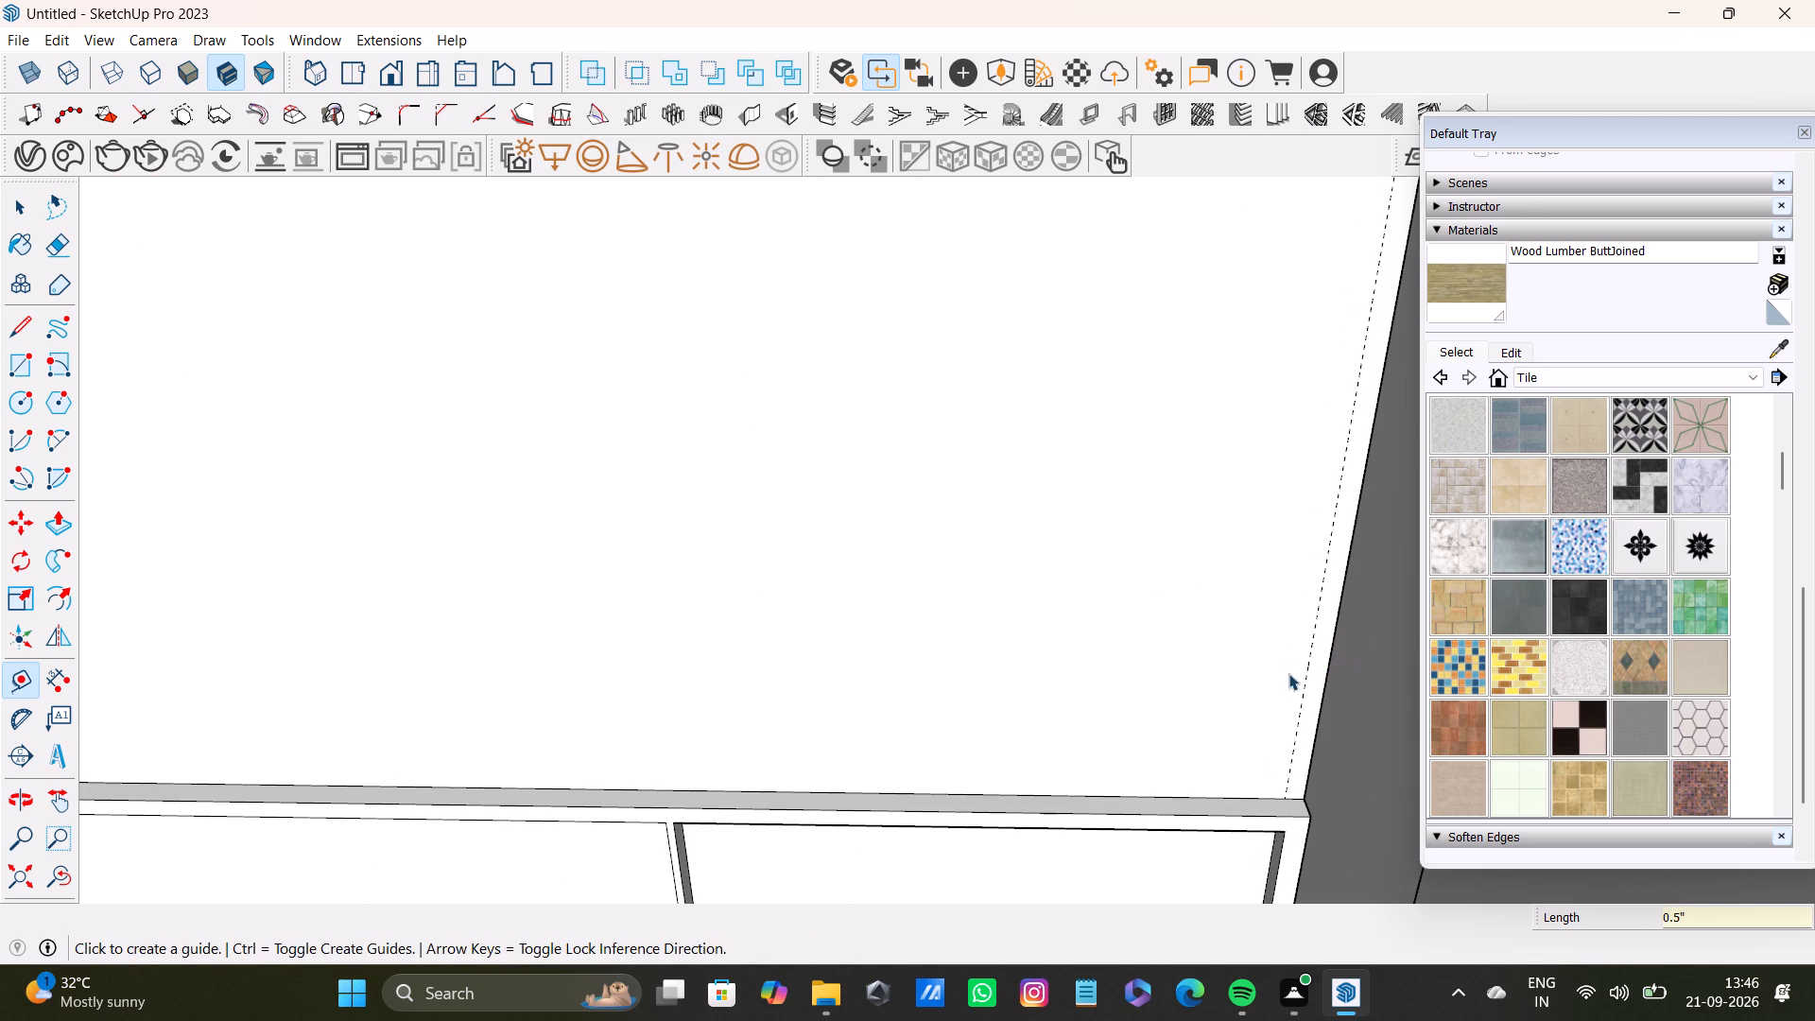
key("space")
Place a guide 0.5" below the top edge of the wardrobe's upper face.
scroll(1142, 630, "down", 12)
middle_click_drag(524, 662, 1044, 687, "shift")
scroll(754, 656, "down", 5)
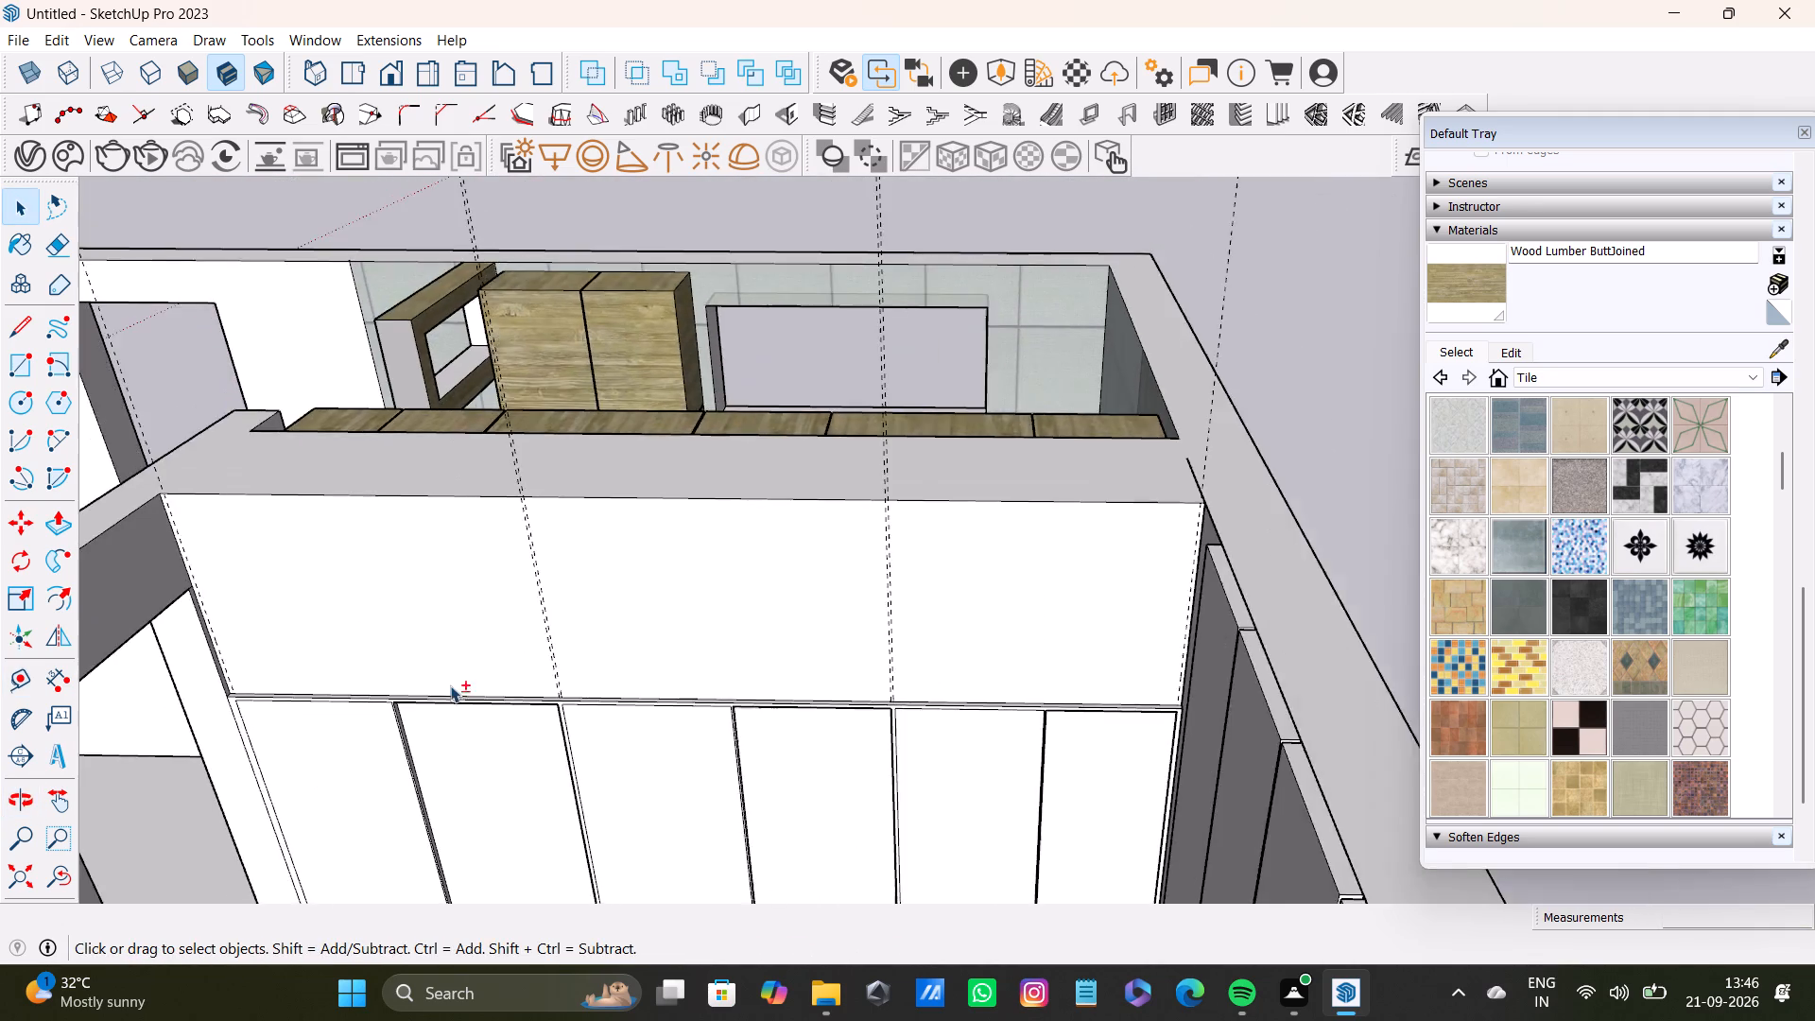
middle_click_drag(450, 685, 613, 723, "shift")
scroll(456, 589, "up", 9)
key("t")
scroll(512, 495, "up", 3)
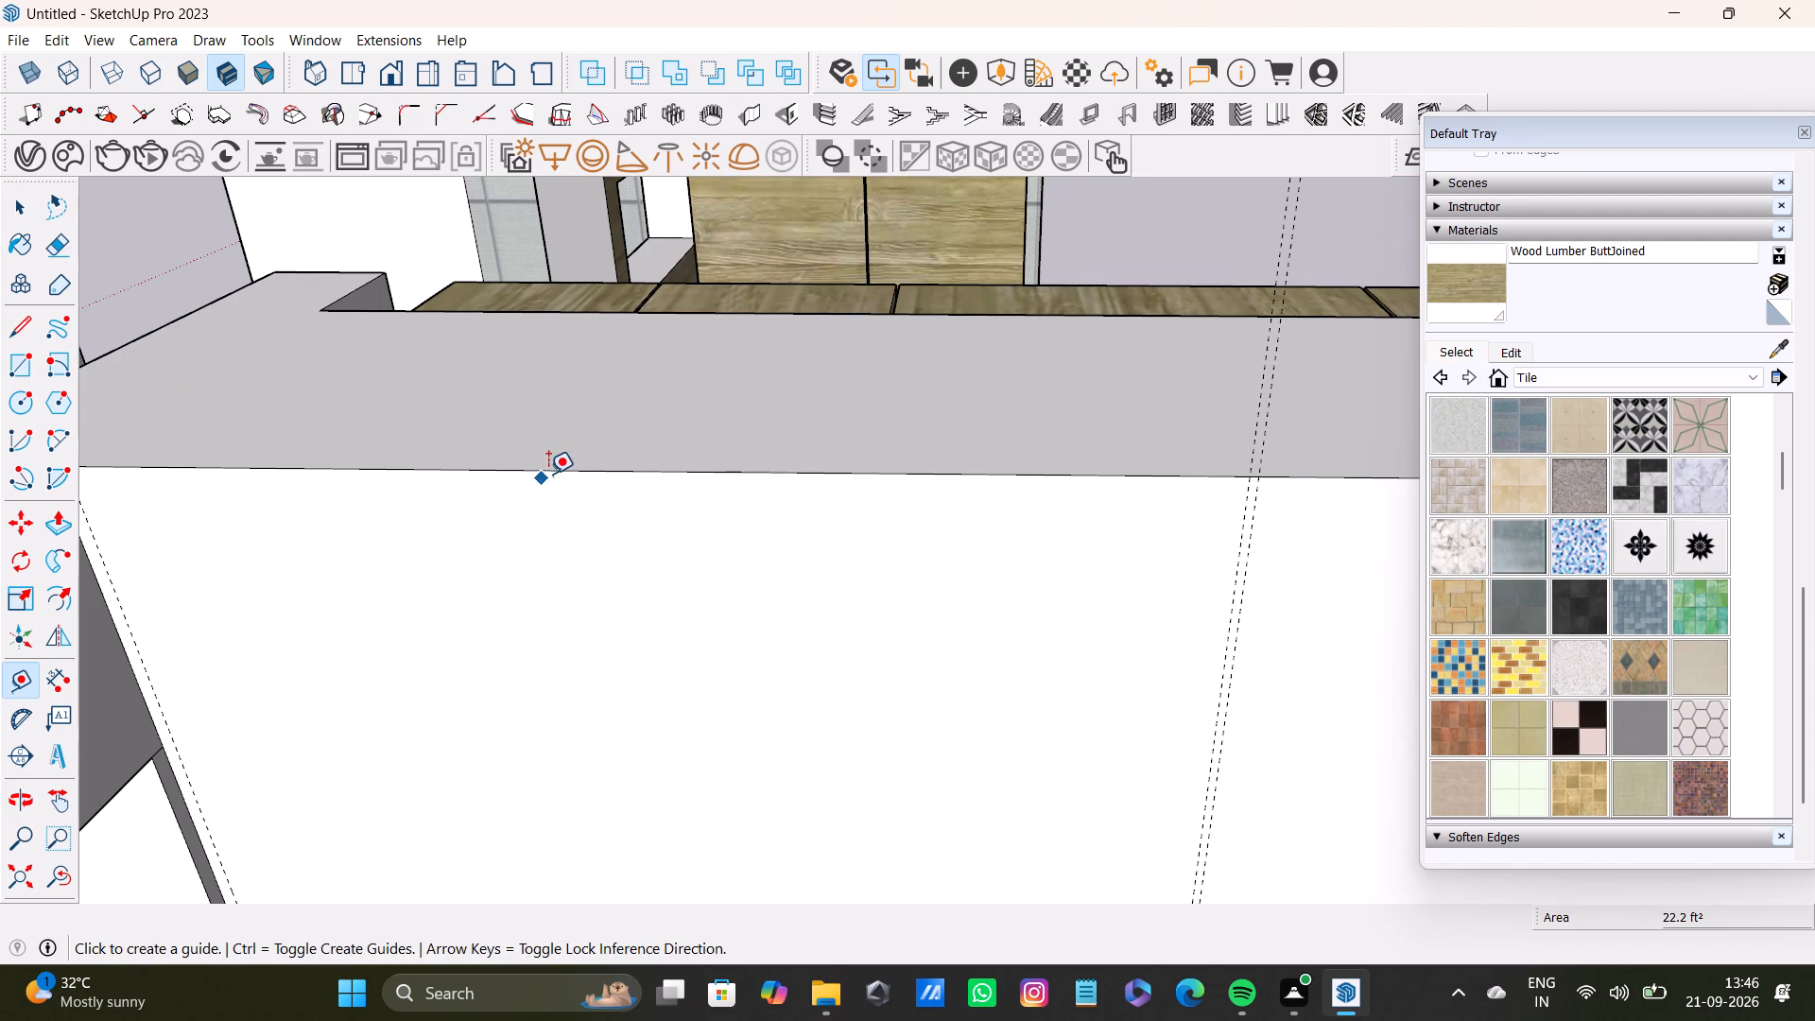
left_click_drag(557, 467, 561, 476)
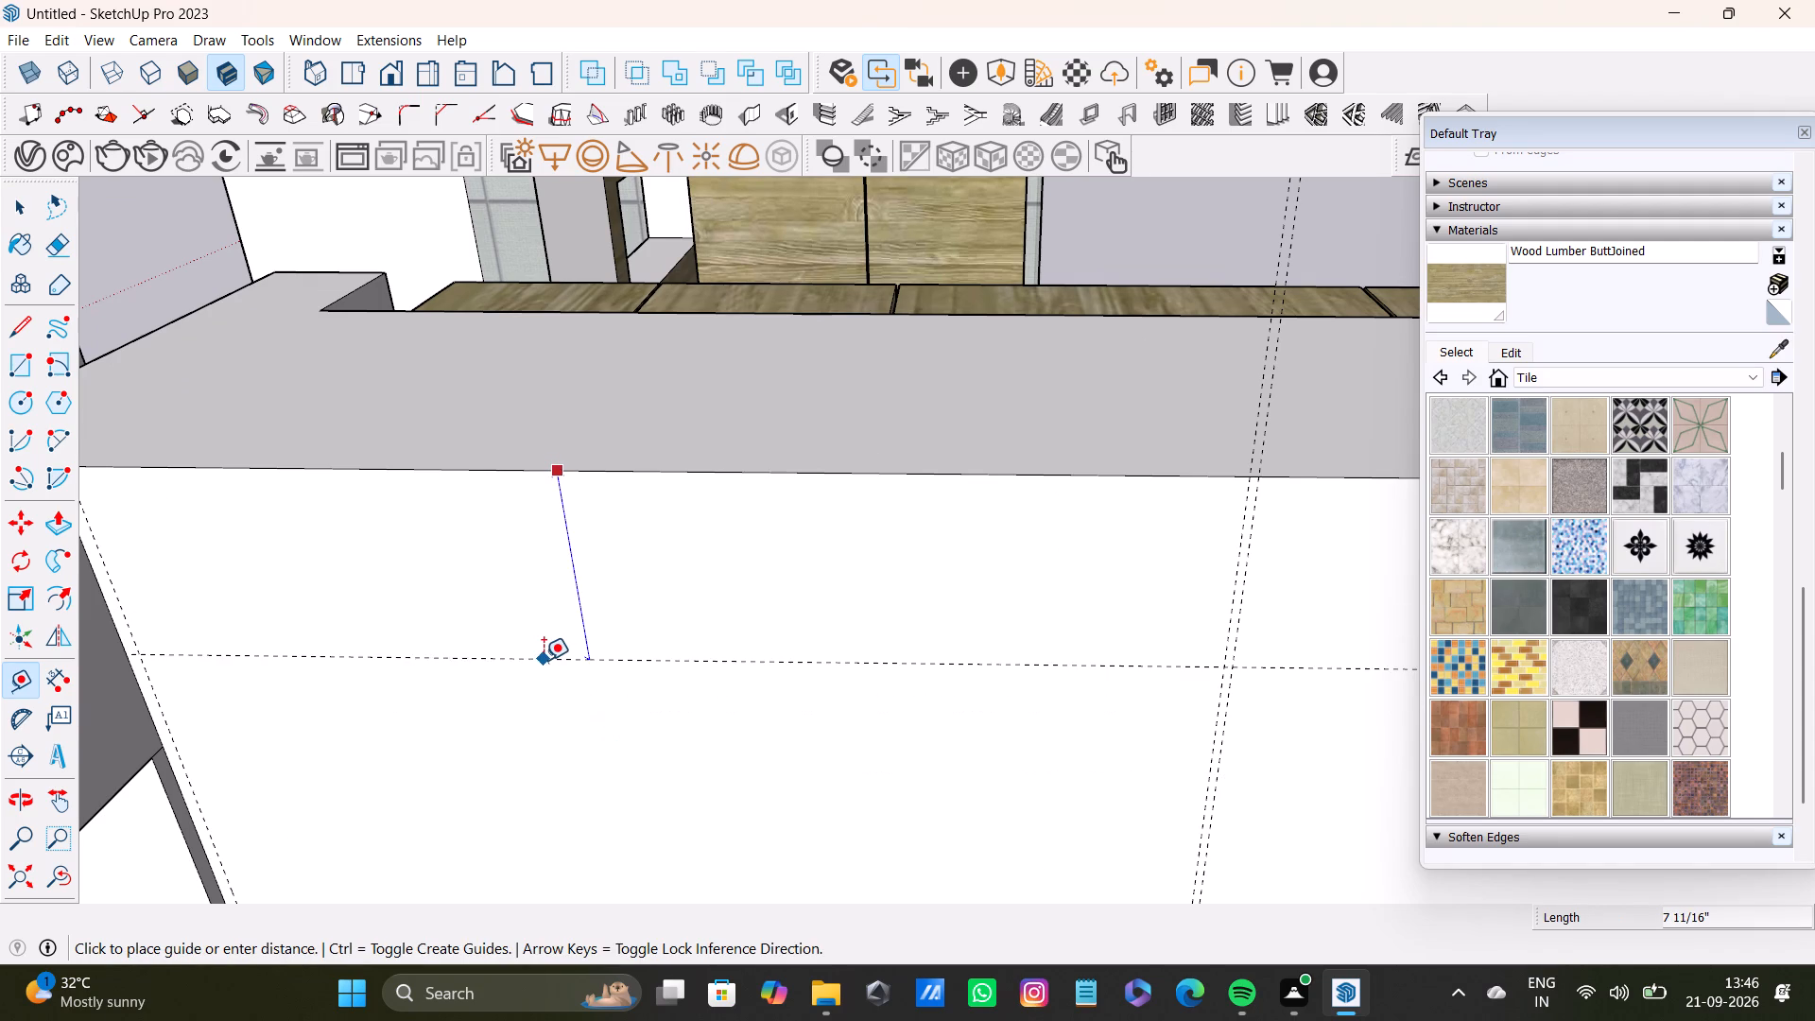
type("0.5")
key("shift+quotedbl")
key("Return")
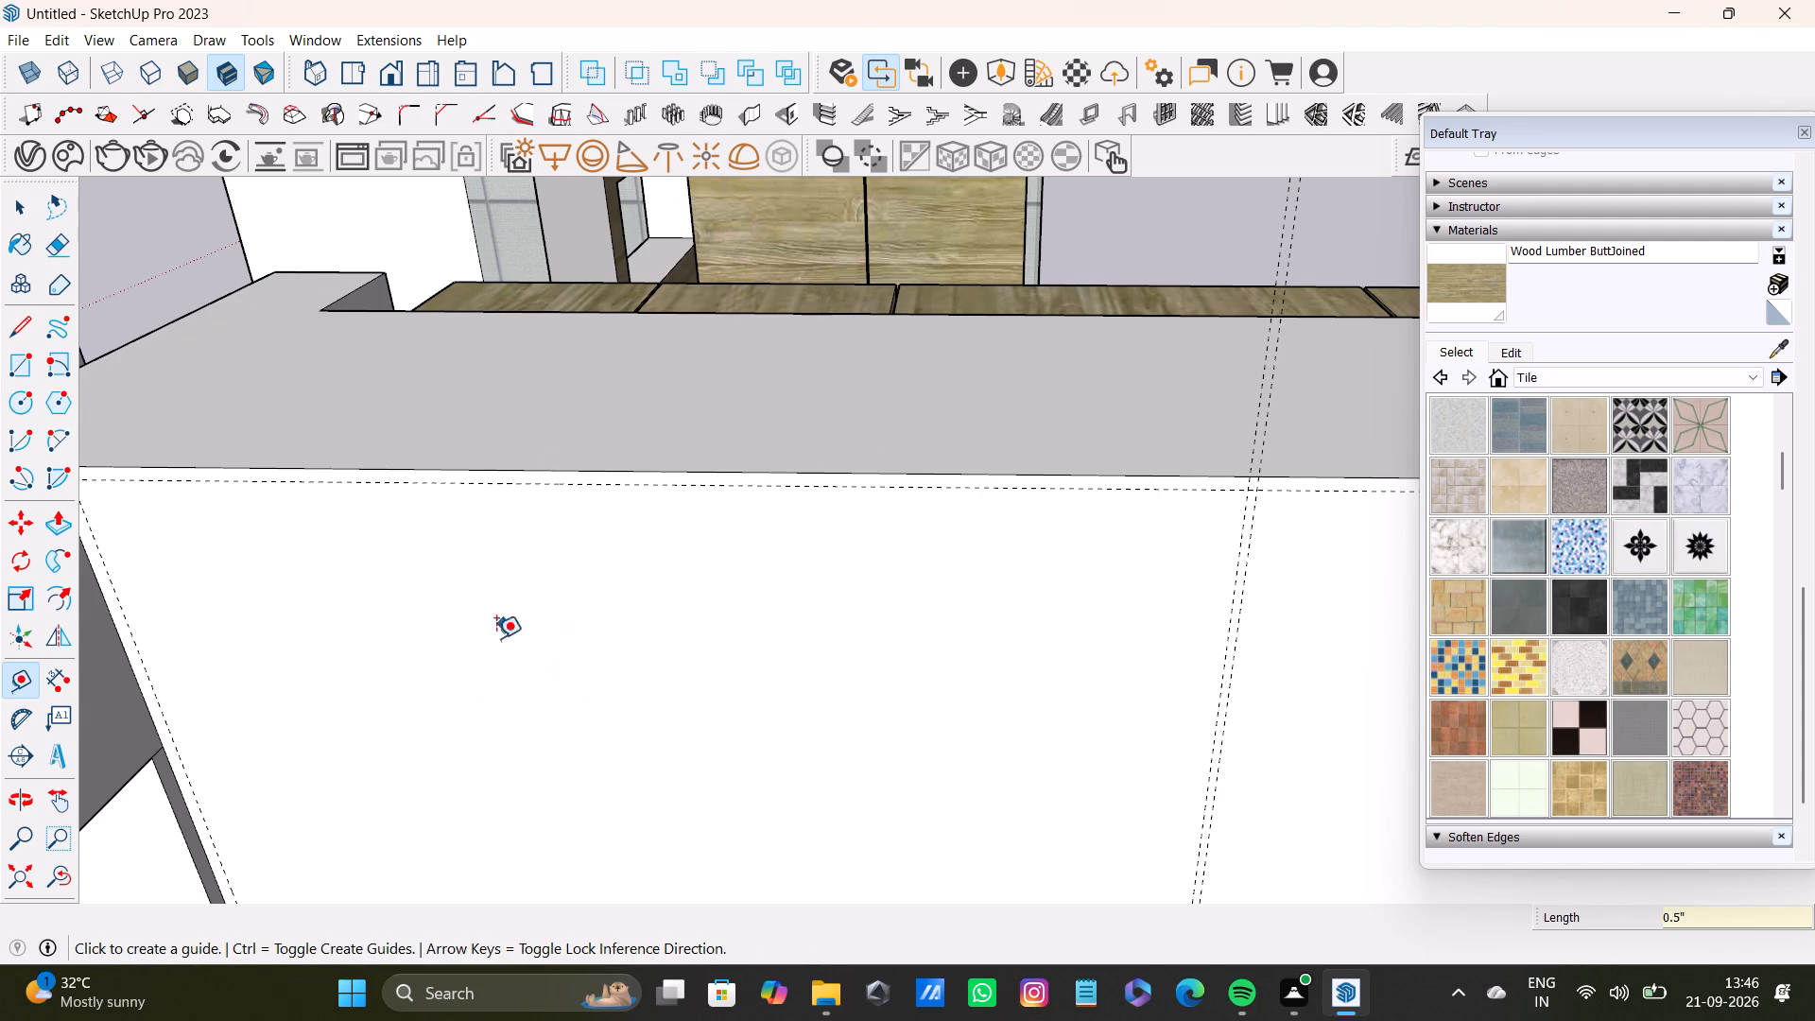
Place a guide 0.5" above the bottom edge of the wardrobe's upper face.
scroll(489, 696, "down", 7)
middle_click_drag(749, 881, 706, 598, "shift")
scroll(635, 602, "up", 11)
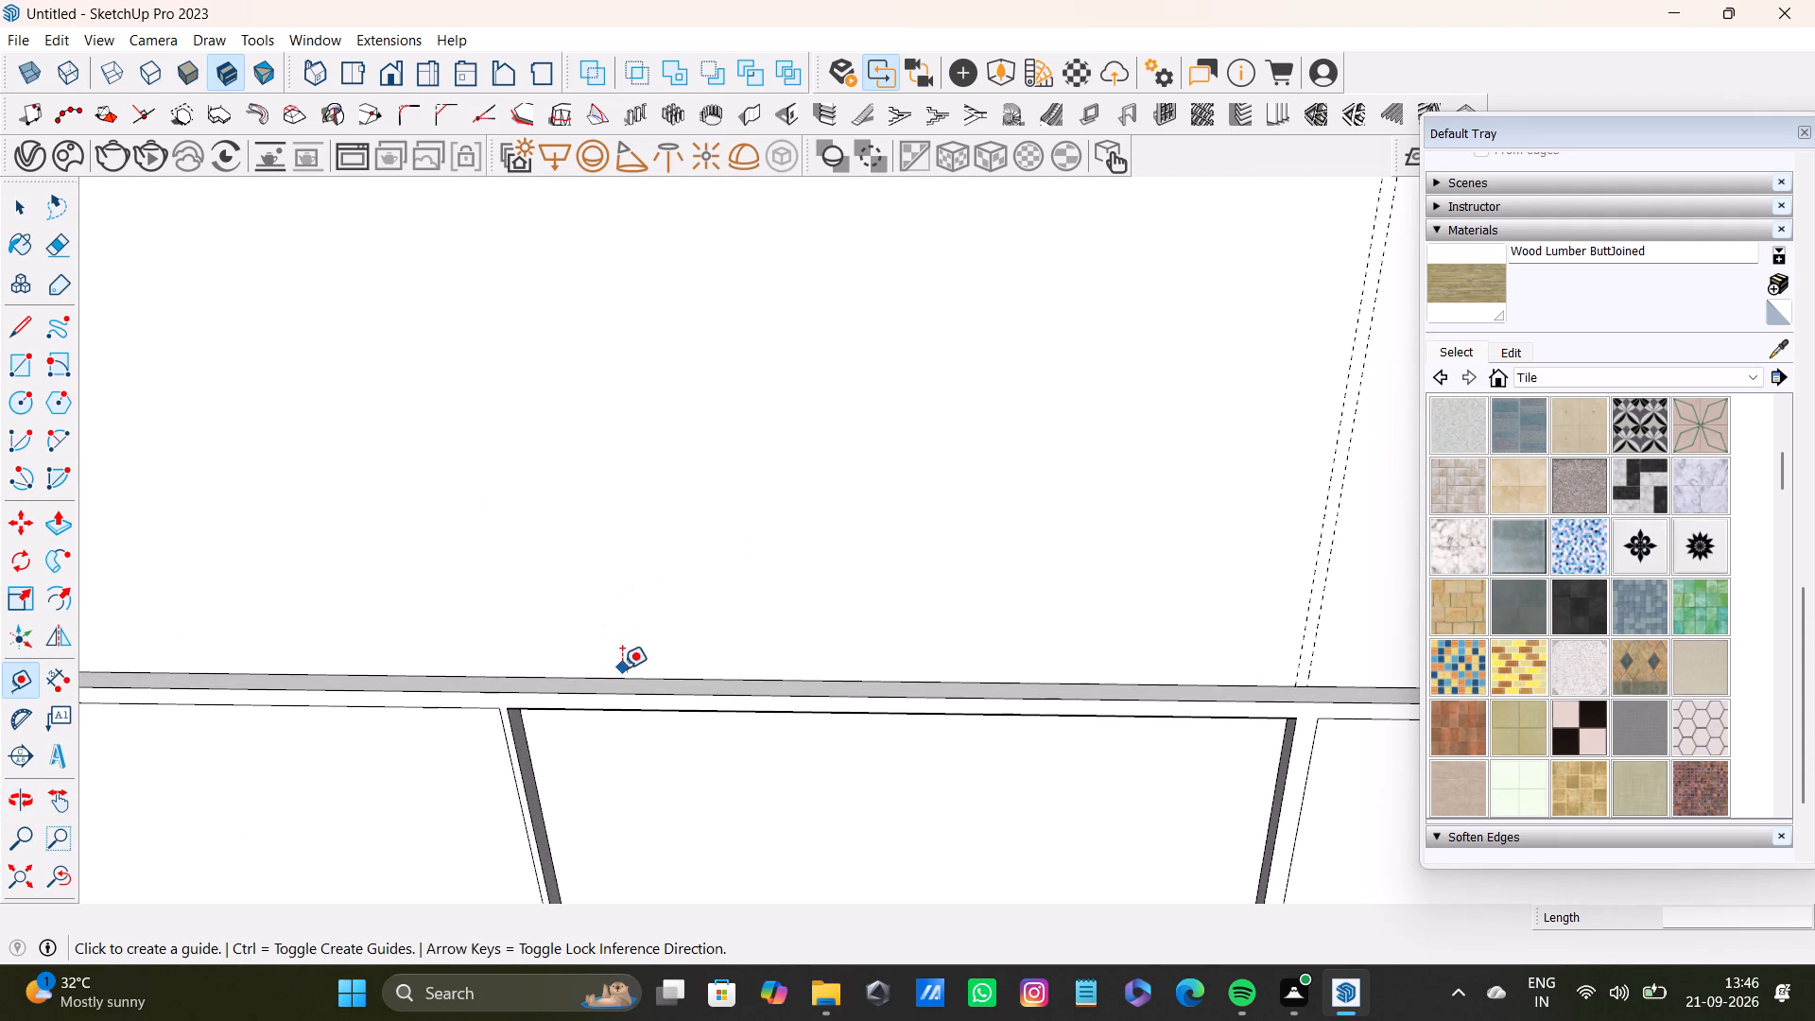
left_click(624, 676)
type("0.5")
key("shift+quotedbl")
key("Return")
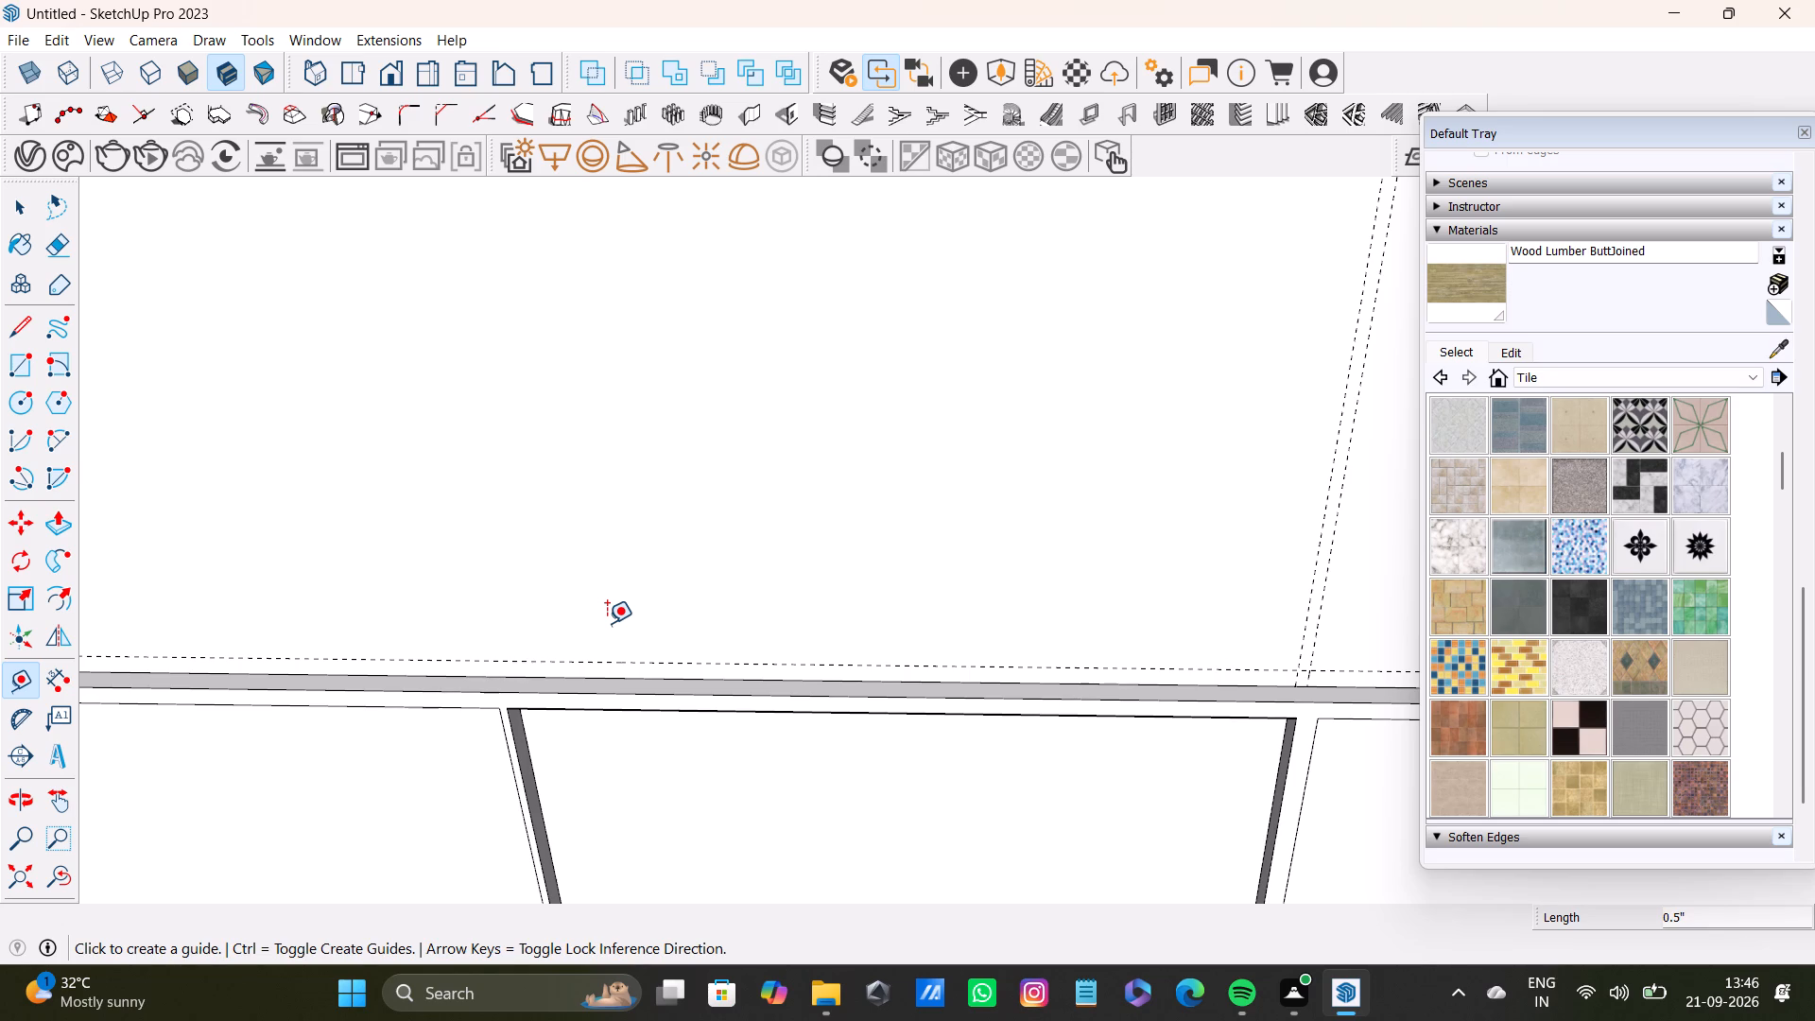
key("space")
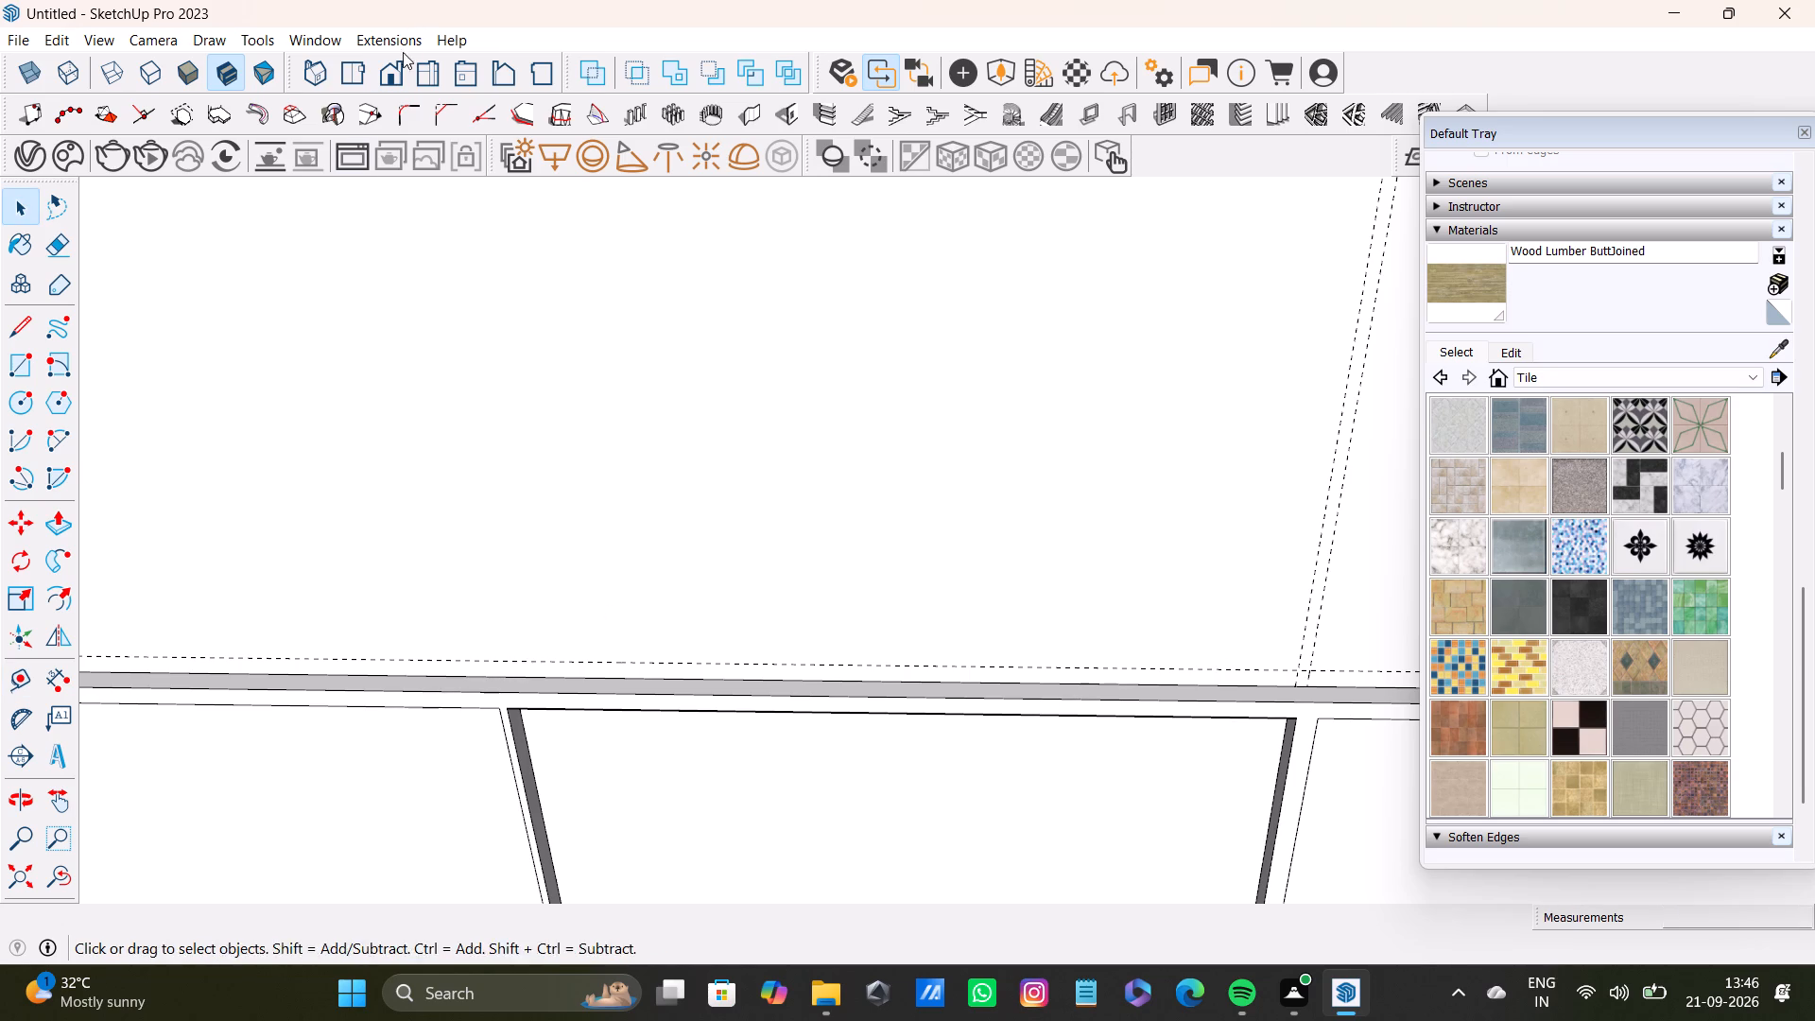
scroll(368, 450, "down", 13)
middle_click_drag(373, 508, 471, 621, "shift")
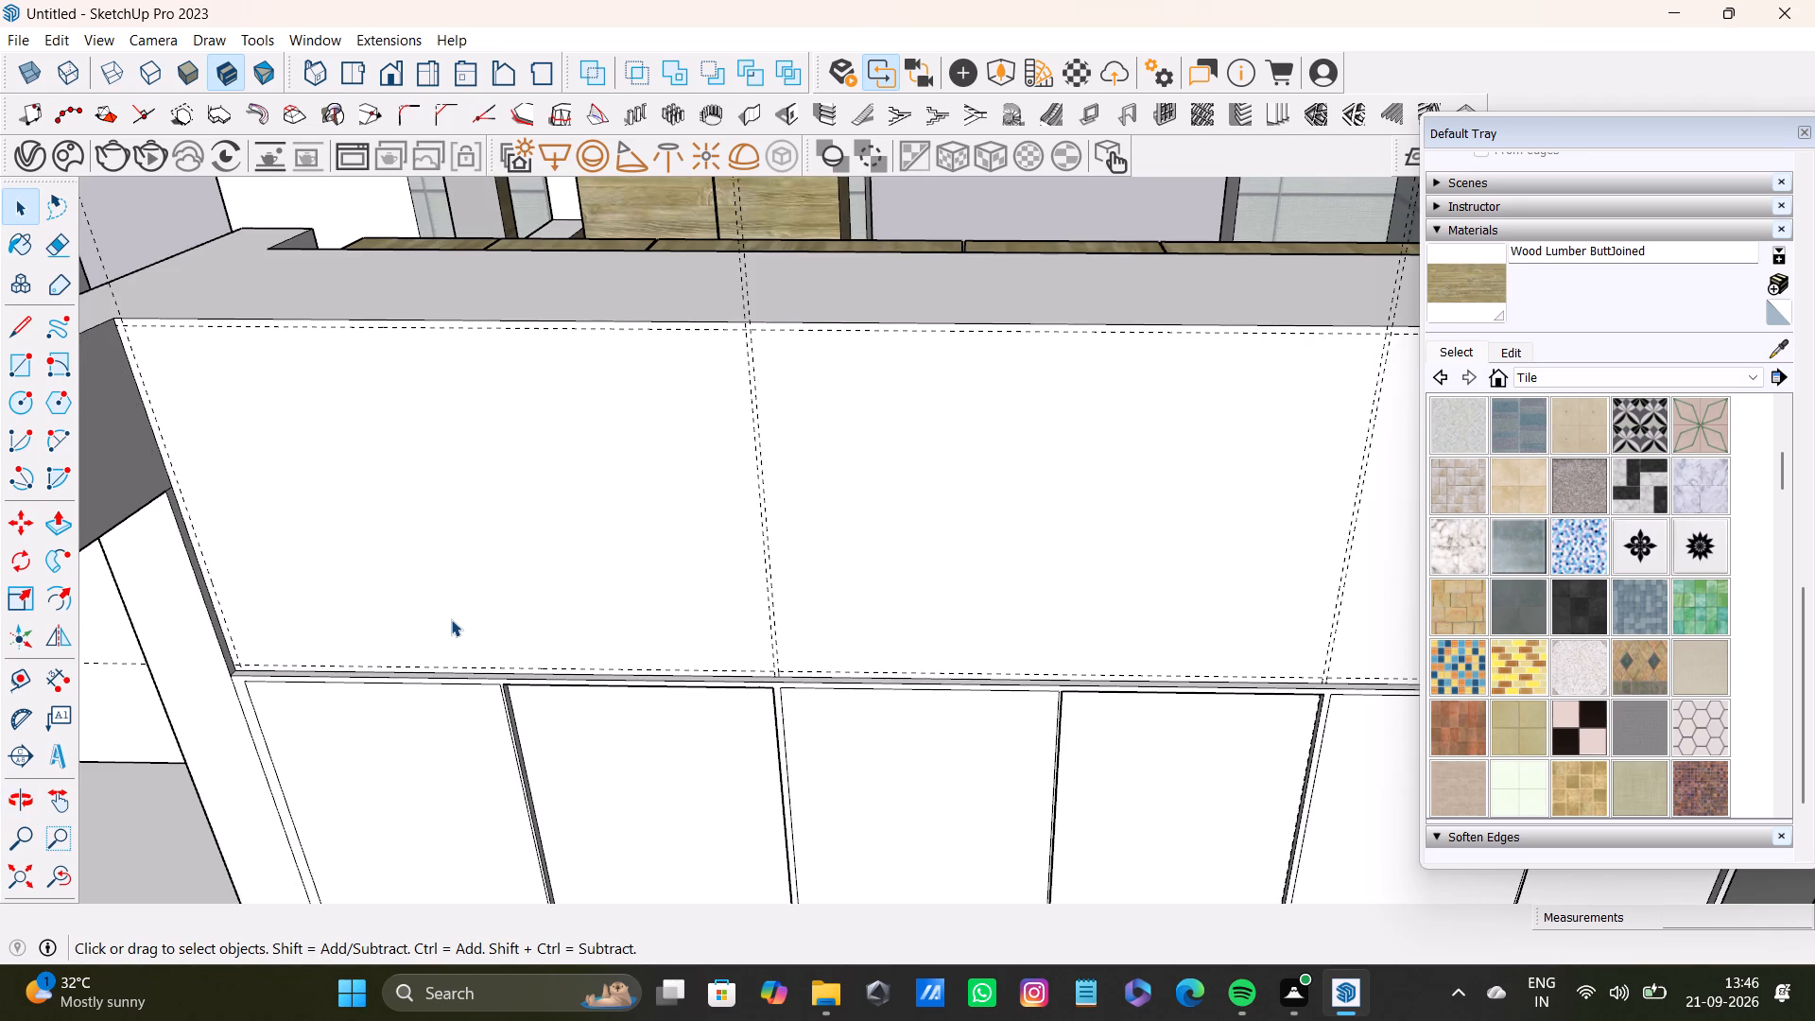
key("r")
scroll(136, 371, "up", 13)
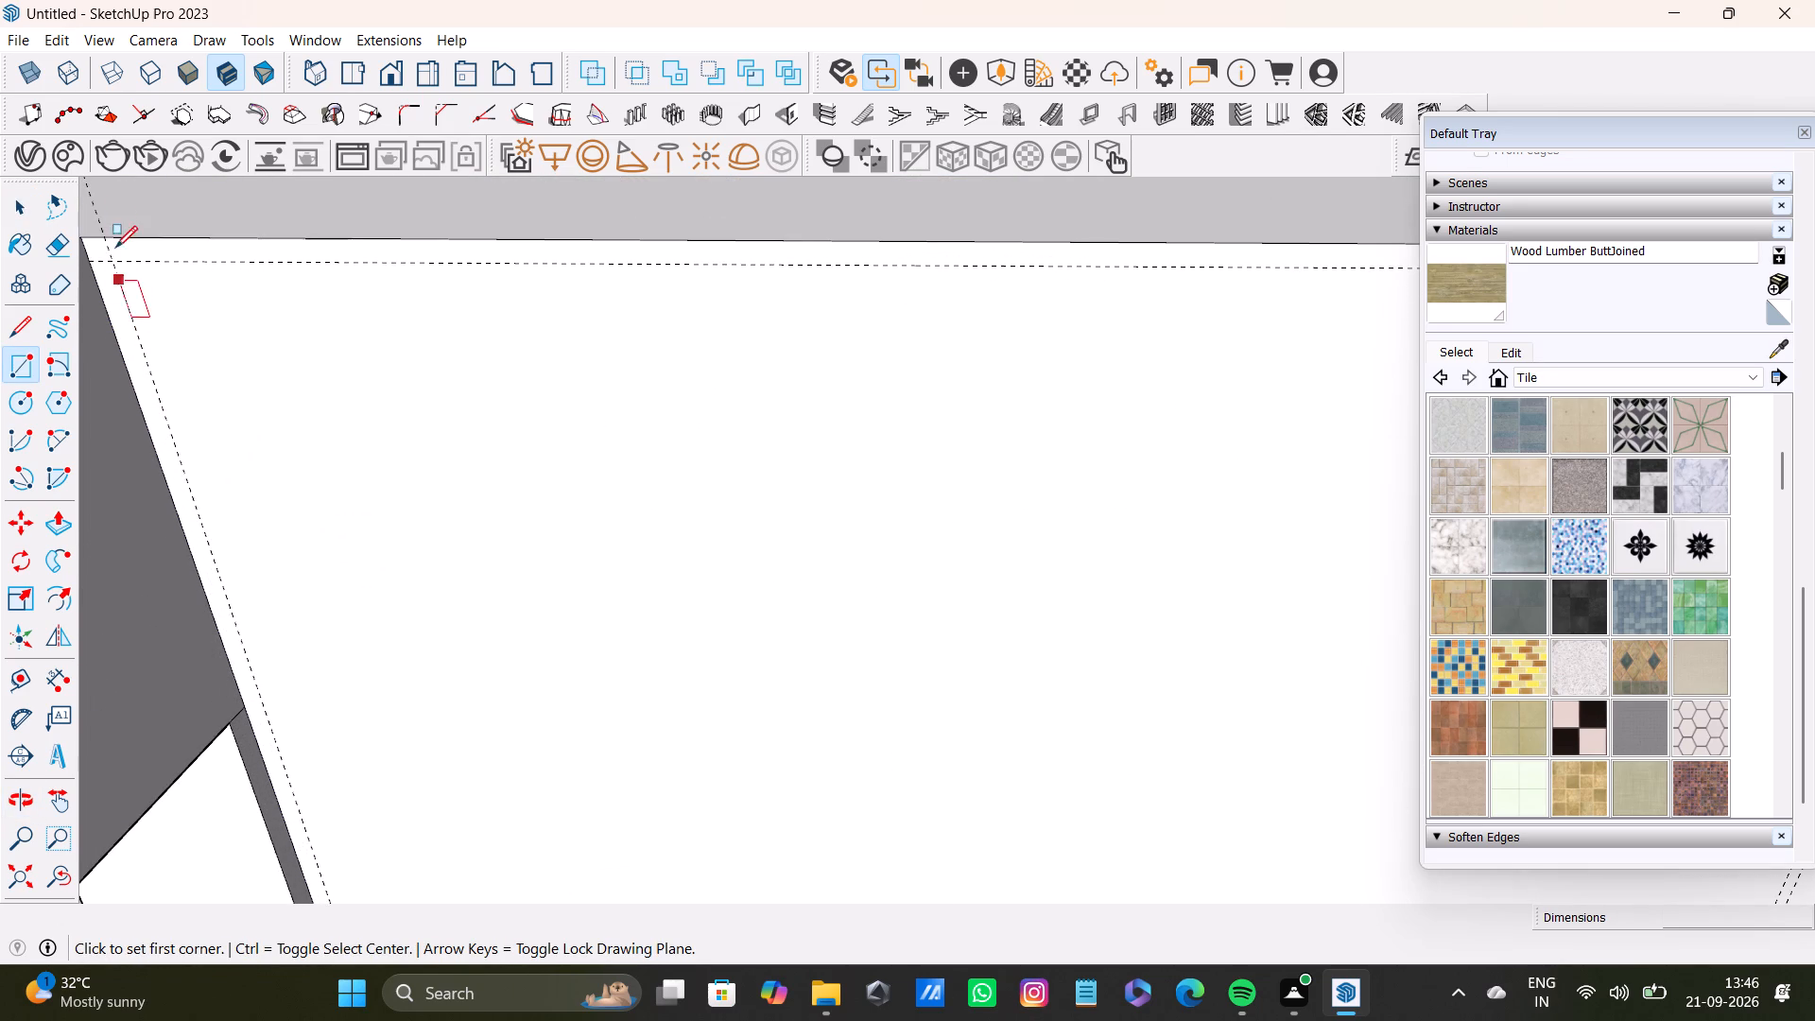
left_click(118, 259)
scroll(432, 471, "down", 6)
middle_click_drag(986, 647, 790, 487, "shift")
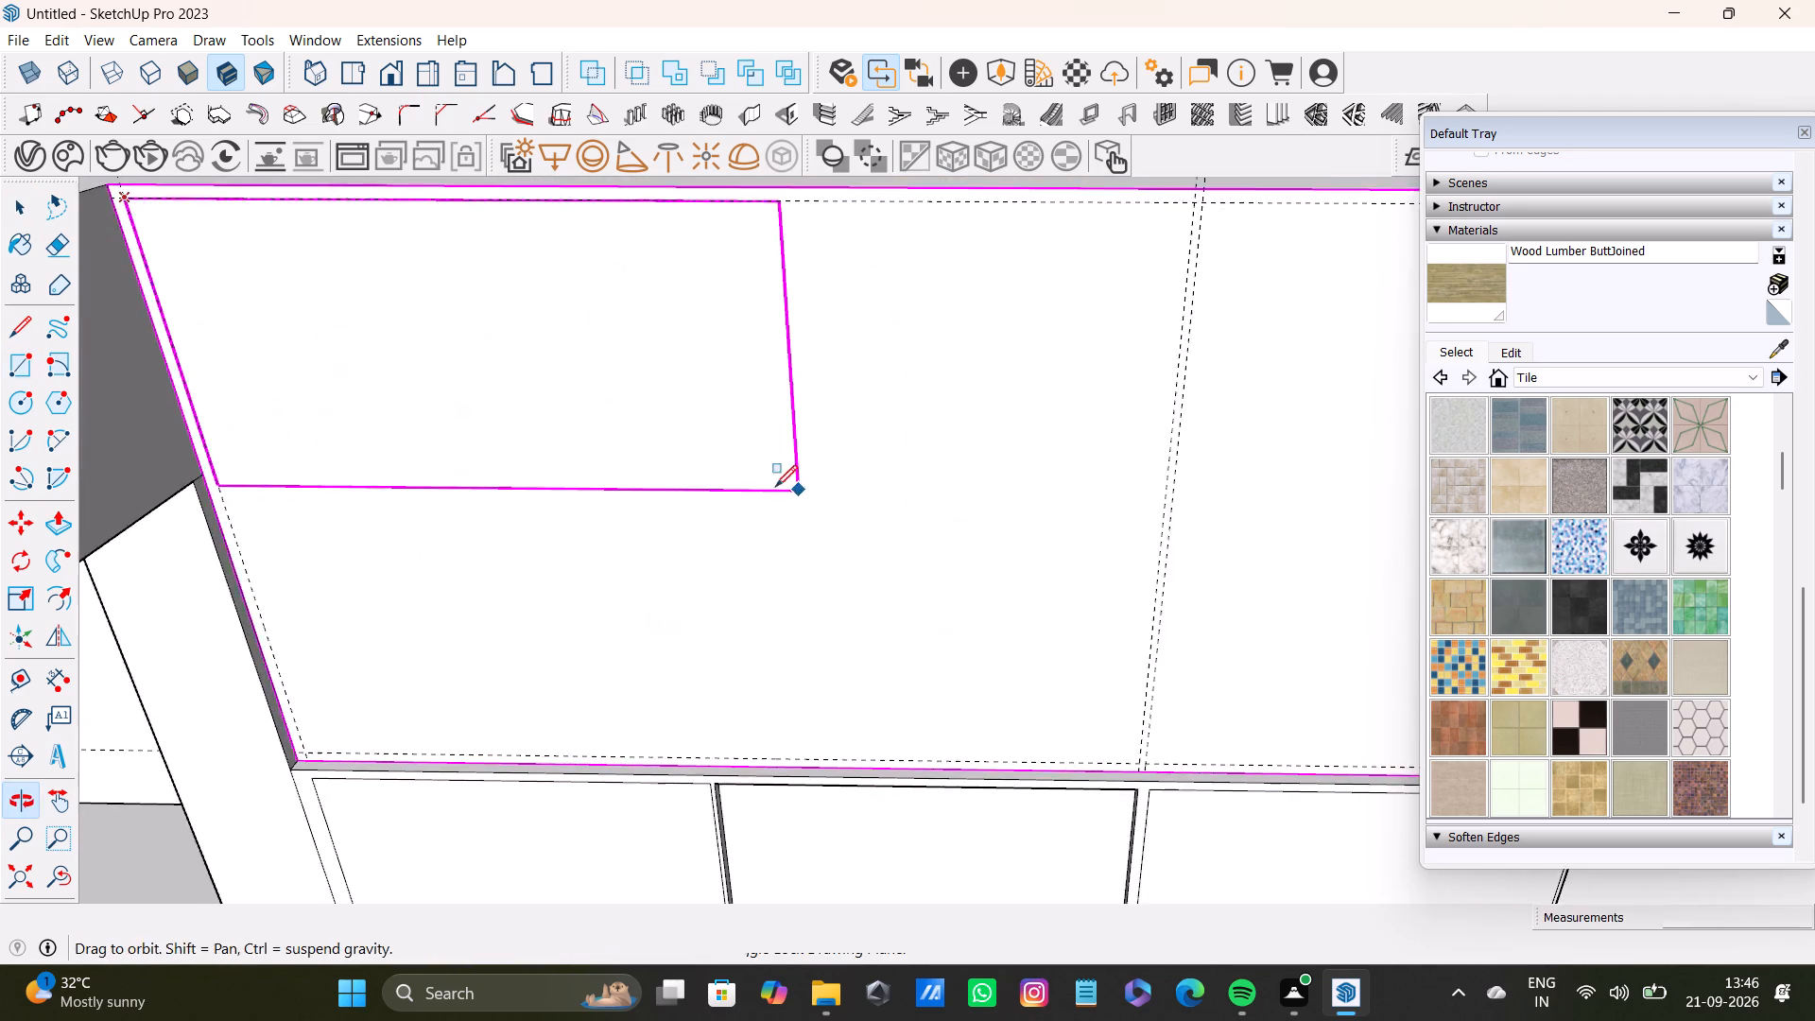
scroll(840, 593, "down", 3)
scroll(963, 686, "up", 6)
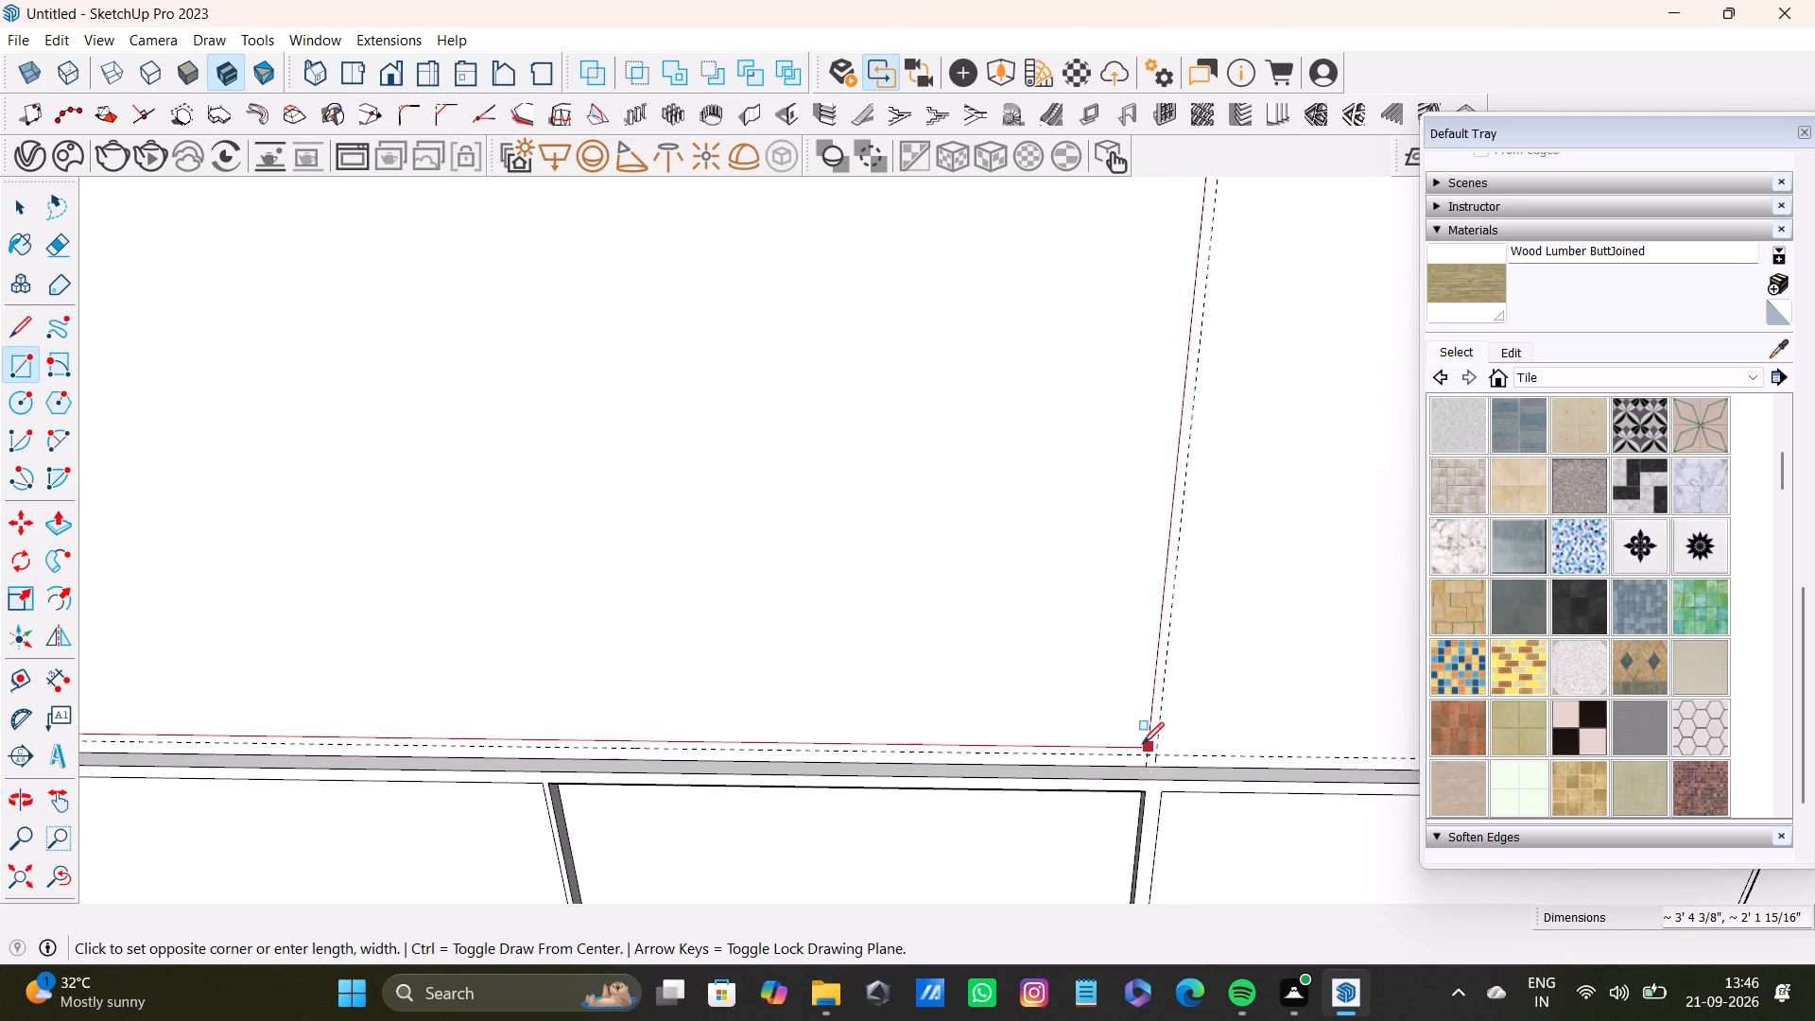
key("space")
Place a guide about 1' 7 7/8" from the left margin guide, above the gap between the first and second lower panels.
scroll(800, 684, "down", 5)
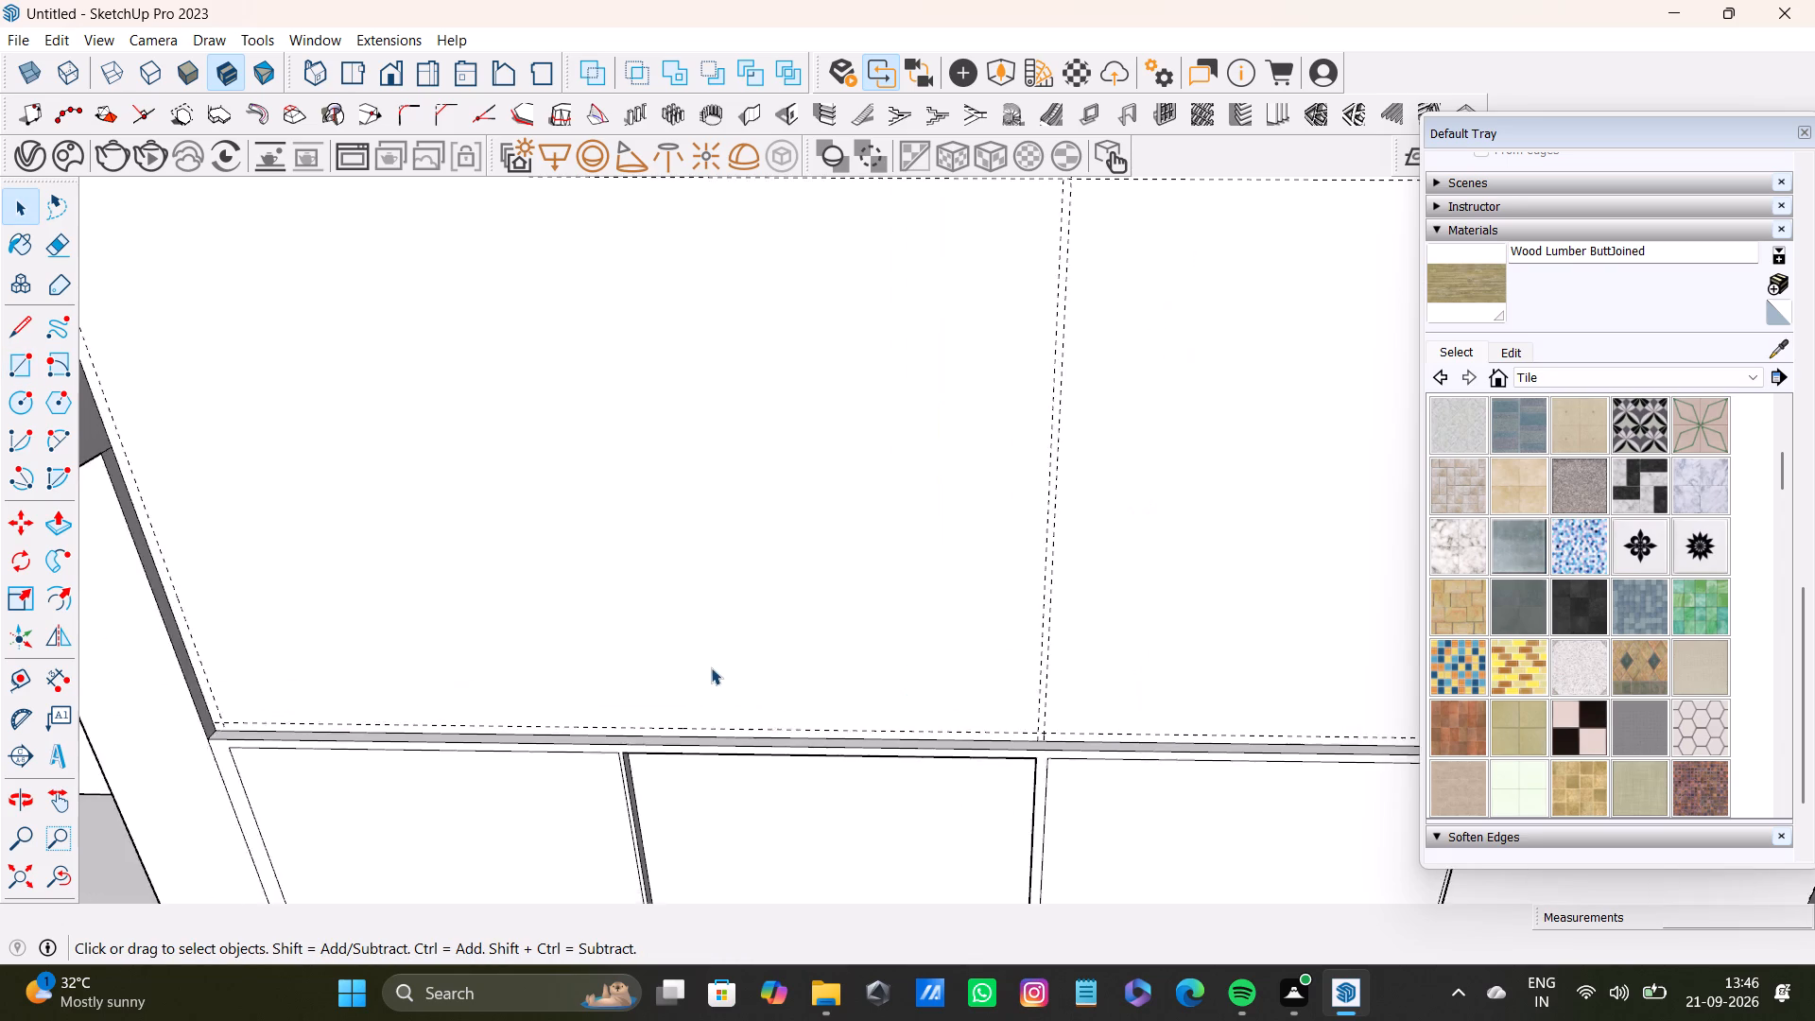
scroll(711, 667, "down", 7)
middle_click_drag(711, 667, 650, 701, "shift")
scroll(711, 667, "up", 1, "shift")
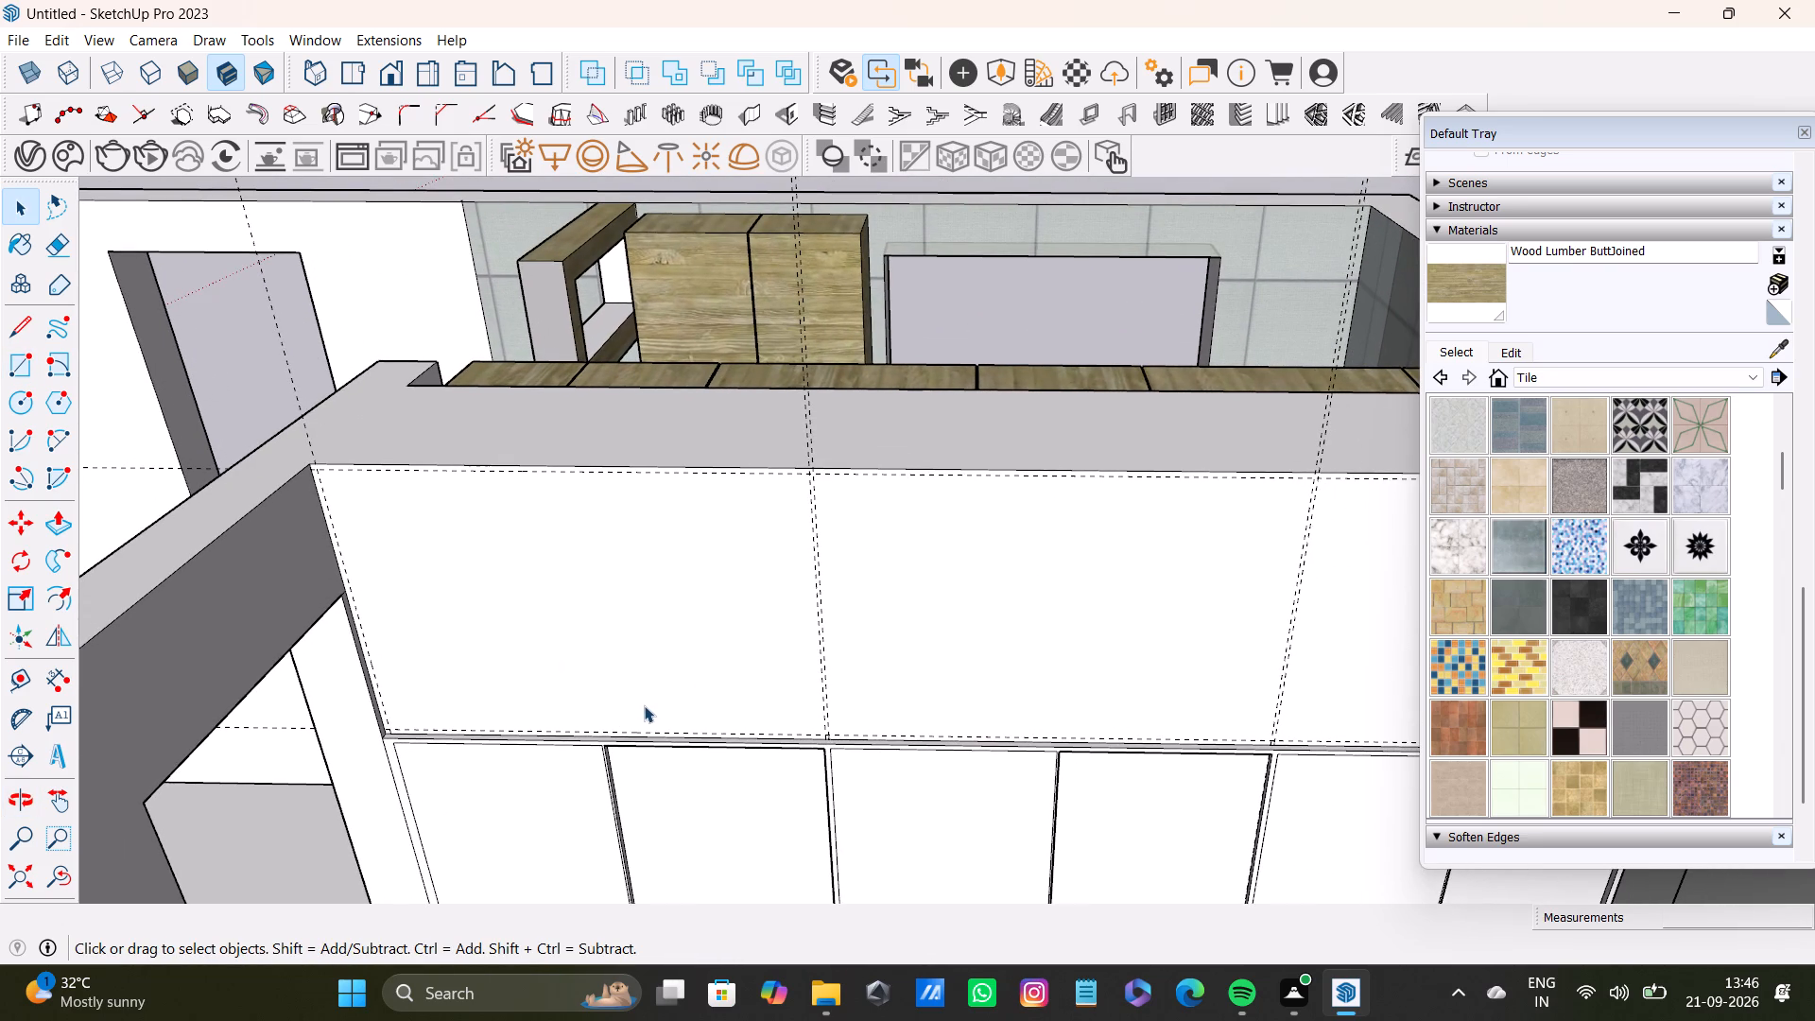
key("t")
scroll(276, 696, "up", 6)
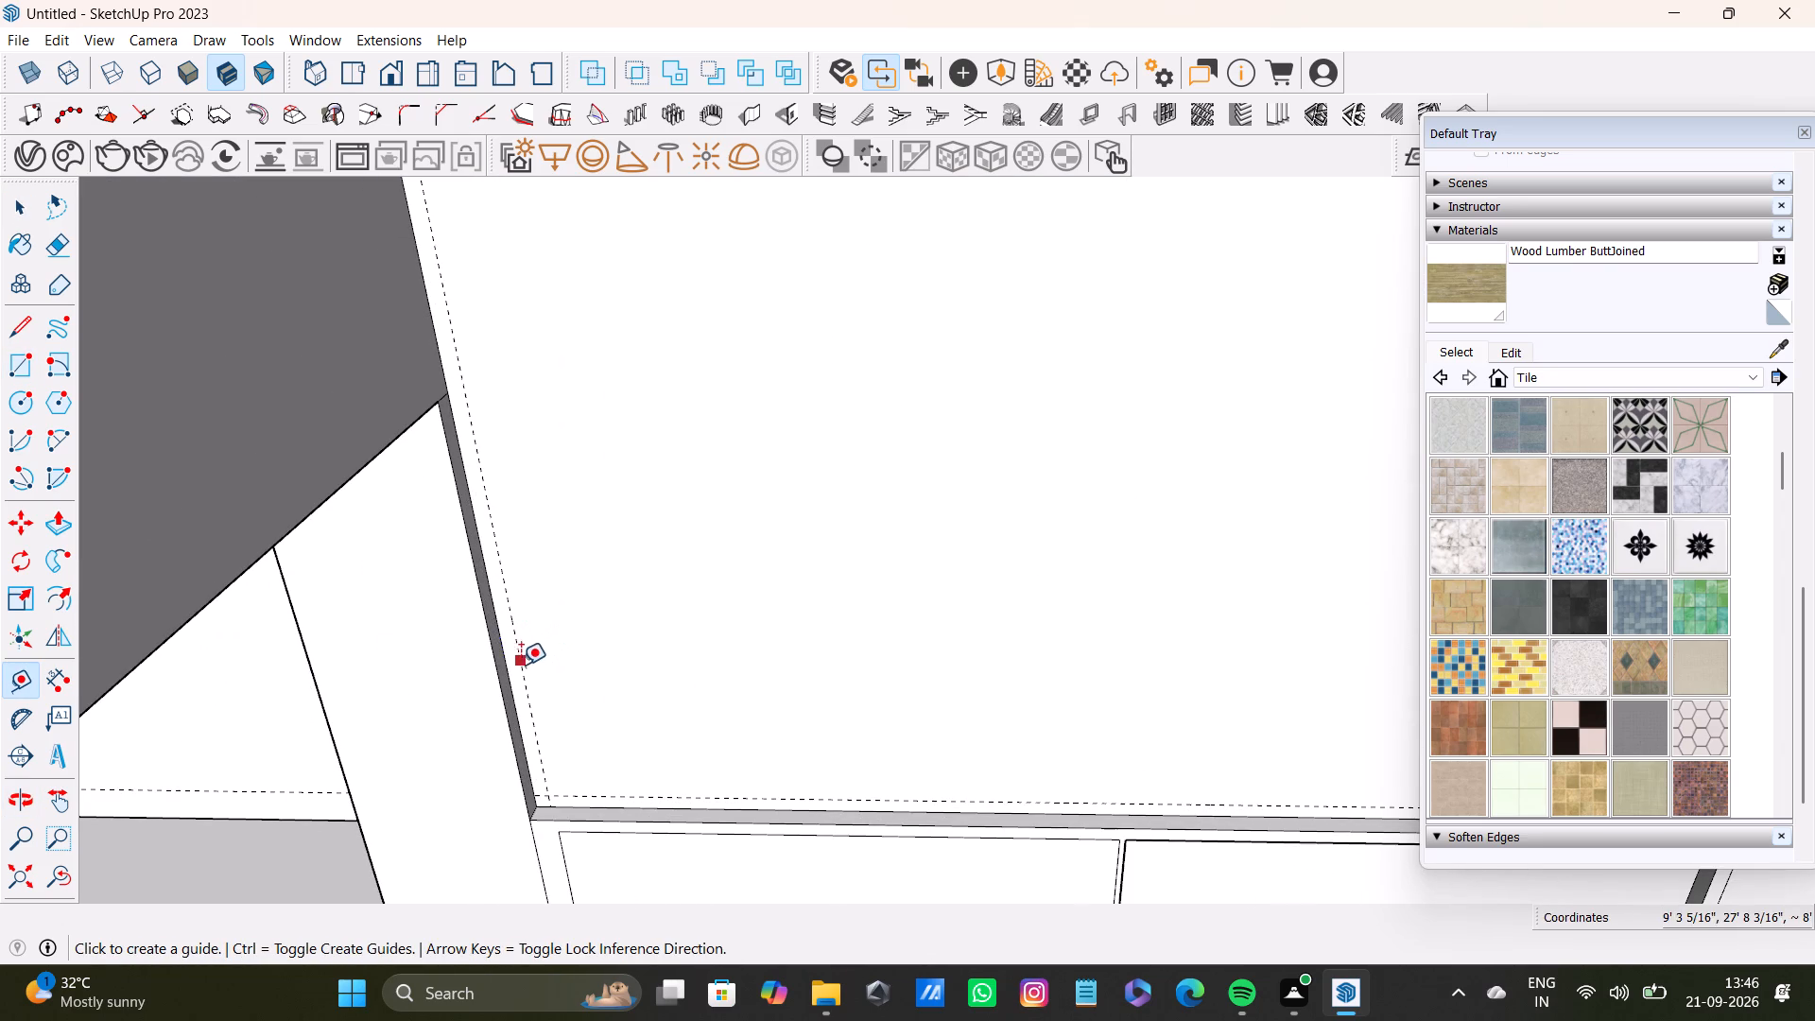
left_click(520, 666)
scroll(741, 714, "down", 8)
middle_click_drag(982, 724, 855, 718)
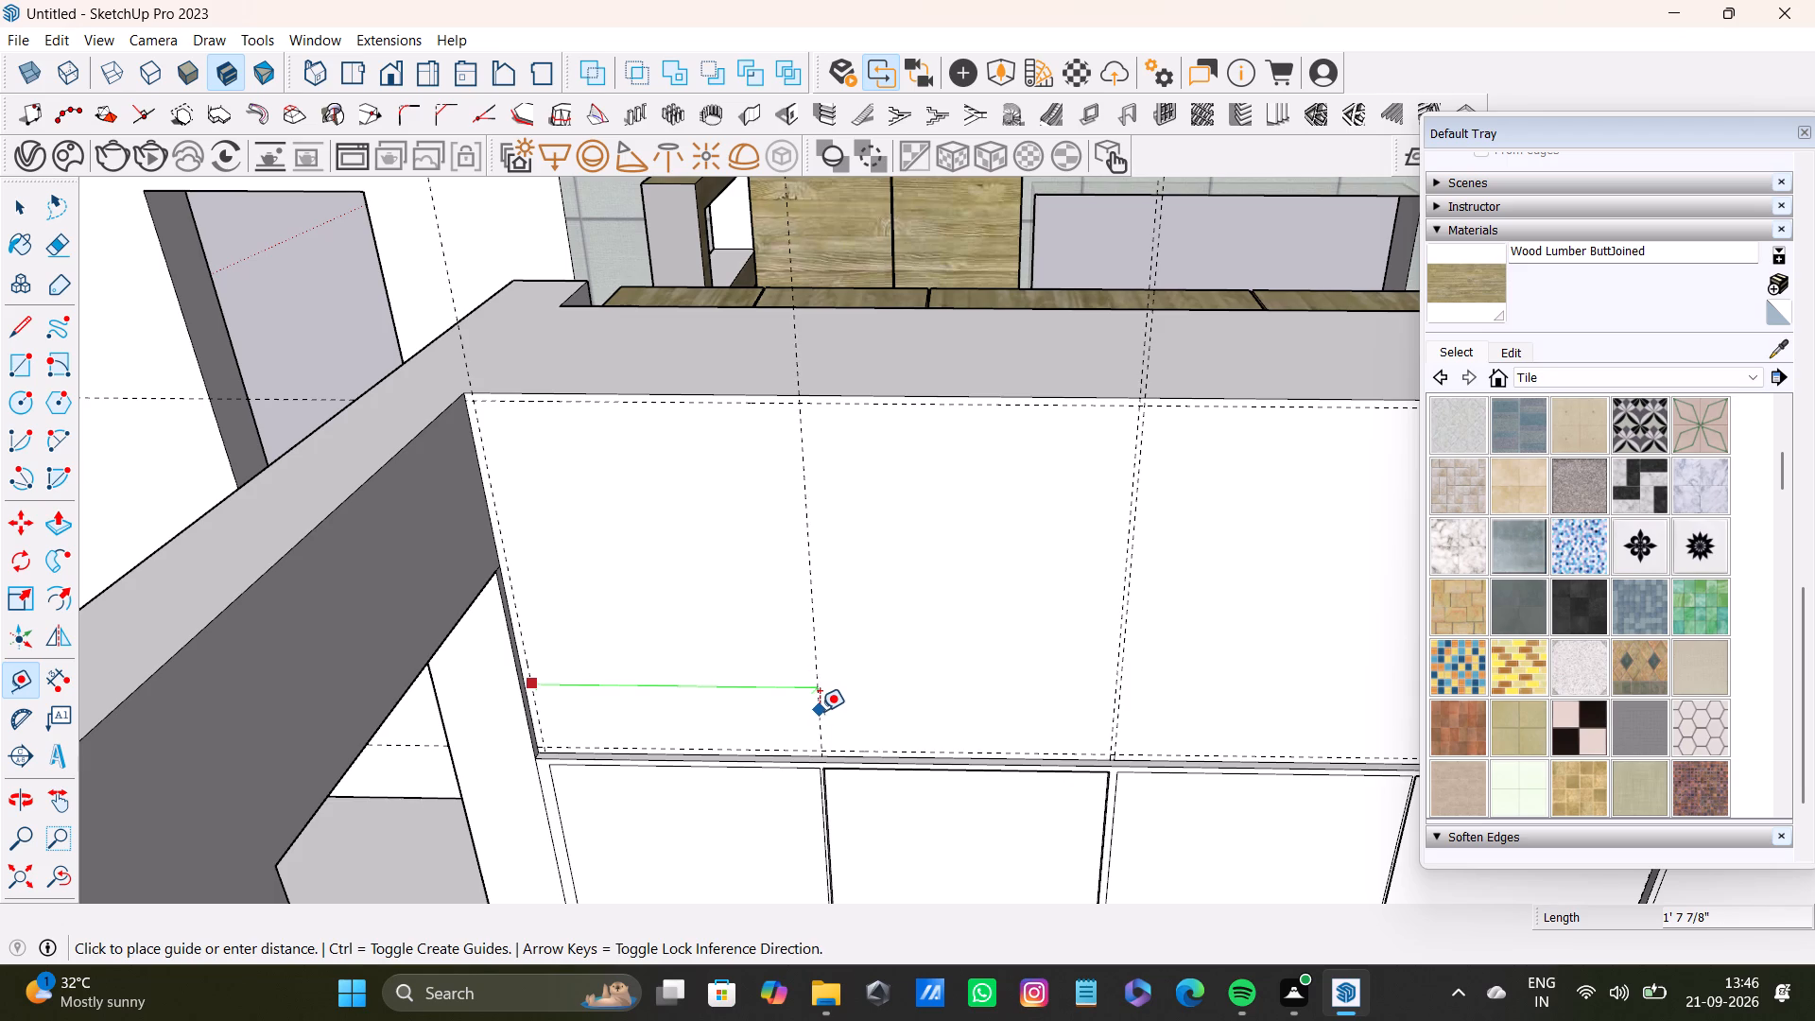
left_click(820, 711)
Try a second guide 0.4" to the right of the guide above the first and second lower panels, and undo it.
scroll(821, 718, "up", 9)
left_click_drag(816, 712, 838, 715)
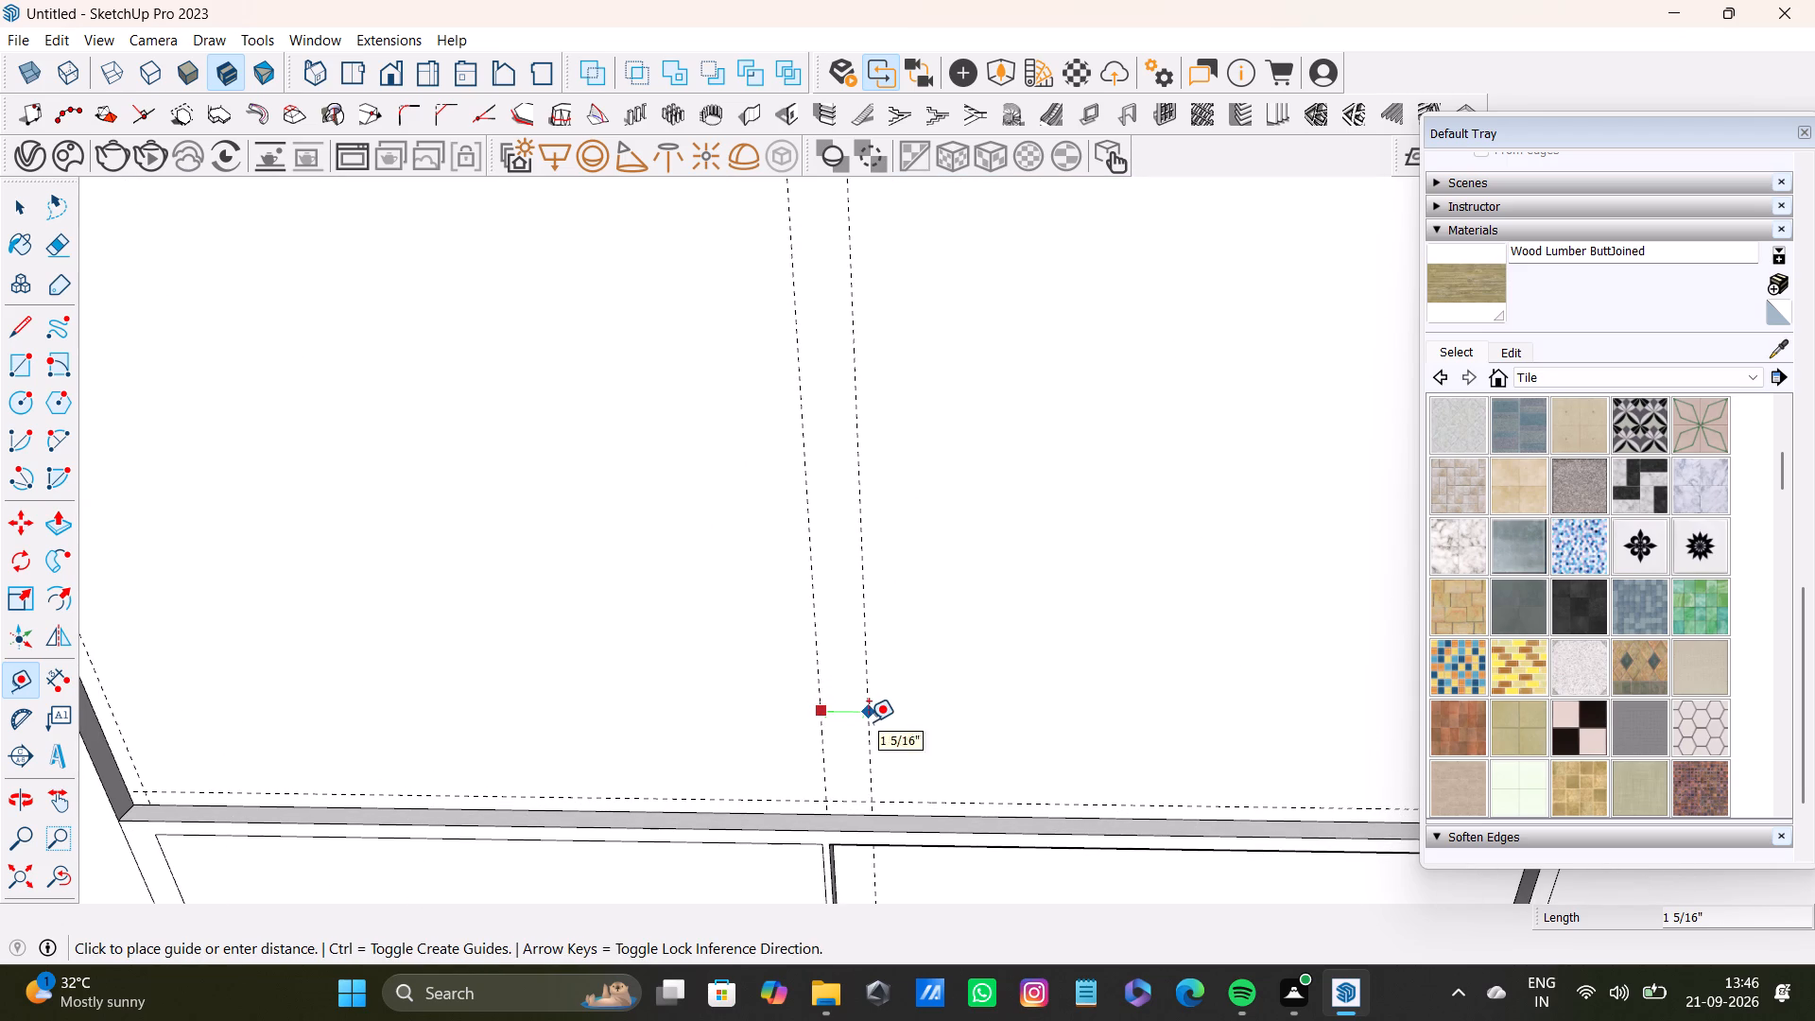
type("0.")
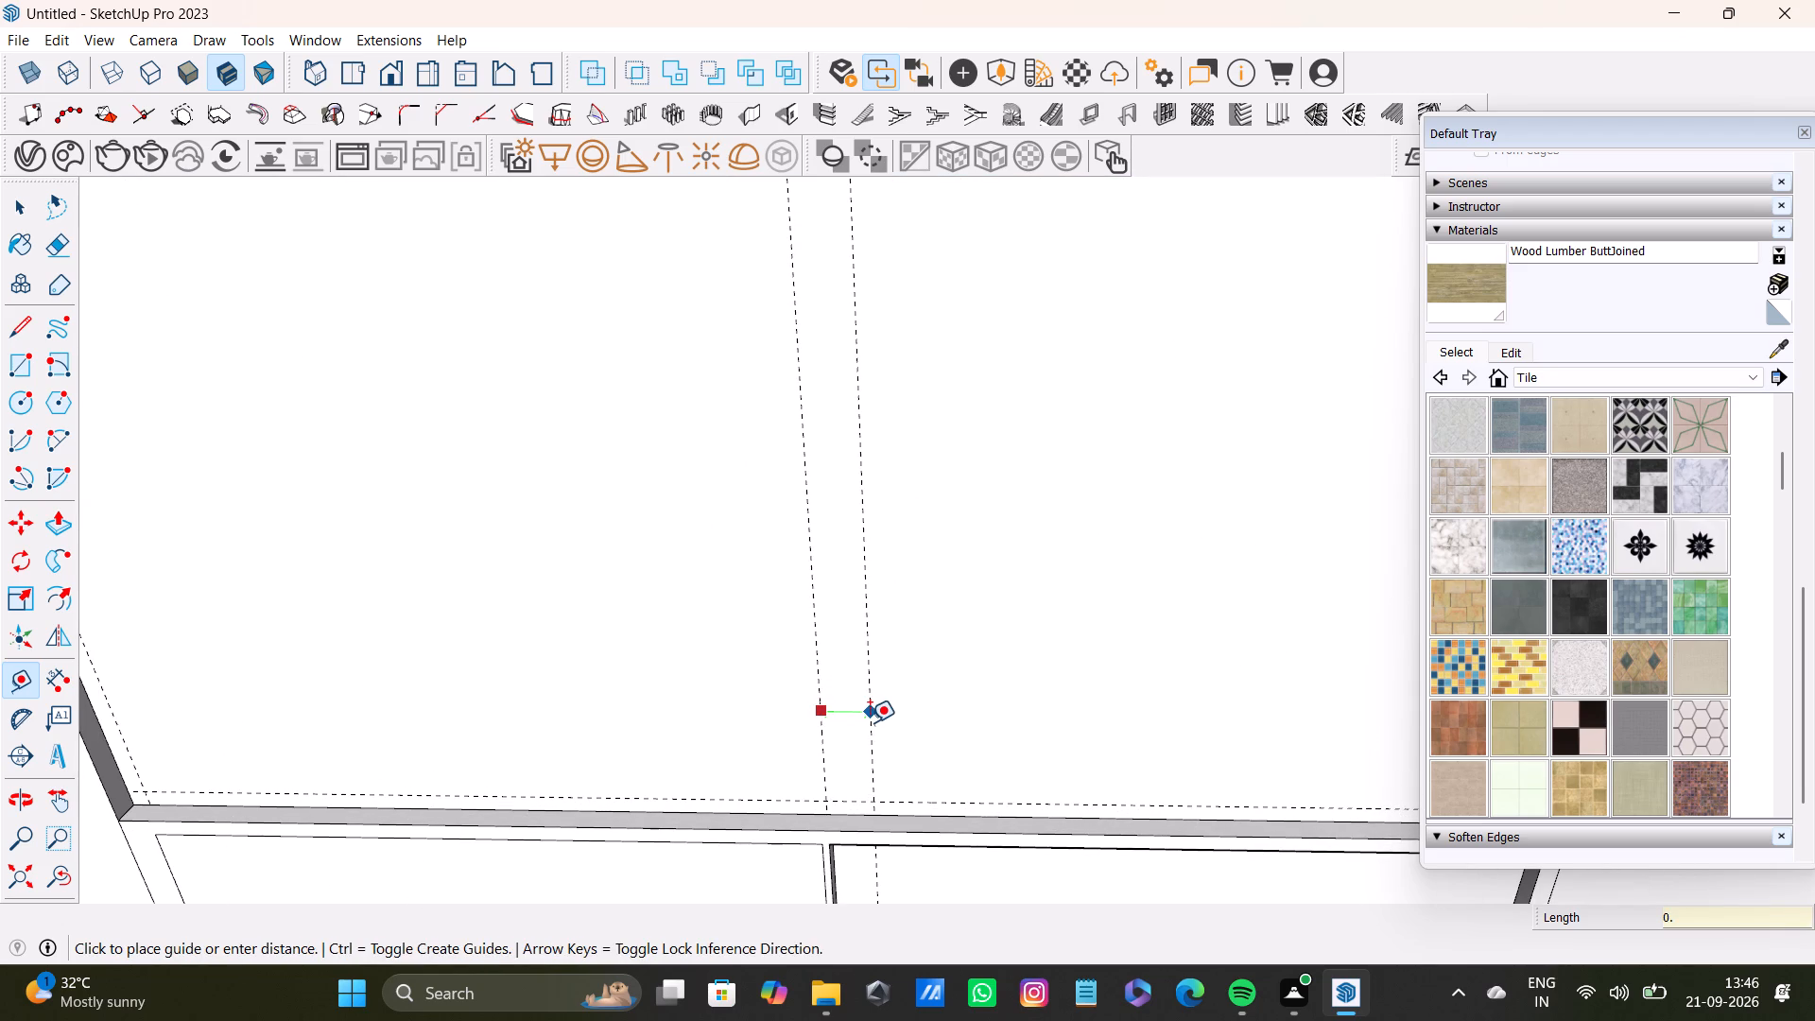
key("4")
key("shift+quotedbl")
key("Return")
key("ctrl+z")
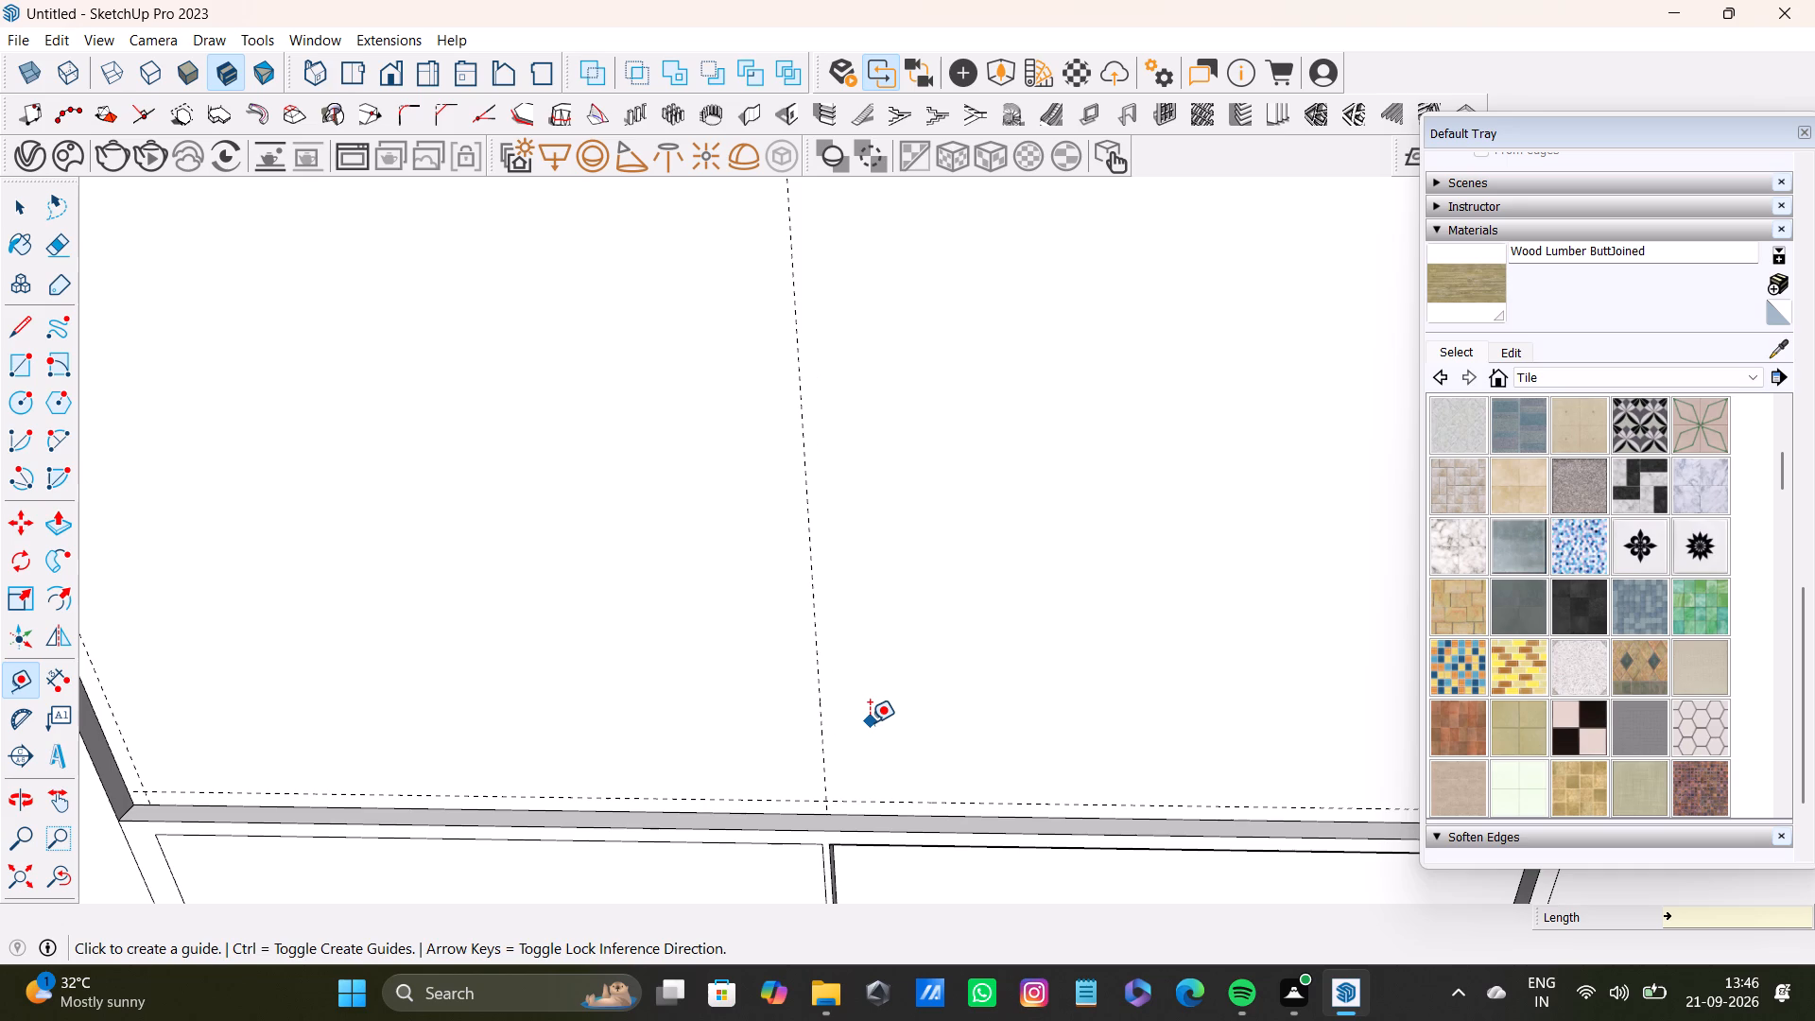
Place a guide 0.2" to the right of the guide above the gap between the first and second lower panels.
scroll(856, 735, "up", 4)
scroll(800, 801, "up", 2)
left_click_drag(809, 806, 848, 809)
type("0.2")
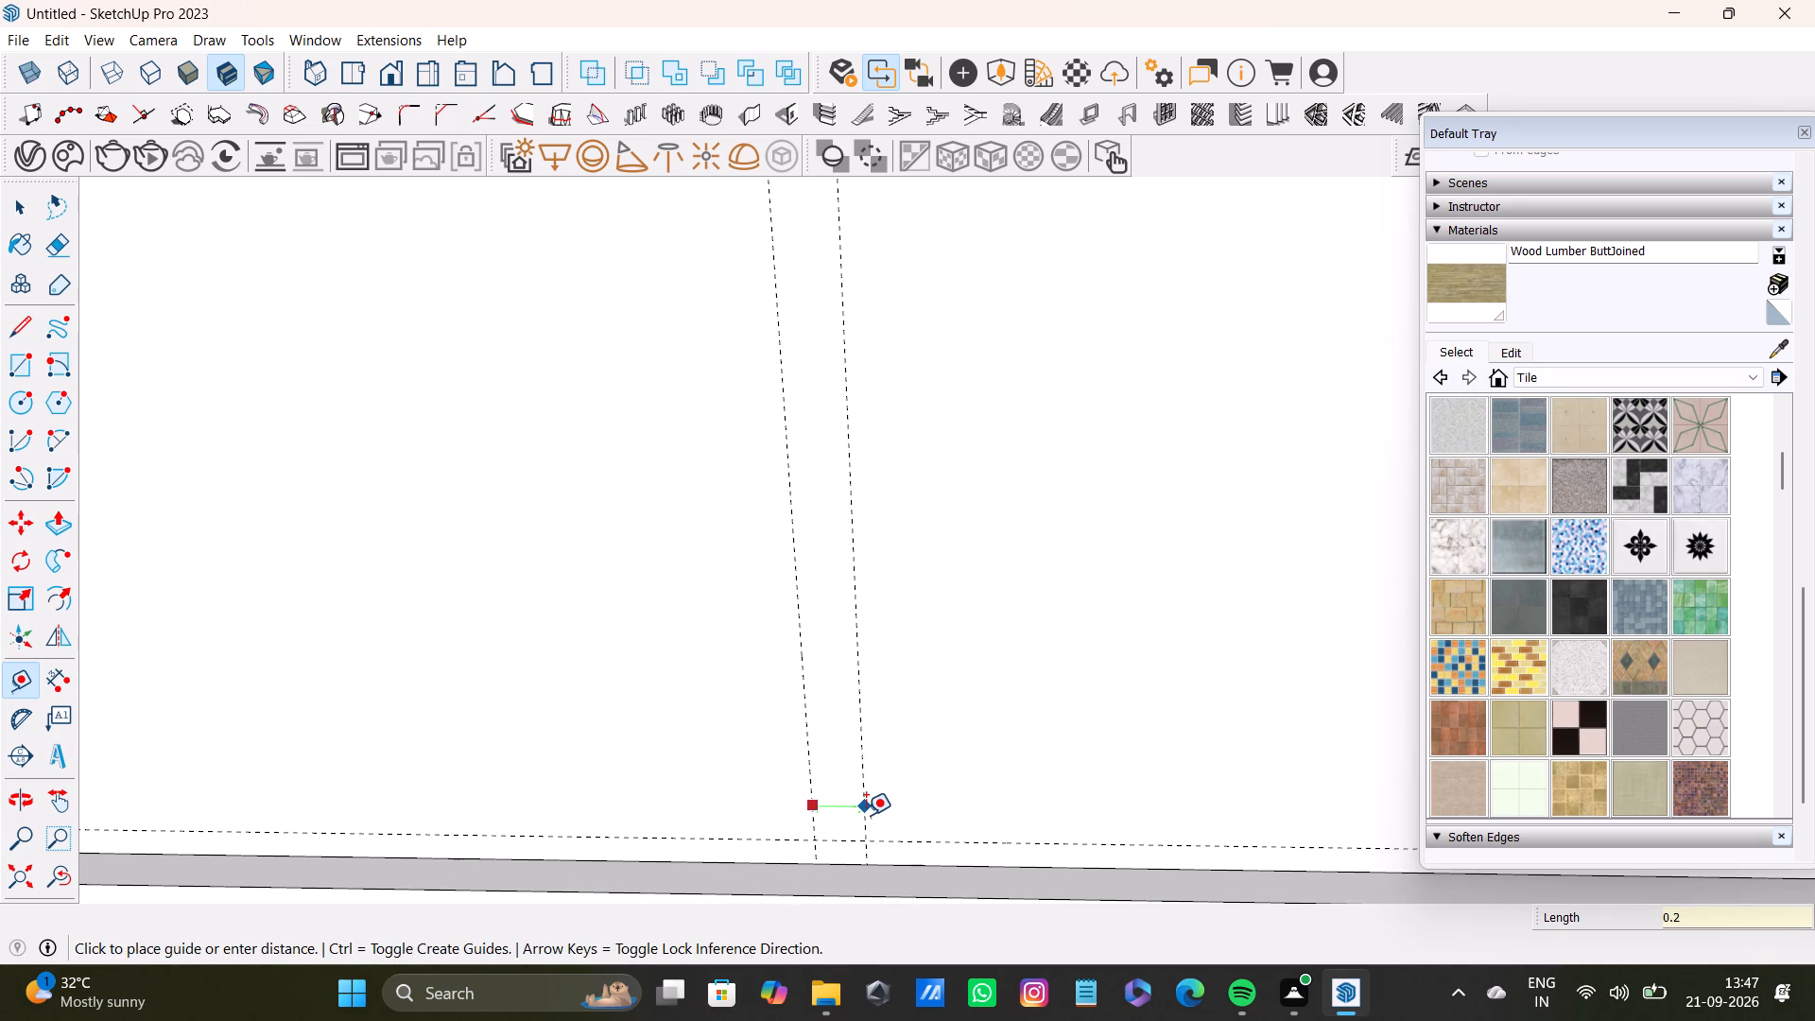
key("shift+quotedbl")
key("Return")
Place a guide about 1' 8 13/16" from the second upper gap's right guide, above the gap between the third and fourth lower panels.
scroll(772, 812, "down", 7)
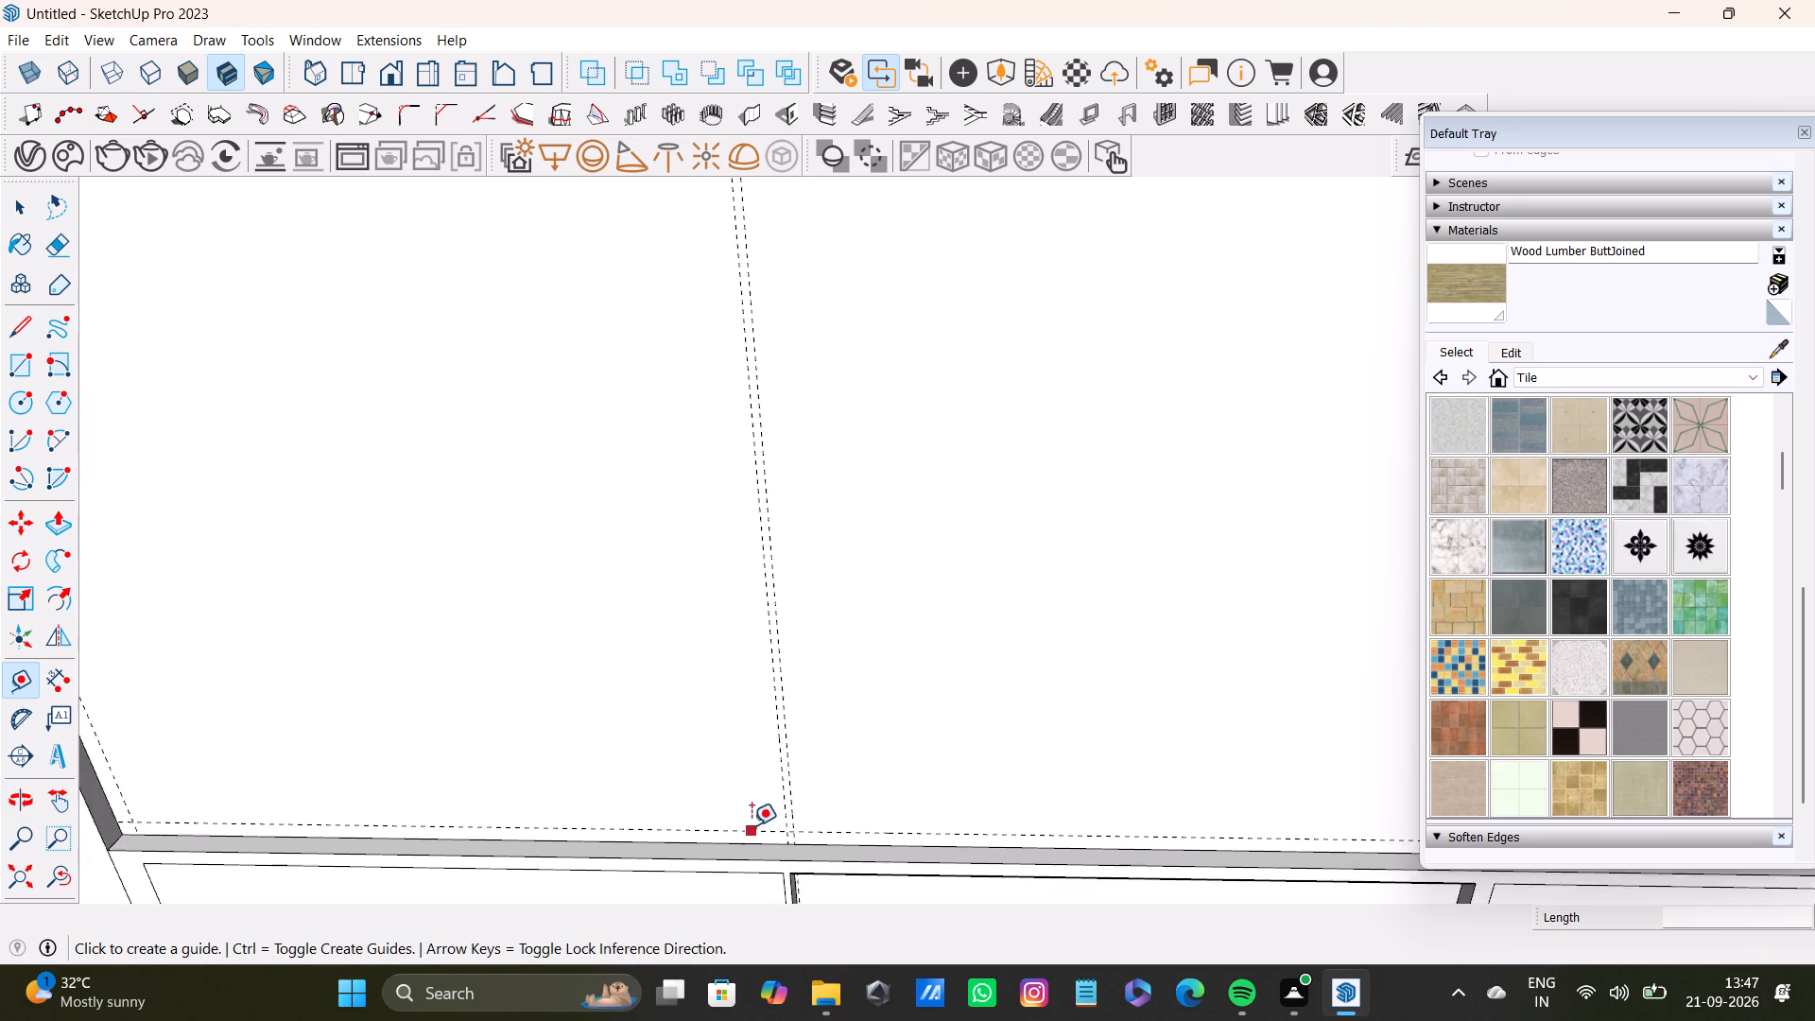
scroll(752, 825, "down", 4)
scroll(751, 828, "down", 4, "shift")
middle_click_drag(850, 828, 612, 838, "shift")
scroll(1060, 722, "up", 6)
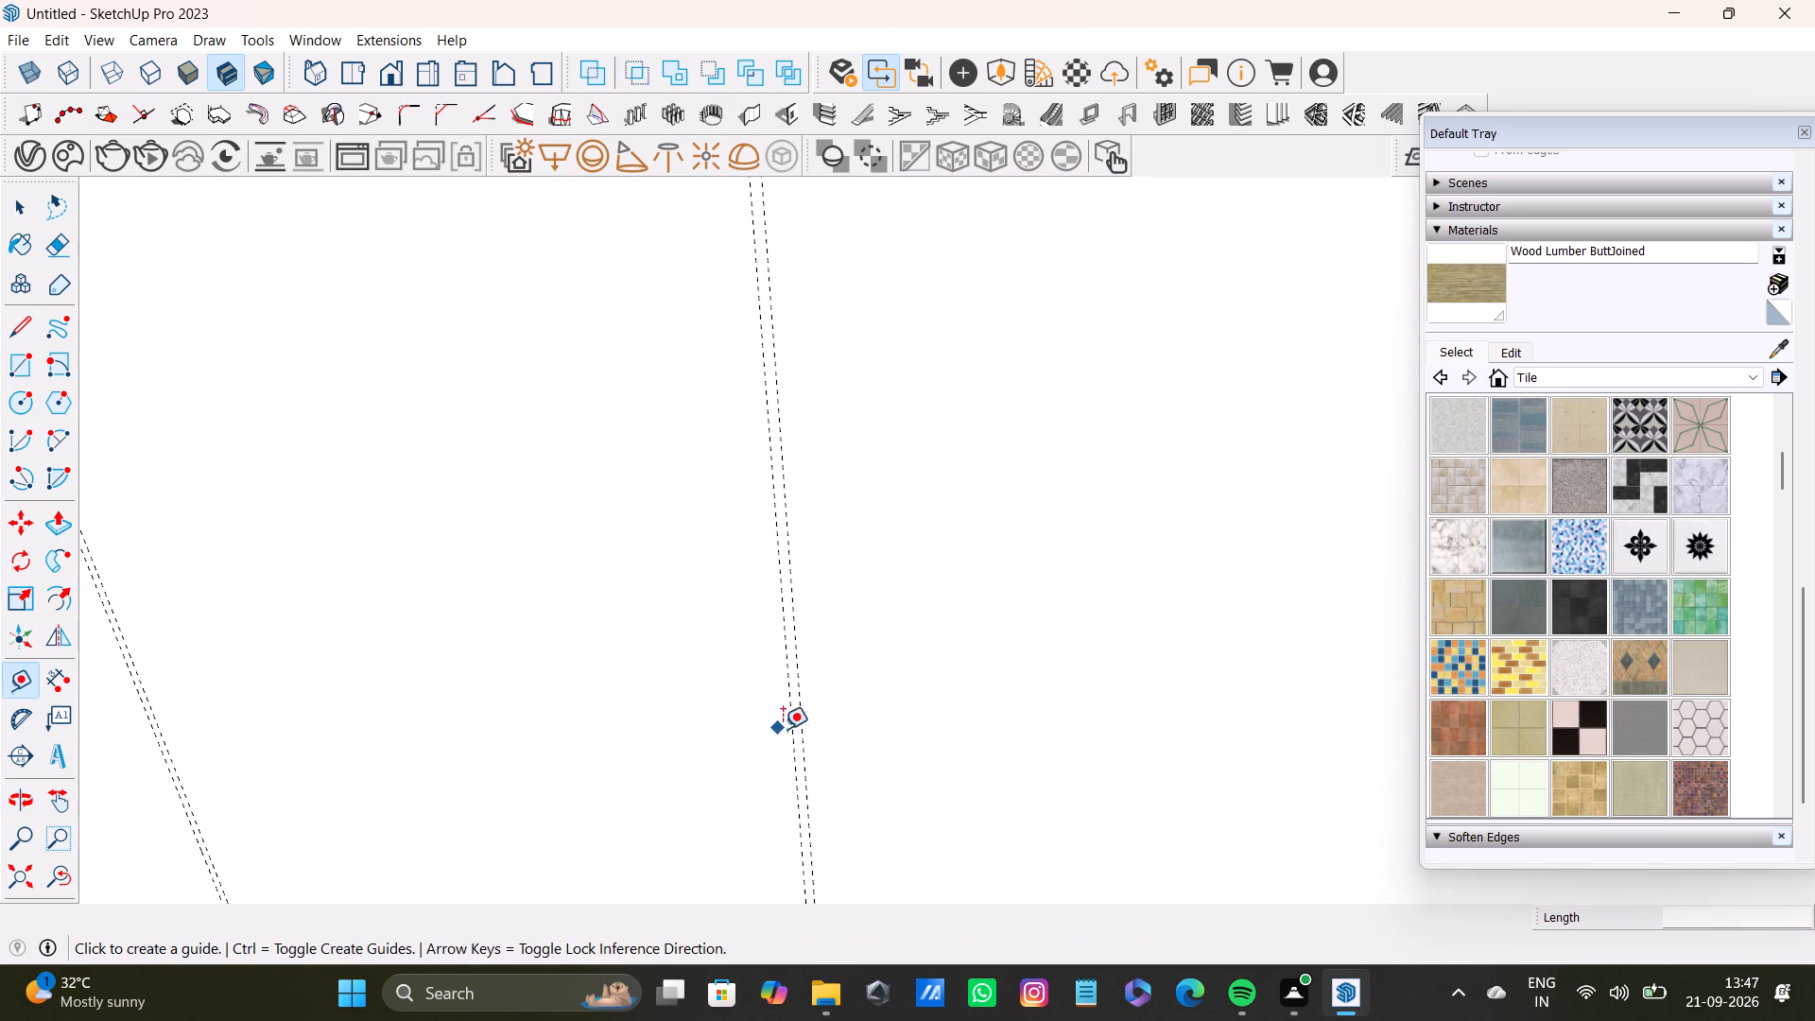
left_click(804, 752)
scroll(946, 789, "down", 8)
middle_click_drag(1086, 768, 1006, 637, "shift")
scroll(1098, 663, "up", 2)
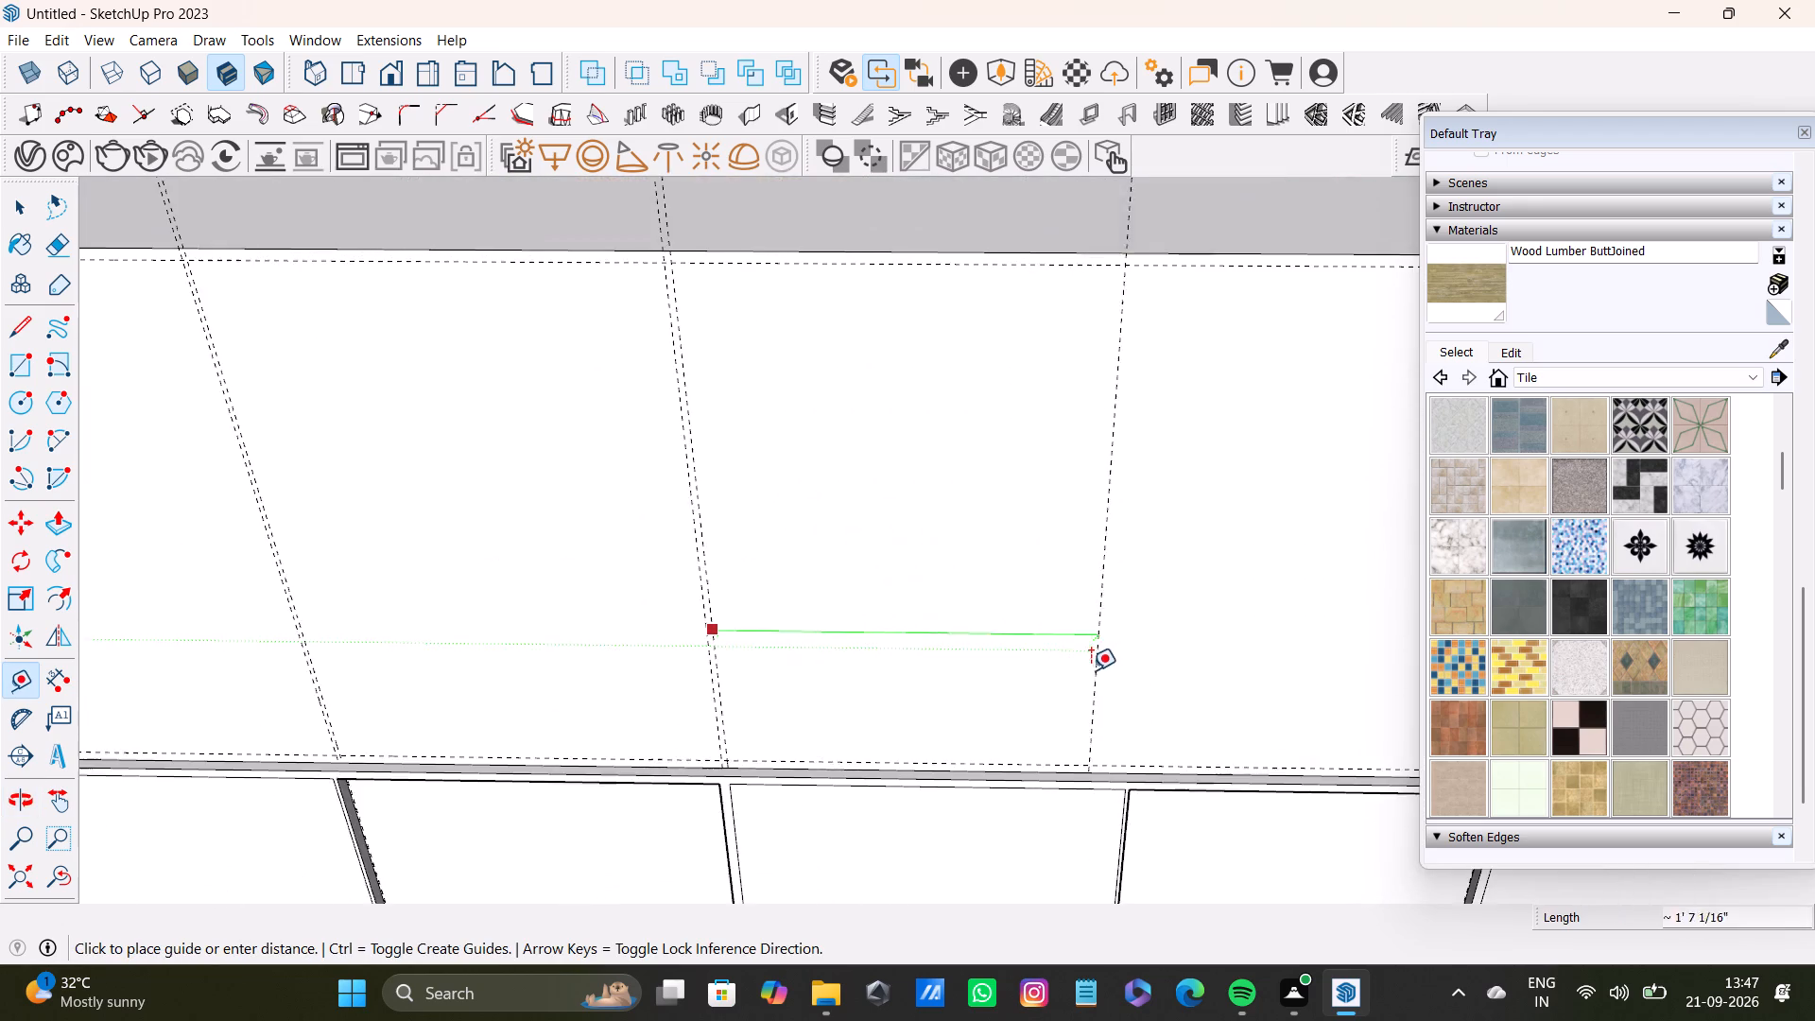
scroll(1091, 670, "up", 4)
middle_click_drag(1130, 713, 931, 628)
scroll(932, 634, "up", 4)
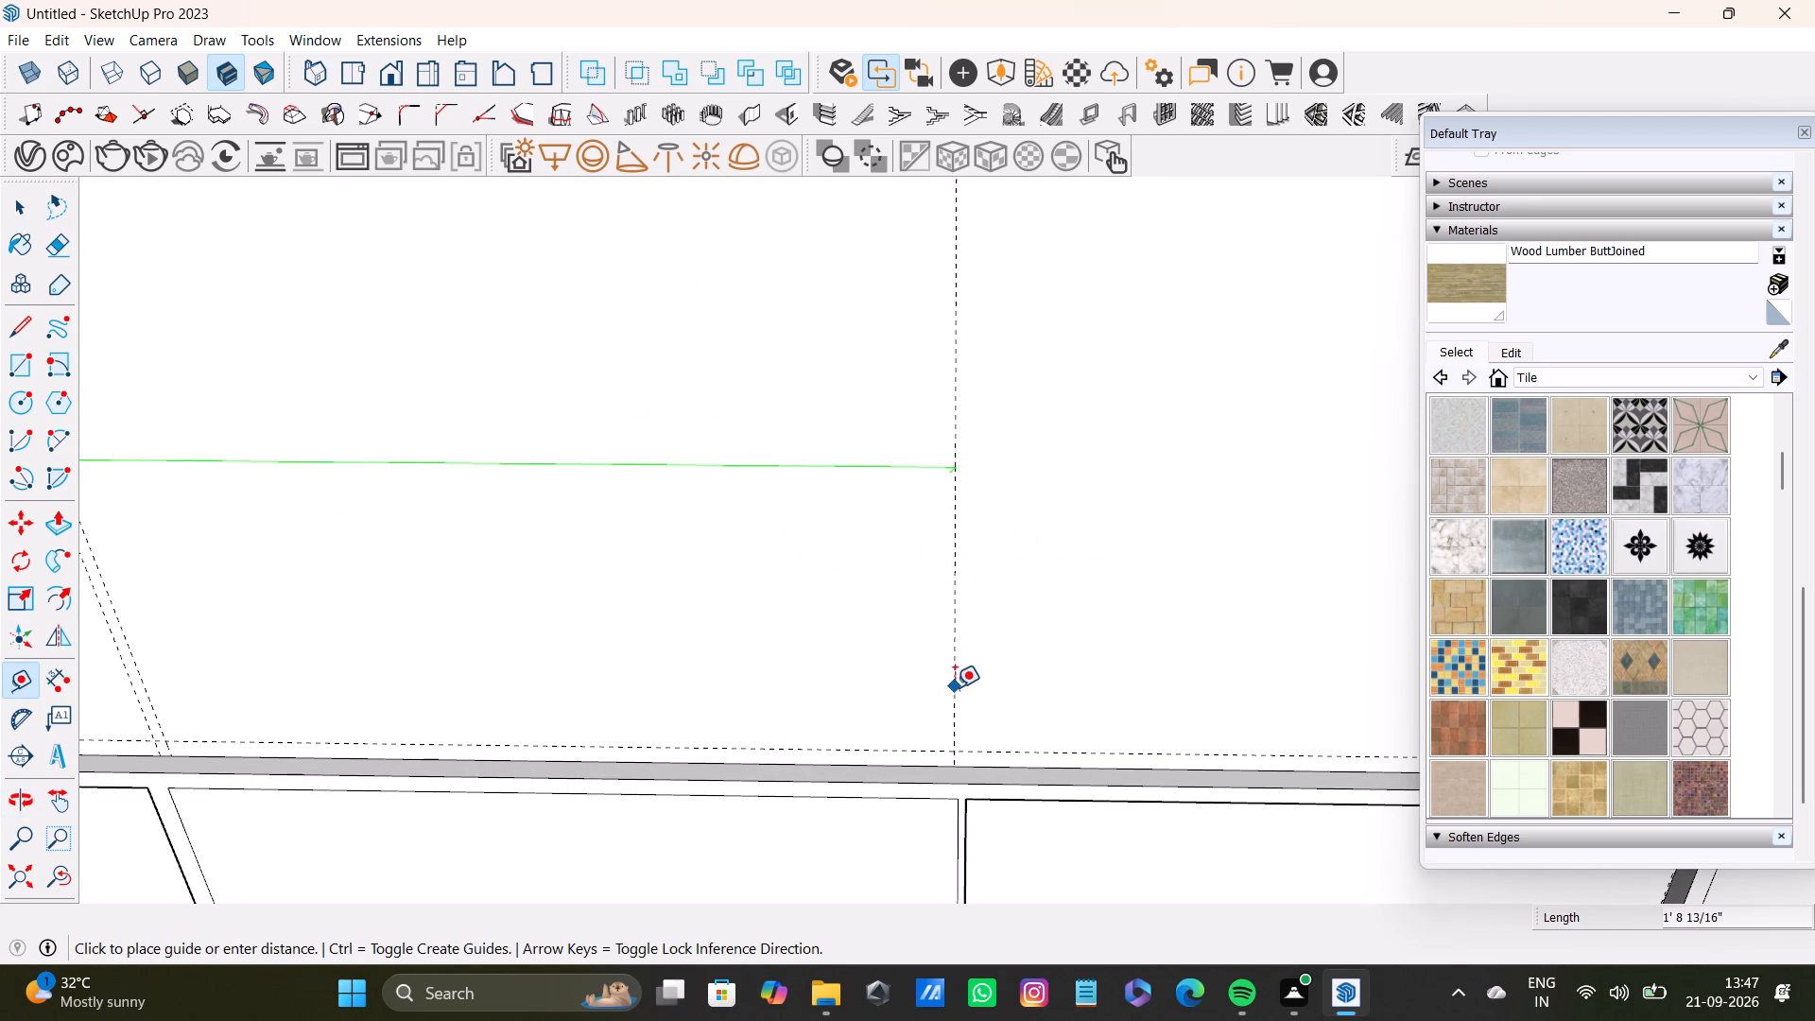
left_click(958, 687)
Place a guide 0.2" to the right of the guide above the gap between the third and fourth lower panels.
scroll(950, 645, "down", 4)
middle_click_drag(961, 637, 923, 695, "shift")
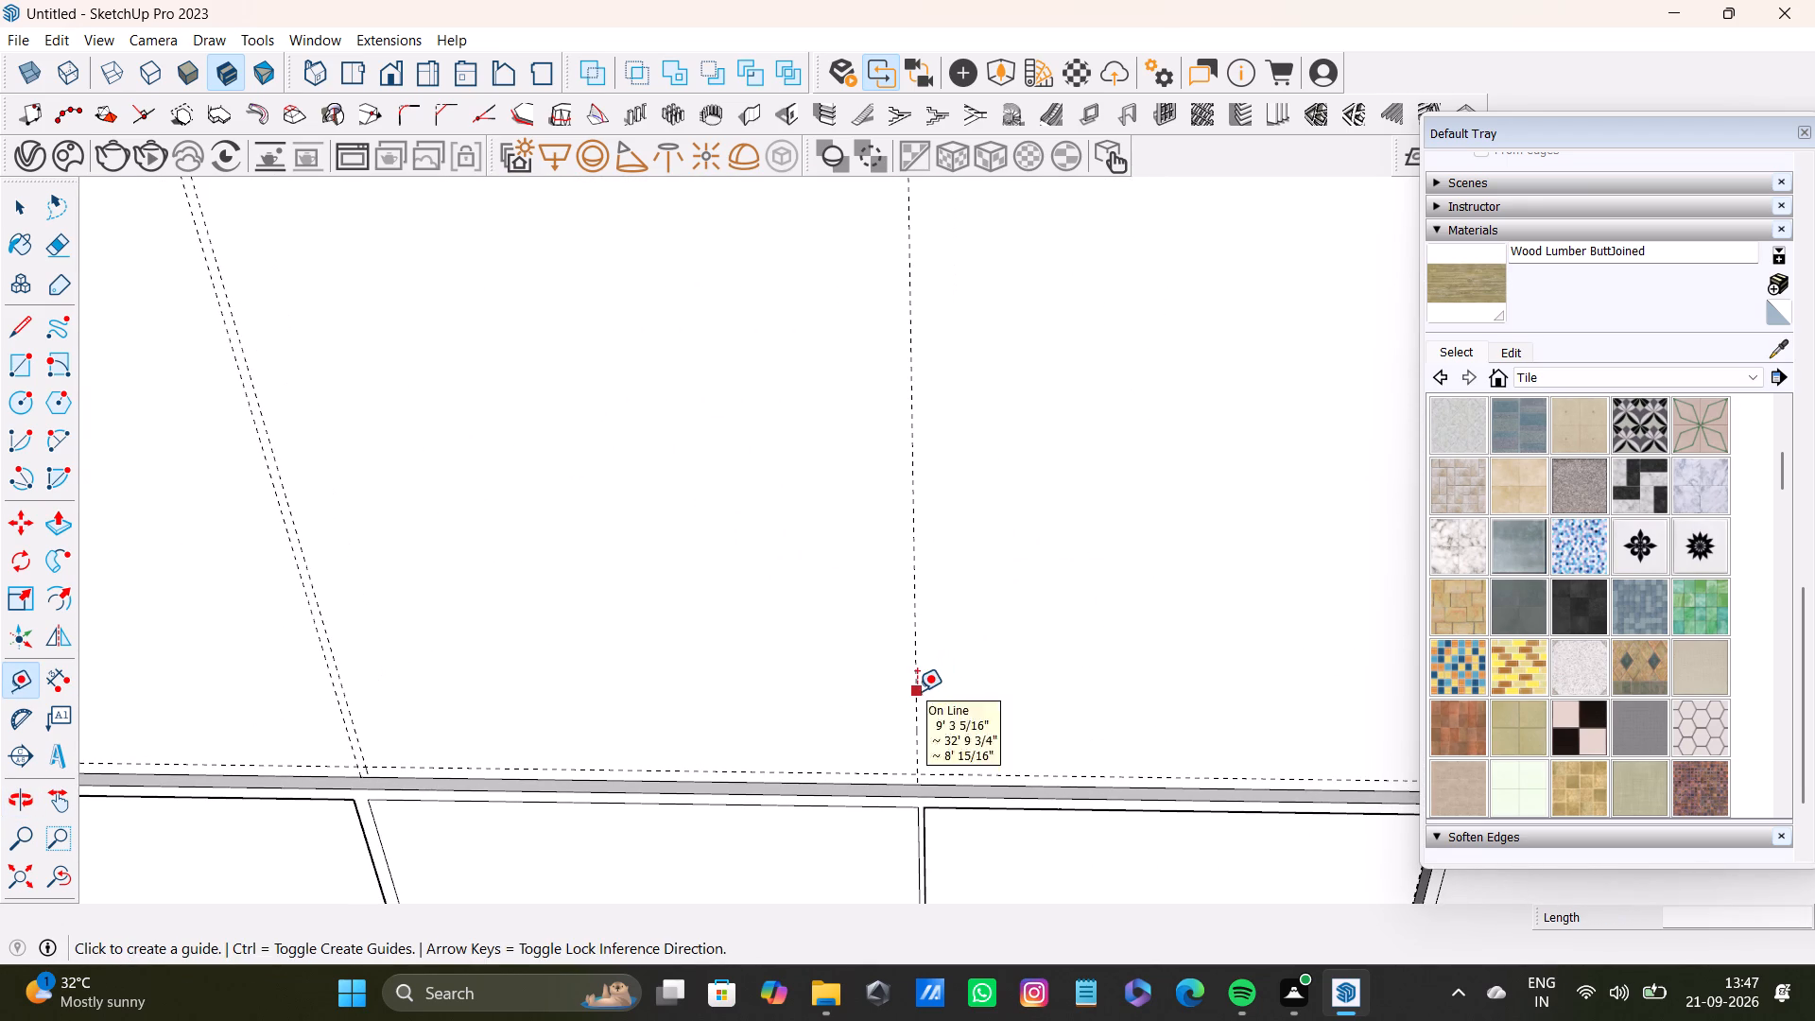
left_click_drag(913, 680, 923, 679)
type("0.2")
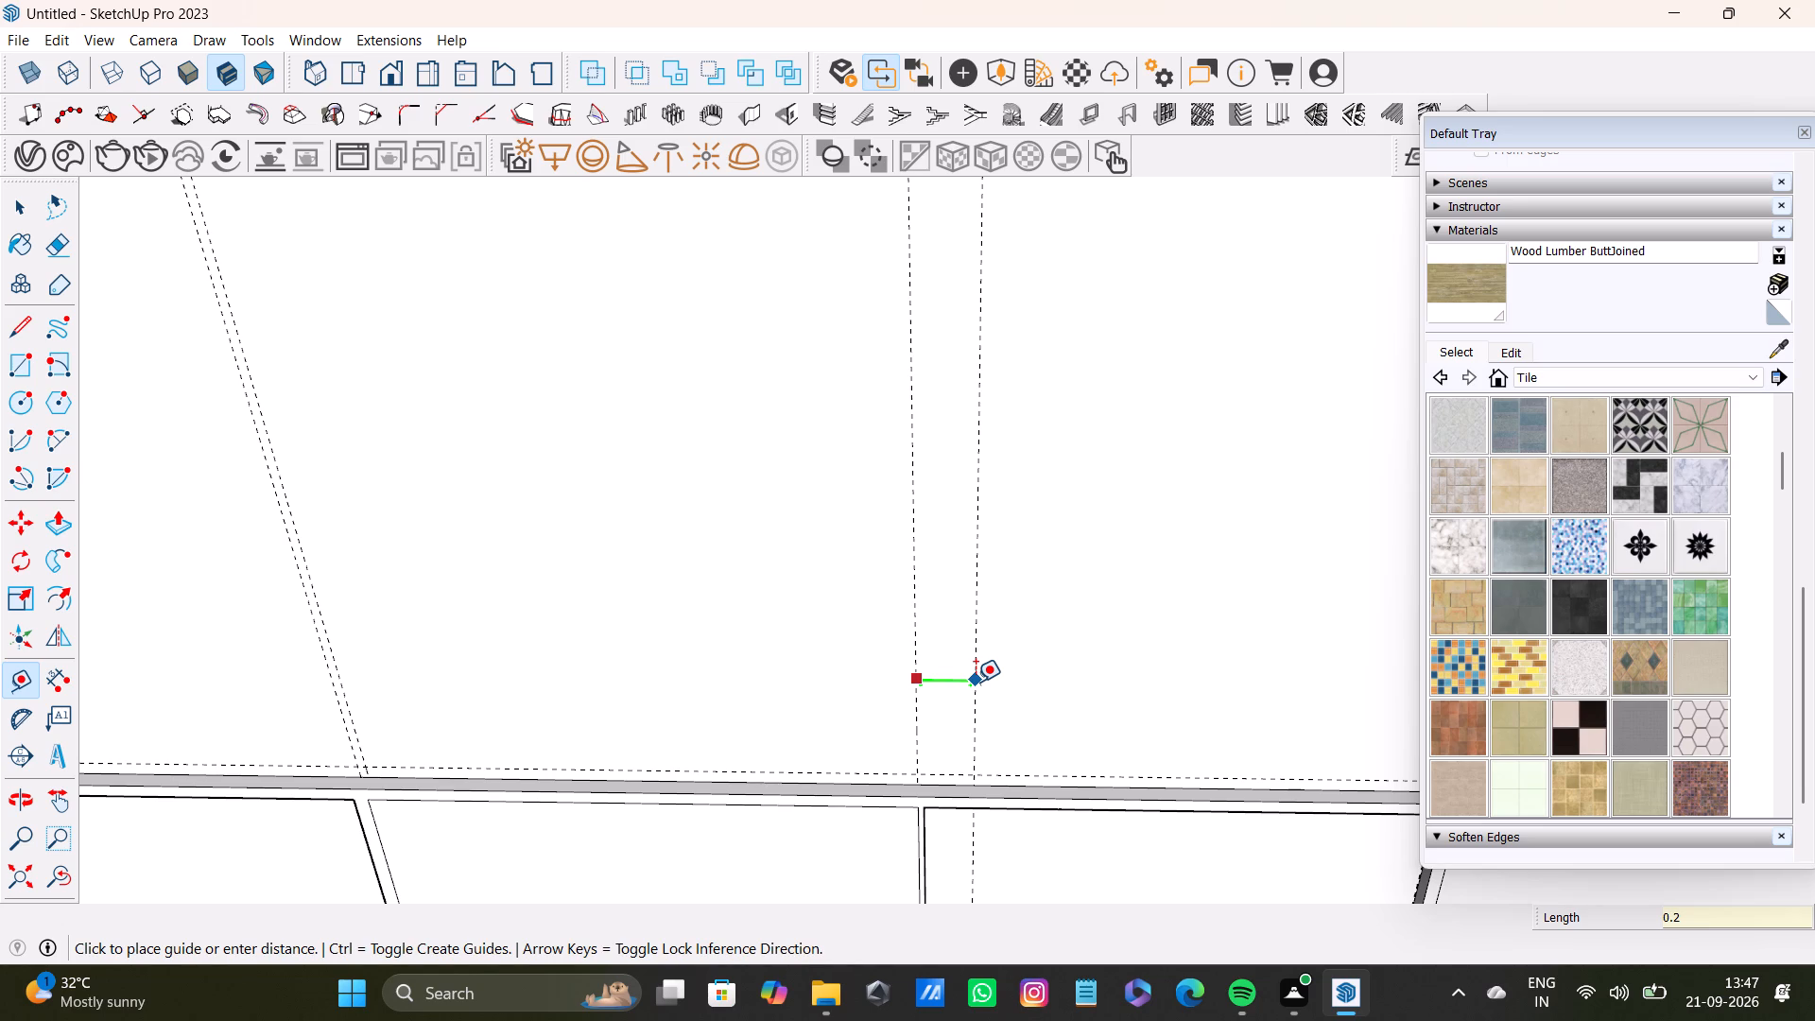
key("shift+quotedbl")
key("Return")
Place a guide about 1' 6 5/16" from the fourth upper gap's right guide, above the gap between the fifth and sixth lower panels.
scroll(802, 423, "down", 8)
middle_click_drag(1005, 484, 790, 567, "shift")
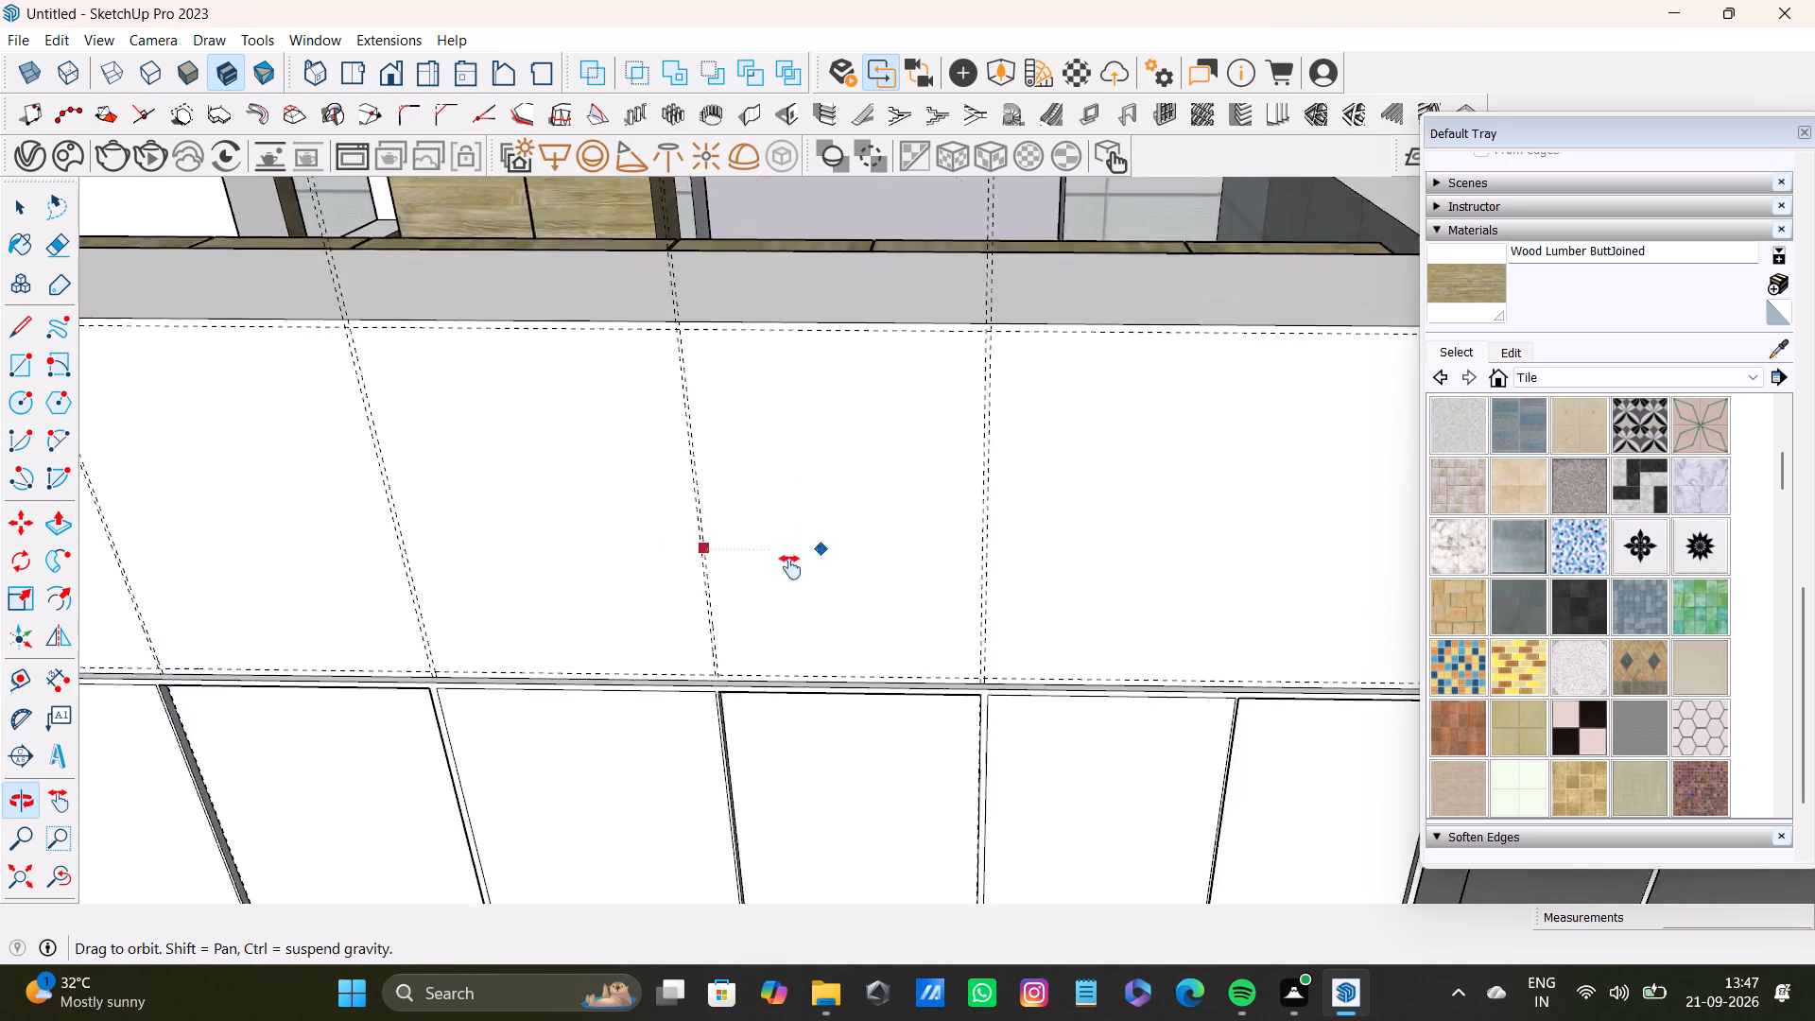
middle_click_drag(790, 567, 775, 575, "shift")
scroll(942, 594, "up", 6)
left_click(949, 618)
scroll(1105, 633, "down", 4)
middle_click_drag(1184, 633, 971, 673, "shift")
scroll(1067, 739, "up", 3)
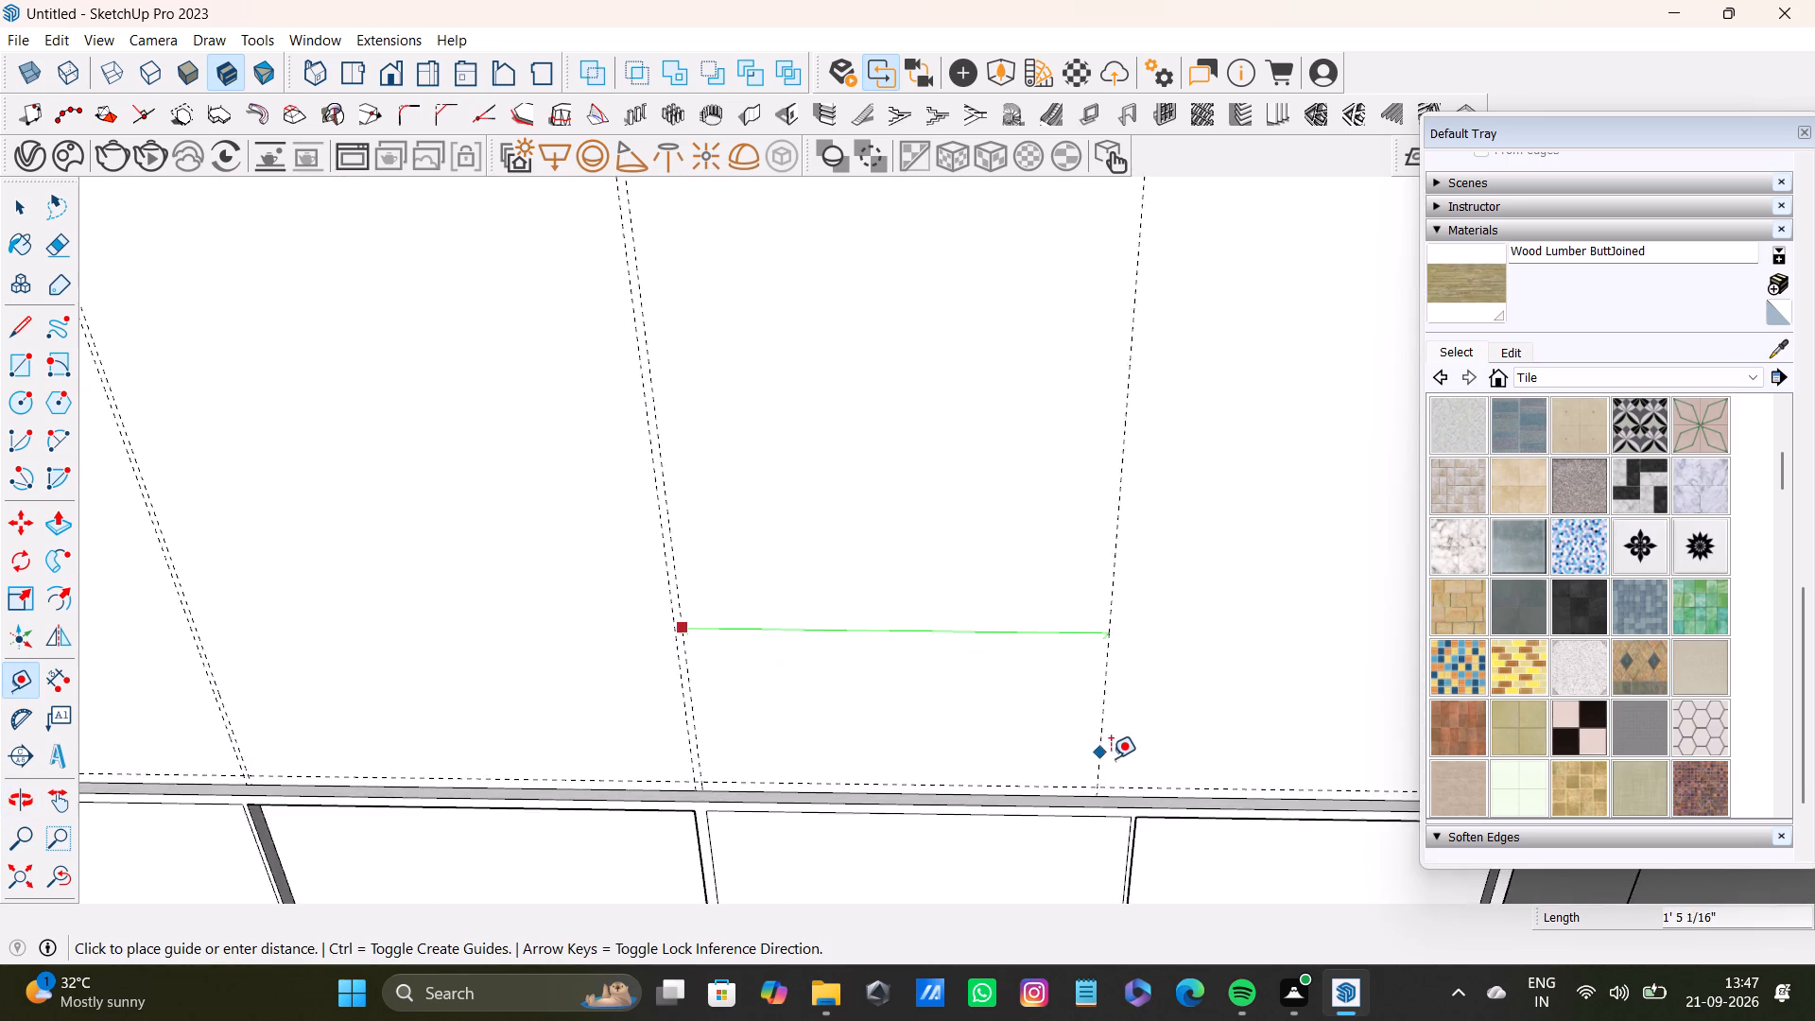
scroll(1111, 758, "up", 3)
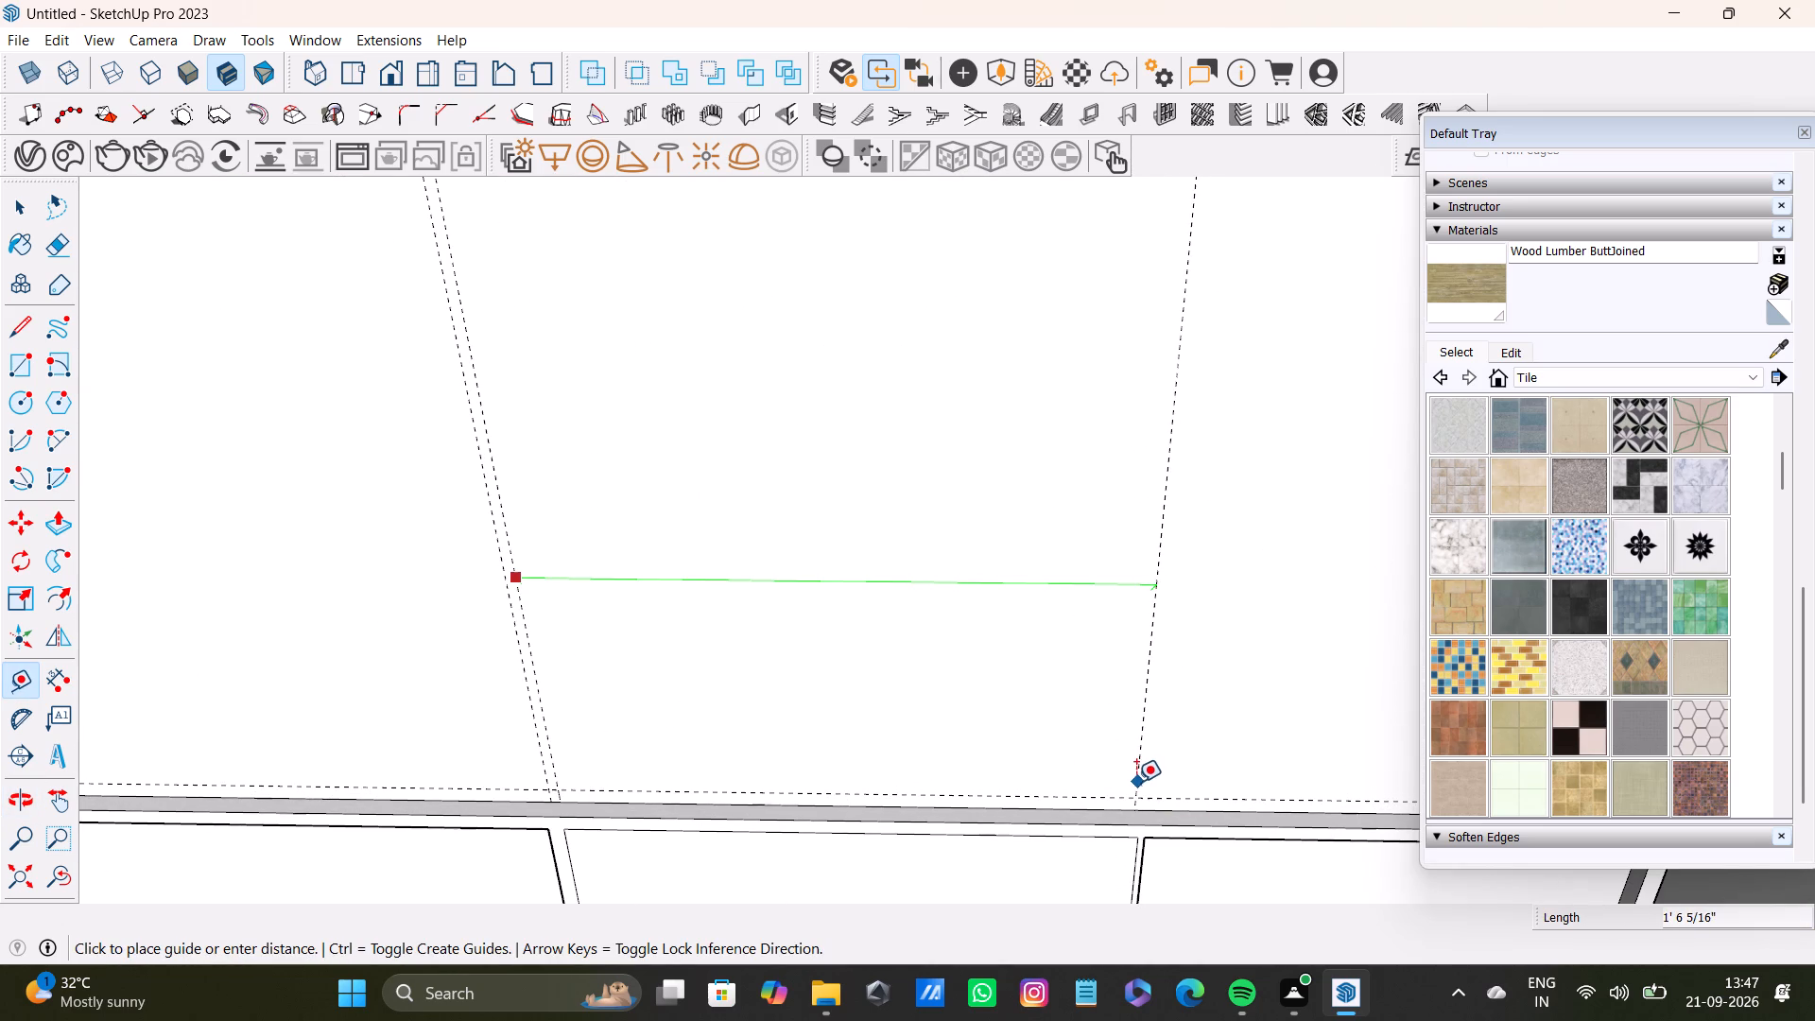
left_click(1140, 781)
Place a guide 0.2" to the right of the guide above the gap between the fifth and sixth lower panels.
left_click_drag(1143, 753, 1167, 753)
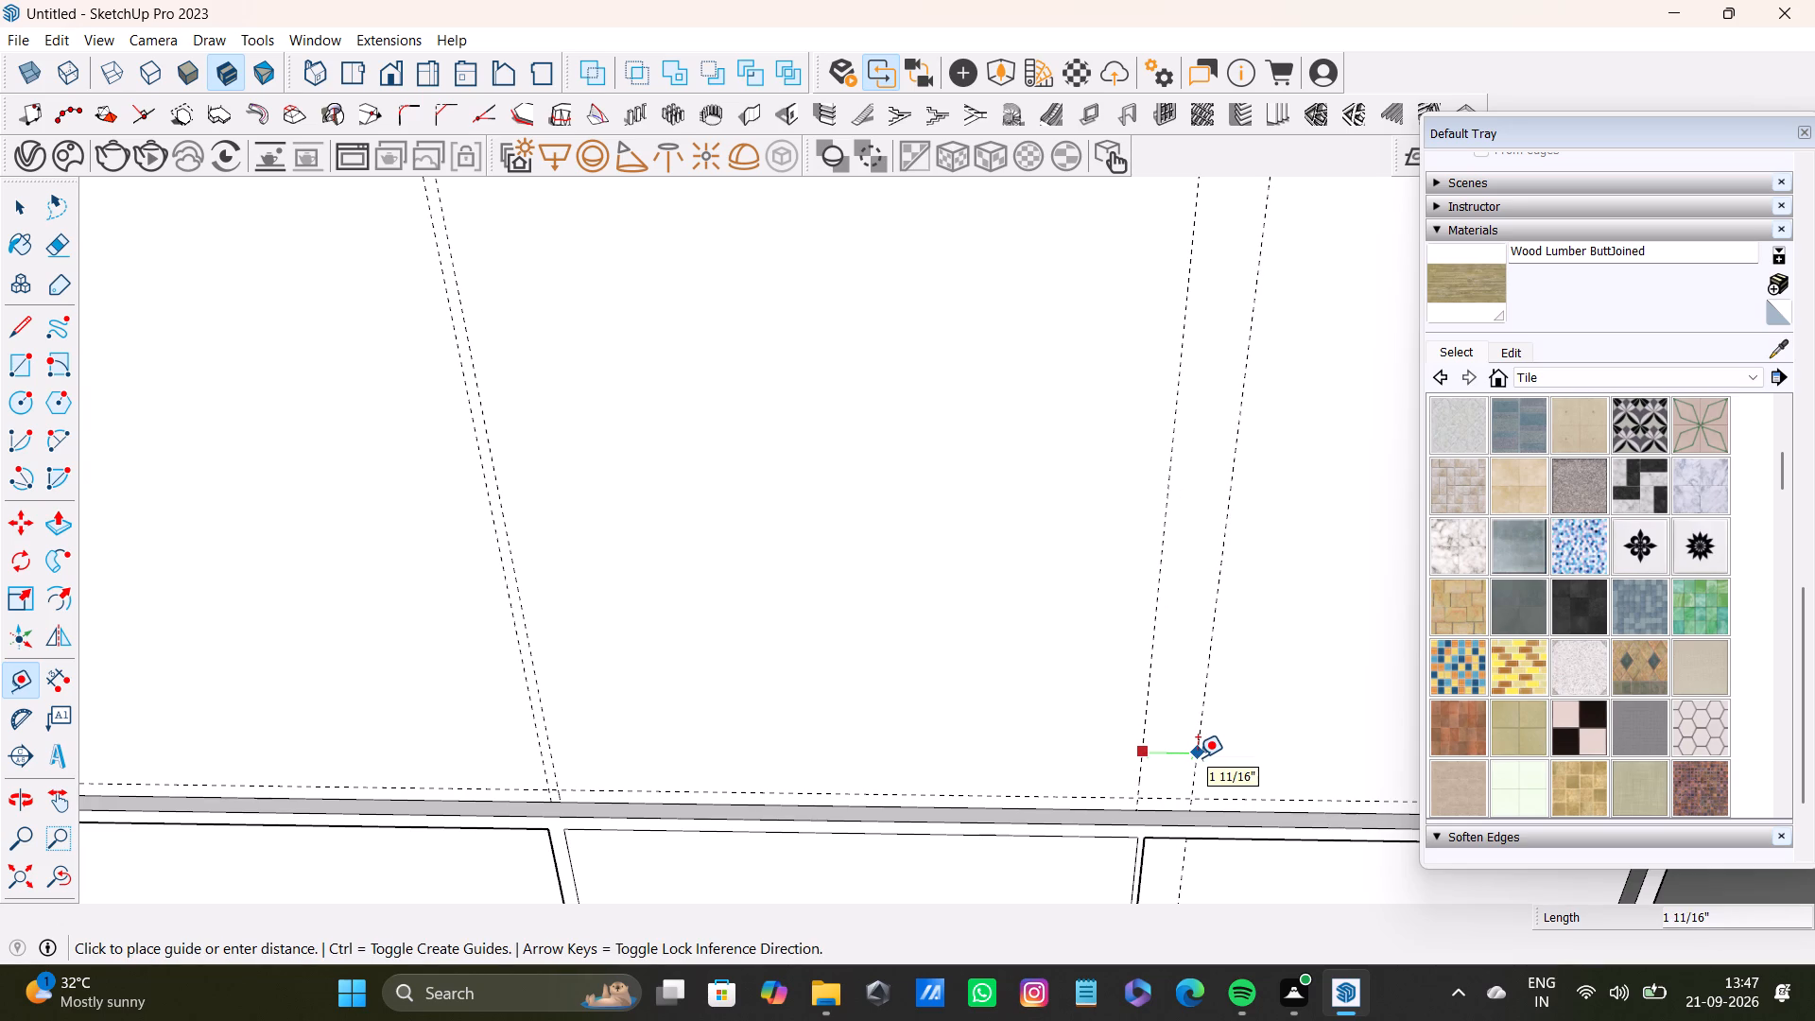
type("0.2")
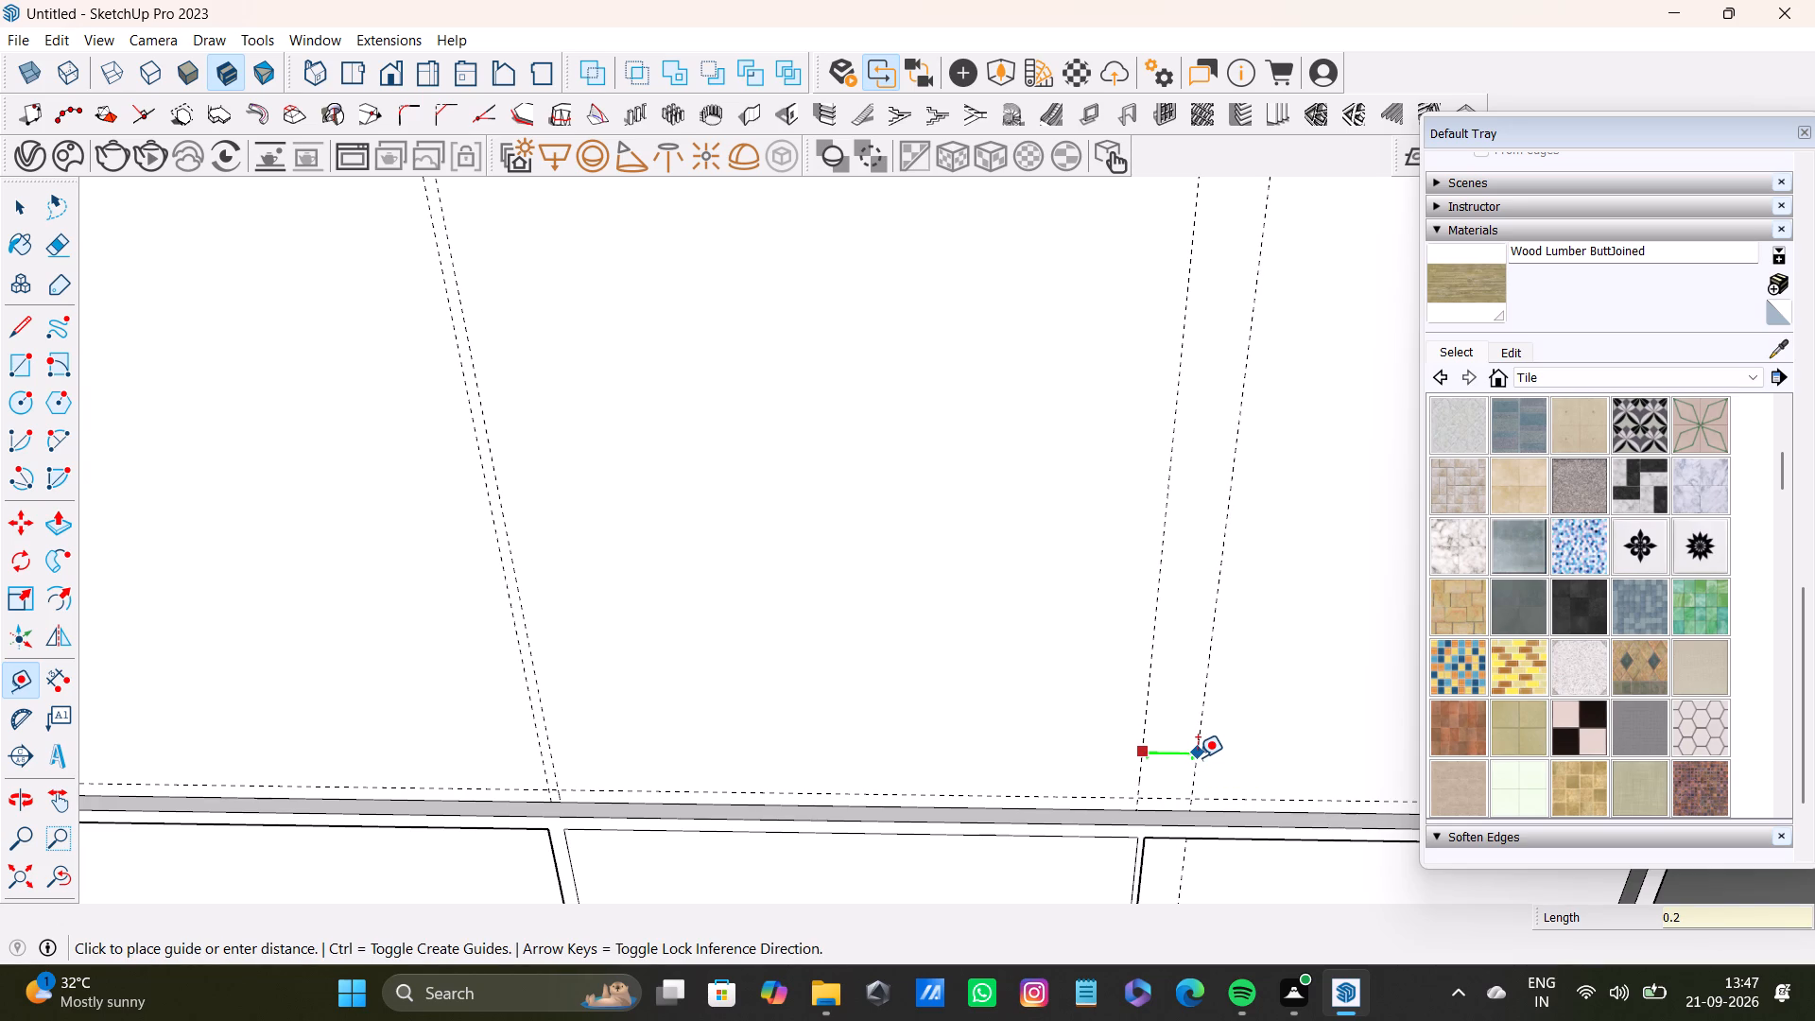
key("shift+quotedbl")
key("Return")
Draw the first upper panel rectangle, about 2' 2 5/16" by 1' 7 7/8", between the left border guide and the first gap guide.
scroll(948, 574, "down", 9)
middle_click_drag(866, 595, 978, 638, "shift")
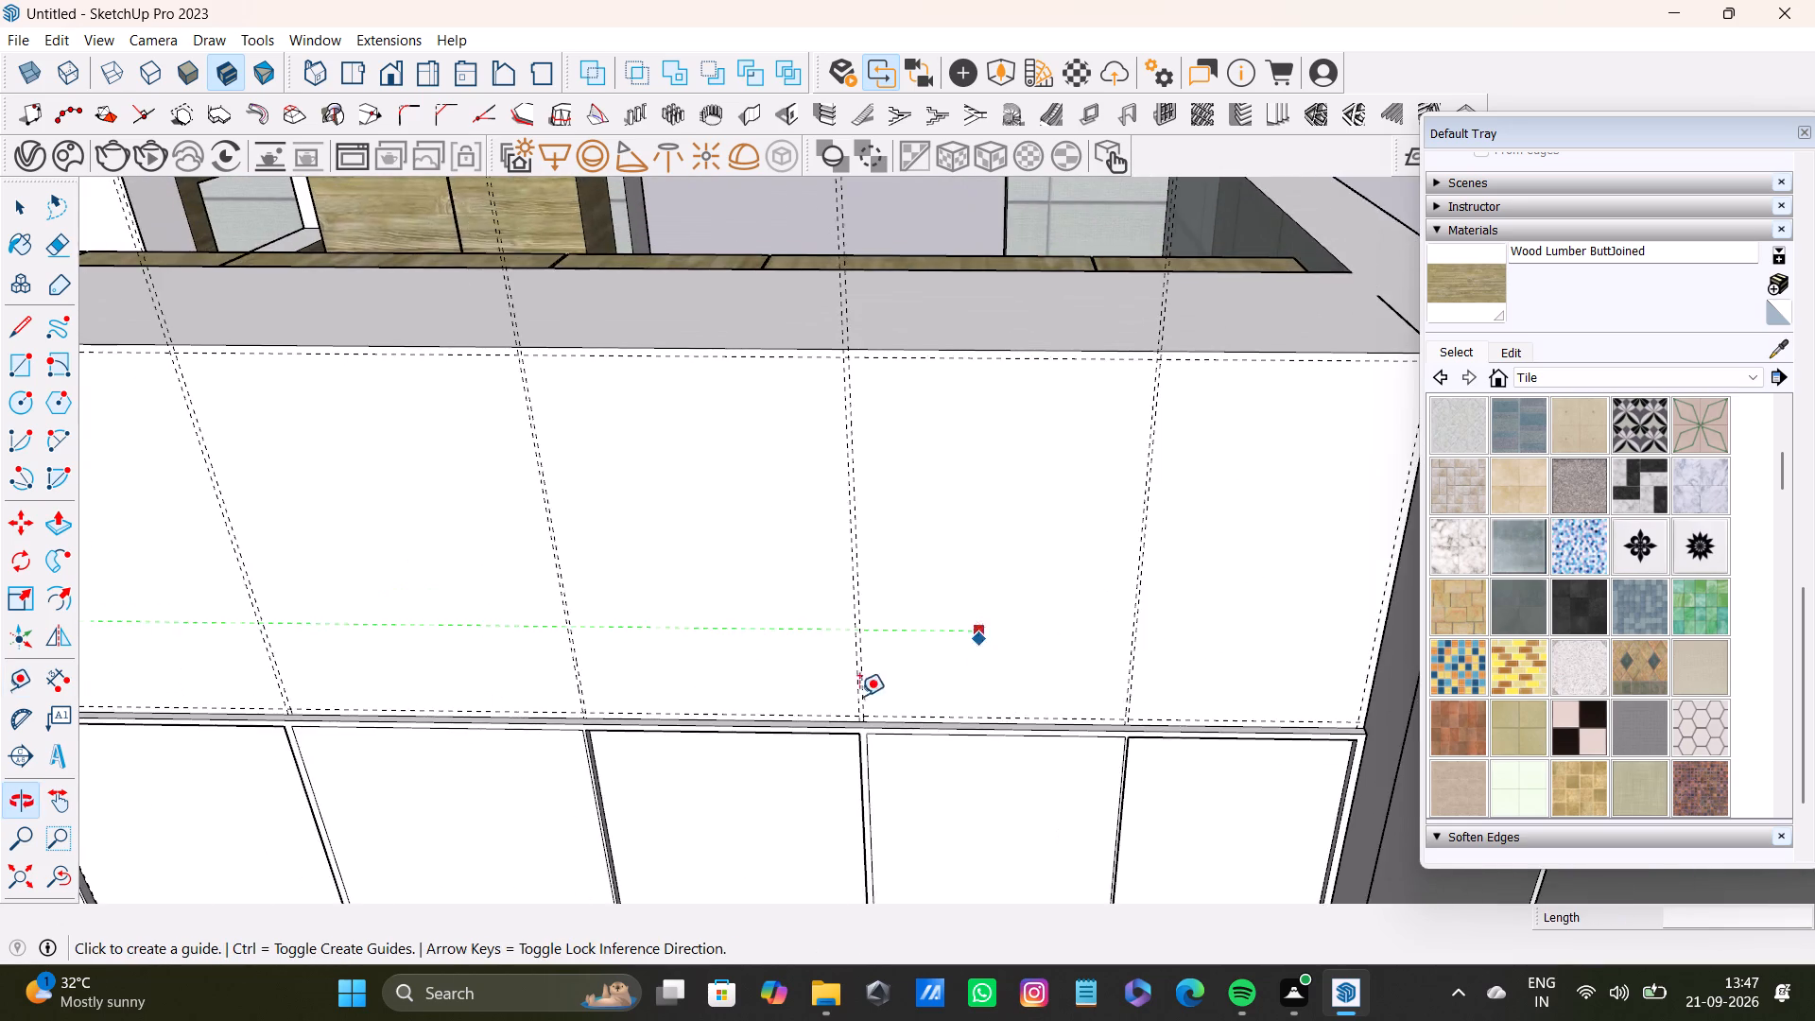
scroll(683, 699, "down", 7)
middle_click_drag(659, 675, 966, 657, "shift")
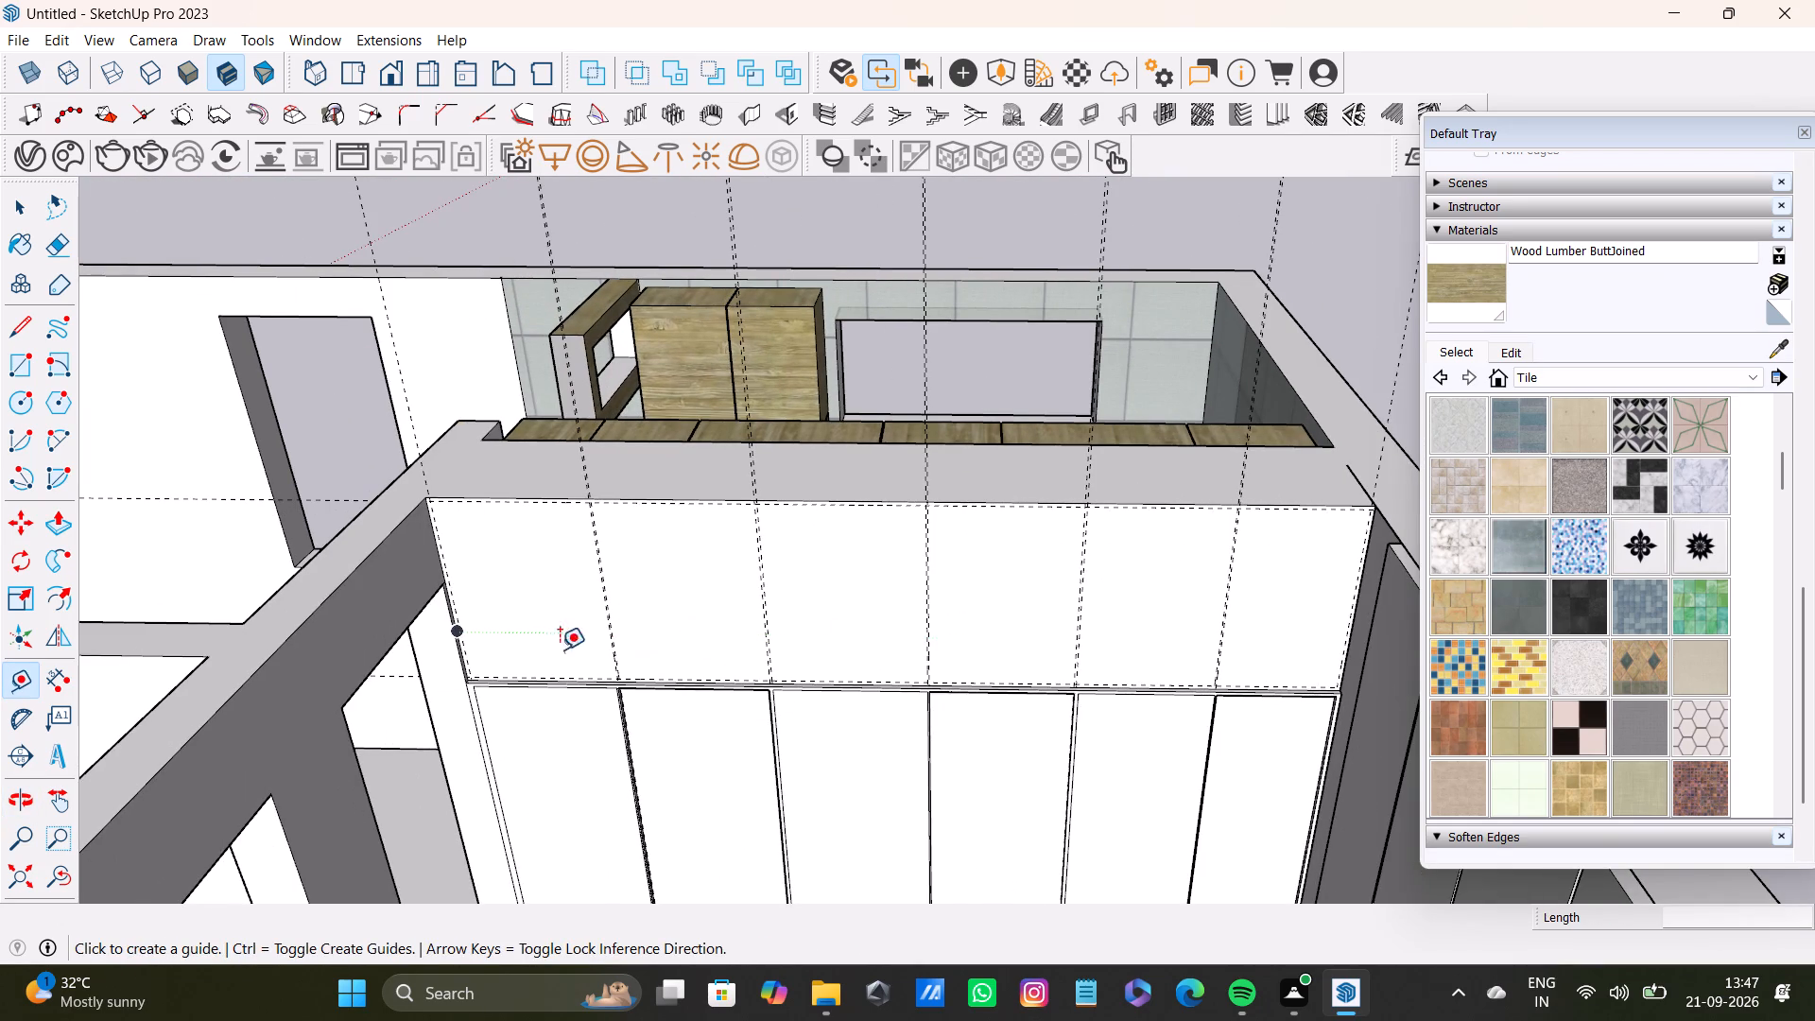
key("r")
scroll(439, 540, "up", 13)
left_click(406, 465)
scroll(590, 681, "down", 3)
middle_click_drag(743, 776, 688, 588, "shift")
scroll(716, 656, "up", 4)
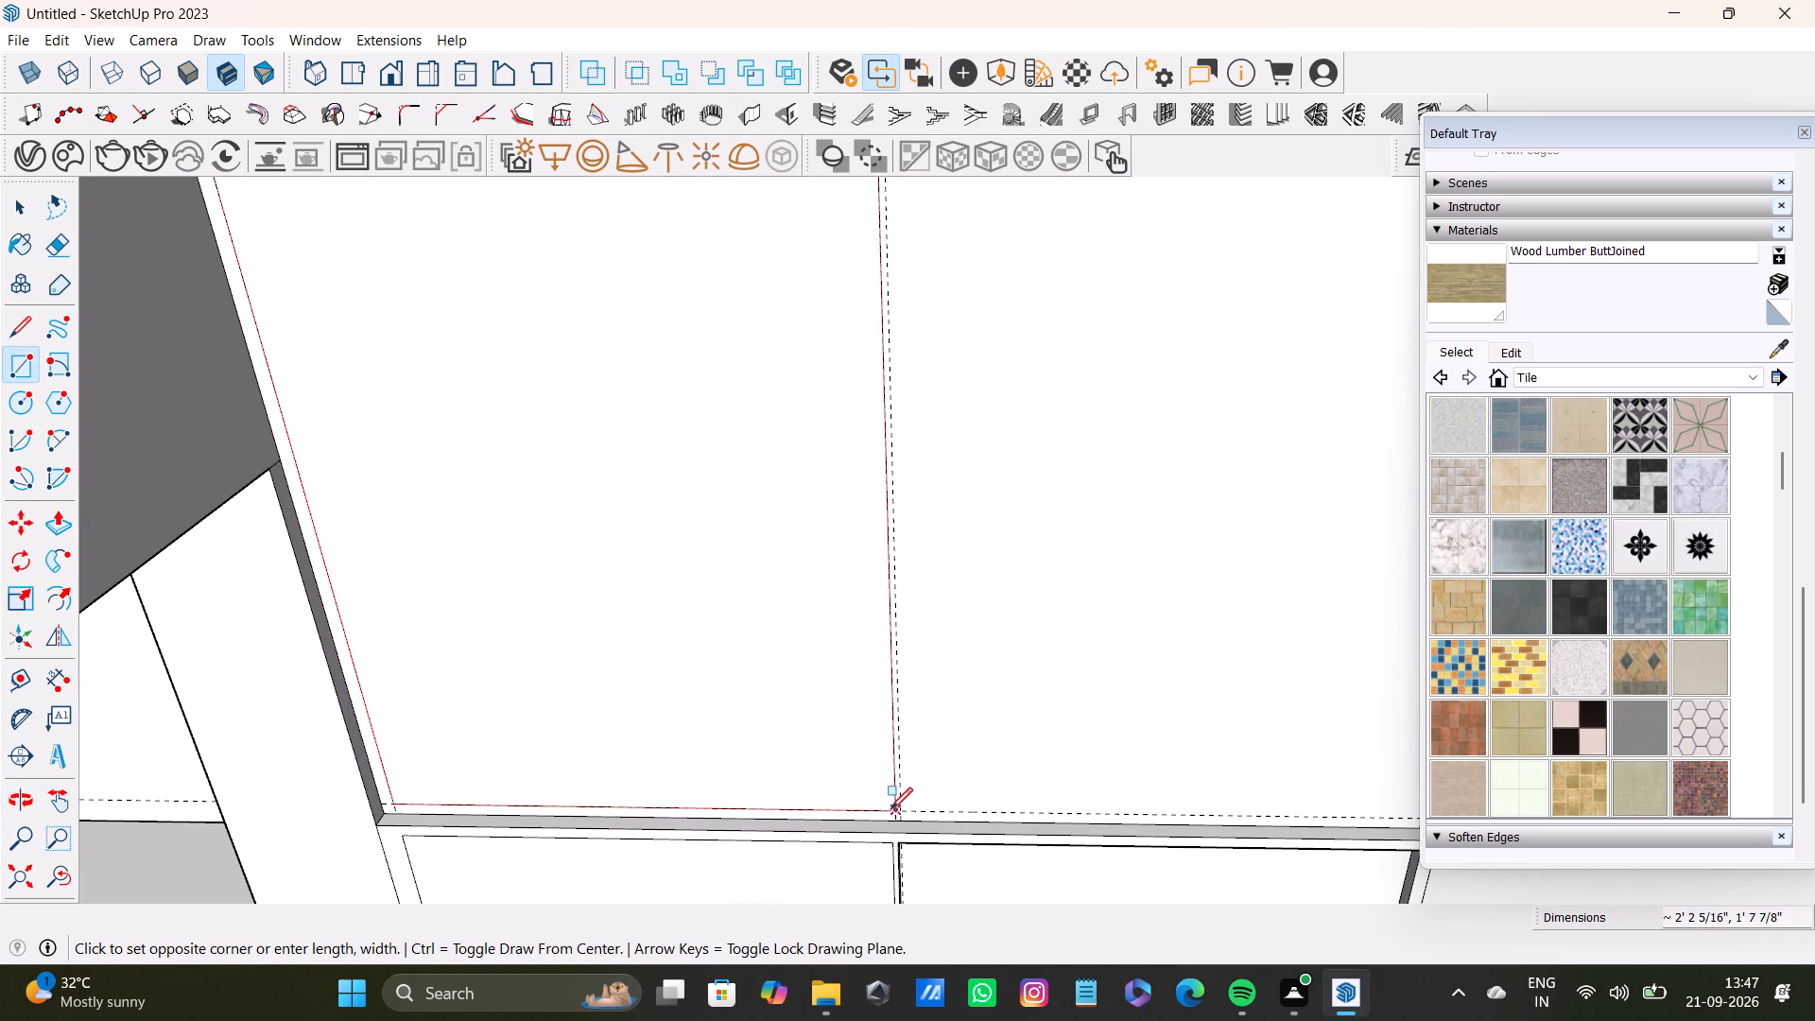
left_click(890, 809)
Draw the second upper panel rectangle between the first and second gap guides, from the top guide to the bottom guide.
scroll(802, 609, "down", 4)
middle_click_drag(807, 519, 776, 674, "shift")
scroll(821, 524, "up", 9)
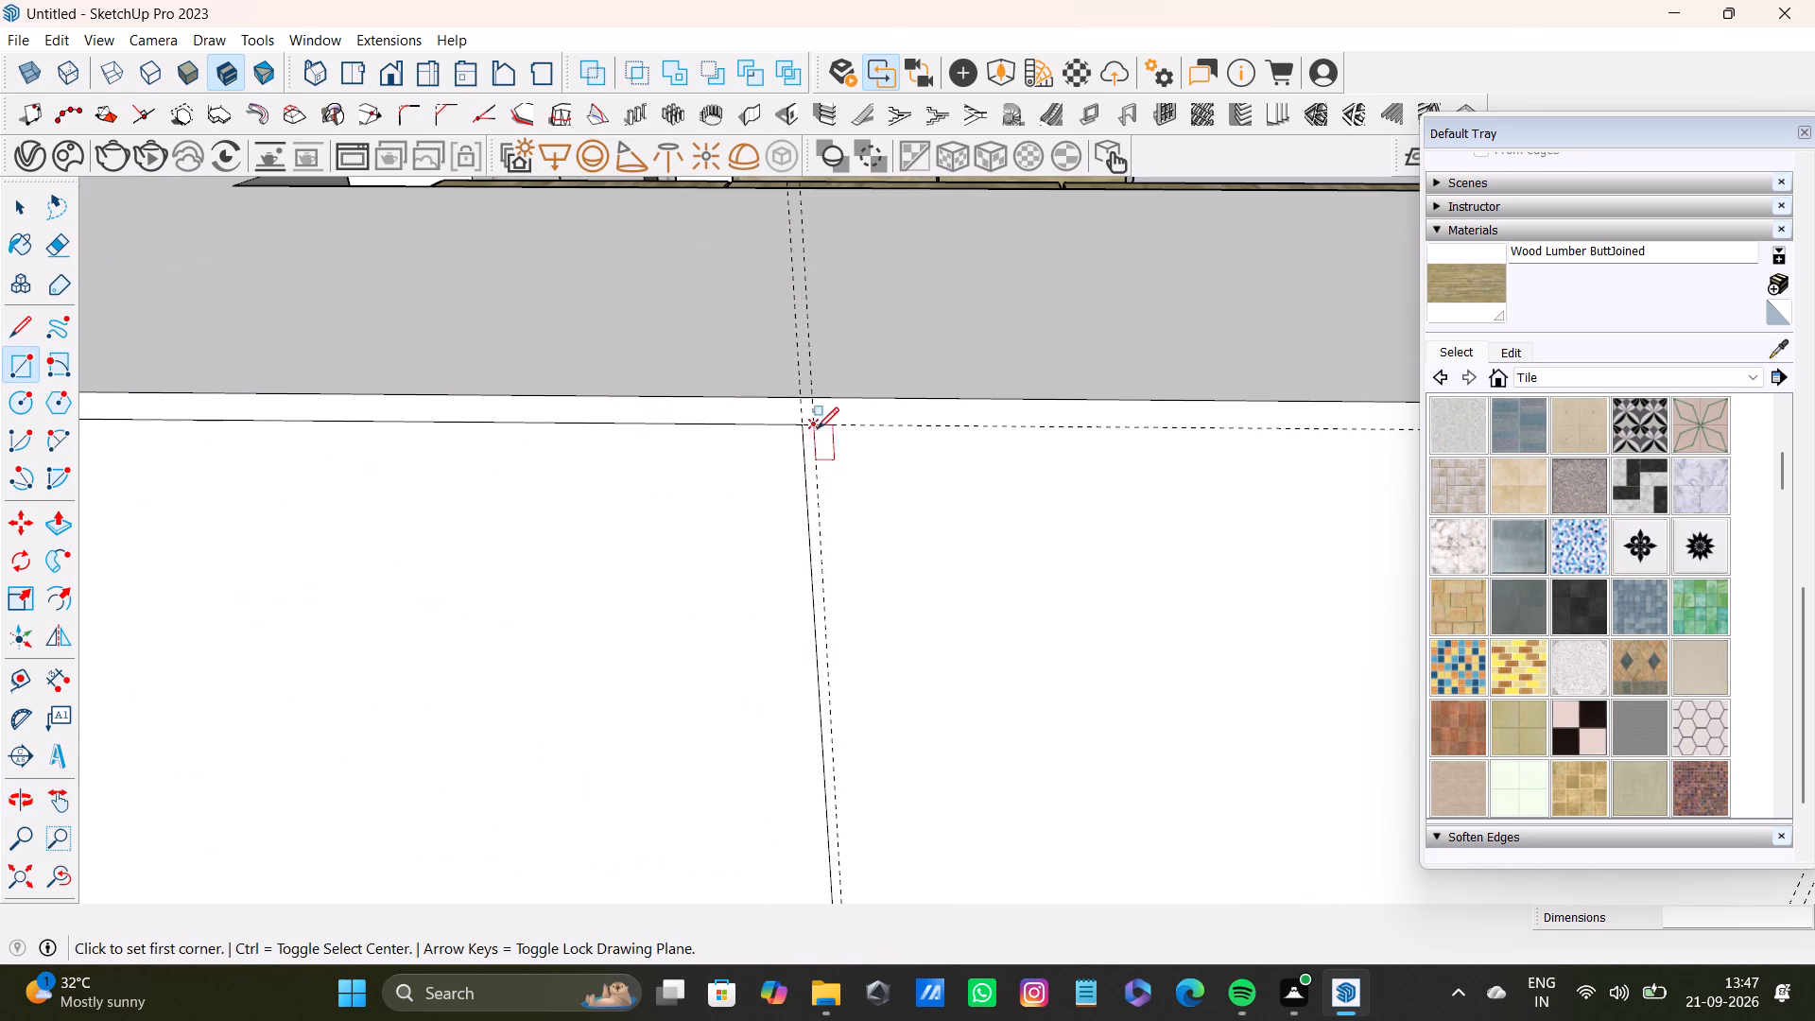
left_click(818, 426)
scroll(888, 592, "down", 4)
middle_click_drag(1028, 647, 907, 437, "shift")
scroll(886, 480, "down", 3)
middle_click_drag(1037, 707, 940, 411)
scroll(942, 533, "up", 3)
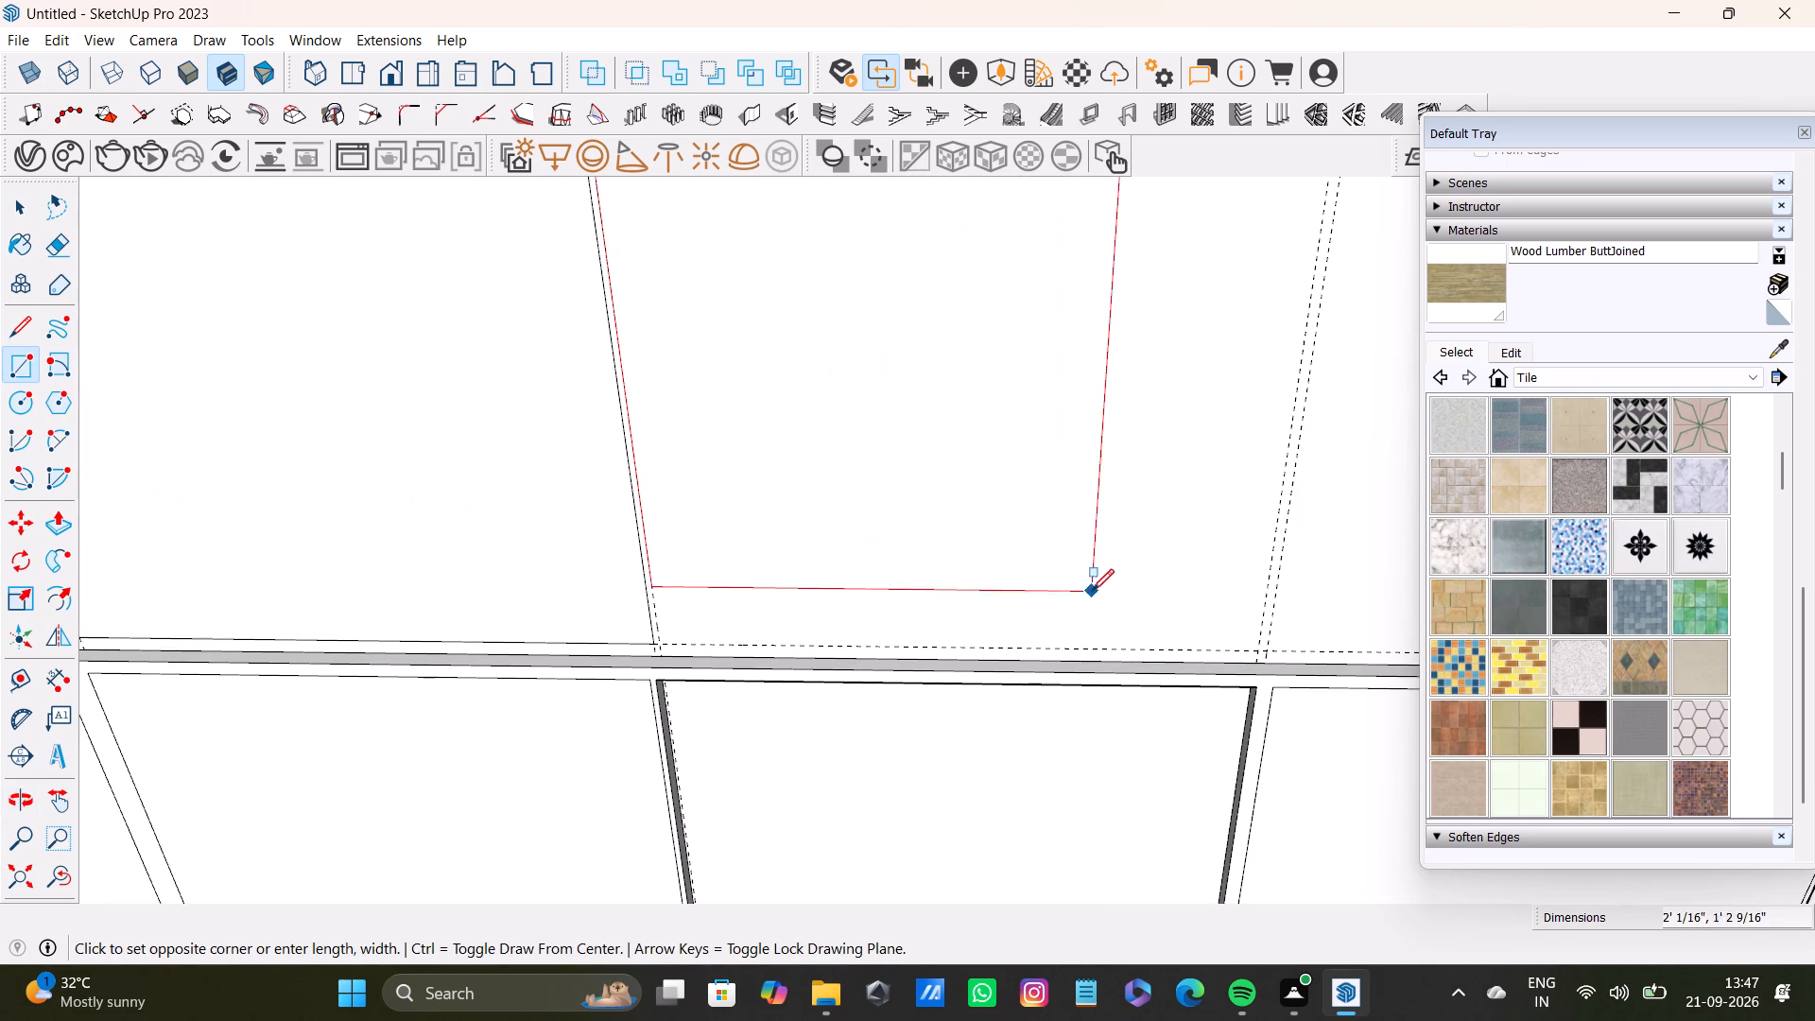
left_click(1254, 654)
Draw the third upper panel rectangle between the second and third gap guides, from the top guide to the bottom guide.
scroll(1219, 632, "down", 8)
middle_click_drag(1193, 538, 947, 638, "shift")
scroll(993, 477, "up", 2)
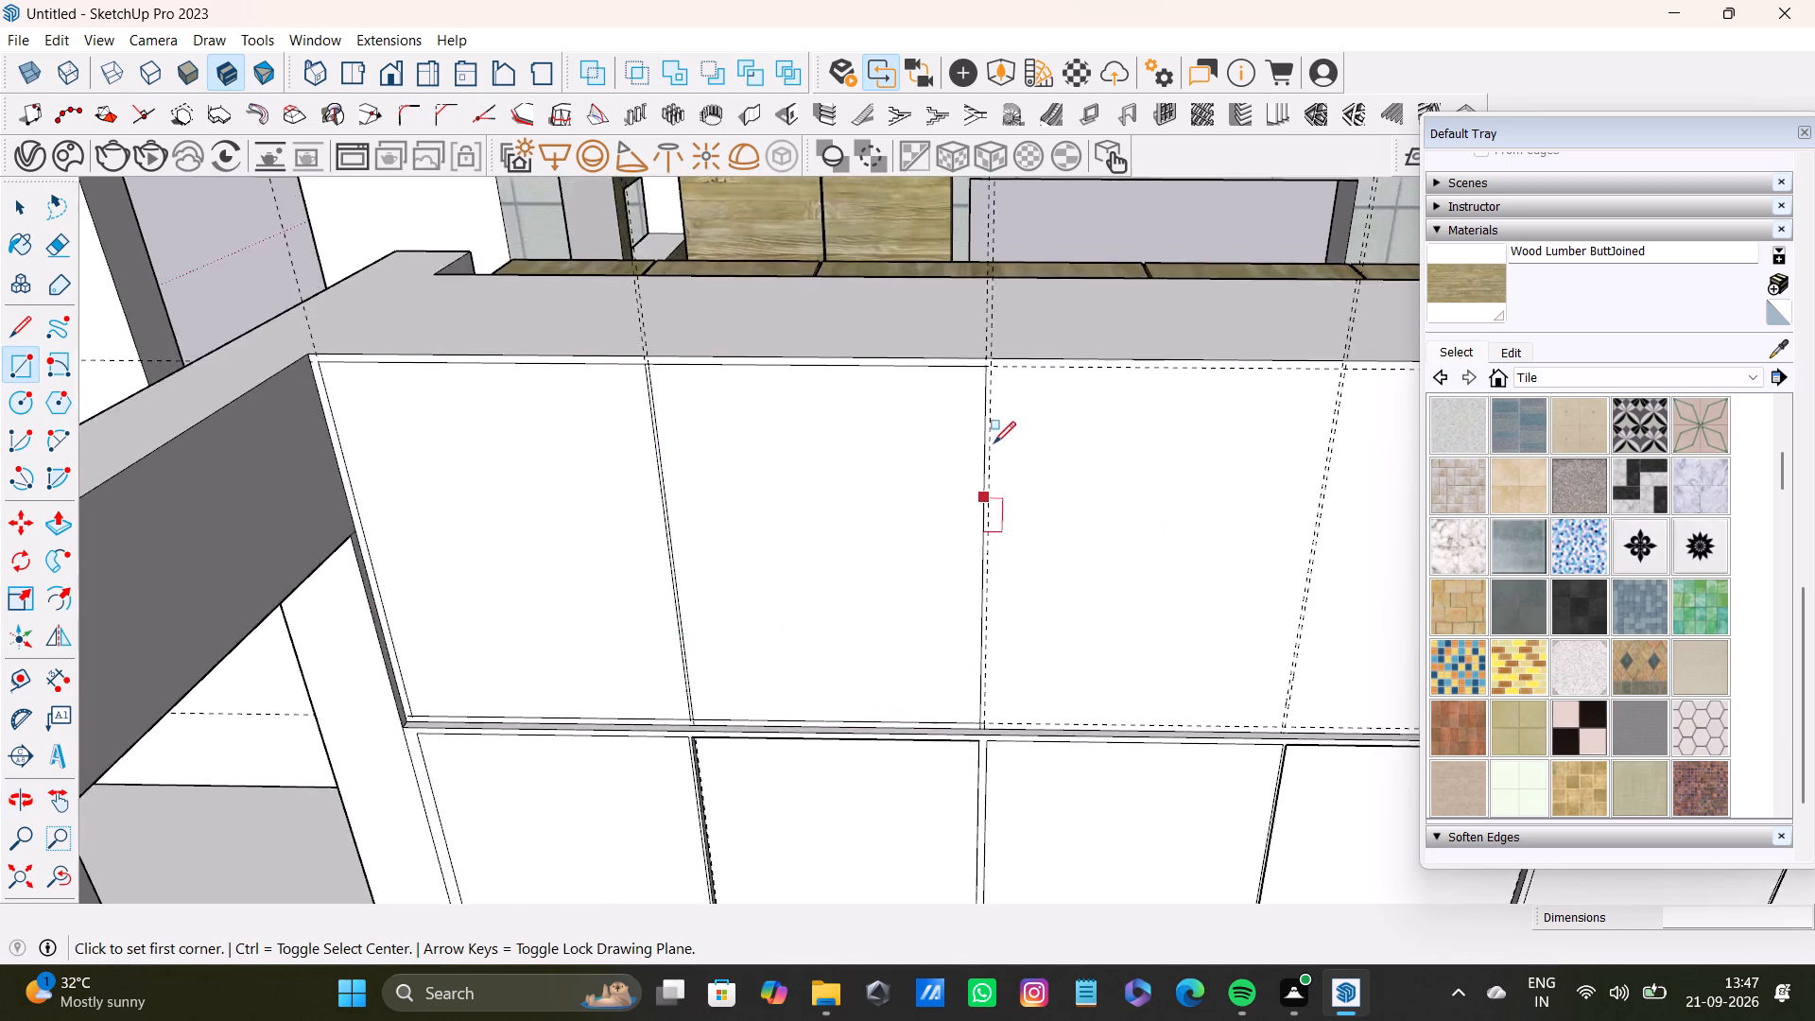
scroll(994, 443, "up", 4)
left_click(993, 303)
scroll(1116, 528, "down", 5)
middle_click_drag(1179, 658, 1047, 586, "shift")
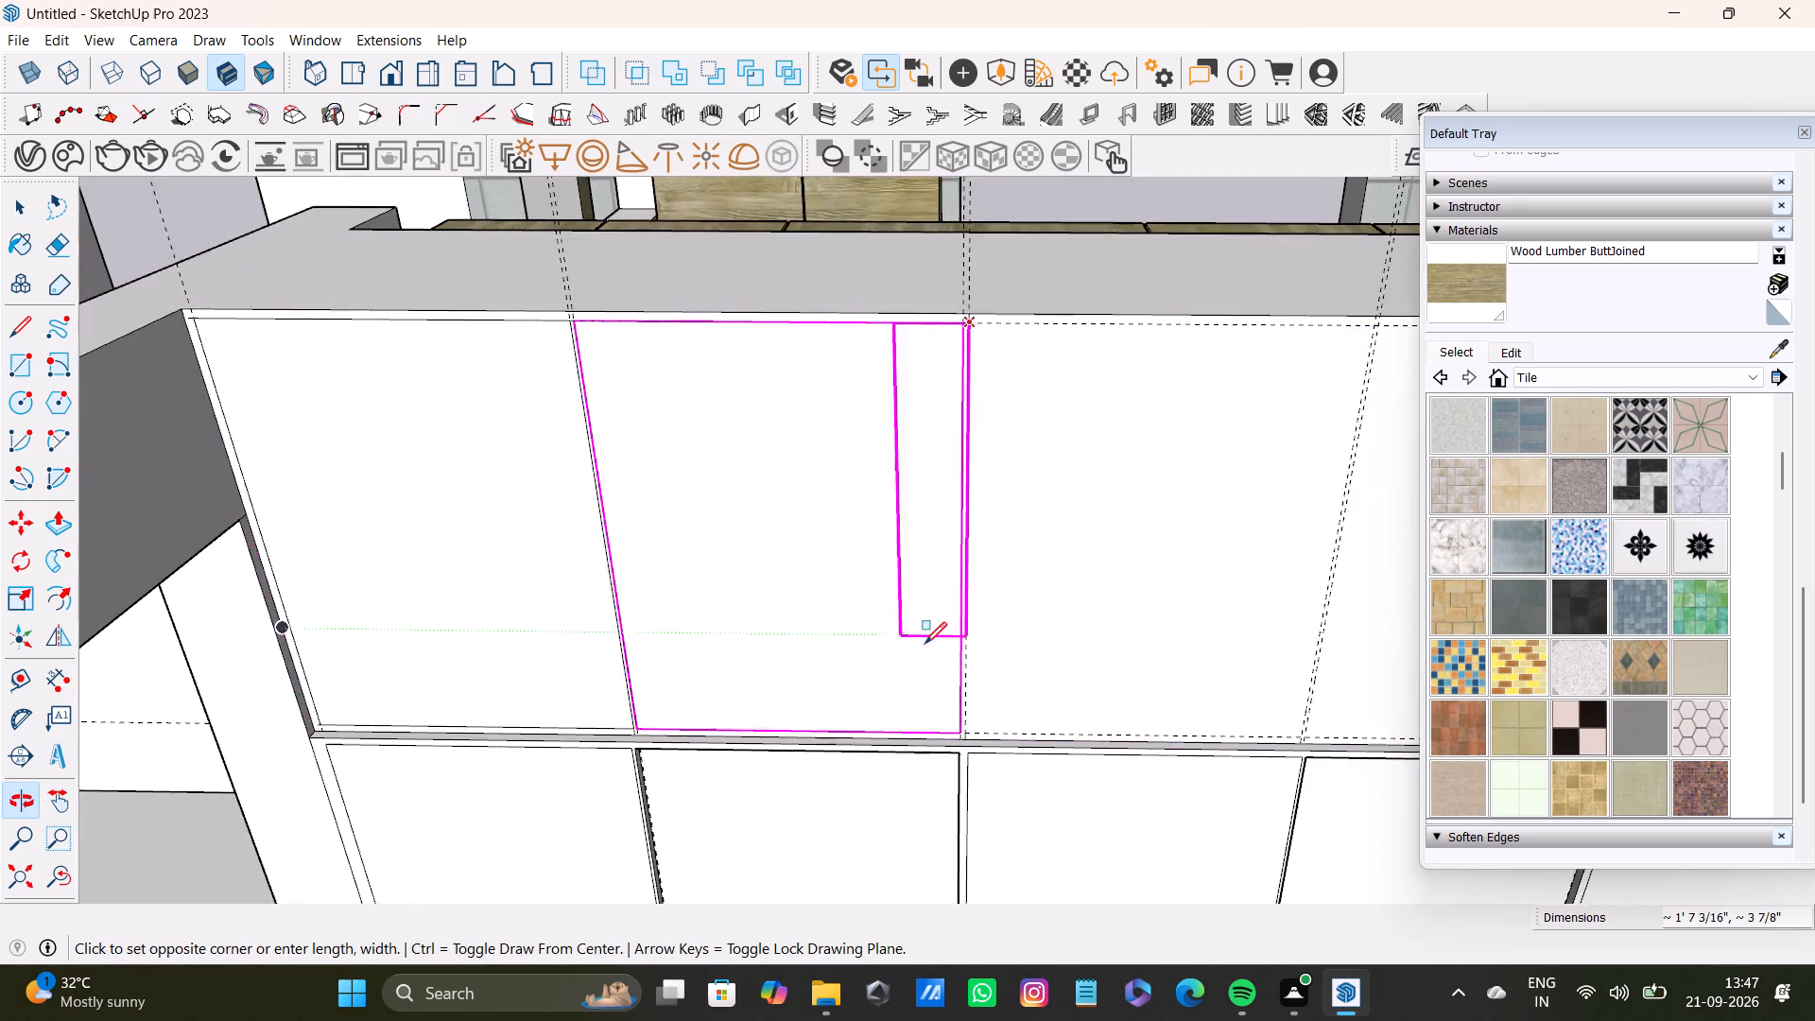
scroll(925, 644, "up", 3)
scroll(1244, 755, "down", 3)
middle_click_drag(1222, 724, 988, 698, "shift")
scroll(999, 717, "up", 2)
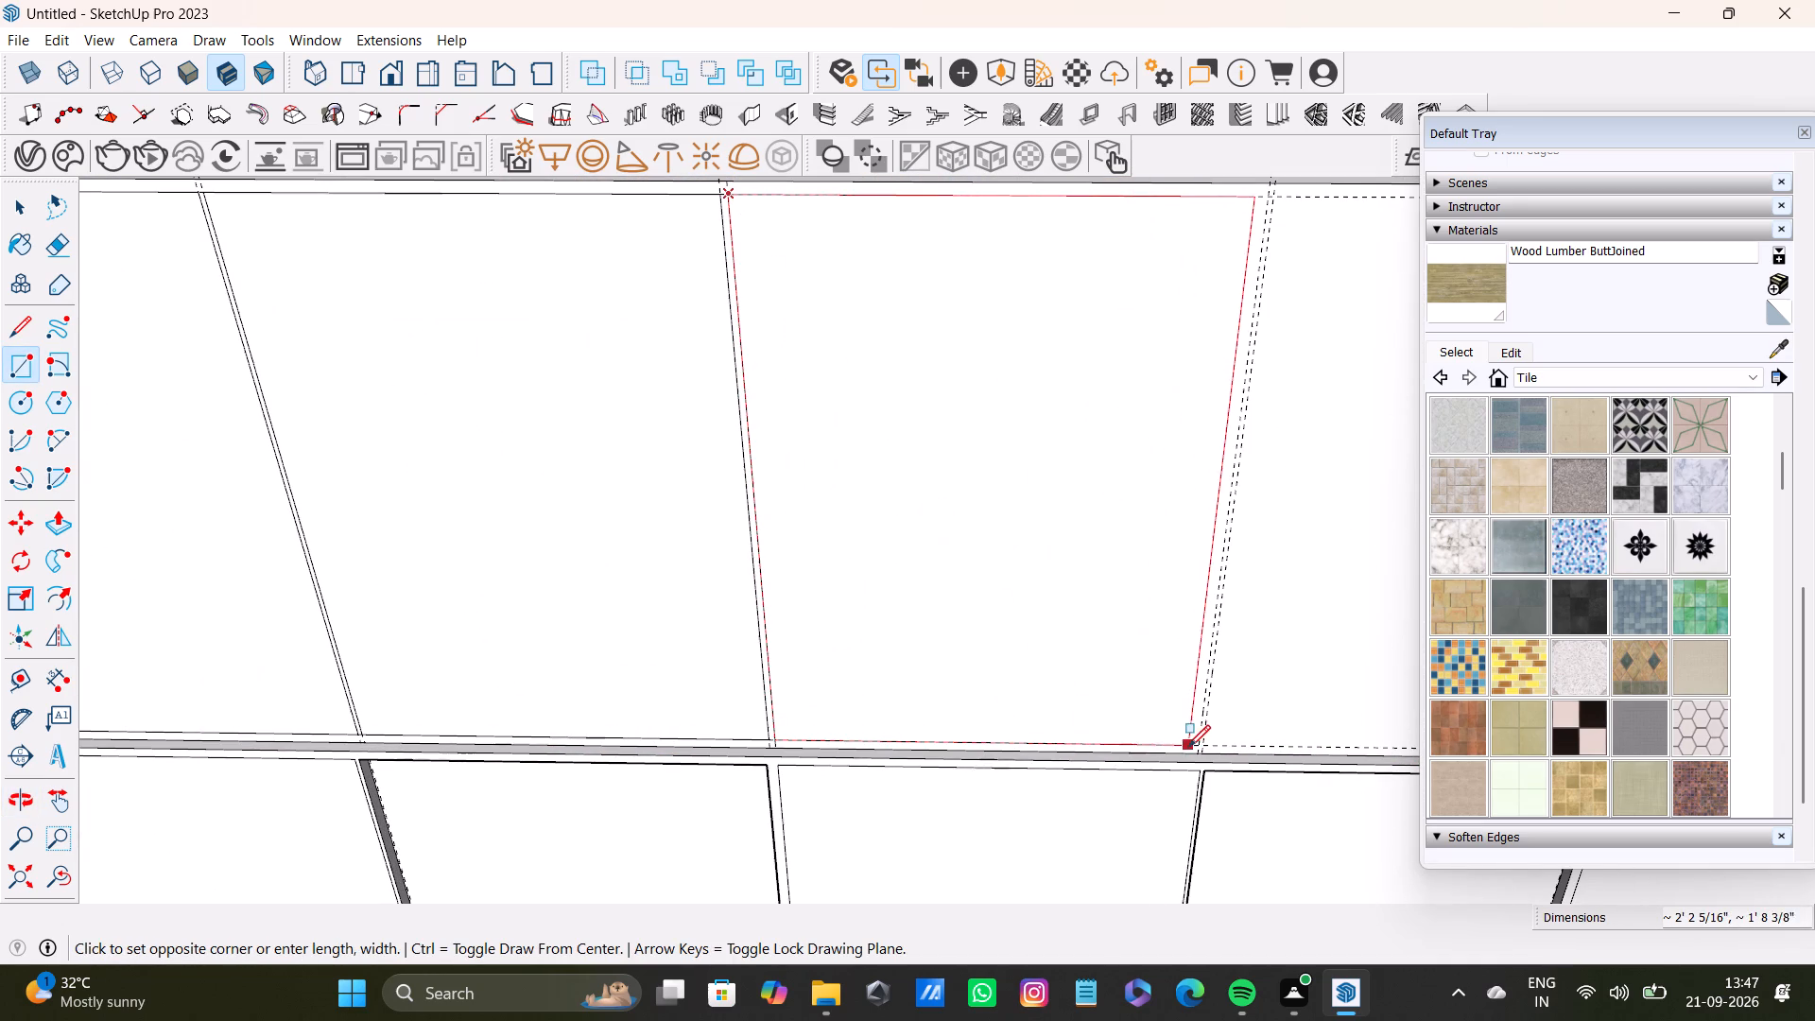
left_click(1192, 747)
Draw the fourth upper panel rectangle between the third and fourth gap guides, from the top guide to the bottom guide.
scroll(1098, 513, "down", 3)
middle_click_drag(1028, 467, 516, 596, "shift")
scroll(645, 472, "up", 6)
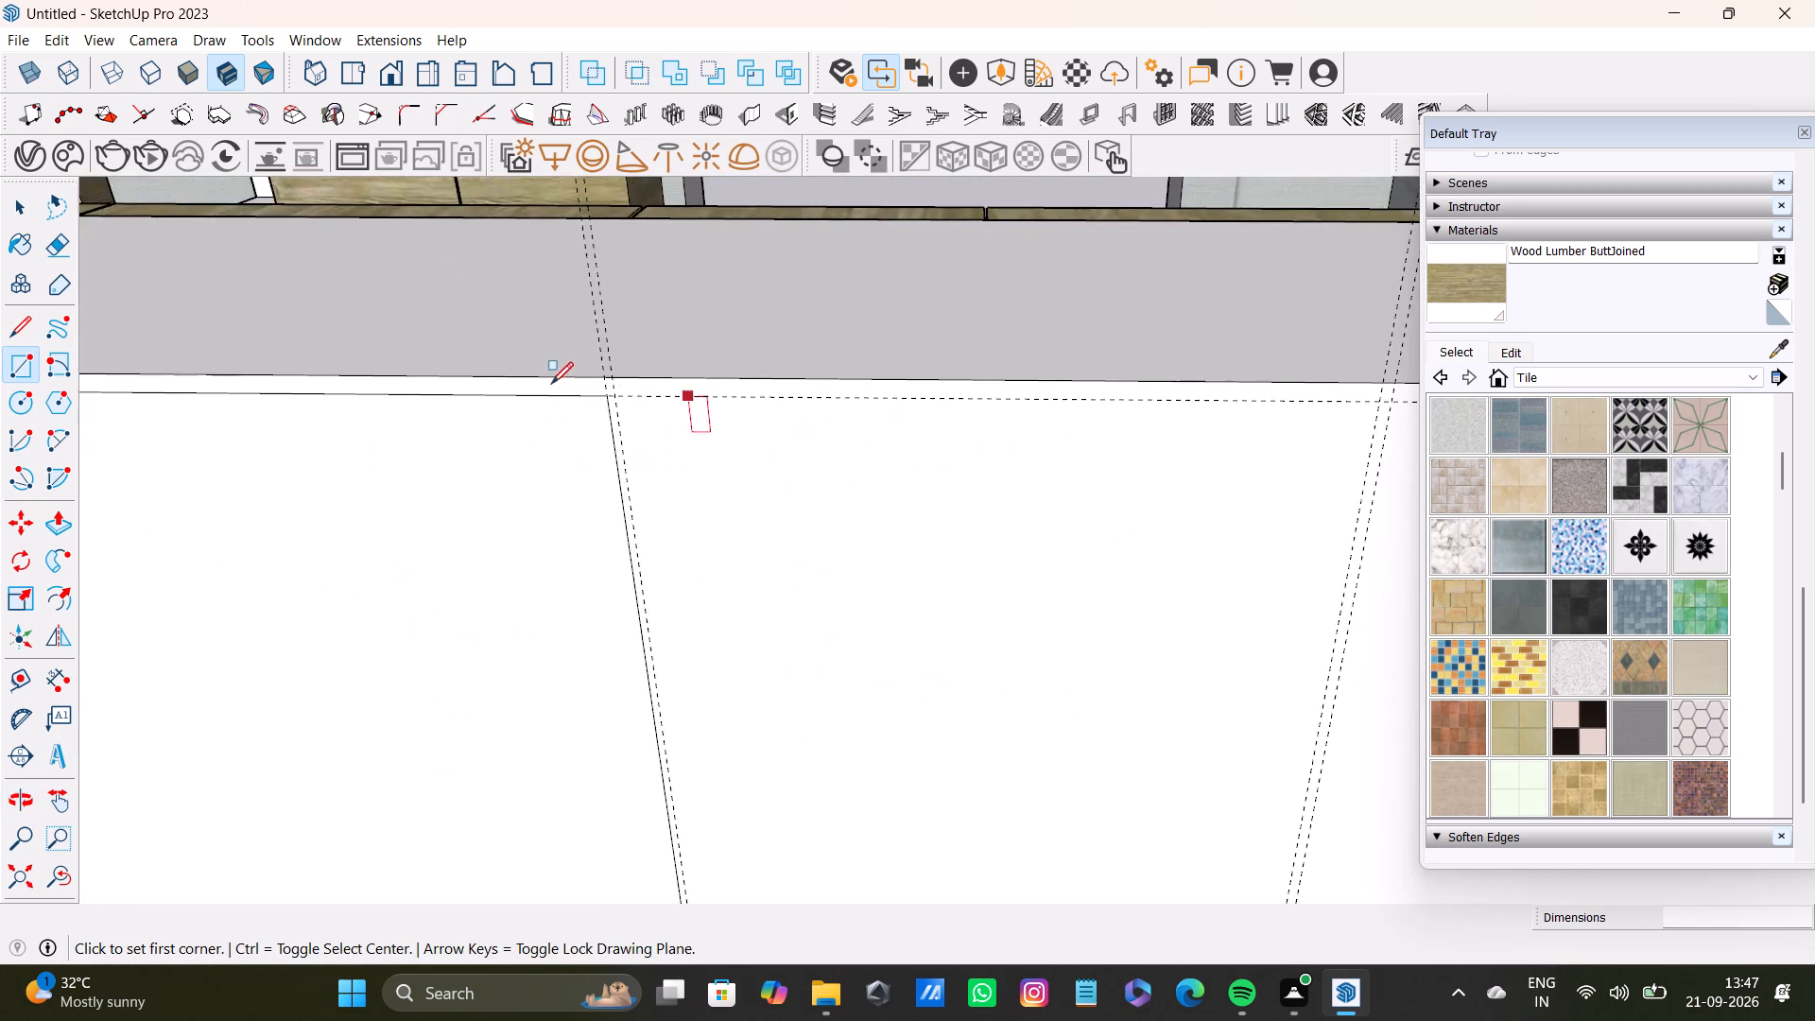
scroll(551, 384, "up", 7)
left_click(630, 403)
scroll(736, 499, "down", 8)
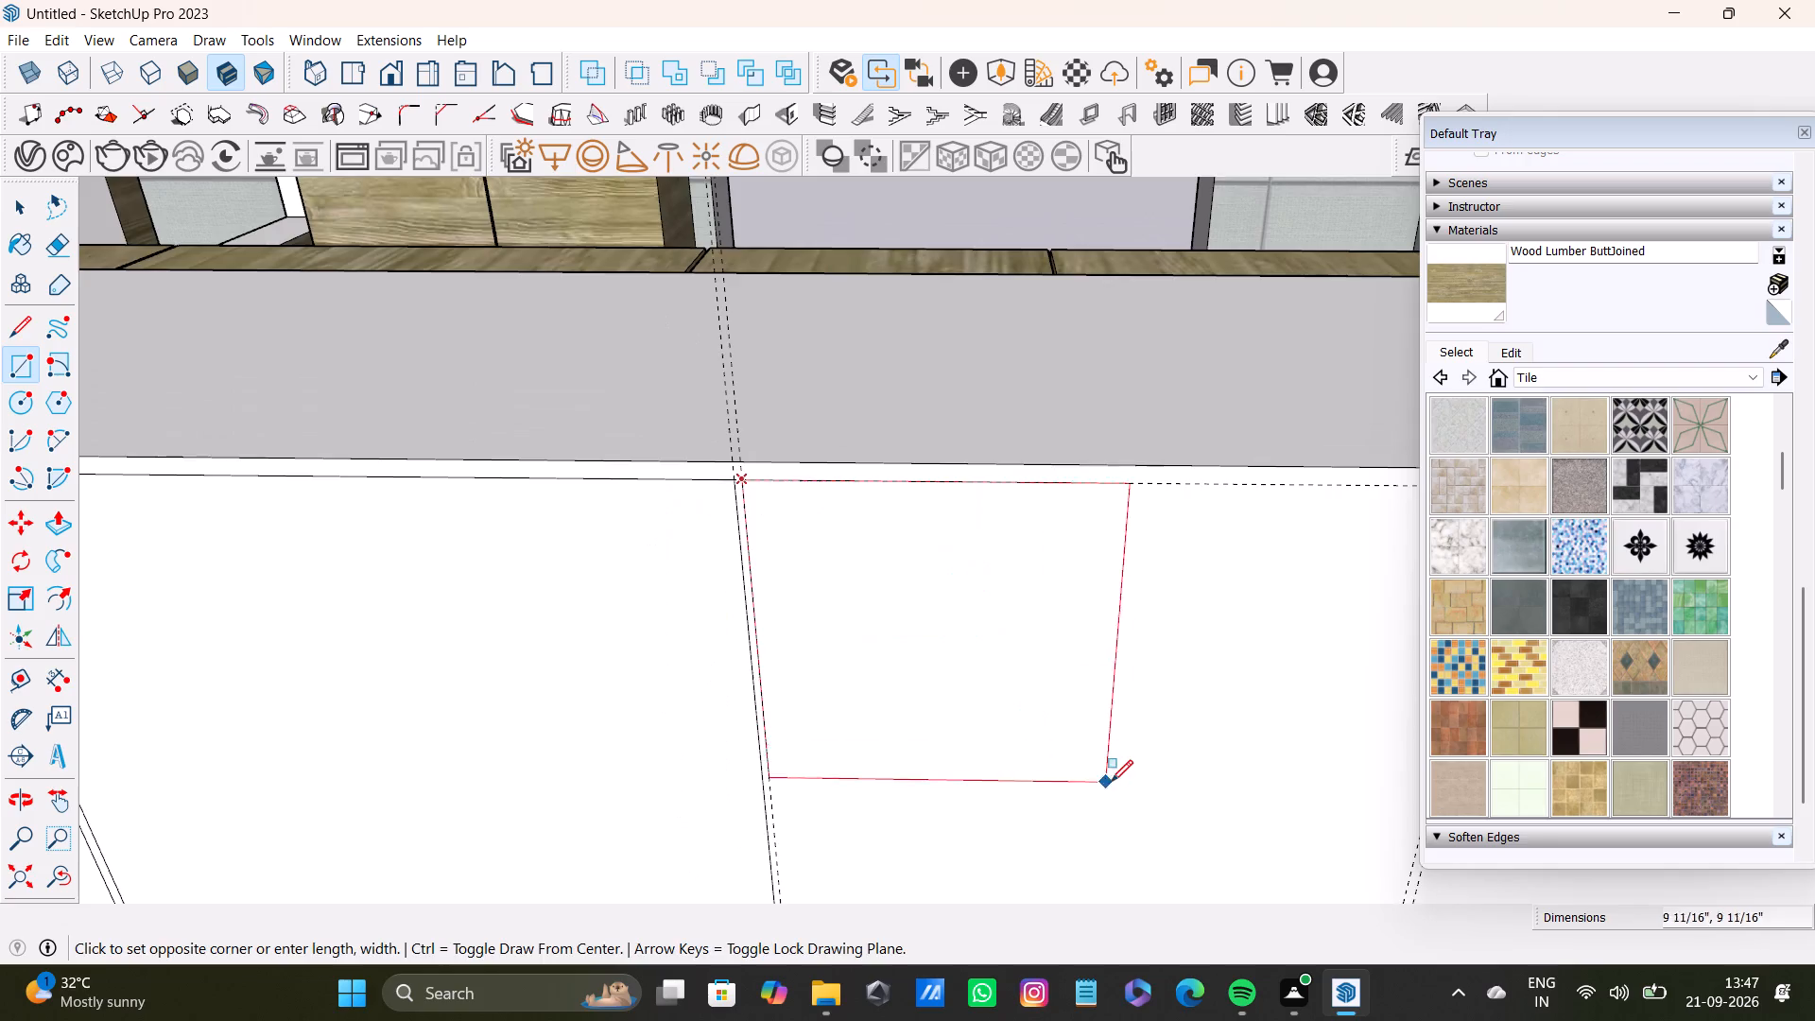
middle_click_drag(1117, 770, 976, 419, "shift")
scroll(1007, 526, "down", 4)
middle_click_drag(1061, 617, 1059, 541, "shift")
scroll(1061, 592, "up", 6)
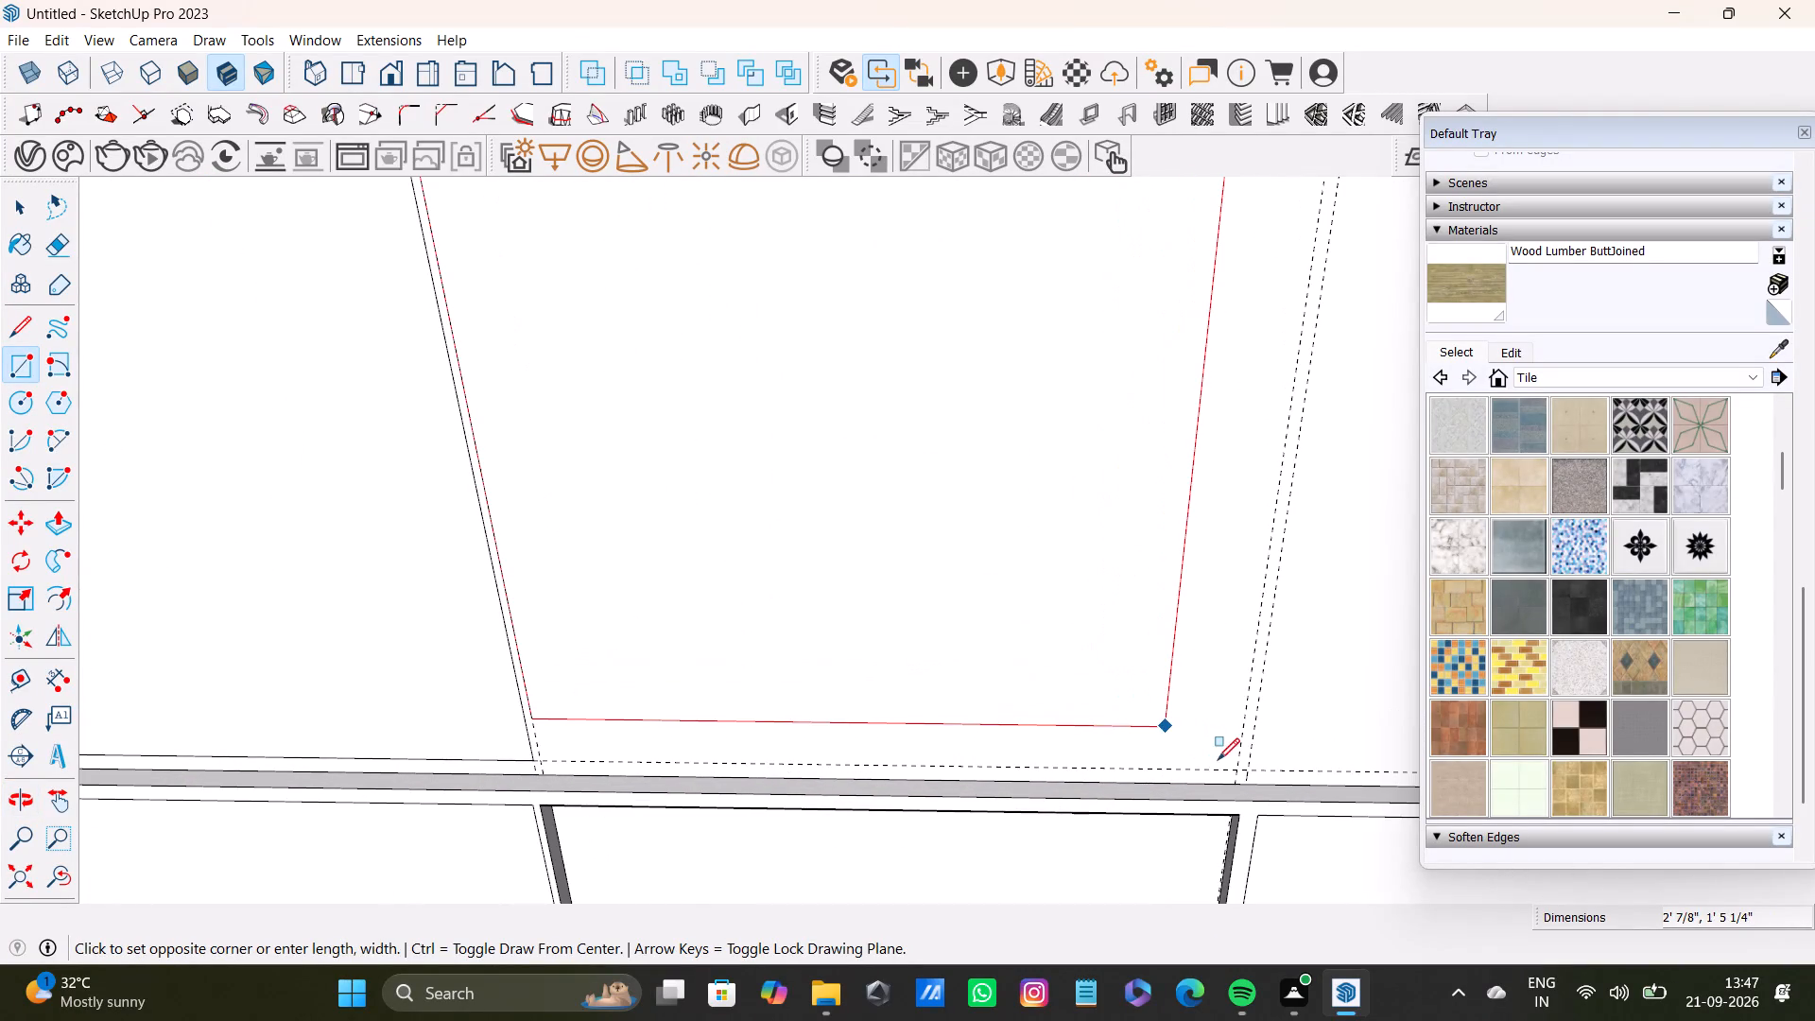
left_click(1236, 772)
Draw the fifth upper panel rectangle between the fourth and fifth gap guides, from the top guide to the bottom guide.
scroll(889, 608, "down", 9)
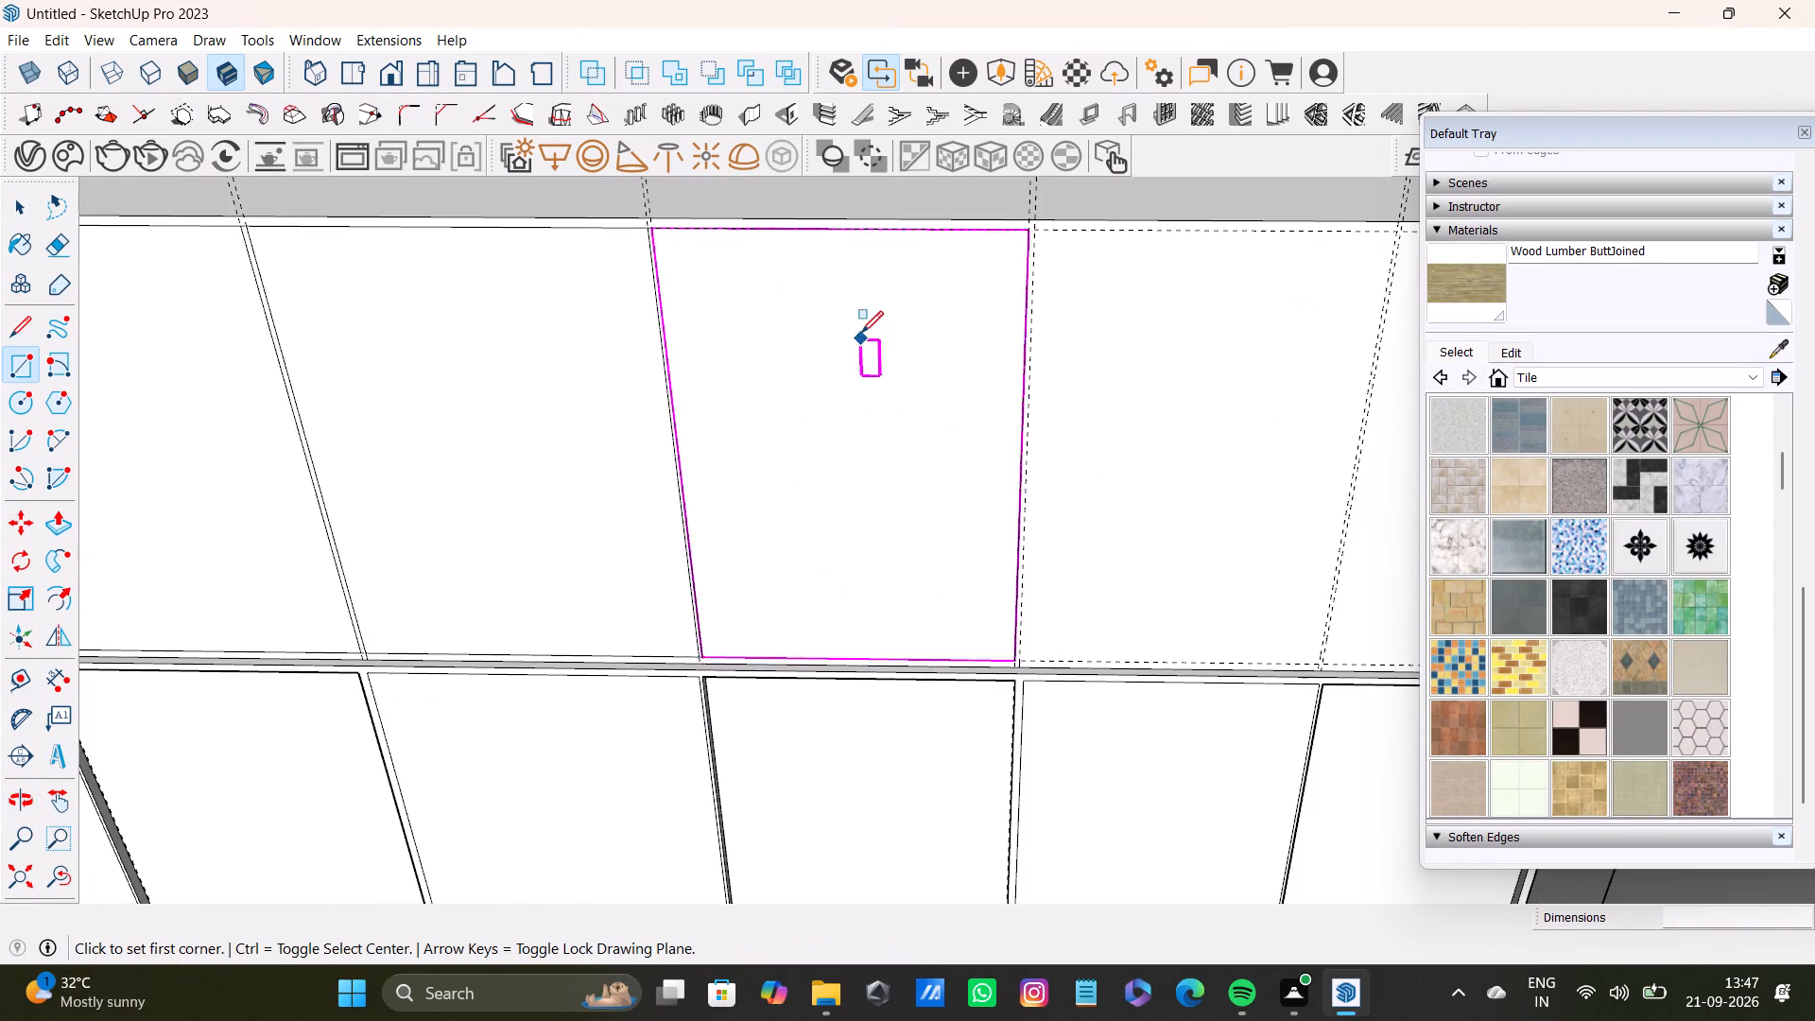
middle_click_drag(861, 333, 647, 671, "shift")
scroll(700, 614, "up", 9)
left_click(798, 570)
scroll(842, 639, "down", 2)
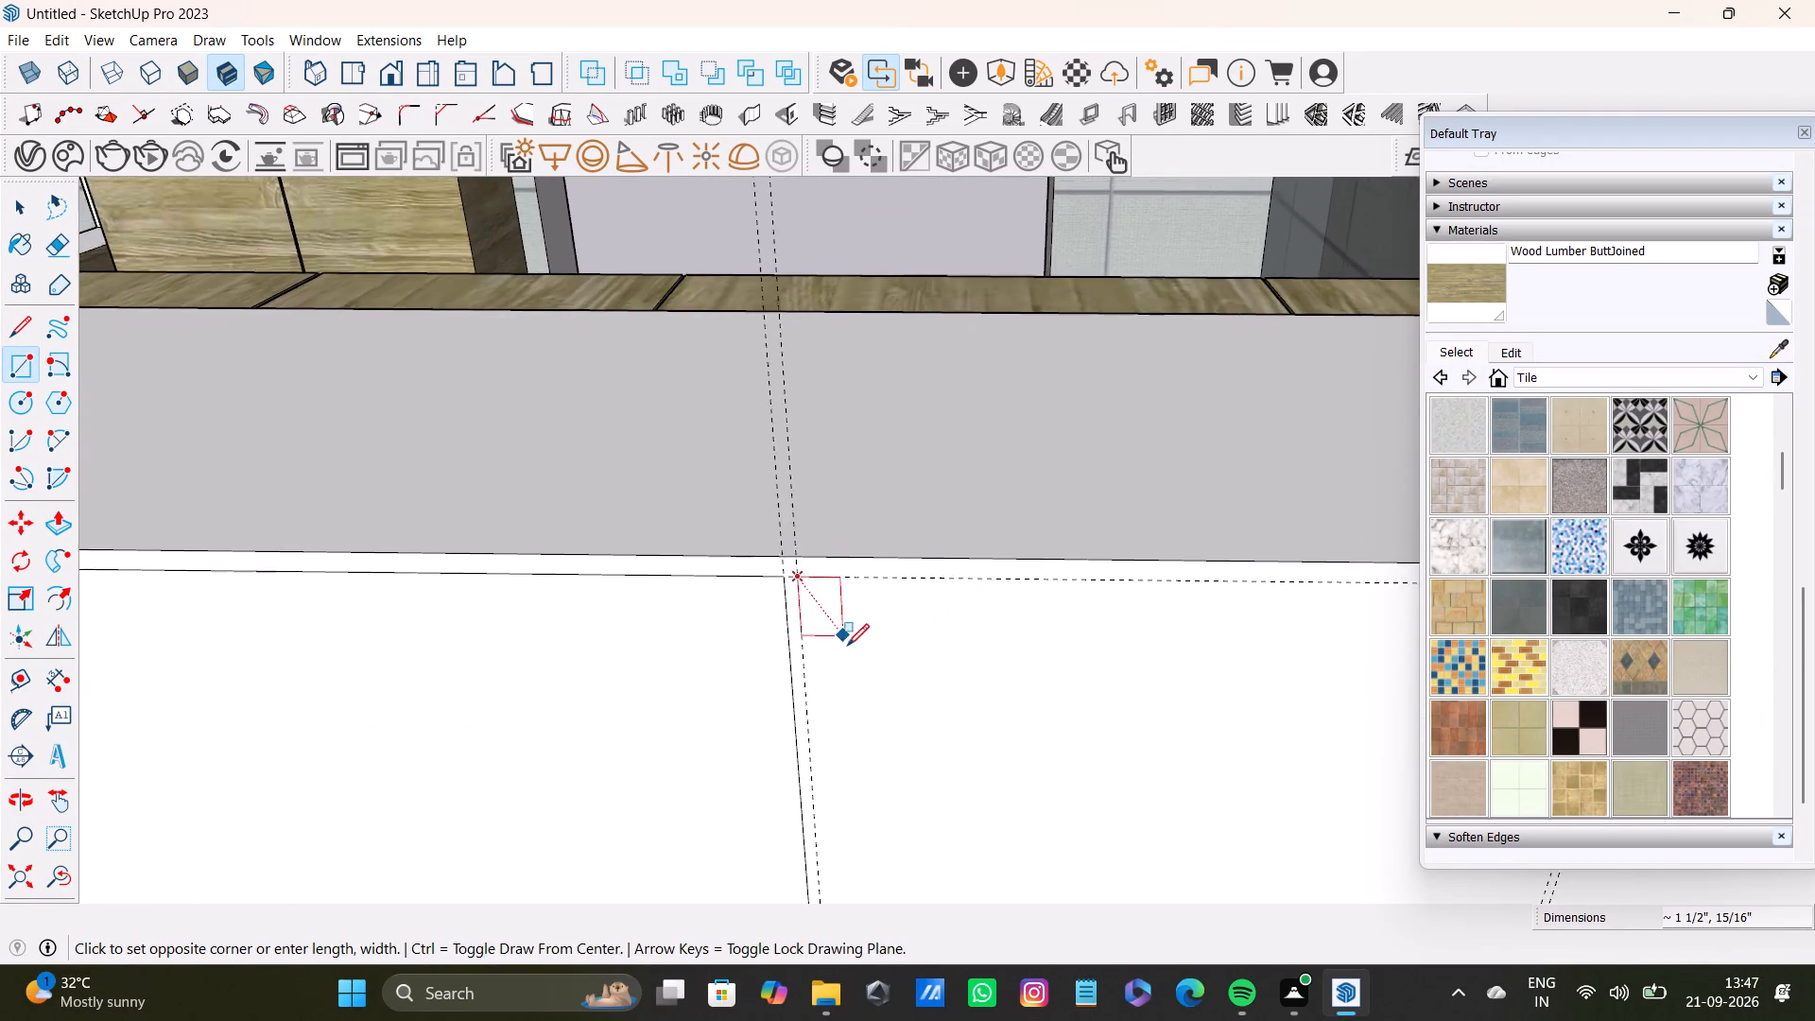
scroll(847, 646, "down", 7)
middle_click_drag(1020, 754, 863, 328, "shift")
scroll(856, 539, "down", 2)
scroll(909, 564, "up", 10)
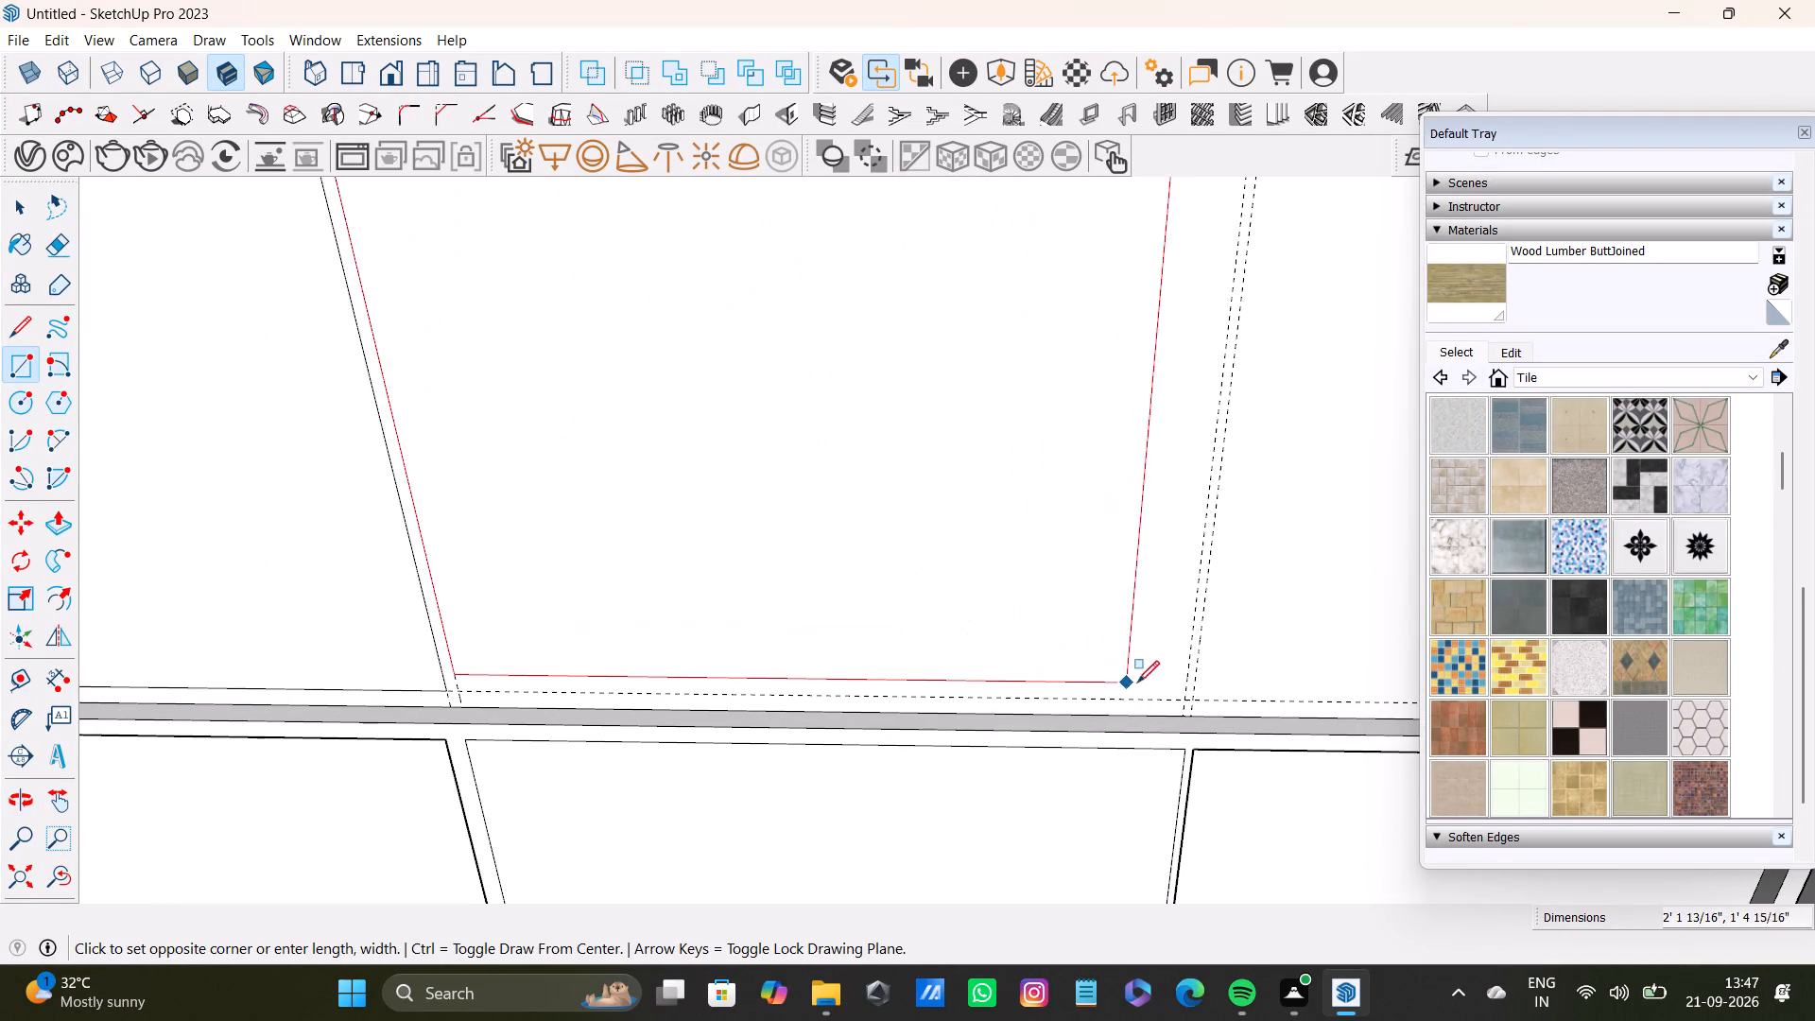
left_click(1181, 702)
Draw the sixth upper panel rectangle between the fifth gap's right guide and the right border guide, at full guide height.
scroll(1149, 655, "down", 9)
middle_click_drag(1042, 532, 949, 649)
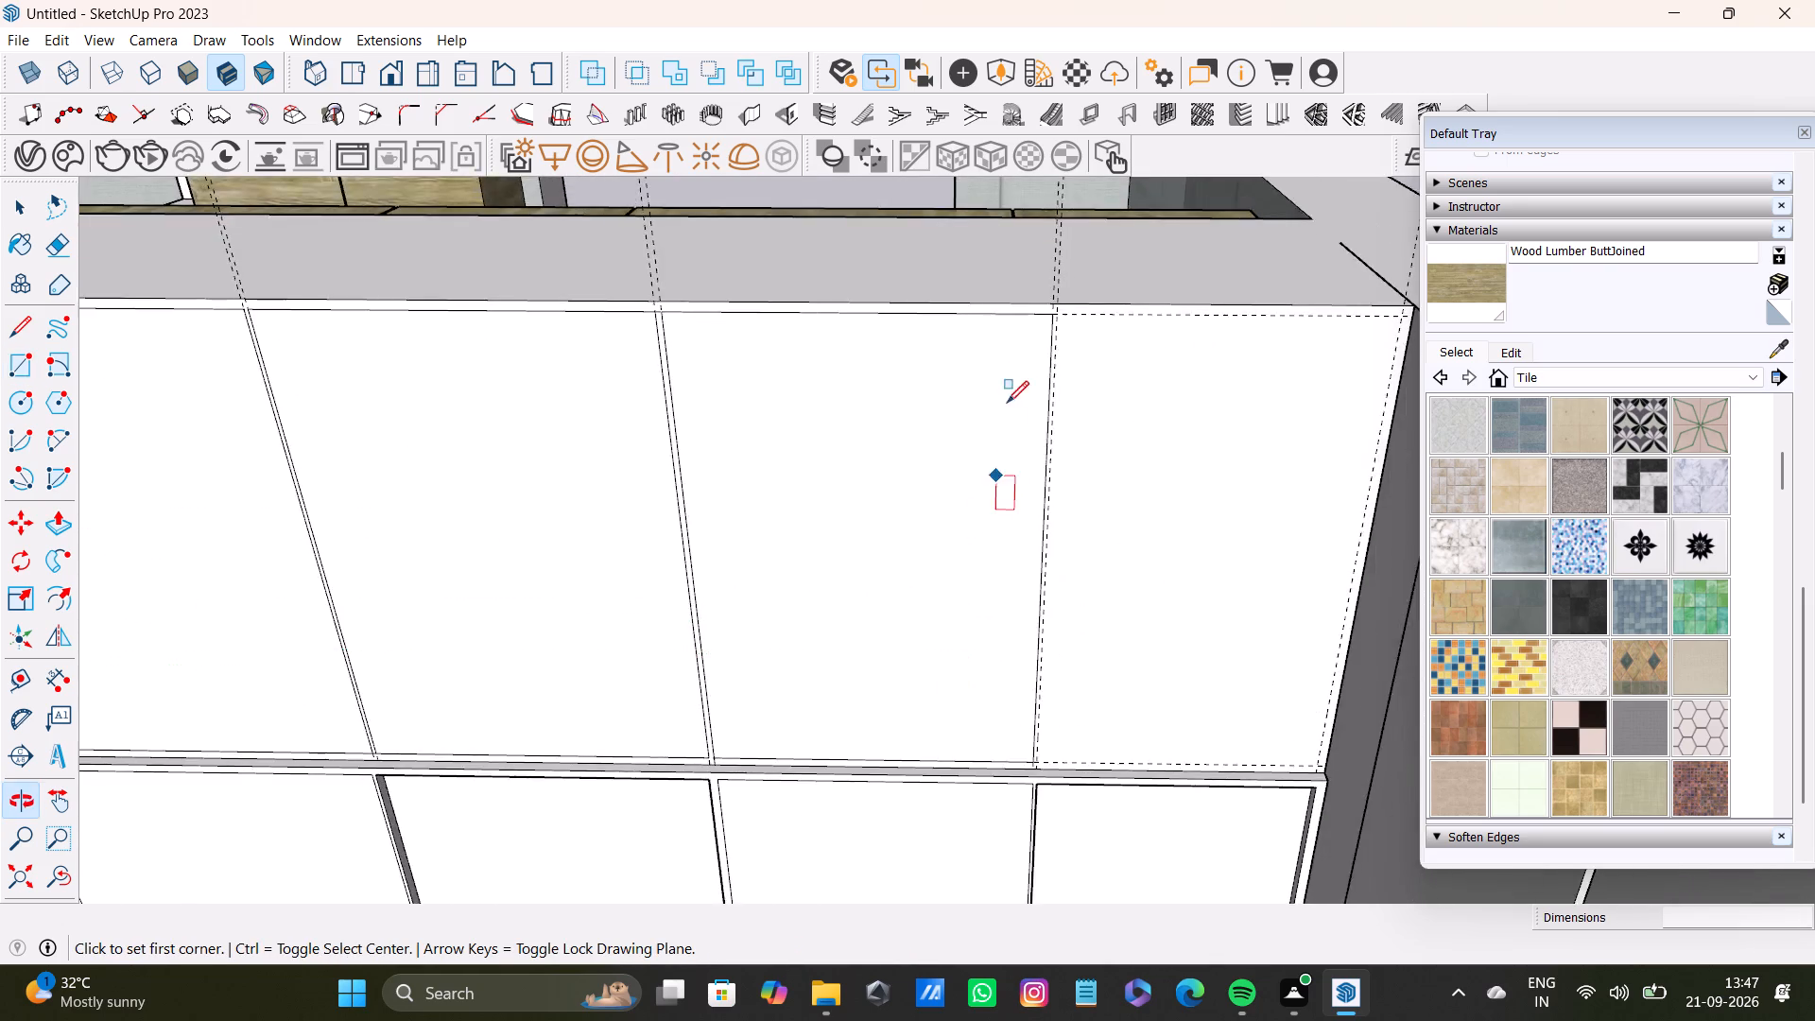
scroll(1007, 403, "up", 11)
left_click(1045, 262)
scroll(1078, 362, "down", 8)
middle_click_drag(1219, 527, 1181, 453, "shift")
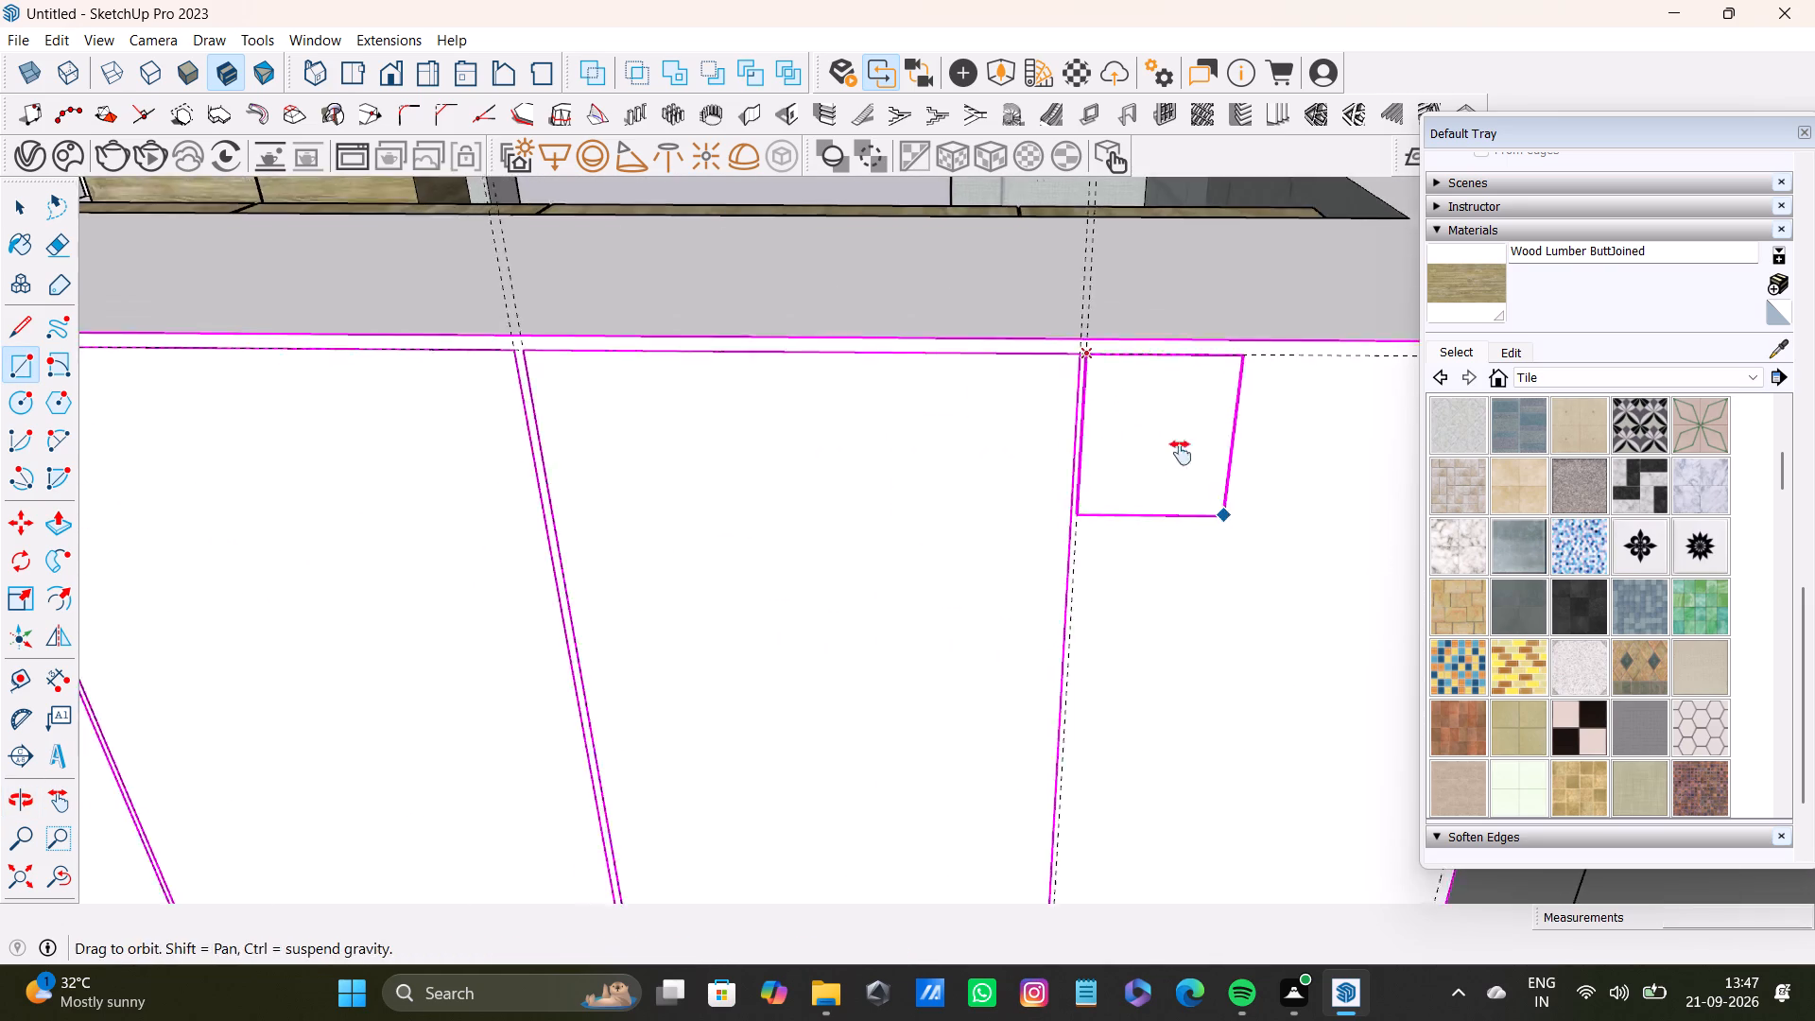
middle_click_drag(1181, 453, 978, 371, "shift")
scroll(971, 456, "down", 3)
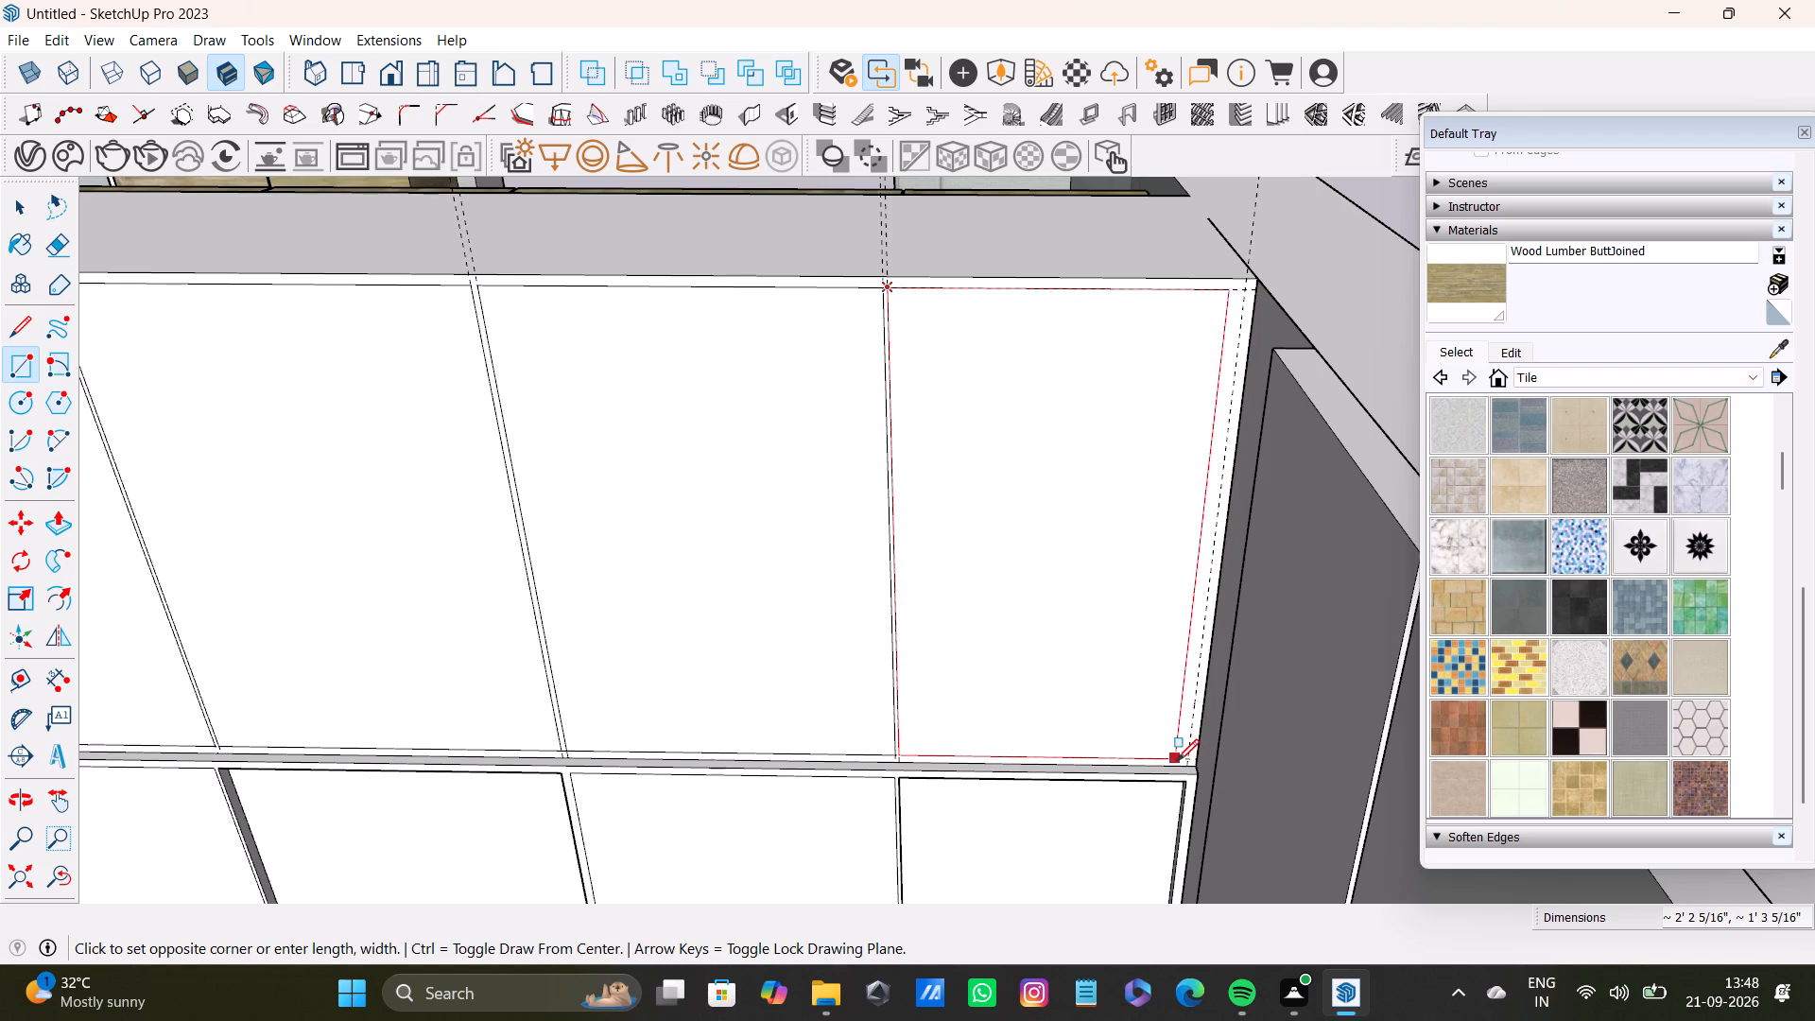
left_click(1182, 761)
Recess the first upper panel about 1/2" into the wall with Push/Pull.
scroll(889, 715, "down", 10)
middle_click_drag(314, 655, 1079, 635, "shift")
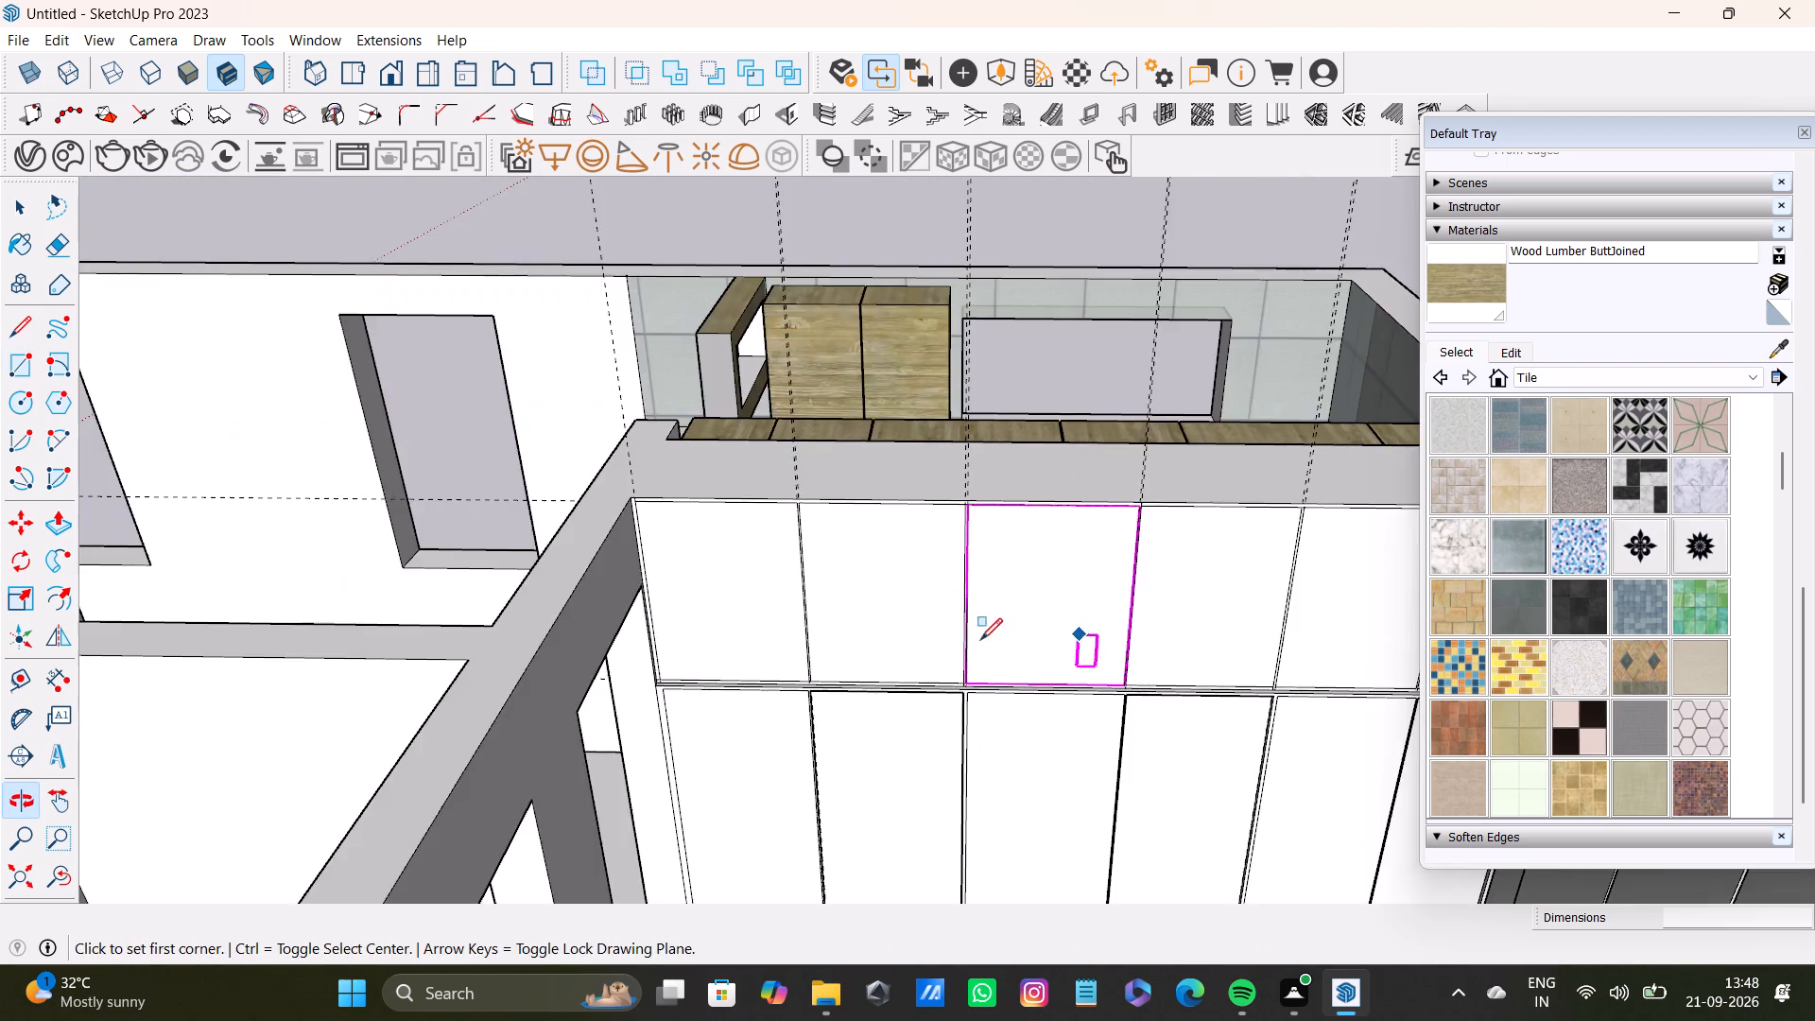
scroll(966, 644, "down", 4)
key("space")
left_click(830, 631)
middle_click_drag(959, 616, 954, 682)
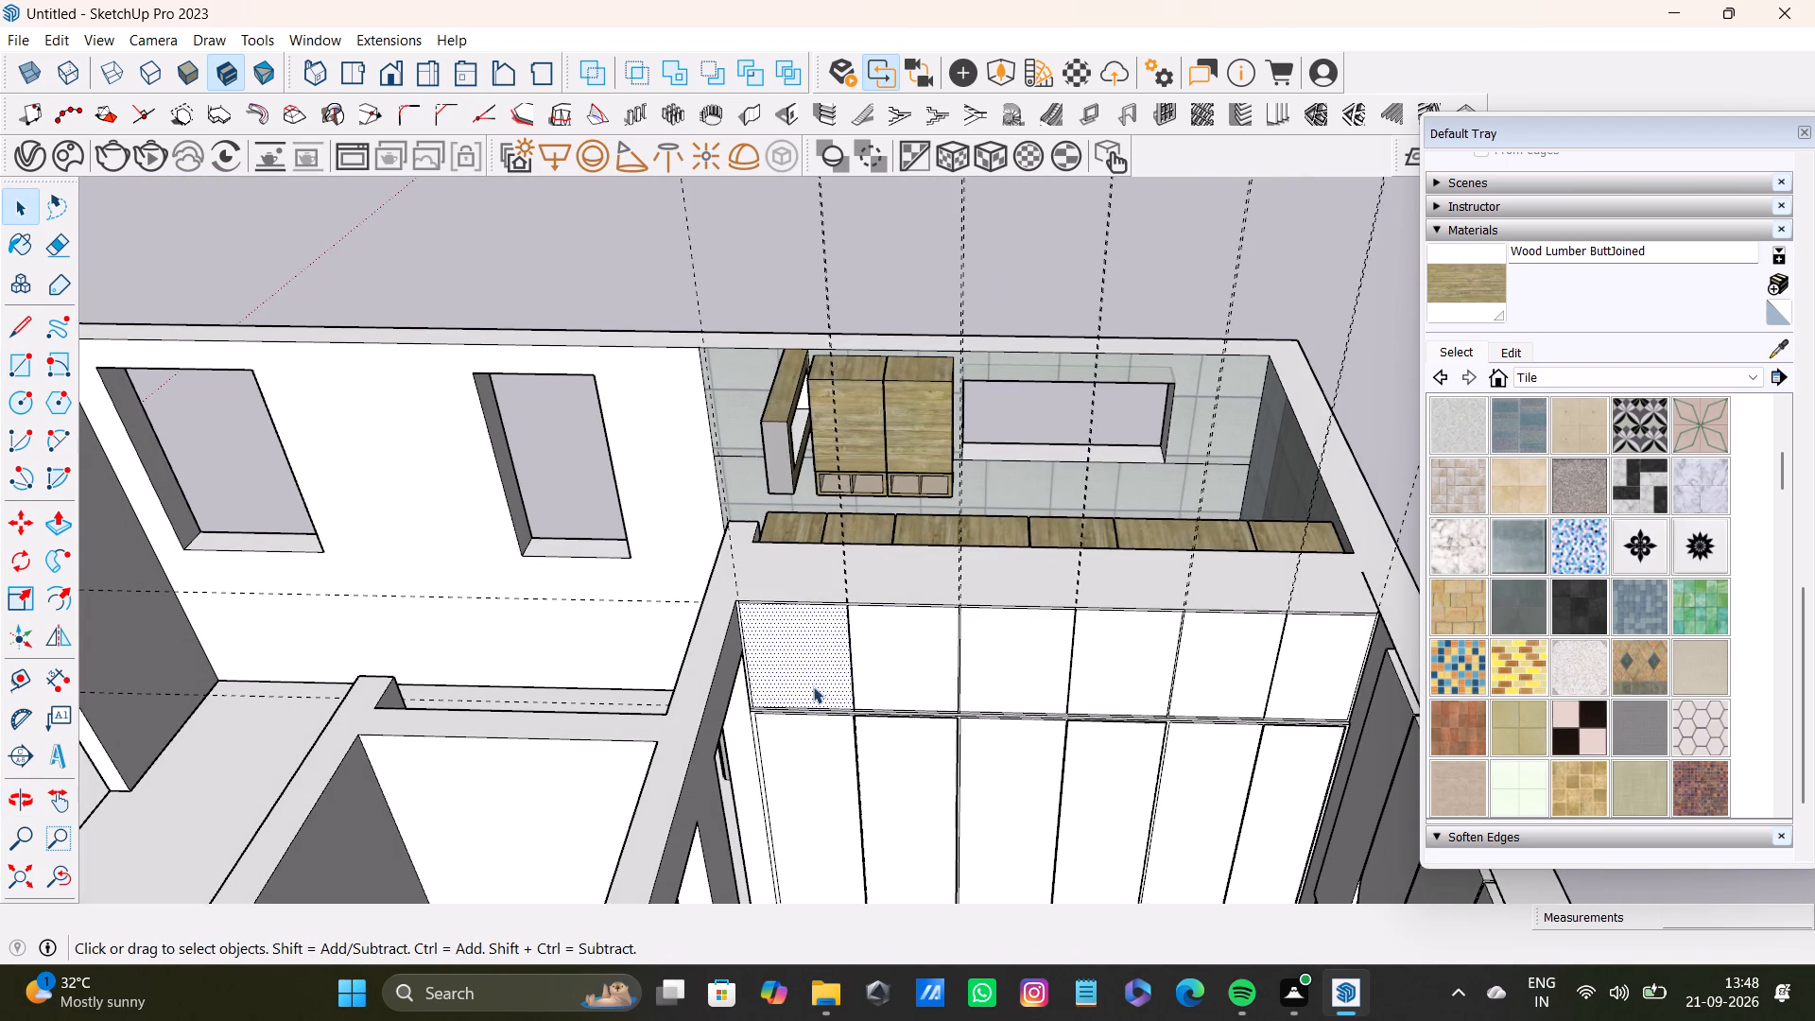
key("p")
scroll(778, 687, "up", 12)
left_click(820, 661)
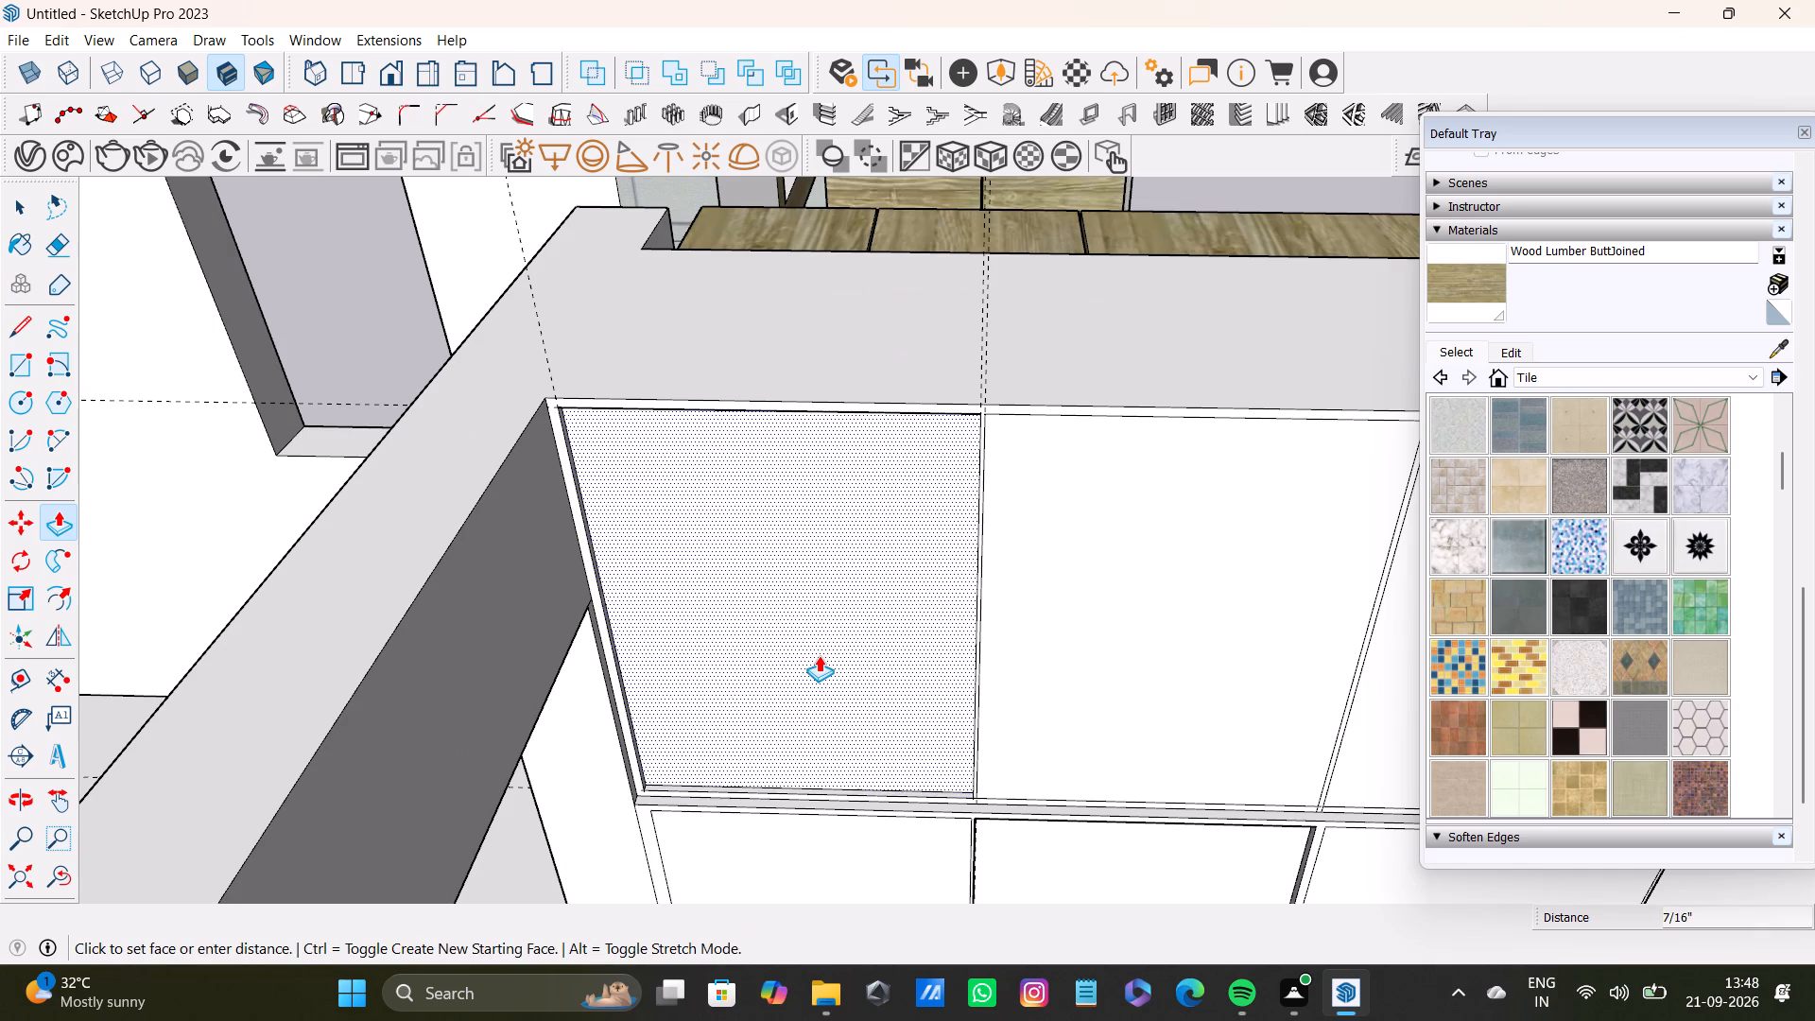
left_click(818, 654)
Recess the third upper panel with Push/Pull to the same depth as the first upper panel.
scroll(818, 654, "down", 4)
middle_click_drag(1035, 668, 239, 688, "shift")
scroll(480, 688, "down", 1, "shift")
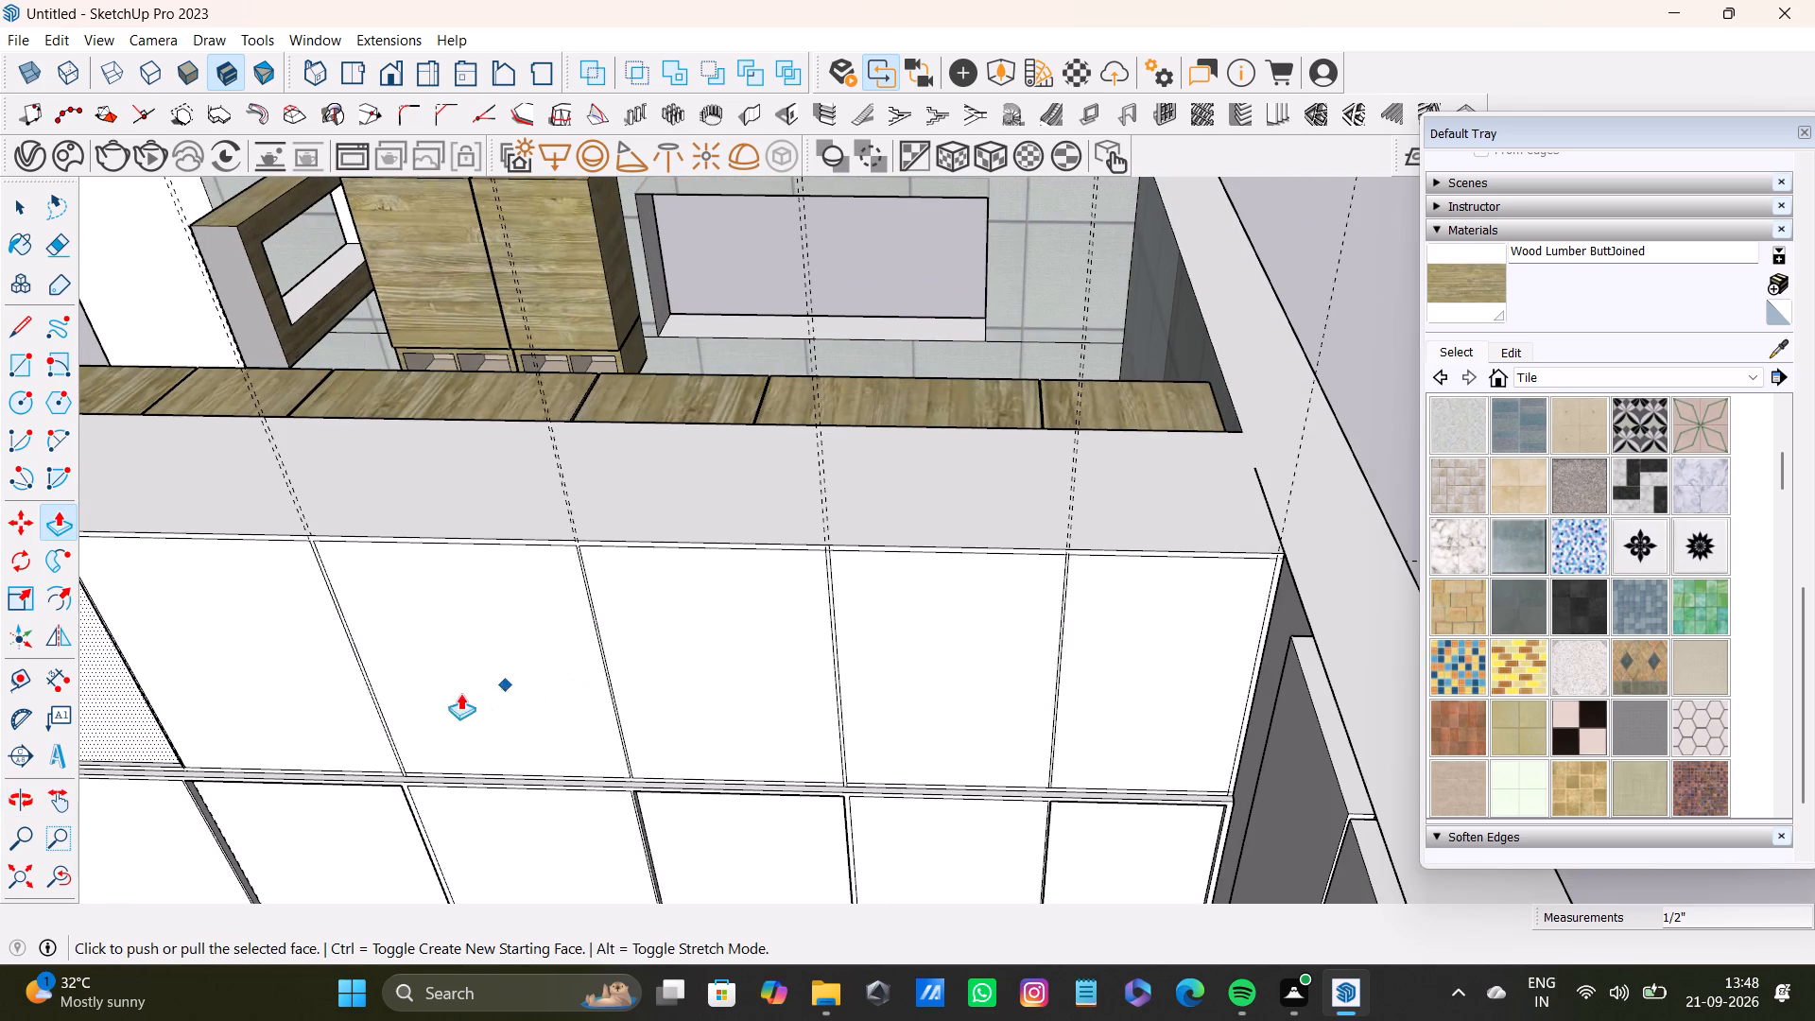
middle_click_drag(347, 688, 692, 679)
key("space")
left_click(650, 674)
left_click(794, 670)
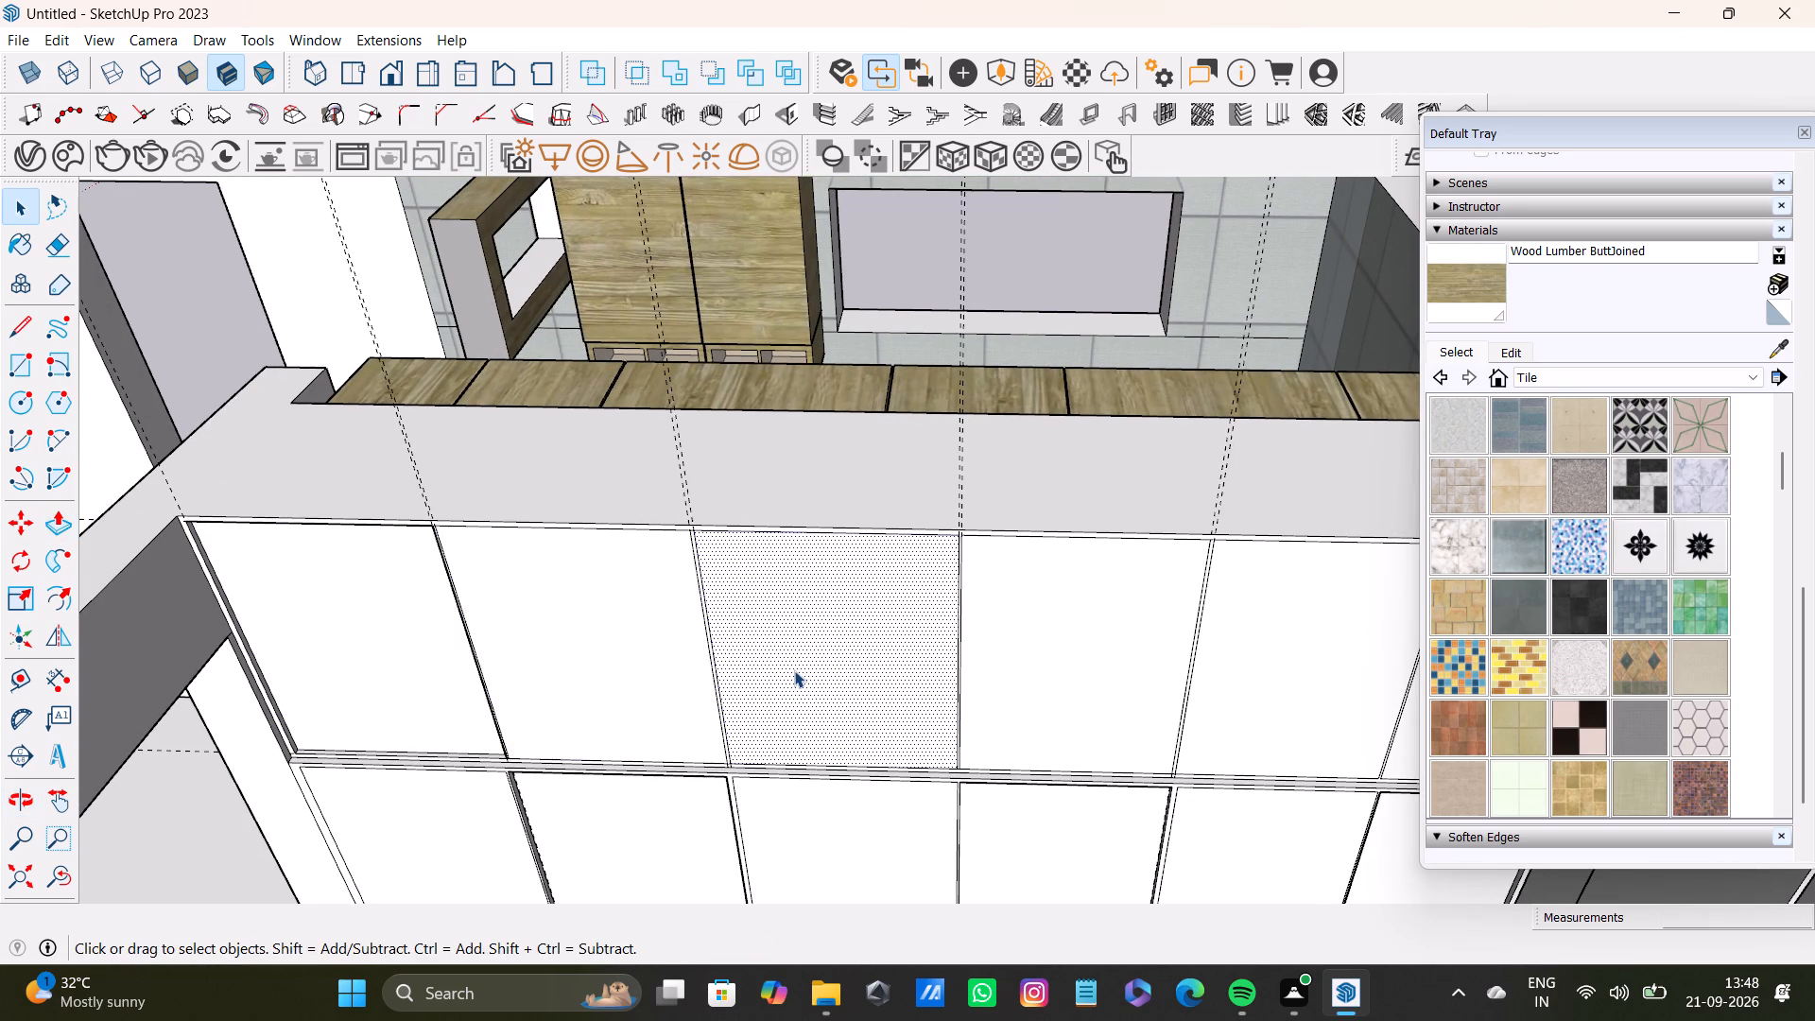
key("p")
left_click_drag(794, 670, 406, 592)
scroll(744, 701, "down", 5, "shift")
Recess the fifth upper panel with Push/Pull to the same depth as the third upper panel.
middle_click_drag(956, 729, 804, 725, "shift")
key("space")
left_click(949, 696)
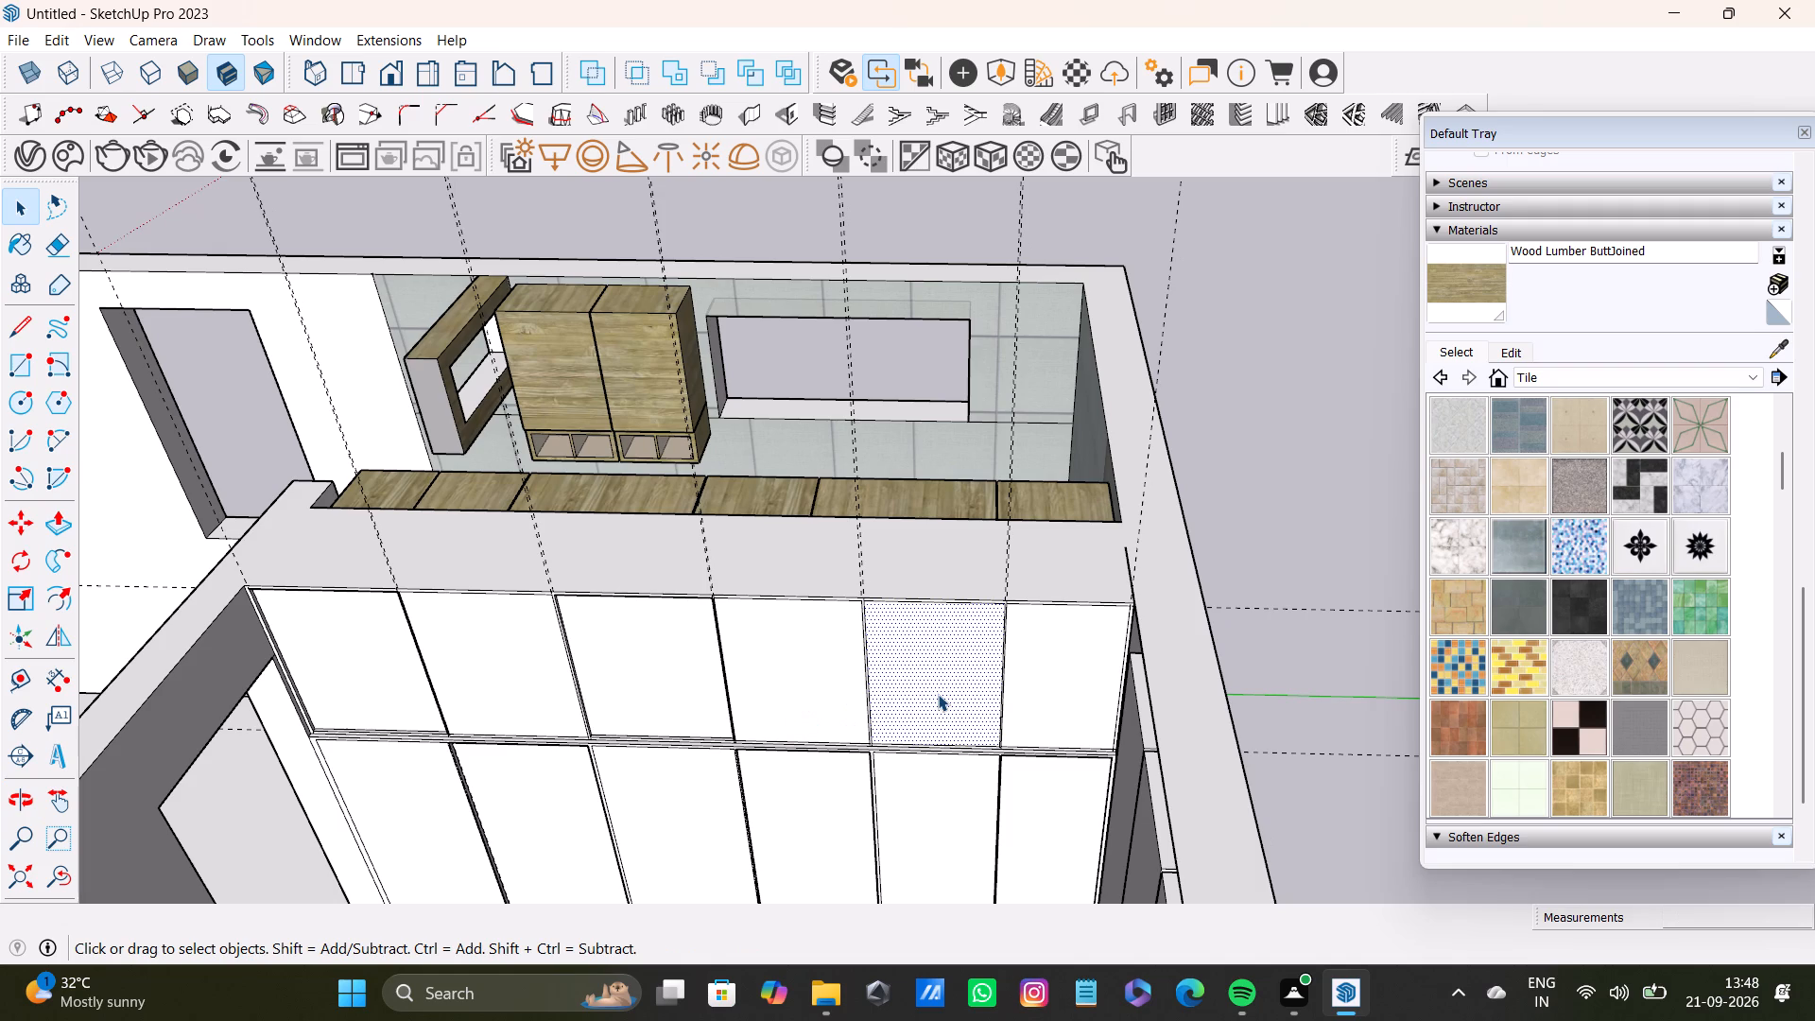
key("p")
left_click_drag(938, 694, 688, 626)
key("space")
Pull the thin frame face surrounding the upper panels outward about 11/16".
scroll(685, 627, "down", 5)
scroll(771, 705, "up", 5)
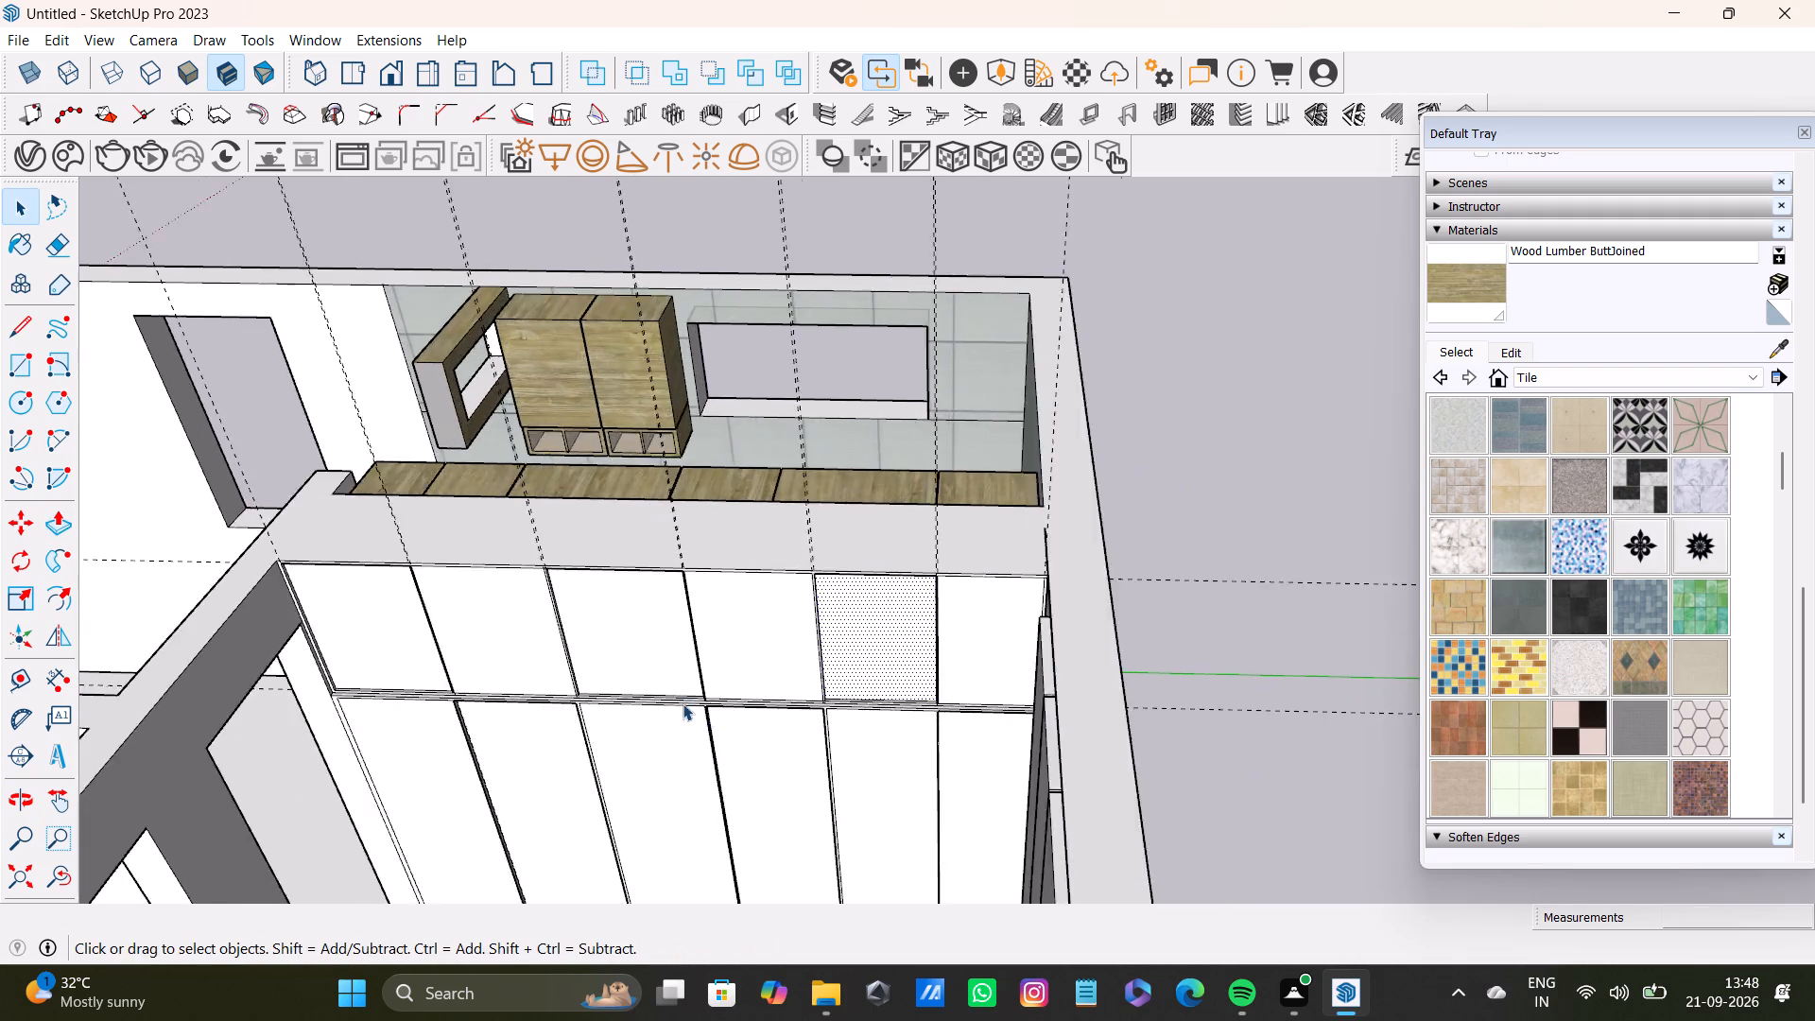
scroll(683, 703, "up", 10)
middle_click_drag(621, 702, 945, 737)
scroll(649, 703, "up", 7)
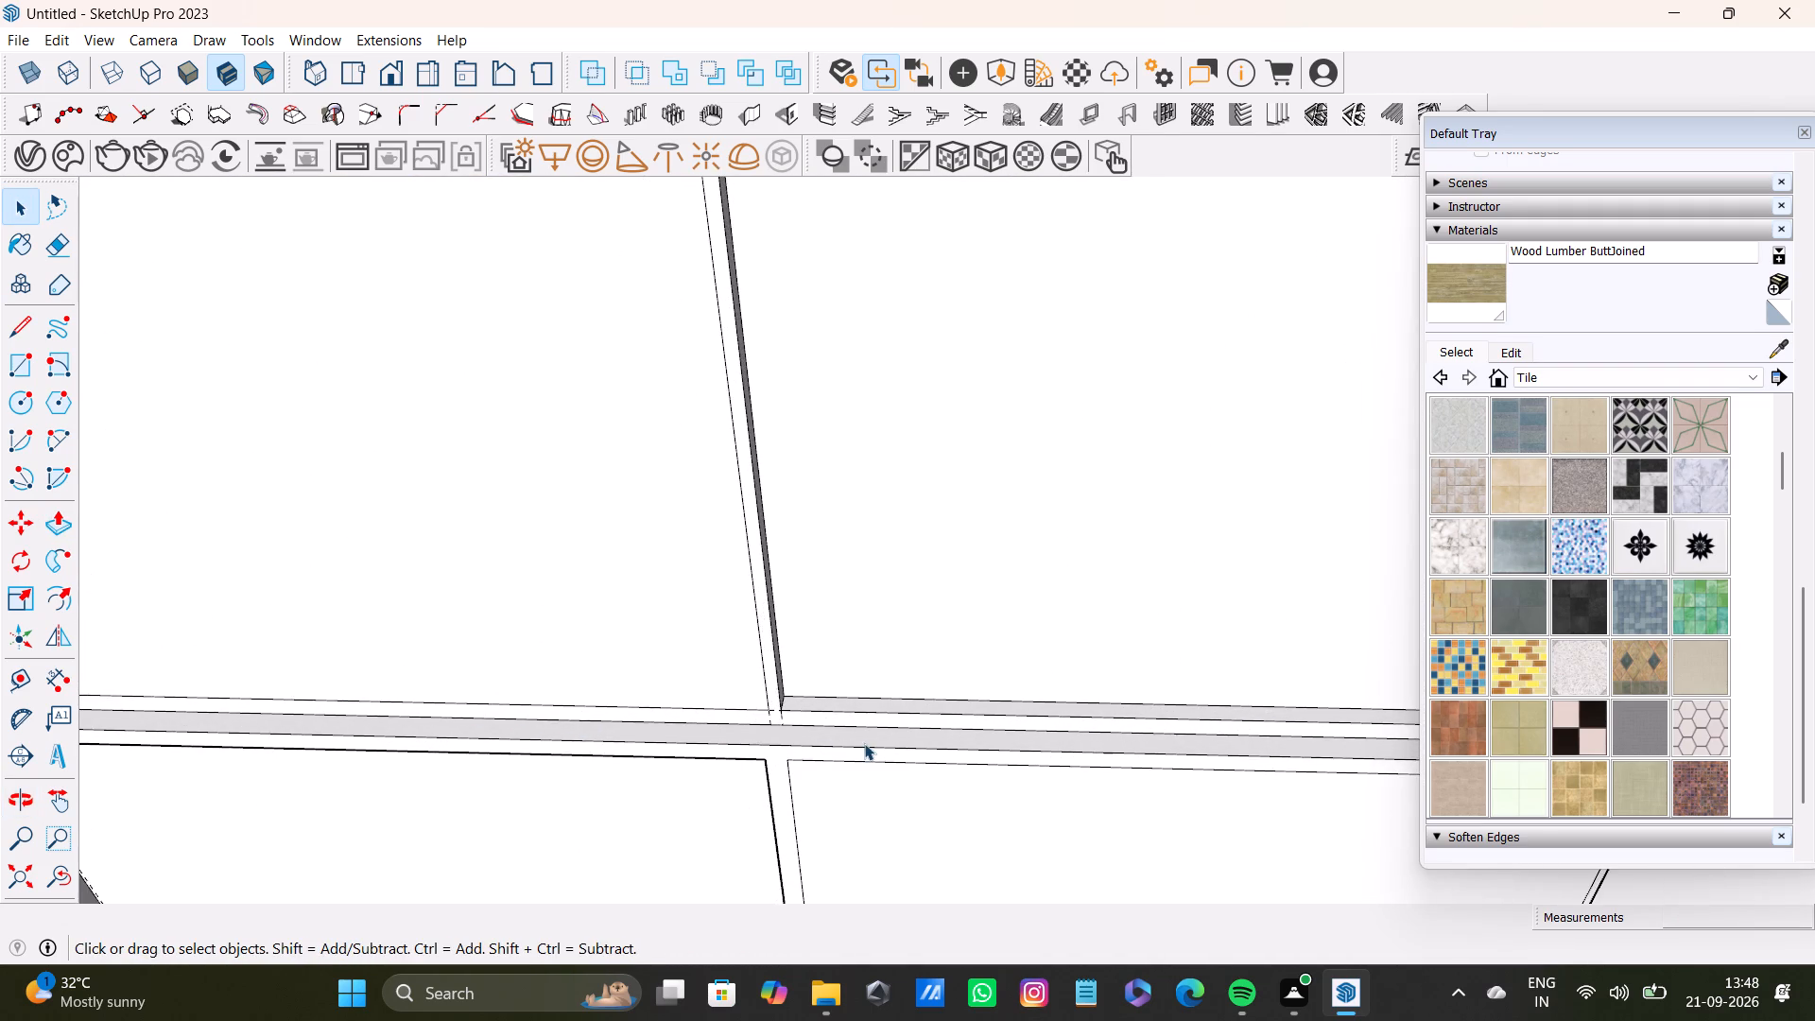
middle_click_drag(864, 743, 894, 748)
scroll(802, 742, "up", 2)
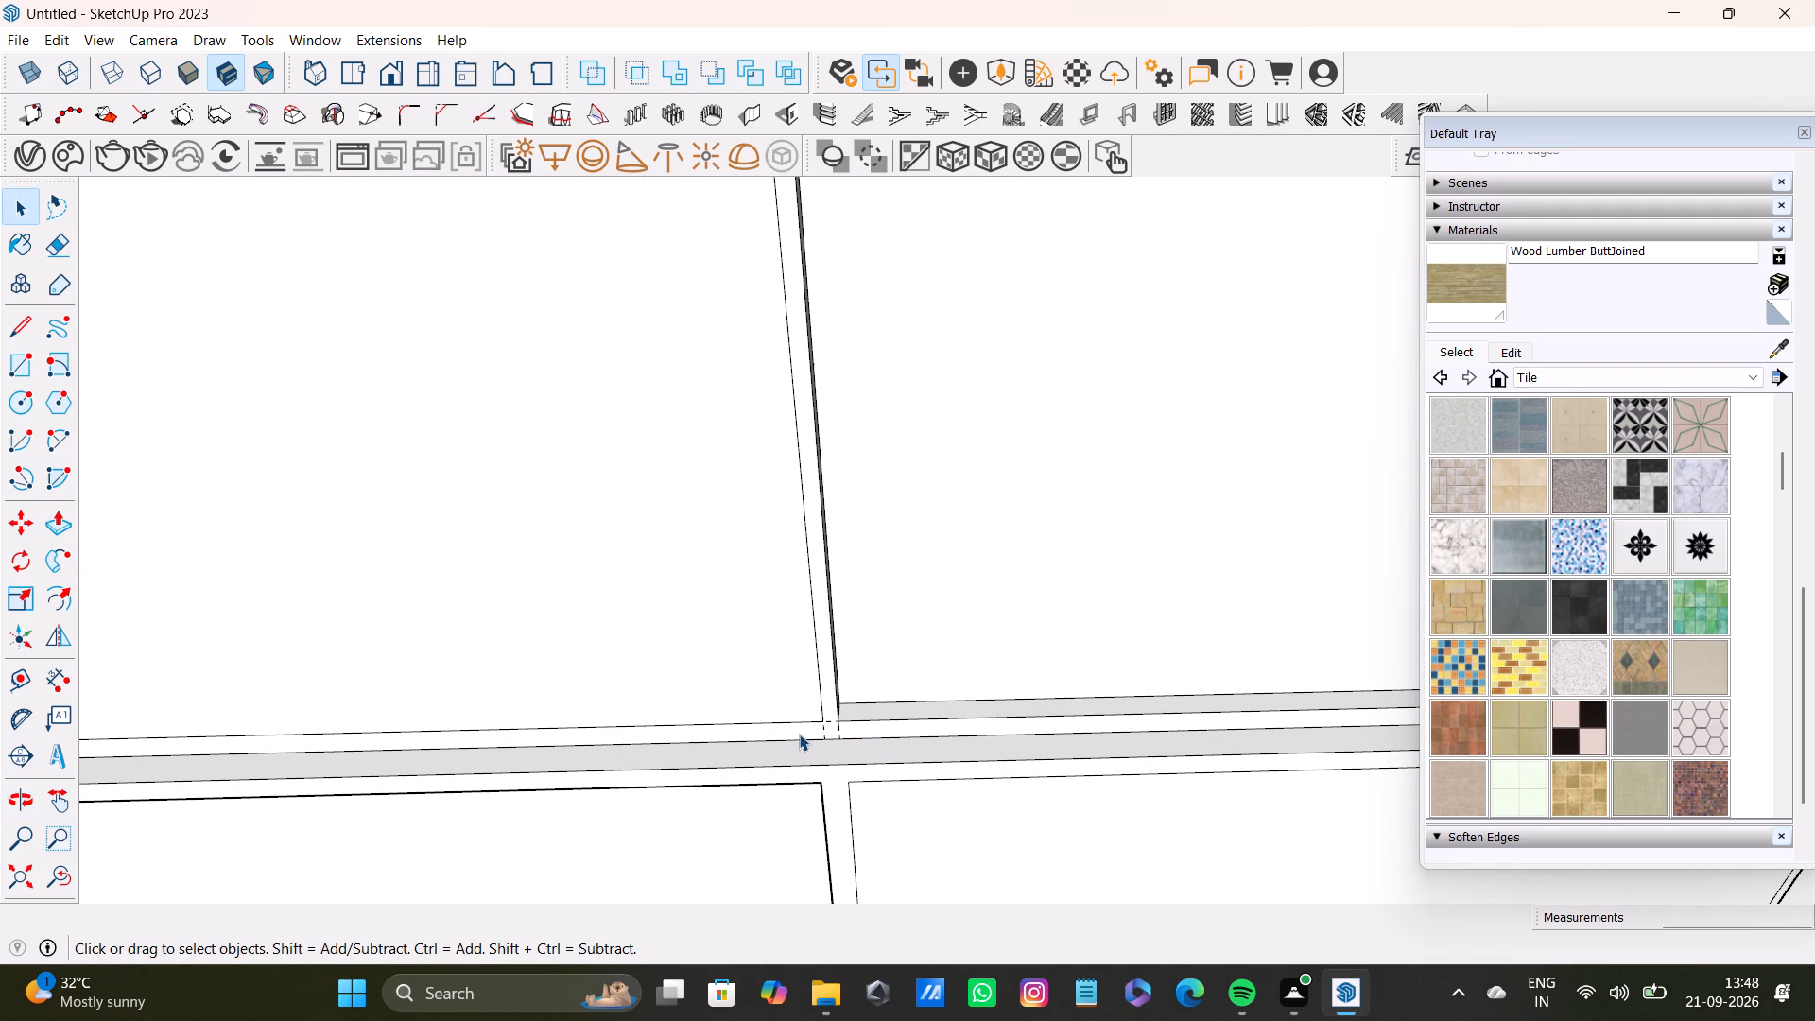
left_click(799, 734)
key("p")
left_click_drag(799, 734, 812, 760)
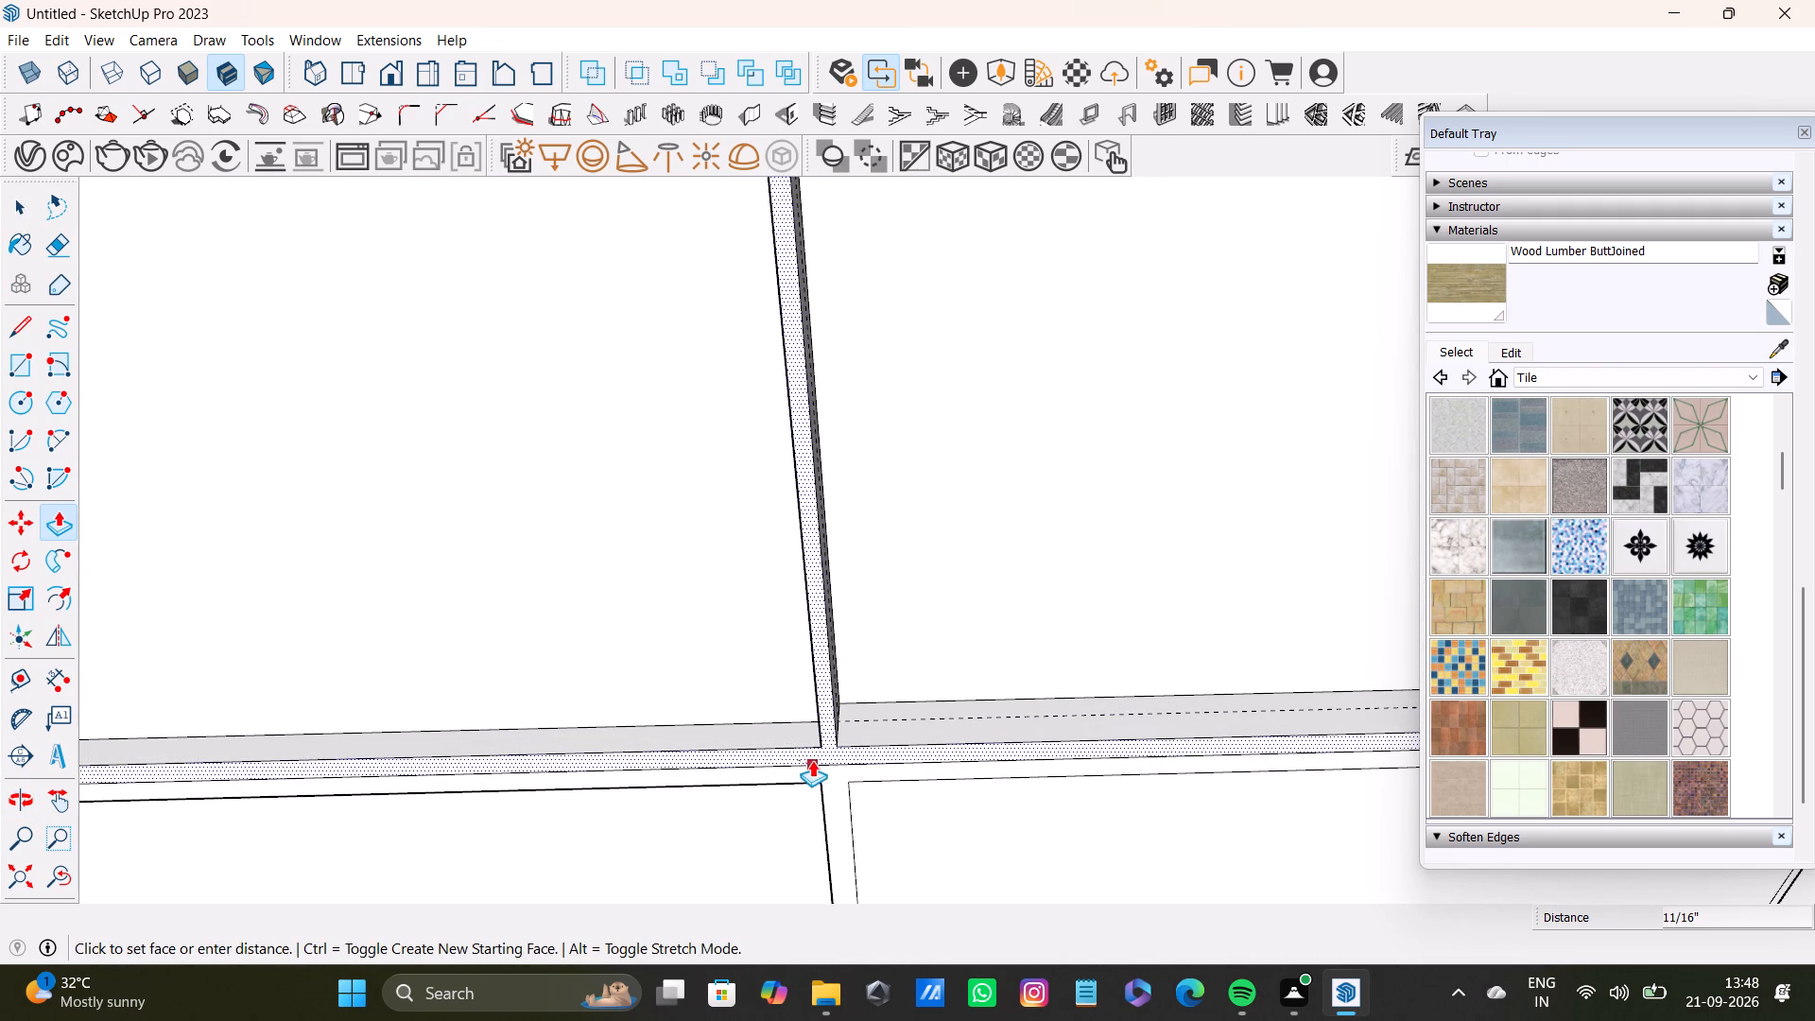
left_click_drag(812, 760, 814, 763)
key("space")
Pull the first upper panel forward with Push/Pull, leaving it slightly recessed behind the surrounding frame.
scroll(811, 759, "down", 15)
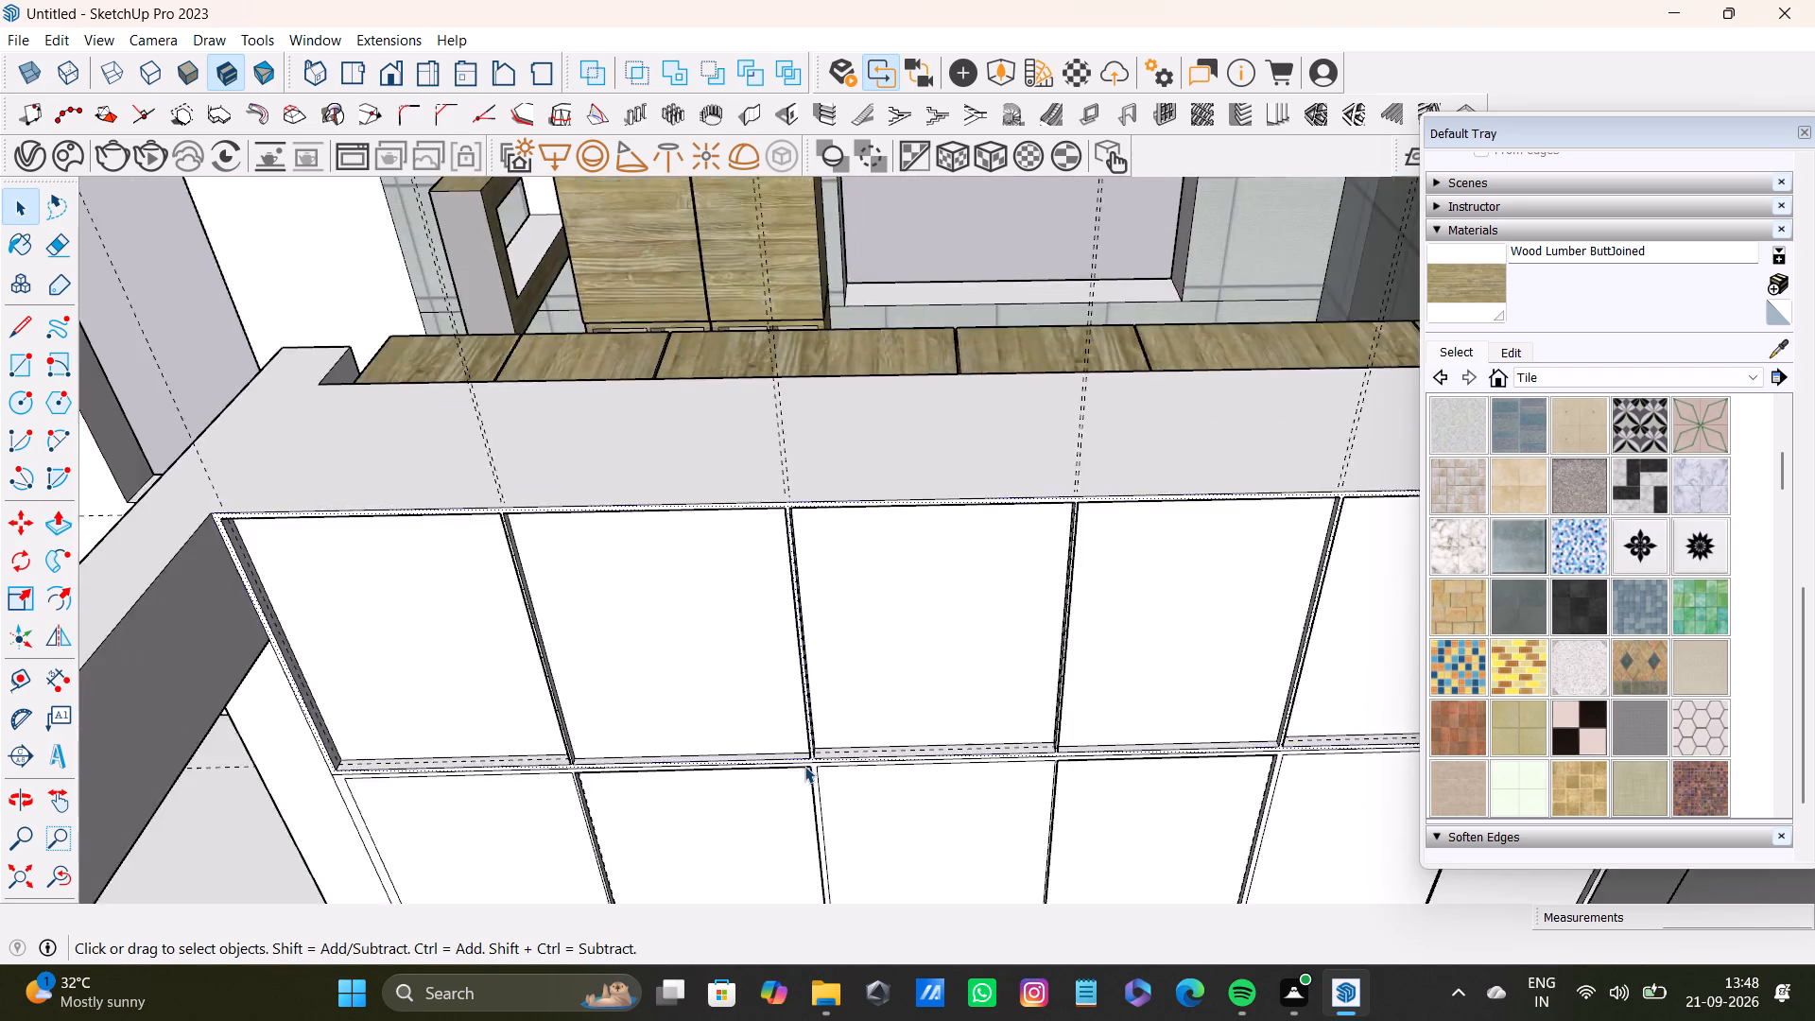
scroll(804, 766, "down", 4)
middle_click_drag(804, 766, 844, 748, "shift")
scroll(631, 733, "up", 10)
left_click(629, 725)
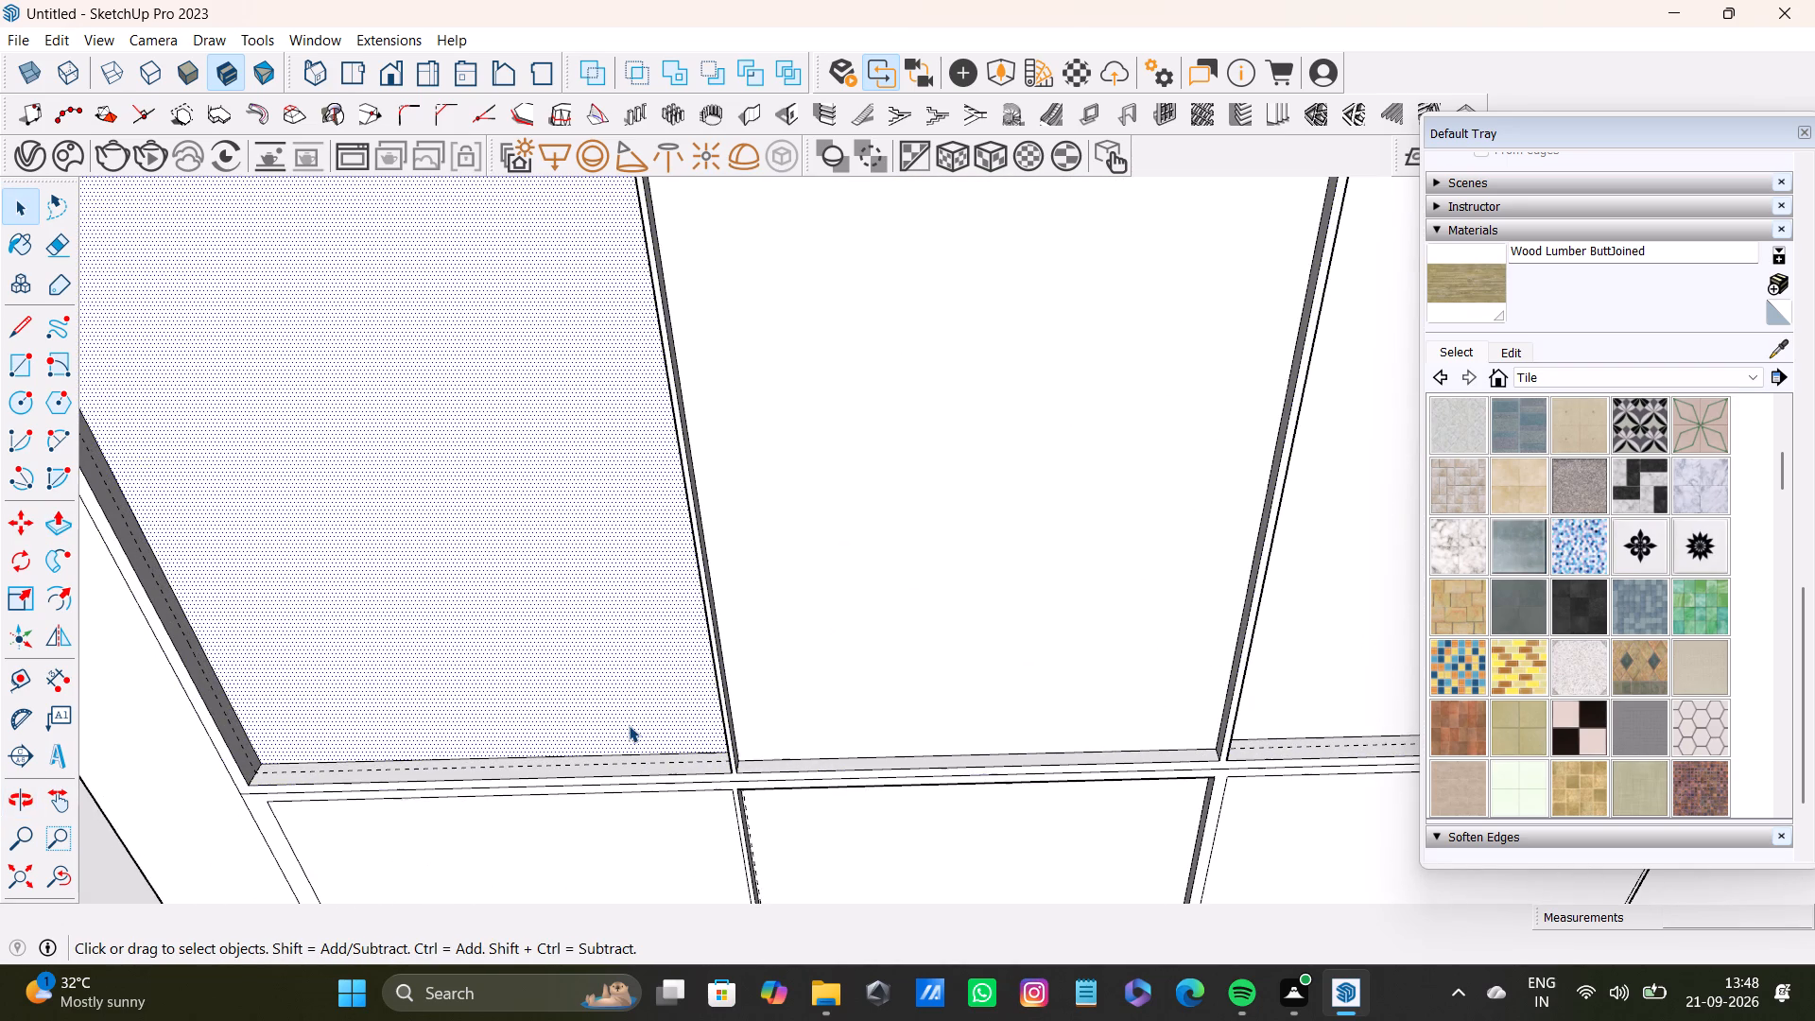
key("p")
left_click_drag(630, 723, 669, 747)
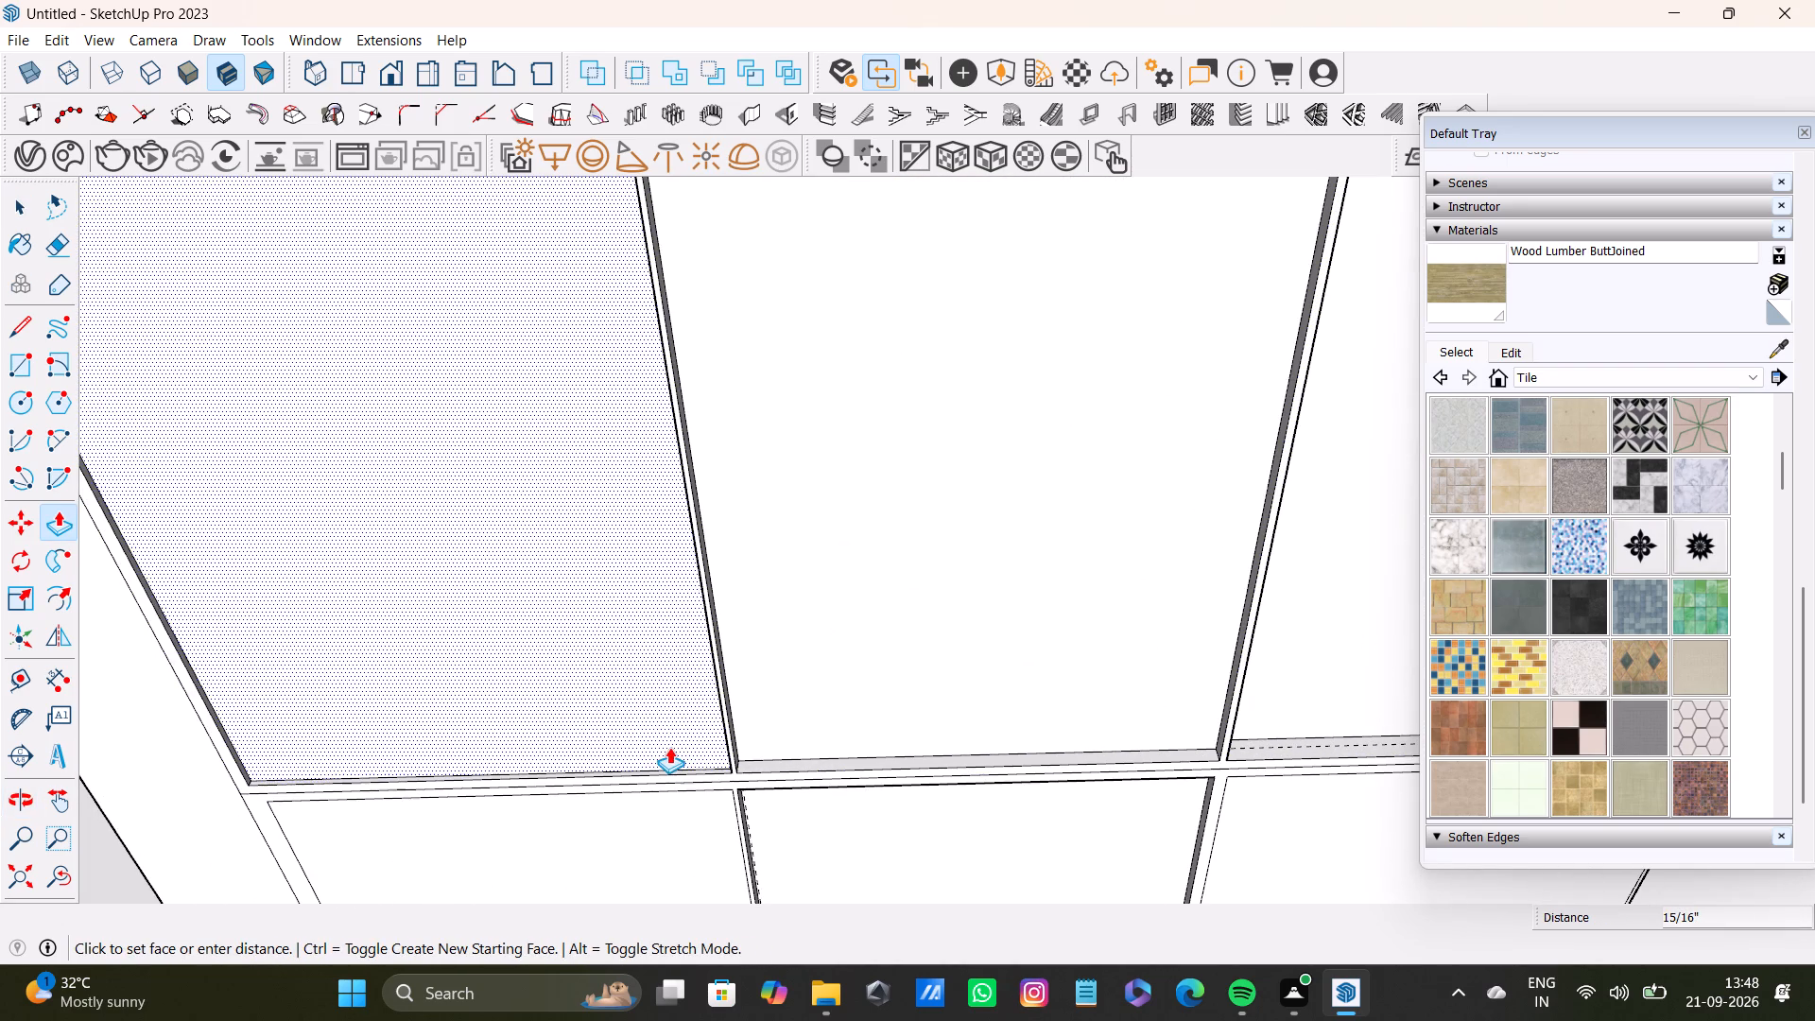
left_click_drag(669, 747, 669, 743)
key("space")
Pull the second upper panel forward 11/16", flush with the surrounding frame.
left_click(763, 711)
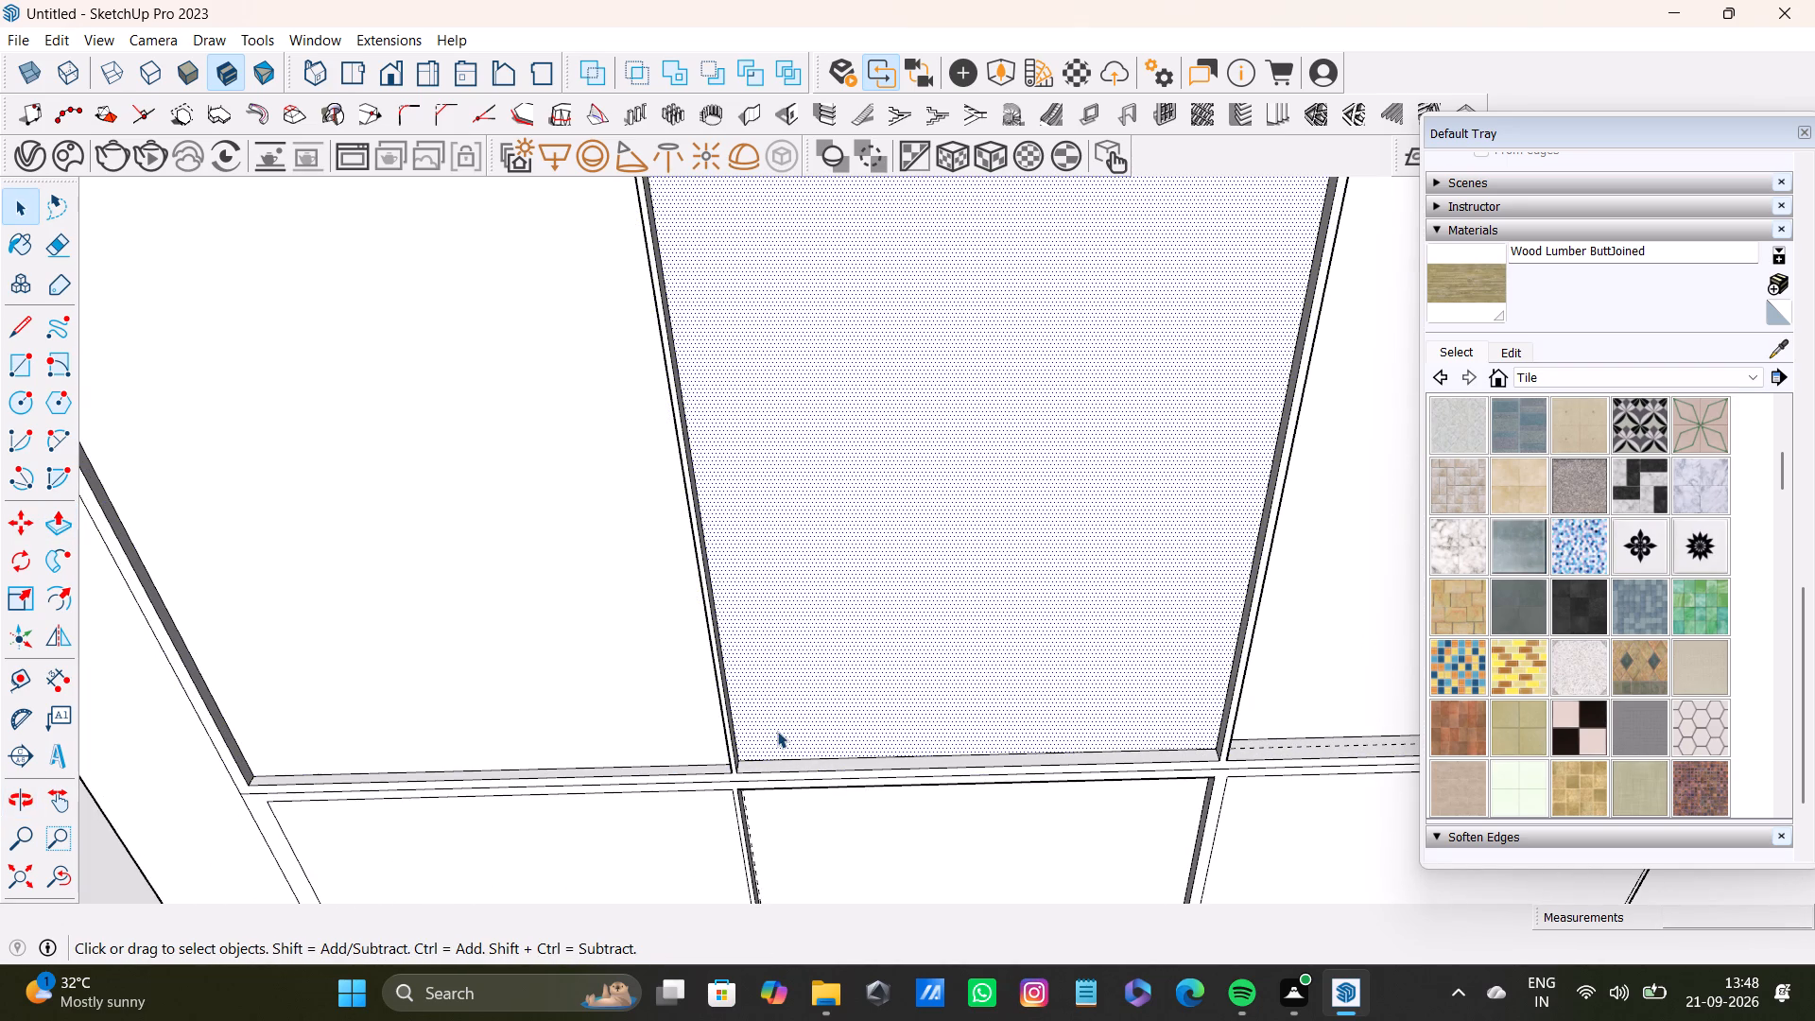
key("p")
left_click_drag(777, 731, 723, 726)
scroll(752, 739, "down", 4)
middle_click_drag(928, 744, 720, 323, "shift")
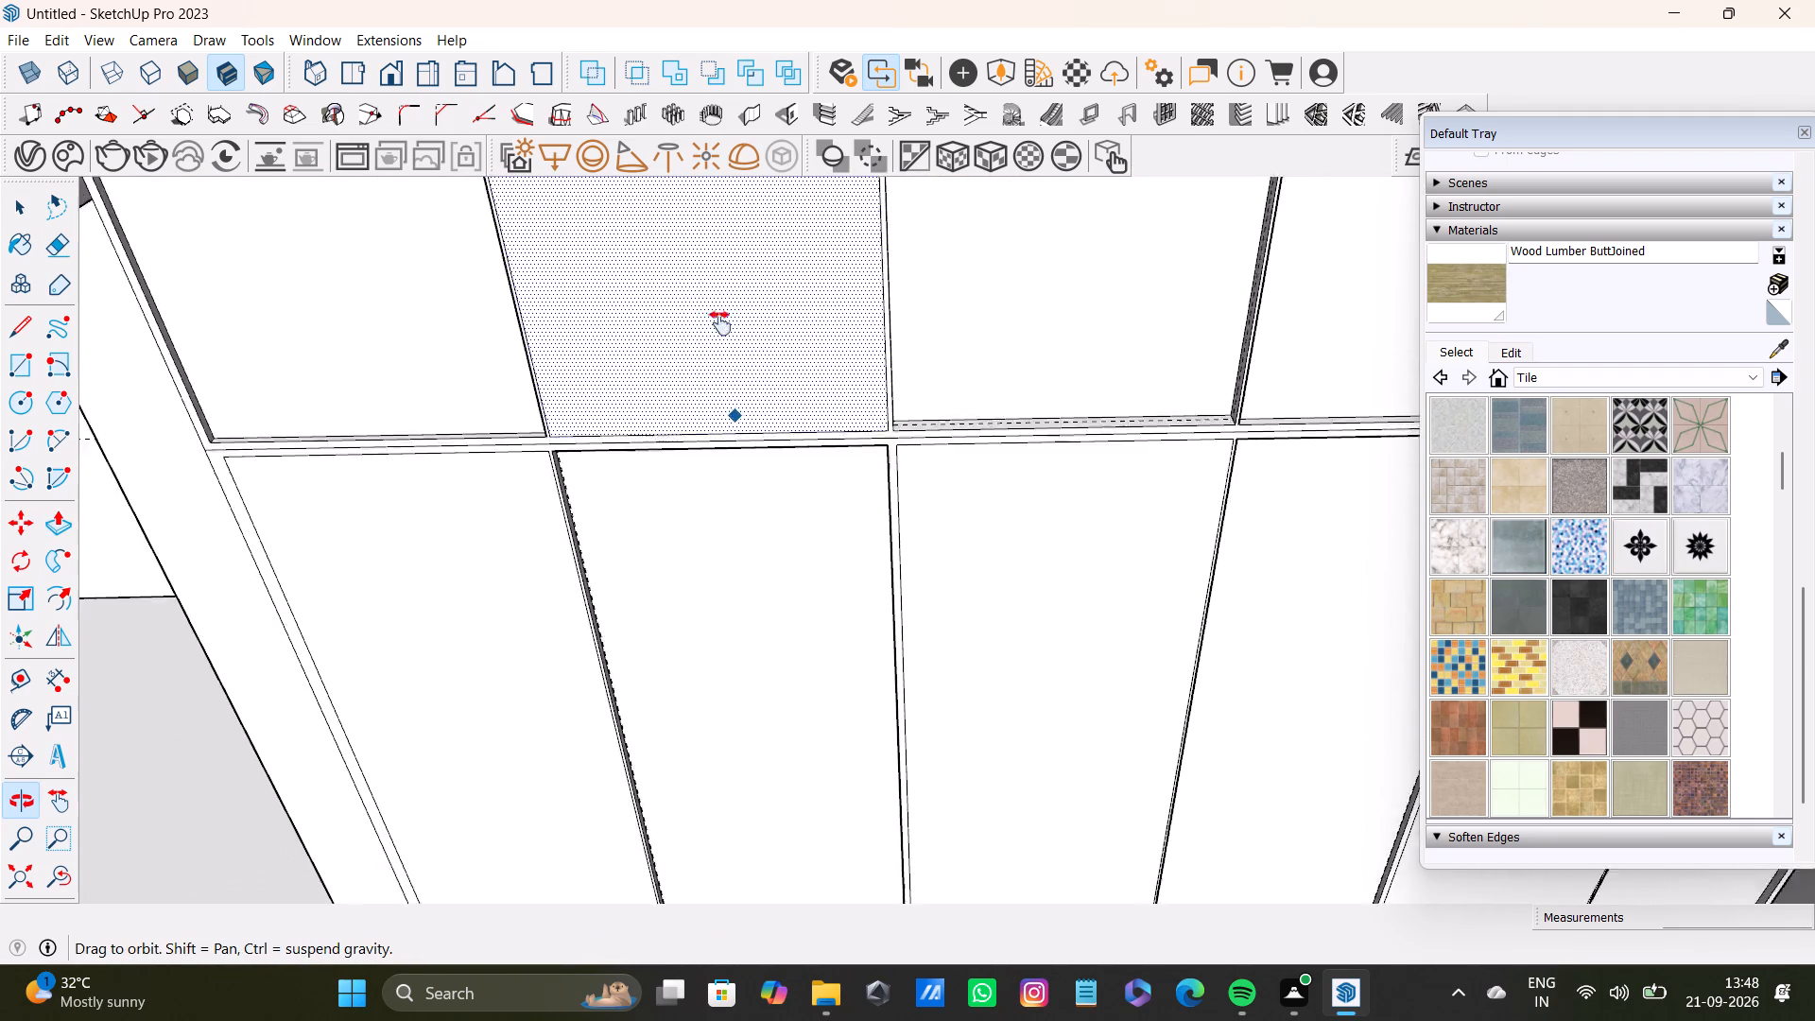
middle_click_drag(720, 323, 699, 173, "shift")
scroll(829, 534, "down", 7, "shift")
middle_click_drag(838, 692, 839, 831, "shift")
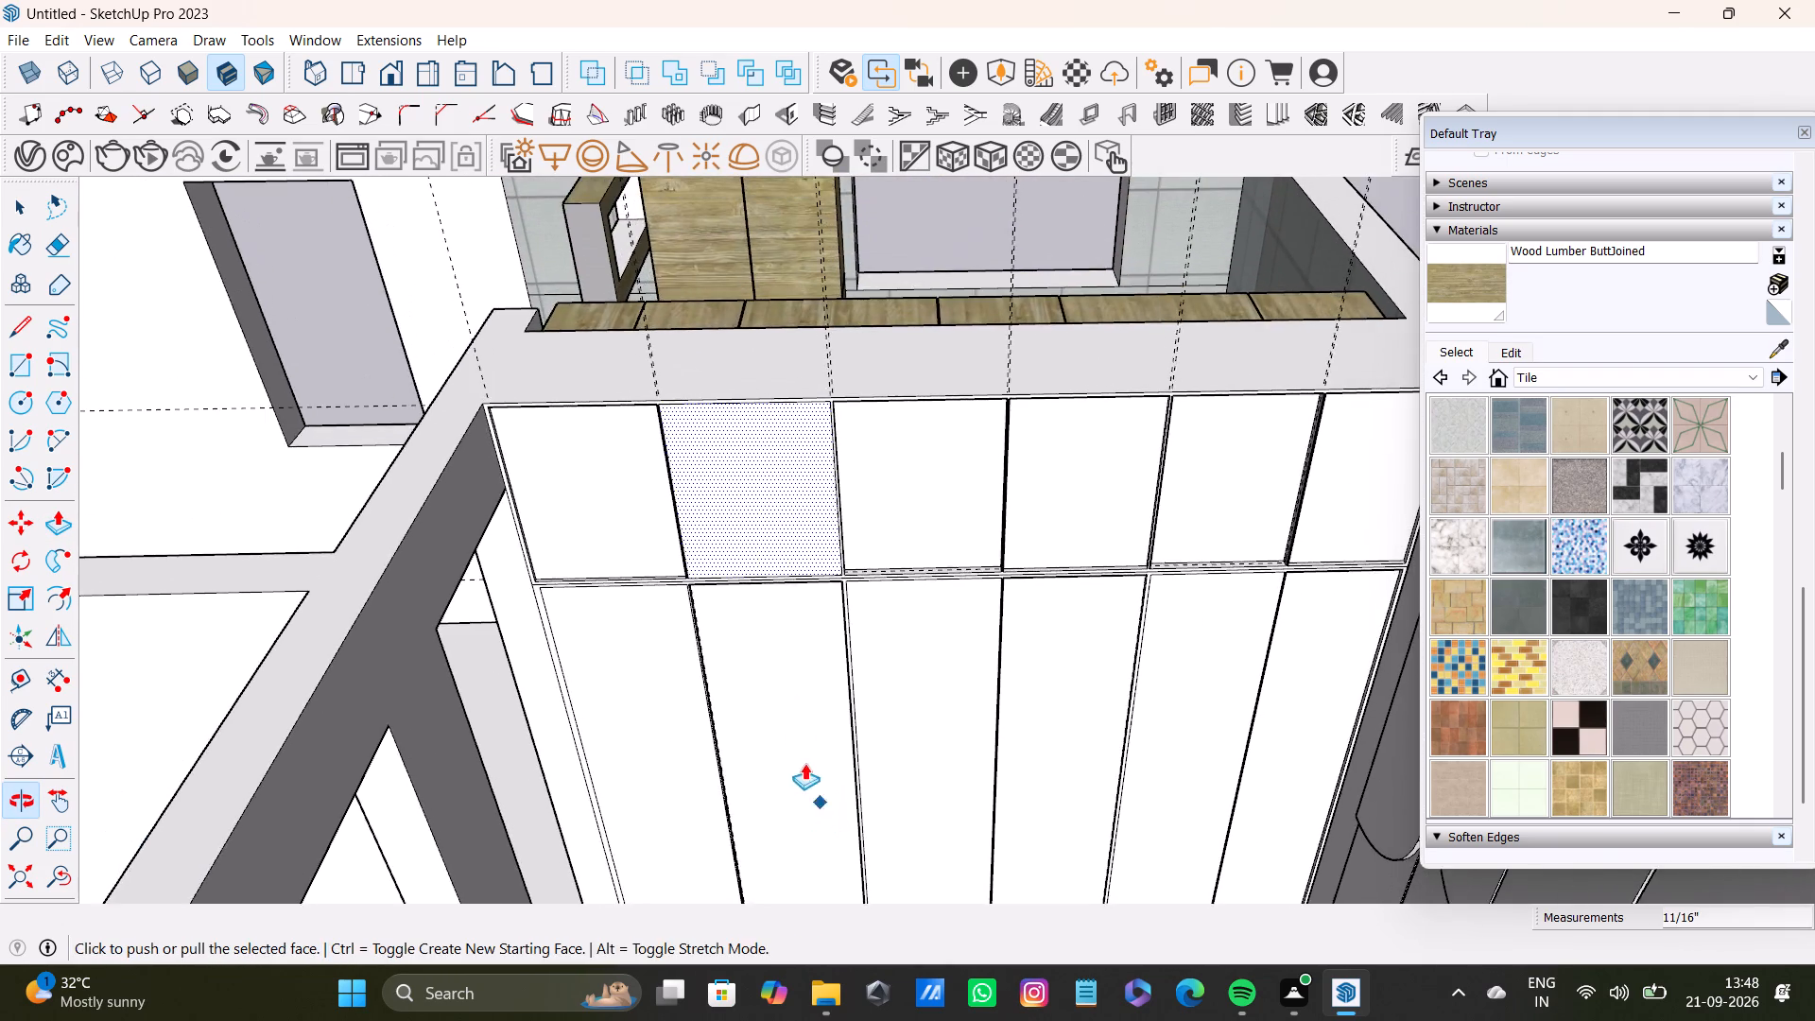
Pull the third upper panel forward with Push/Pull so it sits nearly level with the surrounding frame.
scroll(796, 700, "up", 4, "shift")
middle_click_drag(783, 579, 726, 860, "shift")
middle_click_drag(950, 822, 820, 768)
scroll(820, 768, "down", 1, "shift")
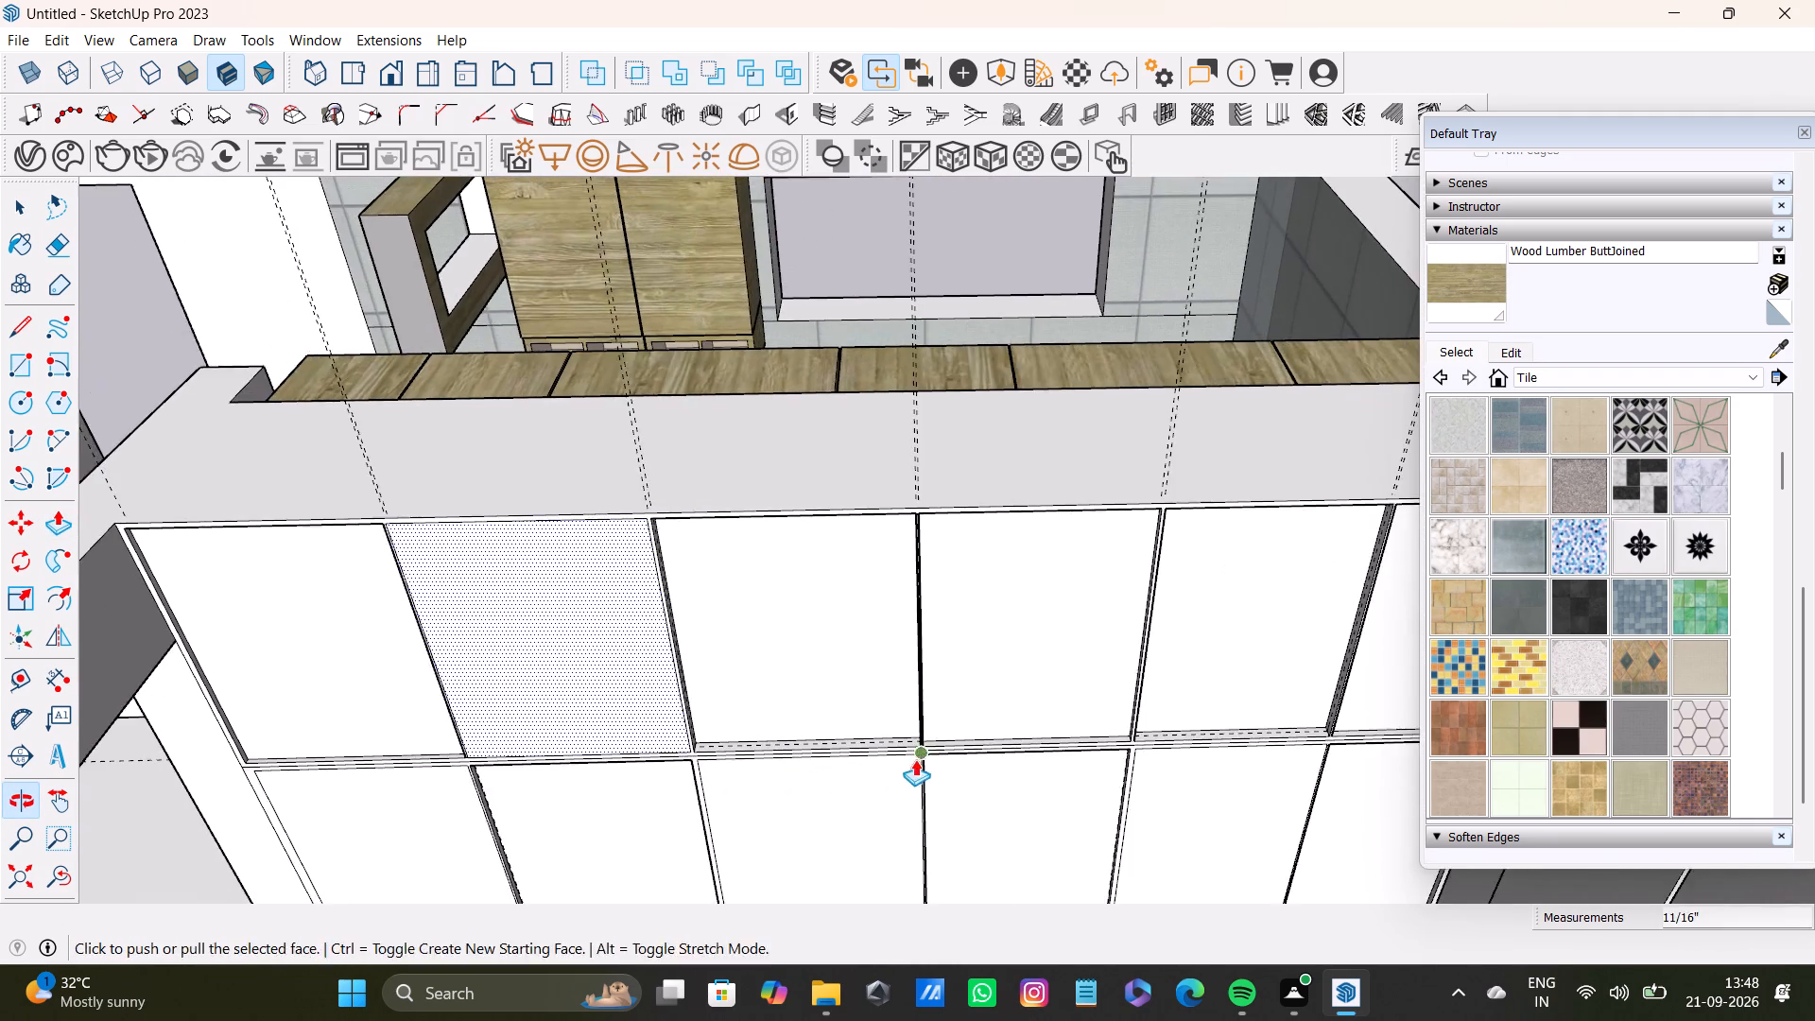
middle_click_drag(915, 759, 863, 787)
key("space")
left_click(759, 691)
key("p")
left_click_drag(747, 703, 566, 711)
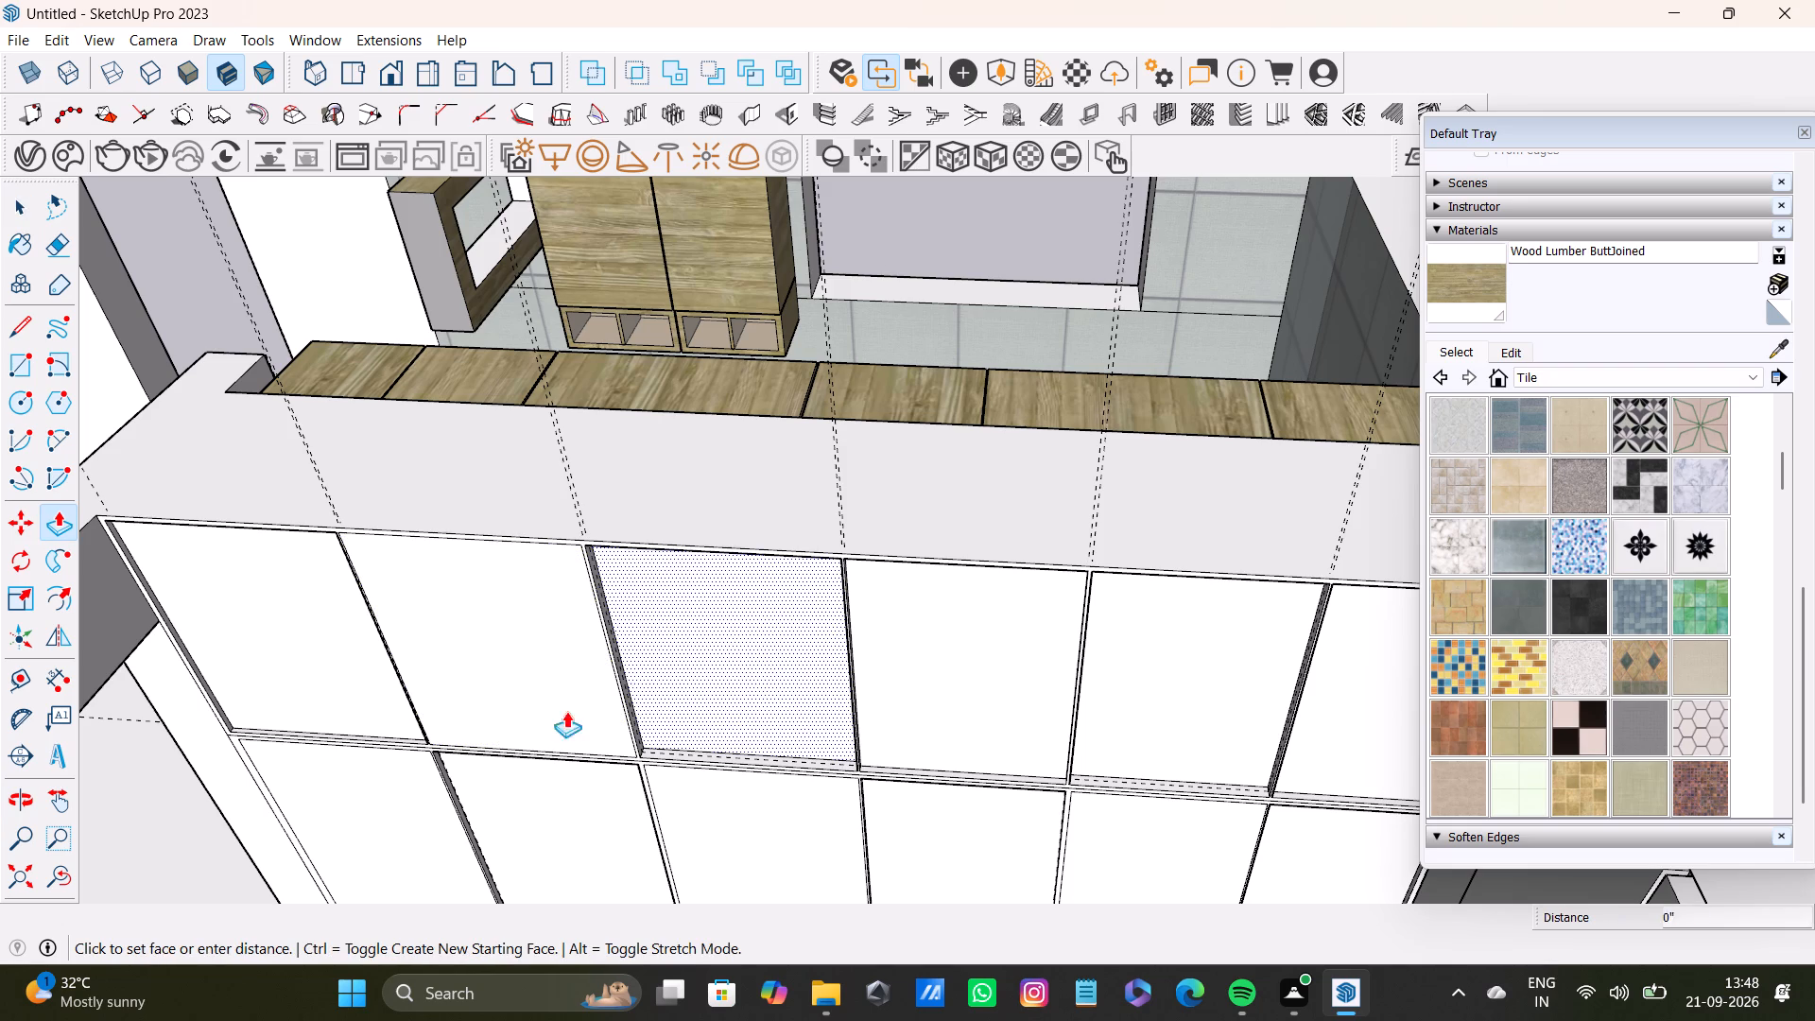
left_click_drag(566, 711, 319, 651)
Pull the fourth upper panel forward 11/16", flush with the surrounding frame.
key("space")
left_click(974, 730)
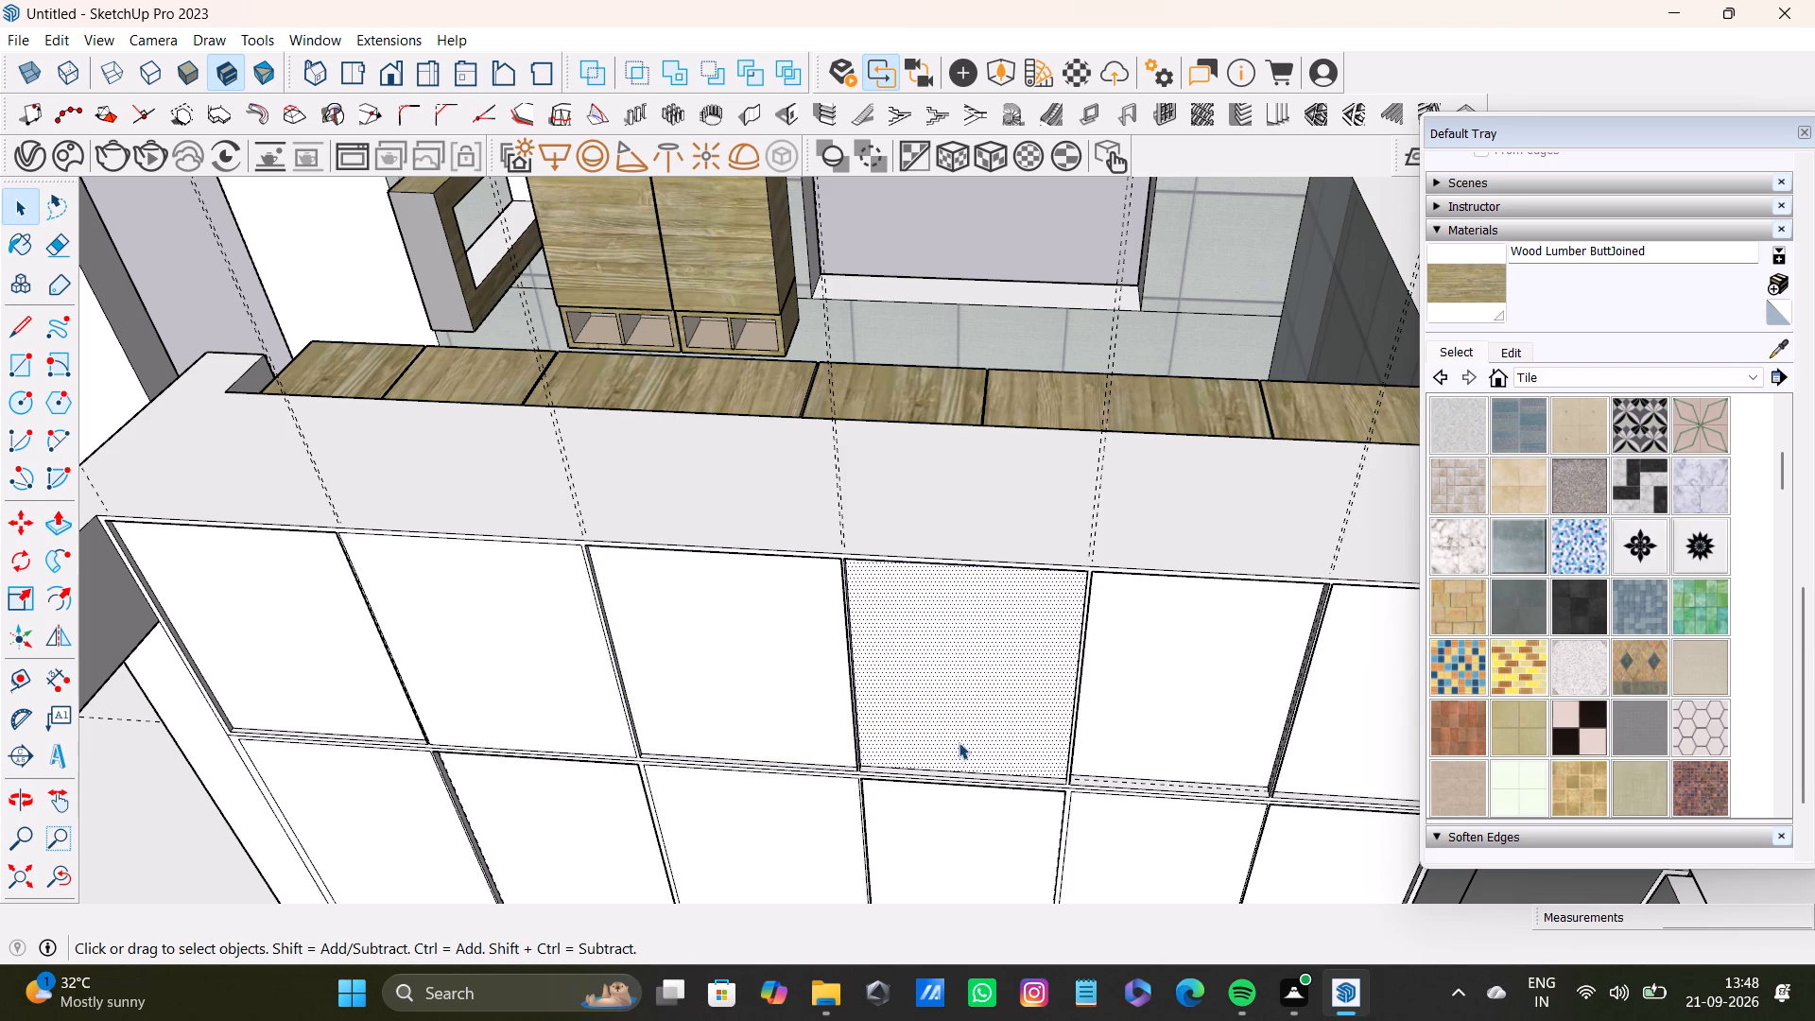
key("p")
left_click_drag(942, 723, 563, 679)
scroll(795, 735, "down", 4)
middle_click_drag(1025, 772, 936, 771, "shift")
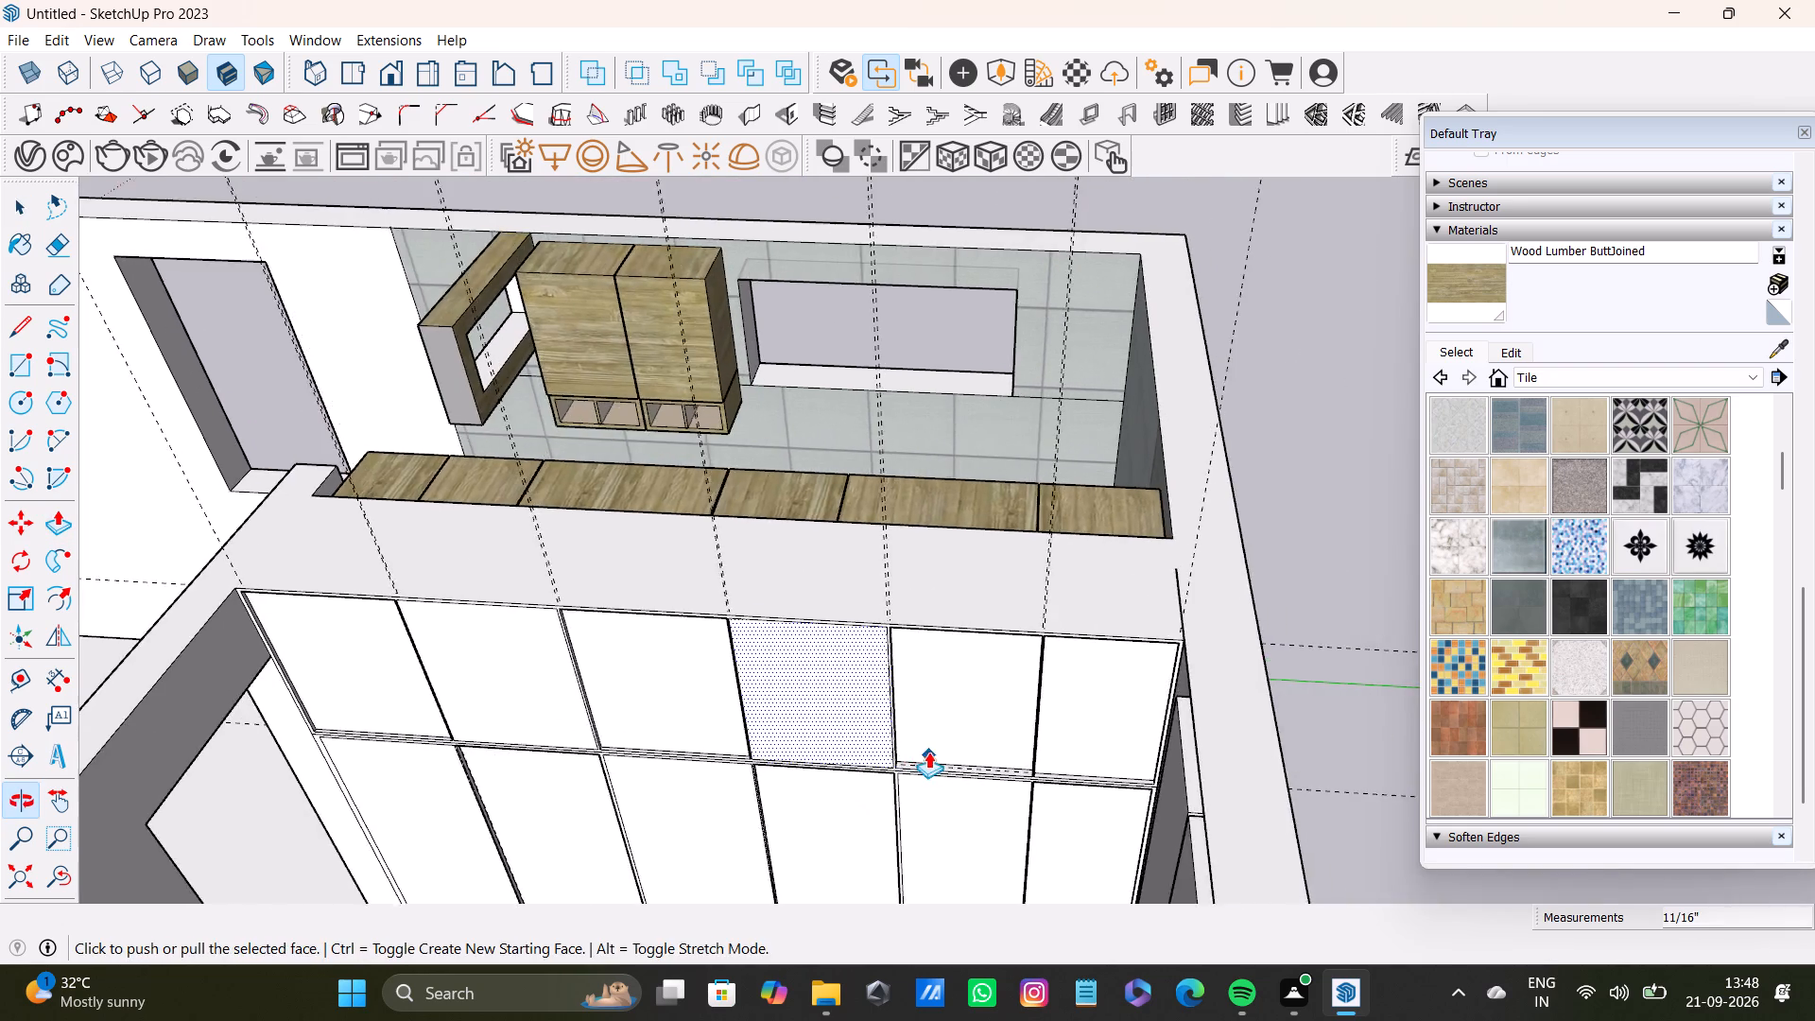
scroll(928, 752, "up", 7)
Pull the sixth upper panel, at the far end of the row, forward with Push/Pull until flush with the frame.
key("space")
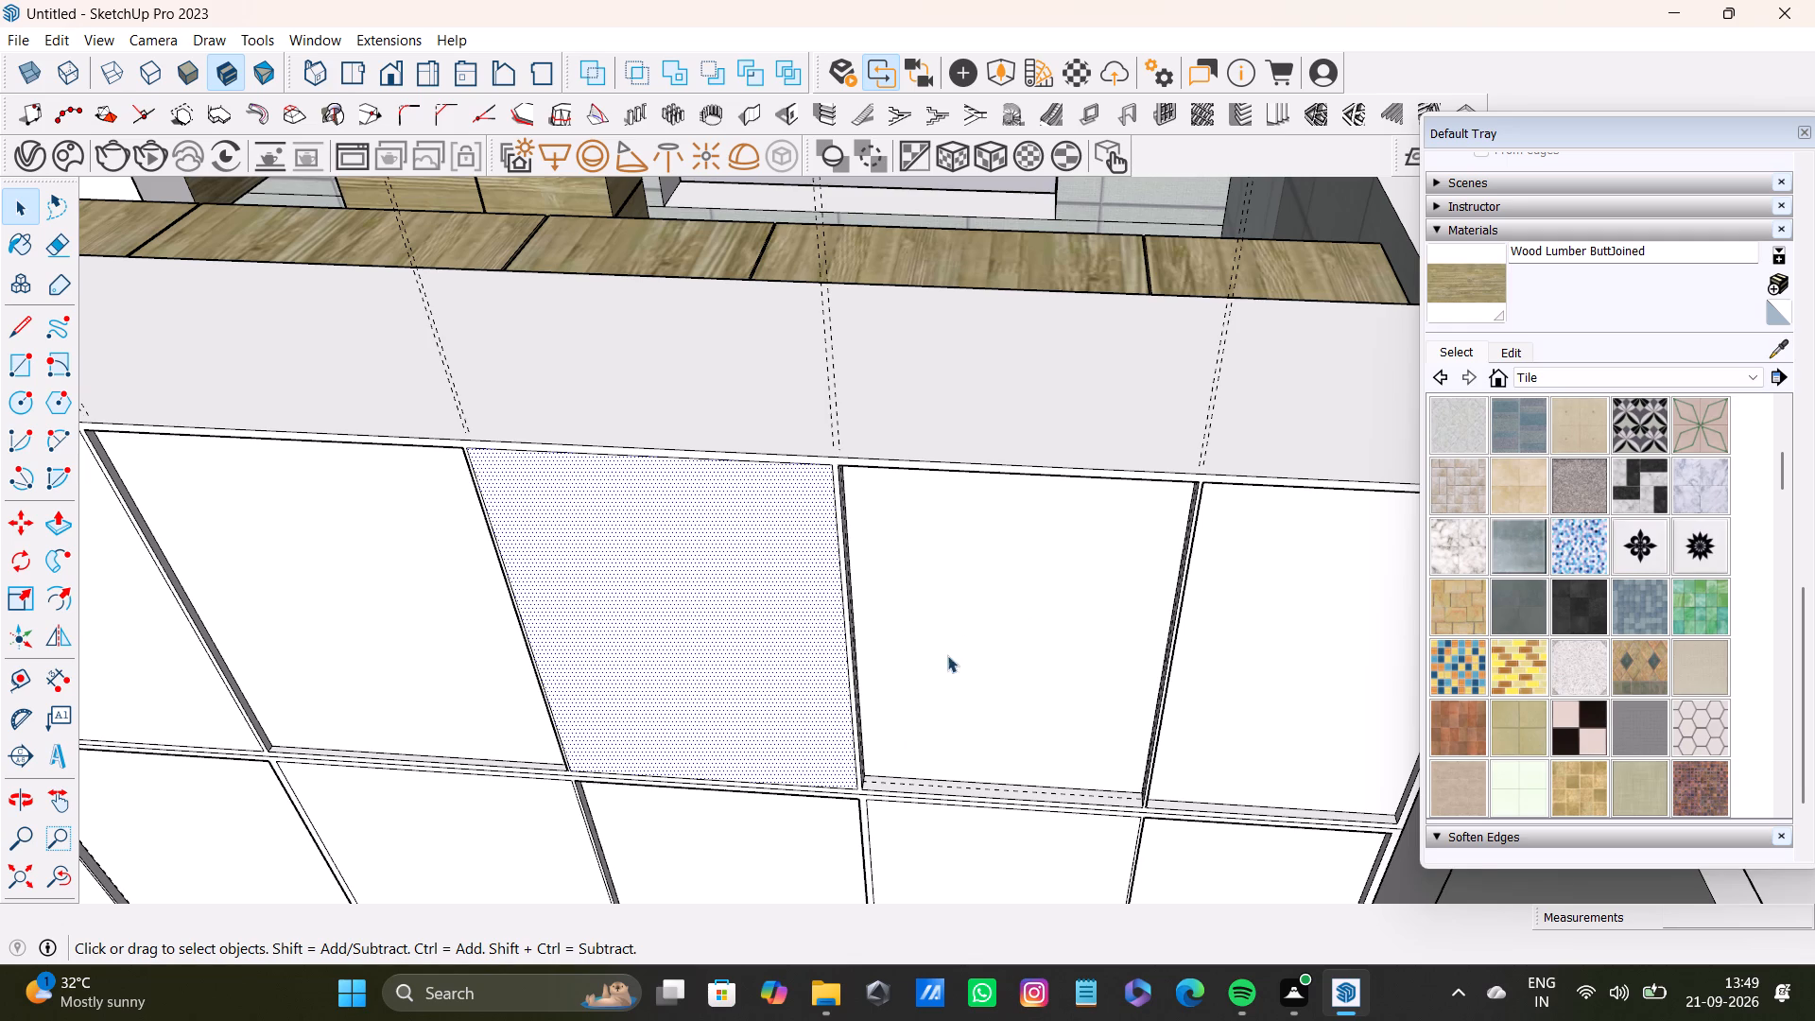
scroll(788, 652, "down", 8)
scroll(736, 776, "down", 3)
scroll(944, 715, "up", 7)
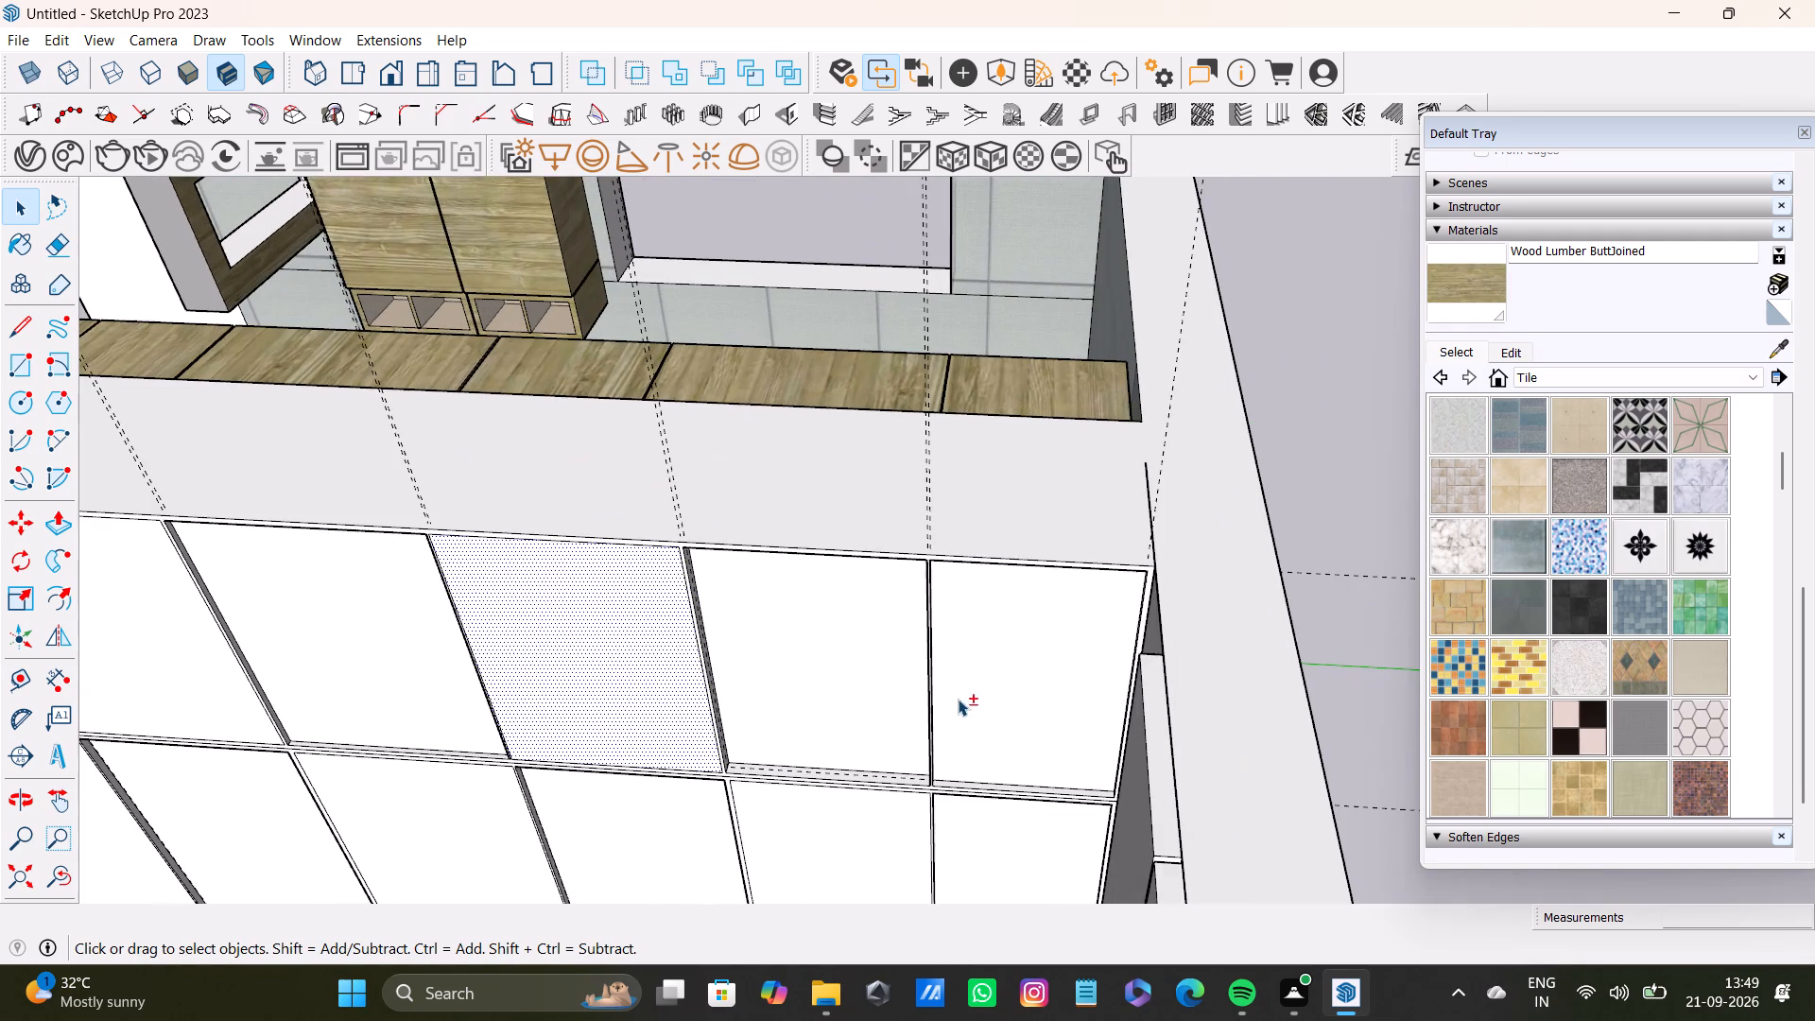
middle_click(949, 704, "shift")
scroll(949, 708, "up", 5)
left_click(975, 736)
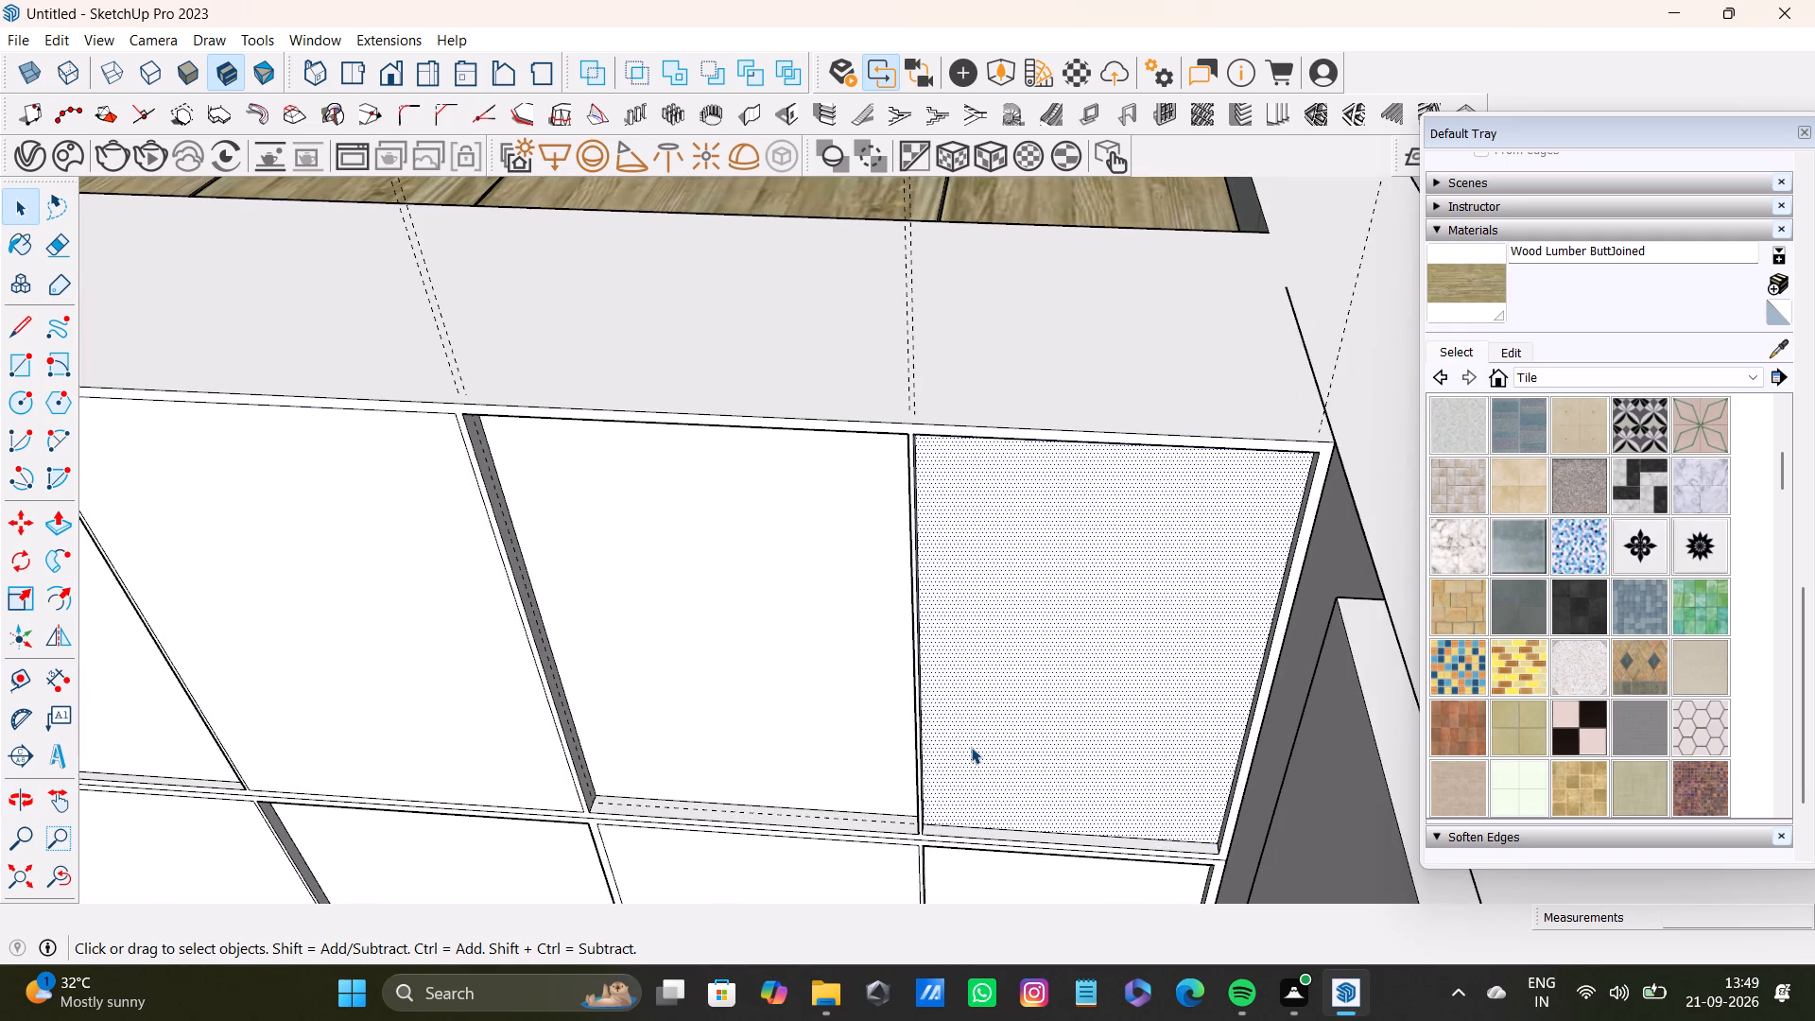
key("p")
left_click_drag(970, 747, 909, 671)
Pull the fifth upper panel forward 11/16" with Push/Pull, leaving it slightly recessed behind the surrounding frame.
key("space")
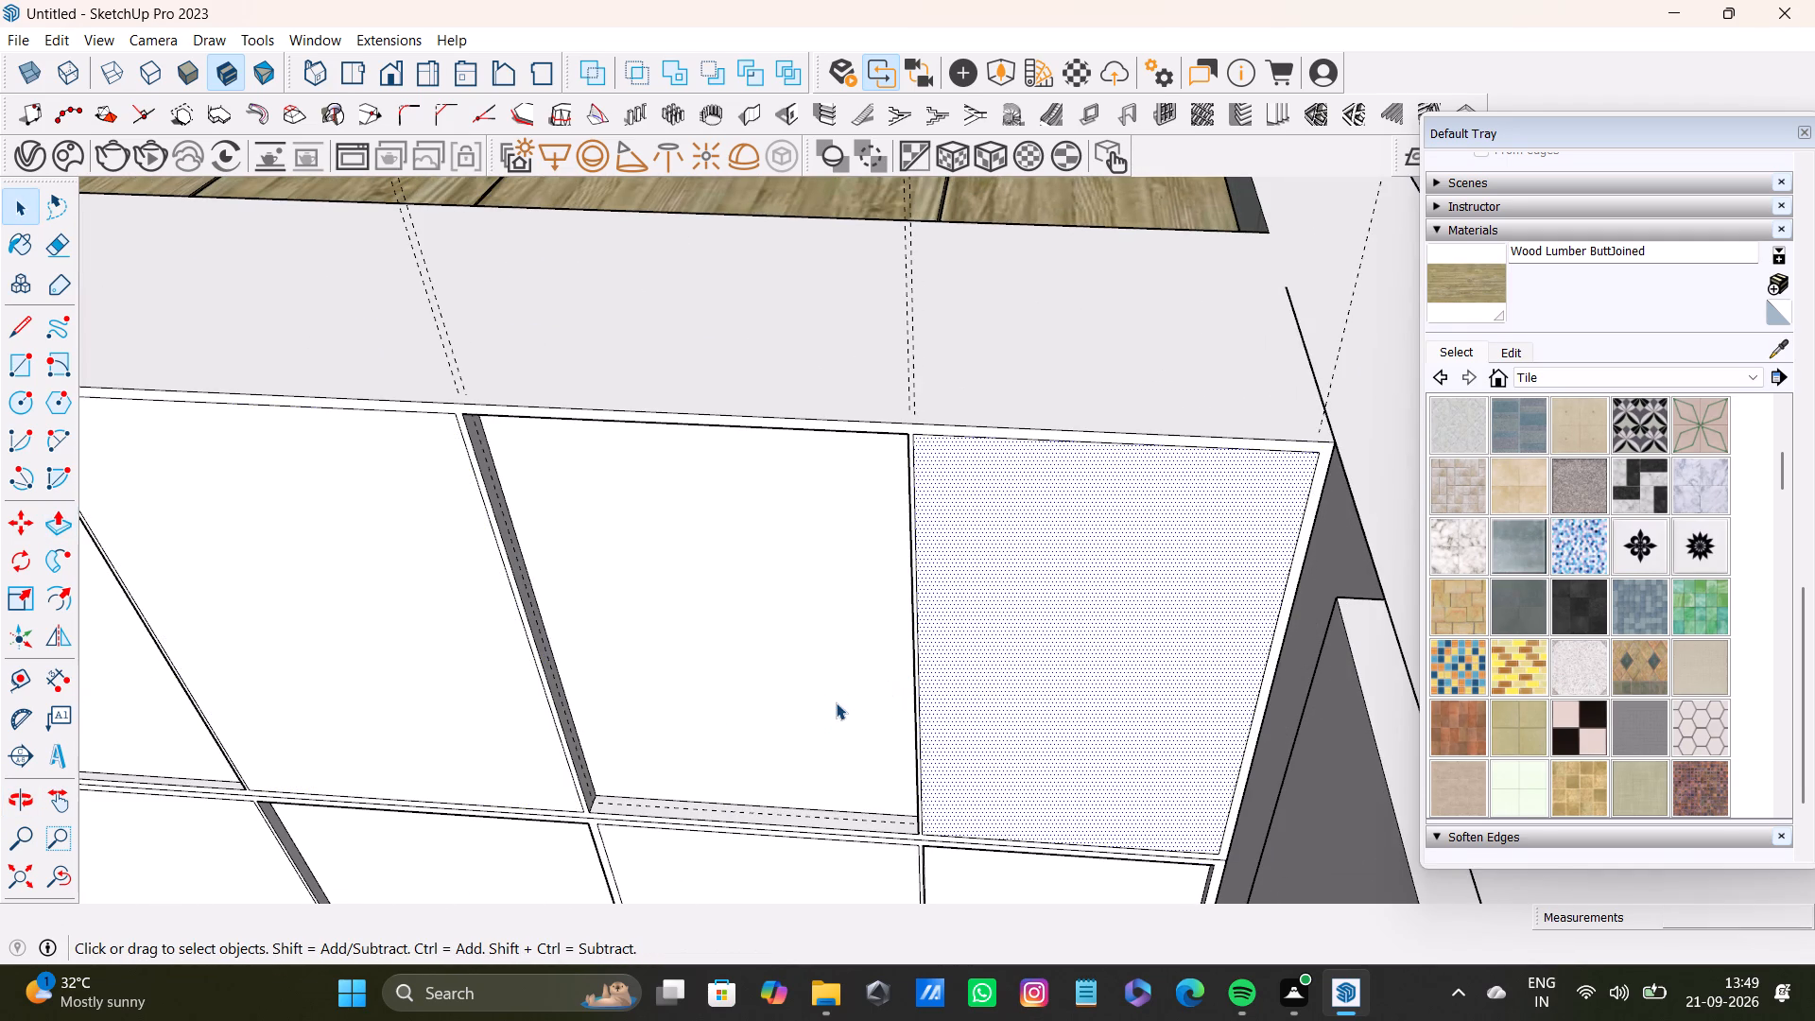
left_click(836, 702)
key("p")
left_click_drag(661, 707, 162, 692)
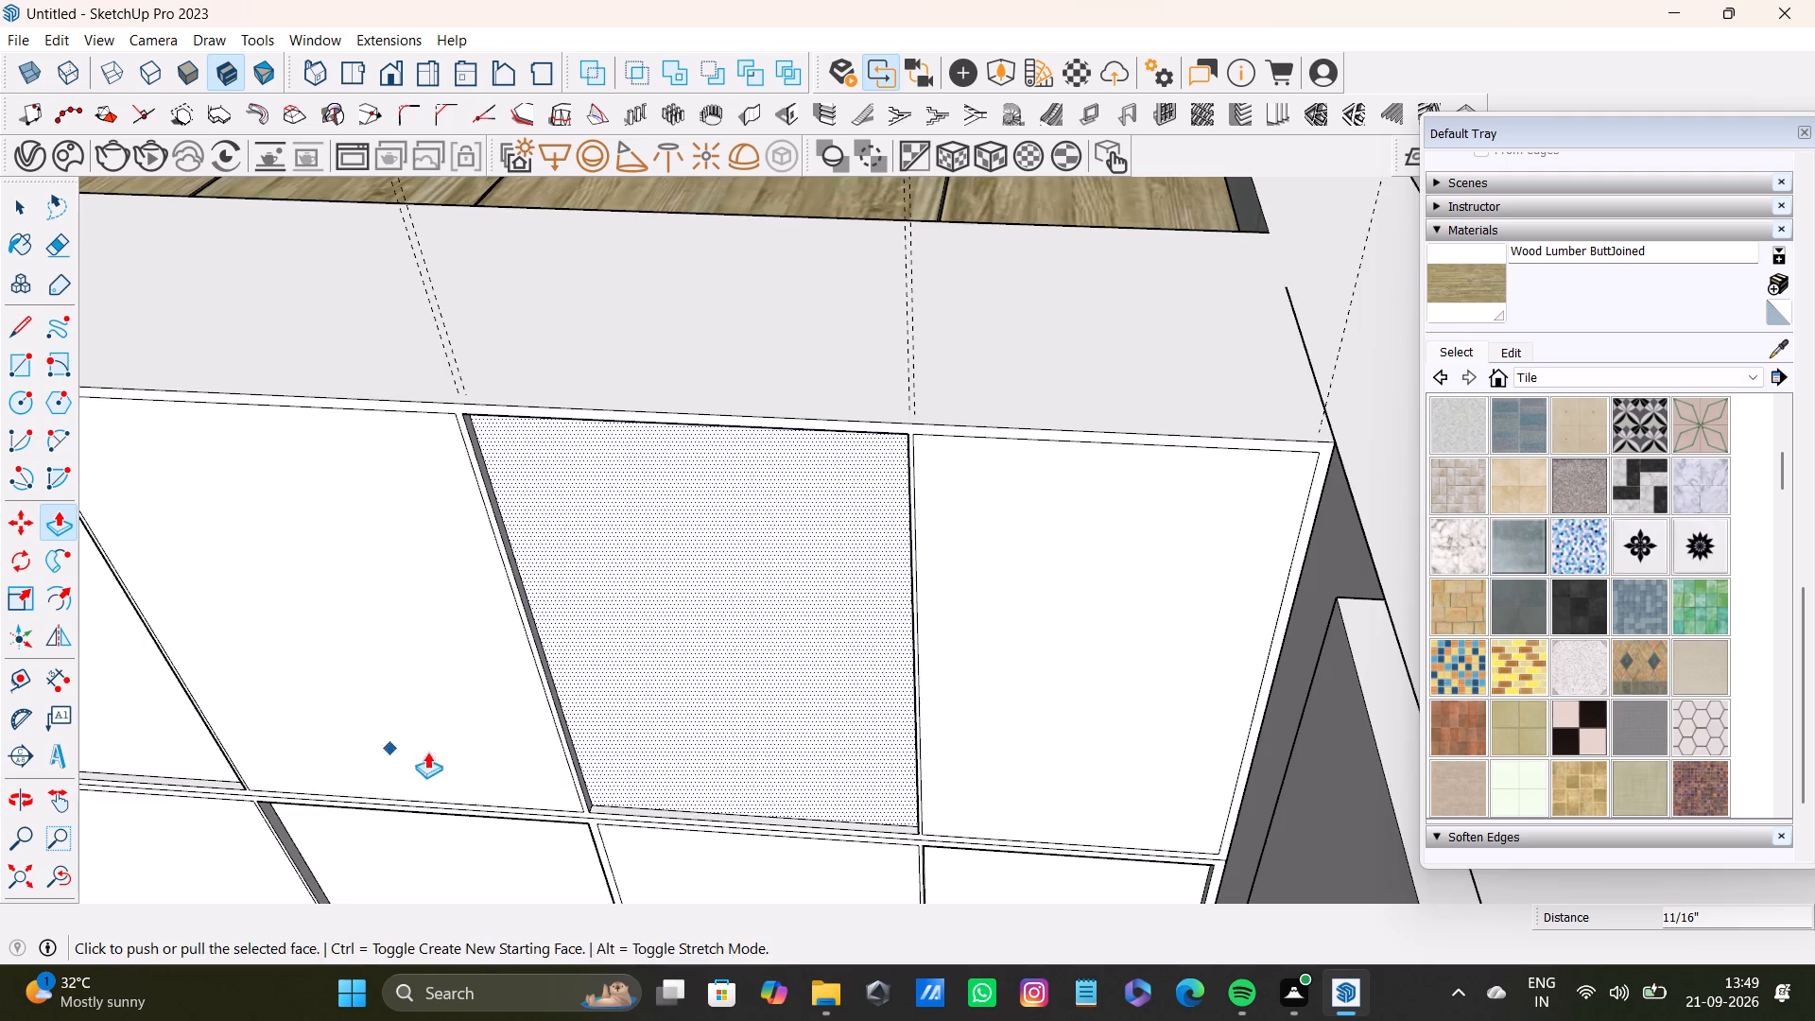
key("space")
Examine the whole wardrobe front from the room side, including the bottom edges of the lower doors.
scroll(429, 752, "down", 12)
middle_click_drag(441, 751, 1064, 739, "shift")
scroll(1065, 739, "down", 7)
middle_click_drag(1073, 761, 1063, 542, "shift")
middle_click_drag(1063, 541, 976, 638)
scroll(787, 708, "up", 2)
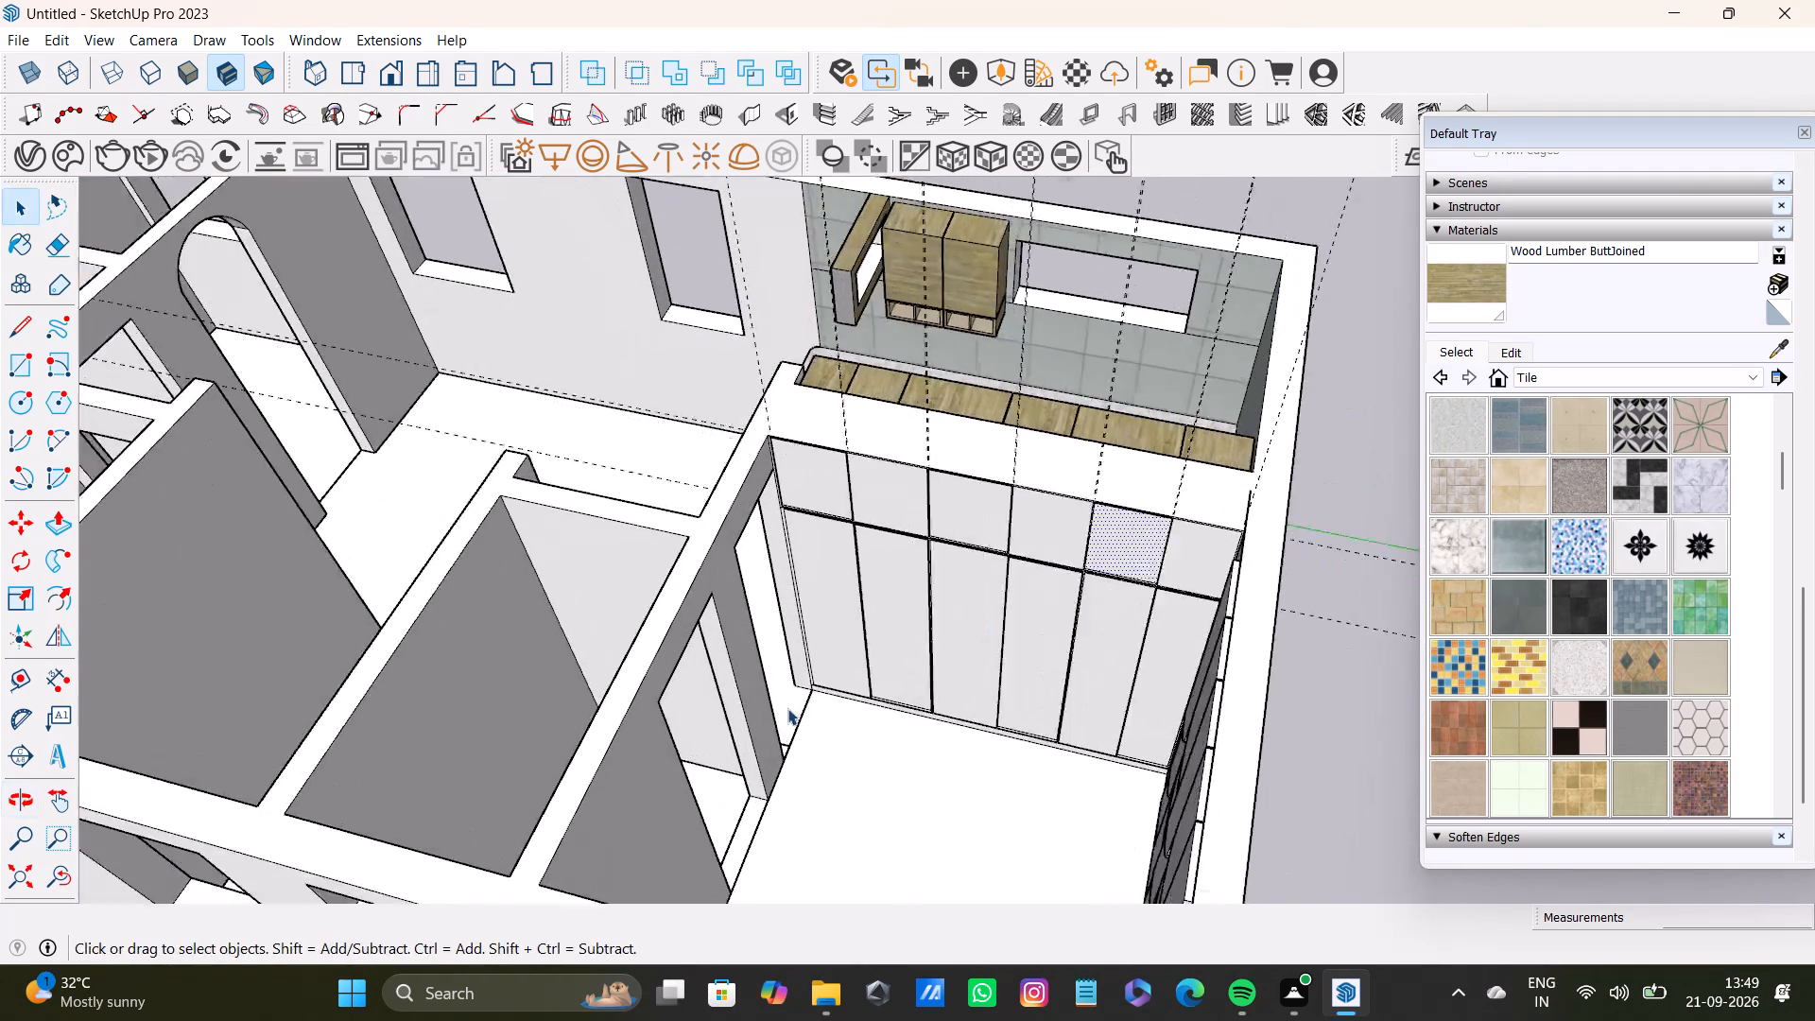
scroll(787, 708, "up", 15)
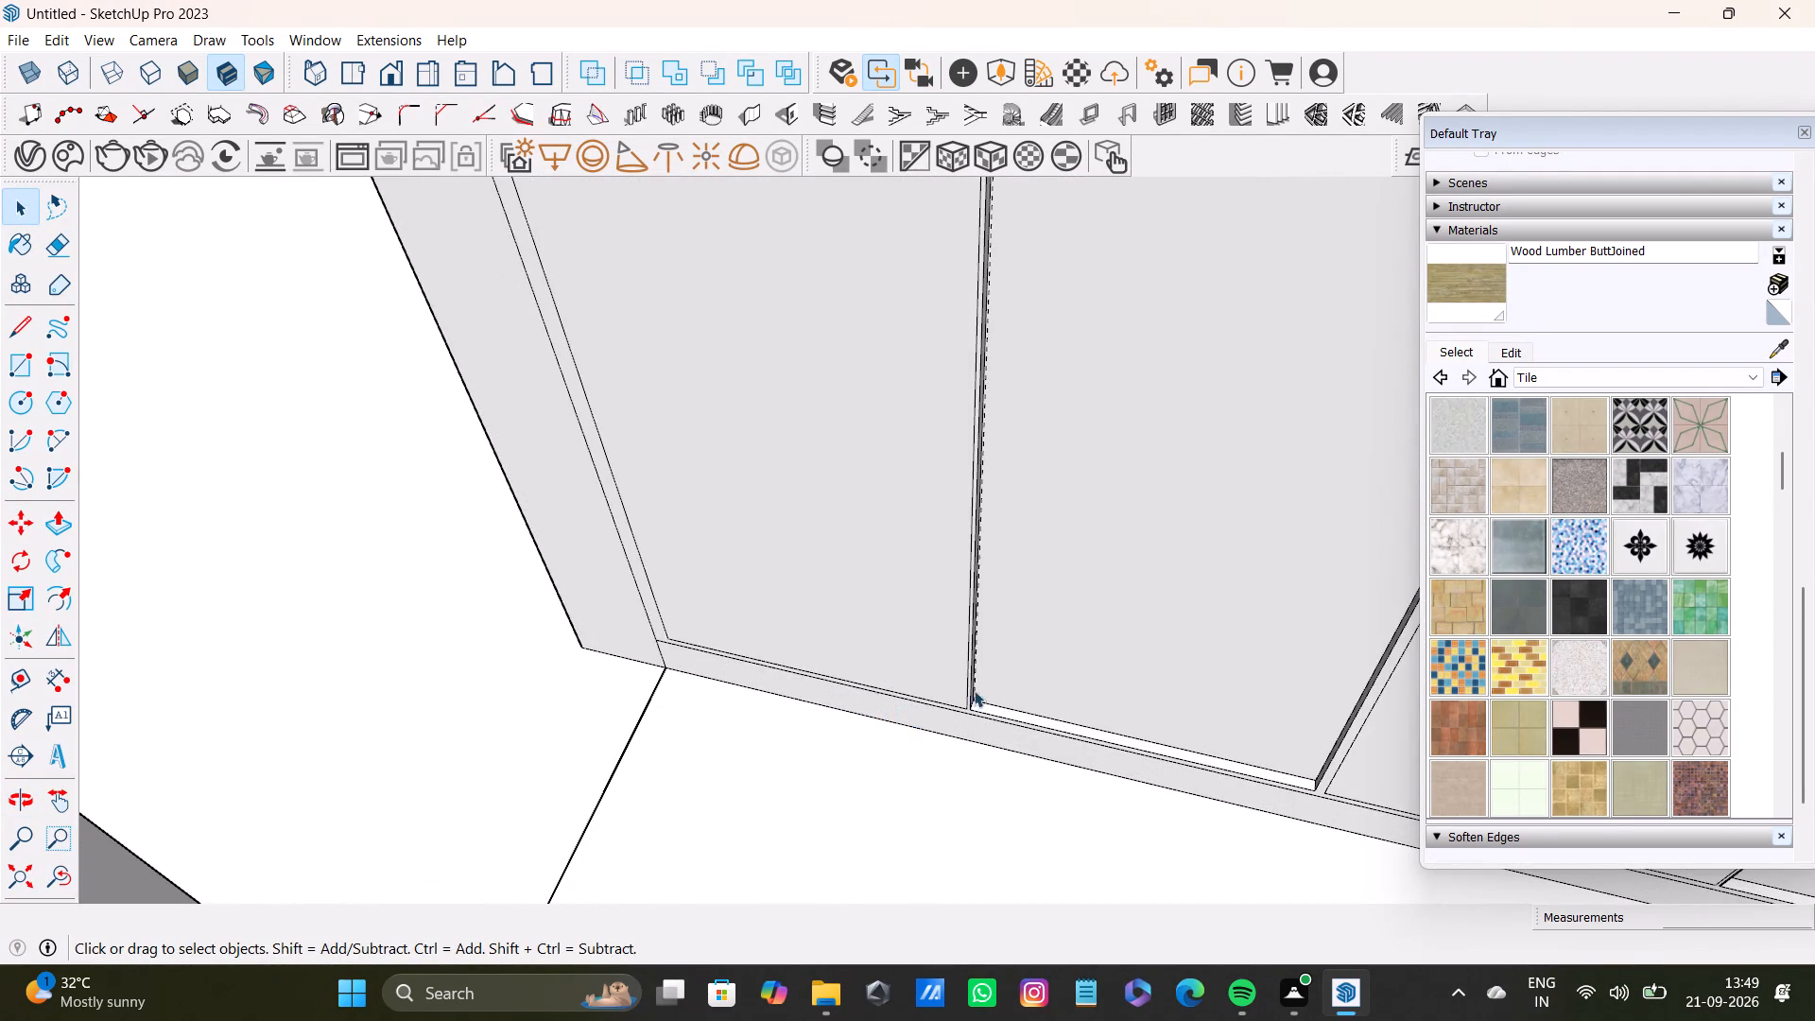
scroll(1052, 667, "down", 20)
scroll(1052, 667, "down", 1)
middle_click_drag(1076, 681, 857, 734, "shift")
middle_click_drag(853, 734, 1416, 747)
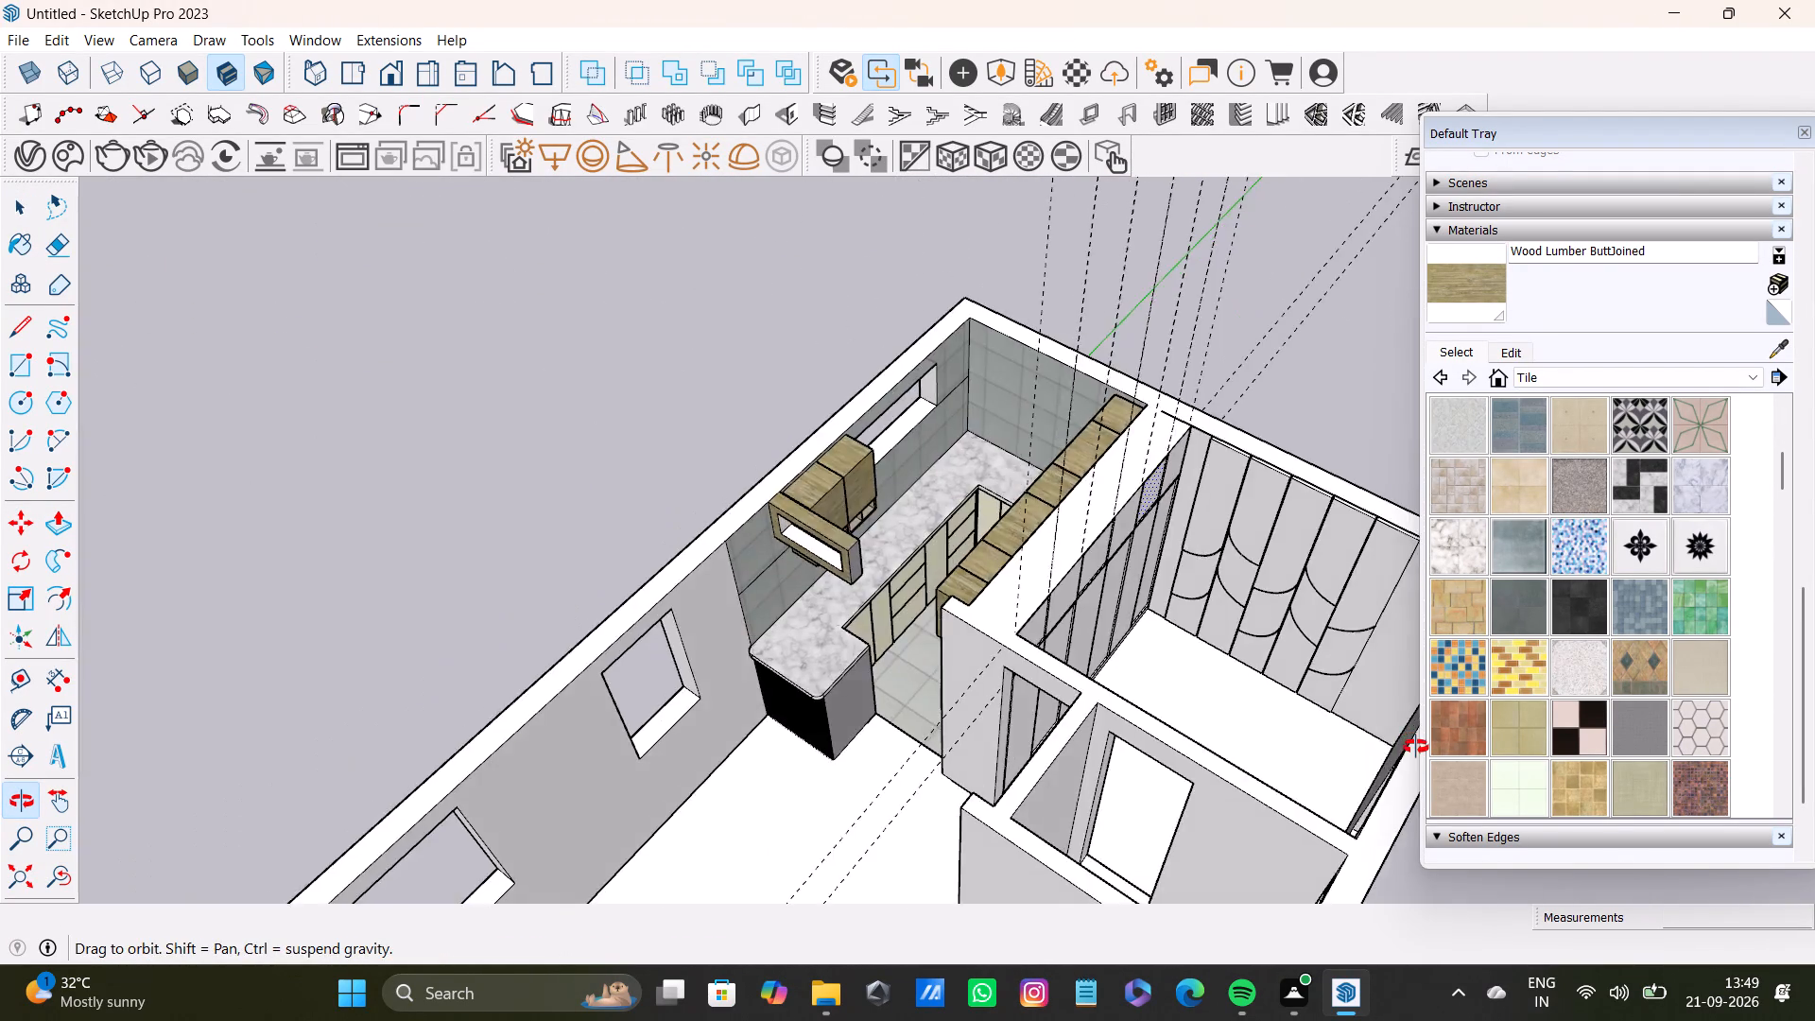
Inspect the adjoining wall with vertical panels and curved grooves, including the plain strip at its end.
middle_click_drag(1416, 747, 1038, 781)
middle_click_drag(1033, 783, 1433, 721)
scroll(1120, 526, "up", 3)
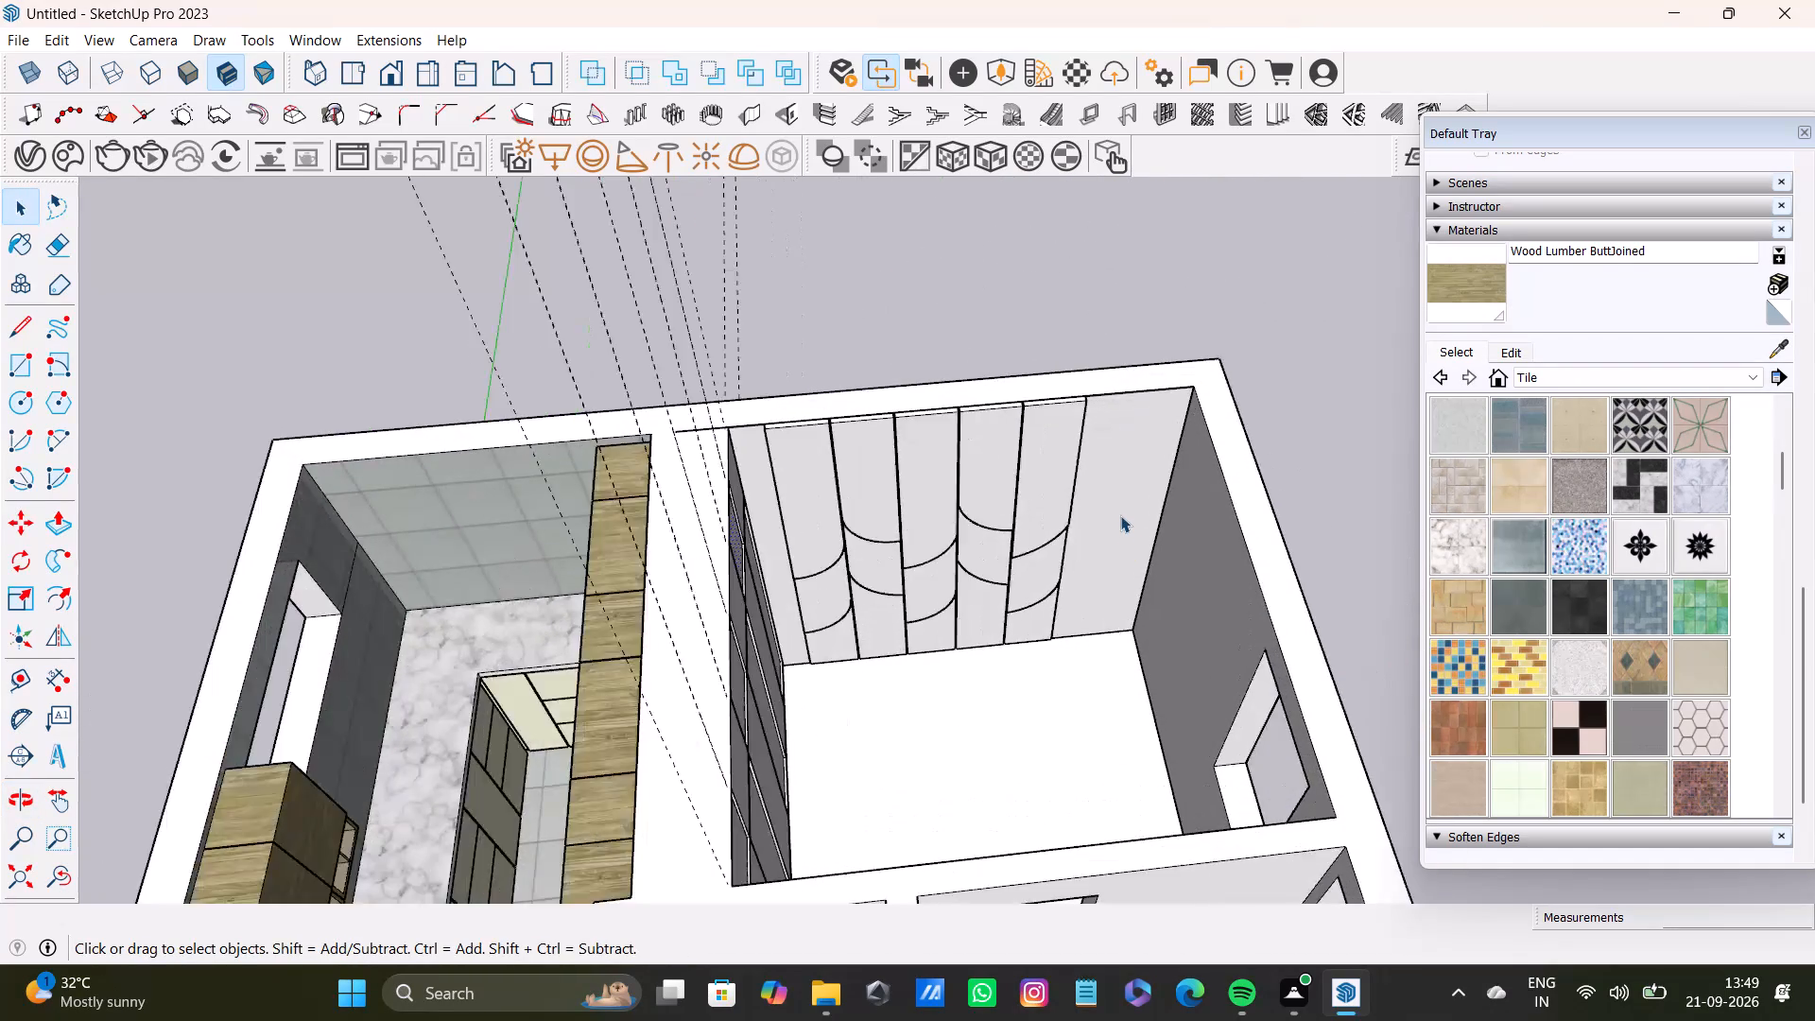
scroll(1120, 515, "up", 8)
middle_click_drag(1132, 502, 1028, 572, "shift")
middle_click_drag(1028, 573, 924, 452)
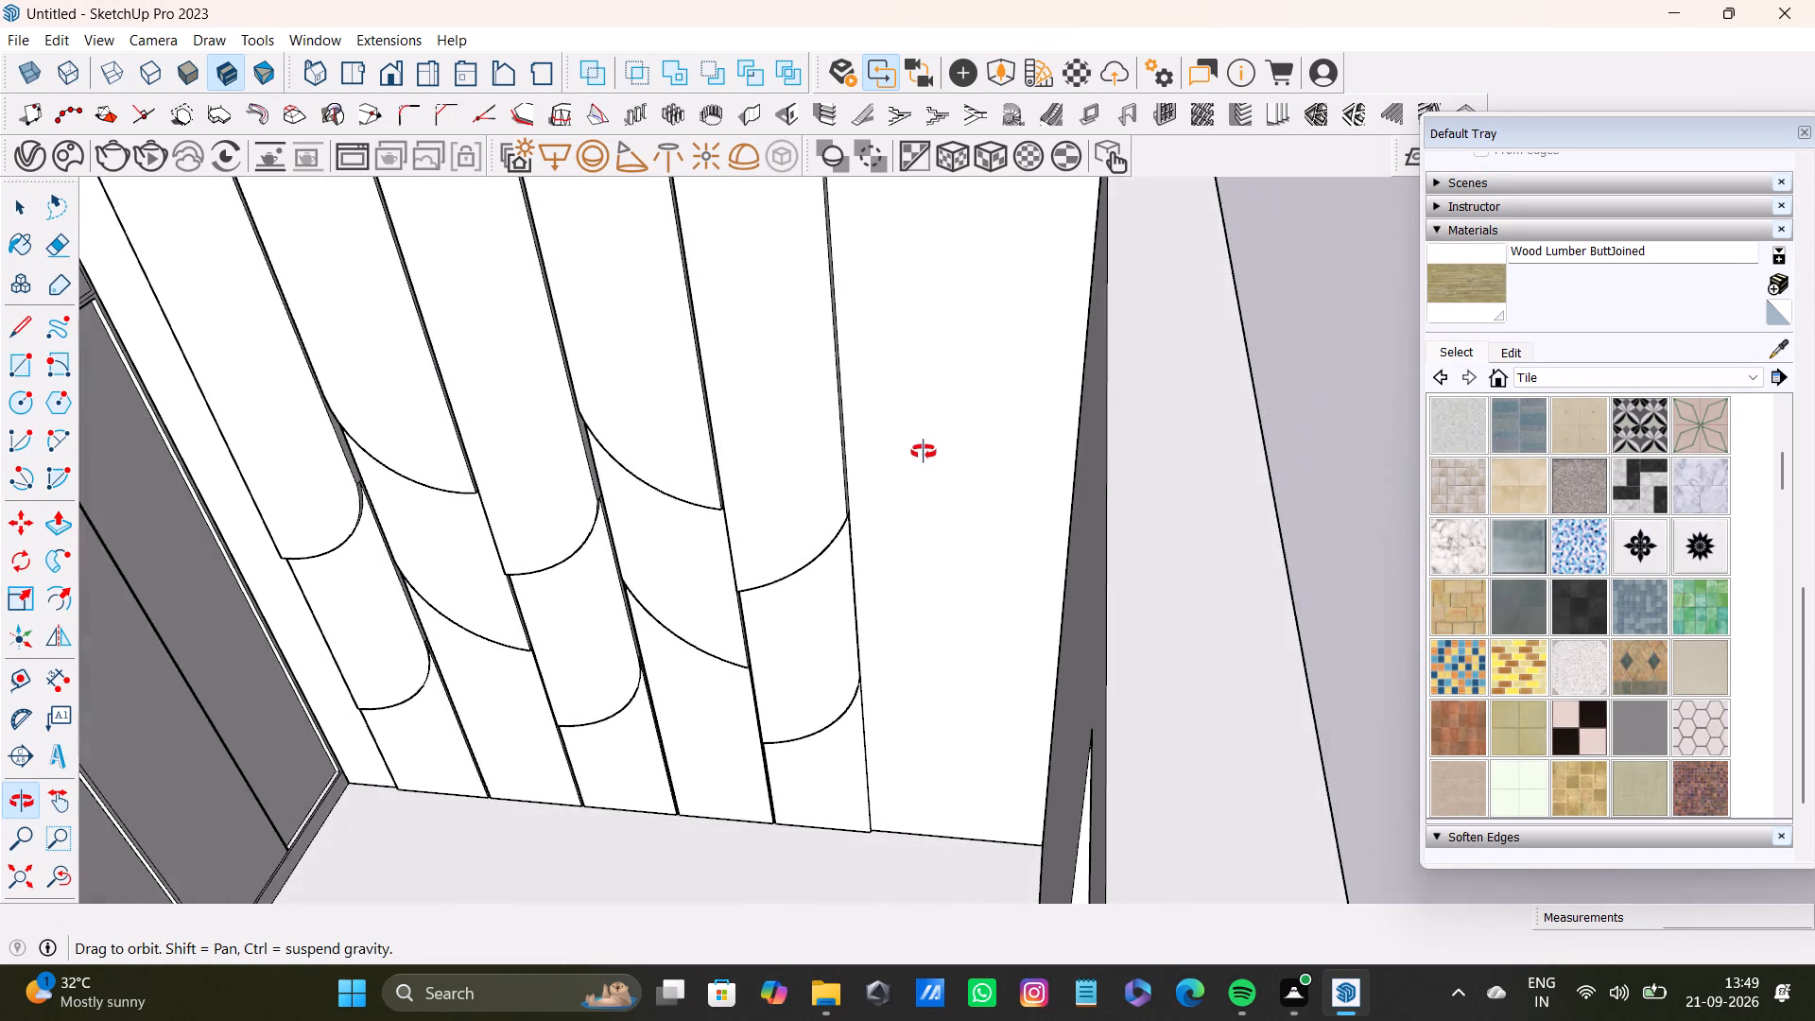
middle_click_drag(924, 452, 1119, 554)
scroll(1084, 675, "up", 3)
middle_click_drag(1059, 641, 977, 459)
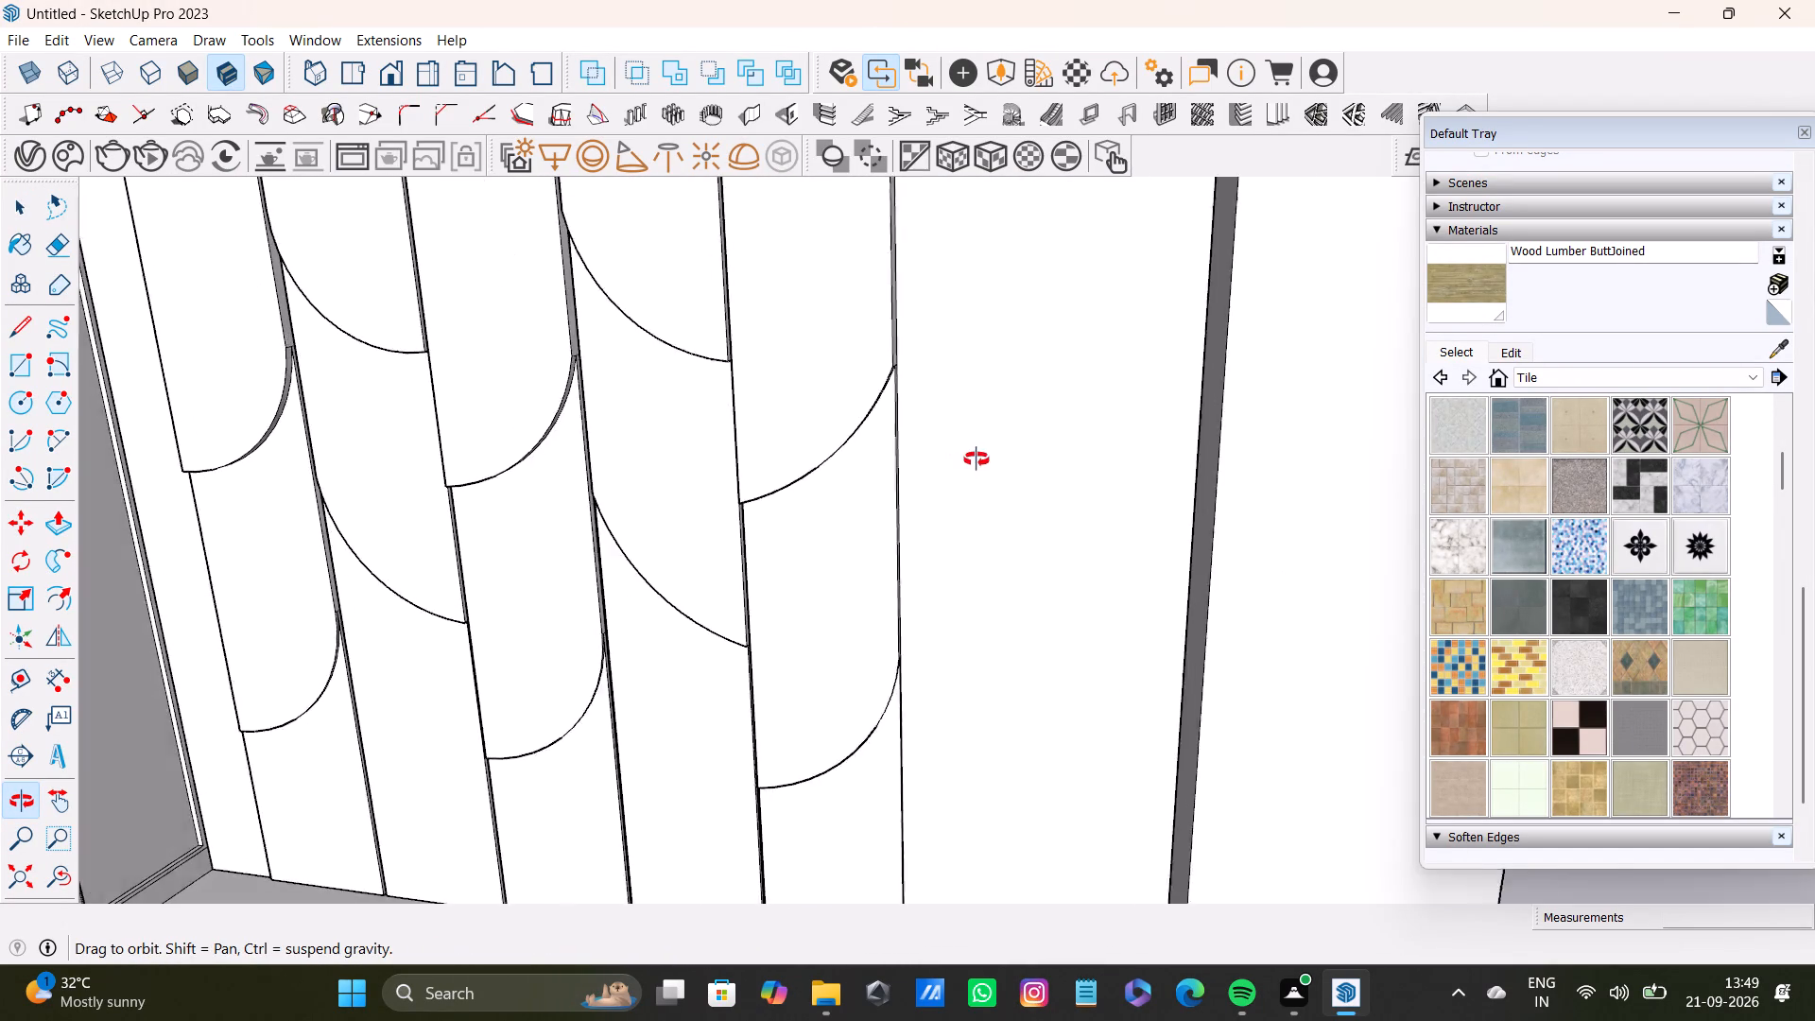
middle_click_drag(977, 459, 977, 467)
scroll(889, 509, "up", 7)
scroll(879, 517, "down", 14)
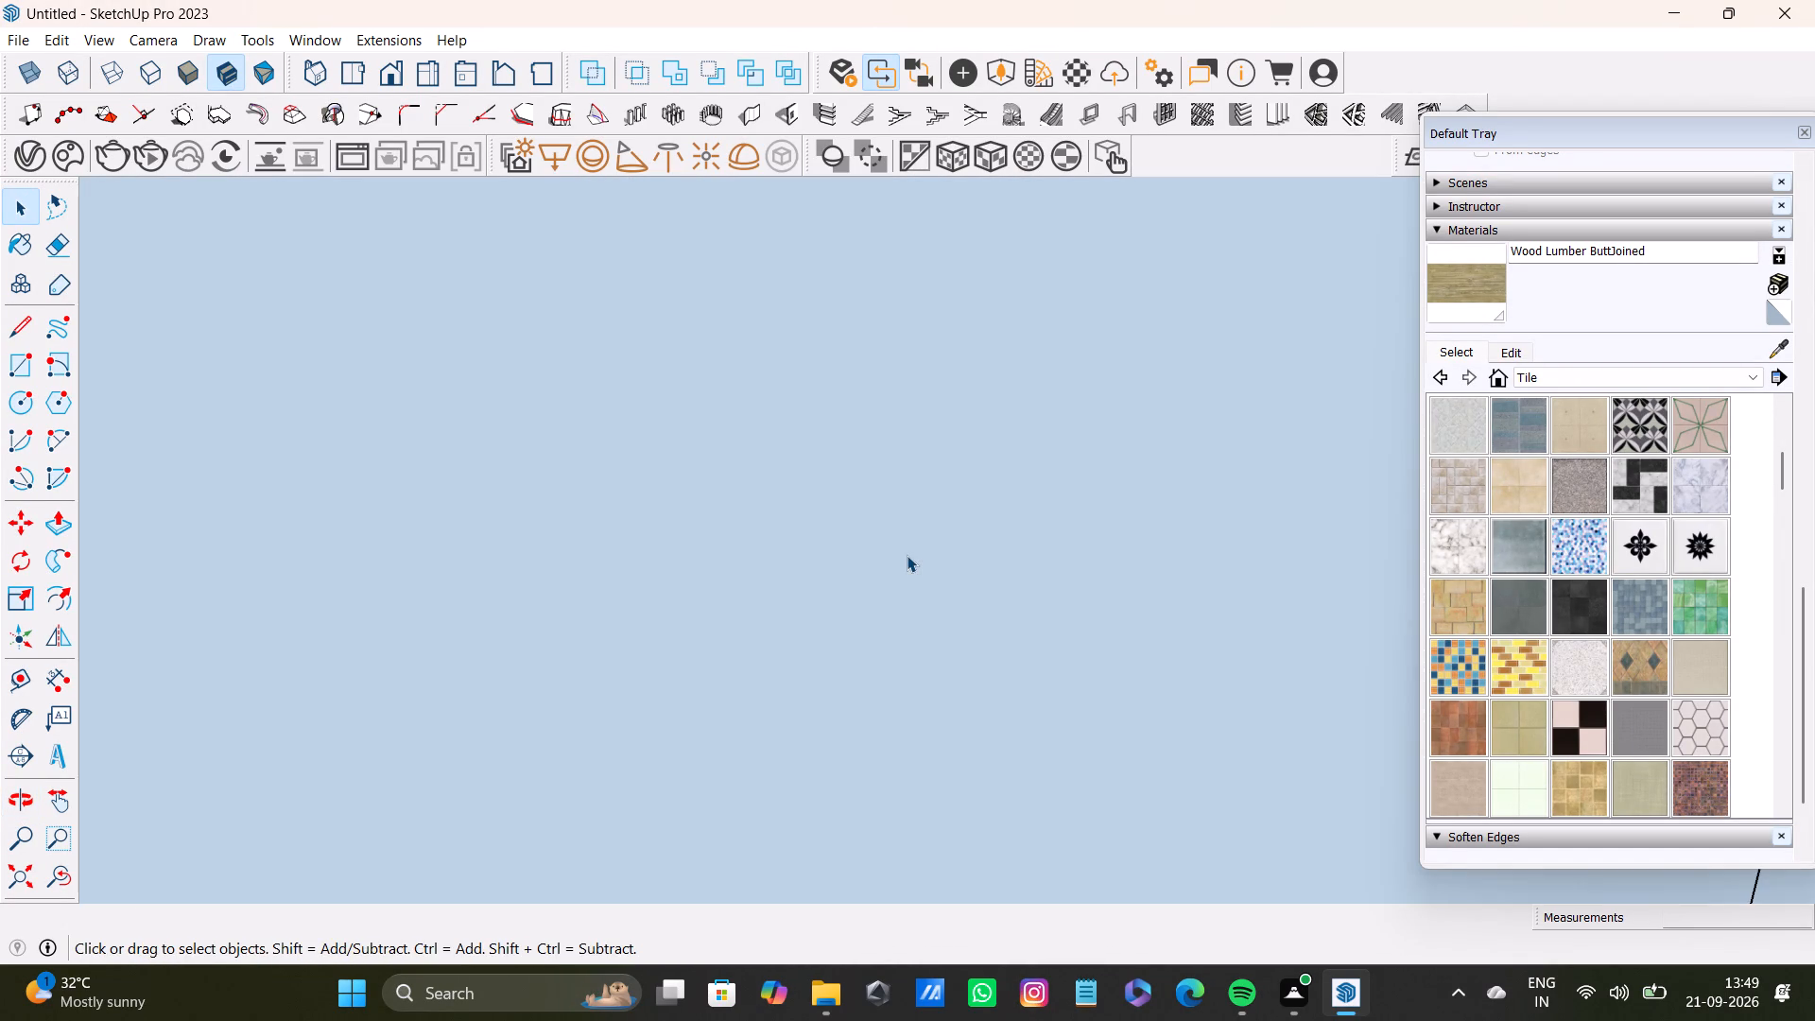
middle_click_drag(907, 555, 977, 682)
left_click(15, 877)
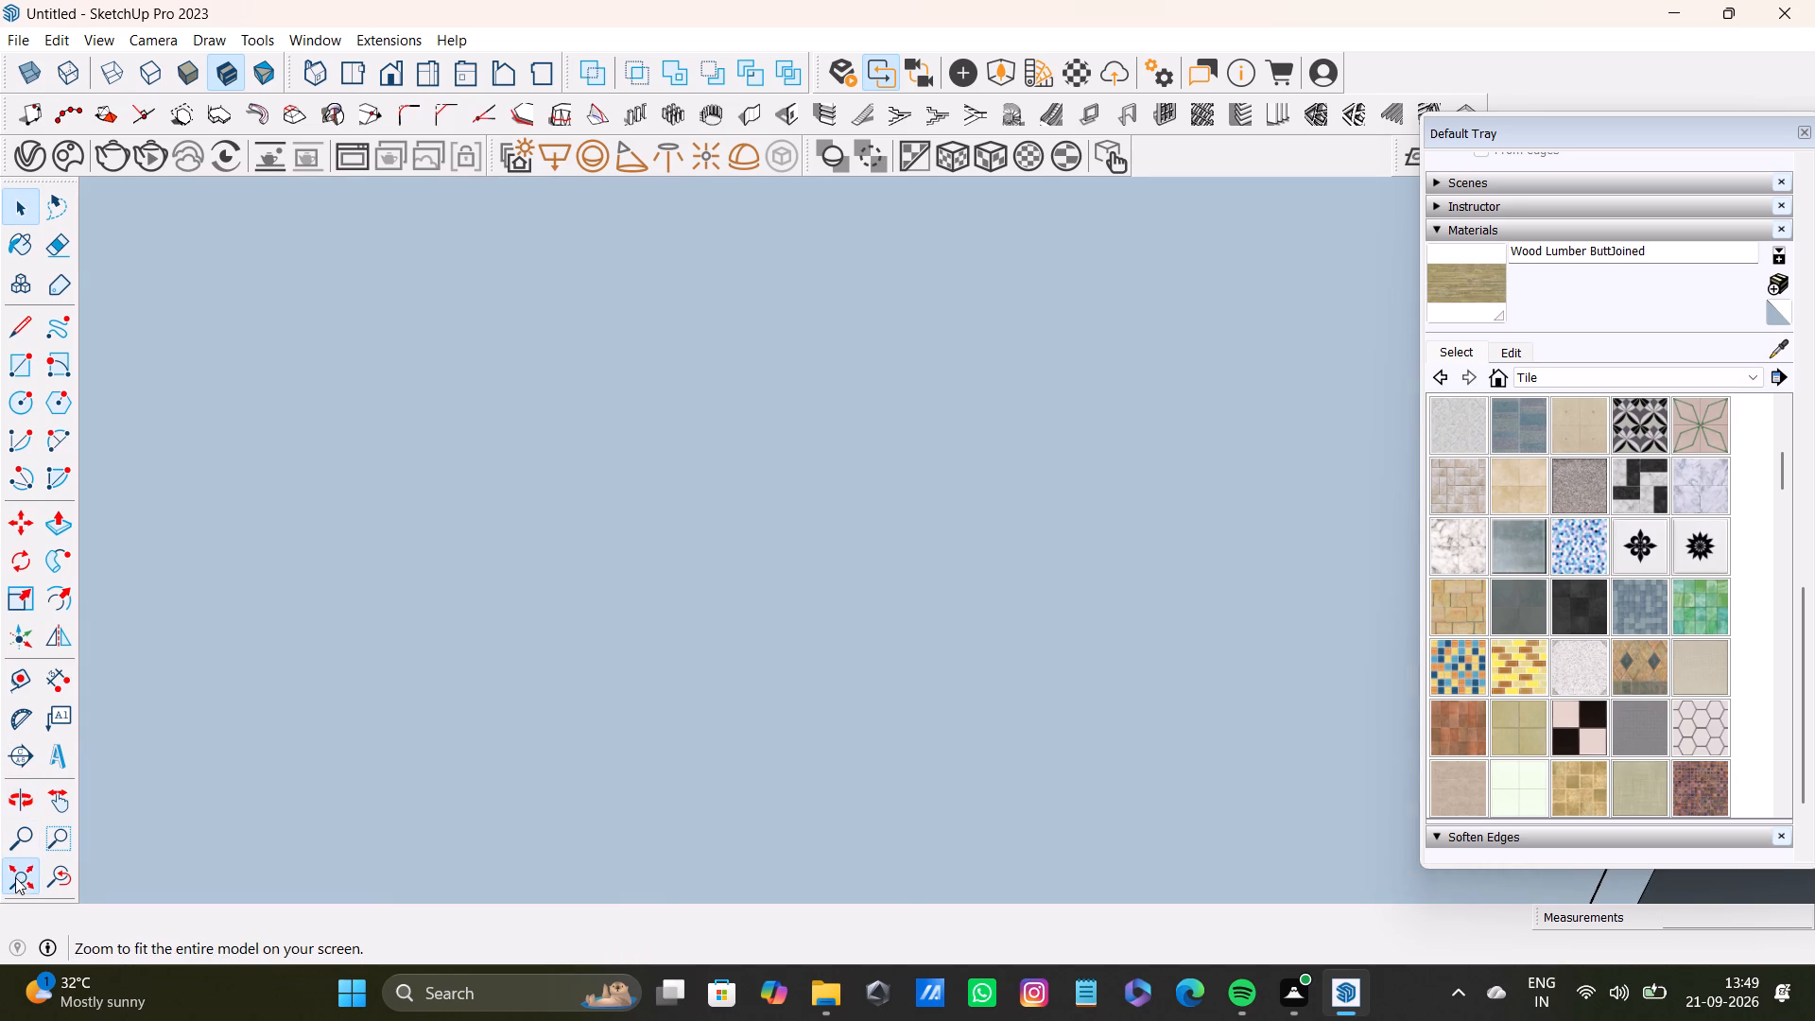
middle_click_drag(1112, 370, 1080, 579, "shift")
scroll(1076, 551, "up", 11)
middle_click_drag(1110, 327, 1041, 529, "shift")
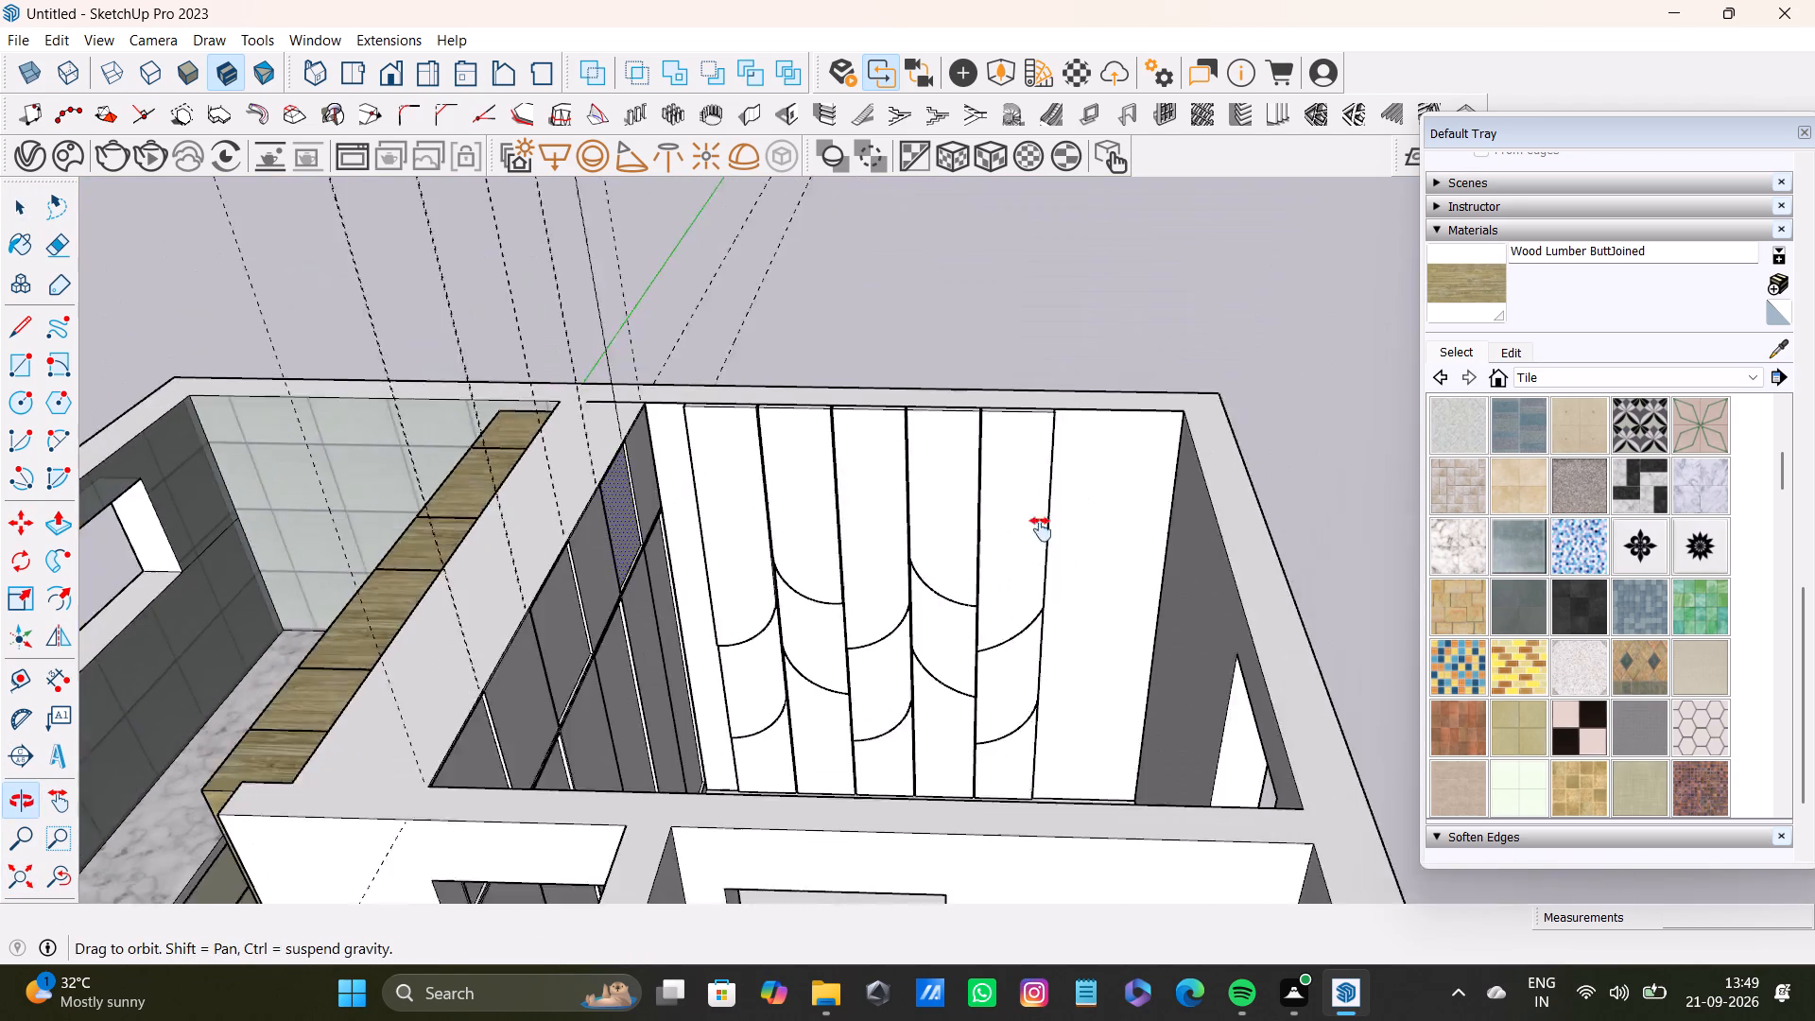
middle_click_drag(1041, 529, 1051, 535, "shift")
scroll(1064, 536, "up", 7)
middle_click_drag(1150, 548, 1095, 612, "shift")
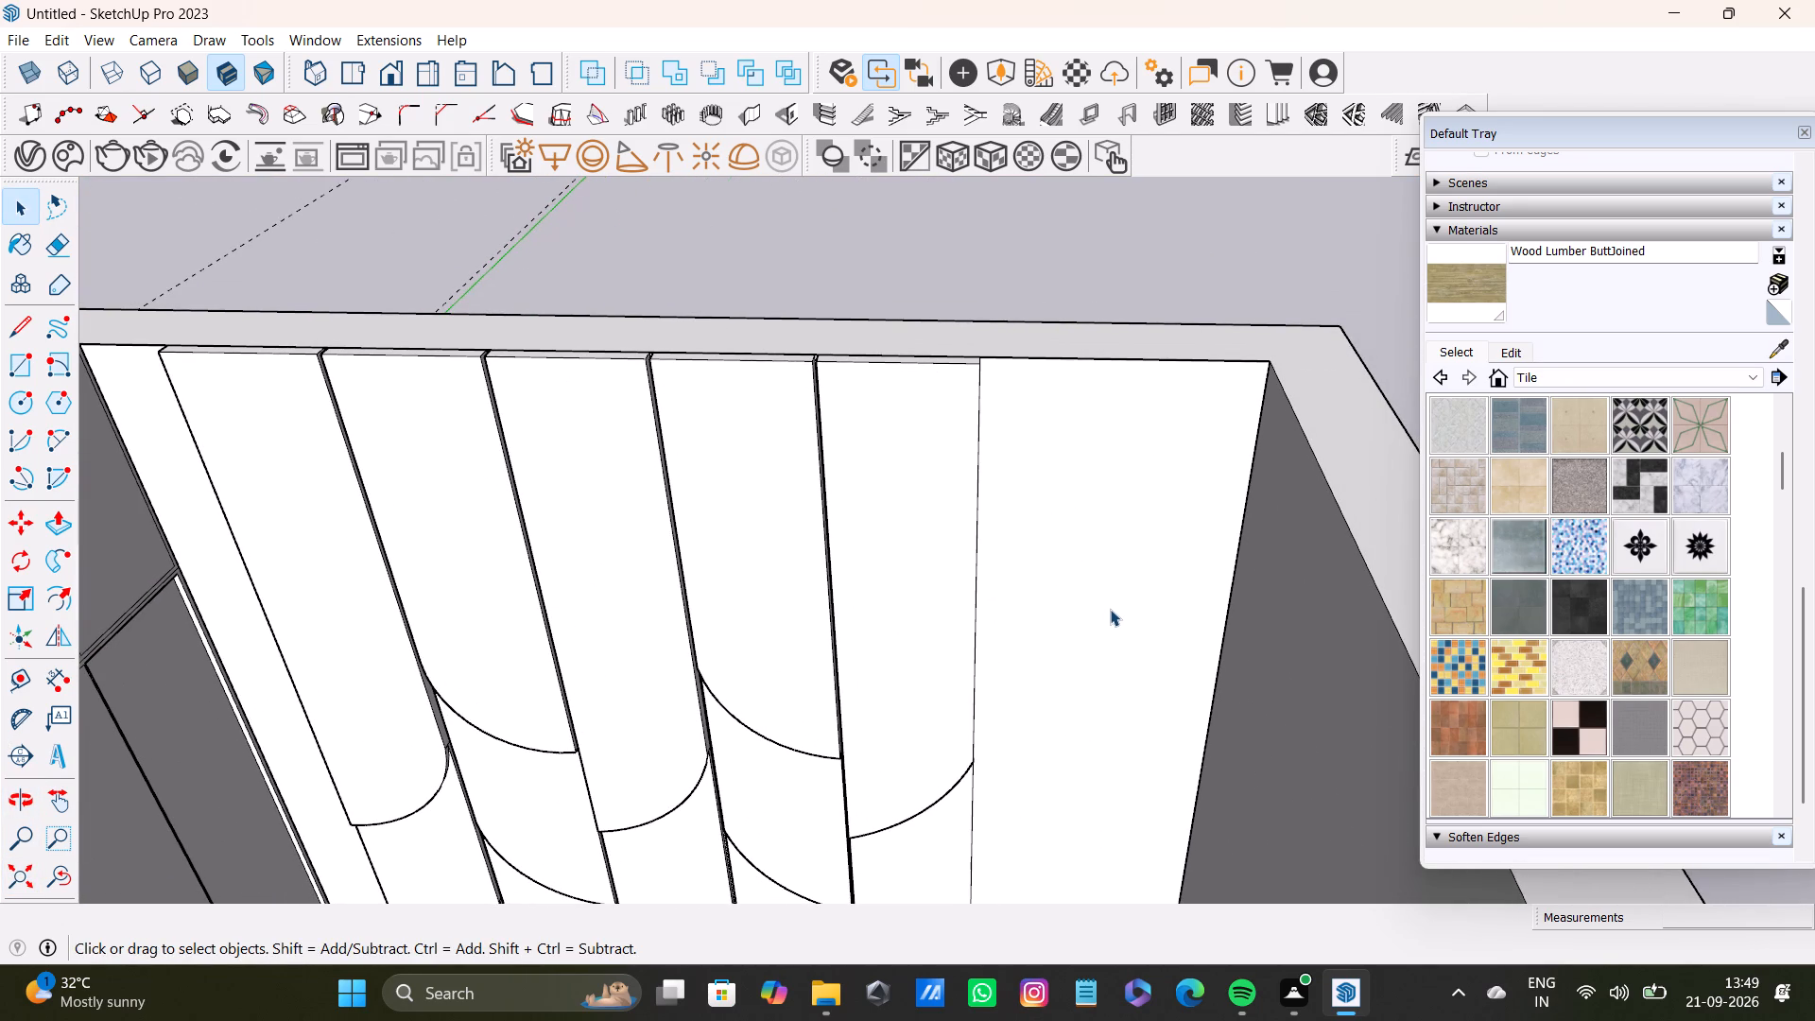
scroll(887, 476, "down", 11)
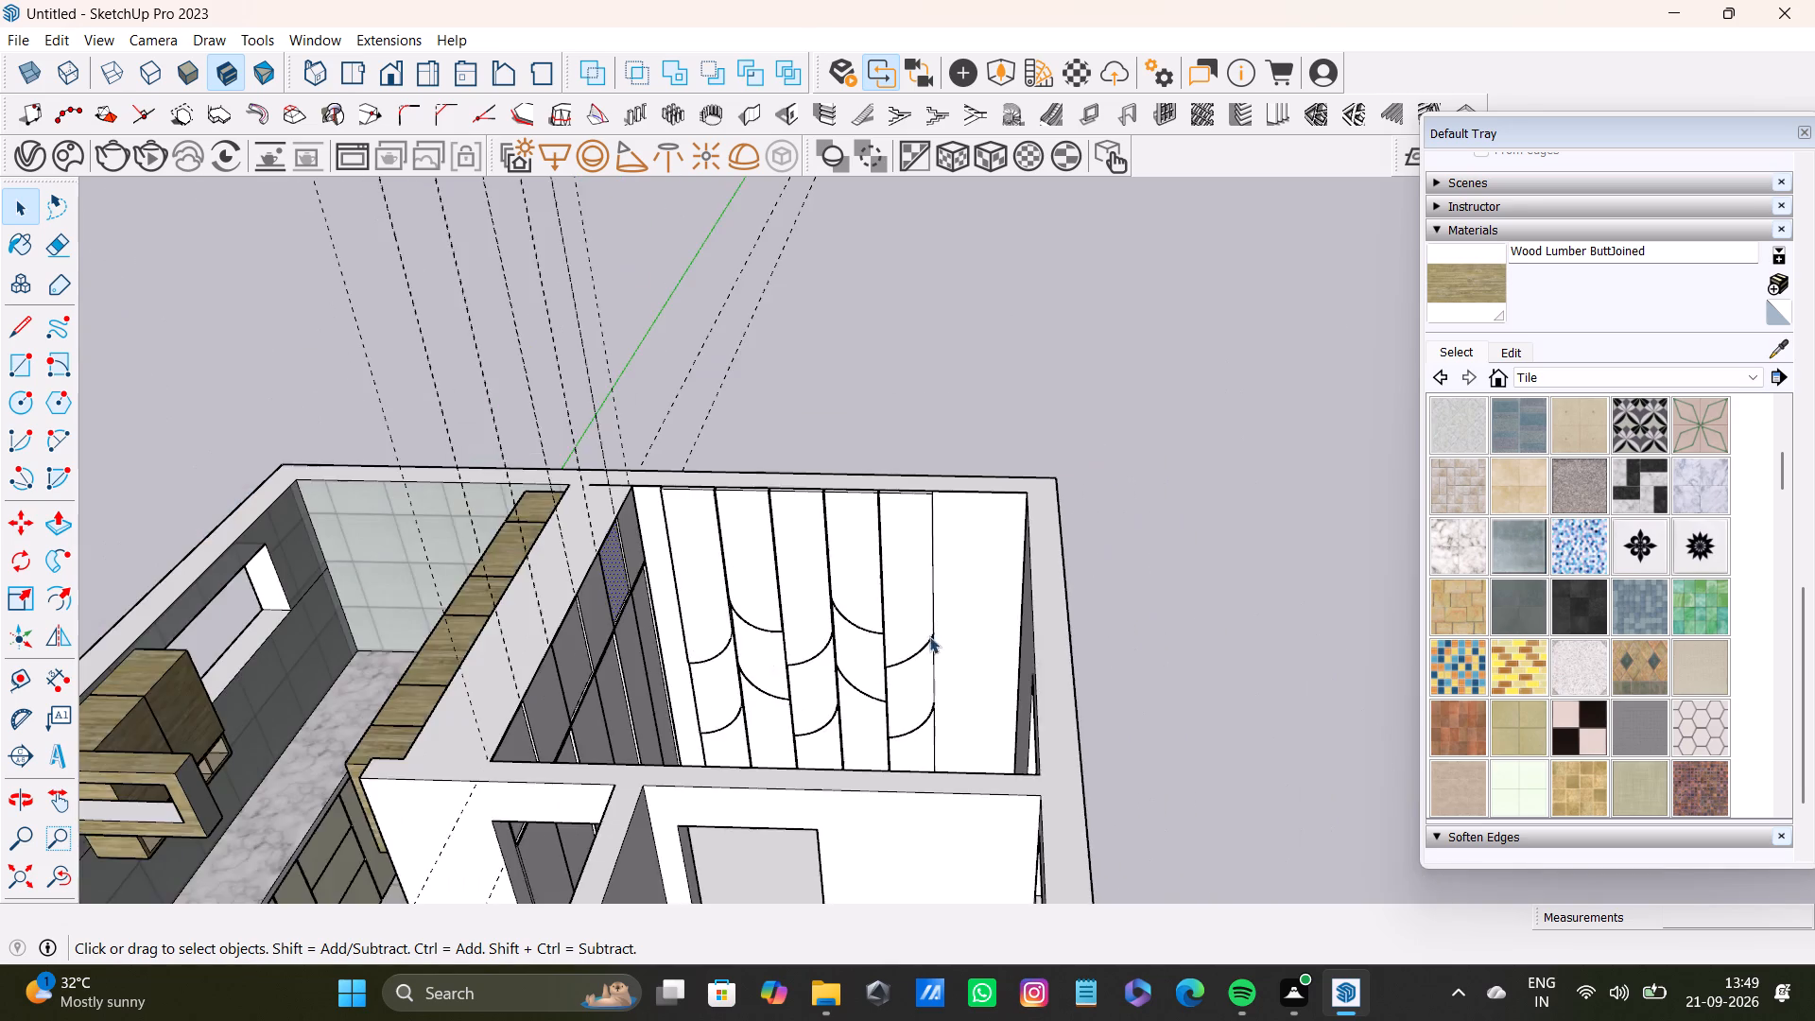
Draw a rectangle about 10' by 3' 11 13/16" on the door wall, from the top corner by the window wall to the door opening's bottom corner.
middle_click_drag(925, 638, 968, 547, "shift")
middle_click_drag(859, 581, 1546, 613)
scroll(964, 542, "up", 4)
middle_click_drag(981, 524, 798, 594, "shift")
middle_click_drag(762, 594, 1176, 615)
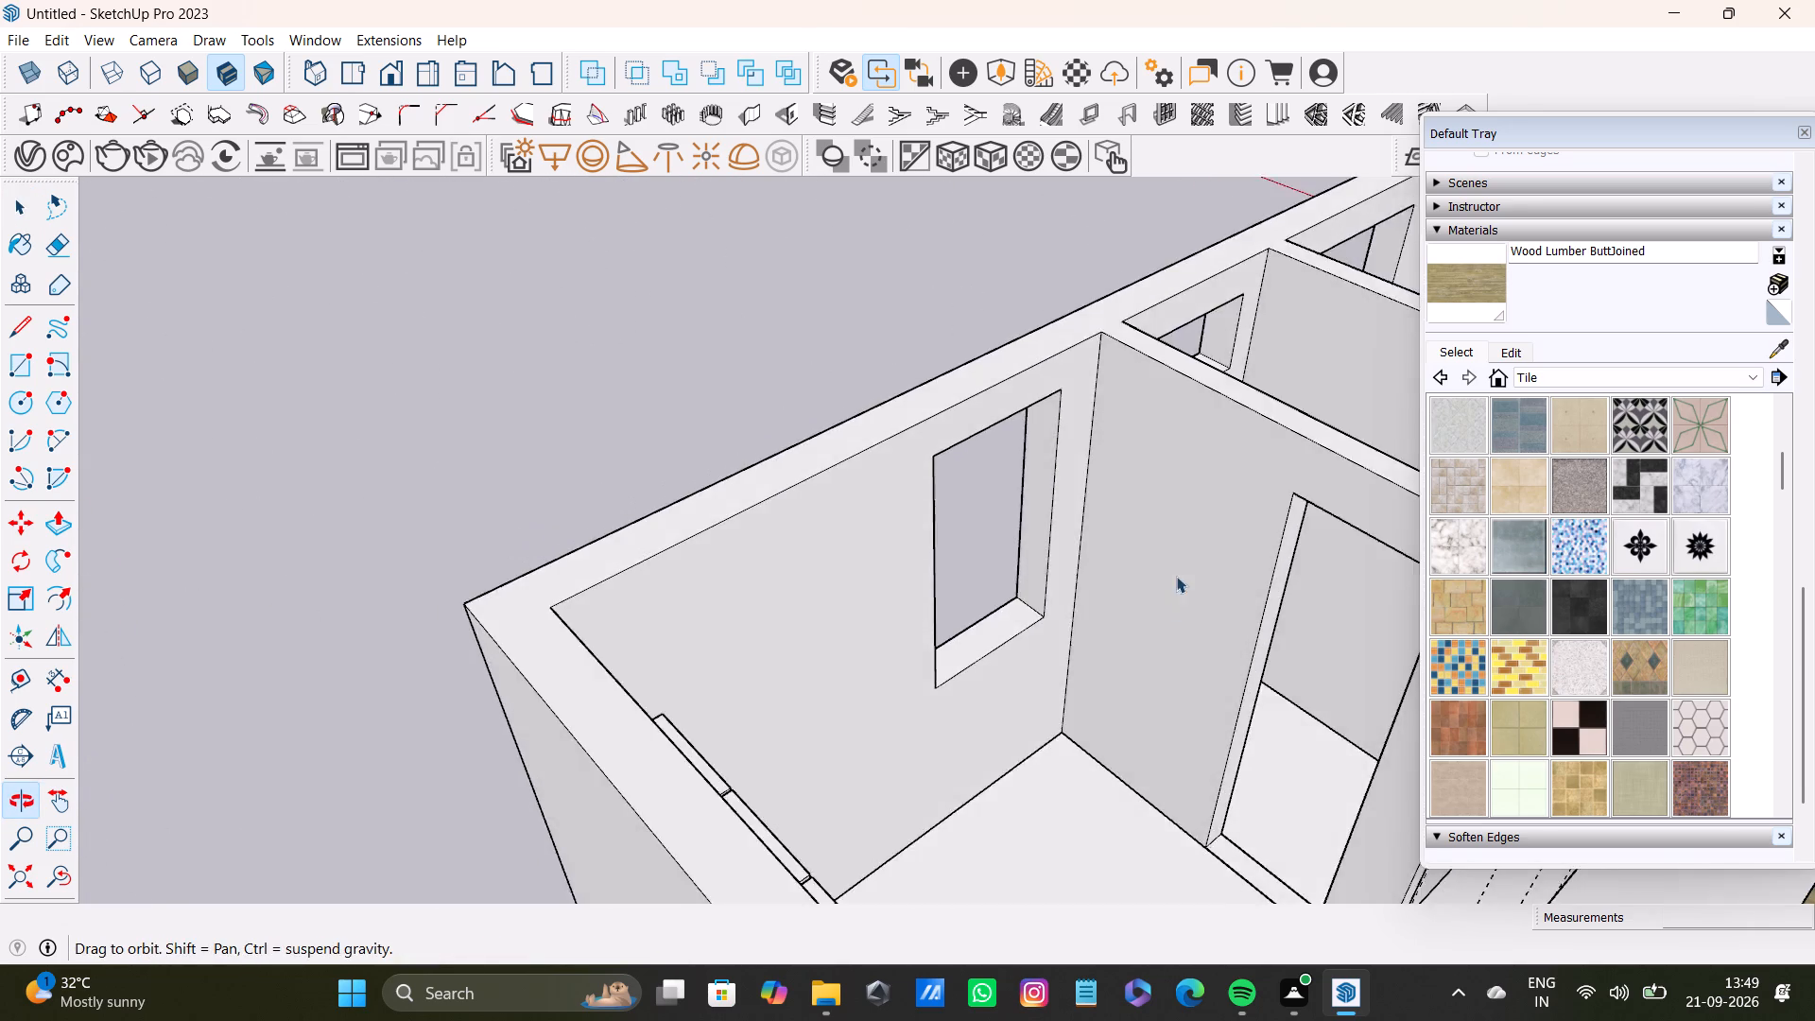
scroll(1181, 546, "up", 3)
middle_click_drag(1158, 519, 1020, 586, "shift")
middle_click_drag(951, 602, 902, 603)
middle_click_drag(901, 604, 952, 605)
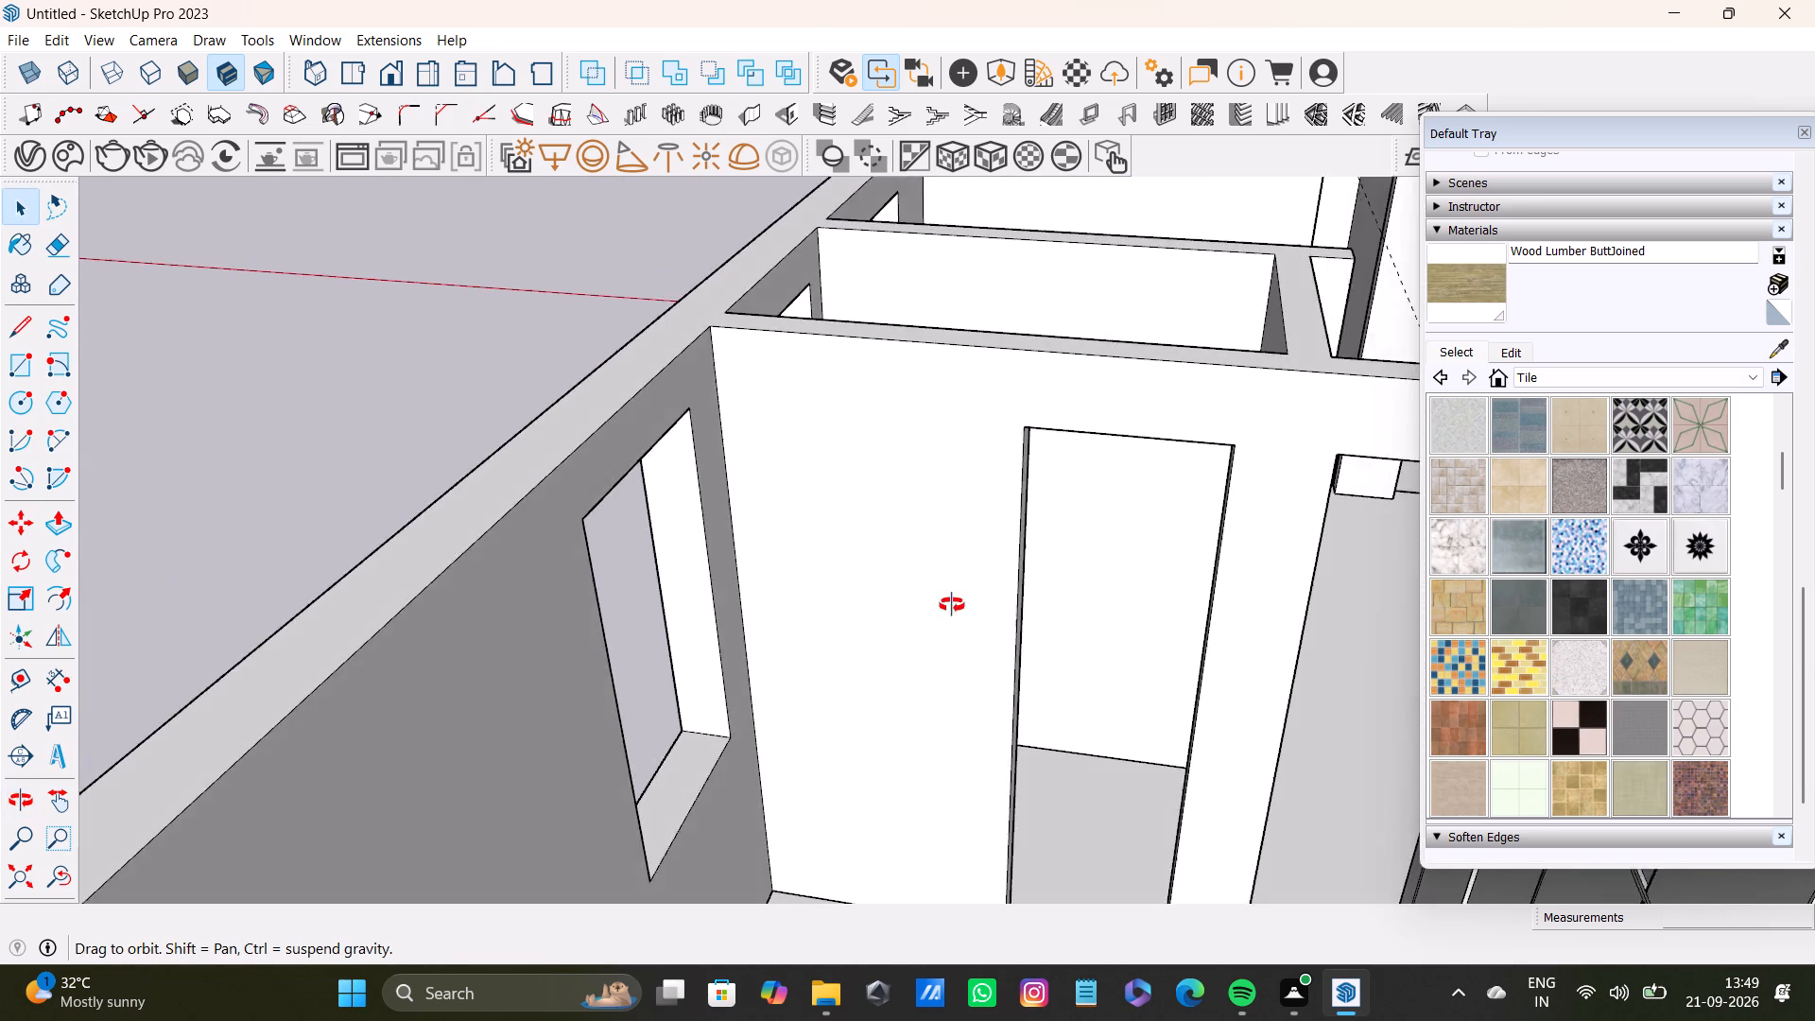
middle_click_drag(952, 605, 1050, 678)
scroll(933, 578, "up", 3)
middle_click_drag(959, 570, 787, 470, "shift")
left_click(15, 368)
scroll(454, 197, "up", 3)
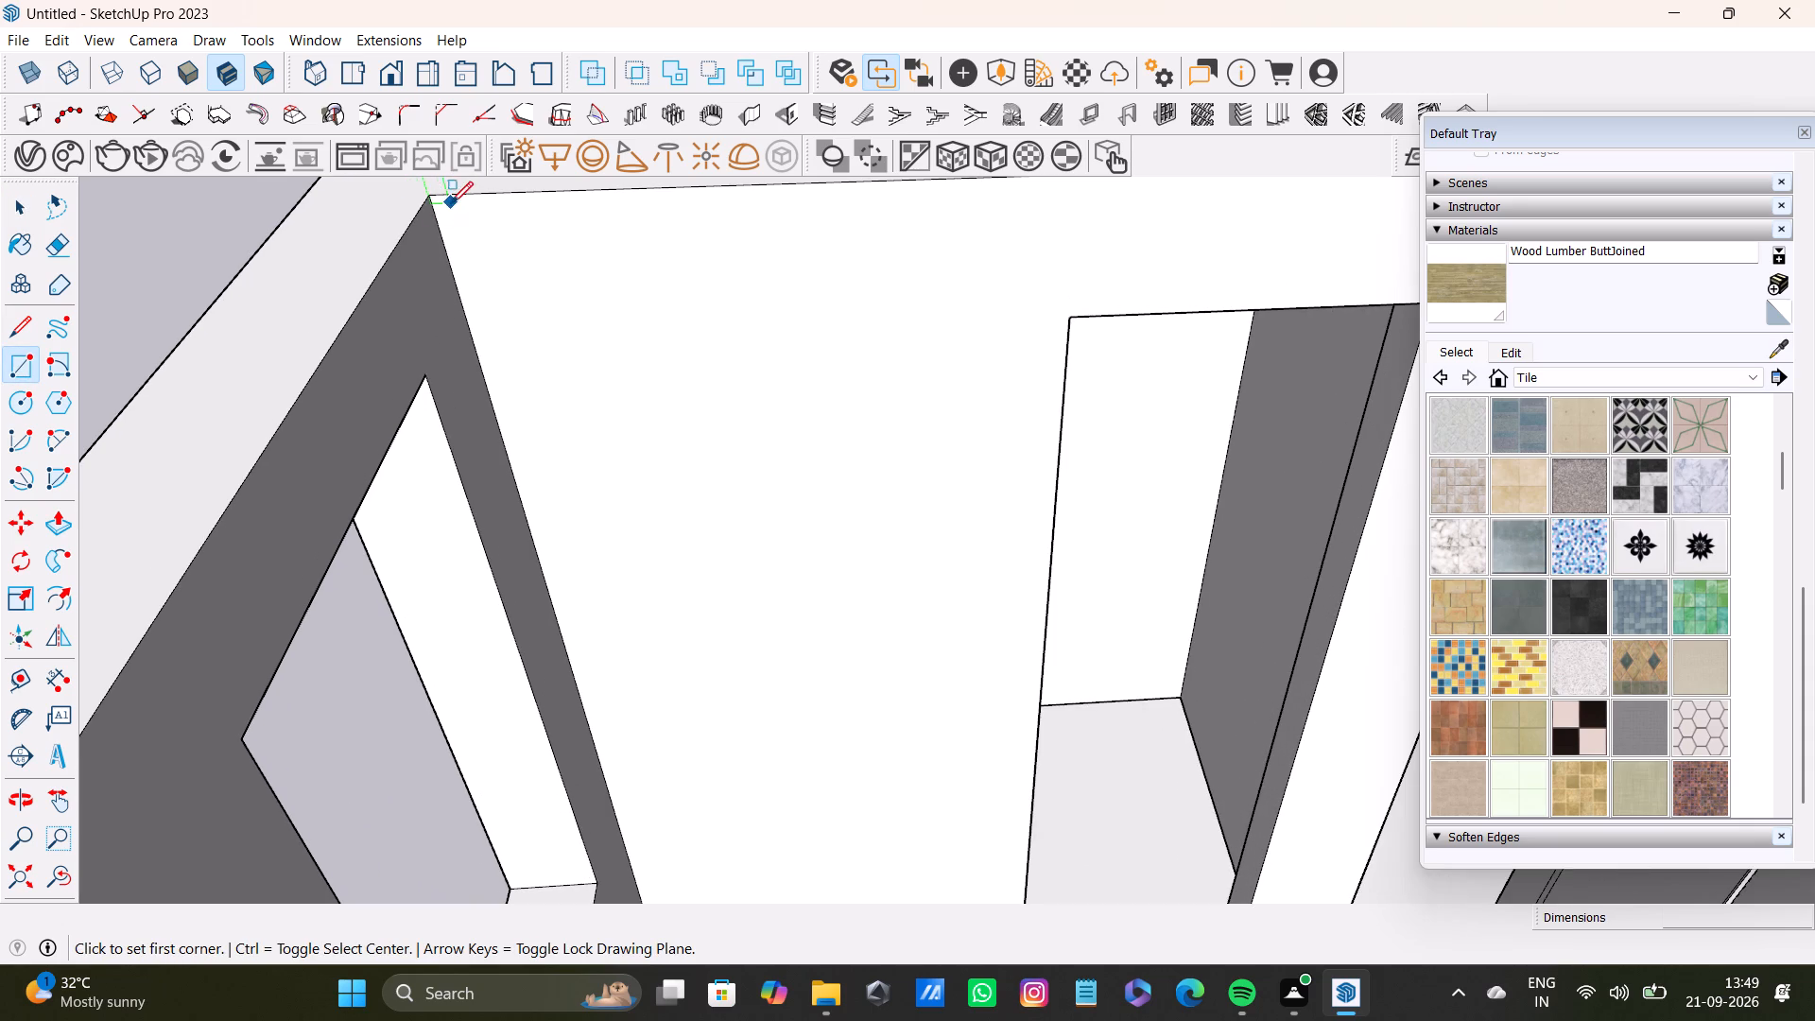
left_click(435, 196)
scroll(919, 593, "down", 3)
middle_click_drag(932, 665, 870, 416, "shift")
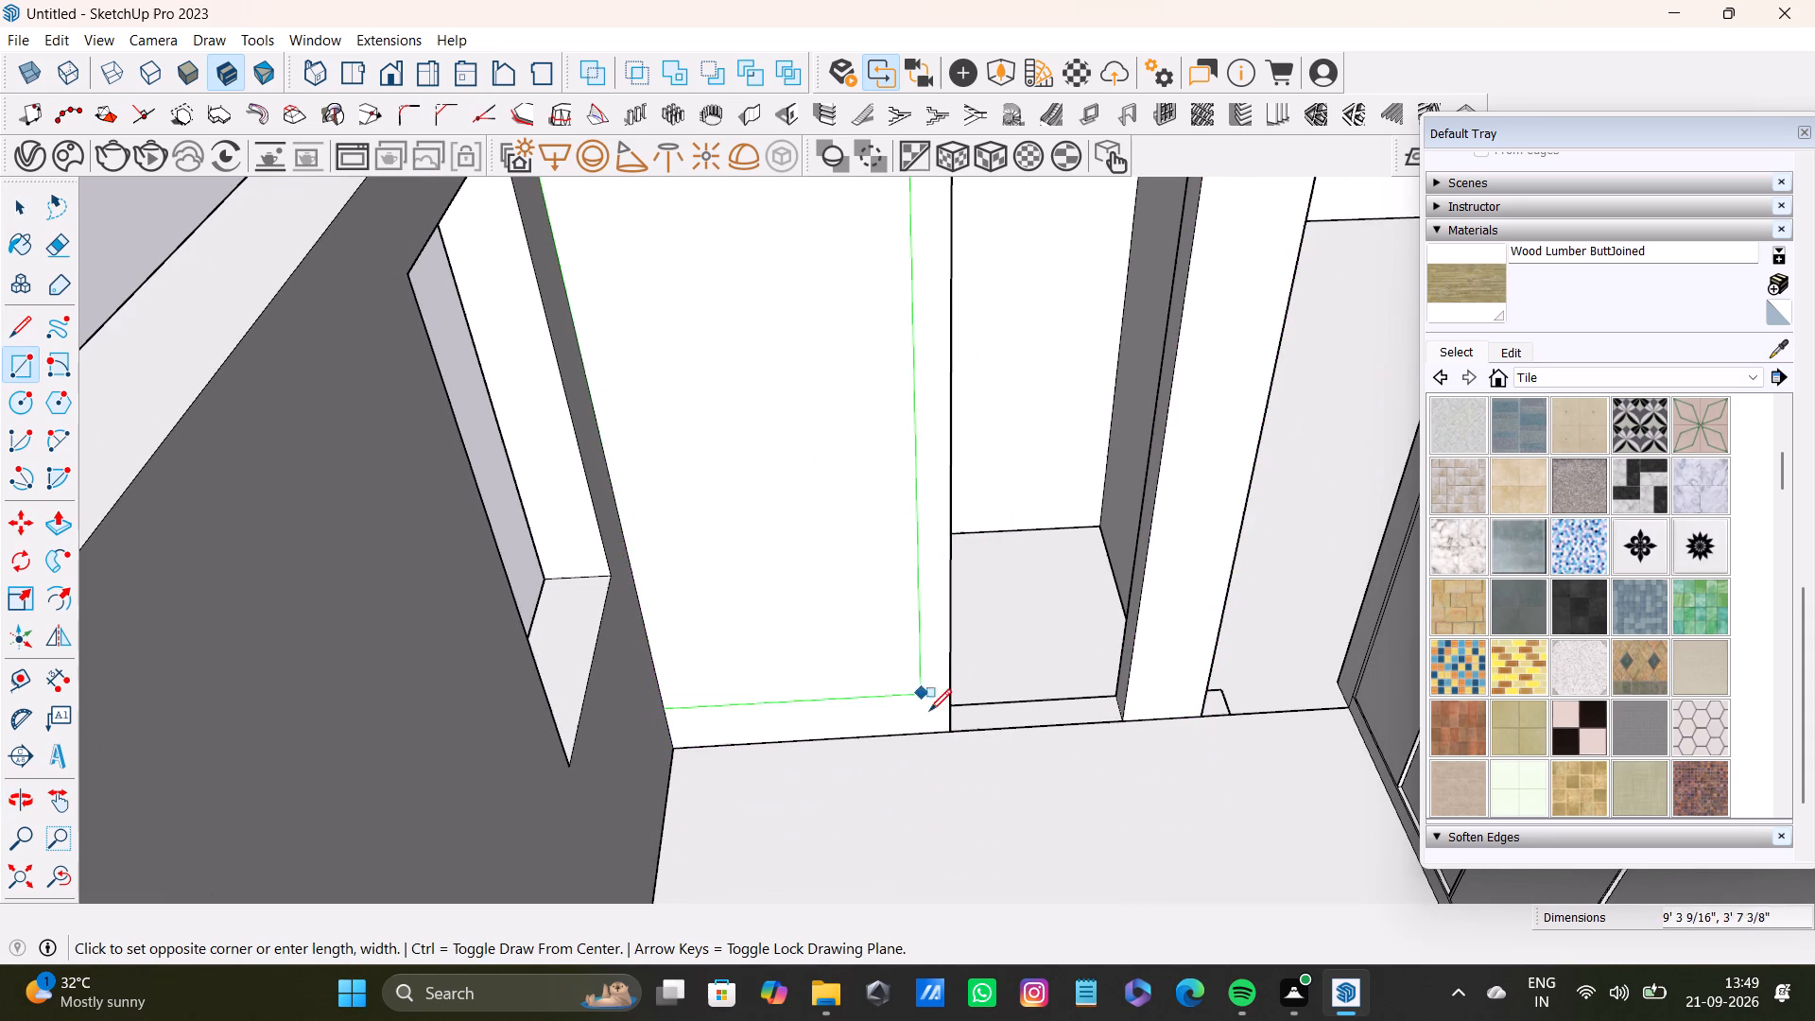
left_click(947, 724)
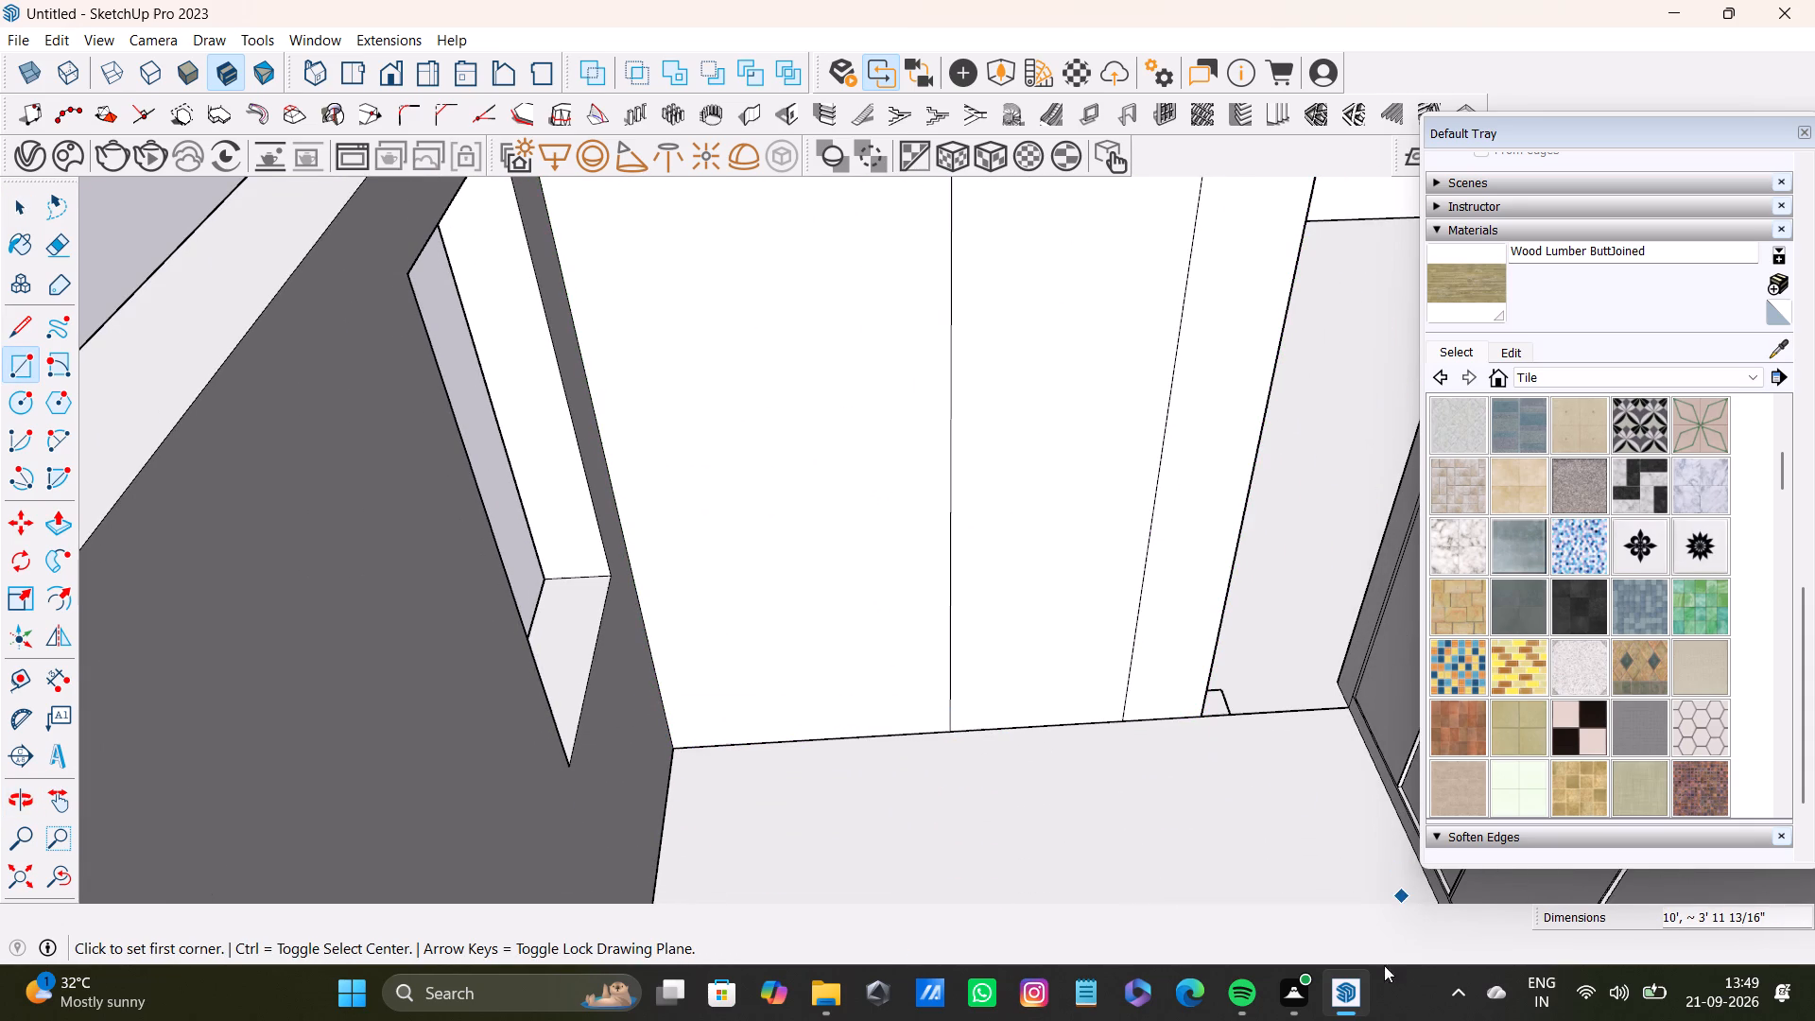
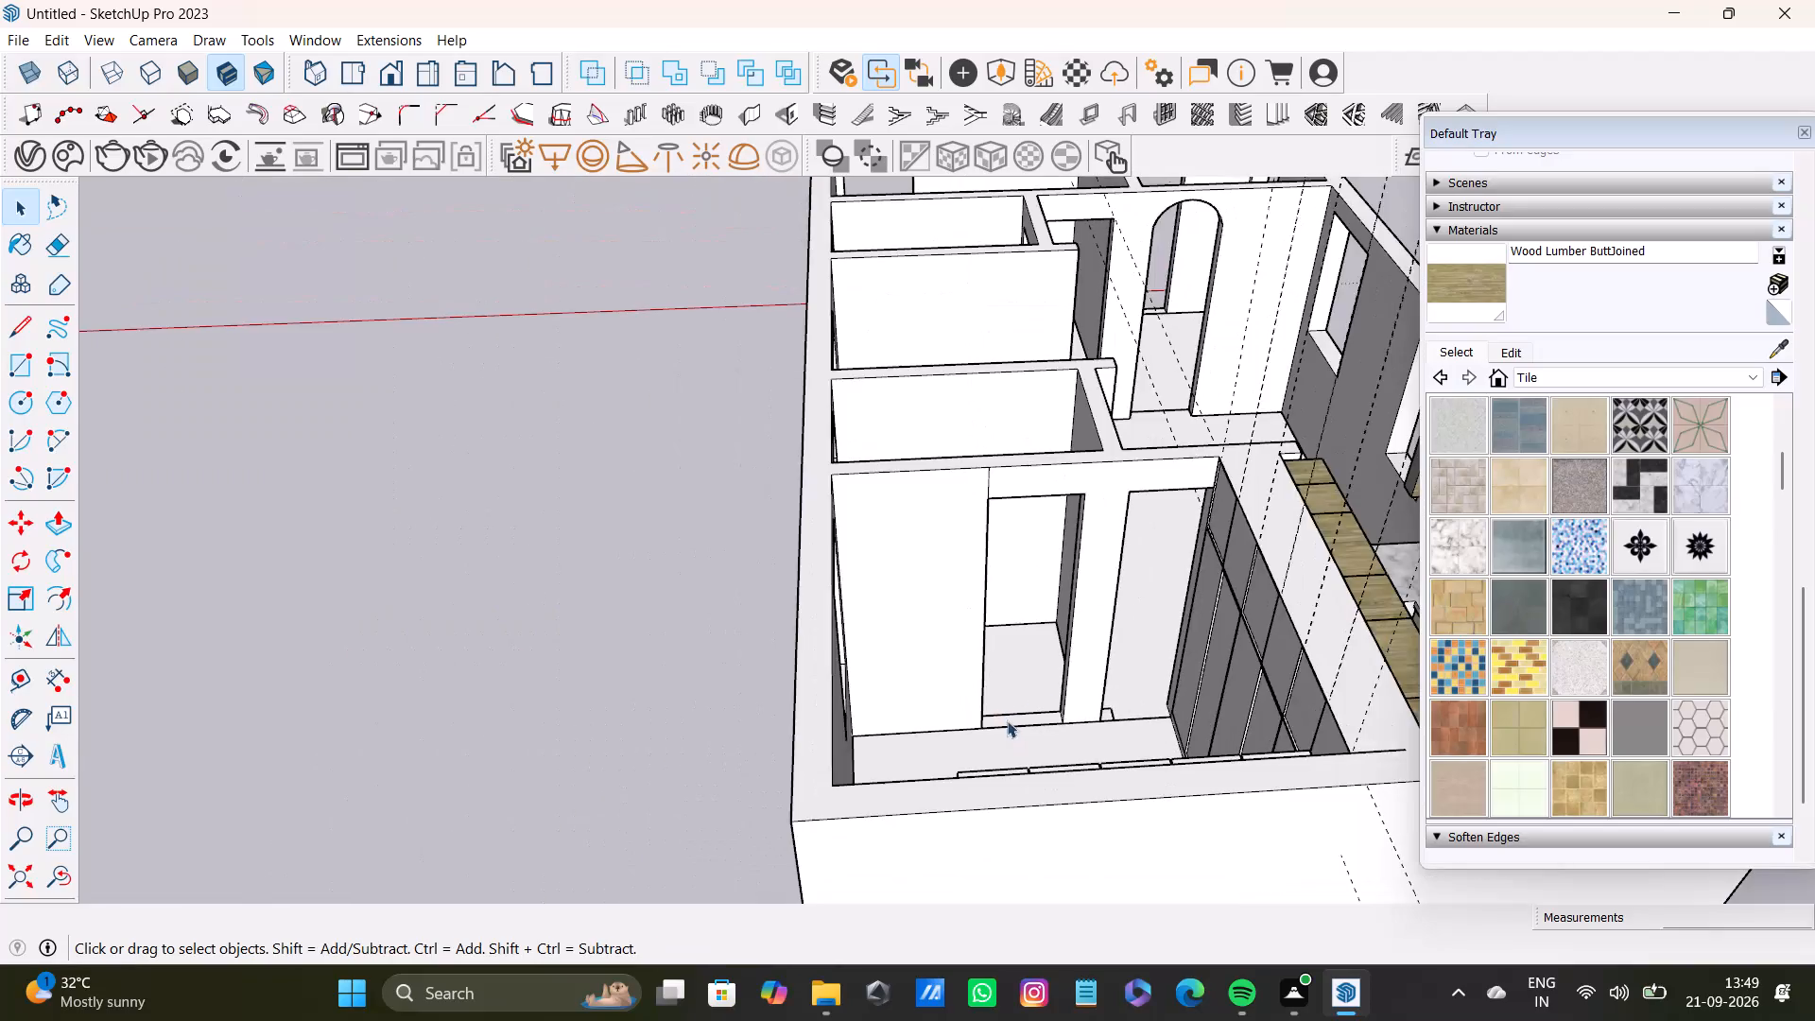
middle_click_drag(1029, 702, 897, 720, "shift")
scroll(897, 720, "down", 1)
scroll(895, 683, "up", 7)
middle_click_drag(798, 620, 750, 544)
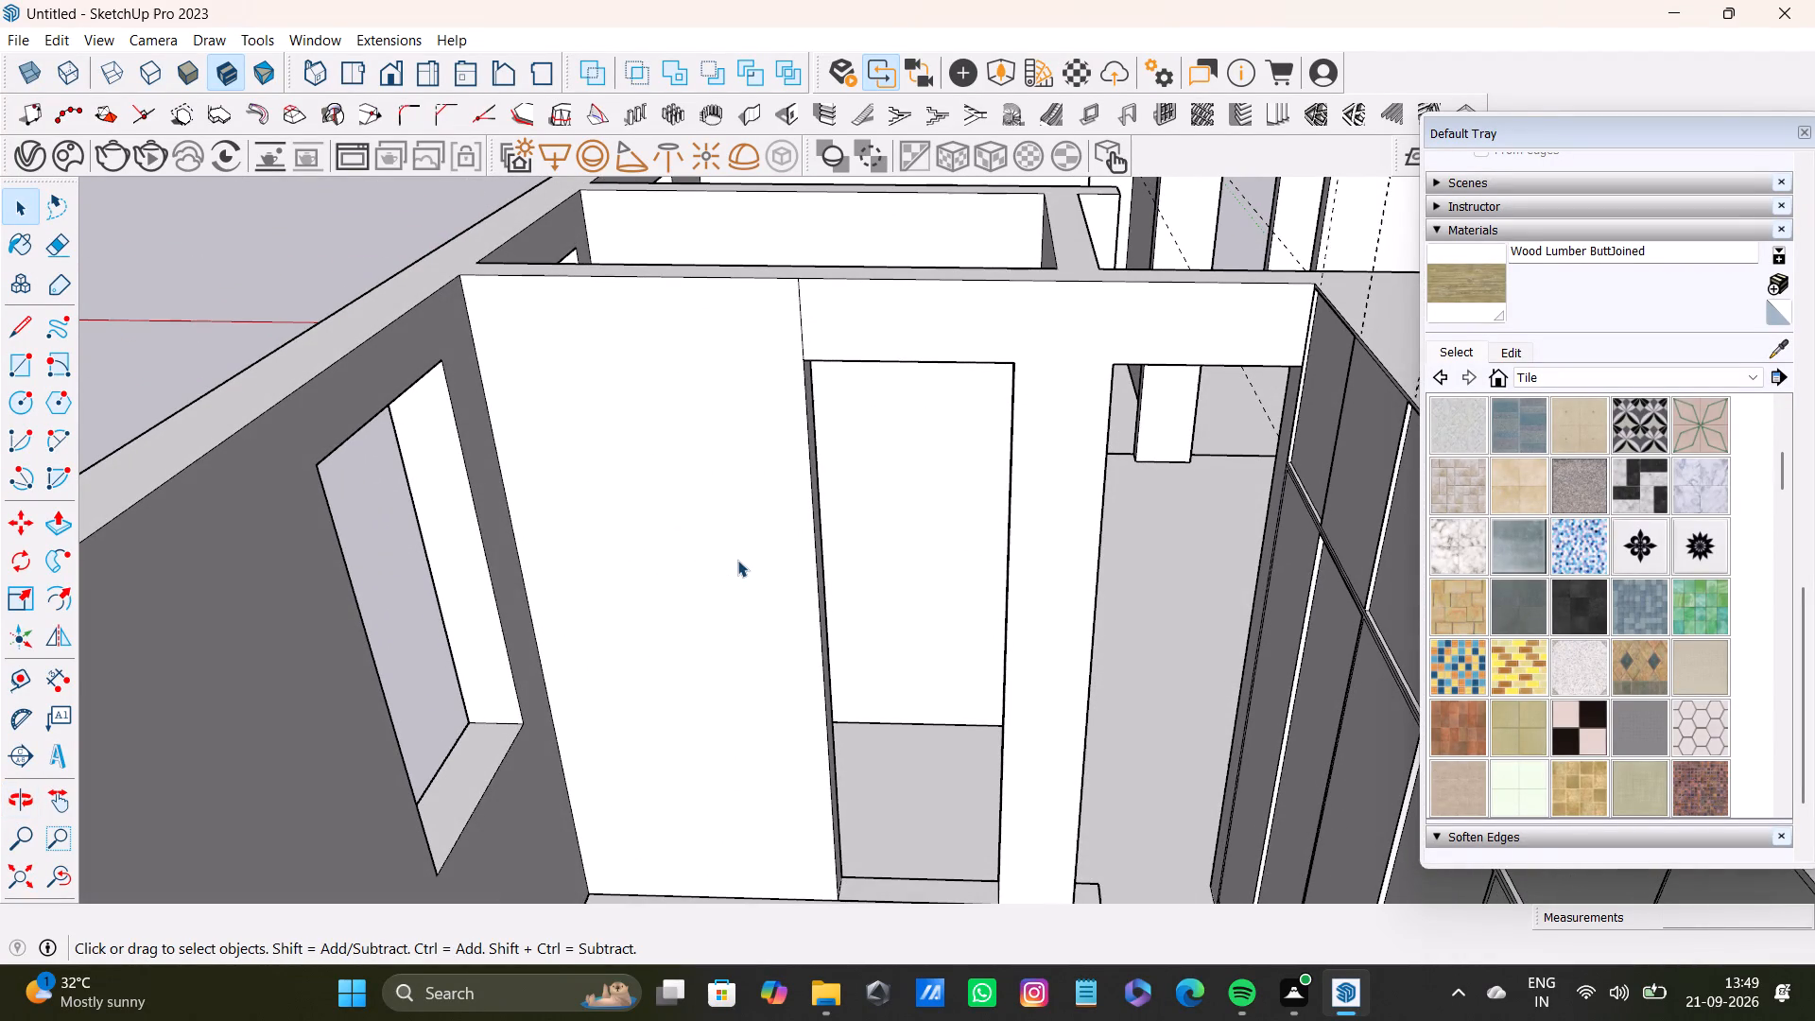
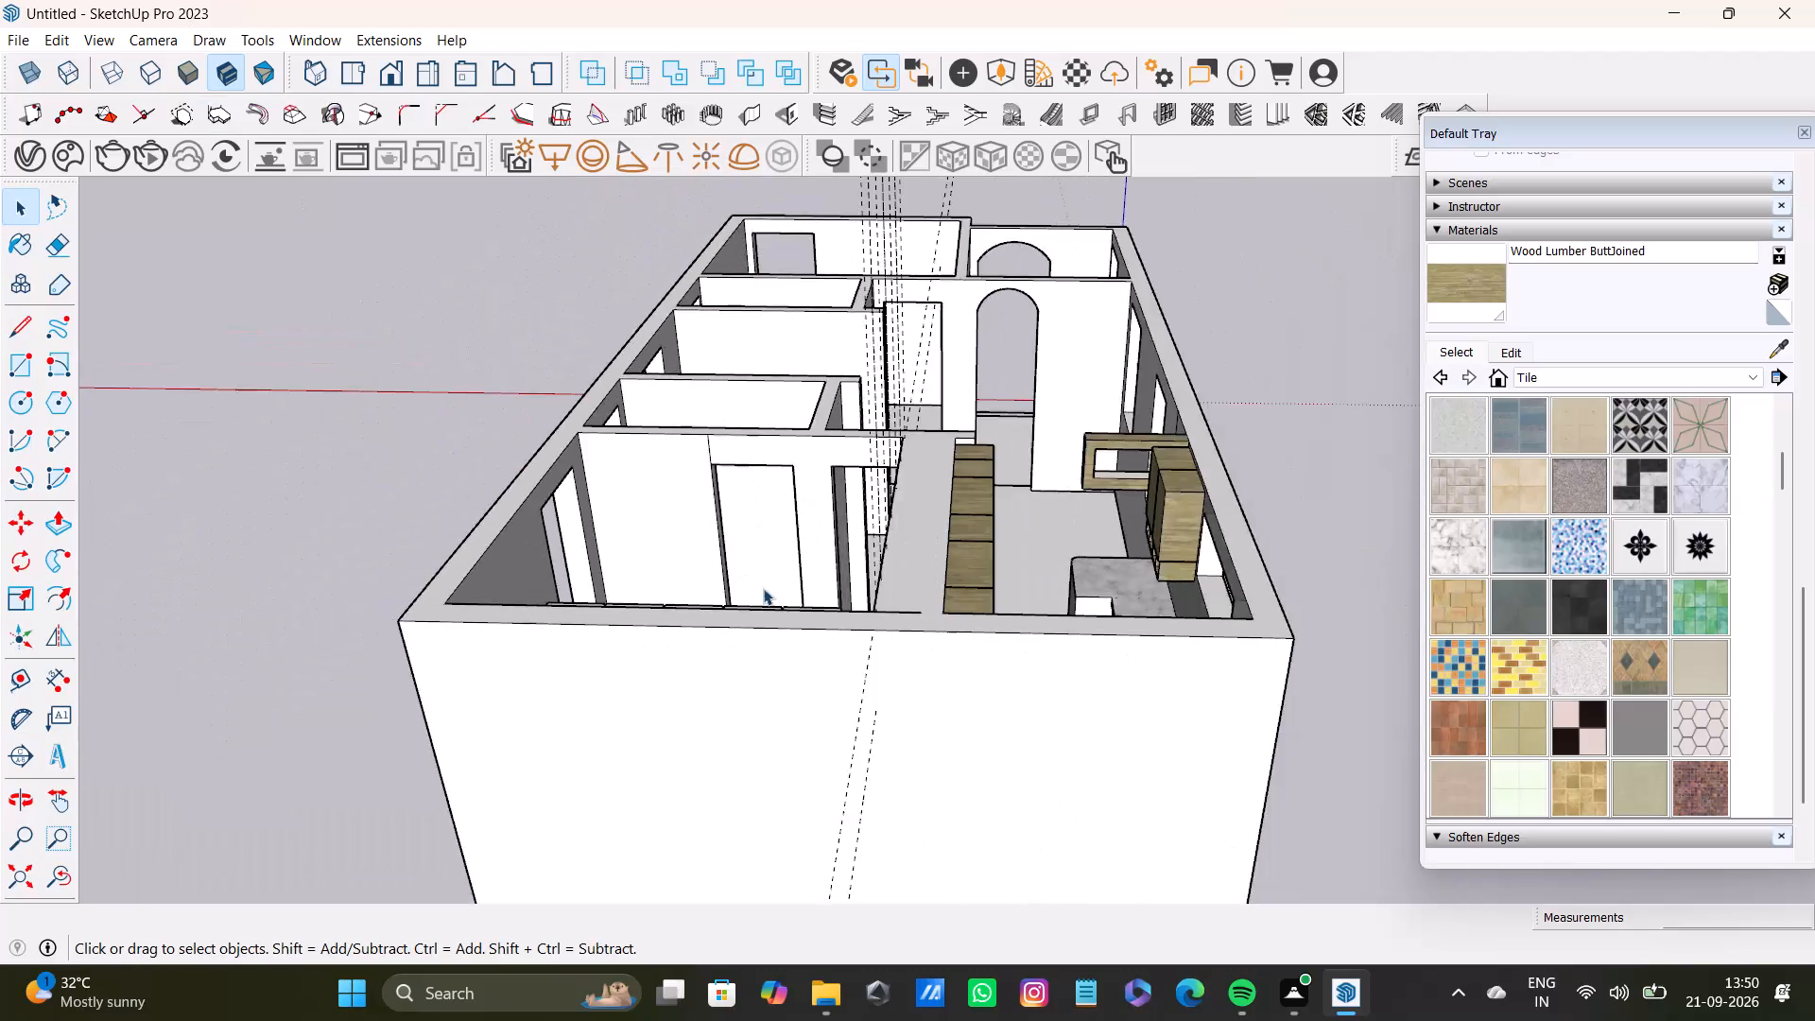
Examine the kitchen's counter, base cabinets, overhead units and tiled walls from several angles.
middle_click_drag(1210, 687, 384, 839)
scroll(617, 664, "up", 4)
middle_click_drag(1052, 646, 919, 649)
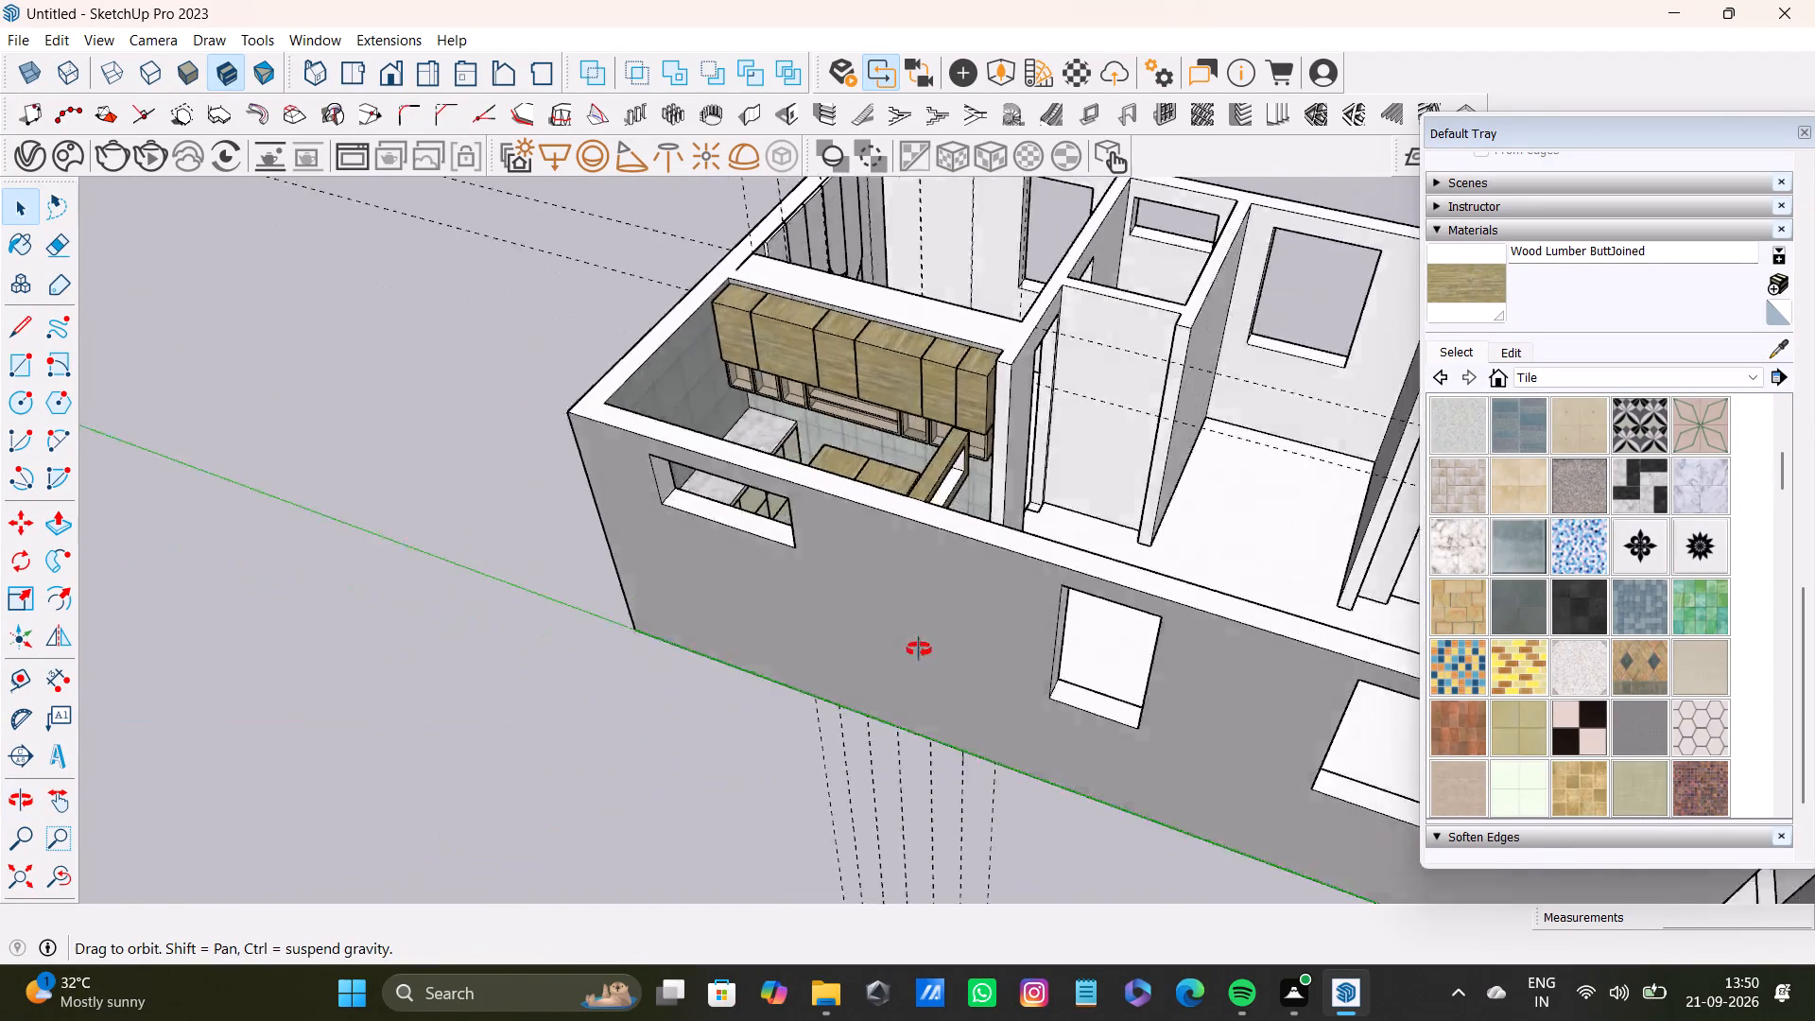
middle_click_drag(919, 649, 493, 787)
scroll(804, 677, "up", 8)
middle_click_drag(921, 564, 631, 383)
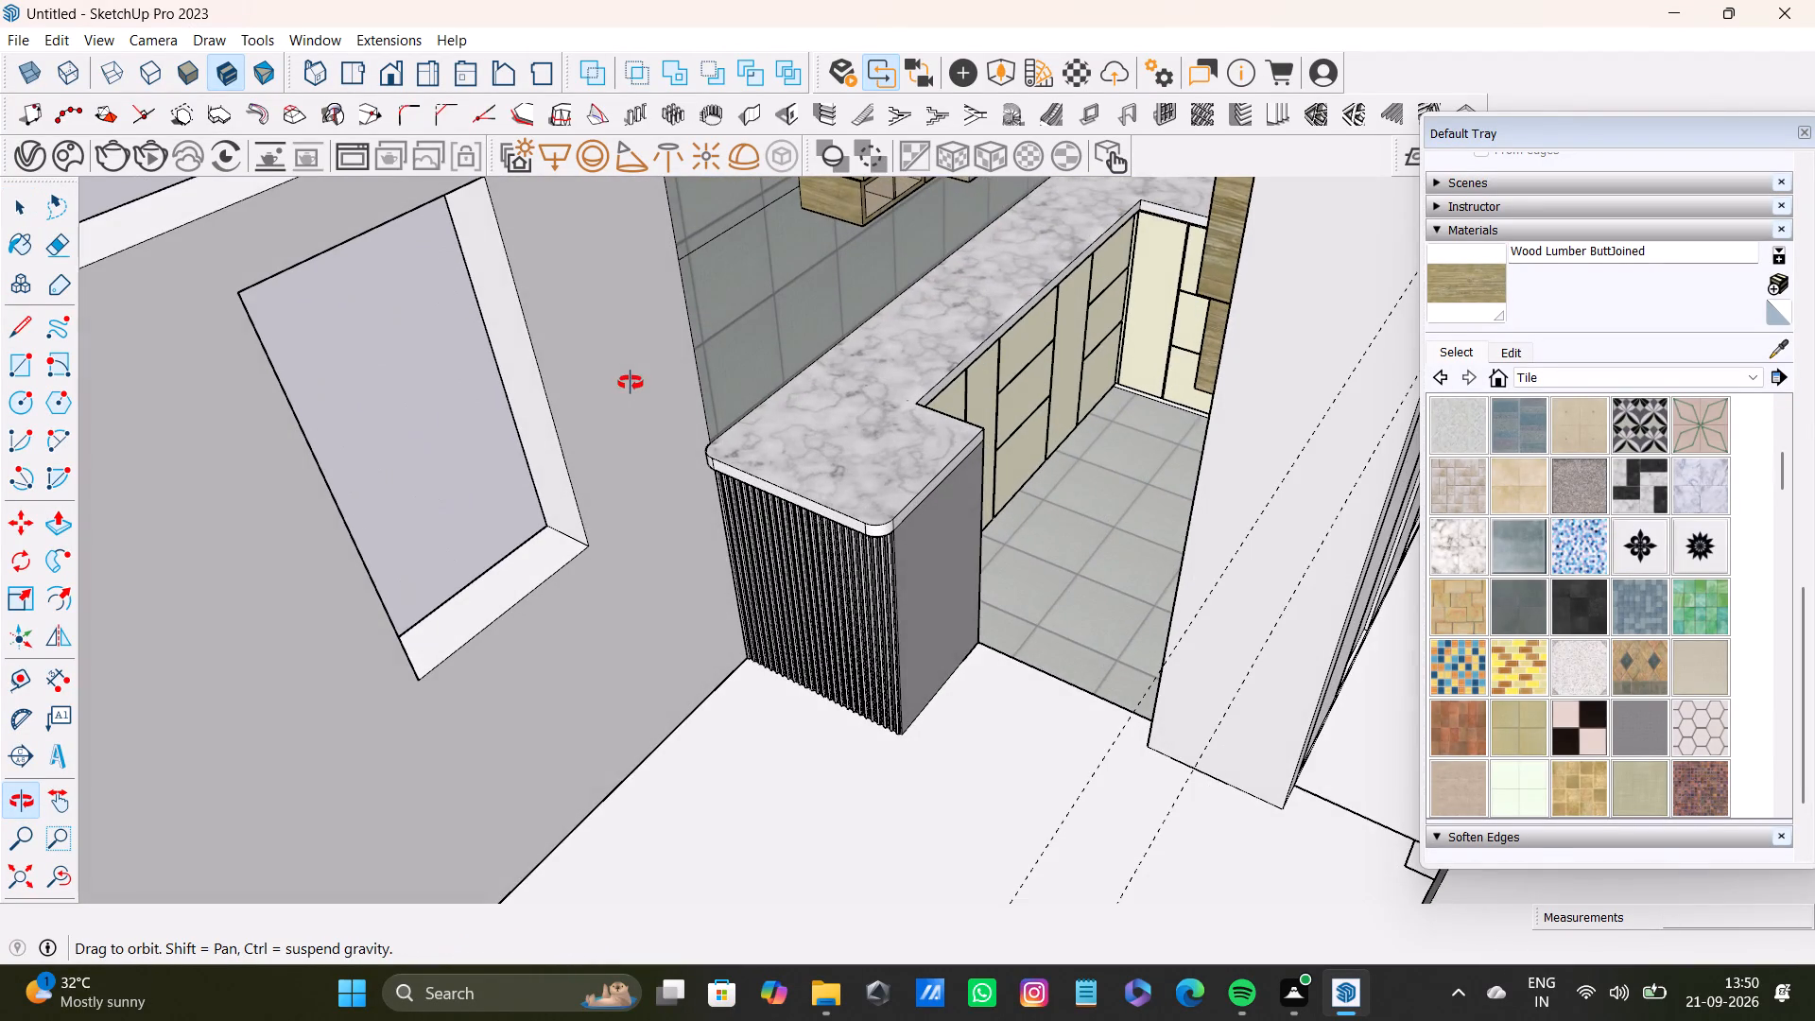
middle_click_drag(631, 383, 660, 689)
scroll(1098, 780, "up", 3)
middle_click_drag(1088, 719, 976, 545)
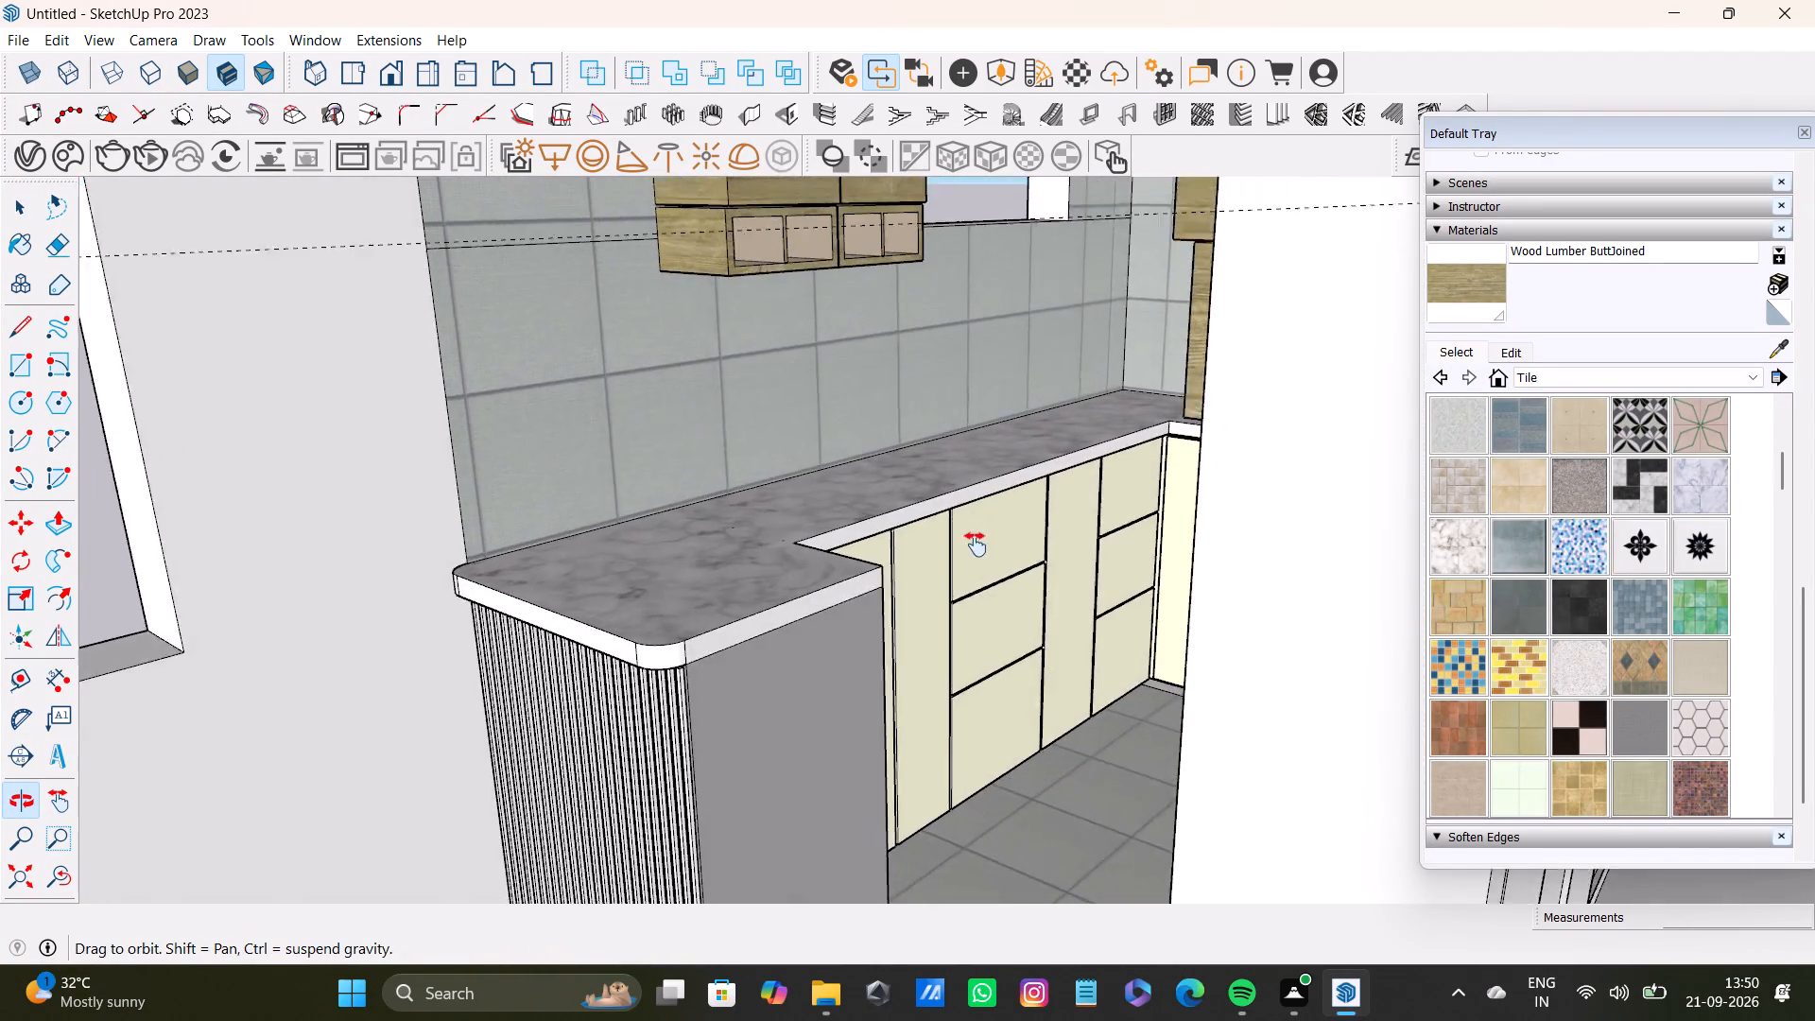
middle_click_drag(976, 545, 930, 606)
scroll(937, 608, "down", 3)
middle_click_drag(944, 598, 944, 667, "shift")
middle_click_drag(944, 672, 1297, 666)
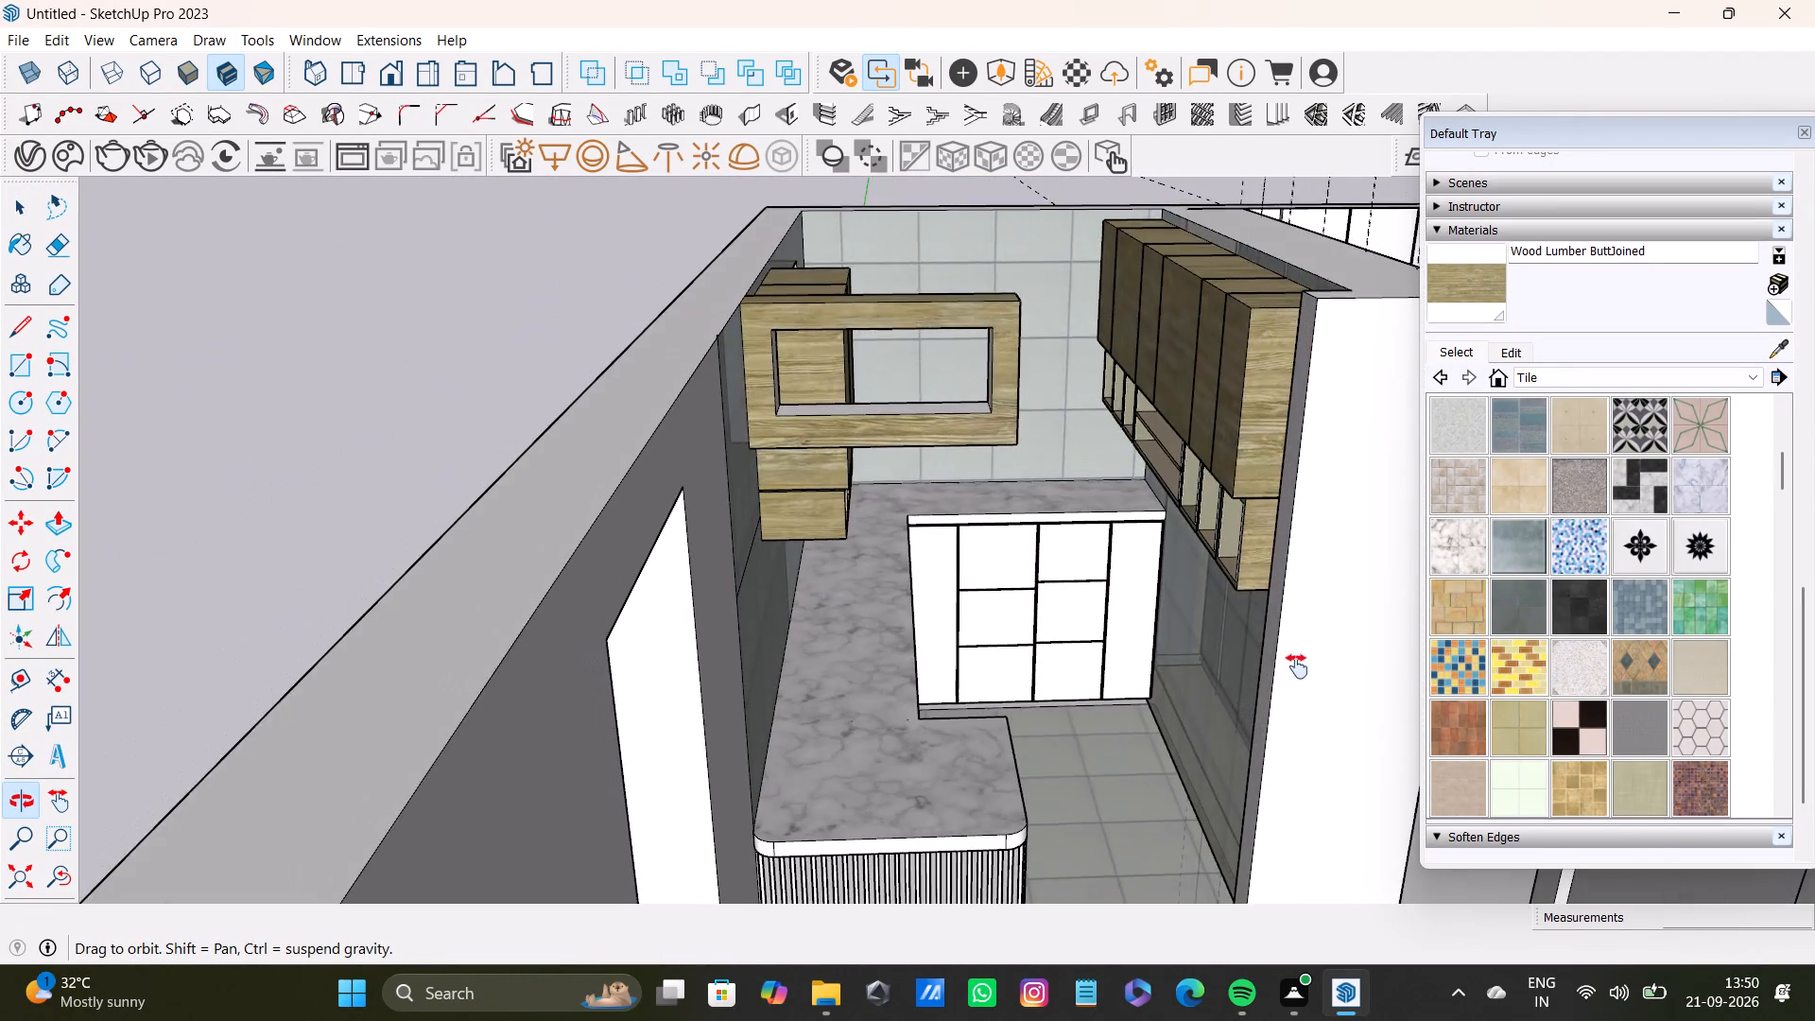
middle_click_drag(1297, 666, 1208, 685)
scroll(1210, 685, "down", 1)
scroll(978, 703, "up", 3)
middle_click_drag(991, 692, 890, 500)
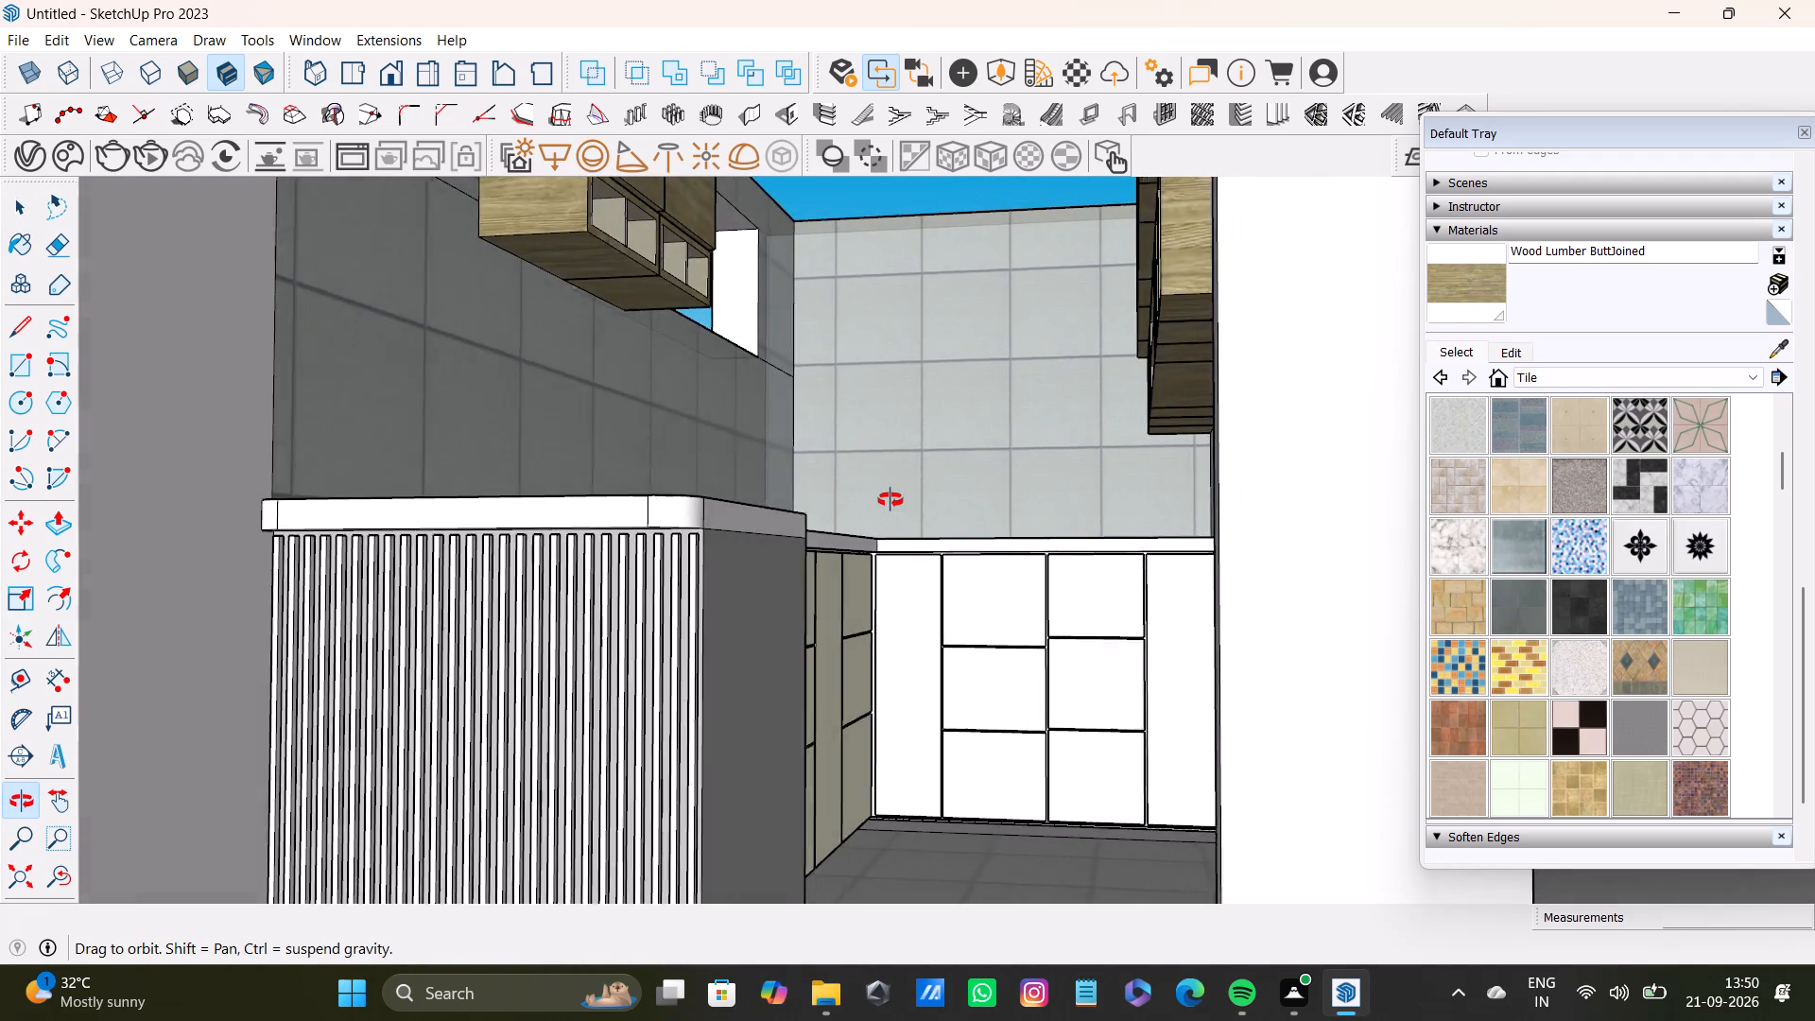
middle_click_drag(890, 500, 858, 516)
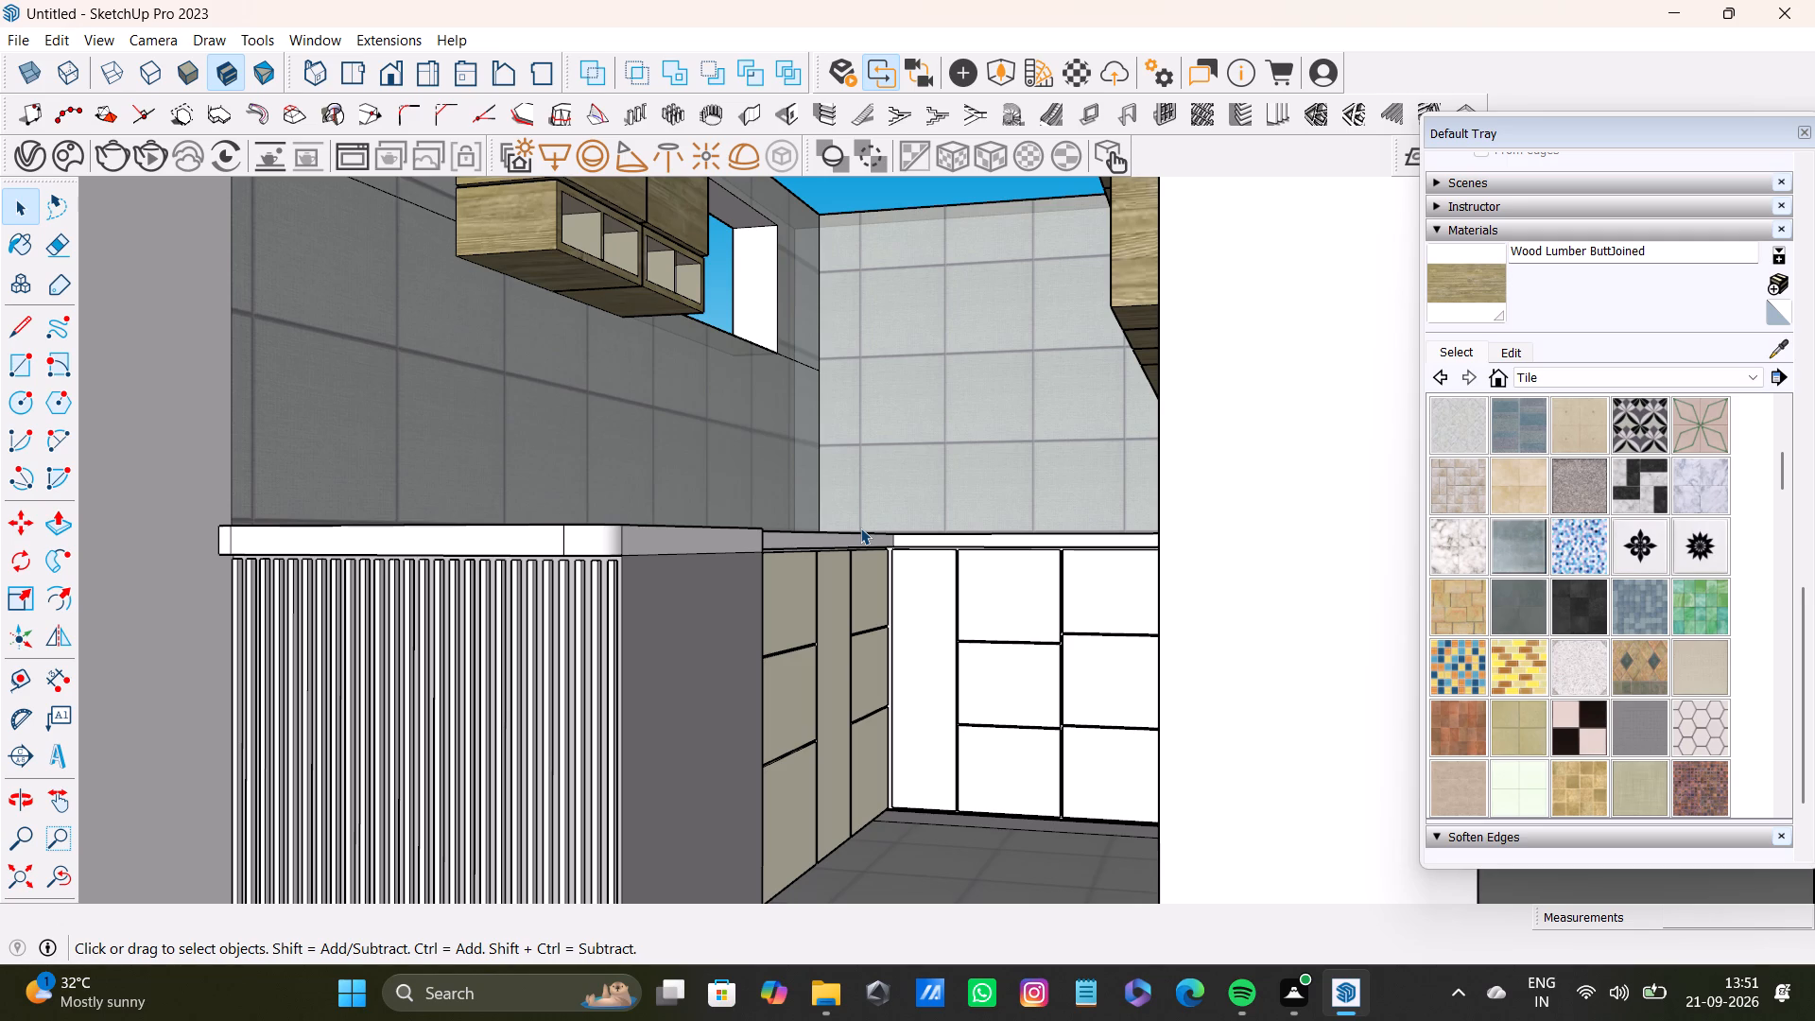
Set the computer's screen brightness to 19.
left_click(1622, 1020)
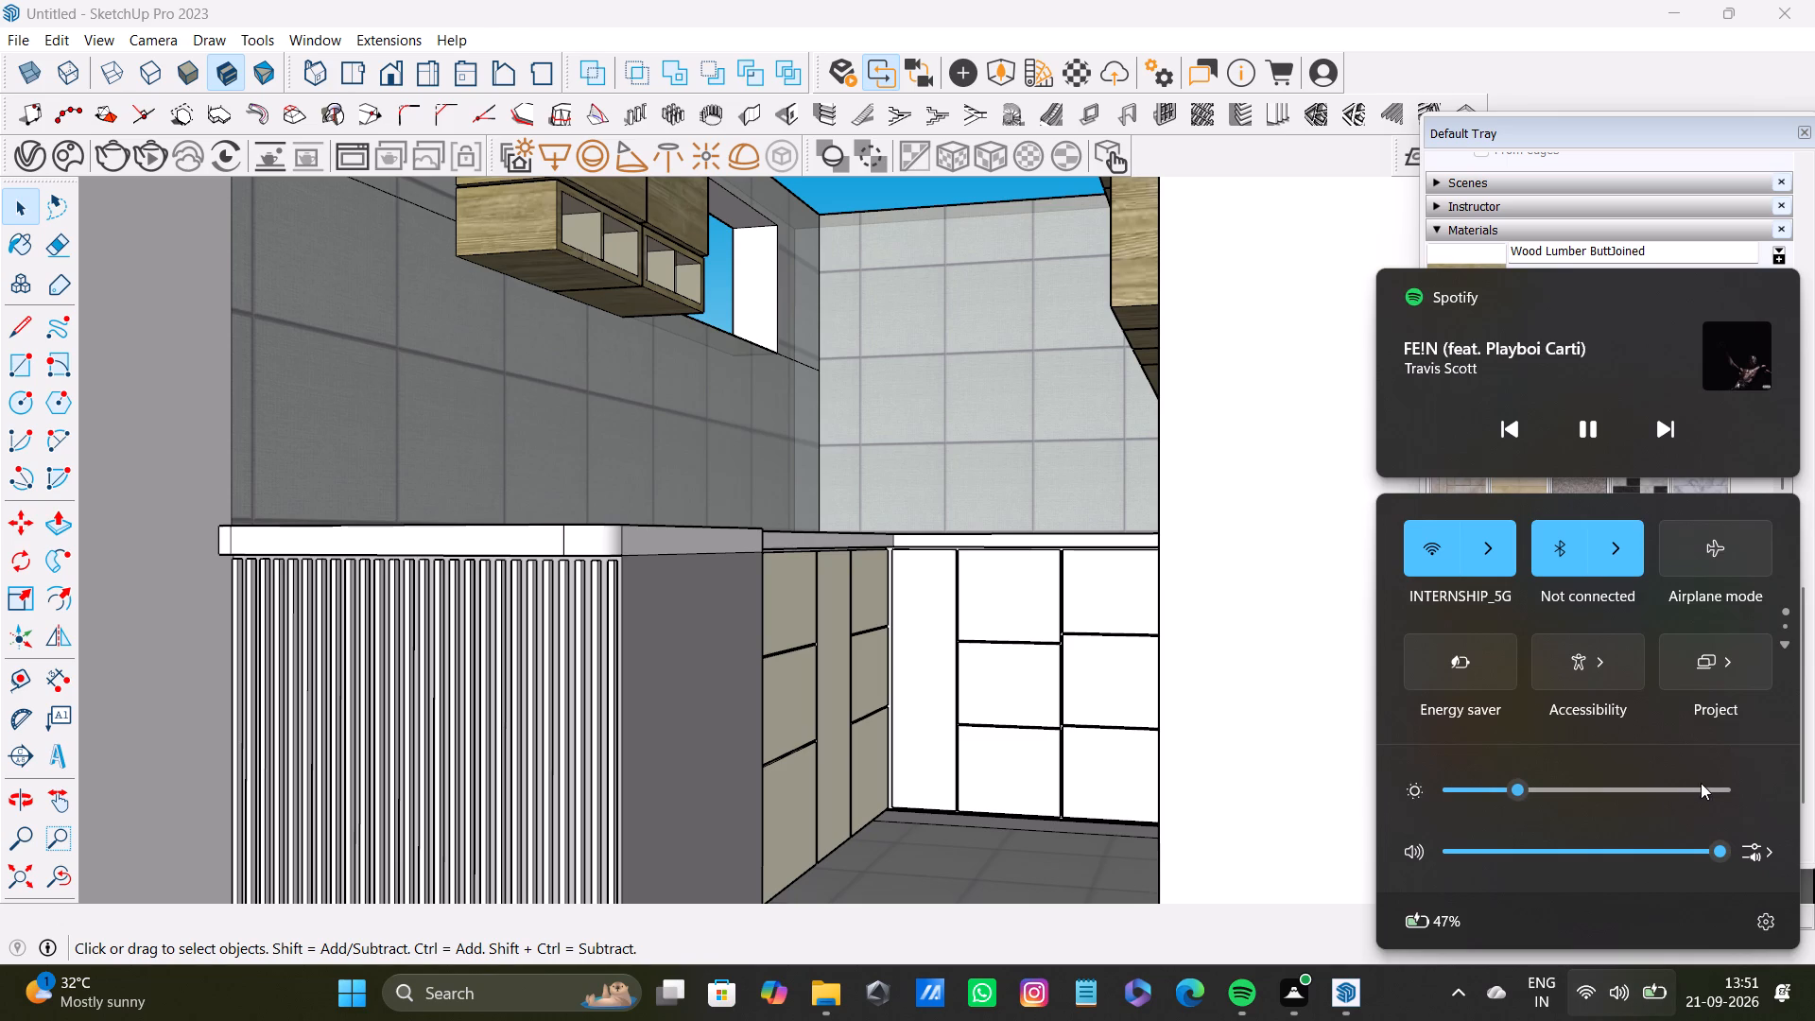
left_click(1703, 787)
left_click(1430, 1020)
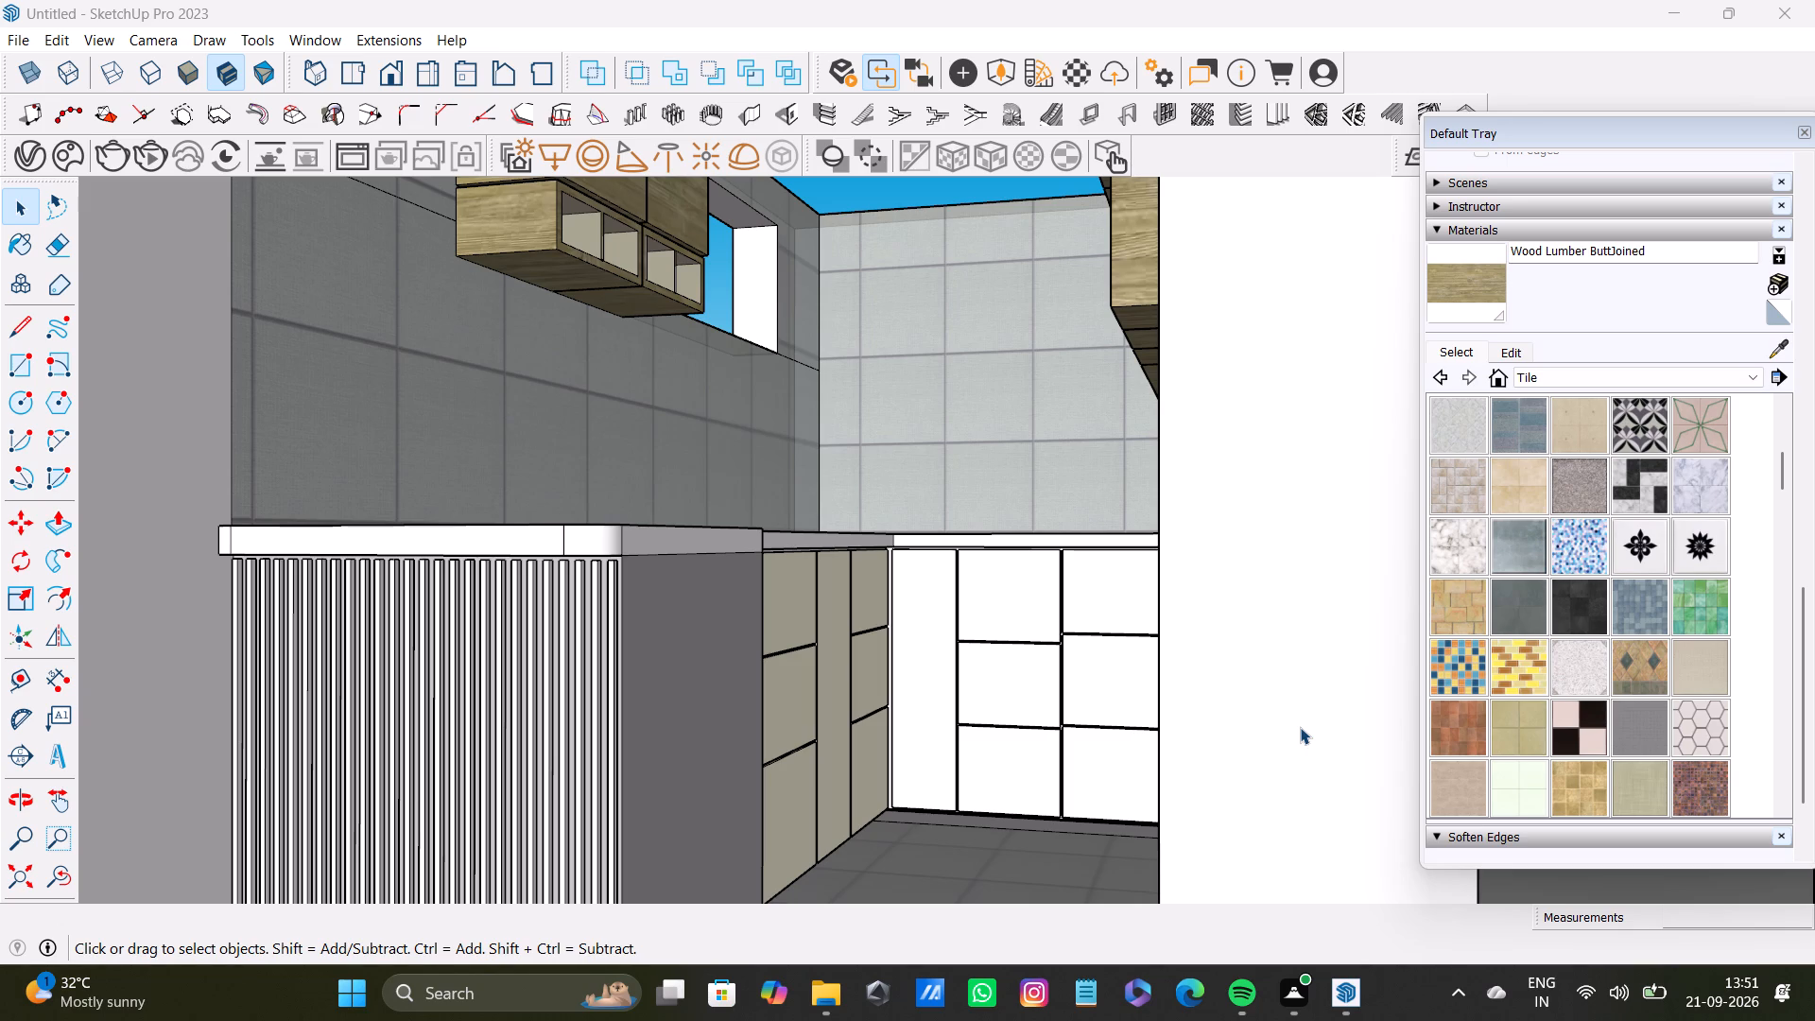
left_click(1599, 1008)
left_click(1504, 797)
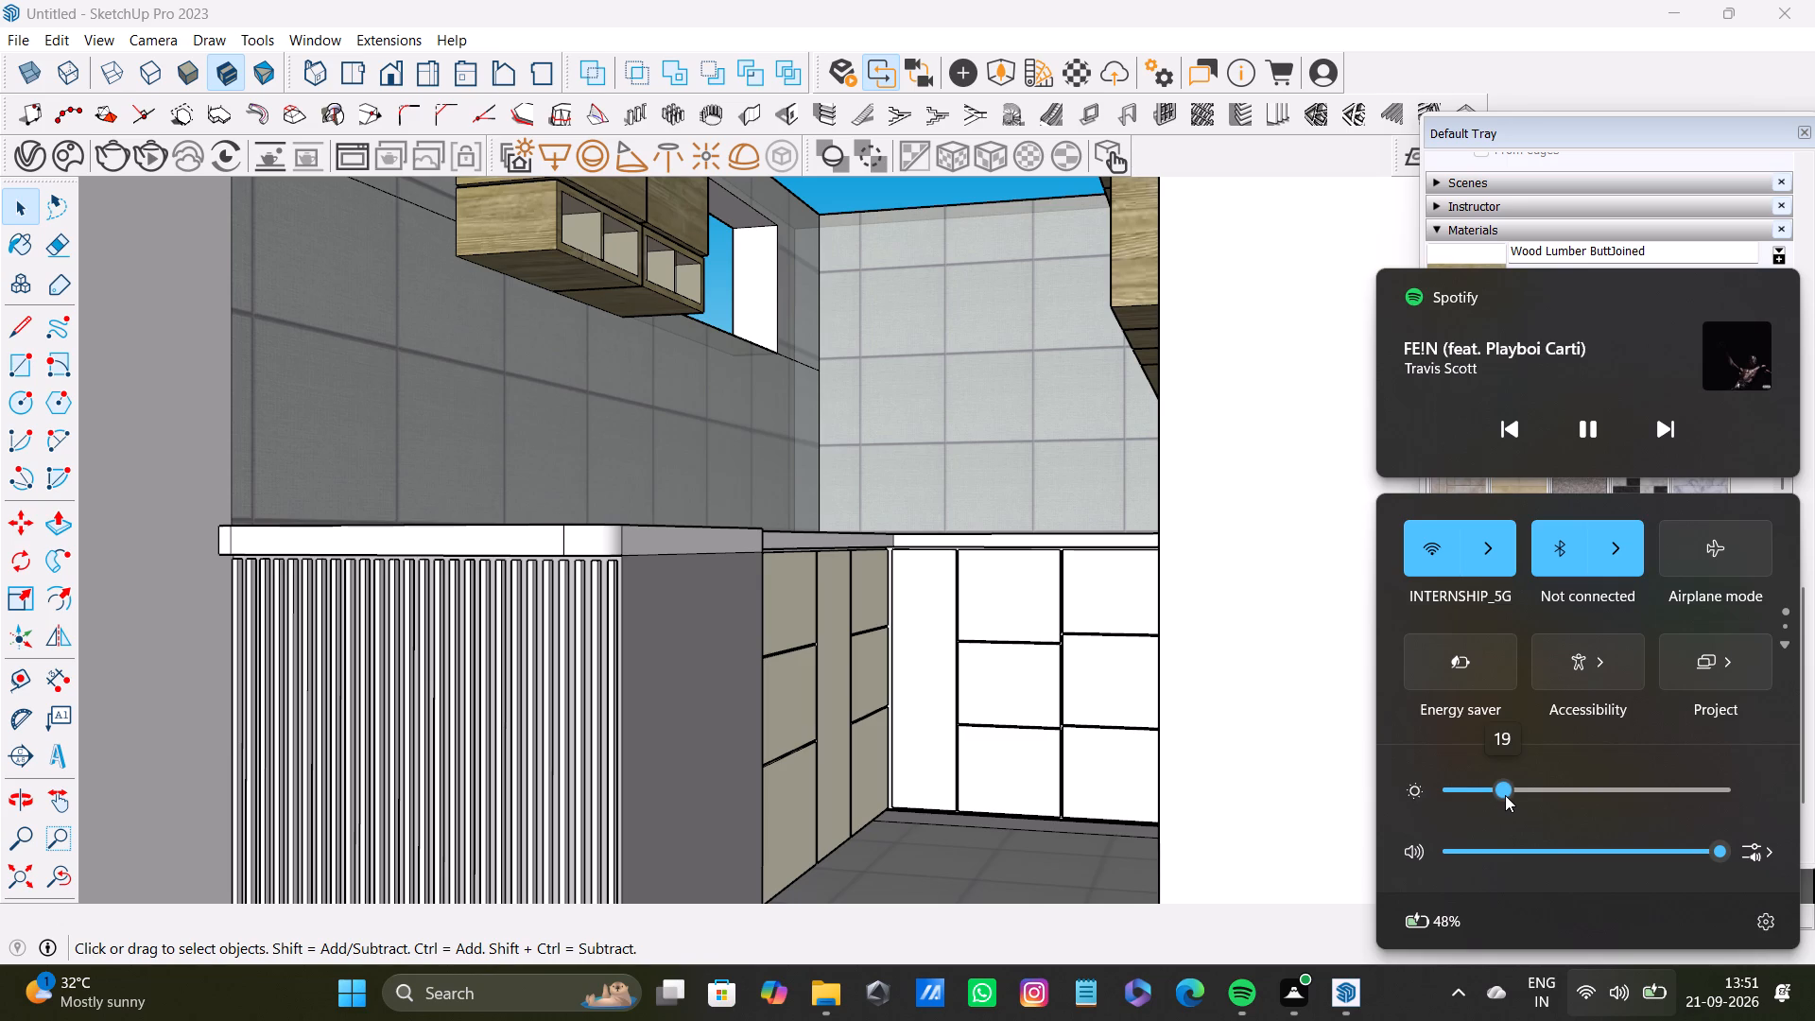
Examine the bedroom's curved wall panels and the bare wall strip between them and the adjoining window wall.
scroll(1202, 766, "down", 18)
middle_click_drag(926, 640, 1046, 801)
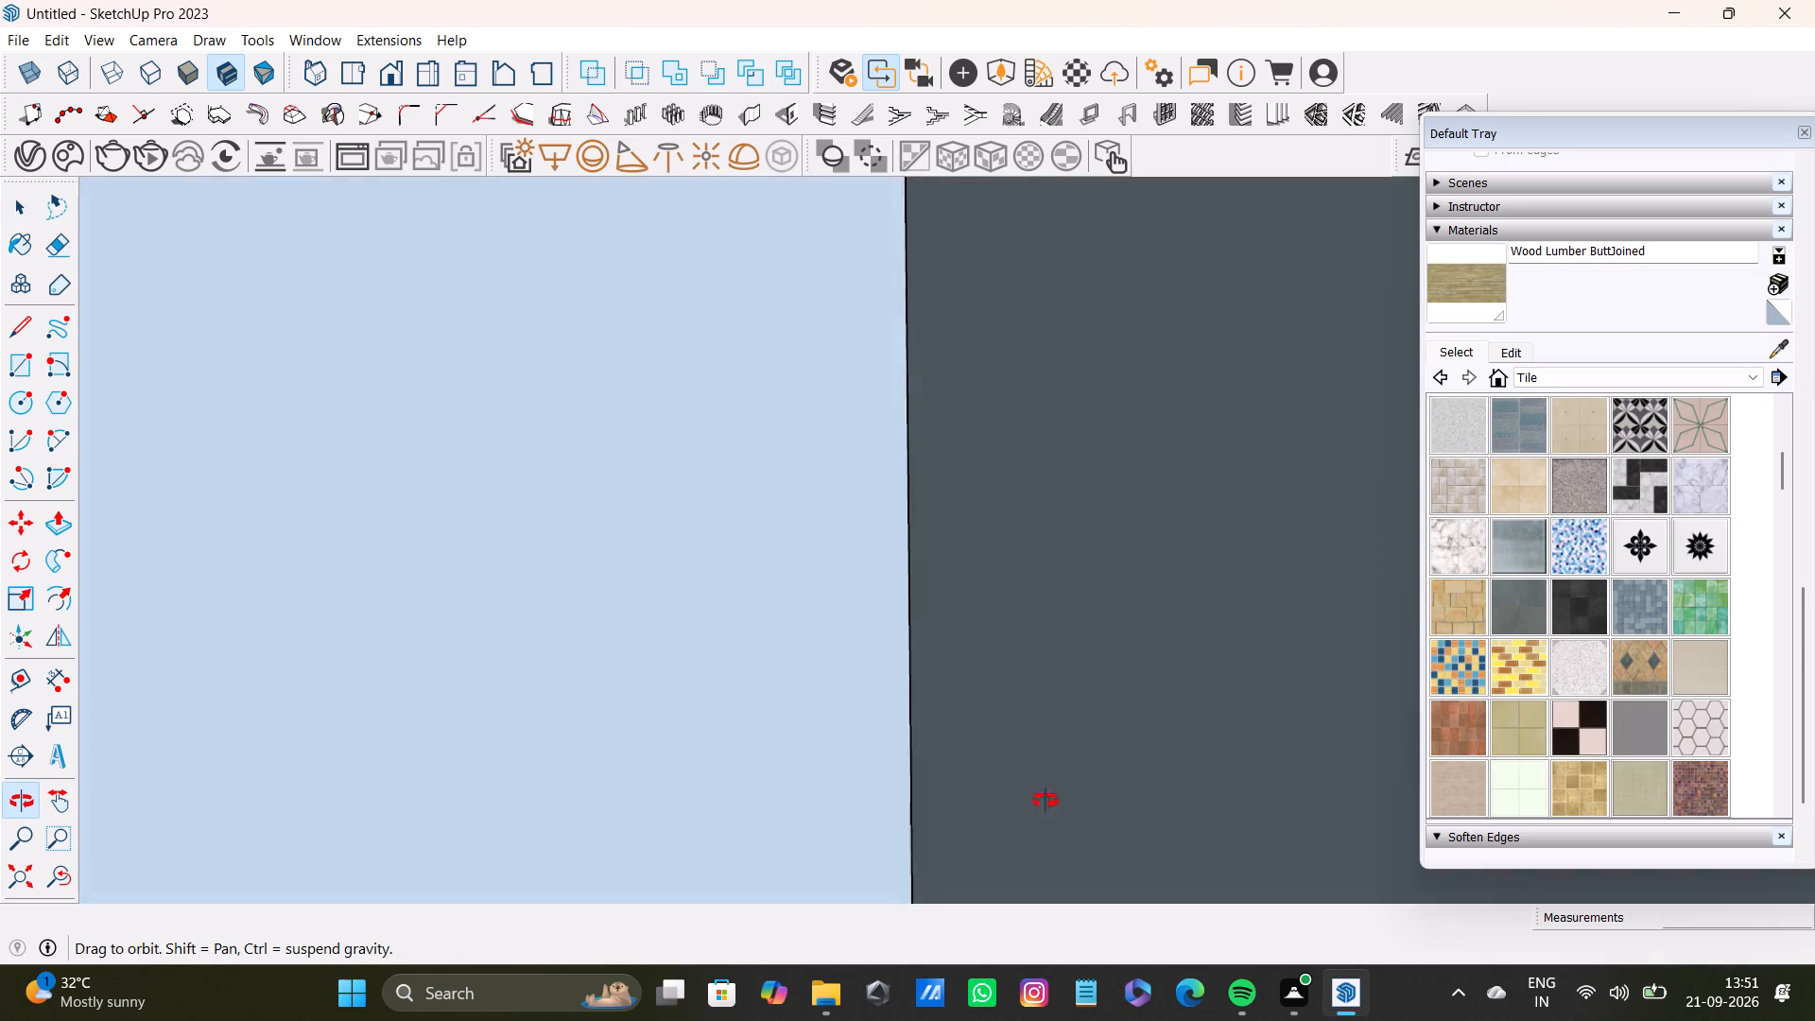
middle_click_drag(1046, 801, 904, 830)
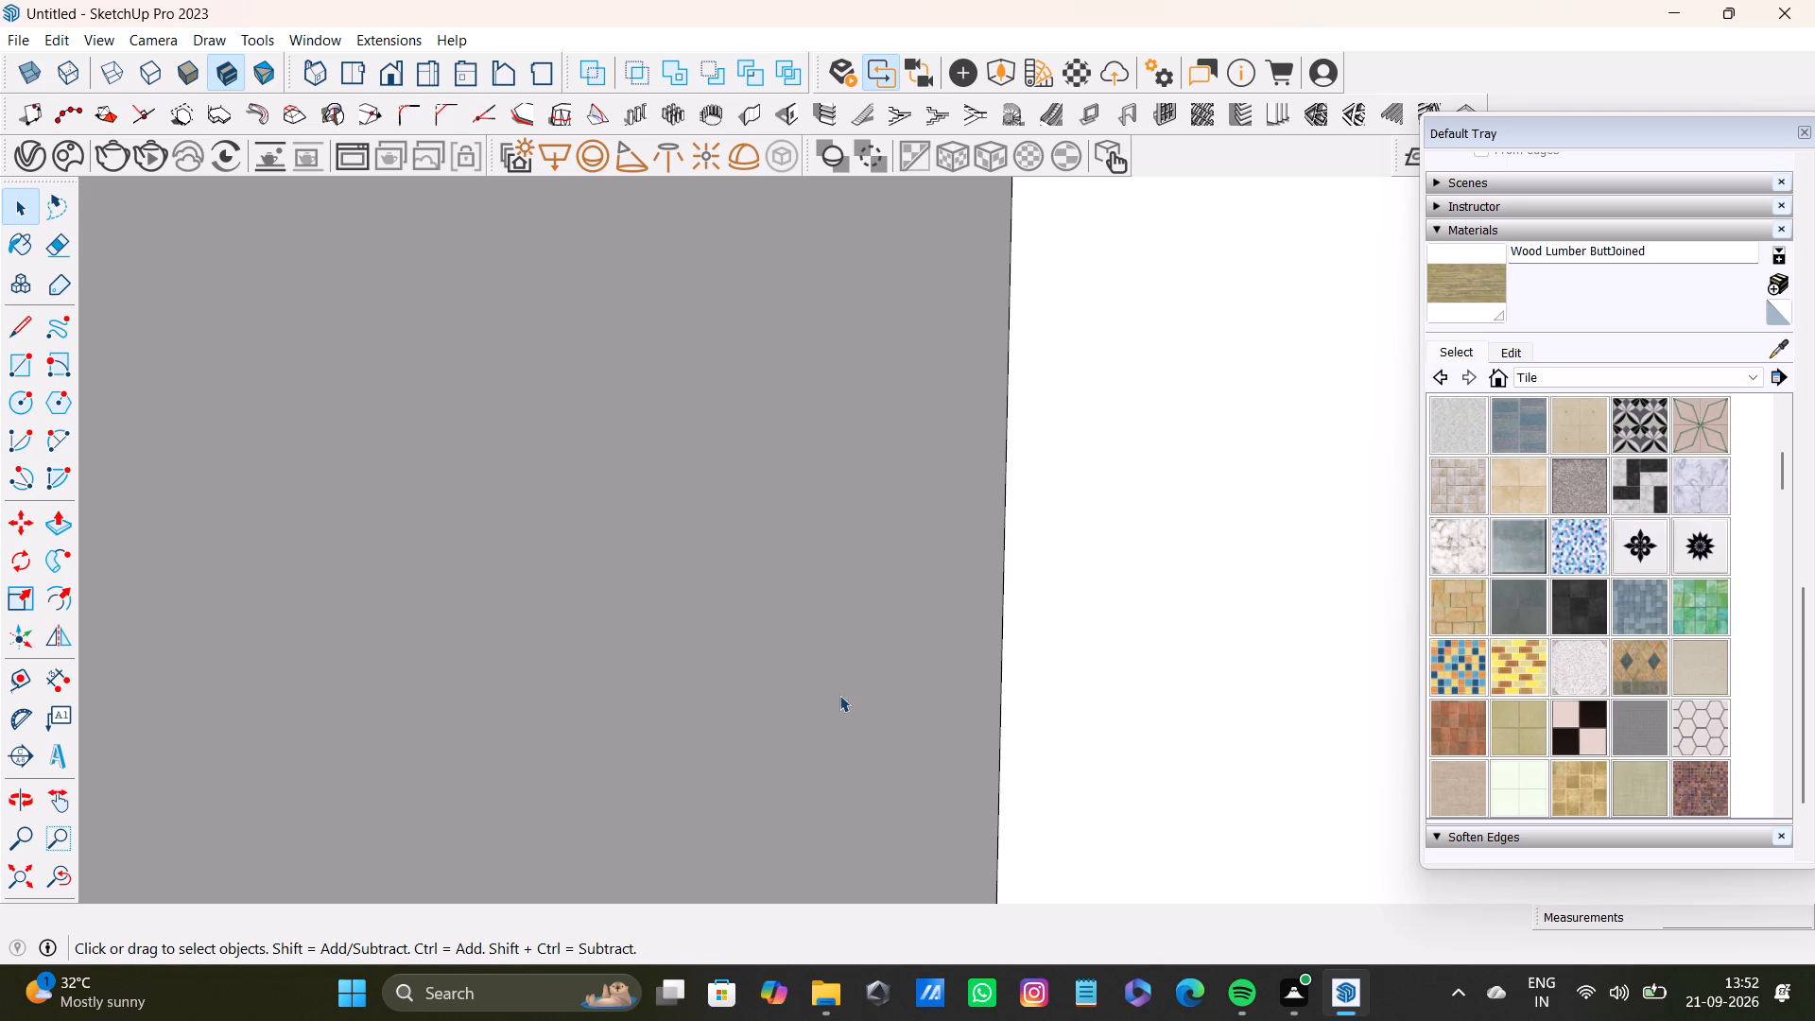
left_click(43, 874)
left_click(22, 873)
scroll(1245, 430, "down", 5)
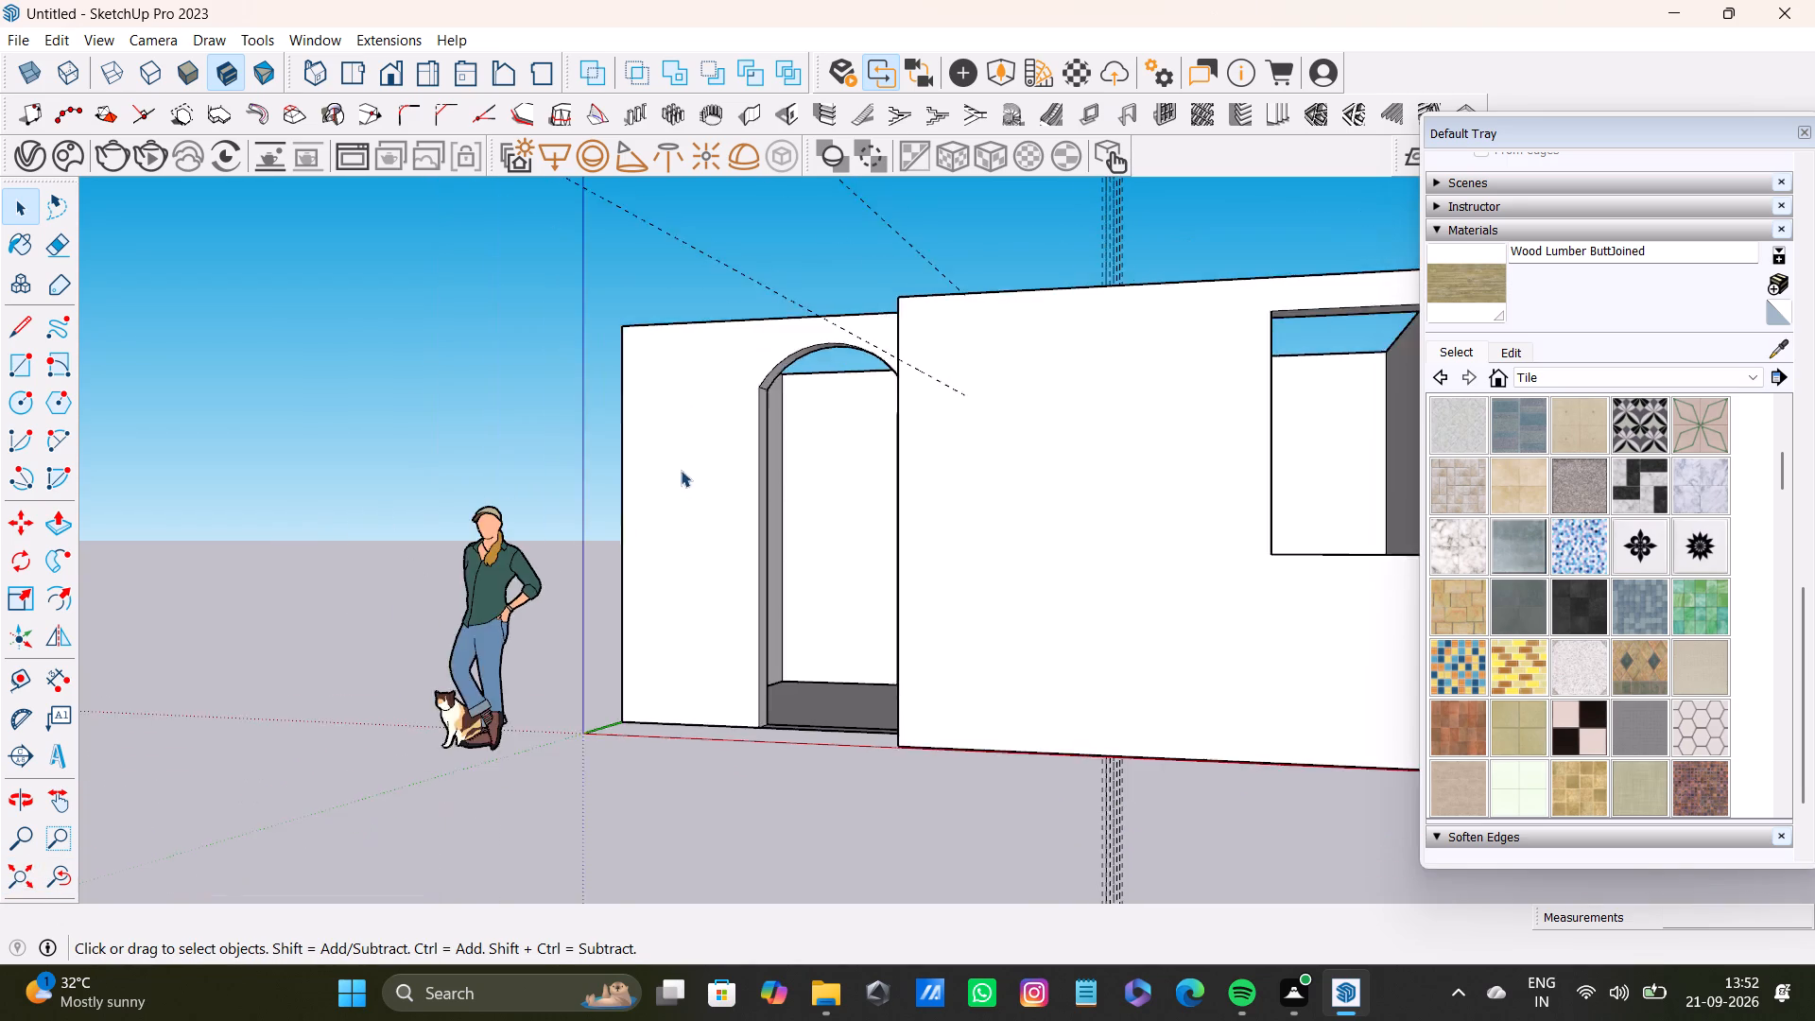
scroll(681, 470, "down", 2)
middle_click_drag(861, 505, 1021, 835)
scroll(933, 644, "up", 7)
middle_click_drag(947, 483, 921, 768, "shift")
scroll(1027, 665, "up", 7)
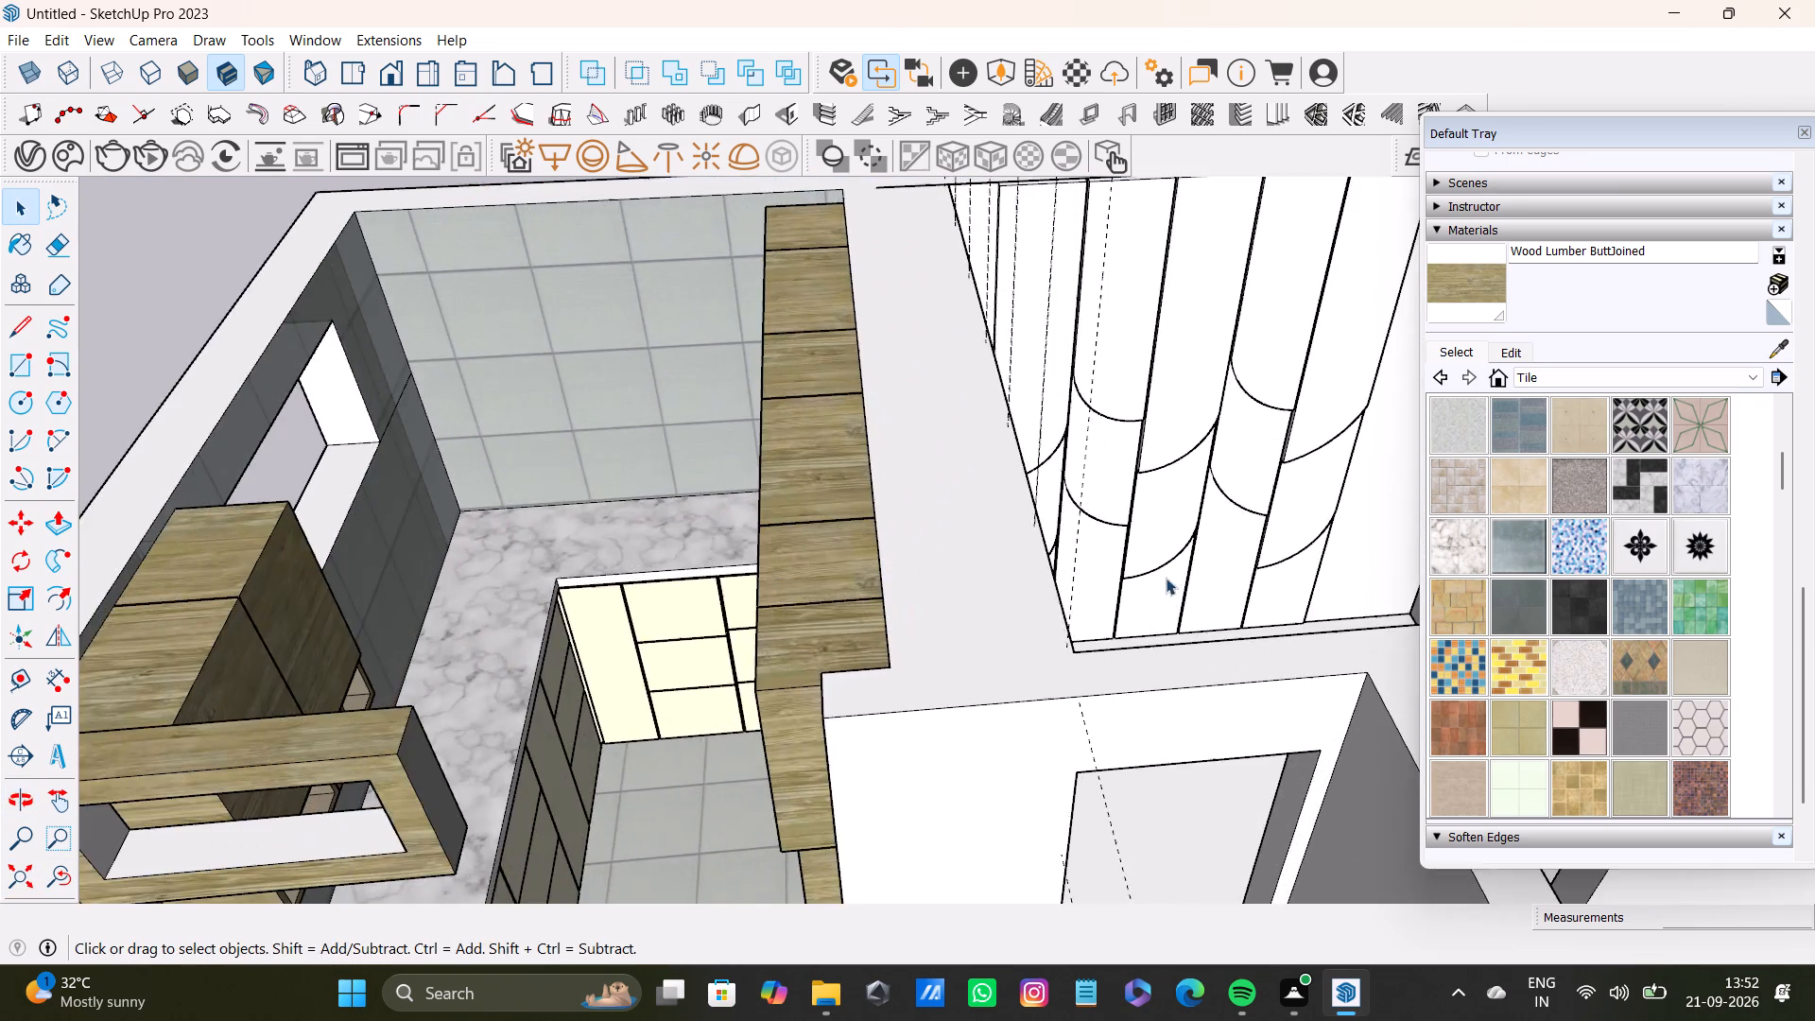
middle_click_drag(1167, 568, 818, 724, "shift")
scroll(825, 687, "up", 3)
middle_click_drag(898, 661, 587, 822)
scroll(590, 761, "down", 3)
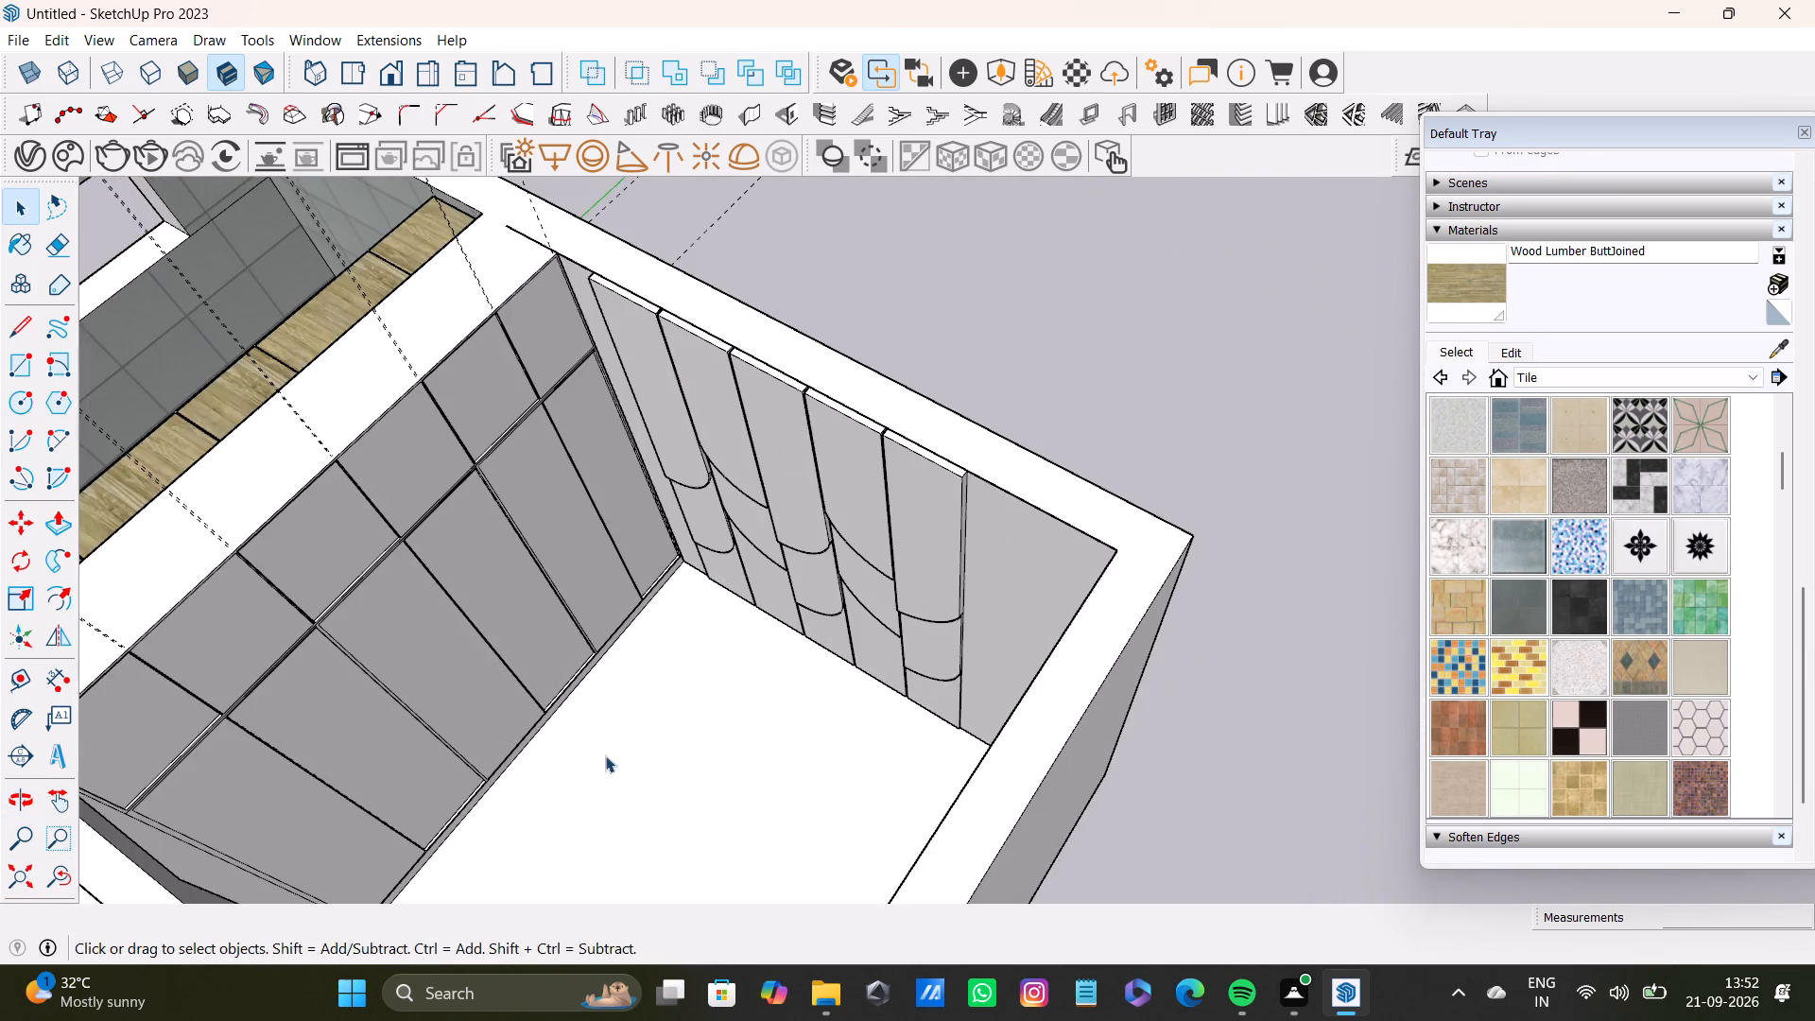
middle_click_drag(627, 743, 634, 839, "shift")
scroll(634, 839, "down", 1)
middle_click_drag(651, 823, 936, 552)
scroll(936, 553, "up", 3)
middle_click_drag(940, 590, 844, 671)
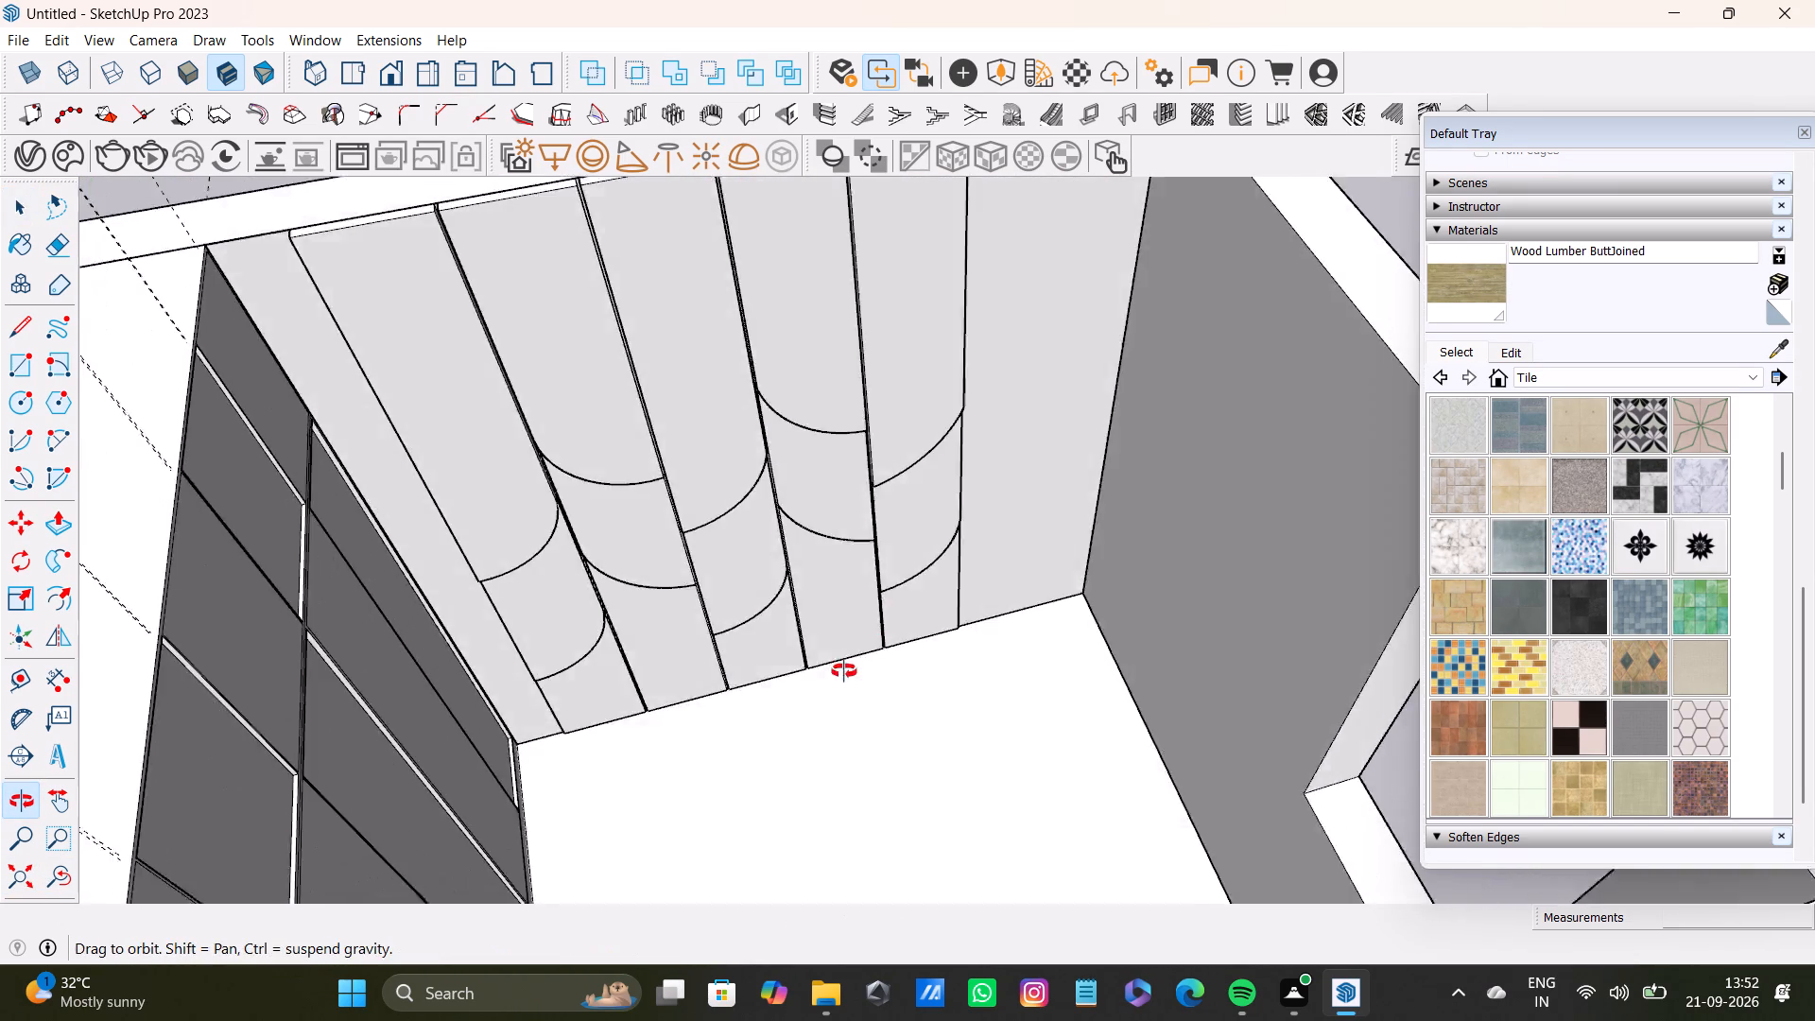
middle_click_drag(844, 671, 738, 596)
scroll(1065, 537, "up", 3)
middle_click_drag(1086, 535, 964, 601, "shift")
scroll(1021, 595, "up", 3)
middle_click_drag(1034, 603, 926, 566)
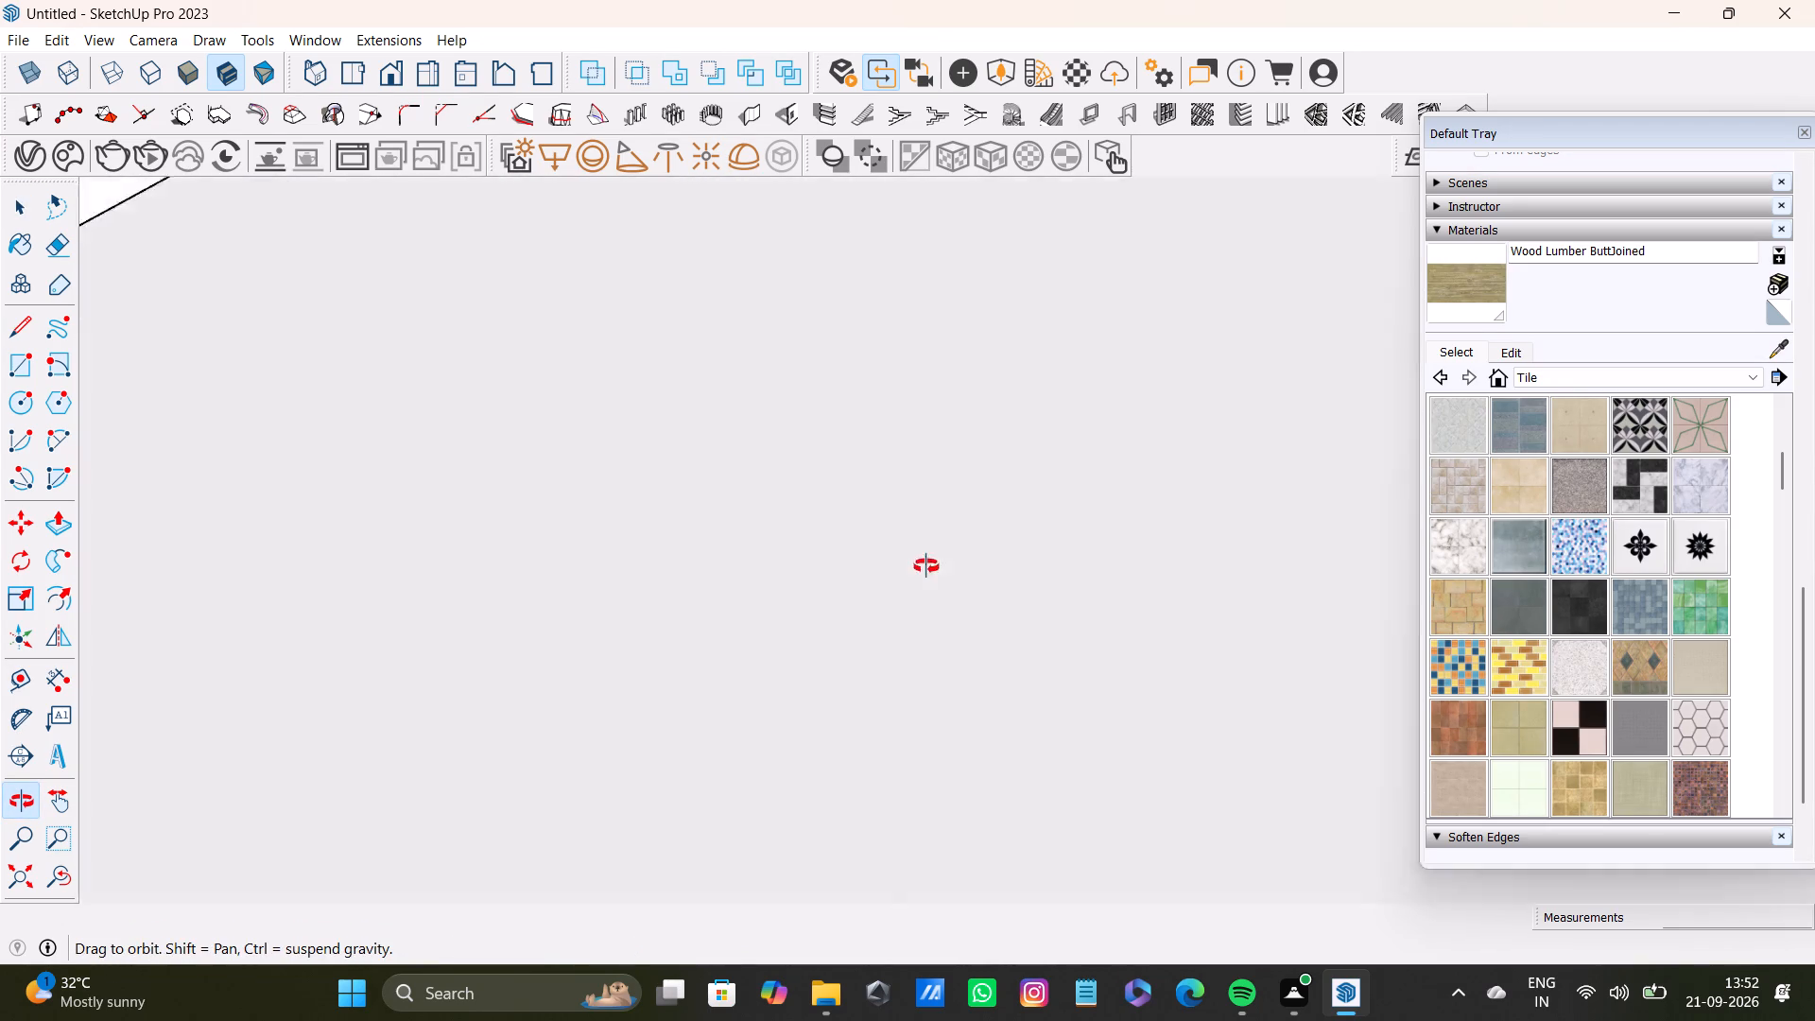
middle_click_drag(926, 566, 991, 581)
scroll(984, 588, "up", 2)
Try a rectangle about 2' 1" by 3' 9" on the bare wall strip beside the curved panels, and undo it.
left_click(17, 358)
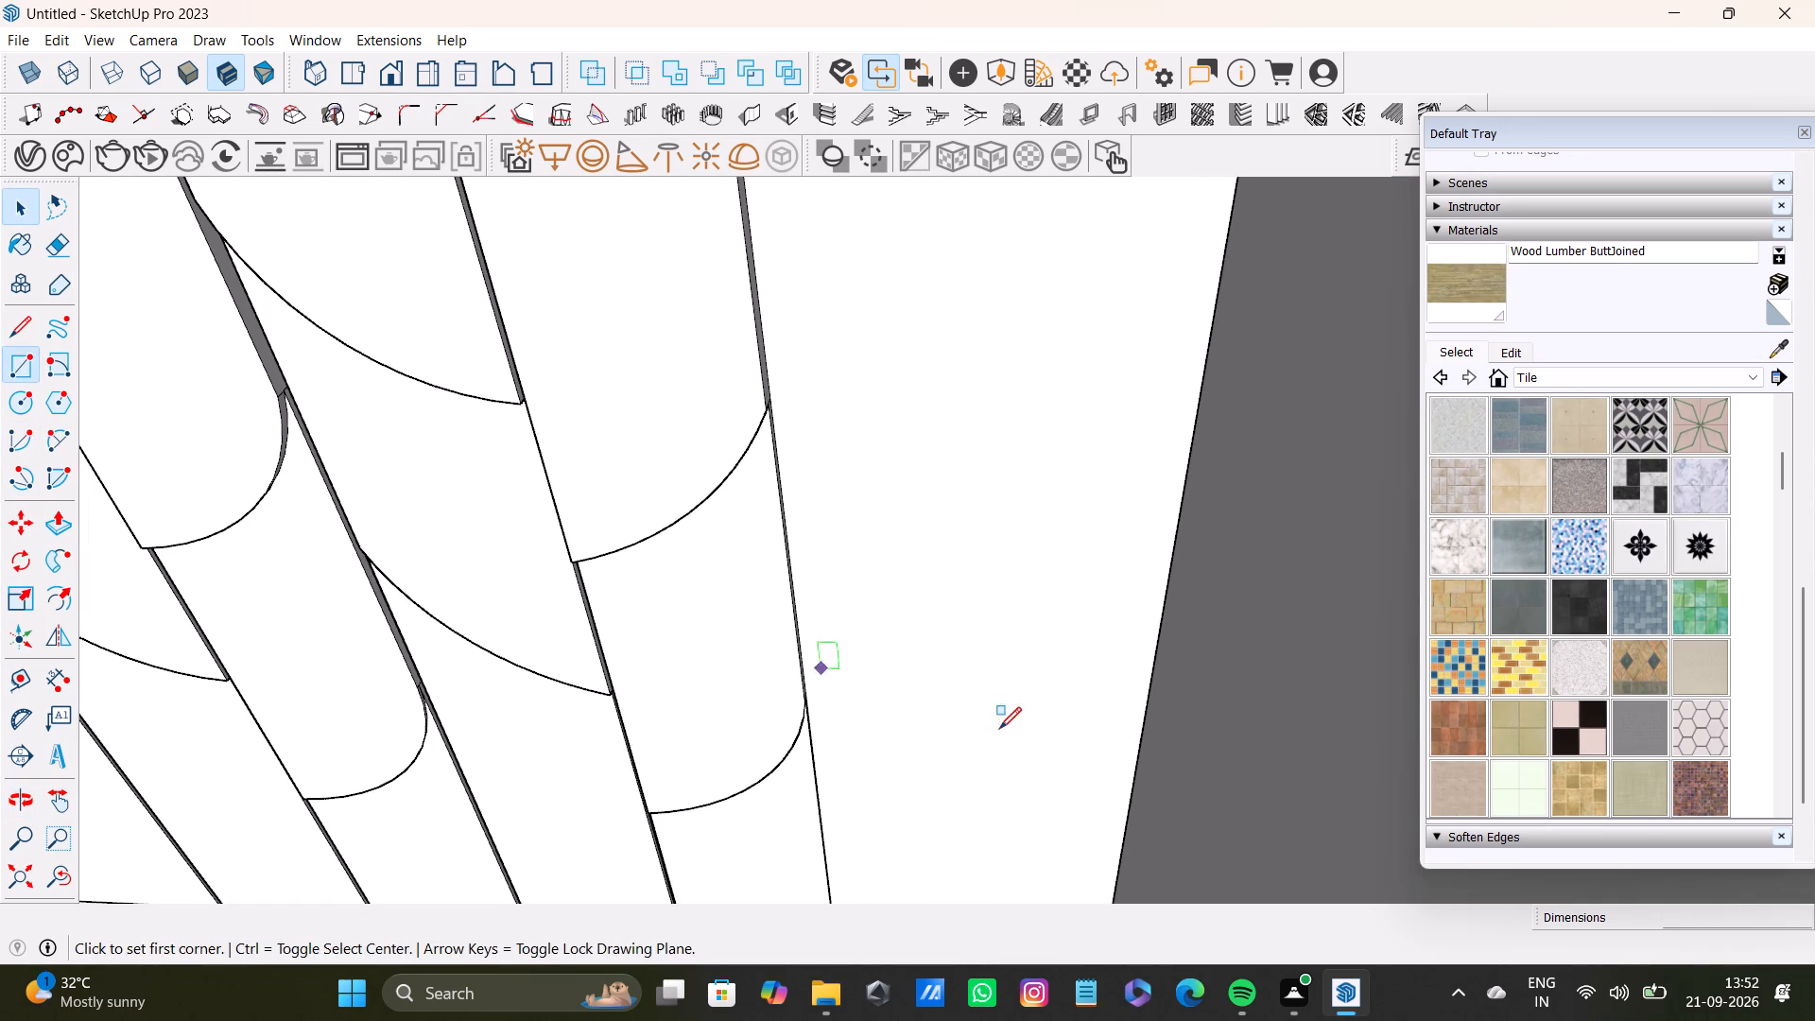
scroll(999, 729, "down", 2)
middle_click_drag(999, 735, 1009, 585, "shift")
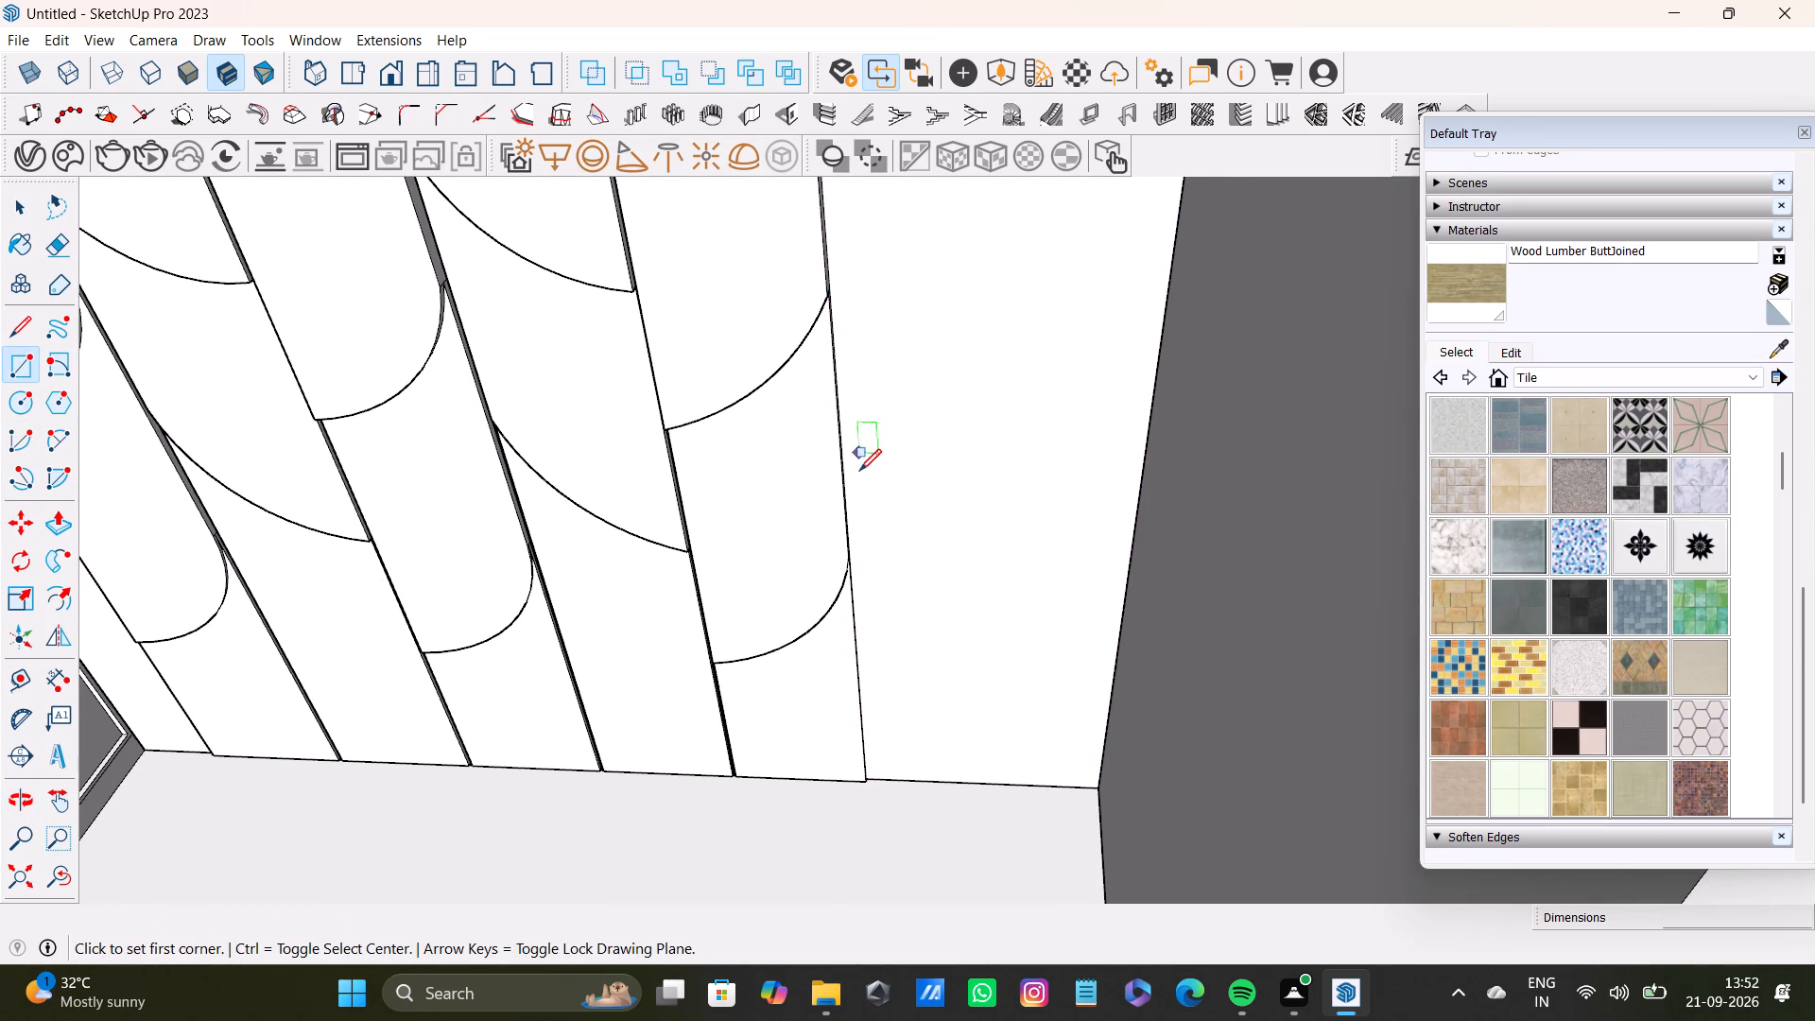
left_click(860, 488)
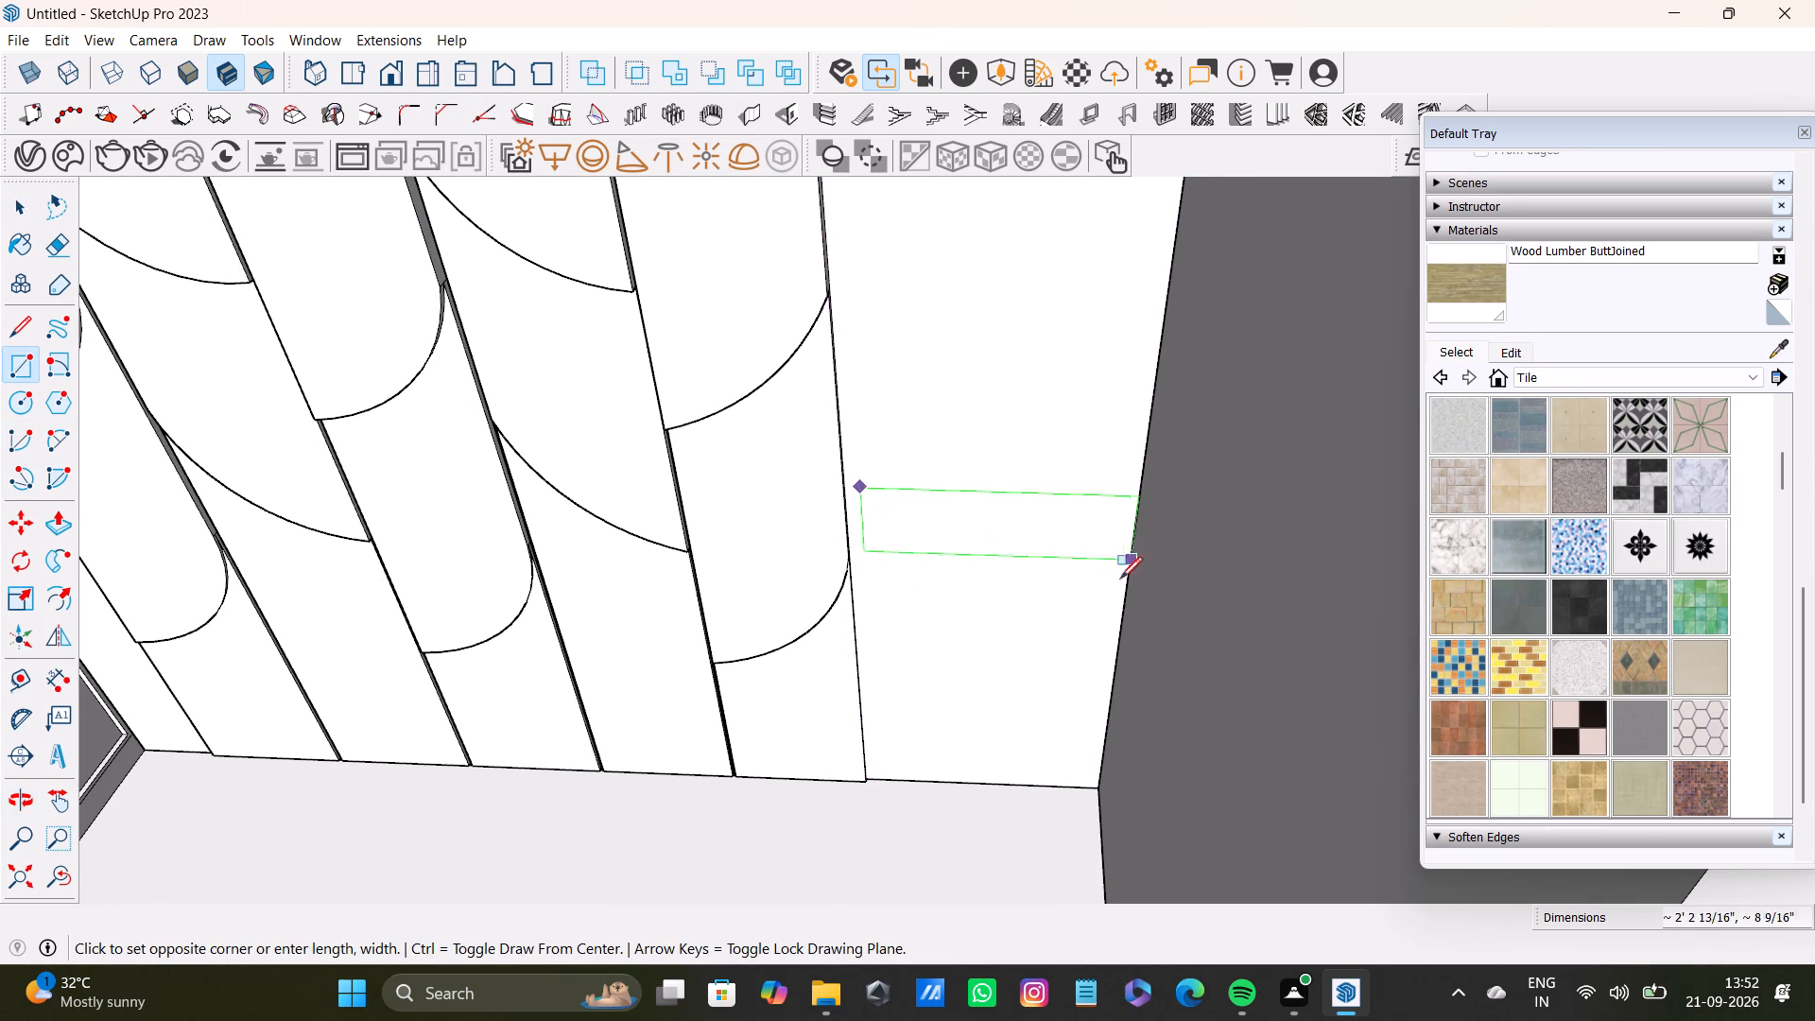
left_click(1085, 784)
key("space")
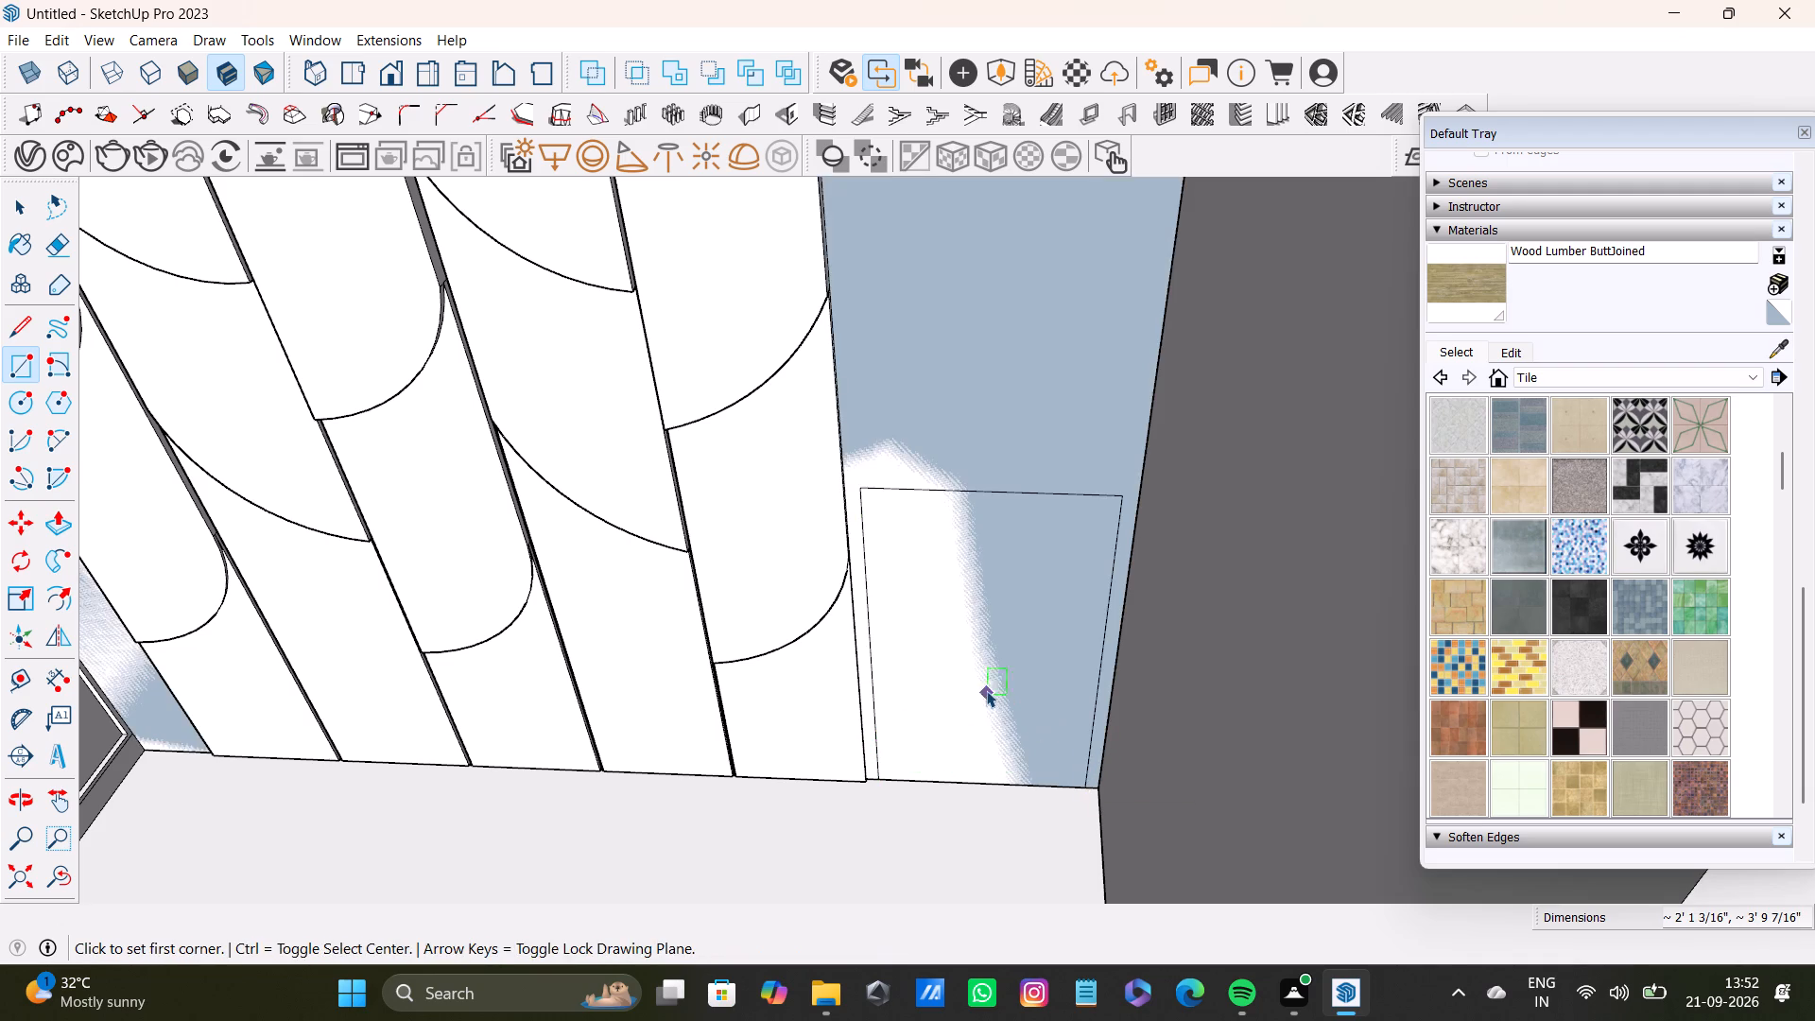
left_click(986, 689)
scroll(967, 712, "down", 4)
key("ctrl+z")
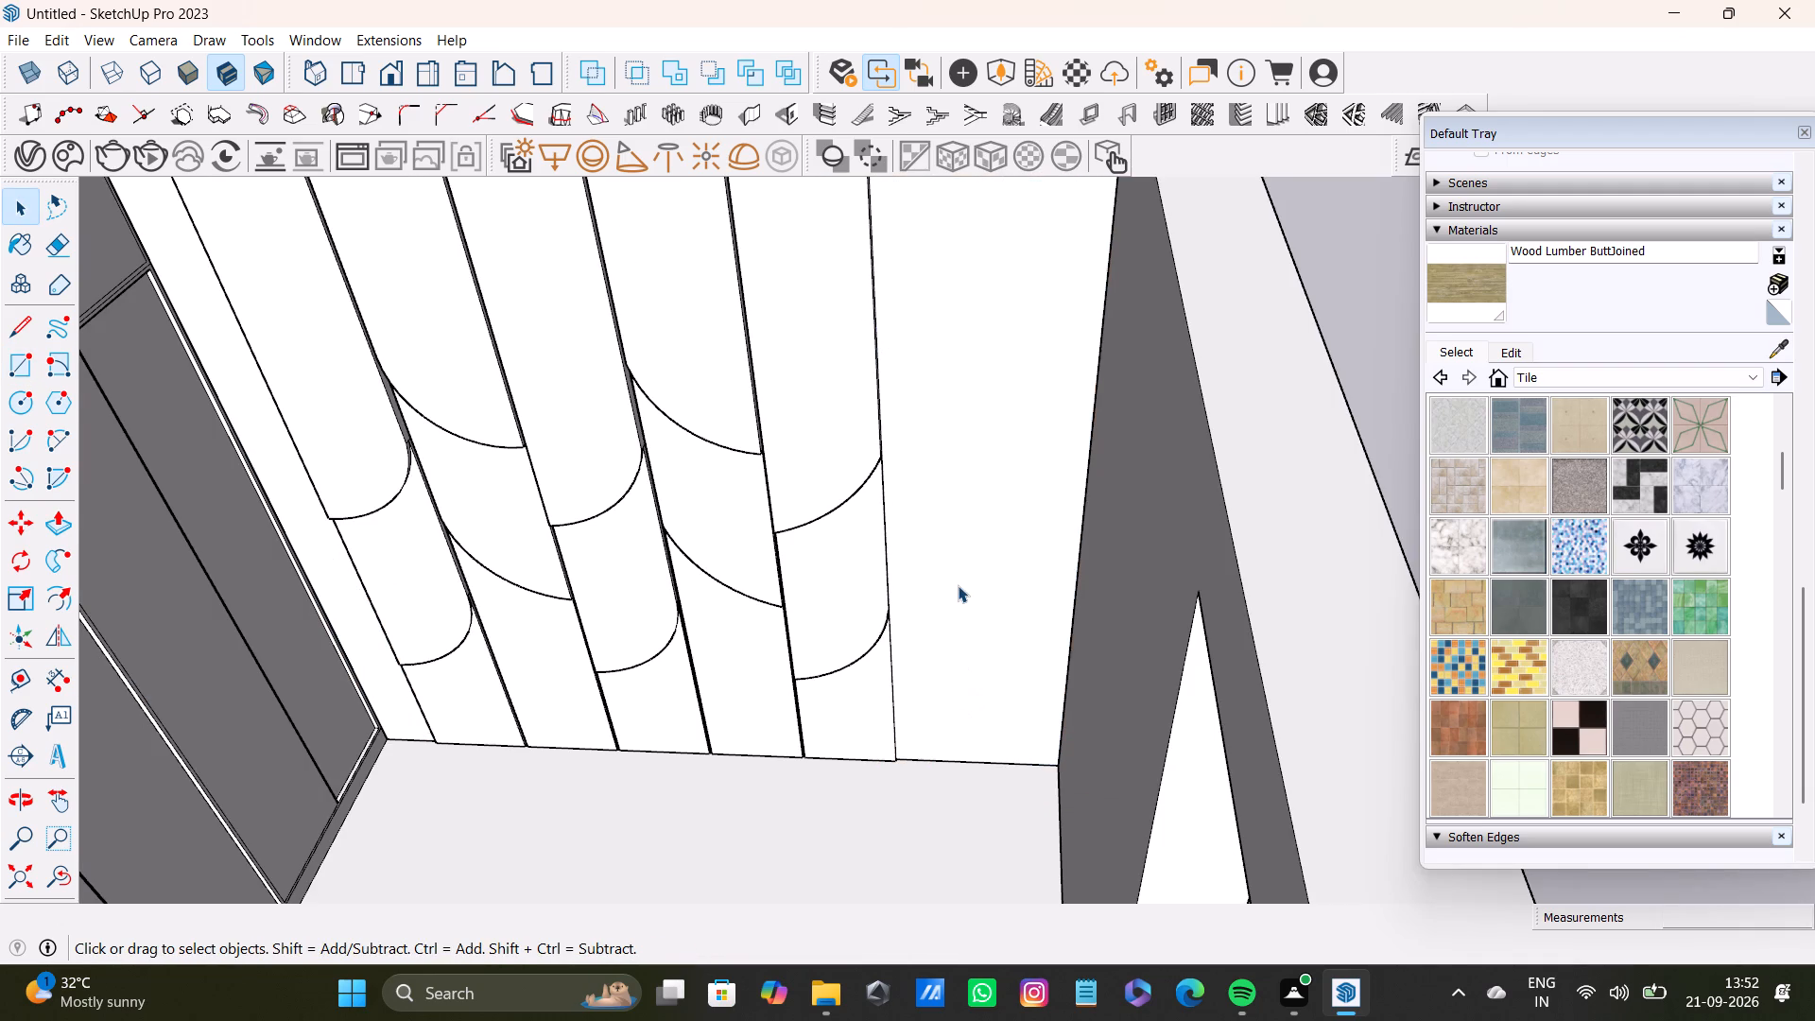
Open the wall for editing and draw a floor-level rectangle about 4' 1" by 1' 11" on its bare strip beside the panels.
double_click(959, 572)
left_click(967, 592)
left_click(969, 616)
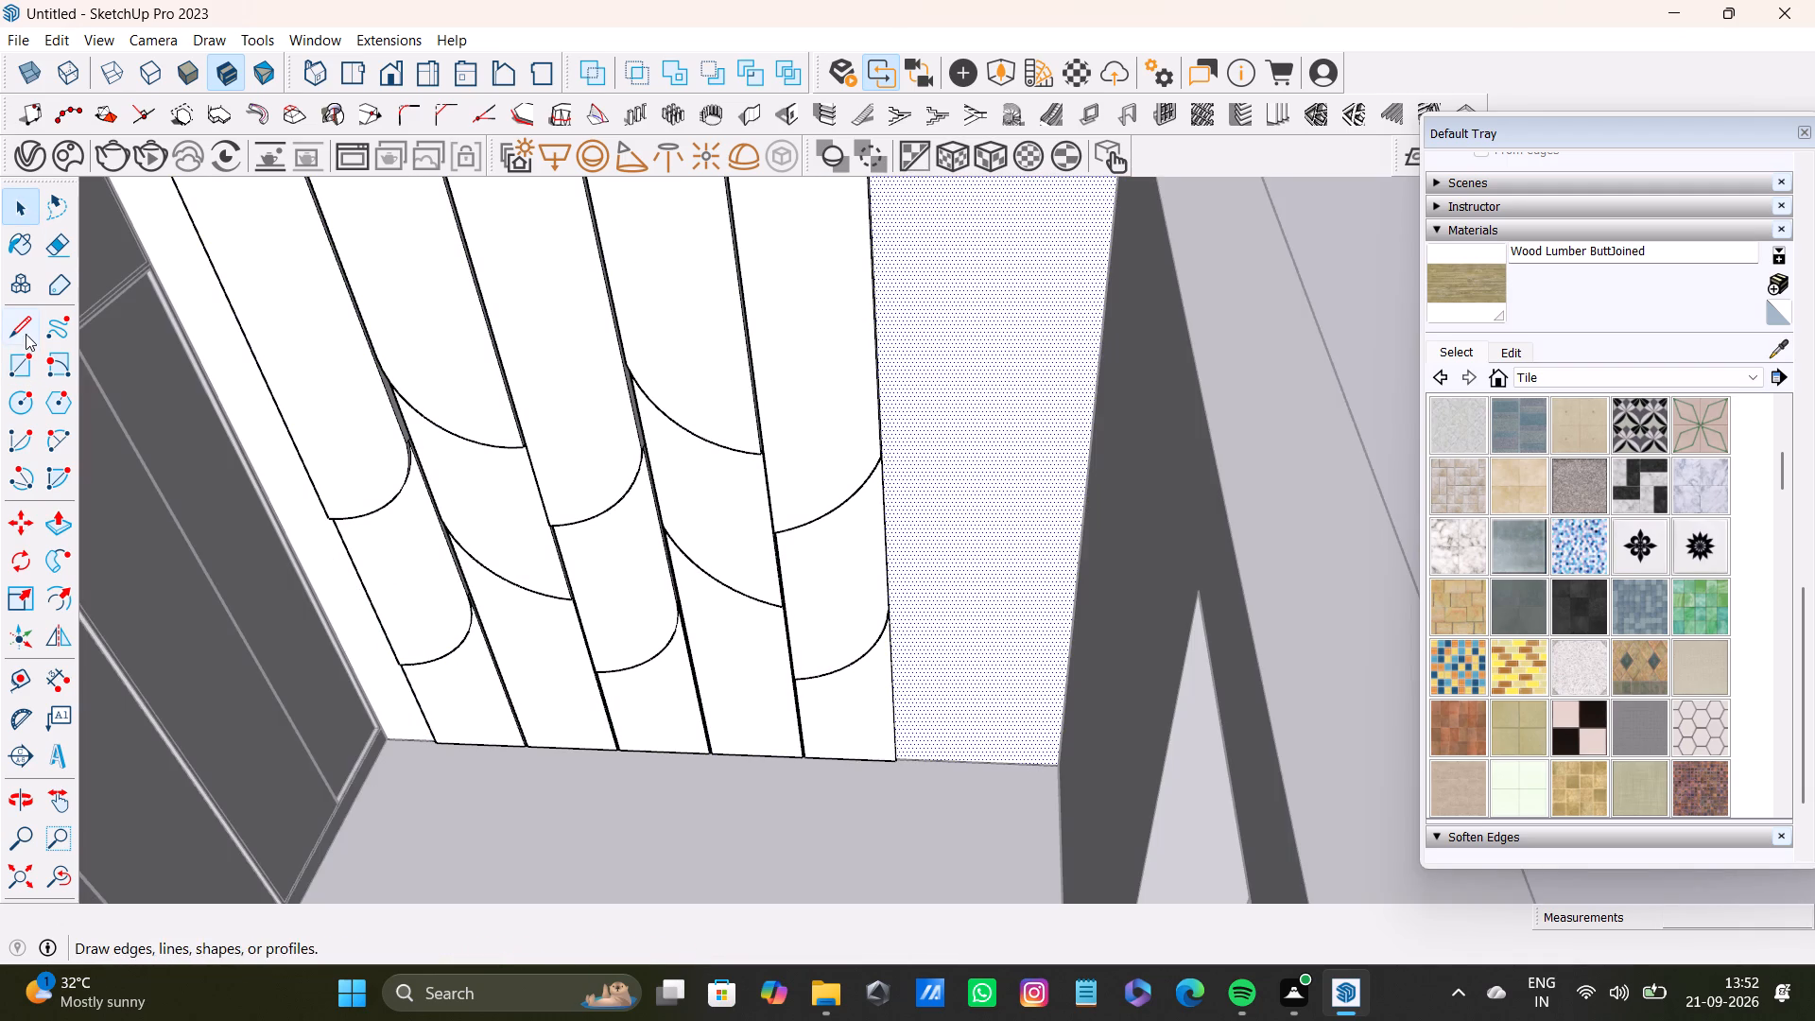
left_click(19, 366)
scroll(829, 544, "up", 5)
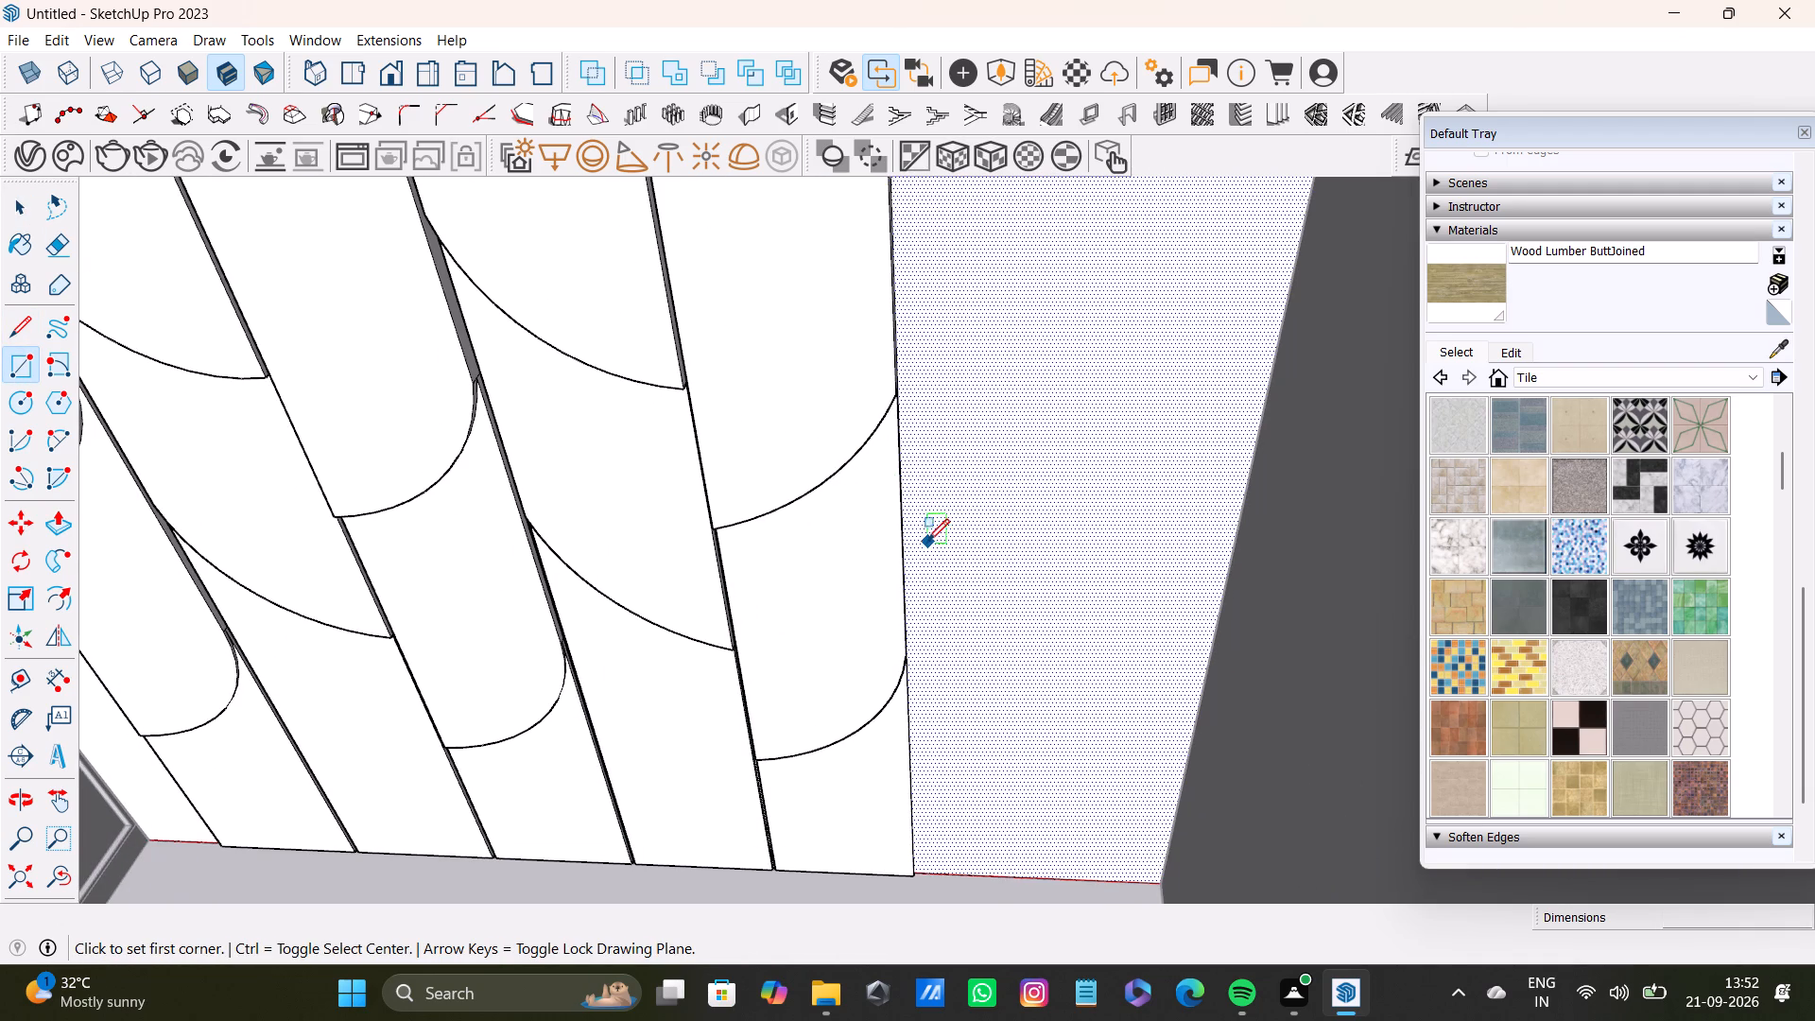
left_click(927, 540)
scroll(1119, 692, "down", 3)
middle_click_drag(1118, 694, 1102, 590, "shift")
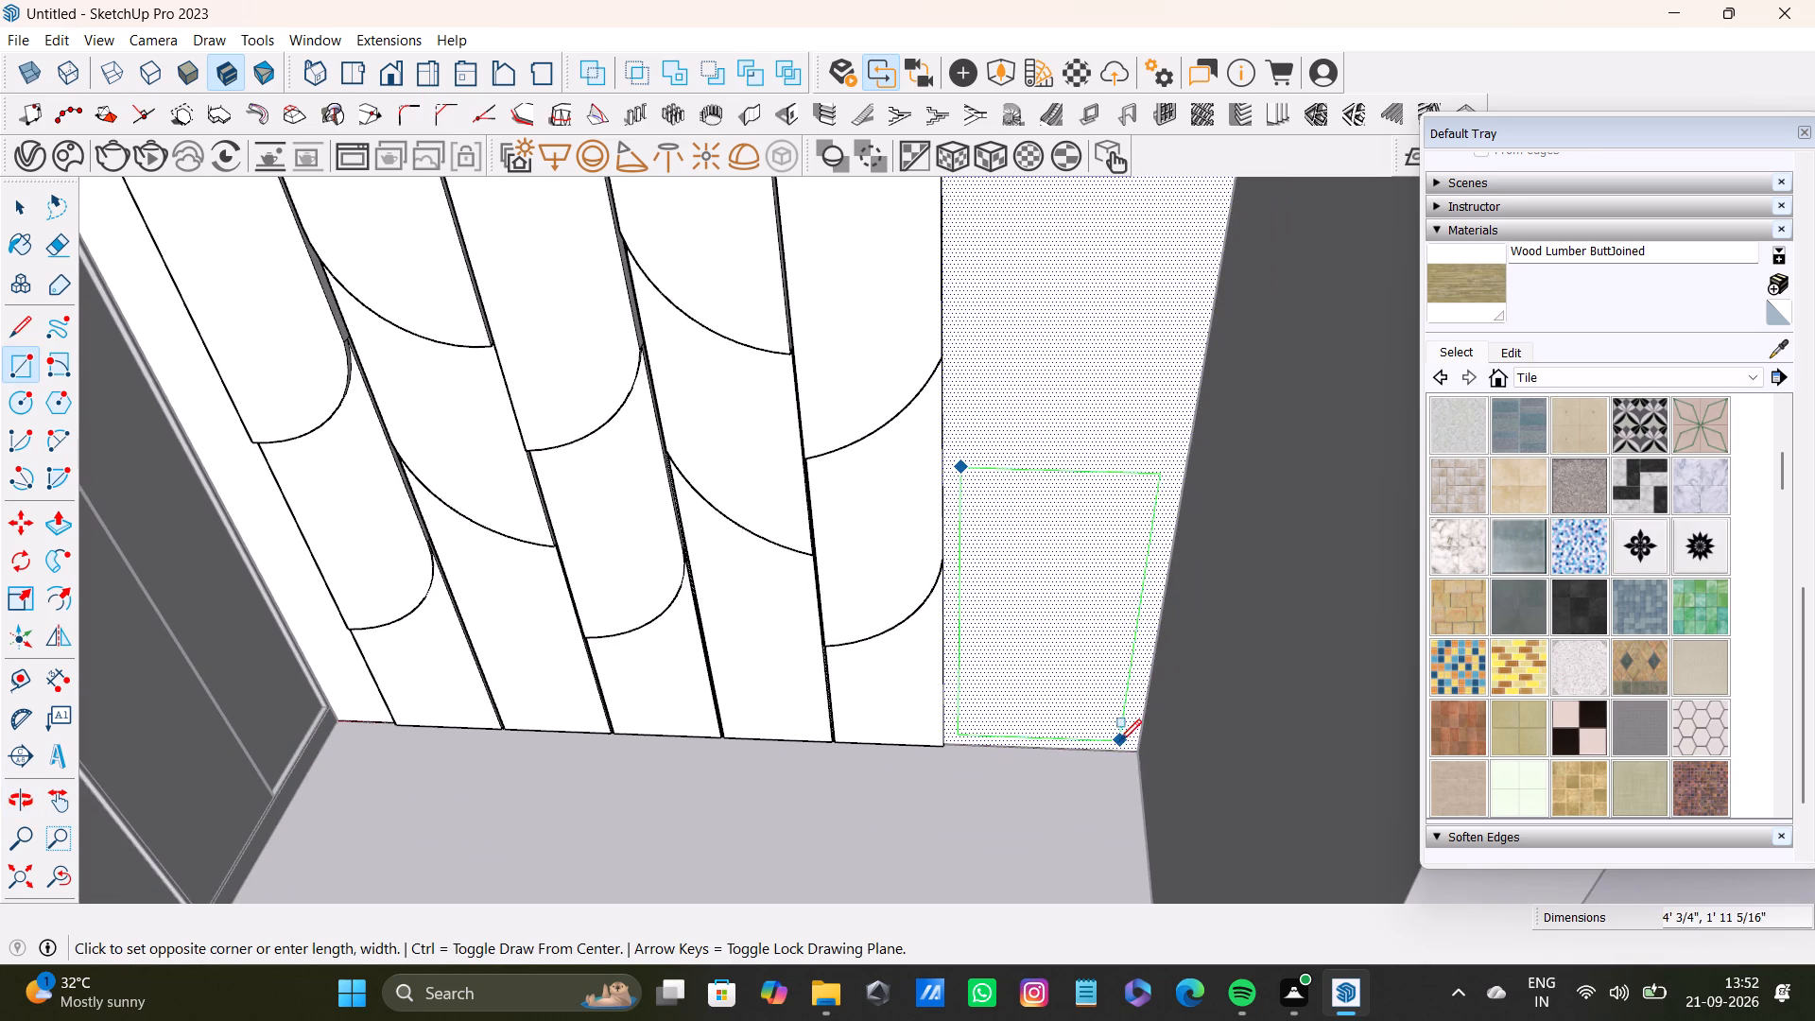
left_click(1122, 748)
key("space")
Push/Pull the rectangle out from the wall about 11", and extend its front face by about another 1' 1".
left_click(1058, 660)
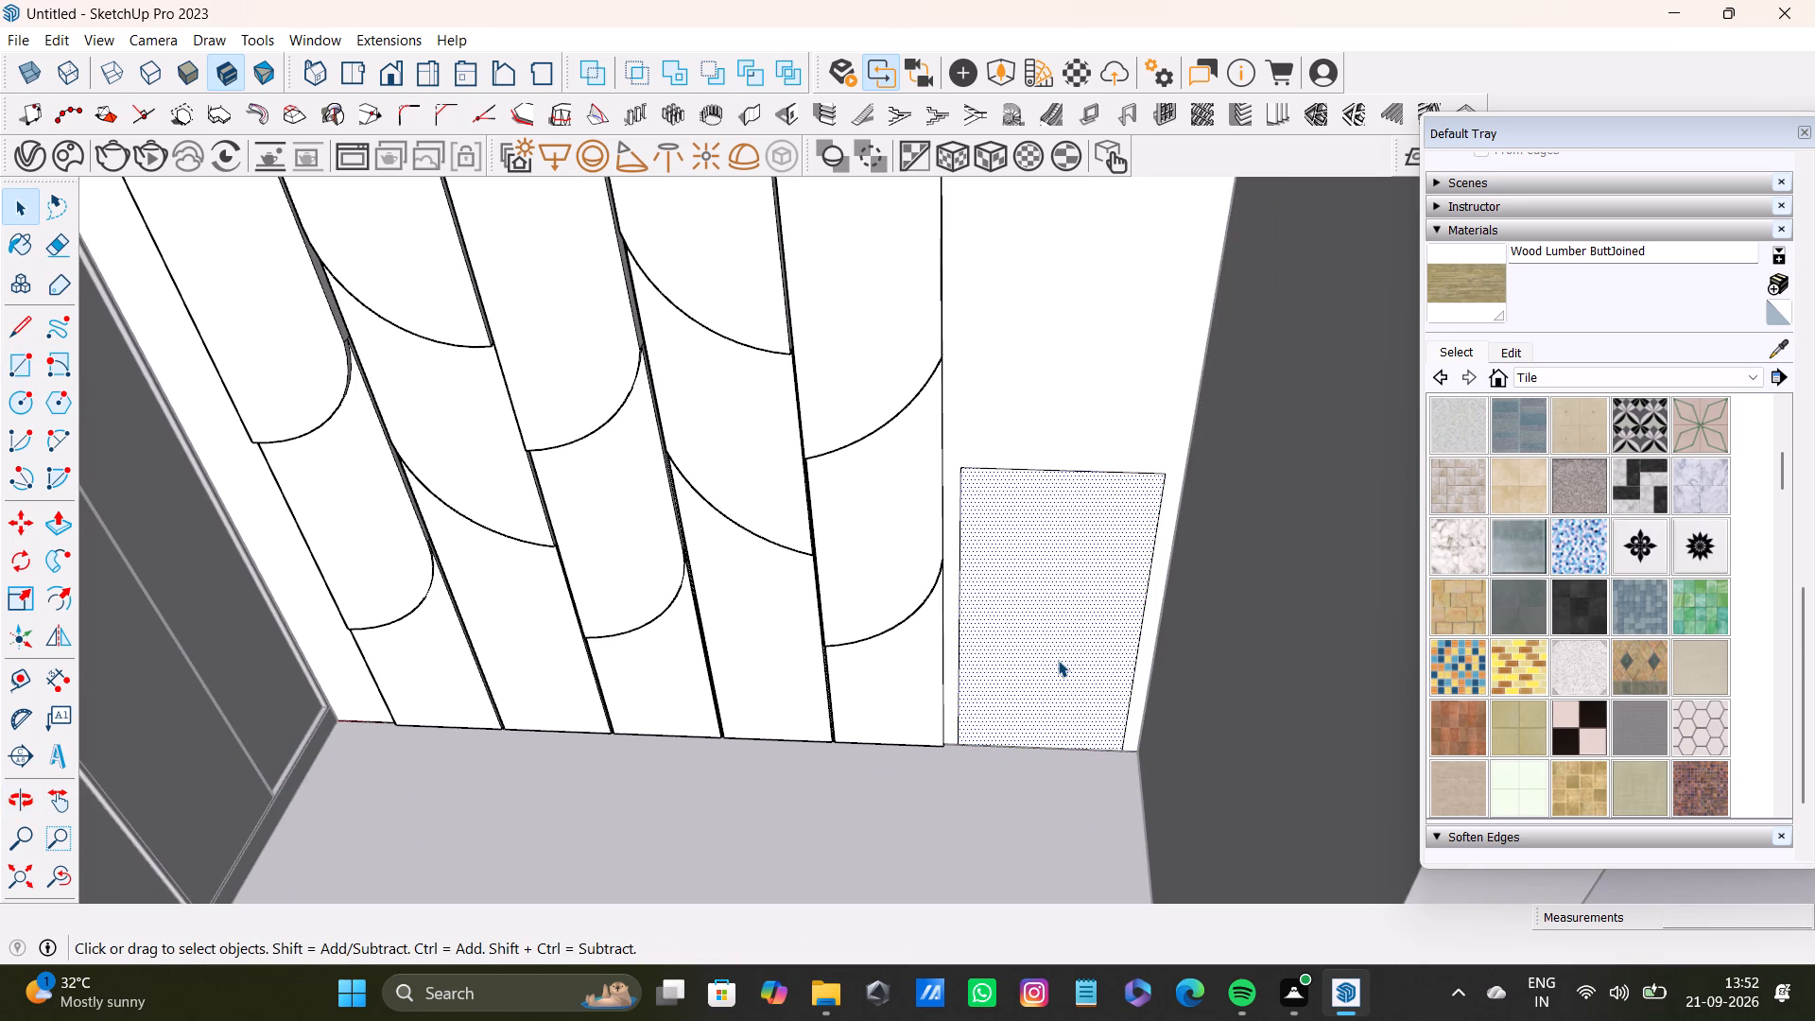
key("p")
left_click_drag(1058, 660, 1082, 718)
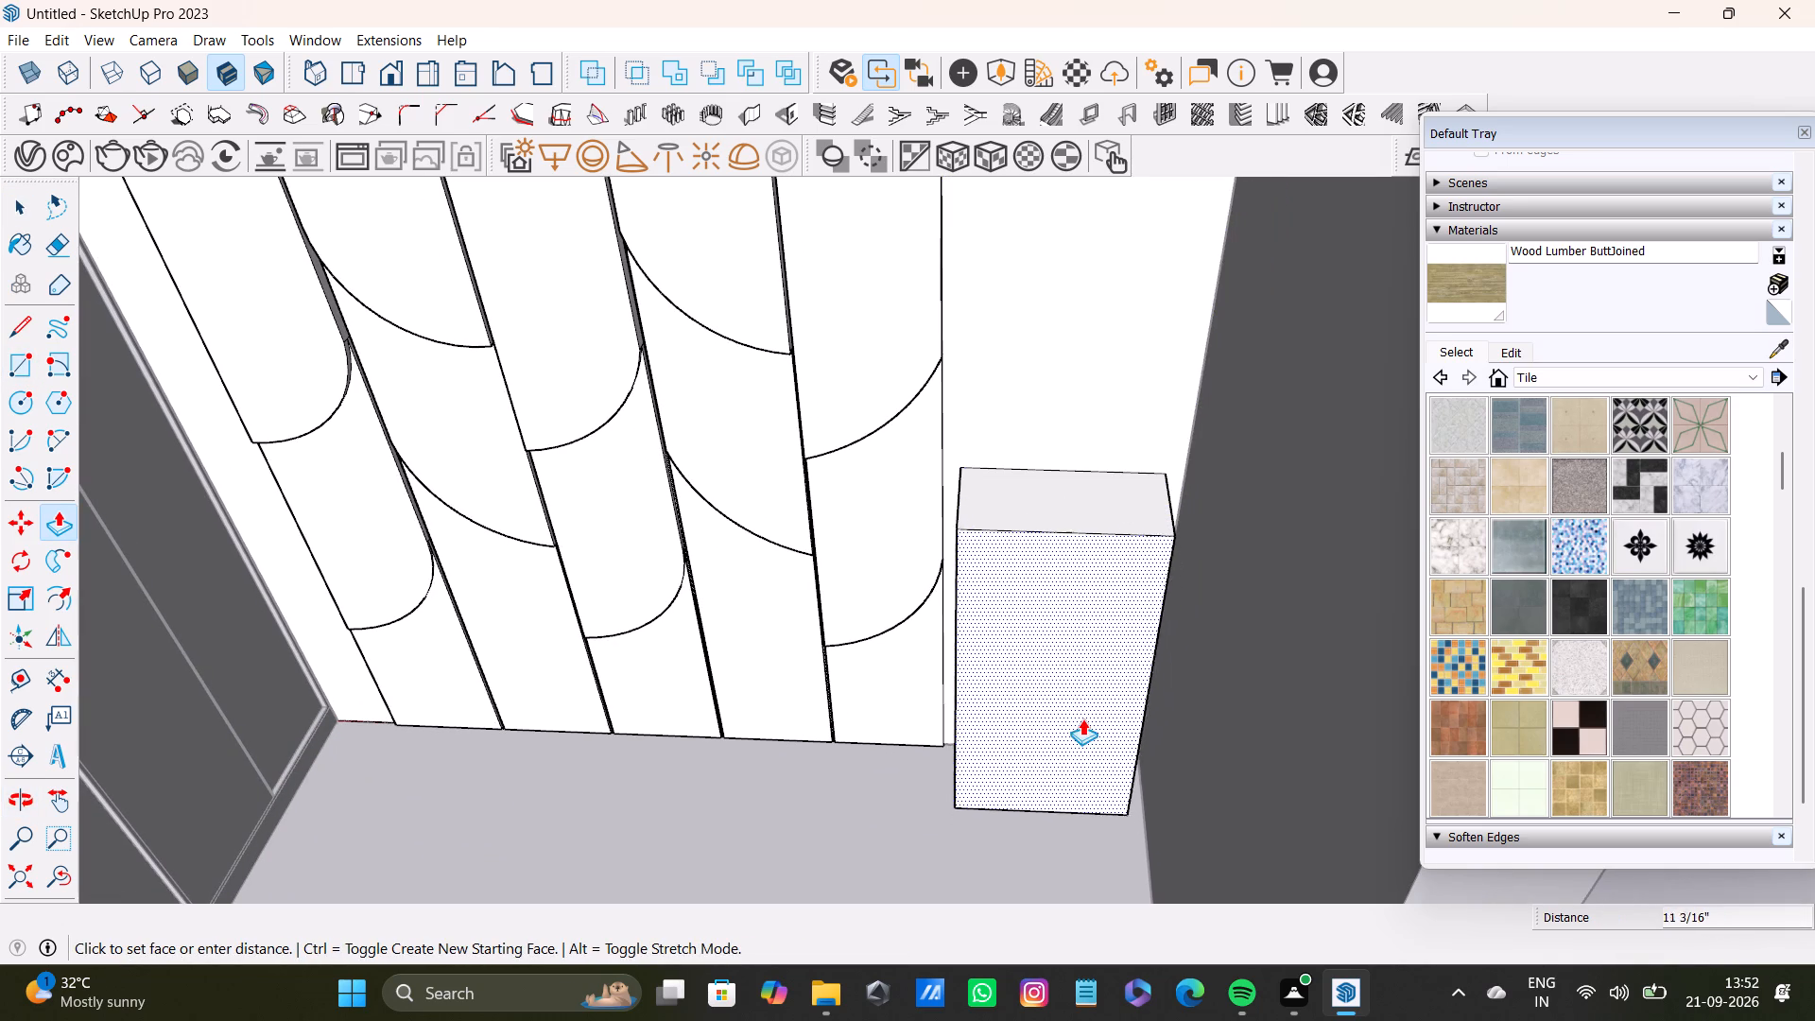
left_click_drag(1082, 718, 1083, 720)
scroll(1081, 718, "down", 5)
middle_click_drag(1081, 716, 1446, 798)
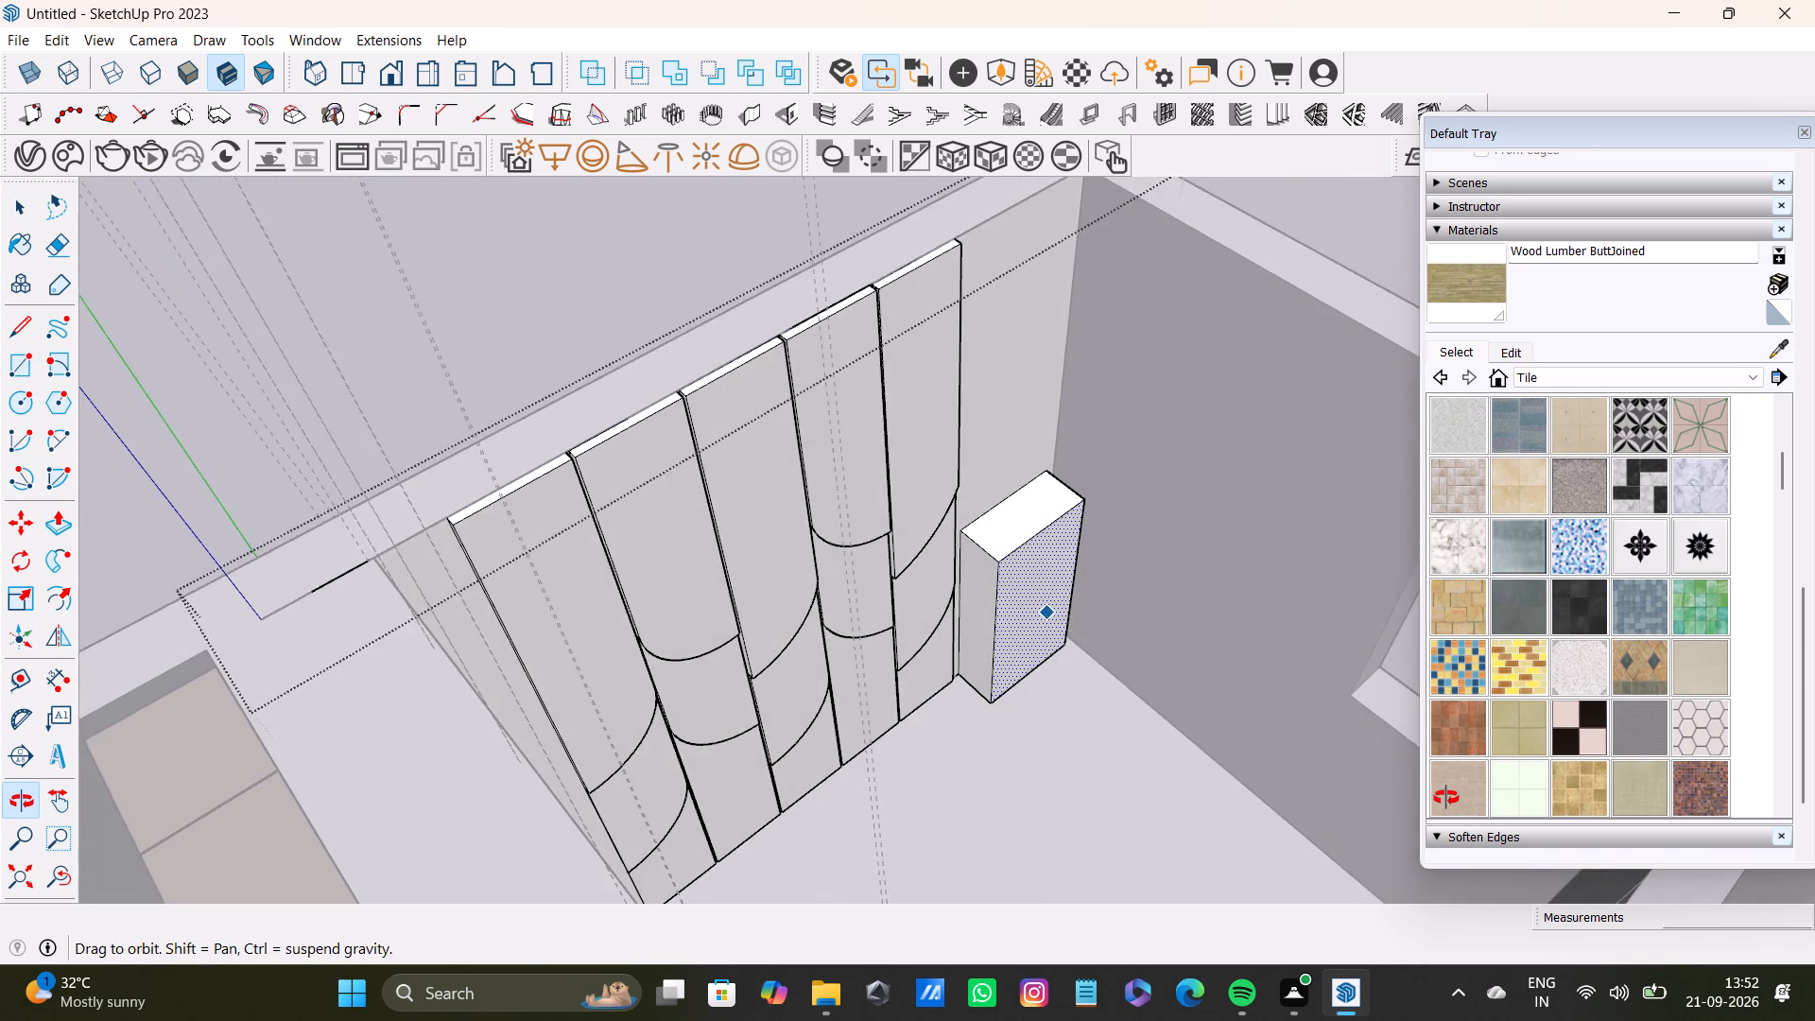
middle_click_drag(1446, 798, 1445, 795)
scroll(1014, 561, "up", 6)
left_click_drag(1054, 570, 1154, 630)
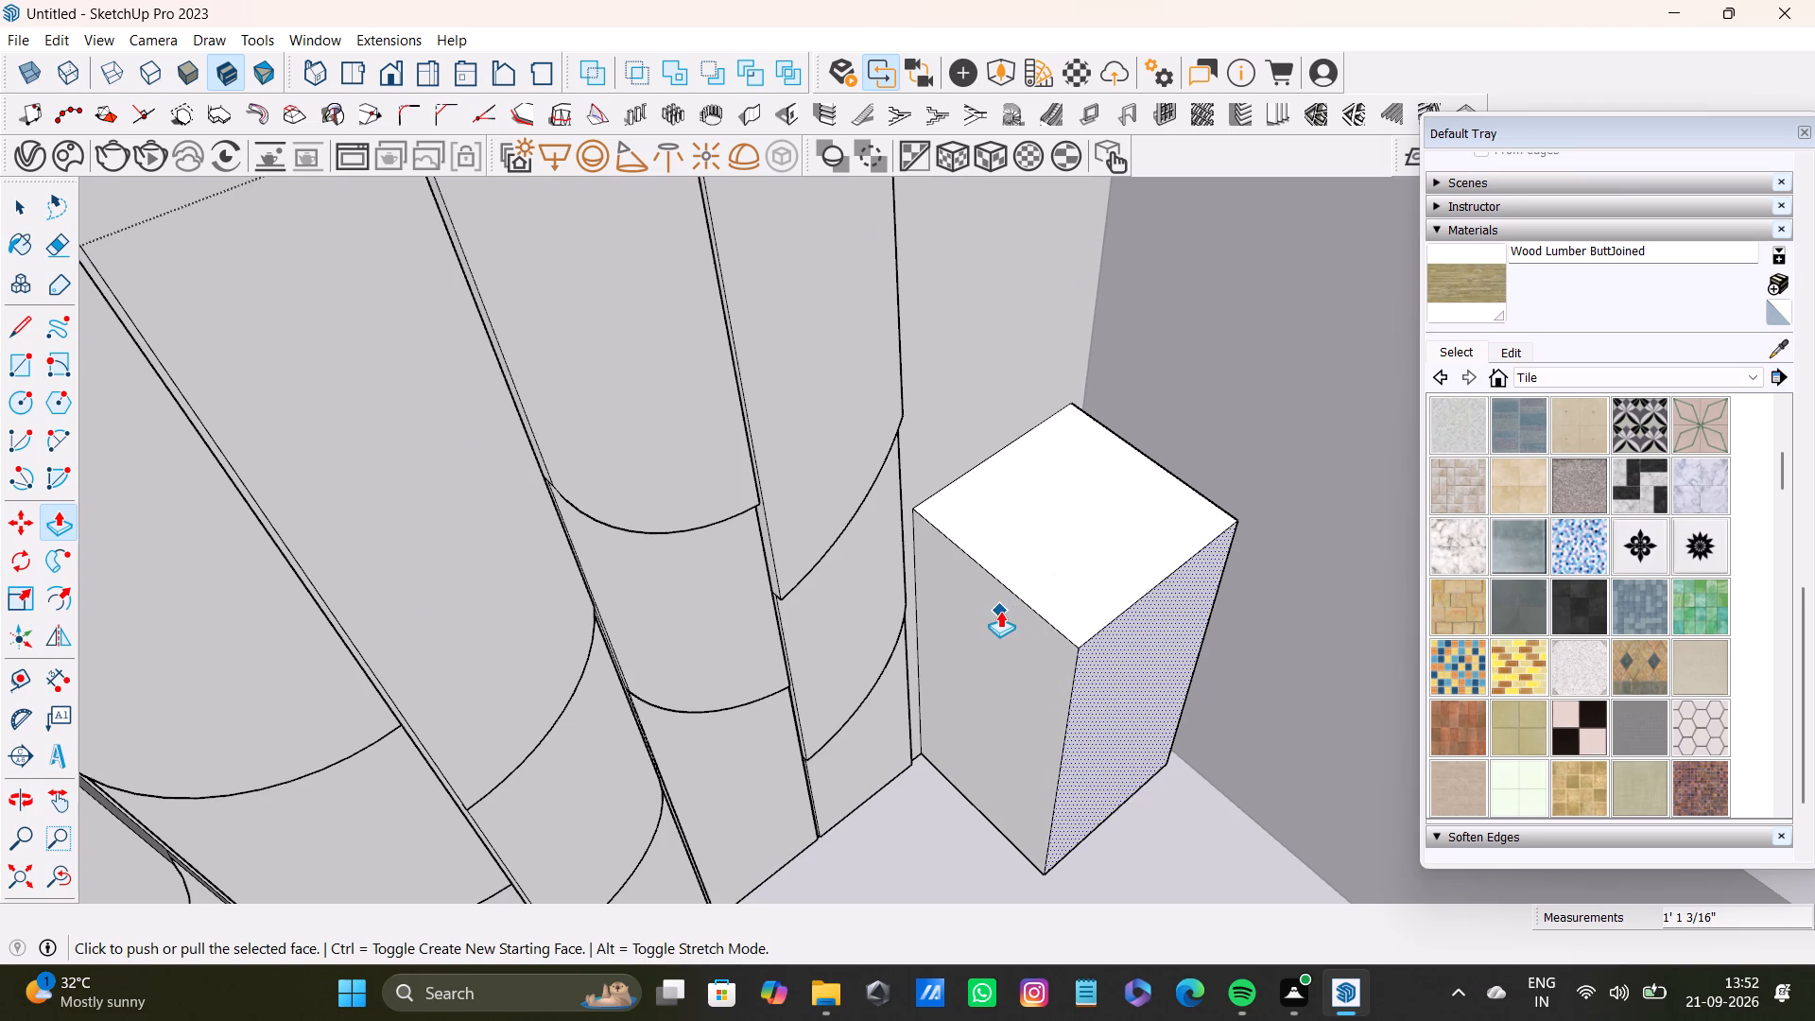
Push the box's side face nearest the curved panels inward to make the box narrower.
key("space")
left_click(1000, 611)
key("p")
left_click_drag(1000, 611, 1044, 562)
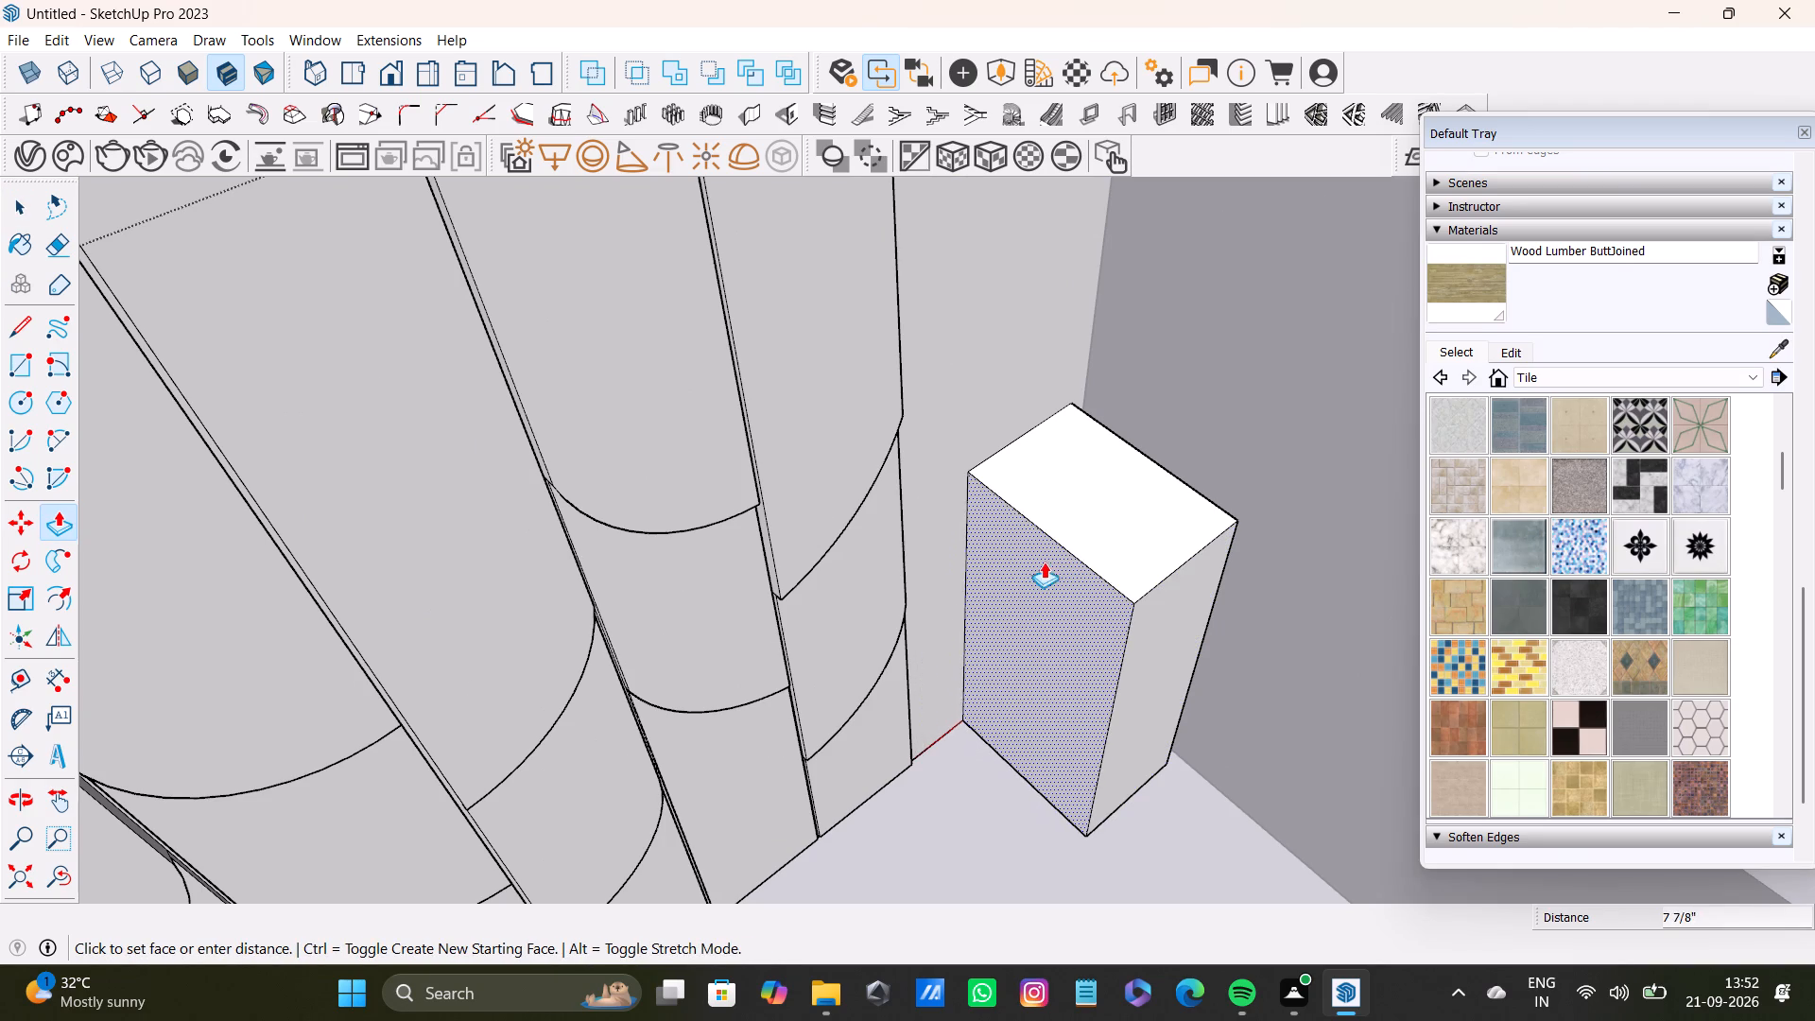
left_click_drag(1044, 562, 1027, 566)
key("space")
Lower the top face of the box by about 1' 2 1/2" with Push/Pull.
scroll(1024, 569, "down", 5)
middle_click_drag(1166, 586, 713, 580)
scroll(642, 540, "up", 1)
scroll(650, 549, "down", 4)
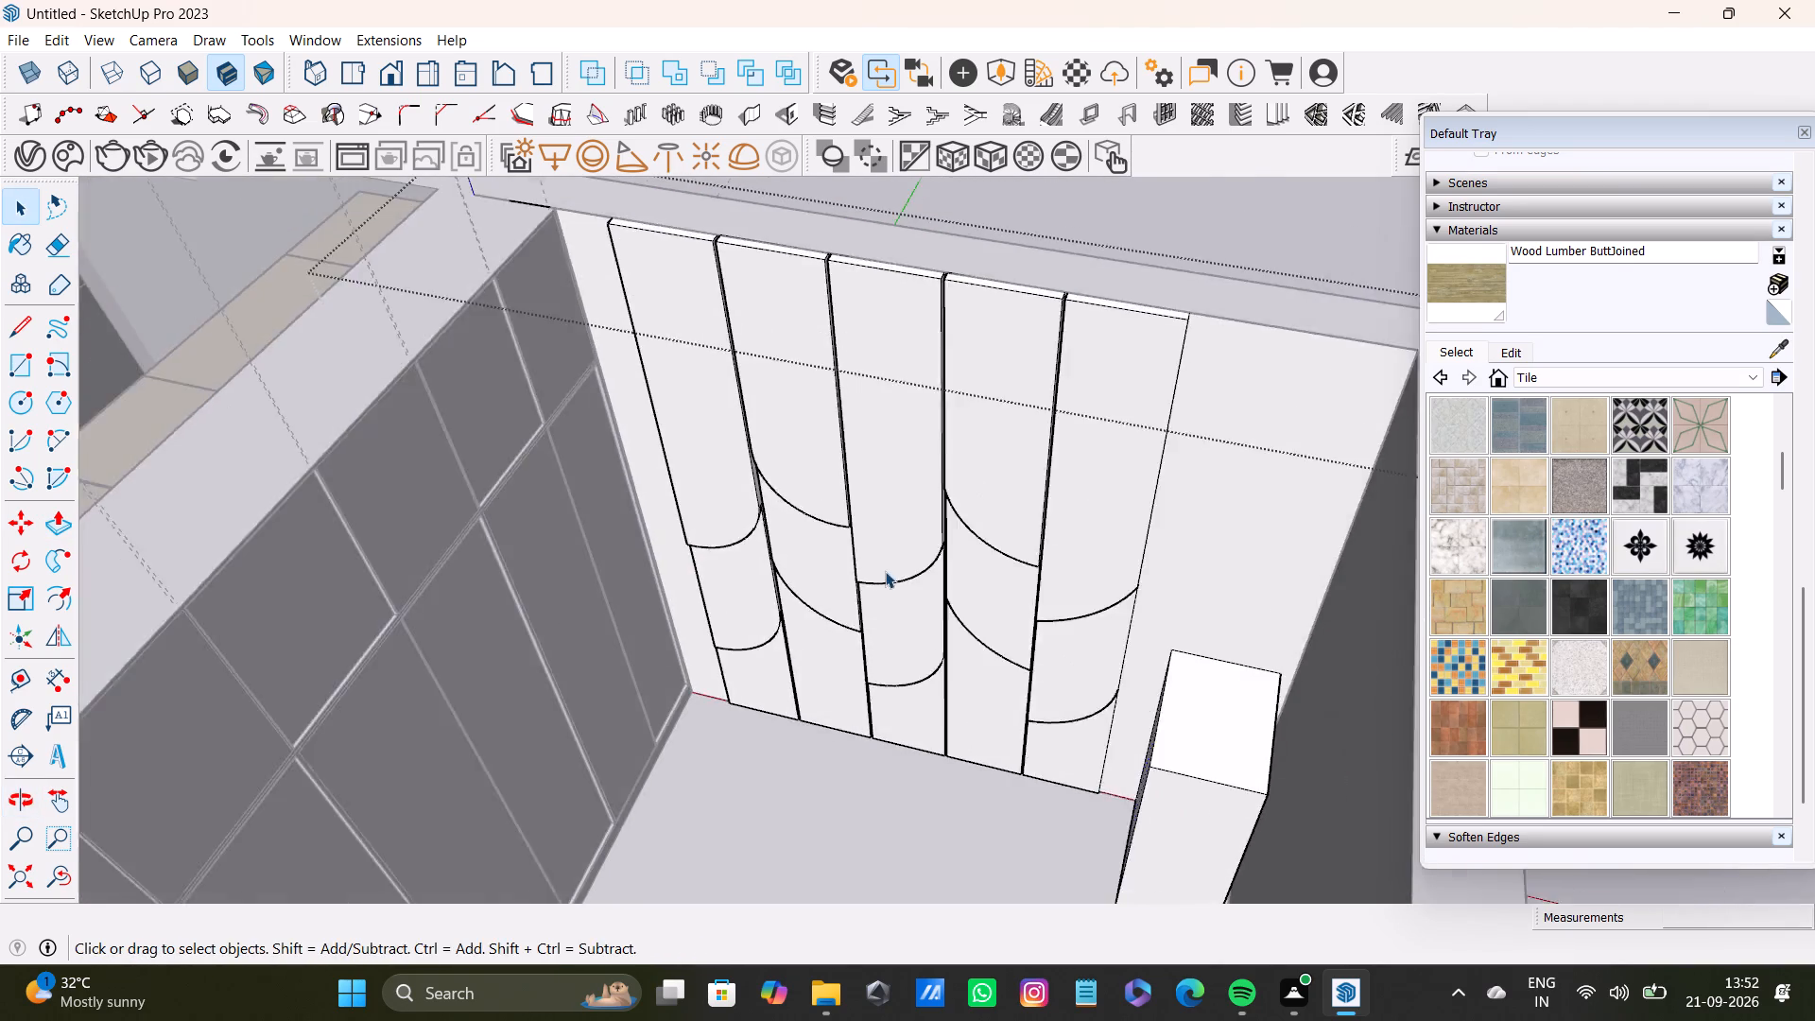
scroll(885, 571, "down", 1)
middle_click_drag(1060, 592, 766, 428, "shift")
scroll(793, 456, "up", 3)
middle_click_drag(775, 471, 978, 470)
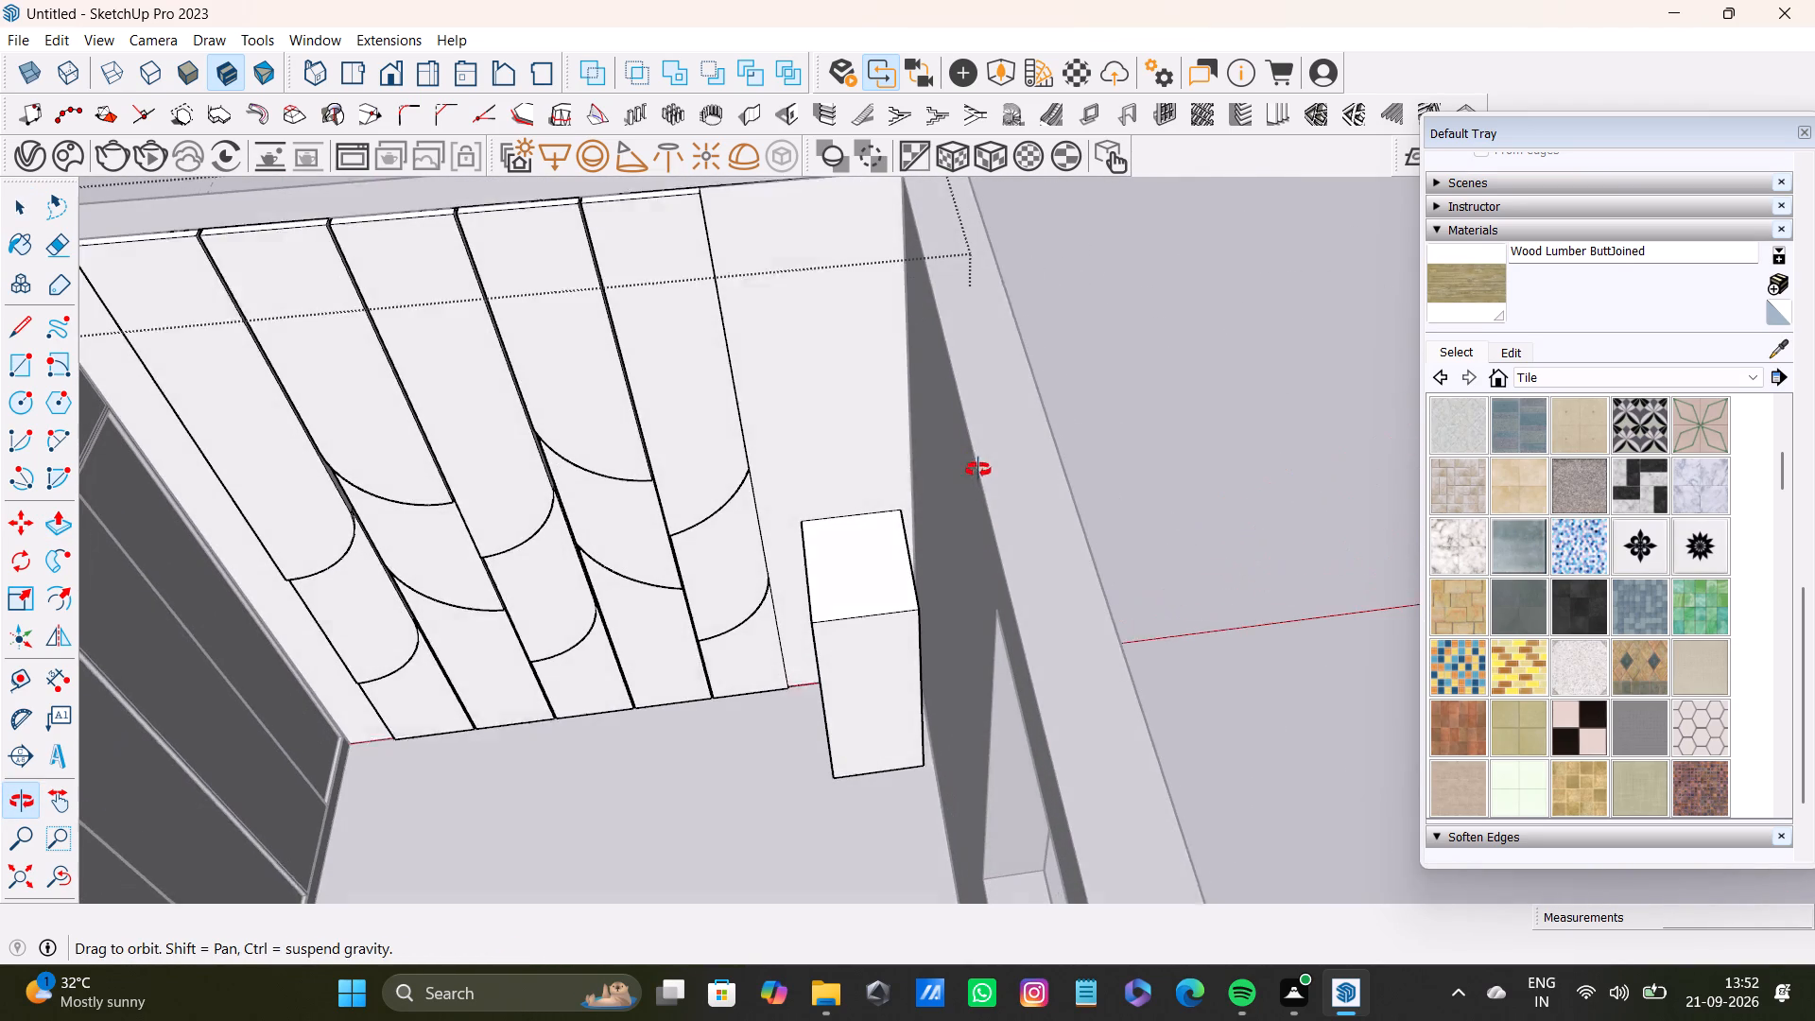
middle_click_drag(978, 470, 980, 469)
left_click(850, 578)
key("p")
left_click_drag(851, 578, 860, 619)
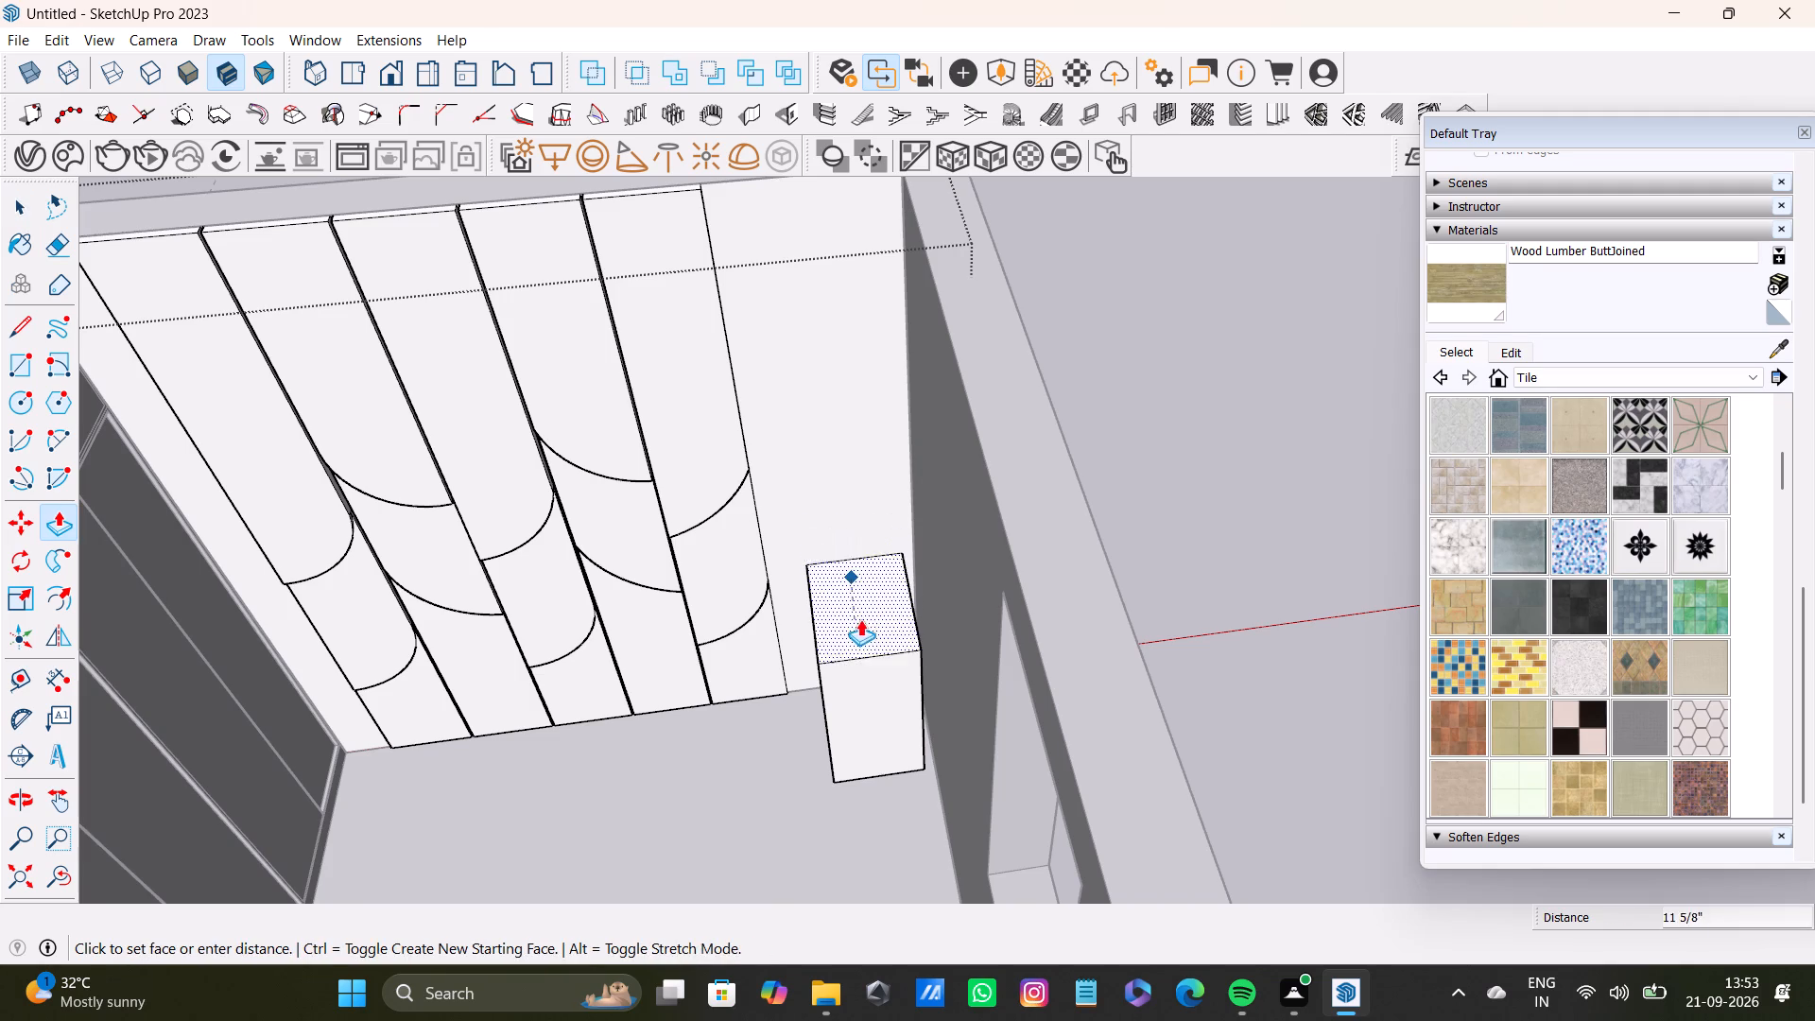
left_click_drag(860, 619, 867, 629)
Push/Pull the box's side face facing the window wall outward to close the narrow gap between them.
scroll(867, 621, "down", 3)
middle_click_drag(866, 620, 1146, 514)
scroll(874, 675, "up", 5)
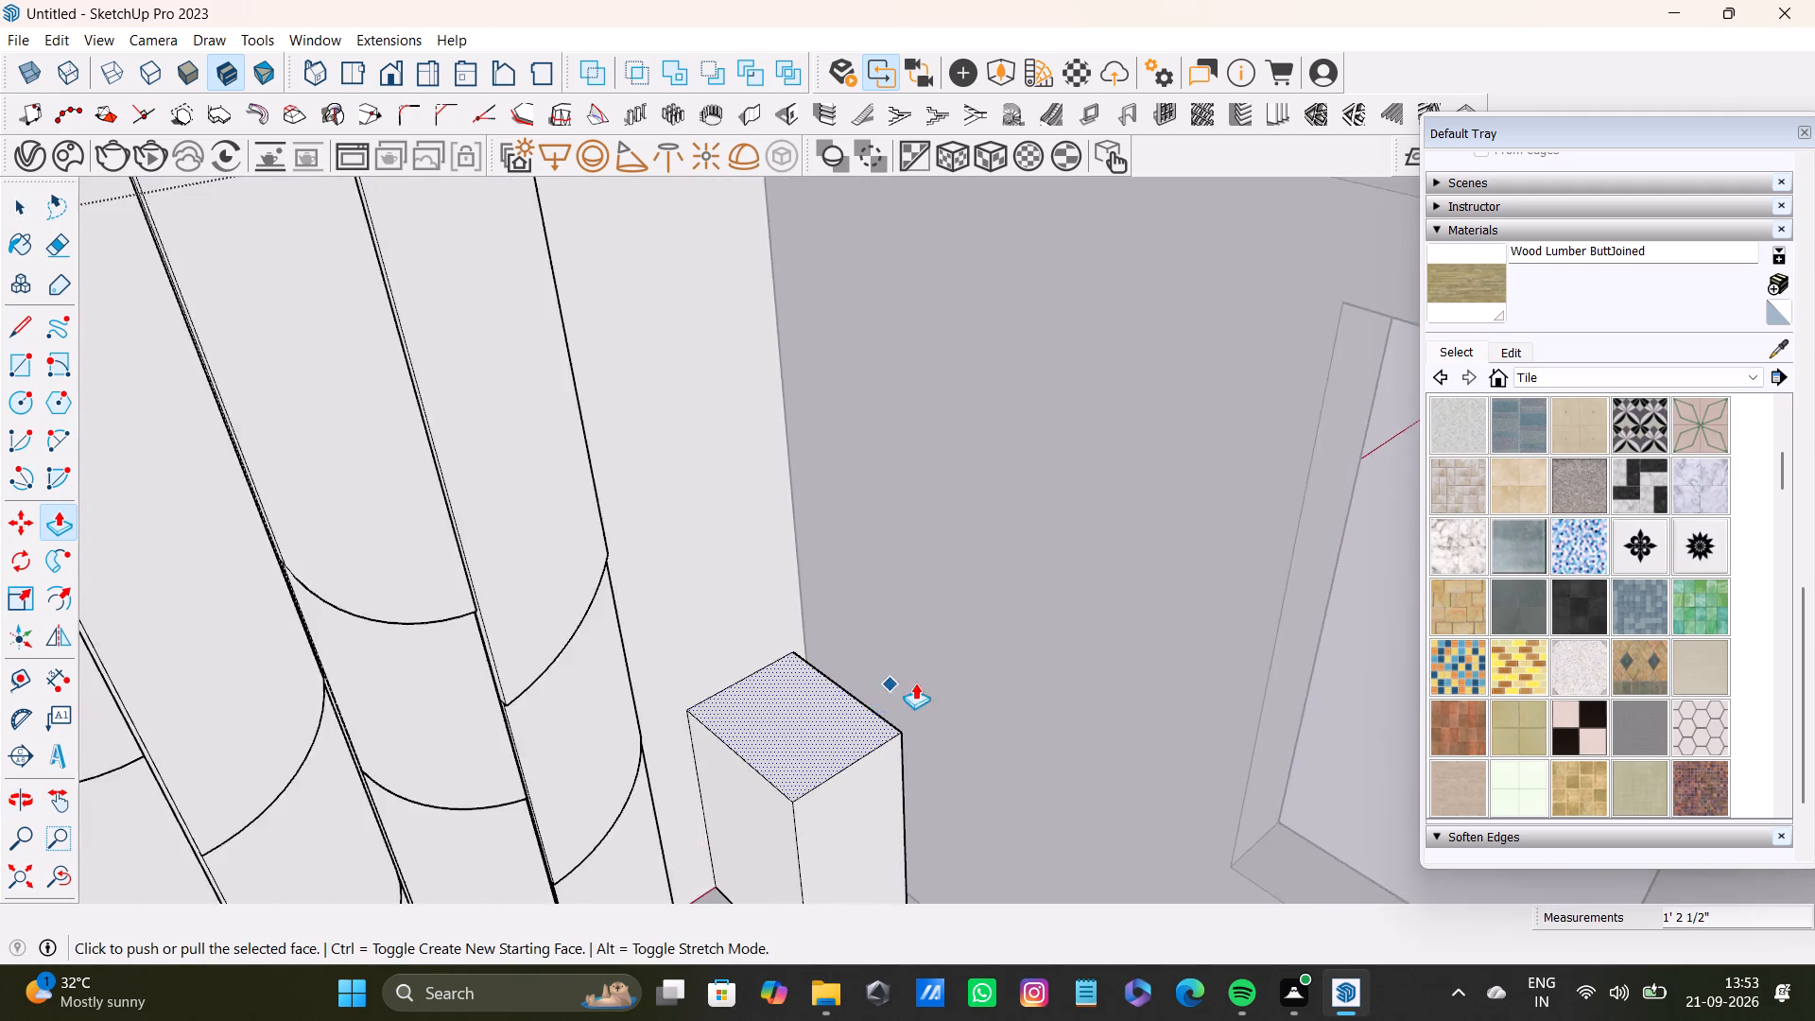
middle_click_drag(915, 683, 735, 708, "shift")
scroll(751, 680, "up", 9)
middle_click_drag(951, 688, 880, 715)
scroll(880, 688, "up", 7)
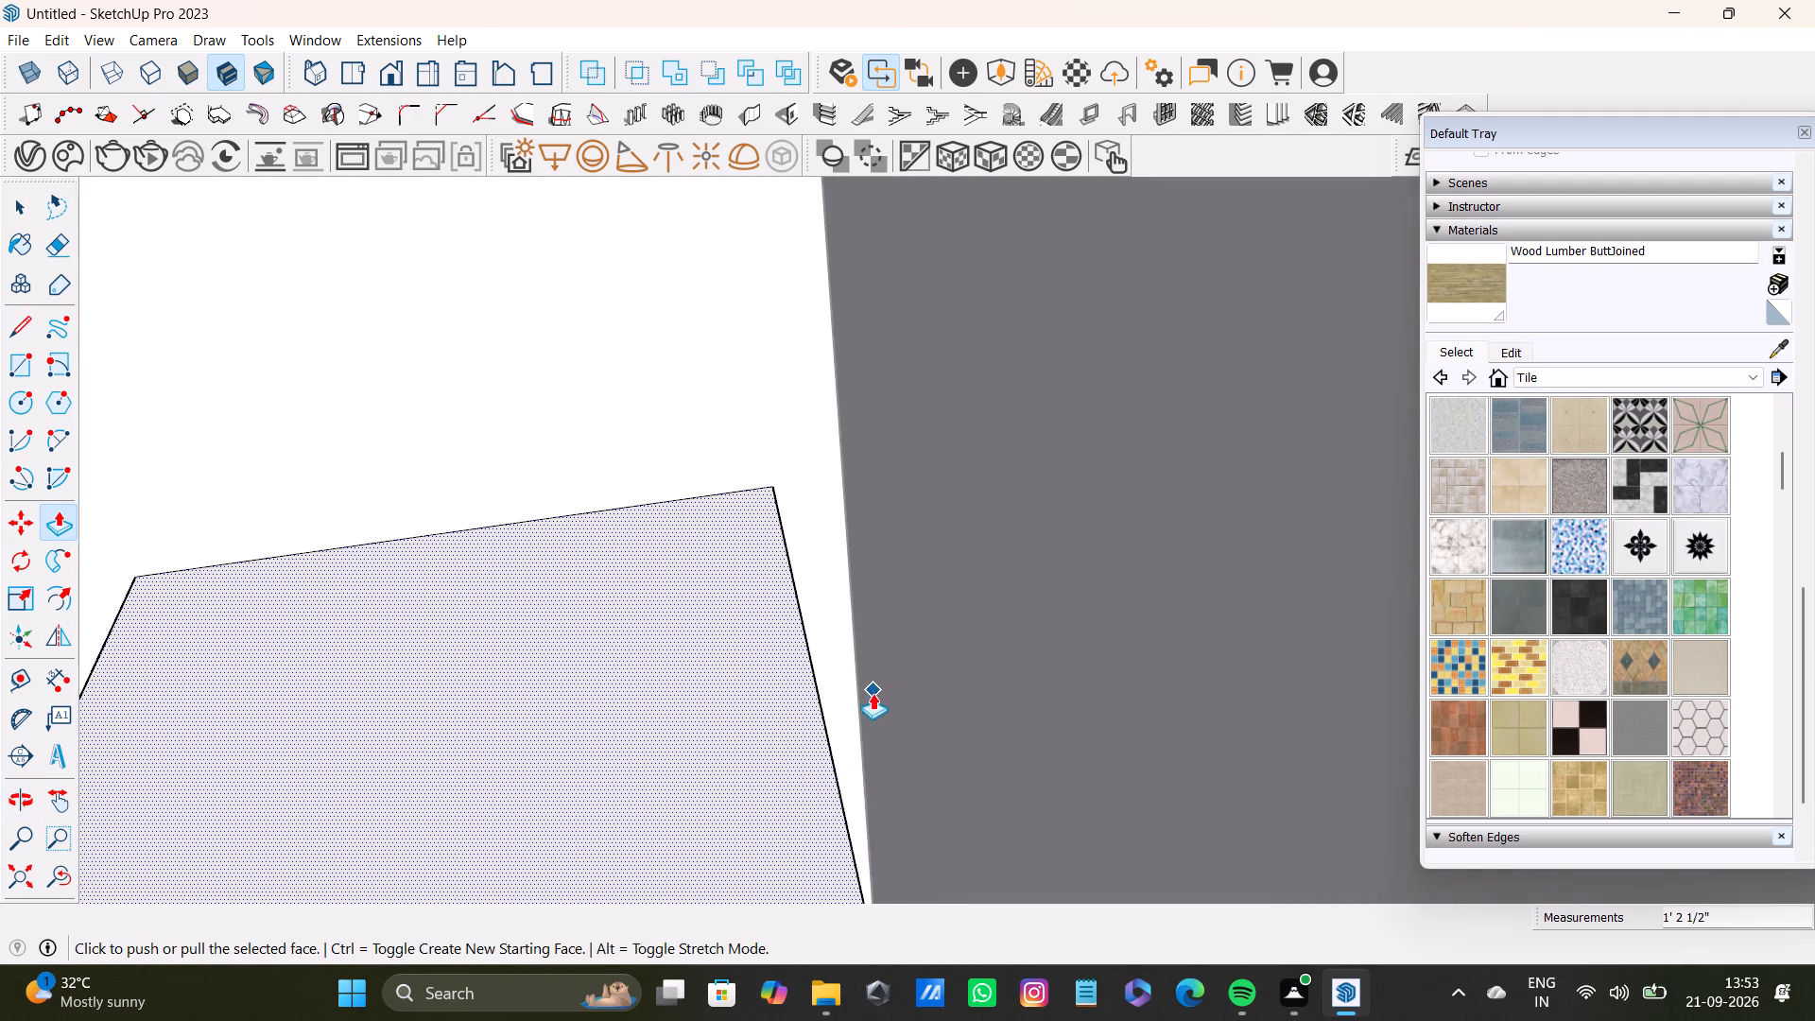
middle_click_drag(832, 714, 980, 676)
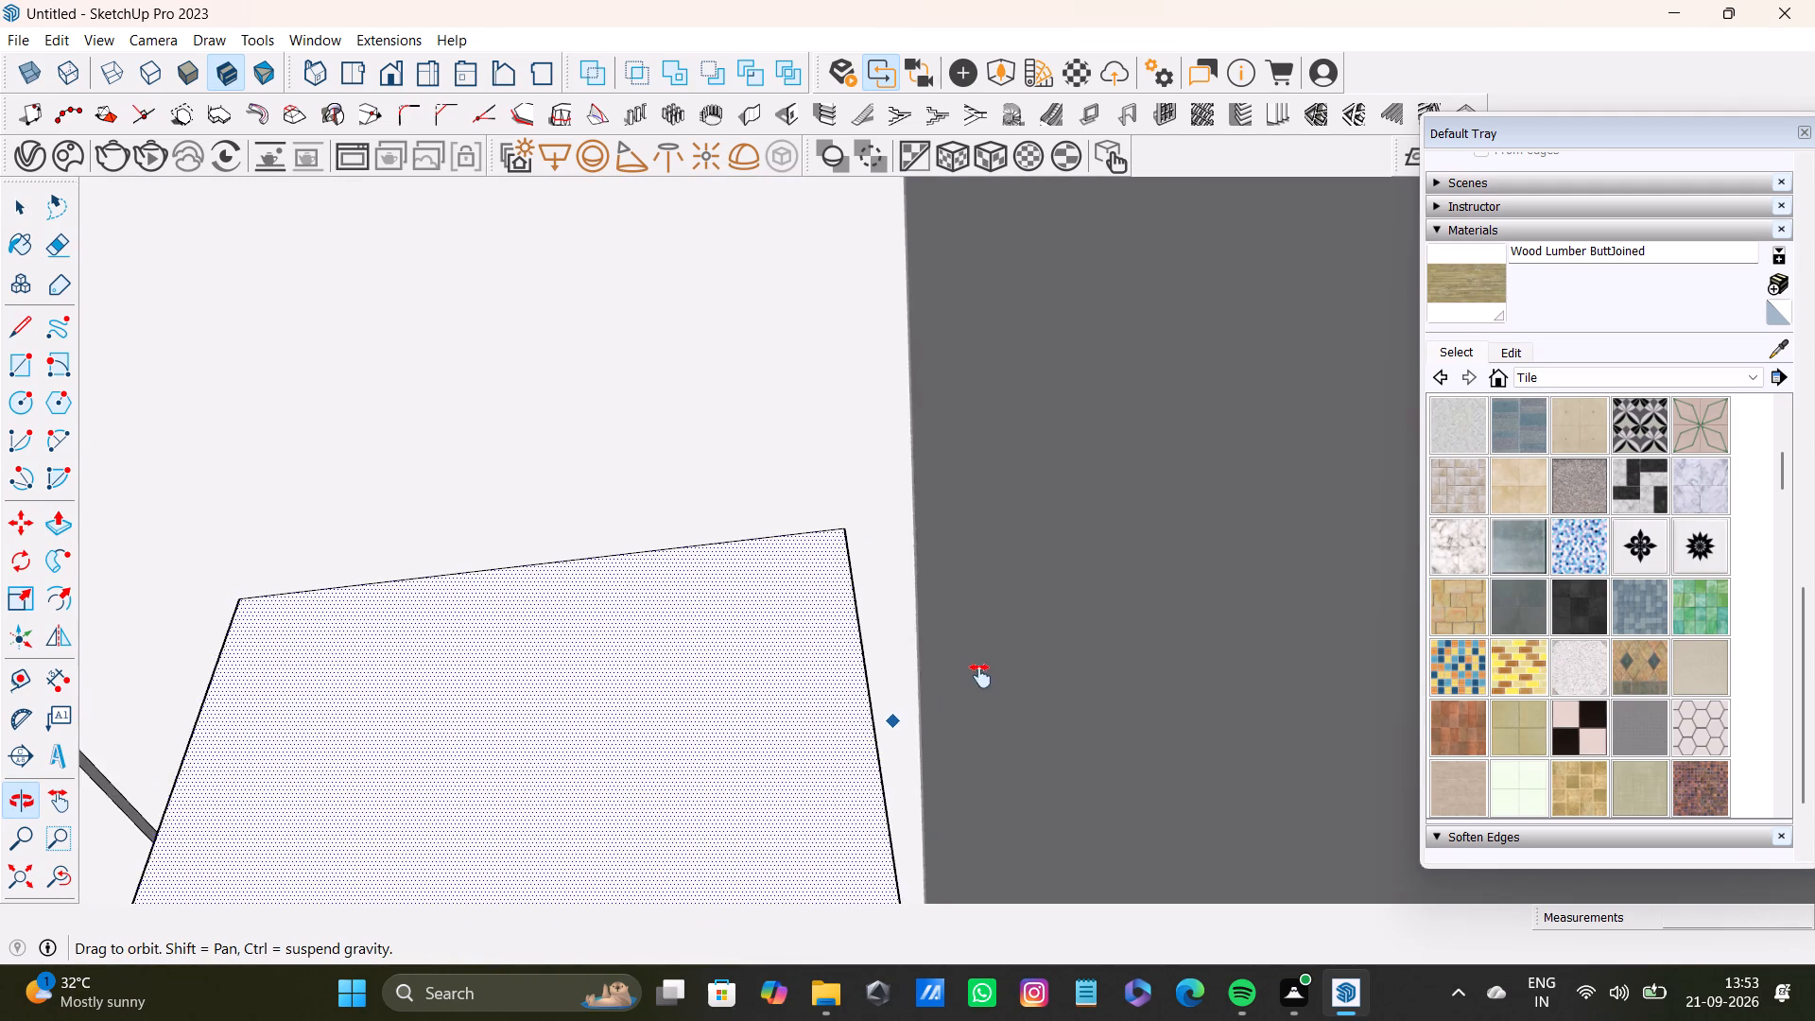
middle_click_drag(980, 676, 999, 610)
scroll(877, 660, "up", 4)
middle_click_drag(908, 685, 867, 597)
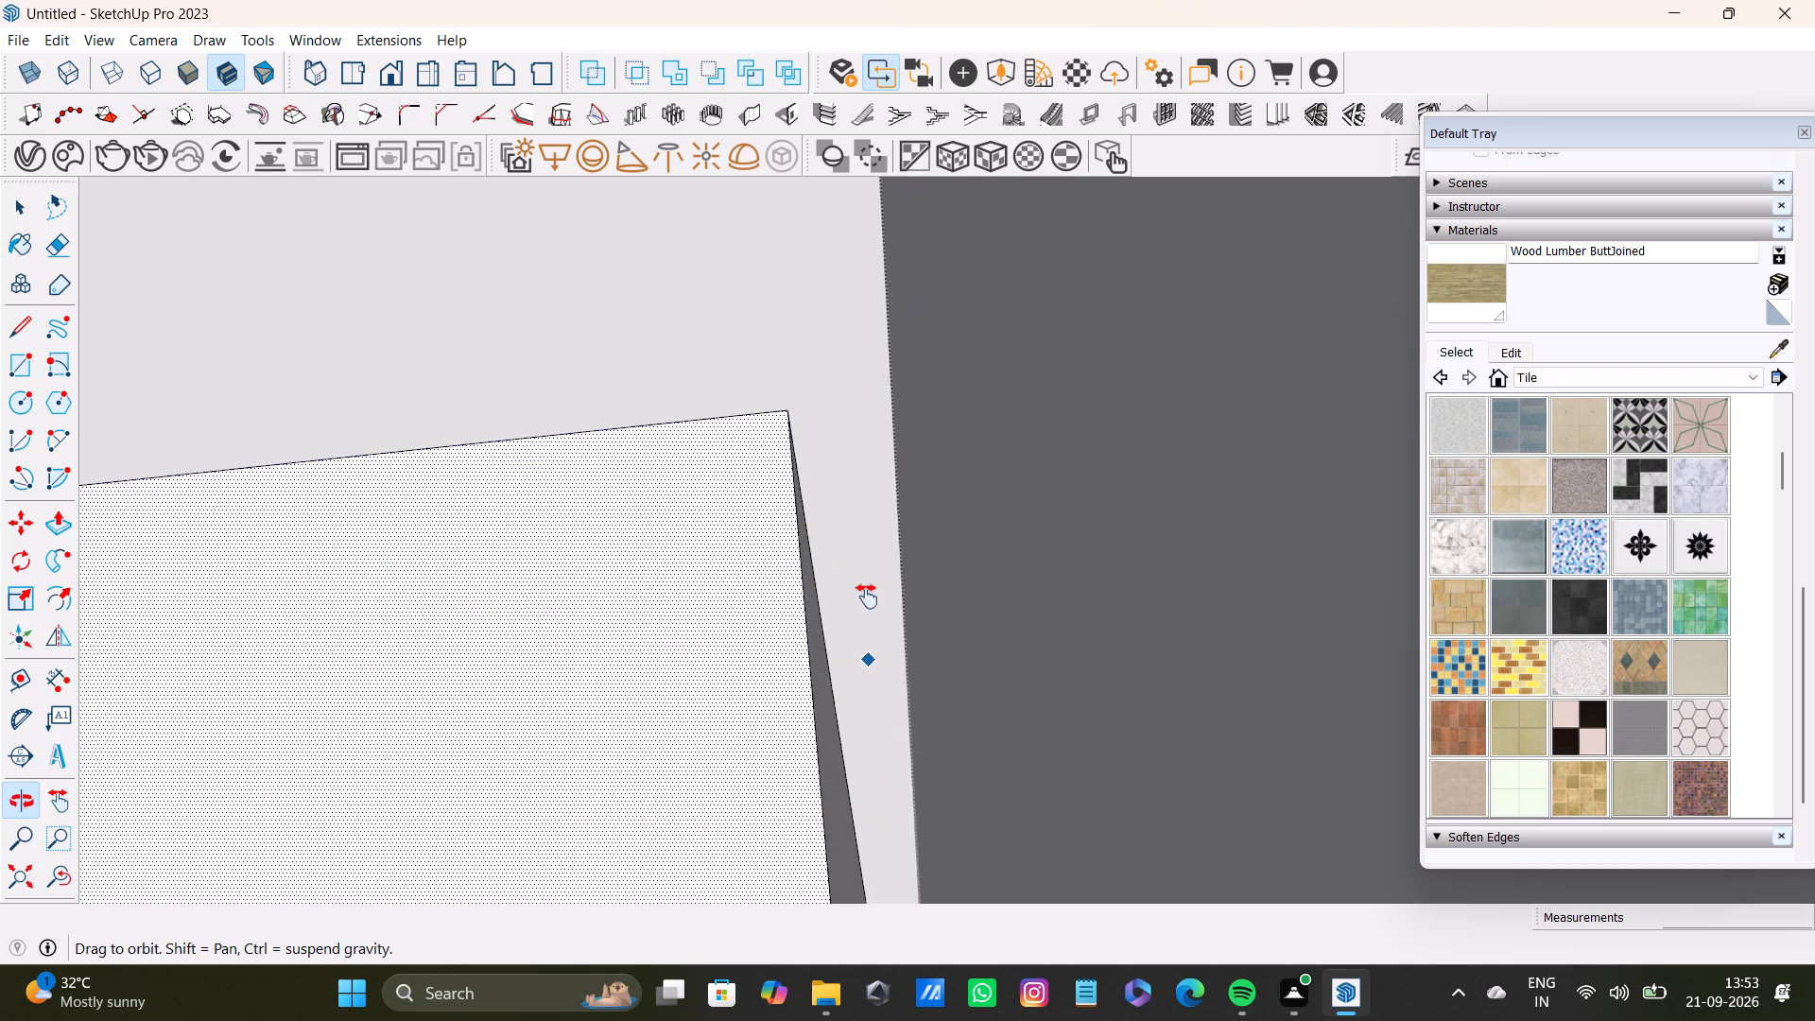
middle_click_drag(867, 597, 861, 600)
scroll(852, 651, "up", 1)
key("space")
left_click(805, 727)
key("p")
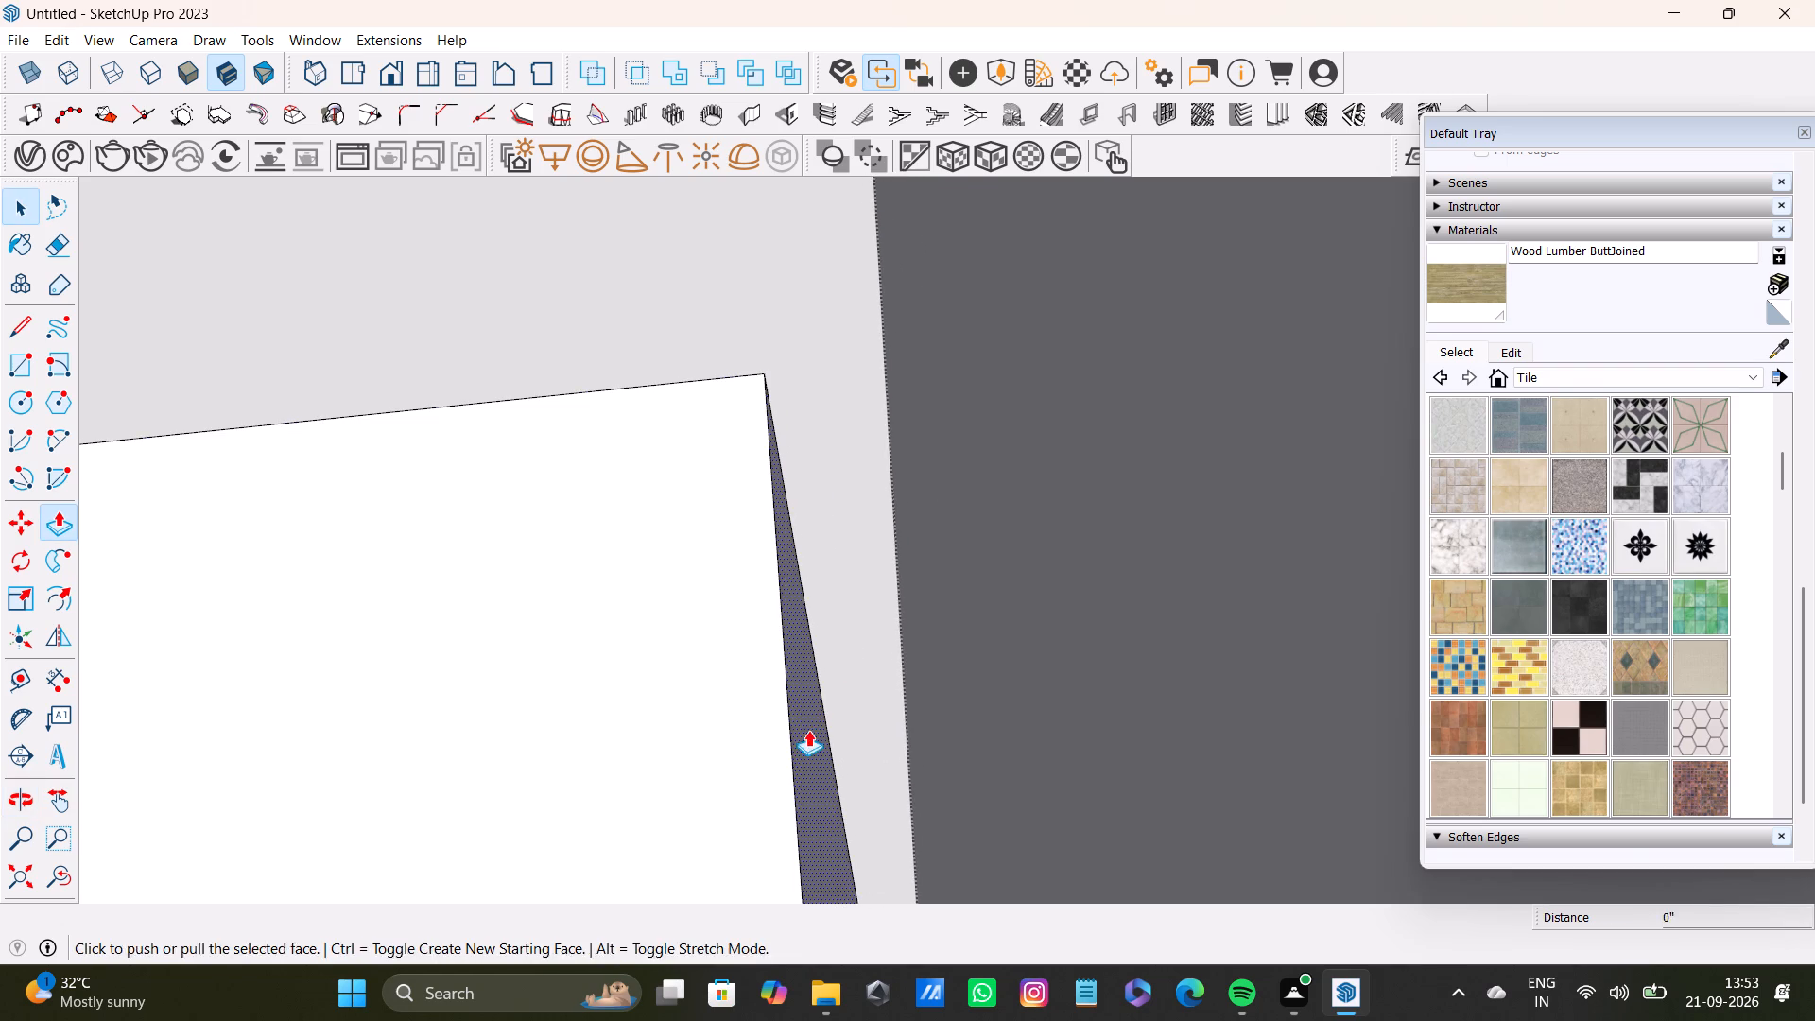
left_click_drag(808, 730, 1040, 726)
scroll(955, 718, "down", 15)
key("space")
Examine the box from several sides, checking how it sits in the corner between the panelled wall and the window wall.
middle_click_drag(838, 723, 1001, 578, "shift")
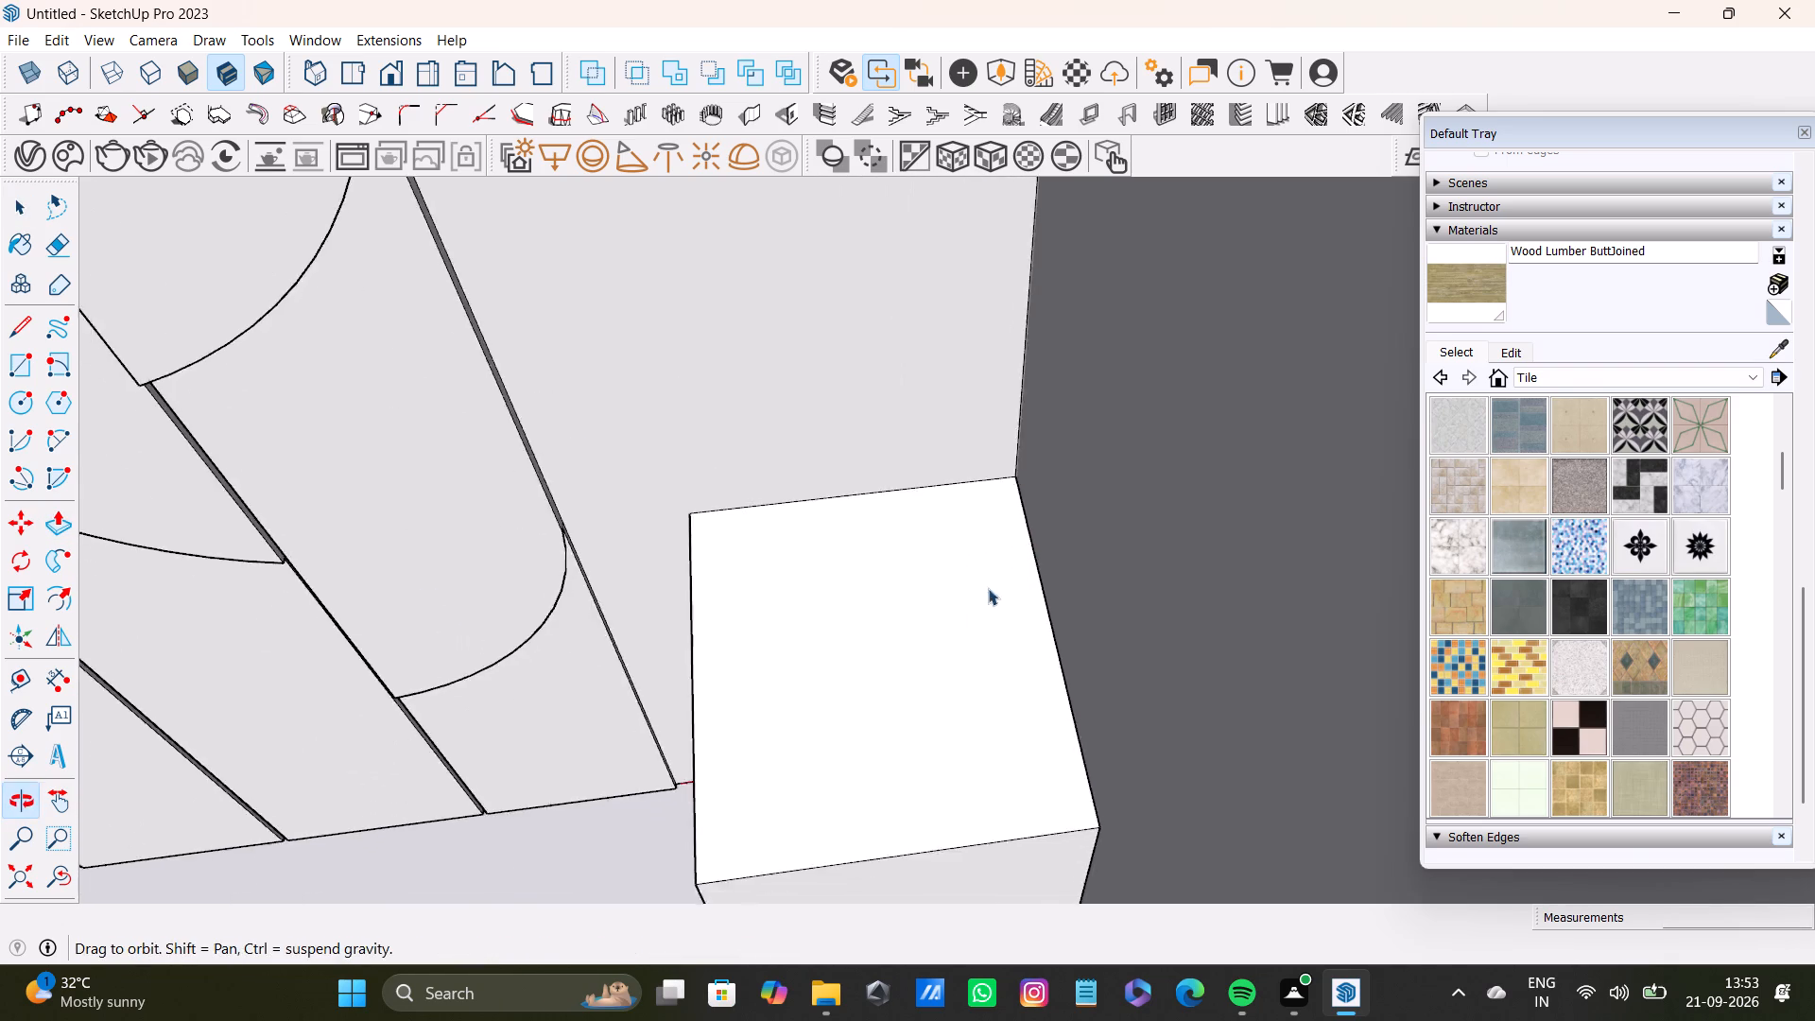
scroll(906, 643, "up", 2)
scroll(901, 666, "down", 7)
middle_click_drag(898, 707, 995, 436)
scroll(980, 490, "down", 4)
middle_click(1242, 509)
middle_click_drag(998, 537, 1053, 545)
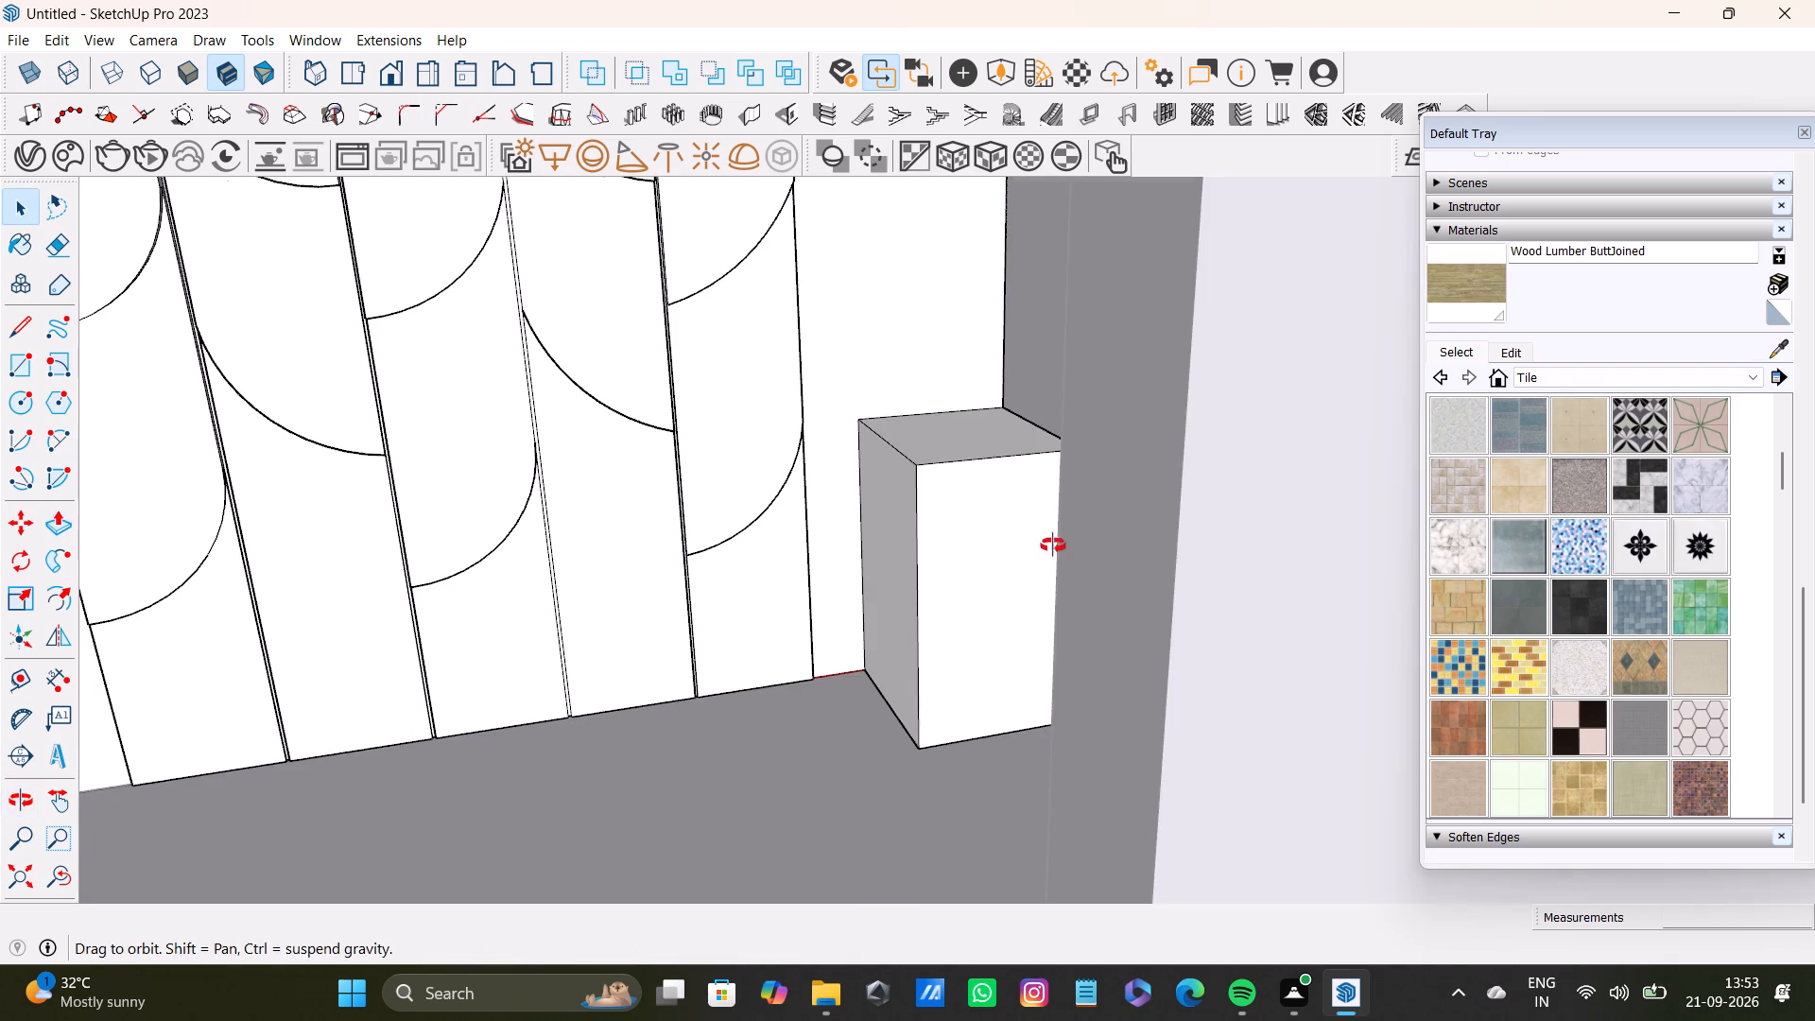
middle_click_drag(1053, 545, 1547, 471)
scroll(834, 581, "down", 5)
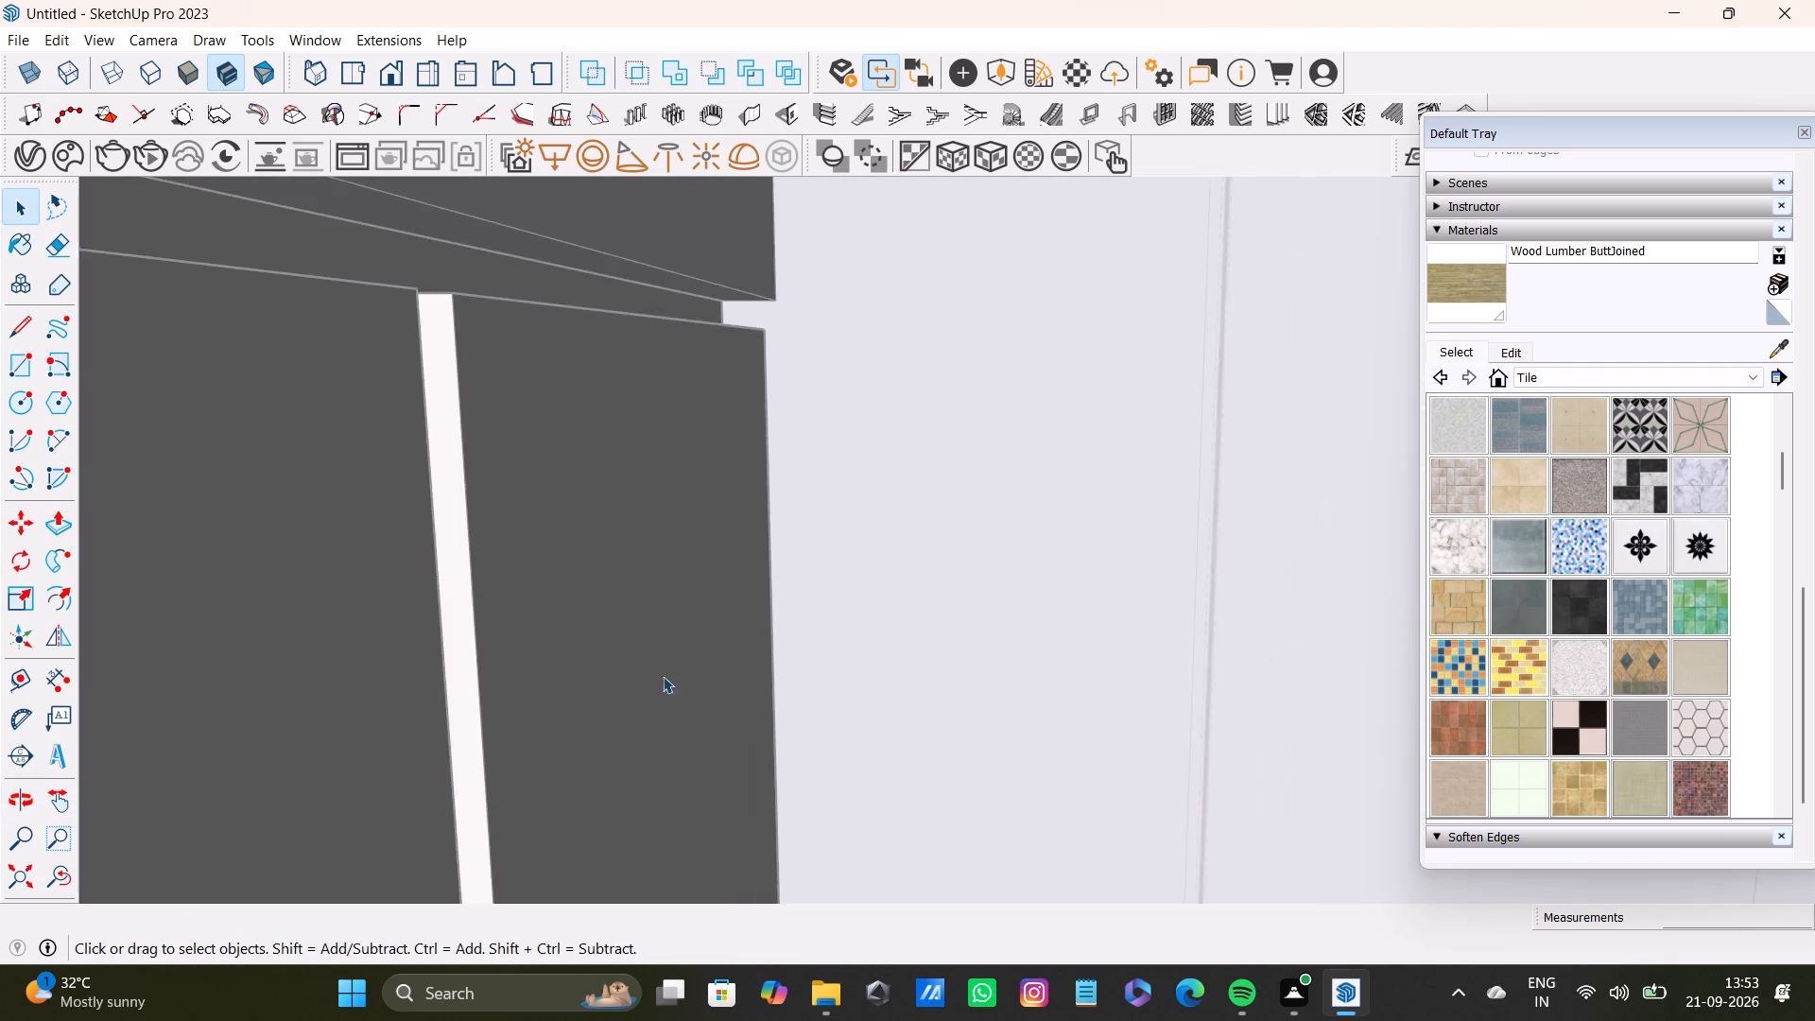
scroll(663, 676, "down", 3)
scroll(533, 726, "down", 8)
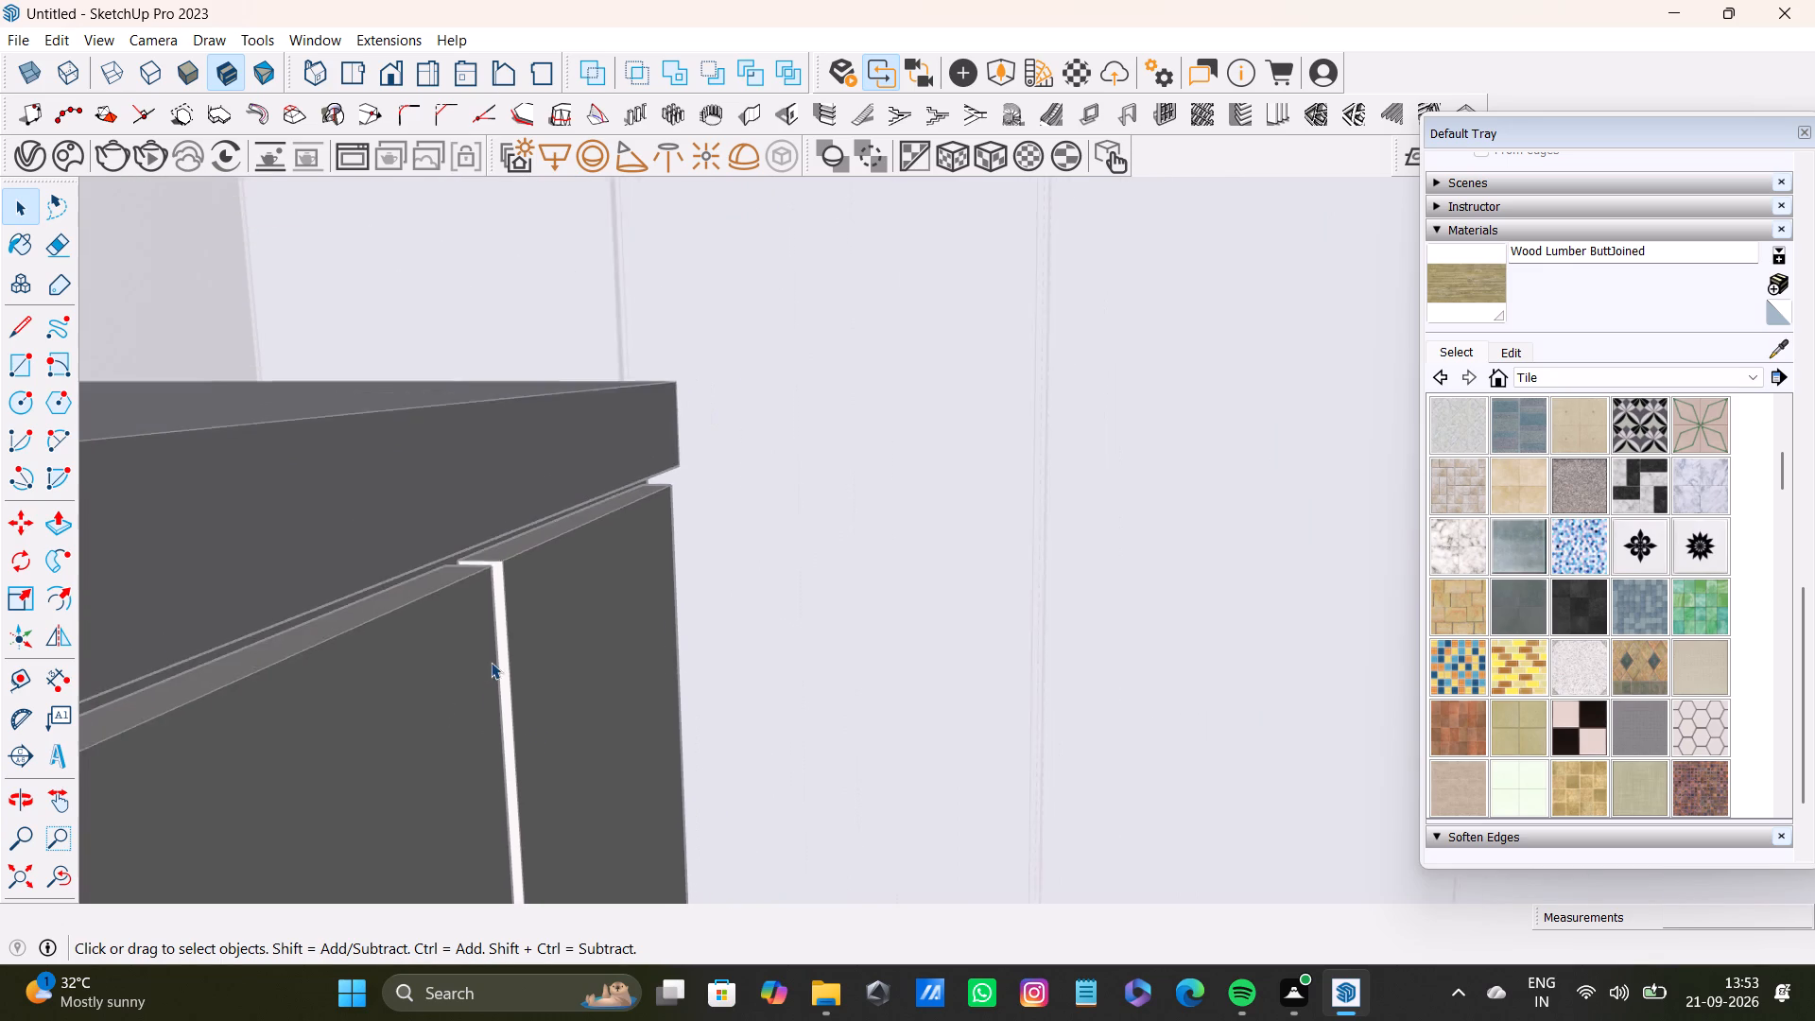
scroll(491, 662, "down", 2)
left_click(66, 874)
left_click(10, 874)
scroll(881, 412, "up", 4)
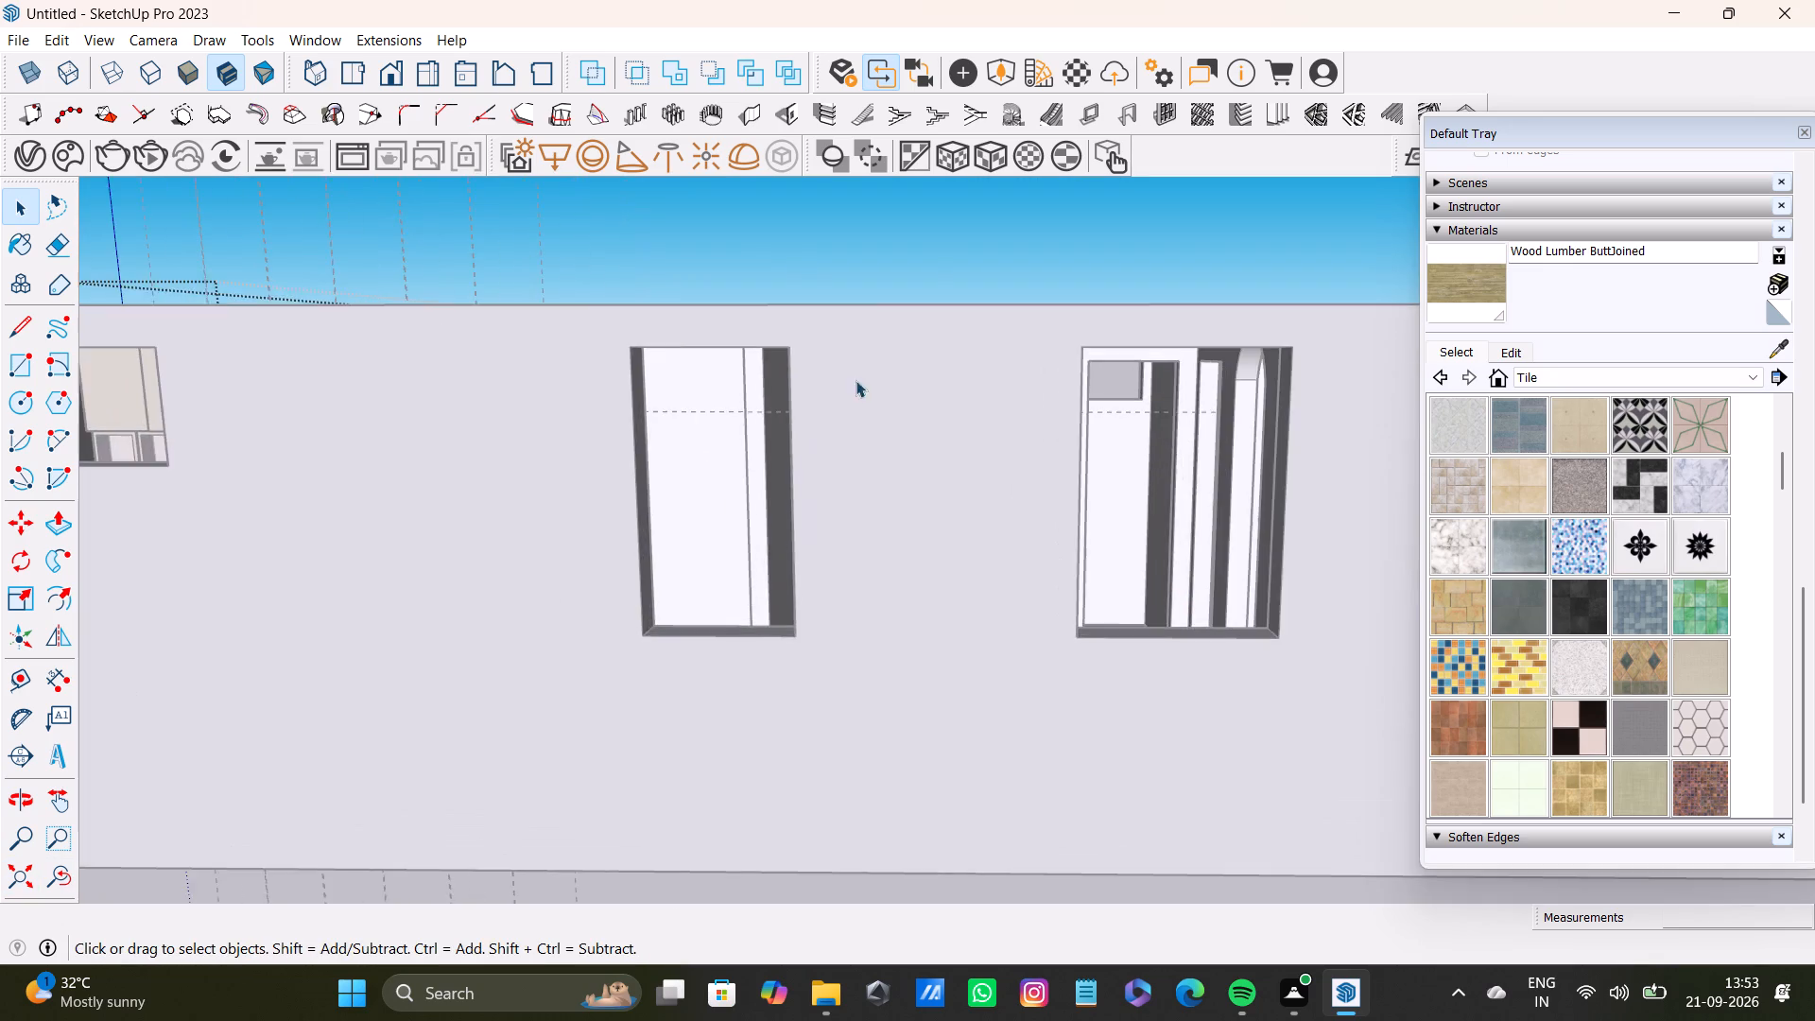
middle_click_drag(857, 365, 421, 749)
scroll(978, 224, "up", 3)
middle_click_drag(984, 231, 1011, 613, "shift")
scroll(882, 392, "up", 3)
middle_click_drag(912, 286, 898, 399, "shift")
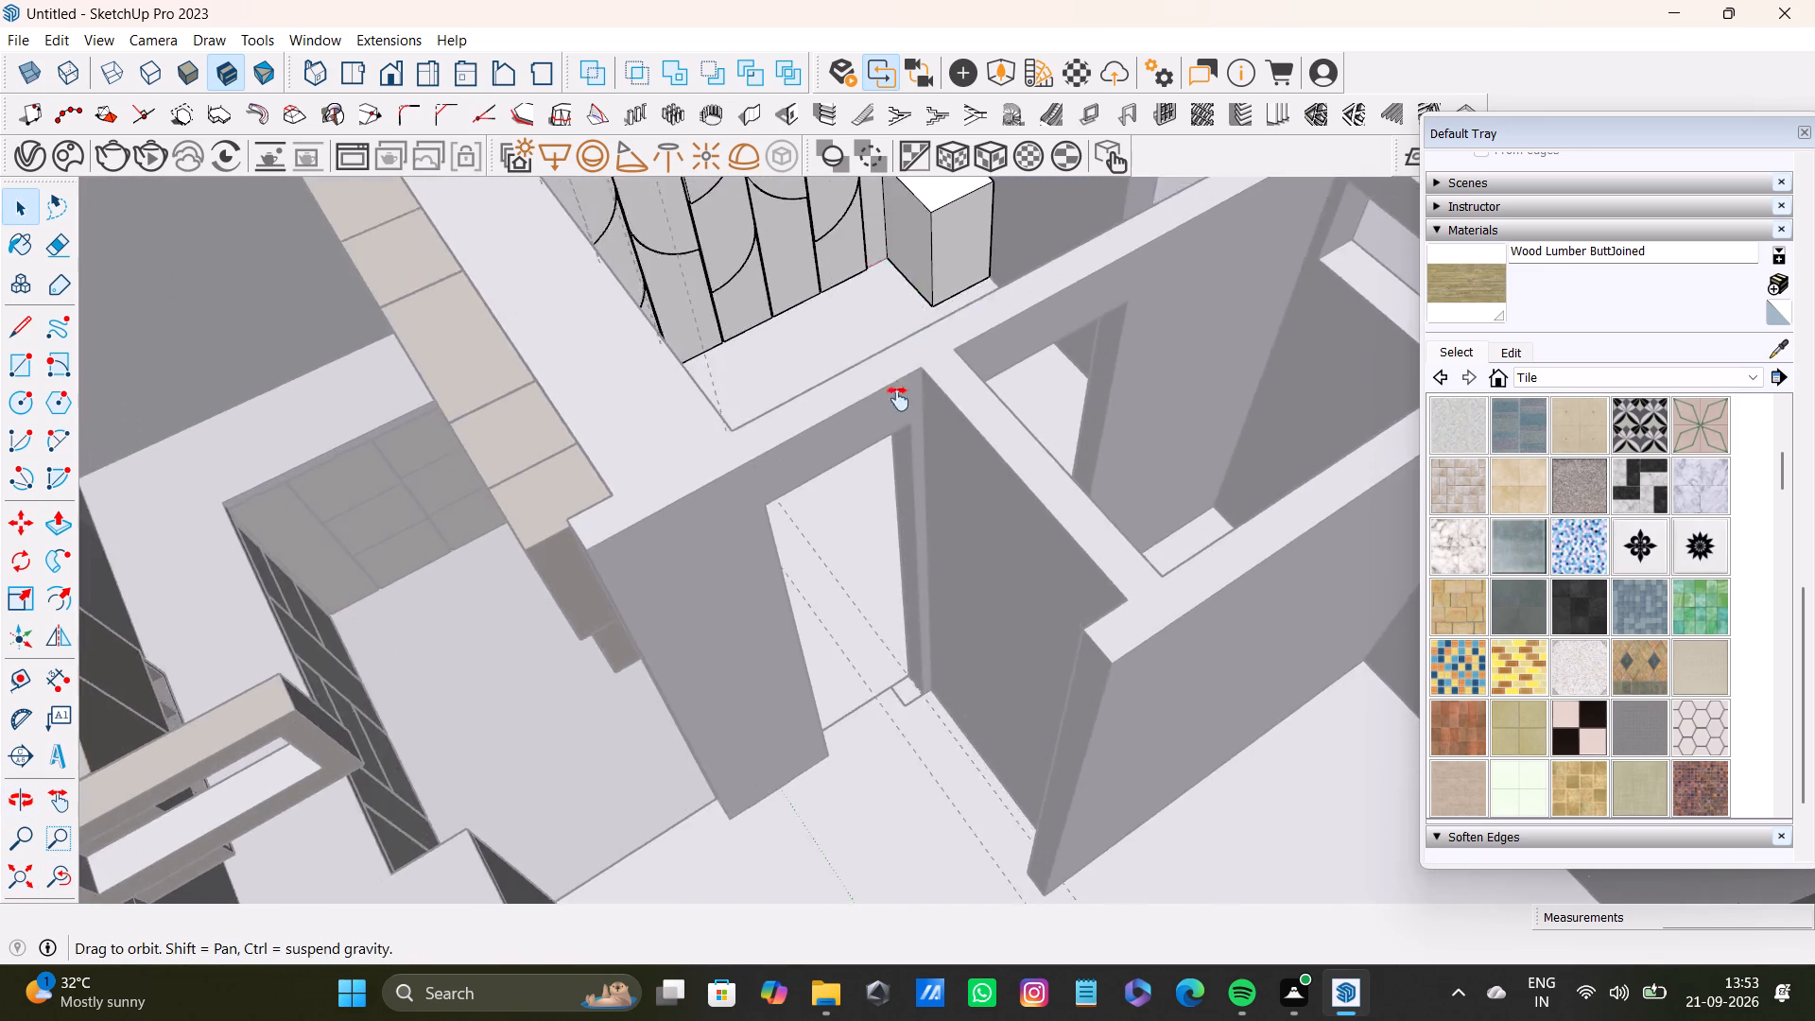
middle_click_drag(898, 399, 852, 663, "shift")
scroll(861, 565, "up", 10)
middle_click_drag(915, 595, 977, 312)
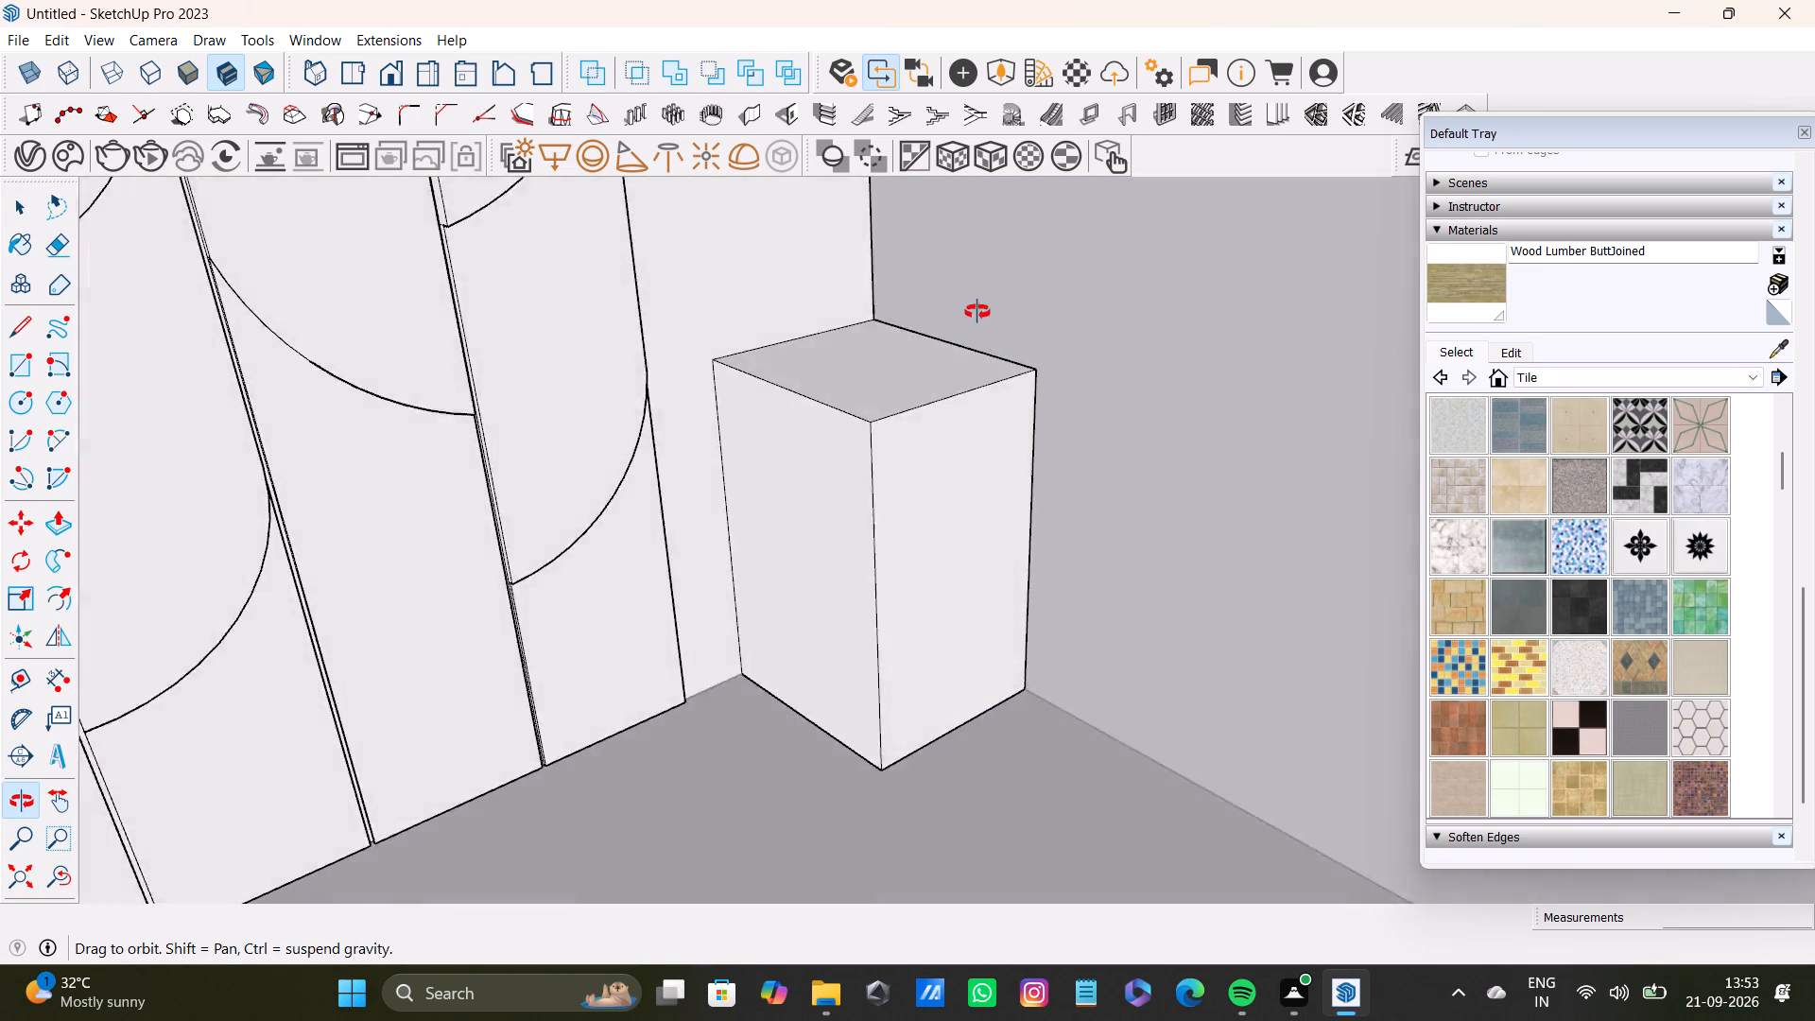
middle_click_drag(977, 312, 749, 485)
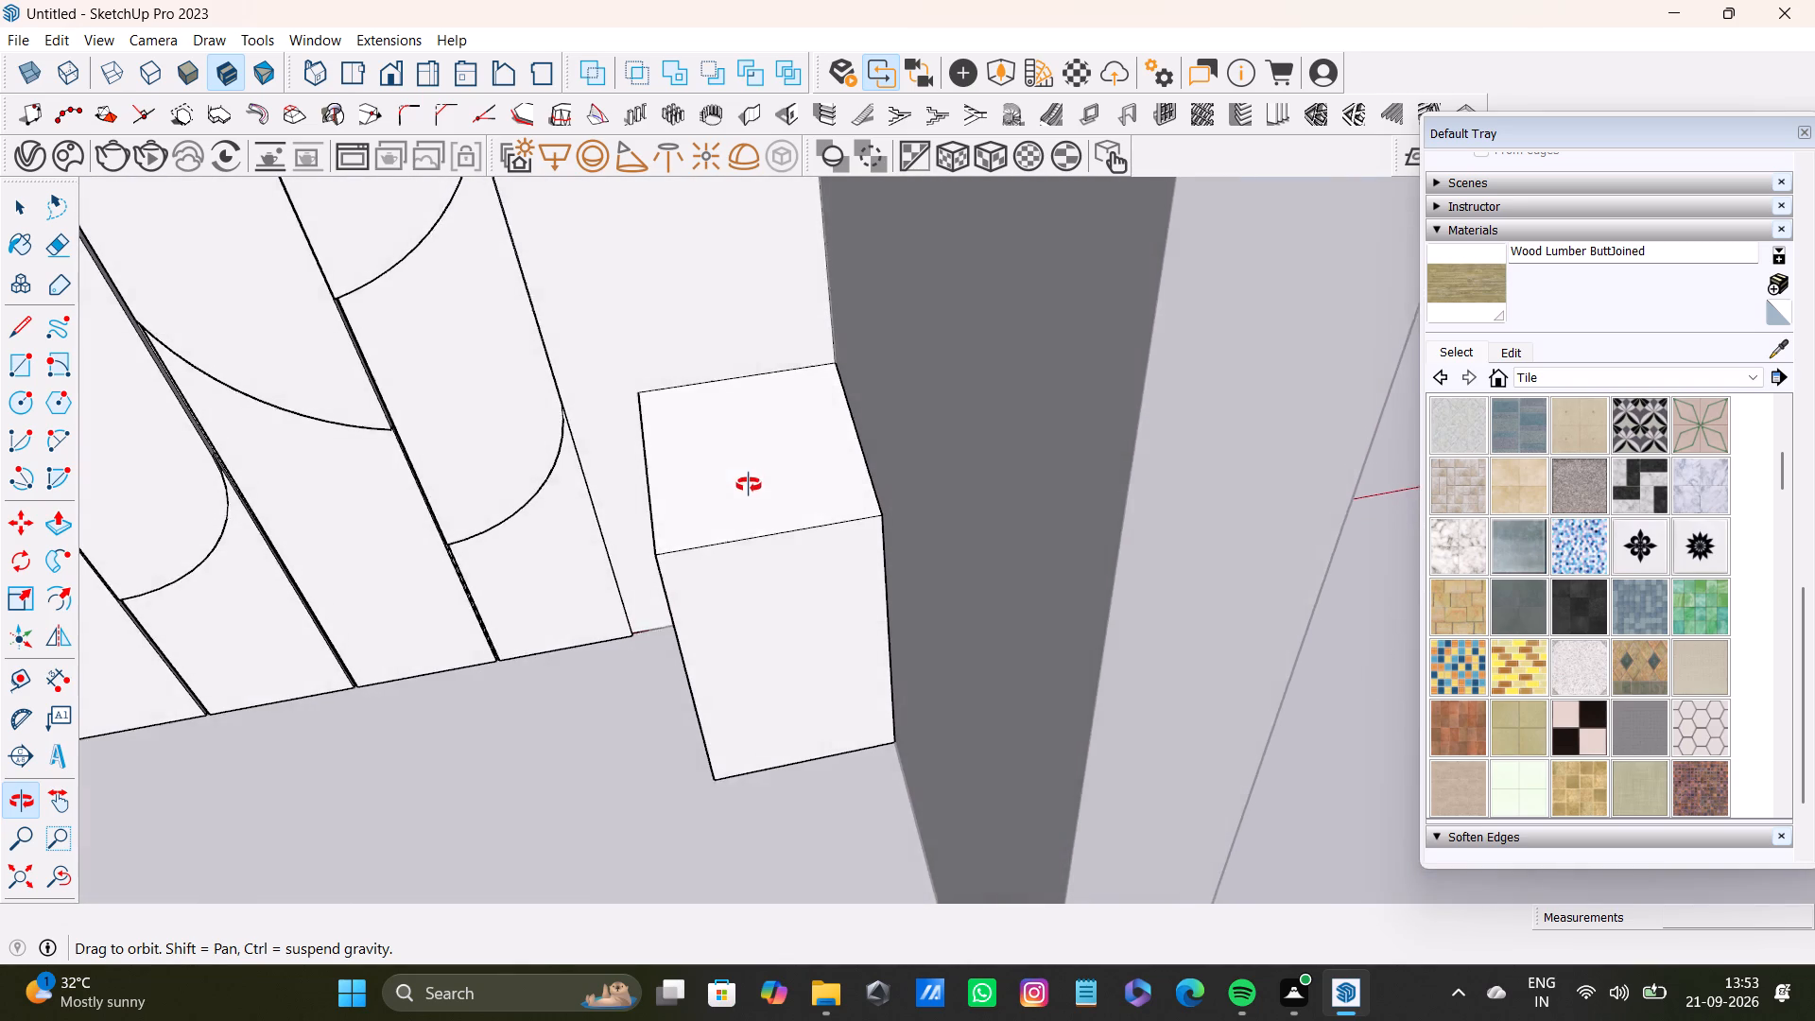
middle_click_drag(749, 485, 749, 480)
scroll(752, 498, "down", 3)
middle_click_drag(755, 514, 1212, 312)
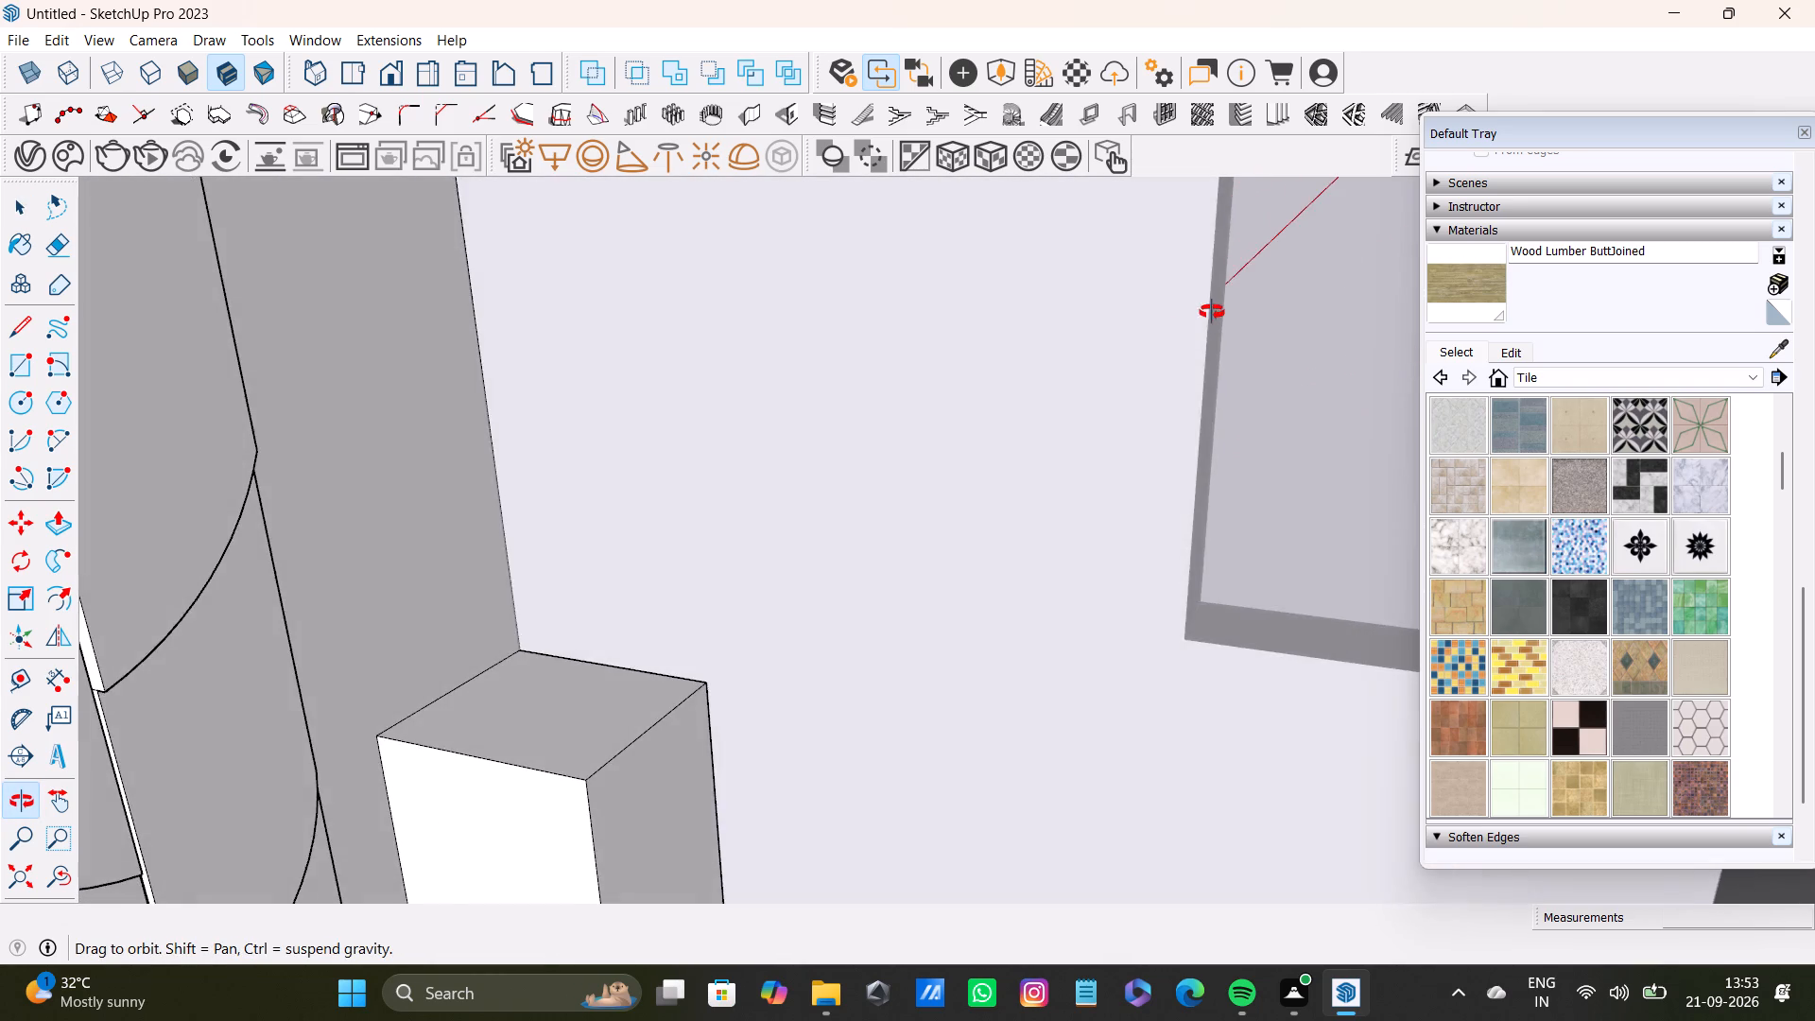
middle_click_drag(1212, 312, 1097, 399)
scroll(114, 553, "up", 2)
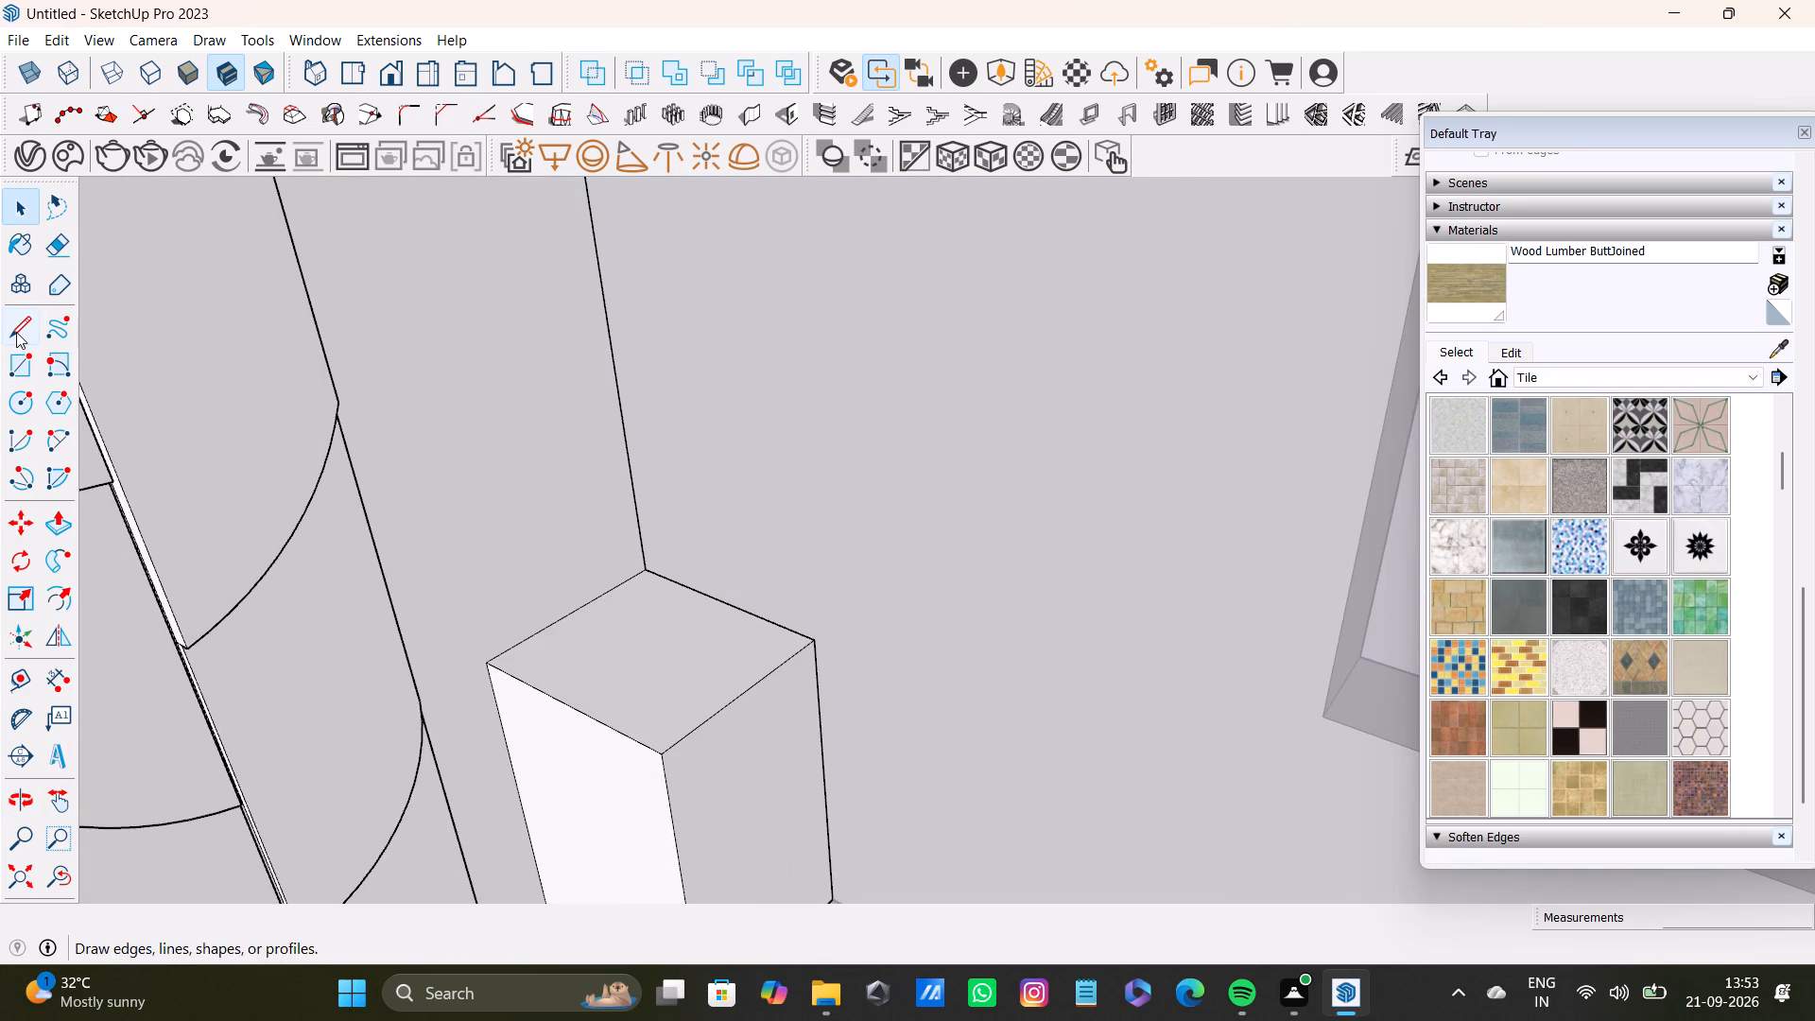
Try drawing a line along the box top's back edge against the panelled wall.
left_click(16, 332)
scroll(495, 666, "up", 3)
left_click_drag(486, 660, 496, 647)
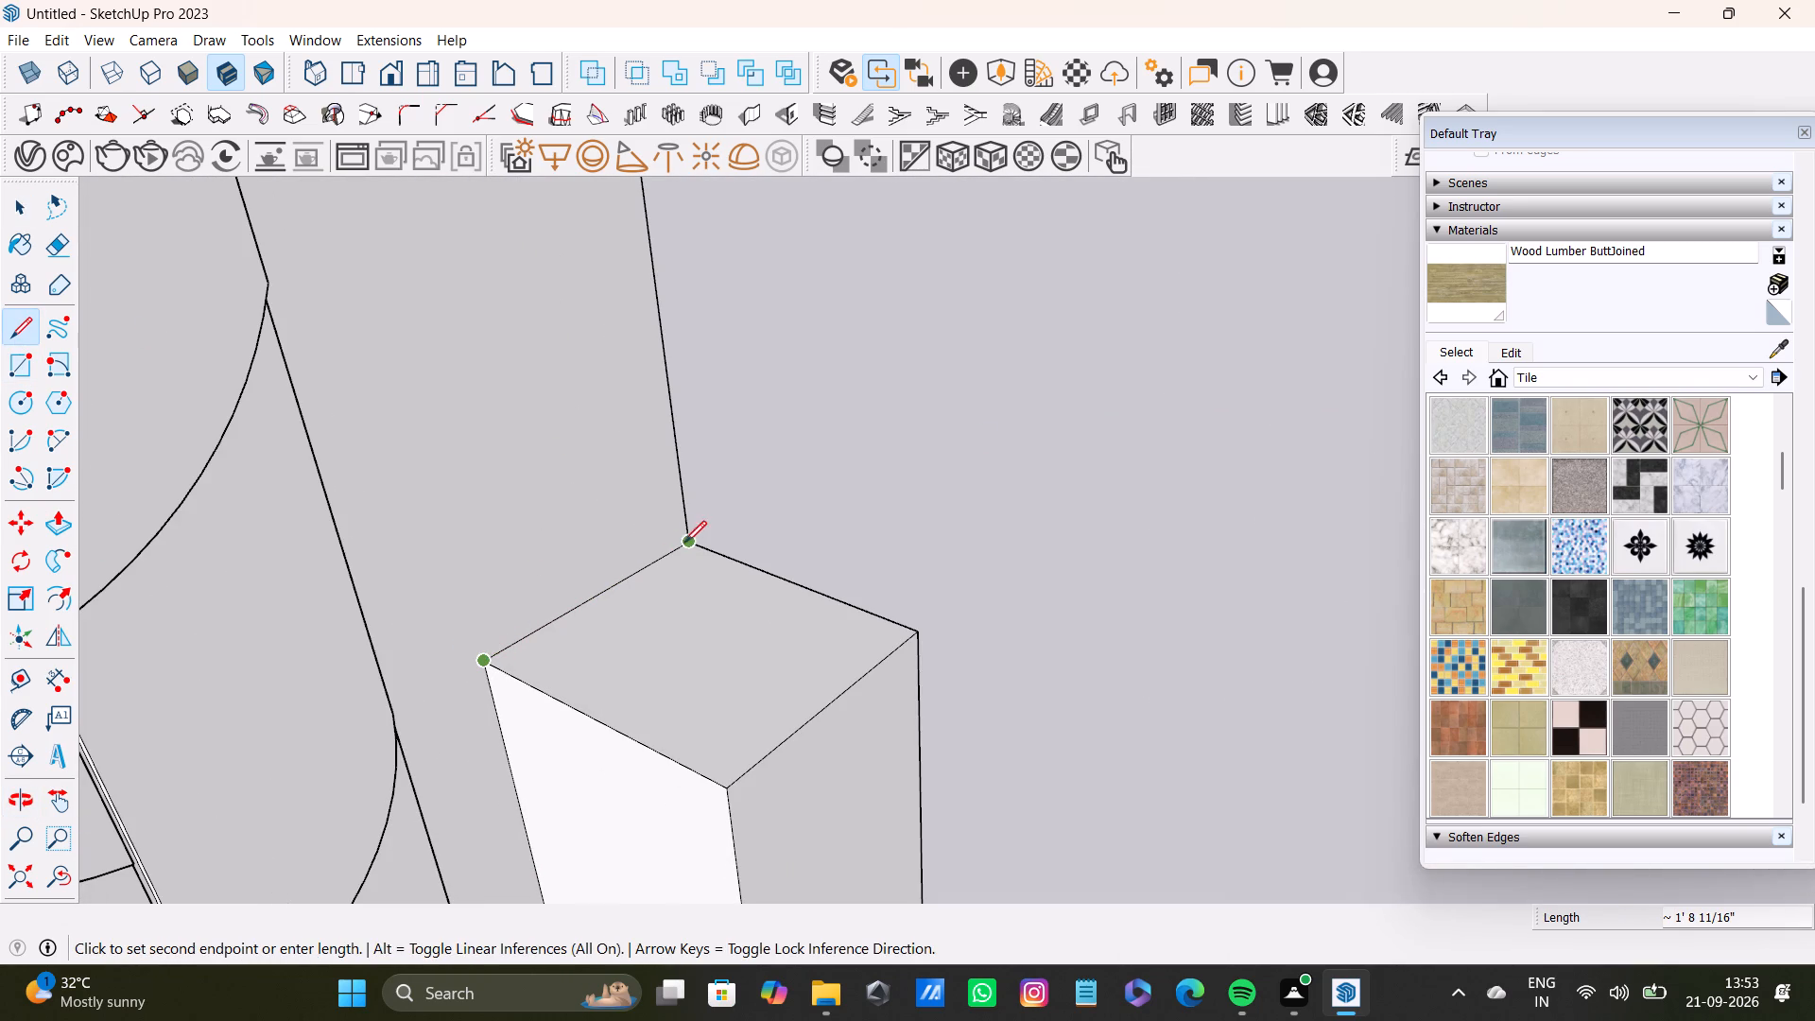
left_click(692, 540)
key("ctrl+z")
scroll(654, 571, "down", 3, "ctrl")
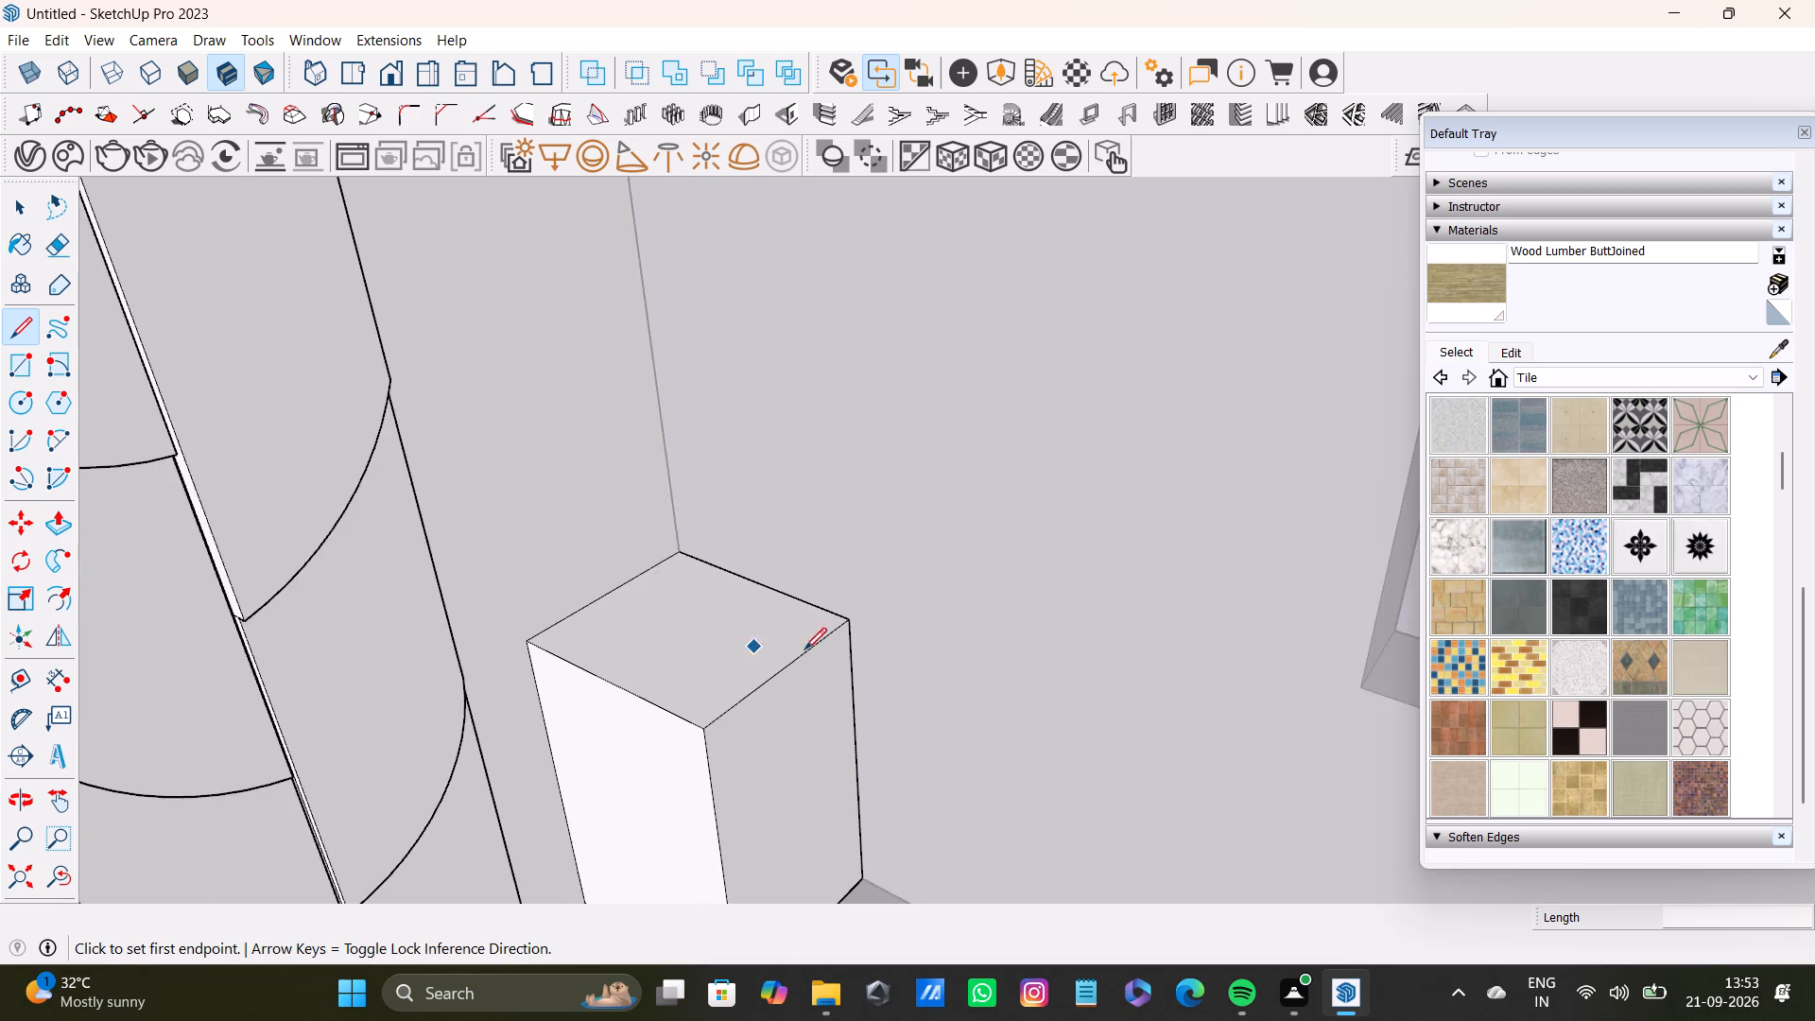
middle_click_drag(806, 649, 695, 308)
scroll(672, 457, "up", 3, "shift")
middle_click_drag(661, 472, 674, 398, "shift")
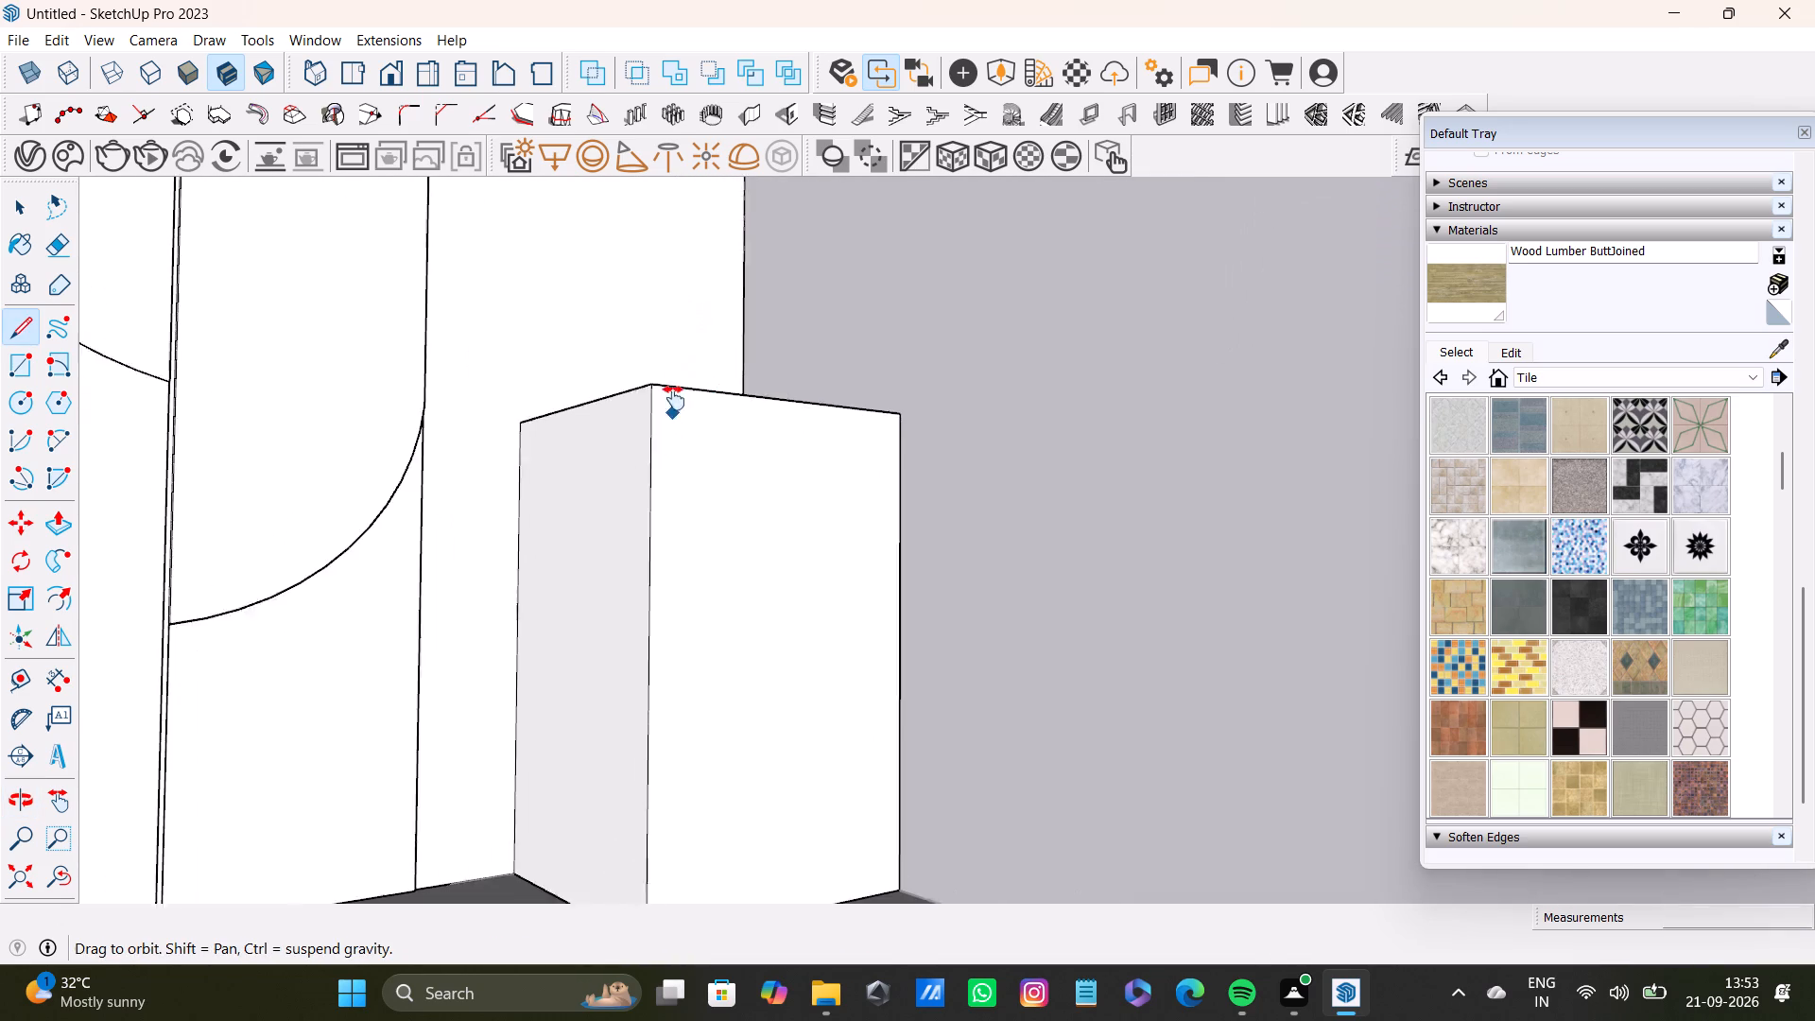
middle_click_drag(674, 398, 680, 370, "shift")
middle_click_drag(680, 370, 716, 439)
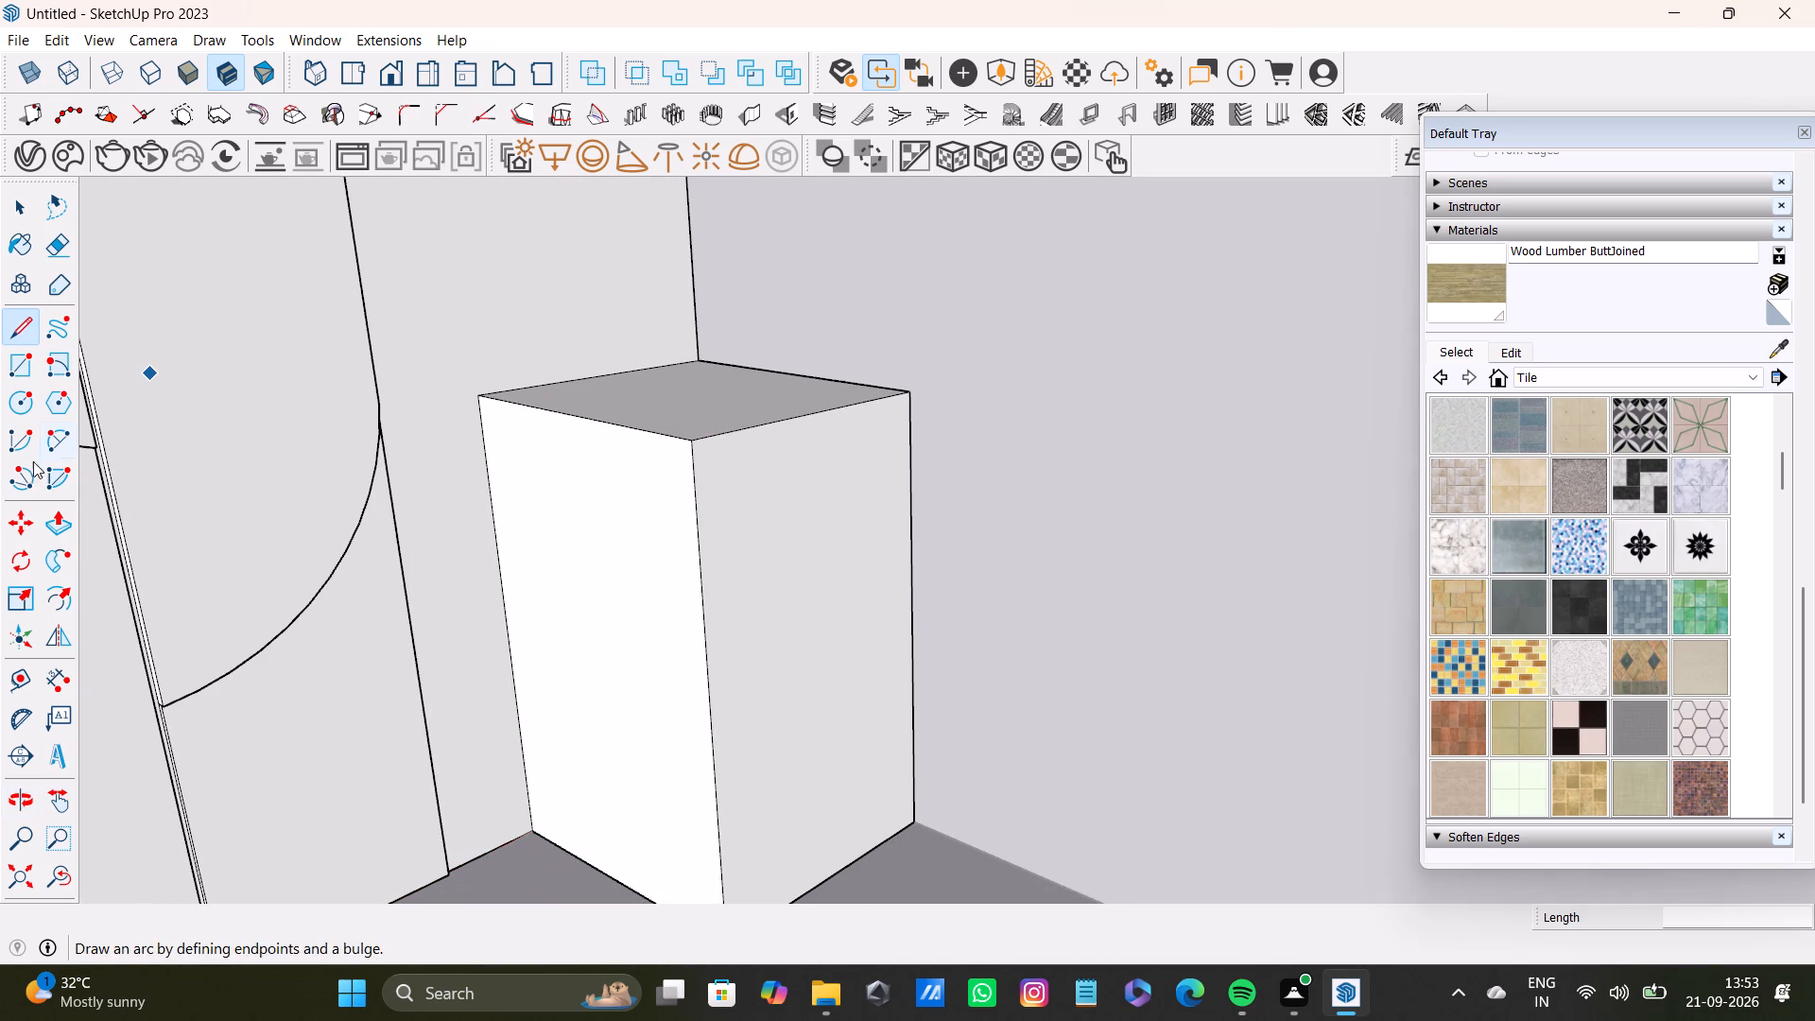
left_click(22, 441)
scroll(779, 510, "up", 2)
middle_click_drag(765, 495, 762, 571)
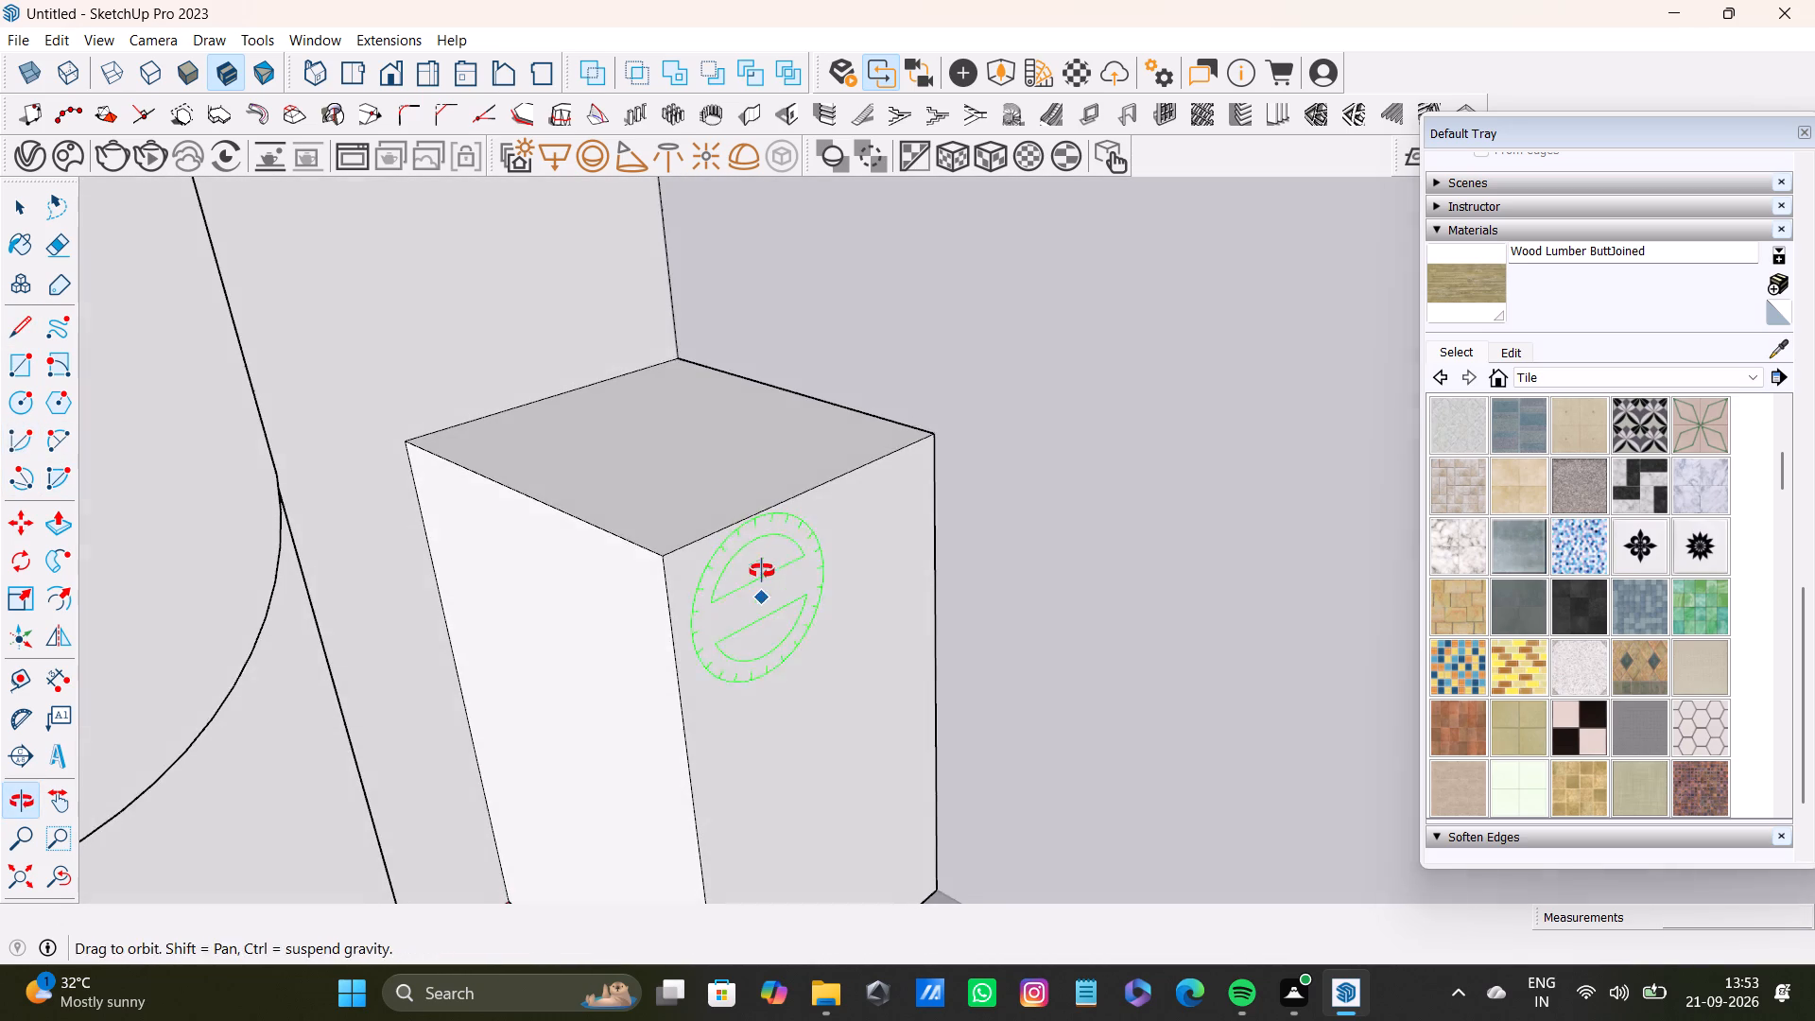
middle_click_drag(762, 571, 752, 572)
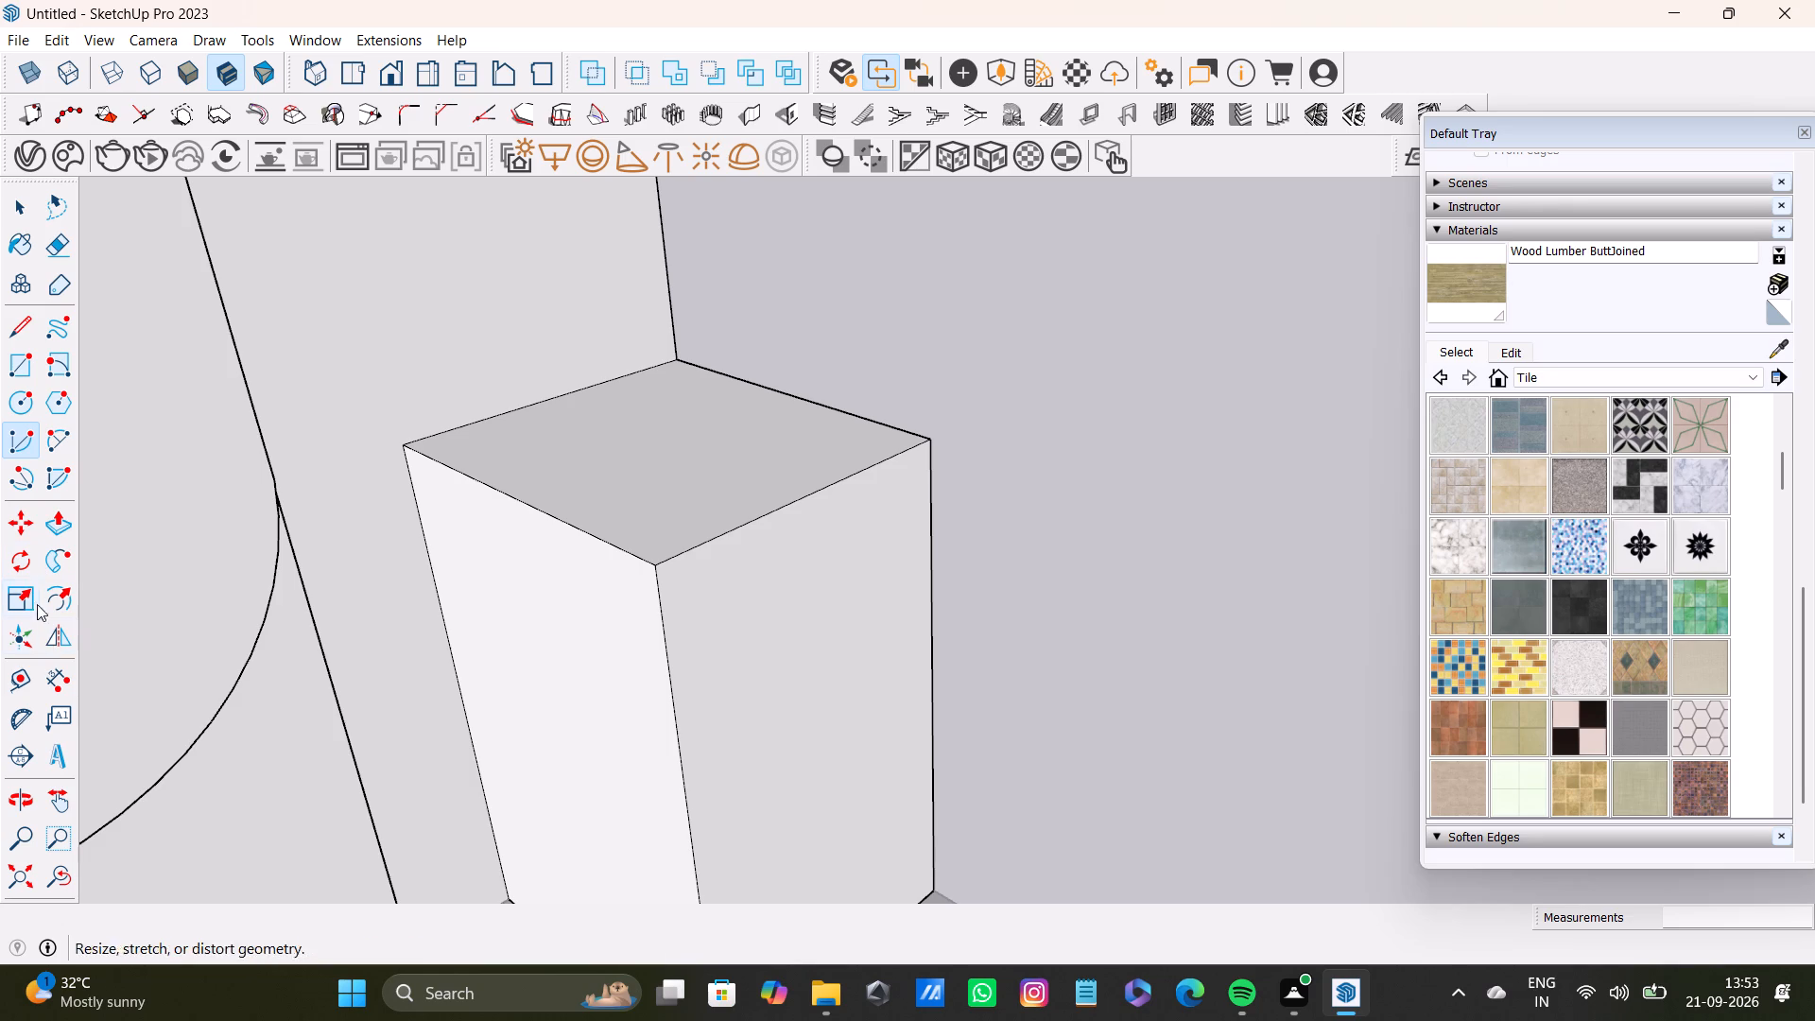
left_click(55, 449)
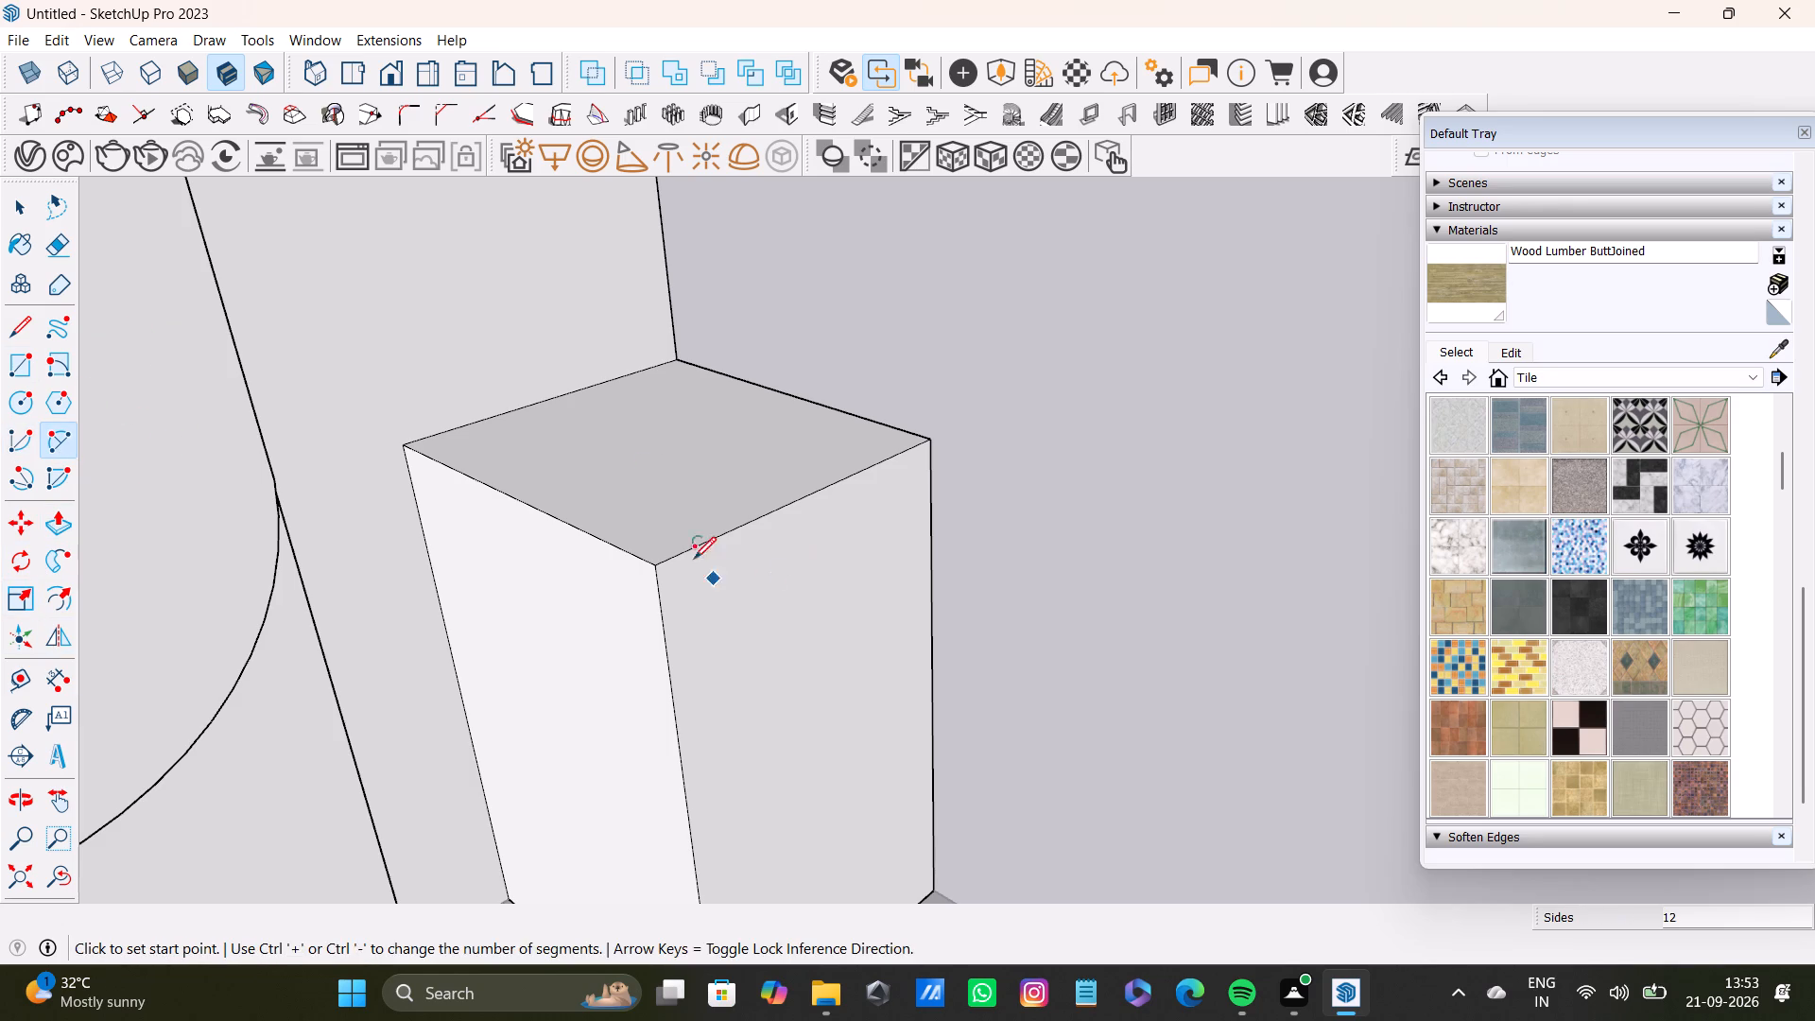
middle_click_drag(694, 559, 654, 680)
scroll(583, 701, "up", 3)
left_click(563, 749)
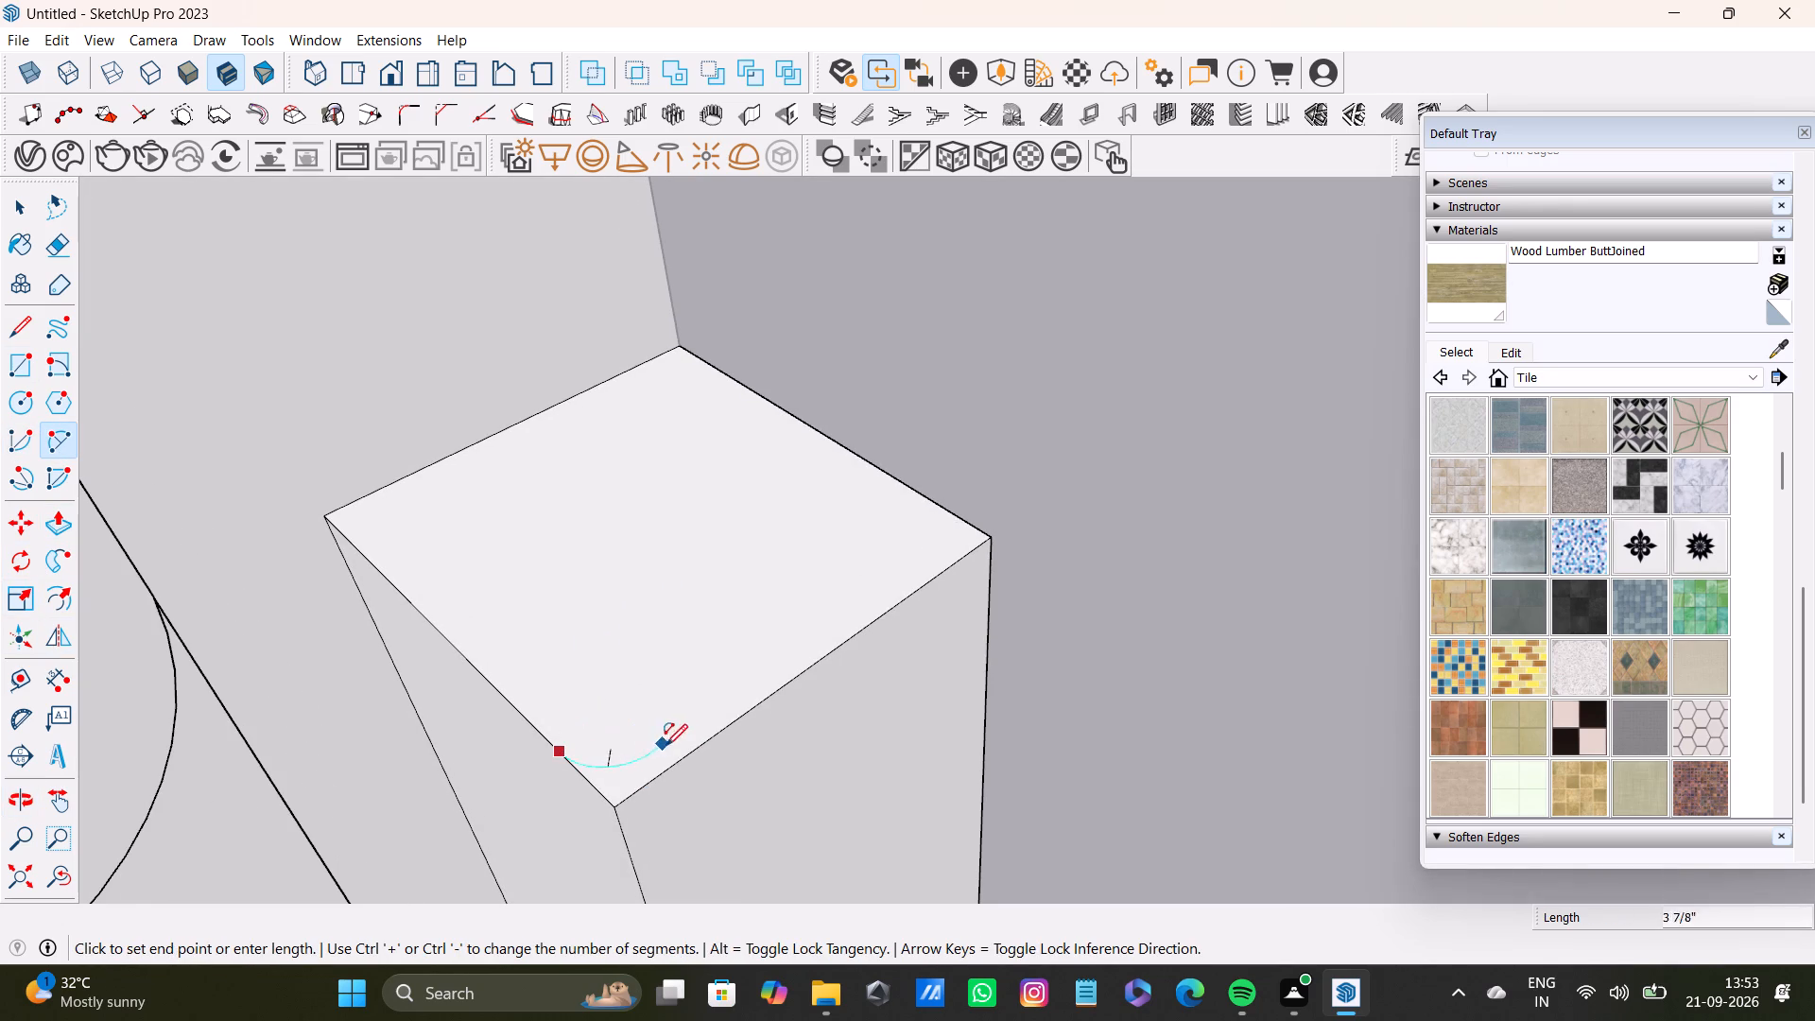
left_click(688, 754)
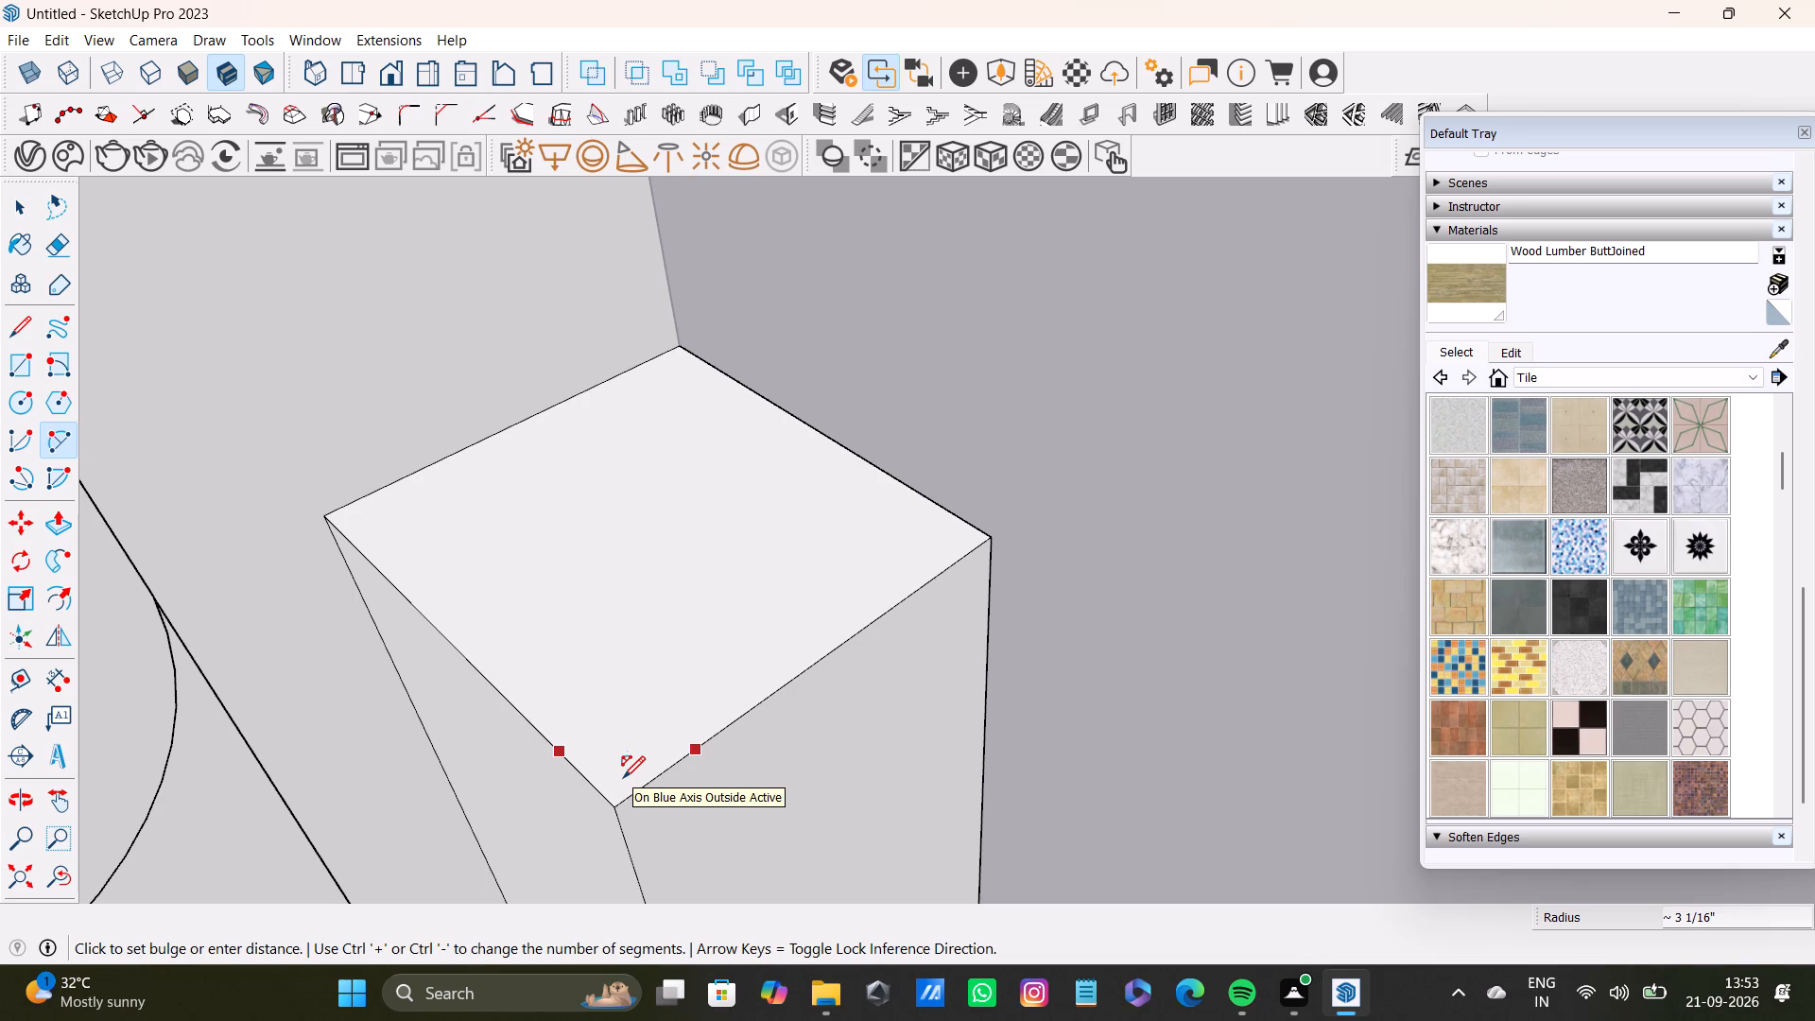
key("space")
Draw a two-point arc bulging outward across the free front corner of the box's top face.
key("a")
scroll(590, 768, "up", 3)
left_click(509, 697)
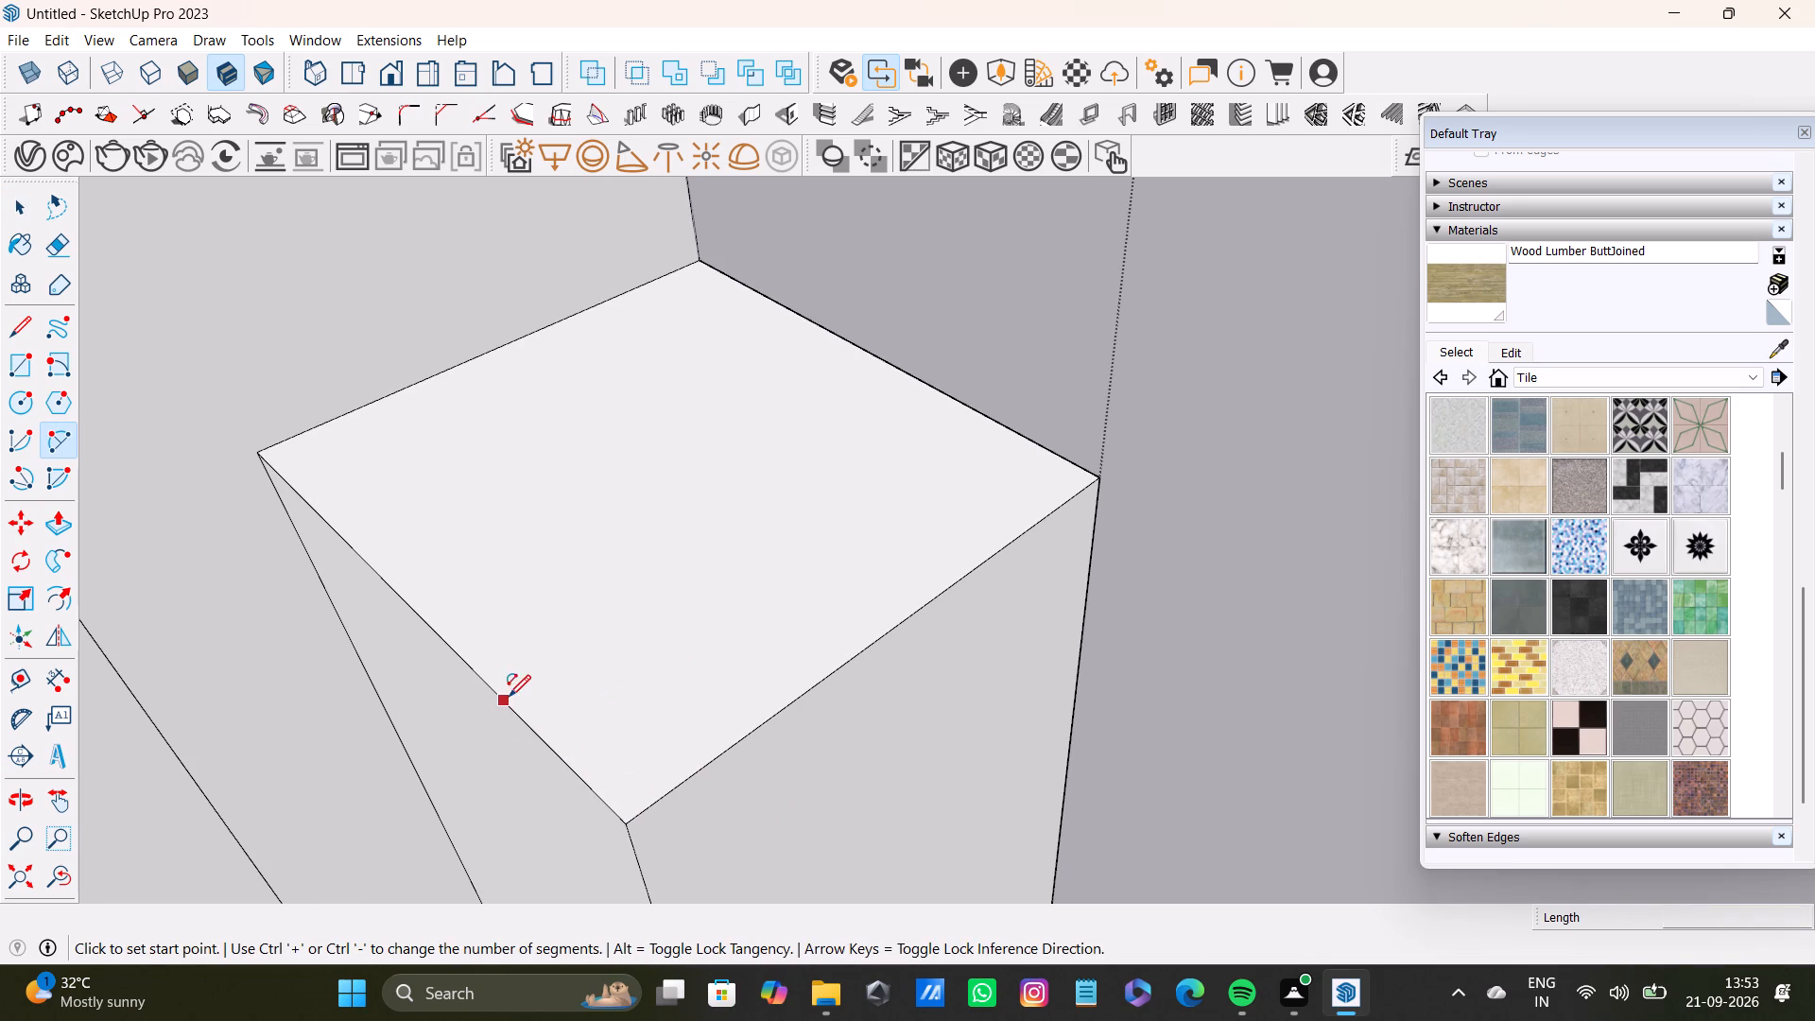
left_click(781, 708)
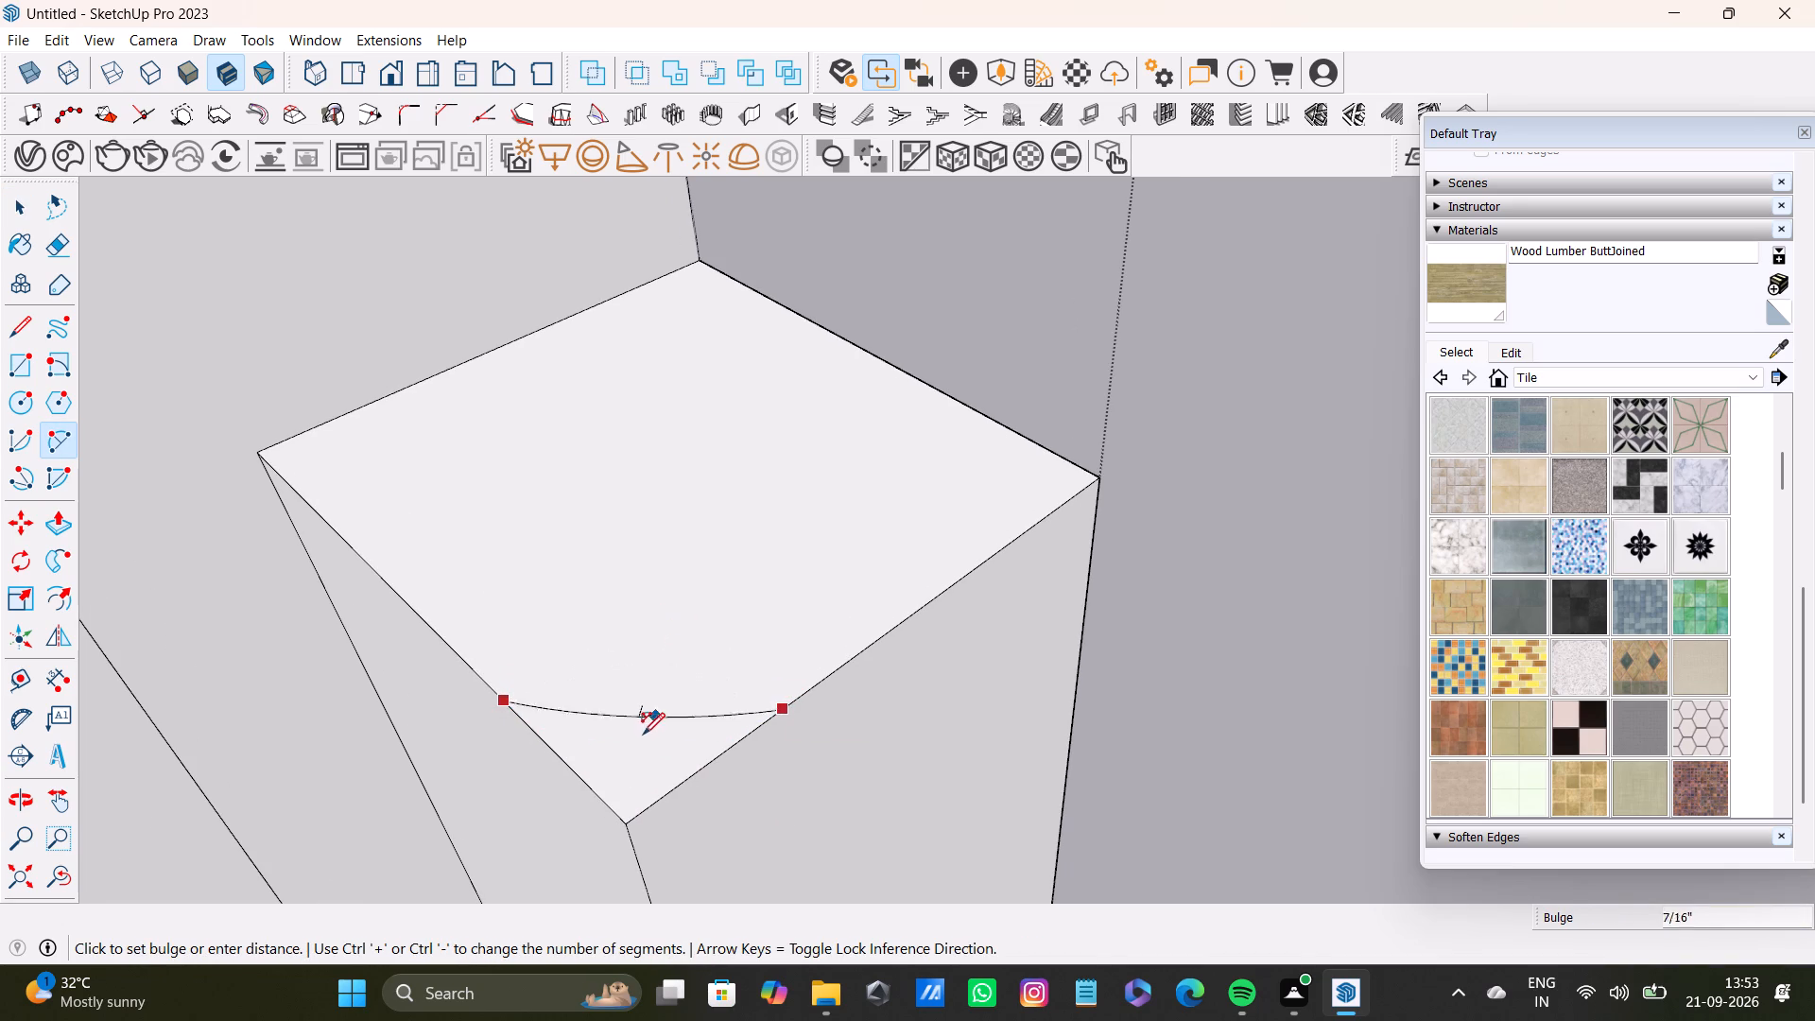
left_click(629, 746)
key("space")
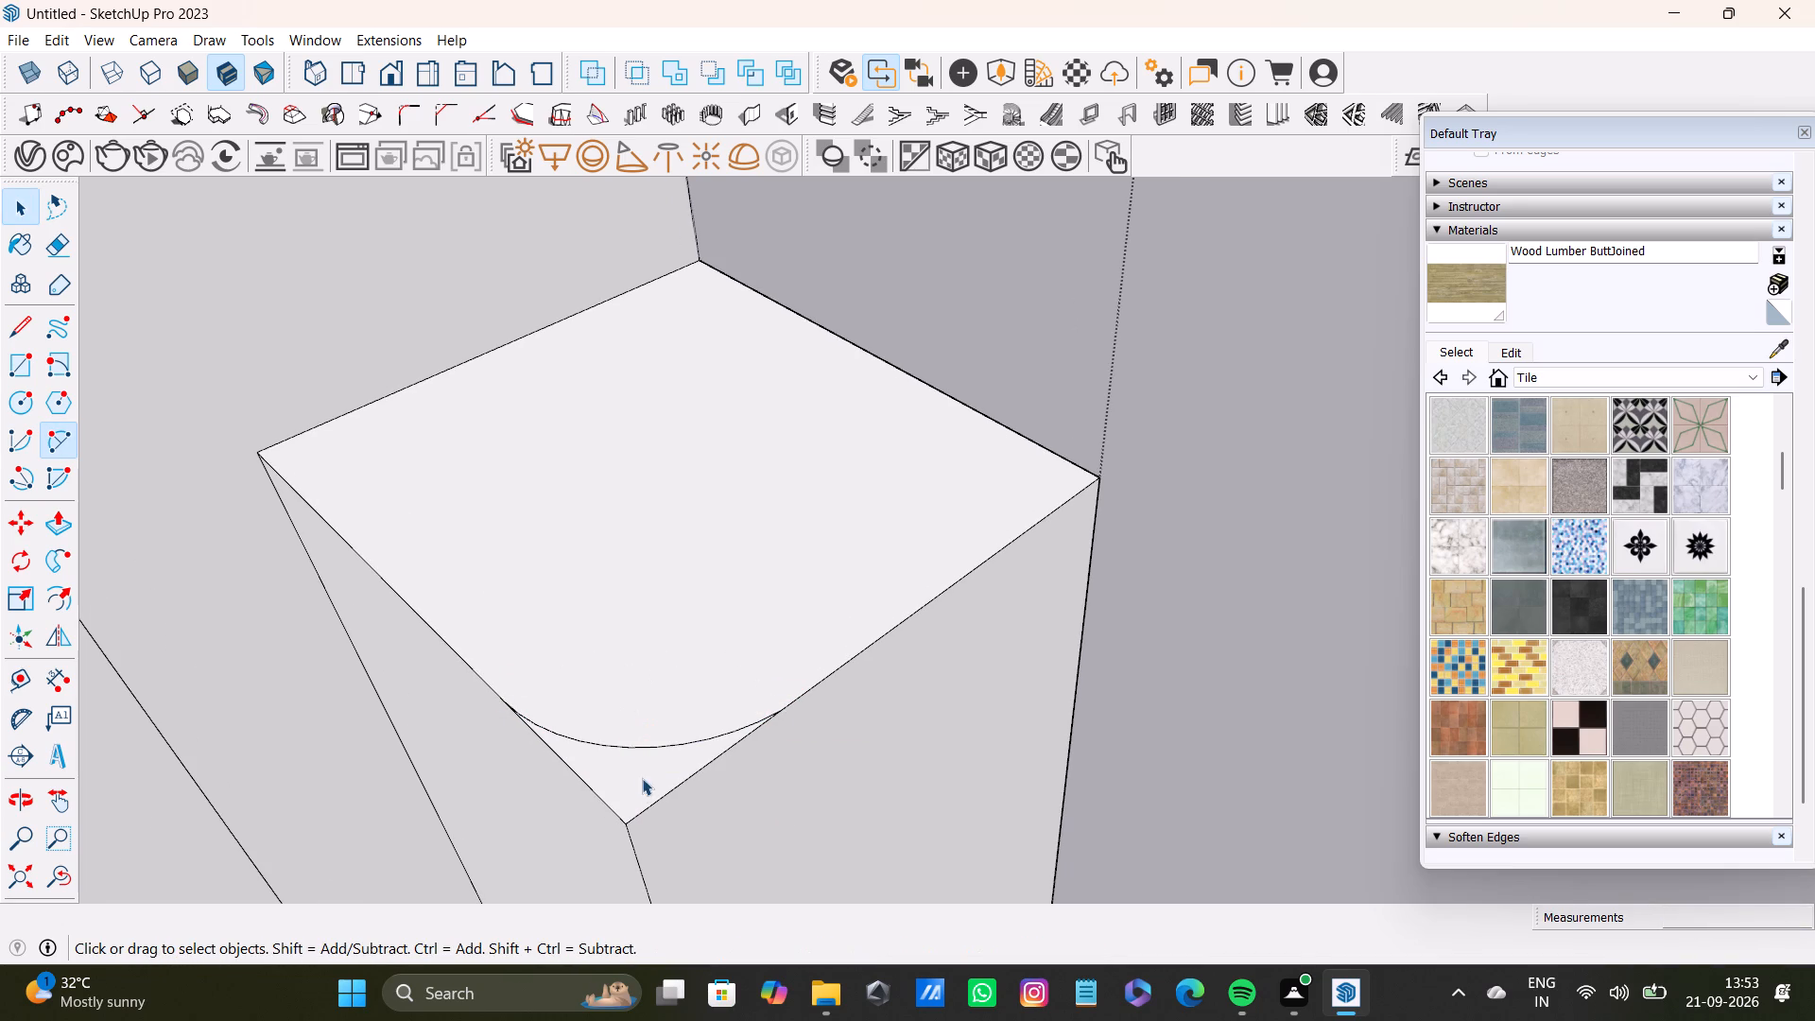
Push/Pull the small corner piece outside the arc down to the floor, rounding off the box's free vertical edge.
left_click(642, 785)
scroll(635, 788, "down", 3)
middle_click_drag(634, 792, 715, 553, "shift")
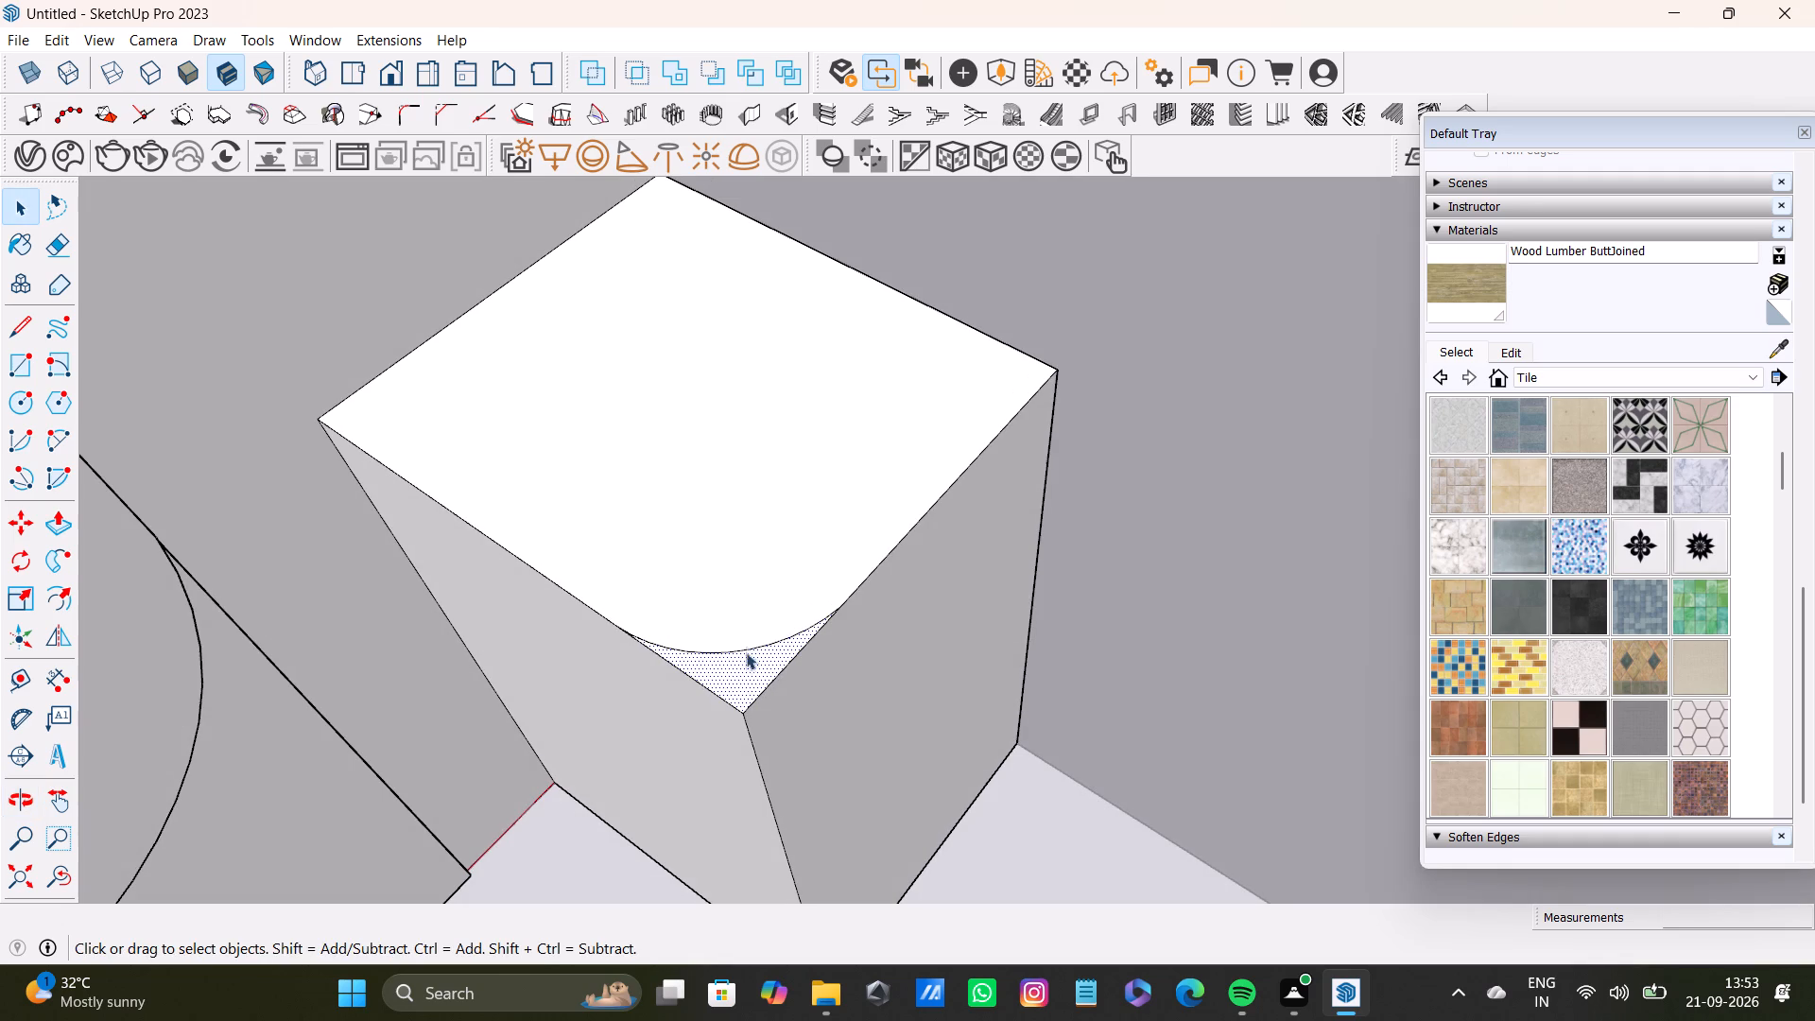
key("p")
left_click_drag(752, 672, 770, 748)
scroll(772, 743, "down", 3)
middle_click_drag(770, 744, 729, 497, "shift")
left_click_drag(731, 496, 839, 820)
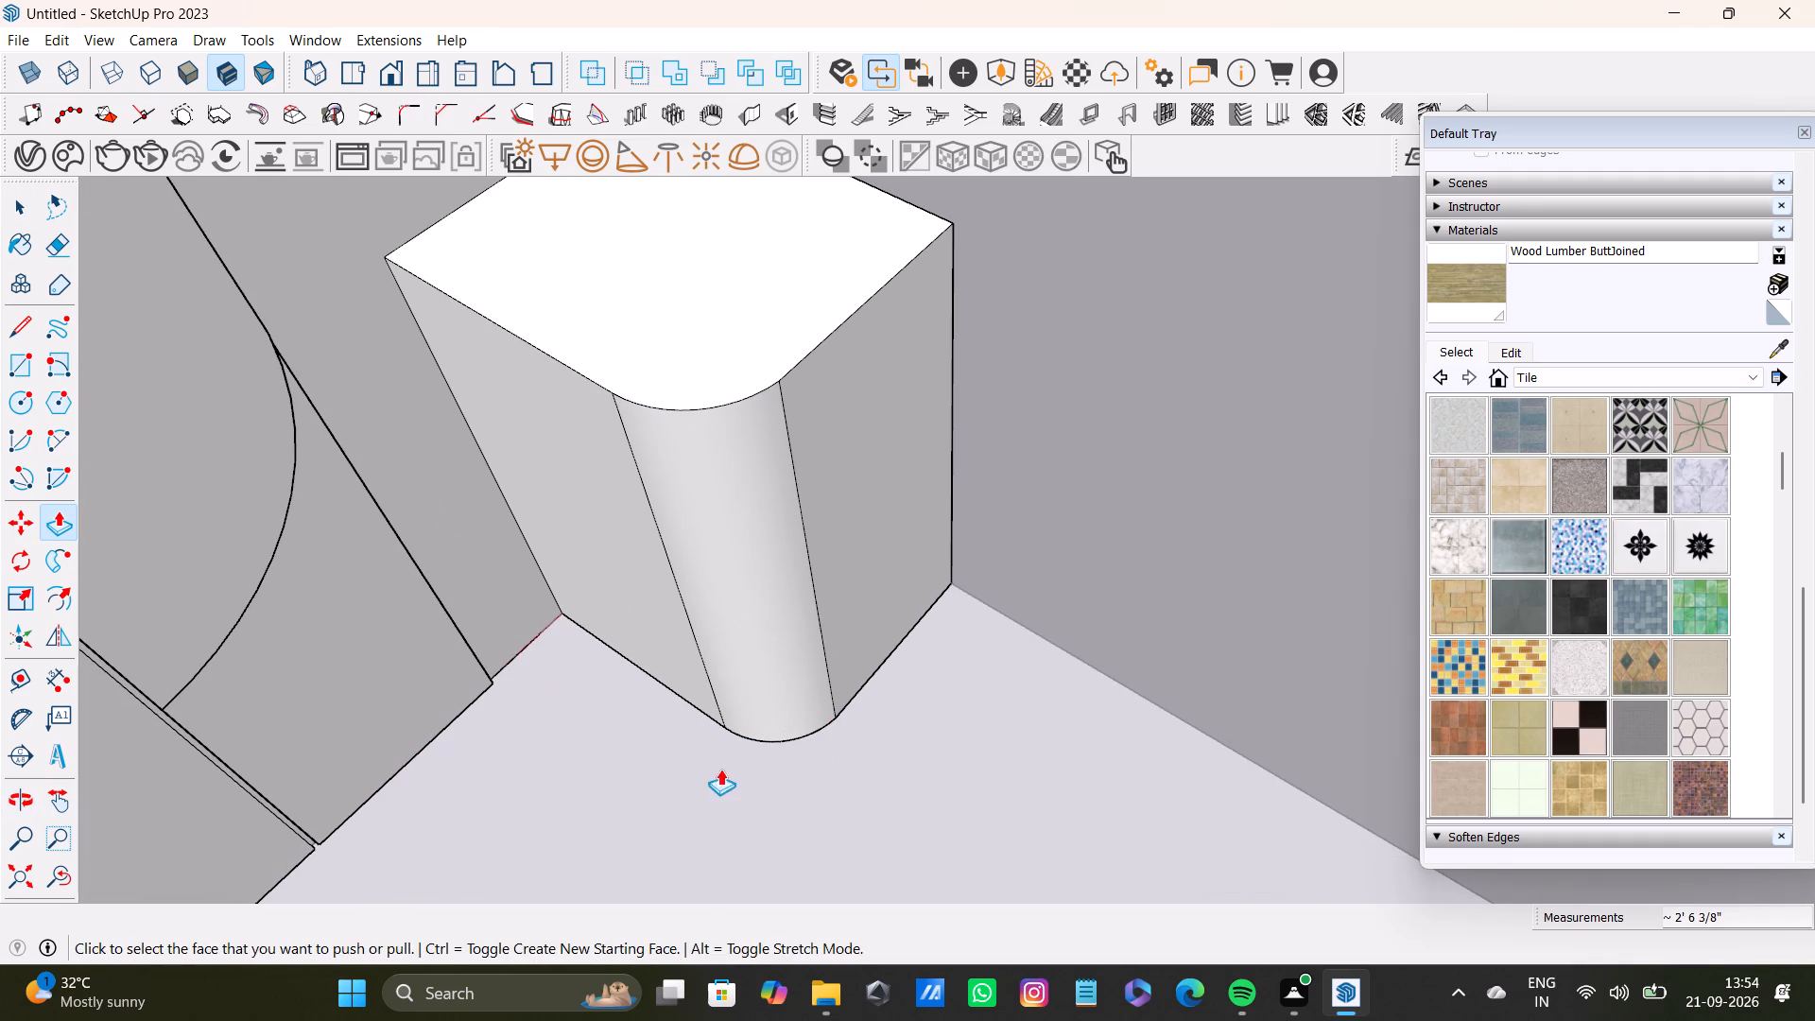
scroll(720, 769, "down", 4)
middle_click_drag(669, 695, 821, 843)
scroll(735, 727, "up", 6)
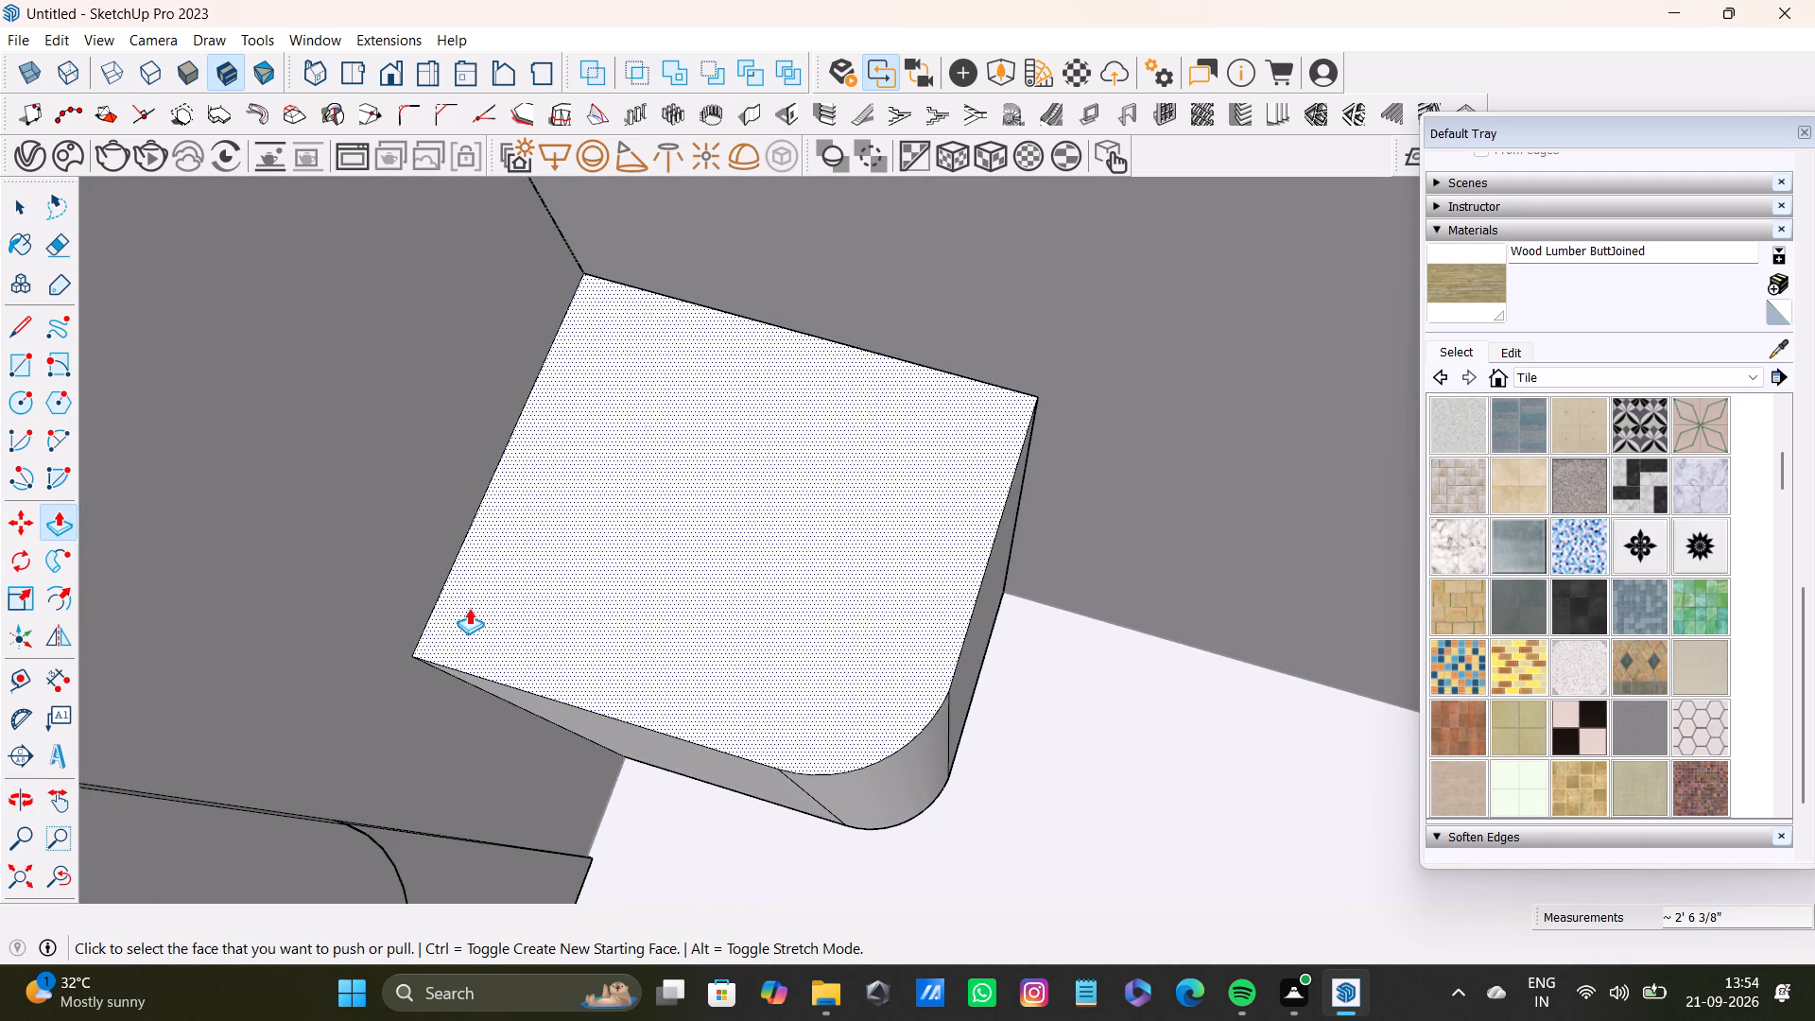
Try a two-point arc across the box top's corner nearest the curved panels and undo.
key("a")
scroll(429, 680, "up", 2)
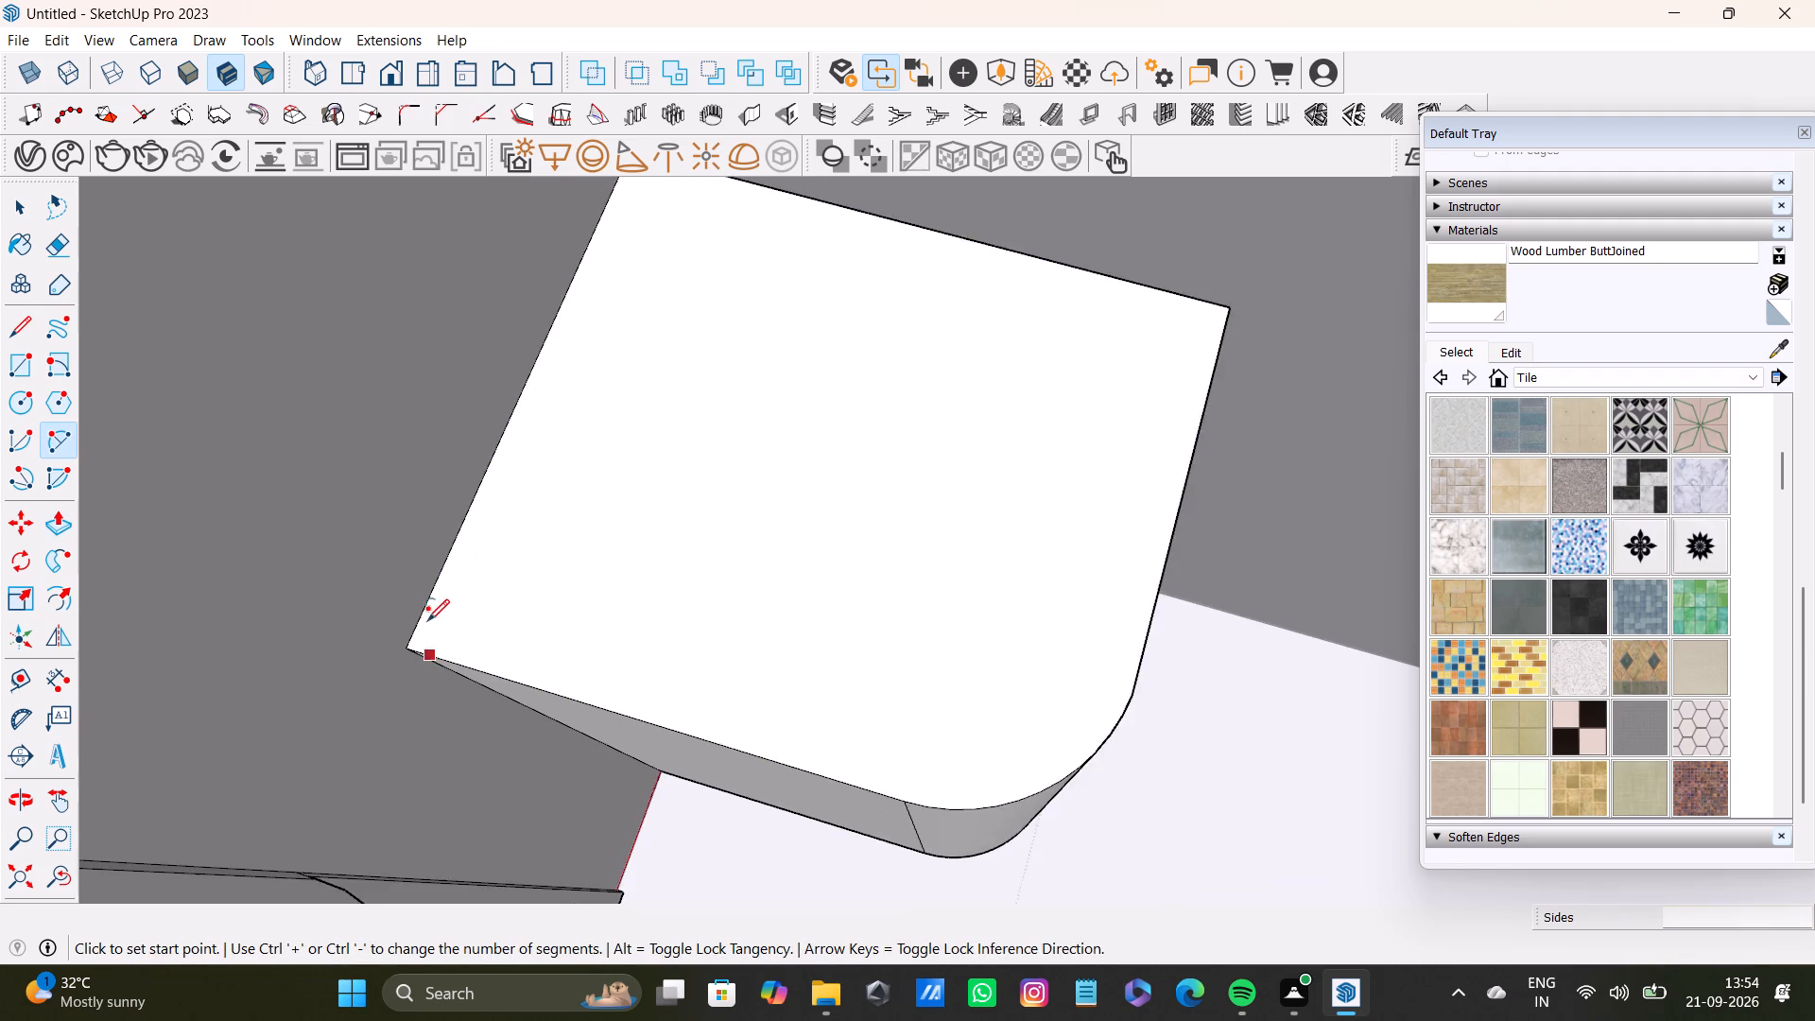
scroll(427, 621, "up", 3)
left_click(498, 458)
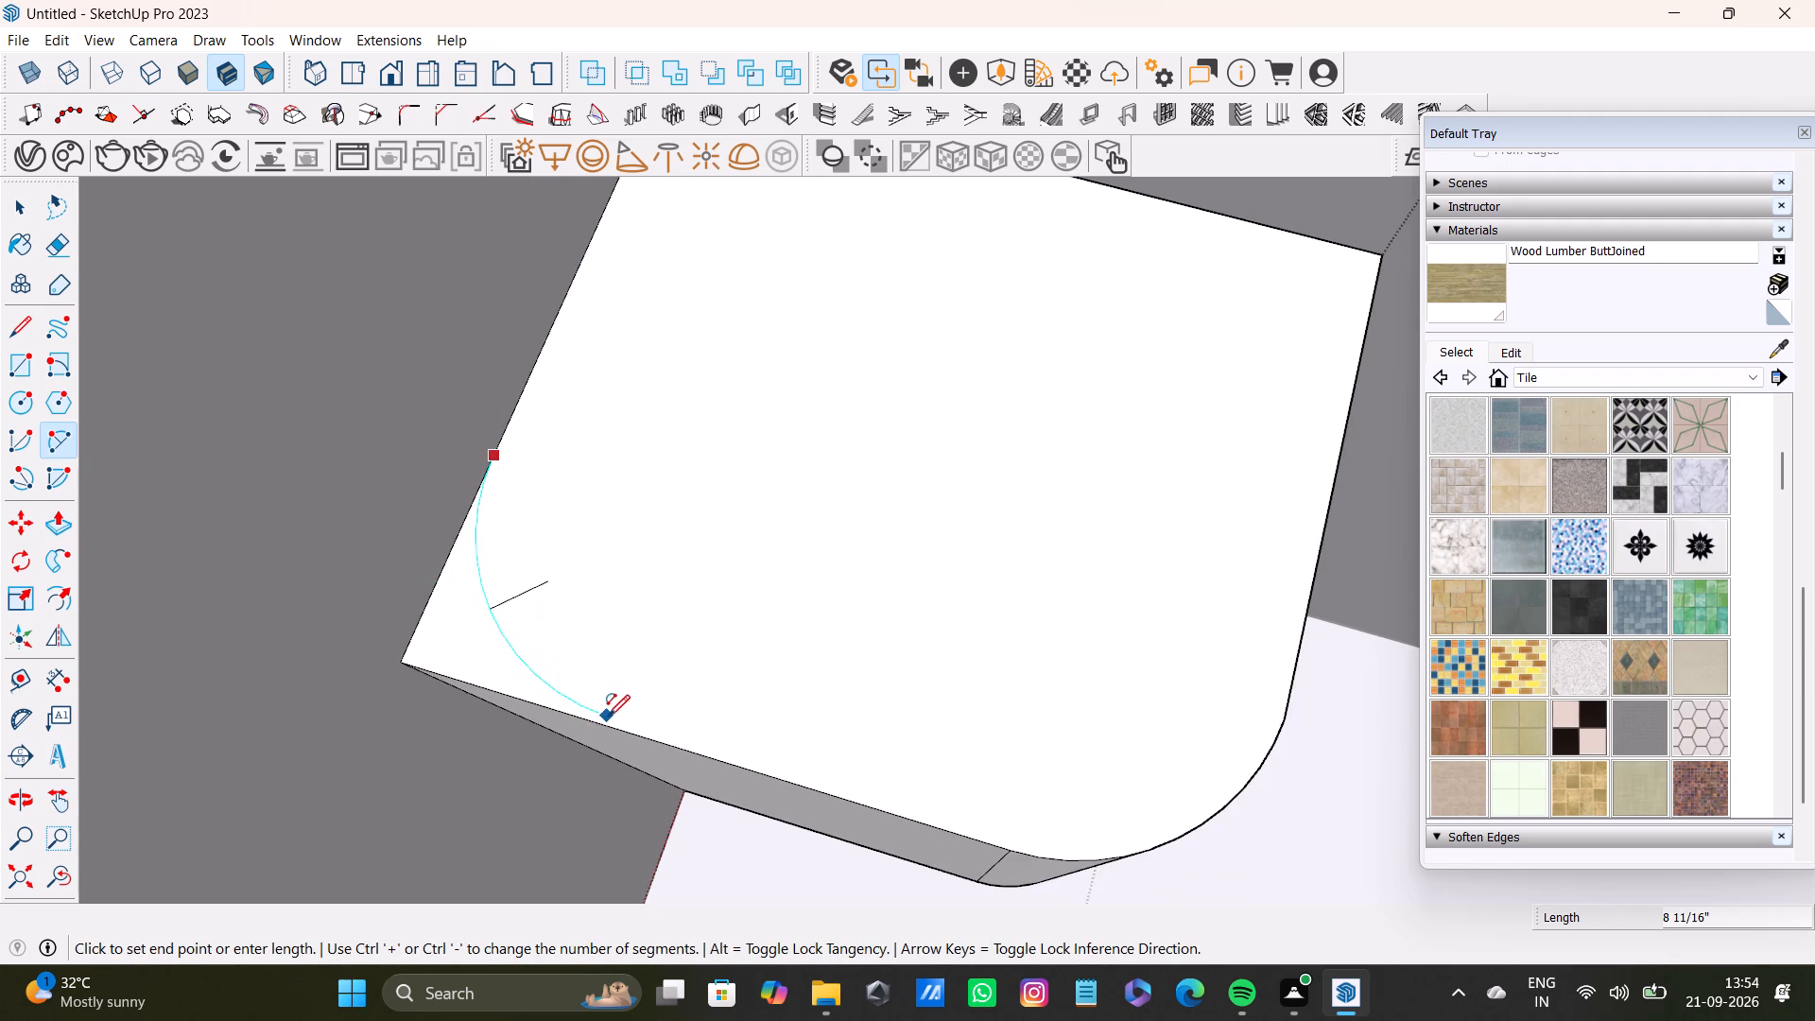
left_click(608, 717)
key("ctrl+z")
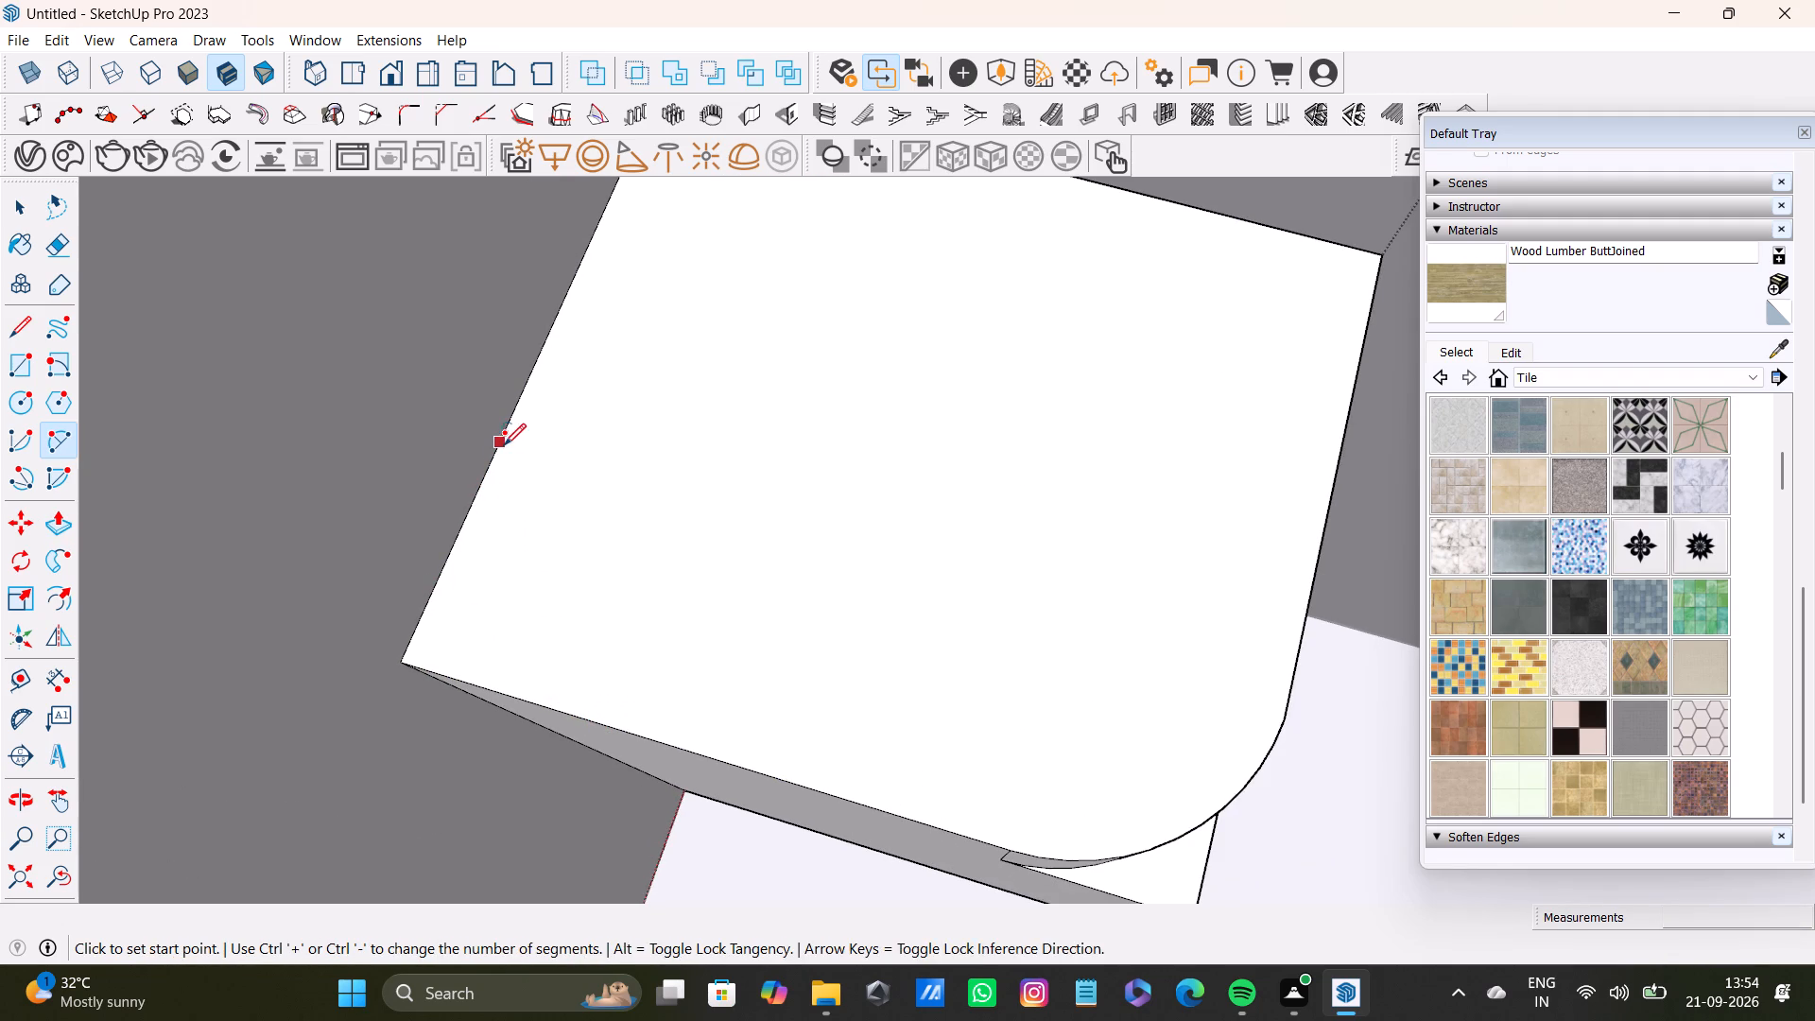
Draw a two-point arc bulging outward across the box top's corner against the panelled wall.
left_click(501, 446)
left_click(624, 730)
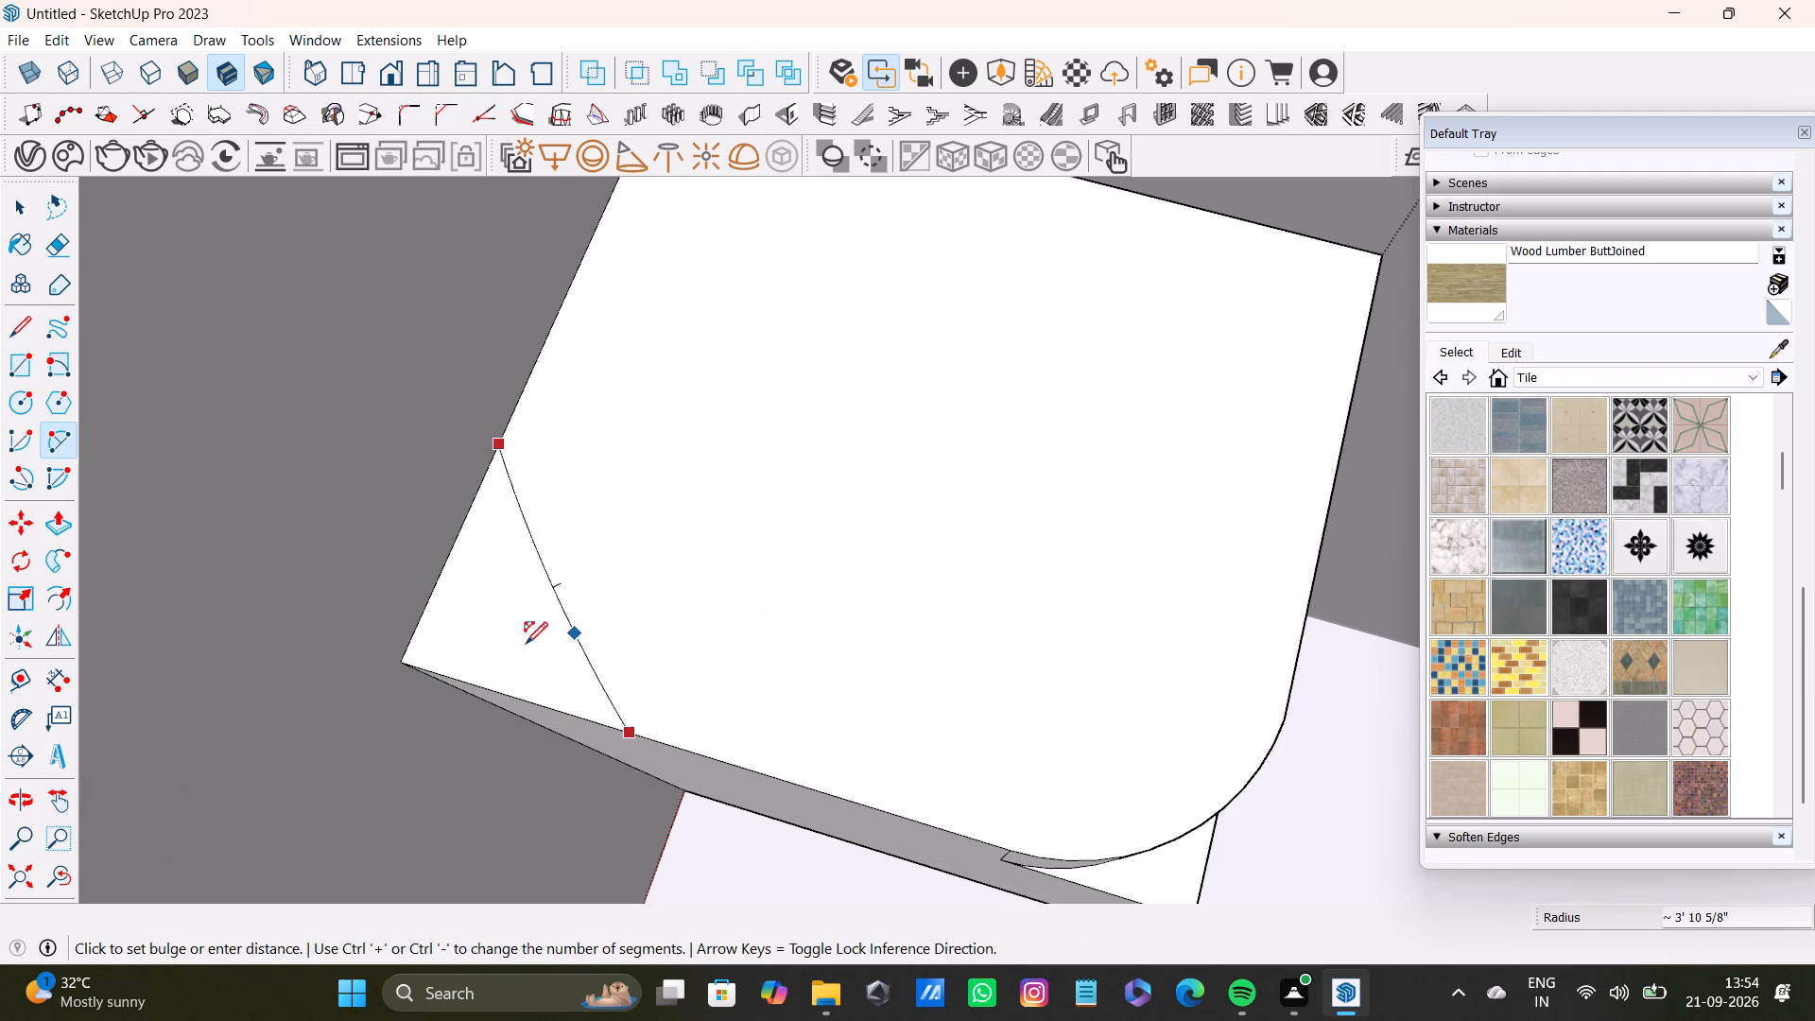
left_click(524, 649)
key("space")
Set the outward bulge of the arc by the panelled wall and Push/Pull the corner piece outside it down to the floor.
left_click(499, 642)
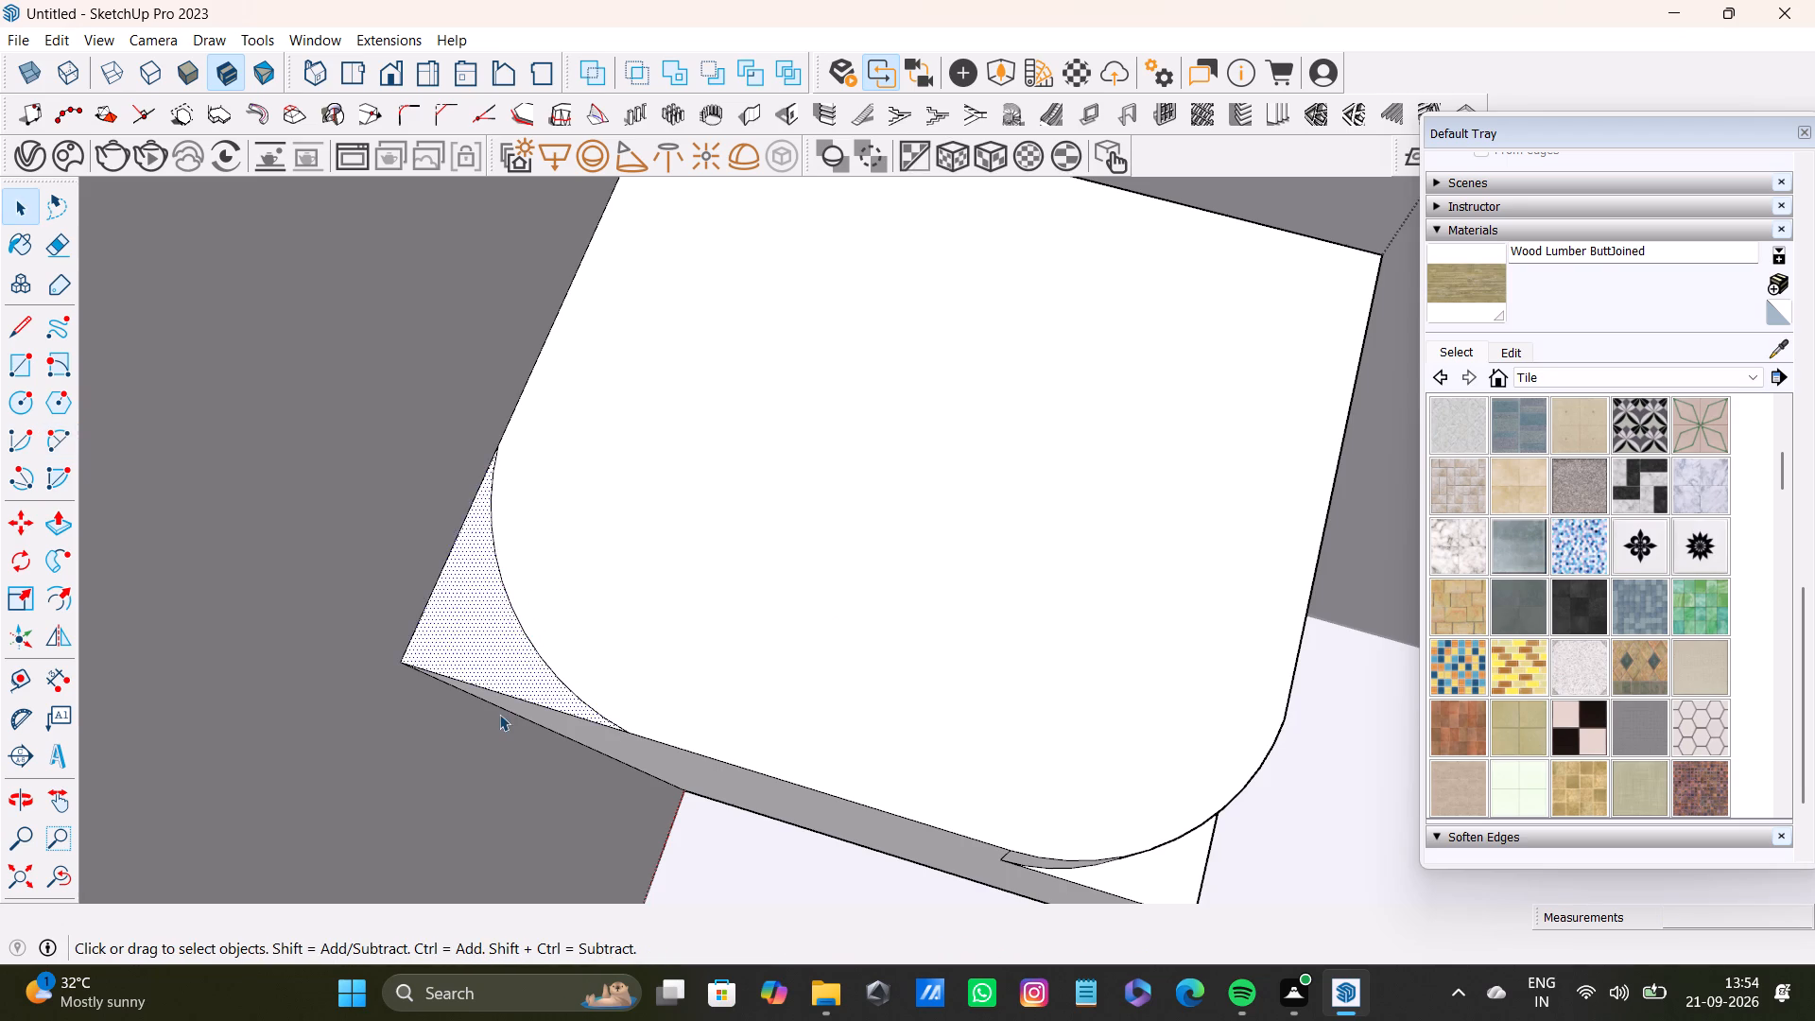
scroll(499, 716, "down", 4)
key("p")
left_click_drag(507, 657, 565, 795)
scroll(565, 783, "down", 4)
middle_click_drag(576, 779, 576, 727)
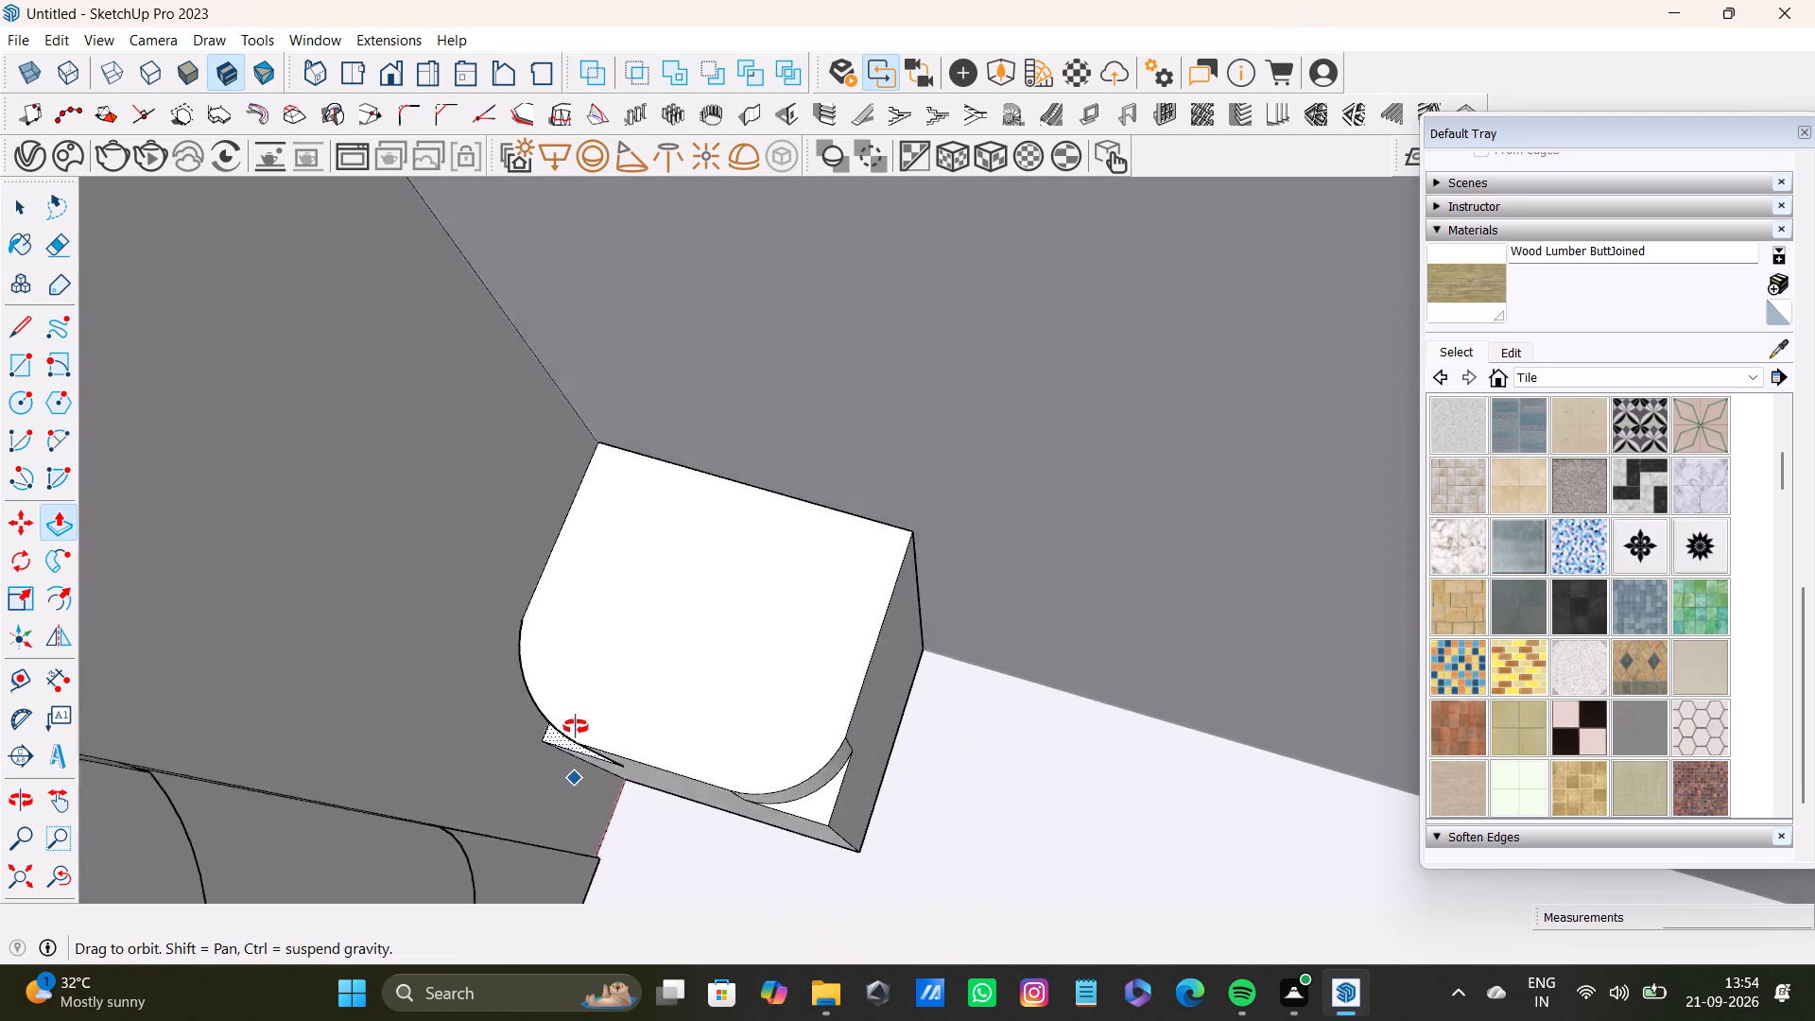
middle_click_drag(576, 727, 544, 550)
left_click_drag(547, 610, 620, 781)
middle_click_drag(623, 774, 589, 626, "shift")
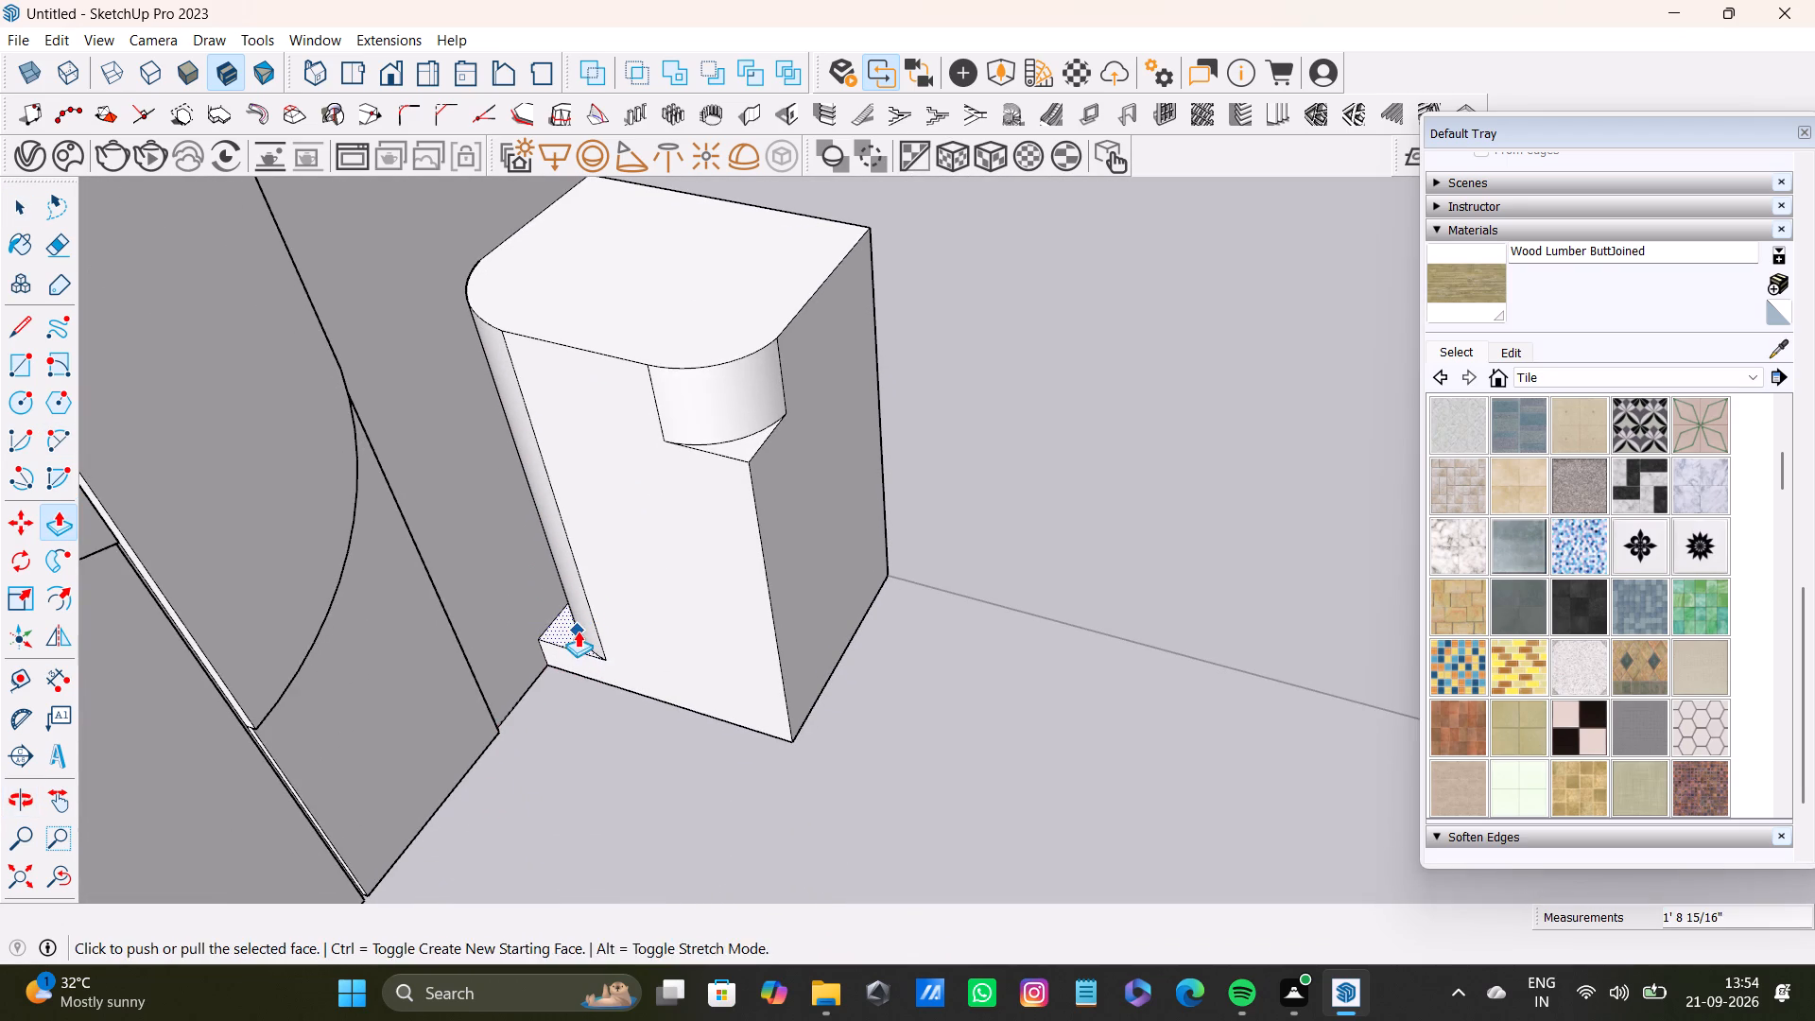
left_click_drag(578, 631, 609, 751)
Push/Pull the leftover ledge at the box's free front corner down to the floor, completing the rounded vertical edge.
left_click_drag(735, 441, 823, 875)
scroll(781, 715, "down", 5)
middle_click_drag(848, 690, 496, 742)
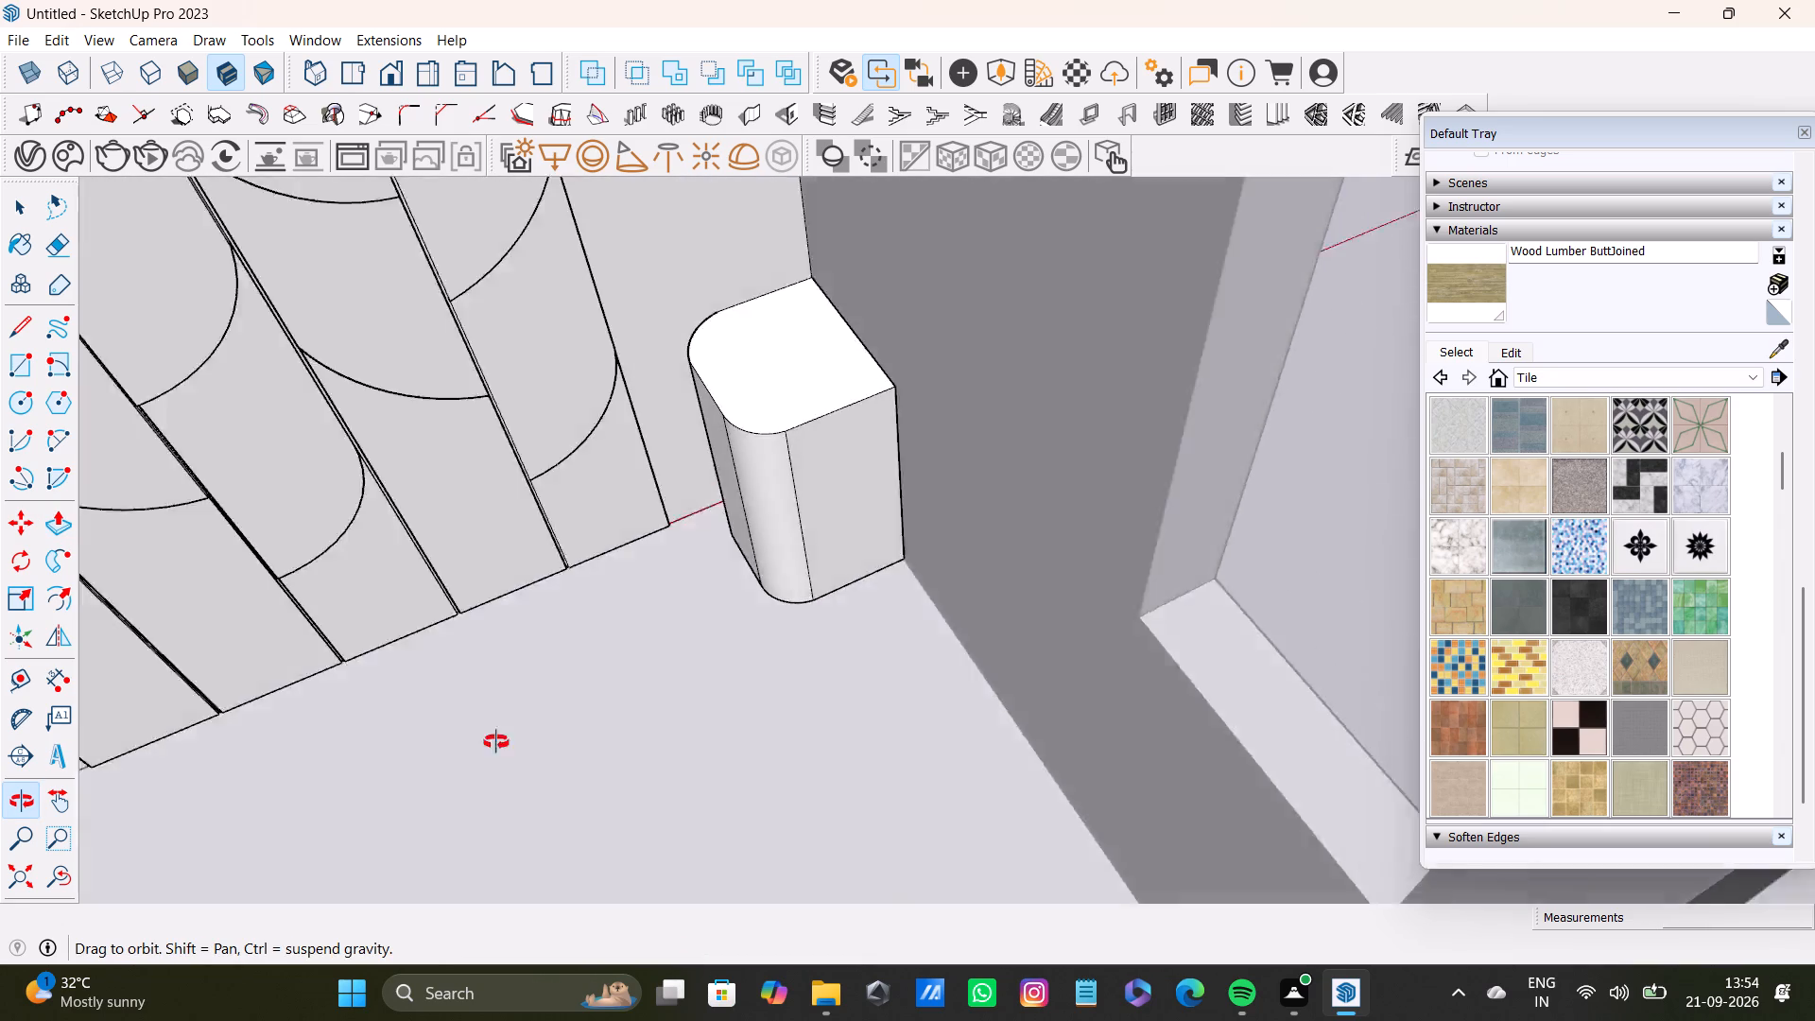
middle_click_drag(496, 742, 496, 723)
scroll(863, 566, "down", 4)
middle_click_drag(893, 542, 993, 757, "shift")
scroll(962, 562, "up", 2)
scroll(717, 474, "up", 3)
scroll(717, 474, "down", 7)
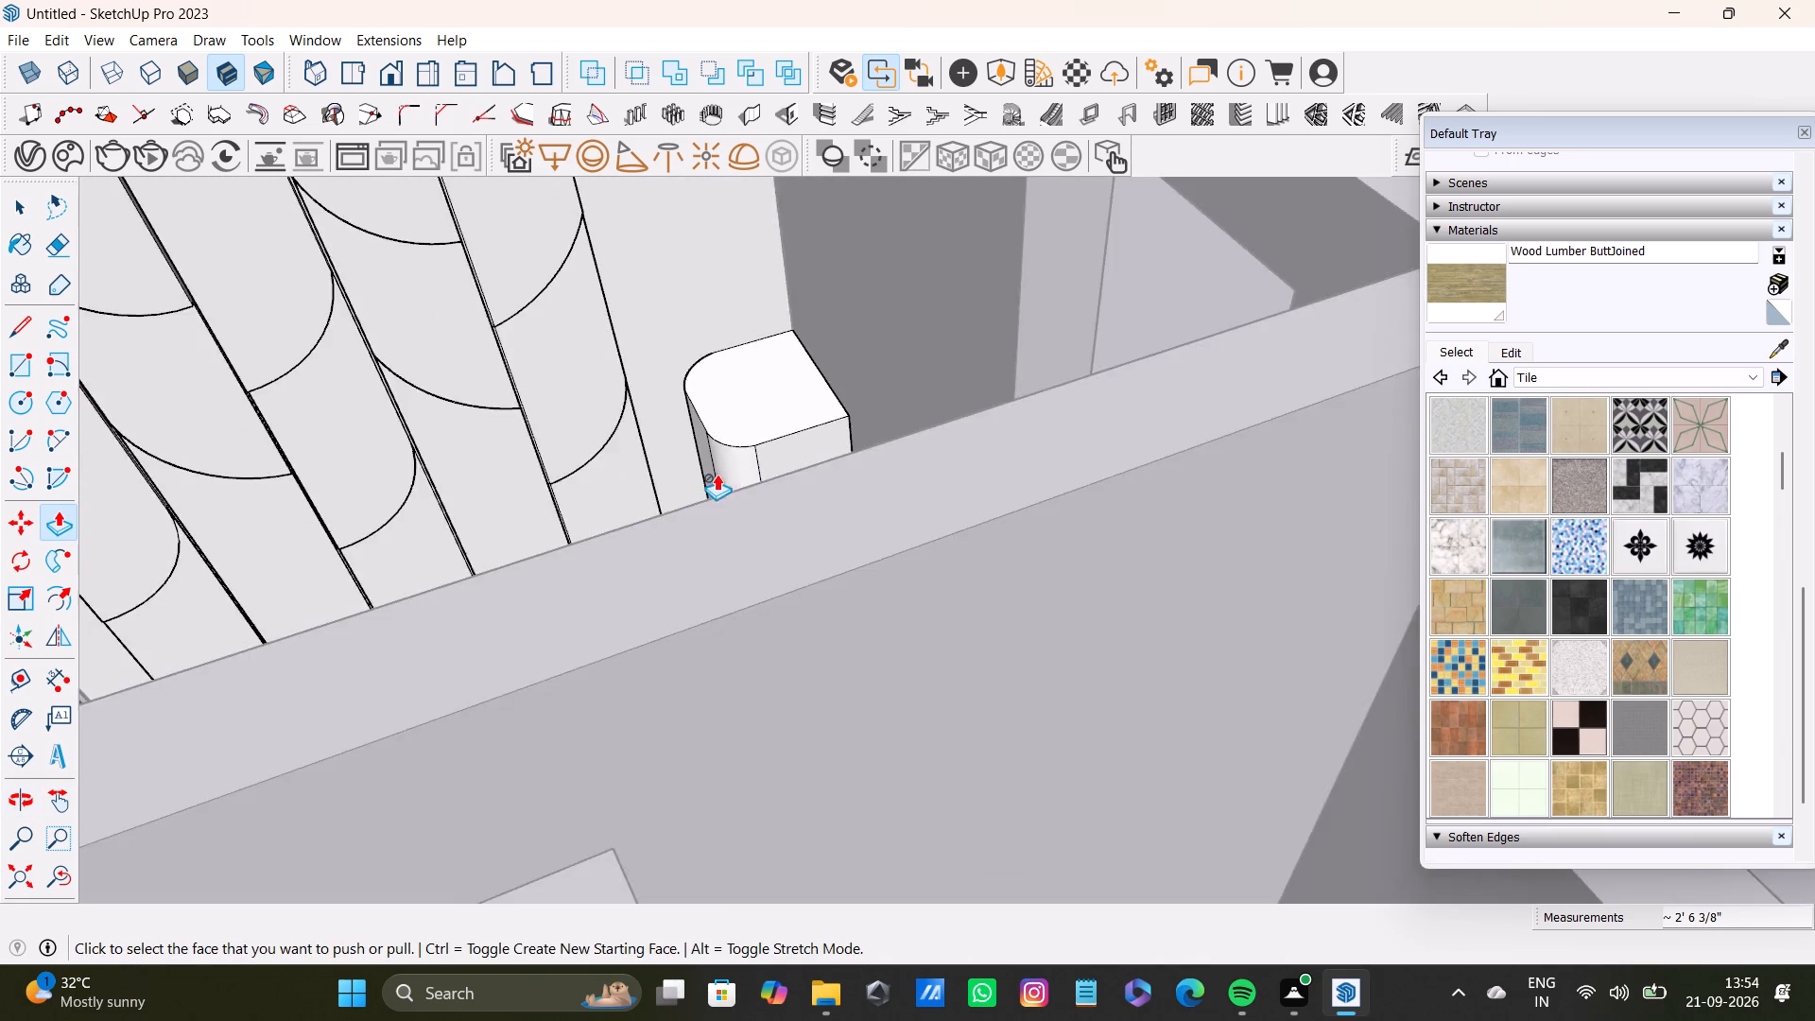
middle_click_drag(749, 472, 989, 669)
middle_click_drag(1145, 681, 977, 756)
scroll(978, 738, "down", 8)
middle_click_drag(1007, 716, 956, 611, "shift")
key("space")
left_click(1306, 484)
Examine the rounded box unit within the bedroom and the opposite wall beside the doorway.
scroll(1028, 542, "up", 6)
middle_click_drag(887, 610, 1066, 647, "shift")
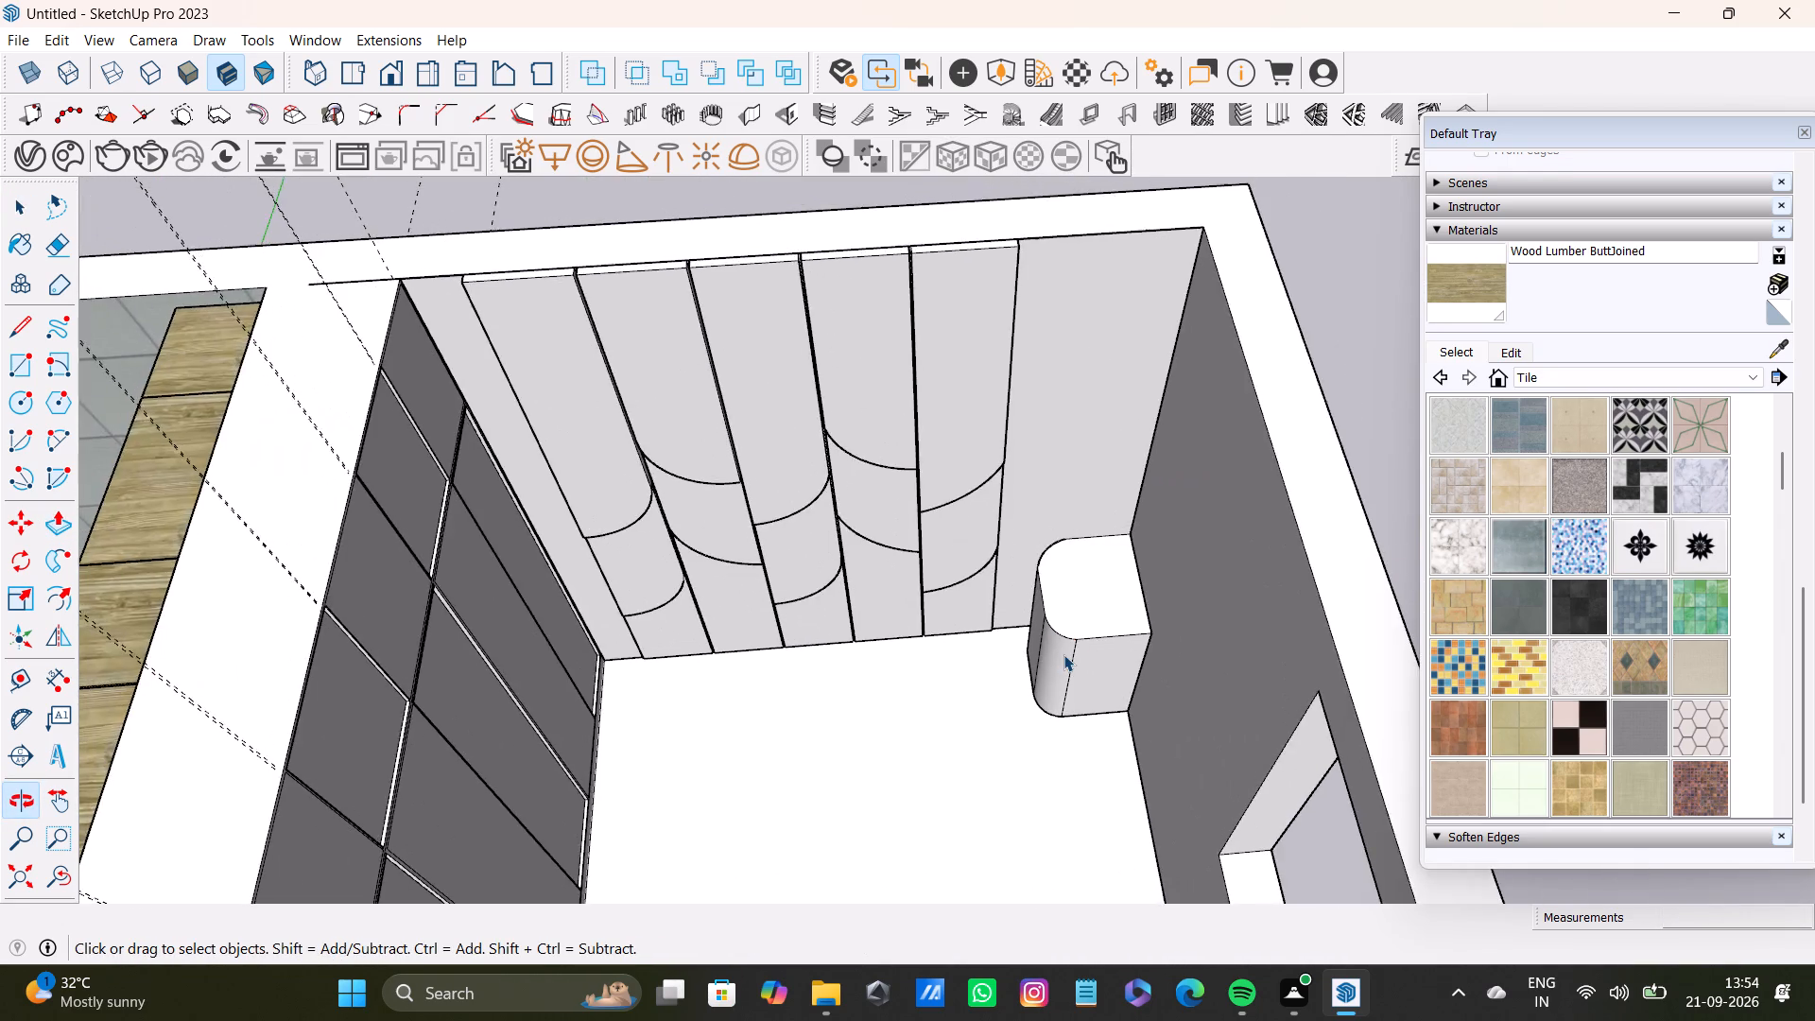
scroll(1063, 654, "up", 7)
middle_click_drag(1063, 654, 952, 803)
scroll(959, 758, "down", 3)
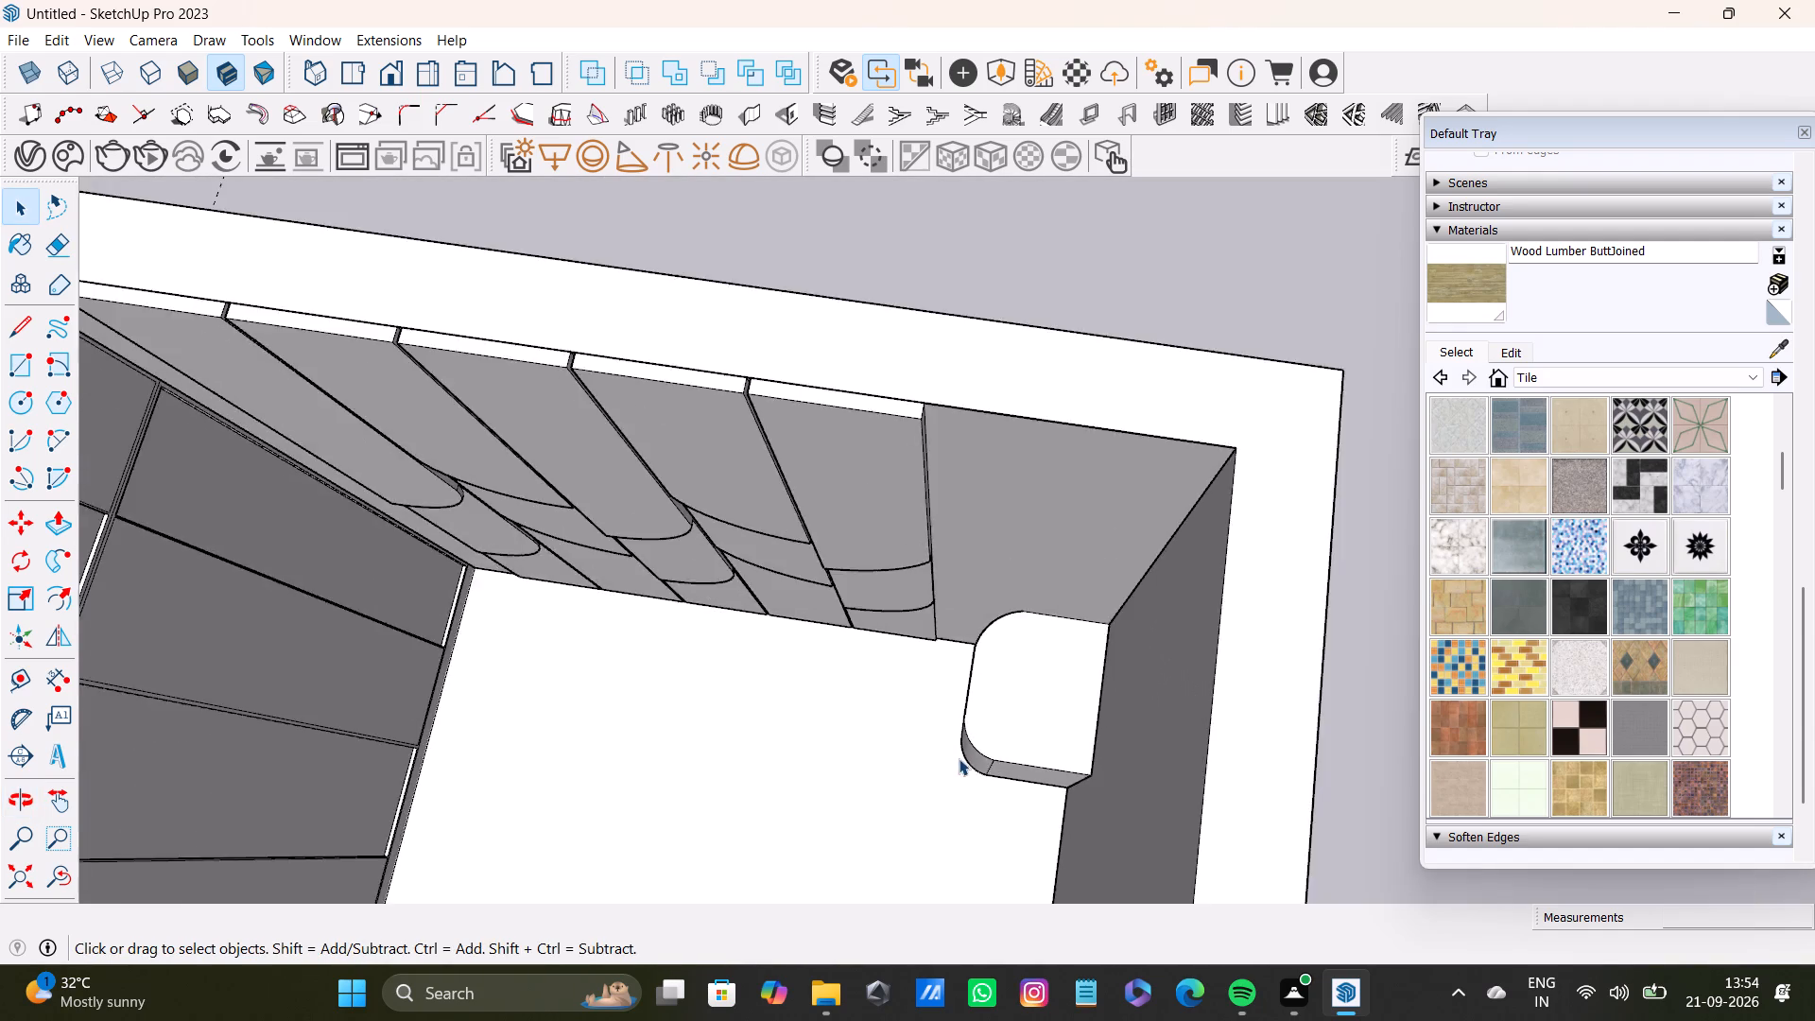
scroll(959, 758, "down", 4)
middle_click_drag(962, 753, 972, 540)
scroll(932, 583, "down", 5)
middle_click_drag(1064, 618, 302, 664)
scroll(632, 509, "down", 4)
middle_click_drag(769, 474, 864, 597, "shift")
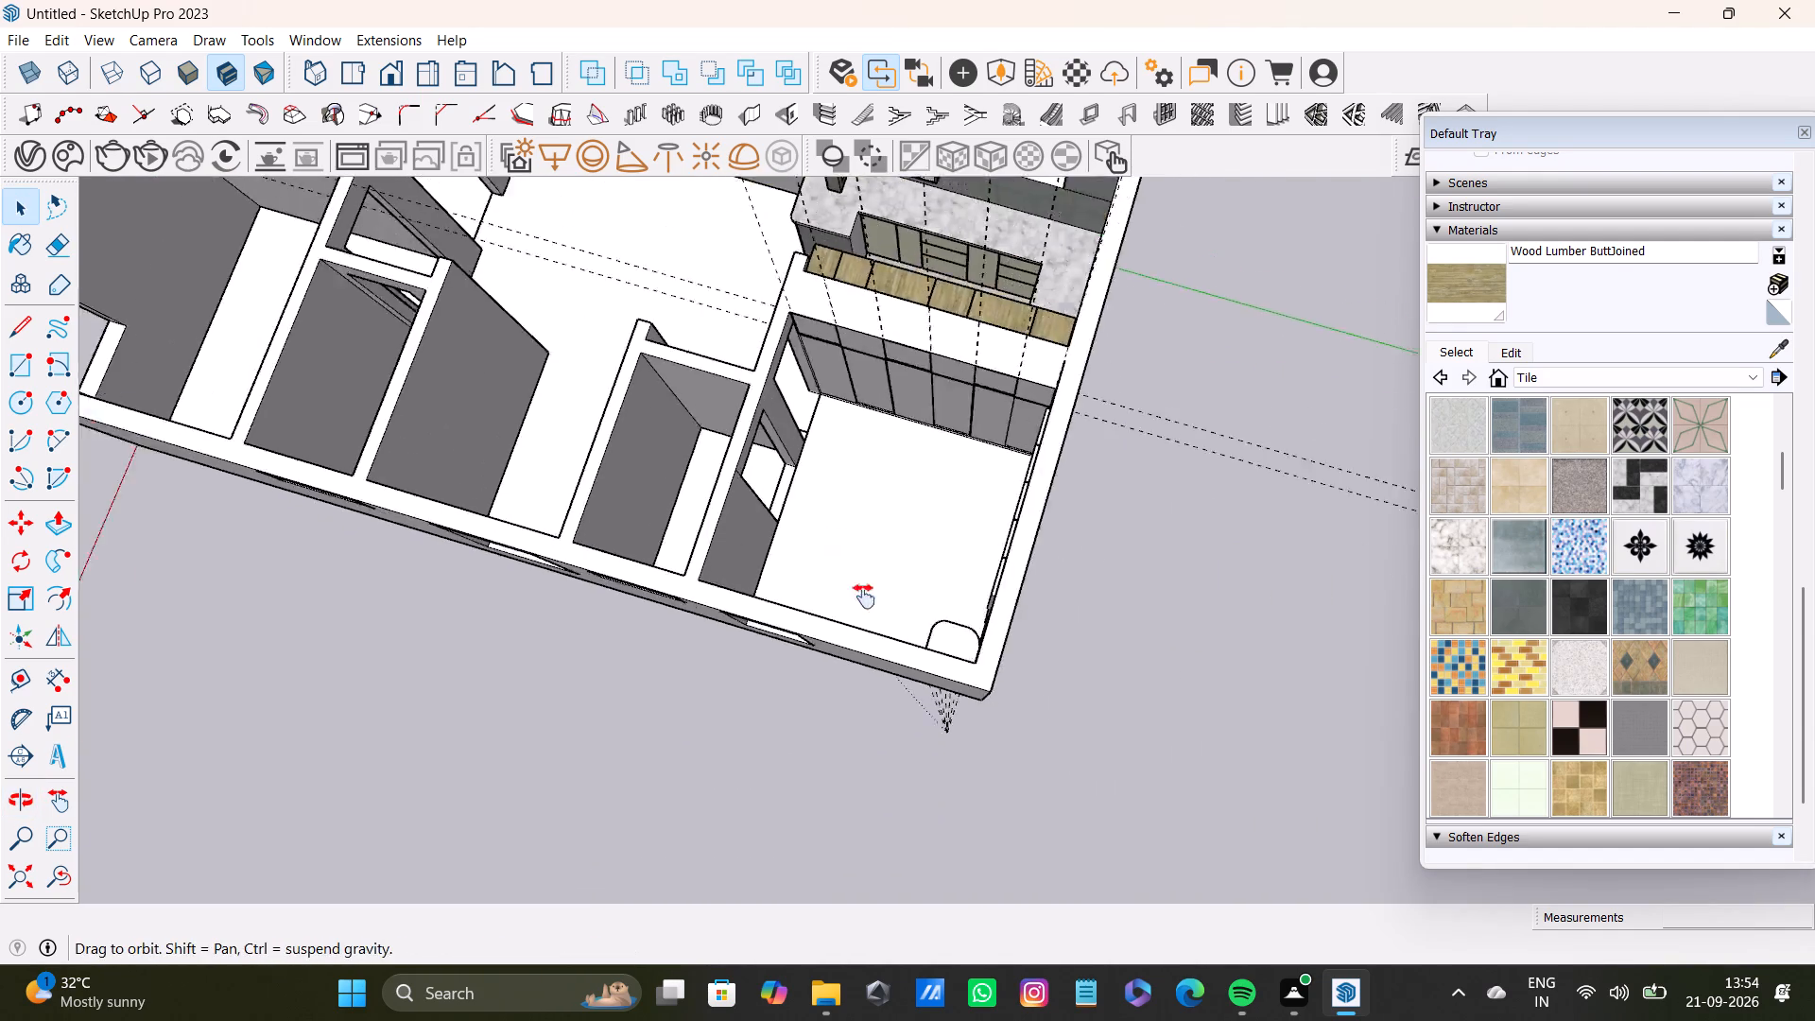
middle_click_drag(864, 597, 885, 709, "shift")
middle_click_drag(1059, 709, 379, 597)
scroll(514, 462, "up", 4)
middle_click_drag(735, 441, 773, 649, "shift")
scroll(846, 650, "up", 7)
middle_click_drag(909, 579, 753, 580, "shift")
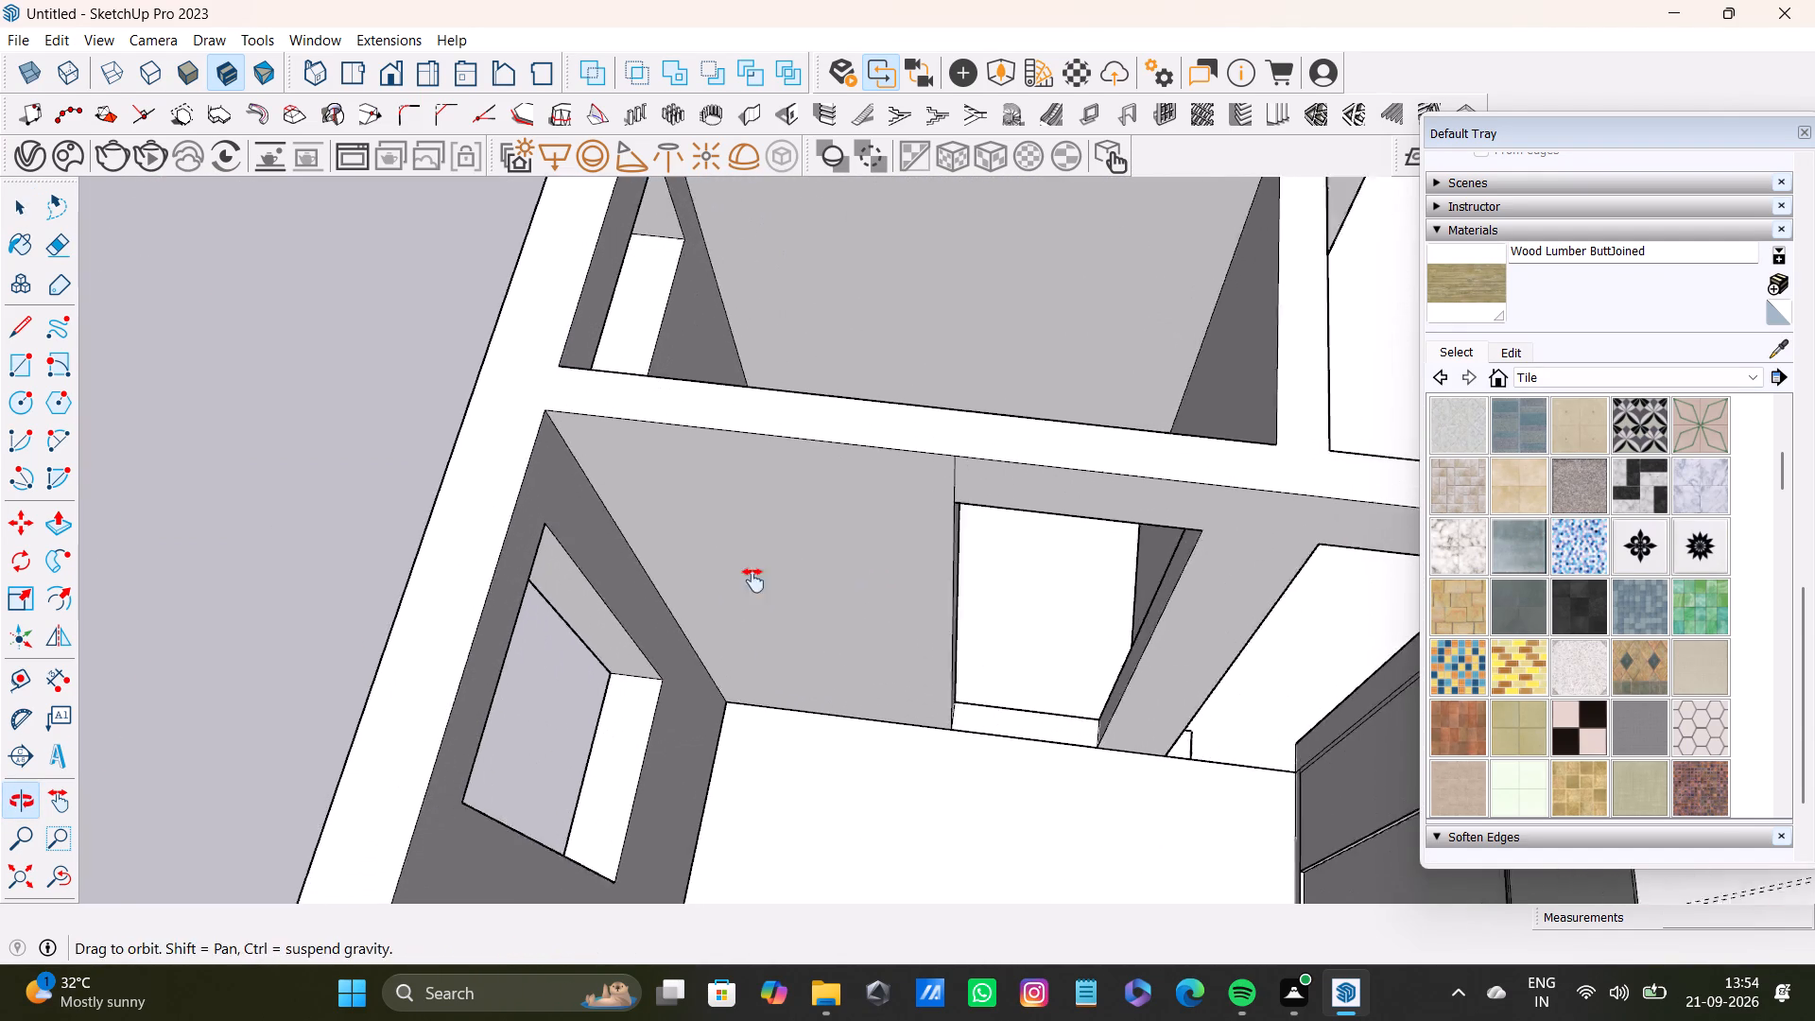
middle_click_drag(753, 580, 740, 584, "shift")
scroll(732, 584, "up", 1)
middle_click_drag(732, 584, 783, 459)
Select the bedroom wall face between the window wall and the doorway together with its bounding edges.
left_click(796, 441)
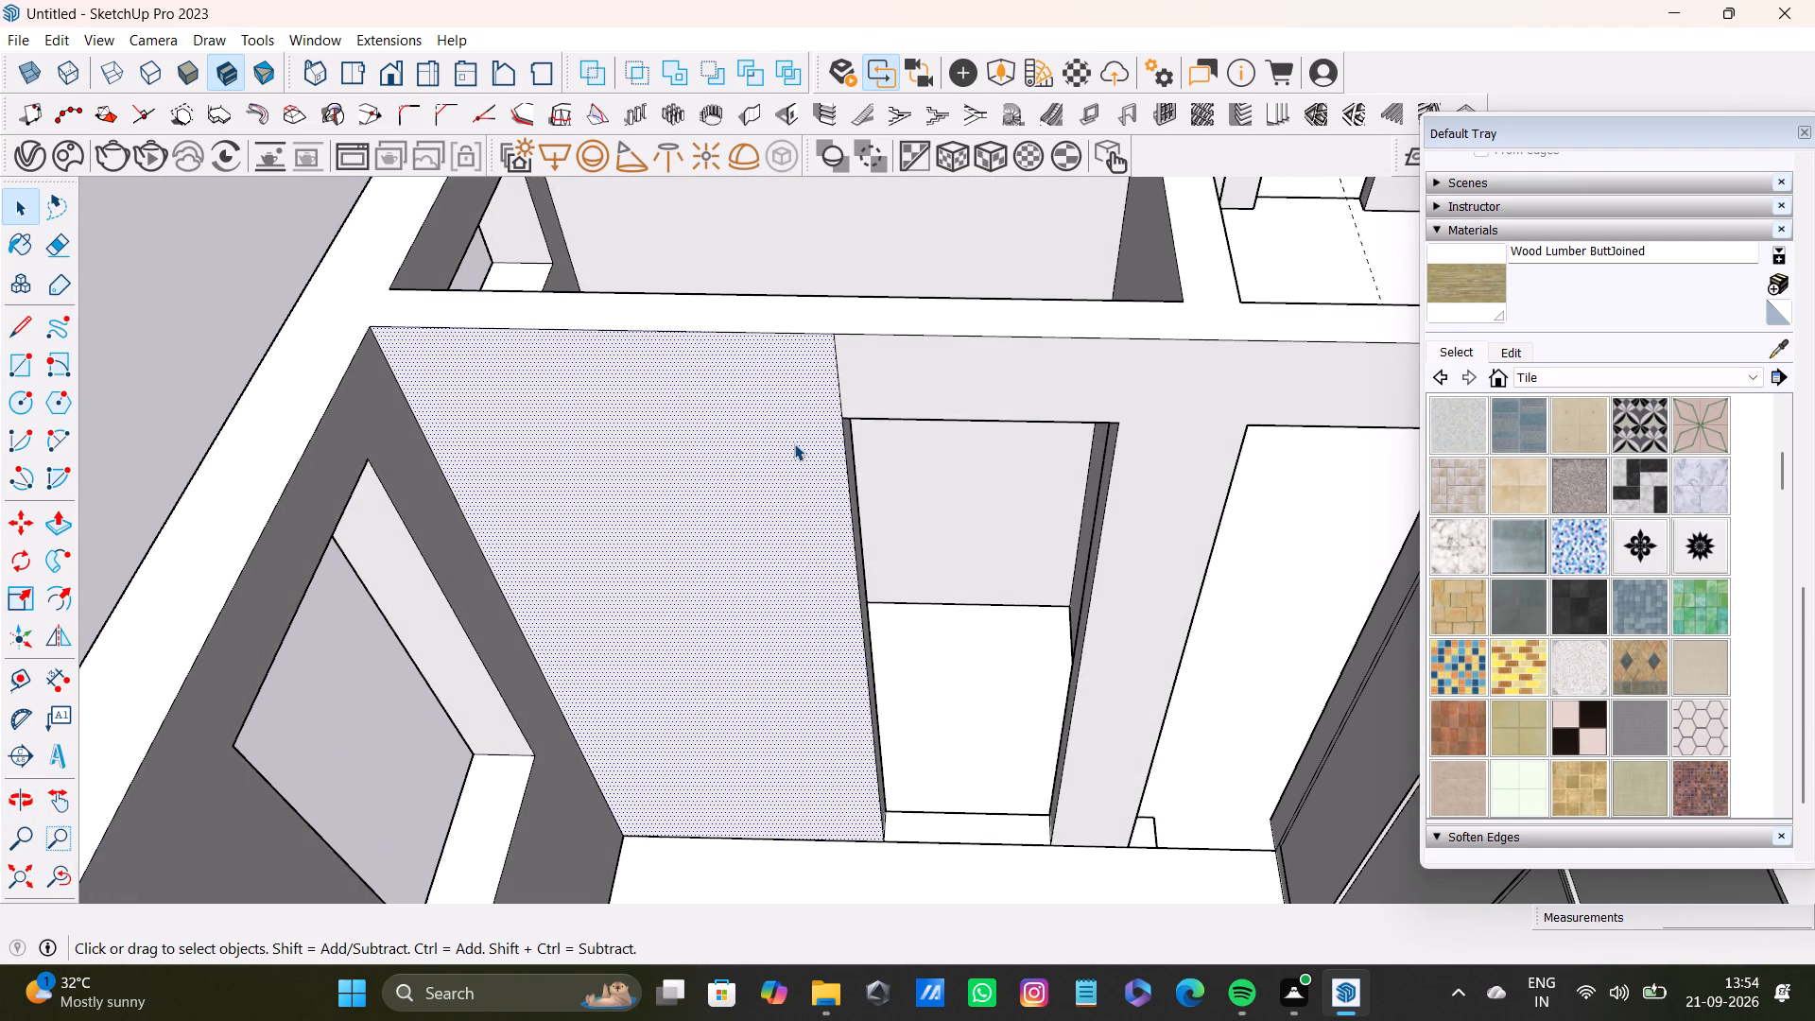
double_click(794, 443)
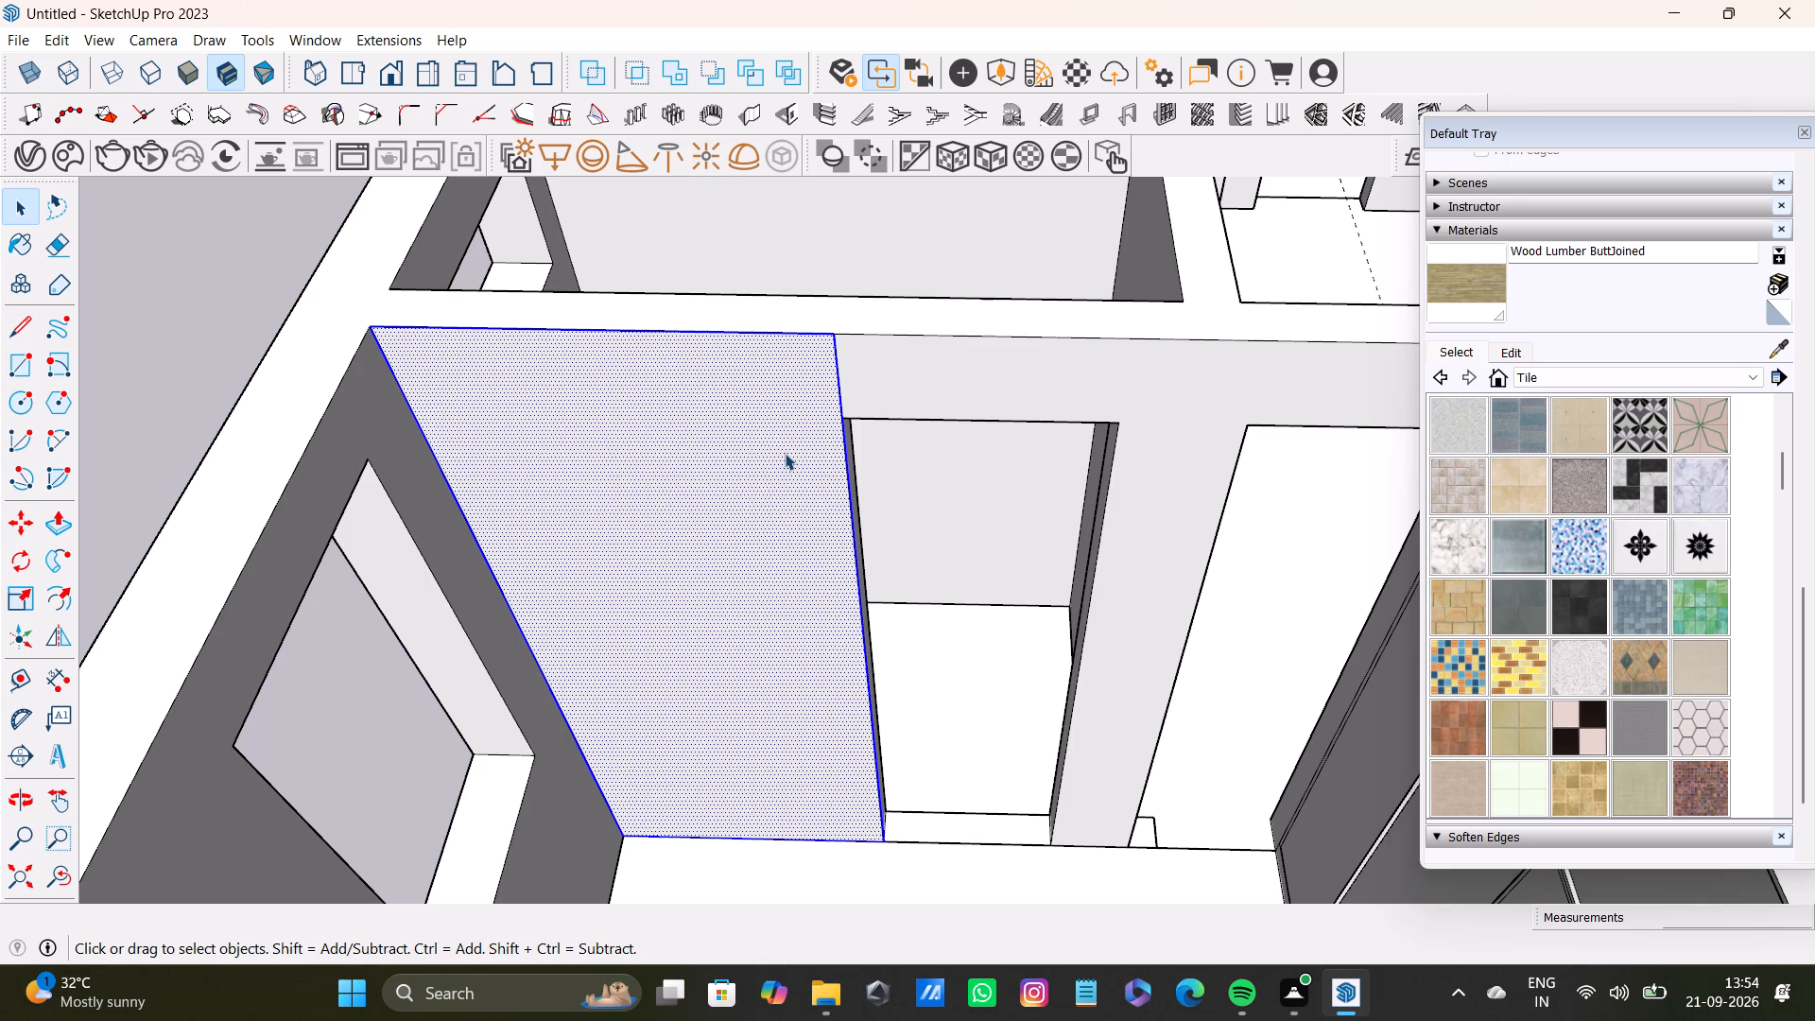
Examine the whole house model from several sides, including the room layout around the selected bedroom wall.
scroll(839, 536, "down", 12)
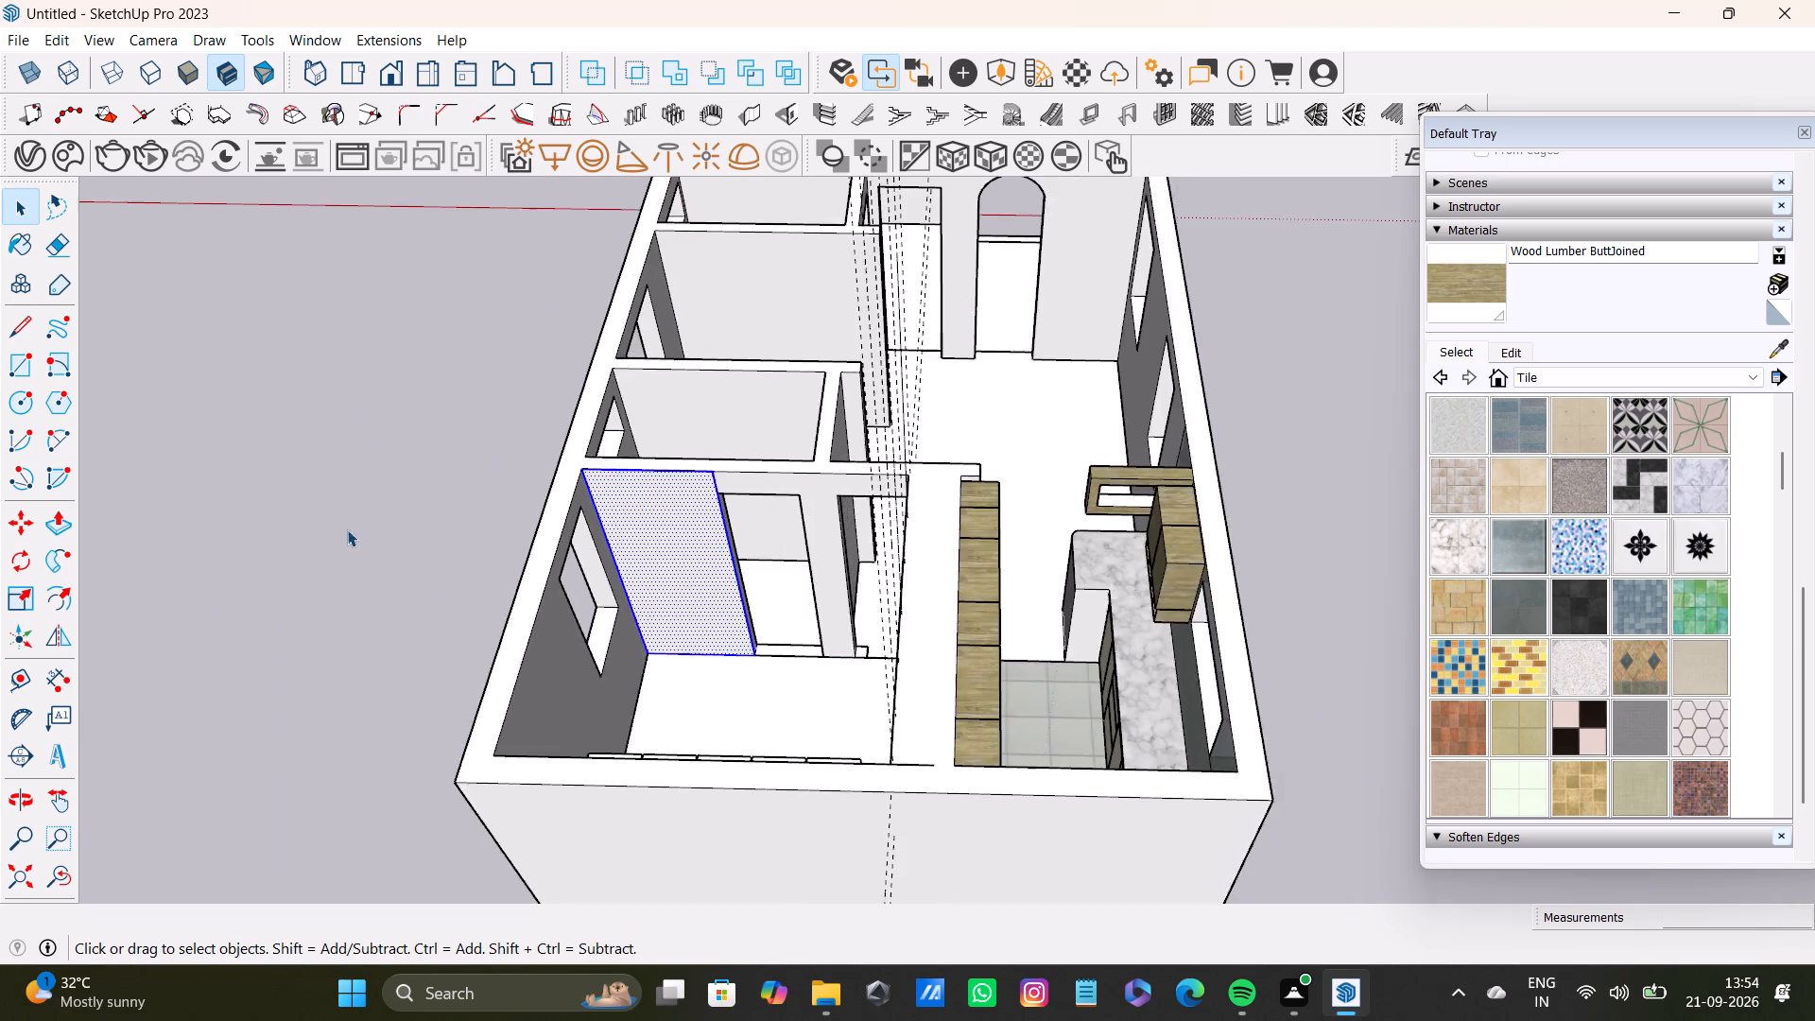
middle_click_drag(347, 529, 1108, 450)
scroll(1082, 513, "down", 4)
middle_click_drag(1113, 594, 1192, 382)
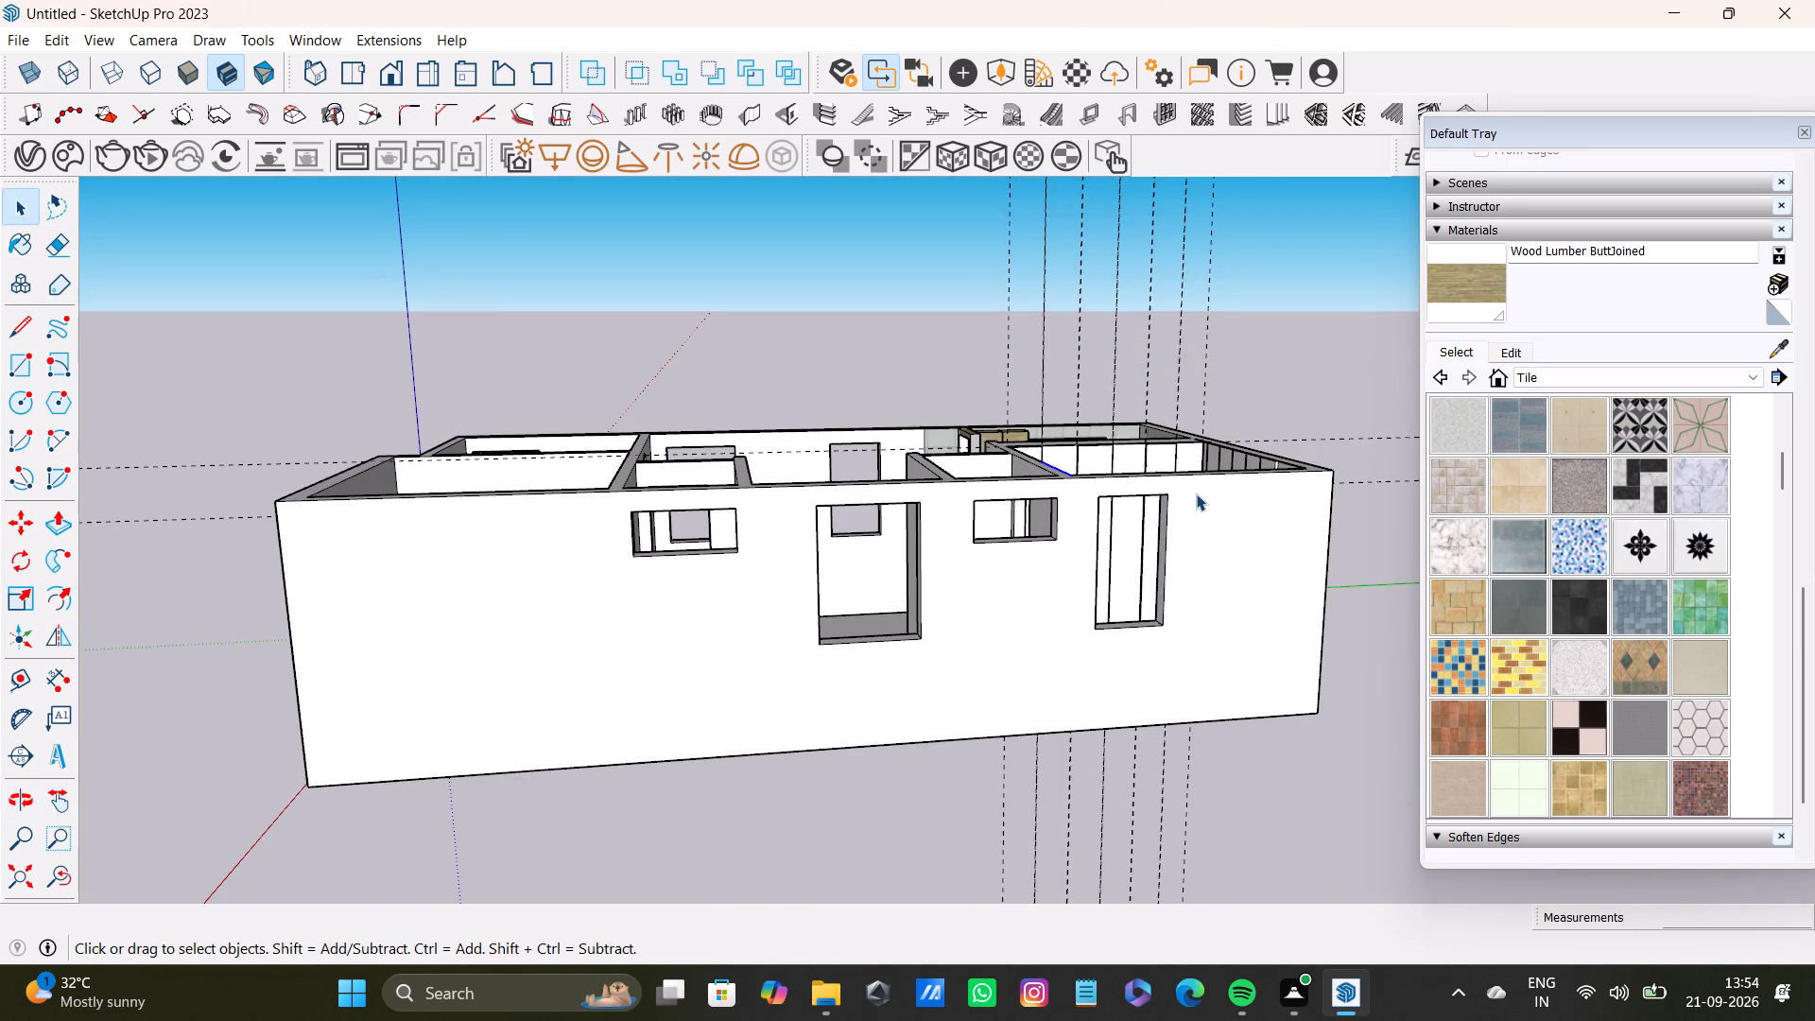
scroll(1208, 520, "down", 4)
middle_click_drag(1115, 484, 707, 475)
scroll(942, 480, "down", 5)
scroll(549, 419, "down", 4)
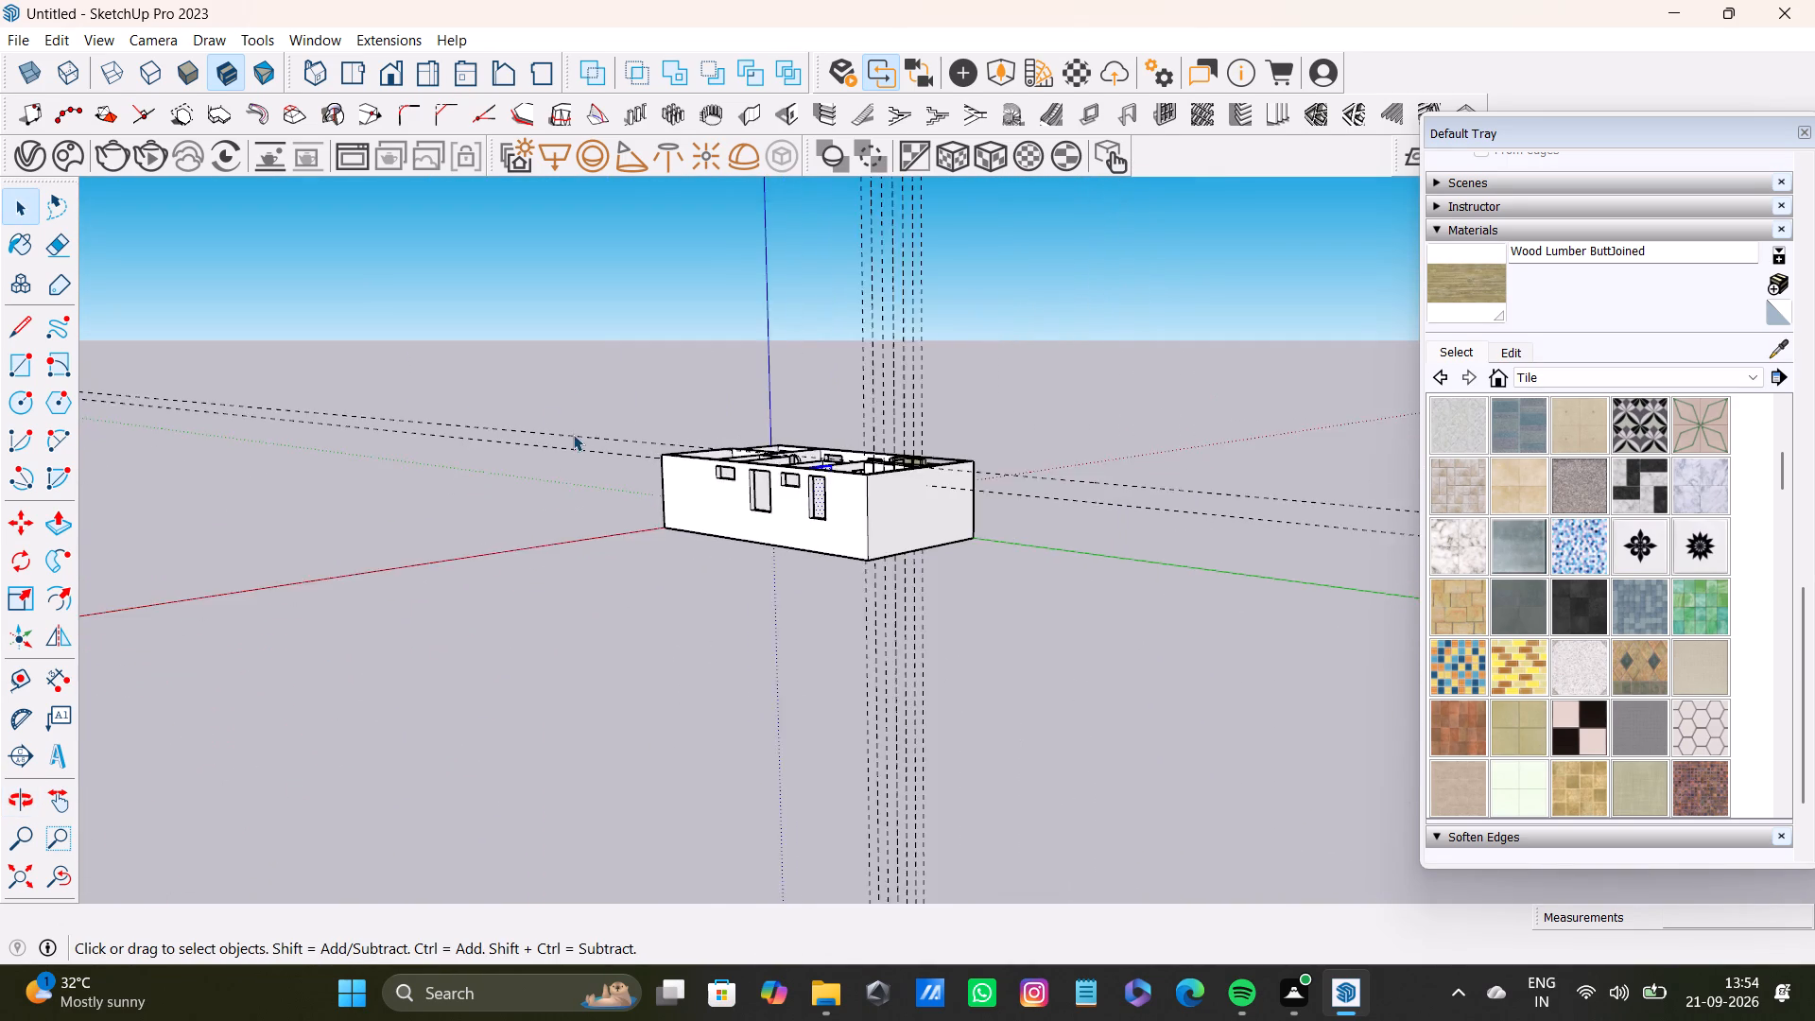
middle_click_drag(583, 440, 1023, 721)
scroll(988, 686, "down", 4)
middle_click_drag(577, 583, 1000, 573)
scroll(958, 564, "up", 6)
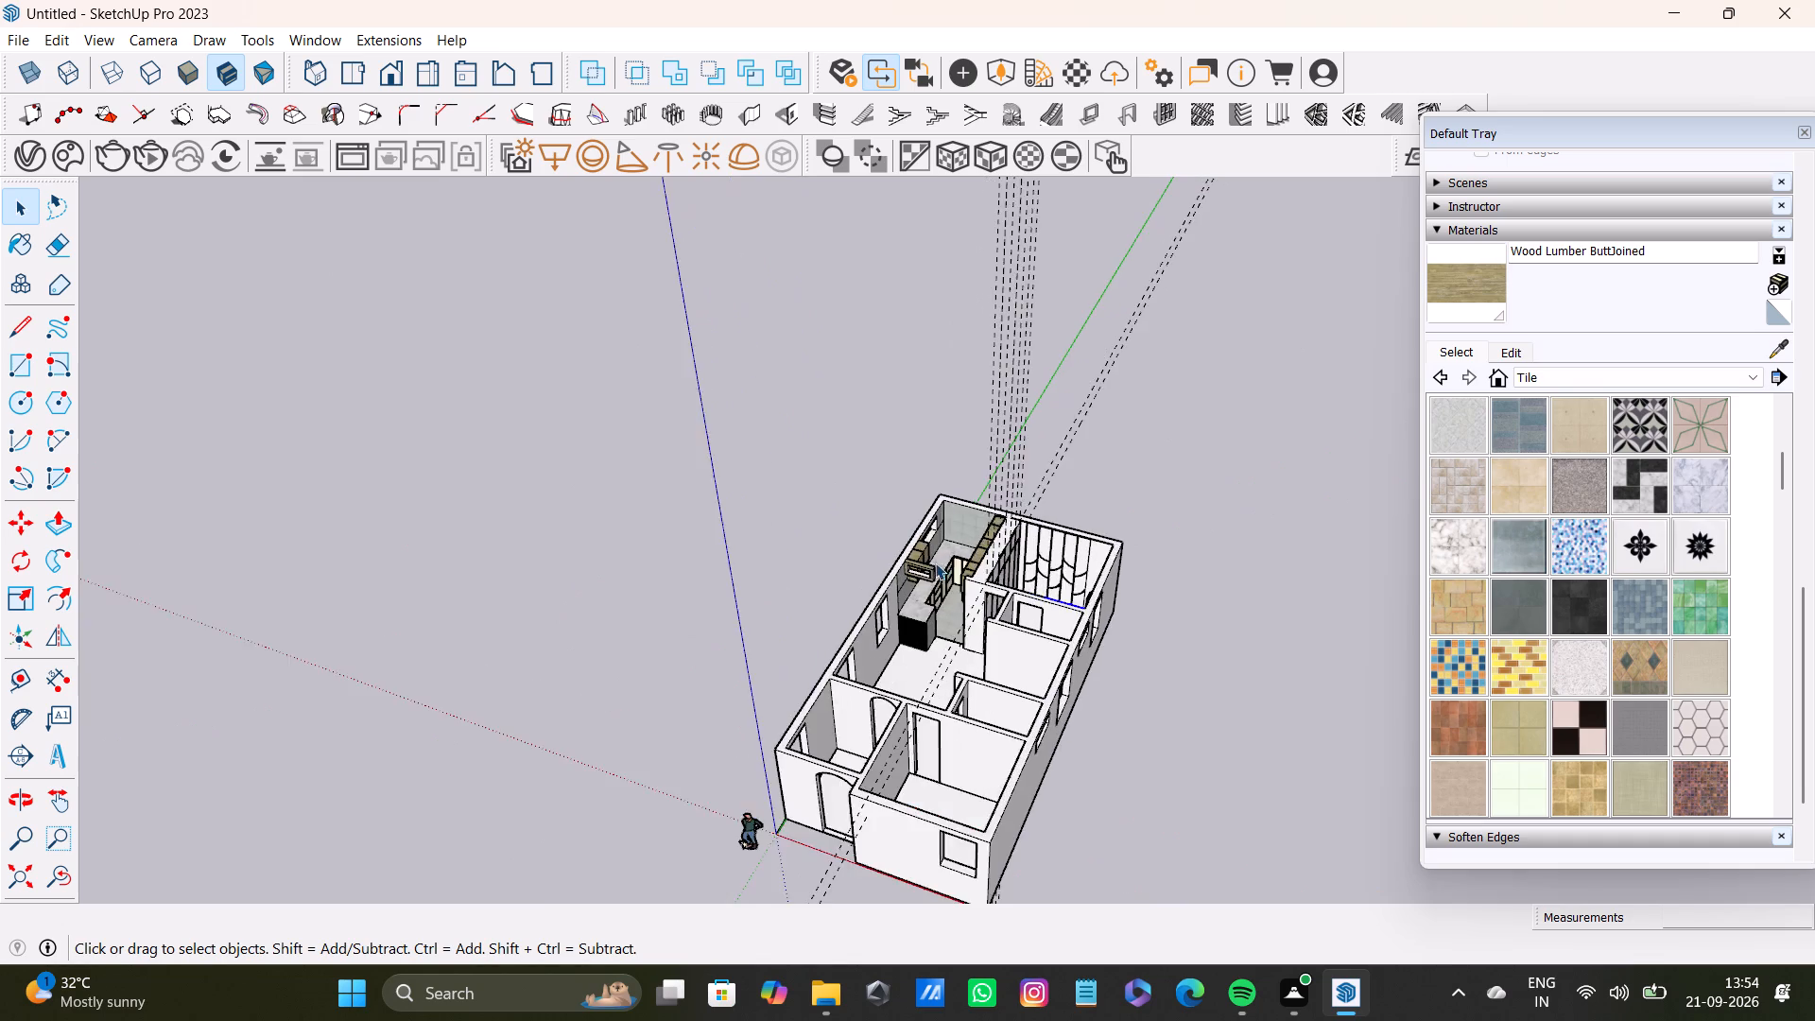
scroll(935, 562, "up", 5)
middle_click_drag(991, 545, 1523, 555)
scroll(1068, 528, "down", 8)
middle_click_drag(845, 514, 1072, 646)
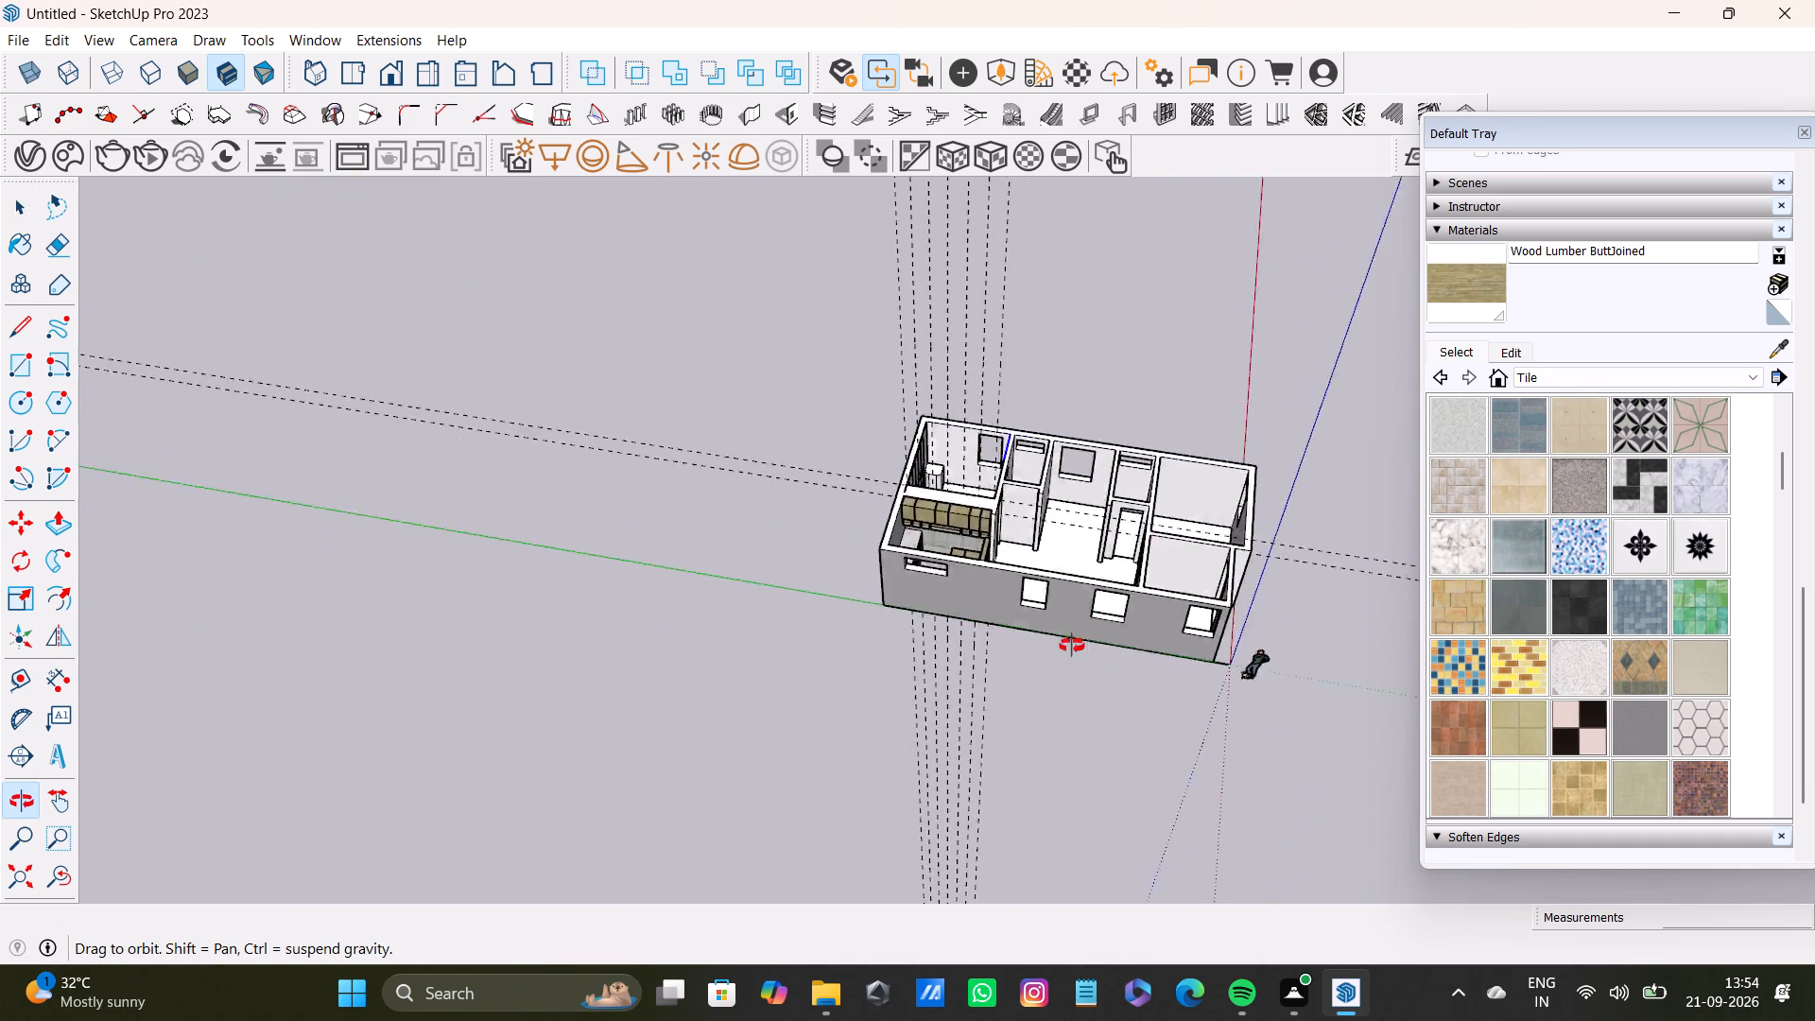
middle_click_drag(1072, 646, 795, 664)
scroll(765, 618, "down", 8)
middle_click_drag(682, 598, 1386, 442)
scroll(980, 462, "up", 8)
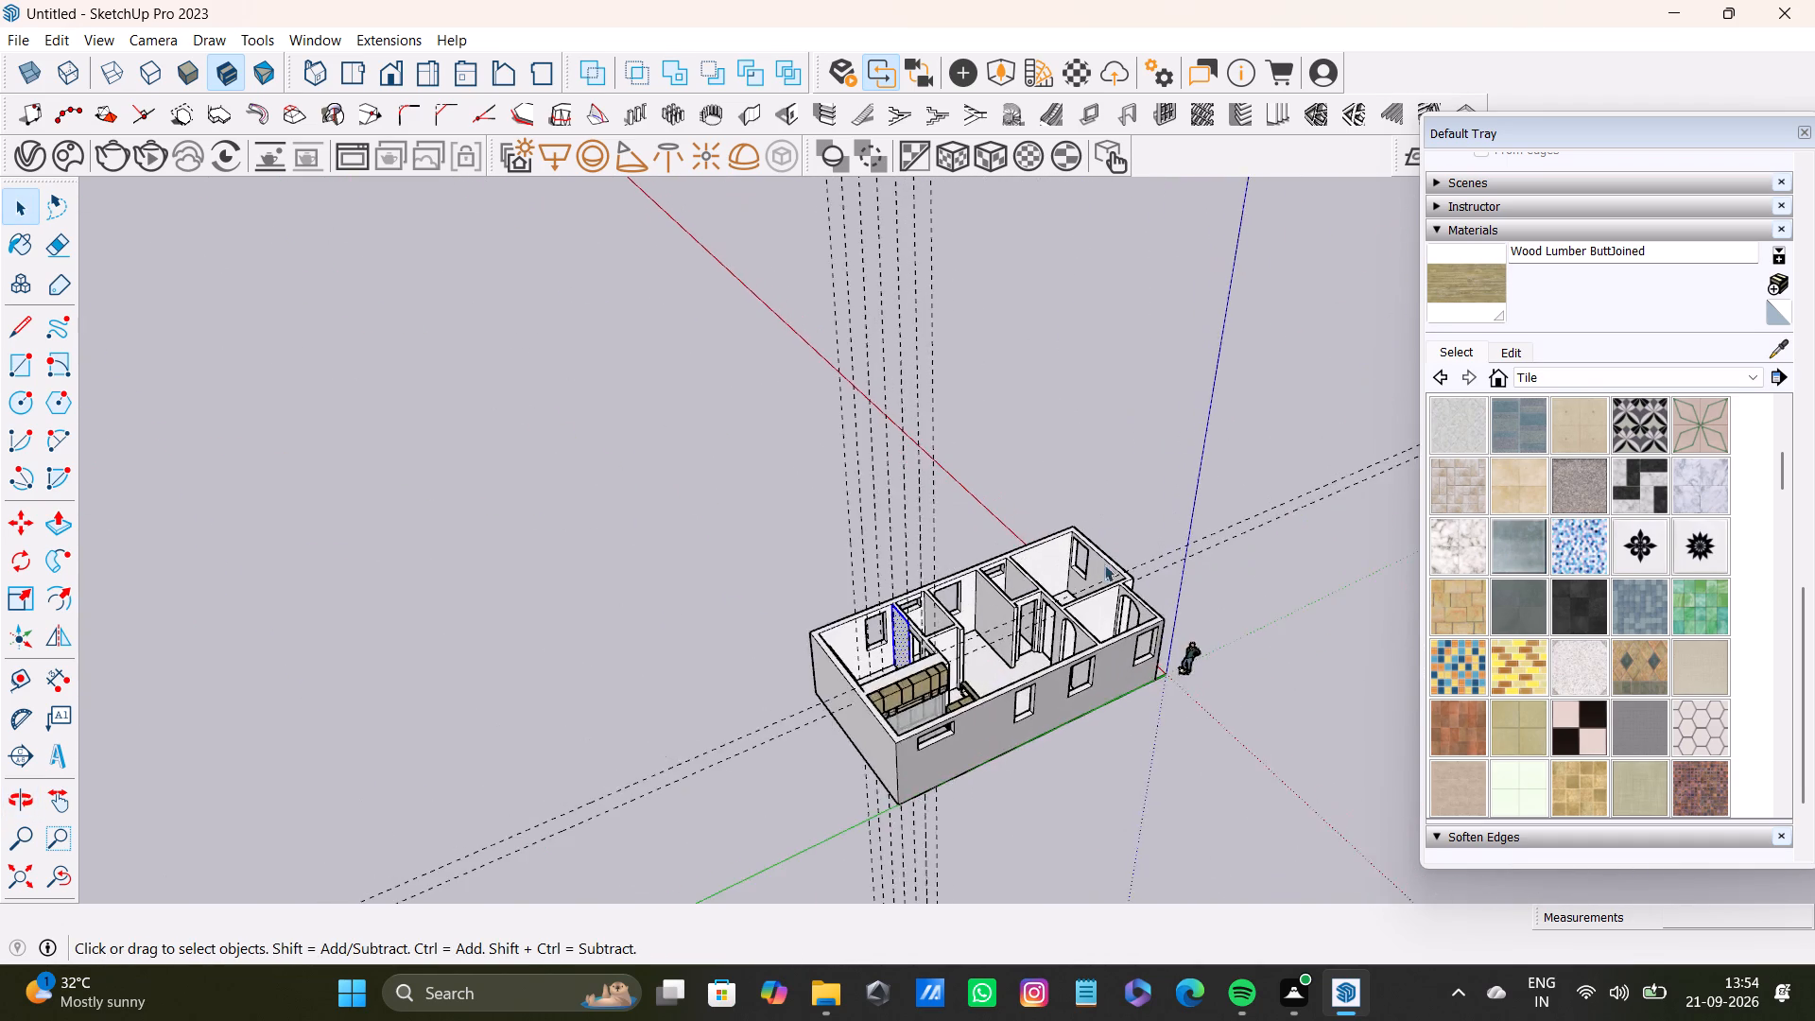
scroll(1104, 564, "up", 5)
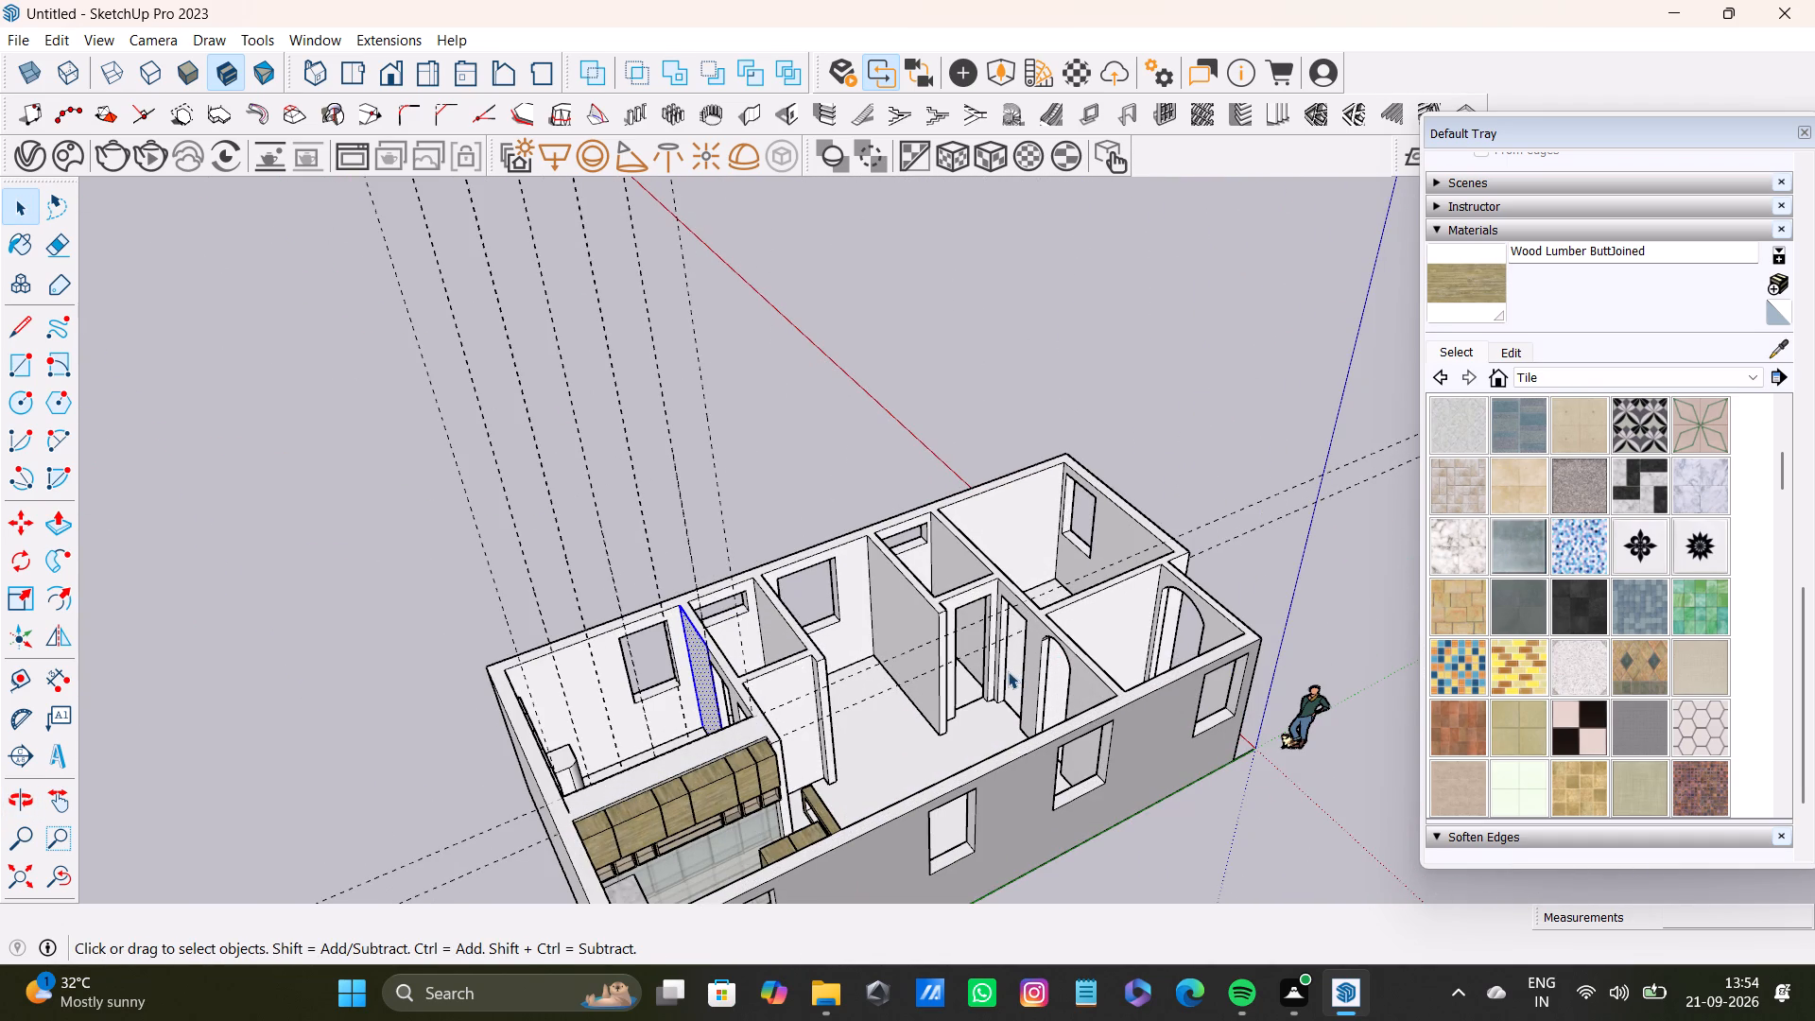
scroll(799, 658, "up", 4)
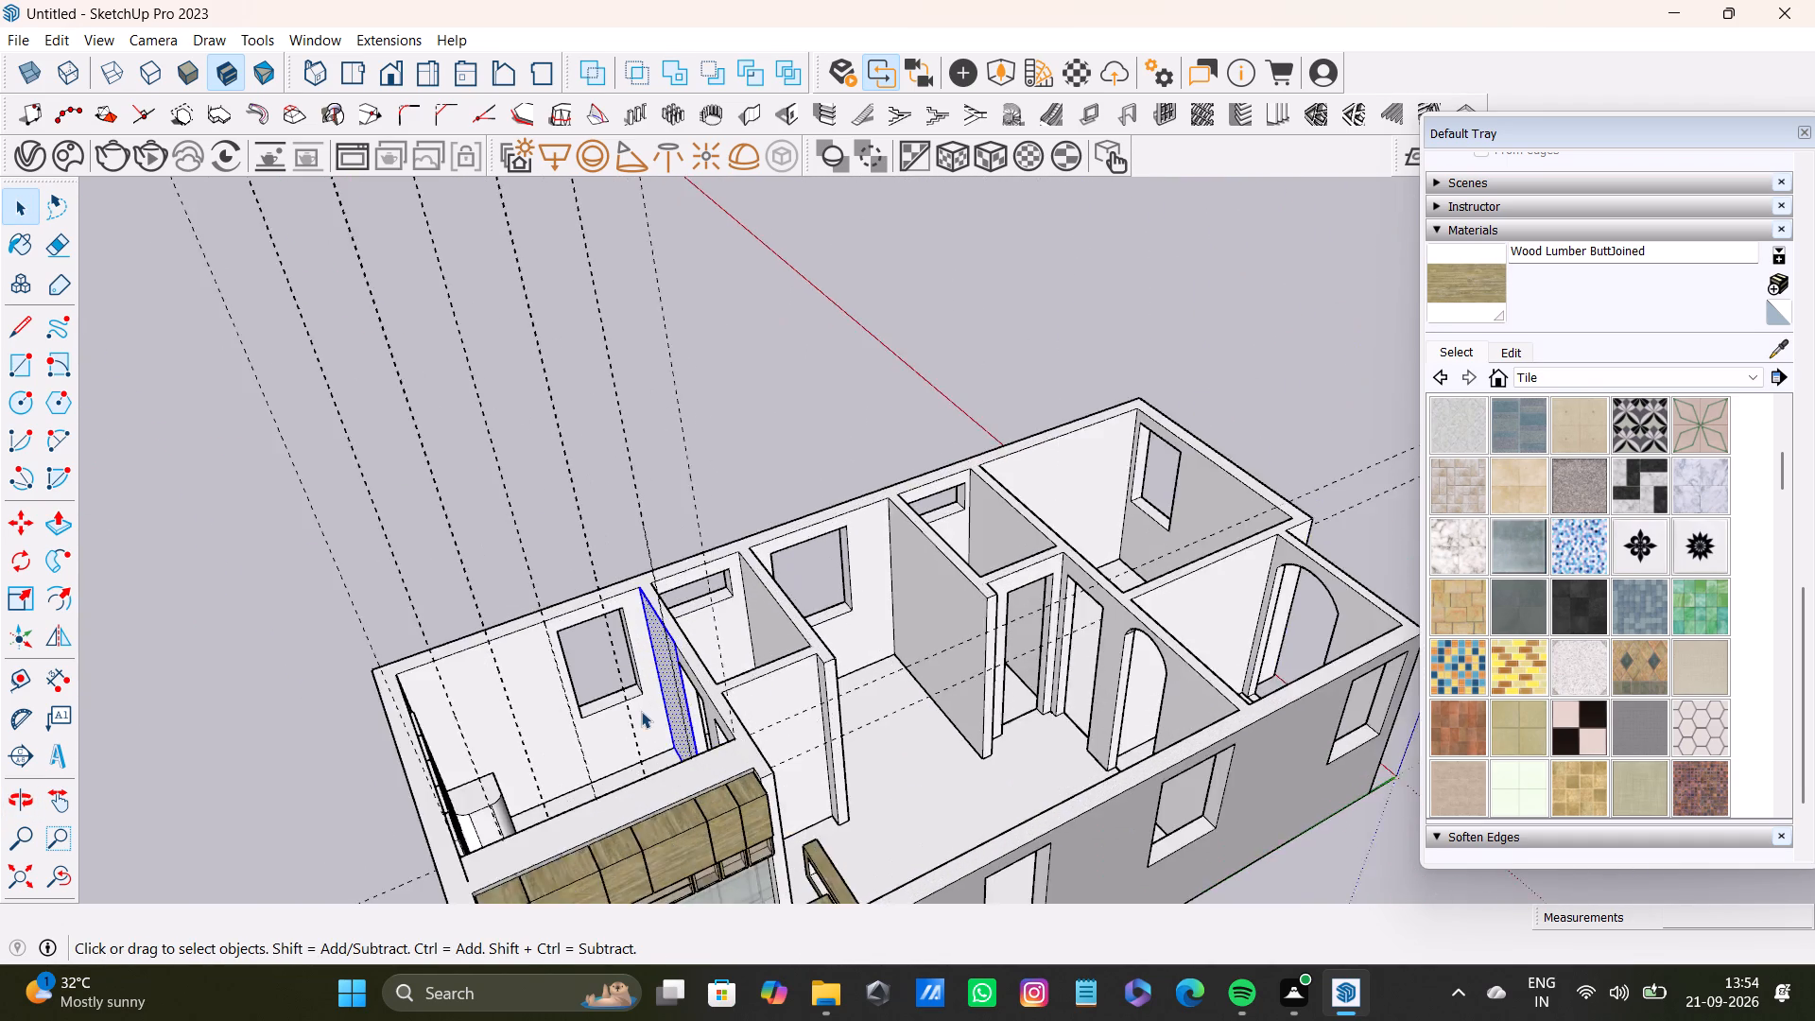
scroll(641, 711, "up", 5)
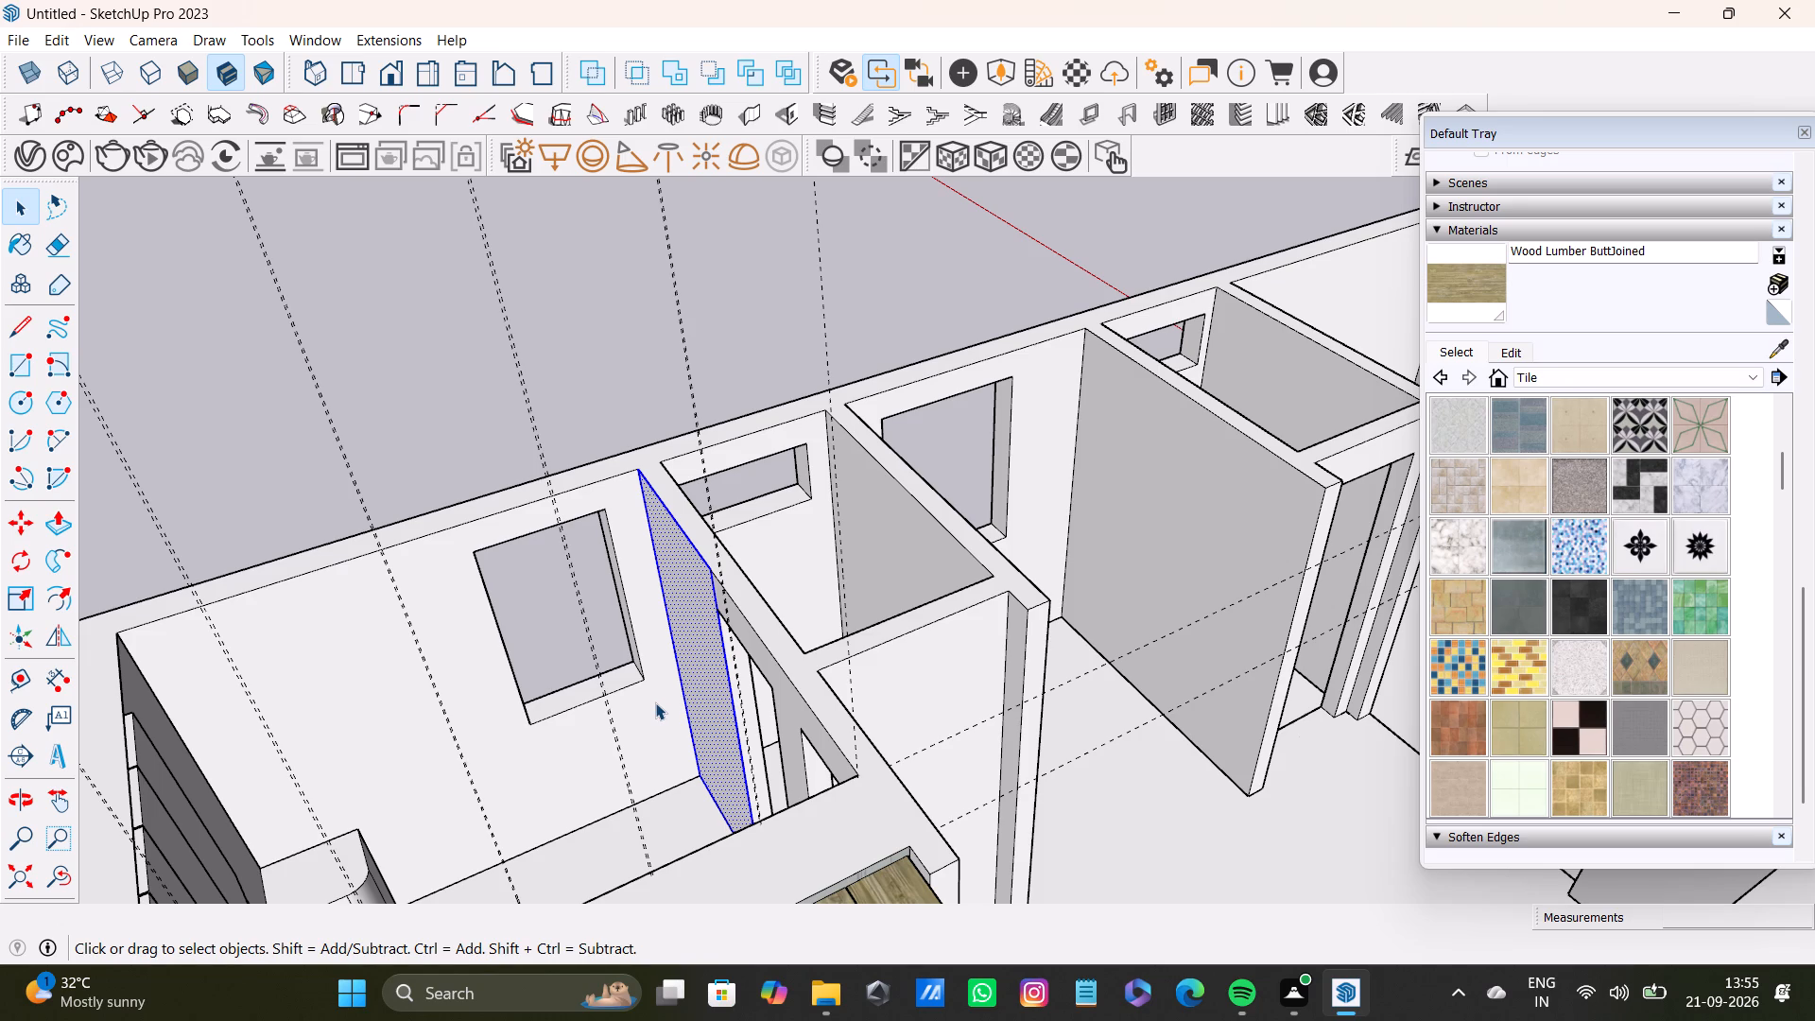
scroll(769, 613, "down", 5)
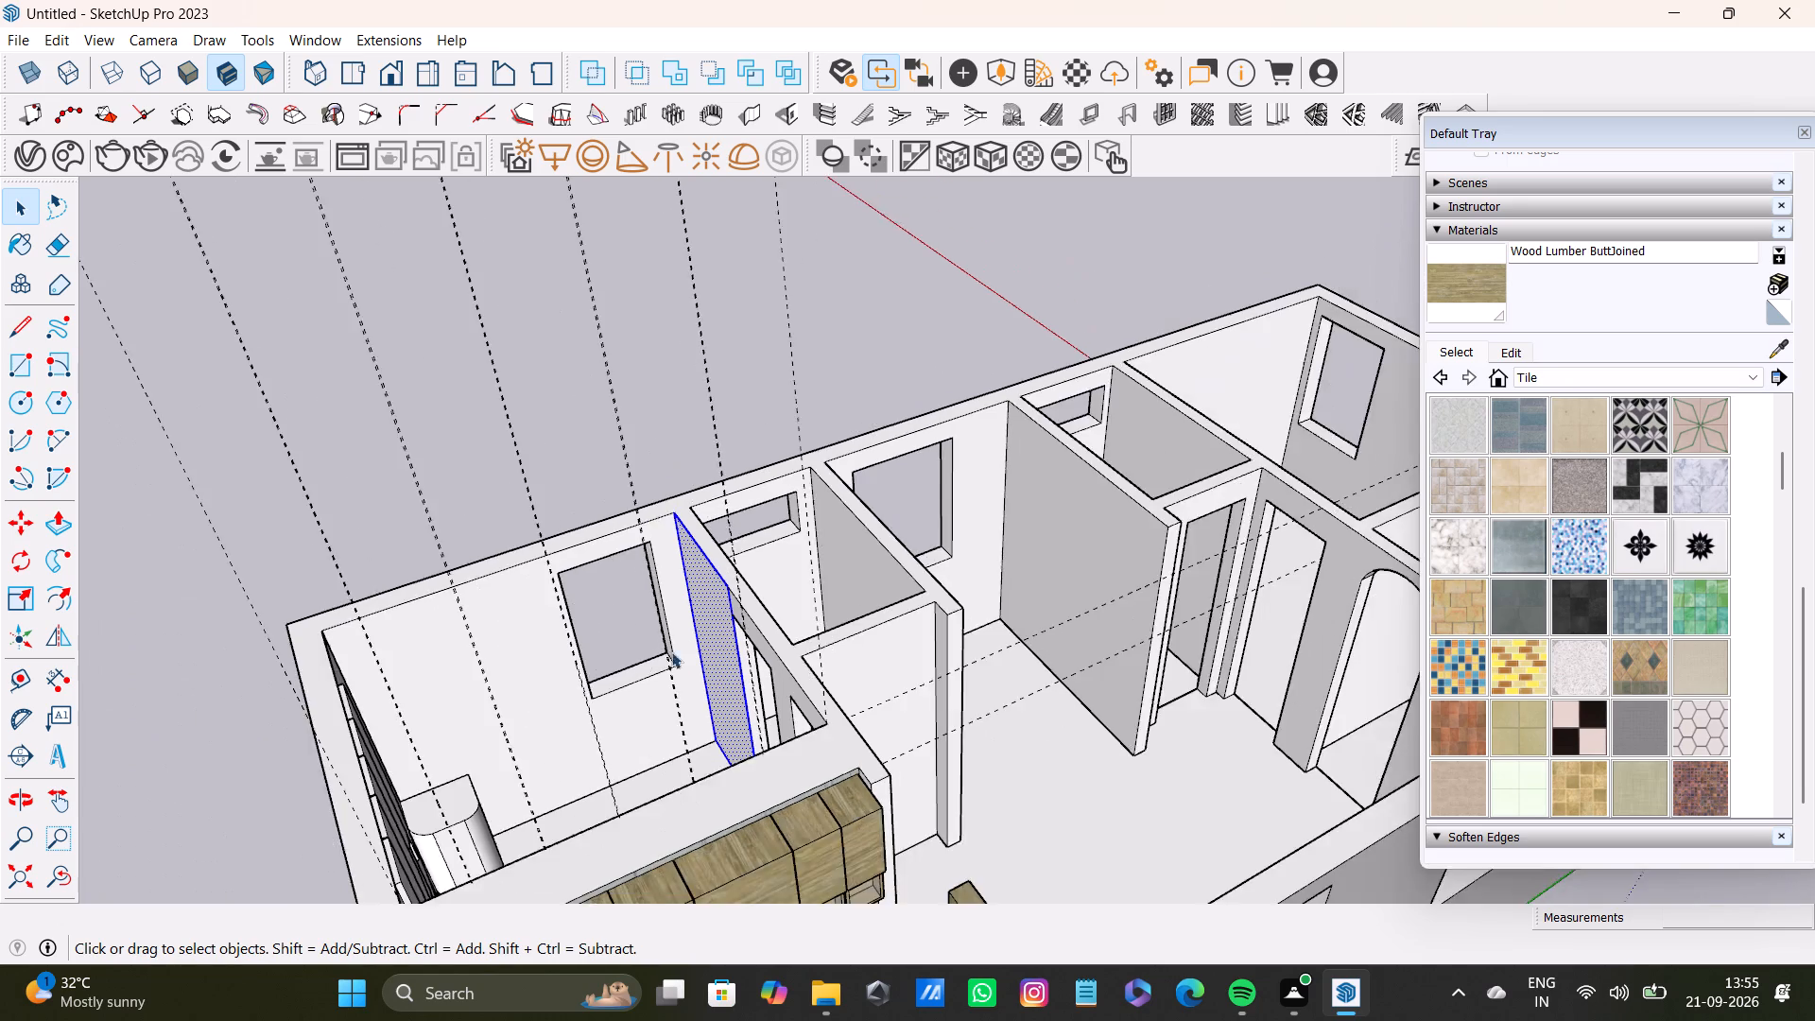
scroll(671, 651, "down", 3)
Place vertical guides 5" inside both side edges of the selected wall face beside the doorway.
middle_click_drag(679, 666, 1010, 665, "shift")
scroll(956, 654, "up", 4)
middle_click_drag(1161, 682, 1417, 684)
scroll(1101, 616, "up", 4)
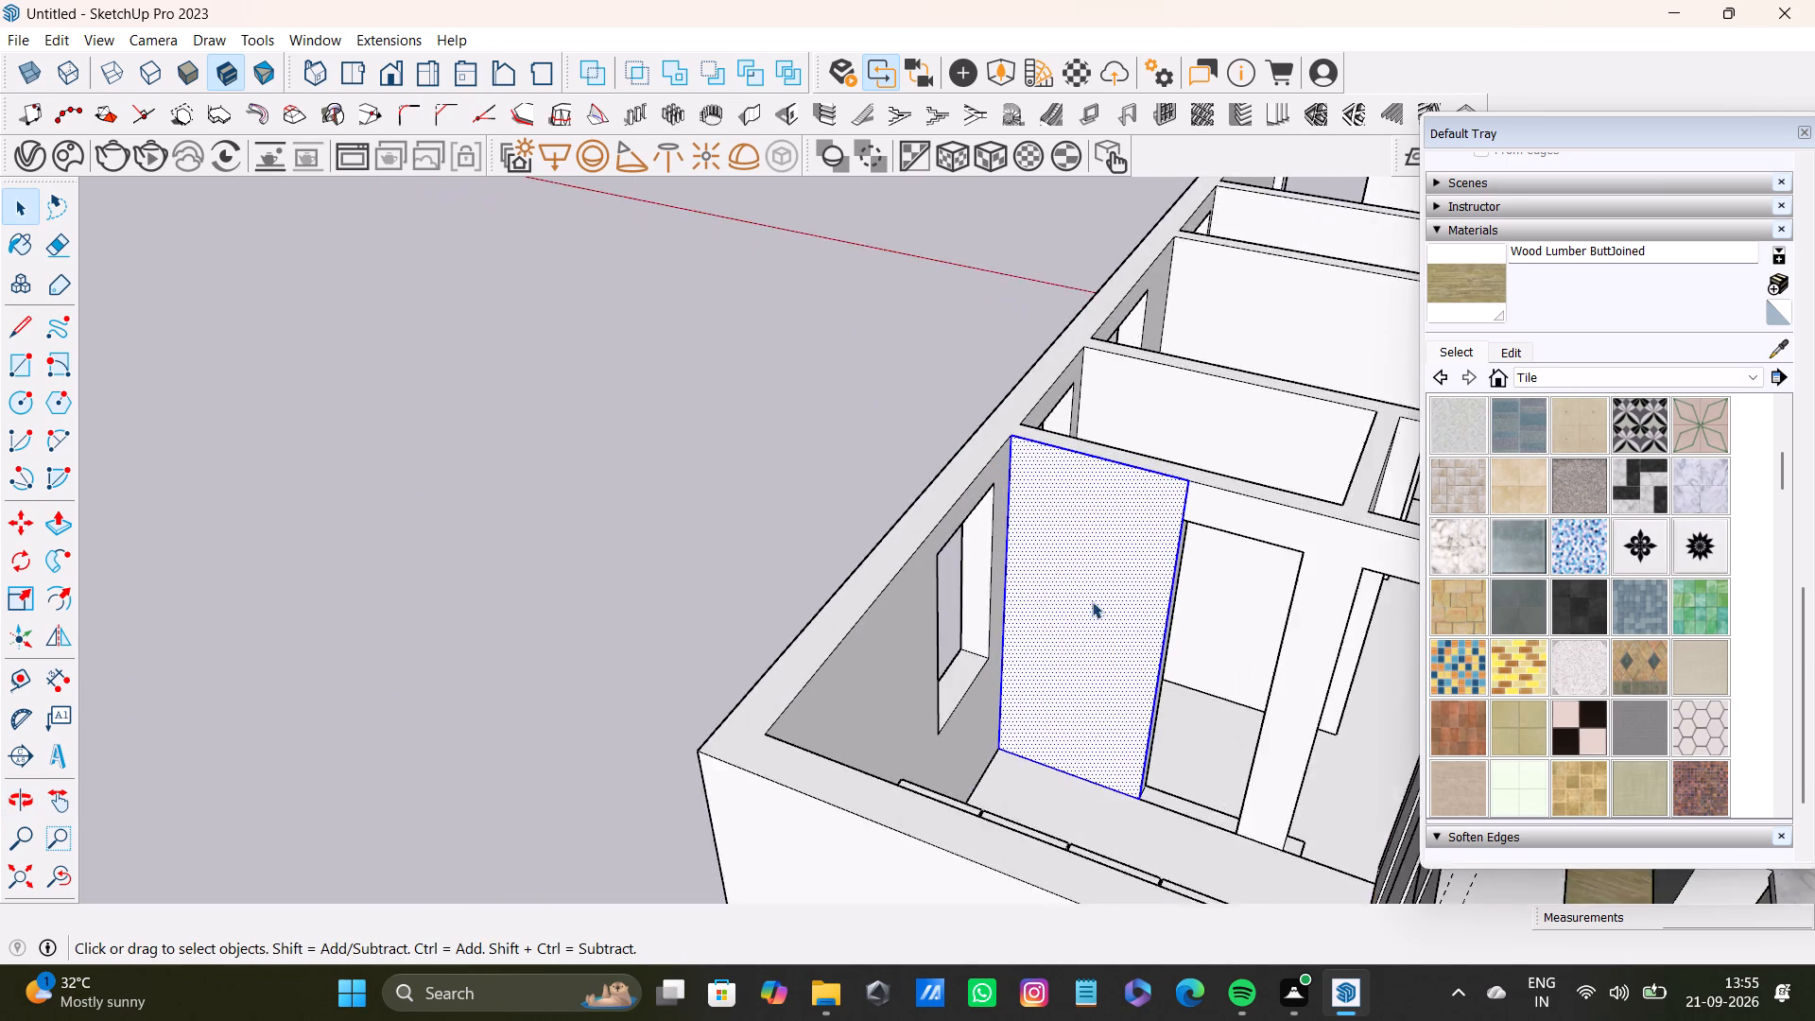
scroll(1092, 601, "up", 2)
middle_click_drag(1094, 596, 869, 682, "shift")
middle_click_drag(853, 672, 977, 614)
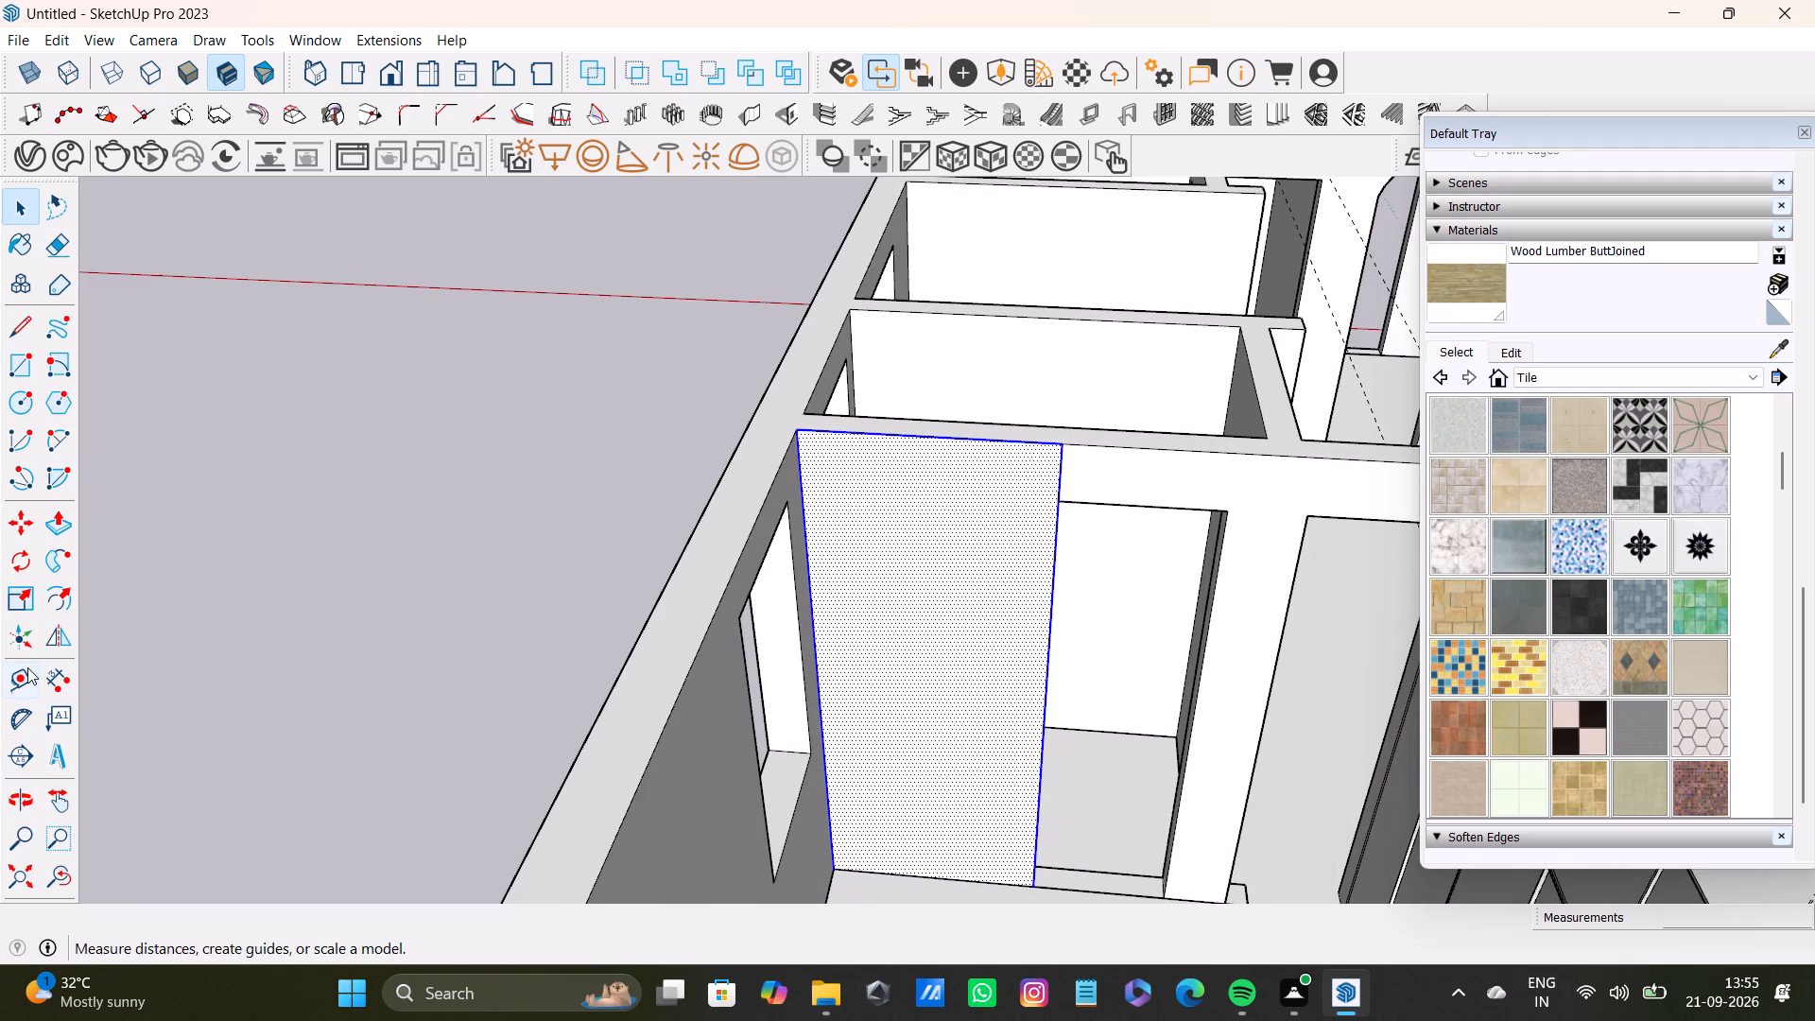
left_click(22, 678)
scroll(760, 670, "up", 6)
left_click(837, 715)
scroll(899, 731, "down", 3)
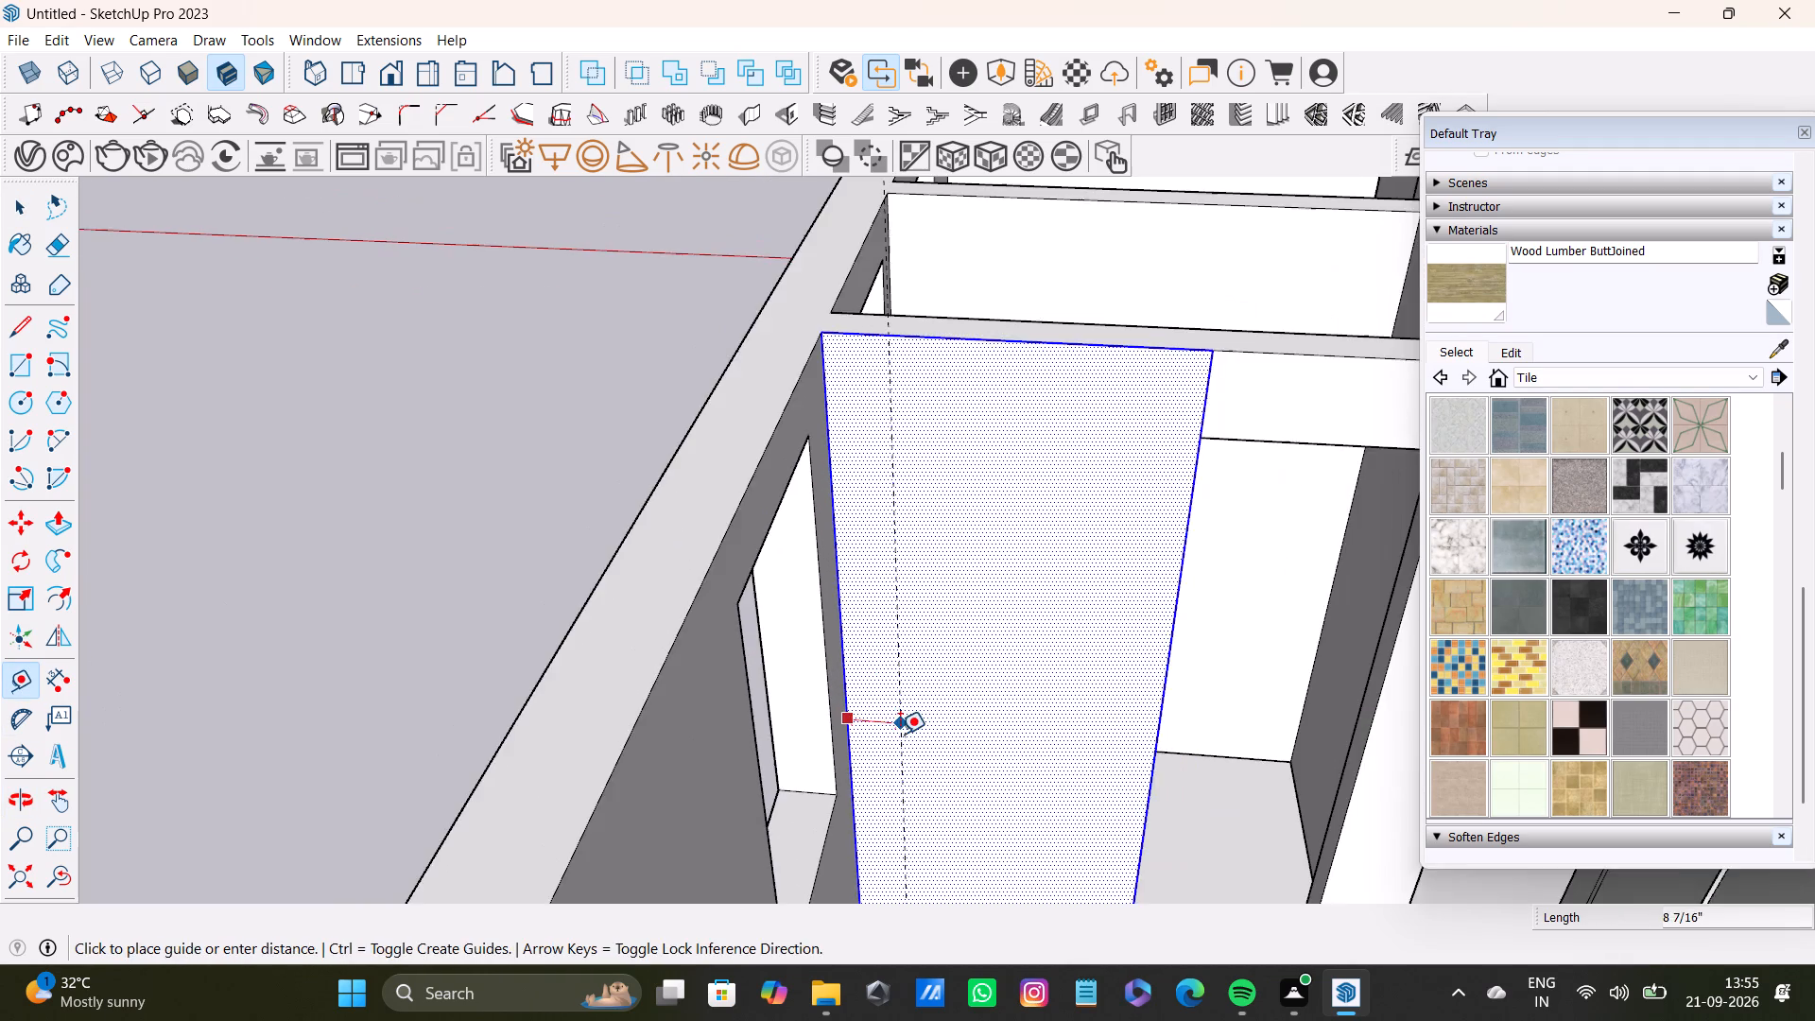
middle_click_drag(897, 729, 821, 677, "shift")
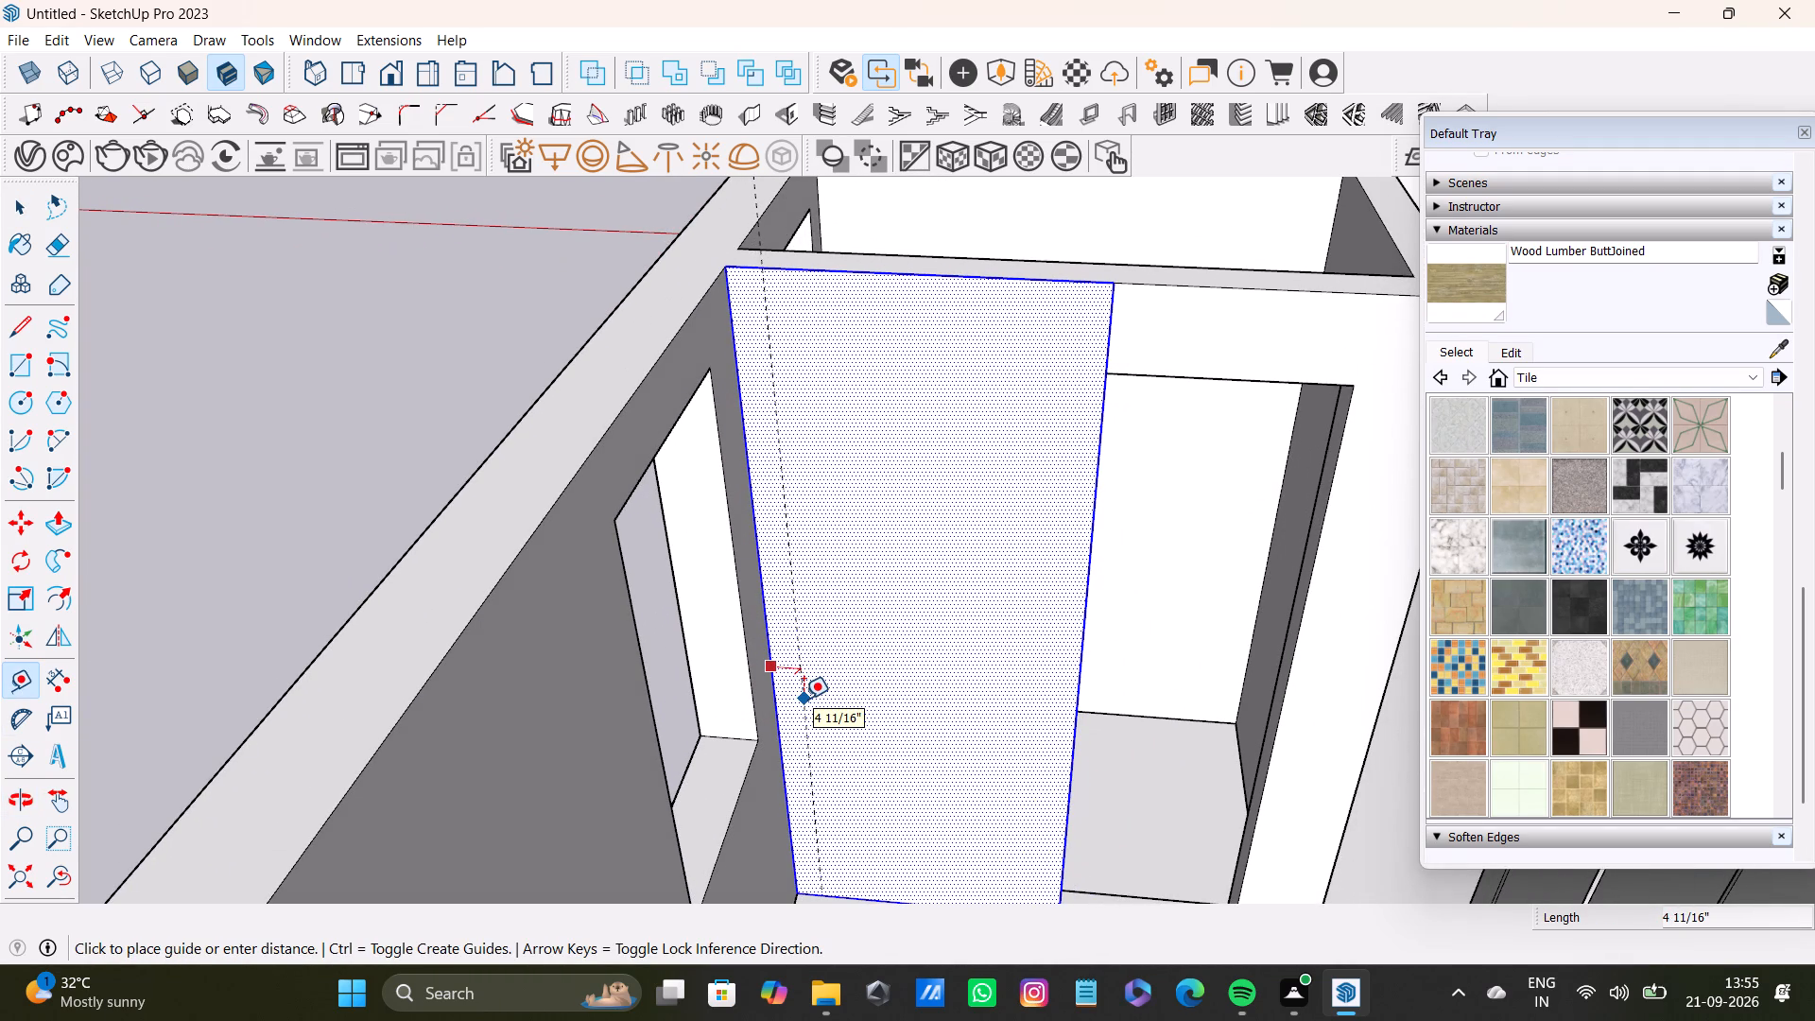
type("5\"")
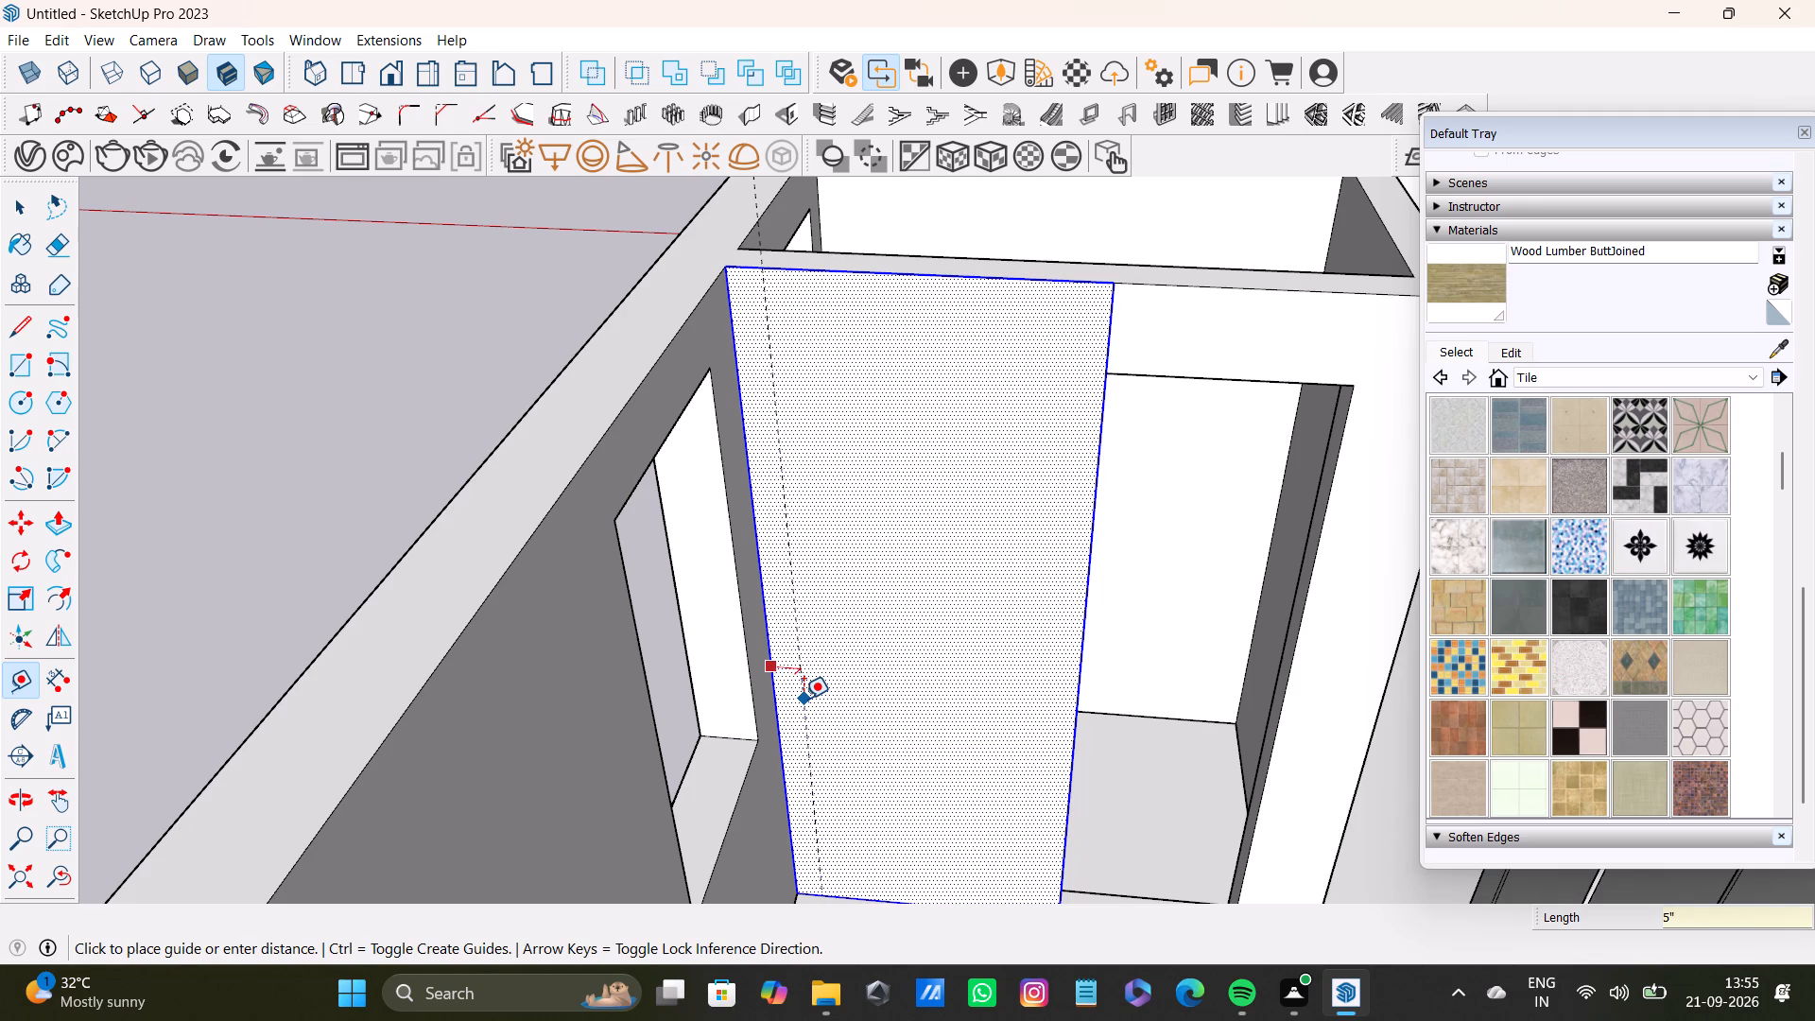
key("Return")
left_click_drag(1073, 704, 1059, 702)
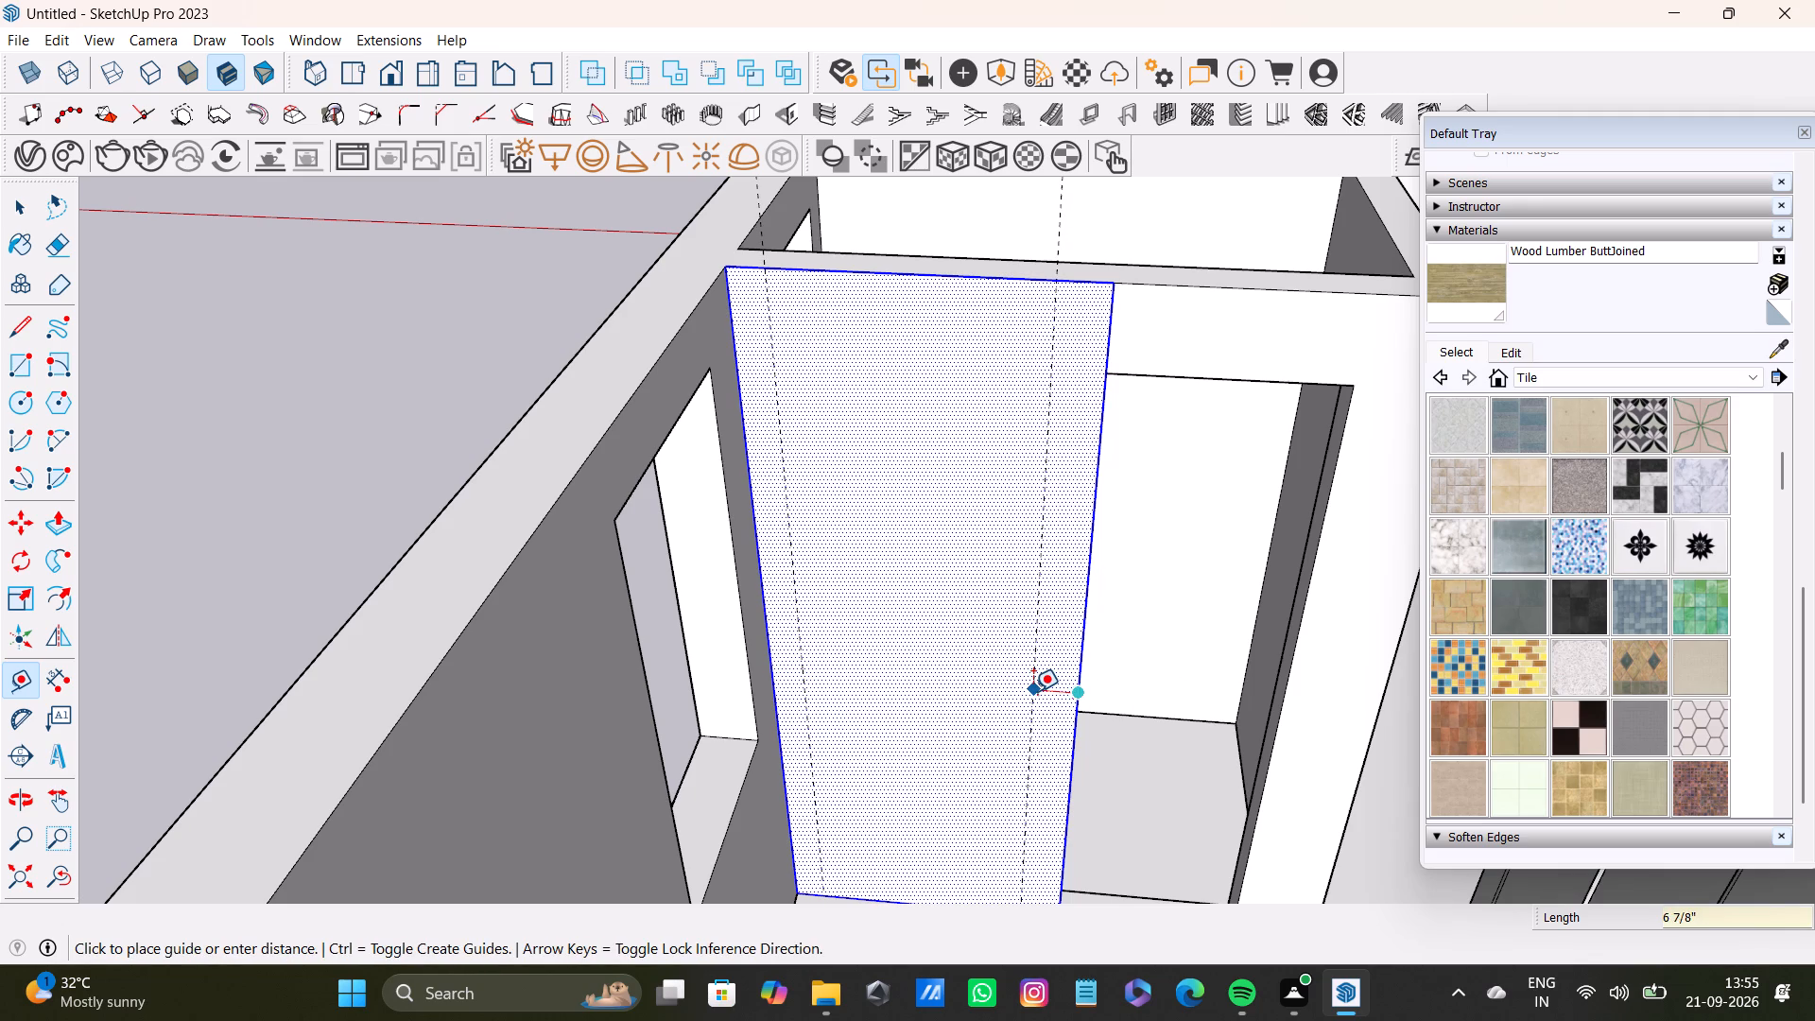
type("5\"")
key("Return")
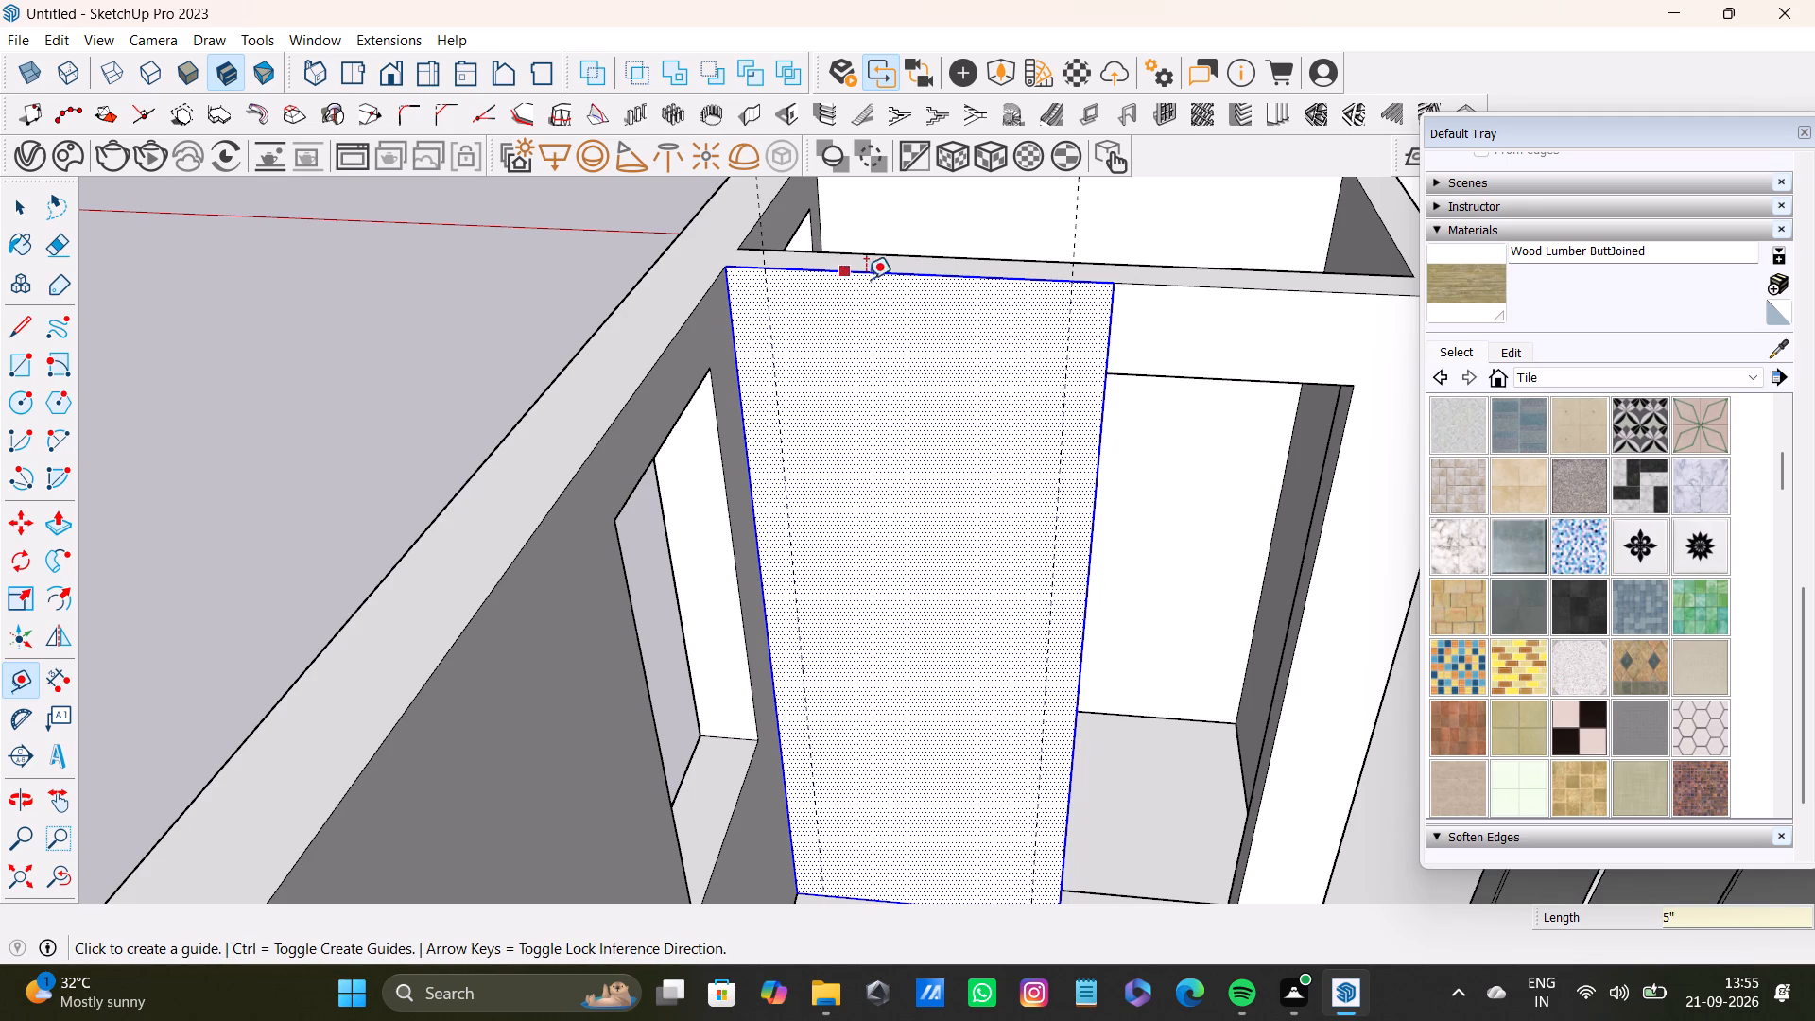
Place horizontal guides 5" below the top edge and 5" above the floor edge of the selected wall face.
left_click(921, 278)
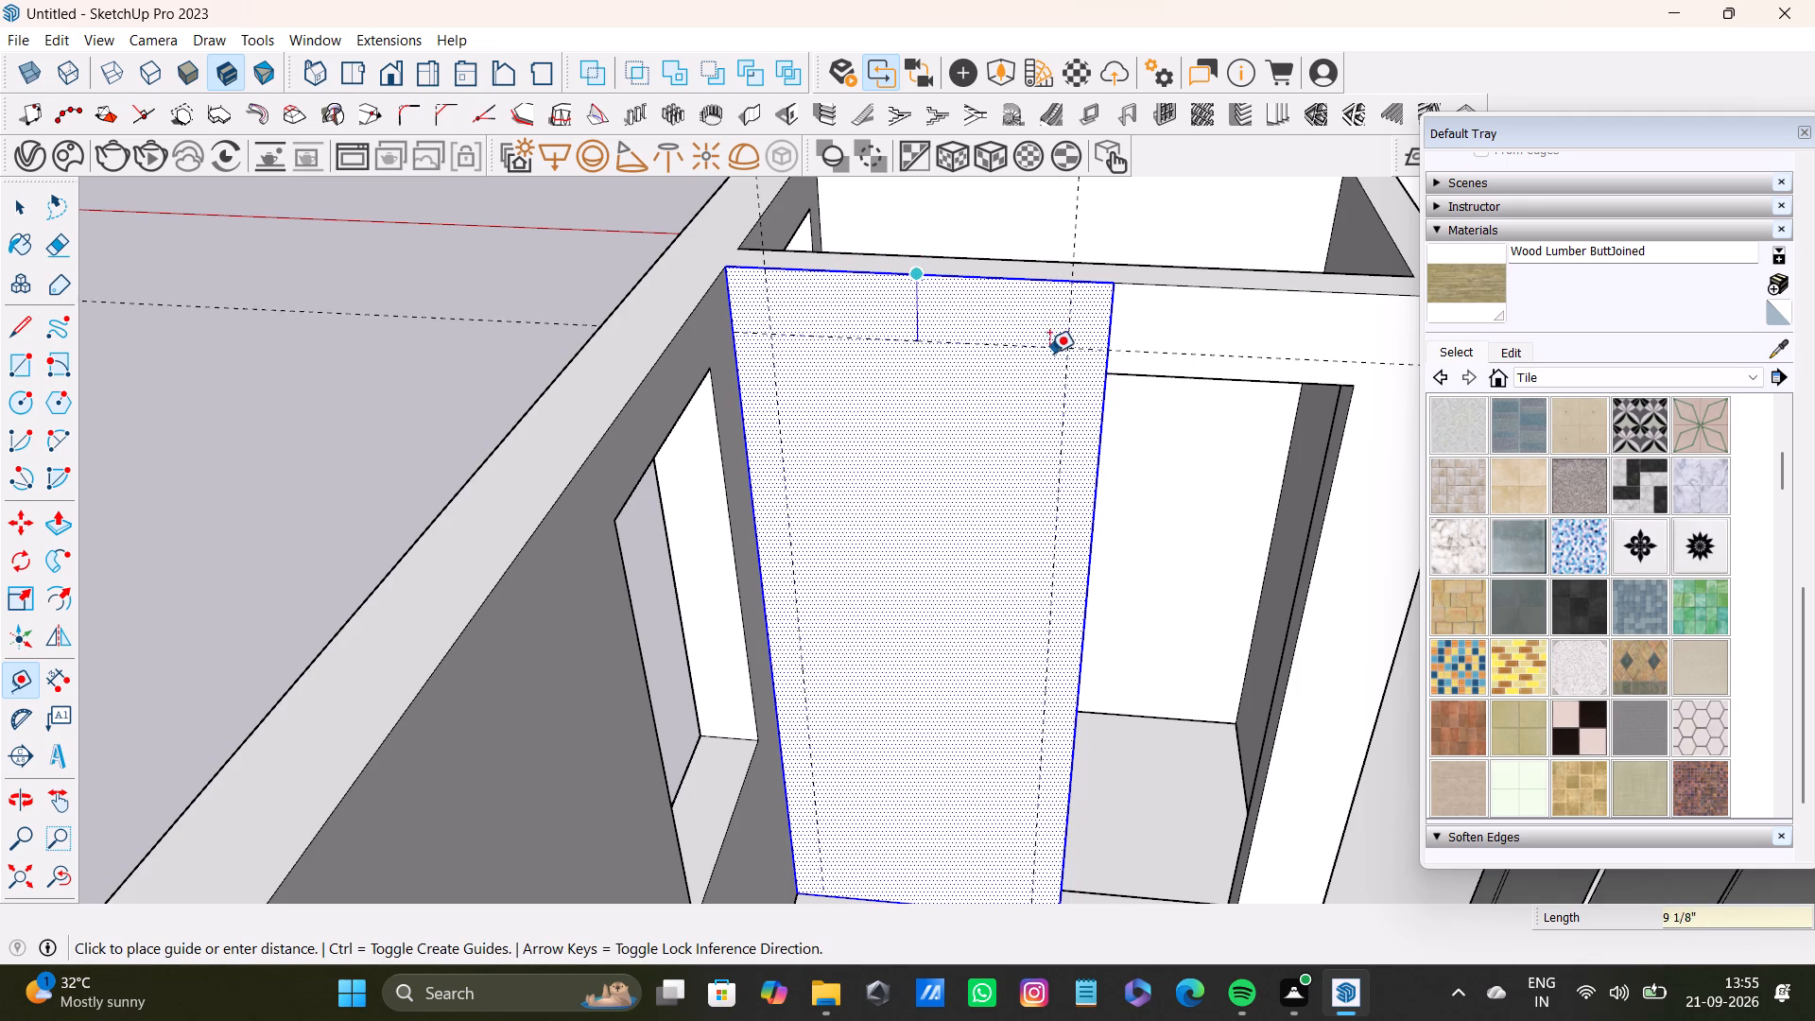
type("5\"")
key("Return")
scroll(852, 702, "down", 2)
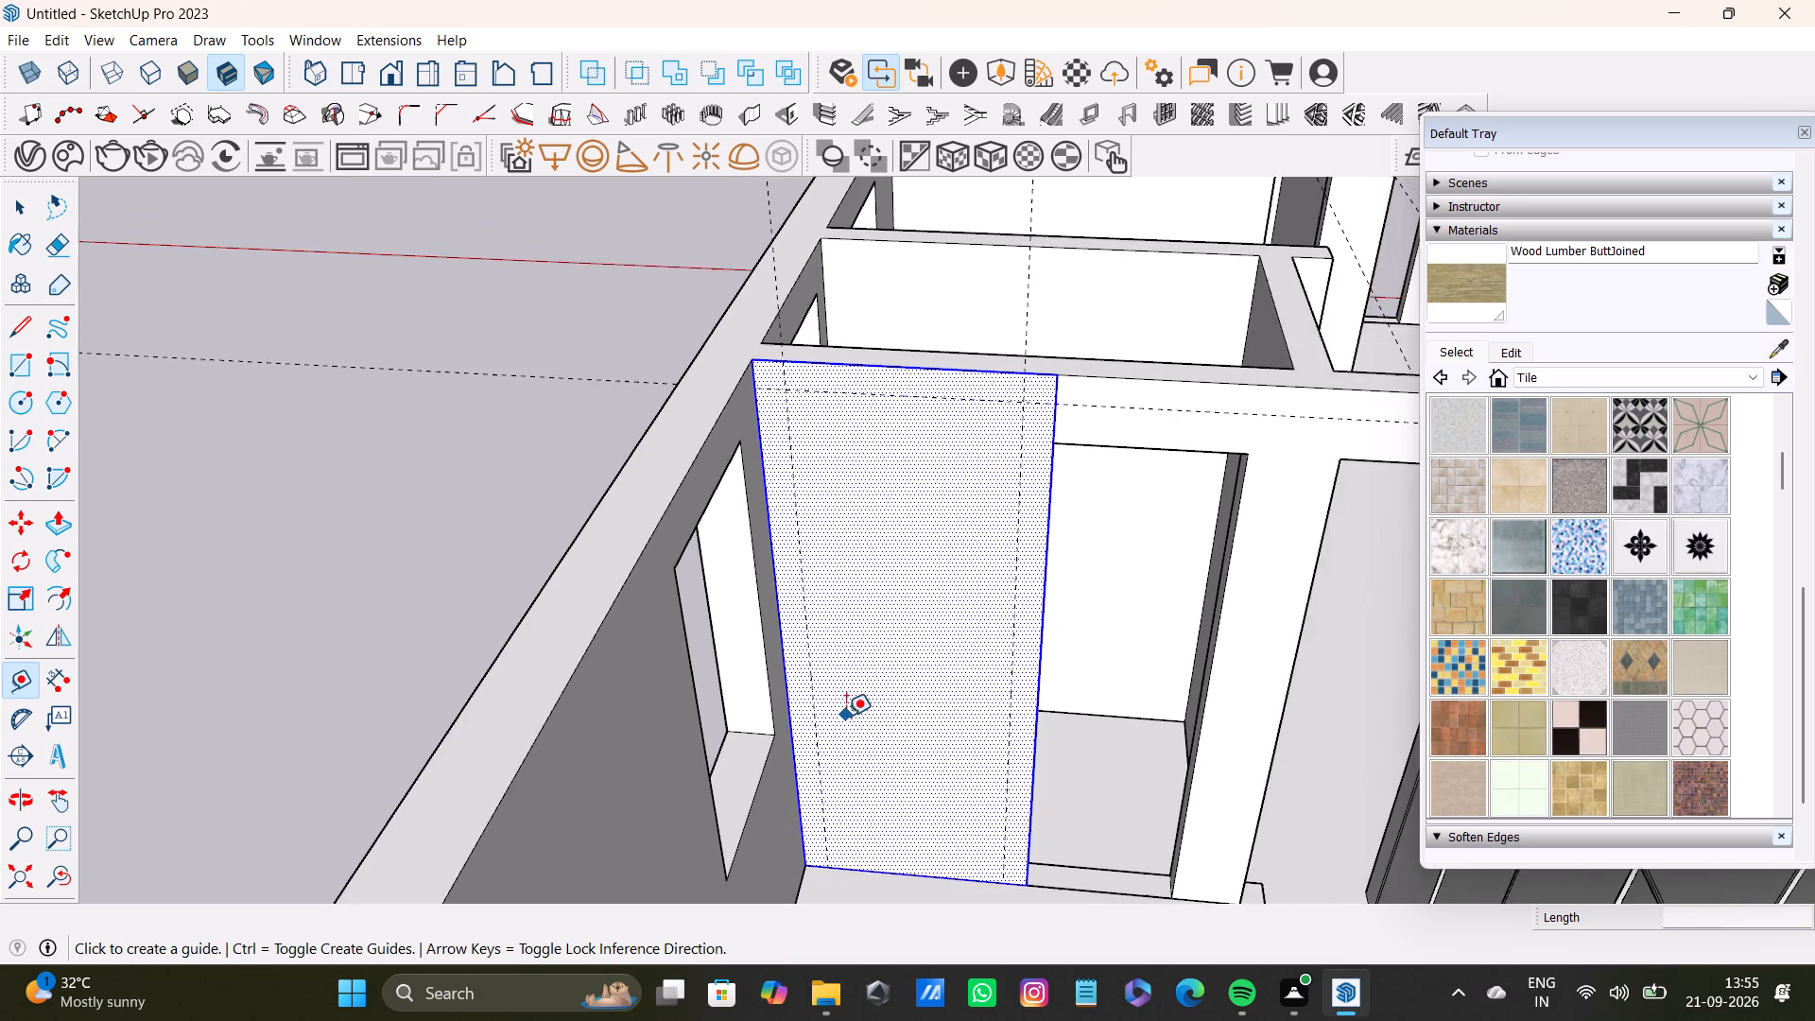
middle_click_drag(846, 716, 849, 646, "shift")
scroll(873, 733, "up", 5)
left_click(918, 819)
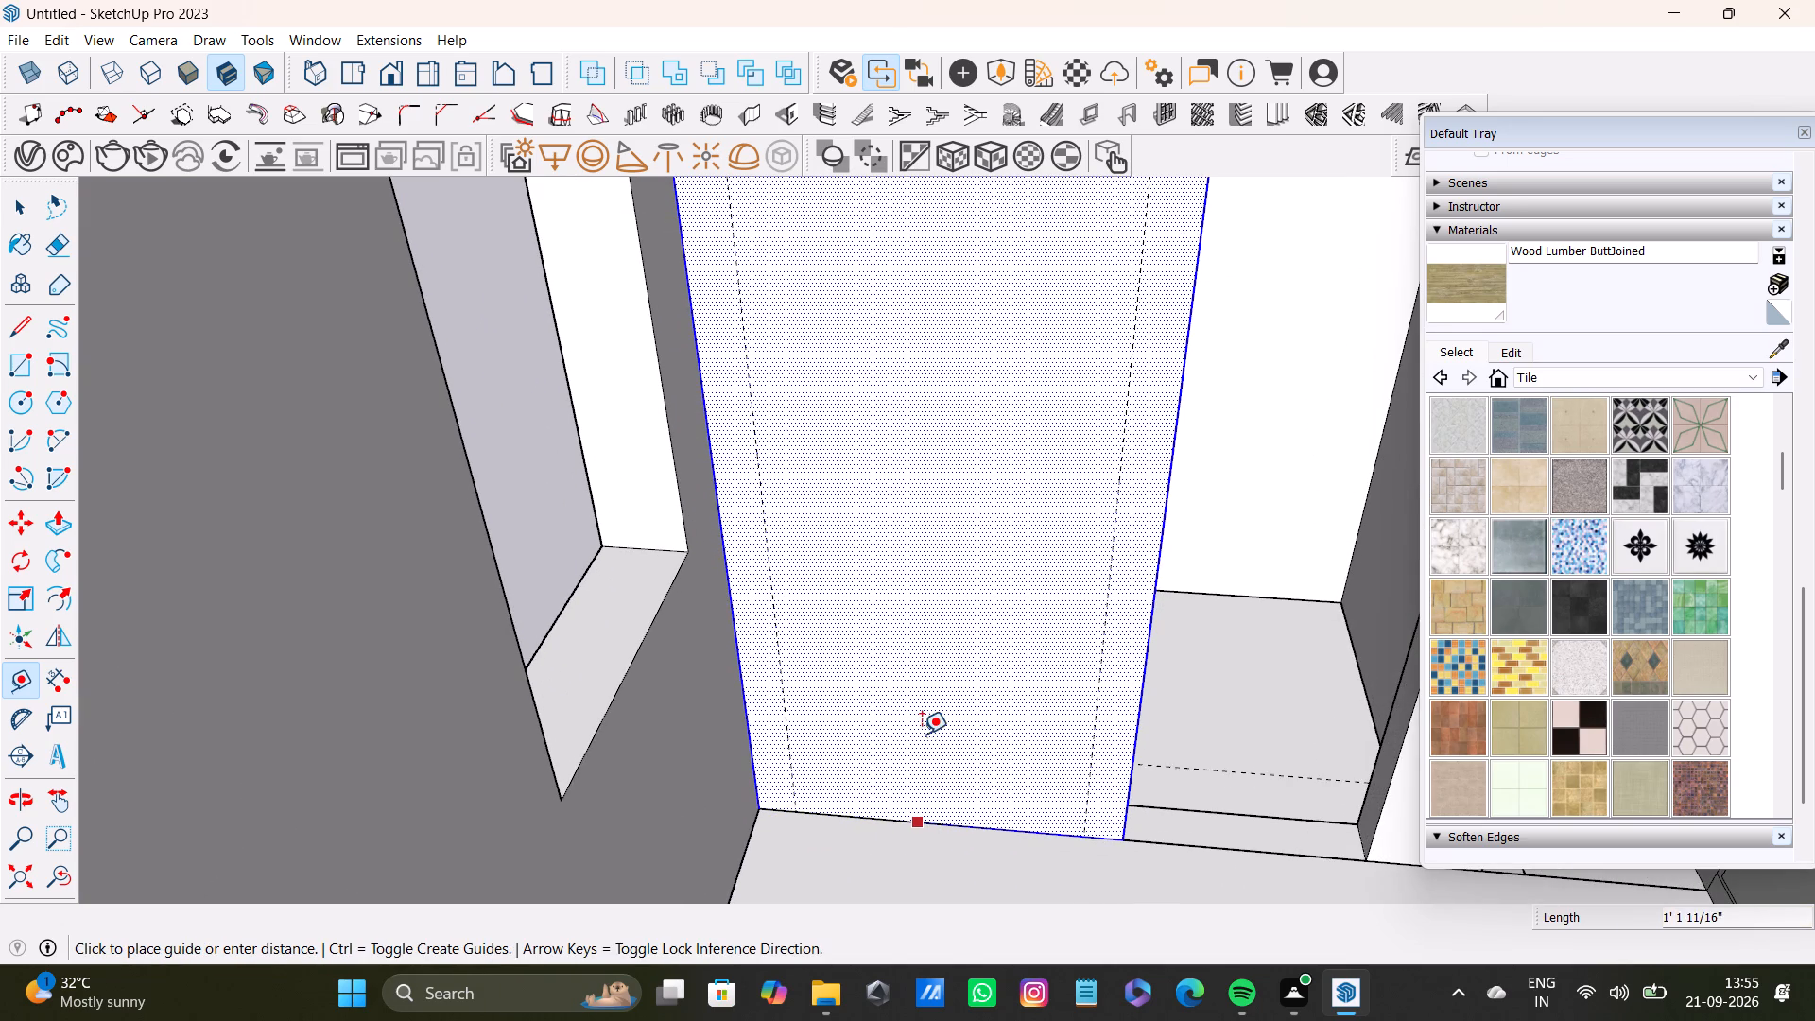
type("5\"")
key("Return")
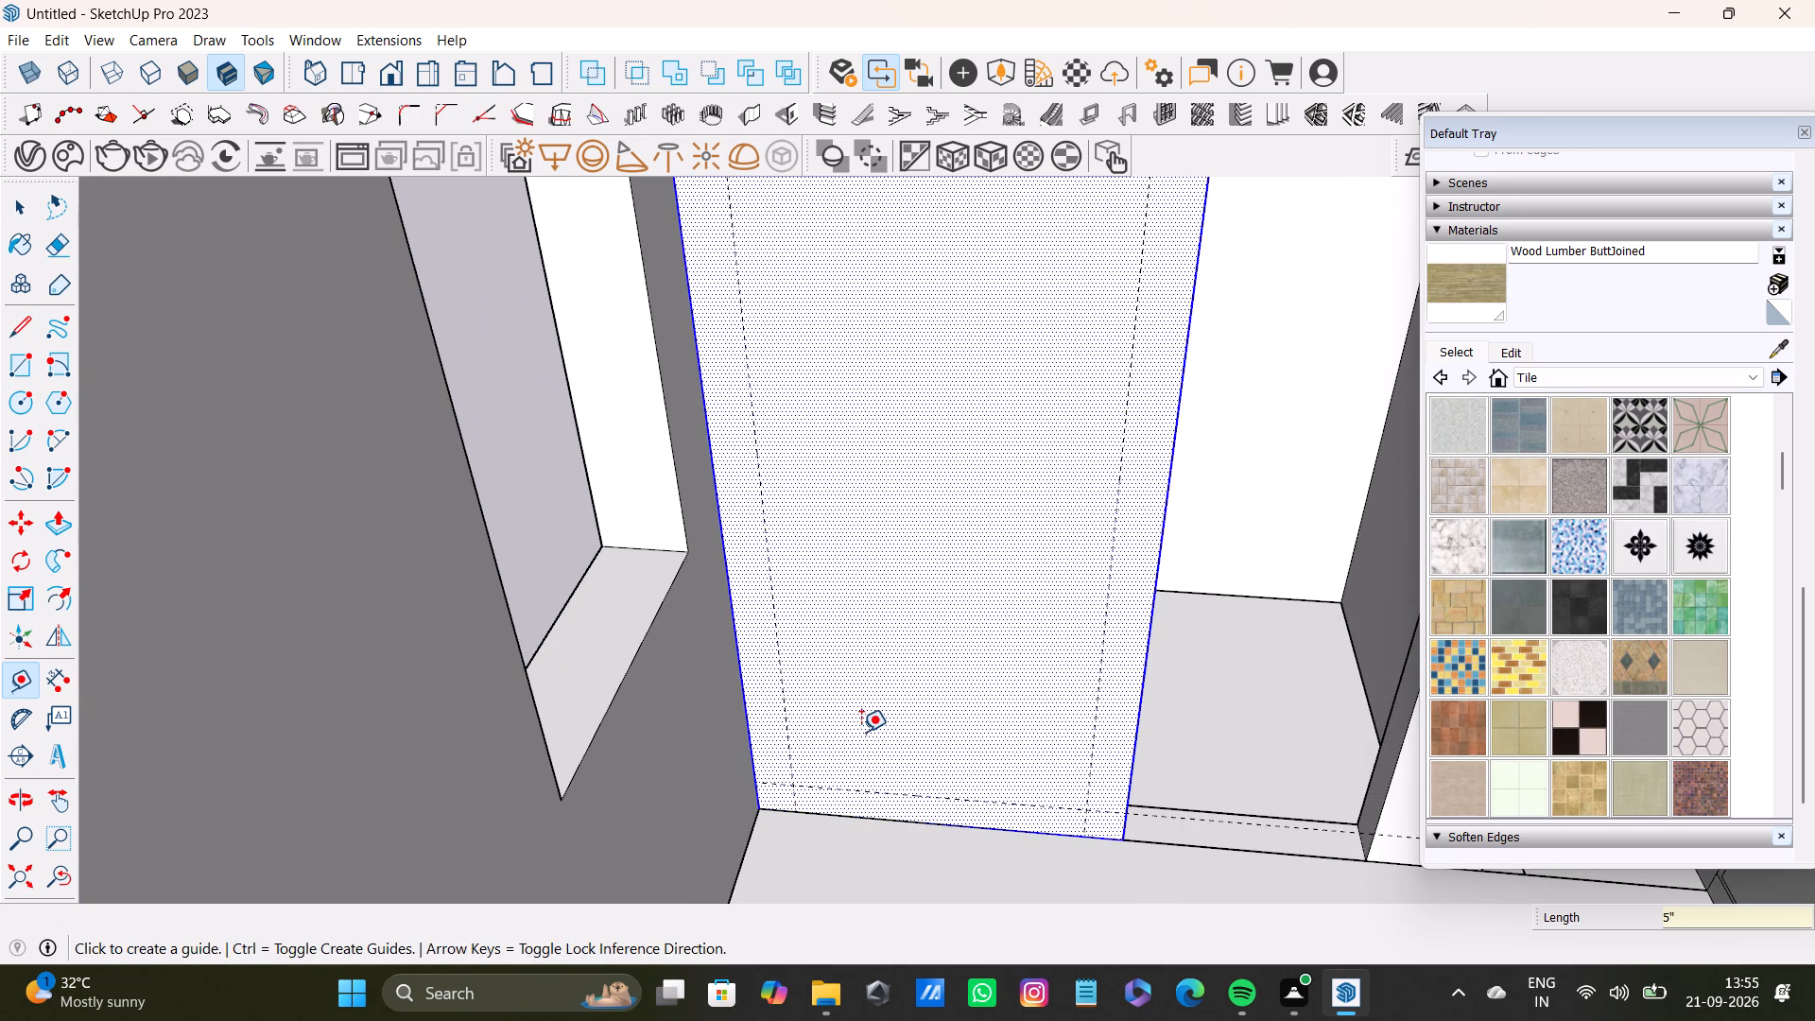
key("space")
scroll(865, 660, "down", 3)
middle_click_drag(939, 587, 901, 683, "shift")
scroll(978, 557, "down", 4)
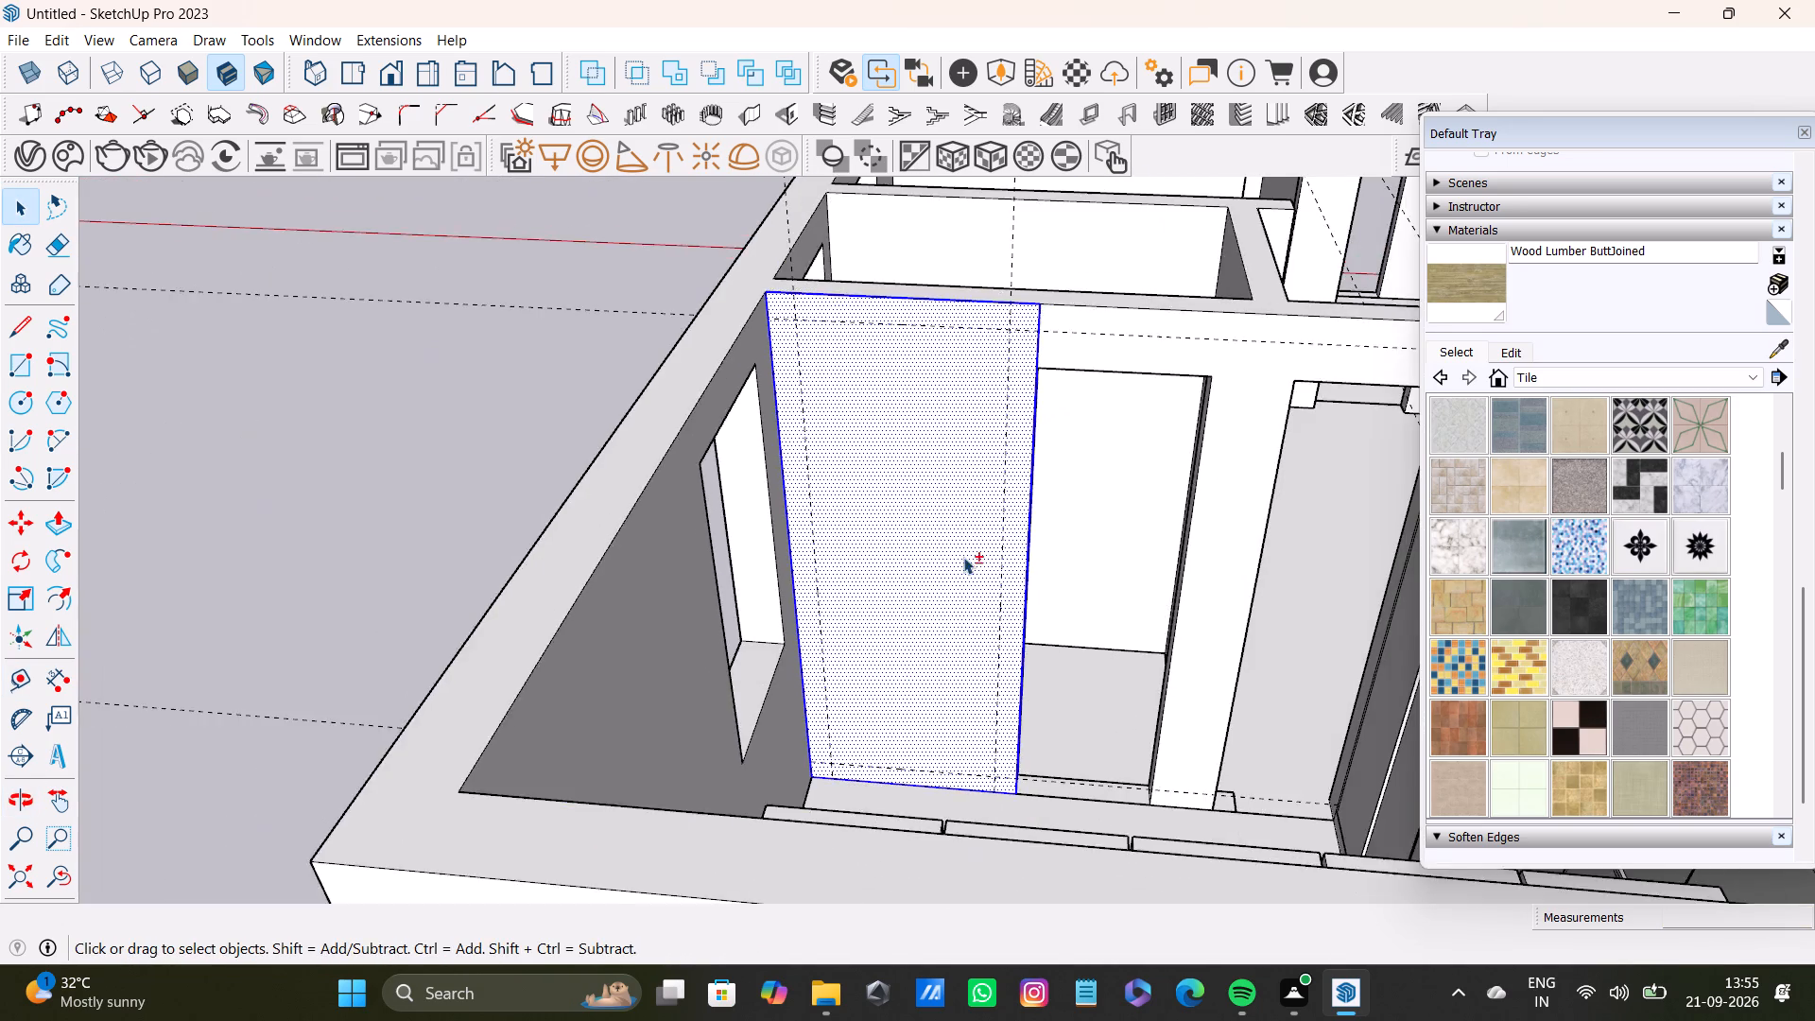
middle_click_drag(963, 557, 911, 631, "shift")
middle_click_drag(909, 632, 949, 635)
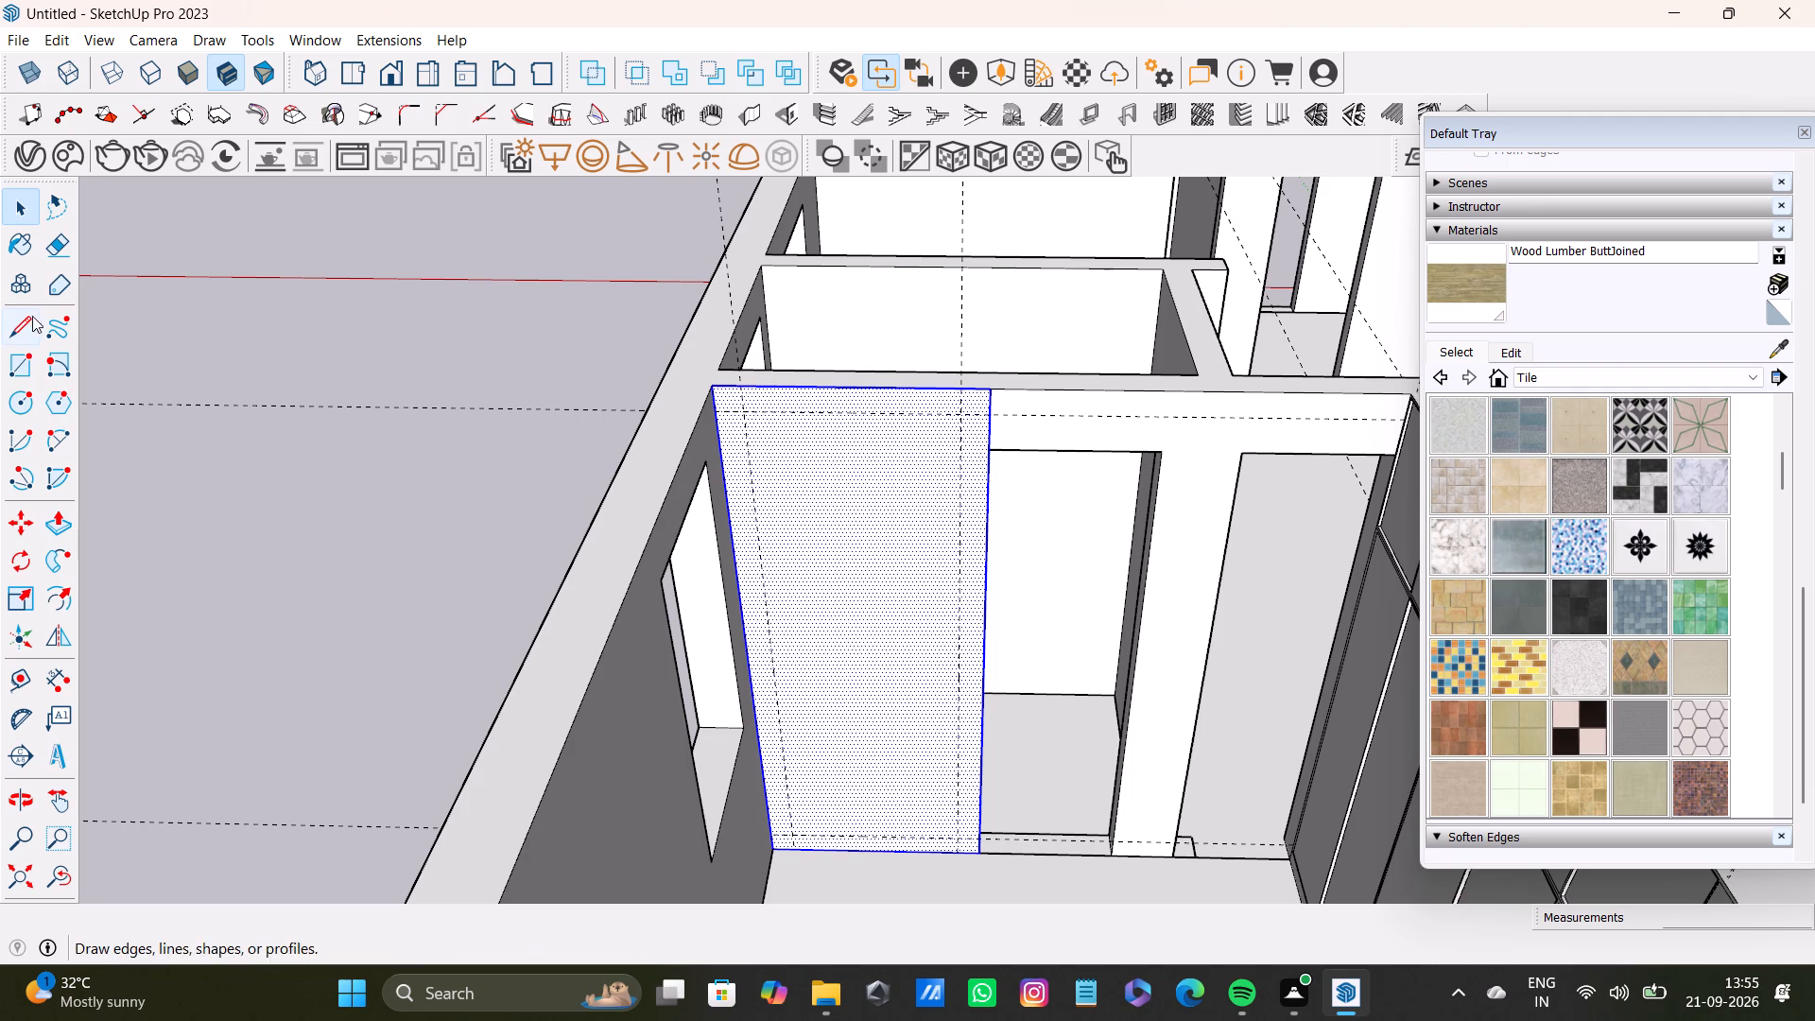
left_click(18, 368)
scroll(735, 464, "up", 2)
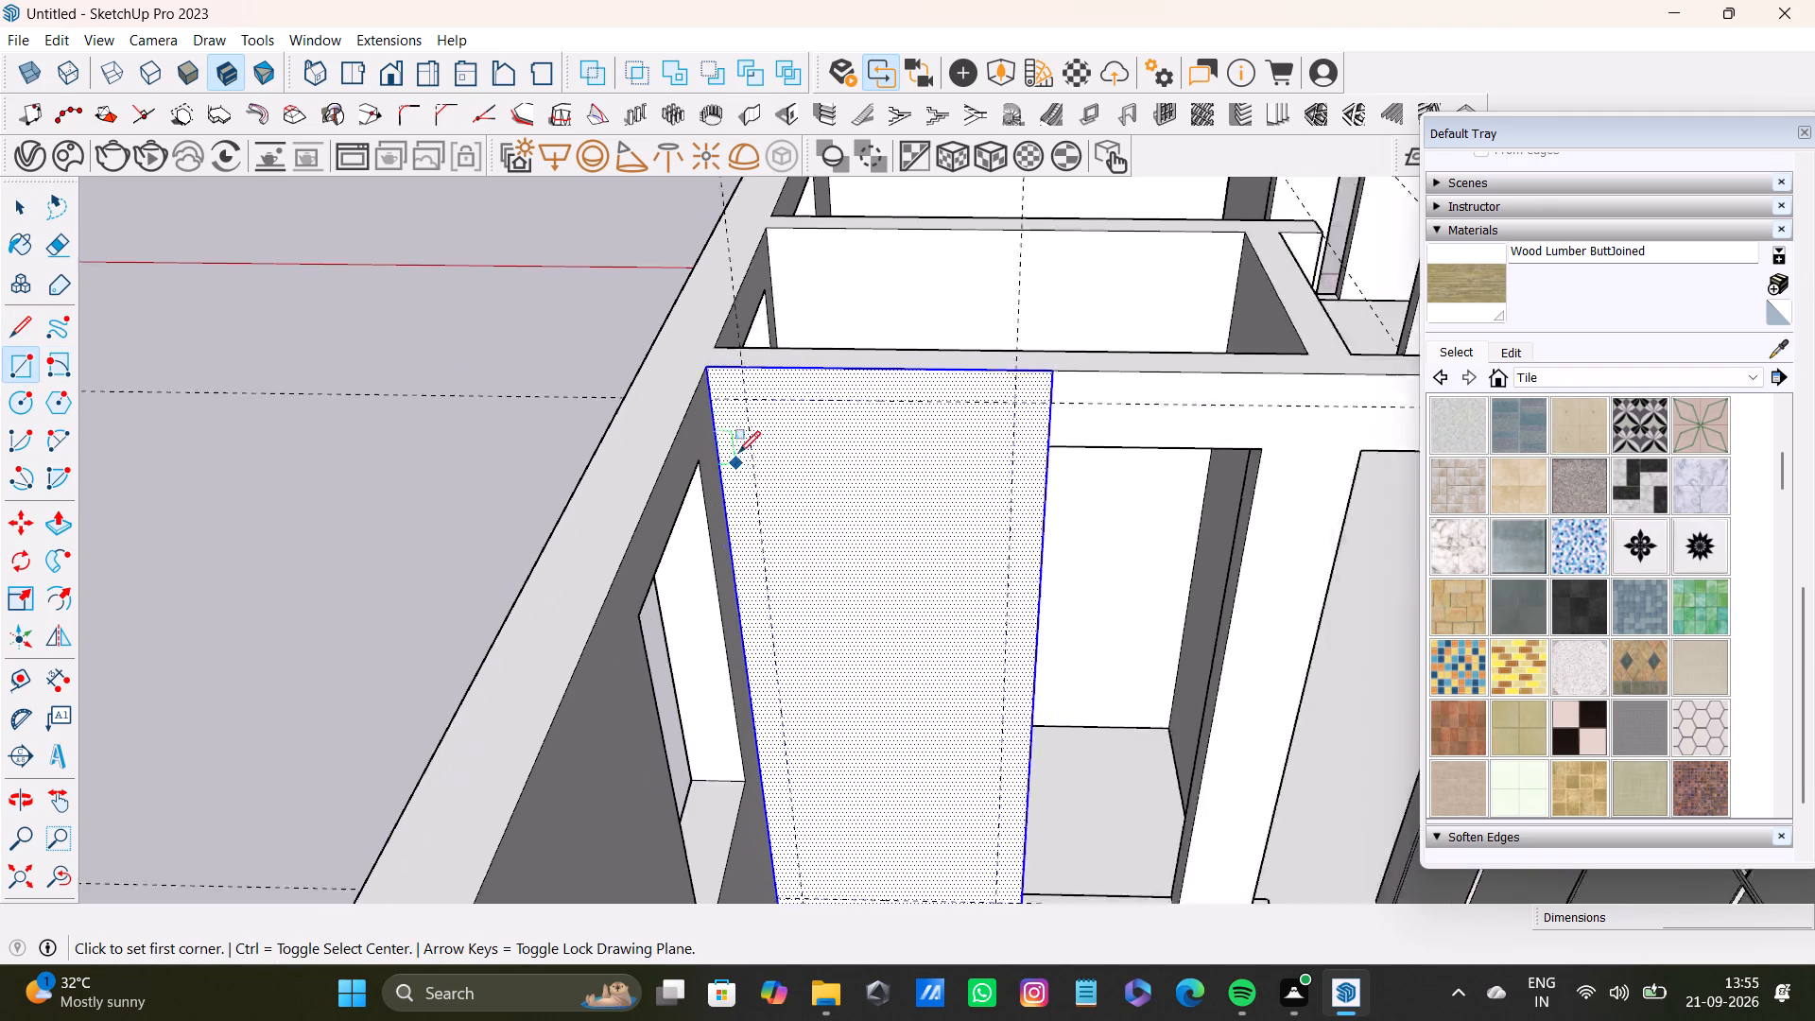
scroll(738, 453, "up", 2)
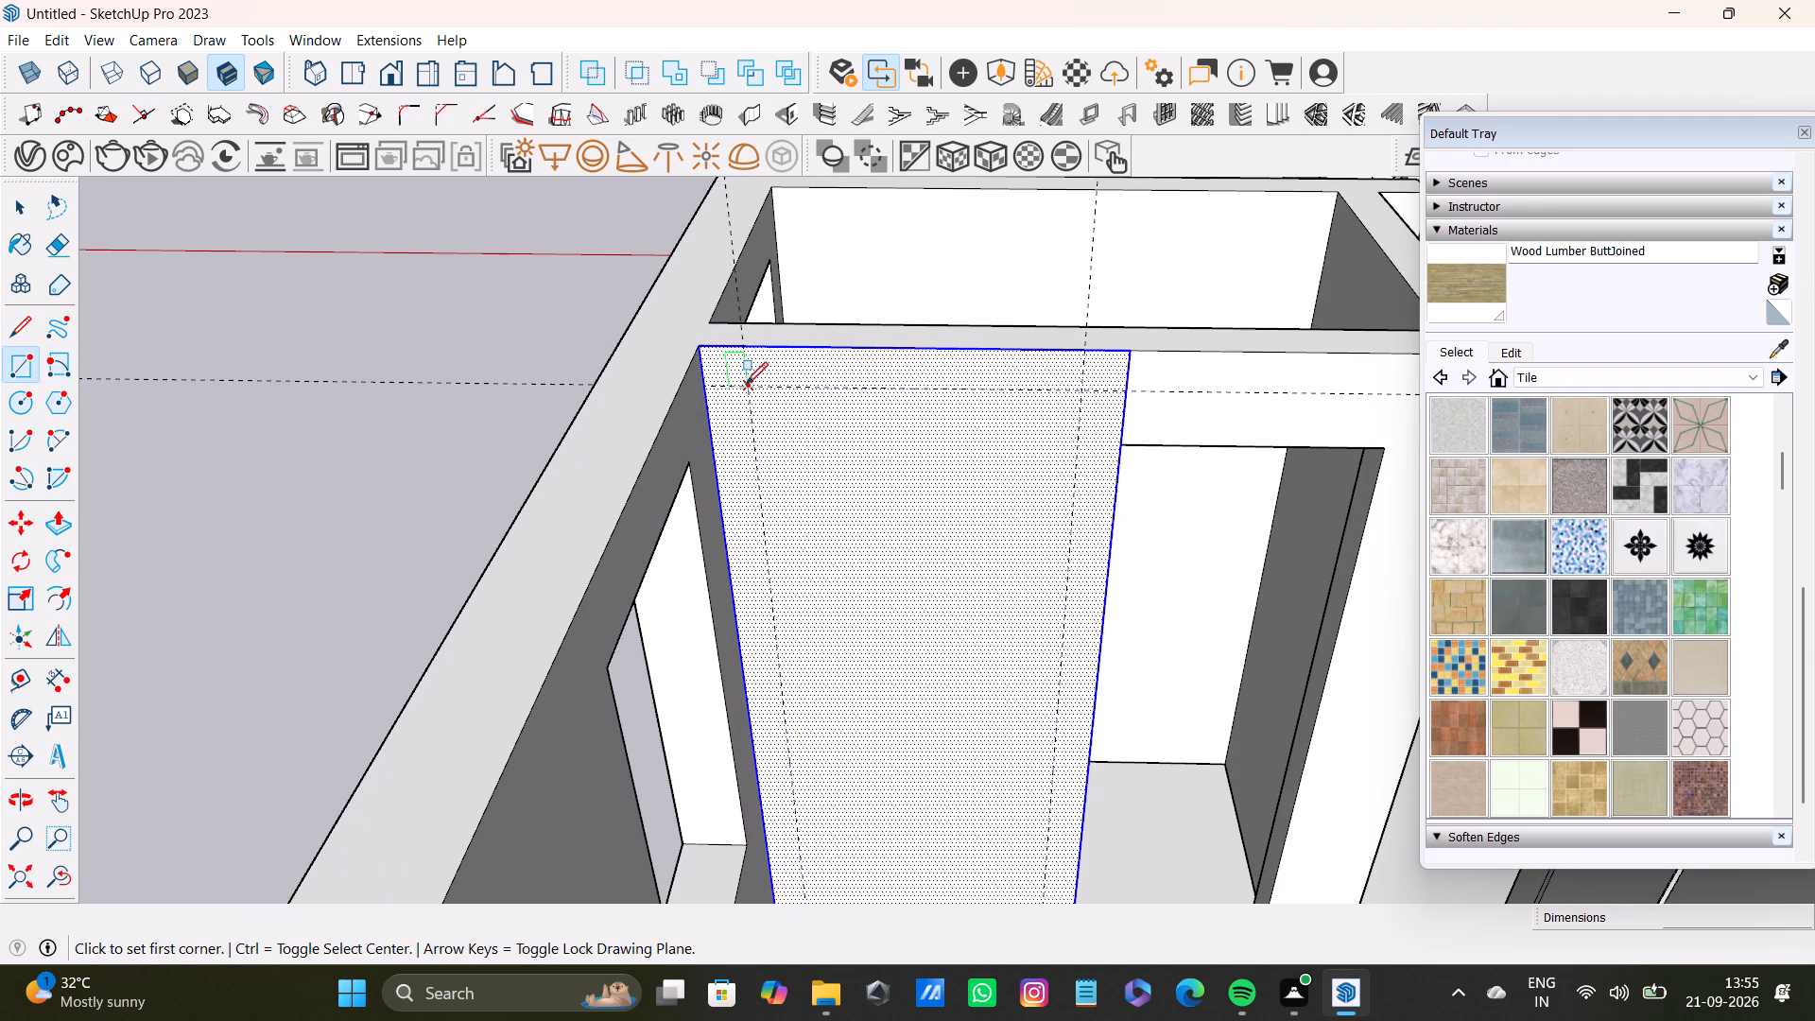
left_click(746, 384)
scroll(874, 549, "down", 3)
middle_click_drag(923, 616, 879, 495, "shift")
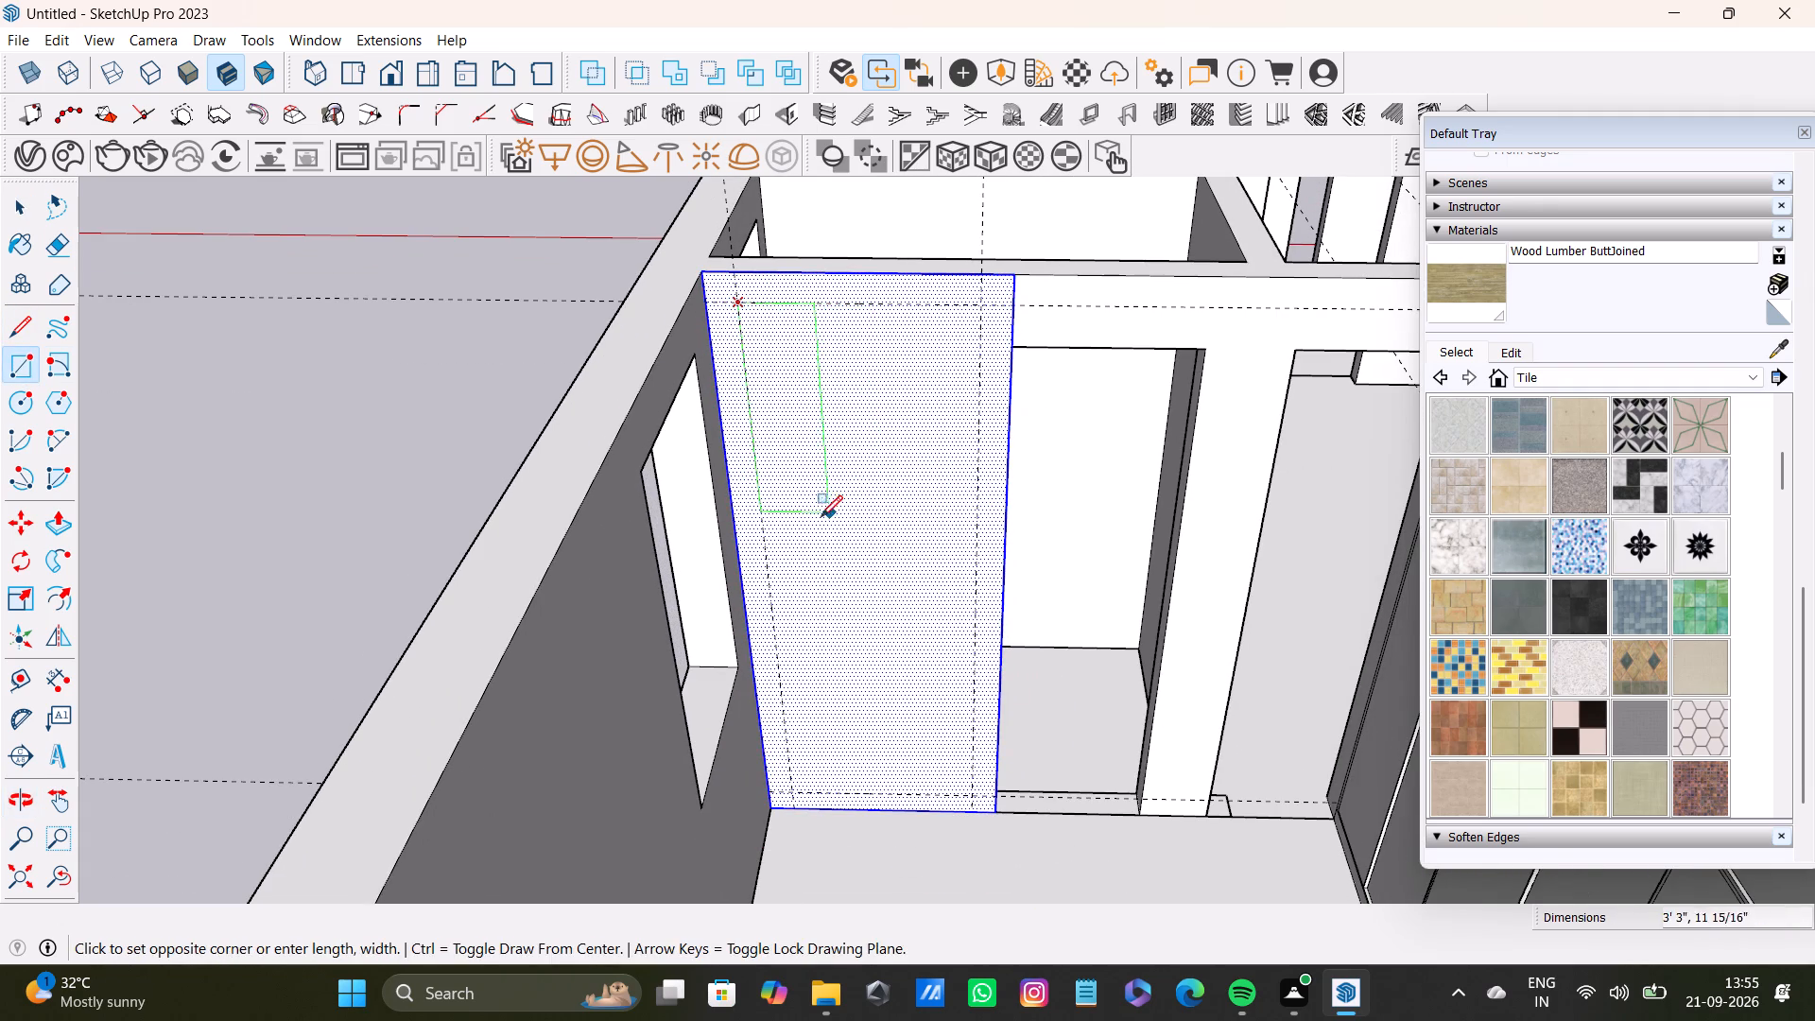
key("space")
Draw a rectangle about 4' 4" by 3' 2" between the two vertical guides on the wall face beside the doorway.
left_click(9, 371)
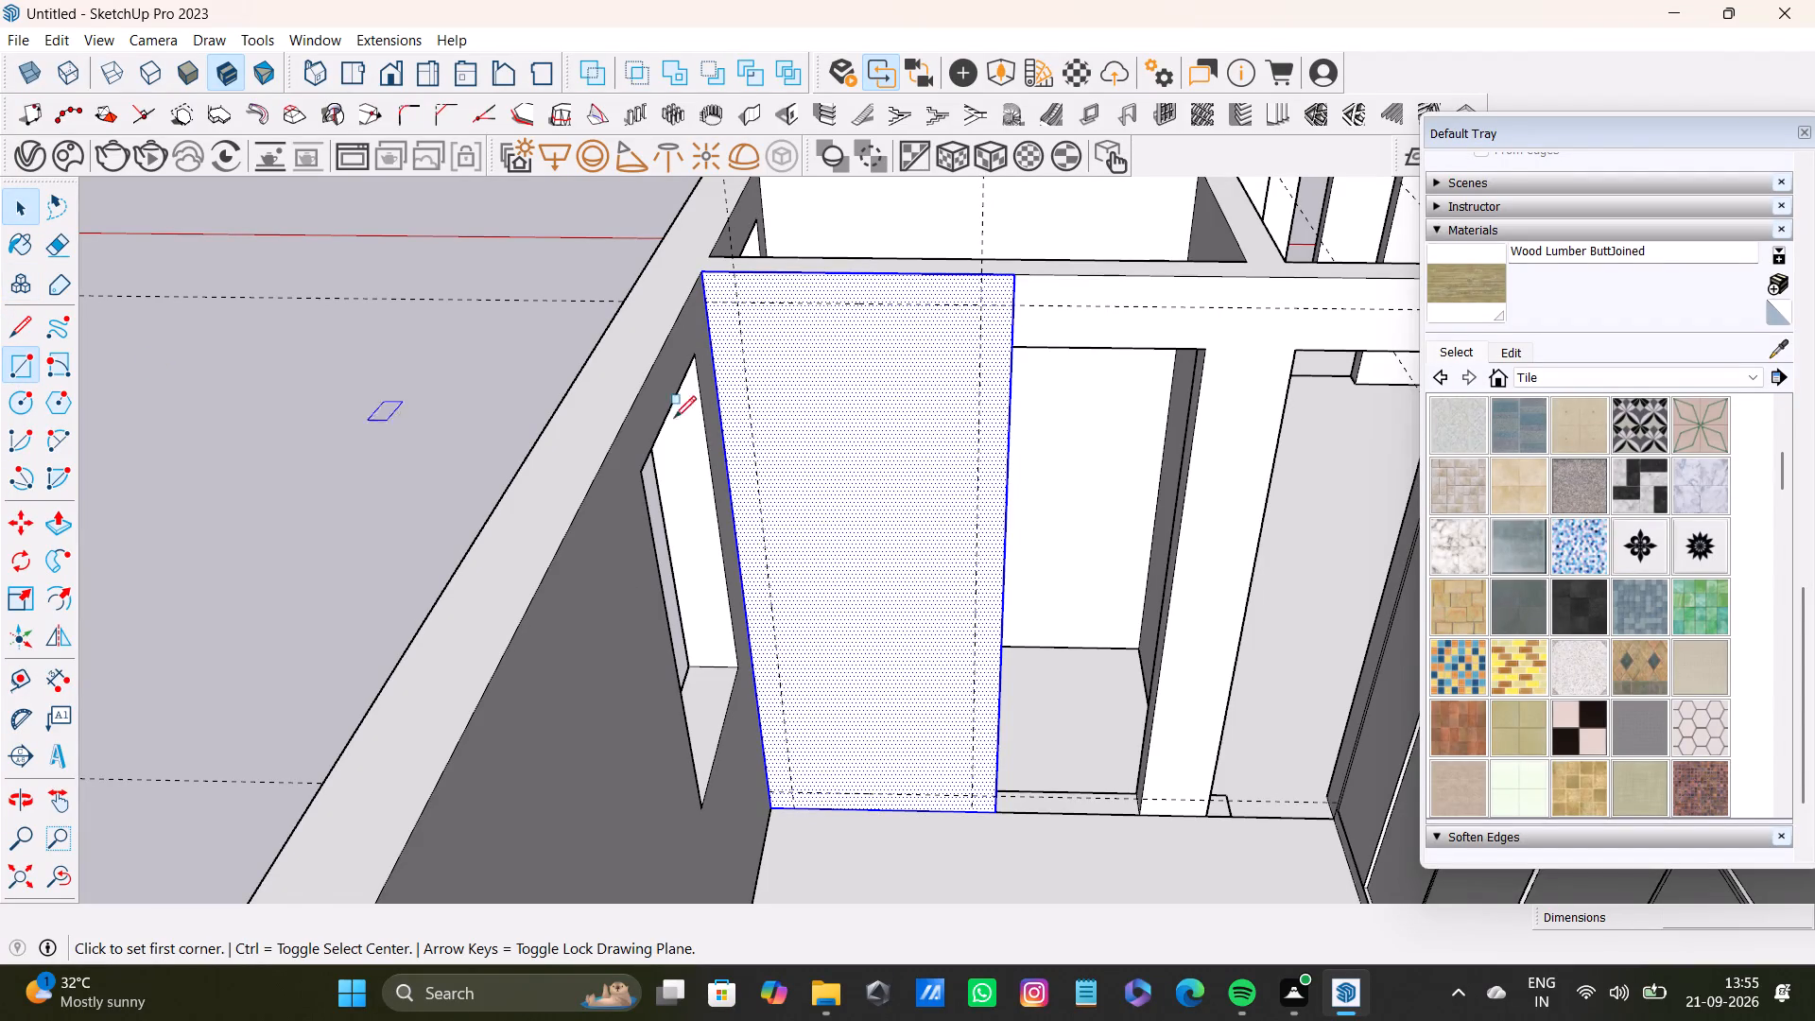
left_click(753, 407)
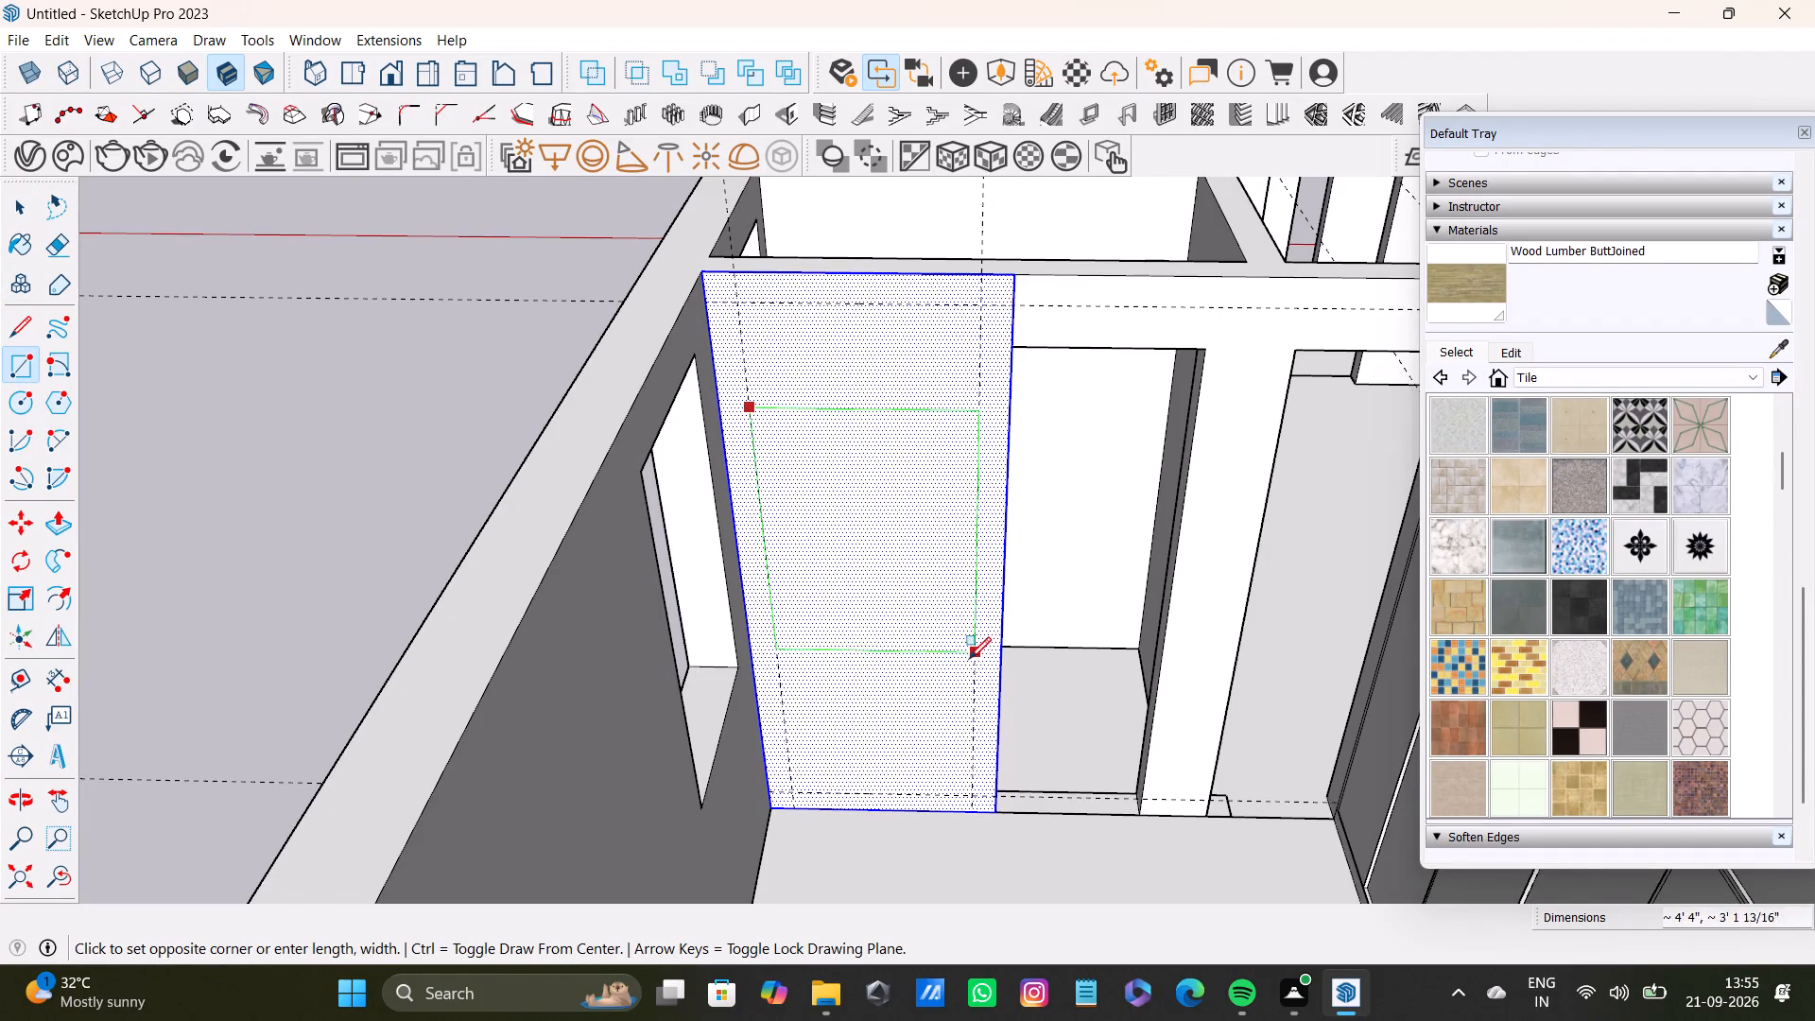
left_click(969, 665)
key("space")
Draw a second rectangle about 3' 8" by 2' 5" on the wall below the first, reaching down near the floor guide.
scroll(916, 602, "down", 4)
middle_click_drag(927, 593, 770, 613)
scroll(919, 561, "down", 4)
middle_click_drag(956, 592, 1110, 645, "shift")
middle_click_drag(1147, 655, 1336, 680)
scroll(925, 619, "up", 6)
middle_click_drag(1119, 583, 922, 653, "shift")
scroll(924, 651, "up", 3)
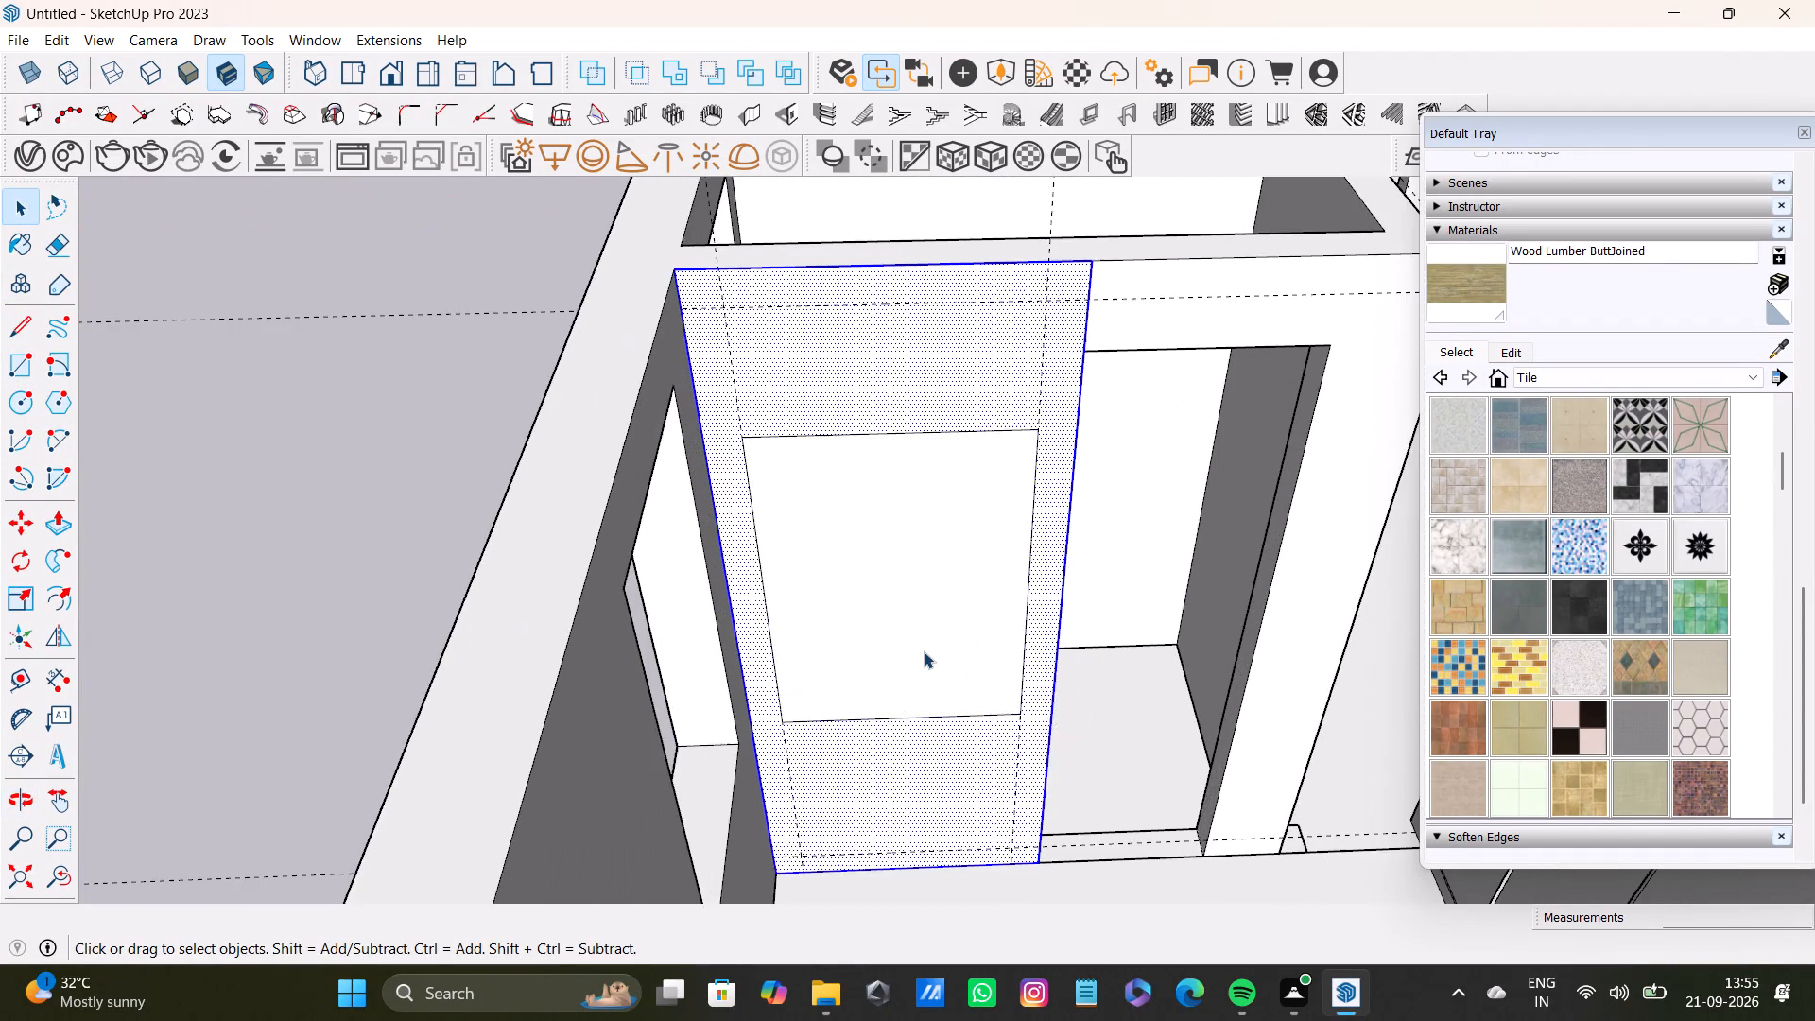
middle_click_drag(976, 665, 879, 608)
left_click(15, 369)
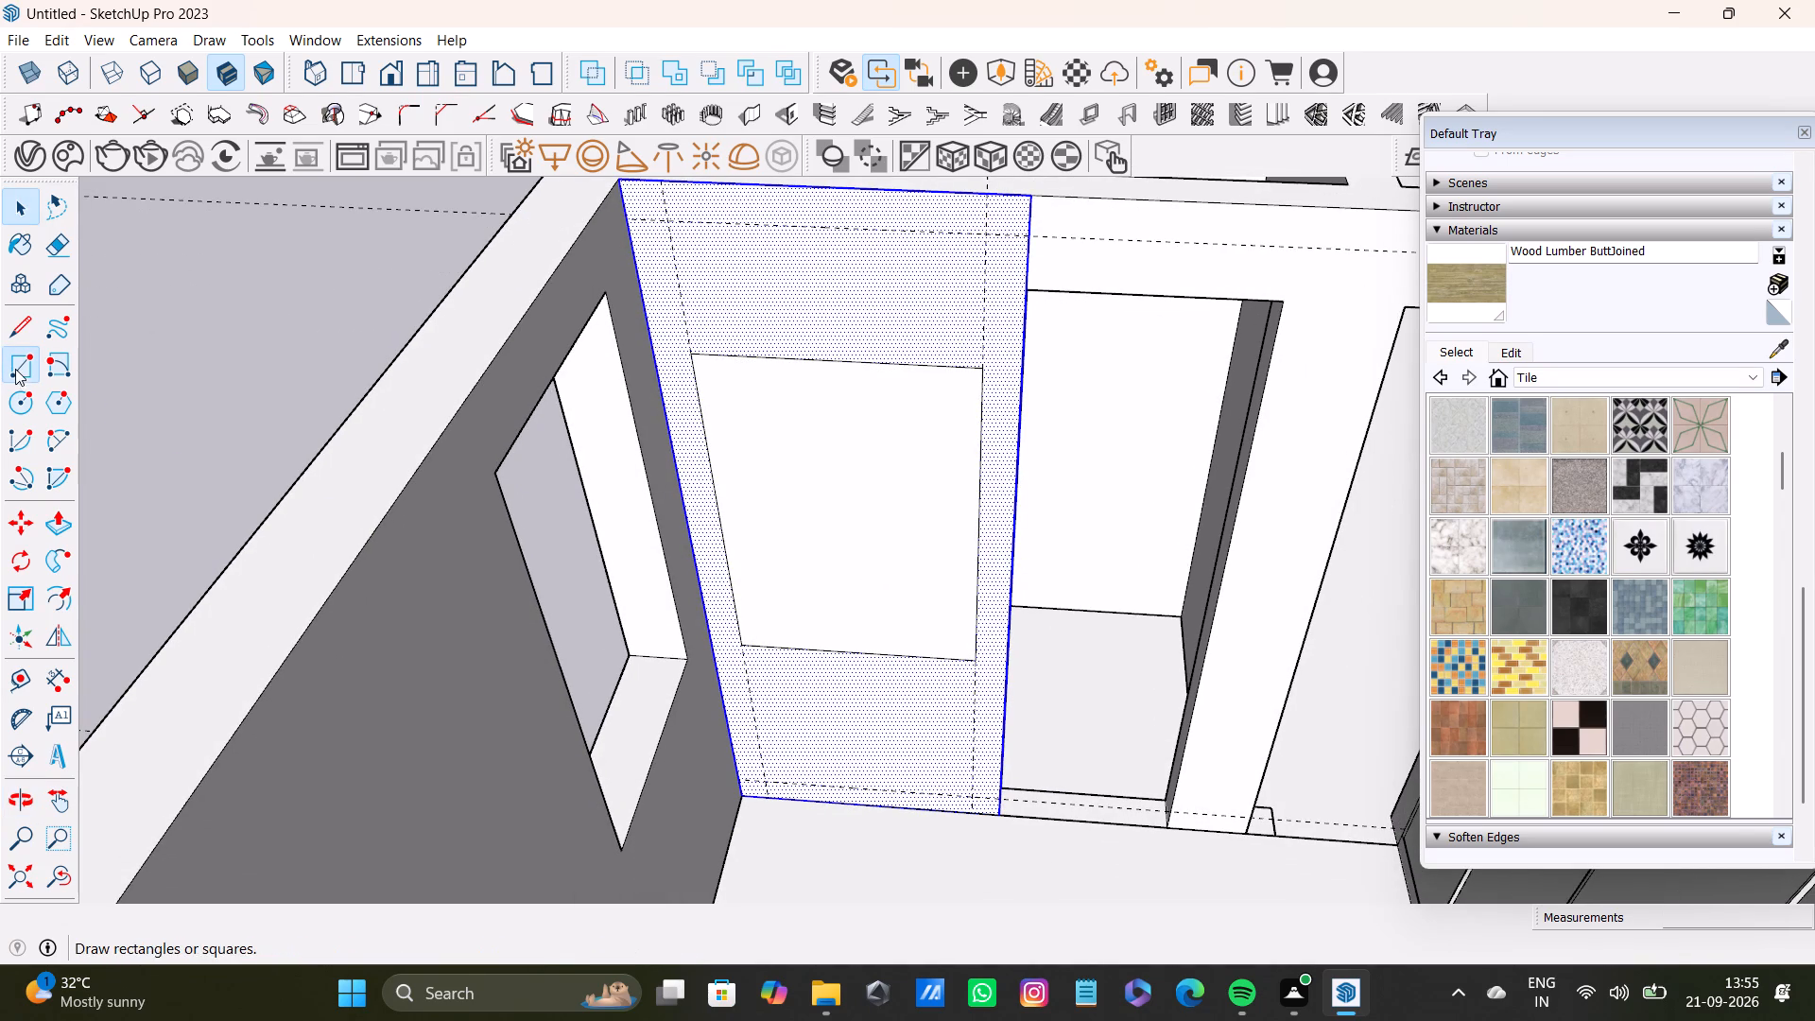
scroll(869, 668, "up", 5)
middle_click_drag(777, 704, 781, 675)
scroll(558, 628, "up", 4)
left_click(690, 642)
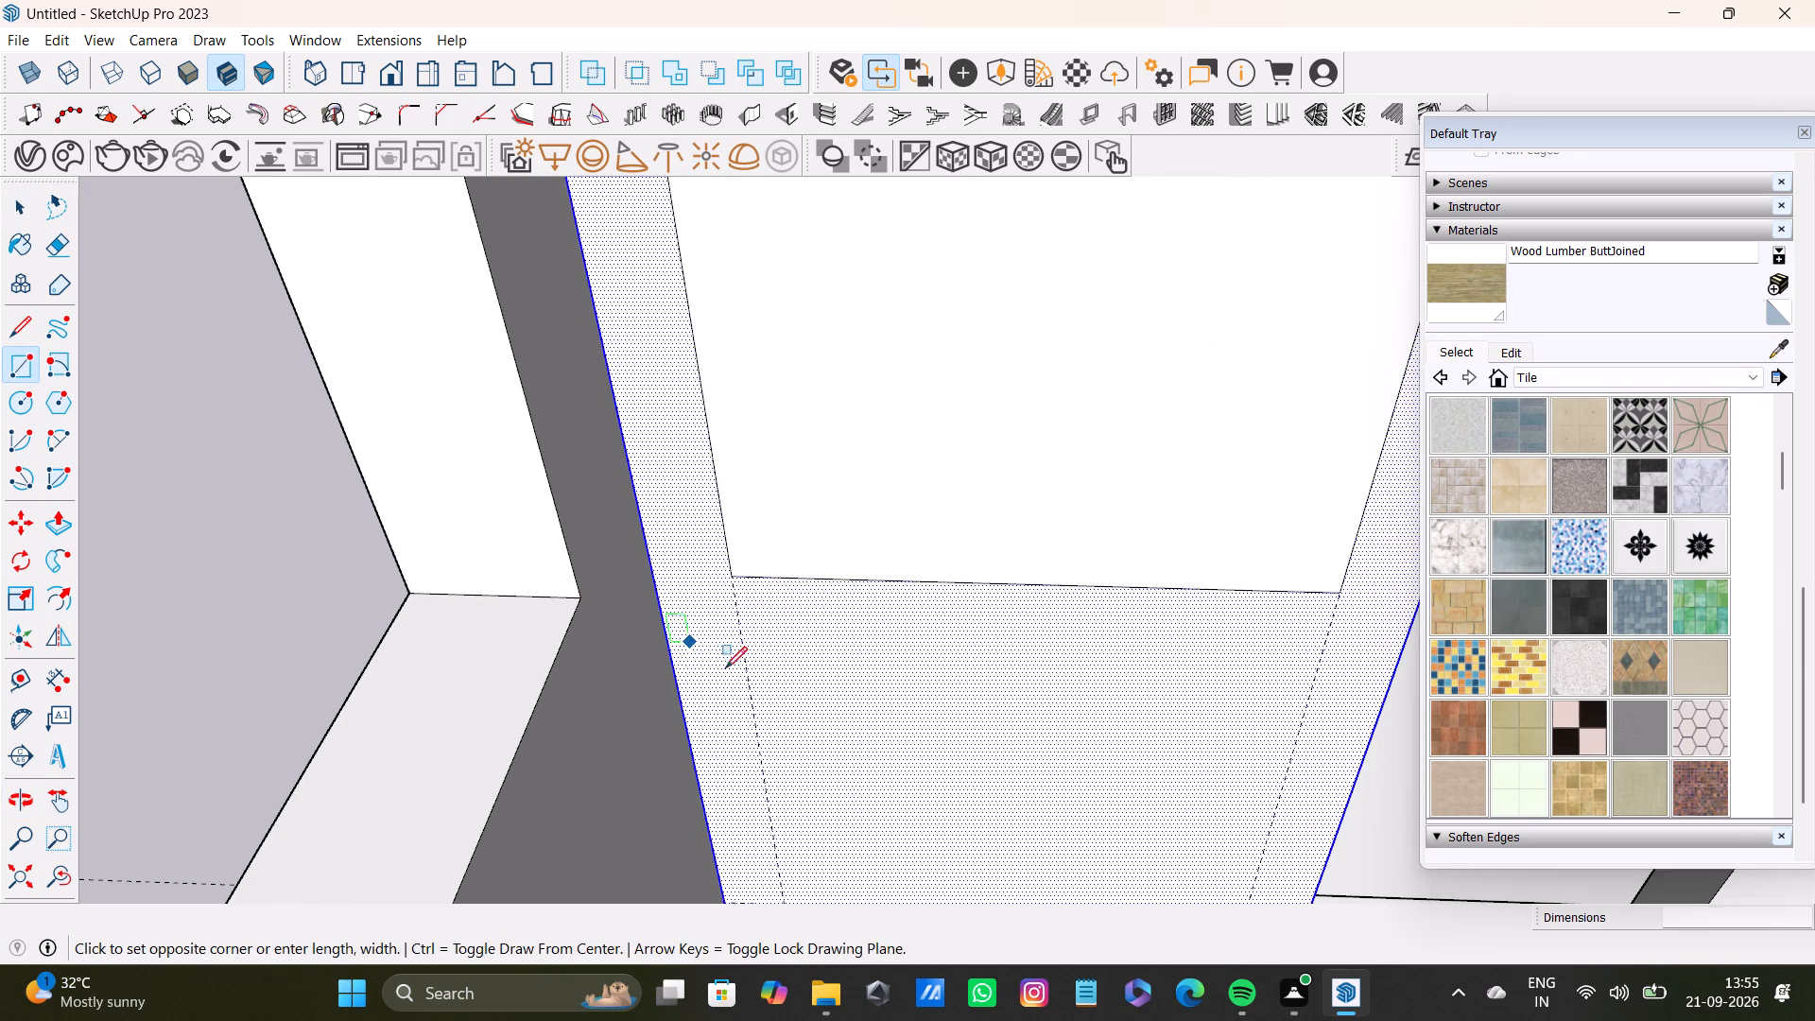
scroll(871, 741, "down", 3)
middle_click_drag(970, 758, 849, 624, "shift")
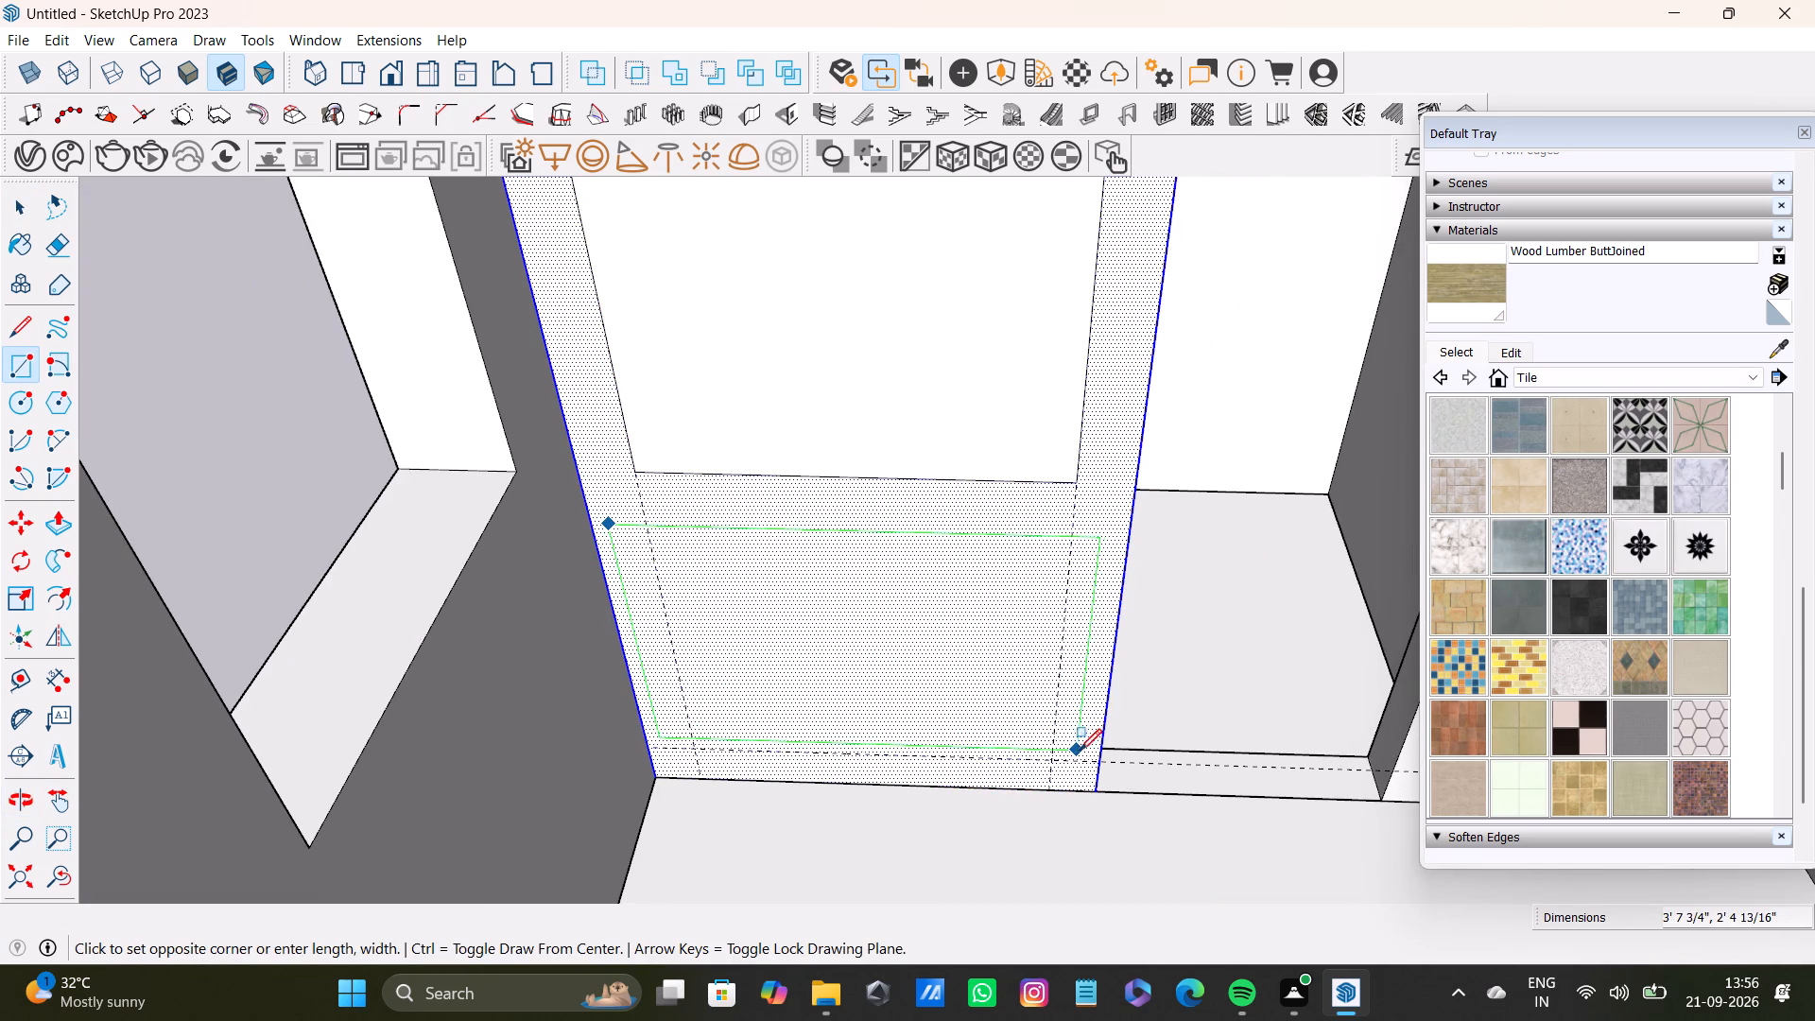
left_click(1090, 750)
key("space")
Extrude the lower rectangle about 2' out from the wall into a box, and push its front back about 2 5/16".
left_click(968, 680)
middle_click_drag(1028, 661, 893, 662)
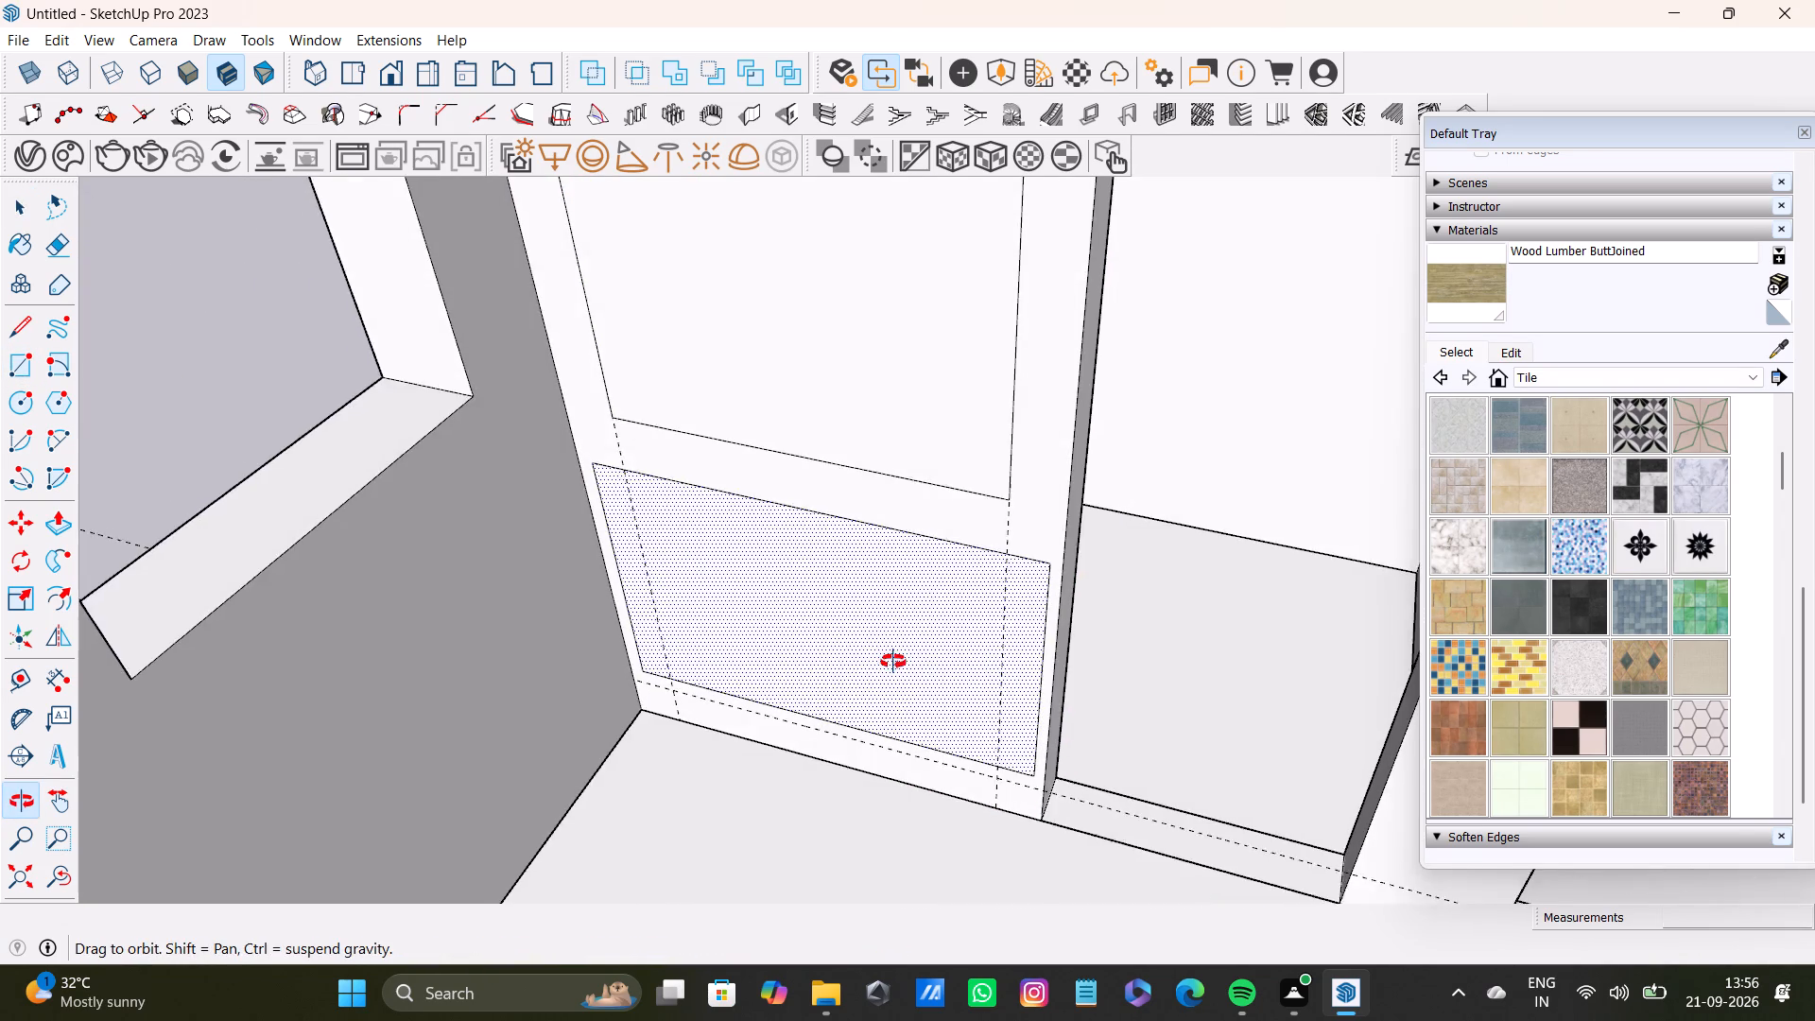
middle_click_drag(893, 662, 878, 695)
key("p")
left_click_drag(899, 632, 702, 797)
scroll(695, 795, "down", 3)
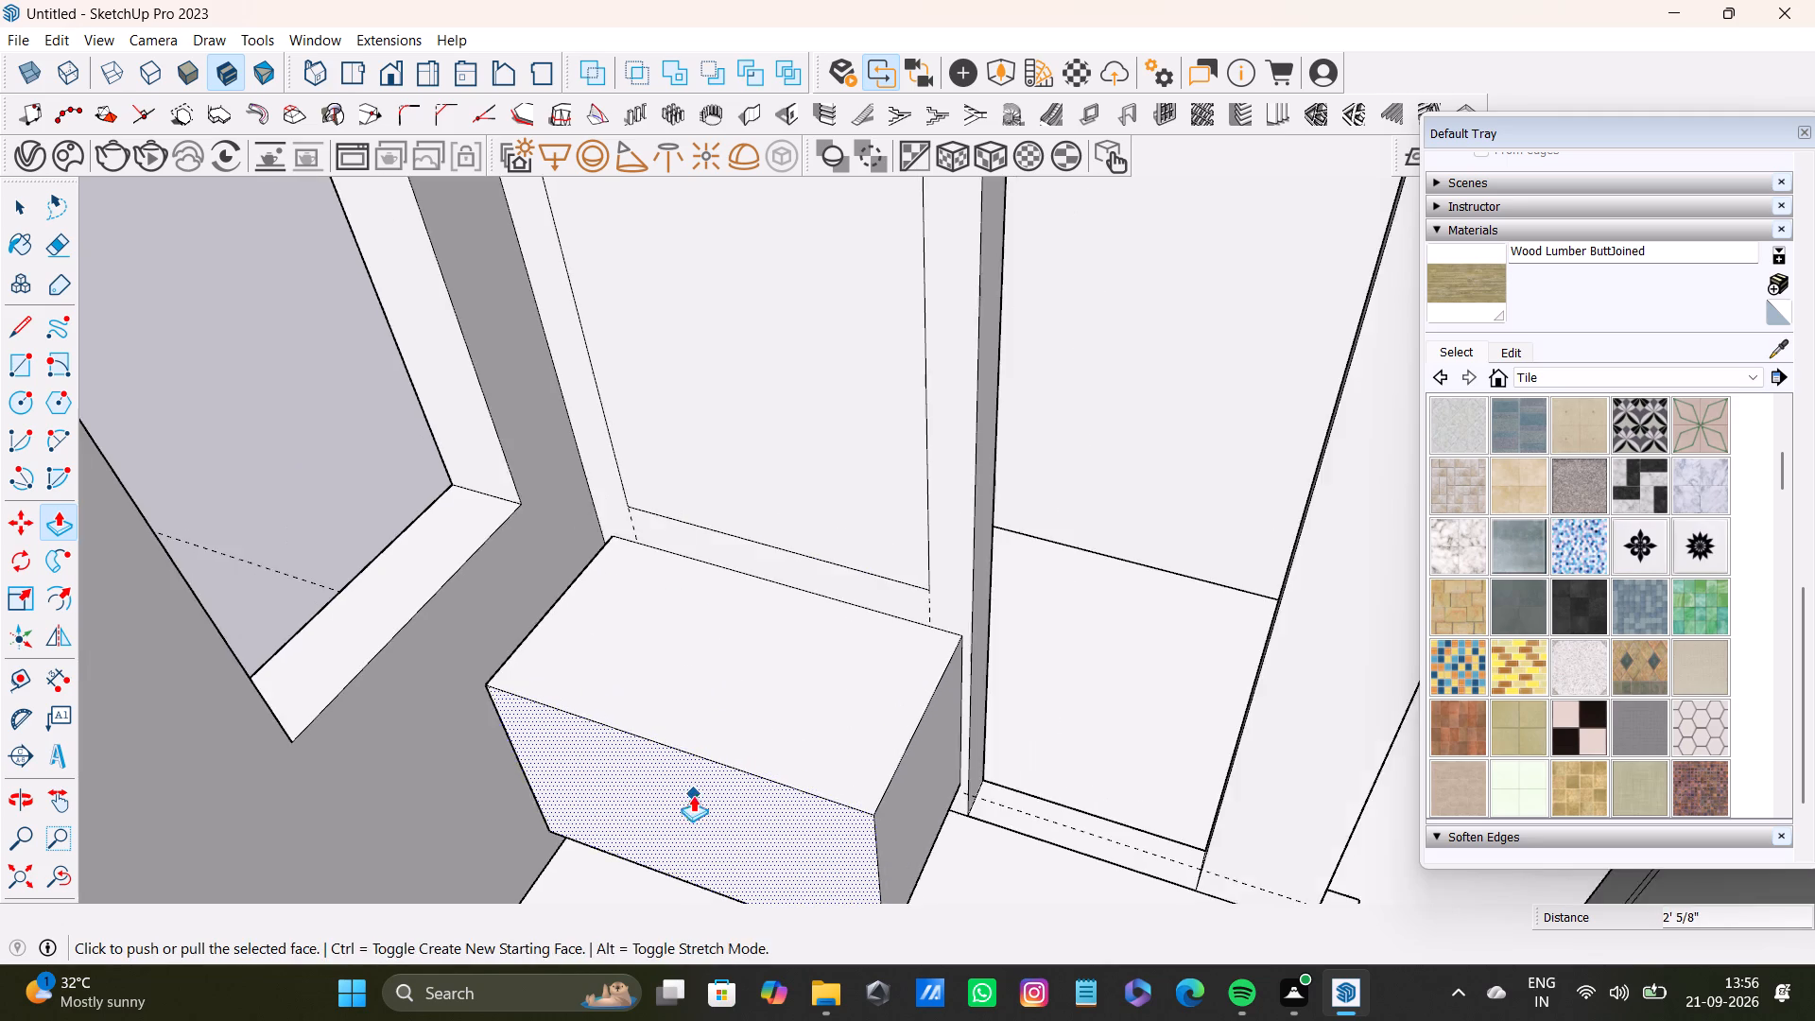
middle_click_drag(702, 788, 712, 602, "shift")
left_click_drag(722, 651, 732, 636)
Examine the new wall box from several sides against the rounded corner unit, the window and the doorway.
scroll(721, 639, "down", 3)
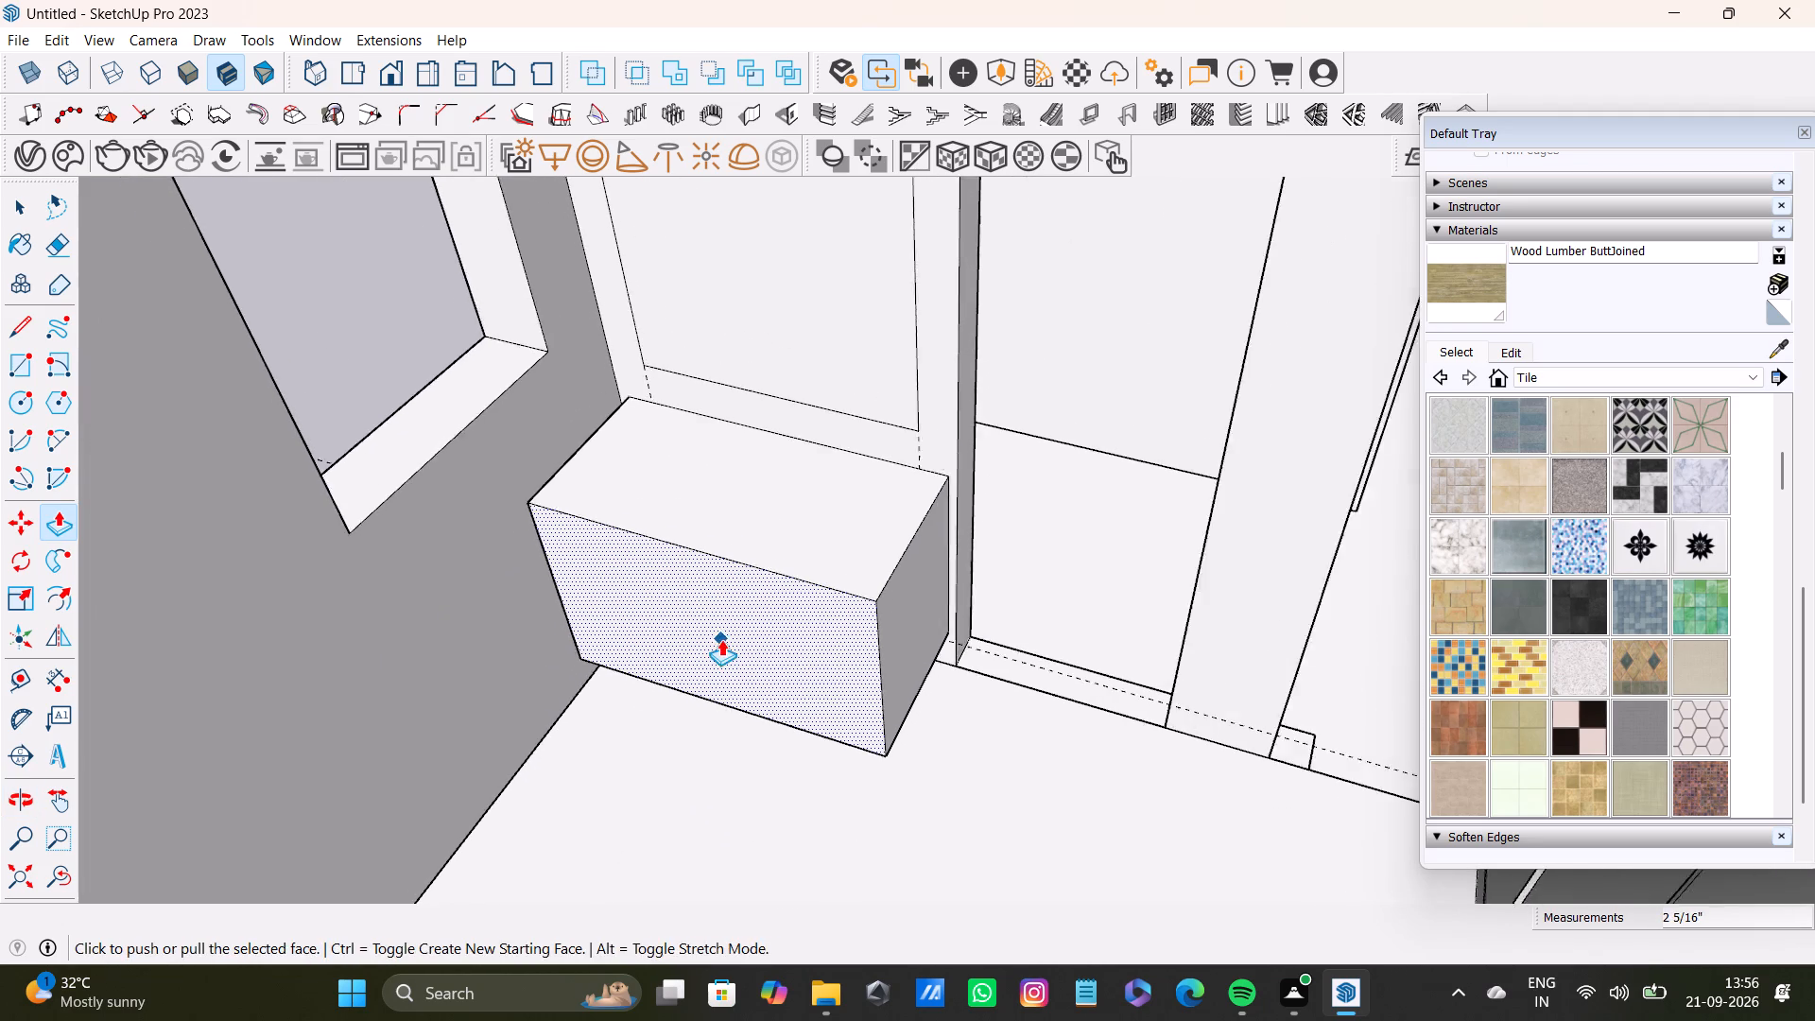
scroll(721, 639, "down", 1)
middle_click_drag(721, 638, 637, 669)
scroll(862, 556, "up", 5)
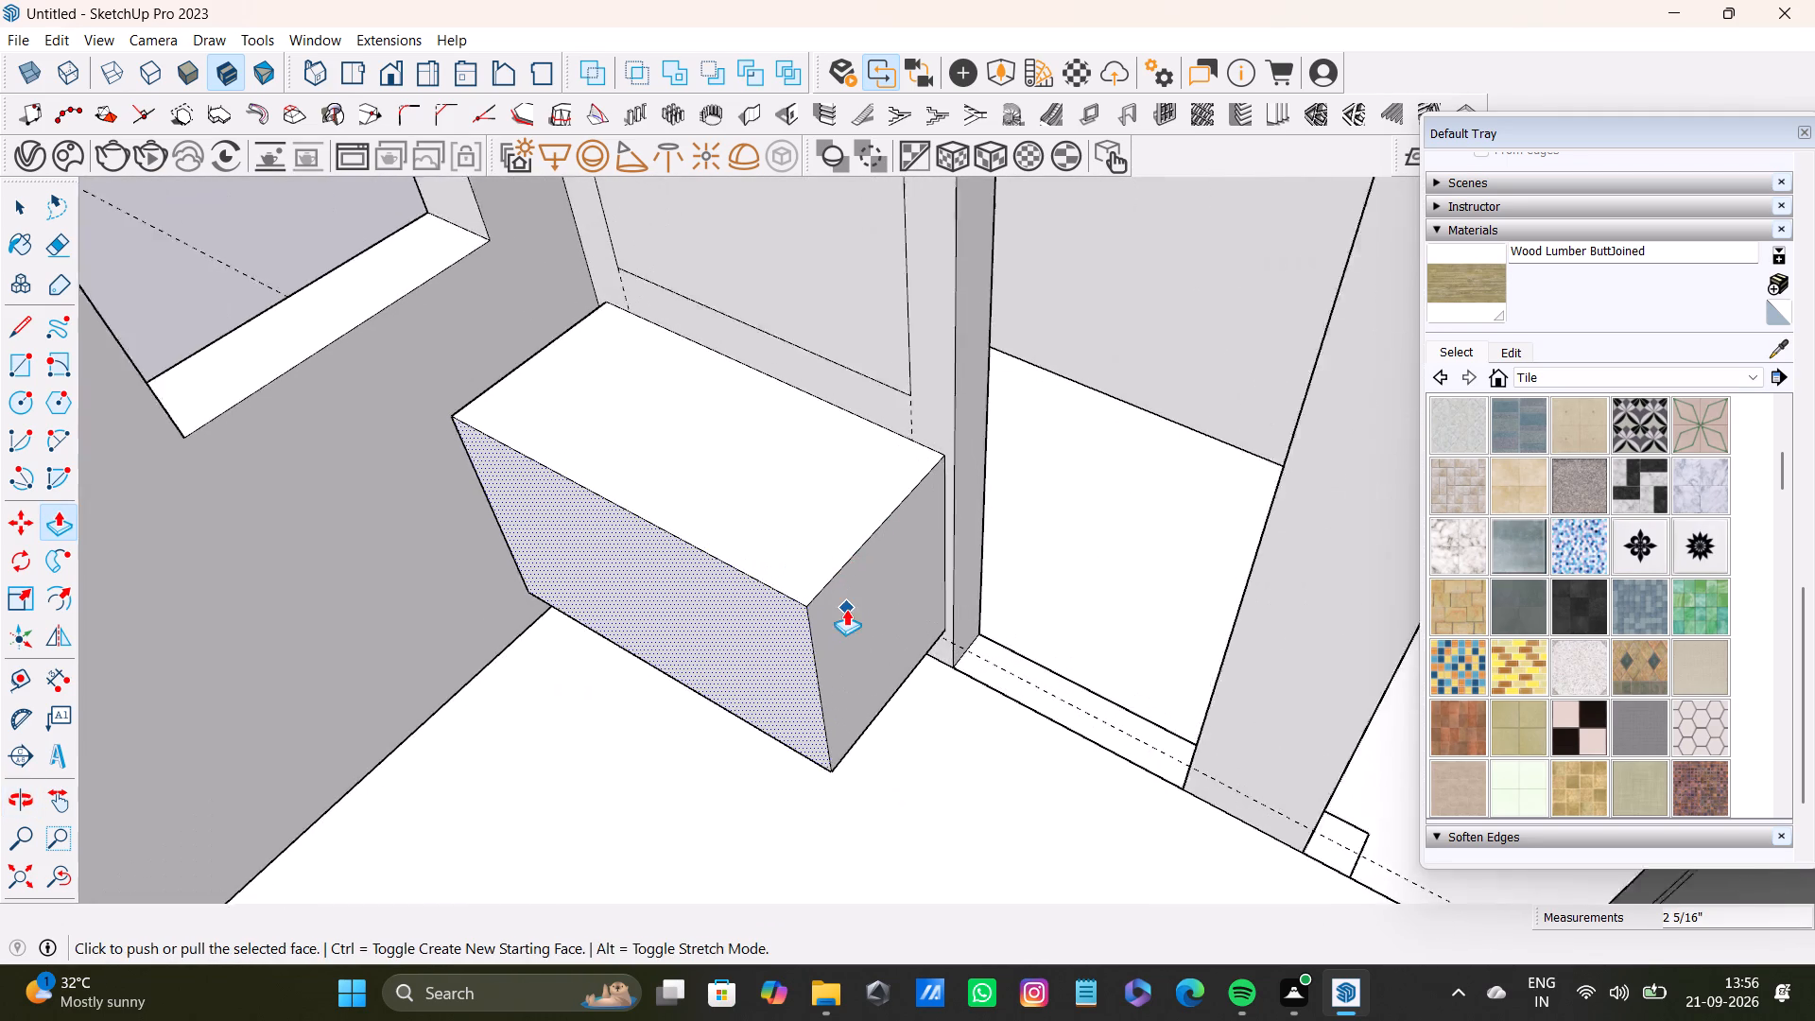
scroll(846, 609, "up", 1)
middle_click_drag(882, 649, 676, 671)
scroll(683, 681, "up", 1)
scroll(665, 633, "down", 8)
middle_click_drag(673, 628, 959, 666, "shift")
middle_click_drag(1011, 651, 1010, 656)
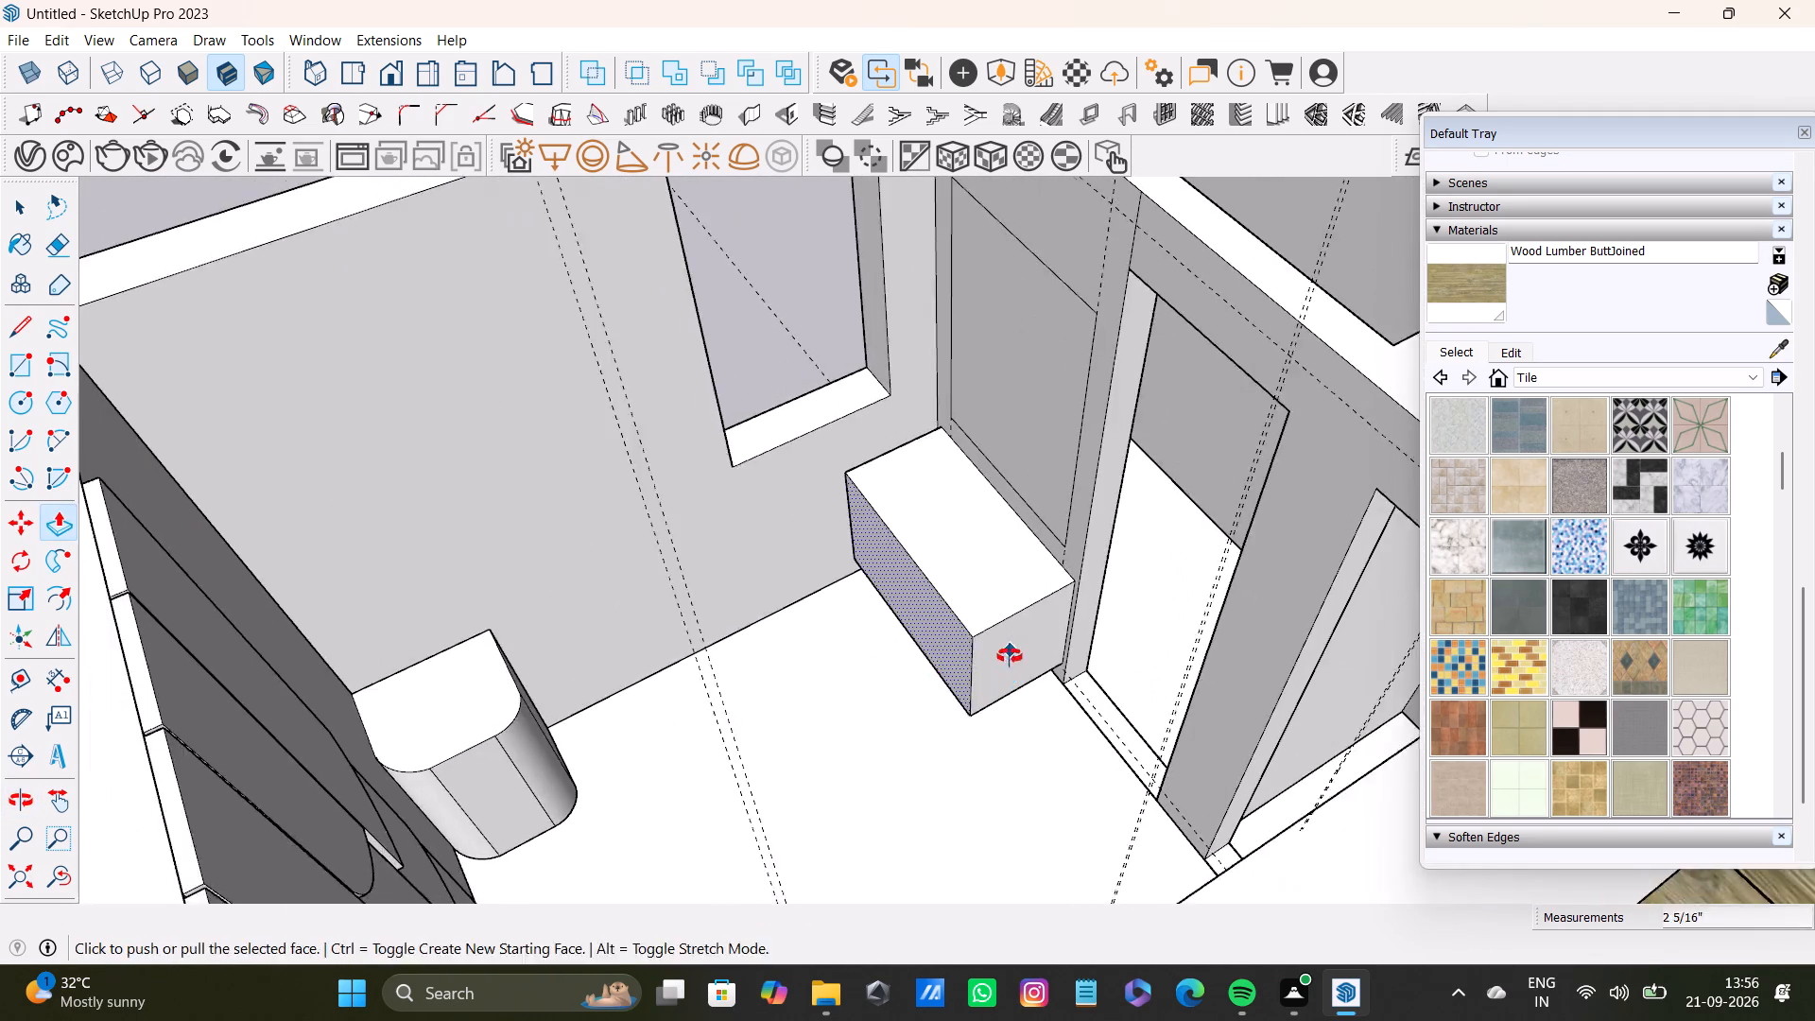
middle_click_drag(1010, 656, 611, 676)
scroll(797, 552, "down", 4)
middle_click_drag(822, 566, 1034, 685, "shift")
middle_click_drag(1119, 697, 587, 870)
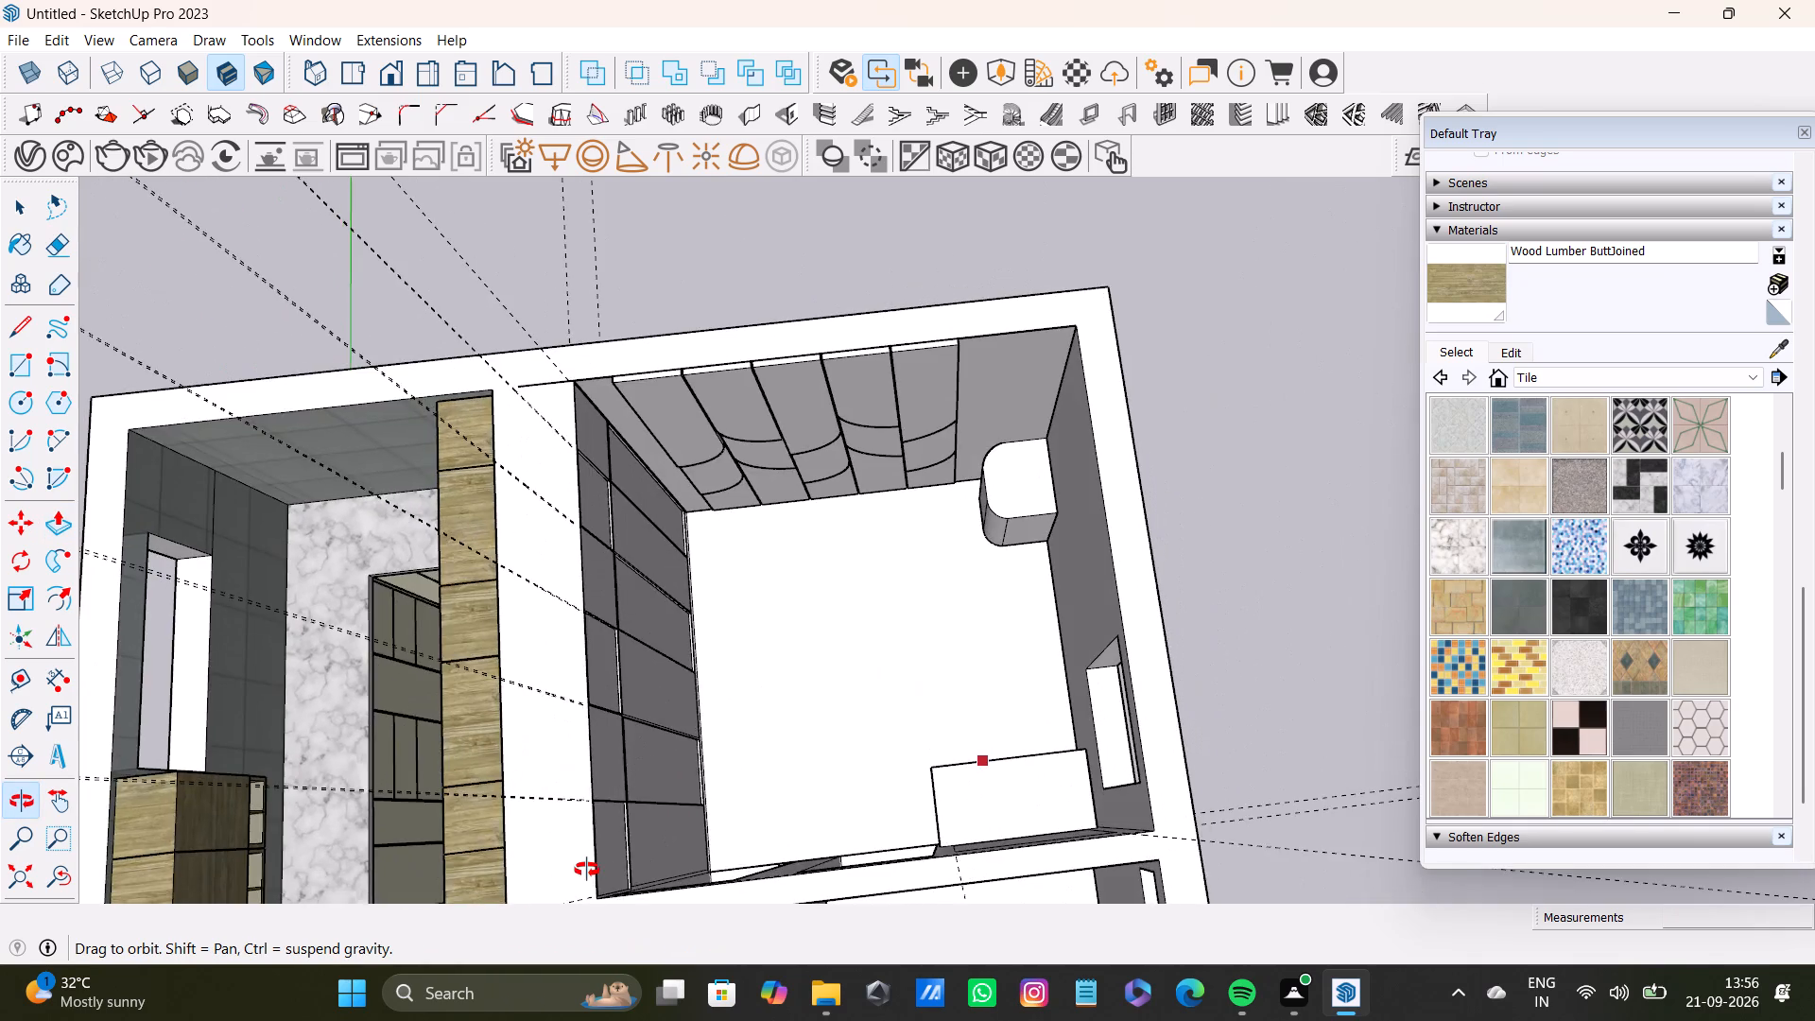
middle_click_drag(587, 870, 1253, 813)
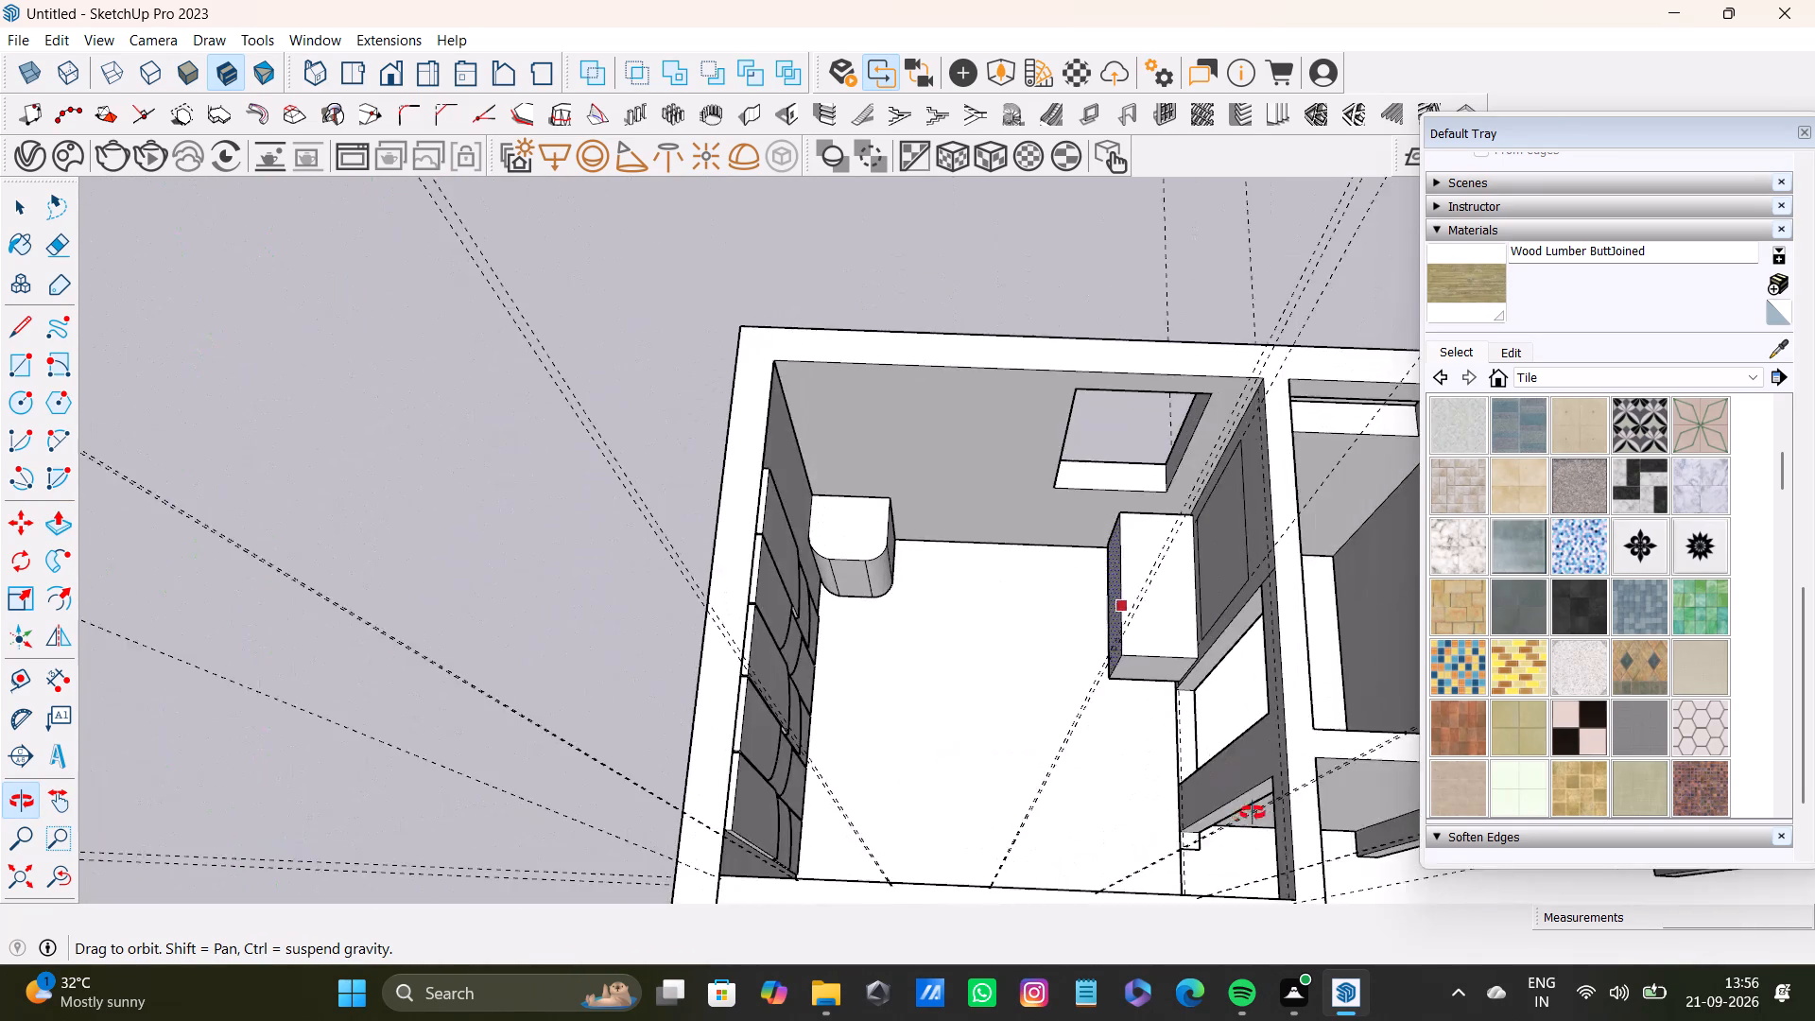
middle_click_drag(1253, 813, 1252, 769)
scroll(1189, 700, "up", 6)
scroll(1115, 723, "down", 3)
middle_click_drag(1115, 727, 1415, 740)
Raise the top face of the wall box toward the bottom edge of the upper rectangle.
scroll(1121, 618, "up", 3)
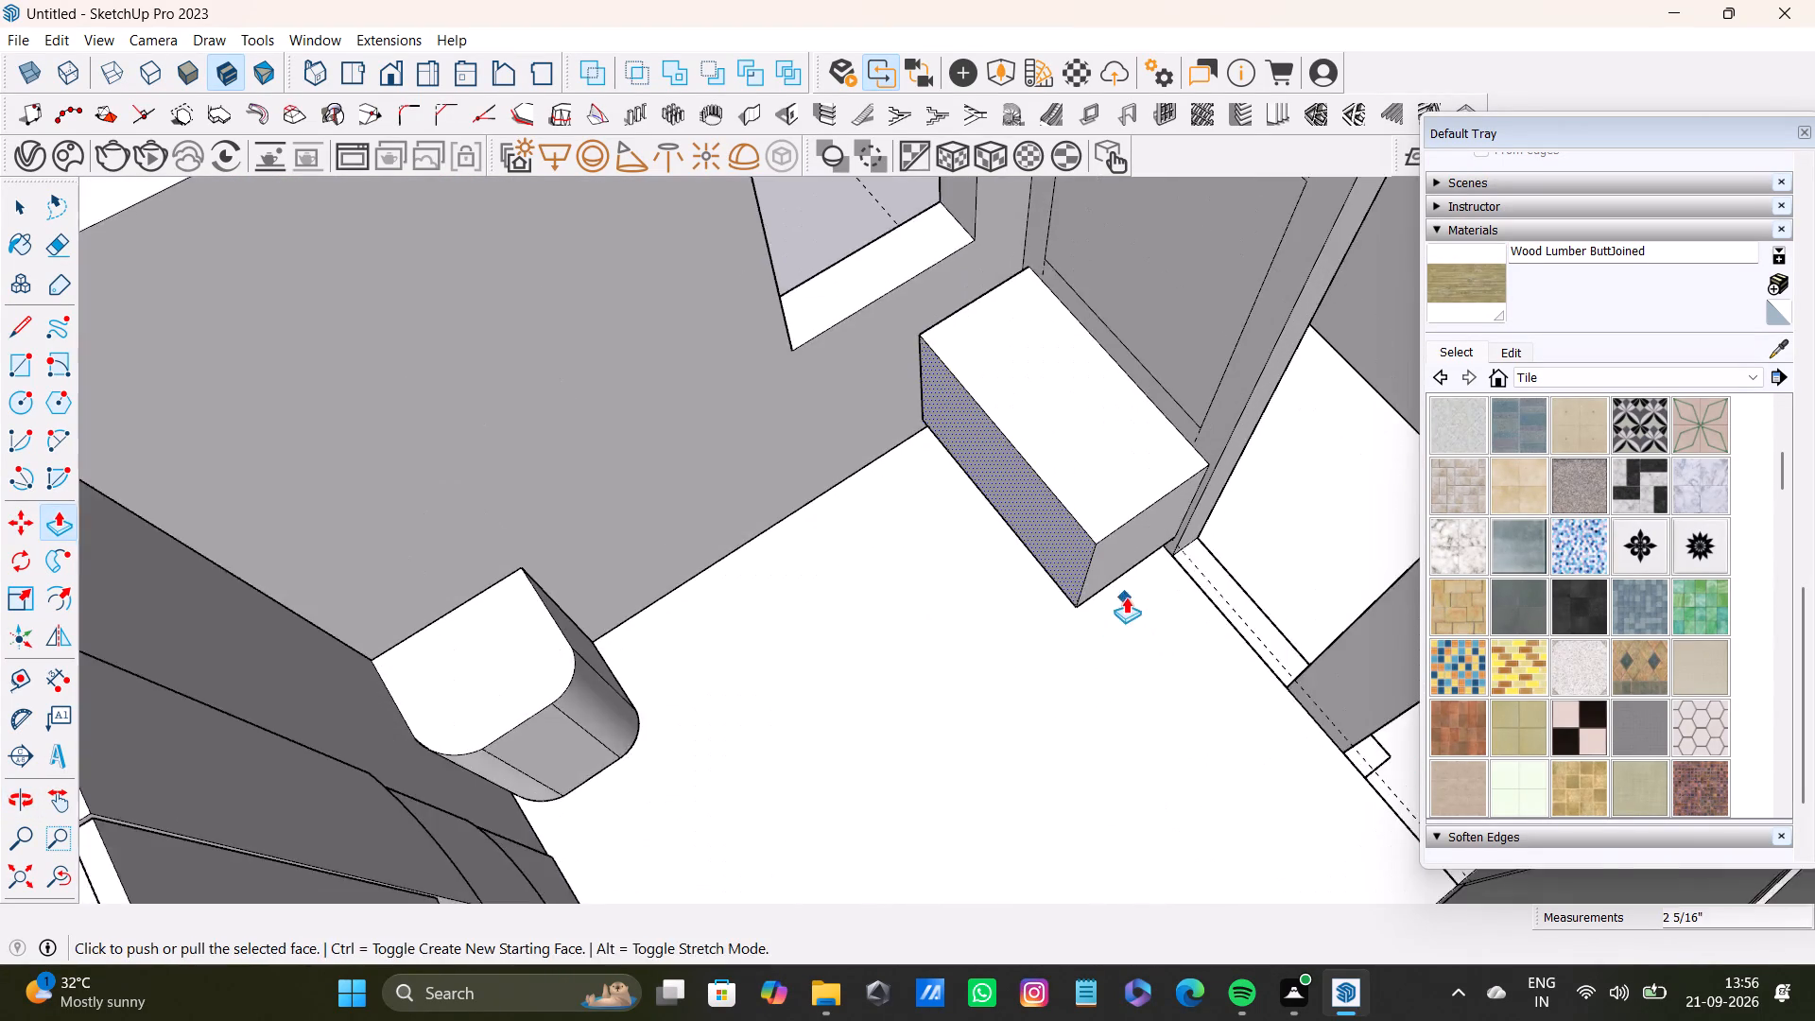
scroll(1126, 597, "up", 1)
middle_click_drag(1126, 597, 1060, 662, "shift")
middle_click_drag(1022, 664, 1022, 513)
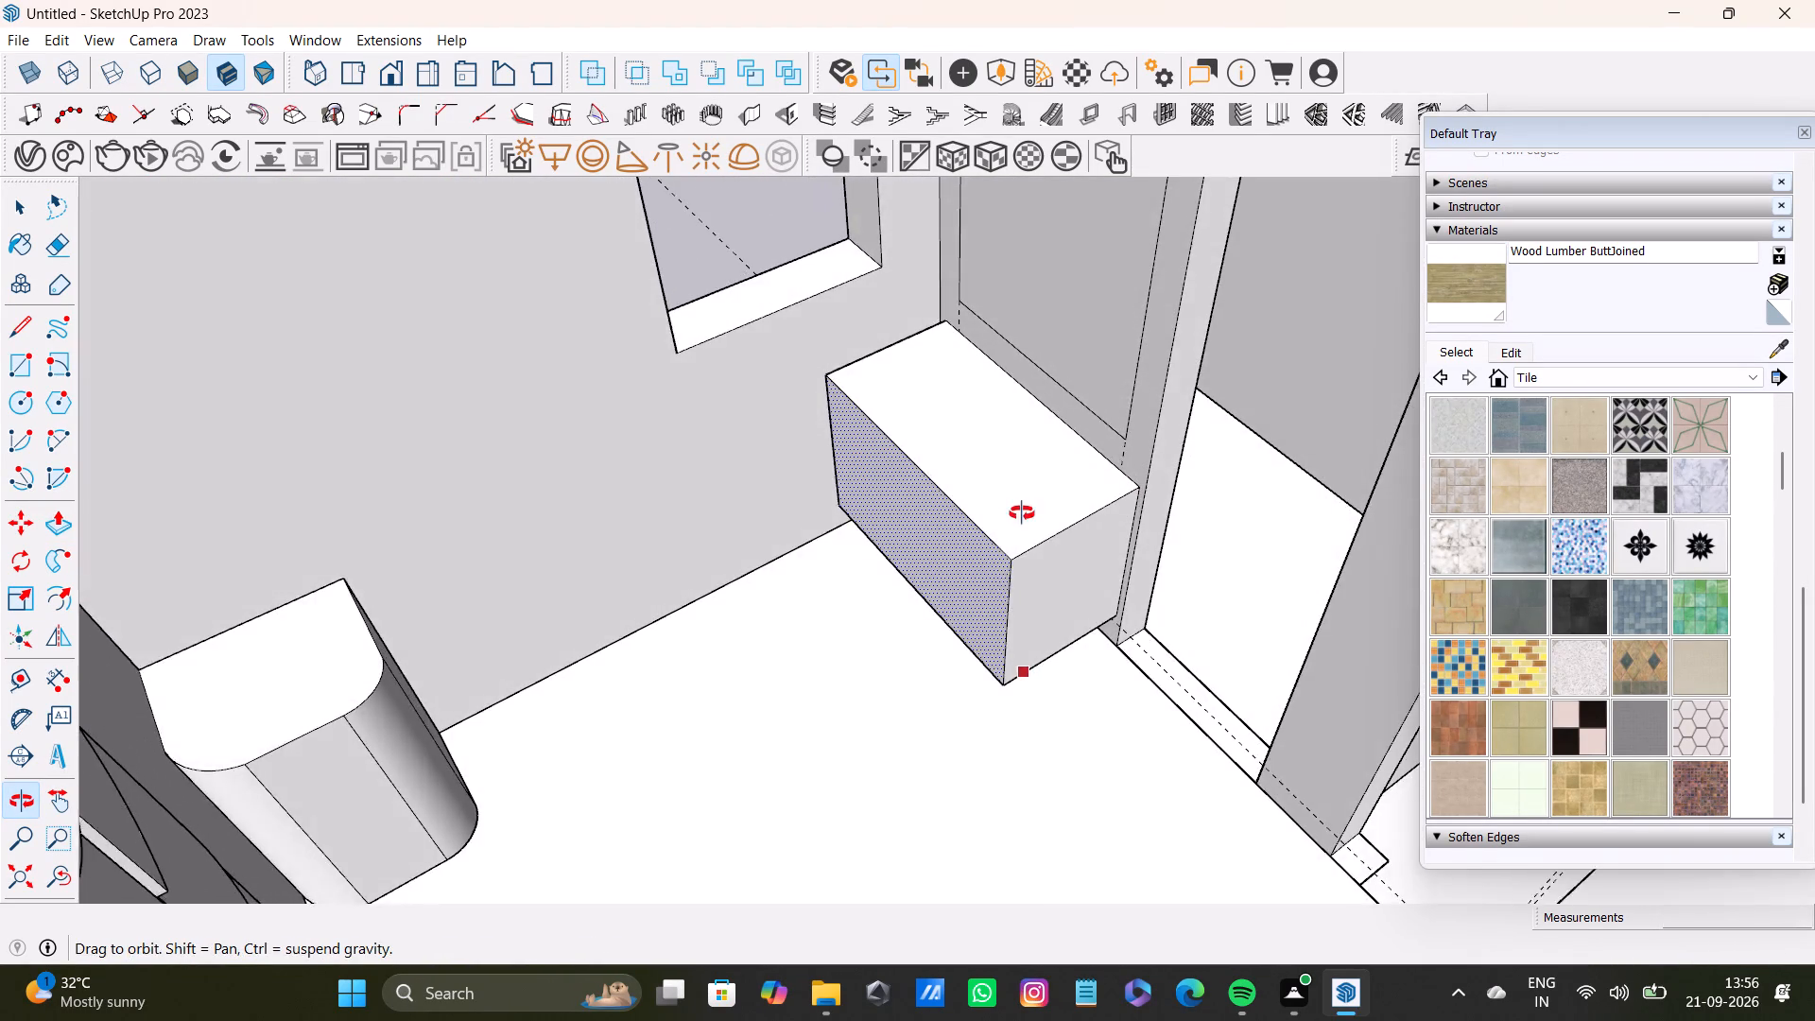
middle_click_drag(1022, 513, 1029, 522)
scroll(1061, 562, "up", 4)
key("space")
middle_click_drag(994, 556, 1115, 537)
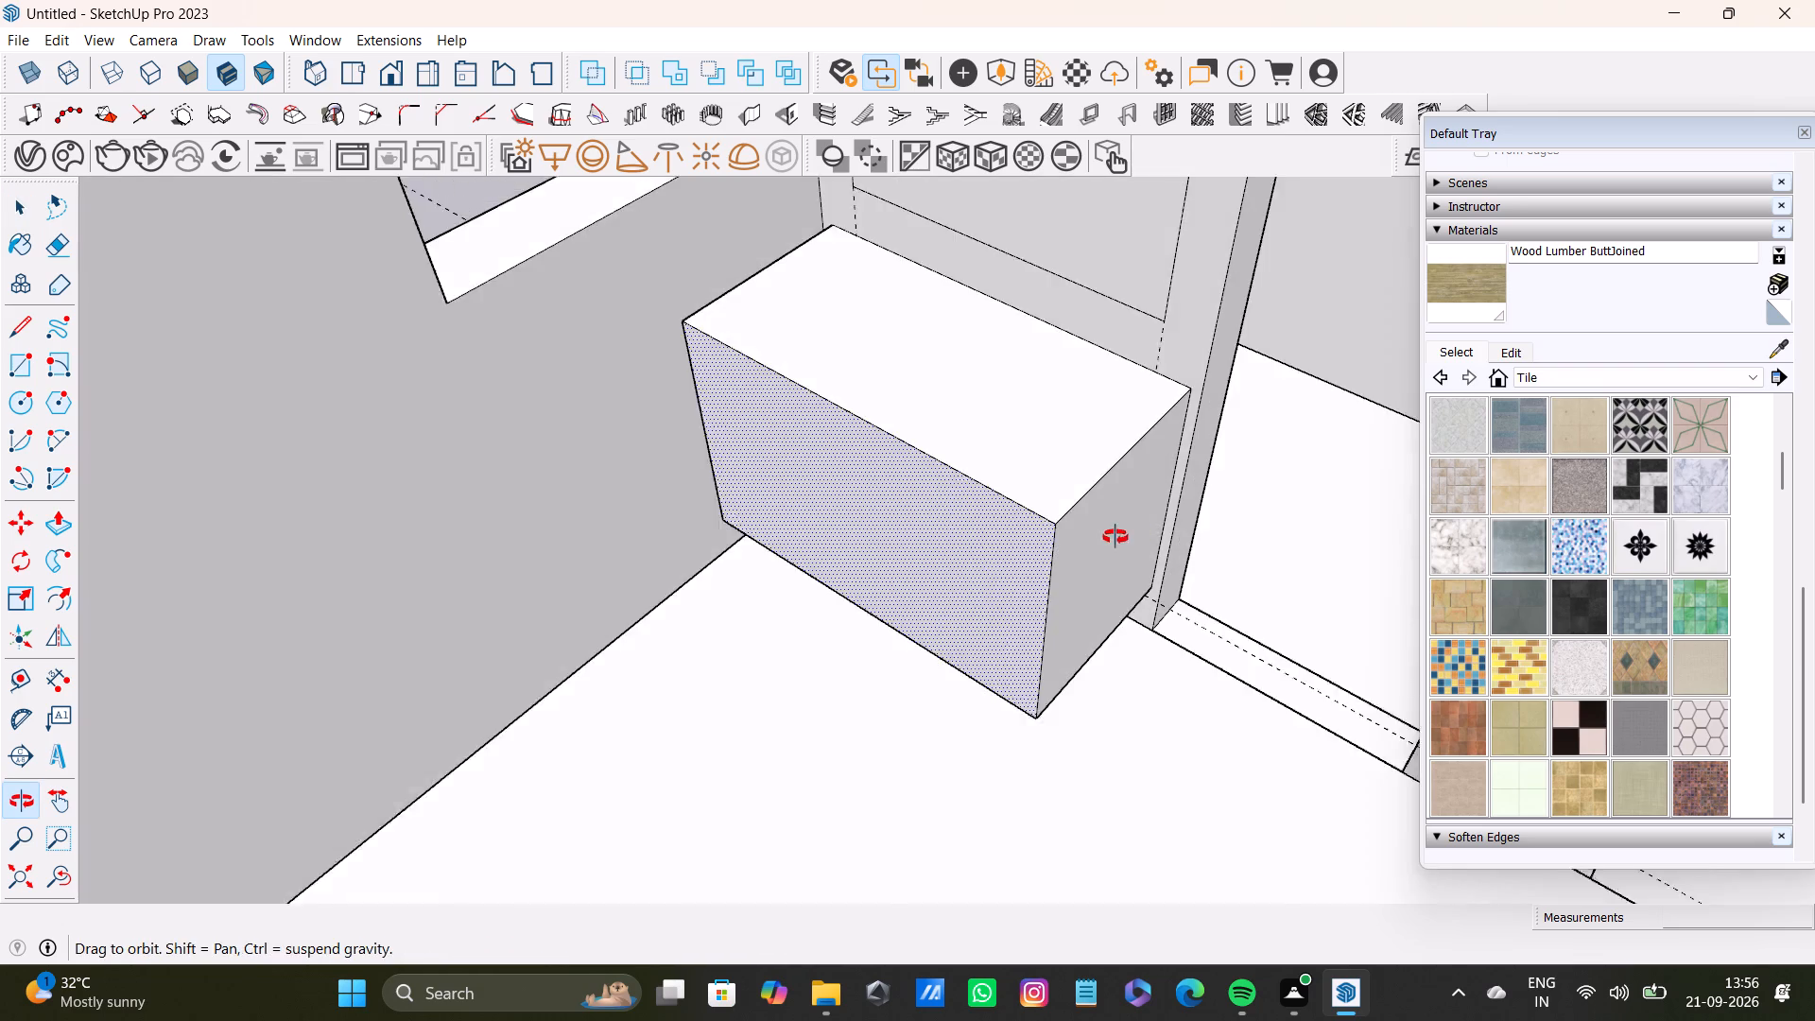
middle_click_drag(1115, 537, 1150, 535)
scroll(977, 564, "up", 2)
middle_click_drag(972, 563, 1030, 373)
middle_click_drag(1023, 294, 961, 525, "shift")
middle_click_drag(959, 534, 1062, 532)
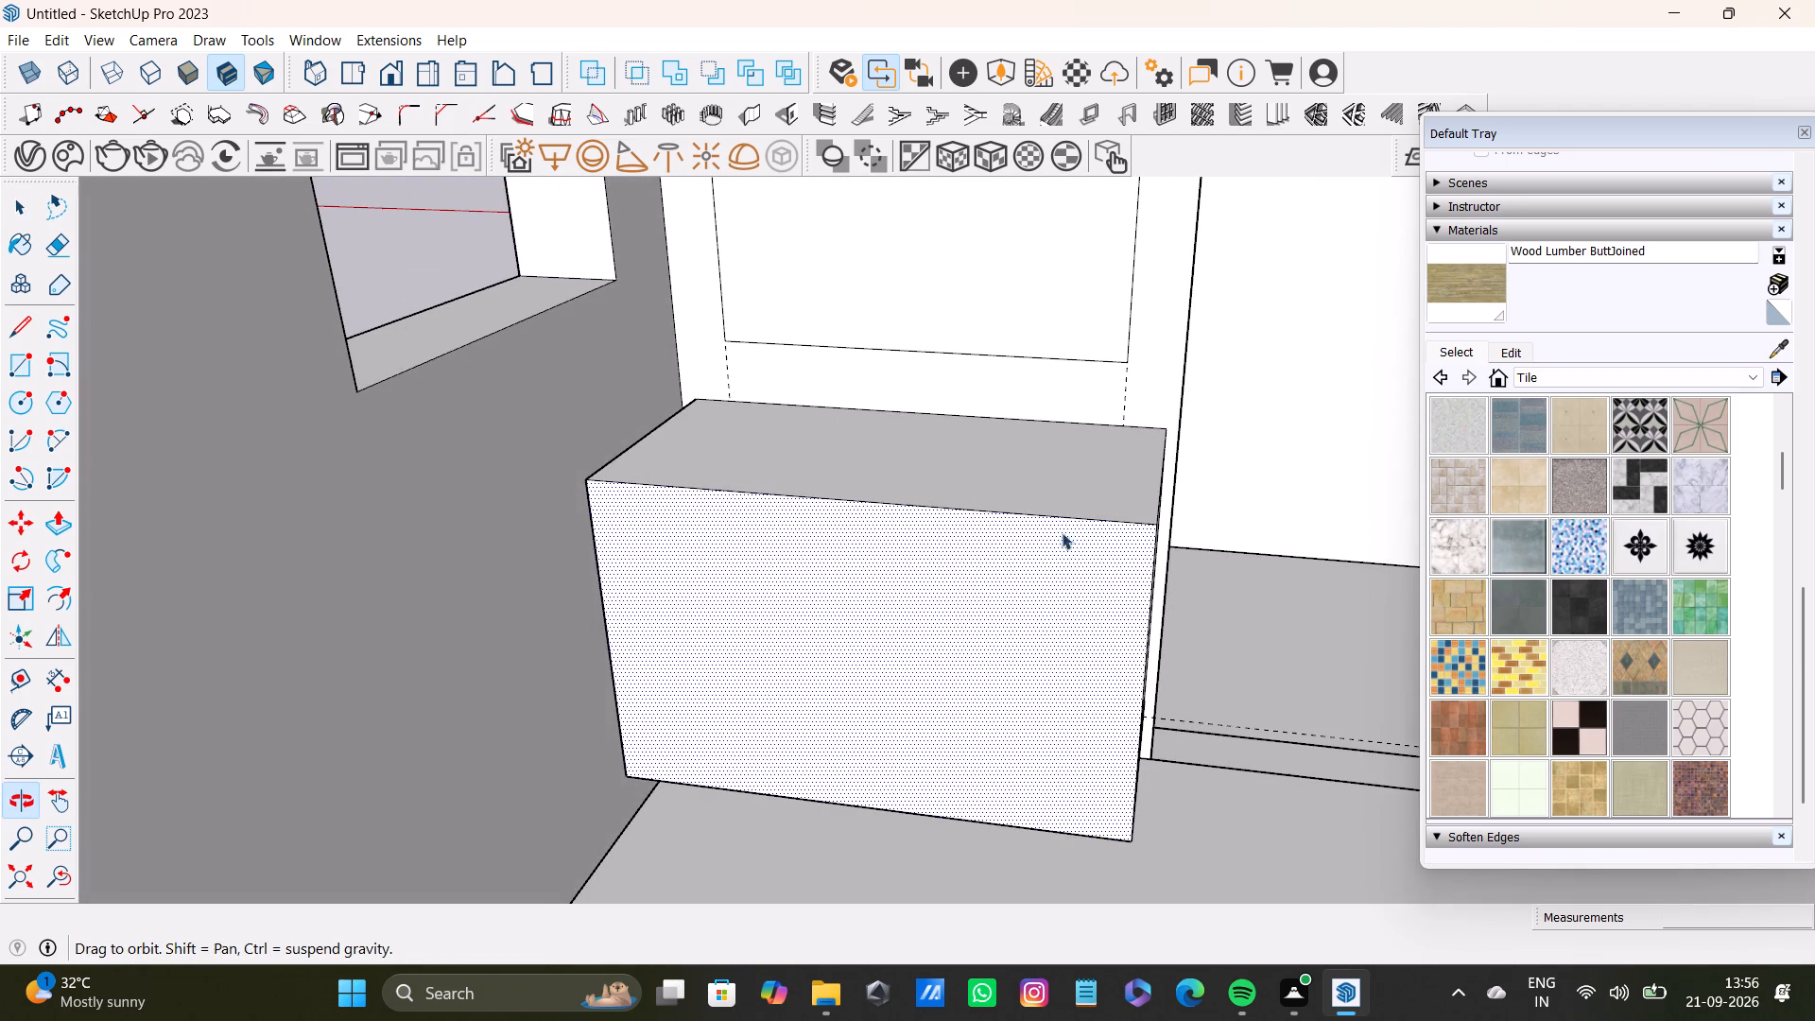
middle_click_drag(1062, 532, 1080, 541)
left_click(941, 446)
key("p")
left_click_drag(942, 443, 931, 404)
key("space")
Push the underside of the wall box up by about 2 3/8".
scroll(959, 539, "down", 3)
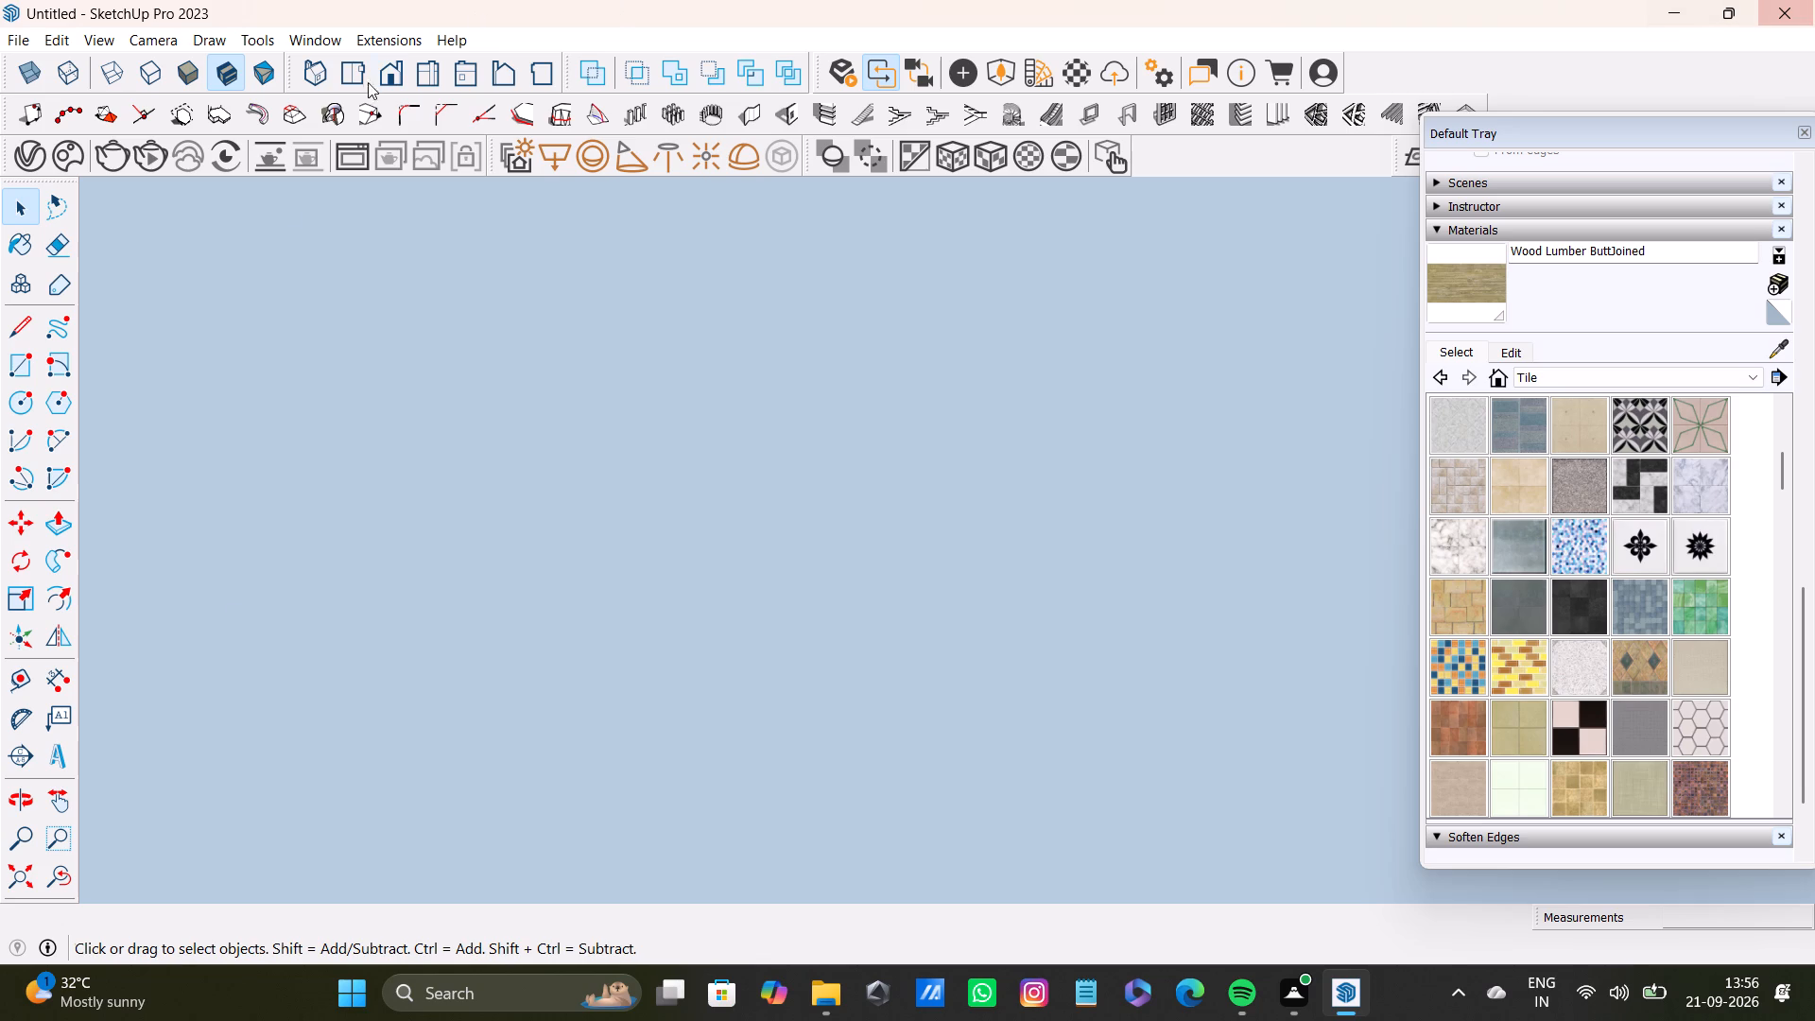
left_click(56, 880)
scroll(1121, 624, "up", 2)
middle_click_drag(1098, 580, 1041, 481, "shift")
scroll(982, 569, "up", 6)
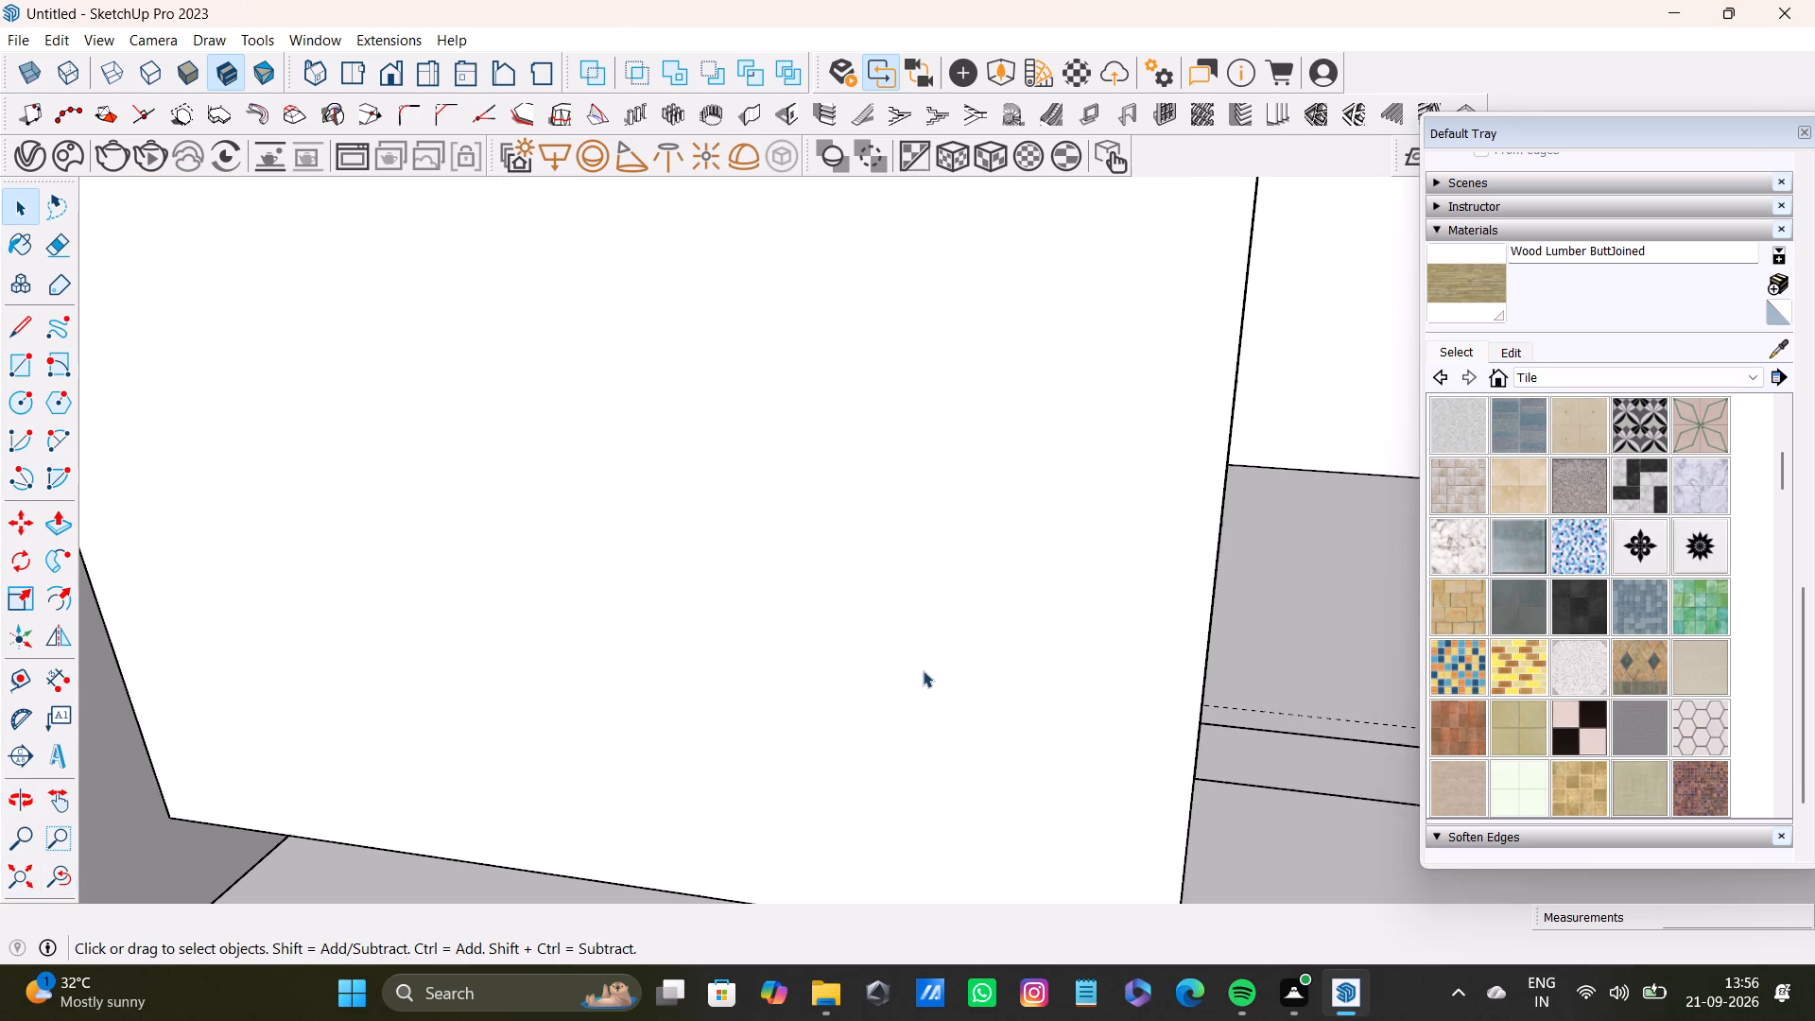
middle_click_drag(921, 666, 913, 418)
middle_click_drag(925, 614, 1048, 438)
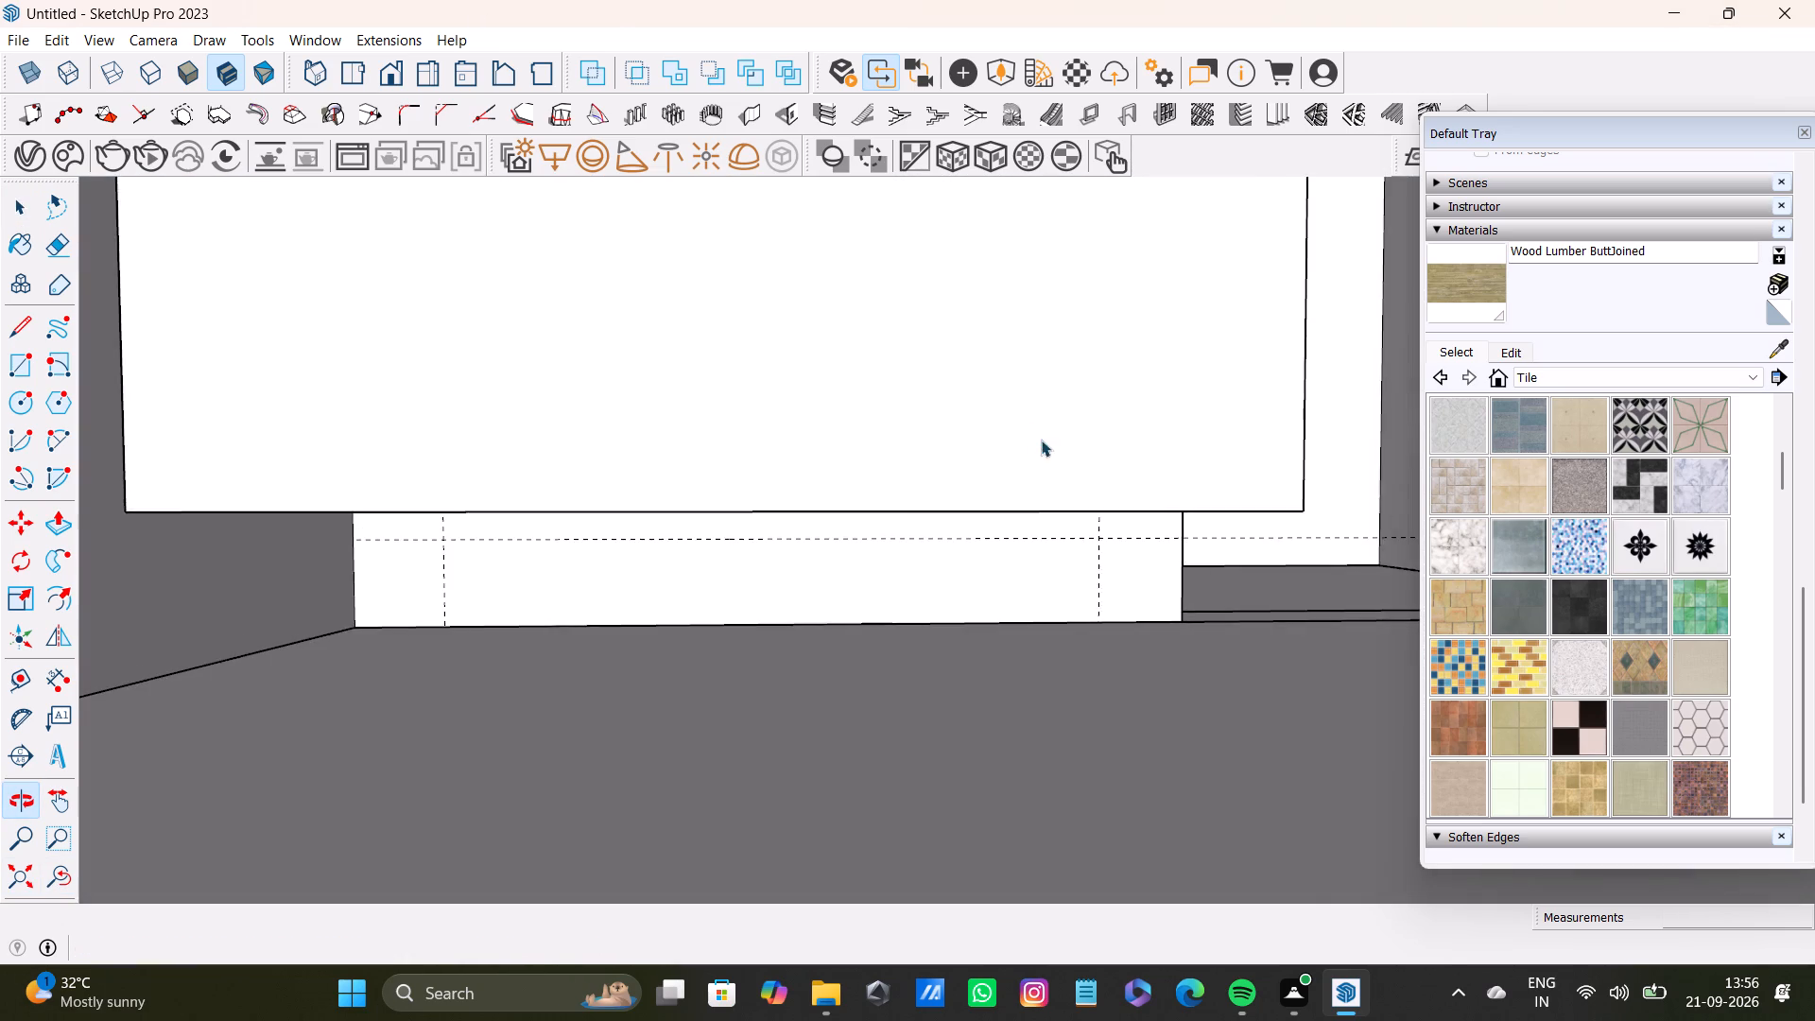
scroll(903, 491, "up", 3)
middle_click_drag(901, 492, 917, 443)
left_click(920, 493)
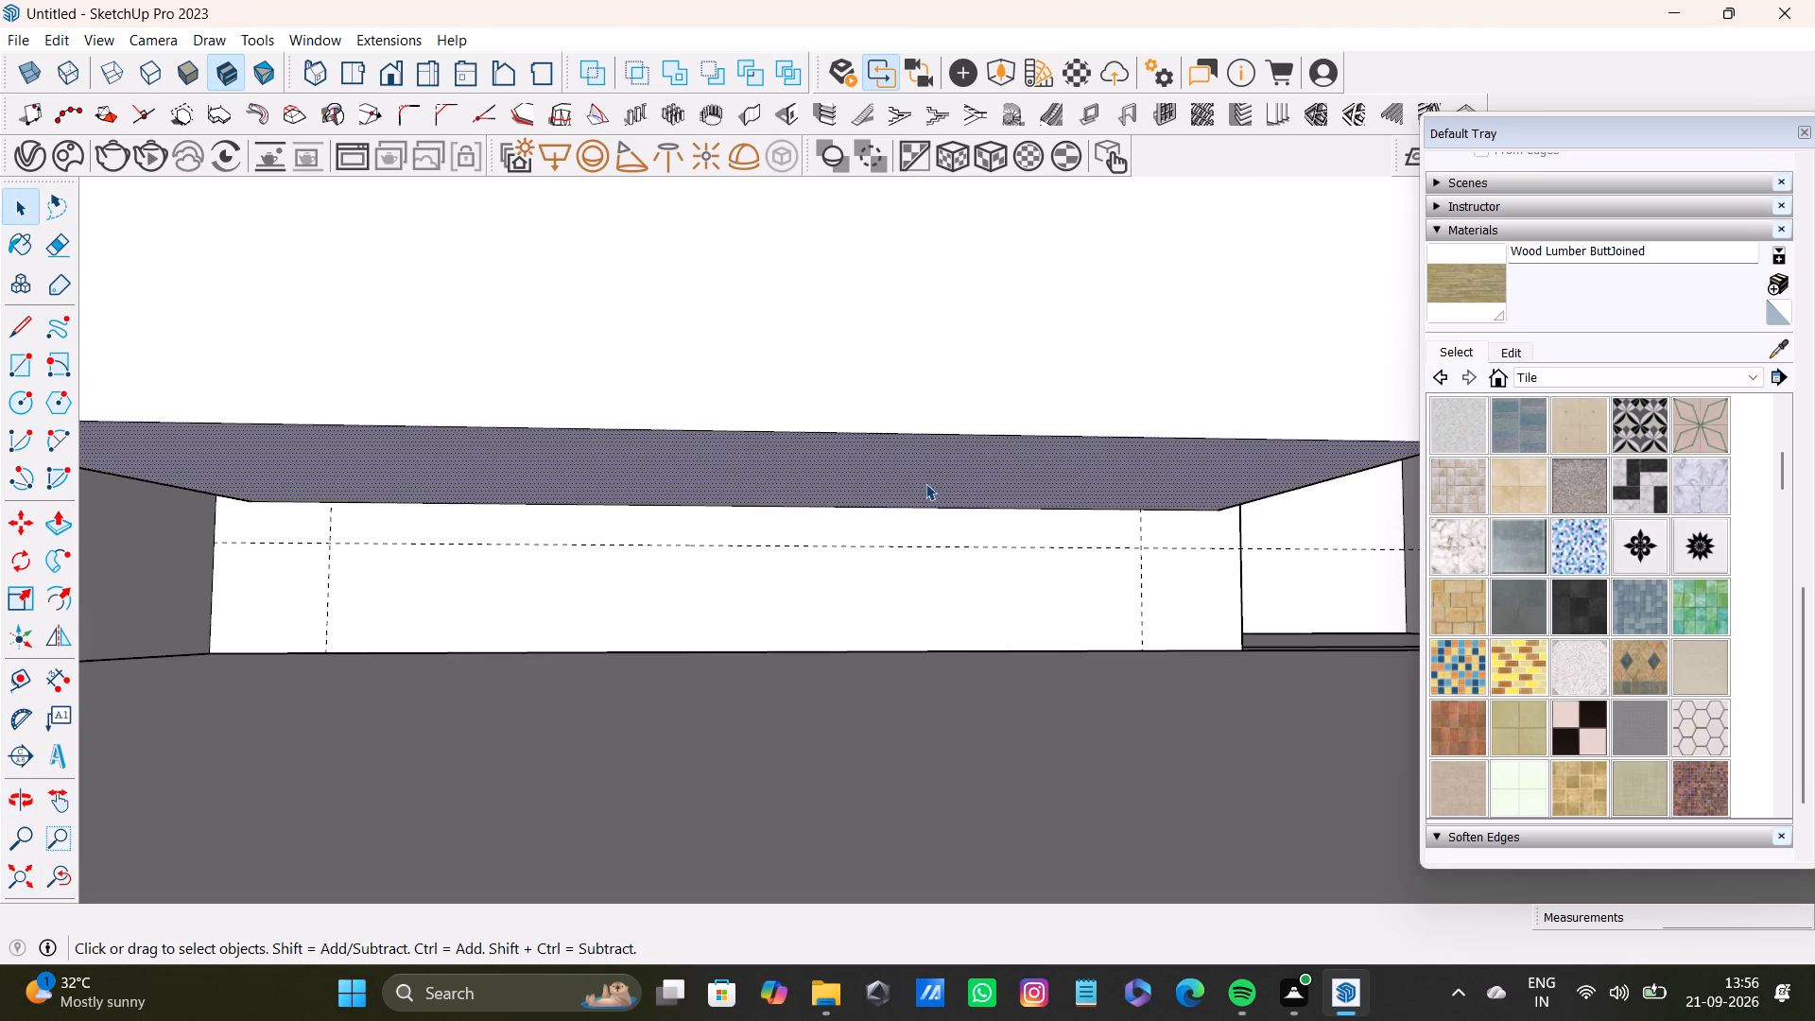
key("p")
left_click_drag(939, 476, 892, 413)
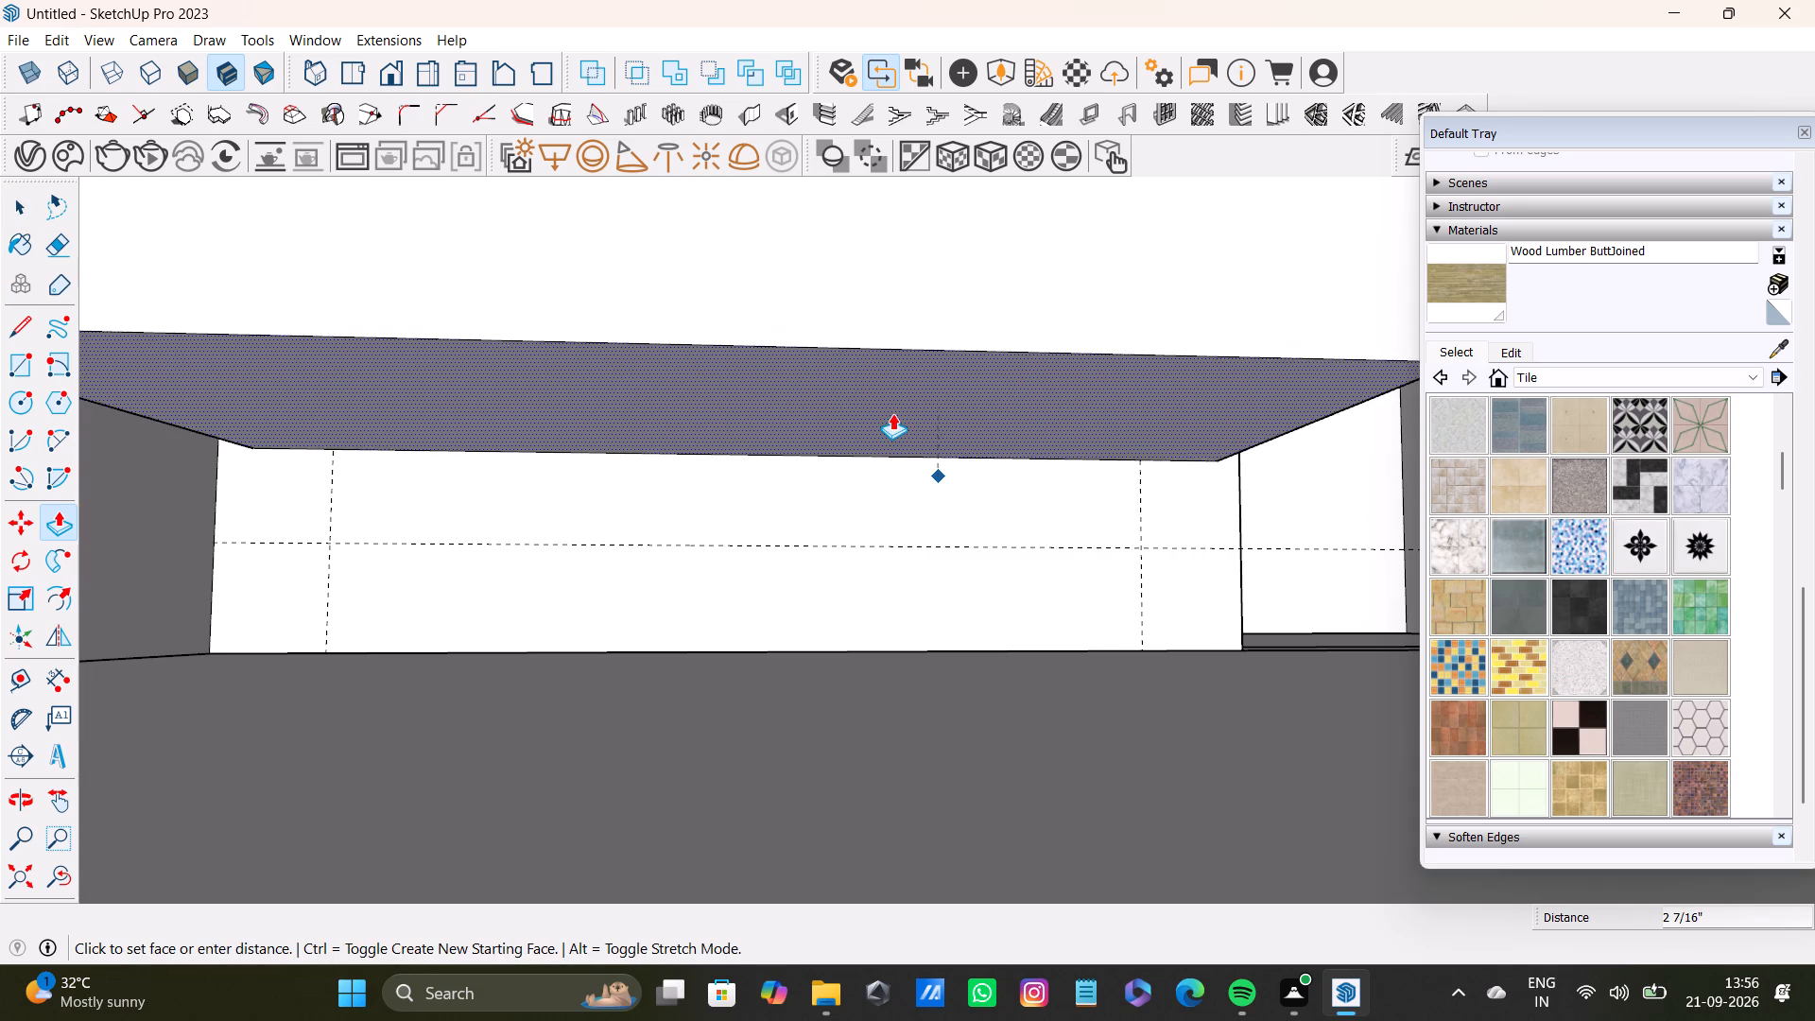
left_click_drag(892, 413, 891, 414)
Push the window-side face of the wall box inward, roughly in line with the upper rectangle's side edge.
scroll(887, 442, "down", 4)
left_click(24, 872)
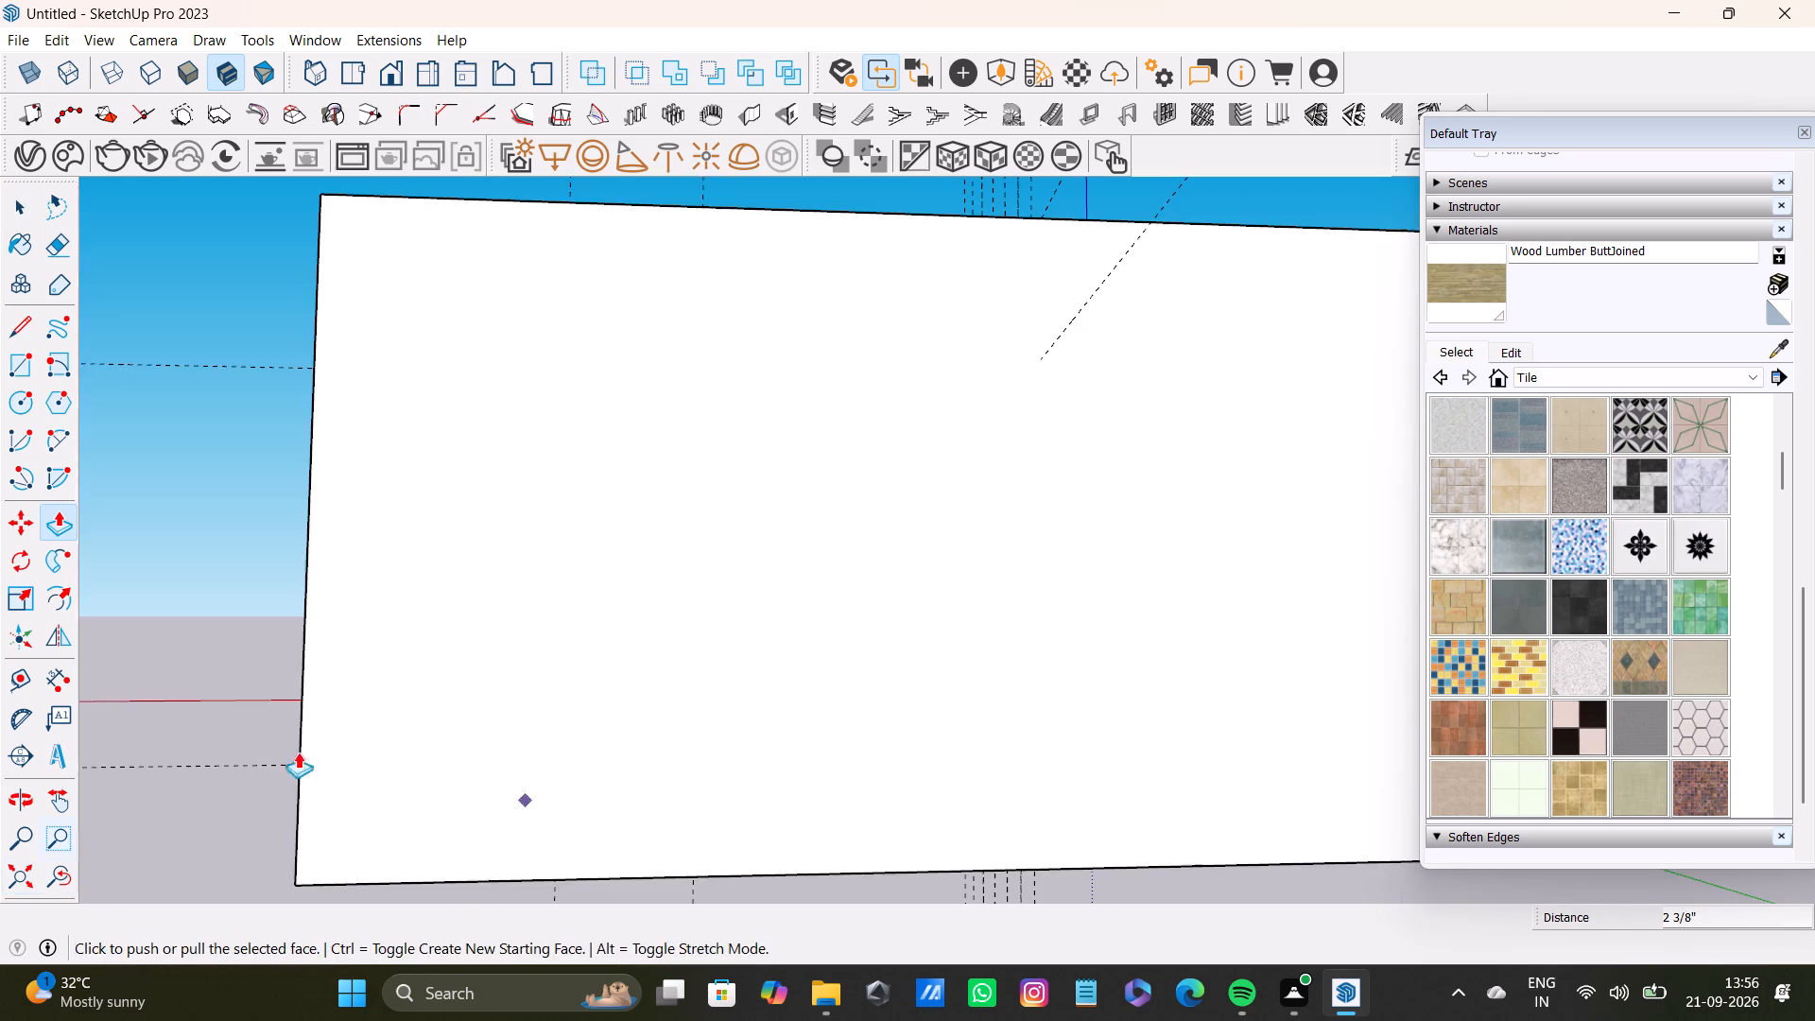
middle_click_drag(813, 471, 771, 959)
scroll(925, 527, "up", 6)
middle_click_drag(443, 514, 667, 581, "shift")
scroll(601, 603, "up", 4)
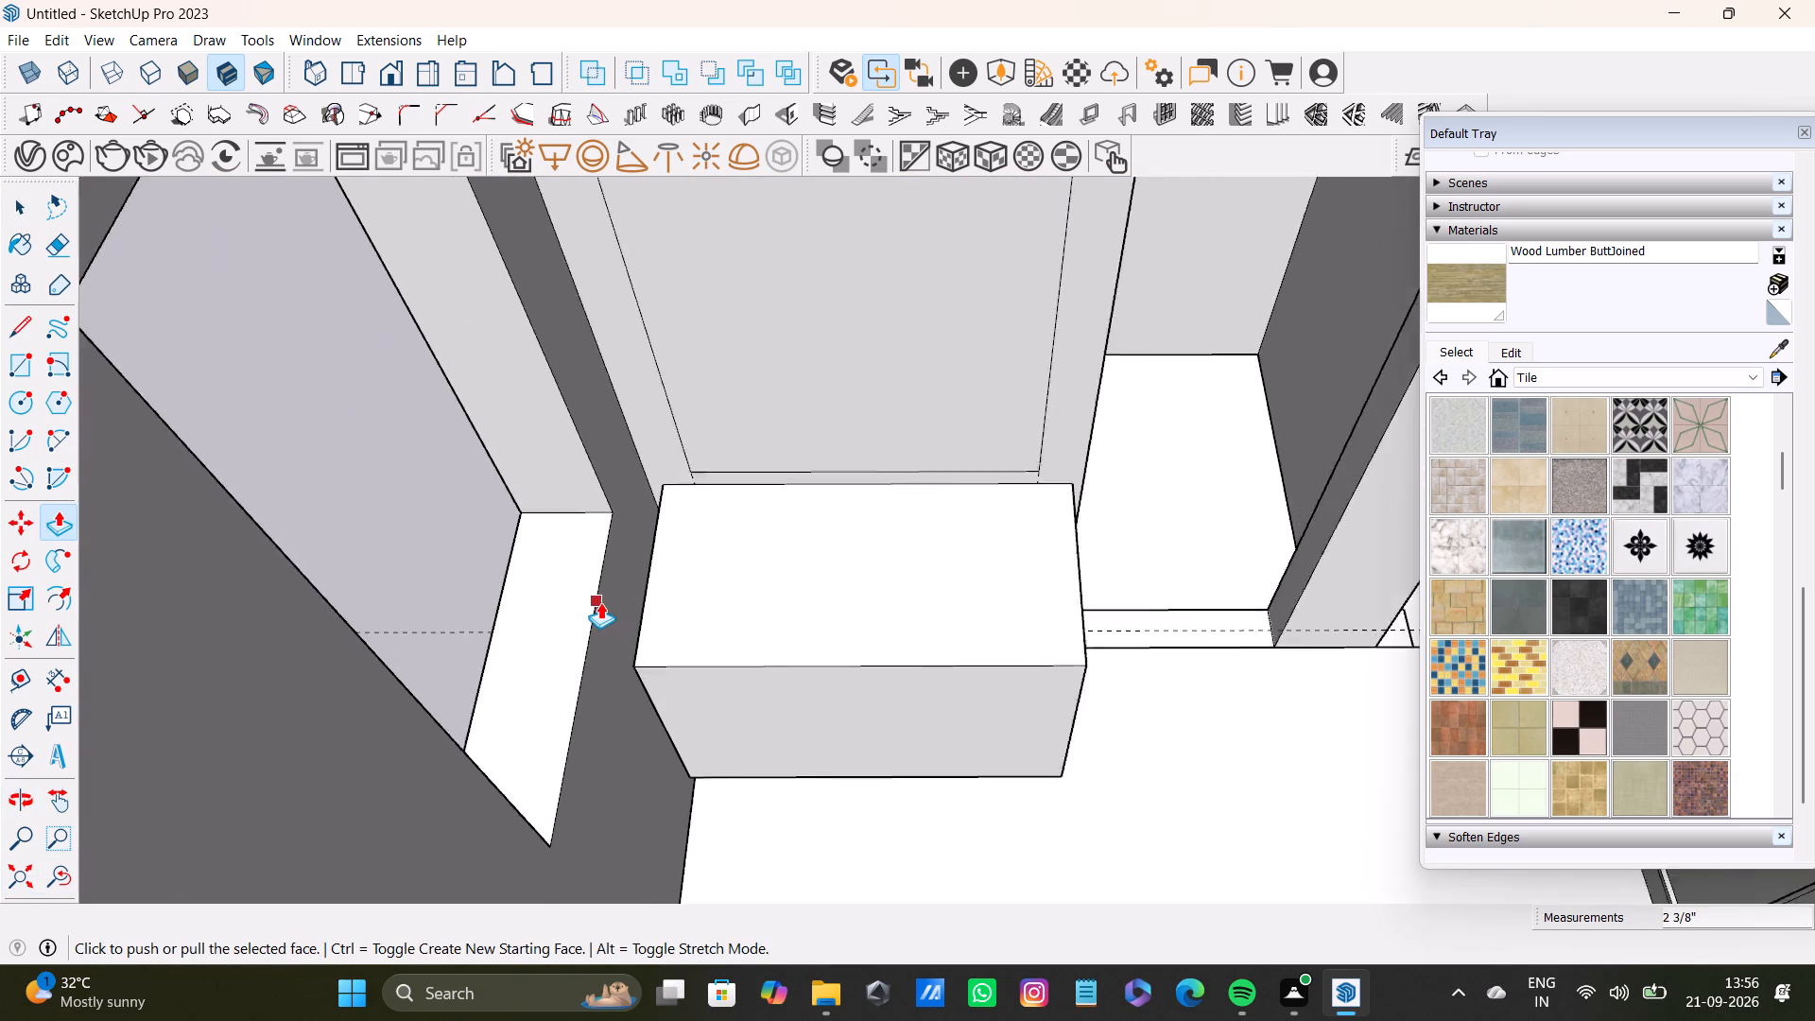
scroll(600, 602, "up", 15)
middle_click_drag(614, 599, 693, 568)
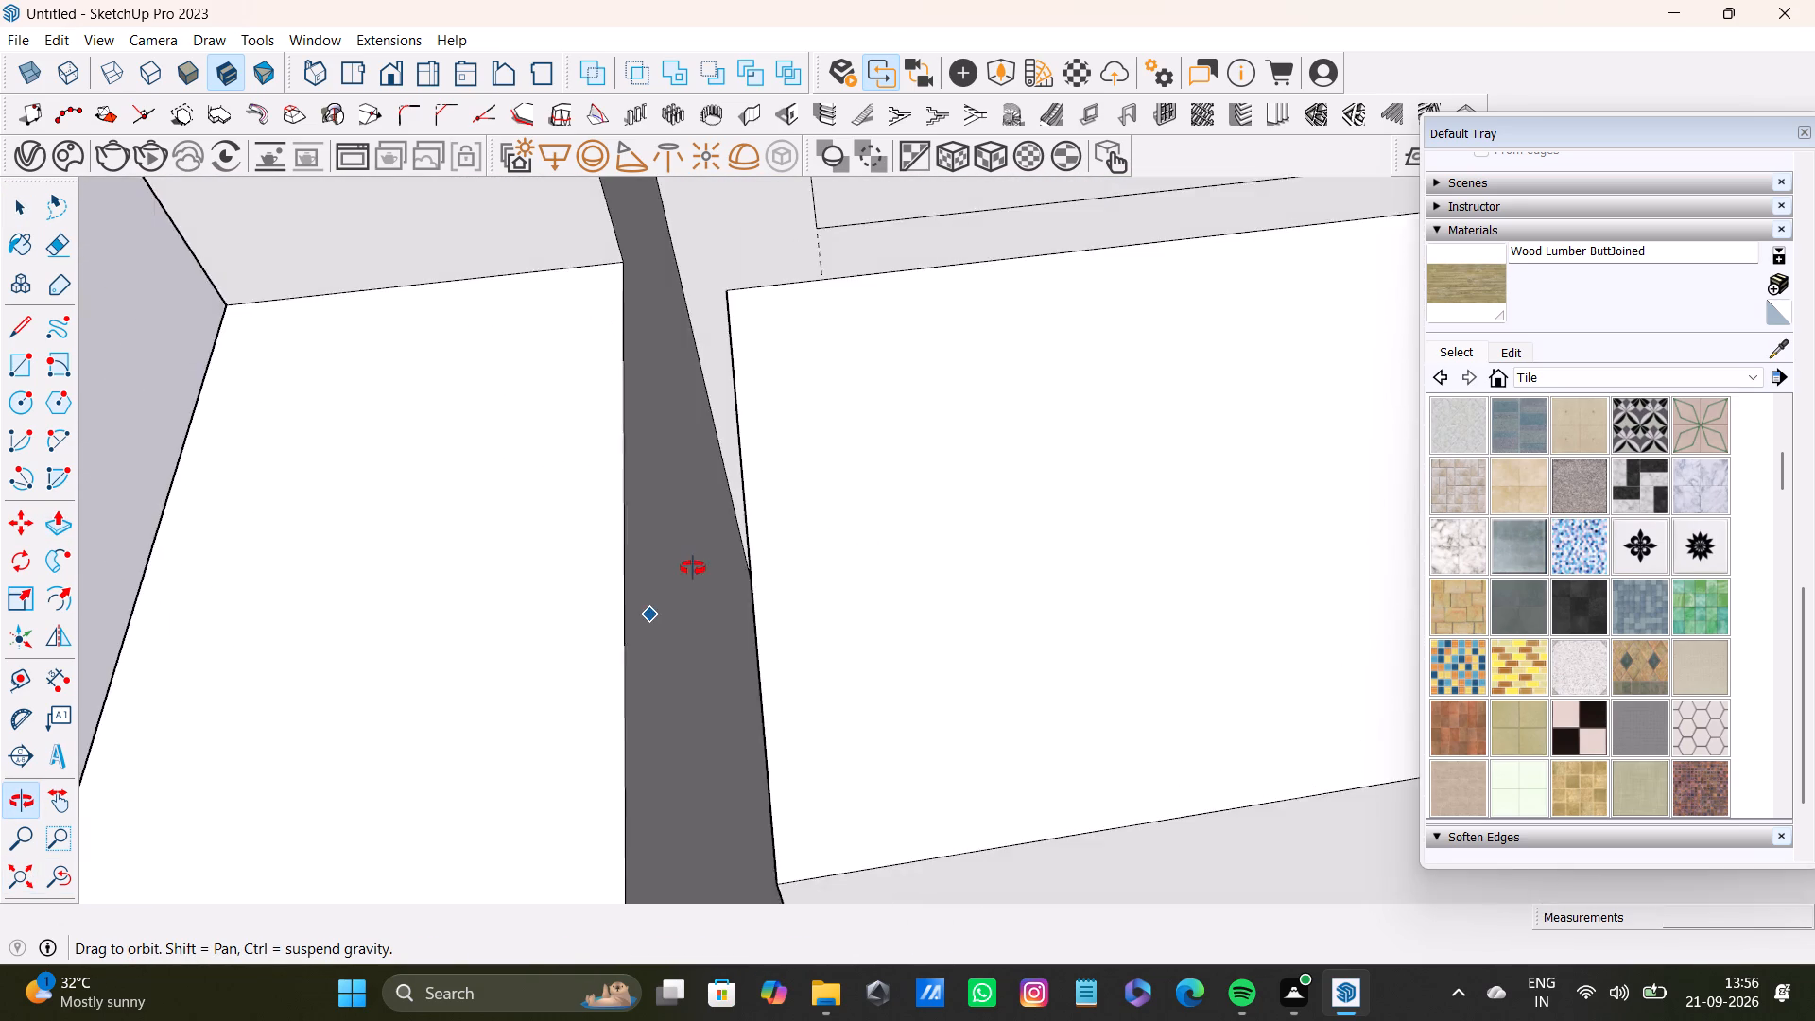
middle_click_drag(693, 568, 725, 575)
scroll(728, 583, "up", 6)
middle_click_drag(734, 610, 769, 663)
key("space")
left_click(845, 689)
key("p")
left_click_drag(847, 690, 1036, 646)
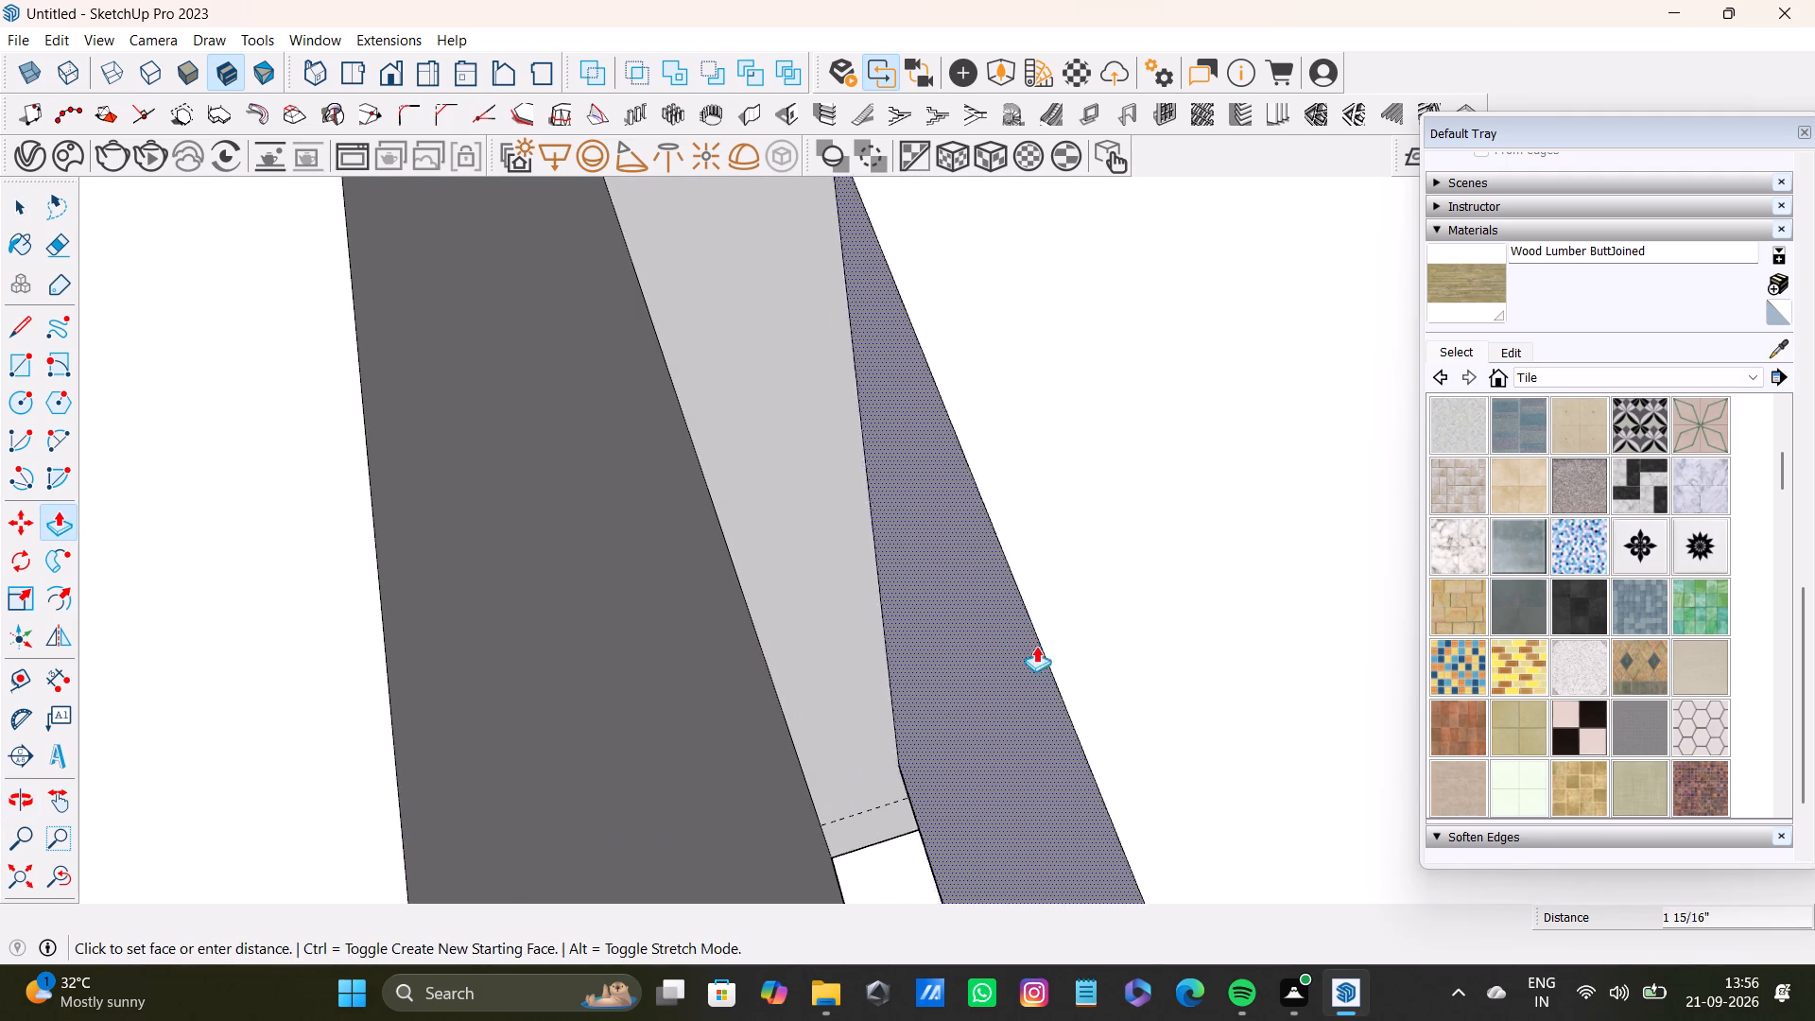
left_click_drag(1036, 646, 1002, 663)
Push the doorway-side face of the wall box inward, roughly in line with the upper rectangle's other side edge.
scroll(1030, 641, "down", 12)
middle_click_drag(1098, 638, 491, 637, "shift")
scroll(578, 603, "down", 4)
middle_click_drag(779, 613, 373, 579)
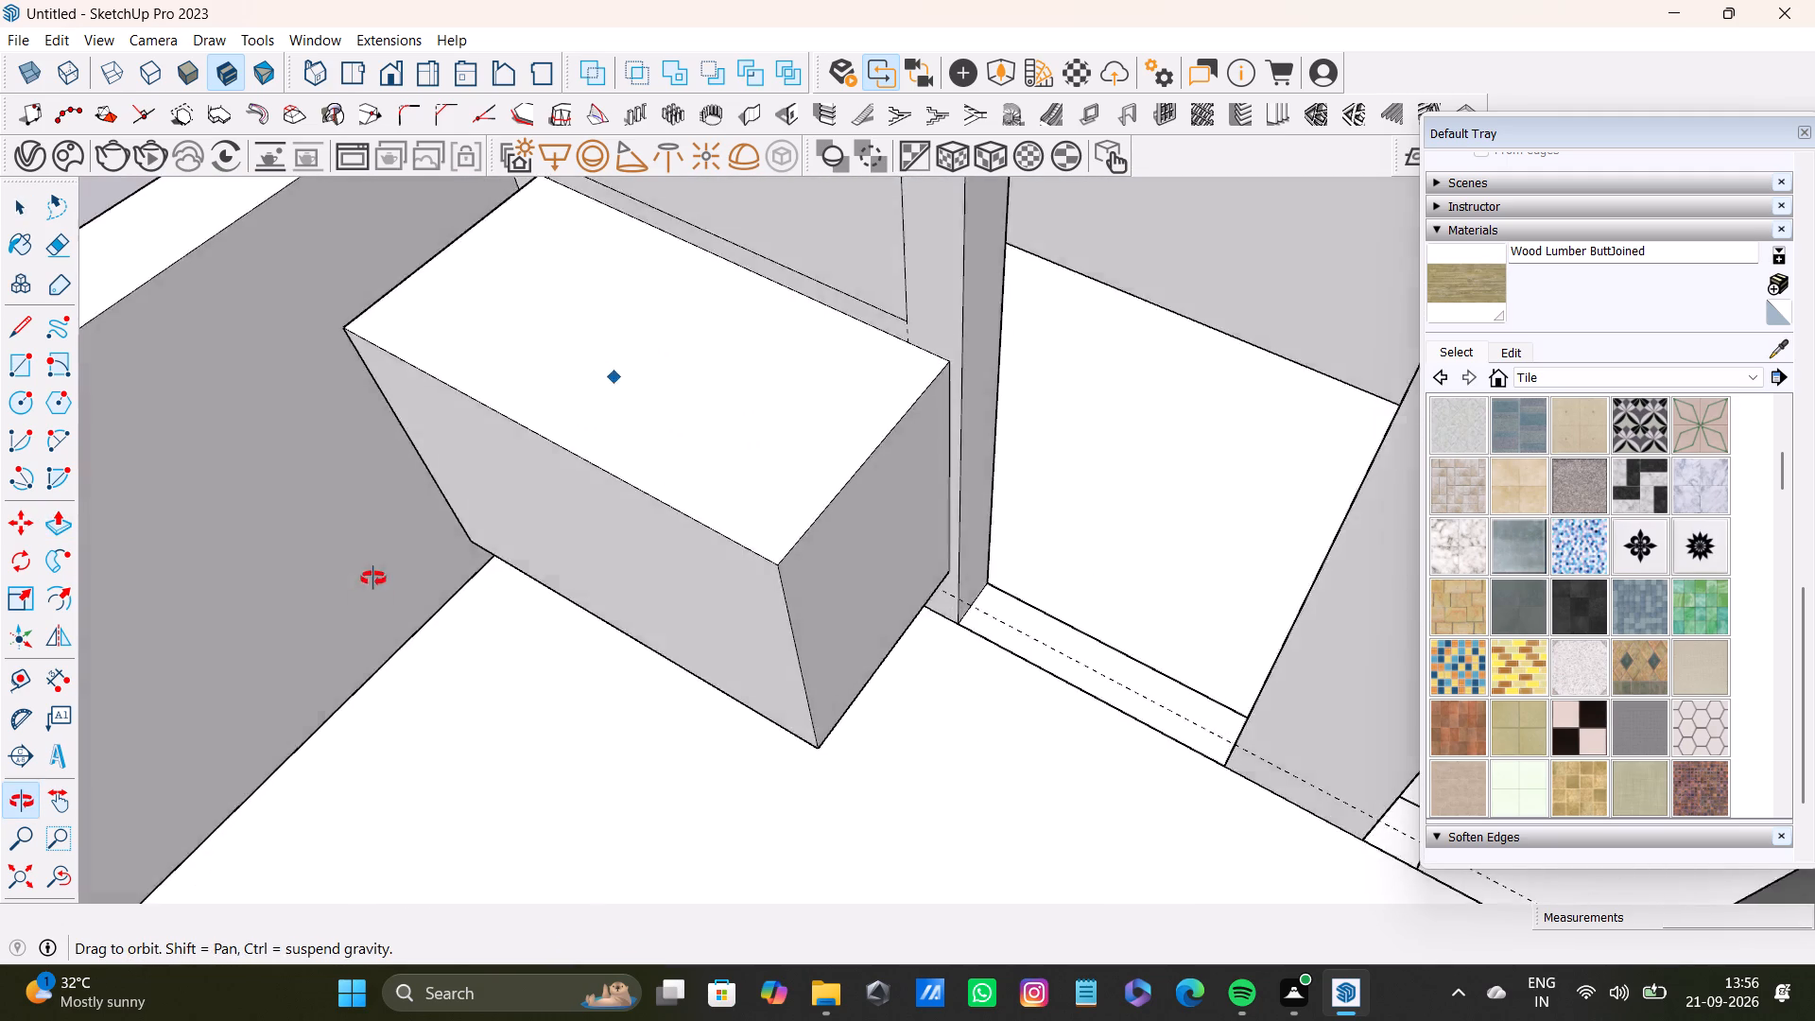
middle_click_drag(373, 579, 386, 634)
scroll(373, 644, "down", 1)
scroll(761, 563, "up", 3)
middle_click_drag(894, 600, 862, 537)
key("space")
left_click(855, 534)
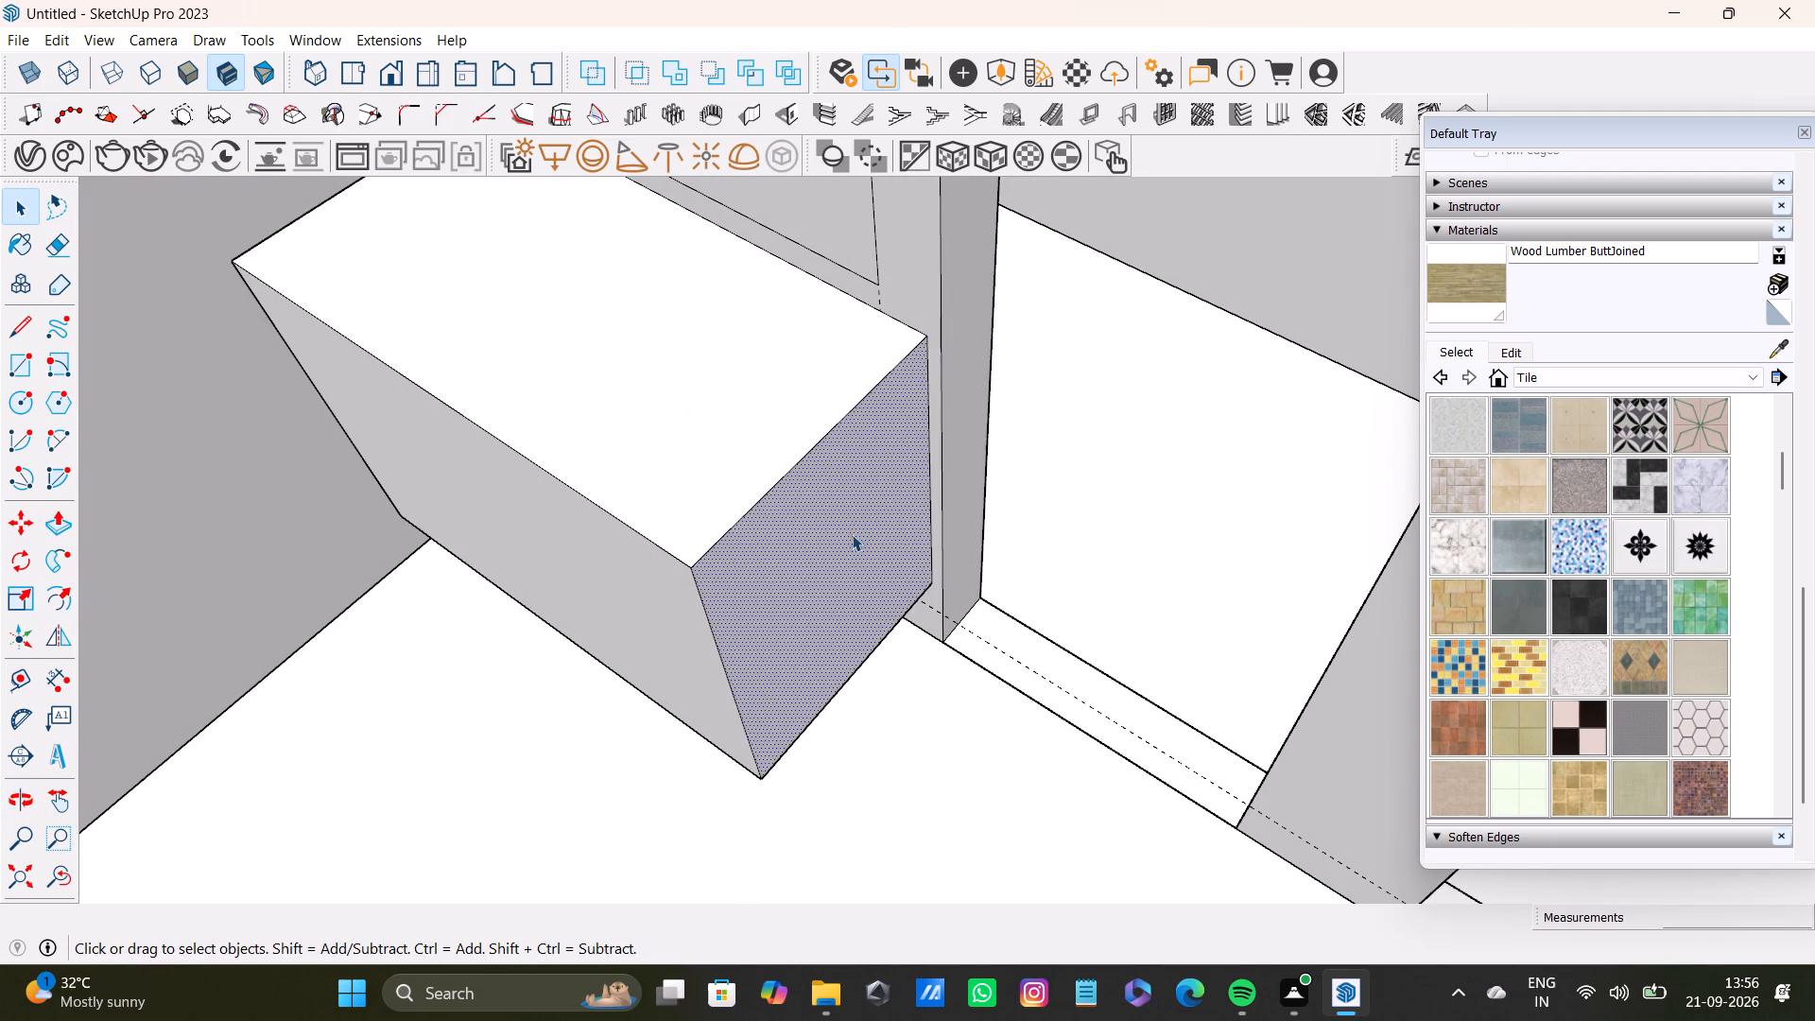
key("p")
left_click_drag(850, 535, 815, 494)
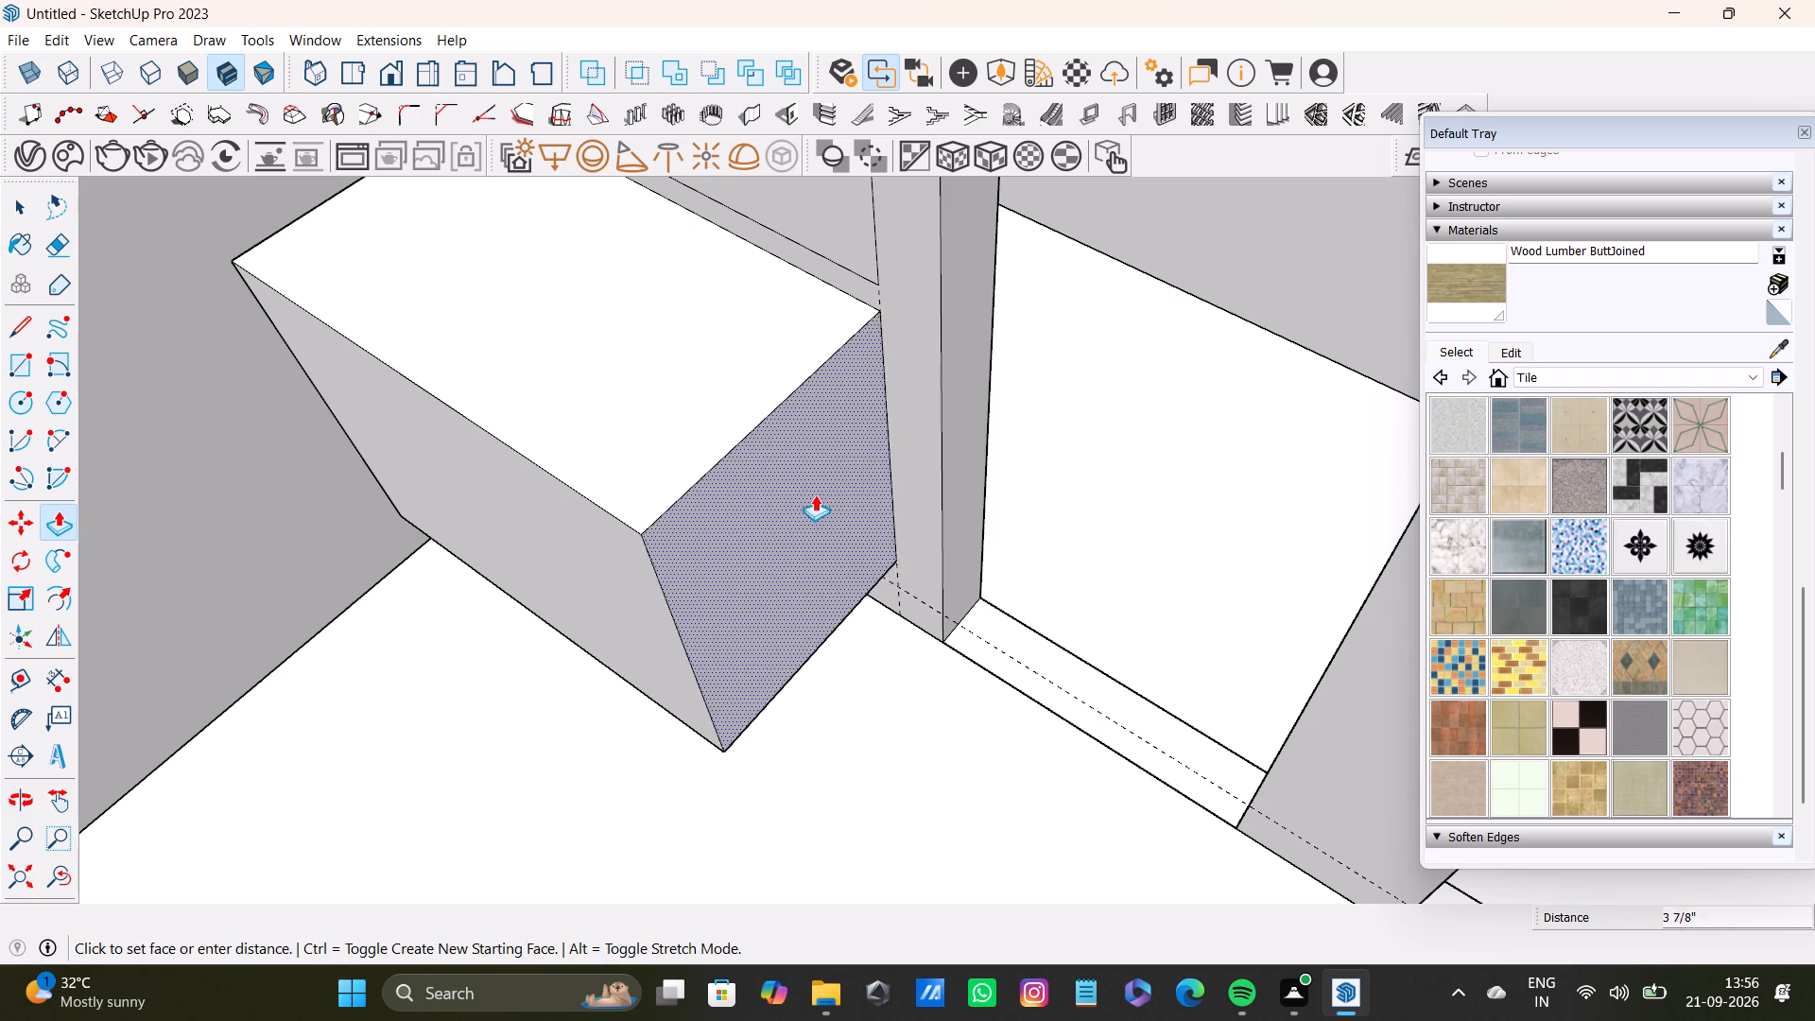
left_click_drag(815, 494, 825, 493)
scroll(790, 526, "down", 3)
middle_click_drag(781, 534, 1076, 602, "shift")
middle_click_drag(942, 597, 1117, 606)
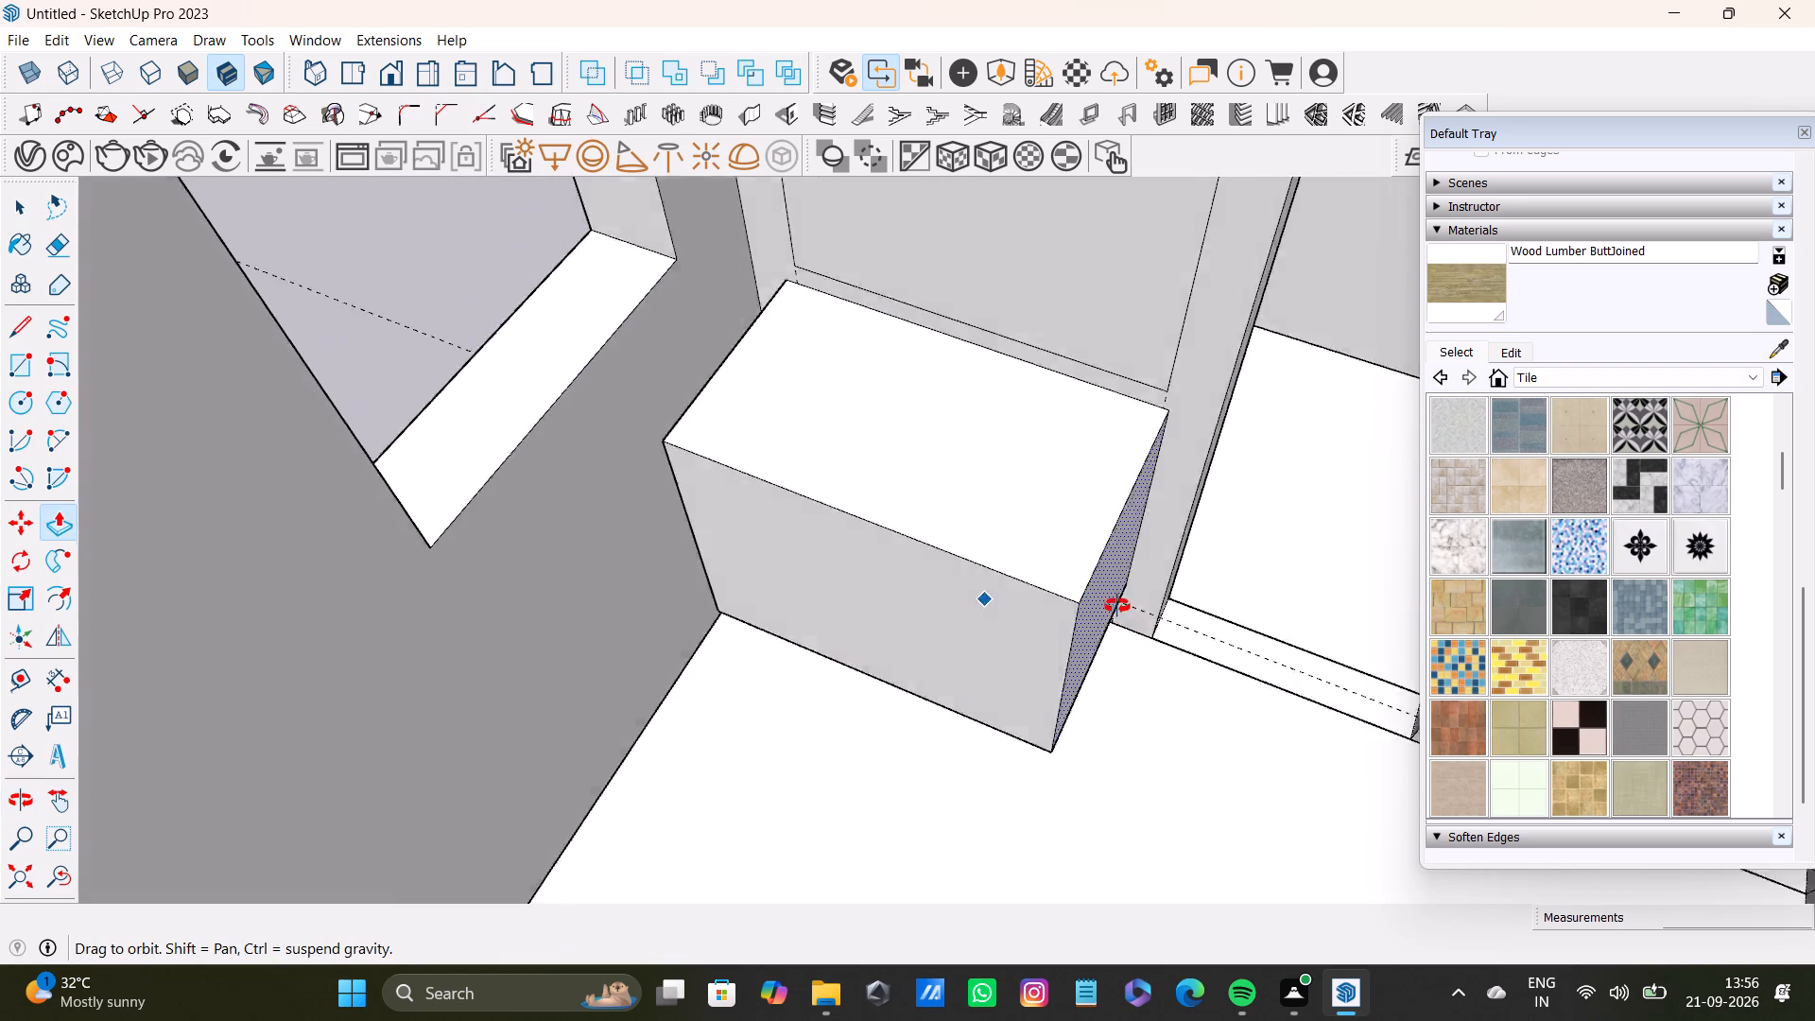
Draw an arc spanning the full top edge of the upper rectangle on the bedroom wall, with a bulge of about 1' 3 3/4".
middle_click_drag(1117, 606, 1107, 736)
scroll(935, 691, "up", 2)
middle_click_drag(910, 626, 541, 412)
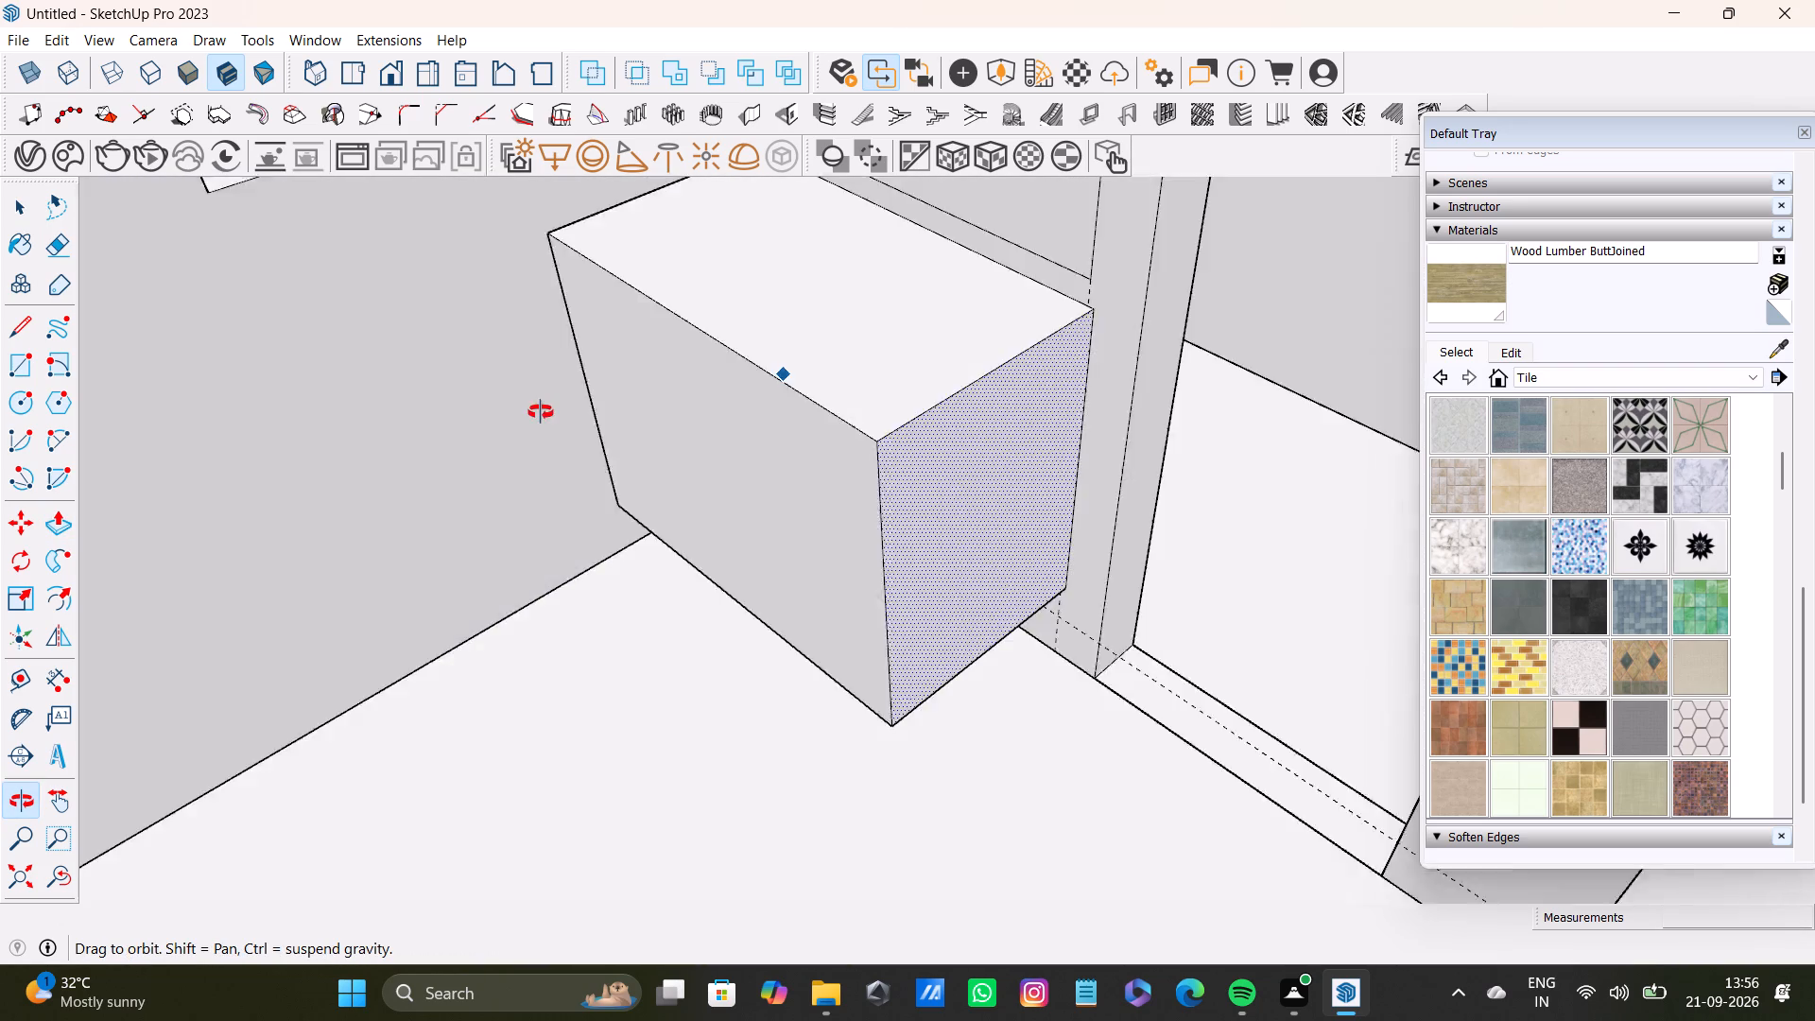
middle_click_drag(541, 412, 867, 580)
scroll(864, 590, "down", 7)
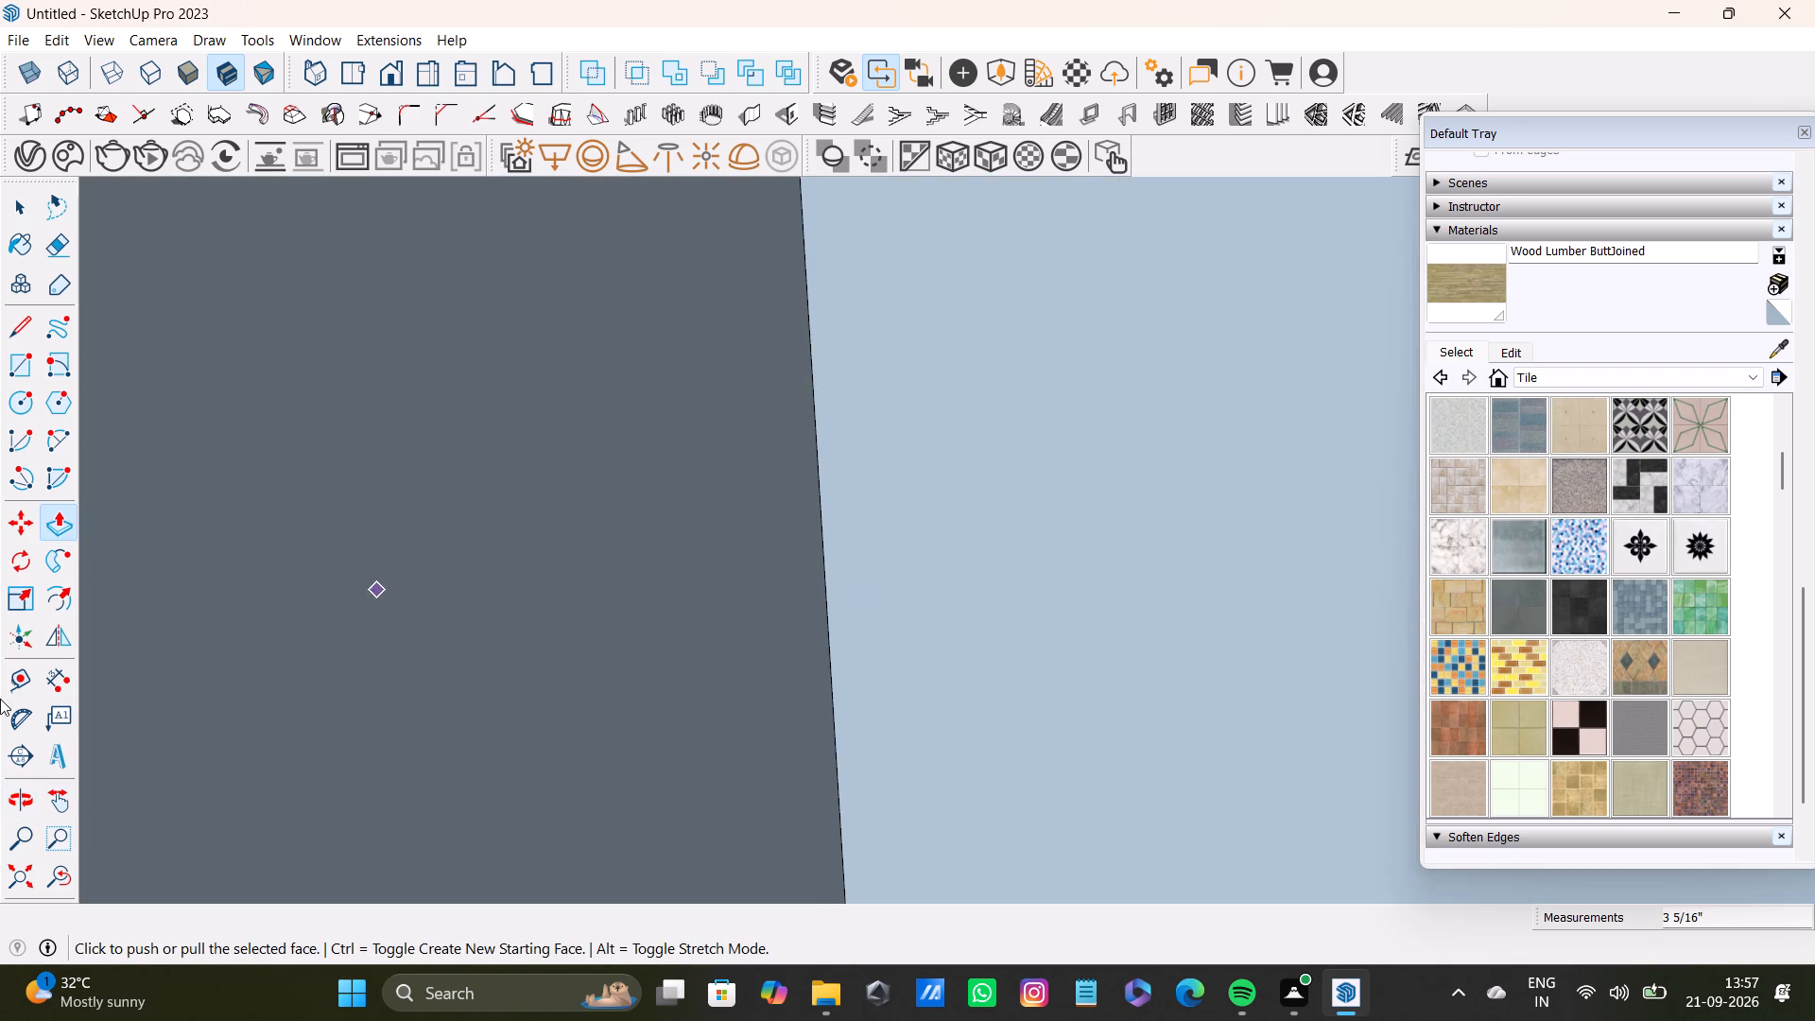
left_click(5, 887)
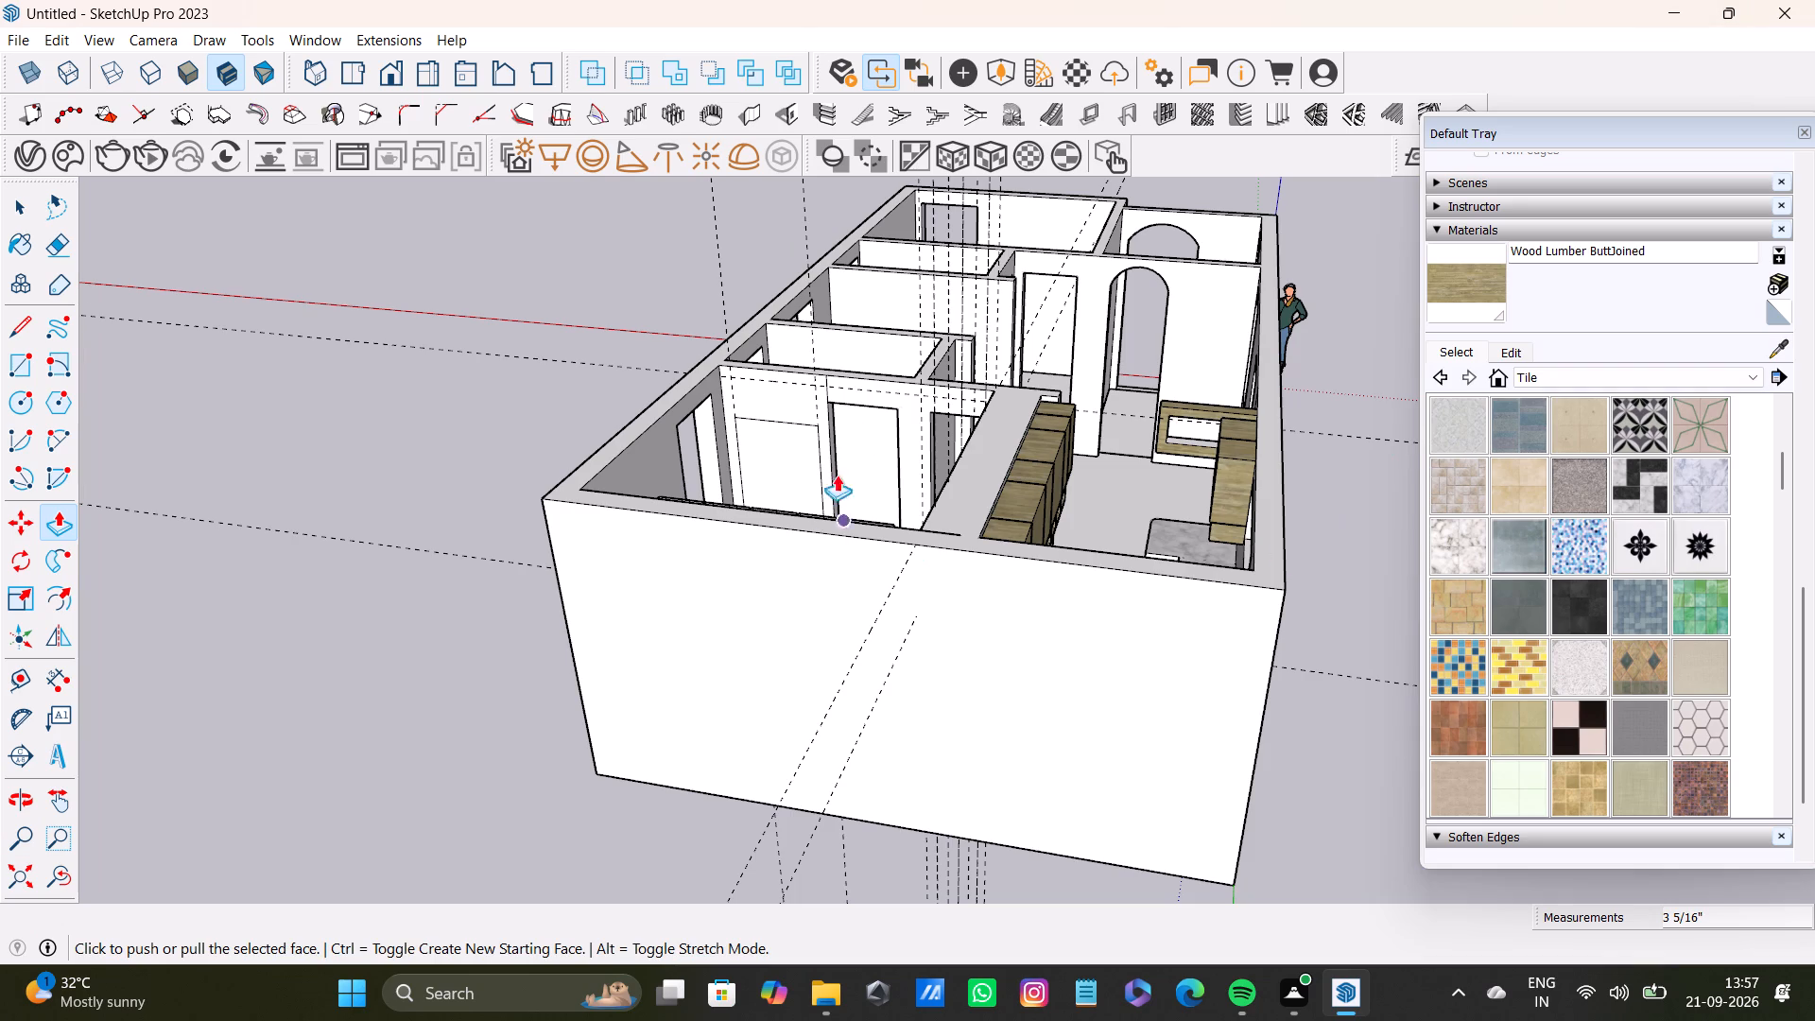
scroll(775, 462, "up", 8)
middle_click_drag(785, 459, 777, 542, "shift")
scroll(776, 571, "up", 7)
middle_click_drag(775, 589, 731, 652)
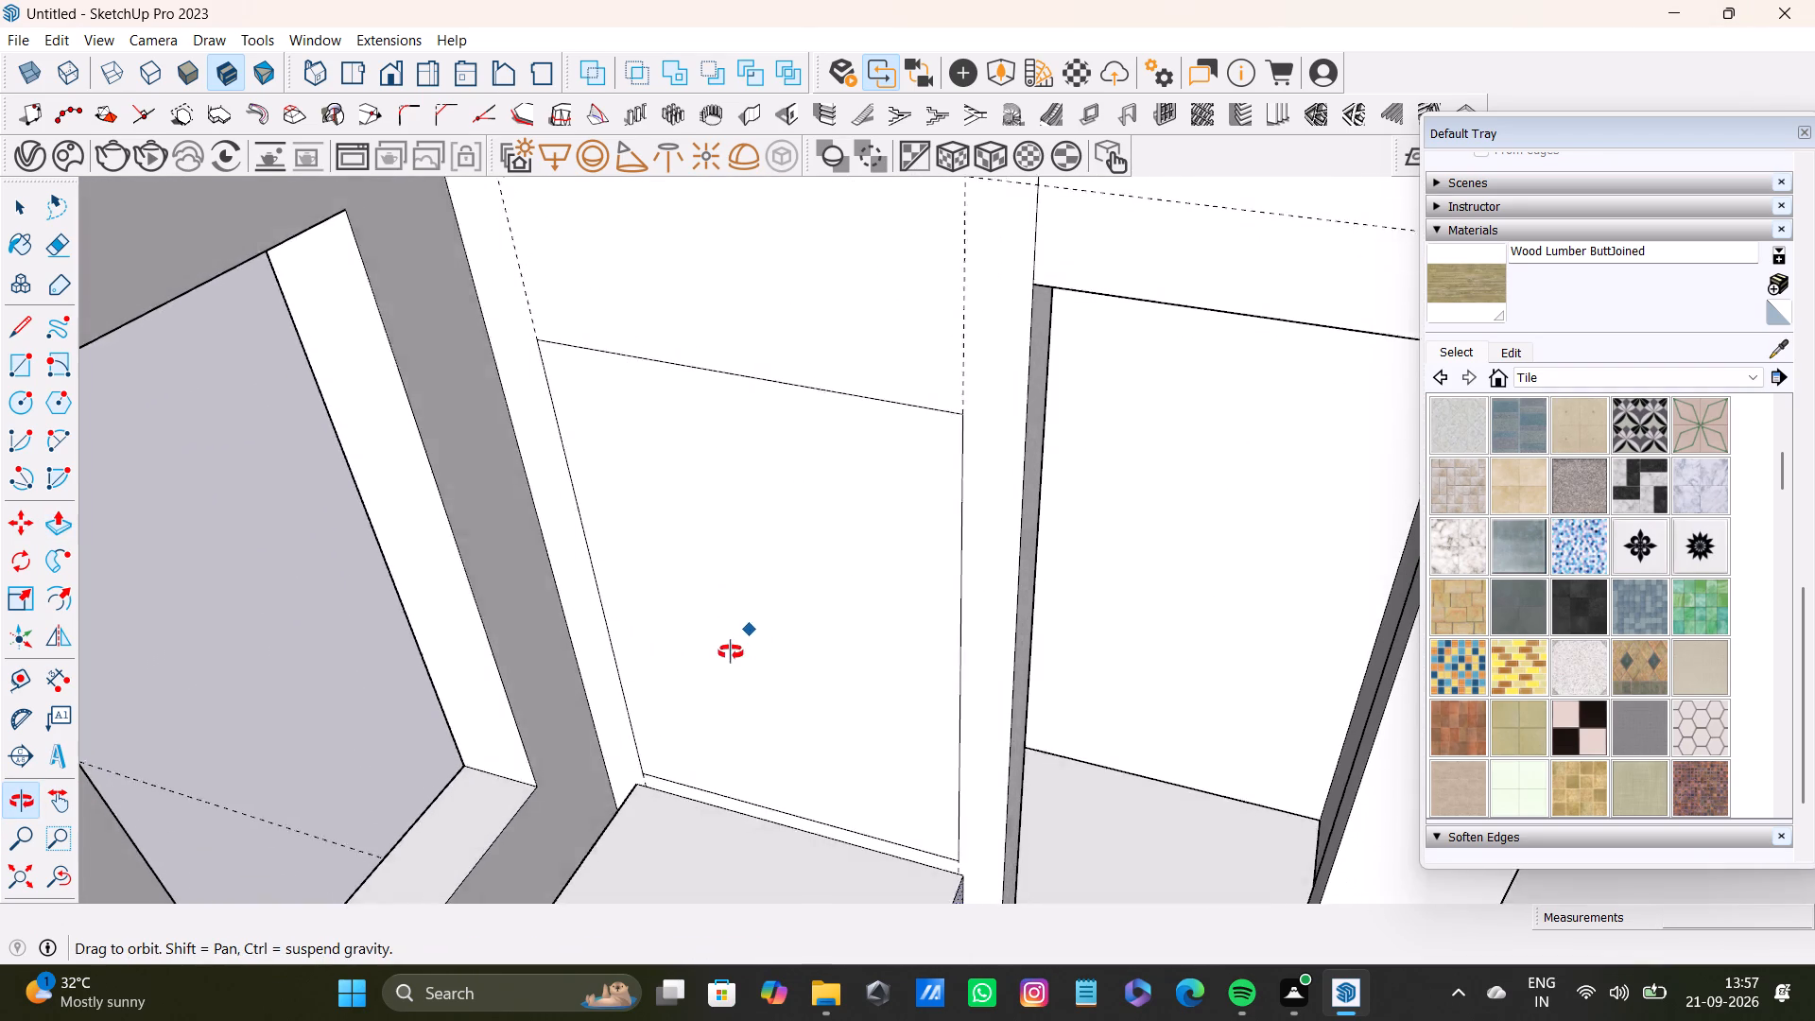
middle_click_drag(731, 652, 825, 624)
key("space")
left_click(805, 619)
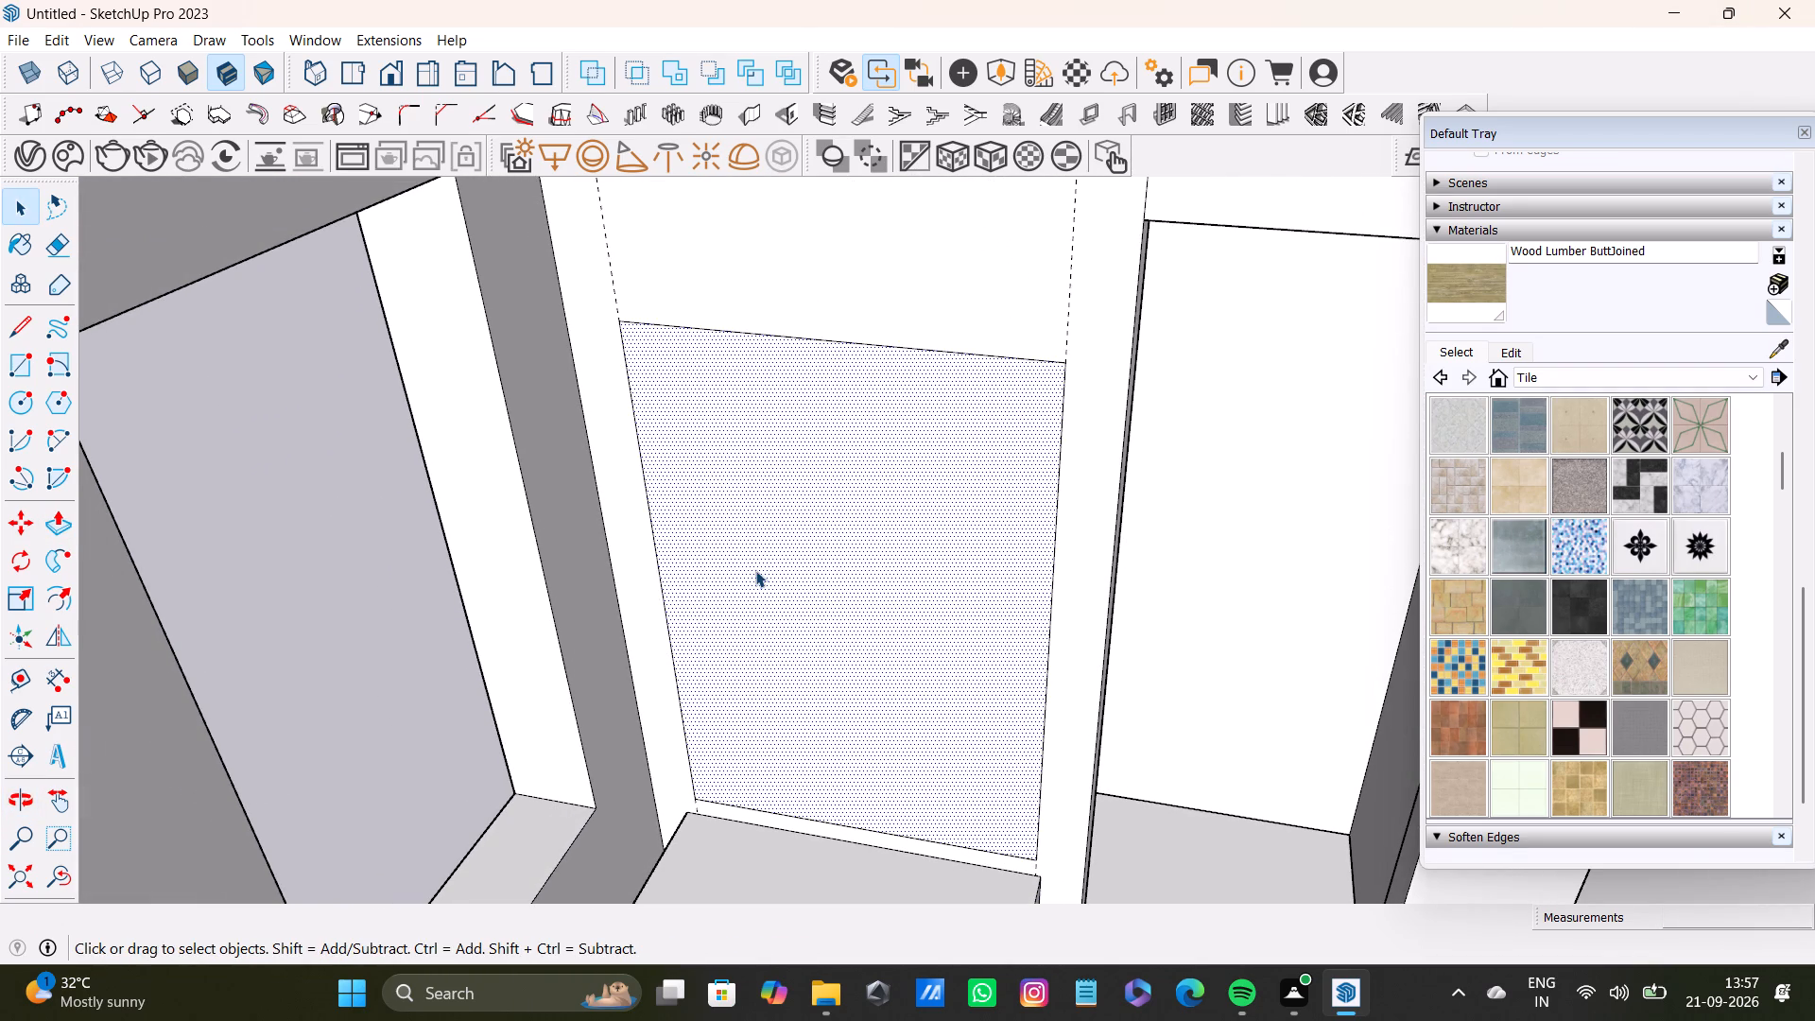
key("a")
left_click(624, 320)
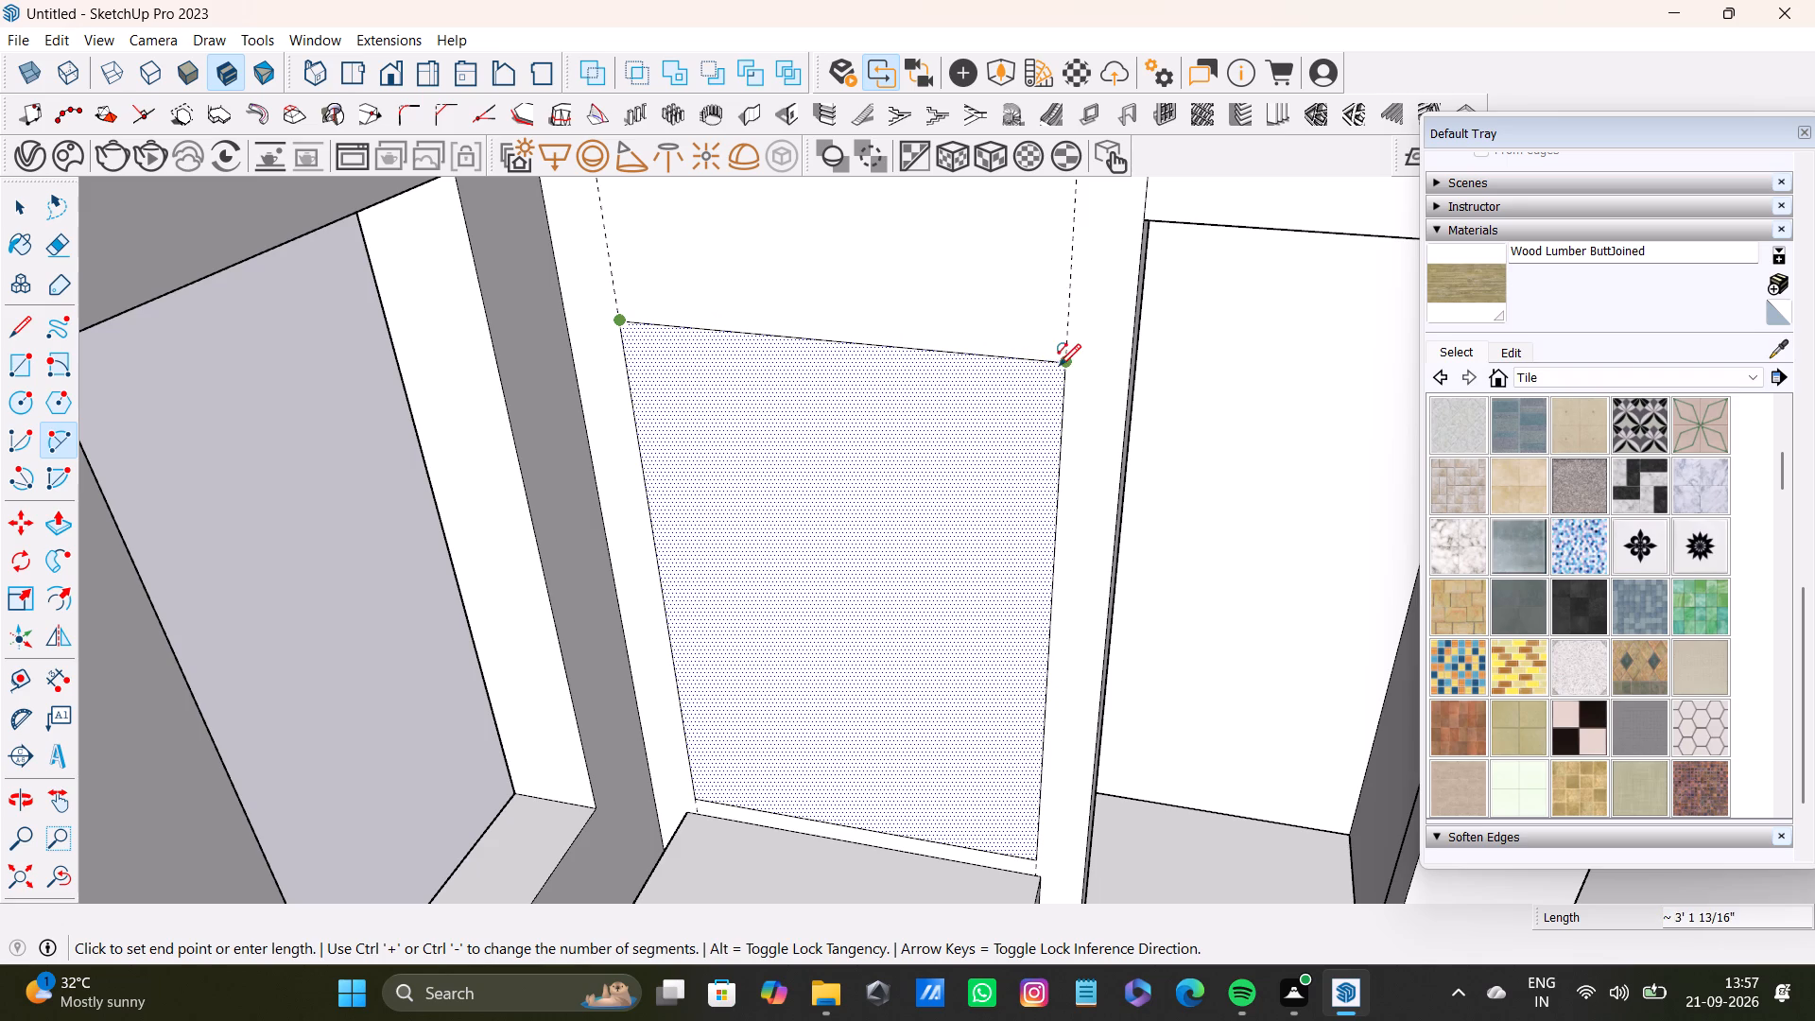
left_click(1059, 366)
scroll(783, 359, "down", 3)
middle_click_drag(800, 344, 771, 492, "shift")
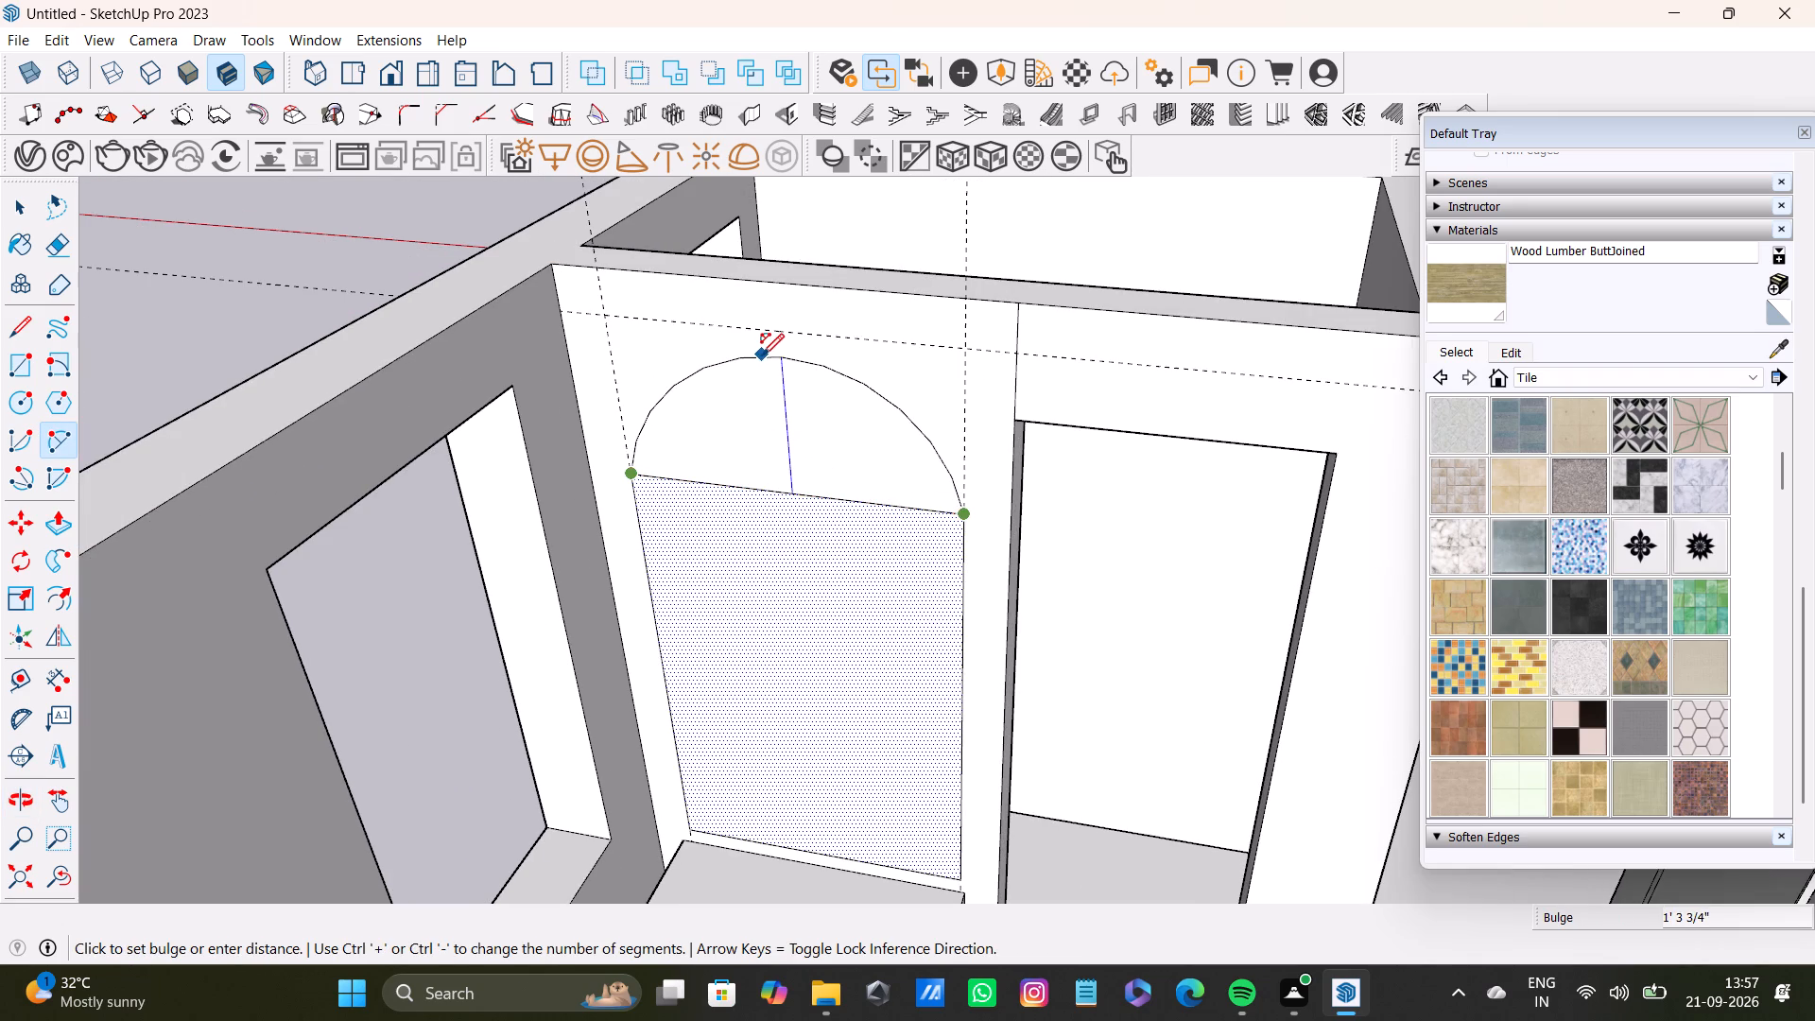
left_click(762, 355)
Delete the straight edge between the arc and the rectangle so they form one arch-topped face.
key("space")
left_click(796, 494)
key("Delete")
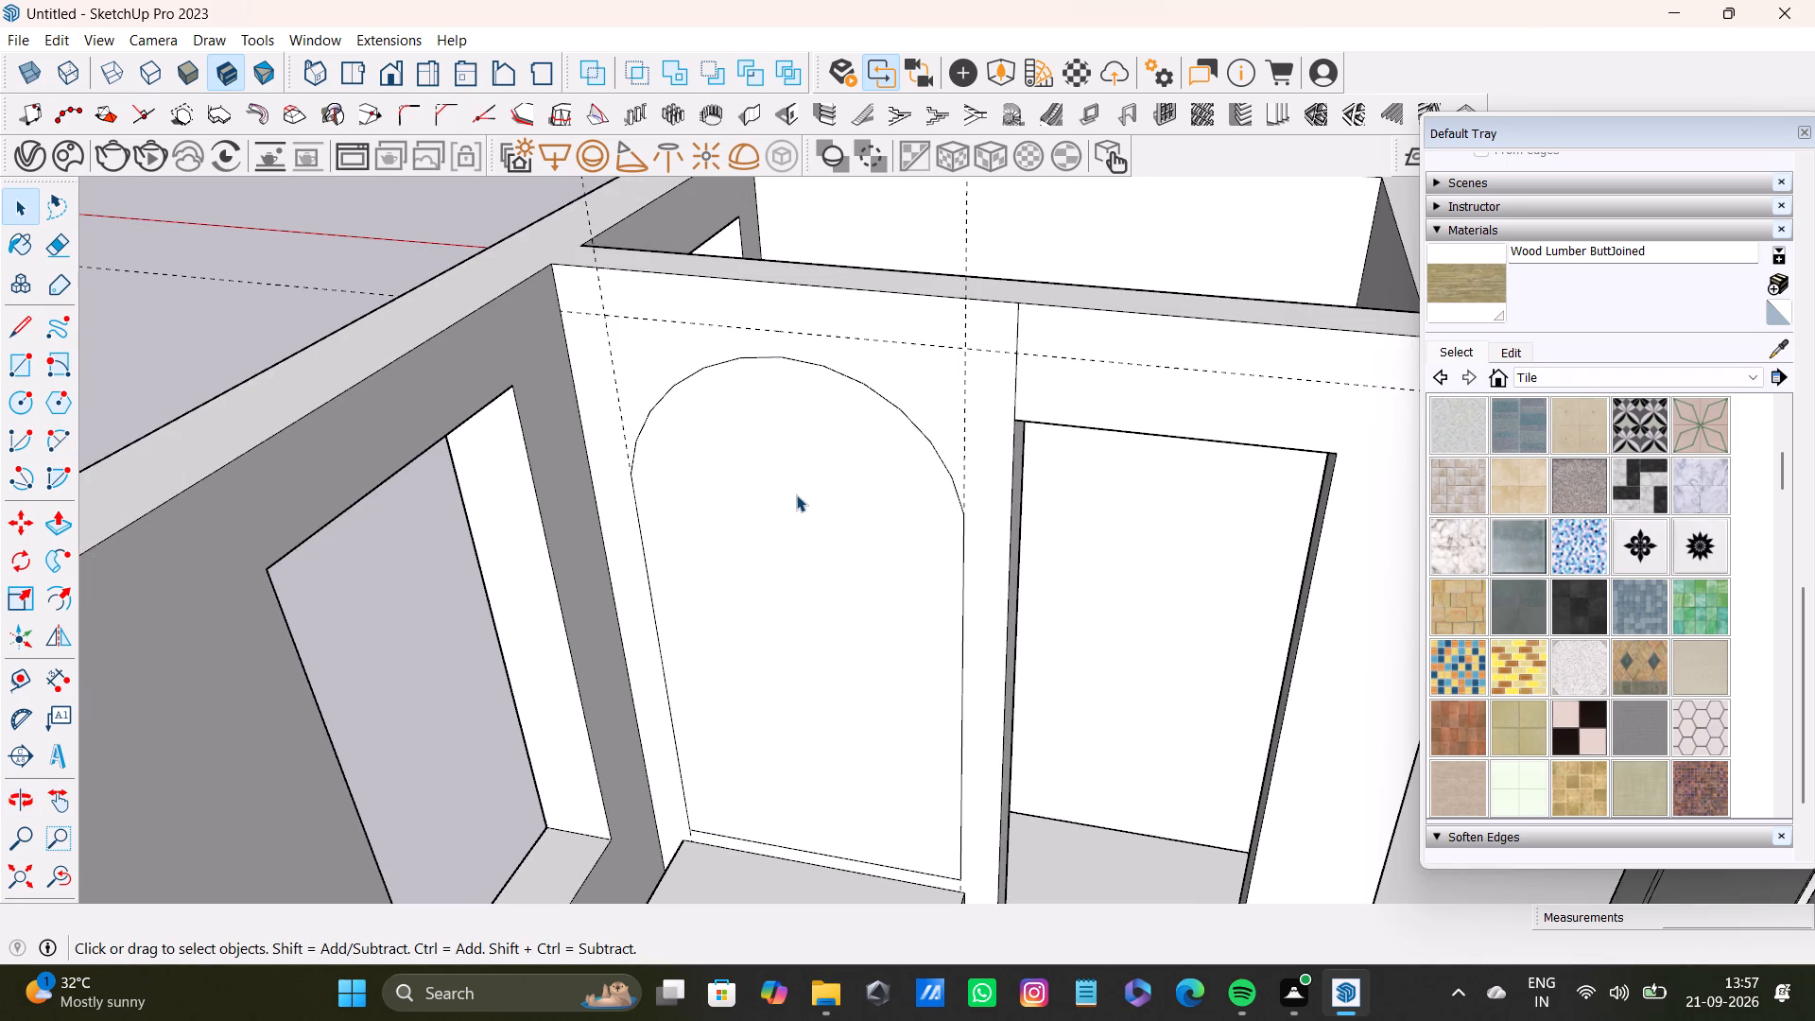
Pull the arch-topped face out from the wall by about 1 13/16".
scroll(822, 702, "down", 5)
middle_click_drag(829, 703, 726, 718, "shift")
middle_click_drag(718, 708, 863, 733)
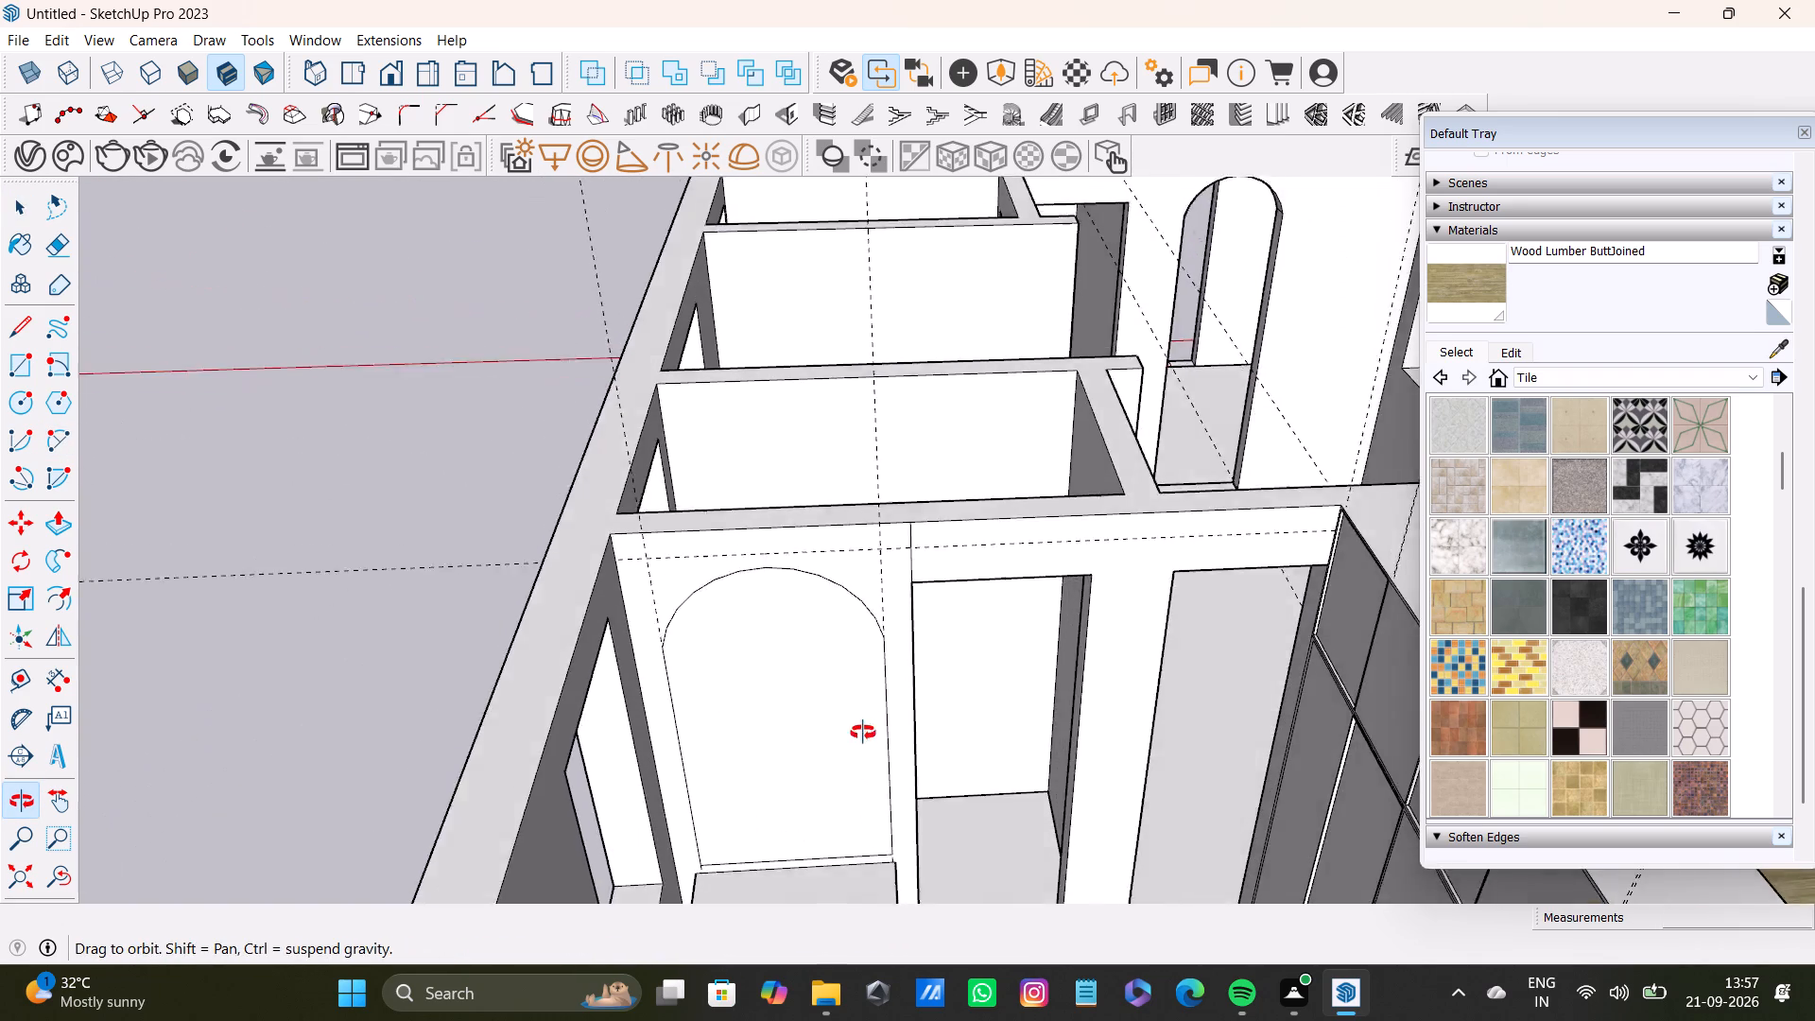
middle_click_drag(863, 733, 845, 757)
scroll(740, 678, "up", 9)
left_click(799, 666)
scroll(799, 666, "down", 4)
middle_click_drag(798, 674, 793, 657, "shift")
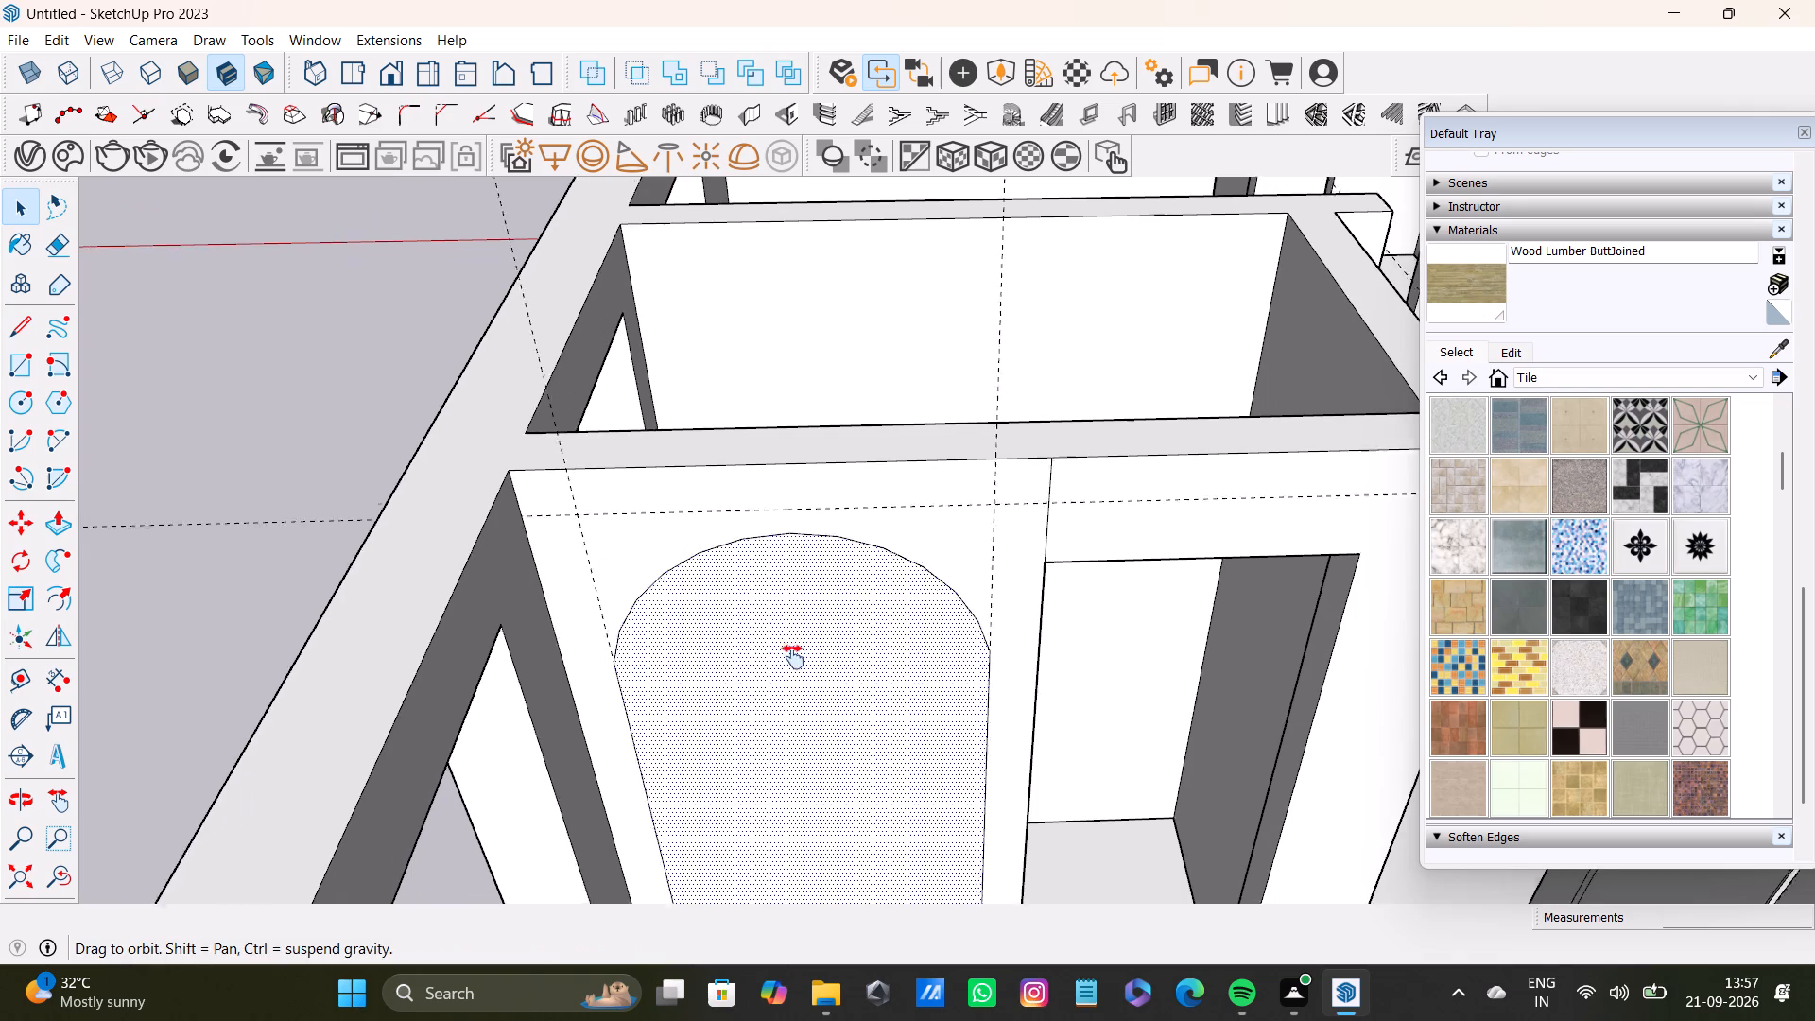
middle_click_drag(793, 657, 789, 647, "shift")
key("p")
left_click_drag(873, 614, 883, 627)
Examine the arched wall panel and how it meets the box below from several angles.
scroll(883, 631, "down", 3)
middle_click_drag(923, 668, 482, 682, "shift")
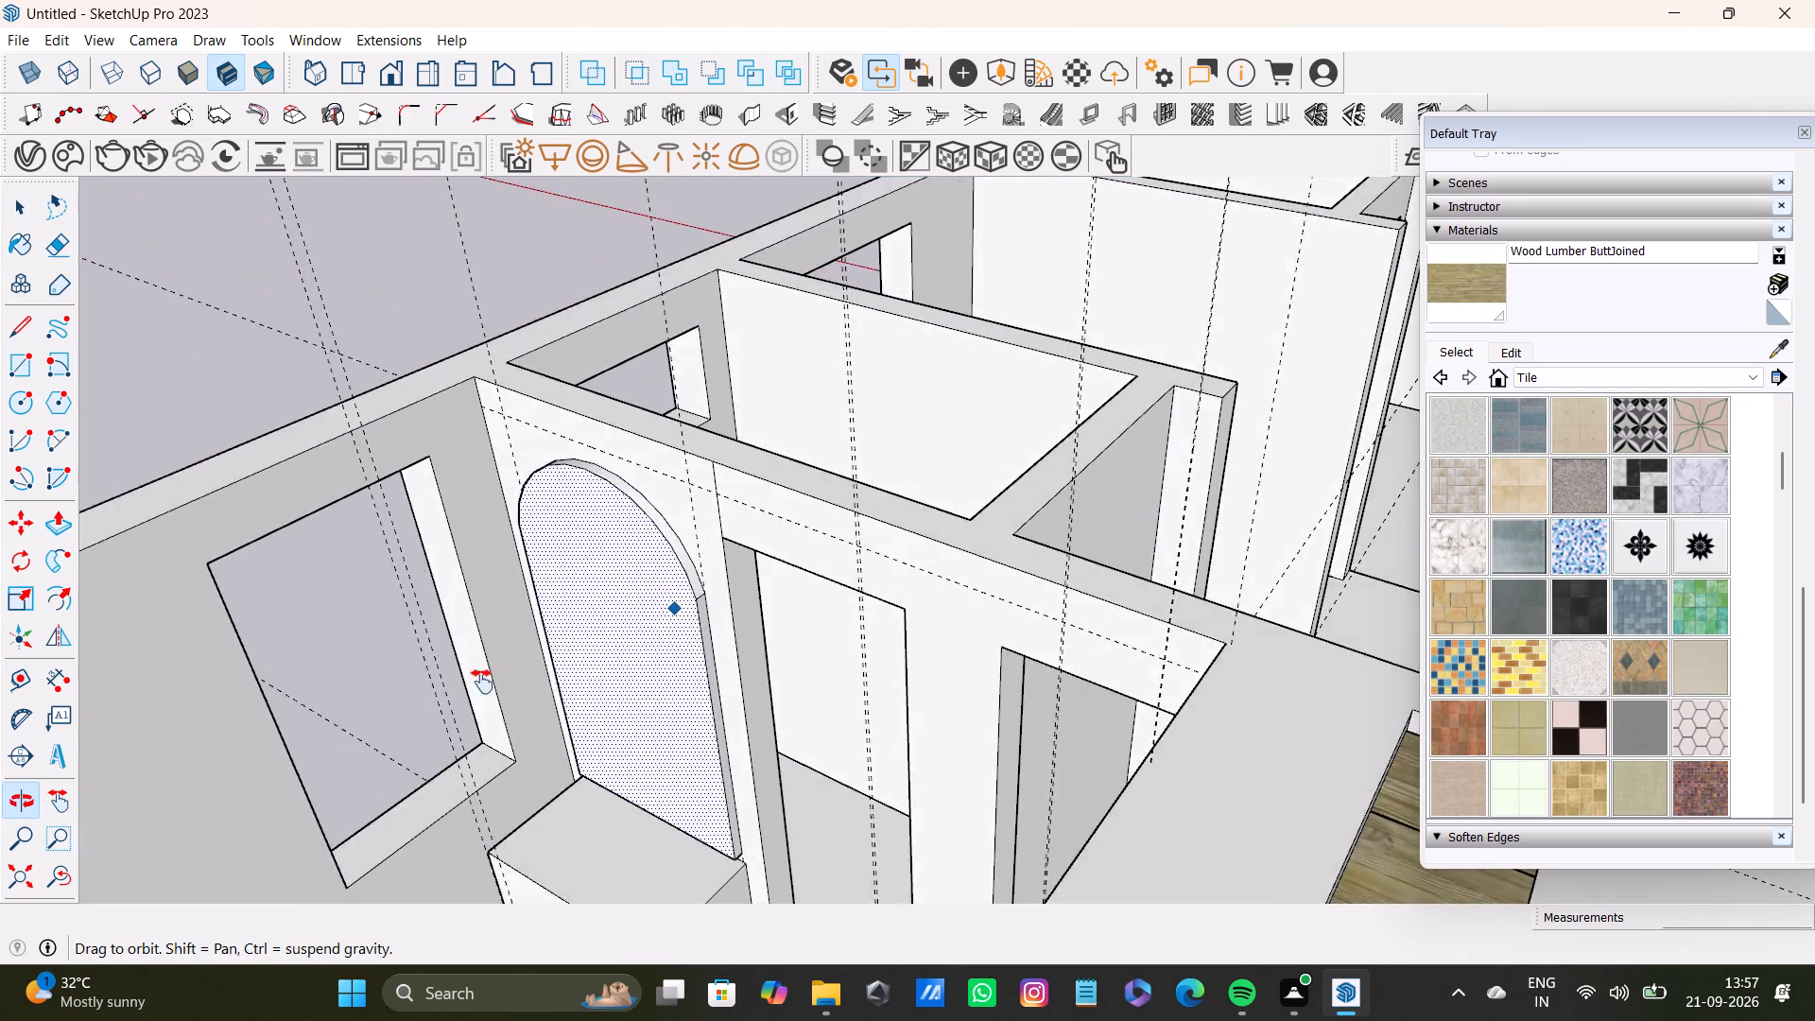
middle_click_drag(482, 682, 702, 666, "shift")
scroll(702, 666, "down", 1, "shift")
scroll(858, 681, "up", 3)
middle_click_drag(879, 681, 1027, 582)
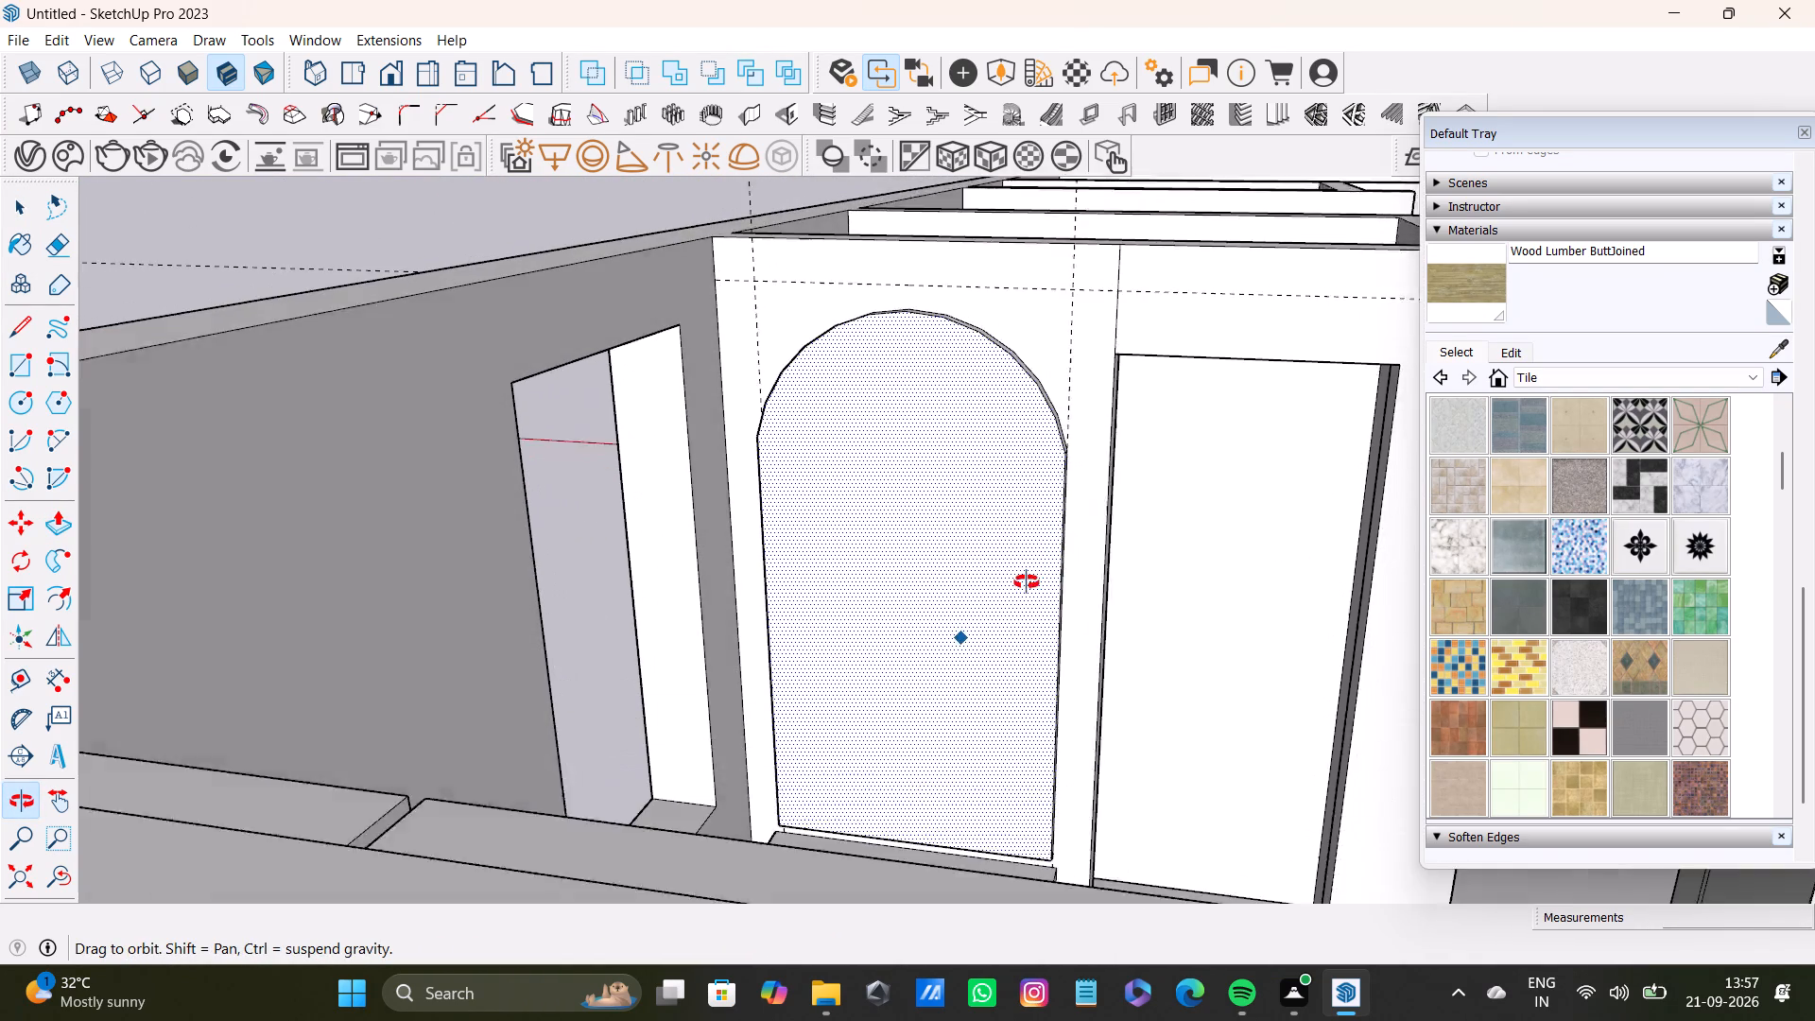
middle_click_drag(1027, 582, 1022, 585)
scroll(934, 738, "up", 3)
middle_click_drag(977, 762, 949, 624, "shift")
scroll(949, 624, "up", 1)
middle_click_drag(949, 624, 939, 750)
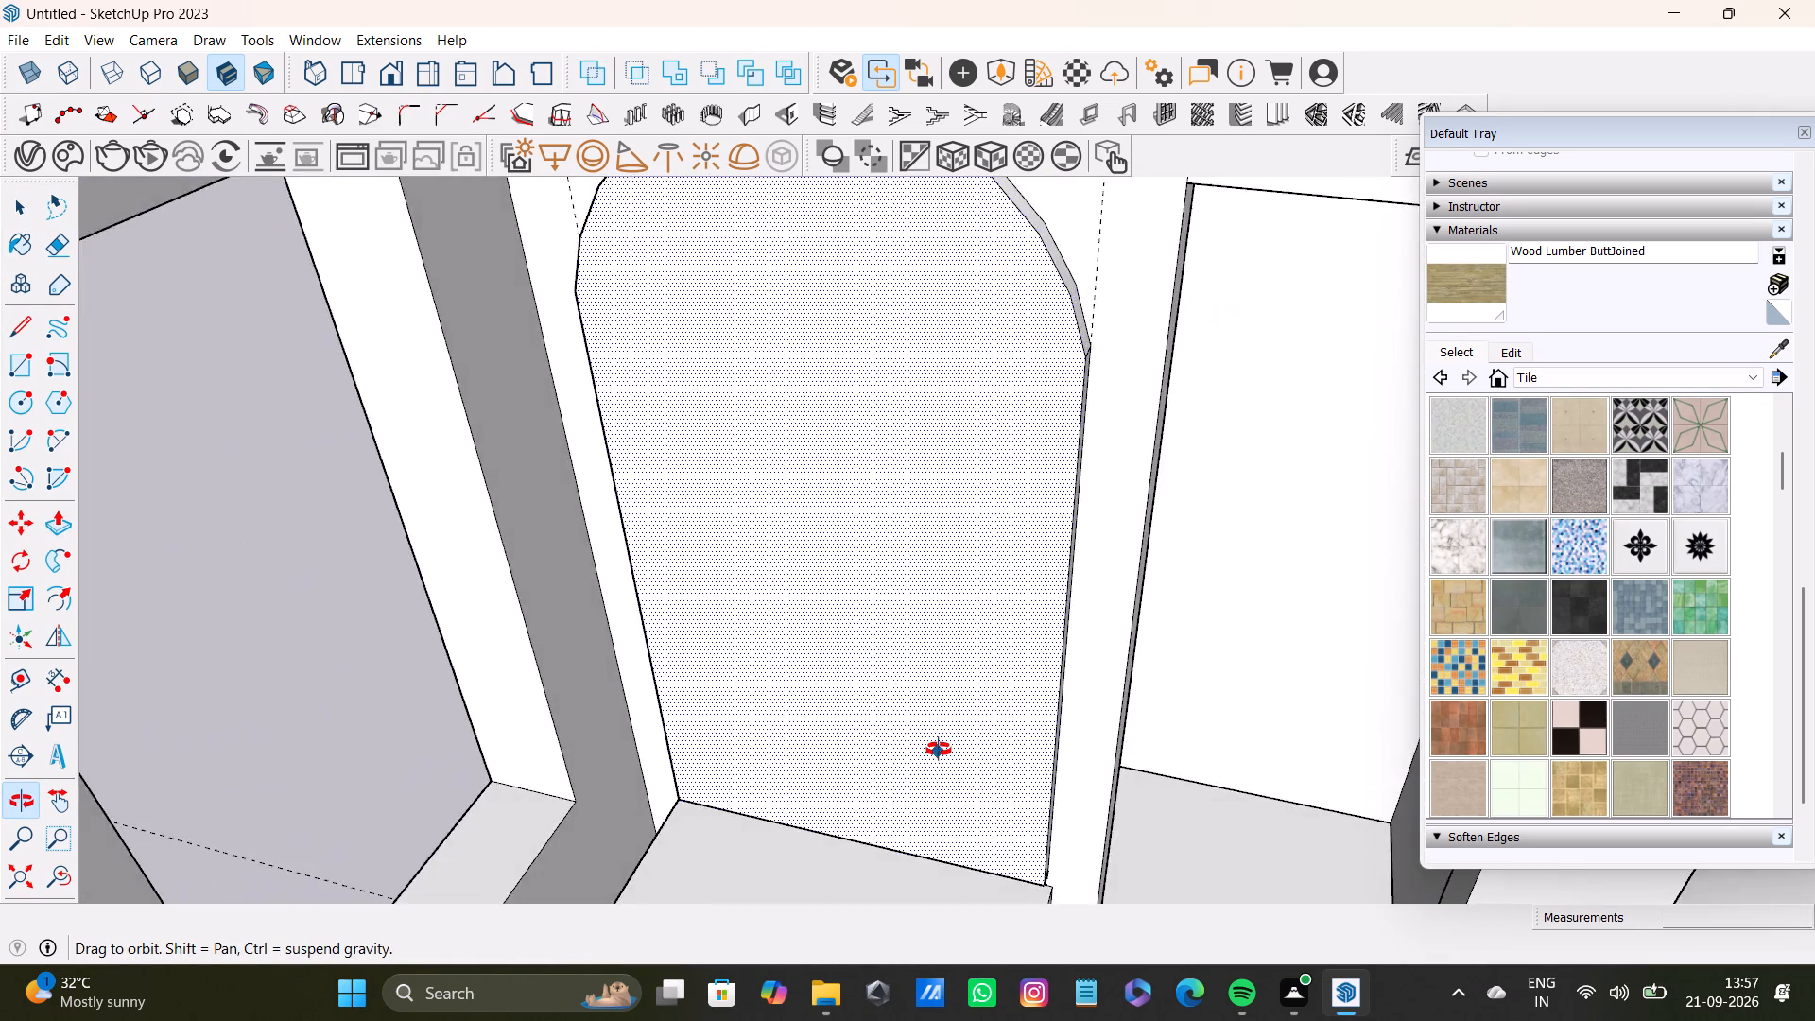
middle_click_drag(939, 750, 745, 815)
scroll(716, 793, "down", 4)
middle_click_drag(687, 775, 1213, 627, "shift")
scroll(1210, 637, "down", 4)
middle_click_drag(1211, 646, 1115, 686)
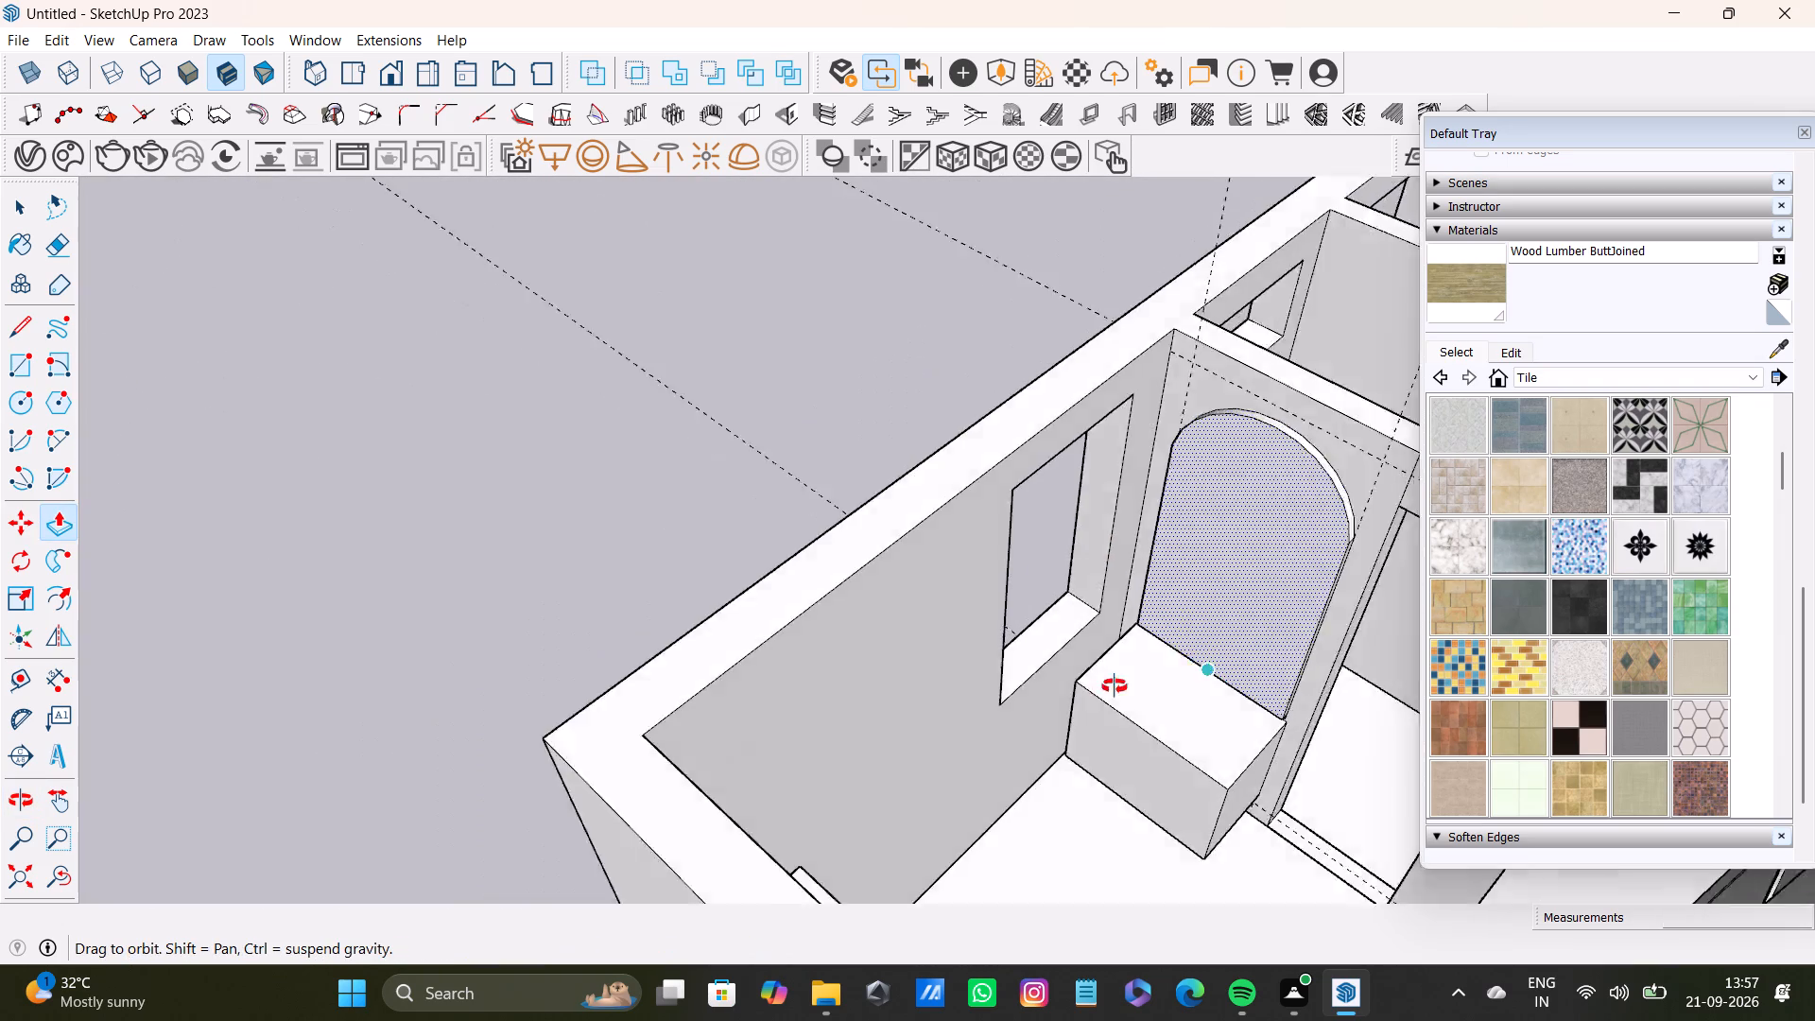
Round the doorway-side front corner of the wall box with an arc of about 5 3/4" radius, cutting the corner away over the full height.
middle_click_drag(1115, 686, 1061, 545)
scroll(1049, 573, "up", 4)
middle_click_drag(1083, 686, 962, 547)
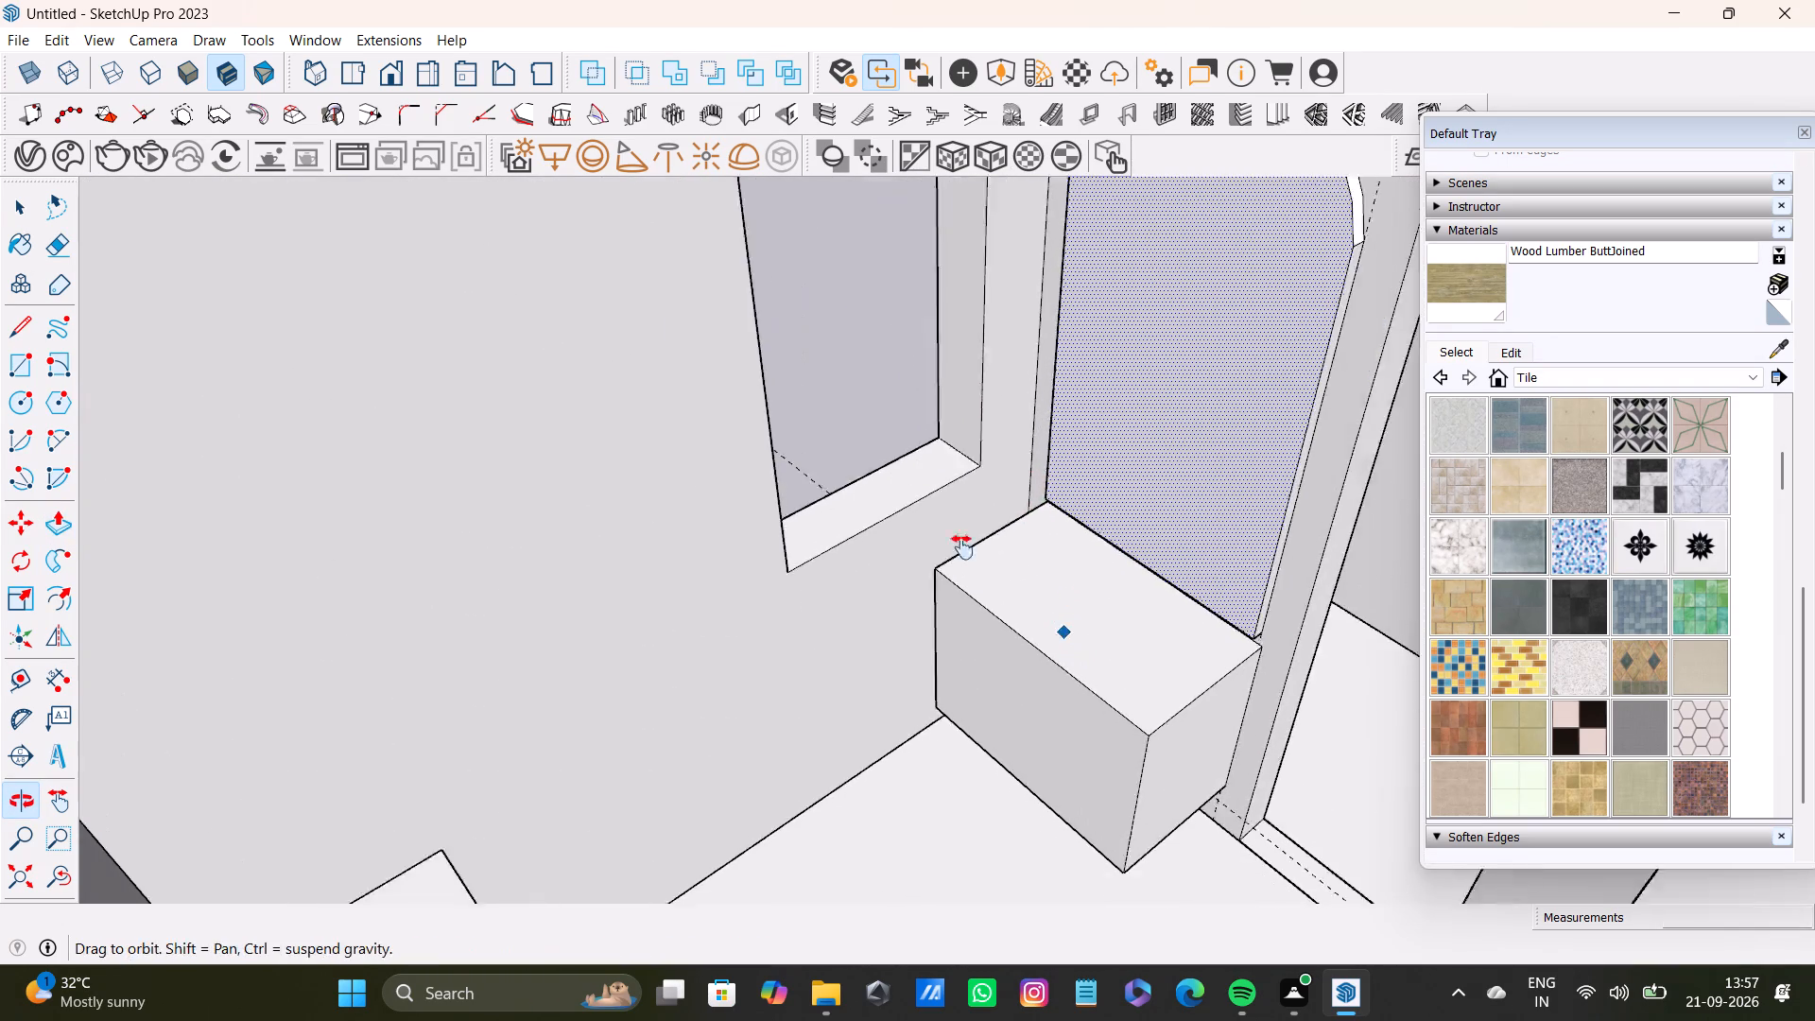
middle_click_drag(962, 547, 887, 531)
middle_click_drag(865, 537, 1025, 611)
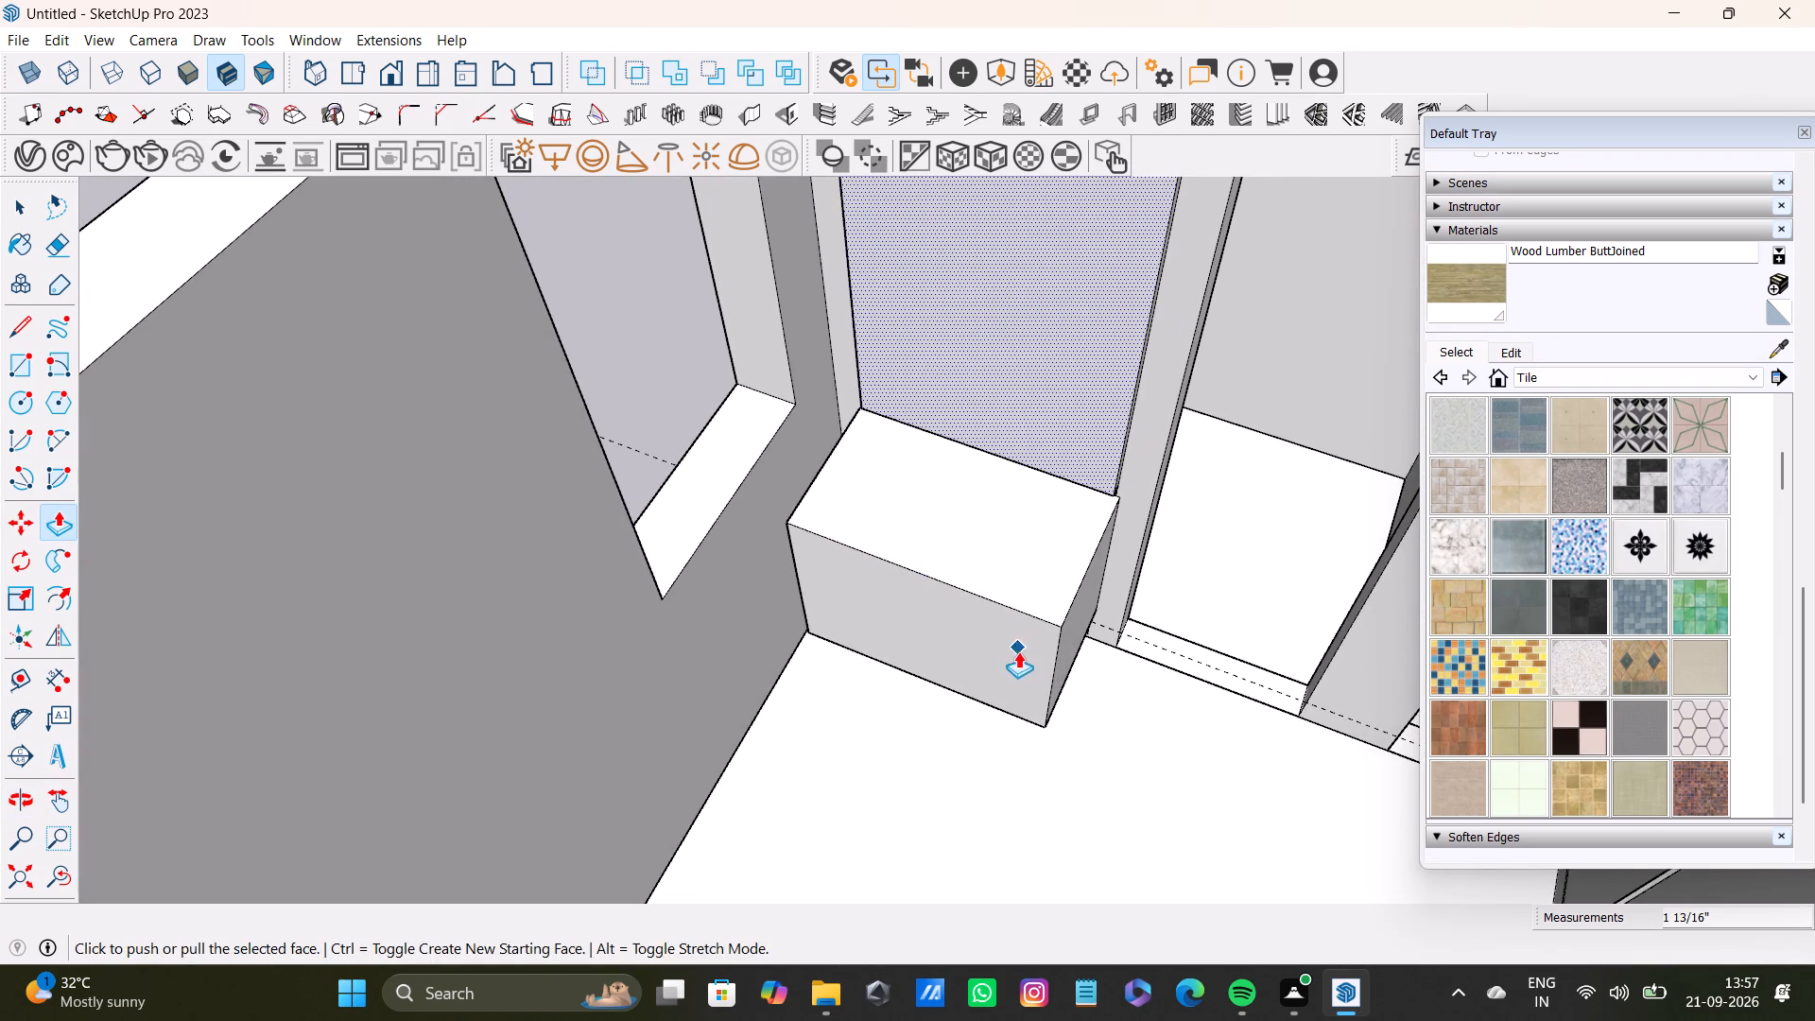
key("a")
scroll(1017, 658, "up", 8)
left_click(1015, 525)
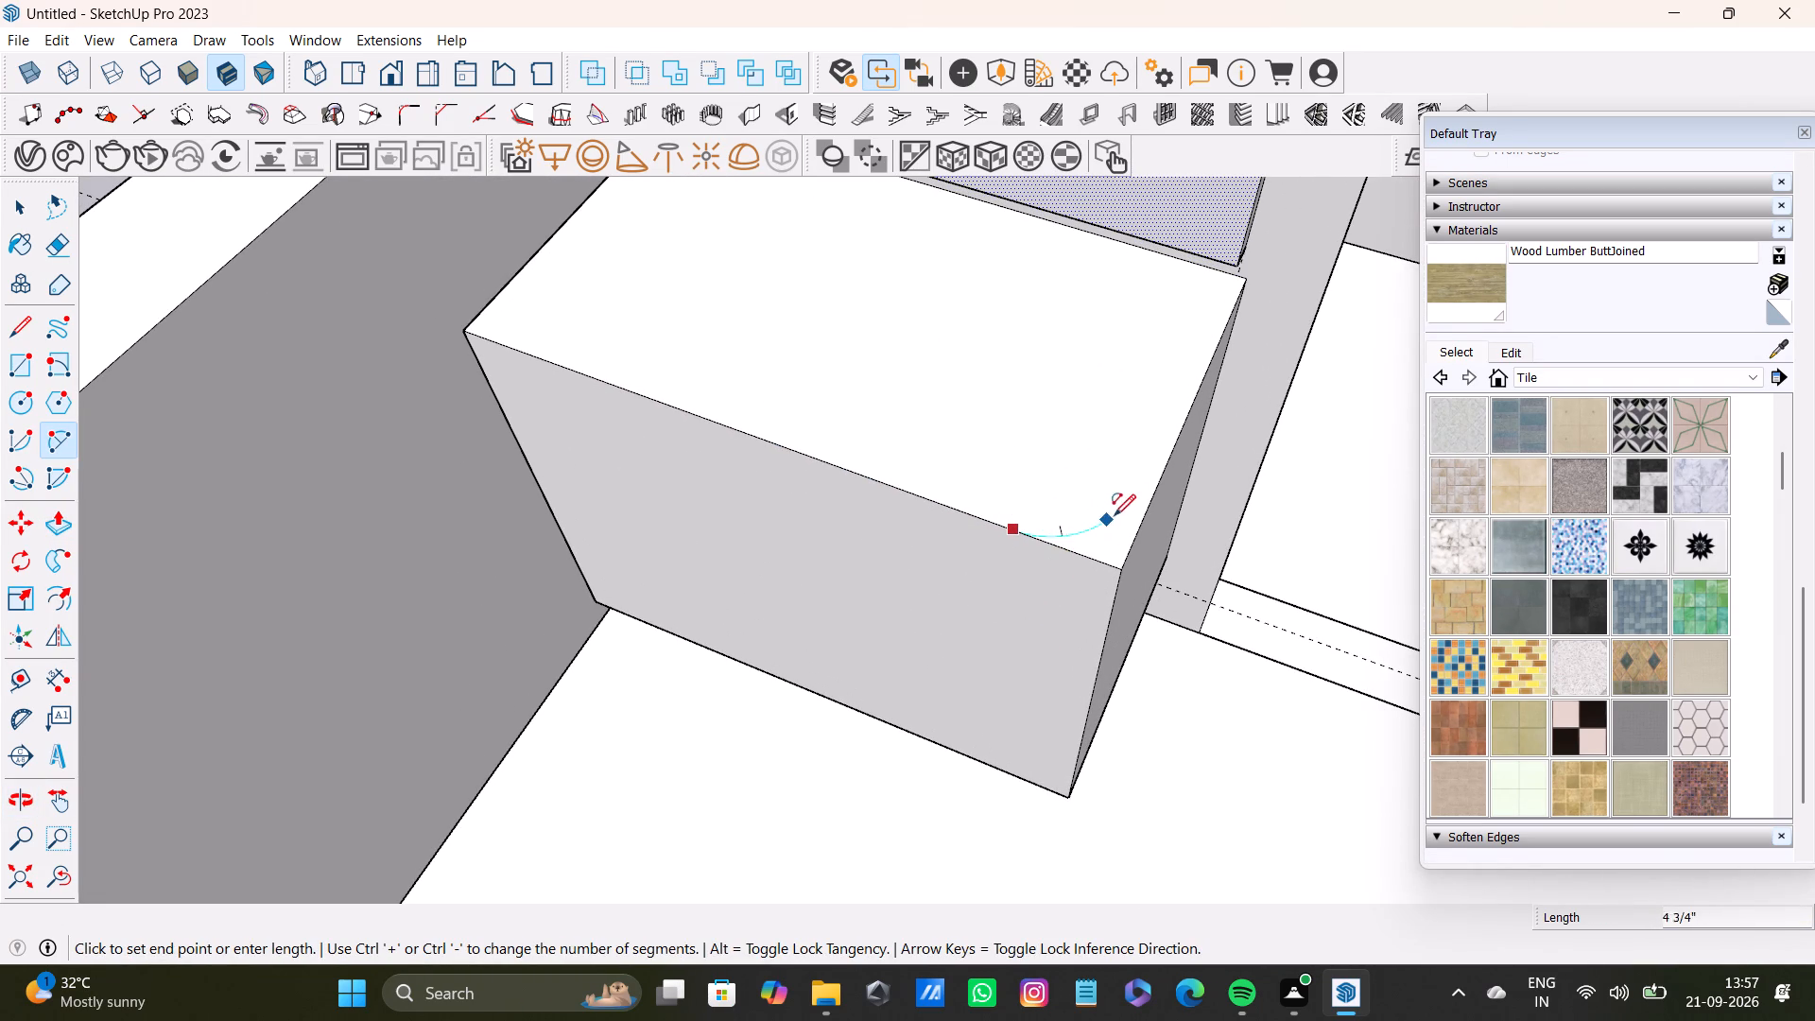
left_click(1156, 480)
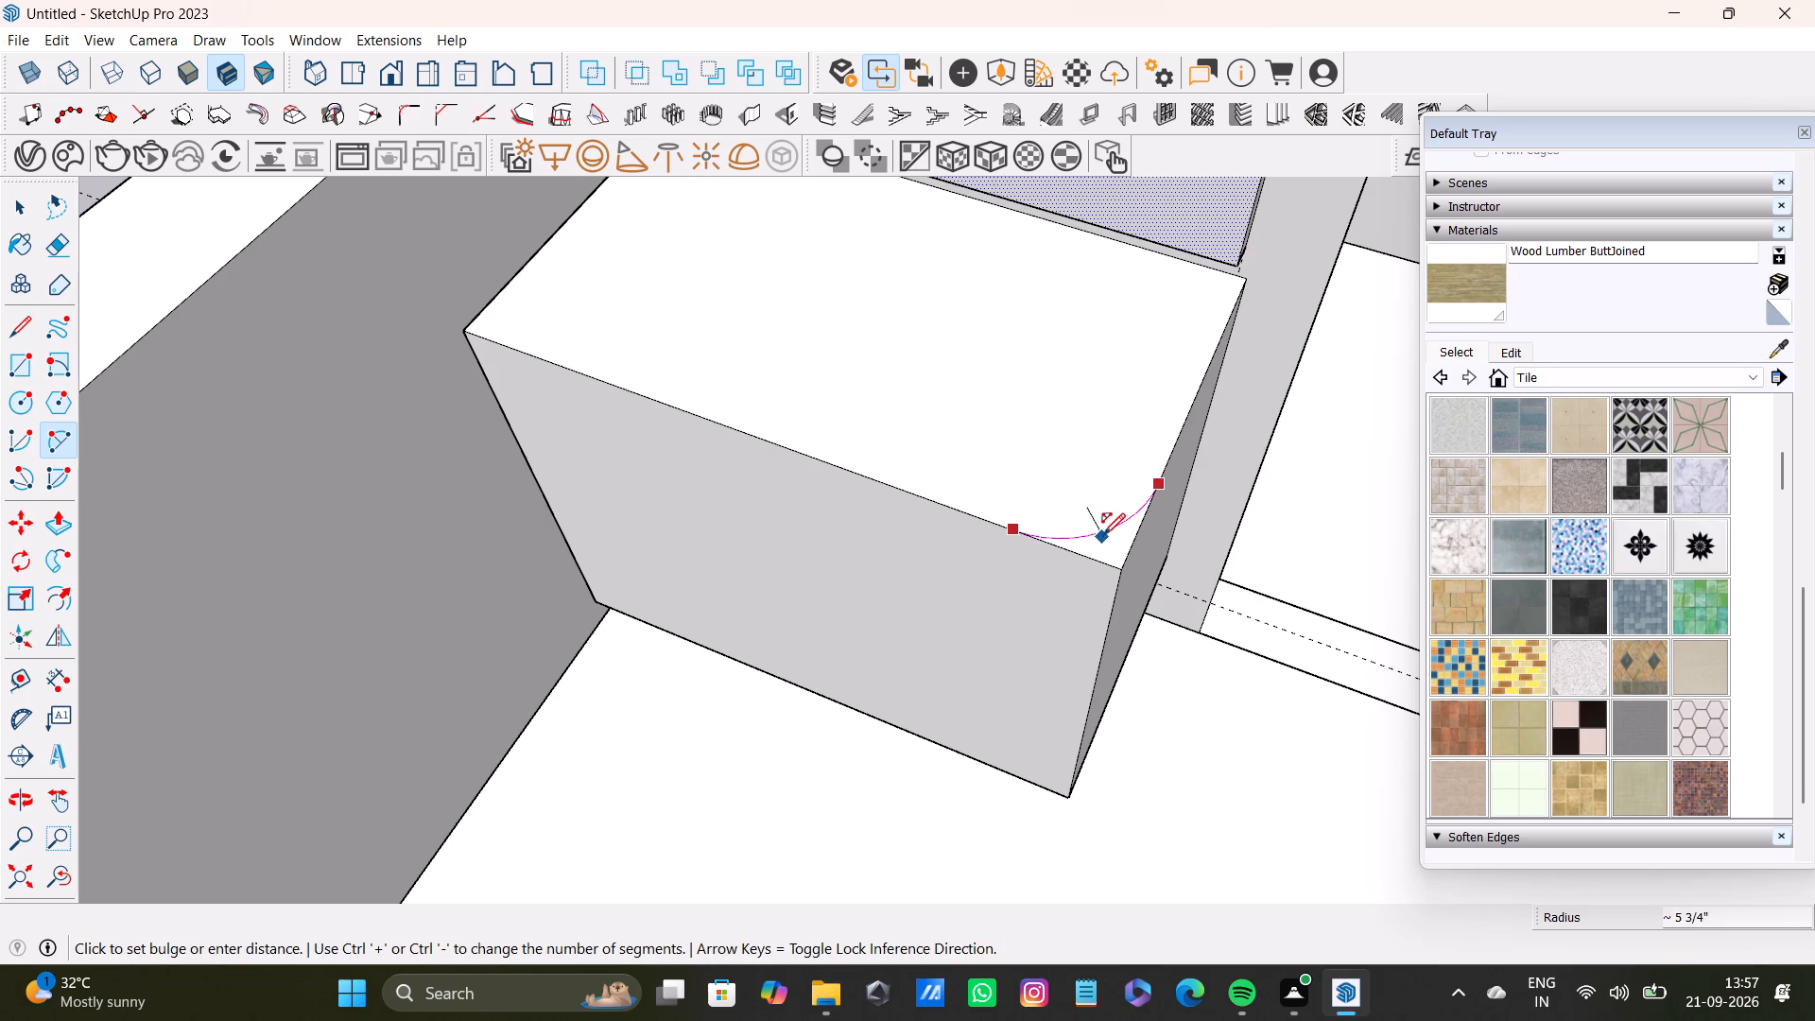
left_click(1104, 530)
key("space")
left_click(1109, 548)
key("p")
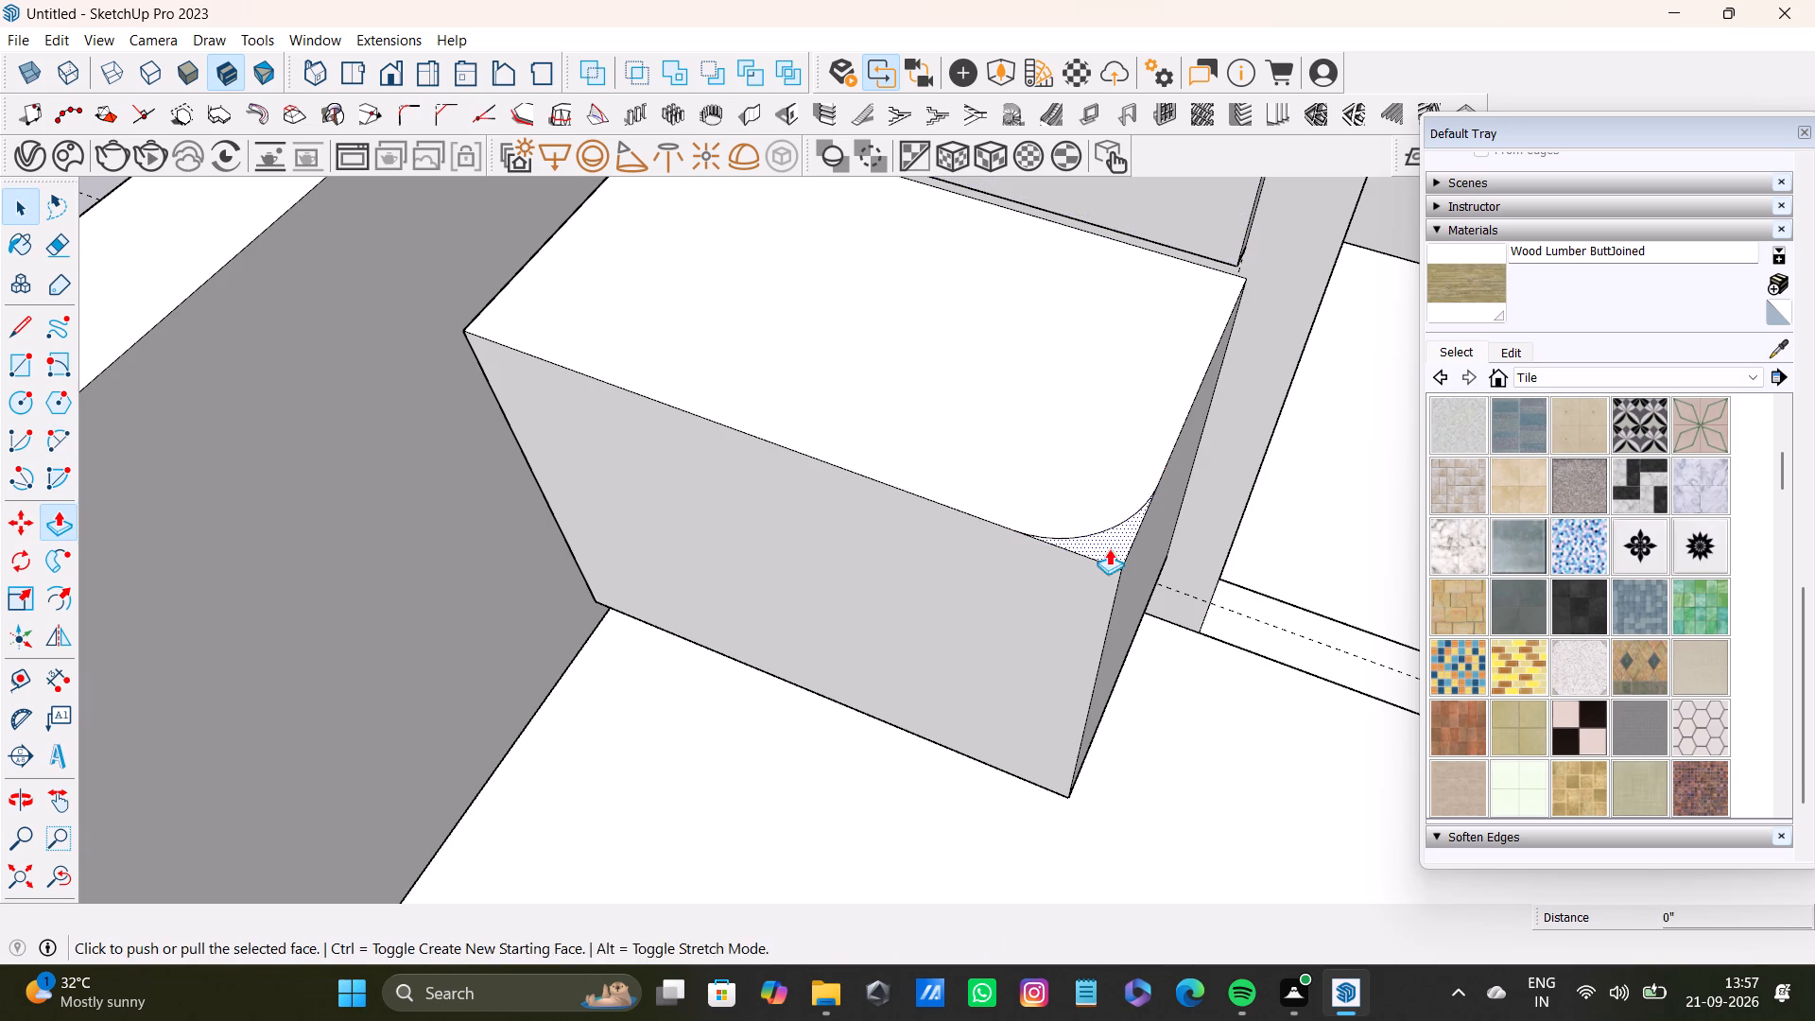
left_click_drag(1109, 548, 1080, 821)
Round the window-side front corner of the wall box with an arc about 7 1/8" across, cutting the corner away over the full 1' 8 9/16" height.
scroll(1063, 783, "down", 4)
middle_click_drag(1027, 752, 1133, 712)
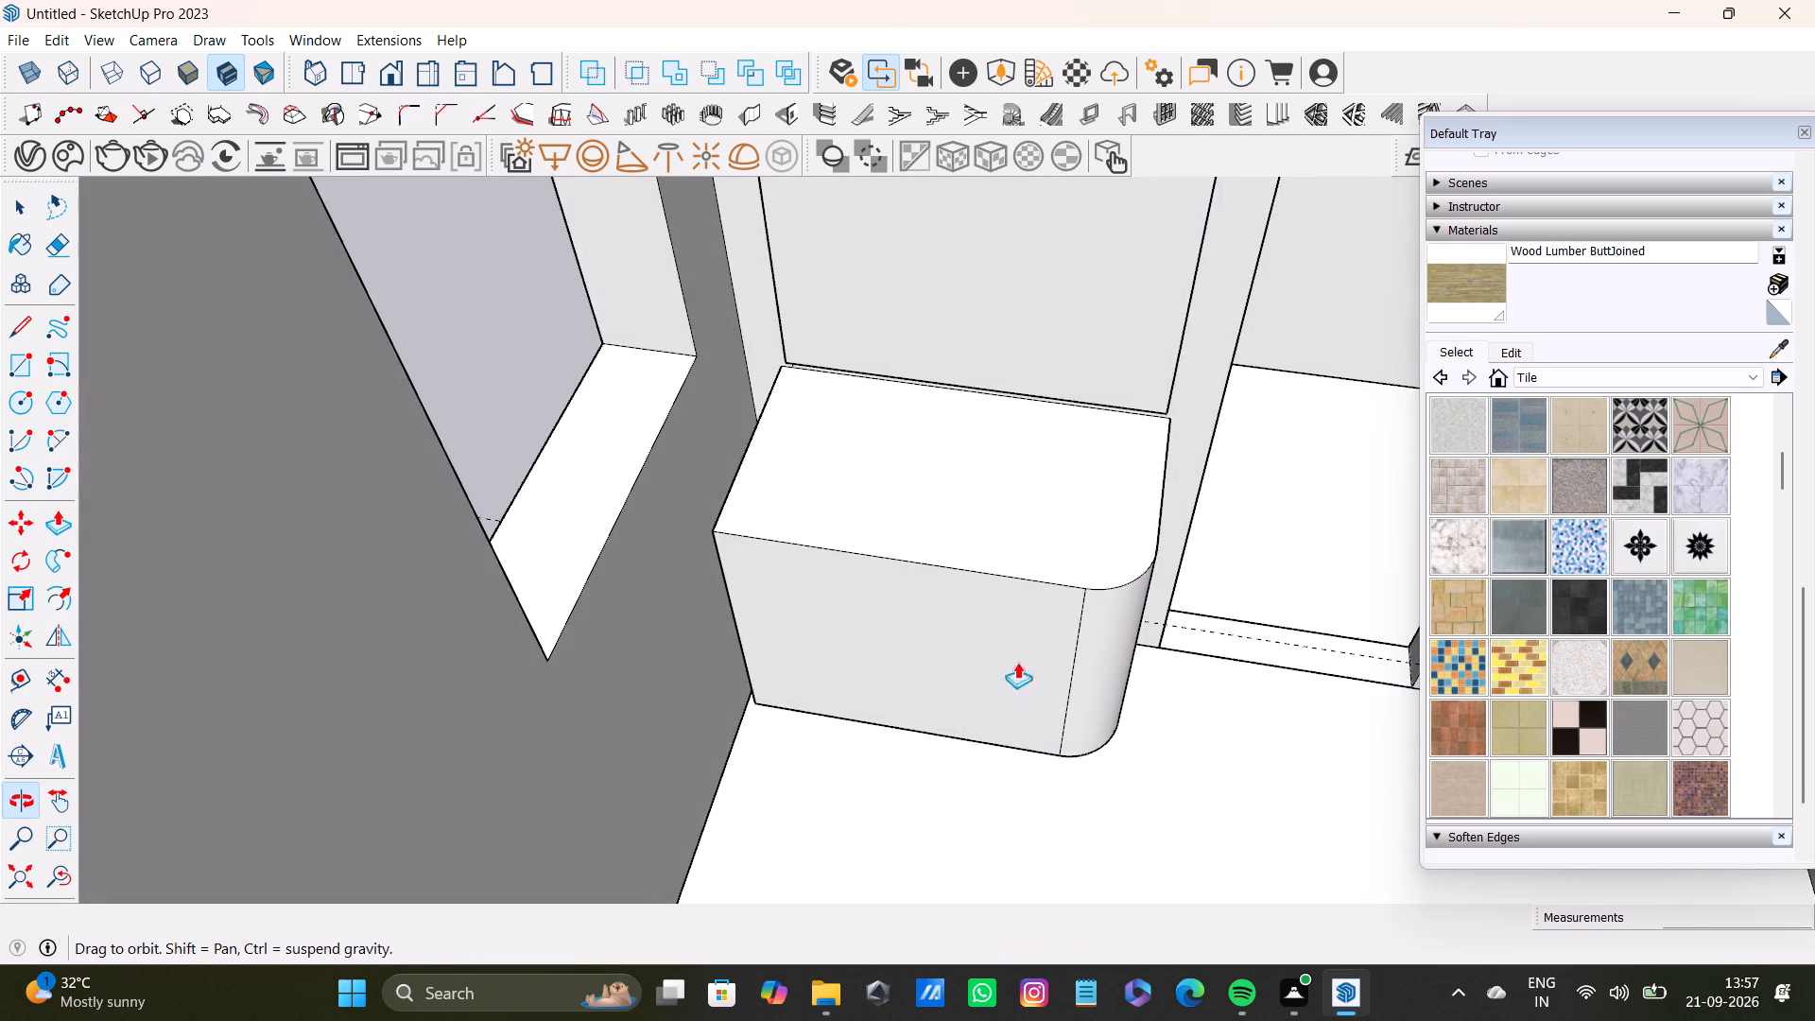
scroll(799, 529, "up", 3)
key("a")
scroll(674, 481, "up", 6)
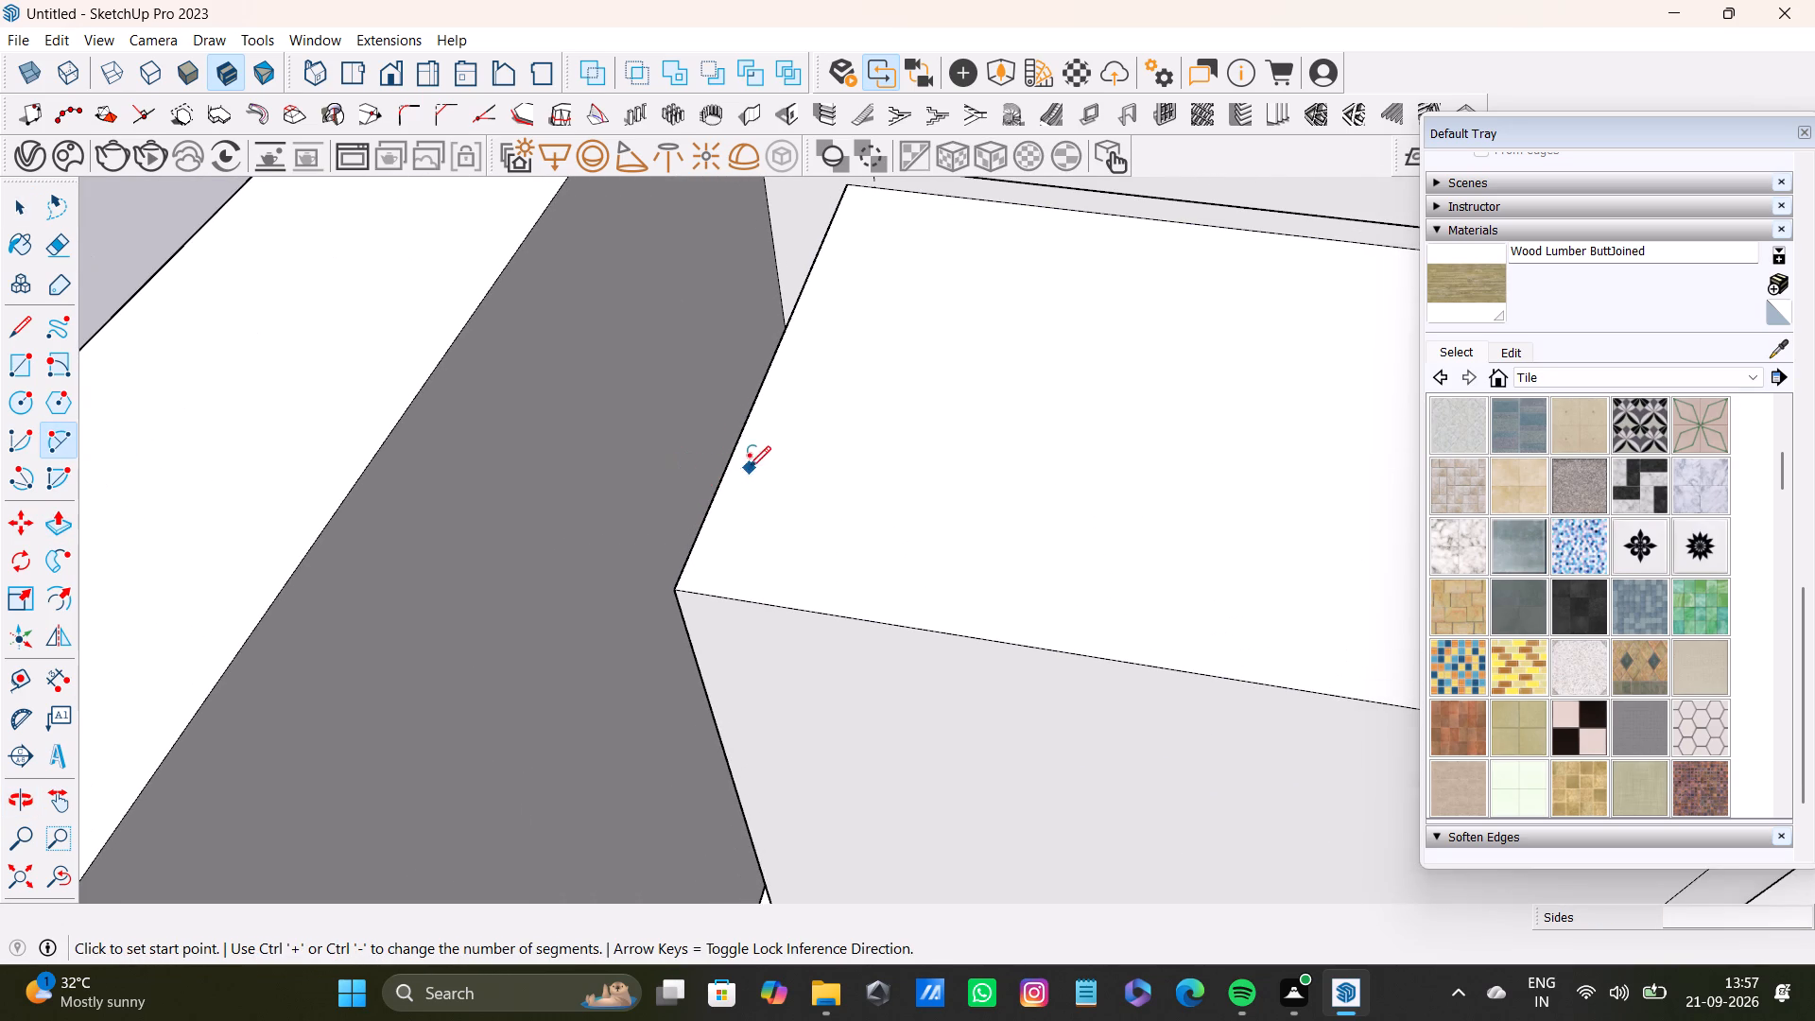
left_click(723, 473)
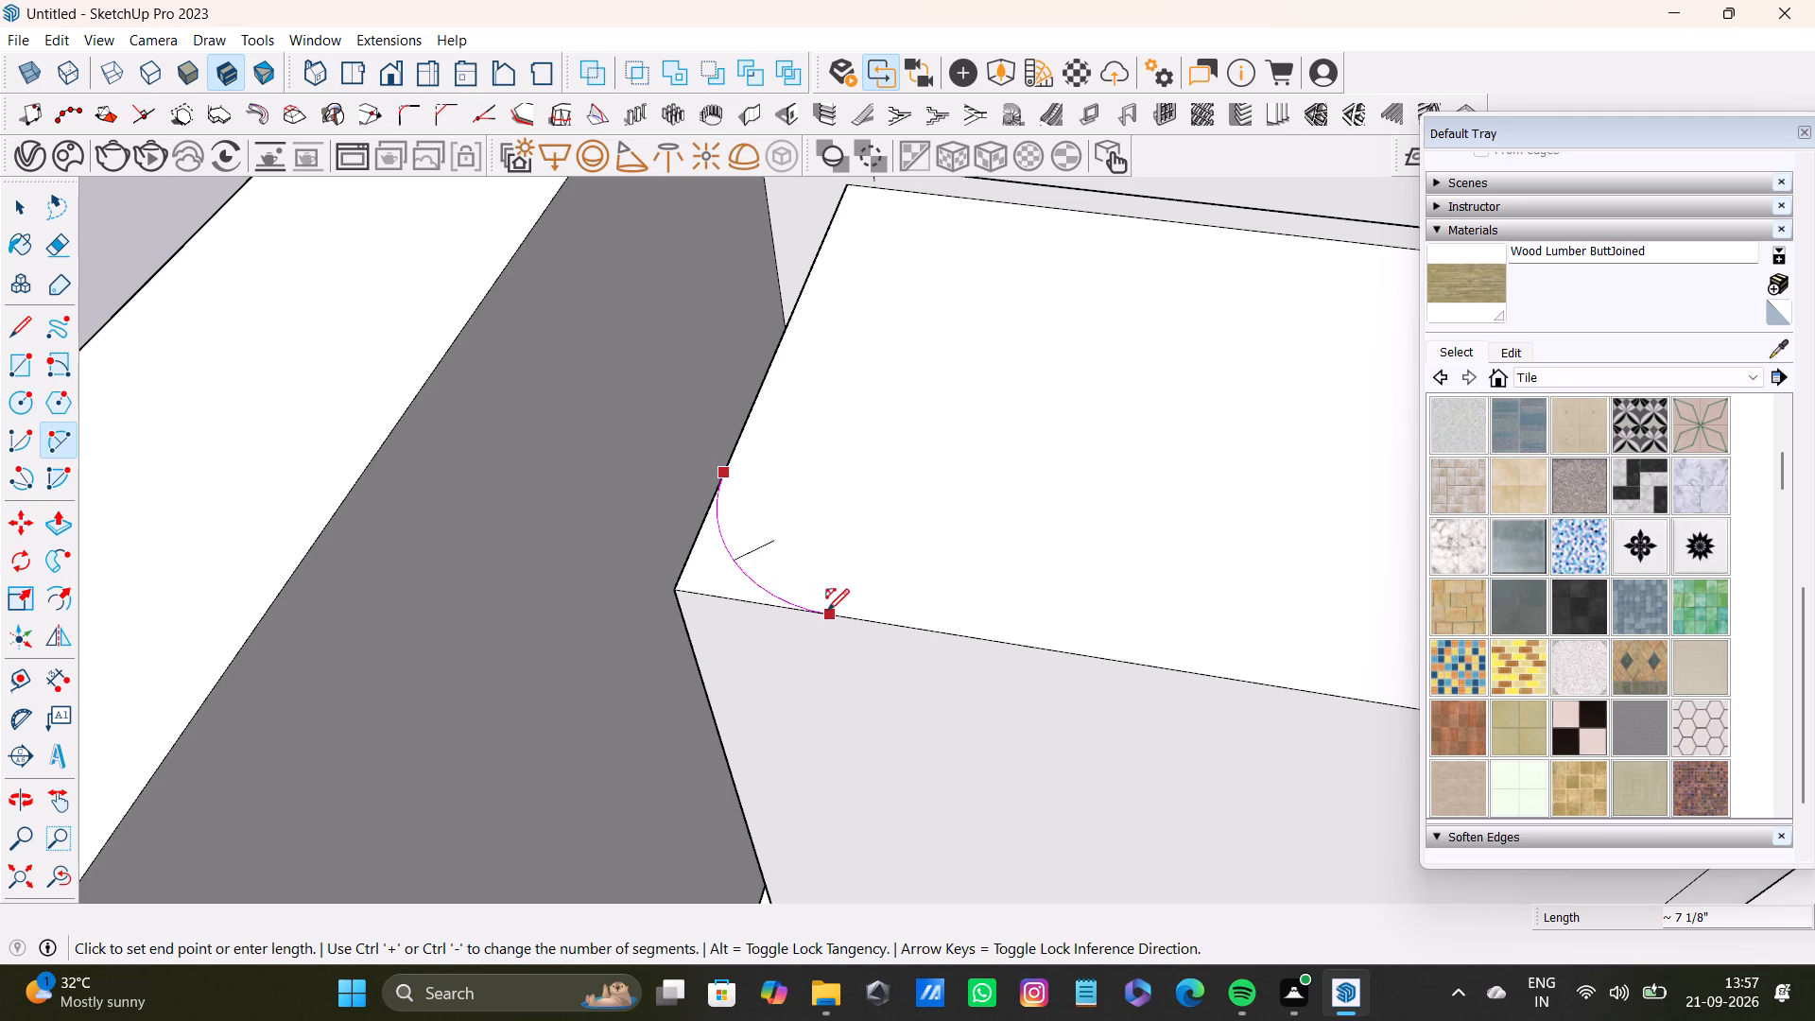
left_click(827, 611)
left_click(756, 581)
key("space")
left_click(719, 581)
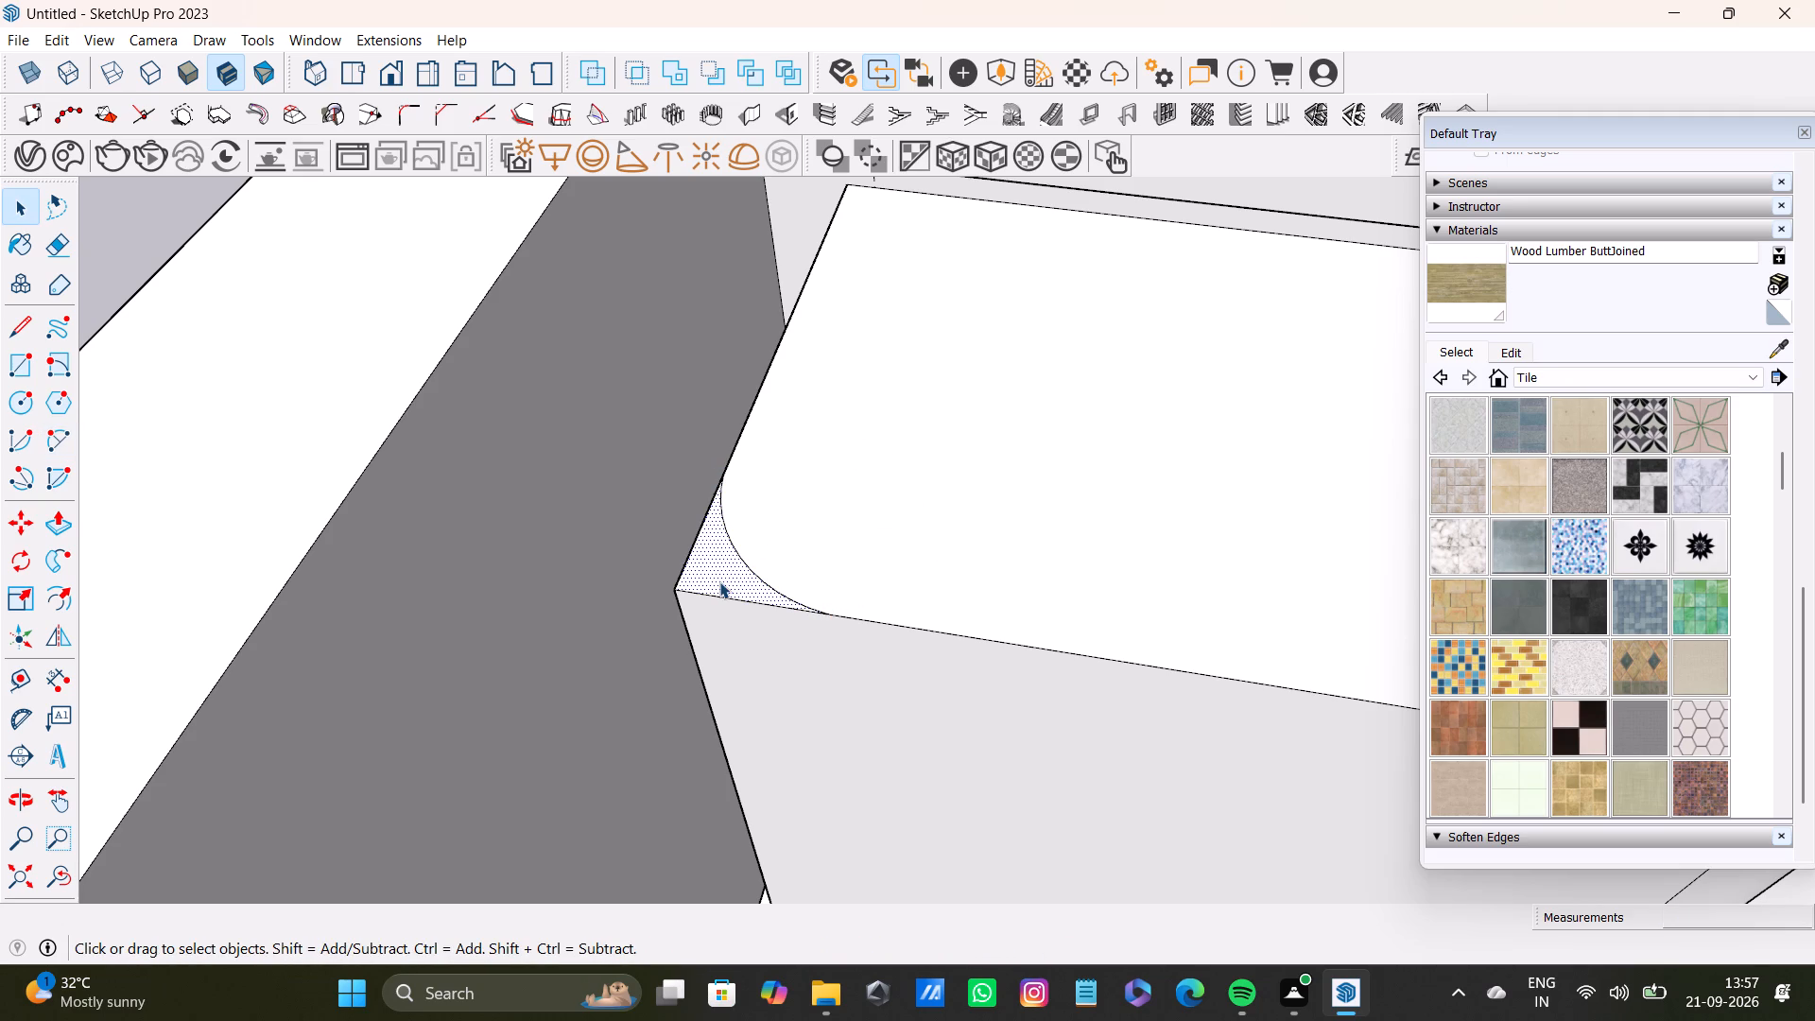
key("p")
left_click_drag(719, 581, 754, 730)
scroll(747, 729, "down", 2)
middle_click_drag(747, 726, 748, 523, "shift")
left_click_drag(758, 522, 840, 791)
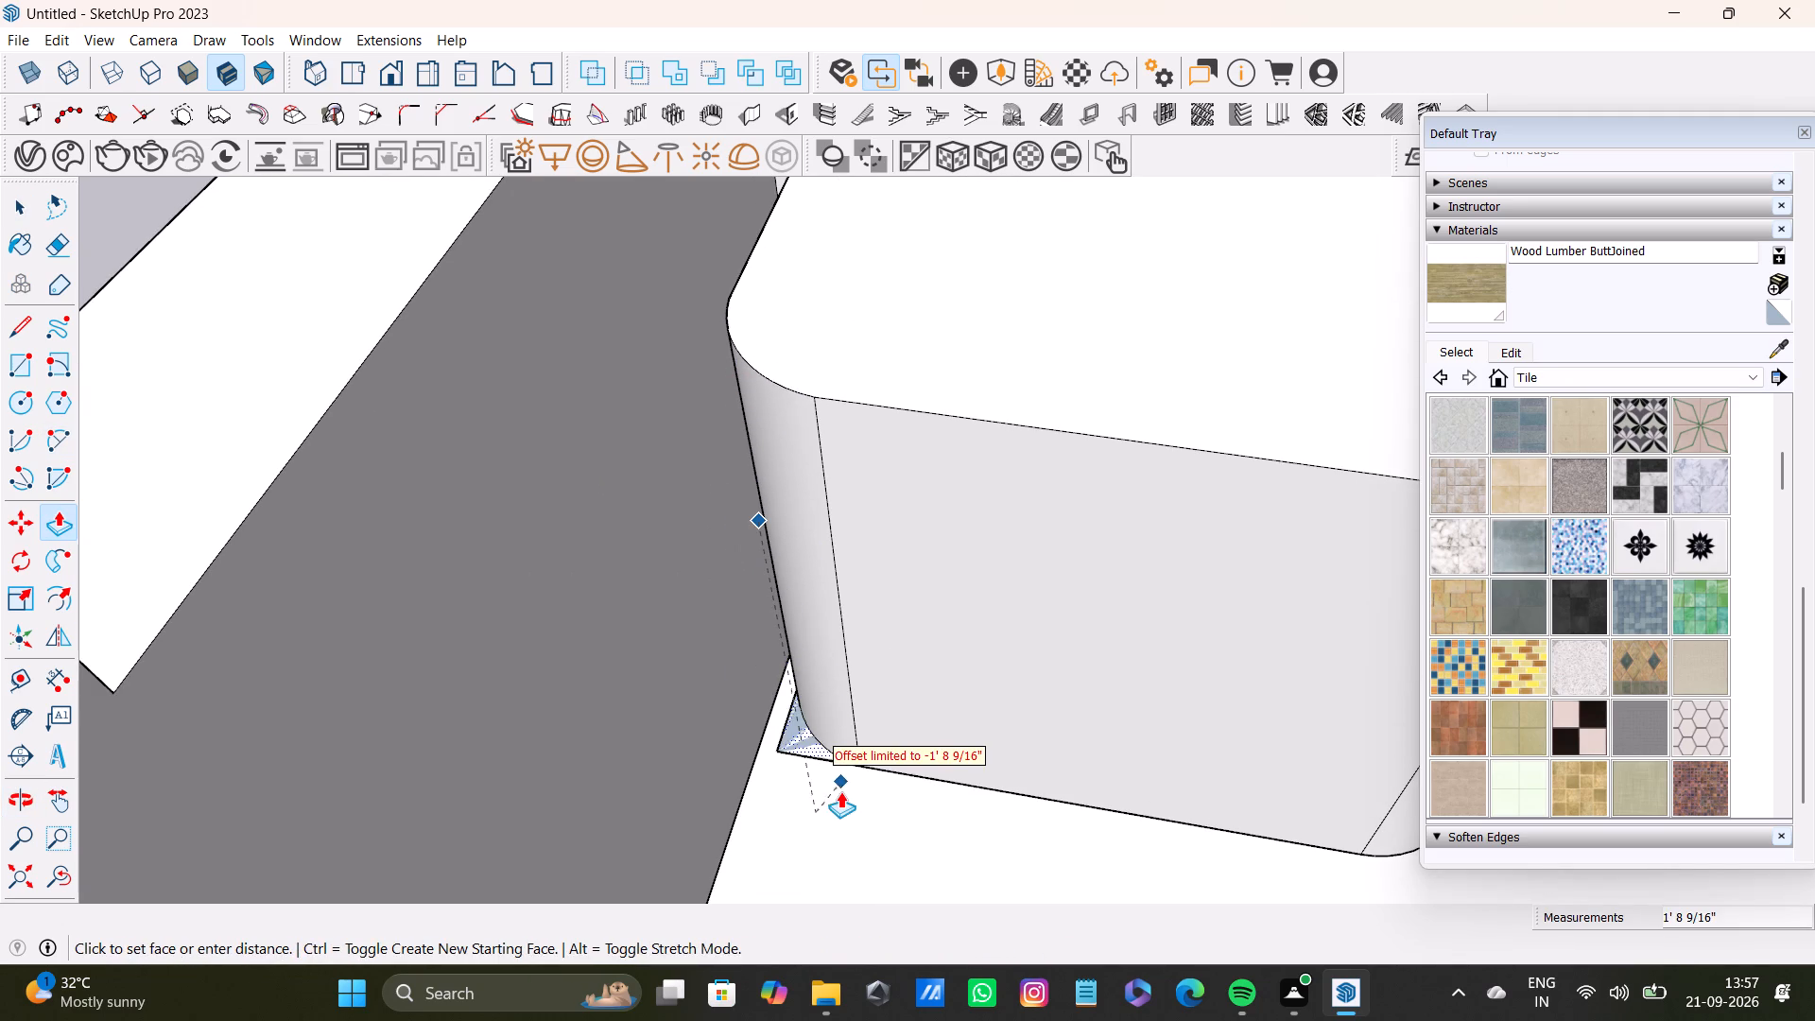
left_click_drag(840, 791, 840, 800)
Examine the rounded wall box and the bedroom's layout and opposite wall from several angles.
scroll(837, 784, "down", 6)
middle_click_drag(933, 678, 682, 705, "shift")
middle_click_drag(687, 696, 913, 564)
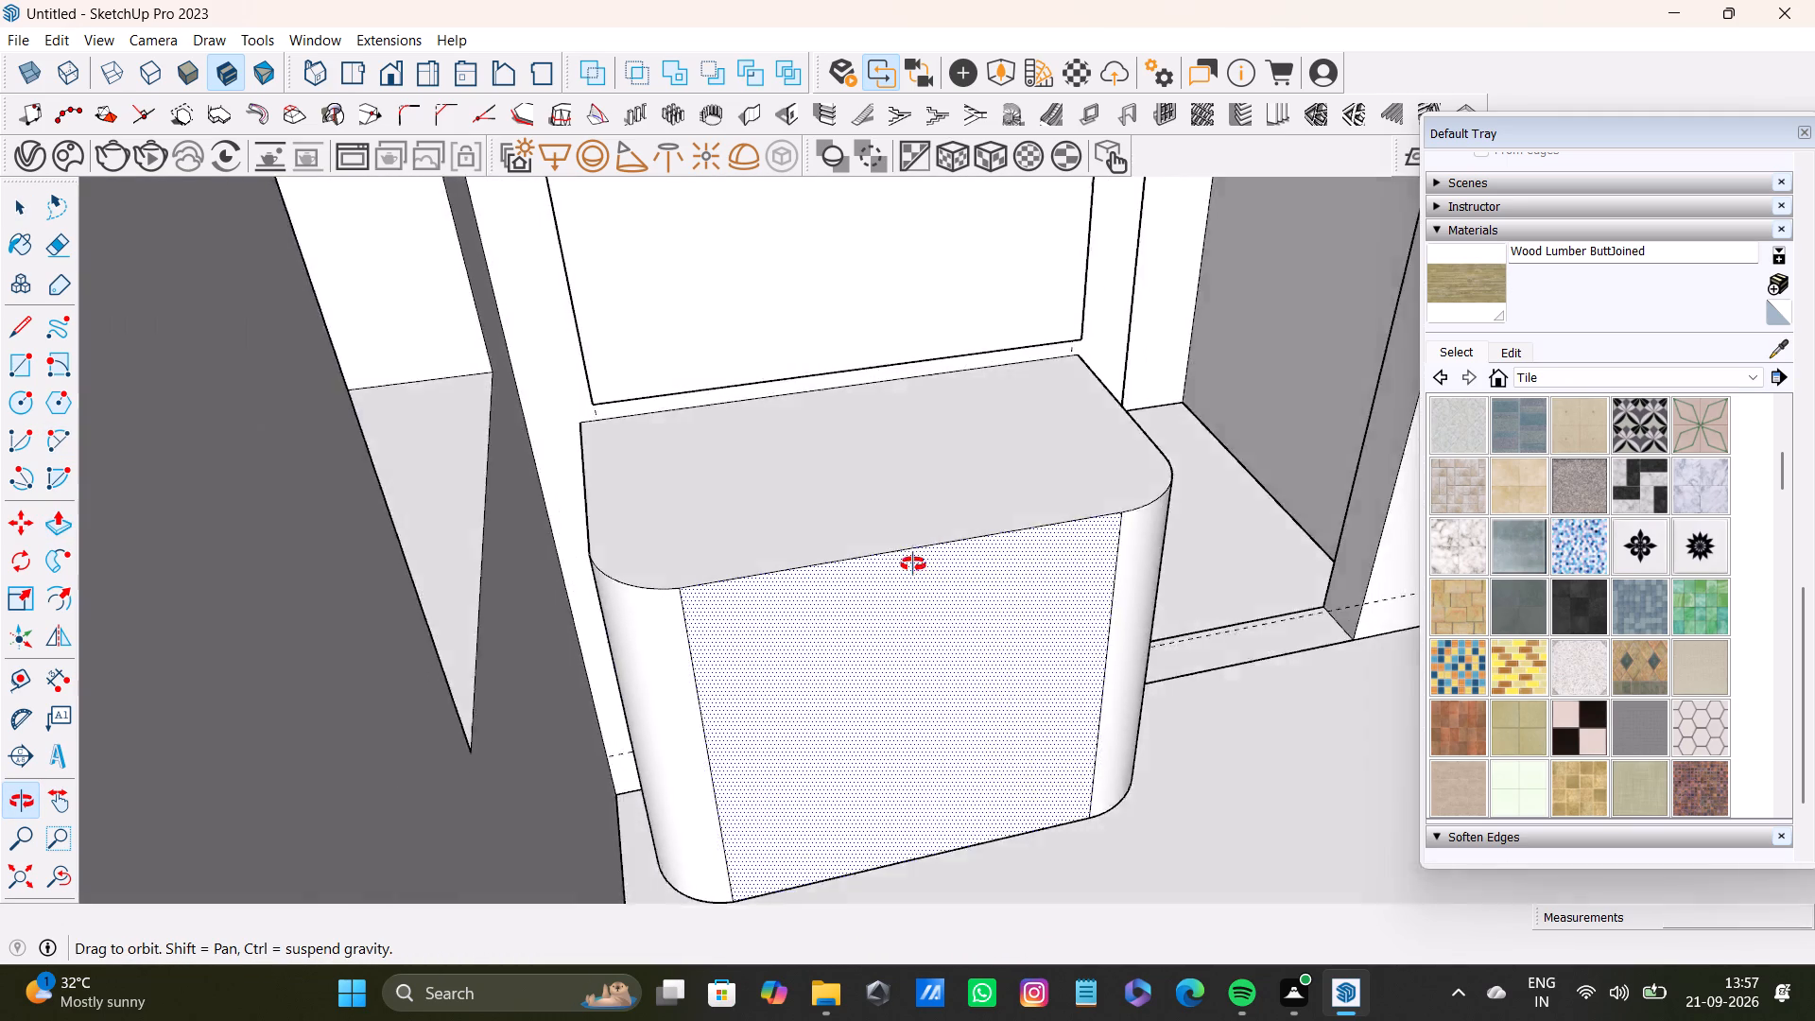
middle_click_drag(913, 564, 393, 444)
scroll(698, 436, "up", 6)
middle_click_drag(713, 441, 1005, 675)
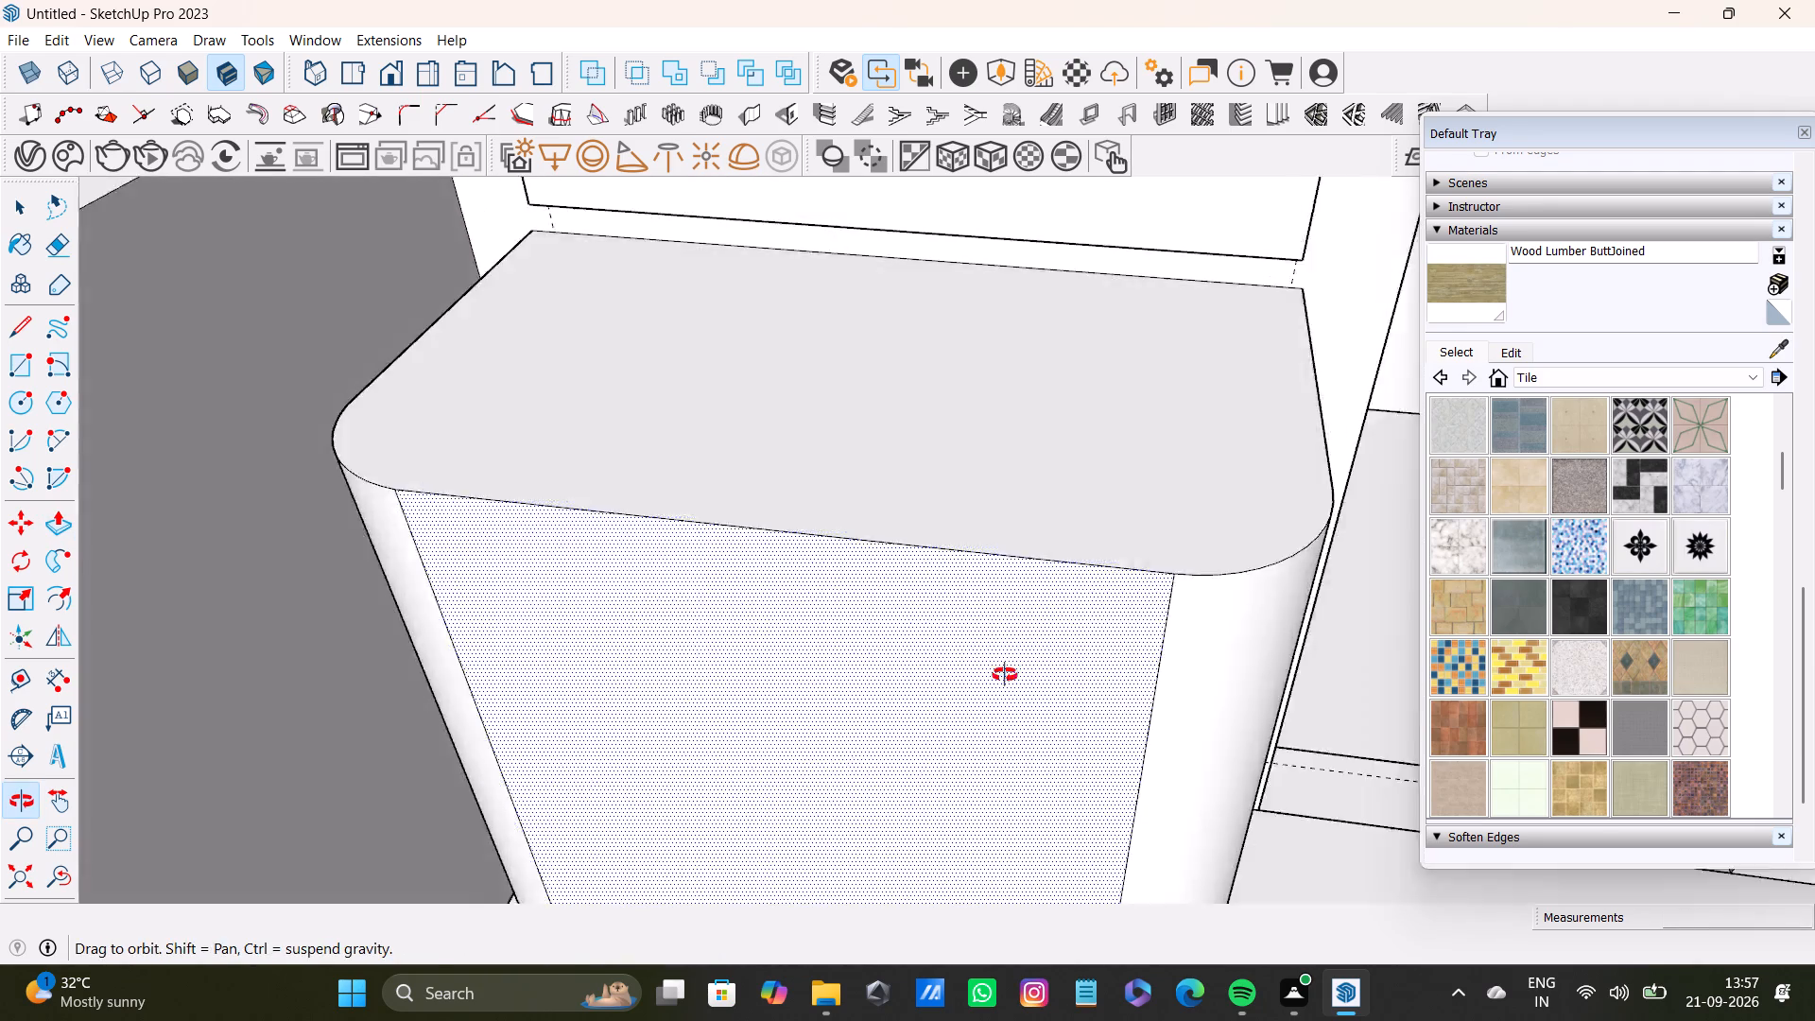
middle_click_drag(1005, 675, 991, 707)
scroll(959, 687, "down", 18)
middle_click_drag(1176, 646, 765, 626)
scroll(779, 618, "down", 6)
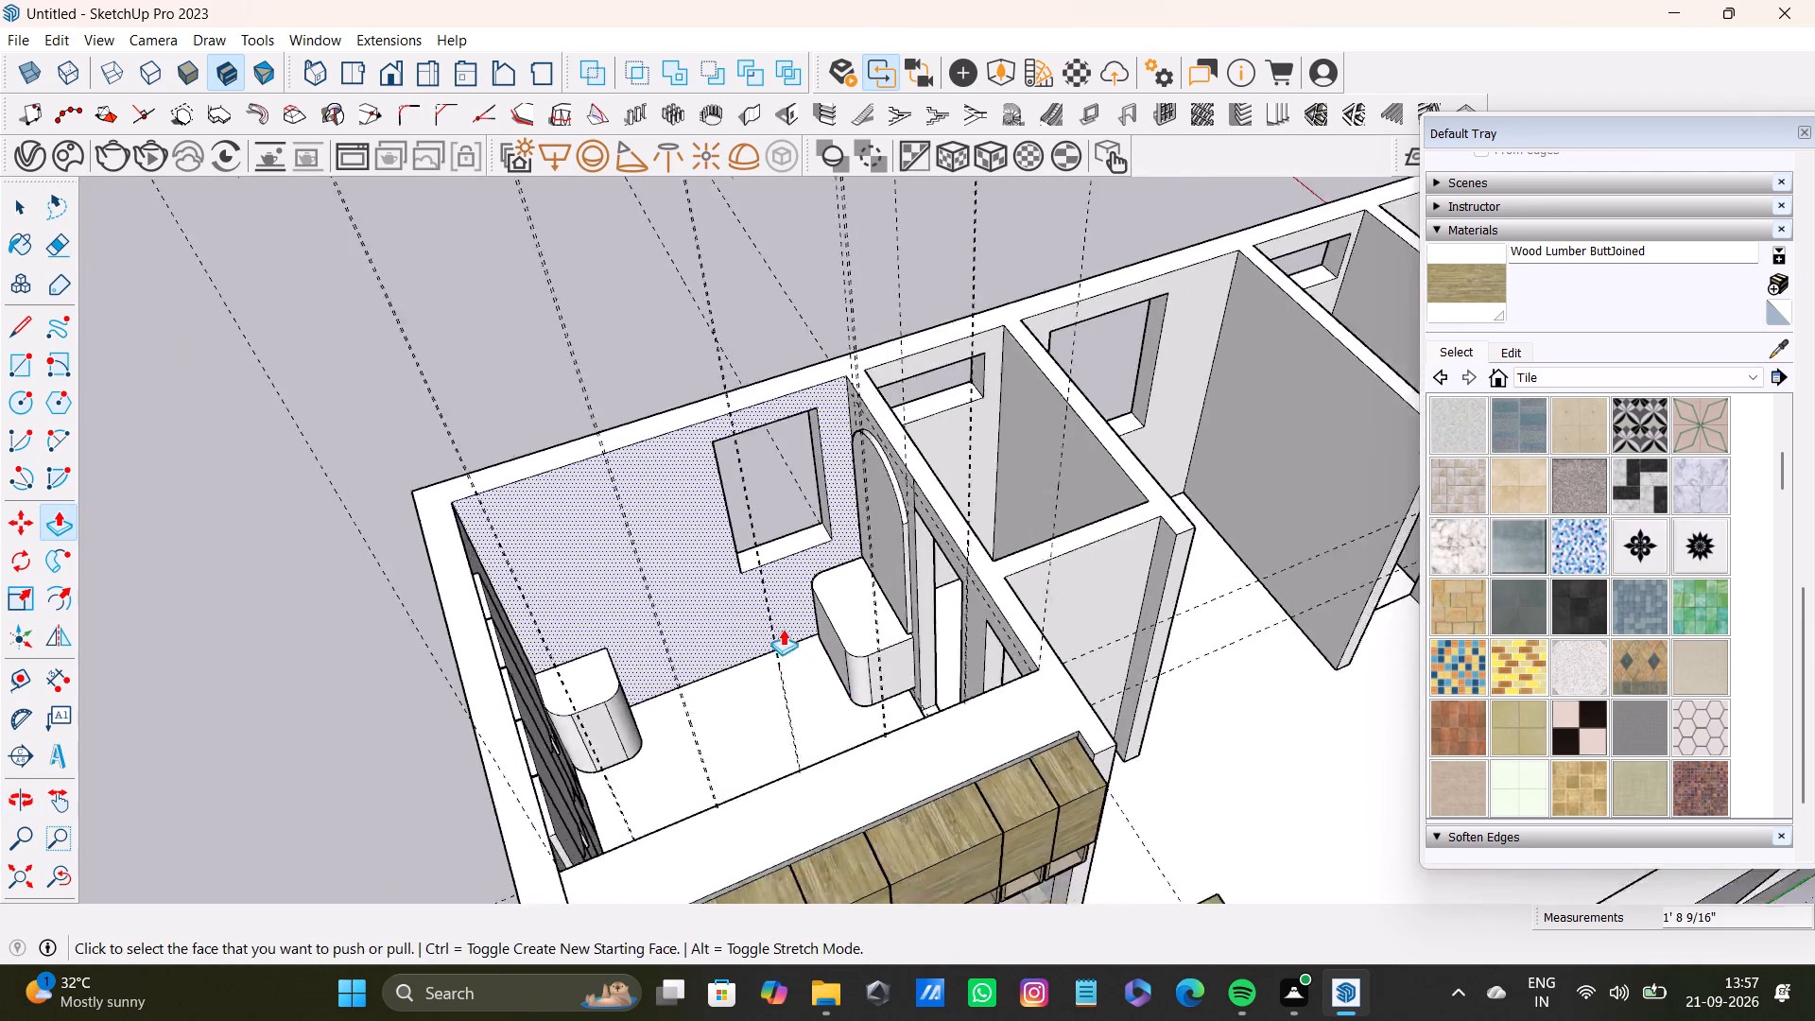
scroll(783, 629, "down", 2)
middle_click_drag(935, 642, 790, 738)
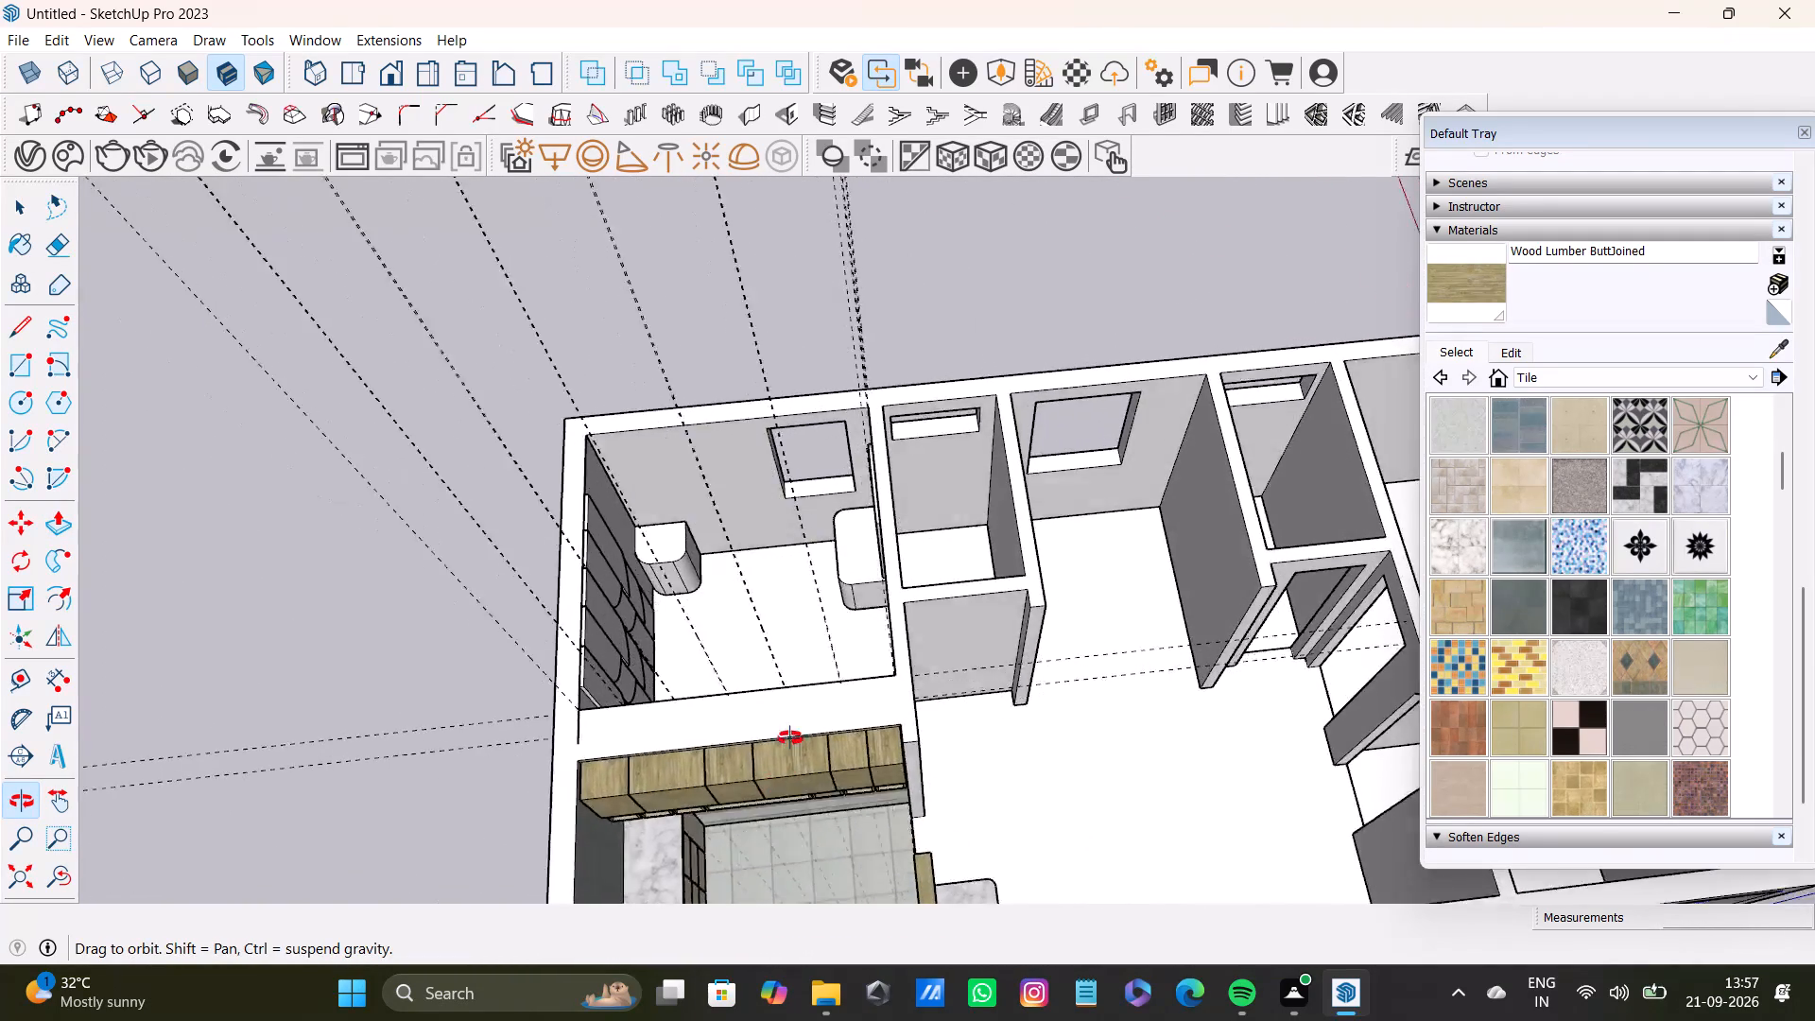
middle_click_drag(790, 738, 422, 656)
scroll(1046, 581, "down", 3)
middle_click_drag(979, 589, 1126, 642, "shift")
middle_click_drag(1264, 636, 819, 689)
scroll(1082, 572, "up", 5)
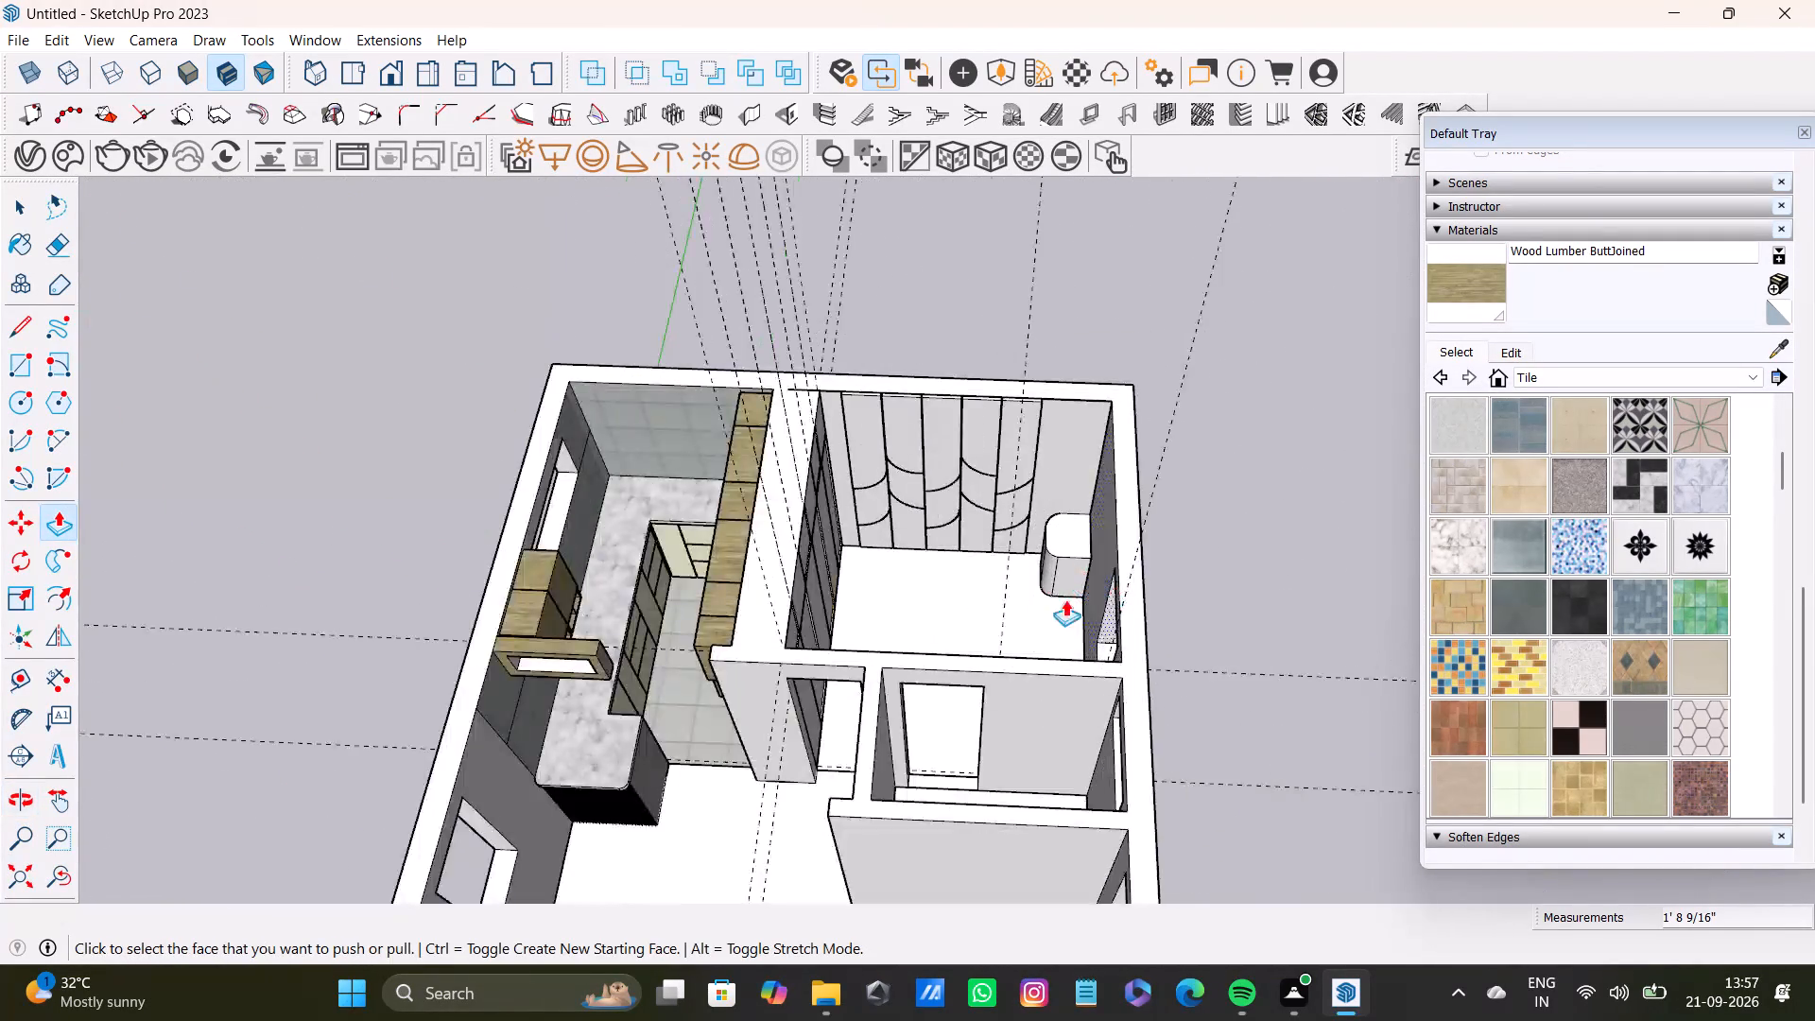
scroll(1065, 599, "up", 8)
middle_click_drag(887, 530, 890, 747, "shift")
scroll(874, 702, "down", 7)
middle_click_drag(673, 609, 848, 632, "shift")
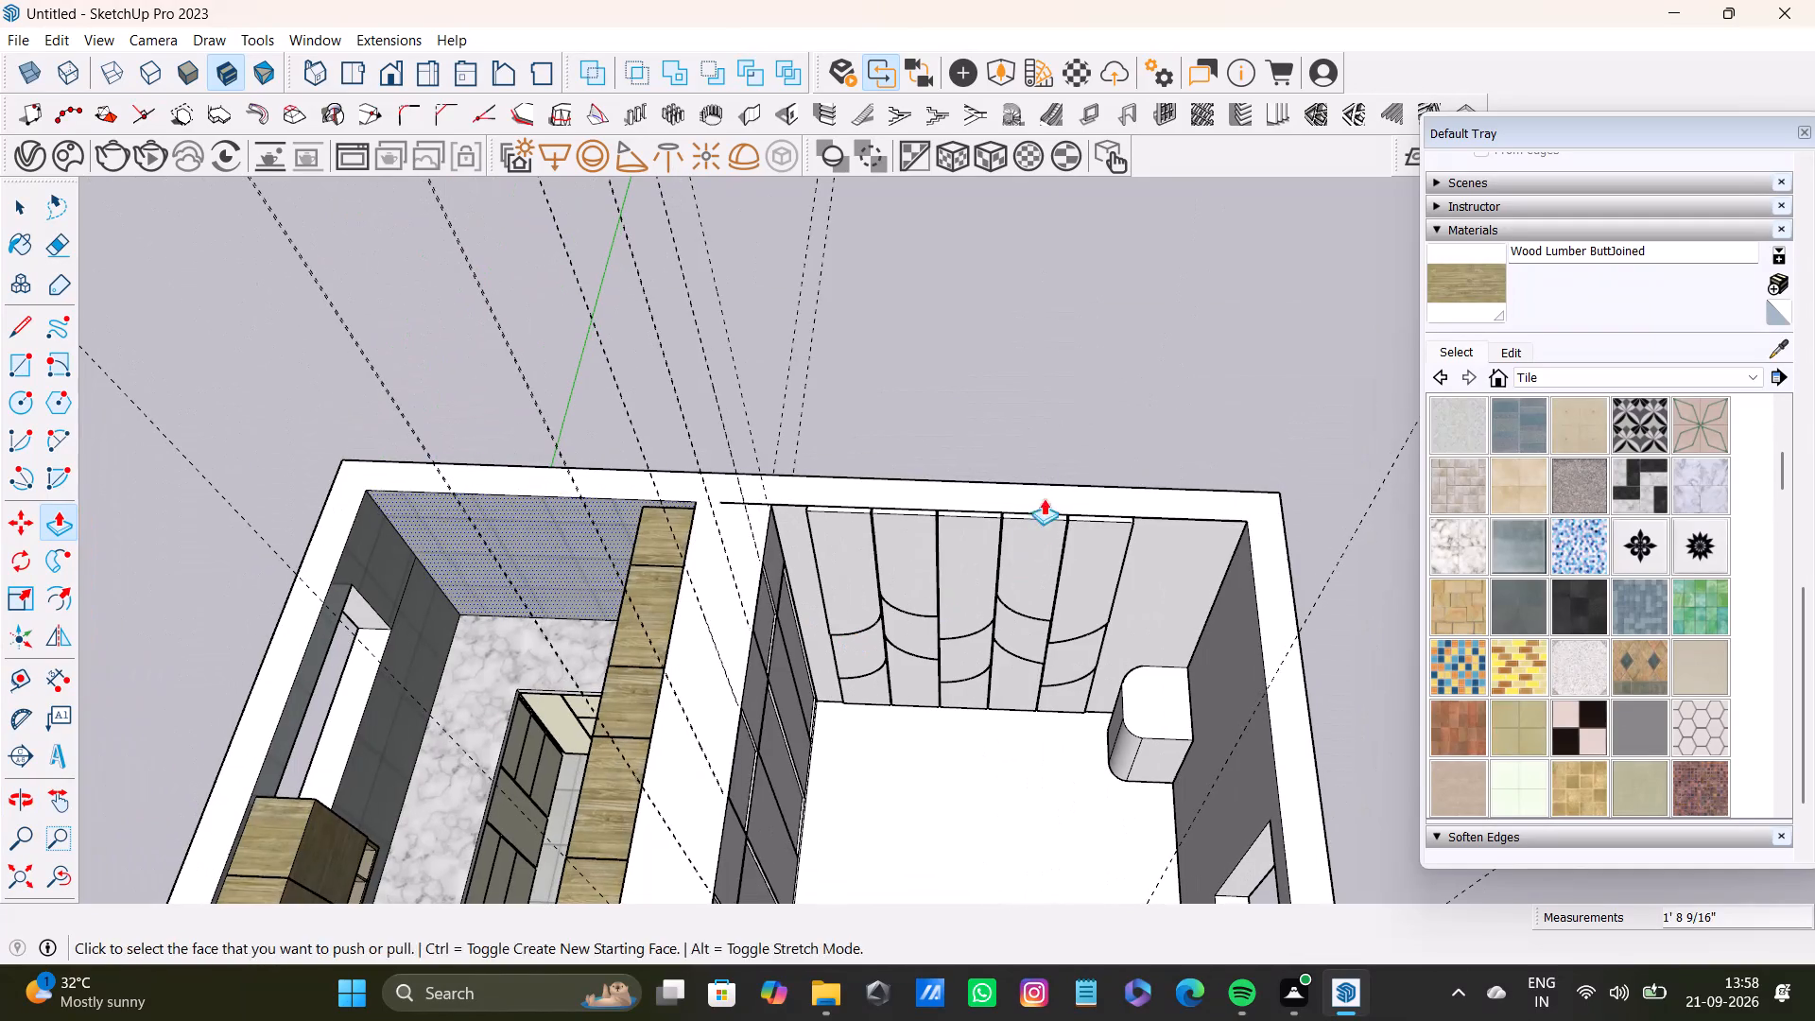
Open the end wall's panel group and select the top and upper front faces of the two vertical panels nearest the dark gridded wall.
key("space")
left_click(1046, 444)
scroll(855, 599, "up", 7)
middle_click_drag(838, 525, 809, 585, "shift")
scroll(808, 585, "up", 5)
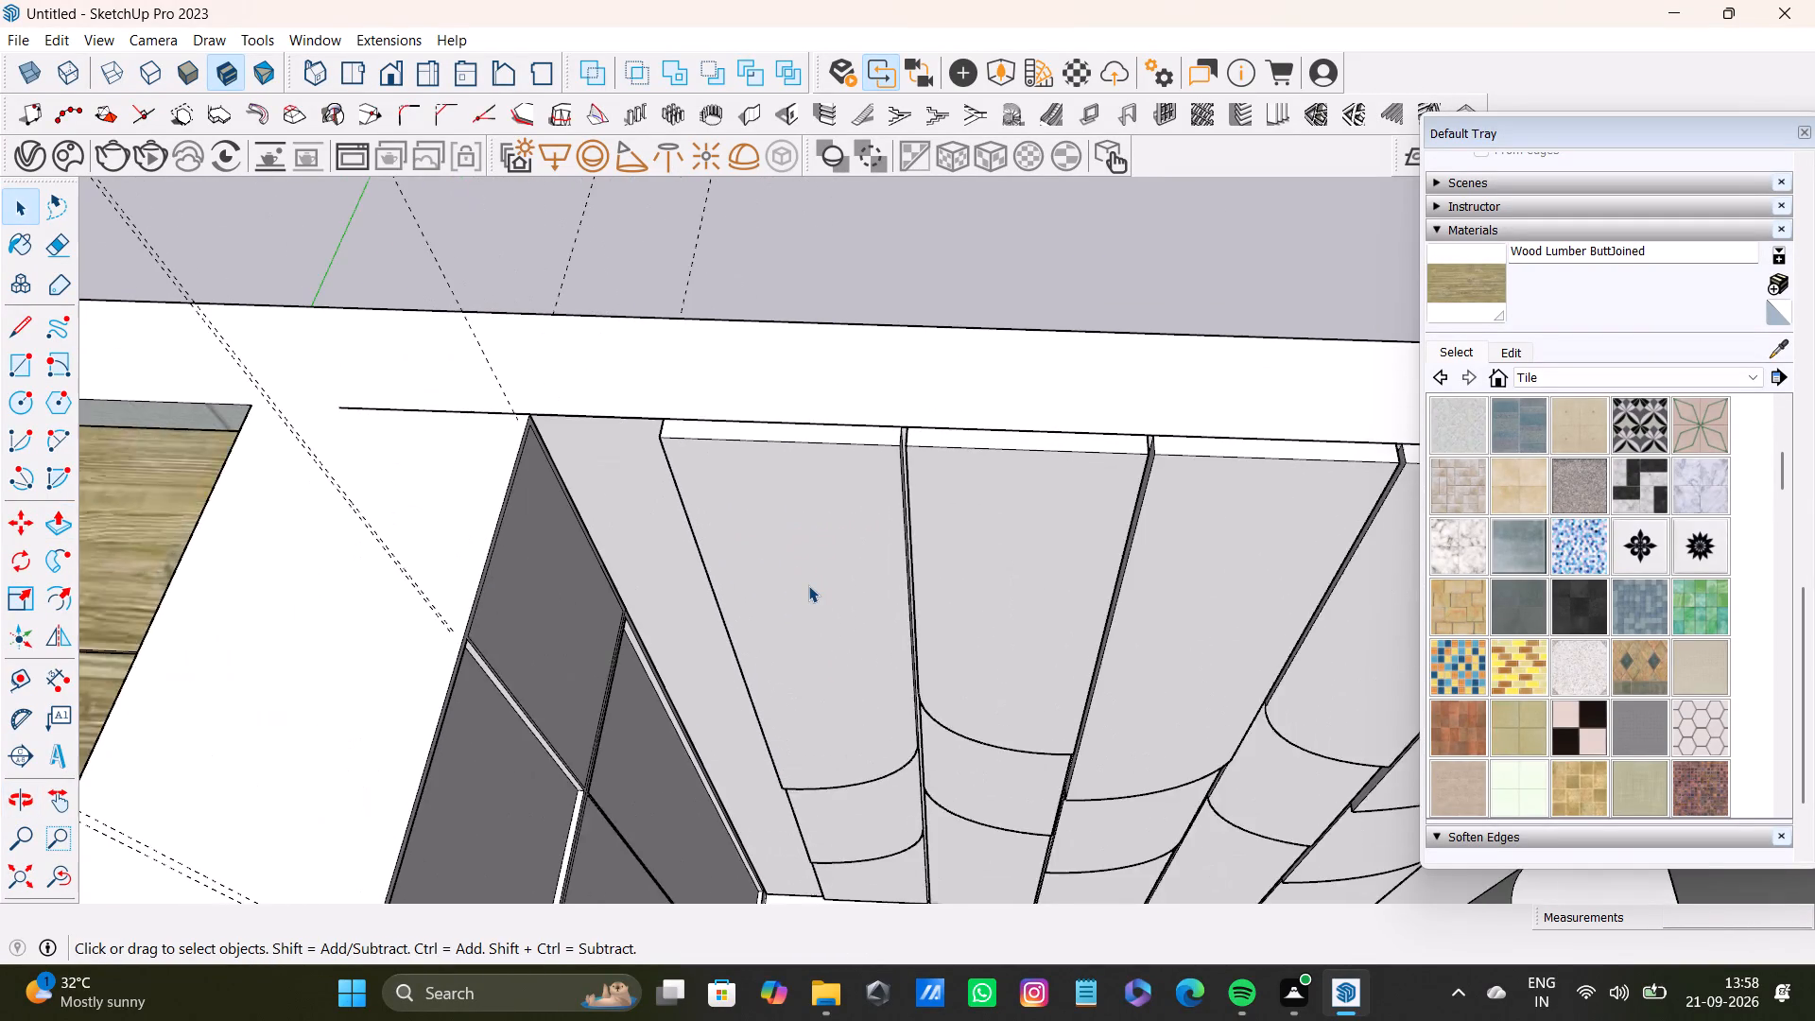
scroll(808, 585, "up", 1)
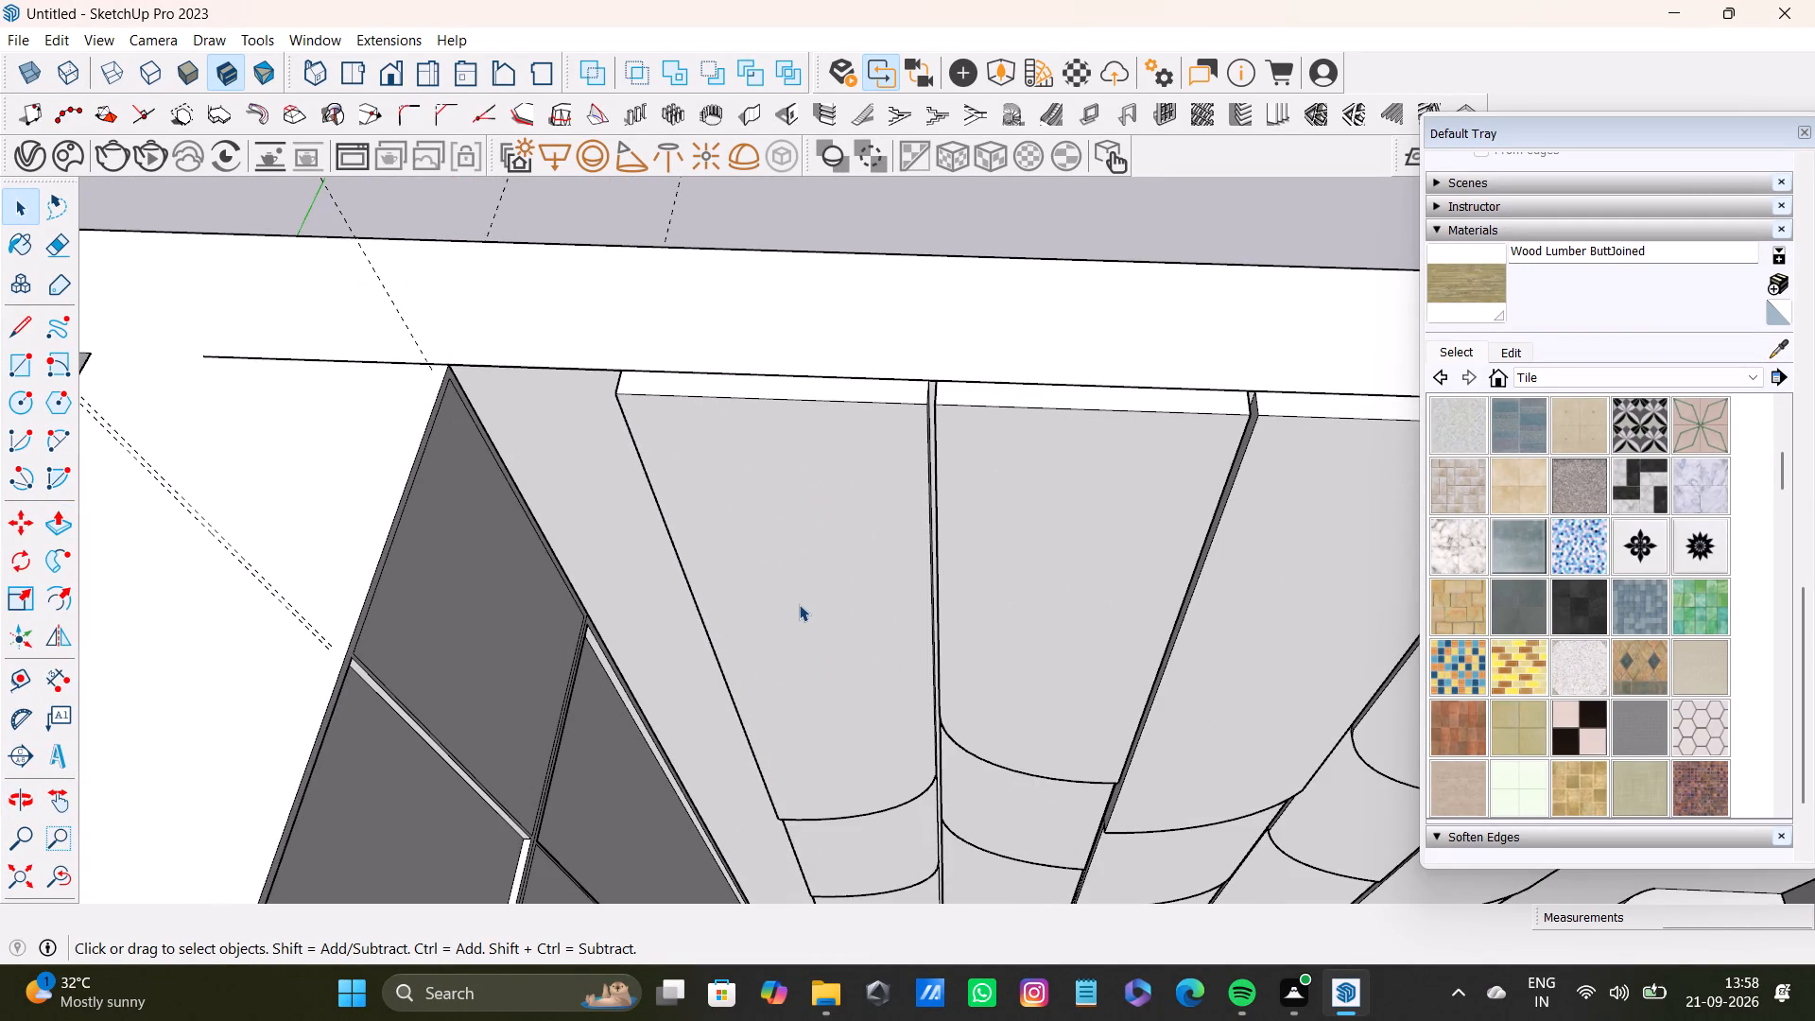
double_click(855, 556, "shift")
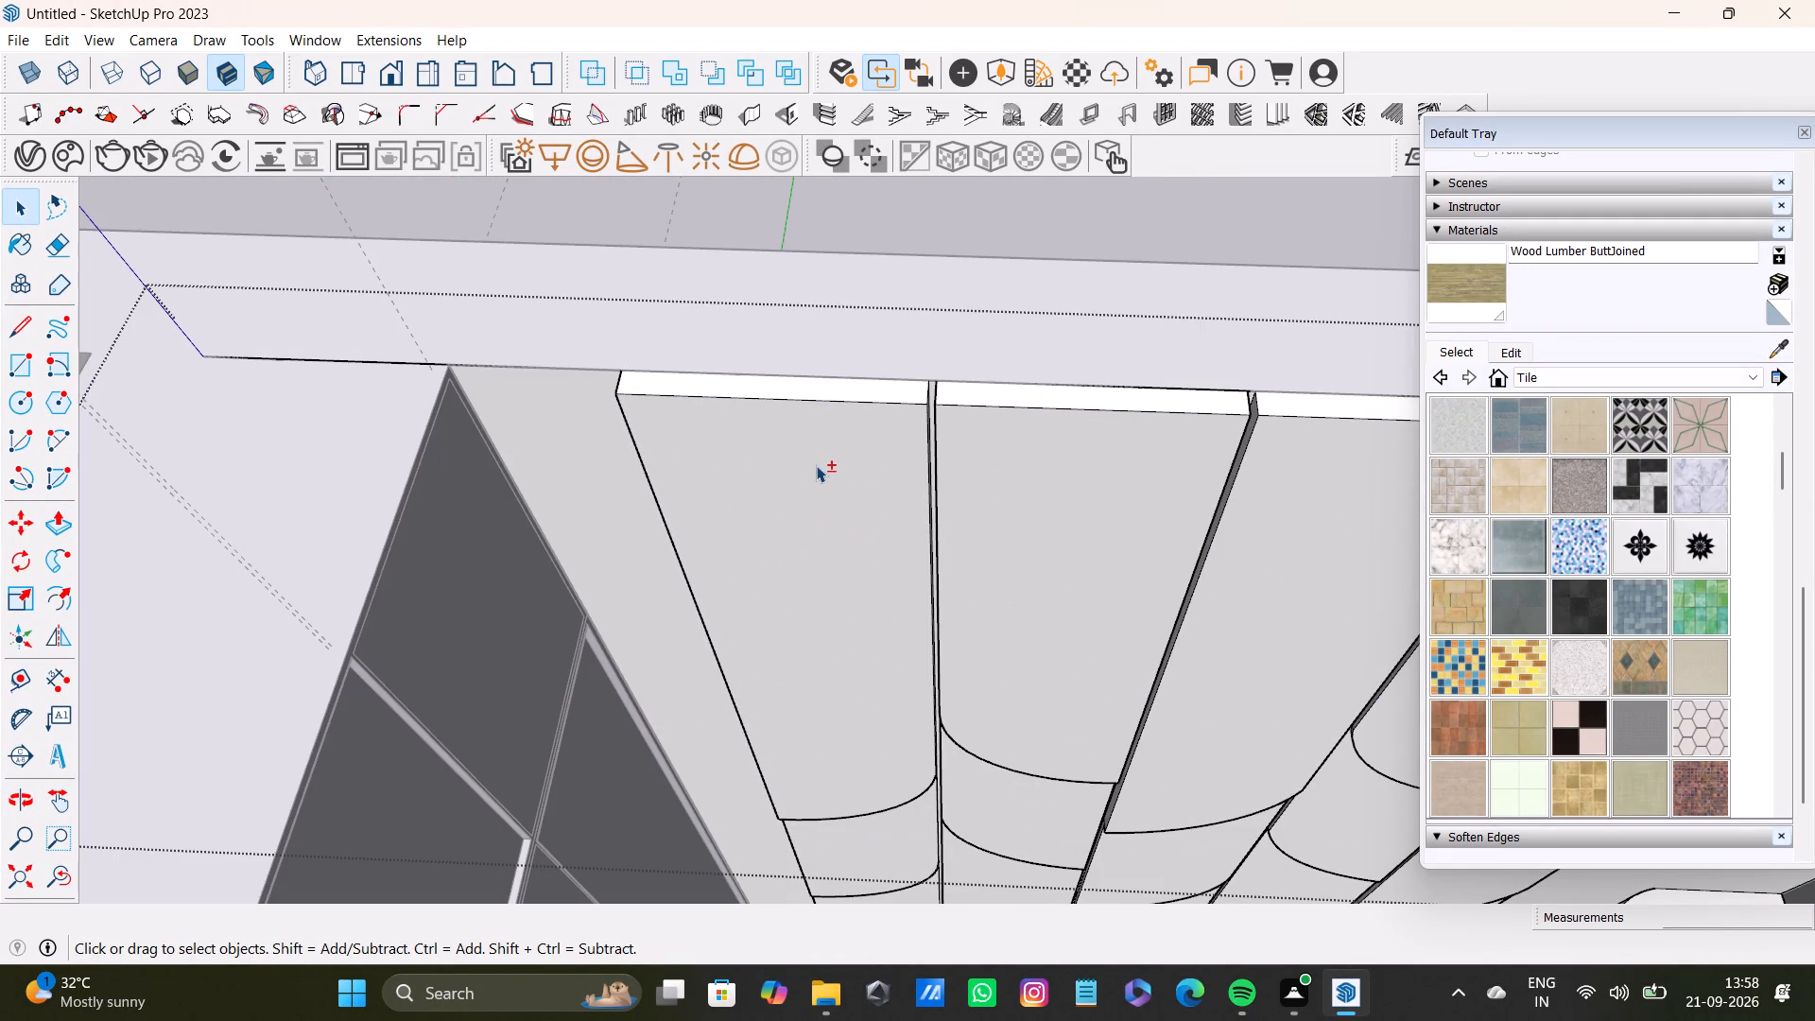
left_click_drag(816, 465, 815, 474, "shift")
left_click(815, 474, "shift")
double_click(884, 390, "shift")
double_click(1019, 403, "shift")
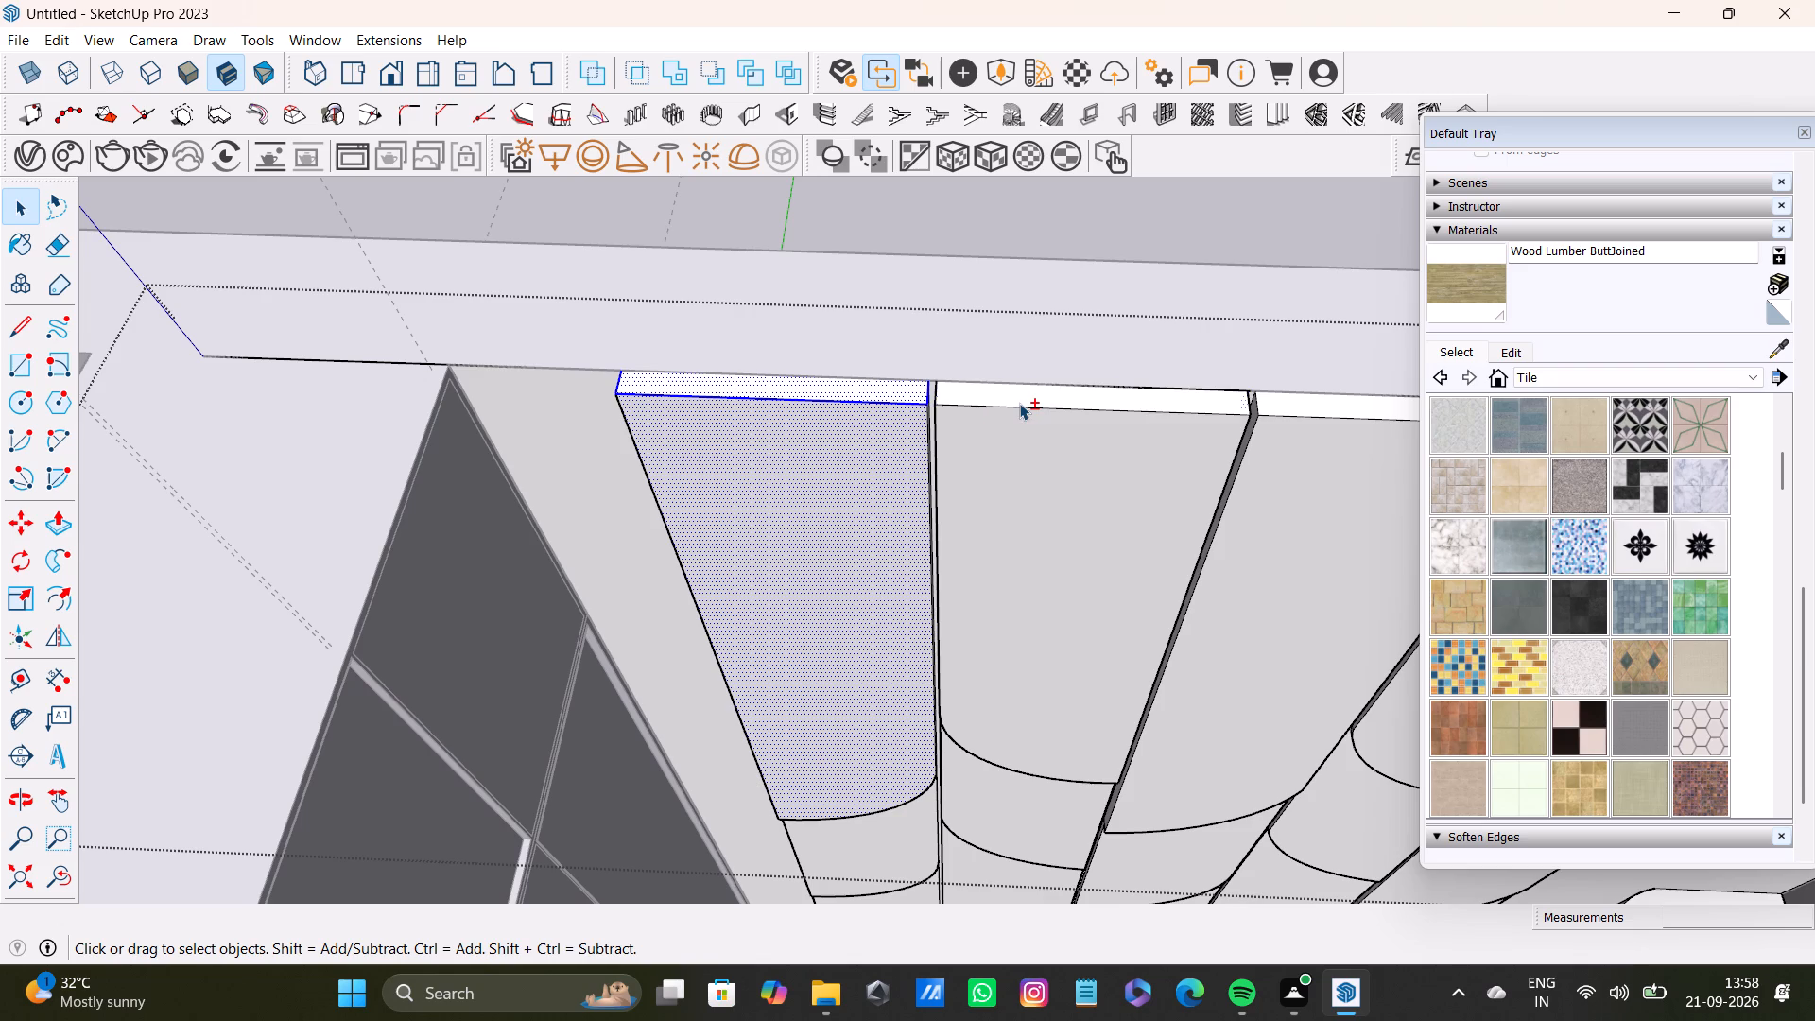
double_click(1024, 447, "shift")
Add the side and curved edge strips between these two panels and the second panel's middle front face to the selection.
scroll(956, 687, "up", 3, "shift")
middle_click_drag(1044, 715, 851, 559, "shift")
scroll(855, 593, "down", 4, "shift")
middle_click_drag(850, 621, 847, 504, "shift")
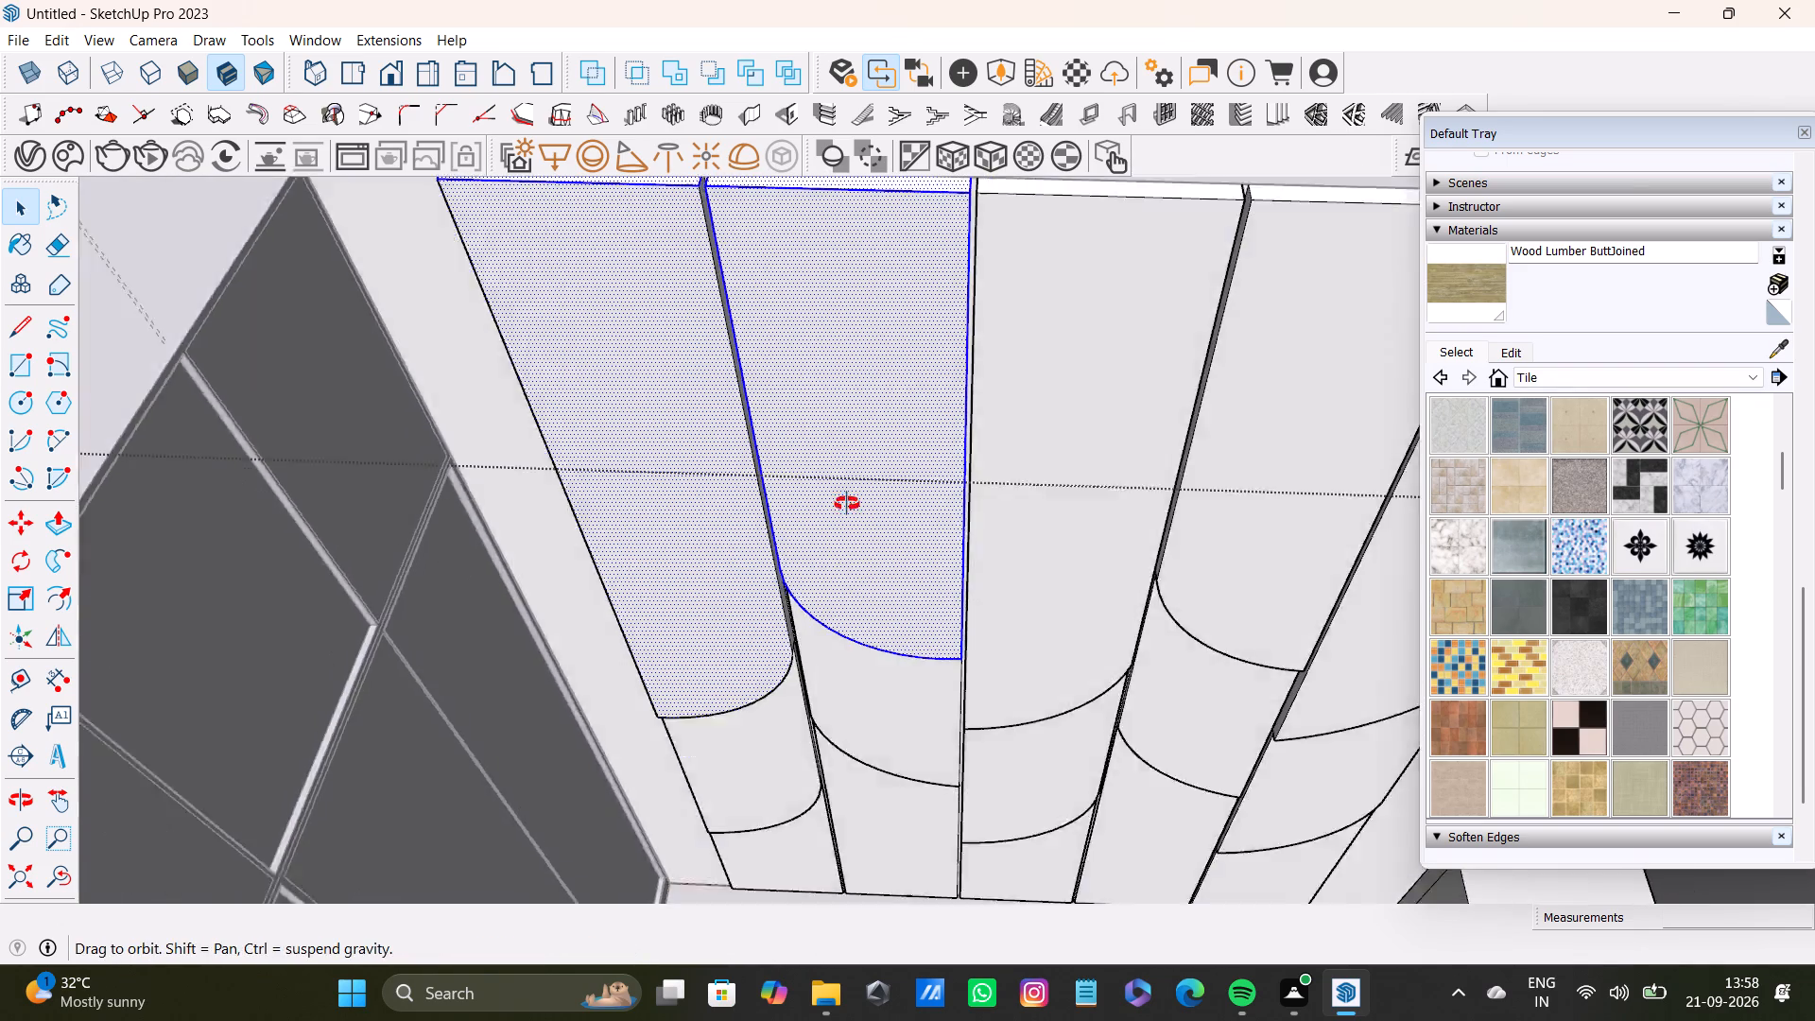
middle_click_drag(847, 504, 835, 395, "shift")
scroll(780, 462, "up", 6)
middle_click_drag(846, 636, 625, 328)
scroll(801, 571, "up", 5)
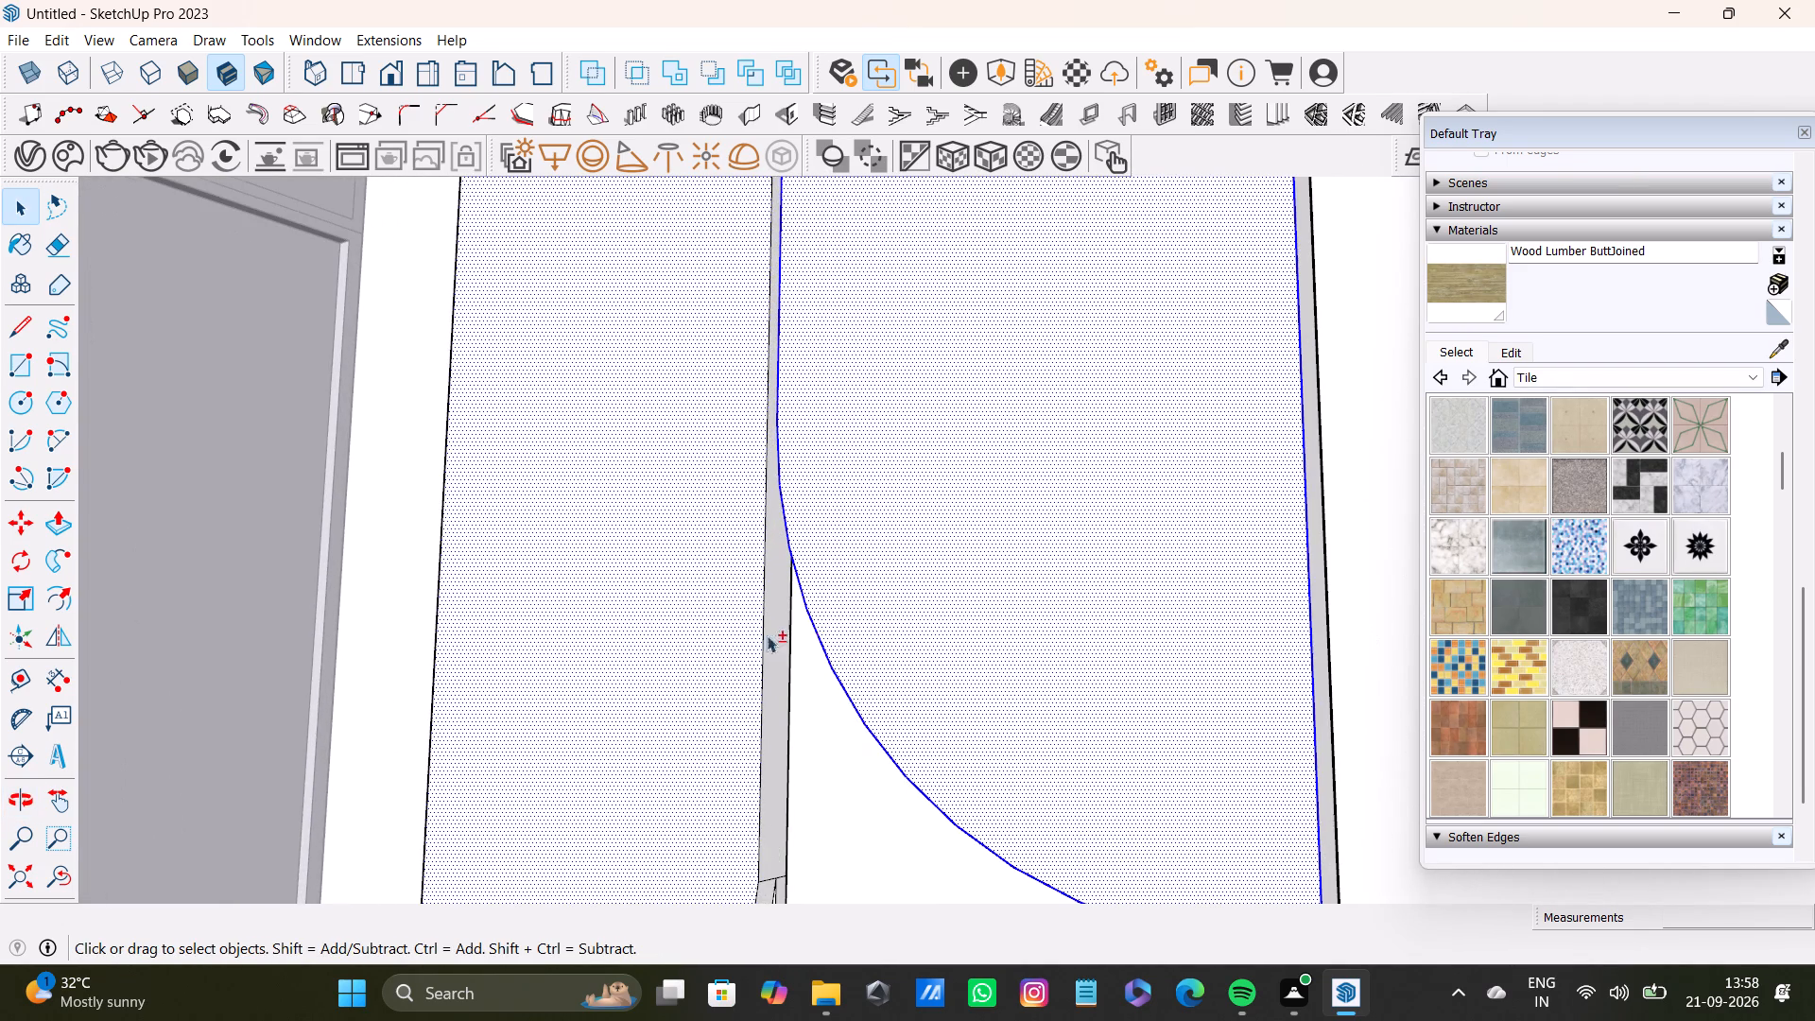
double_click(774, 668, "shift")
scroll(802, 686, "down", 4, "shift")
middle_click_drag(803, 703, 844, 425, "shift")
scroll(829, 577, "up", 1, "shift")
middle_click_drag(821, 542, 821, 480, "shift")
scroll(821, 480, "down", 1, "shift")
scroll(813, 471, "up", 3, "shift")
double_click(790, 479, "shift")
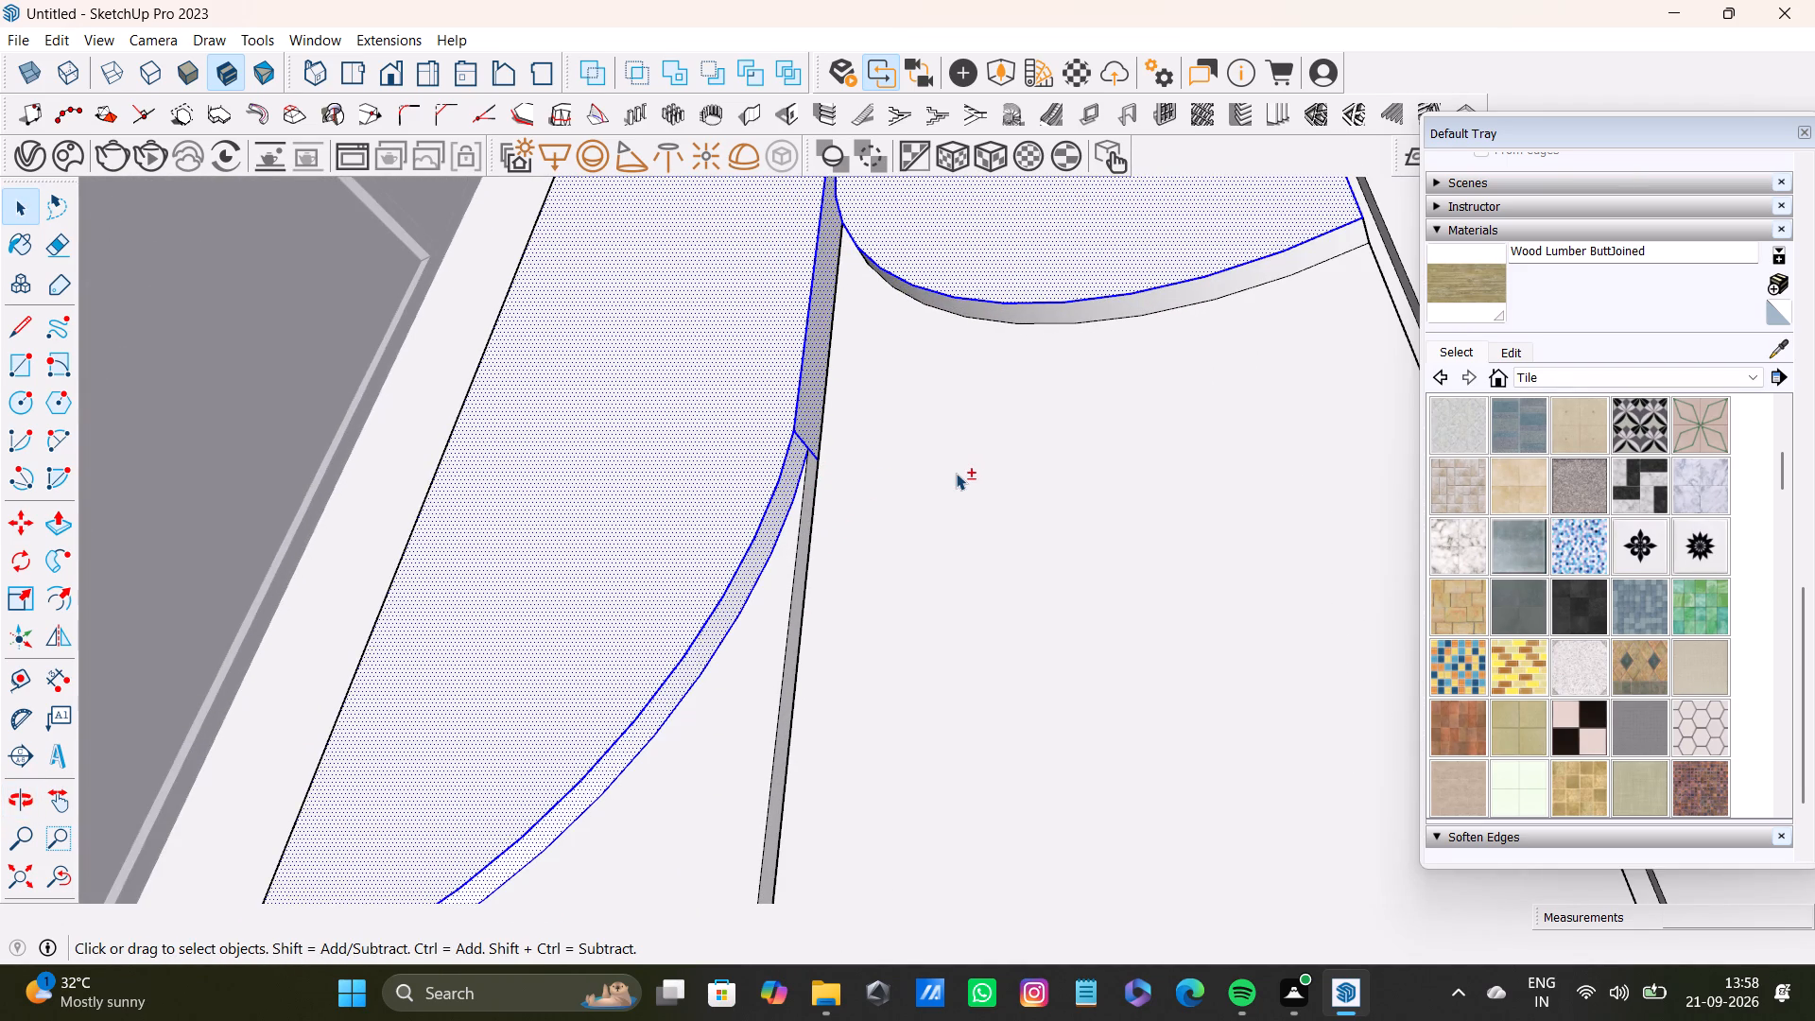
double_click(1209, 289, "shift")
double_click(1105, 426, "shift")
scroll(1116, 447, "down", 4, "shift")
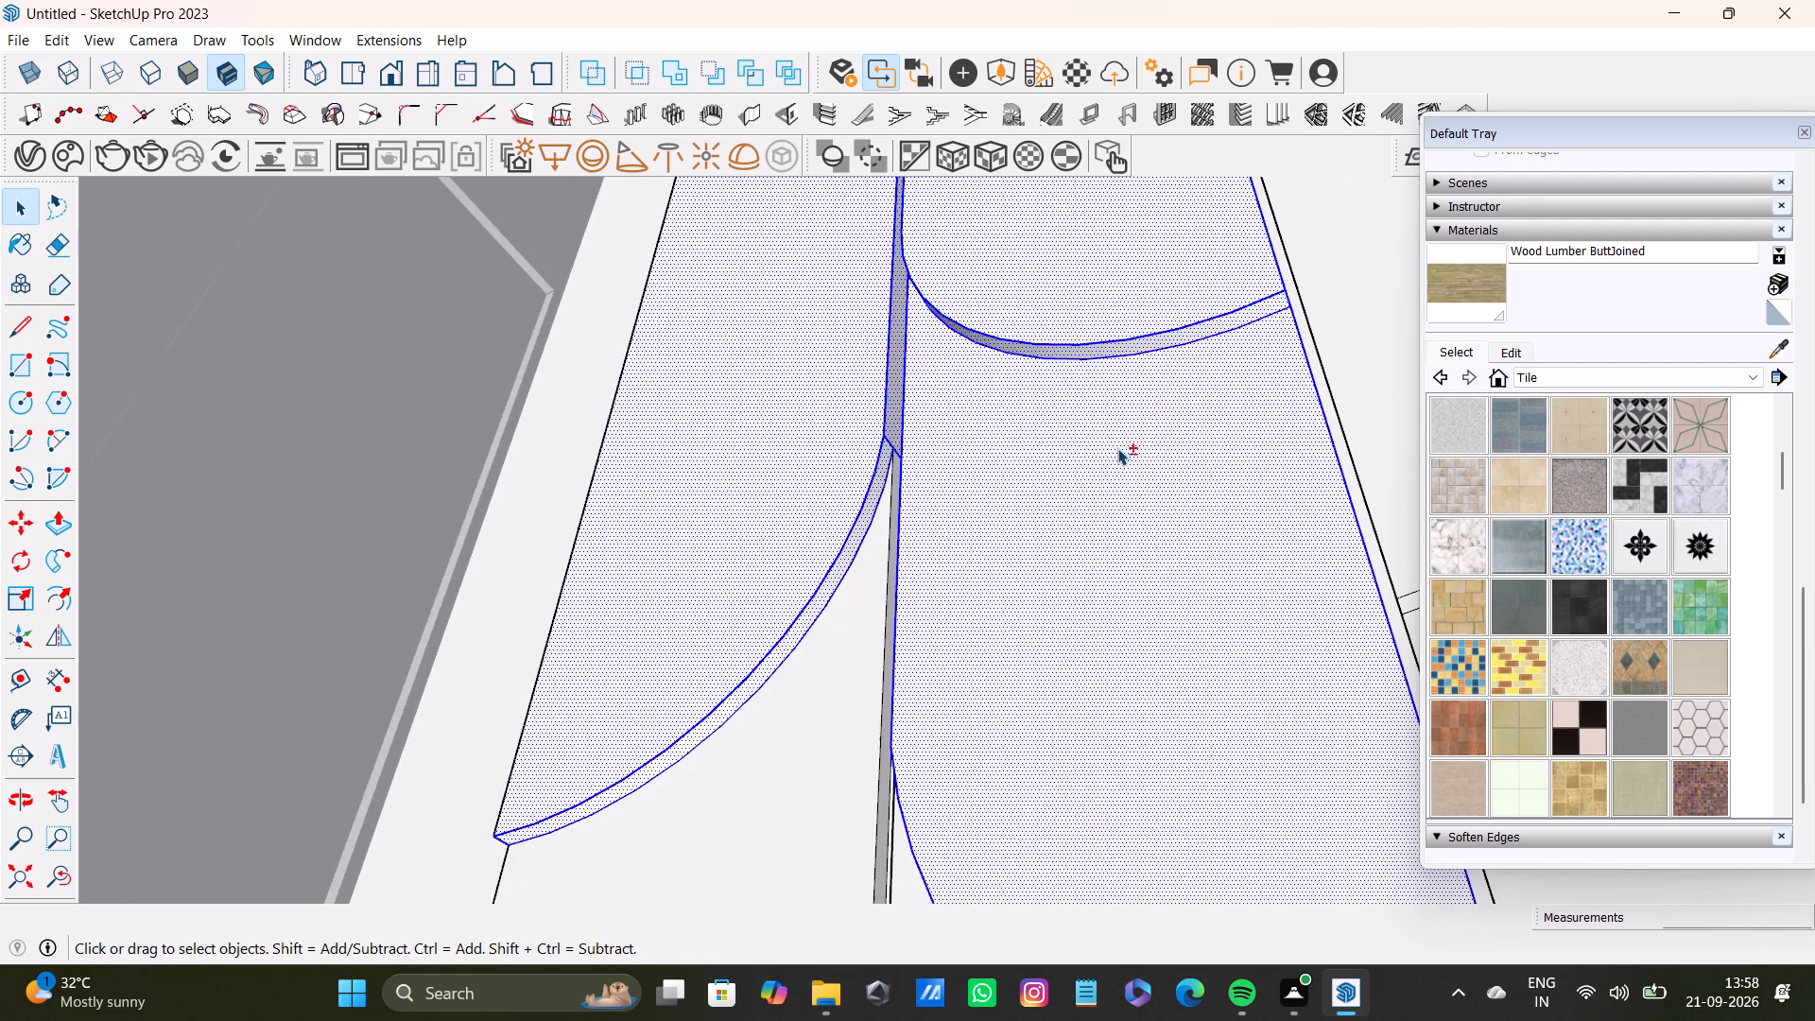
Add the first panel's middle front face and the thin curved edge strips around it to the selection.
middle_click_drag(1115, 463, 1069, 38)
scroll(553, 382, "up", 2, "shift")
double_click(694, 455, "shift")
scroll(696, 471, "down", 3, "shift")
middle_click_drag(721, 527, 743, 278, "shift")
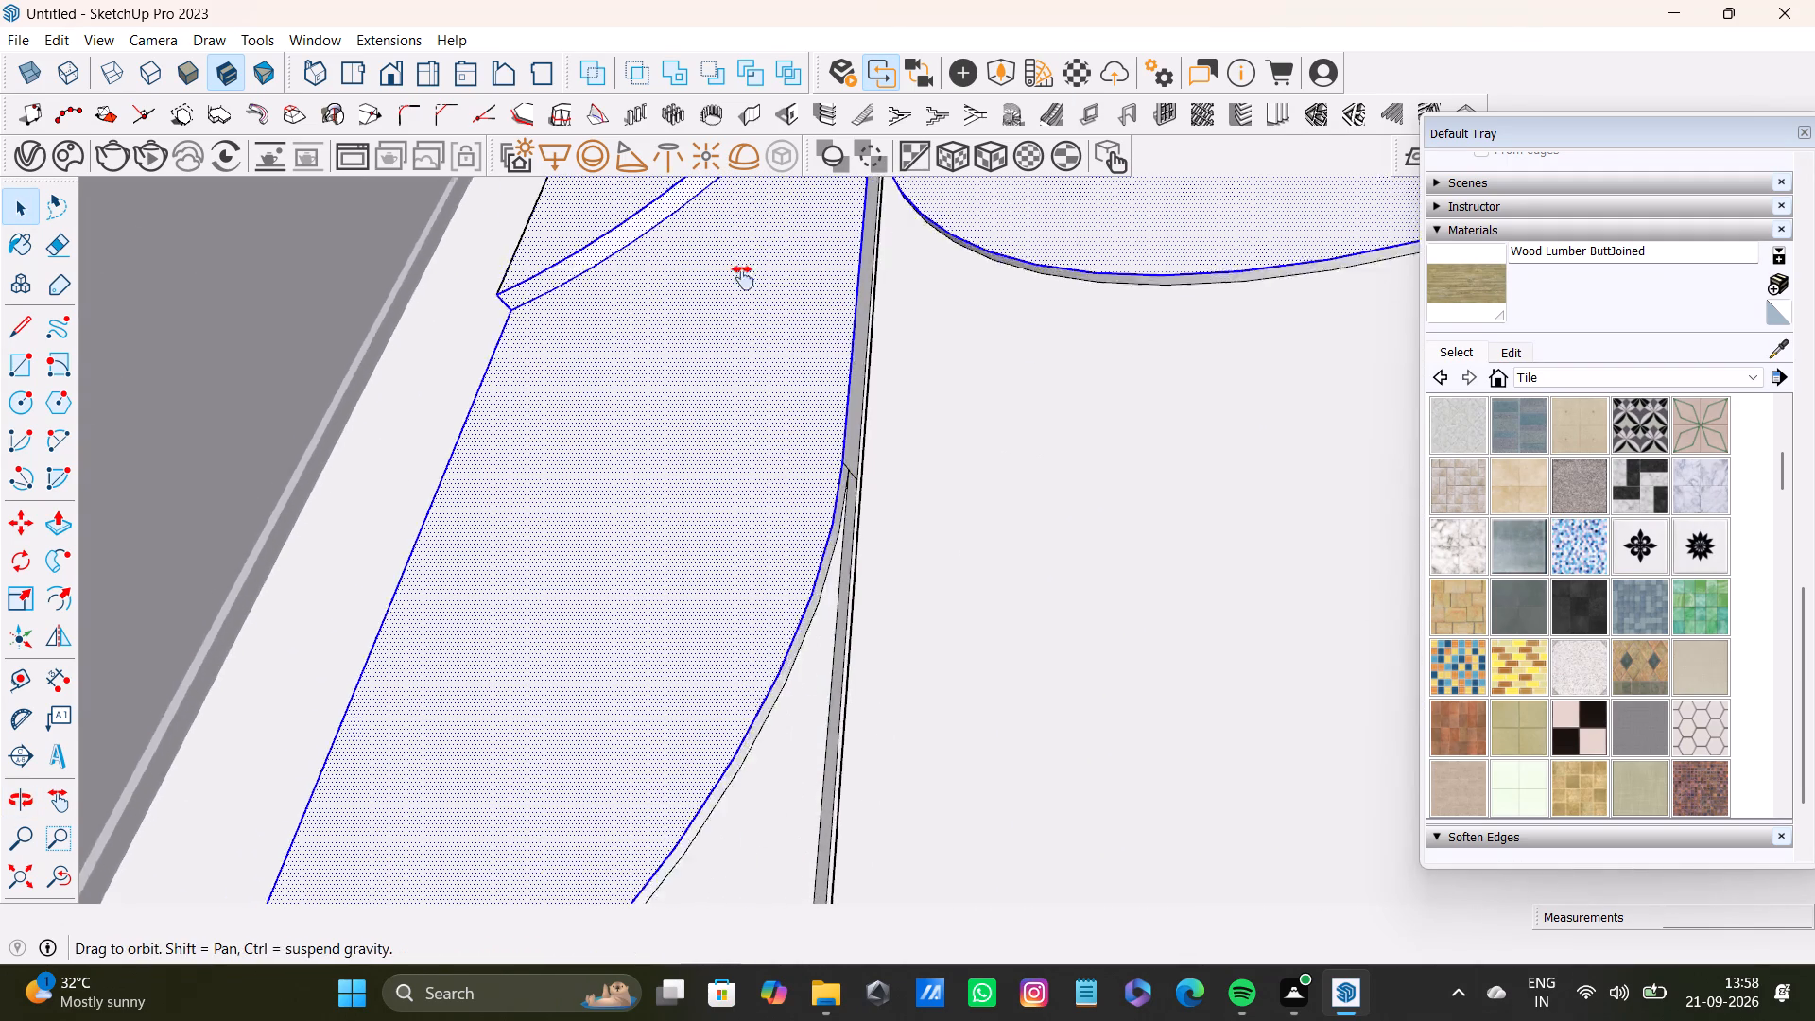
middle_click_drag(743, 278, 752, 245, "shift")
scroll(770, 453, "up", 9, "shift")
left_click(839, 562, "shift")
scroll(831, 542, "down", 8, "shift")
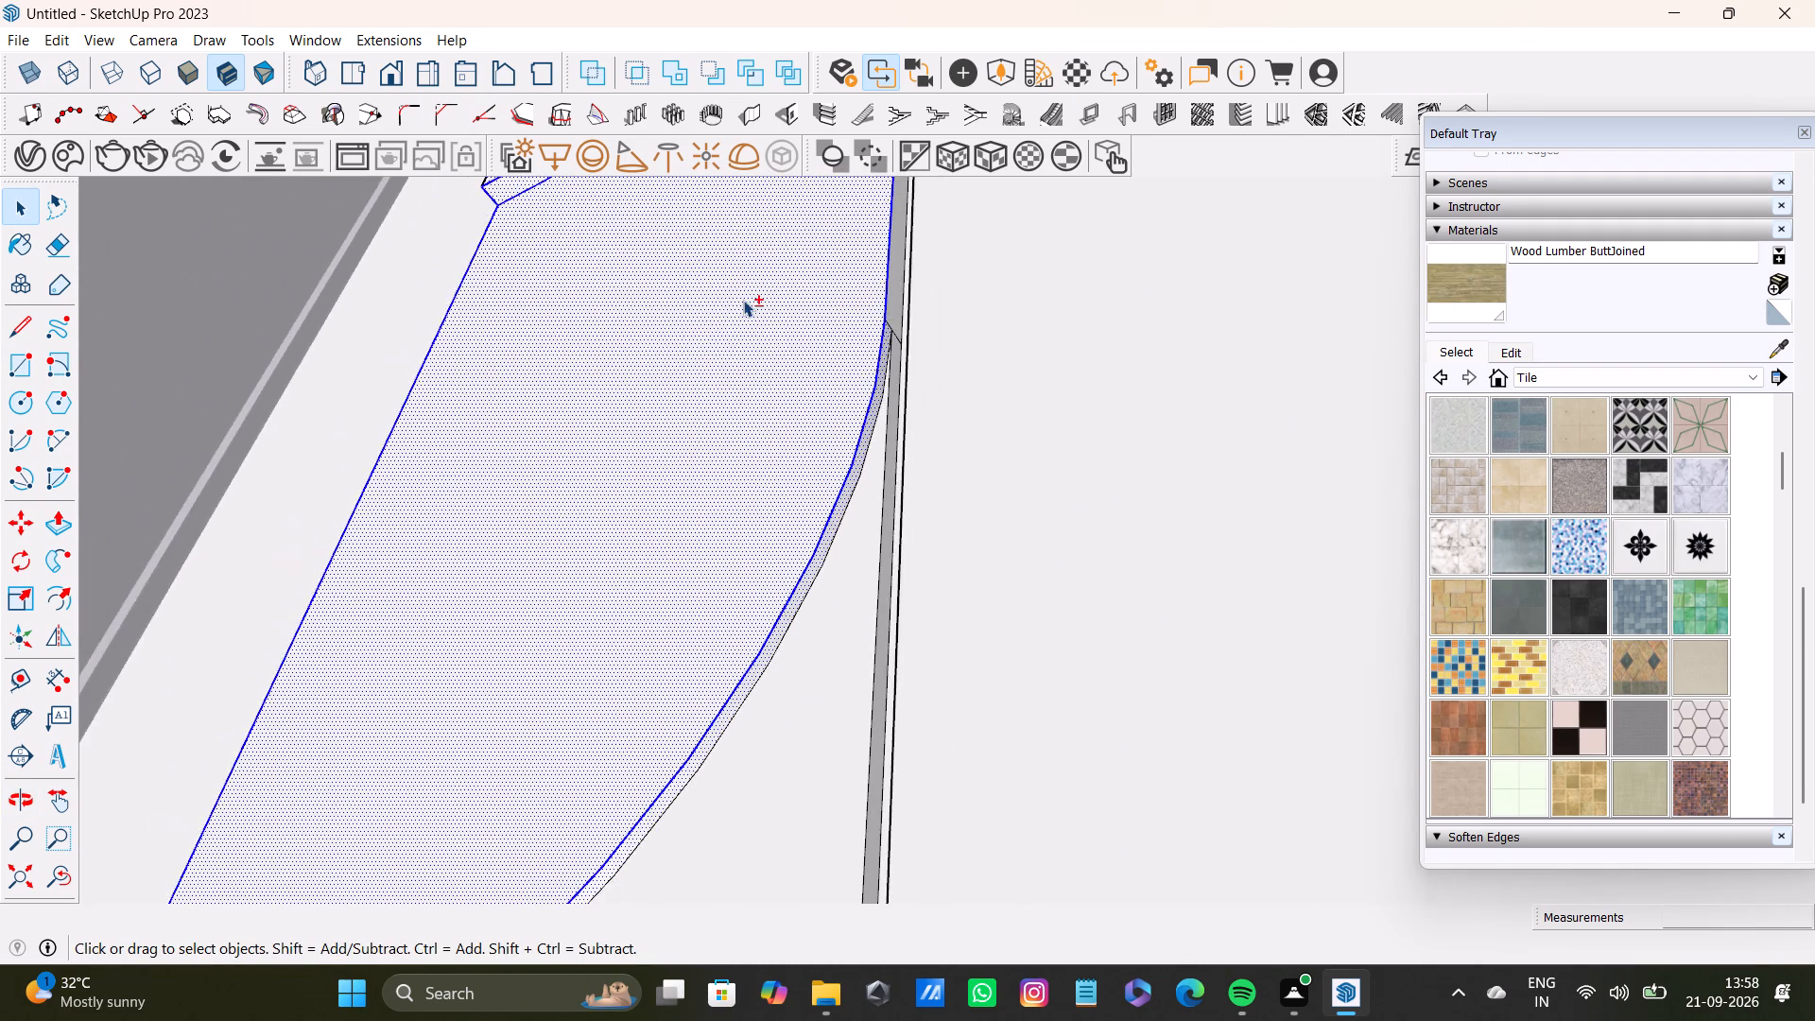
middle_click_drag(743, 307, 738, 574, "shift")
scroll(681, 302, "up", 2, "shift")
left_click(689, 251, "shift")
scroll(757, 249, "down", 3, "shift")
middle_click_drag(810, 263, 613, 396, "shift")
middle_click_drag(625, 460, 901, 465)
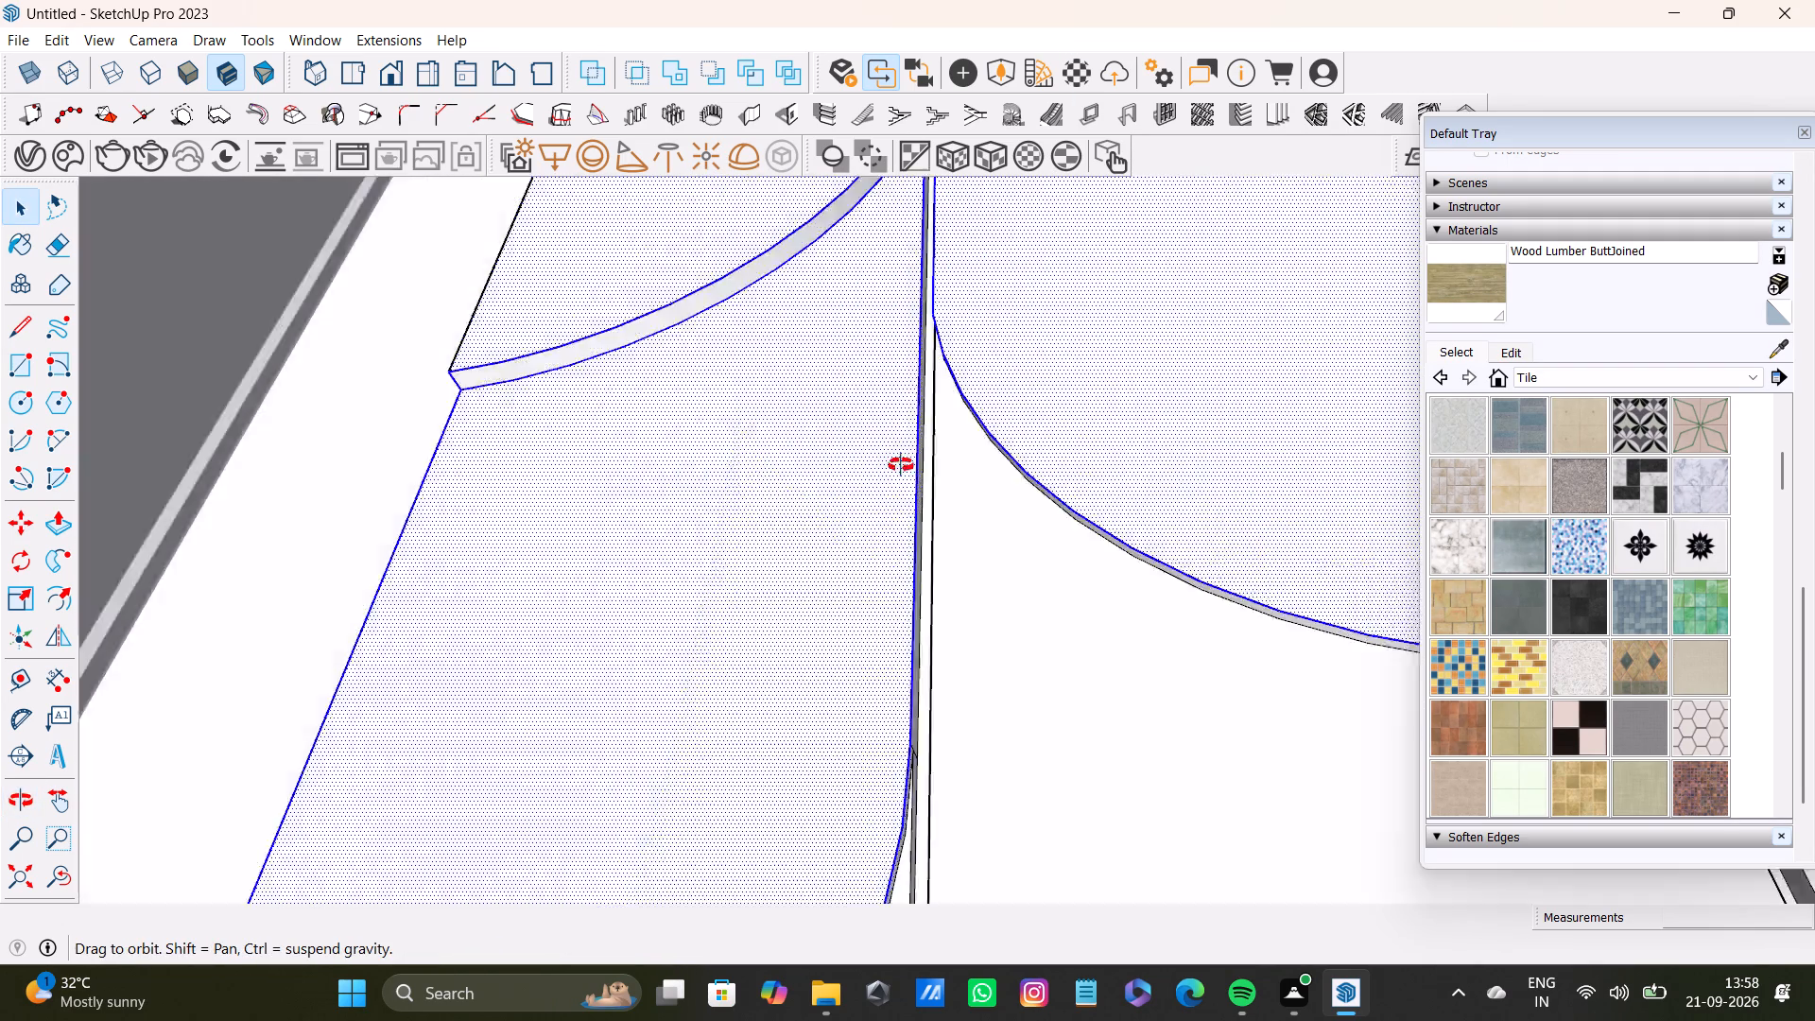
middle_click_drag(901, 465, 720, 448)
scroll(1179, 481, "up", 11, "shift")
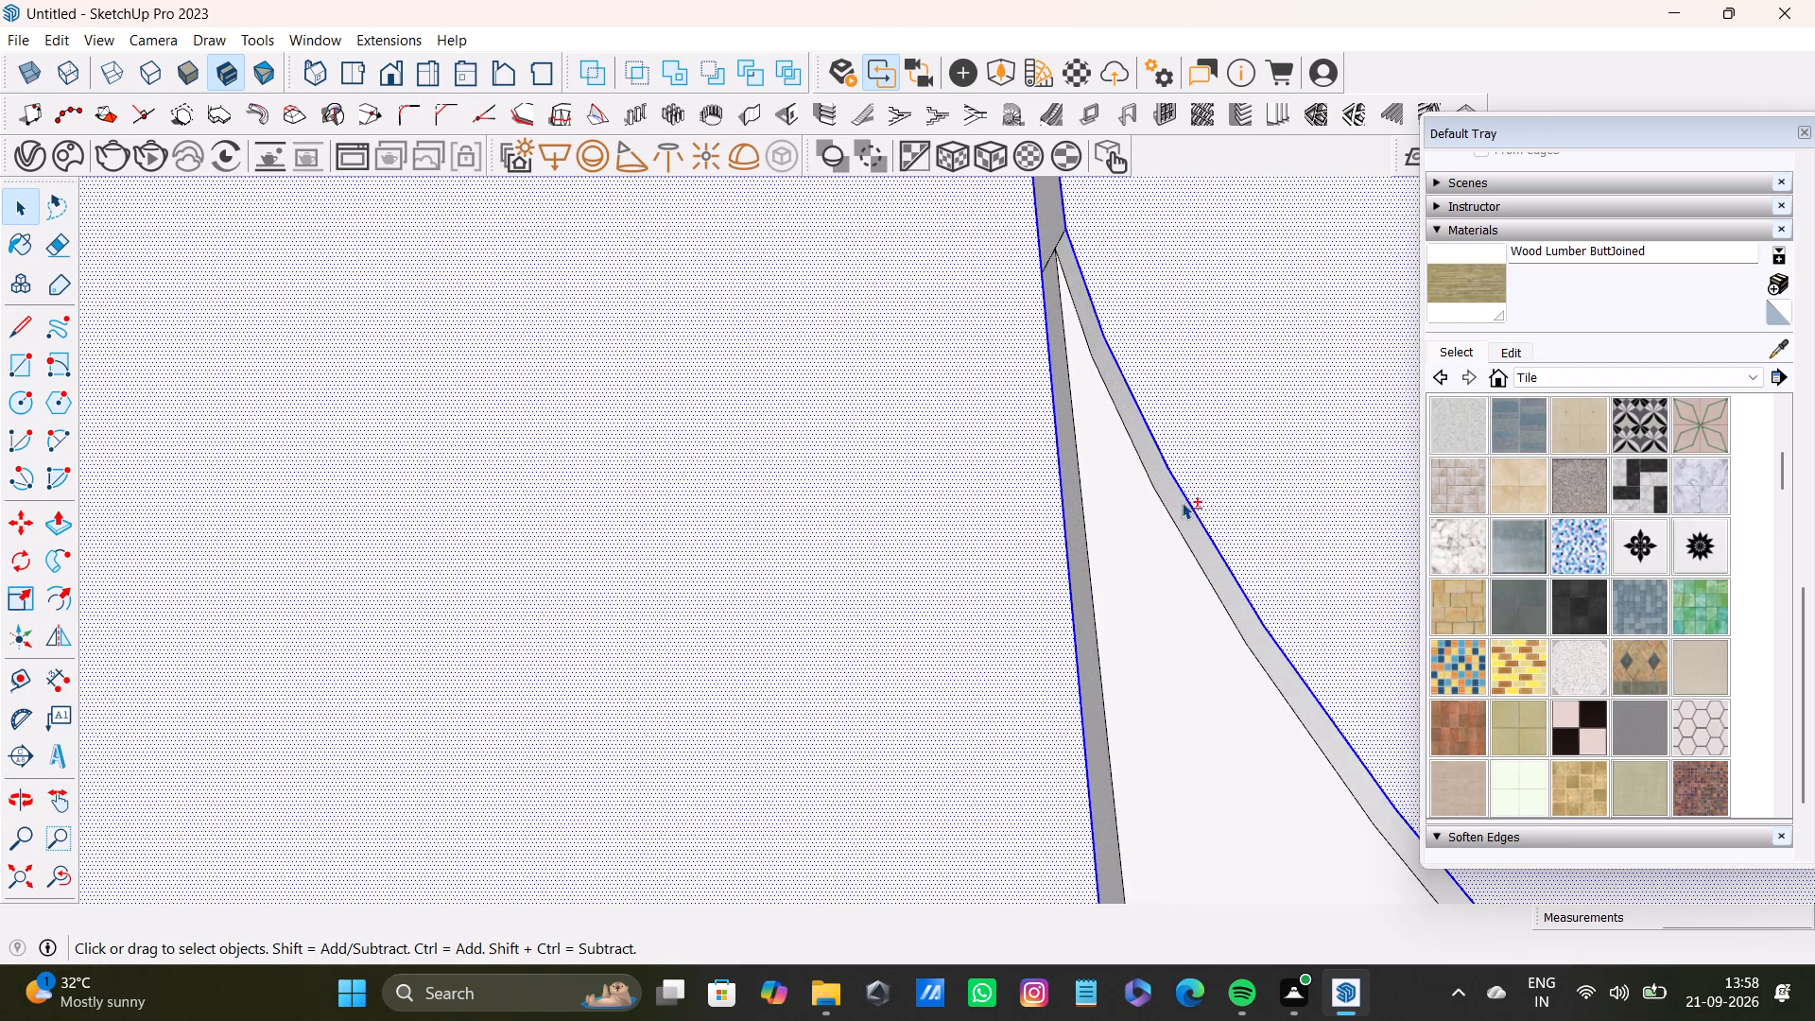
Continue selecting the narrow edge faces at the joint between the first two panels.
scroll(1182, 505, "down", 4, "shift")
middle_click_drag(1184, 507, 943, 186, "shift")
scroll(1104, 437, "down", 5, "shift")
scroll(1000, 260, "down", 7, "shift")
middle_click_drag(1108, 530, 1053, 337, "shift")
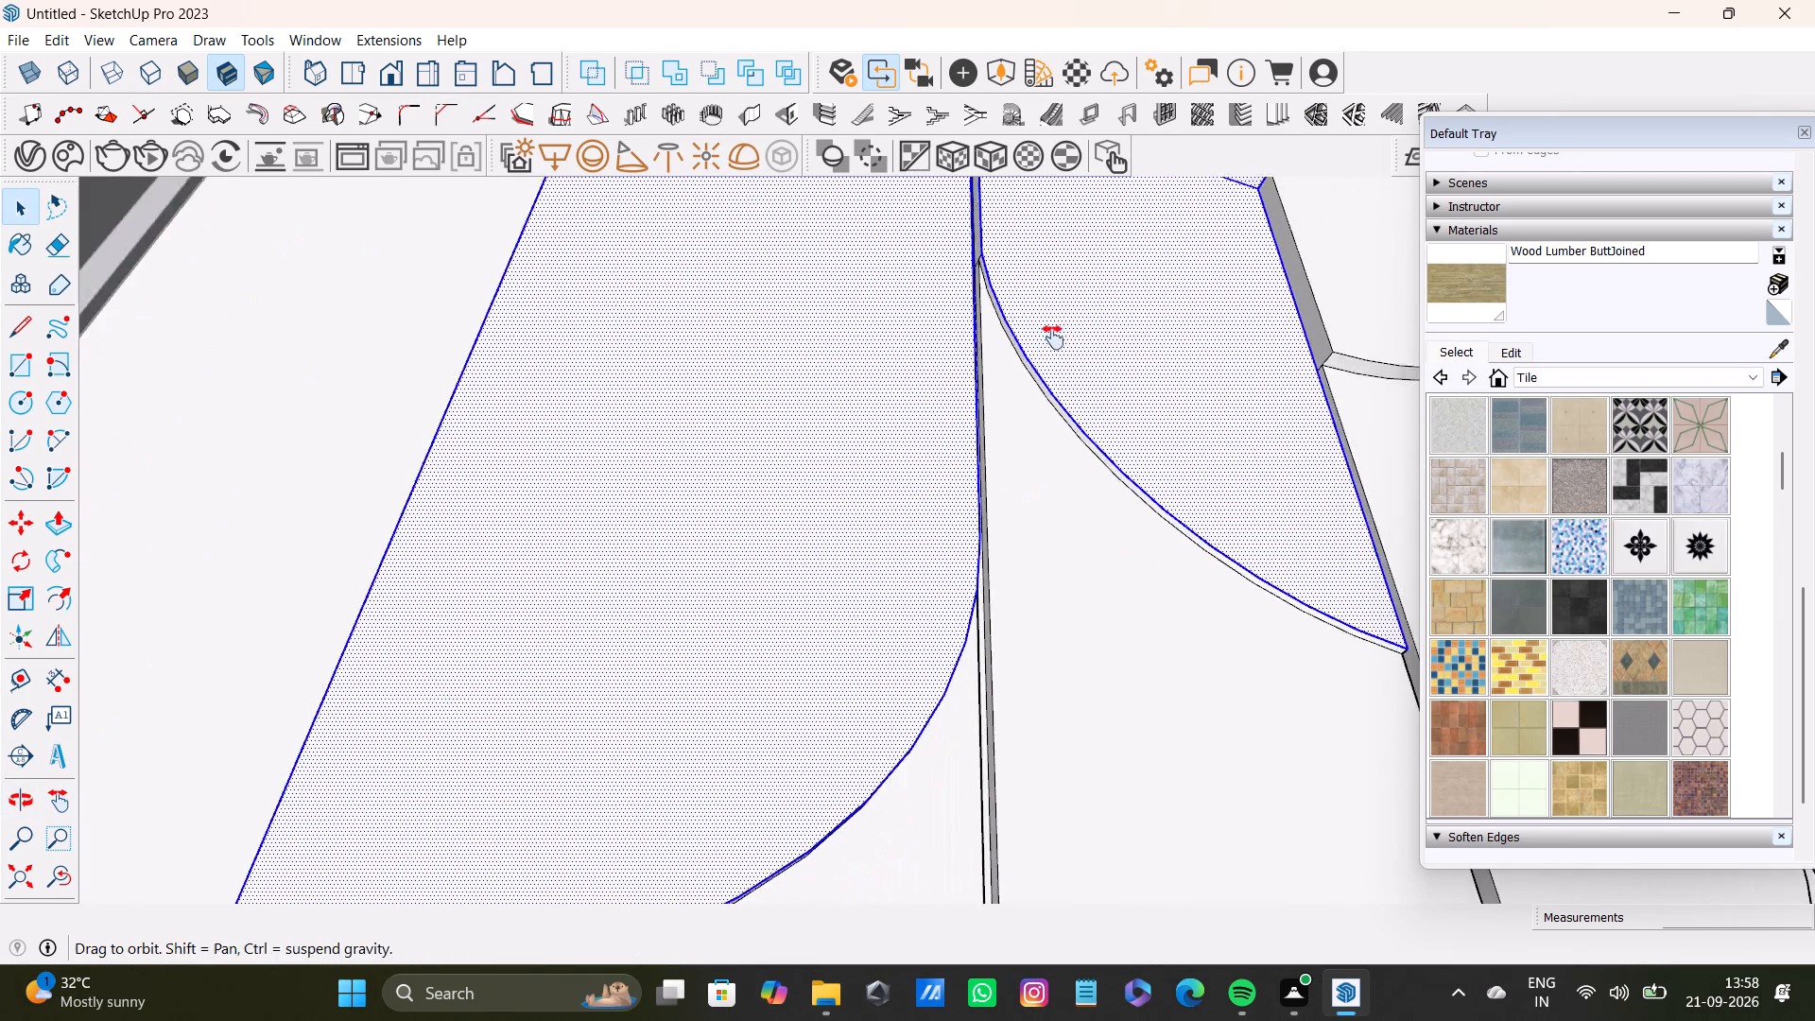
middle_click_drag(1053, 337, 900, 55, "shift")
scroll(890, 137, "down", 4, "shift")
middle_click_drag(885, 216, 900, 261, "shift")
left_click(65, 878, "shift")
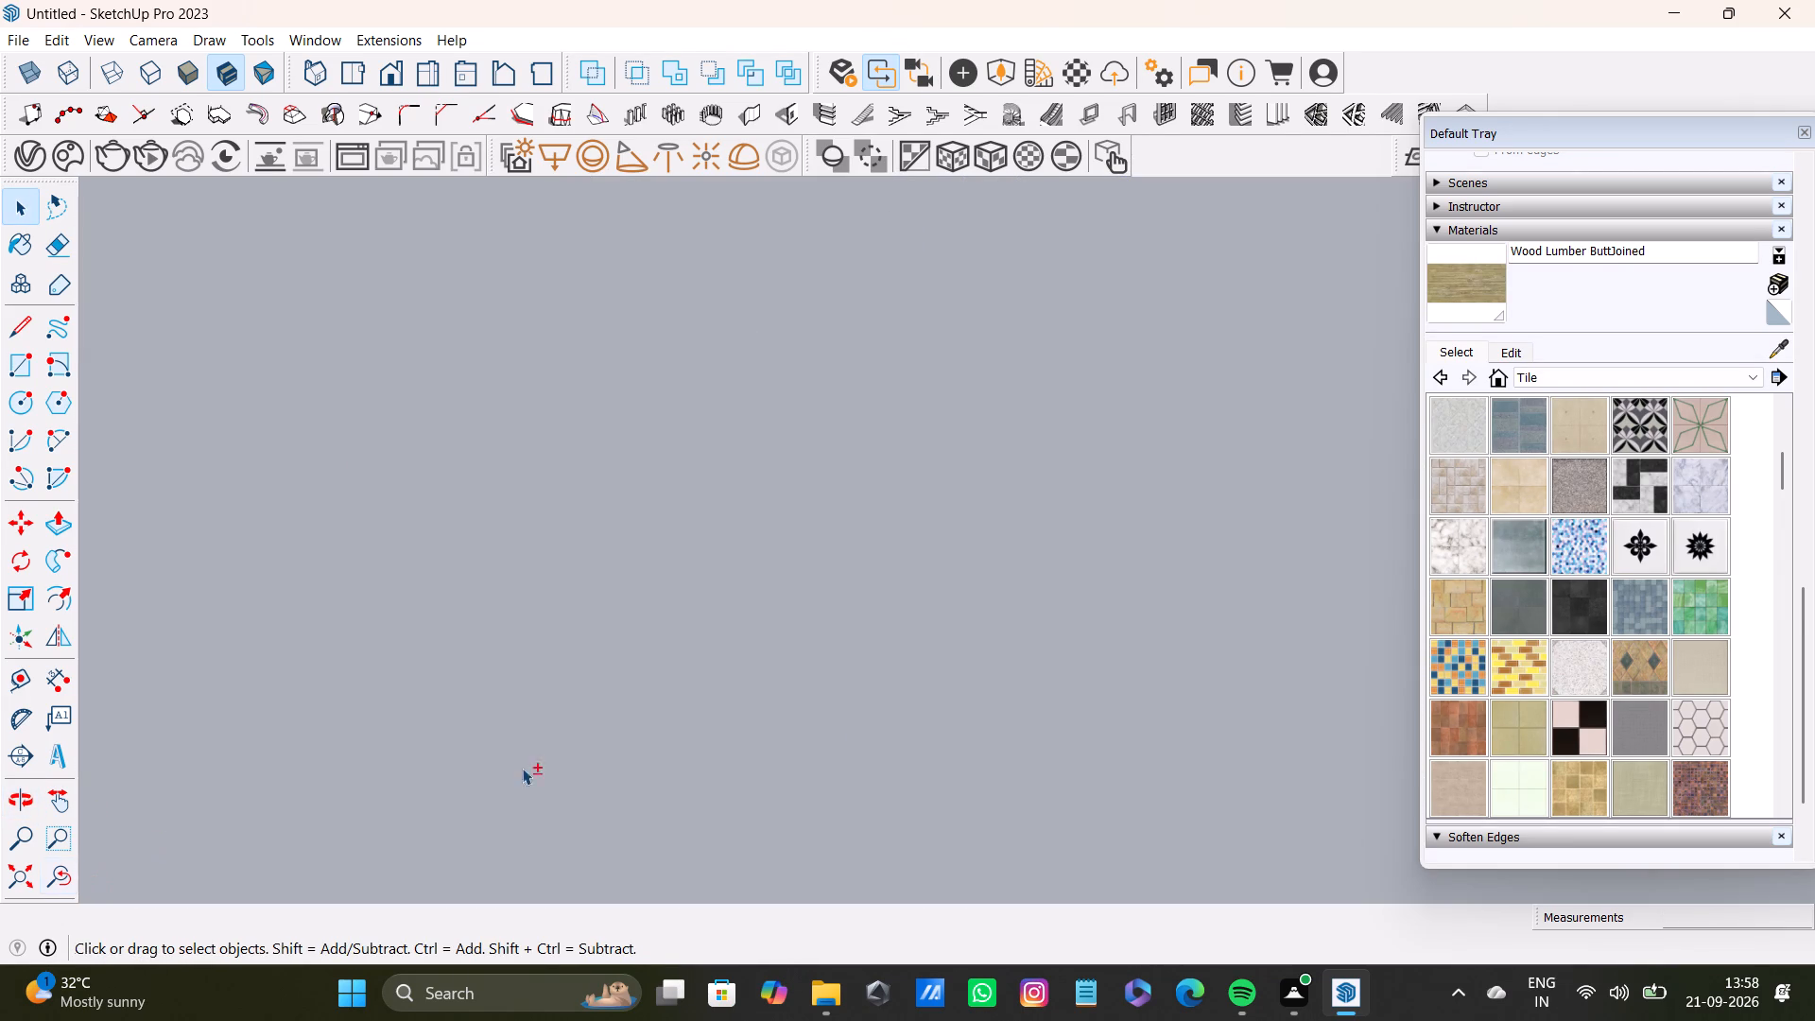
left_click(26, 875, "shift")
middle_click_drag(809, 459, 827, 785, "shift")
scroll(931, 528, "up", 1)
middle_click_drag(931, 530, 869, 855)
scroll(869, 855, "down", 1)
scroll(844, 548, "up", 9)
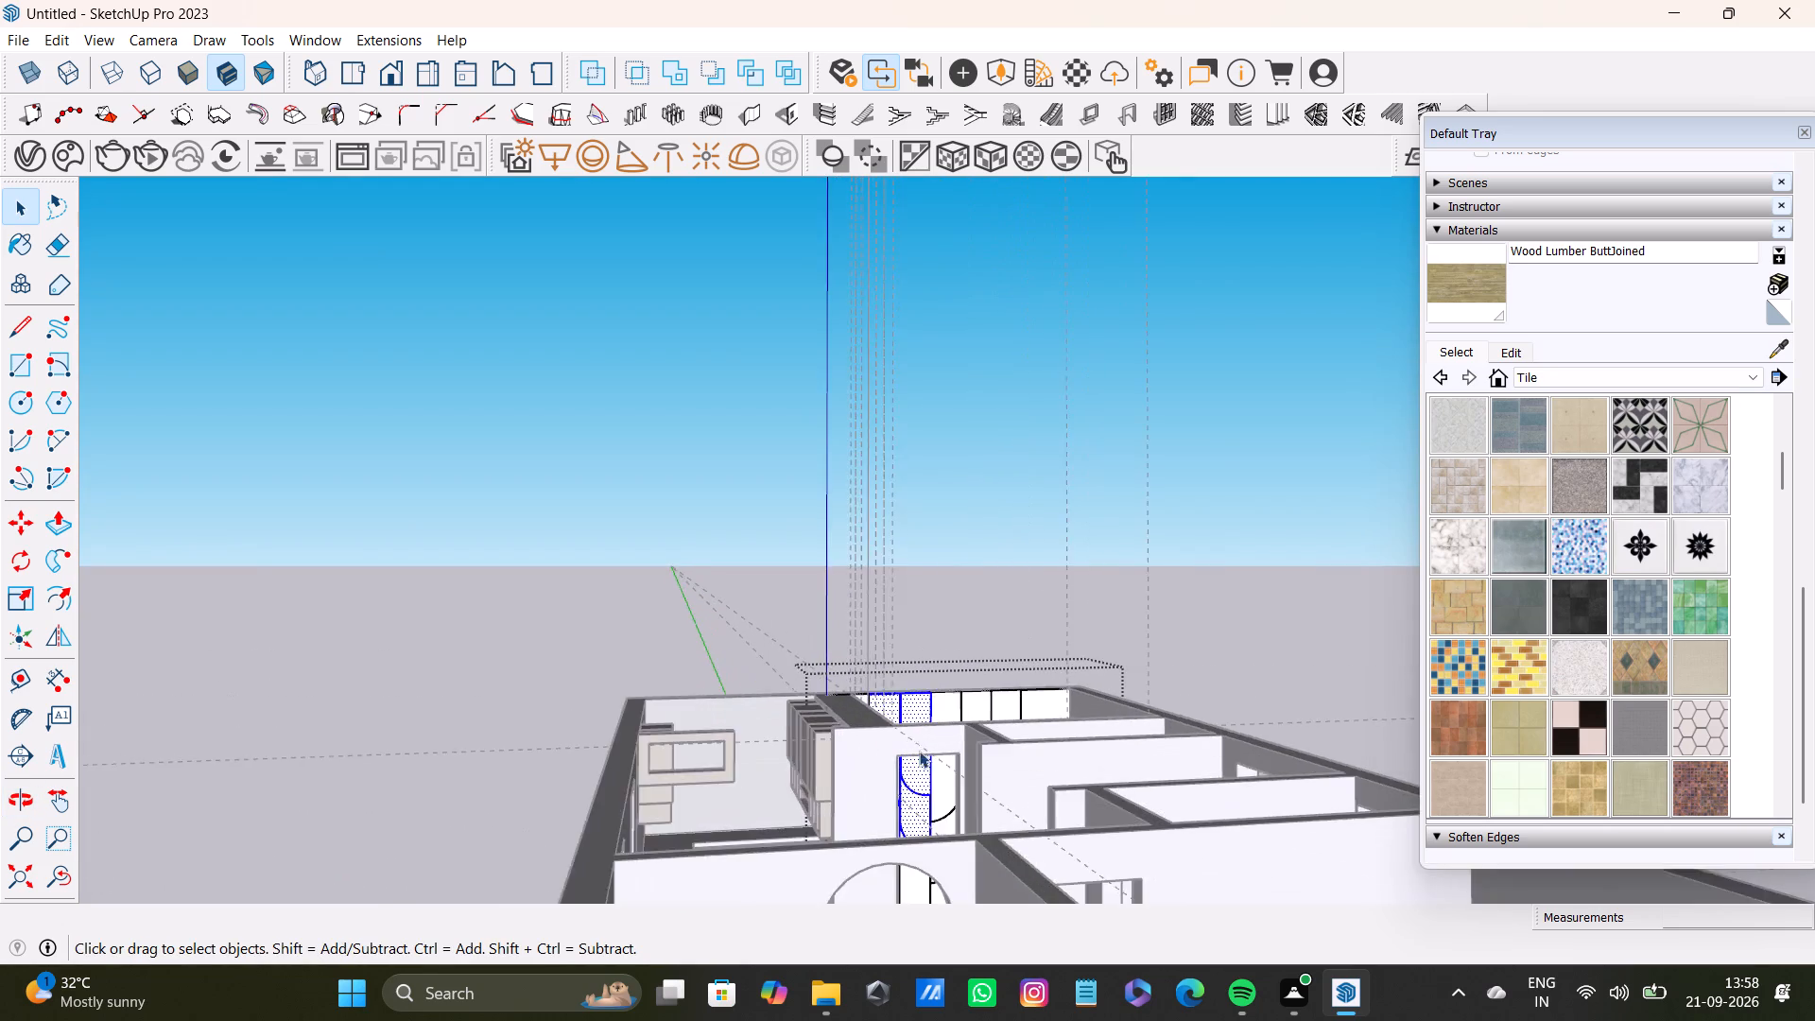
scroll(919, 751, "up", 14)
middle_click_drag(928, 719, 817, 954)
scroll(965, 697, "up", 11)
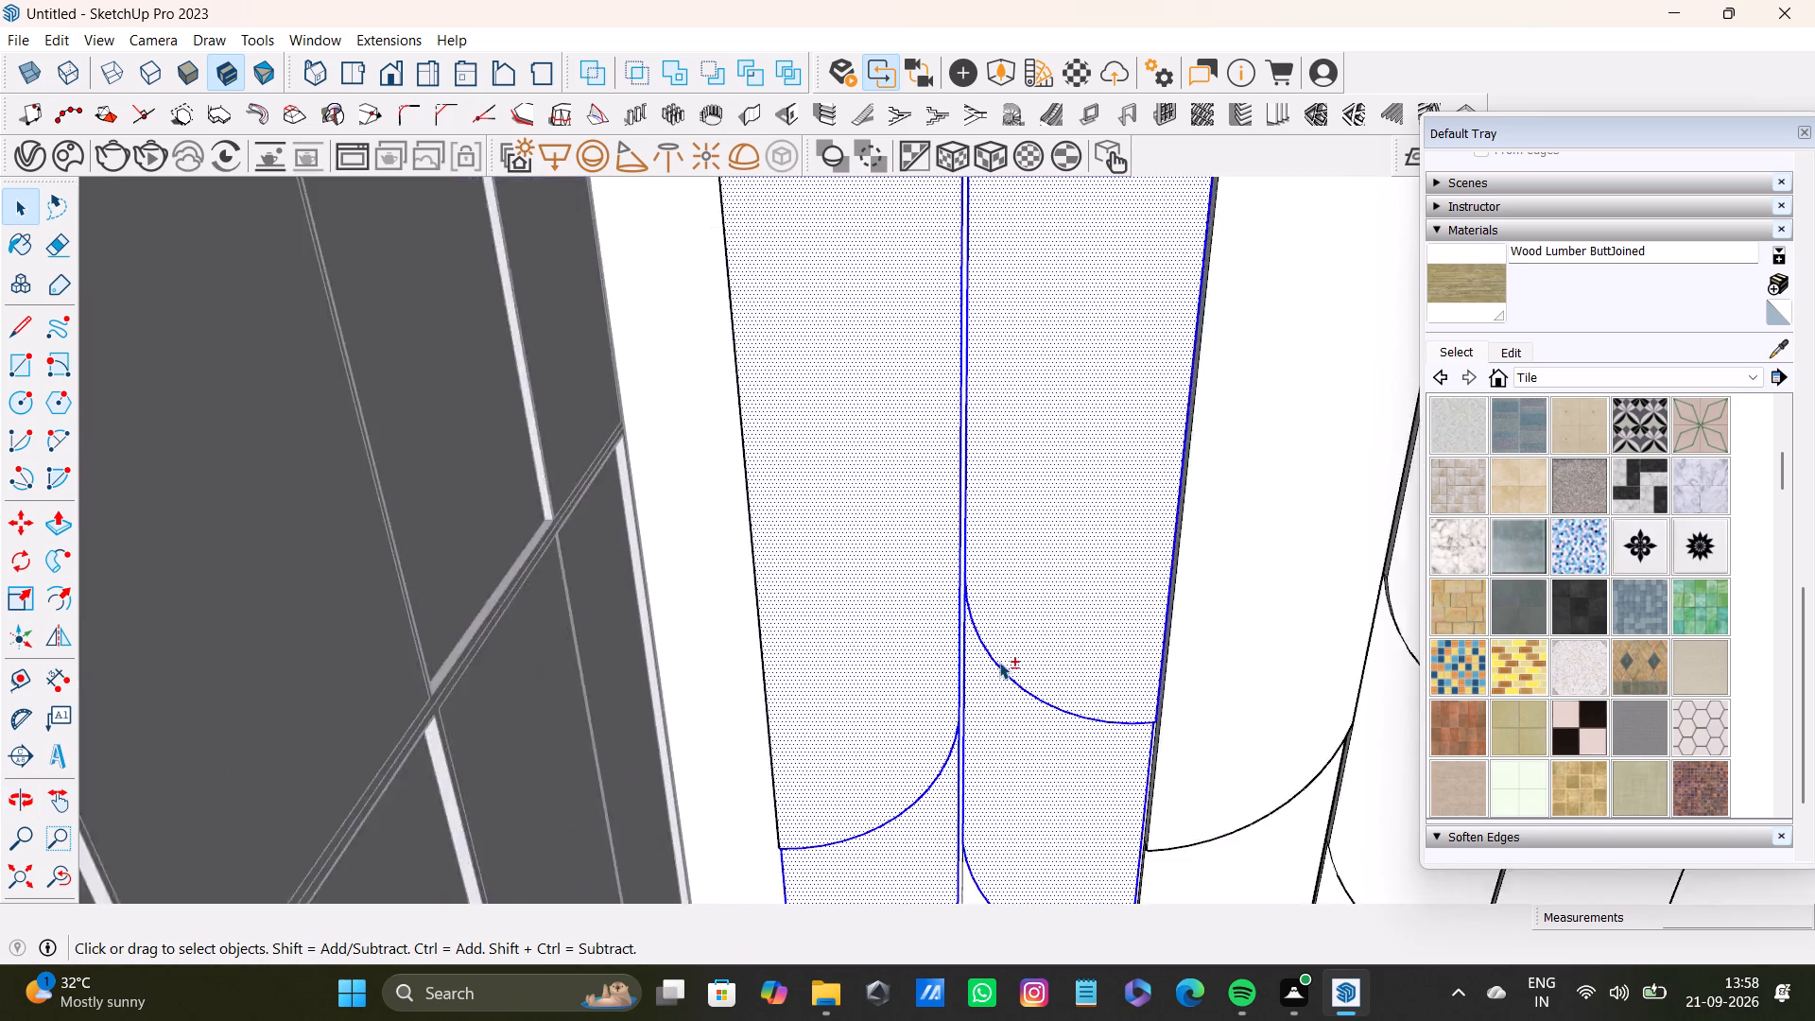
scroll(999, 662, "up", 10)
middle_click_drag(990, 662, 1095, 508)
scroll(1006, 514, "up", 7)
middle_click_drag(959, 491, 976, 502)
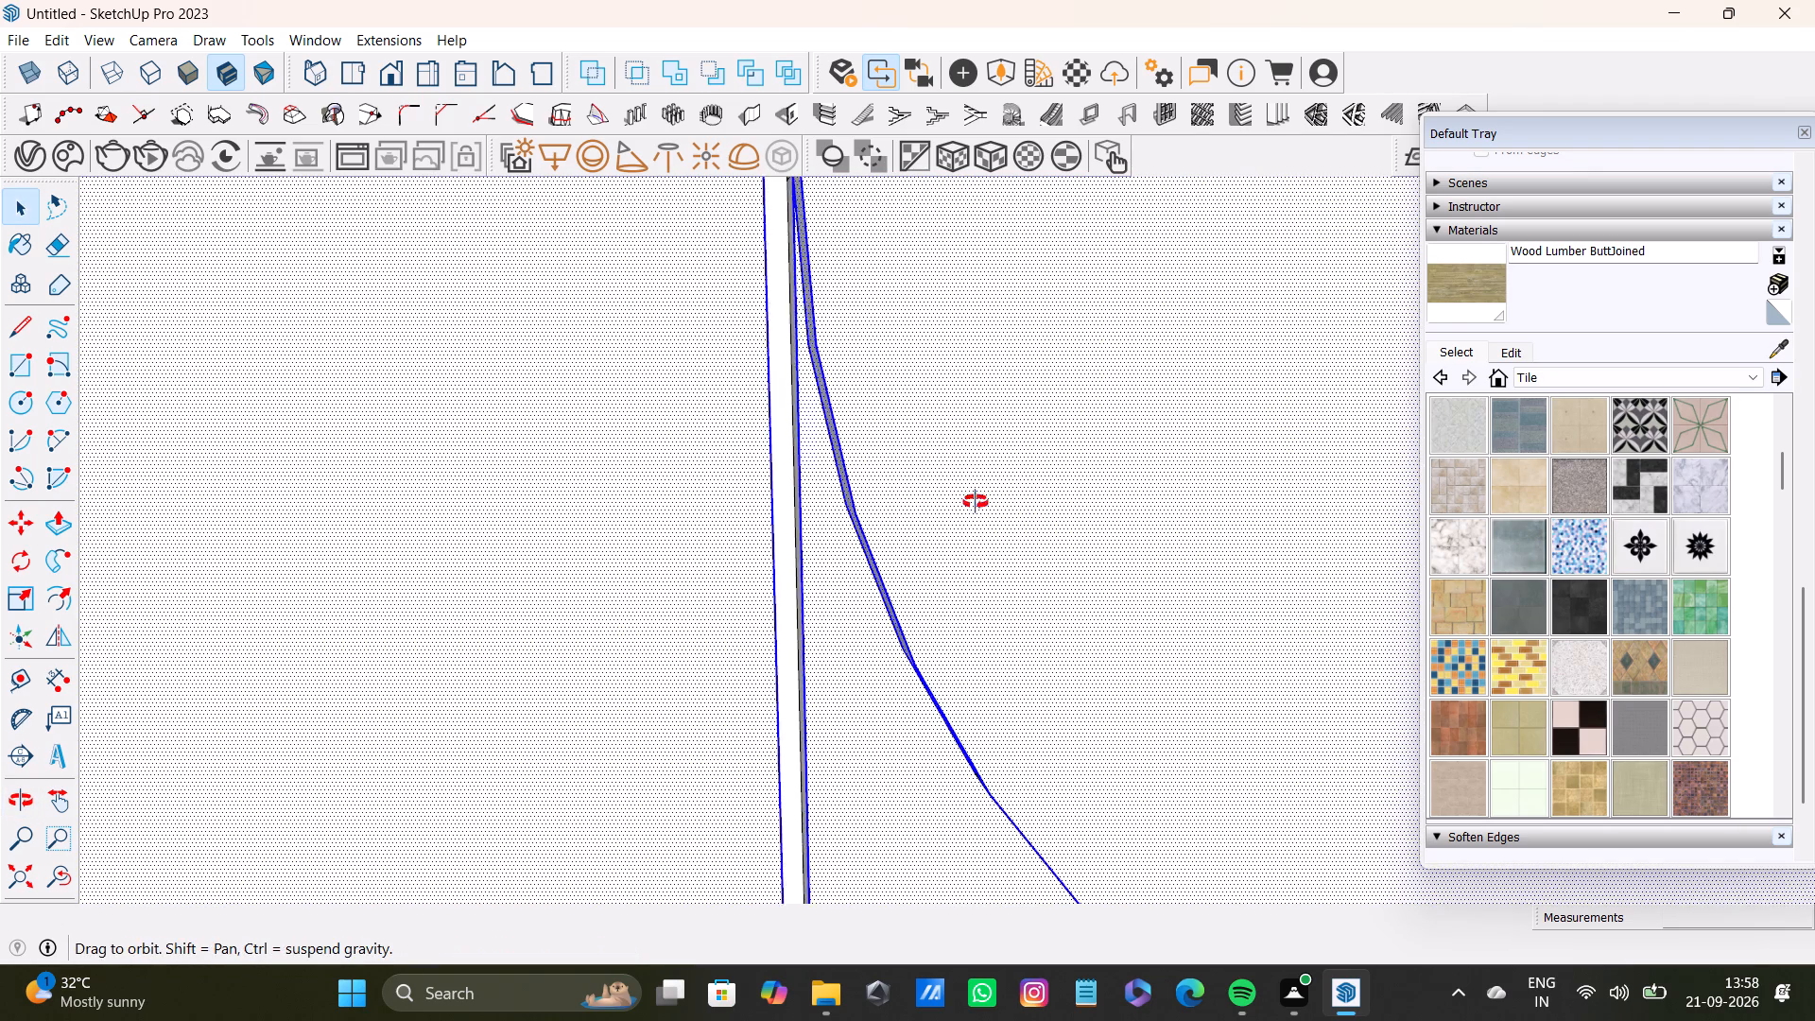
middle_click_drag(976, 502, 1066, 741)
scroll(1067, 741, "down", 16)
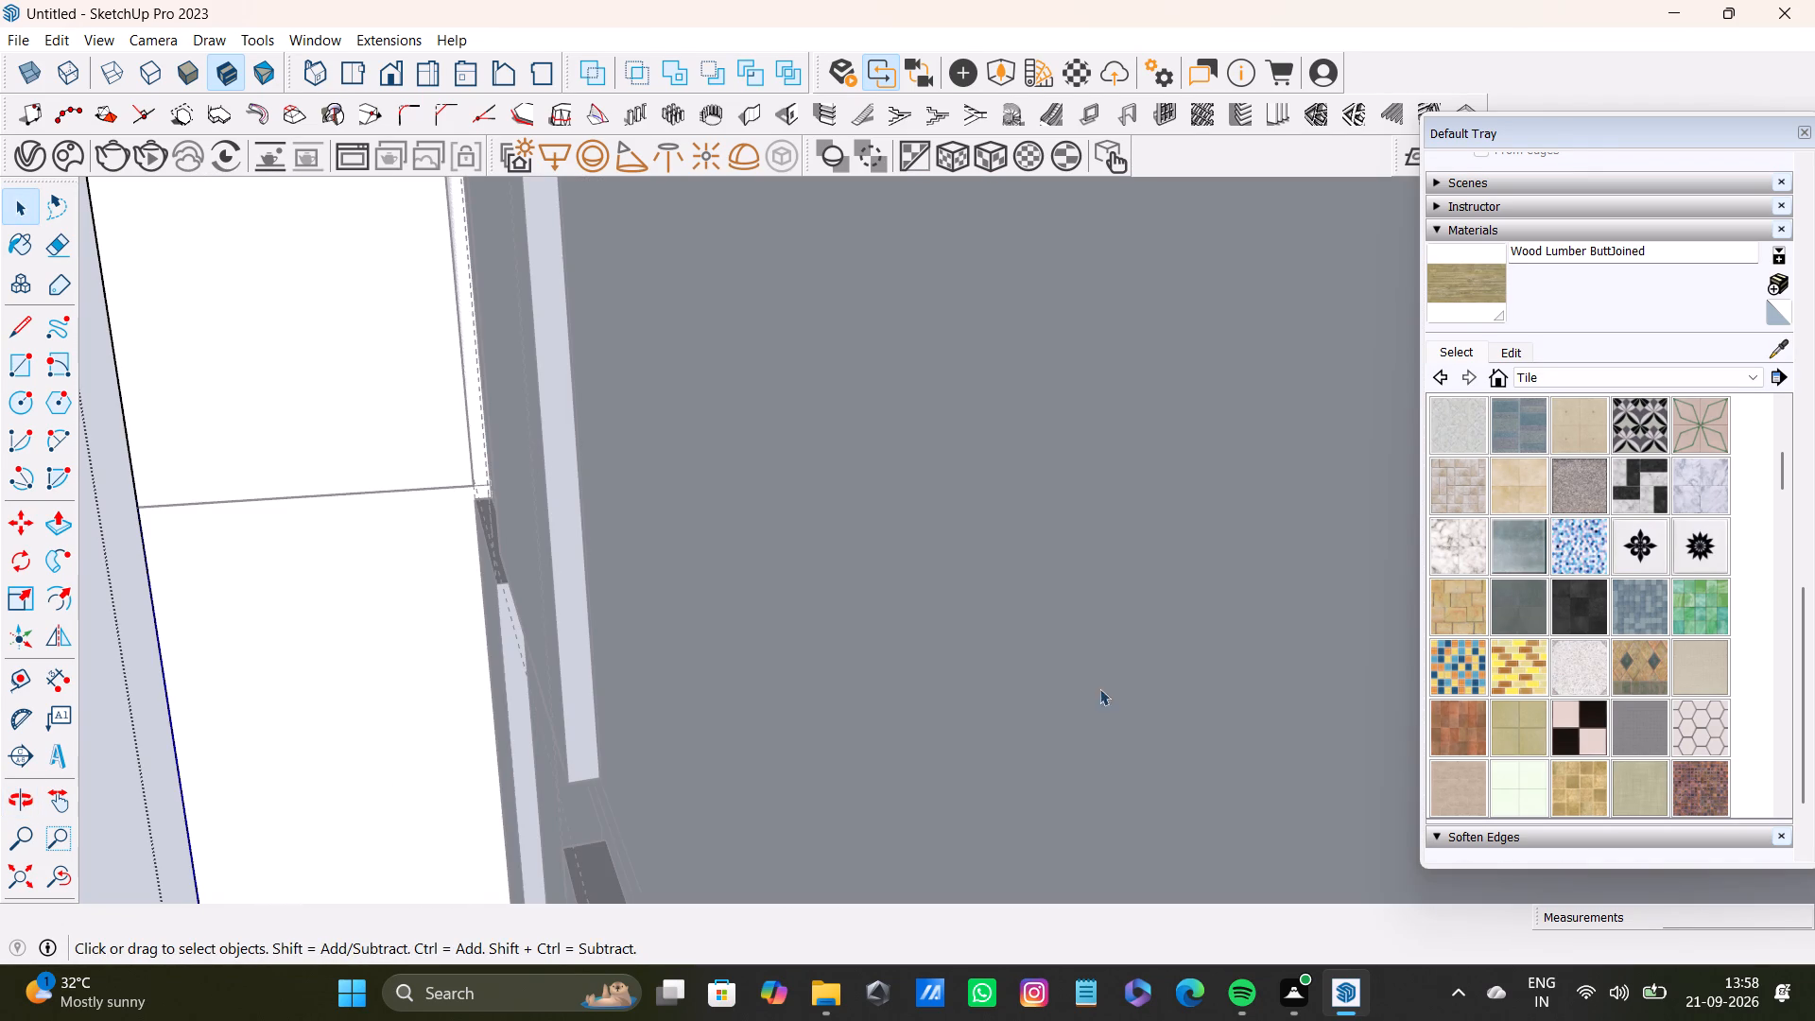
left_click(59, 883)
scroll(754, 426, "up", 4)
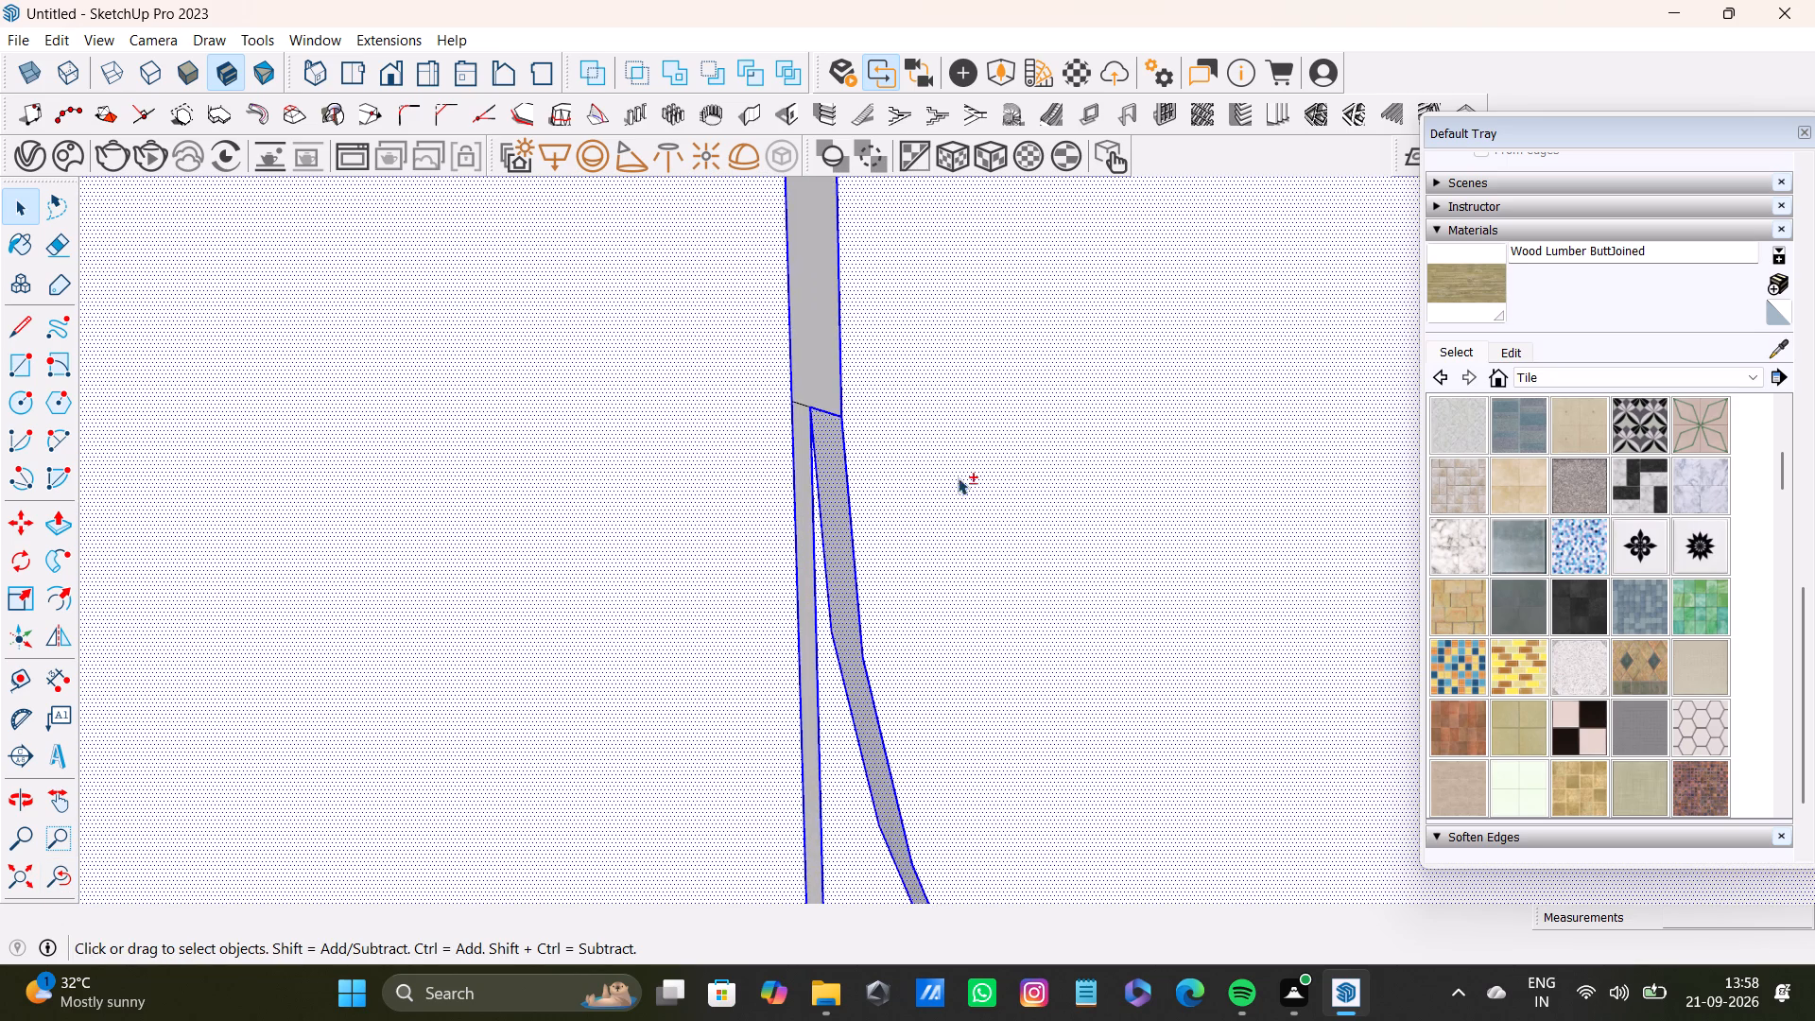
scroll(958, 477, "up", 3)
left_click(770, 489, "shift")
Add the lowest front faces of the first two panels to the selection.
scroll(770, 506, "down", 12, "shift")
middle_click_drag(897, 652, 691, 354, "shift")
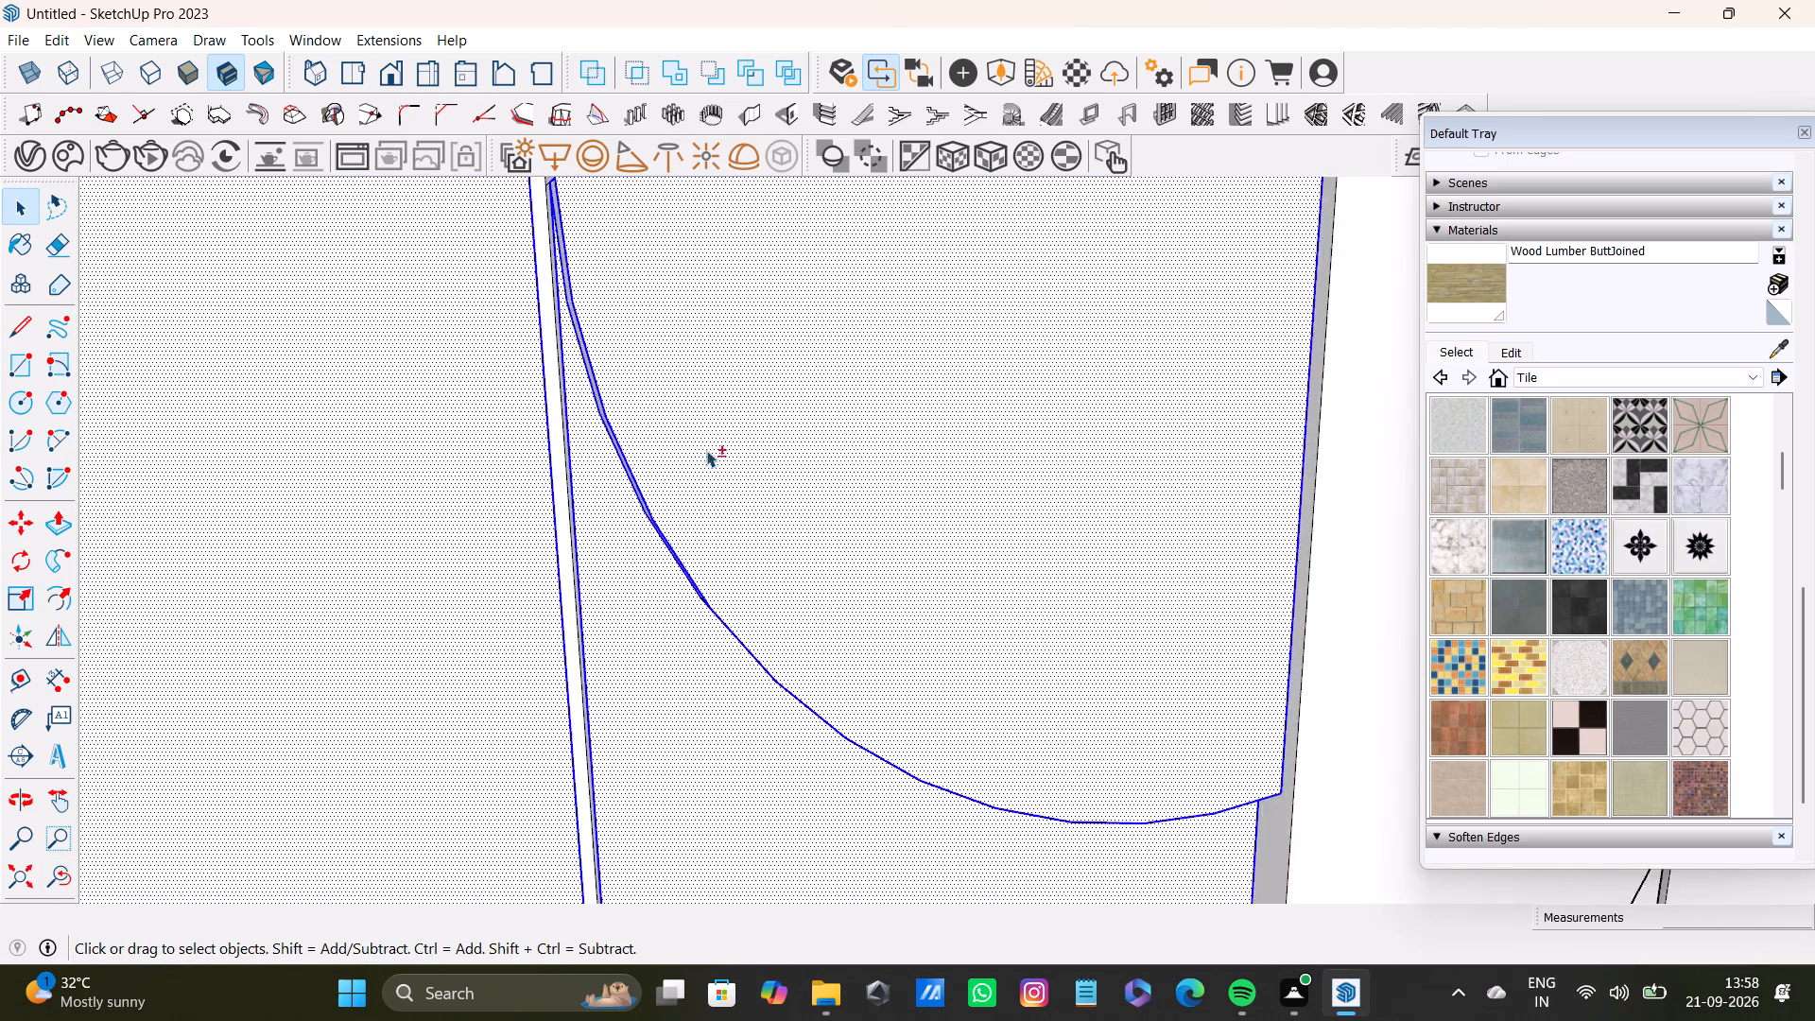
scroll(705, 441, "down", 7, "shift")
middle_click_drag(777, 459, 840, 903, "shift")
scroll(797, 718, "down", 8, "shift")
middle_click_drag(819, 628, 794, 352, "shift")
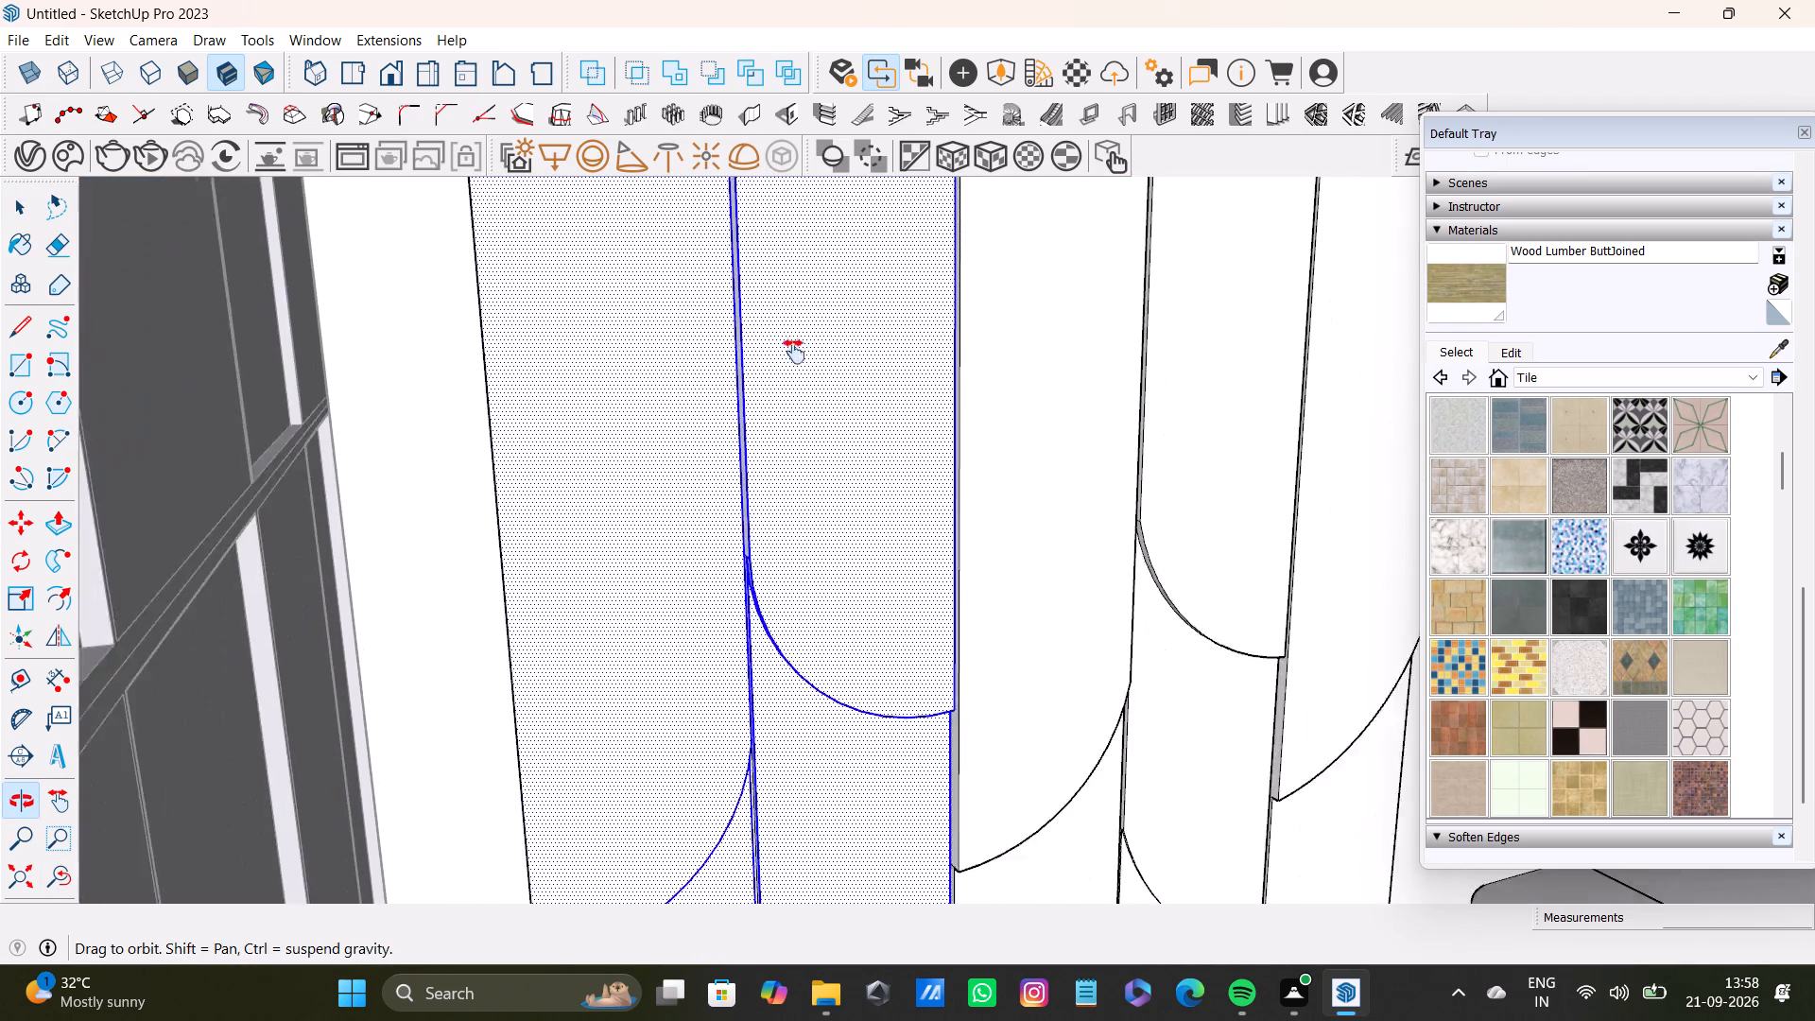
middle_click_drag(794, 352, 786, 334, "shift")
scroll(732, 649, "up", 3, "shift")
middle_click_drag(792, 691, 756, 429, "shift")
scroll(780, 666, "up", 3, "shift")
middle_click_drag(805, 801, 773, 597, "shift")
scroll(770, 595, "up", 4, "shift")
middle_click_drag(767, 627, 769, 610)
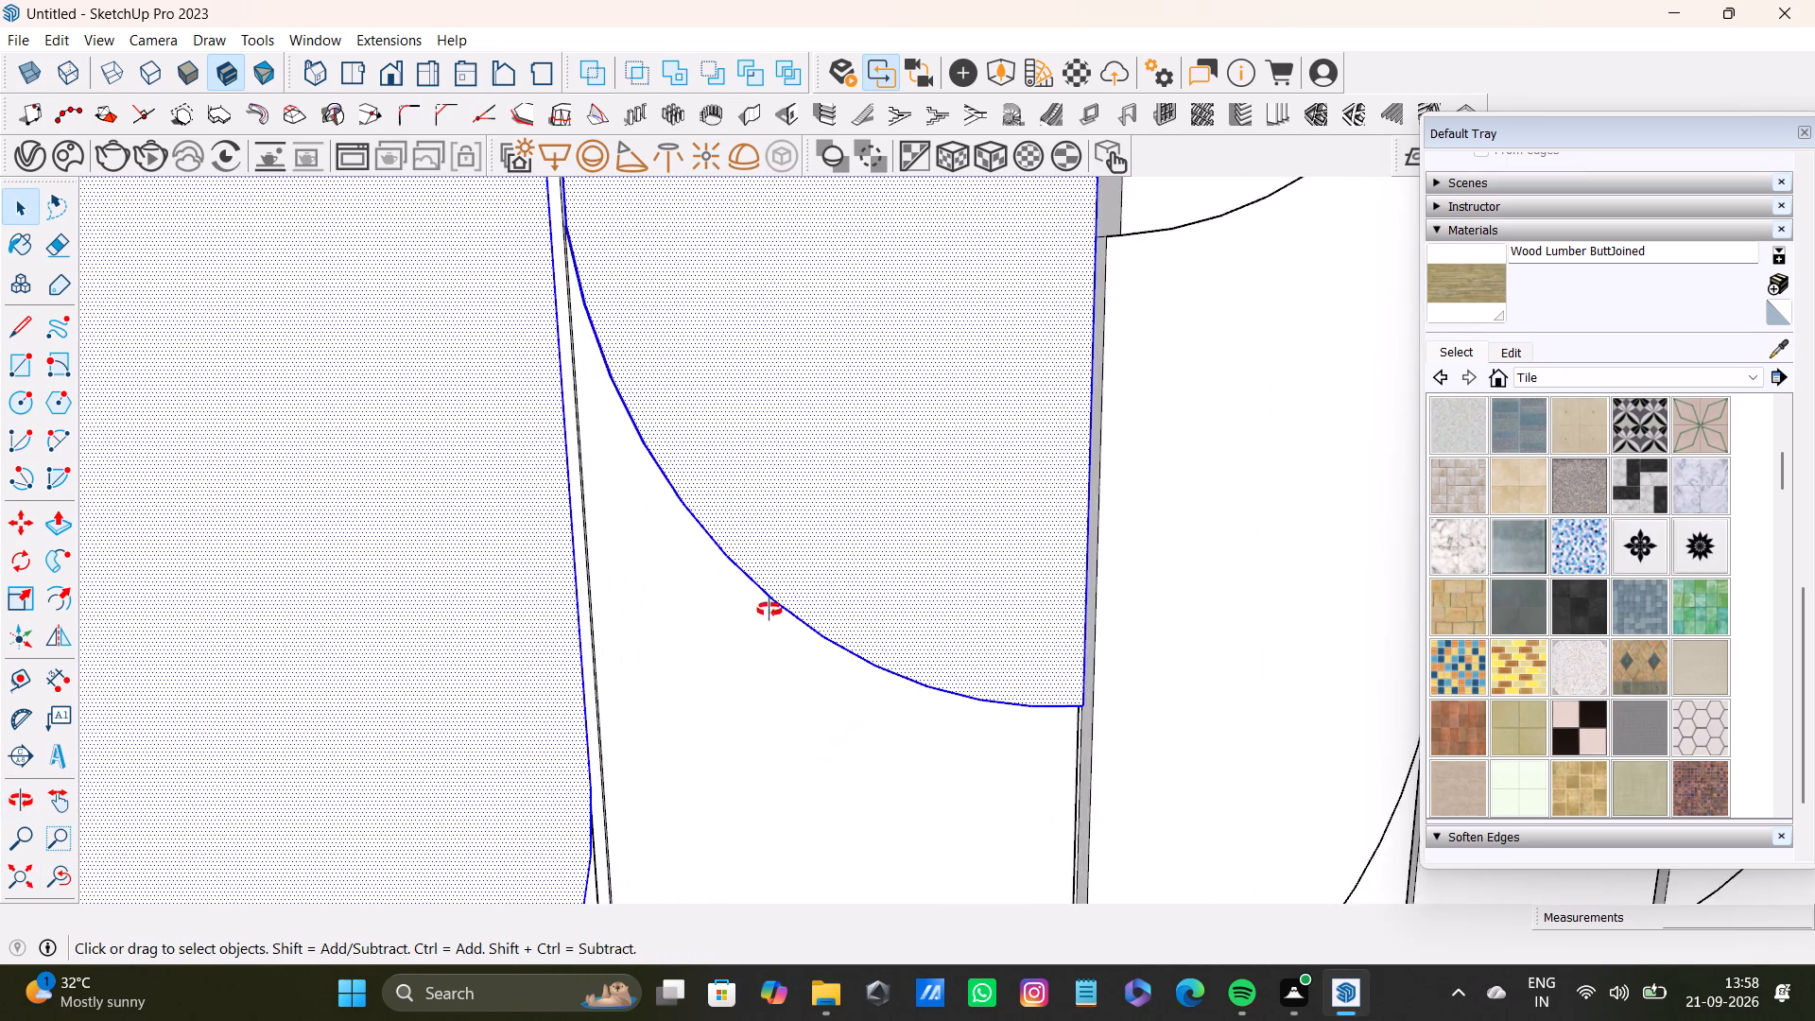
middle_click_drag(769, 610, 784, 508)
middle_click_drag(836, 477, 862, 769, "shift")
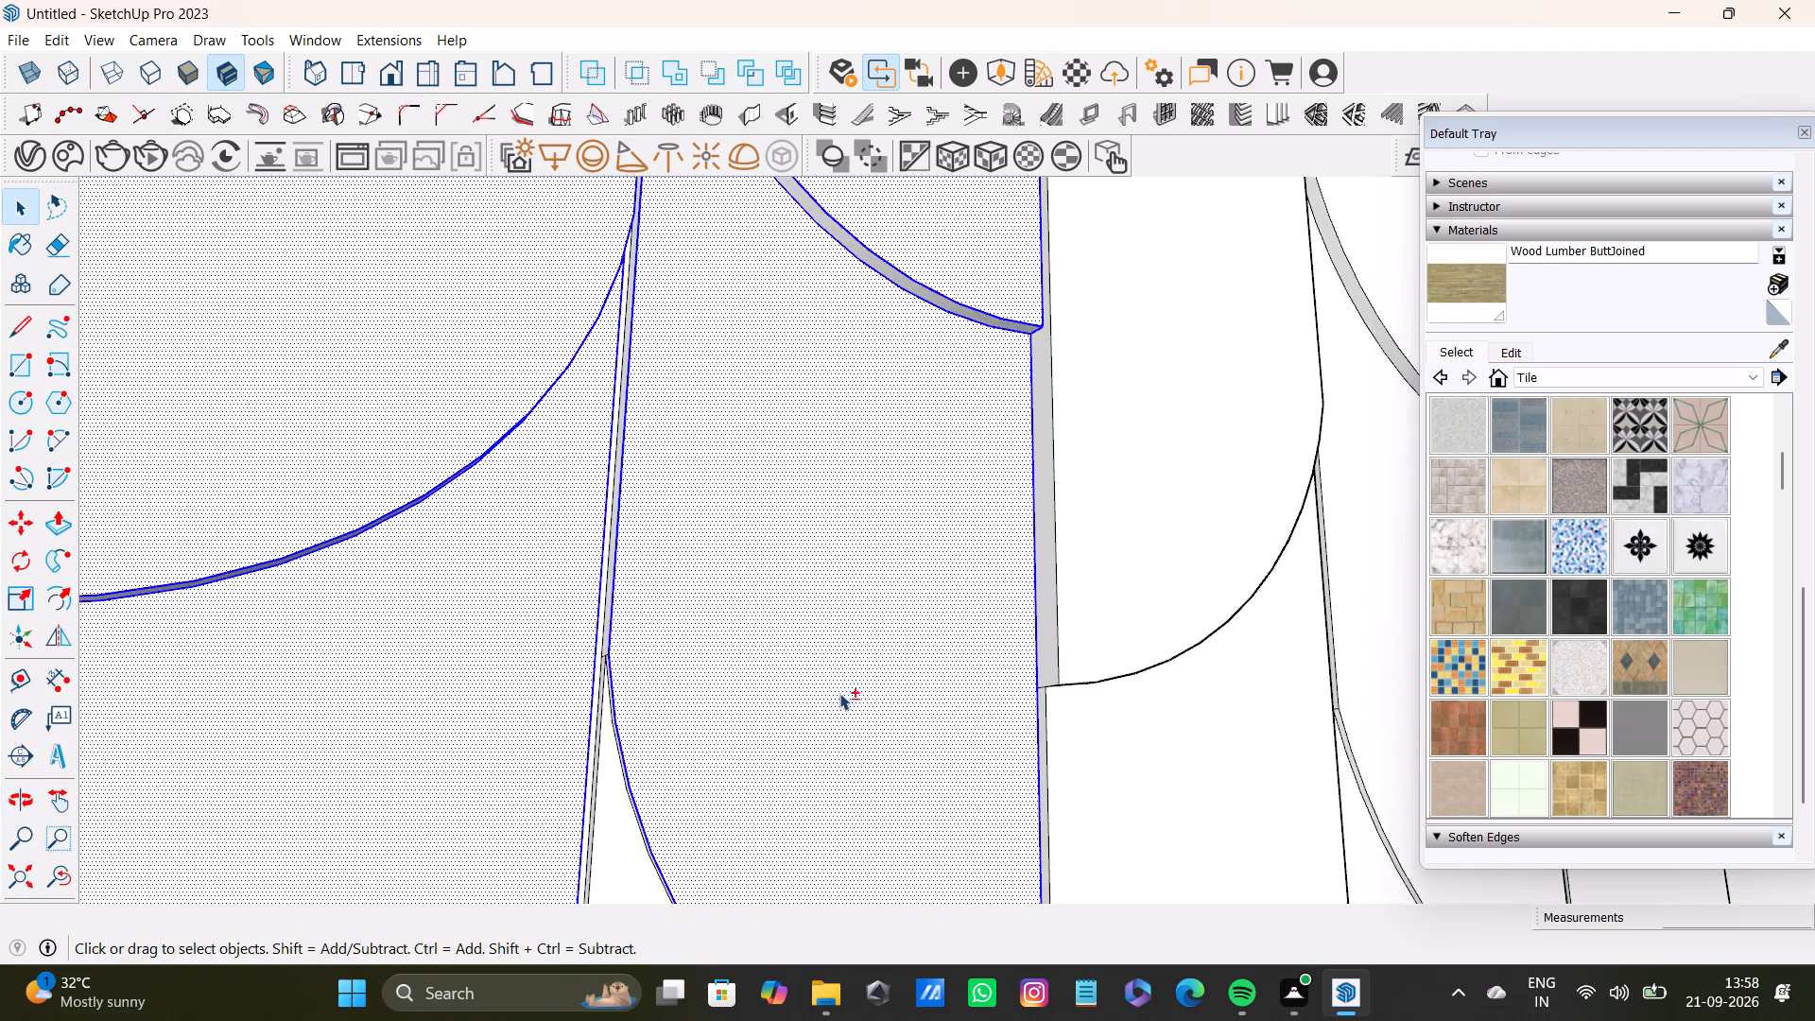
scroll(839, 697, "down", 6, "shift")
middle_click_drag(834, 753, 837, 348, "shift")
scroll(801, 605, "down", 2, "shift")
middle_click_drag(801, 614, 798, 568, "shift")
scroll(798, 568, "down", 1, "shift")
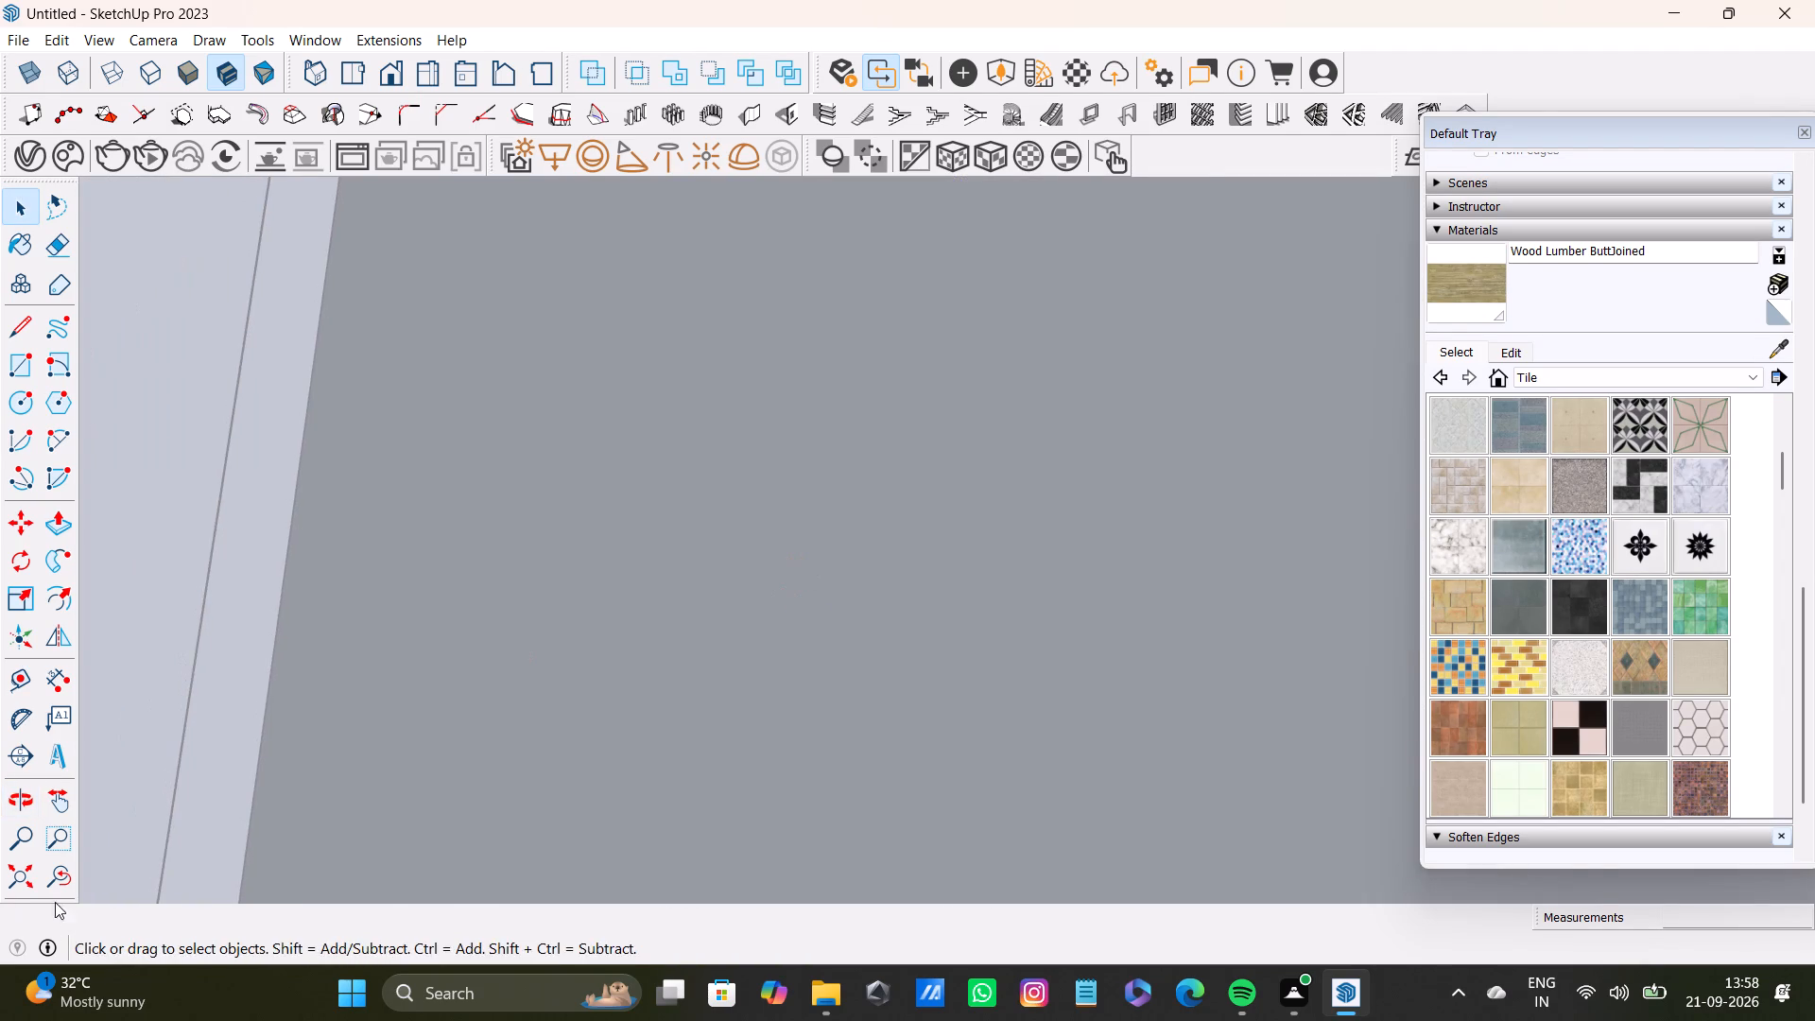
left_click(51, 874, "shift")
middle_click_drag(591, 758, 617, 453, "shift")
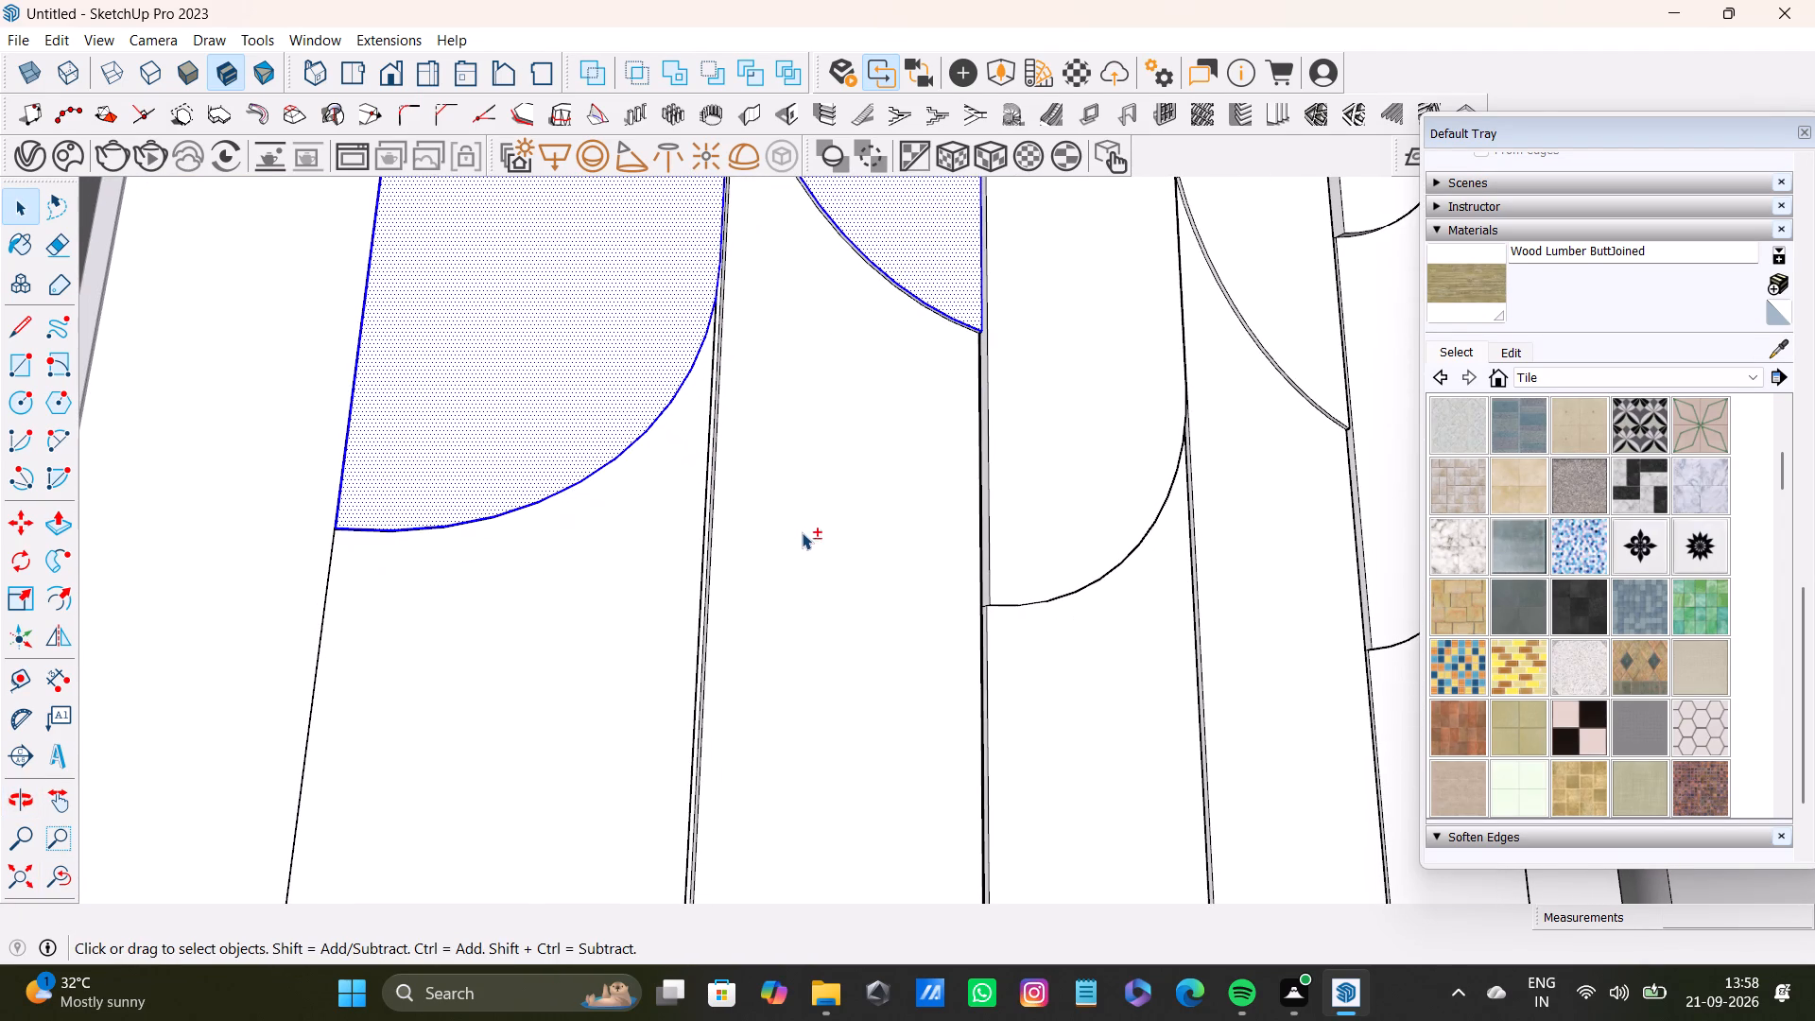
double_click(816, 548, "shift")
double_click(577, 653, "shift")
Examine the selected faces of the two panels from the base up to the top for missed surfaces.
middle_click_drag(699, 677, 650, 465, "shift")
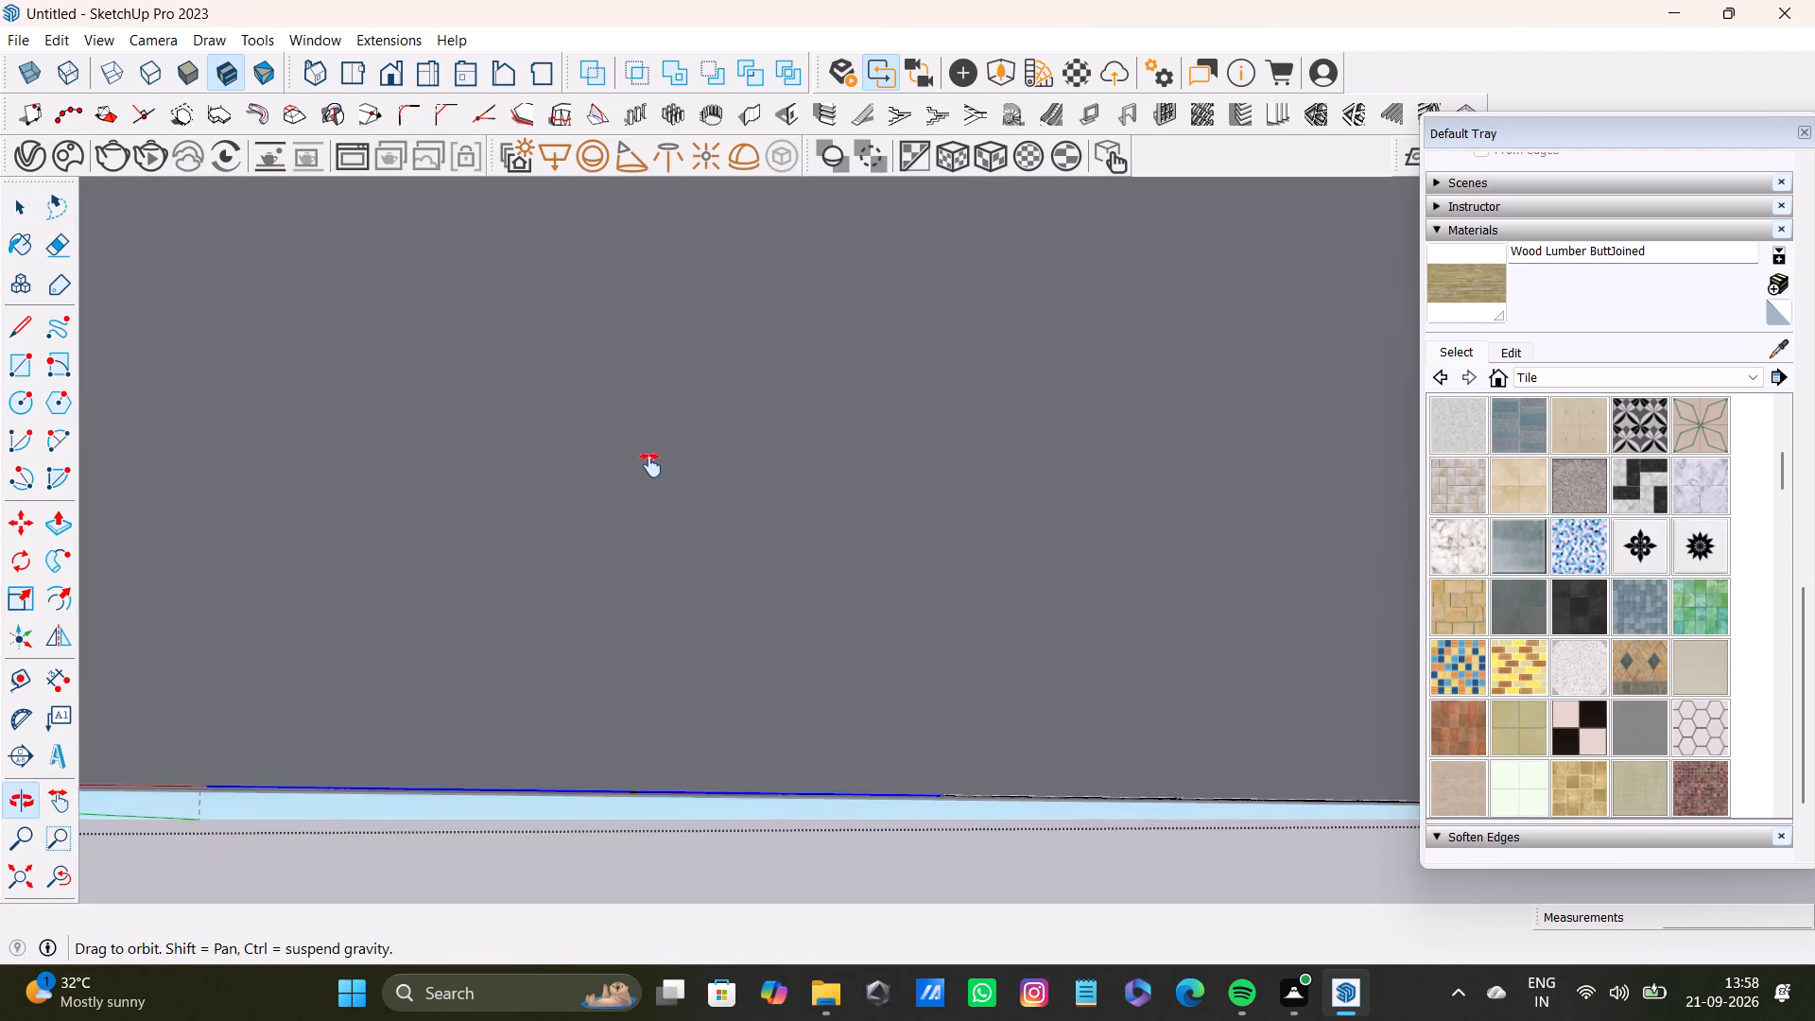
middle_click_drag(650, 465, 650, 565, "shift")
middle_click_drag(731, 574, 630, 959)
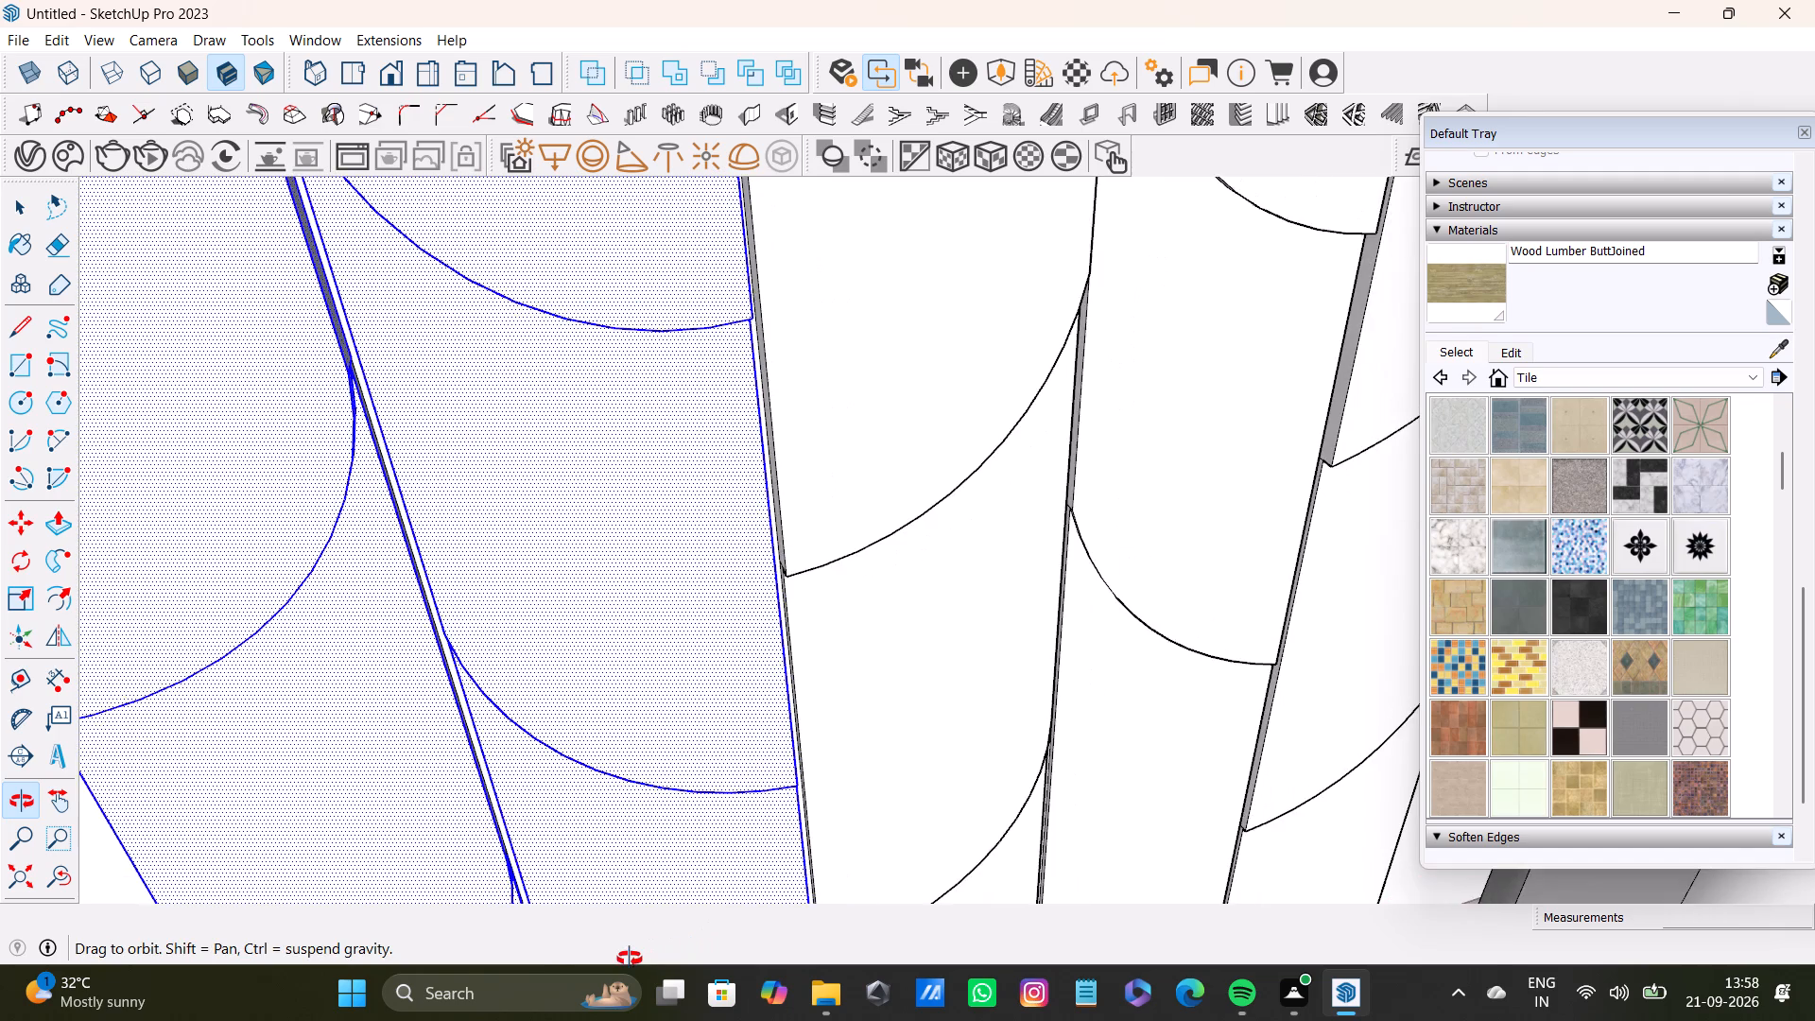
middle_click_drag(630, 959, 629, 955)
scroll(671, 733, "down", 3)
middle_click_drag(727, 656, 728, 915, "shift")
scroll(525, 563, "down", 3, "shift")
middle_click_drag(526, 591, 757, 844, "shift")
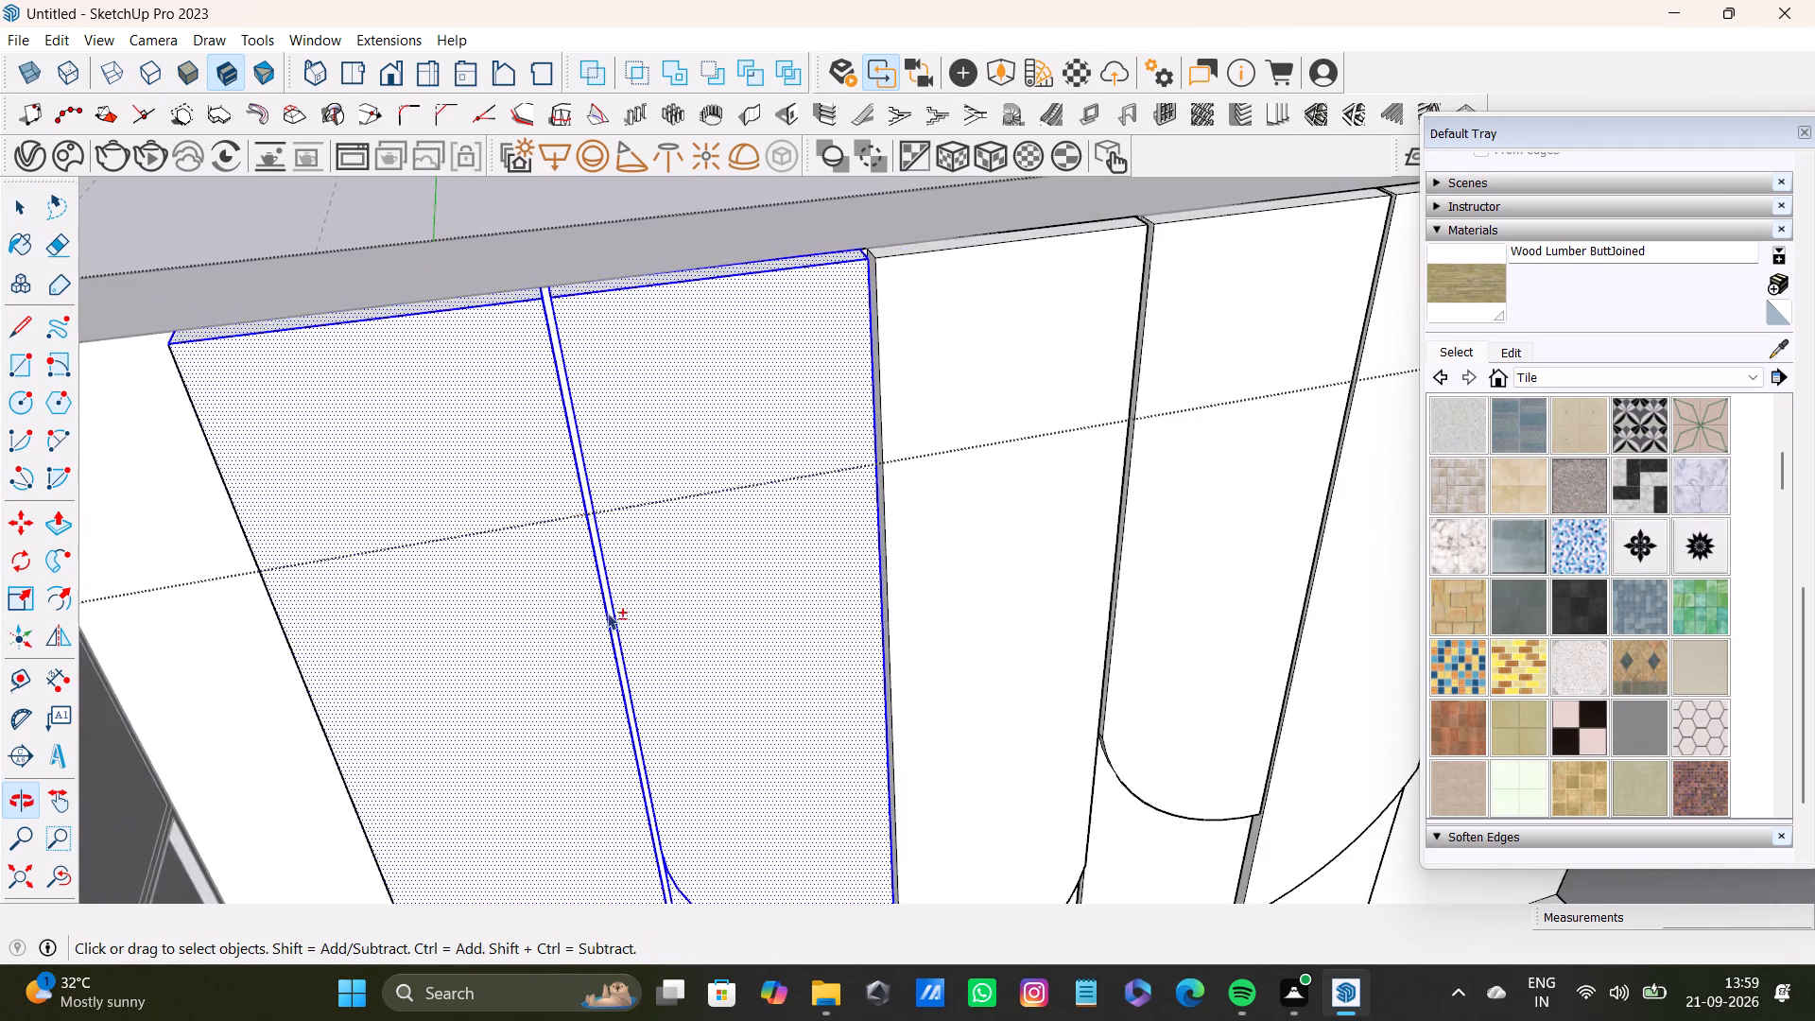
scroll(542, 407, "up", 6, "shift")
scroll(571, 266, "up", 4, "shift")
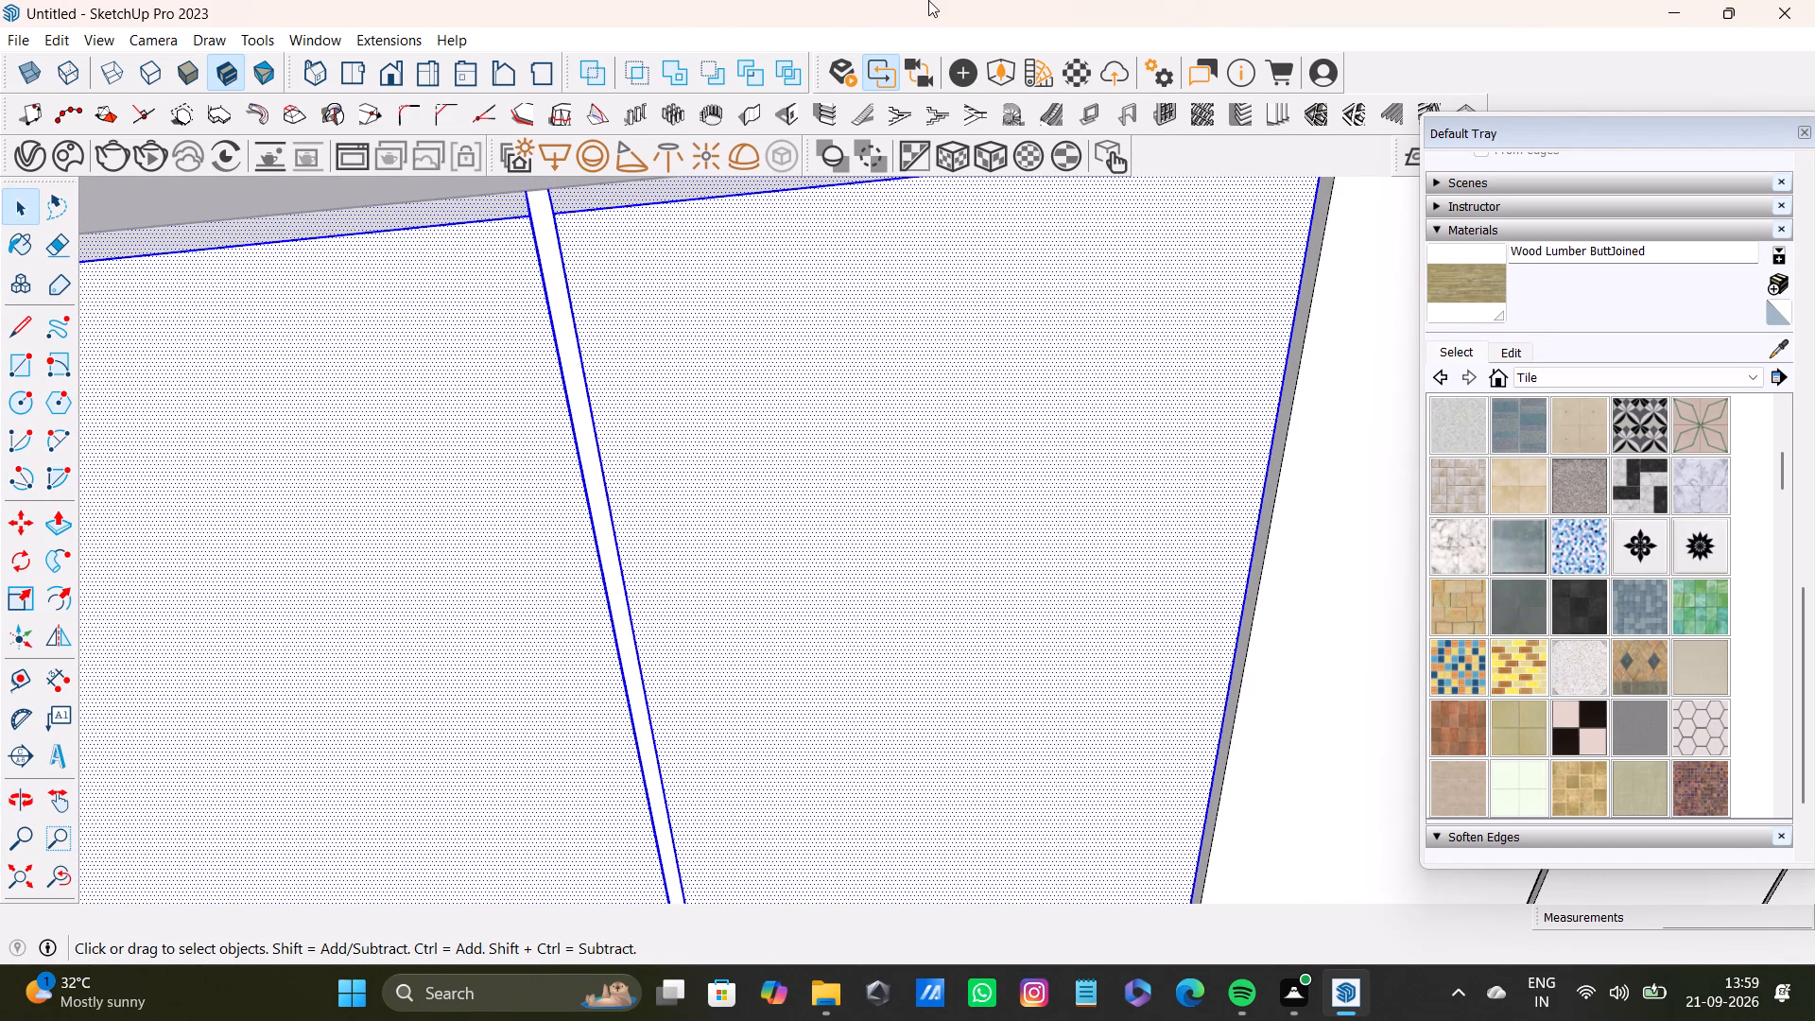
scroll(795, 314, "down", 10, "shift")
middle_click_drag(786, 404, 398, 524, "shift")
scroll(511, 478, "up", 3, "shift")
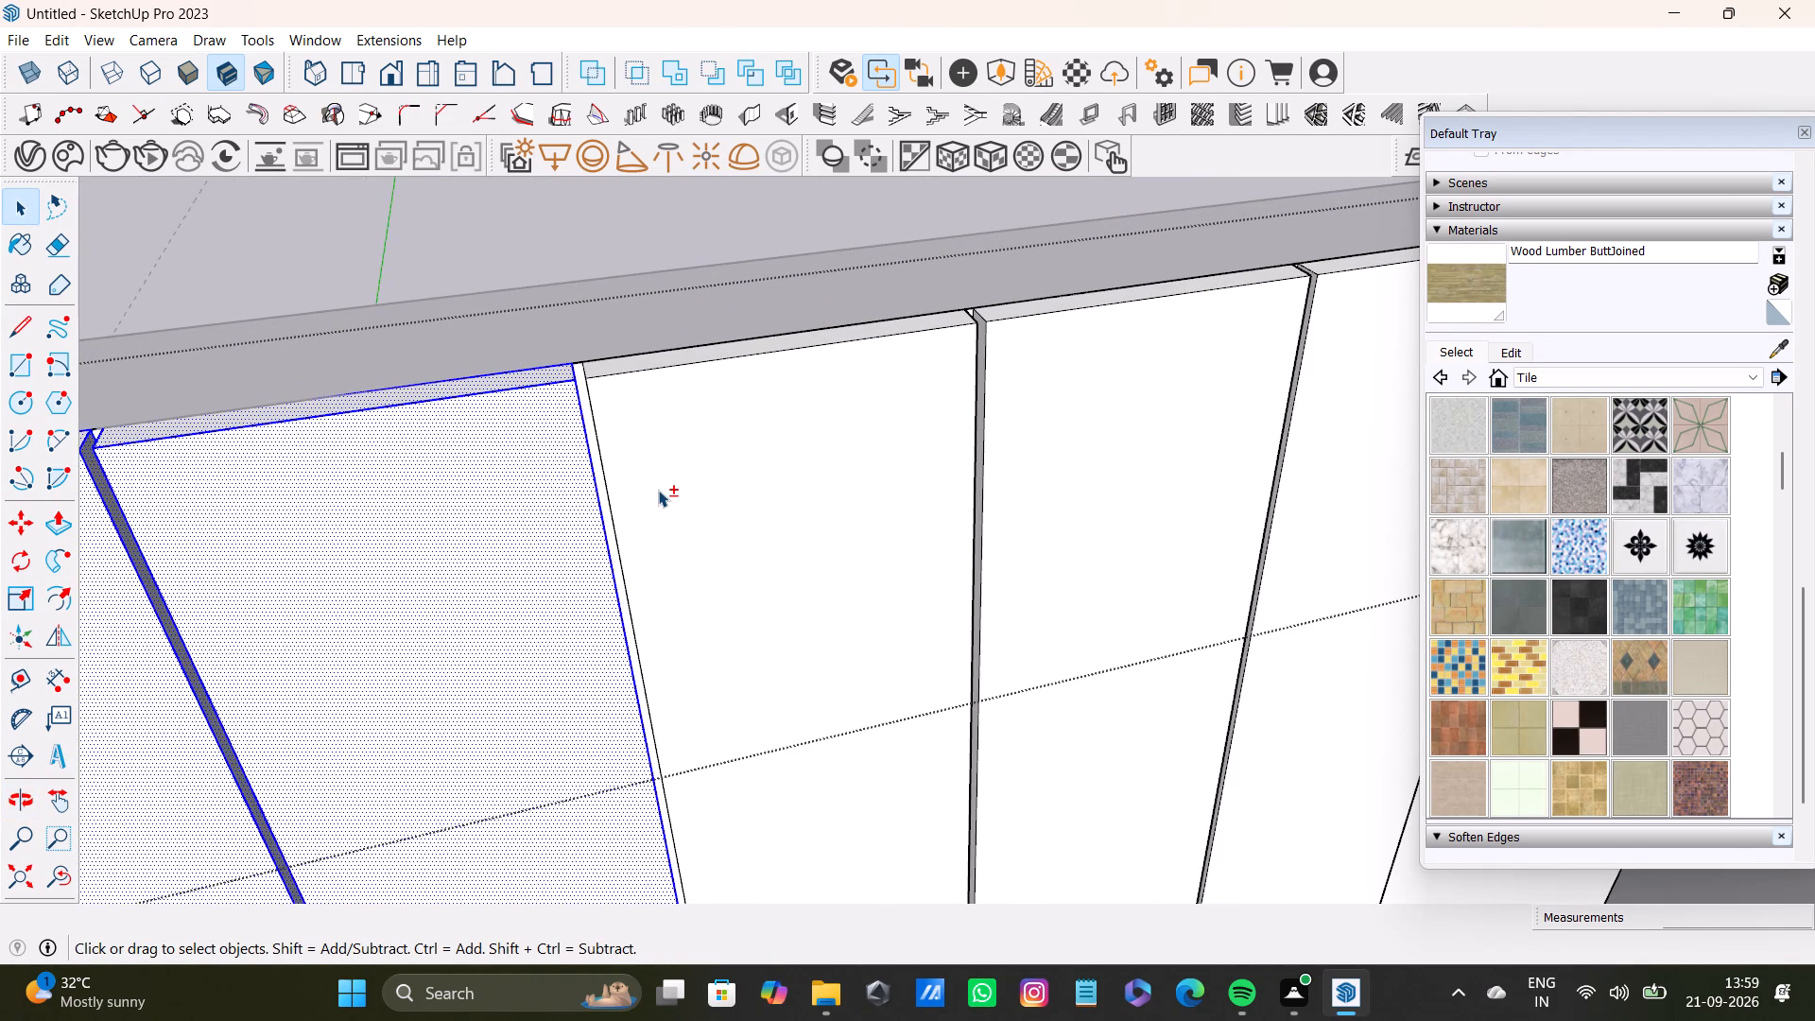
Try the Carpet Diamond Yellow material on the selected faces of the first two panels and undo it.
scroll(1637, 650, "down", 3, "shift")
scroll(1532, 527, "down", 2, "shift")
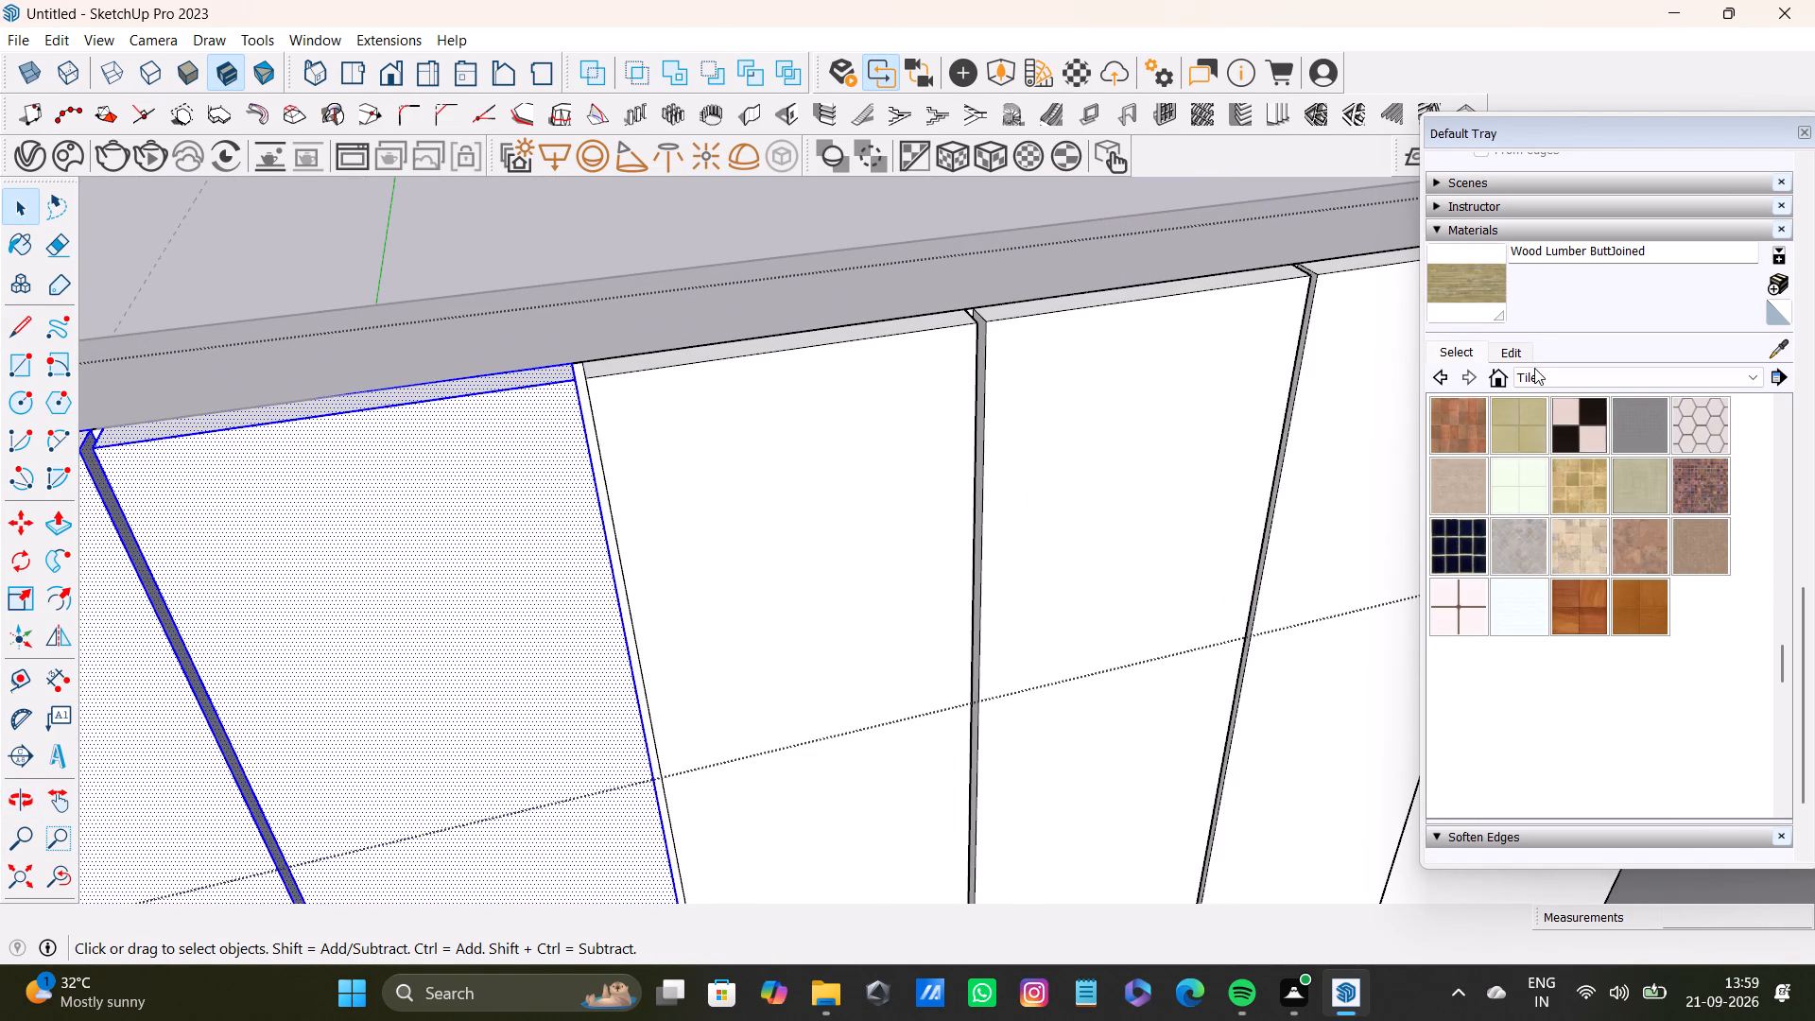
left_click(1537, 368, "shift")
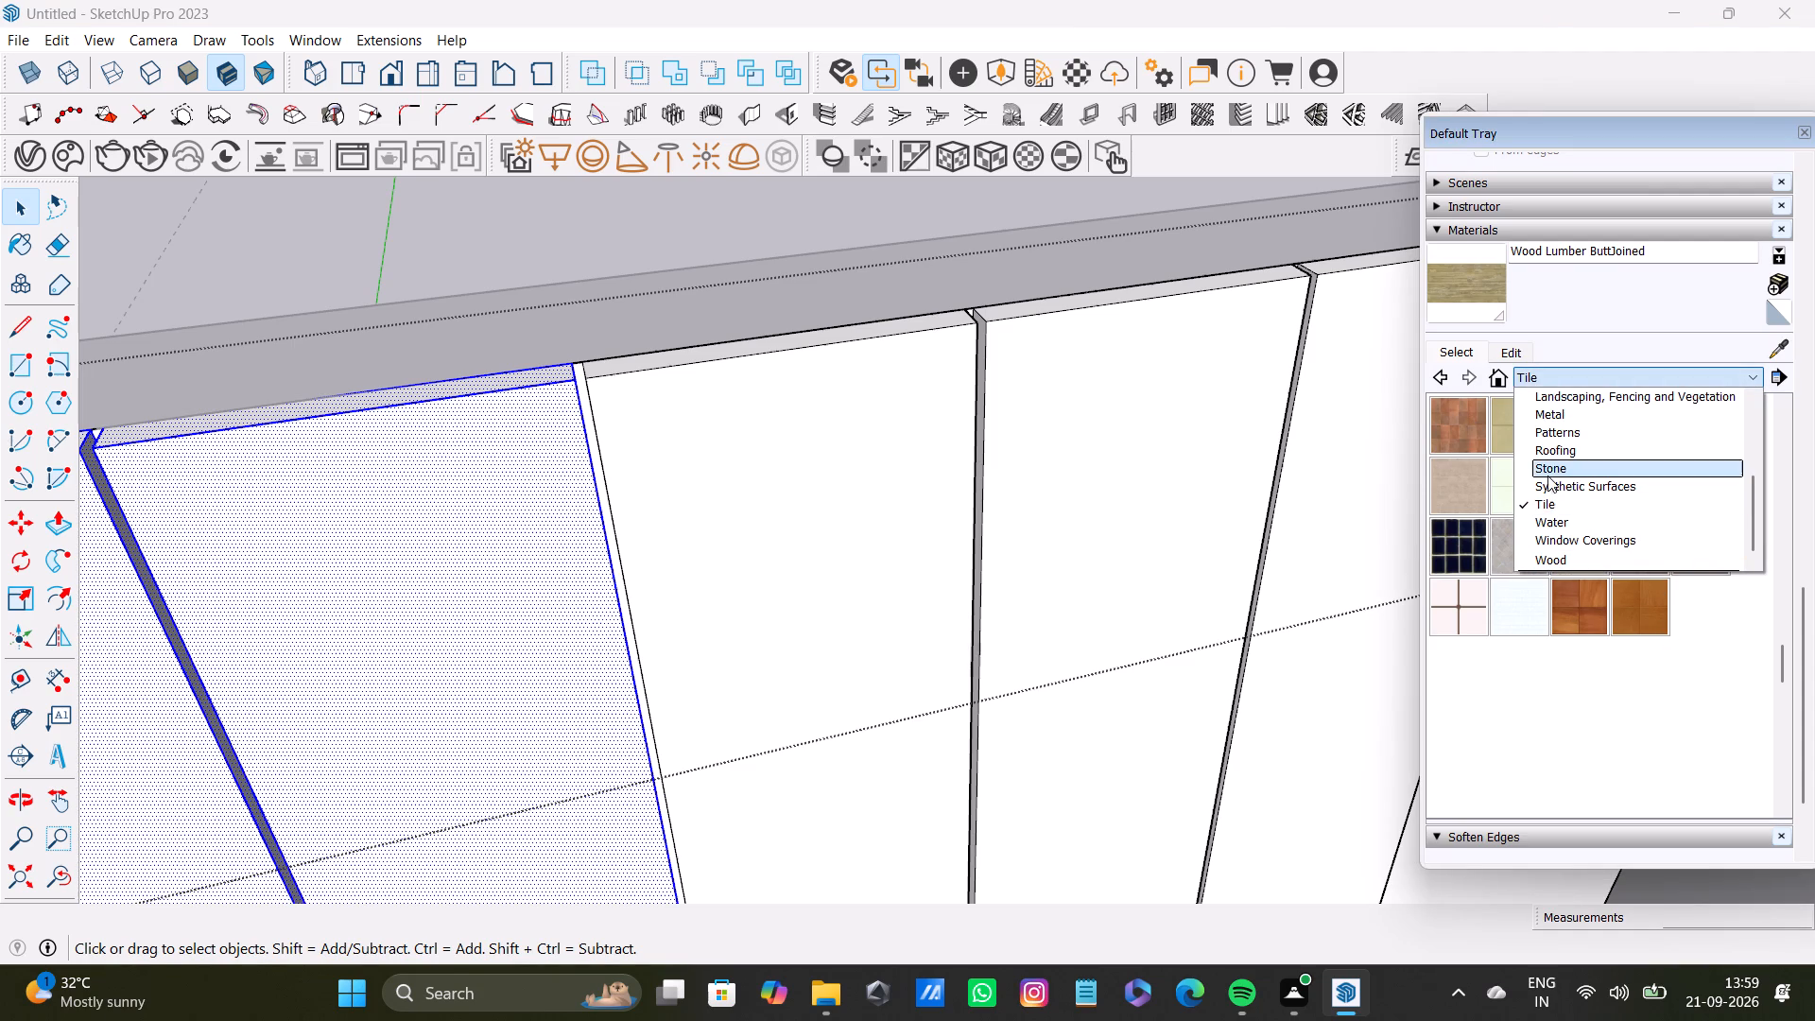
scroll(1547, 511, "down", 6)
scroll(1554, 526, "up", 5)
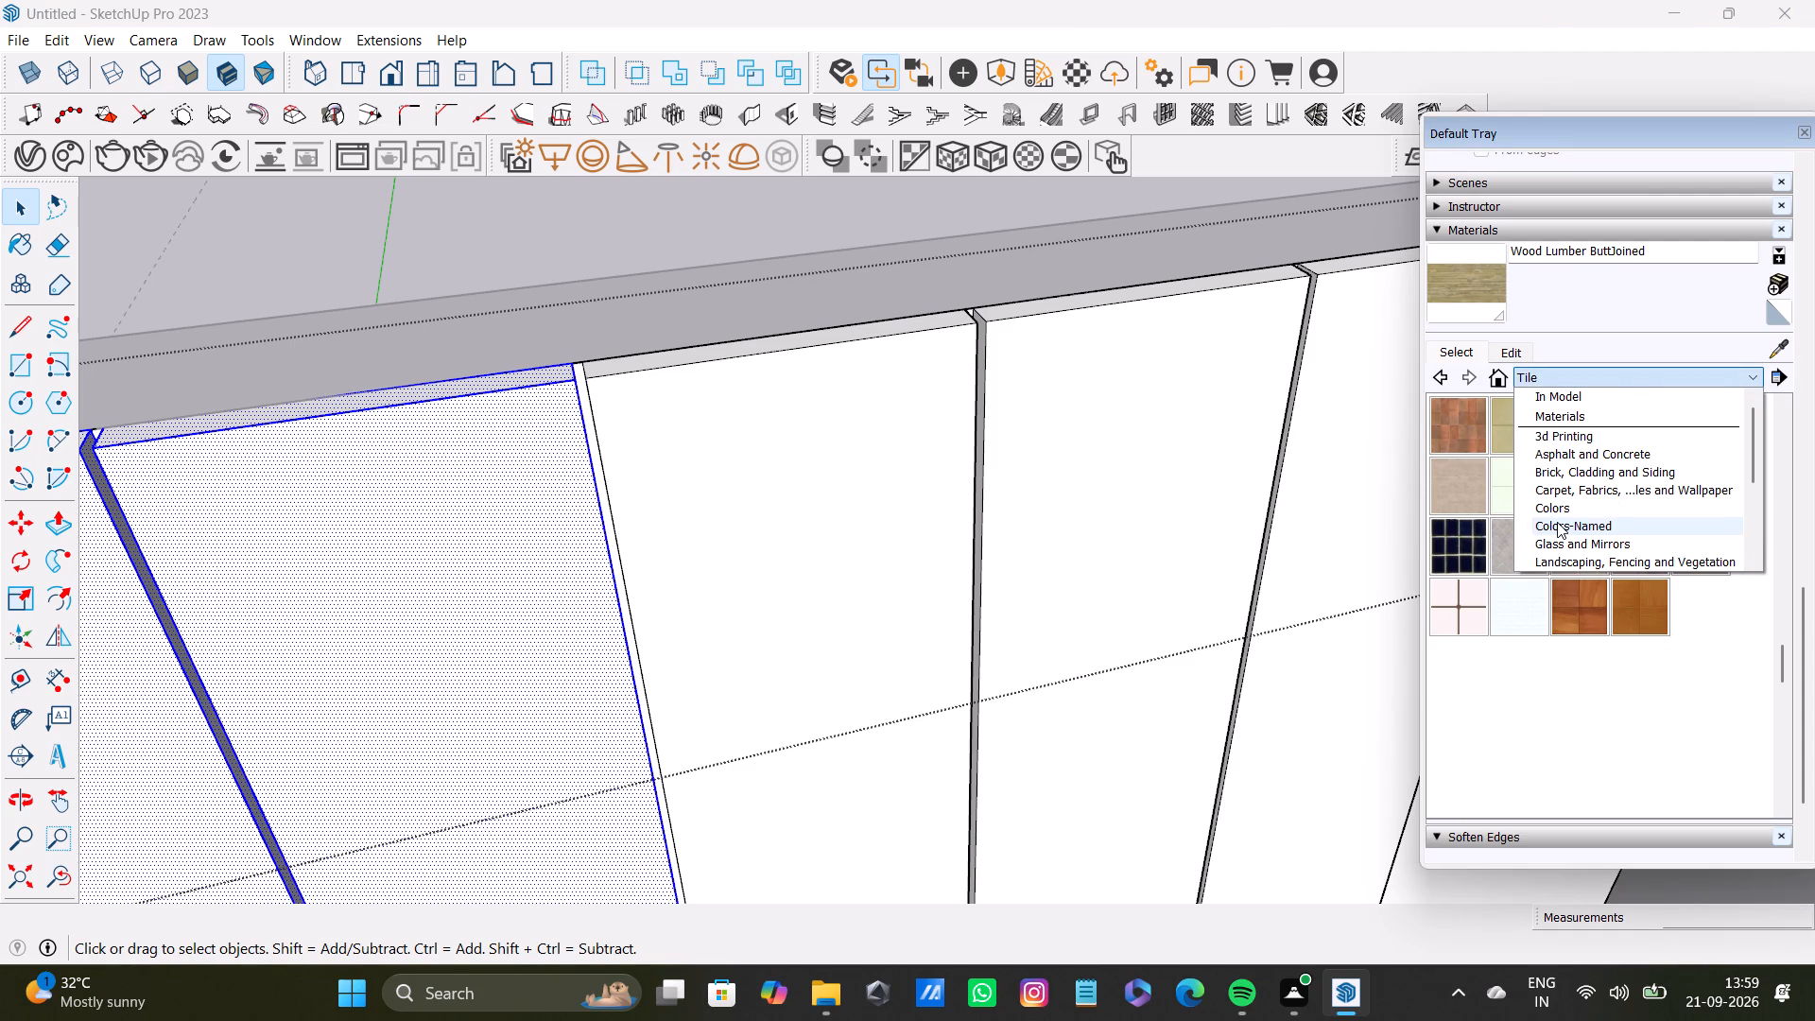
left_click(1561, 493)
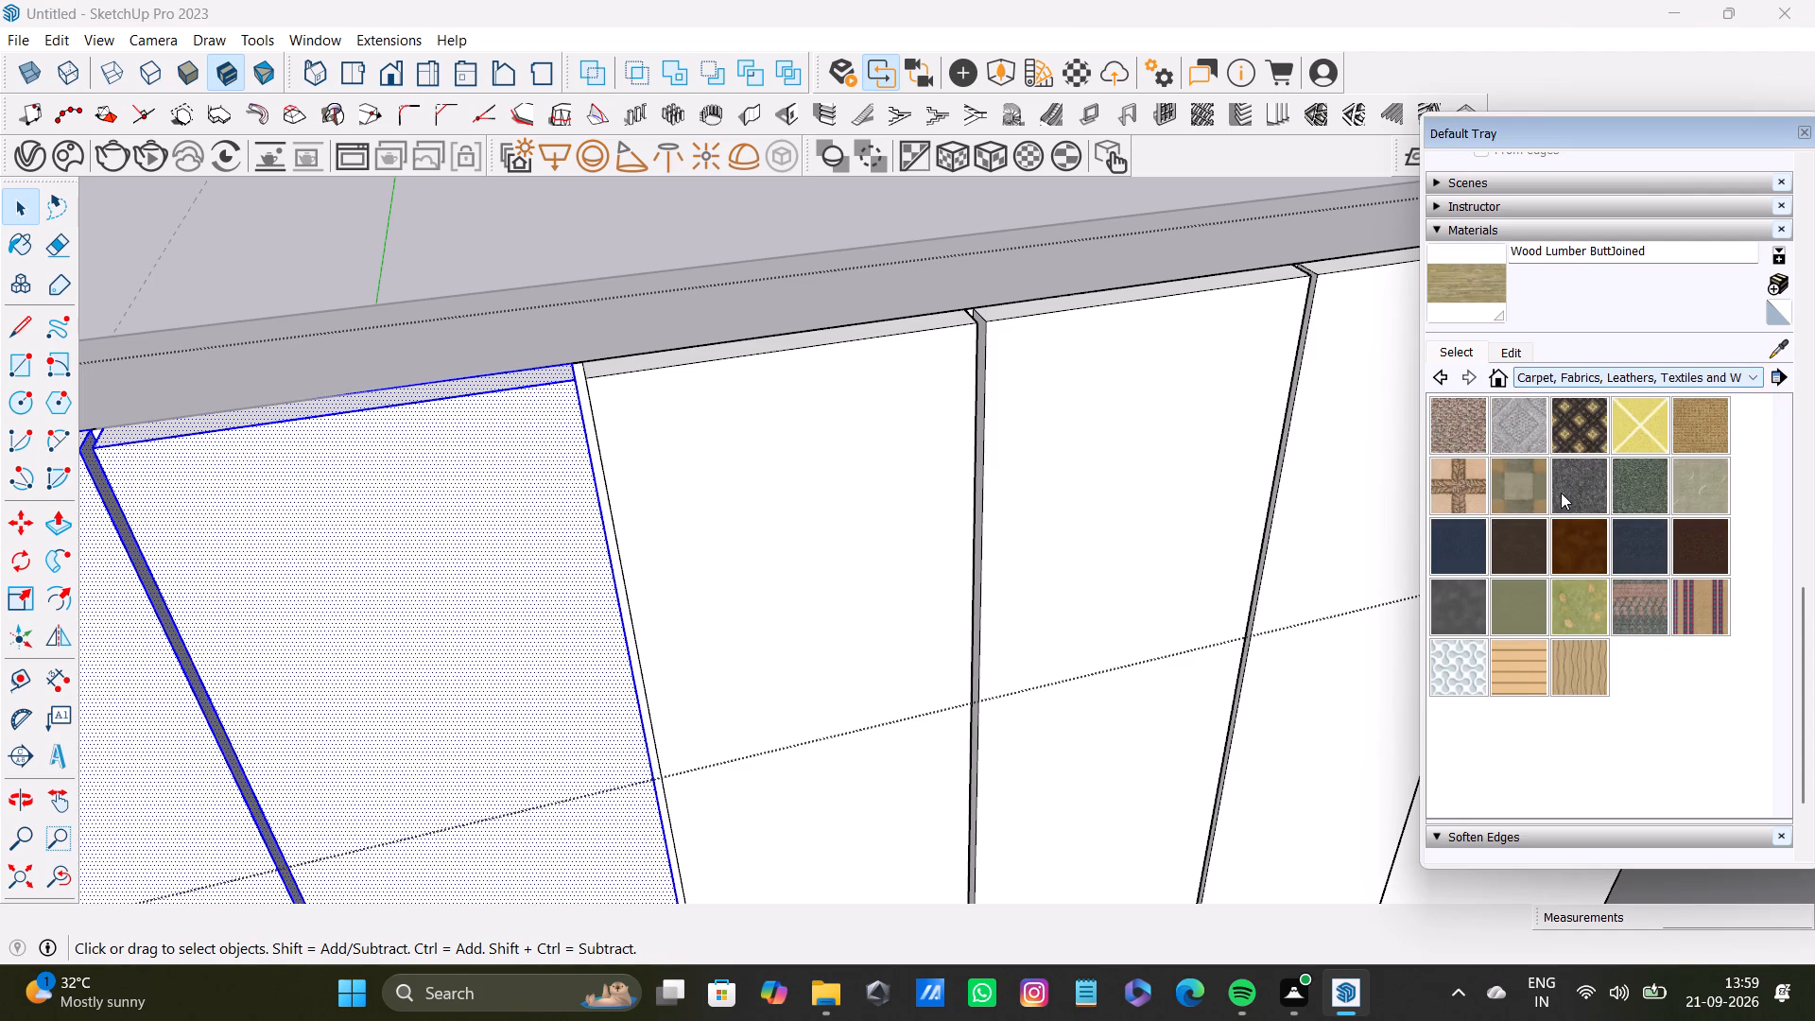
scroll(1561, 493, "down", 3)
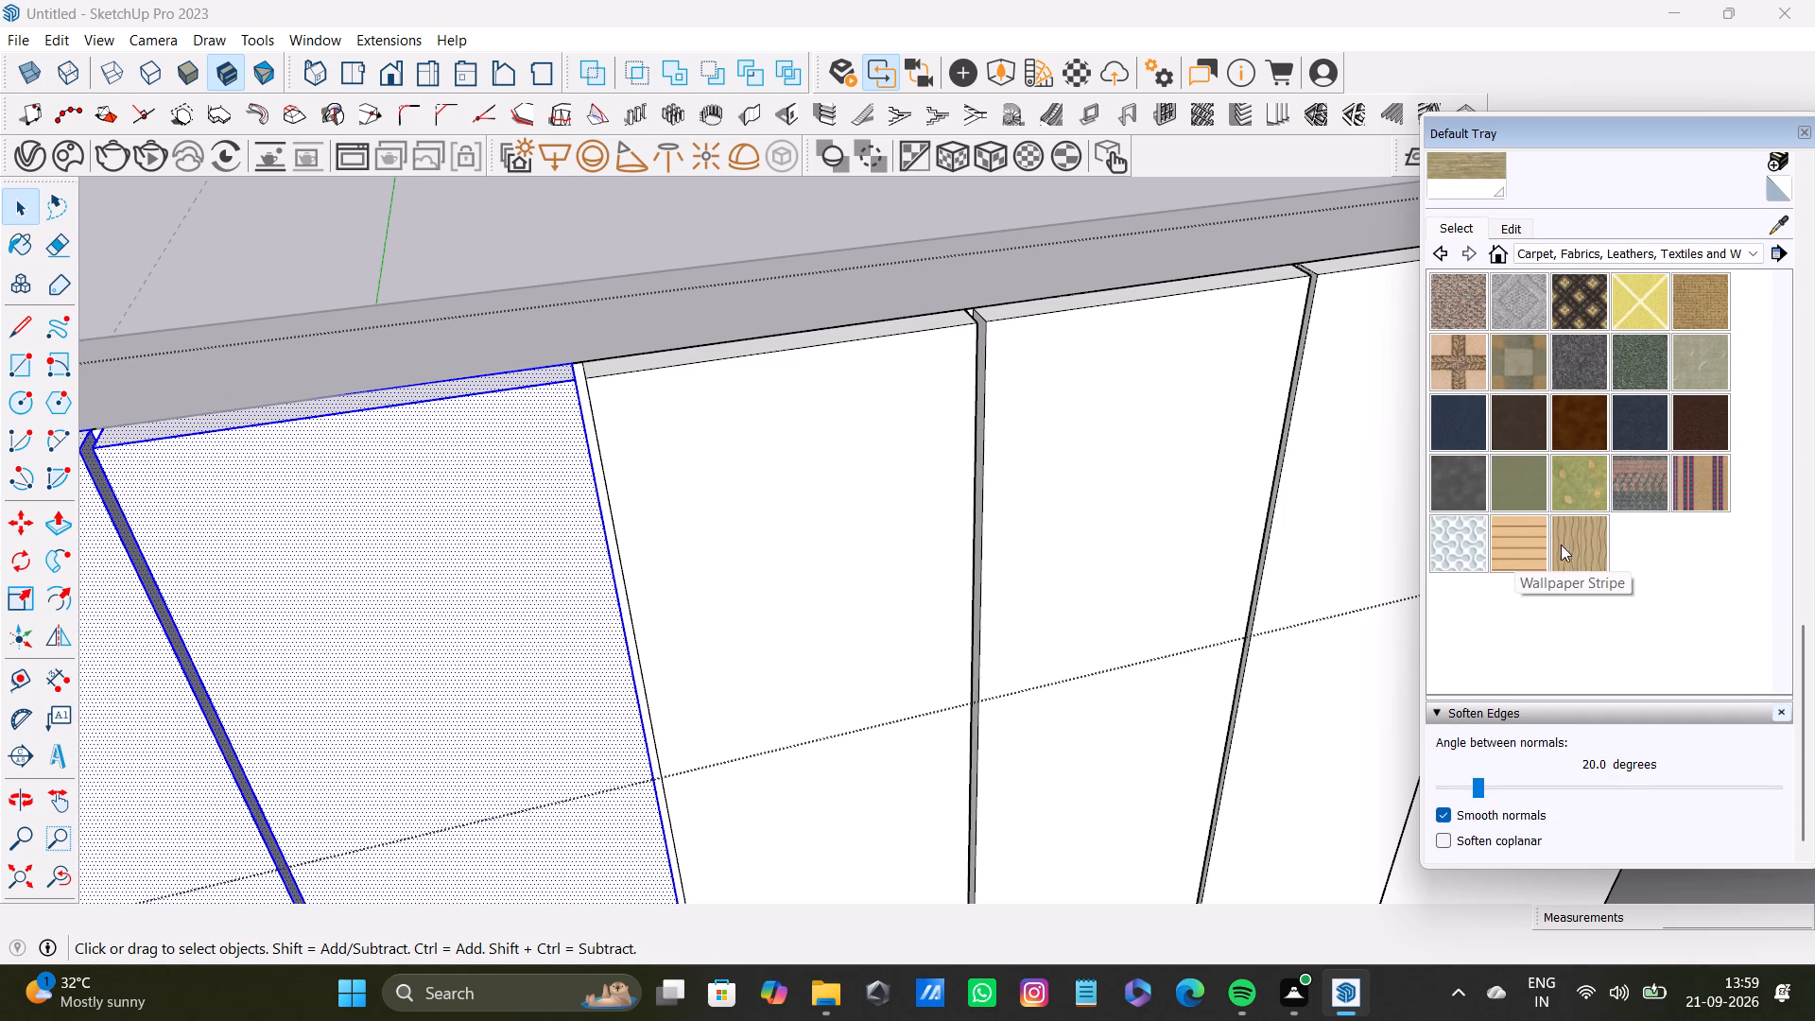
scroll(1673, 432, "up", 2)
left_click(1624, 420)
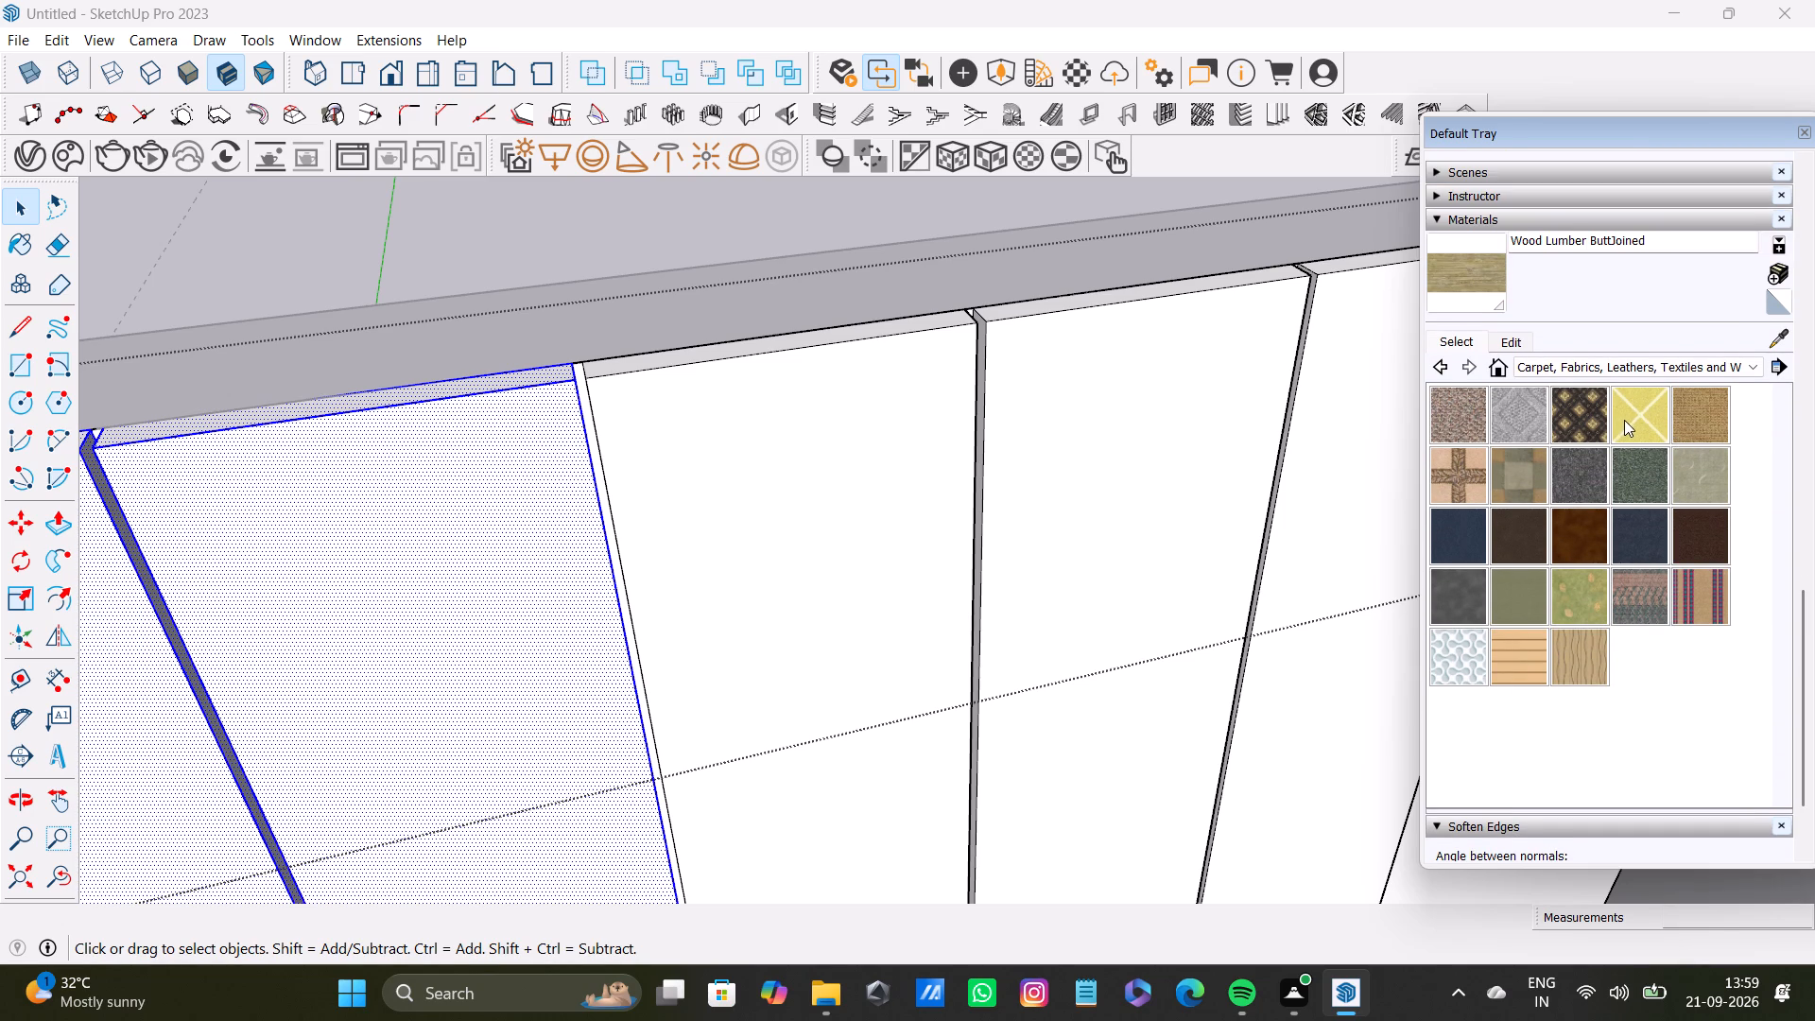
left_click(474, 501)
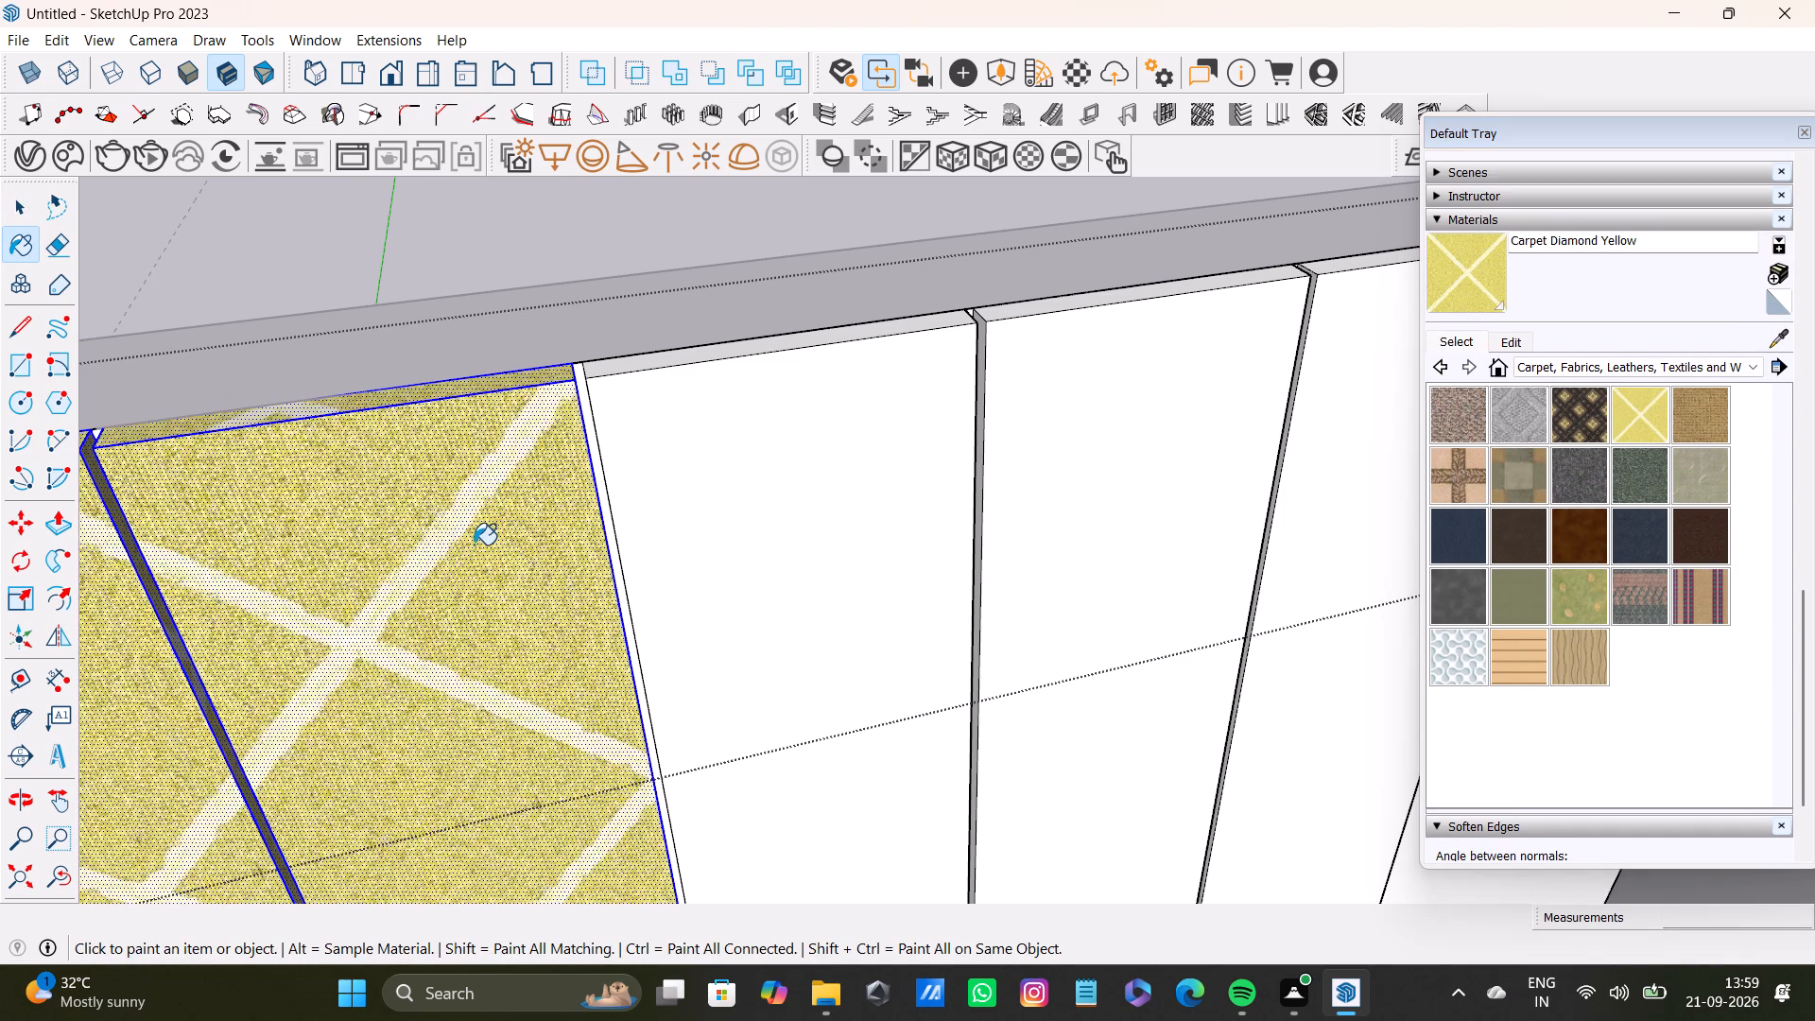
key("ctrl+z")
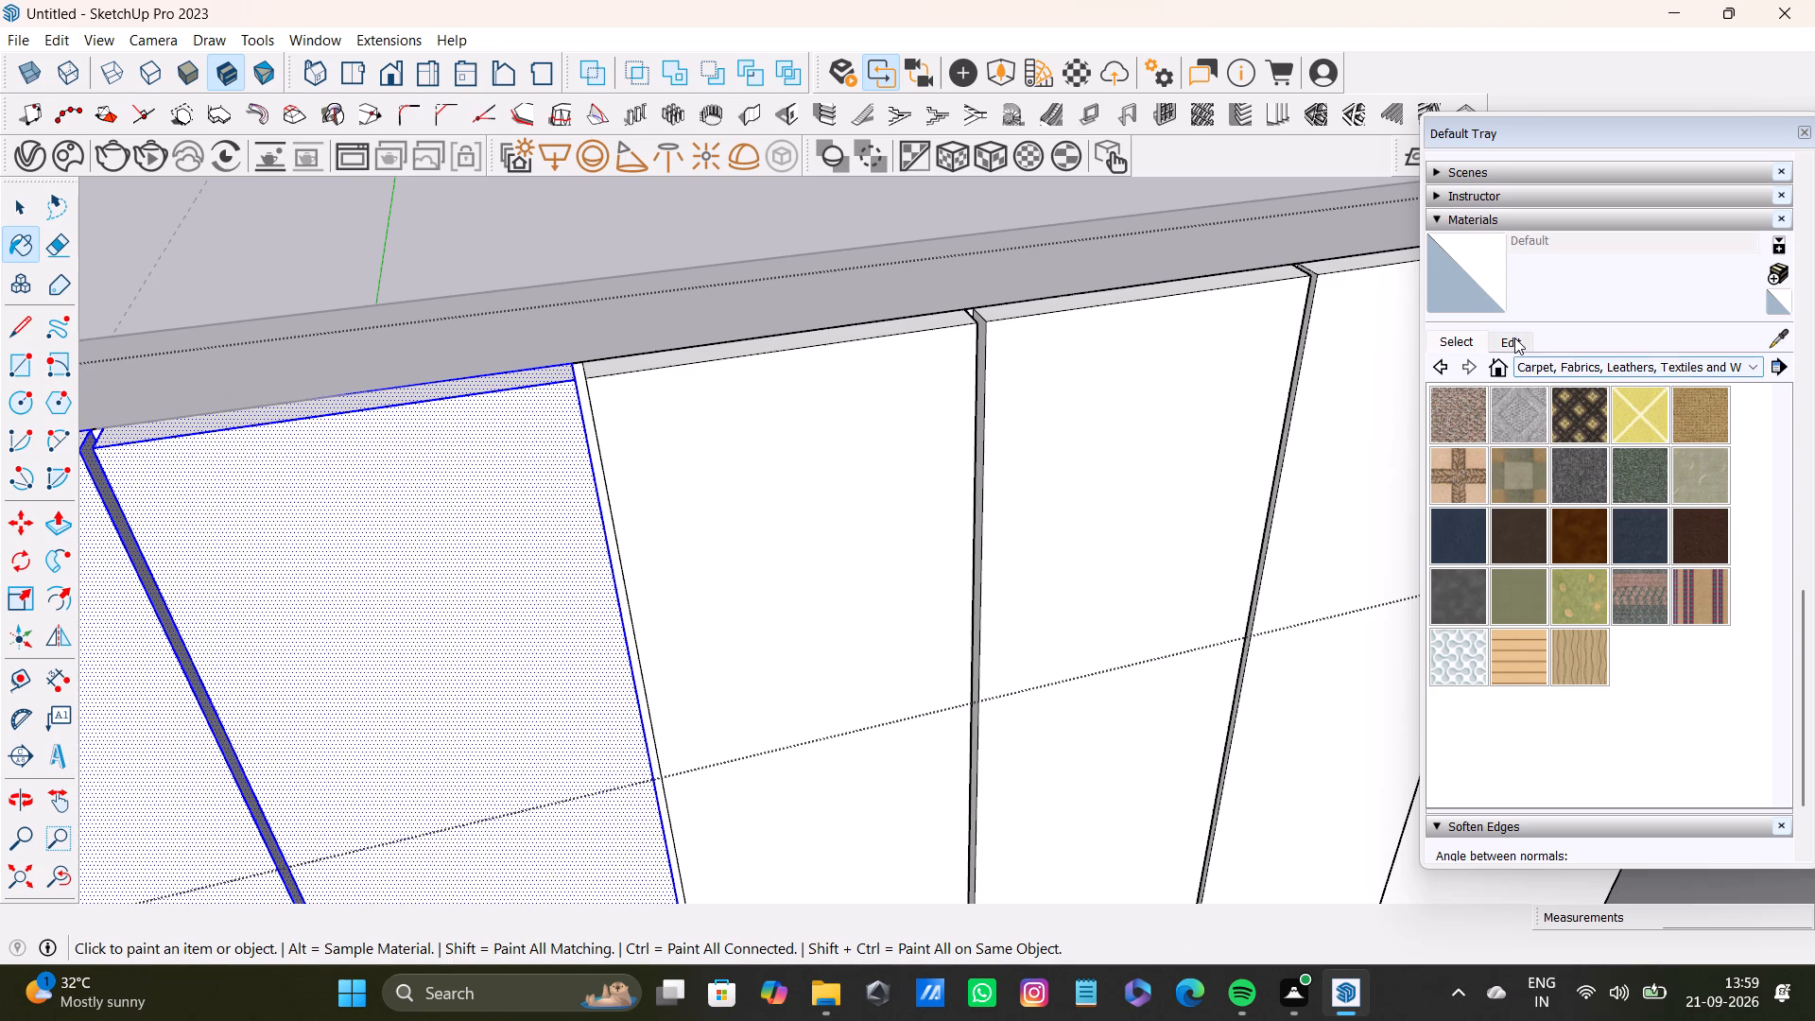
Paint the selected faces of the first two panels with 0094_PowderBlue from the Colors-Named collection.
left_click(1514, 337)
left_click(1467, 350)
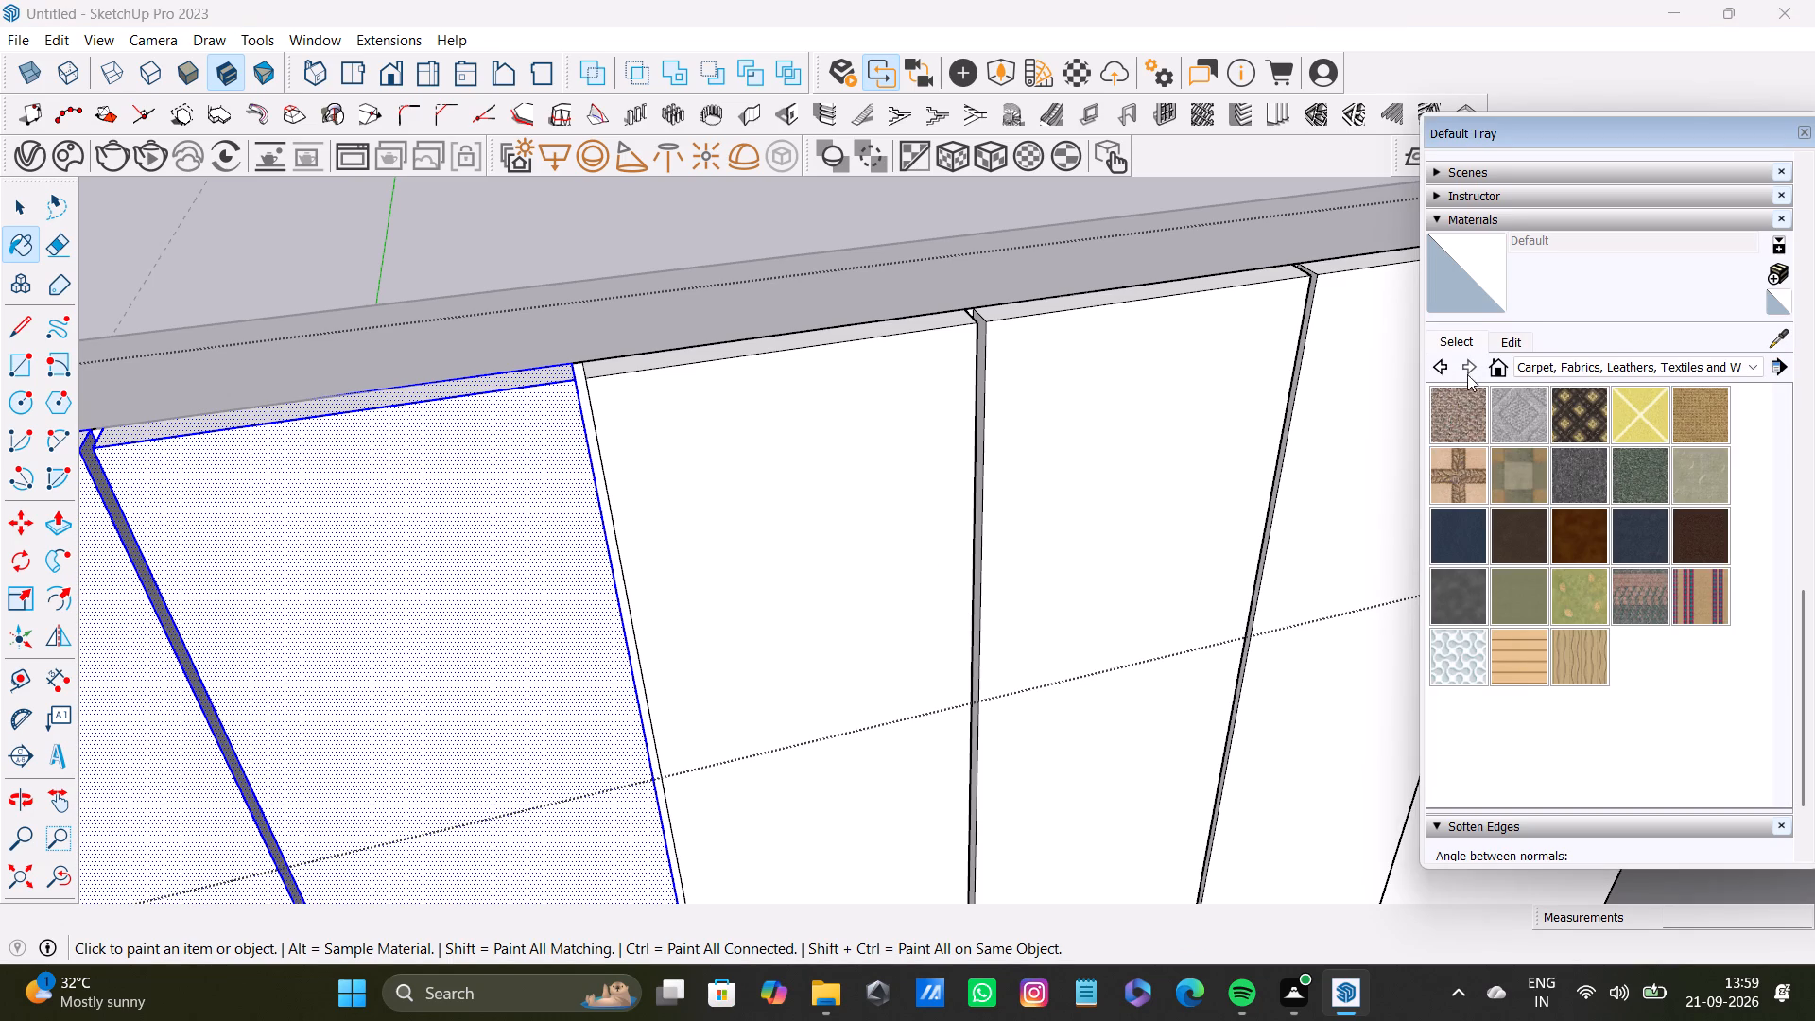
left_click(1568, 373)
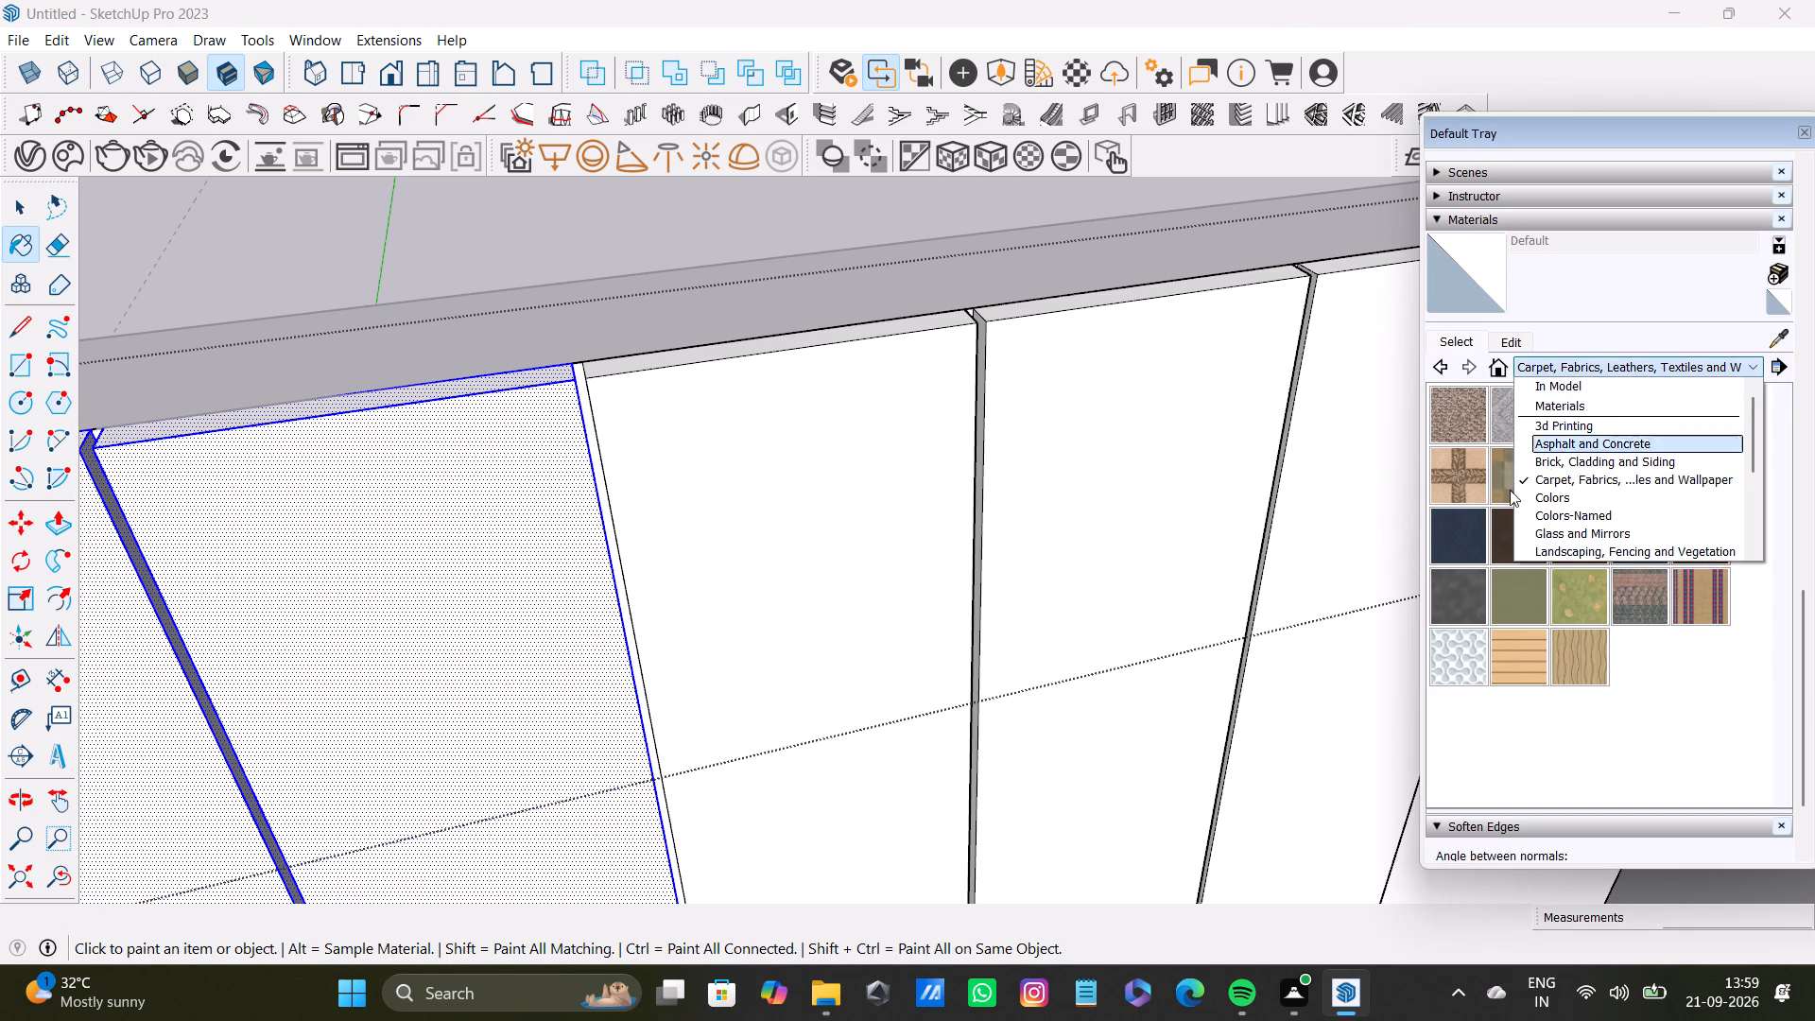
left_click(1546, 516)
scroll(1505, 496, "down", 2)
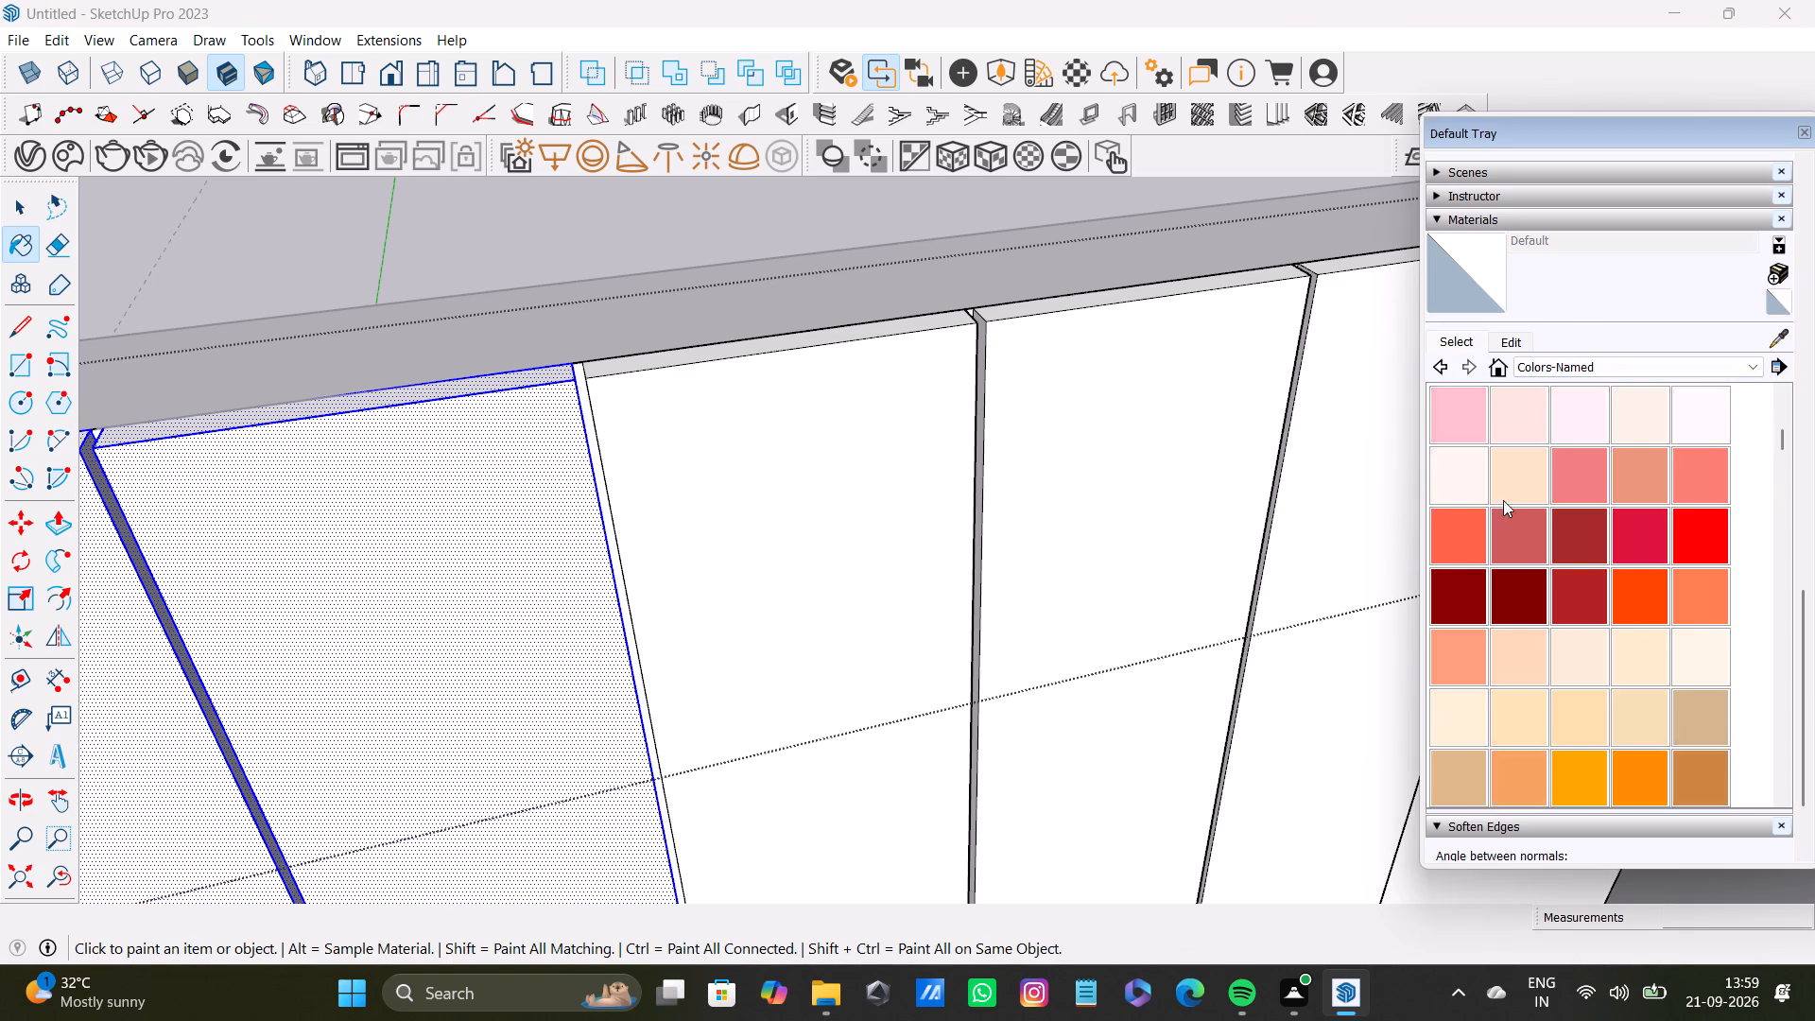
scroll(1503, 500, "down", 14)
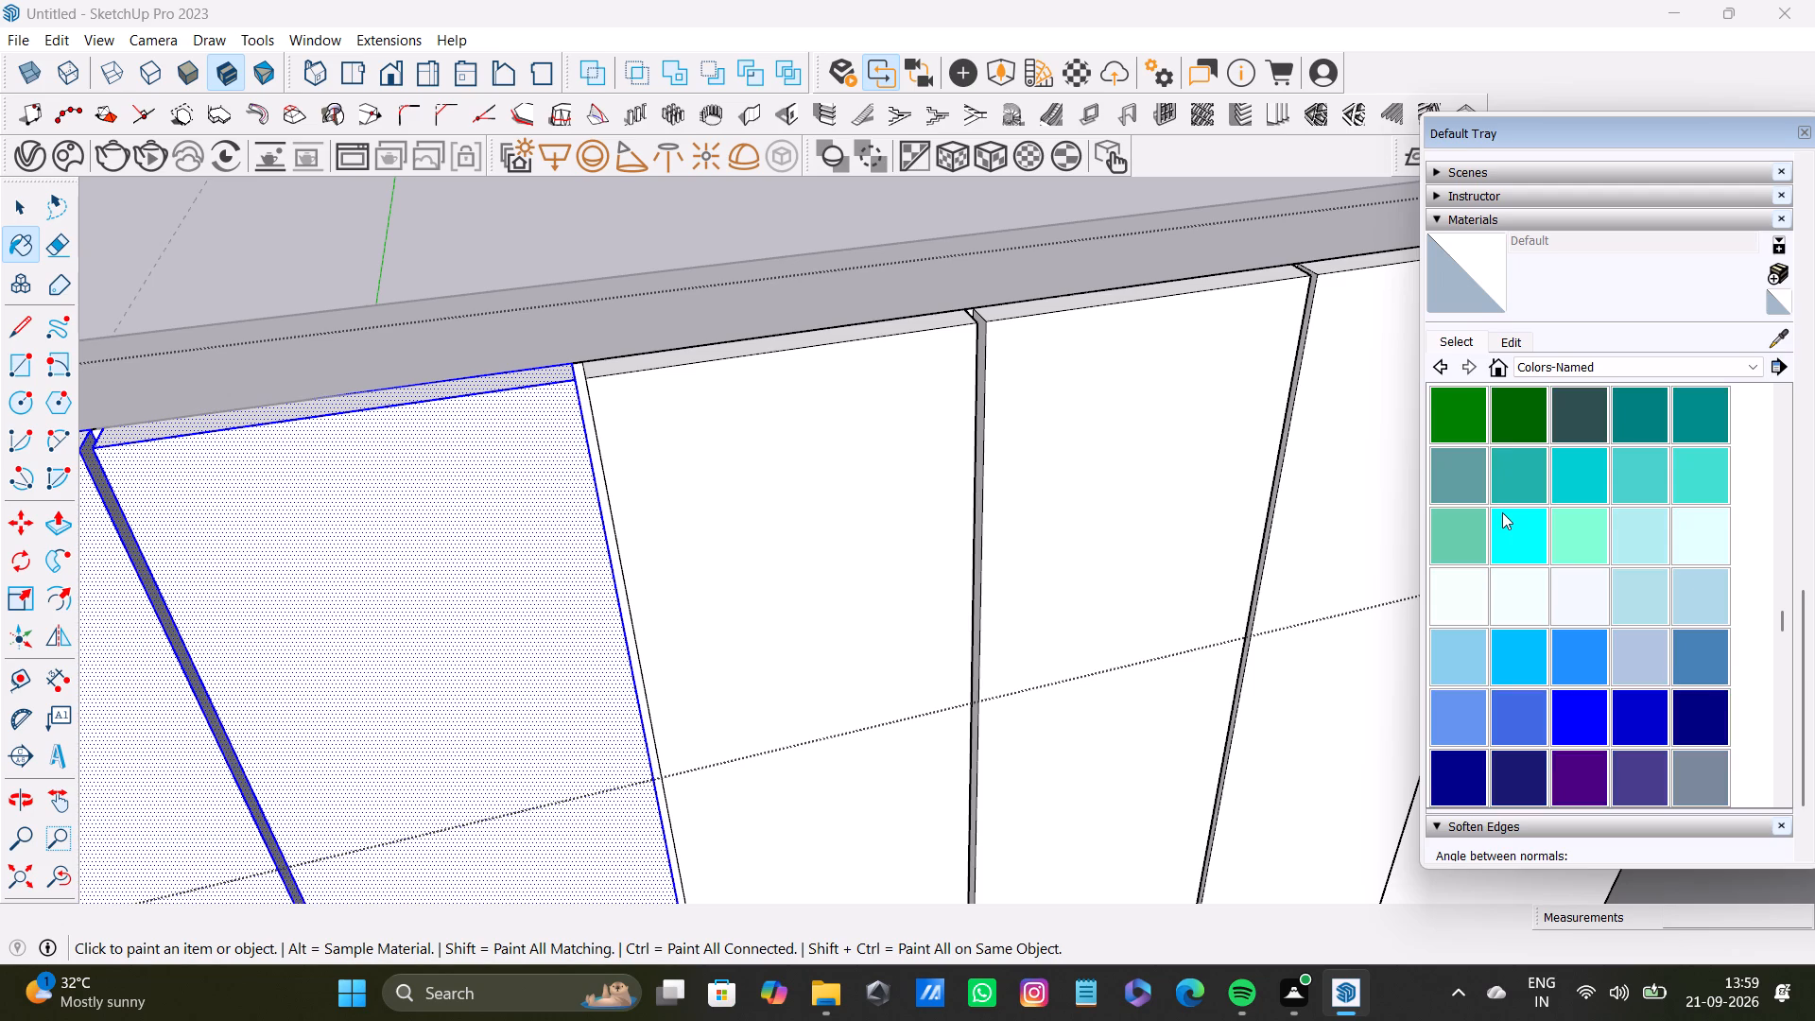
scroll(1502, 512, "up", 6)
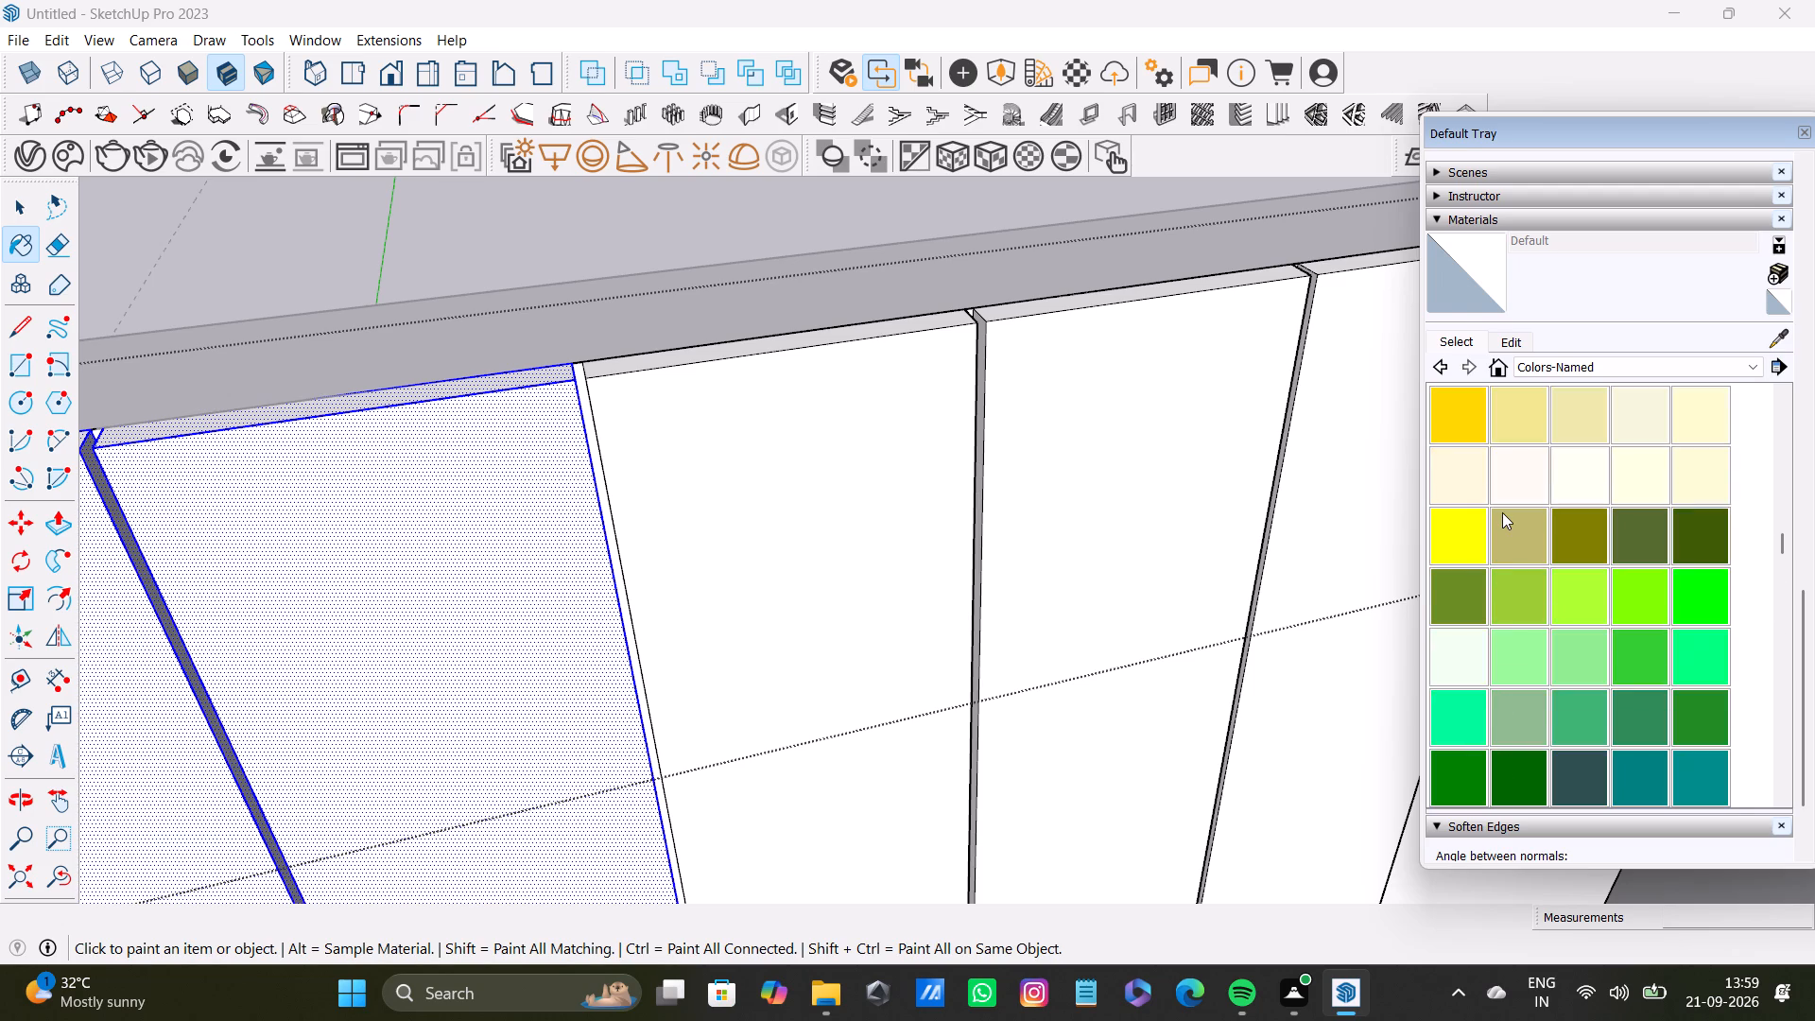
scroll(1502, 512, "down", 6)
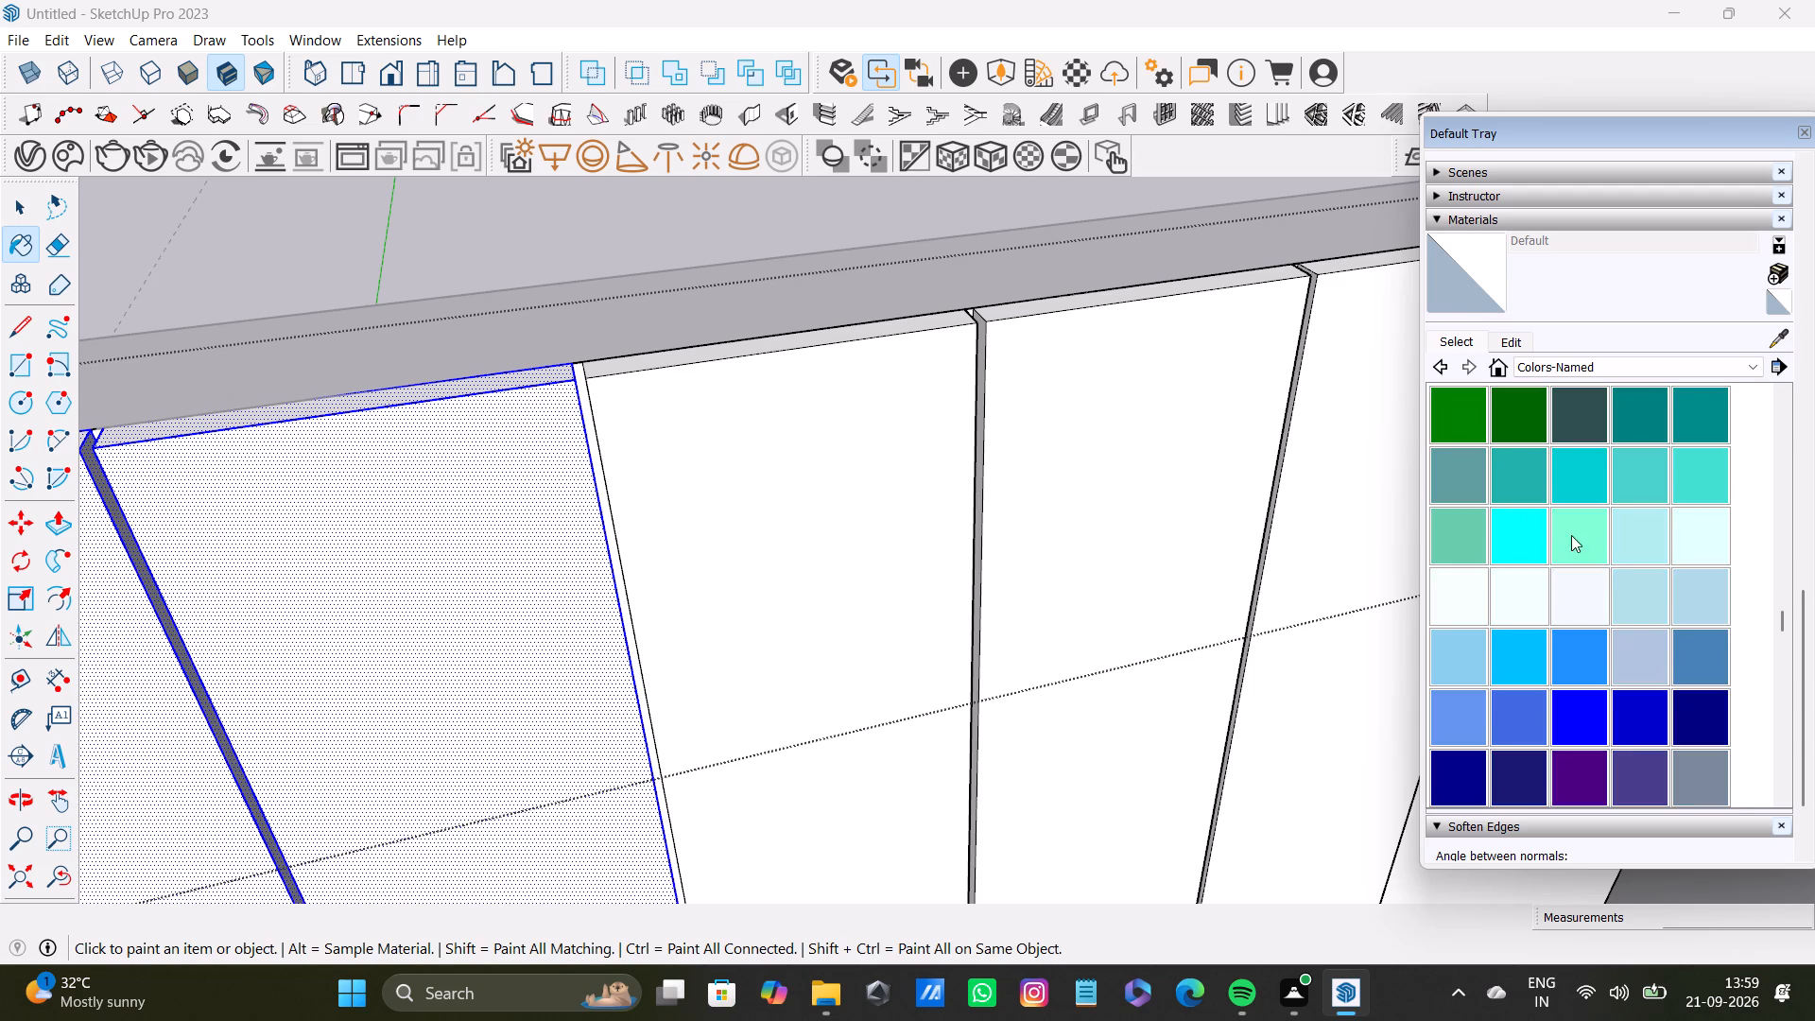
left_click(1648, 607)
left_click(430, 531)
Select the middle front faces of the first two panels and paint them with 0089_PaleTurquoise.
scroll(430, 536, "down", 3)
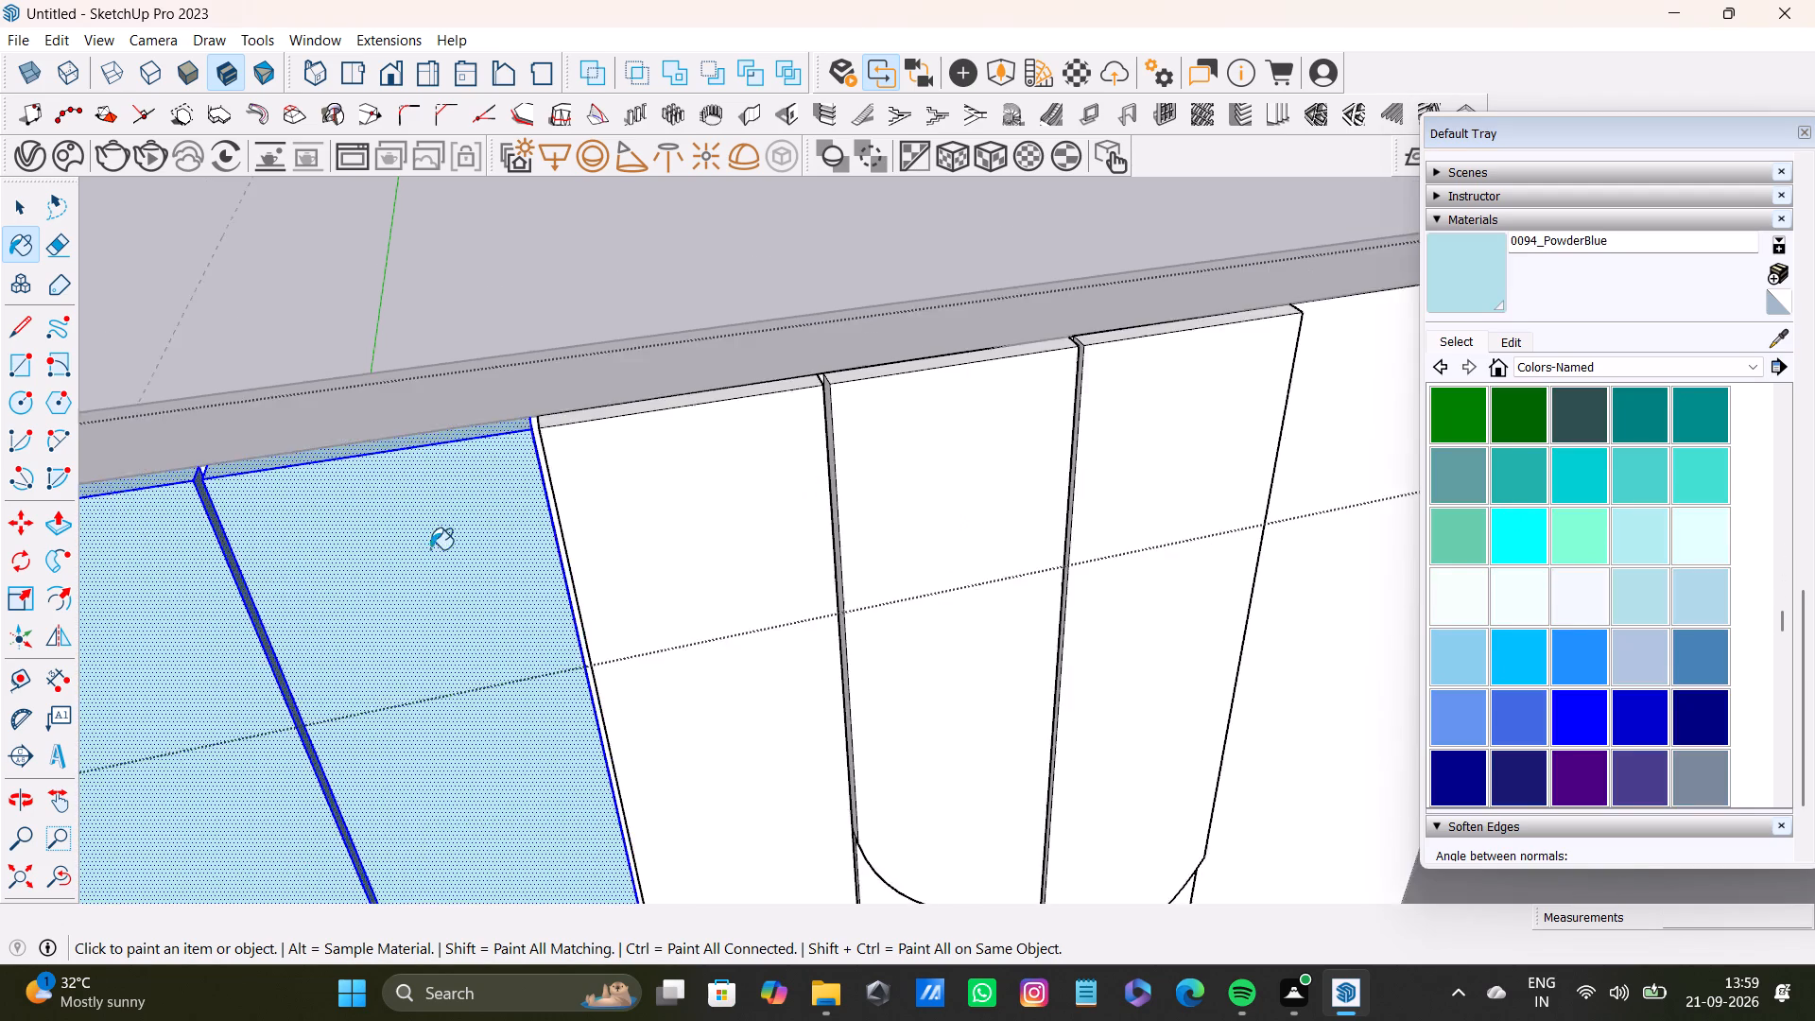
scroll(430, 549, "down", 5)
middle_click_drag(527, 614, 785, 498)
scroll(905, 727, "down", 3)
middle_click_drag(899, 748, 804, 520, "shift")
scroll(665, 669, "up", 4)
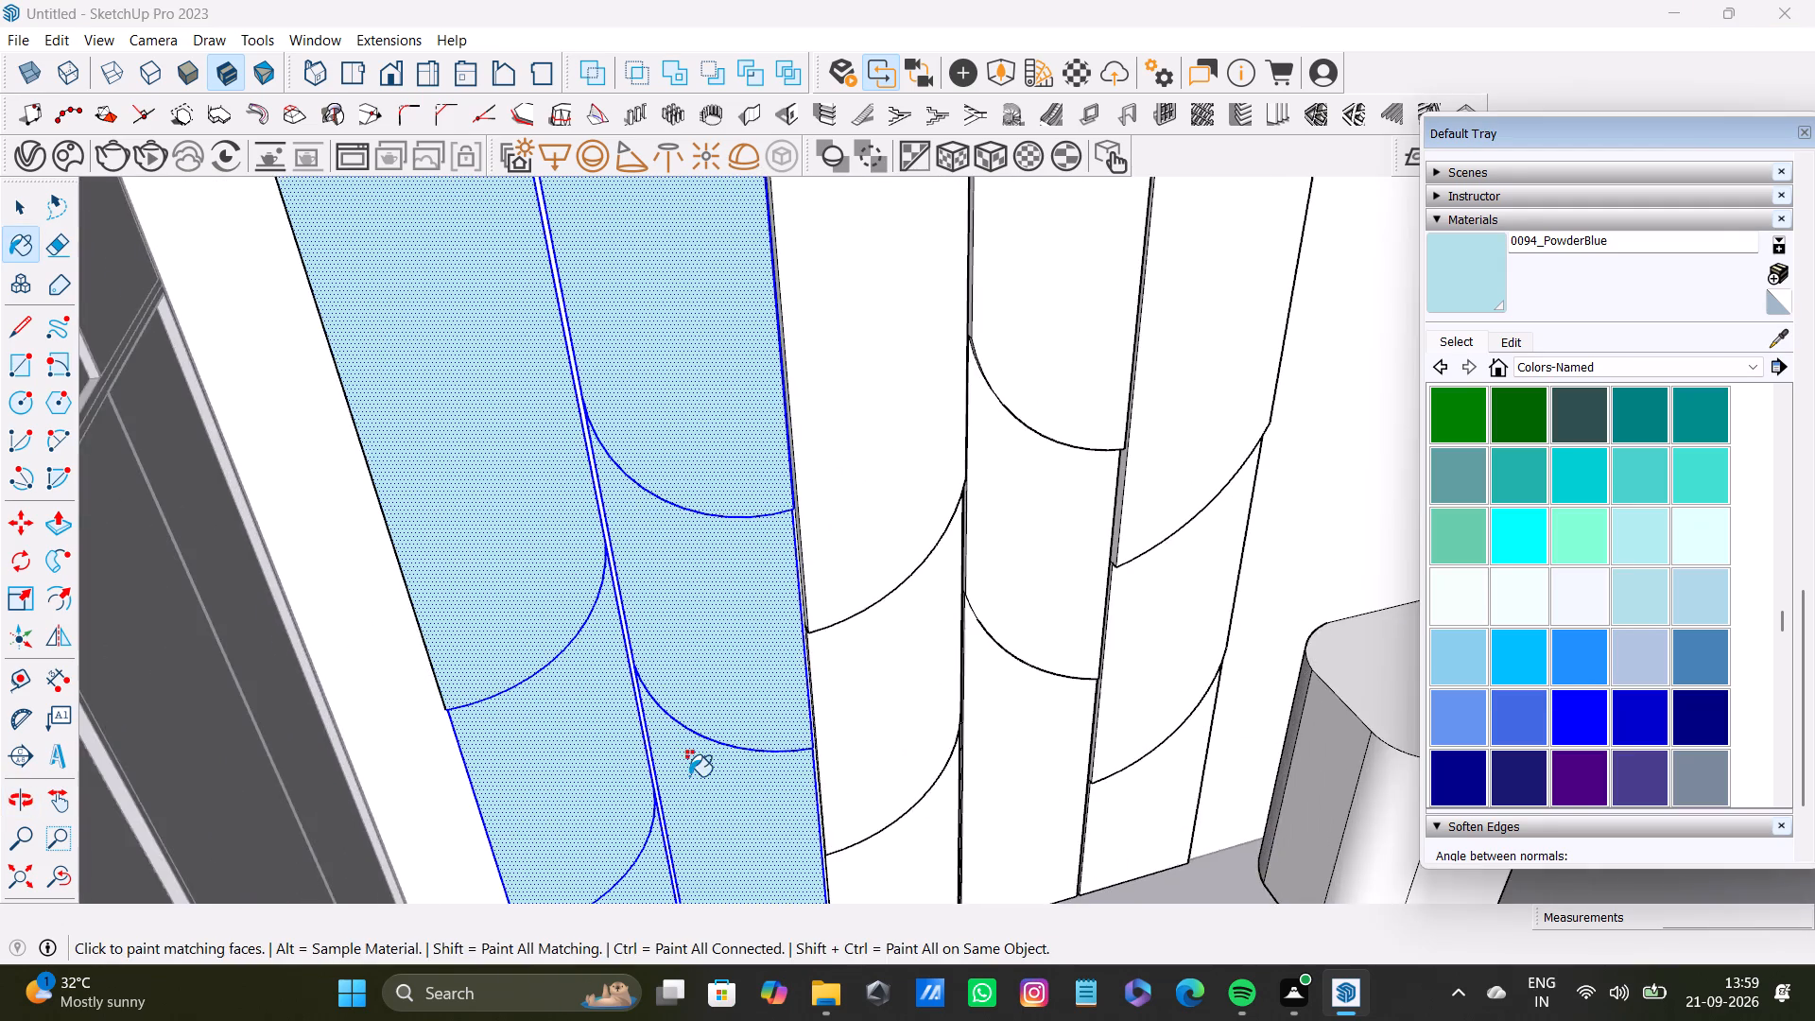
middle_click_drag(691, 771, 656, 654, "shift")
scroll(660, 644, "up", 5)
middle_click_drag(762, 685, 837, 817)
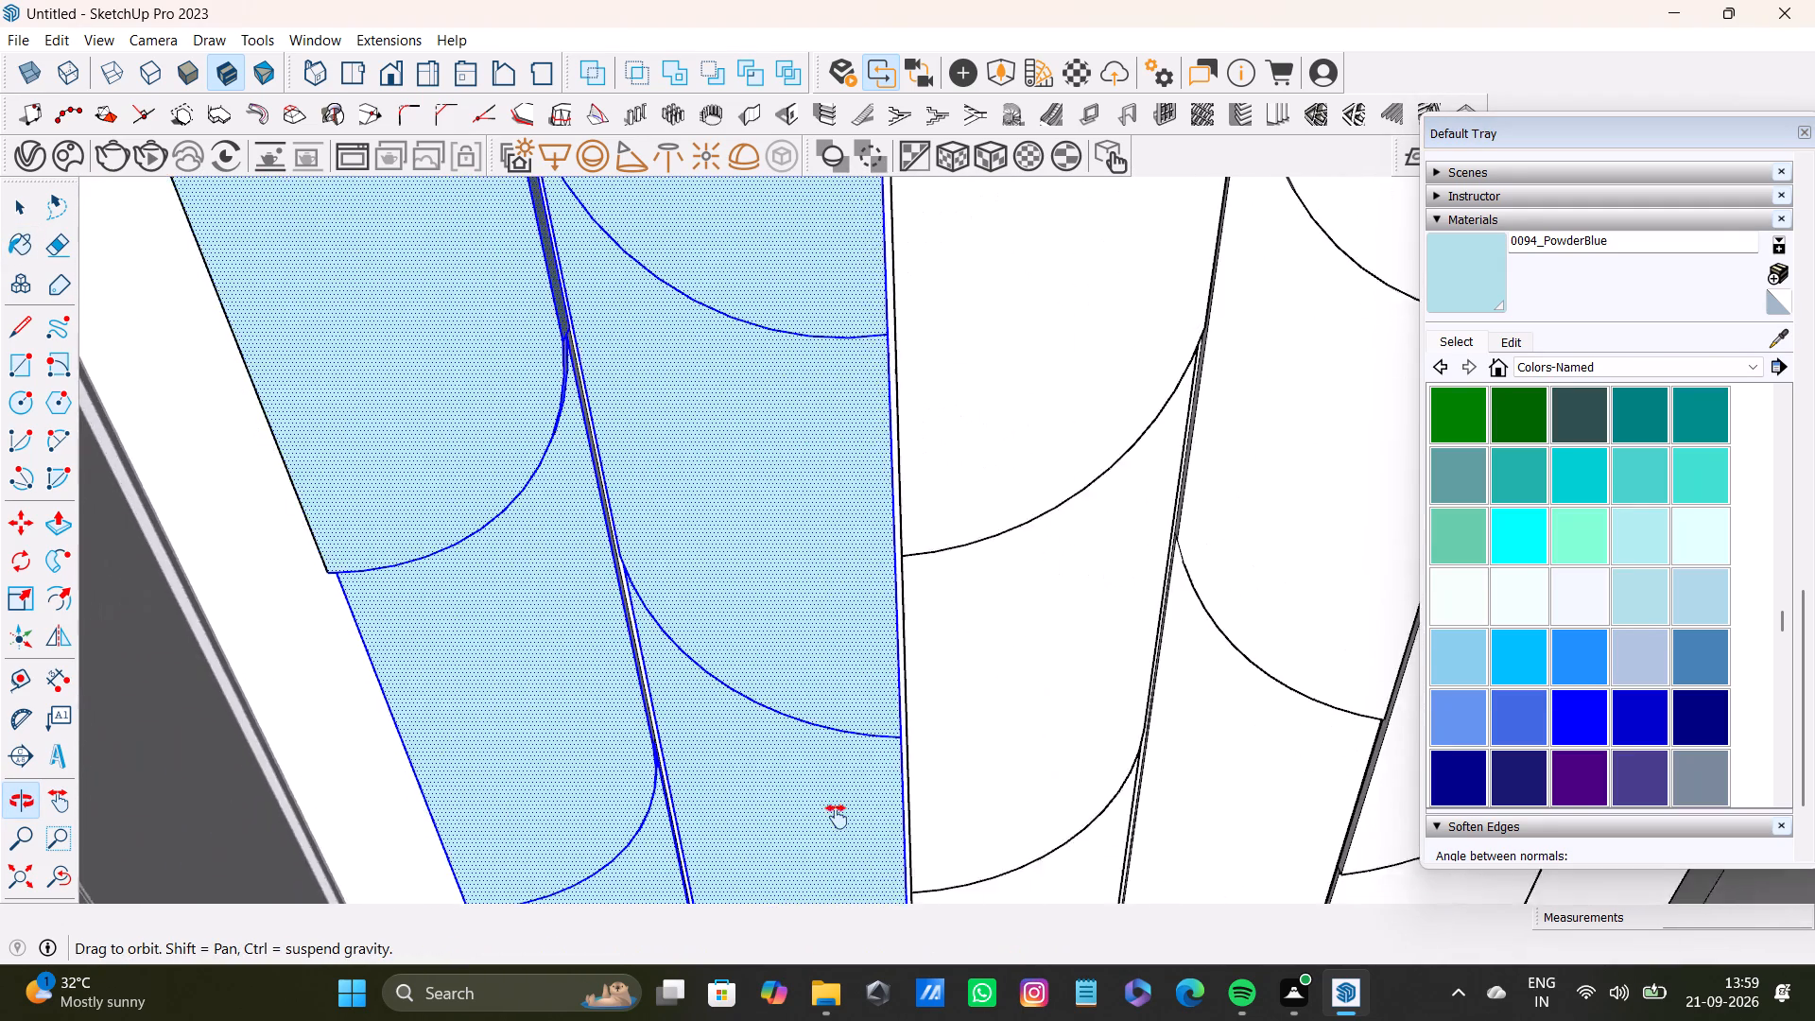
middle_click_drag(837, 817, 837, 822)
scroll(804, 787, "down", 4)
key("space")
left_click(619, 697)
left_click(773, 683, "shift")
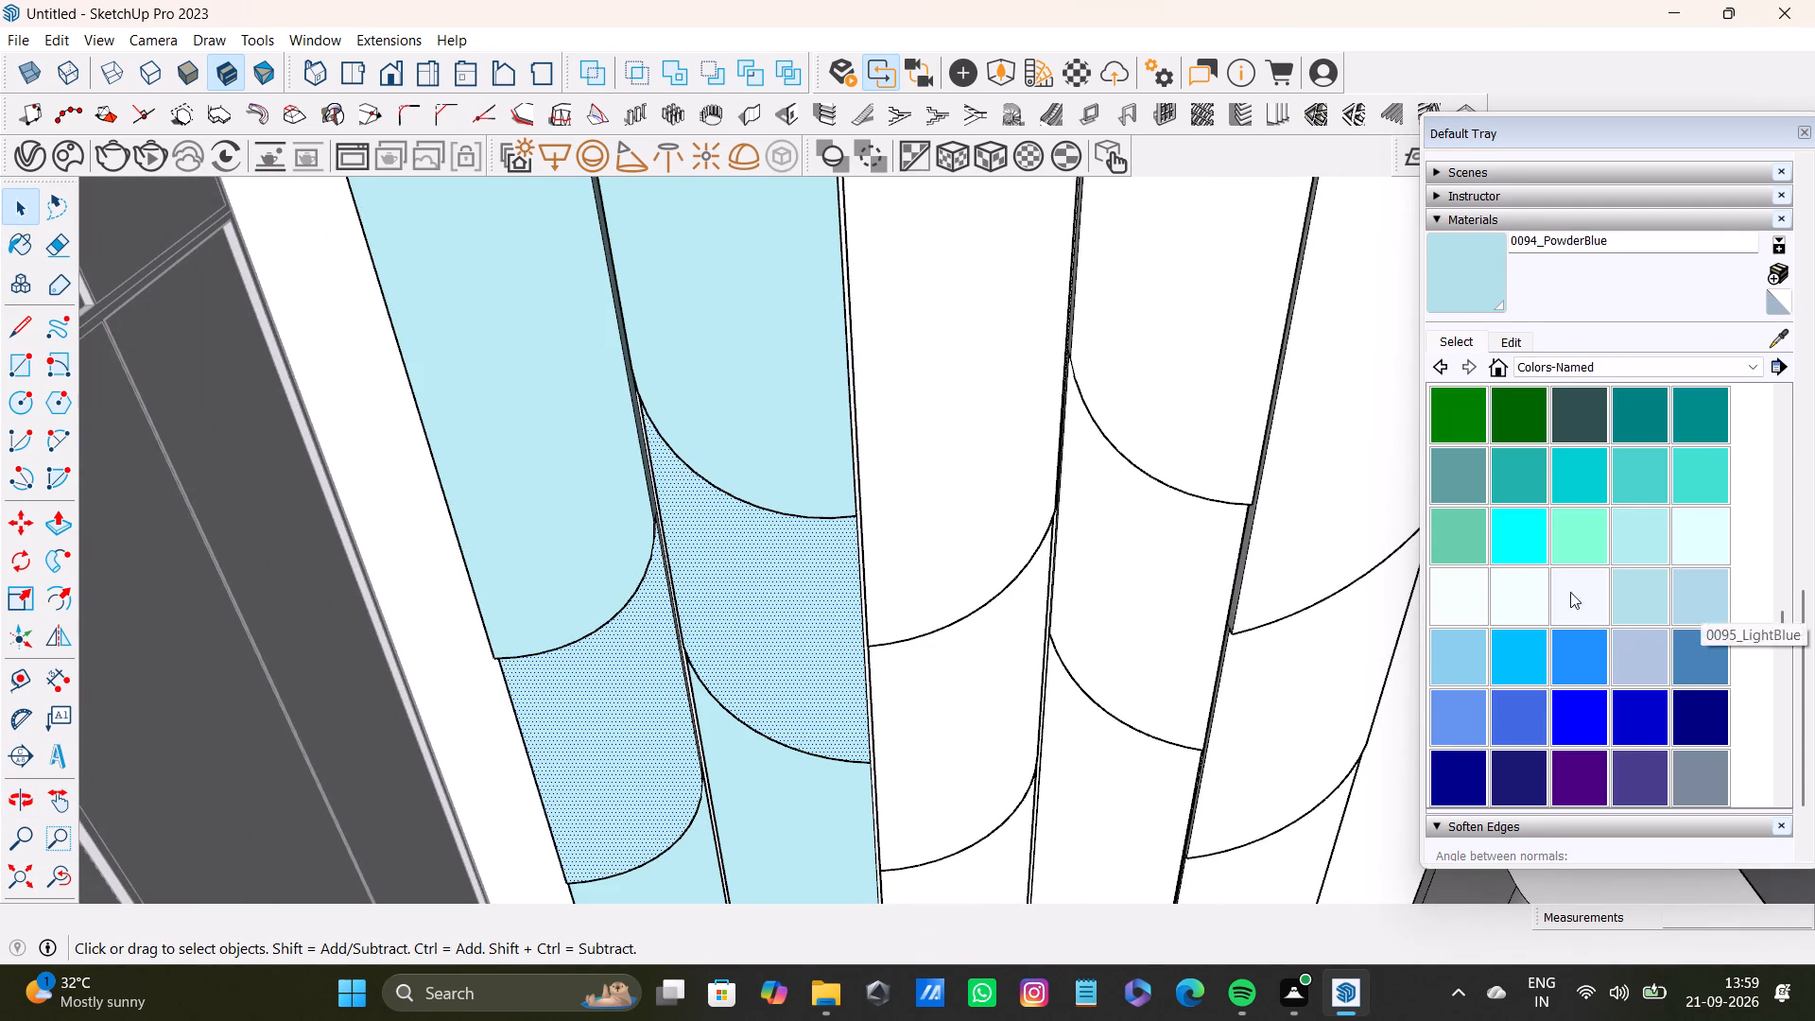
left_click(1624, 536, "shift")
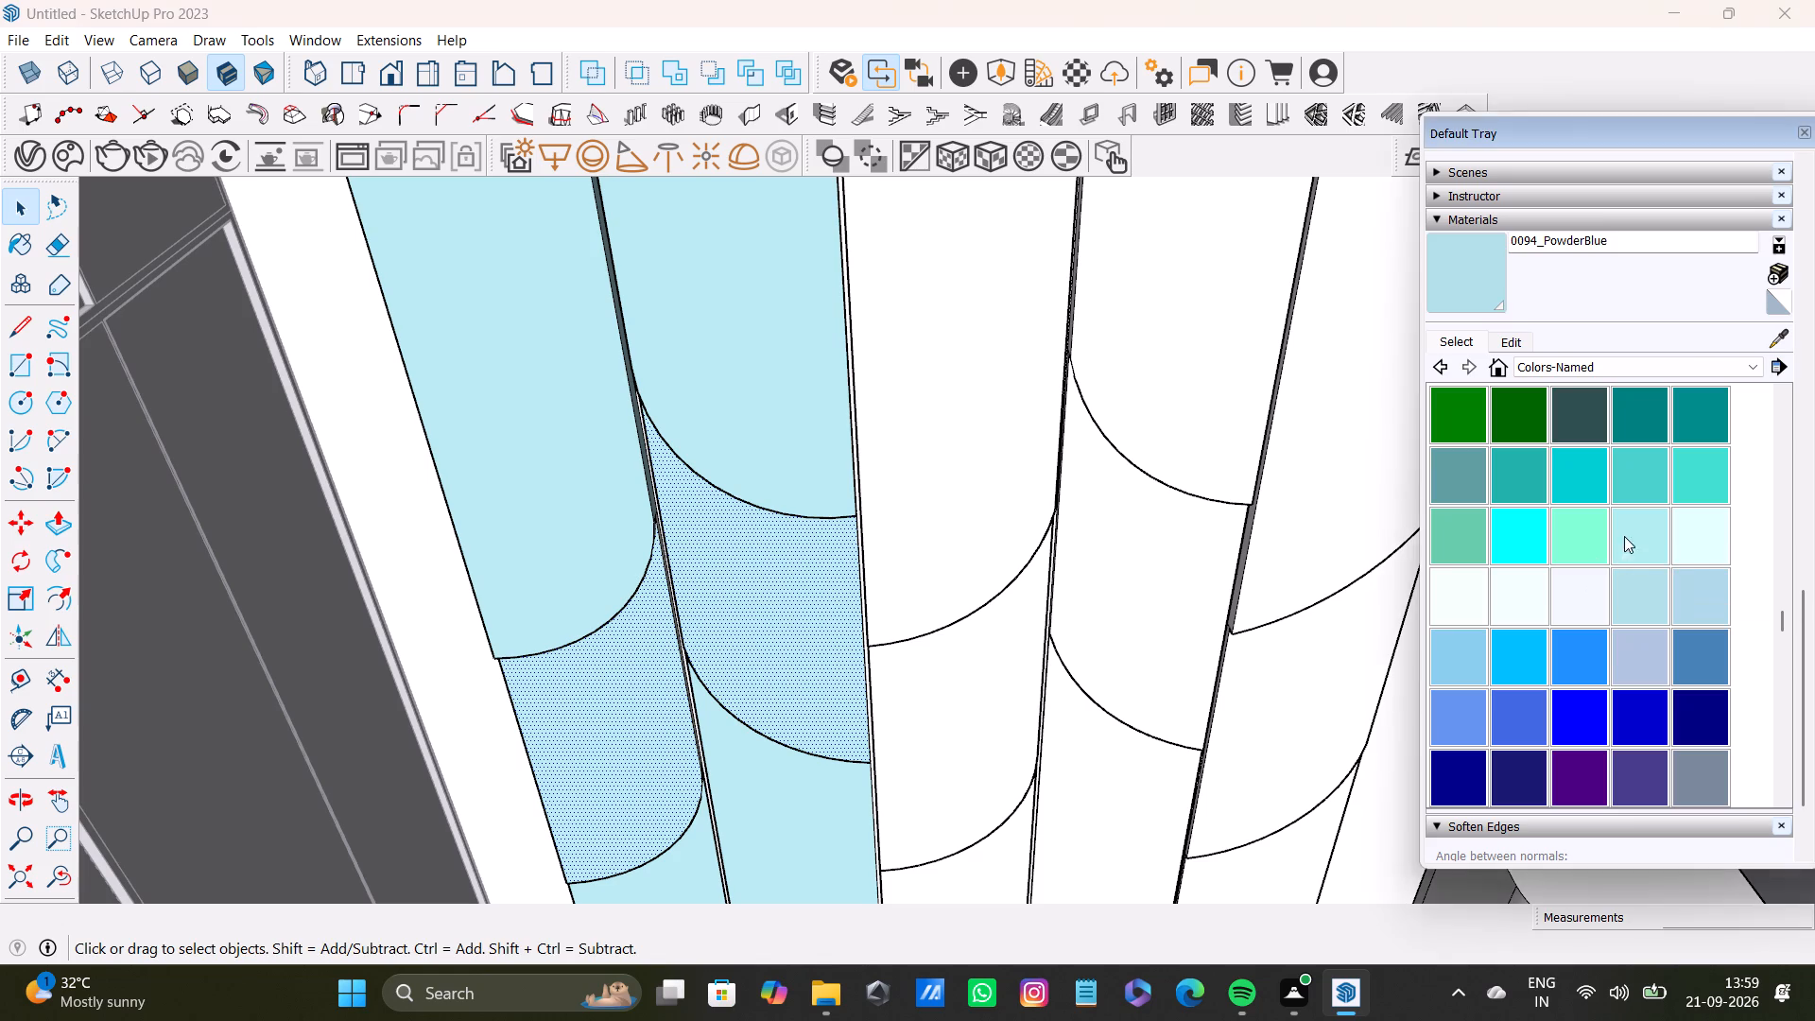
left_click(804, 623, "shift")
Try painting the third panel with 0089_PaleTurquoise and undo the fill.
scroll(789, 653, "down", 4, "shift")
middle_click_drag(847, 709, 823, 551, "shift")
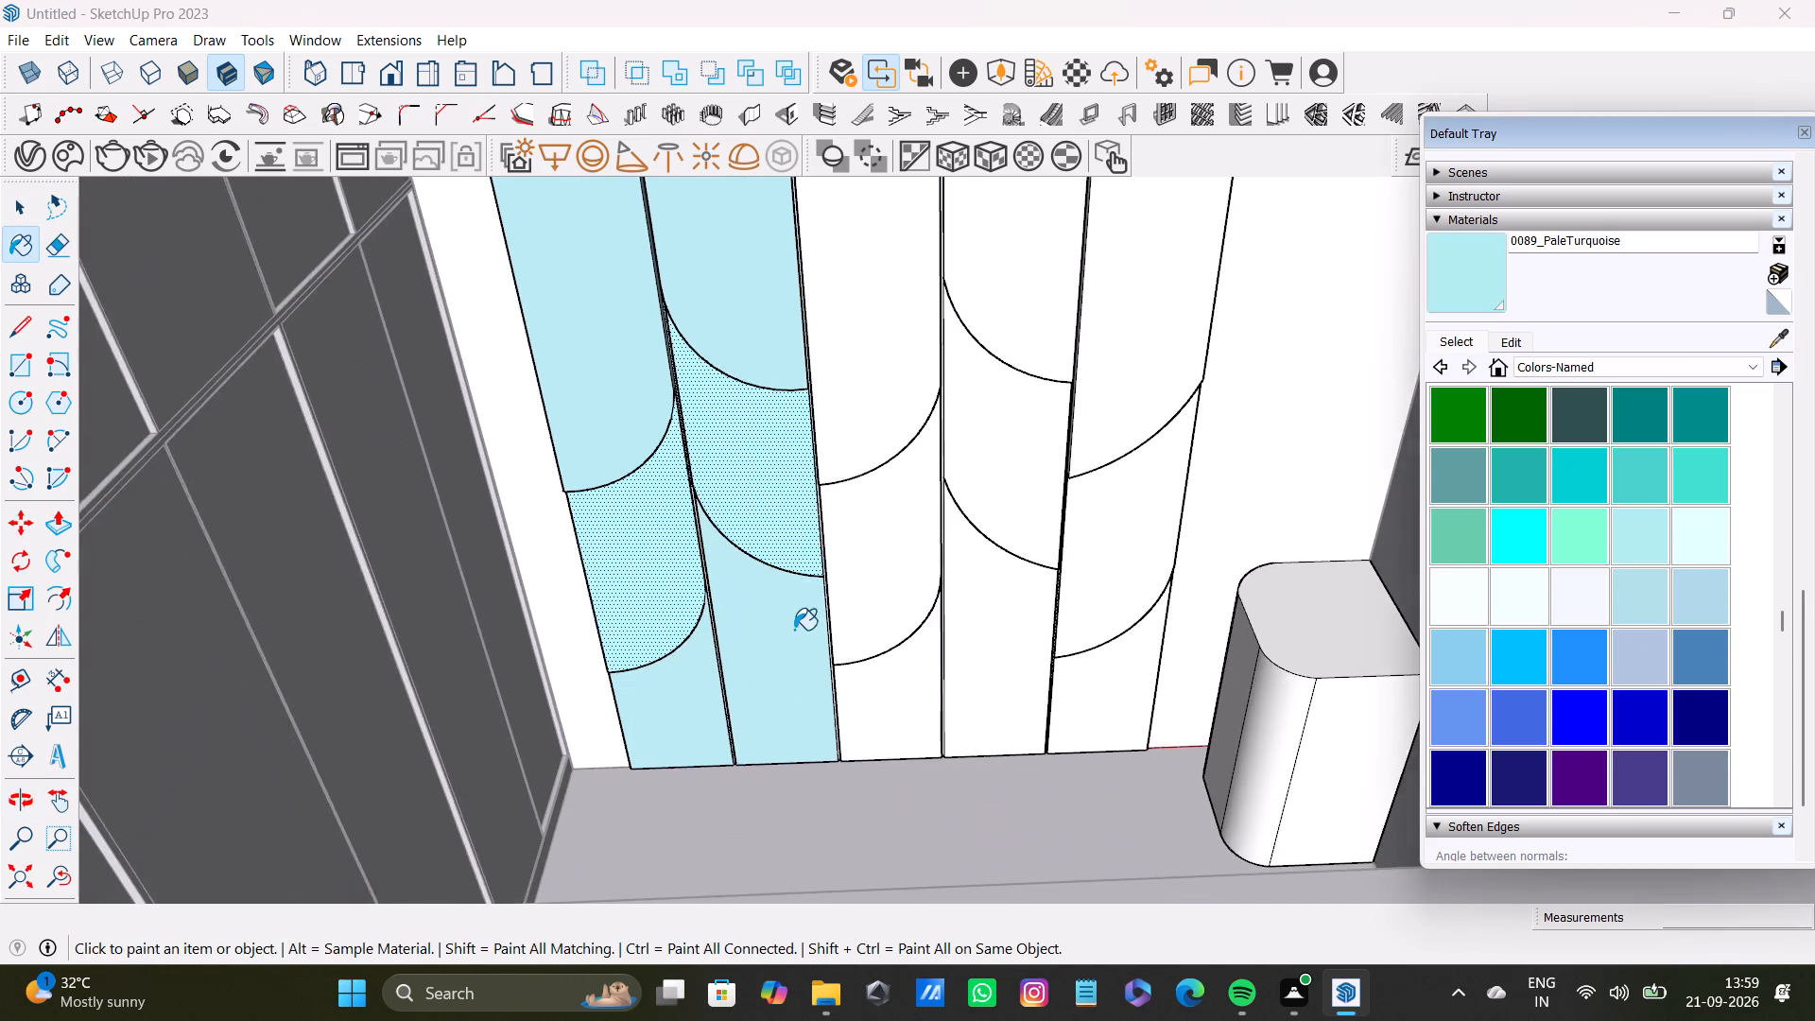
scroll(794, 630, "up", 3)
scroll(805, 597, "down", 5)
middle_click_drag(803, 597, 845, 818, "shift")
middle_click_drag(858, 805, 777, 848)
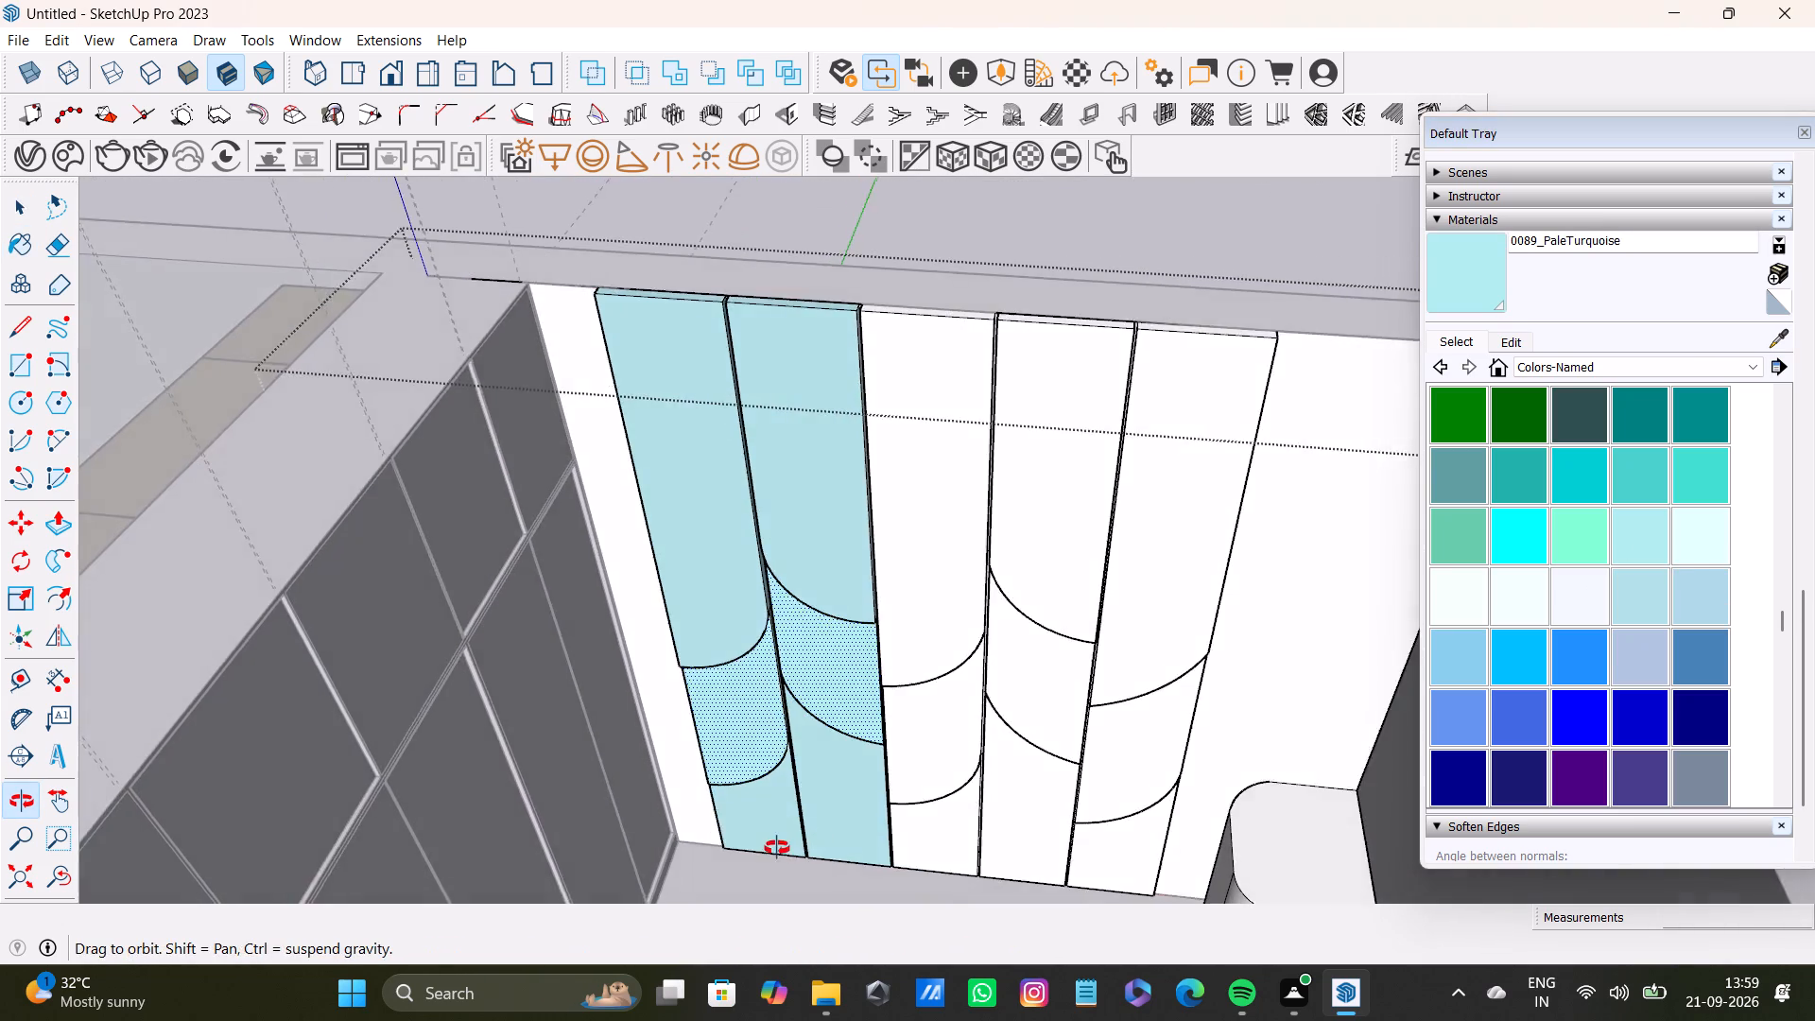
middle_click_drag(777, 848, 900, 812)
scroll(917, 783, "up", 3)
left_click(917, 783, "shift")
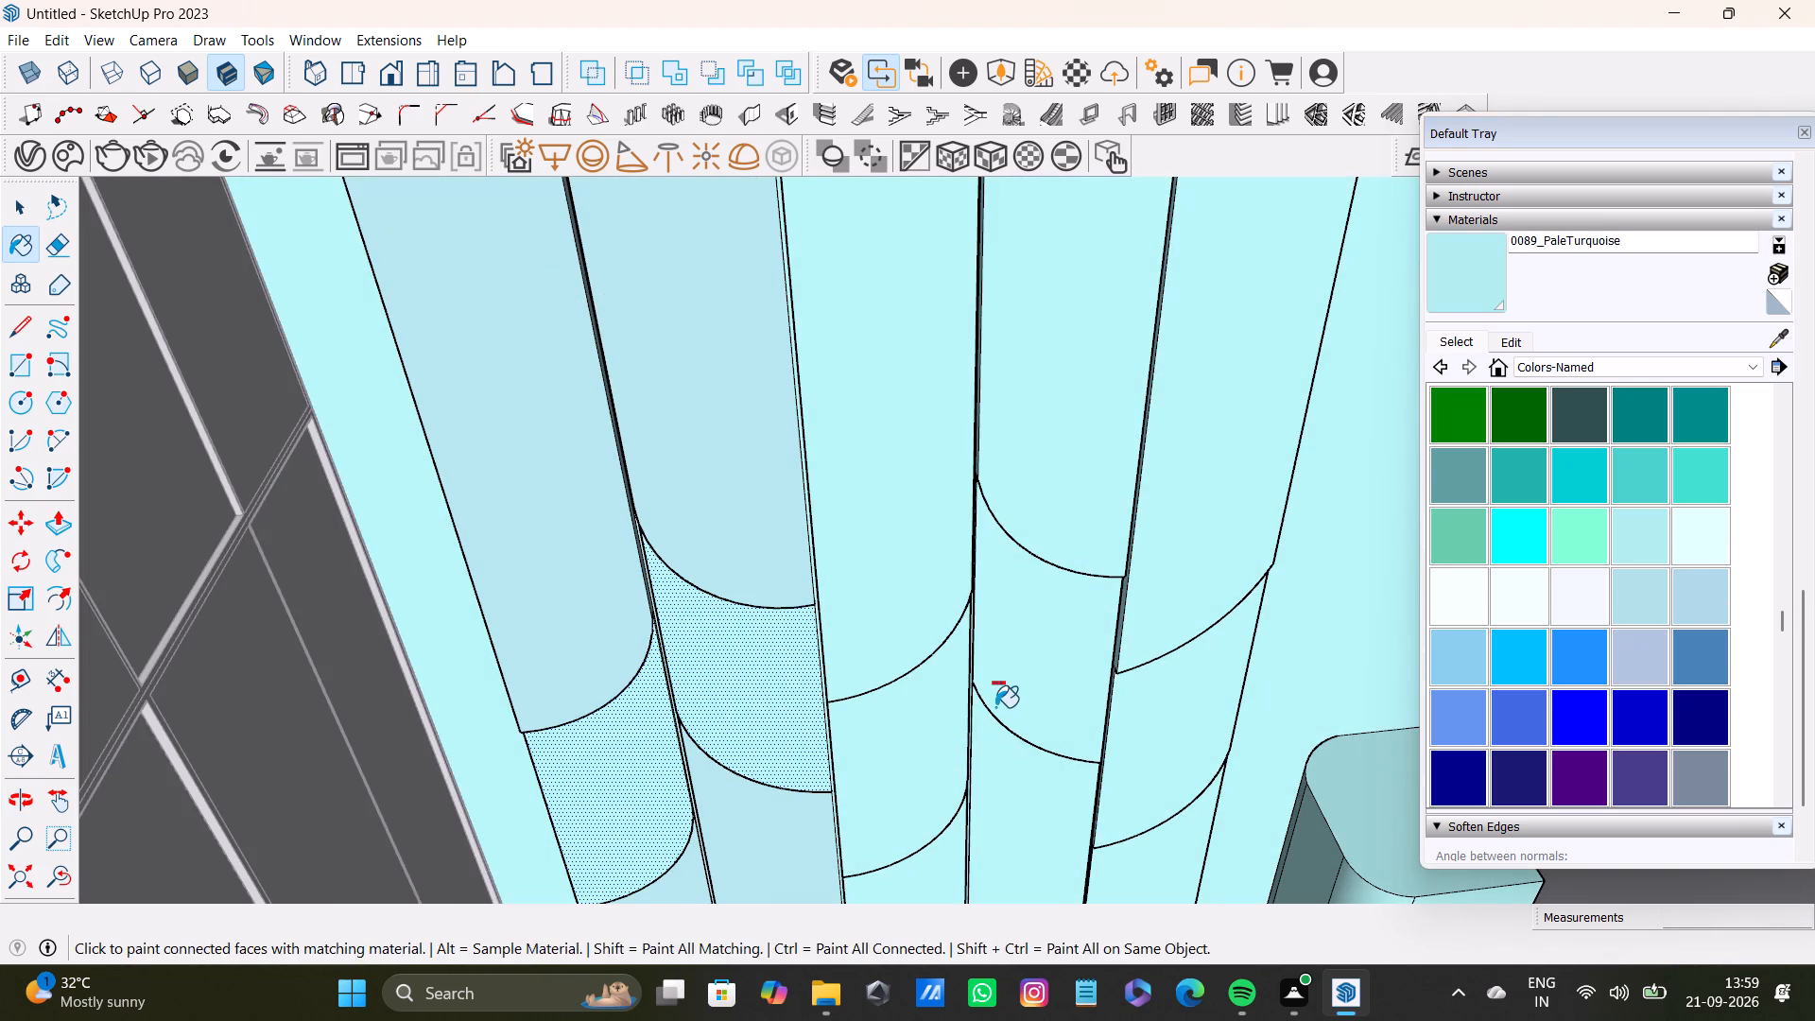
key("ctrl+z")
Add the upper and lowest front faces of the third and fourth panels to the selection.
key("space")
left_click(880, 551, "shift")
left_click(1113, 427, "shift")
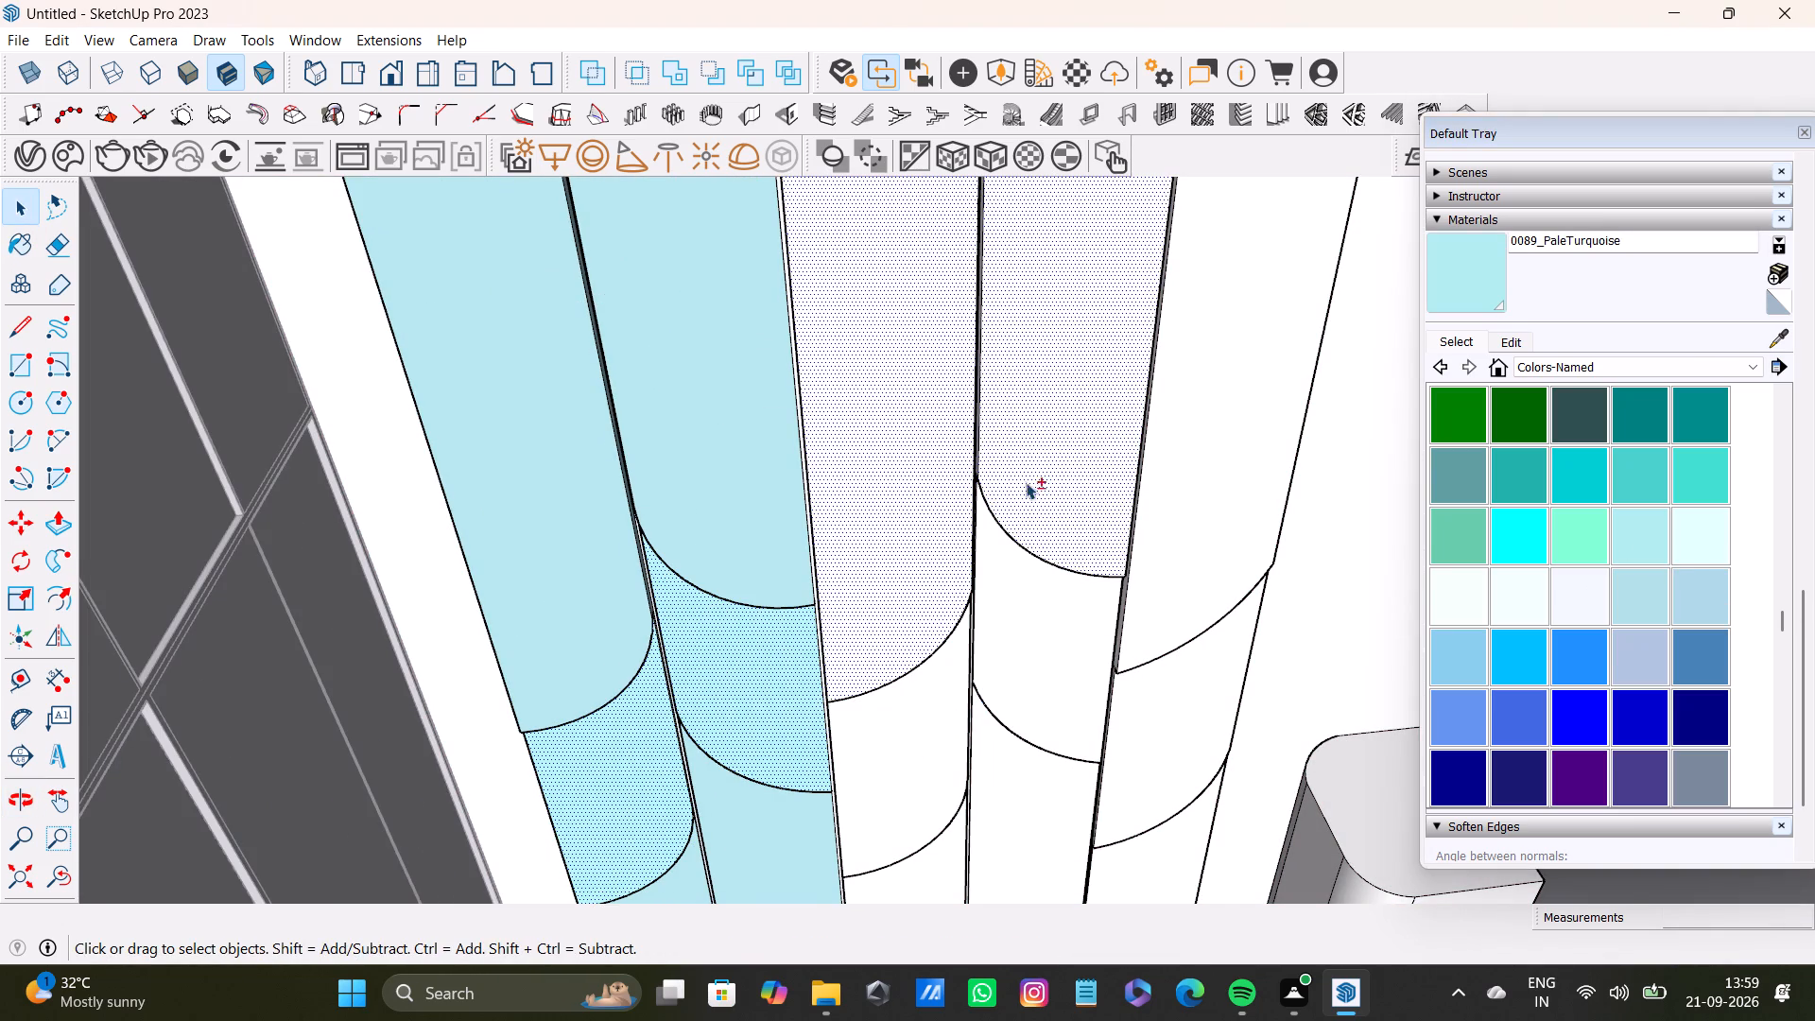
scroll(1026, 488, "up", 3, "shift")
middle_click_drag(1001, 651, 906, 286, "shift")
left_click_drag(828, 675, 833, 666, "shift")
left_click(907, 603, "shift")
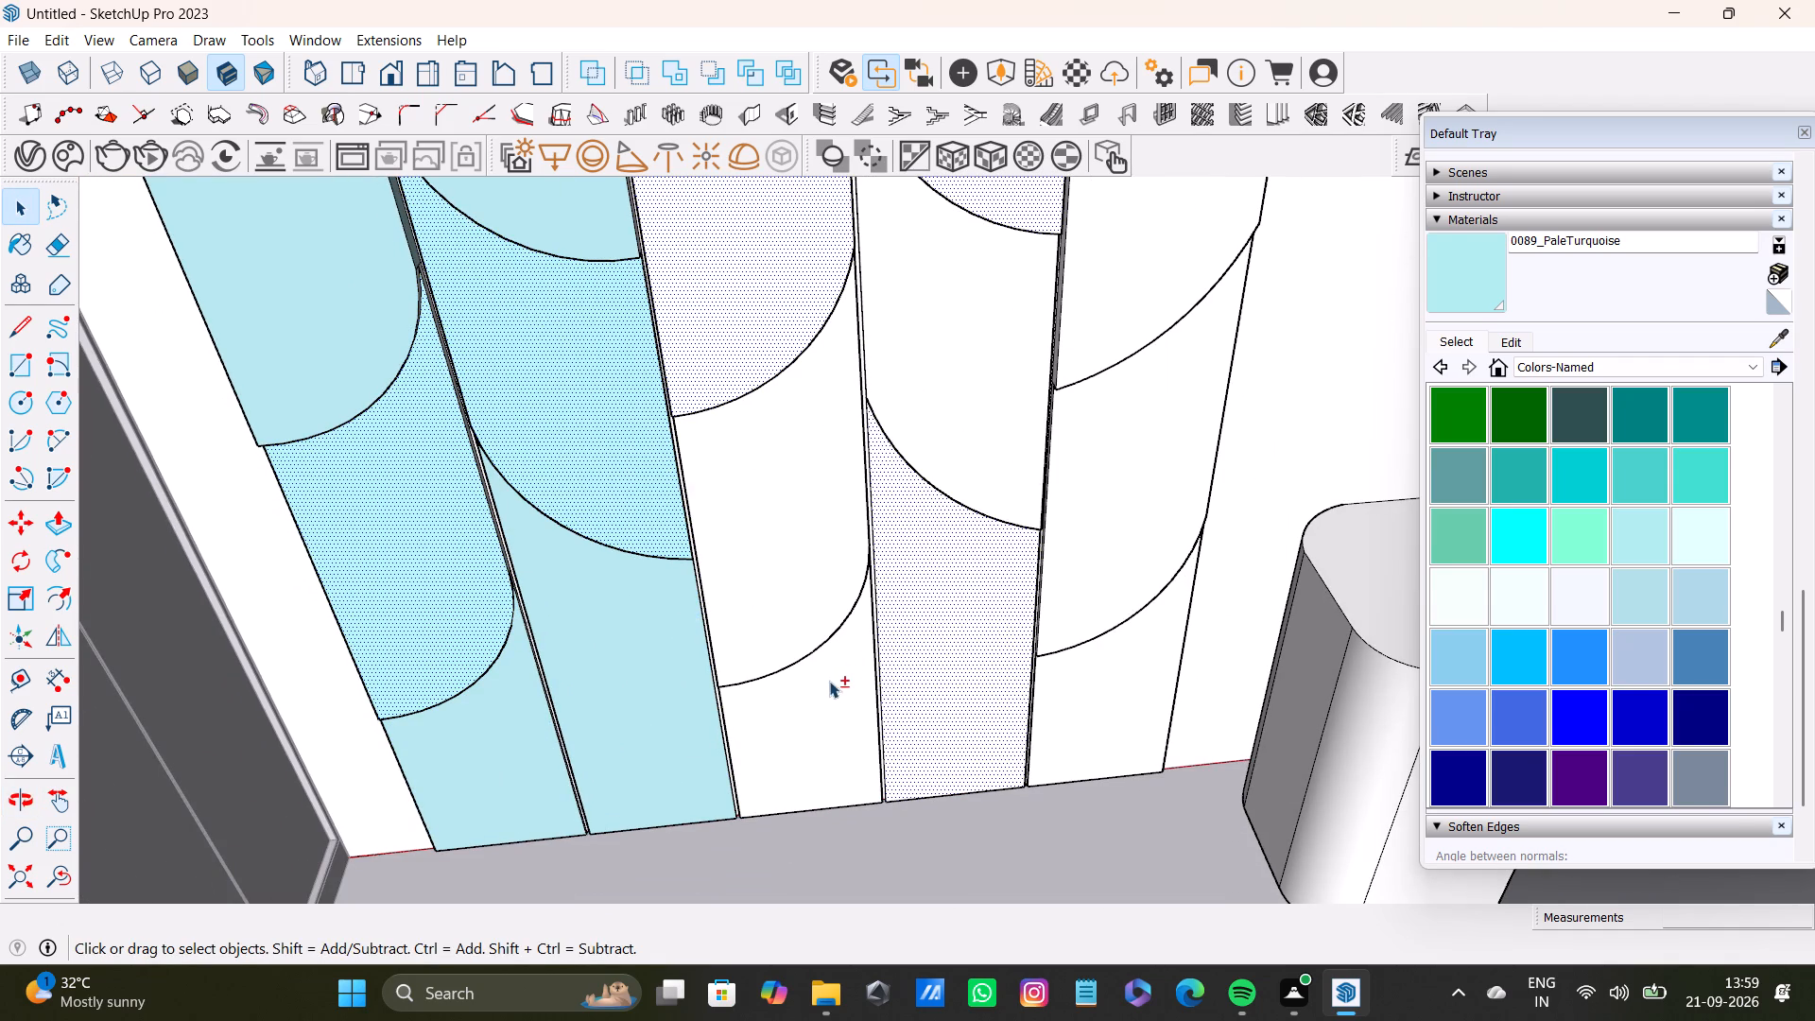
left_click(829, 681, "shift")
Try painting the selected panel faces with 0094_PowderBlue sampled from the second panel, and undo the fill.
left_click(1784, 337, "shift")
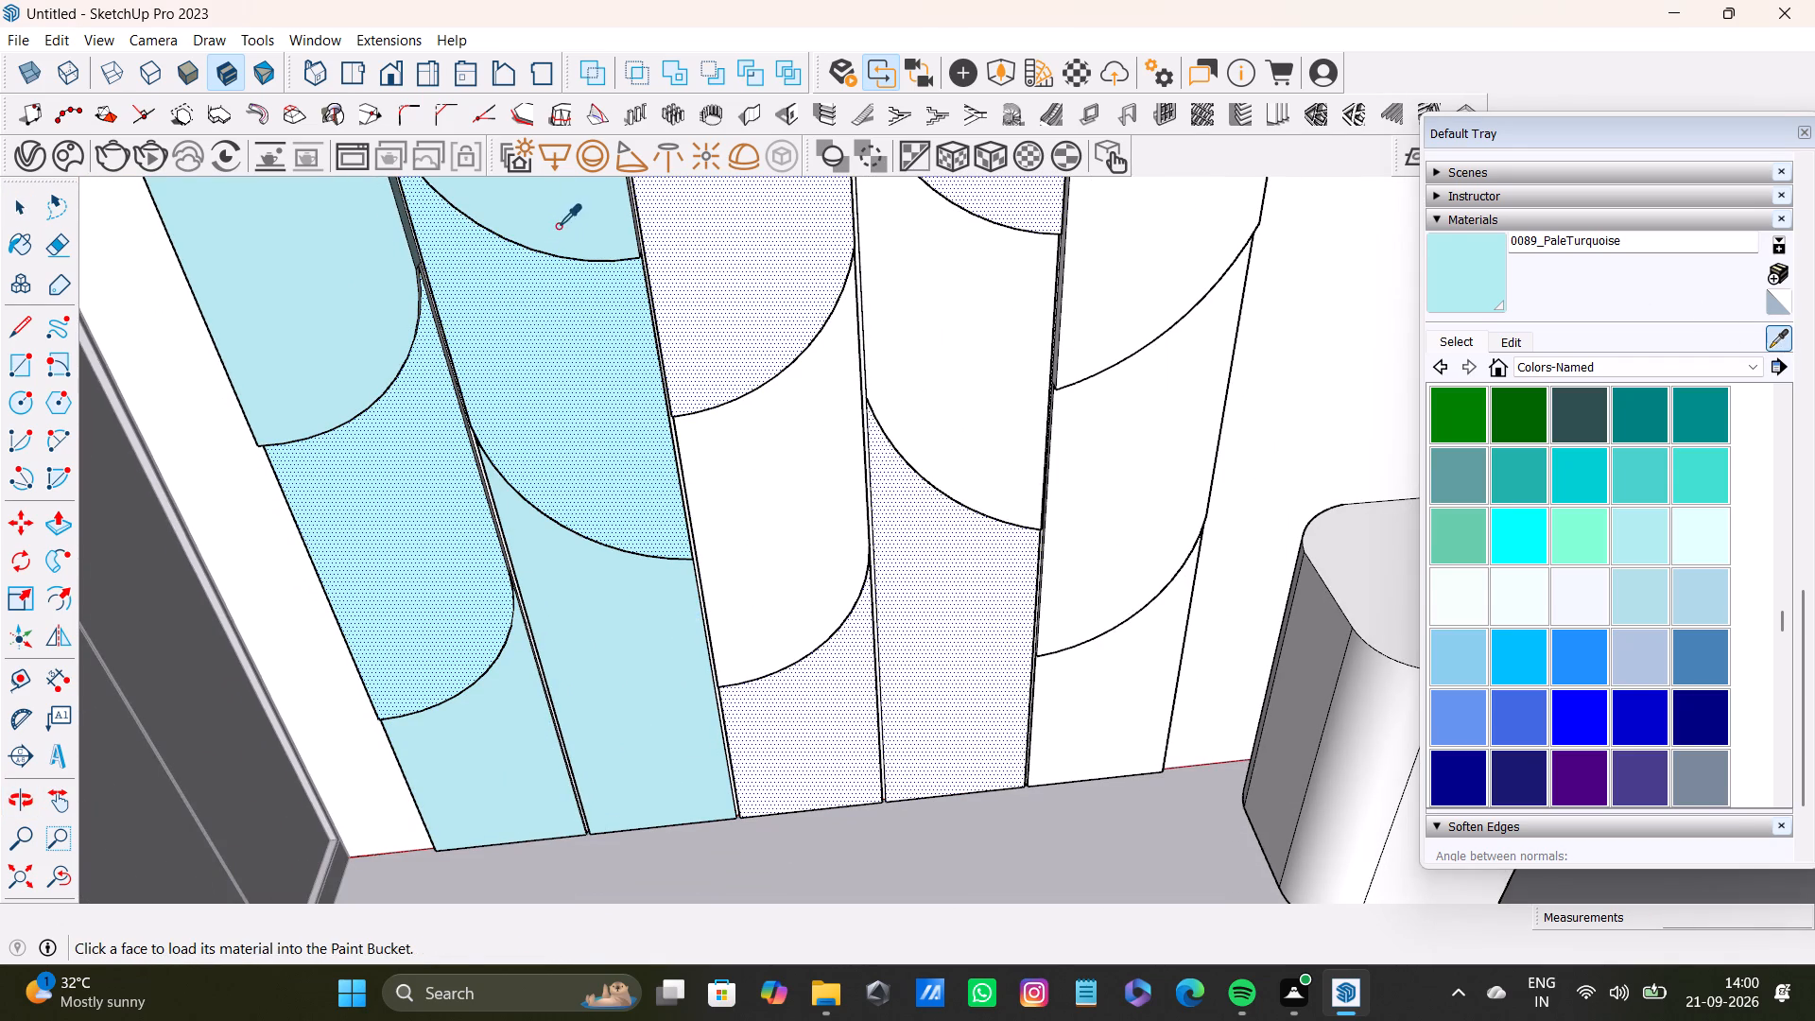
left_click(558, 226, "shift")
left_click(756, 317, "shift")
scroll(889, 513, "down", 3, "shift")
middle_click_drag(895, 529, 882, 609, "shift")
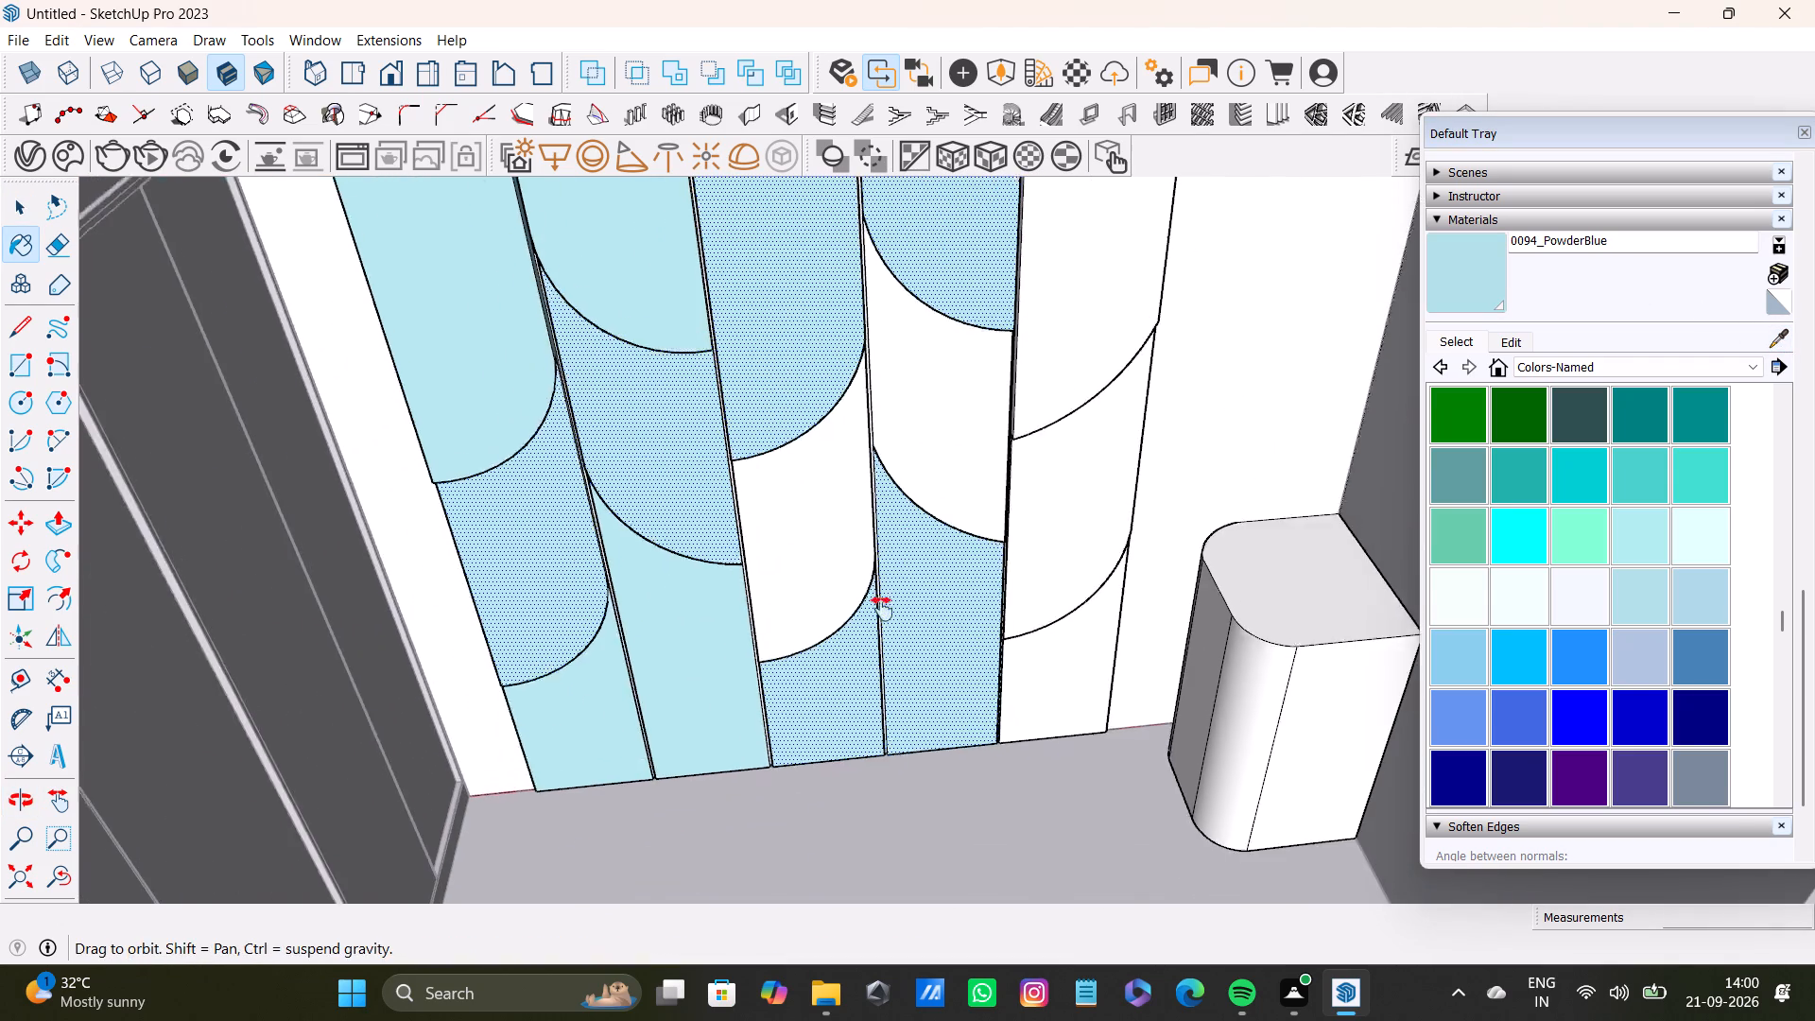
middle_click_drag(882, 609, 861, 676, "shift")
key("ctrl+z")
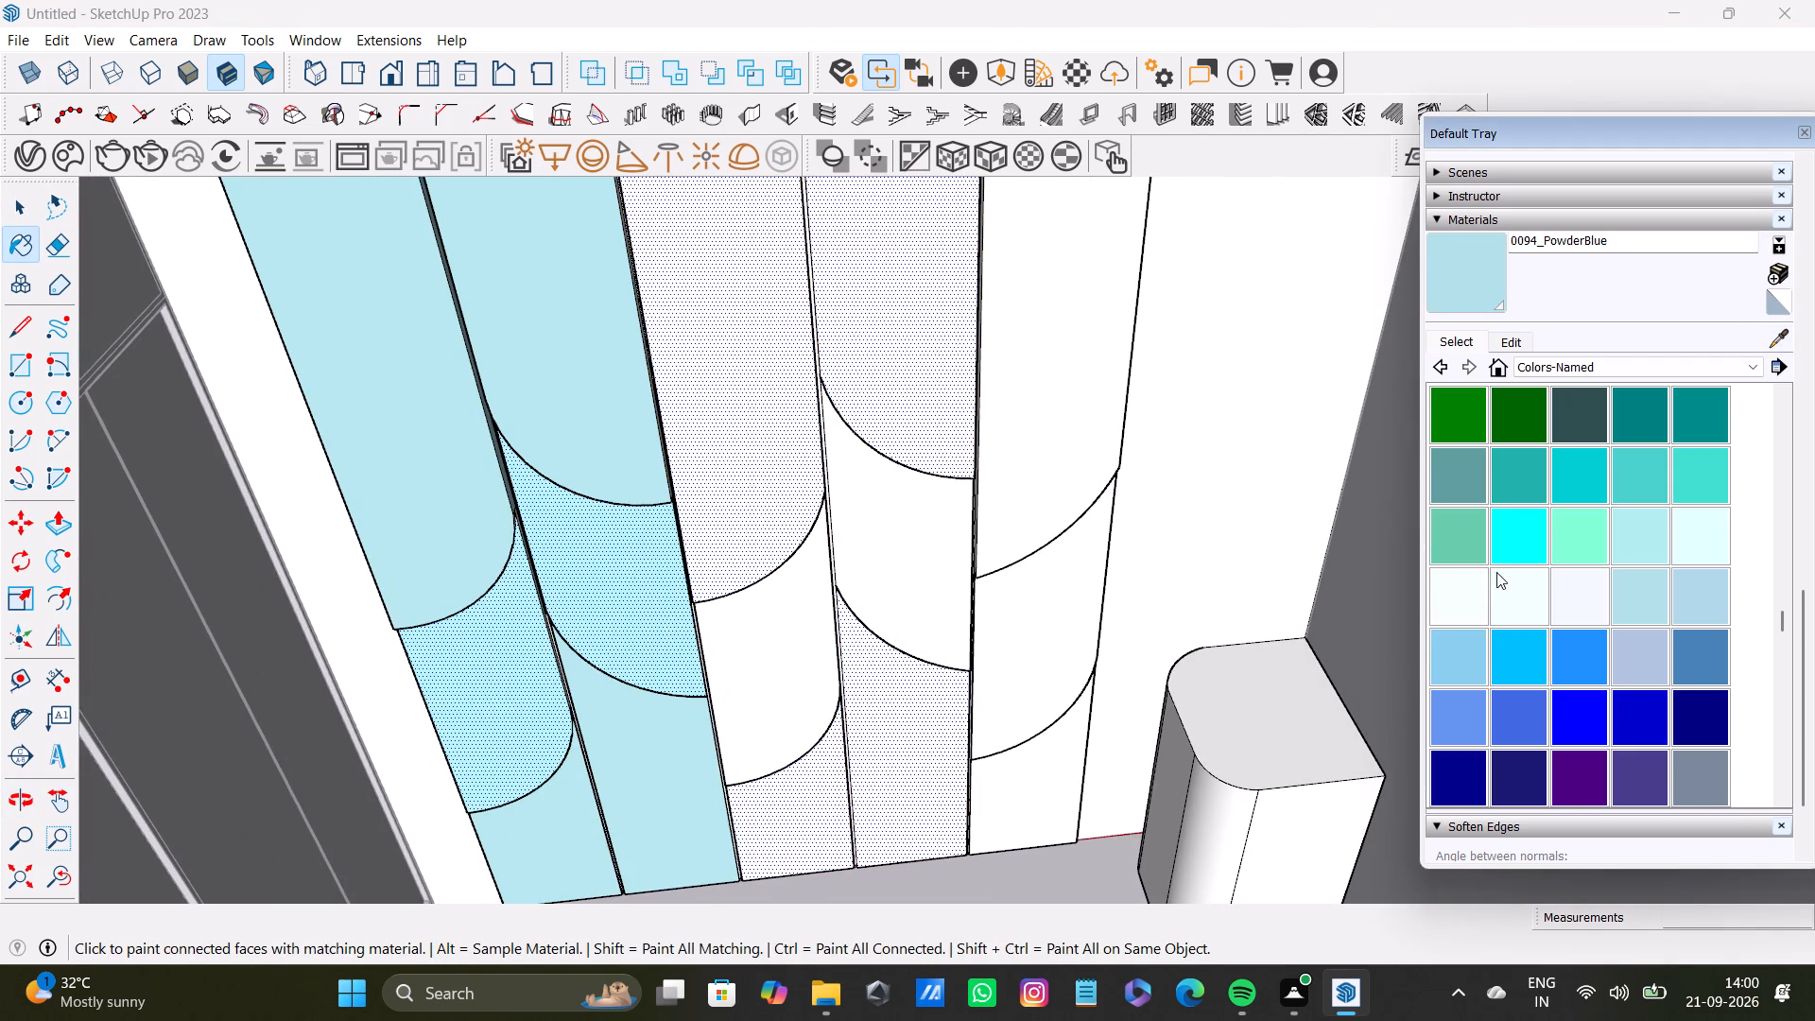
Resample 0094_PowderBlue from the painted panels and apply it to the selected upper and lowest faces of the third and fourth panels.
left_click(1778, 336, "shift")
left_click(624, 372, "shift")
left_click(776, 425, "shift")
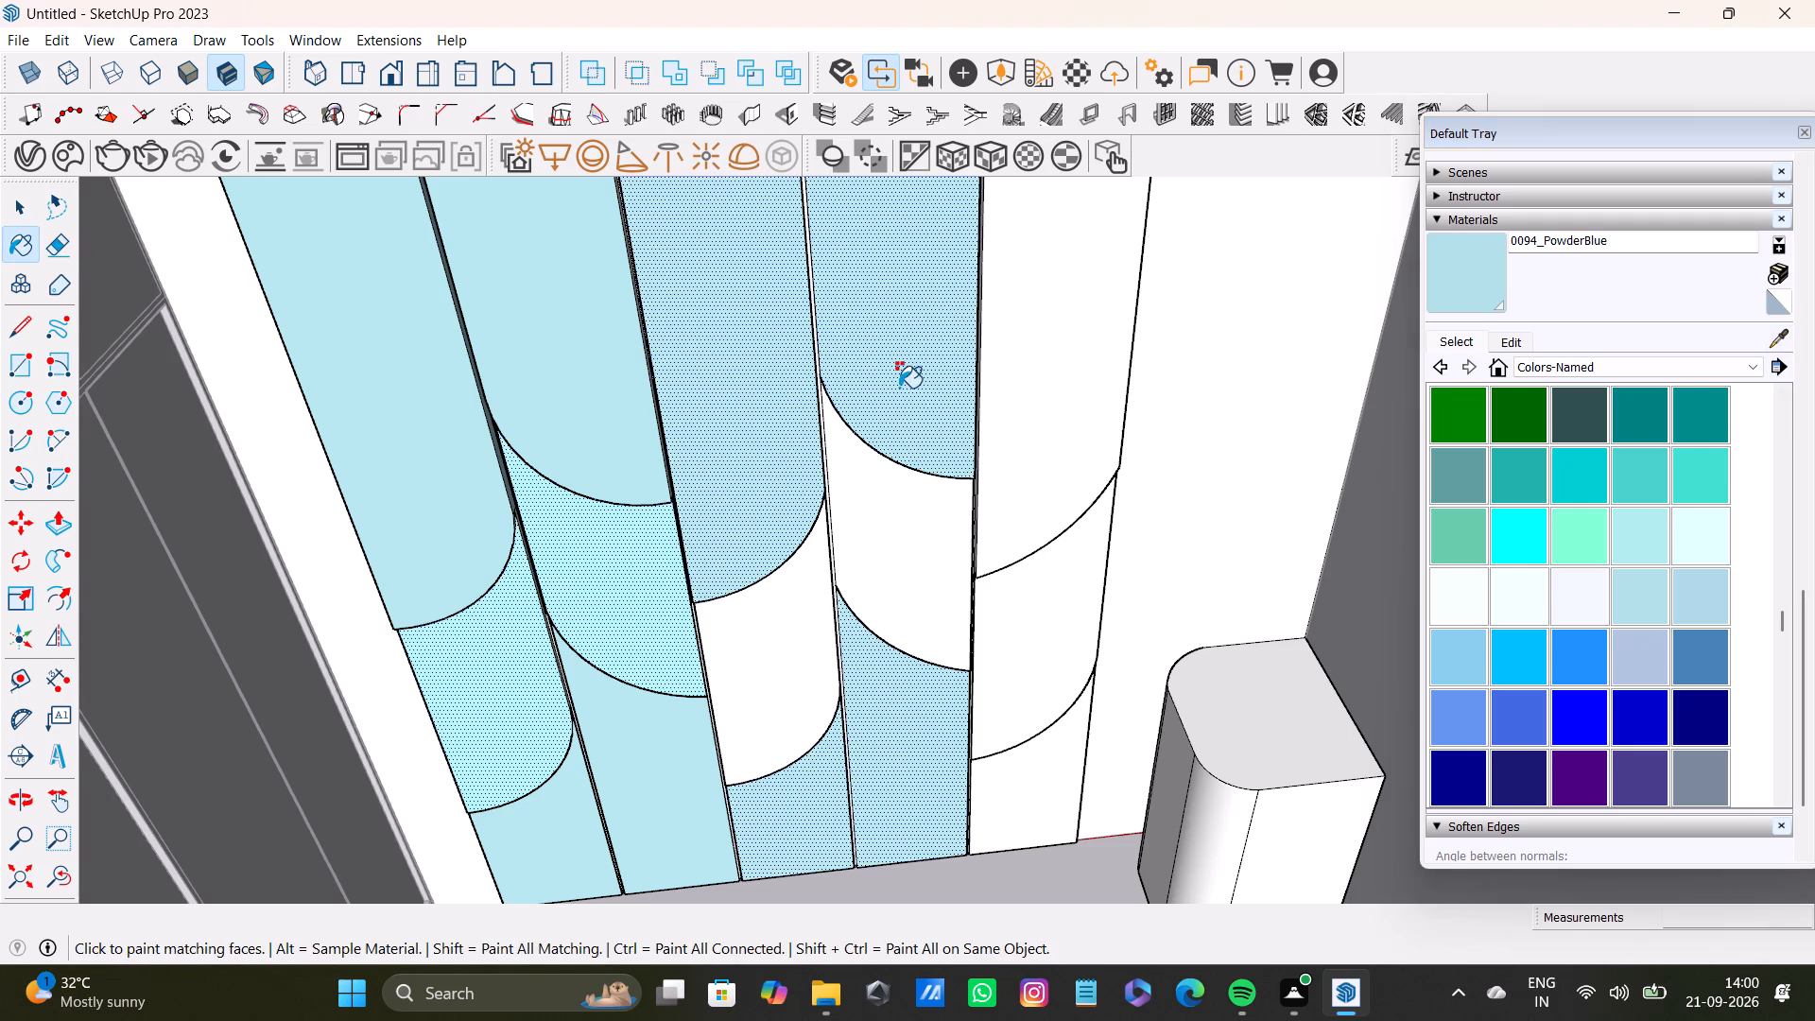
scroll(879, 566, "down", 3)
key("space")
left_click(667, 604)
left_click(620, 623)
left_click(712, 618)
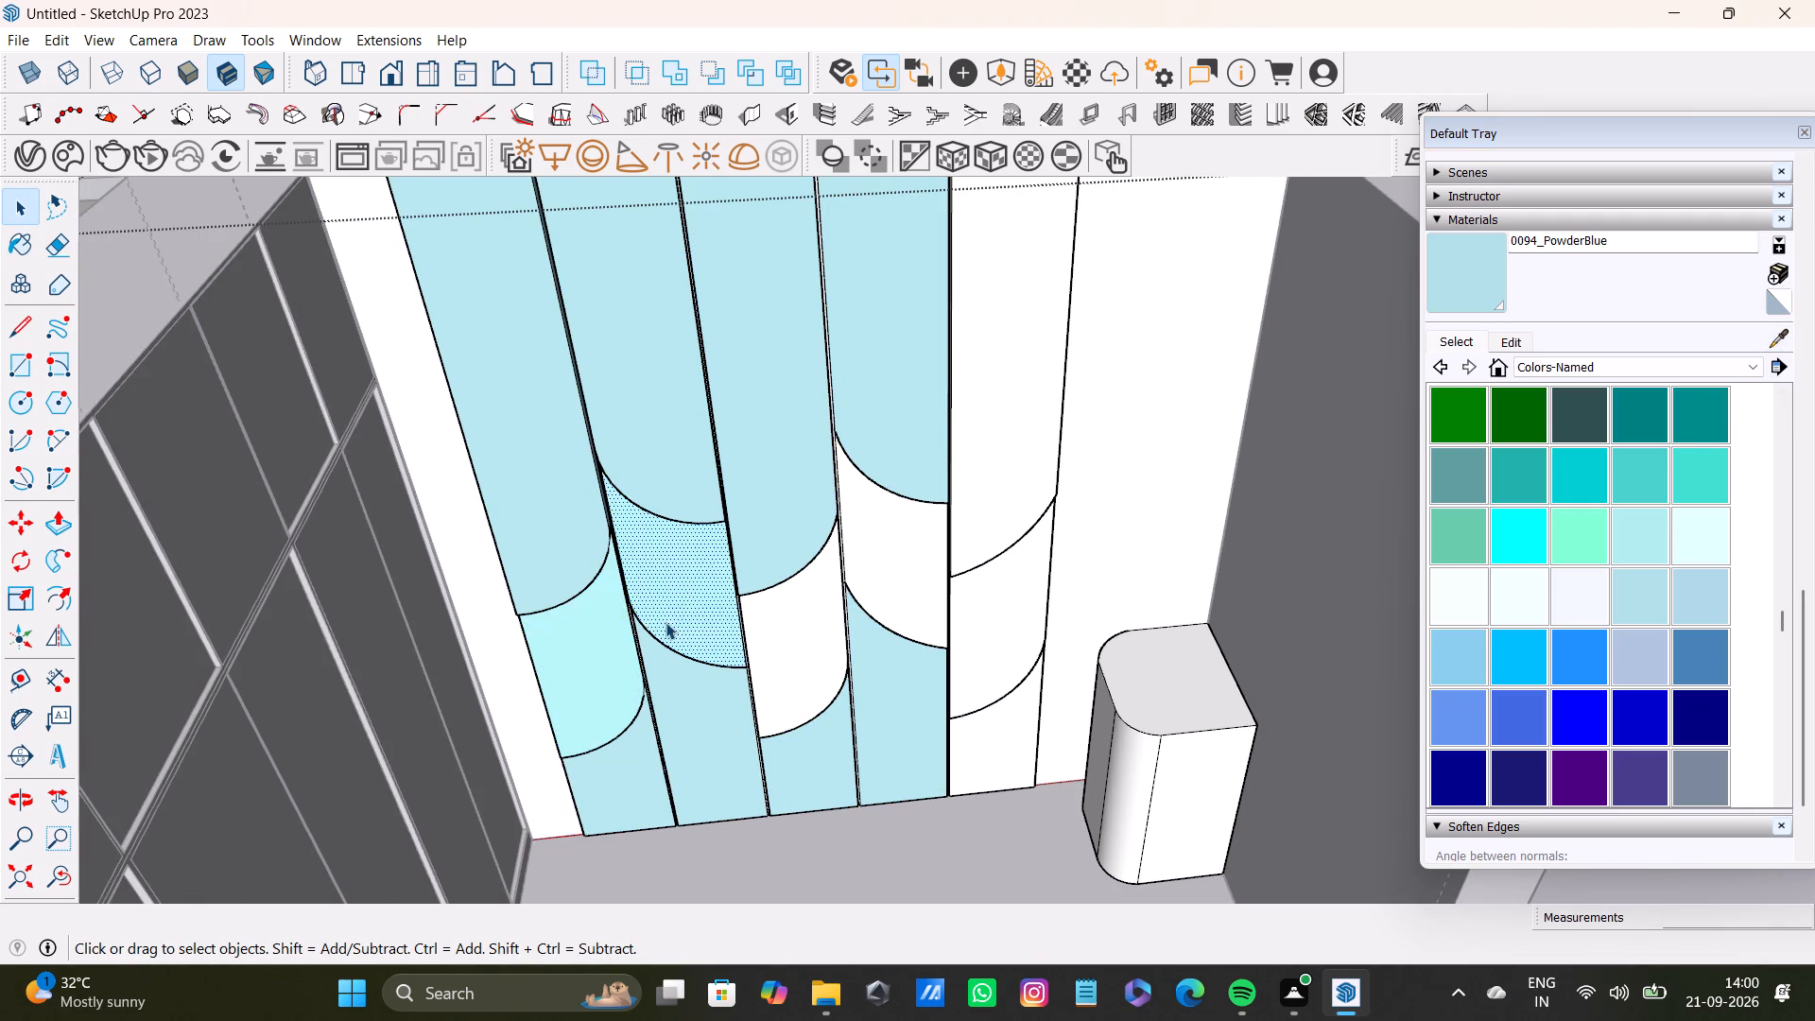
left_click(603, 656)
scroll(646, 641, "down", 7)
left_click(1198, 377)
Paint the curved middle faces of the third and fourth panels with 0089_PaleTurquoise sampled from the second panel's middle face.
scroll(596, 608, "up", 1)
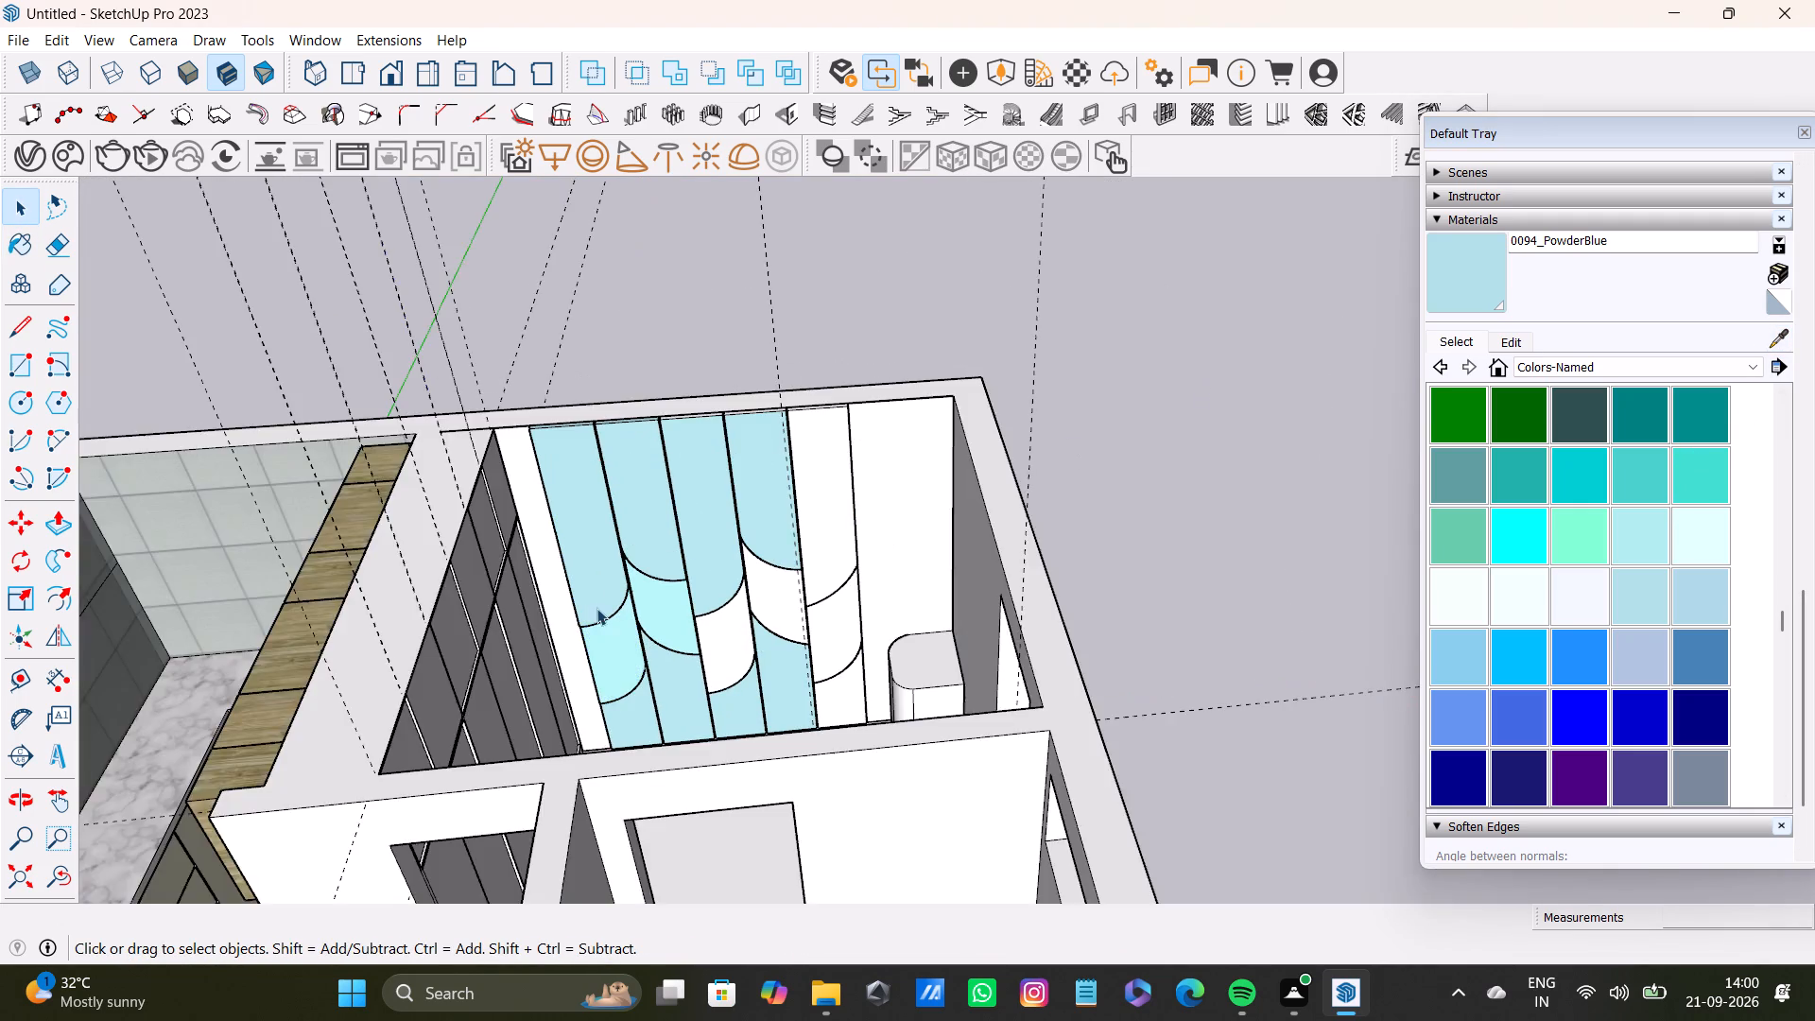
scroll(596, 608, "up", 5)
middle_click_drag(746, 607, 764, 603)
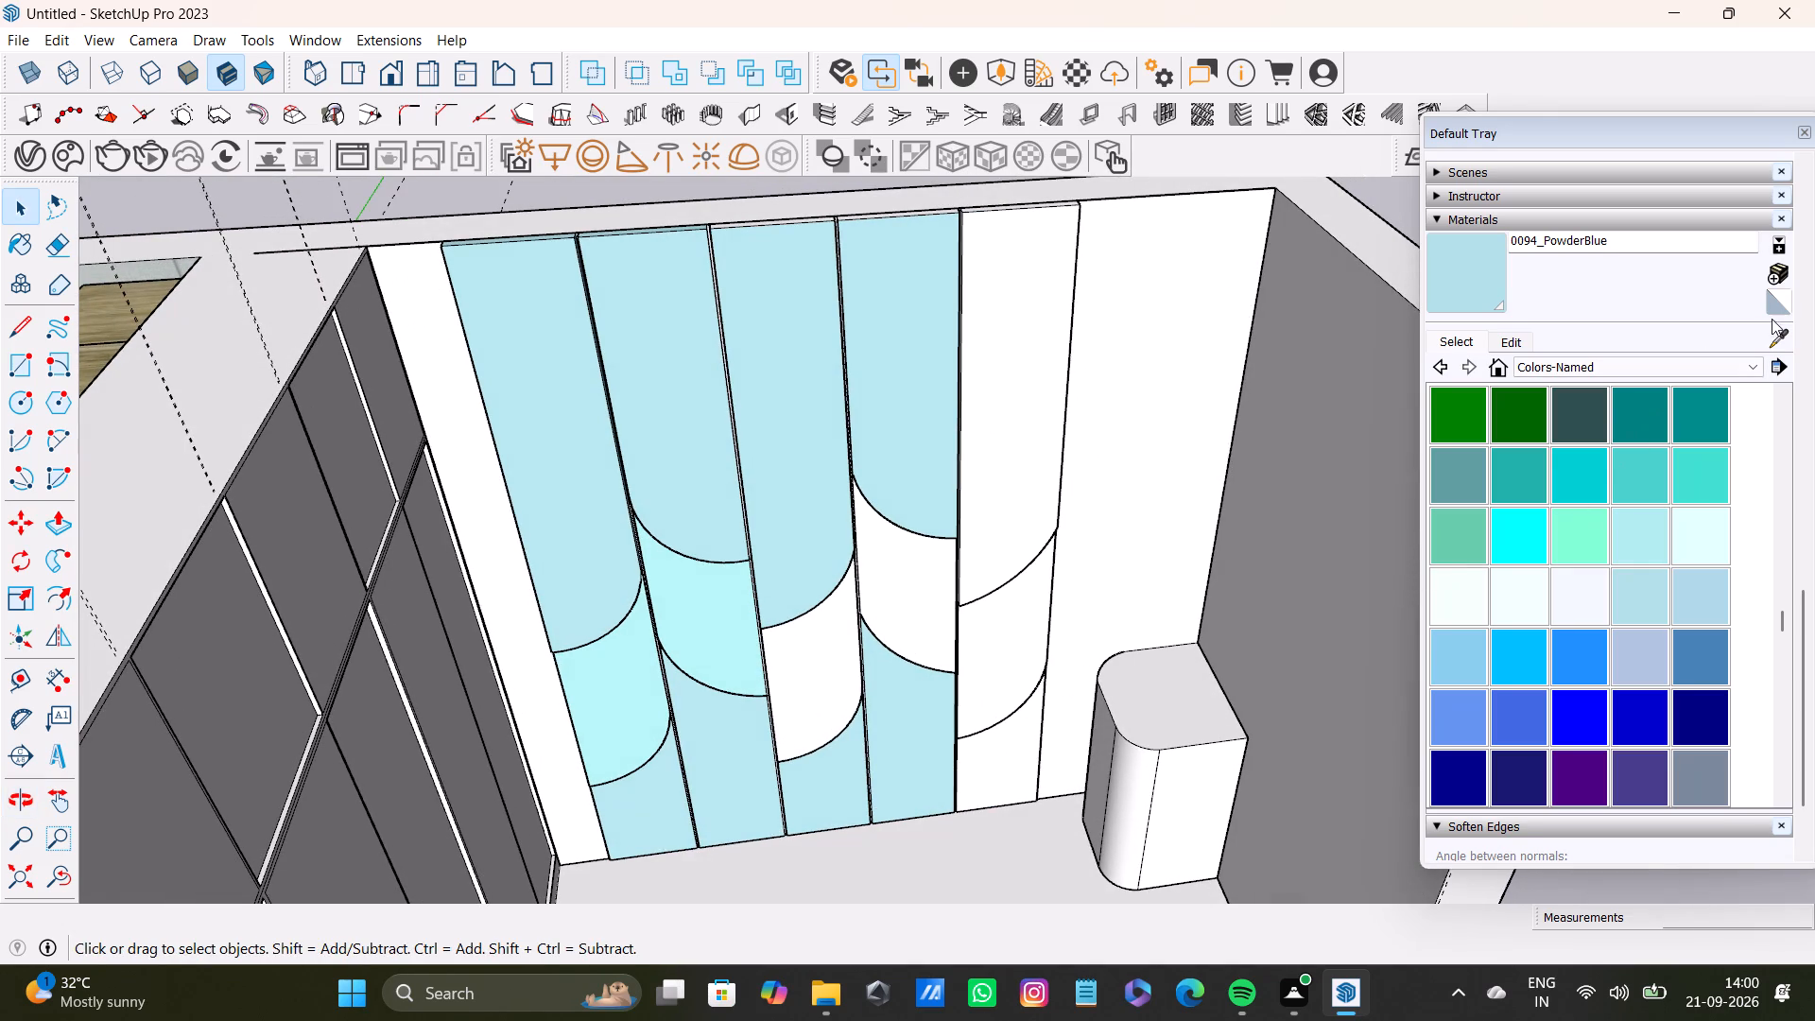
left_click(1779, 334, "shift")
left_click(705, 628, "shift")
key("space")
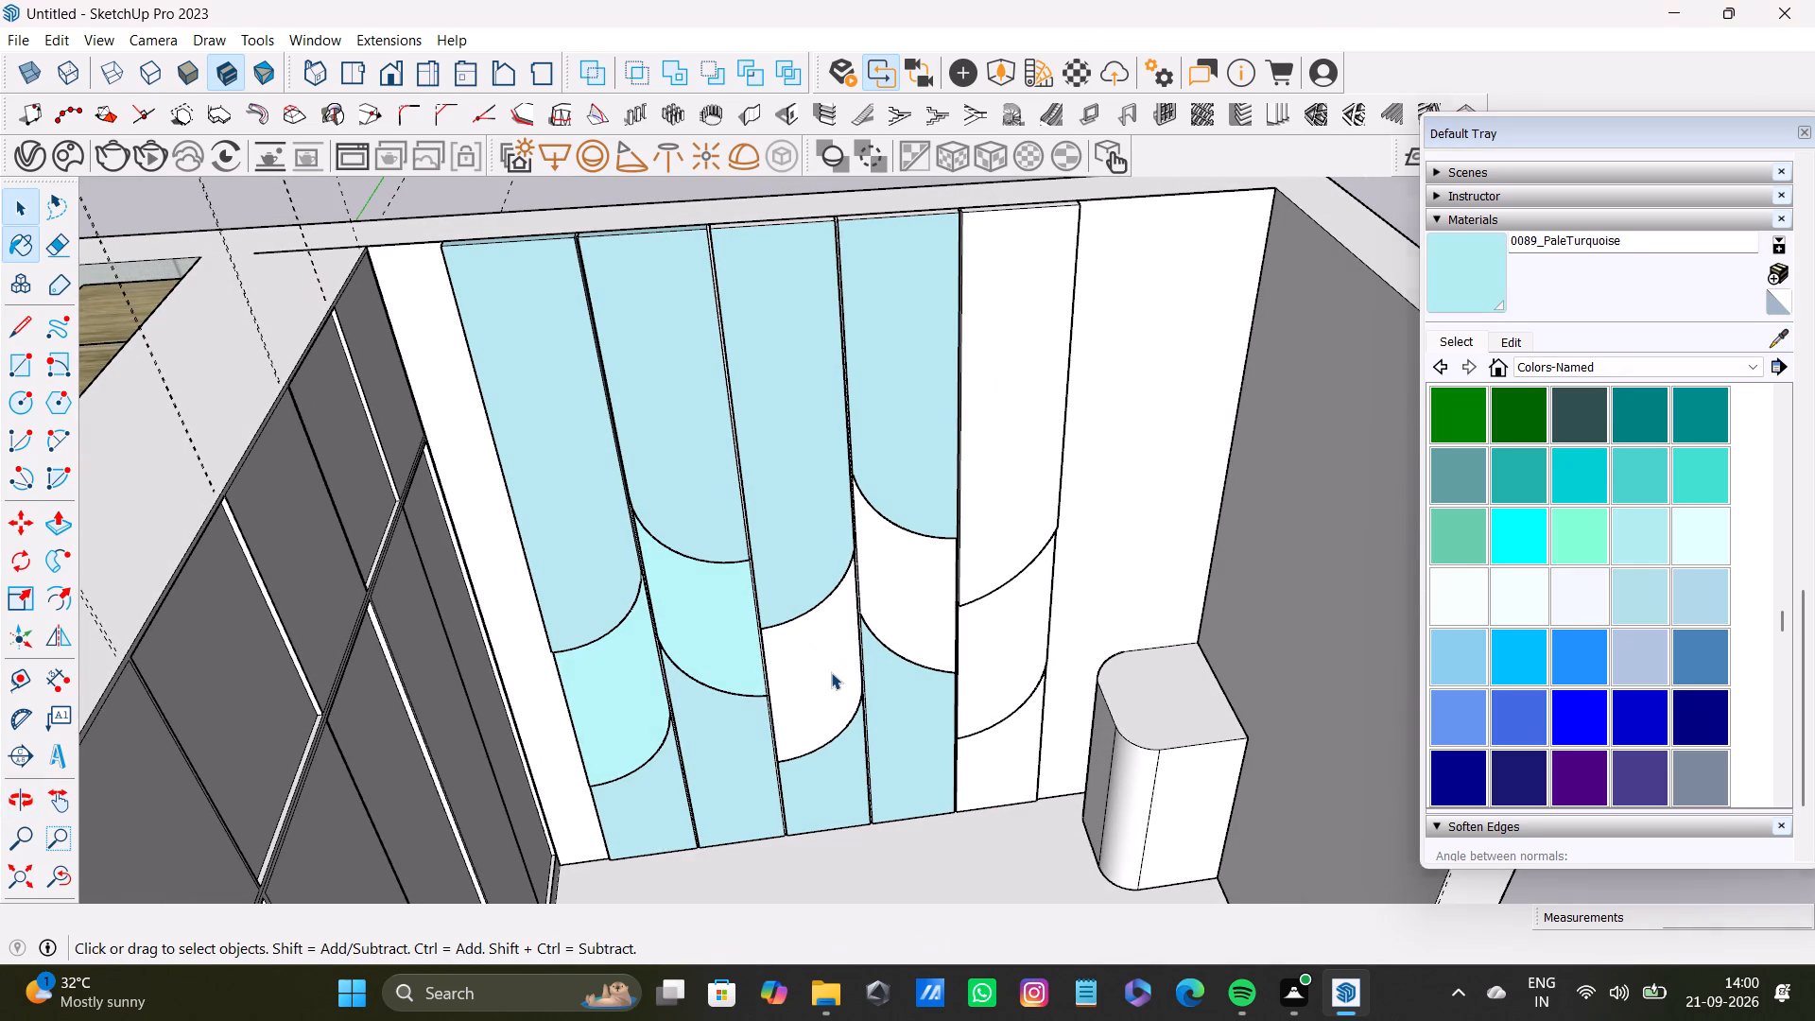
left_click(831, 672, "shift")
left_click(891, 610, "shift")
triple_click(901, 609)
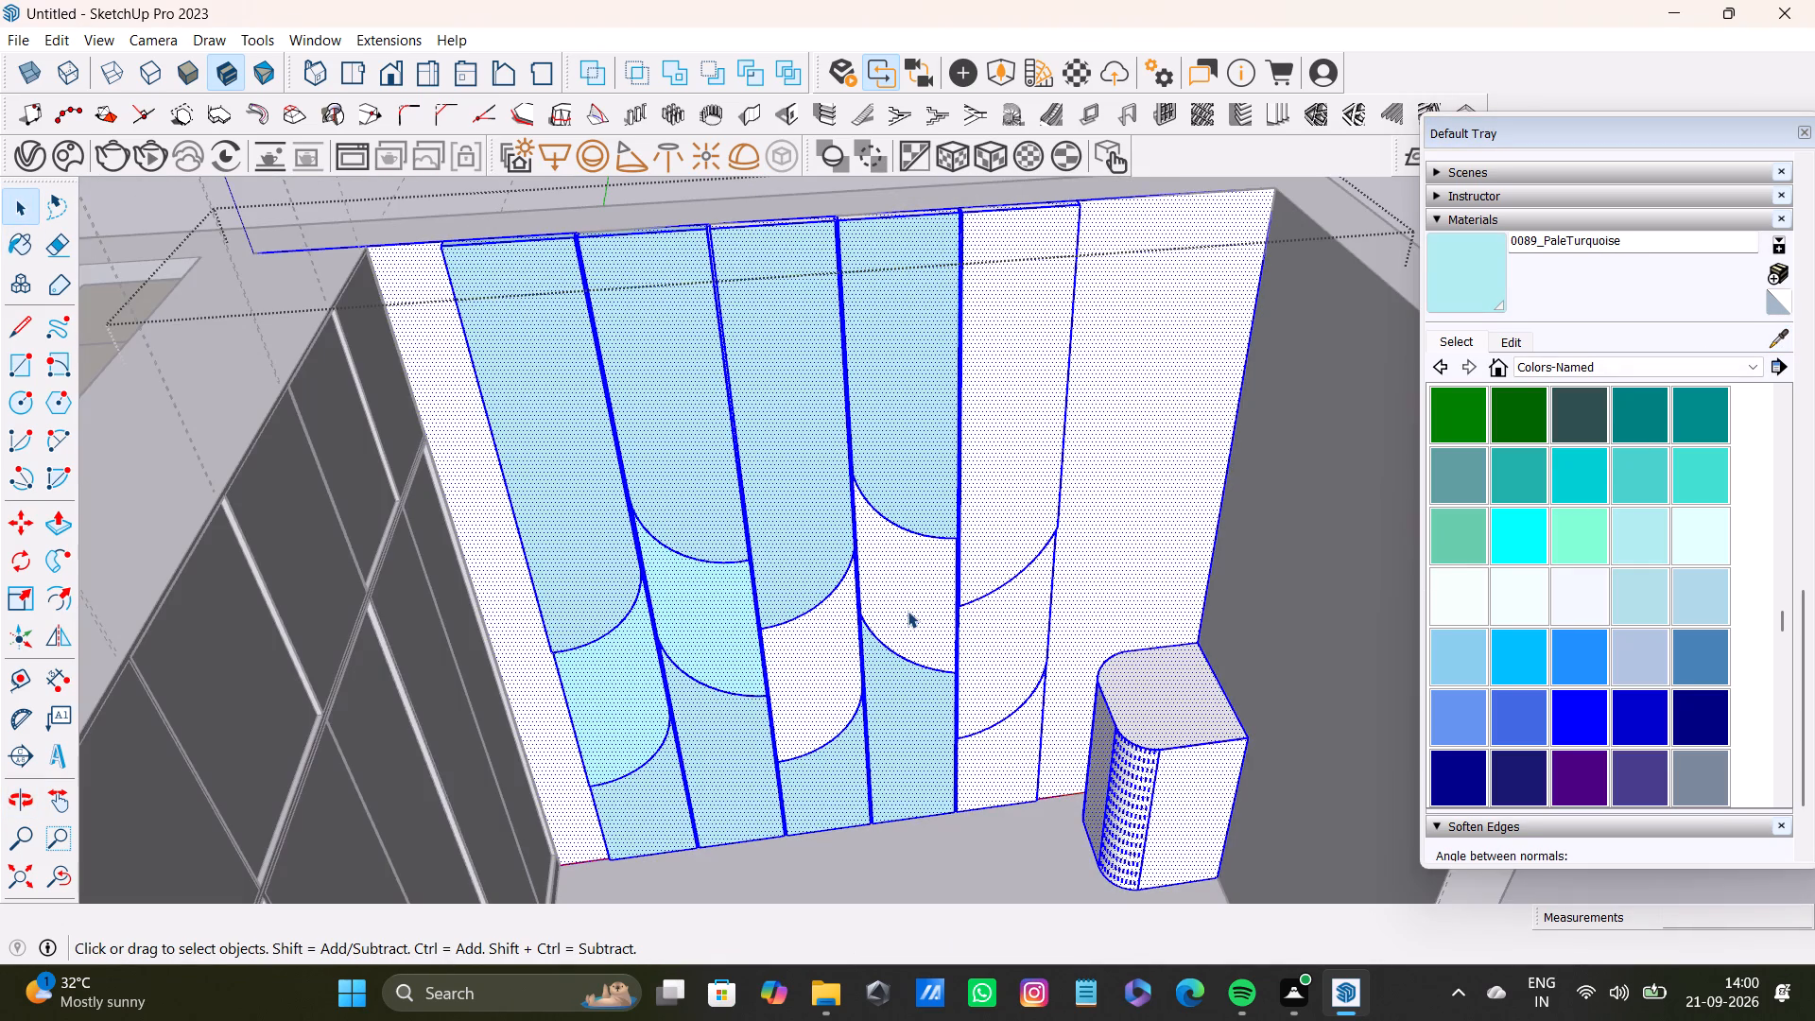
left_click(910, 610)
left_click(832, 656, "shift")
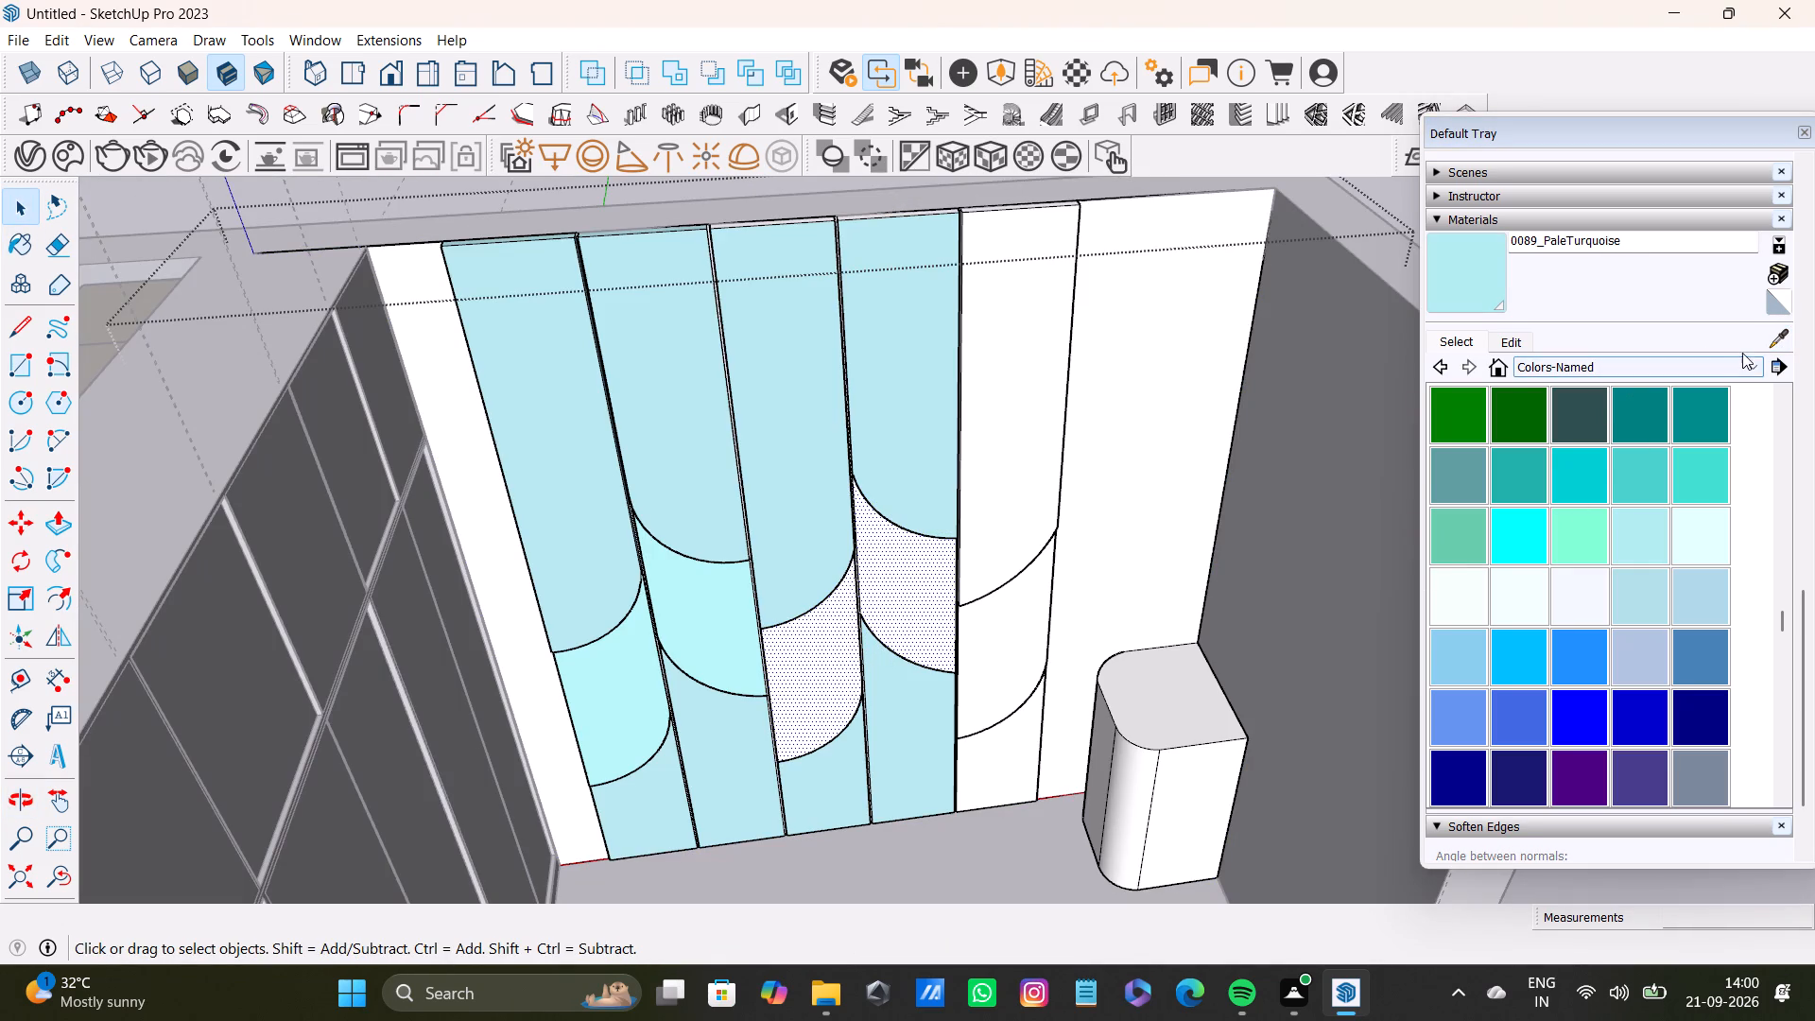
left_click(1788, 329, "shift")
left_click_drag(729, 605, 738, 599, "shift")
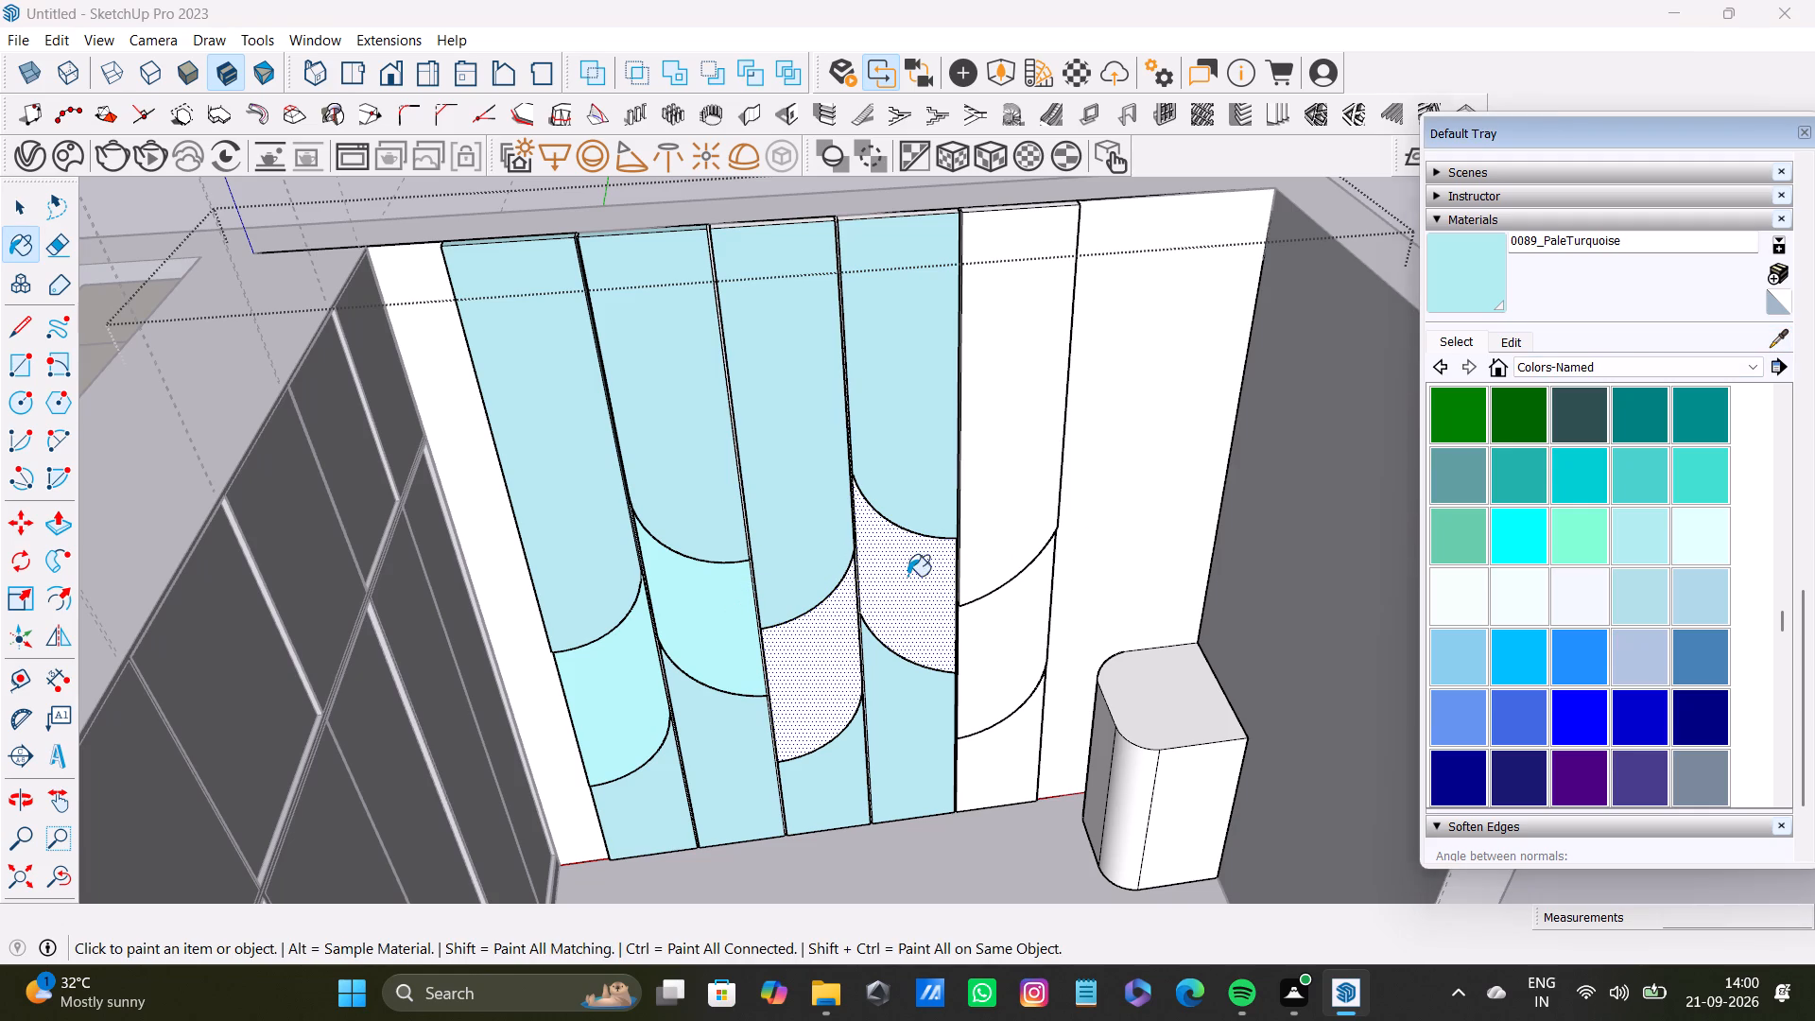
left_click(907, 576, "shift")
scroll(876, 601, "down", 3)
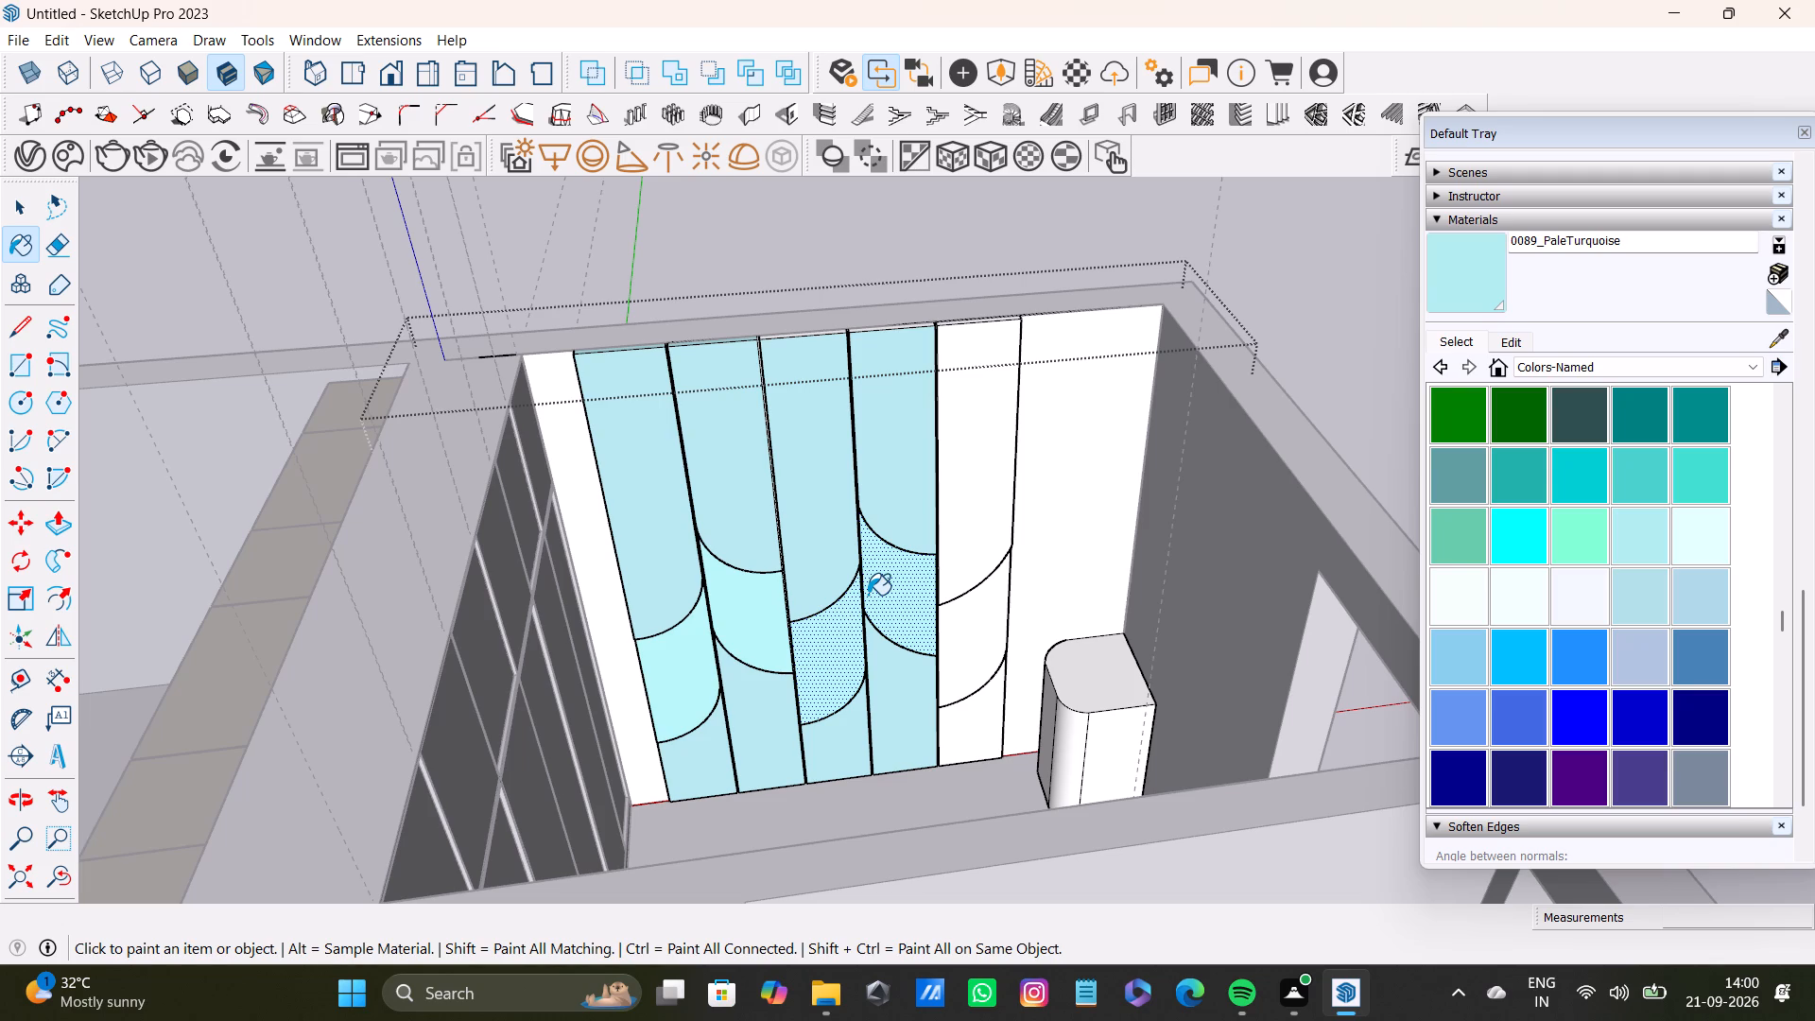
key("space")
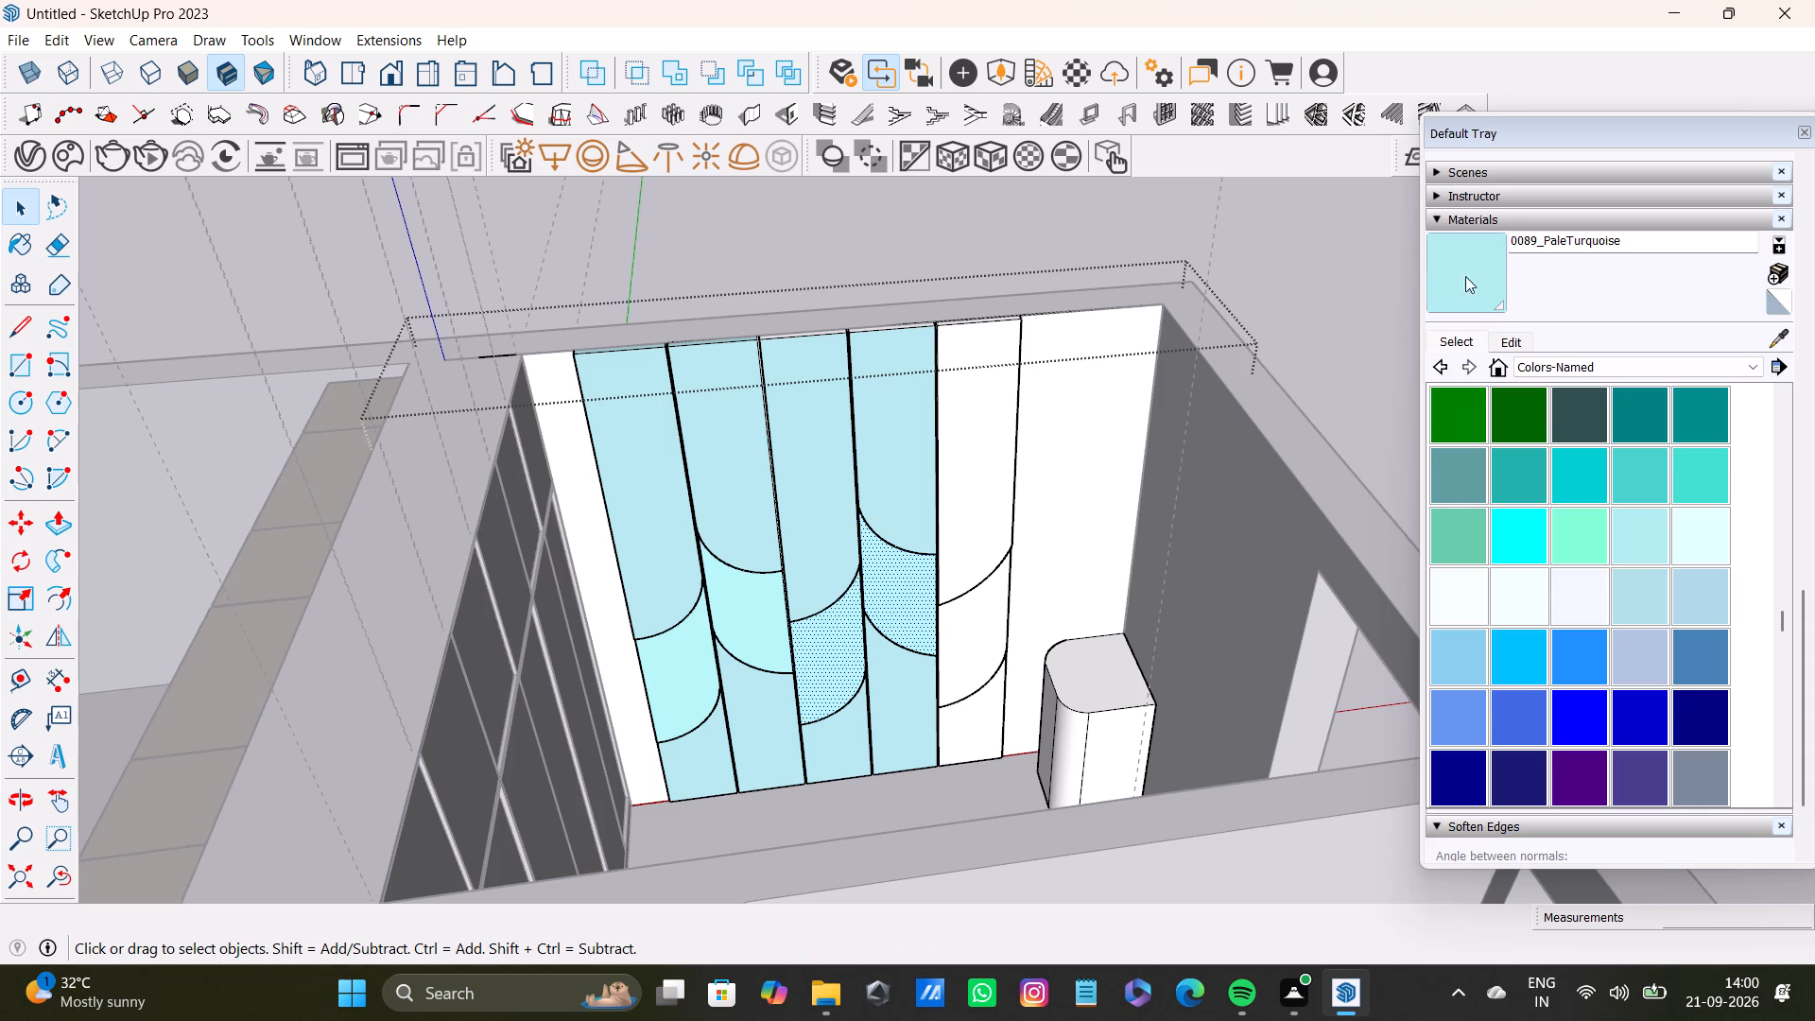
left_click(1347, 279)
Examine the painted panels' curved joints and narrow edges up close and from several angles.
scroll(891, 417, "down", 3)
scroll(887, 448, "up", 6)
middle_click_drag(961, 465, 900, 506)
scroll(908, 503, "up", 7)
middle_click_drag(930, 502, 932, 586, "shift")
scroll(932, 587, "down", 8)
scroll(957, 611, "up", 6)
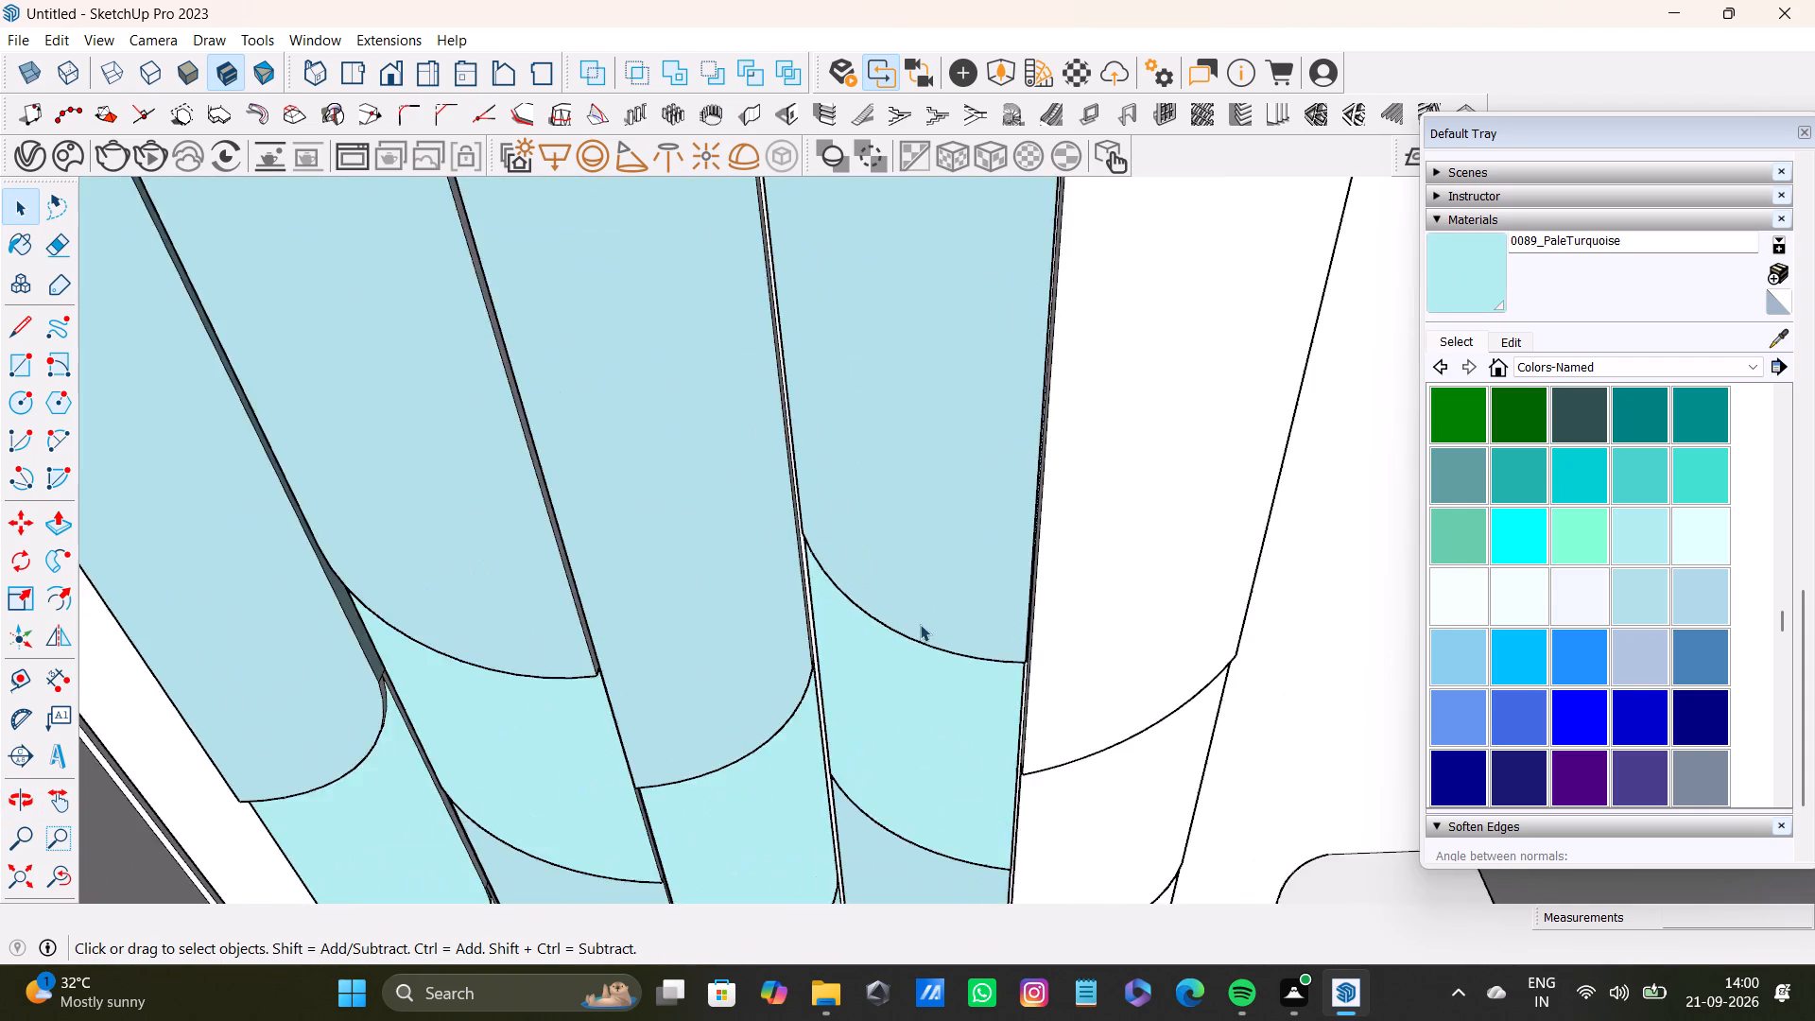
scroll(920, 624, "up", 5)
middle_click_drag(862, 614, 928, 325)
scroll(821, 475, "up", 4)
middle_click_drag(821, 533, 987, 379)
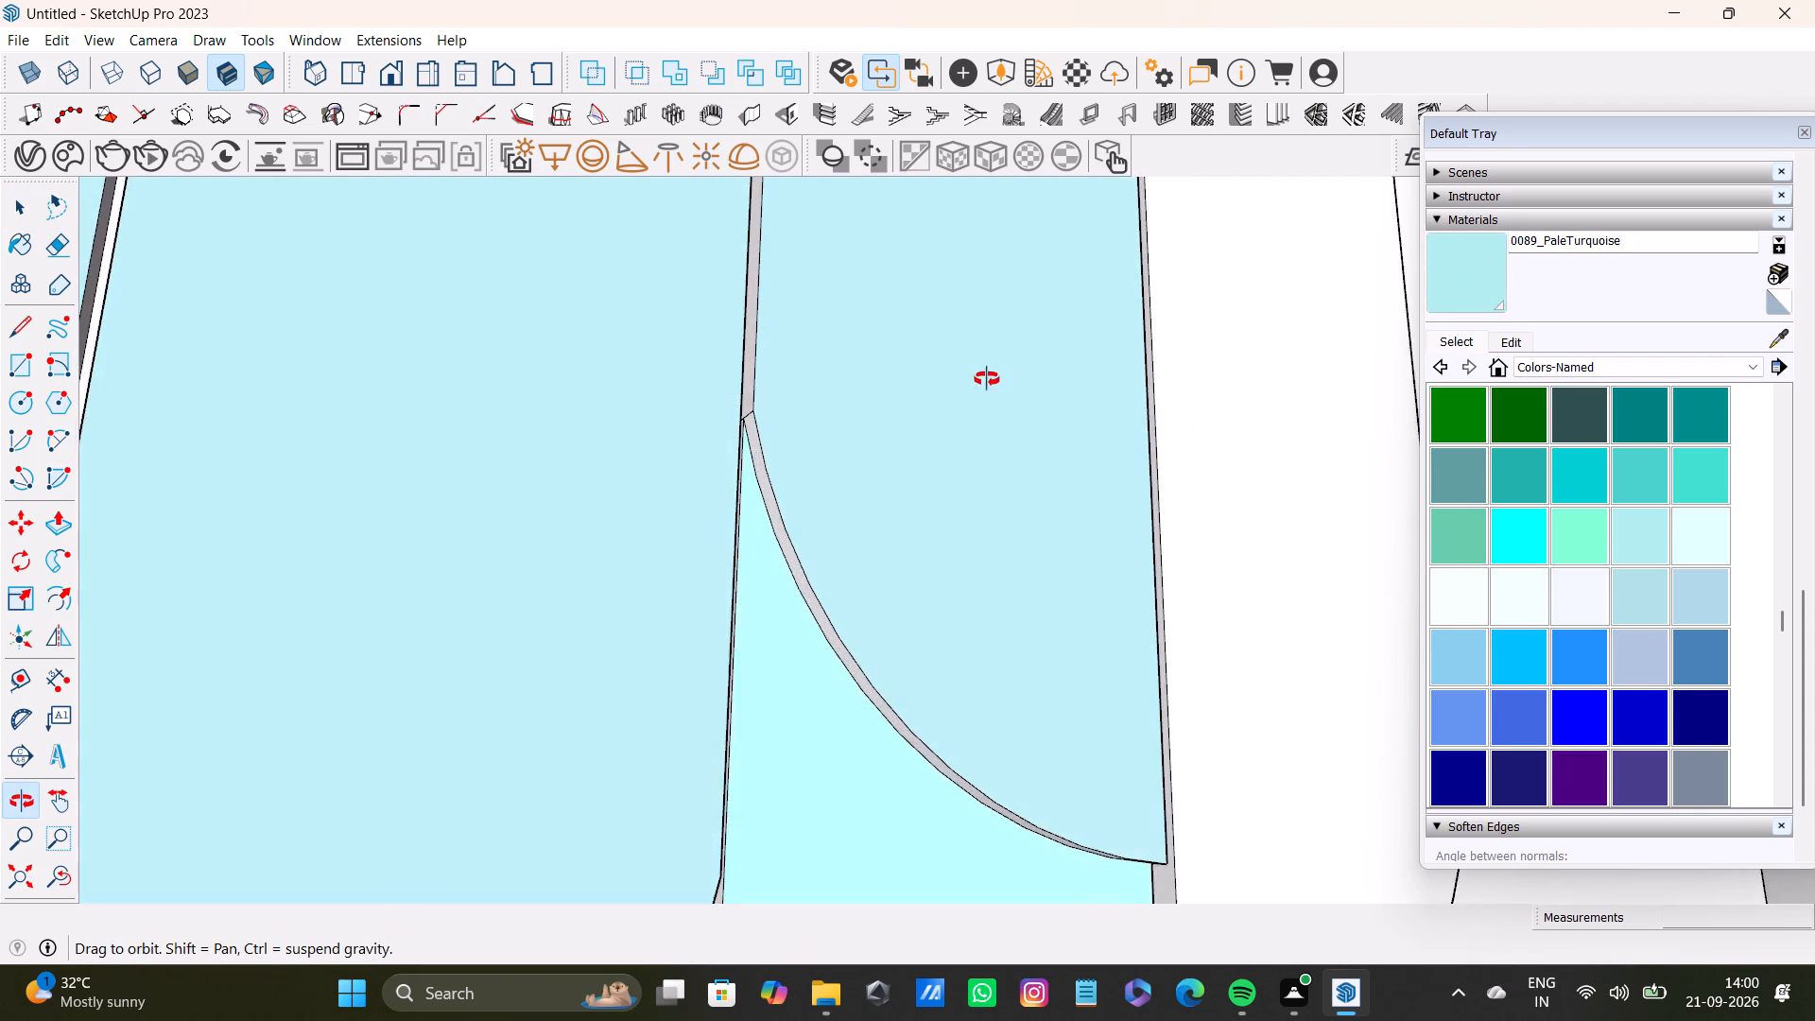
middle_click_drag(987, 379, 769, 653)
scroll(782, 645, "down", 12)
middle_click_drag(786, 644, 802, 446, "shift")
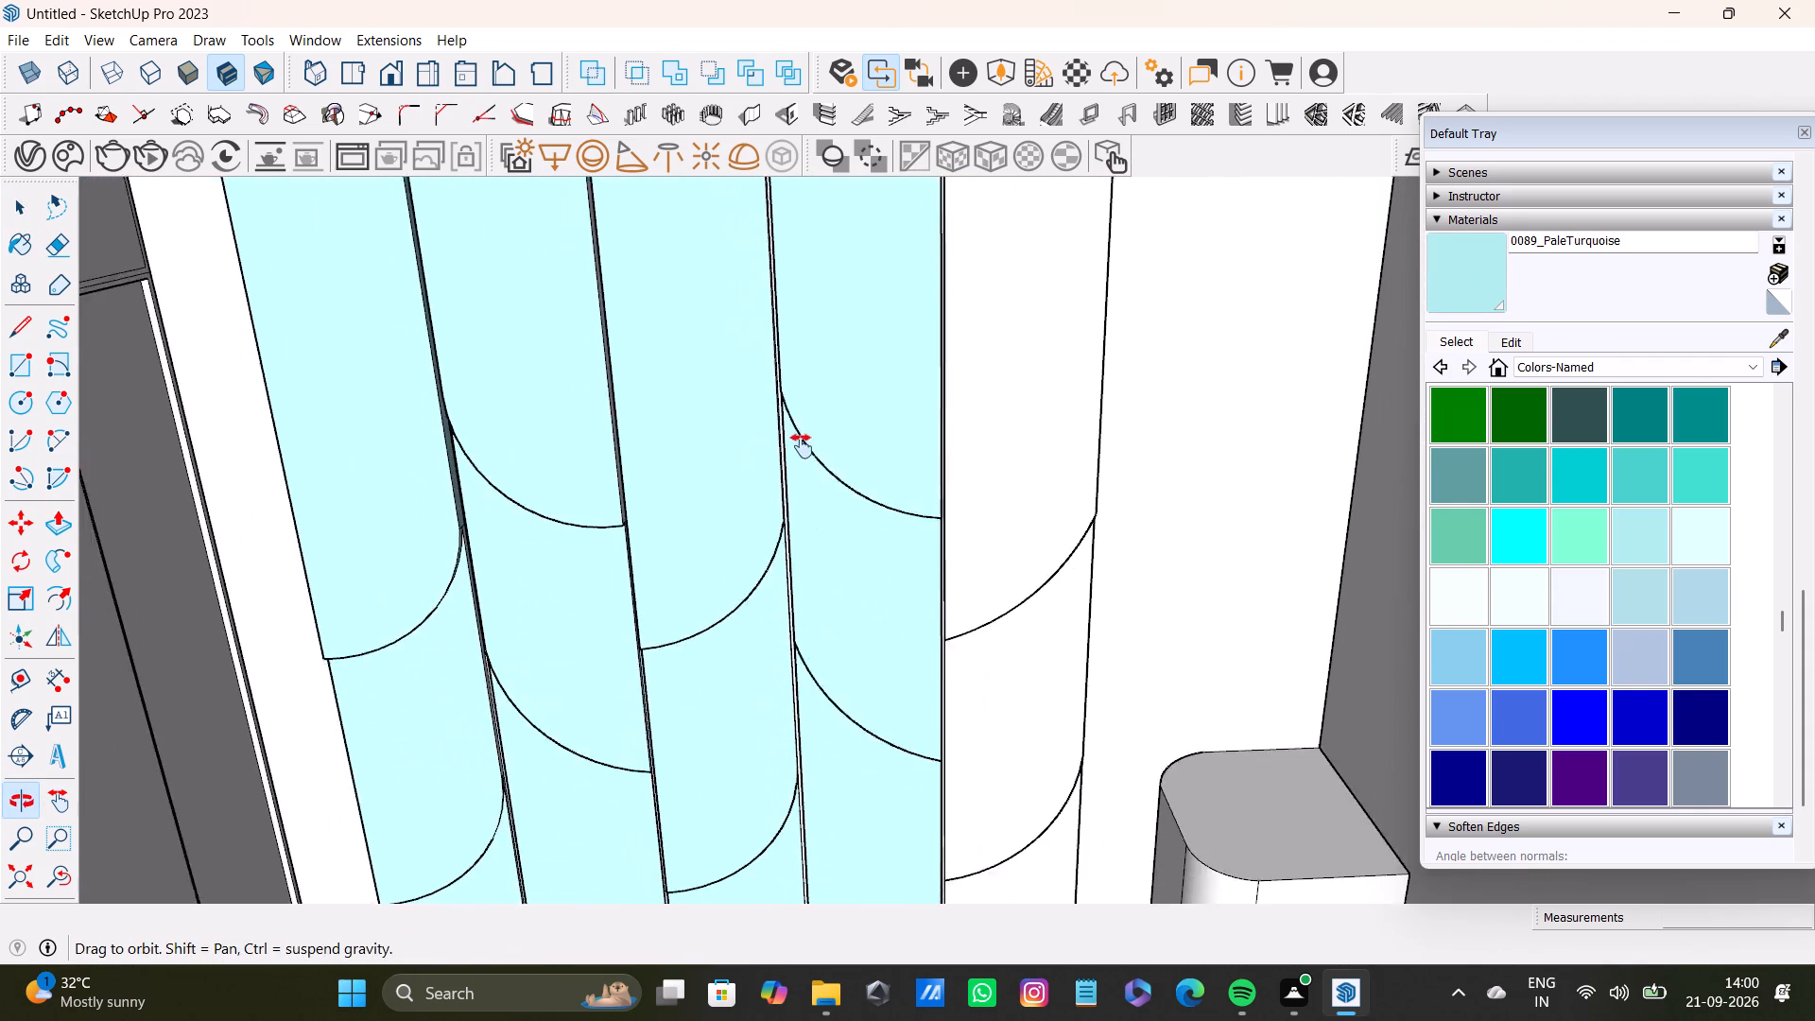
middle_click_drag(802, 446, 803, 442, "shift")
scroll(804, 458, "down", 3)
middle_click_drag(826, 514, 773, 798)
scroll(773, 803, "down", 5)
middle_click_drag(781, 612, 789, 700, "shift")
middle_click_drag(811, 688, 963, 647)
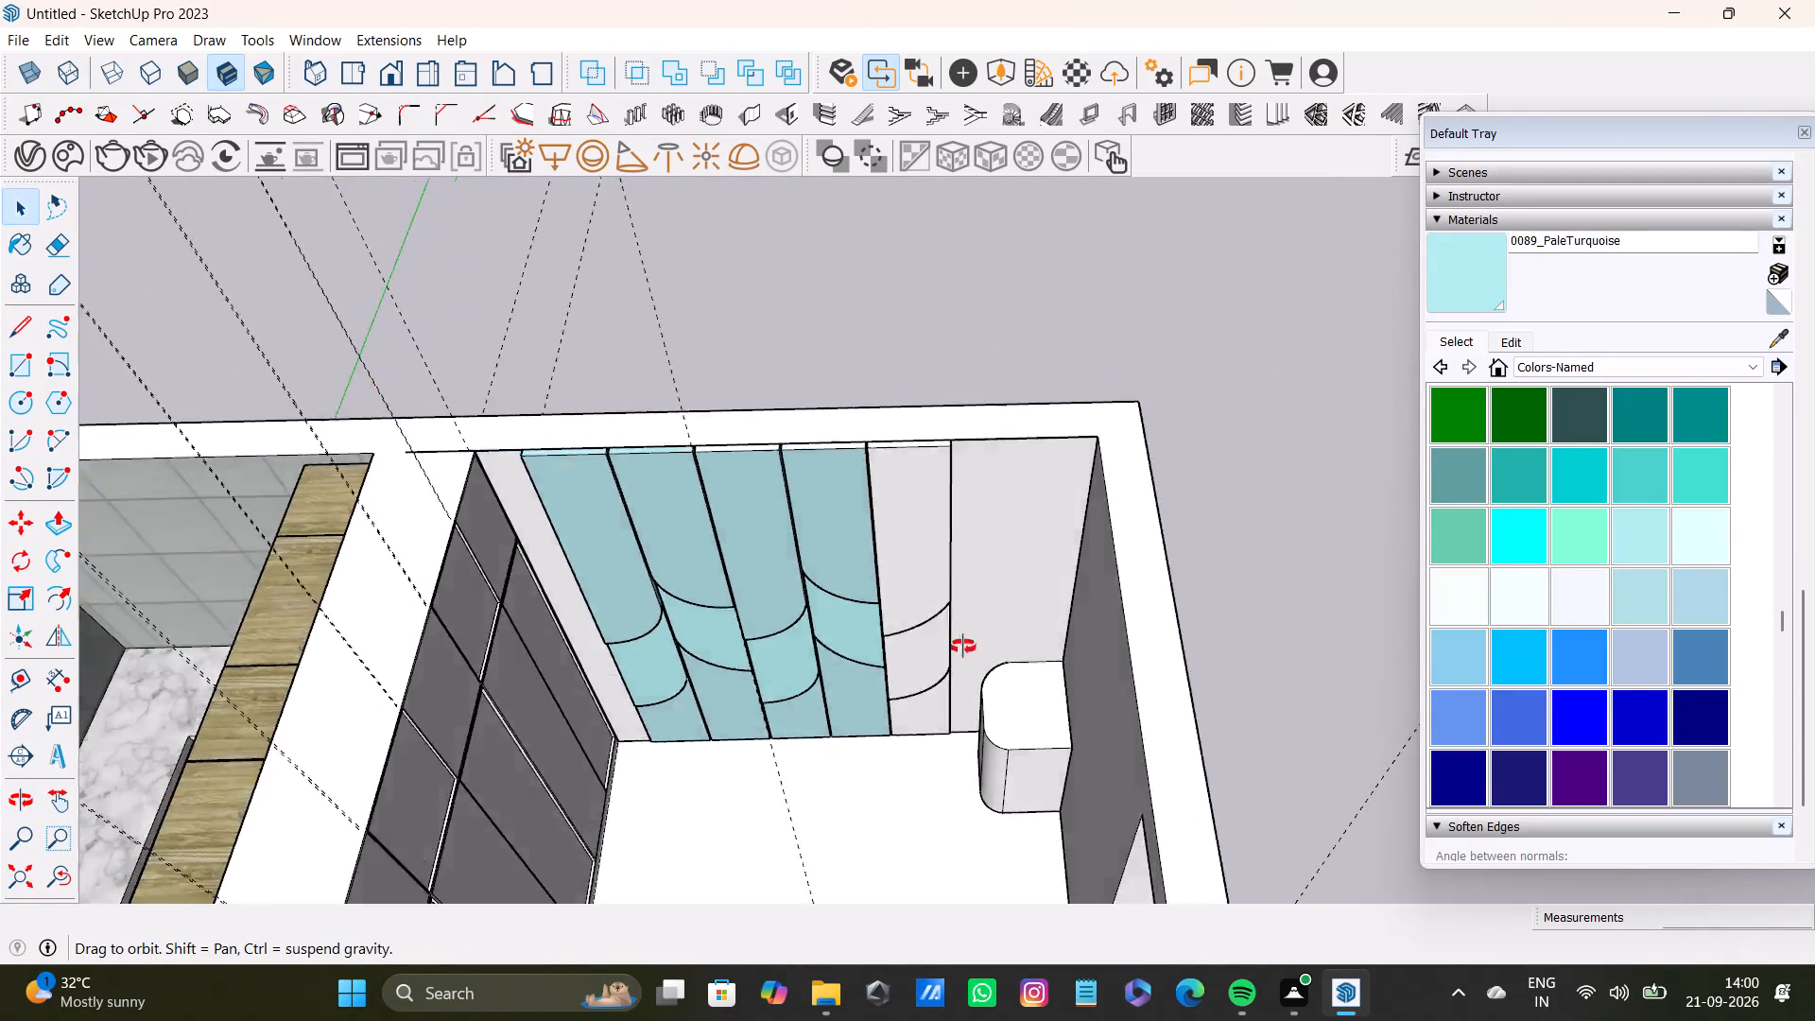
middle_click_drag(963, 647, 785, 493)
Paint the upper and lowest front faces of the fifth panel with 0094_PowderBlue sampled from the fourth panel.
scroll(831, 508, "up", 4)
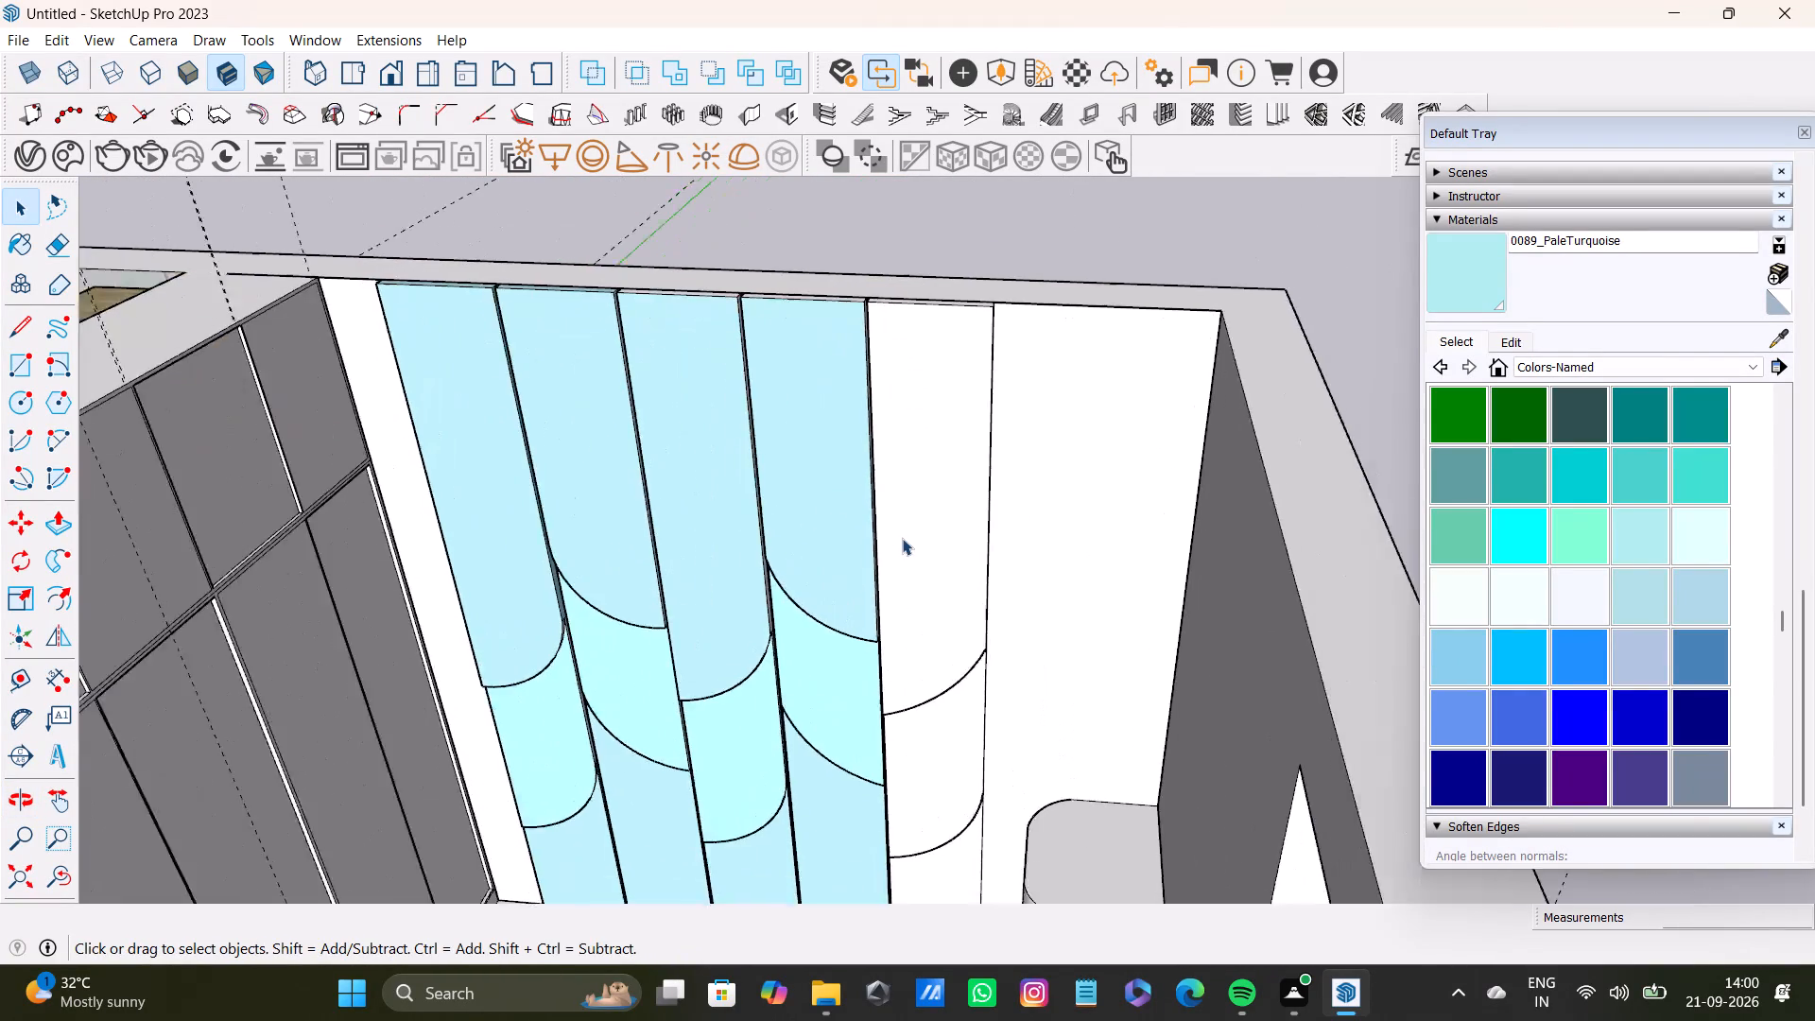
scroll(902, 538, "up", 1)
left_click(912, 535, "shift")
double_click(961, 585, "shift")
left_click(958, 592, "shift")
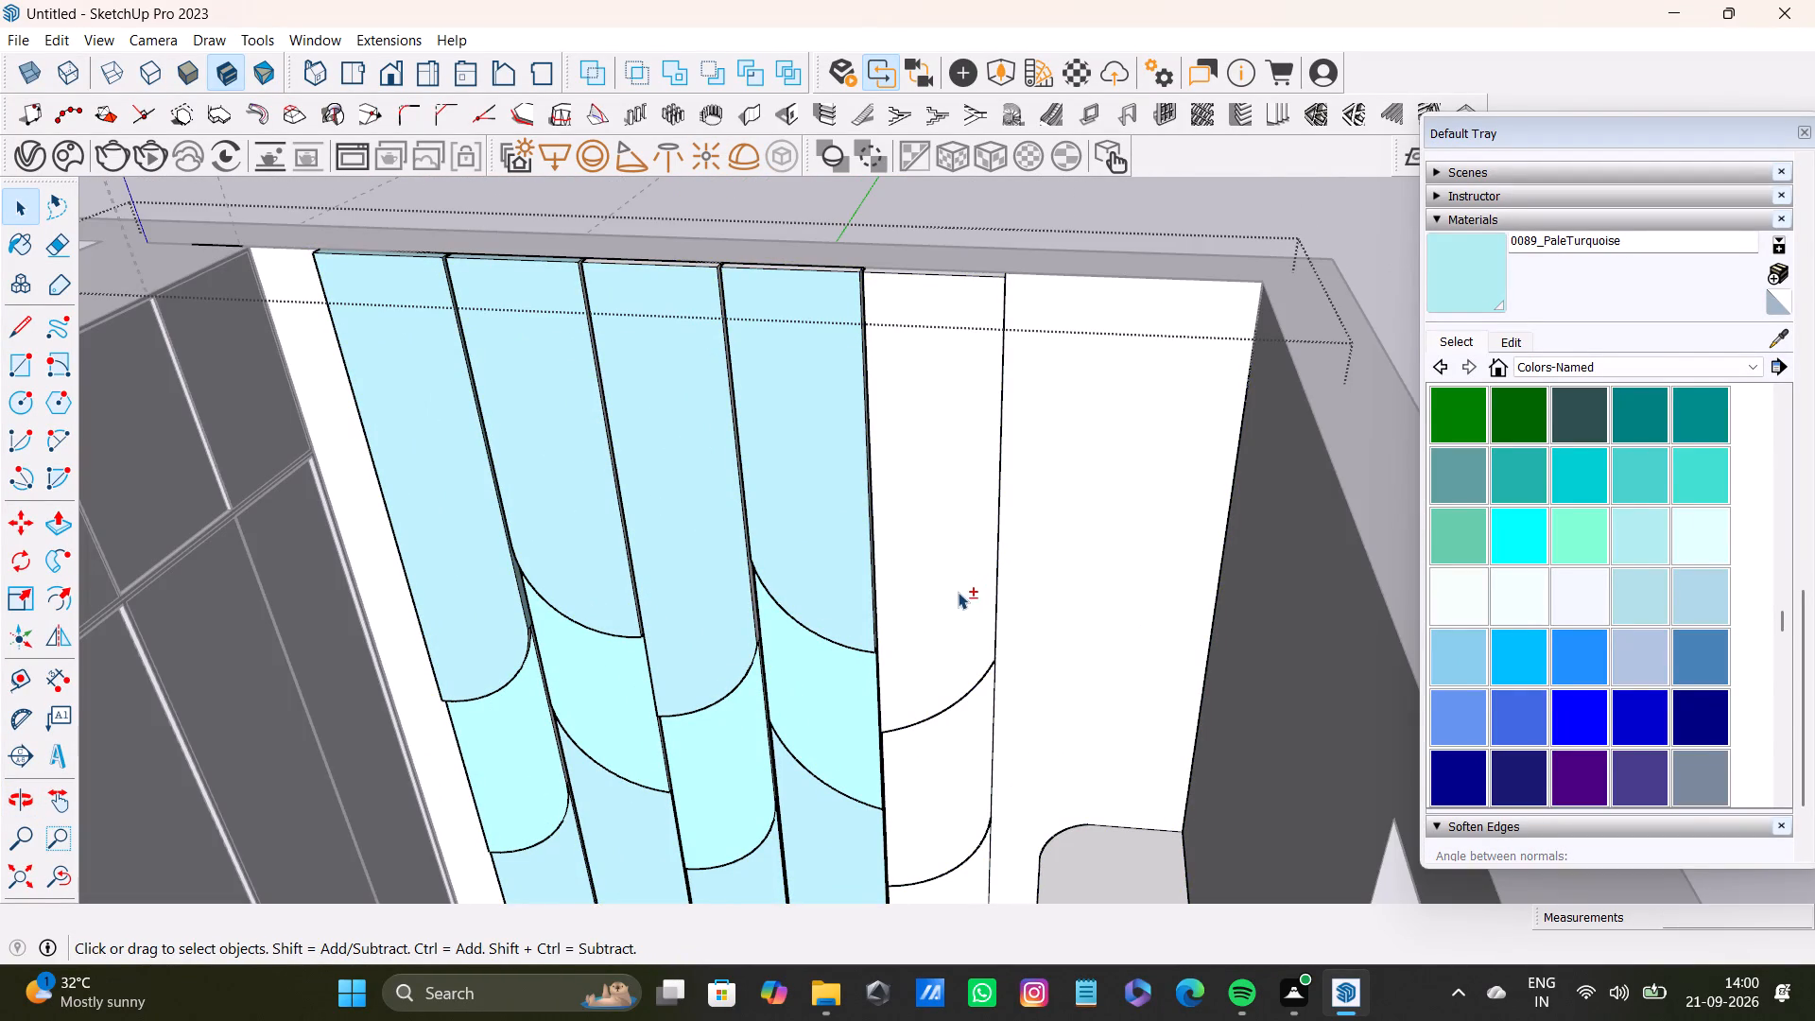
scroll(883, 781, "down", 3, "shift")
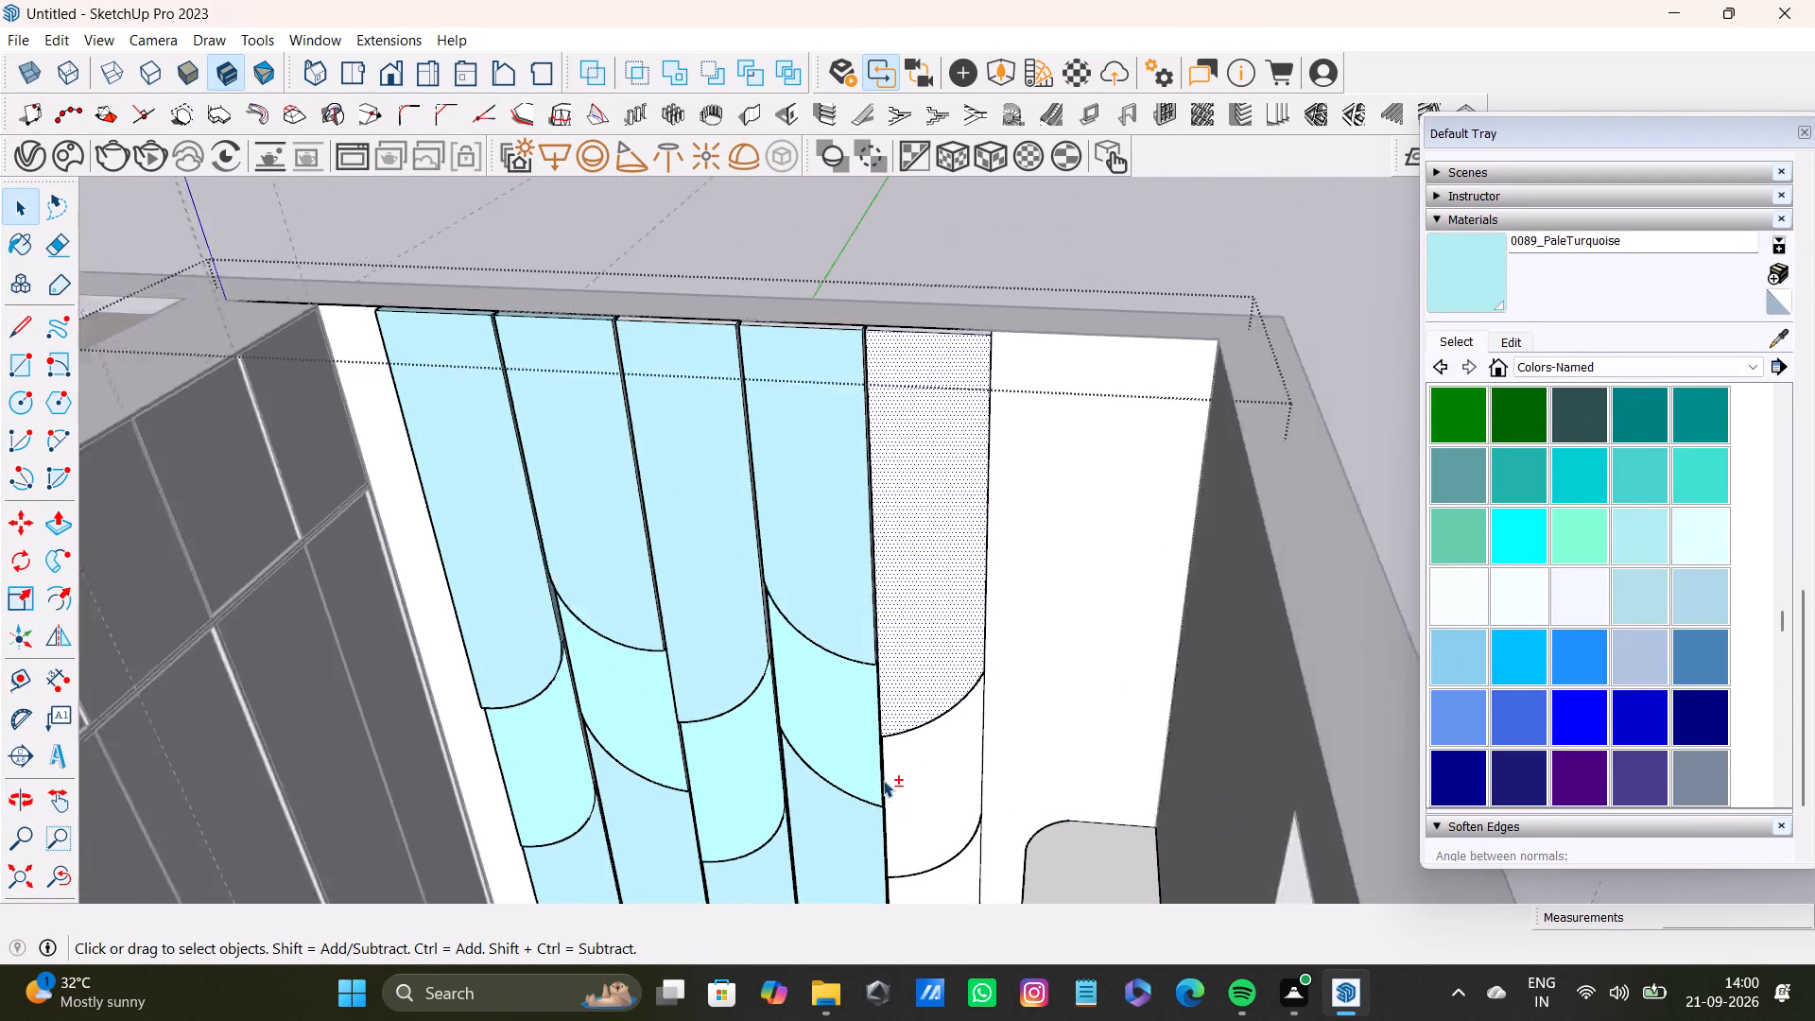
scroll(883, 780, "down", 1, "shift")
middle_click_drag(895, 771, 929, 573, "shift")
scroll(971, 640, "up", 3, "shift")
middle_click_drag(977, 548, 977, 756, "shift")
scroll(976, 782, "up", 4, "shift")
middle_click_drag(974, 848, 989, 765, "shift")
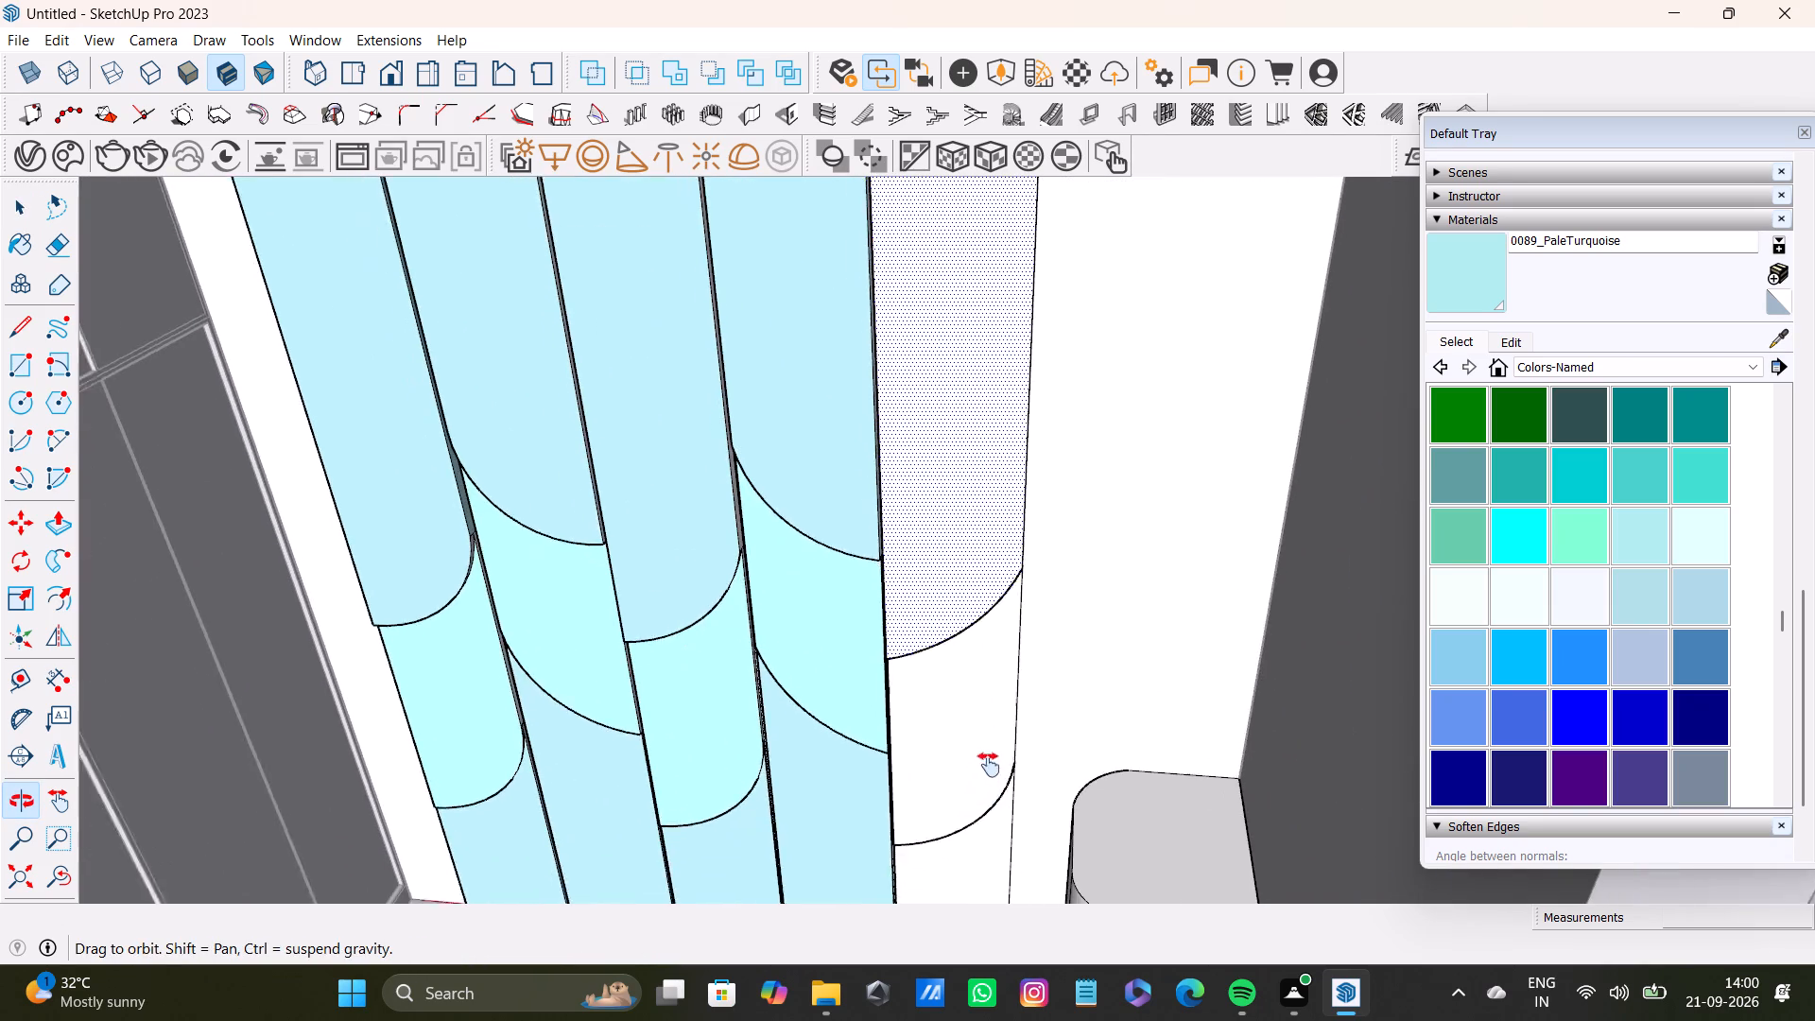
middle_click_drag(989, 765, 990, 714, "shift")
double_click(989, 812, "shift")
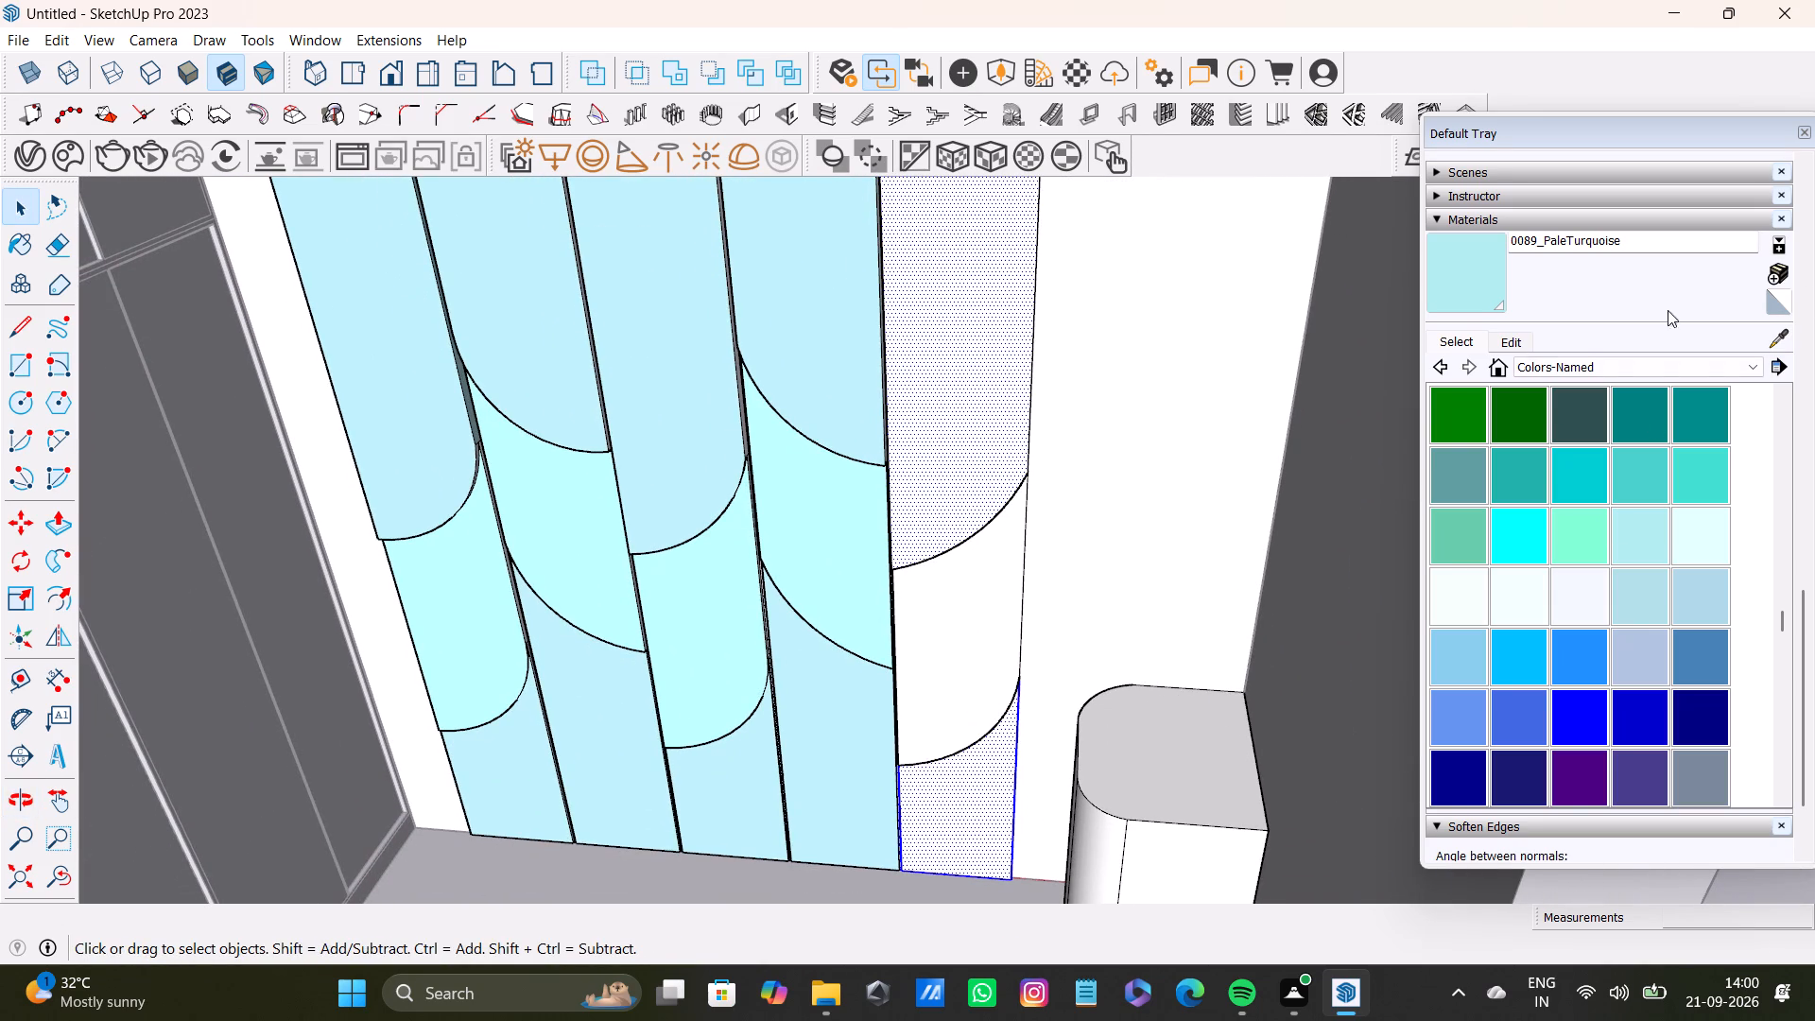
left_click(1782, 339, "shift")
left_click(824, 361, "shift")
left_click(931, 370, "shift")
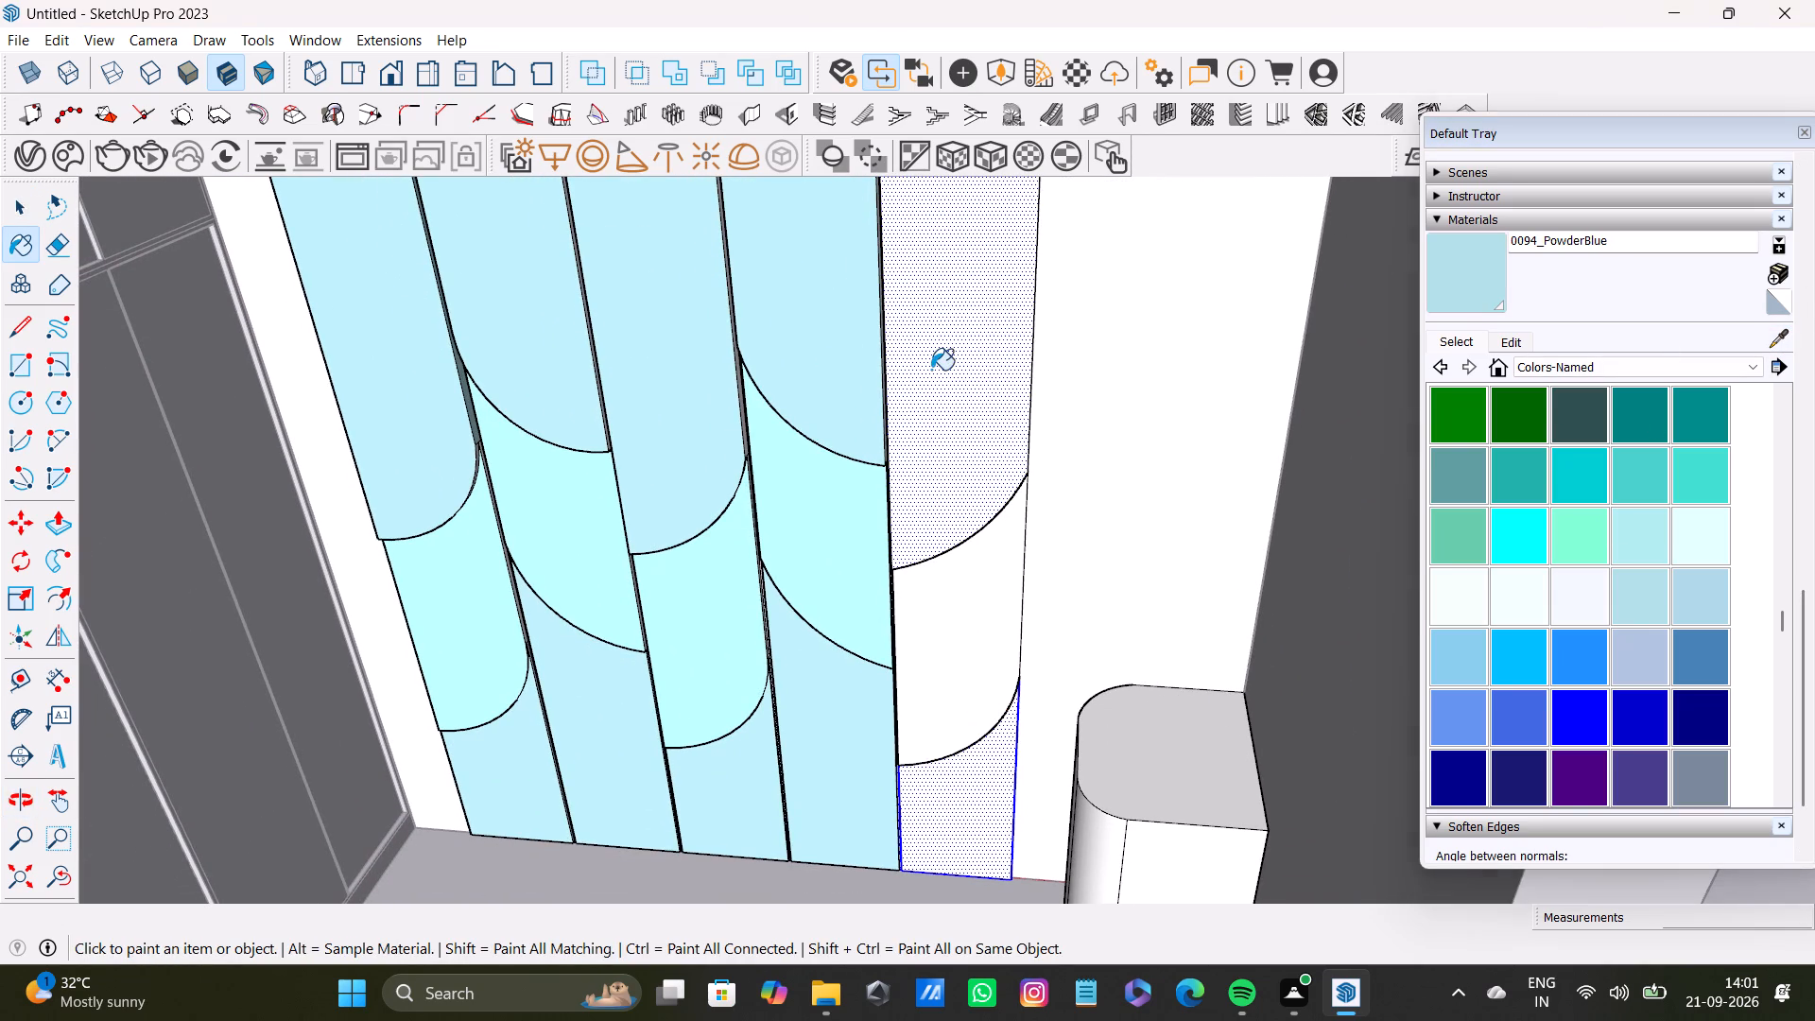
Paint the fifth panel's curved middle face with 0089_PaleTurquoise sampled from the fourth panel's middle face.
scroll(957, 594, "down", 4)
middle_click_drag(950, 615, 973, 654)
key("space")
left_click(965, 639)
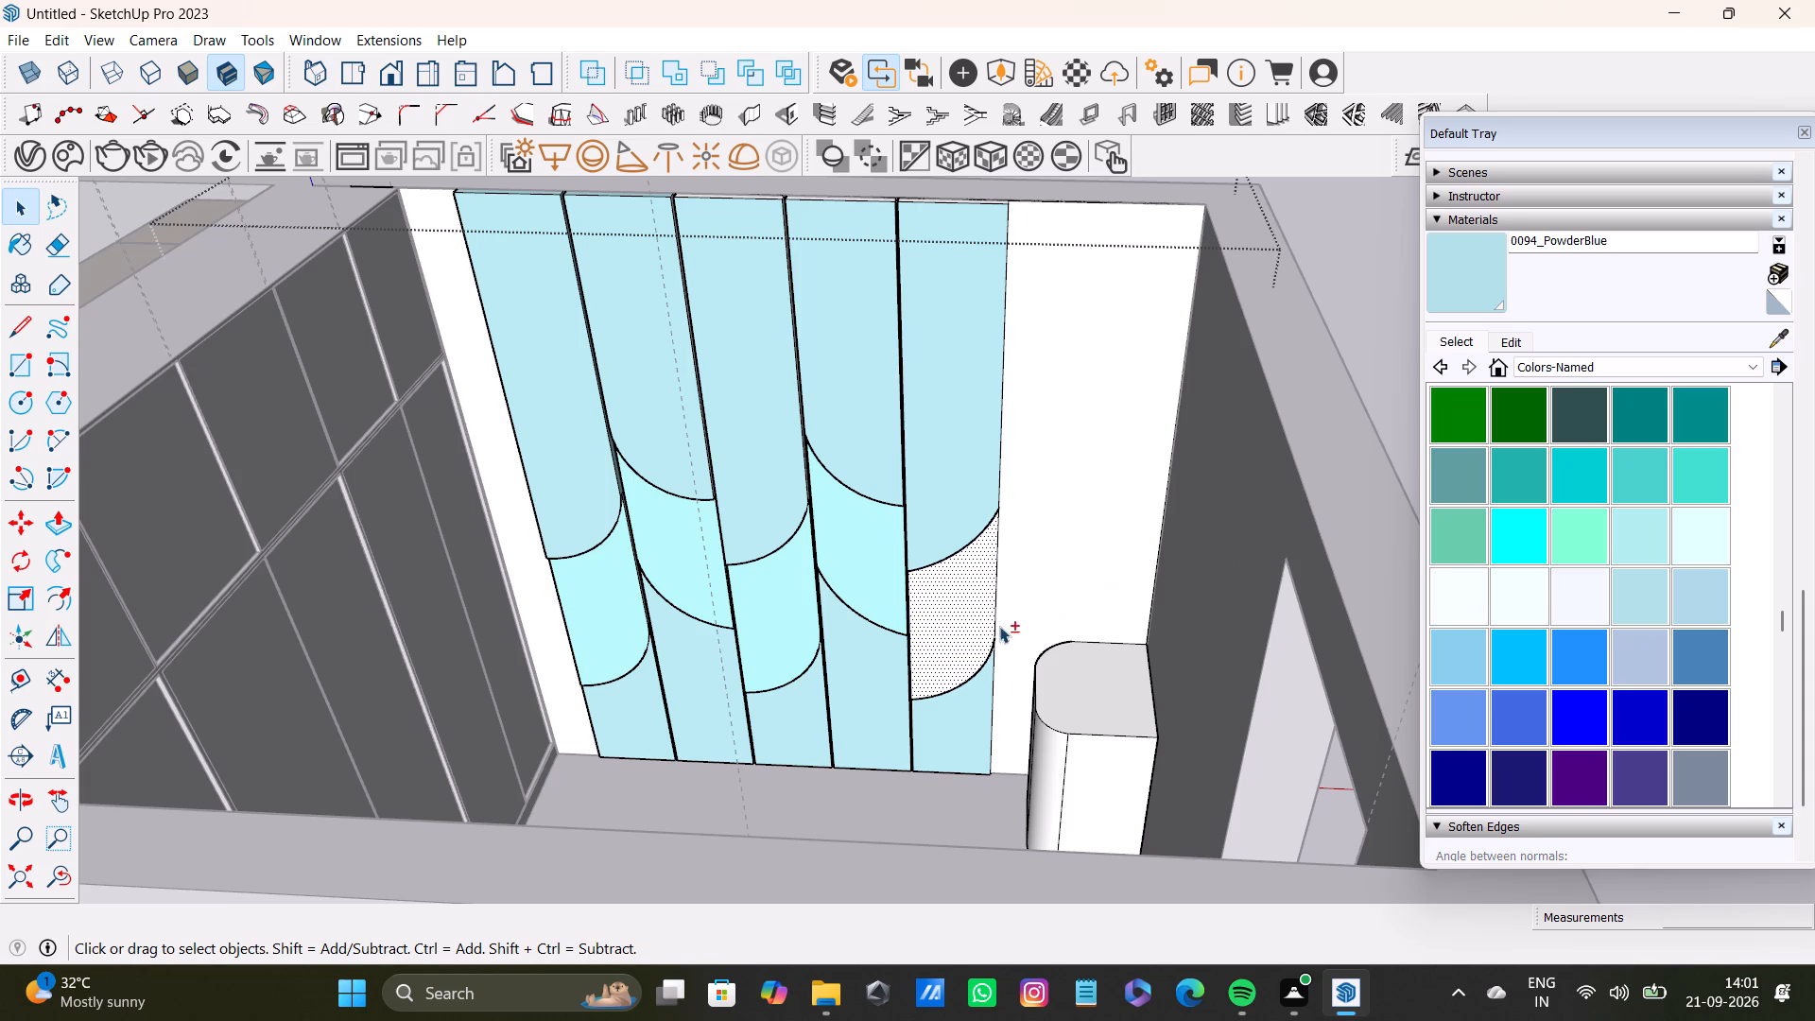
left_click(1776, 340, "shift")
left_click(869, 558, "shift")
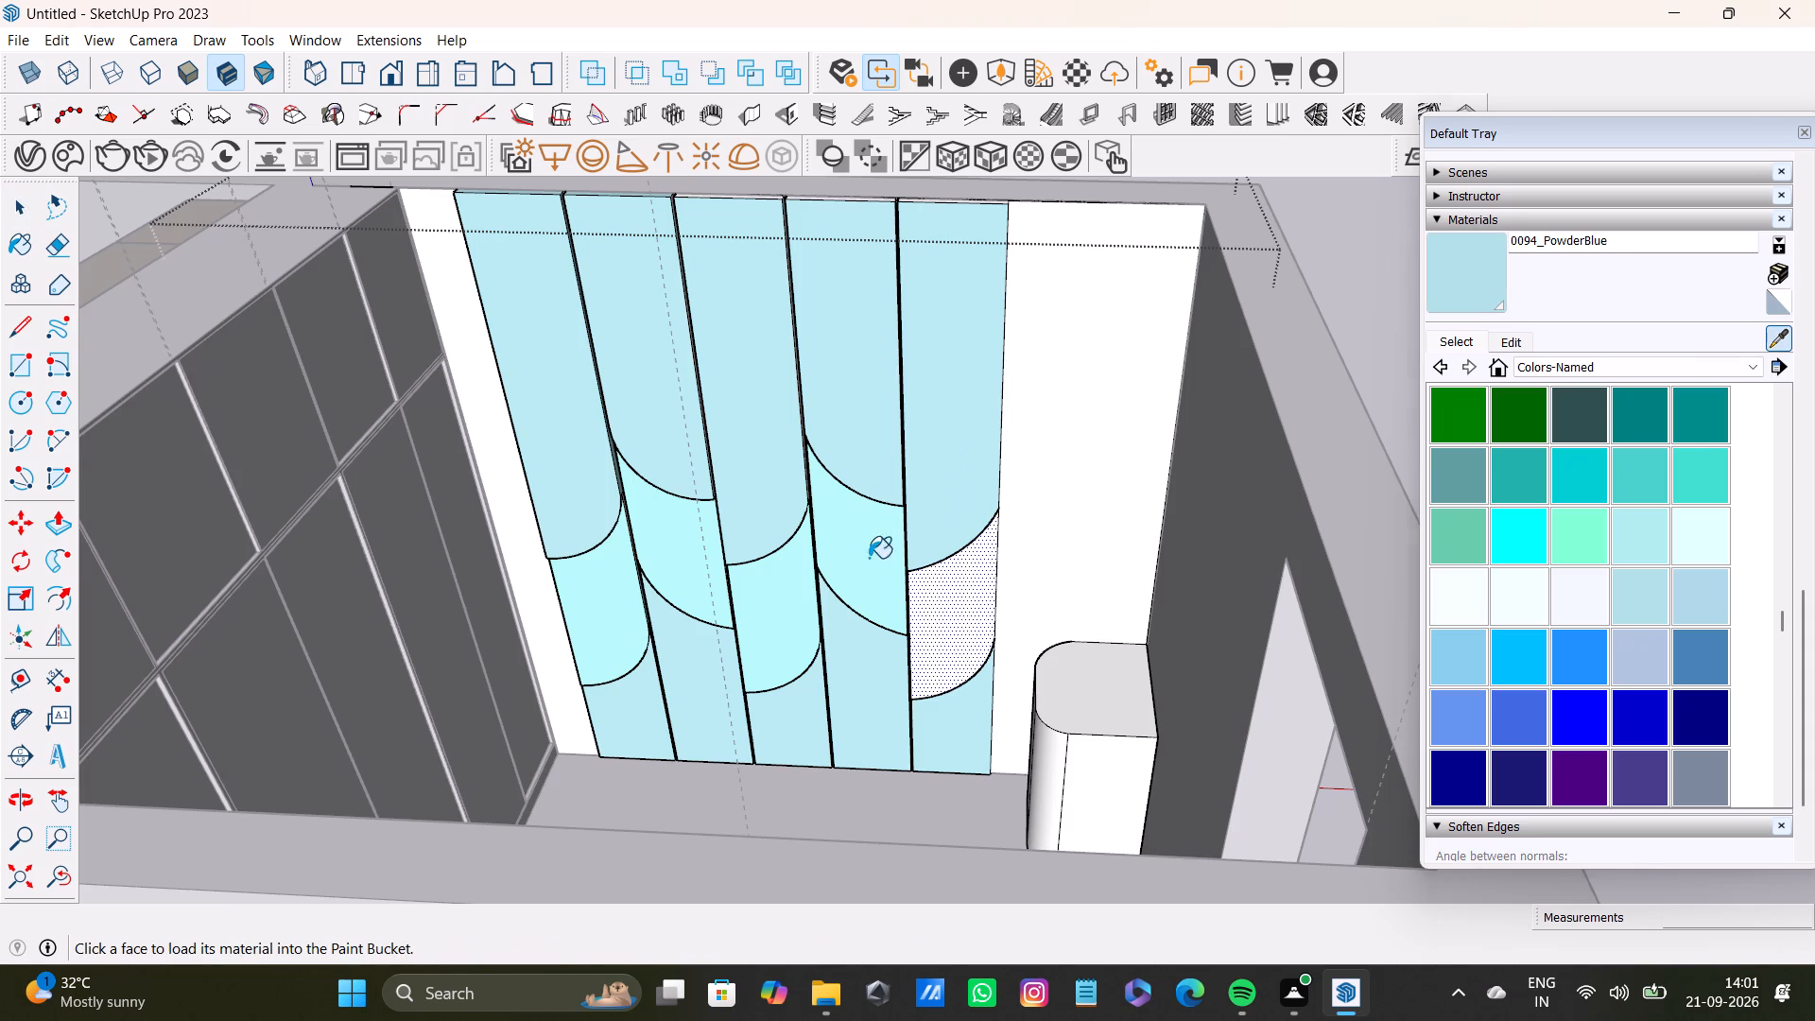
left_click(1466, 282, "shift")
left_click(951, 608, "shift")
scroll(950, 607, "down", 5, "shift")
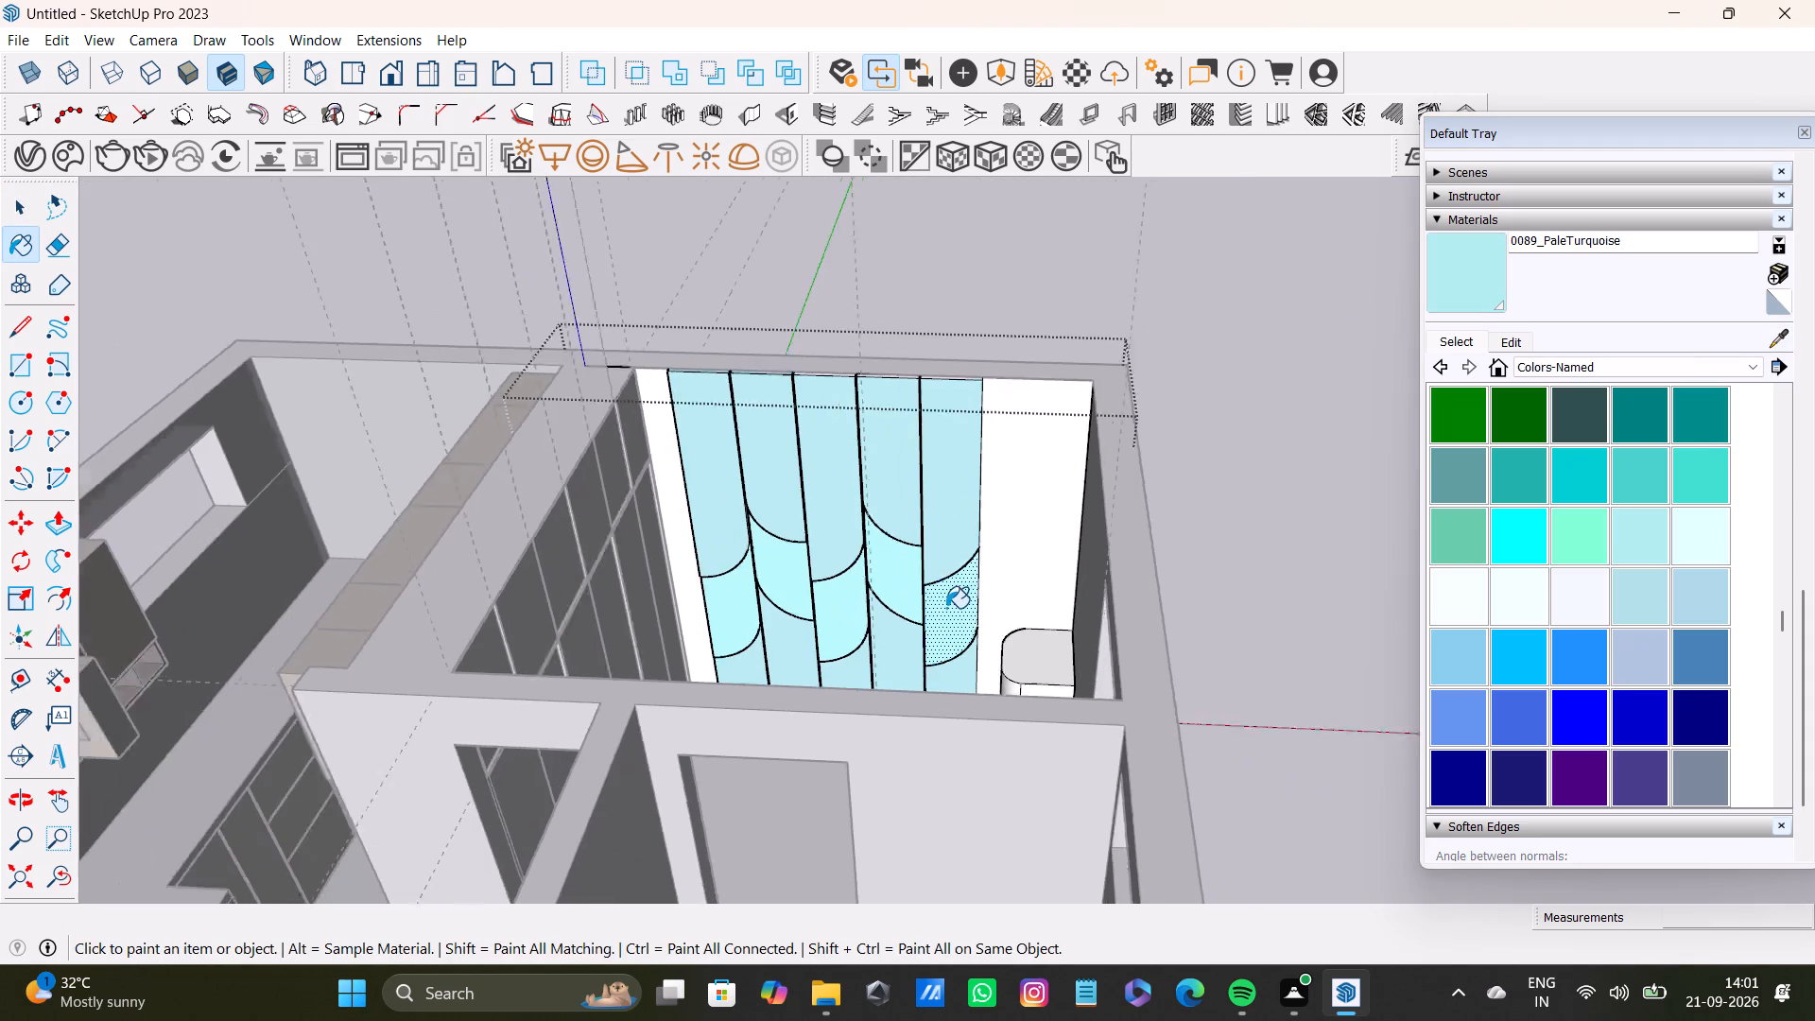
scroll(946, 608, "down", 1, "shift")
key("space")
left_click(1210, 464)
Select the narrow side face of the fifth panel's upper section, facing the fourth panel.
scroll(930, 540, "up", 6)
middle_click_drag(975, 555, 1207, 680)
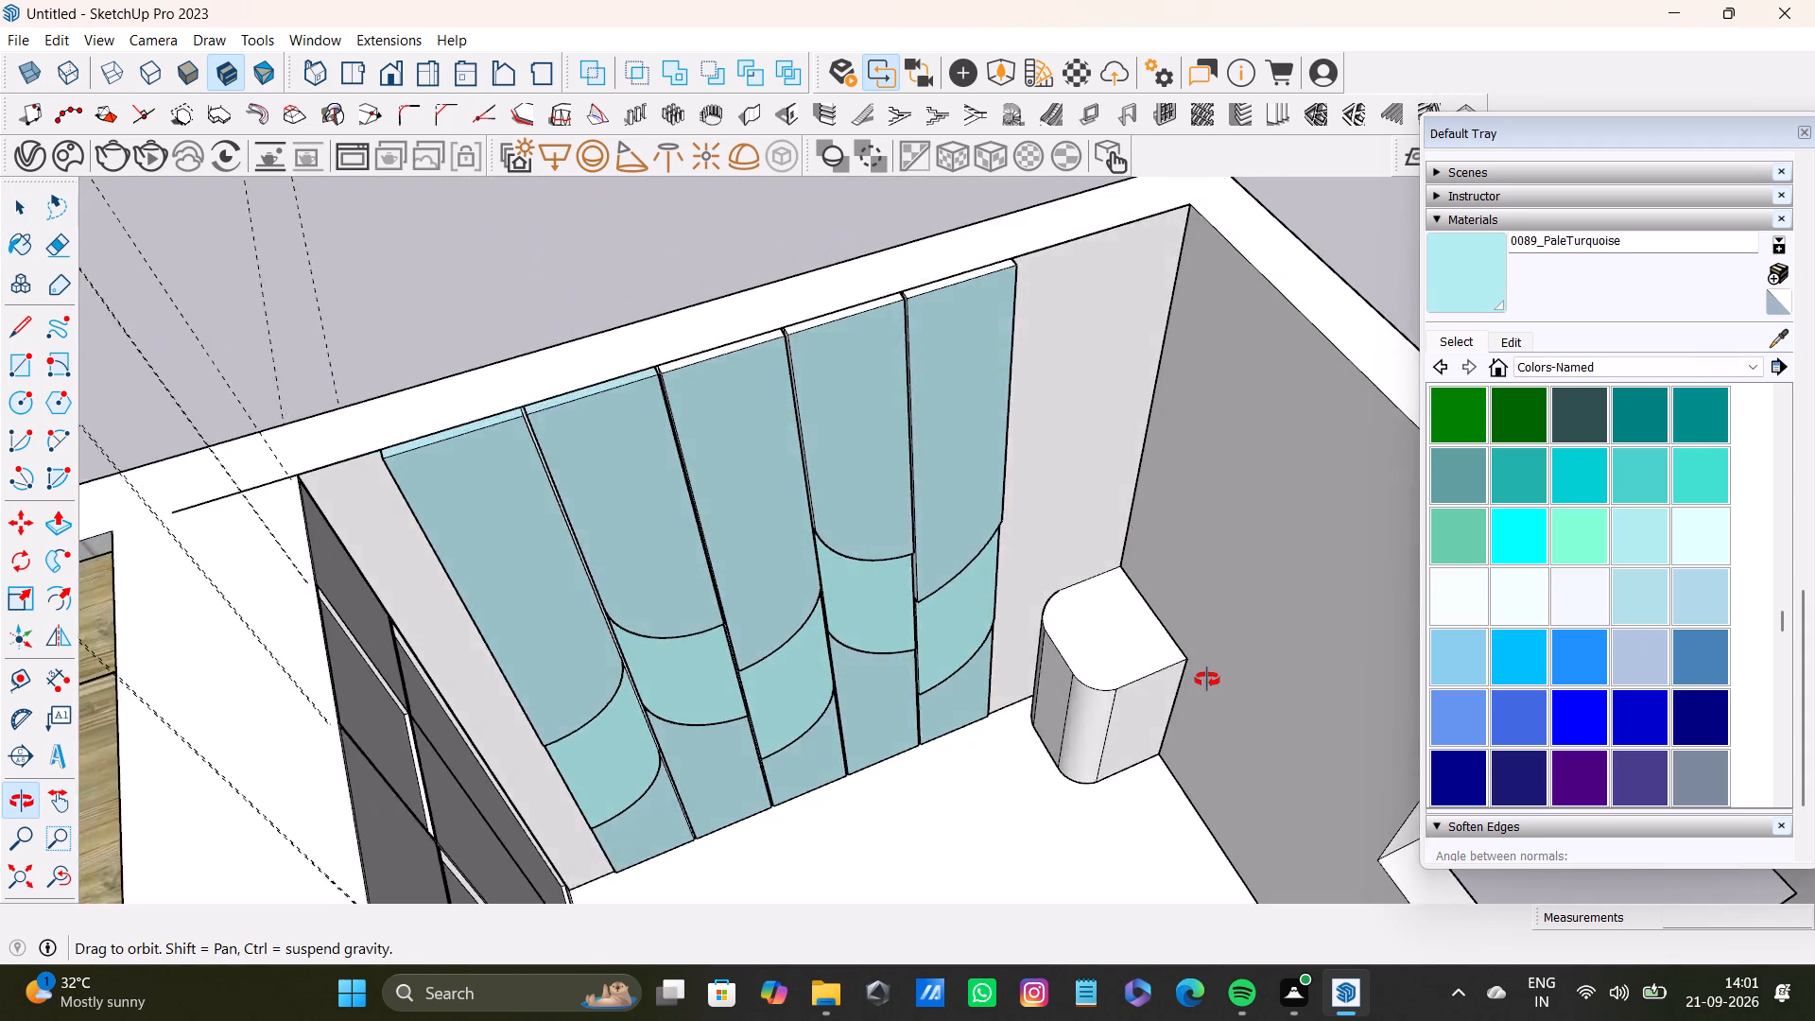
middle_click_drag(1207, 680, 957, 678)
scroll(927, 580, "up", 9)
middle_click_drag(936, 522, 976, 791, "shift")
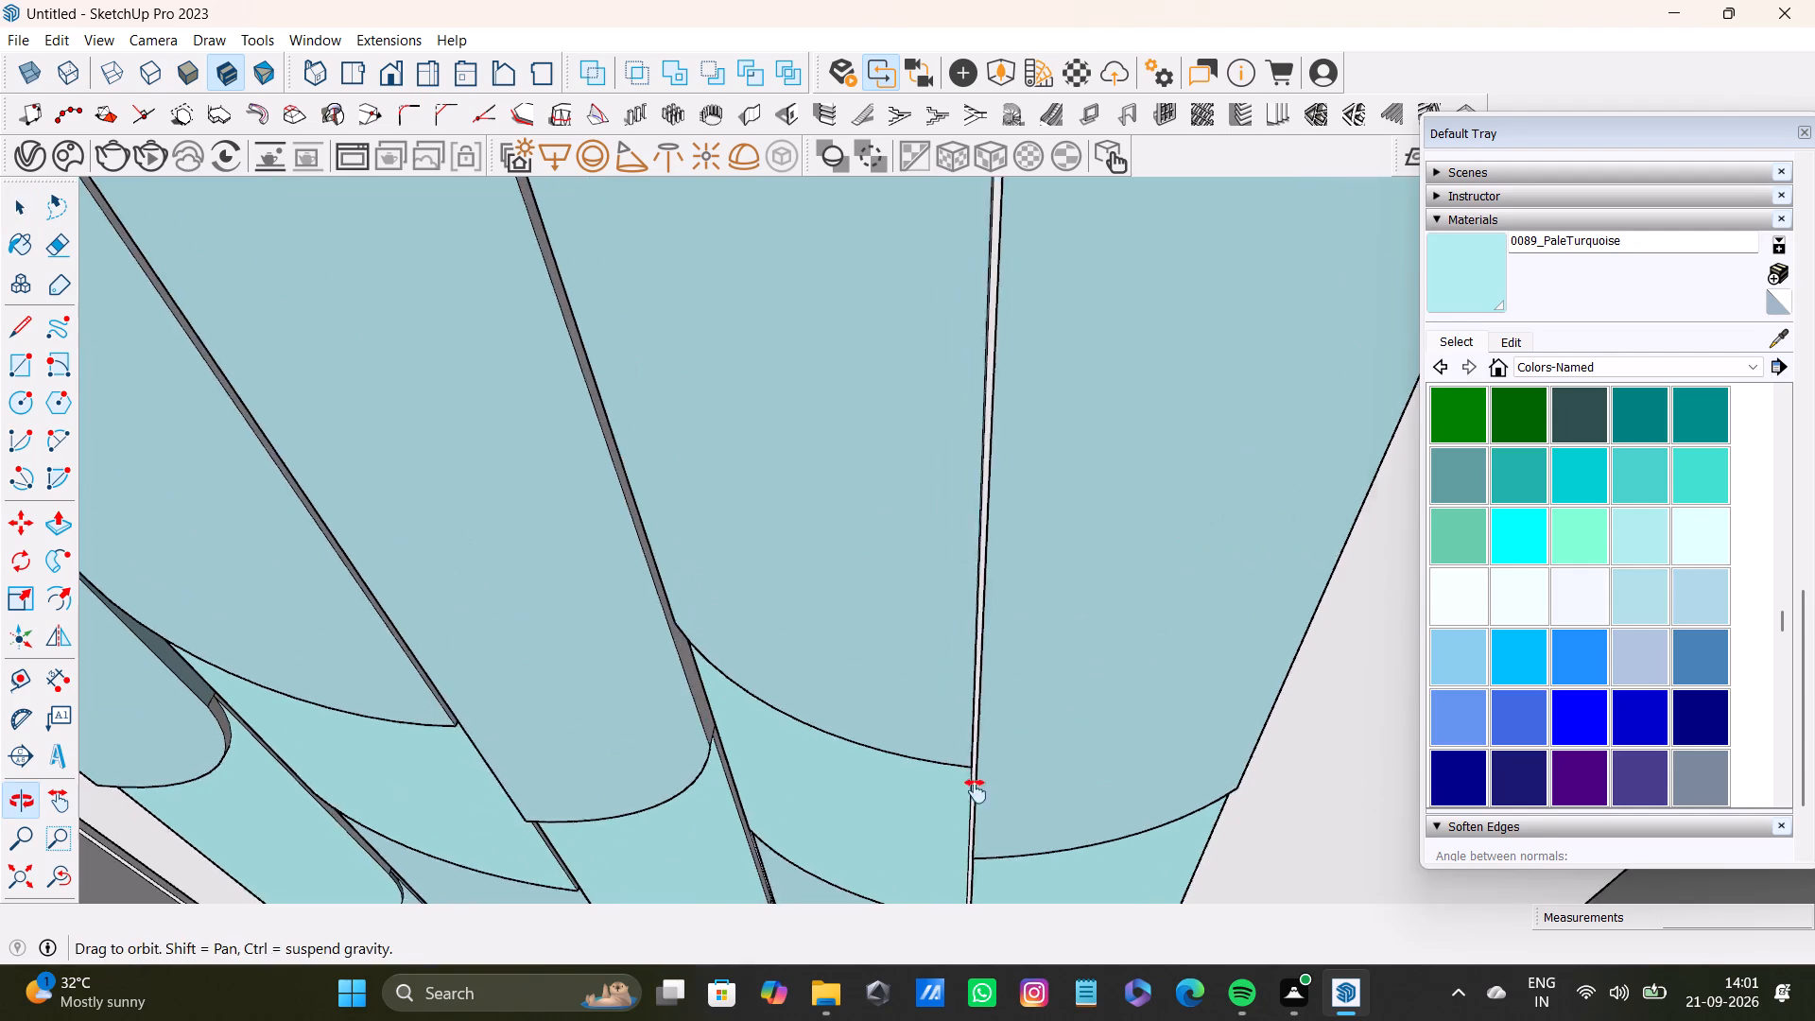
middle_click_drag(976, 791, 977, 787, "shift")
scroll(980, 769, "down", 4)
middle_click_drag(985, 752, 1373, 622)
scroll(1264, 562, "up", 3)
middle_click_drag(1126, 562, 1092, 673, "shift")
scroll(1028, 635, "up", 8)
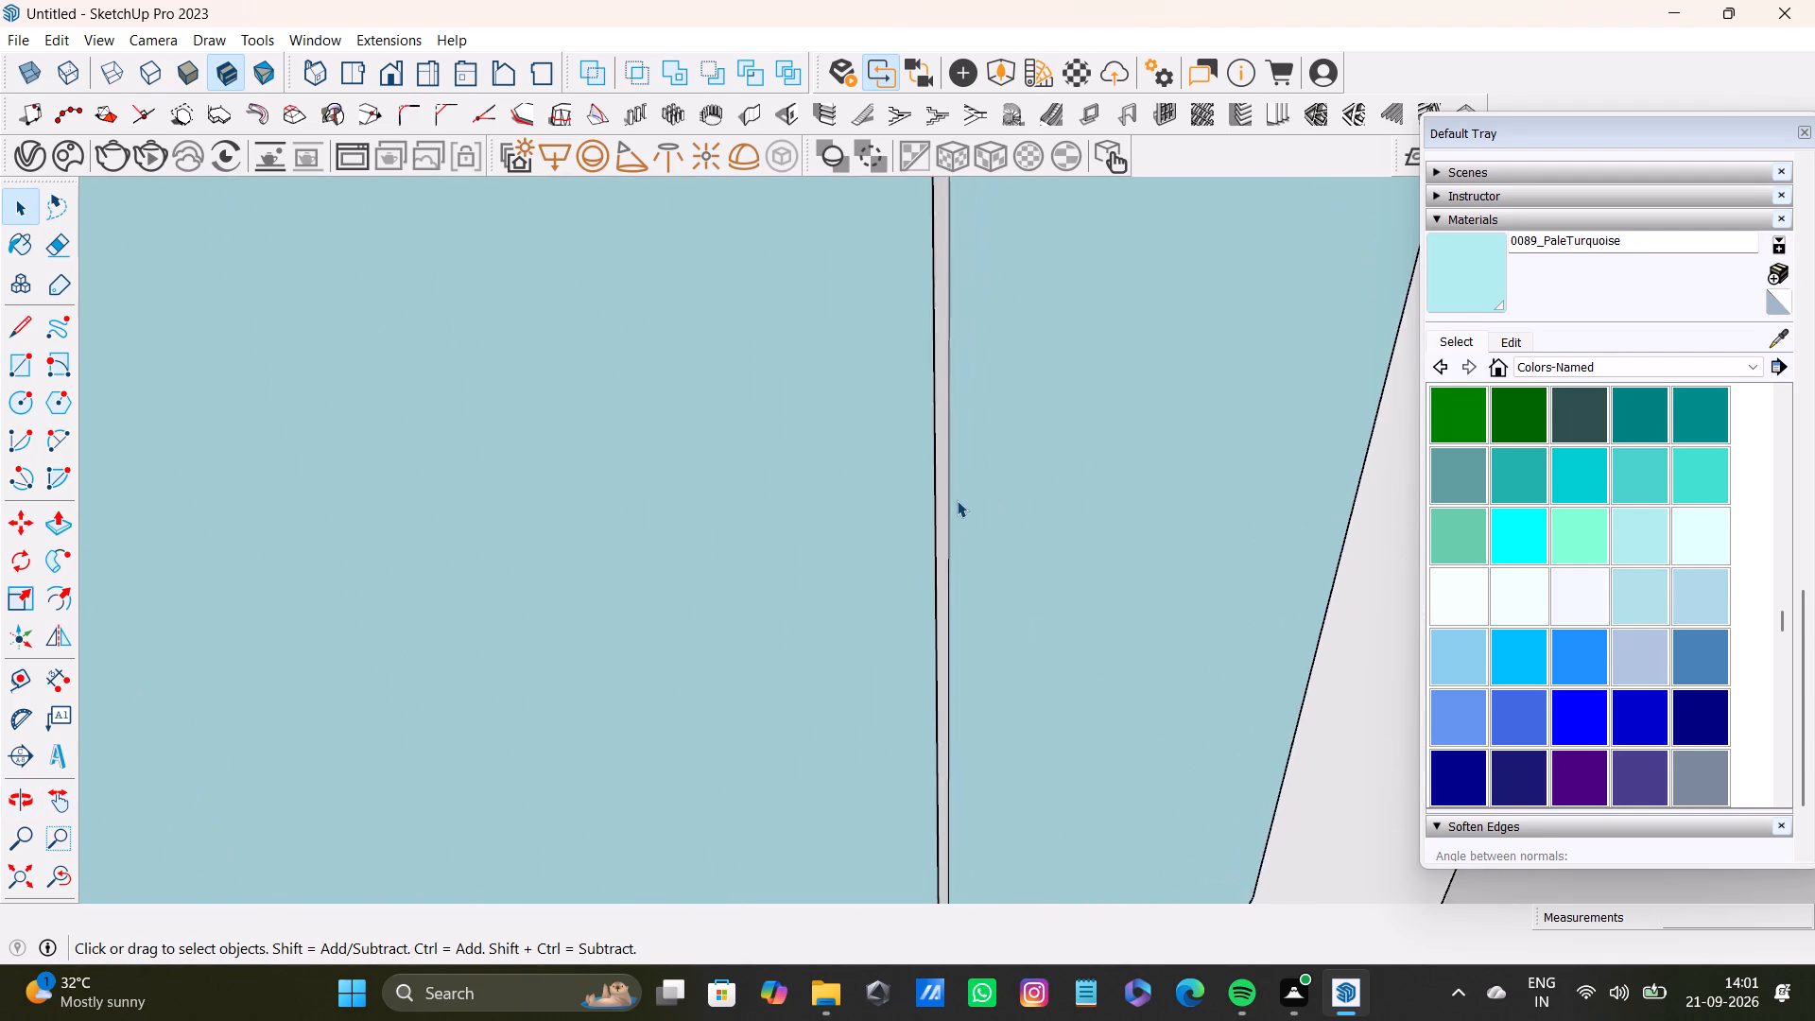
scroll(957, 500, "up", 20)
scroll(957, 500, "up", 1)
double_click(852, 483, "shift")
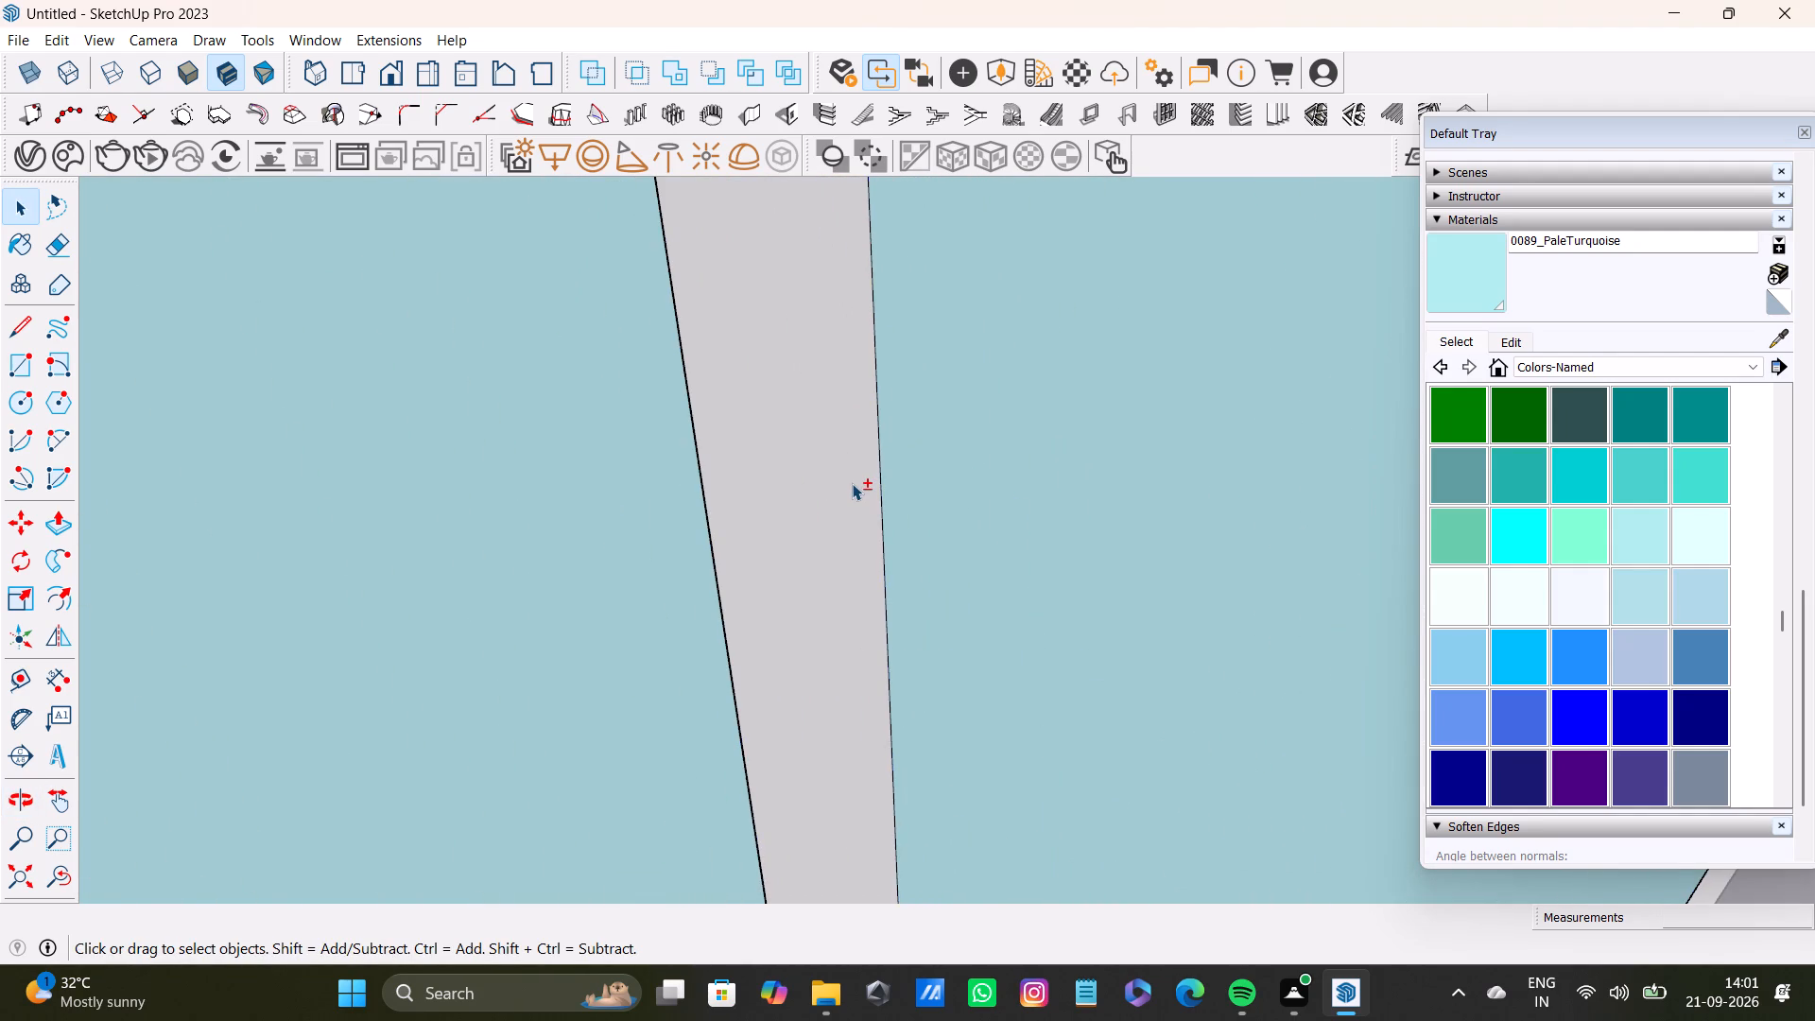
scroll(852, 484, "down", 2, "shift")
double_click(852, 484, "shift")
scroll(856, 491, "down", 18, "shift")
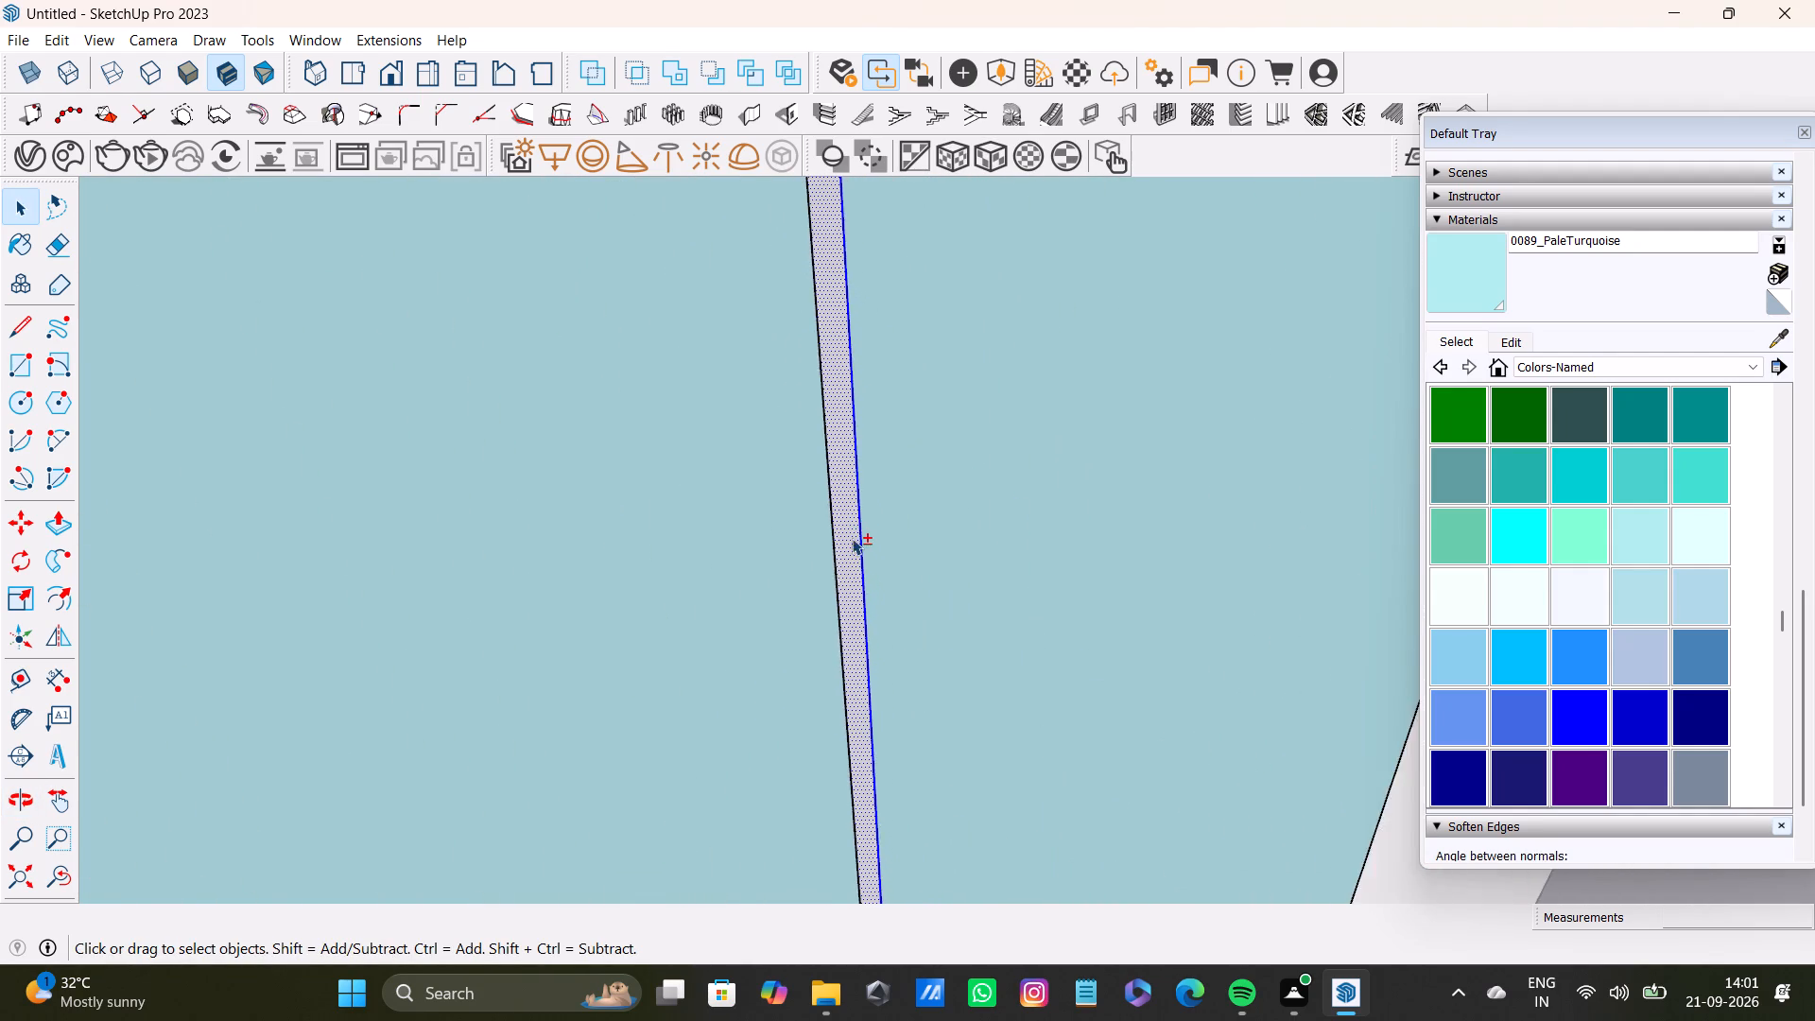
scroll(852, 538, "down", 10, "shift")
Add the fifth panel's outer side face and top face to the selection and paint them all with sampled 0094_PowderBlue.
middle_click(1029, 575, "shift")
middle_click_drag(1050, 580, 743, 733)
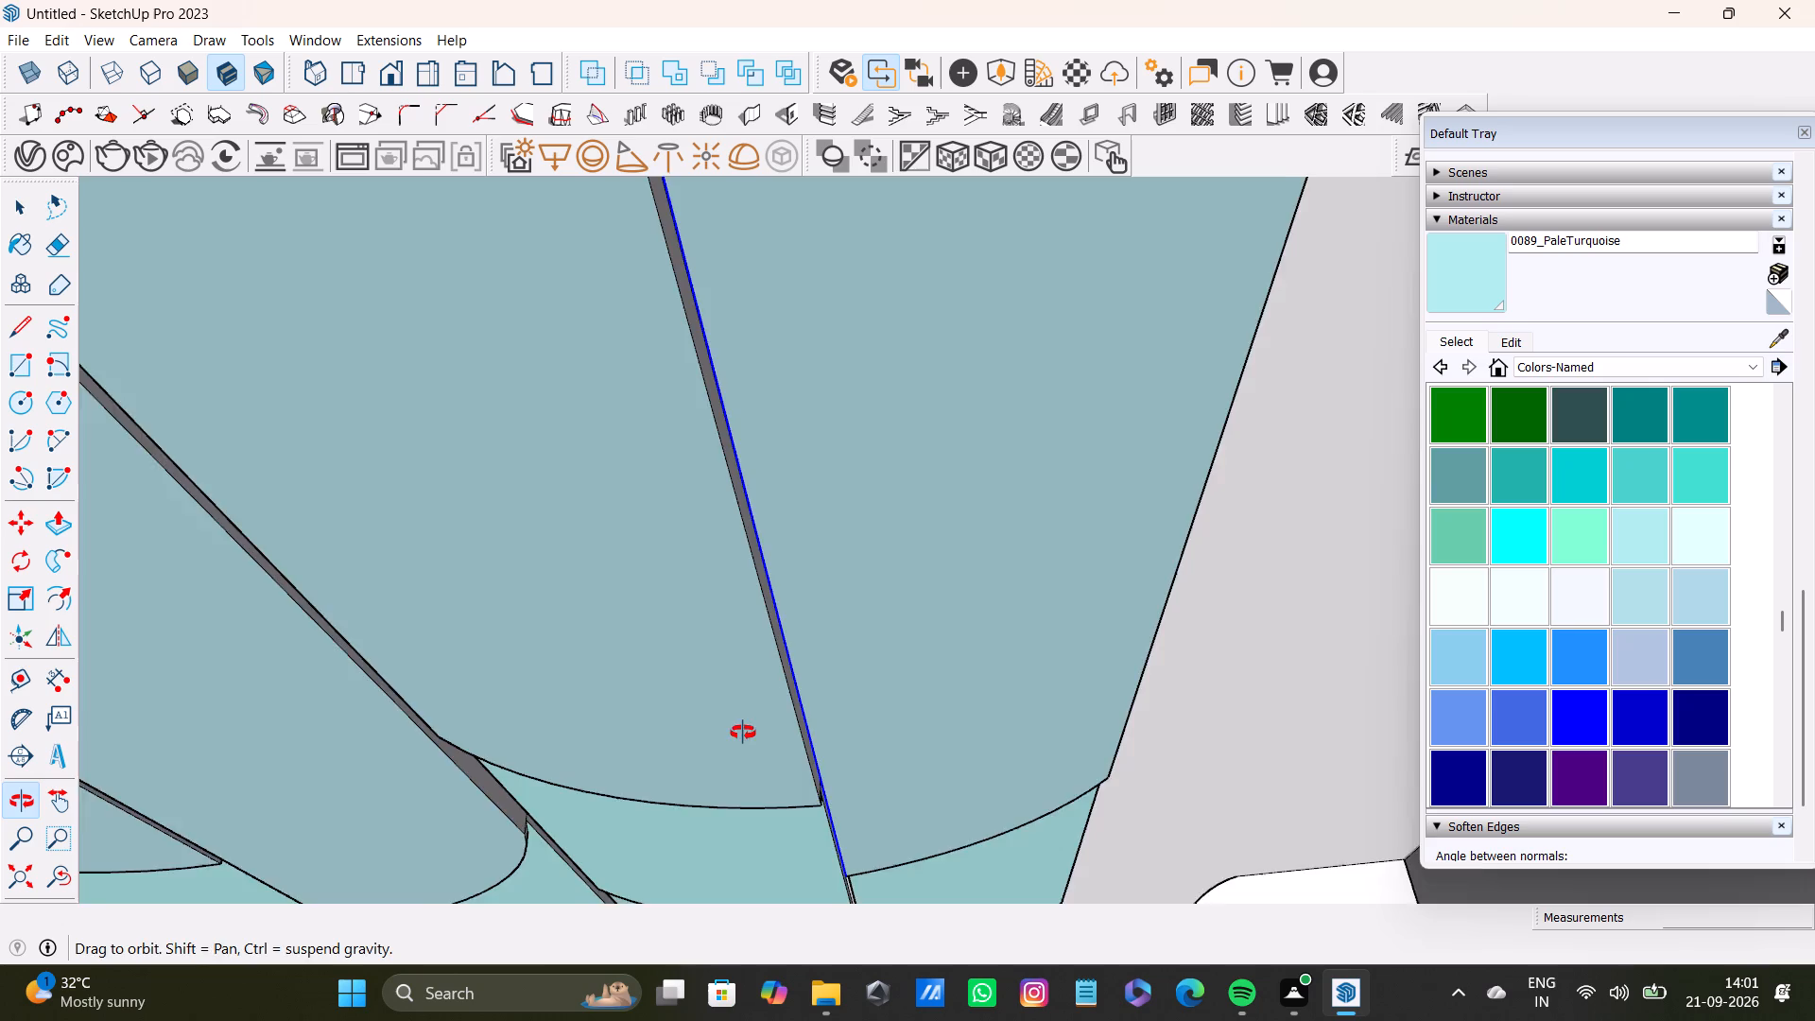
middle_click_drag(743, 733, 635, 685)
scroll(793, 612, "down", 3)
middle_click_drag(1059, 645, 784, 647)
scroll(945, 567, "up", 6, "shift")
double_click(1032, 581, "shift")
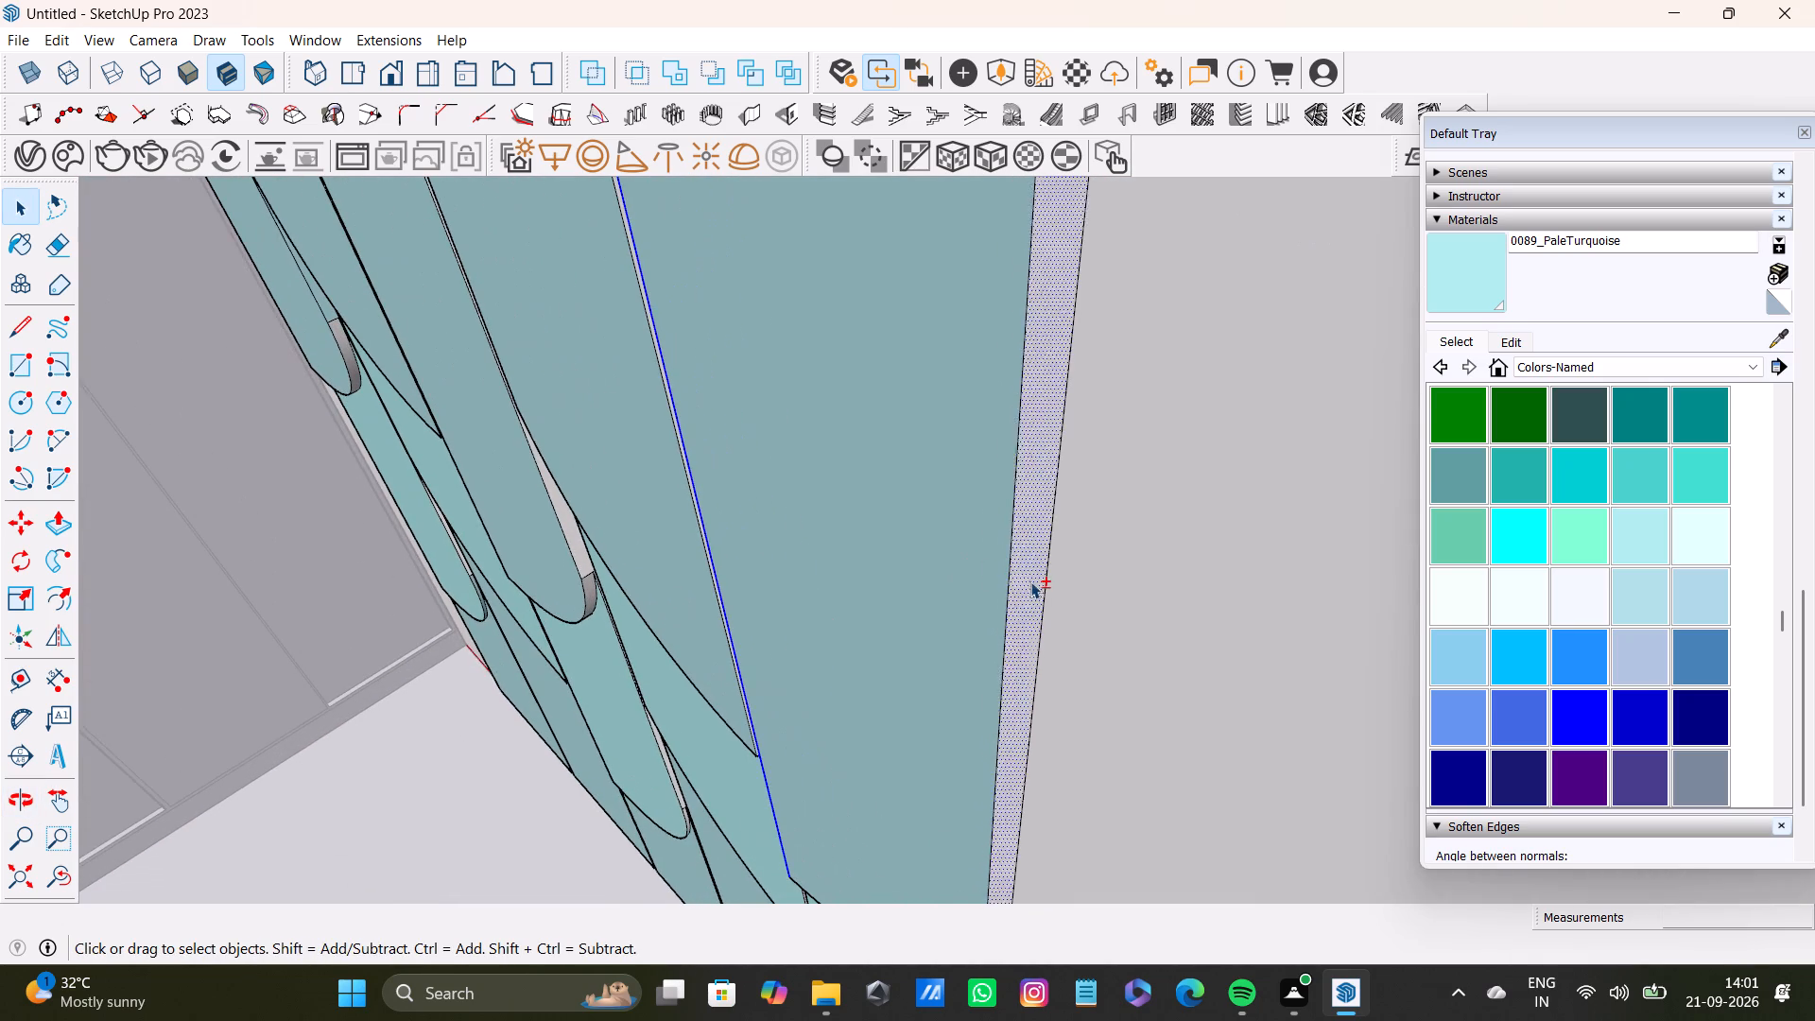
scroll(1026, 581, "down", 4, "shift")
left_click(1025, 585, "shift")
scroll(1025, 583, "down", 5, "shift")
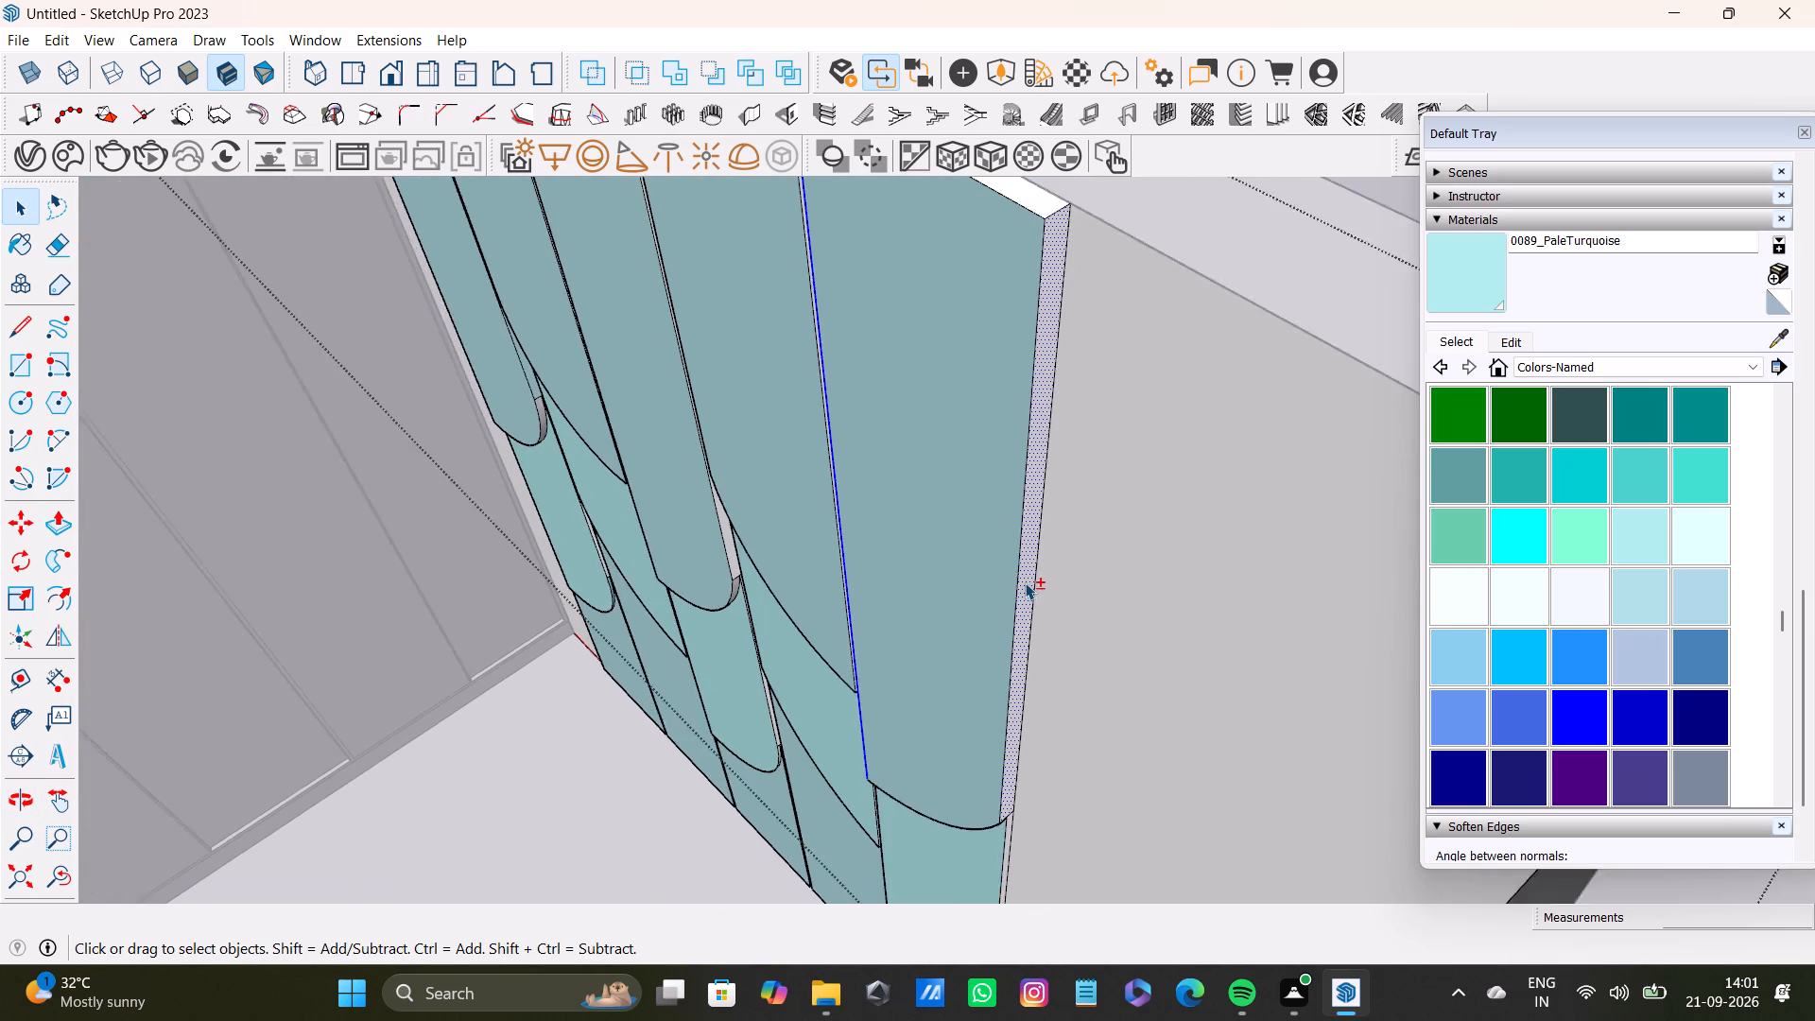
scroll(1025, 582, "down", 2, "shift")
middle_click_drag(914, 458, 978, 748, "shift")
scroll(978, 681, "up", 8, "shift")
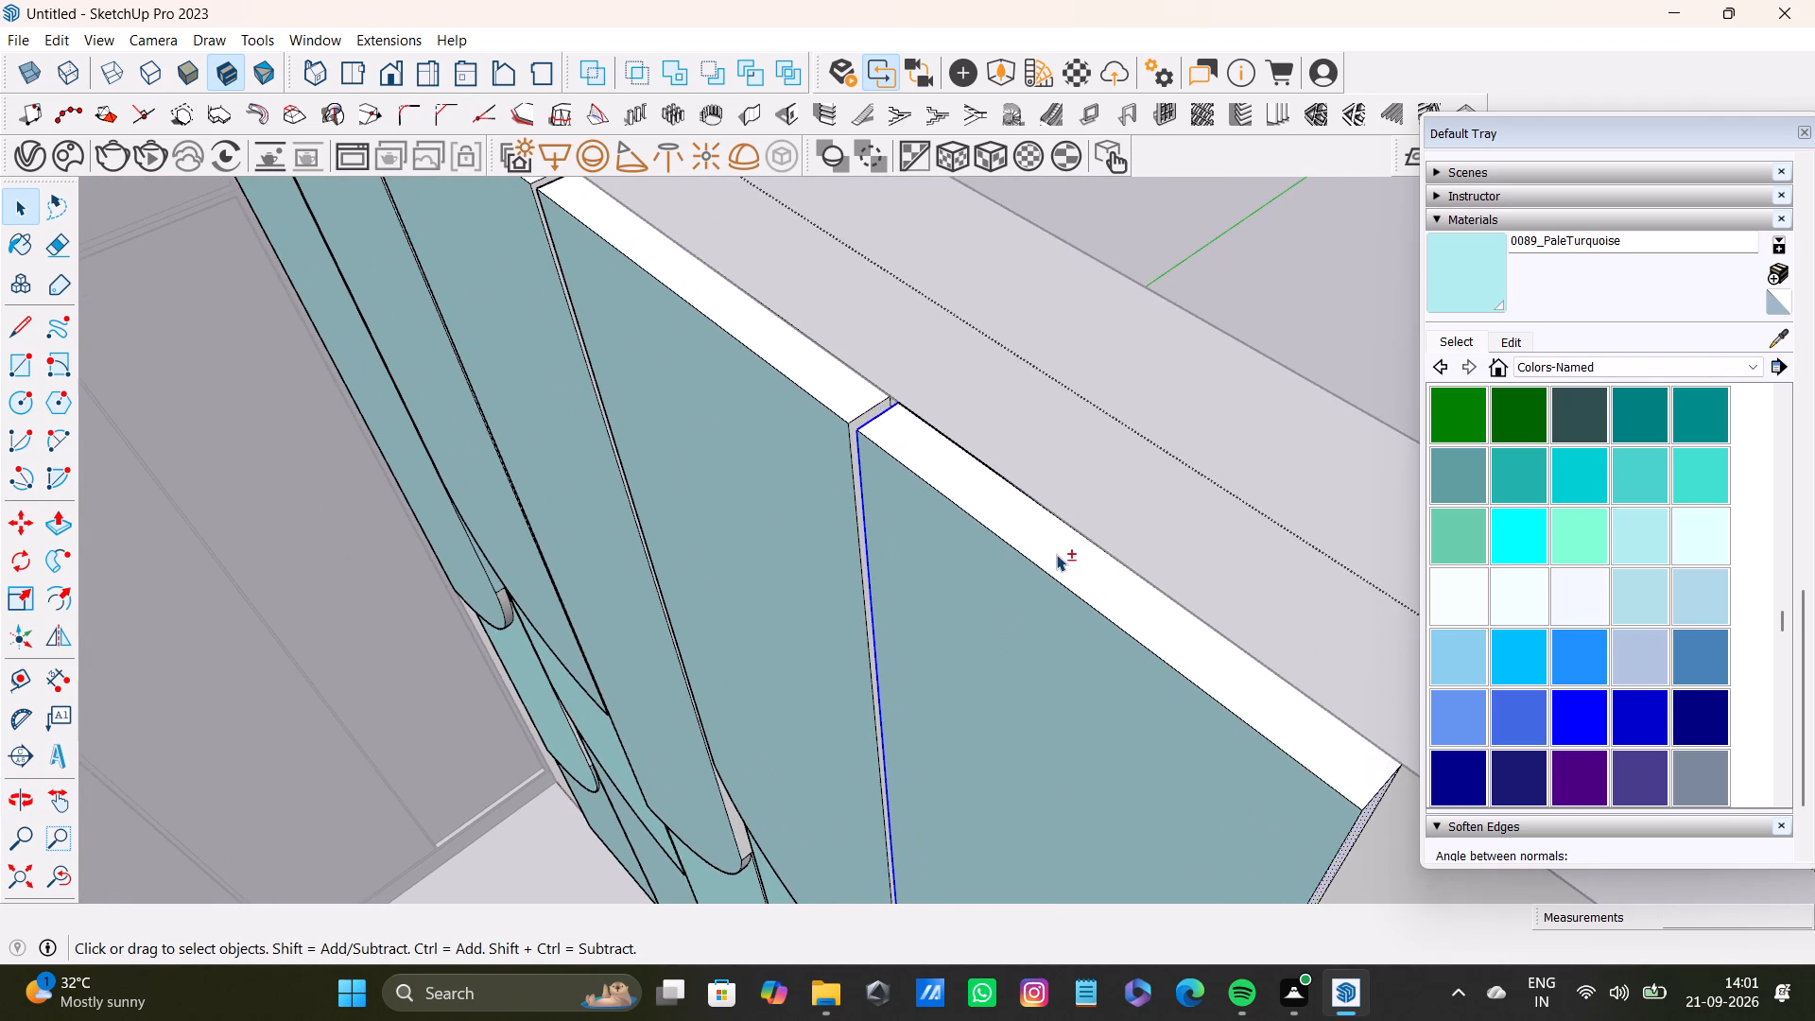
double_click(1056, 554, "shift")
scroll(1043, 577, "down", 11, "shift")
middle_click_drag(1011, 684, 1104, 500, "shift")
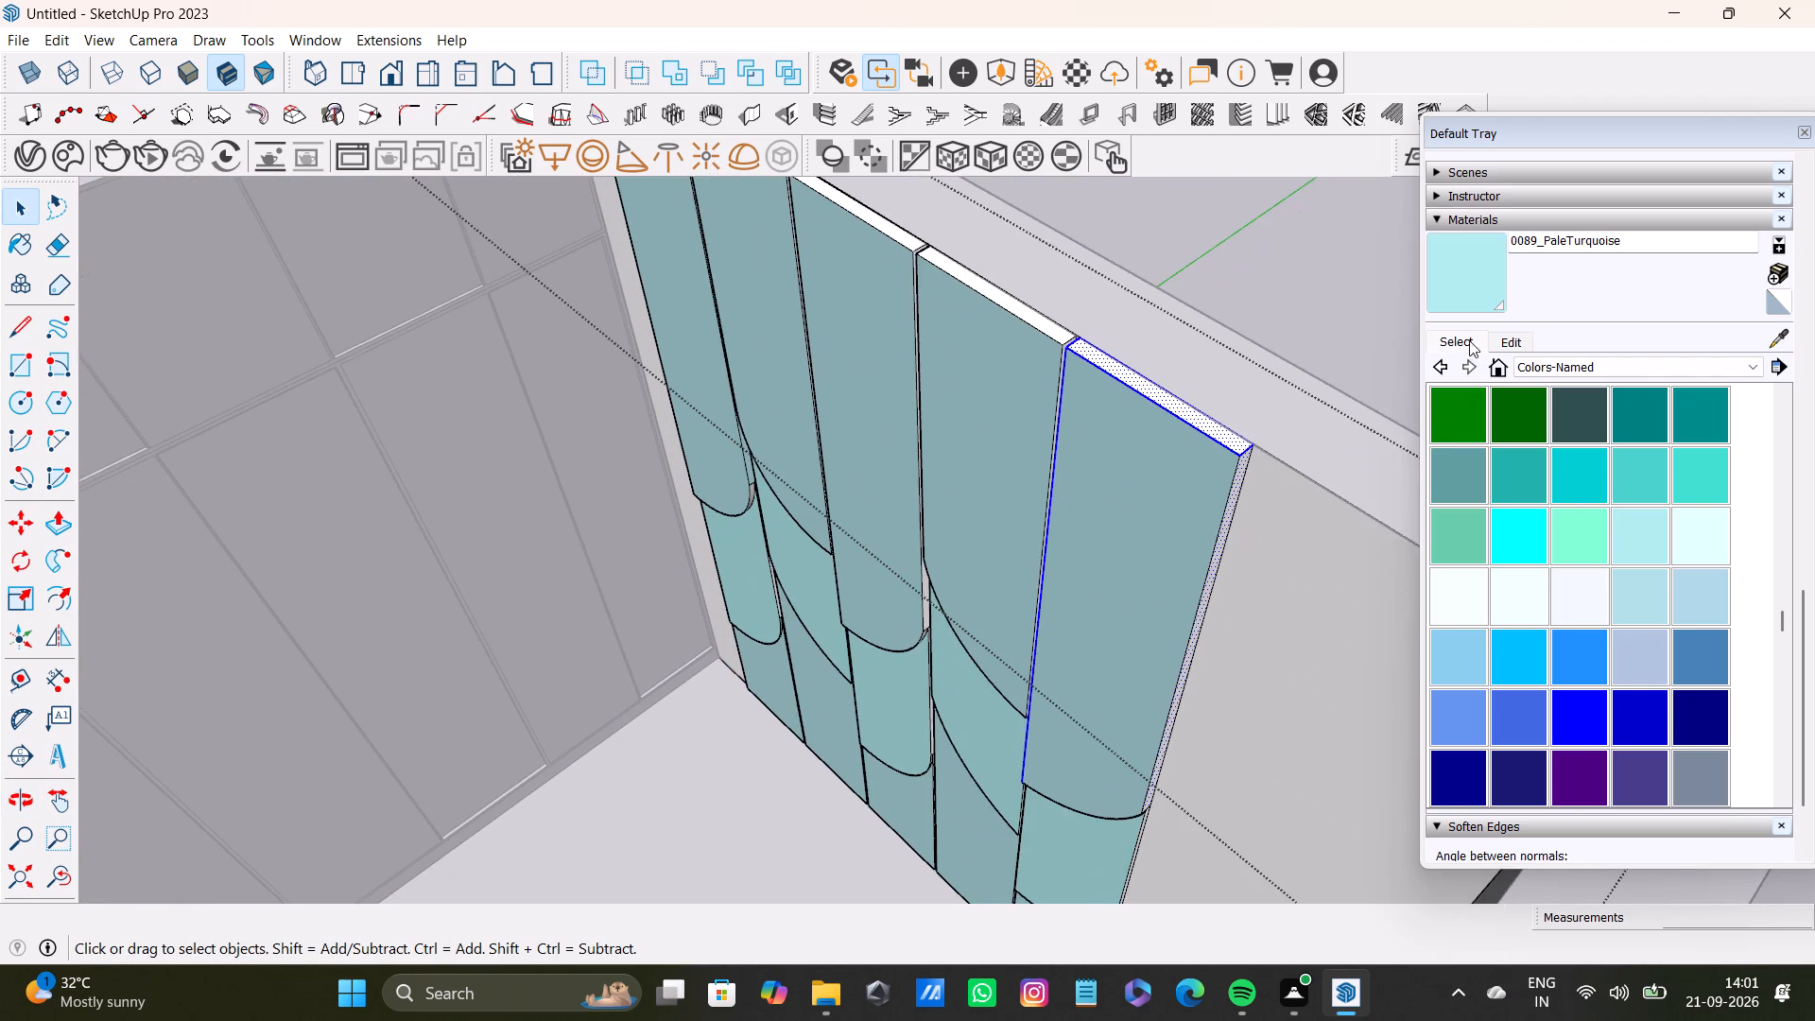
left_click(1779, 343, "shift")
left_click(1169, 567, "shift")
scroll(1185, 504, "up", 4, "shift")
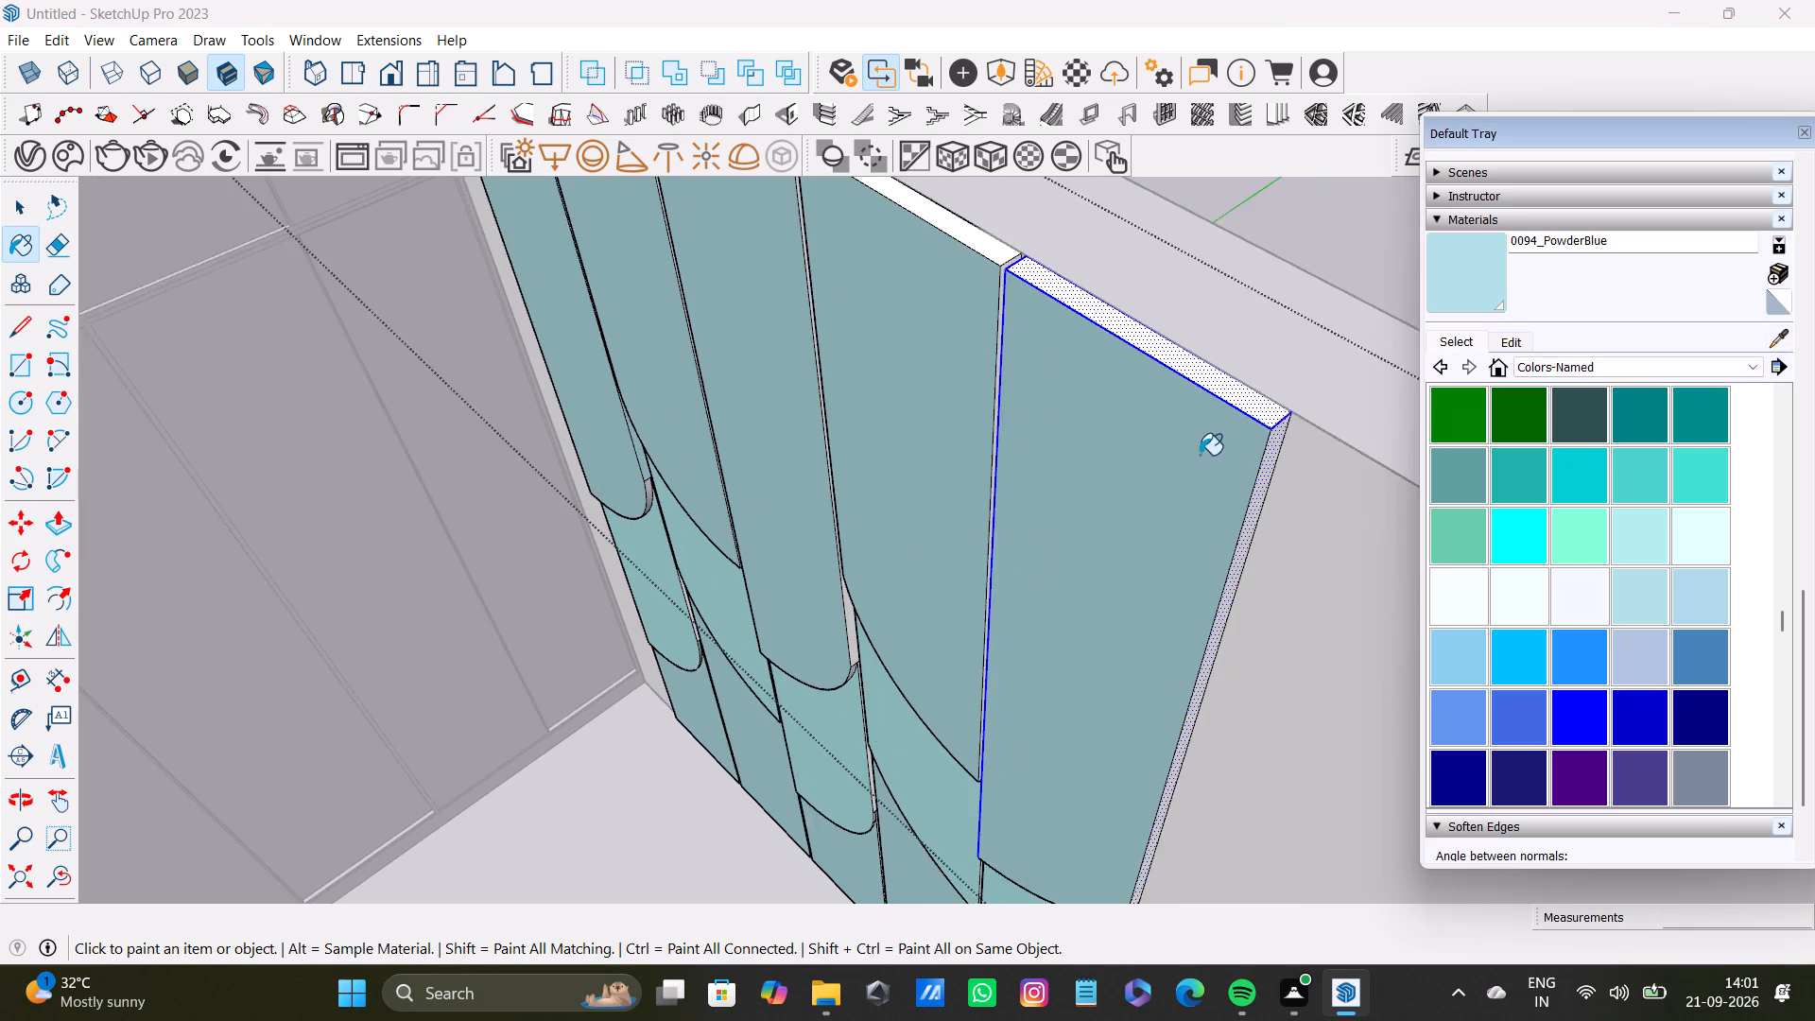
scroll(1200, 455, "up", 2, "shift")
left_click(1284, 400, "shift")
Select the curved underside edge face of the fifth panel's upper section and paint it with 0094_PowderBlue.
scroll(1254, 517, "down", 7, "shift")
middle_click_drag(1138, 593, 1374, 544)
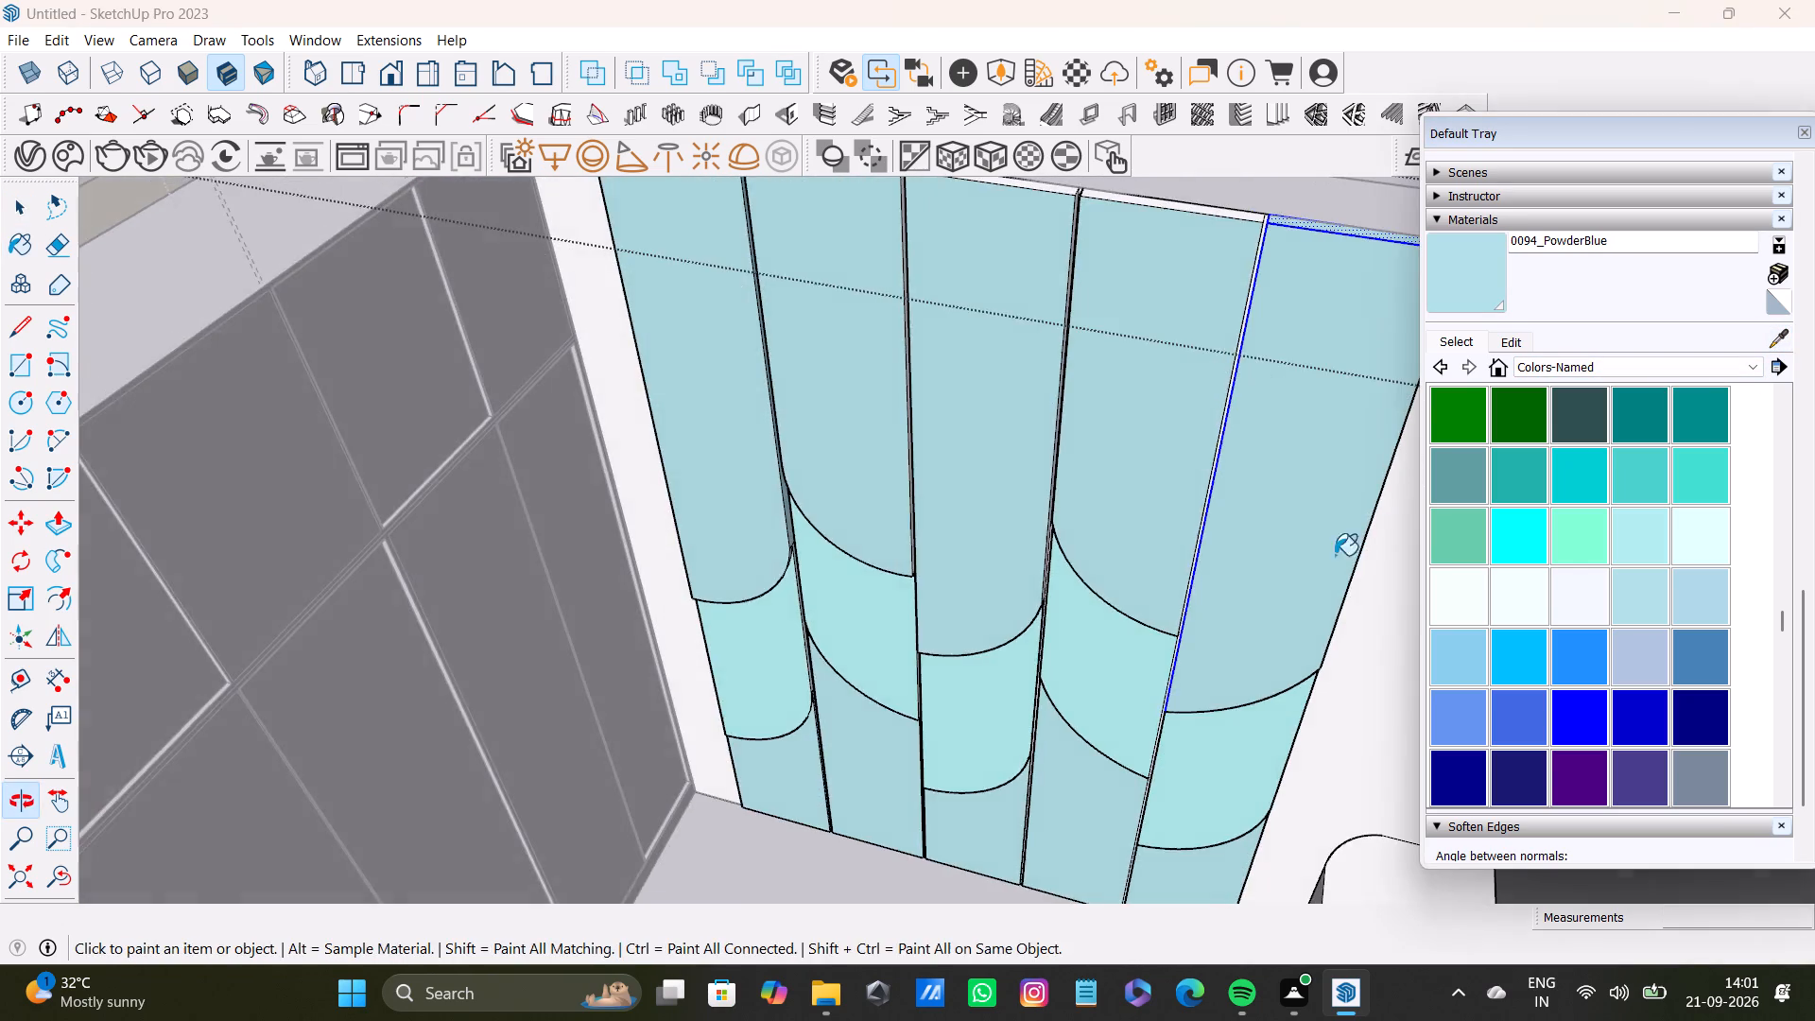
scroll(1250, 562, "down", 4)
middle_click_drag(1220, 533, 1164, 674, "shift")
scroll(1152, 595, "up", 3)
middle_click_drag(1152, 581, 1298, 559)
scroll(1347, 484, "up", 9)
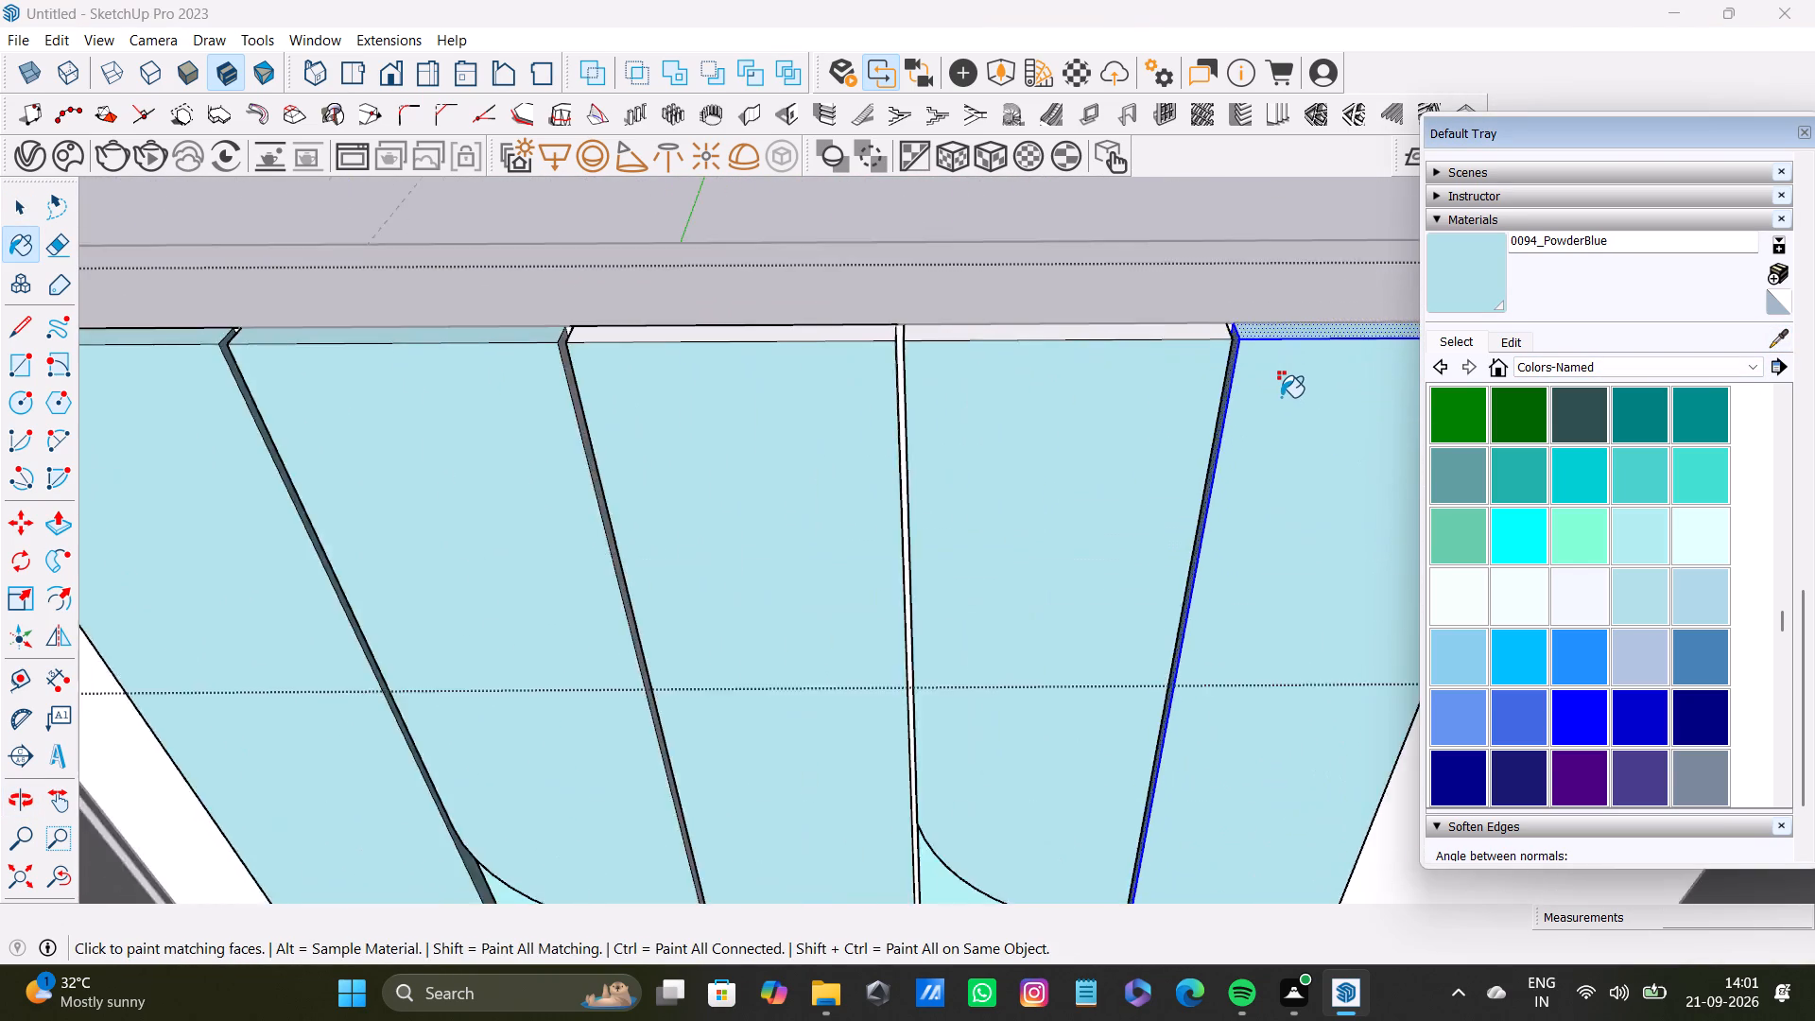
scroll(1281, 397, "up", 2)
scroll(1281, 397, "down", 9, "shift")
middle_click_drag(1214, 634, 1149, 337, "shift")
scroll(1153, 564, "up", 5)
middle_click_drag(1167, 666, 1110, 371)
scroll(1113, 506, "up", 1)
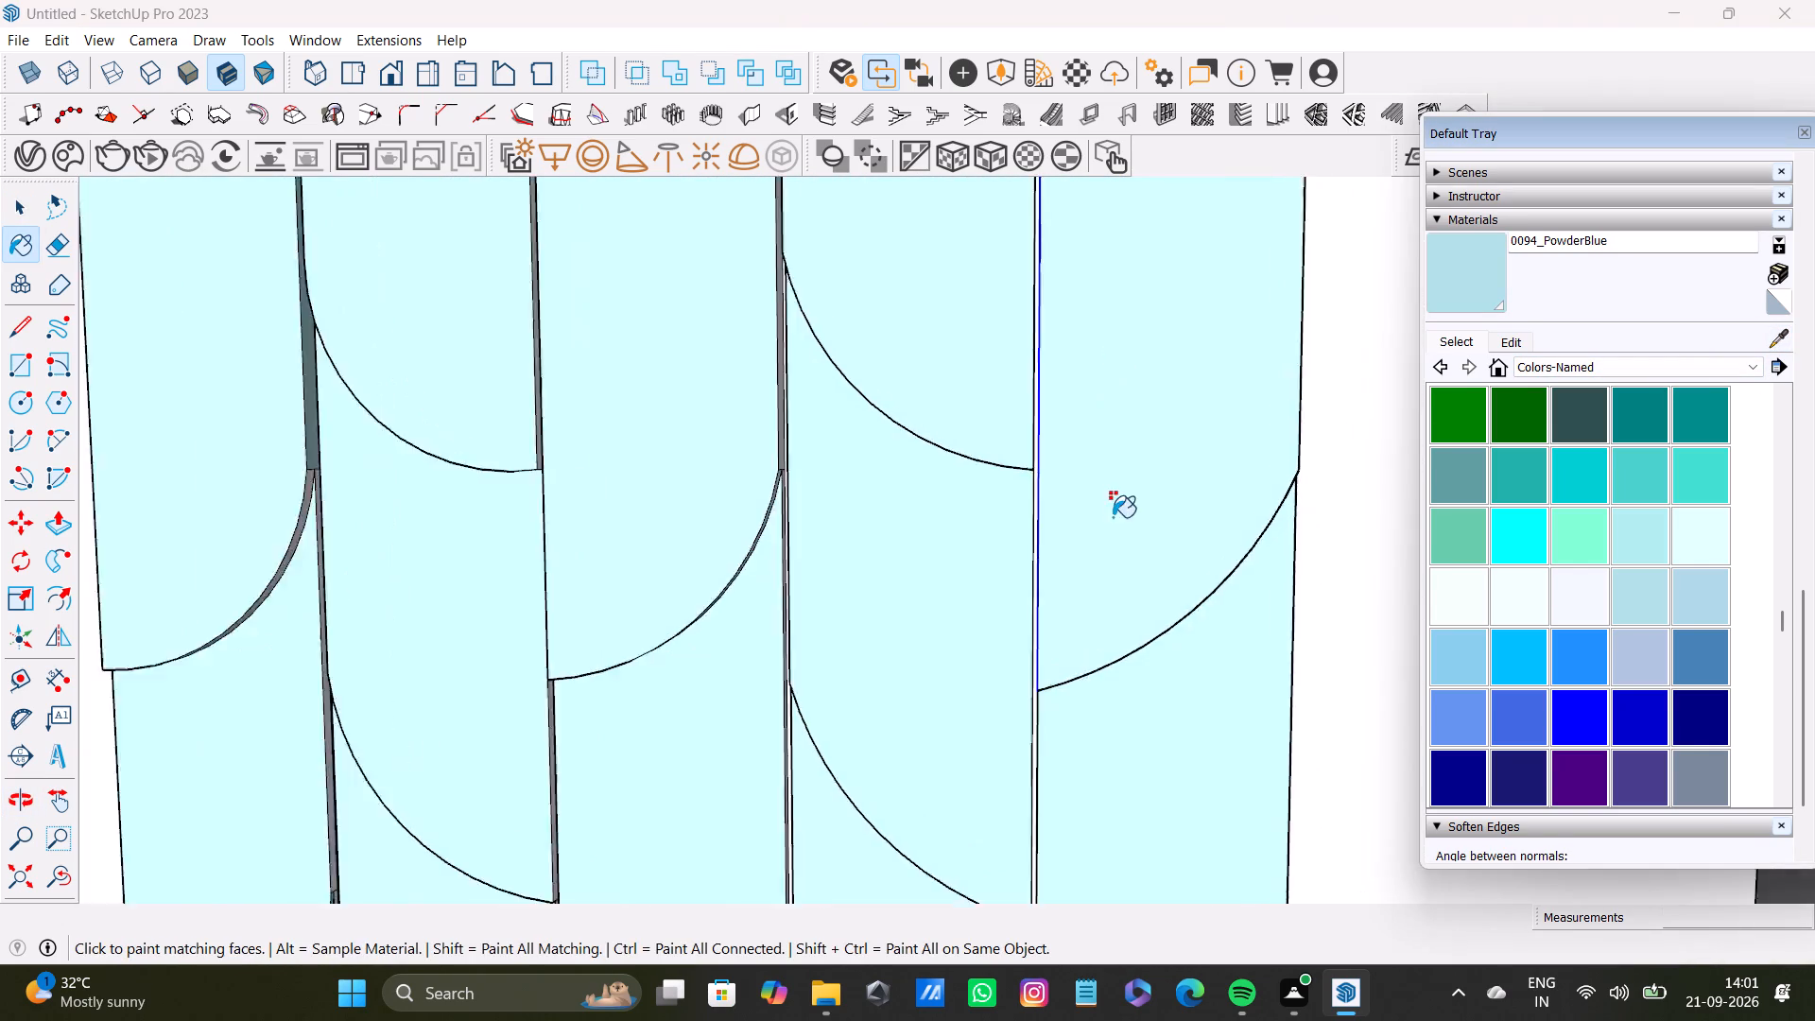
scroll(1113, 517, "up", 4)
middle_click_drag(1142, 644, 1115, 361, "shift")
scroll(1122, 400, "up", 5)
middle_click_drag(1139, 471, 1088, 270)
scroll(1110, 292, "up", 9)
key("space")
left_click(1246, 427, "shift")
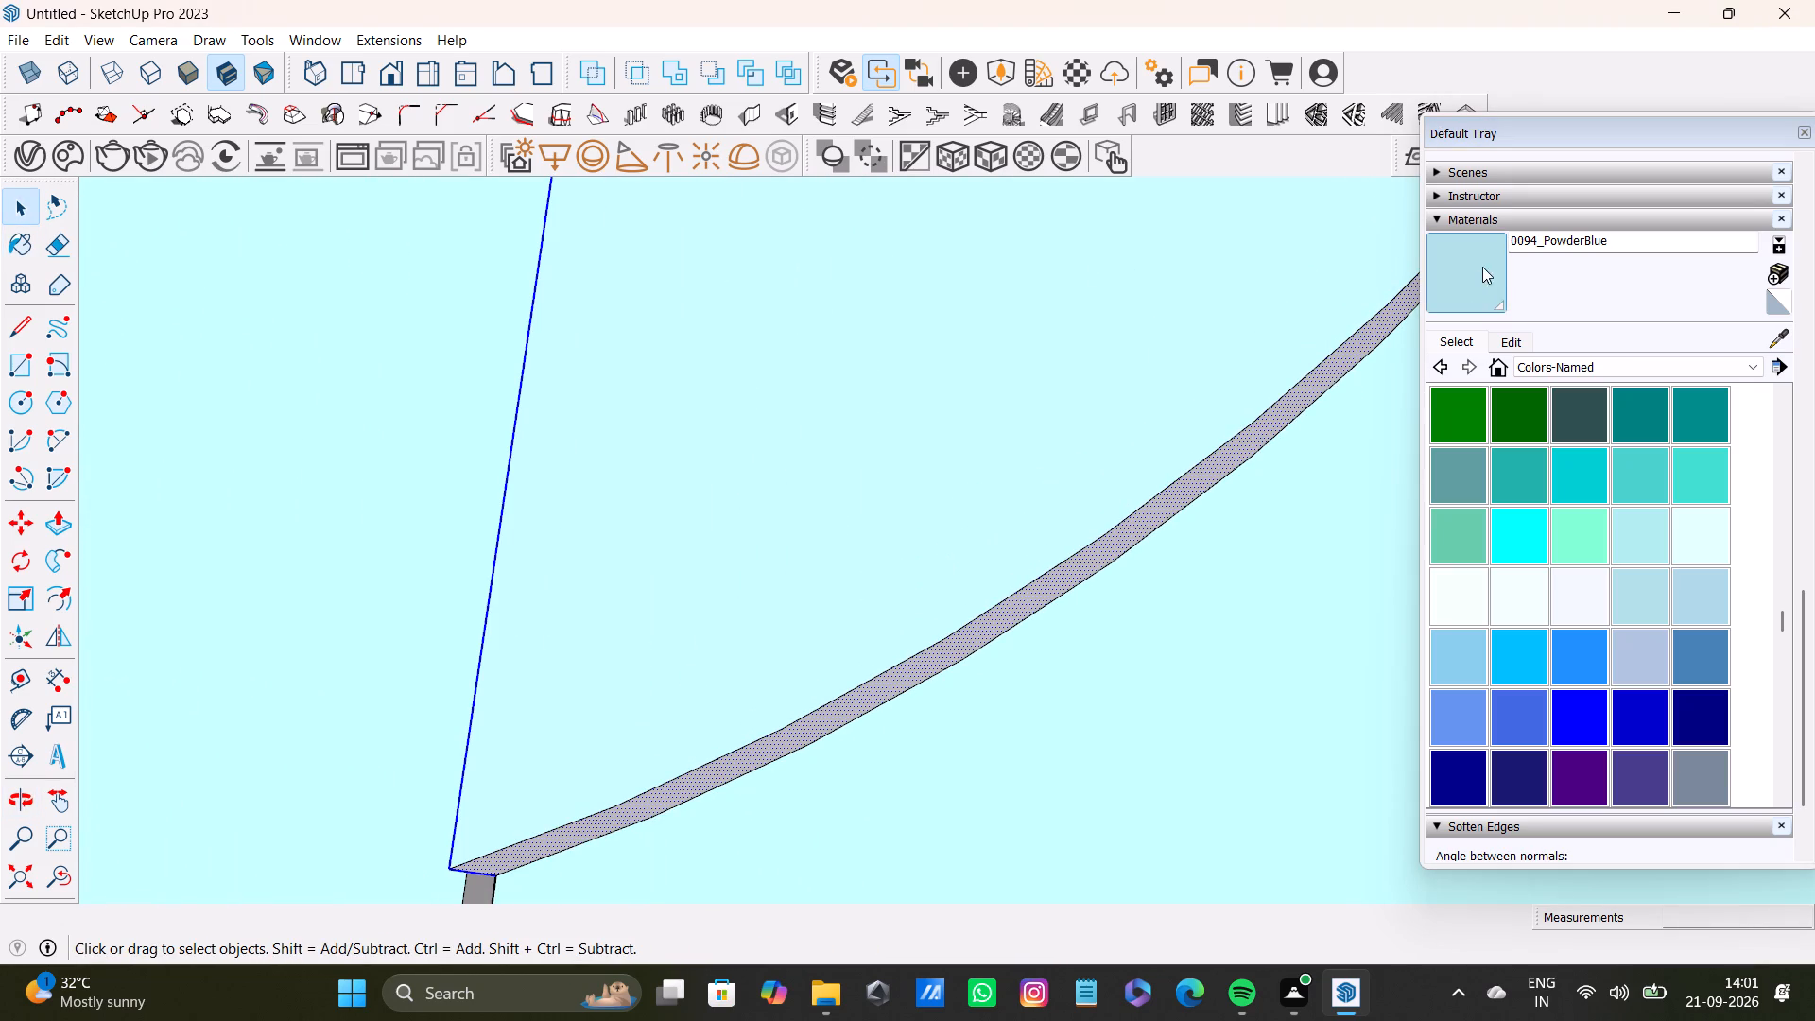
left_click(1482, 267, "shift")
left_click(1316, 386, "shift")
Select the fifth panel's lowest-section side face towards the fourth panel and its outer side face, and paint them with 0094_PowderBlue.
scroll(1306, 395, "down", 8, "shift")
middle_click_drag(1269, 437, 1513, 753)
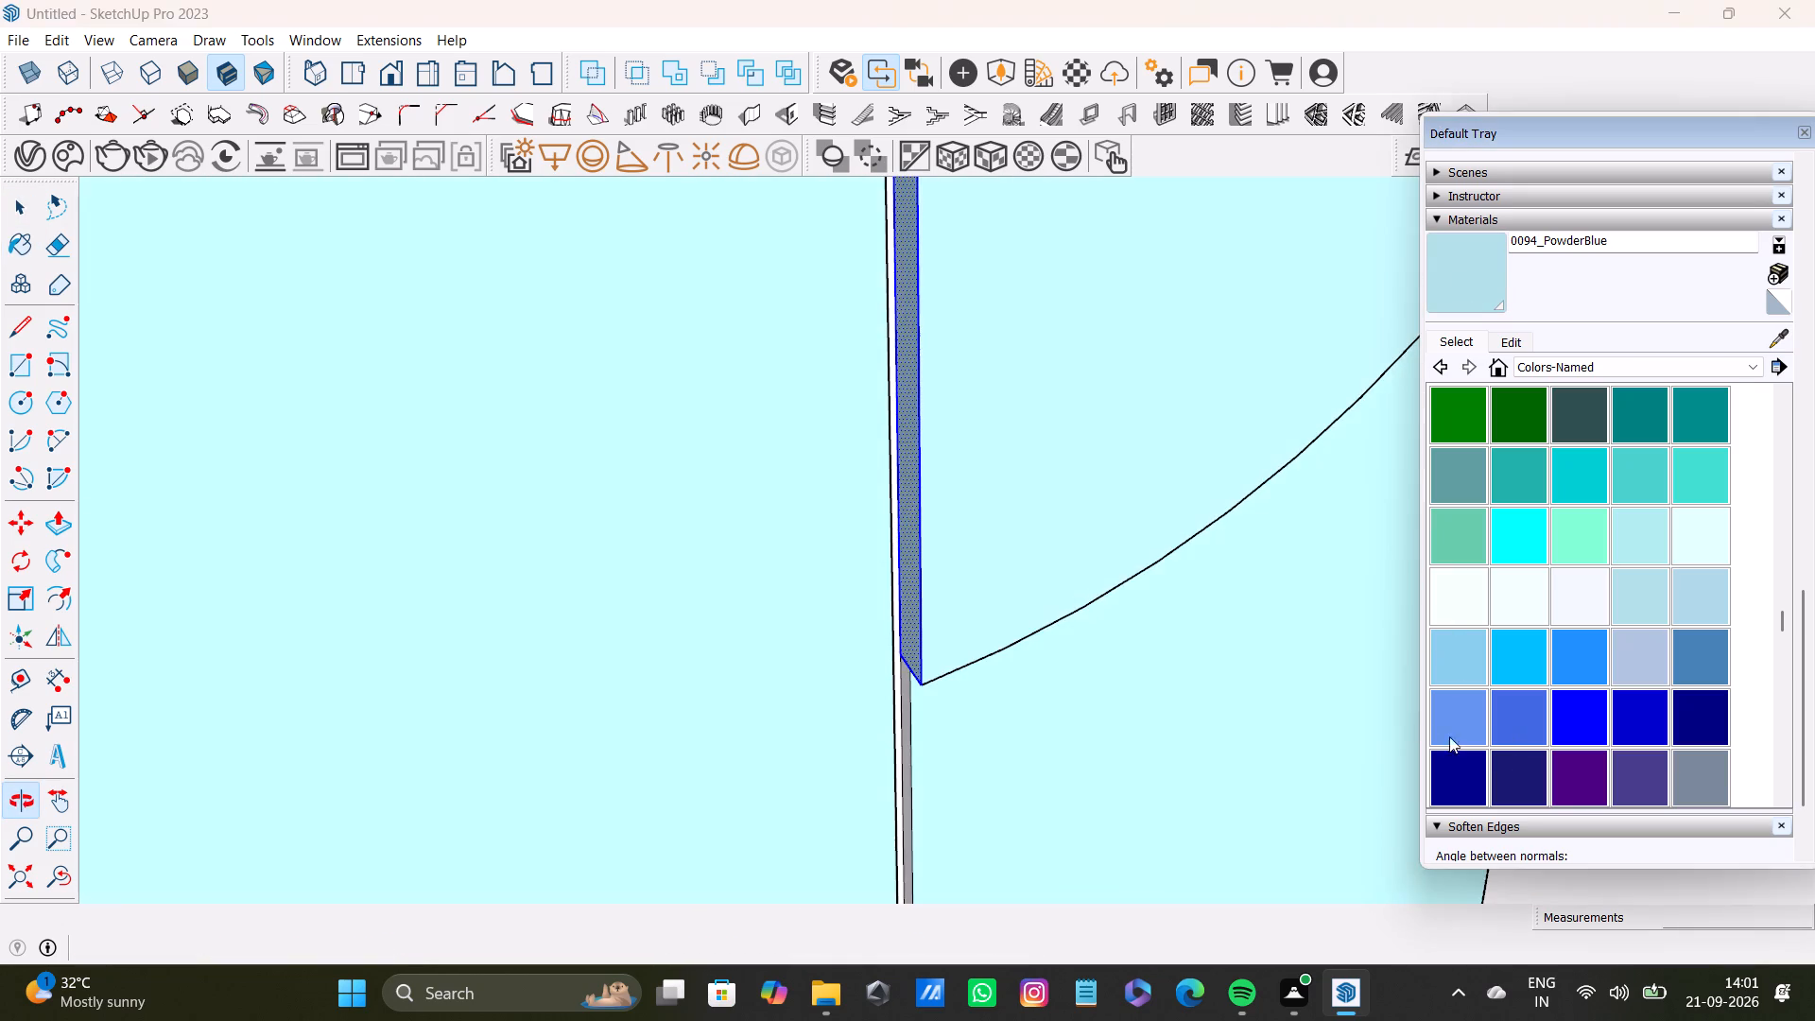
scroll(1427, 732, "down", 4)
middle_click_drag(1368, 731, 1318, 630, "shift")
scroll(1188, 701, "down", 3, "shift")
middle_click_drag(1178, 710, 1113, 569, "shift")
scroll(908, 596, "up", 10)
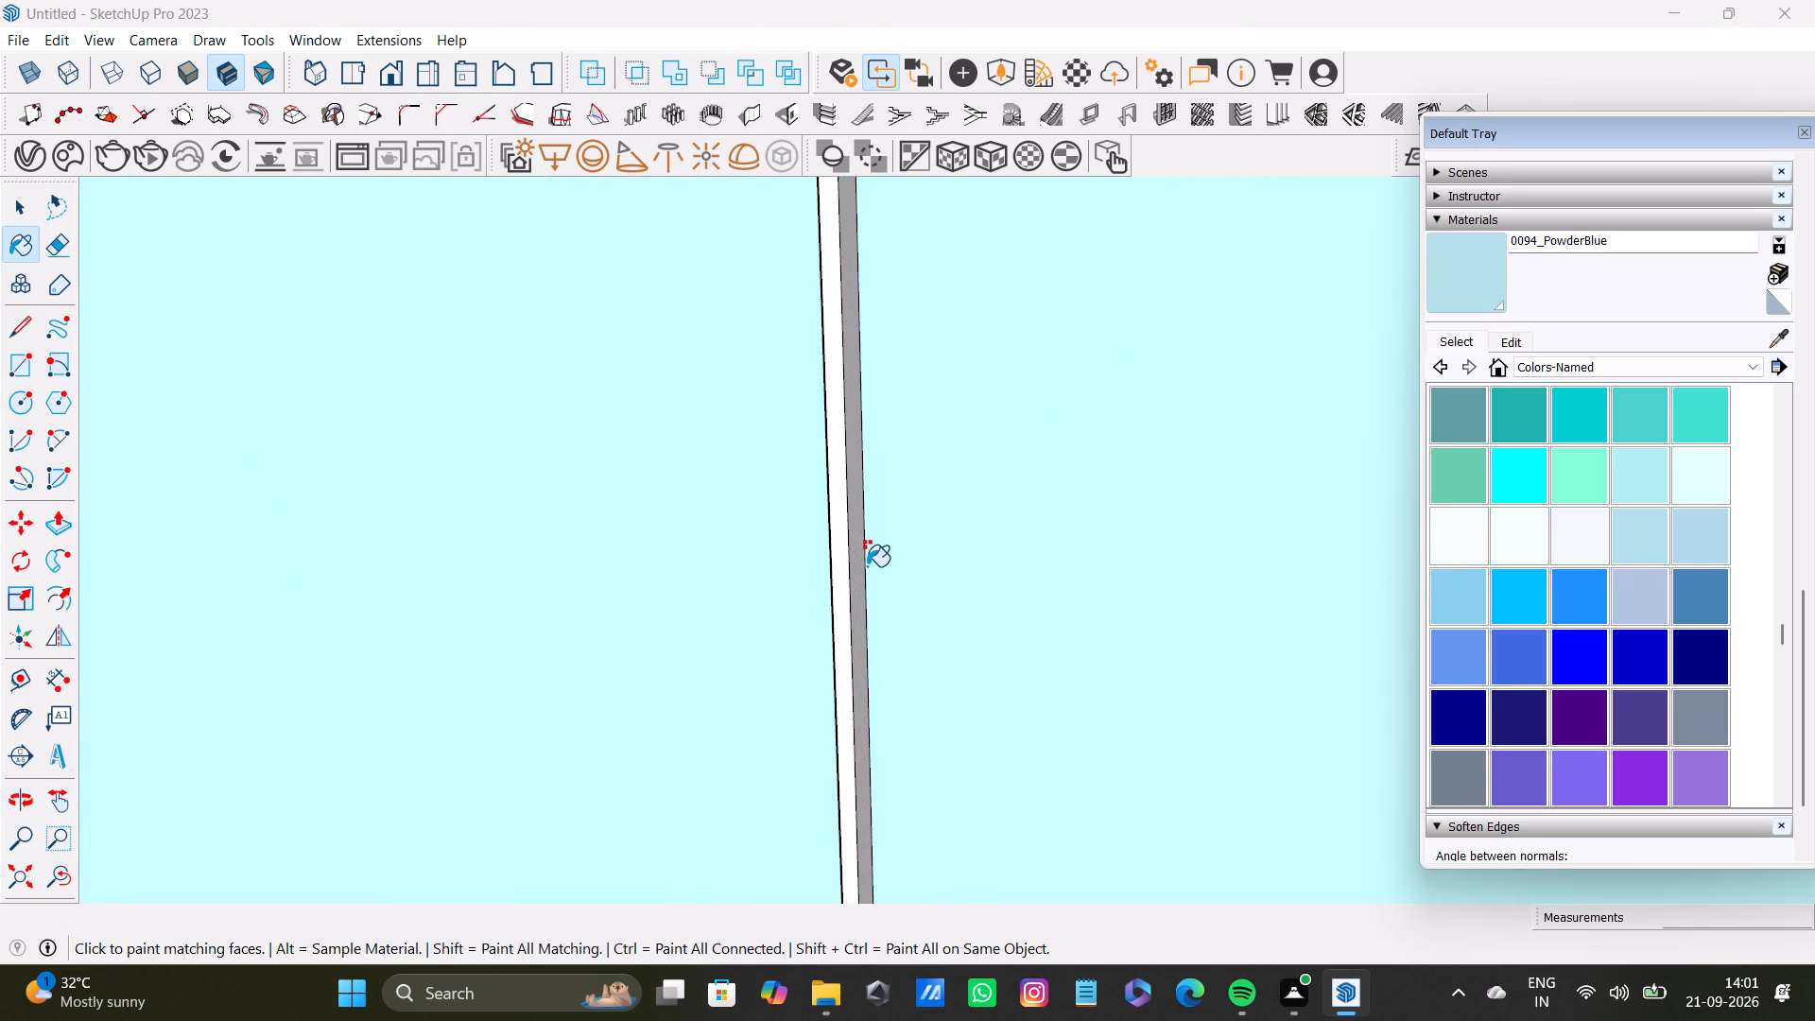
scroll(867, 566, "up", 4)
key("space")
scroll(898, 559, "down", 16)
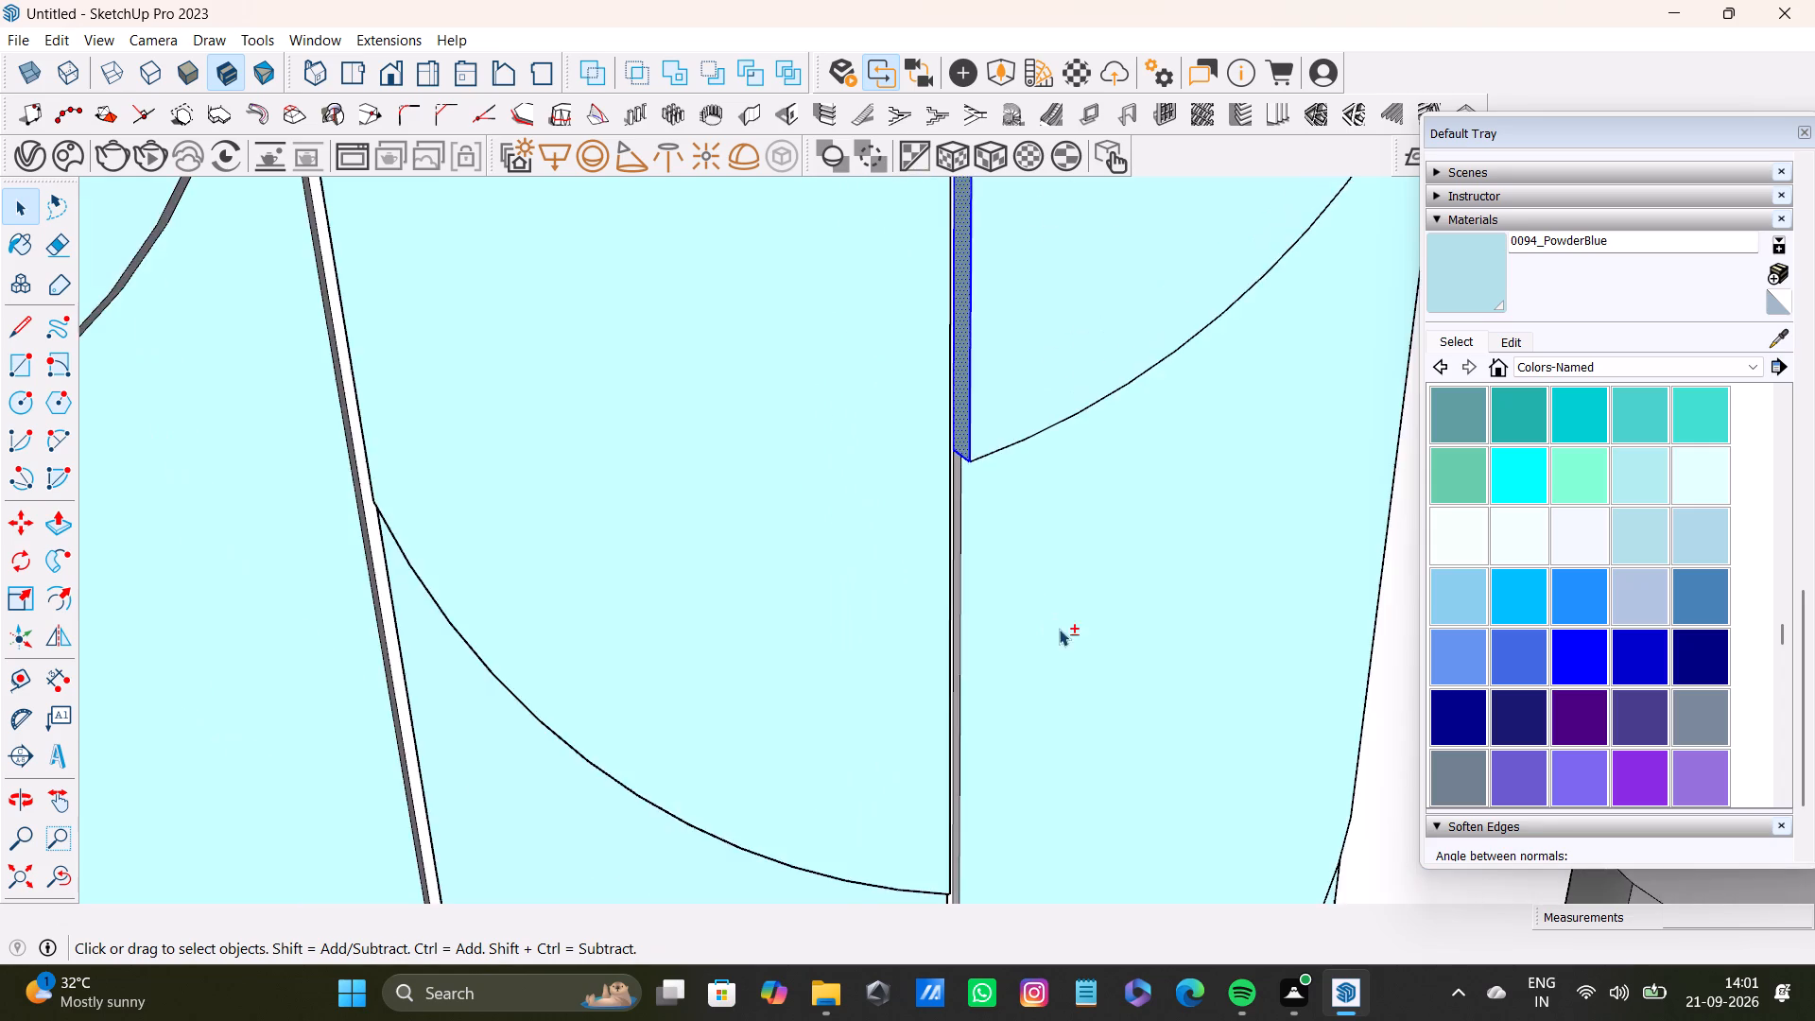
middle_click_drag(1059, 629, 961, 428, "shift")
scroll(954, 473, "down", 4, "shift")
middle_click_drag(1036, 657, 942, 364, "shift")
scroll(991, 537, "up", 3, "shift")
middle_click_drag(967, 610, 993, 457, "shift")
scroll(789, 508, "up", 6)
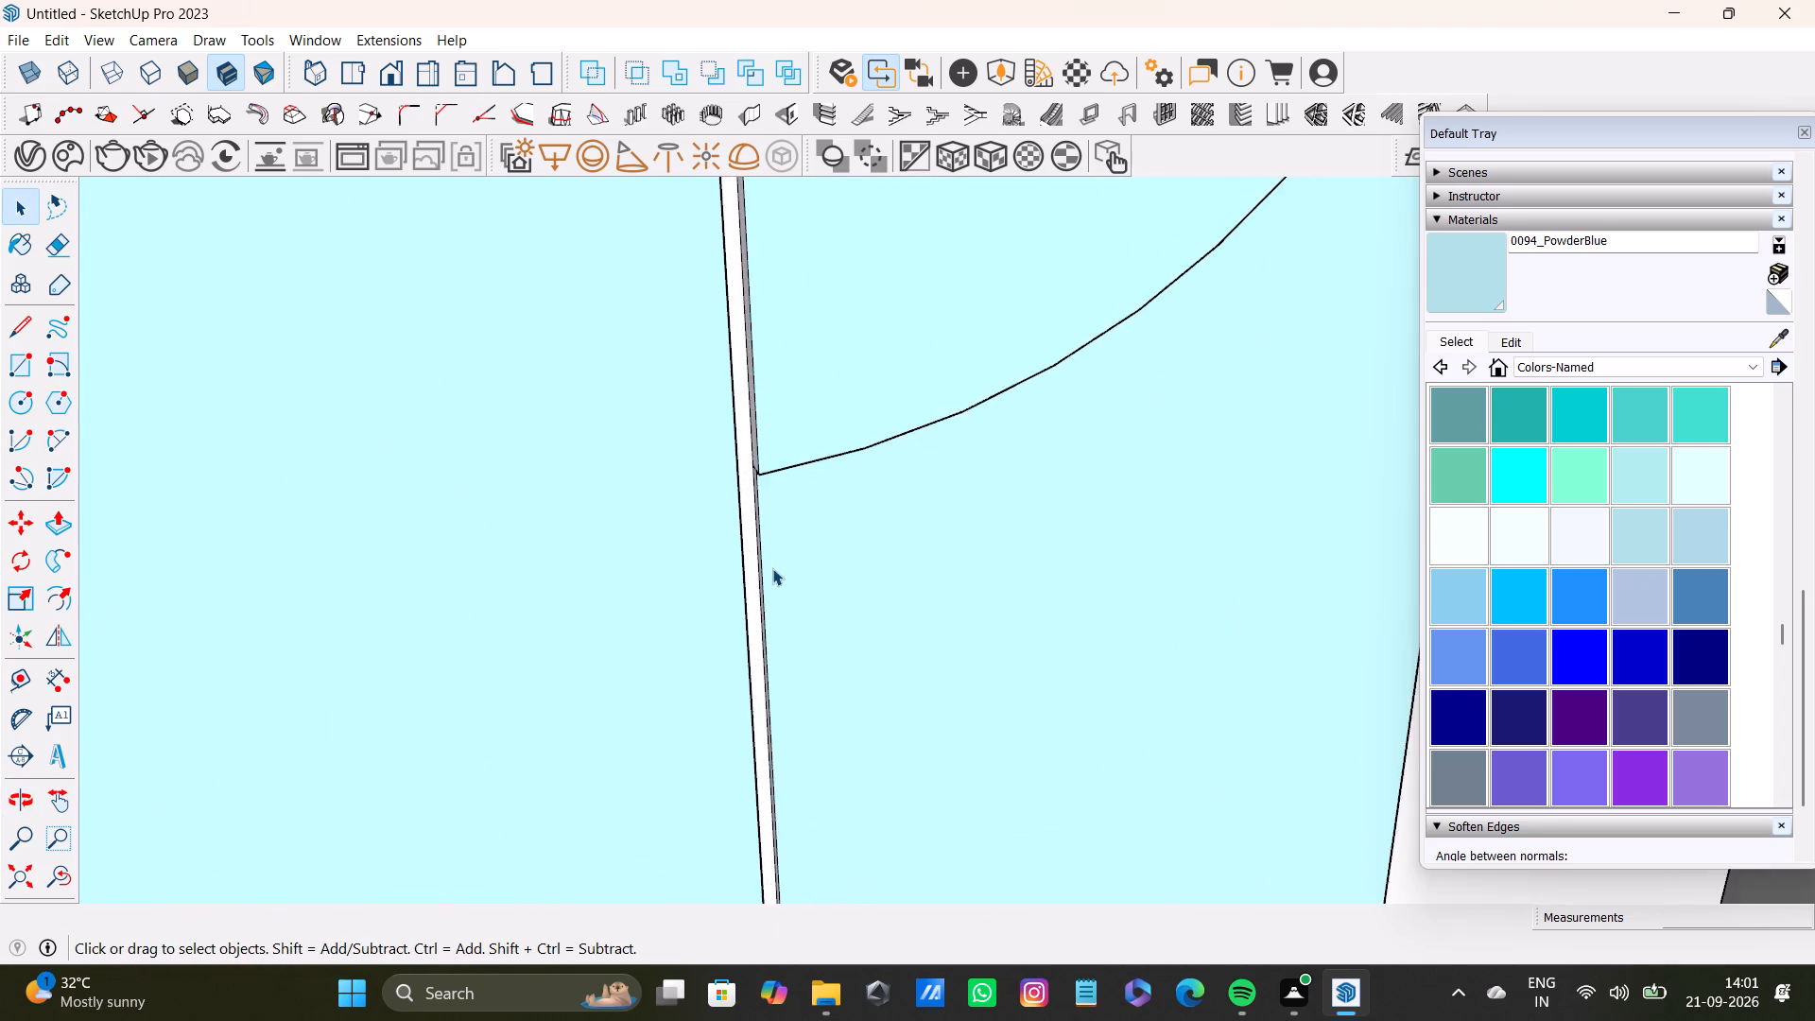
scroll(772, 568, "up", 7)
middle_click_drag(769, 566, 892, 518)
scroll(784, 484, "up", 9)
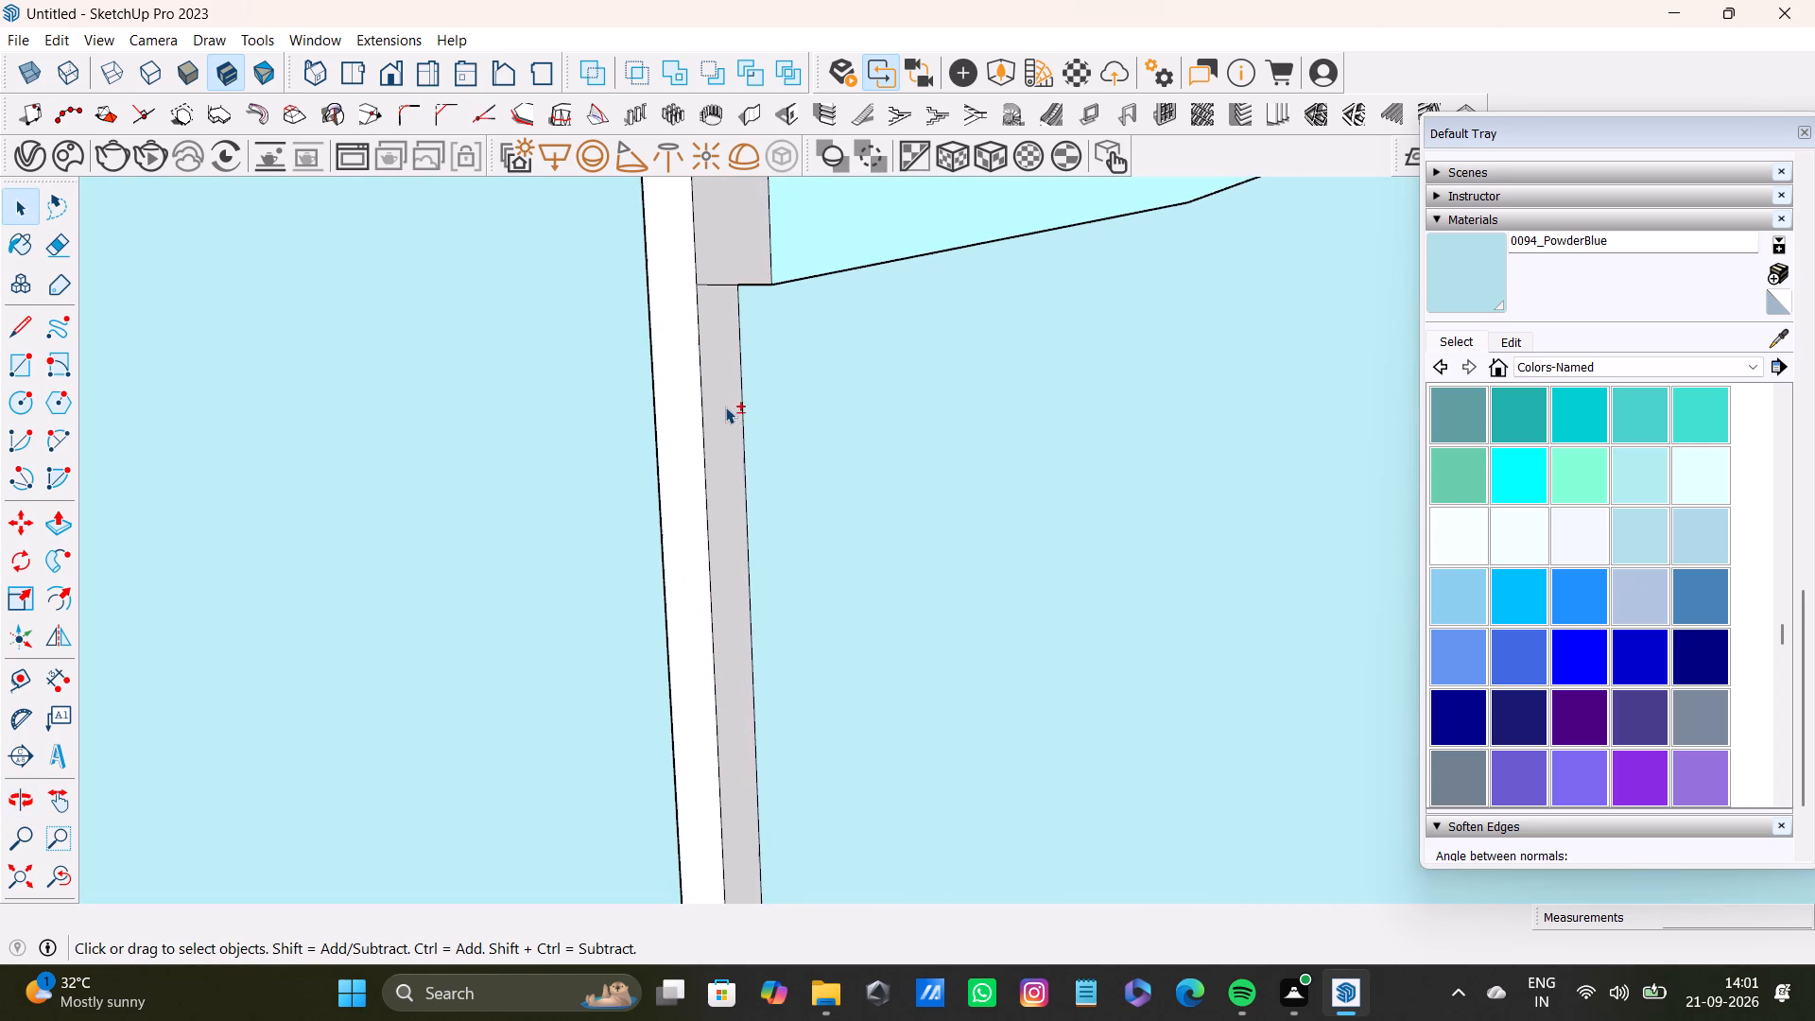
left_click(725, 407, "shift")
scroll(1088, 363, "down", 8, "shift")
middle_click_drag(1179, 434, 859, 442)
scroll(870, 434, "down", 8)
middle_click_drag(1084, 507, 623, 466, "shift")
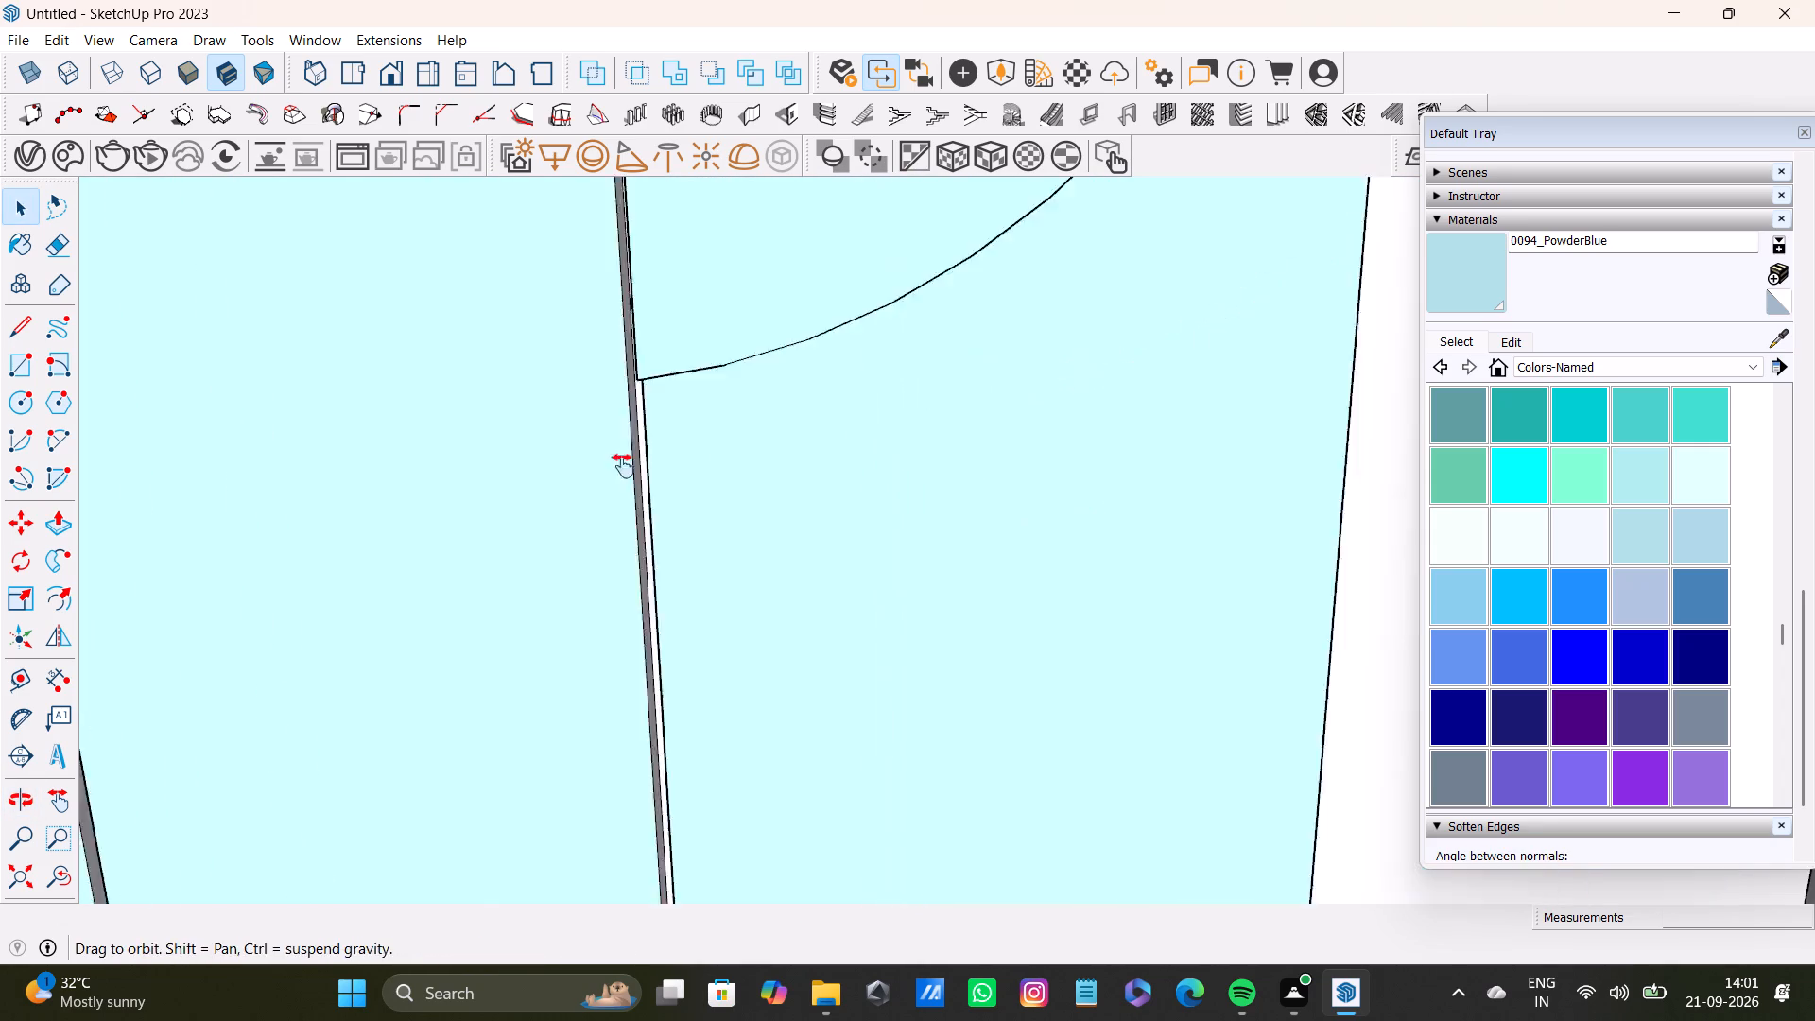
middle_click_drag(623, 466, 593, 463, "shift")
scroll(646, 428, "down", 4)
middle_click_drag(858, 462, 768, 555)
scroll(896, 482, "up", 9)
middle_click_drag(1014, 459, 861, 530)
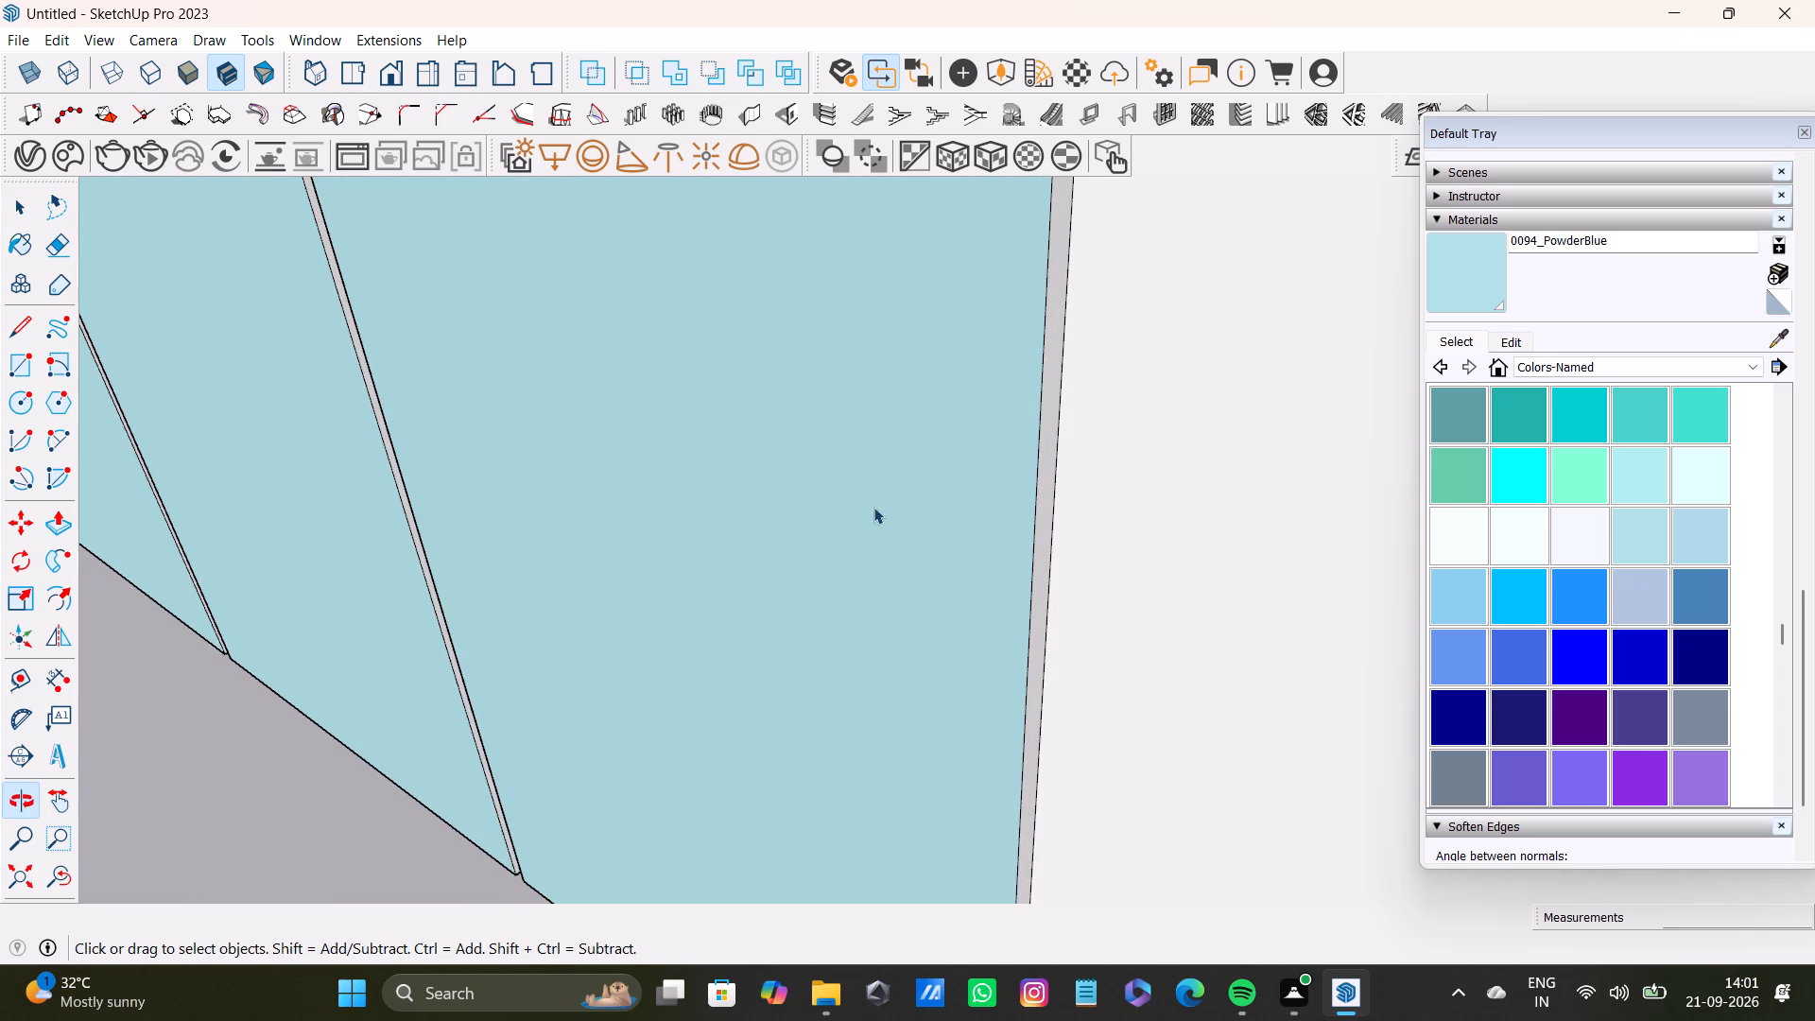
left_click(1049, 499, "shift")
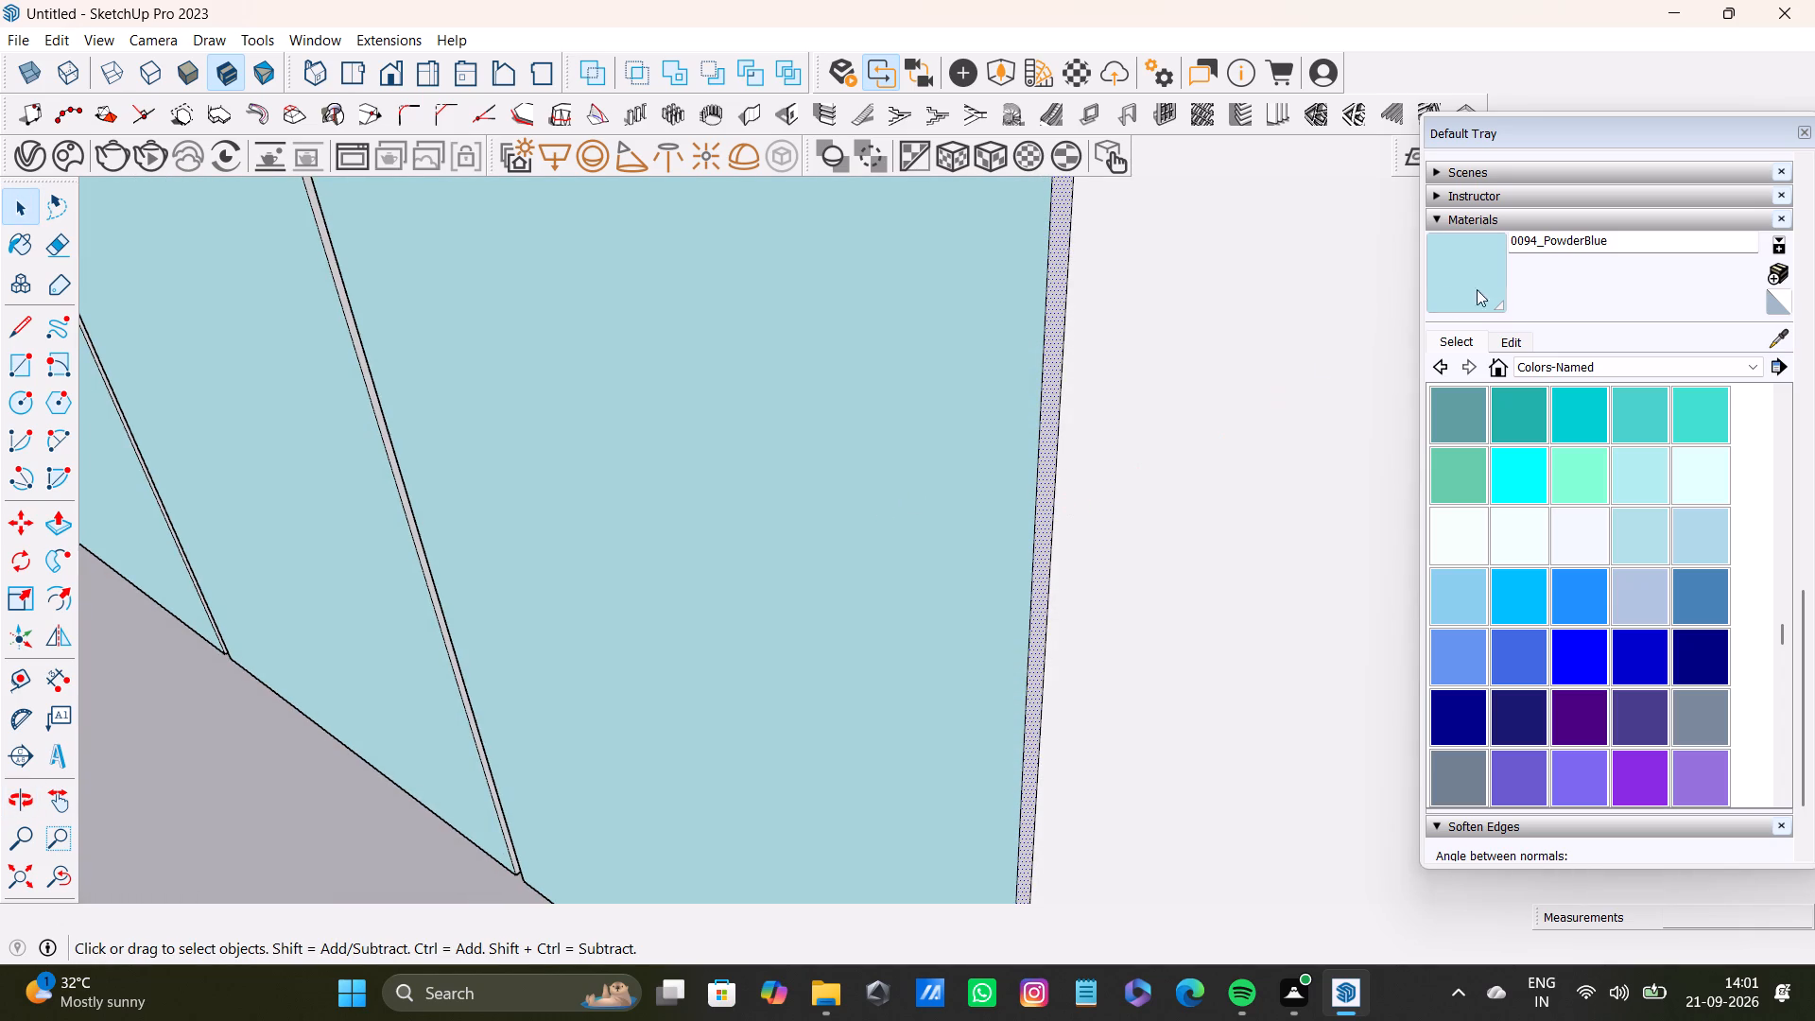
left_click(1484, 286, "shift")
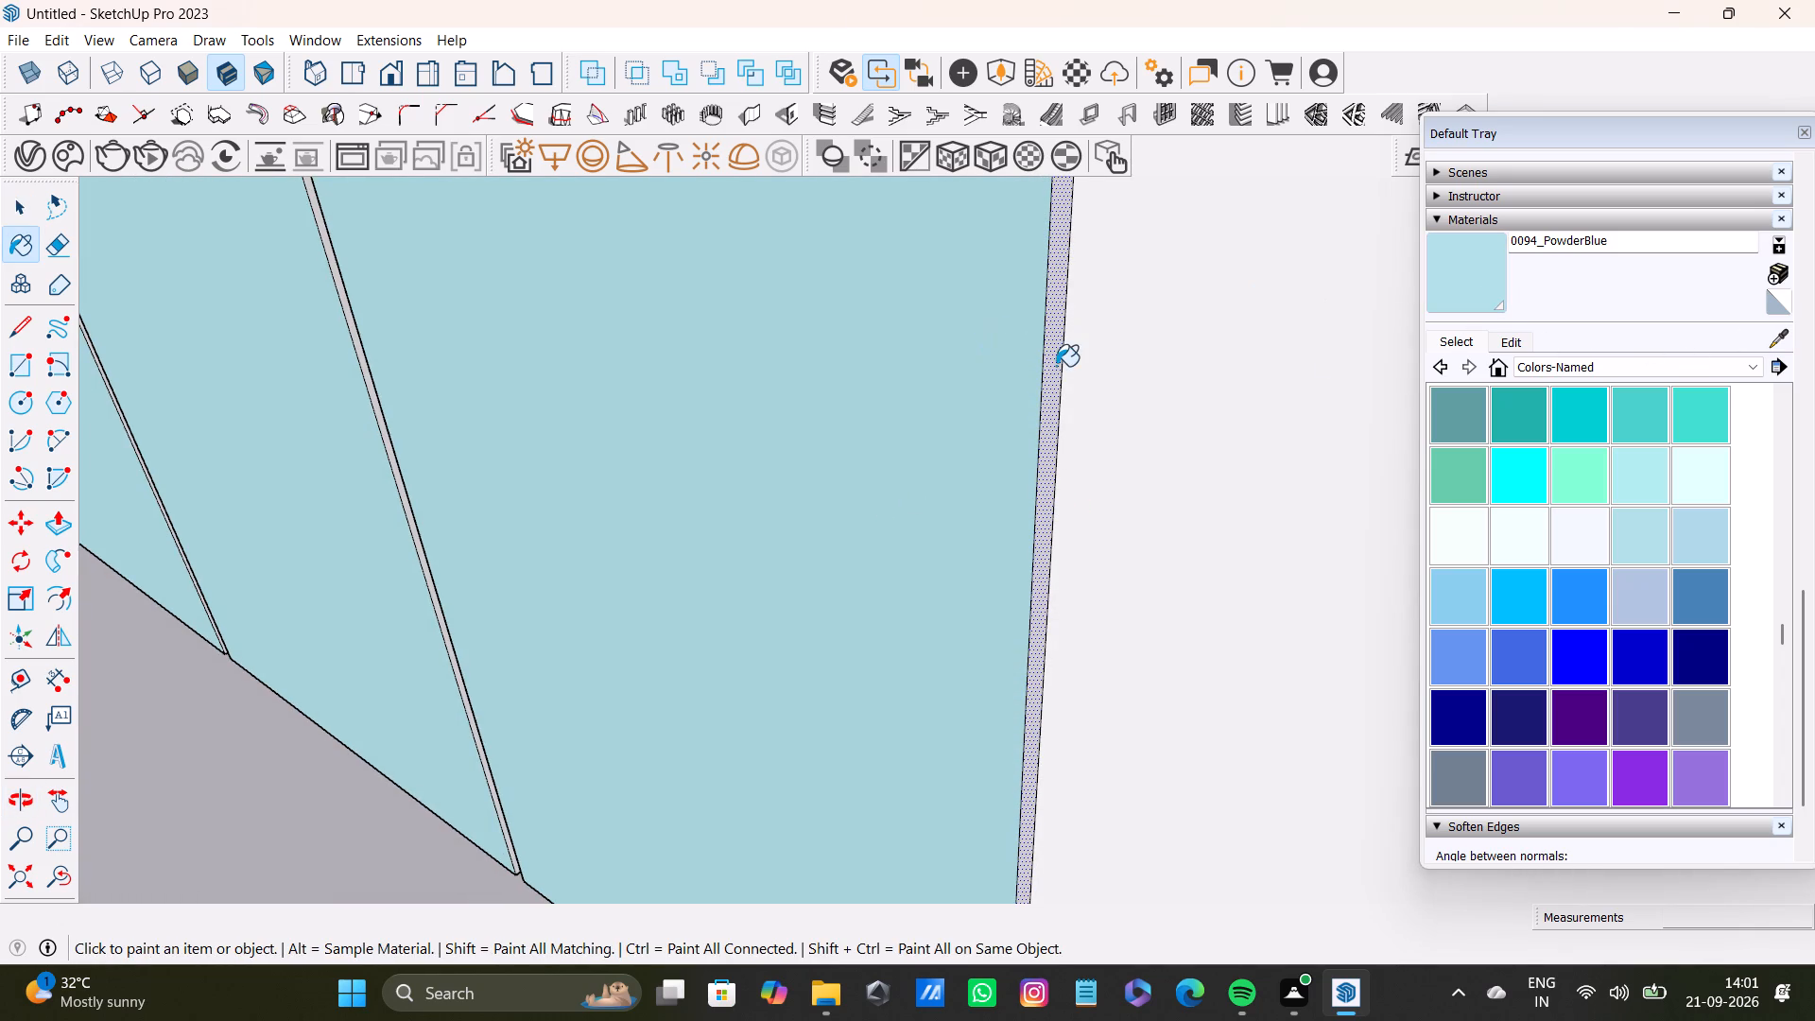
left_click(1054, 368, "shift")
Select the narrow side face of the fourth panel's upper section, facing the third panel, and paint it with 0094_PowderBlue.
scroll(1042, 430, "down", 8, "shift")
middle_click(968, 486)
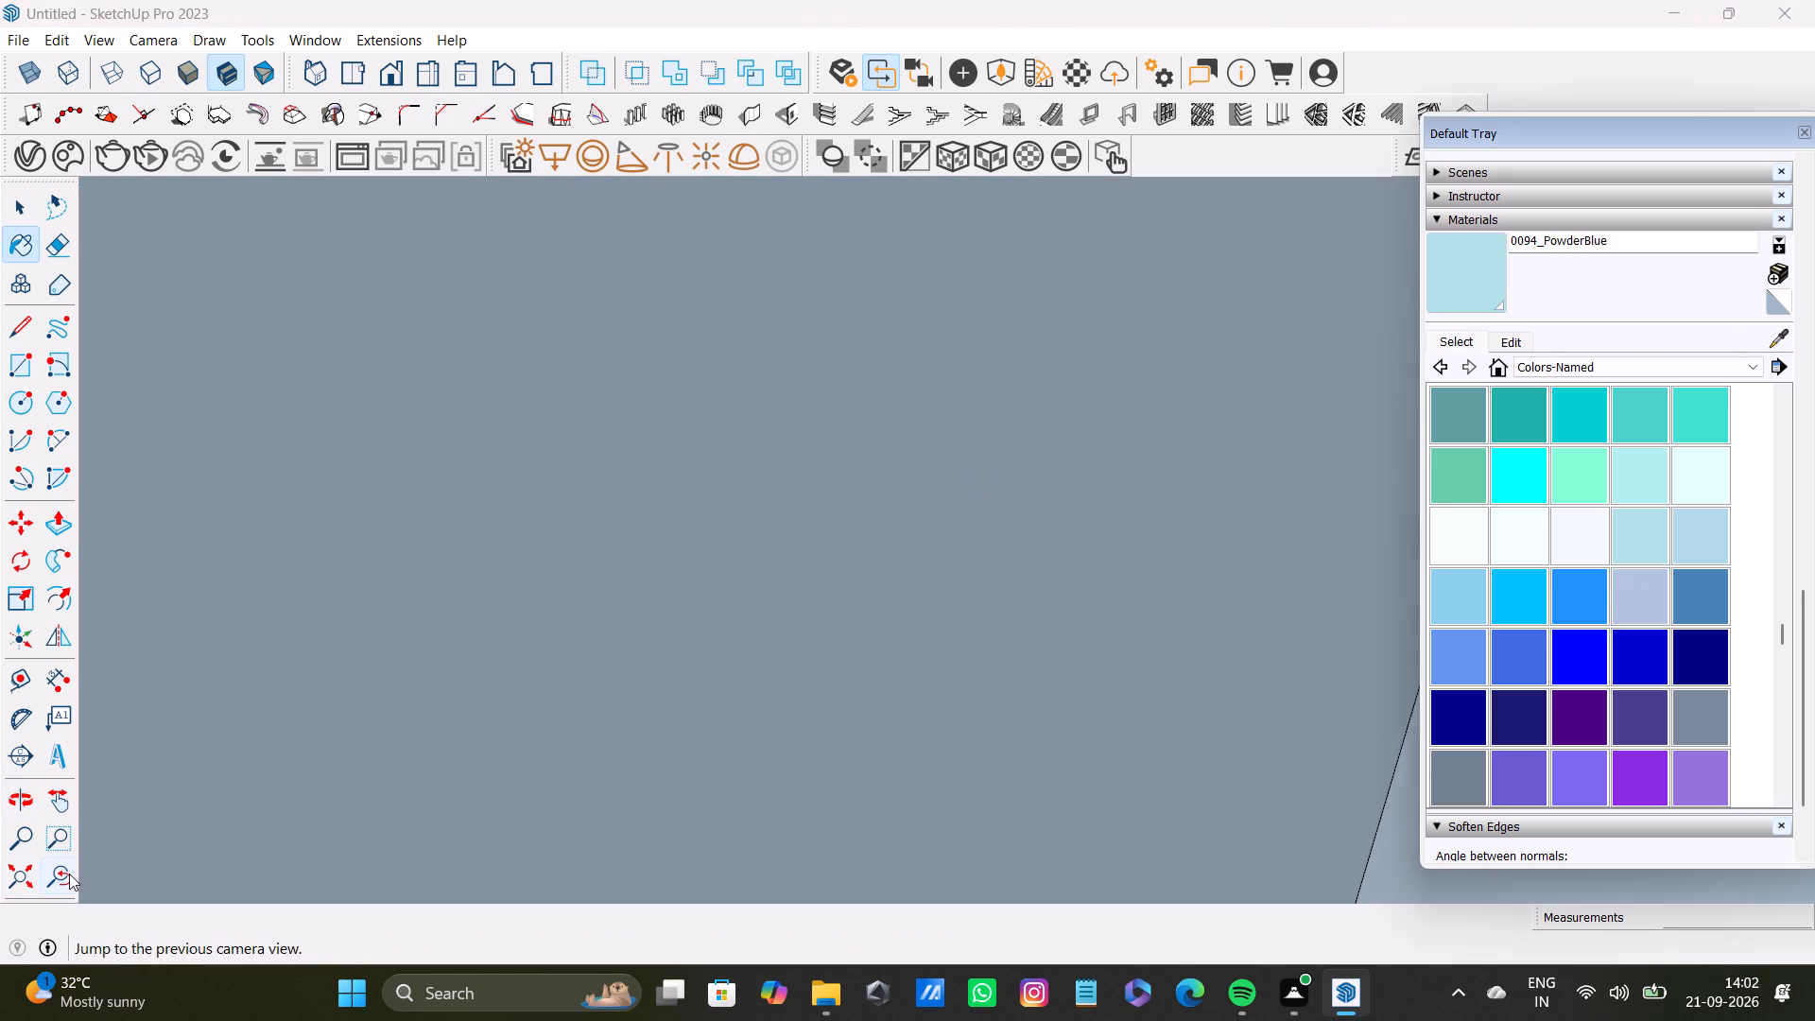
left_click(69, 874)
left_click(25, 881)
middle_click_drag(489, 566, 854, 558)
scroll(951, 418, "up", 3)
middle_click_drag(975, 257, 914, 813, "shift")
scroll(1032, 735, "up", 4)
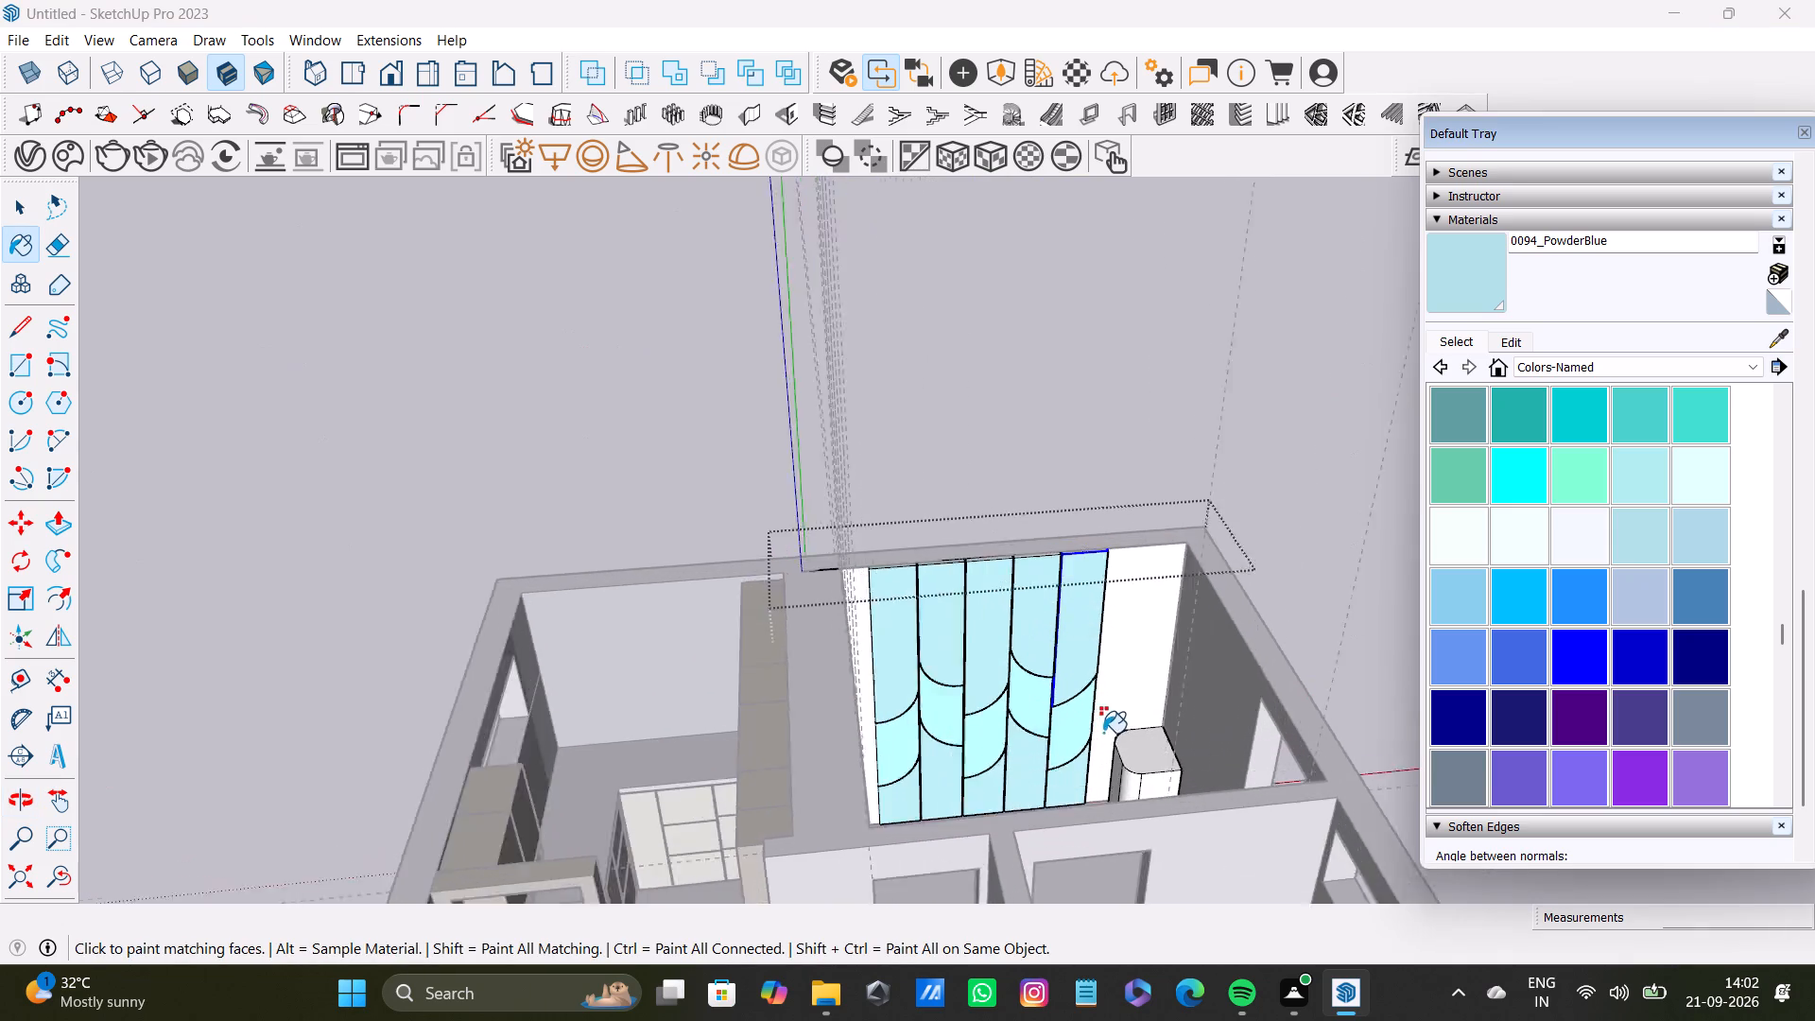
scroll(1103, 733, "up", 20)
key("space")
middle_click_drag(1063, 697, 1130, 656)
scroll(757, 601, "up", 3)
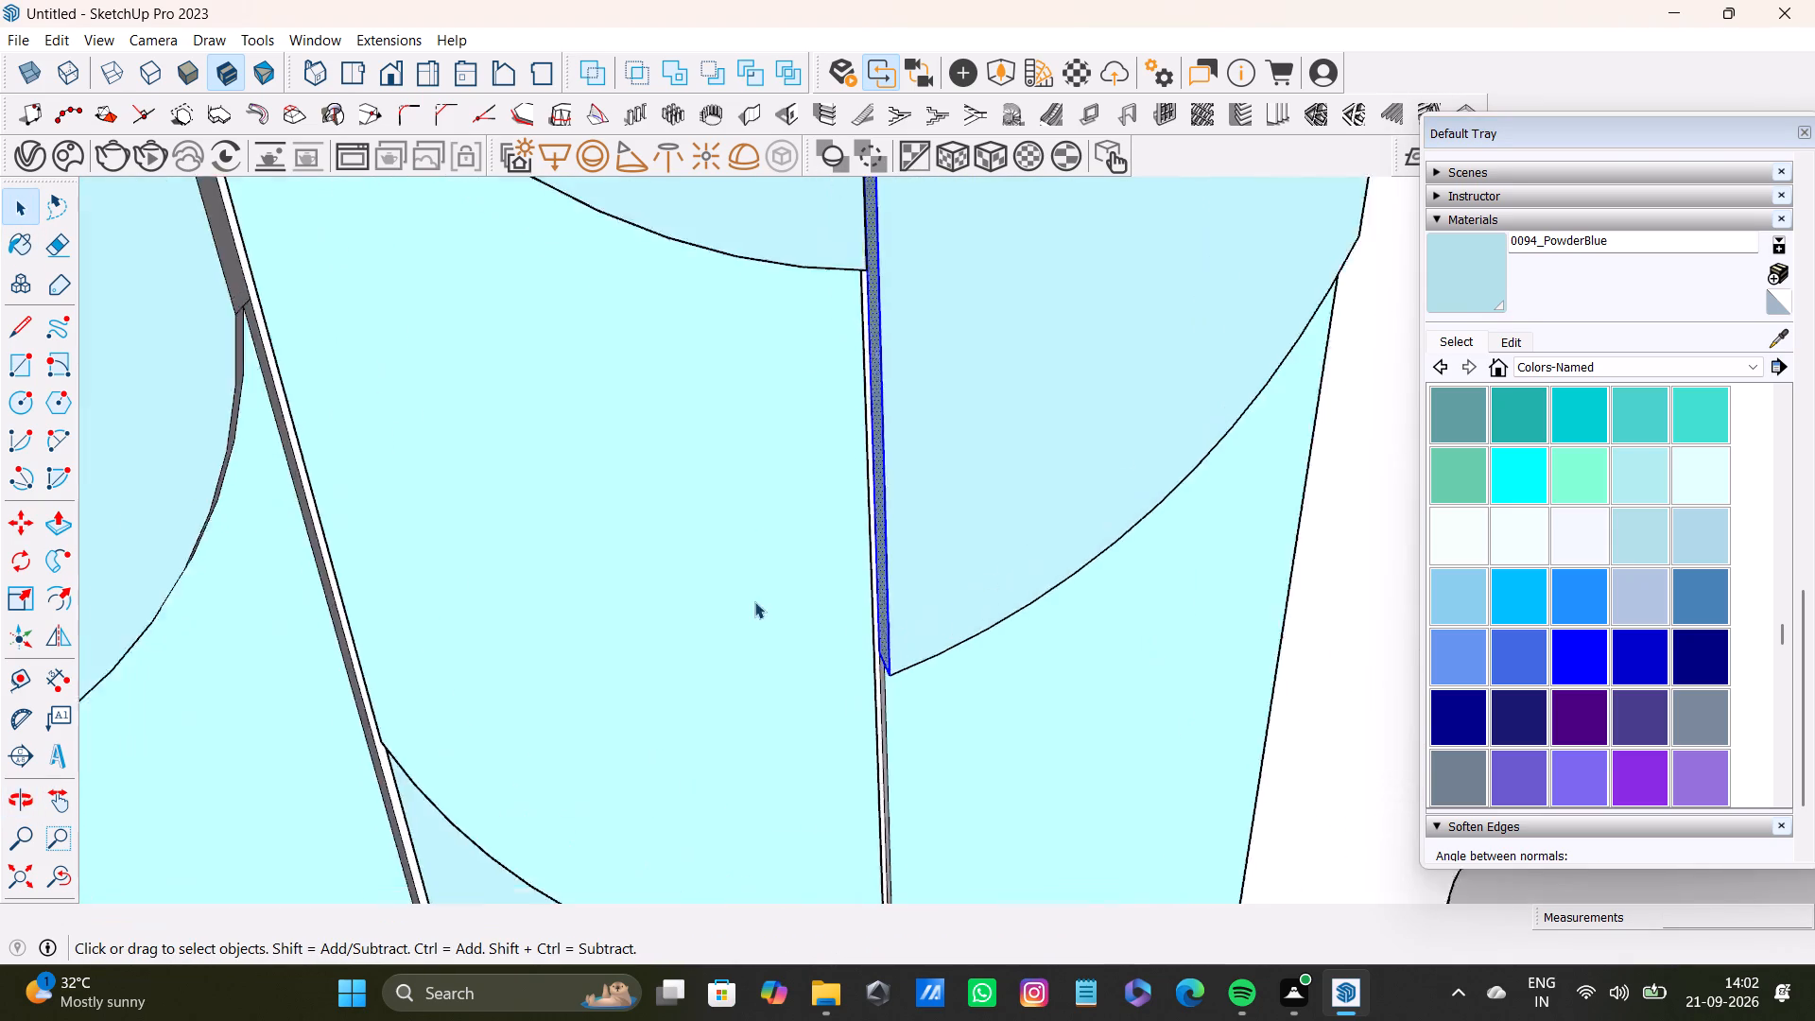
scroll(754, 601, "up", 4)
scroll(1085, 583, "up", 2)
scroll(952, 636, "down", 14)
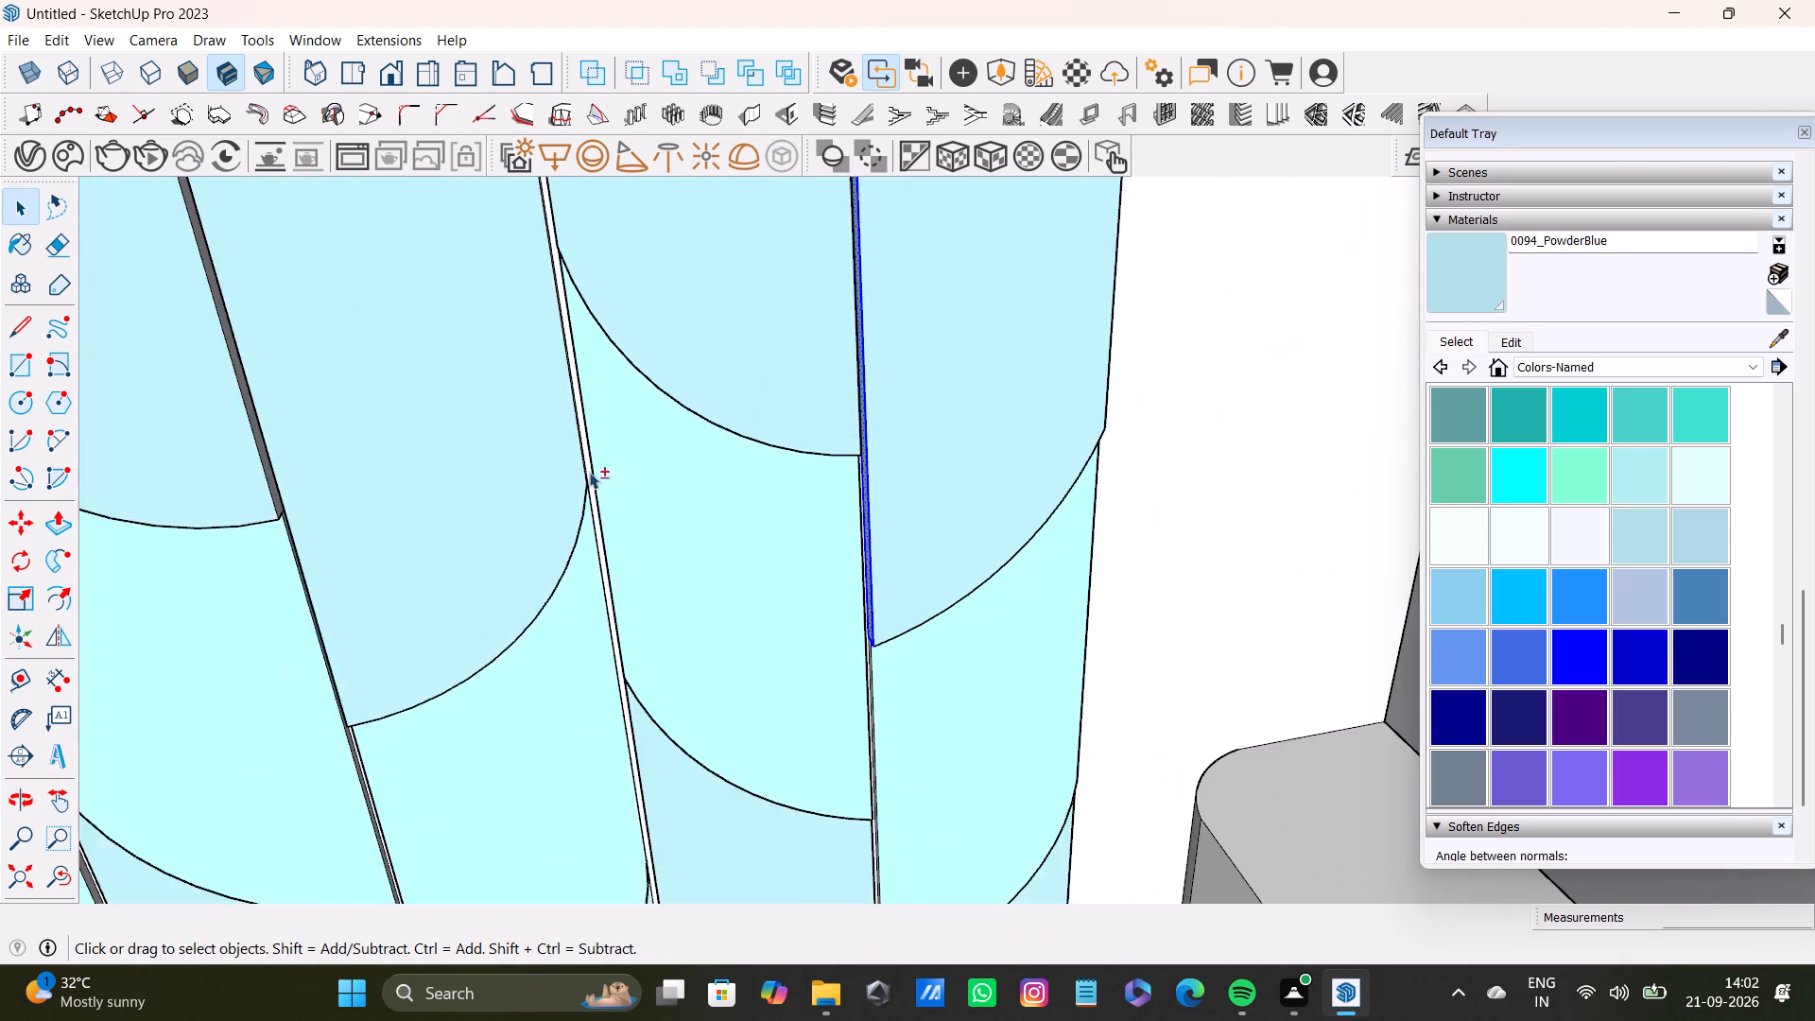
middle_click_drag(589, 472, 762, 688, "shift")
scroll(774, 562, "up", 19)
middle_click_drag(738, 406, 889, 428)
scroll(863, 440, "up", 3, "shift")
left_click(786, 457, "shift")
left_click(1497, 282, "shift")
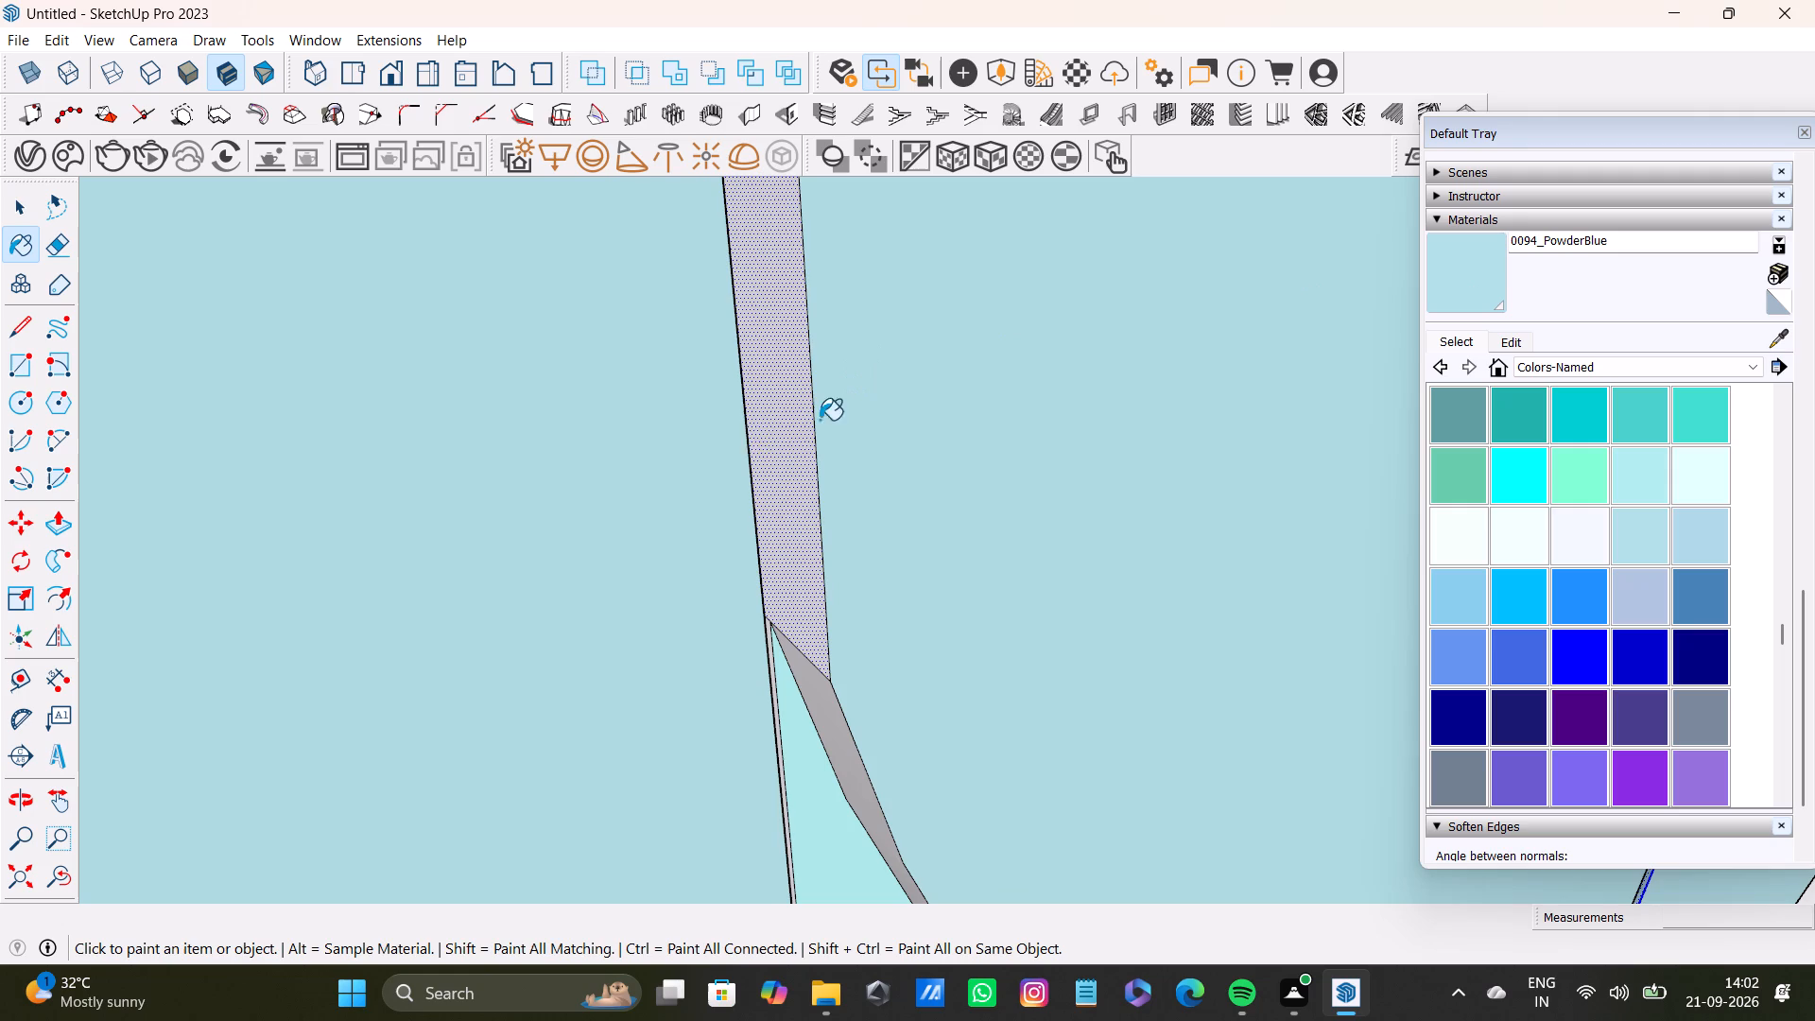
left_click(775, 442, "shift")
Paint the curved underside edge face of the fourth panel's upper section with 0094_PowderBlue.
scroll(778, 443, "down", 12, "shift")
middle_click_drag(840, 627, 823, 278, "shift")
scroll(823, 278, "down", 1, "shift")
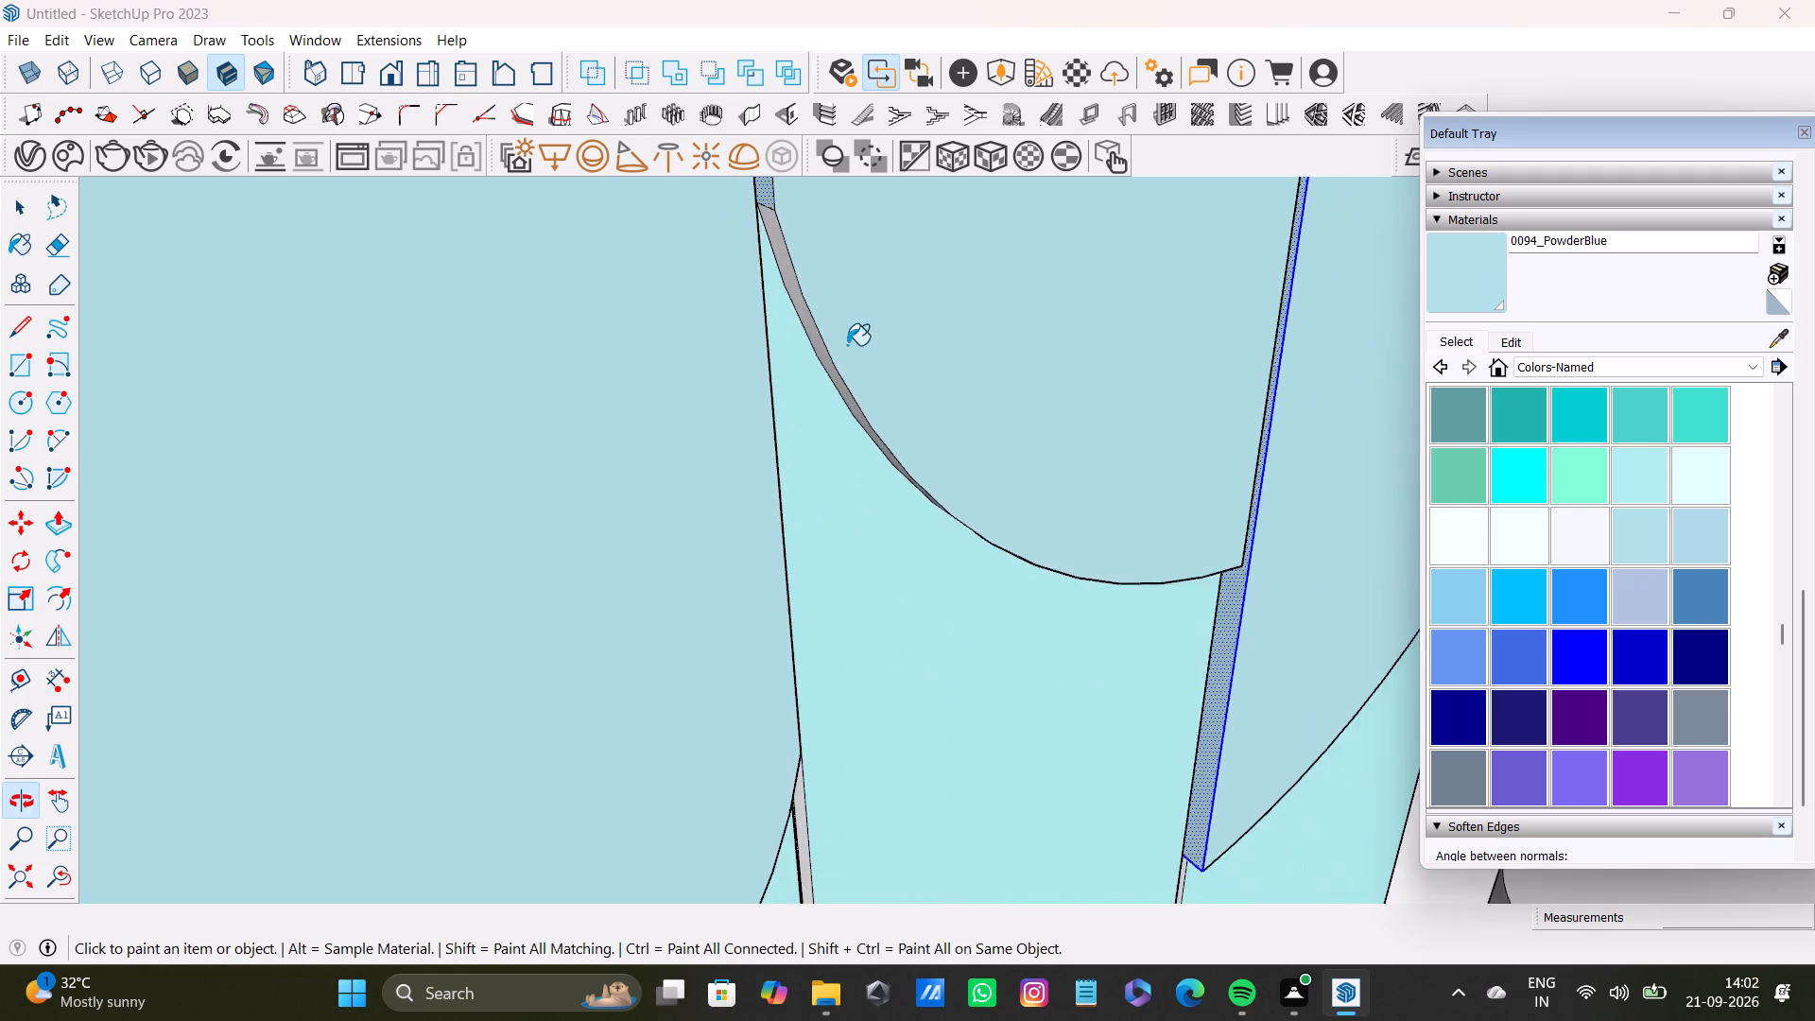
scroll(847, 345, "up", 7, "shift")
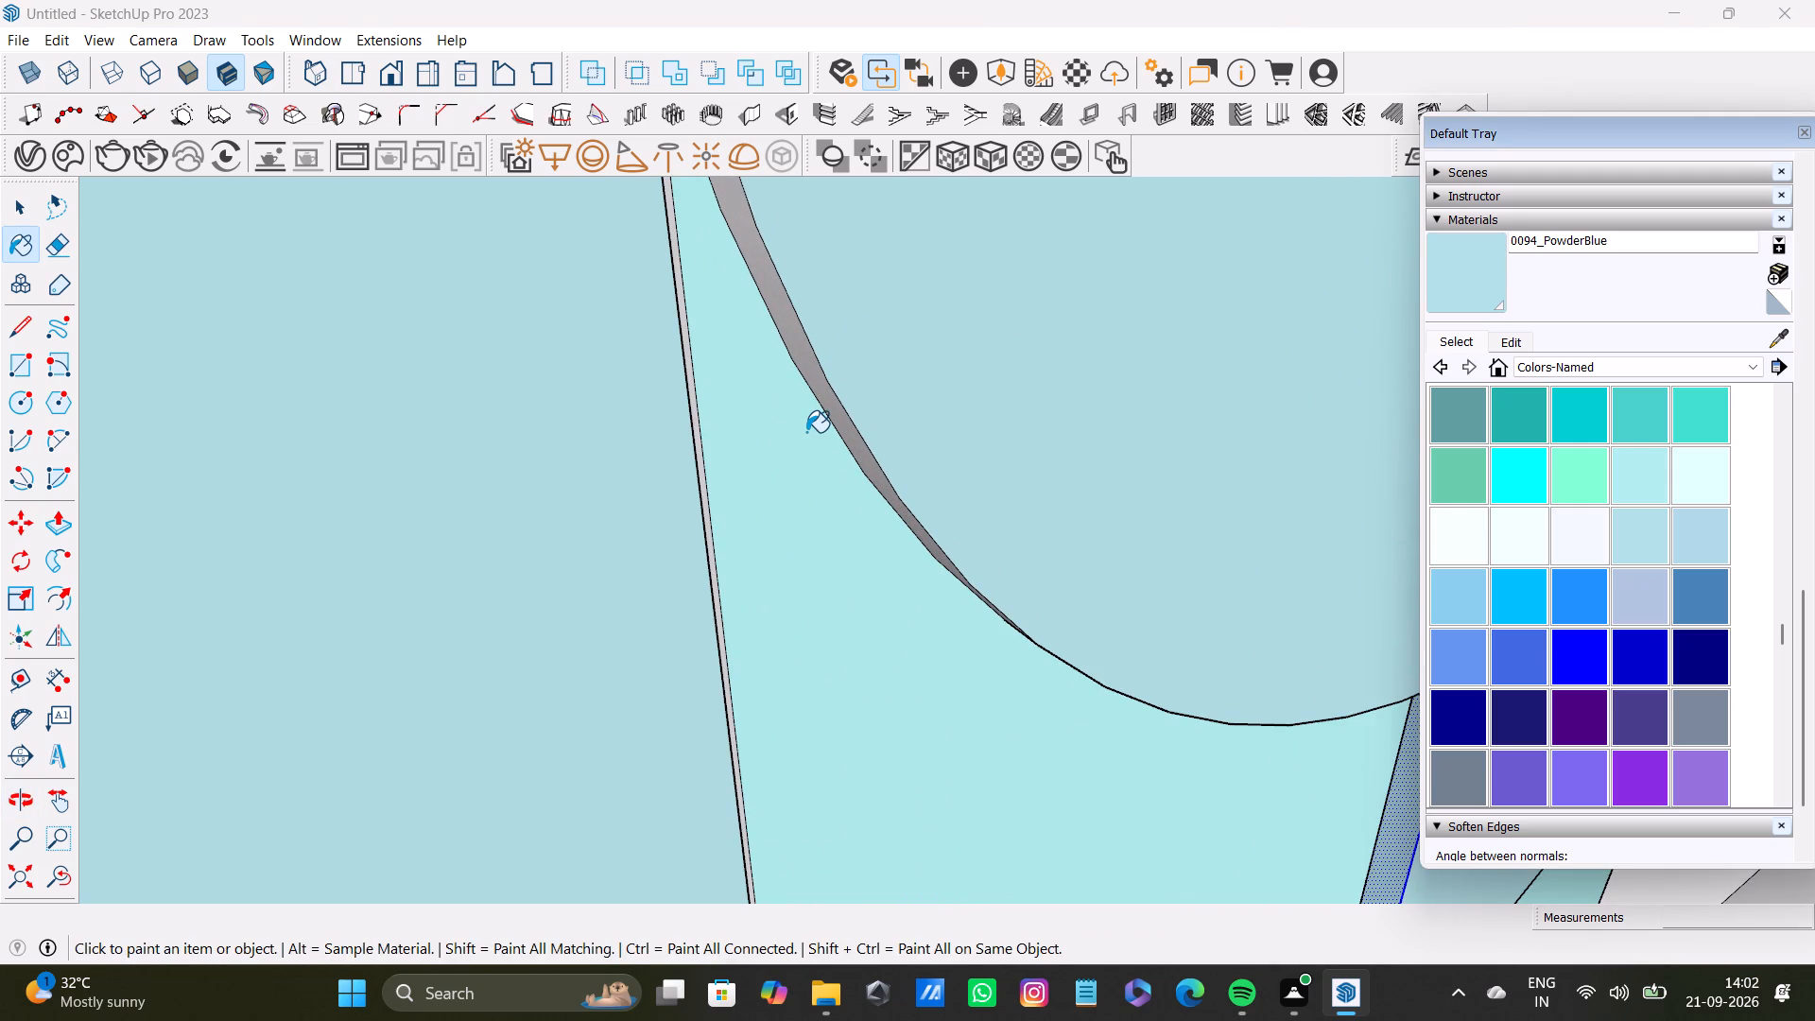
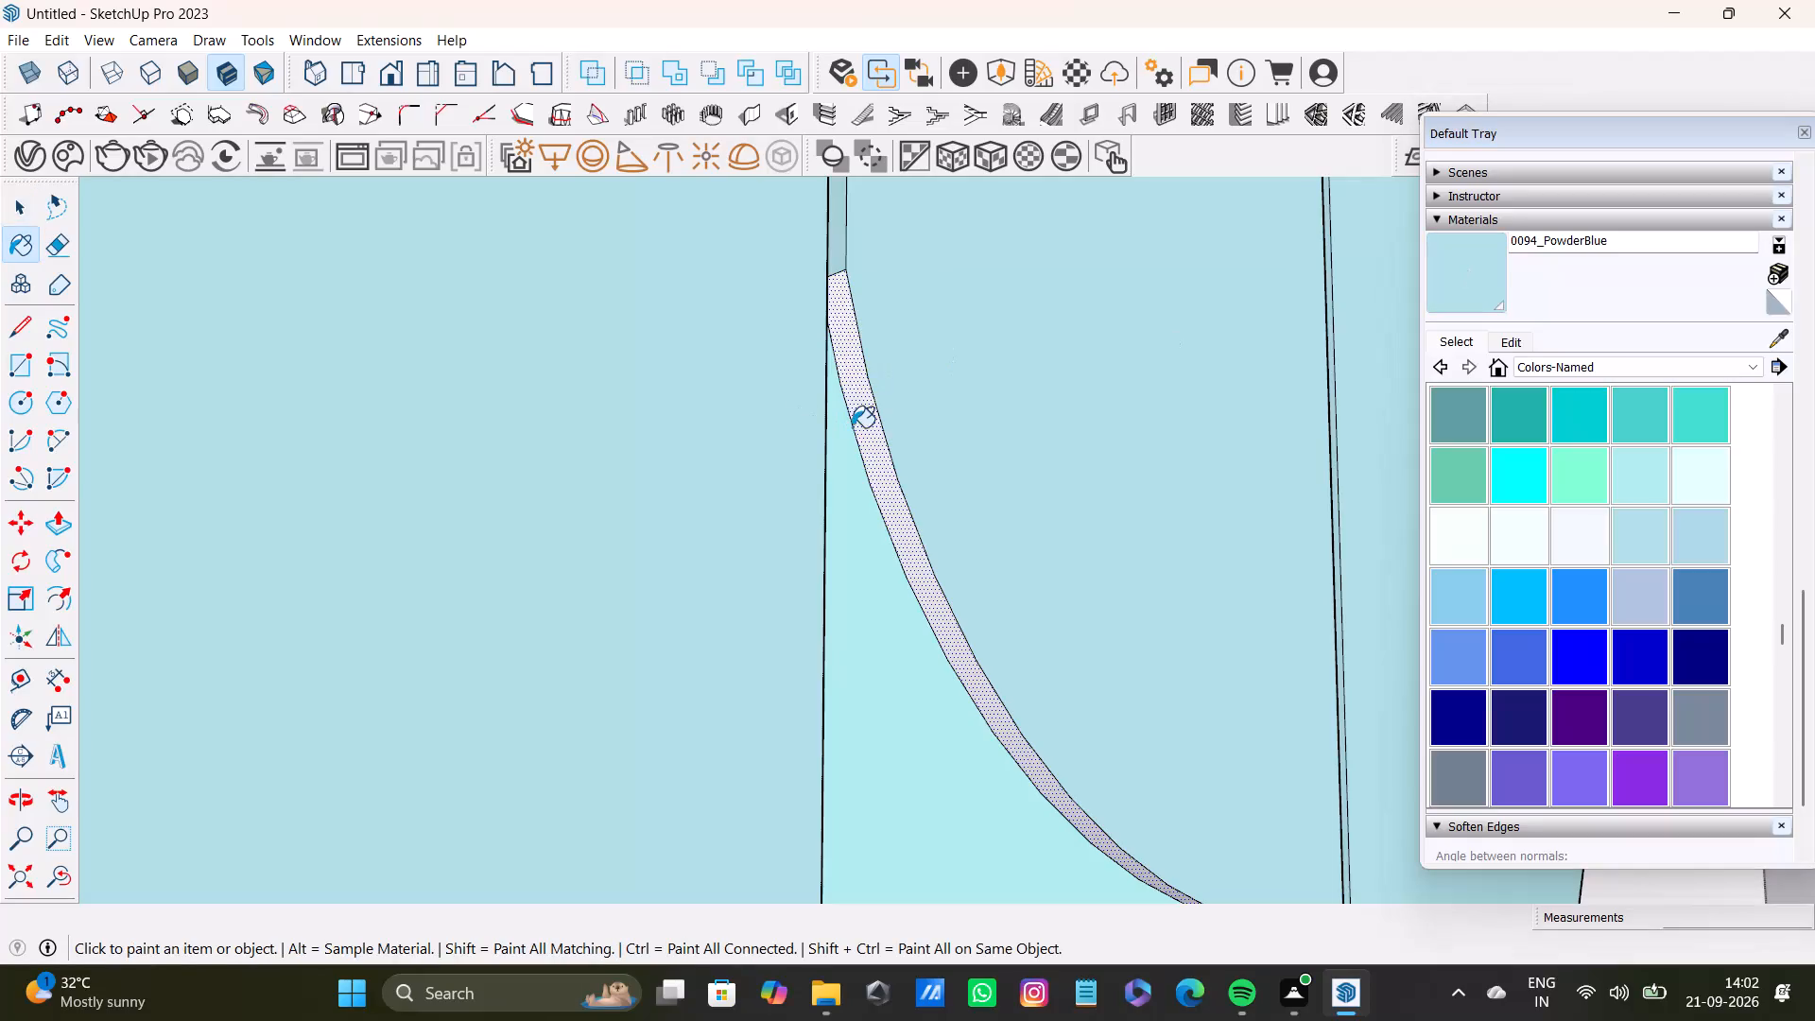
Apply 0094_PowderBlue to the selected curved underside edge face of the fourth panel's upper section.
left_click(859, 430)
scroll(867, 432, "down", 9)
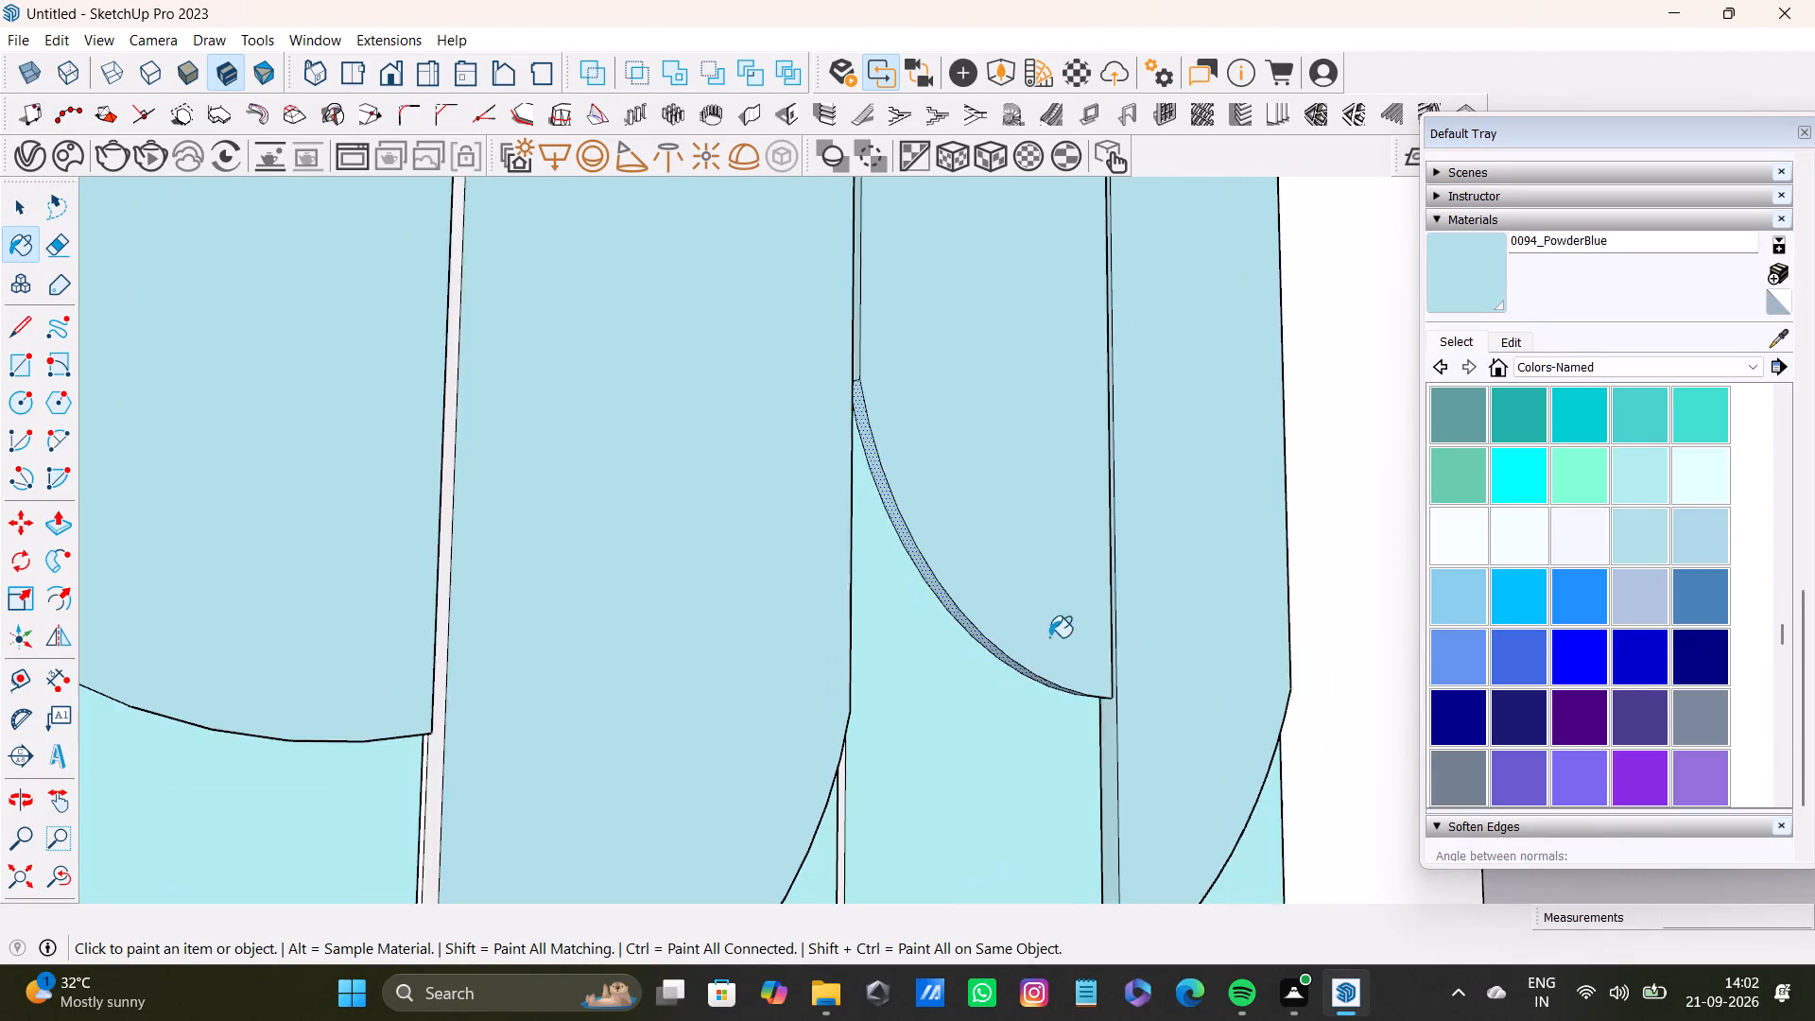
Select the narrow side face of the fourth panel's lowest section, facing the third panel, and paint it with 0094_PowderBlue.
middle_click_drag(1084, 654, 977, 291)
scroll(952, 505, "up", 3)
middle_click_drag(949, 580, 915, 234, "shift")
scroll(911, 461, "down", 2)
middle_click_drag(907, 504, 923, 228, "shift")
scroll(938, 382, "up", 6)
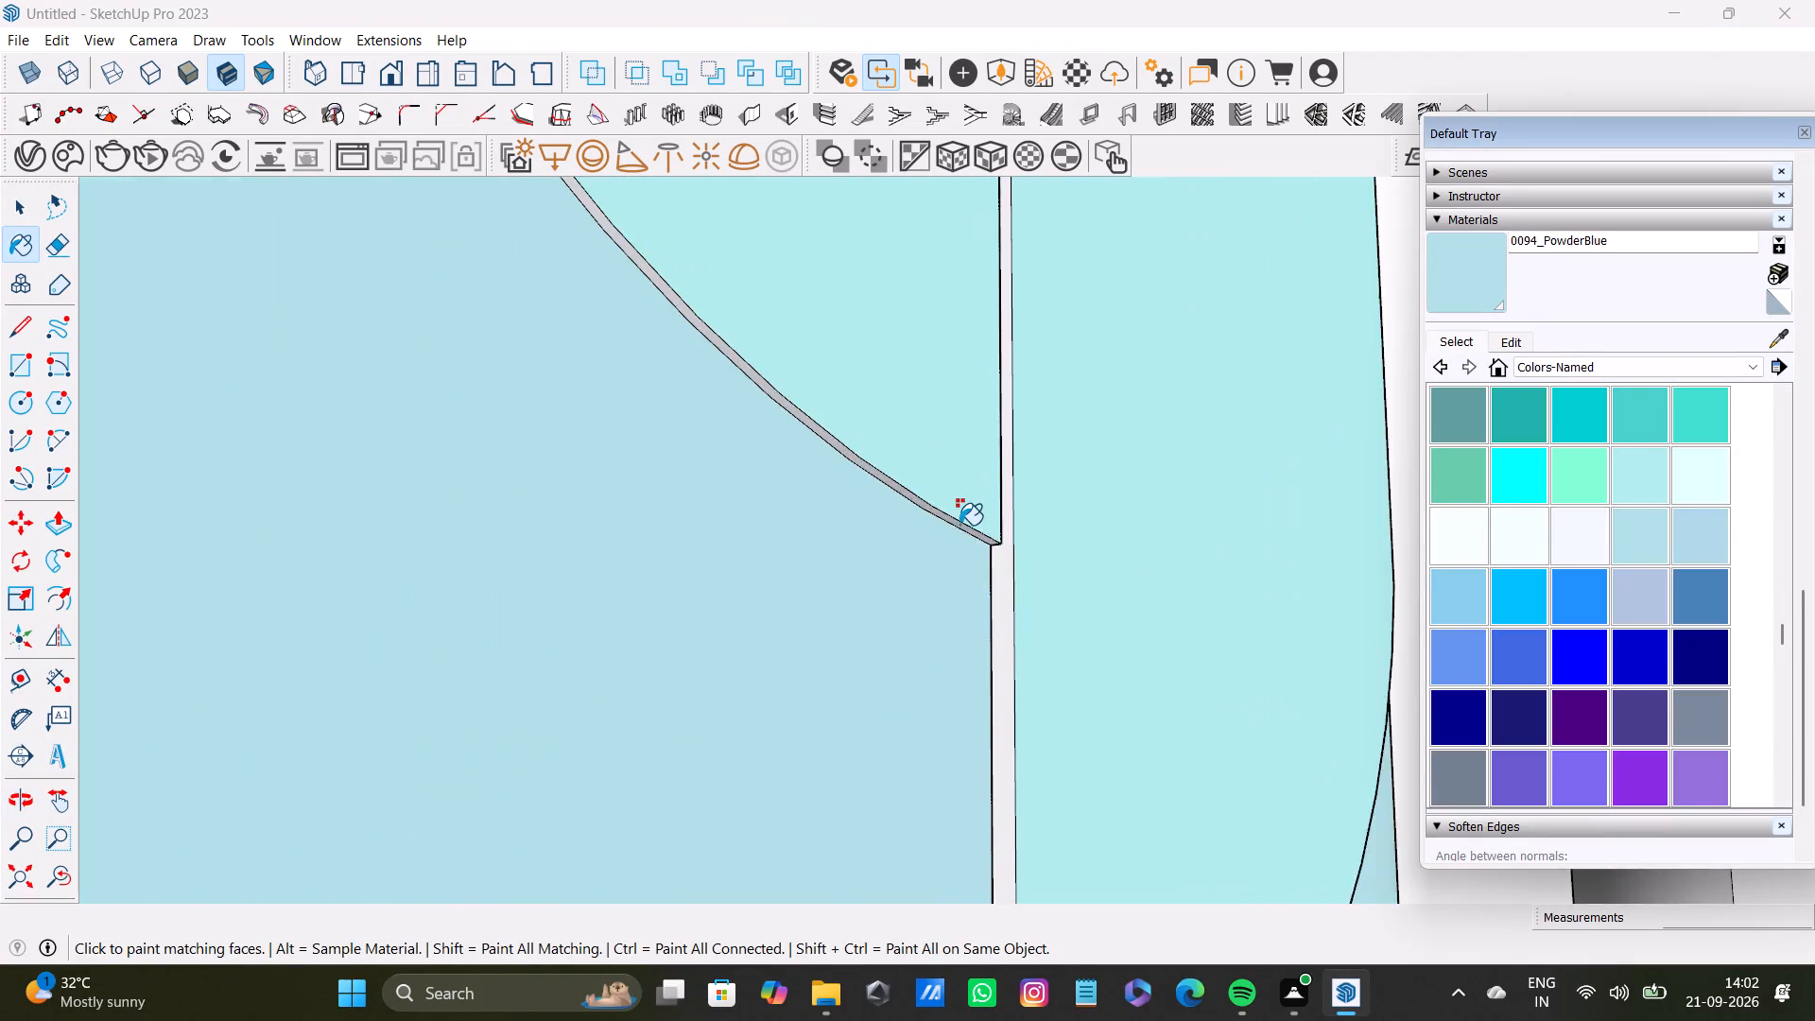
scroll(959, 525, "up", 5)
scroll(998, 564, "down", 15, "shift")
middle_click_drag(994, 255, 1029, 553, "shift")
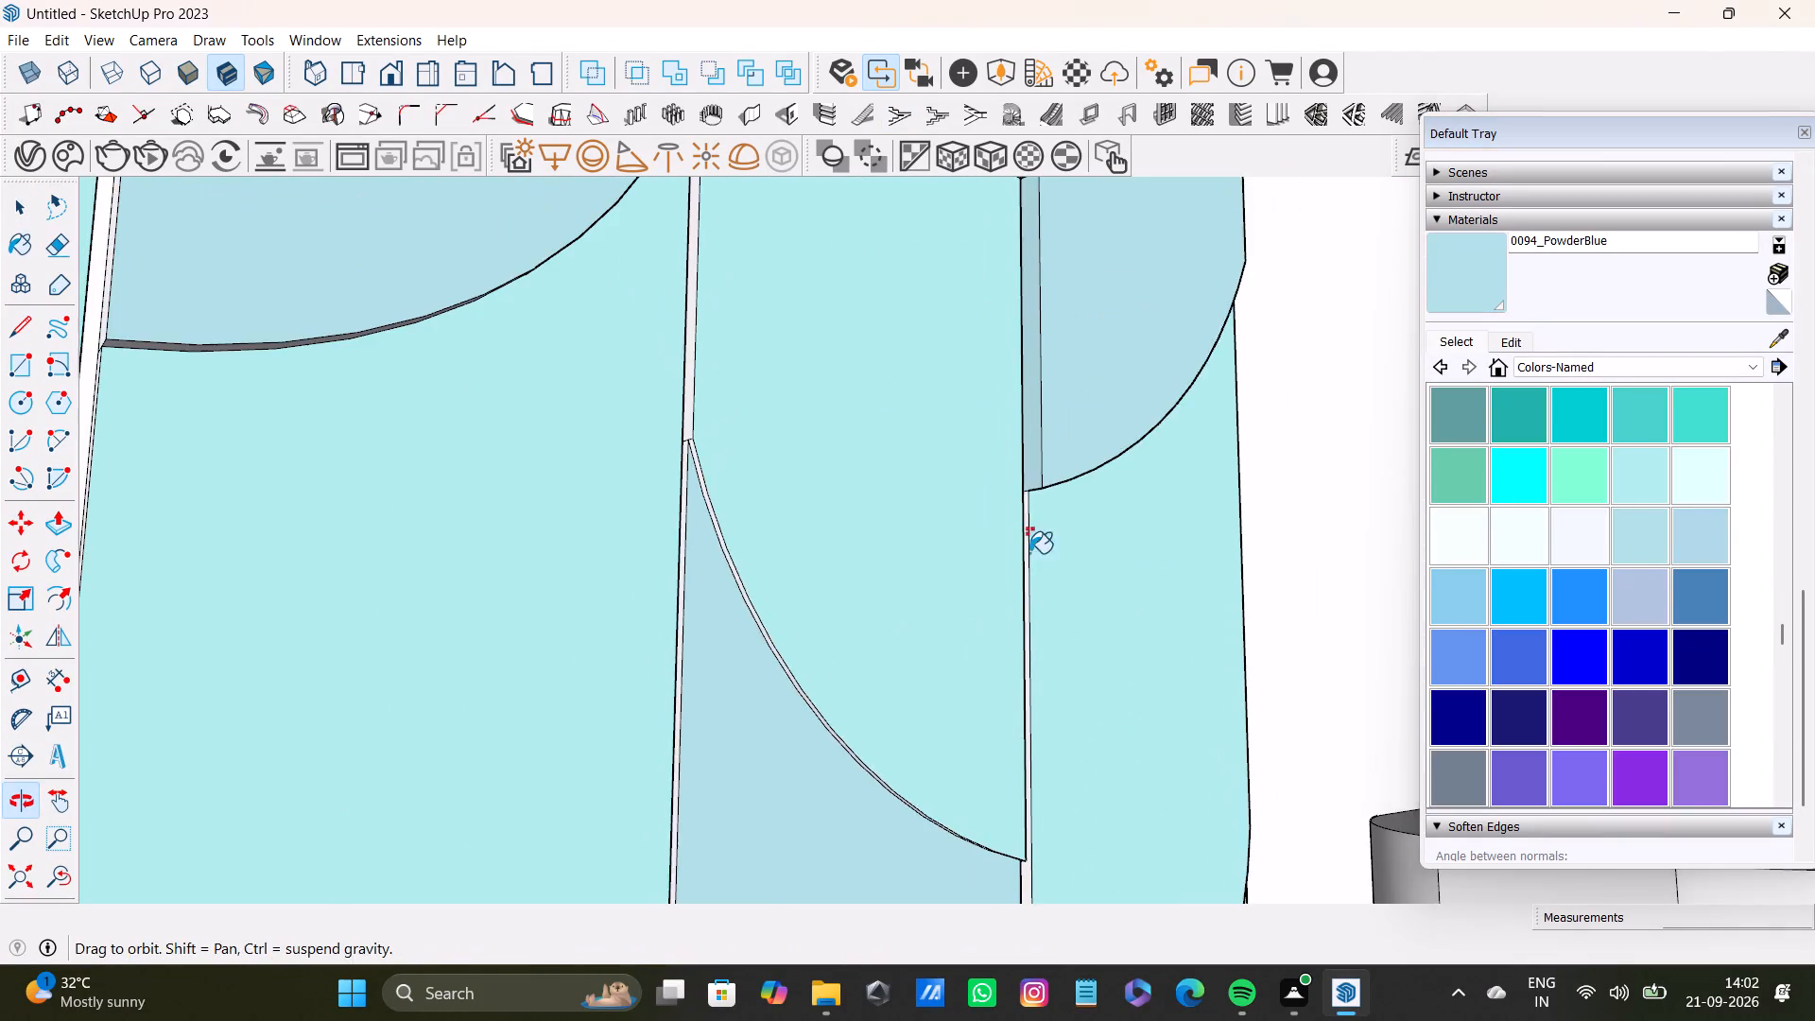
middle_click_drag(1029, 553, 1030, 574, "shift")
scroll(1002, 548, "down", 4, "shift")
middle_click_drag(993, 597, 942, 283, "shift")
scroll(868, 549, "up", 4, "shift")
middle_click_drag(892, 593, 857, 383, "shift")
scroll(636, 490, "up", 4, "shift")
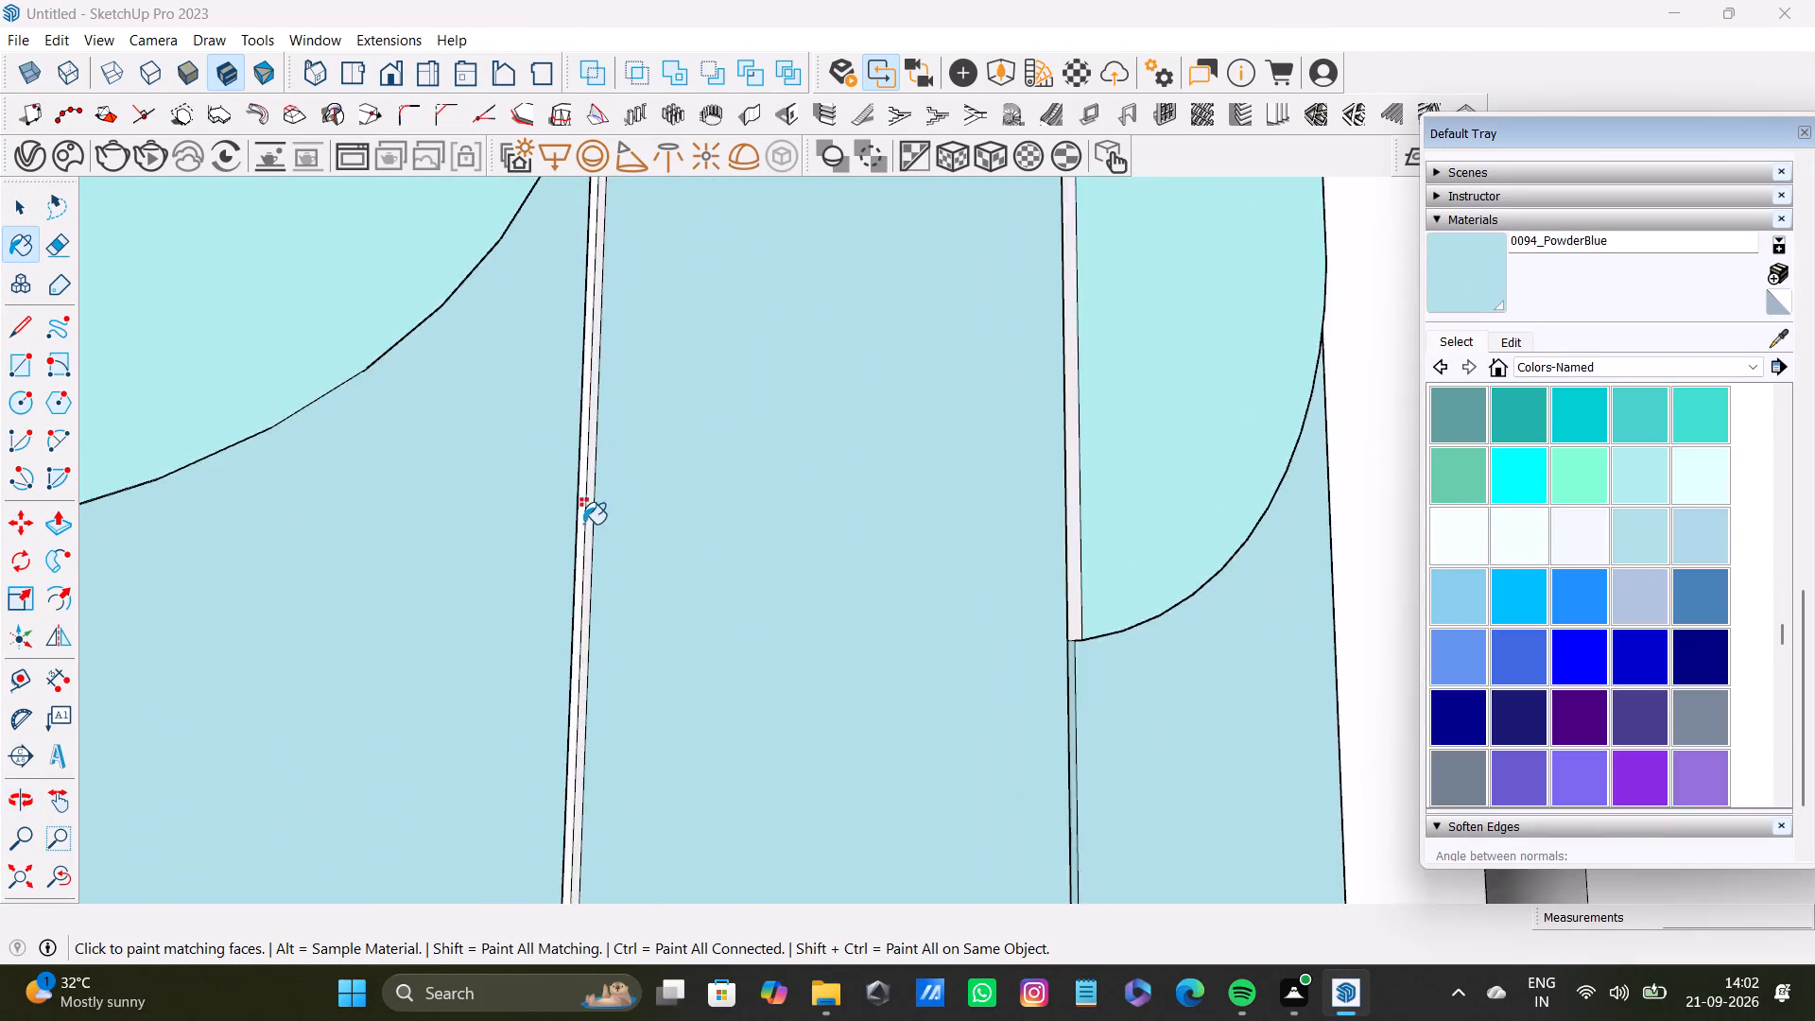
scroll(583, 524, "up", 16, "shift")
middle_click_drag(595, 550, 634, 550)
key("space")
left_click(597, 578)
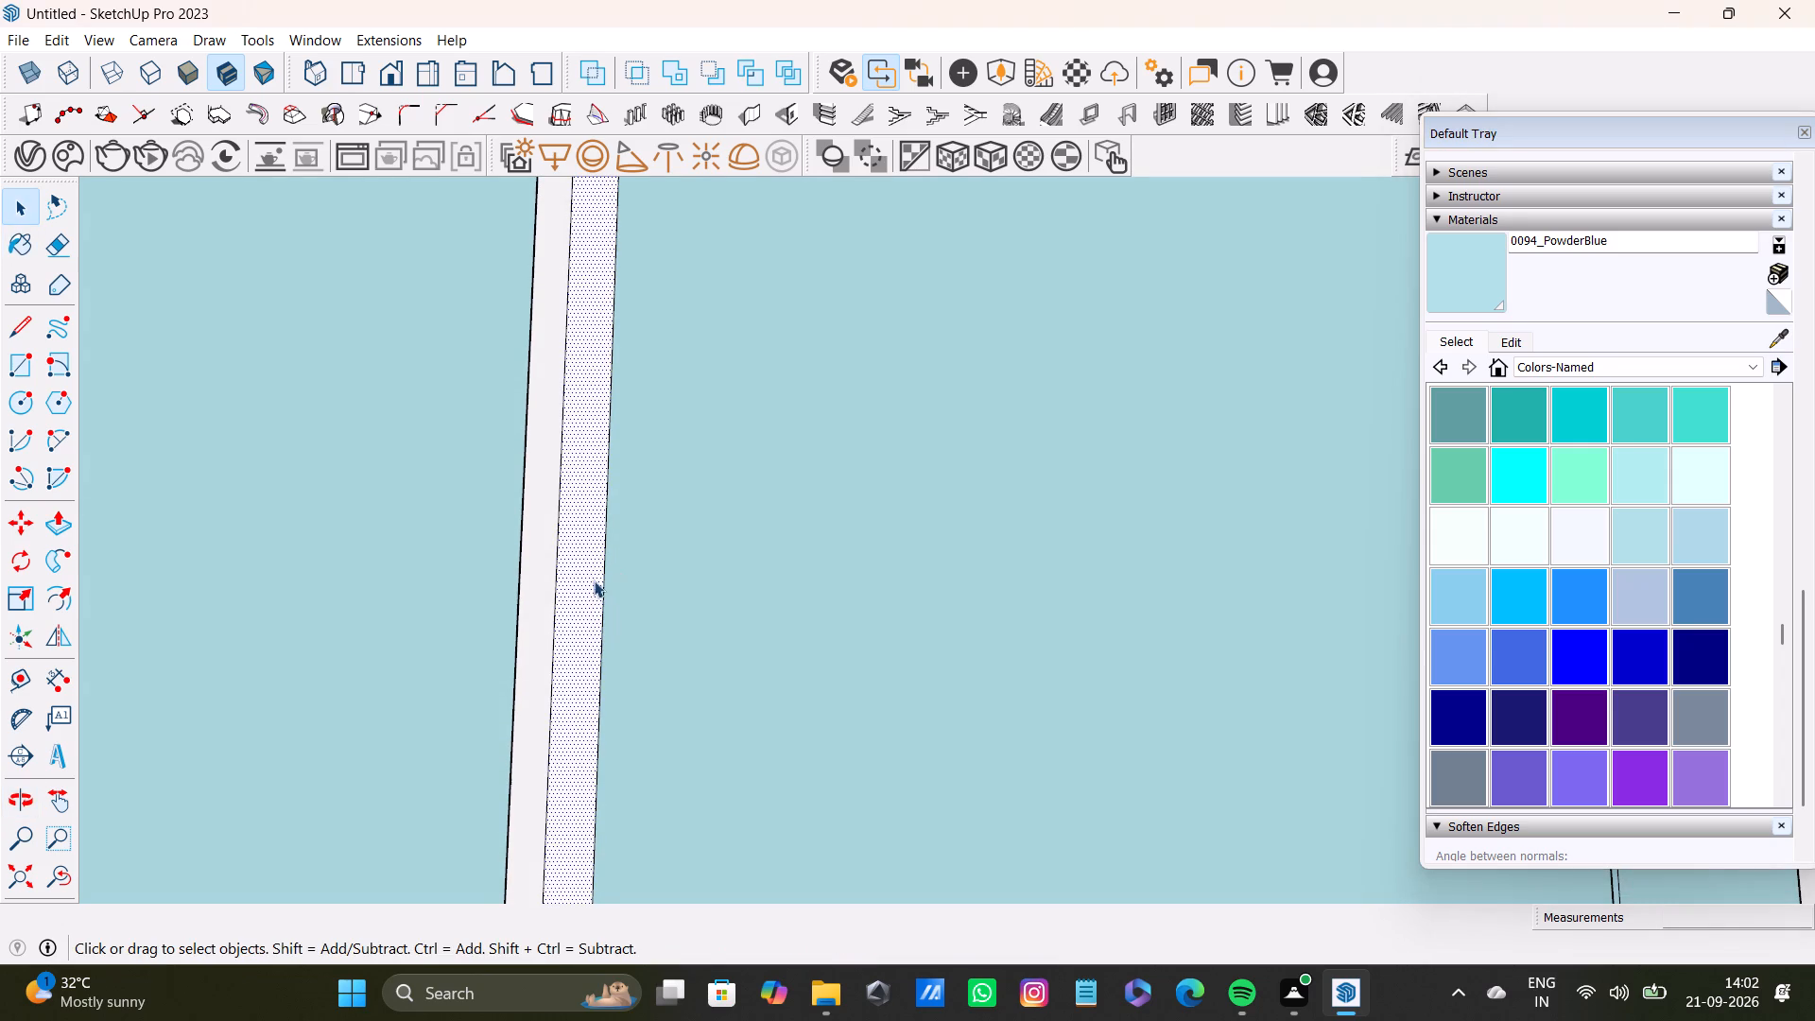
left_click(1468, 279)
left_click(572, 531)
Select the narrow side face of the third panel's upper section, facing the second panel, and paint it with 0094_PowderBlue.
scroll(579, 559, "down", 9)
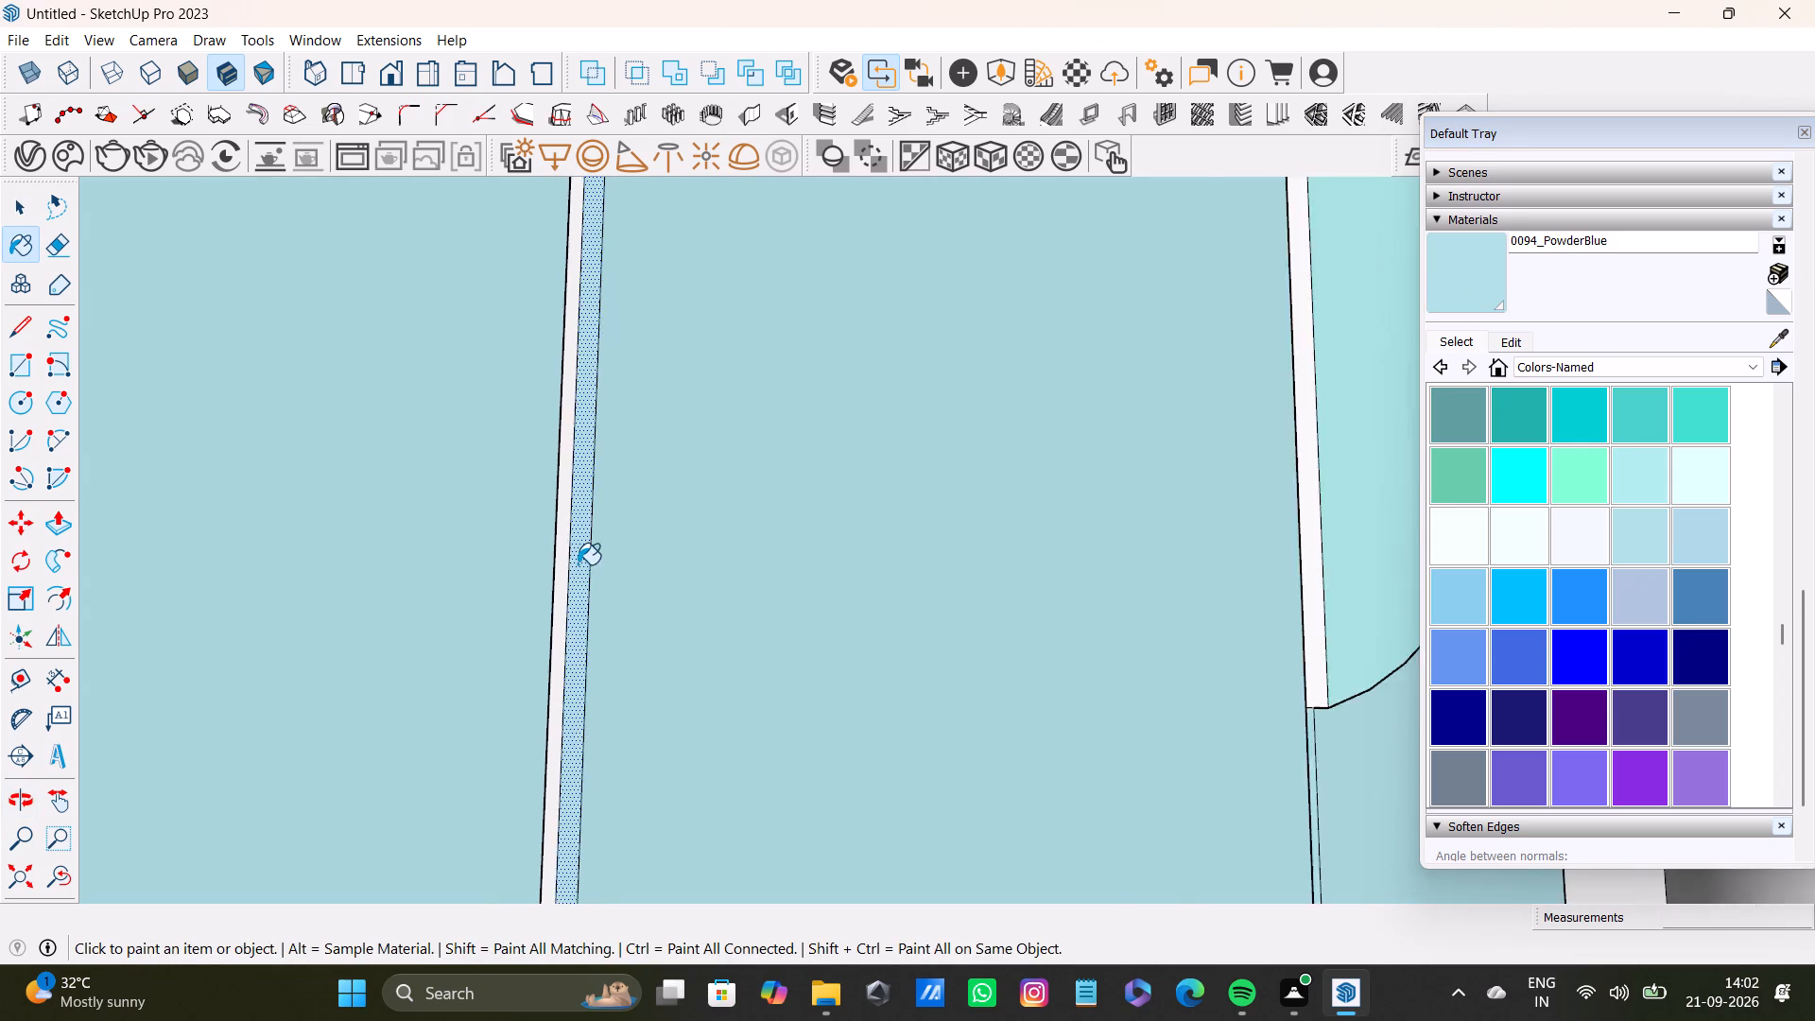
scroll(578, 564, "down", 11)
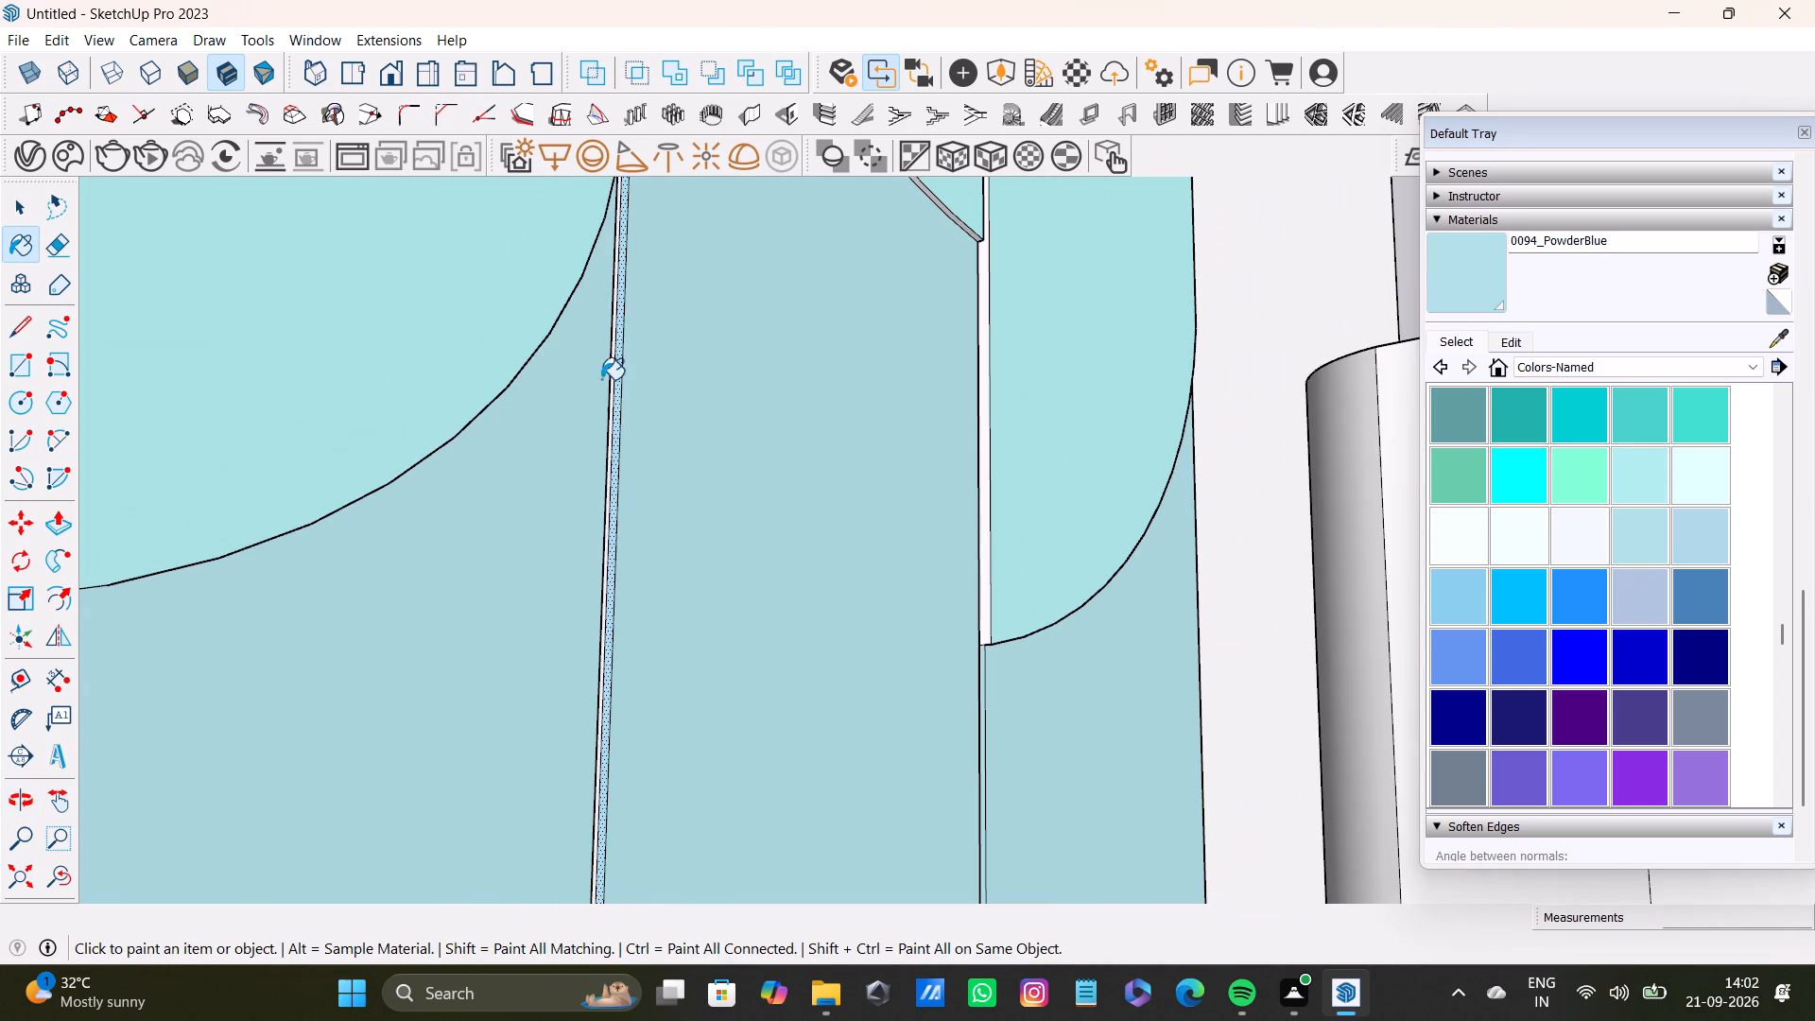
scroll(854, 404, "down", 8)
middle_click_drag(888, 416, 789, 636)
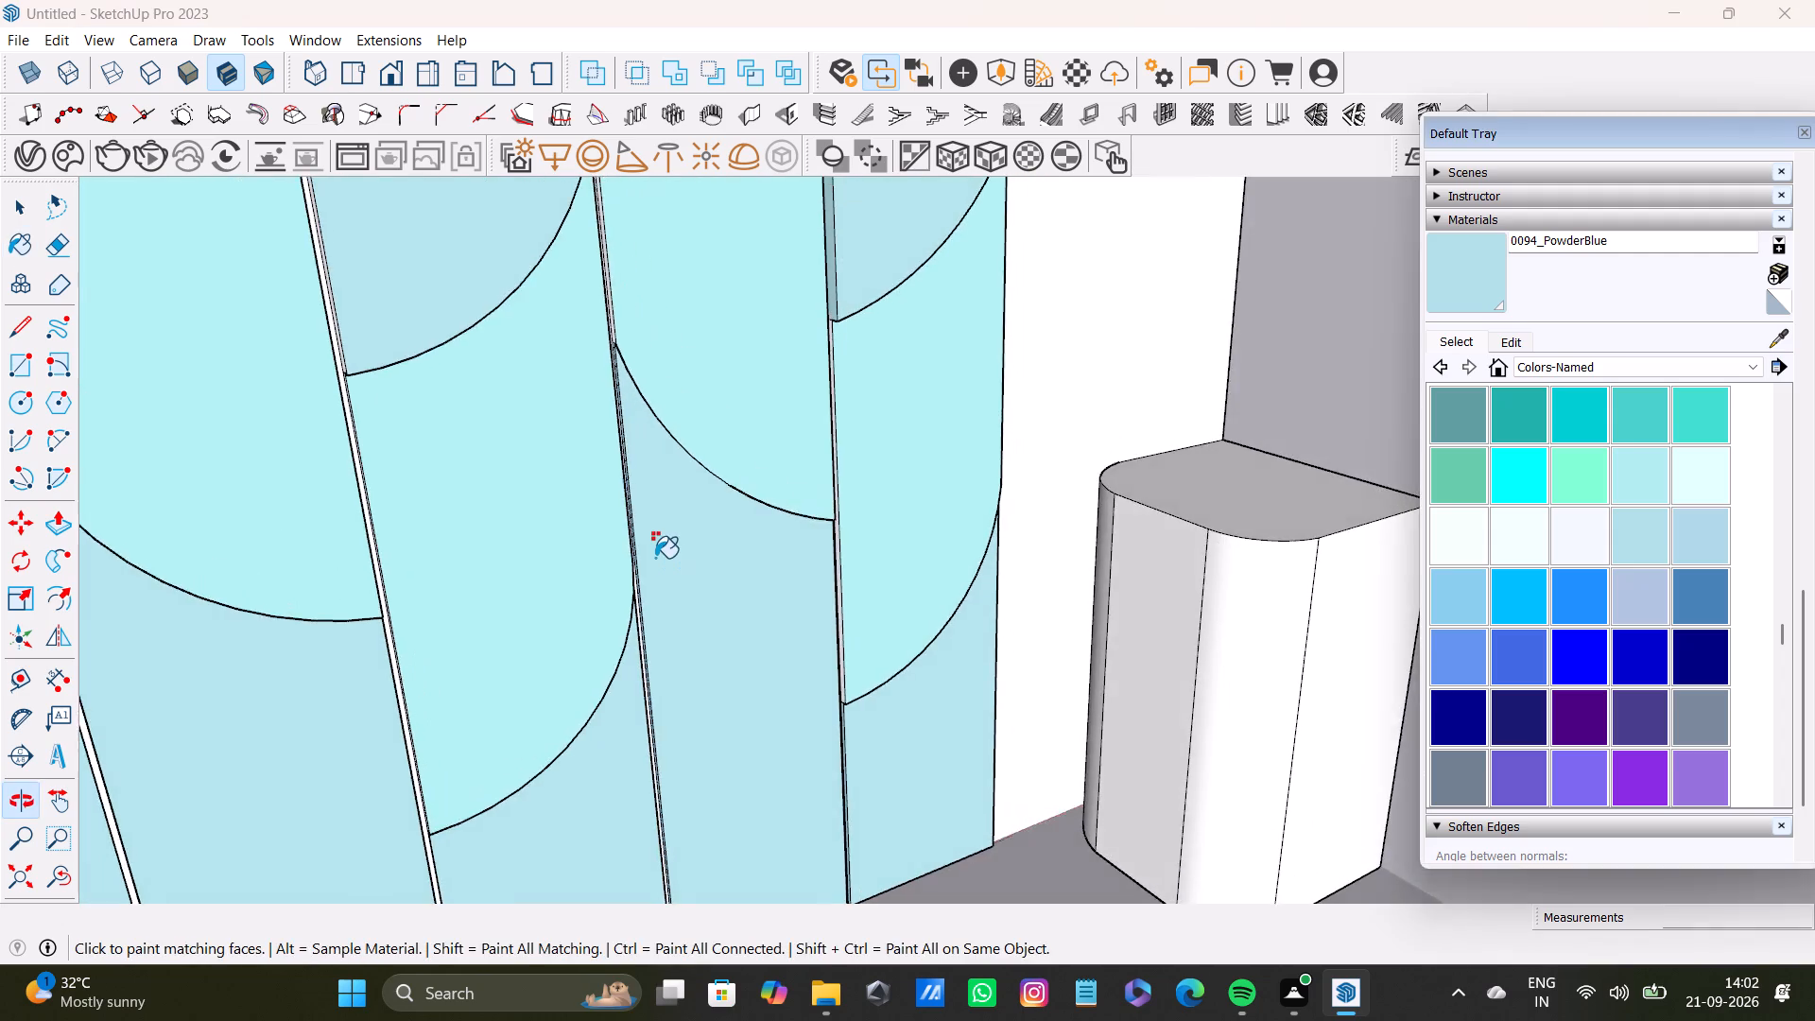
scroll(655, 529, "down", 4)
middle_click_drag(655, 529, 849, 603, "shift")
scroll(787, 396, "up", 6)
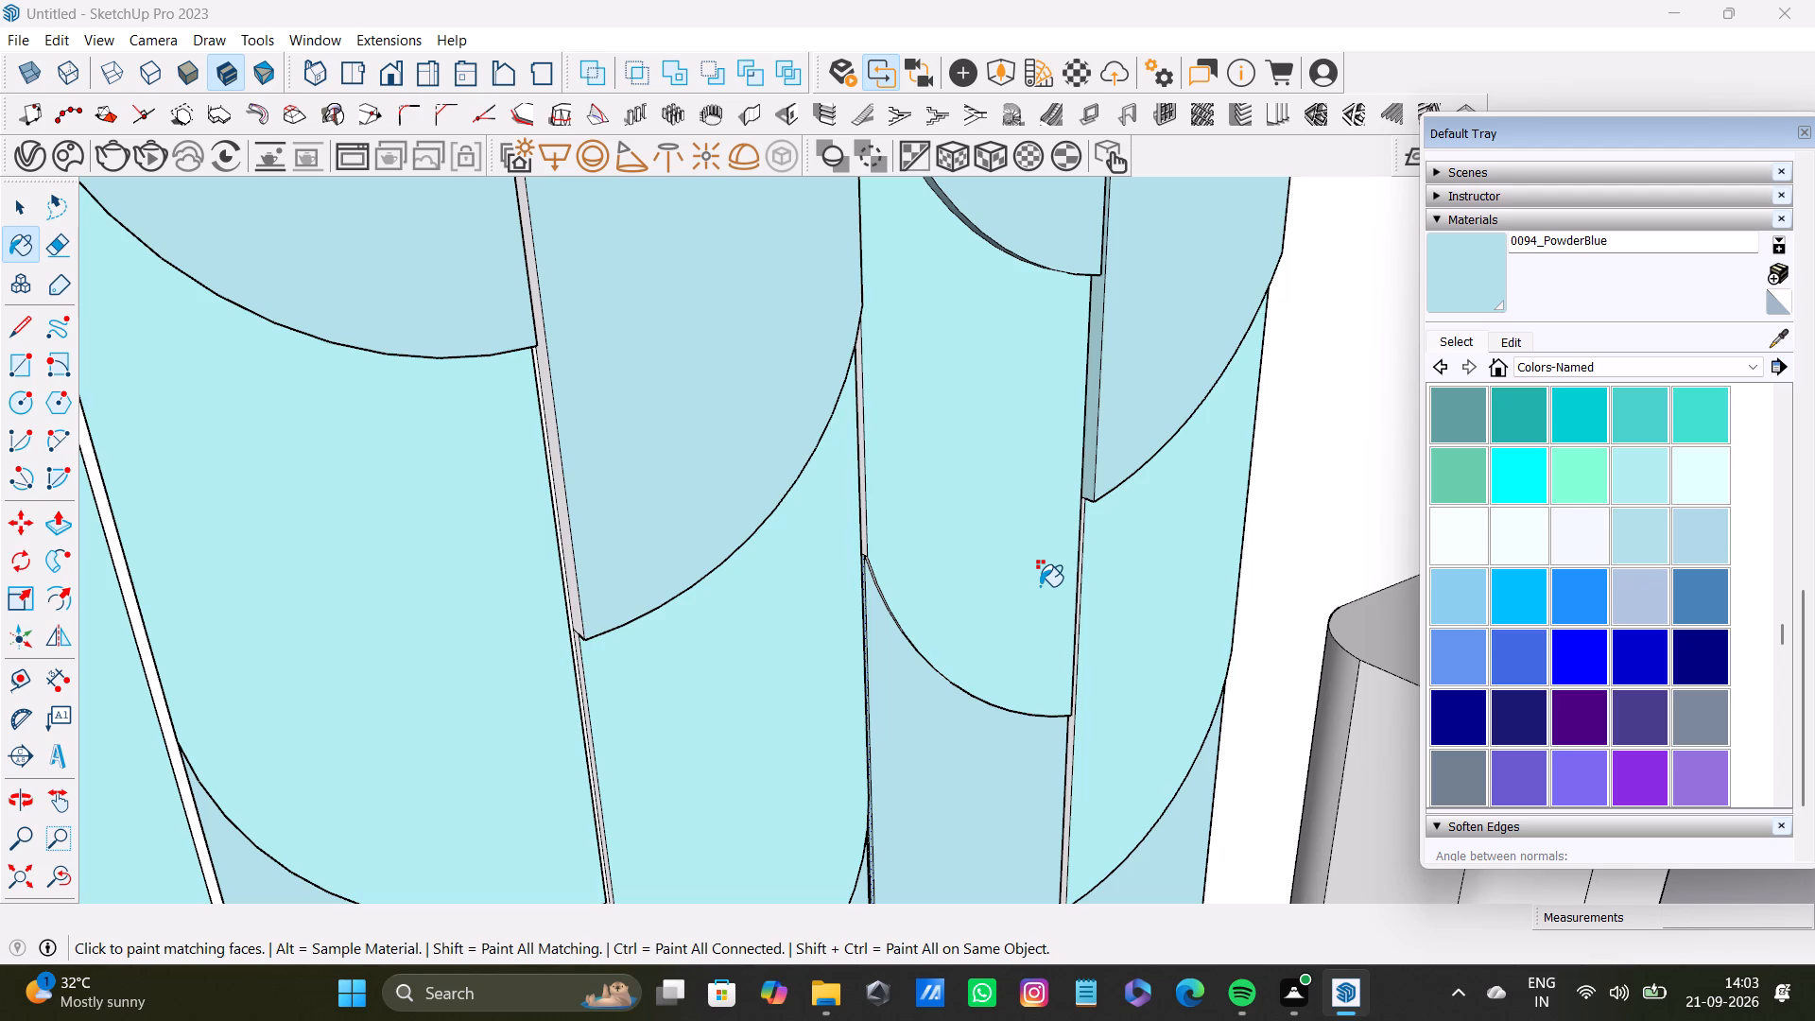
key("space")
scroll(540, 508, "up", 9)
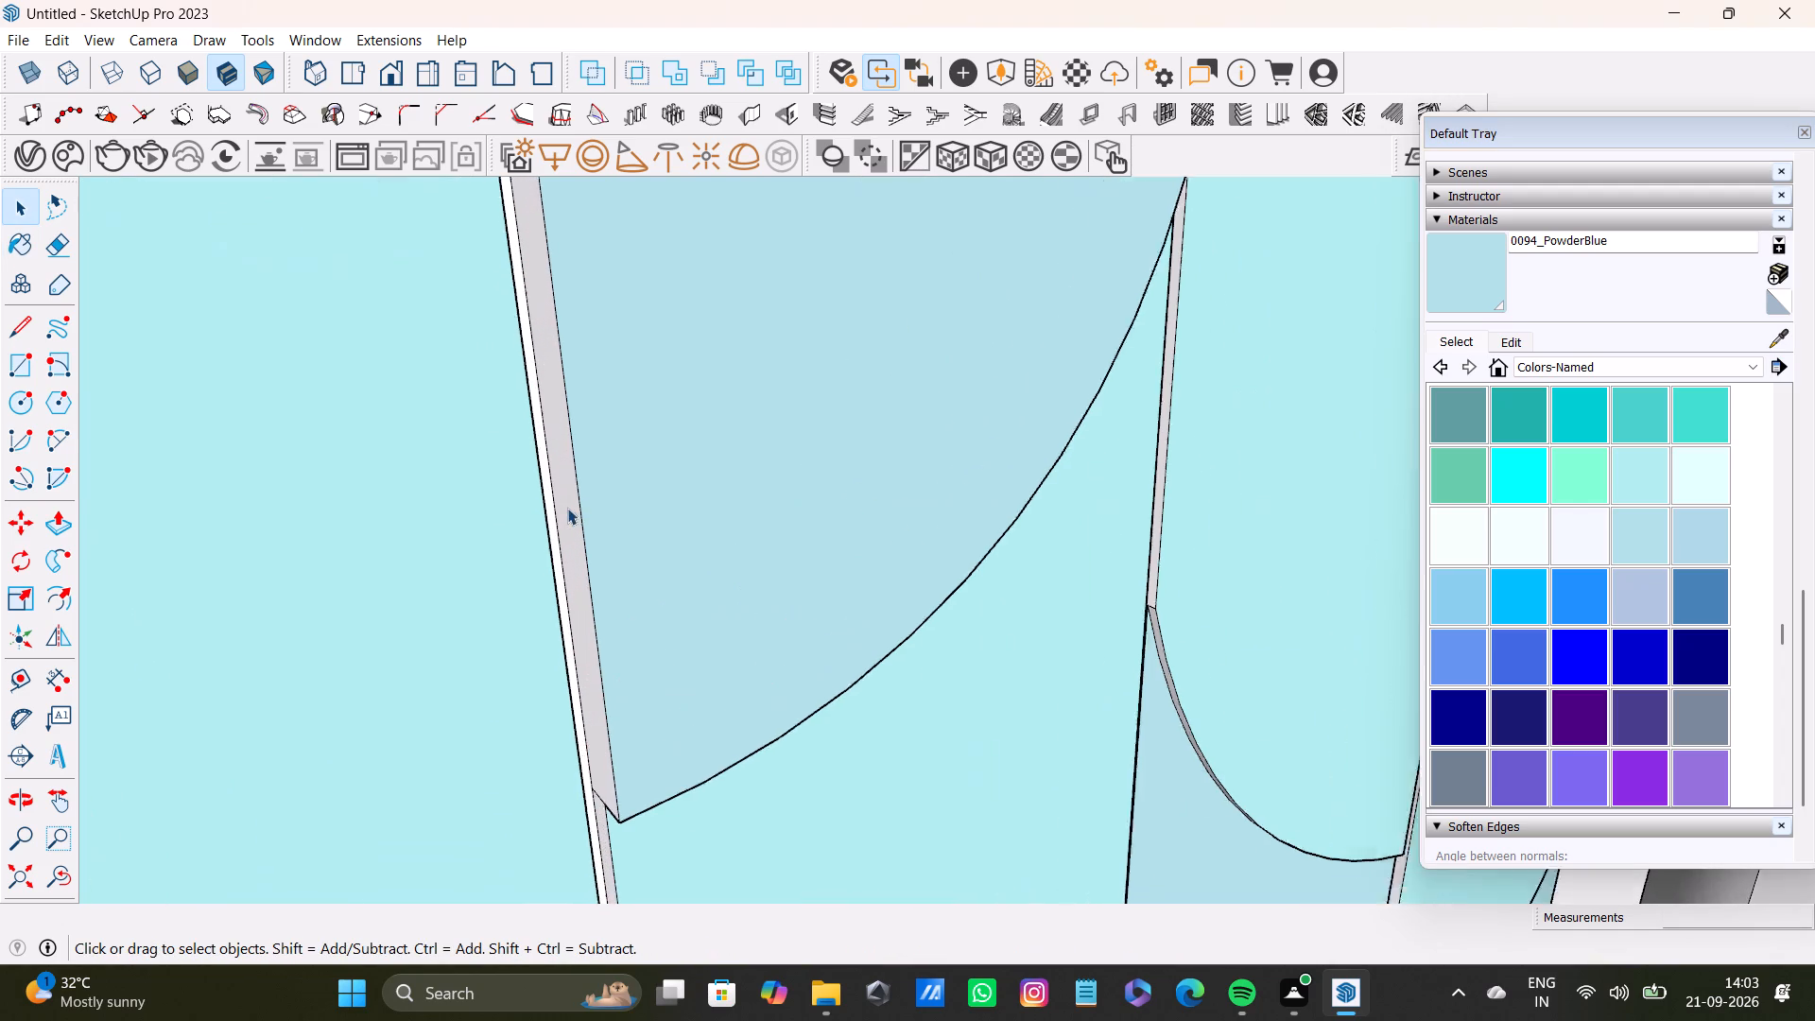
scroll(567, 508, "up", 1)
left_click(566, 518, "shift")
left_click(1497, 278, "shift")
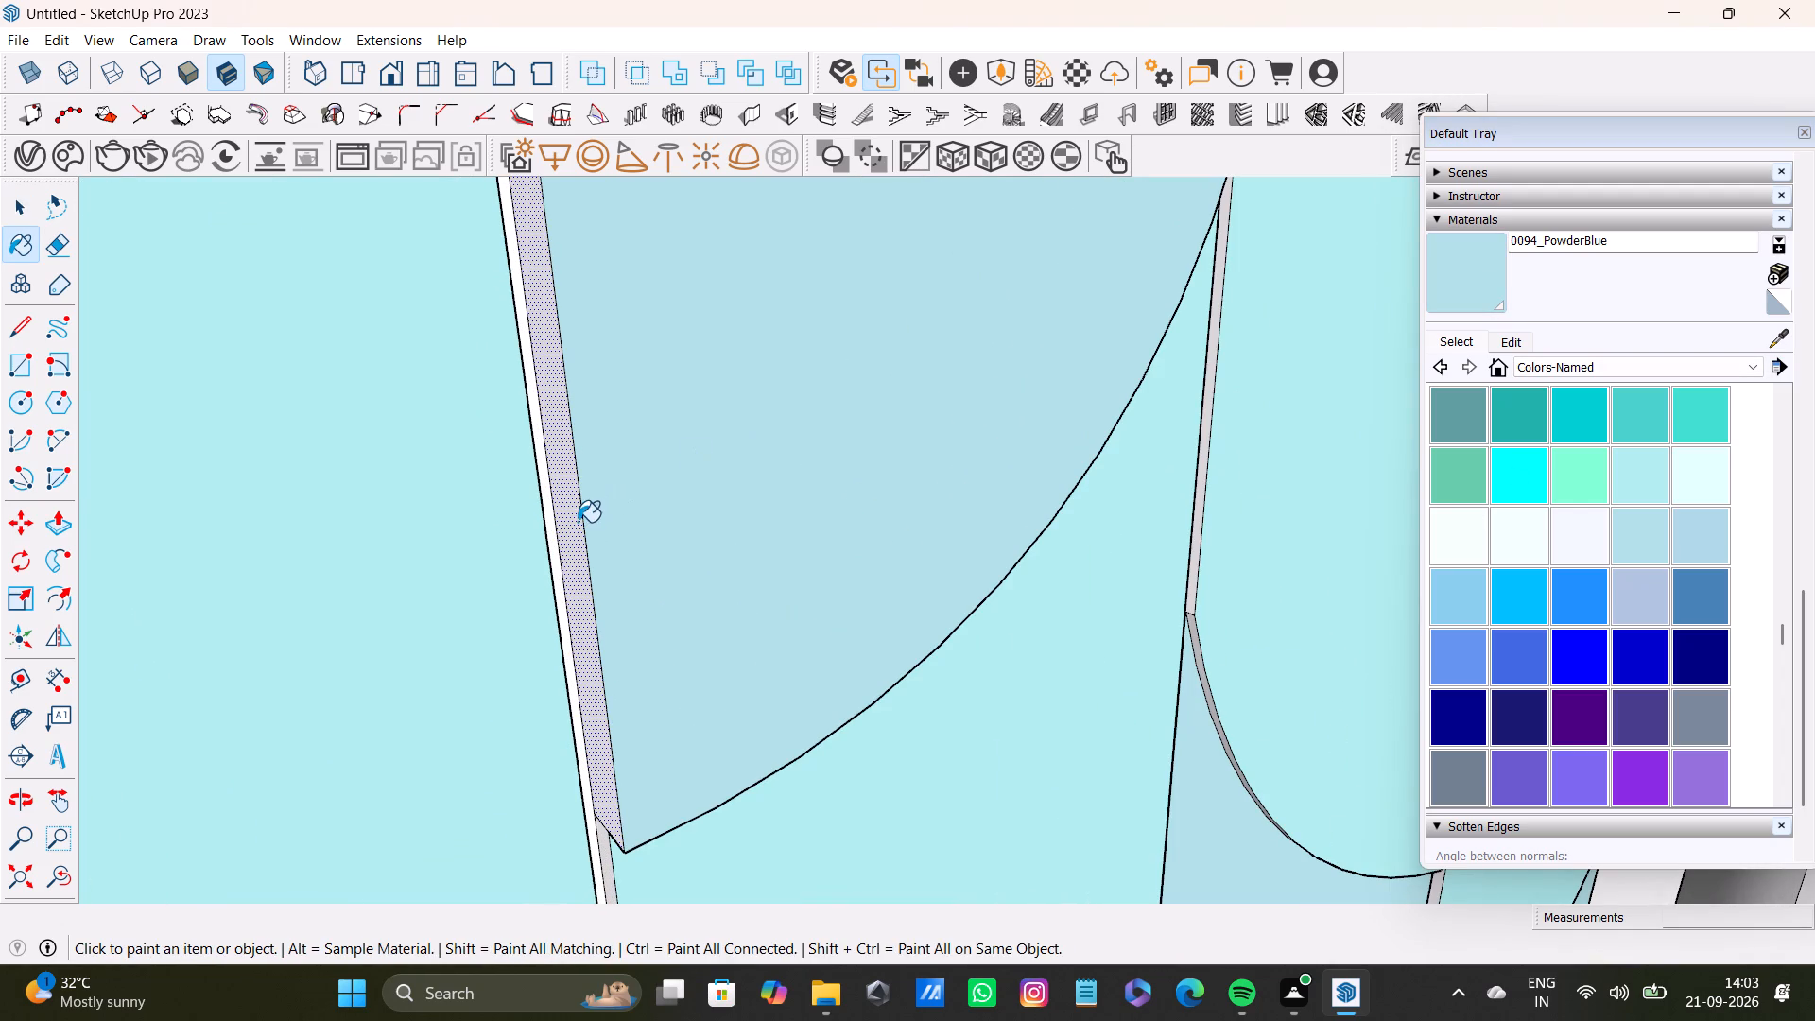
left_click(578, 522, "shift")
Select the narrow side face of the third panel's lowest section, facing the second panel, and paint it with 0094_PowderBlue.
scroll(573, 525, "down", 10, "shift")
middle_click_drag(723, 656, 703, 388, "shift")
scroll(769, 588, "down", 3, "shift")
middle_click_drag(804, 698, 794, 459, "shift")
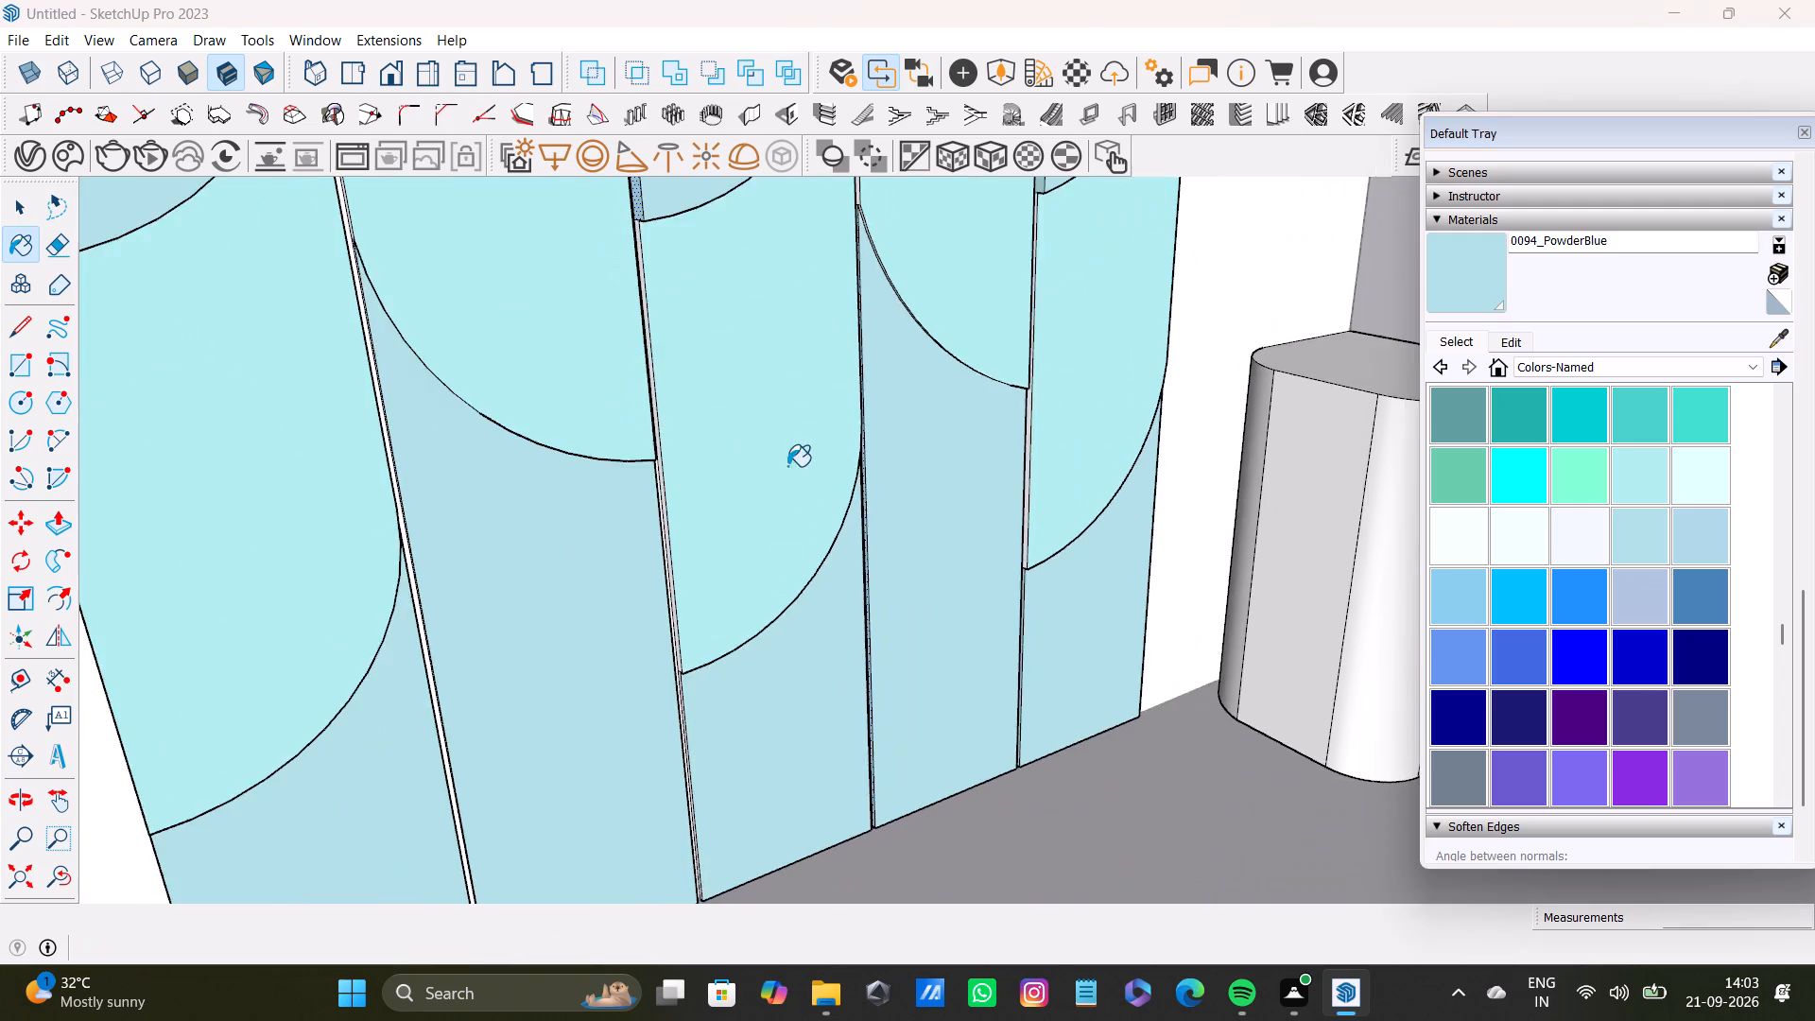
scroll(749, 662, "up", 18, "shift")
middle_click_drag(652, 717, 740, 689)
key("space")
scroll(572, 592, "up", 2)
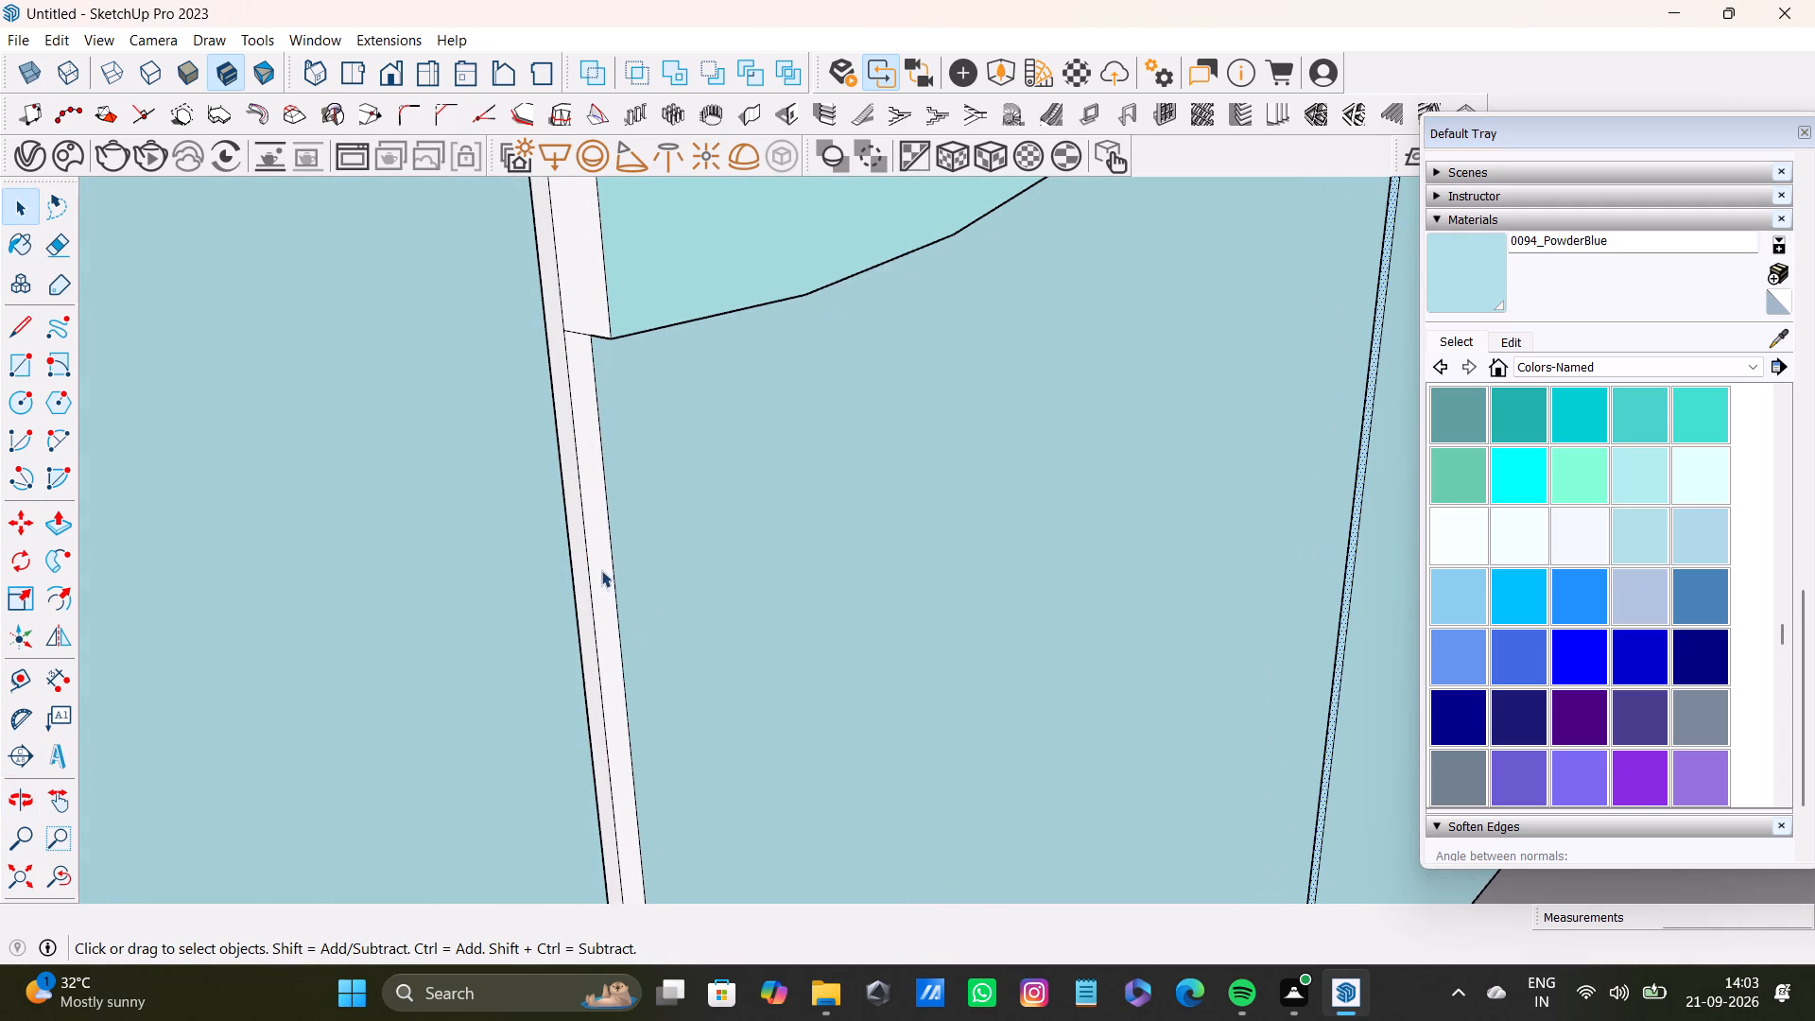
left_click(602, 578)
left_click(1473, 291, "shift")
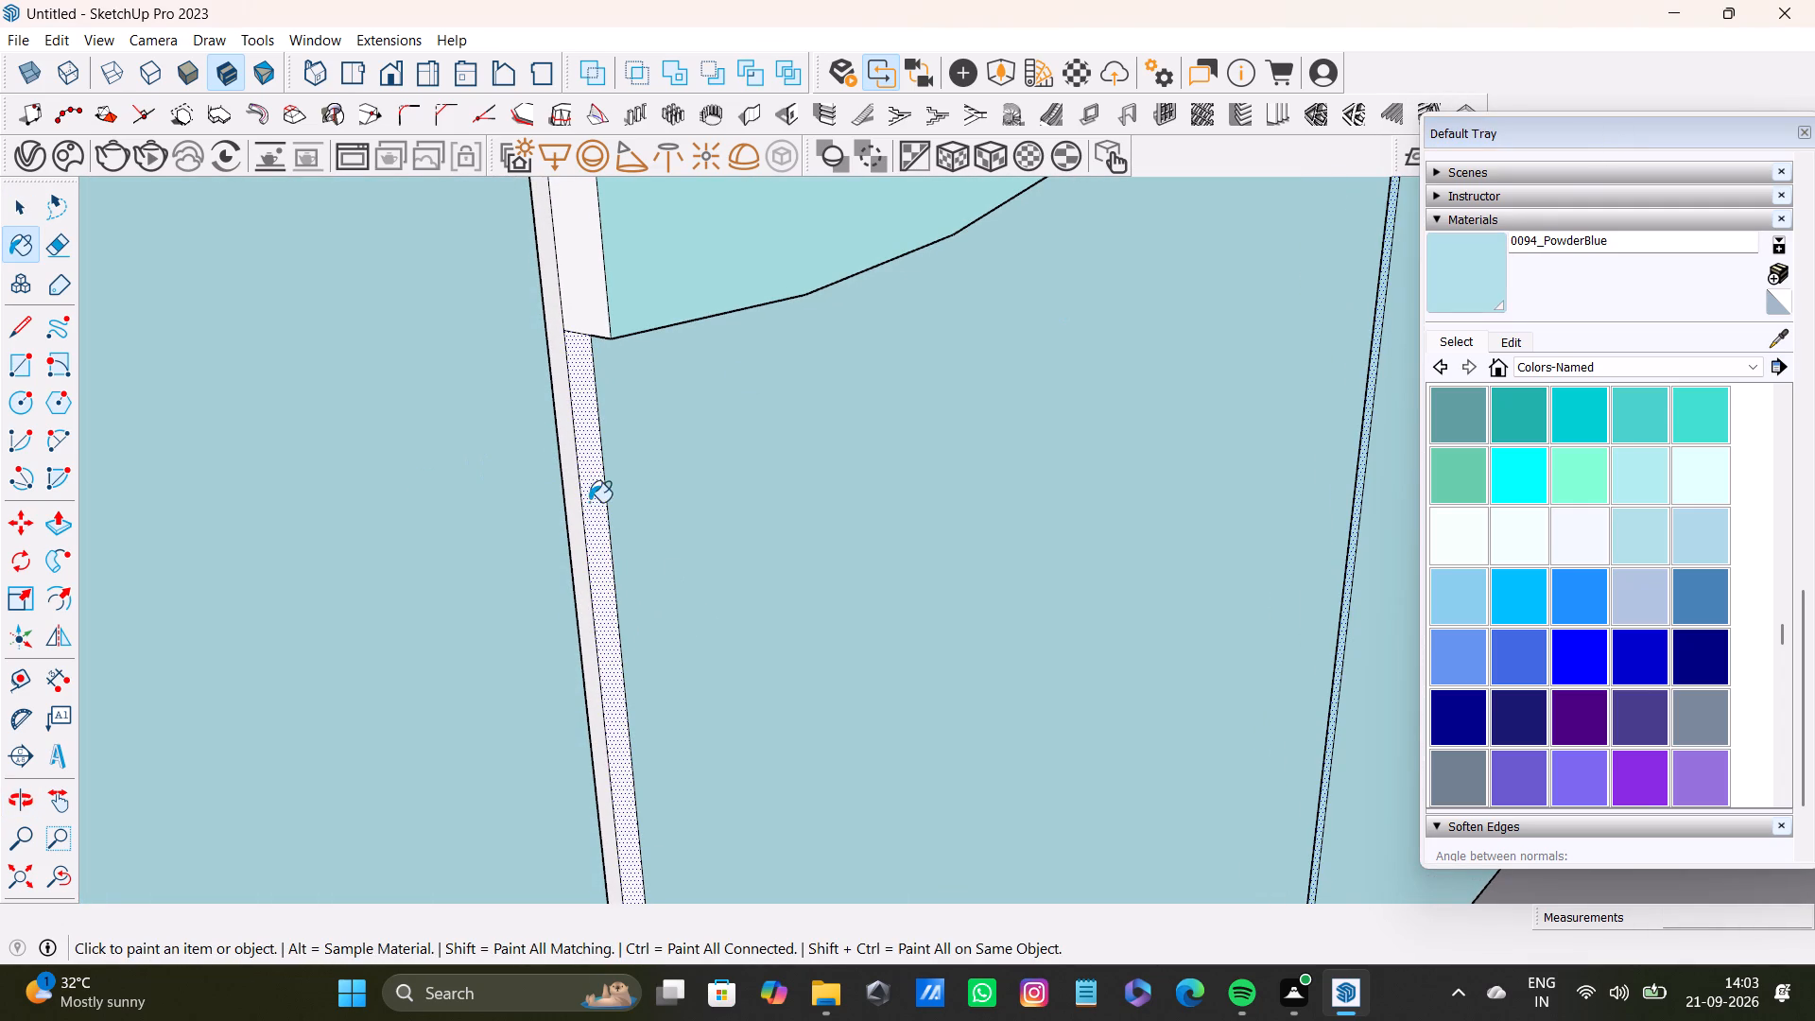
left_click(589, 502, "shift")
Select the third panel's lowest-section side face towards the fourth panel and paint it with 0094_PowderBlue.
scroll(588, 513, "down", 12)
middle_click_drag(867, 582, 490, 610)
scroll(955, 537, "up", 1)
scroll(950, 539, "down", 3)
middle_click_drag(957, 548, 839, 578)
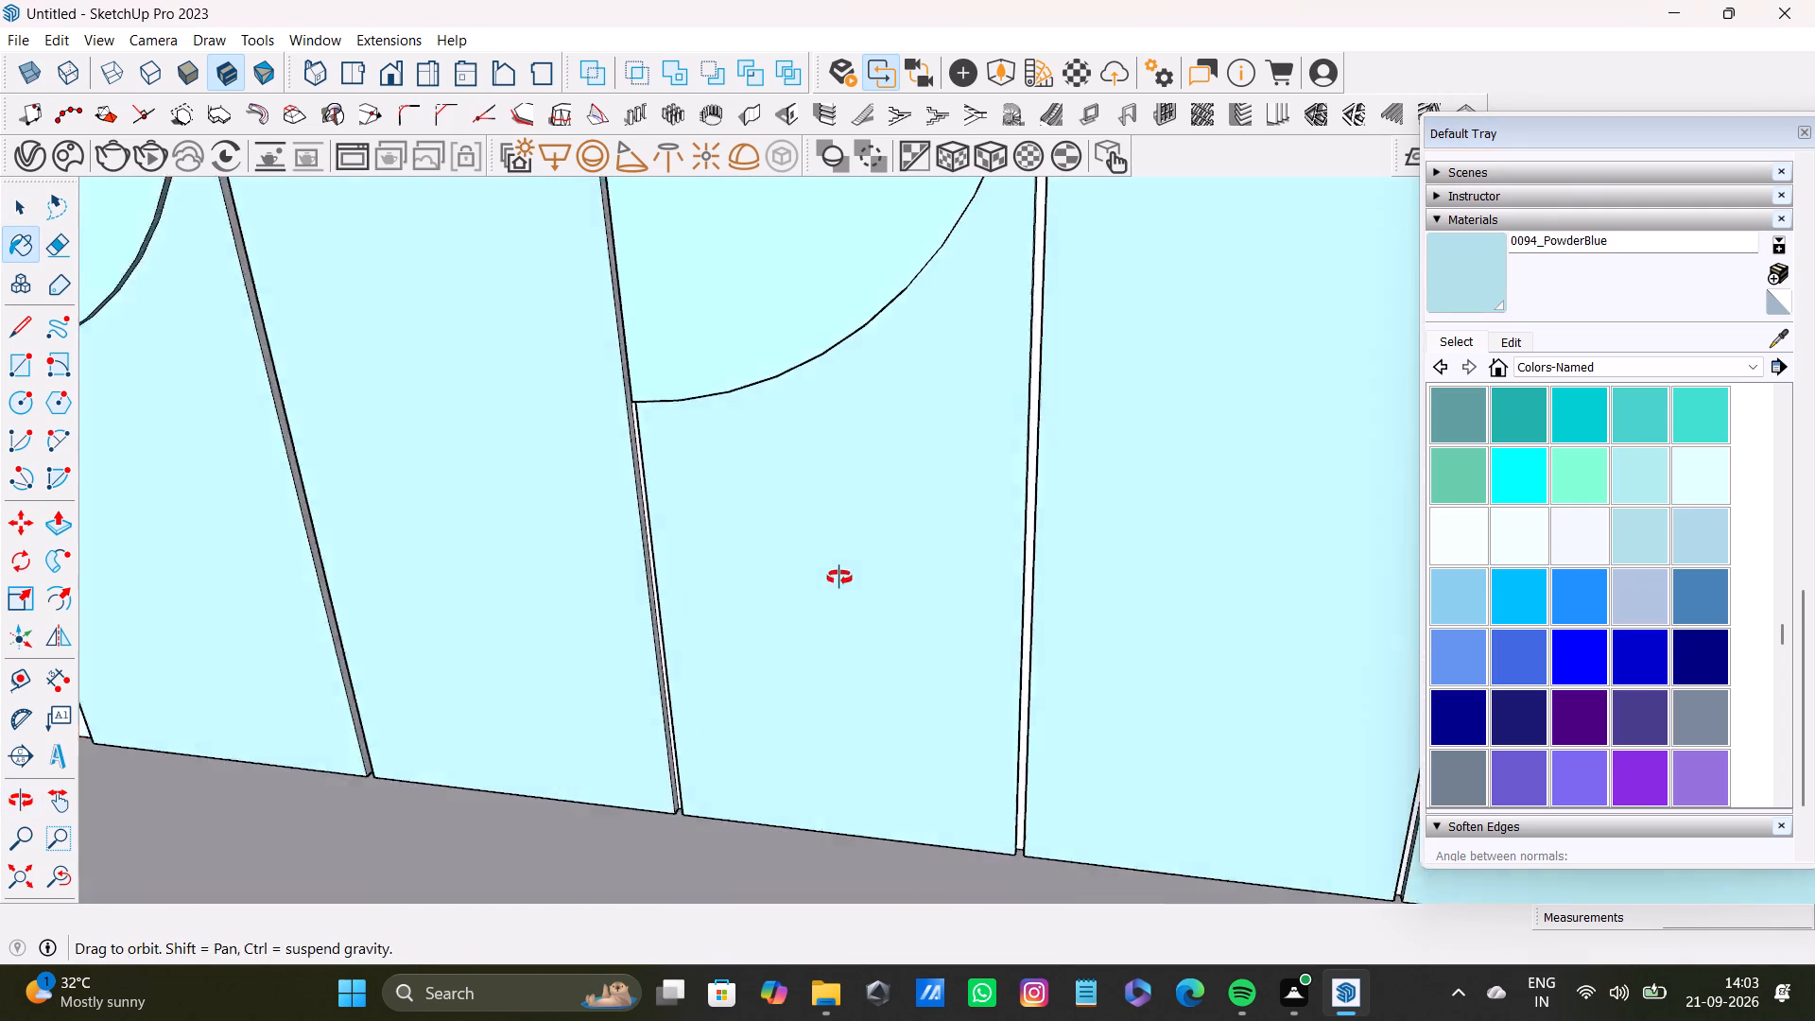
middle_click_drag(839, 578, 835, 578)
scroll(982, 521, "up", 10)
middle_click_drag(1002, 545, 919, 589)
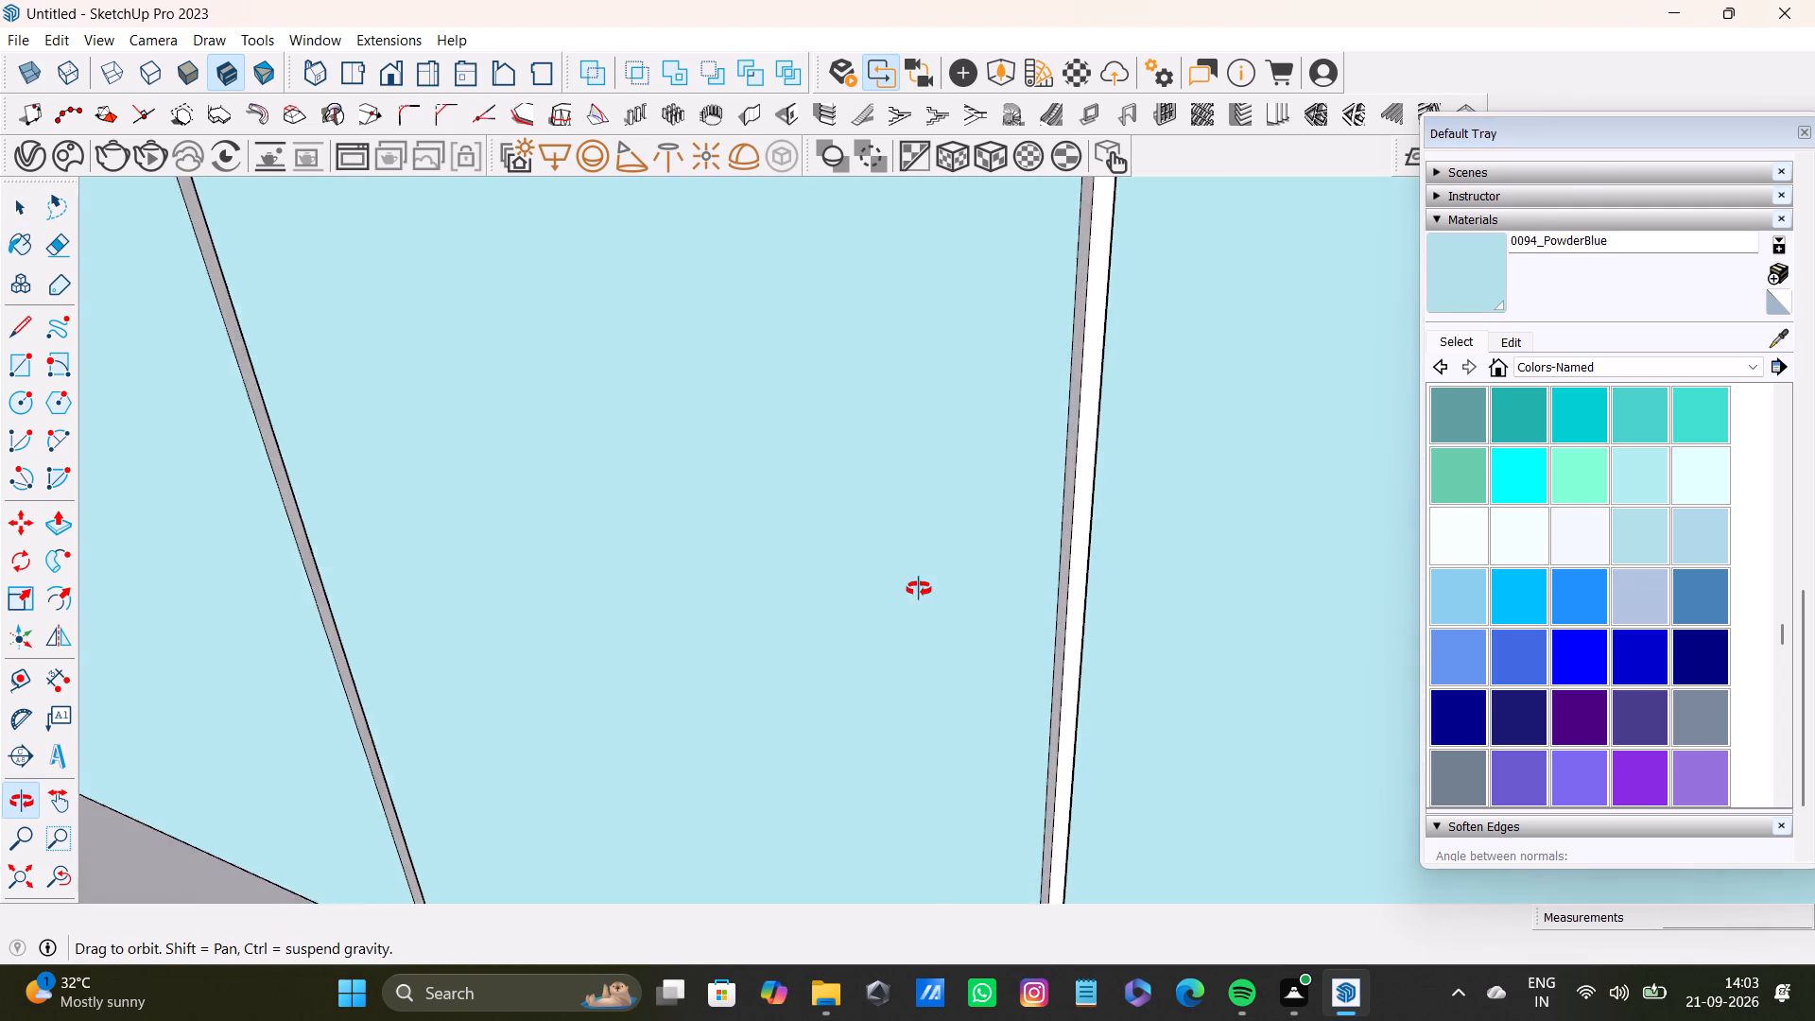
middle_click_drag(919, 589, 918, 589)
scroll(1014, 529, "up", 12)
key("space")
left_click(1181, 550, "shift")
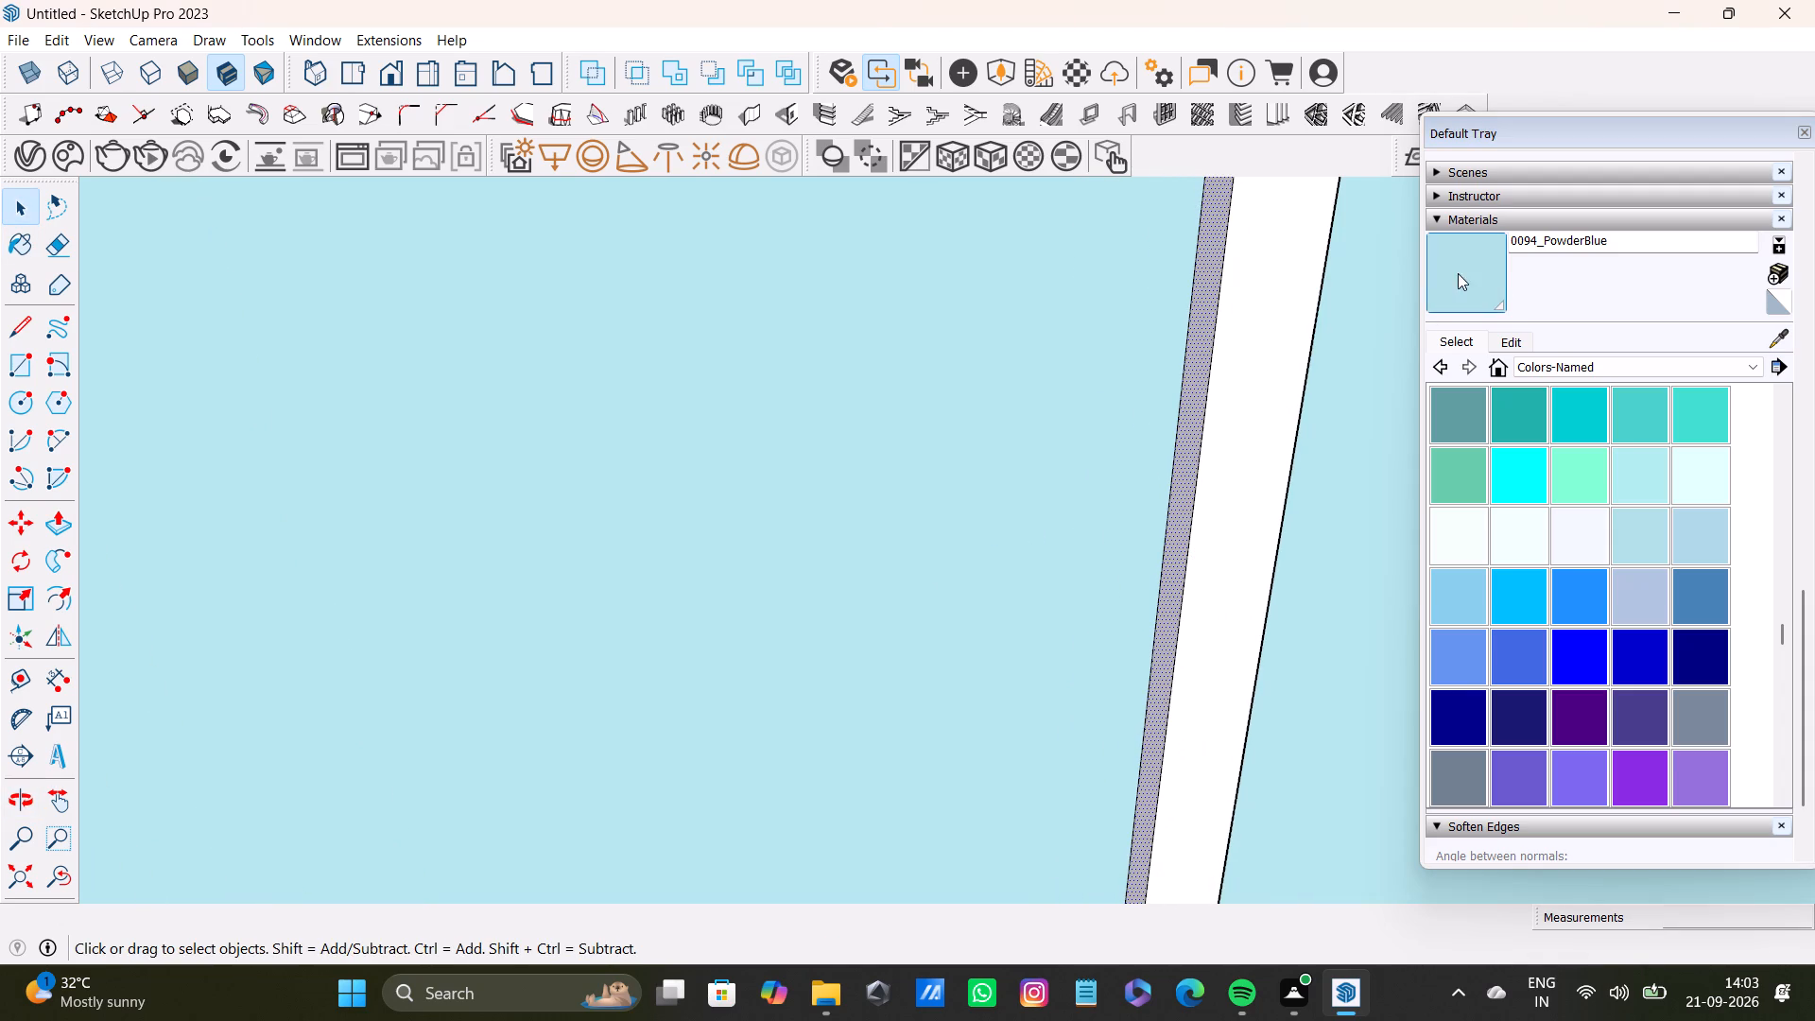
left_click(1458, 273, "shift")
left_click(1192, 375, "shift")
Select the fourth panel's side face towards the fifth panel, beside the floor-level section, and paint it with 0094_PowderBlue.
scroll(1191, 375, "down", 19, "shift")
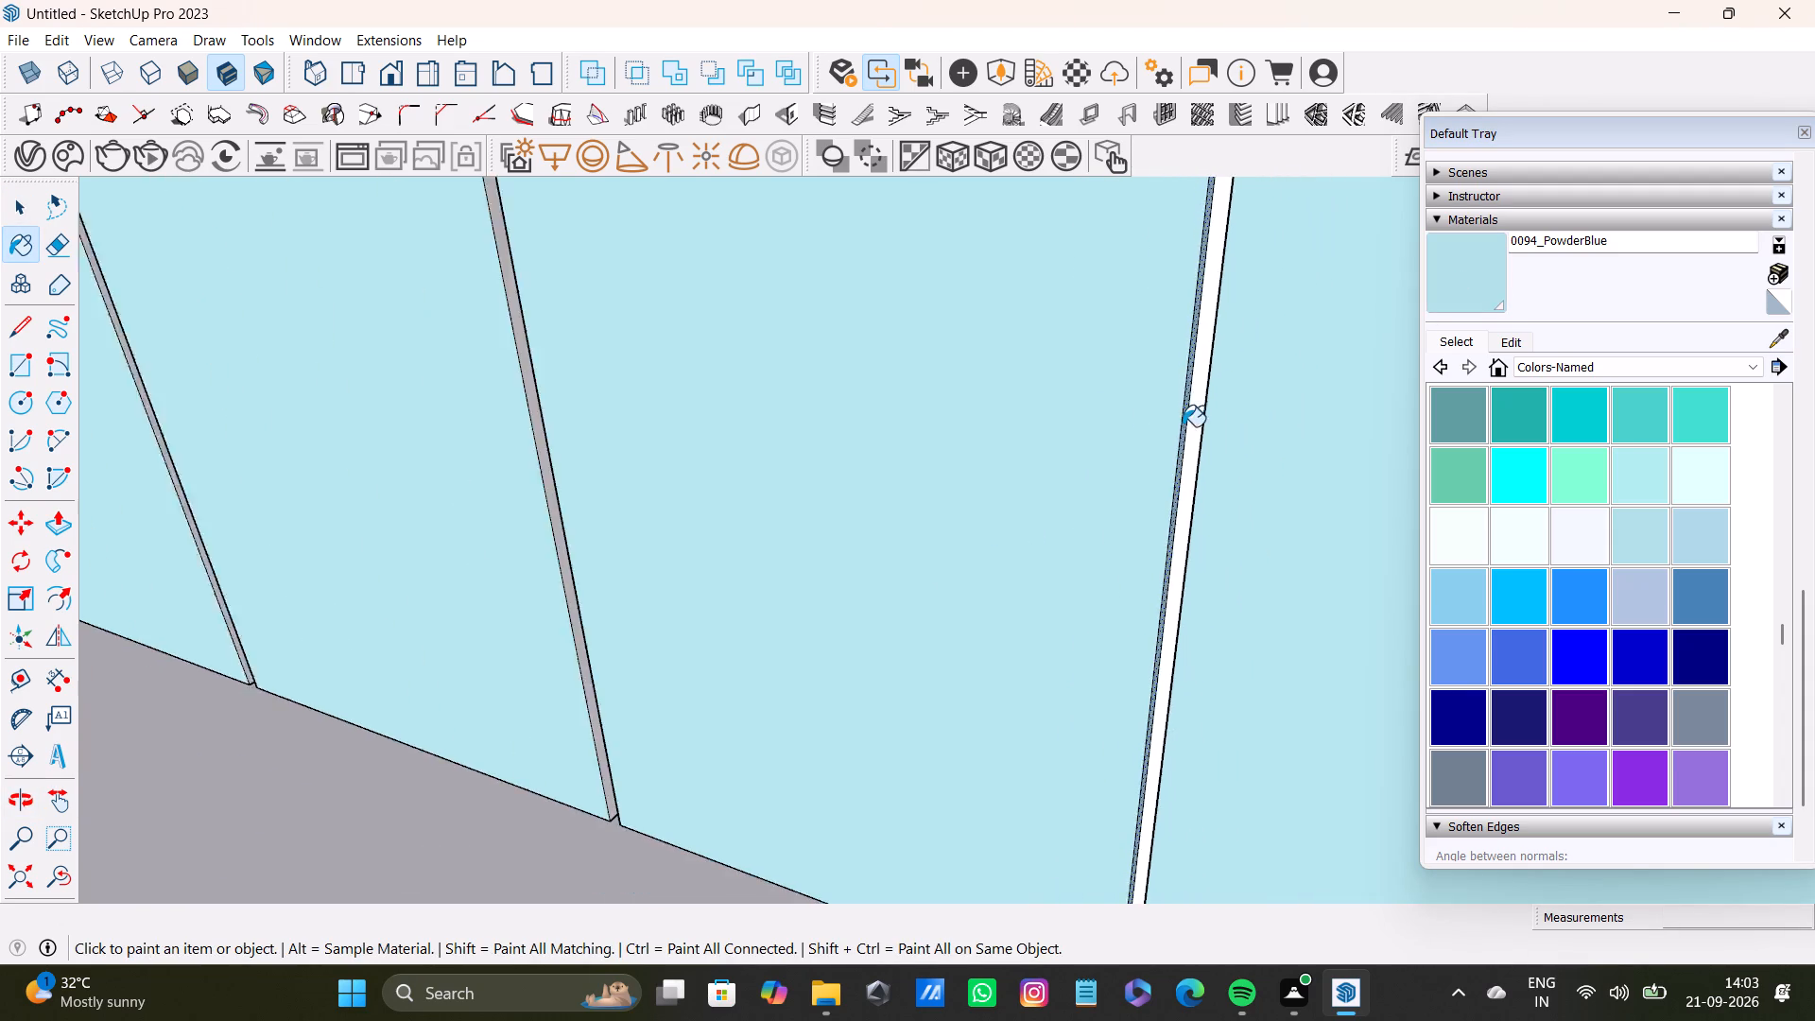
scroll(1183, 426, "down", 5, "shift")
middle_click_drag(1197, 431, 682, 444, "shift")
scroll(1092, 442, "up", 7, "shift")
middle_click_drag(1188, 416, 1011, 418, "shift")
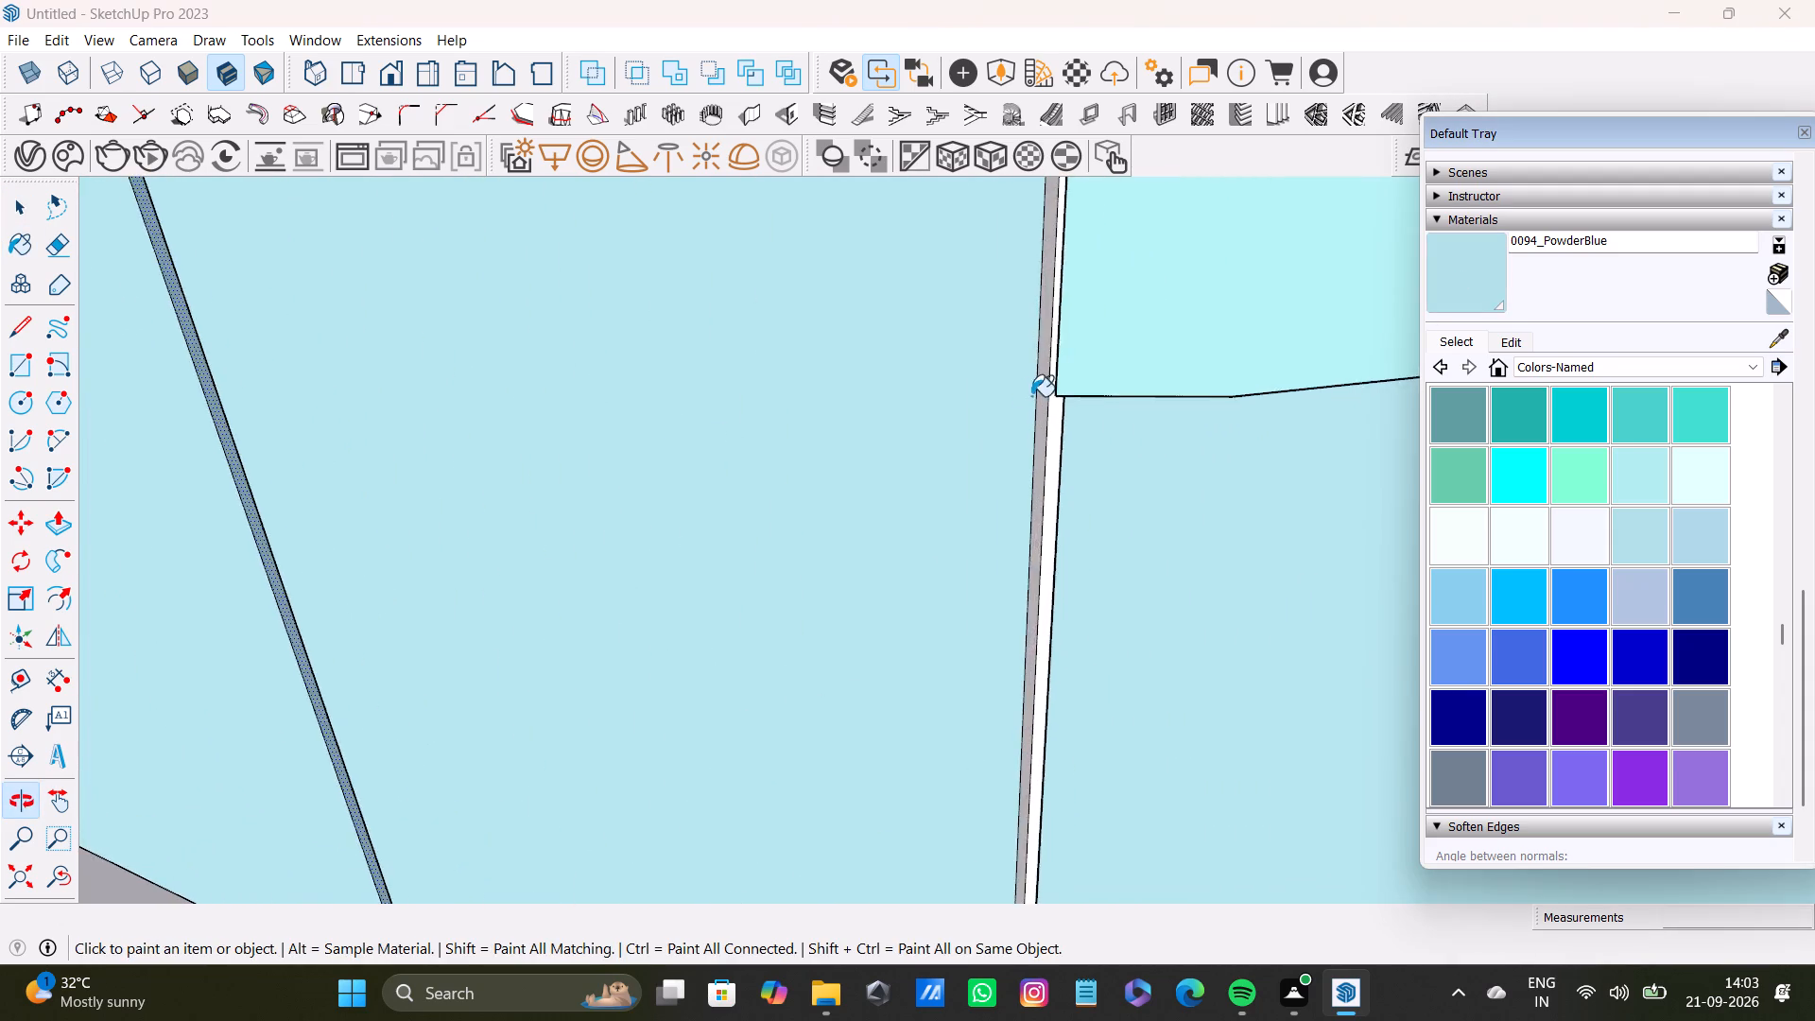
scroll(1031, 396, "up", 10, "shift")
key("space")
left_click(1049, 407)
left_click(1454, 292, "shift")
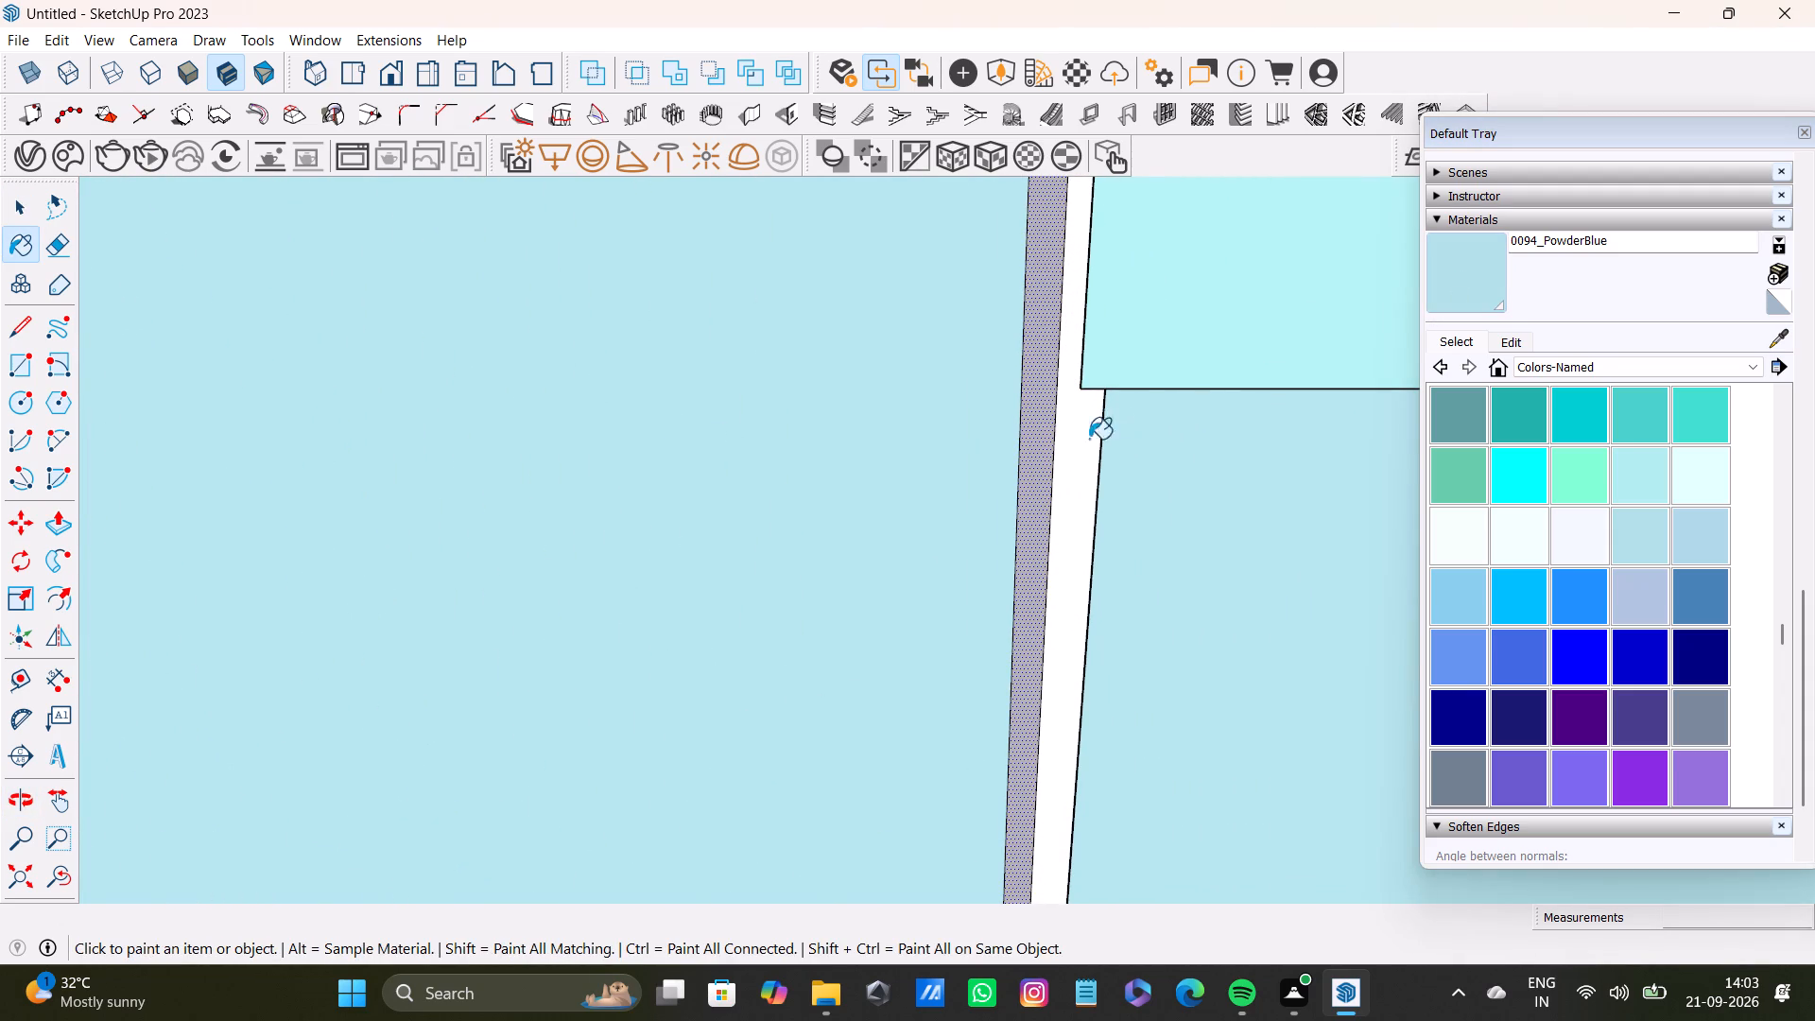
left_click(1039, 468, "shift")
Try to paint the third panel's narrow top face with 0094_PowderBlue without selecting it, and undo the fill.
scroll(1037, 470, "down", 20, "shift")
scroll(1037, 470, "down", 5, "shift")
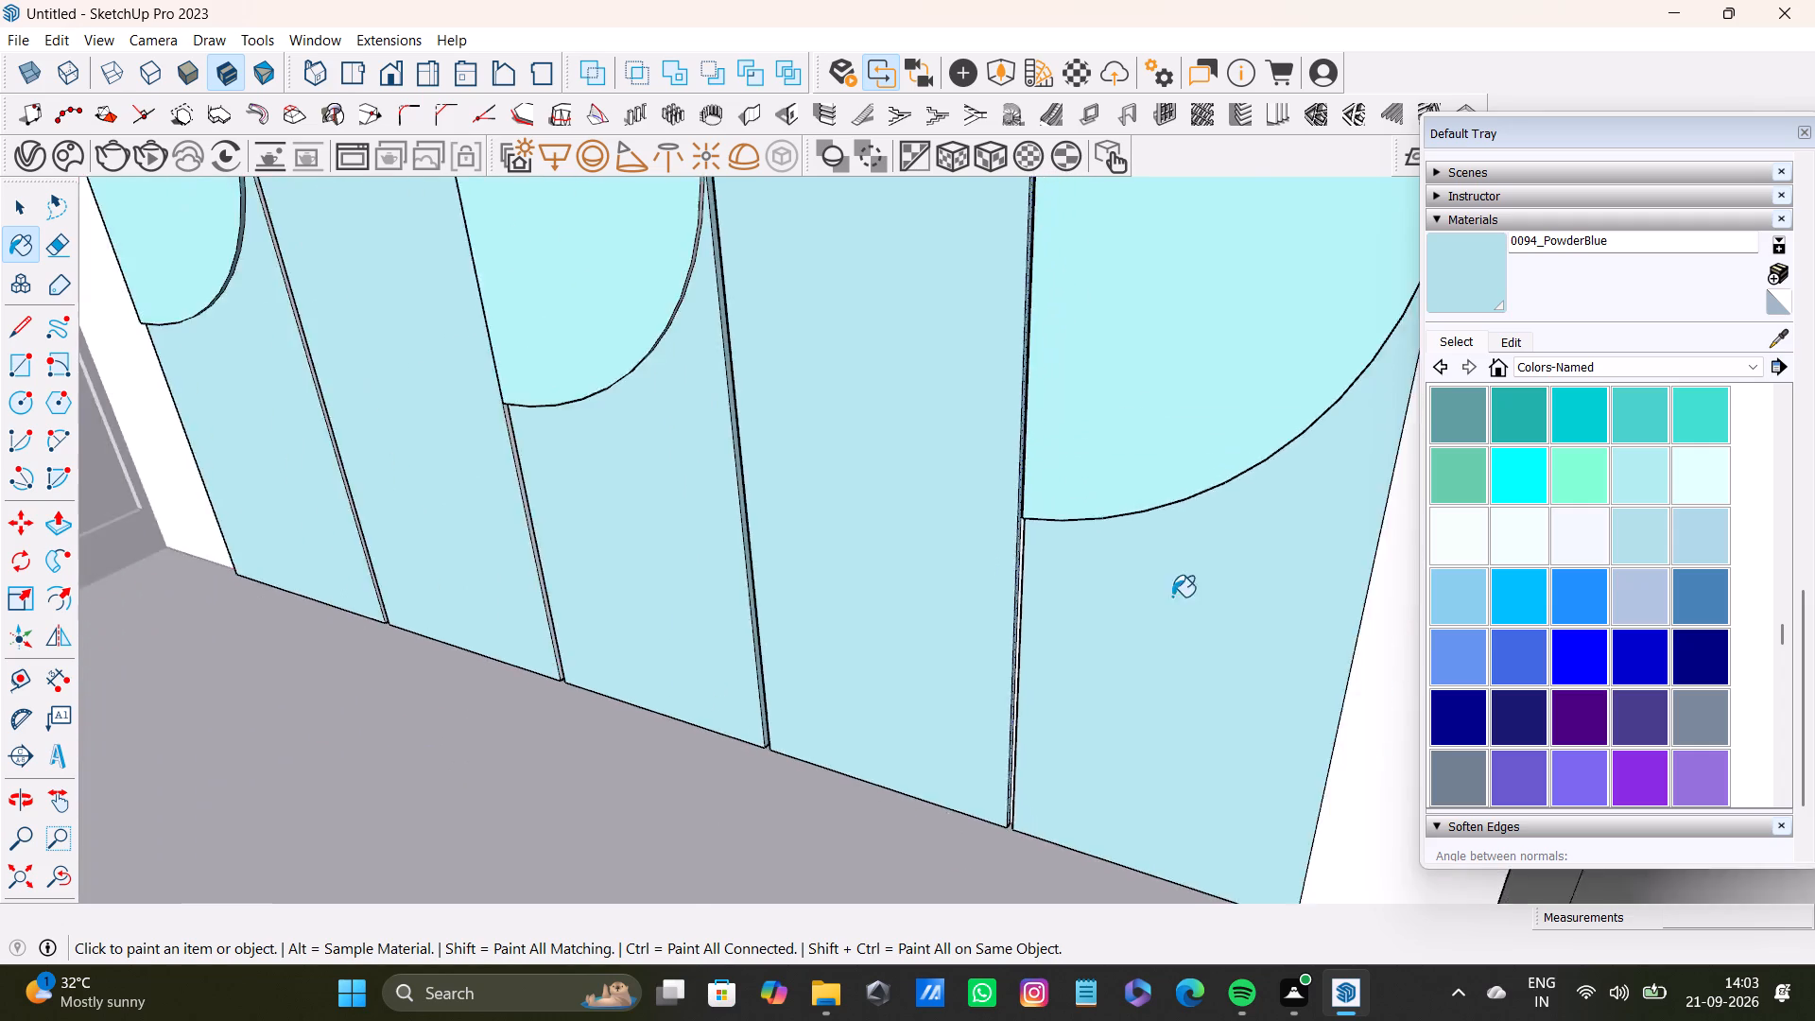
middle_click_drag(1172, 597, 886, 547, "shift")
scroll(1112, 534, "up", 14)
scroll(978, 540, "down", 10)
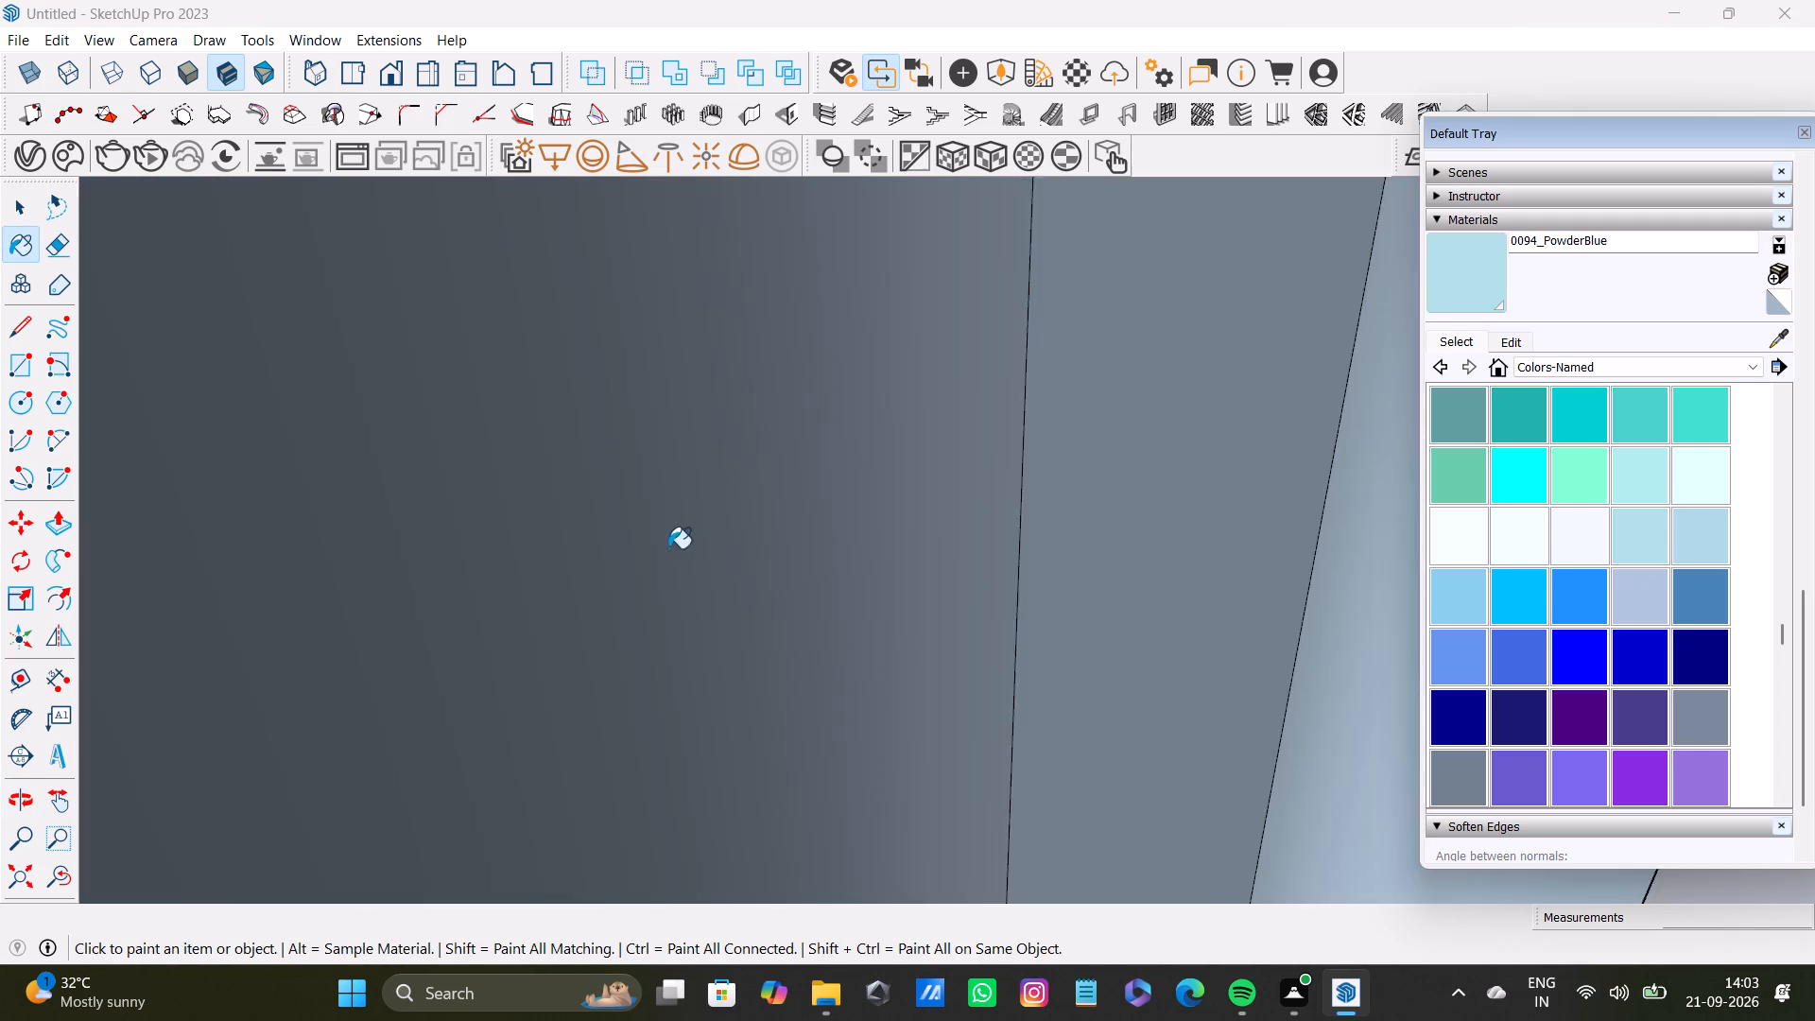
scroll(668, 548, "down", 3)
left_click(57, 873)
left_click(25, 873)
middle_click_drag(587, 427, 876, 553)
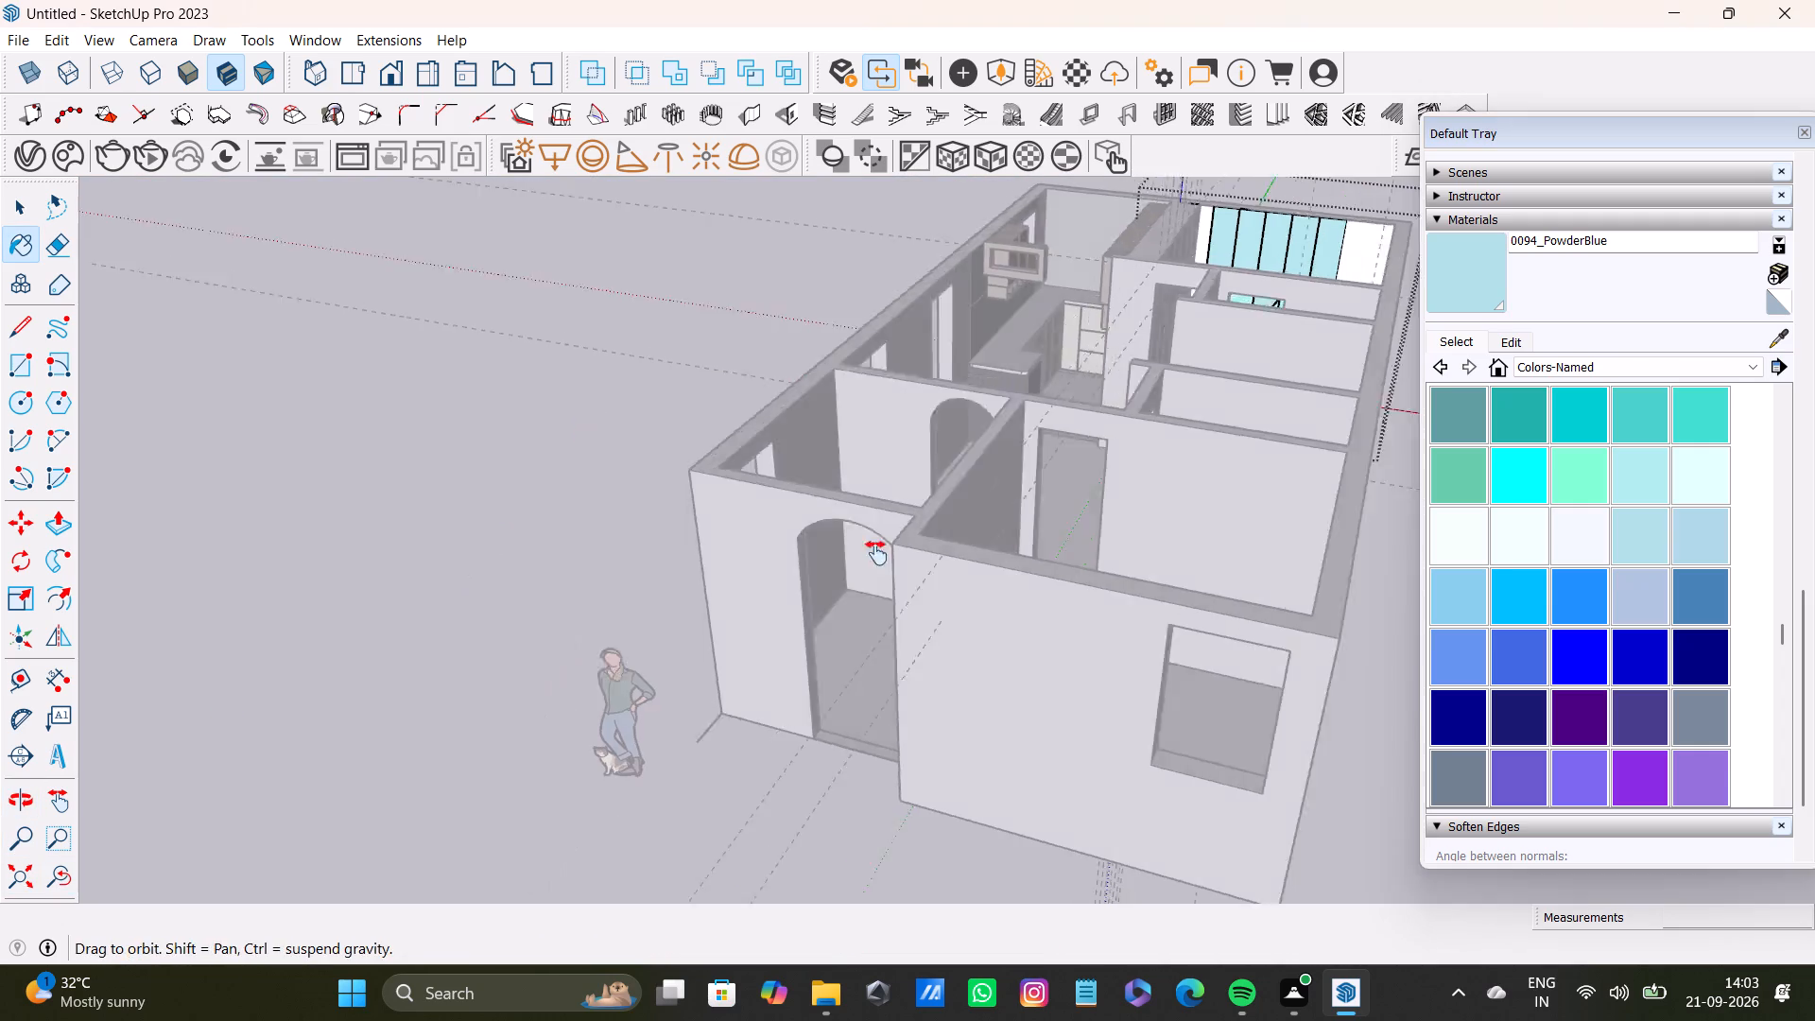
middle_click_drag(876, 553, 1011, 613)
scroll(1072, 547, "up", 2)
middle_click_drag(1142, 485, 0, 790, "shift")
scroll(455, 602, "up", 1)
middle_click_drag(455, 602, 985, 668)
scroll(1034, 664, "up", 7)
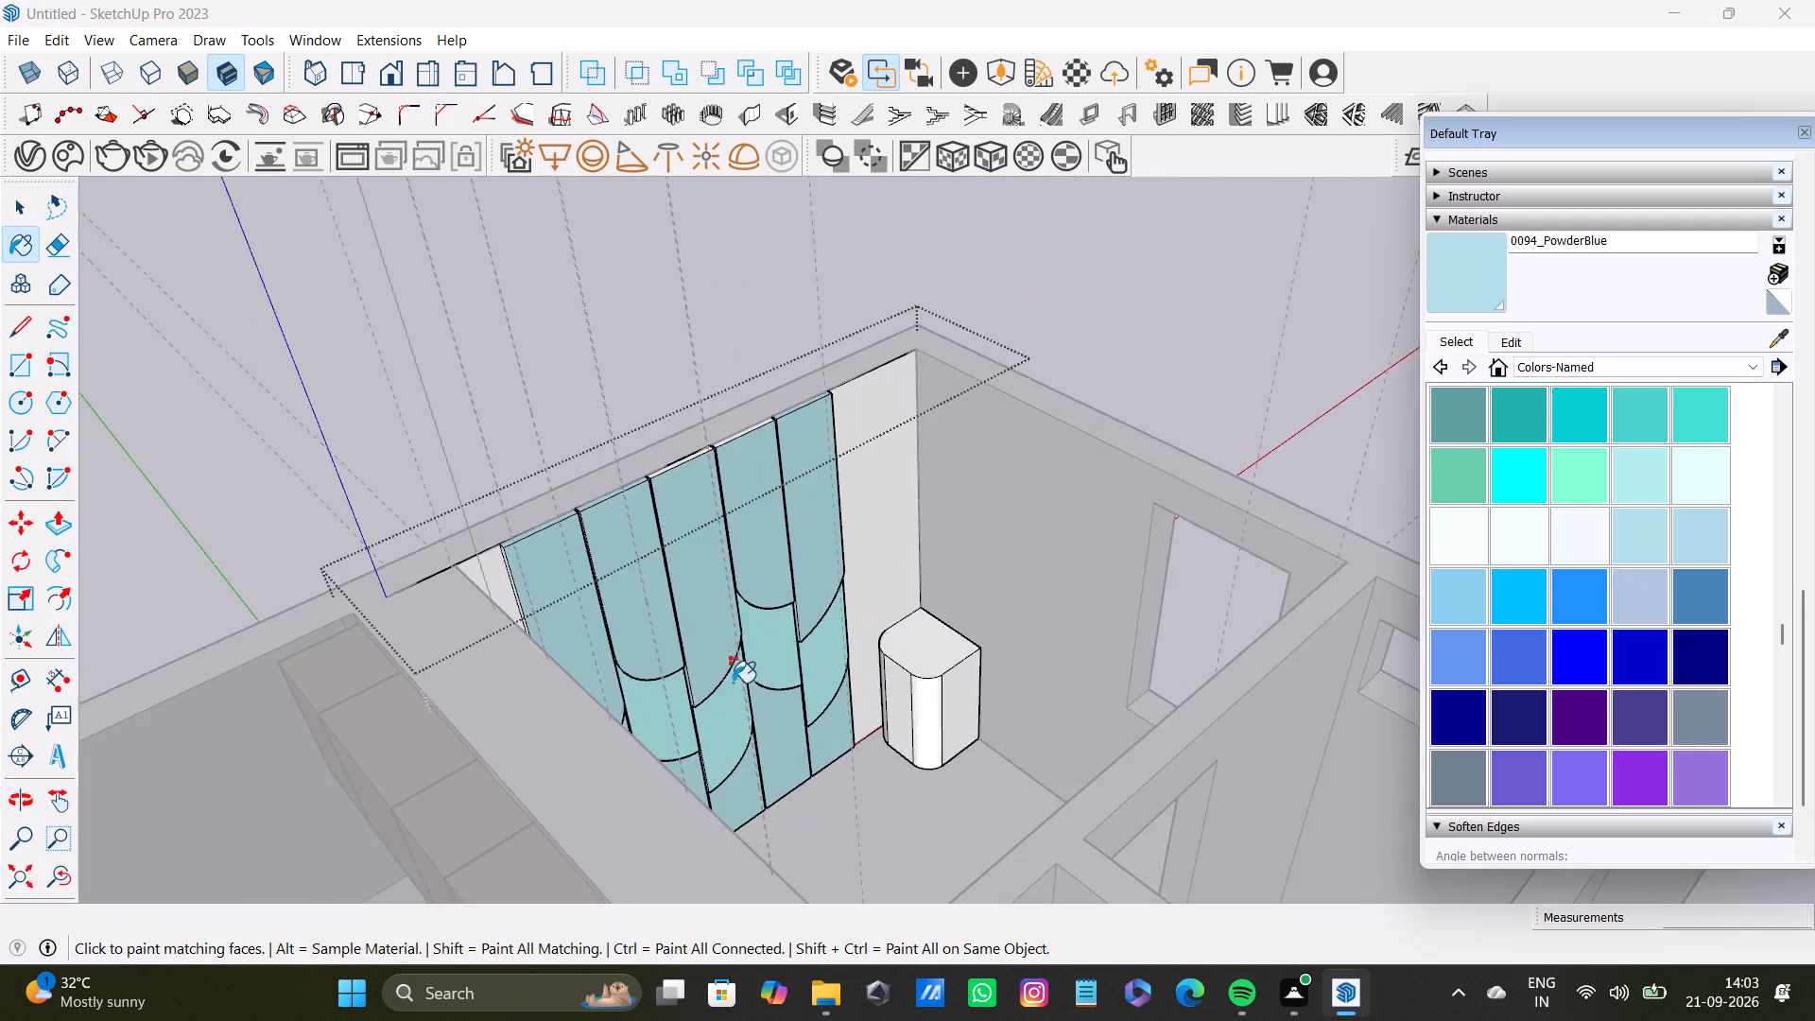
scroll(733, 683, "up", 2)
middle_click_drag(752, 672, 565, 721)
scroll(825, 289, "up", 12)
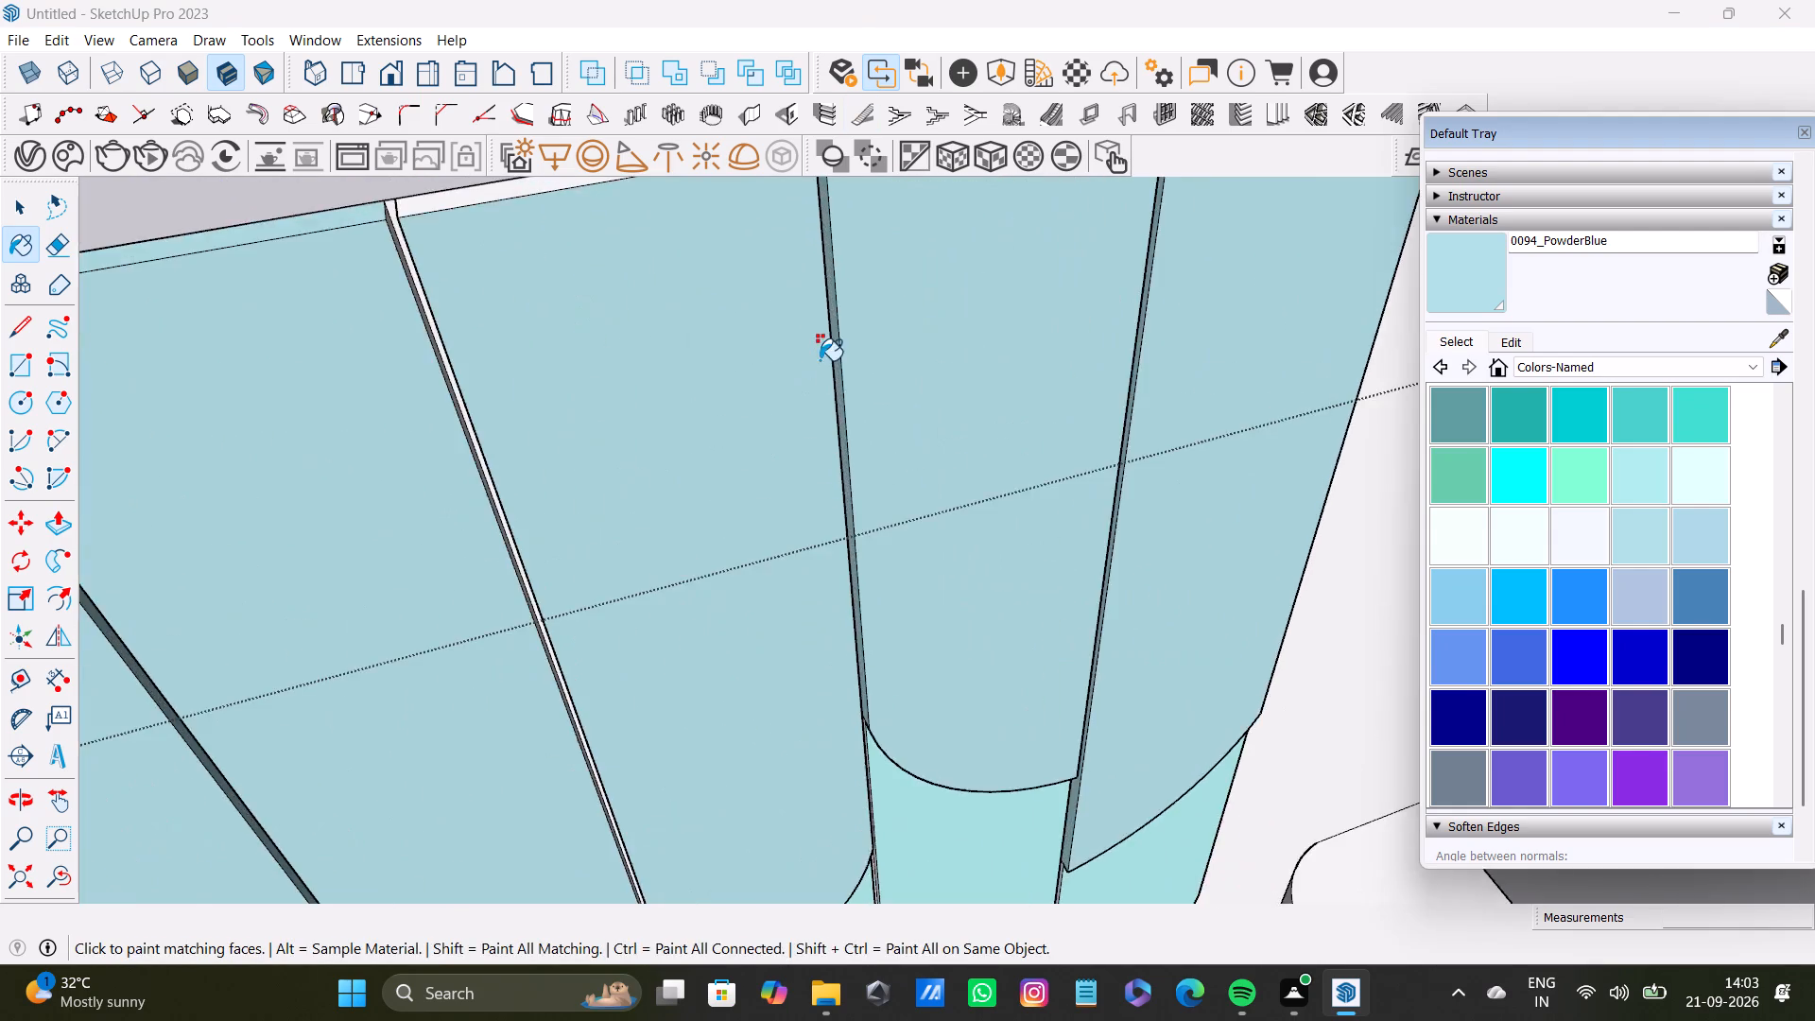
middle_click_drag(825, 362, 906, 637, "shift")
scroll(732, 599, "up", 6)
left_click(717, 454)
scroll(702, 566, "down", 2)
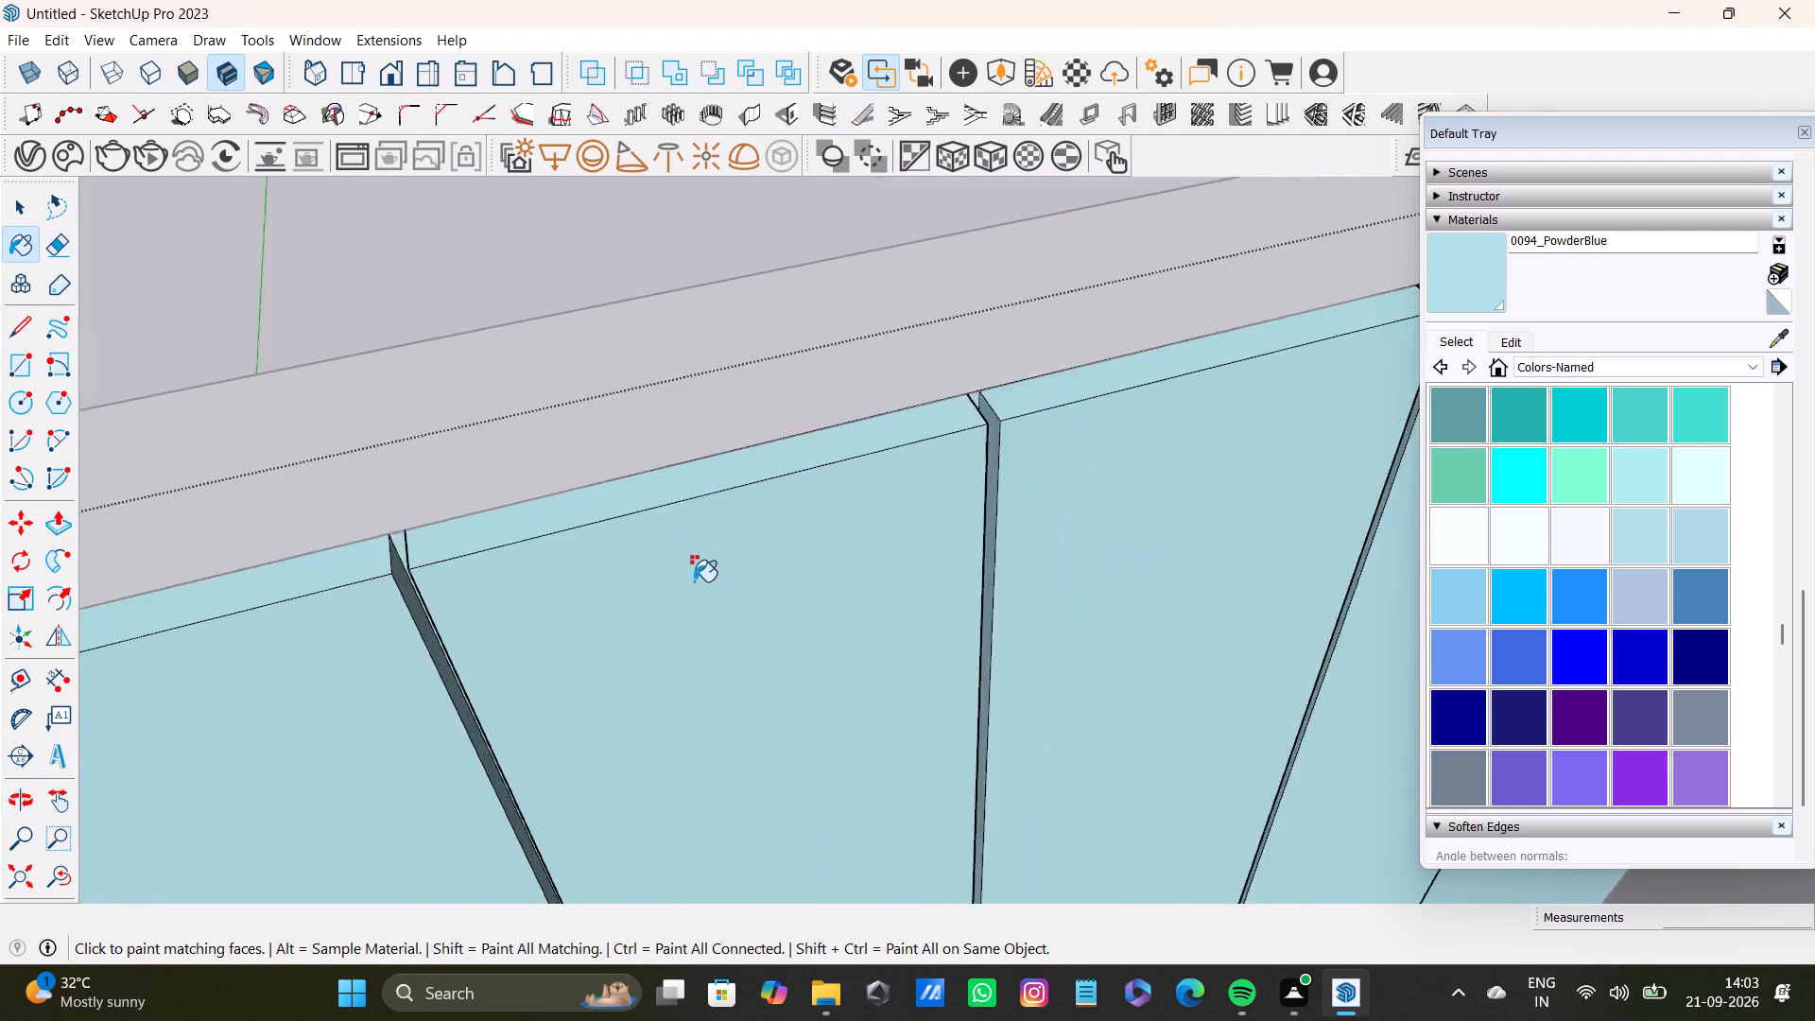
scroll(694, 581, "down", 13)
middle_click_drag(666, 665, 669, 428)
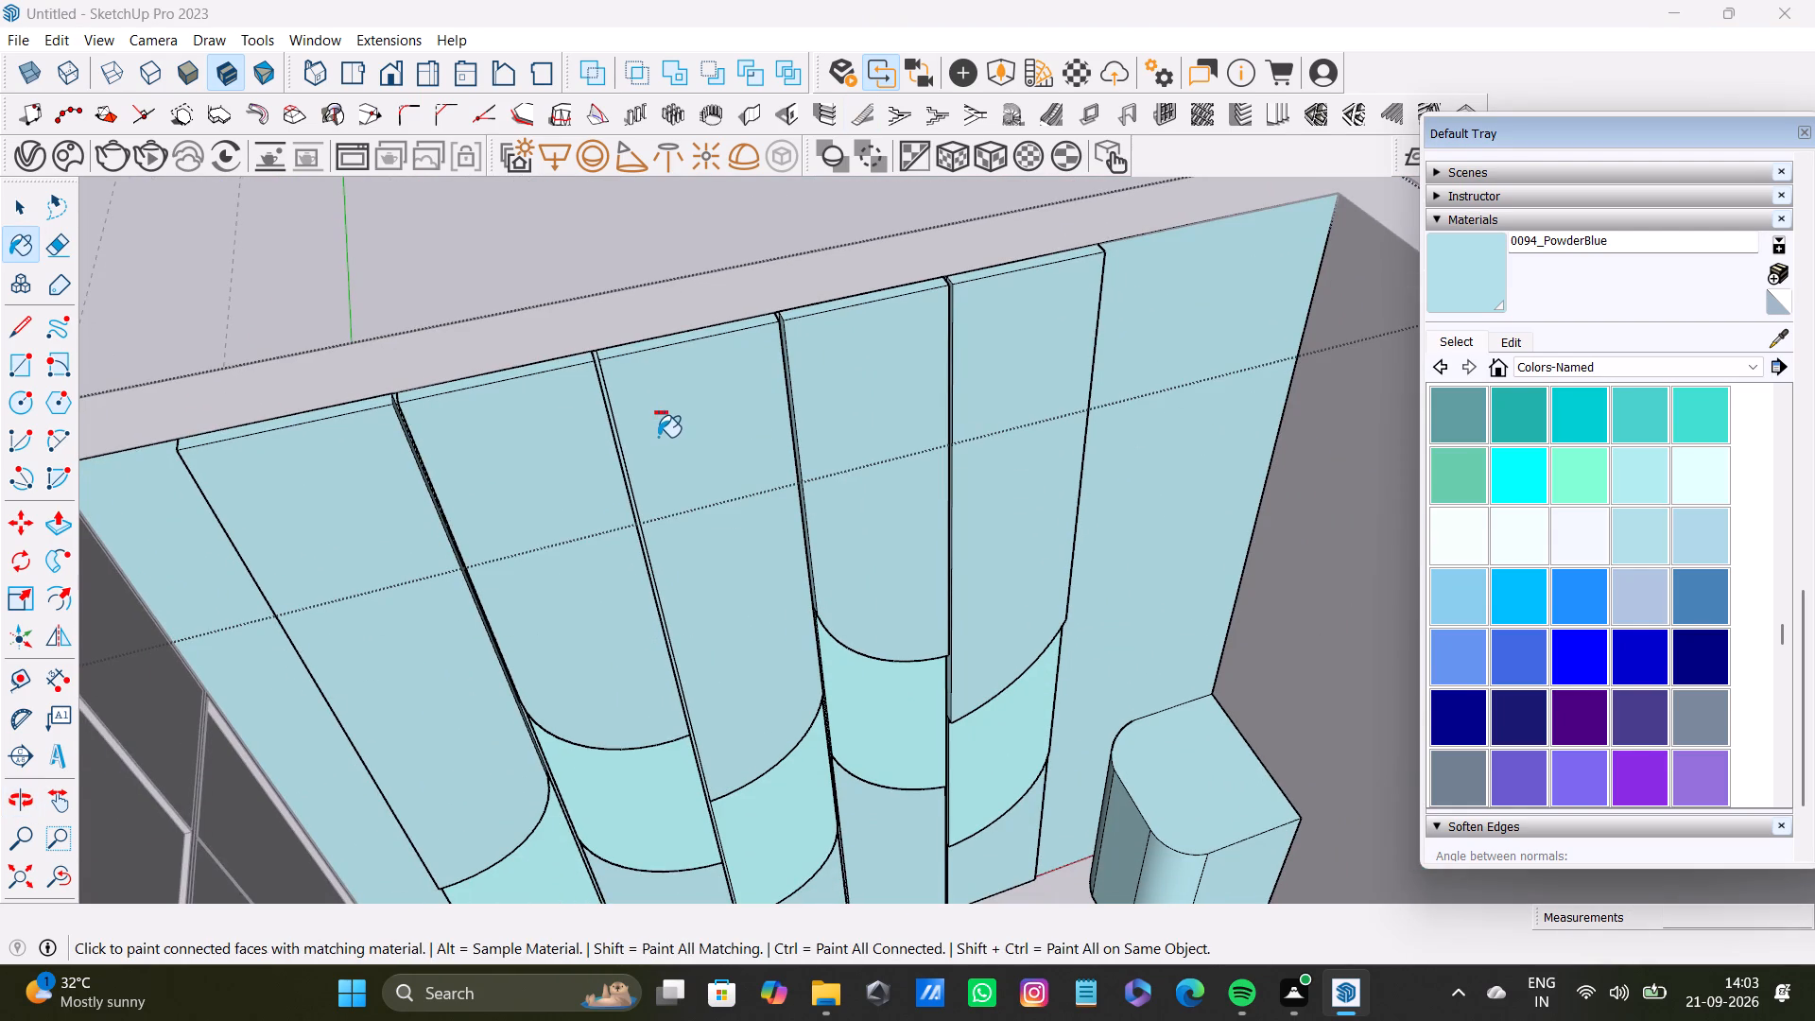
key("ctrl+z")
Select the narrow top faces of the third and fourth panels and paint them with 0094_PowderBlue.
scroll(671, 391, "up", 7)
key("space")
scroll(671, 318, "up", 1, "shift")
middle_click_drag(671, 318, 705, 488, "shift")
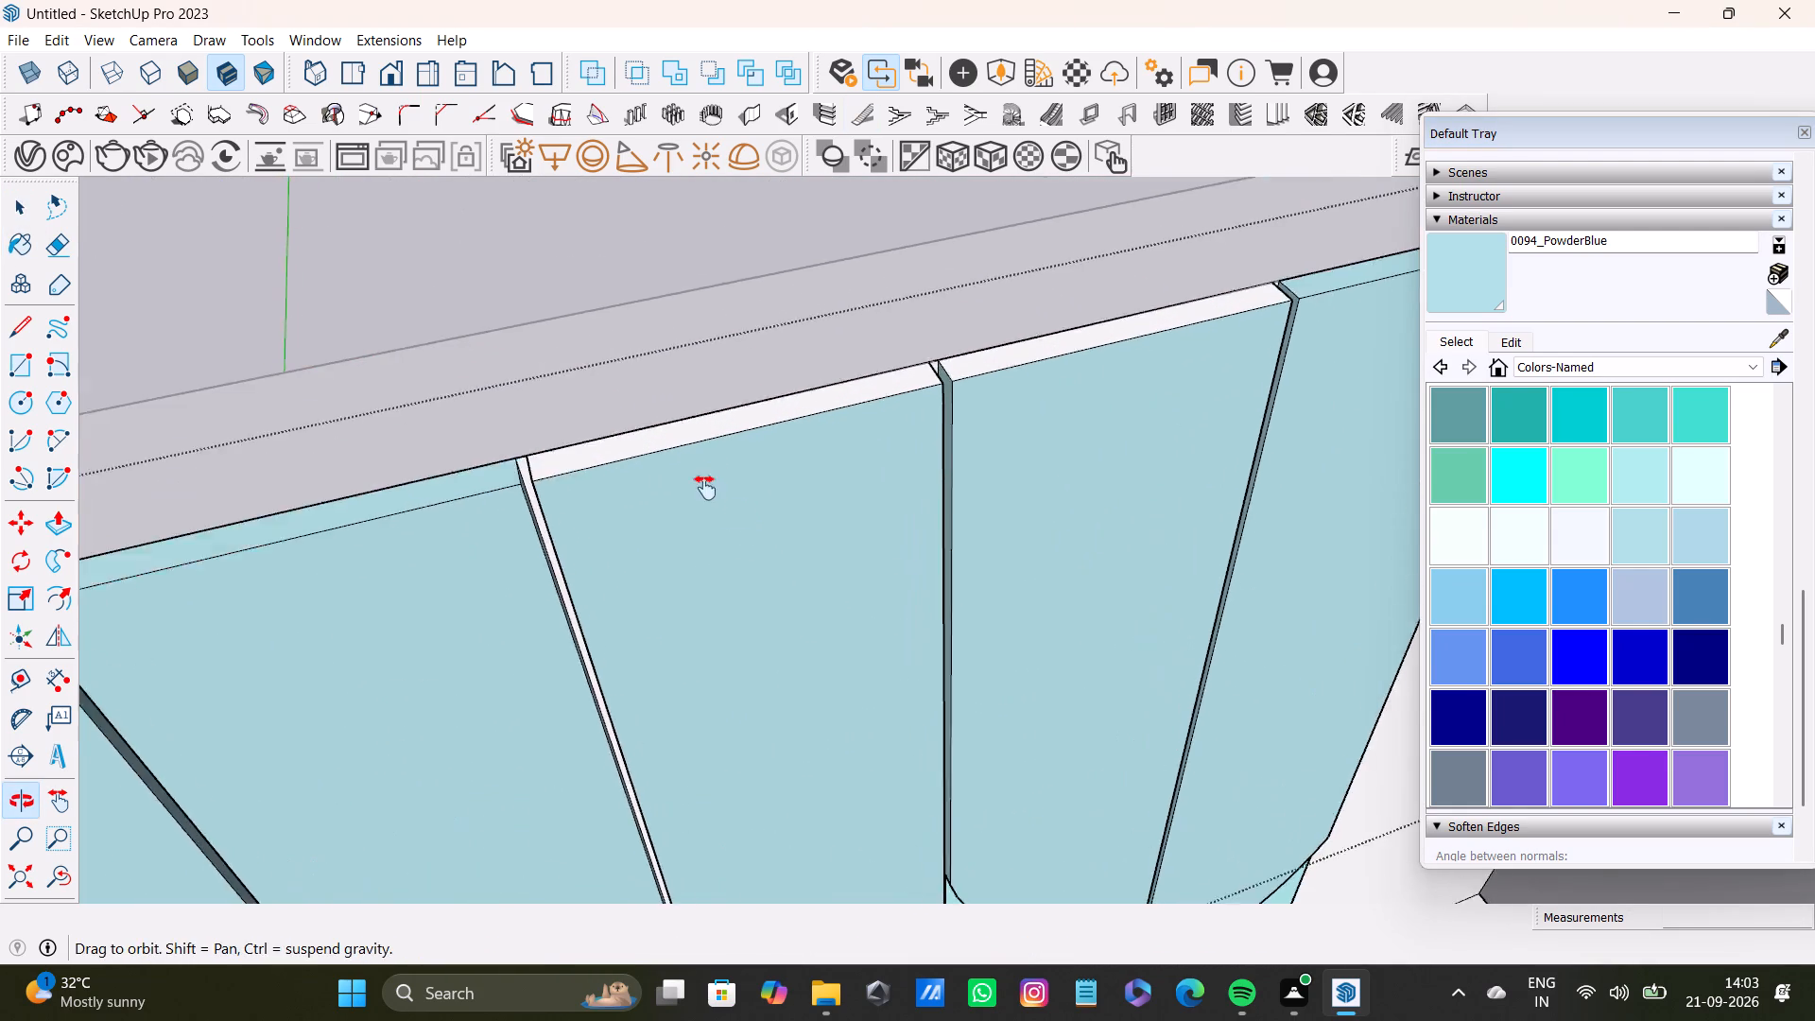
middle_click_drag(705, 488, 705, 493, "shift")
scroll(705, 494, "up", 6, "shift")
left_click(700, 440, "shift")
left_click(1202, 331, "shift")
left_click(1441, 261, "shift")
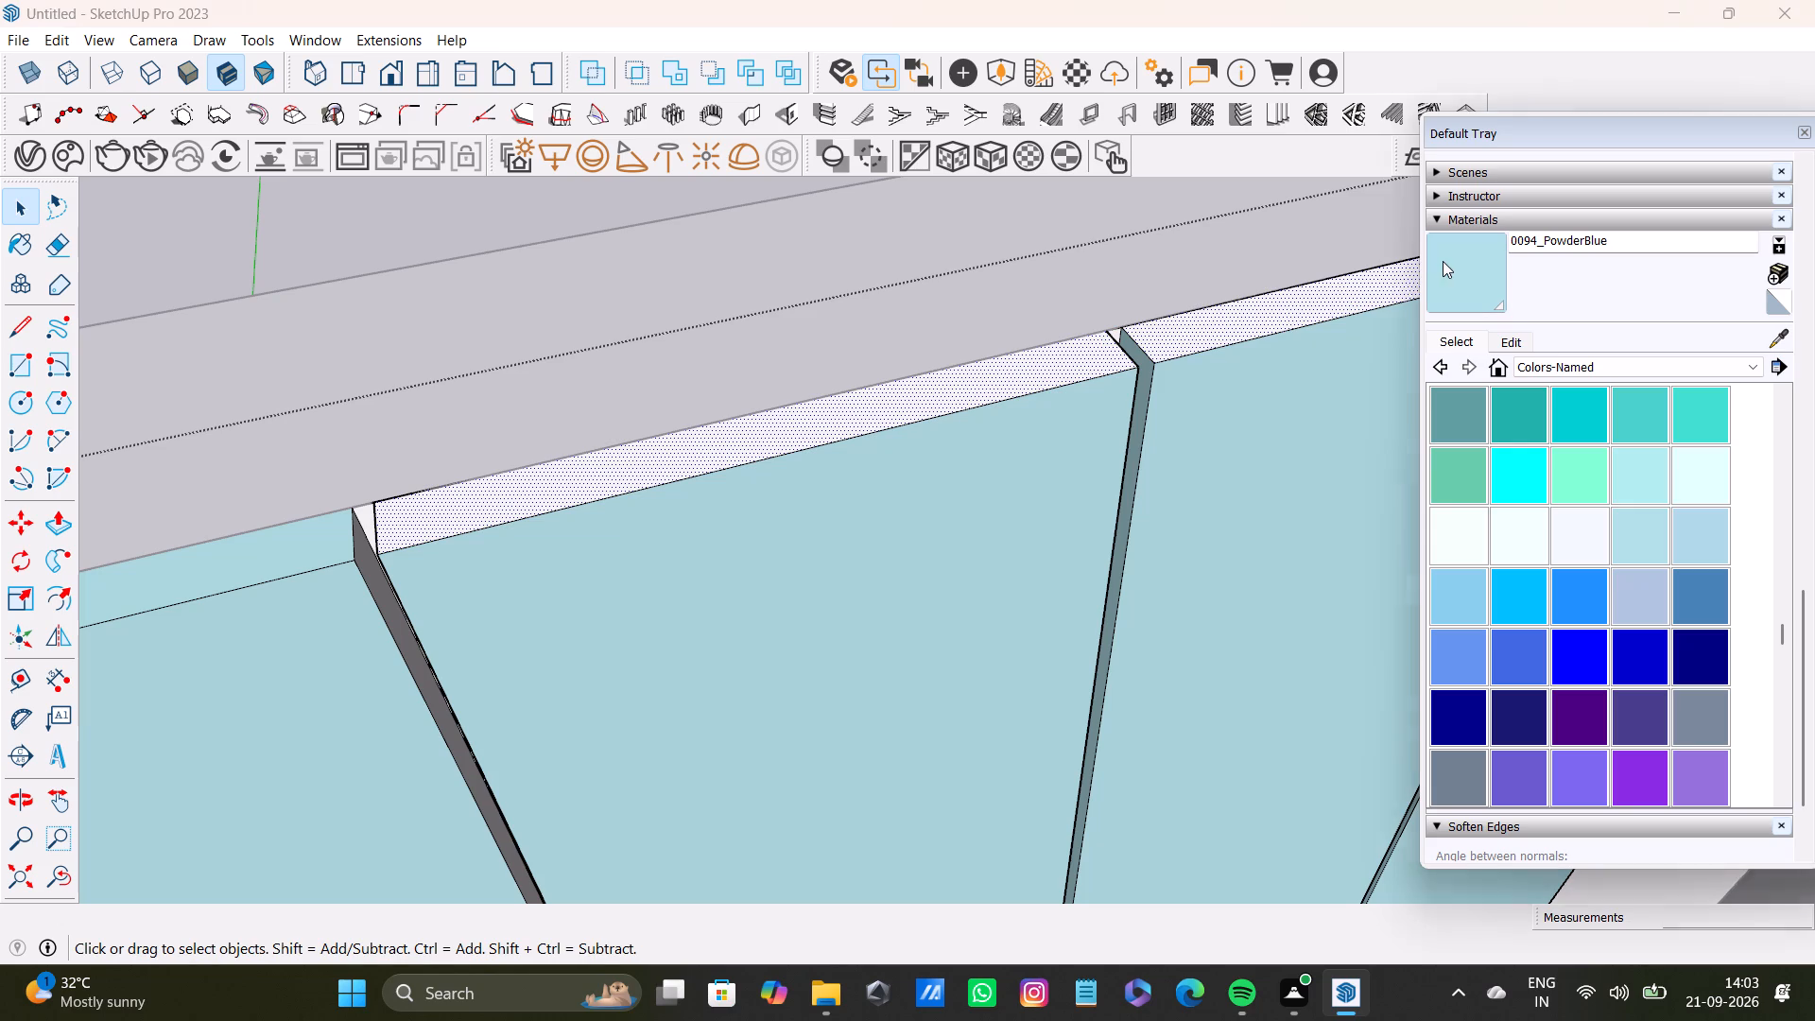
left_click(1291, 323, "shift")
Paint the narrow side face of the second panel's upper section, facing the first panel, with 0094_PowderBlue.
scroll(887, 490, "down", 12, "shift")
middle_click_drag(821, 644, 872, 316, "shift")
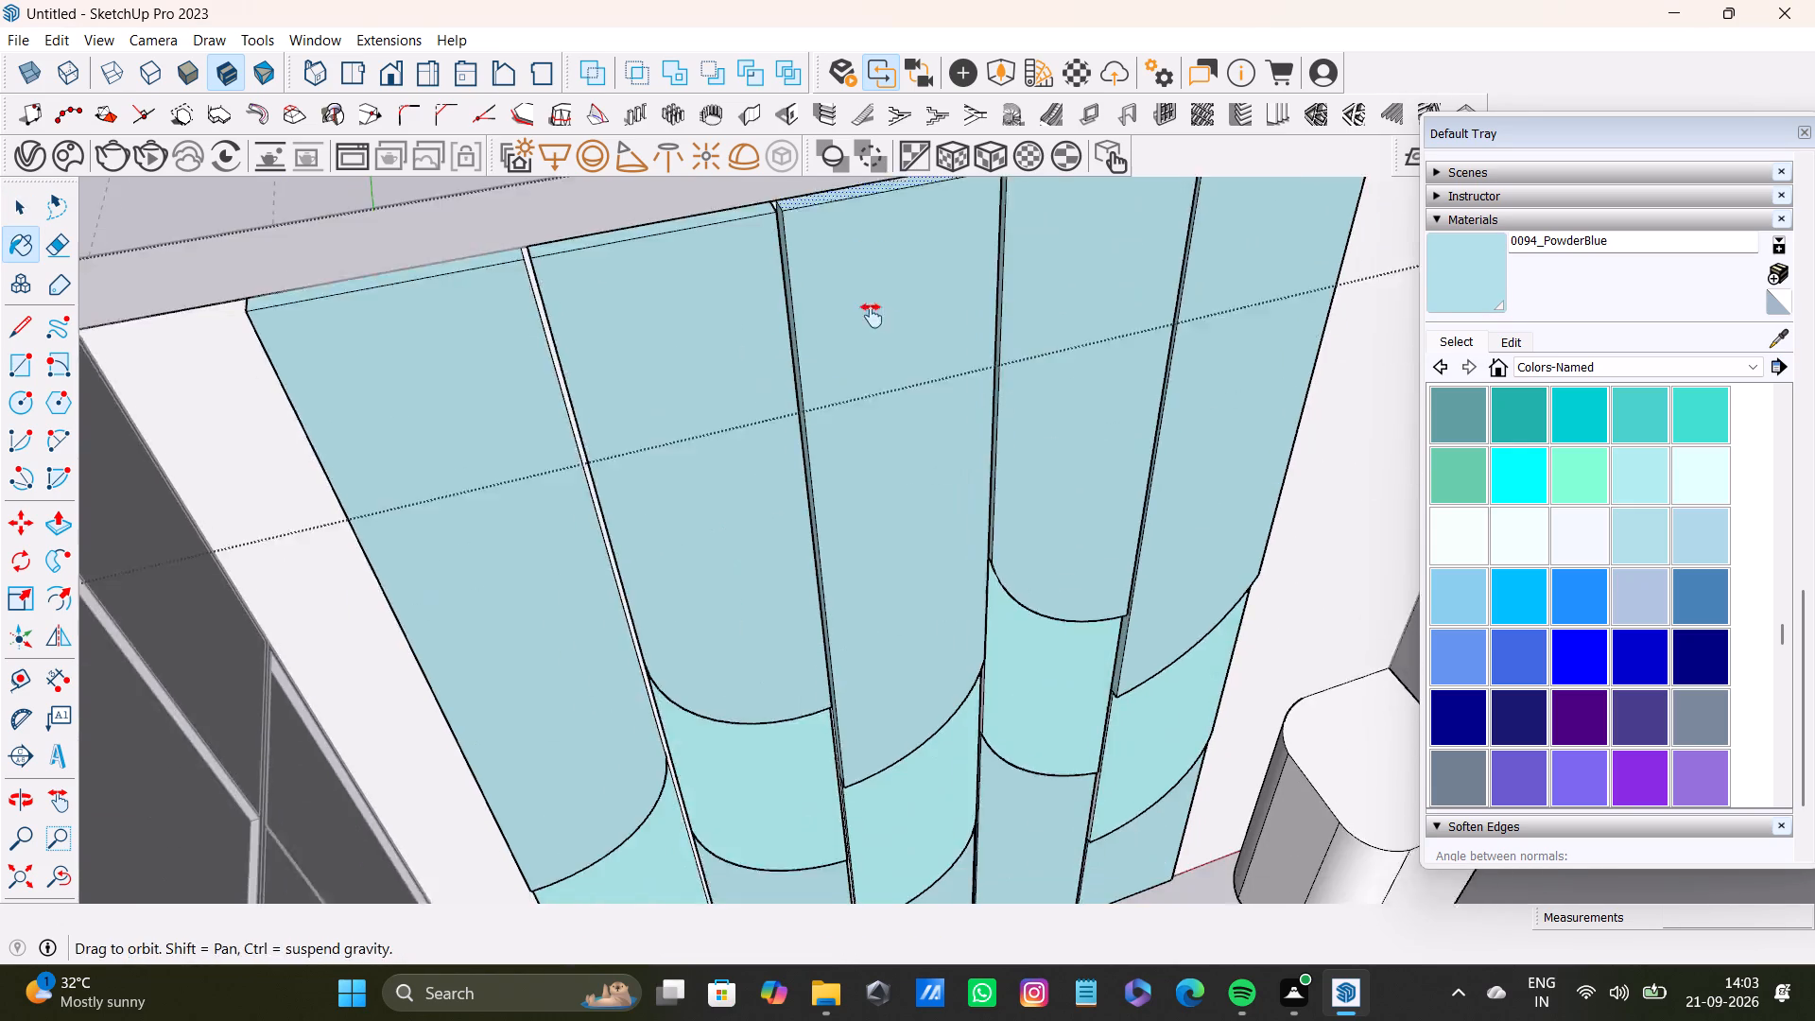
middle_click_drag(872, 316, 872, 313, "shift")
scroll(832, 566, "up", 7, "shift")
middle_click_drag(830, 614, 924, 541)
scroll(302, 703, "up", 6, "shift")
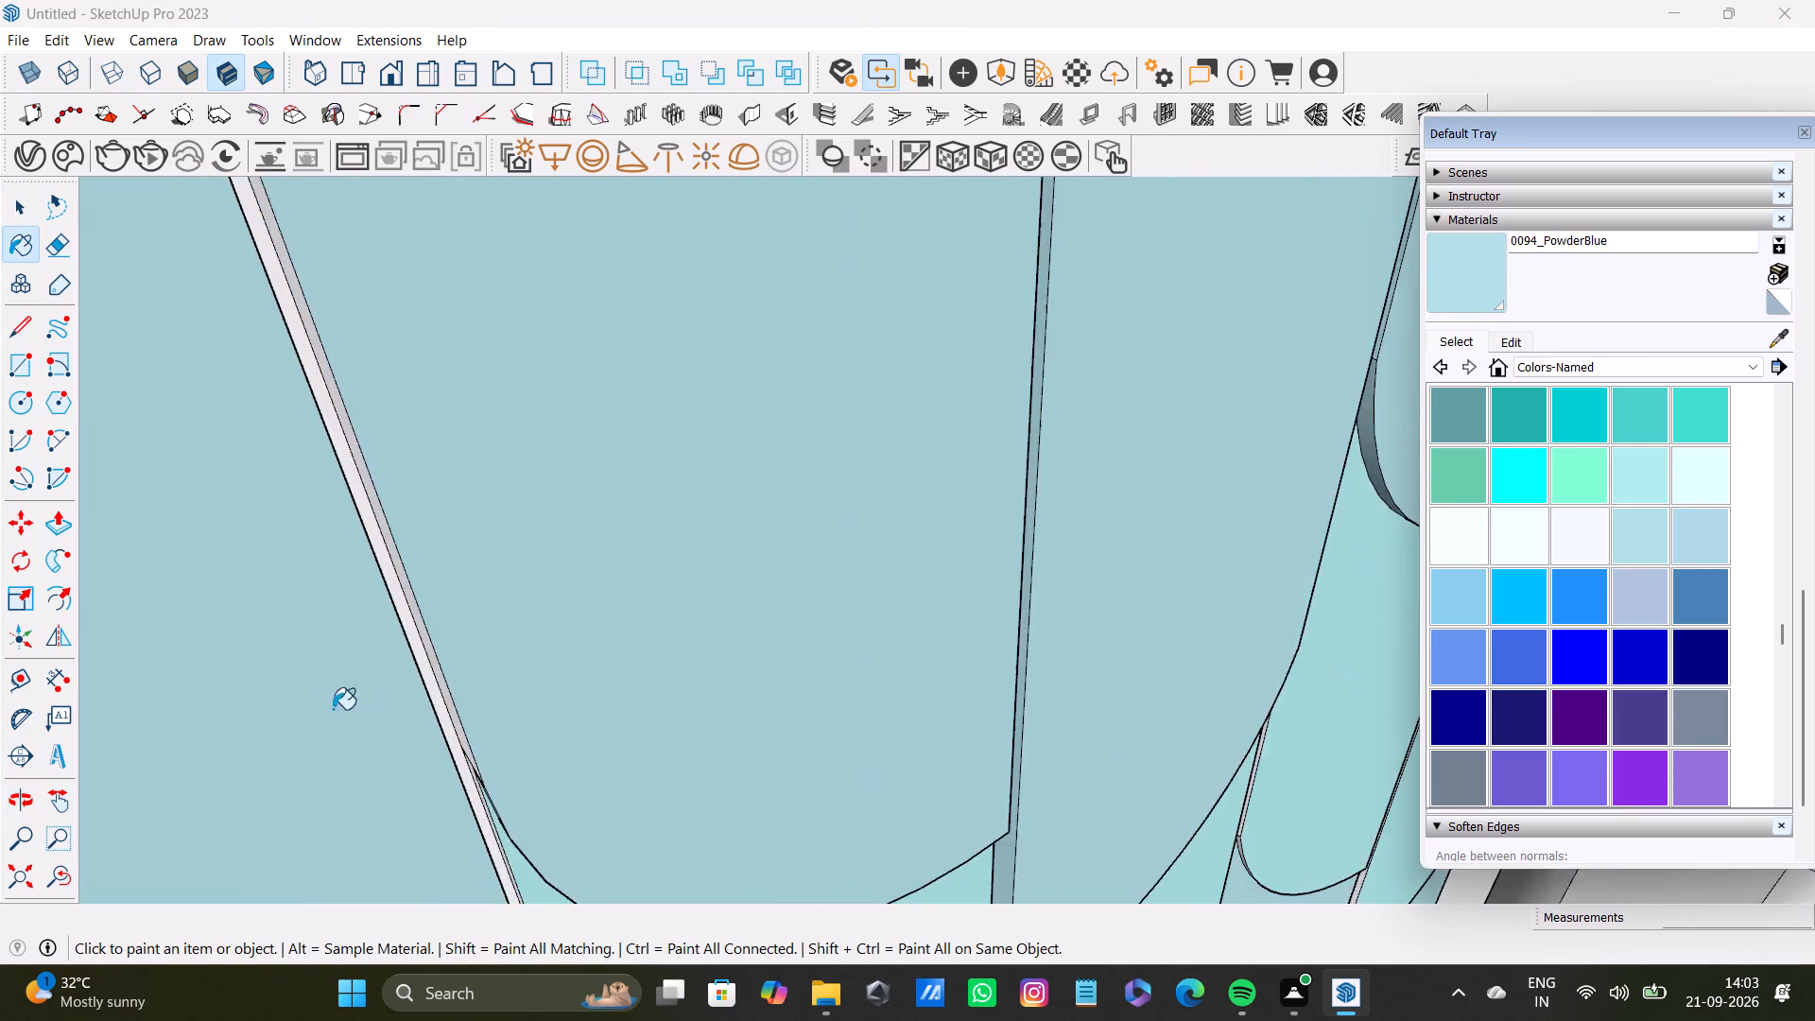
scroll(333, 709, "up", 14, "shift")
left_click(538, 708, "shift")
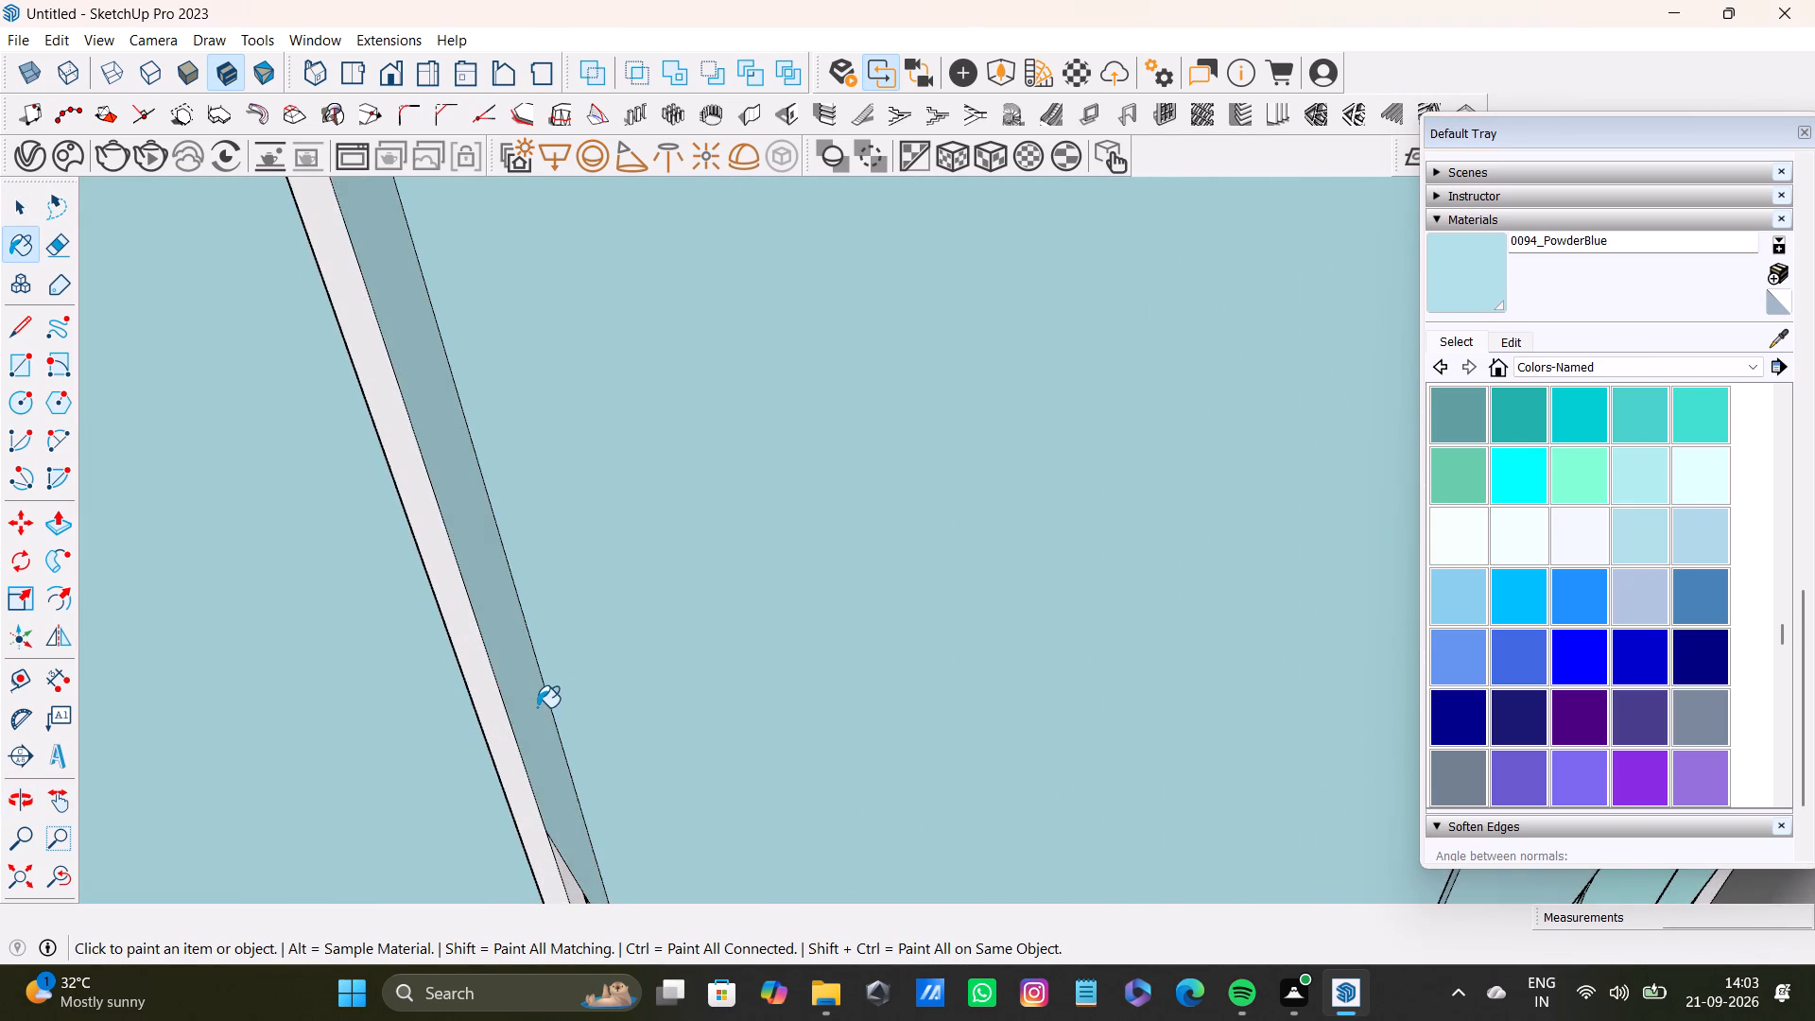
Paint the narrow side face of the second panel's lowest section, facing the first panel, with 0094_PowderBlue.
scroll(537, 711, "down", 11, "shift")
middle_click_drag(719, 777, 638, 411, "shift")
scroll(618, 603, "down", 3, "shift")
scroll(616, 686, "up", 1, "shift")
middle_click_drag(583, 440, 588, 395, "shift")
scroll(752, 825, "down", 1, "shift")
middle_click_drag(752, 825, 606, 340, "shift")
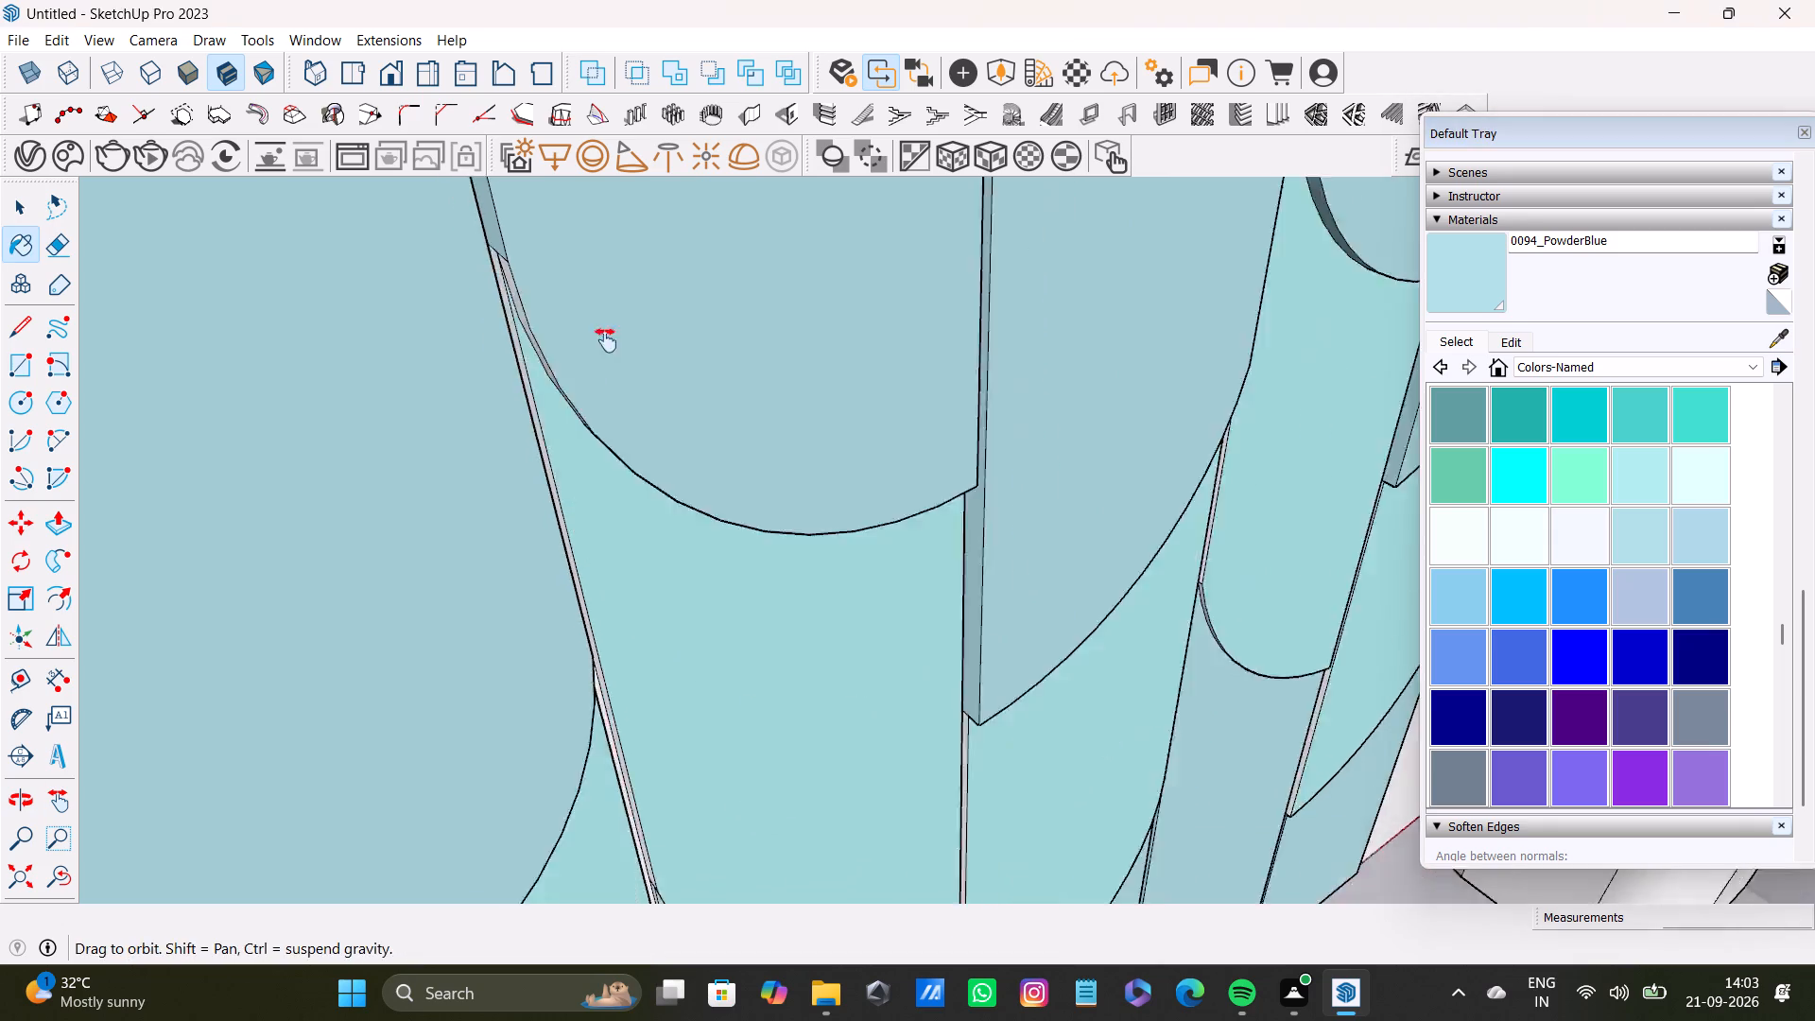
middle_click_drag(606, 340, 570, 245, "shift")
scroll(510, 721, "up", 20, "shift")
scroll(510, 721, "up", 4, "shift")
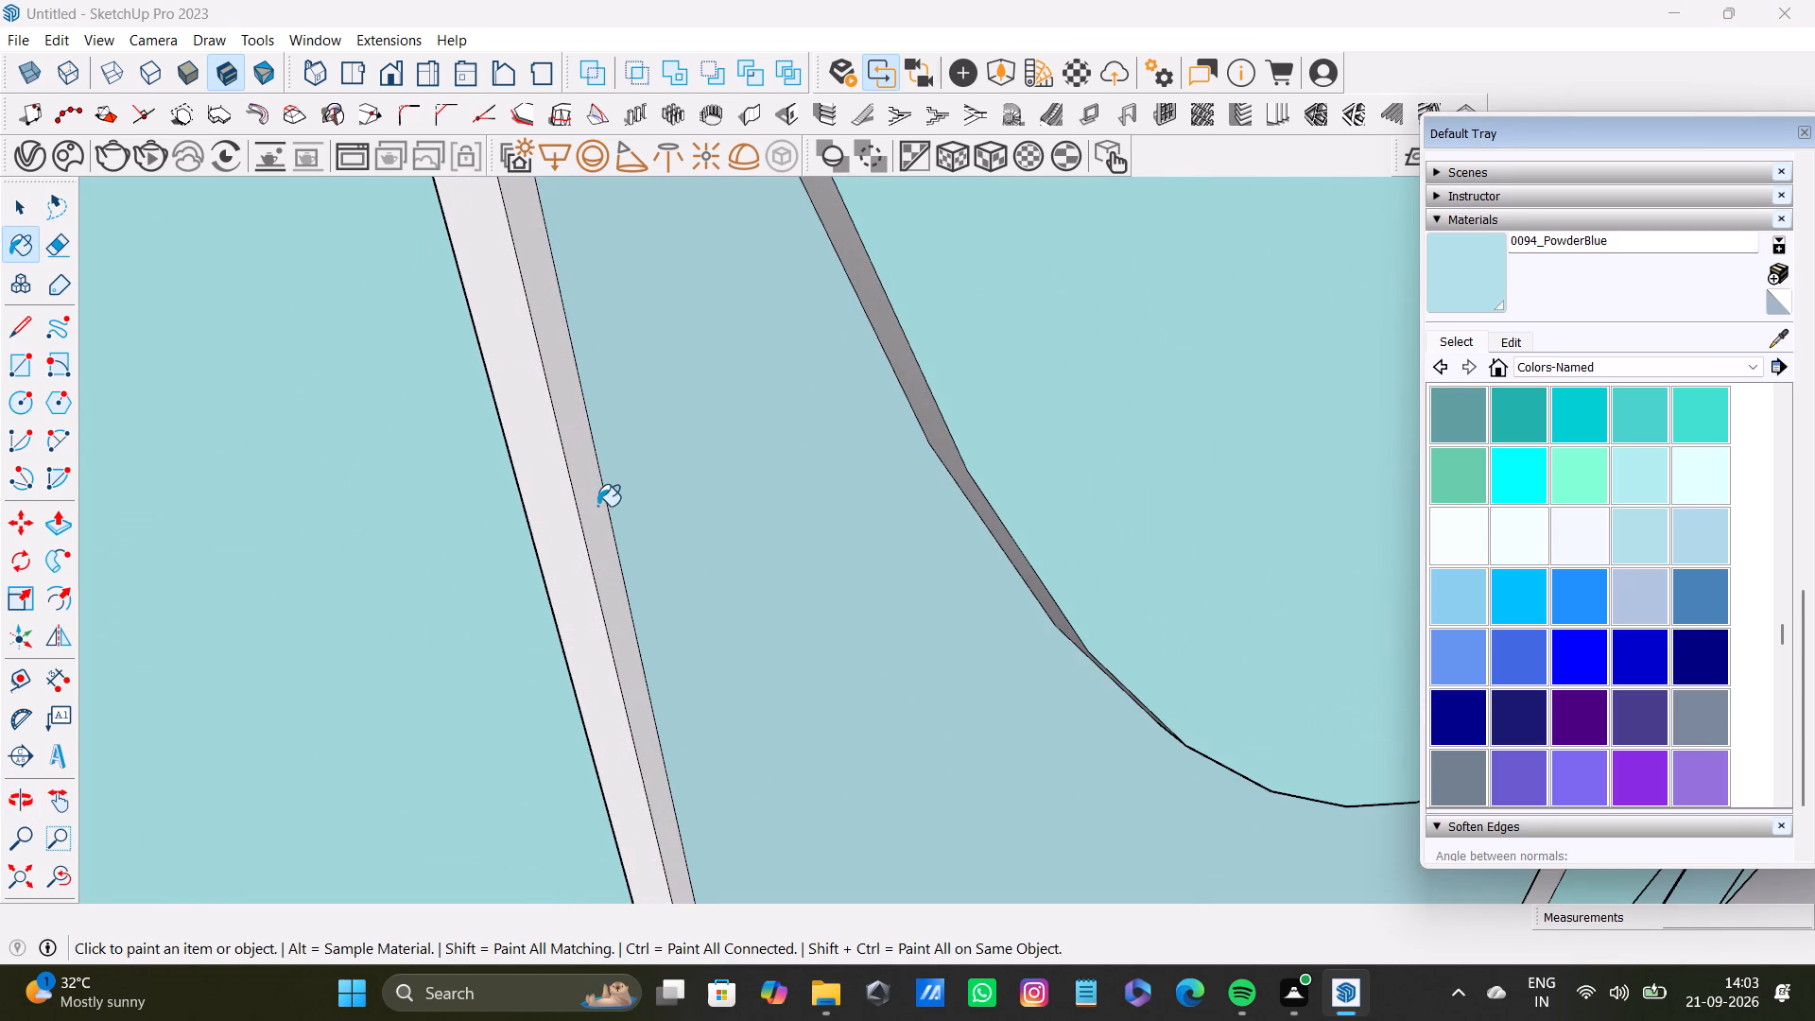
left_click(586, 509, "shift")
scroll(861, 522, "down", 20, "shift")
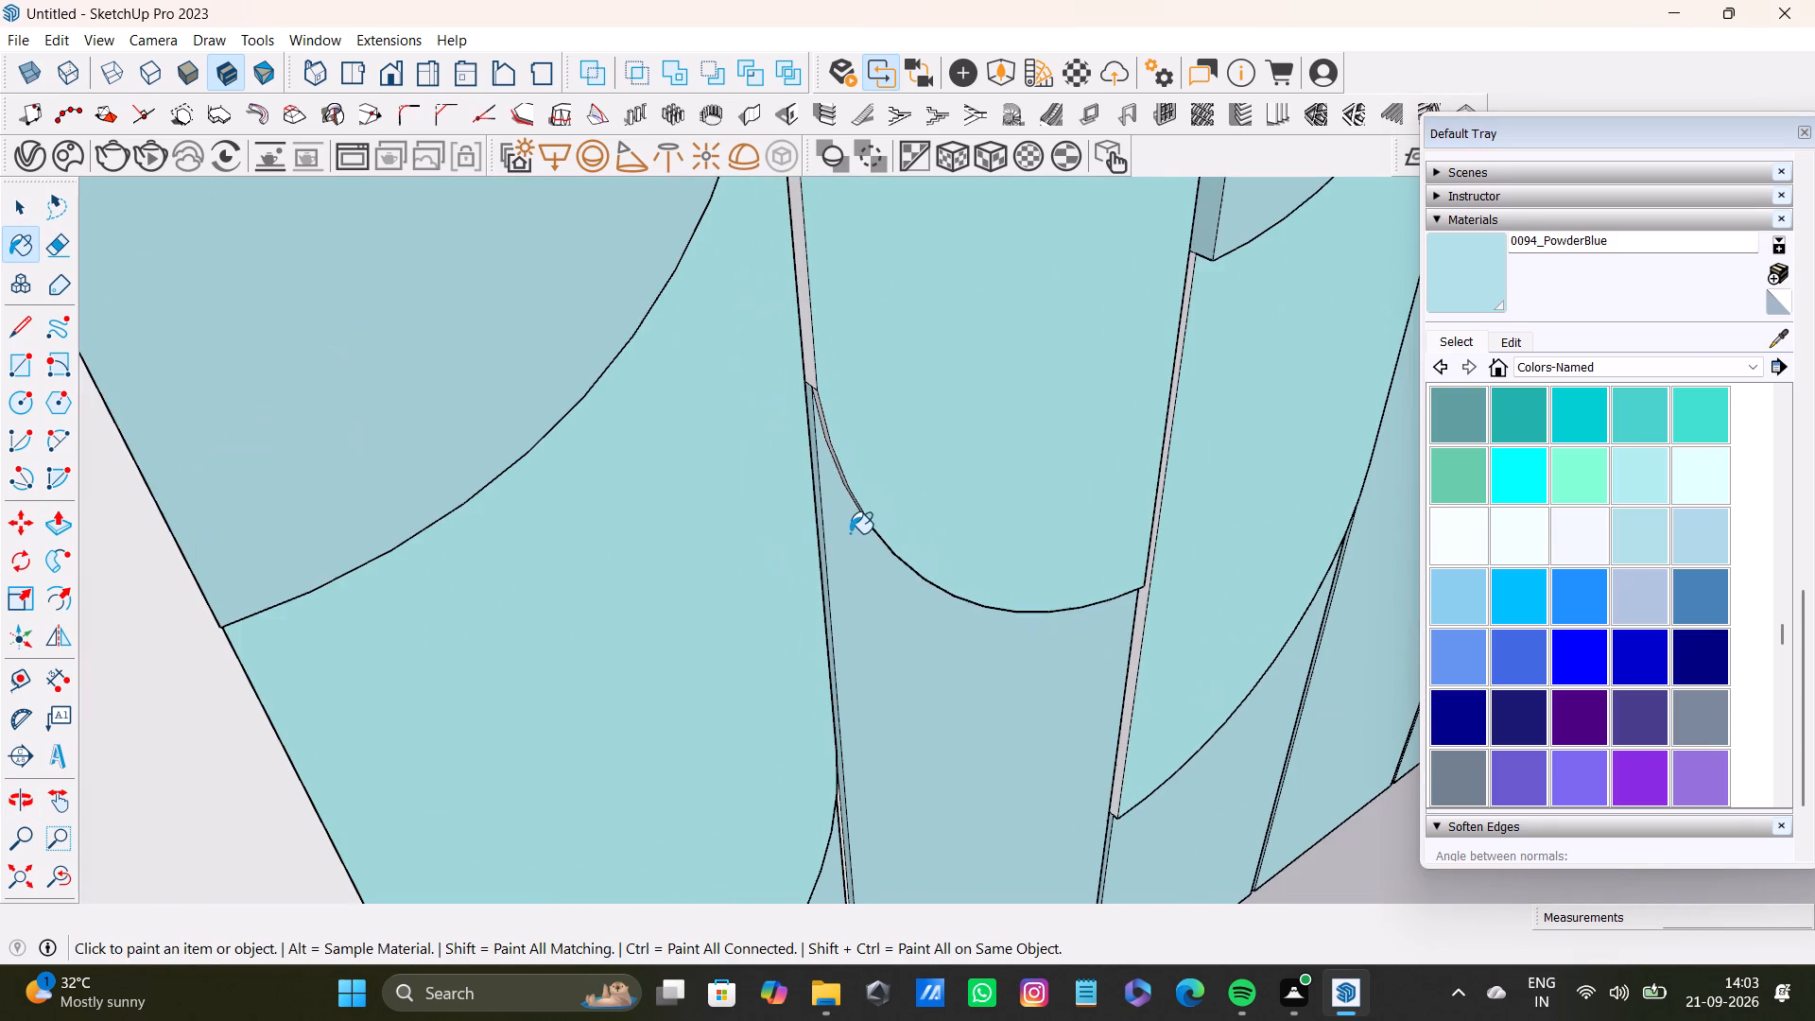
Paint the narrow outer side face of the first panel's upper section with 0094_PowderBlue.
scroll(822, 574, "down", 3, "shift")
middle_click_drag(711, 545, 1038, 514, "shift")
middle_click_drag(960, 475, 19, 715, "shift")
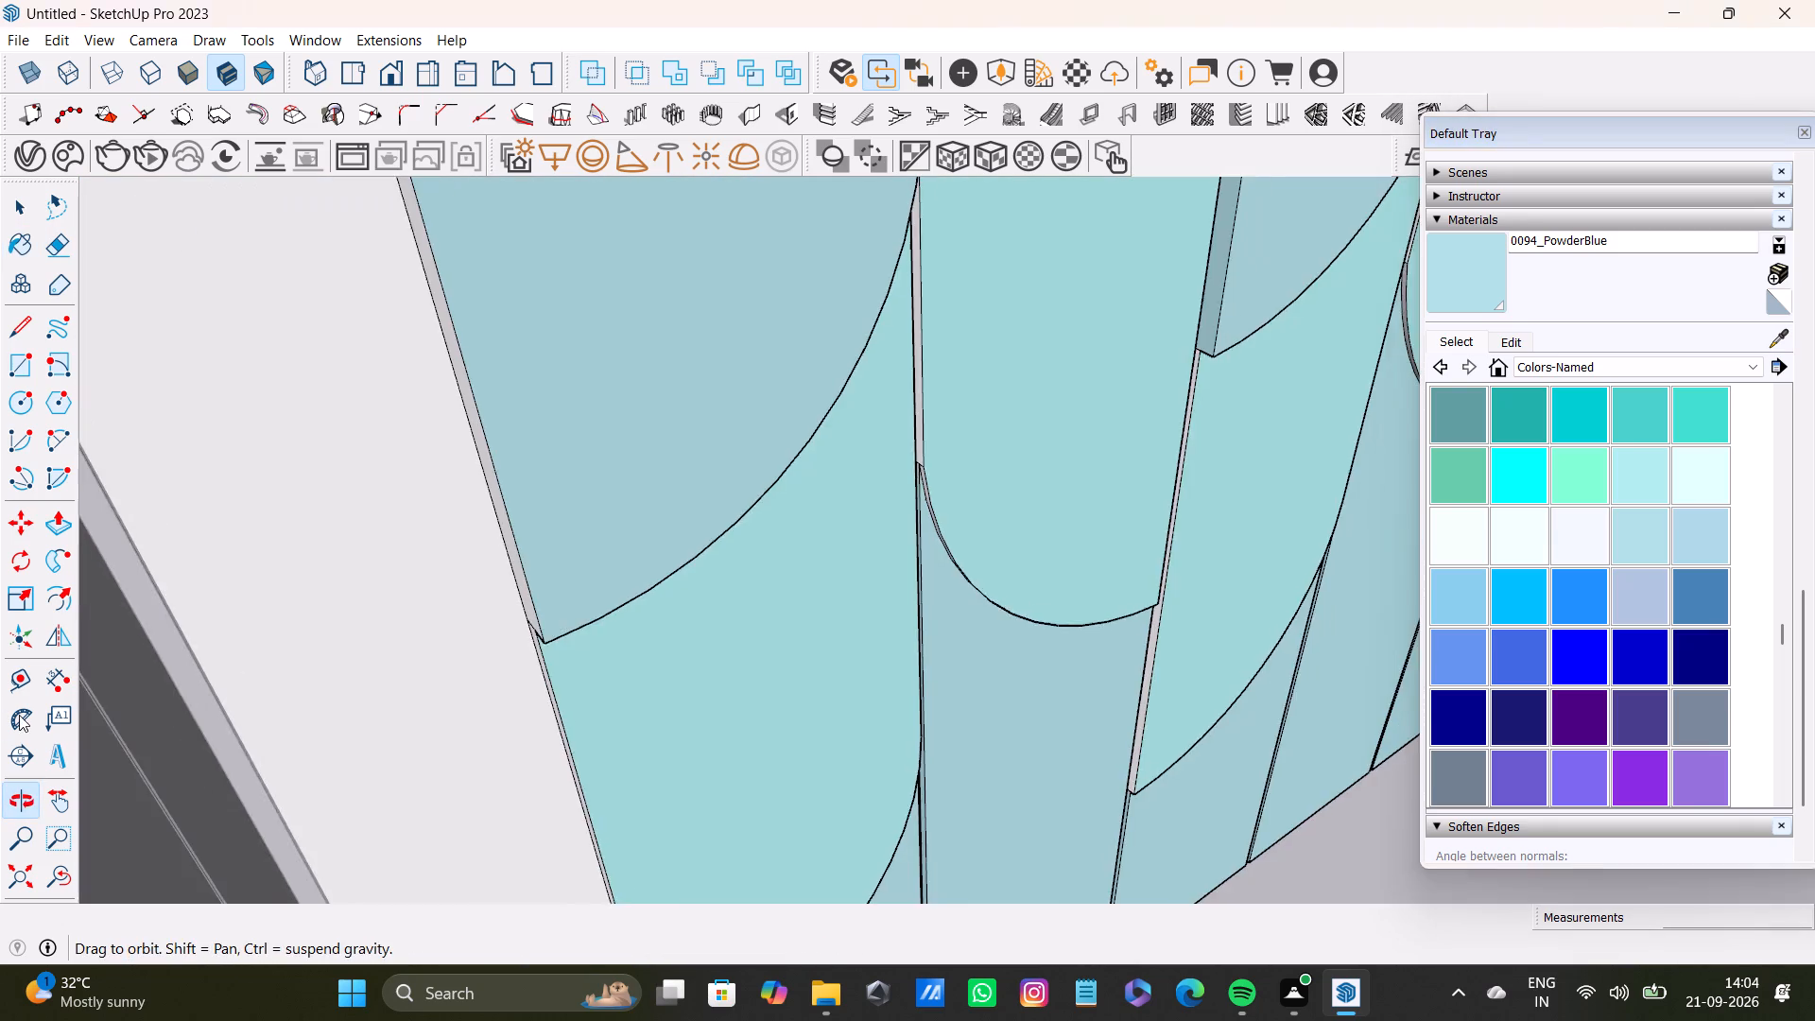
middle_click_drag(19, 715, 1, 727, "shift")
scroll(167, 688, "up", 12, "shift")
left_click(683, 525, "shift")
scroll(717, 606, "down", 4, "shift")
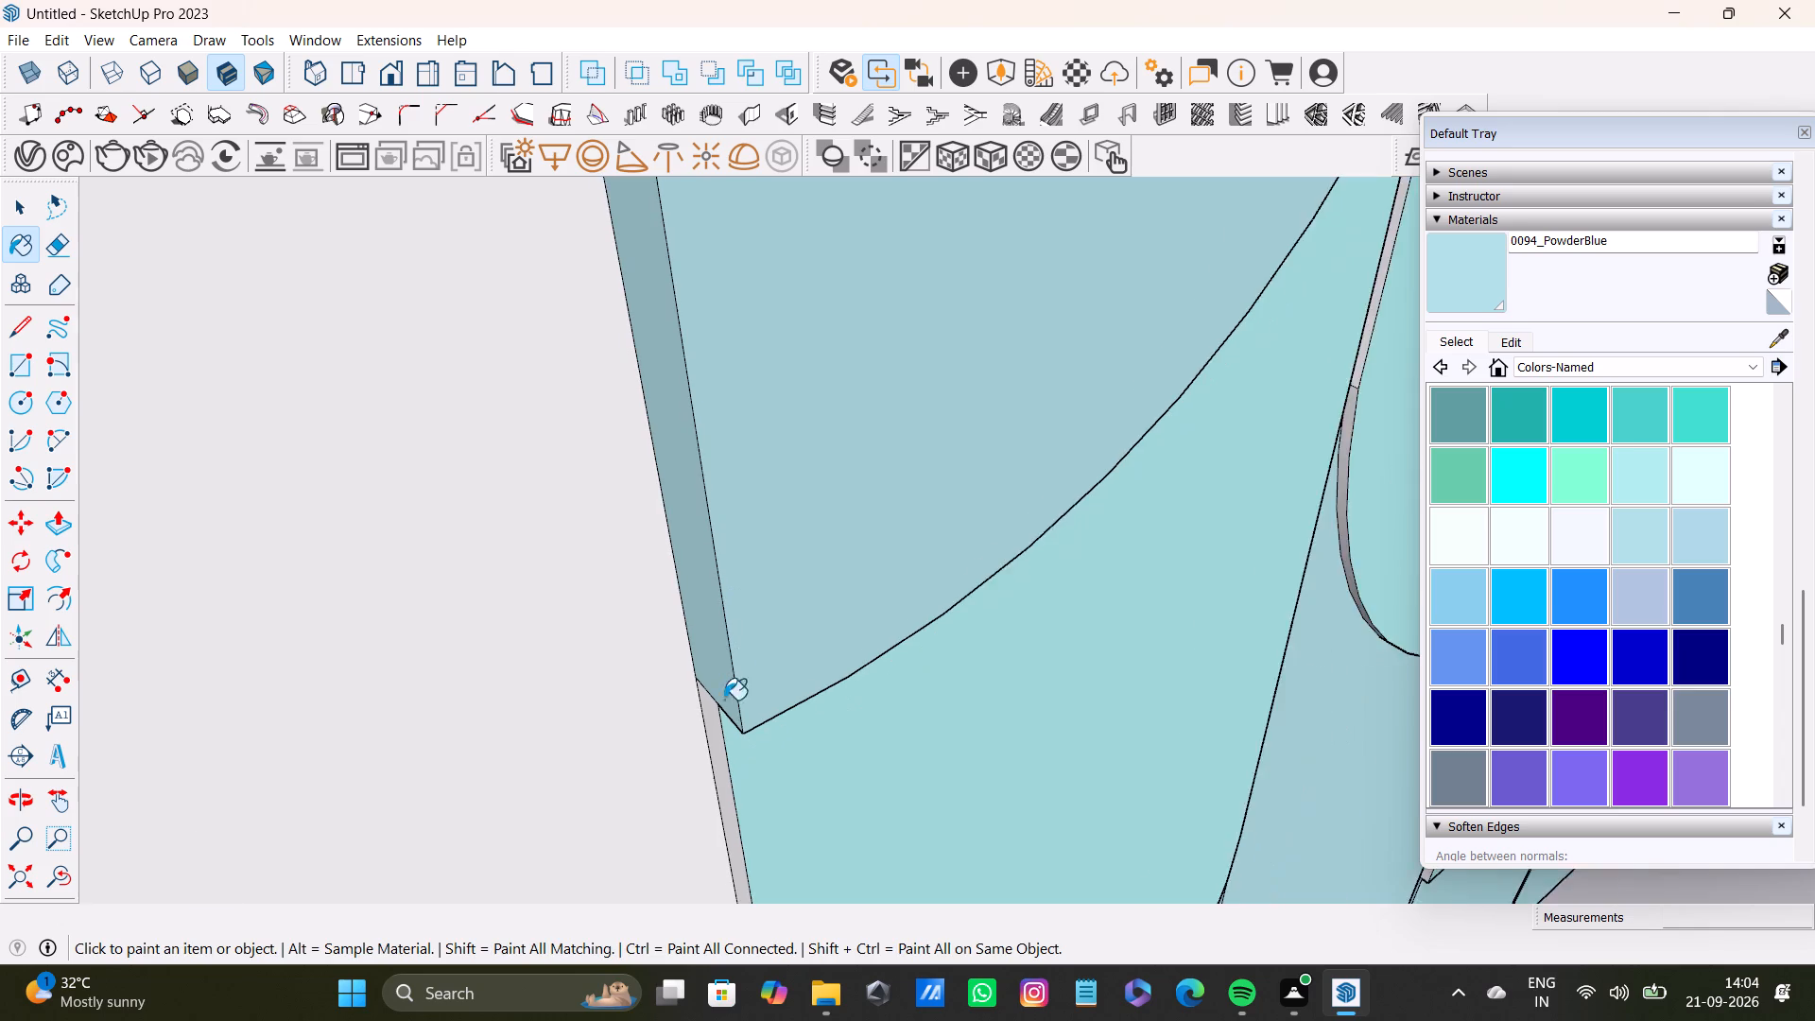
Paint the narrow outer side face of the first panel's lowest section with 0094_PowderBlue.
scroll(724, 700, "down", 2, "shift")
middle_click_drag(735, 765, 665, 545, "shift")
scroll(662, 577, "down", 3, "shift")
middle_click_drag(721, 708, 662, 489, "shift")
left_click(58, 857, "shift")
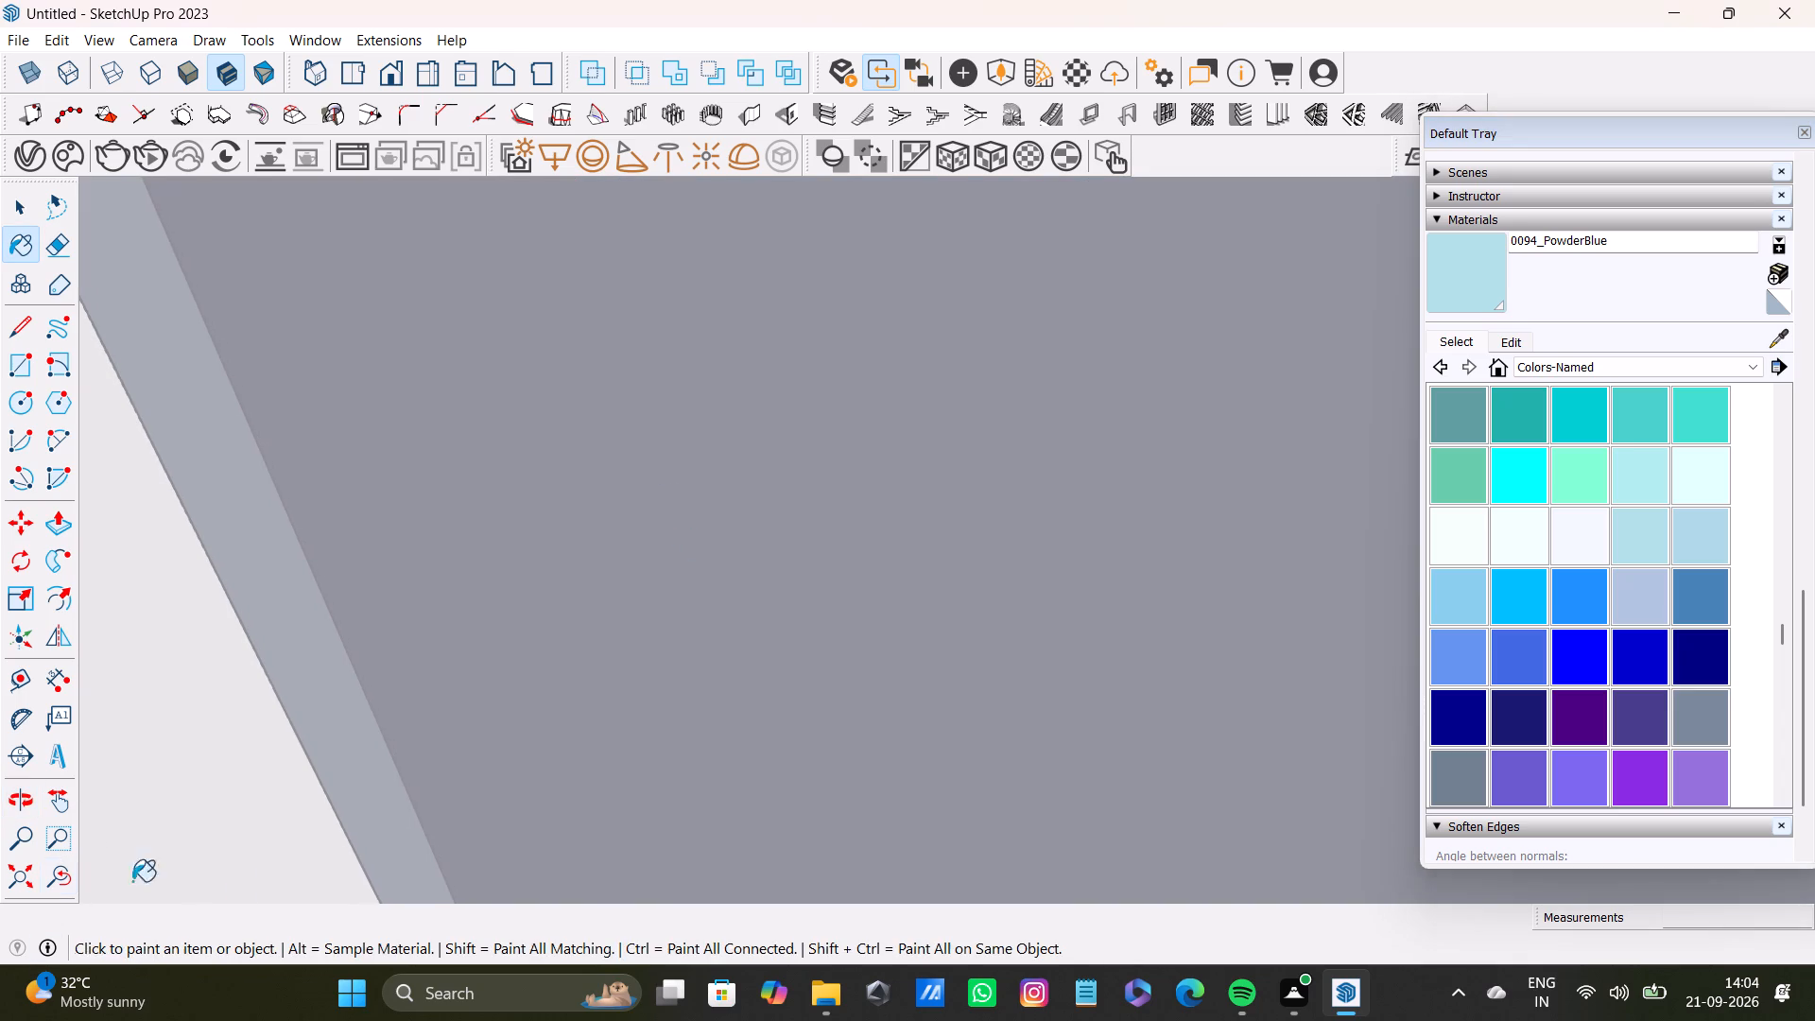
left_click(67, 874, "shift")
middle_click_drag(874, 686, 718, 295, "shift")
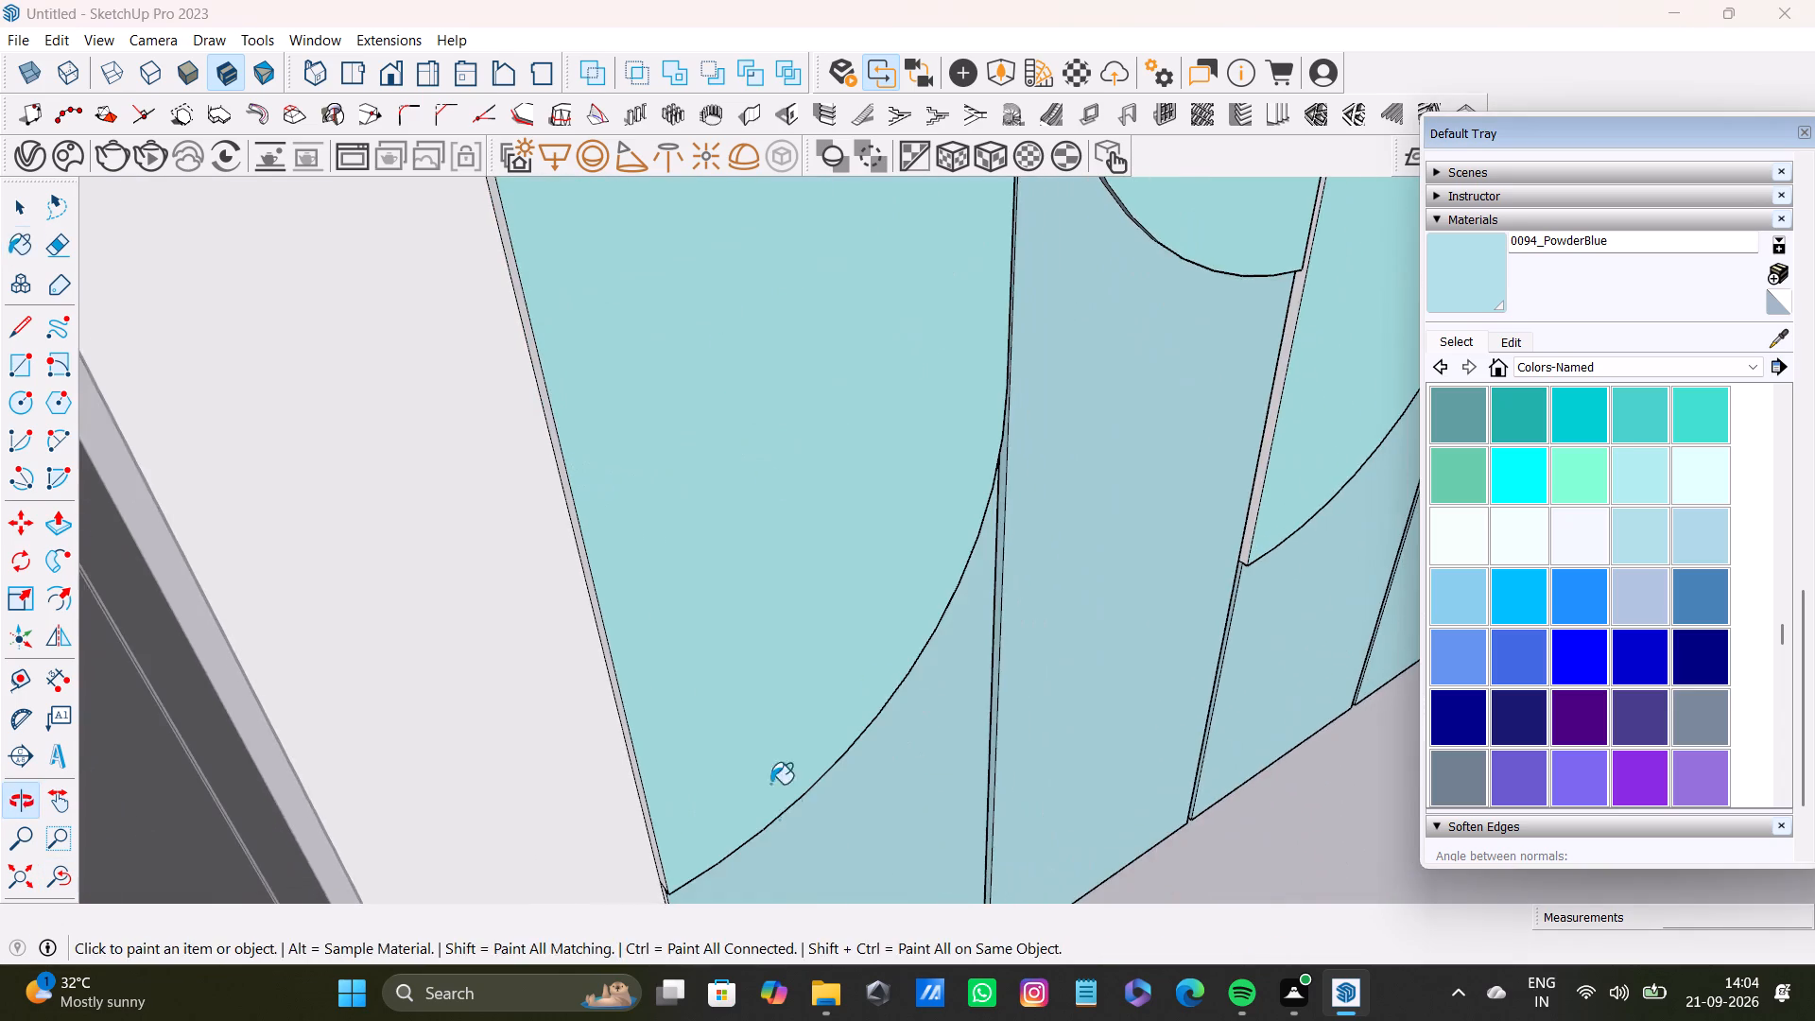
middle_click_drag(766, 758, 677, 420, "shift")
scroll(887, 635, "up", 9, "shift")
middle_click_drag(432, 688, 545, 627, "shift")
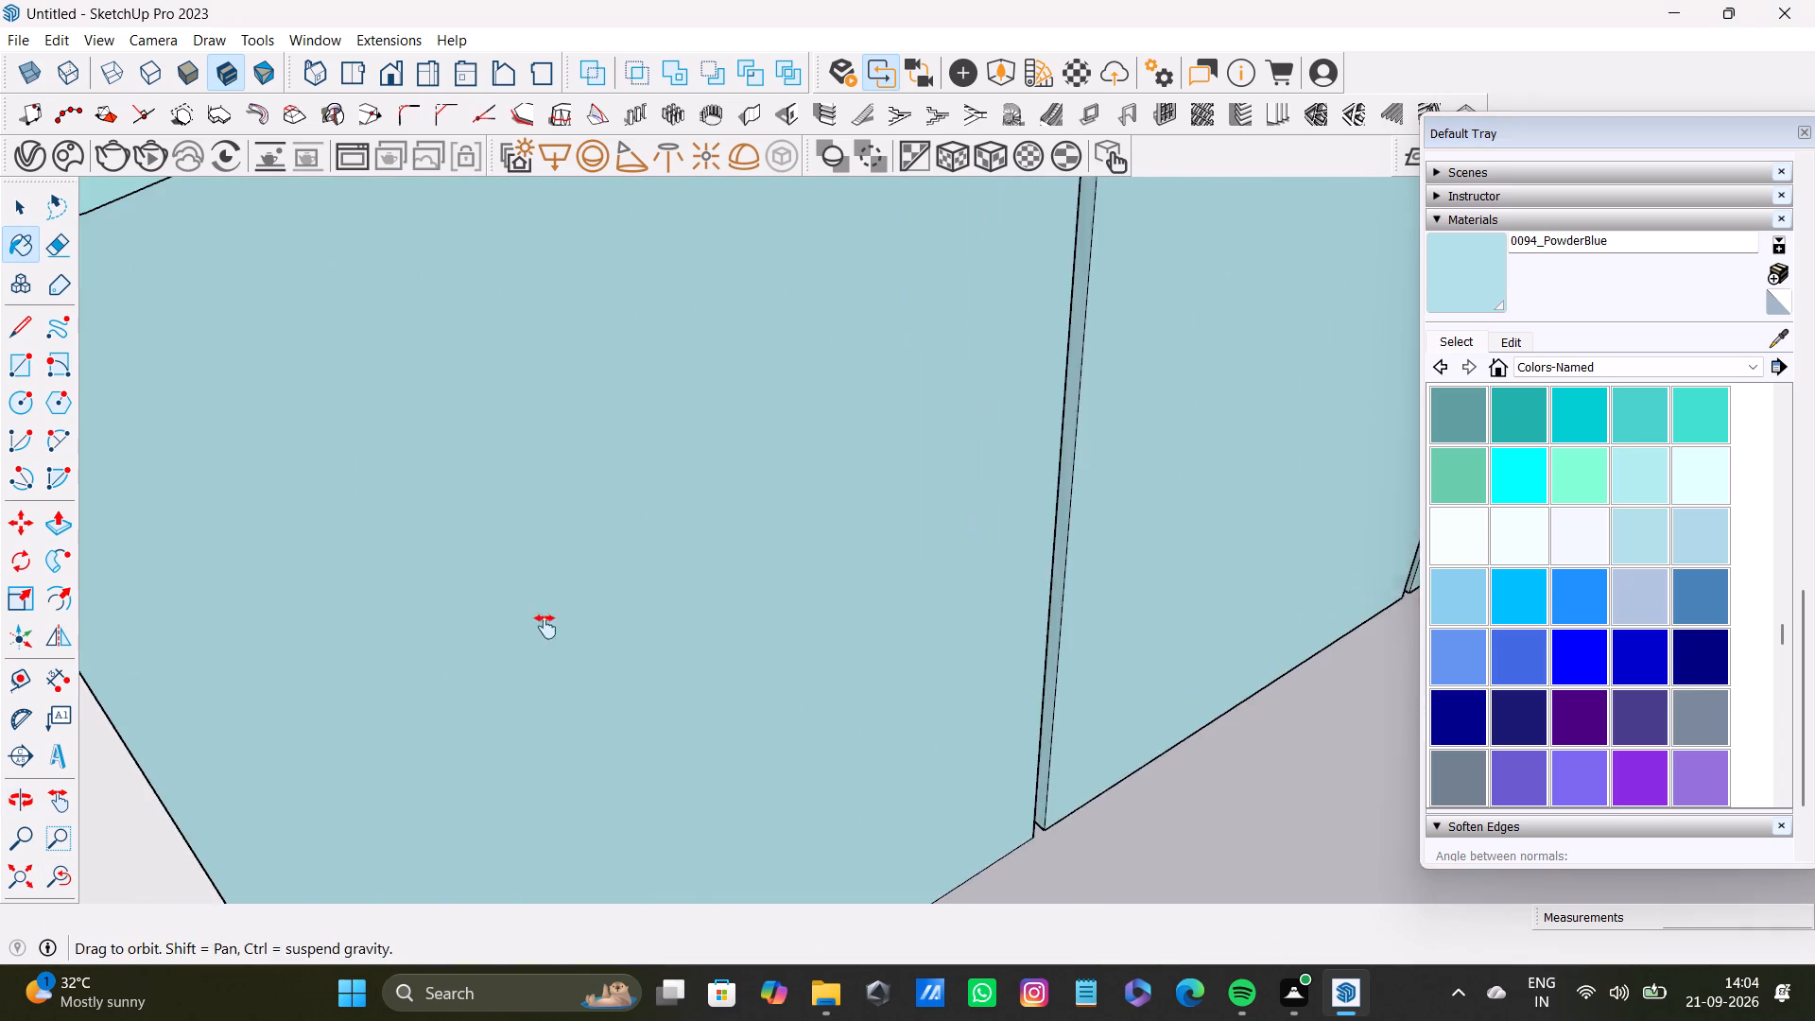
middle_click_drag(545, 627, 861, 554, "shift")
scroll(769, 577, "up", 10, "shift")
left_click(558, 621, "shift")
scroll(556, 622, "down", 4, "shift")
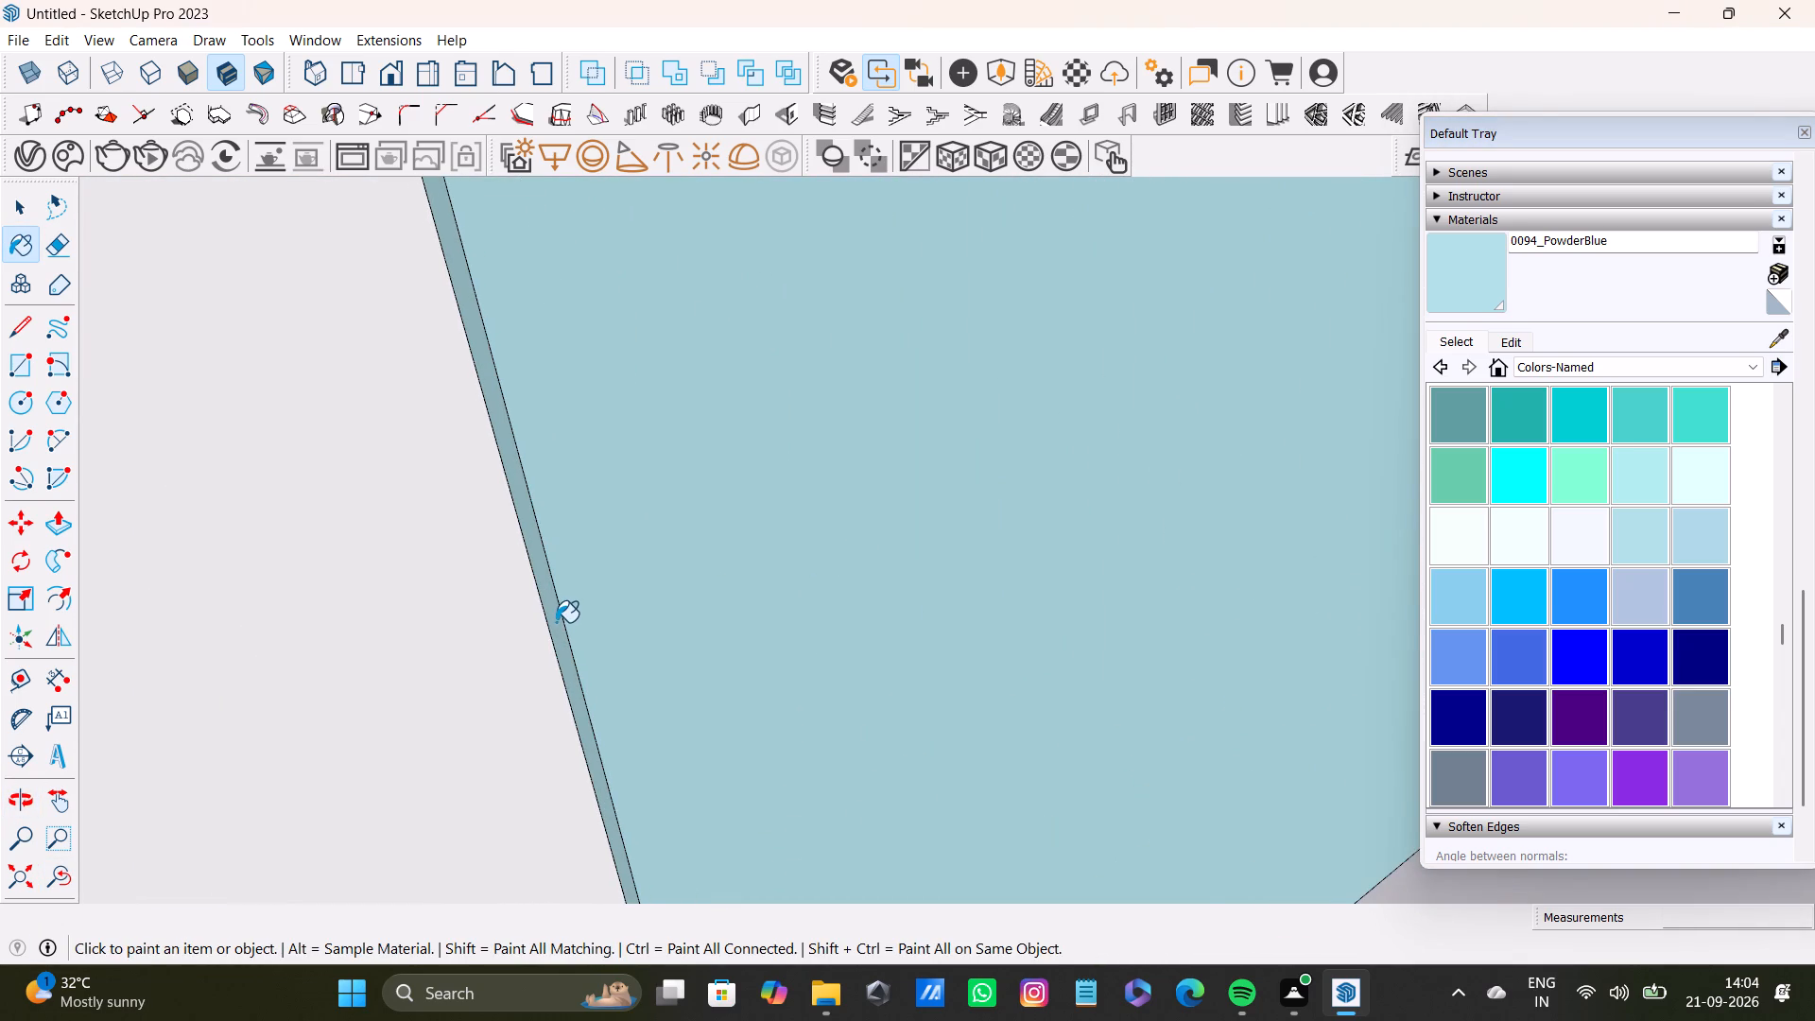
scroll(556, 622, "down", 7, "shift")
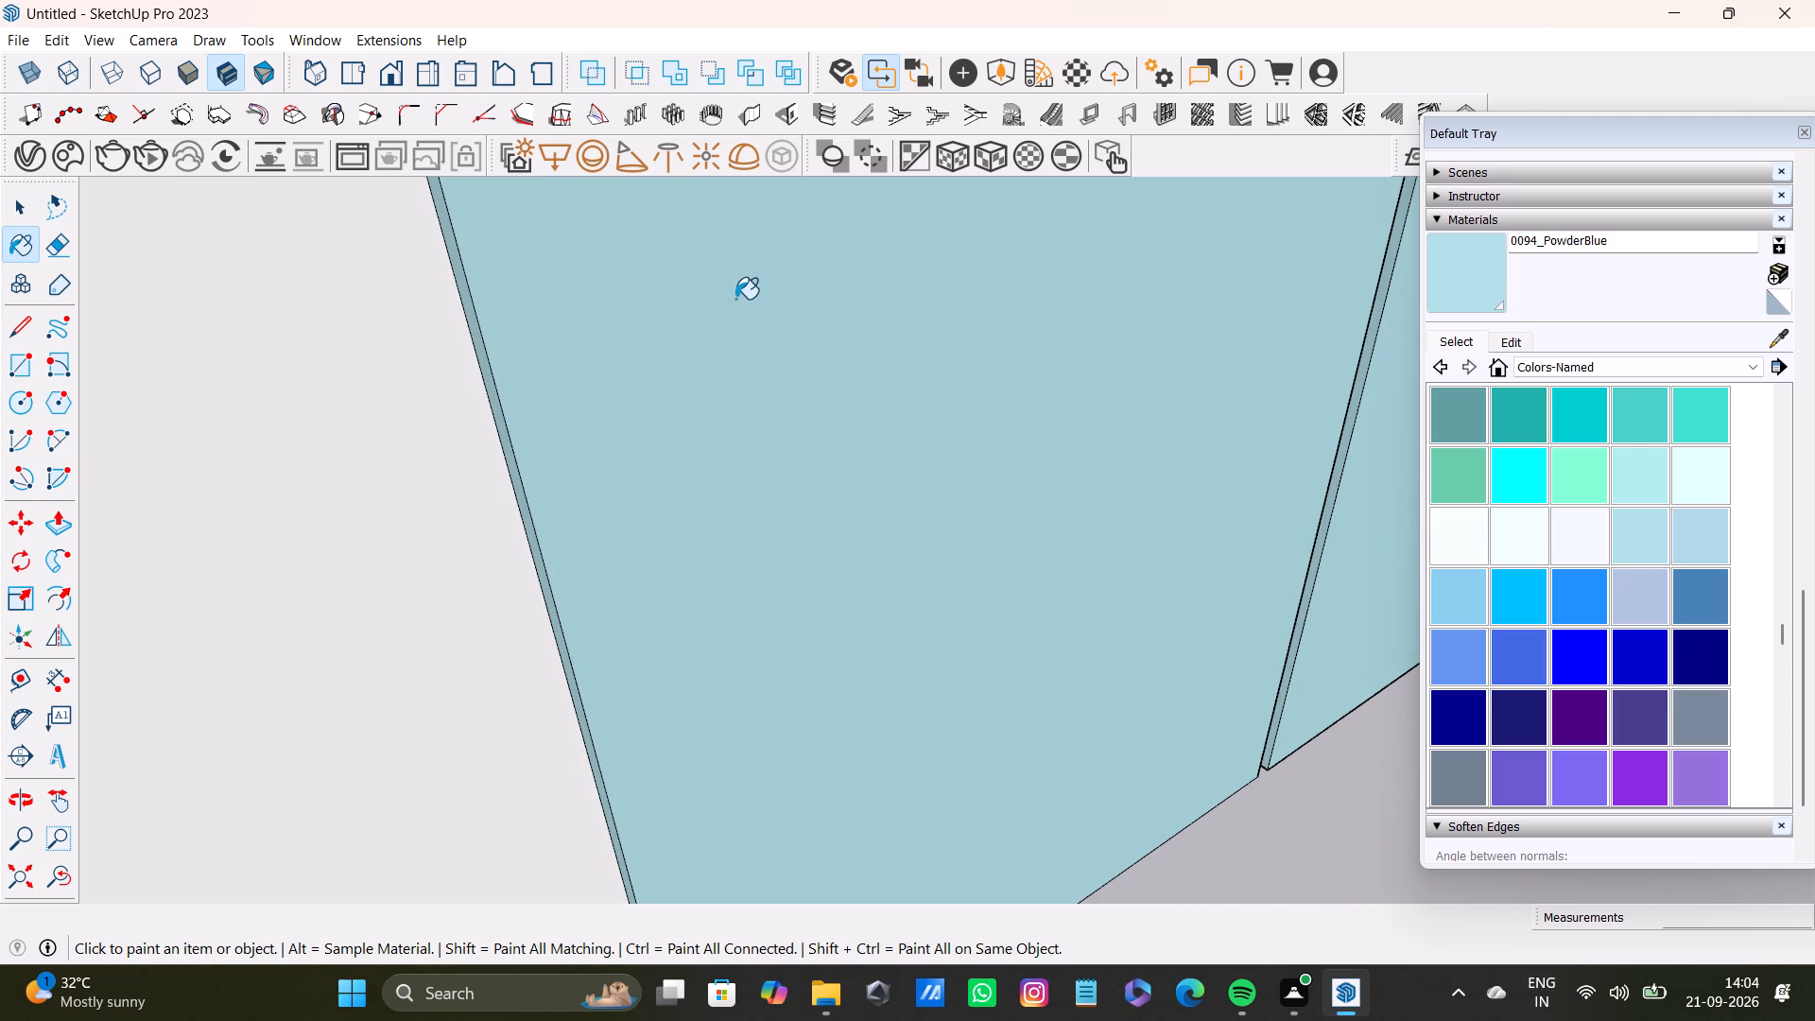
Paint the narrow outer side face of the first panel's middle section with 0094_PowderBlue.
scroll(643, 539, "down", 6)
middle_click_drag(743, 551, 815, 816, "shift")
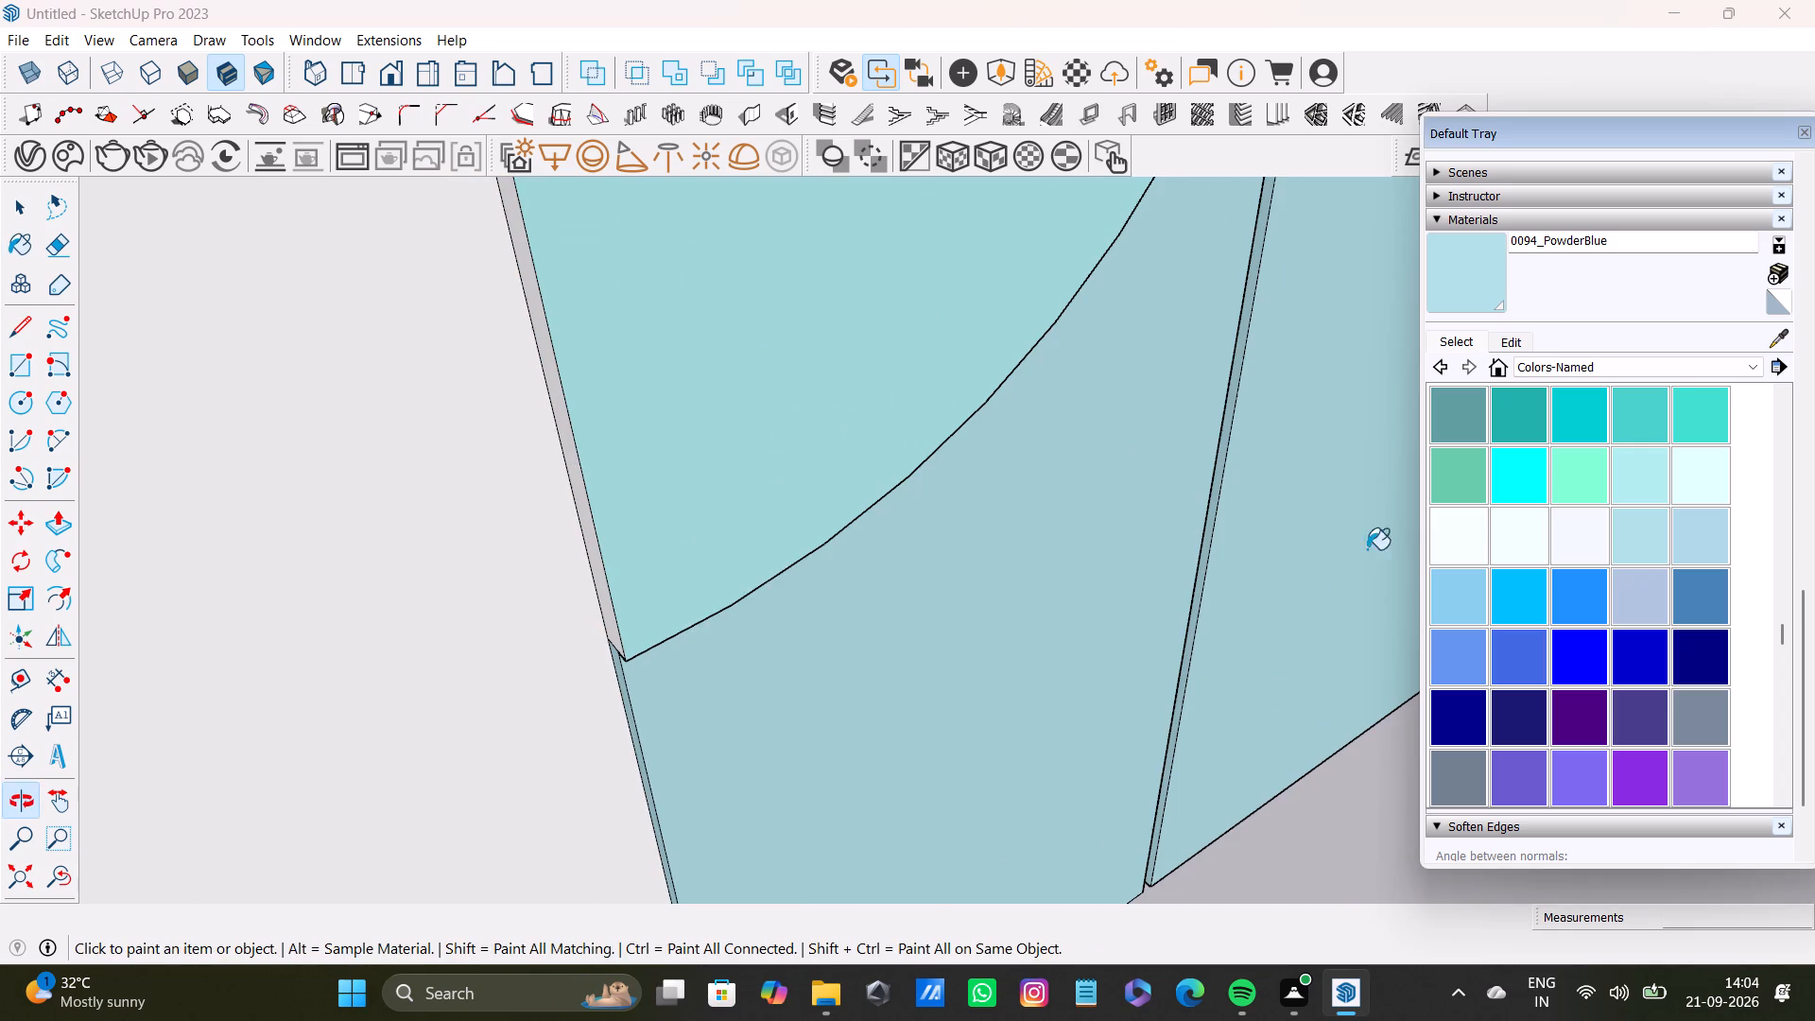
left_click(1774, 337)
left_click(1462, 273)
scroll(594, 363, "up", 6)
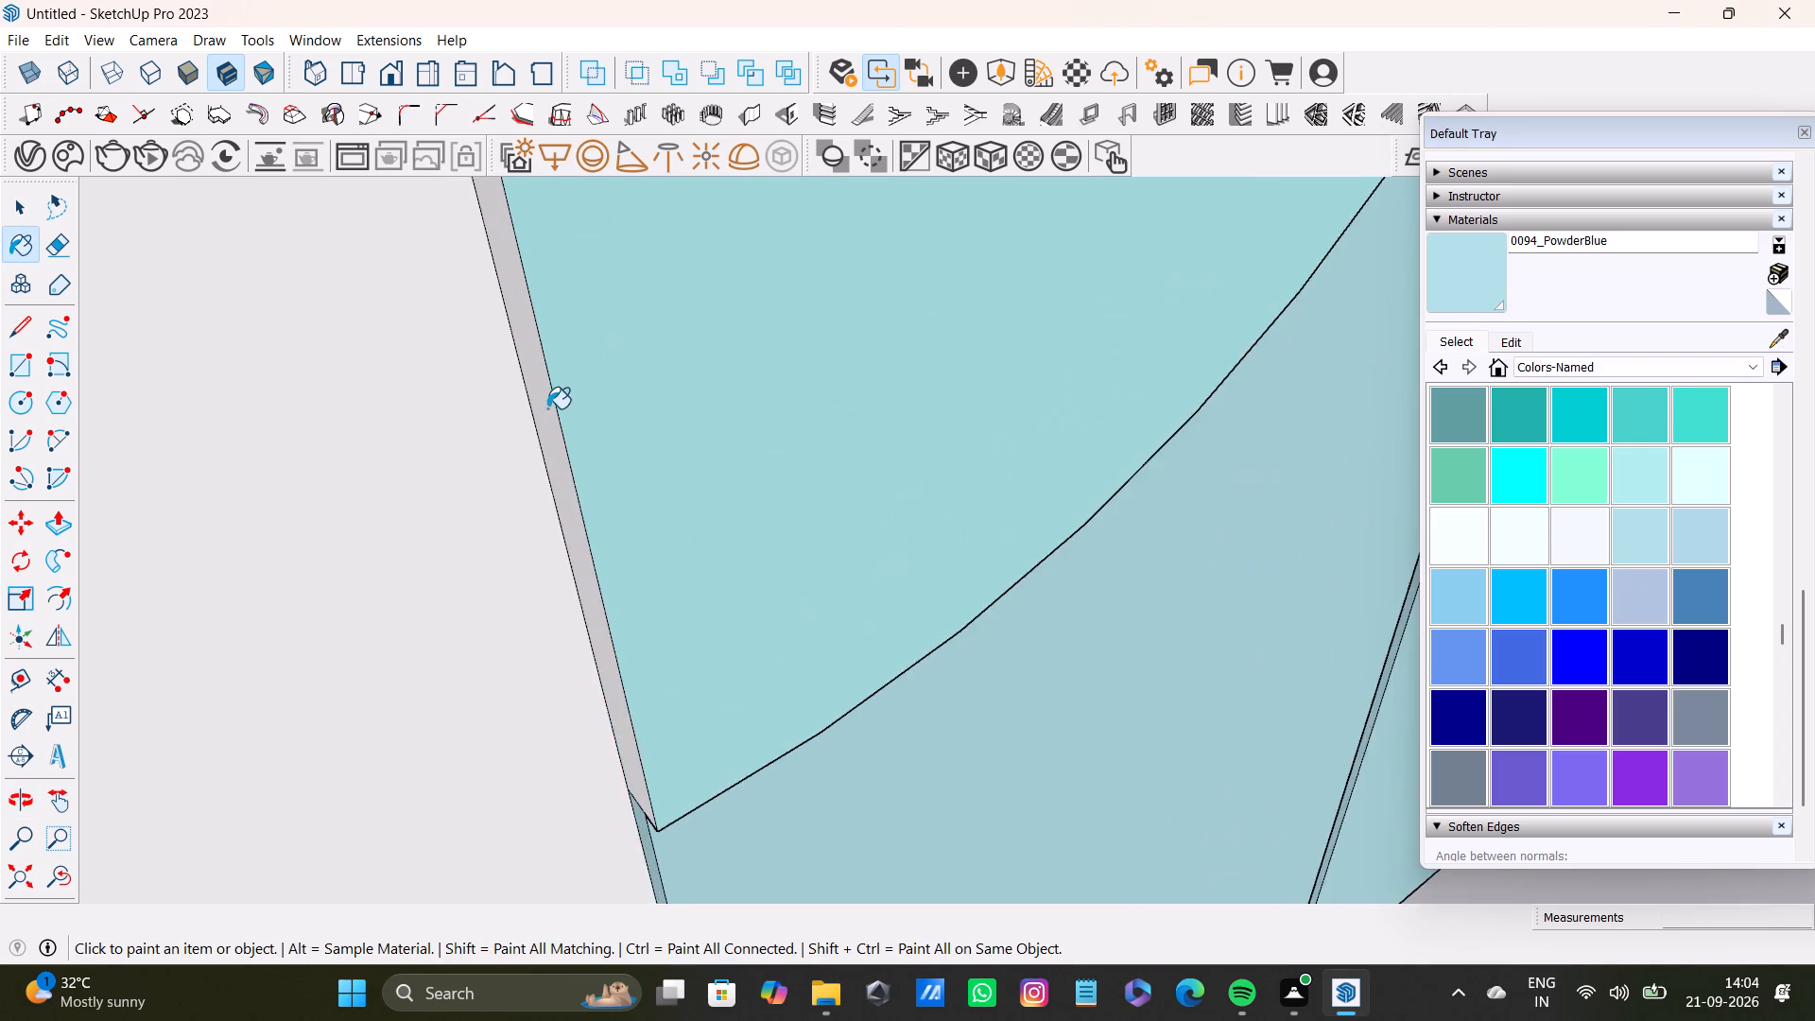
middle_click_drag(548, 408, 707, 408)
scroll(707, 408, "up", 1)
left_click(505, 478)
scroll(505, 478, "down", 8)
middle_click_drag(885, 478, 867, 507)
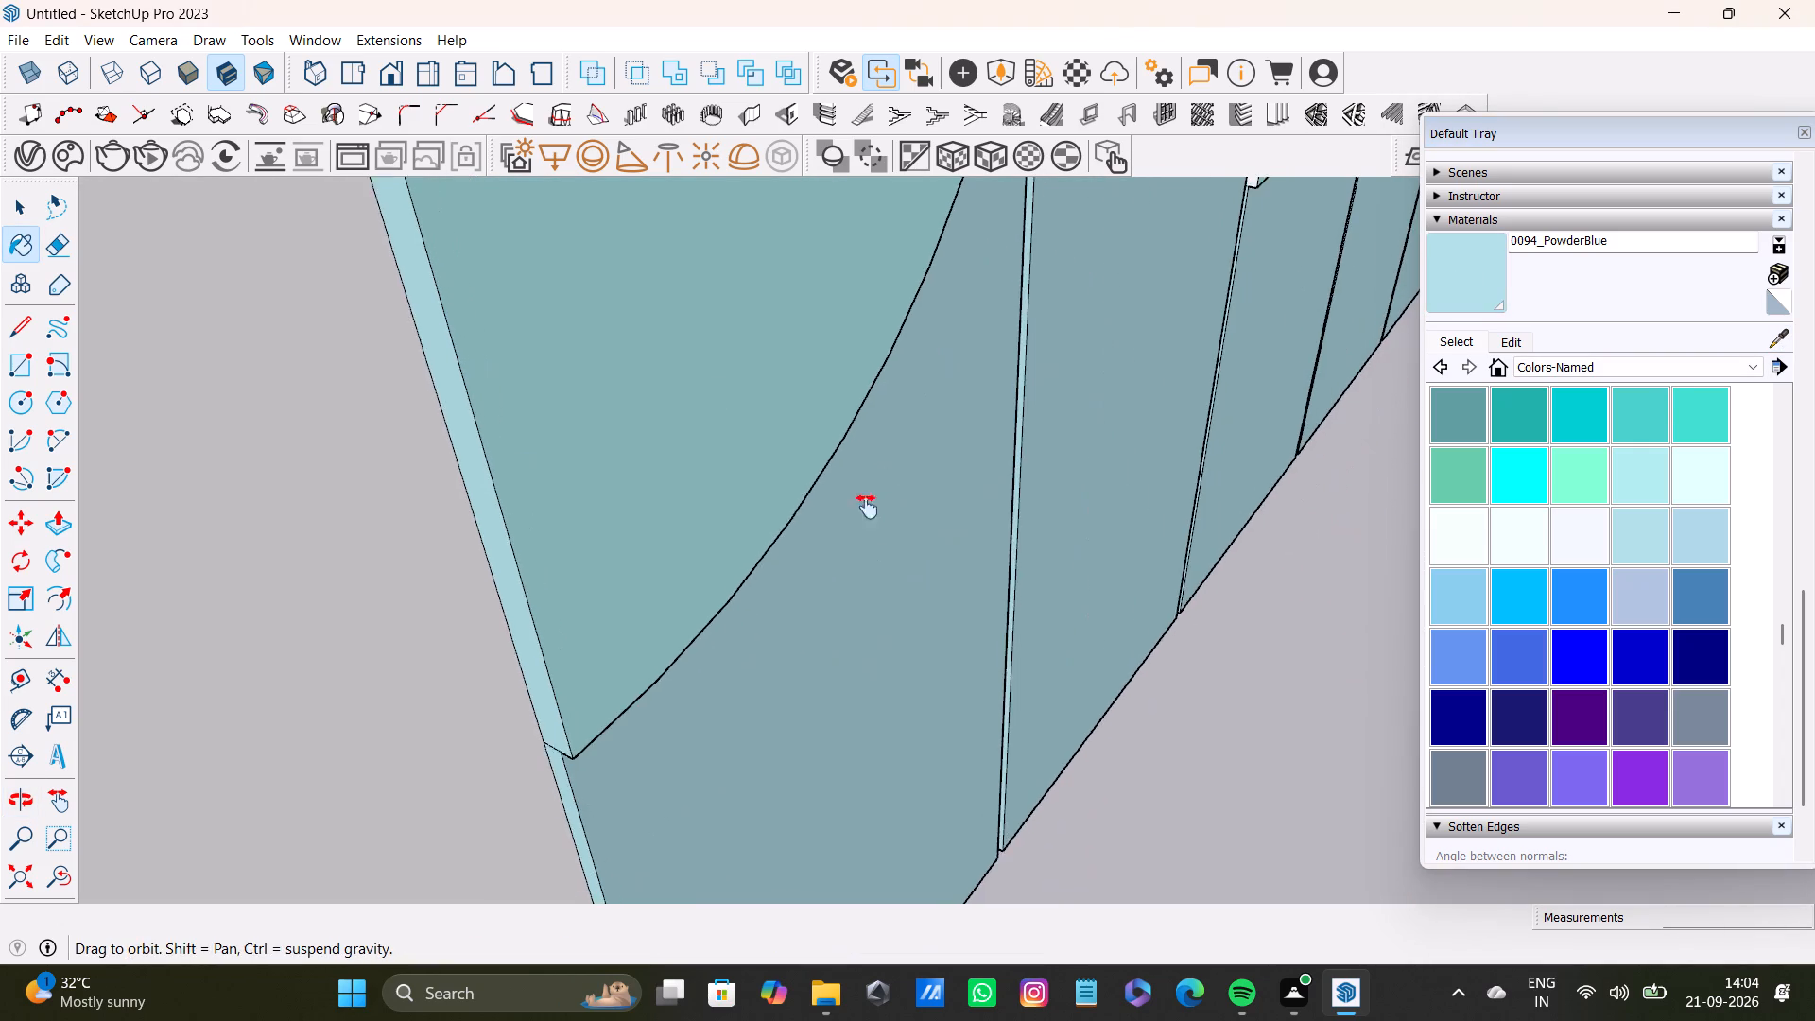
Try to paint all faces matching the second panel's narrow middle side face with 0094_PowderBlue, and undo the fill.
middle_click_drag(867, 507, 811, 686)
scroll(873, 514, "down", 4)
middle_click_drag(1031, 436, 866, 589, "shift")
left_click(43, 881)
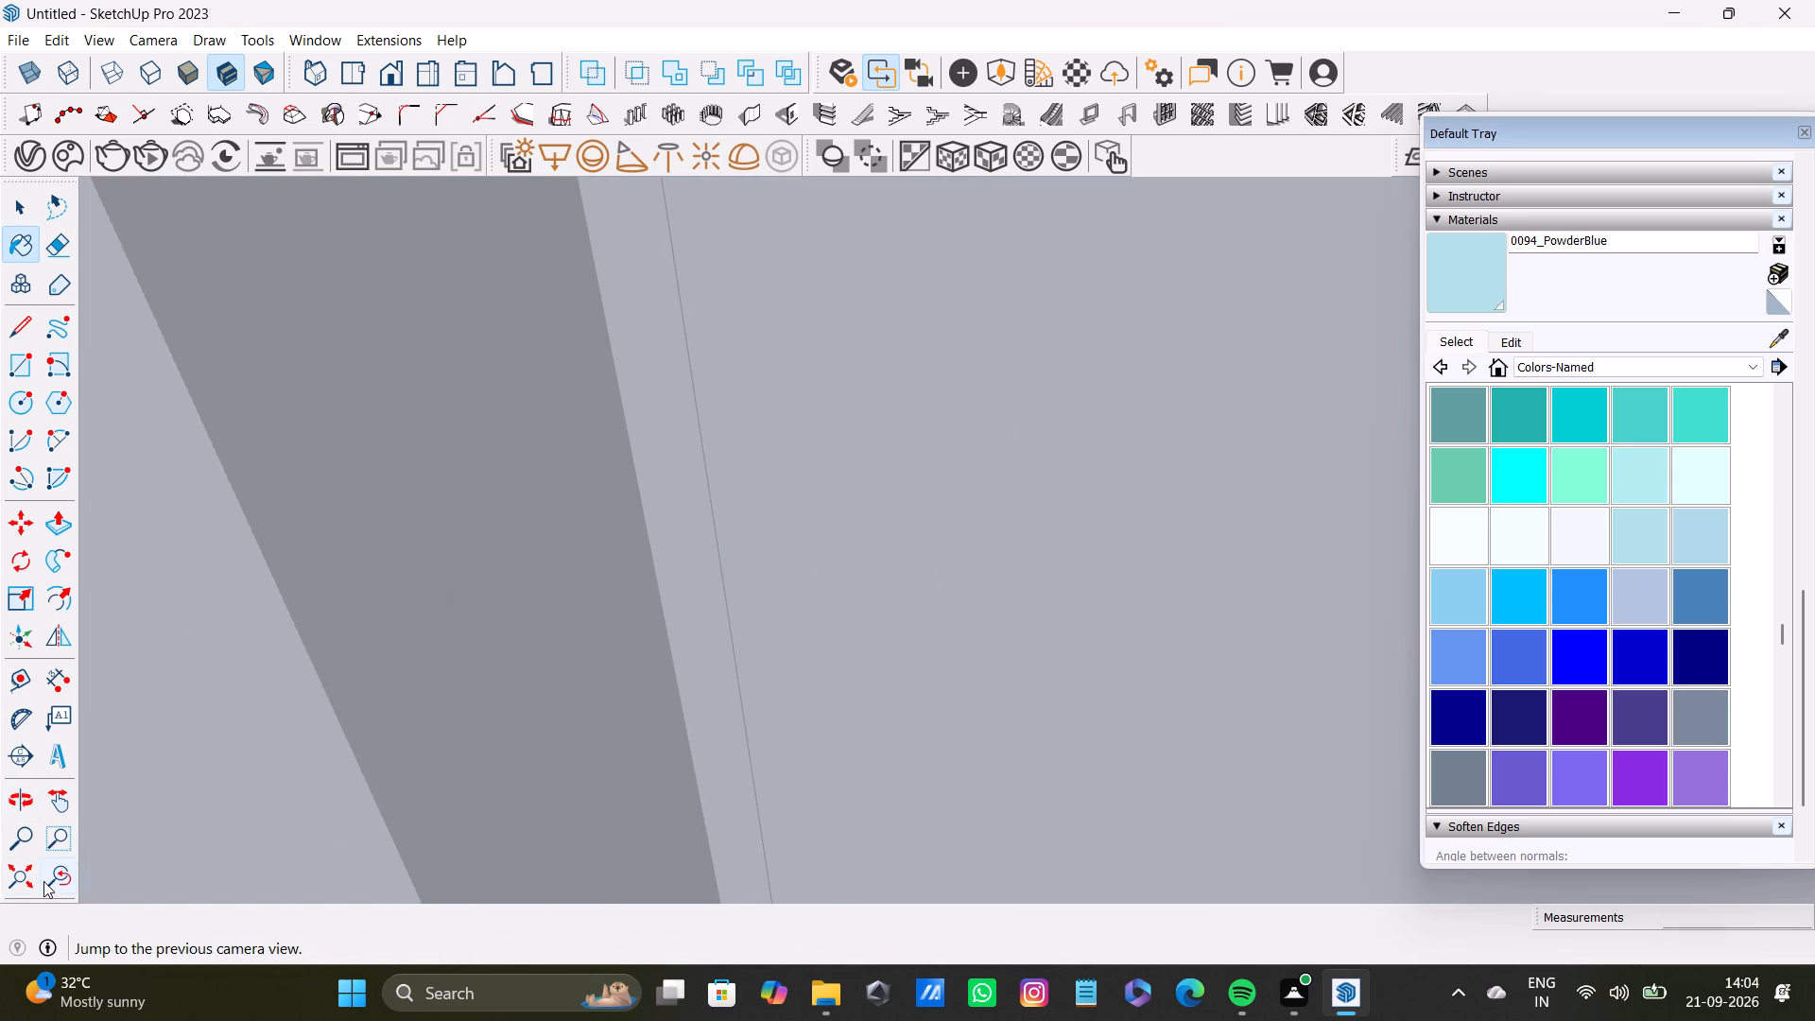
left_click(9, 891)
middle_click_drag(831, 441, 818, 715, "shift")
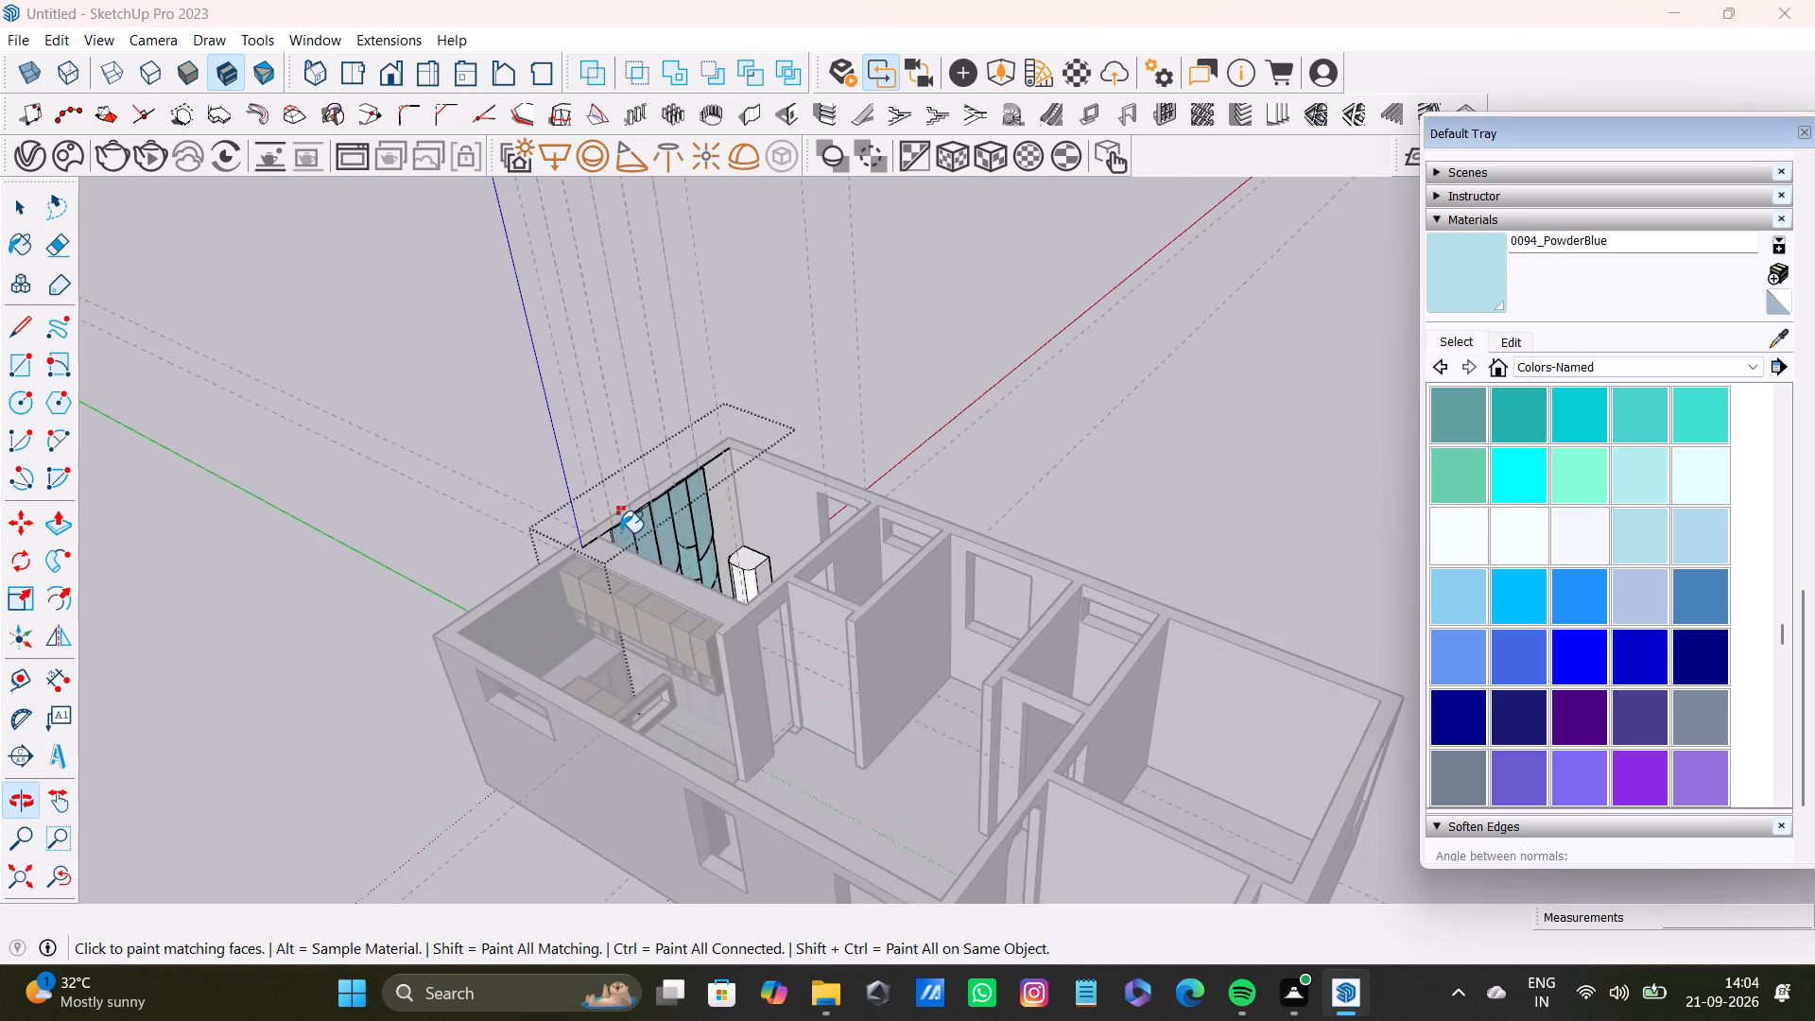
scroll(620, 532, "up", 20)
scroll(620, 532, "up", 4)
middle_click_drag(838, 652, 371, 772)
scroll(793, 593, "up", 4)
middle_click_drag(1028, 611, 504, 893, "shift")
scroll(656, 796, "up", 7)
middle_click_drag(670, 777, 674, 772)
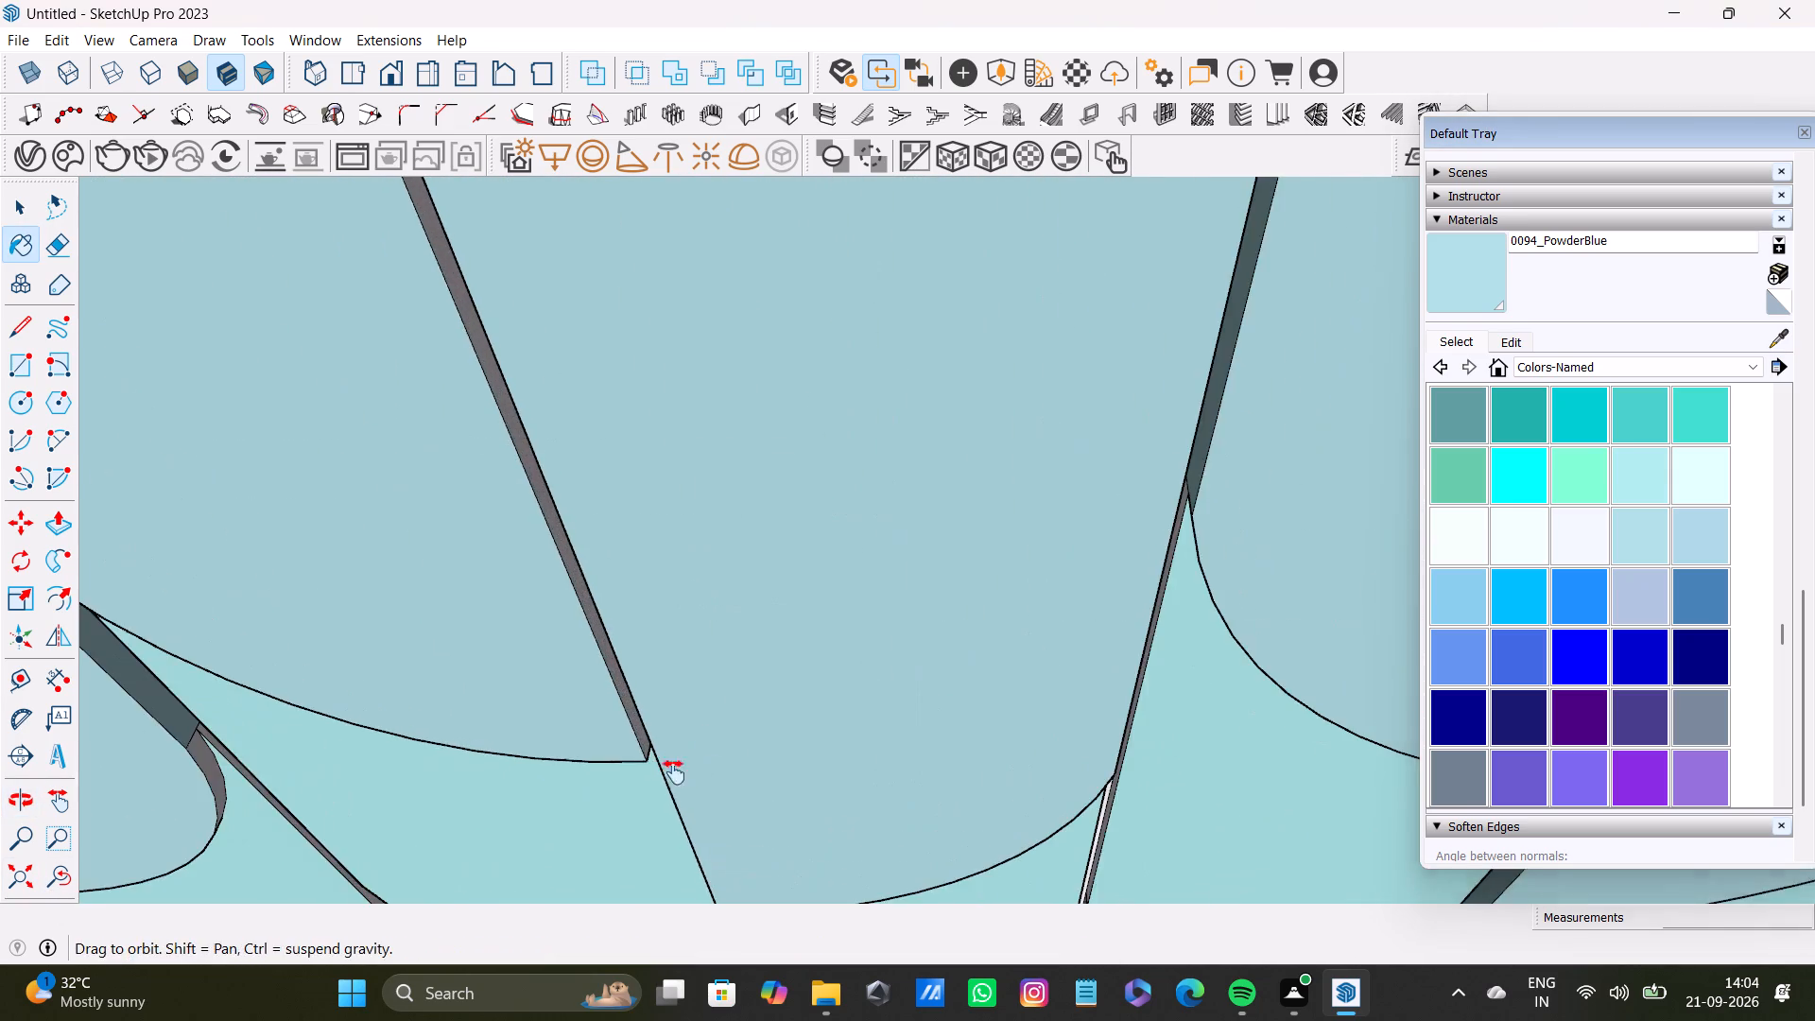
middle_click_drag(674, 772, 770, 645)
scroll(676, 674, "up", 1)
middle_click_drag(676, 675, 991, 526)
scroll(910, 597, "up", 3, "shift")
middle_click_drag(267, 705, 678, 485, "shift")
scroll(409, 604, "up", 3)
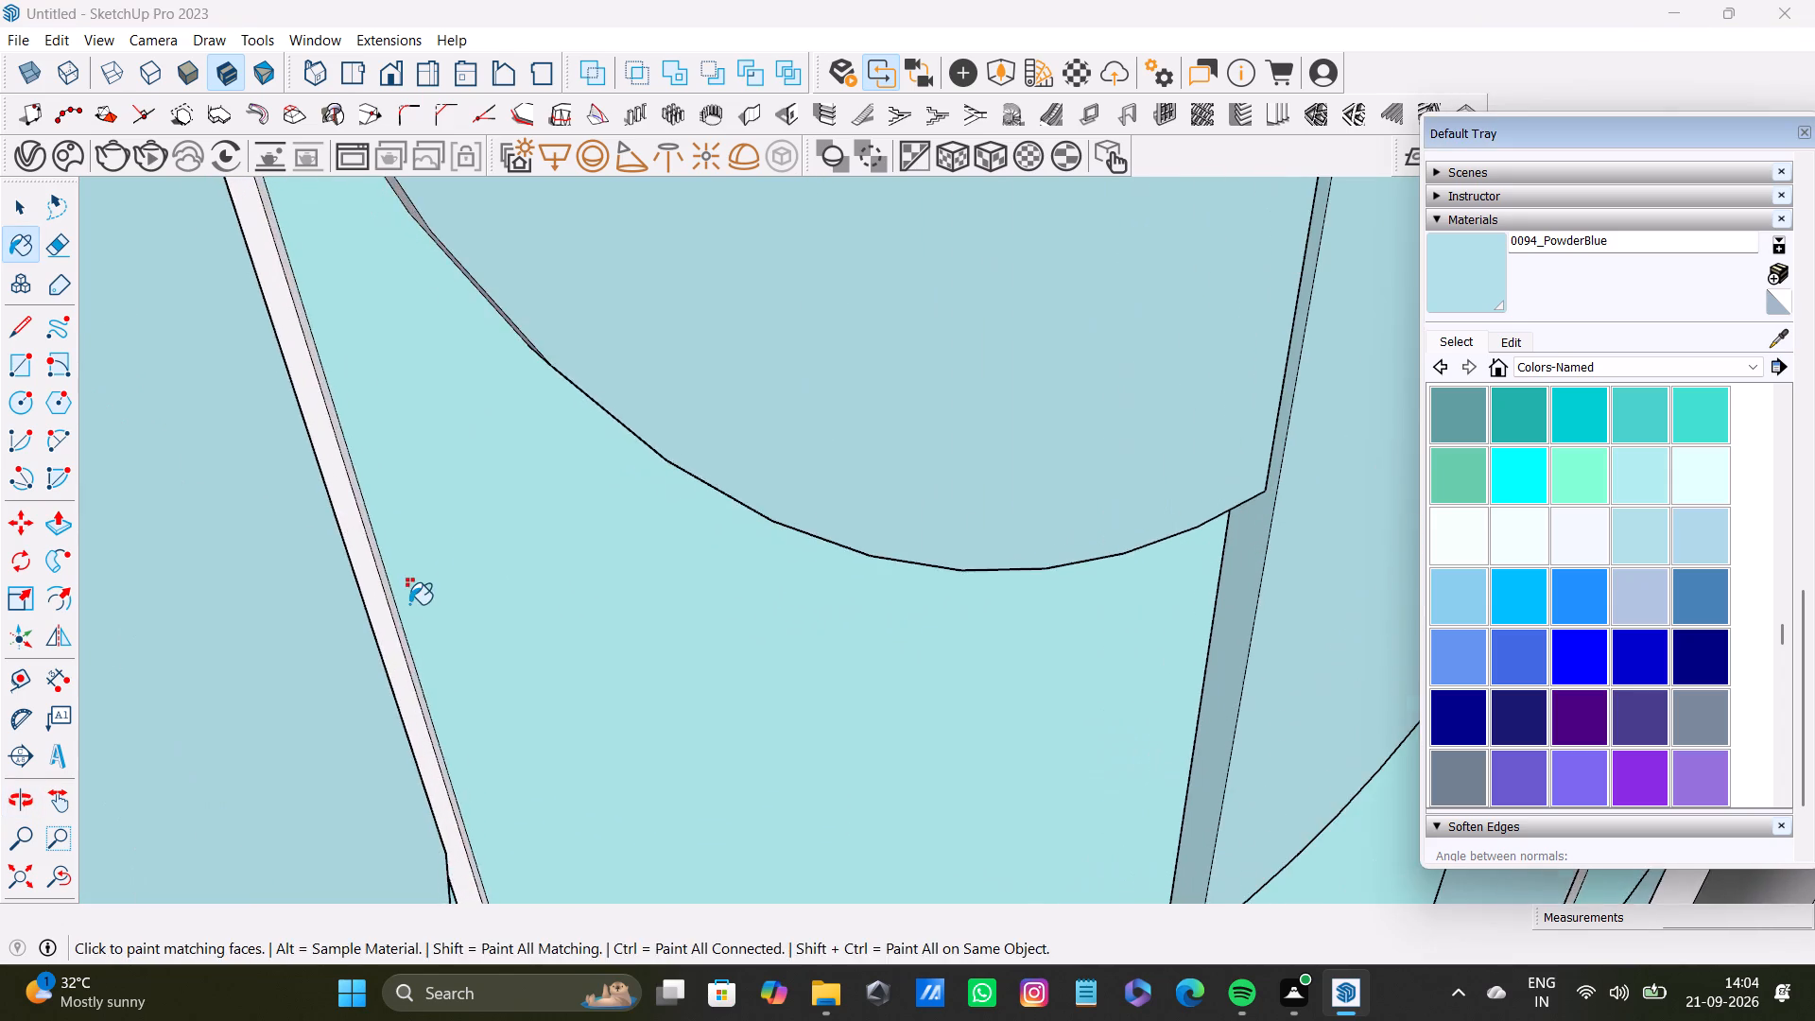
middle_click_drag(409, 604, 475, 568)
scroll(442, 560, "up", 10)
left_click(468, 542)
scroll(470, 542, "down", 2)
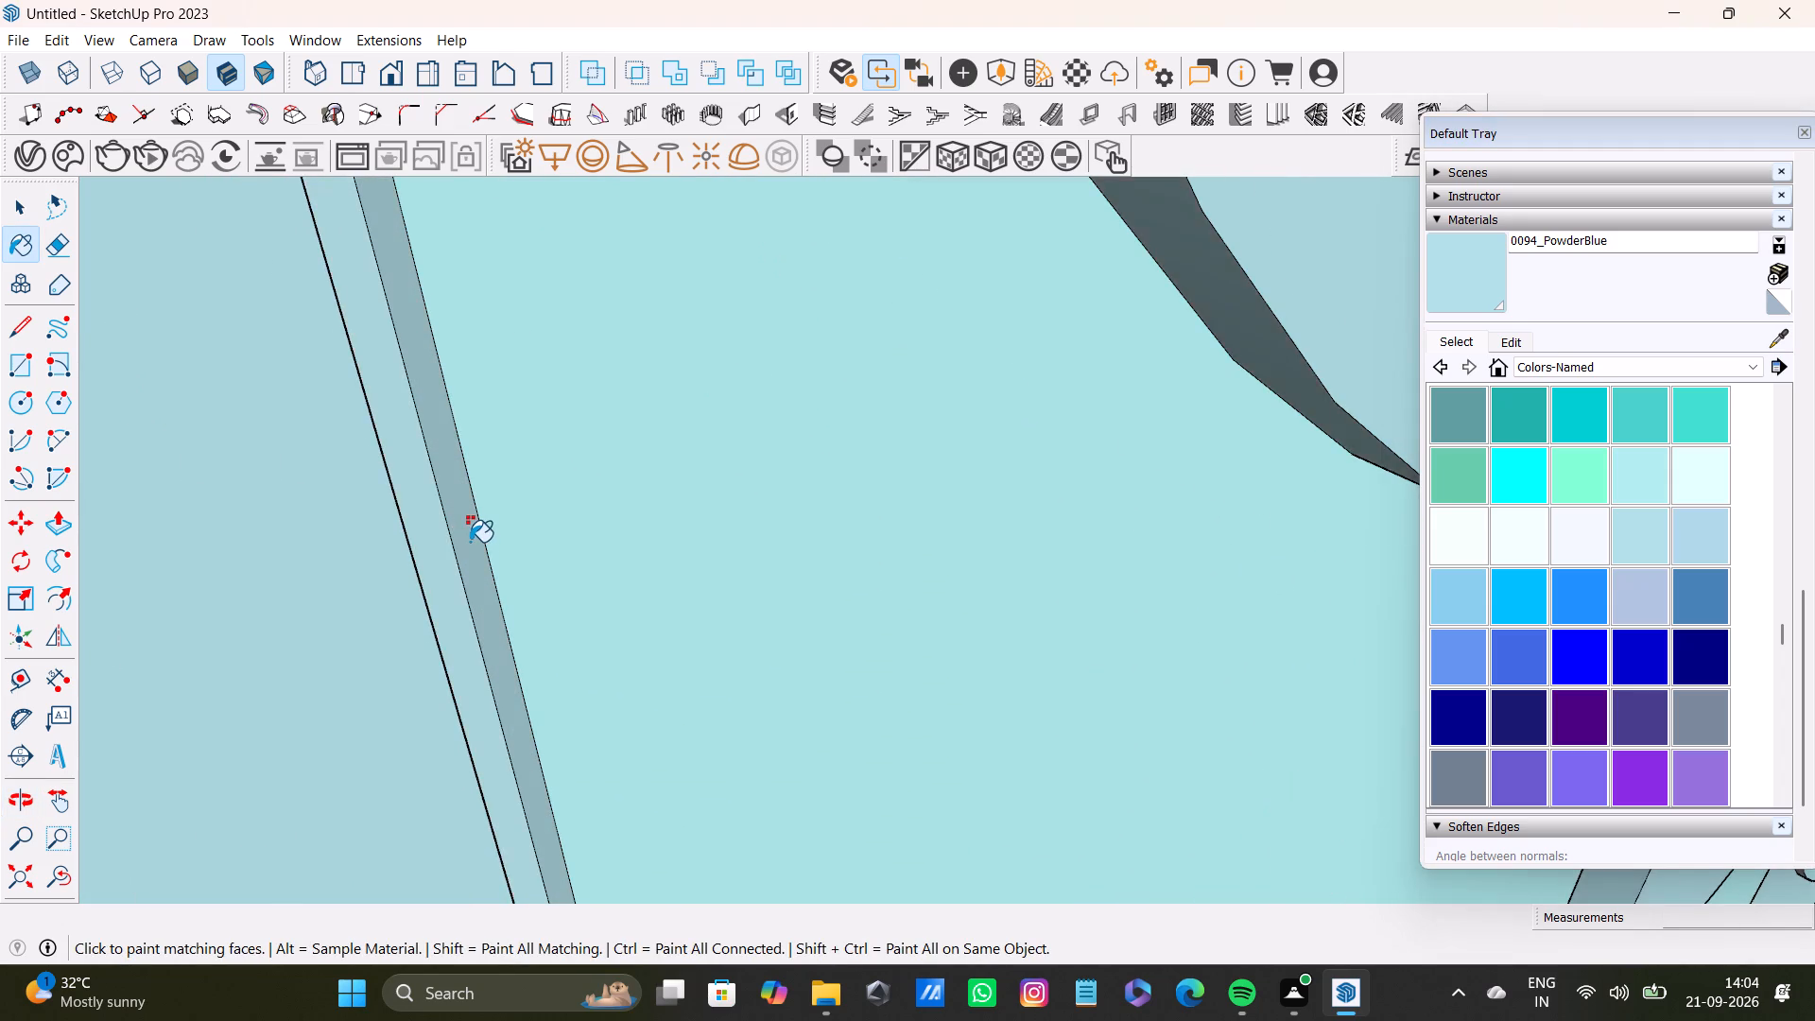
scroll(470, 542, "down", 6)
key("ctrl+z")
Select the narrow side face of the second panel's middle section, facing the first panel, and paint it with 0094_PowderBlue.
scroll(471, 542, "up", 8, "ctrl")
key("space")
left_click(460, 578)
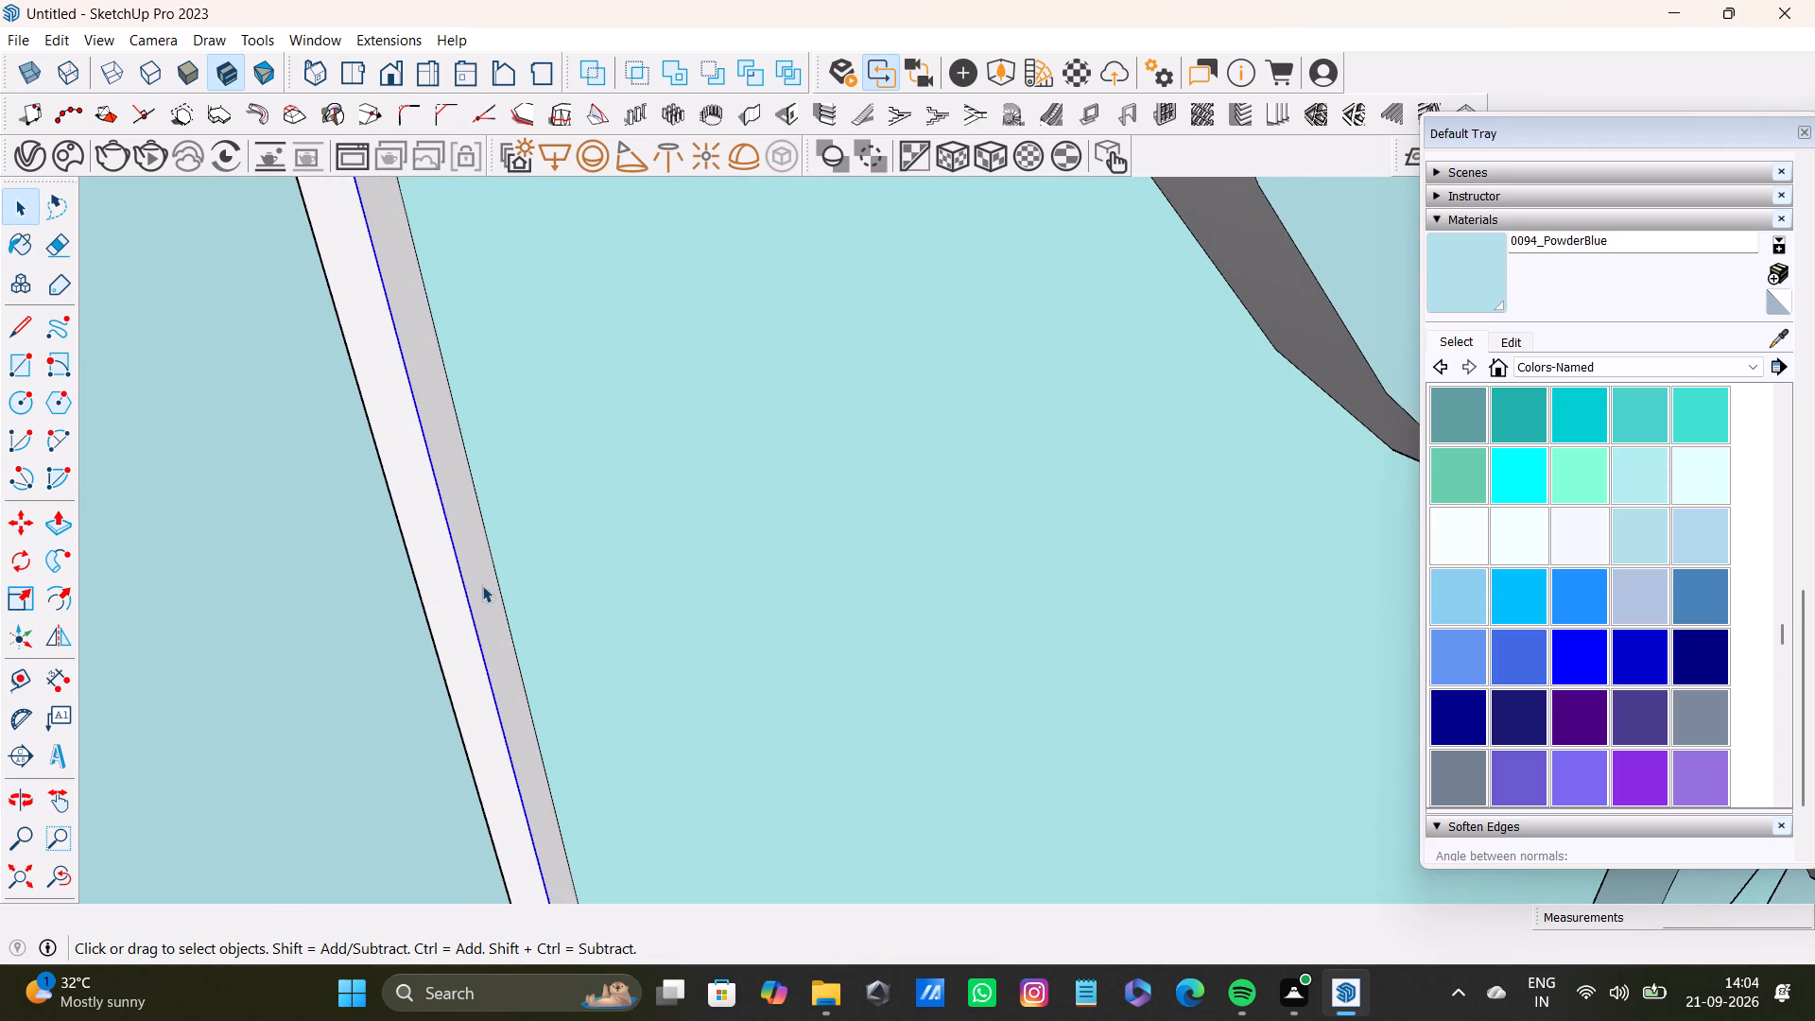
left_click(481, 592)
left_click(1455, 296, "shift")
left_click(486, 631, "shift")
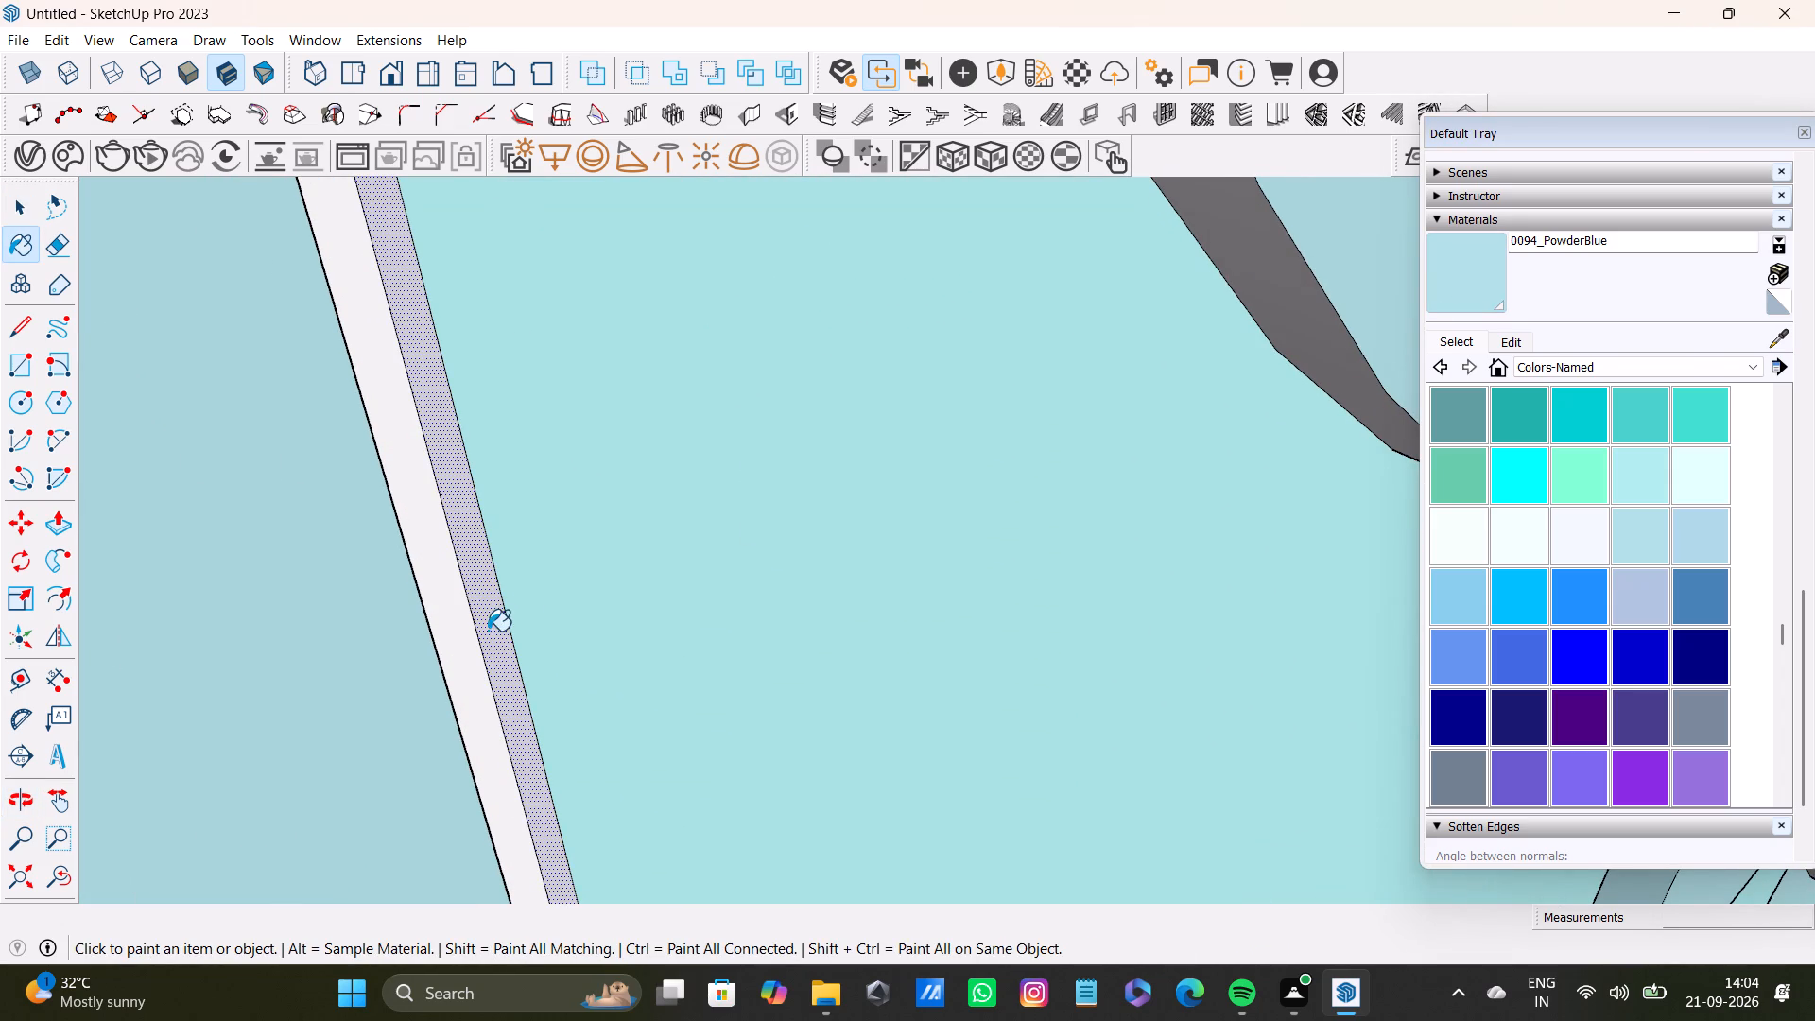
scroll(473, 684, "down", 16, "shift")
middle_click_drag(914, 711, 461, 675, "shift")
scroll(550, 613, "down", 7, "shift")
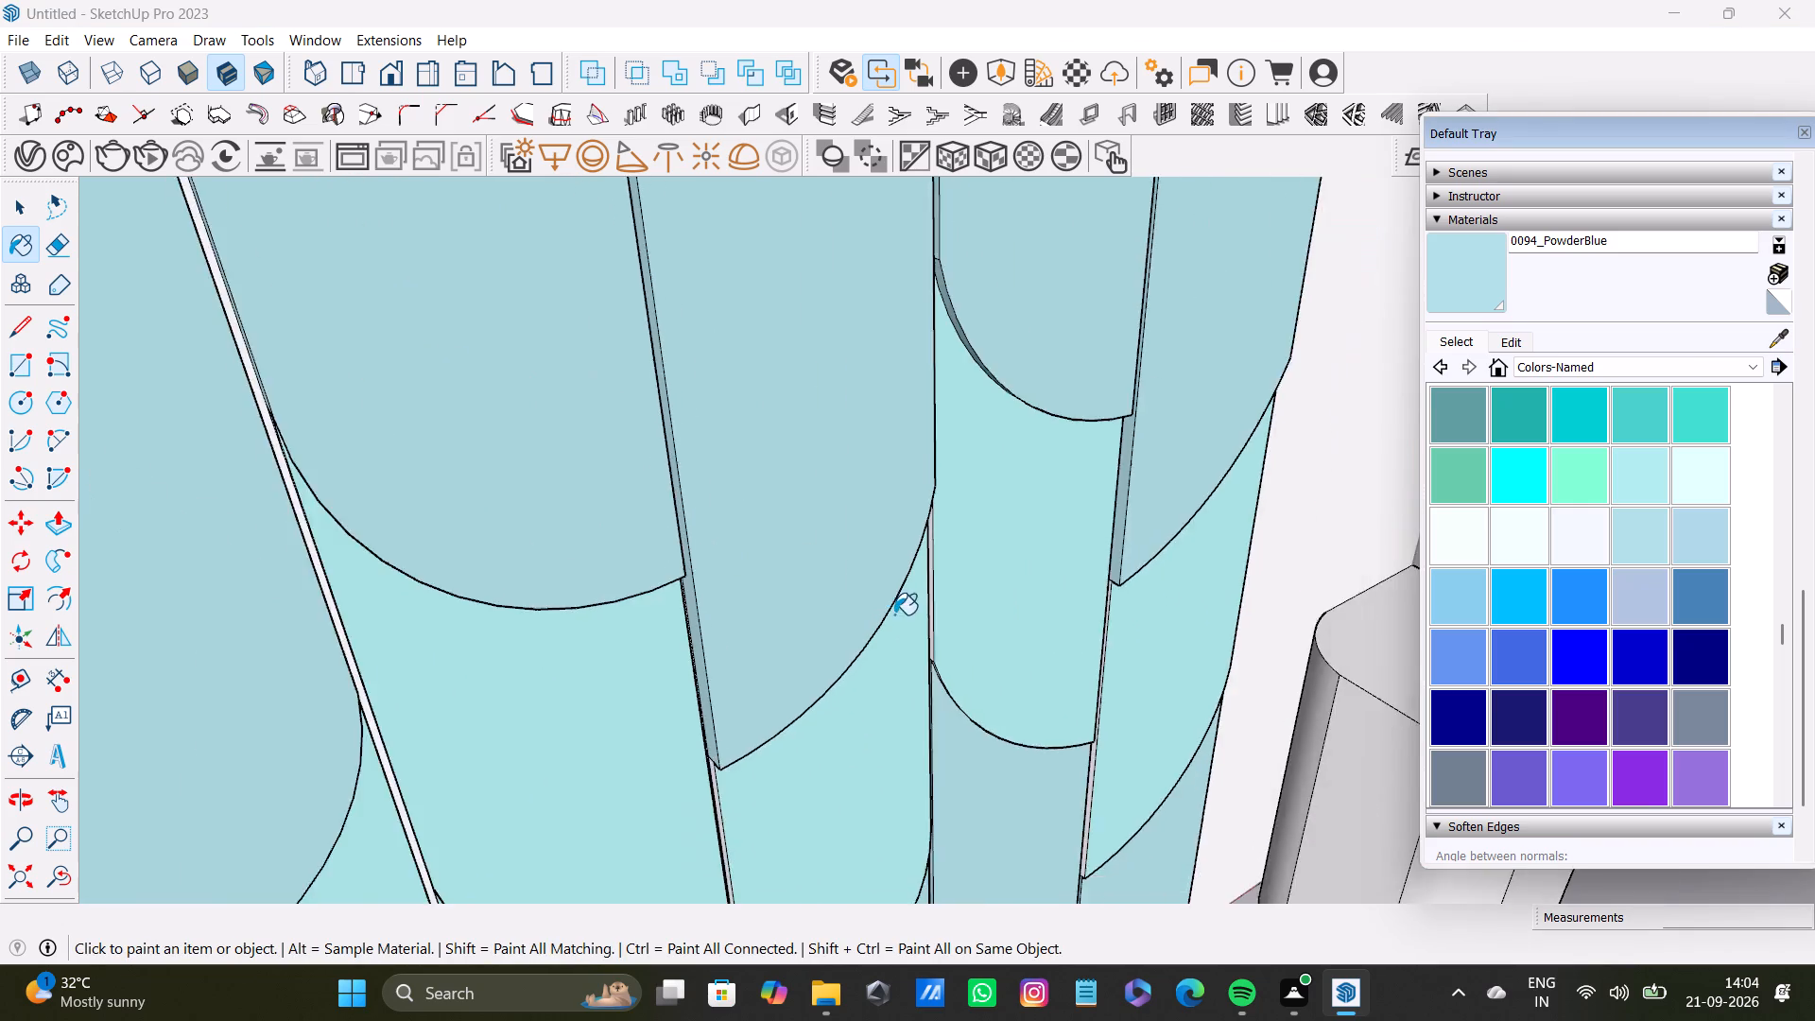
Select the narrow side face of the third panel's middle section, facing the second panel, and paint it with 0094_PowderBlue.
scroll(895, 624, "up", 6, "shift")
middle_click_drag(717, 784, 664, 346, "shift")
scroll(692, 578, "up", 8, "shift")
middle_click_drag(557, 701, 583, 535, "shift")
scroll(583, 535, "up", 1, "shift")
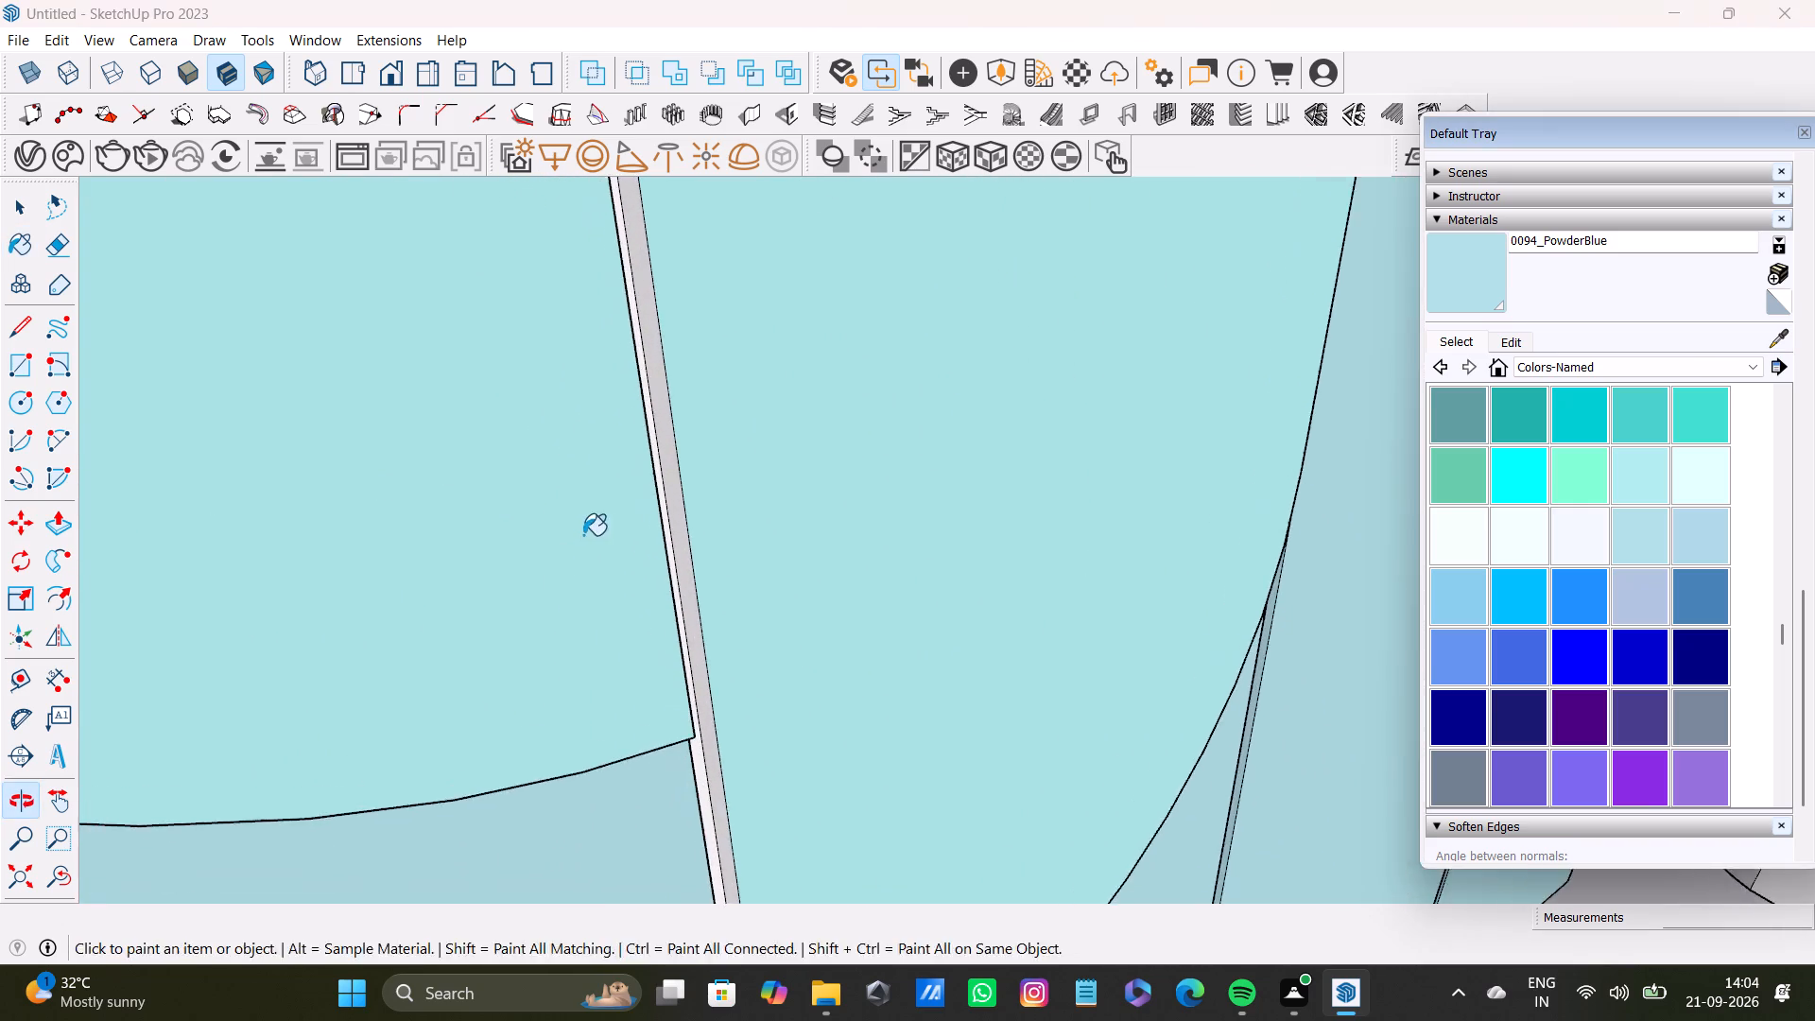
middle_click_drag(583, 535, 674, 513)
key("space")
scroll(673, 510, "up", 4)
left_click(667, 513)
left_click(1490, 272, "shift")
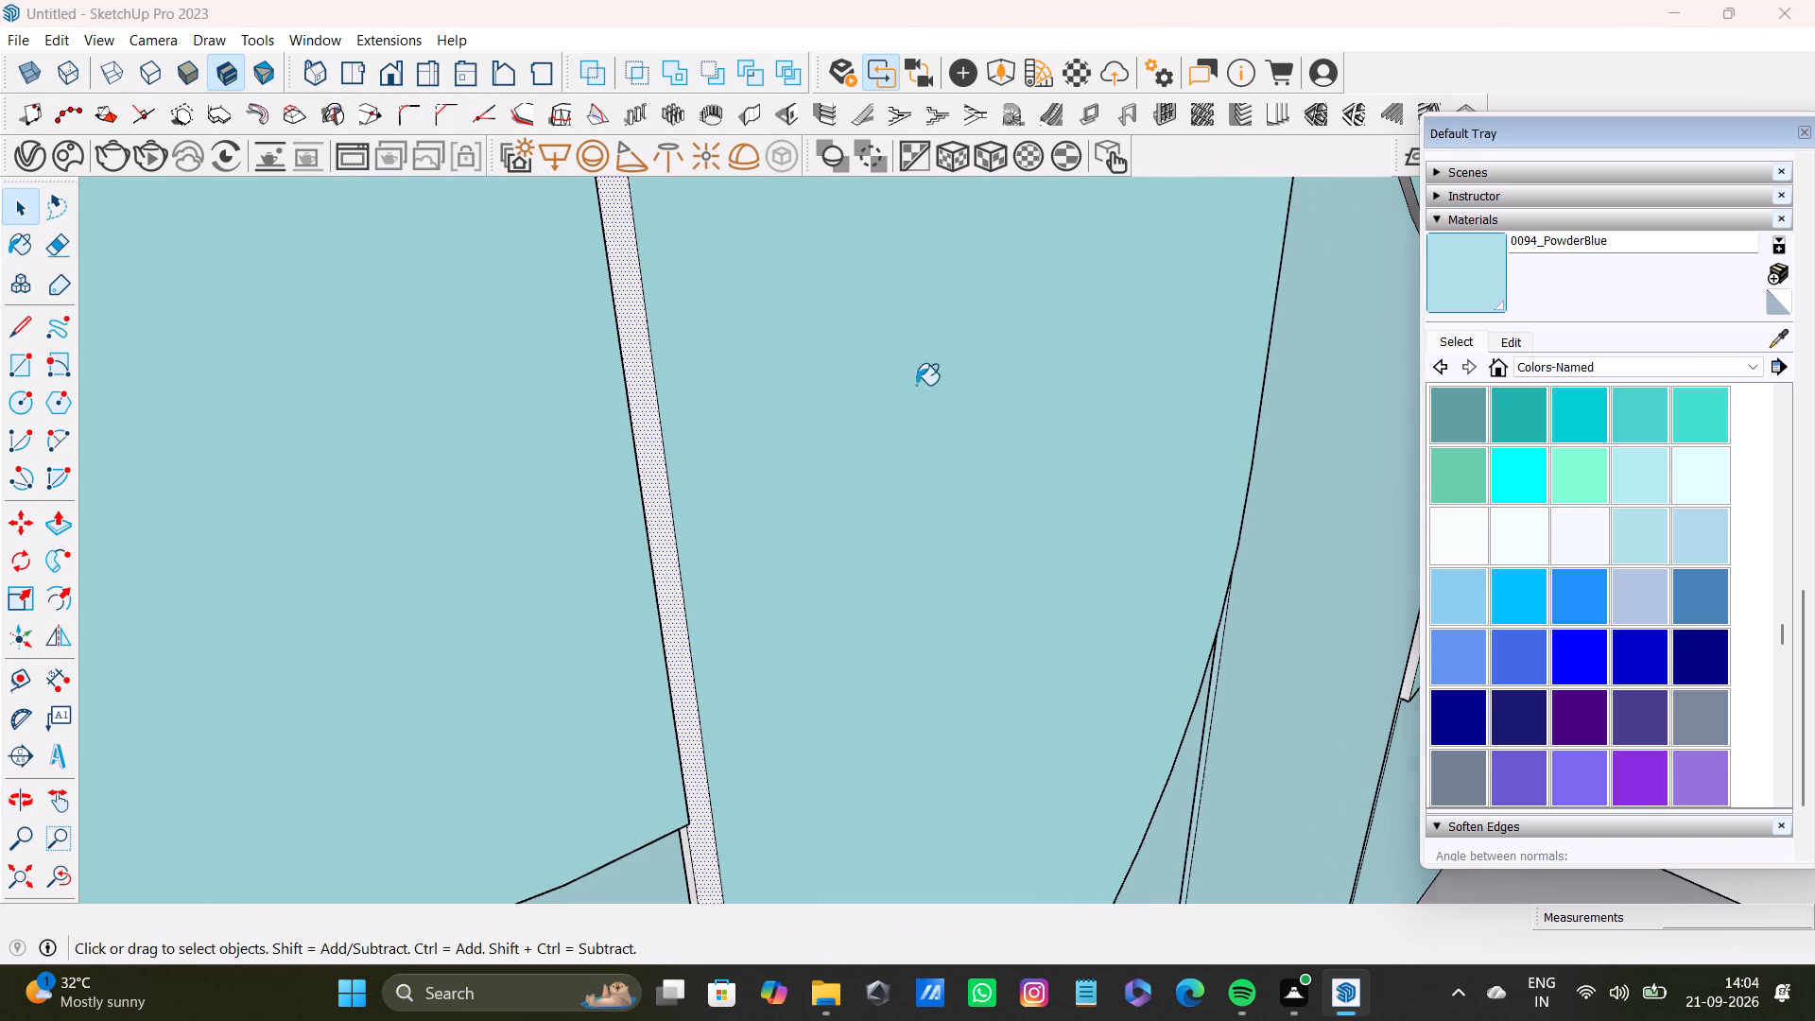
scroll(555, 445, "up", 6, "shift")
left_click(695, 474, "shift")
scroll(695, 474, "down", 12, "shift")
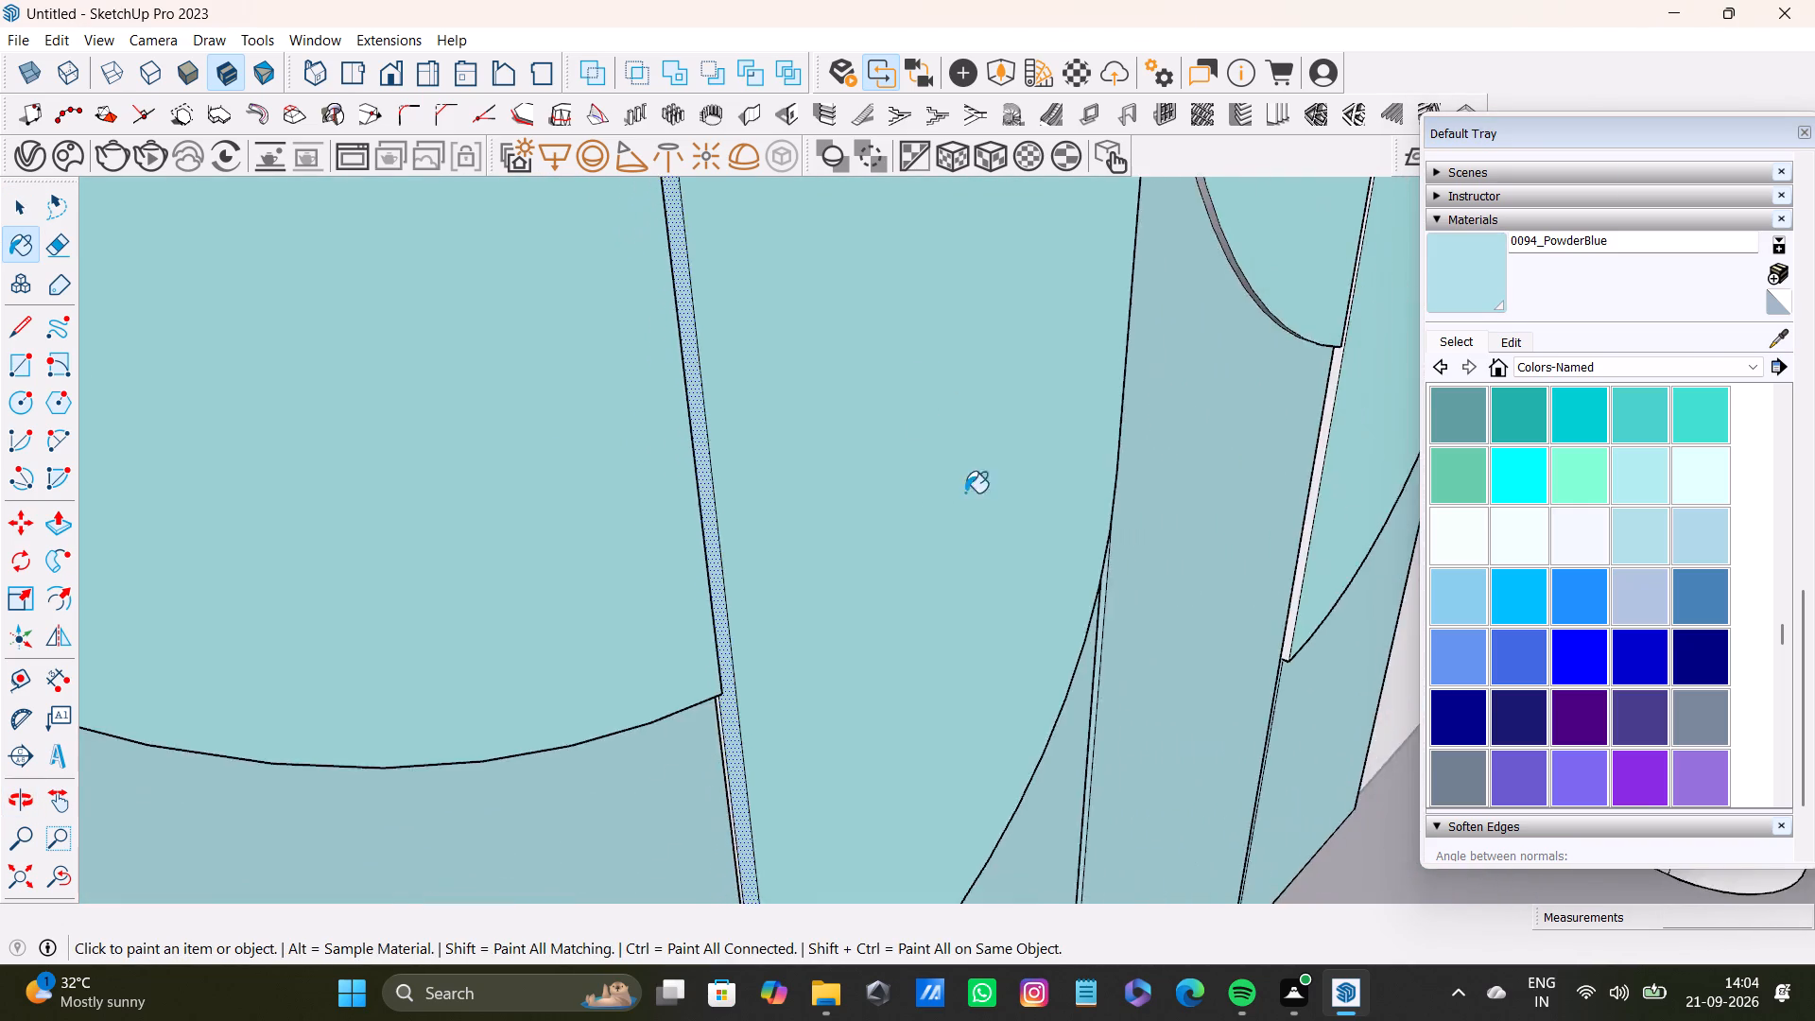
Select the narrow side face of the fourth panel's middle section, facing the third panel, and paint it with 0094_PowderBlue.
middle_click_drag(965, 493, 486, 790, "shift")
scroll(683, 610, "up", 4, "shift")
scroll(689, 596, "down", 13, "shift")
middle_click_drag(688, 597, 825, 524, "shift")
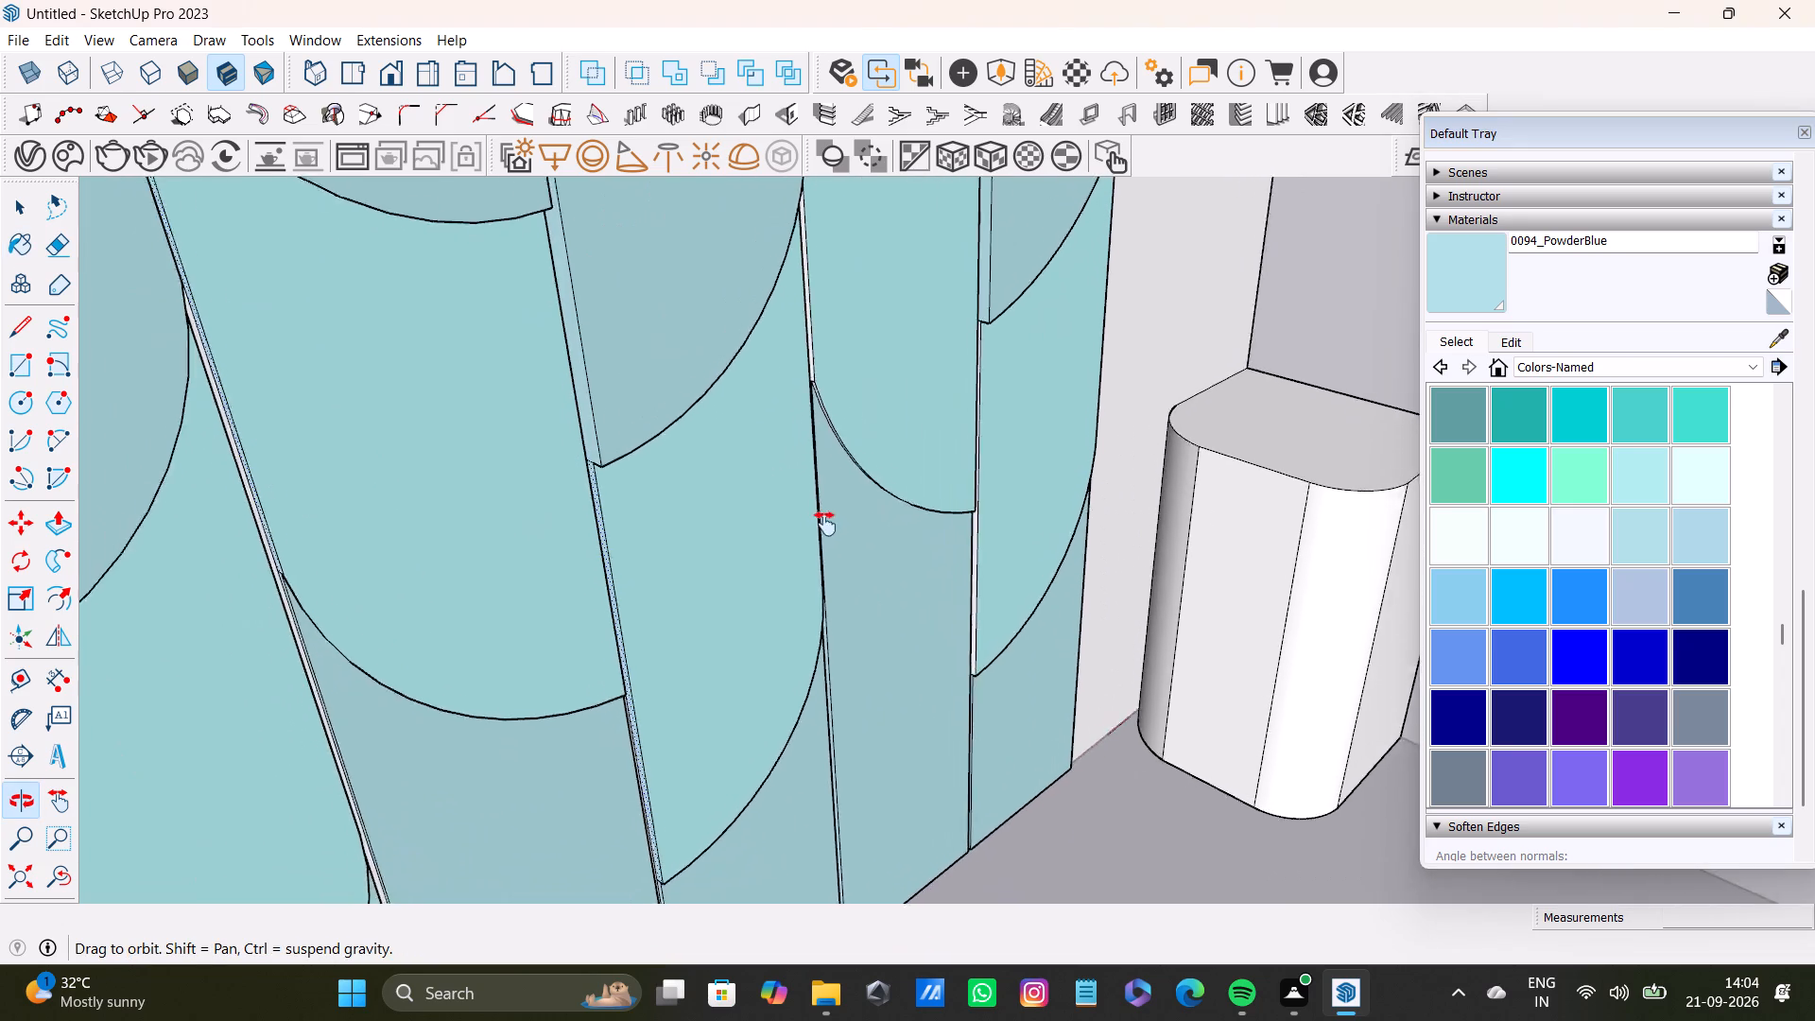
middle_click_drag(825, 524, 895, 540, "shift")
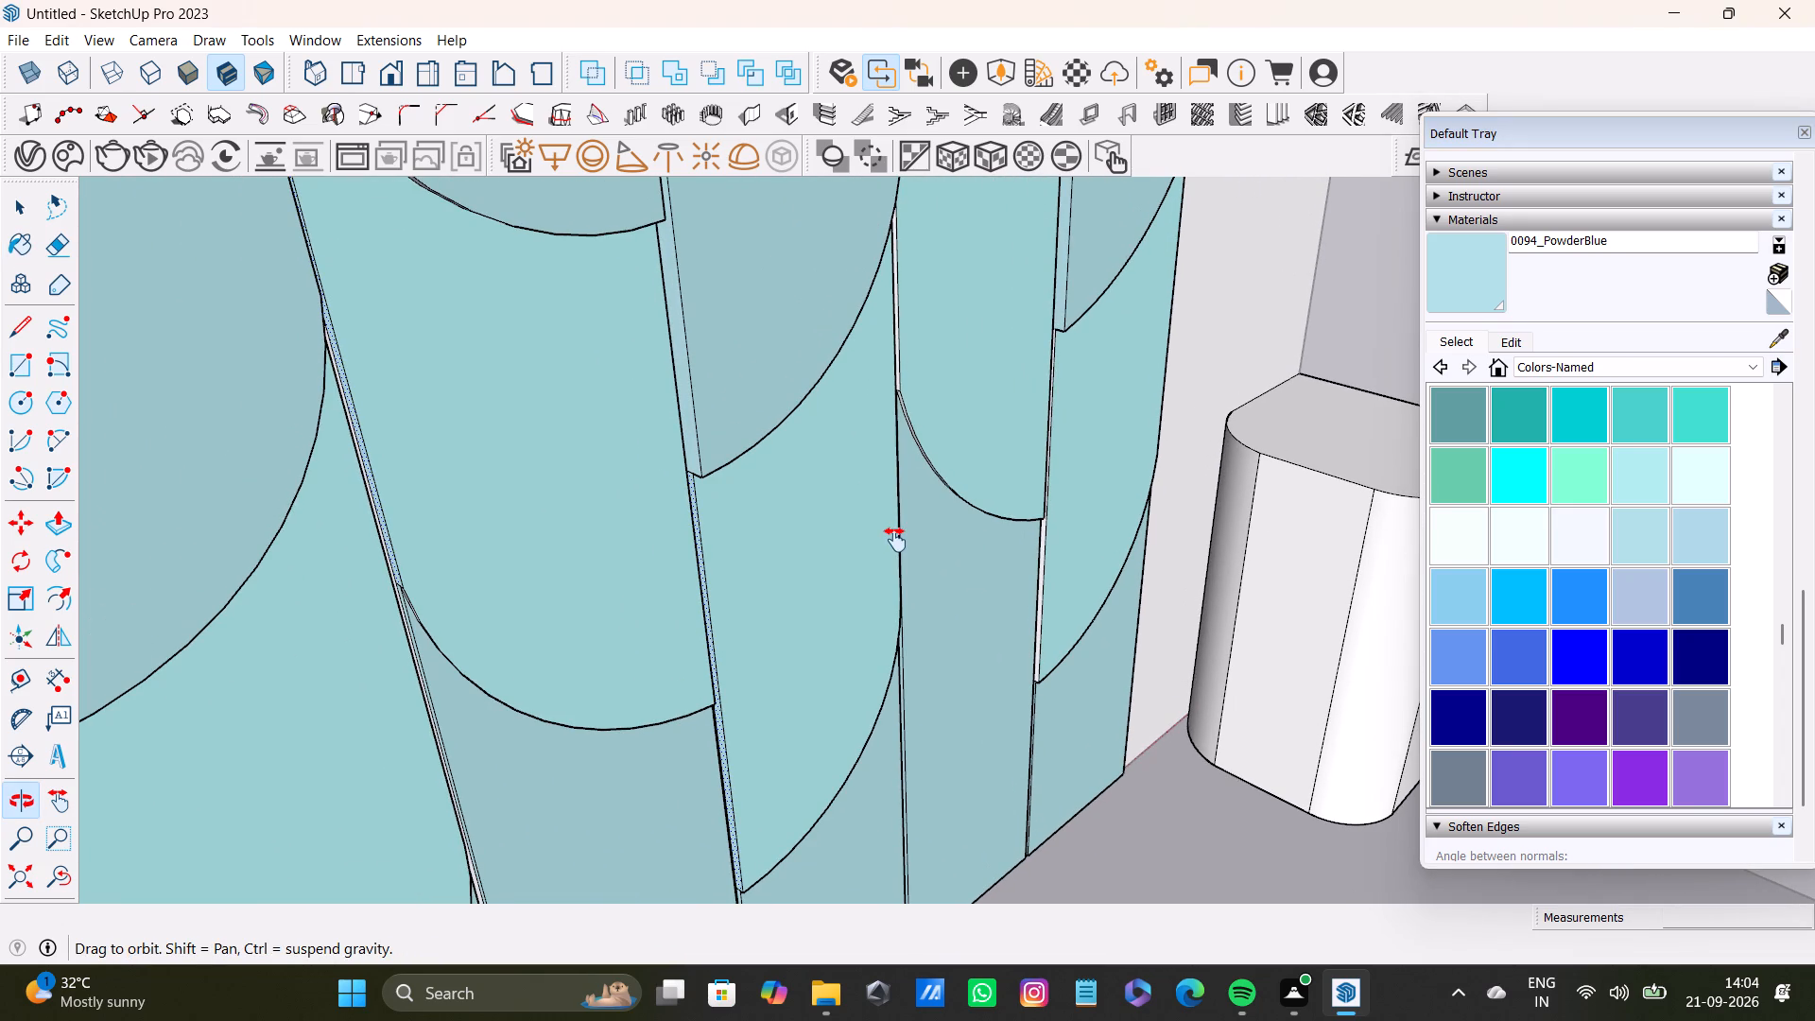
middle_click_drag(895, 540, 688, 690, "shift")
scroll(632, 549, "up", 15, "shift")
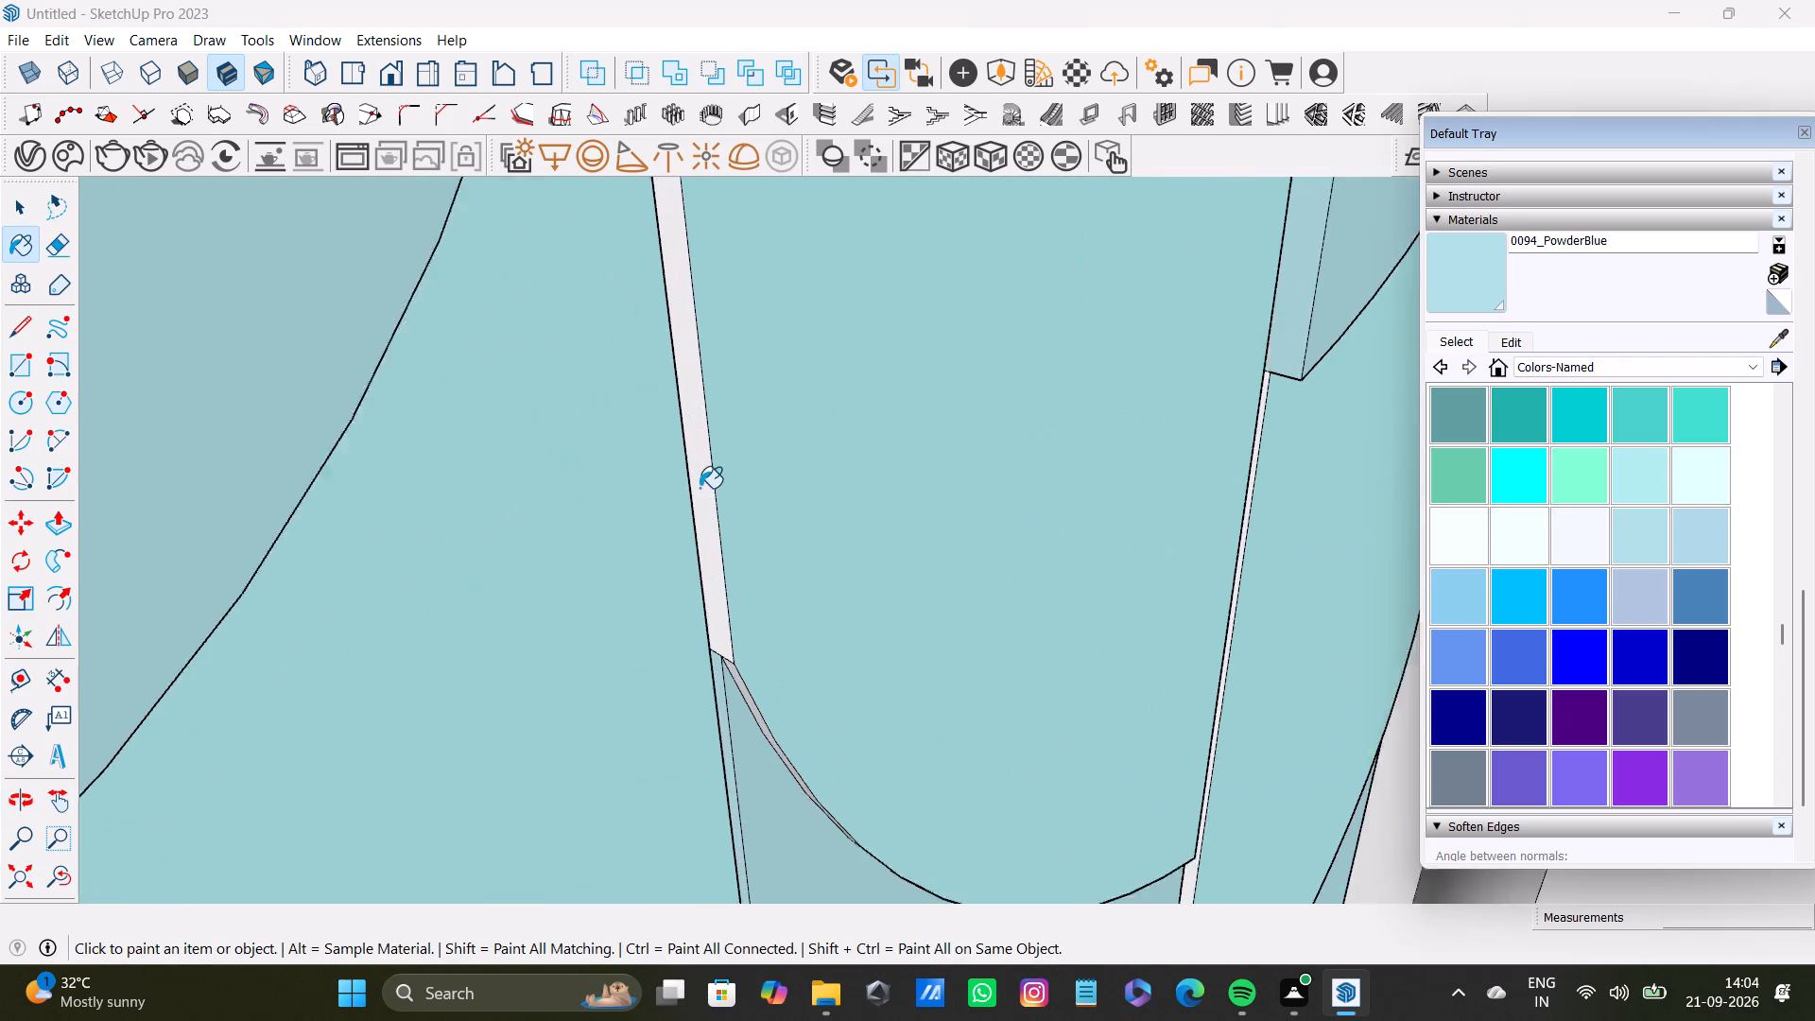
scroll(700, 488, "up", 1, "shift")
key("space")
left_click(705, 481)
left_click(1452, 294, "shift")
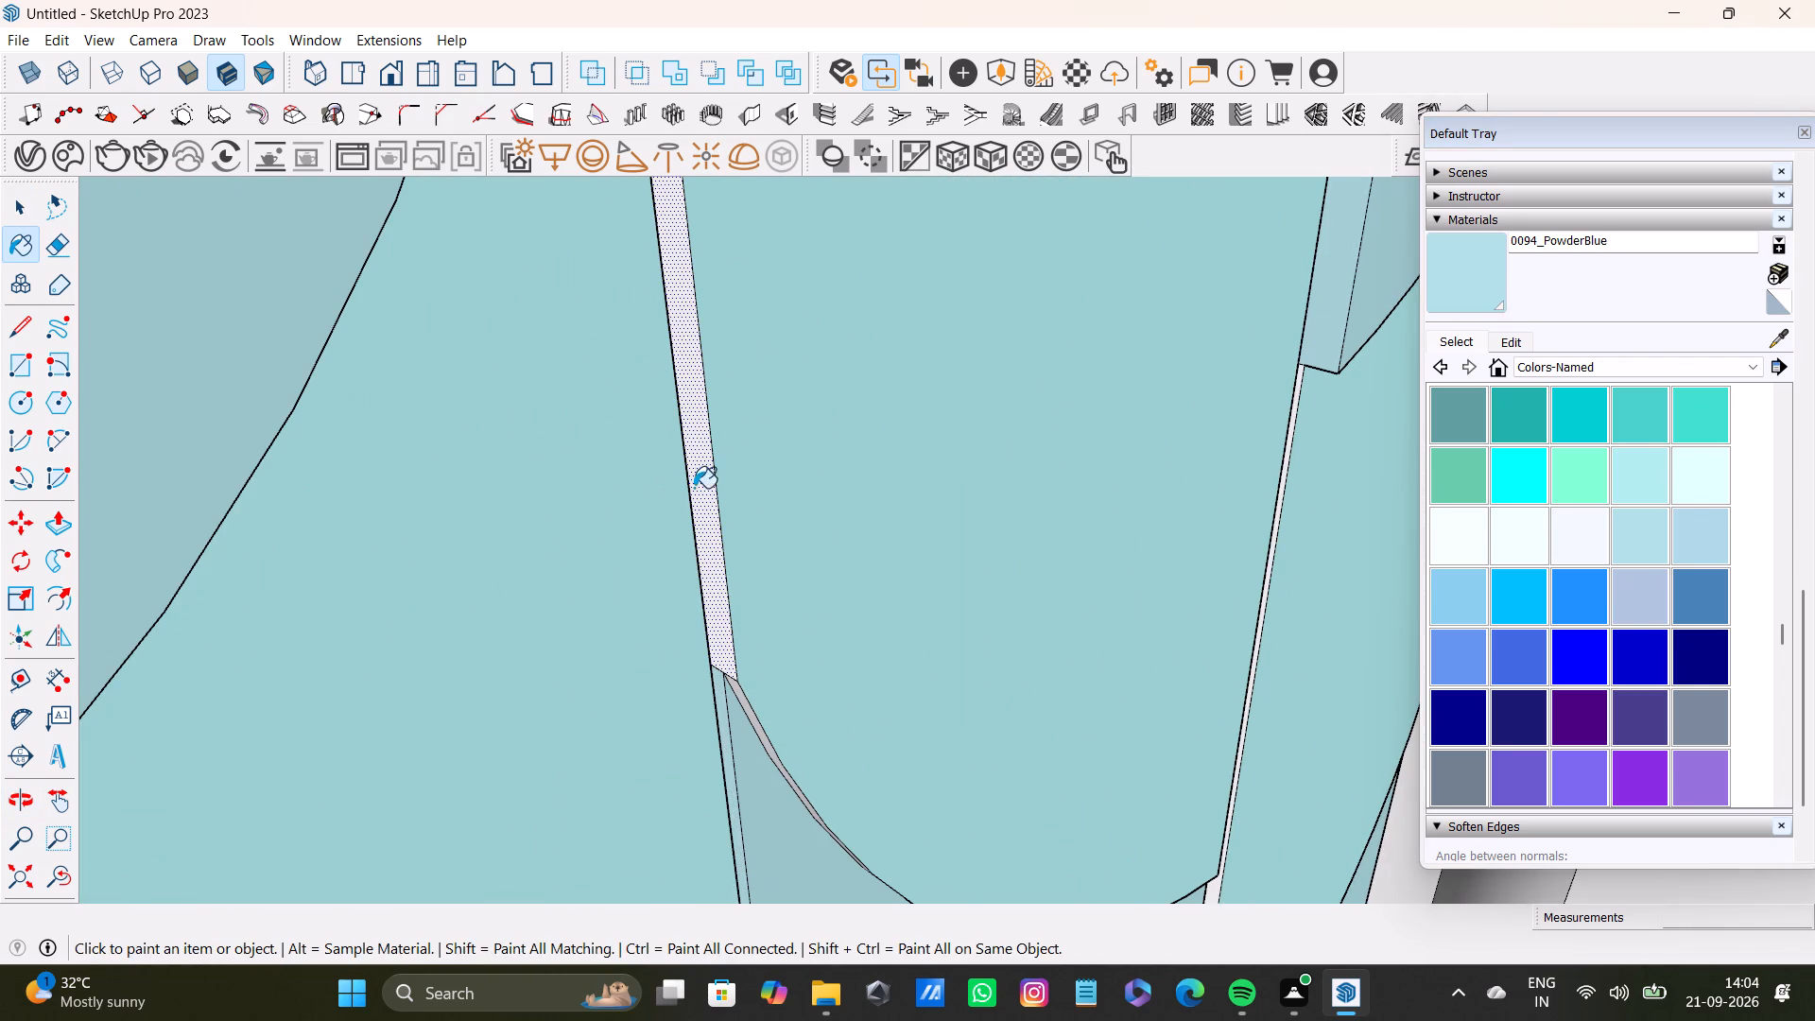
left_click(694, 488, "shift")
scroll(233, 446, "down", 3, "shift")
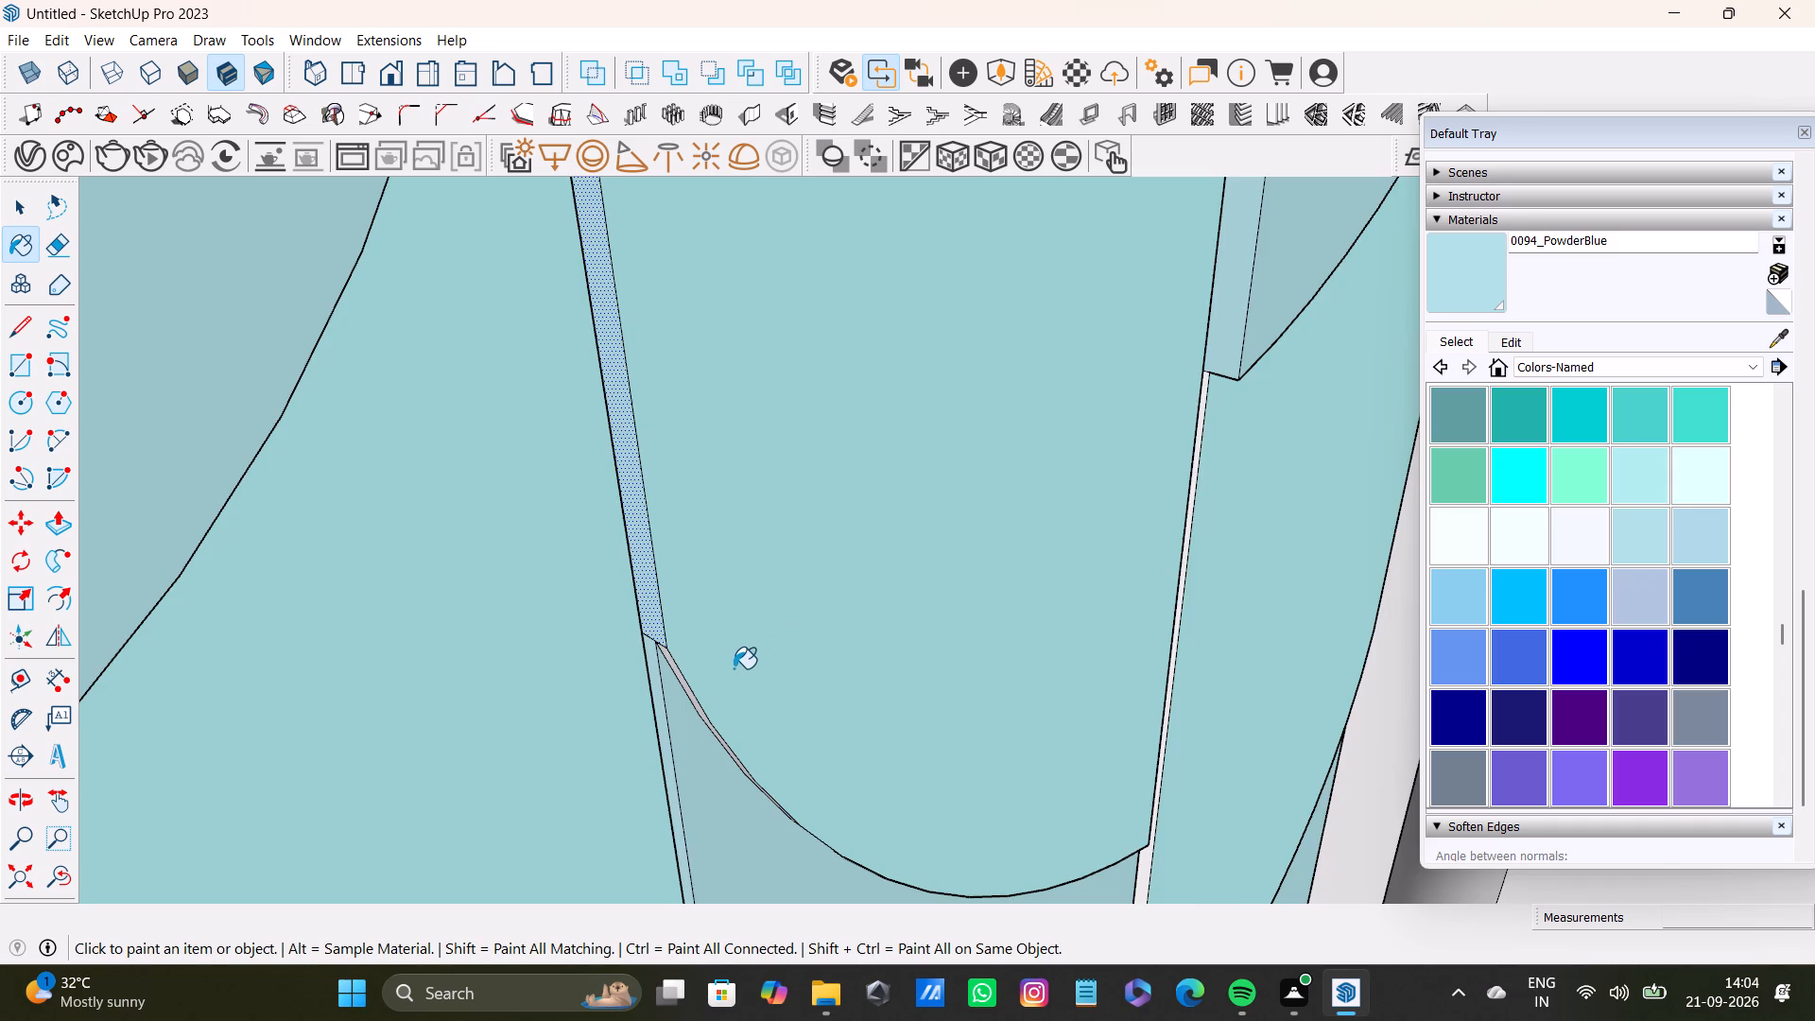
Paint the narrow side face of the fifth panel's middle section, facing the fourth panel, with 0094_PowderBlue, and exit the panel group.
scroll(728, 670, "up", 12, "shift")
scroll(590, 665, "down", 10, "shift")
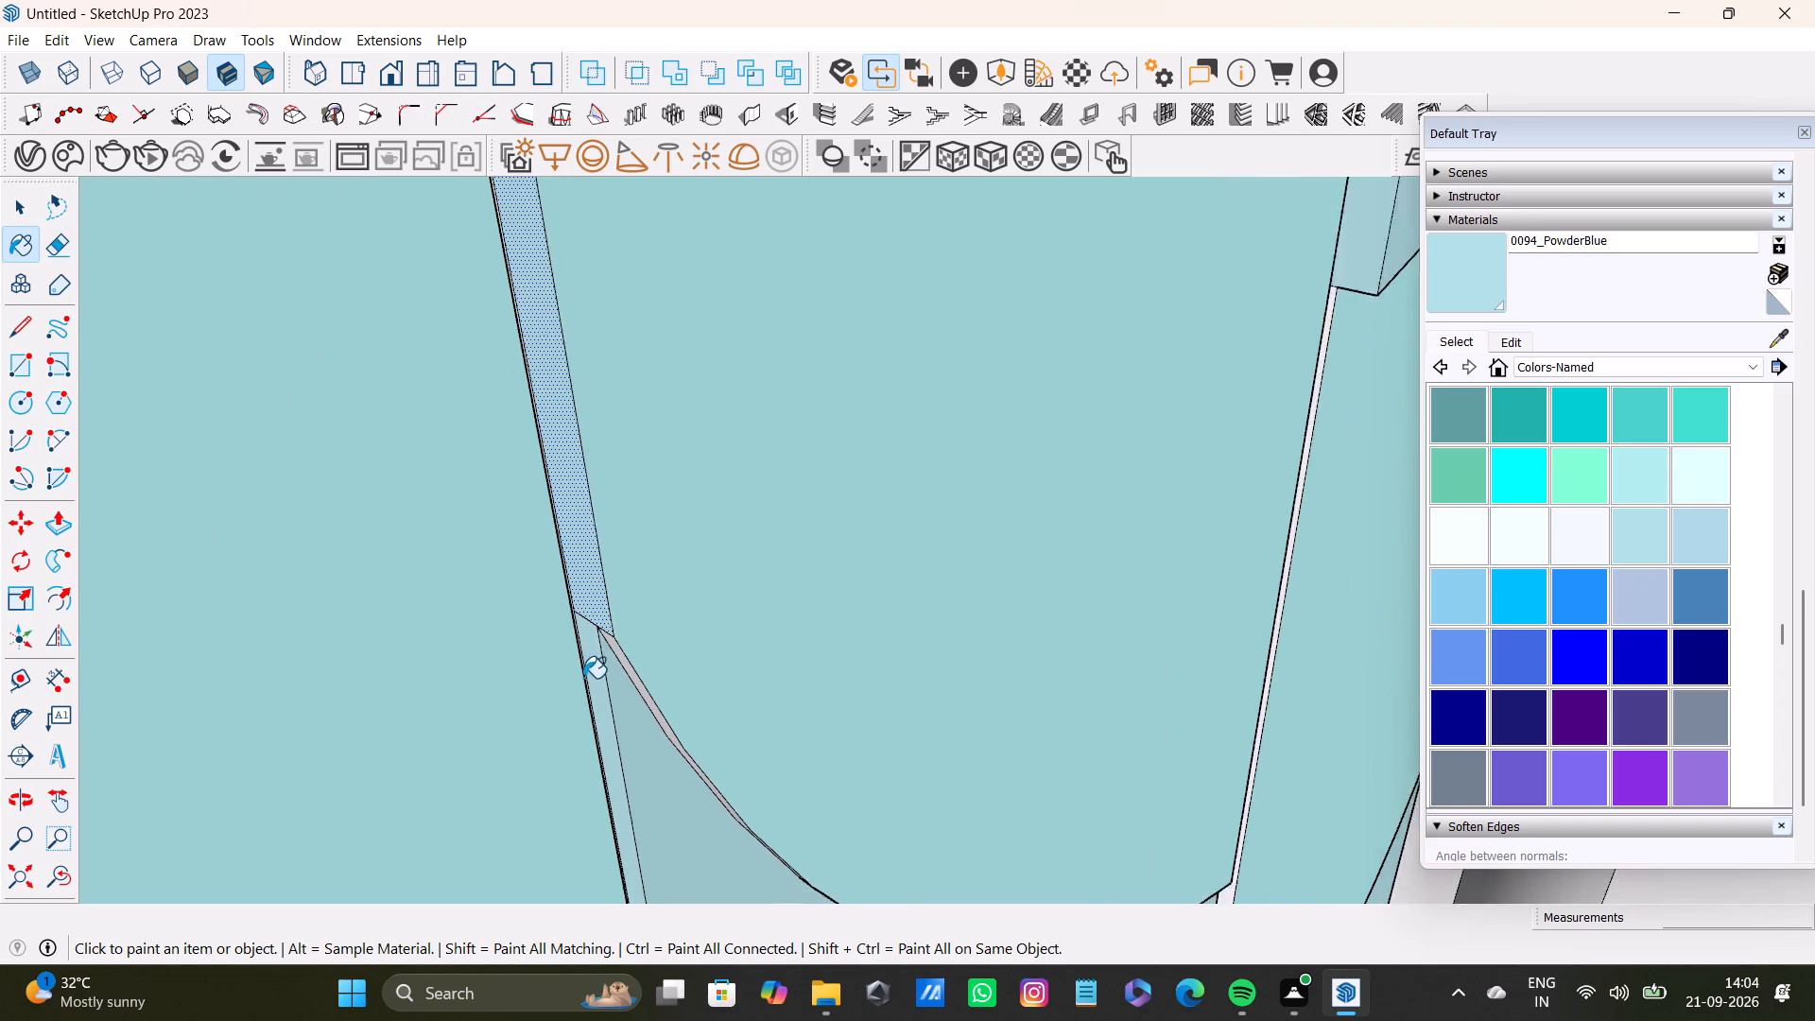
scroll(583, 678, "down", 20, "shift")
key("space")
scroll(729, 697, "up", 10)
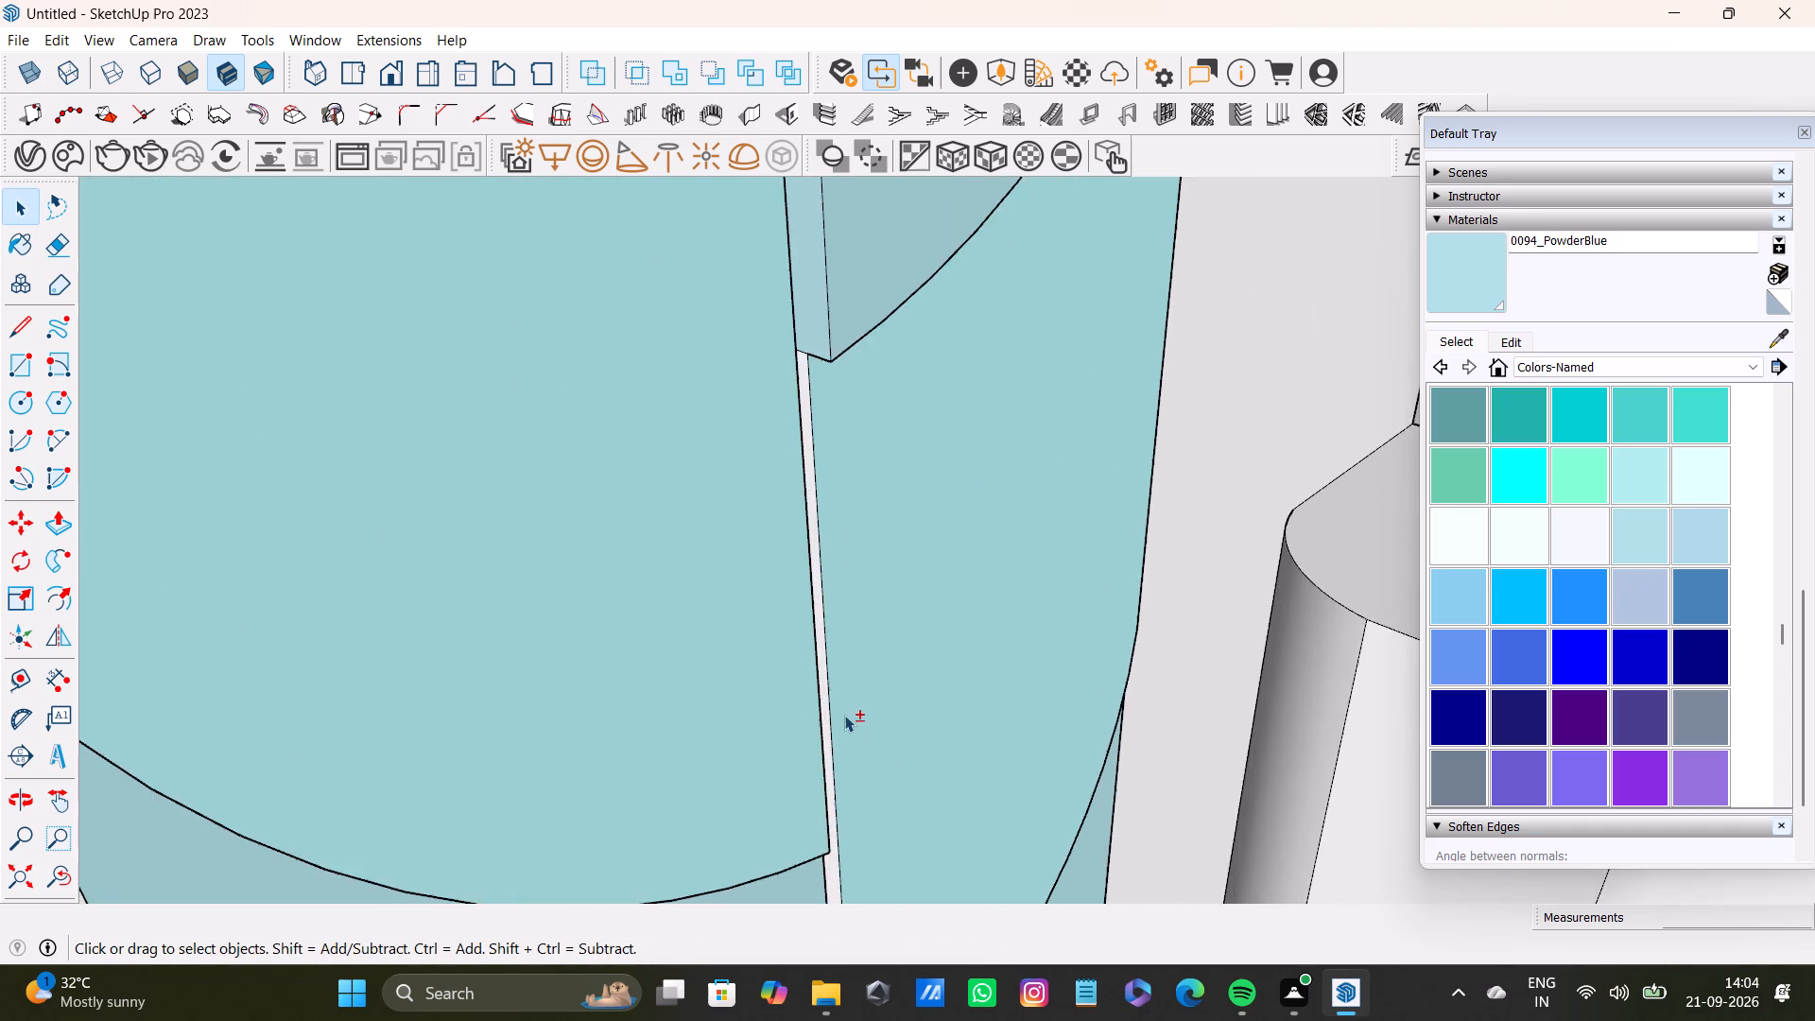
middle_click_drag(845, 715, 799, 607, "shift")
scroll(827, 641, "up", 13, "shift")
key("space")
left_click(786, 580)
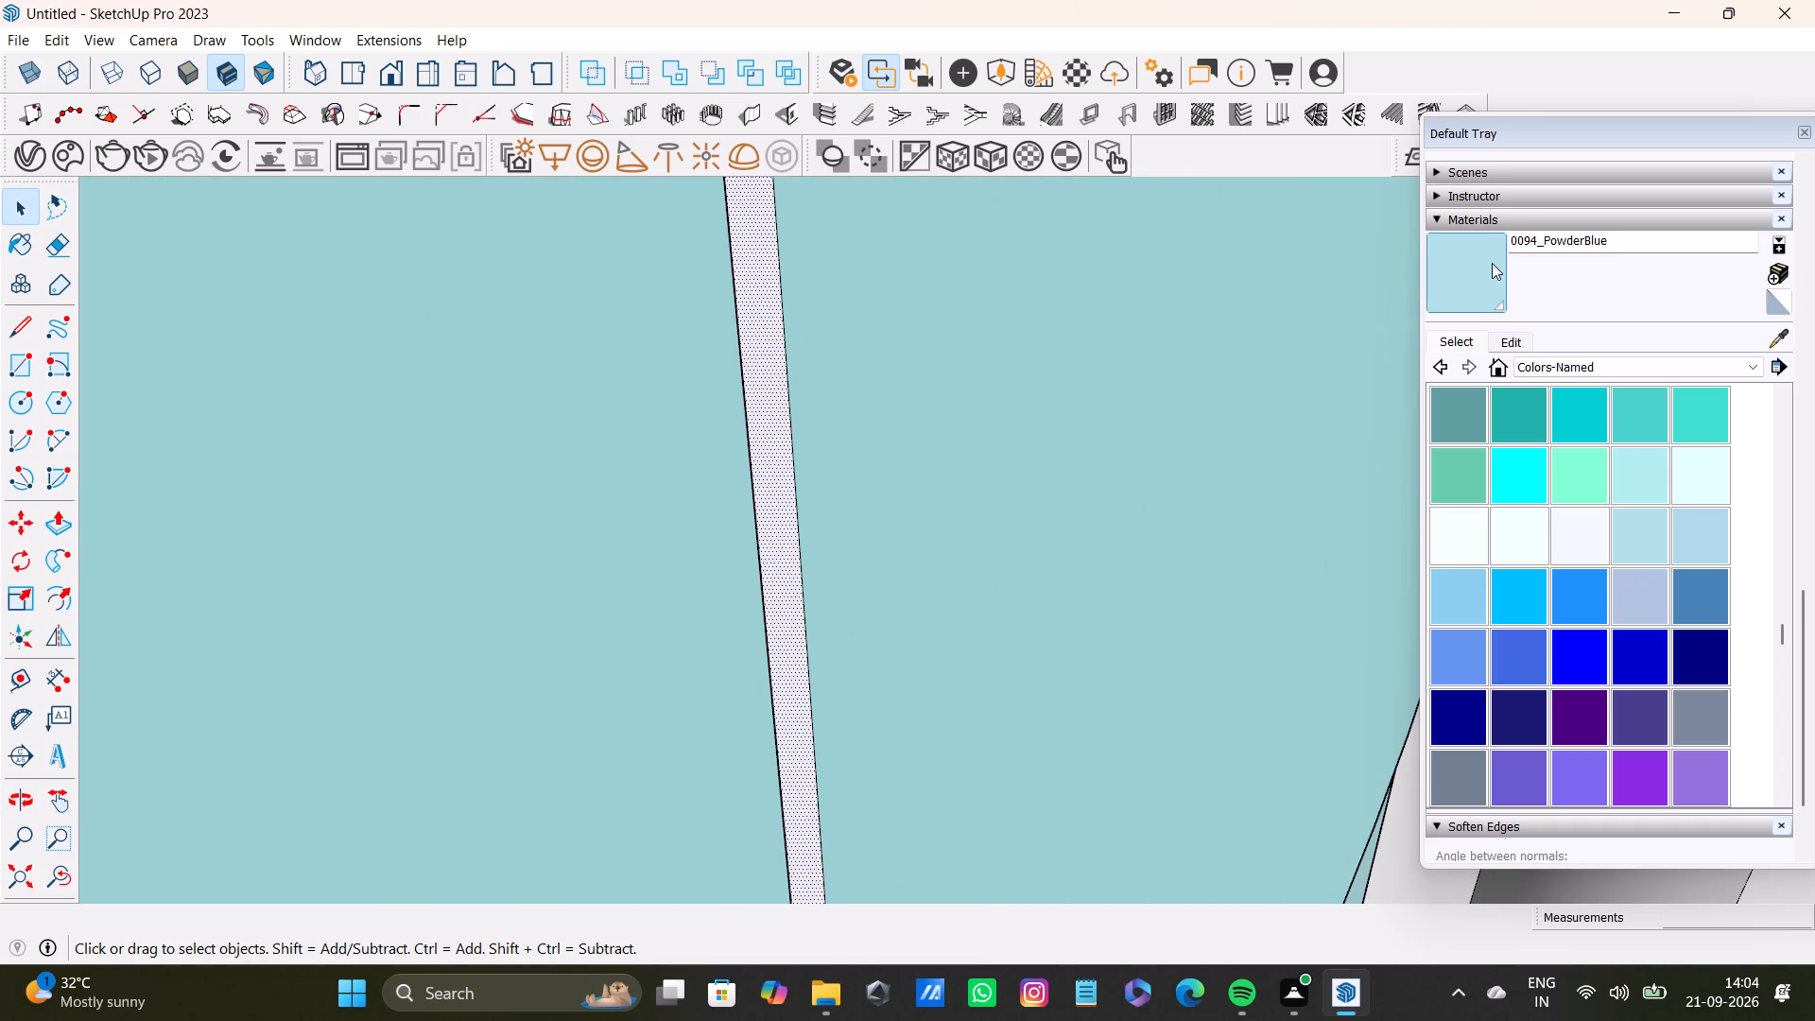
left_click(1492, 263, "shift")
left_click(776, 552, "shift")
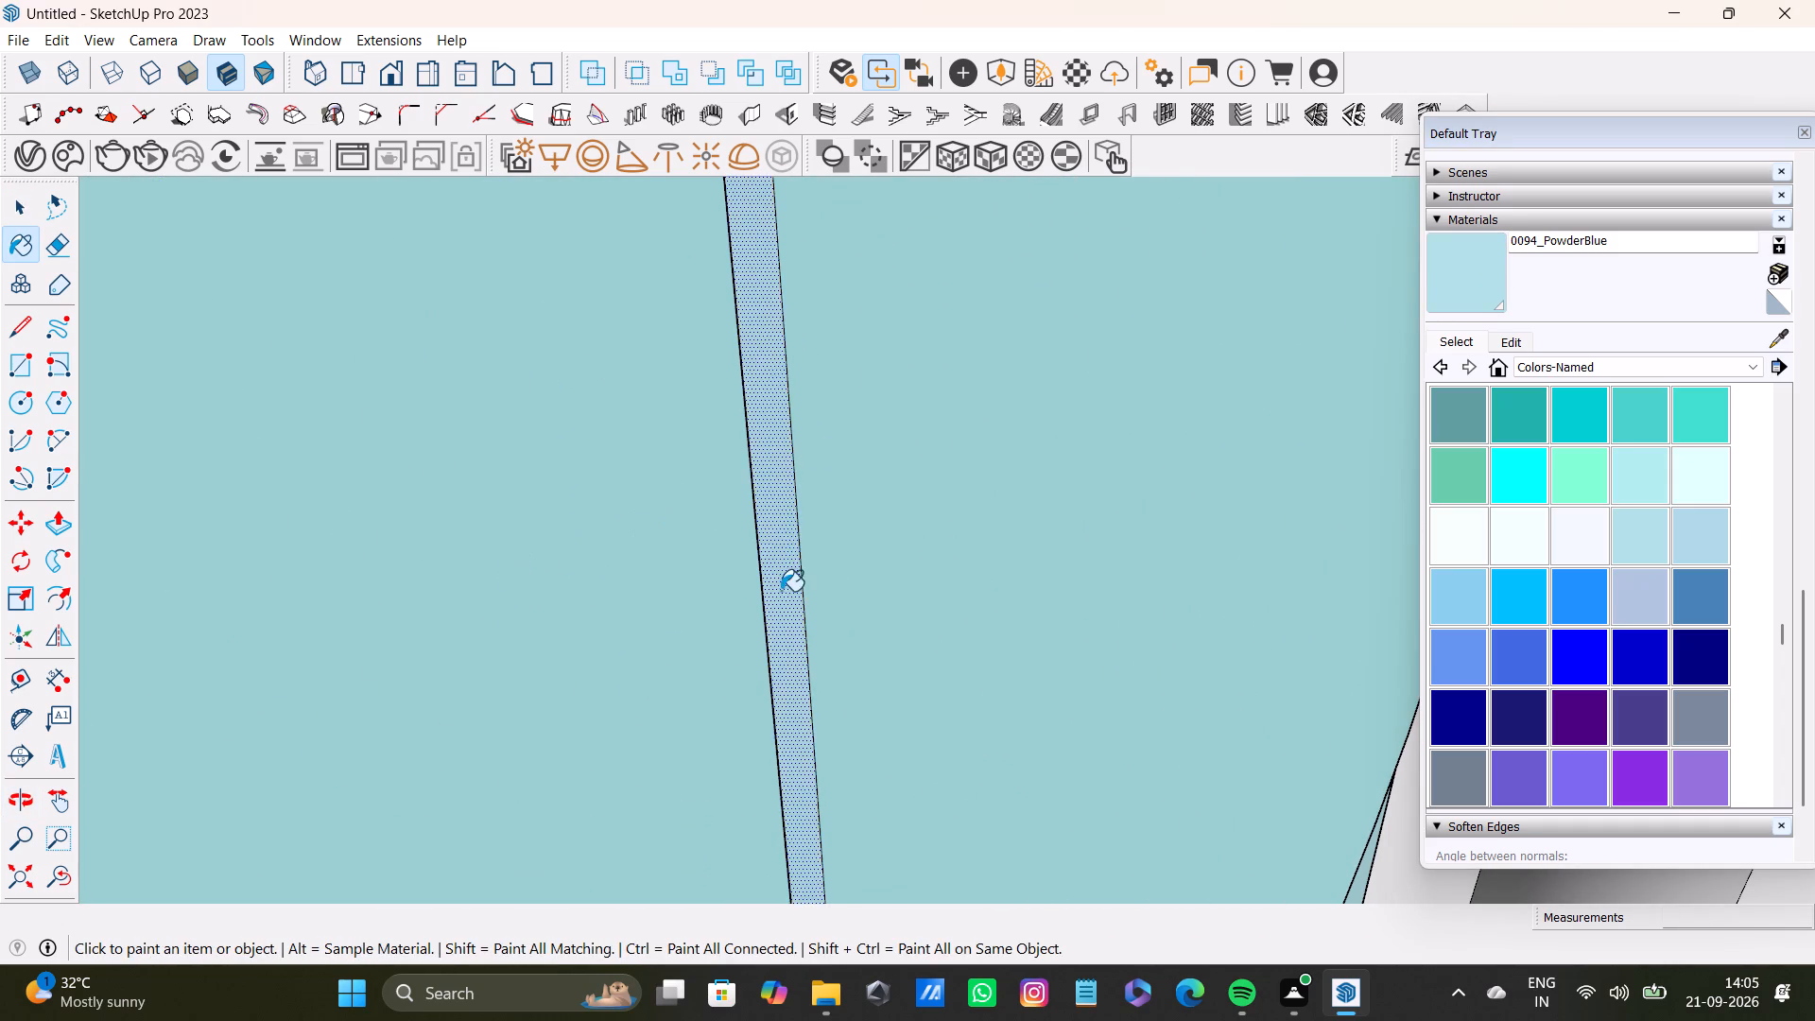
scroll(778, 600, "down", 20, "shift")
scroll(778, 600, "down", 5, "shift")
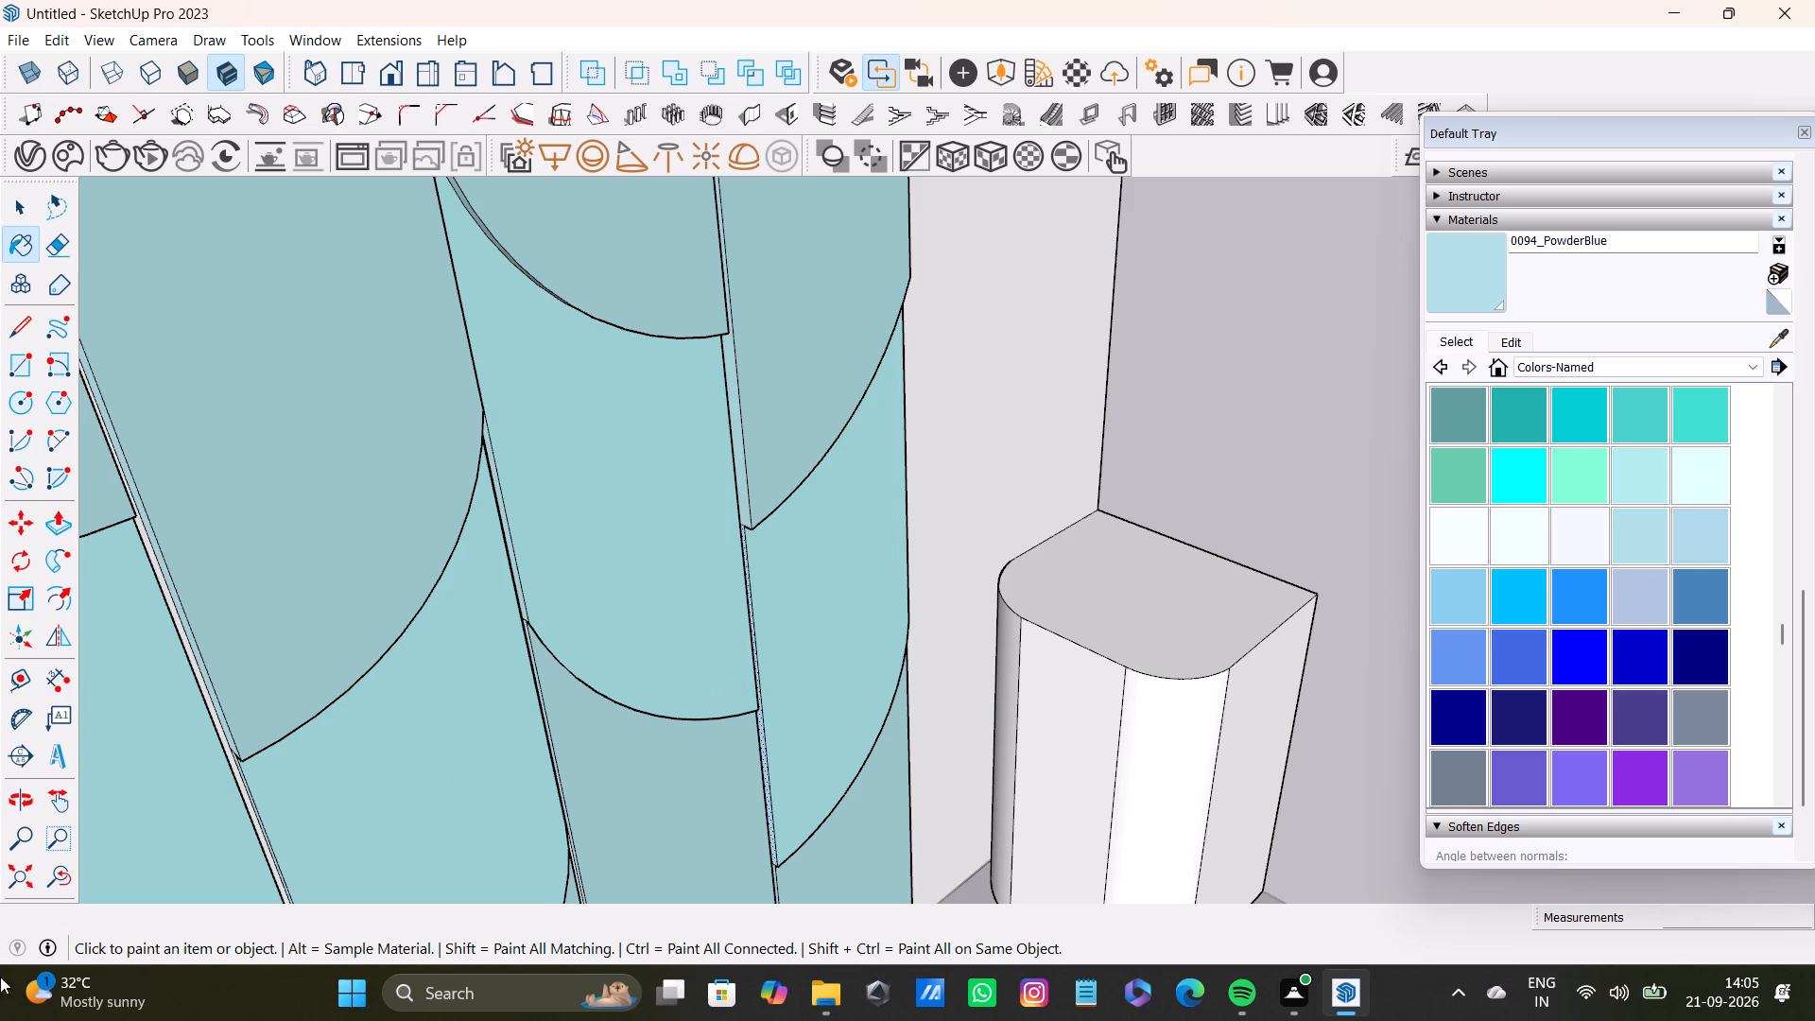
left_click(23, 887)
scroll(785, 253, "up", 3)
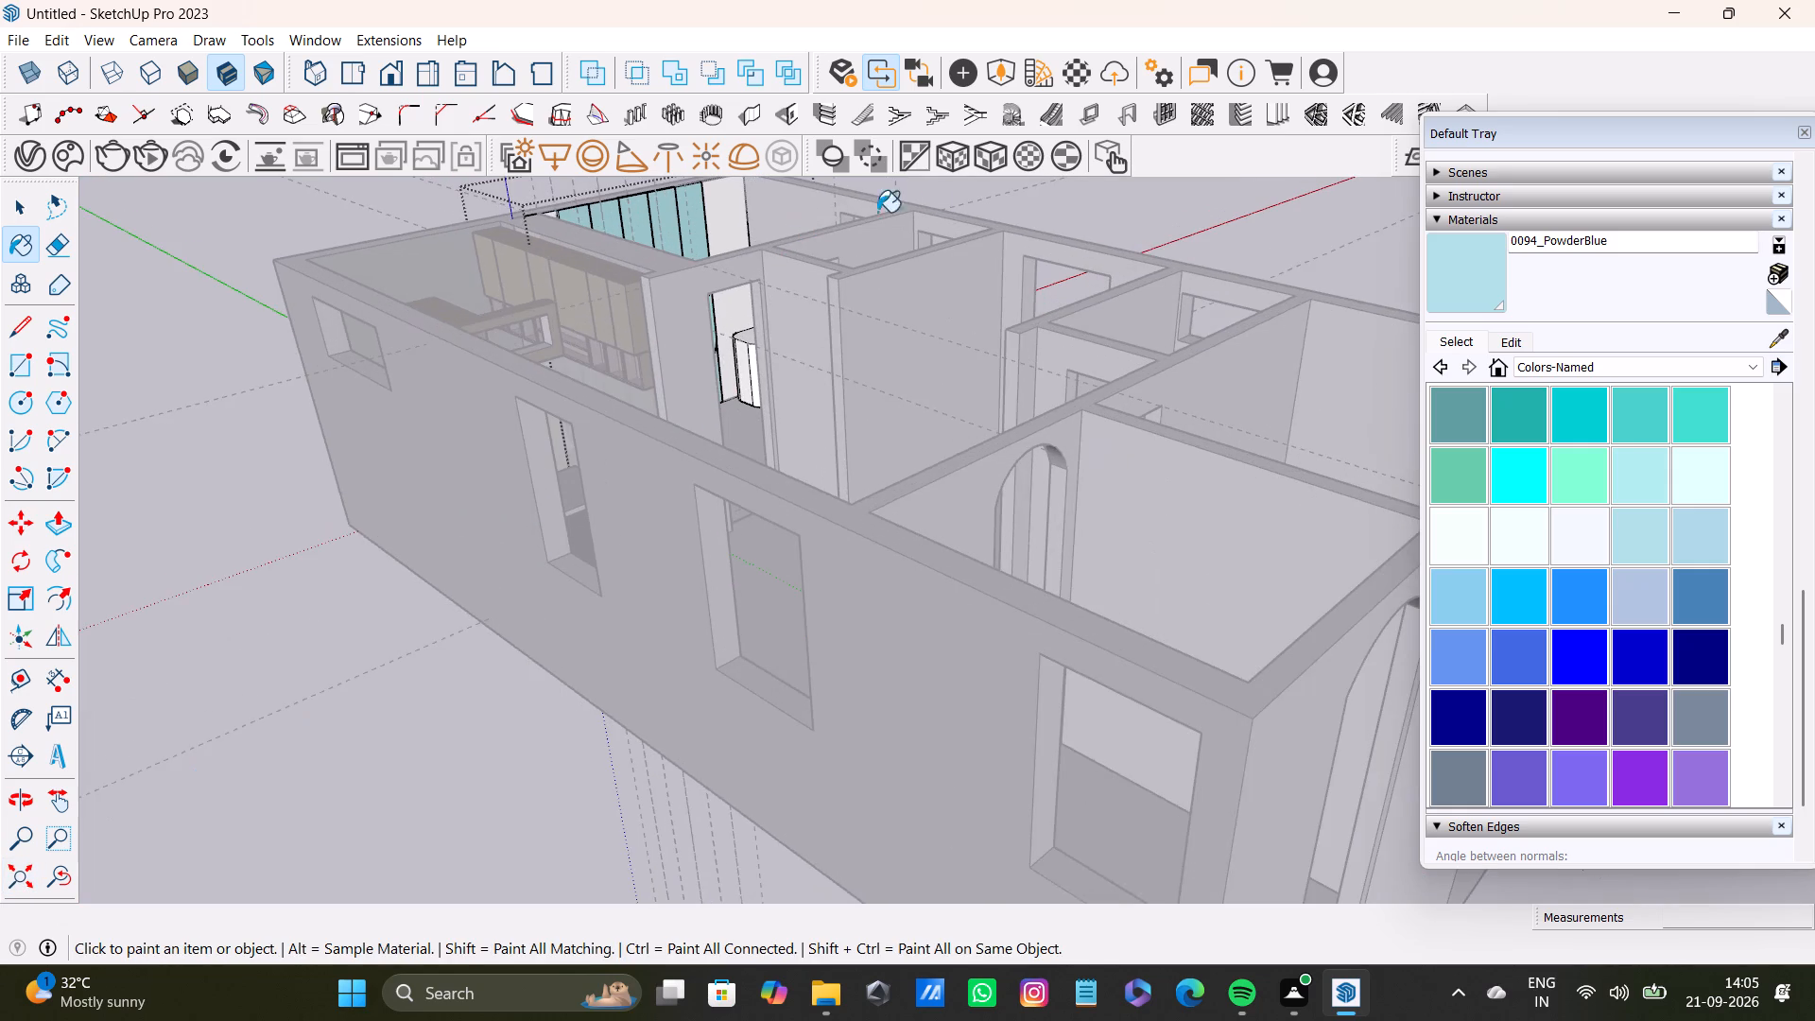
key("space")
left_click(1000, 206)
Open the panel group, select the narrow side face of the third panel's upper section, facing the fourth panel, and paint it with sampled 0094_PowderBlue.
scroll(558, 373, "up", 7)
middle_click_drag(908, 316, 907, 914, "shift")
scroll(898, 838, "up", 1)
middle_click_drag(878, 842, 371, 871)
scroll(873, 557, "up", 9)
middle_click_drag(971, 594, 879, 690)
scroll(899, 584, "up", 5)
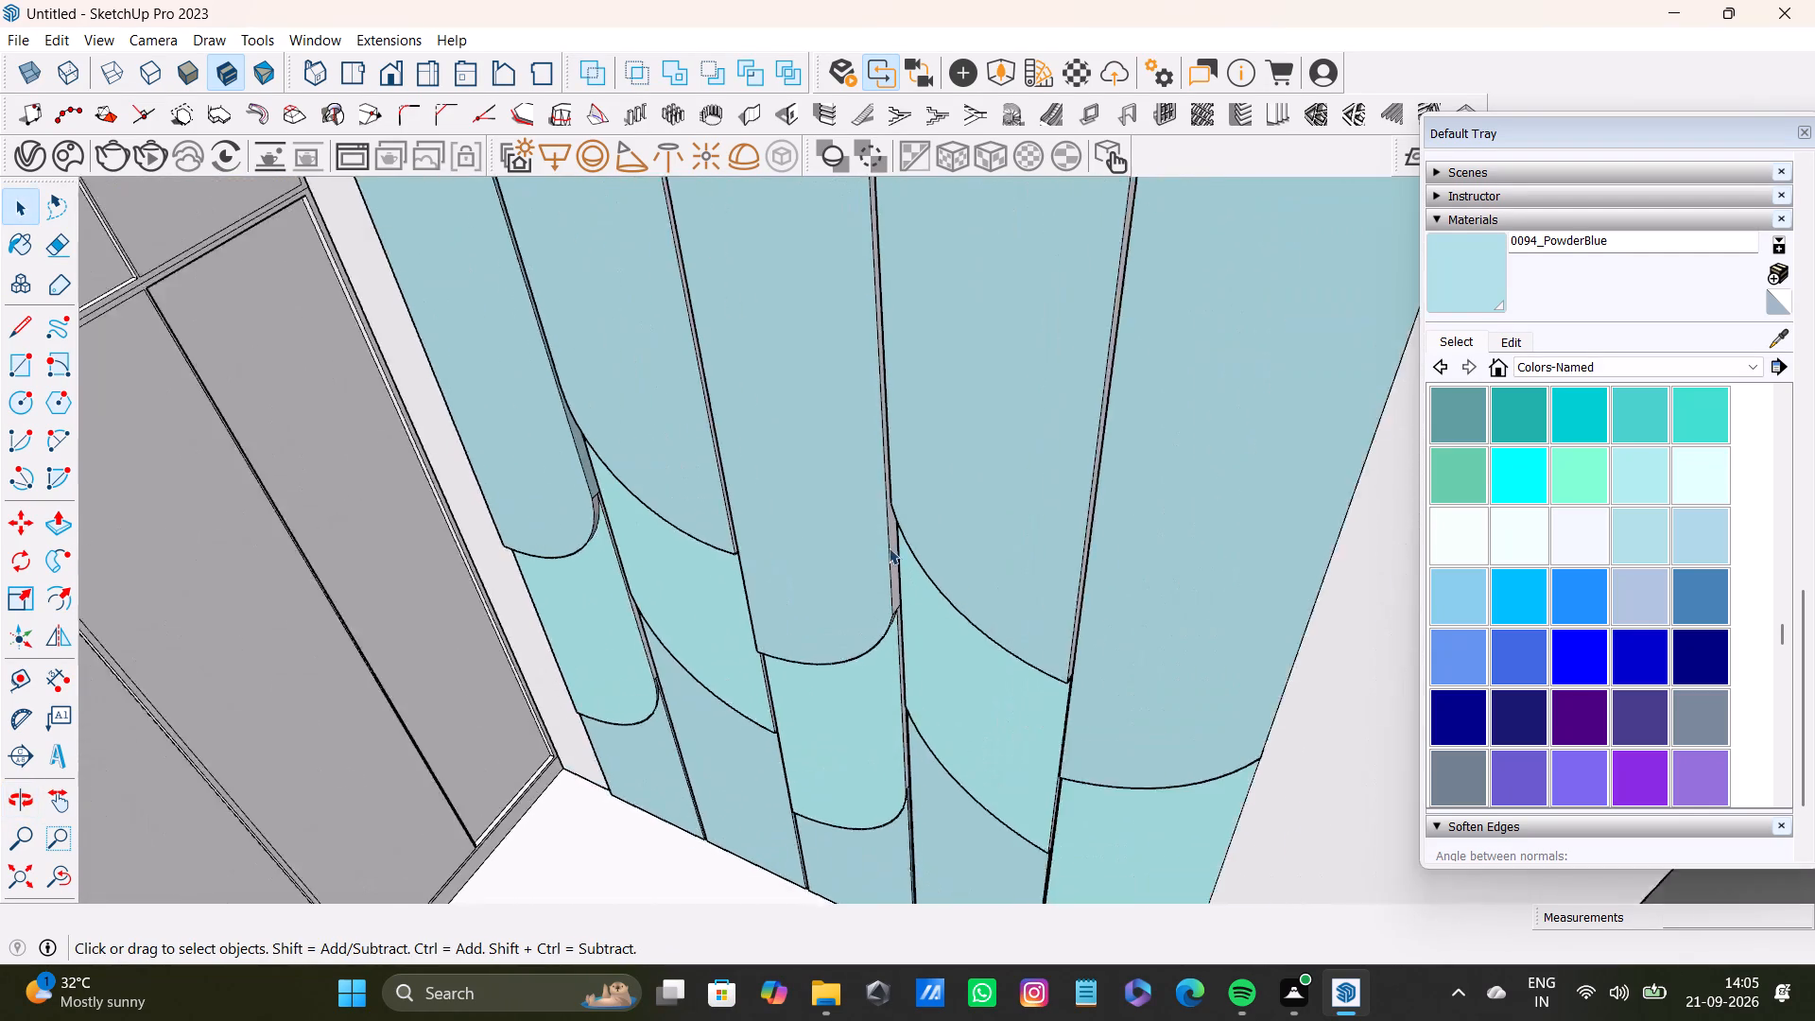
scroll(889, 547, "up", 11)
left_click(908, 526)
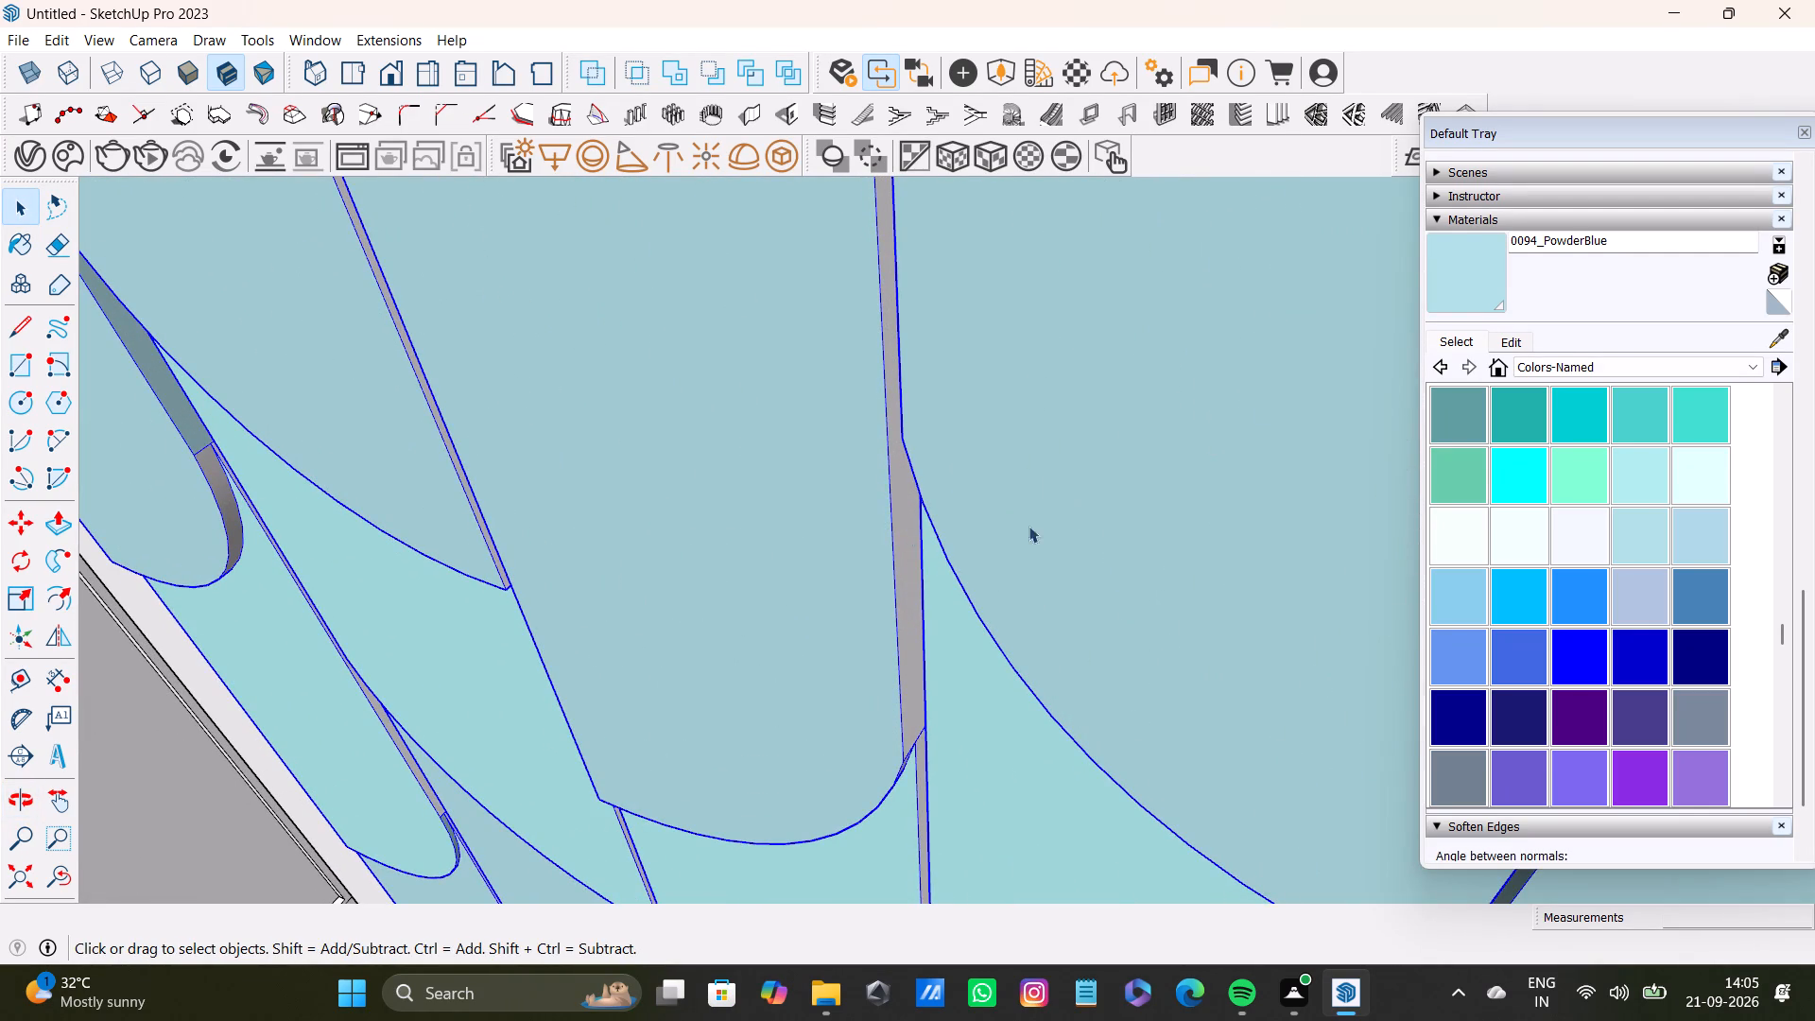
double_click(874, 615)
left_click(910, 613)
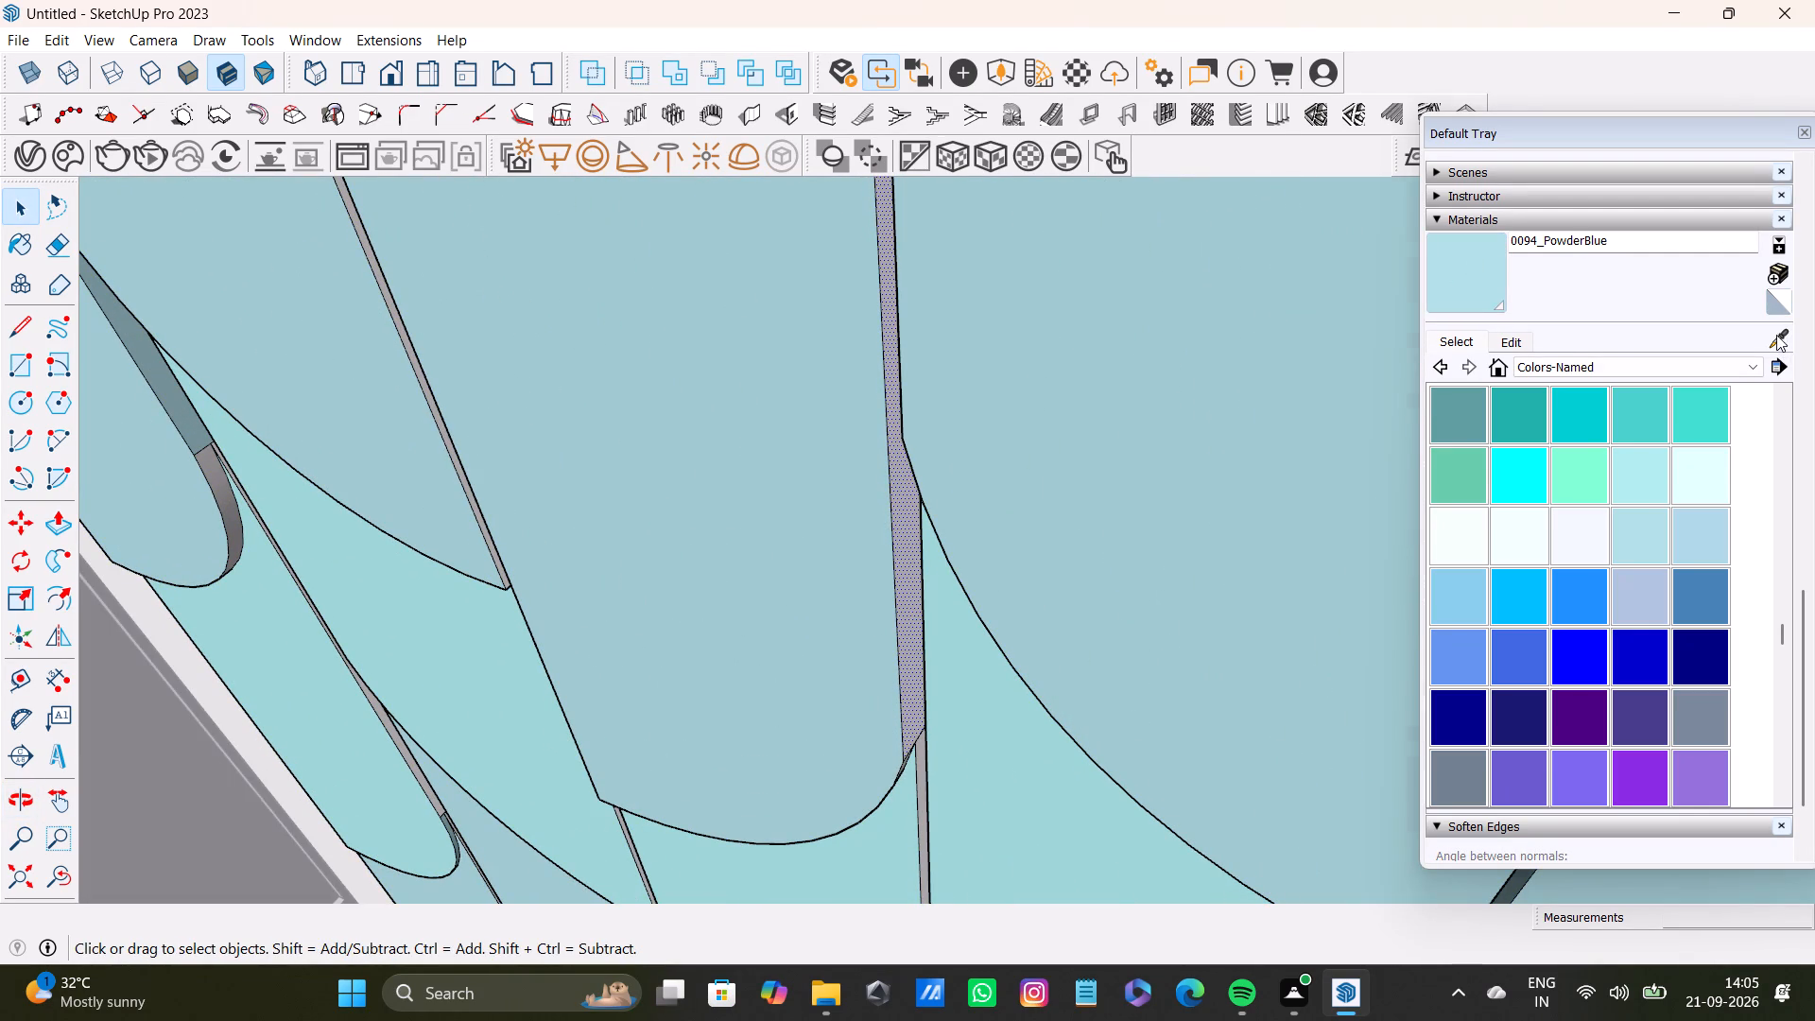
left_click(1776, 335)
left_click(775, 370)
left_click(1457, 264)
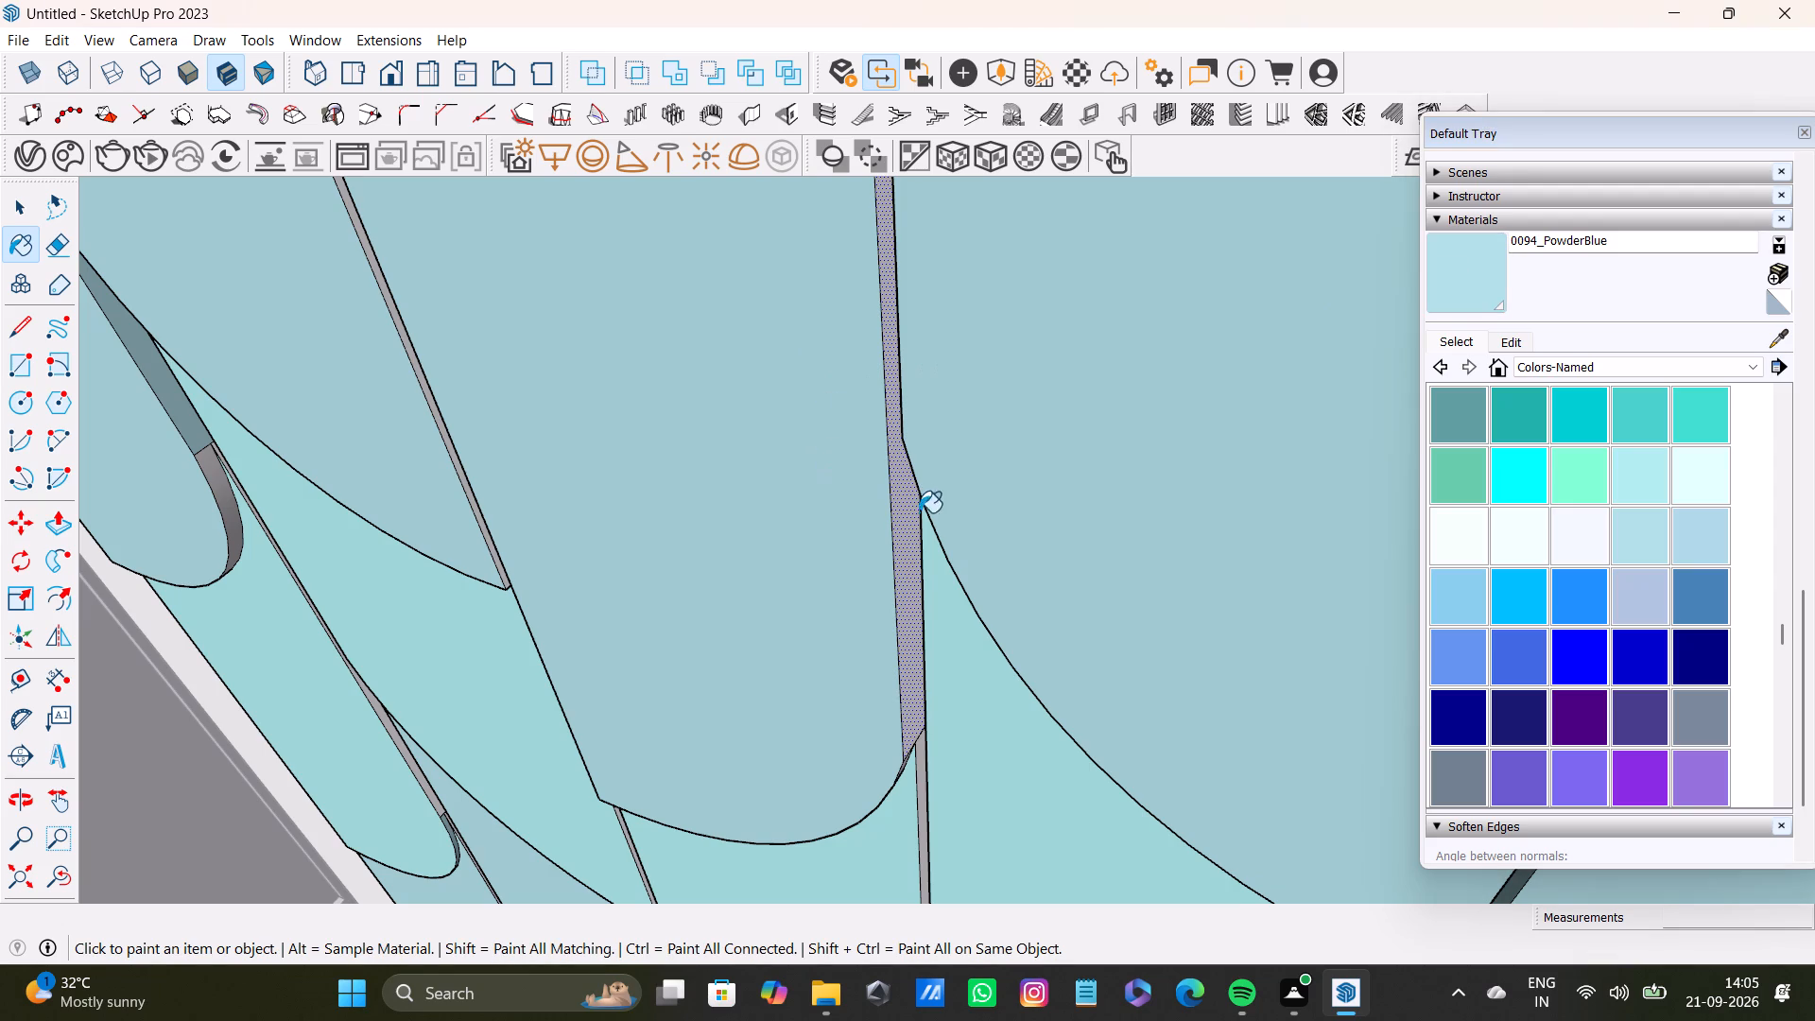
left_click(907, 525)
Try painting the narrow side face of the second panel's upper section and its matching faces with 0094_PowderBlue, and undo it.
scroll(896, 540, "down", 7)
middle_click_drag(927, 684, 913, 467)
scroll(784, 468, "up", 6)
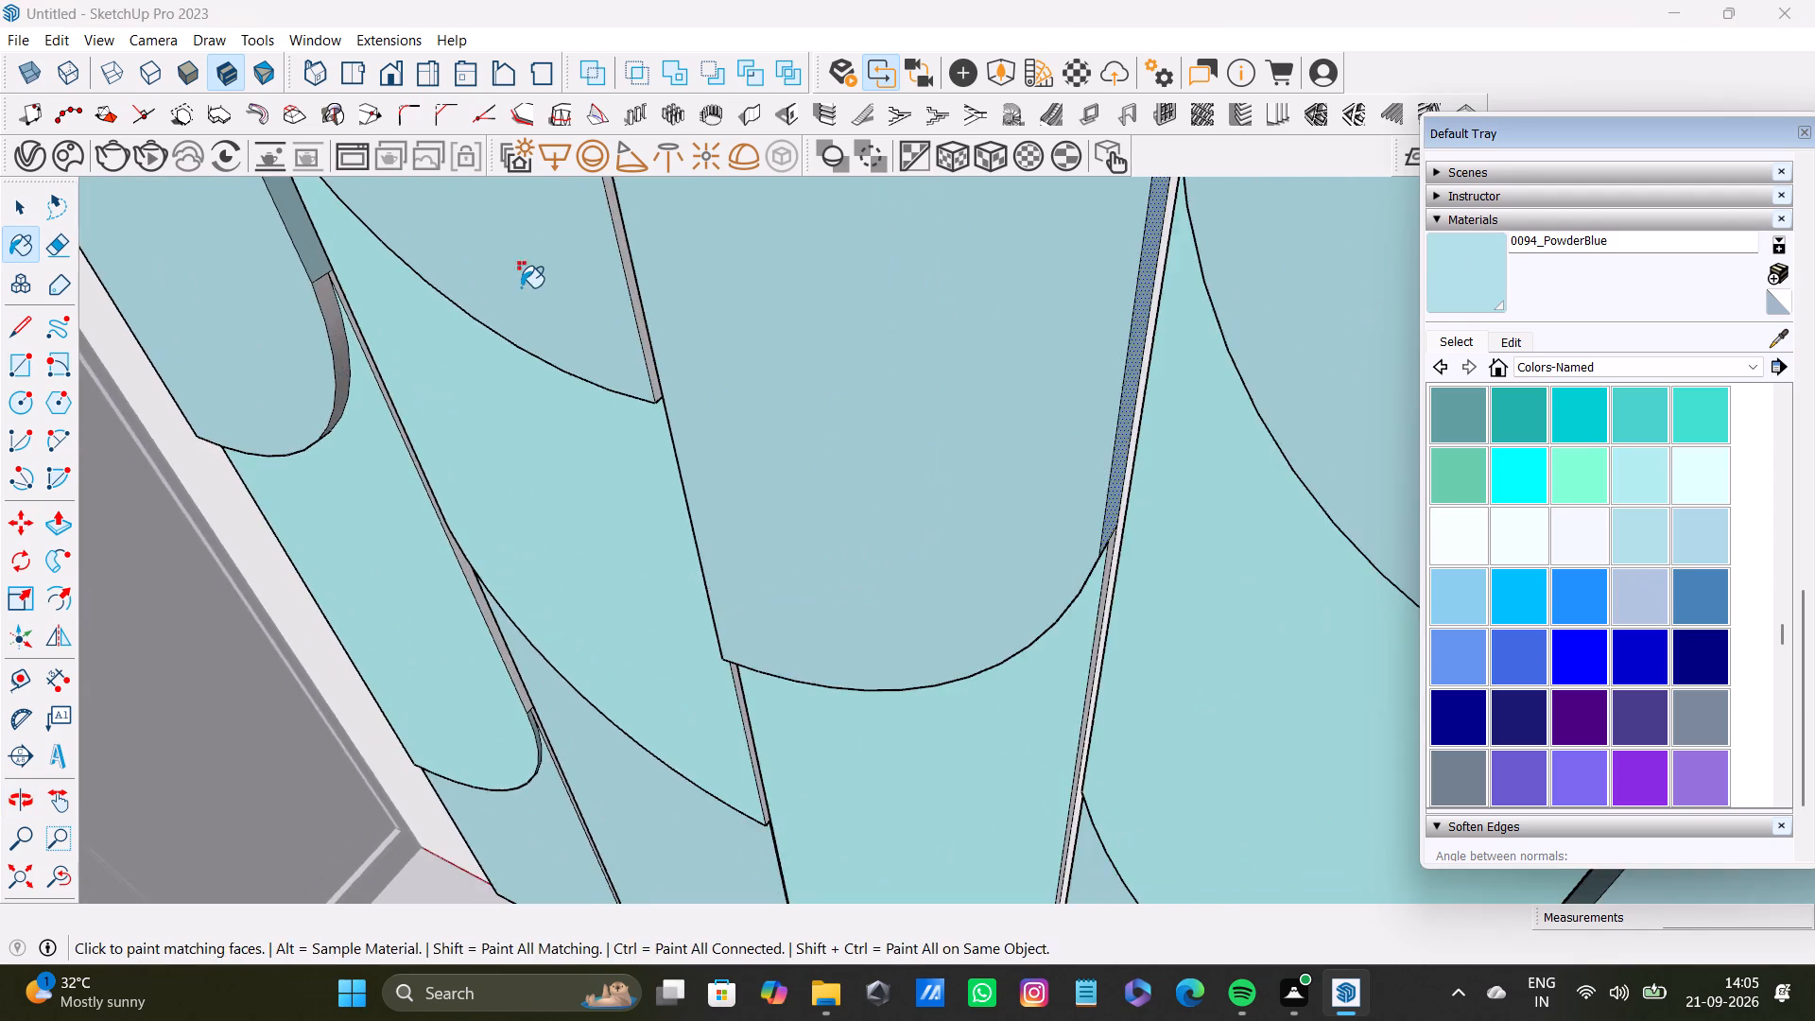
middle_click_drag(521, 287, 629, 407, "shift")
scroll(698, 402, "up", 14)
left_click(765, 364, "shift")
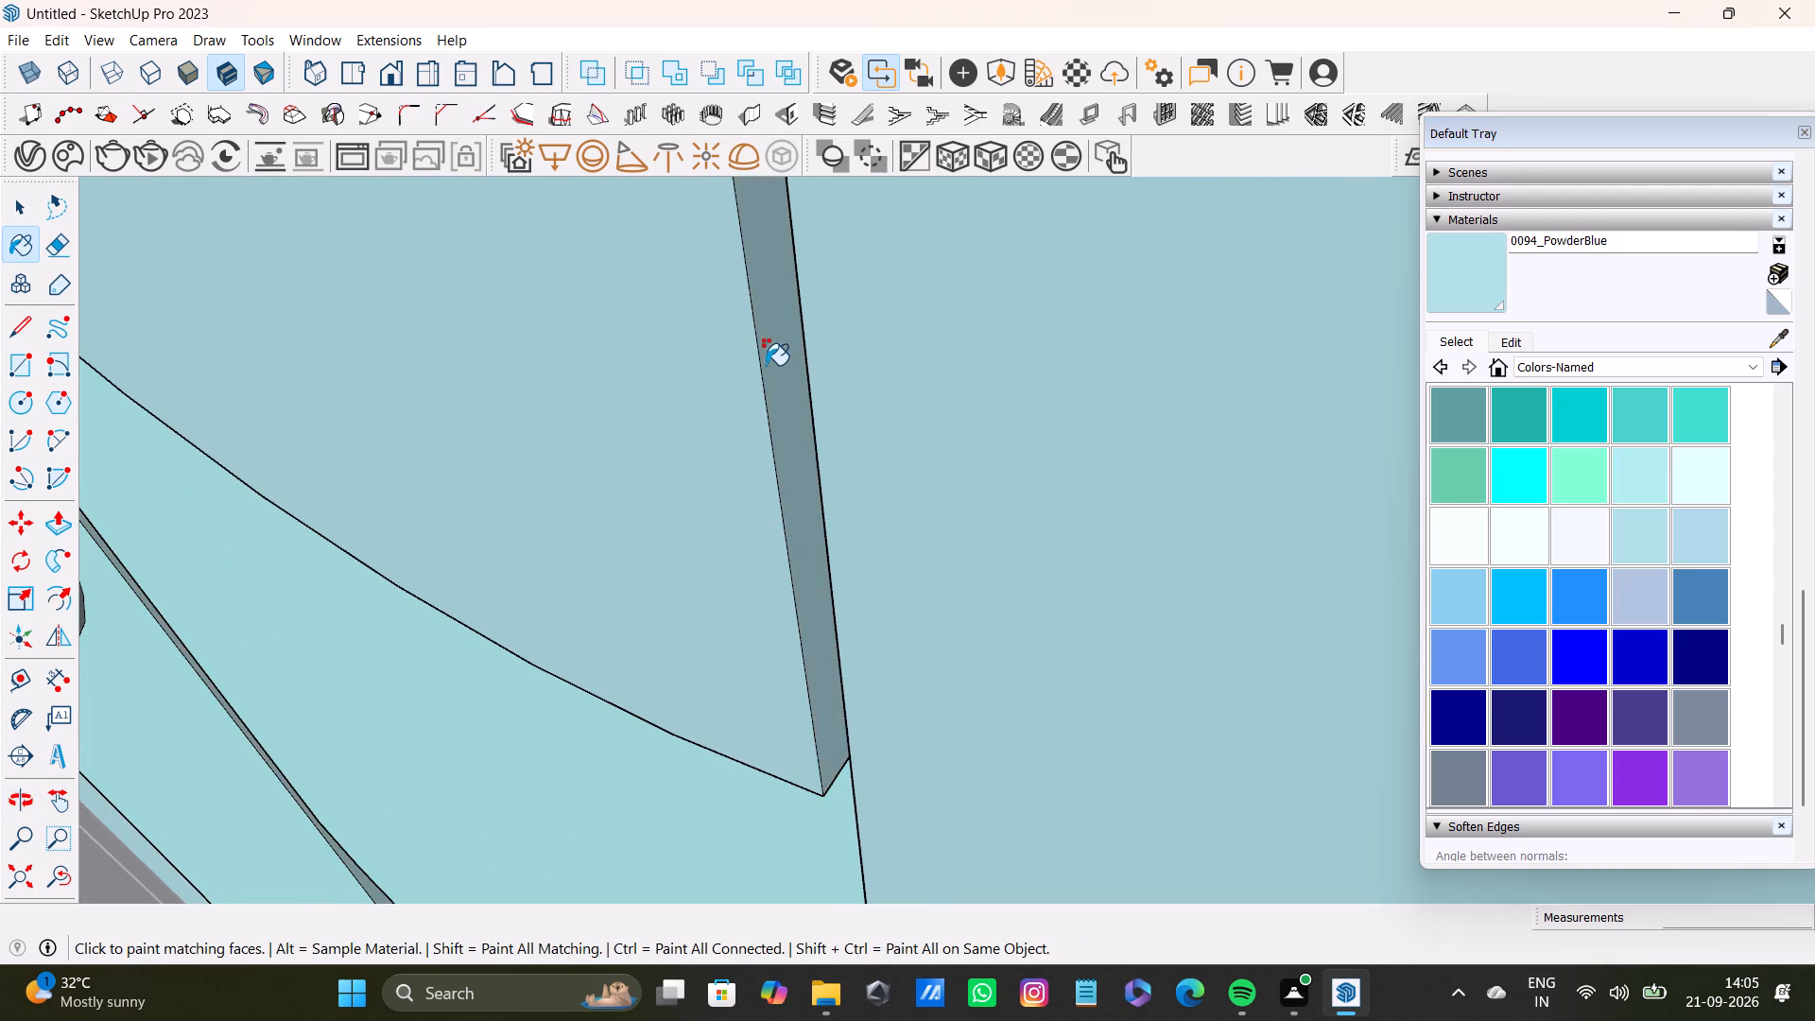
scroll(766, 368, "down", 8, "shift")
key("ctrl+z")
Select the second panel's upper side face facing the third panel plus the first panel's upper curved edge face, and paint both with 0094_PowderBlue.
key("space")
left_click(771, 389)
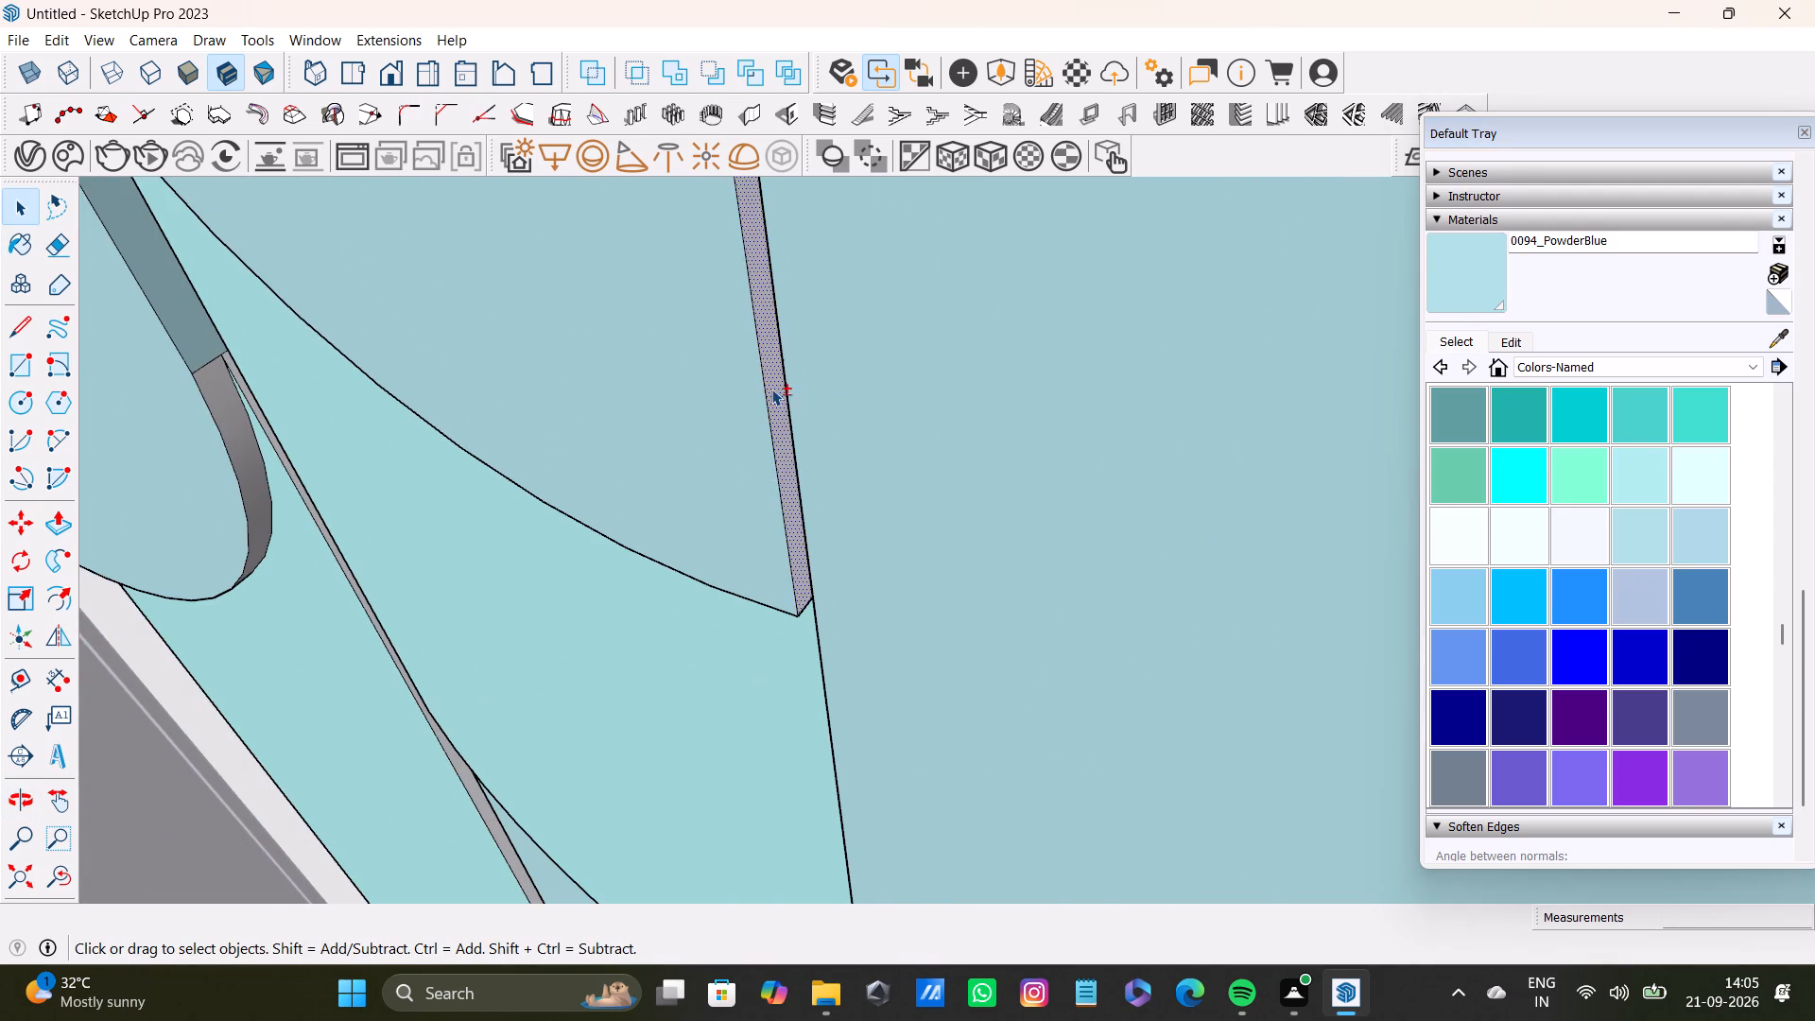
scroll(771, 389, "down", 5, "shift")
middle_click_drag(632, 442, 808, 474, "shift")
scroll(472, 492, "up", 10, "shift")
scroll(533, 416, "down", 7, "shift")
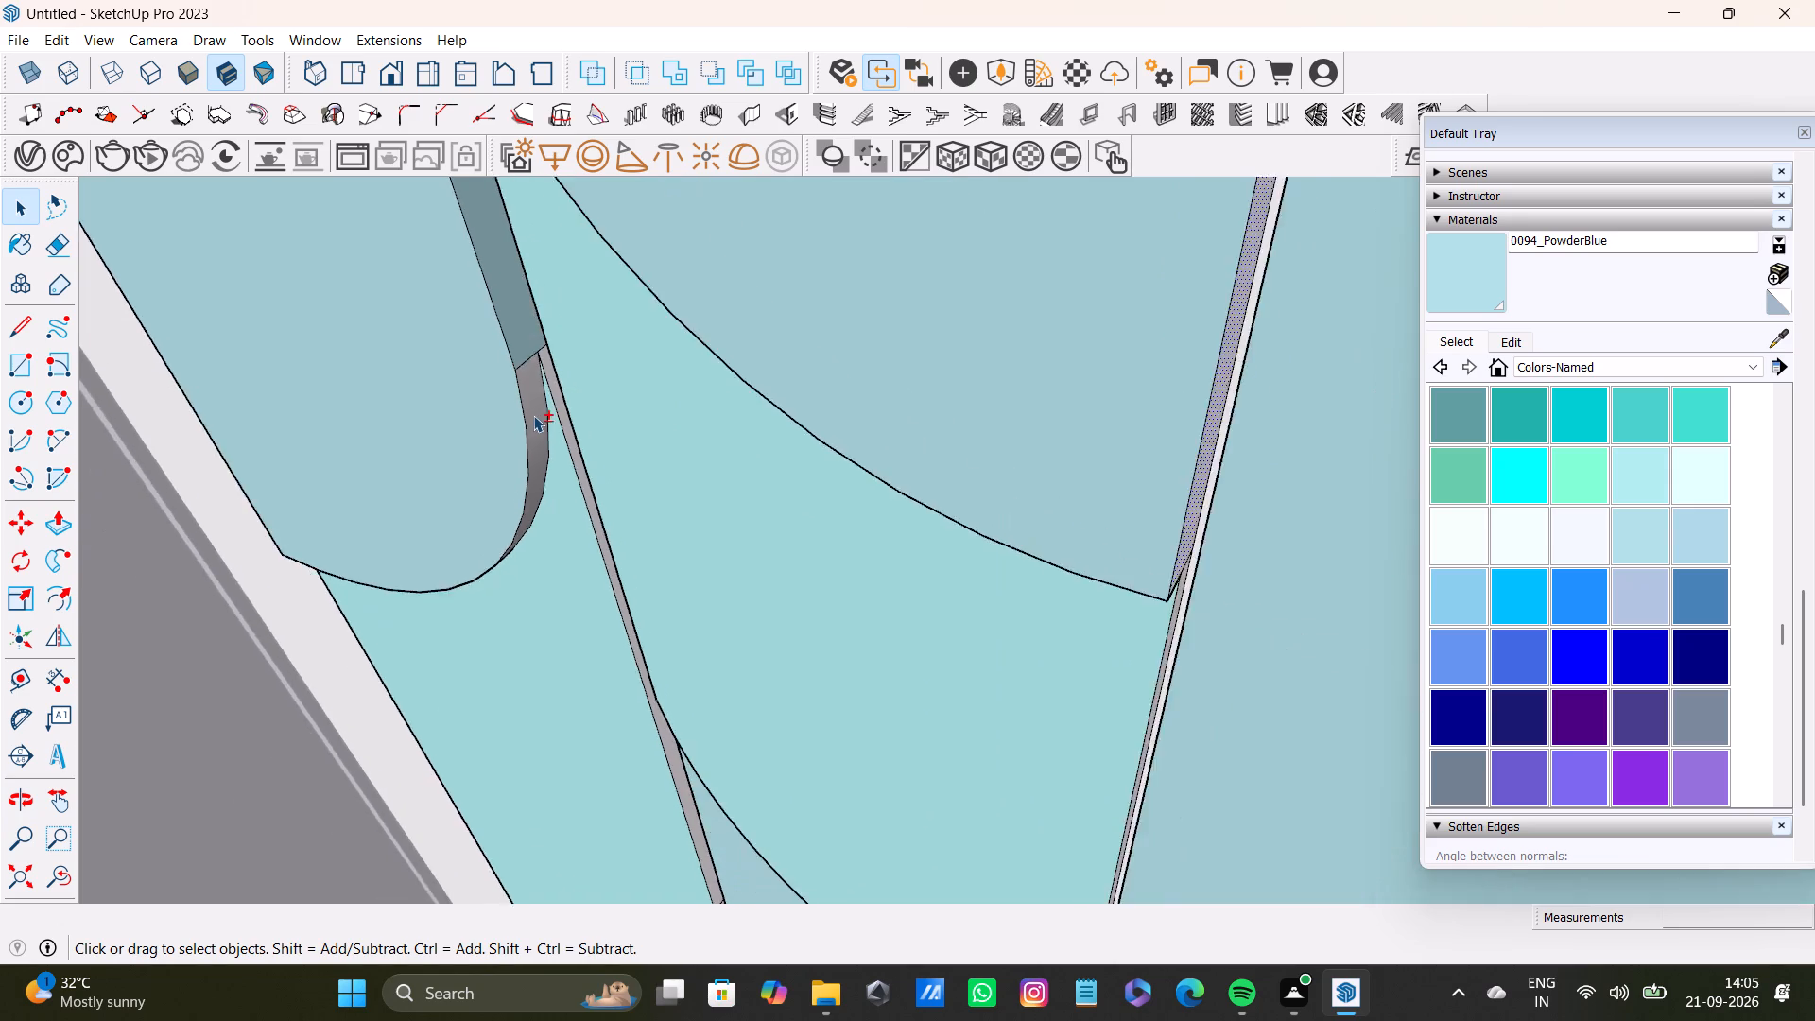
scroll(533, 415, "down", 10, "shift")
scroll(531, 431, "up", 4, "shift")
scroll(531, 431, "down", 13, "shift")
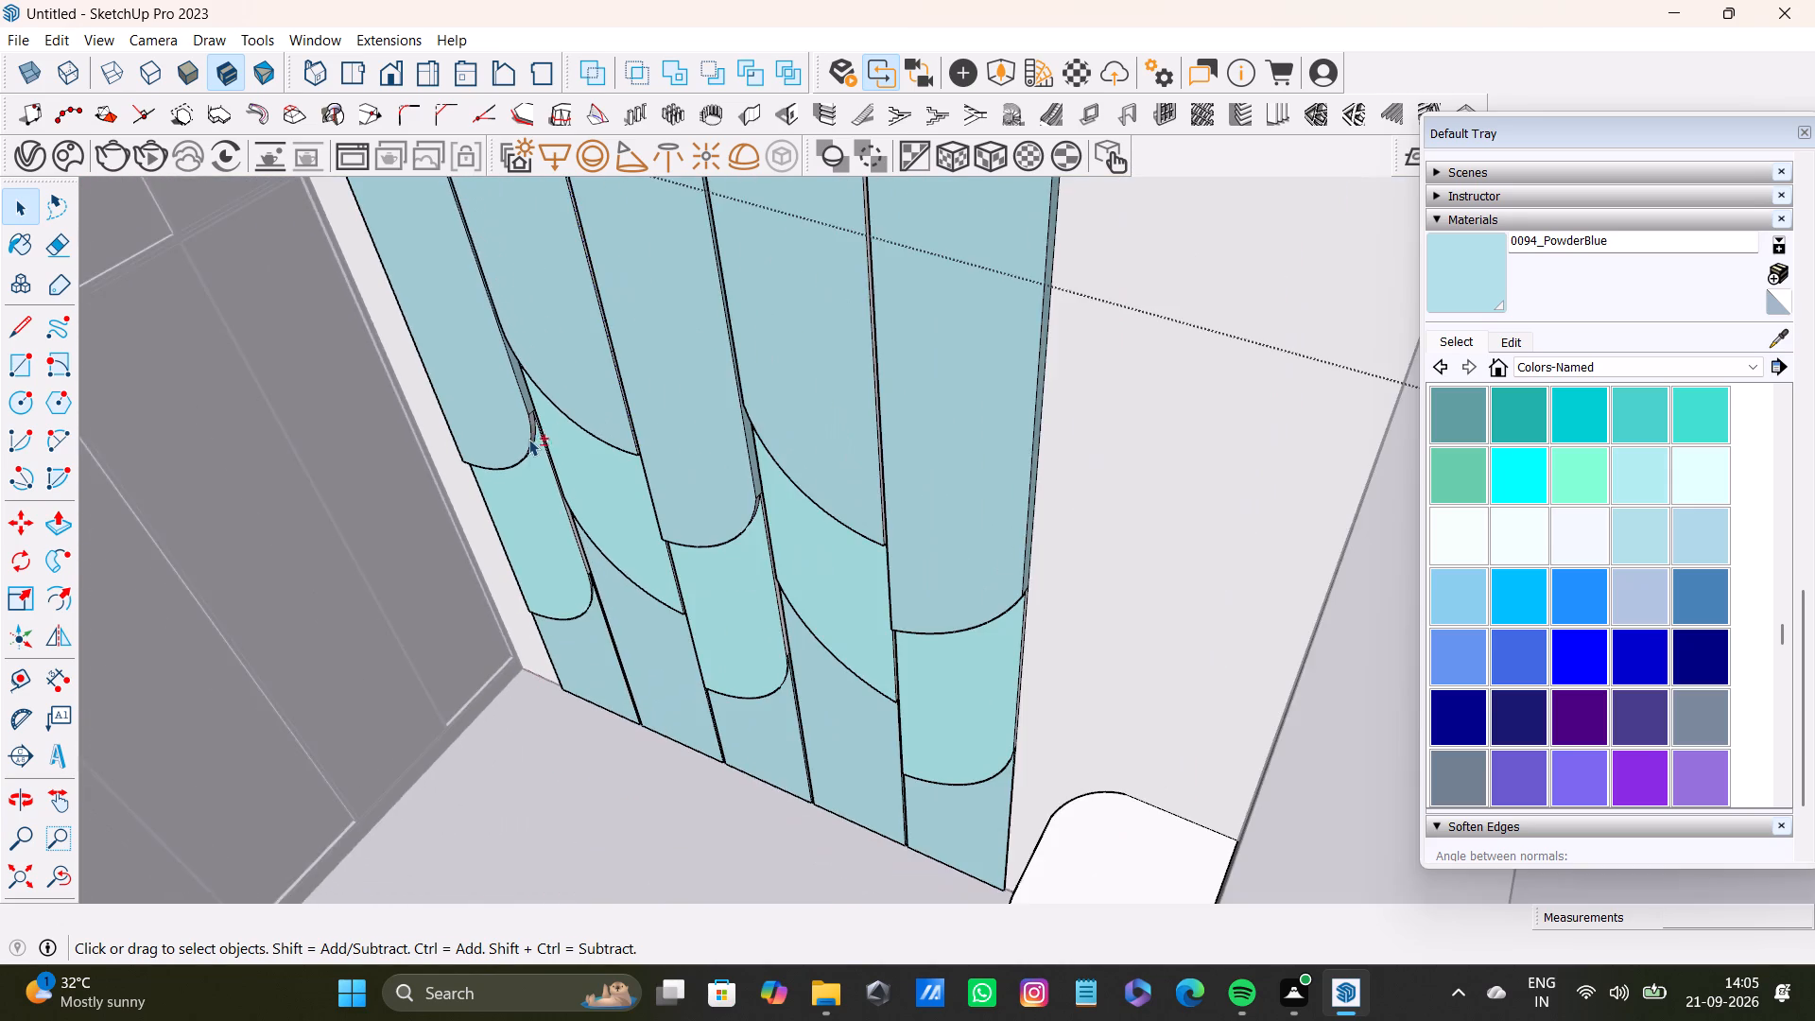
scroll(528, 451, "up", 15, "shift")
middle_click_drag(638, 623, 665, 747, "shift")
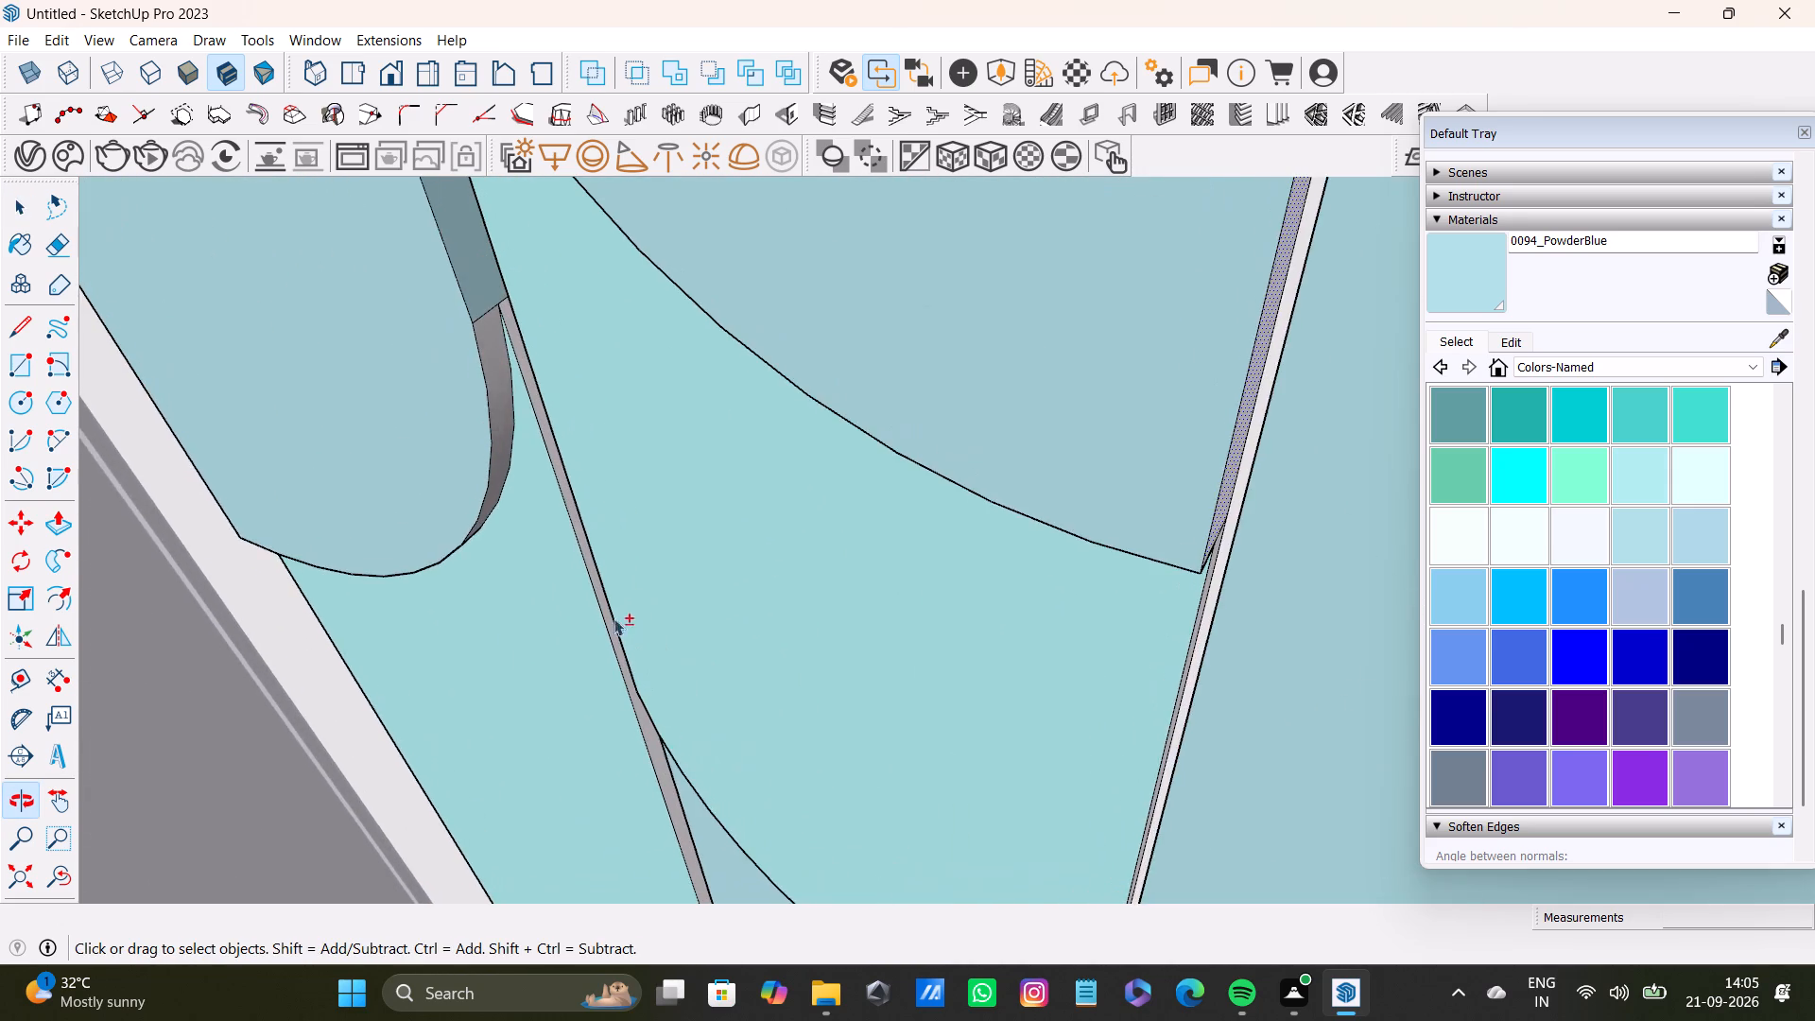
scroll(559, 479, "up", 5, "shift")
left_click(497, 362, "shift")
scroll(495, 375, "down", 11, "shift")
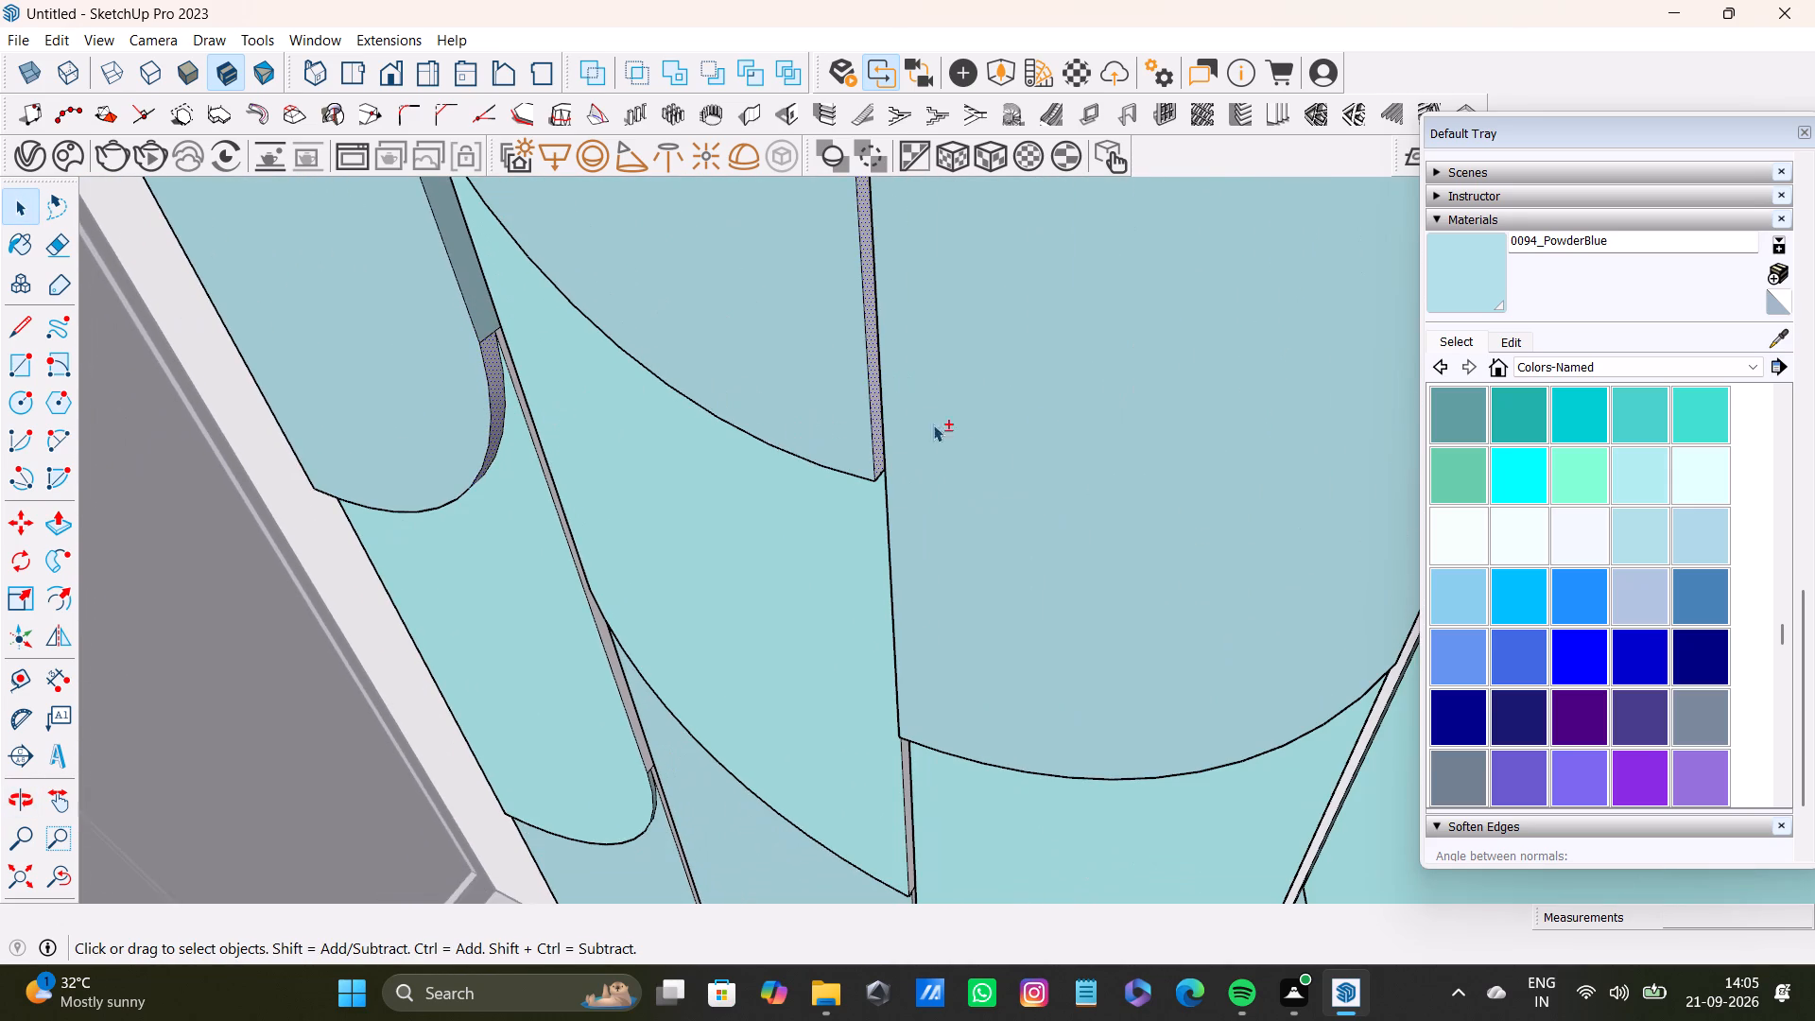
left_click(1464, 256, "shift")
scroll(877, 382, "up", 7, "shift")
left_click(873, 383, "shift")
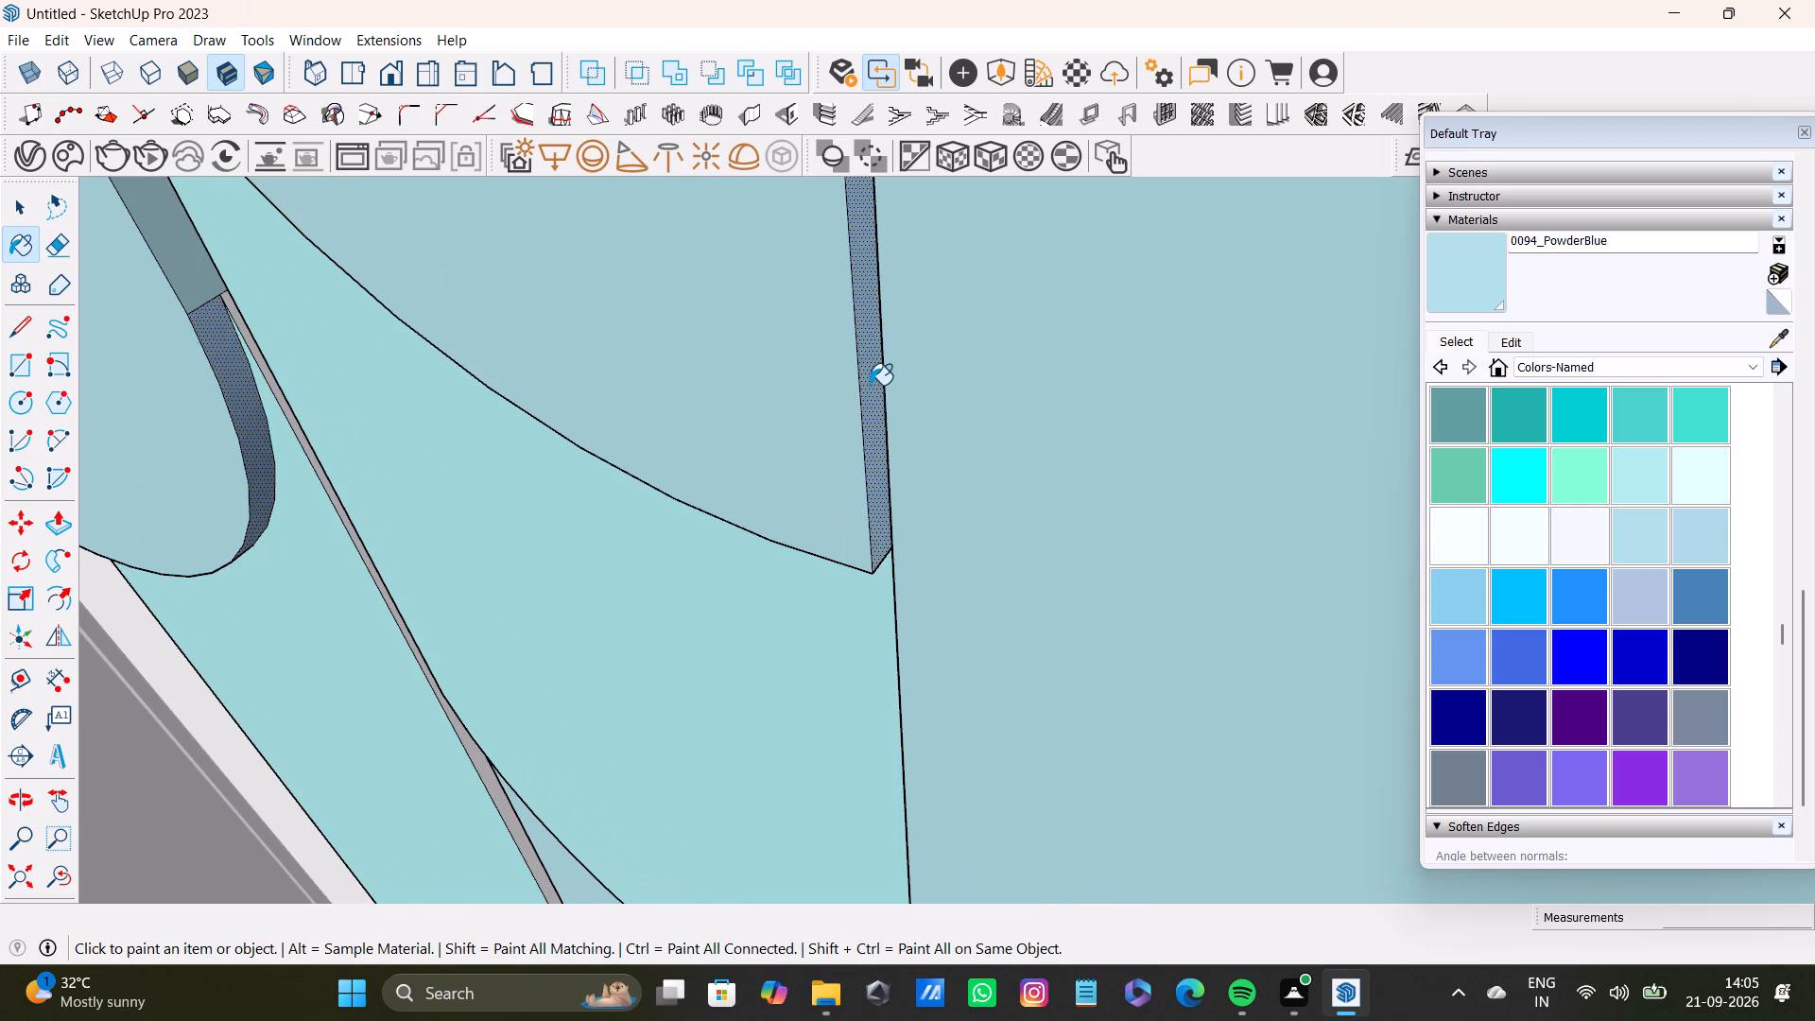
Select the narrow side face of the fourth panel's upper section, facing the fifth panel, and paint it with 0094_PowderBlue.
scroll(870, 385, "down", 12, "shift")
middle_click_drag(1078, 437, 660, 487, "shift")
scroll(930, 419, "up", 4, "shift")
middle_click_drag(1124, 465, 733, 315, "shift")
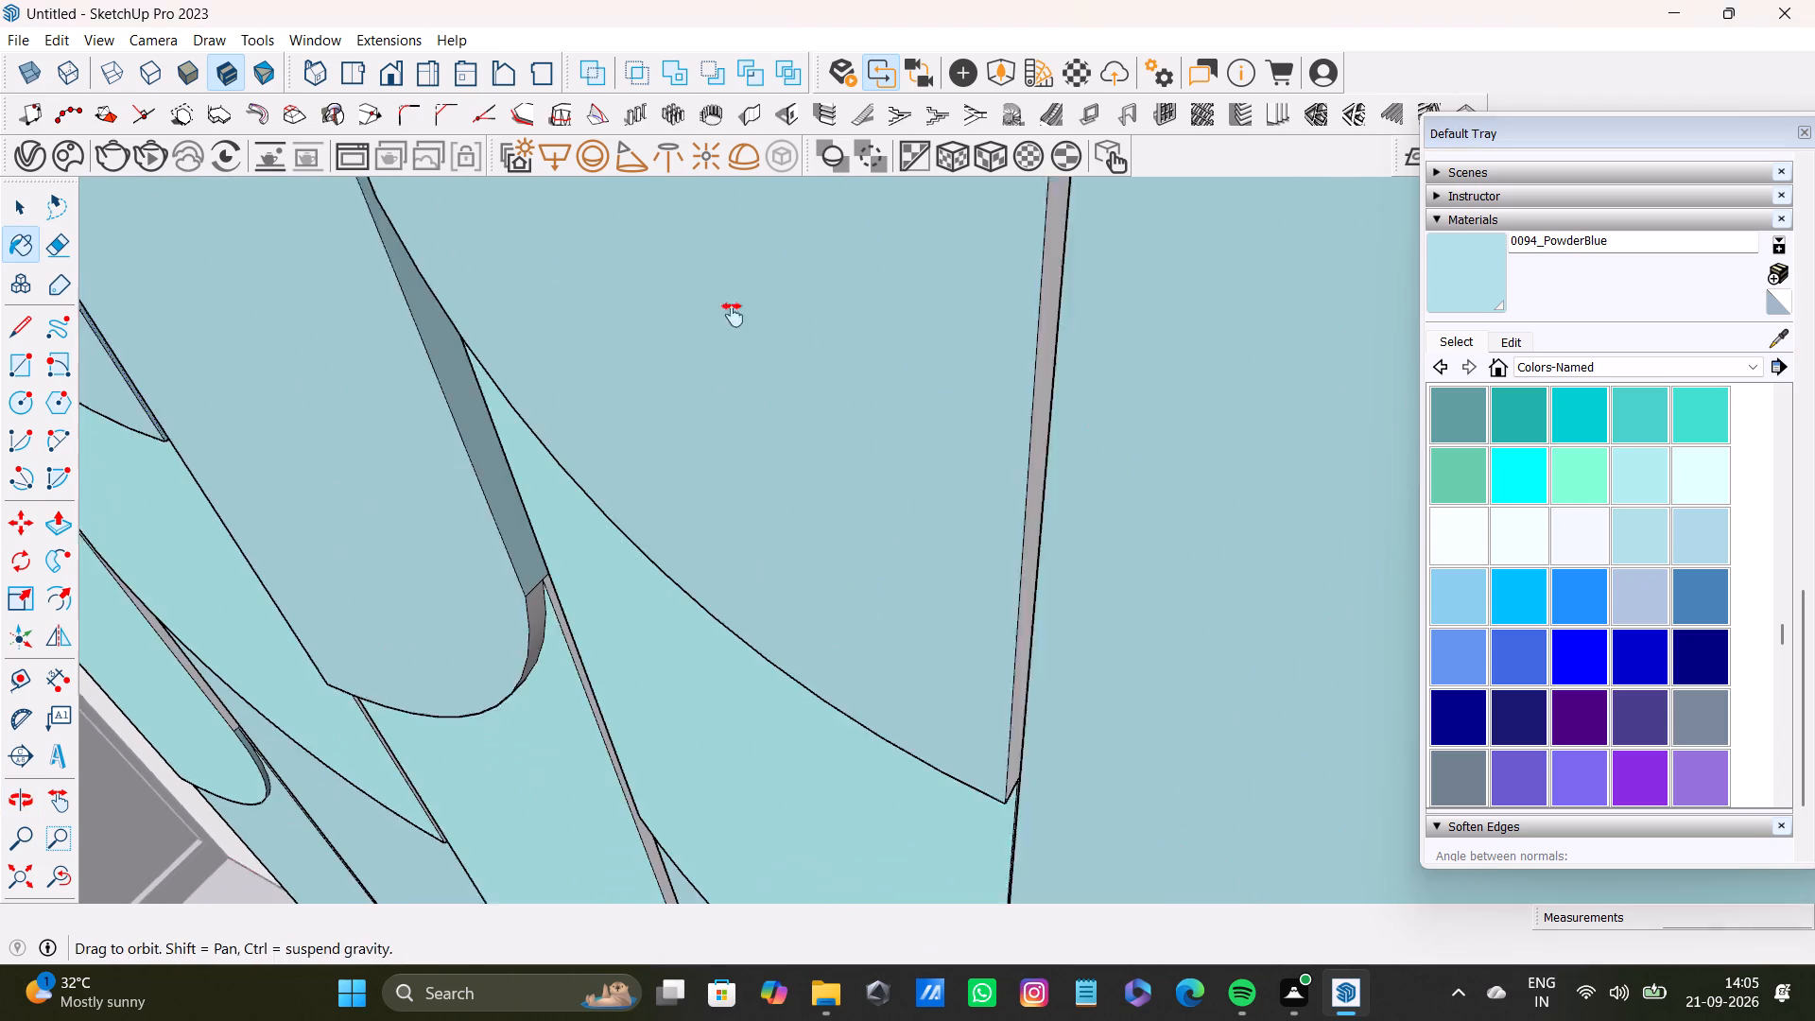
middle_click_drag(733, 315, 716, 311, "shift")
scroll(811, 311, "down", 3, "shift")
middle_click_drag(966, 388, 826, 338, "shift")
scroll(831, 326, "up", 7)
key("space")
left_click(814, 346, "shift")
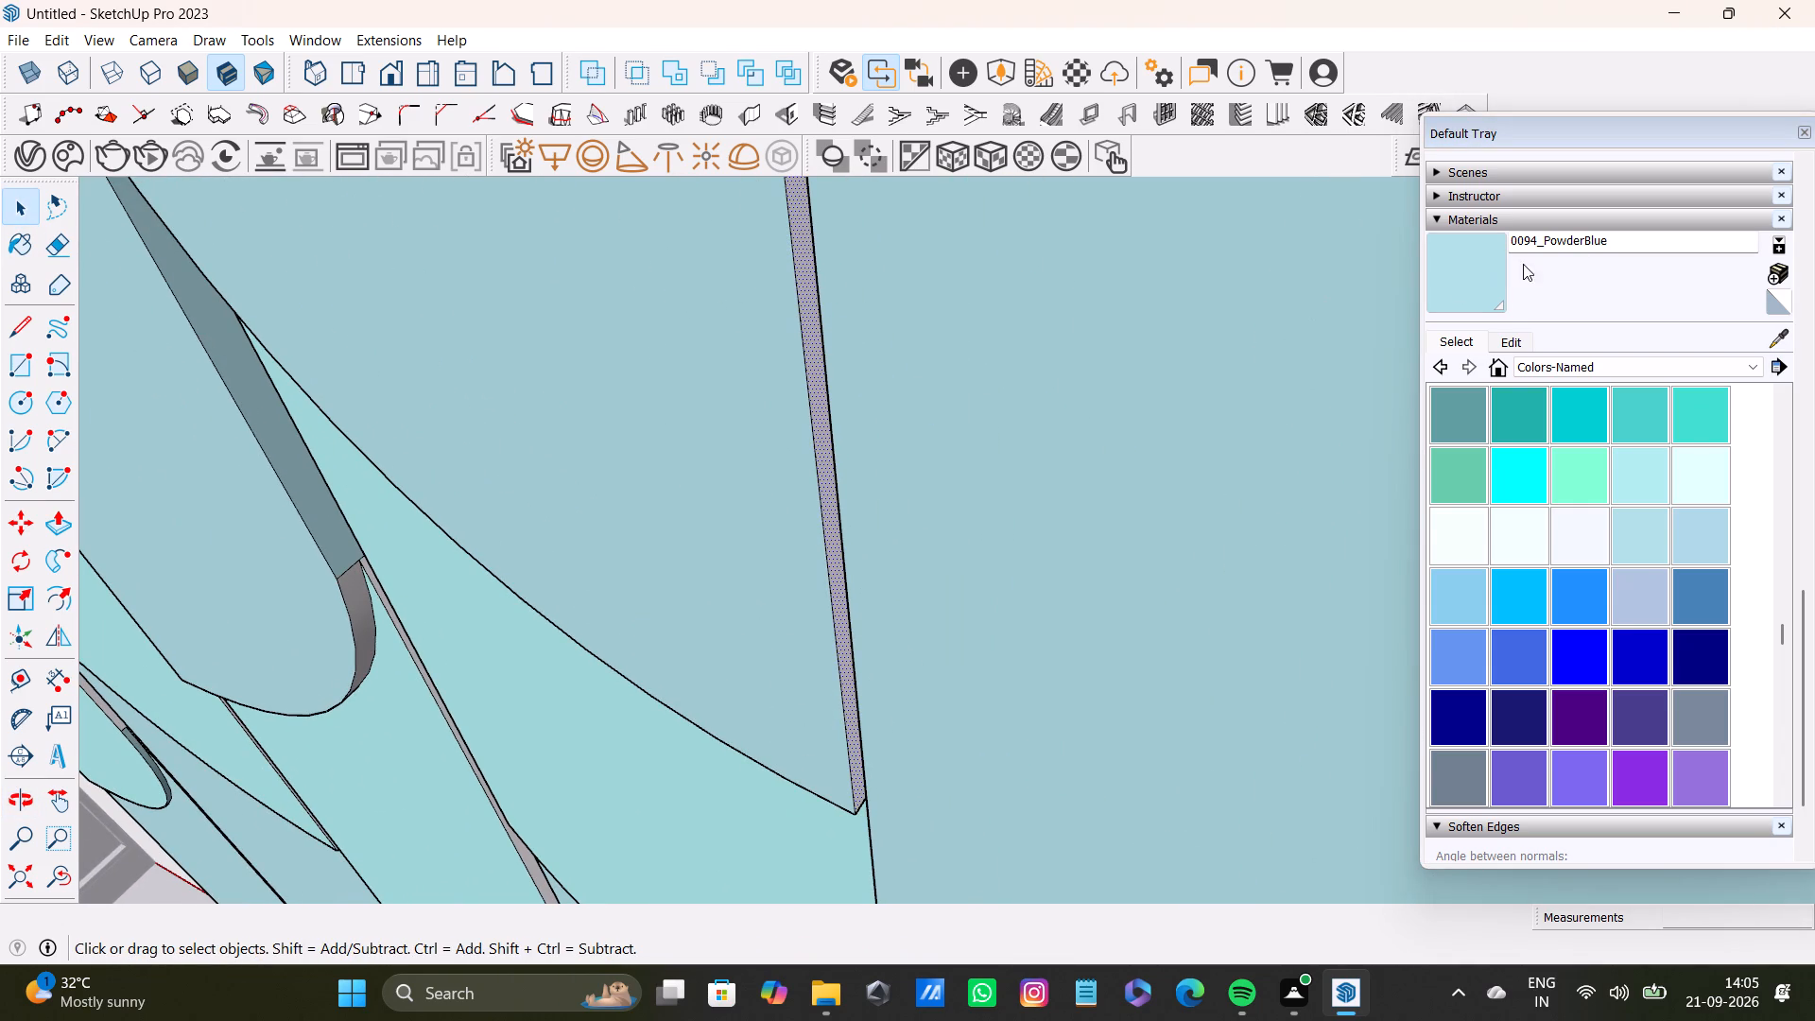
left_click(1503, 287, "shift")
scroll(813, 320, "up", 7, "shift")
left_click(810, 324, "shift")
scroll(810, 326, "down", 6, "shift")
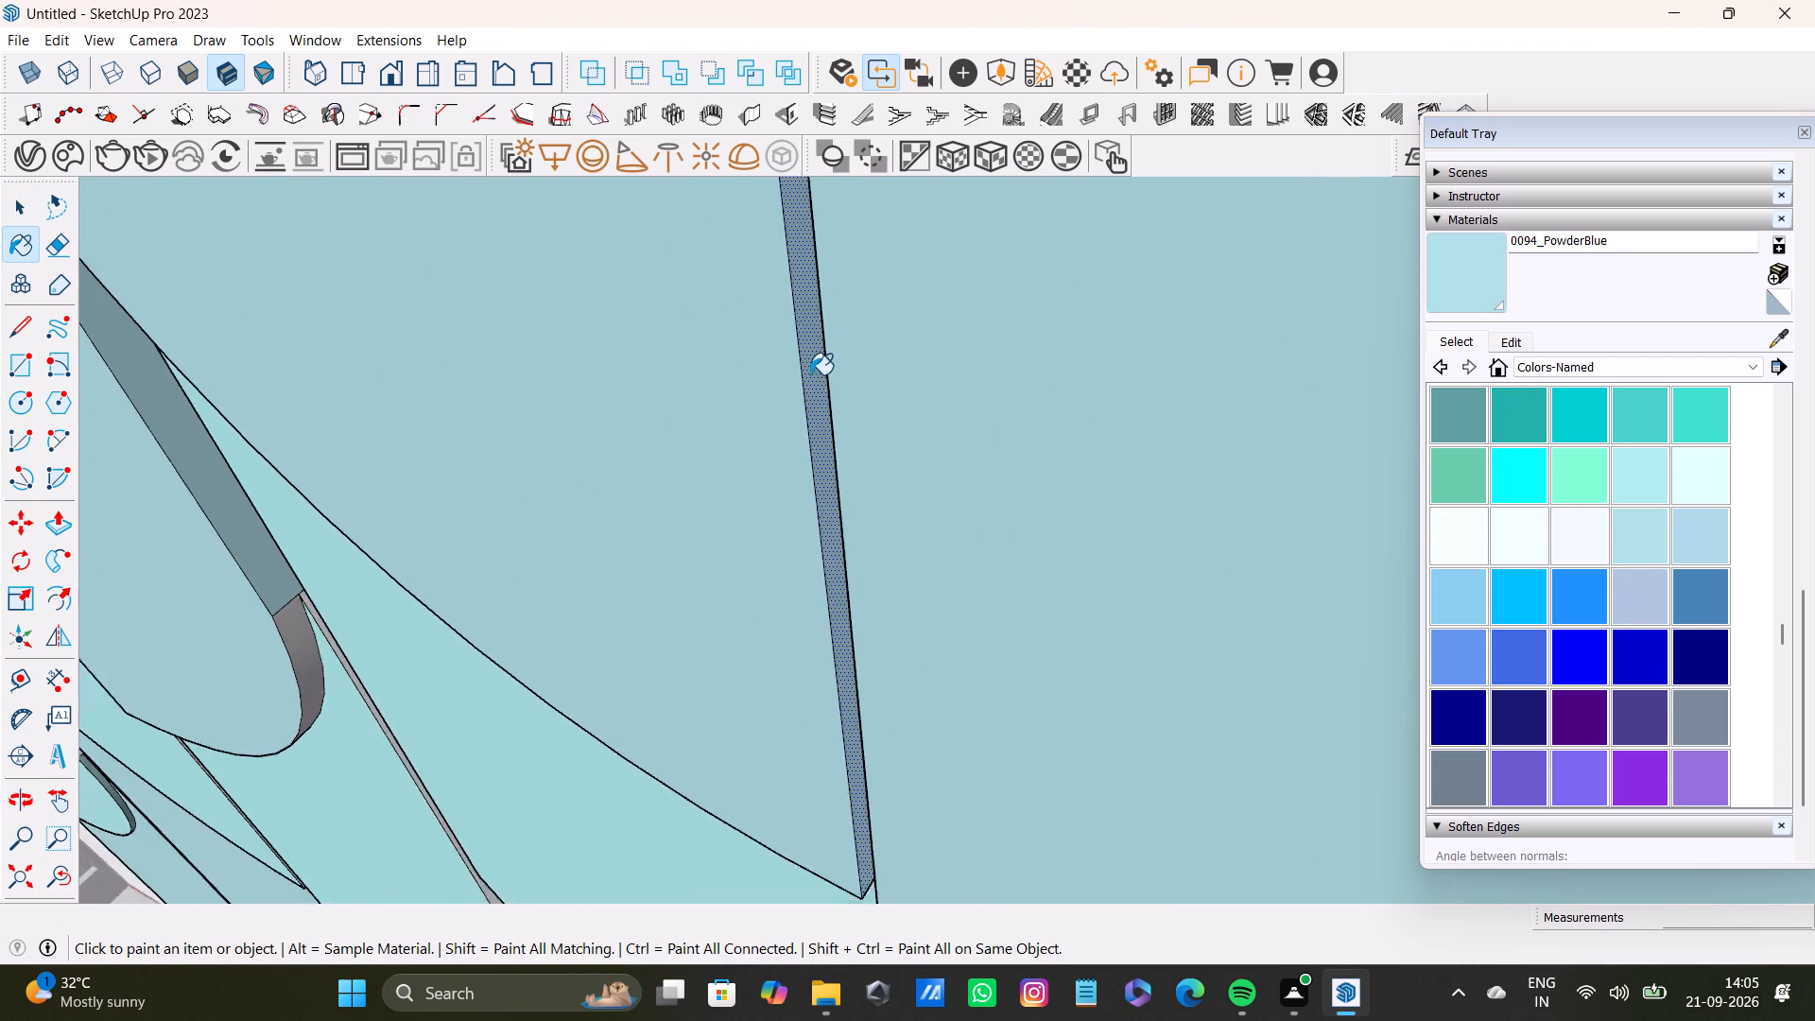
Sample 0089_PaleTurquoise from the fifth panel's middle section and paint that section's selected outer side face with it.
scroll(810, 374, "down", 10, "shift")
middle_click_drag(946, 407, 711, 343, "shift")
scroll(1047, 395, "up", 4, "shift")
middle_click_drag(1067, 408, 857, 430)
scroll(858, 421, "down", 4)
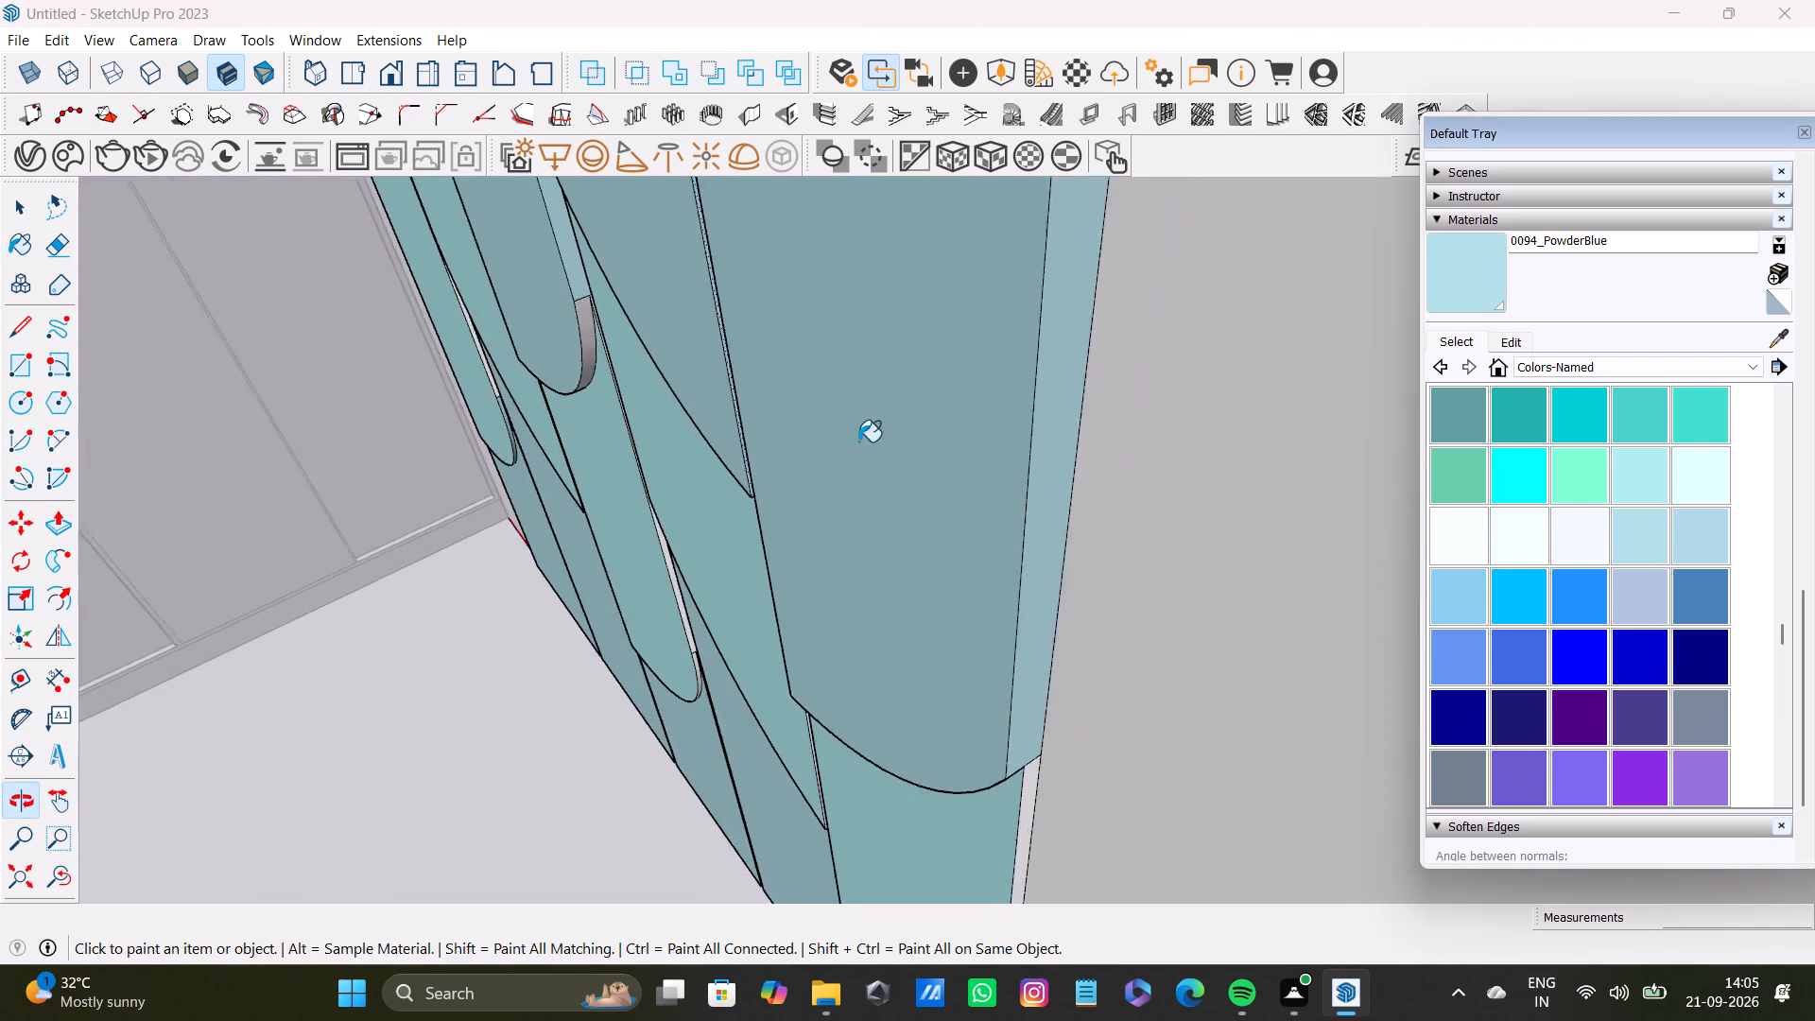
middle_click_drag(858, 449, 859, 175, "shift")
middle_click_drag(918, 400, 916, 298, "shift")
key("space")
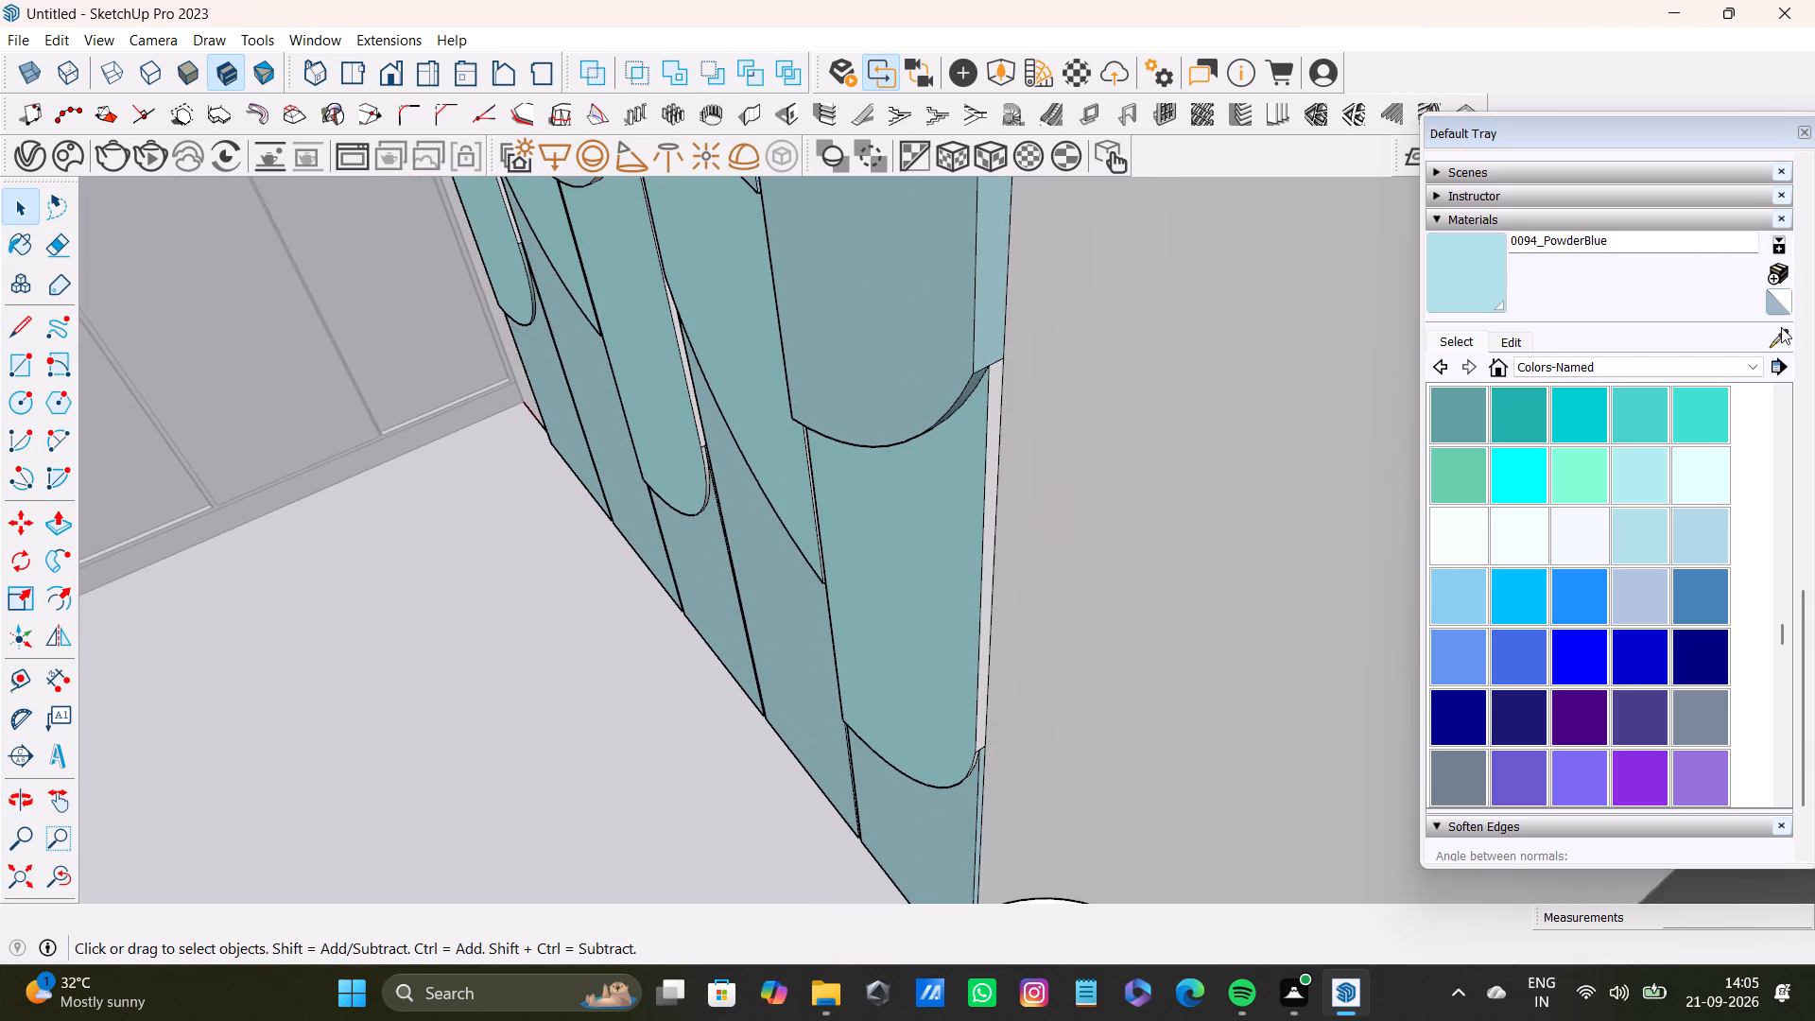
left_click(1781, 327)
left_click(927, 548)
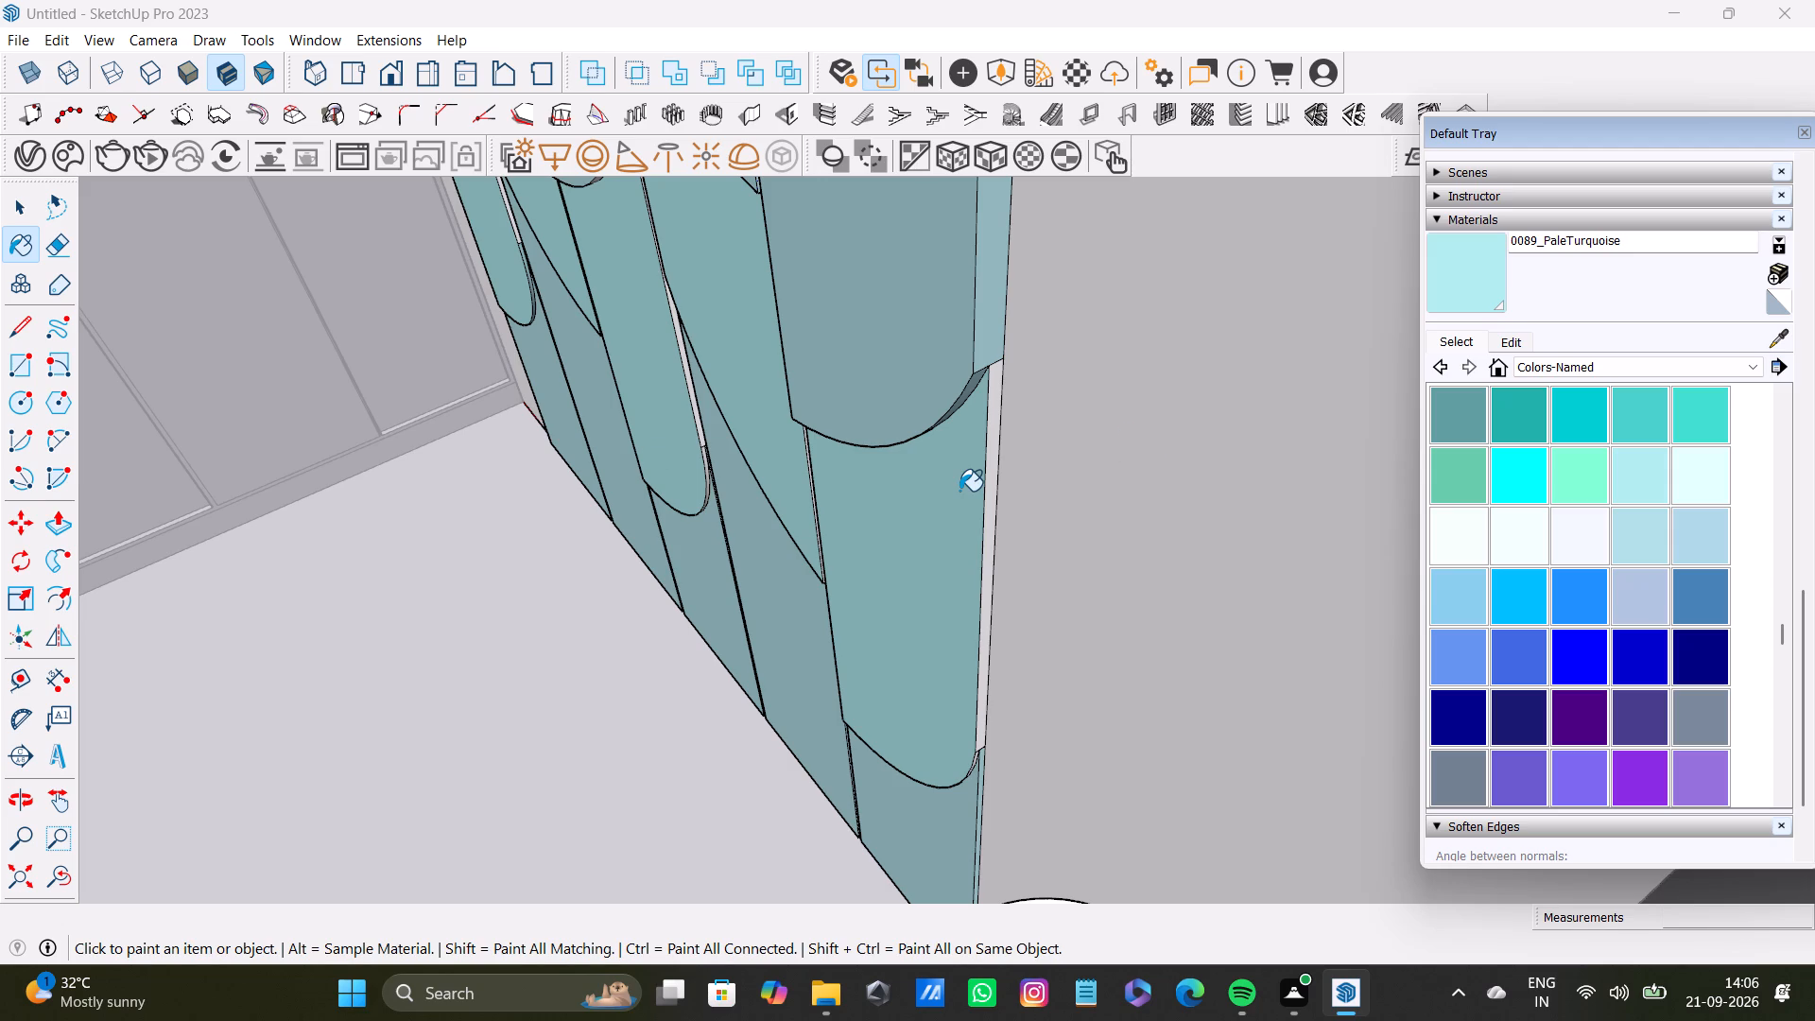
key("space")
scroll(994, 585, "up", 7)
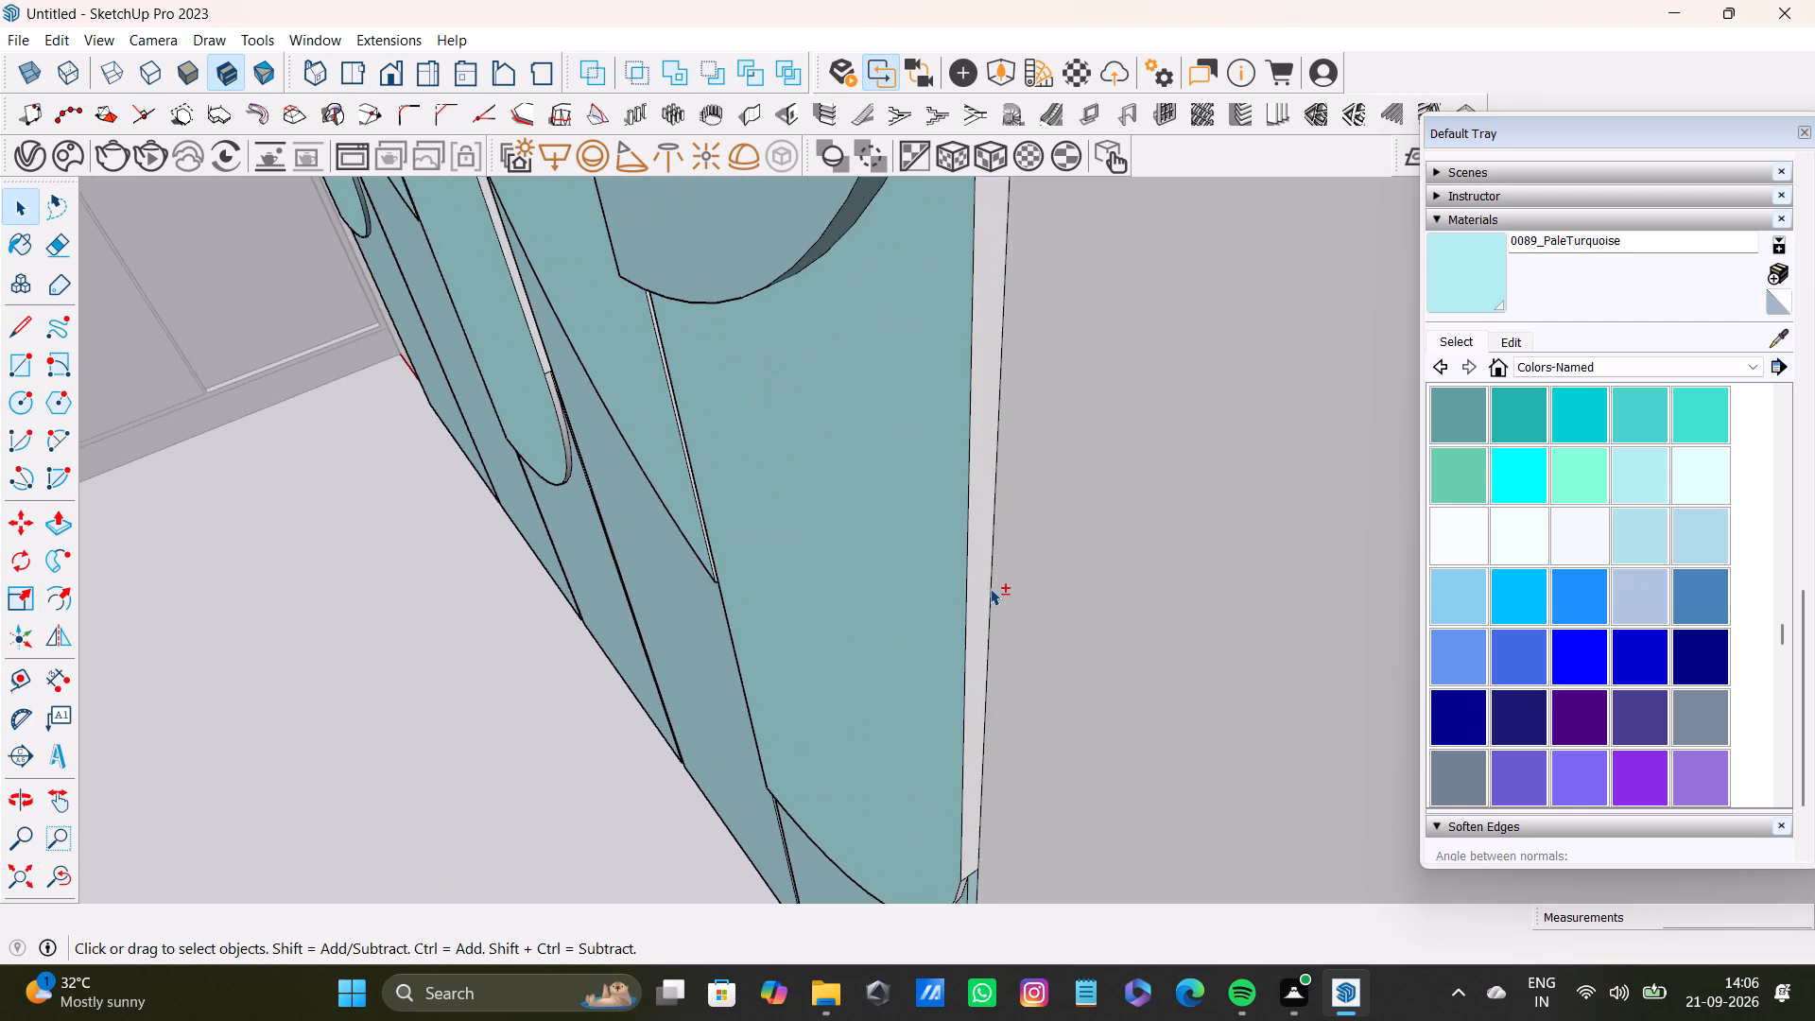
left_click(977, 594, "shift")
left_click(1482, 298, "shift")
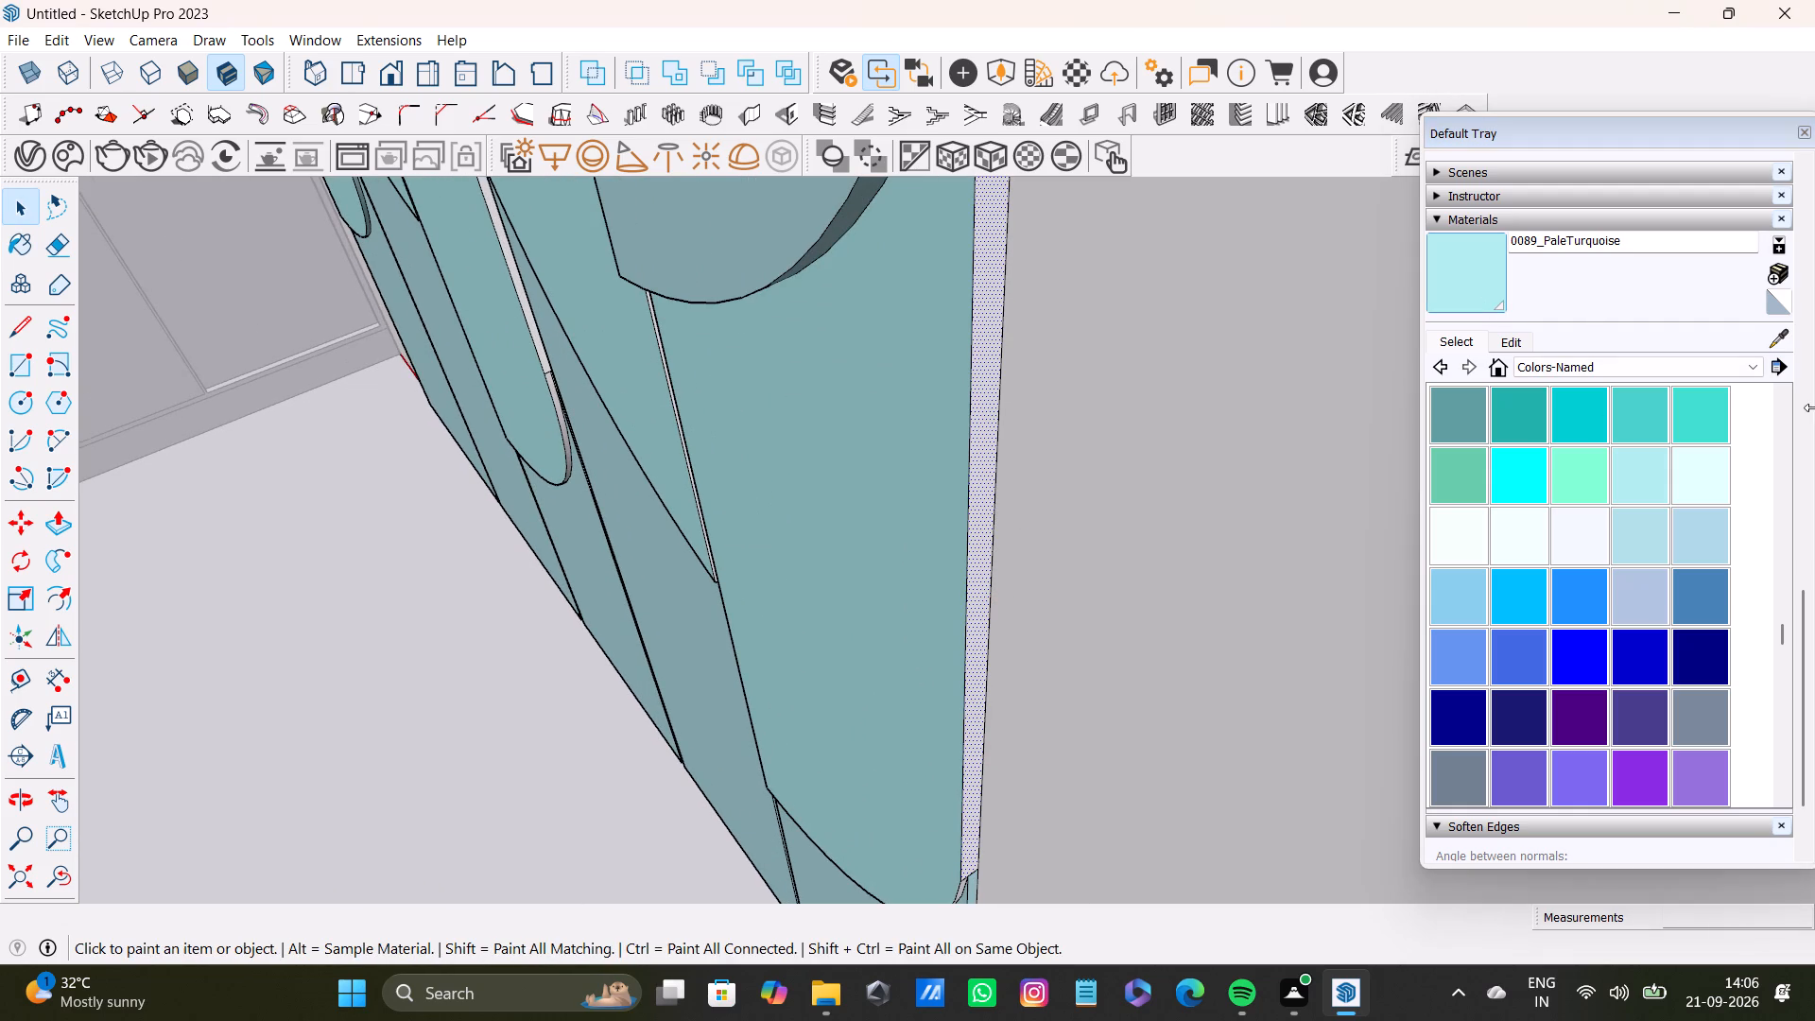
left_click(1777, 337, "shift")
left_click(848, 455, "shift")
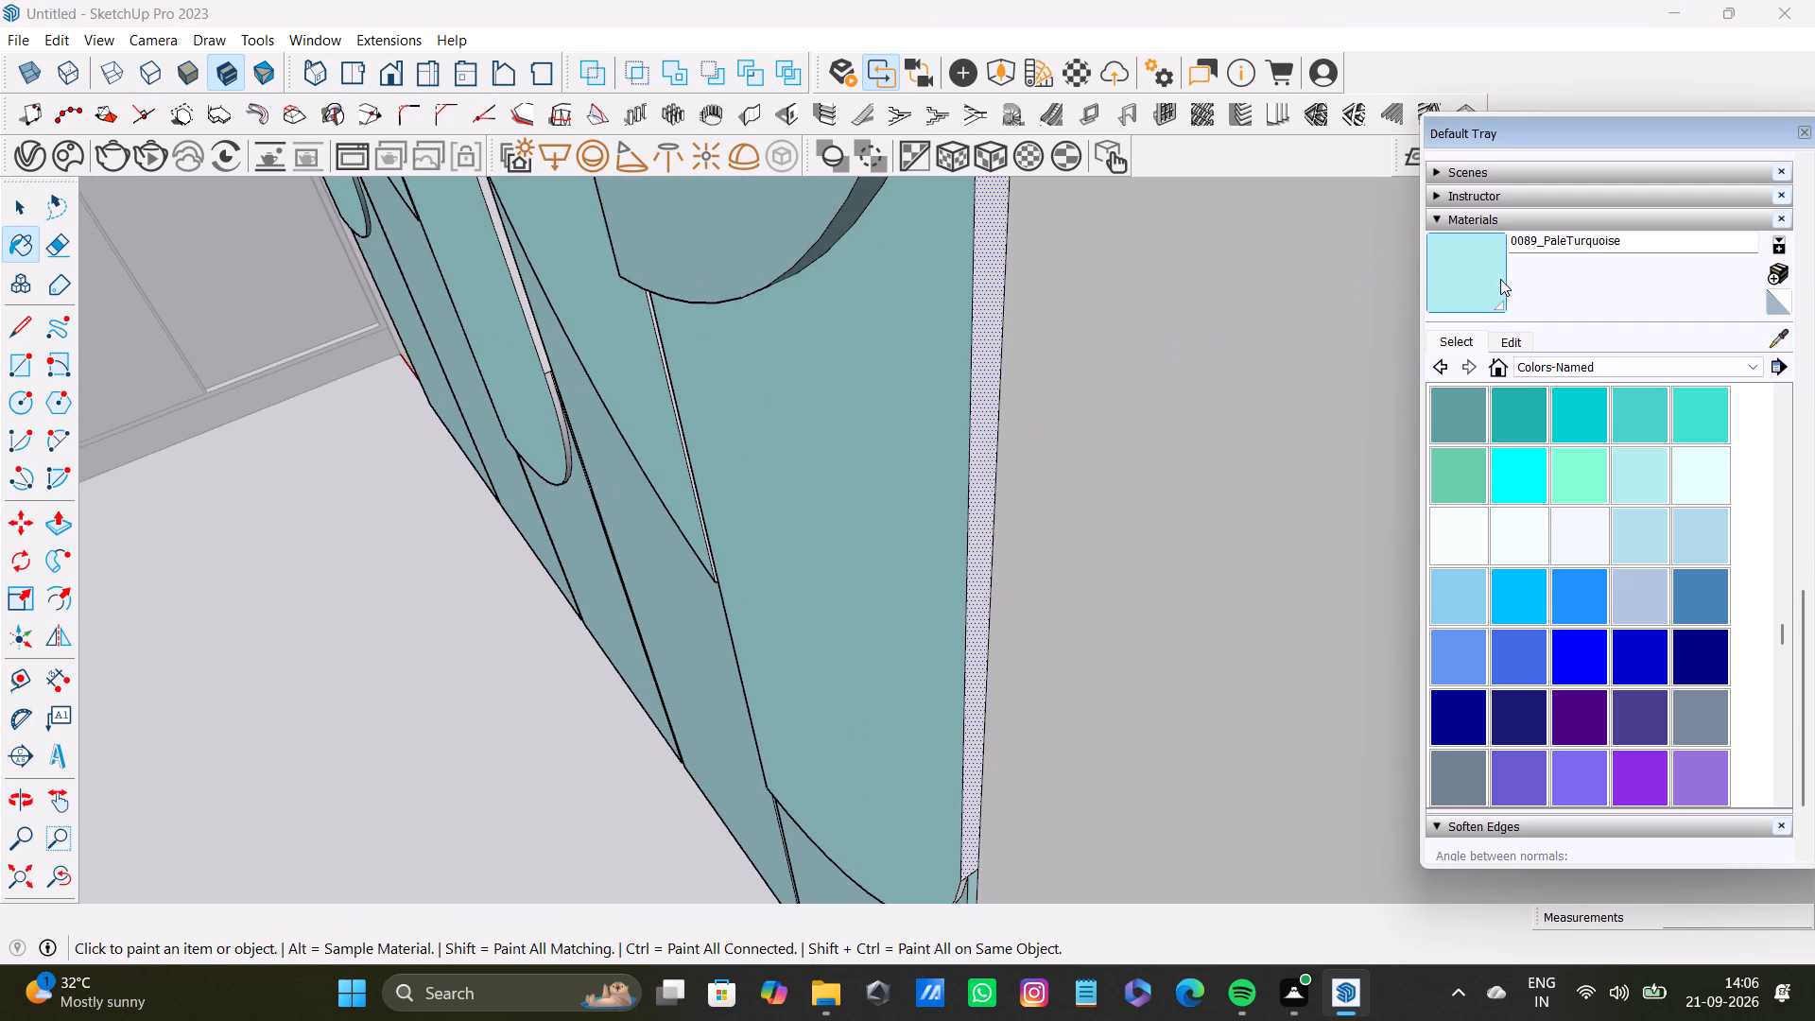
left_click(1786, 335, "shift")
left_click(912, 425, "shift")
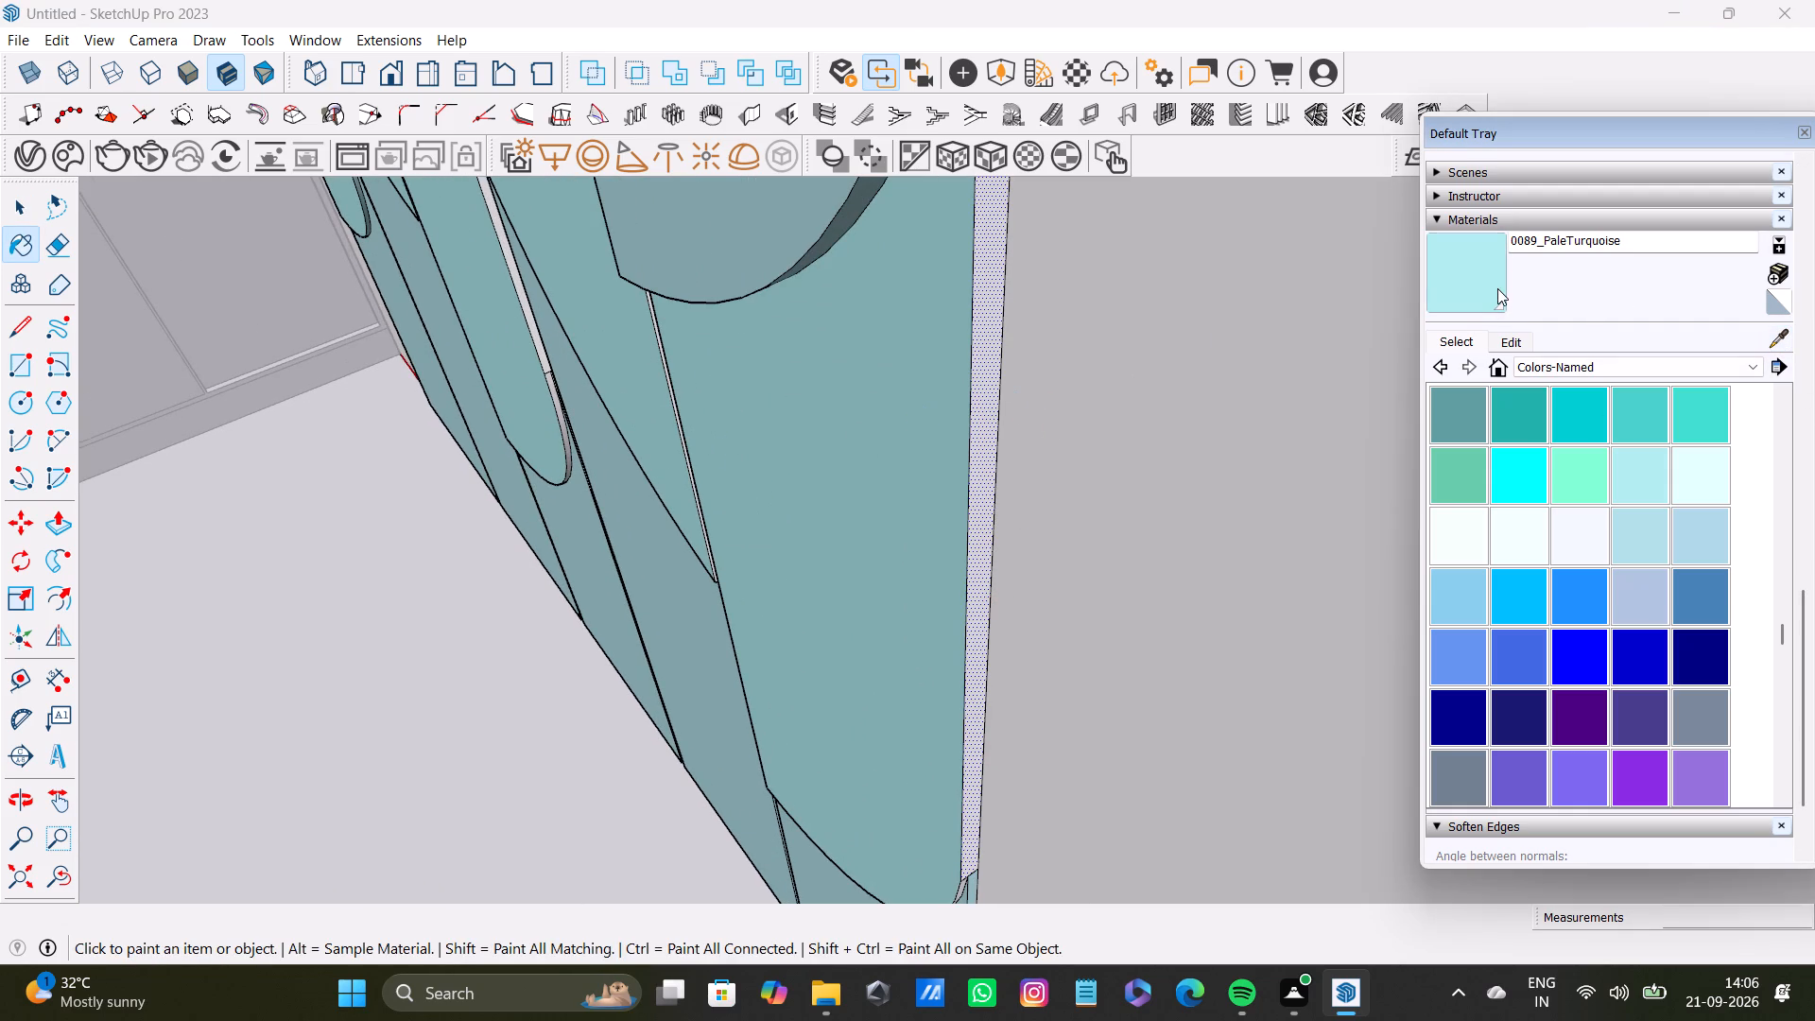
left_click(1497, 288, "shift")
left_click(977, 464, "shift")
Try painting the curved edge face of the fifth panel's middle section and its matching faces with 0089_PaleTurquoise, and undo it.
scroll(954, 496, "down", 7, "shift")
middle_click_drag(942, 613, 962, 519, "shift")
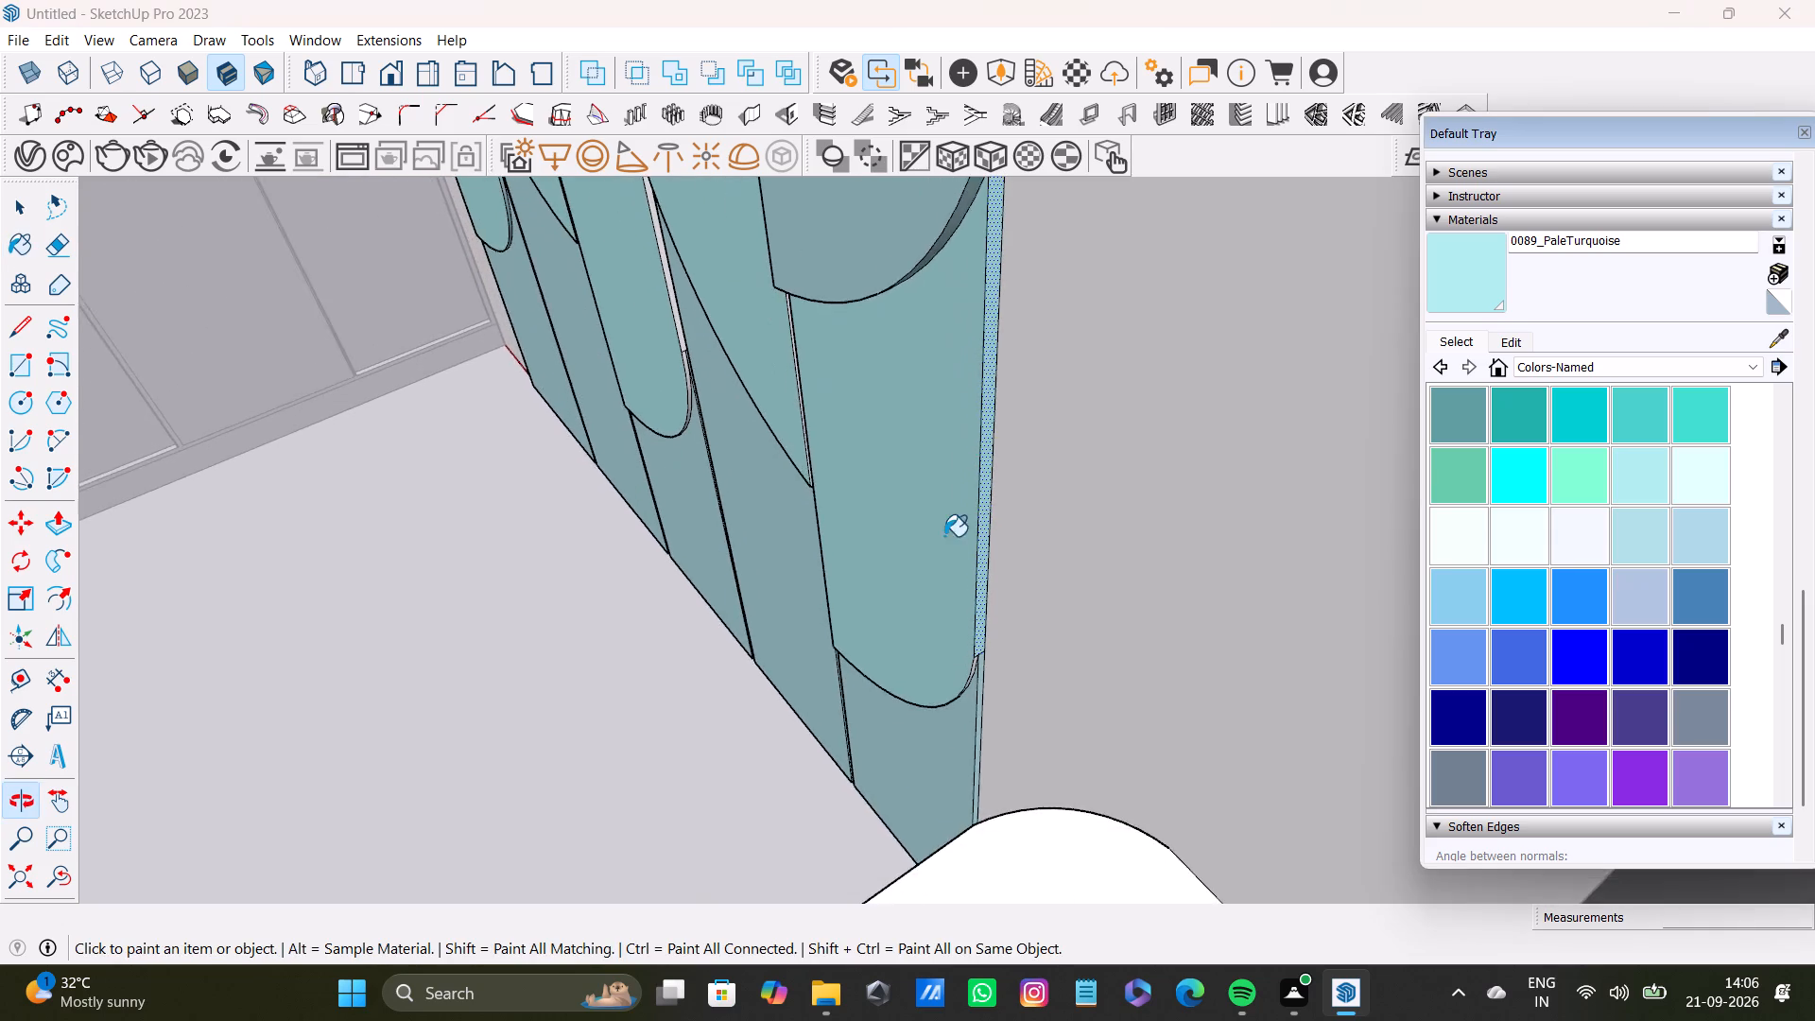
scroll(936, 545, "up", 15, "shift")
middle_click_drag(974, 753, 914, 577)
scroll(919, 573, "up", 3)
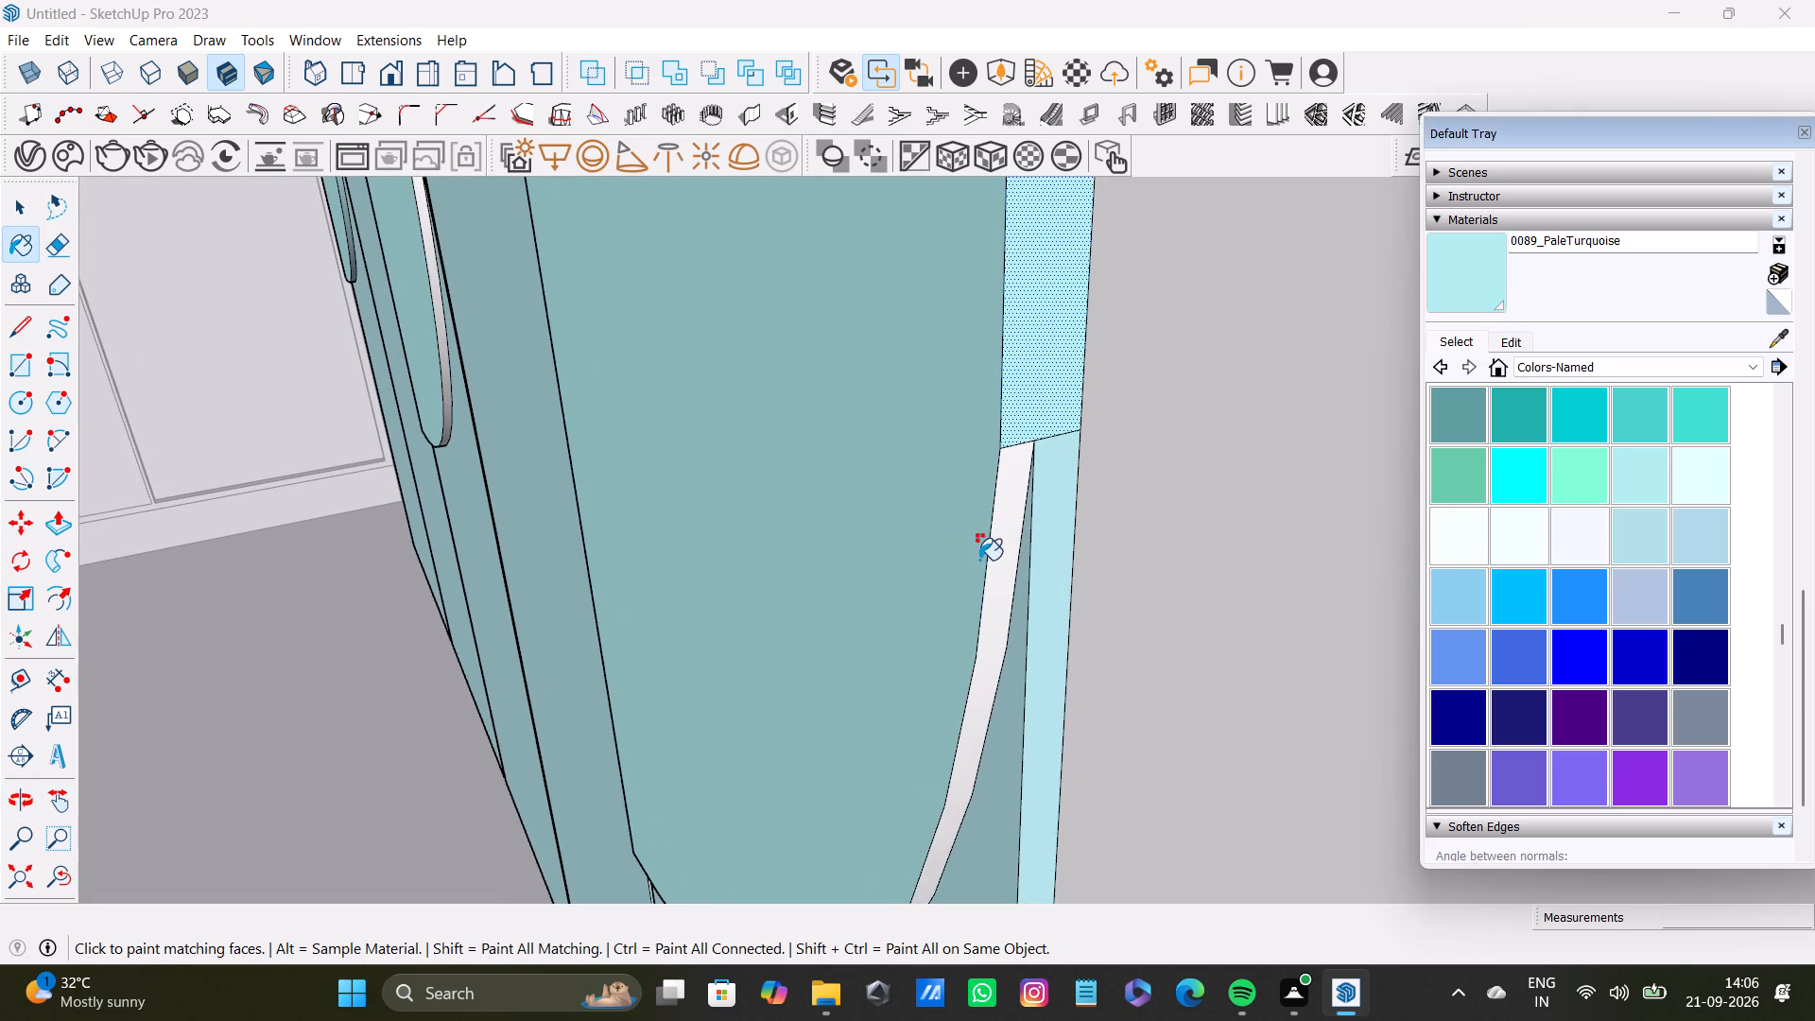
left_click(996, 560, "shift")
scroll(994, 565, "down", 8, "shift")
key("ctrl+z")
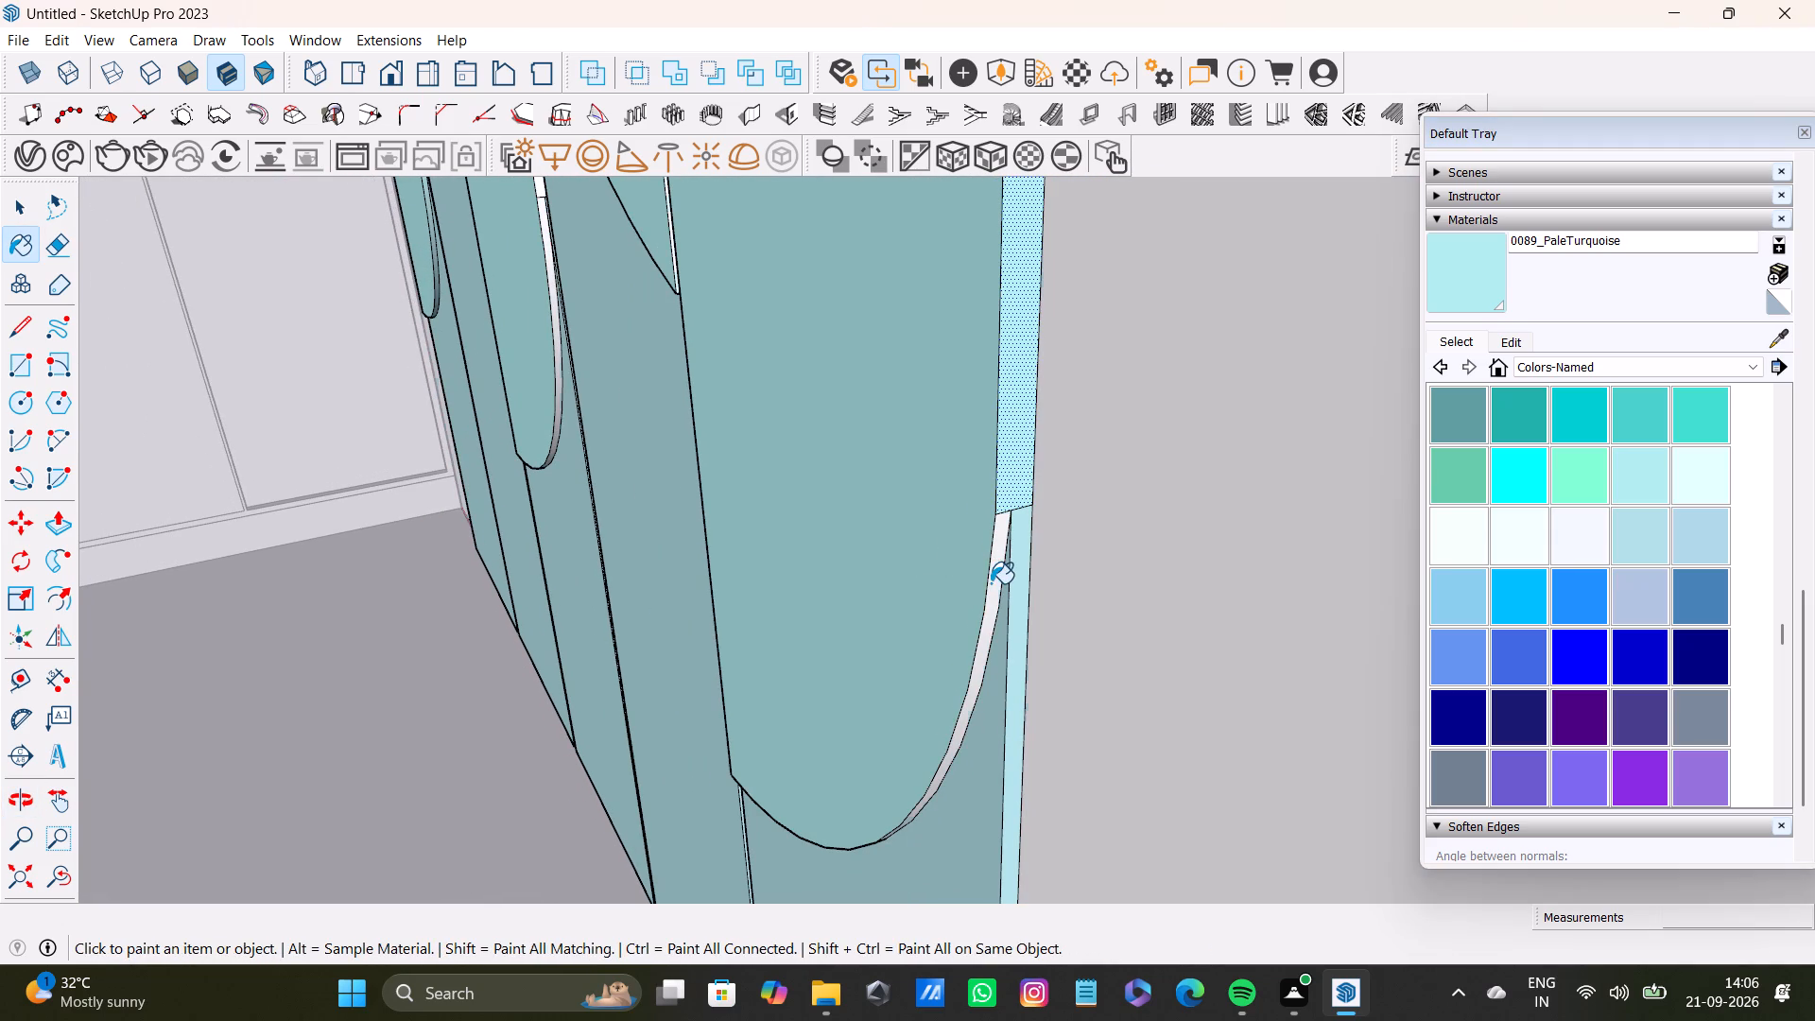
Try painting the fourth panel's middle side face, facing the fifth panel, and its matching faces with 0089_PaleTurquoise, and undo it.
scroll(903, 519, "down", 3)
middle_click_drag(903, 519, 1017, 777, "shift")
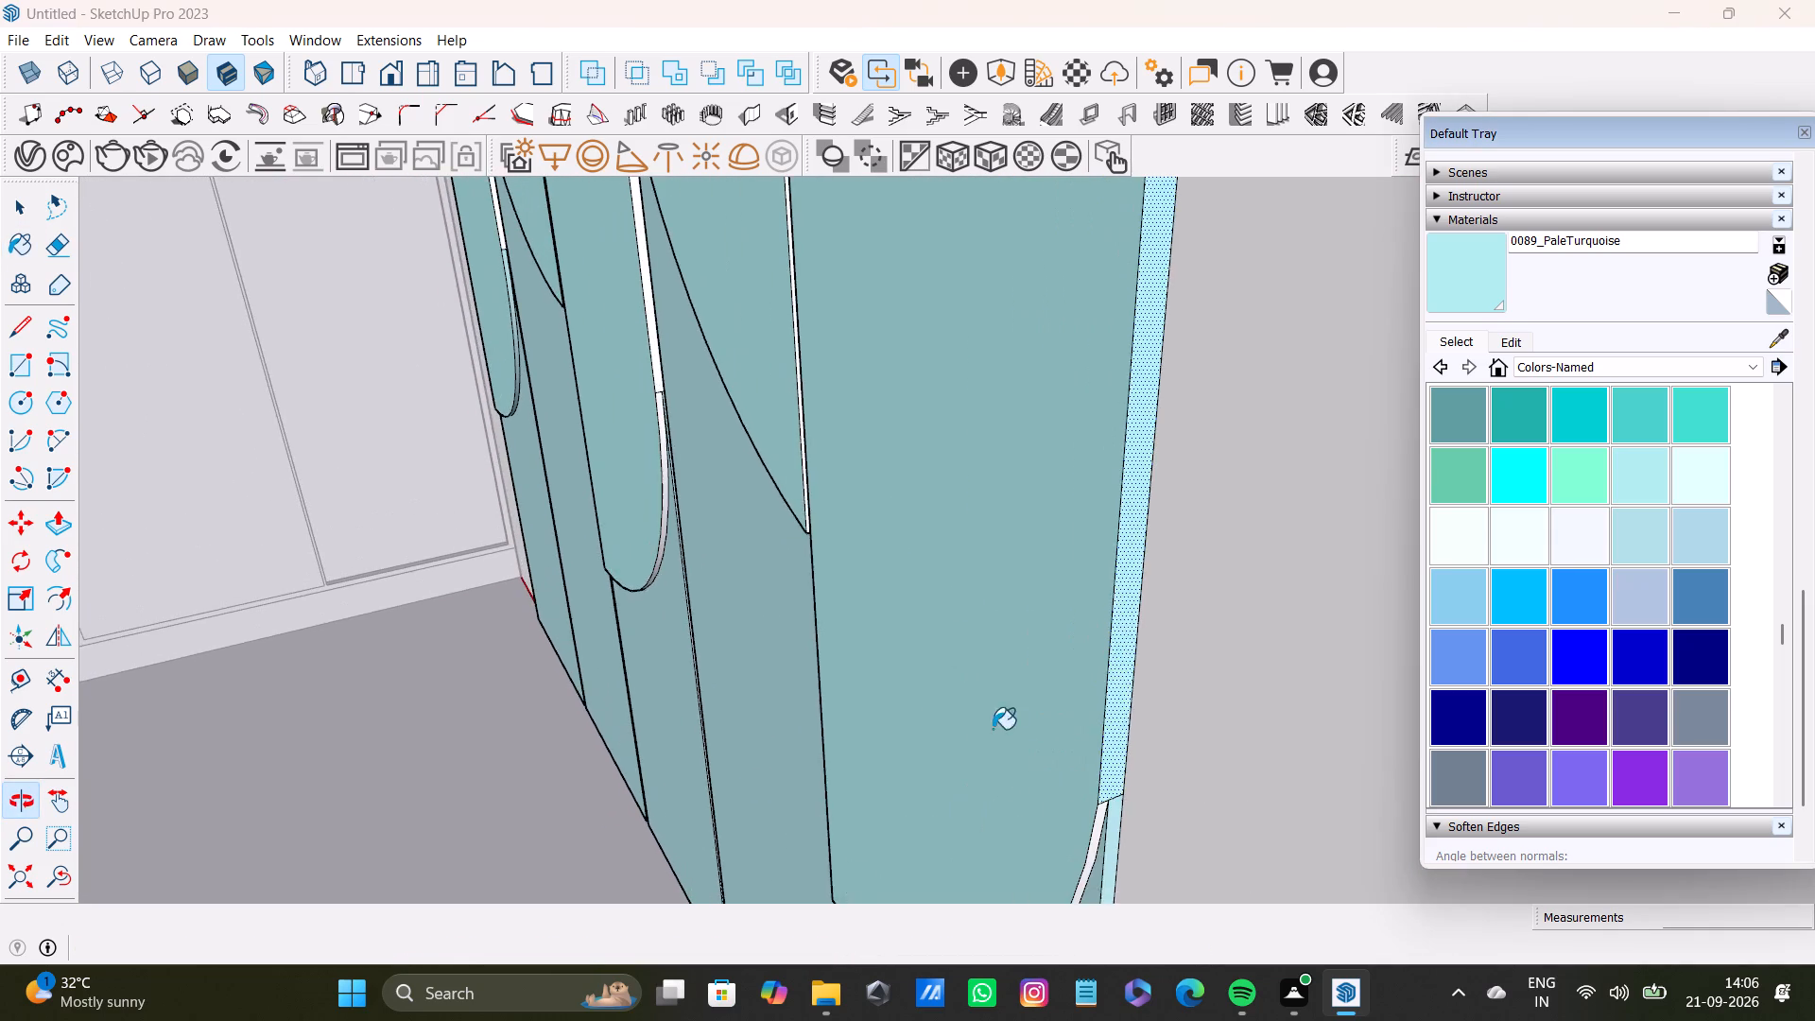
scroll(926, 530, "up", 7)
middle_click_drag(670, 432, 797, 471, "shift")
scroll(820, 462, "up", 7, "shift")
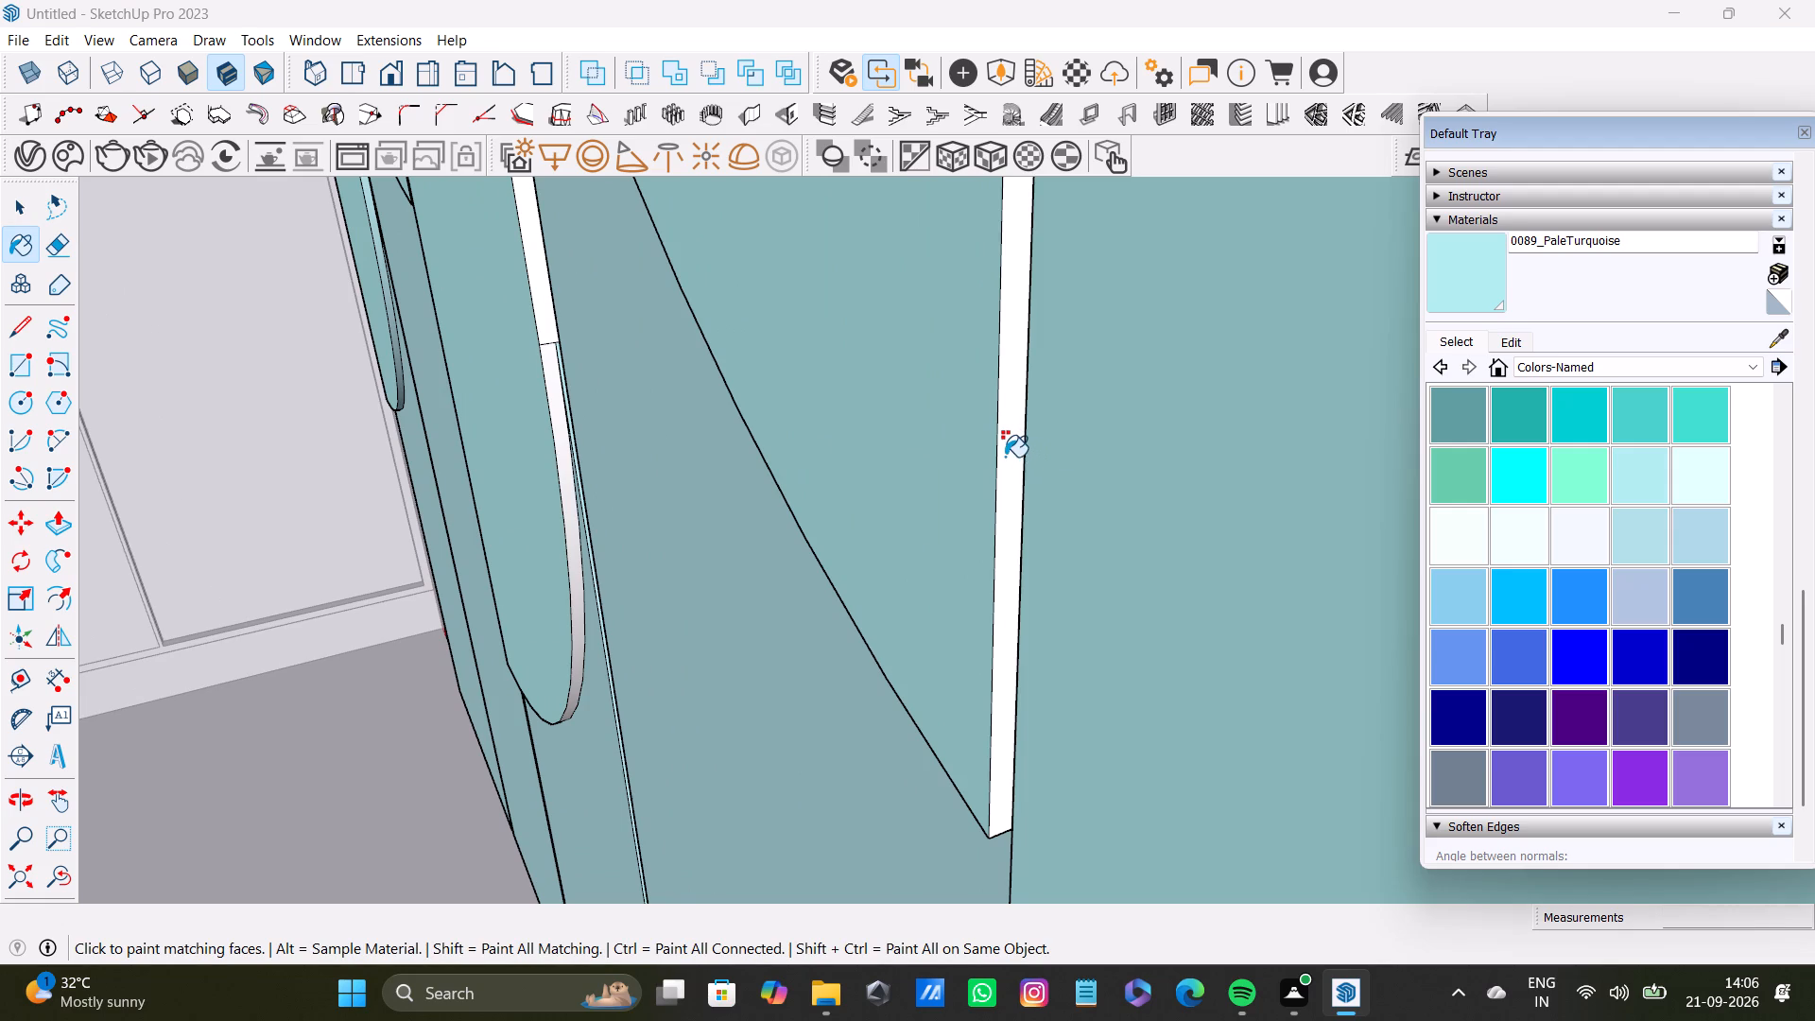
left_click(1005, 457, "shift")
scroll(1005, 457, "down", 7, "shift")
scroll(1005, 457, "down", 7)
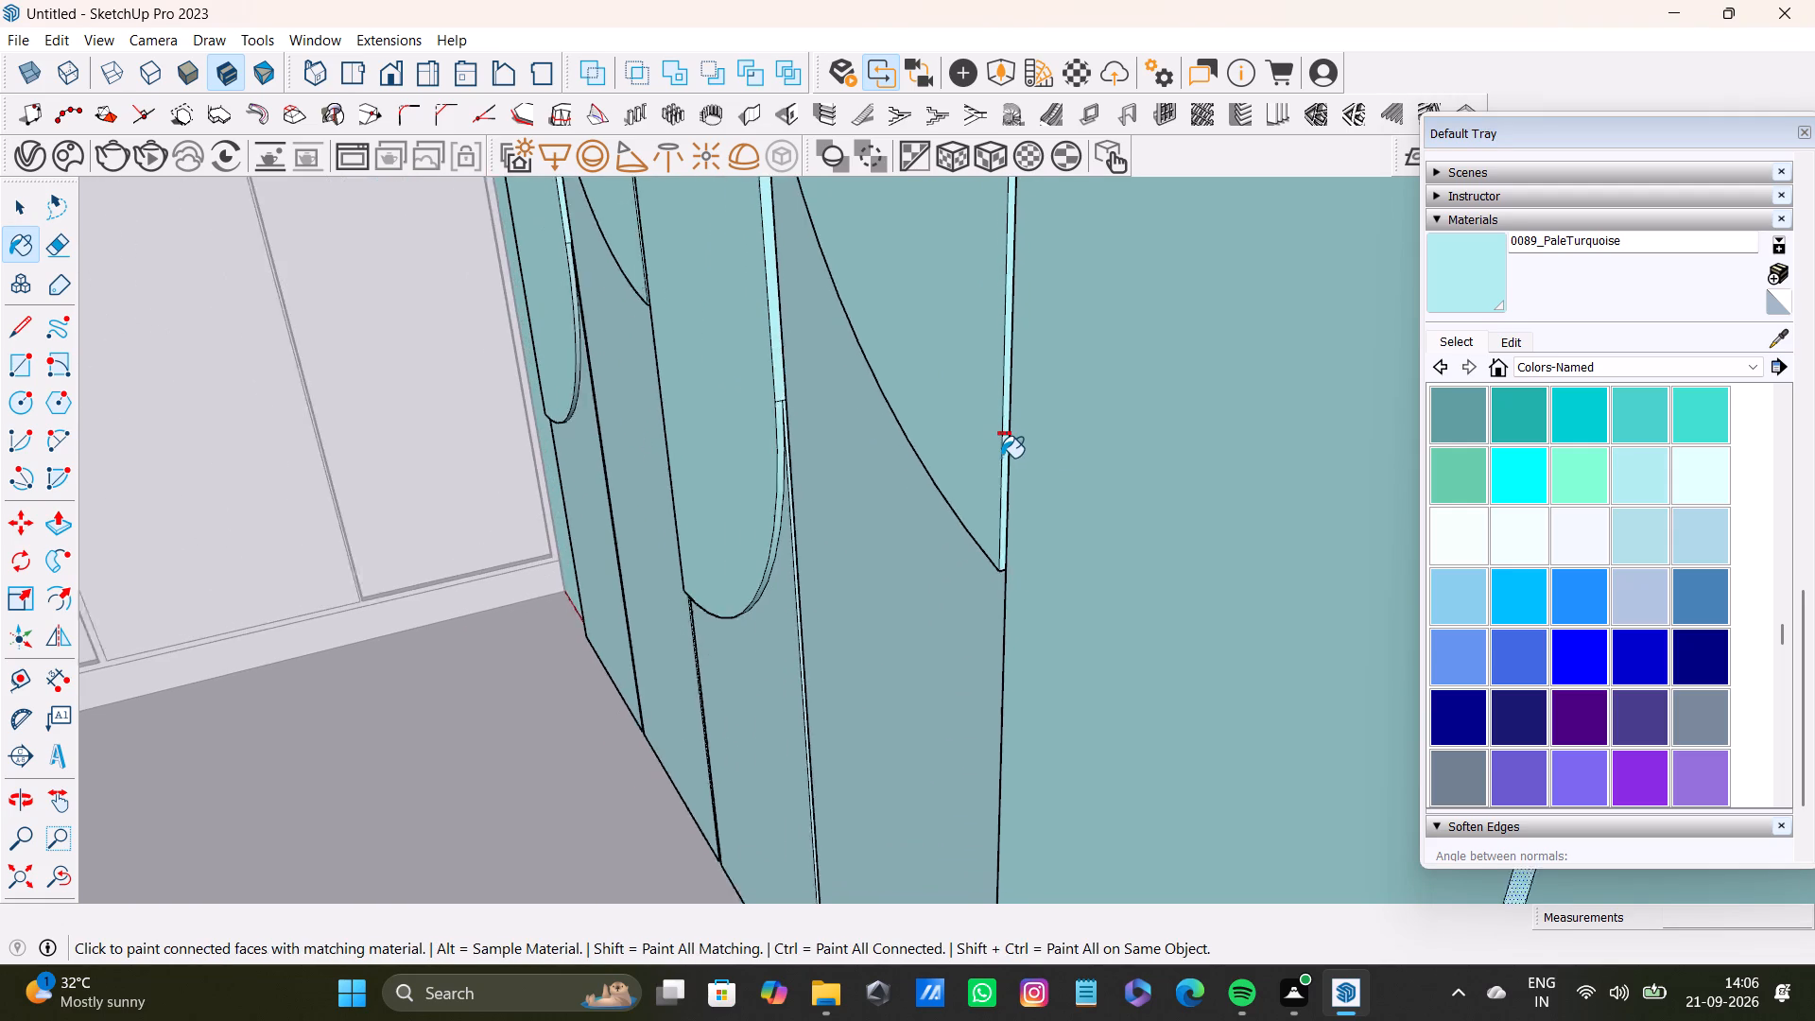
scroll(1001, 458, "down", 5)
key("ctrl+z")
Select the remaining unpainted narrow side faces around the end wall panels' middle sections, straight and curved, and paint them with 0089_PaleTurquoise.
scroll(1001, 458, "up", 6)
key("space")
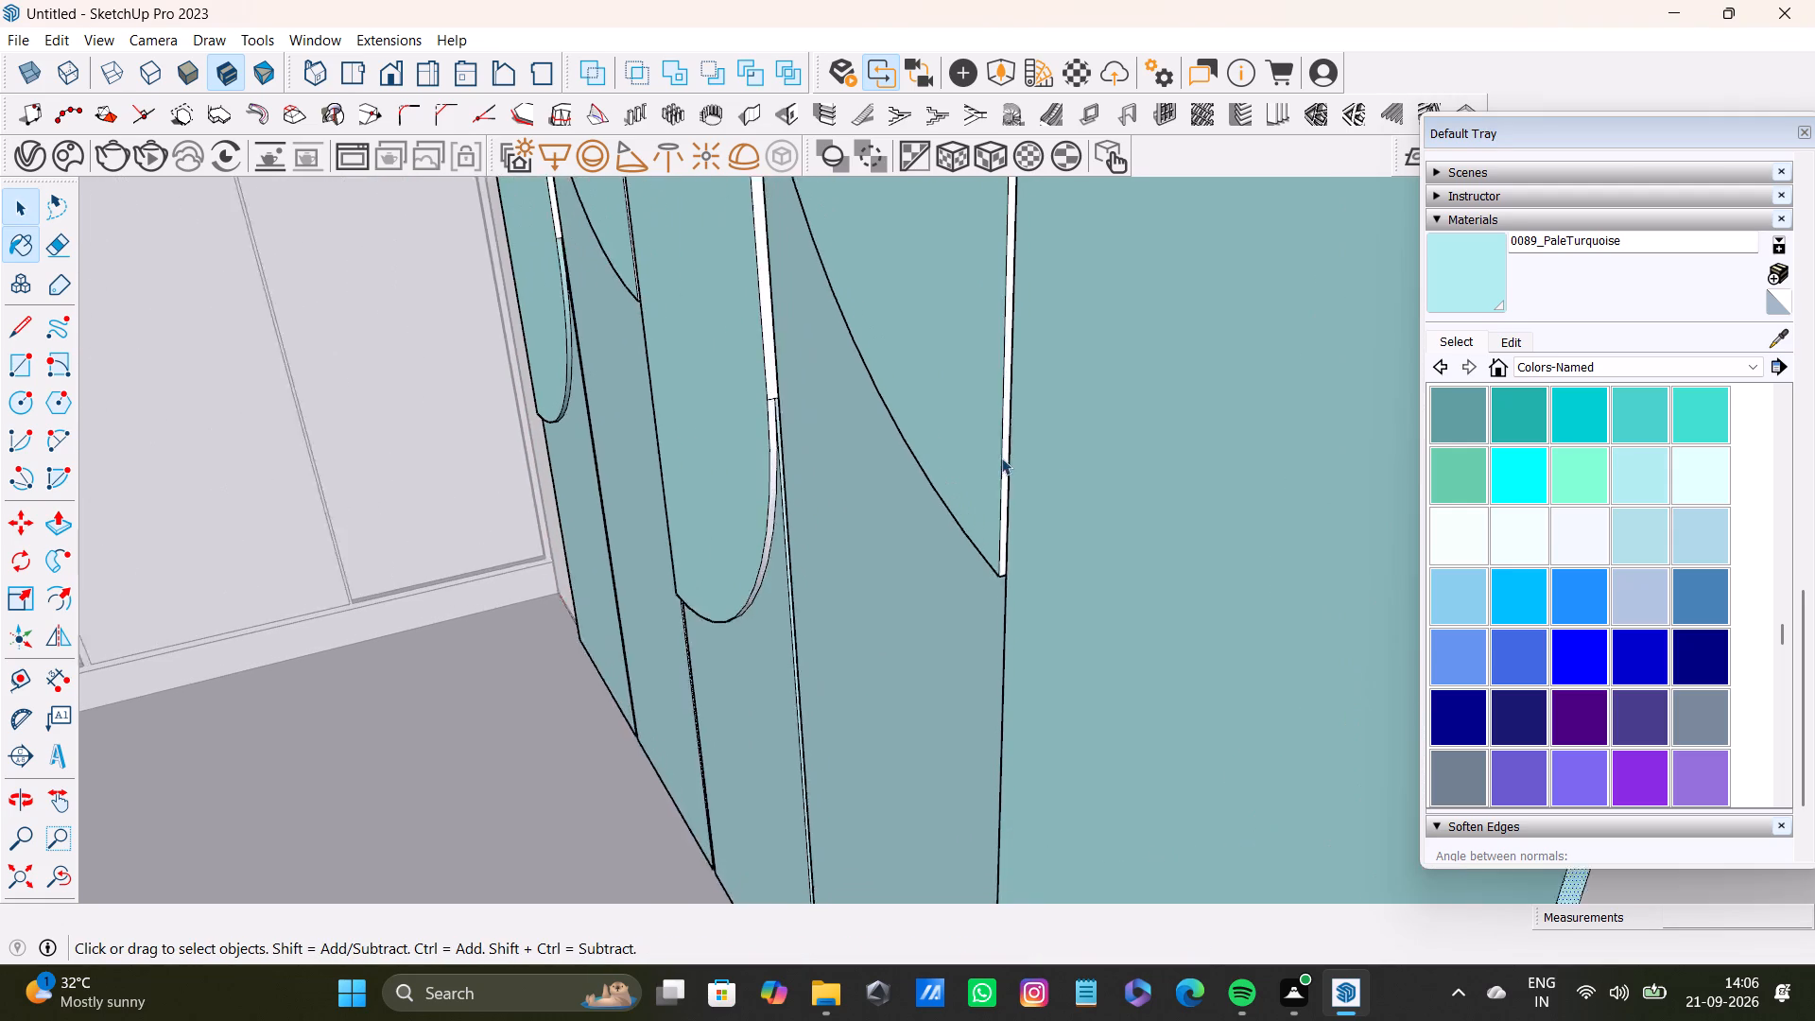
scroll(1001, 458, "up", 6)
left_click(1011, 466, "shift")
scroll(1011, 466, "down", 8, "shift")
middle_click_drag(921, 459, 983, 619, "shift")
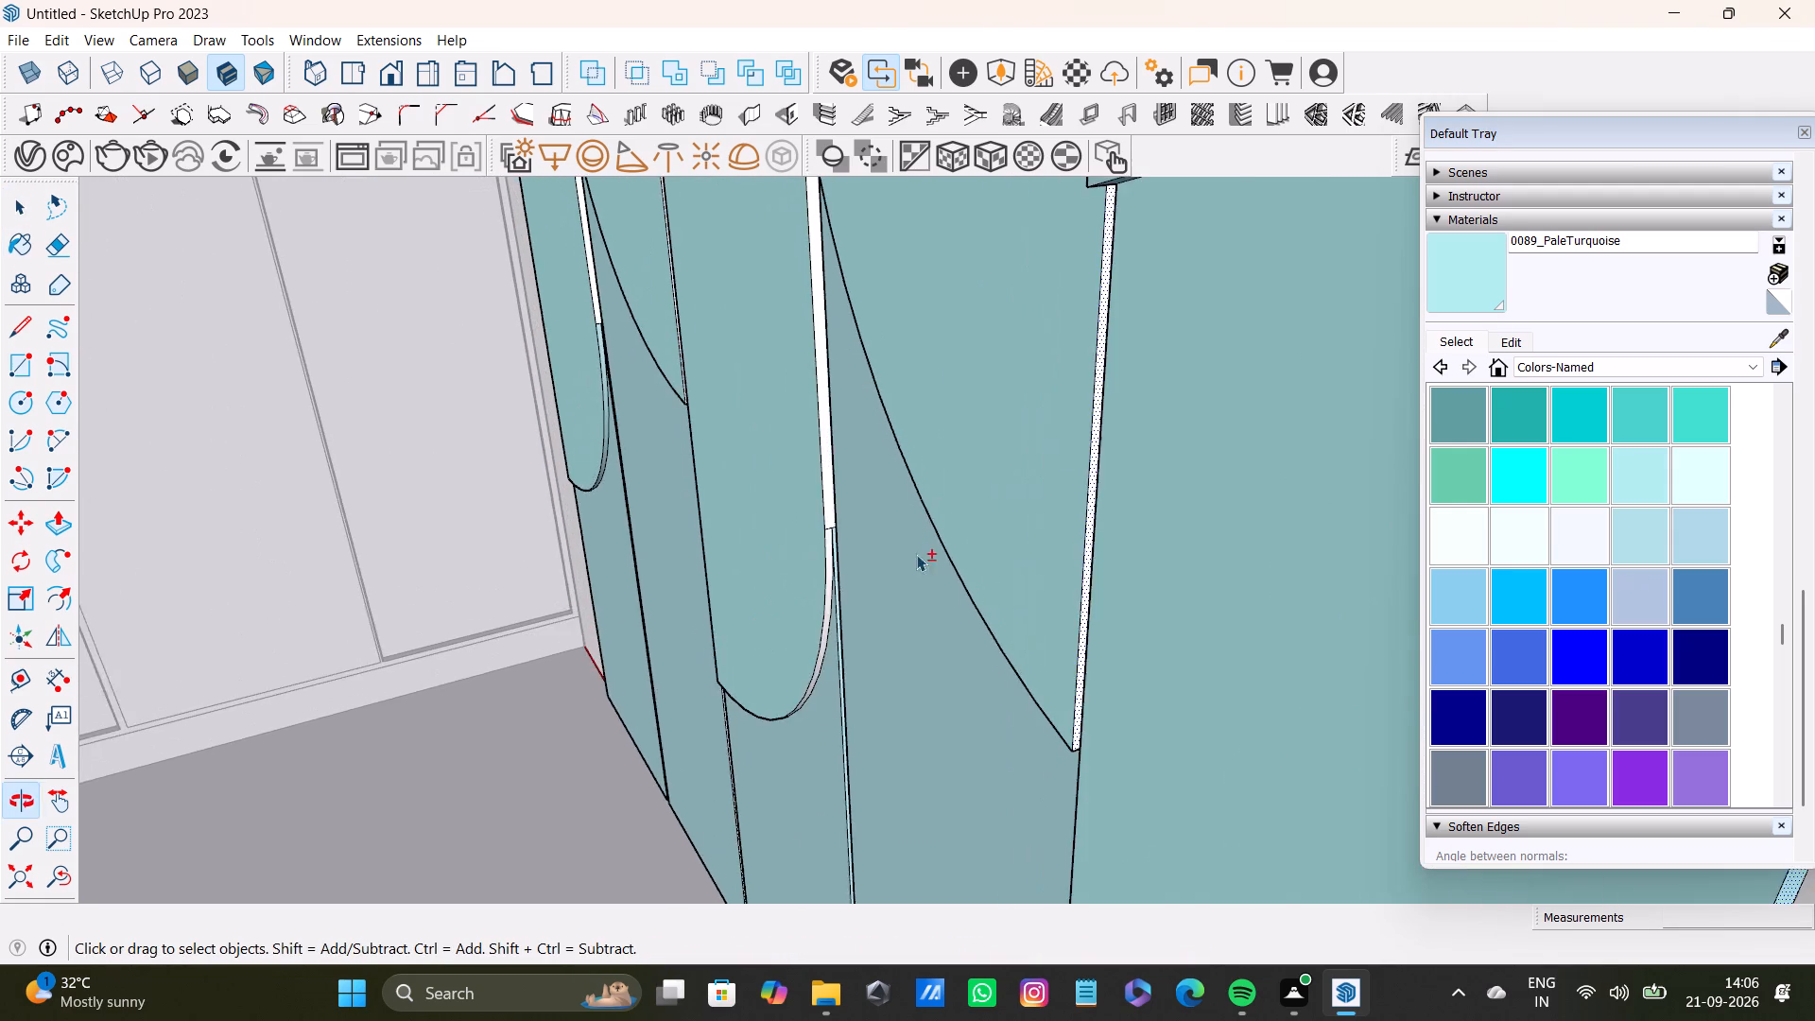
scroll(904, 536, "up", 9, "shift")
left_click(773, 510, "shift")
left_click(771, 569, "shift")
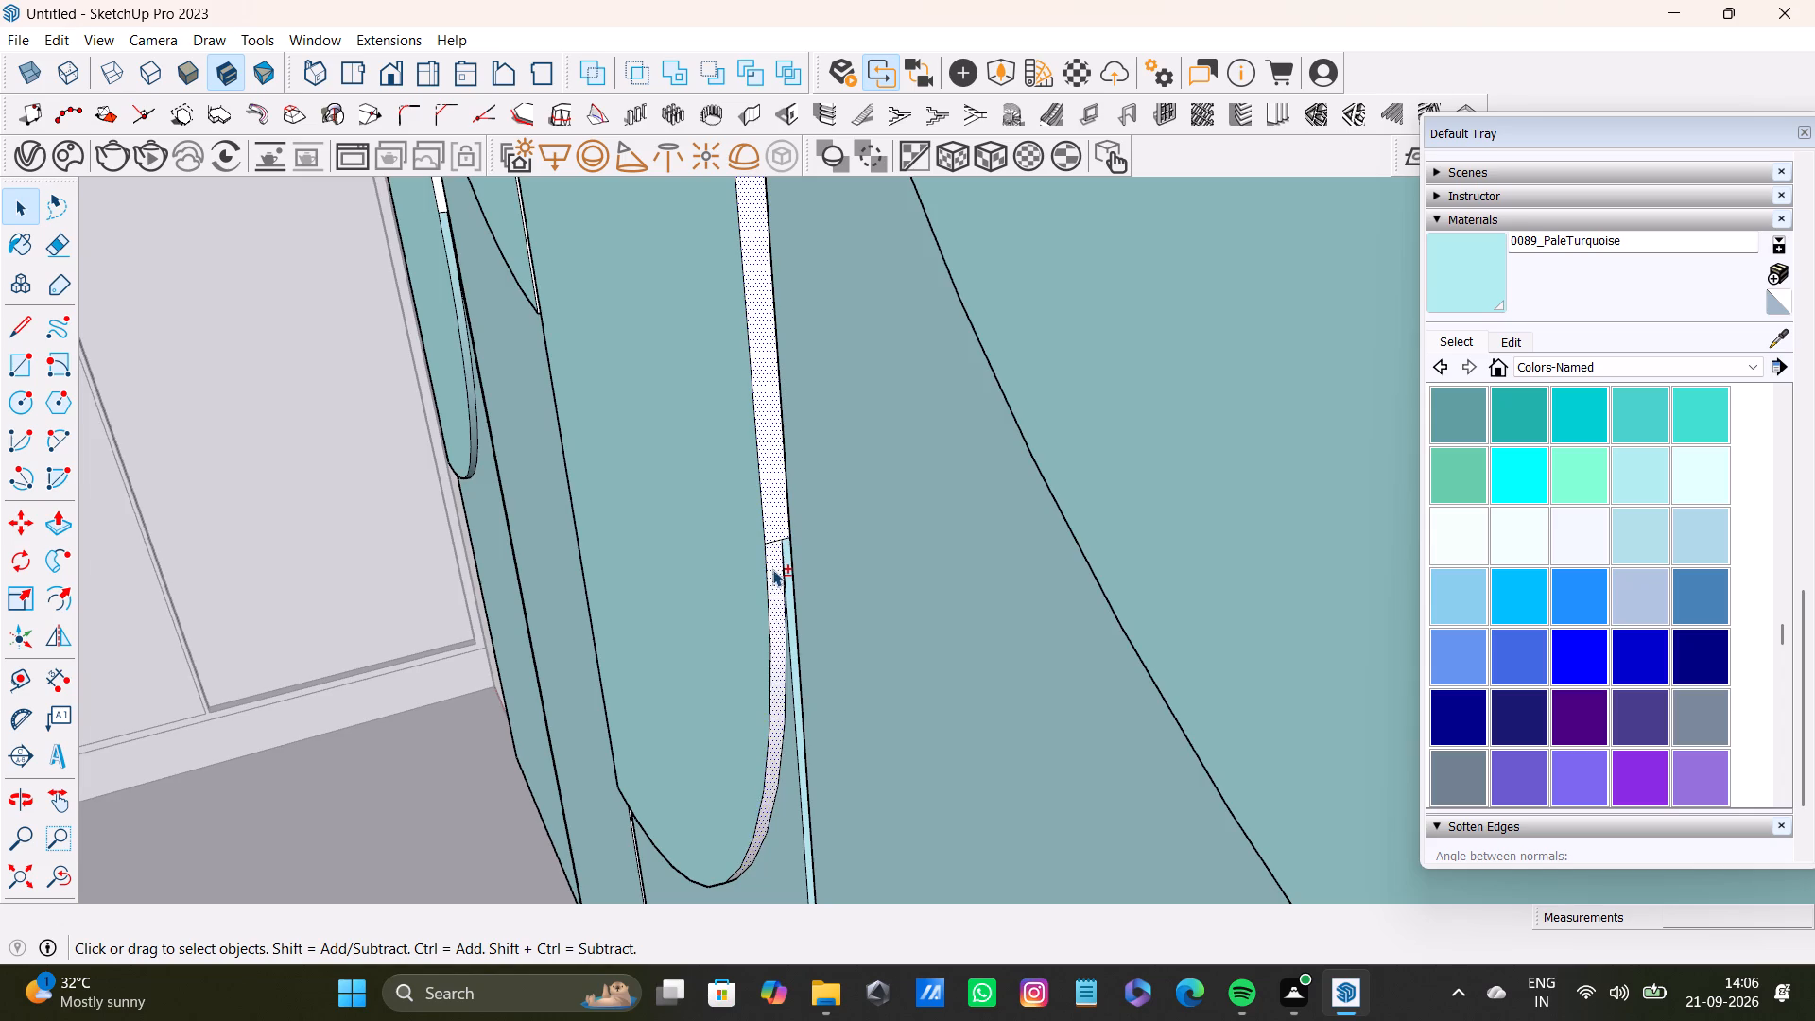
scroll(774, 571, "down", 8, "shift")
middle_click_drag(738, 421, 960, 763, "shift")
scroll(786, 567, "up", 13, "shift")
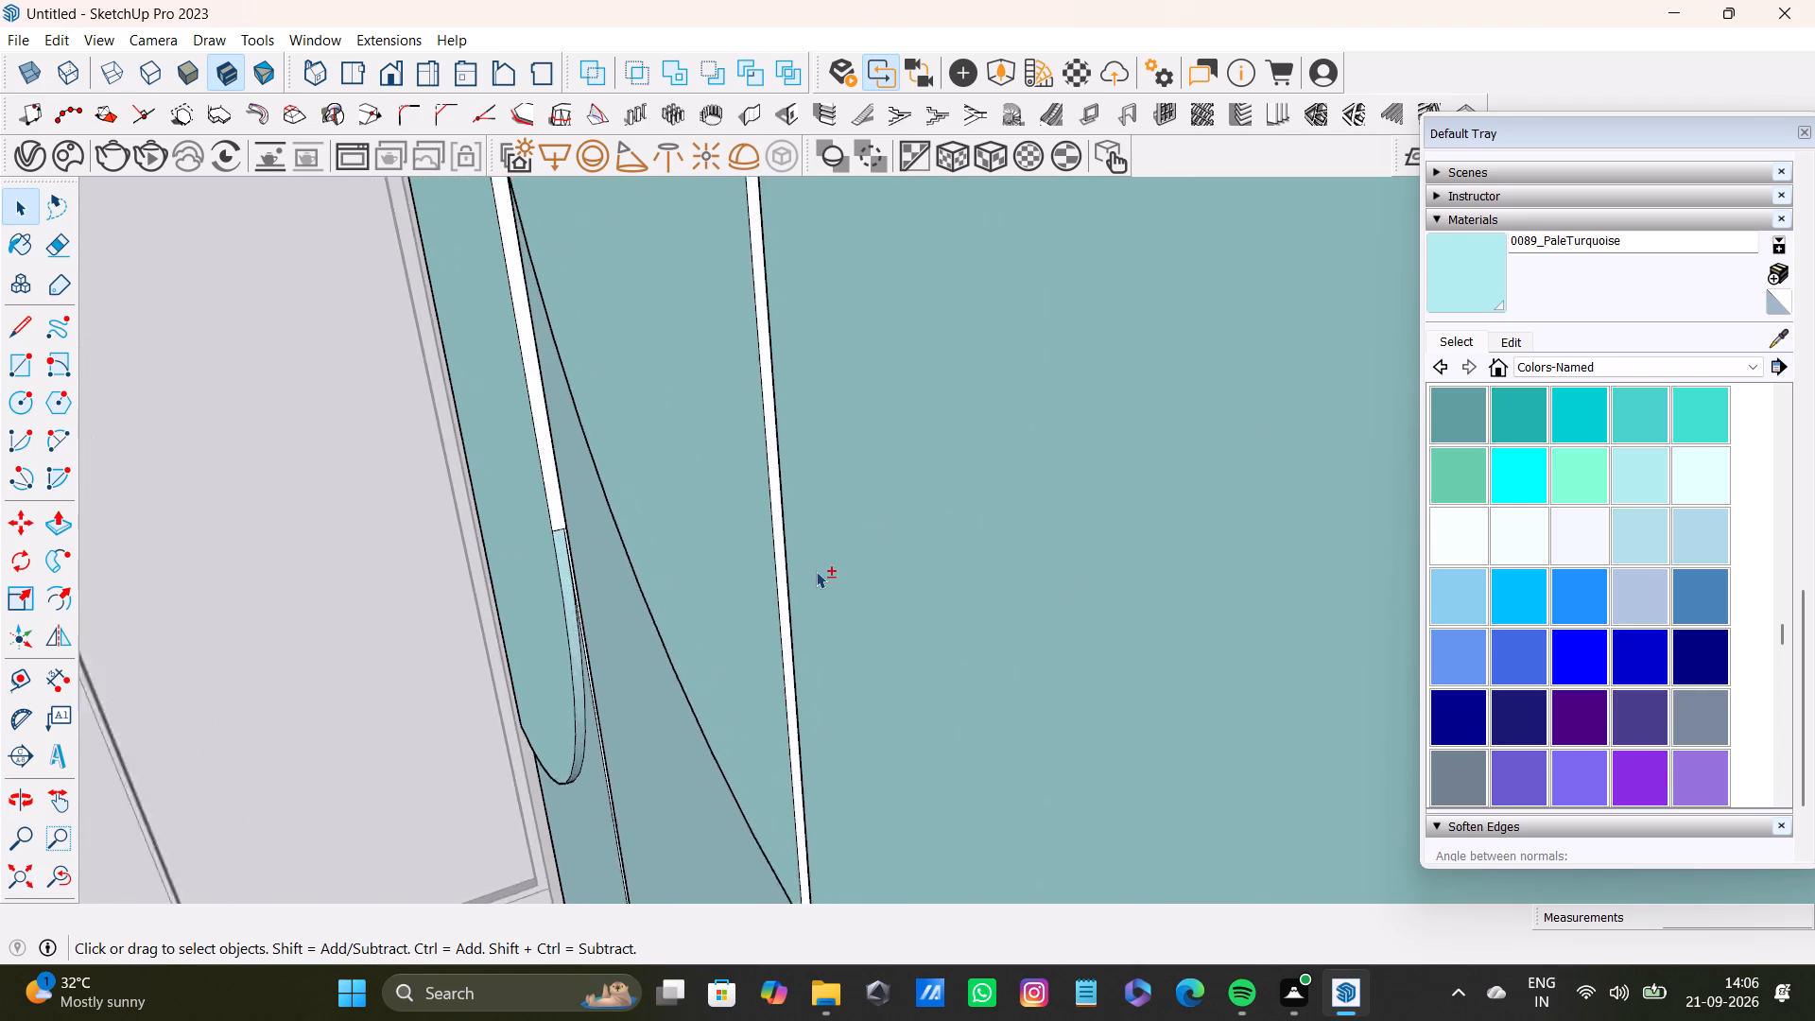
scroll(816, 571, "up", 1, "shift")
middle_click_drag(816, 574, 1100, 572, "shift")
scroll(1086, 569, "up", 4, "shift")
left_click(1009, 544, "shift")
scroll(1001, 547, "down", 7, "shift")
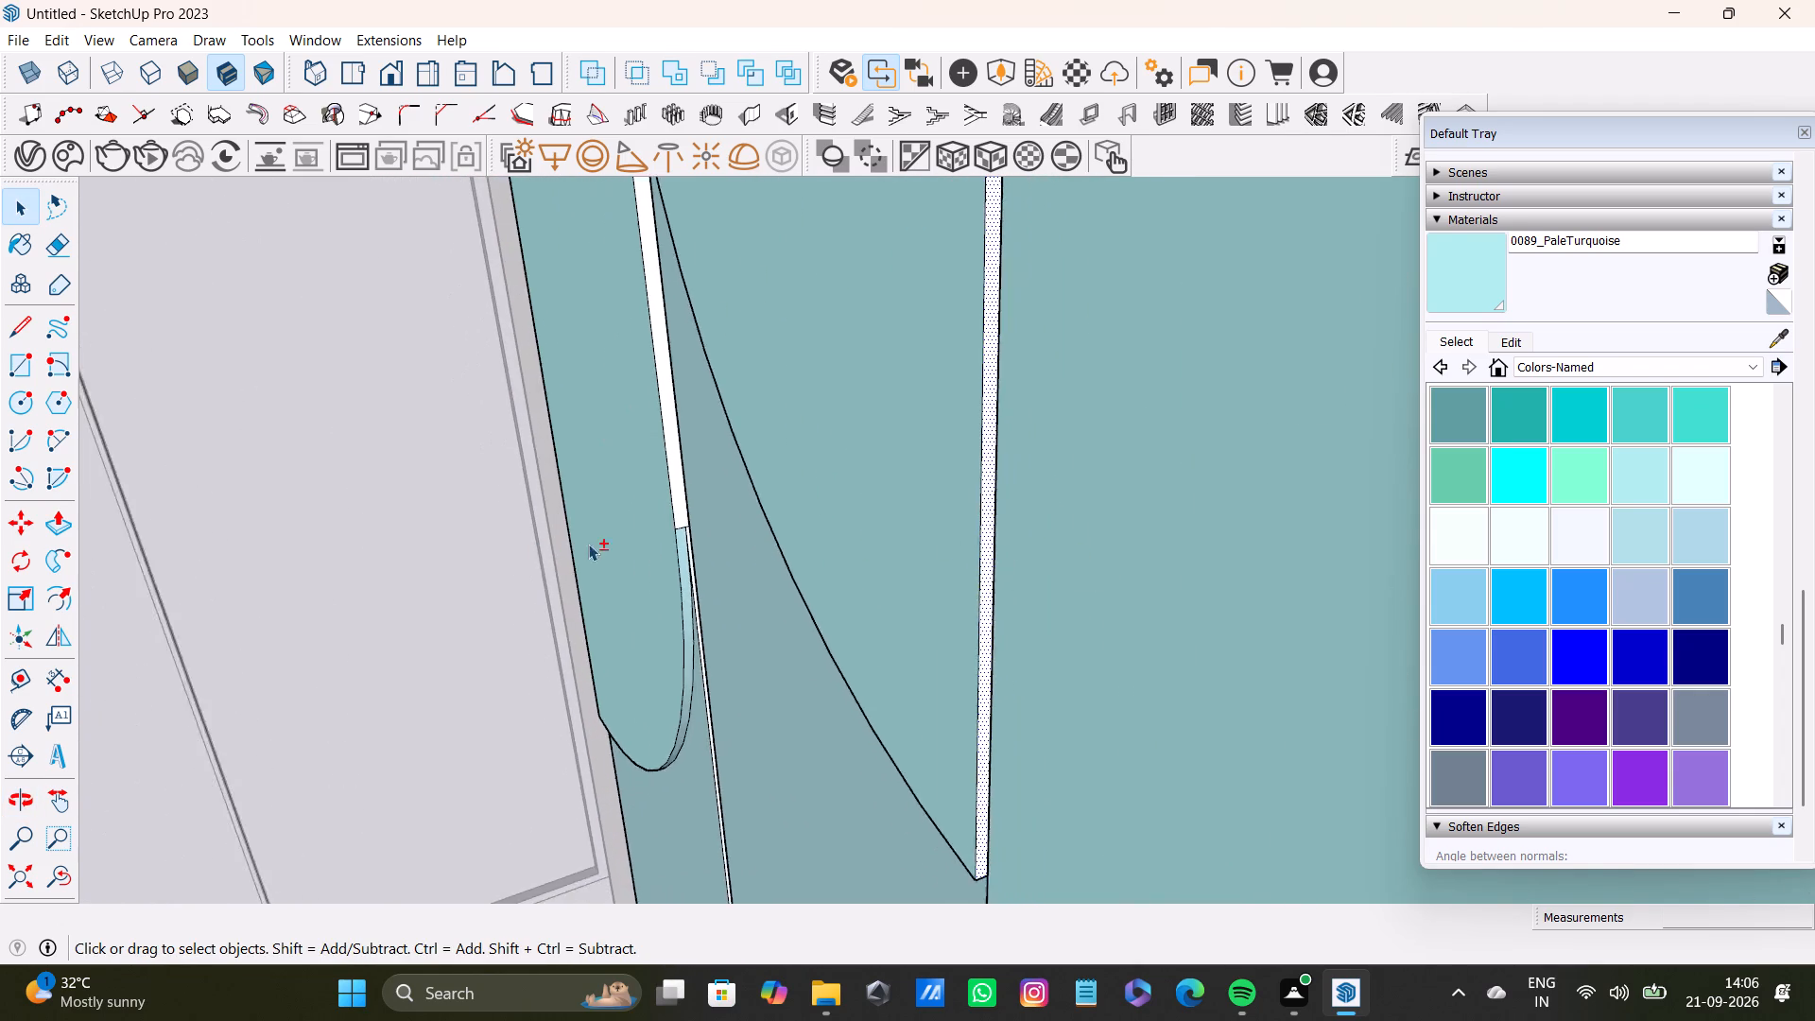
scroll(533, 544, "up", 6, "shift")
left_click(906, 461, "shift")
left_click(923, 509, "shift")
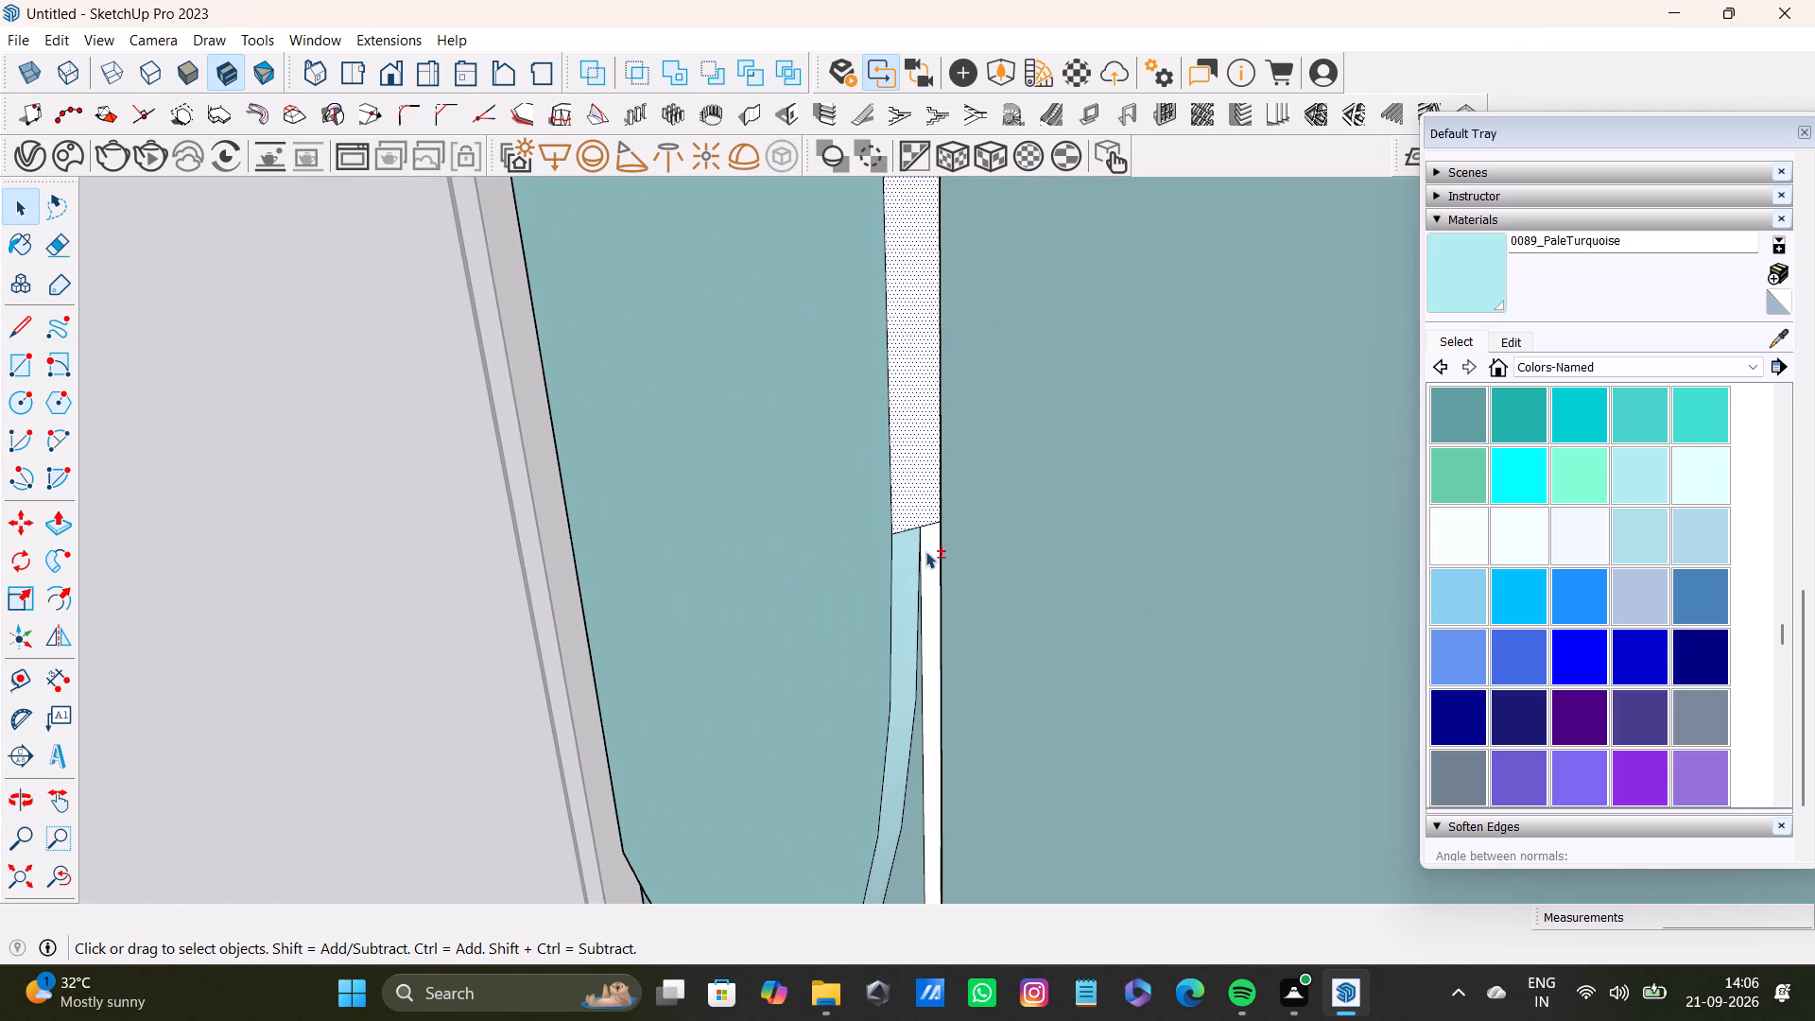
left_click(925, 551, "shift")
left_click(1453, 269, "shift")
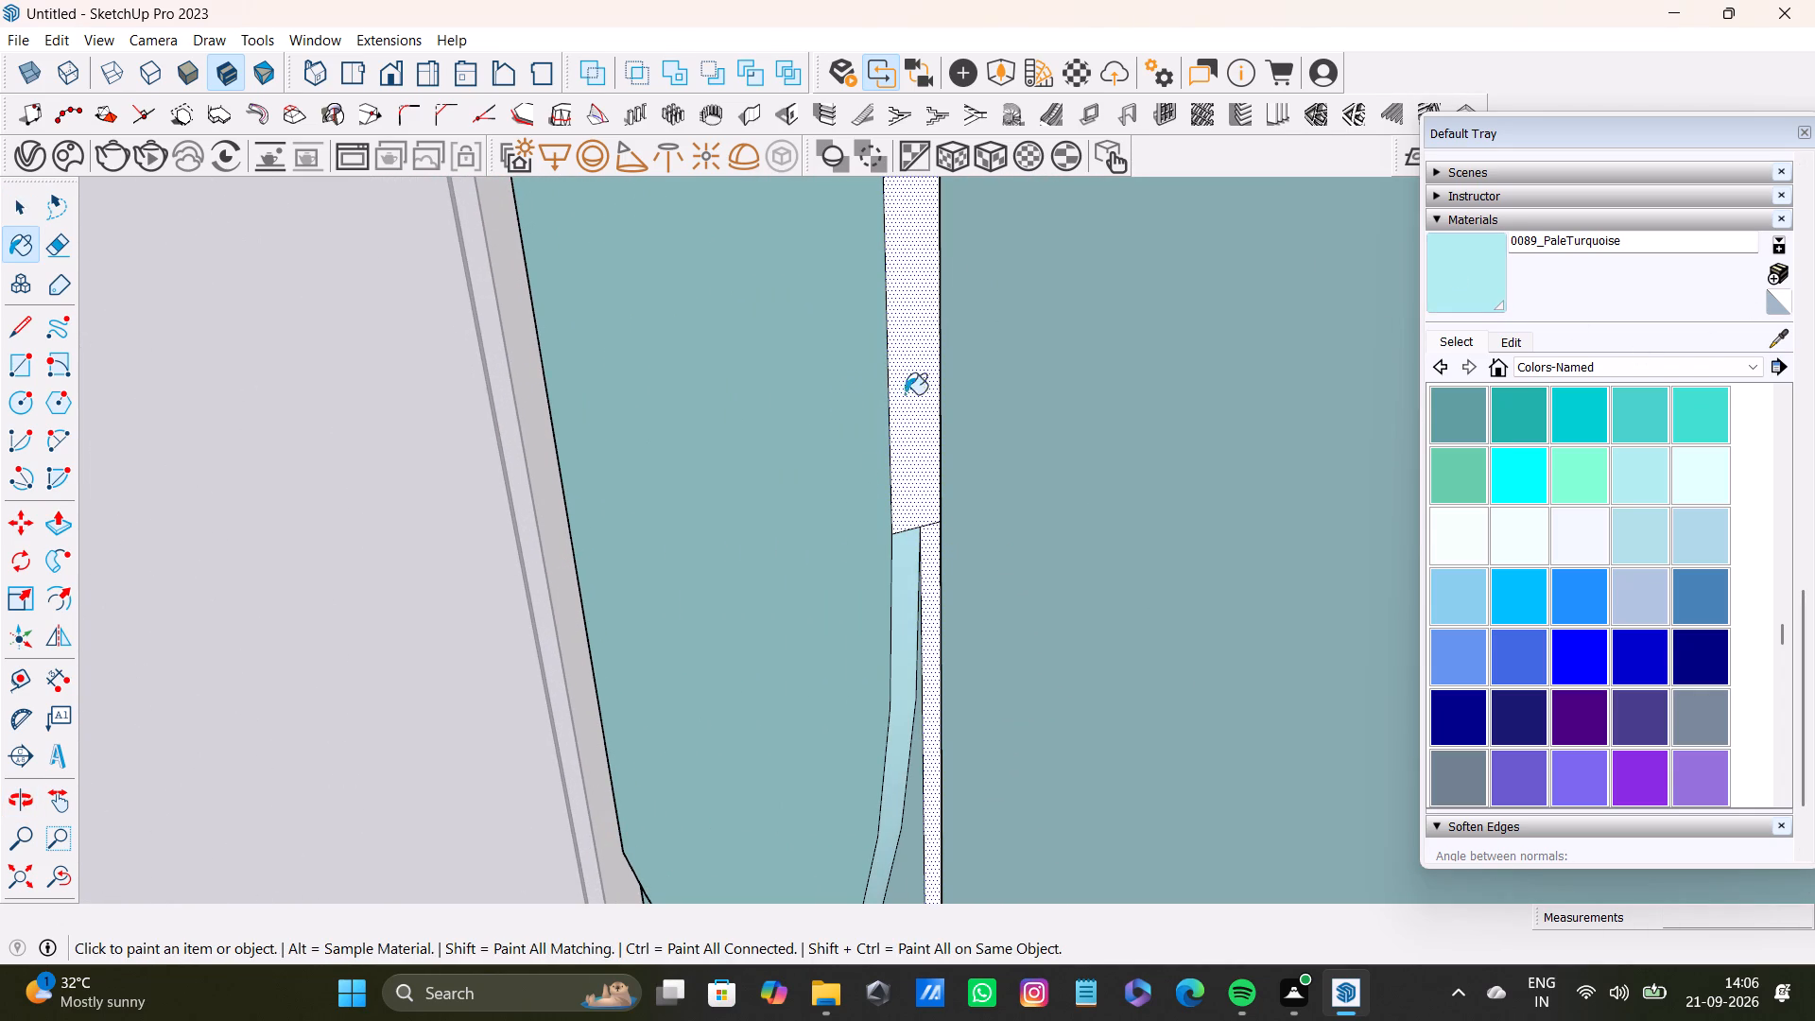
left_click(918, 394, "shift")
Clear the selection and examine the painted end wall panels and the adjoining wardrobe from above the bedroom.
scroll(898, 411, "down", 20, "shift")
scroll(898, 411, "down", 2, "shift")
middle_click_drag(1300, 557, 1051, 447, "shift")
scroll(1048, 442, "down", 7, "shift")
middle_click_drag(1230, 529, 907, 545, "shift")
left_click(63, 881, "shift")
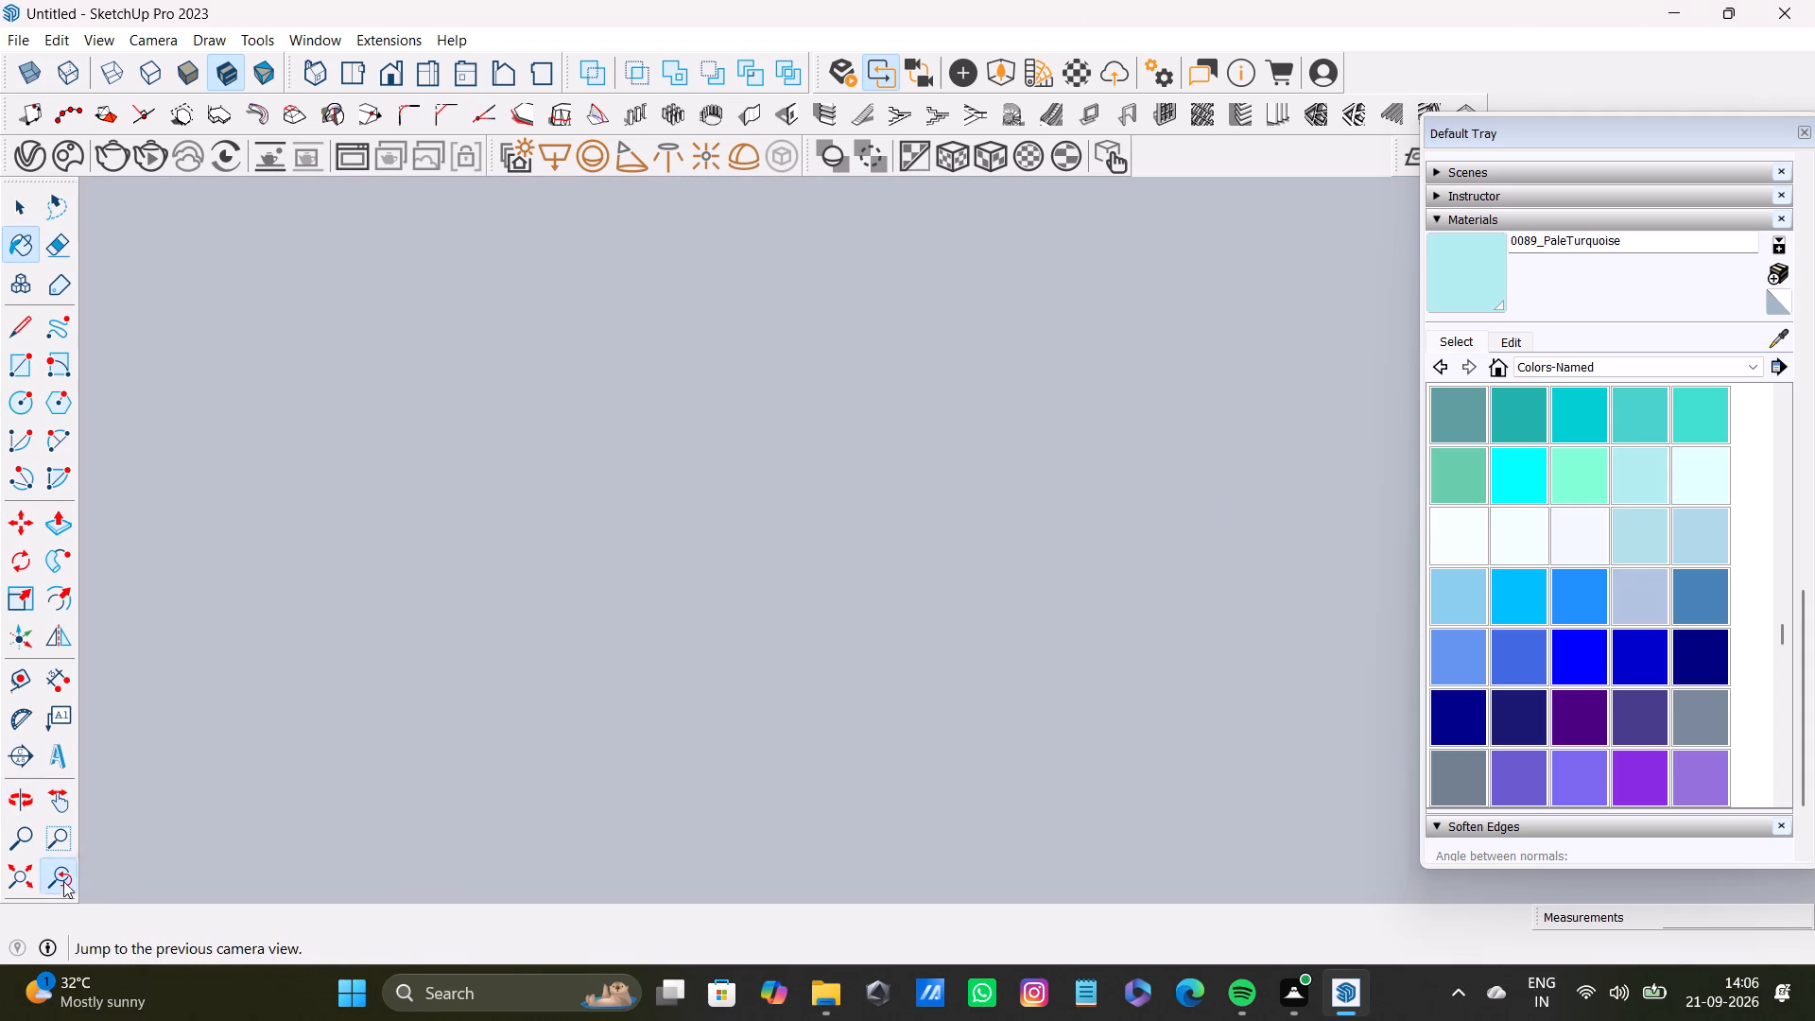
left_click(57, 883, "shift")
scroll(769, 570, "up", 4, "shift")
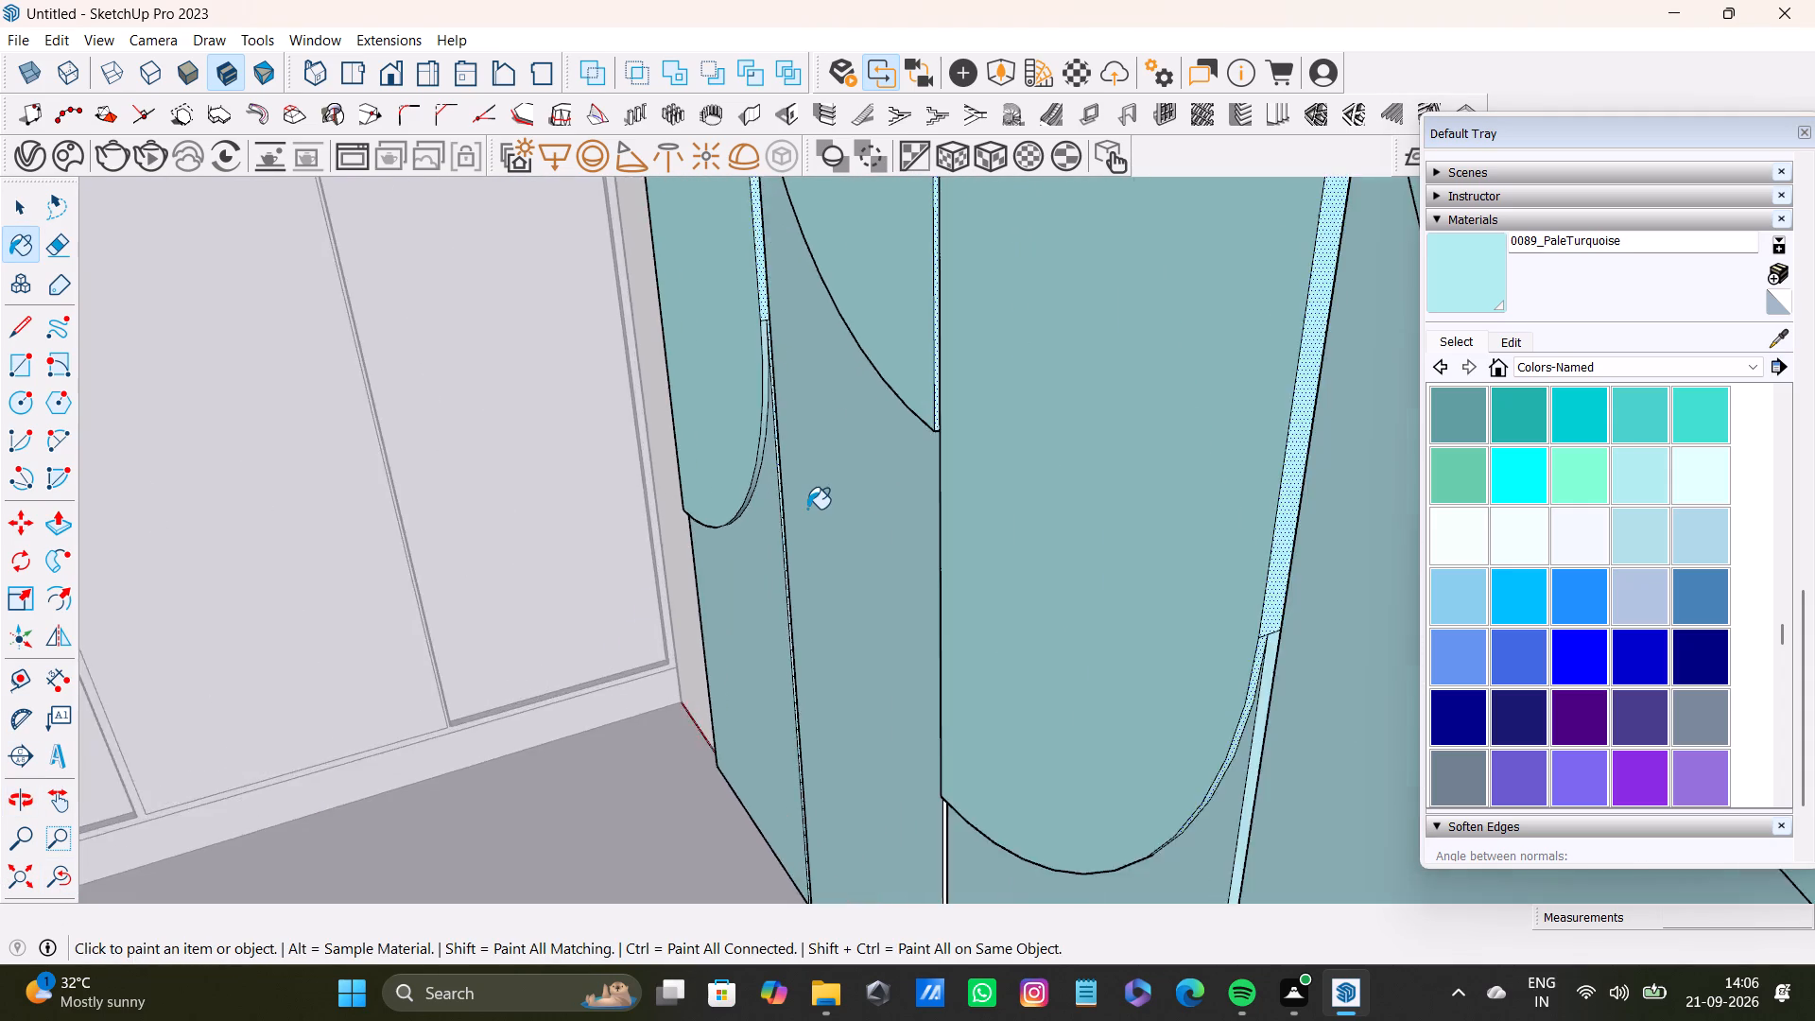
scroll(807, 509, "down", 12, "shift")
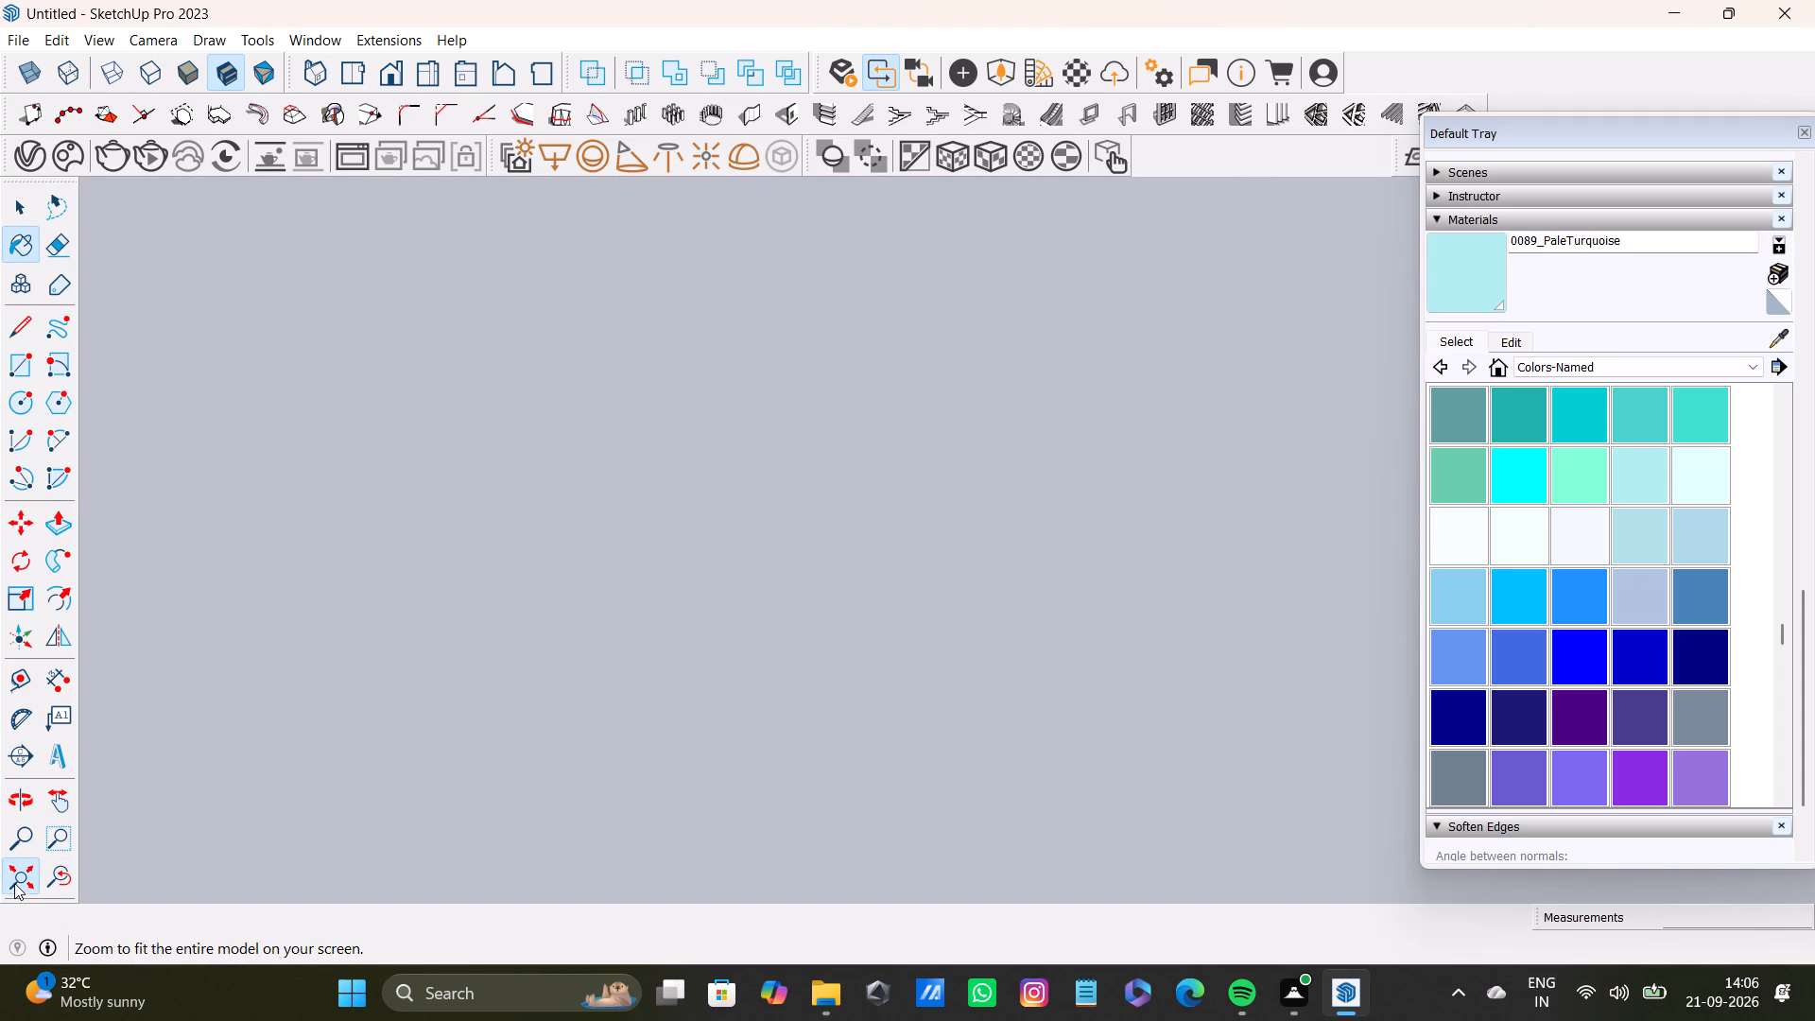
left_click(14, 883, "shift")
middle_click_drag(850, 560, 164, 824, "shift")
scroll(619, 603, "up", 7, "shift")
middle_click_drag(900, 387, 1314, 429)
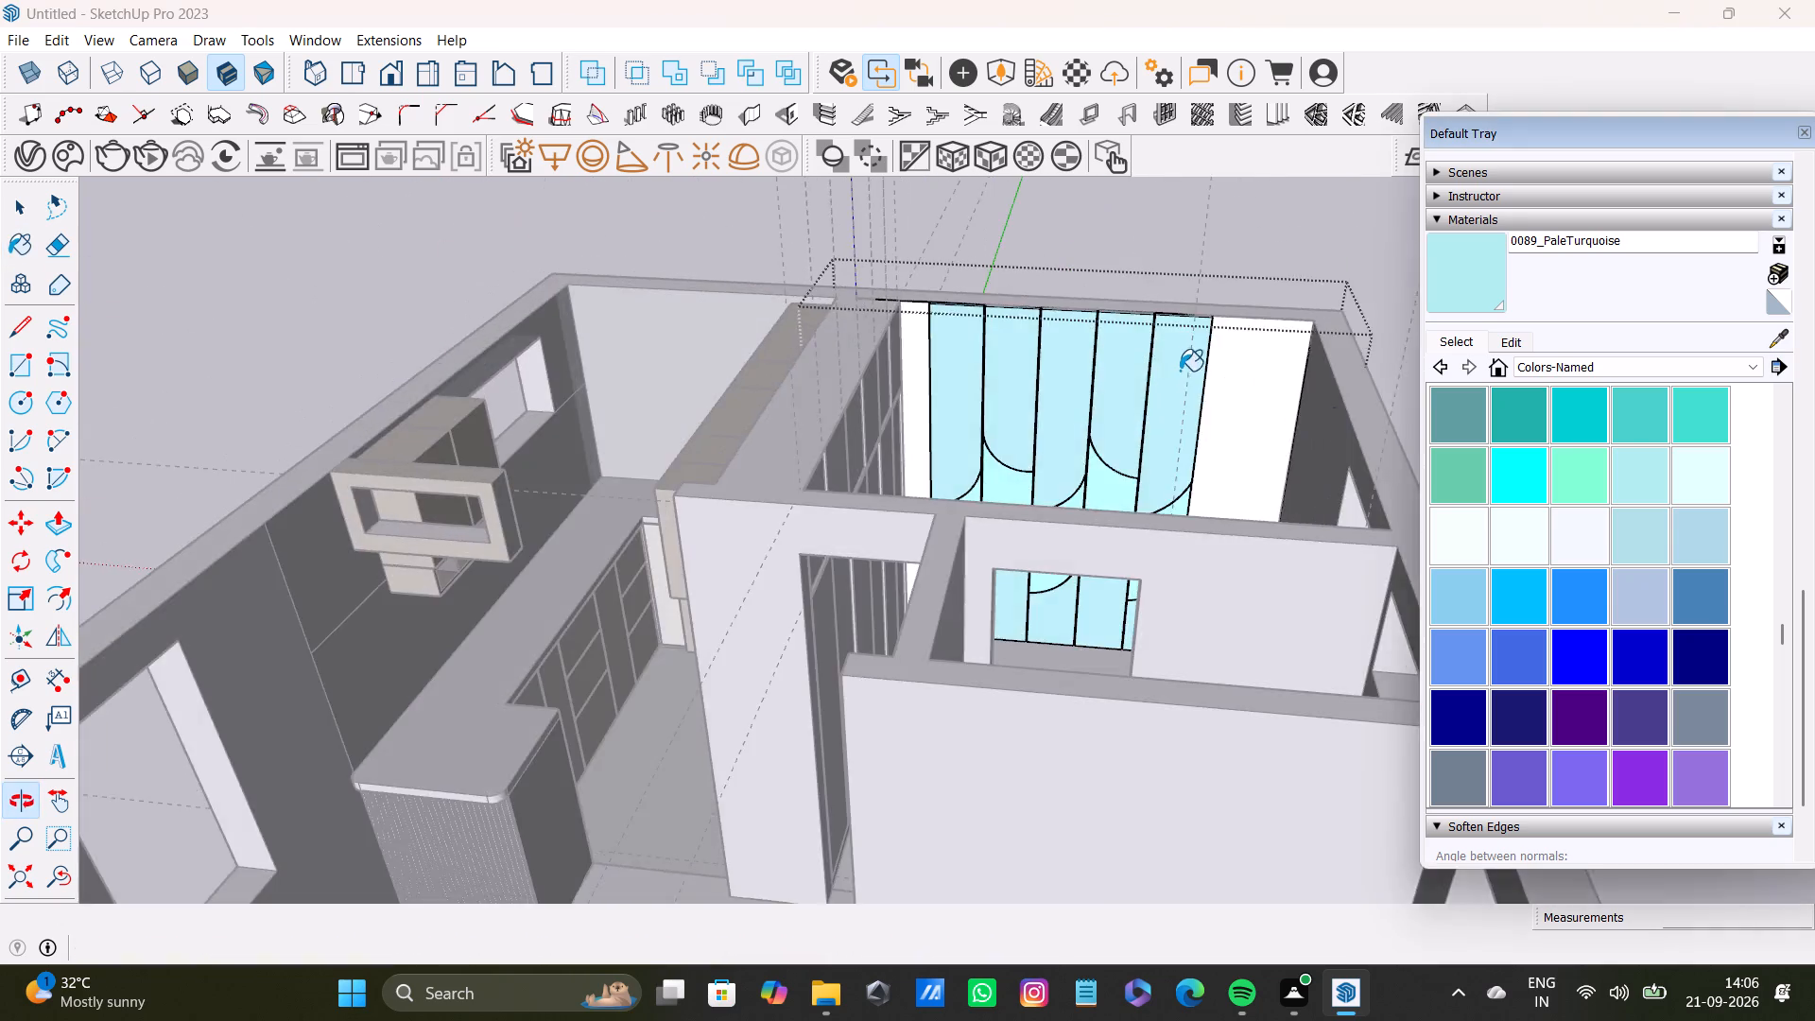
scroll(1178, 370, "up", 3)
middle_click_drag(1175, 370, 918, 765, "shift")
key("space")
left_click(959, 555)
scroll(834, 688, "up", 4)
middle_click_drag(804, 741, 853, 363, "shift")
scroll(862, 351, "down", 4)
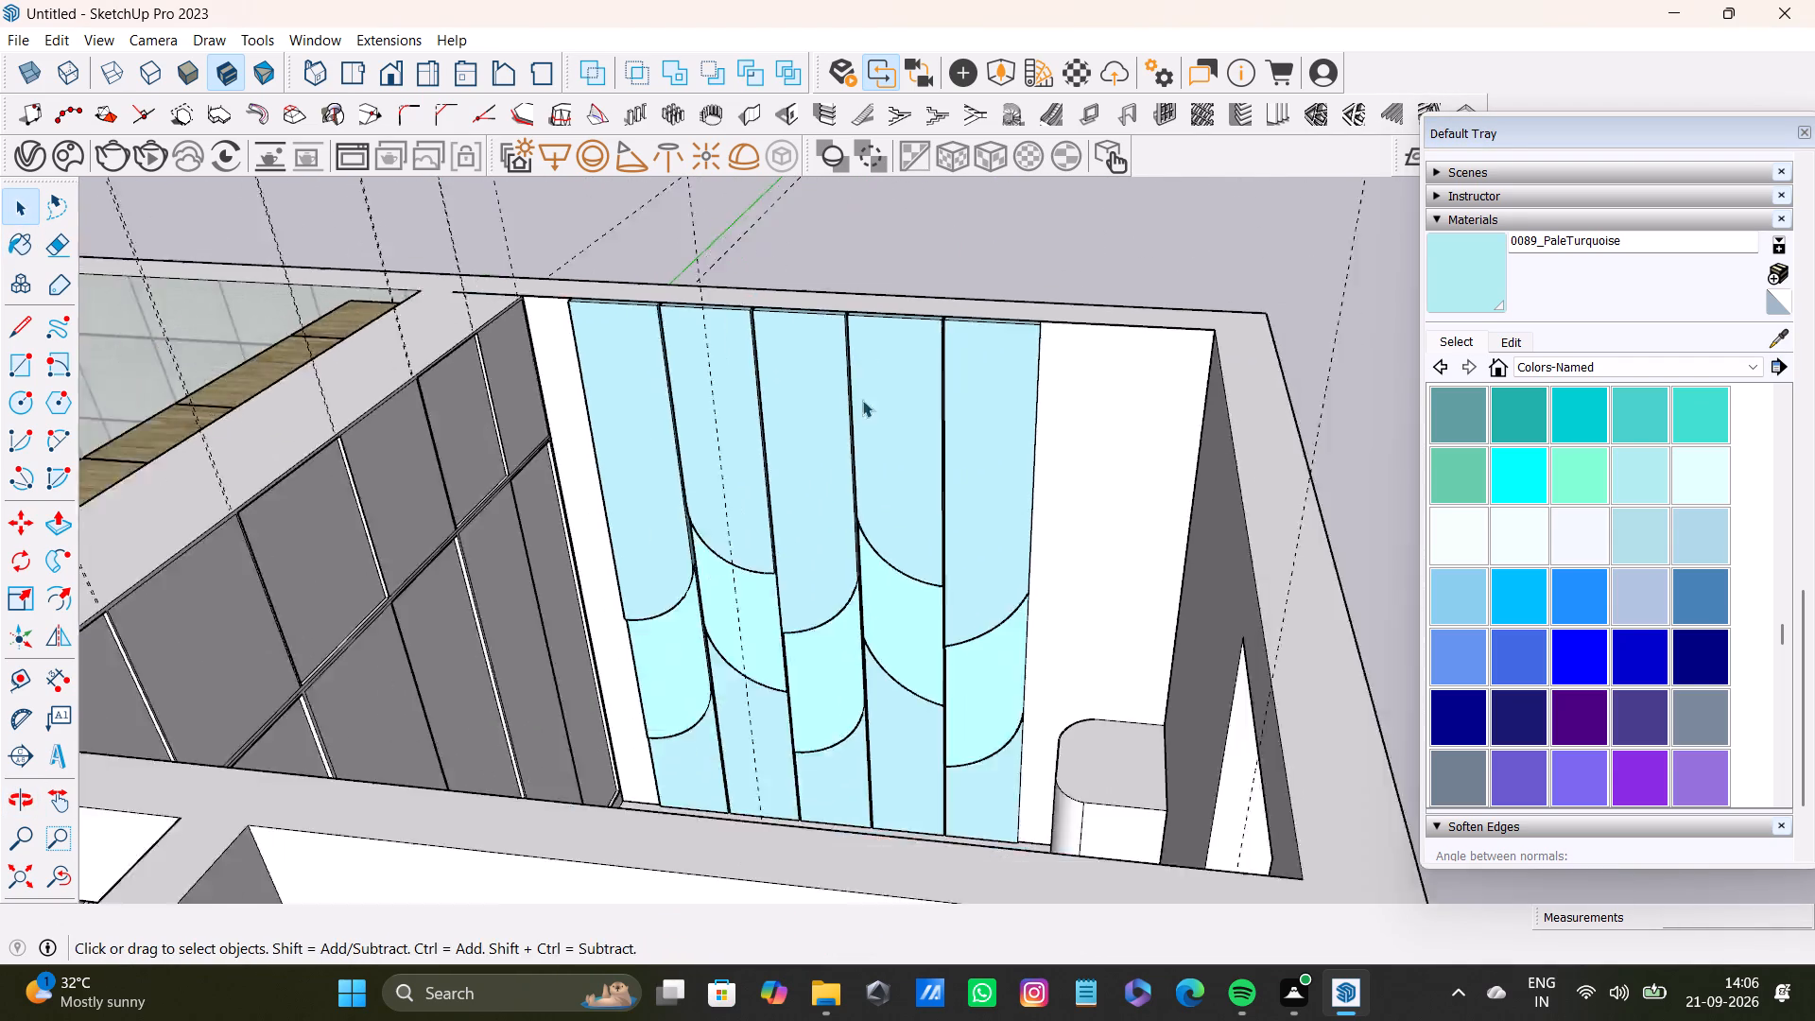
middle_click_drag(891, 486, 354, 670)
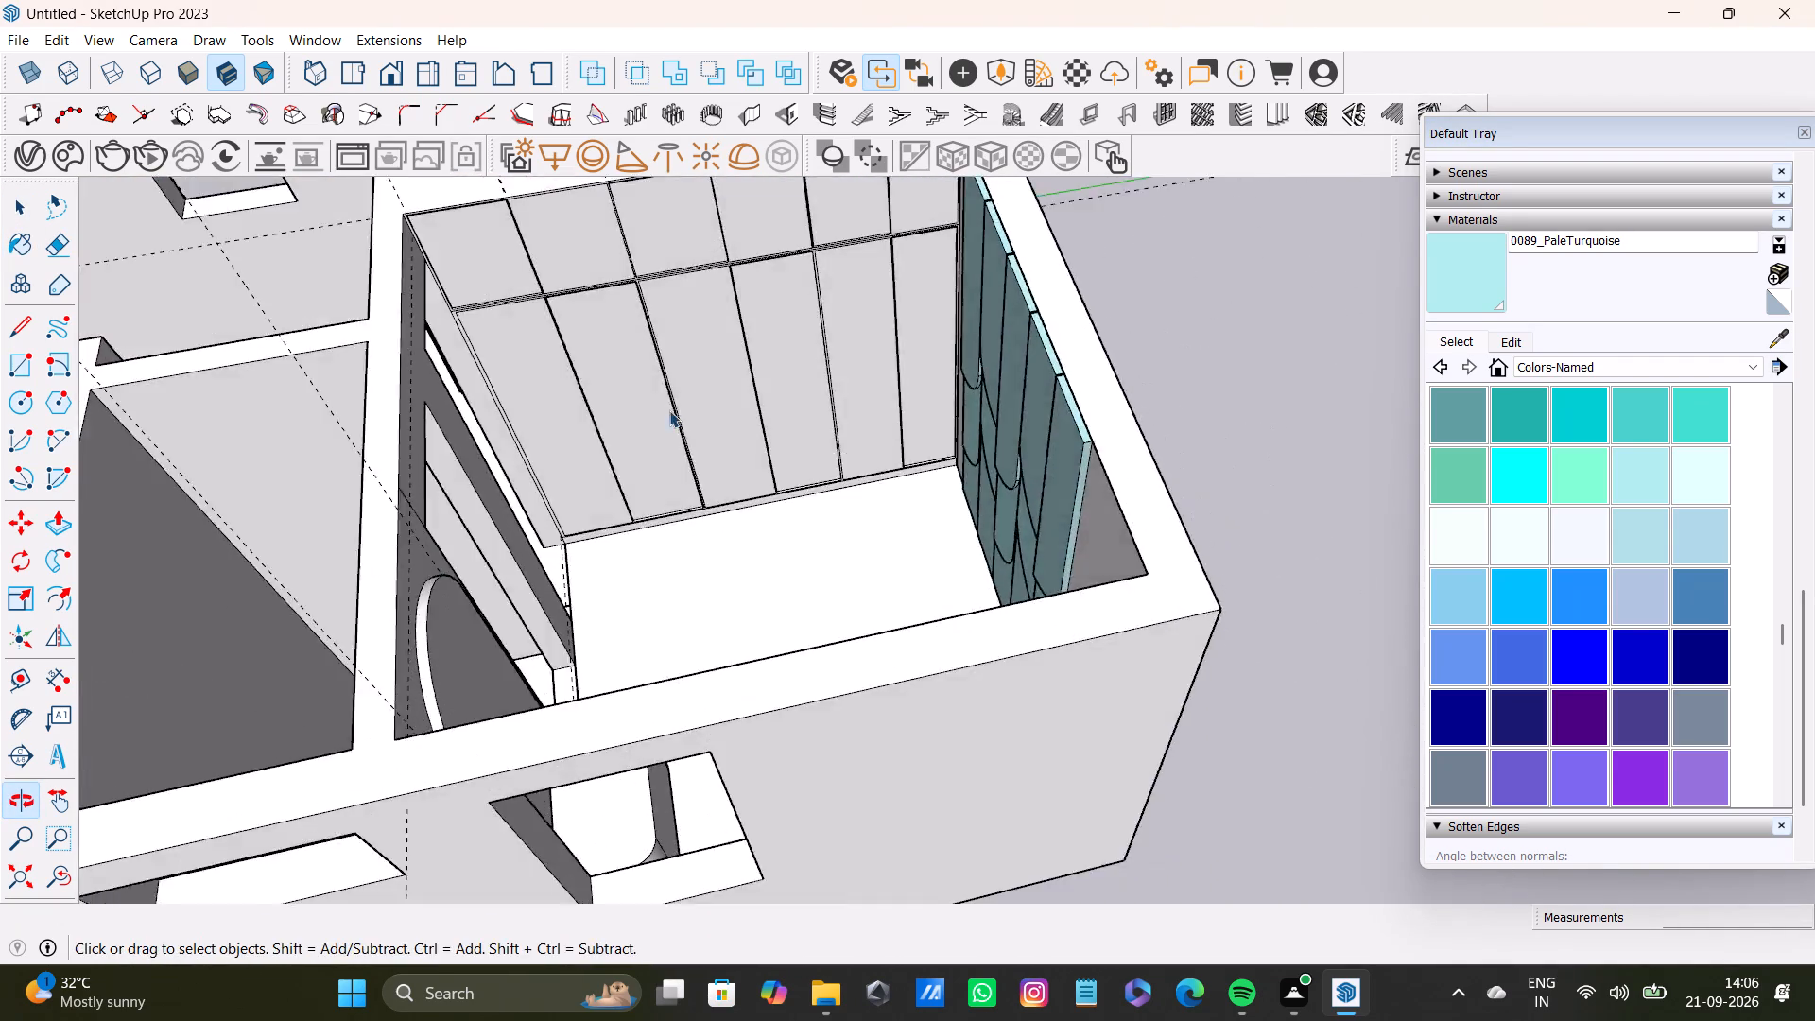
scroll(669, 410, "down", 4)
middle_click_drag(699, 429, 849, 528, "shift")
middle_click_drag(1034, 540, 855, 554)
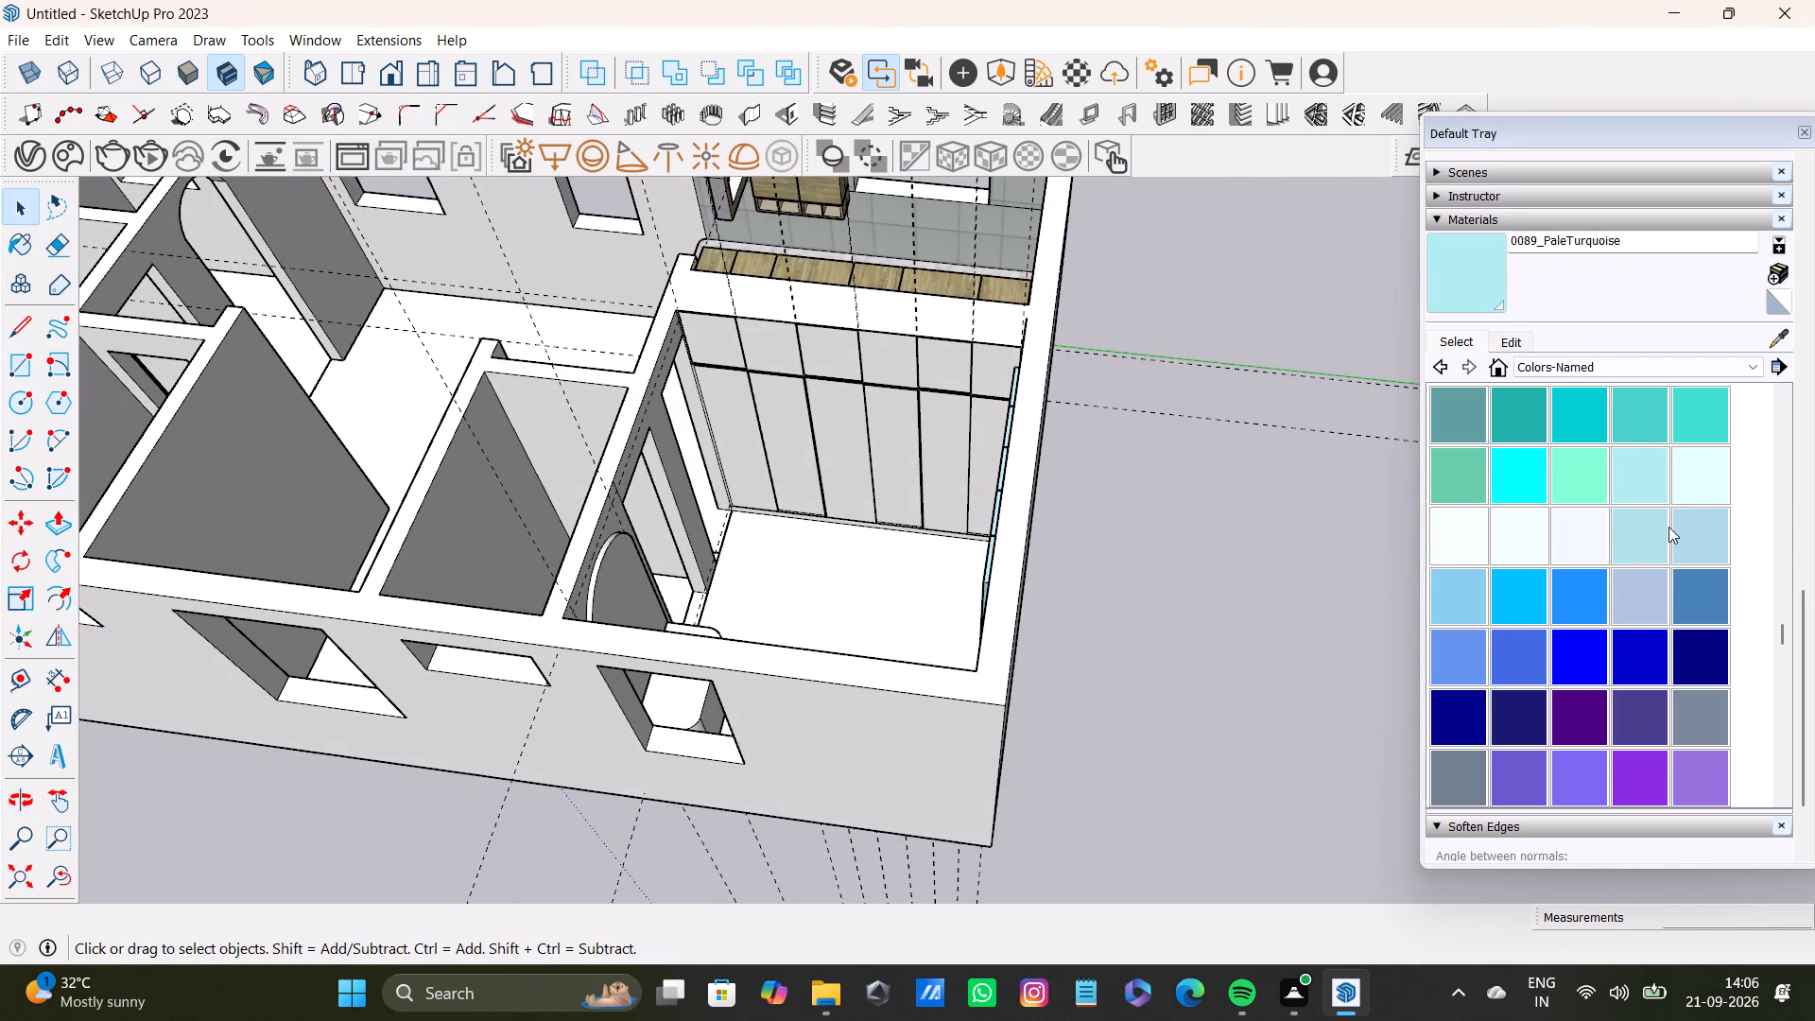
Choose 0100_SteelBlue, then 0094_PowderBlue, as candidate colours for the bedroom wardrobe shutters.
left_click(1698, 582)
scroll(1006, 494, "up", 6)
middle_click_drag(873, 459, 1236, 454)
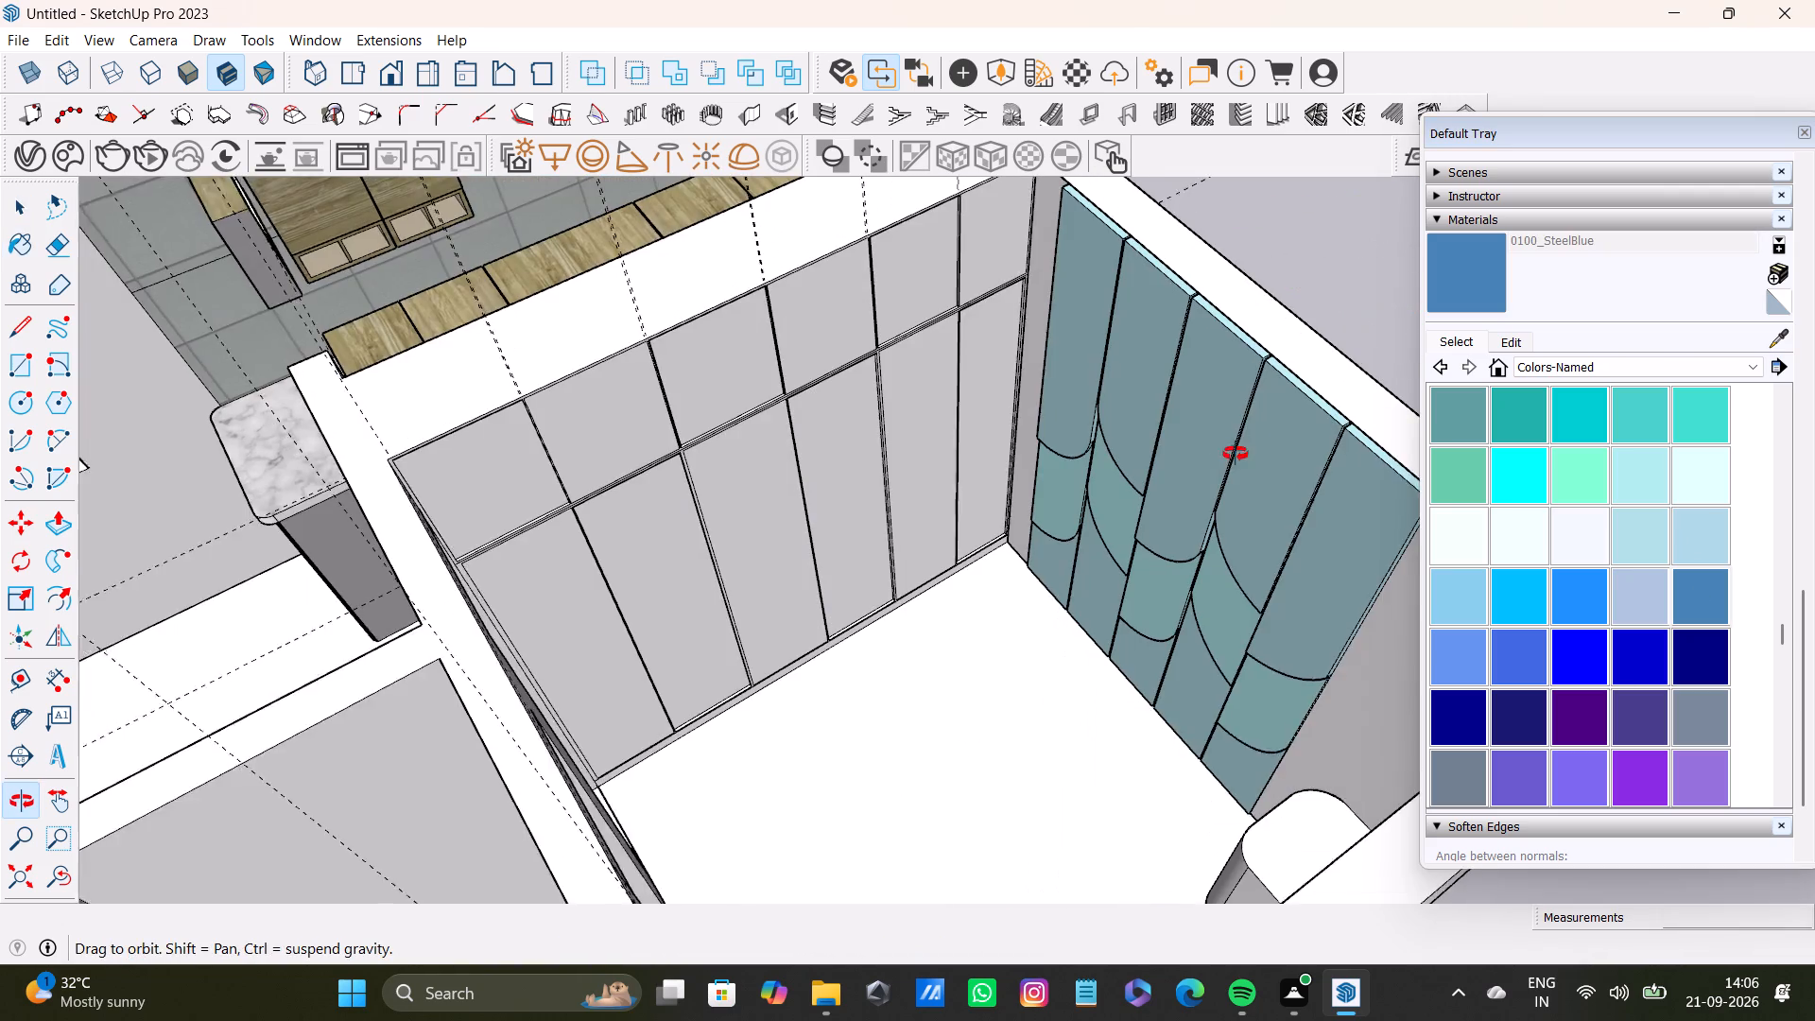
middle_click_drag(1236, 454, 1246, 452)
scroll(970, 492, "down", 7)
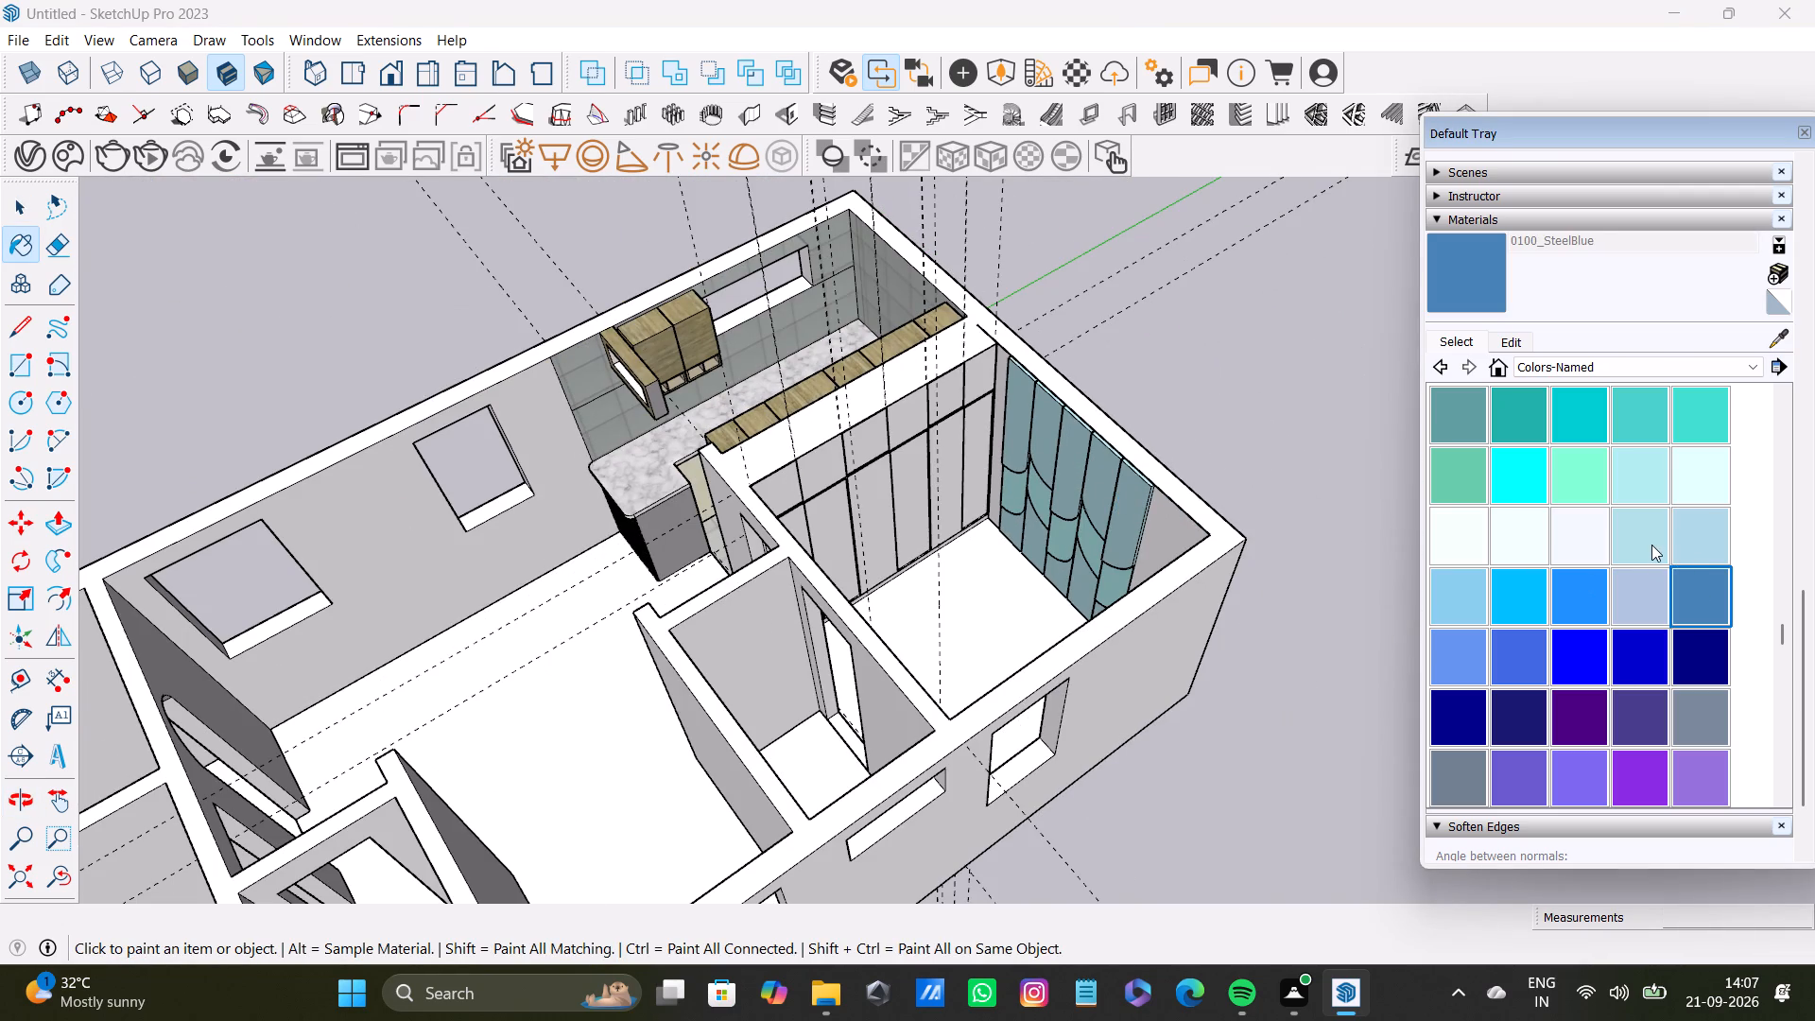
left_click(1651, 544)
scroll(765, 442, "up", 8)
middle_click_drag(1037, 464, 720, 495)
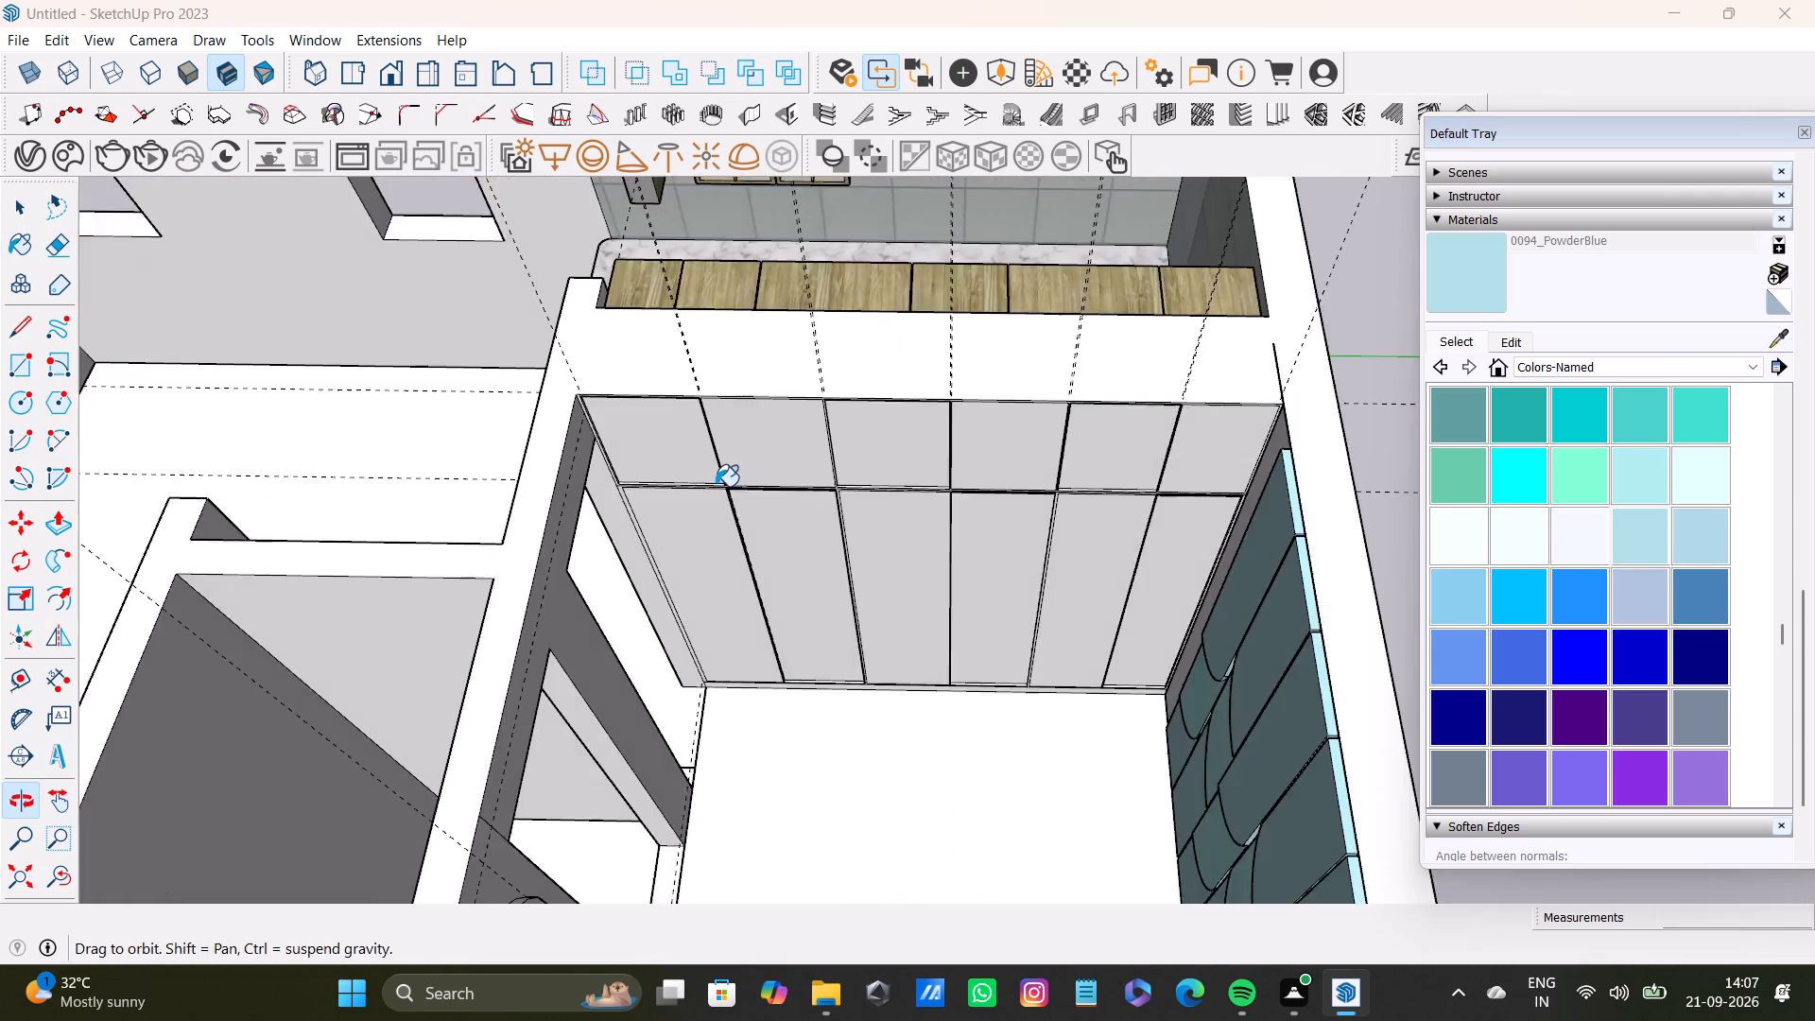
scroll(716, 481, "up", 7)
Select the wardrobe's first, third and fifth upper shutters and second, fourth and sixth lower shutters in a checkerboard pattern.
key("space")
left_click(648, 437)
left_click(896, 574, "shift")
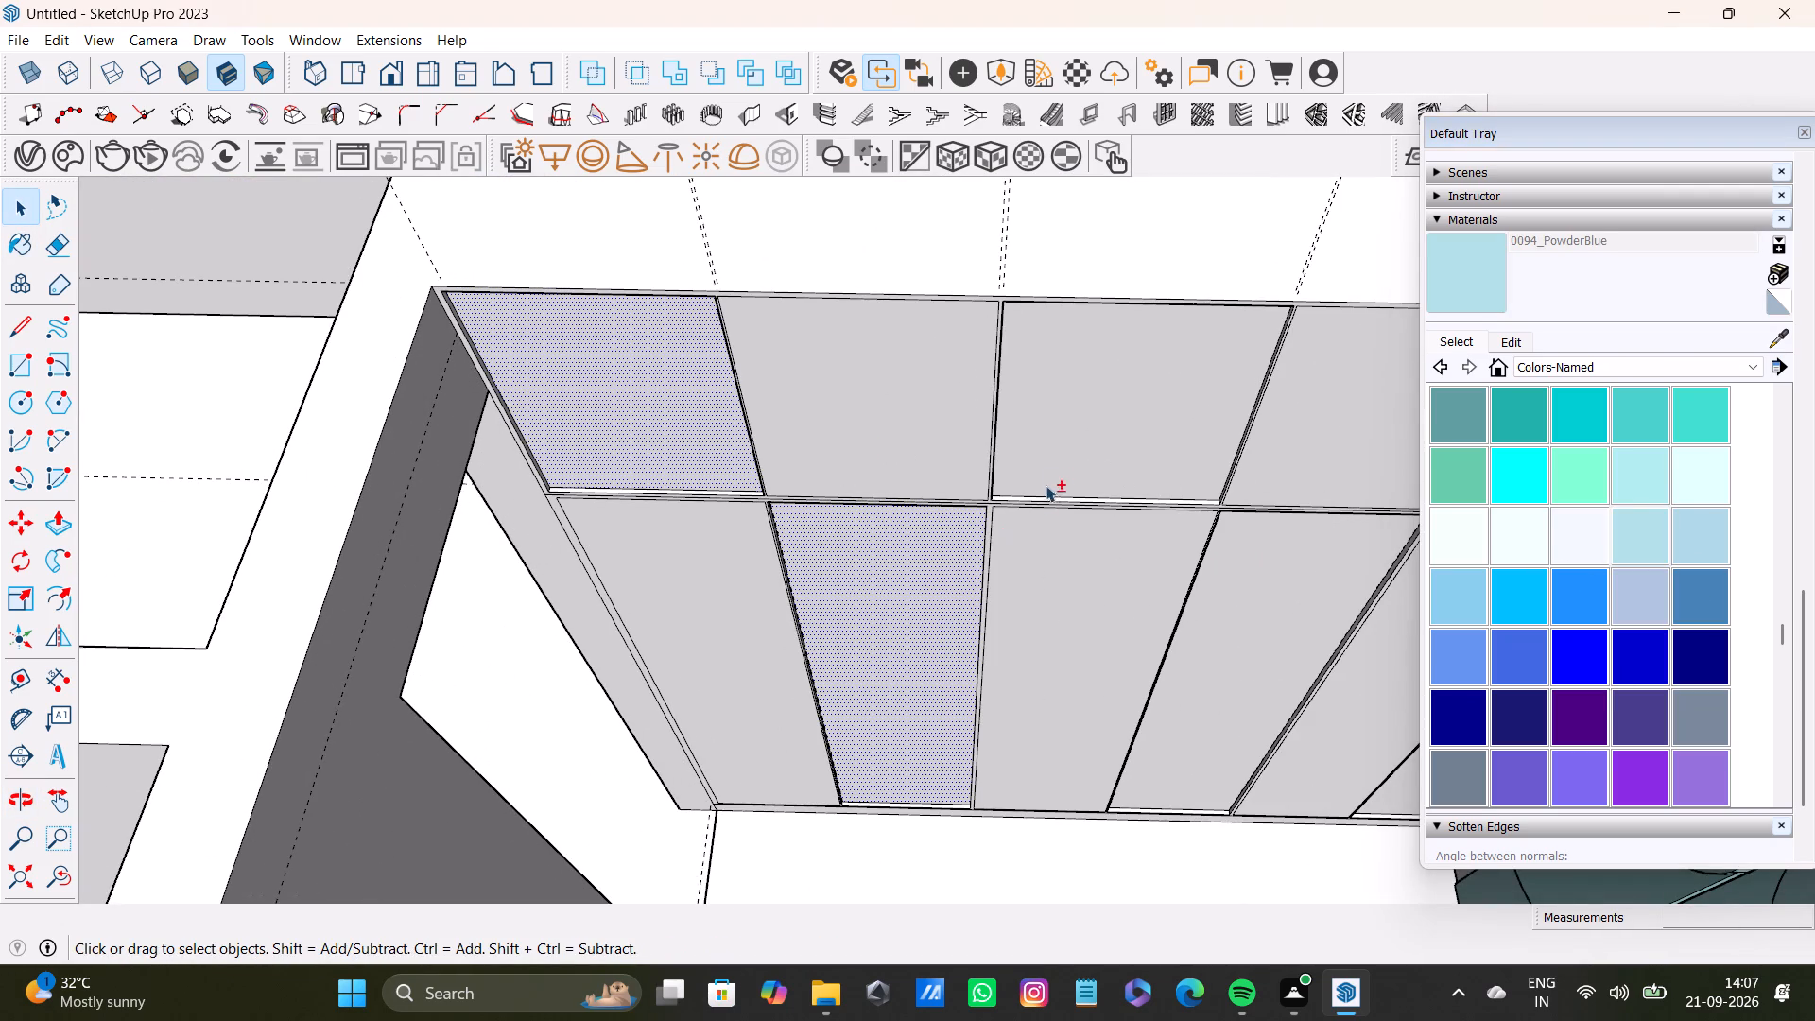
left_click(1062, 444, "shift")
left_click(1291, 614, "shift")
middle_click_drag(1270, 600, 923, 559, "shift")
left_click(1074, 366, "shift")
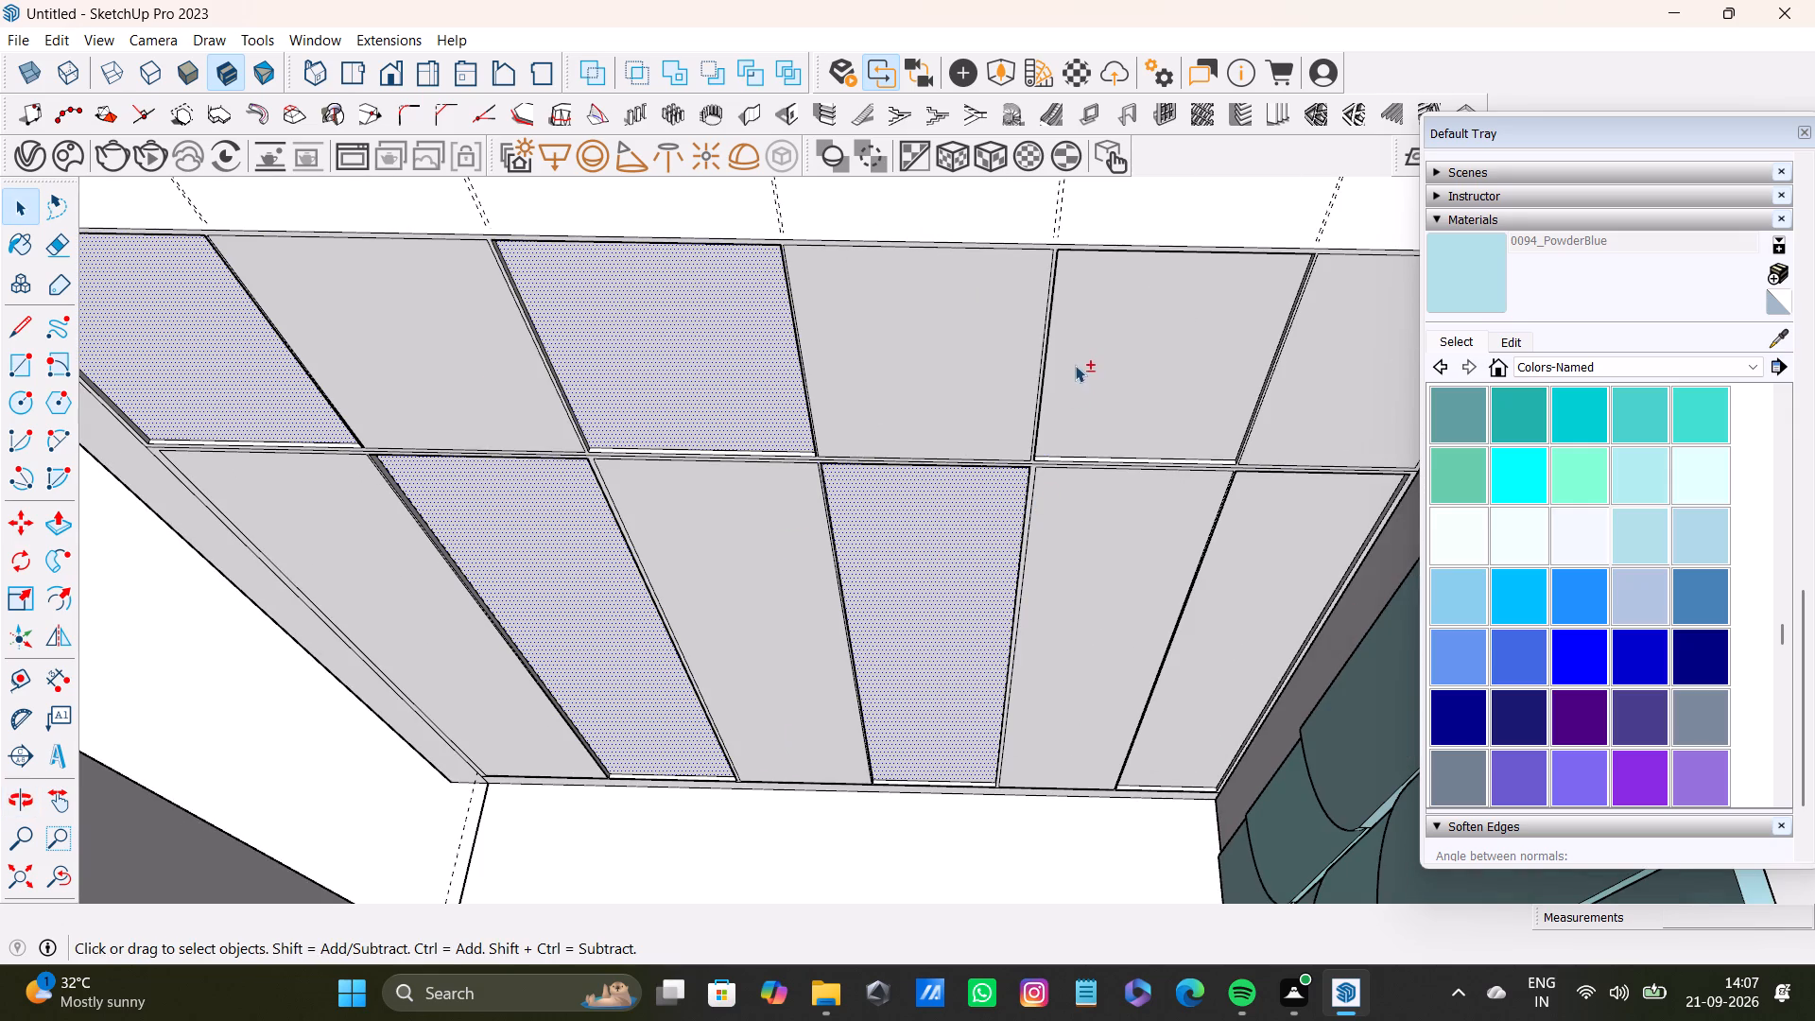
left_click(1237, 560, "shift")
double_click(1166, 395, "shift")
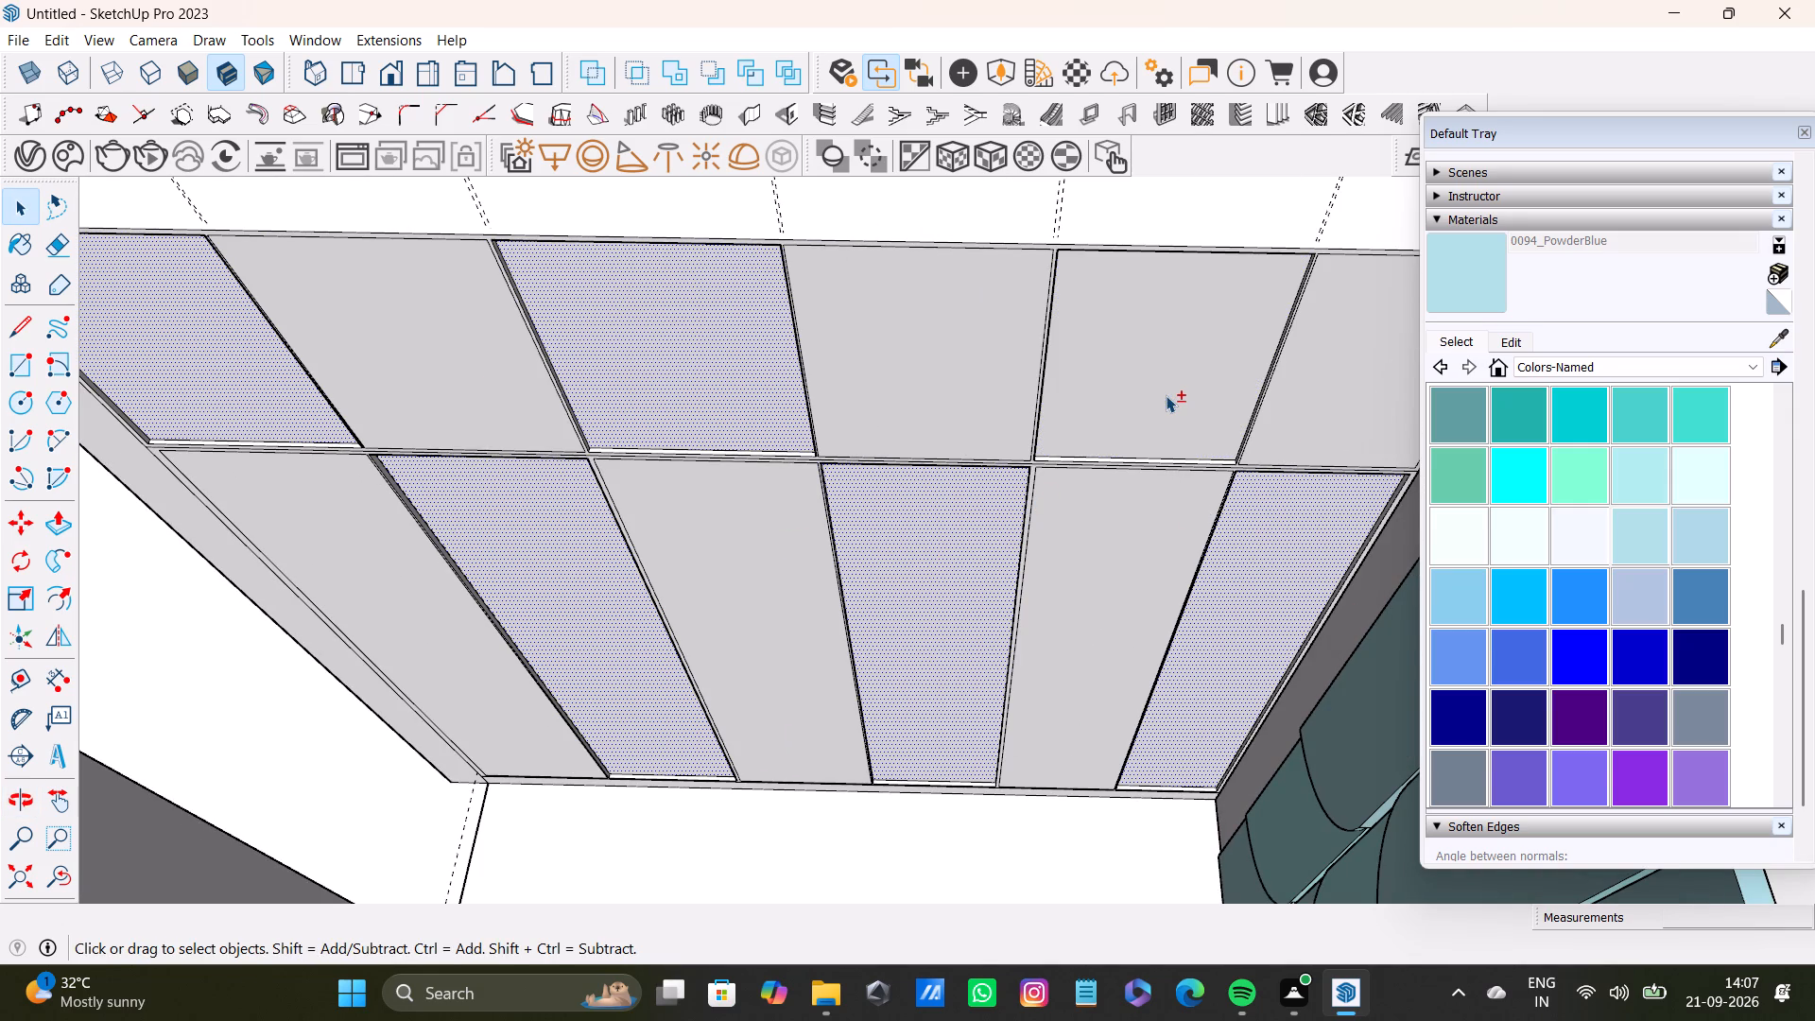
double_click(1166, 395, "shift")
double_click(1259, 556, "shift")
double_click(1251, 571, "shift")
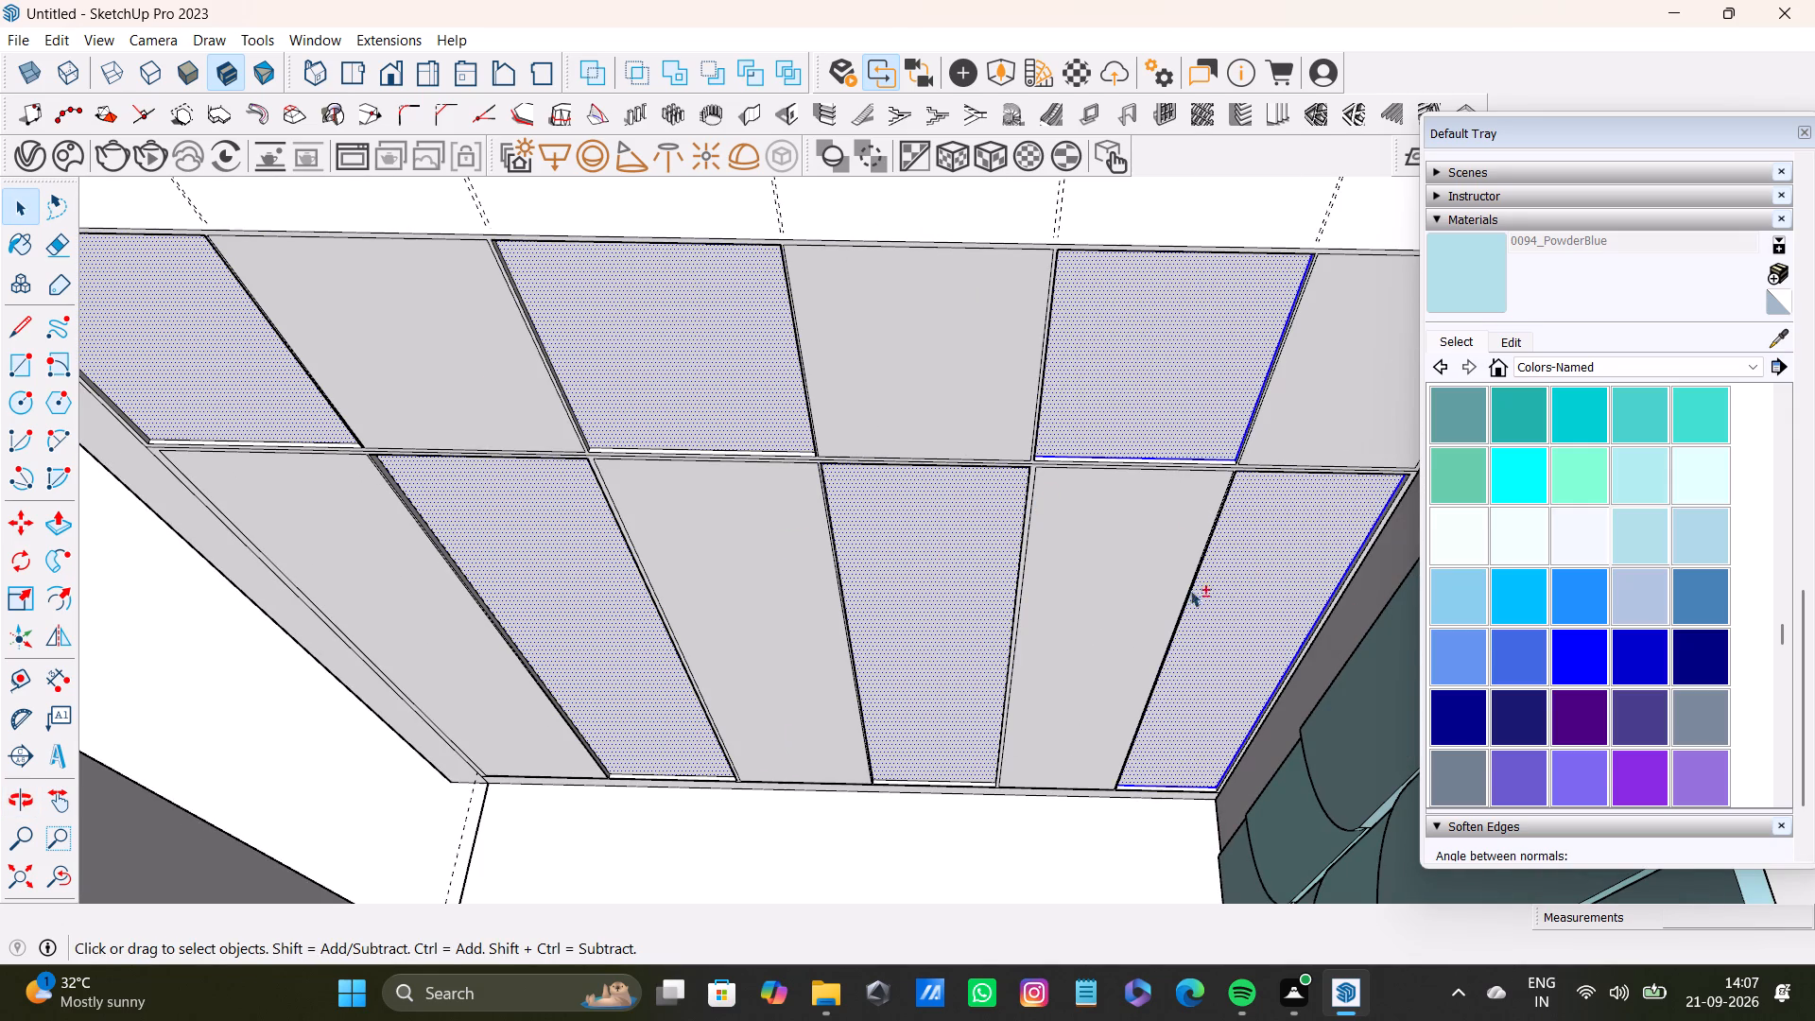
Paint the first, third and fifth upper shutters and the second, fourth and sixth lower shutters of the wardrobe with 0095_LightBlue.
triple_click(863, 543, "shift")
double_click(877, 536, "shift")
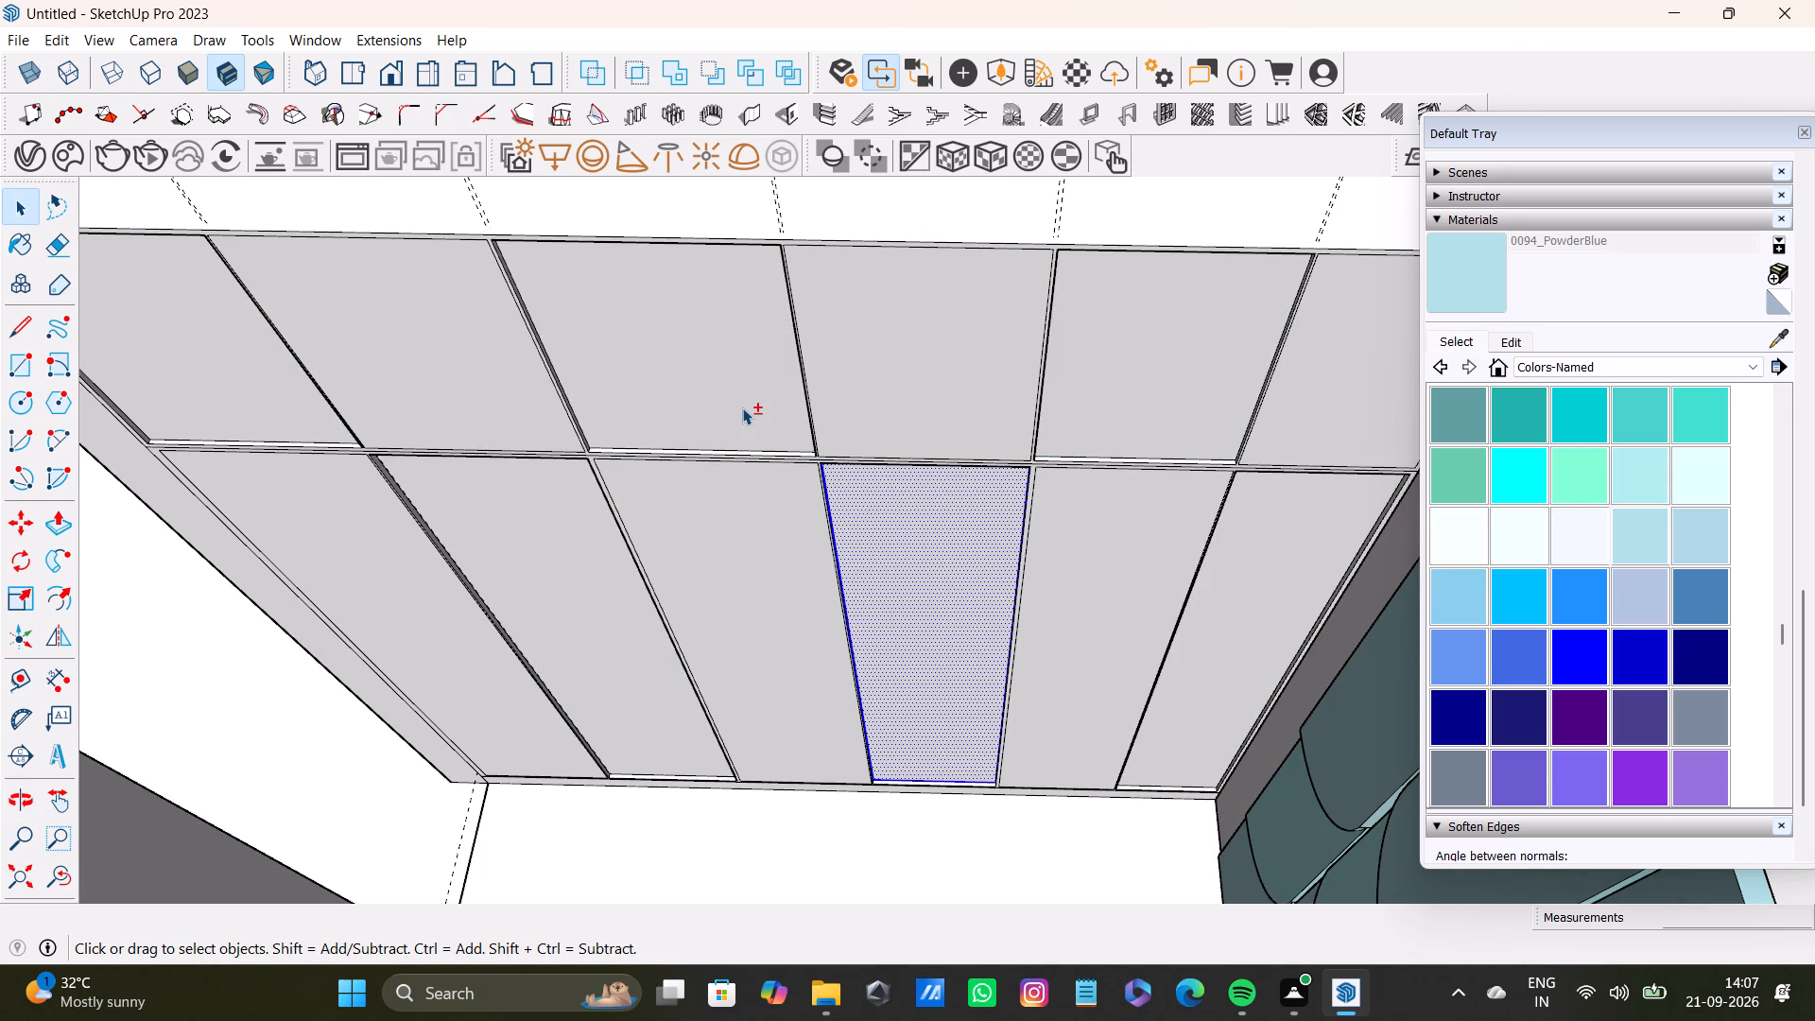
double_click(742, 407, "shift")
double_click(591, 593, "shift")
double_click(228, 335, "shift")
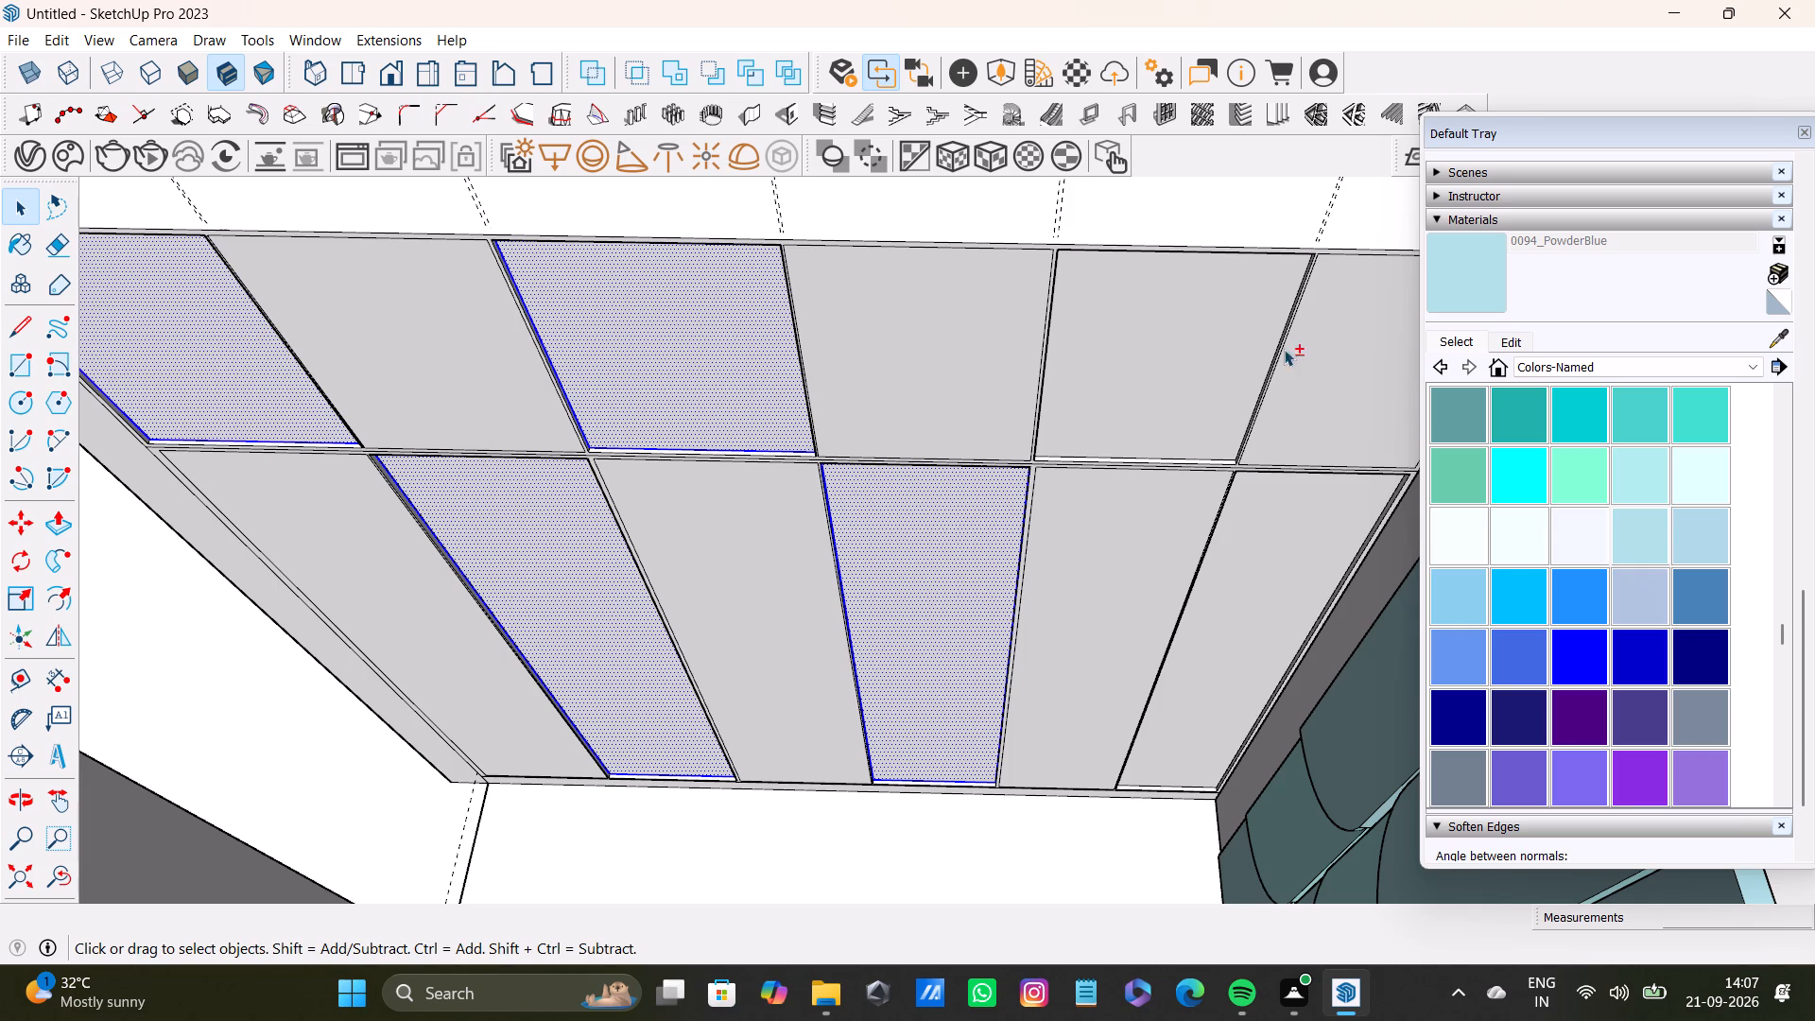
left_click(1636, 524, "shift")
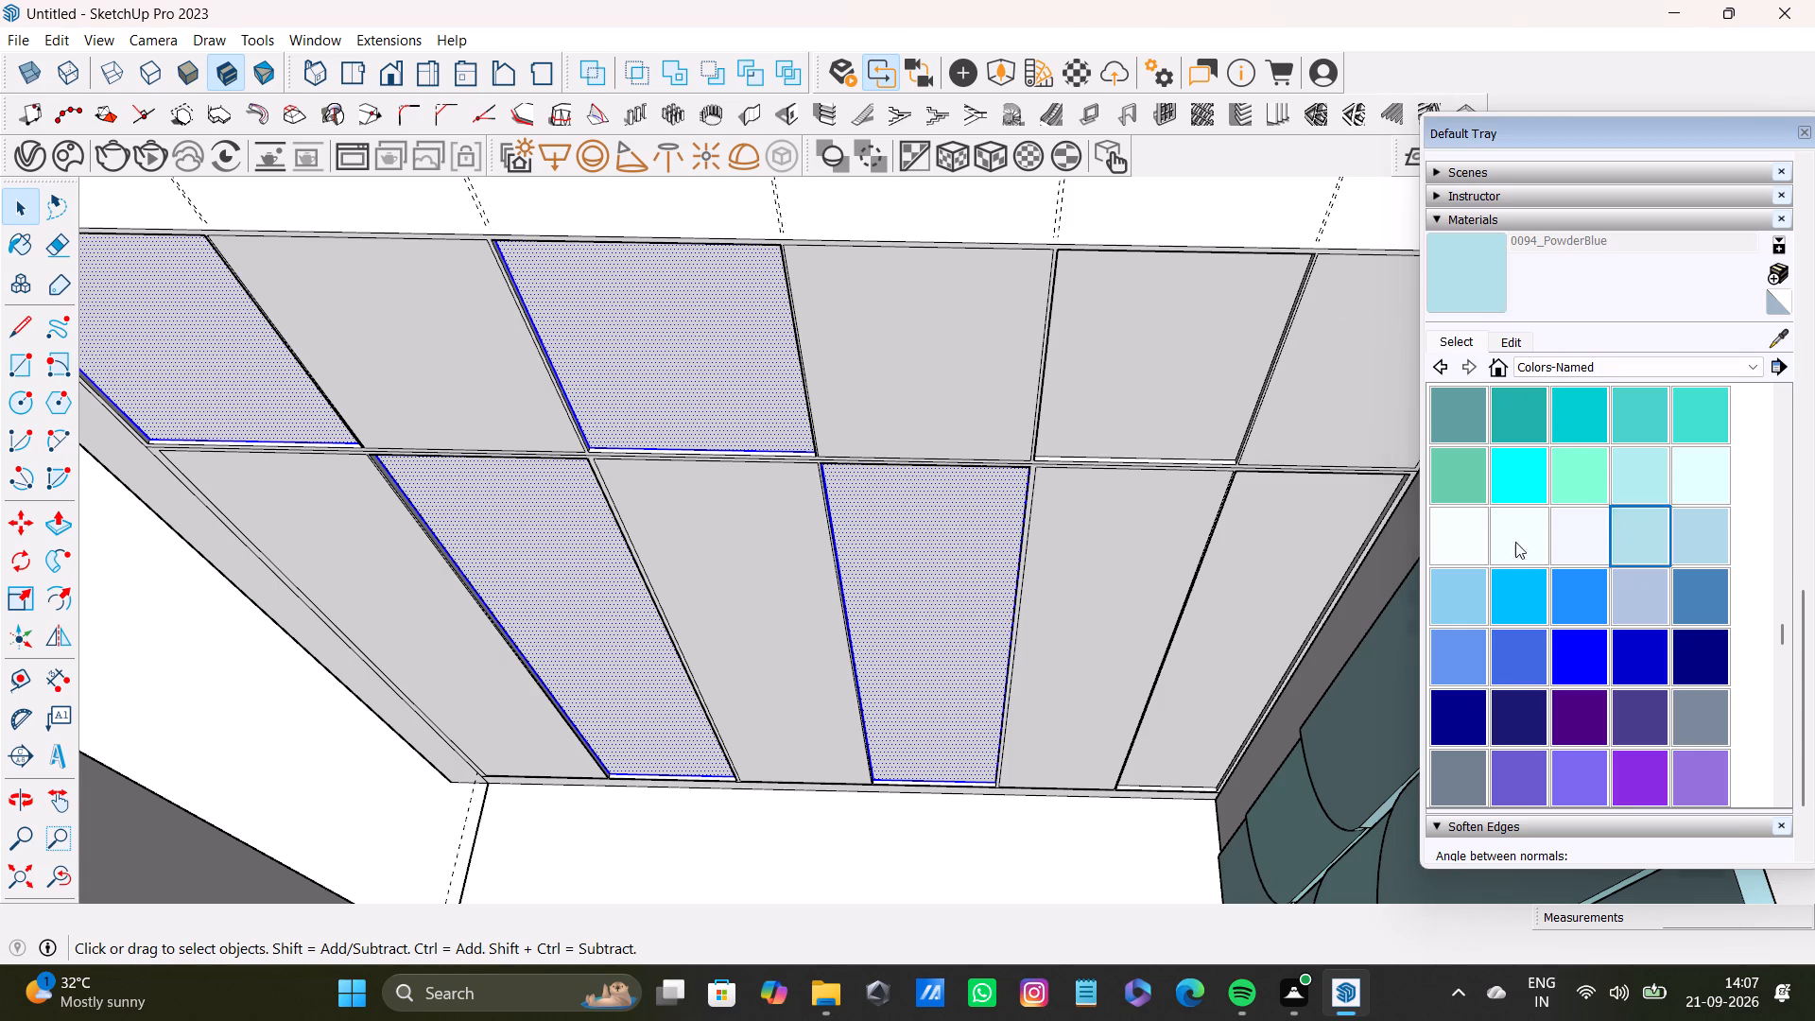
left_click(1702, 525, "shift")
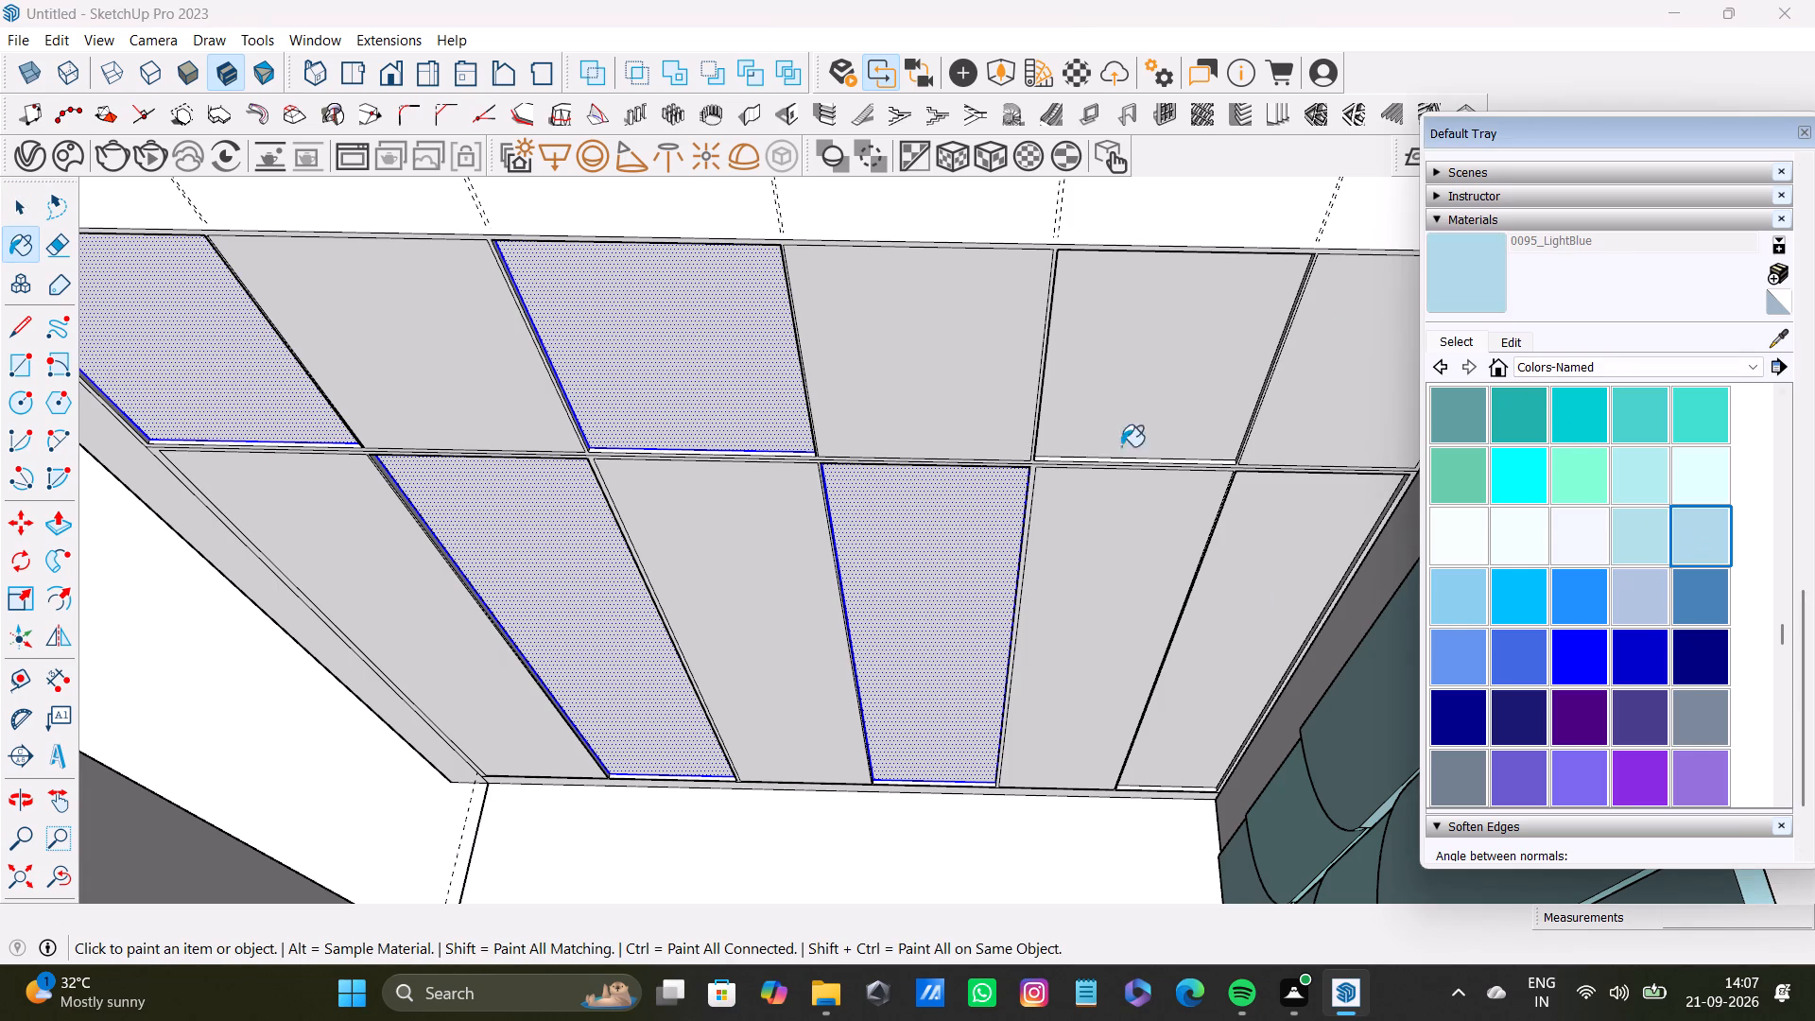
left_click(744, 366, "shift")
scroll(824, 477, "down", 7, "shift")
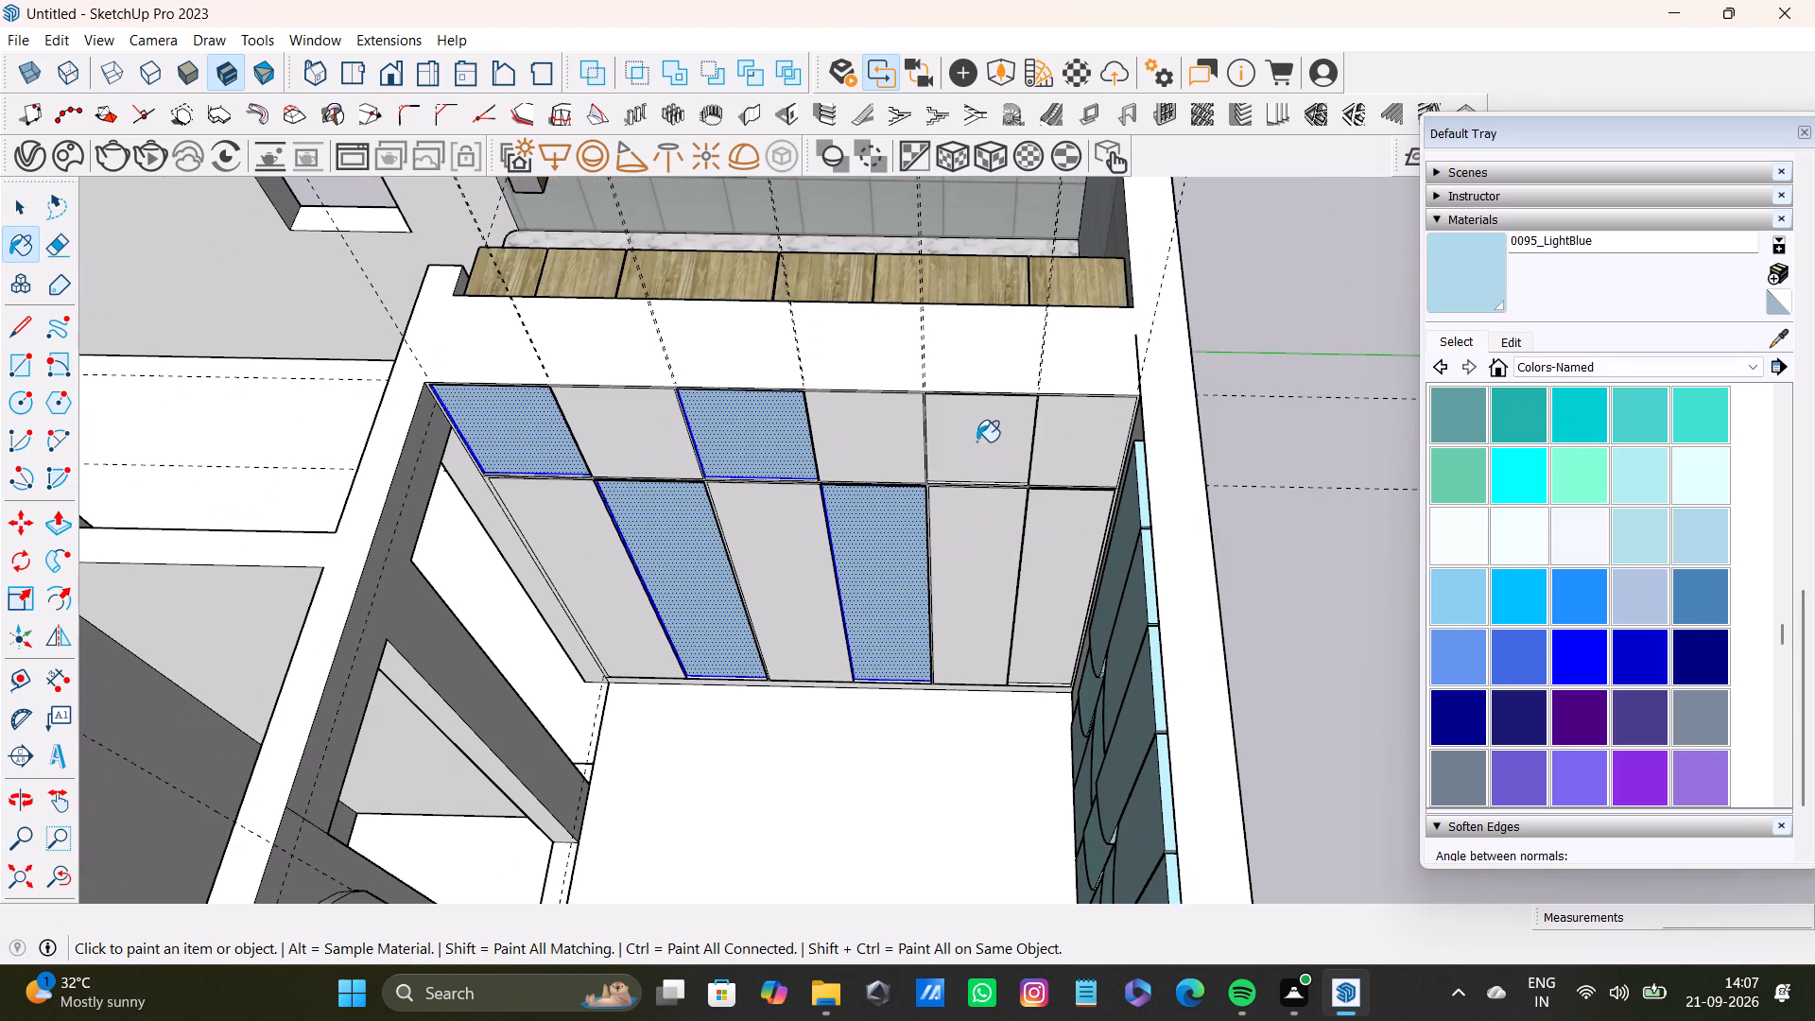
left_click(977, 441, "shift")
left_click(1046, 521, "shift")
scroll(1072, 570, "down", 5, "shift")
middle_click_drag(1011, 597, 1278, 441)
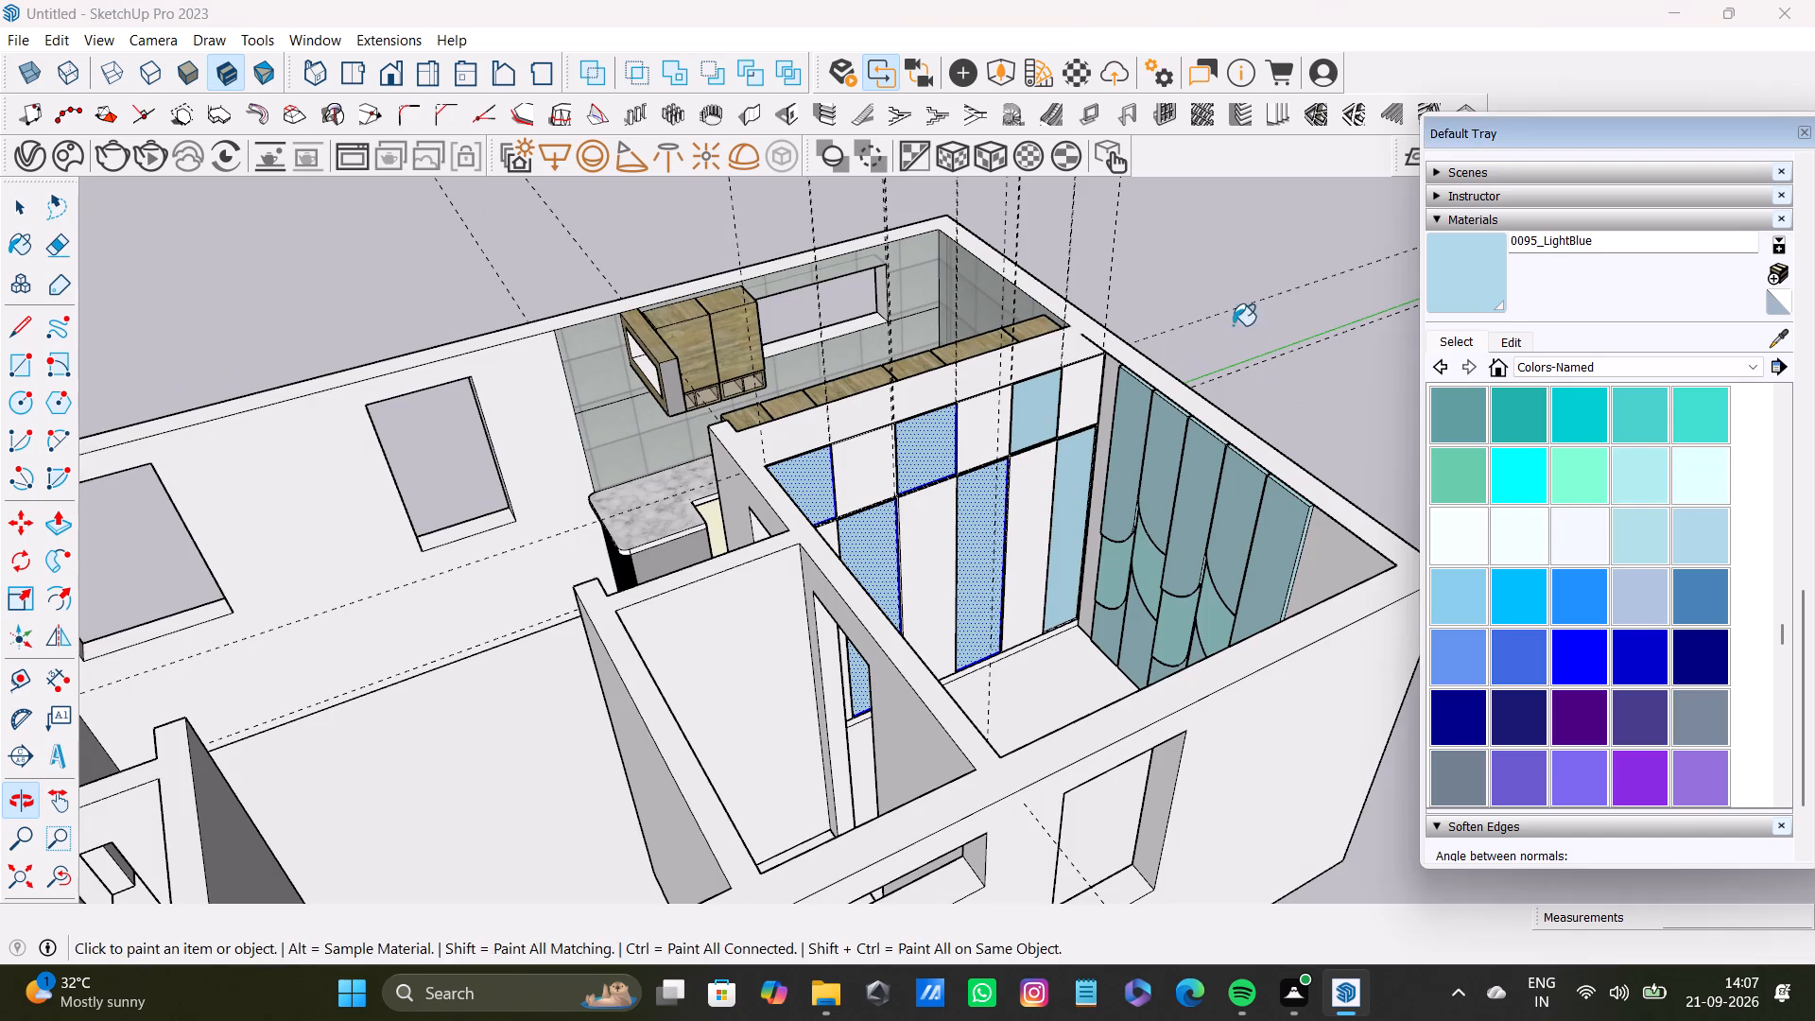
key("space")
left_click(1228, 313)
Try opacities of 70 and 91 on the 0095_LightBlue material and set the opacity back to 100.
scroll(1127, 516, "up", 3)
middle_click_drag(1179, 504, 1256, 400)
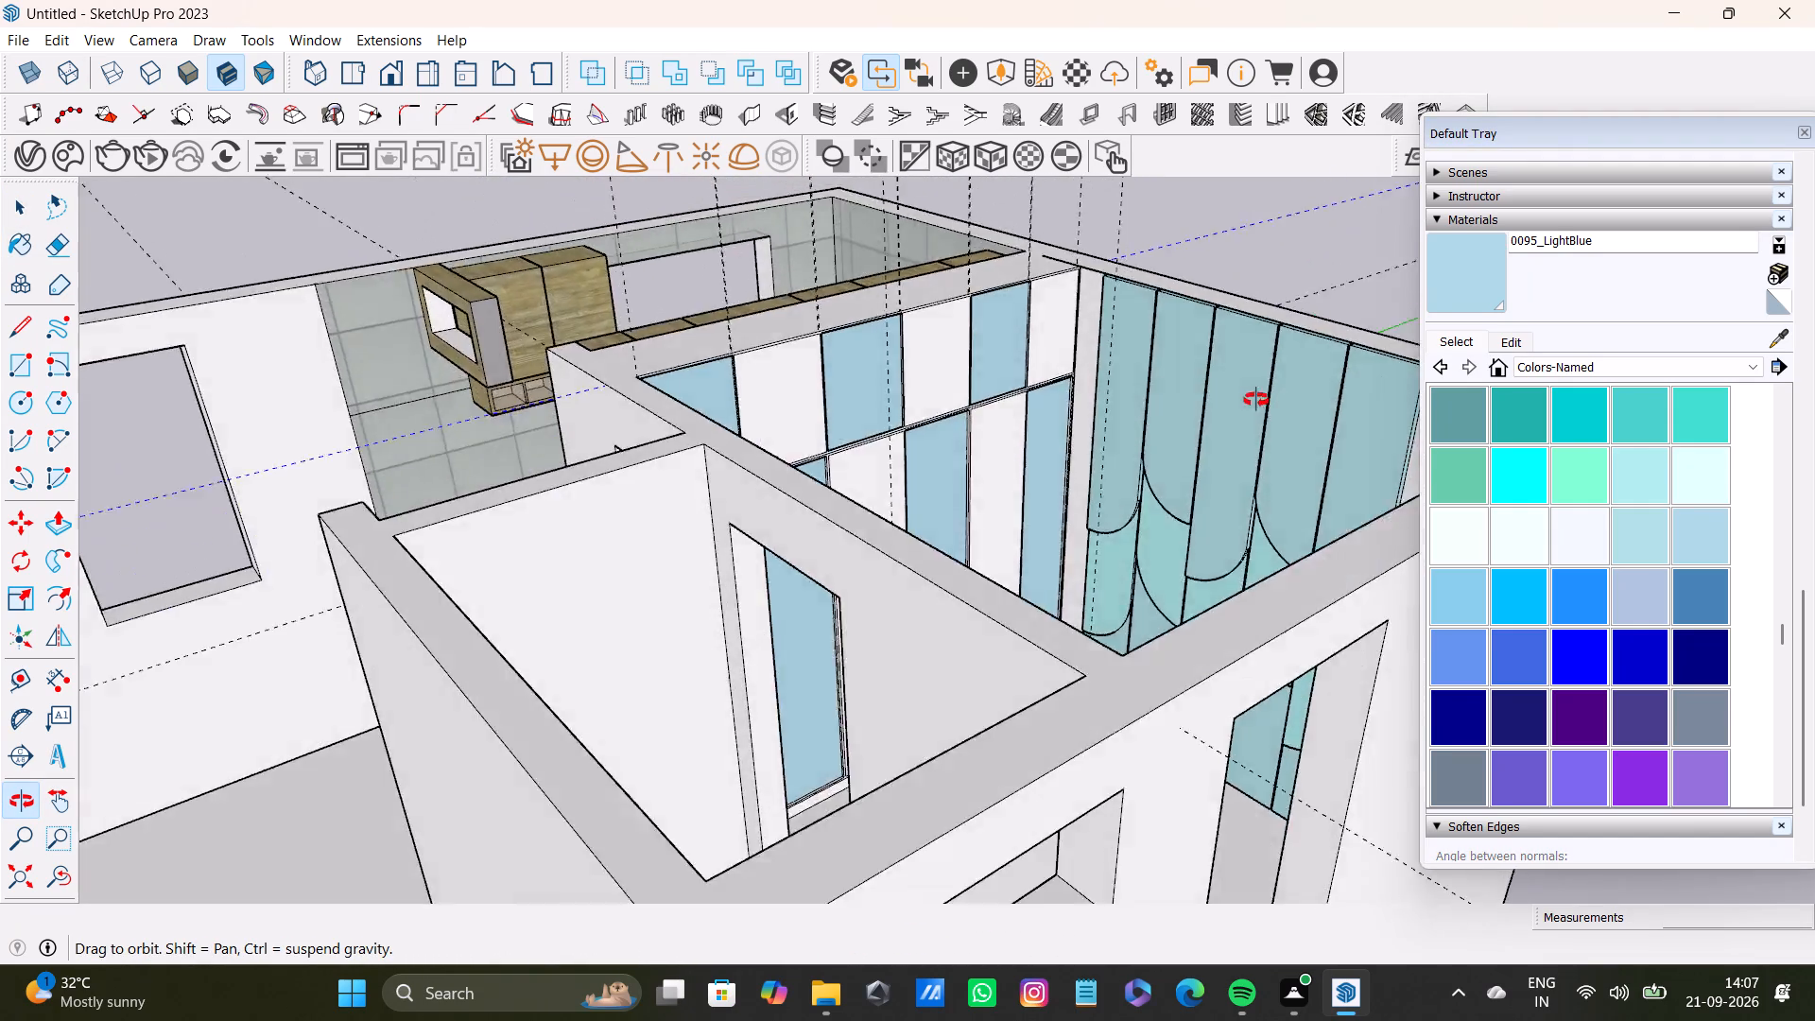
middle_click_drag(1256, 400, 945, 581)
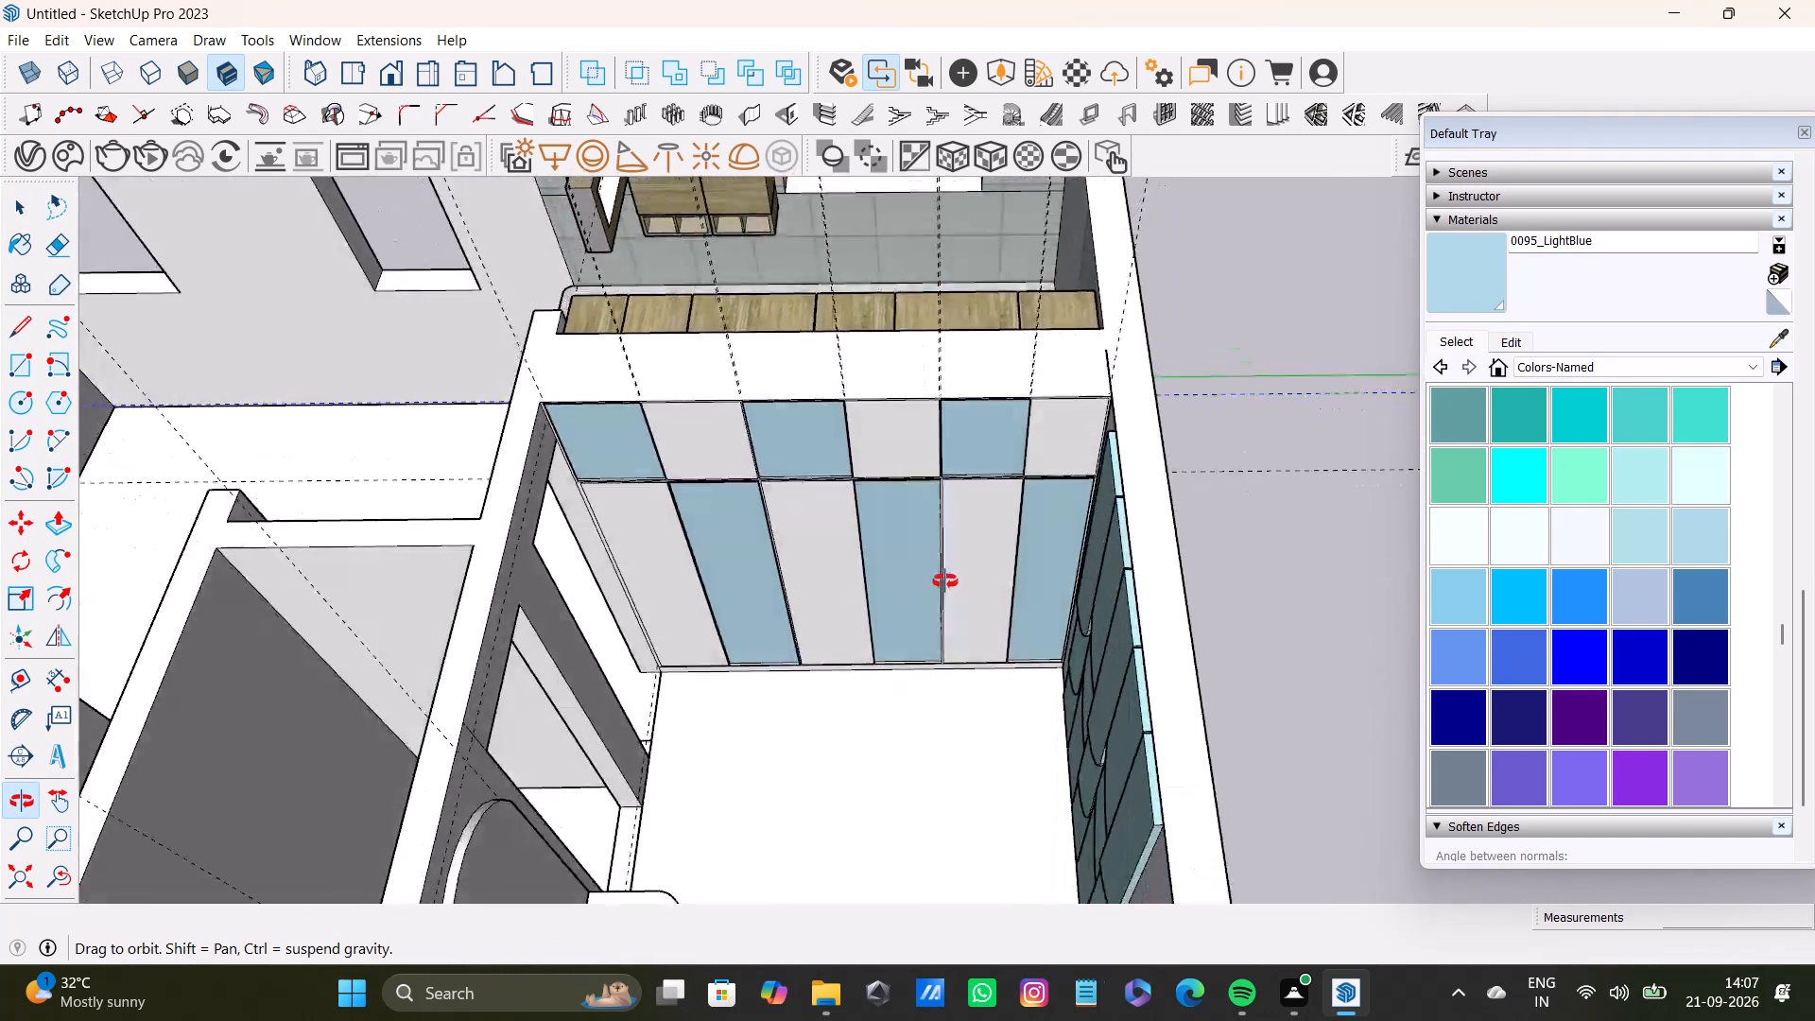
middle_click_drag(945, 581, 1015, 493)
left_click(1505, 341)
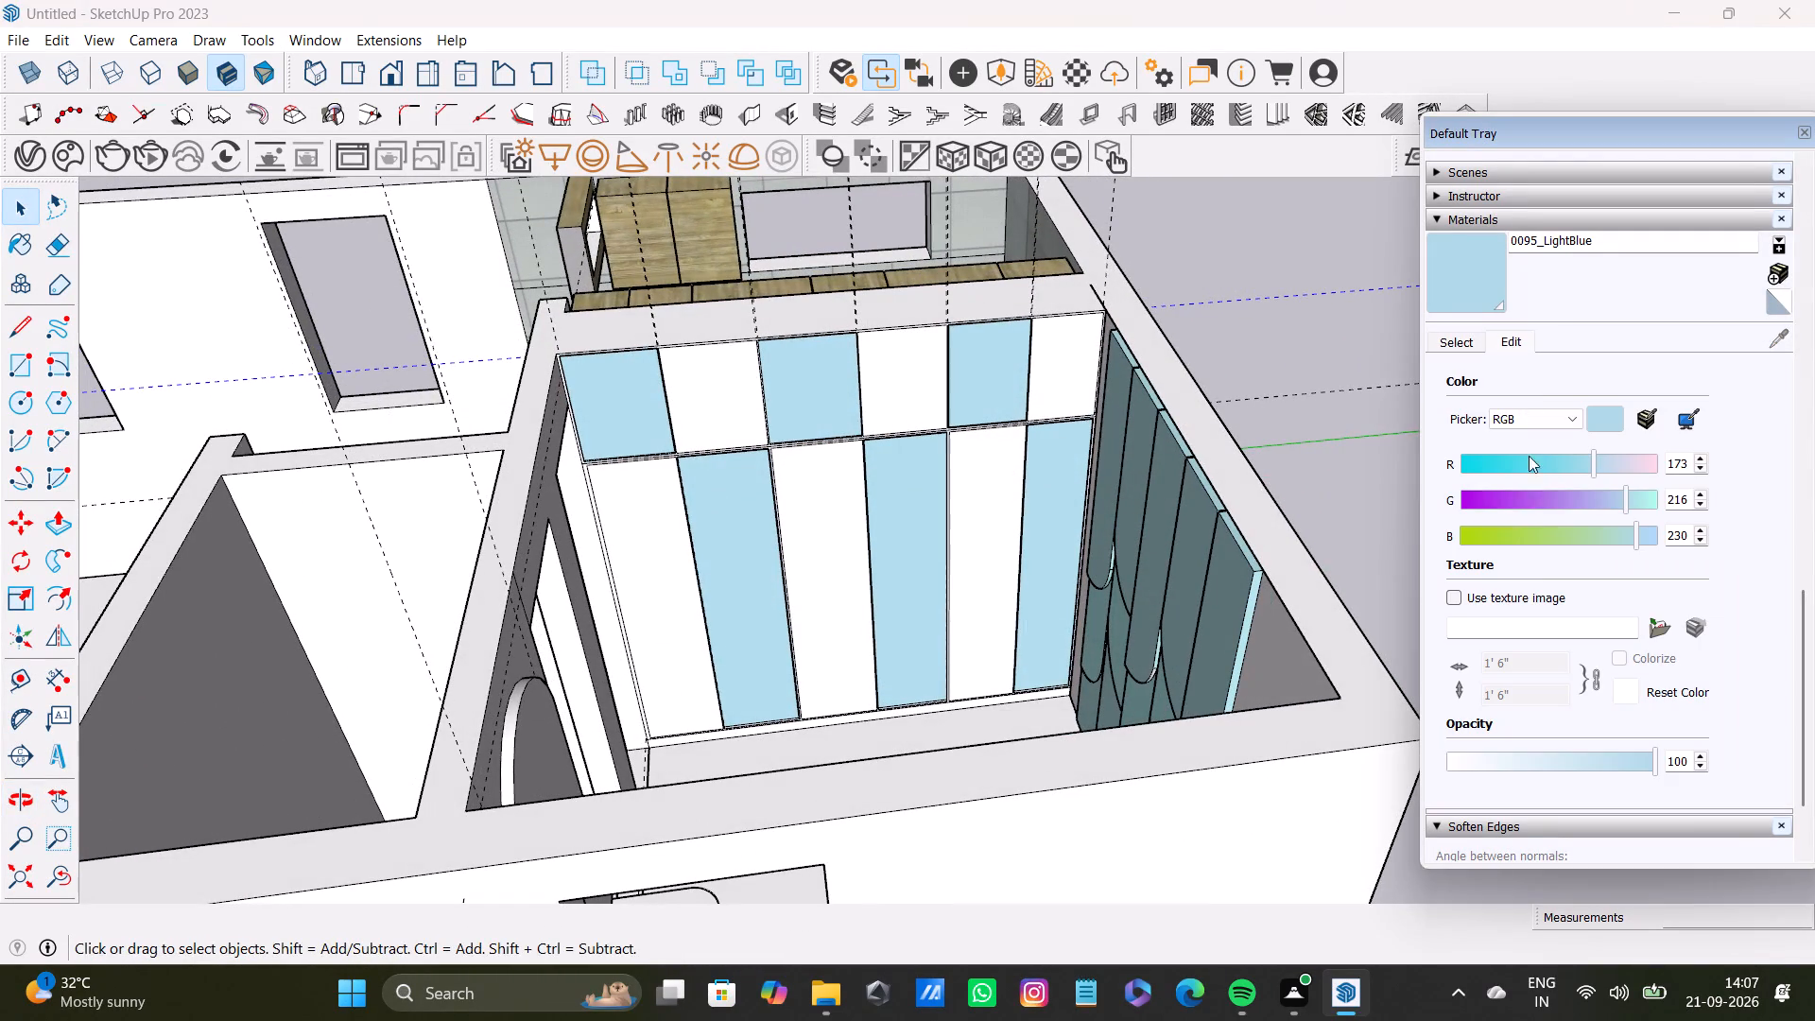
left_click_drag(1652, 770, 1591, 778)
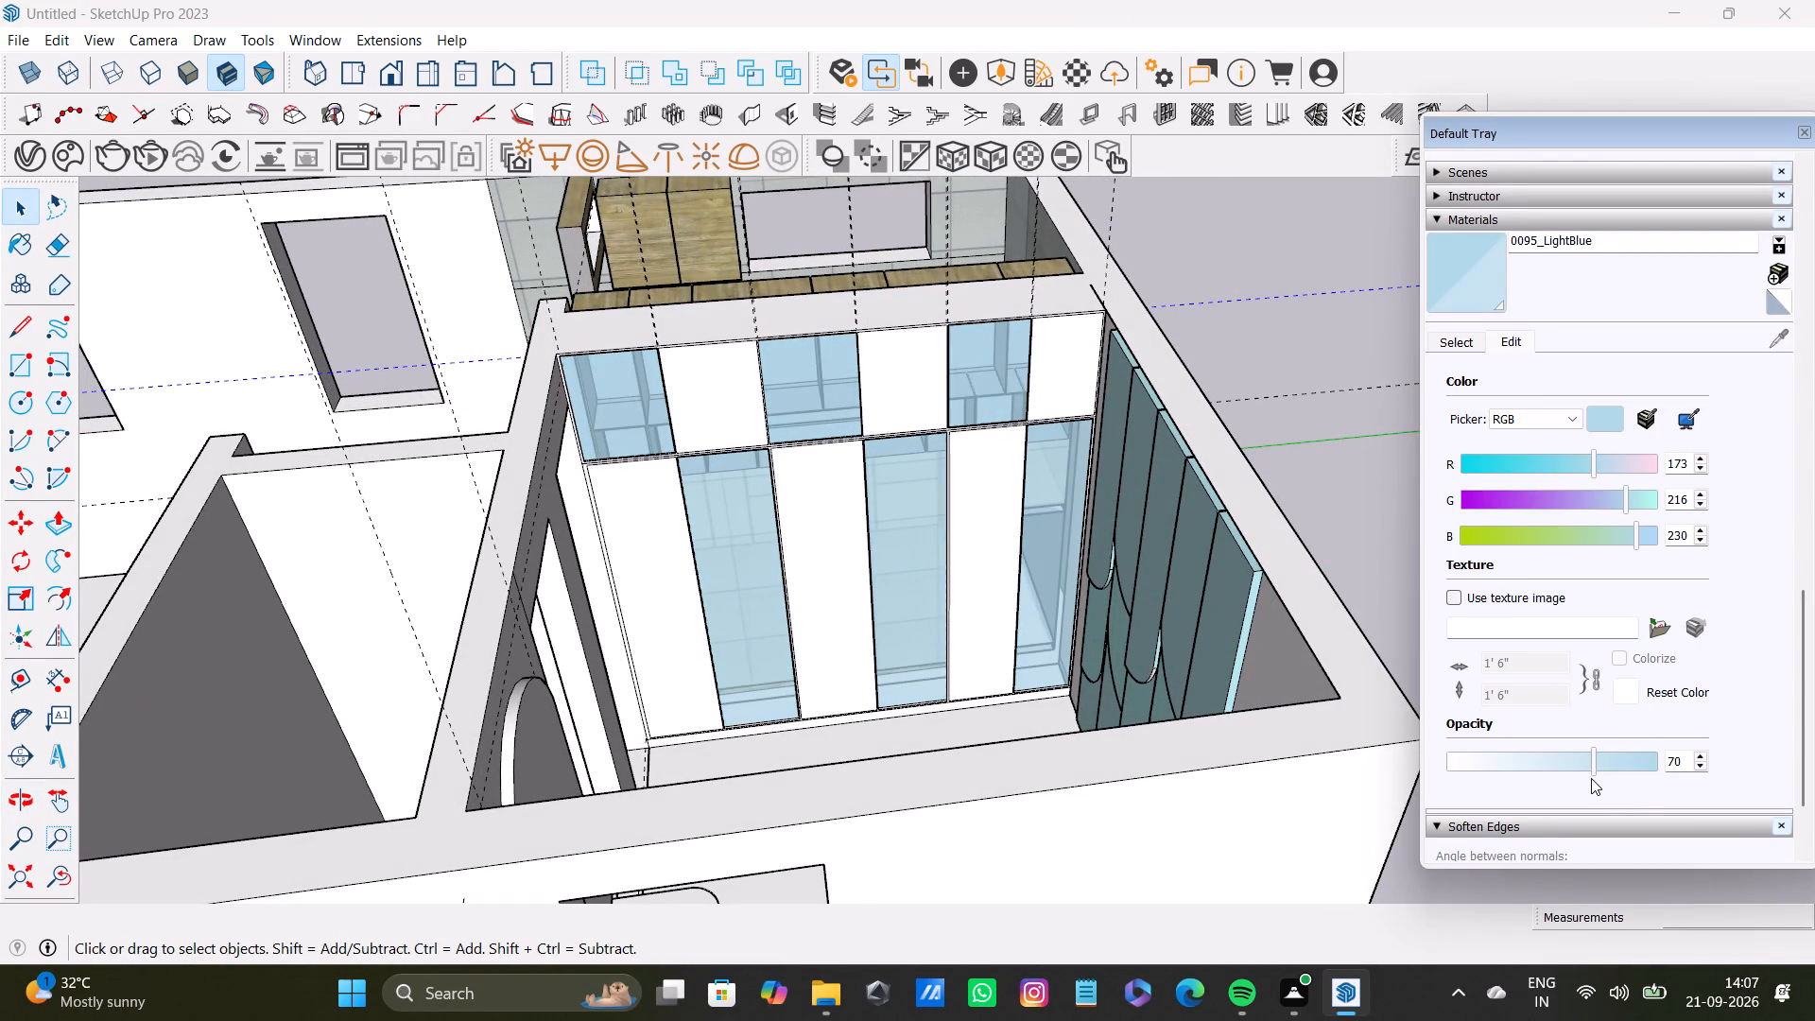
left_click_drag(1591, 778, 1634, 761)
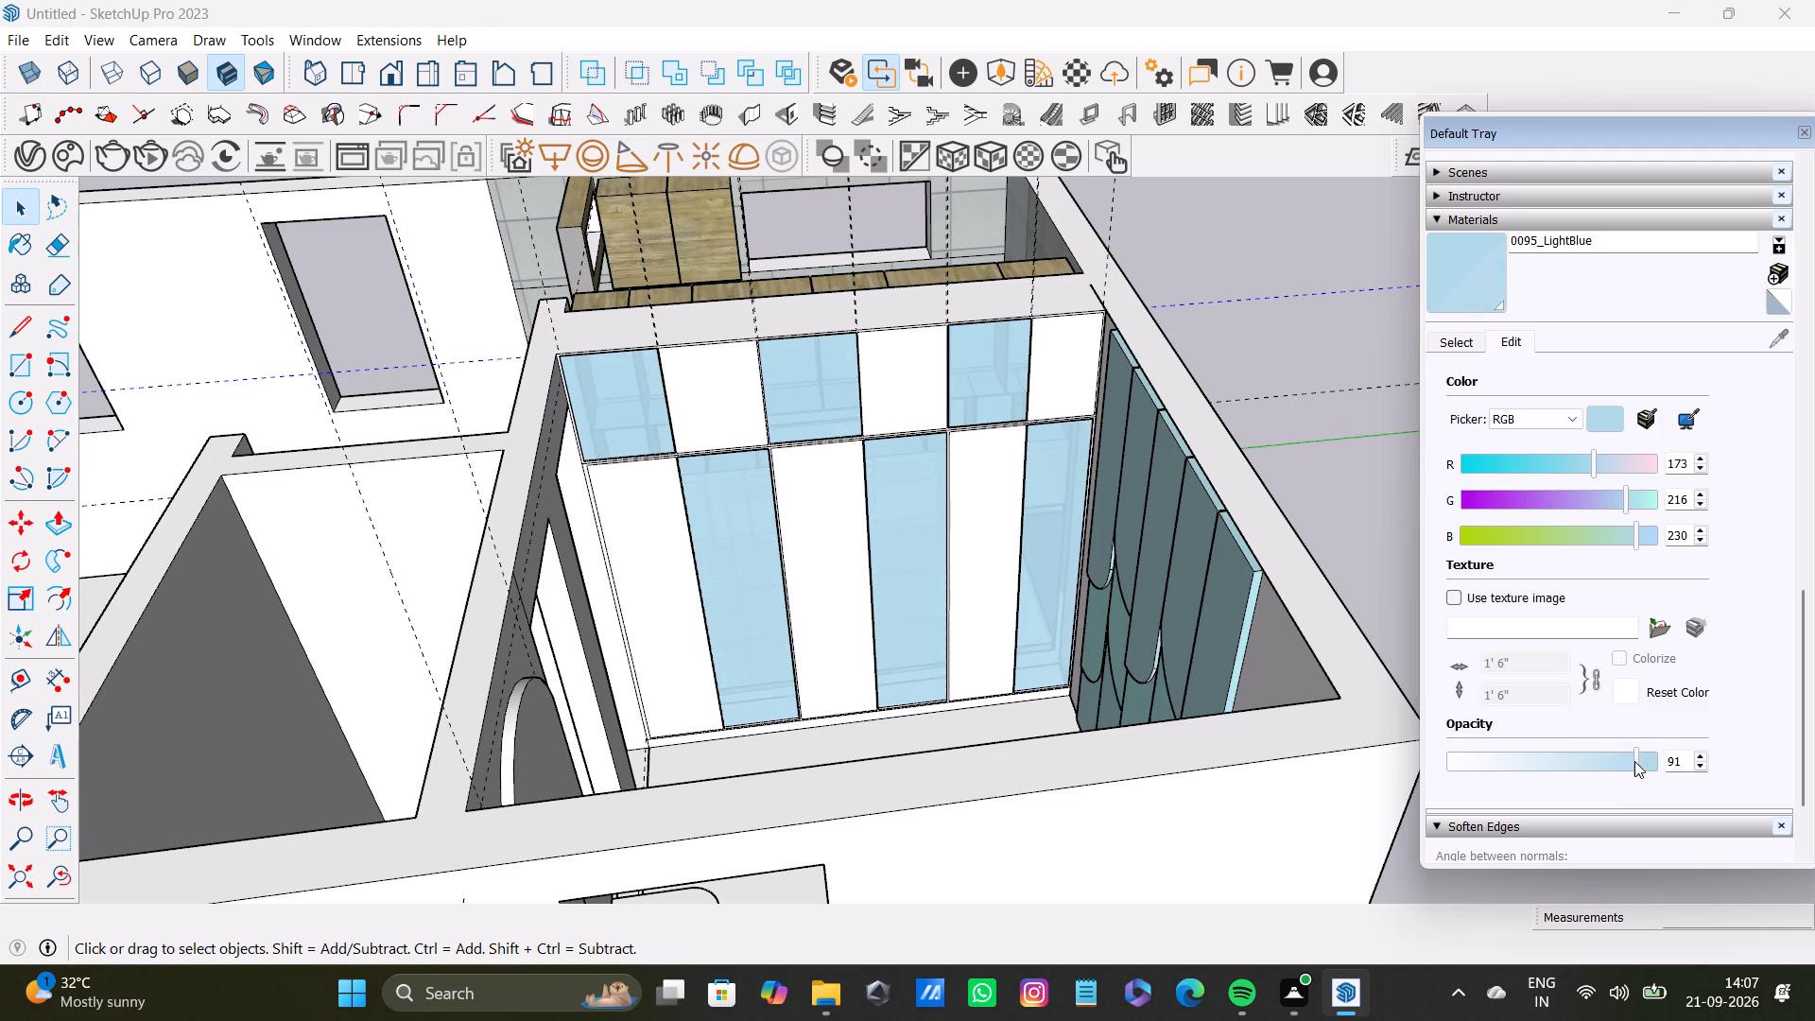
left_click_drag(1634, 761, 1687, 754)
Soften the 0095_LightBlue material by setting its RGB red value to 197.
left_click_drag(1594, 460, 1614, 474)
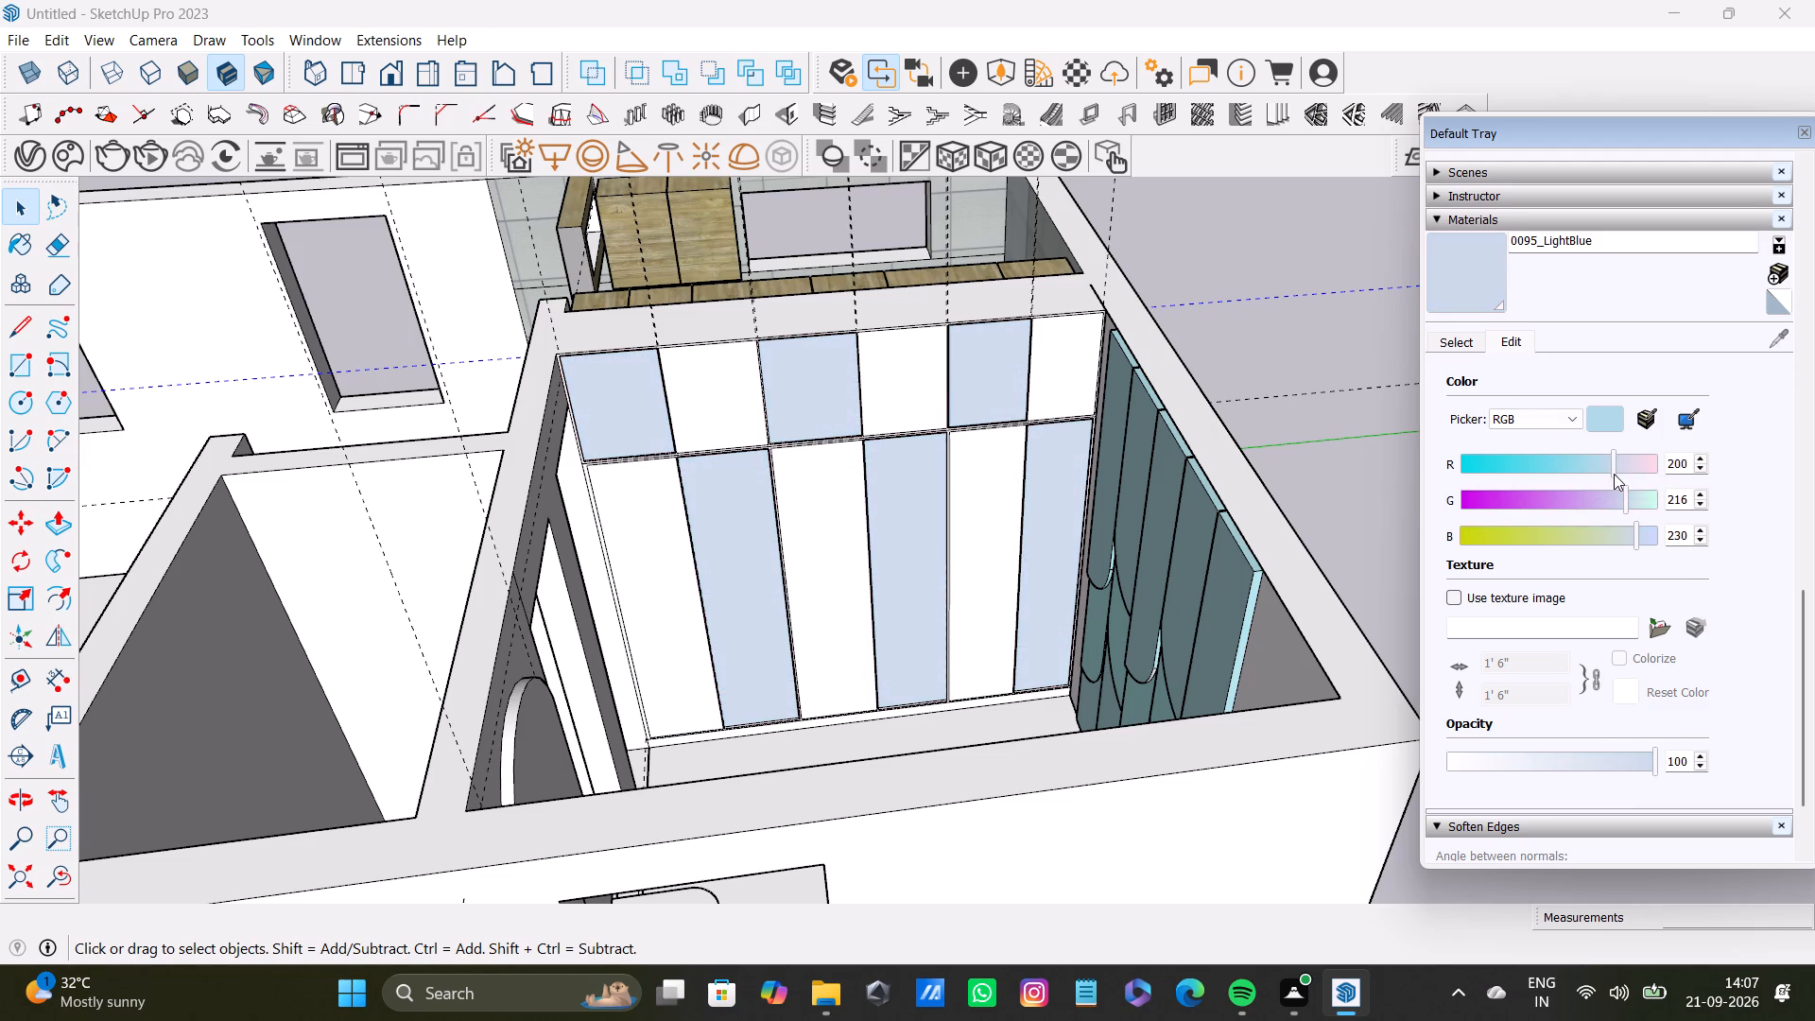
left_click_drag(1614, 474, 1612, 474)
scroll(1078, 460, "down", 4)
middle_click_drag(1040, 521, 1329, 534)
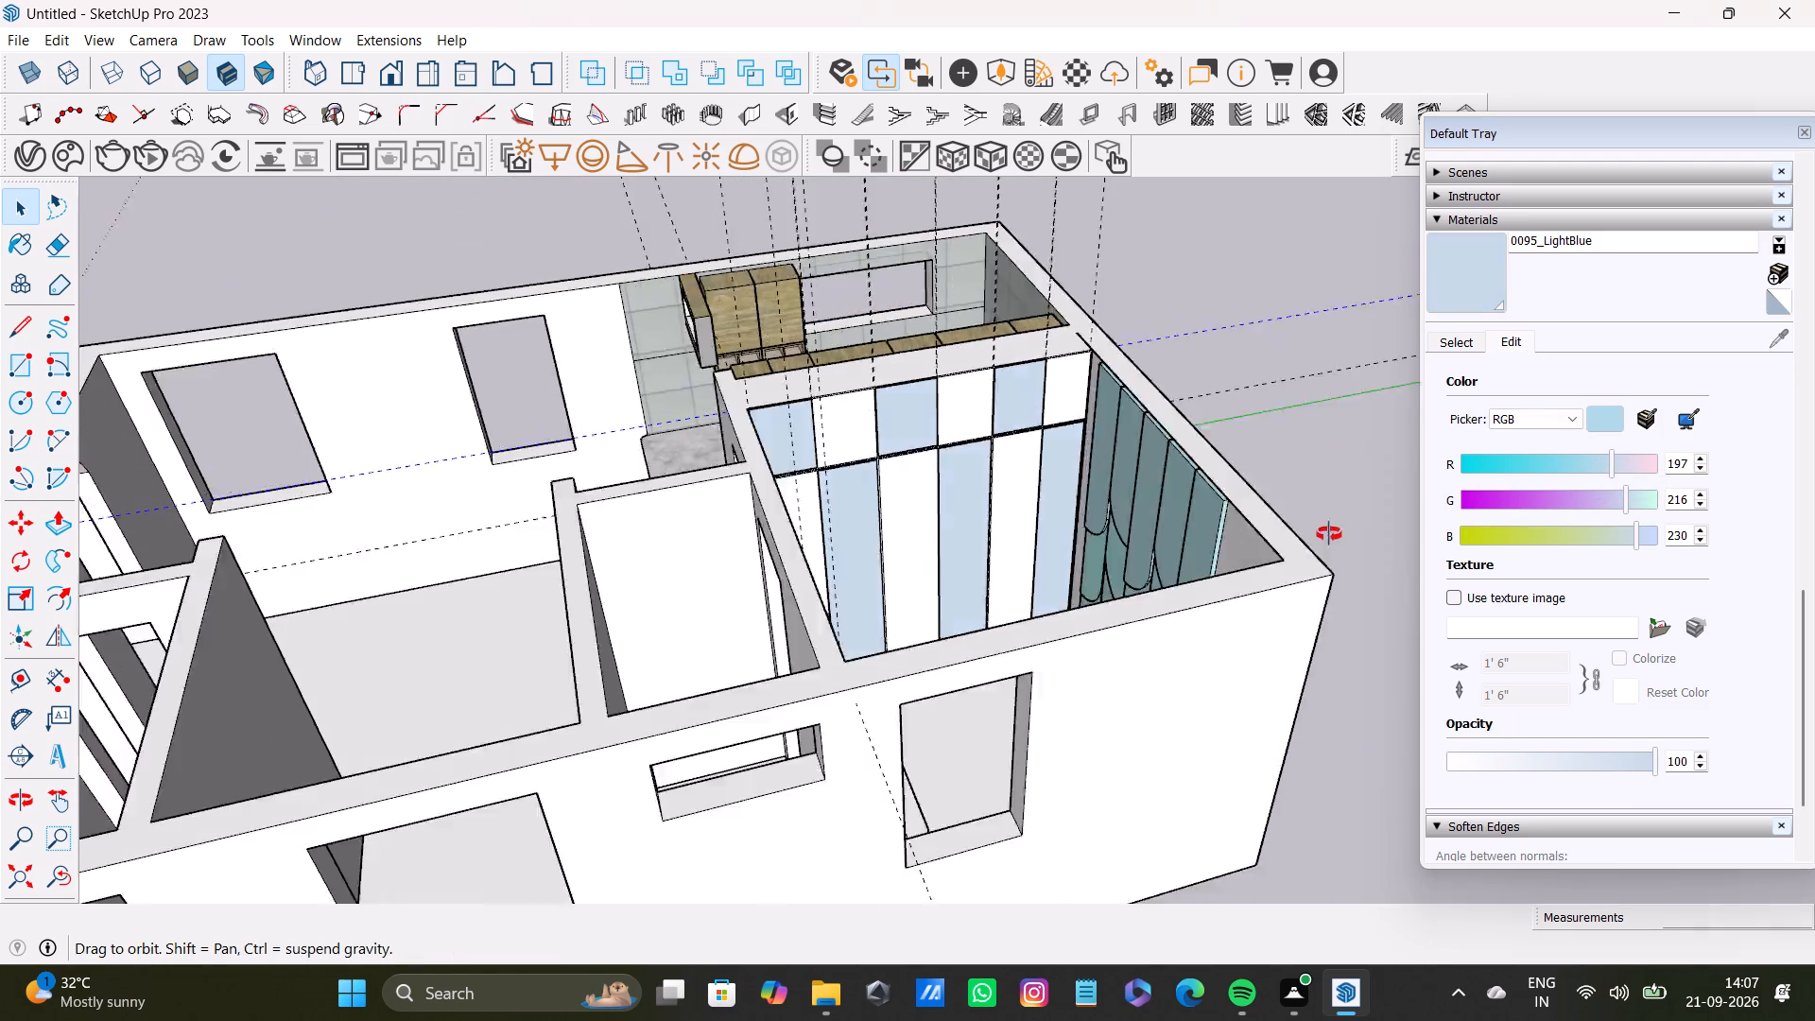
Adjust the 0095_LightBlue material on the wardrobe shutters by setting its RGB blue value to 221.
middle_click_drag(1329, 534, 842, 662)
scroll(948, 514, "up", 9)
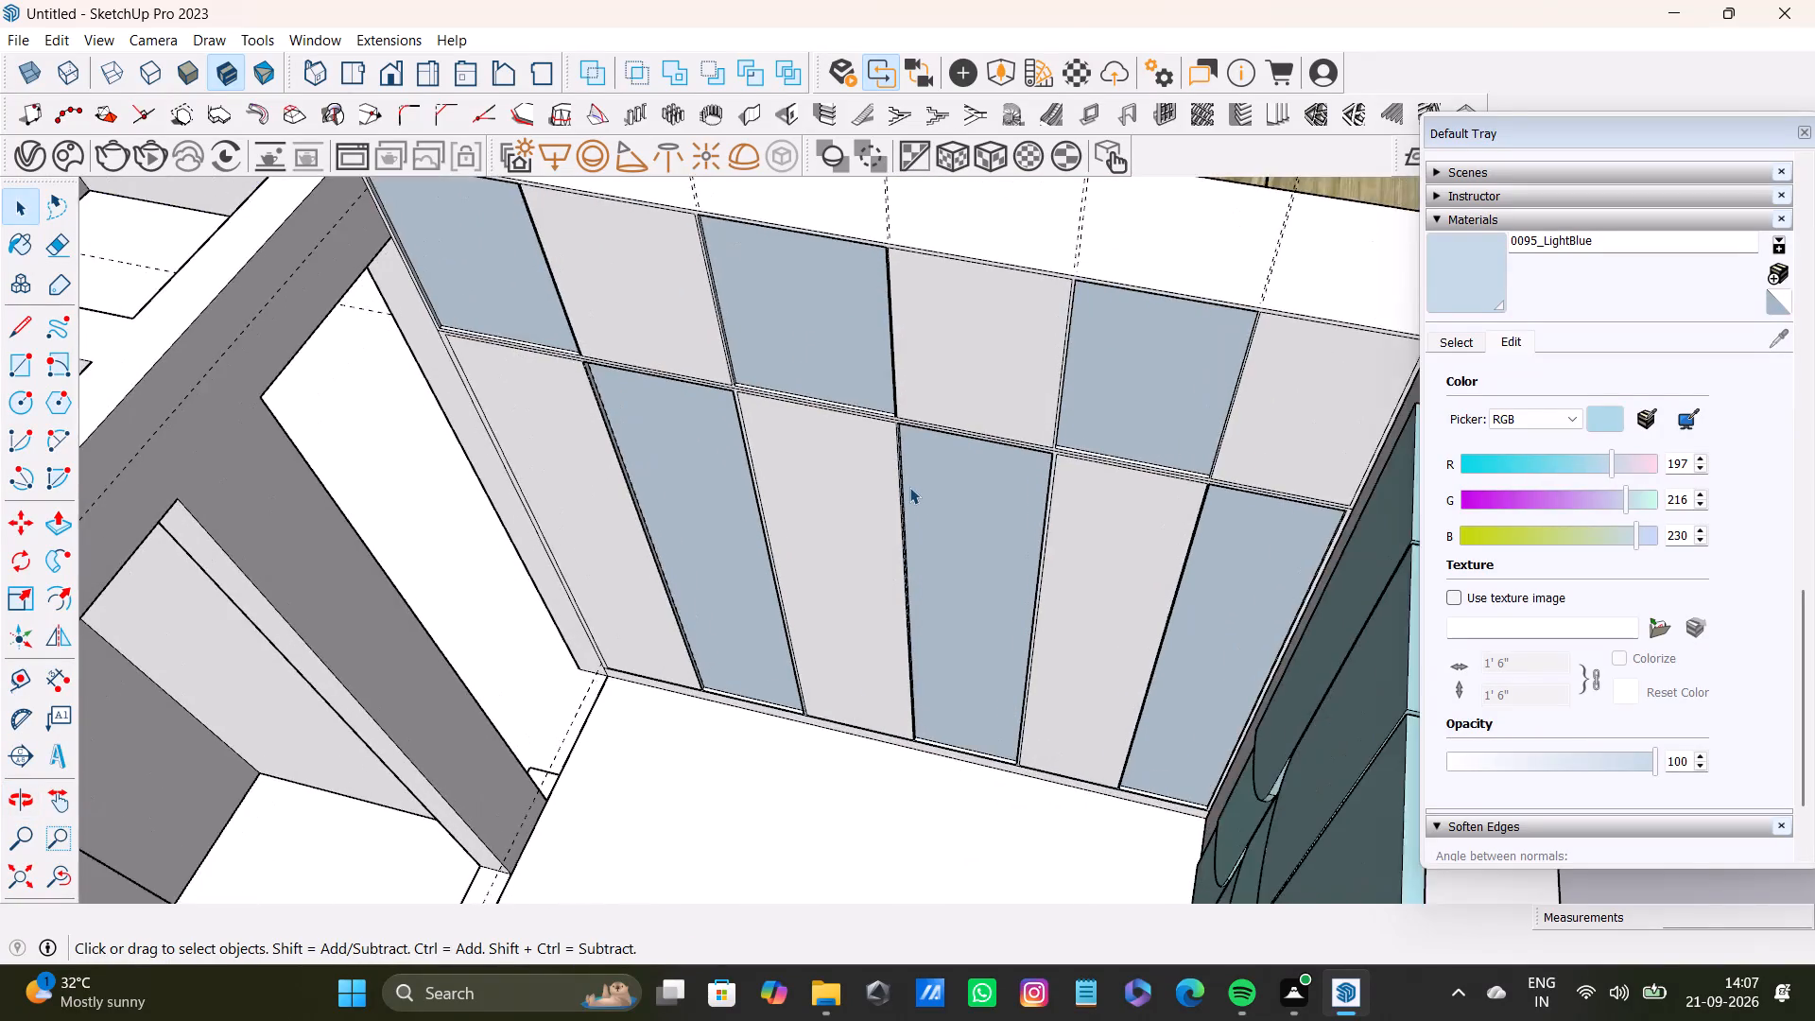
scroll(895, 444, "up", 4)
scroll(893, 392, "down", 8)
middle_click_drag(976, 434, 1032, 434)
scroll(1466, 425, "up", 3)
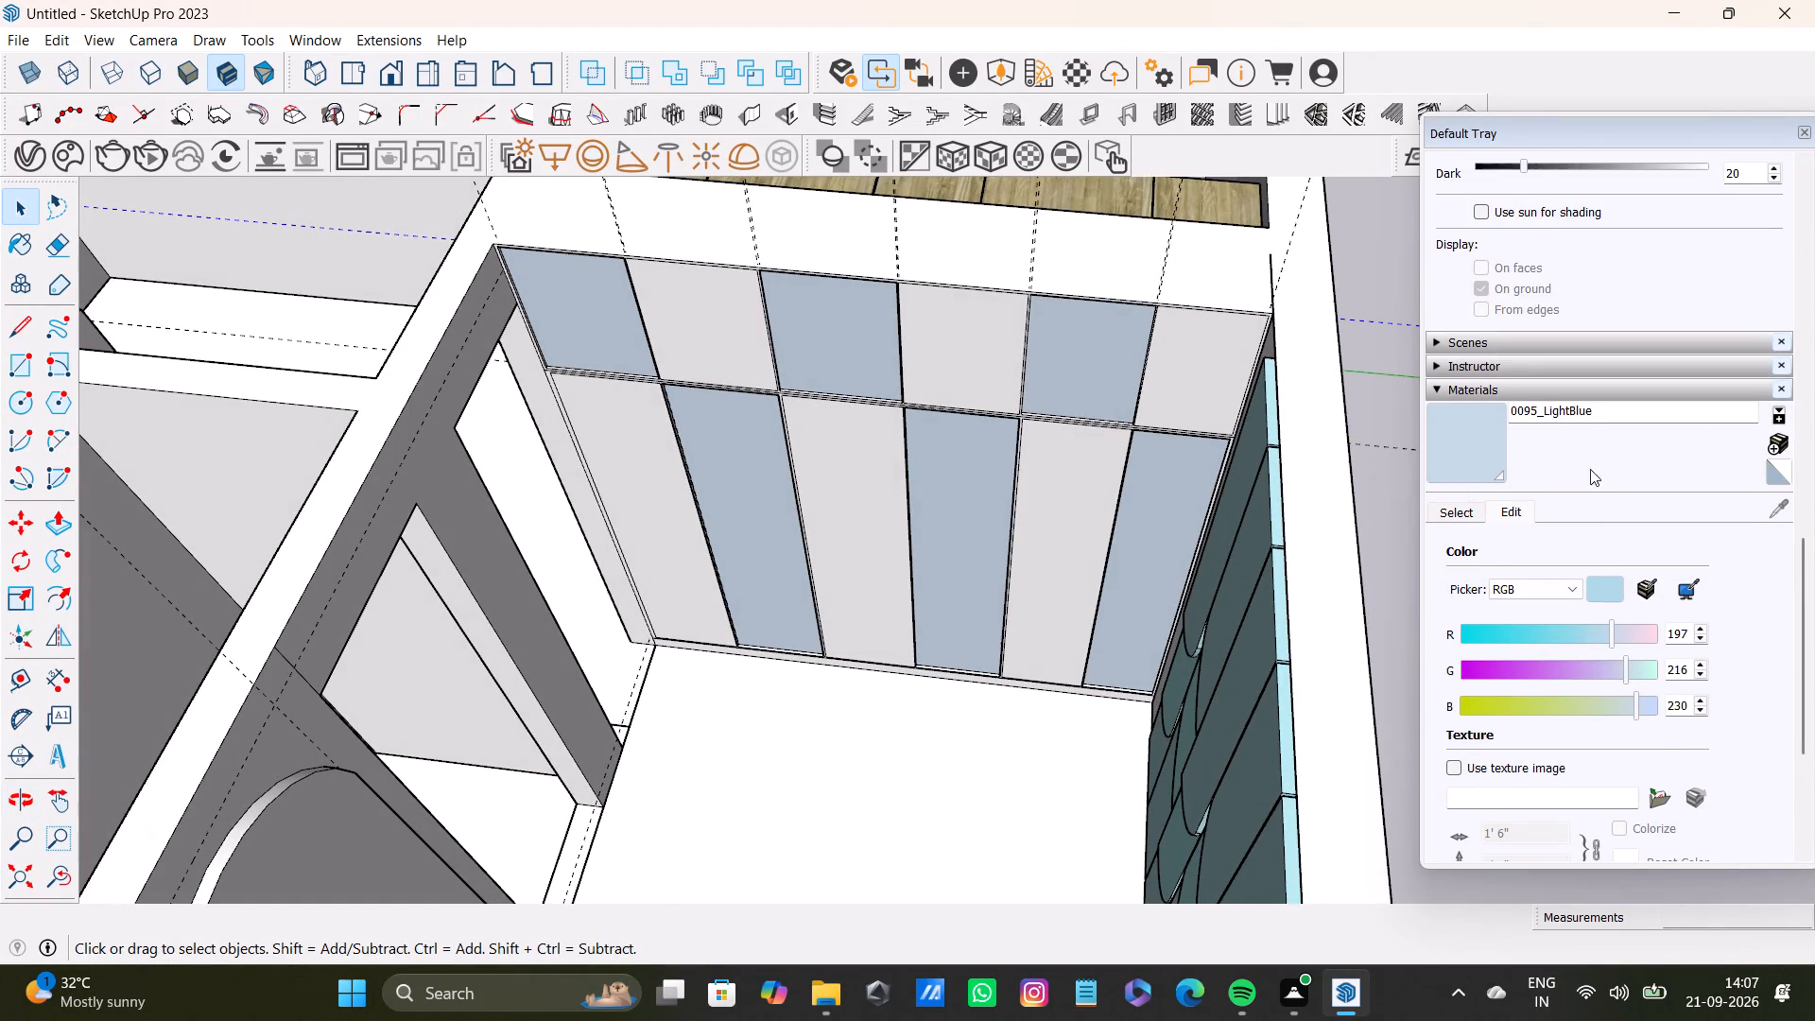
left_click_drag(1639, 712, 1640, 724)
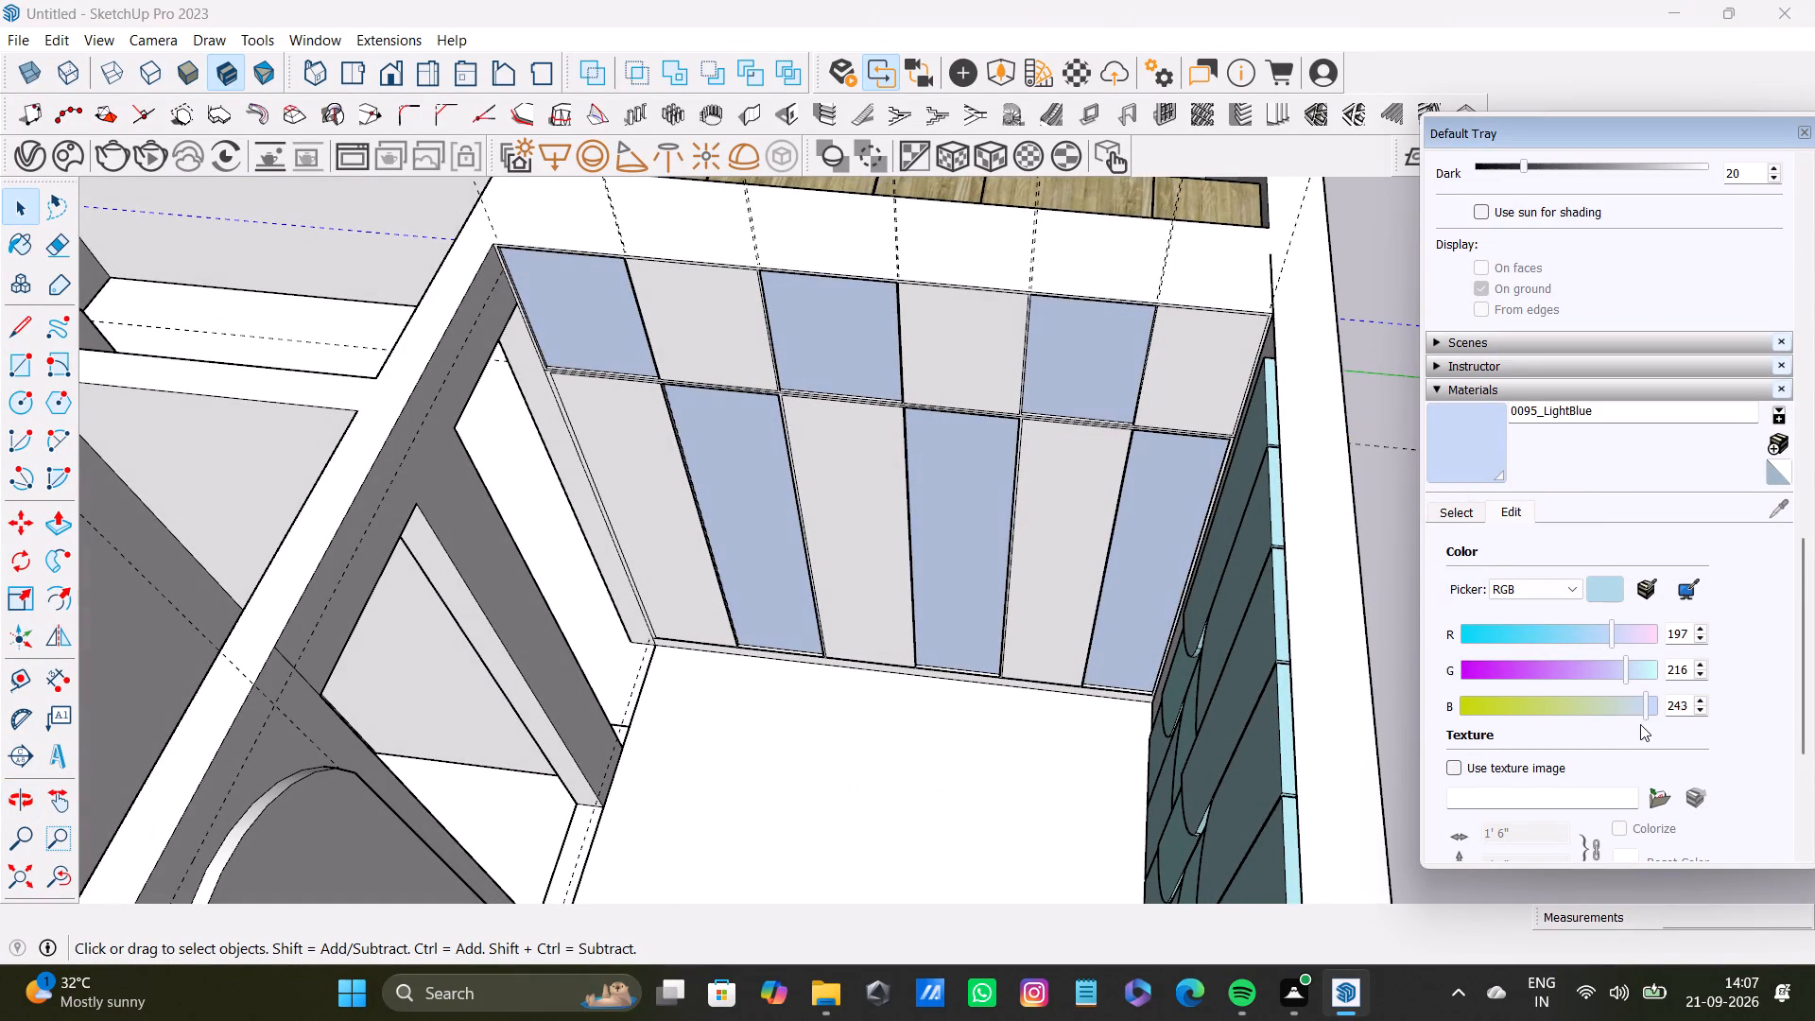
left_click_drag(1640, 724, 1629, 724)
key("space")
scroll(1257, 539, "down", 7)
middle_click_drag(1198, 603, 1479, 396)
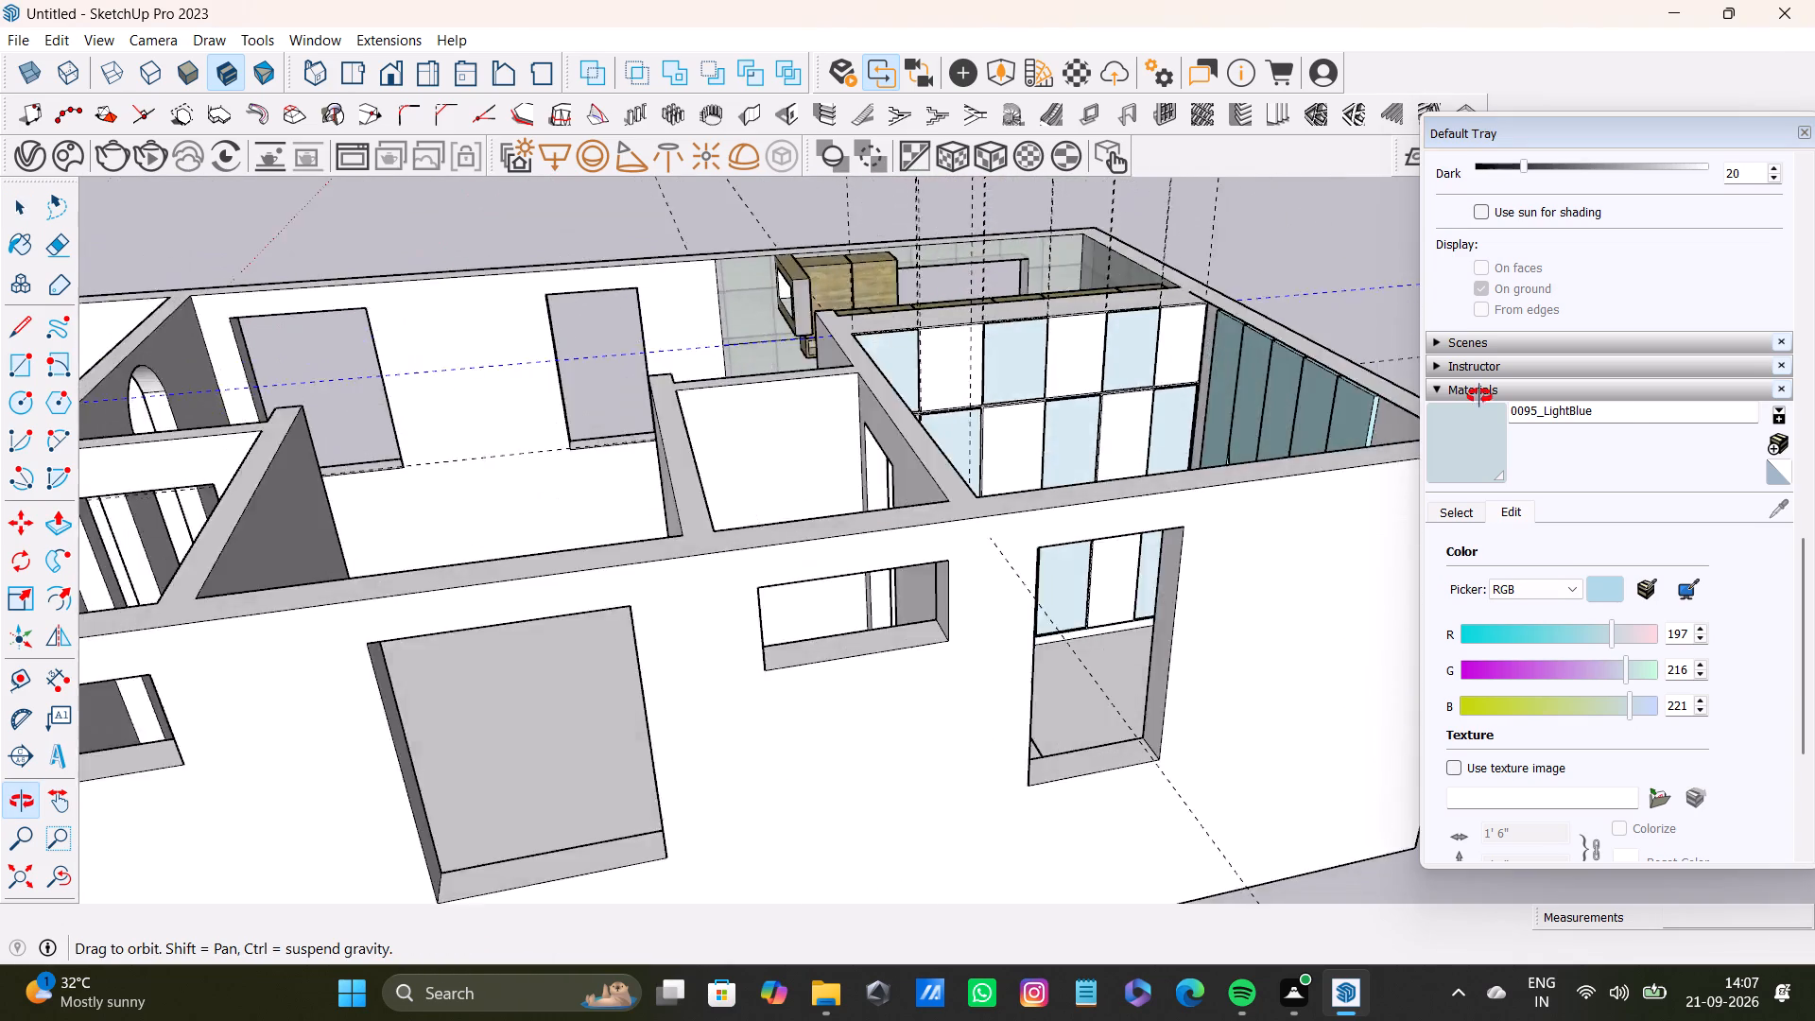
middle_click_drag(1479, 396, 1227, 572)
Paint the wardrobe's second, fourth and sixth upper shutters and first, third and fifth lower shutters with 0093_AliceBlue.
scroll(876, 518, "up", 3)
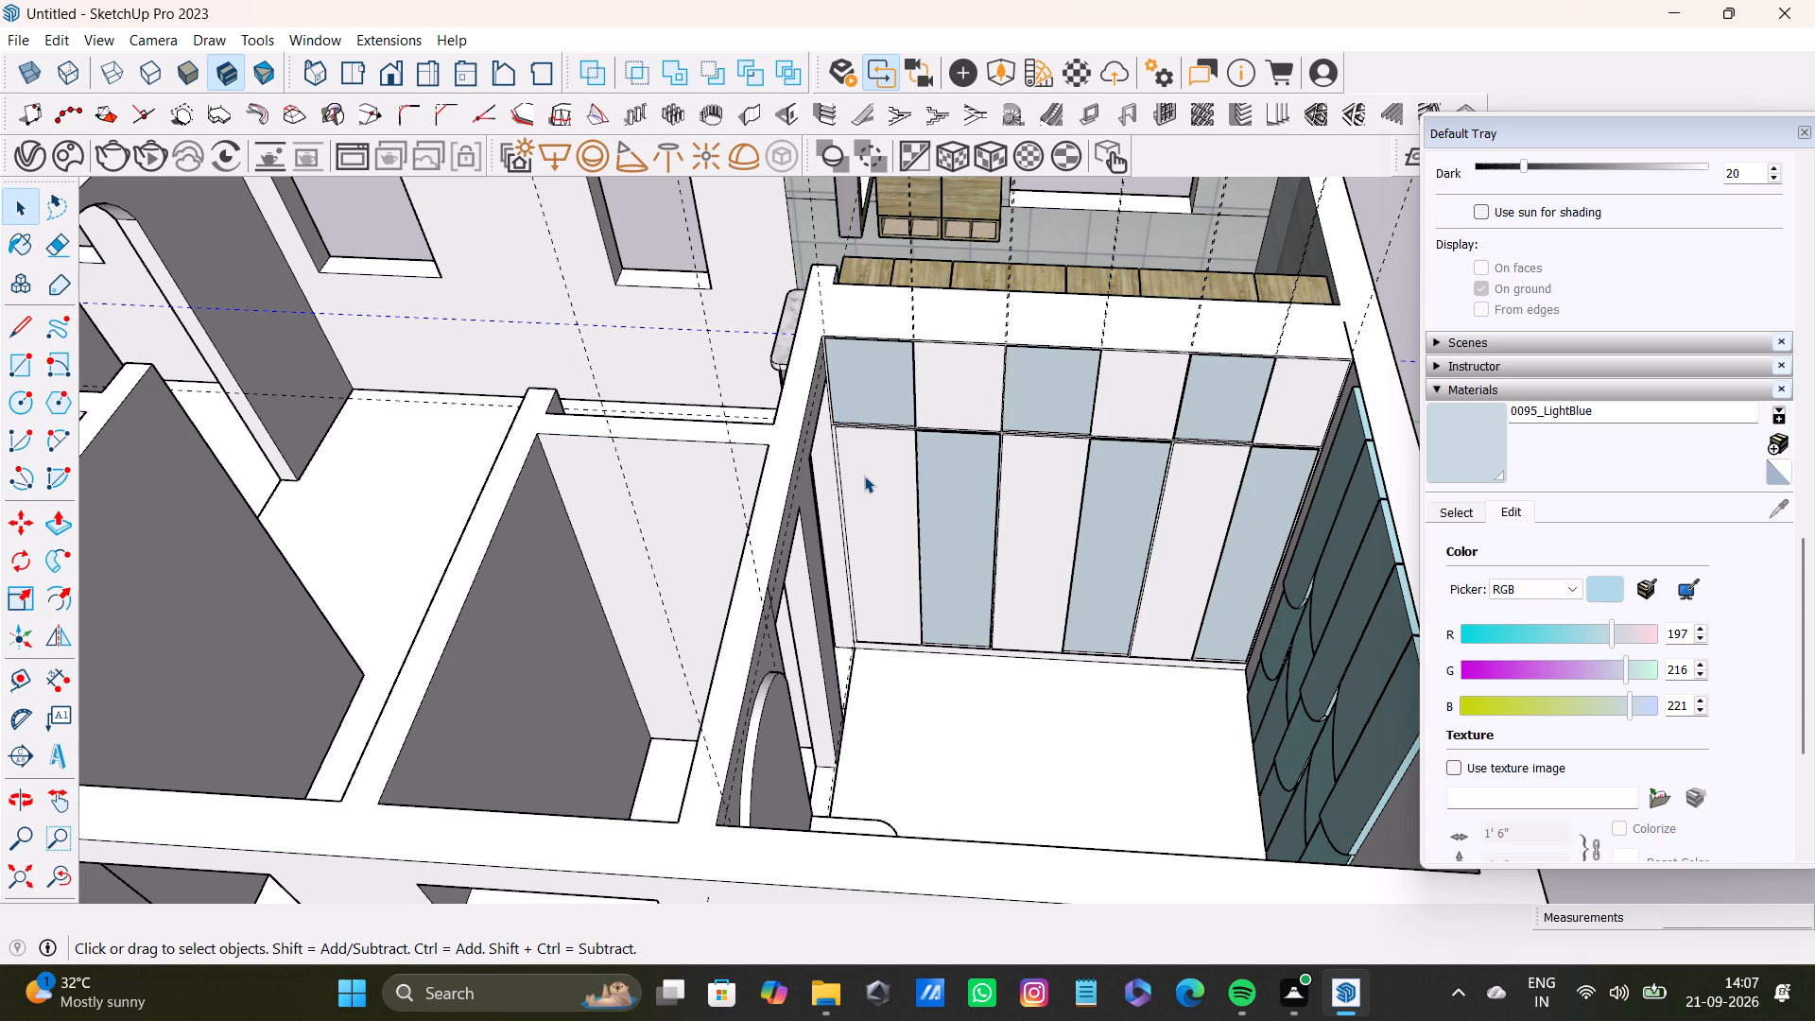
scroll(864, 401, "up", 7)
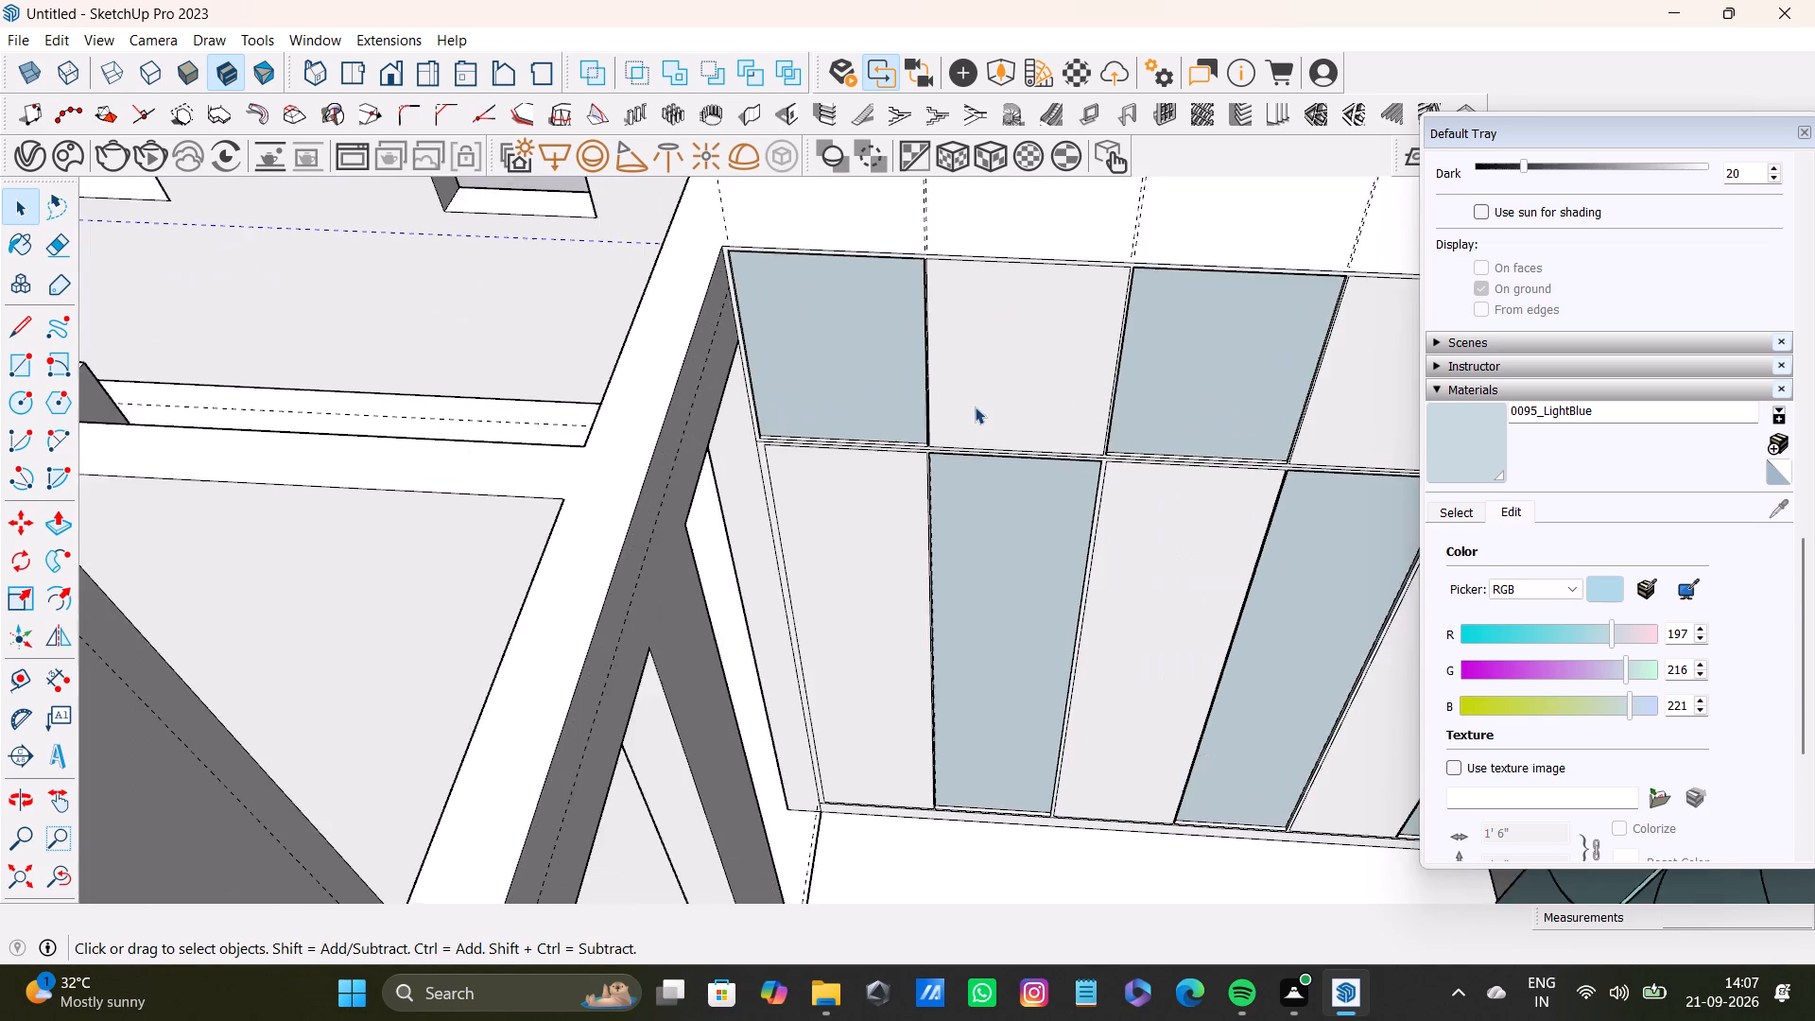
scroll(975, 407, "up", 3)
double_click(959, 397, "shift")
double_click(819, 593, "shift")
scroll(943, 531, "up", 5, "shift")
middle_click_drag(865, 506, 748, 547, "shift")
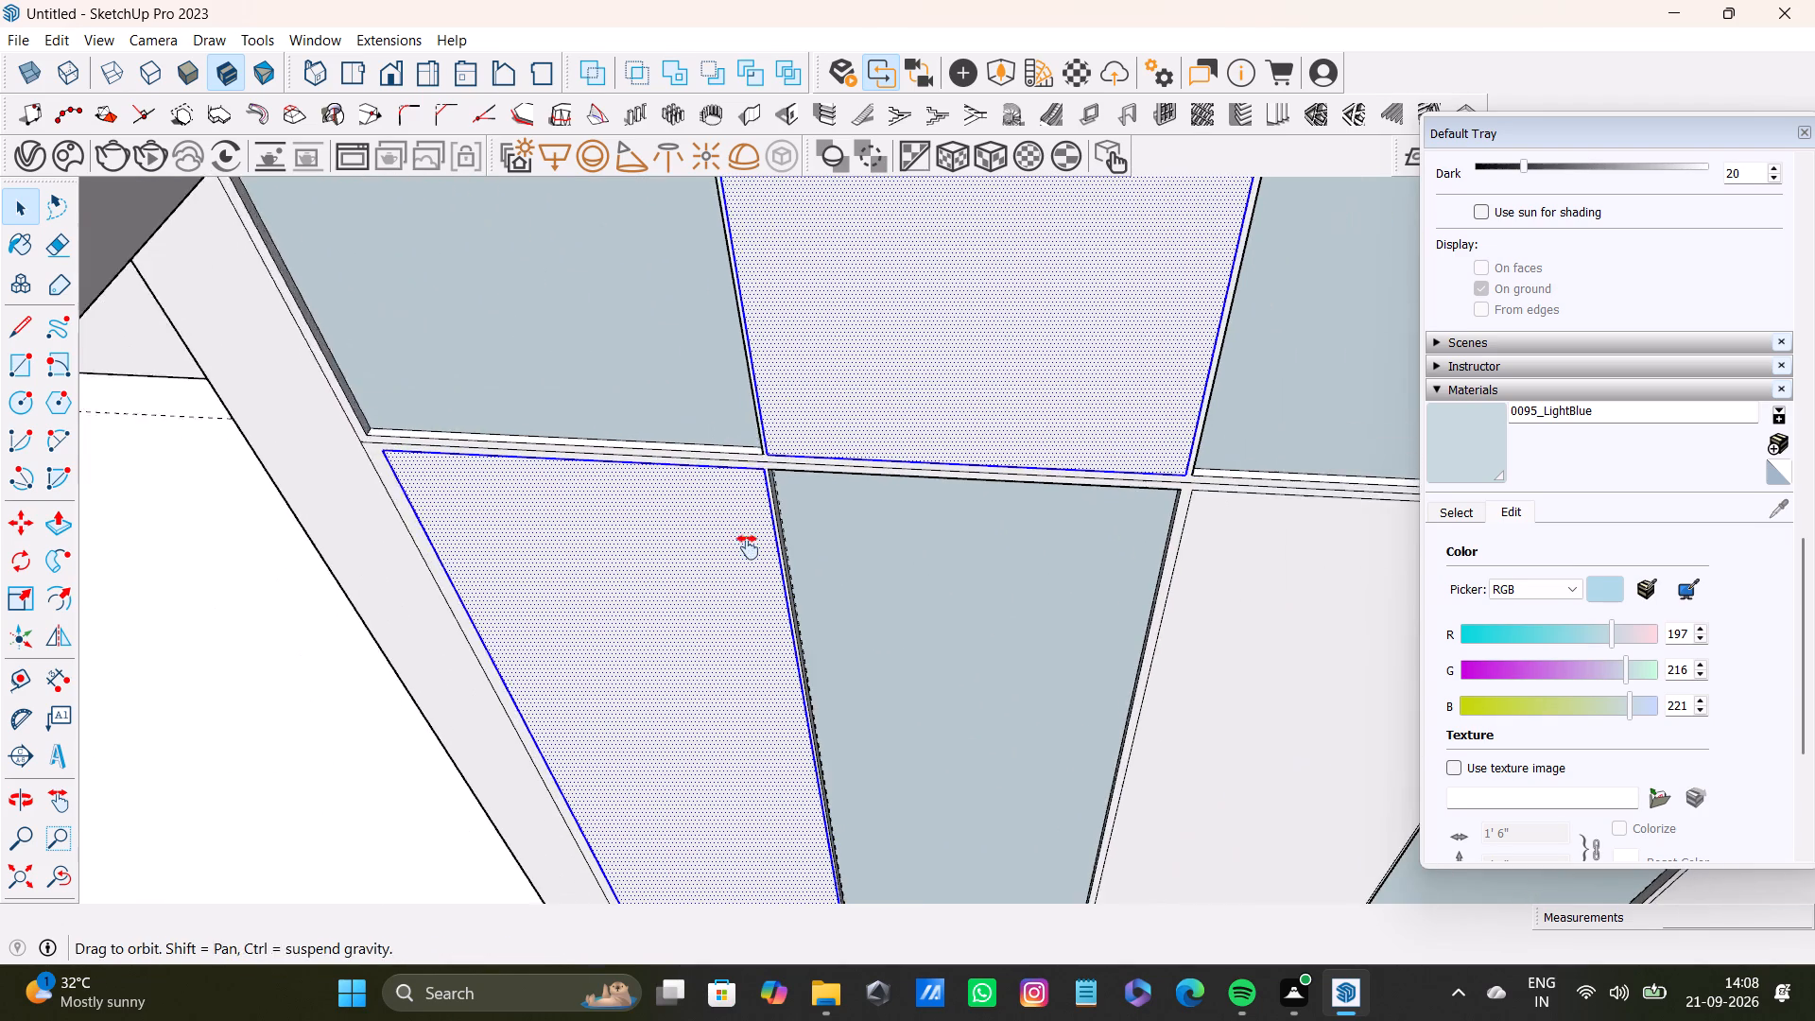
middle_click_drag(748, 547, 765, 525, "shift")
double_click(1249, 570, "shift")
scroll(1249, 572, "down", 4, "shift")
middle_click_drag(1064, 487, 613, 523, "shift")
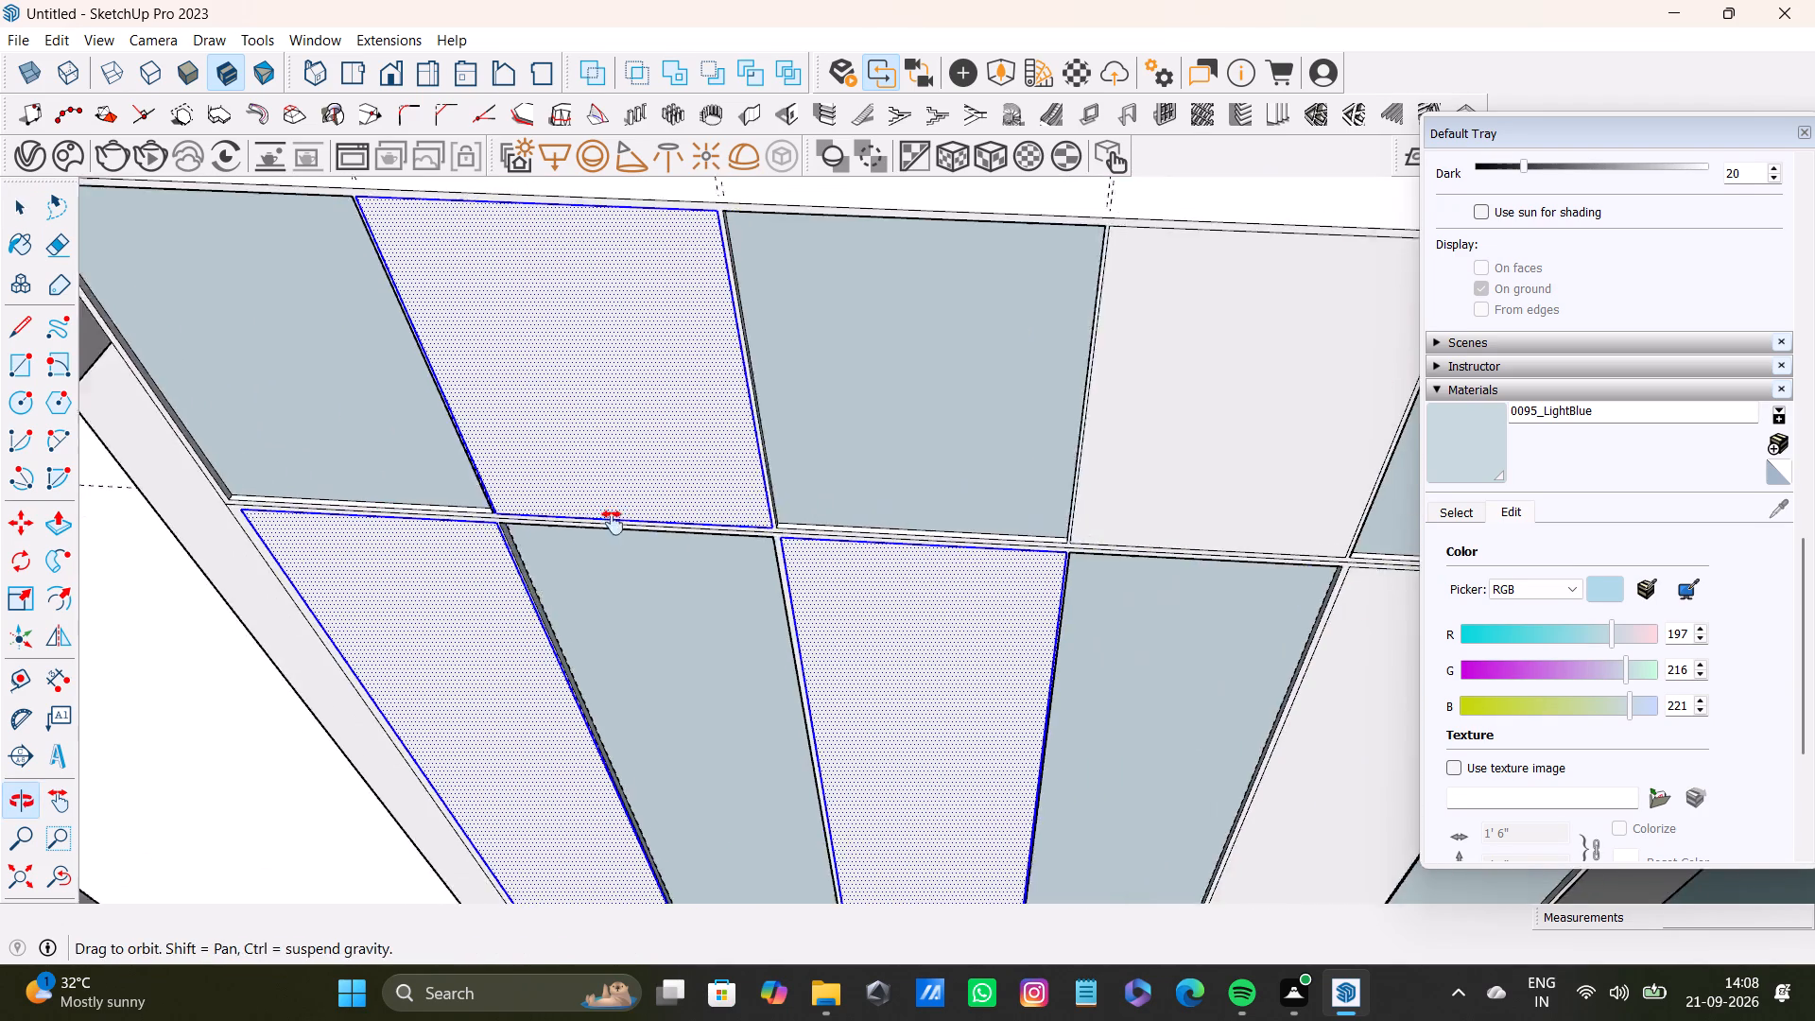
middle_click_drag(613, 523, 607, 523, "shift")
scroll(845, 473, "down", 3, "shift")
double_click(1105, 467, "shift")
middle_click_drag(1211, 672, 1017, 566, "shift")
double_click(1083, 571, "shift")
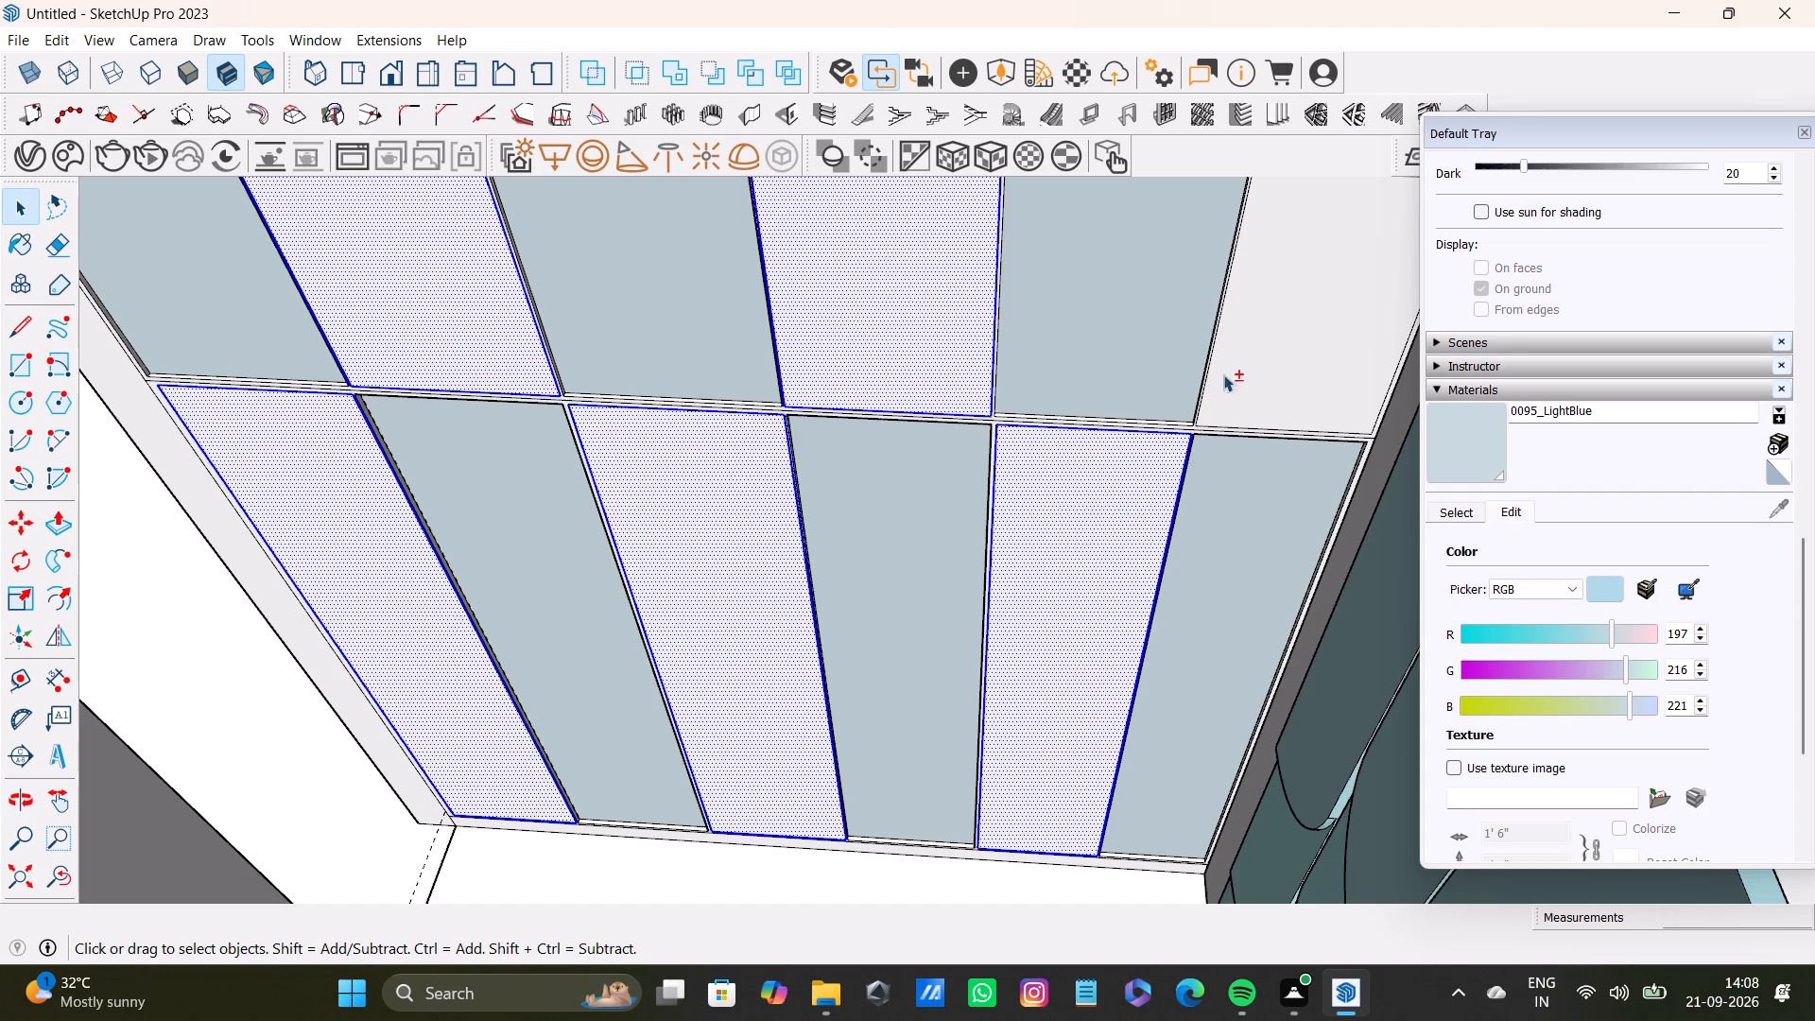
double_click(1232, 364, "shift")
scroll(1325, 585, "down", 3, "shift")
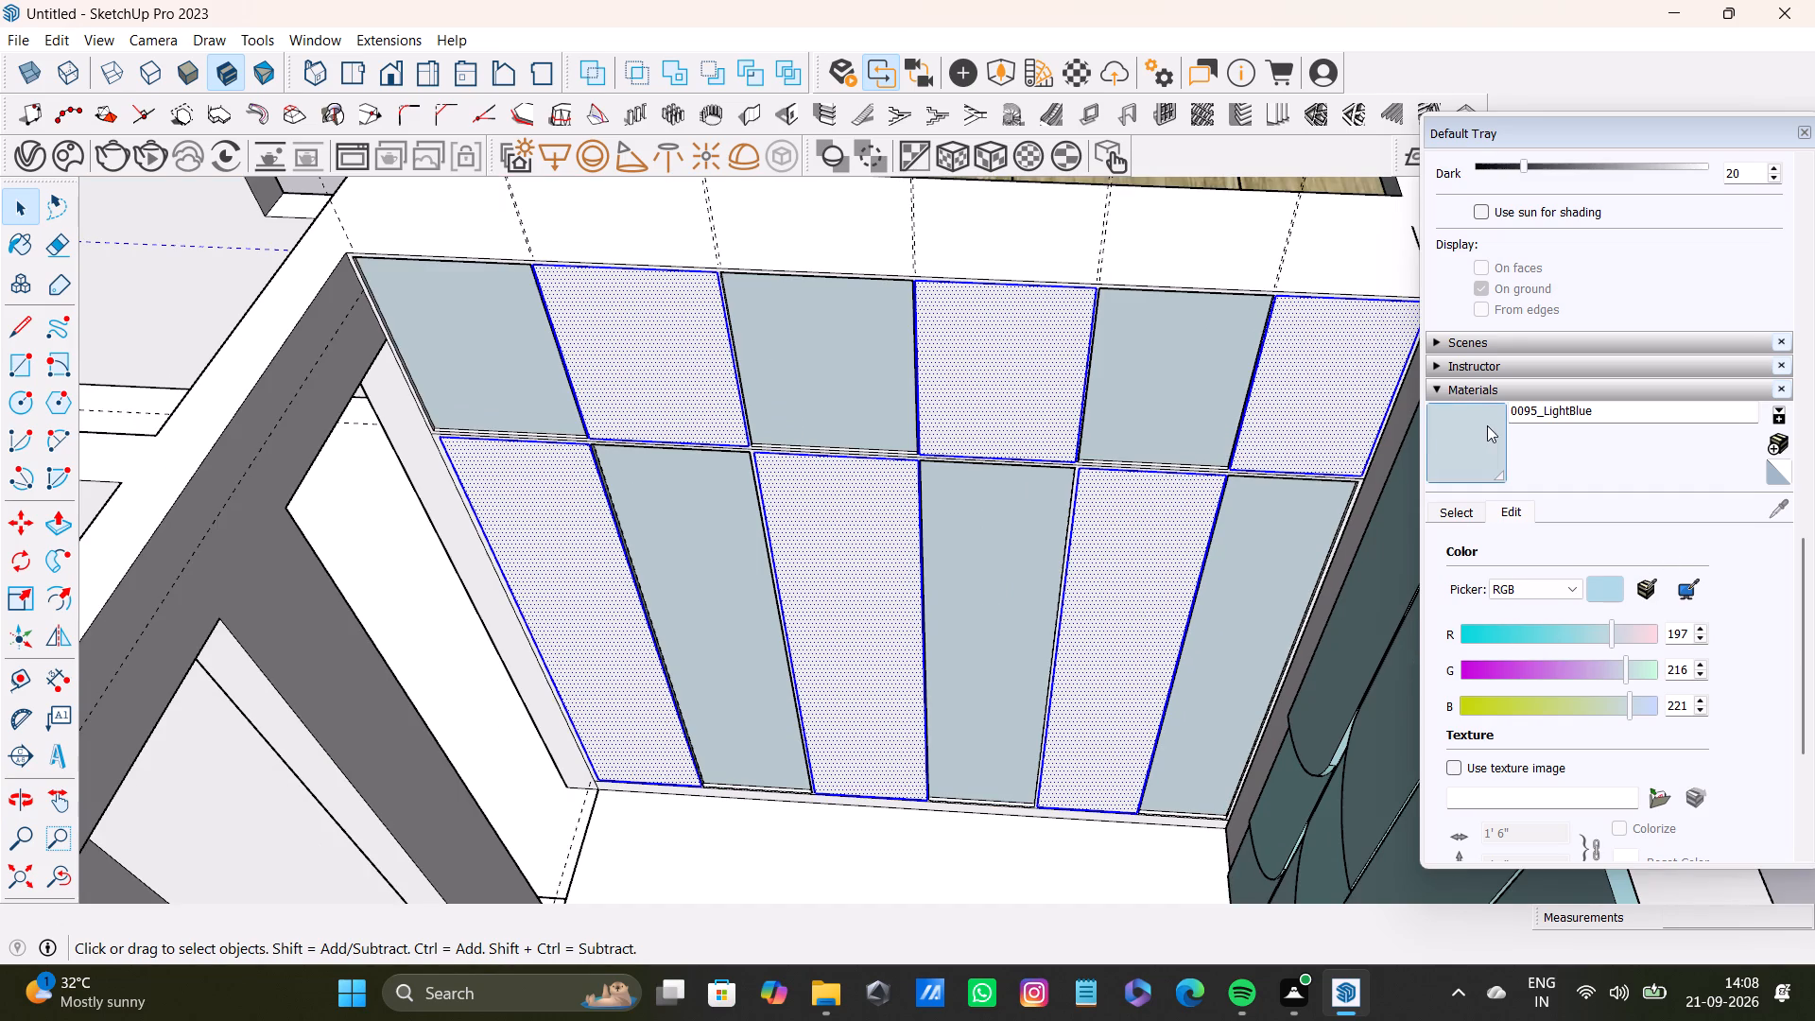
left_click(1460, 517, "shift")
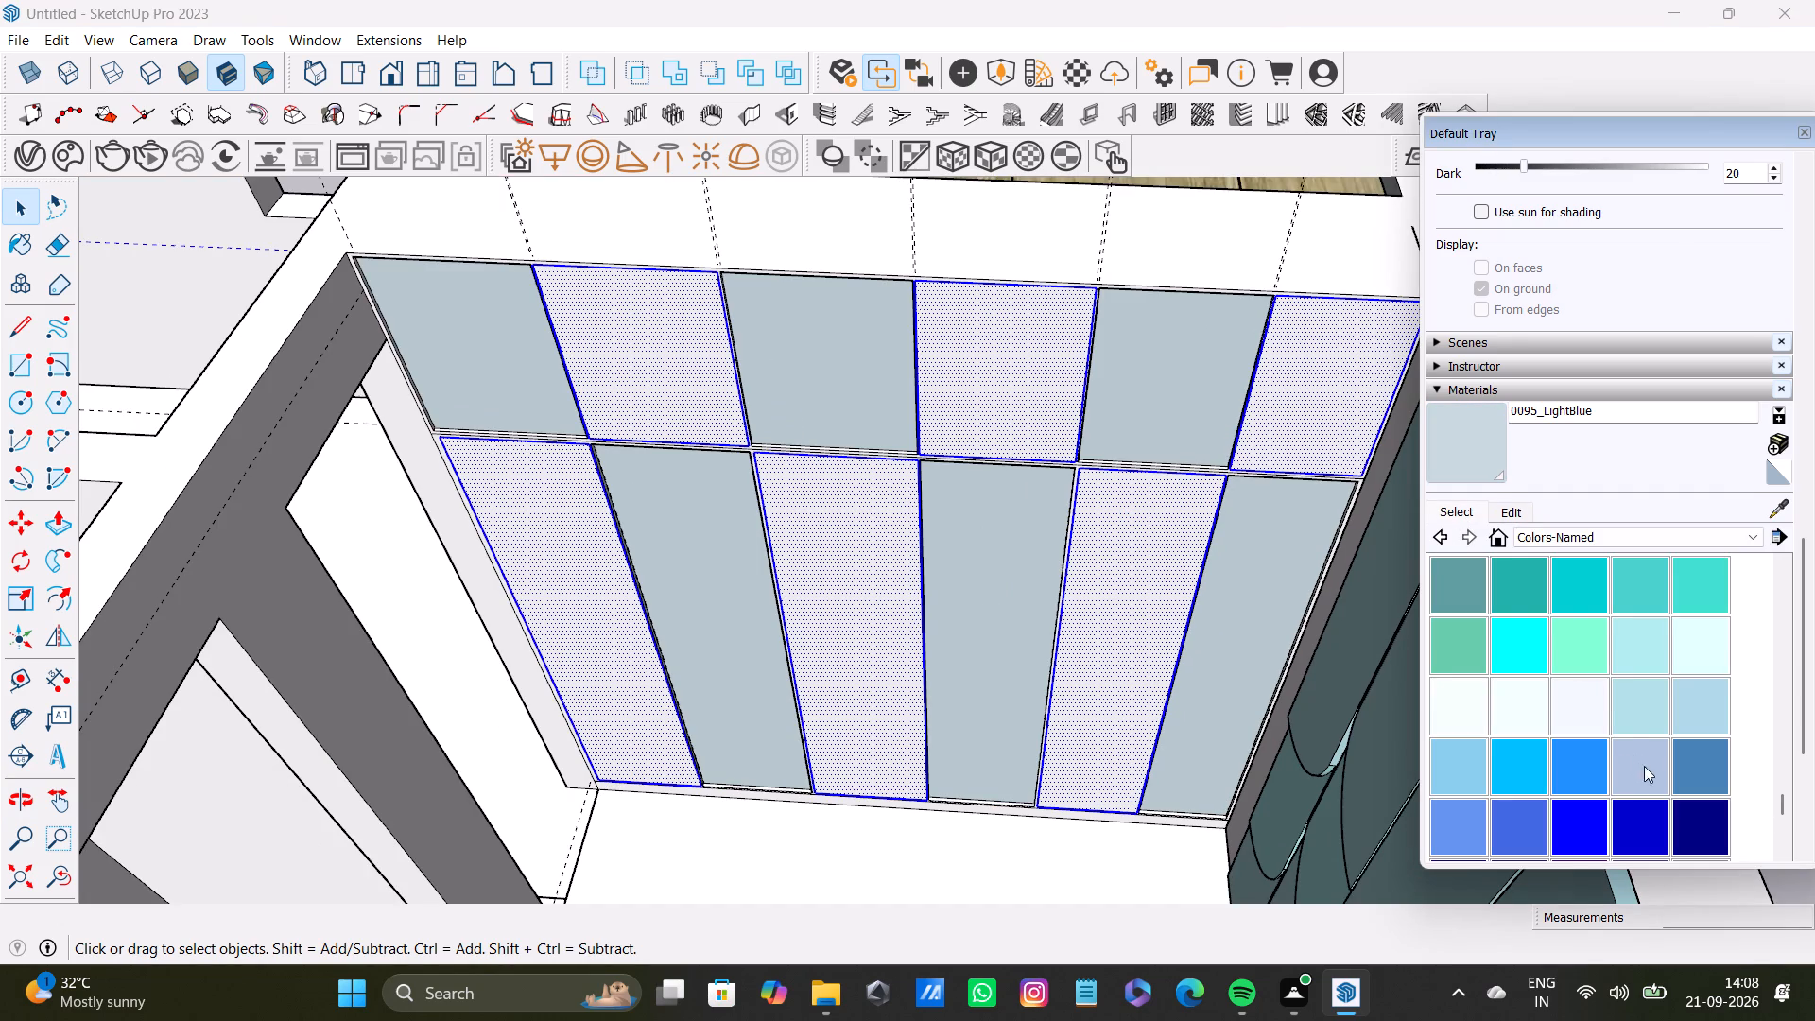
left_click(1593, 703, "shift")
left_click(1340, 403, "shift")
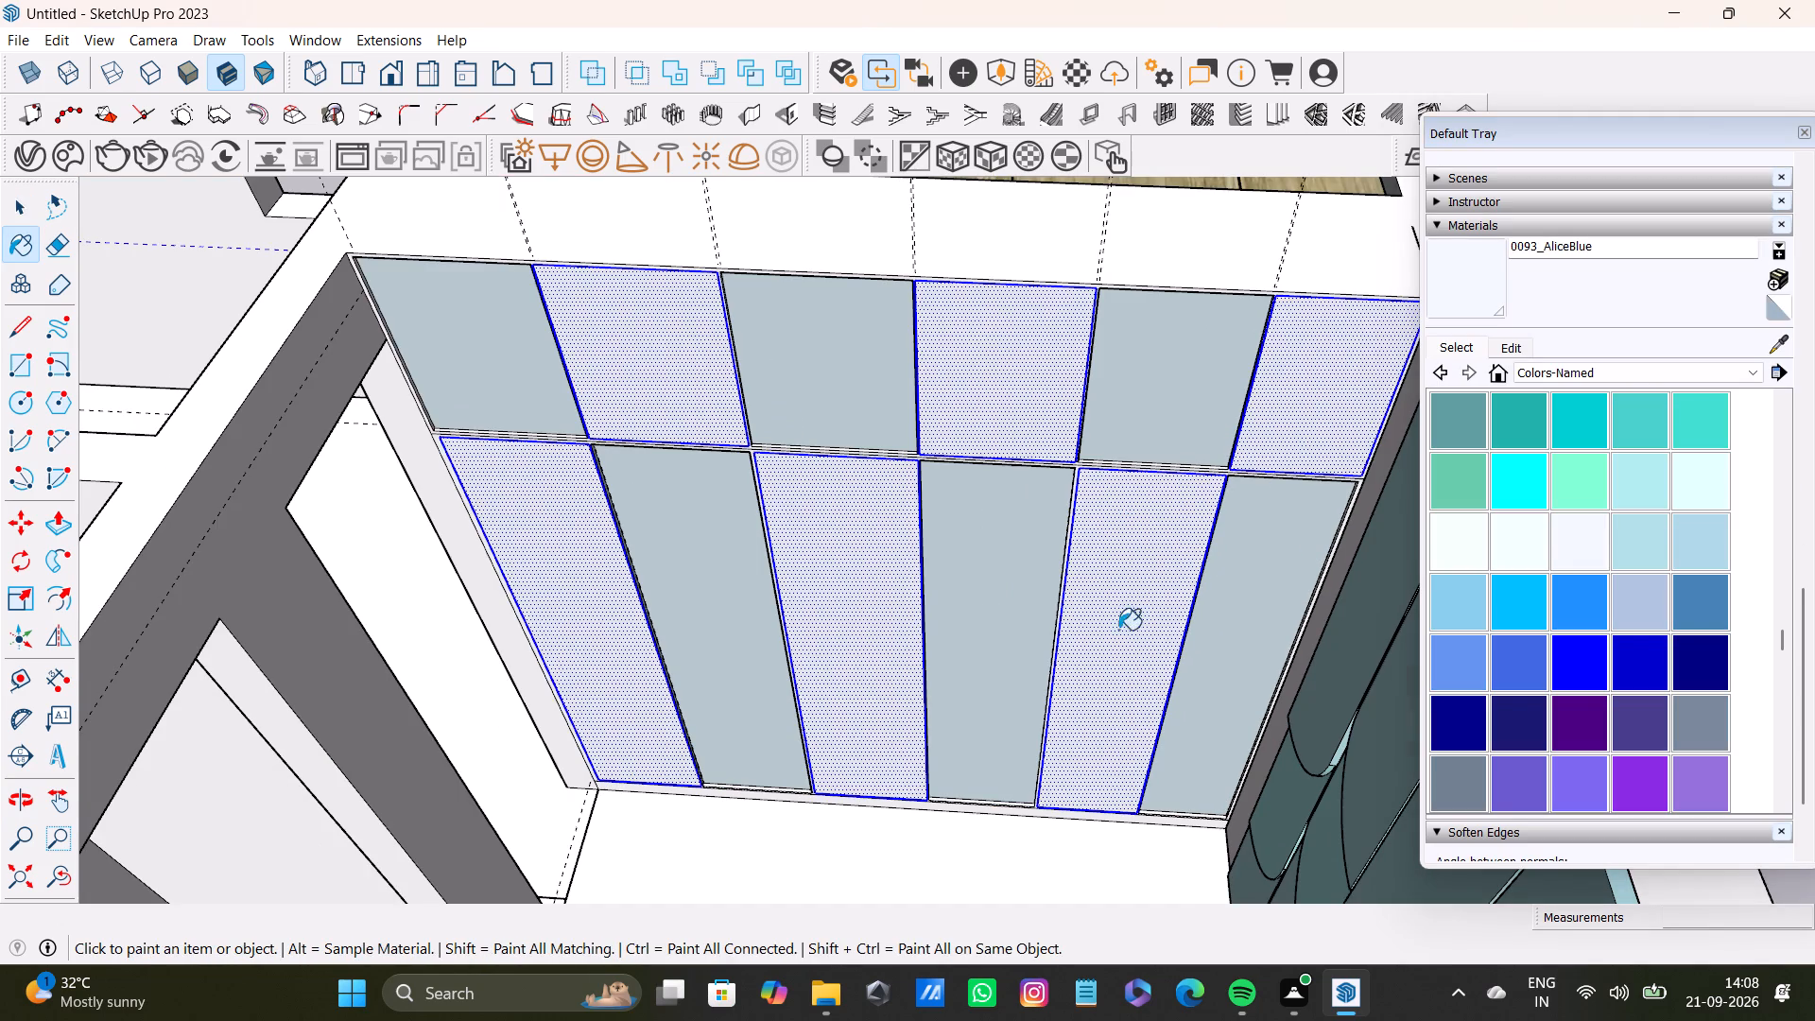
Set the RGB red value of the 0093_AliceBlue material to 232 and clear the shutter selection.
scroll(1115, 632, "down", 4, "shift")
left_click(1525, 349, "shift")
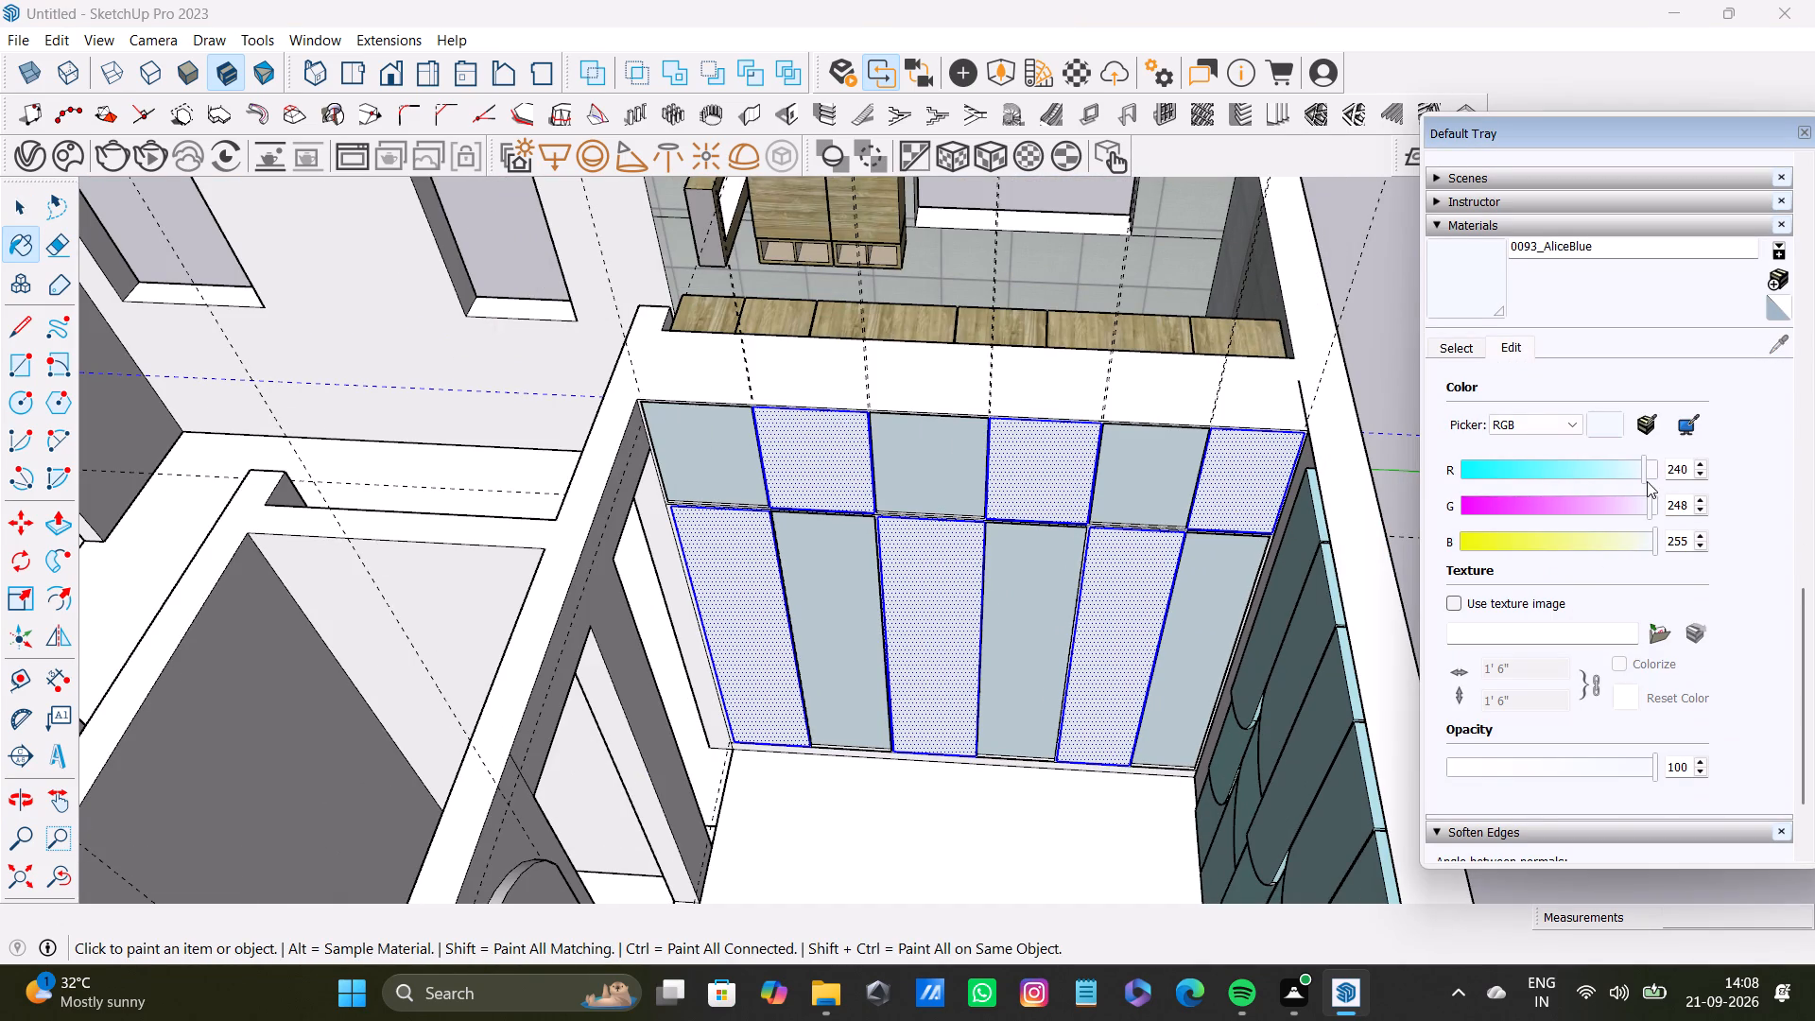
left_click(1645, 473, "shift")
key("space")
left_click(1368, 280)
key("space")
left_click(1376, 357)
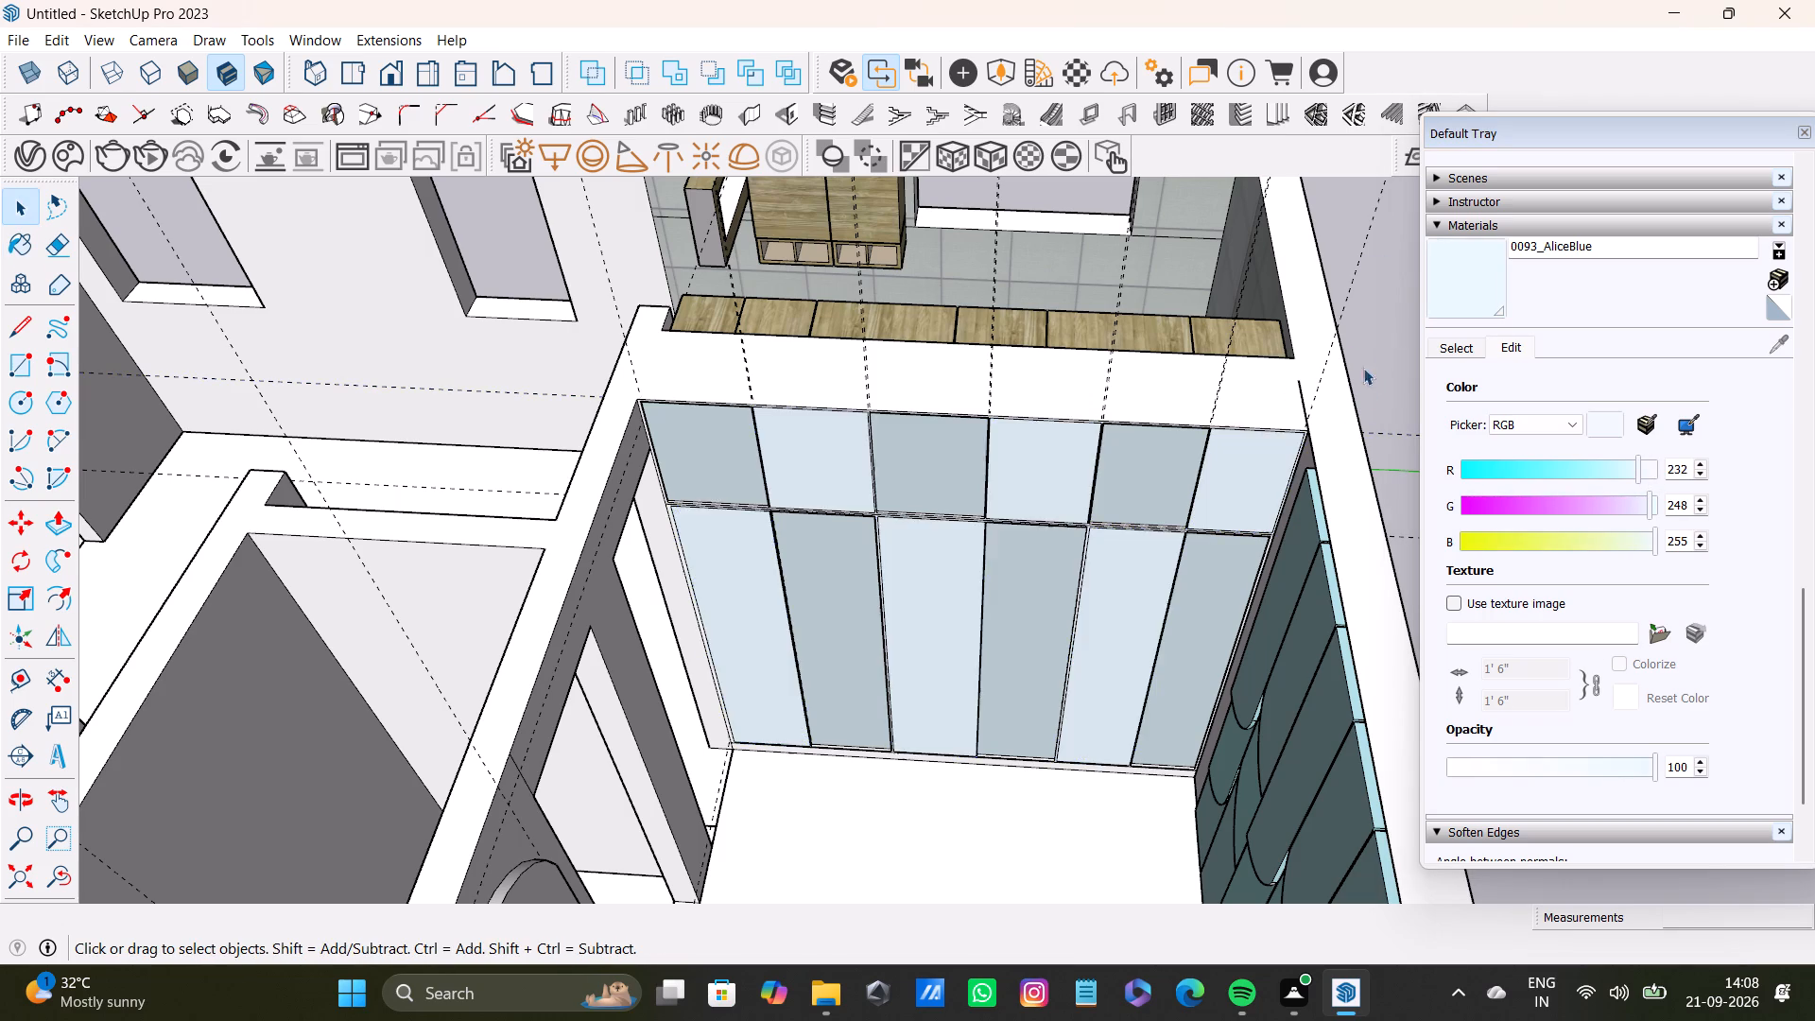
Select the wardrobe's front frame faces with their edges around the upper and lower shutter rows.
scroll(1202, 519, "up", 3)
middle_click_drag(1158, 544, 1084, 361)
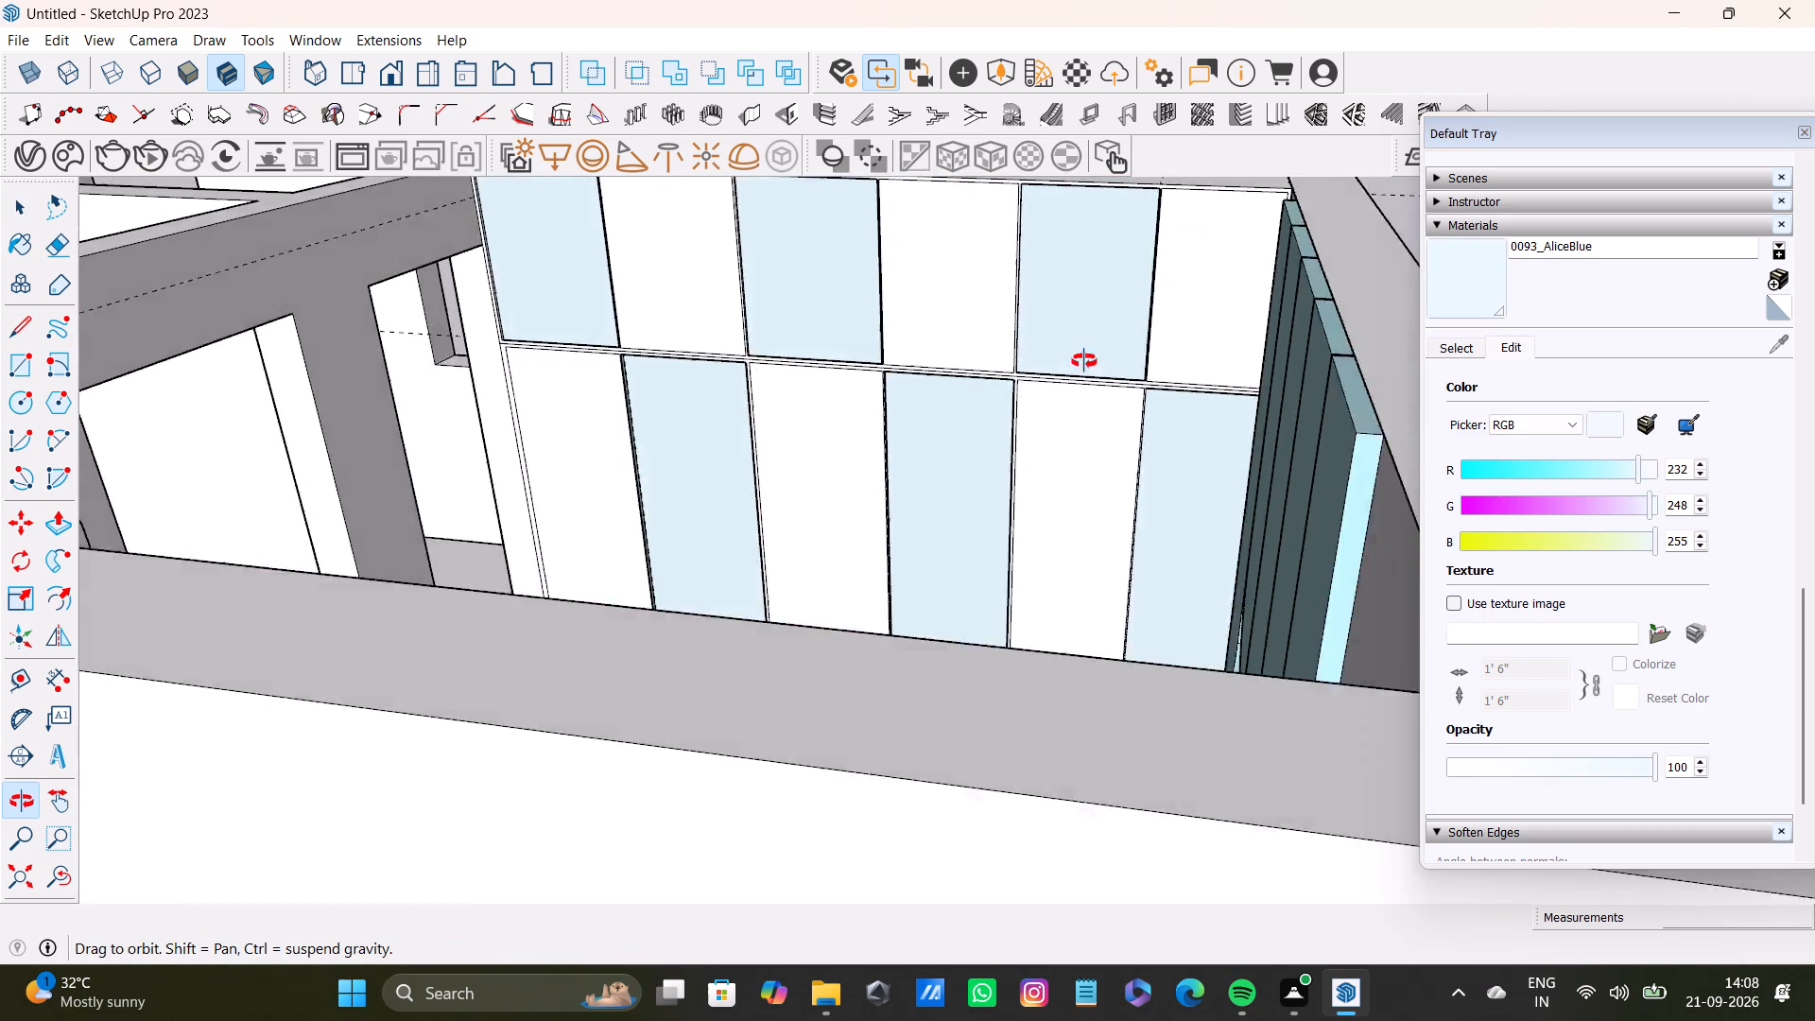
middle_click_drag(1084, 361, 987, 534)
scroll(813, 506, "up", 15, "shift")
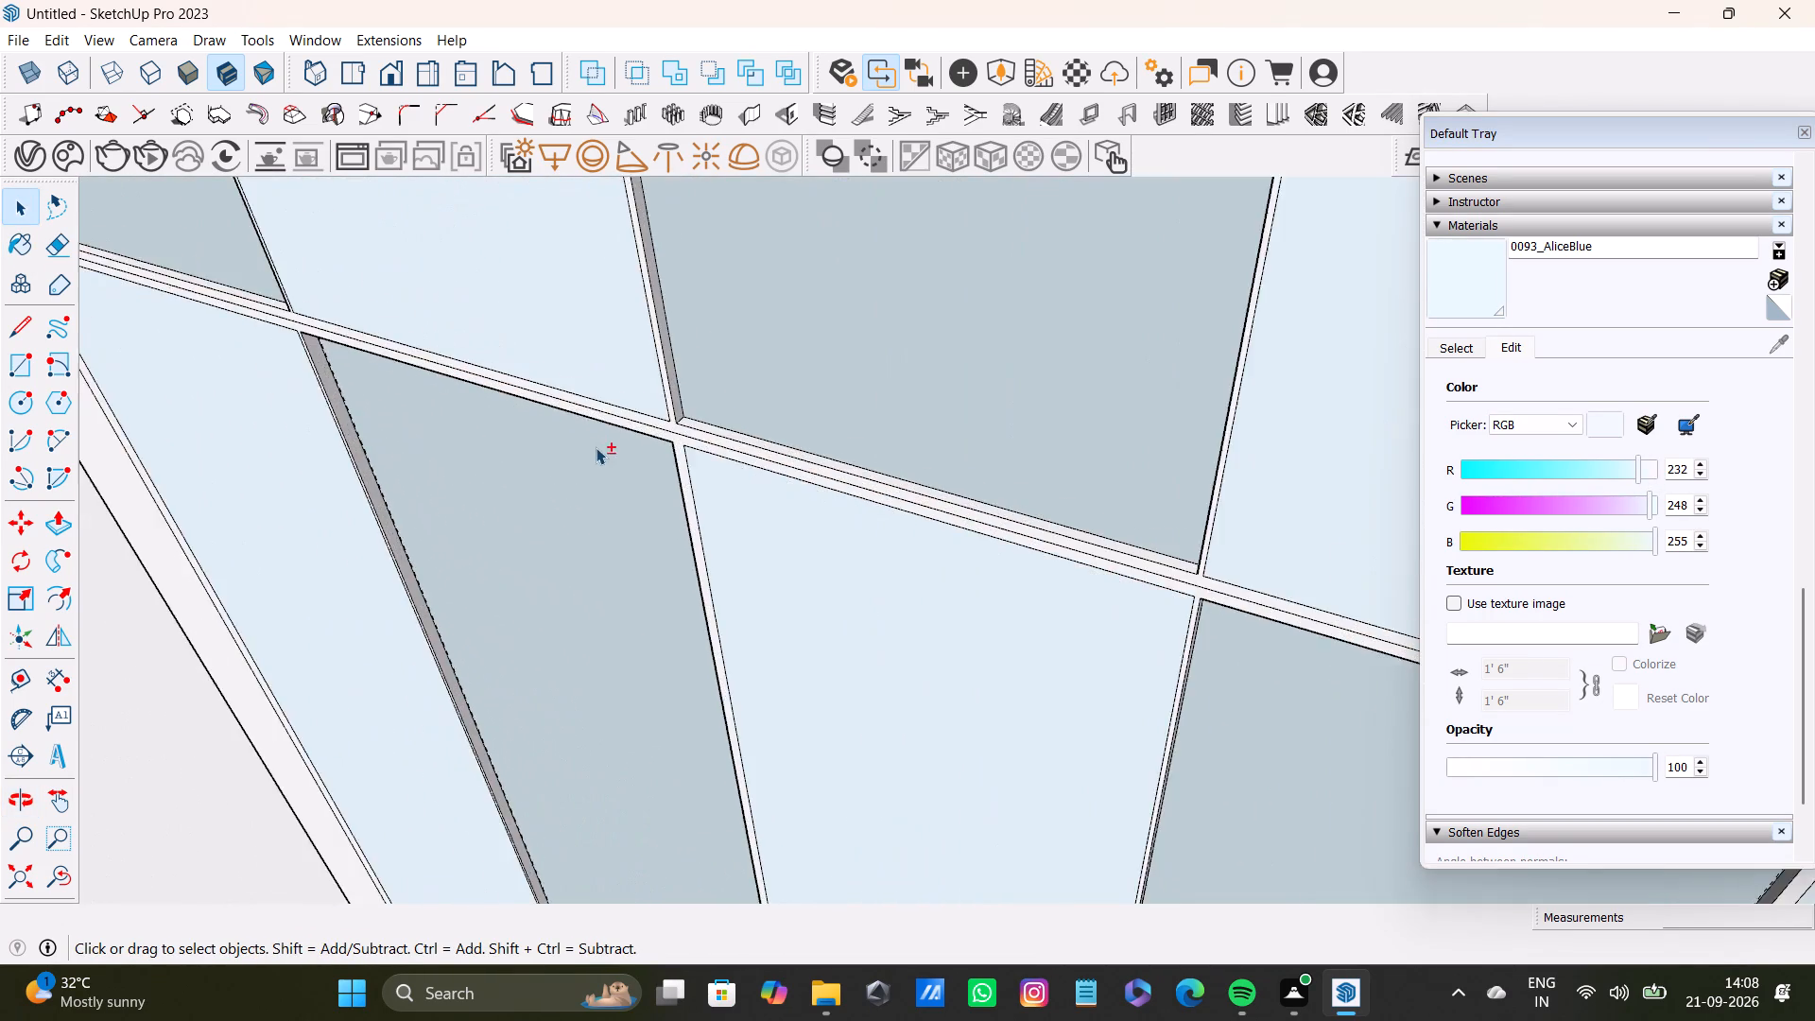
scroll(596, 447, "up", 5, "shift")
double_click(722, 434, "shift")
double_click(721, 416, "shift")
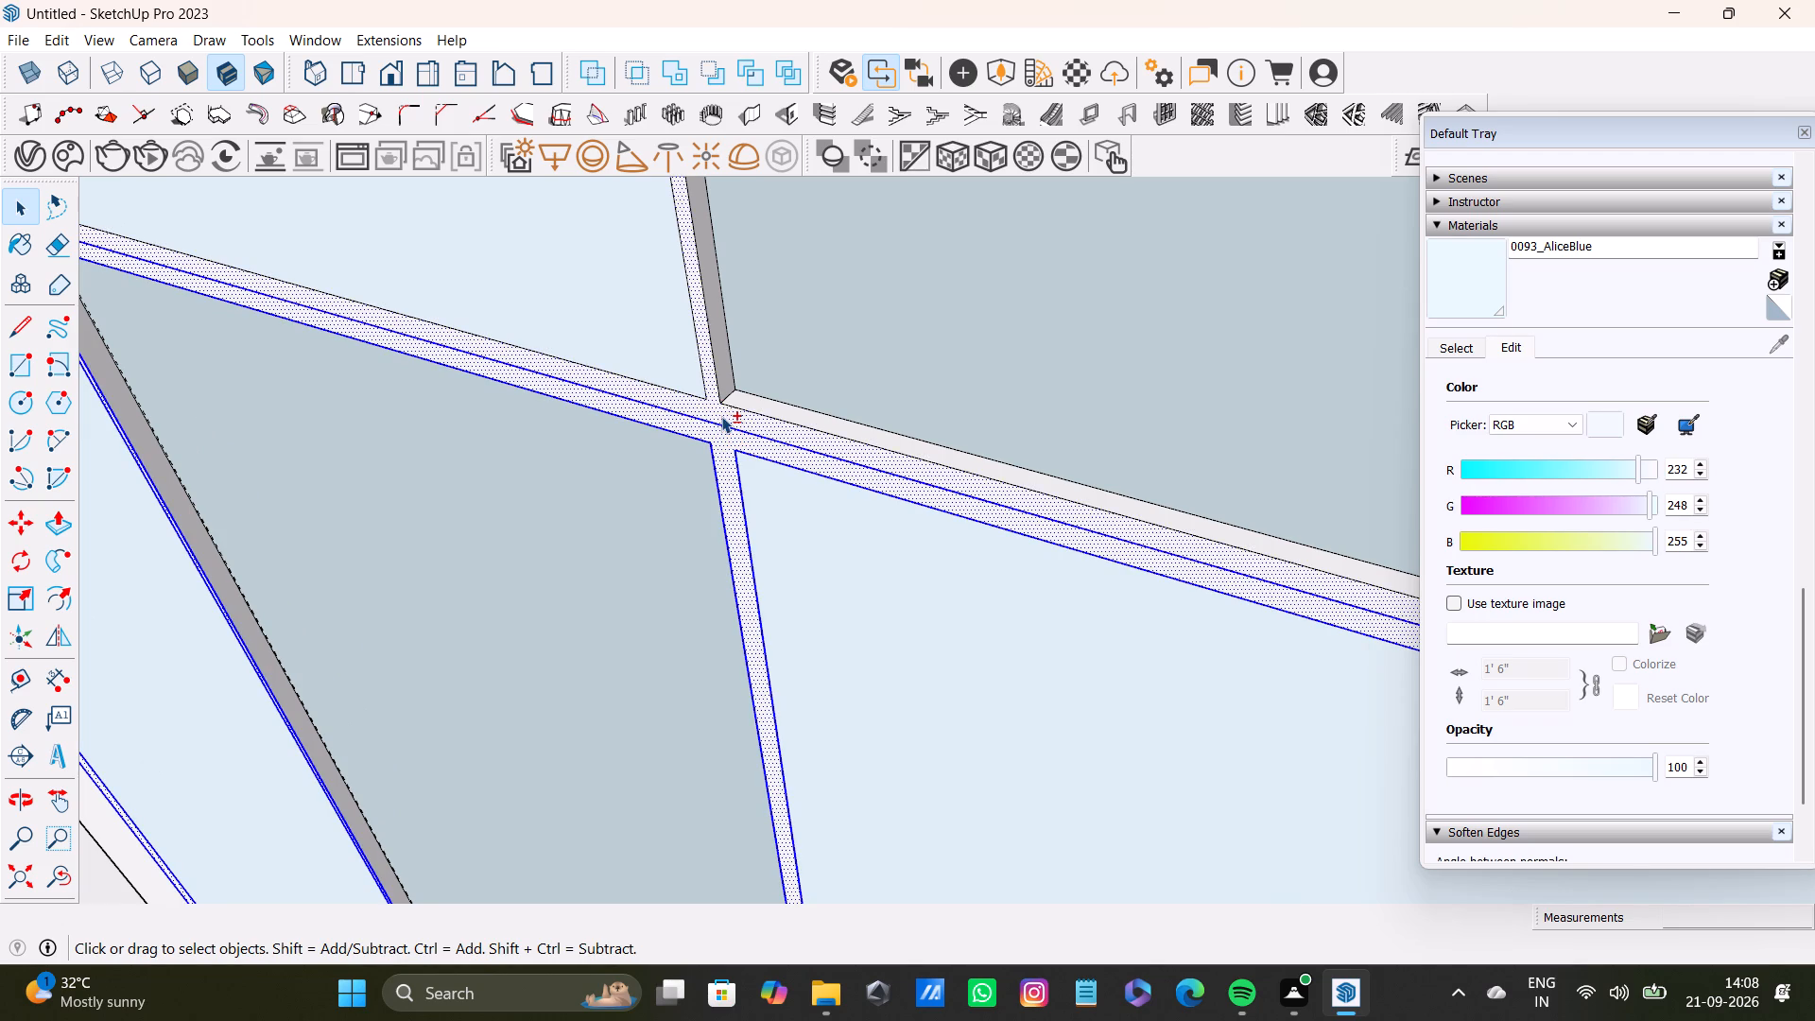
Add the bottom reveals of the third and first upper shutters and the second lower shutter's left reveal to the frame selection.
scroll(735, 399, "down", 3, "shift")
scroll(756, 406, "up", 4, "shift")
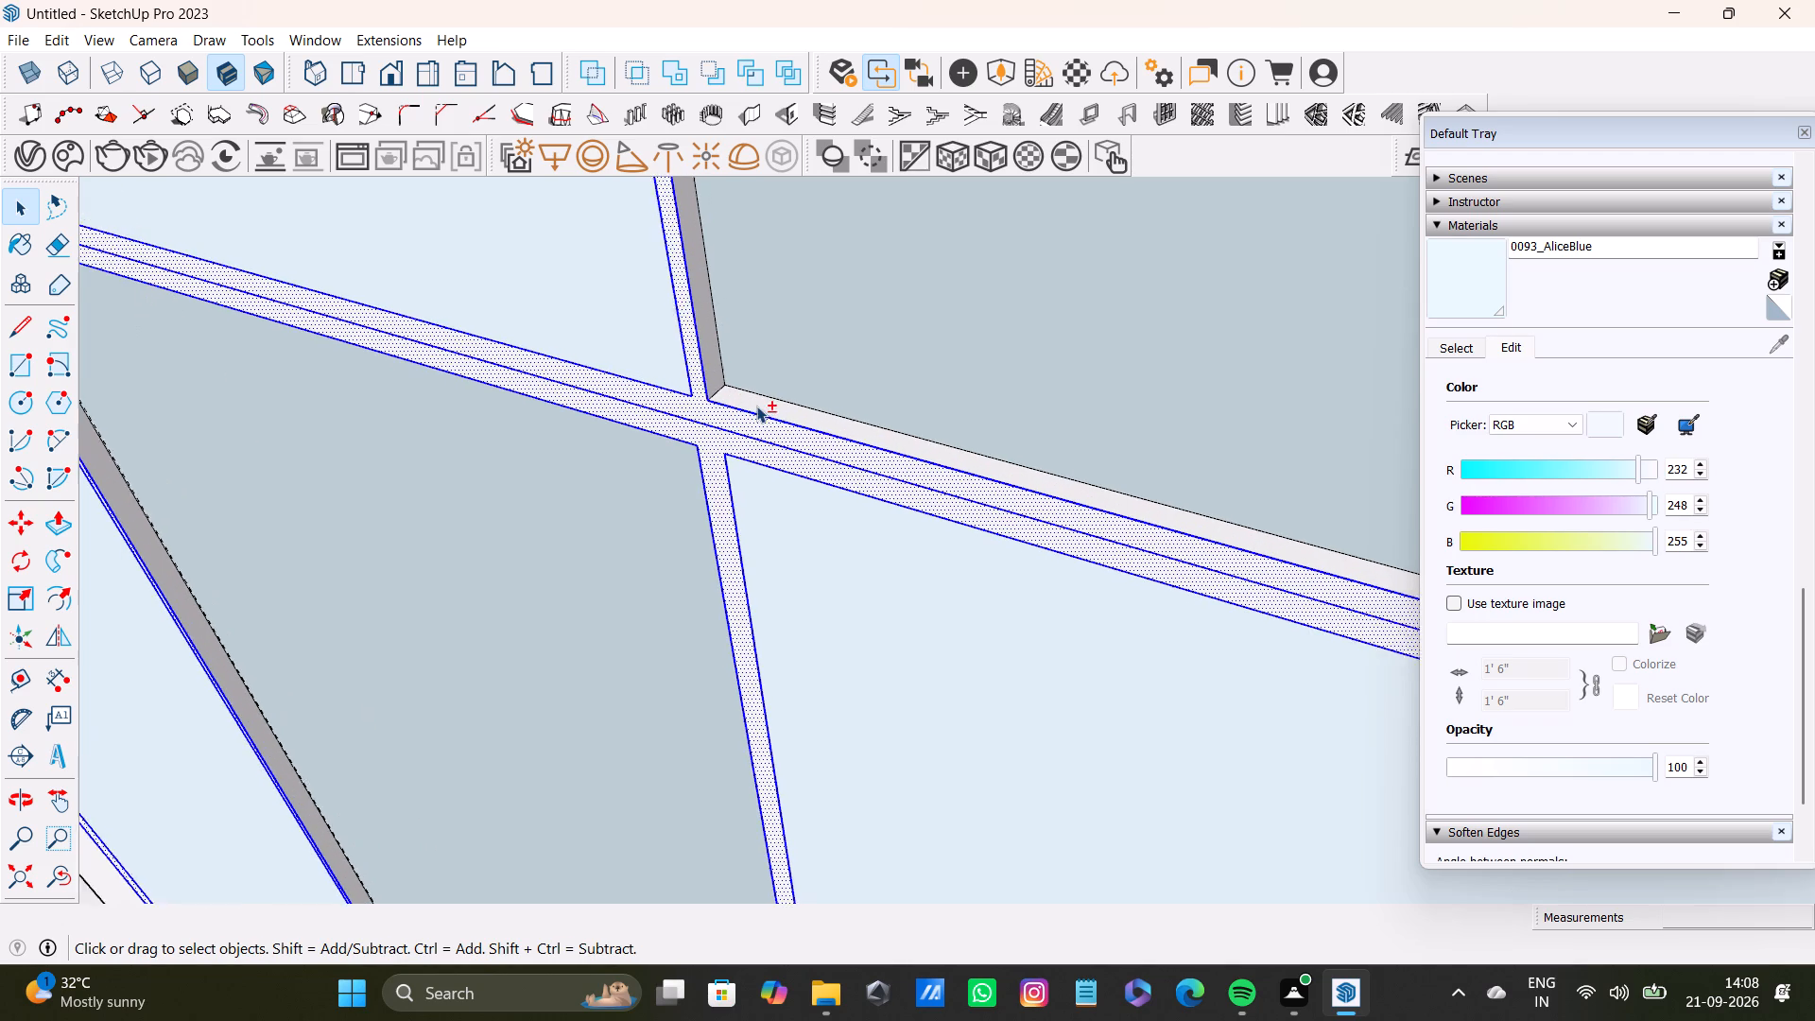
scroll(756, 406, "up", 2, "shift")
double_click(763, 407, "shift")
scroll(764, 408, "down", 11, "shift")
middle_click_drag(552, 515, 725, 479, "shift")
scroll(362, 337, "up", 9, "shift")
double_click(549, 329, "shift")
scroll(549, 357, "down", 8, "shift")
middle_click_drag(538, 378, 796, 511, "shift")
scroll(764, 462, "up", 13, "shift")
double_click(840, 412, "shift")
scroll(840, 412, "down", 4, "shift")
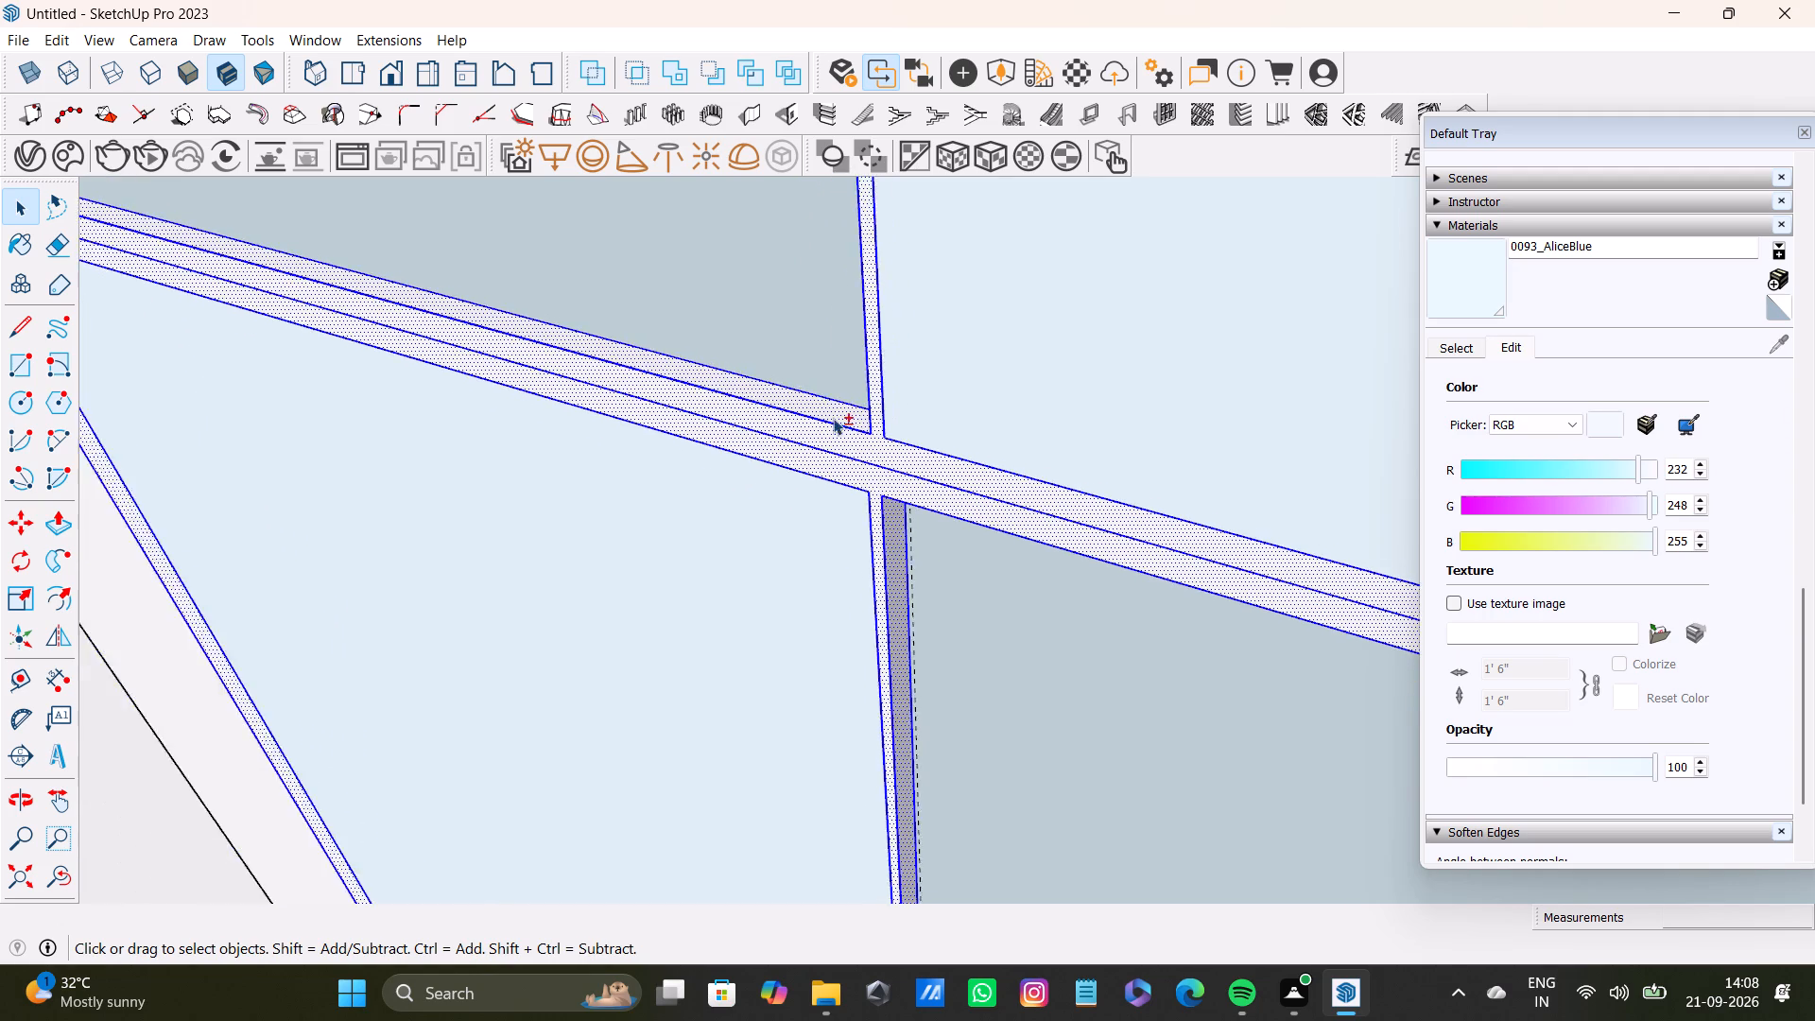
scroll(833, 418, "down", 9, "shift")
Add the left-side and top reveal faces of the first upper shutter to the frame selection.
middle_click_drag(782, 474, 840, 670, "shift")
scroll(808, 630, "down", 7, "shift")
middle_click_drag(618, 487, 696, 621, "shift")
scroll(623, 537, "up", 2, "shift")
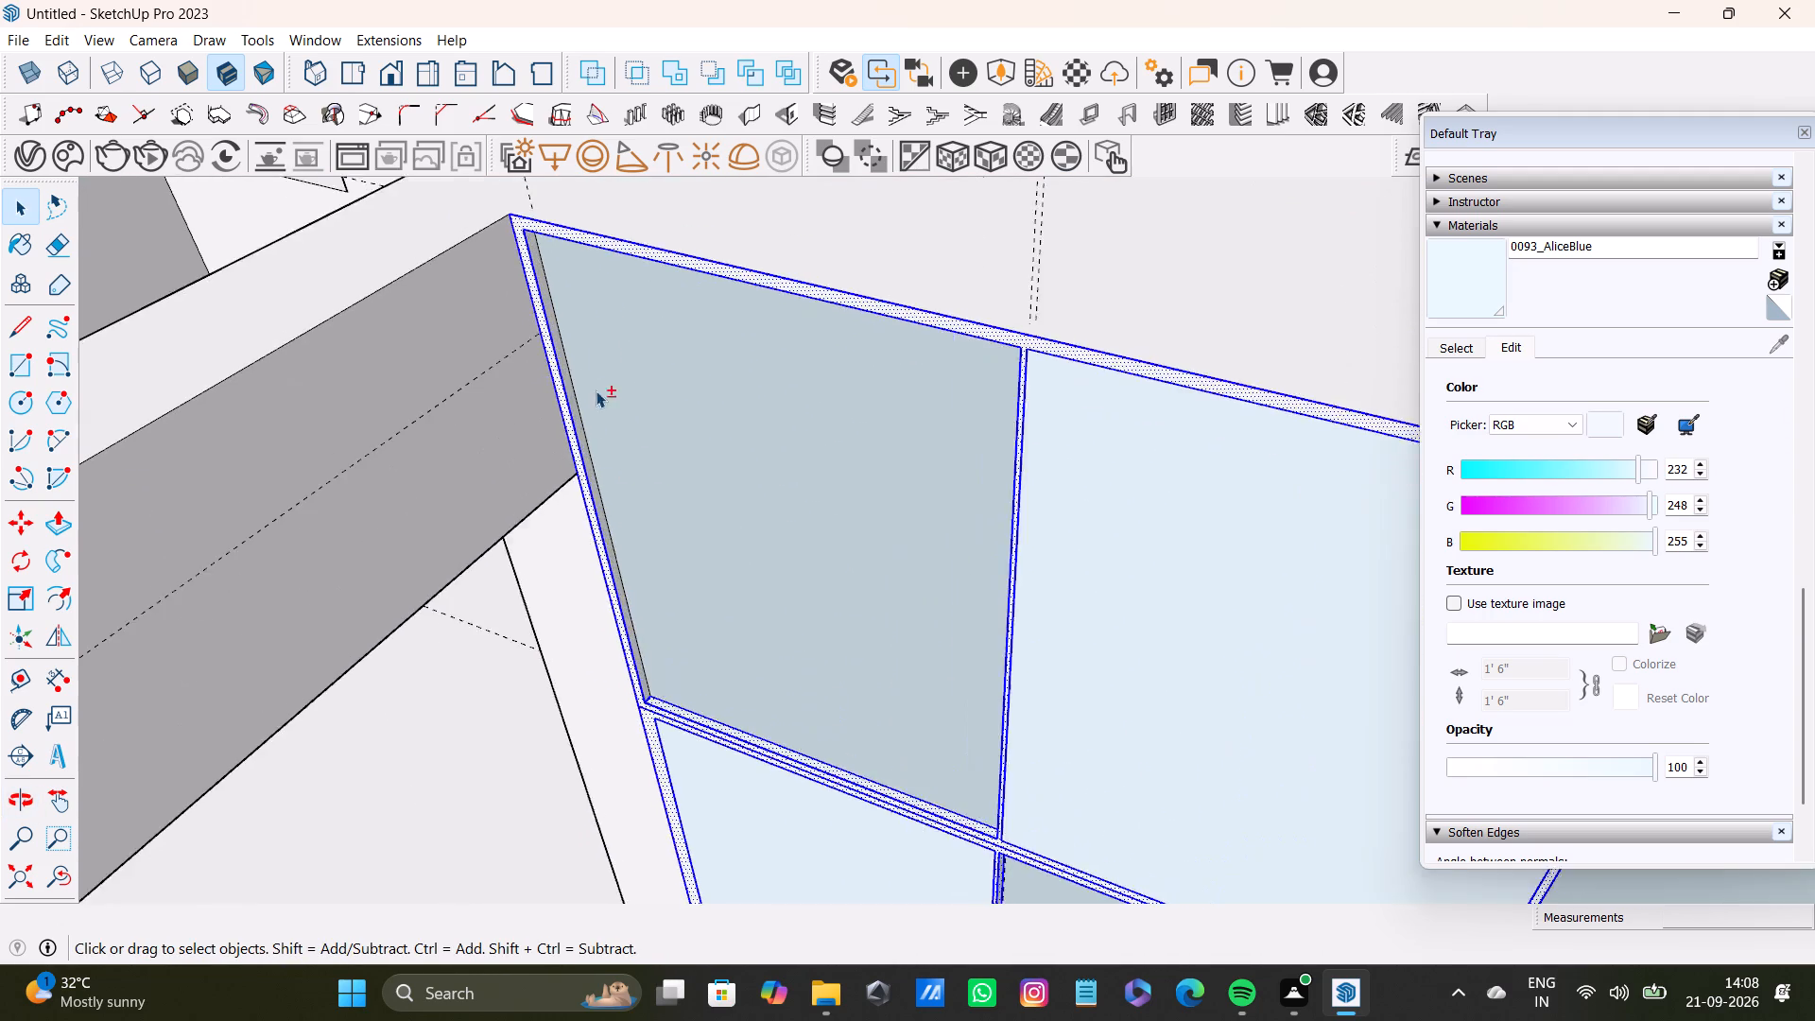
scroll(596, 390, "up", 11, "shift")
double_click(515, 311, "shift")
scroll(515, 316, "down", 4, "shift")
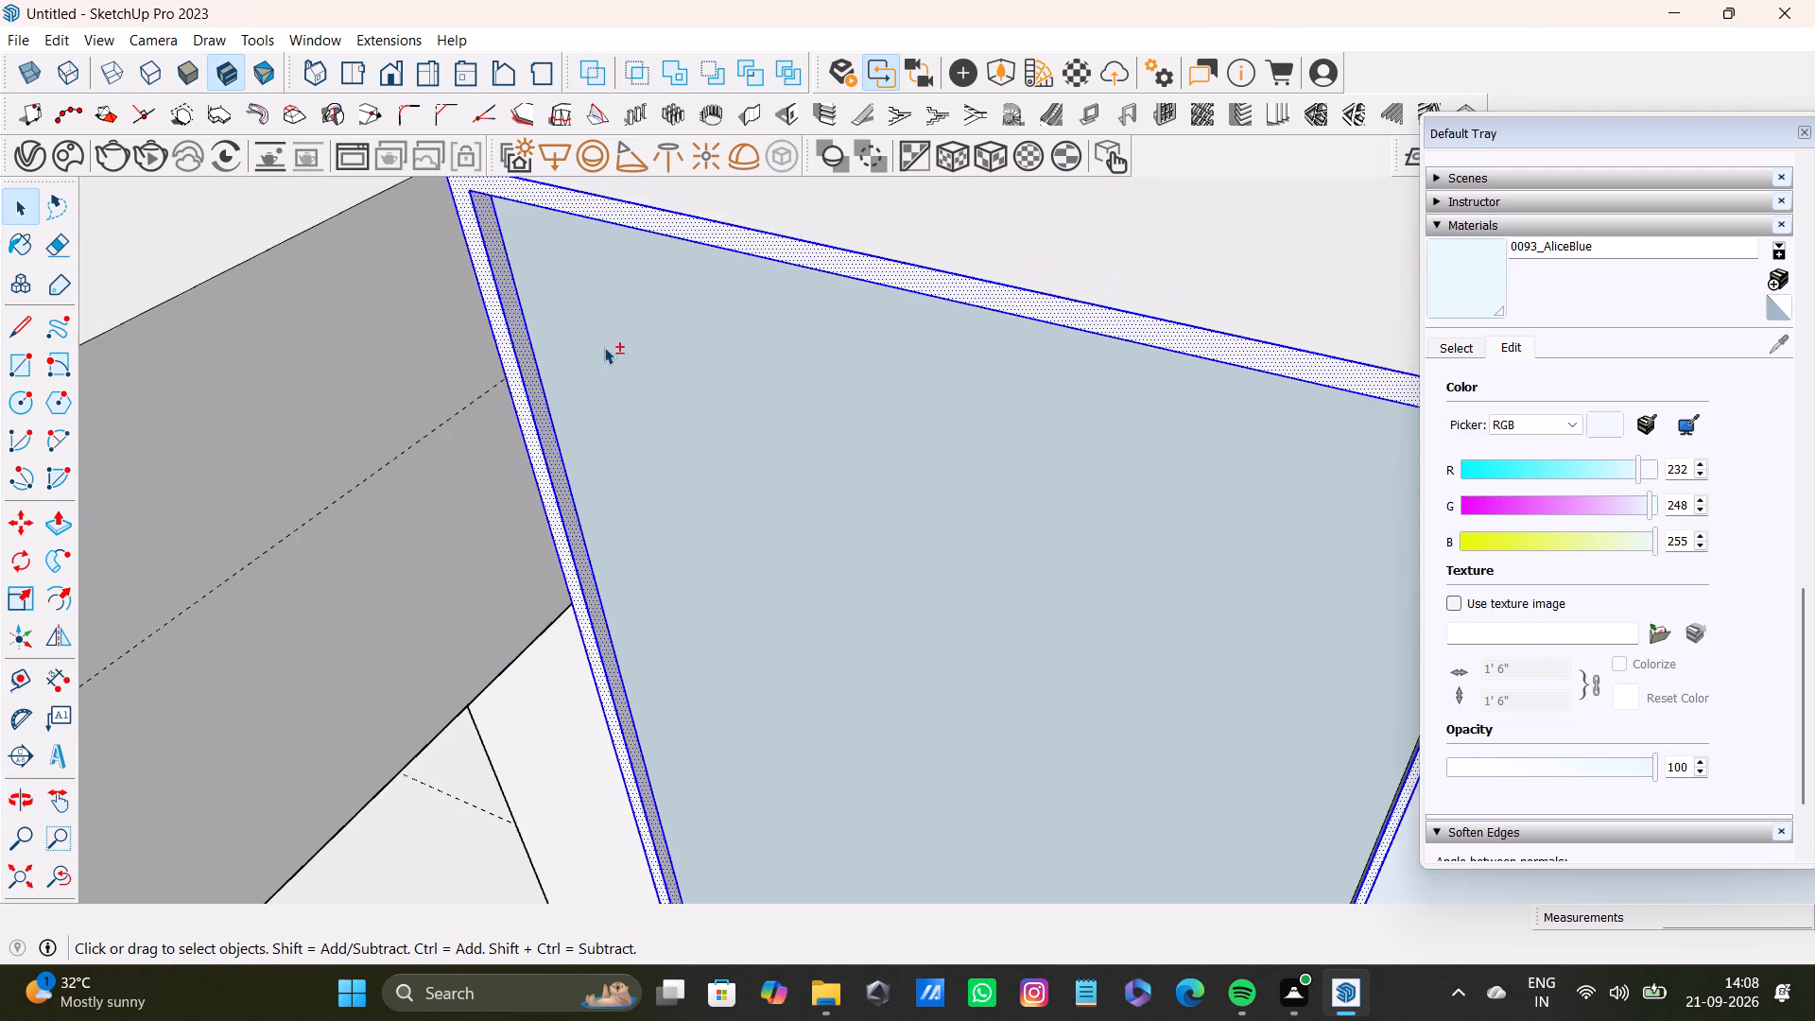
middle_click_drag(610, 362, 735, 746, "shift")
scroll(758, 738, "down", 1, "shift")
middle_click_drag(758, 738, 813, 337)
scroll(769, 292, "up", 9, "shift")
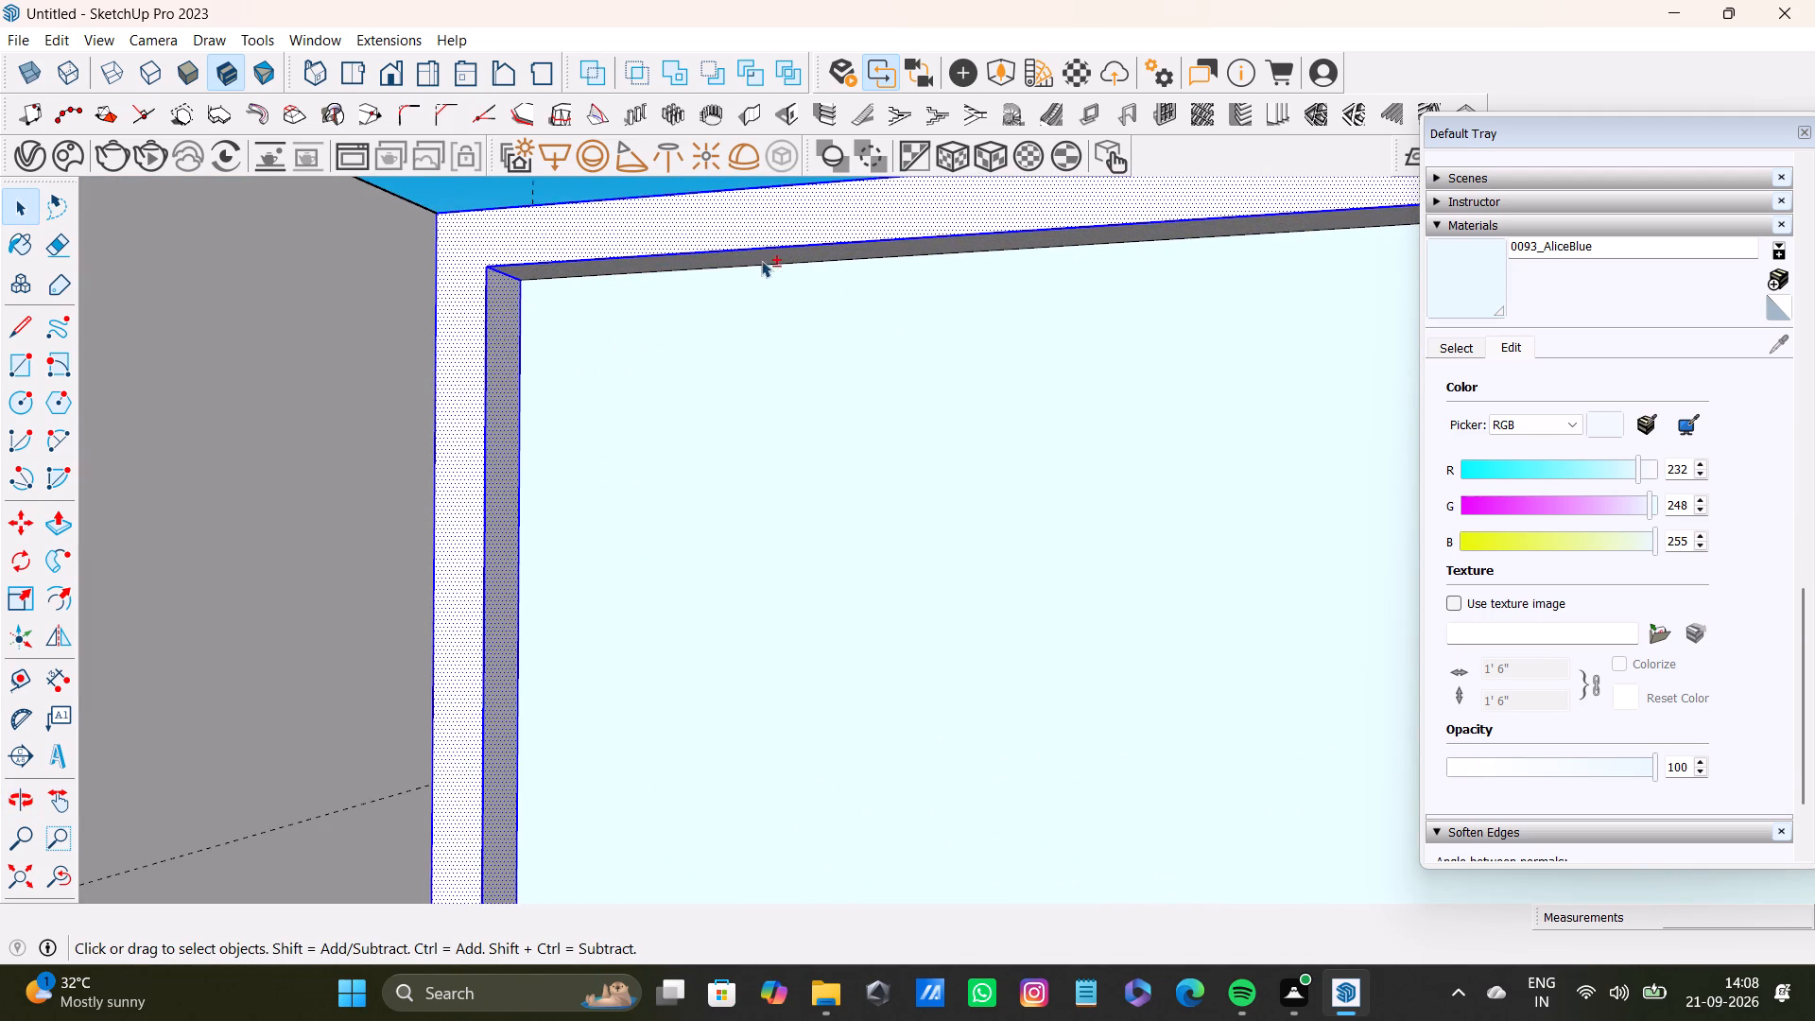
left_click(768, 254, "shift")
scroll(771, 259, "down", 9, "shift")
scroll(921, 261, "up", 10, "shift")
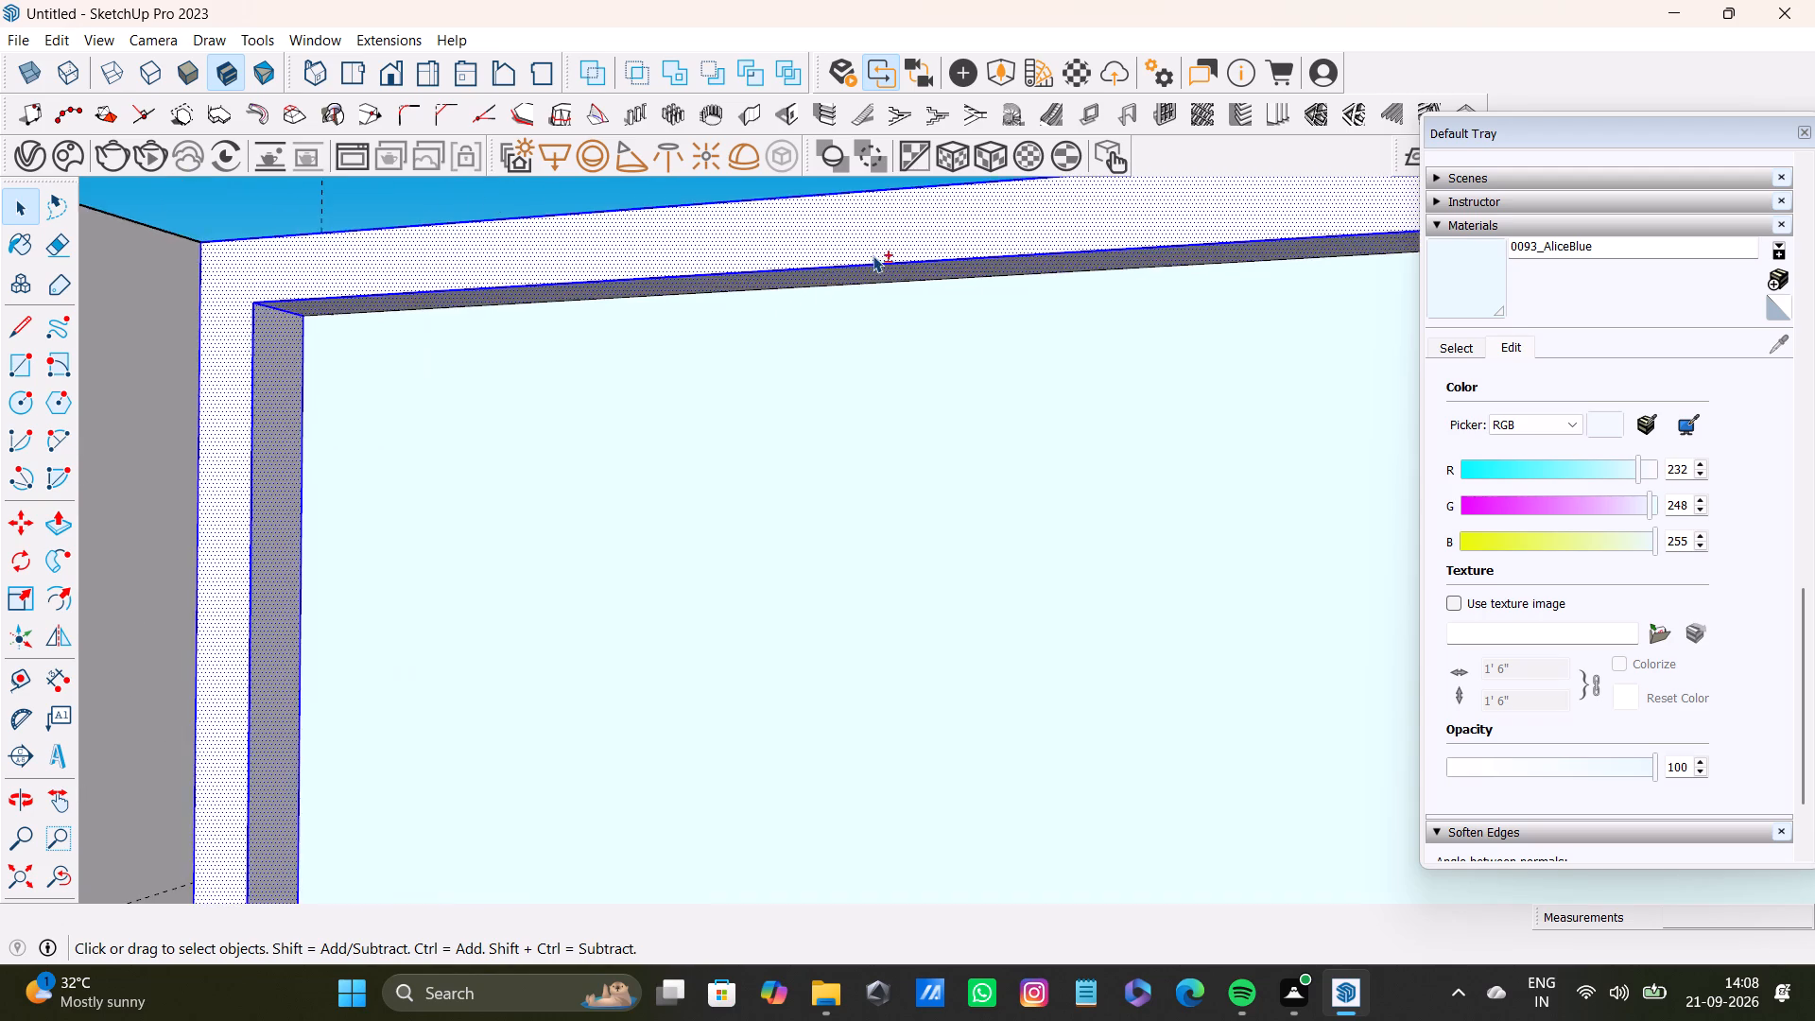
Add the right-side reveal face of the first upper shutter to the frame selection.
middle_click_drag(873, 255, 714, 440, "shift")
middle_click_drag(700, 459, 733, 244)
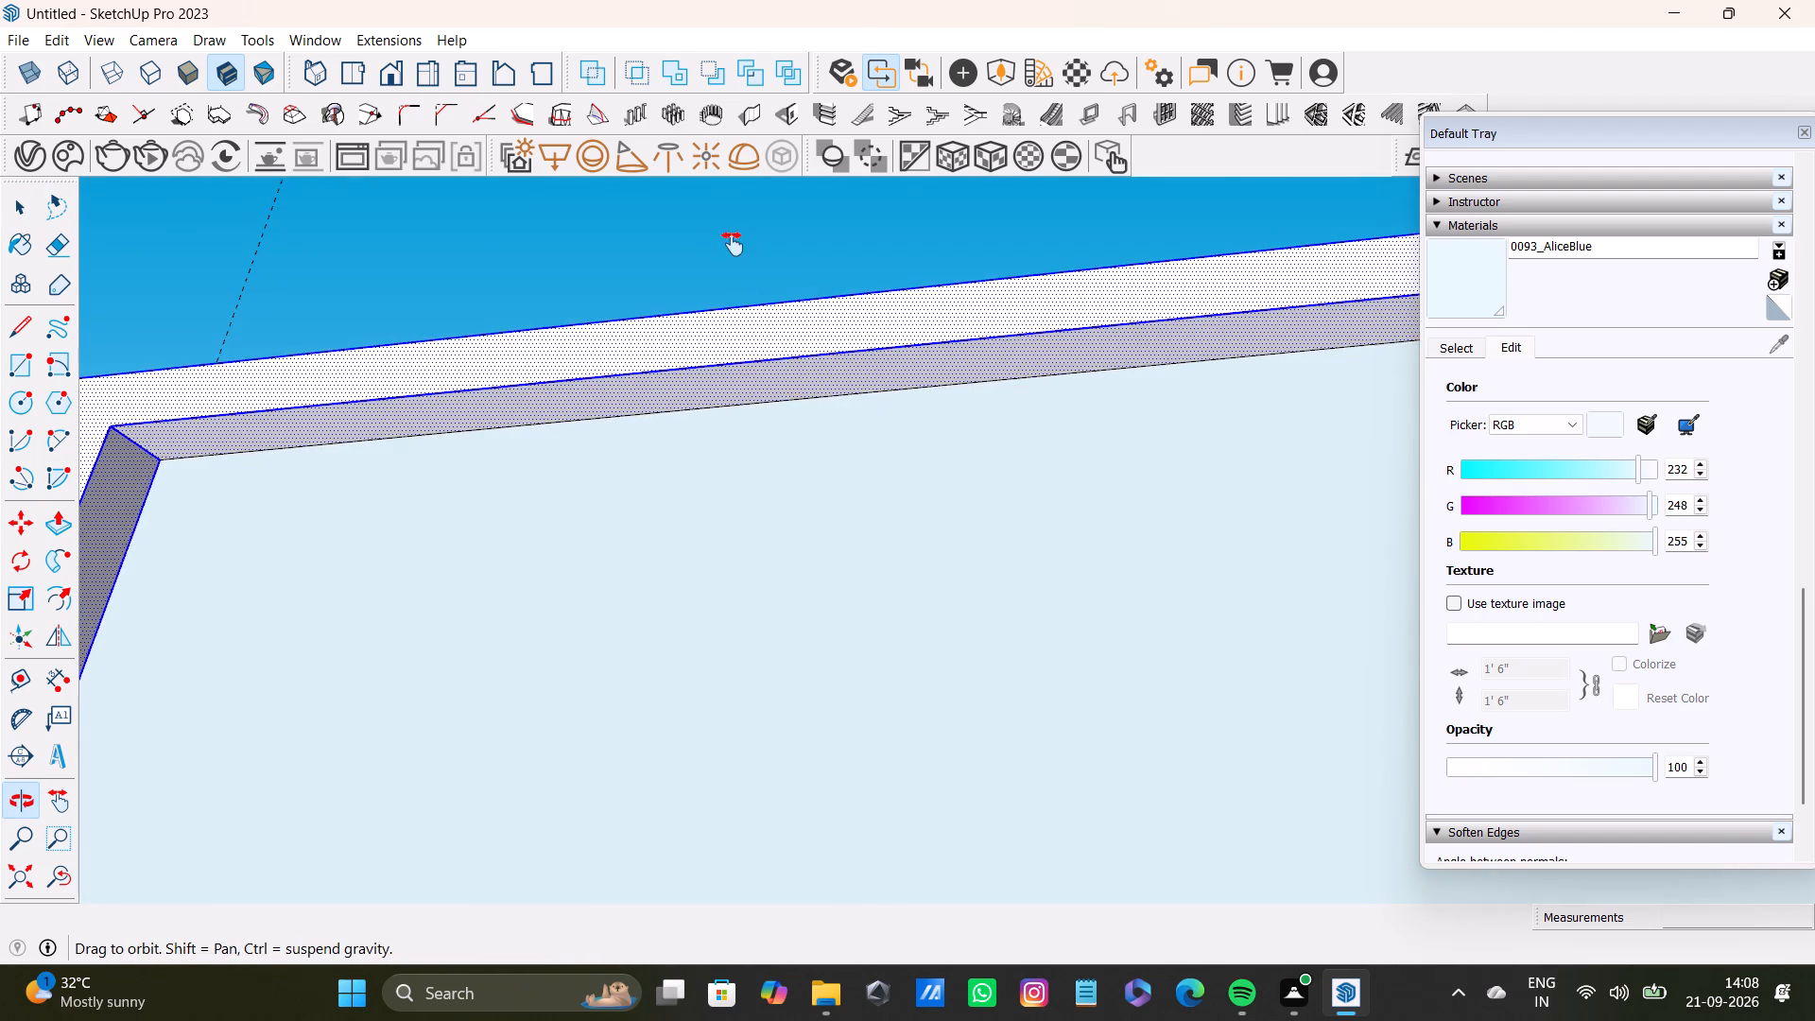
middle_click_drag(733, 244, 769, 466)
scroll(792, 514, "down", 10, "shift")
middle_click_drag(1099, 667, 596, 186)
scroll(716, 407, "down", 4)
middle_click_drag(995, 496, 1054, 594)
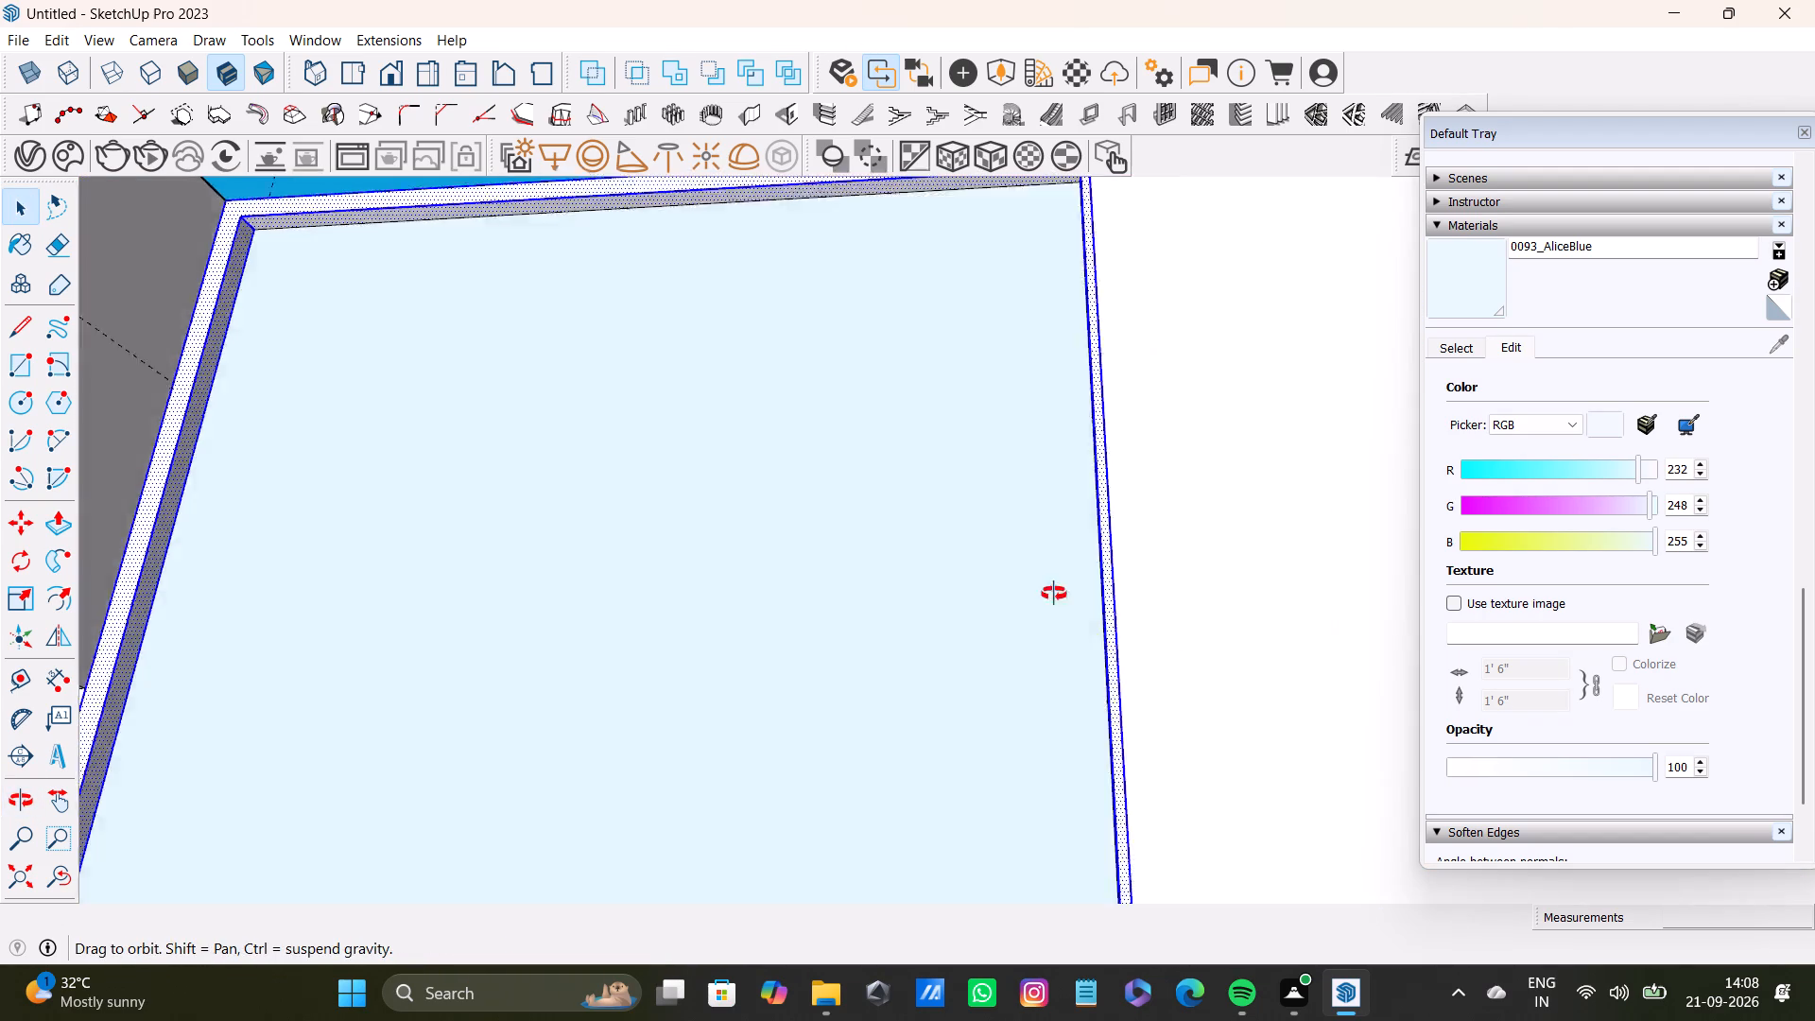
middle_click_drag(1054, 594, 1205, 849)
middle_click_drag(1192, 773, 927, 566, "shift")
middle_click_drag(928, 568, 1174, 605)
scroll(1230, 602, "up", 3, "shift")
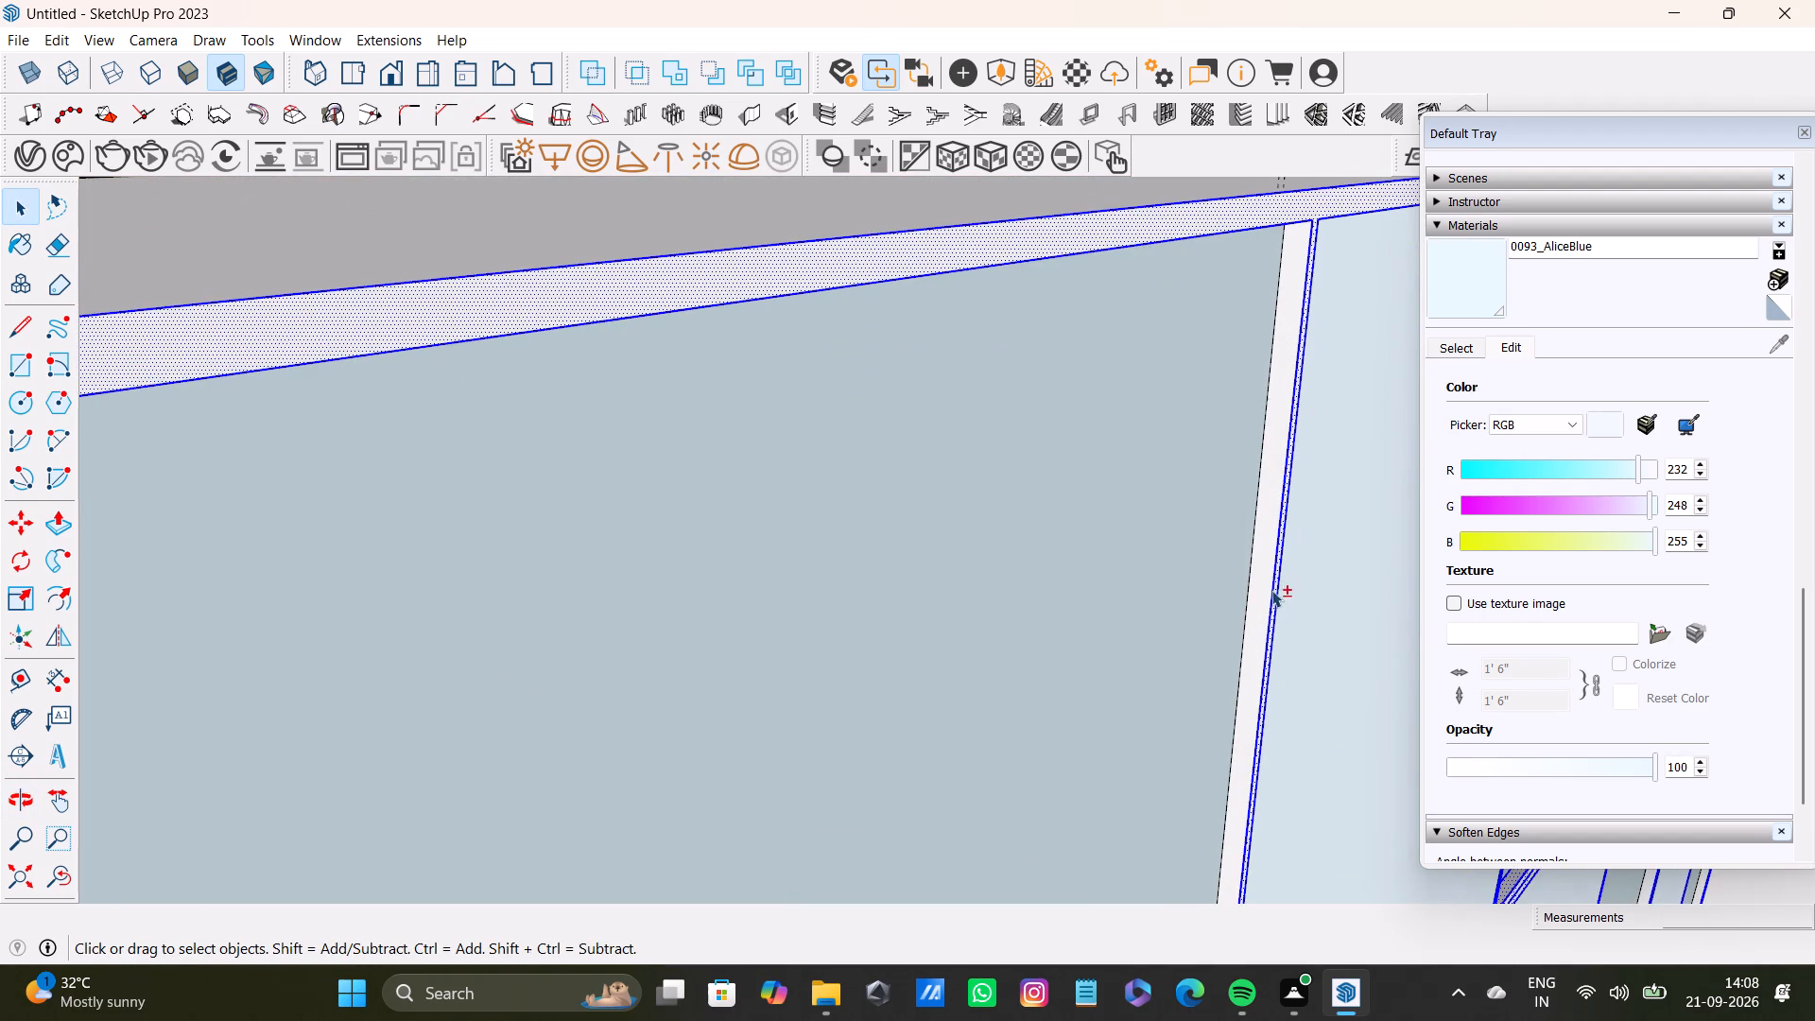
double_click(1268, 593, "shift")
scroll(1264, 594, "down", 8, "shift")
Add the right-side reveal faces of the third and fifth upper shutters to the frame selection.
middle_click_drag(1301, 651, 517, 650, "shift")
scroll(767, 485, "up", 2, "shift")
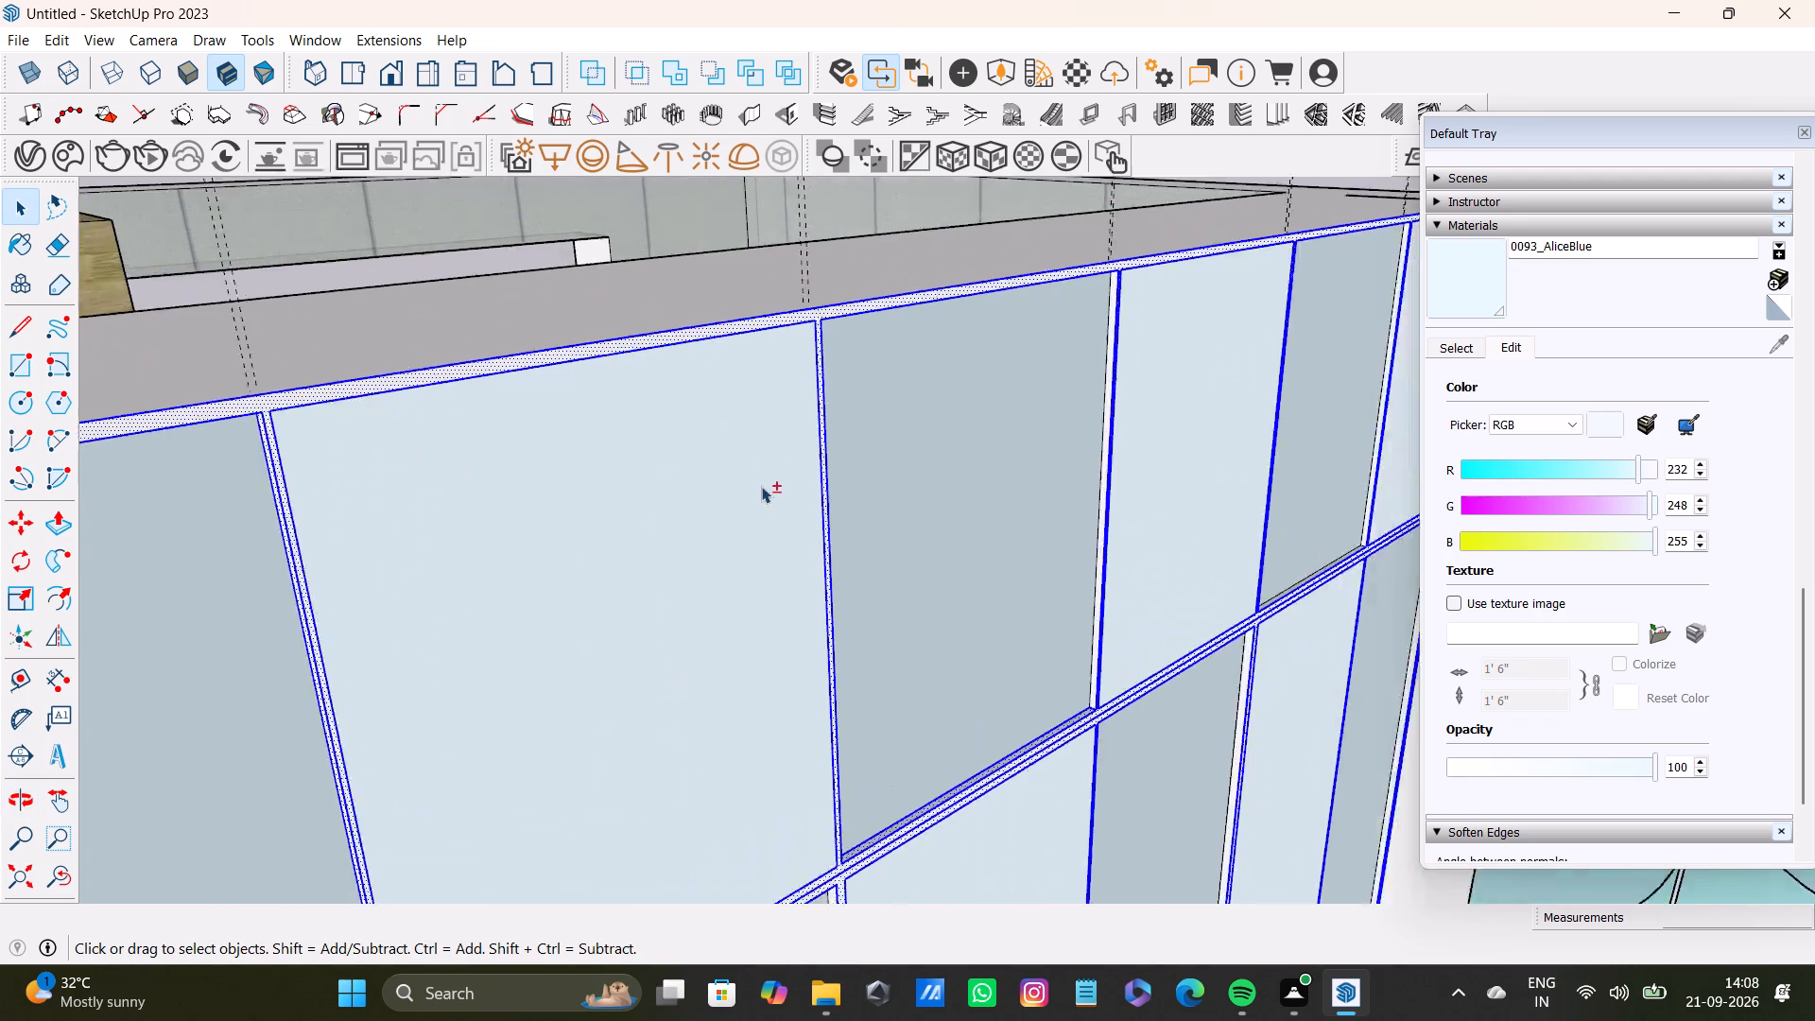
scroll(761, 486, "up", 9, "shift")
scroll(849, 345, "down", 8, "shift")
scroll(1446, 413, "up", 9, "shift")
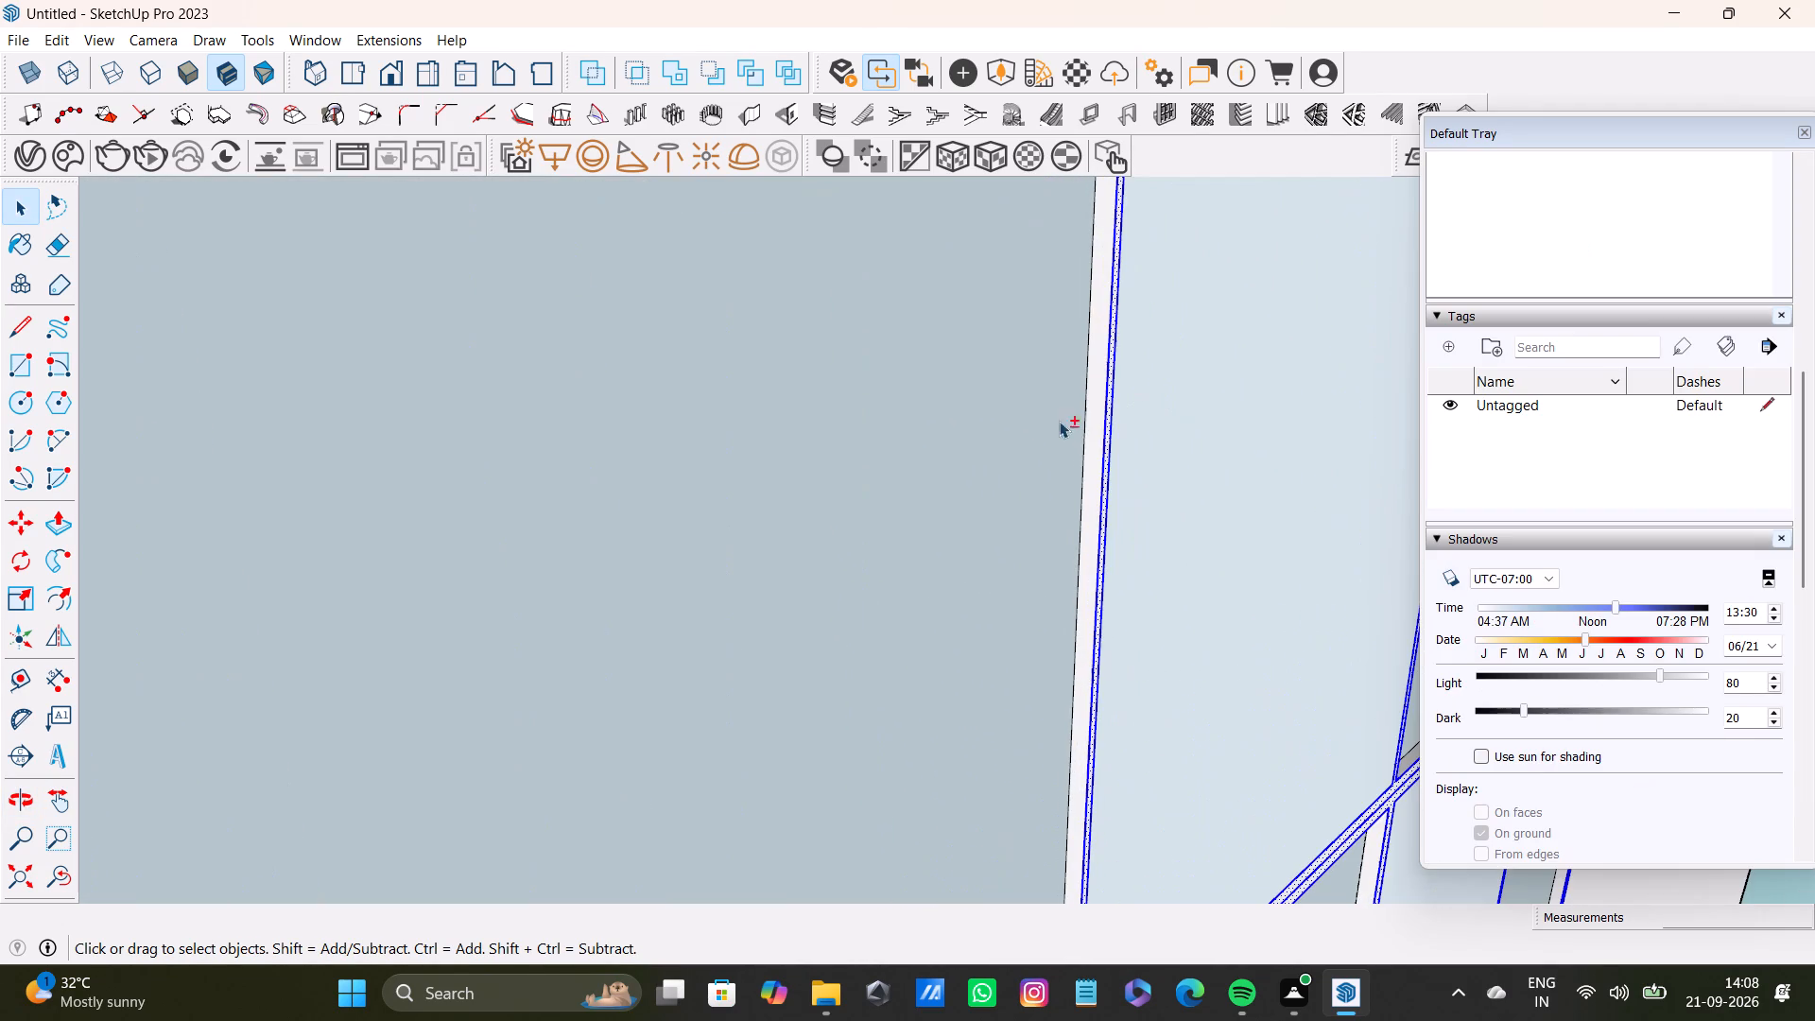
double_click(1094, 438, "shift")
scroll(1095, 438, "down", 8, "shift")
middle_click_drag(1243, 452, 858, 602, "shift")
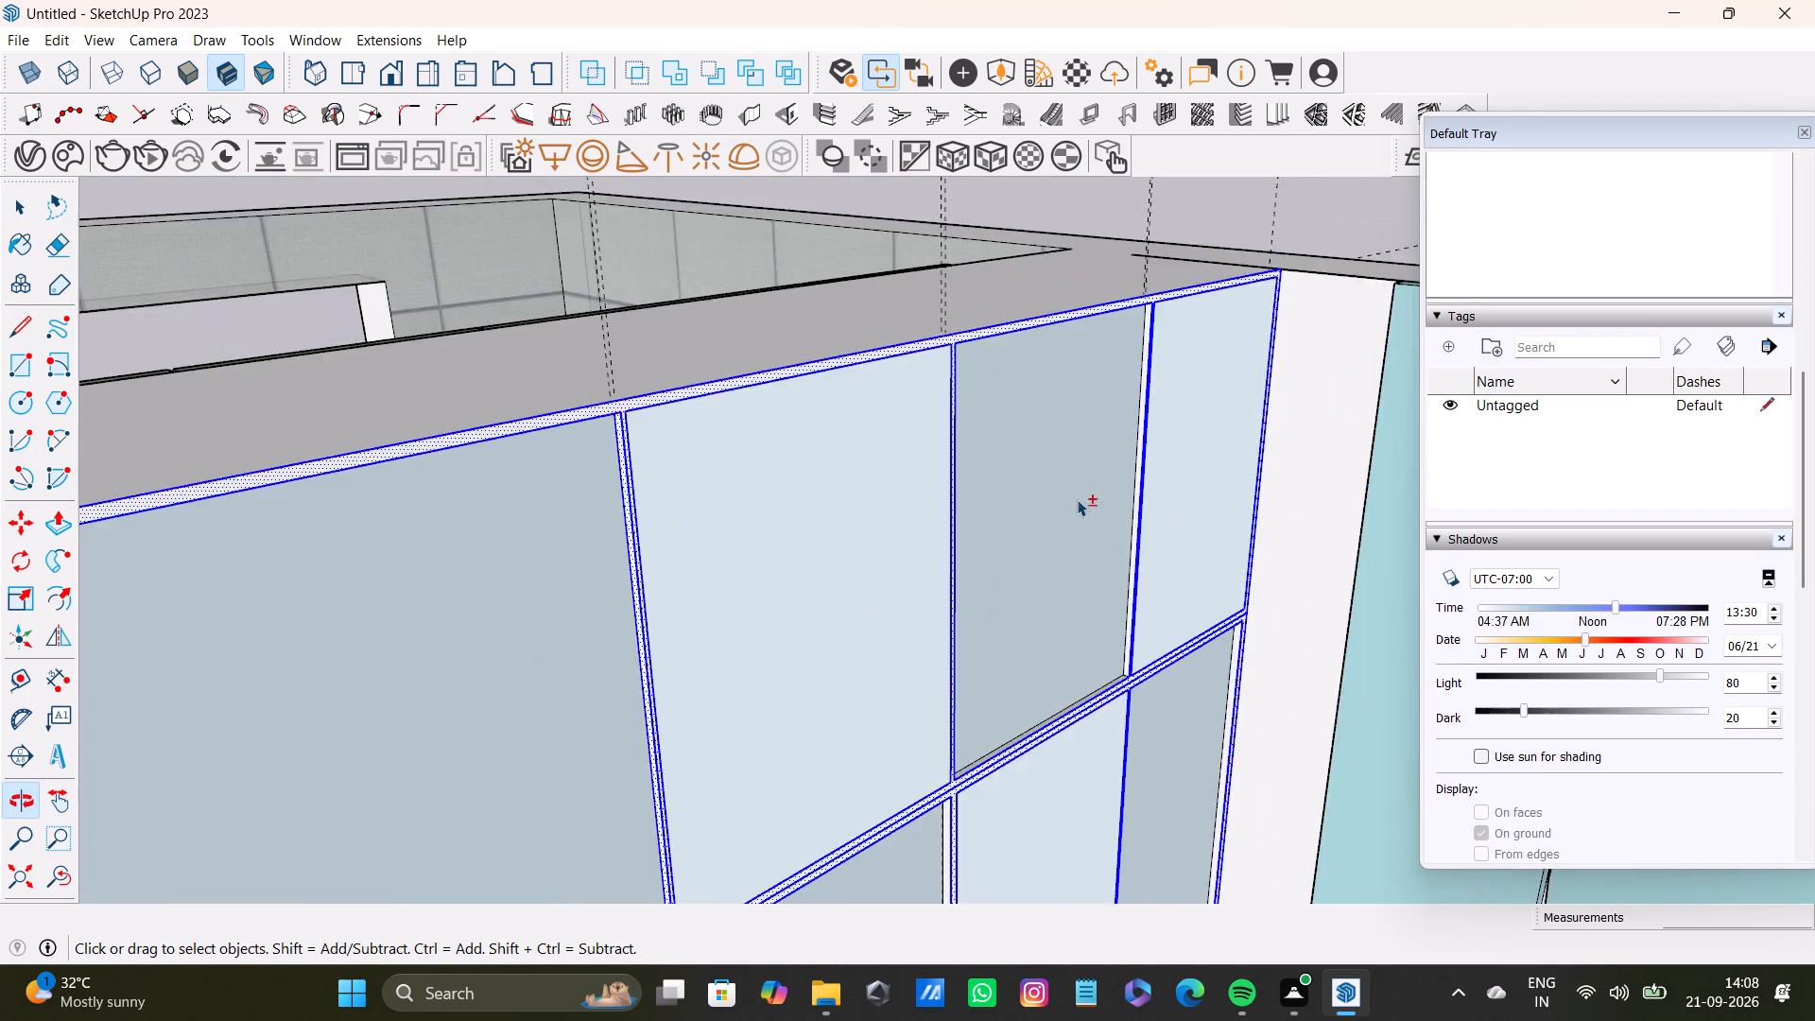
scroll(1077, 499, "up", 10, "shift")
double_click(1184, 556, "shift")
scroll(1182, 563, "down", 7, "shift")
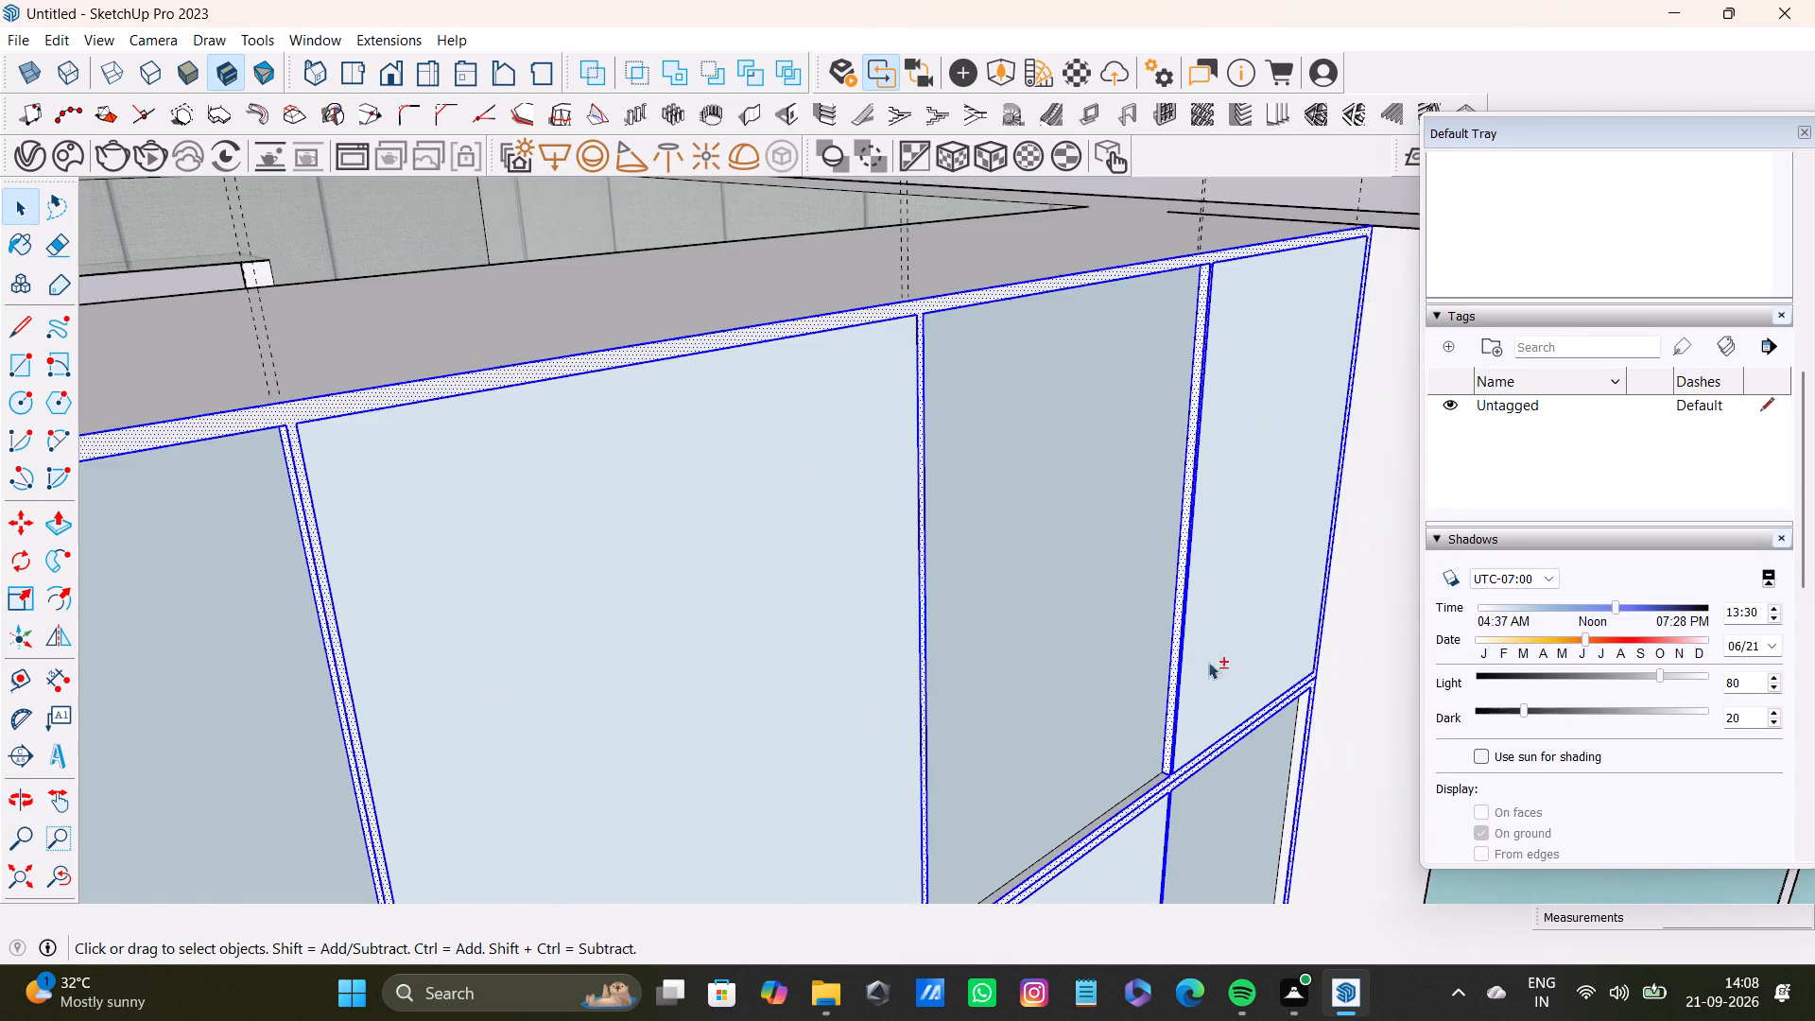
Add the right-side reveal faces of the sixth and fourth lower shutters to the frame selection.
middle_click_drag(1213, 698, 1125, 337, "shift")
scroll(1120, 404, "up", 6, "shift")
double_click(1283, 530, "shift")
scroll(1270, 540, "down", 2, "shift")
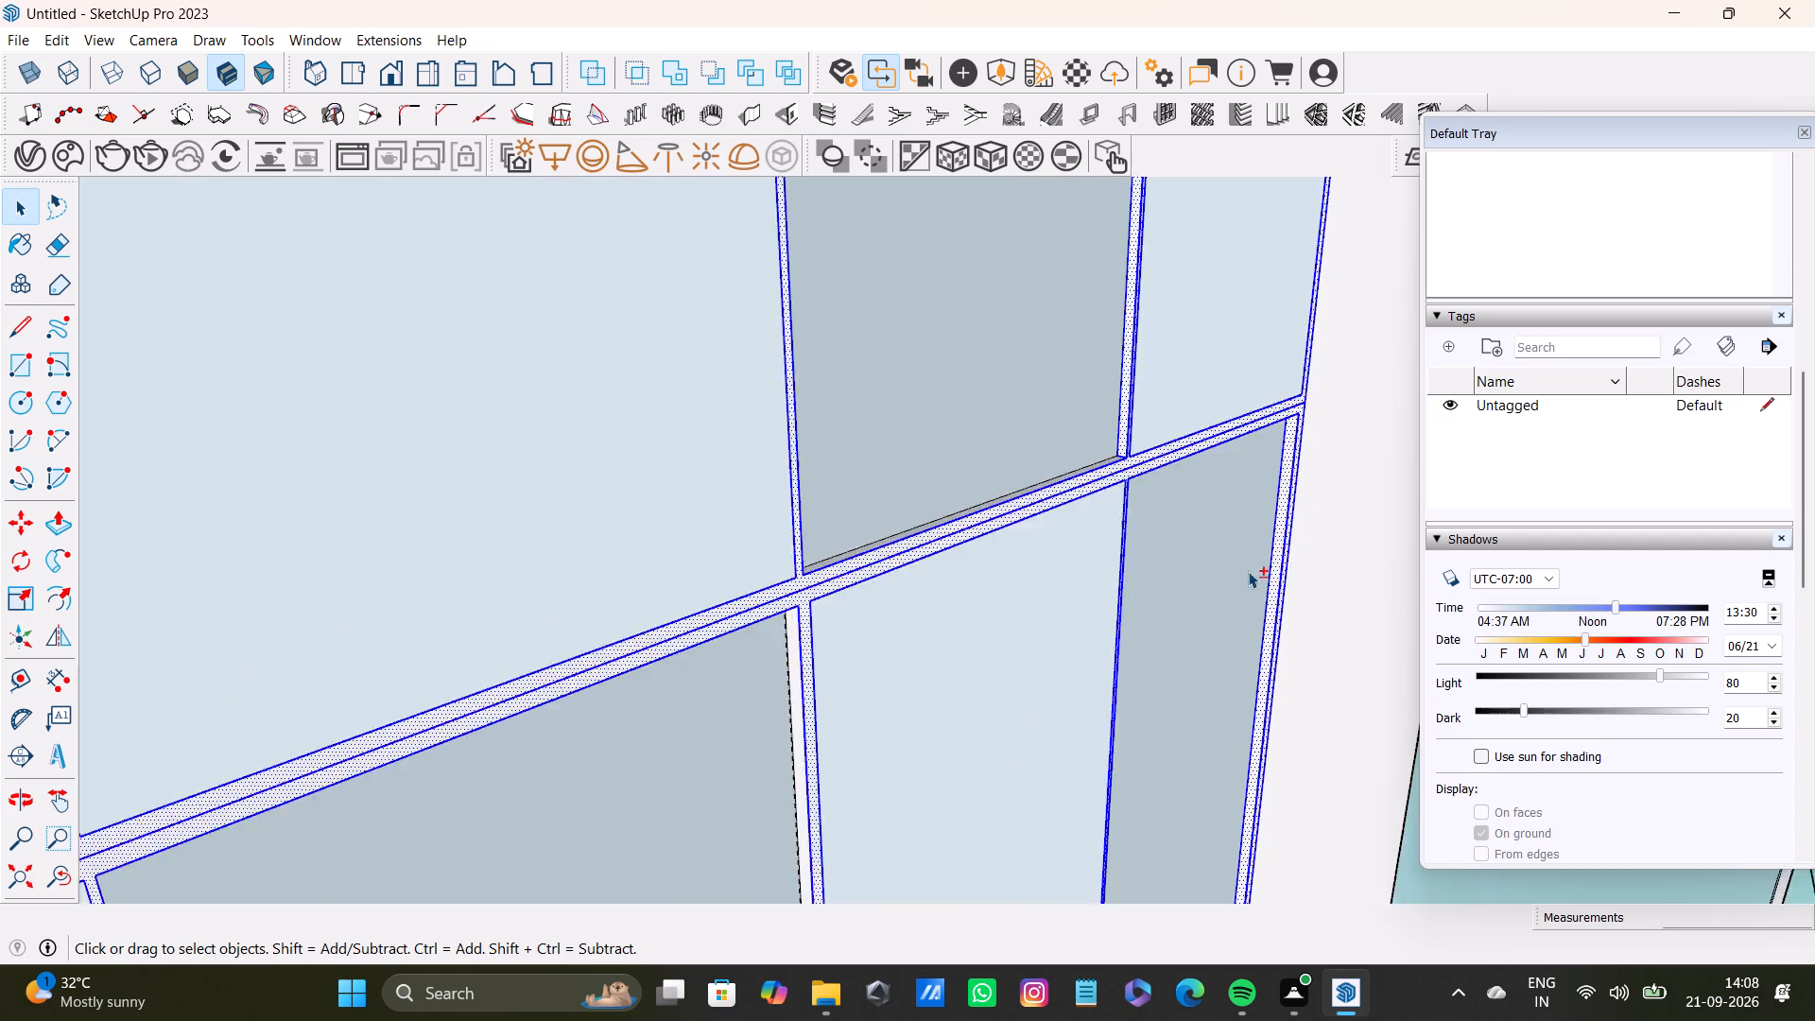
scroll(1248, 571, "down", 3, "shift")
middle_click_drag(1234, 600, 1171, 190, "shift")
scroll(626, 515, "up", 7, "shift")
double_click(885, 559, "shift")
scroll(885, 560, "down", 3, "shift")
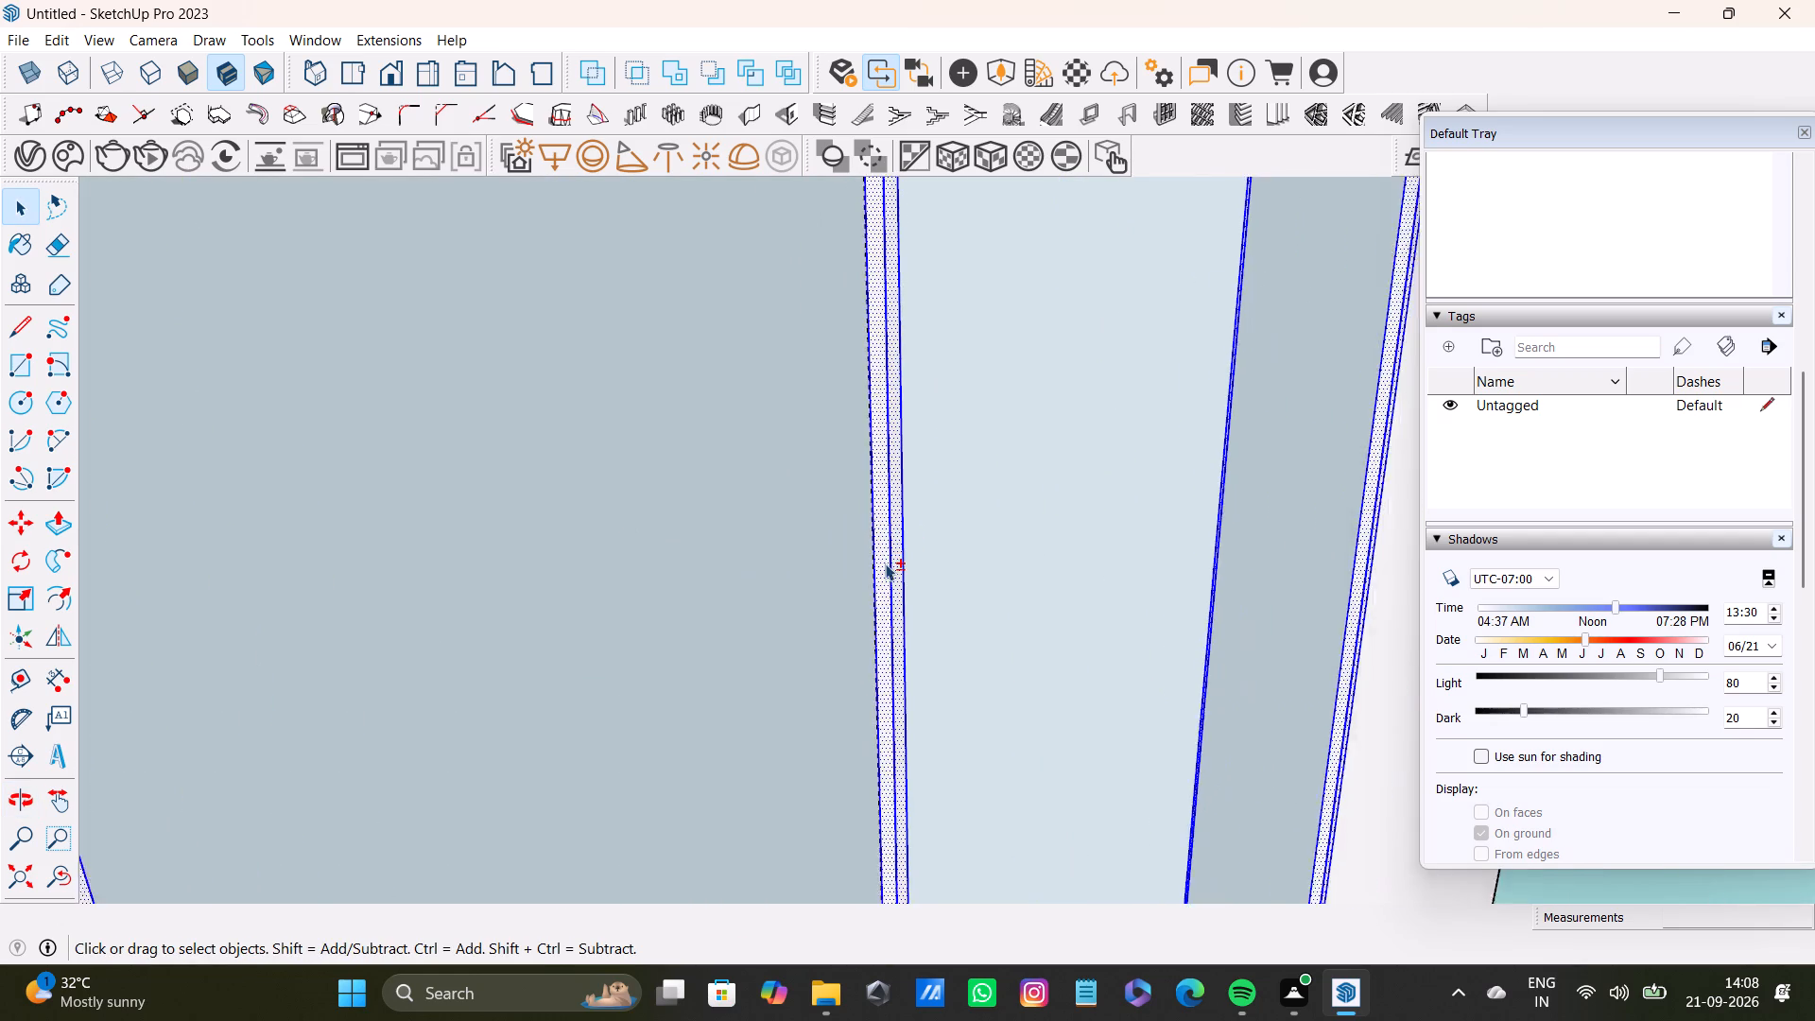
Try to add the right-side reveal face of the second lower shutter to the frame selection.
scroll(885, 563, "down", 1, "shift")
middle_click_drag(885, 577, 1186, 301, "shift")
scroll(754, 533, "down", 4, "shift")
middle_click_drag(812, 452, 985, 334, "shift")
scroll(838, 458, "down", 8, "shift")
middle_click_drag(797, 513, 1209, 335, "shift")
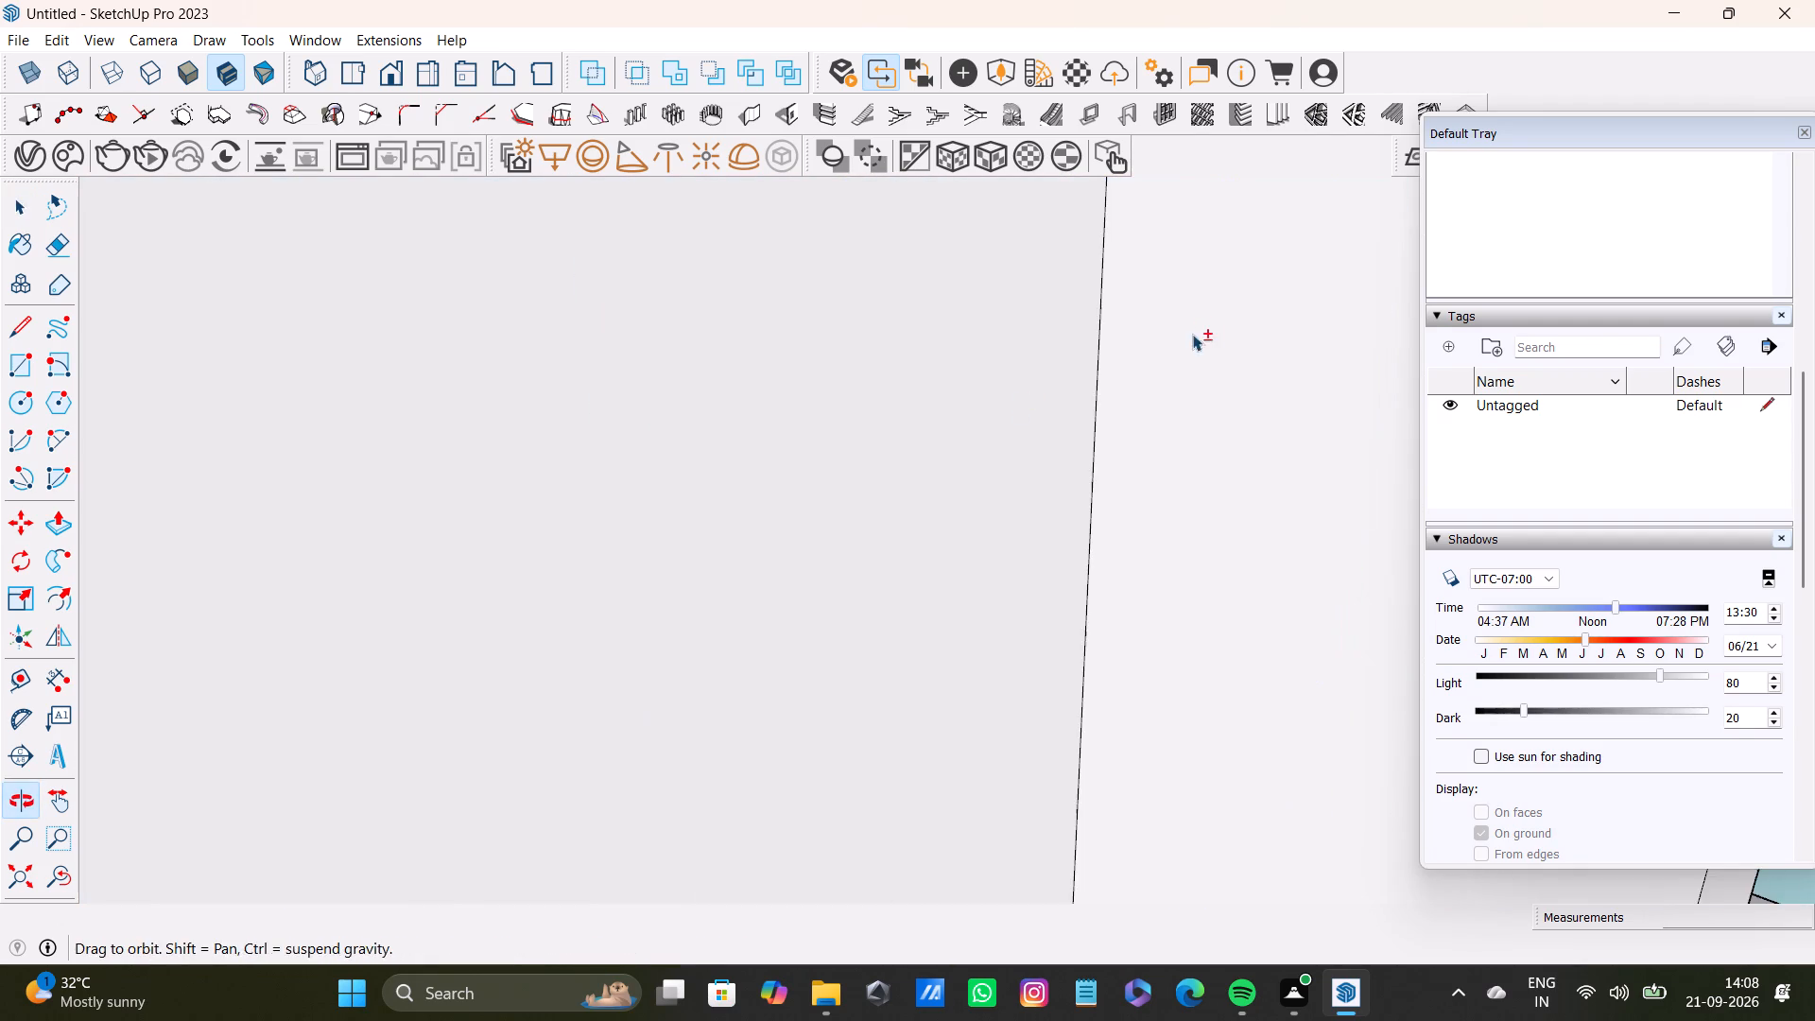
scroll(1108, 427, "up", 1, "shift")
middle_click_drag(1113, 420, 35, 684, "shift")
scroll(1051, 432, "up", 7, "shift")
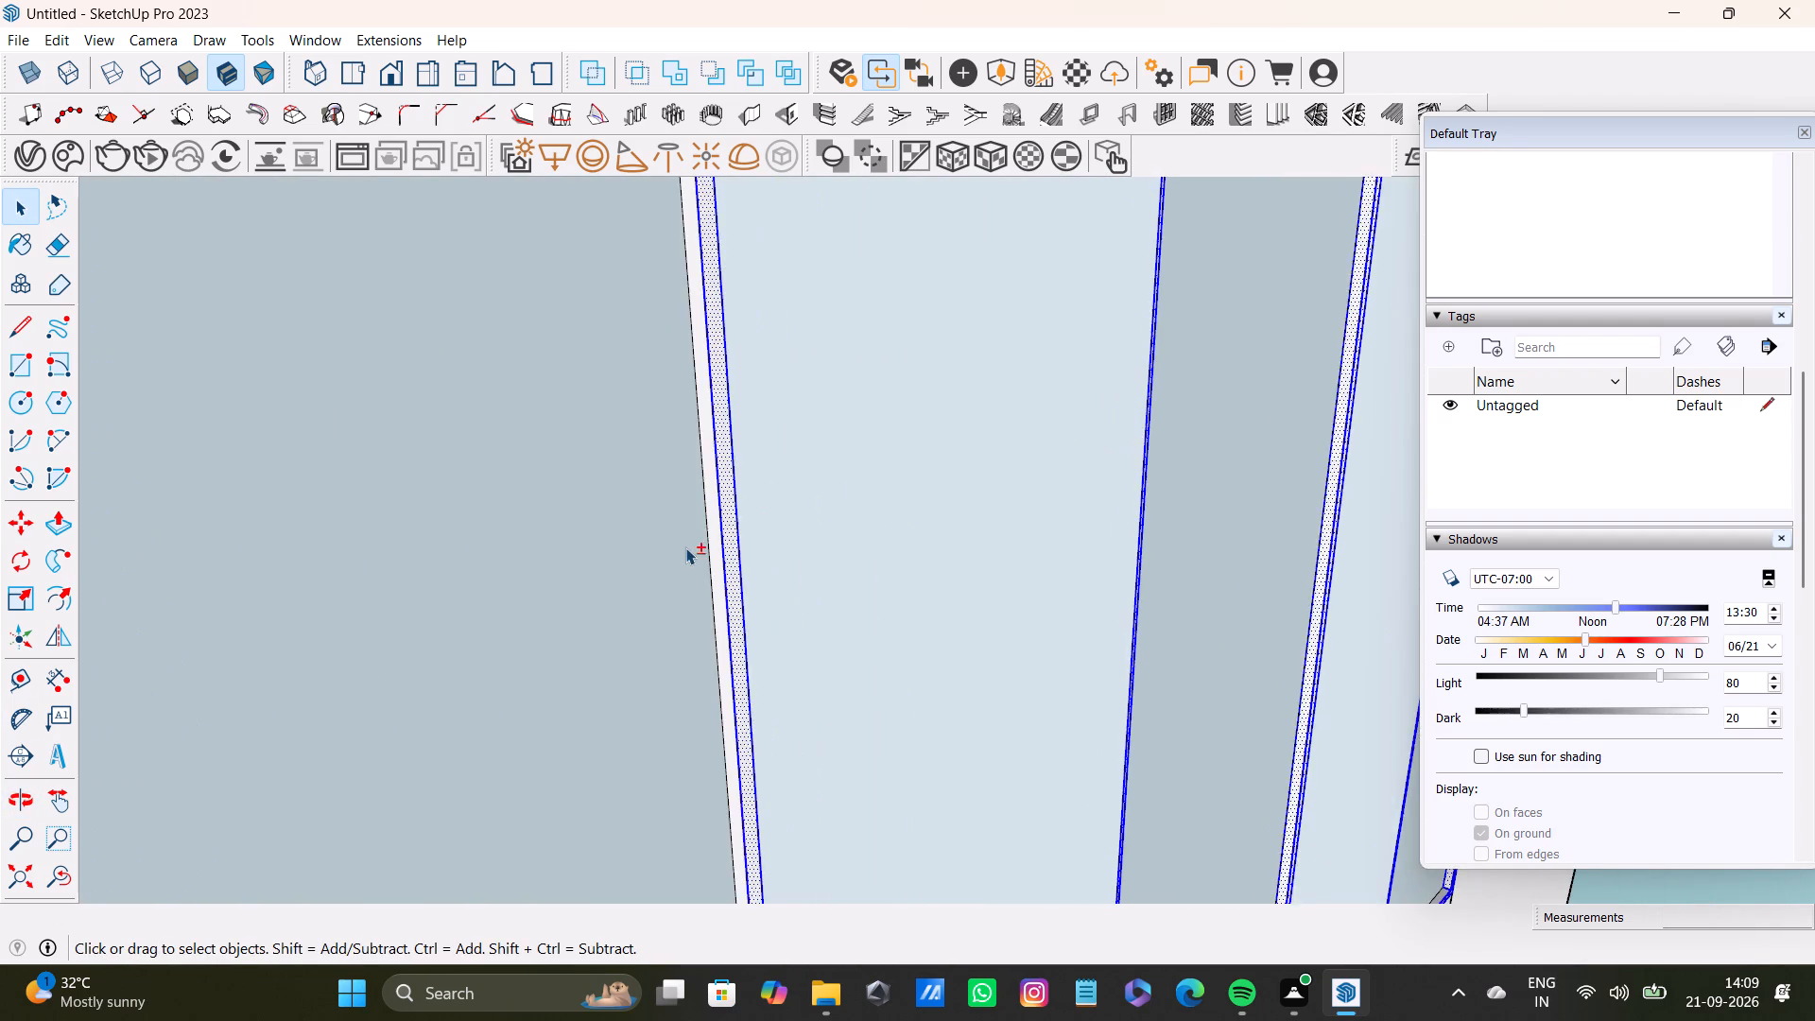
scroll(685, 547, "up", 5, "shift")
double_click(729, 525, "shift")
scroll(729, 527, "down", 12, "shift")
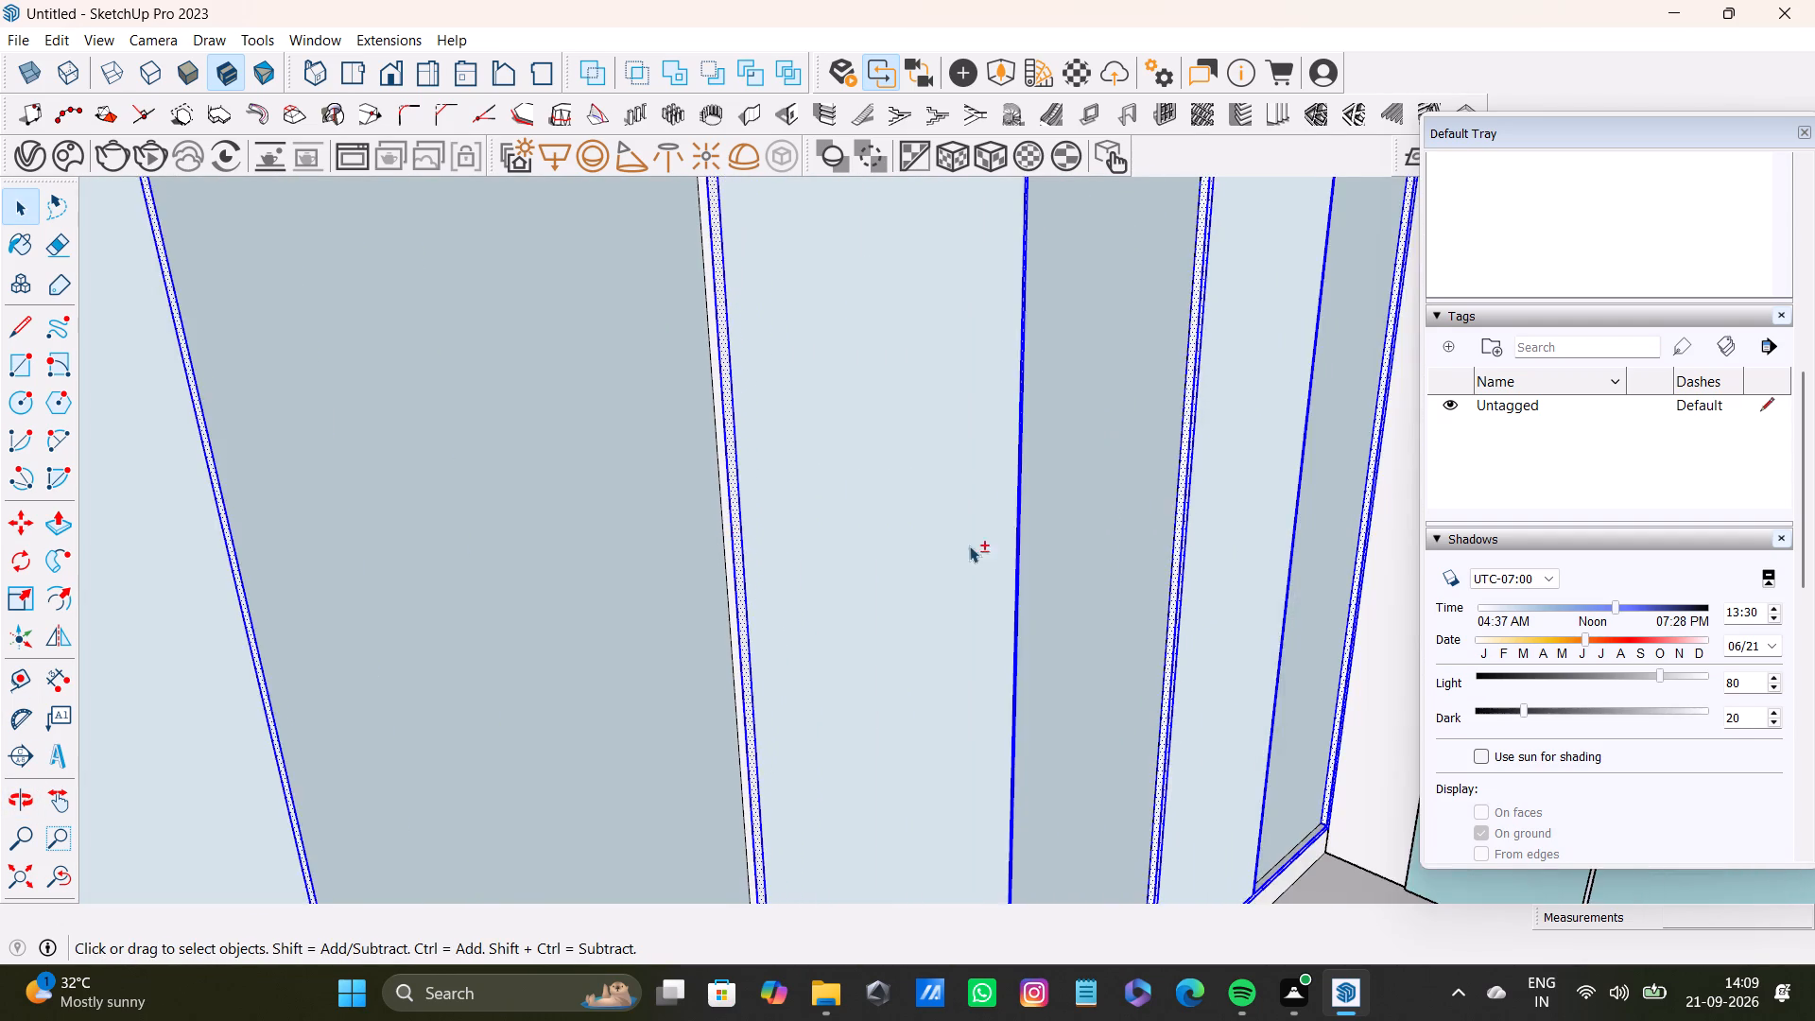
Add the bottom reveal faces of the fourth and sixth lower shutters to the frame selection.
middle_click_drag(978, 540, 1007, 106, "shift")
middle_click_drag(1141, 654, 1132, 486, "shift")
scroll(1112, 534, "up", 4, "shift")
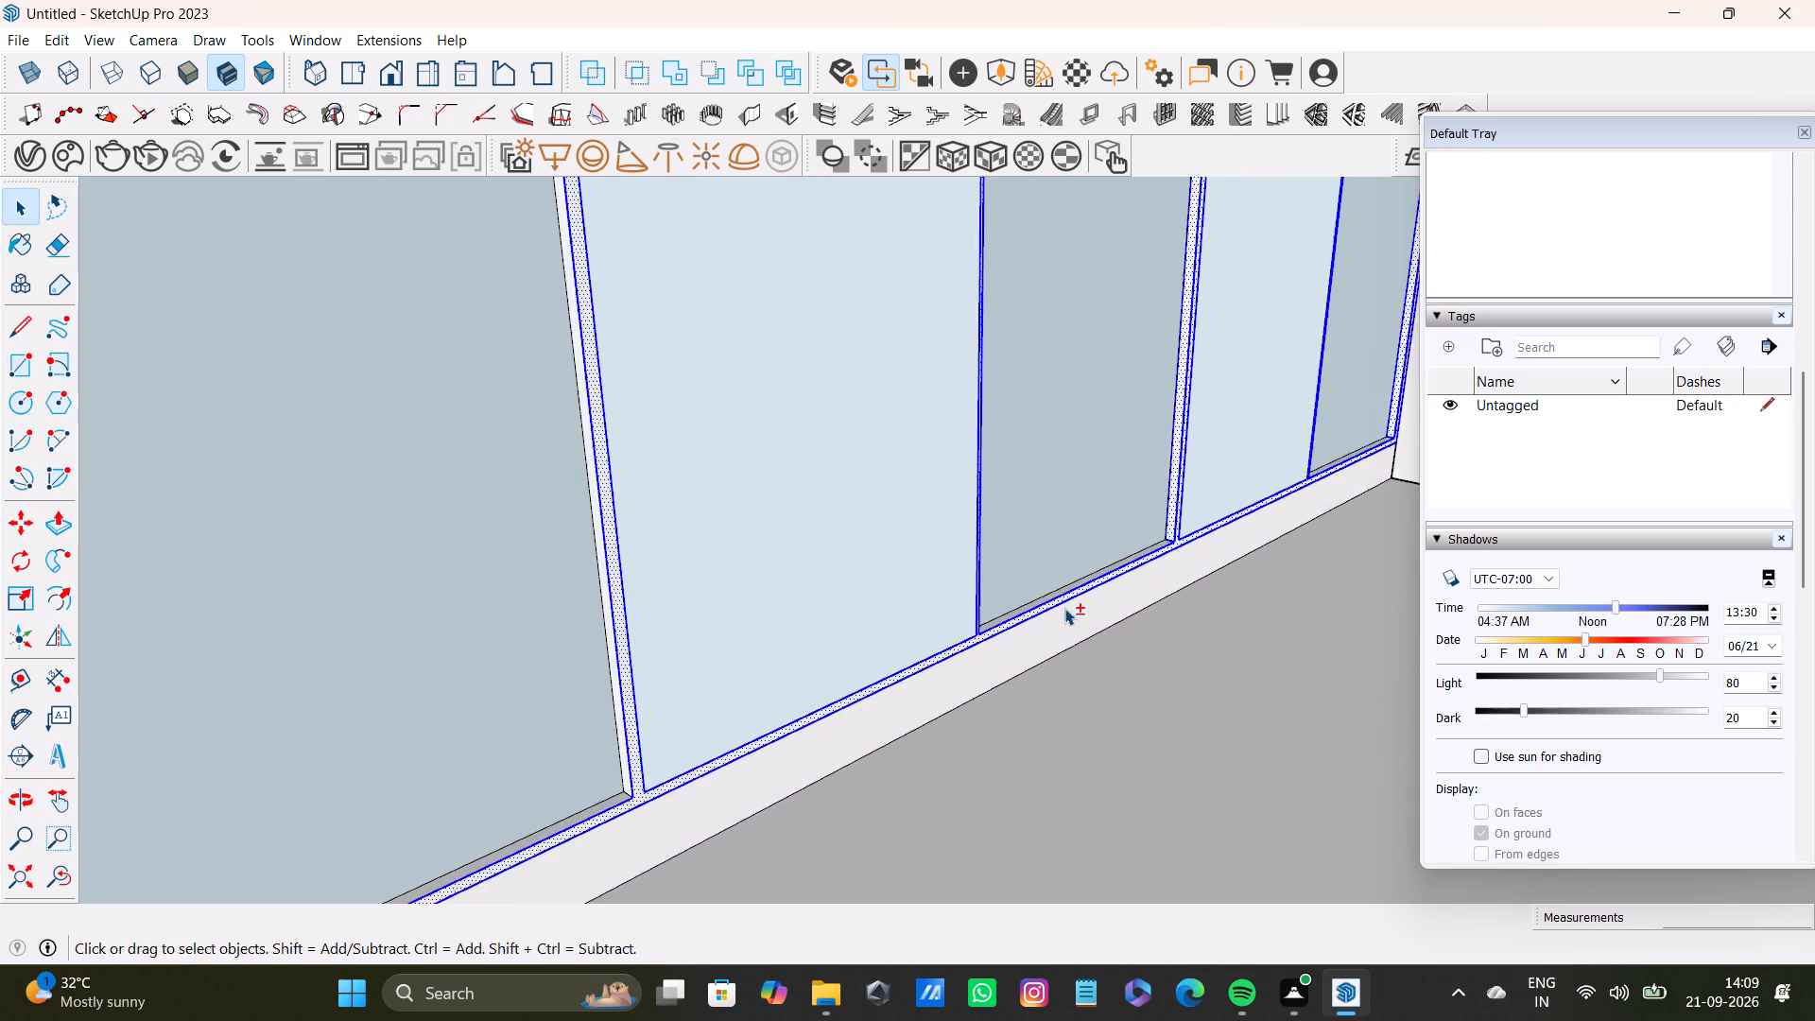
scroll(1064, 608, "up", 12, "shift")
double_click(1025, 607, "shift")
scroll(1025, 607, "down", 4, "shift")
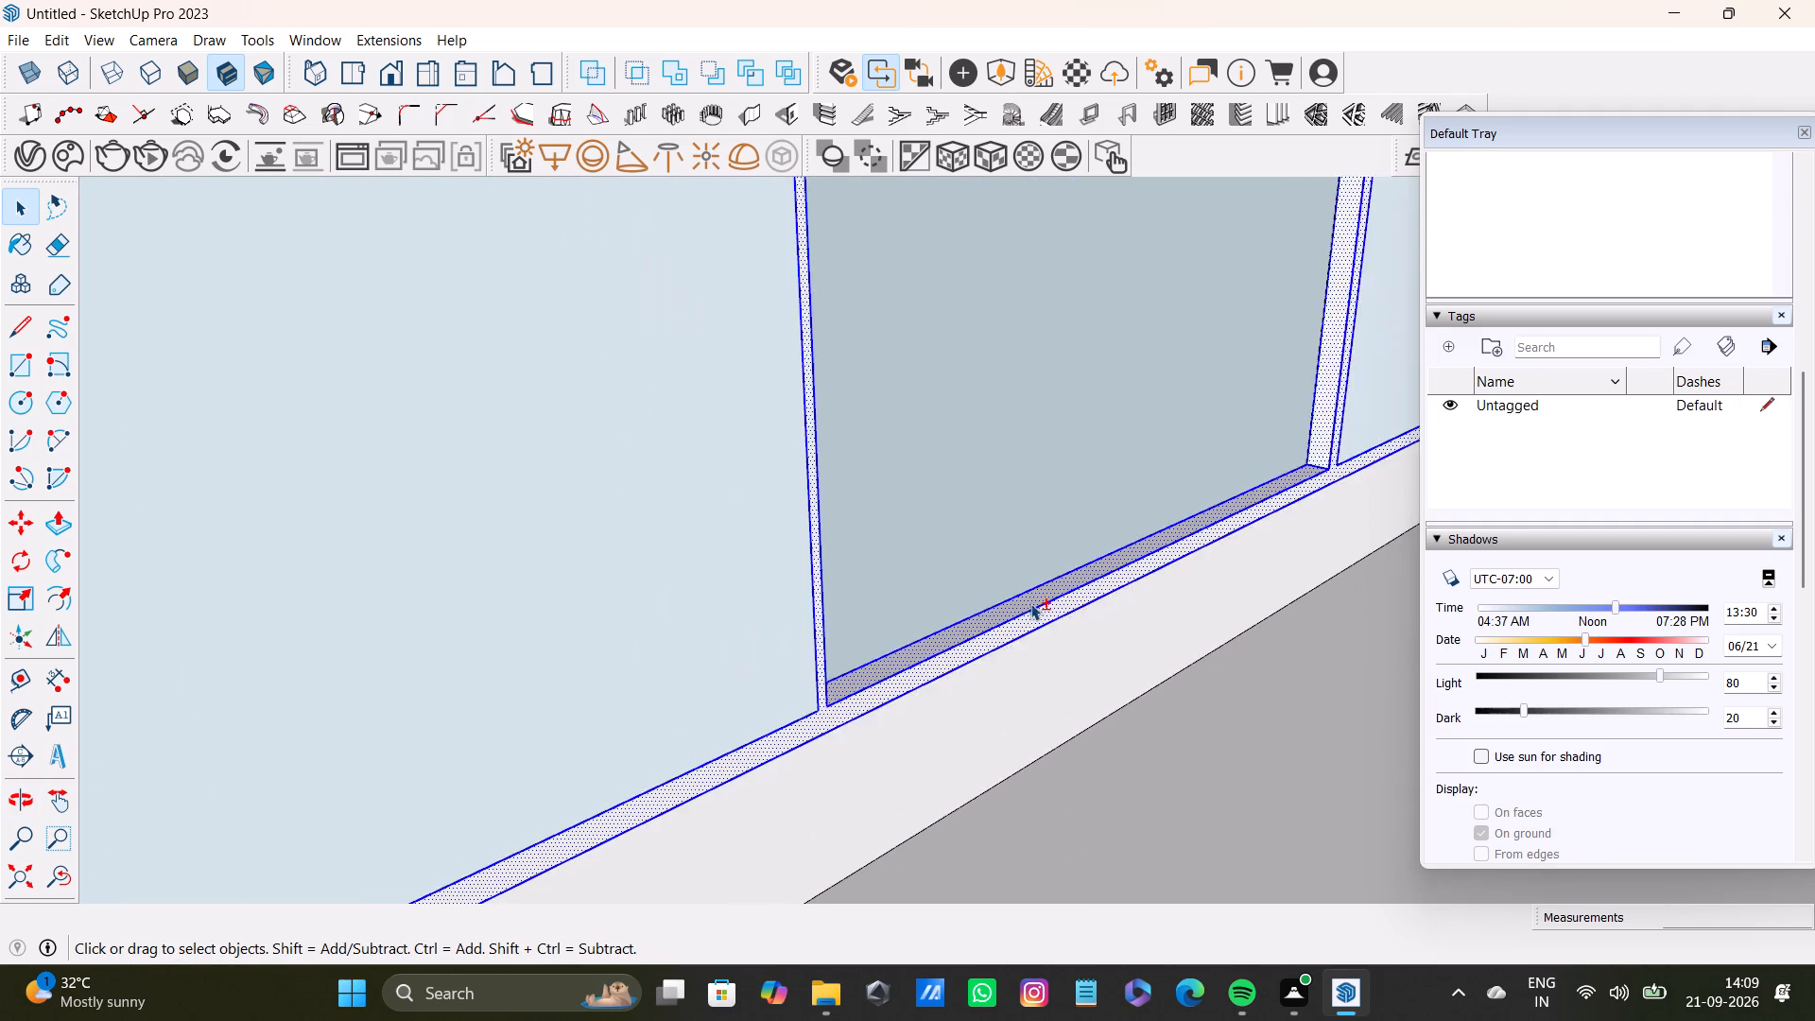
scroll(1030, 603, "down", 3, "shift")
middle_click_drag(1125, 542, 476, 831, "shift")
scroll(1144, 540, "down", 2, "shift")
scroll(1163, 552, "up", 13, "shift")
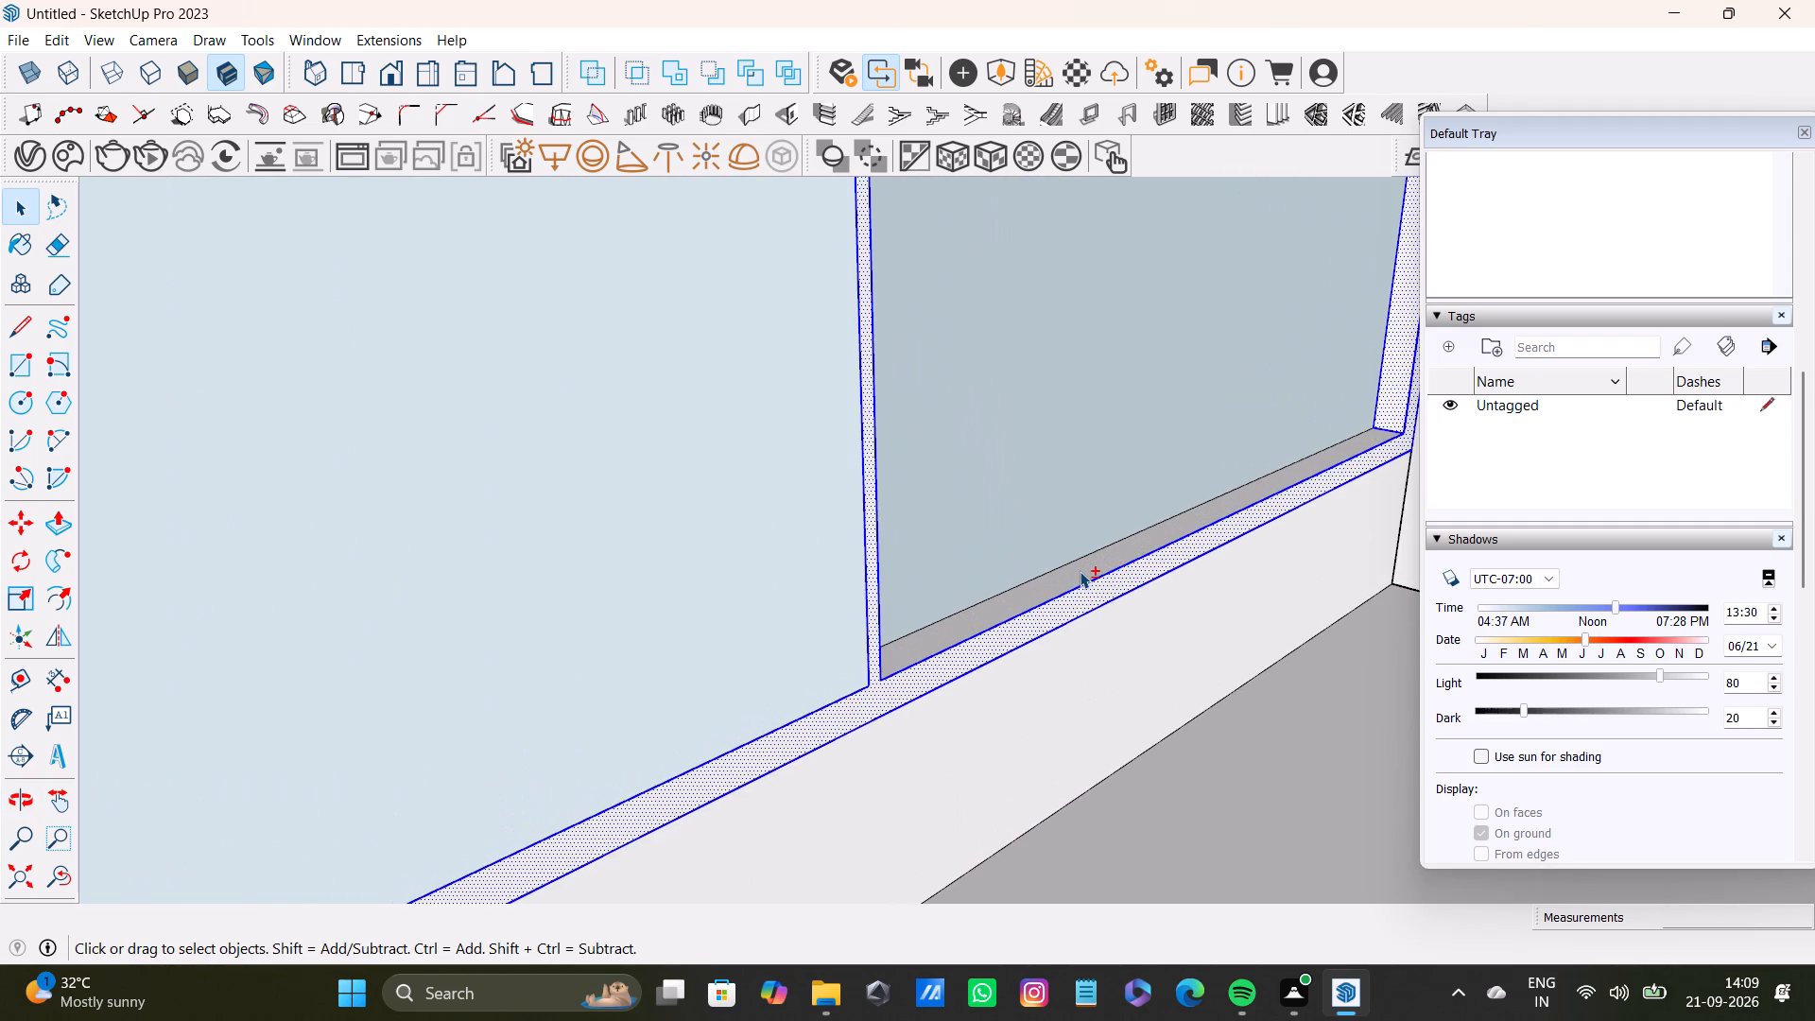
double_click(1080, 571, "shift")
scroll(1080, 571, "down", 8, "shift")
Add the right-side and bottom reveal faces of the second lower shutter to the frame selection.
middle_click_drag(911, 626, 1366, 250, "shift")
scroll(1218, 368, "down", 5, "shift")
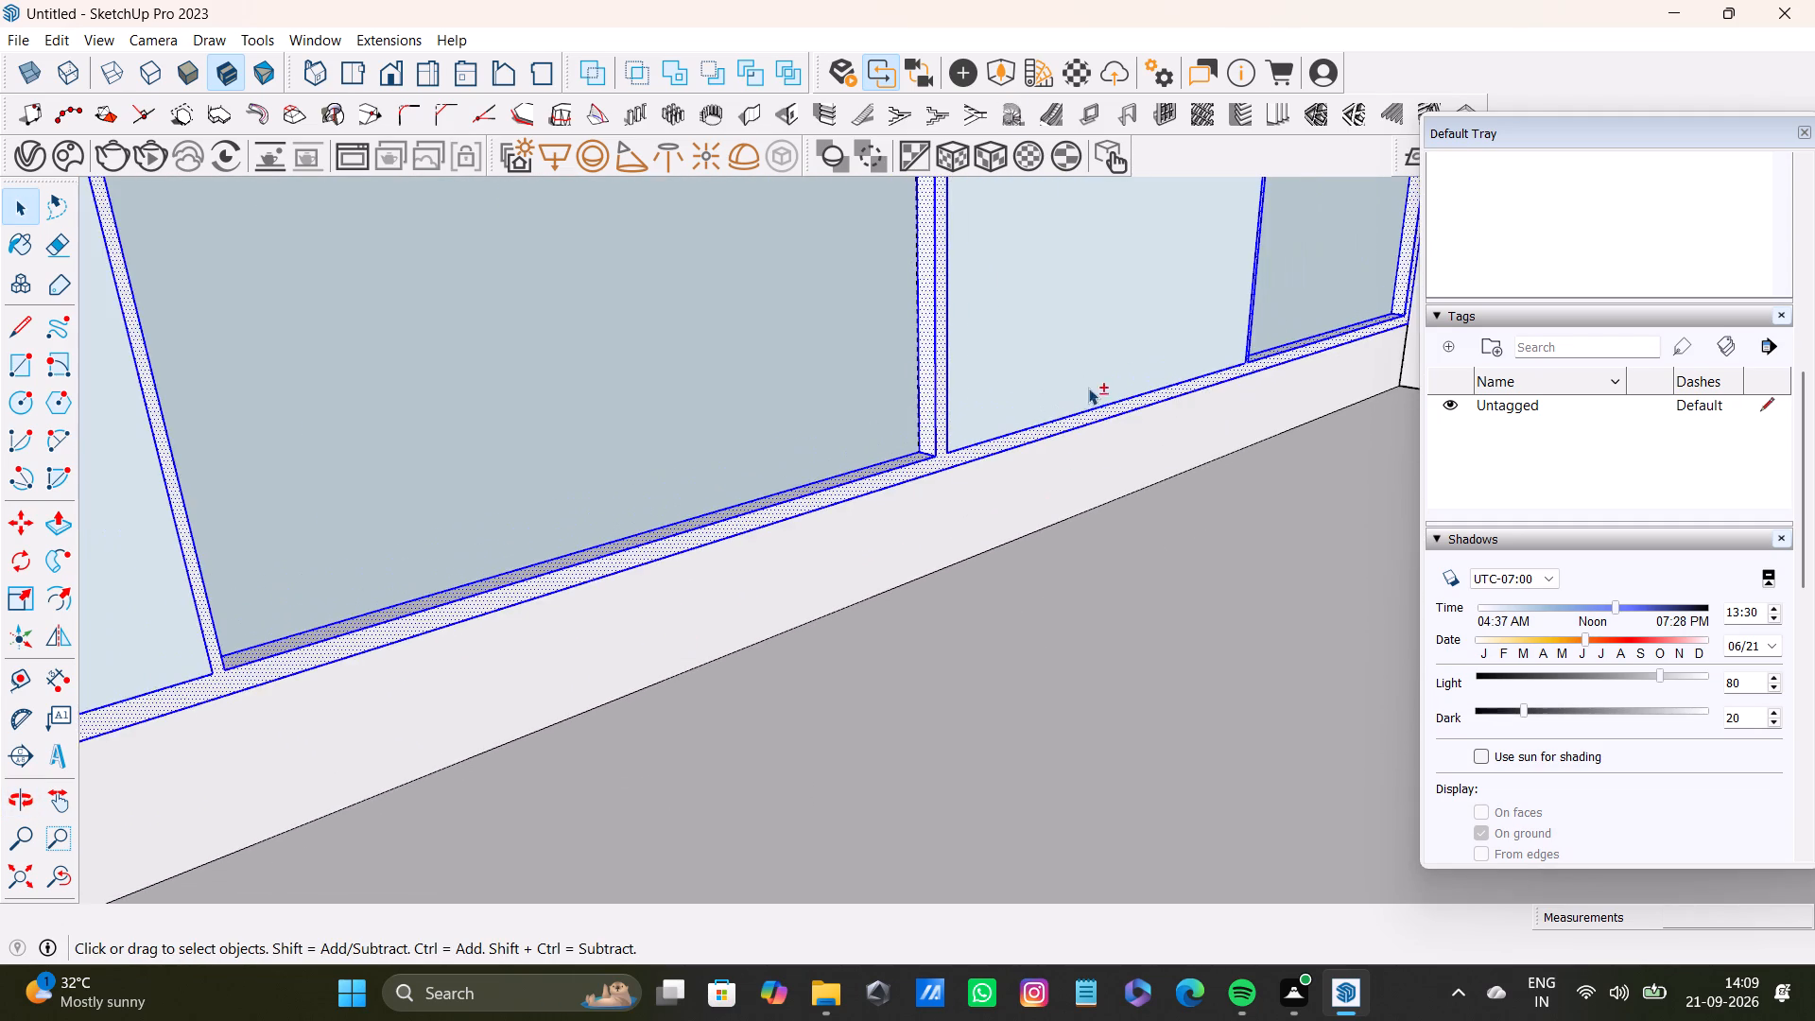
middle_click_drag(700, 505, 1363, 177, "shift")
scroll(1099, 338, "down", 4, "shift")
middle_click_drag(303, 339, 1022, 219, "shift")
middle_click_drag(806, 262, 1134, 376, "shift")
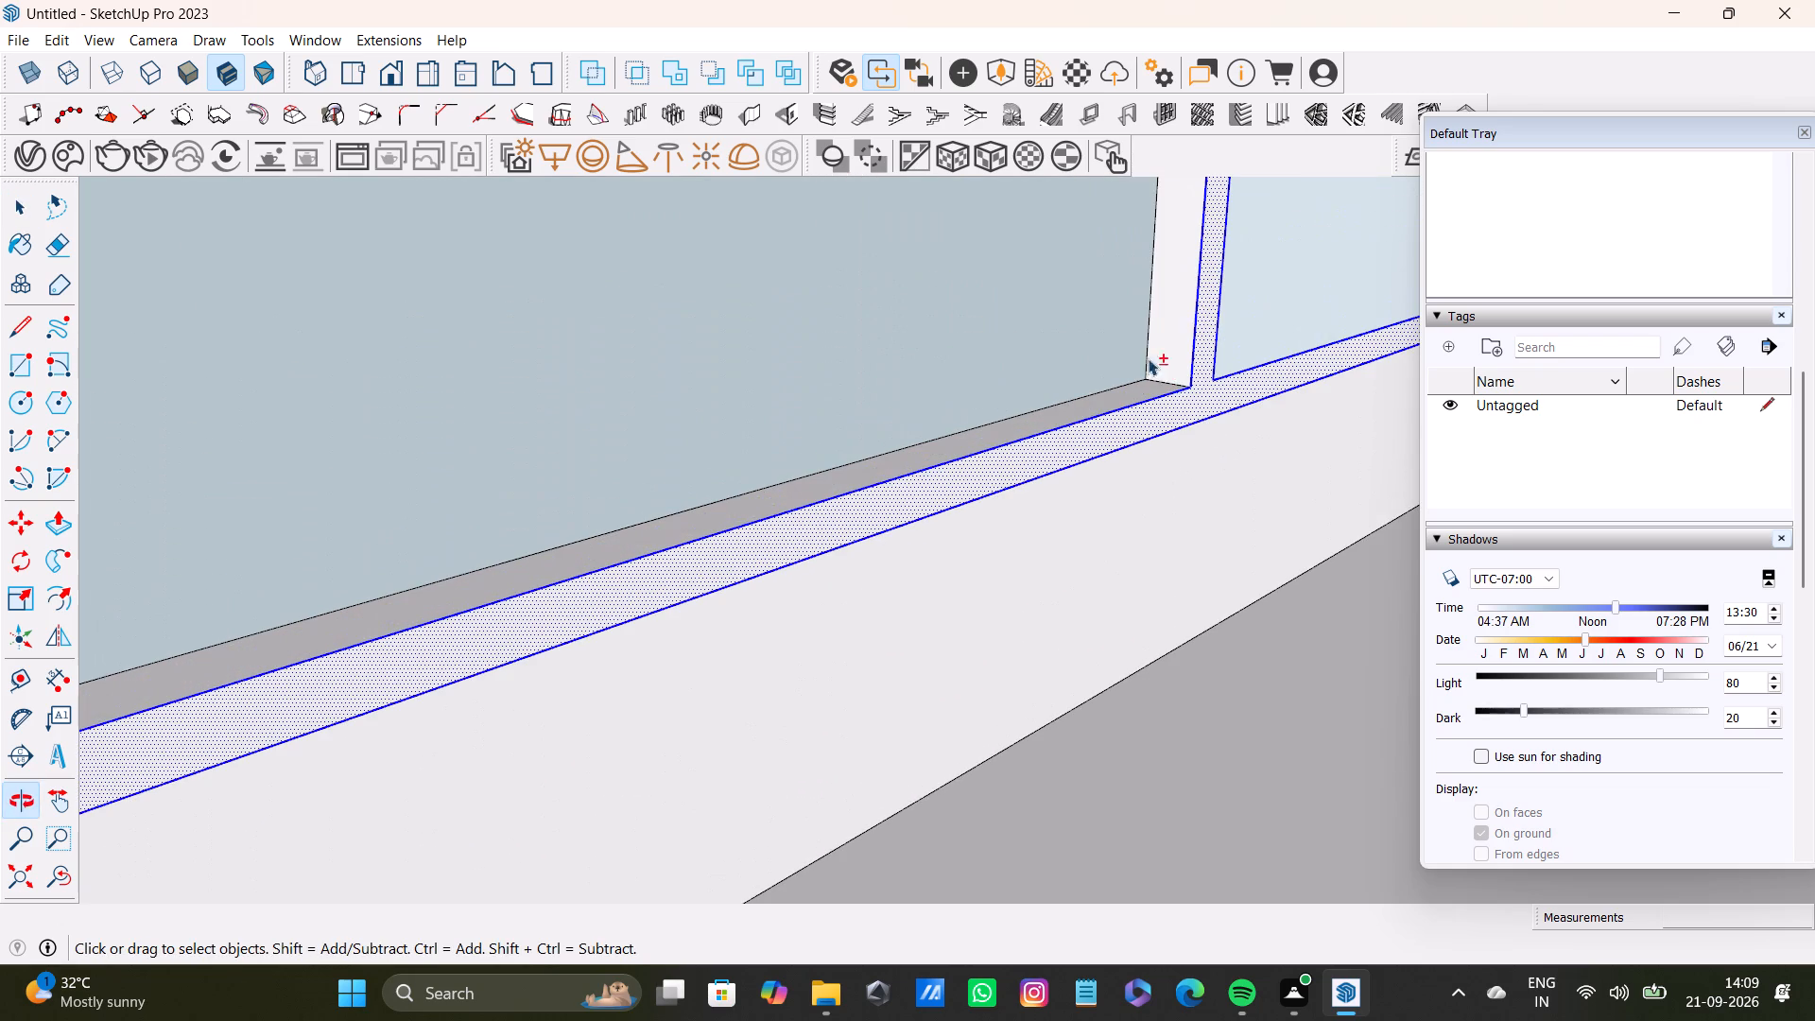
double_click(1183, 311, "shift")
double_click(1134, 391, "shift")
scroll(1134, 393, "down", 2, "shift")
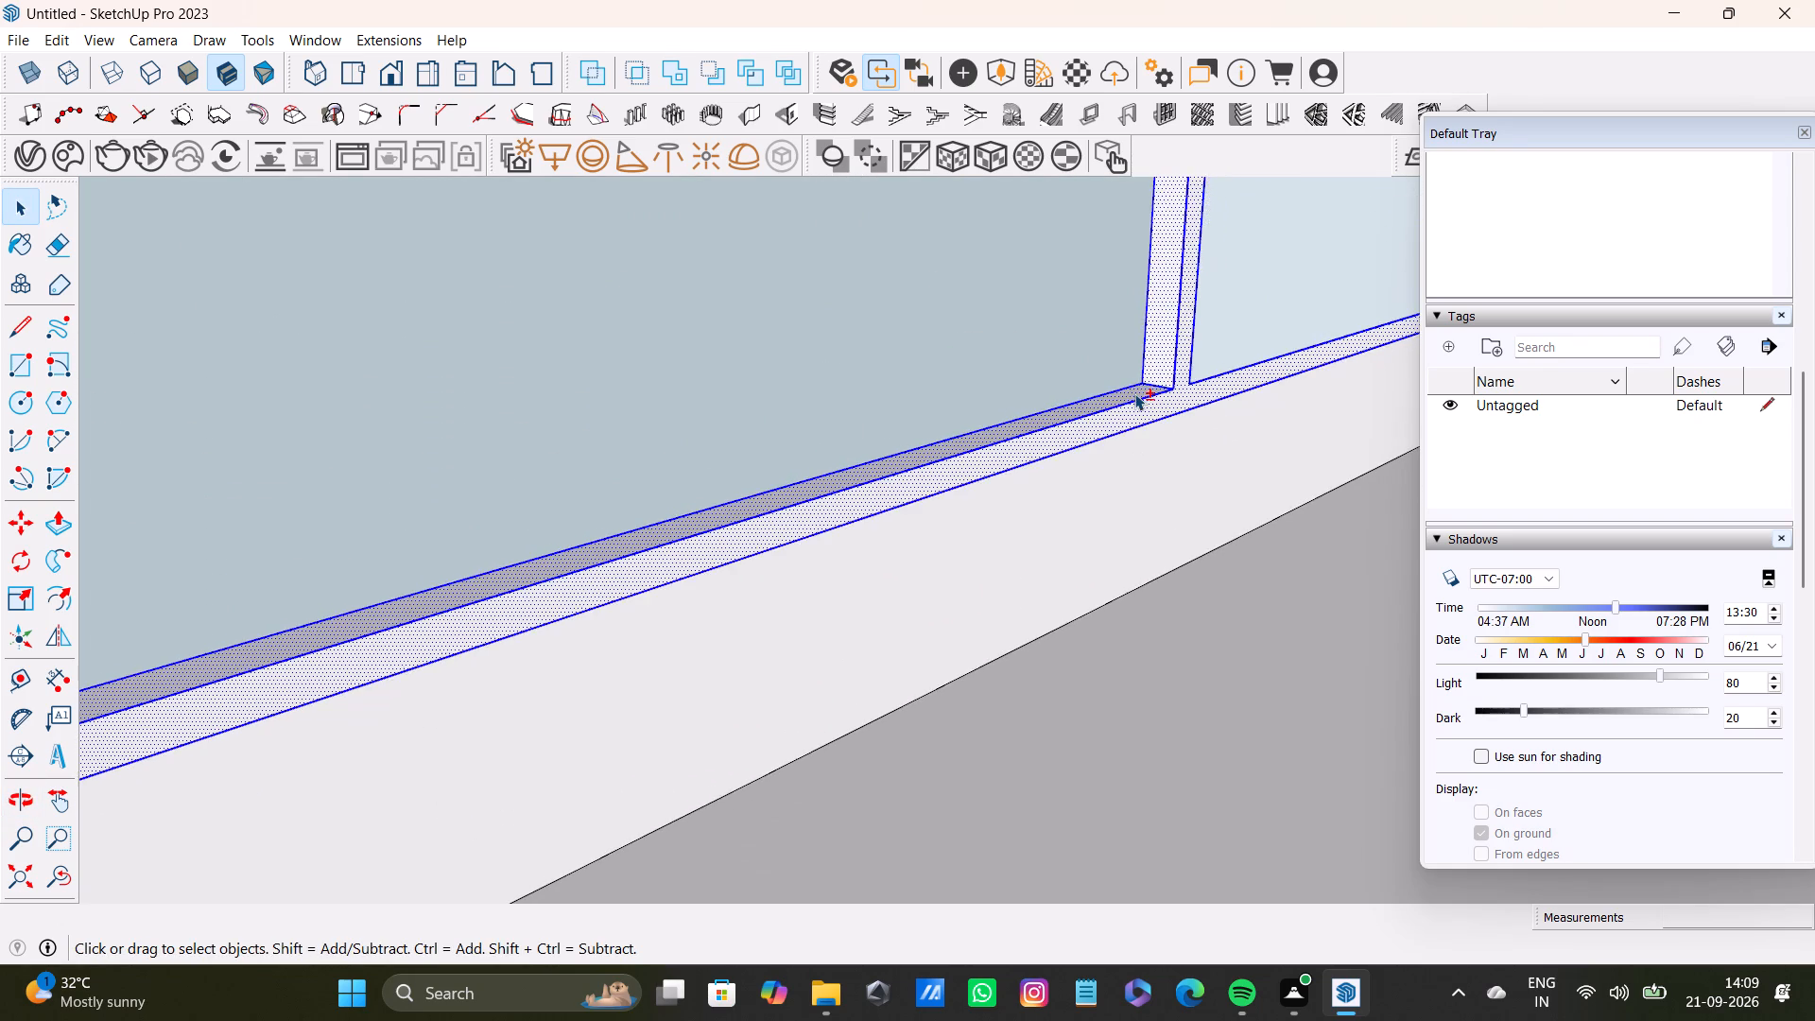
Examine the whole wardrobe front for frame or reveal faces missing from the selection.
scroll(1134, 393, "down", 6, "shift")
middle_click_drag(1185, 386, 1466, 272, "shift")
scroll(818, 439, "down", 3, "shift")
middle_click_drag(950, 410, 597, 539, "shift")
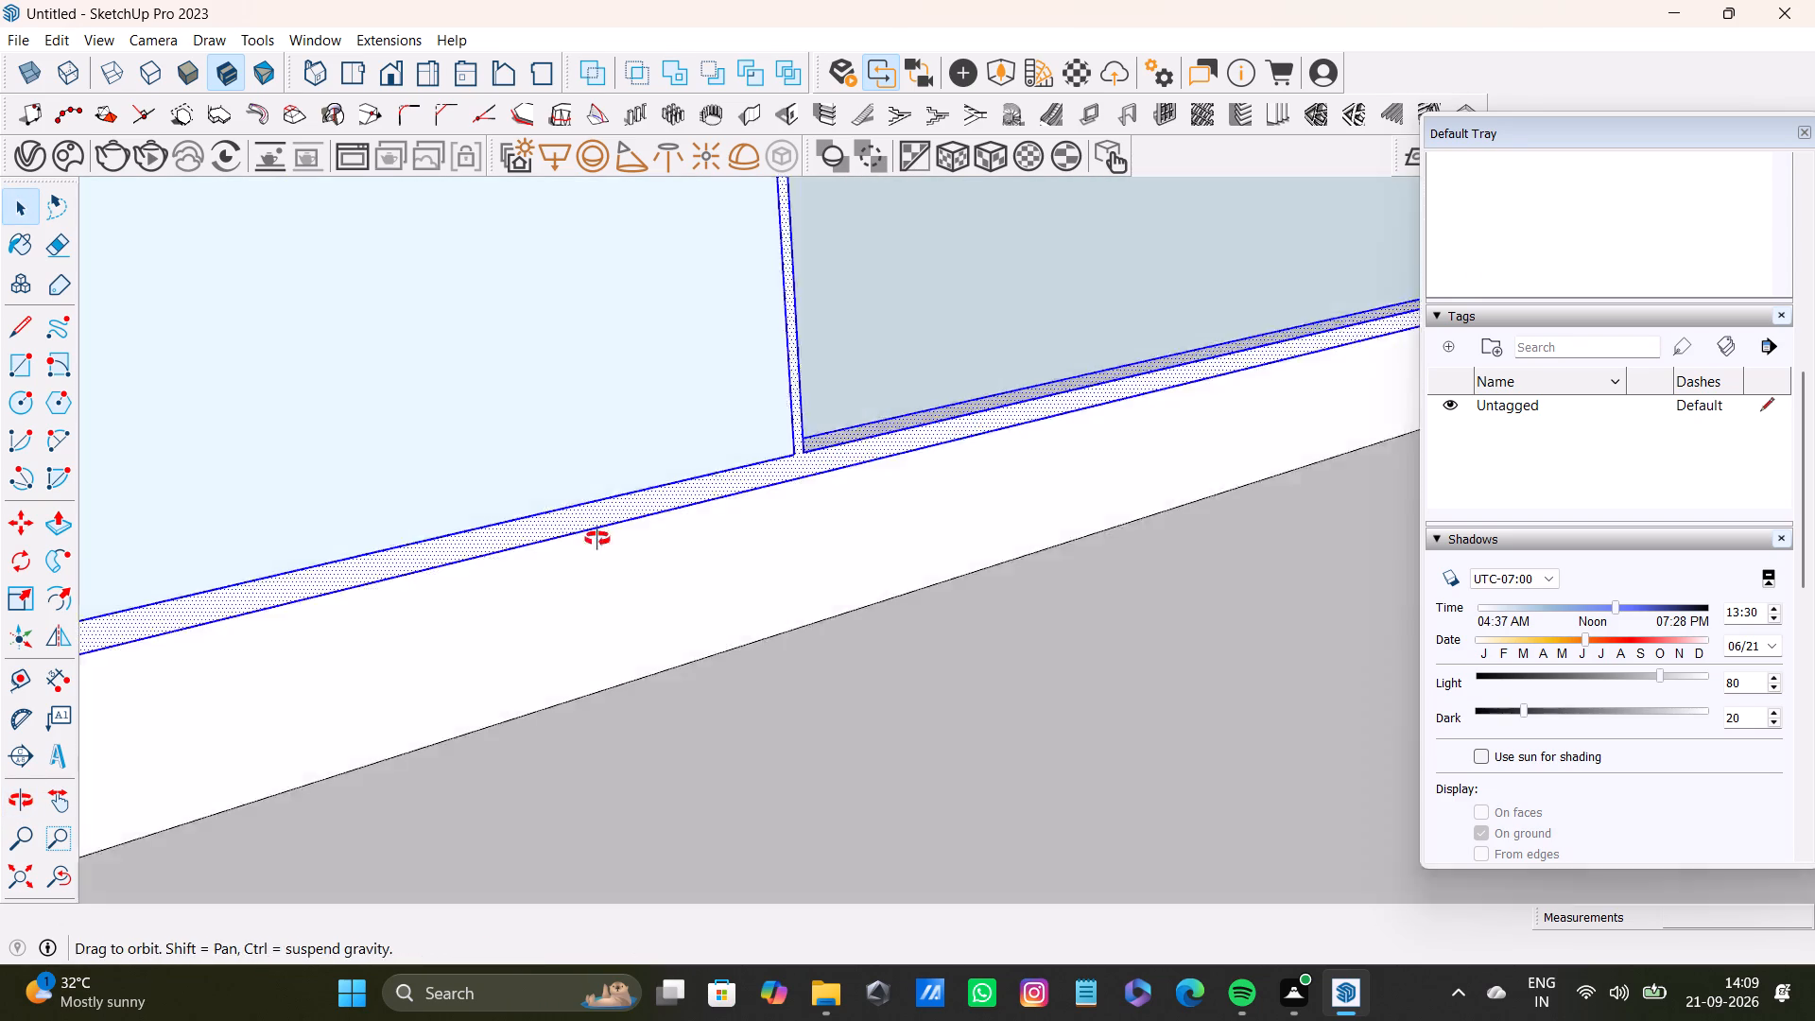
middle_click_drag(597, 539, 243, 613, "shift")
scroll(432, 463, "down", 8)
middle_click_drag(506, 414, 977, 723, "shift")
scroll(890, 630, "down", 4)
middle_click_drag(881, 578, 621, 788, "shift")
scroll(623, 756, "down", 4)
middle_click_drag(654, 729, 1110, 726)
scroll(1078, 690, "down", 4)
middle_click_drag(1013, 643, 680, 858, "shift")
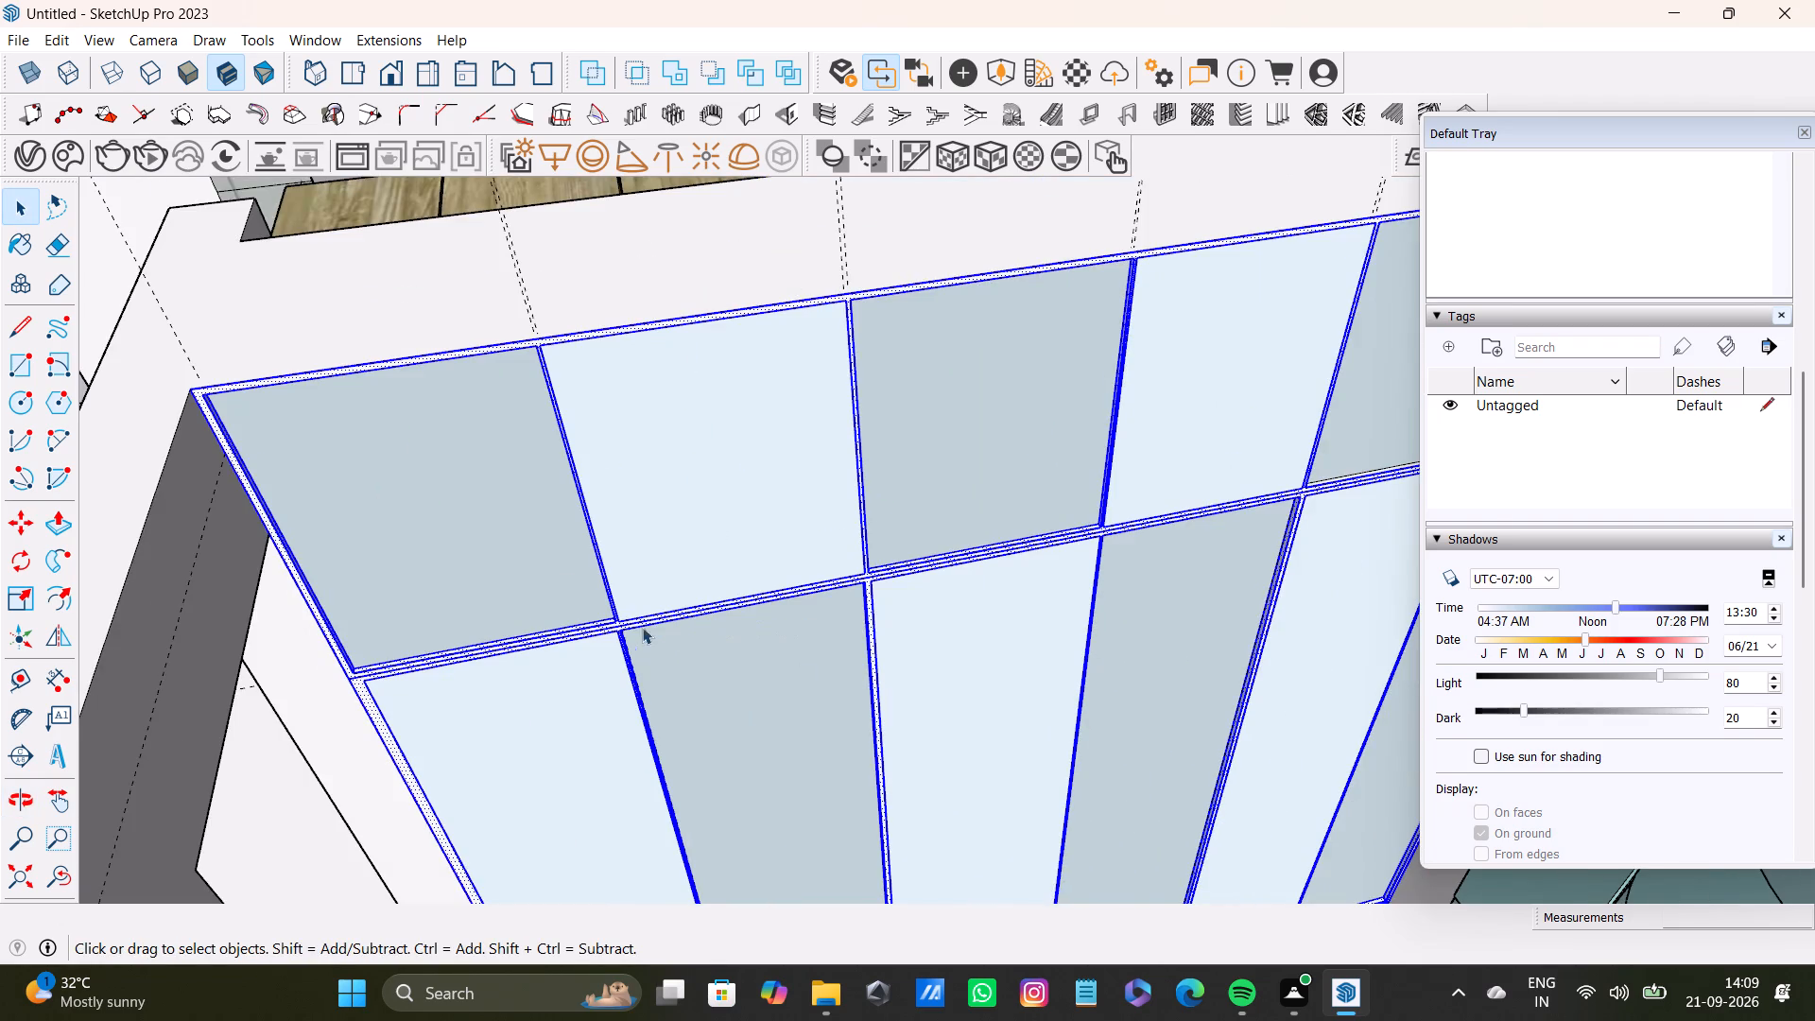
scroll(635, 631, "up", 12)
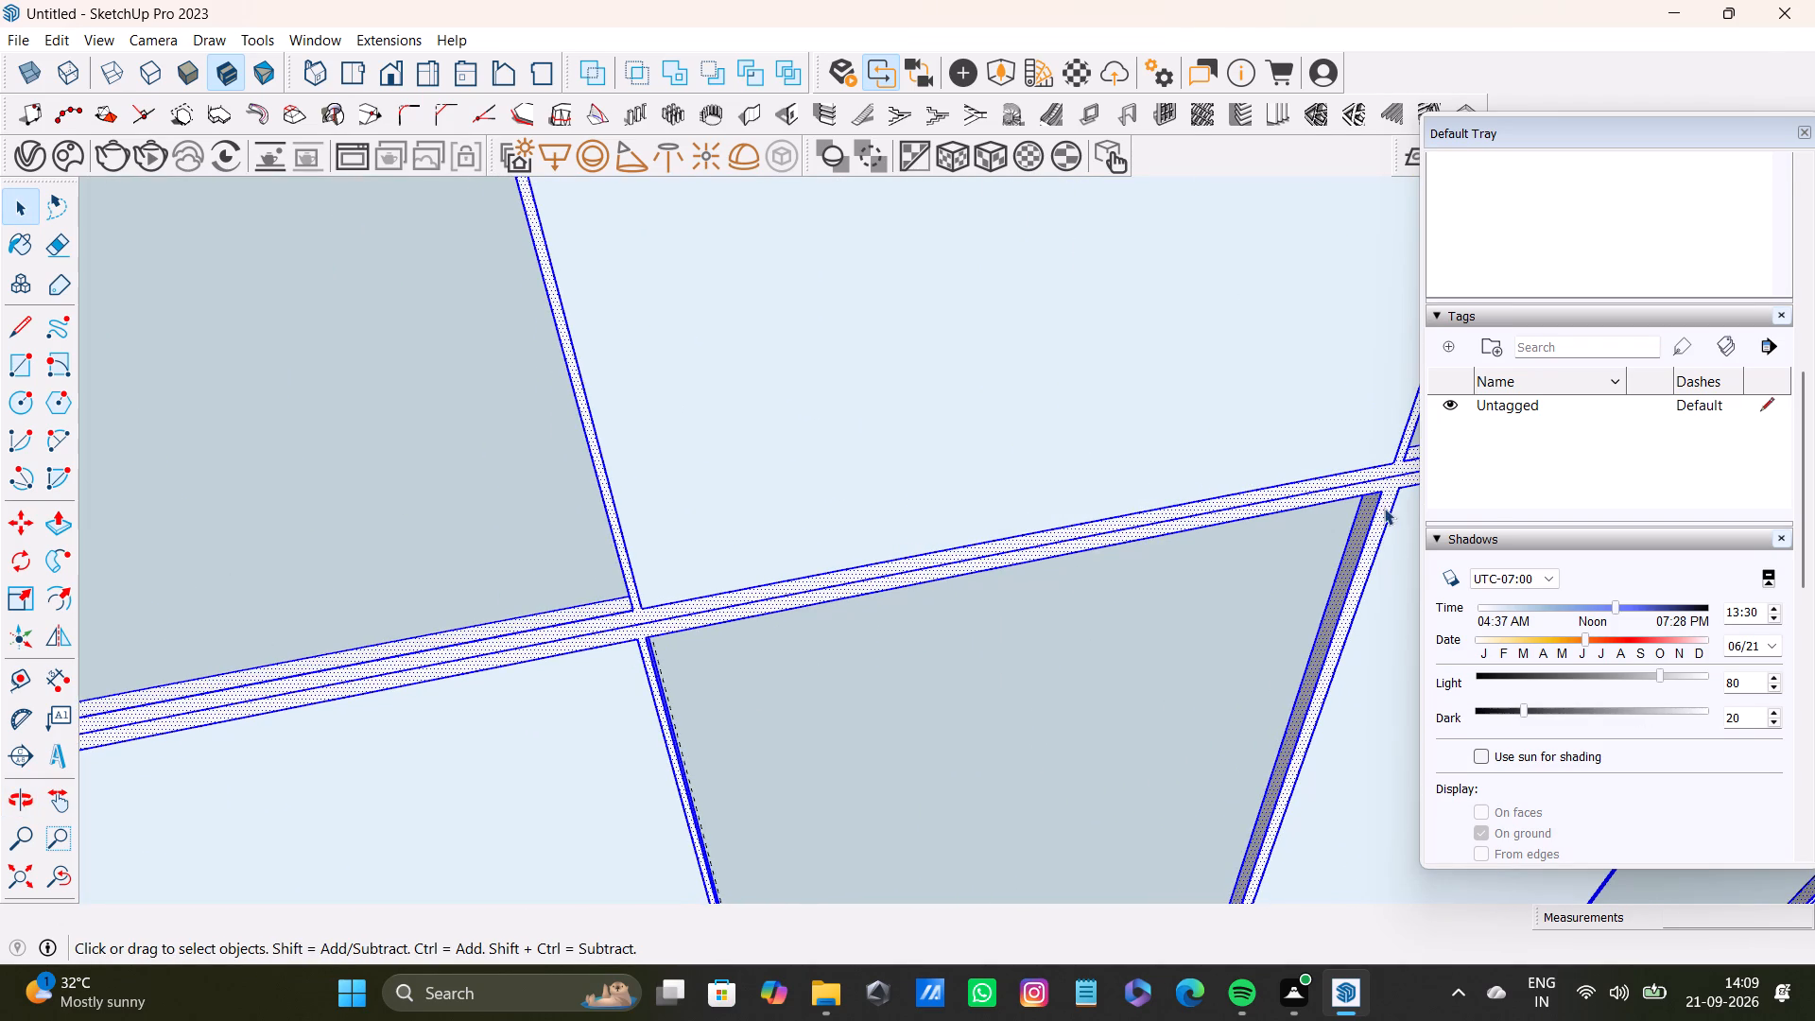
Paint the selected wardrobe frame and reveal faces with Carrera Marble from the Stone materials and clear the selection.
left_click_drag(1810, 523, 1806, 557)
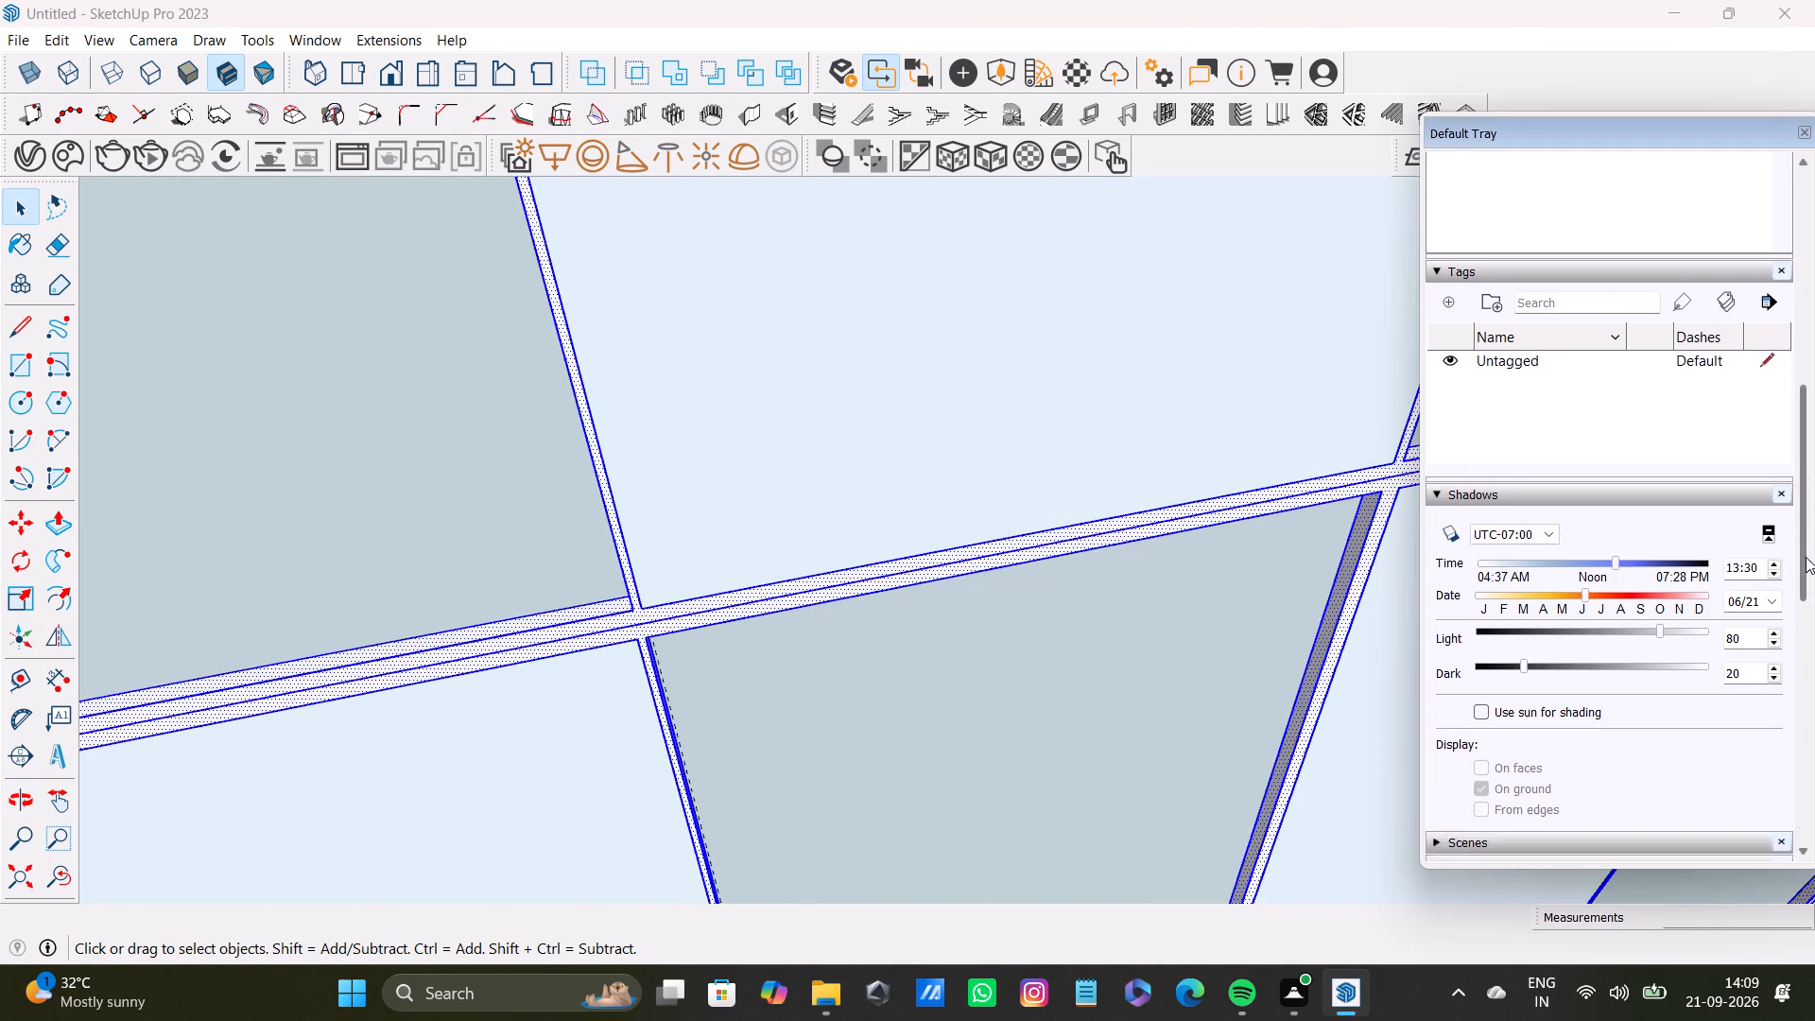
left_click_drag(1806, 557, 1807, 760)
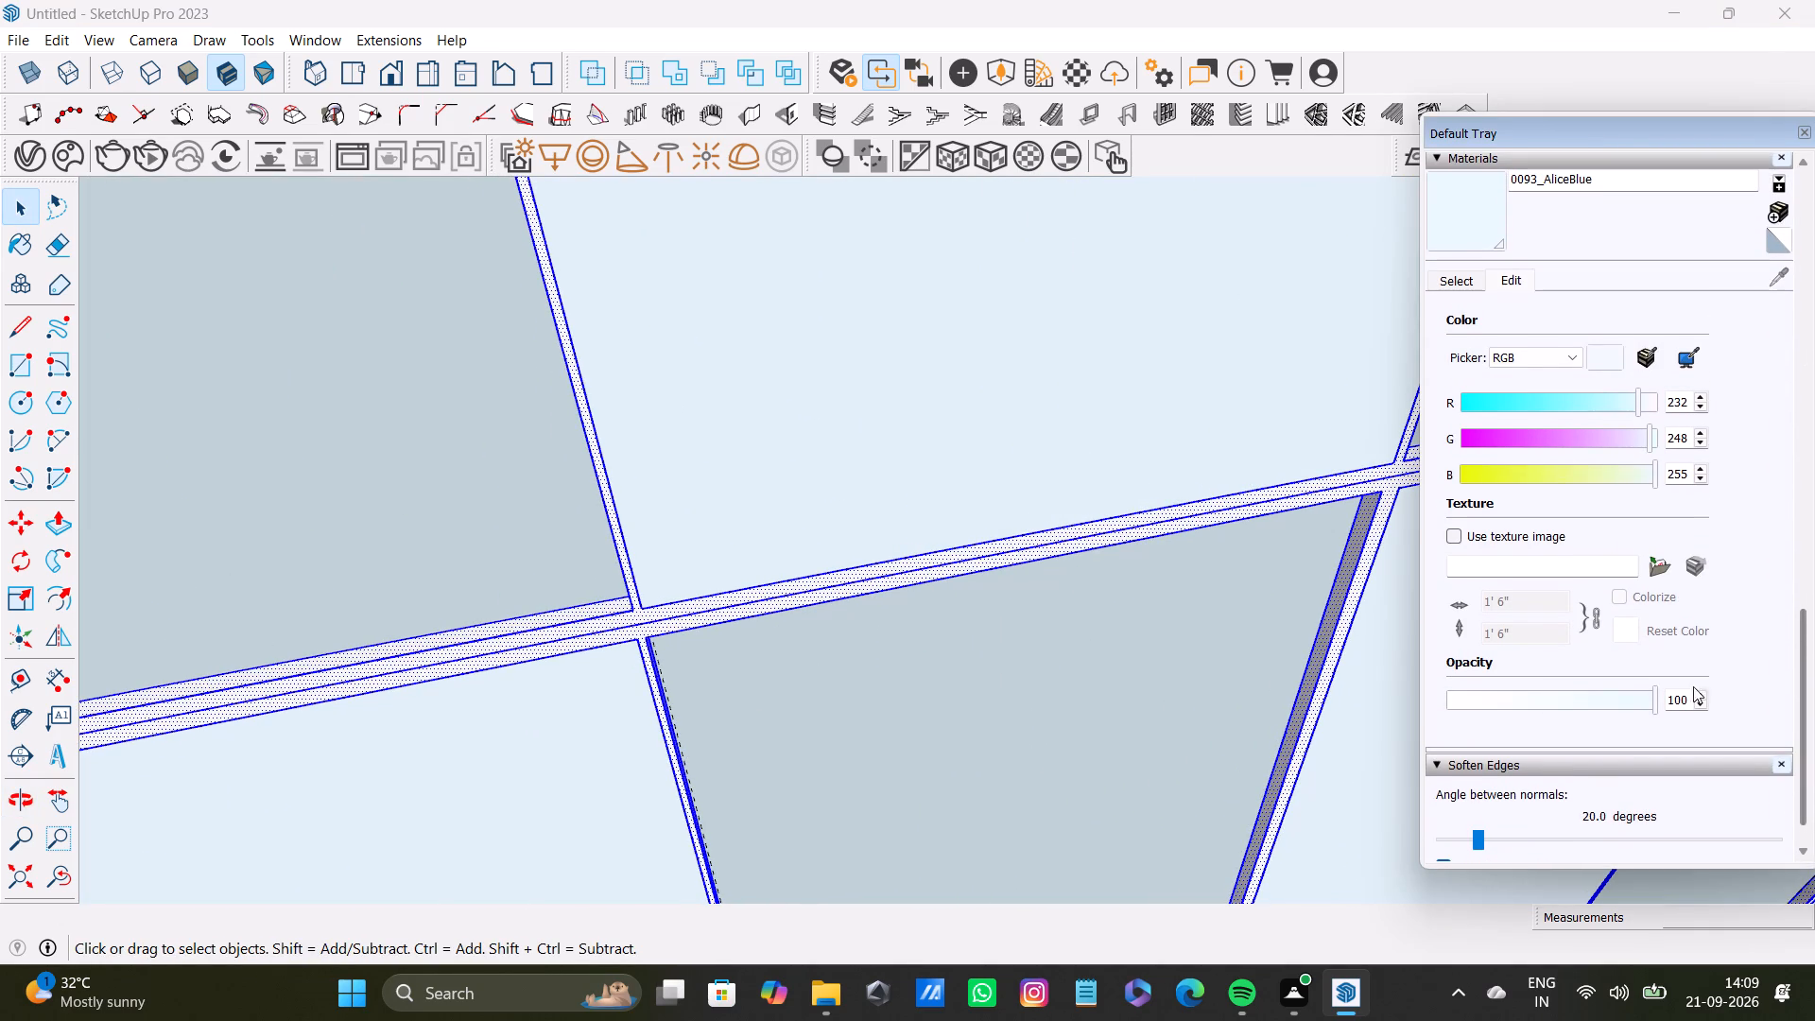
left_click(1466, 278)
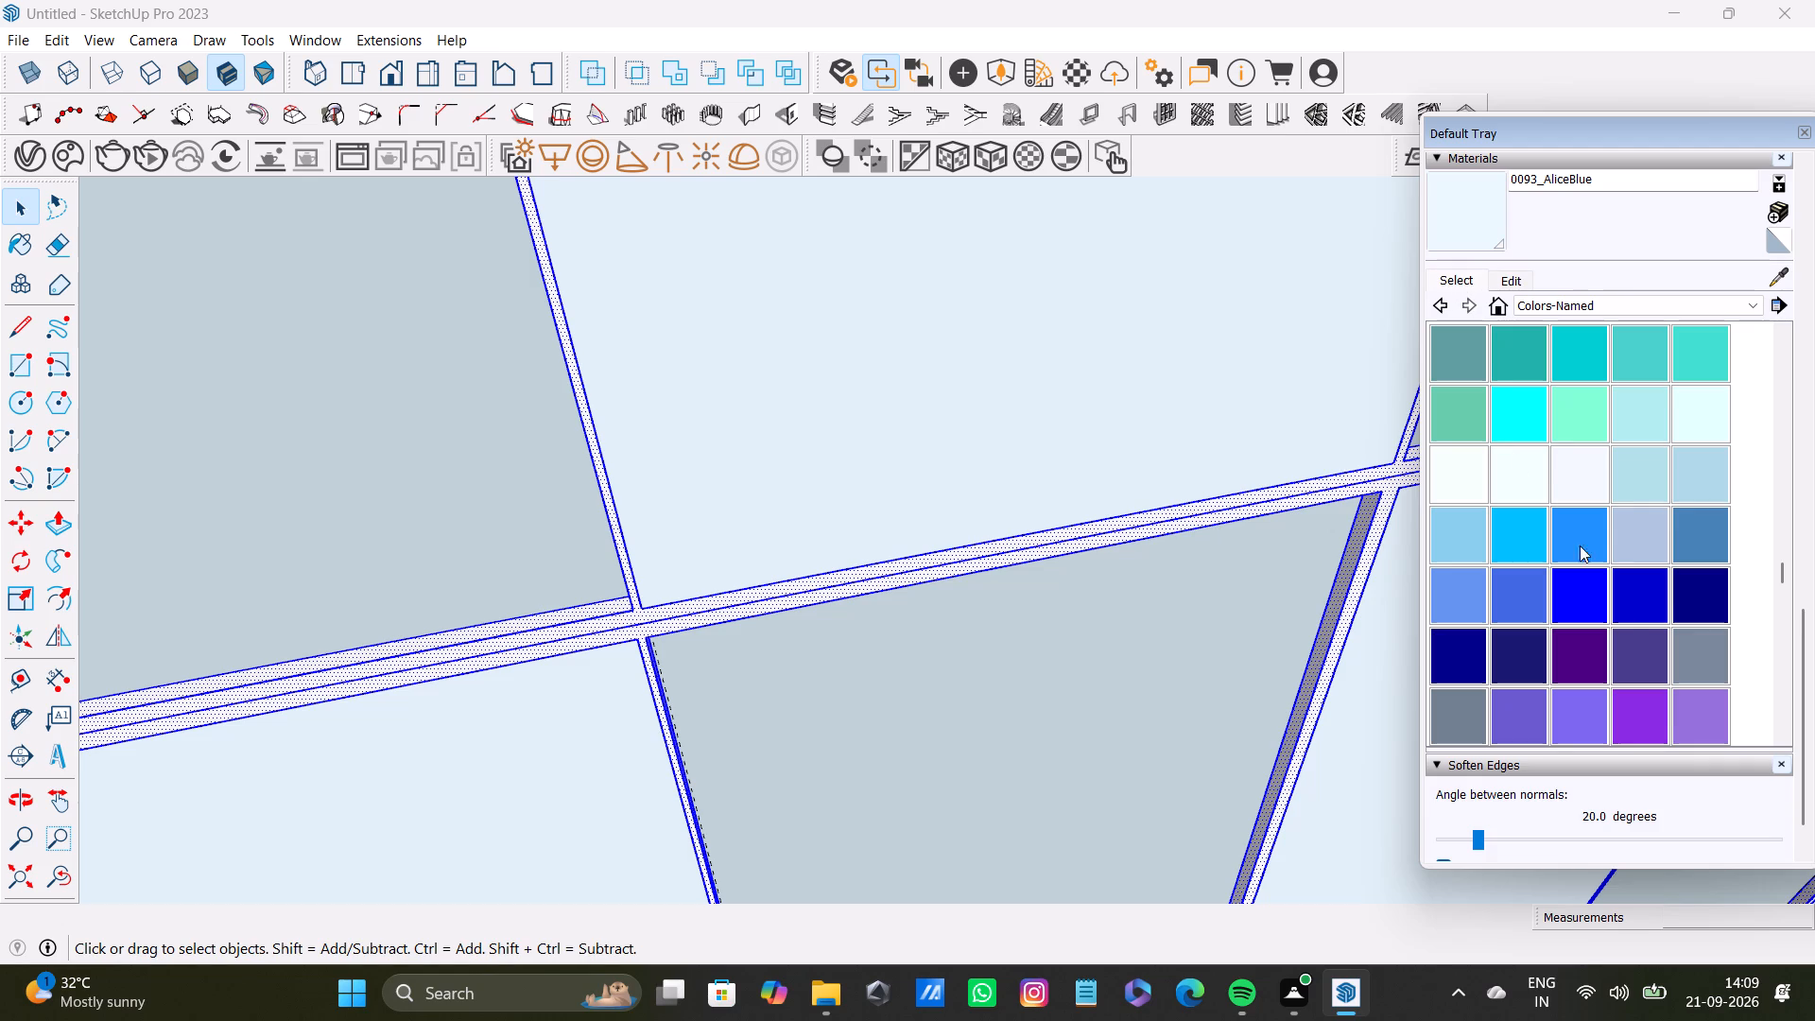
left_click(1587, 300)
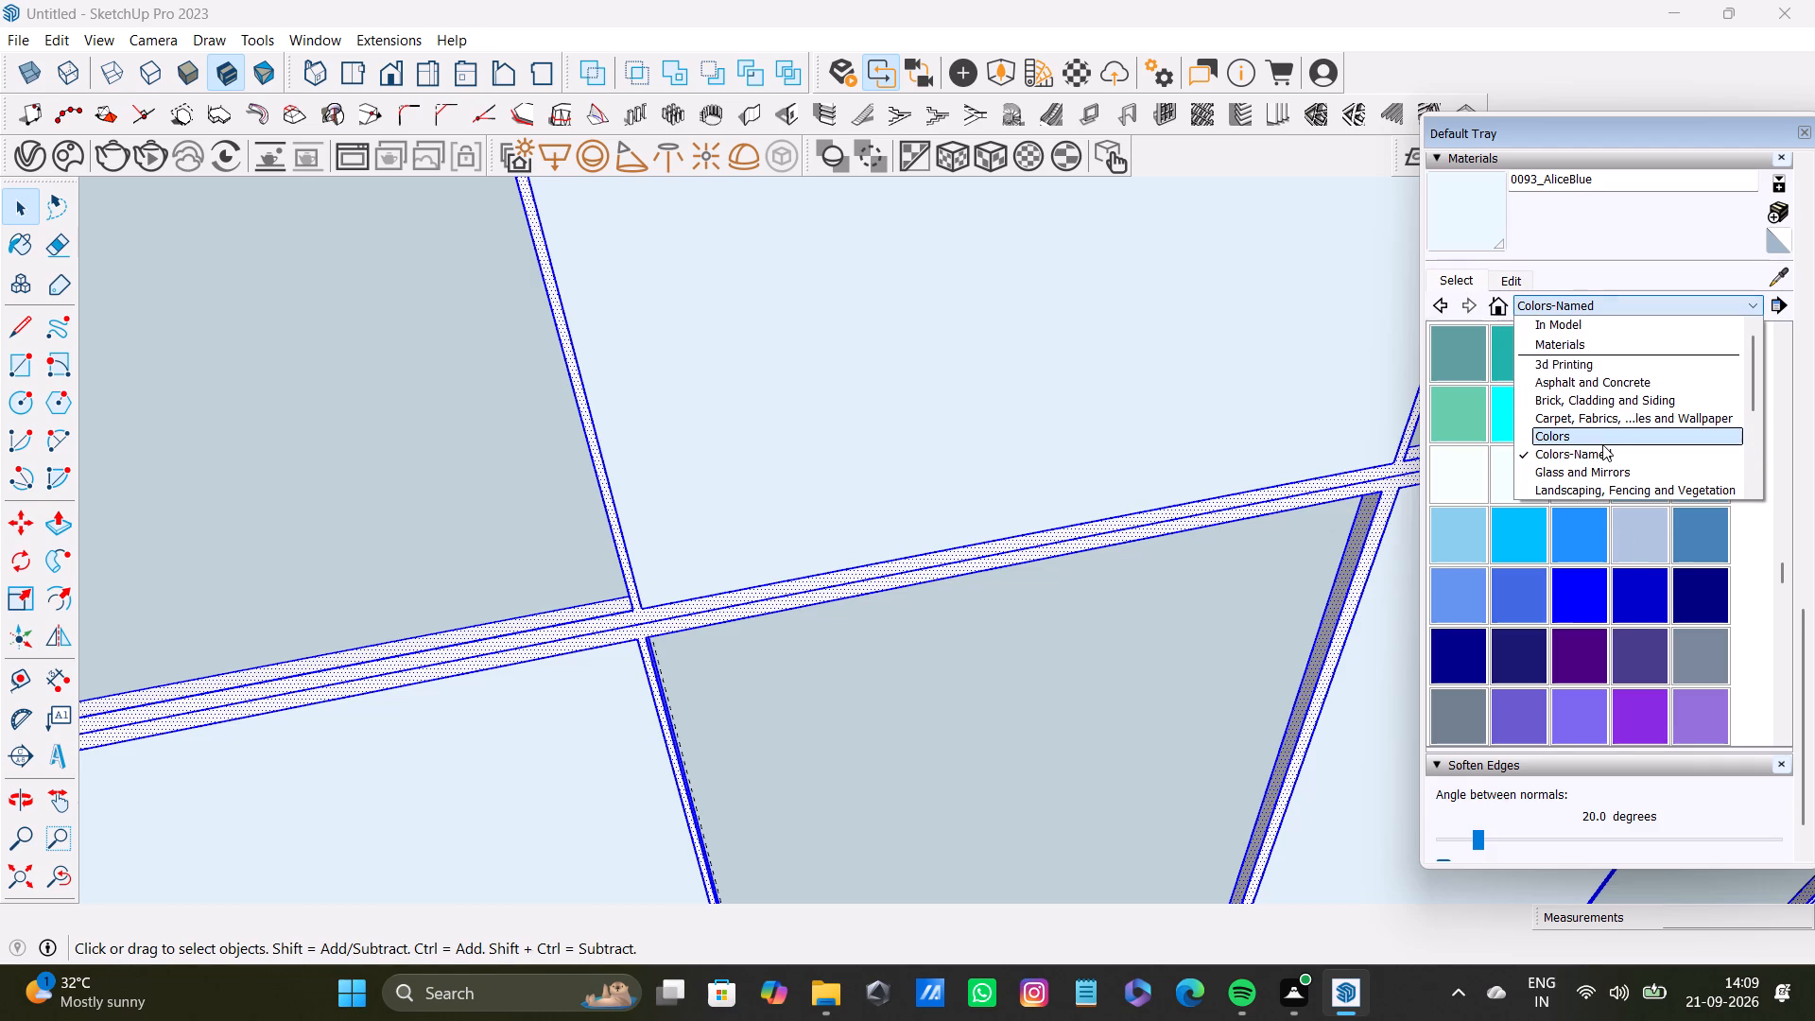
scroll(1598, 449, "down", 2)
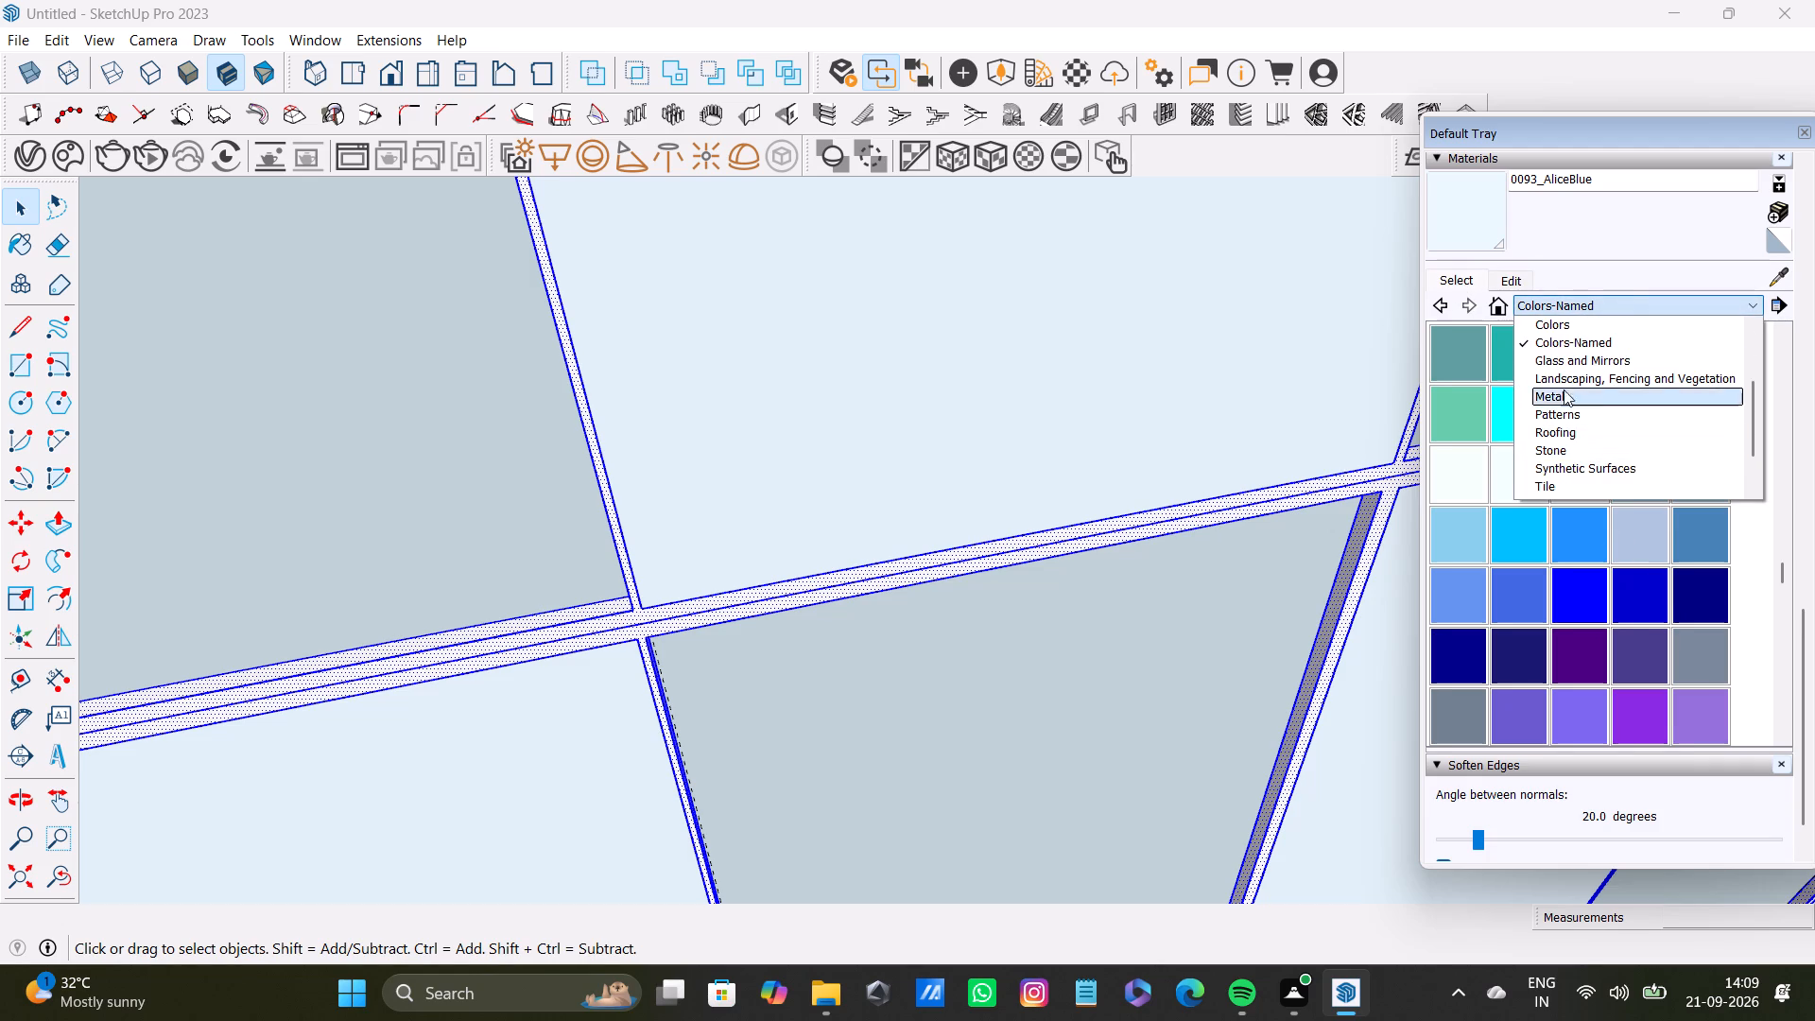
scroll(1556, 376, "down", 1)
scroll(1552, 369, "up", 1)
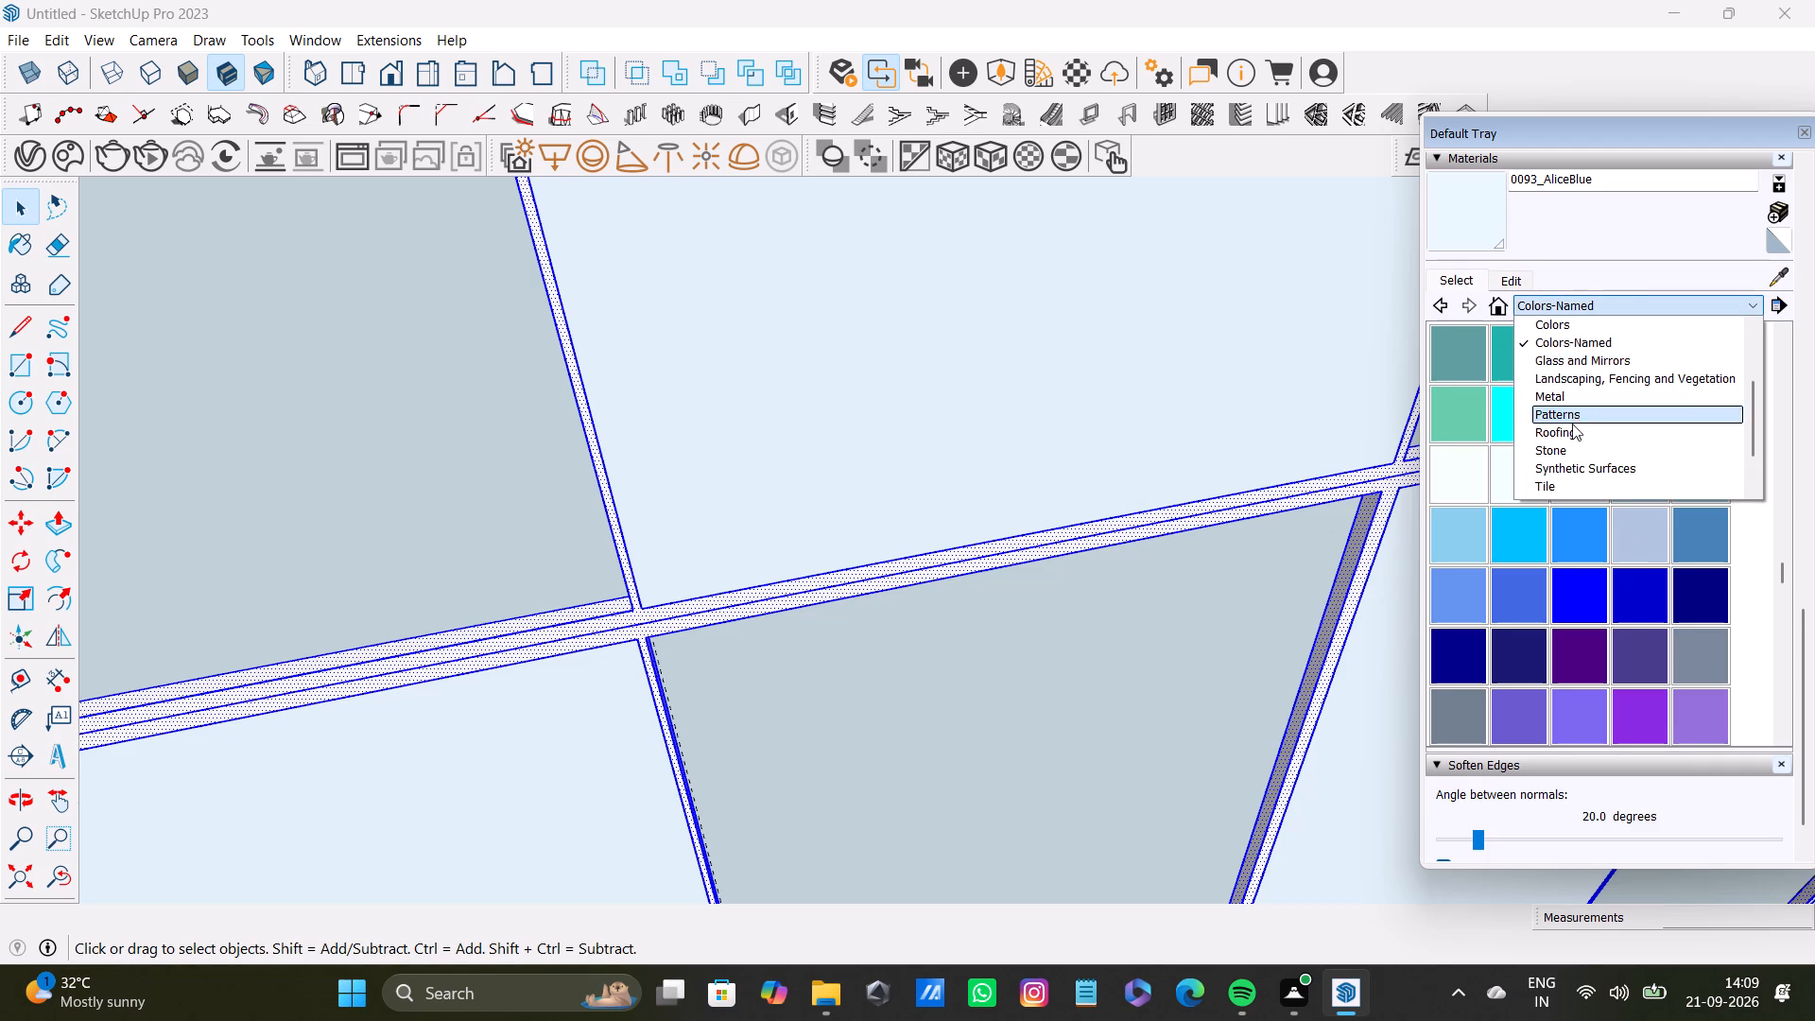
left_click(1569, 454)
left_click(1480, 358)
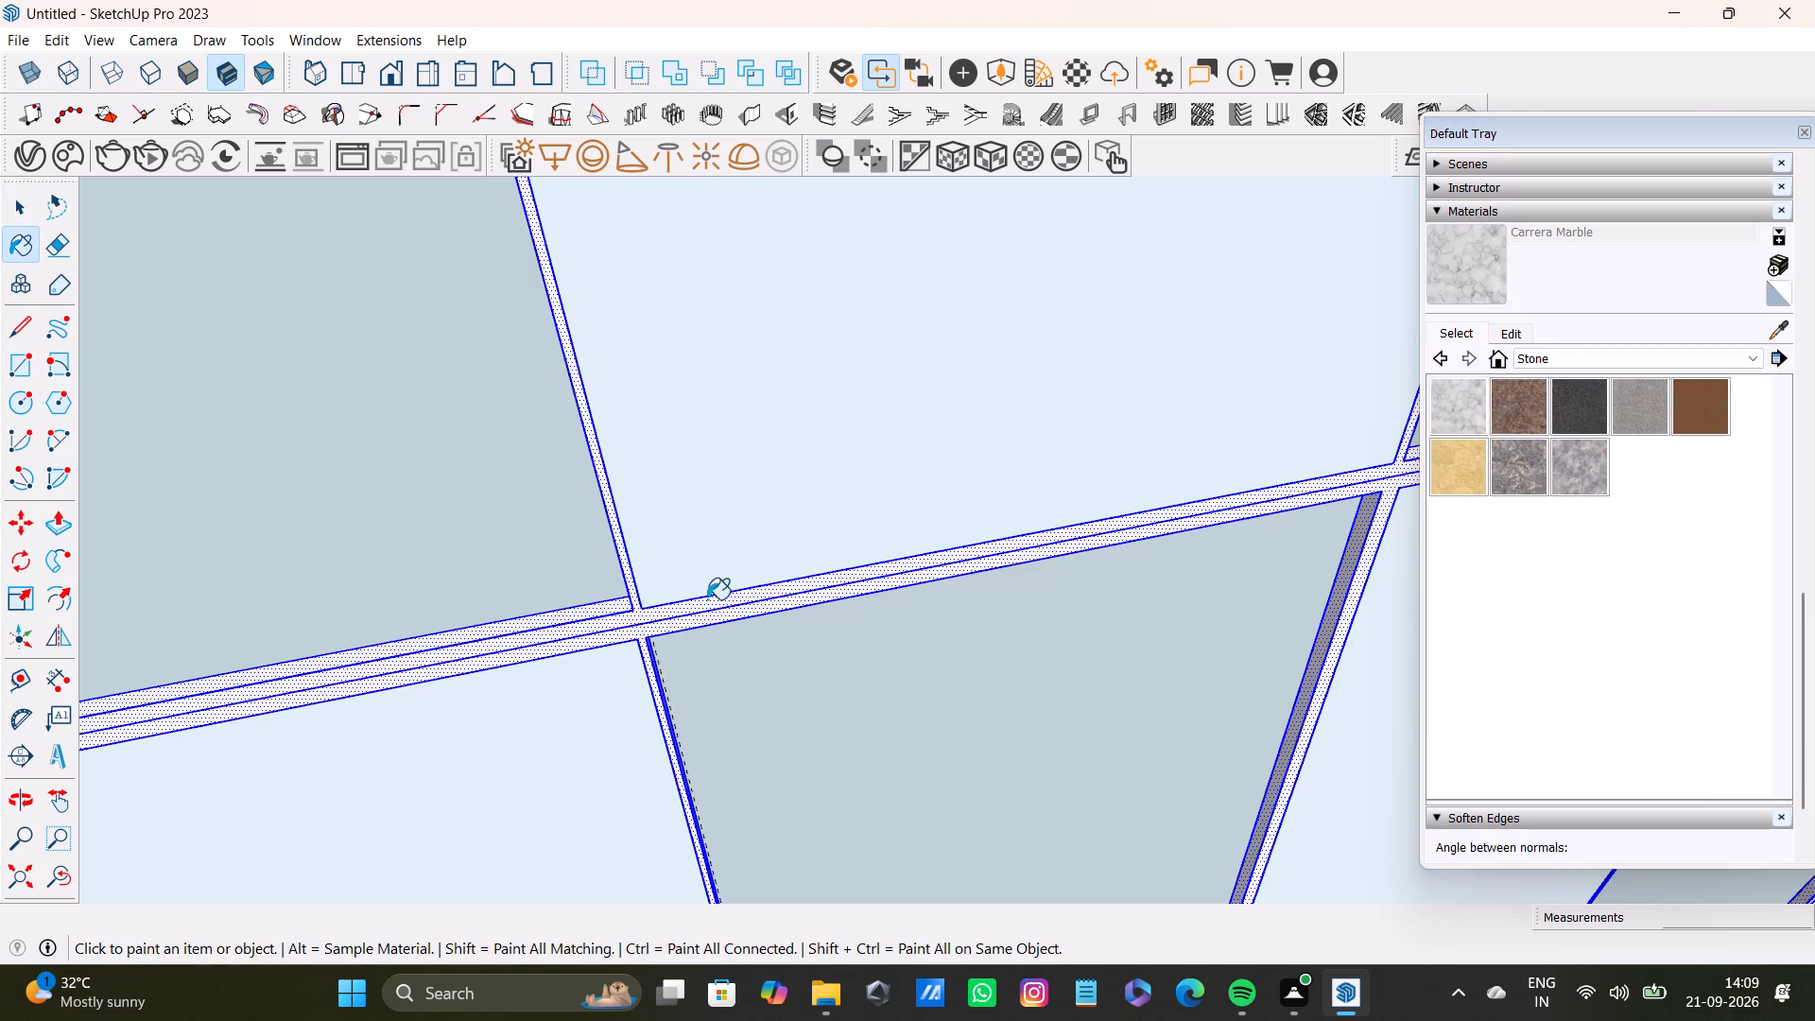
left_click(703, 614)
scroll(822, 610, "down", 20)
key("space")
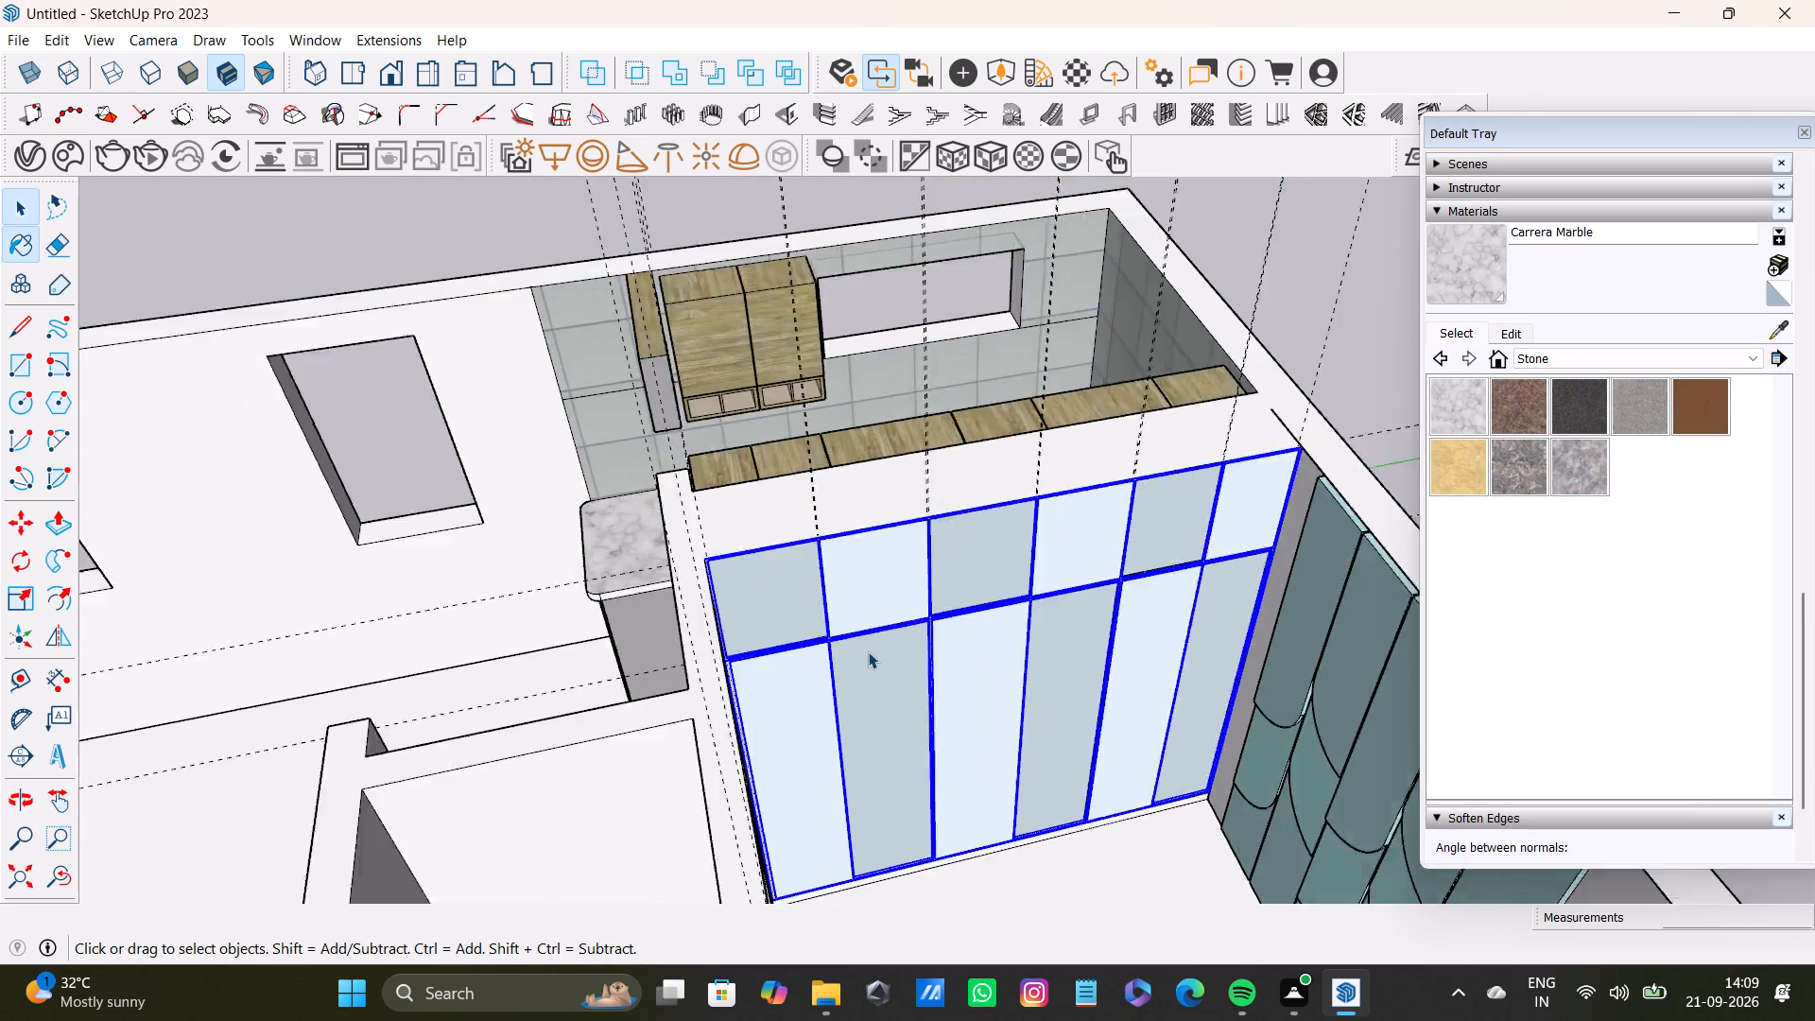
scroll(868, 651, "down", 6)
key("space")
left_click(1266, 463)
Select the skirting face along the bottom of the wardrobe and paint it with Carrera Marble.
scroll(1015, 696, "up", 7)
middle_click_drag(1068, 806, 950, 823)
scroll(945, 803, "up", 2)
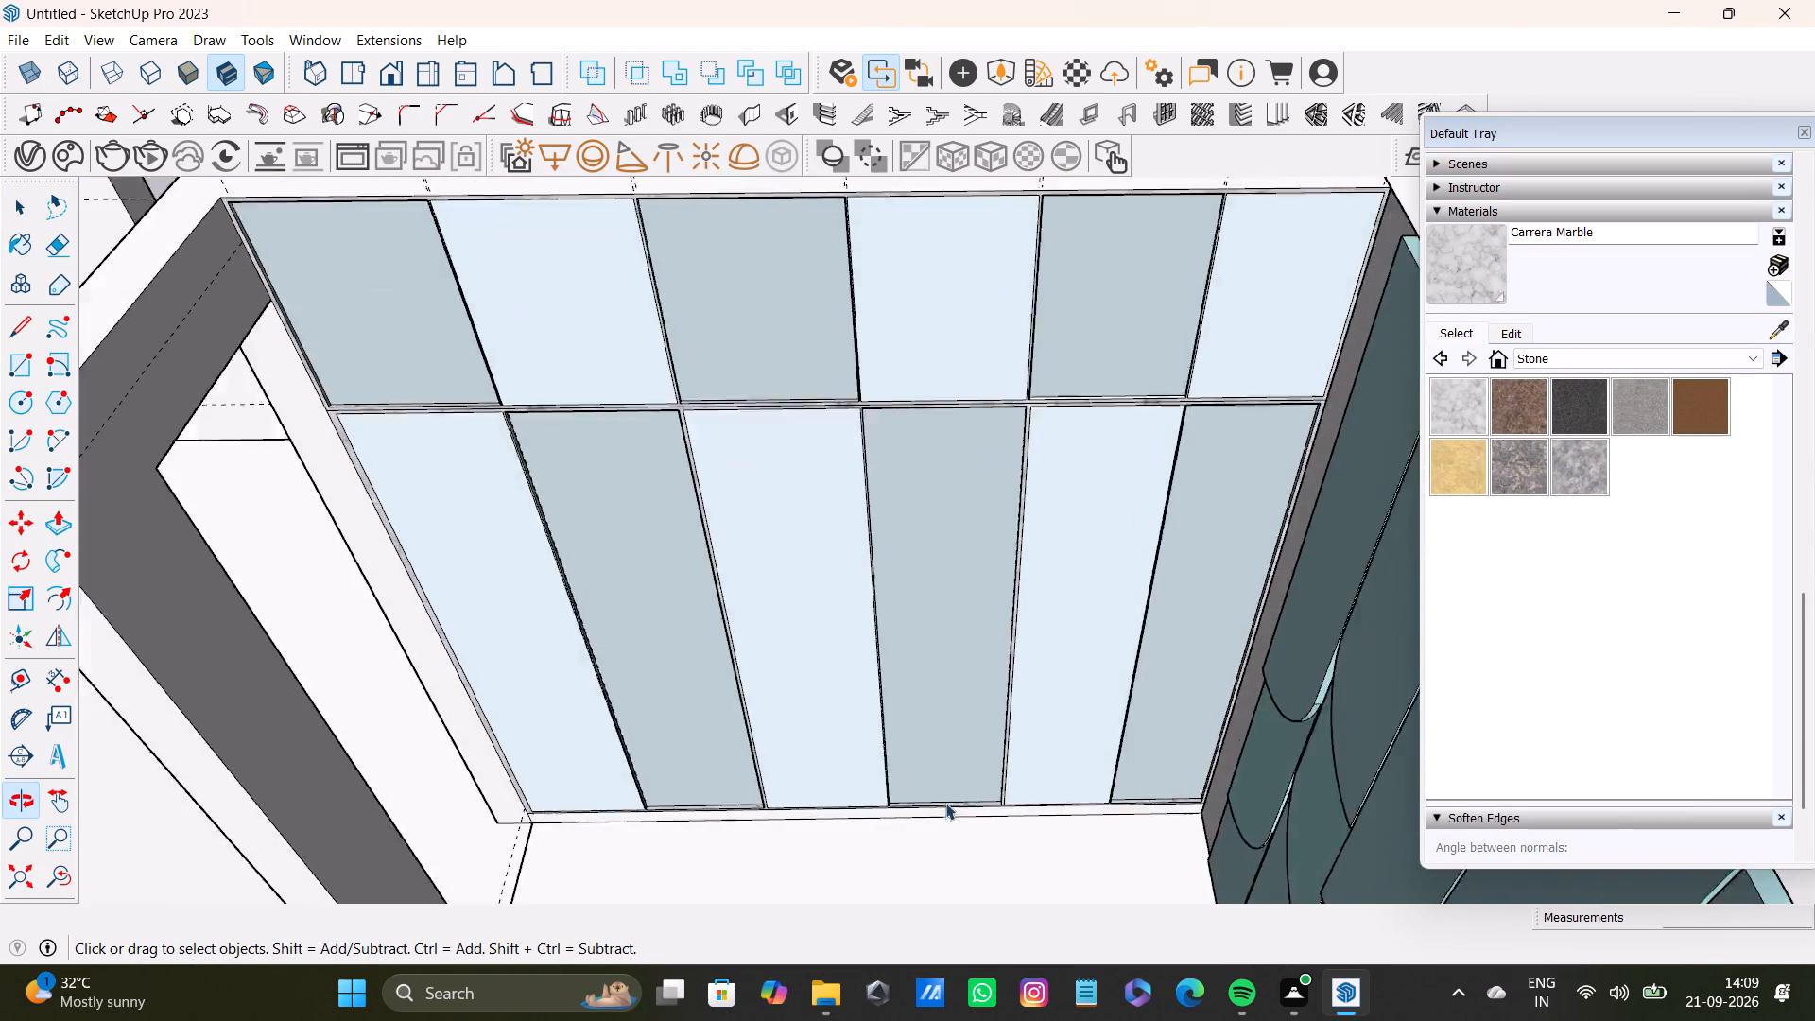
scroll(945, 803, "up", 5)
middle_click_drag(906, 784, 911, 525, "shift")
scroll(943, 615, "up", 7)
double_click(949, 561)
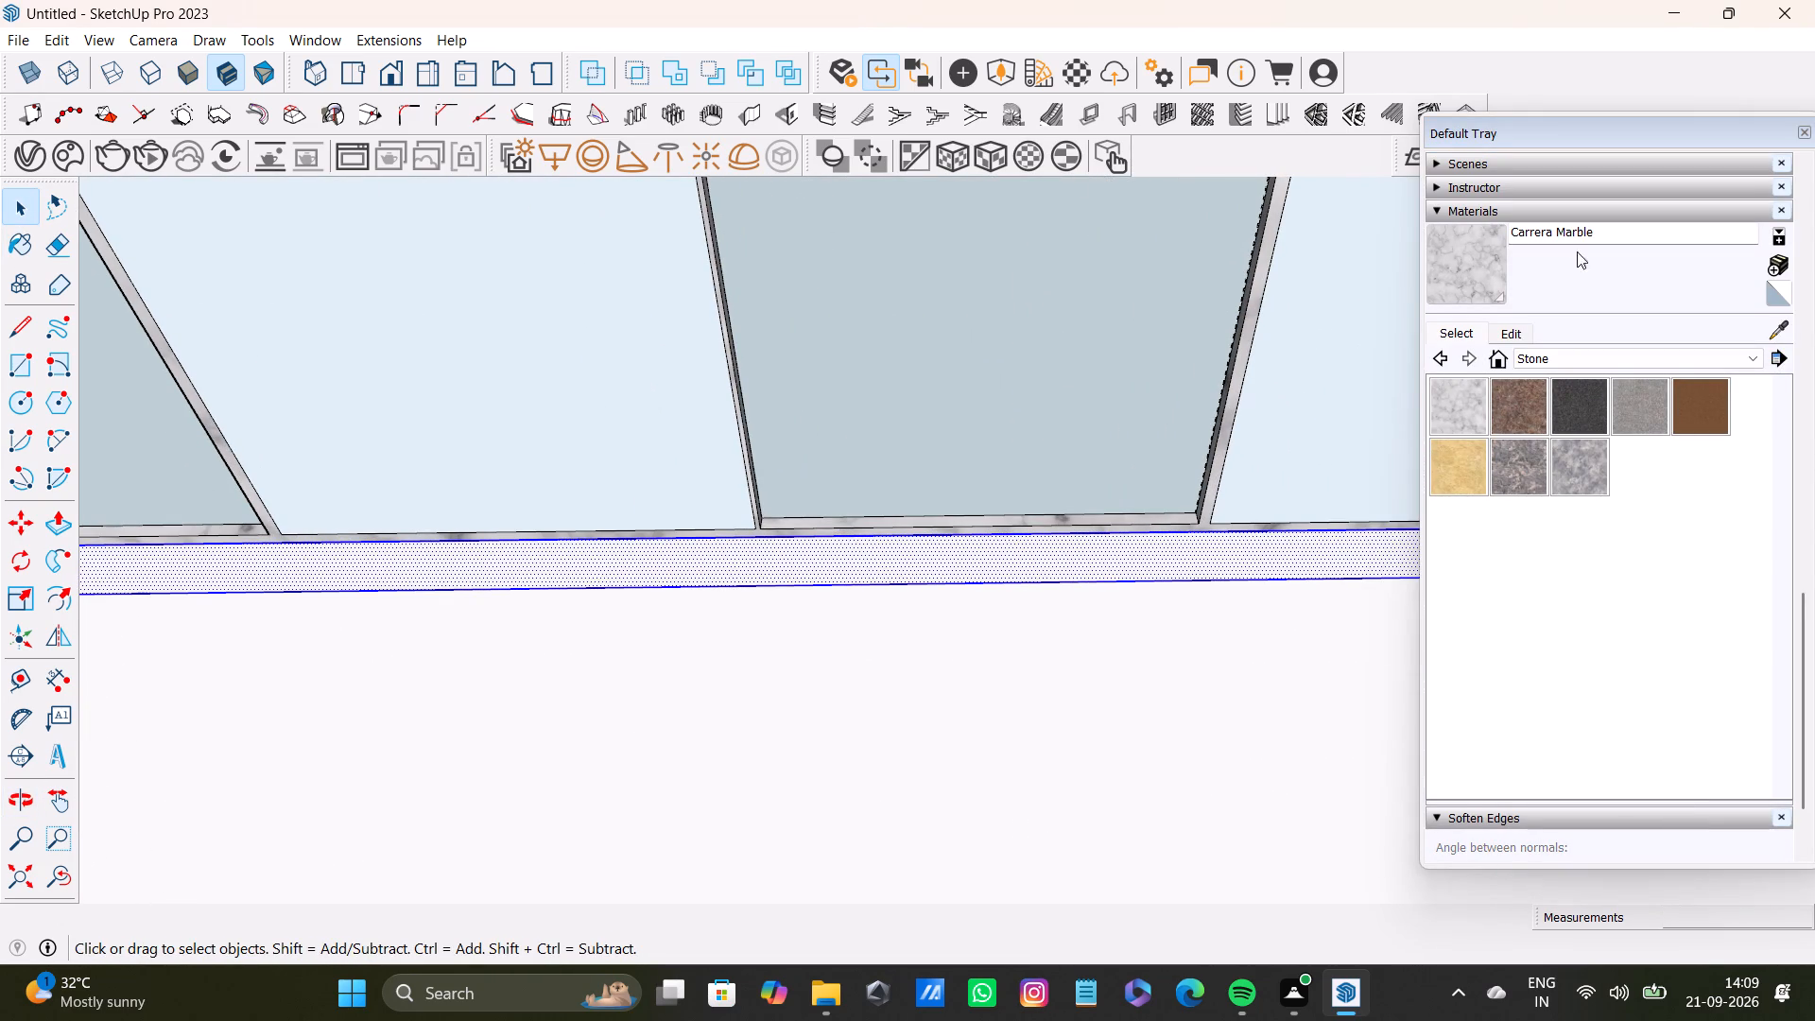
left_click(1449, 268)
left_click(1219, 545)
scroll(1171, 583, "down", 8)
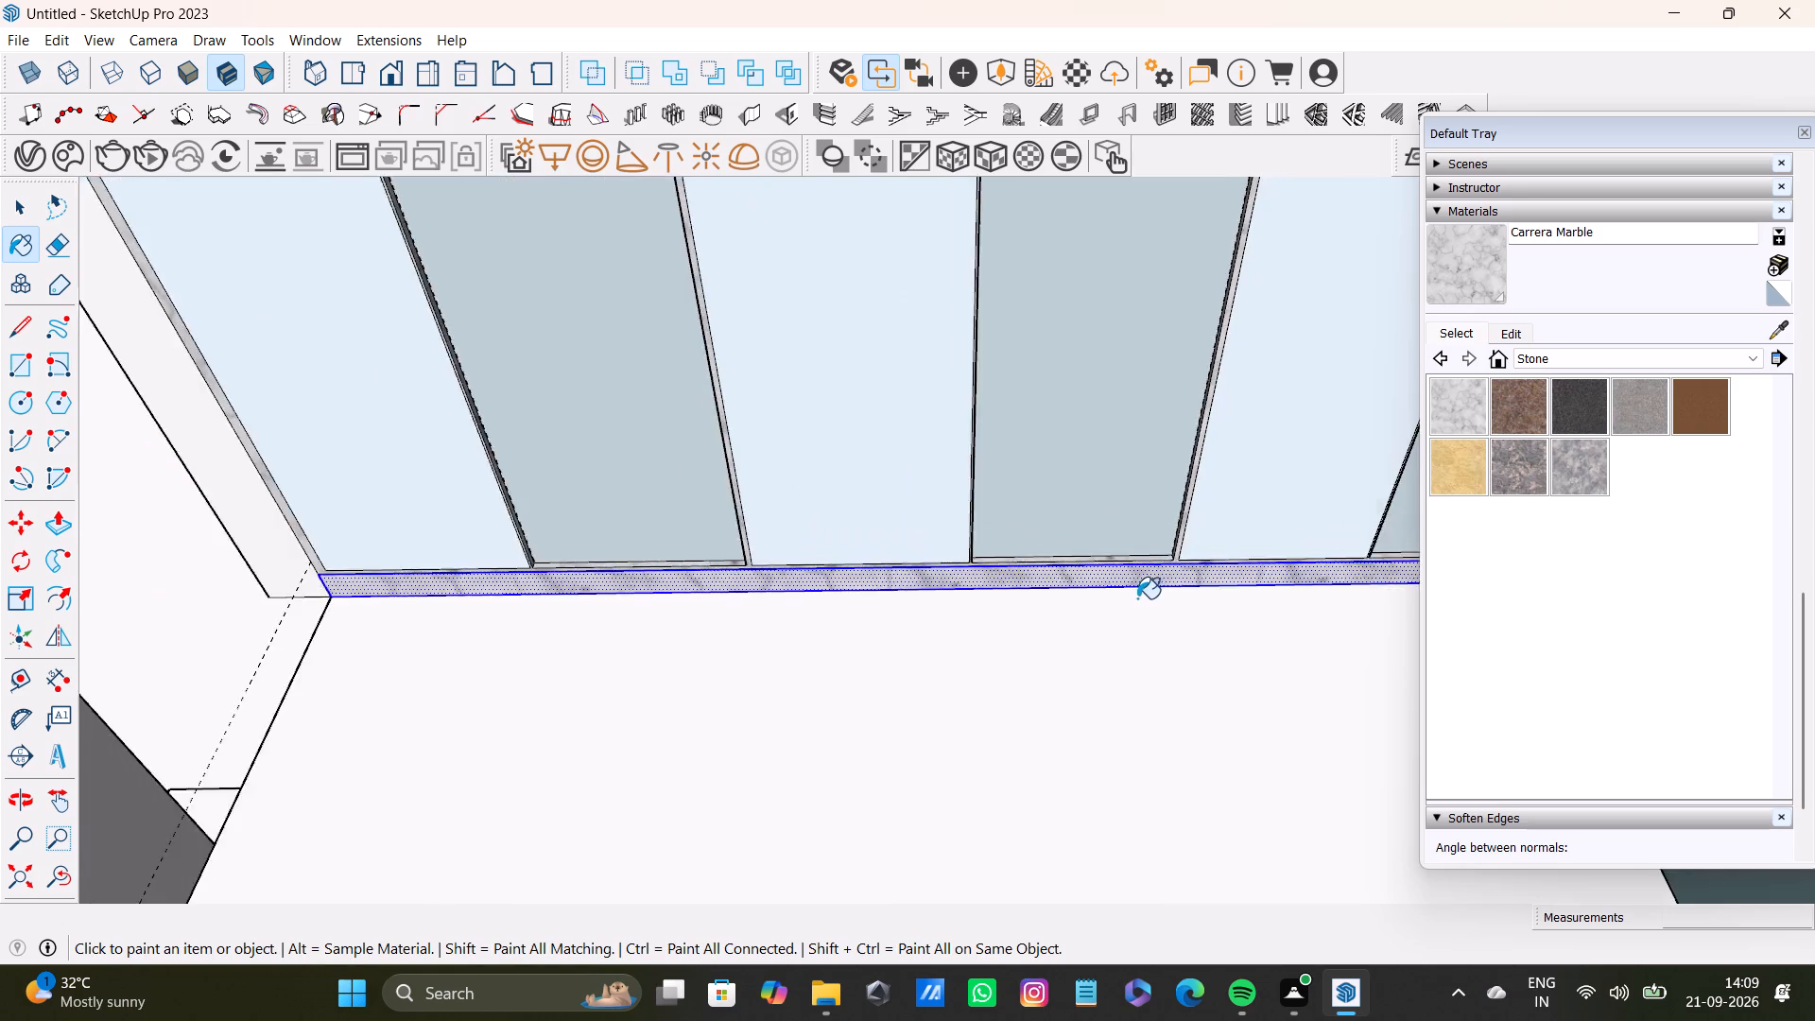
scroll(1137, 598, "down", 8)
Review the painted wardrobe from several angles and clear the selection.
middle_click_drag(1124, 620, 1305, 684)
scroll(1103, 459, "up", 13)
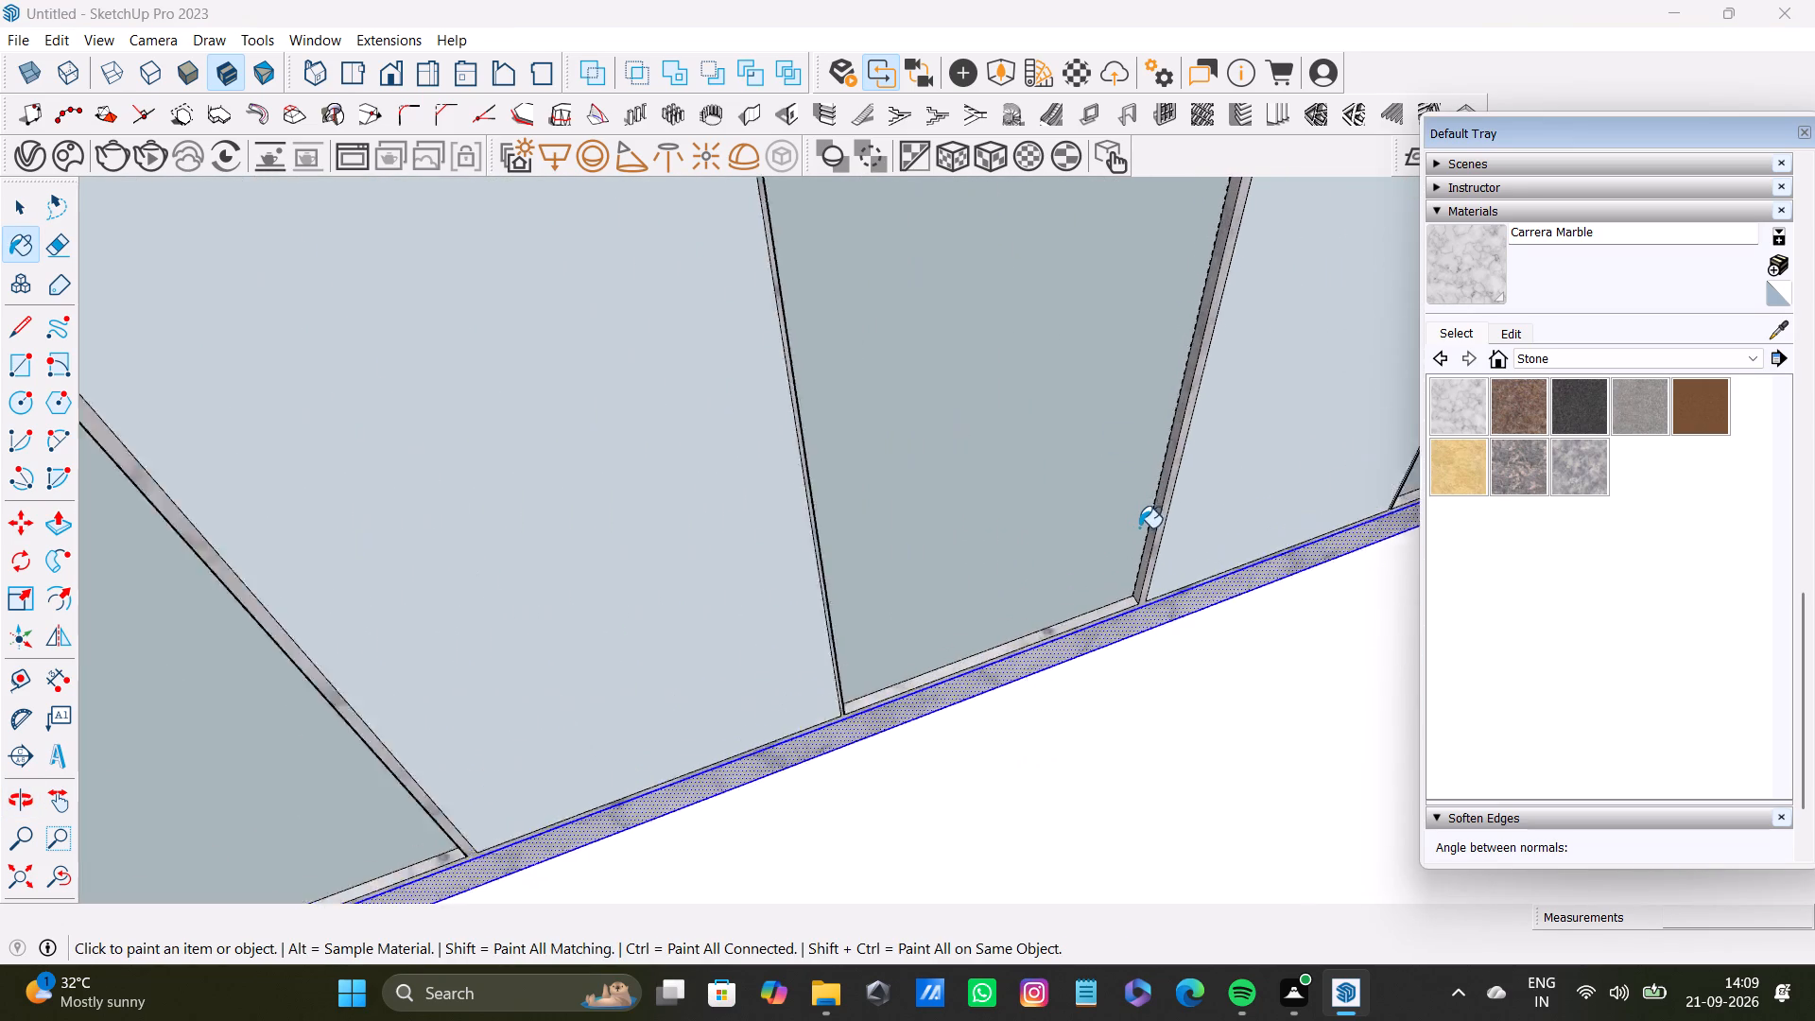
scroll(1139, 528, "up", 6)
scroll(1140, 528, "down", 13)
scroll(1287, 541, "down", 10)
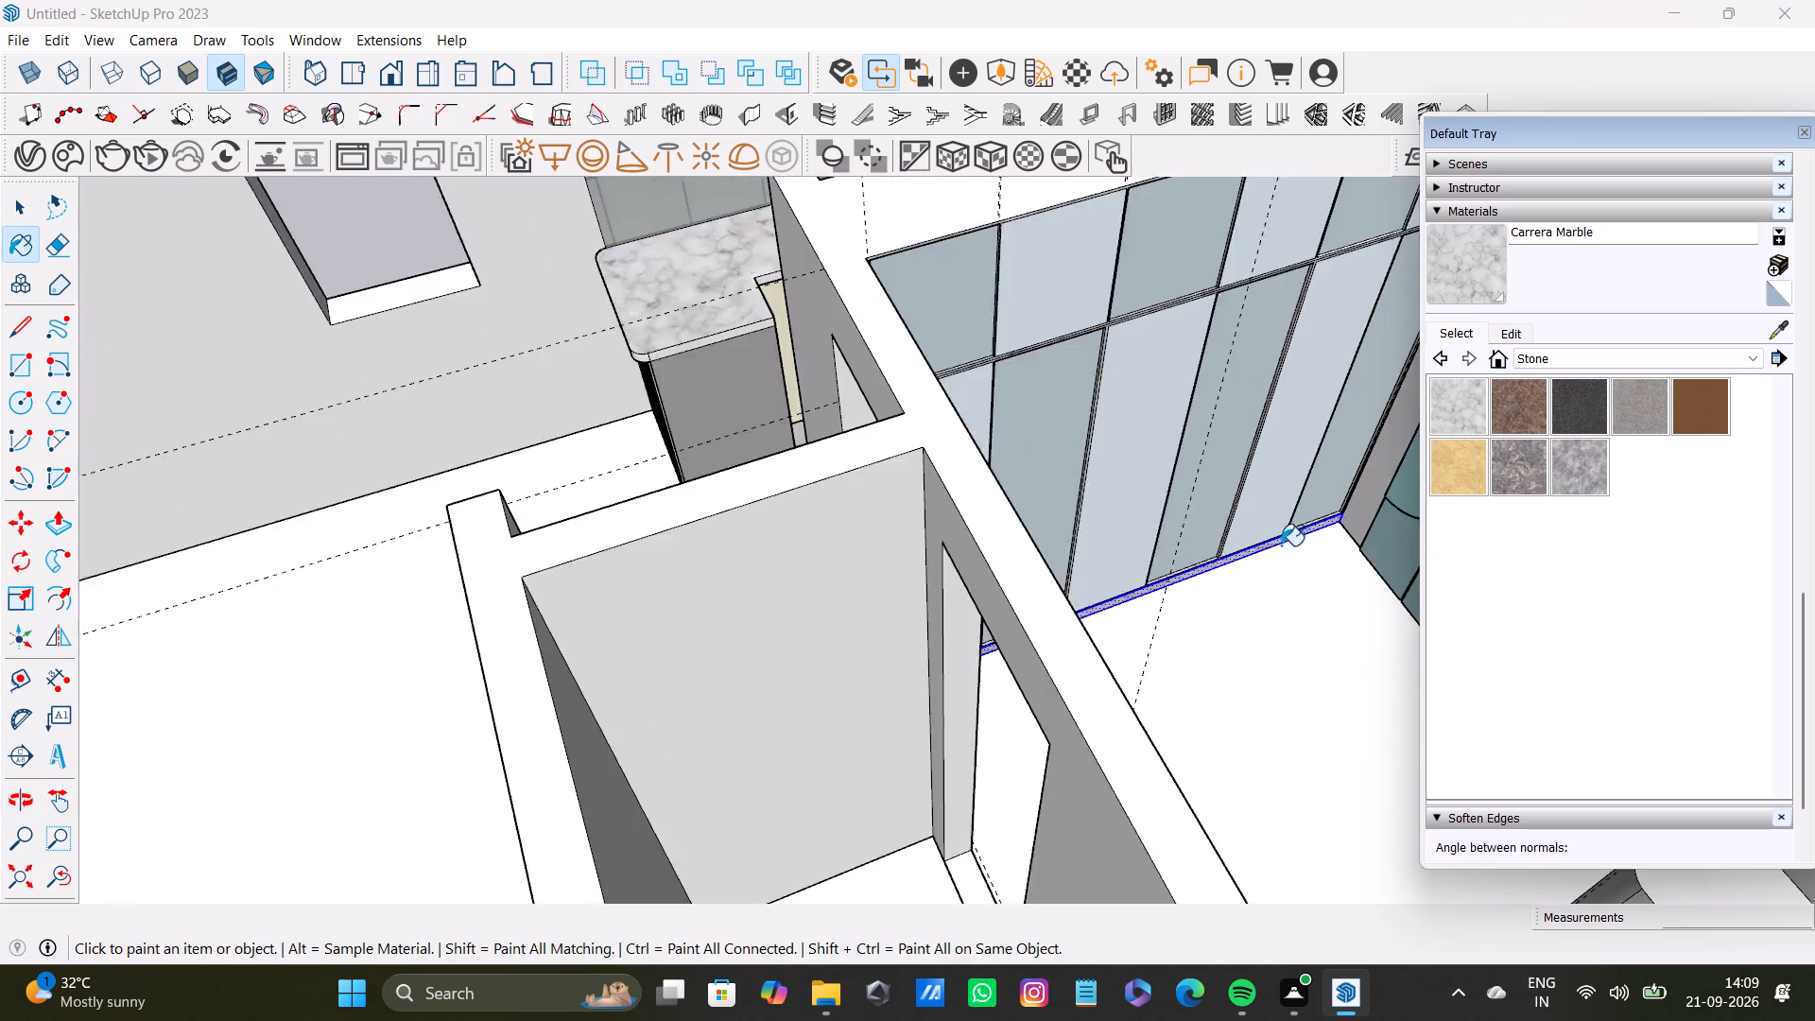
scroll(1281, 545, "down", 2)
key("space")
scroll(1122, 534, "down", 4)
middle_click_drag(1191, 538, 752, 609, "shift")
left_click(1073, 429)
key("space")
scroll(863, 551, "up", 7)
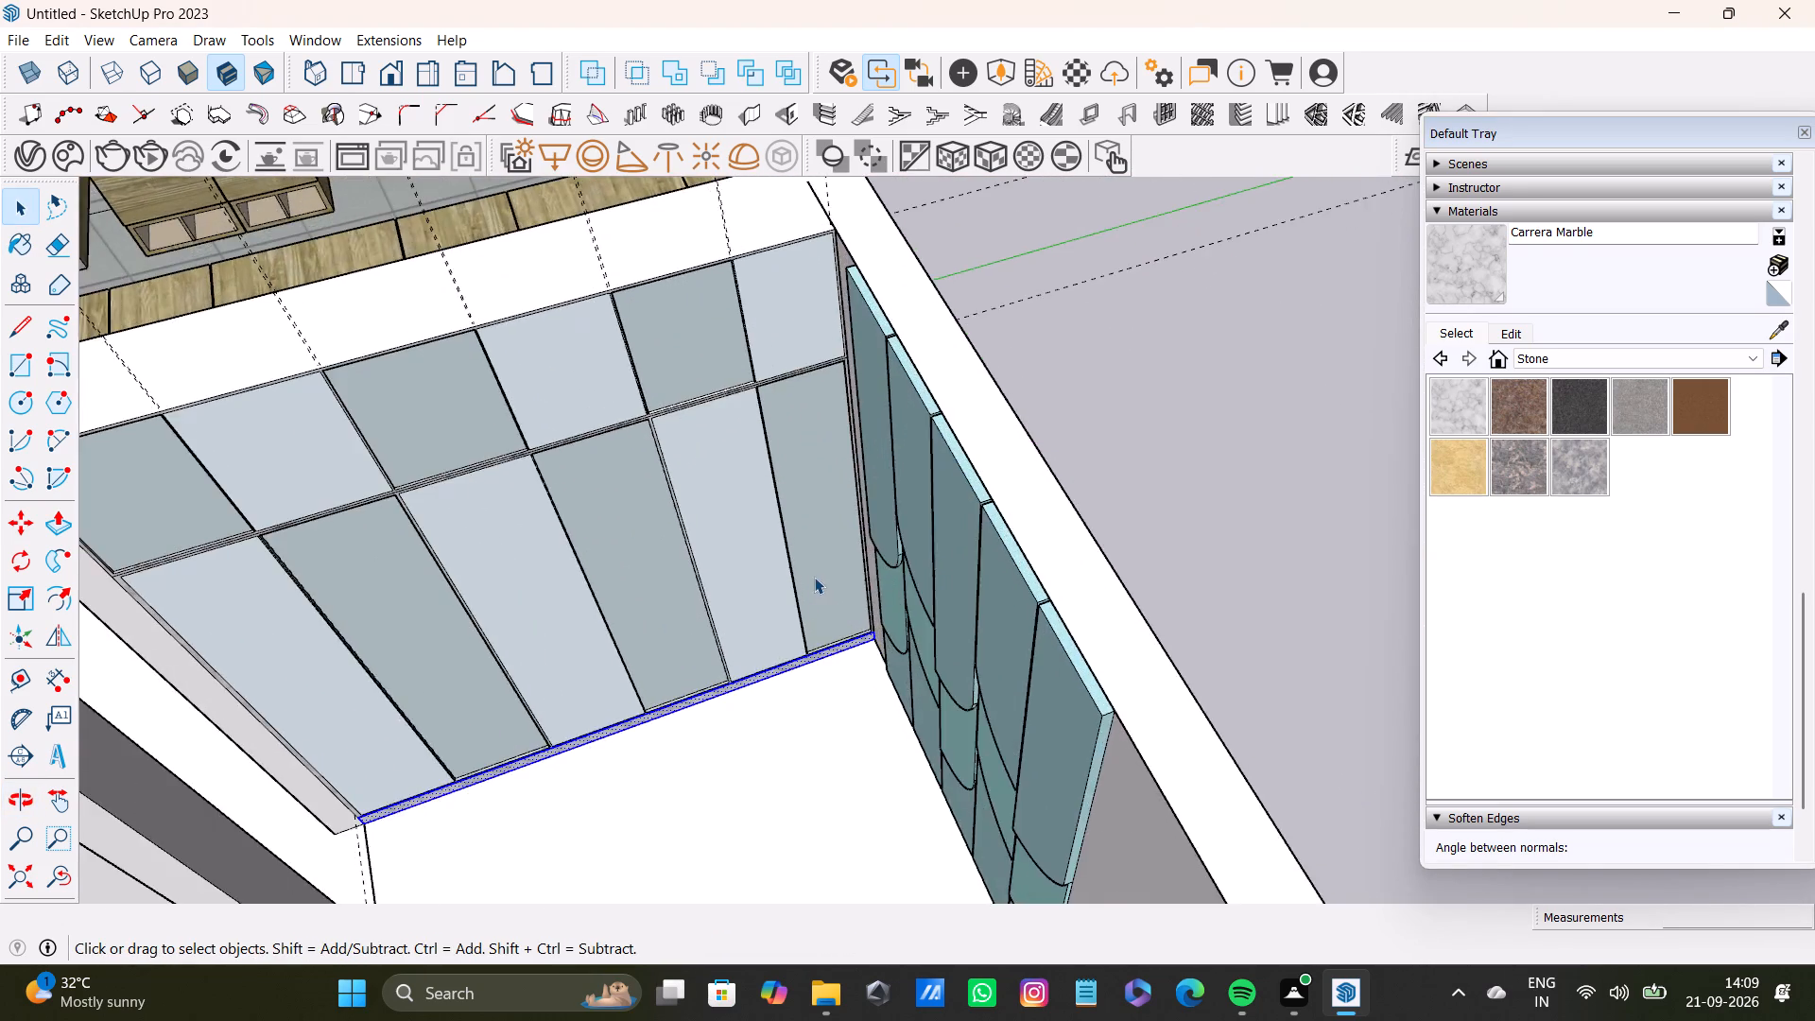
middle_click_drag(814, 577, 908, 606)
left_click(1270, 423)
scroll(1128, 465, "down", 4, "shift")
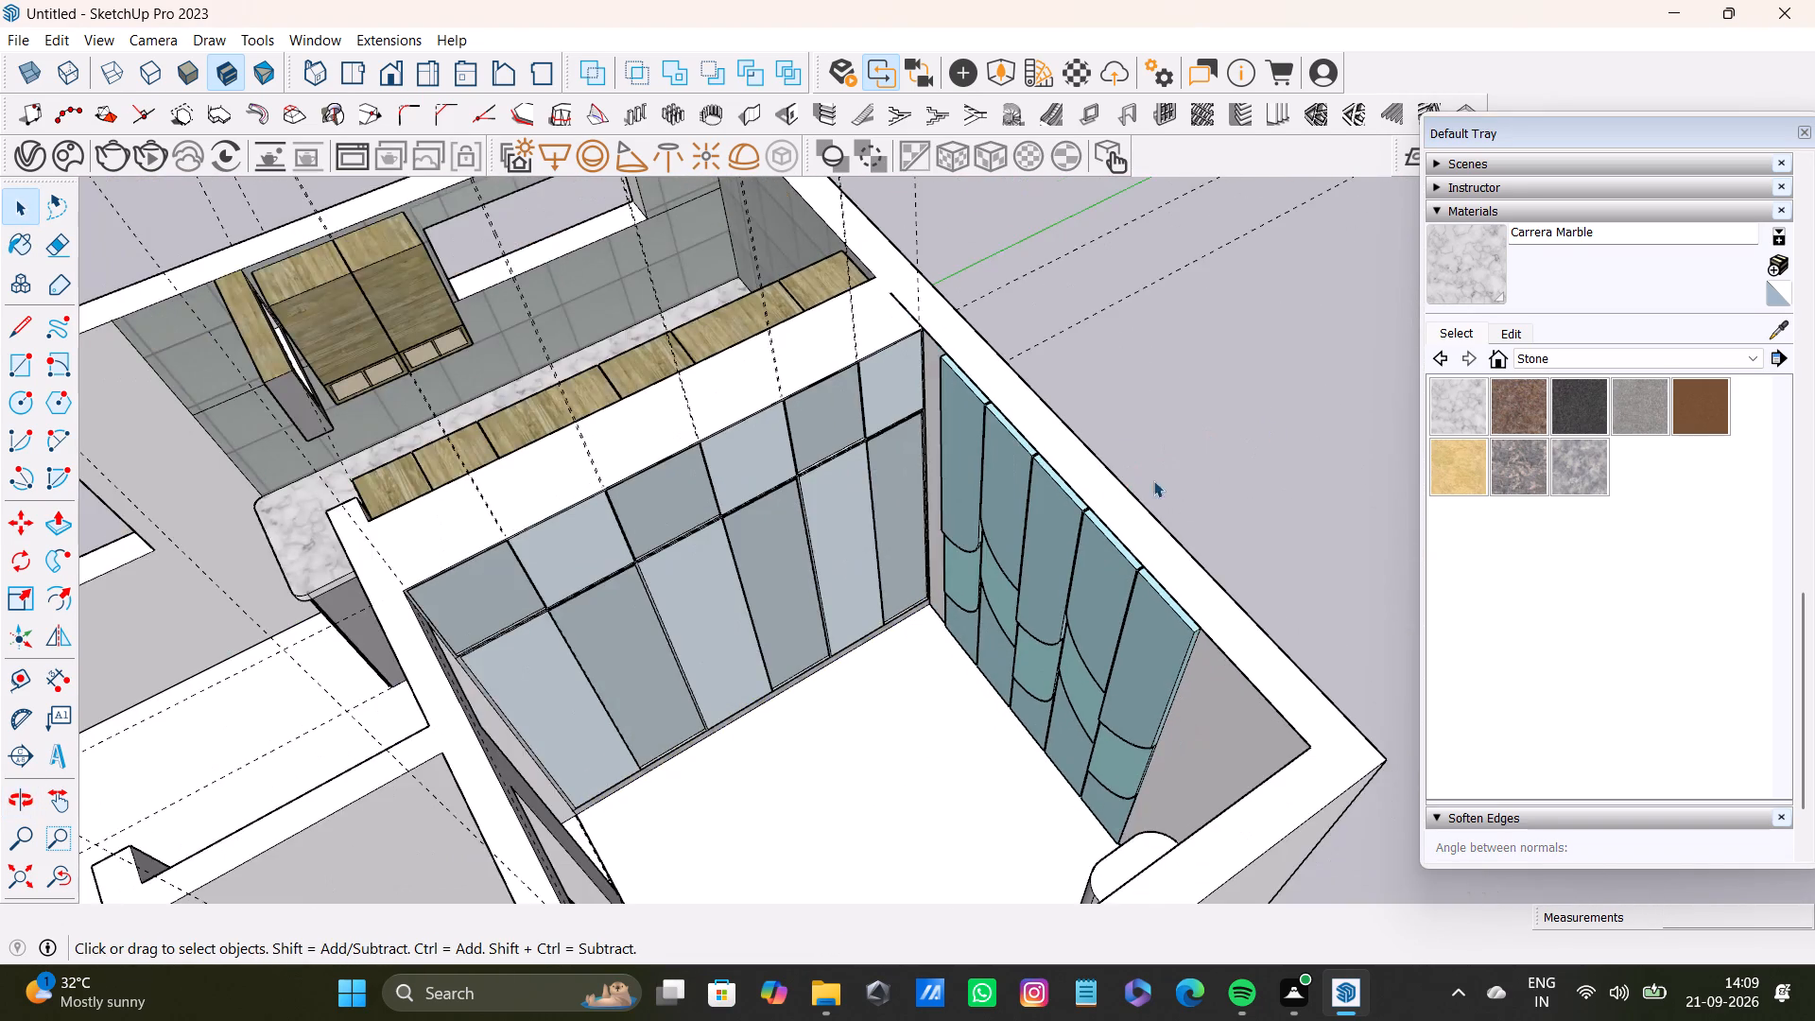
Delete all guides from the model.
scroll(1253, 473, "down", 1)
middle_click_drag(1253, 473, 1191, 435)
left_click(52, 36)
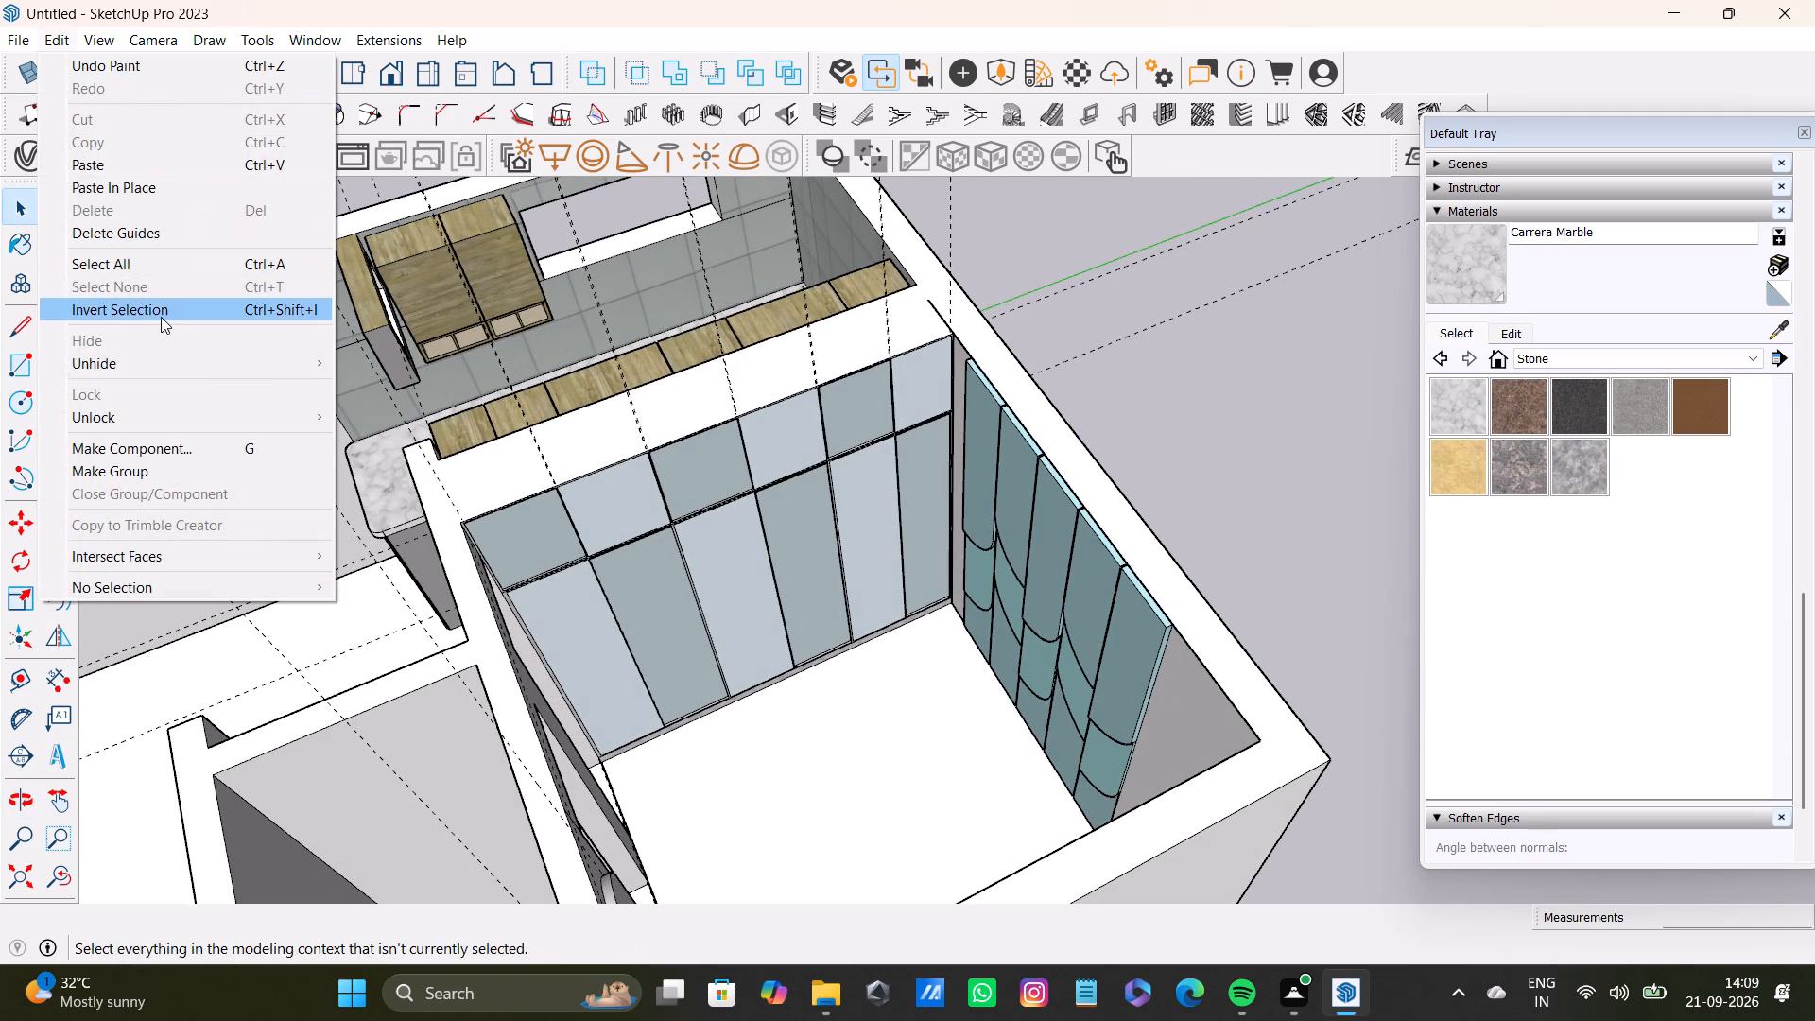
left_click(197, 239)
Select the top, right-side, front and both rounded corner faces of the box unit below the arched niche.
scroll(928, 484, "down", 3)
middle_click_drag(888, 537, 1342, 470)
scroll(1312, 502, "up", 3)
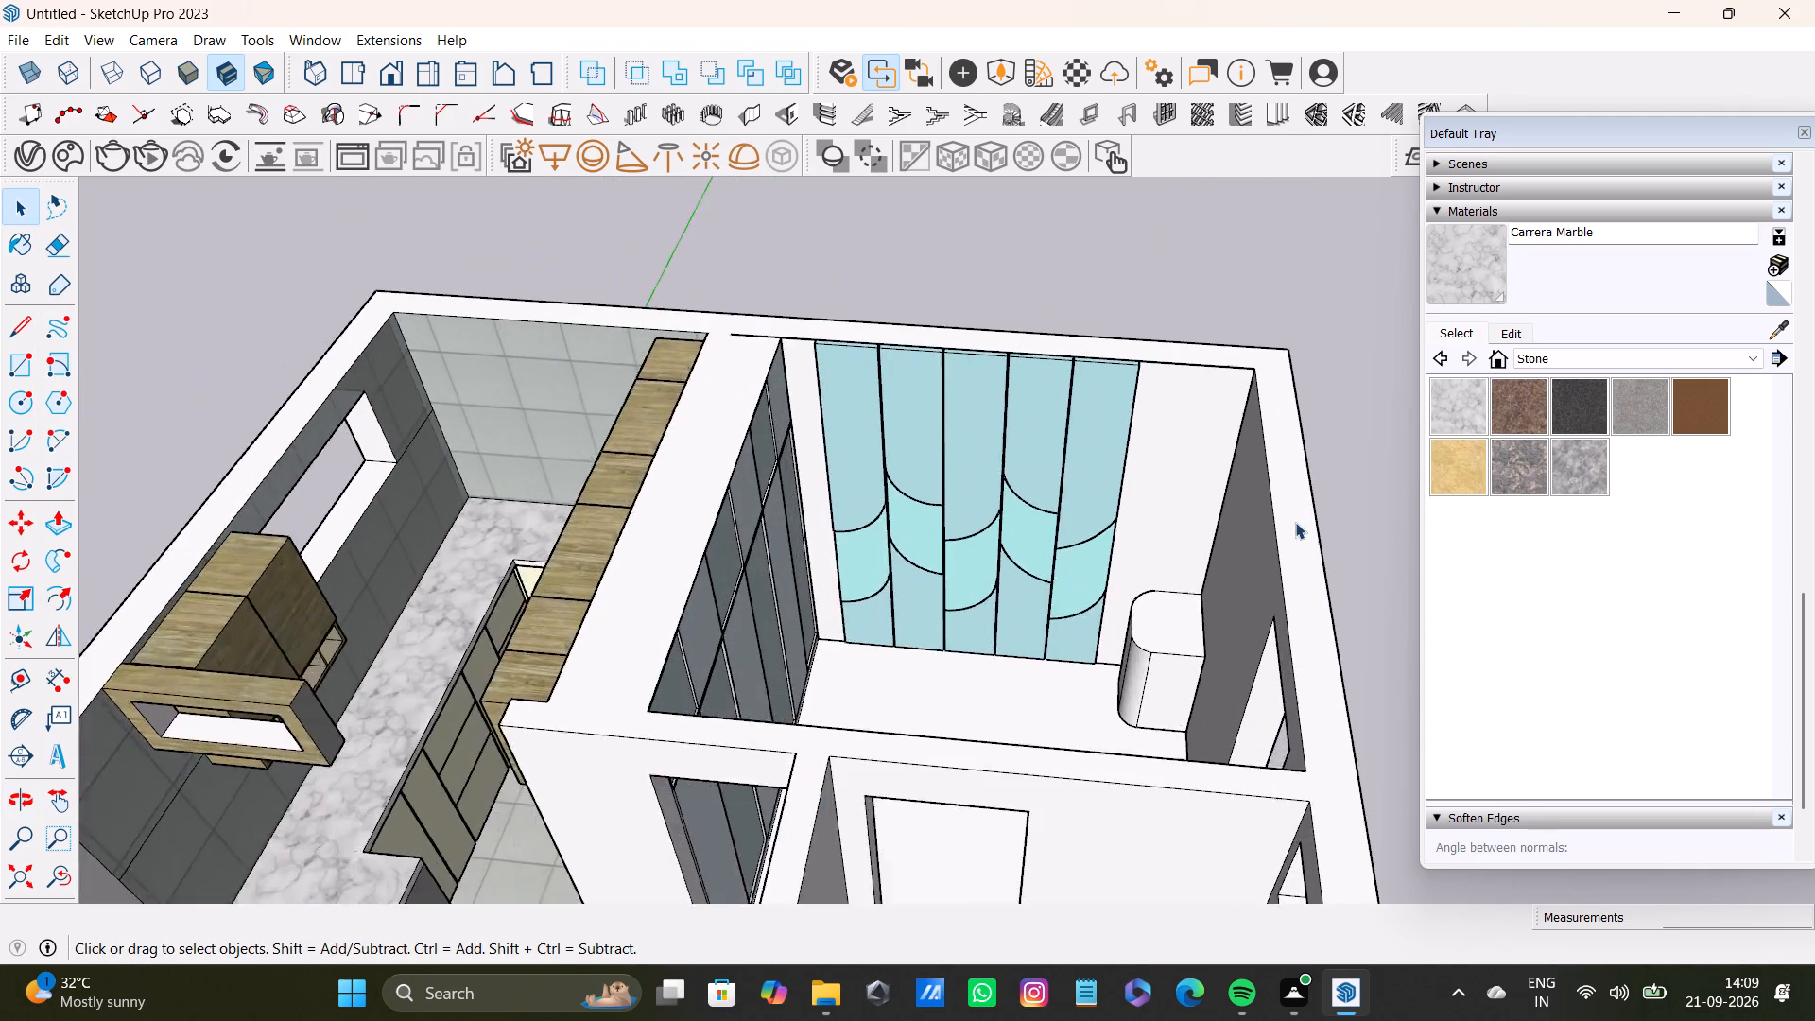
scroll(1295, 522, "up", 1)
middle_click_drag(1295, 522, 1108, 500, "shift")
middle_click_drag(1016, 492, 404, 715)
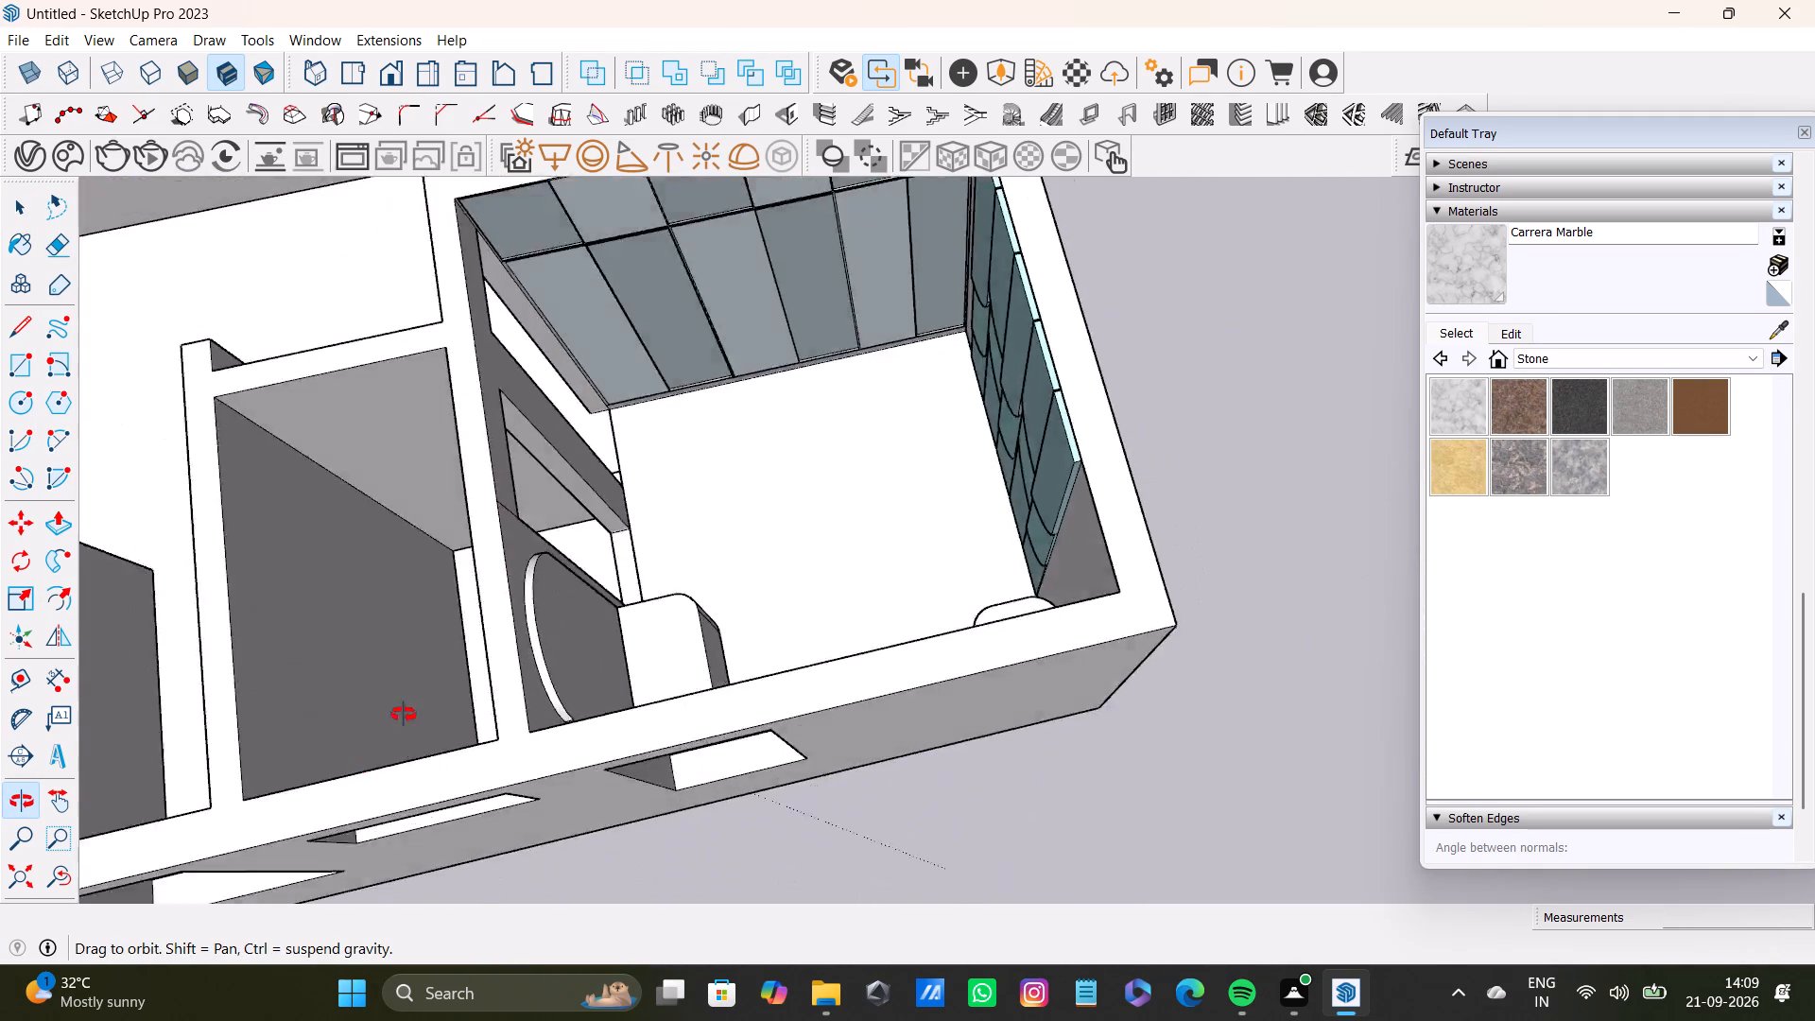
middle_click_drag(404, 715, 174, 523)
scroll(988, 328, "down", 3)
middle_click_drag(1041, 382, 1246, 519, "shift")
middle_click_drag(1289, 552, 715, 602)
scroll(702, 558, "up", 5)
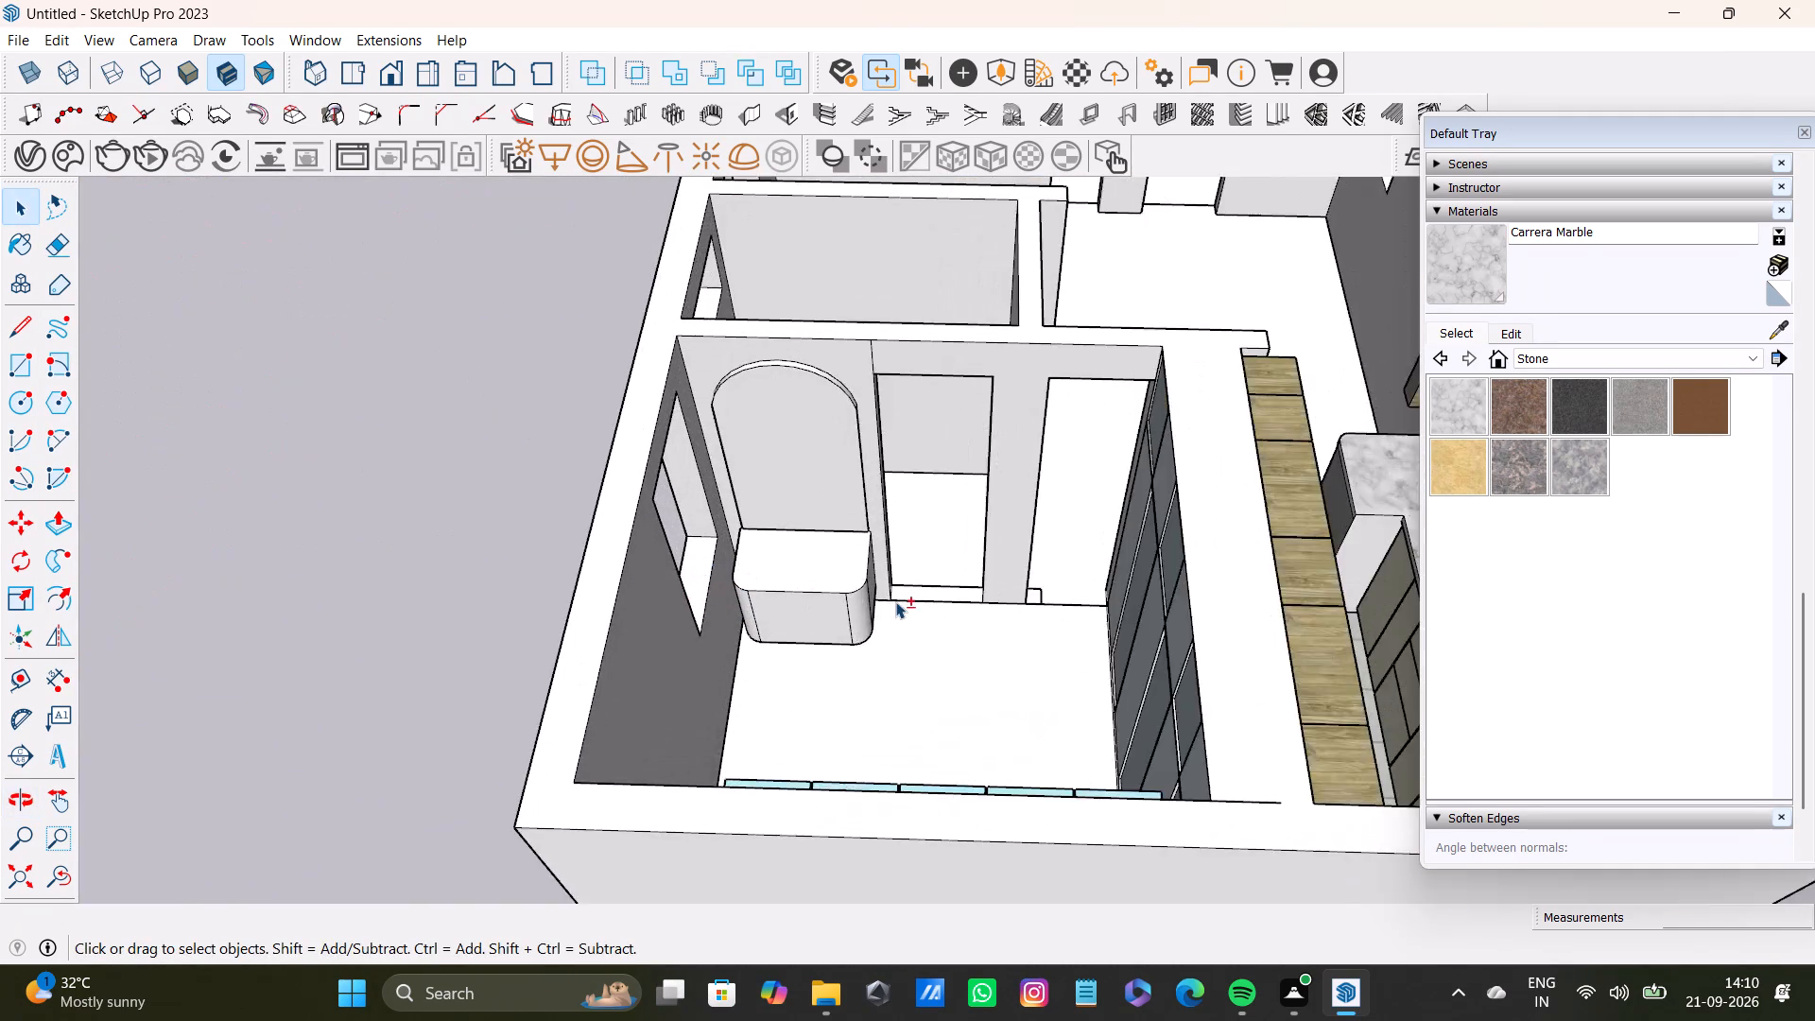
scroll(895, 601, "up", 5)
middle_click_drag(899, 597, 861, 606, "shift")
scroll(751, 571, "up", 3)
double_click(726, 535, "shift")
double_click(769, 627, "shift")
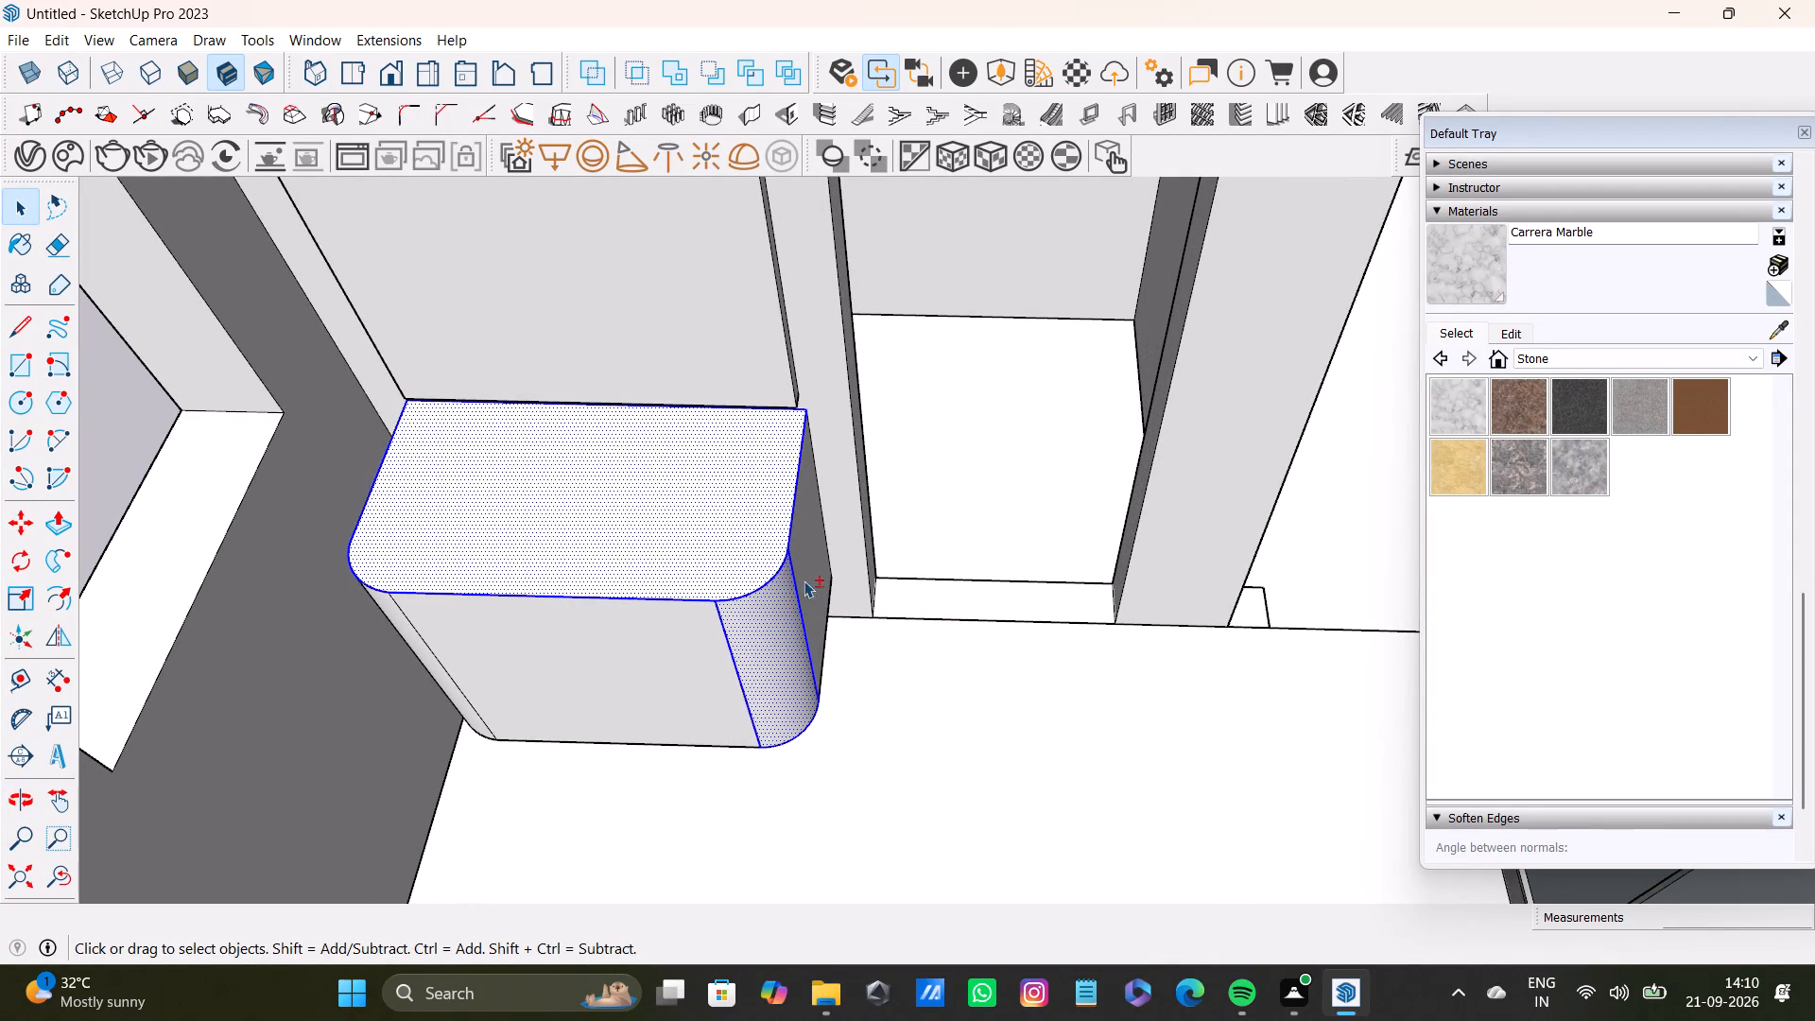
double_click(808, 577, "shift")
double_click(619, 659, "shift")
scroll(426, 625, "up", 6)
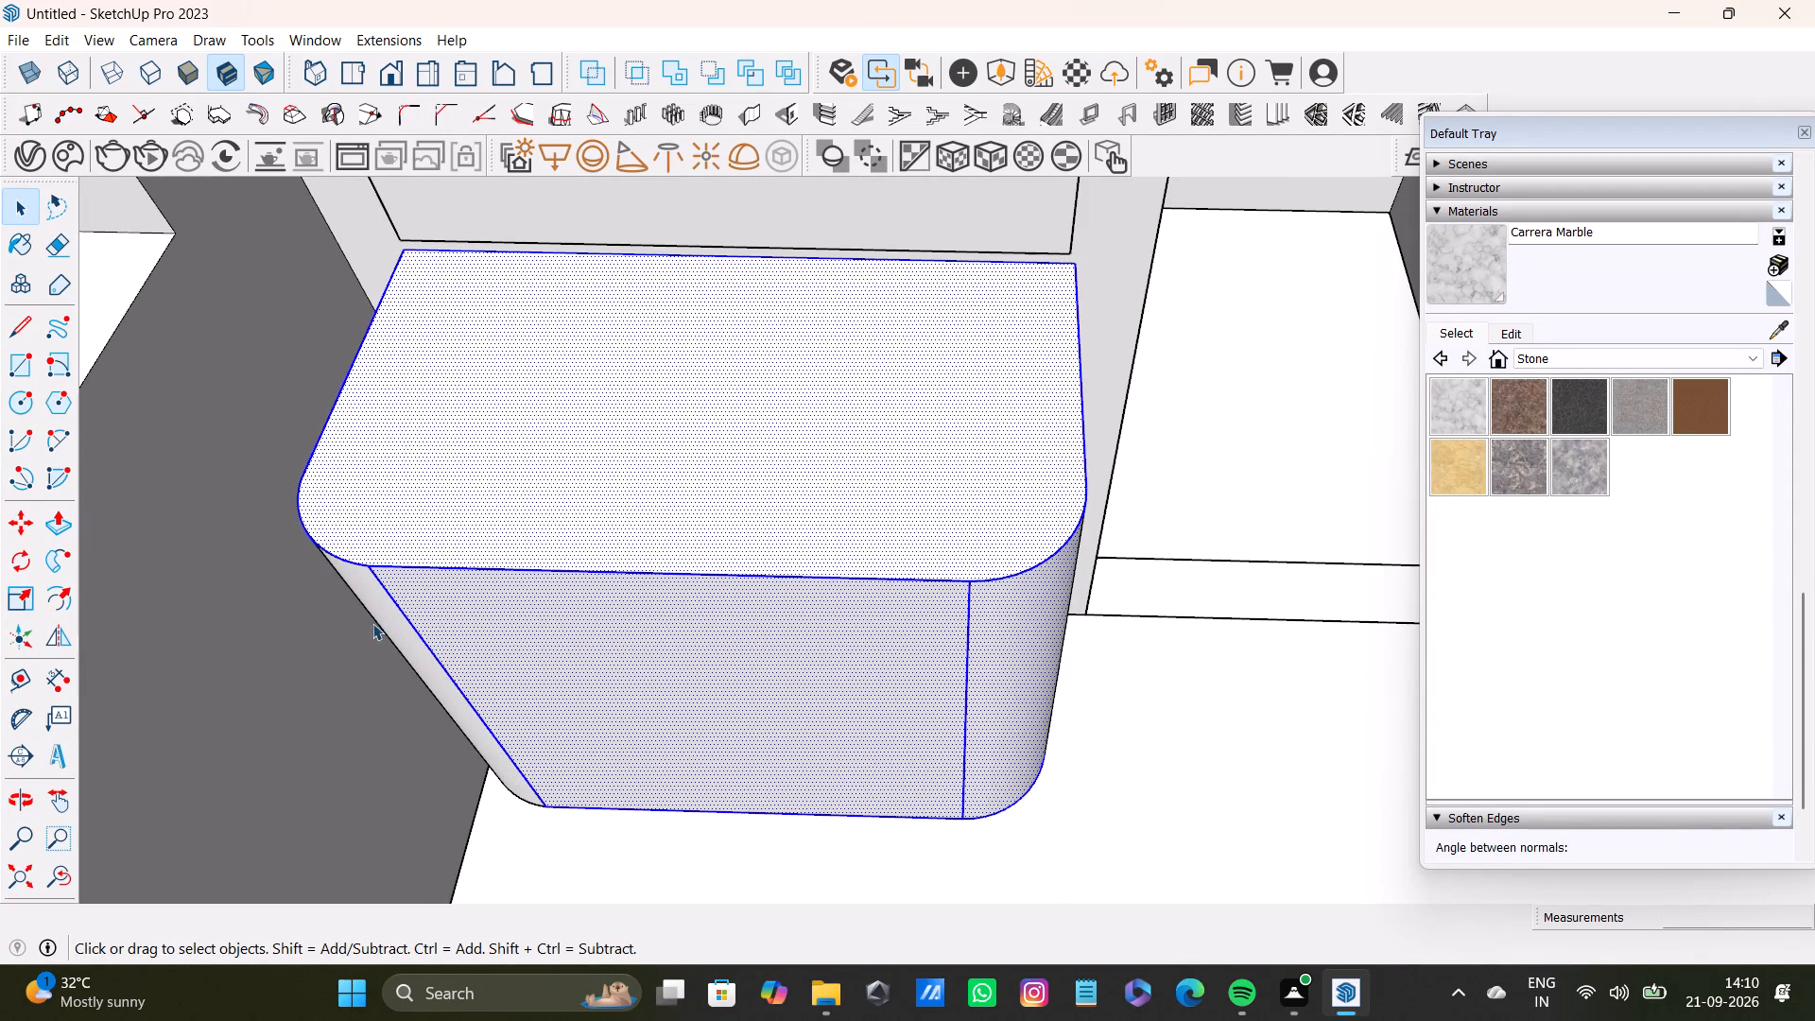
left_click(377, 614, "shift")
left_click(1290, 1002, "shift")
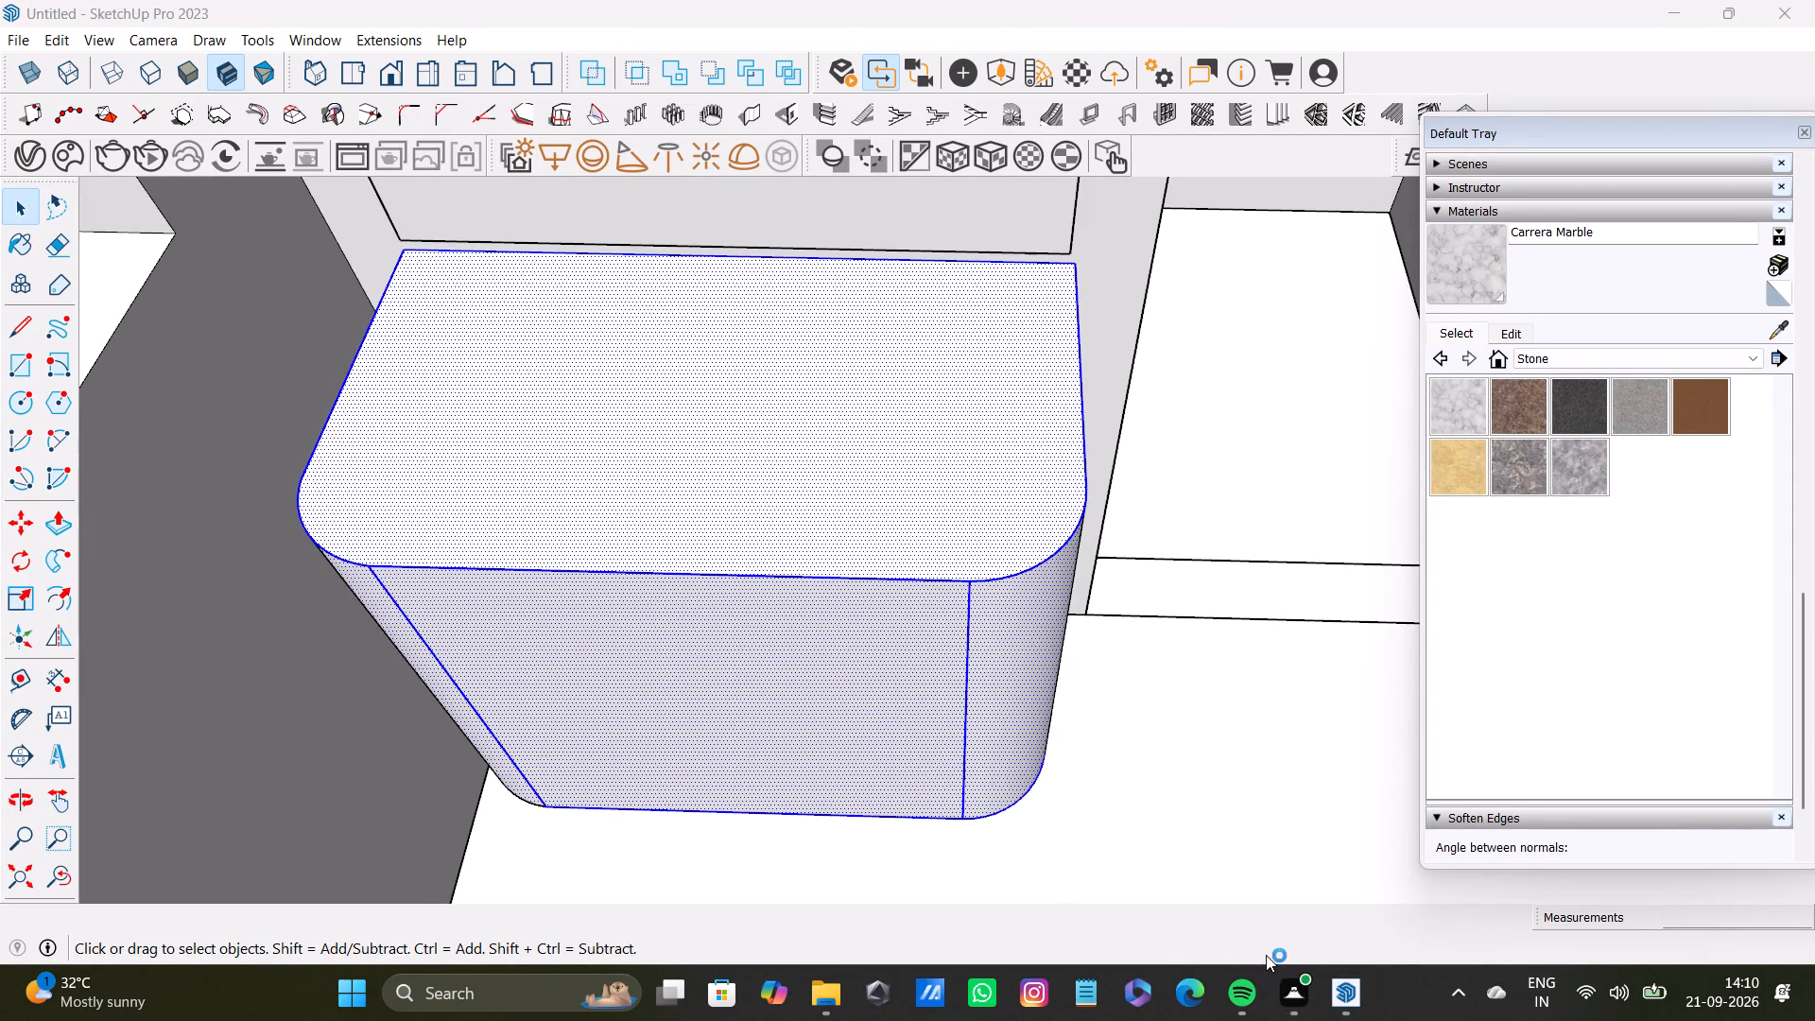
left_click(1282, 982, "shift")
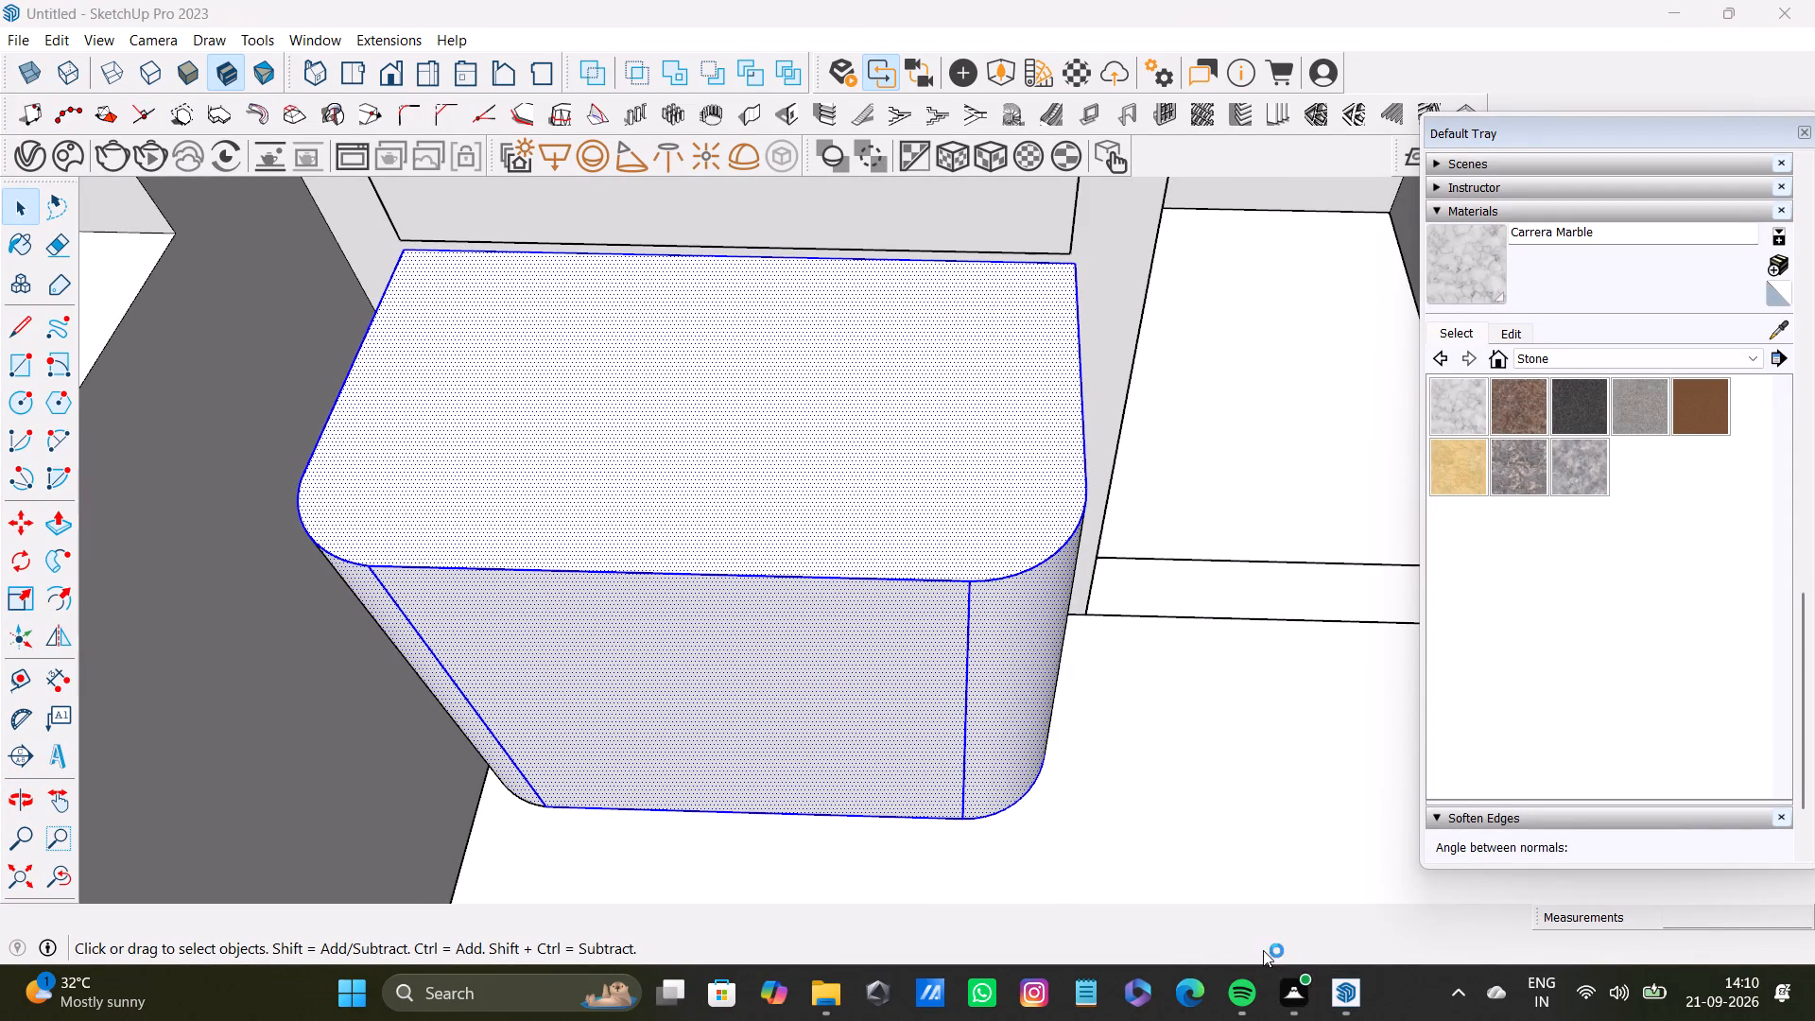
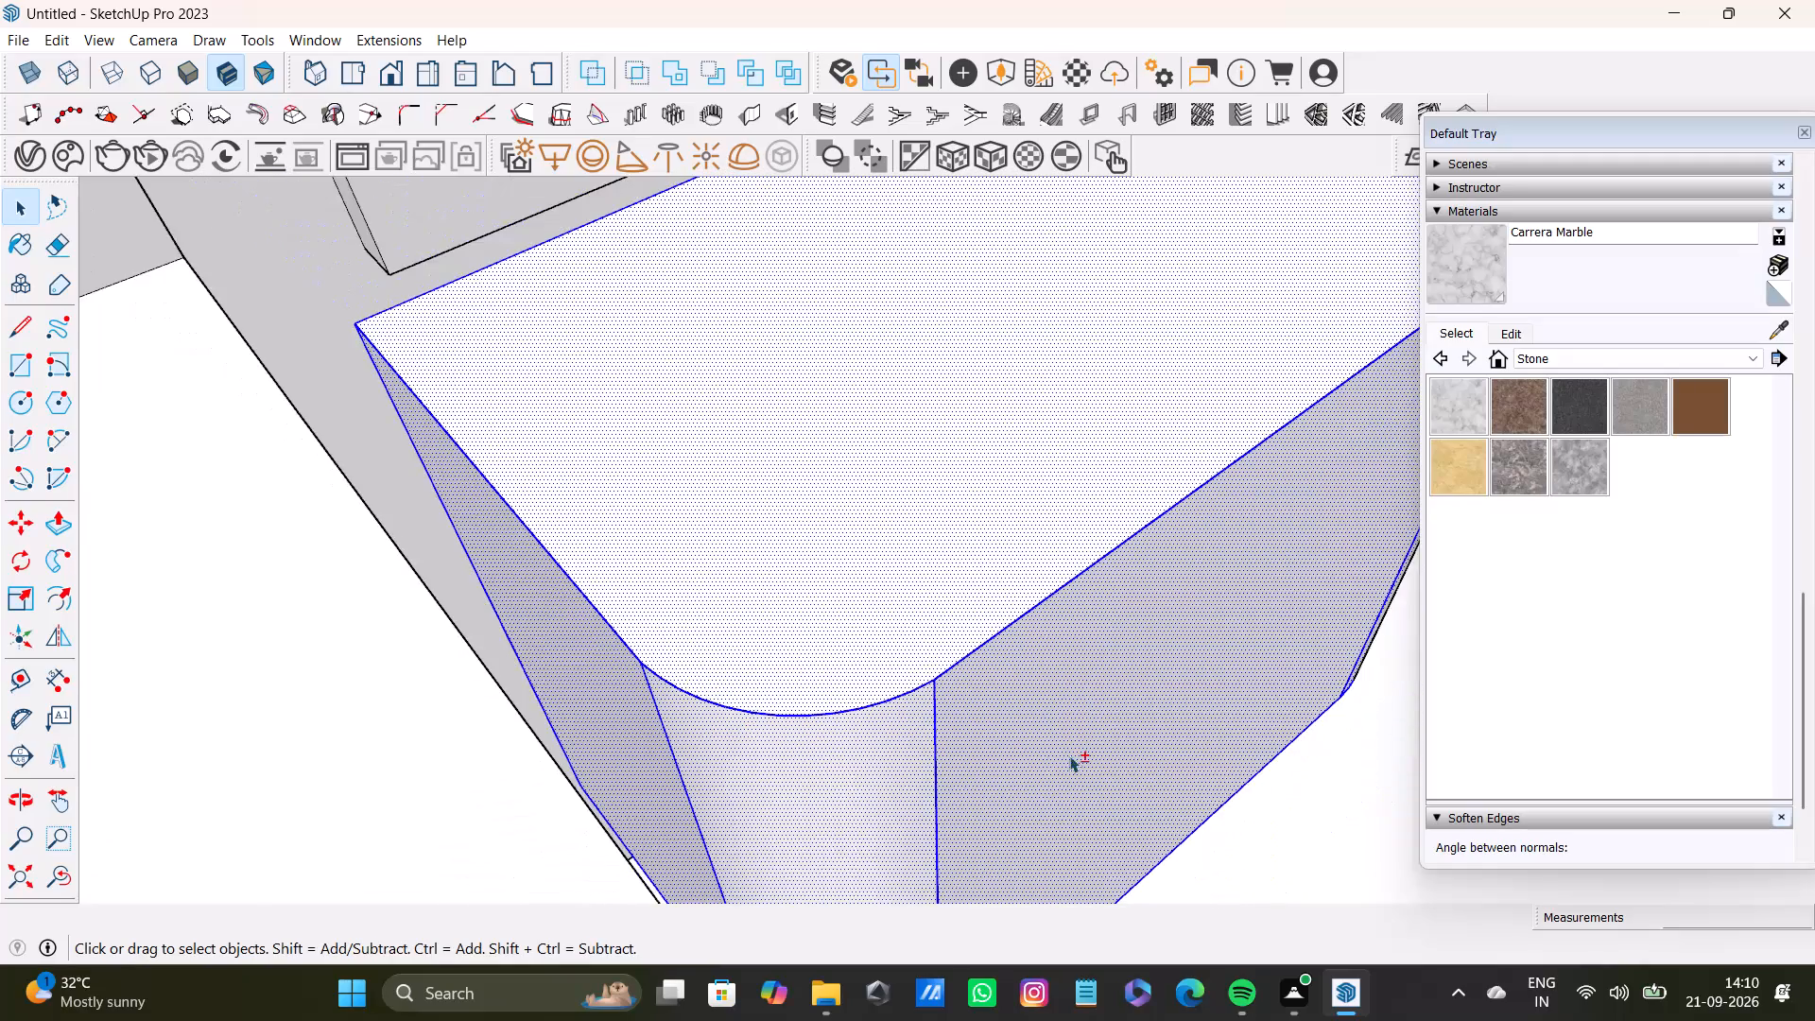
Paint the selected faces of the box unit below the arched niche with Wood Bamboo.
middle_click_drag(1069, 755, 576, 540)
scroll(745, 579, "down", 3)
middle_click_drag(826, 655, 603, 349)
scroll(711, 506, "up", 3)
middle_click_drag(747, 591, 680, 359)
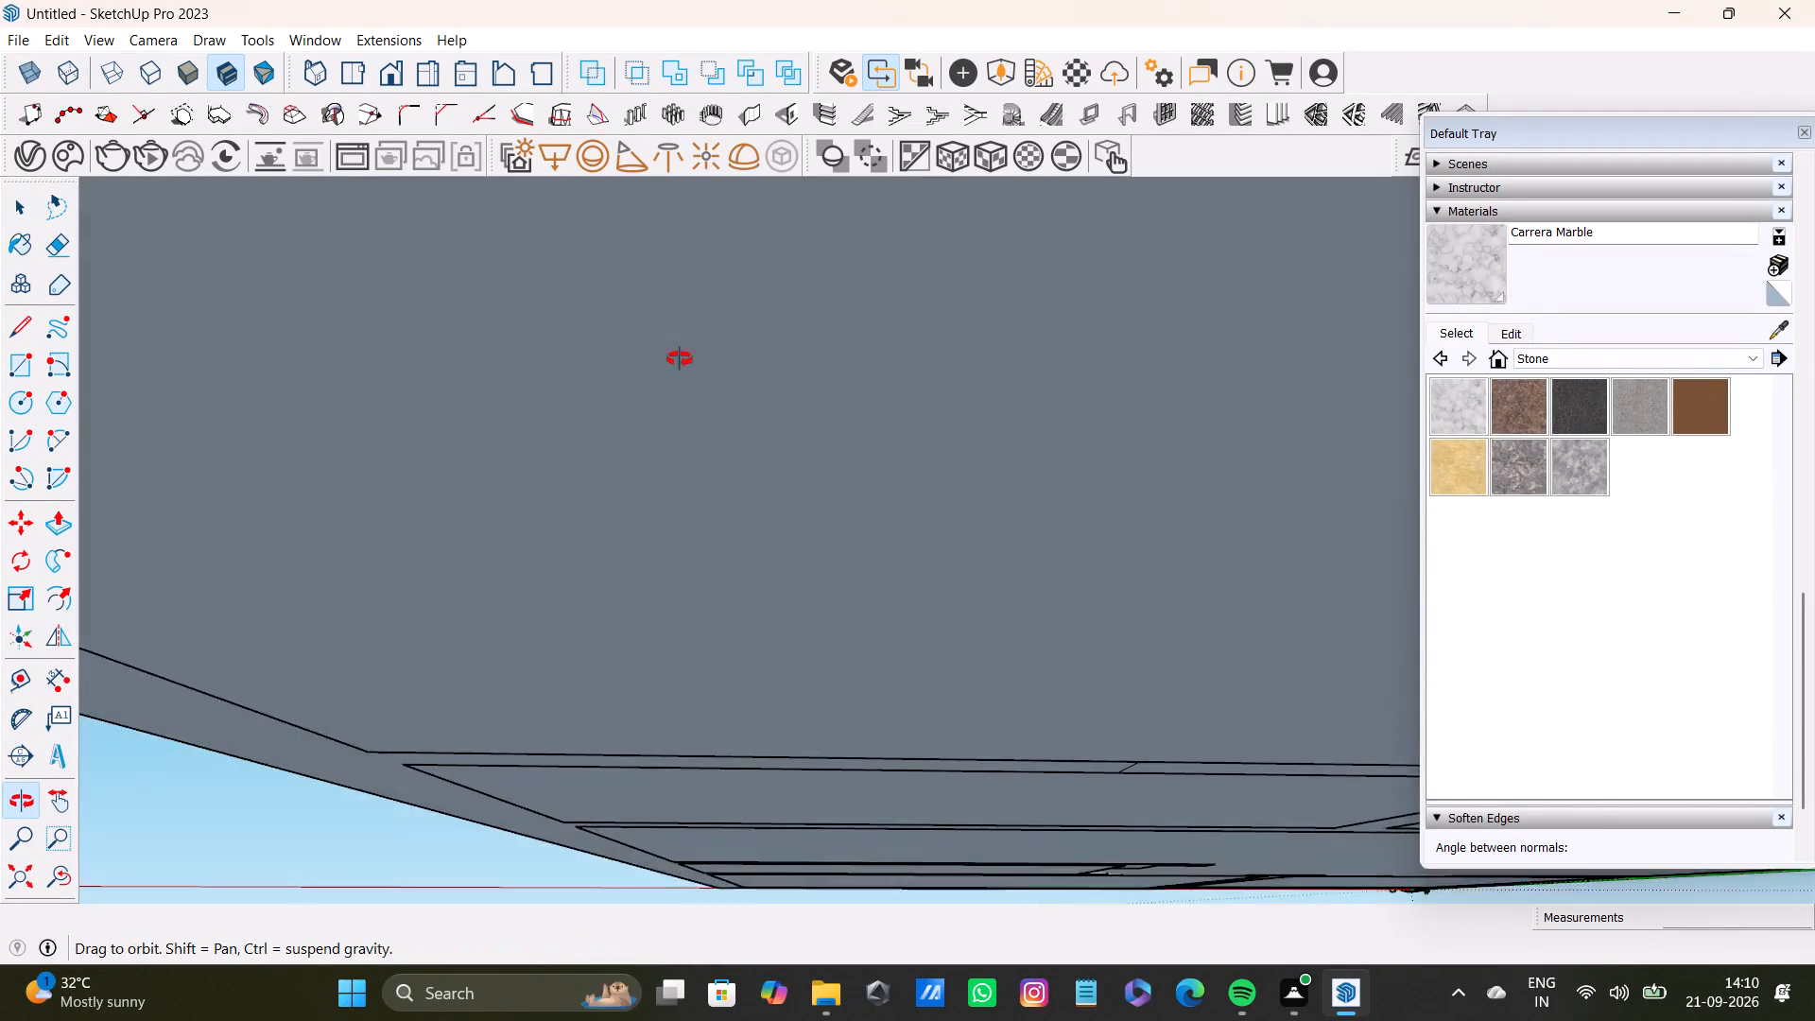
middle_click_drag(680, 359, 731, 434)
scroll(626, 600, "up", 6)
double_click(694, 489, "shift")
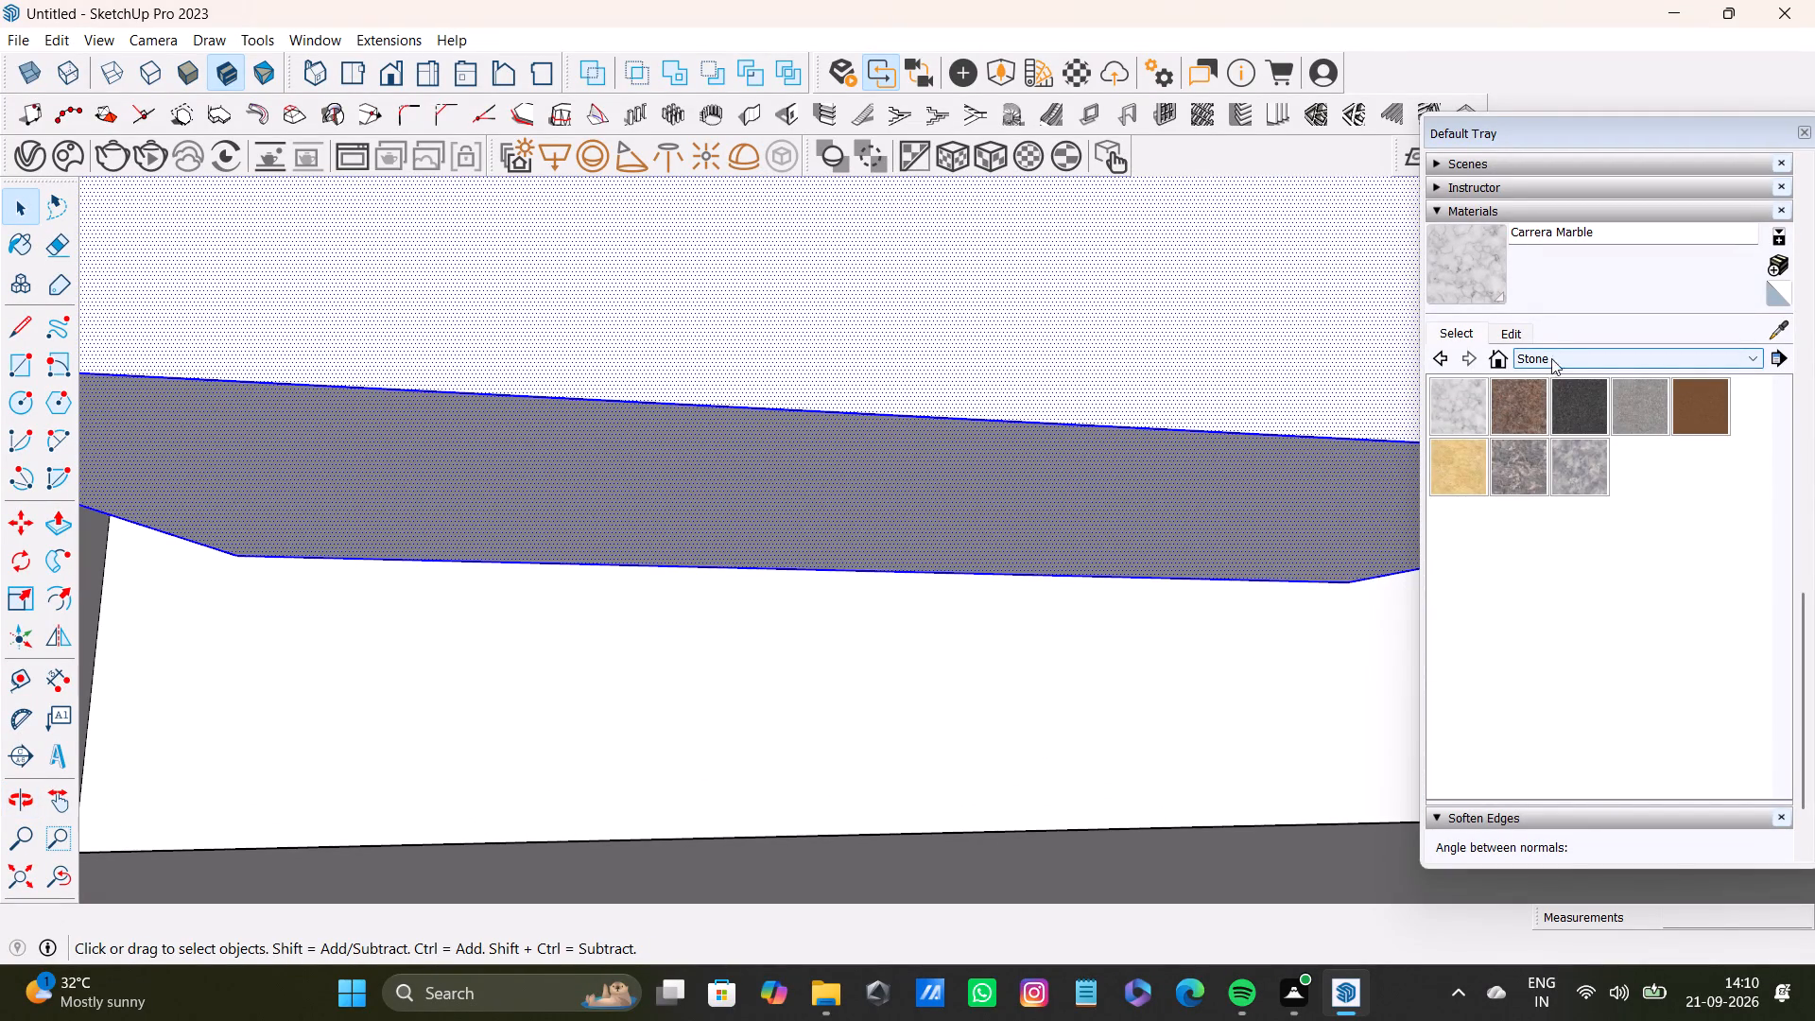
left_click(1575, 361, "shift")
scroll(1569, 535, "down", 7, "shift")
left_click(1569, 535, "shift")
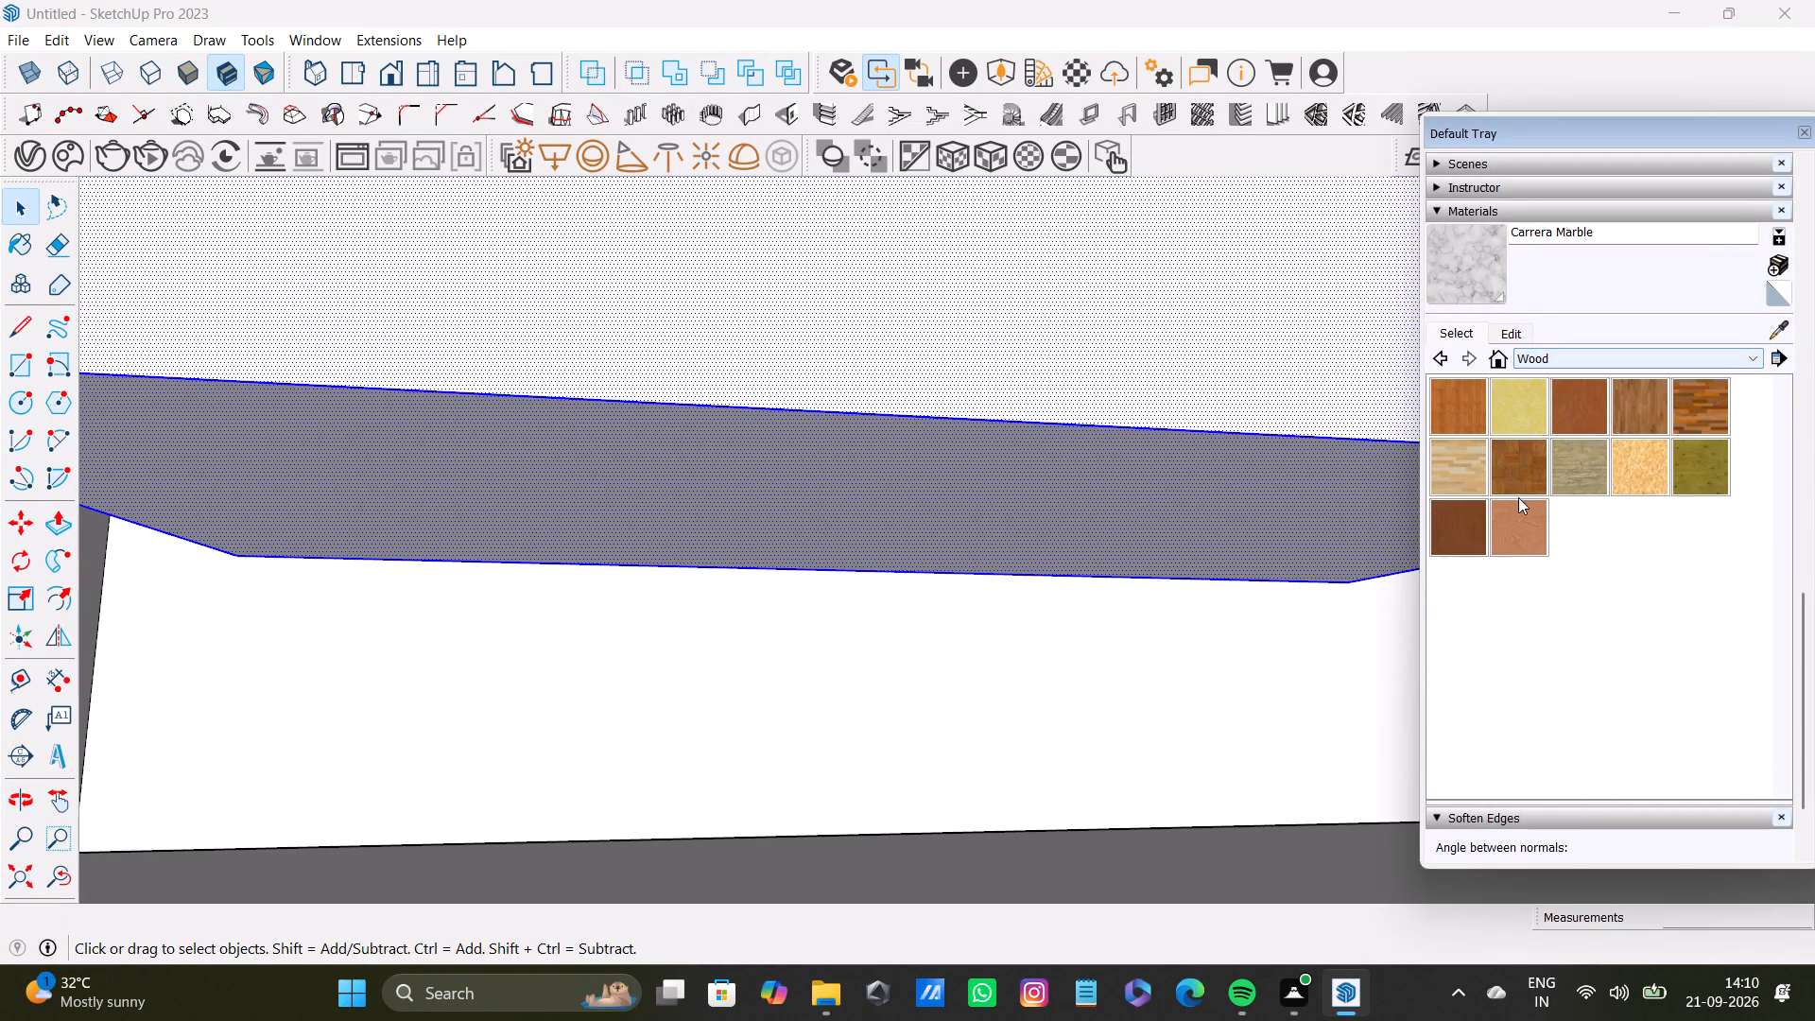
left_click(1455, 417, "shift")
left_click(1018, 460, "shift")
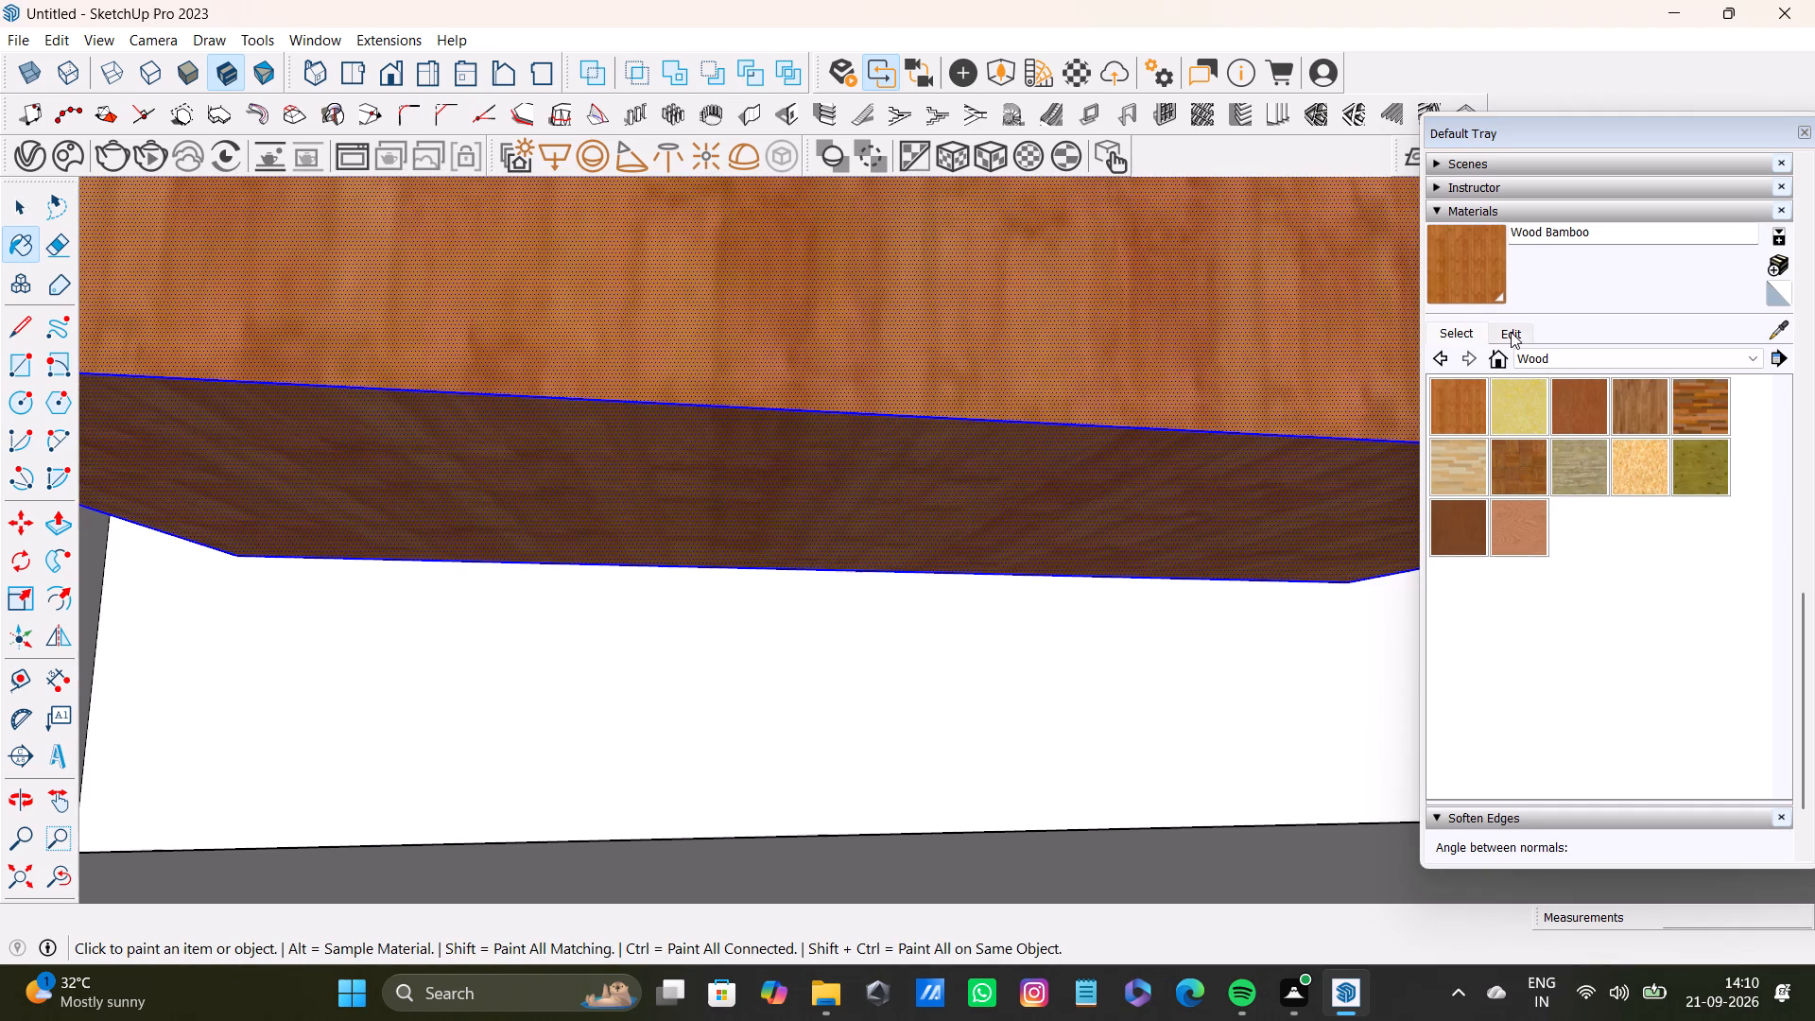
Paint the selected faces of the niche unit with Formica Laminate Light from the Synthetic Surfaces materials.
left_click(1521, 357, "shift")
left_click(1544, 474, "shift")
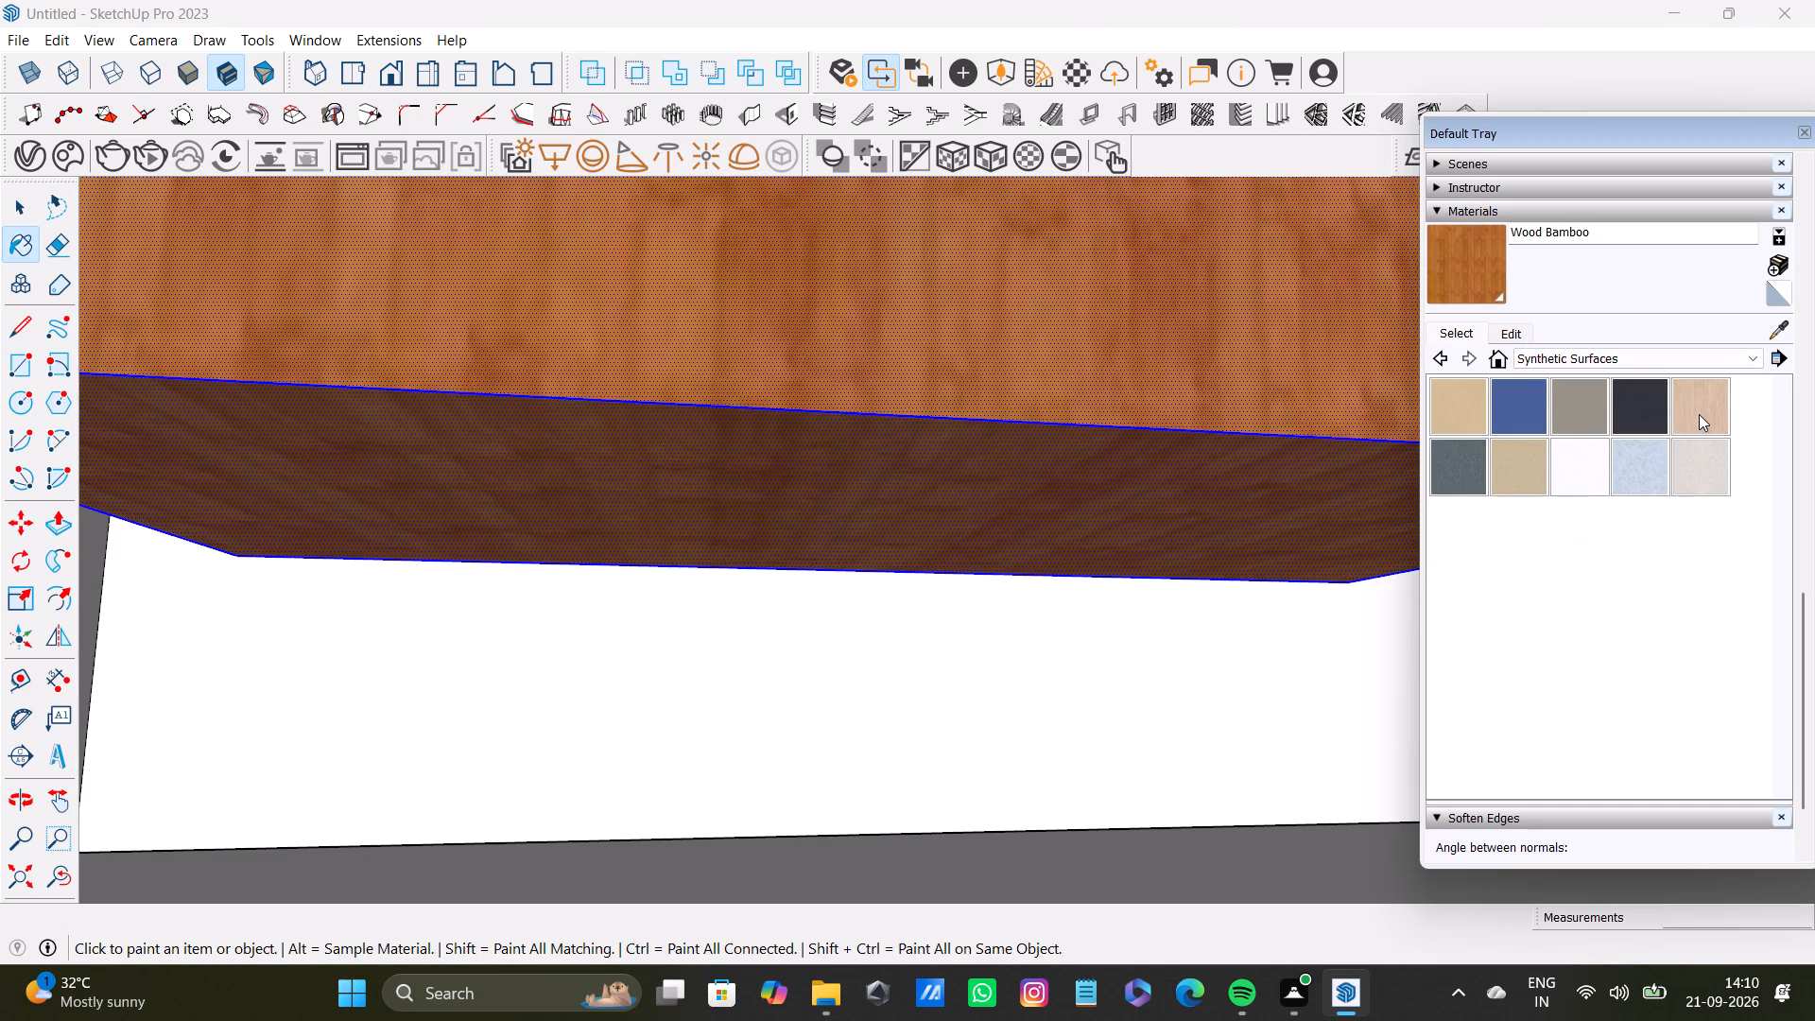
left_click(1699, 414, "shift")
left_click(1184, 393, "shift")
middle_click_drag(1210, 407, 977, 762)
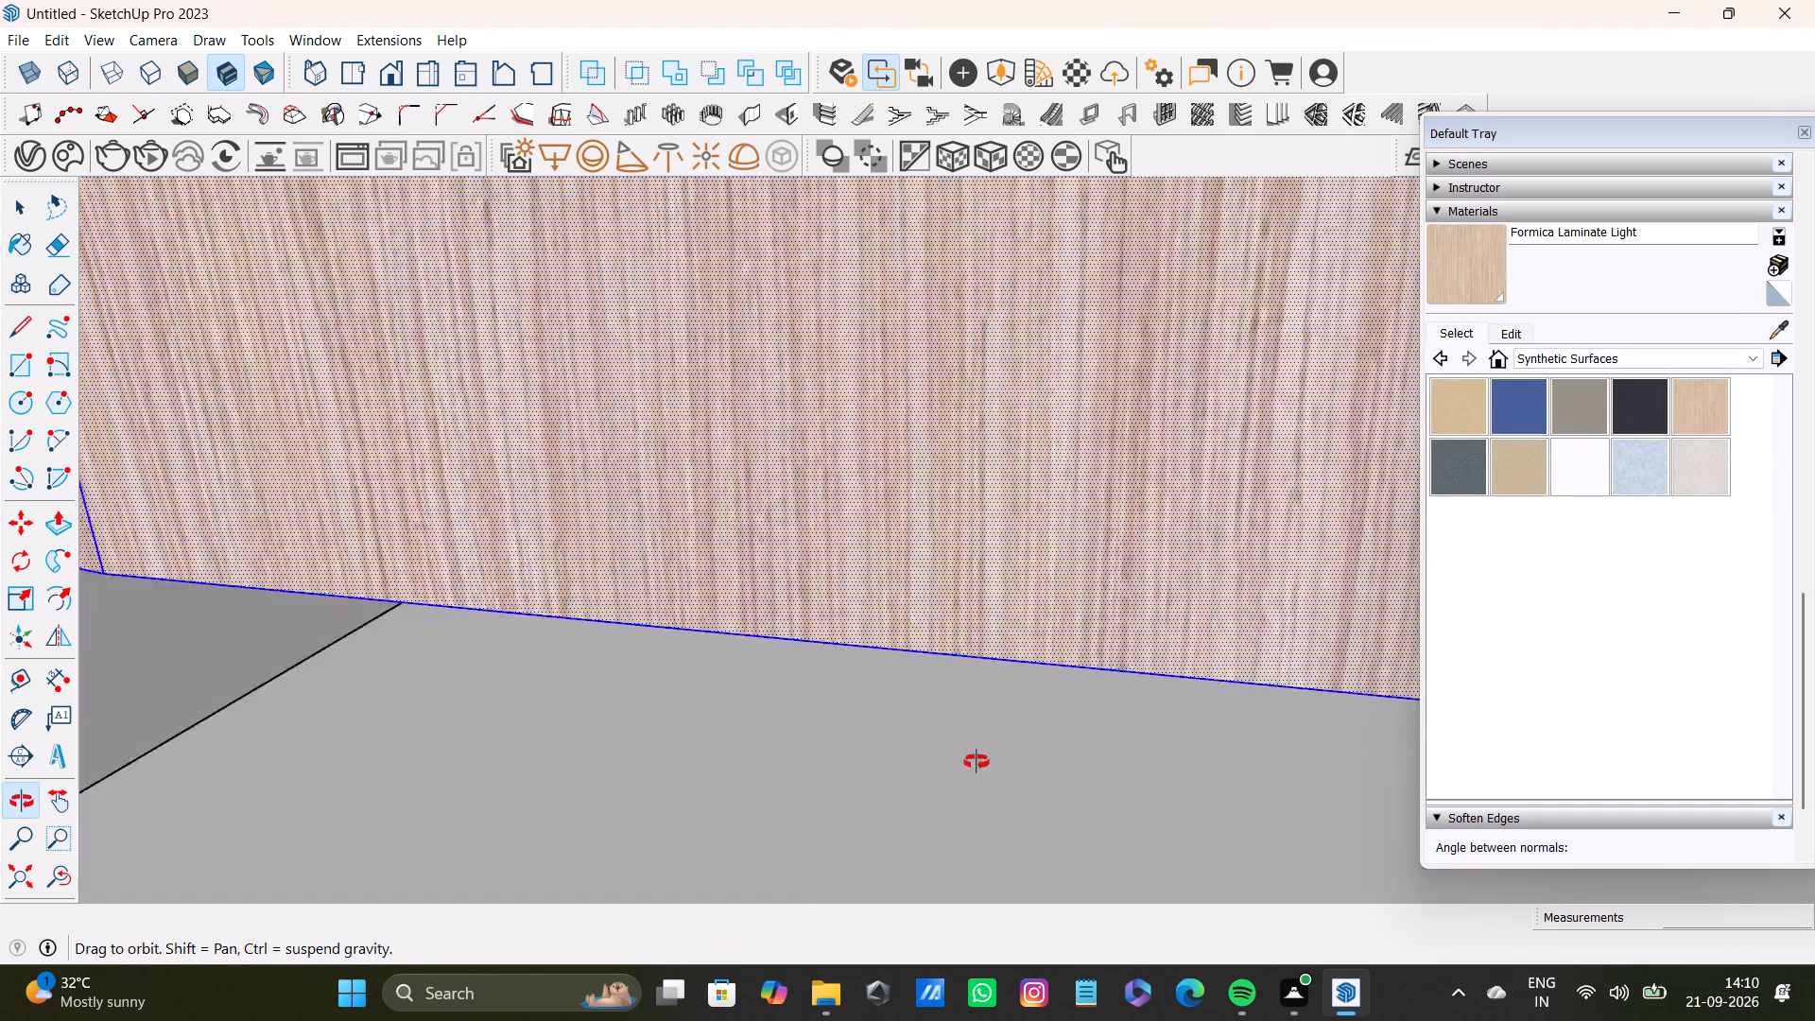
middle_click_drag(977, 762, 976, 804)
scroll(976, 760, "down", 4)
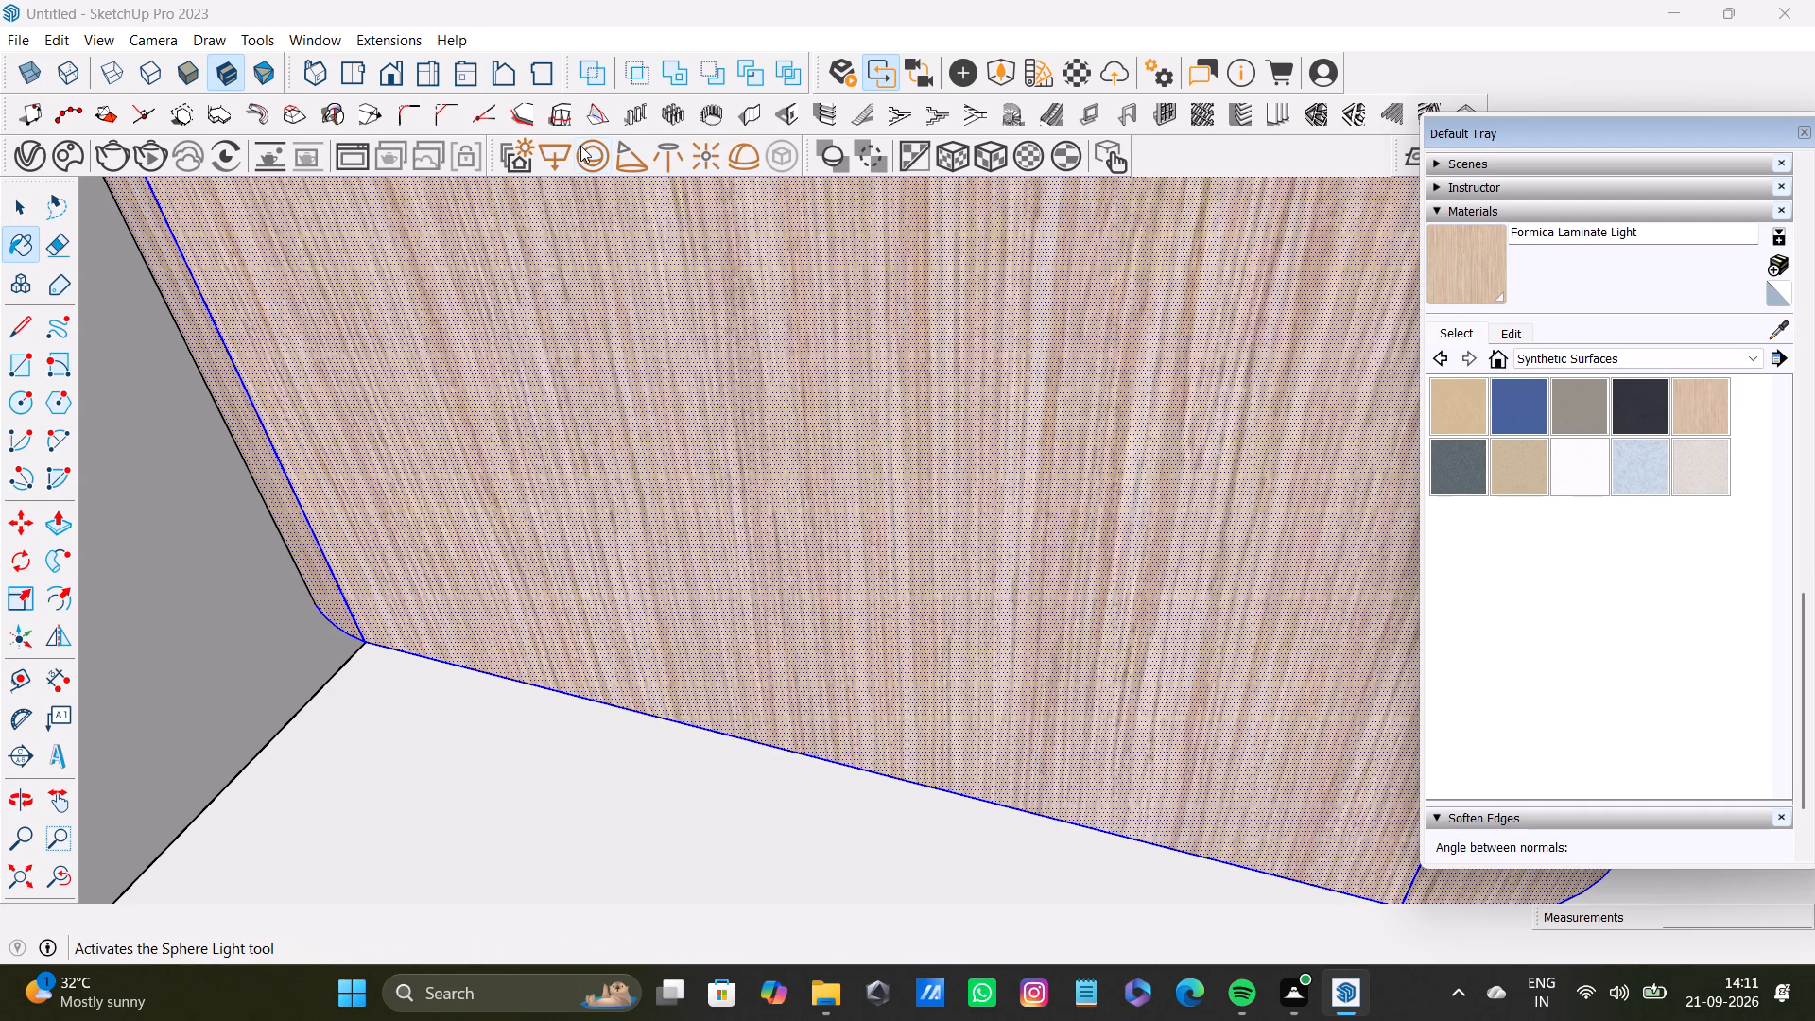
scroll(192, 424, "down", 12)
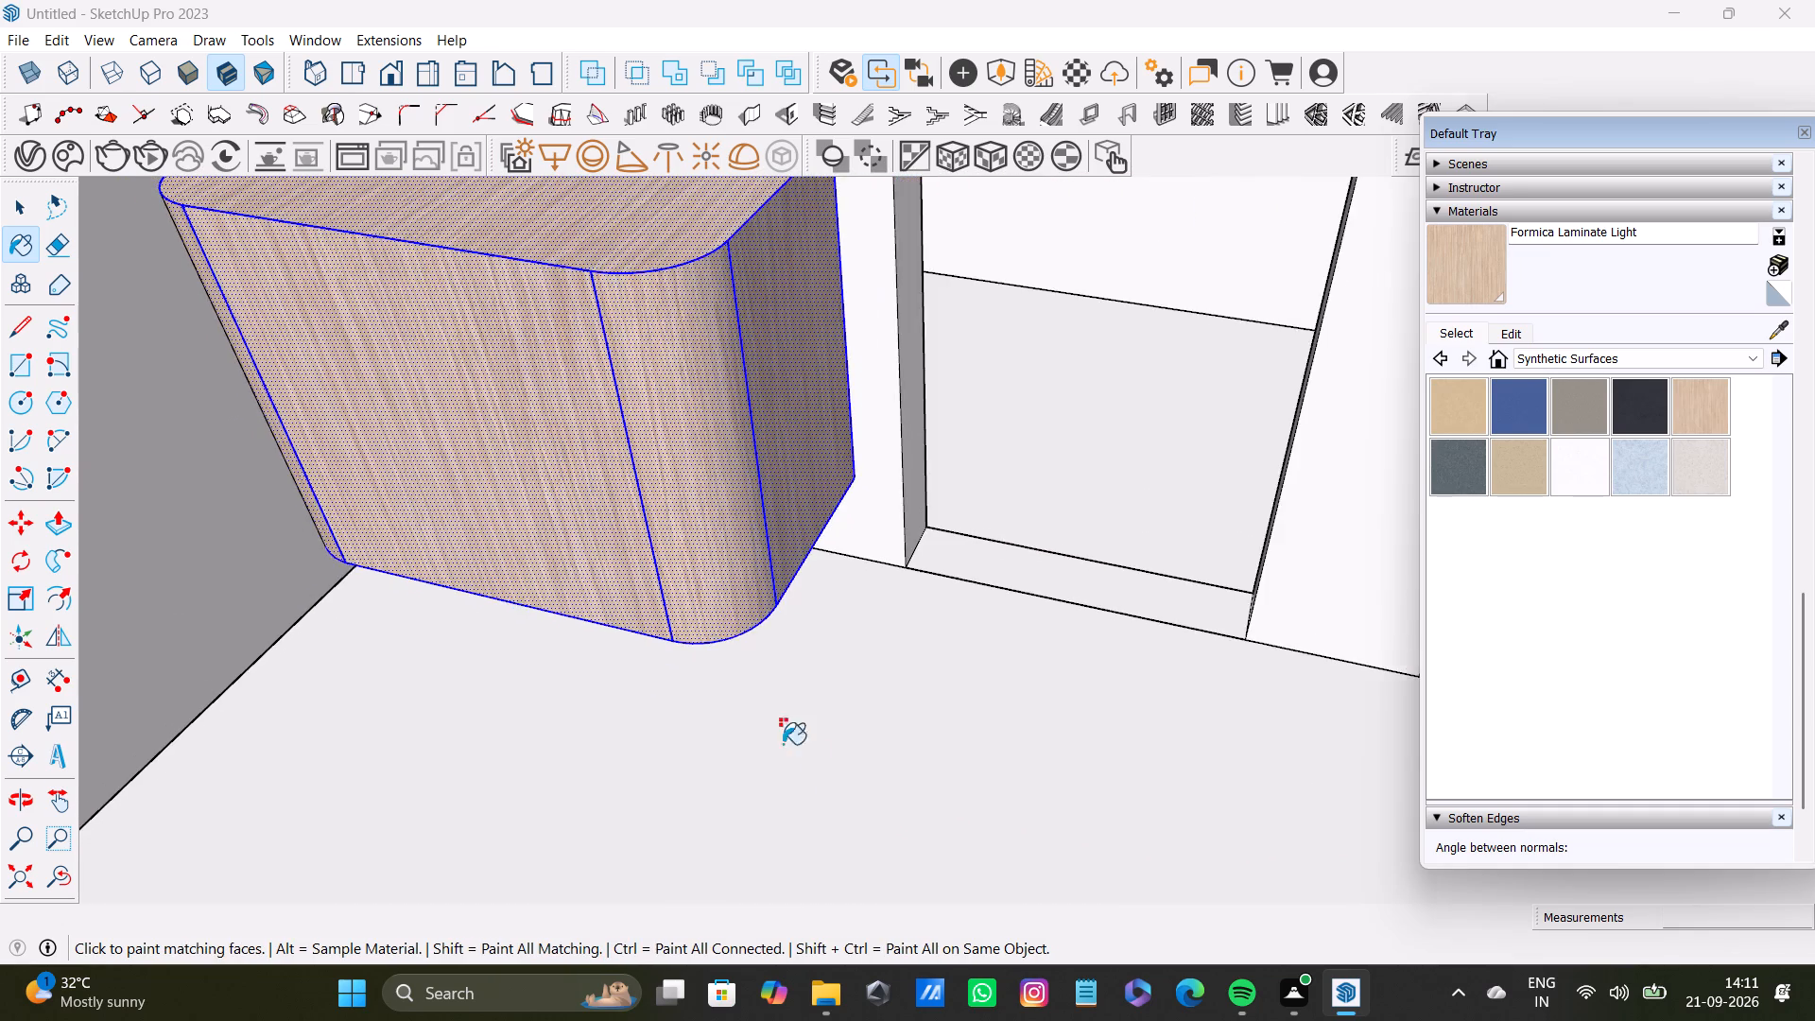
middle_click_drag(792, 746, 827, 800, "shift")
scroll(510, 570, "down", 6)
middle_click_drag(514, 568, 784, 639)
scroll(777, 643, "down", 7)
middle_click_drag(782, 641, 904, 802)
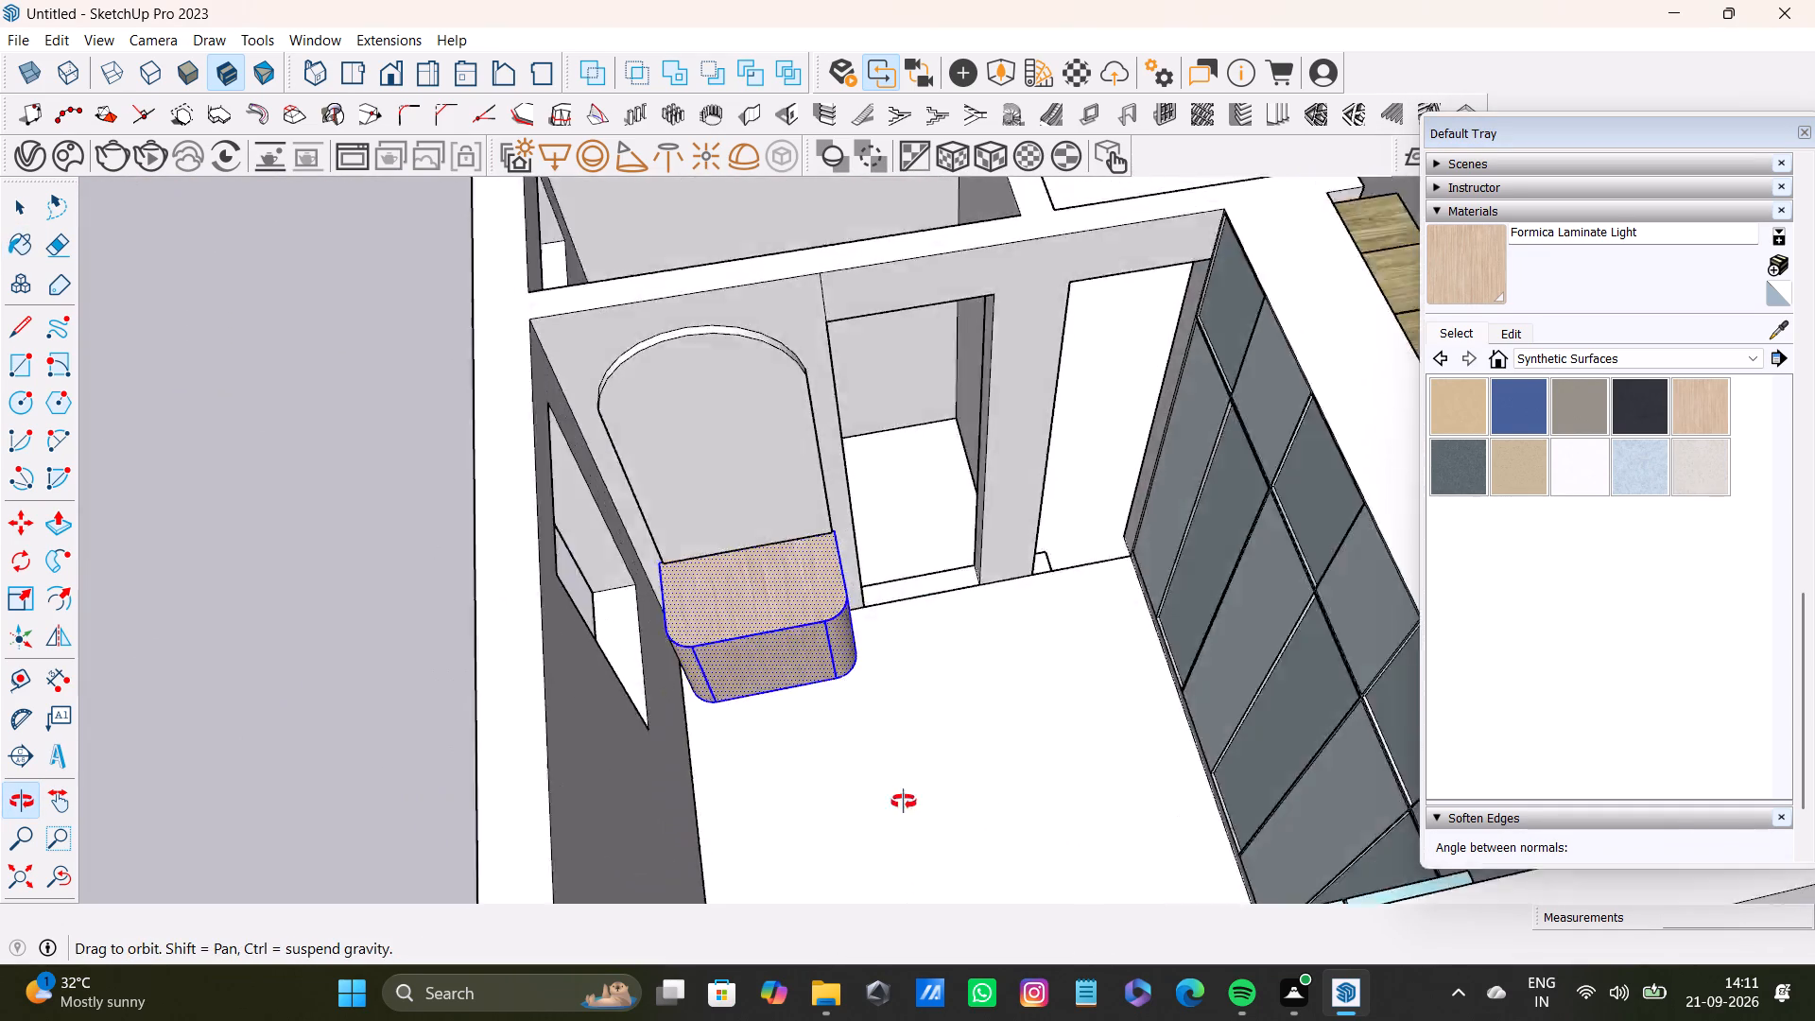
middle_click_drag(904, 802, 419, 819)
key("space")
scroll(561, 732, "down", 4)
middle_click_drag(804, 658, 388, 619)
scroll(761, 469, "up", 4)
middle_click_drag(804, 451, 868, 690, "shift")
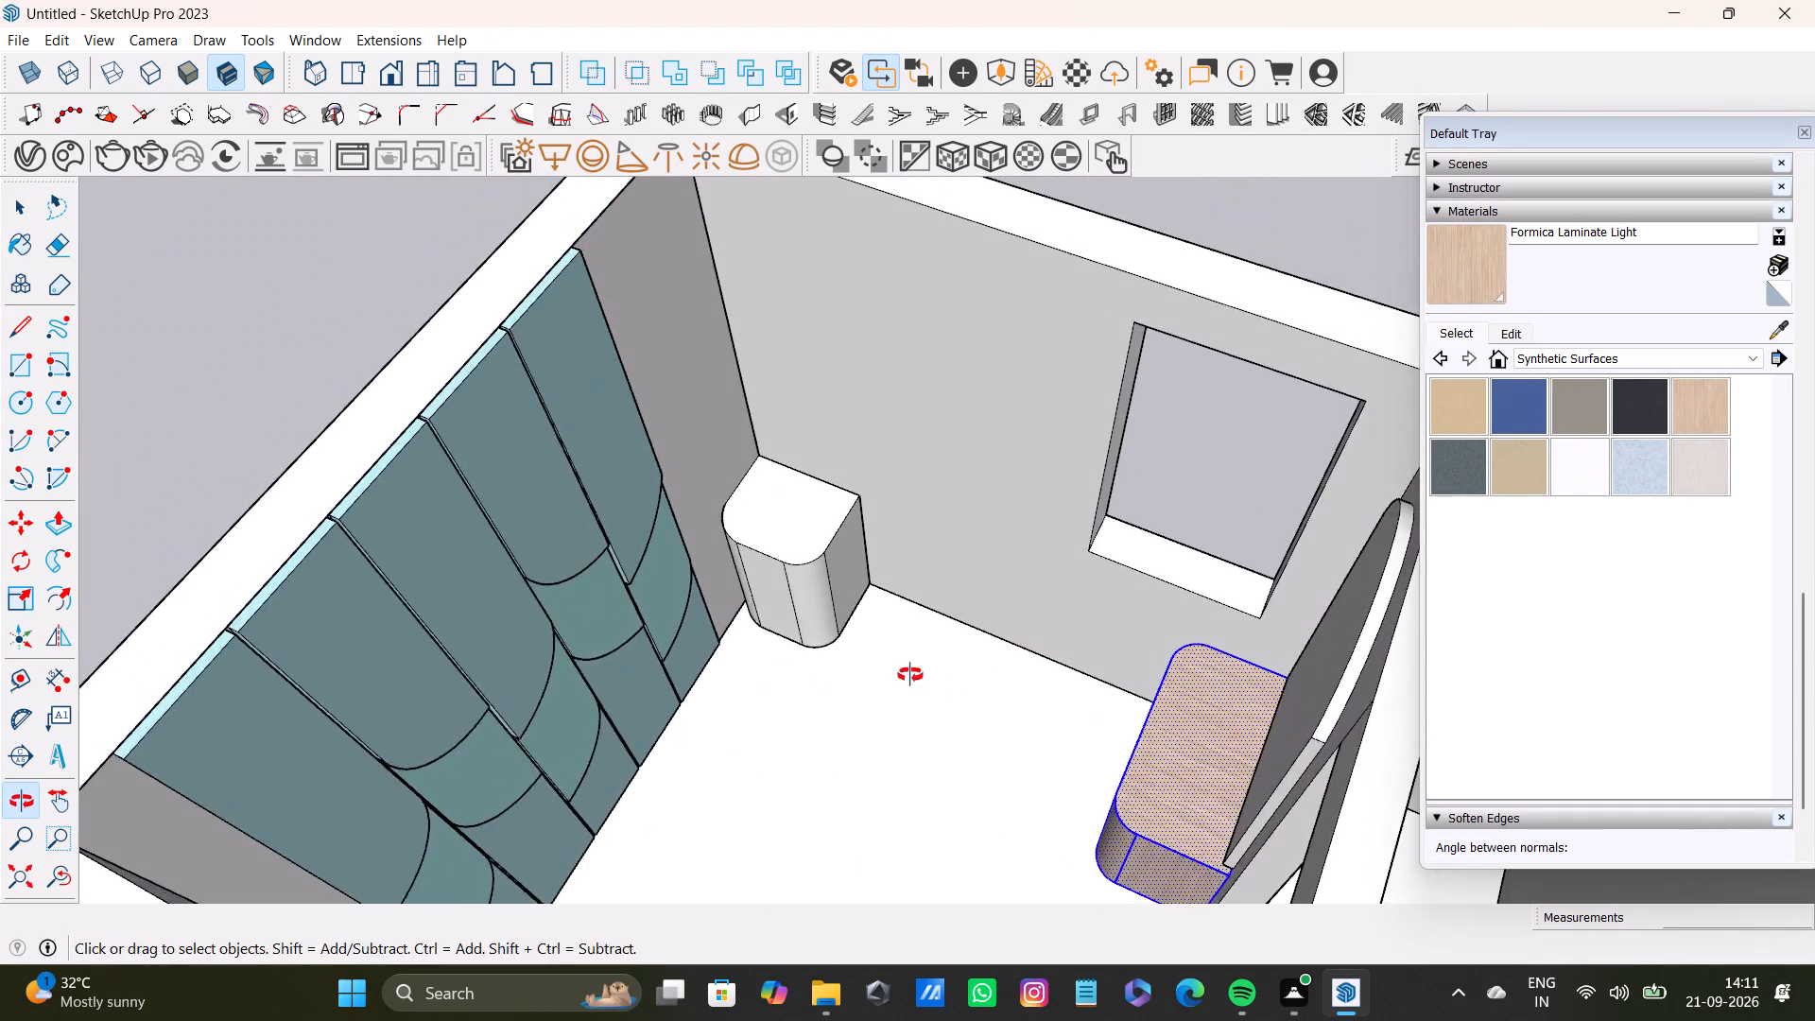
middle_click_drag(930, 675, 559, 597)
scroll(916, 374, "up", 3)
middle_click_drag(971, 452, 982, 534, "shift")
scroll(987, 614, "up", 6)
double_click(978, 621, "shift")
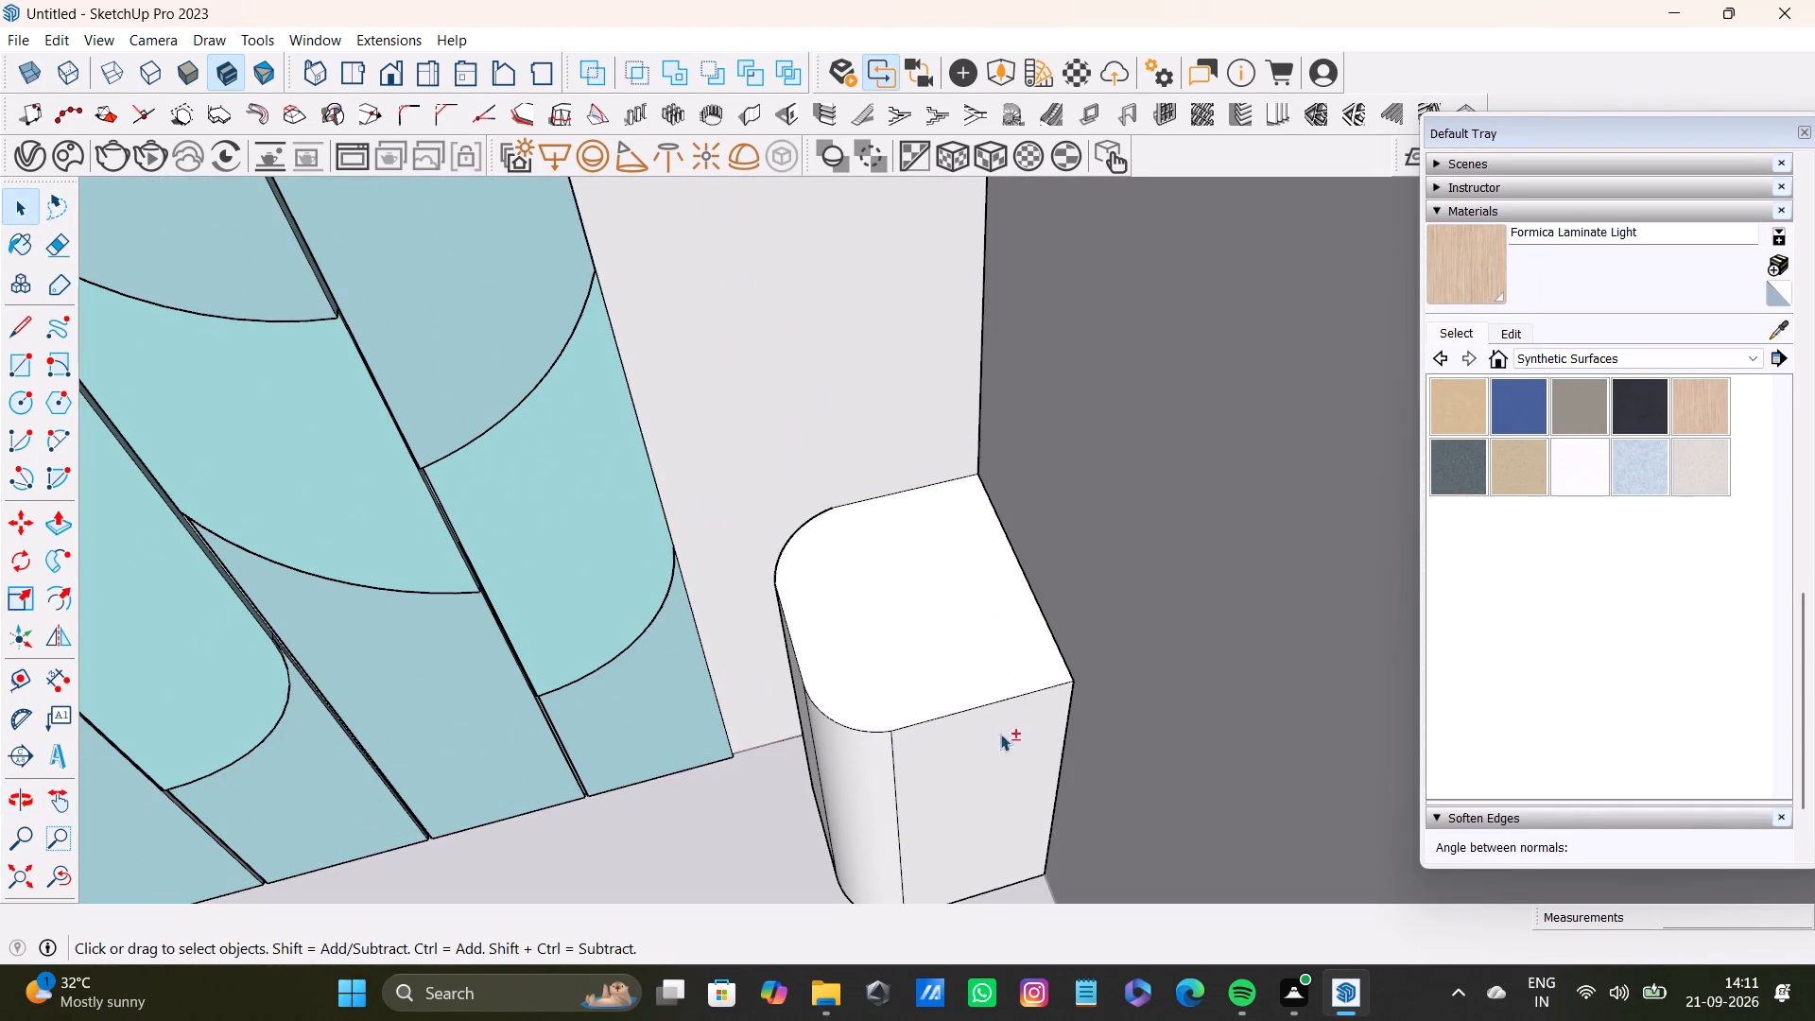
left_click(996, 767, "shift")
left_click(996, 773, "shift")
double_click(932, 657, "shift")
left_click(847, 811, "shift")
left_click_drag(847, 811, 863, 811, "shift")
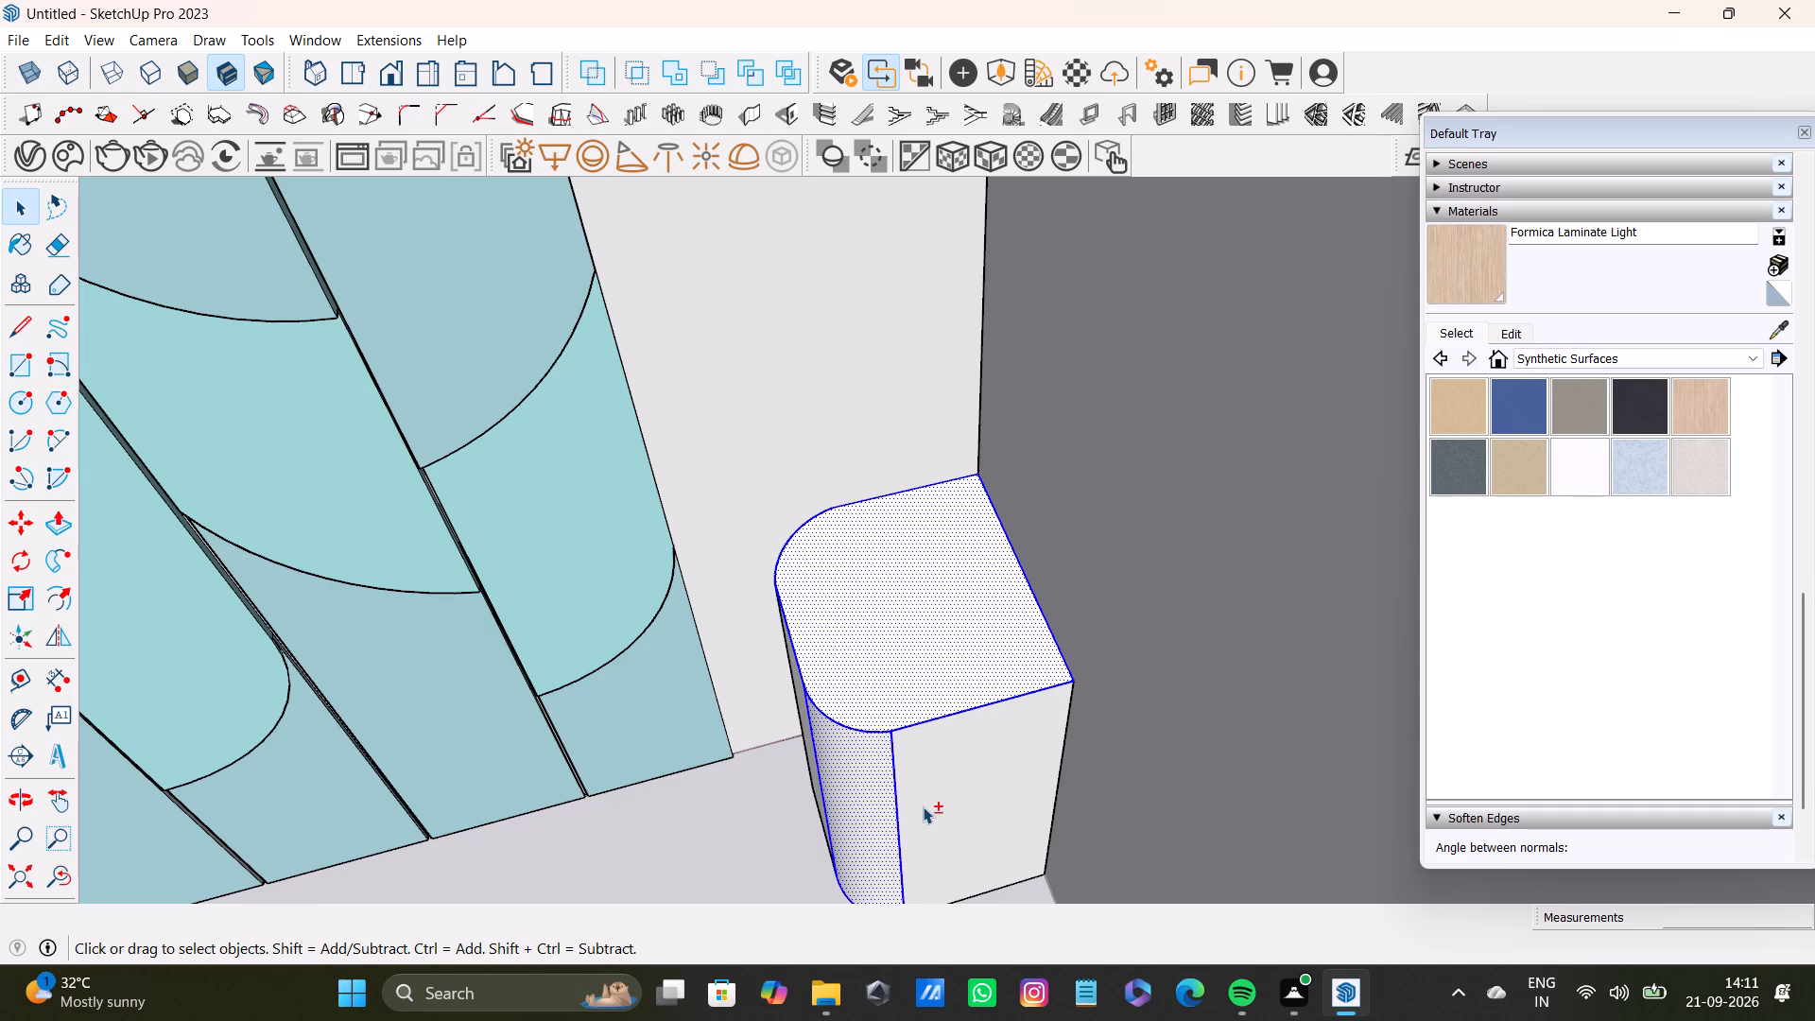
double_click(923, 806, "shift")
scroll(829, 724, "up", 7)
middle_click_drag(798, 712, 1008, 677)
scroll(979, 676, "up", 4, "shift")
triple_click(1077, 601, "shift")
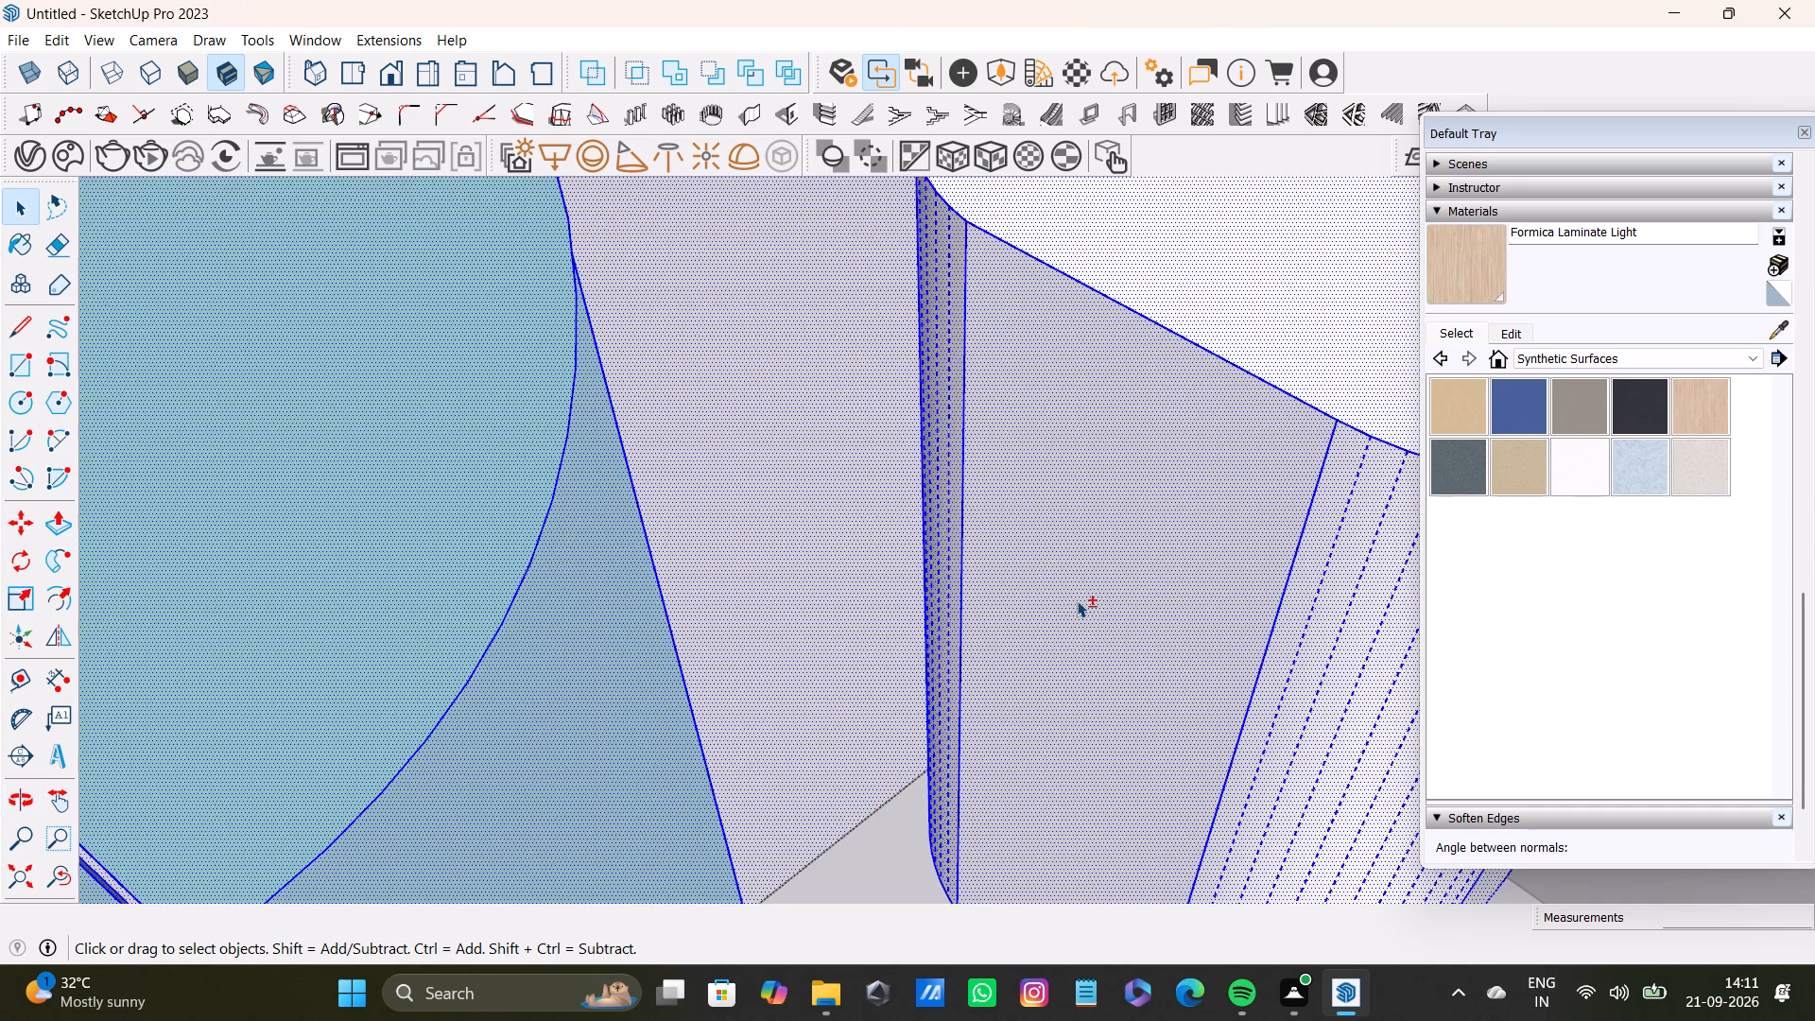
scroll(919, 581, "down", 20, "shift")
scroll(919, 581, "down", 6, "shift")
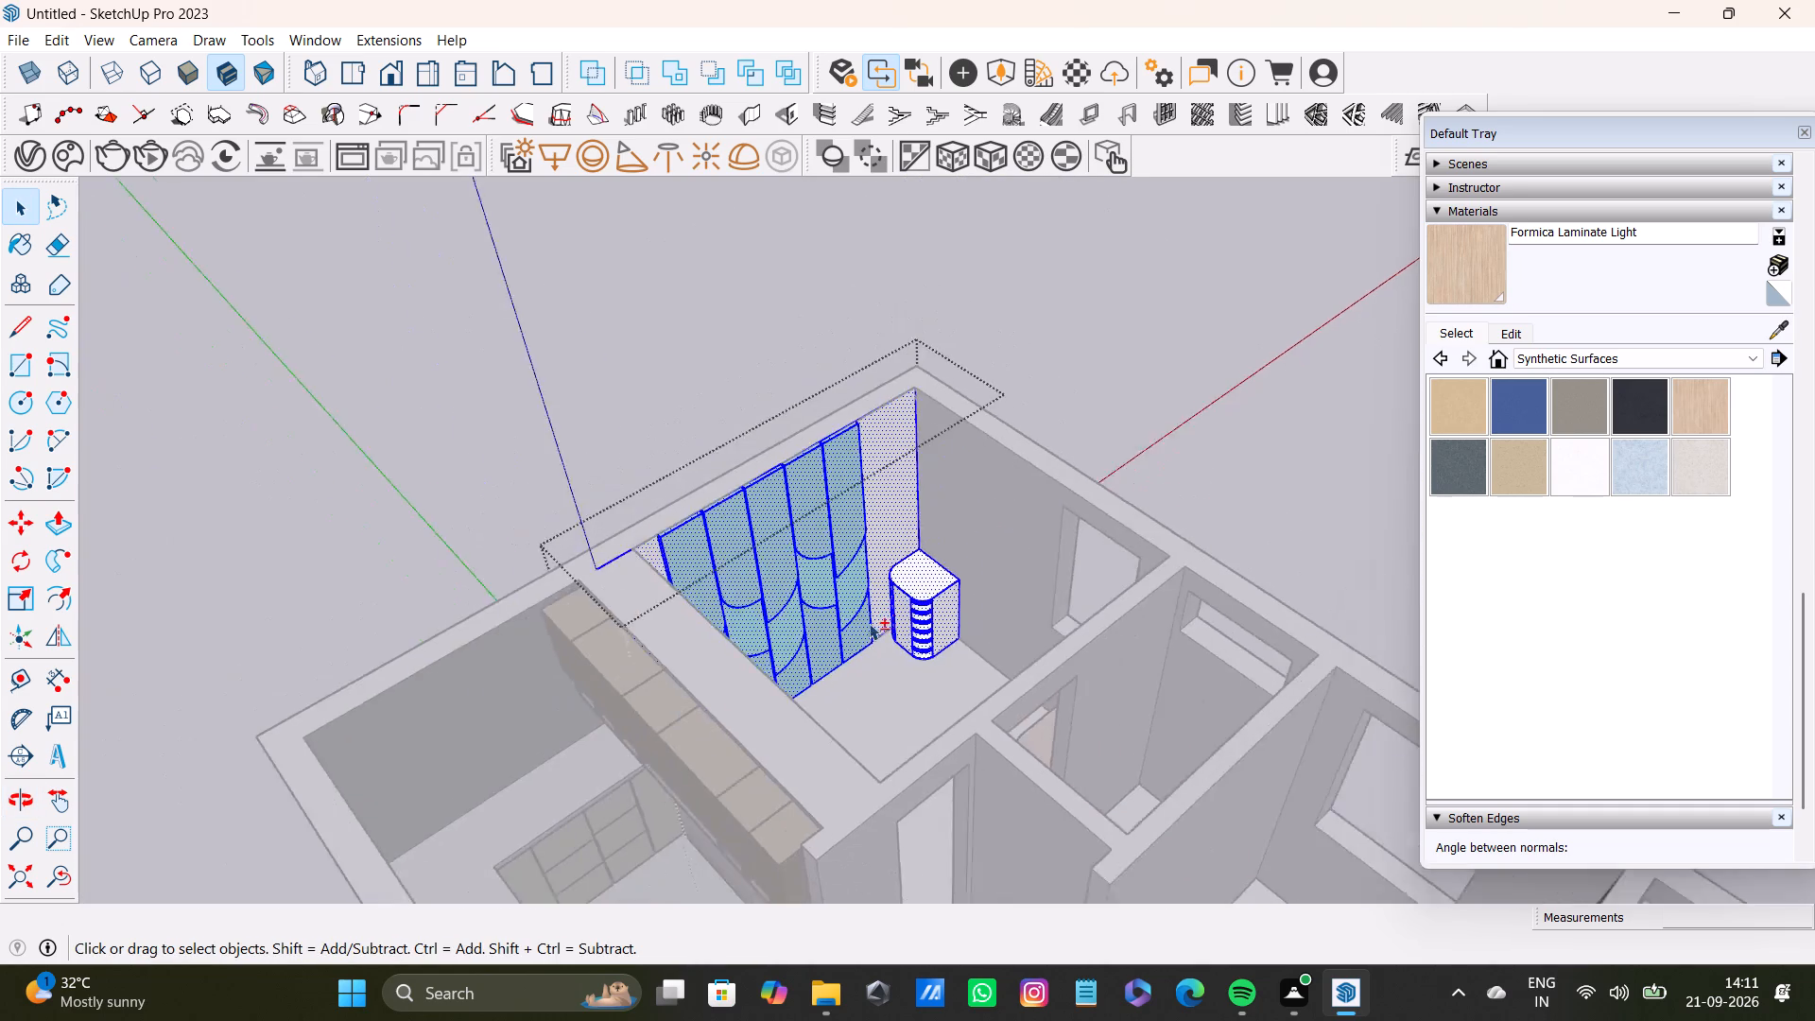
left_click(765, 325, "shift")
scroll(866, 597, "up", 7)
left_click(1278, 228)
Select the top, flat side and rounded corner faces of the unit beside the curved-panel wardrobe and paint them with Formica Laminate Light.
scroll(851, 612, "up", 7)
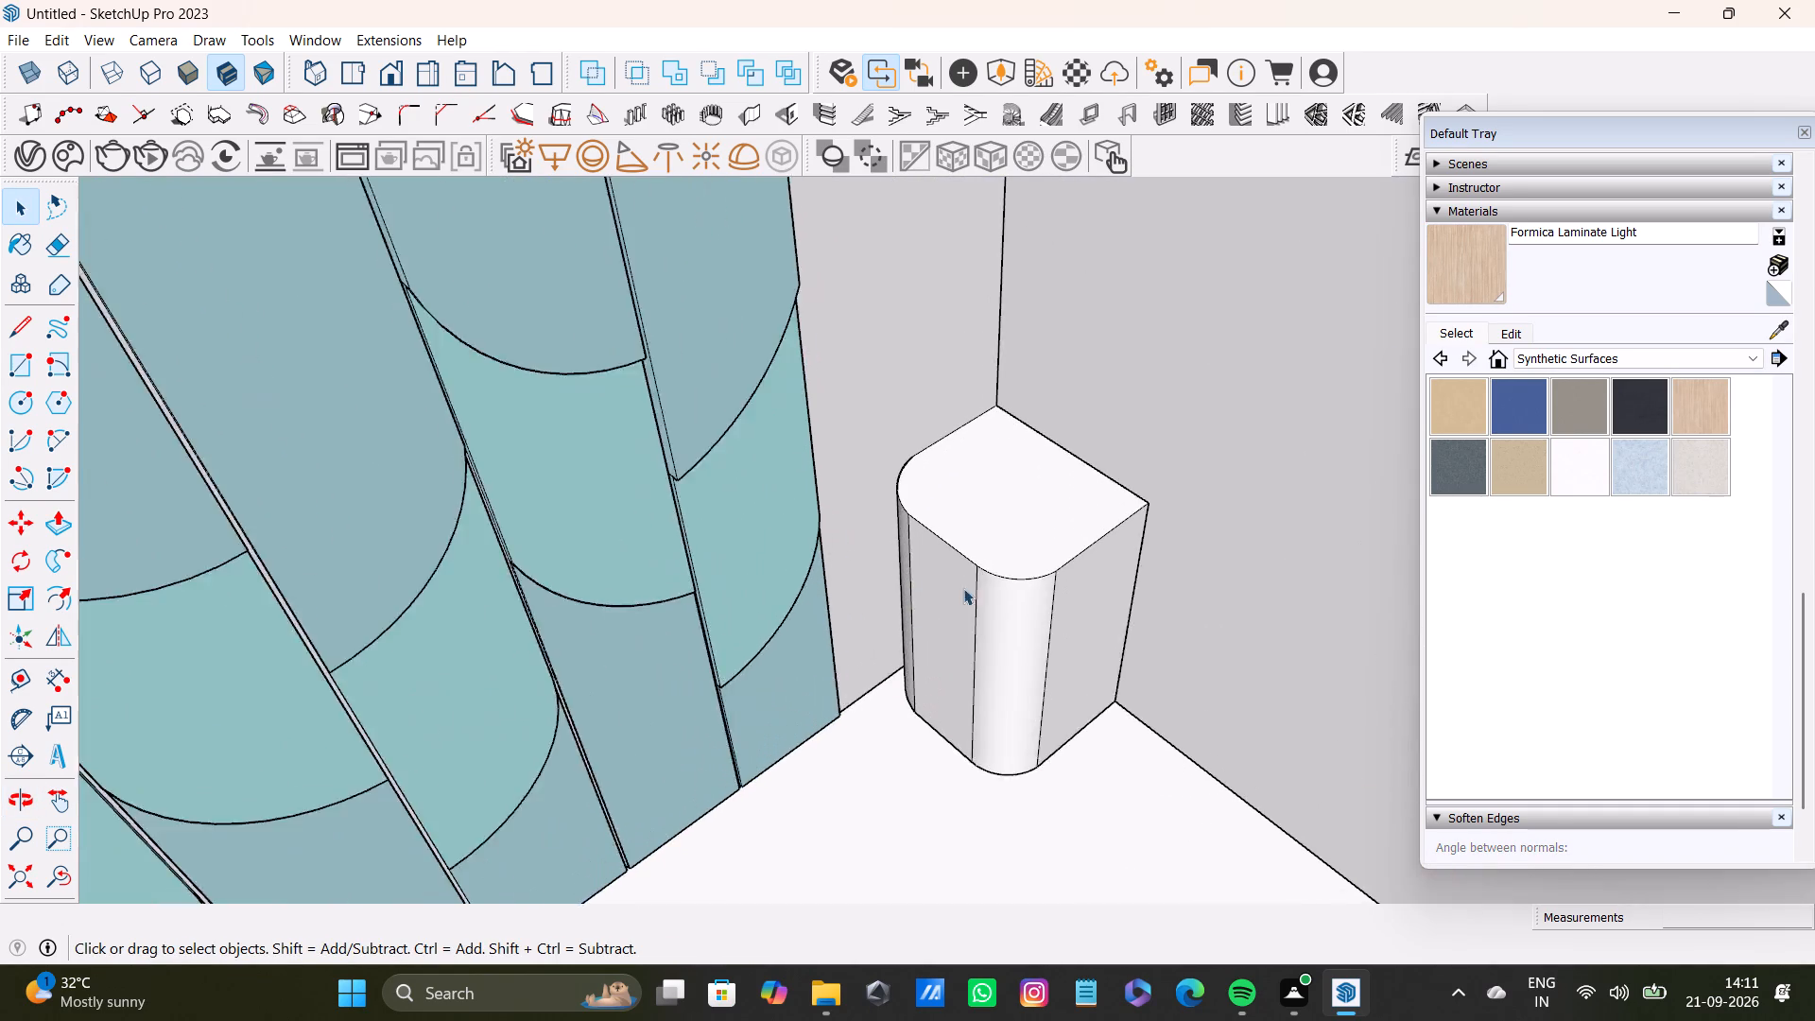
scroll(963, 588, "up", 3)
double_click(1036, 537, "shift")
double_click(1030, 631, "shift")
double_click(1034, 549, "shift")
double_click(1114, 597, "shift")
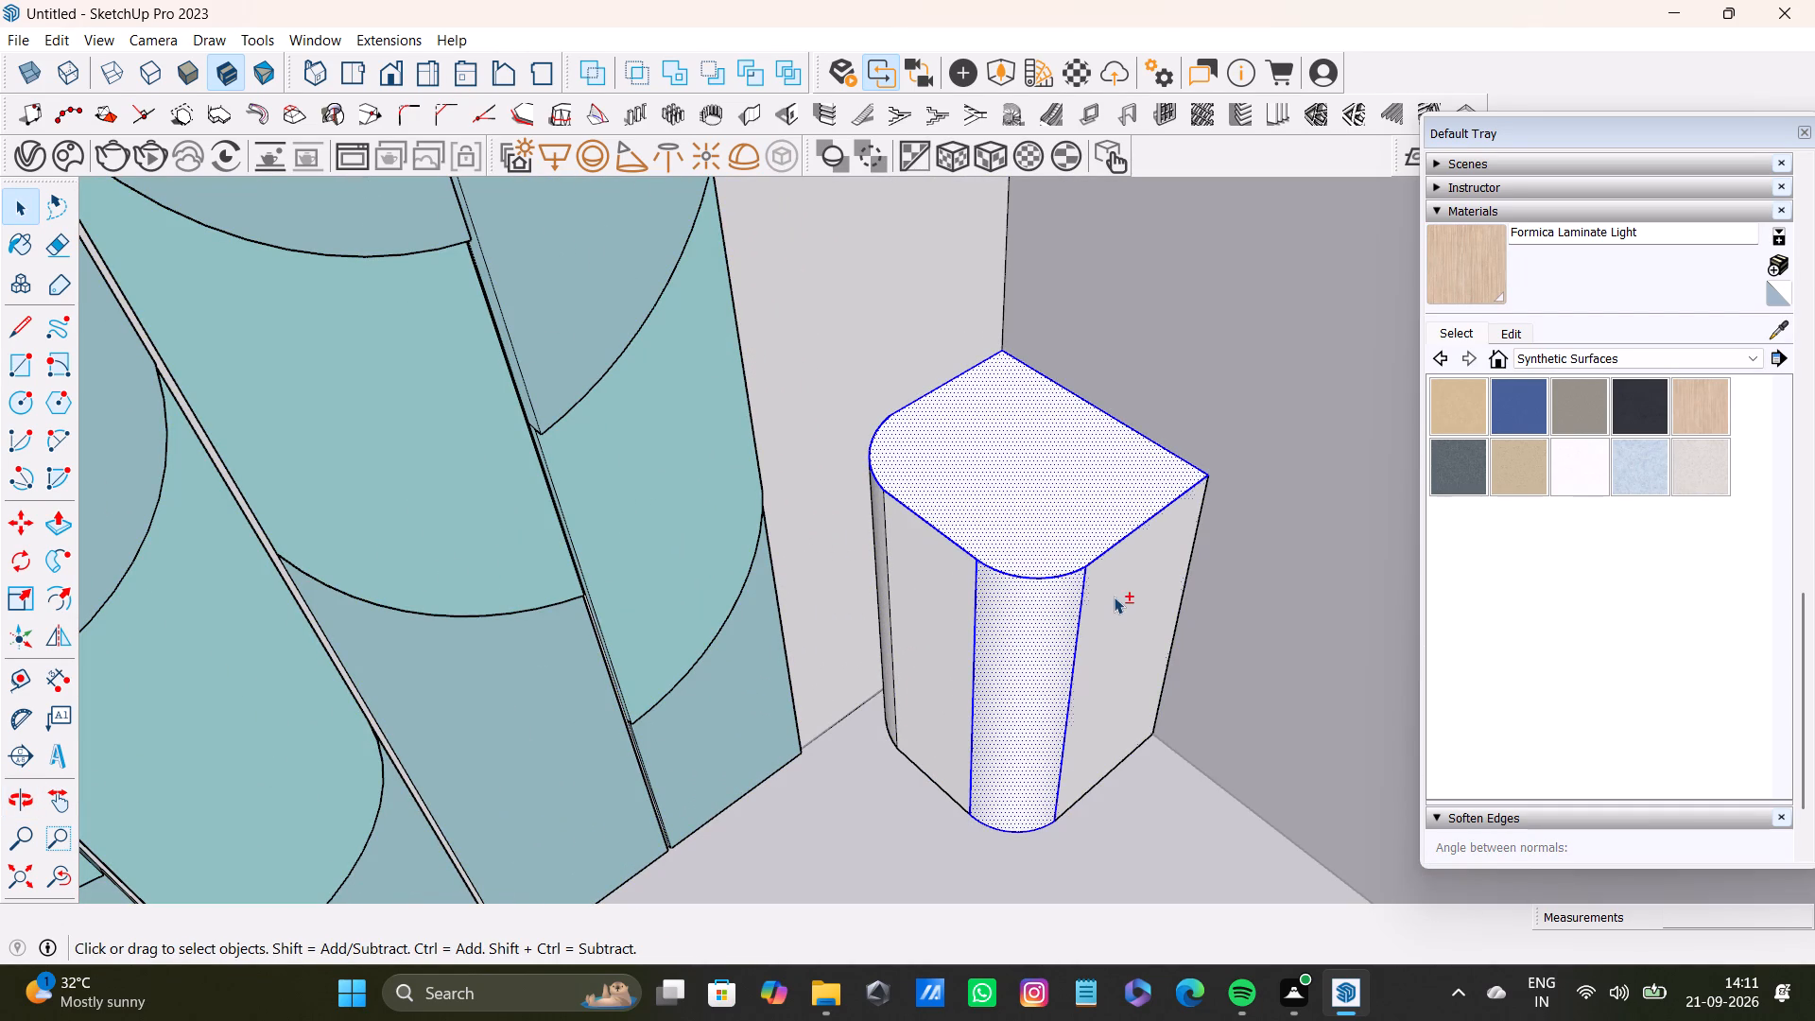
double_click(942, 614, "shift")
double_click(884, 617, "shift")
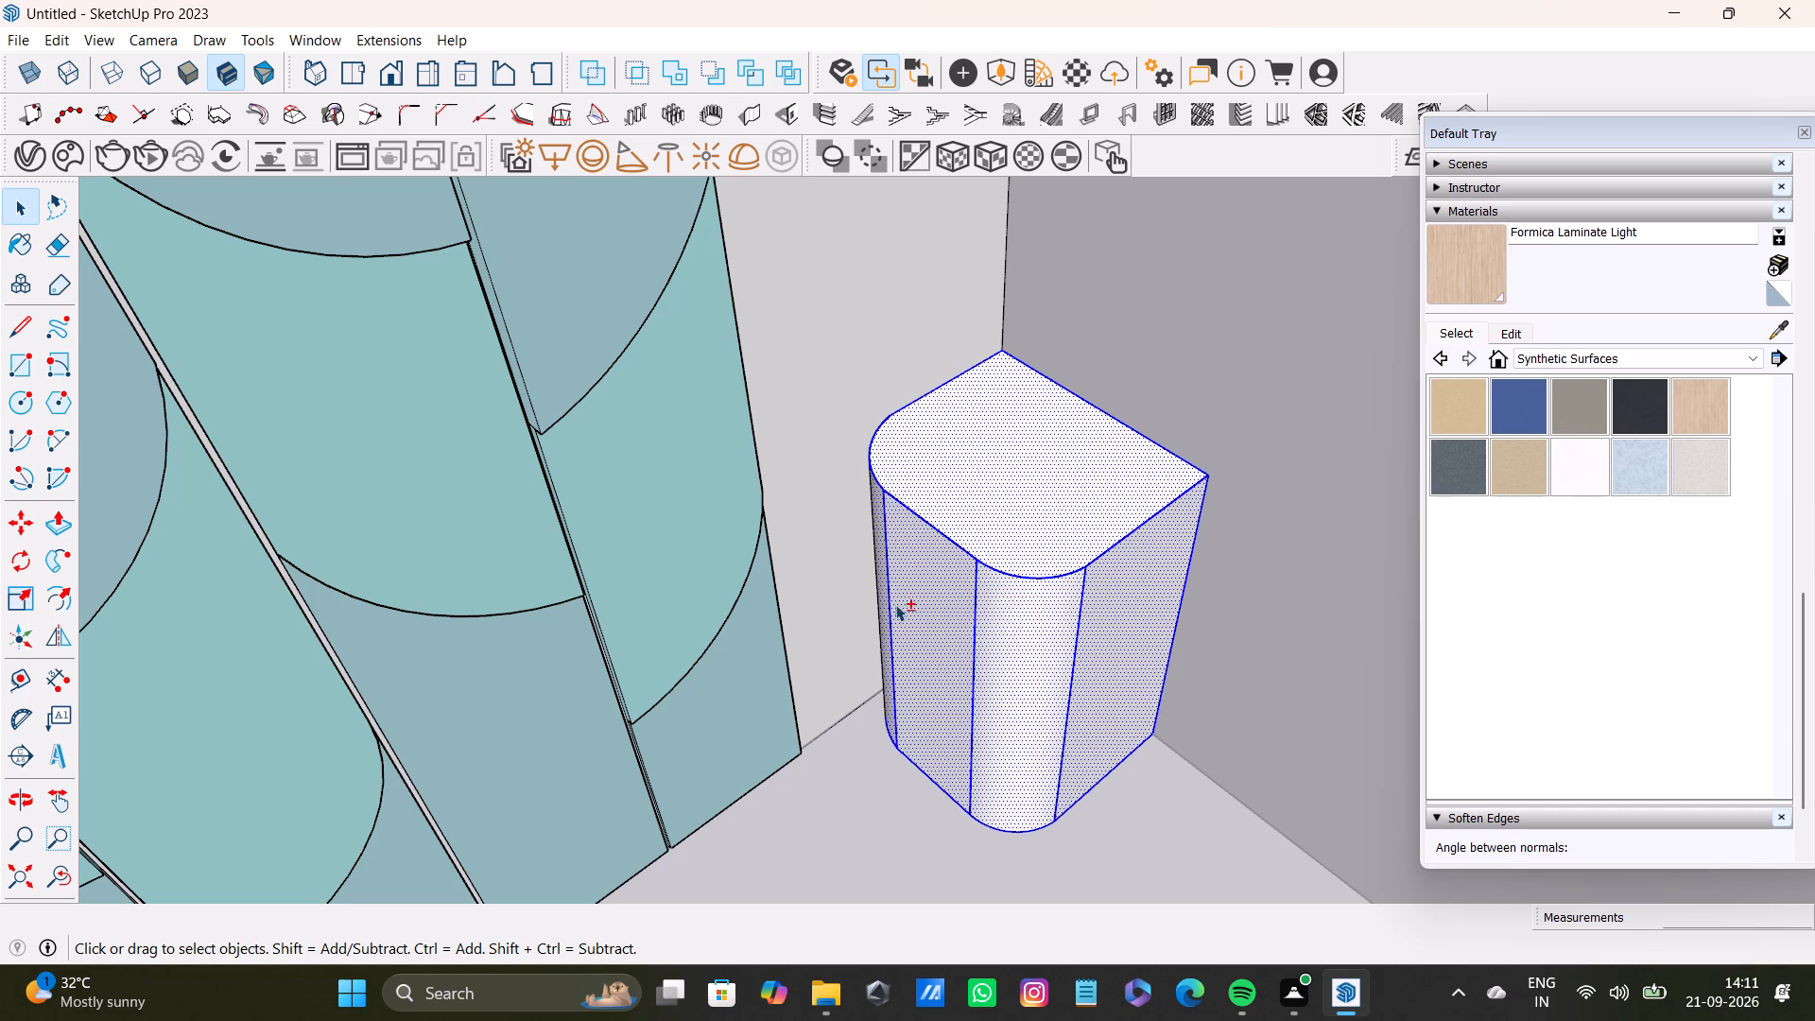
left_click(1476, 248, "shift")
left_click(1108, 522, "shift")
scroll(1075, 648, "down", 6, "shift")
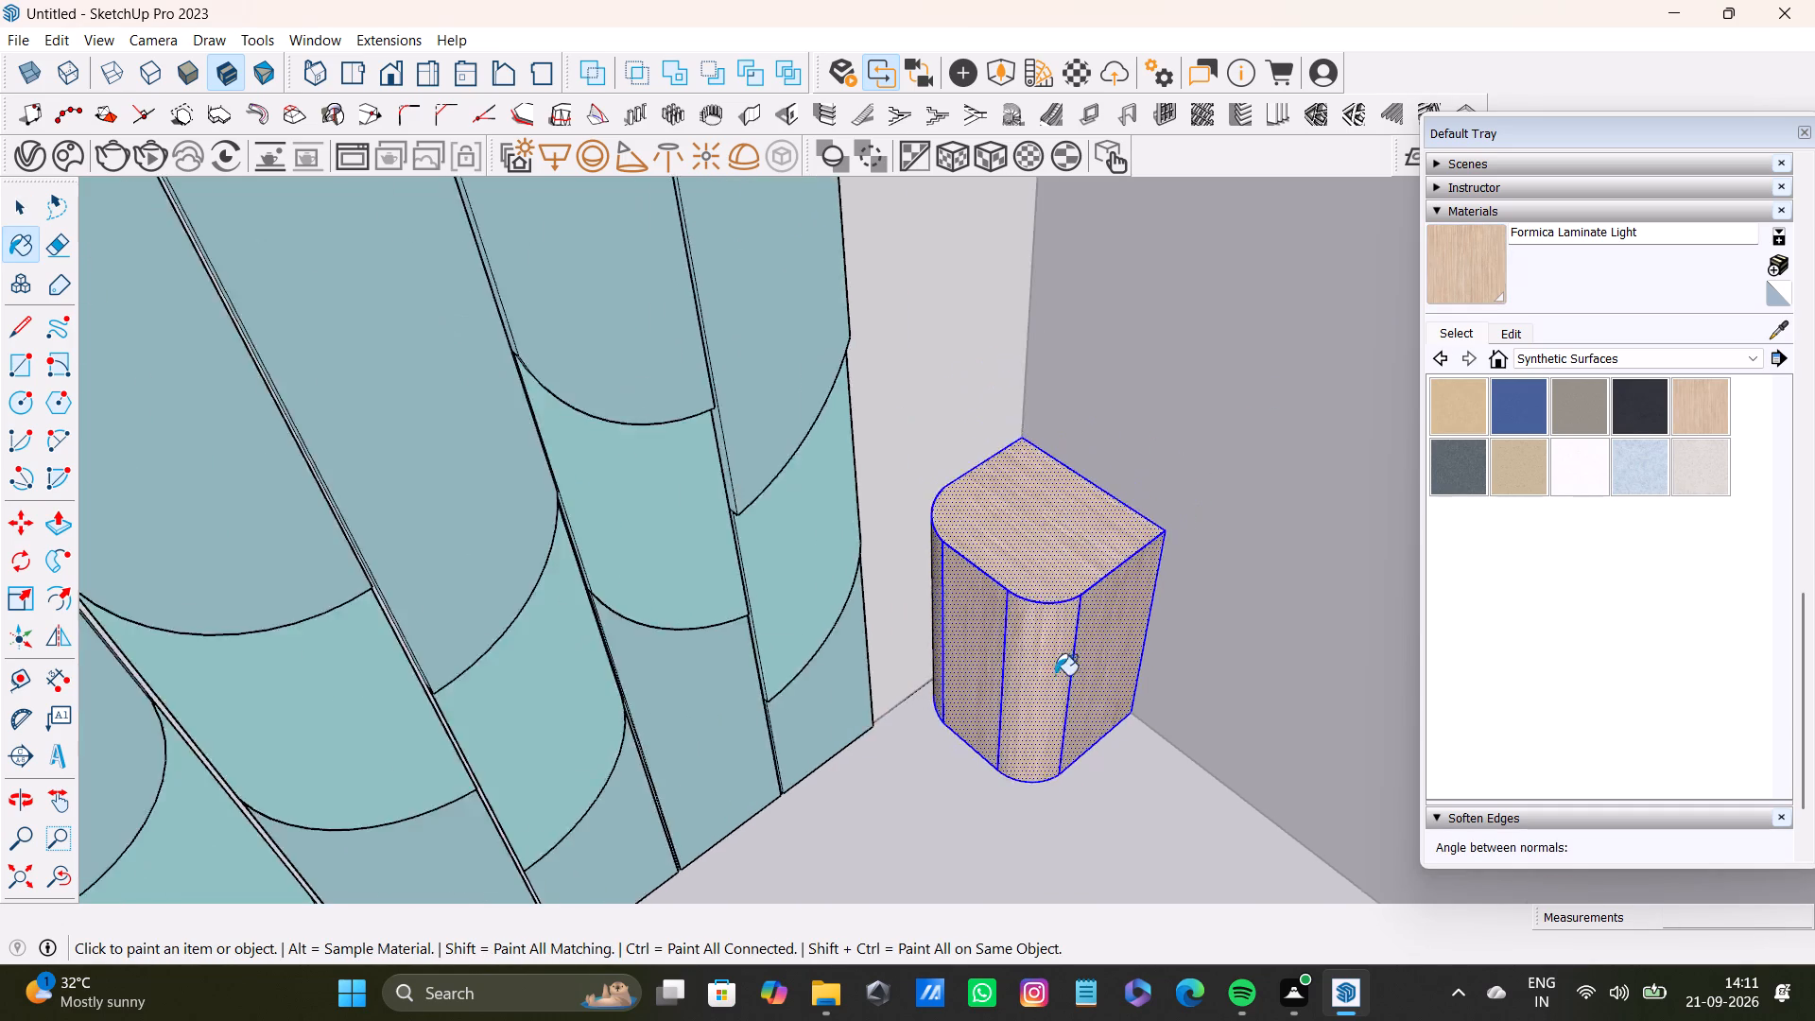
scroll(1055, 675, "down", 2, "shift")
middle_click_drag(1124, 683, 557, 689)
scroll(776, 738, "down", 8)
middle_click_drag(834, 739, 856, 675, "shift")
key("space")
left_click(1284, 567)
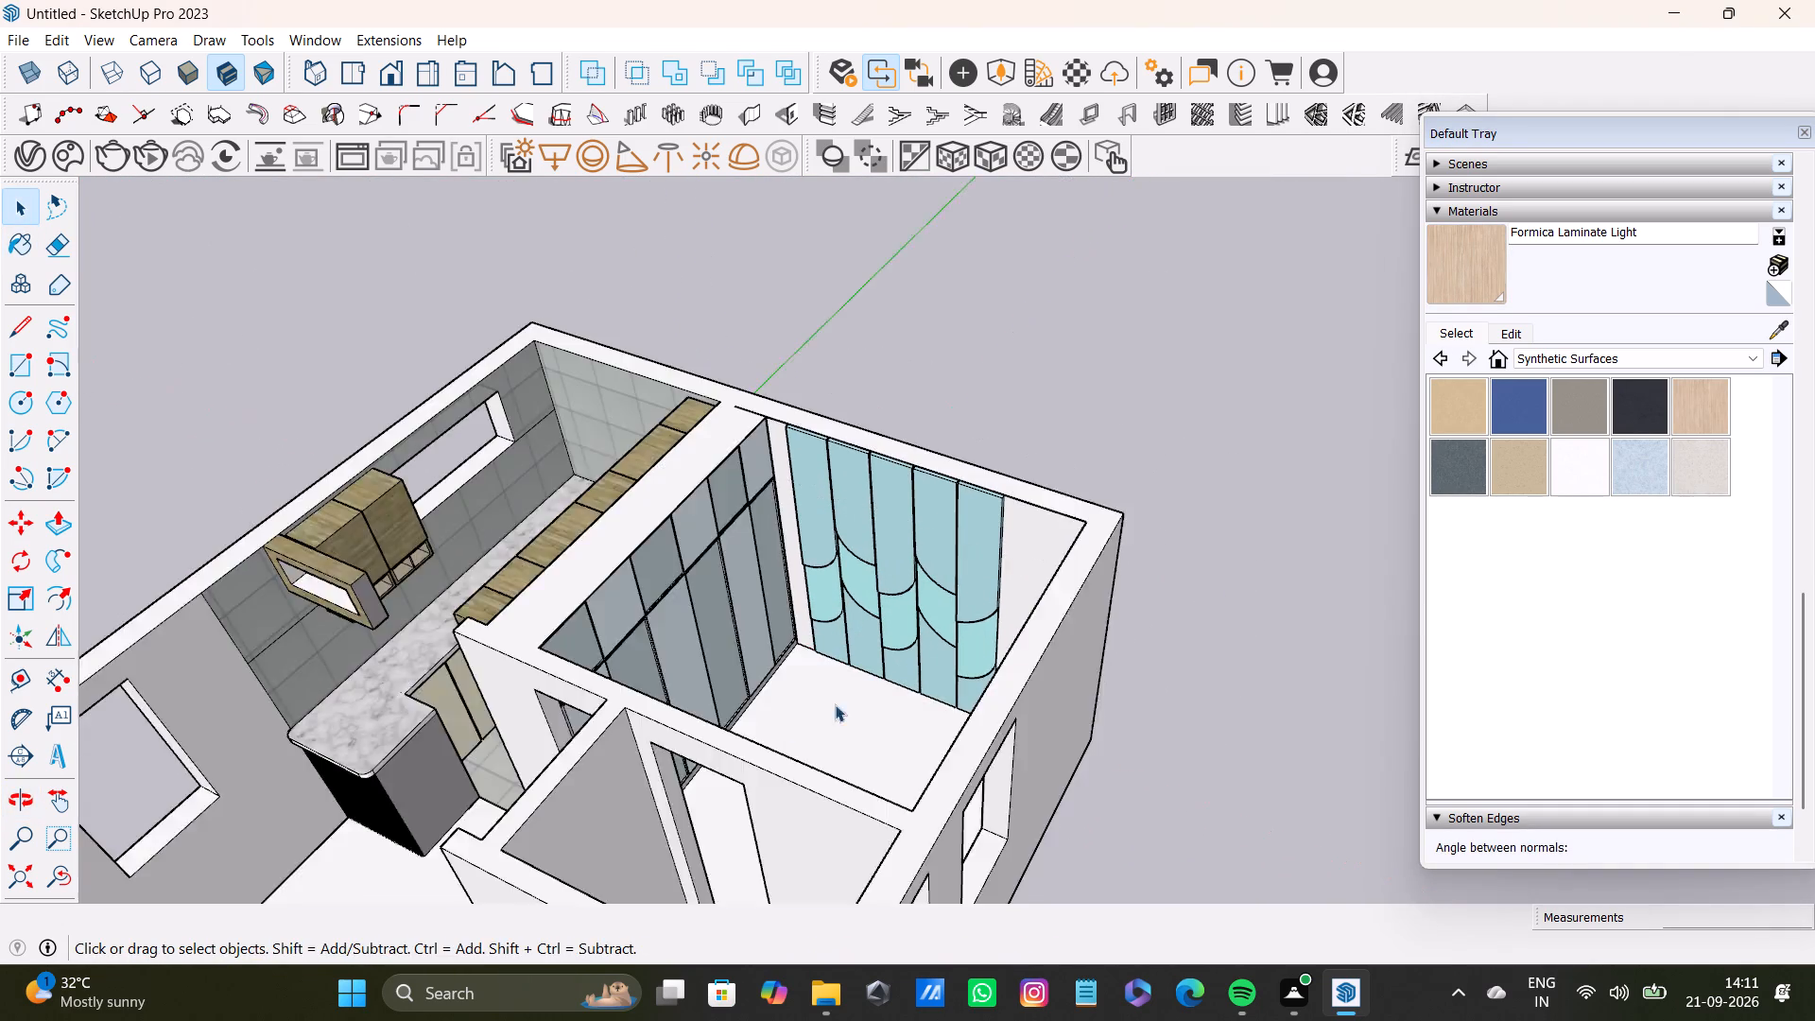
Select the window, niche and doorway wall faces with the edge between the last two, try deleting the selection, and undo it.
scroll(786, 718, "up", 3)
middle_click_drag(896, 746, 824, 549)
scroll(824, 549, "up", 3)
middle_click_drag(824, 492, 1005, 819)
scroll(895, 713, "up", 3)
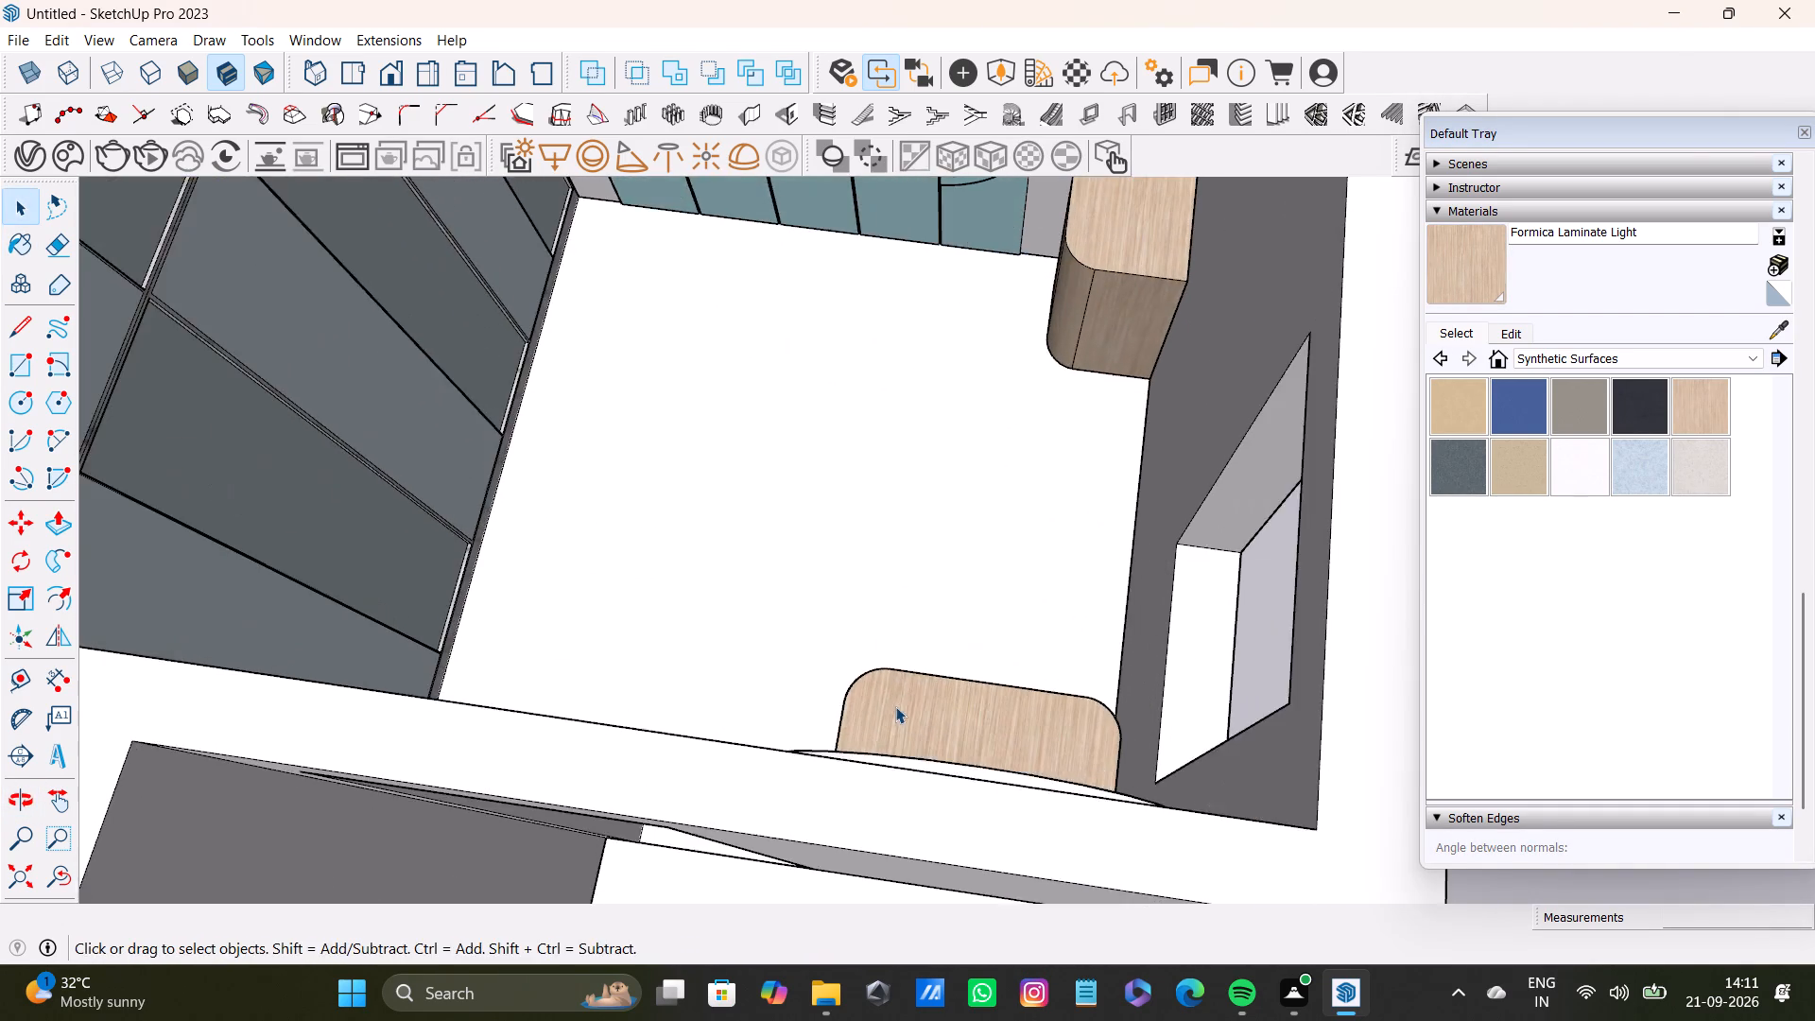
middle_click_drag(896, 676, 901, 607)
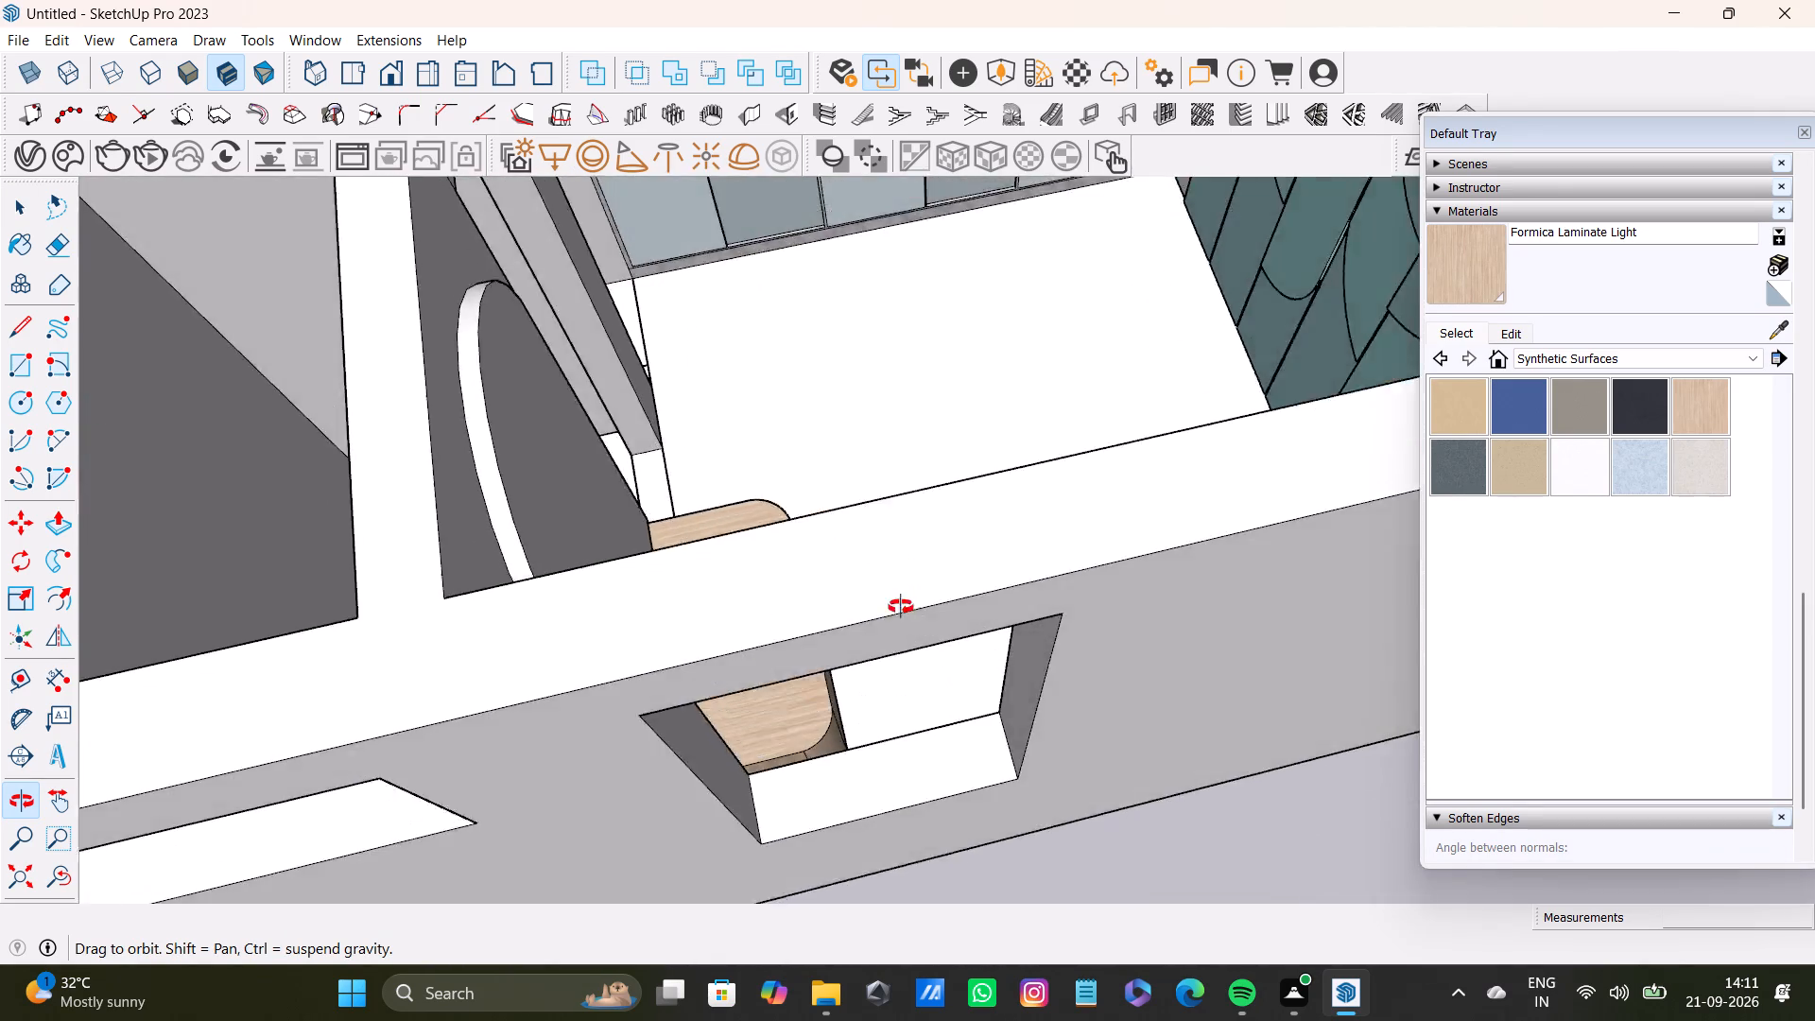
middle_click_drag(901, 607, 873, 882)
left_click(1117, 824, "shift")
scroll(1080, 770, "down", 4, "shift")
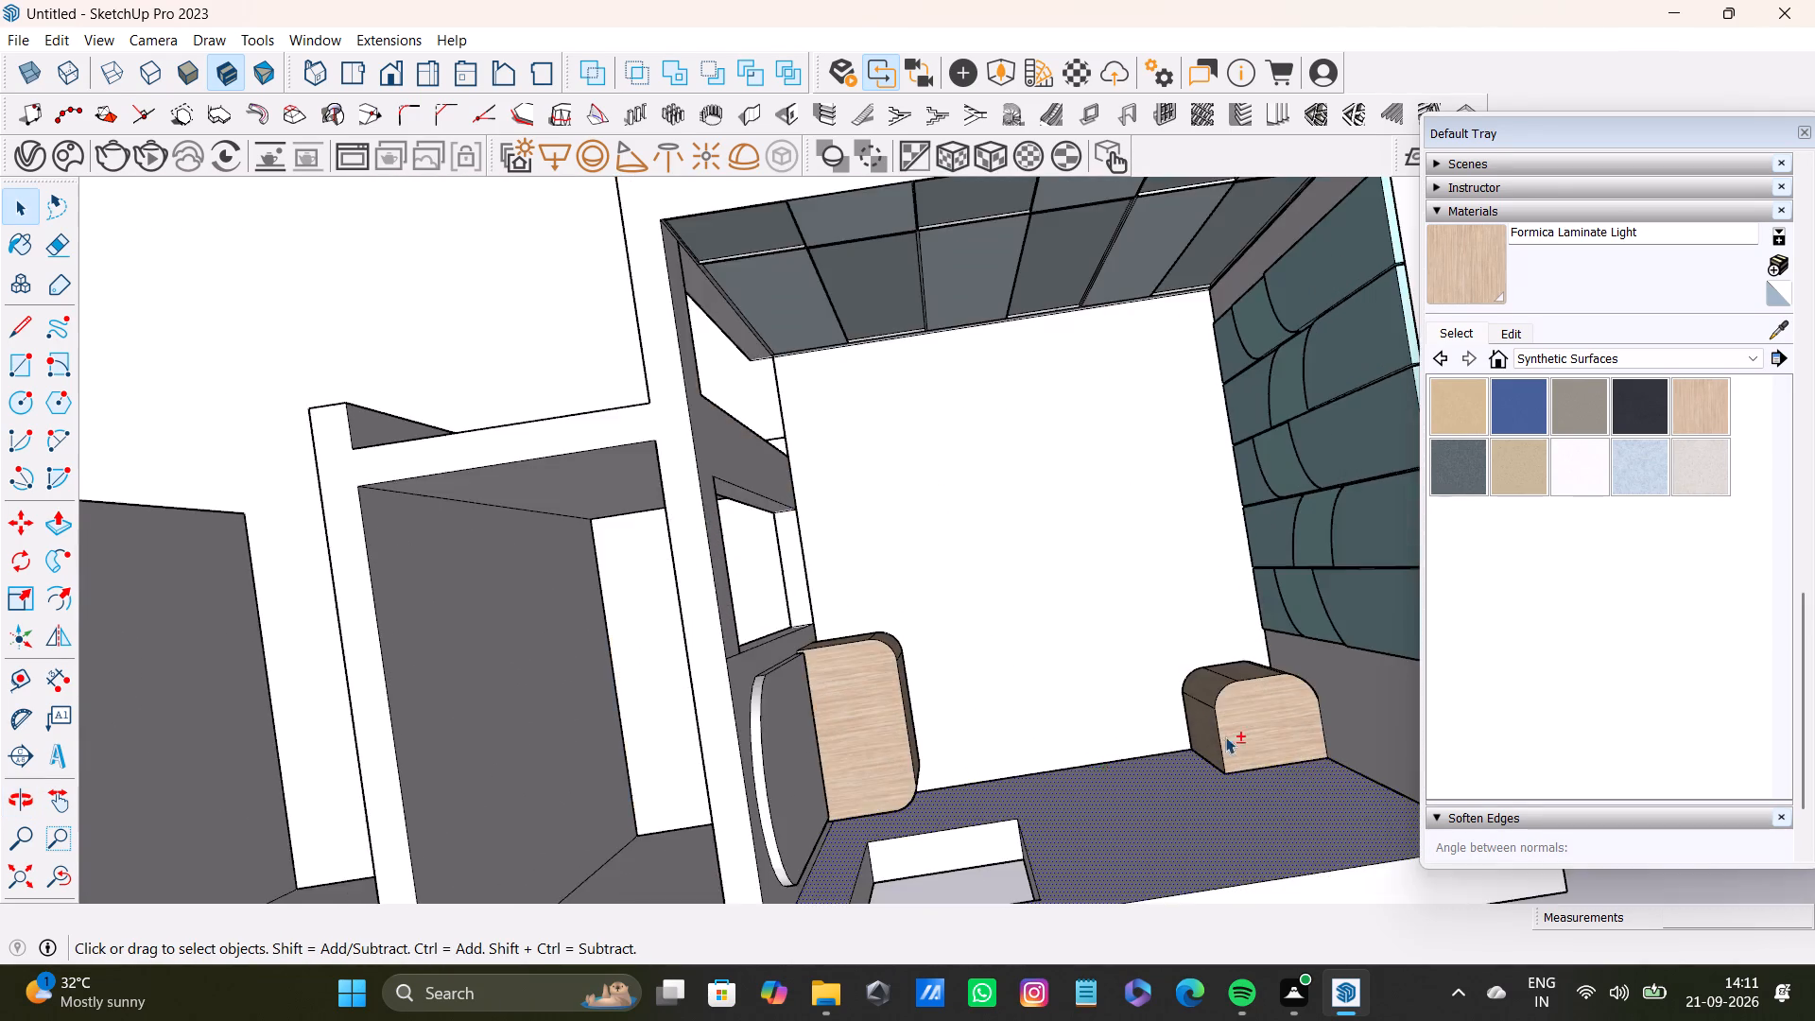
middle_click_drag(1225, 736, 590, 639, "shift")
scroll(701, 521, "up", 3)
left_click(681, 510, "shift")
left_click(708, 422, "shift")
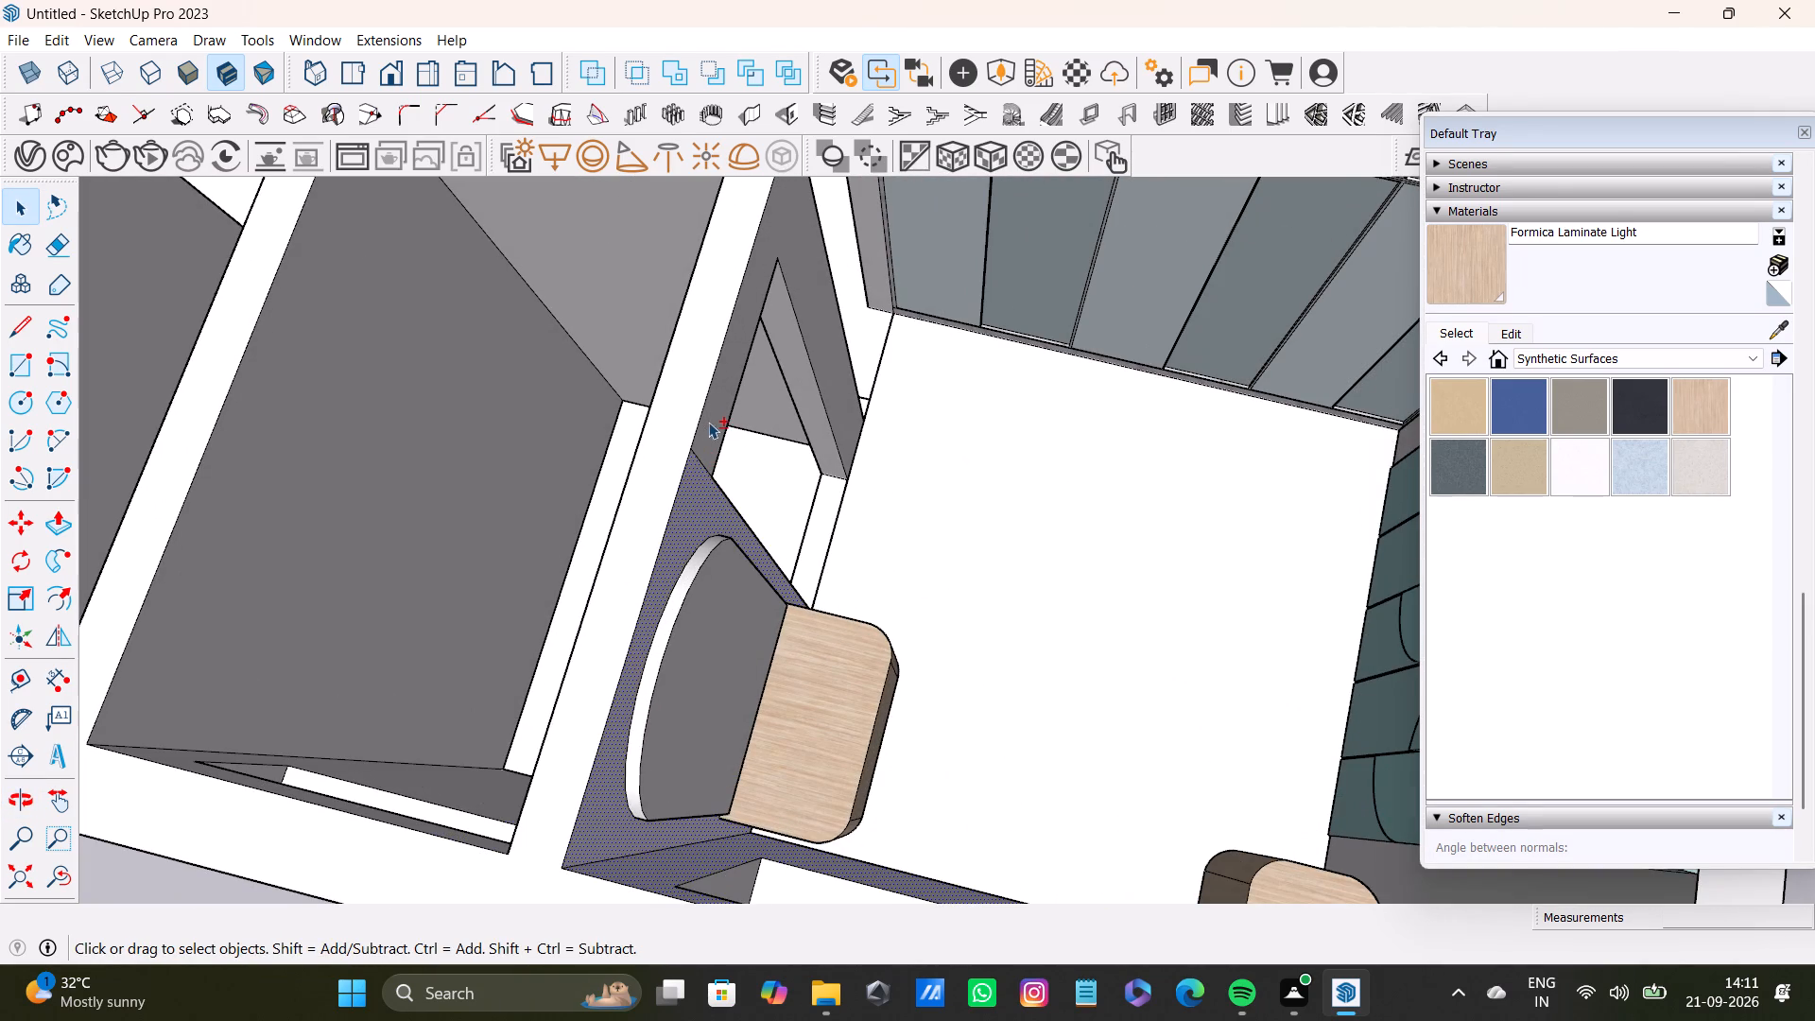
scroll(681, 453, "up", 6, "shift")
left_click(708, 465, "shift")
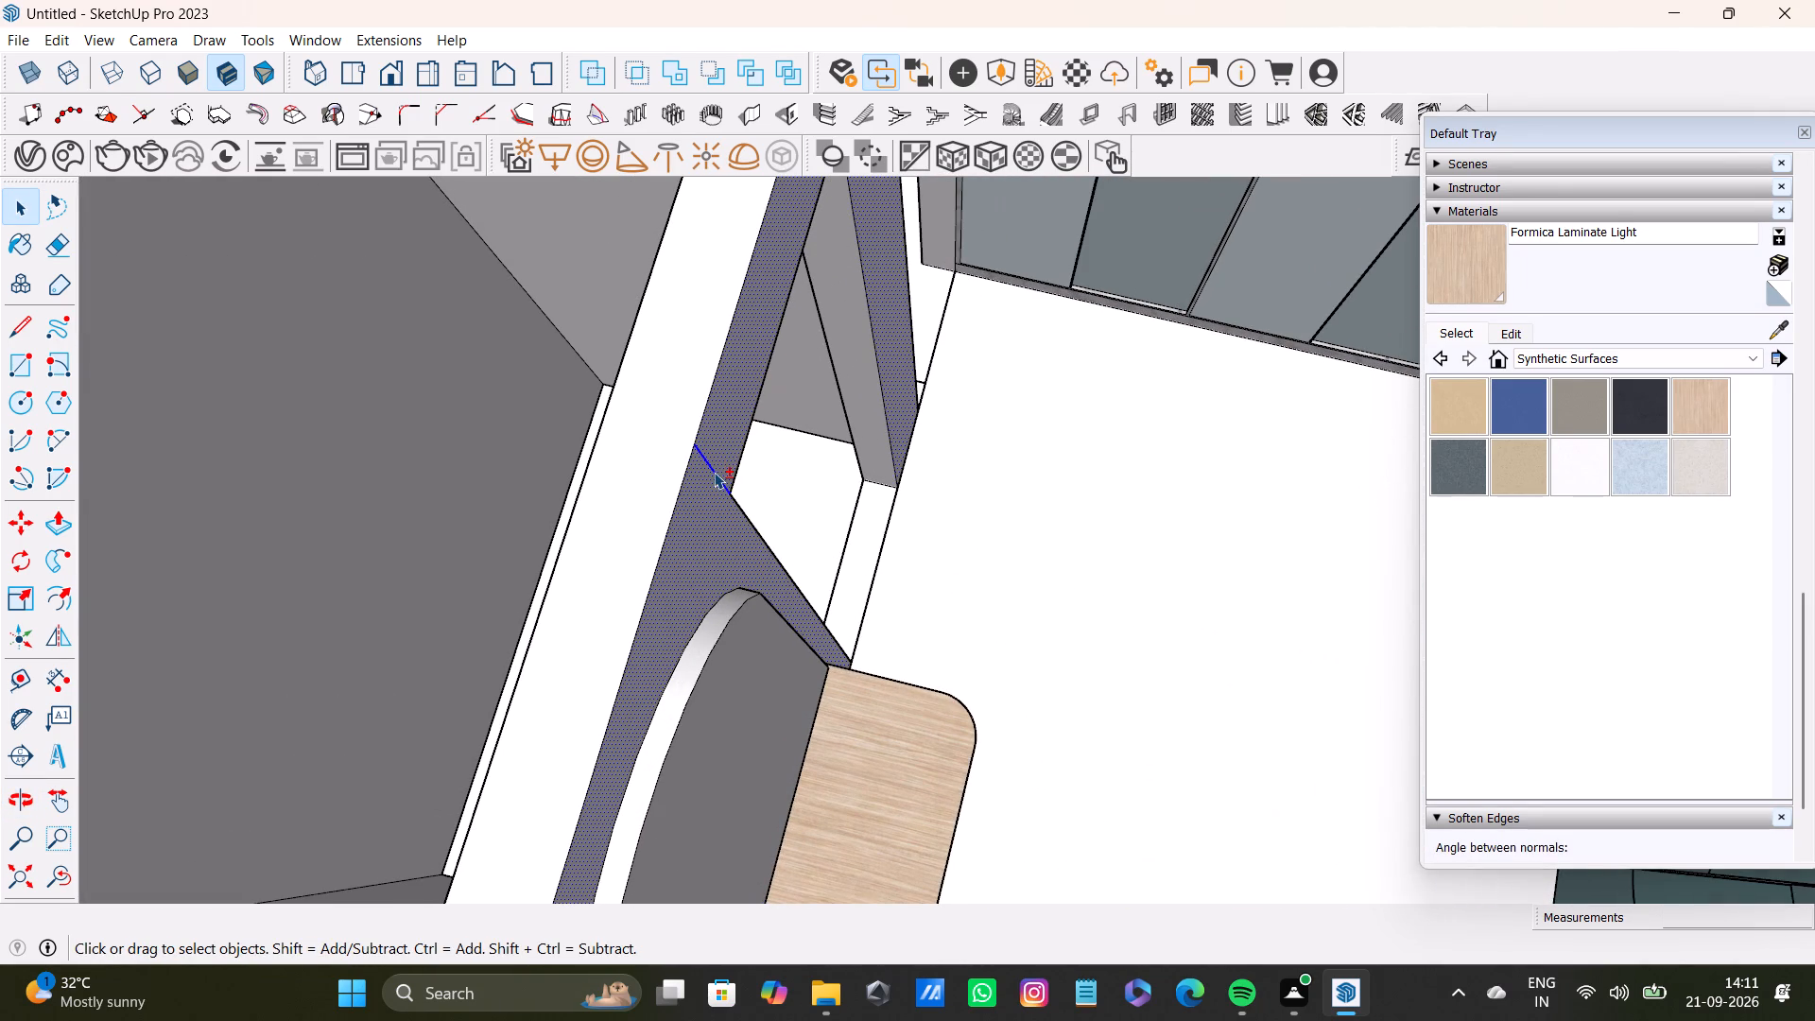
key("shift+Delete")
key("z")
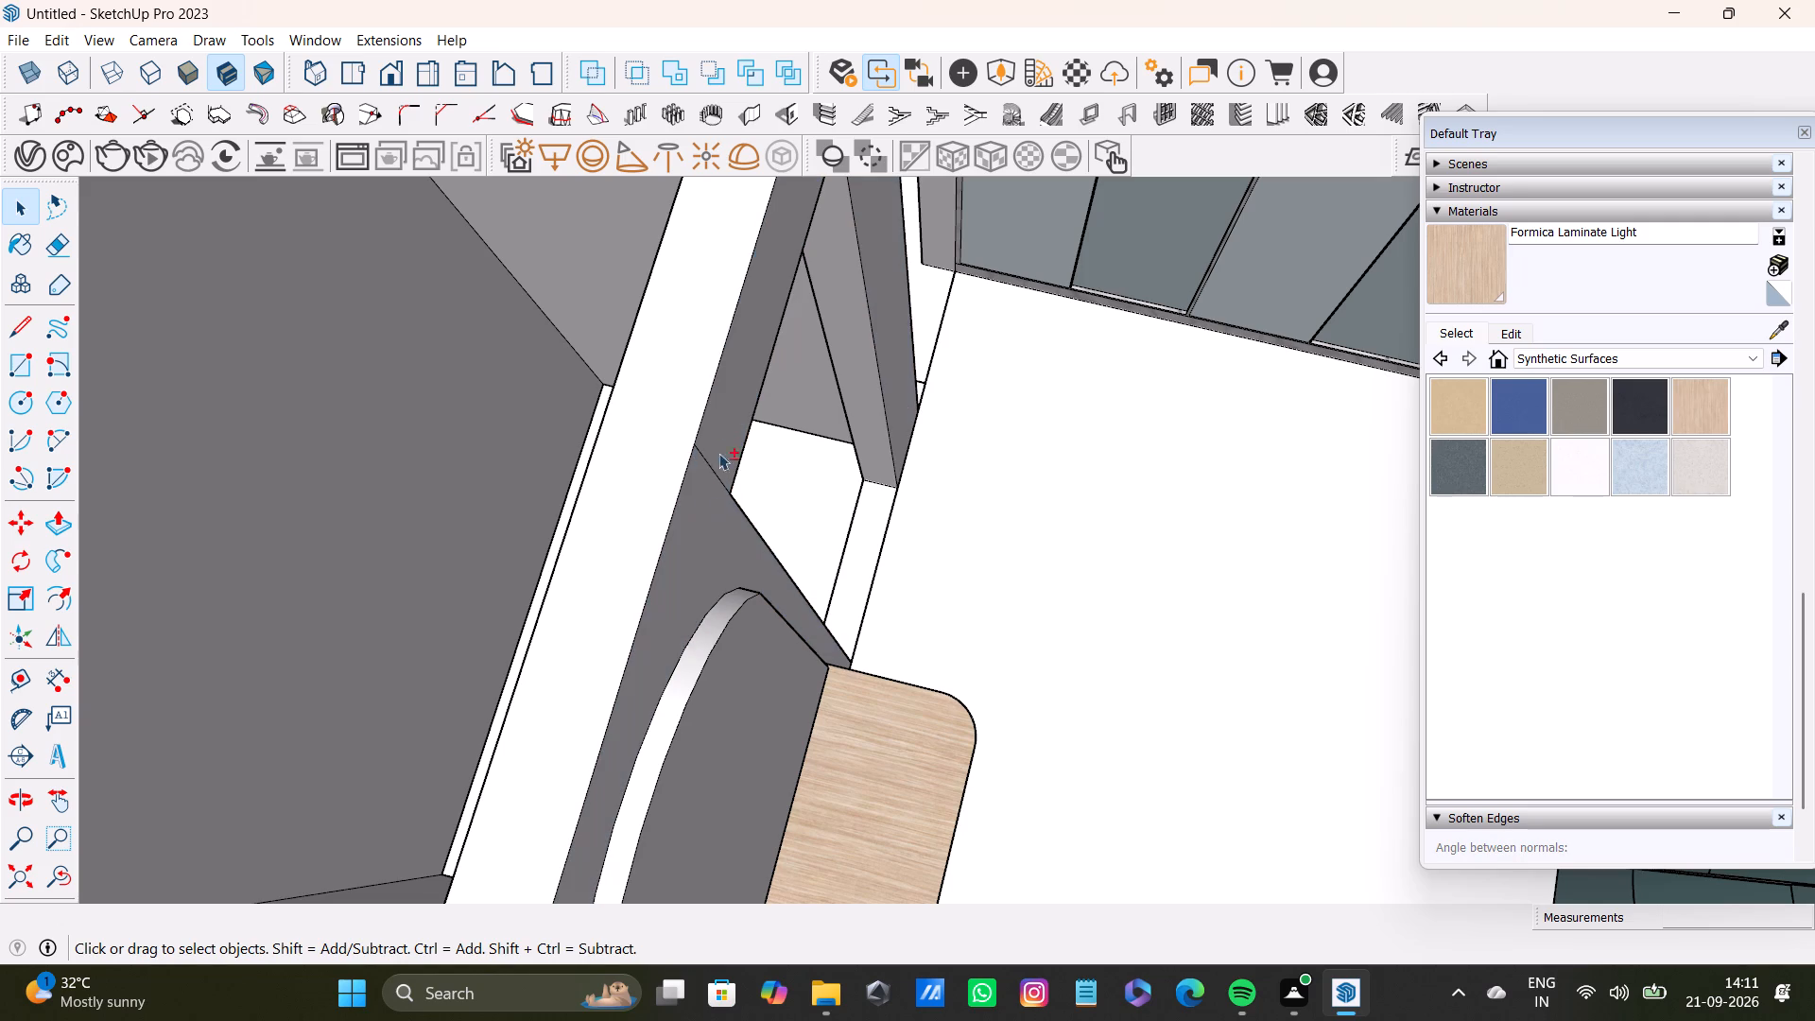
Select the inner faces of the arched-niche wall, the adjoining doorway wall and the window wall in the bedroom.
left_click(702, 501, "shift")
left_click(723, 417, "shift")
scroll(738, 325, "down", 5, "shift")
middle_click_drag(775, 323, 786, 777, "shift")
scroll(846, 669, "up", 2, "shift")
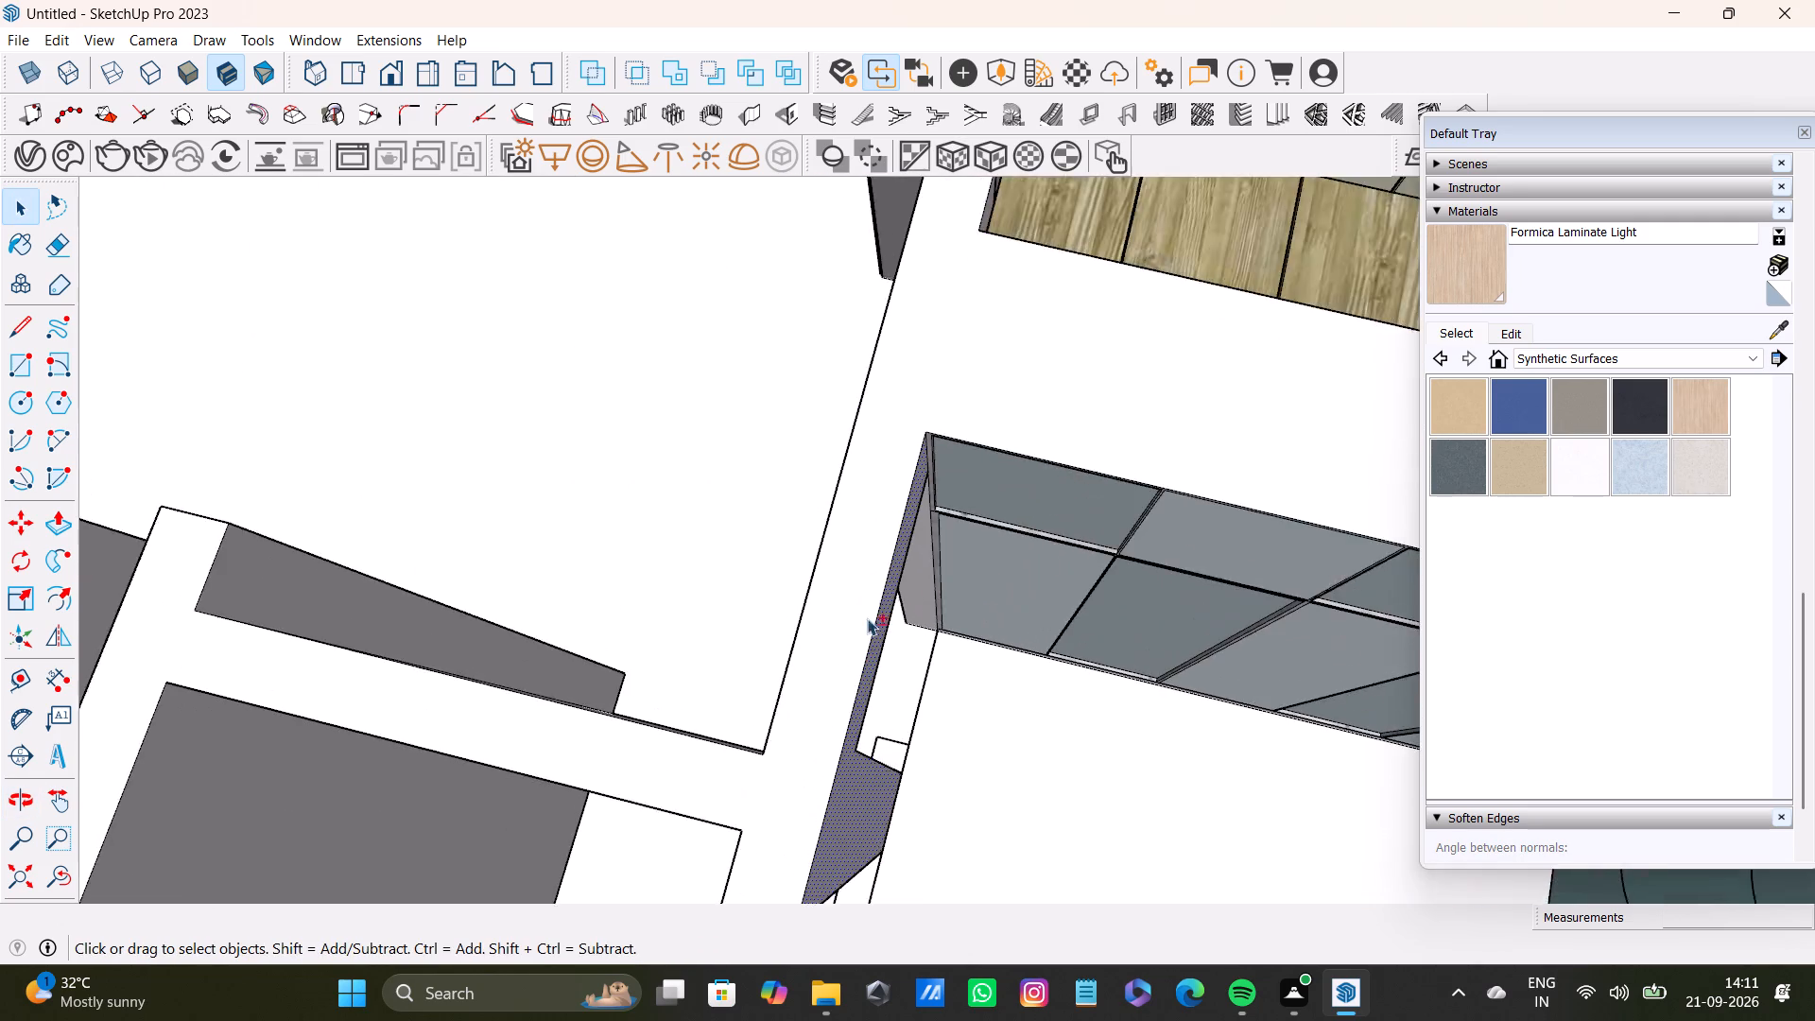
scroll(867, 618, "up", 11, "shift")
scroll(935, 395, "down", 11, "shift")
middle_click_drag(1458, 470, 458, 404, "shift")
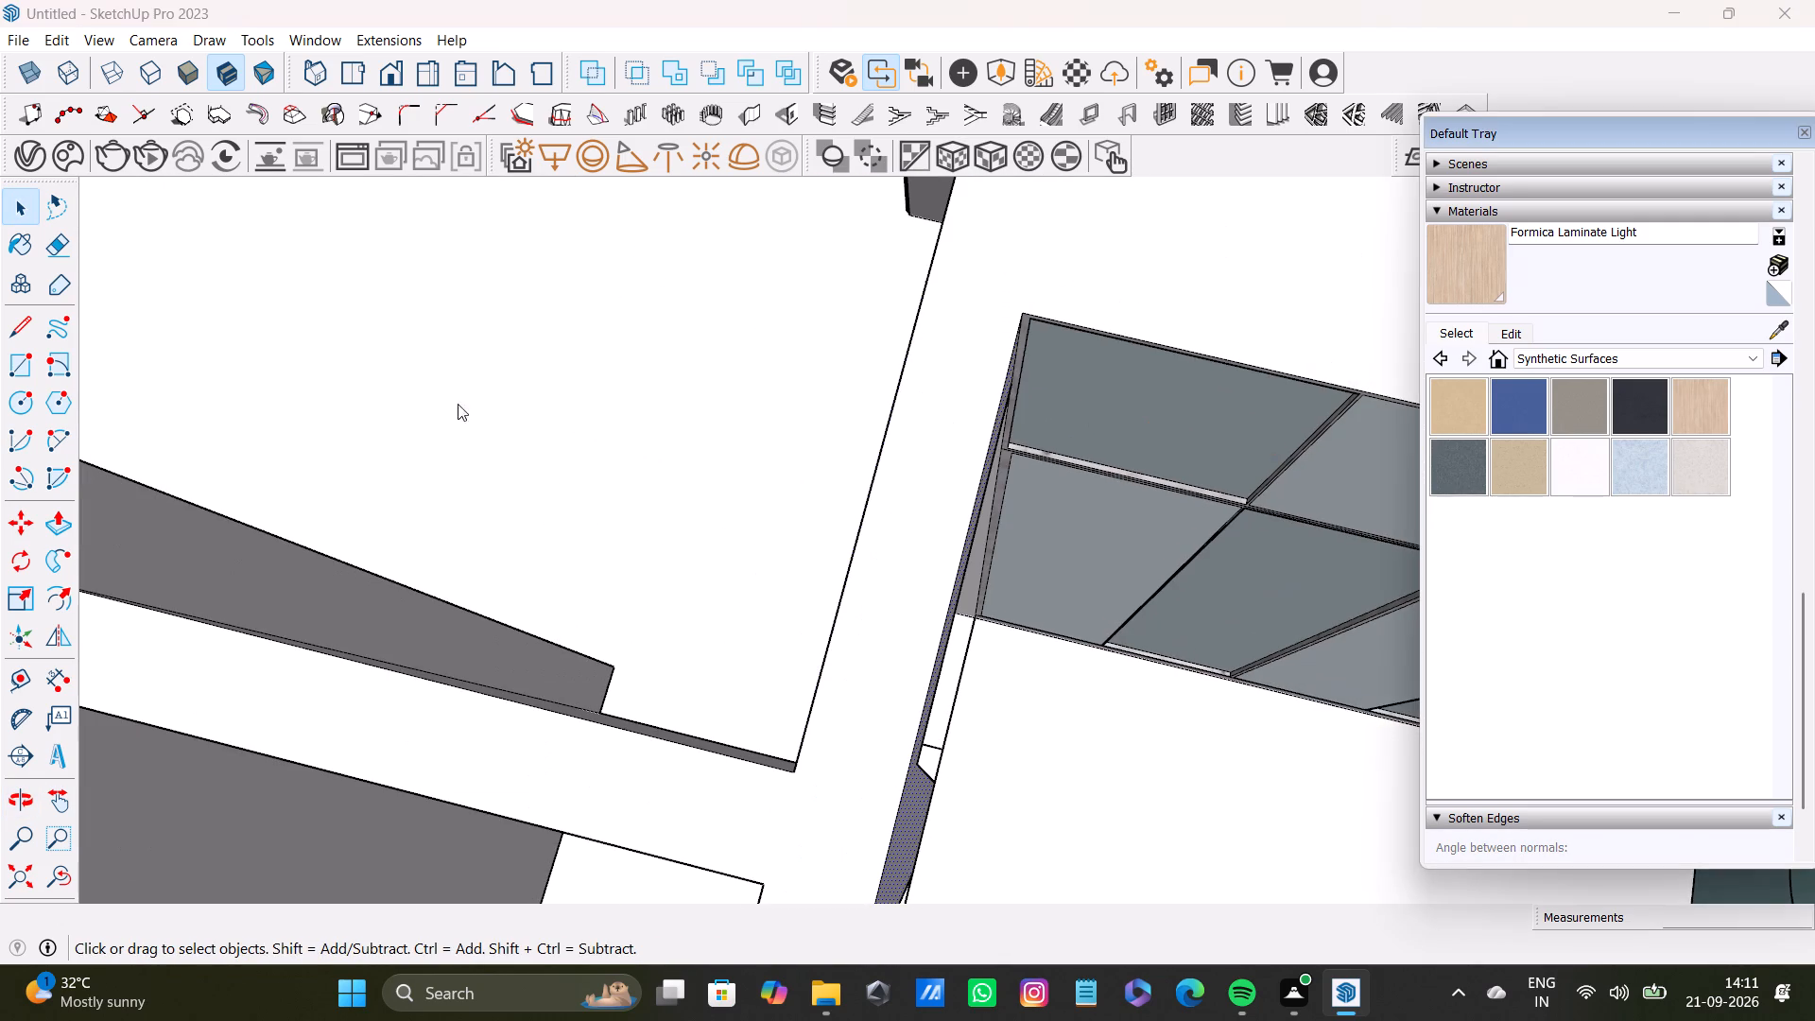
middle_click_drag(458, 404, 457, 405, "shift")
middle_click_drag(927, 555, 44, 514, "shift")
middle_click_drag(304, 567, 1221, 562)
middle_click_drag(829, 431, 258, 782, "shift")
scroll(481, 597, "down", 2, "shift")
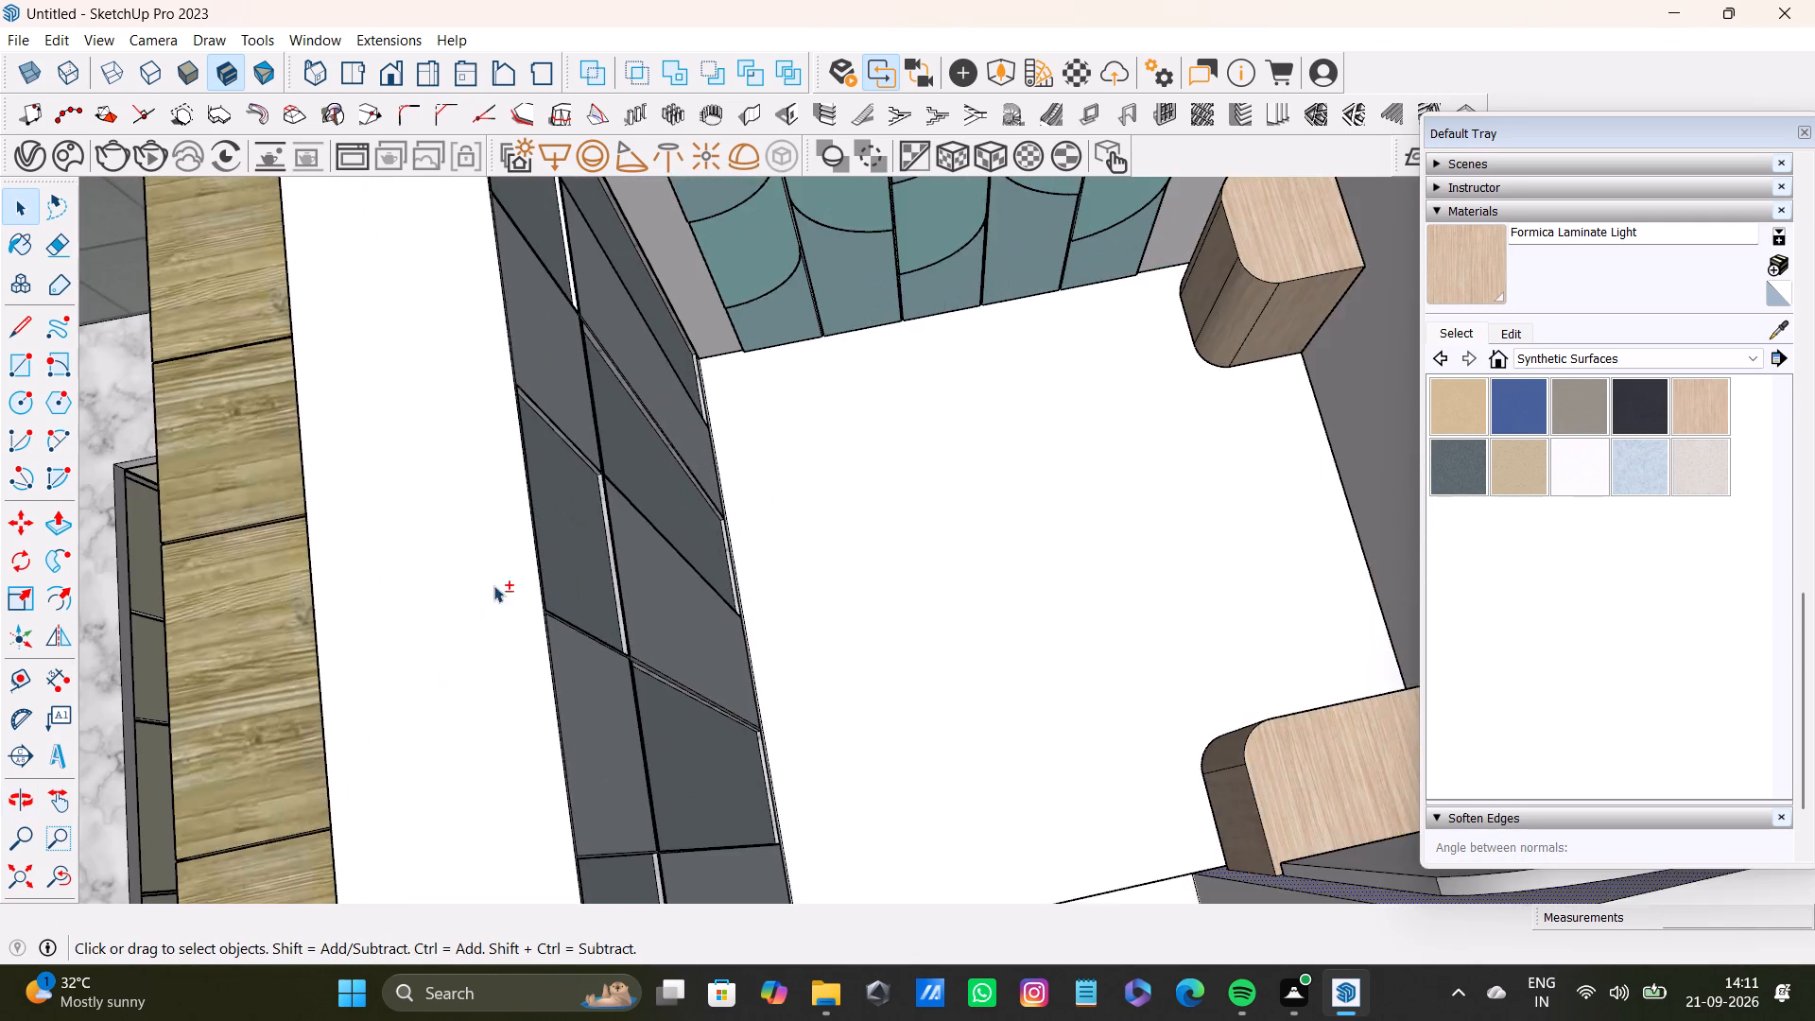
scroll(493, 585, "down", 3, "shift")
middle_click_drag(555, 822, 585, 853, "shift")
middle_click_drag(596, 546, 785, 995, "shift")
scroll(752, 686, "up", 6, "shift")
left_click(757, 346, "shift")
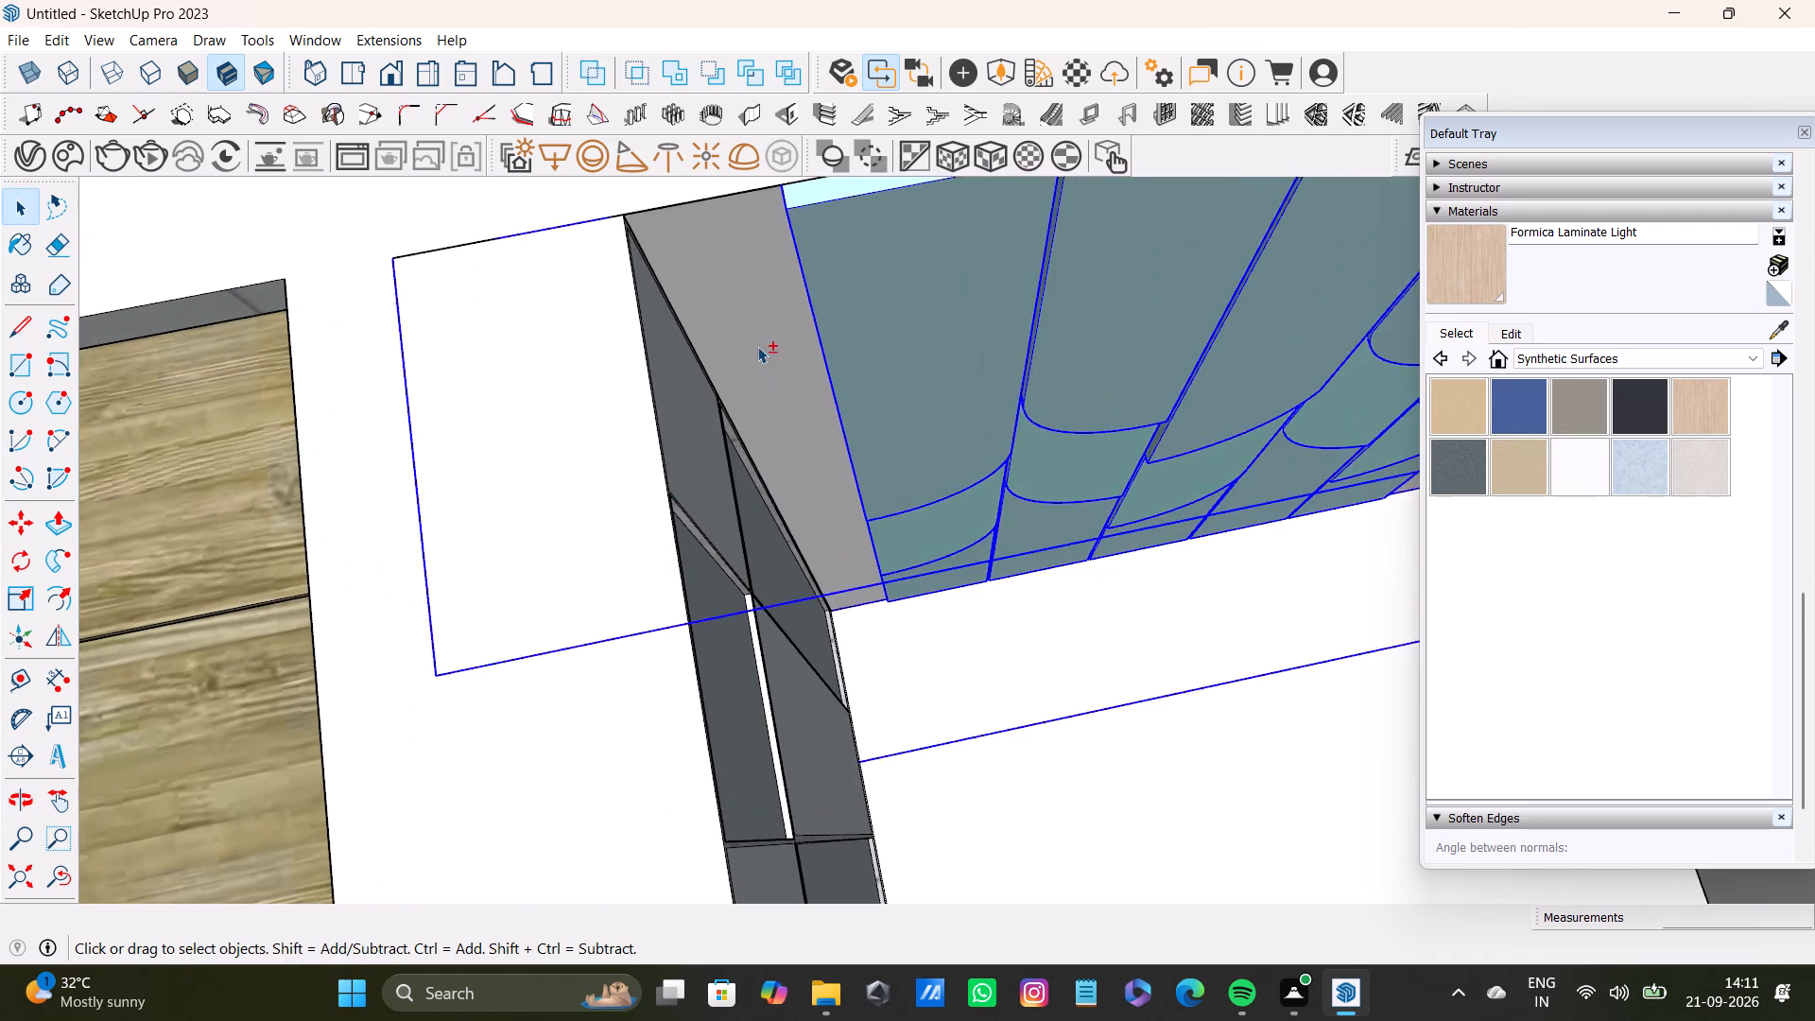
scroll(780, 375, "down", 7, "shift")
left_click(743, 349, "shift")
scroll(827, 445, "down", 4, "shift")
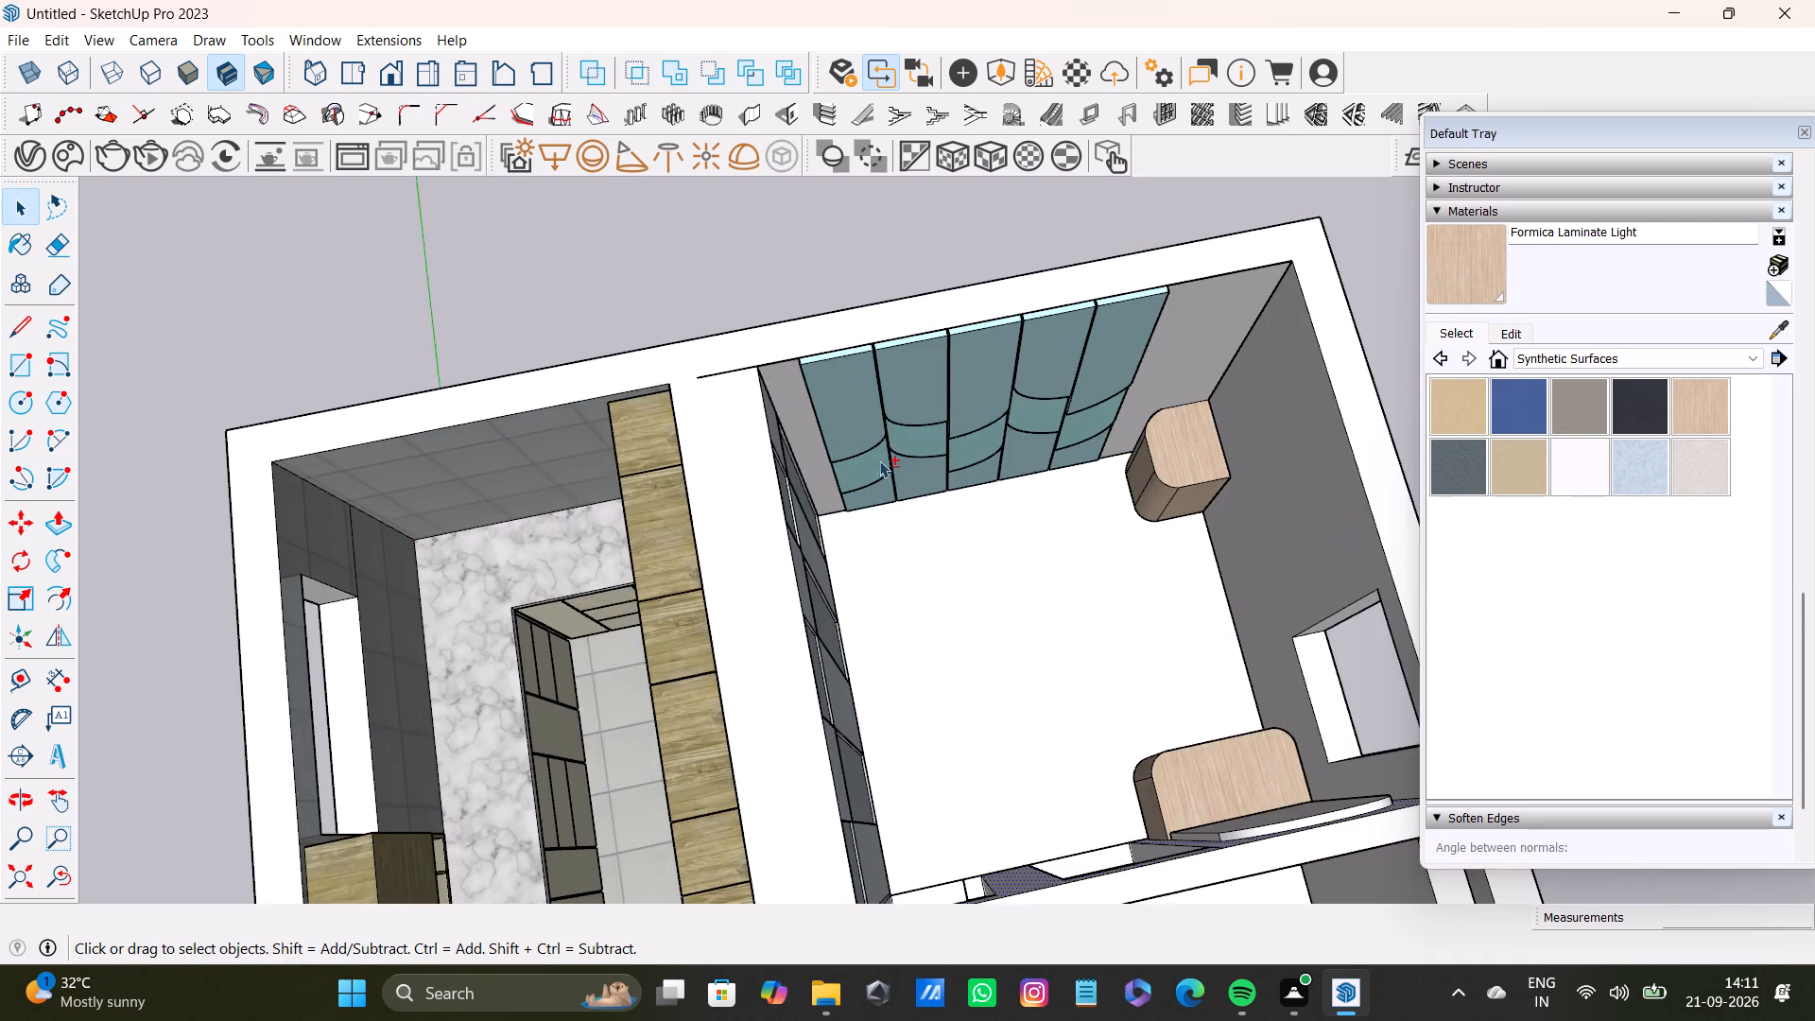
middle_click_drag(872, 449, 257, 405, "shift")
scroll(257, 404, "down", 1, "shift")
middle_click_drag(457, 485, 1050, 459, "shift")
scroll(925, 711, "up", 2)
middle_click_drag(944, 744, 879, 252, "shift")
scroll(777, 424, "up", 3, "shift")
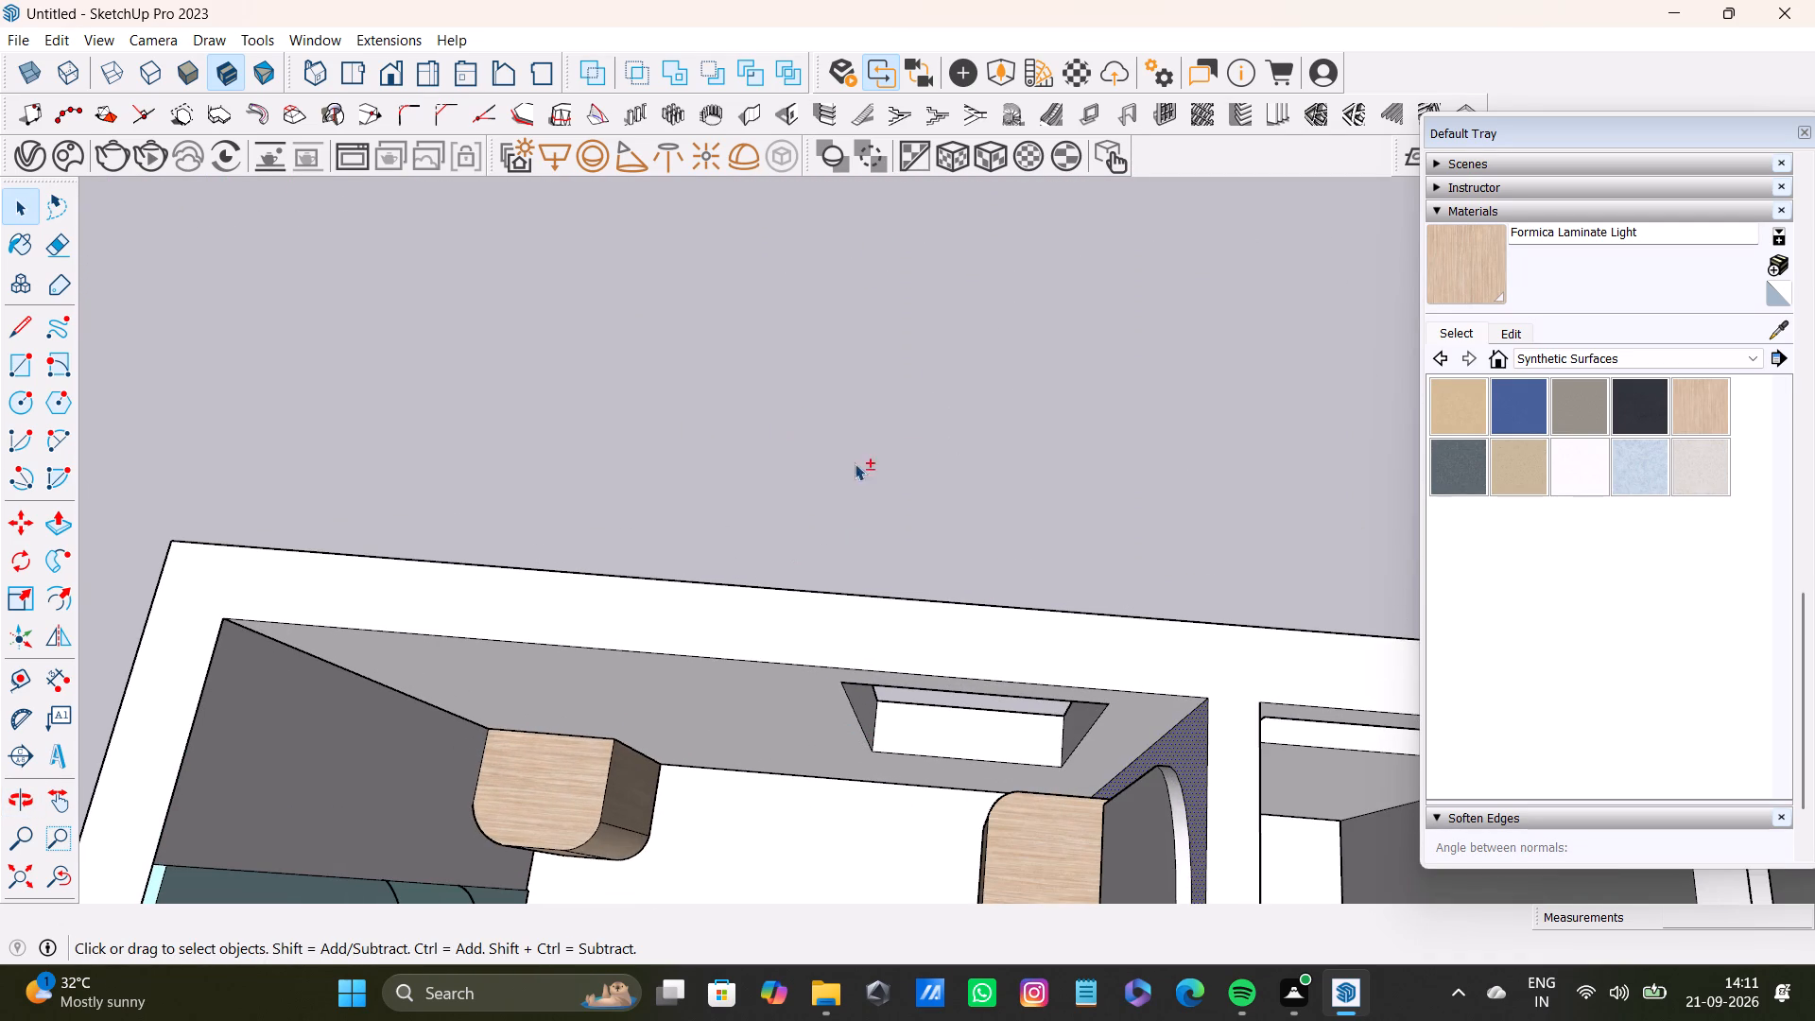
middle_click_drag(852, 635, 821, 340, "shift")
left_click(701, 433, "shift")
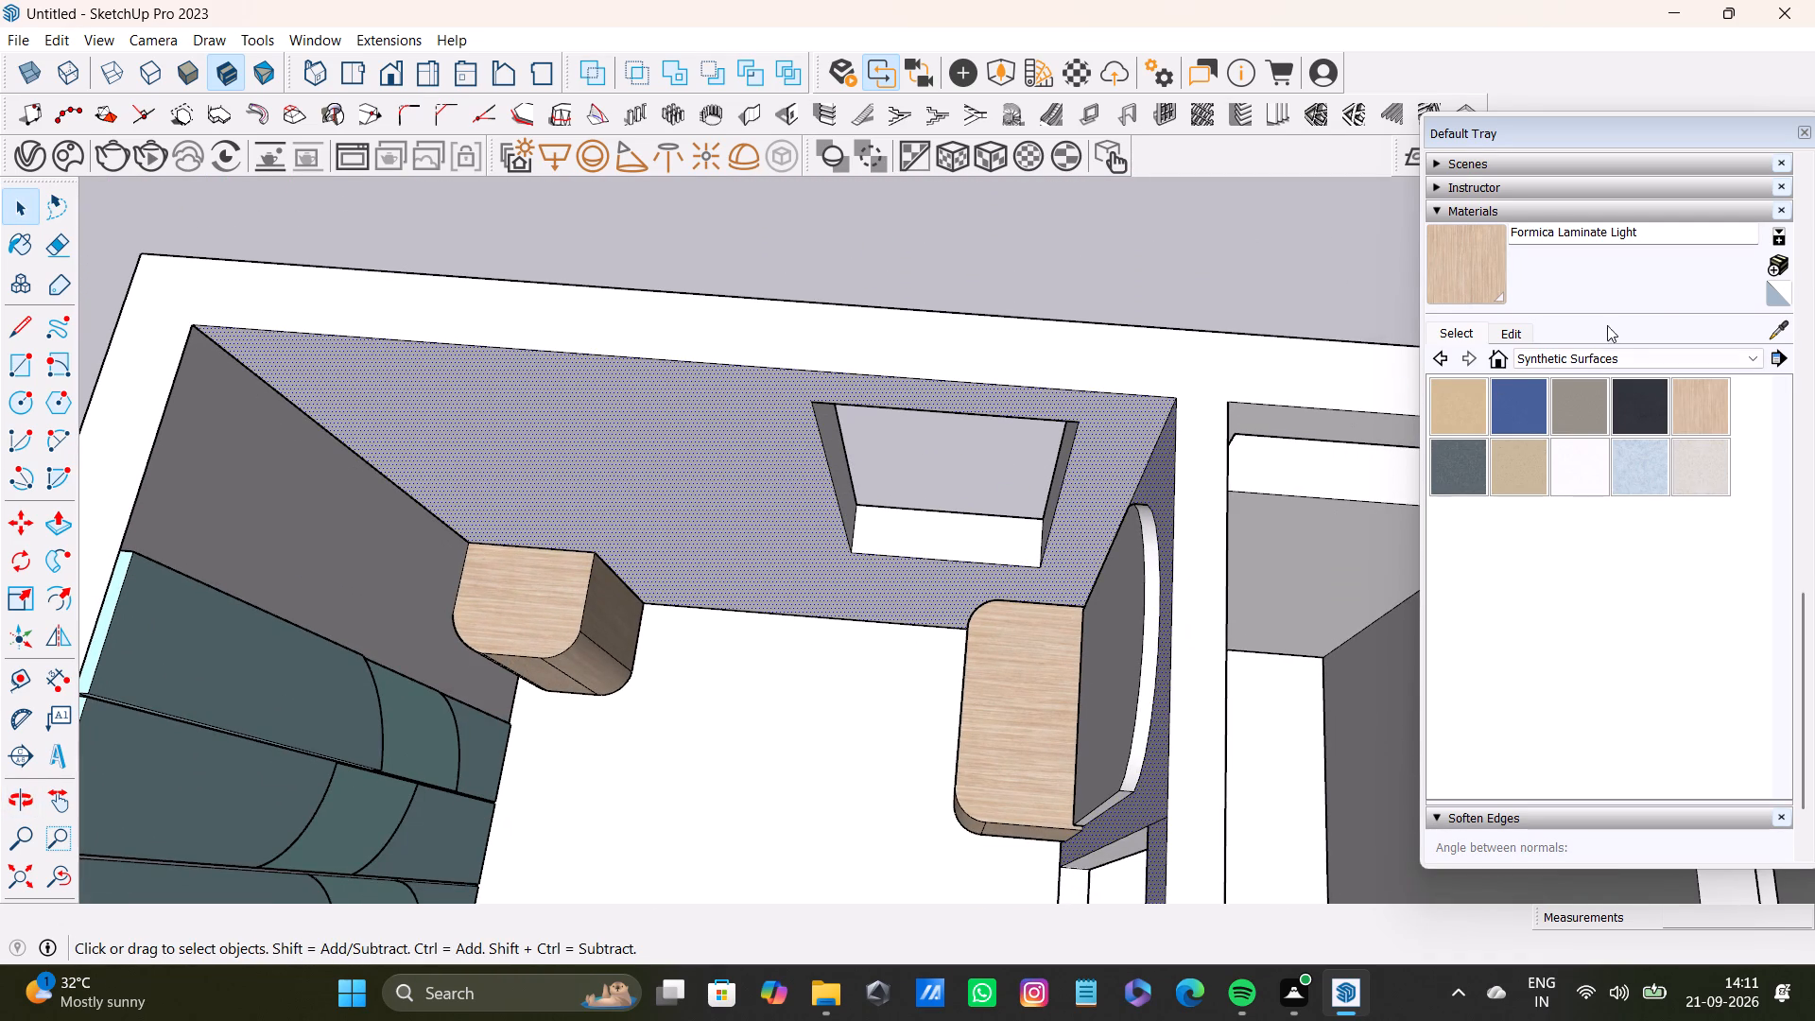
Paint the selected window, niche and doorway wall faces with 0092_Azure from the Colors-Named materials.
left_click(1587, 355, "shift")
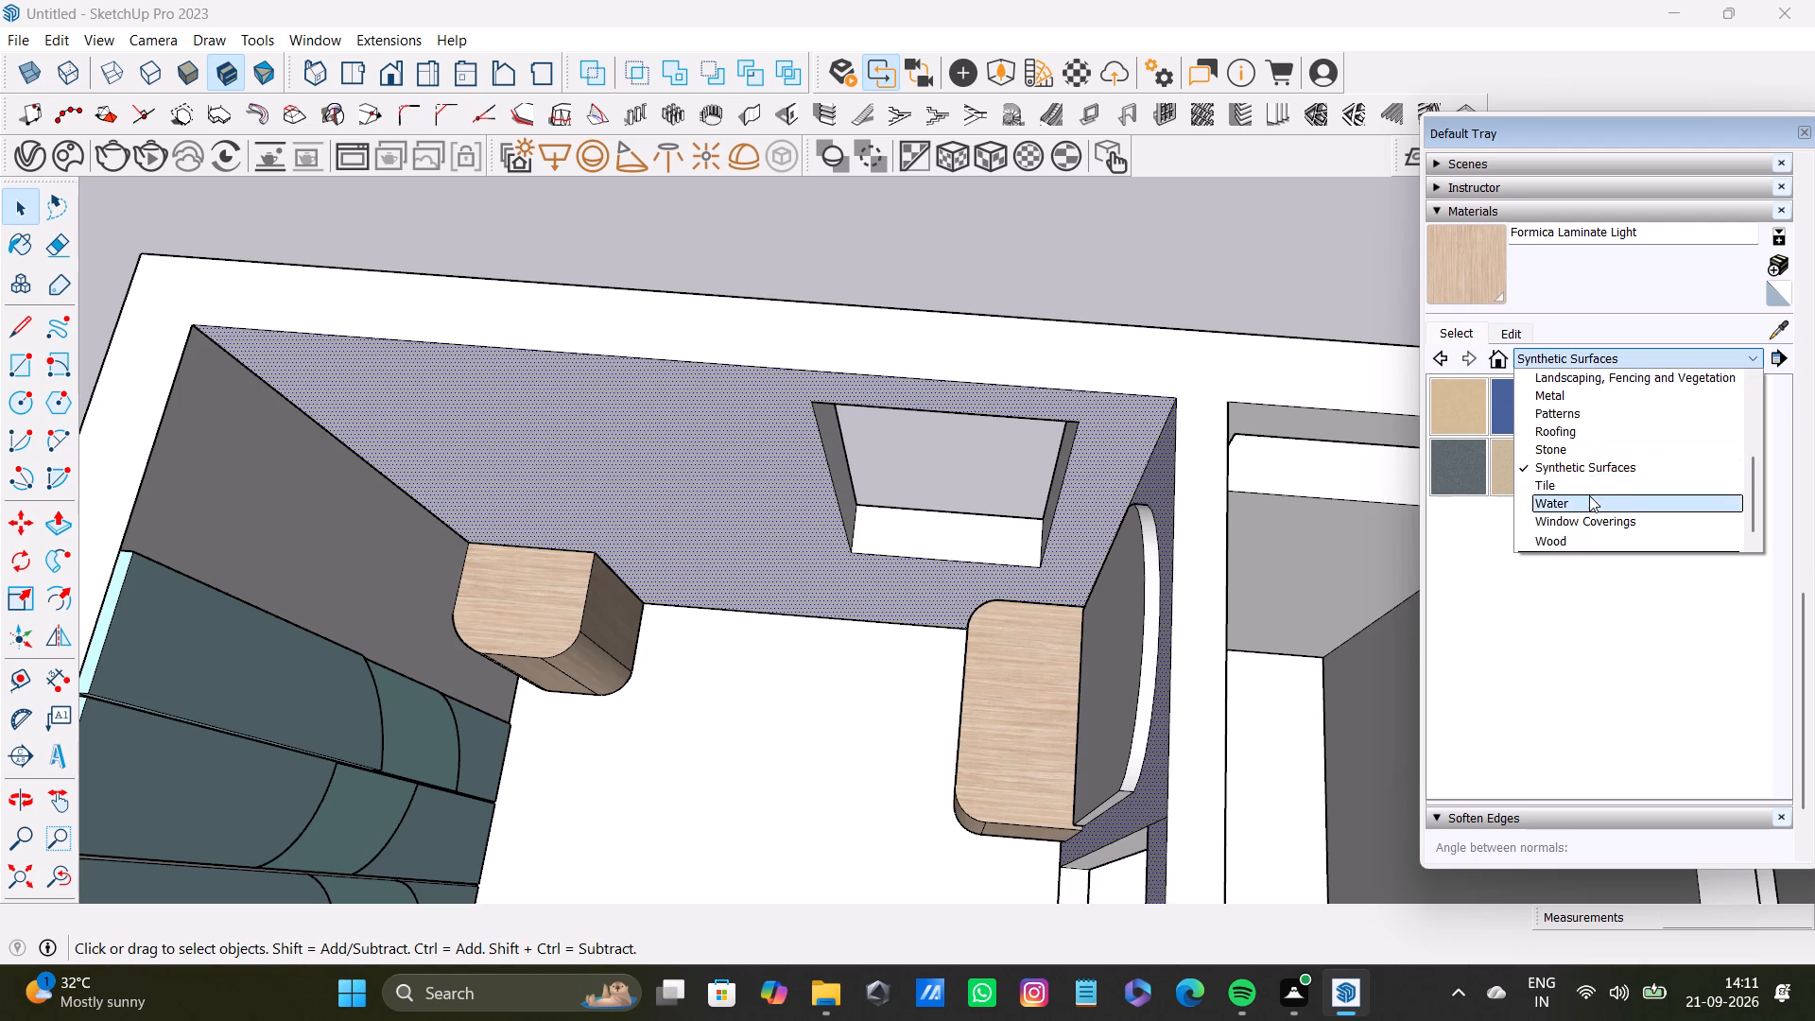
scroll(1589, 480, "up", 3, "shift")
left_click(1561, 510, "shift")
scroll(1563, 522, "down", 3, "shift")
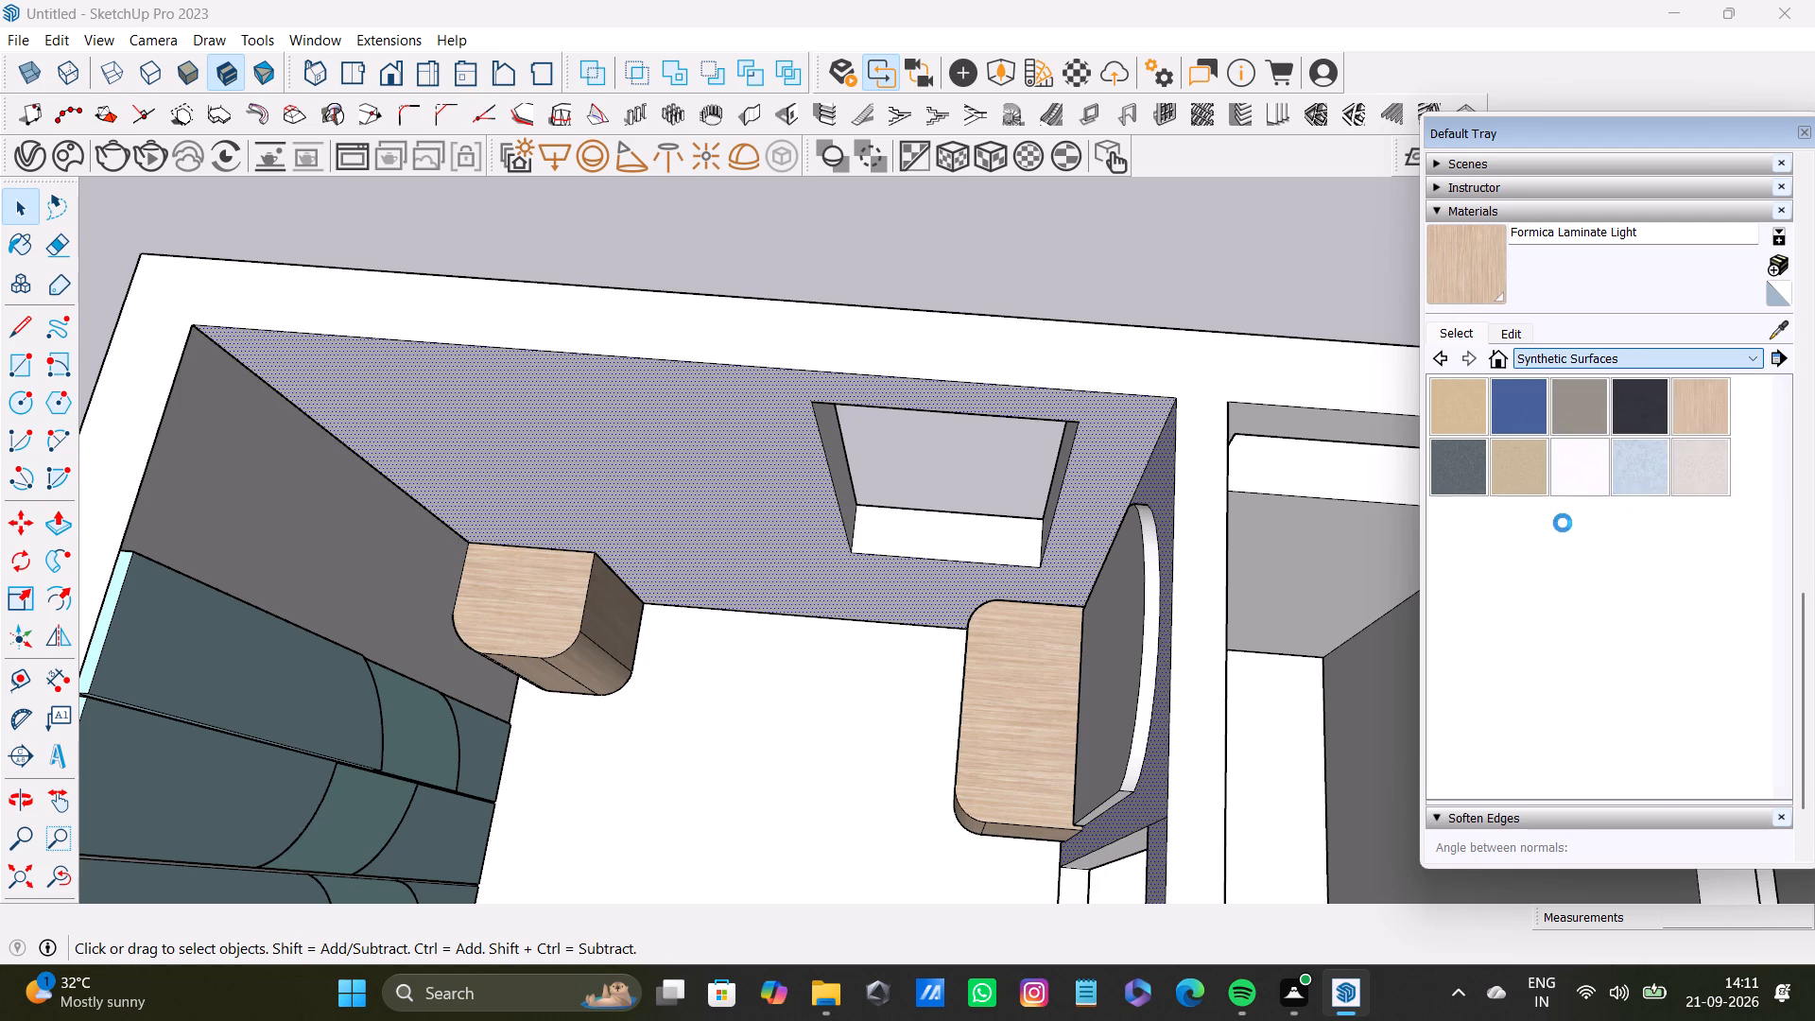
scroll(1563, 523, "down", 15, "shift")
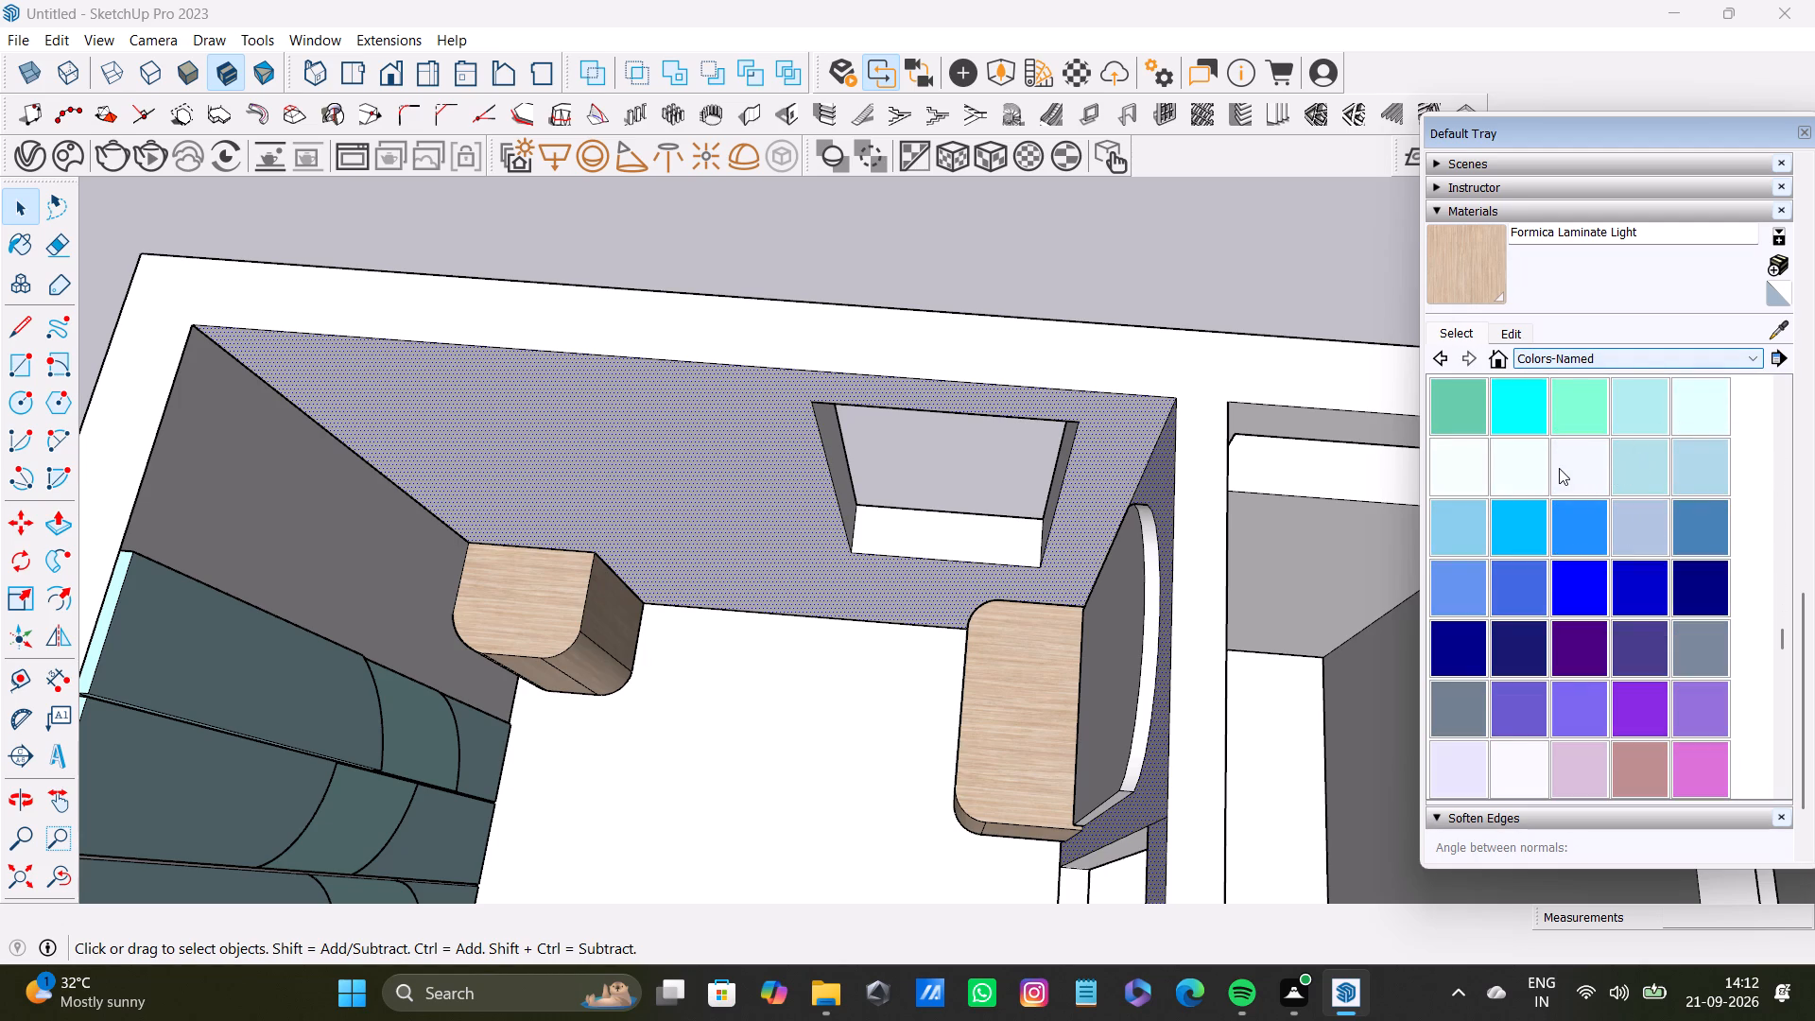
left_click(1527, 471, "shift")
left_click(1121, 442, "shift")
scroll(1102, 506, "down", 4, "shift")
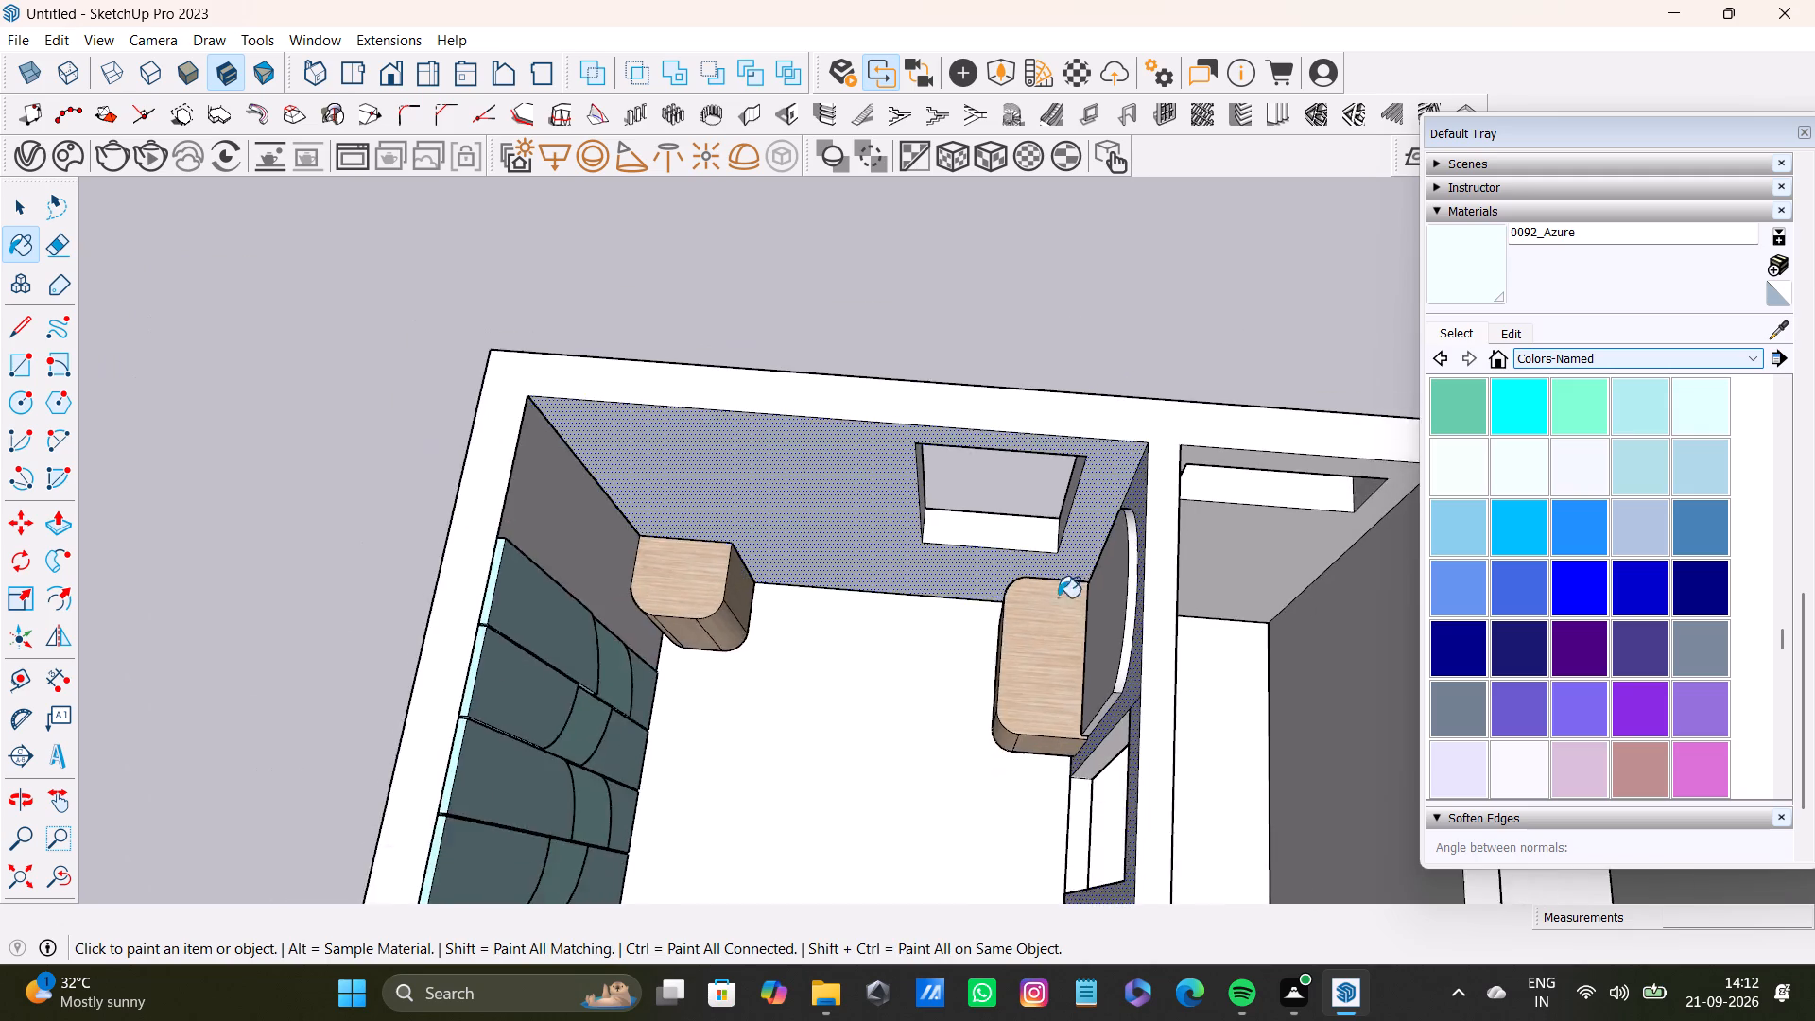
middle_click_drag(1058, 597, 664, 355)
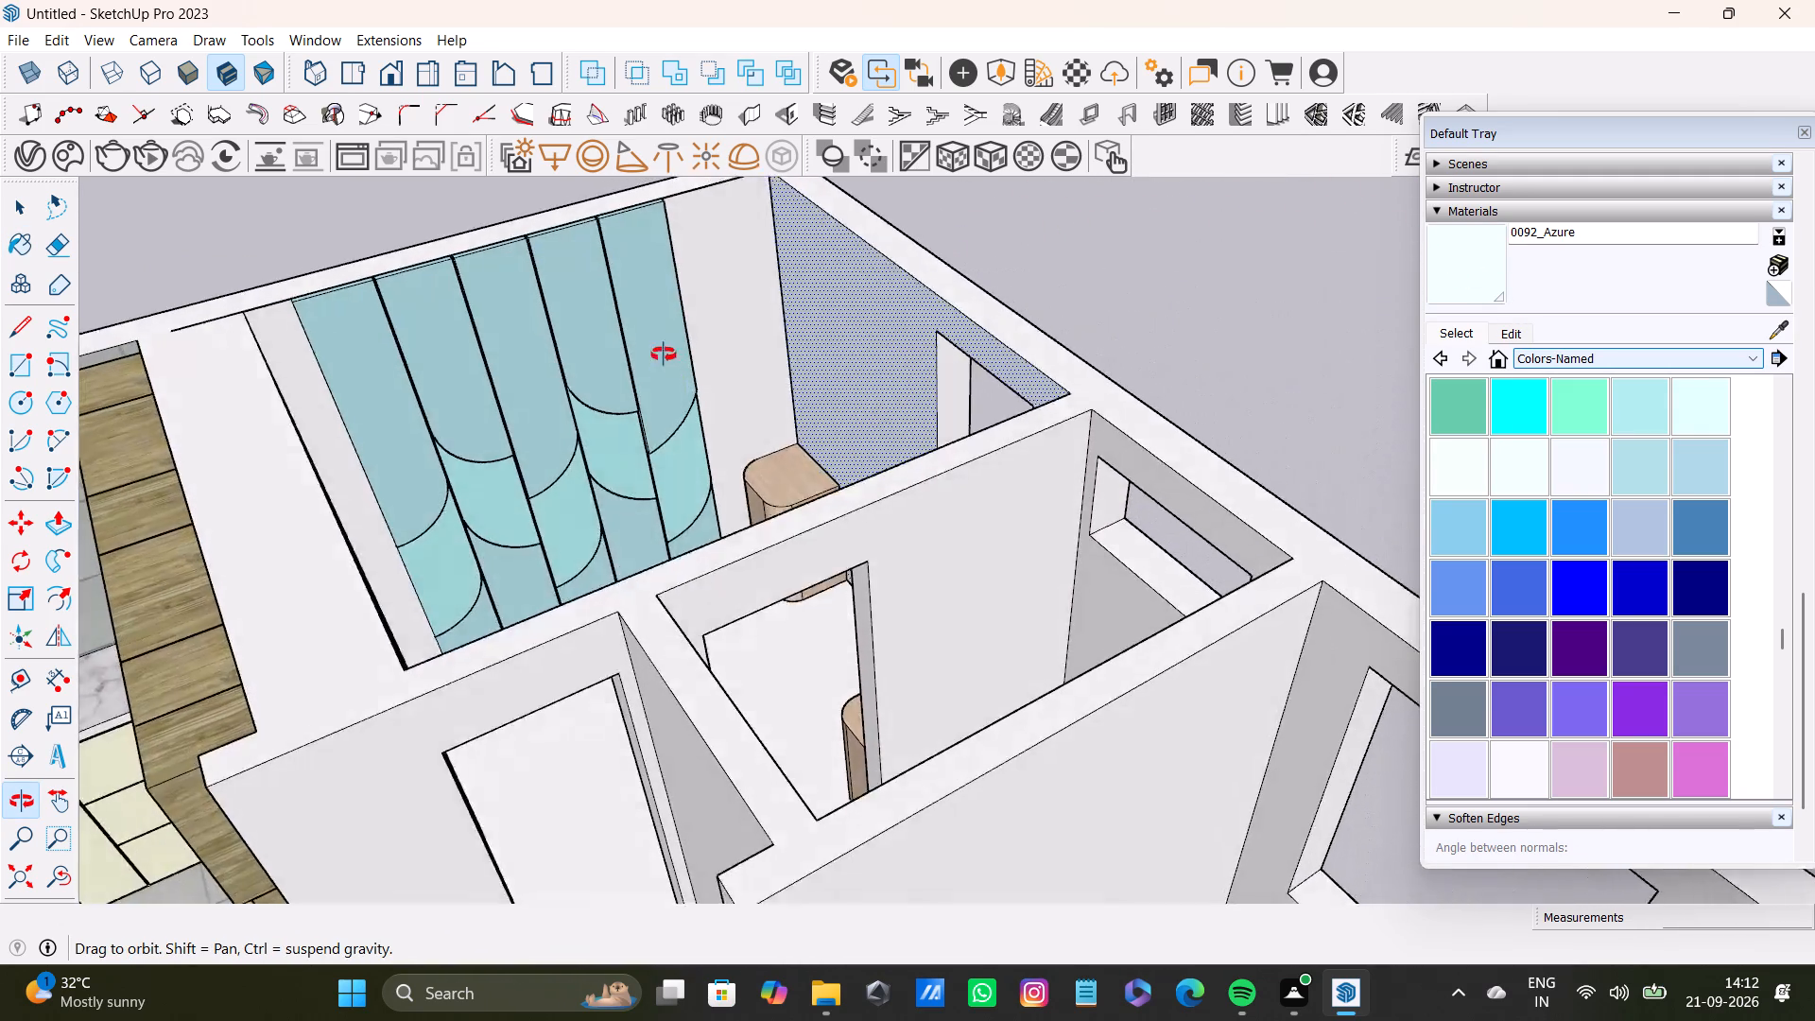
middle_click_drag(664, 355, 681, 331)
key("space")
Examine the bedroom walls around the two wardrobes and browse the Colors-Named swatches.
scroll(722, 339, "down", 4)
middle_click_drag(803, 394, 257, 488)
middle_click_drag(262, 431, 584, 410)
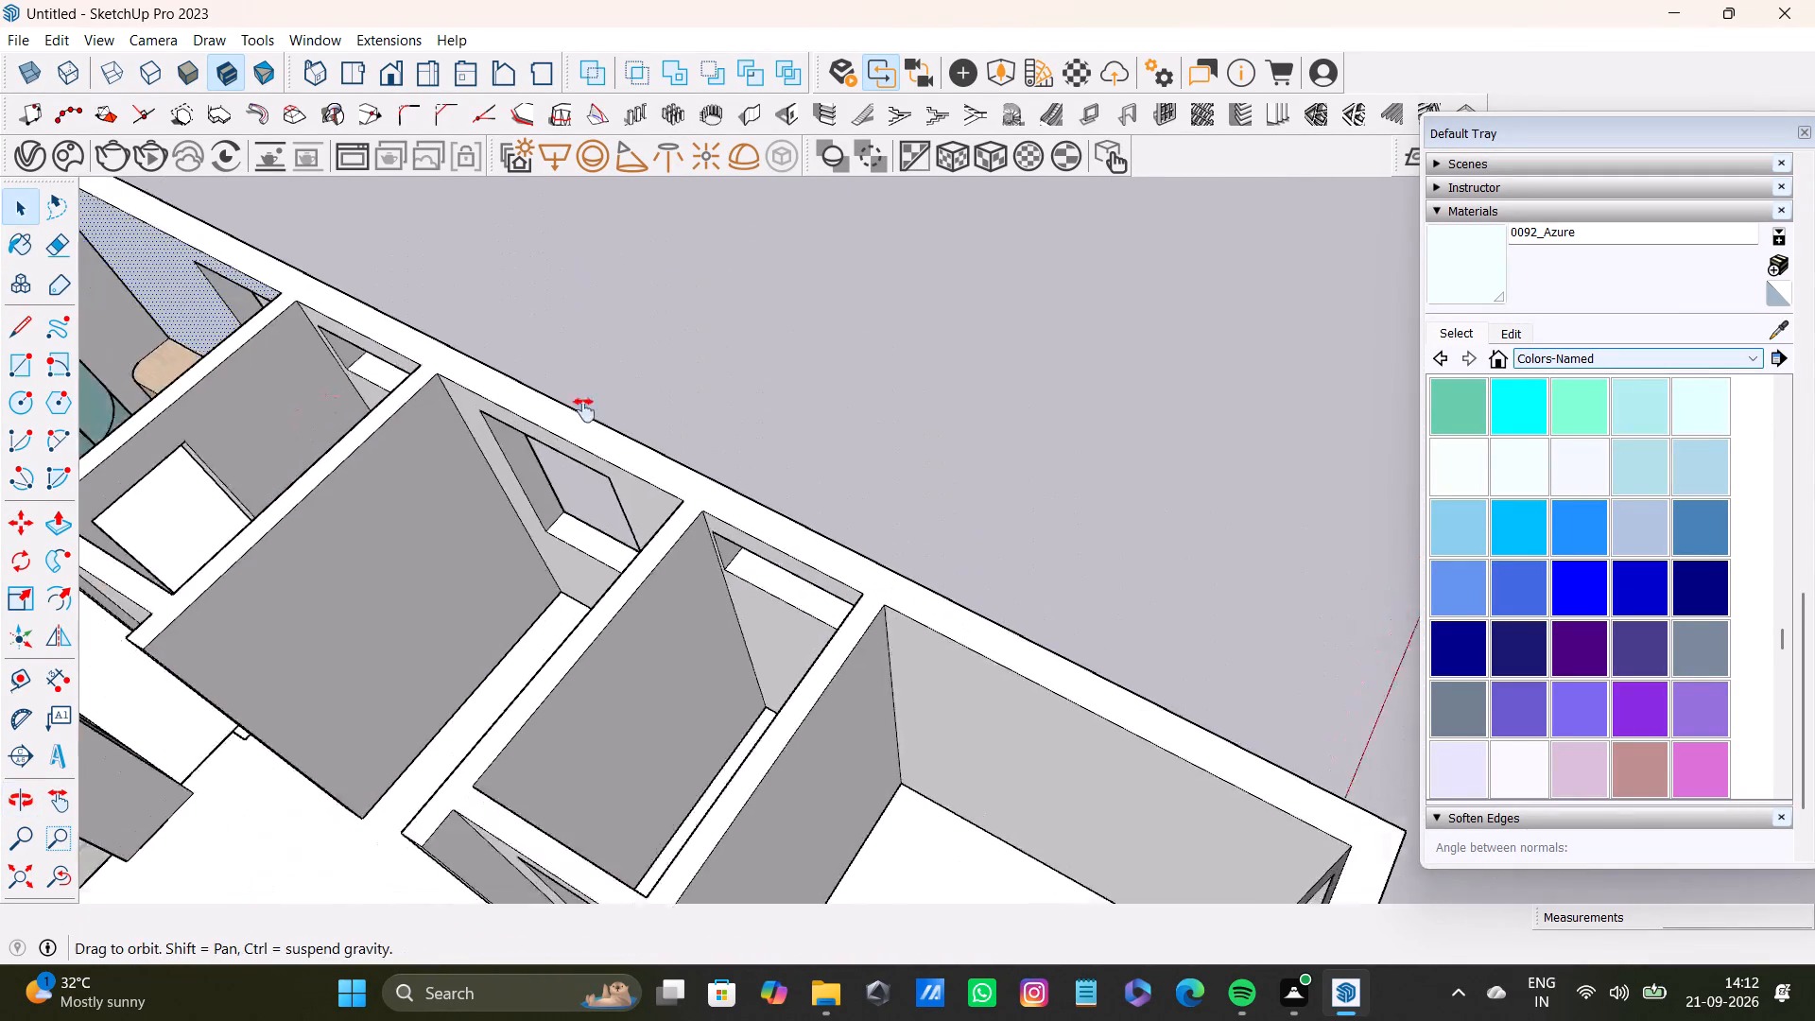
middle_click_drag(584, 410, 1215, 667)
middle_click_drag(1268, 655, 507, 633)
scroll(832, 510, "up", 9)
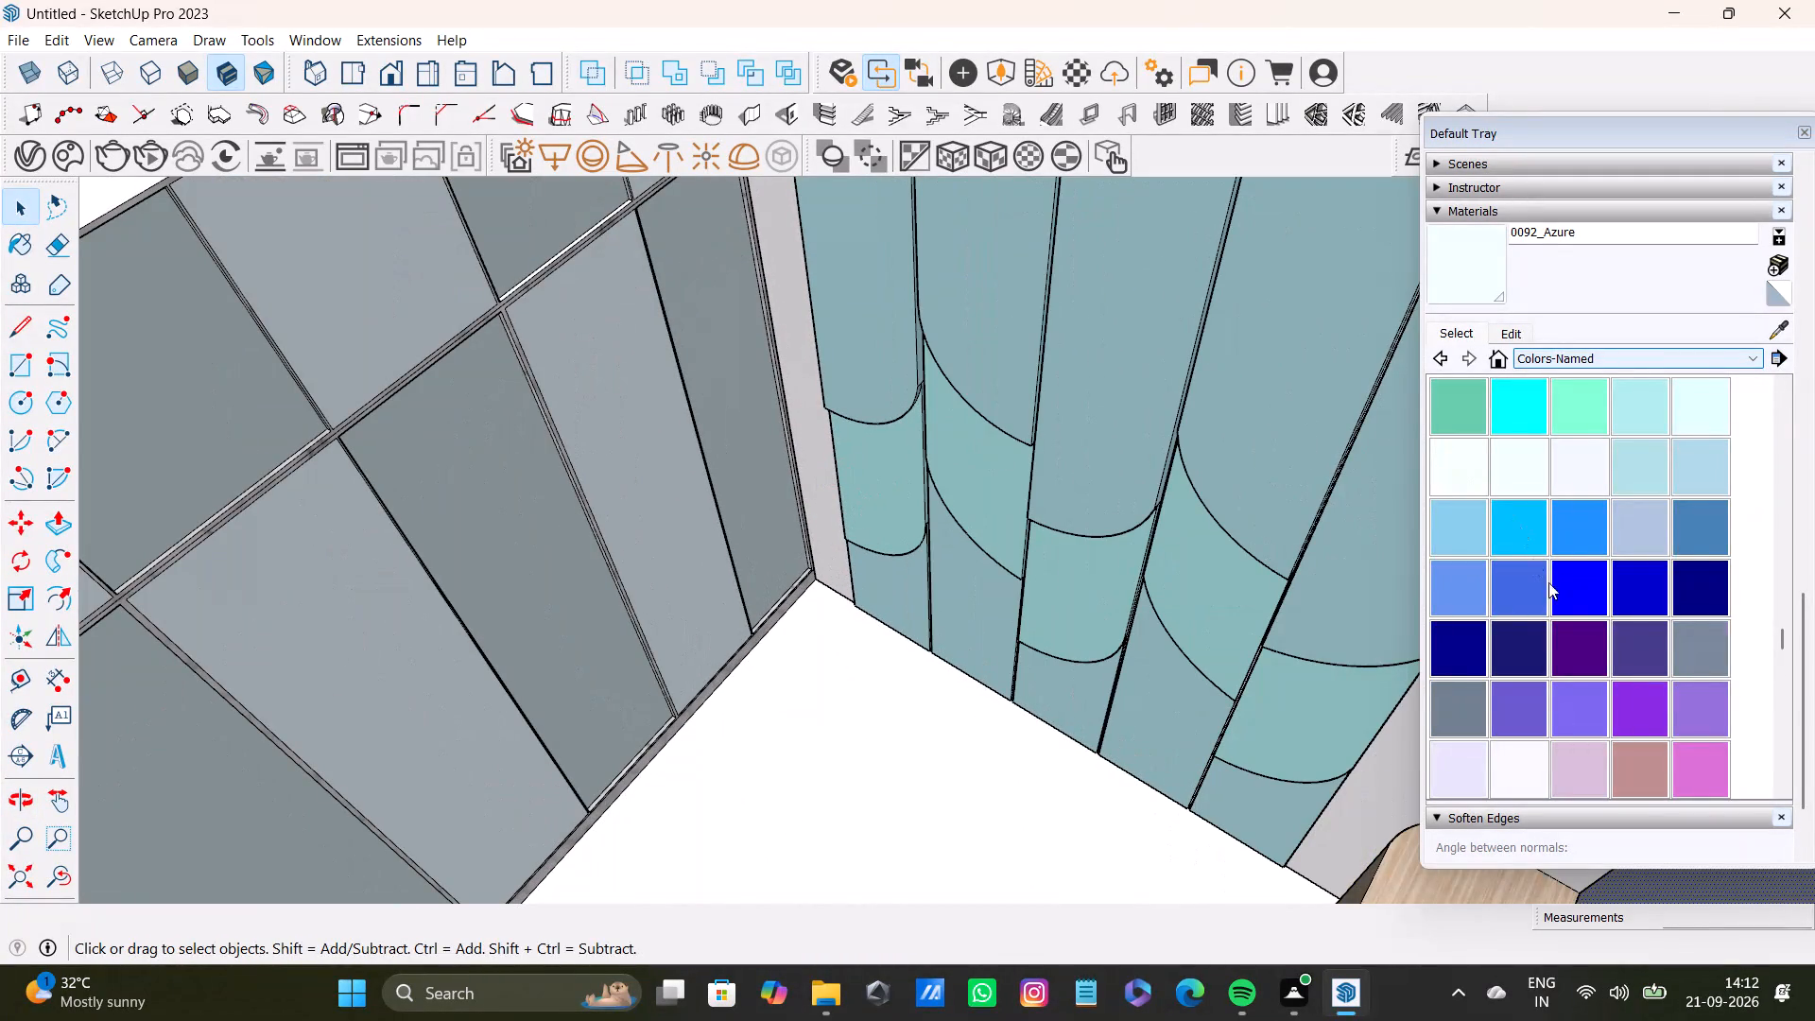
scroll(1548, 584, "down", 6, "shift")
scroll(1548, 586, "up", 9, "shift")
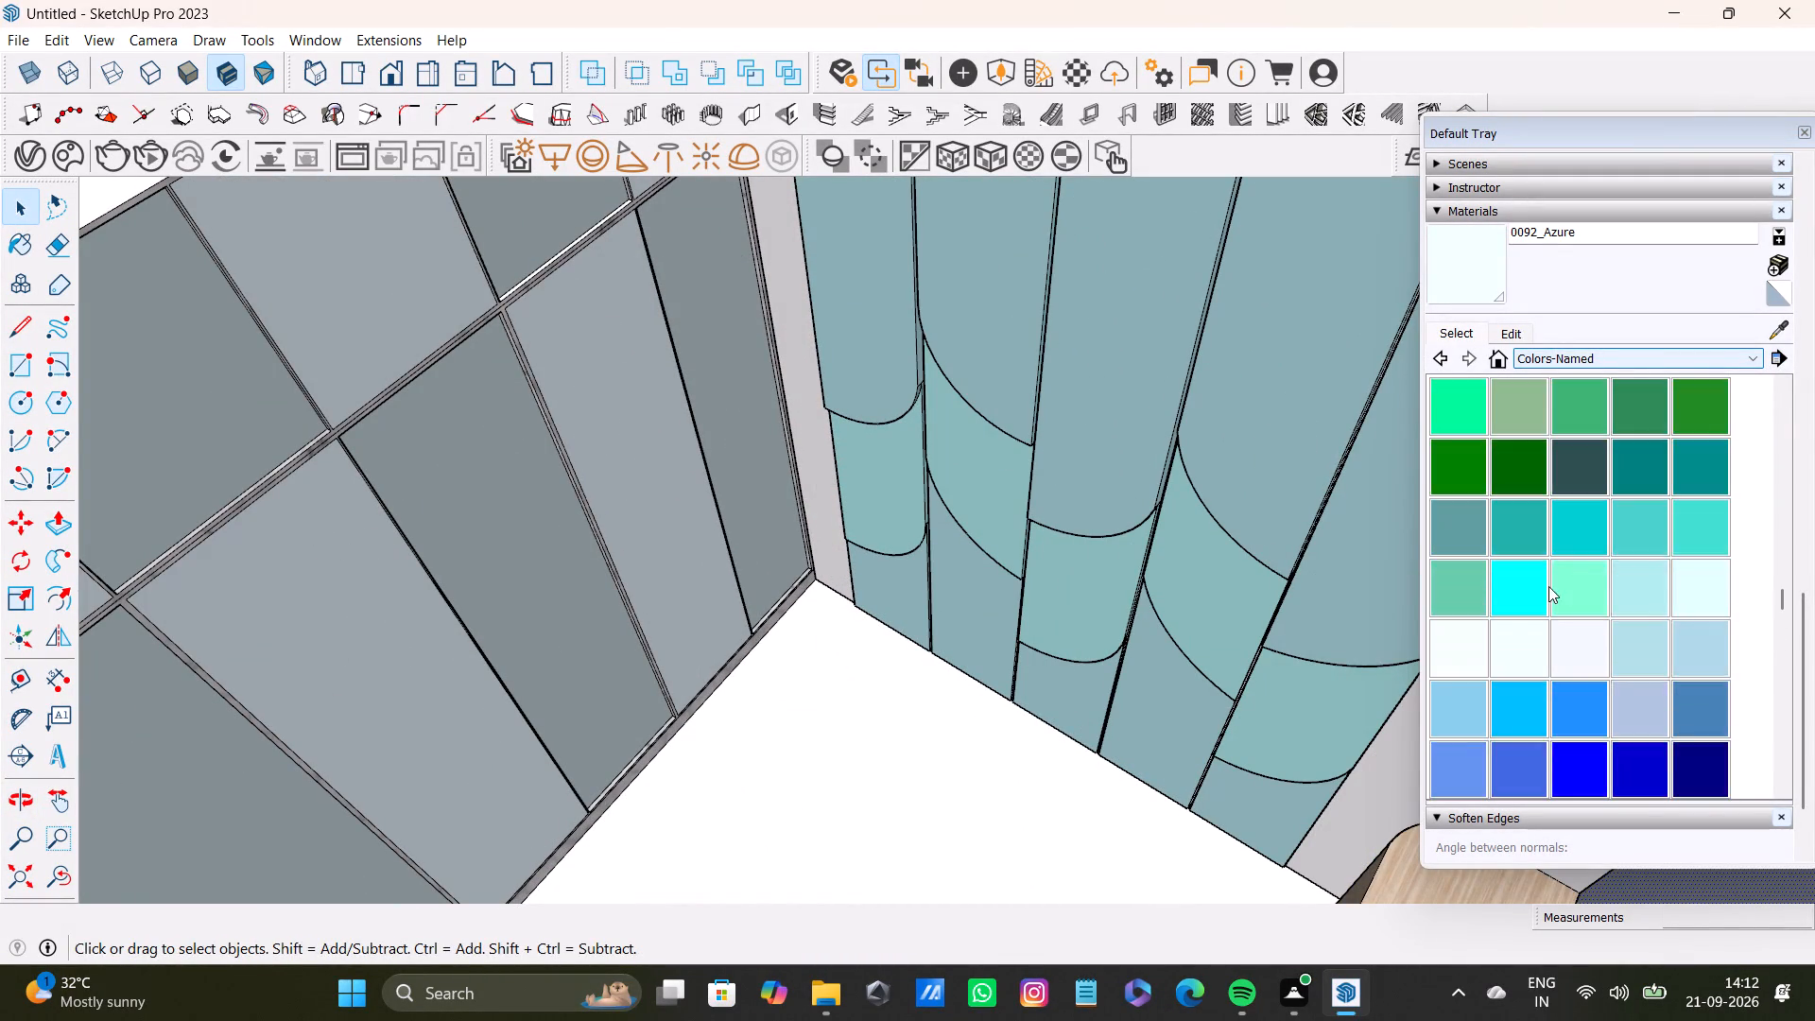
scroll(1548, 571, "up", 5, "shift")
scroll(1548, 571, "down", 8, "shift")
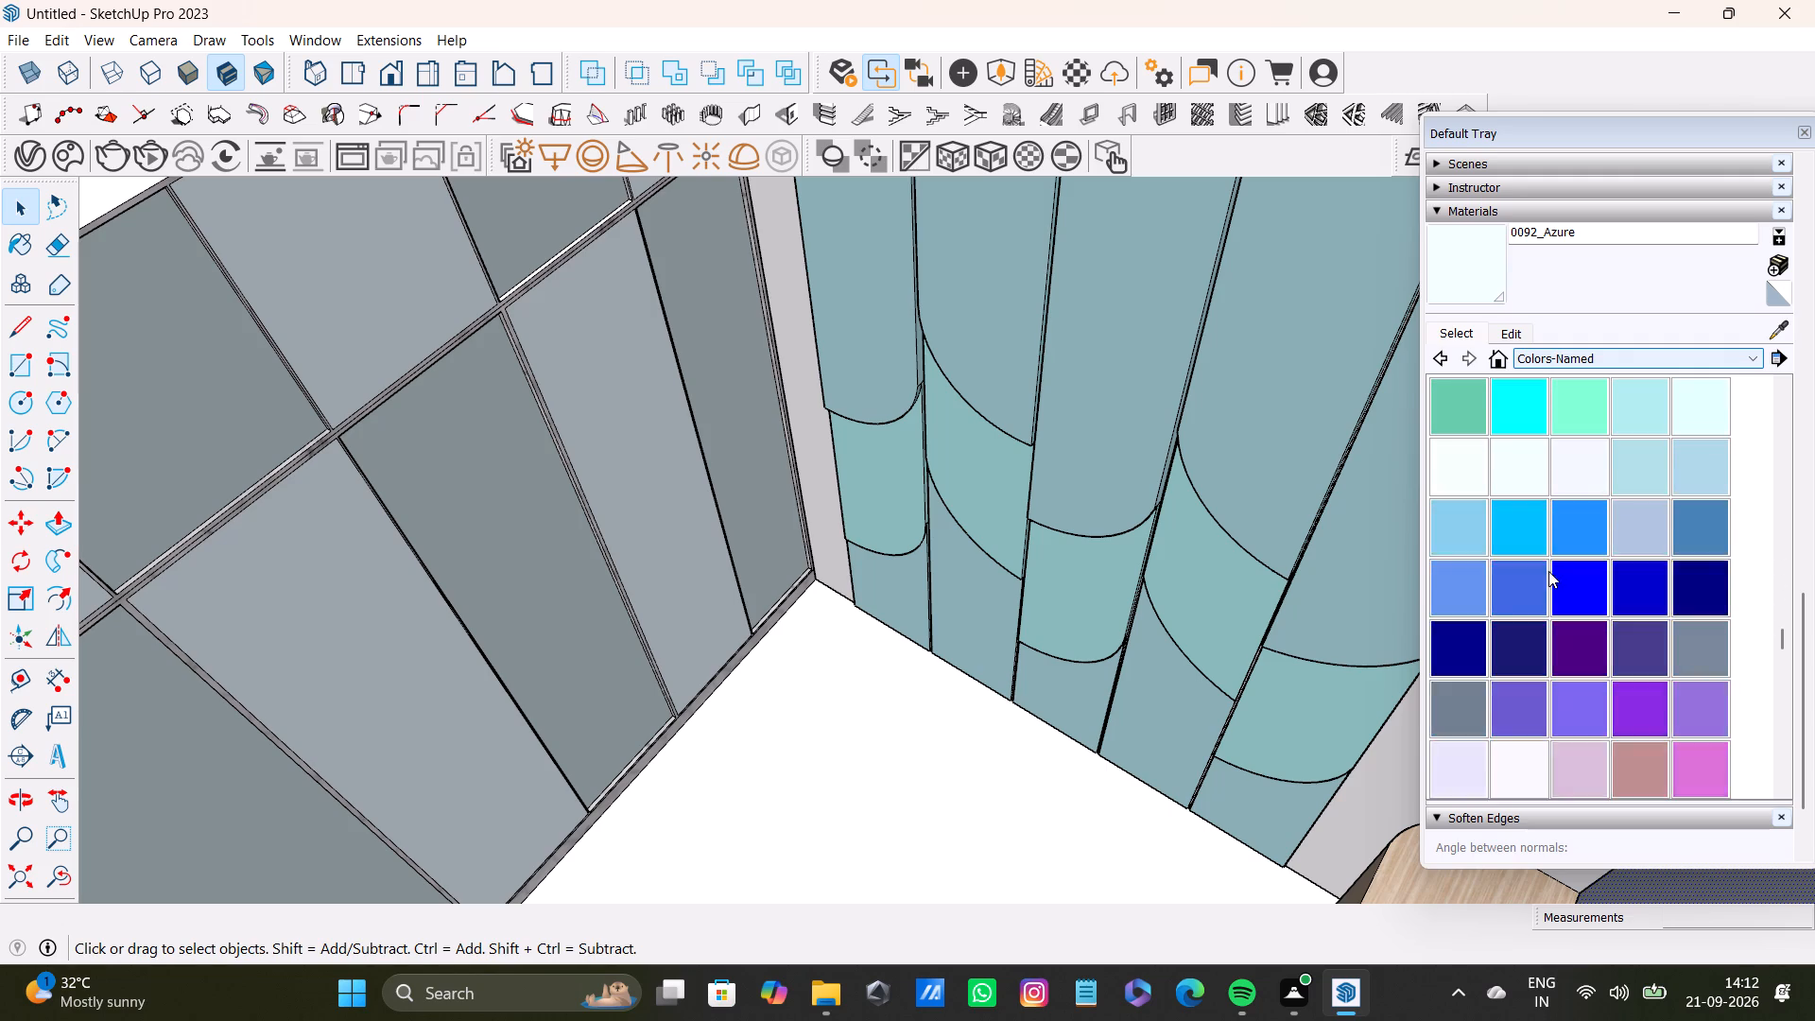
scroll(1548, 571, "up", 4, "shift")
Select the wall face behind the curved-panel wardrobe within the walls group and paint it with 0092_Azure.
middle_click_drag(1025, 464, 1036, 629, "shift")
scroll(686, 435, "up", 3, "shift")
left_click(792, 320, "shift")
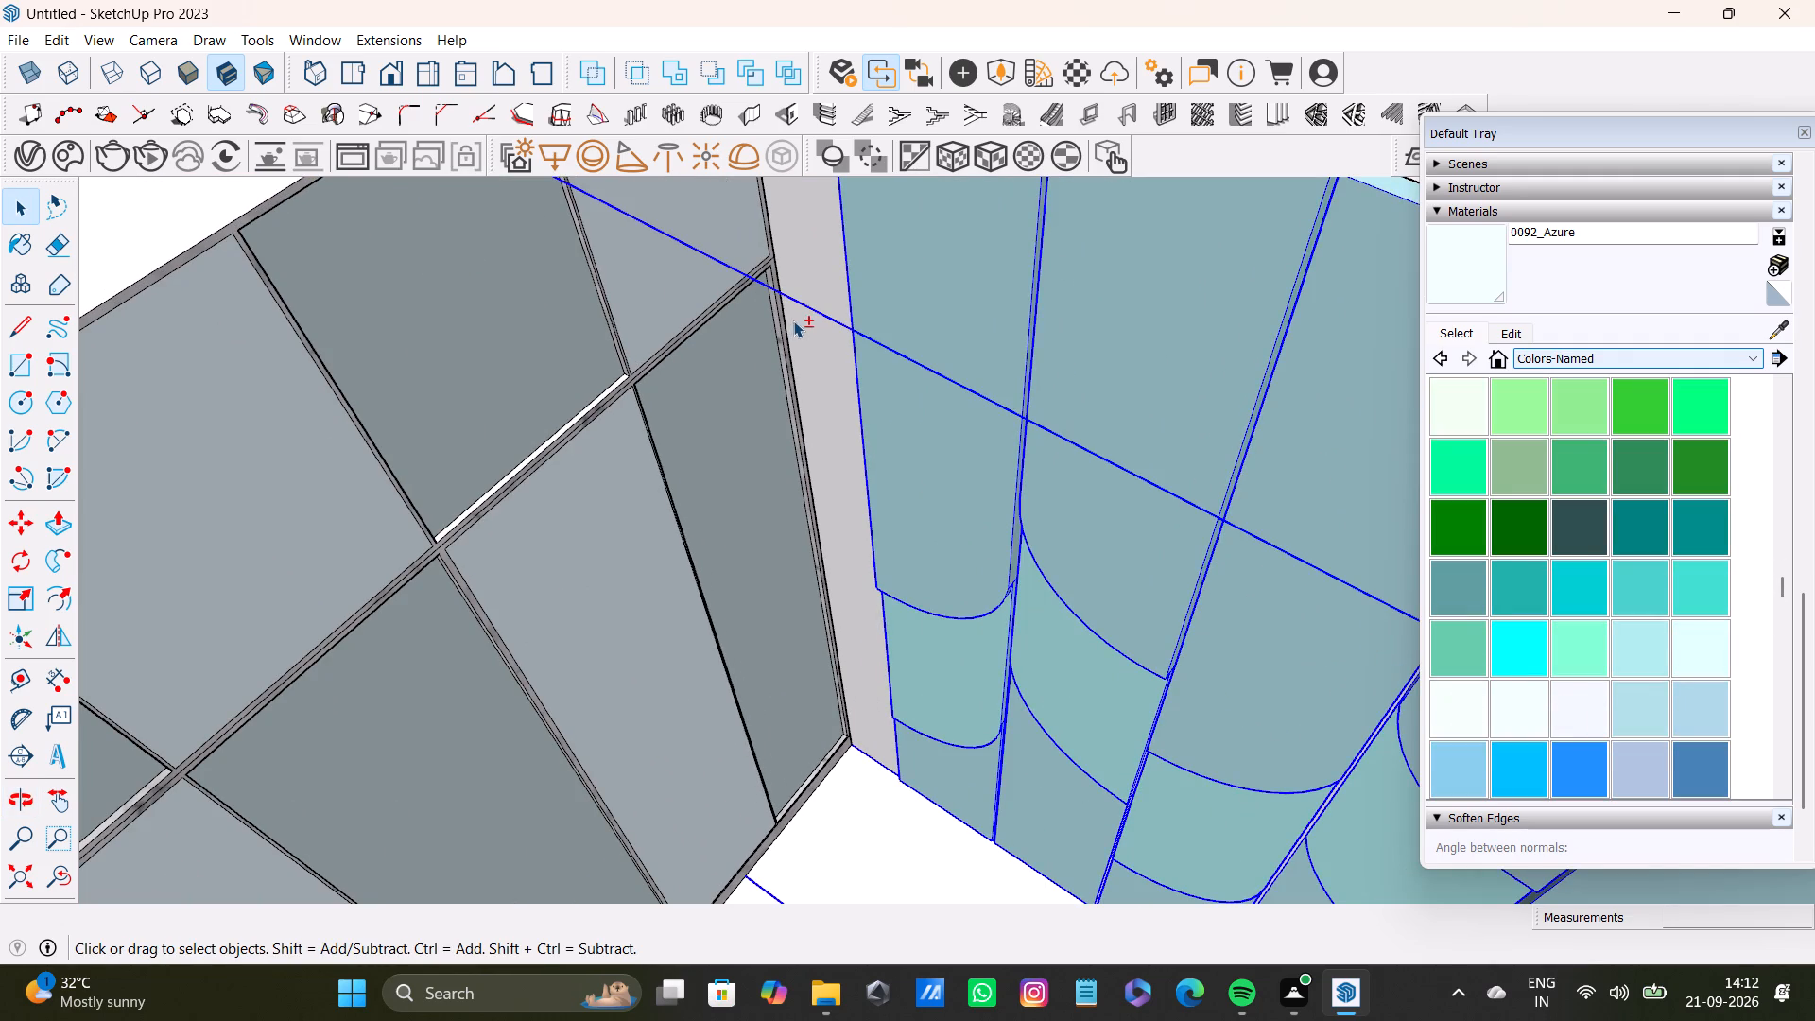
left_click(812, 347, "shift")
left_click_drag(812, 347, 814, 357, "shift")
left_click(815, 360, "shift")
scroll(814, 376, "down", 4, "shift")
middle_click_drag(835, 467, 835, 458, "shift")
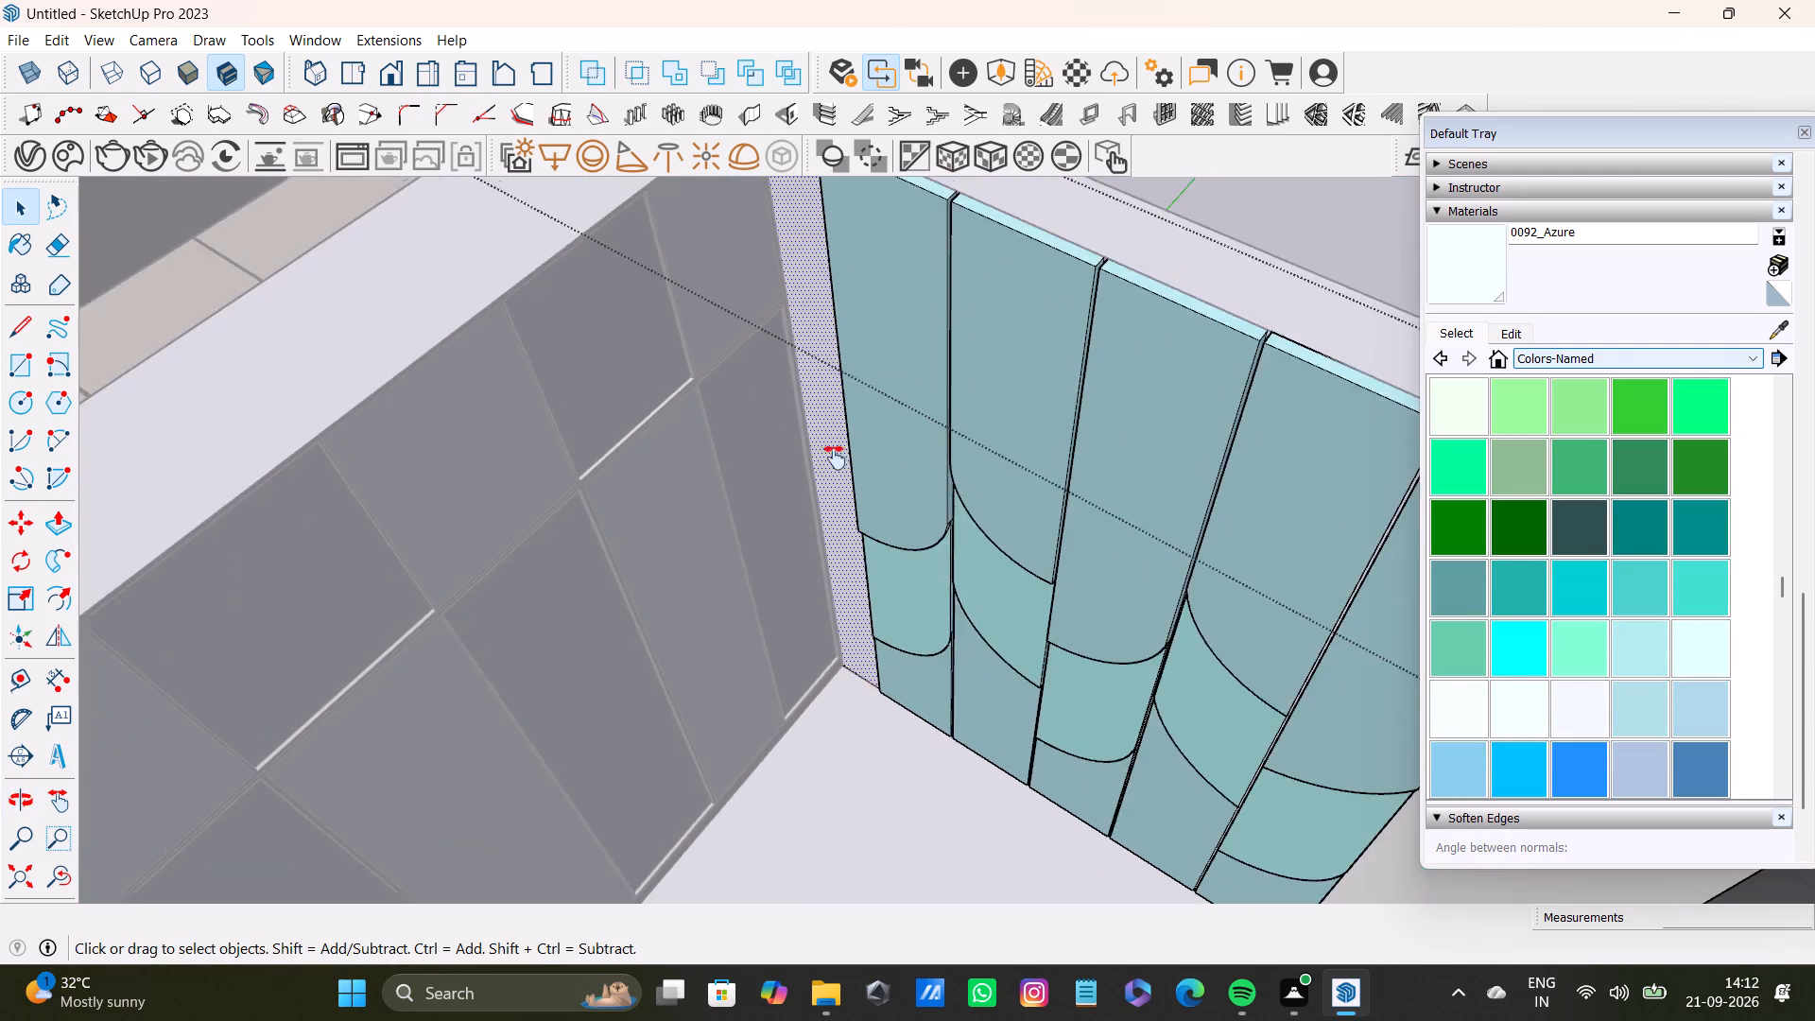
middle_click_drag(835, 458, 386, 293, "shift")
middle_click_drag(528, 368, 942, 397, "shift")
middle_click_drag(1228, 292, 735, 310, "shift")
left_click(1099, 435, "shift")
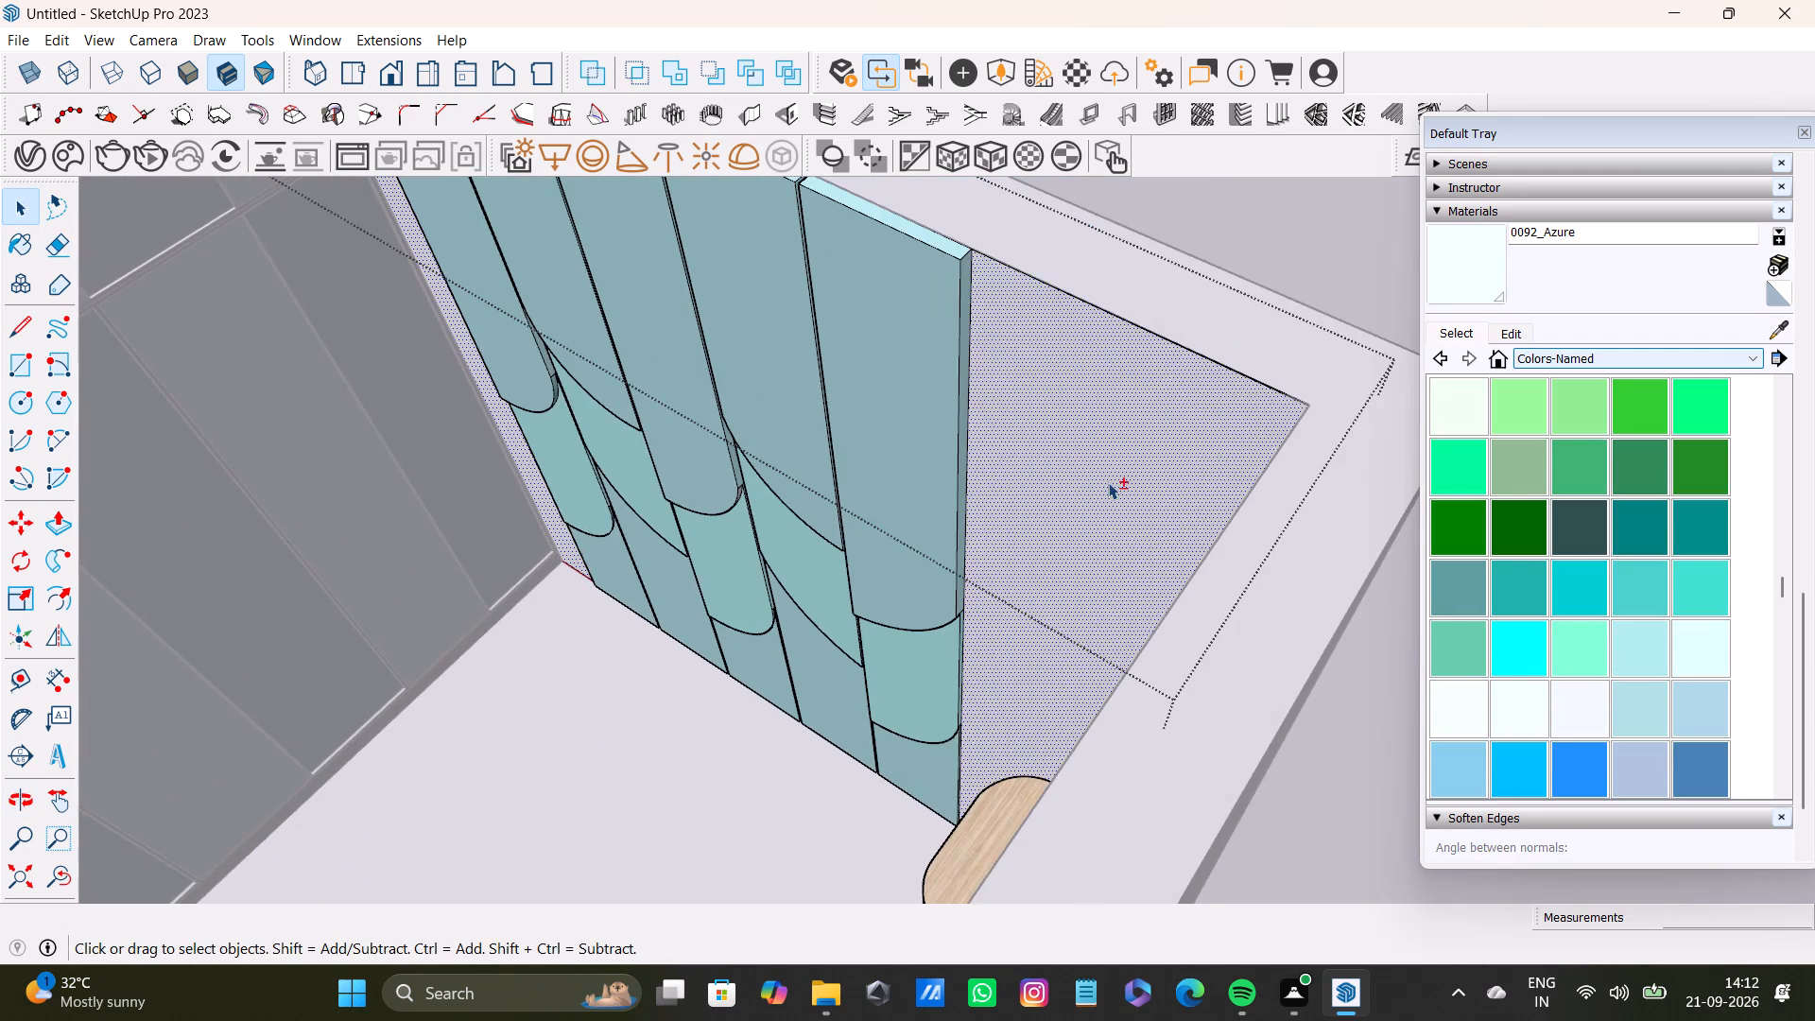
scroll(1108, 482, "down", 4, "shift")
left_click(1445, 275, "shift")
left_click(977, 526, "shift")
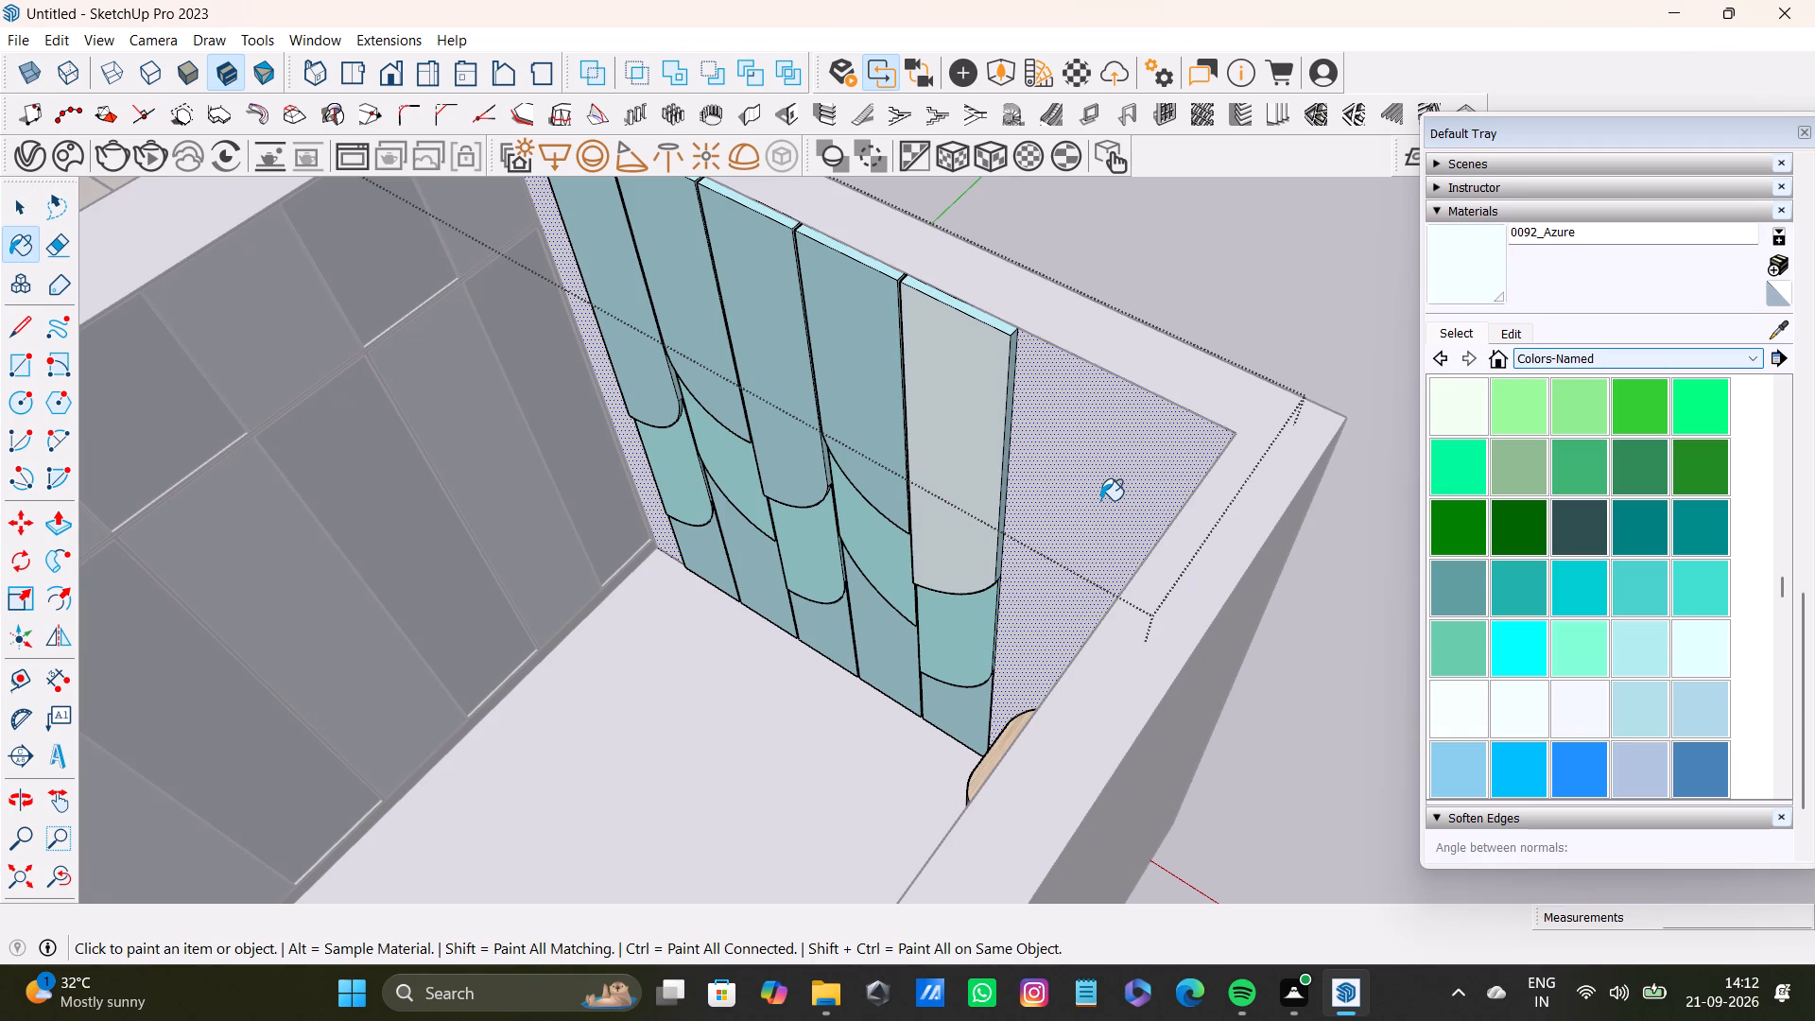
key("ctrl+z")
left_click(1100, 498, "shift")
scroll(1091, 501, "down", 7, "shift")
middle_click_drag(1063, 557, 1522, 406)
scroll(996, 538, "up", 2)
key("space")
scroll(1003, 602, "down", 8)
left_click(1248, 373)
Sample Carrera Marble from the grey-panelled wardrobe's trim and paint the white strip between its upper and lower panels with it.
scroll(769, 731, "up", 4)
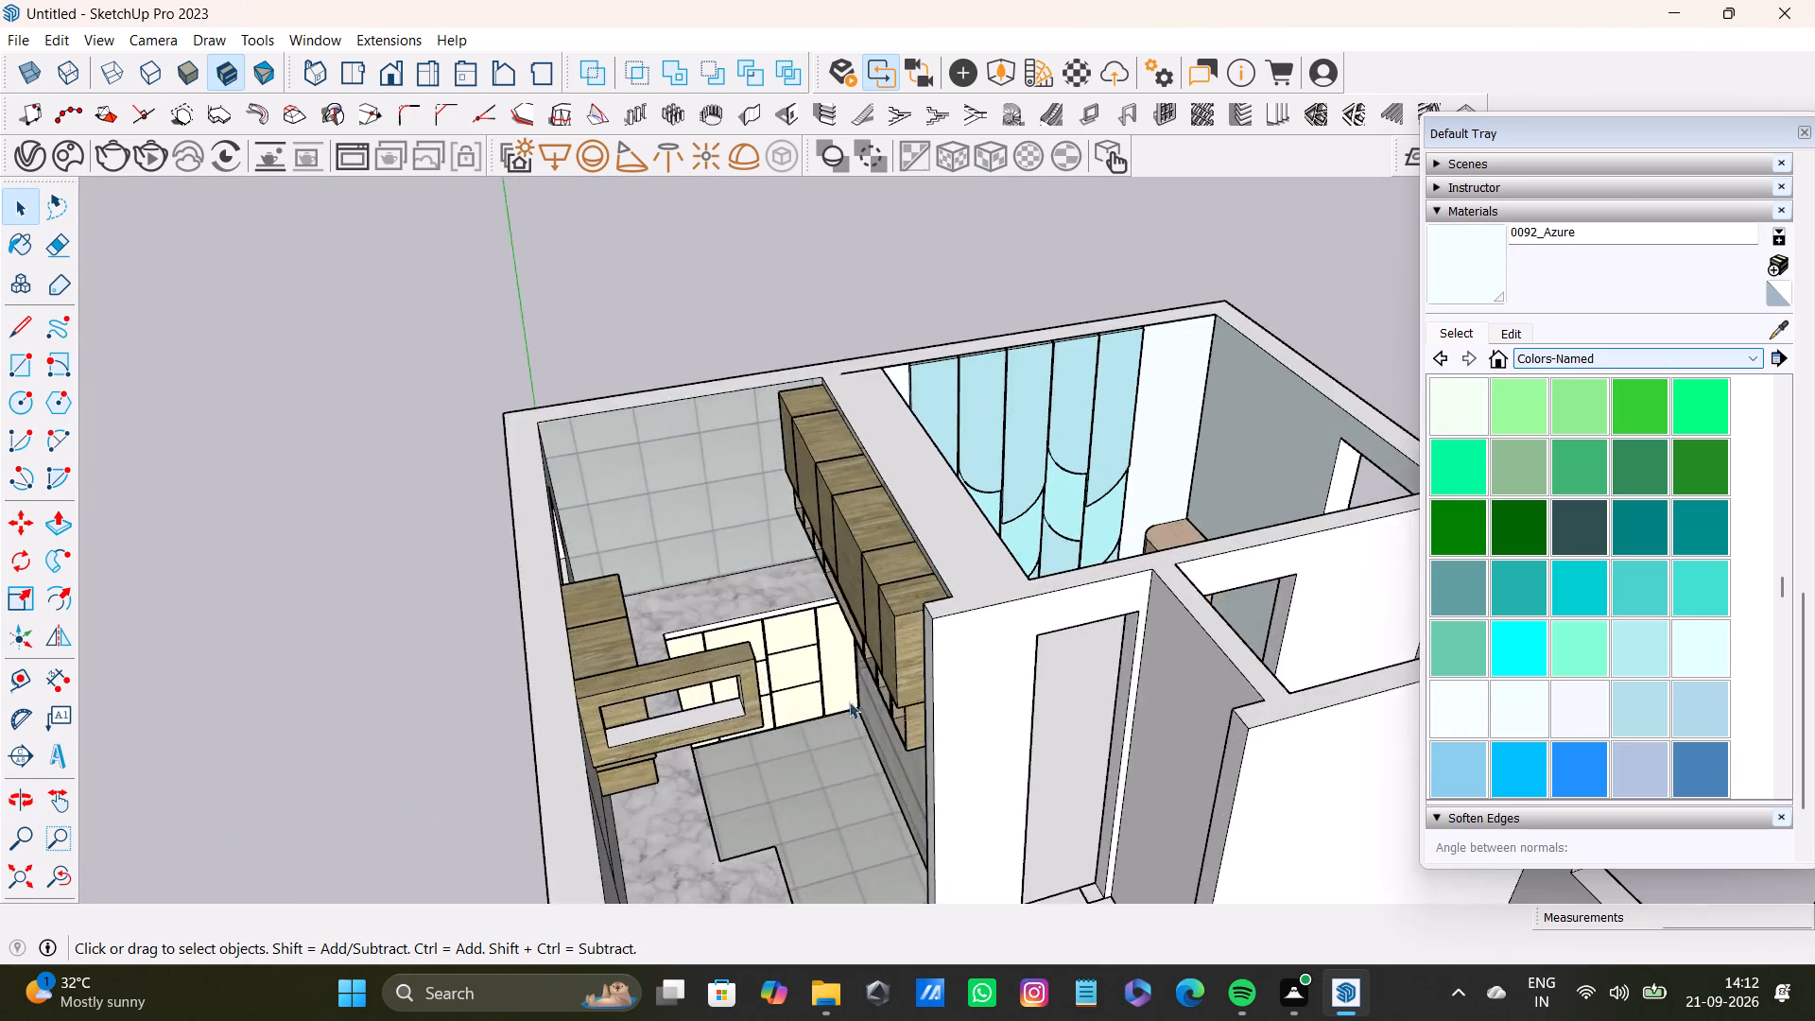
middle_click_drag(995, 659, 325, 905)
scroll(1030, 518, "up", 3)
middle_click_drag(1038, 514, 927, 416, "shift")
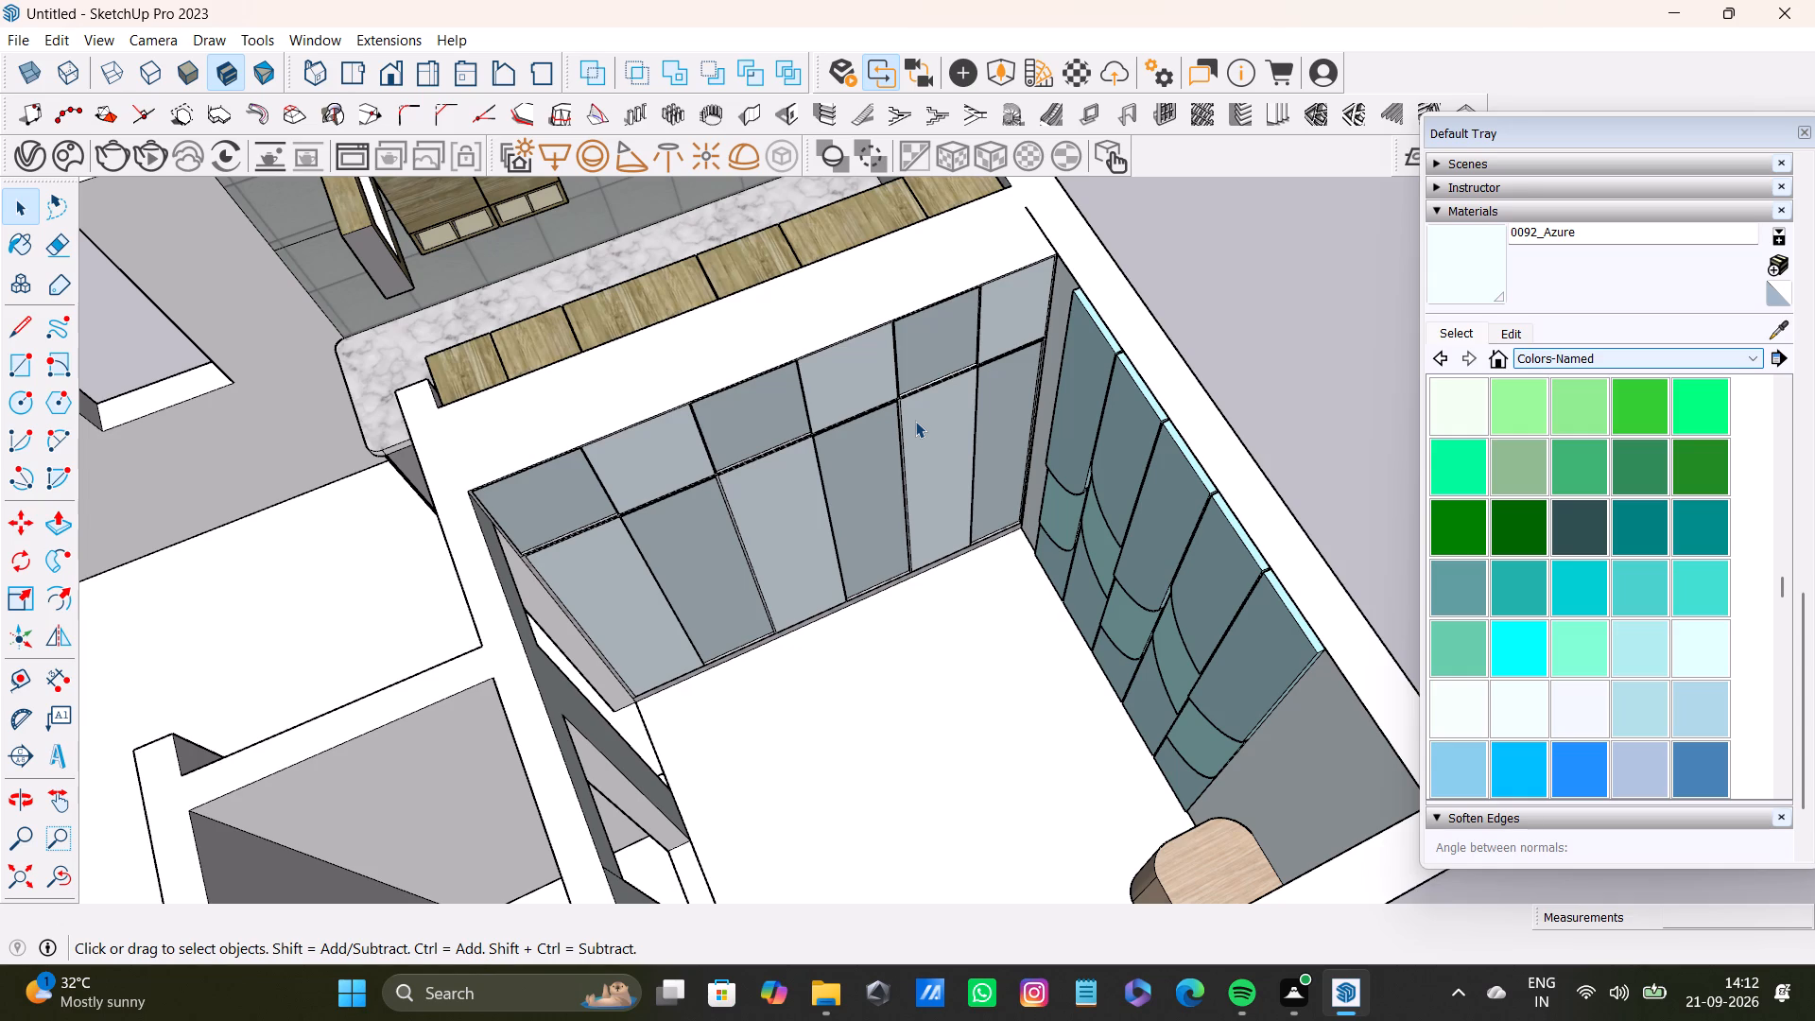
scroll(889, 380, "up", 9)
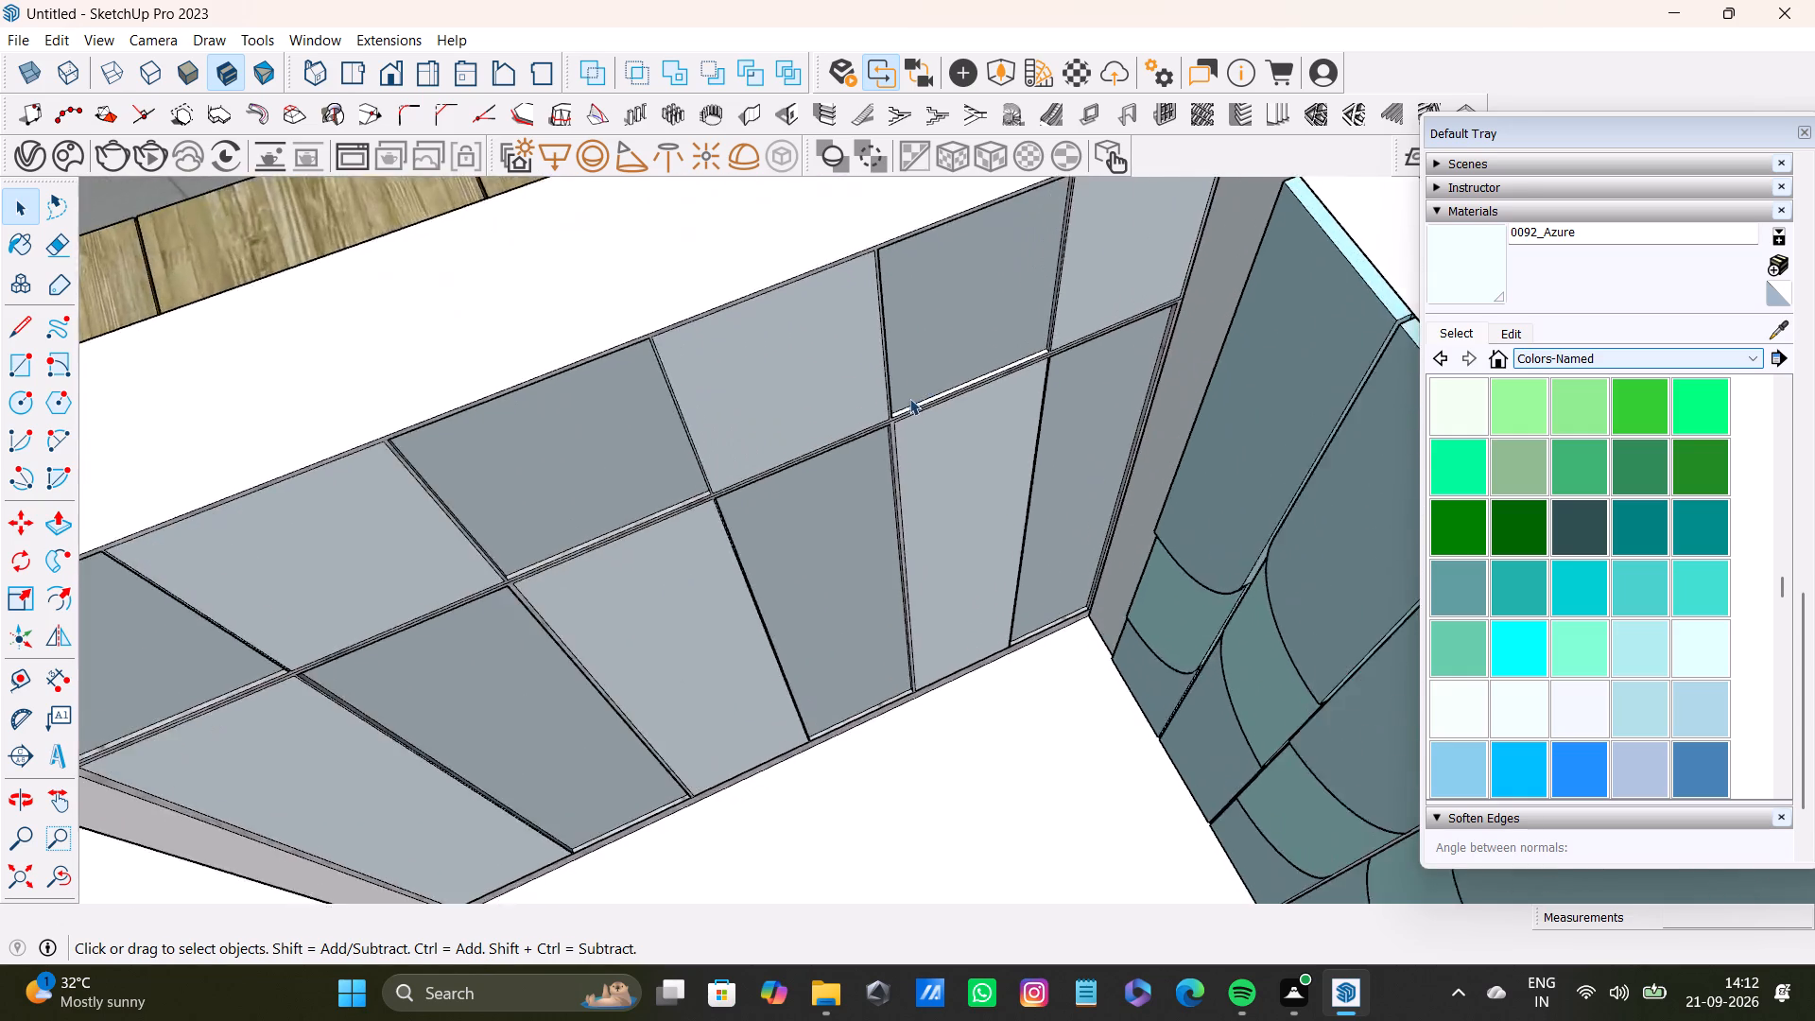
scroll(909, 398, "up", 9)
scroll(879, 424, "up", 10, "shift")
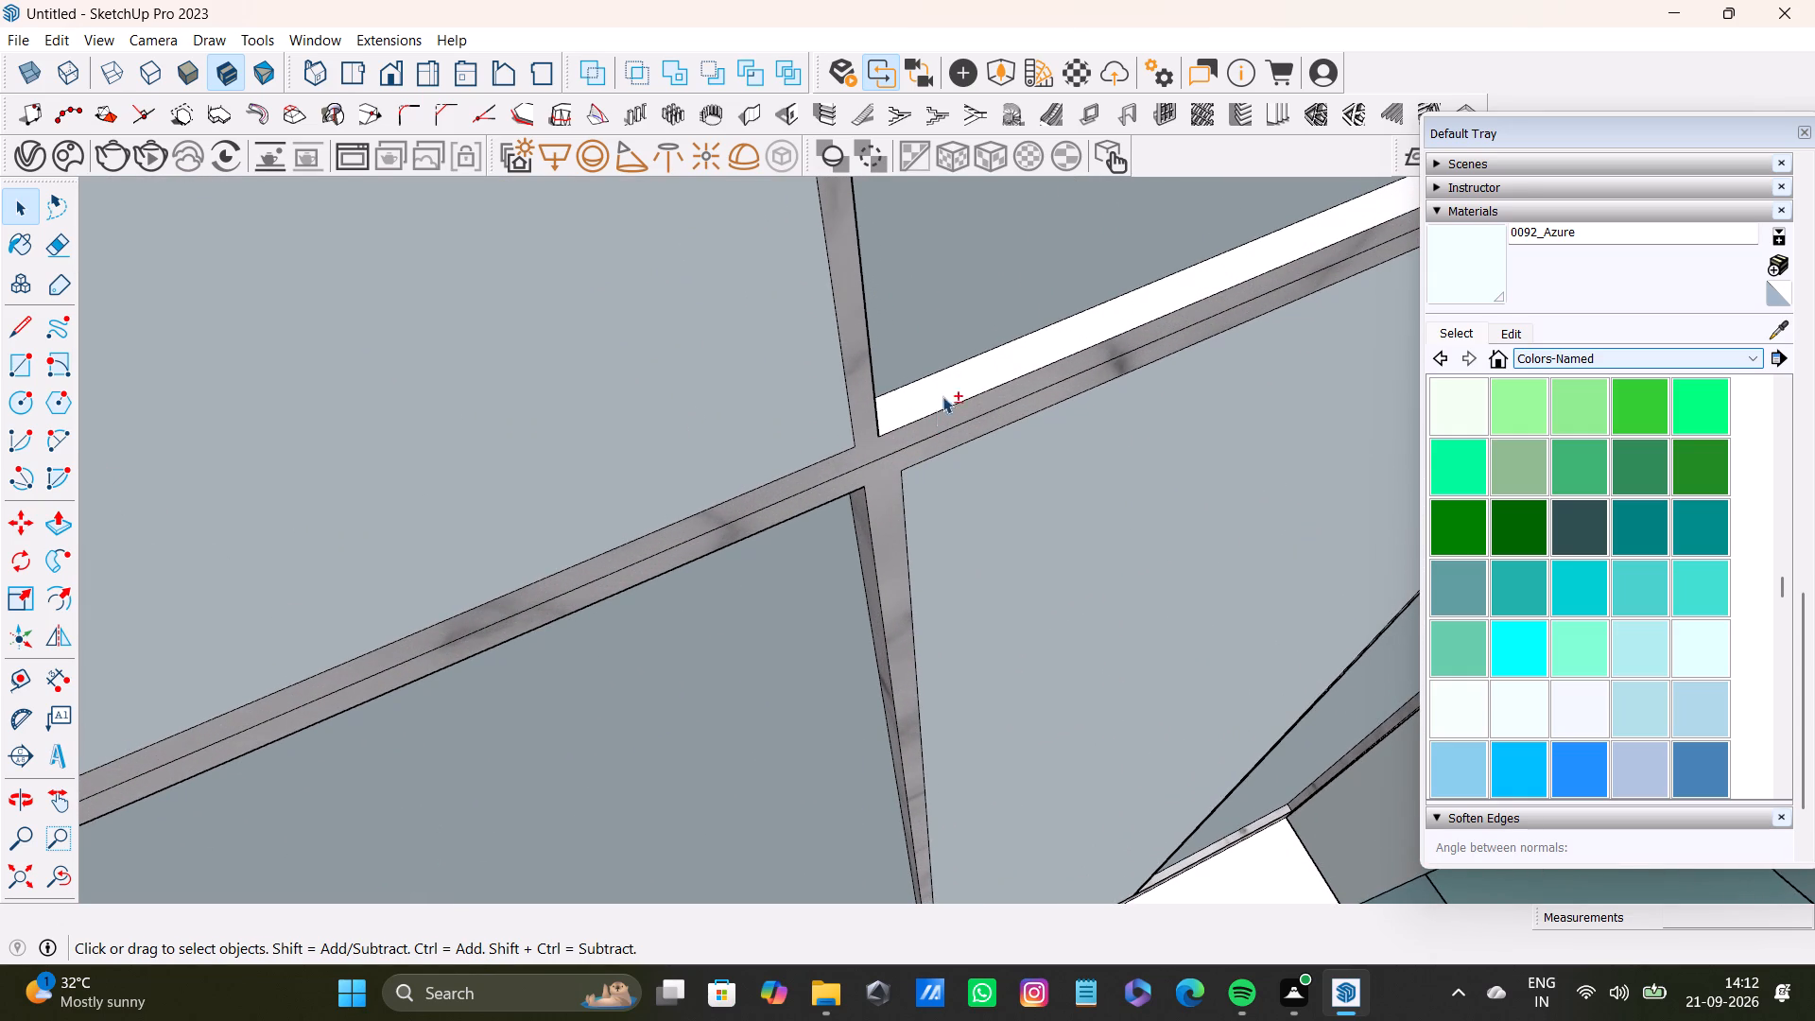
left_click(1780, 333, "shift")
left_click(961, 404, "shift")
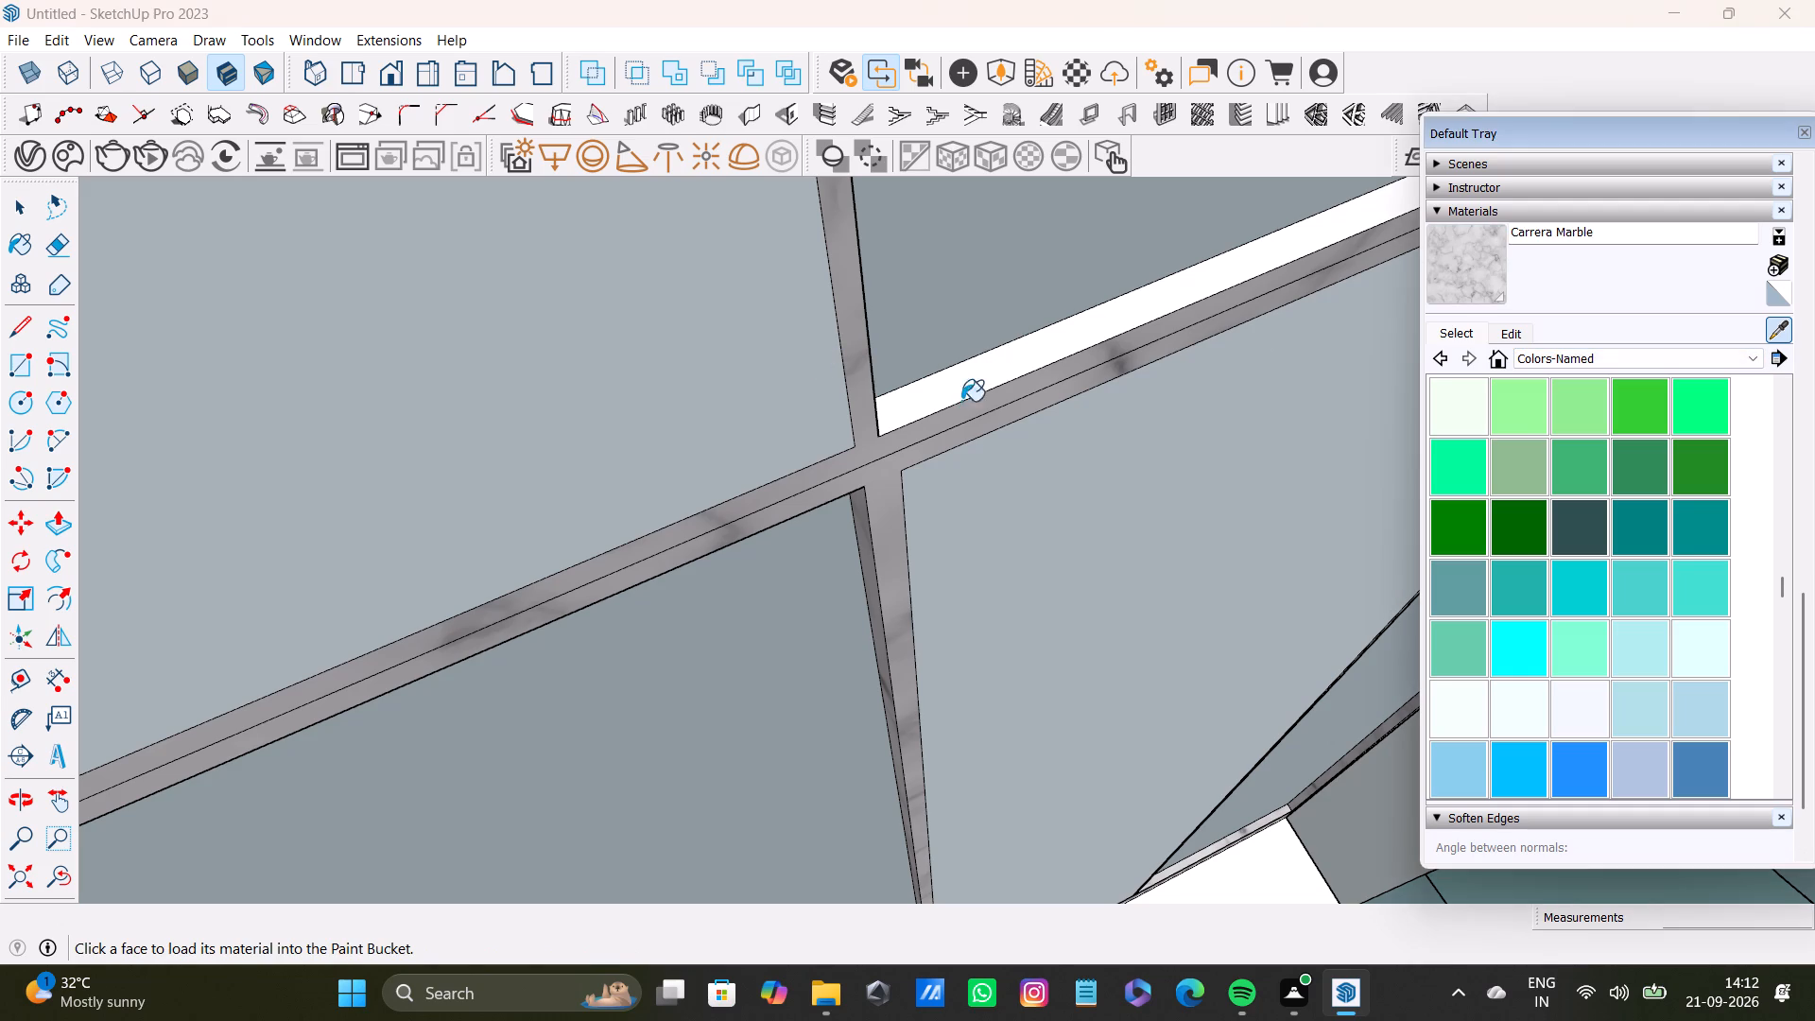
left_click(959, 379, "shift")
scroll(959, 385, "down", 12, "shift")
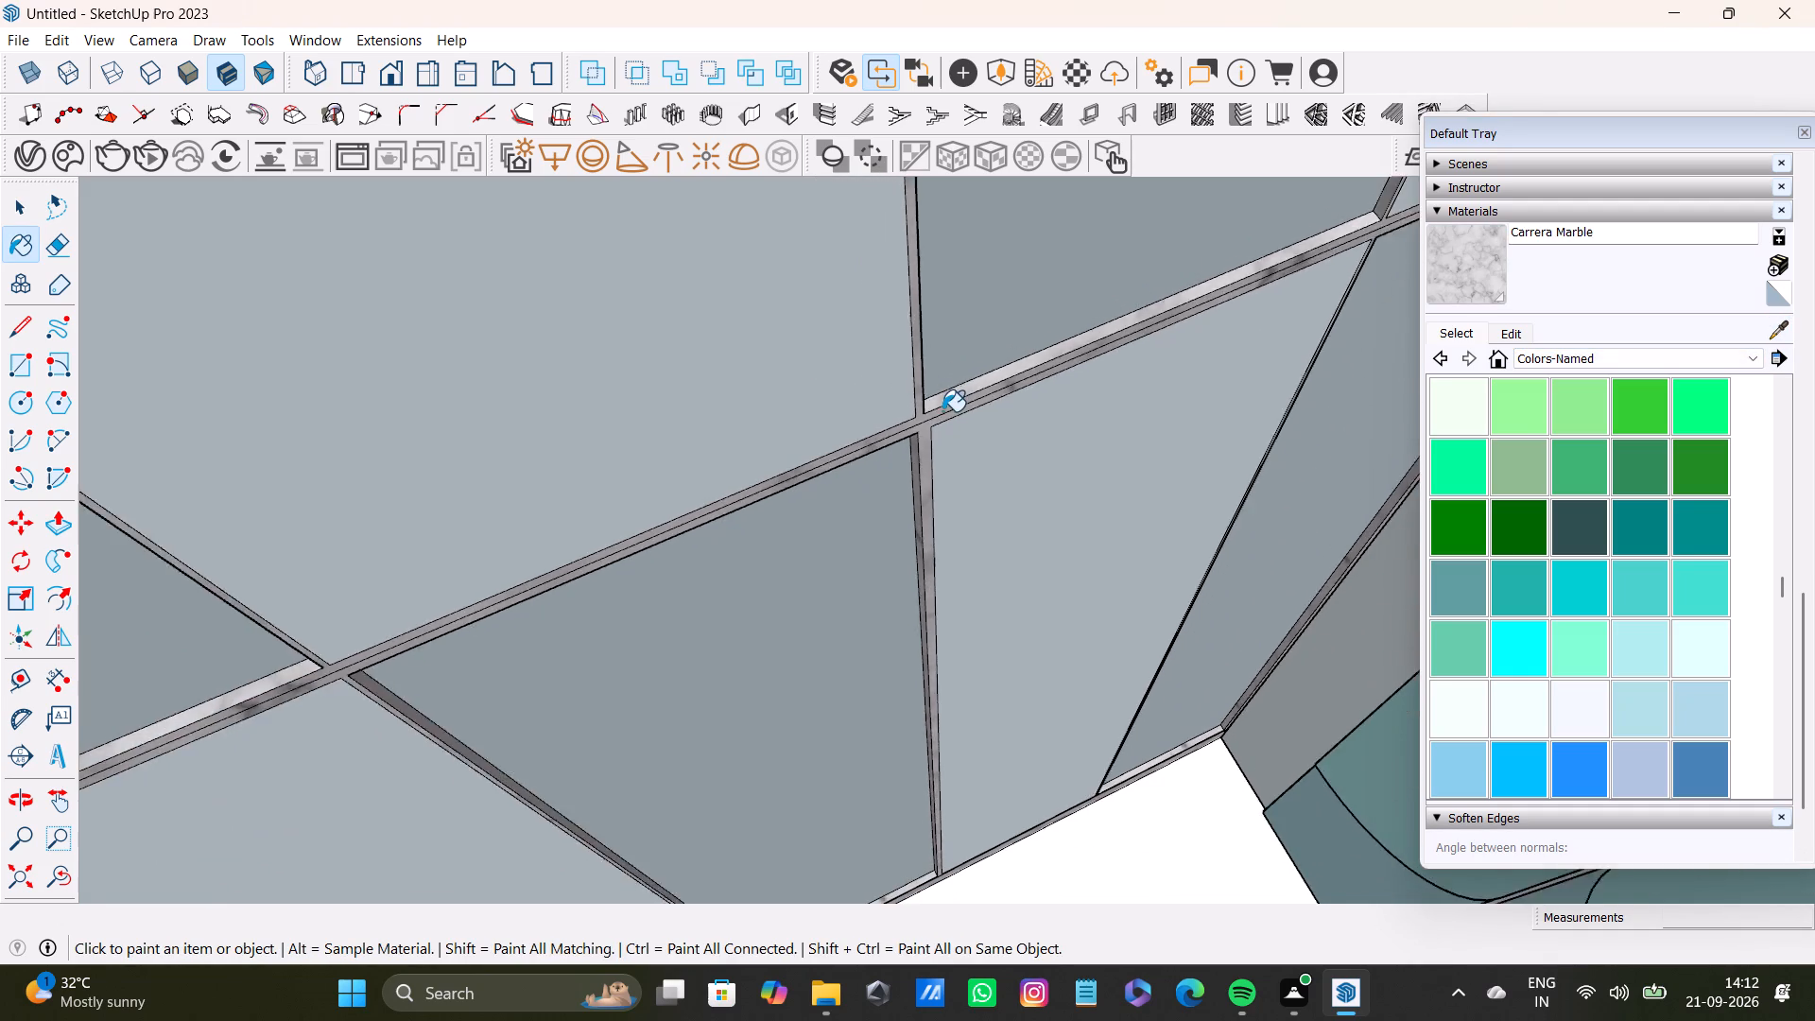
scroll(942, 411, "down", 17, "shift")
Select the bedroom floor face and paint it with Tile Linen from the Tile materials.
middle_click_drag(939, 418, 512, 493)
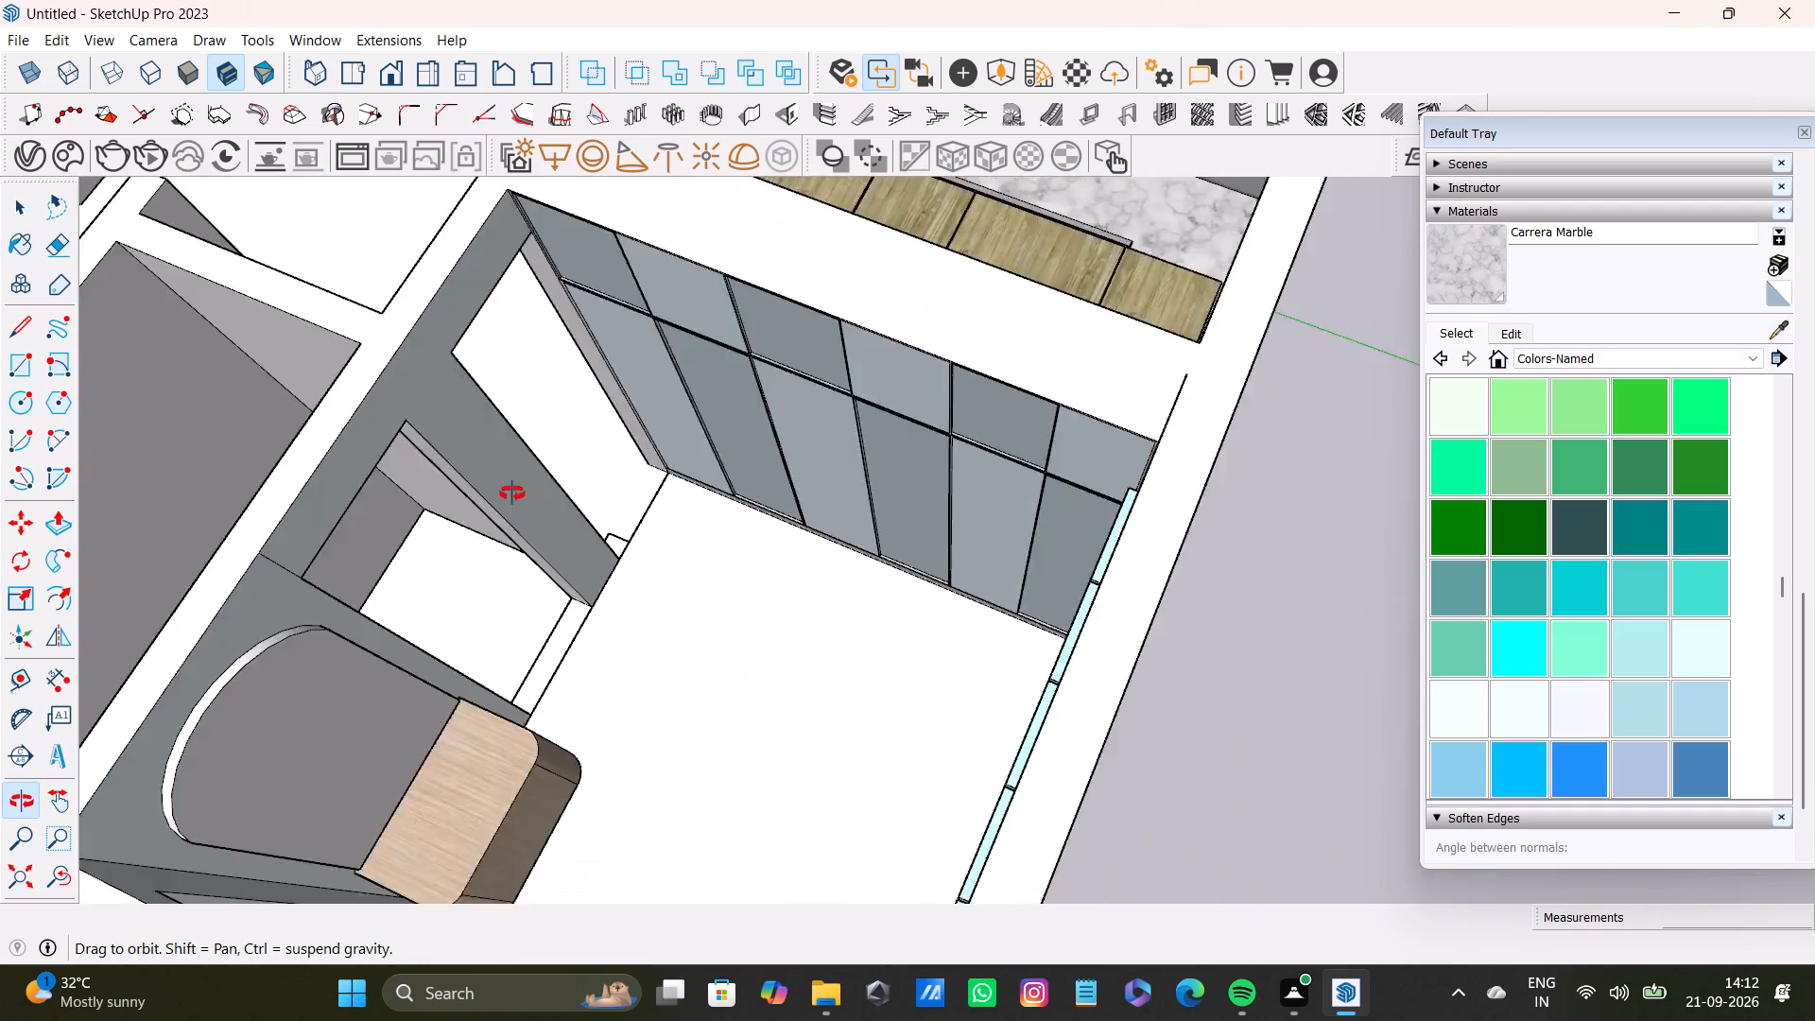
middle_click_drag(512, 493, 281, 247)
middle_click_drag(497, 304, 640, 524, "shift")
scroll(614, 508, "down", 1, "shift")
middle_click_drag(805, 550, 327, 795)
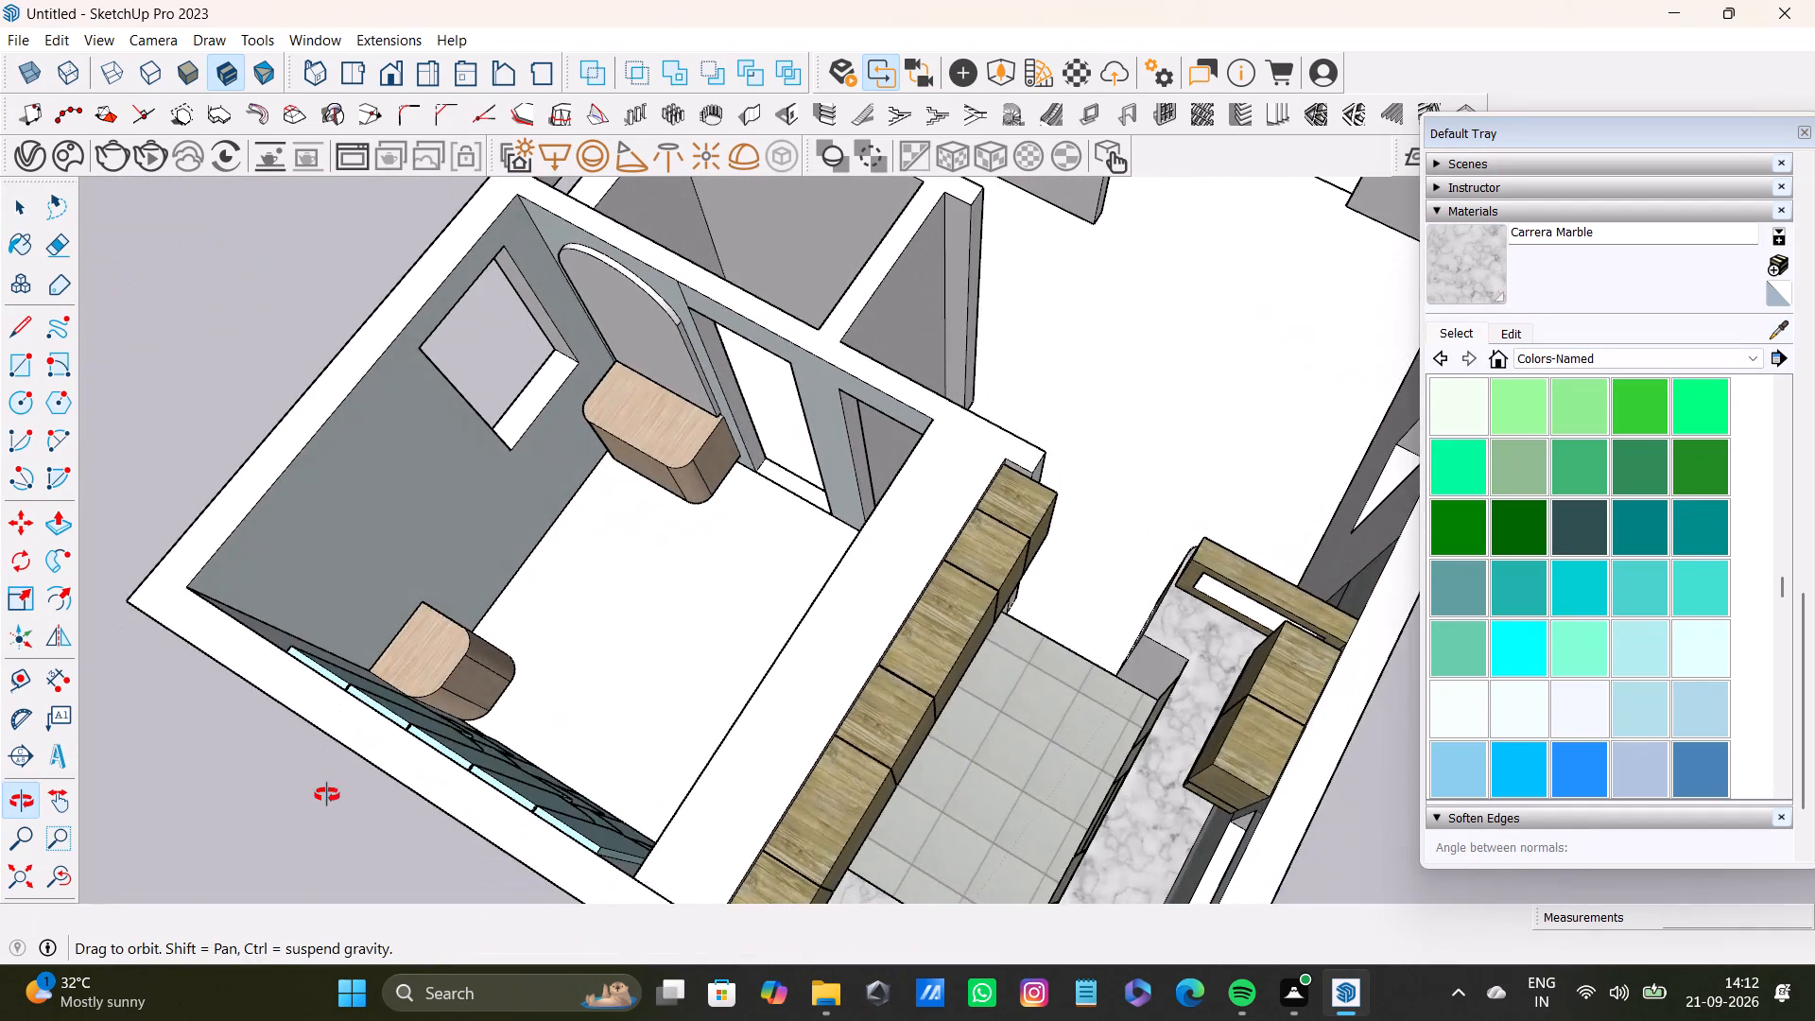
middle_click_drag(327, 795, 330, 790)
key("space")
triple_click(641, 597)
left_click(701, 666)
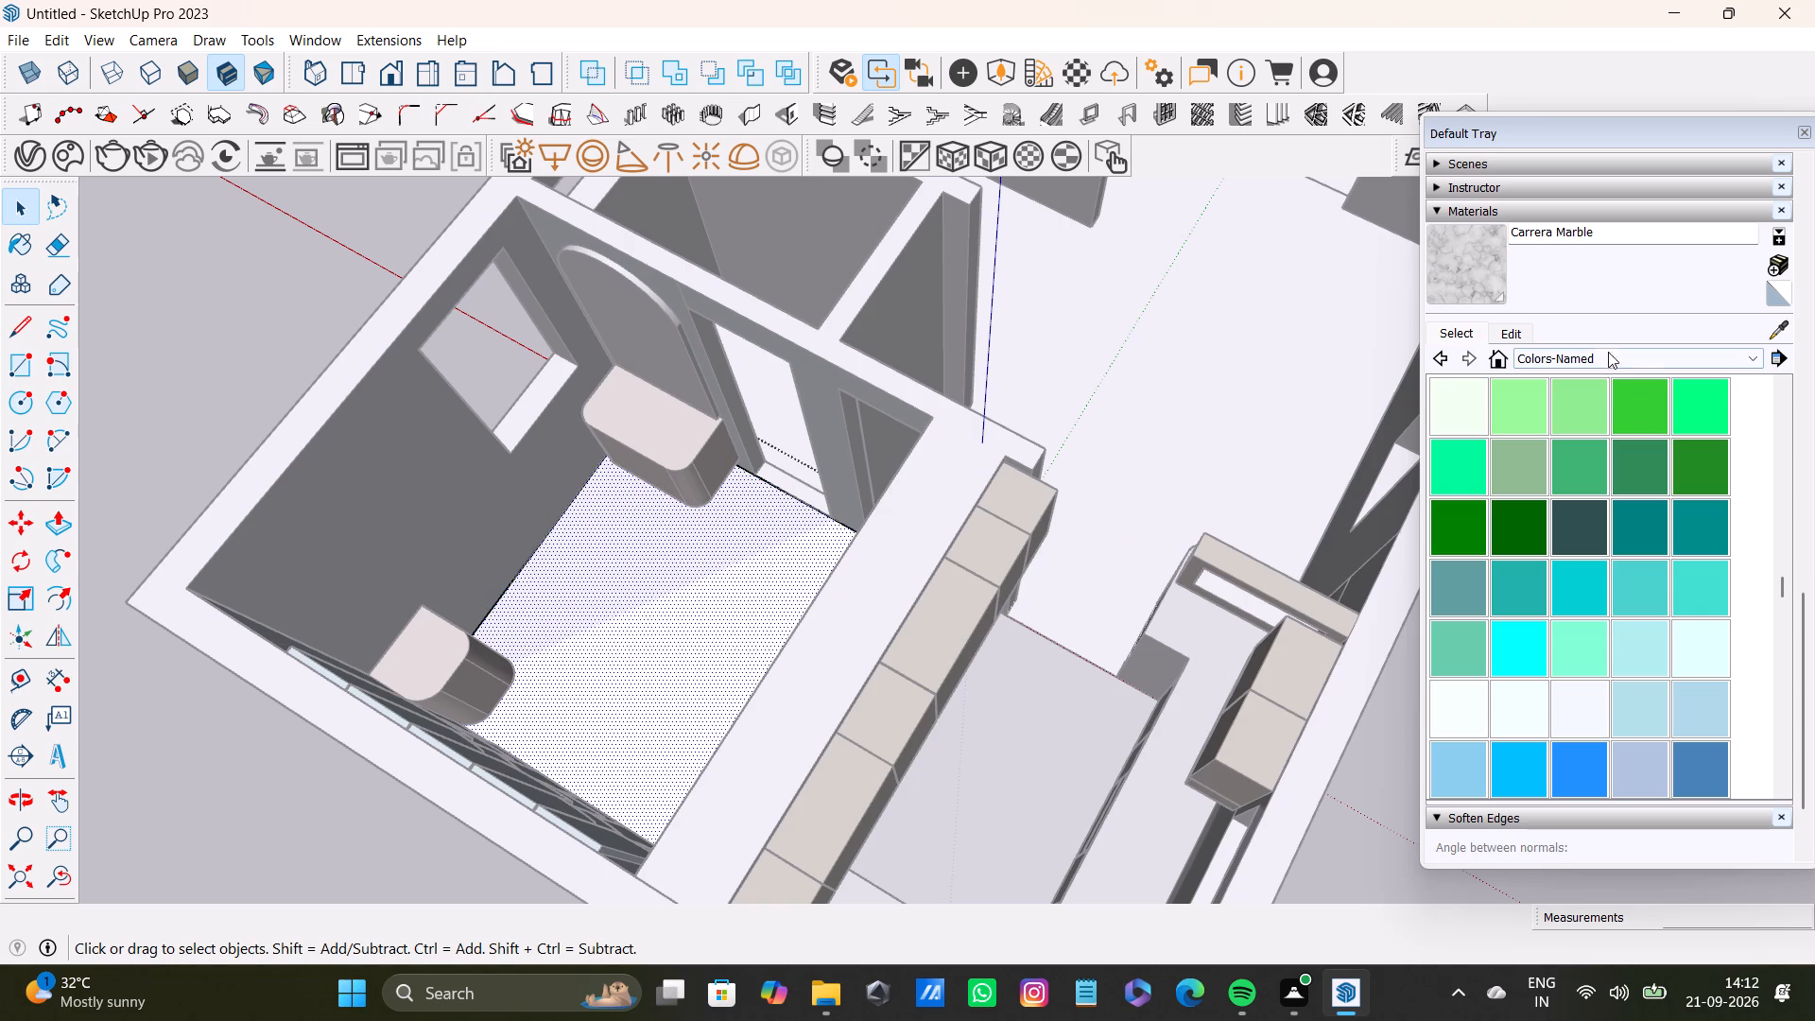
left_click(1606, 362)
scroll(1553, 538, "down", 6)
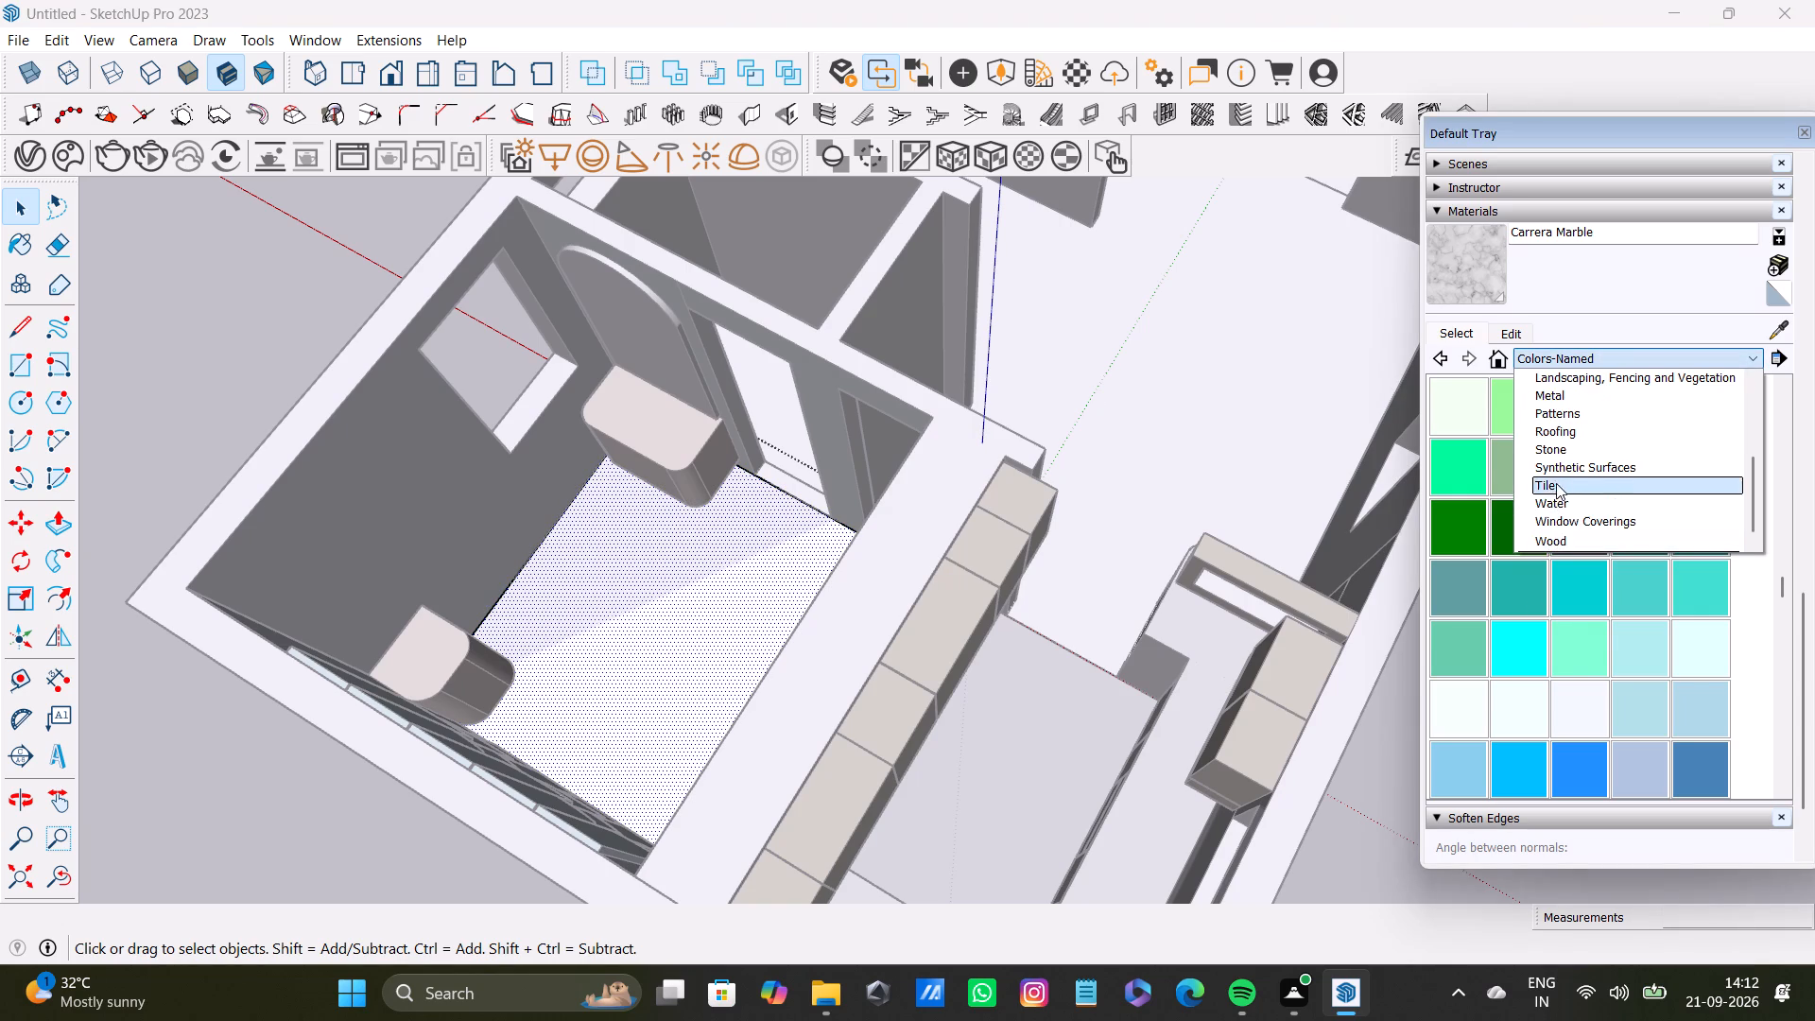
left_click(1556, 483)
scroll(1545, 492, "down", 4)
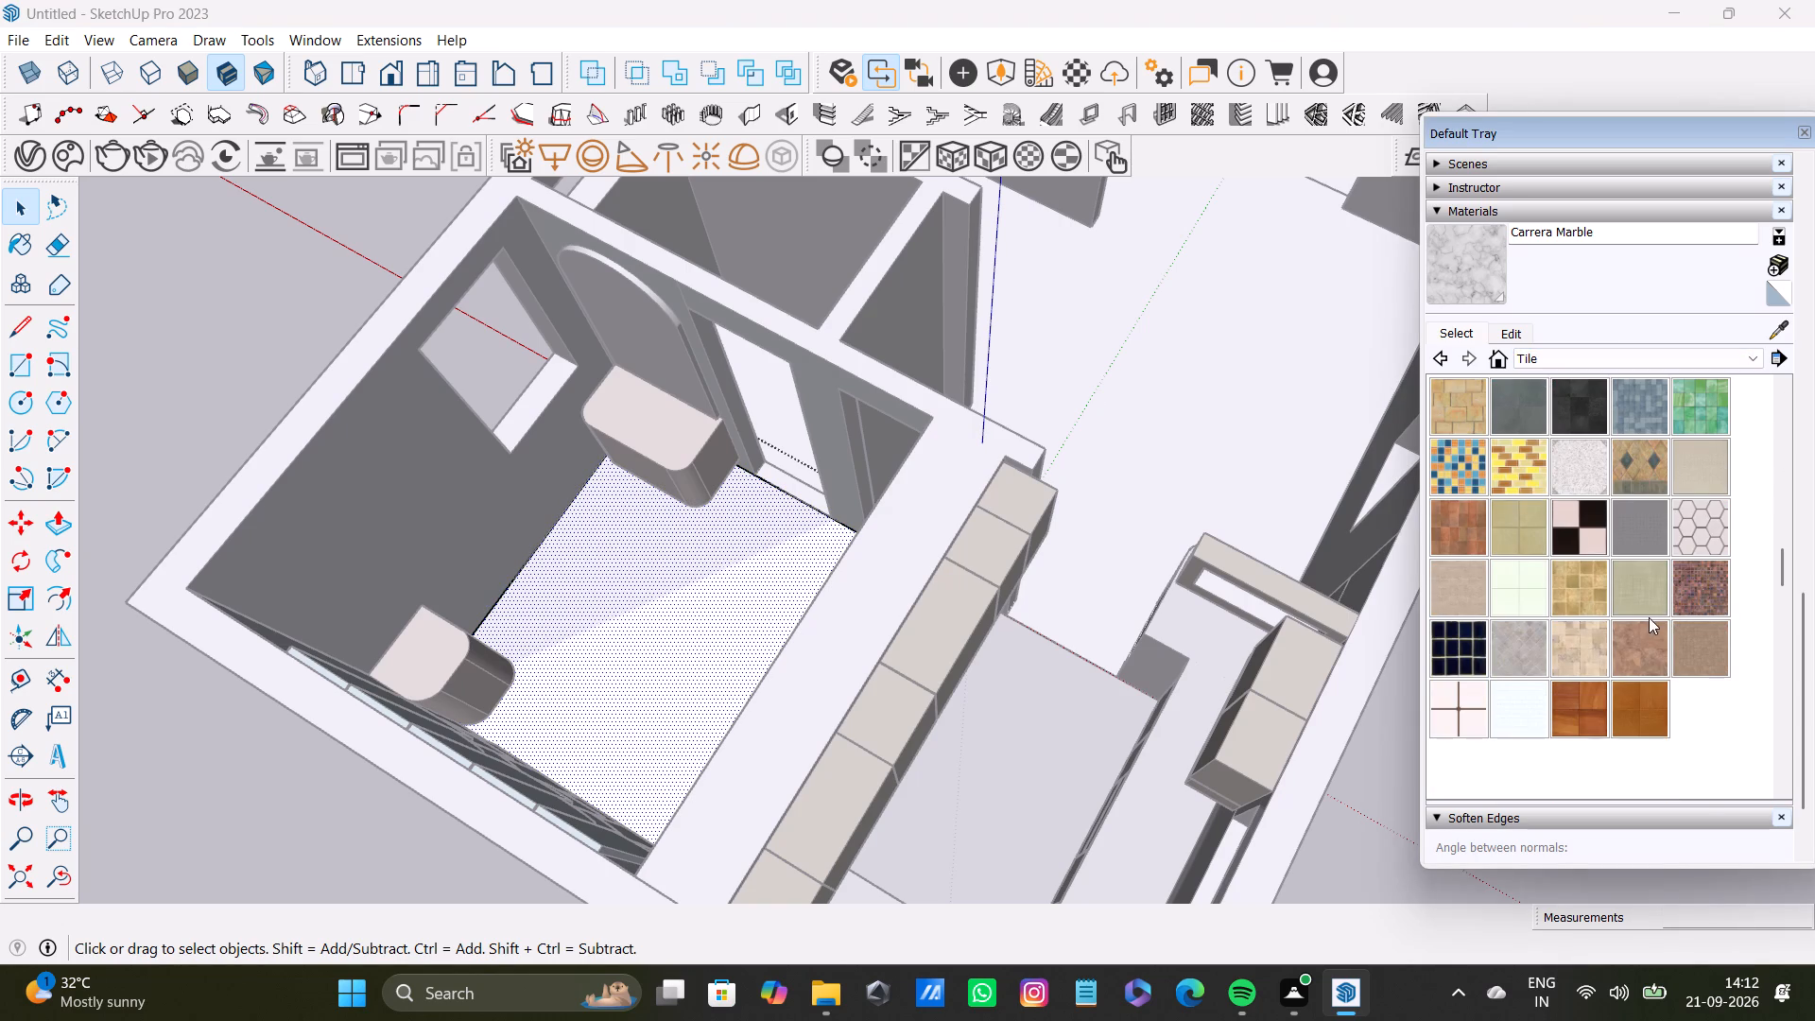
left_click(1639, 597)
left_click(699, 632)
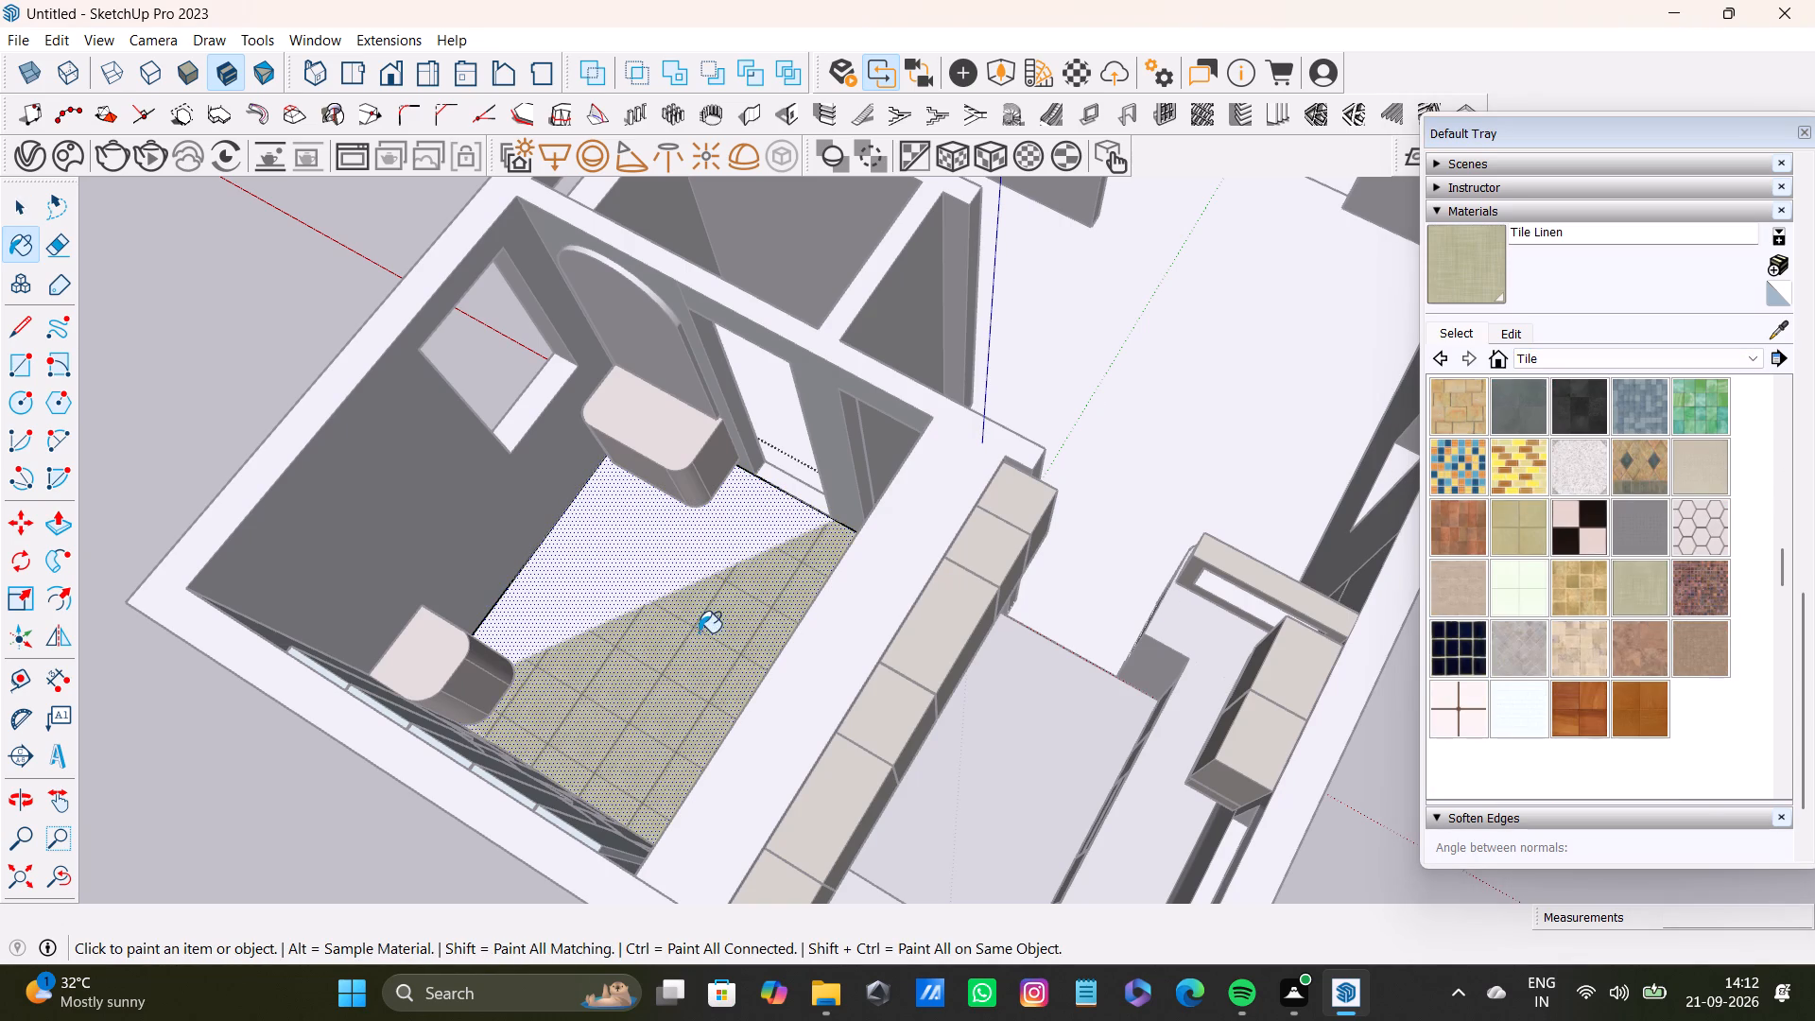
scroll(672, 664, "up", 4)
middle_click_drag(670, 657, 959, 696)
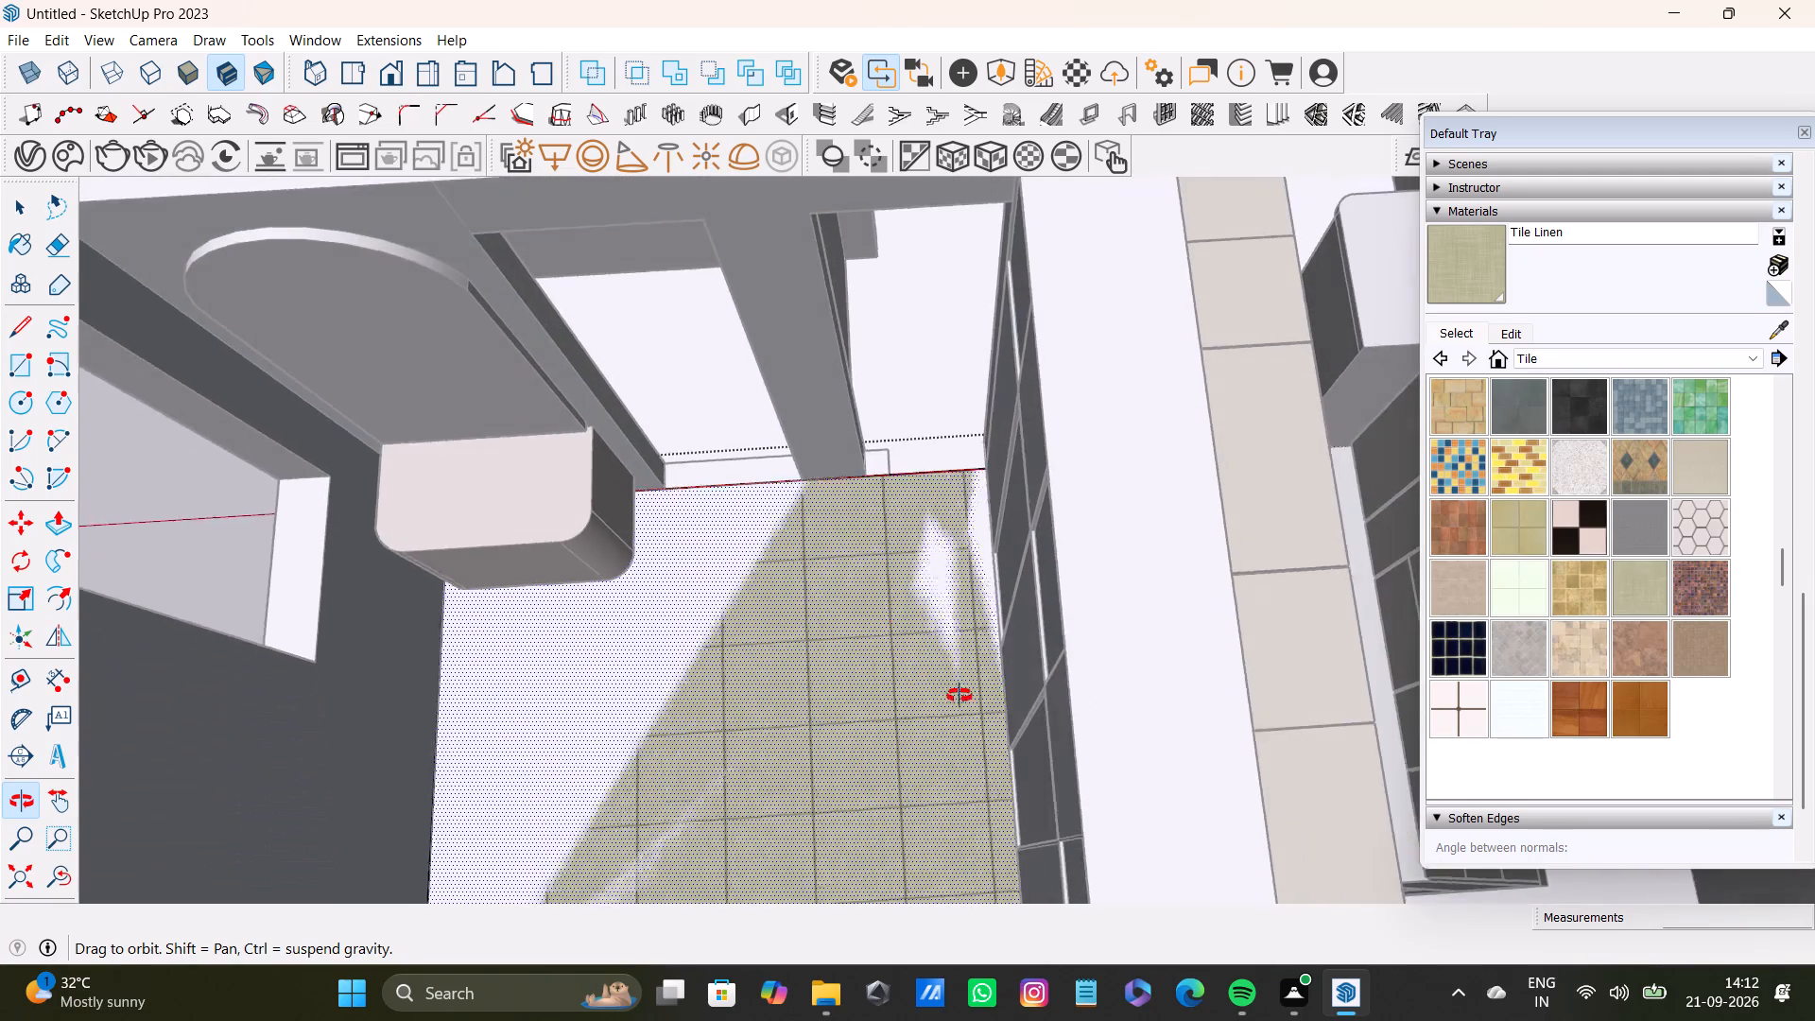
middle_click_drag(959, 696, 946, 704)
Select the painted bedroom floor face and delete it.
key("space")
left_click(843, 701)
scroll(687, 649, "down", 8)
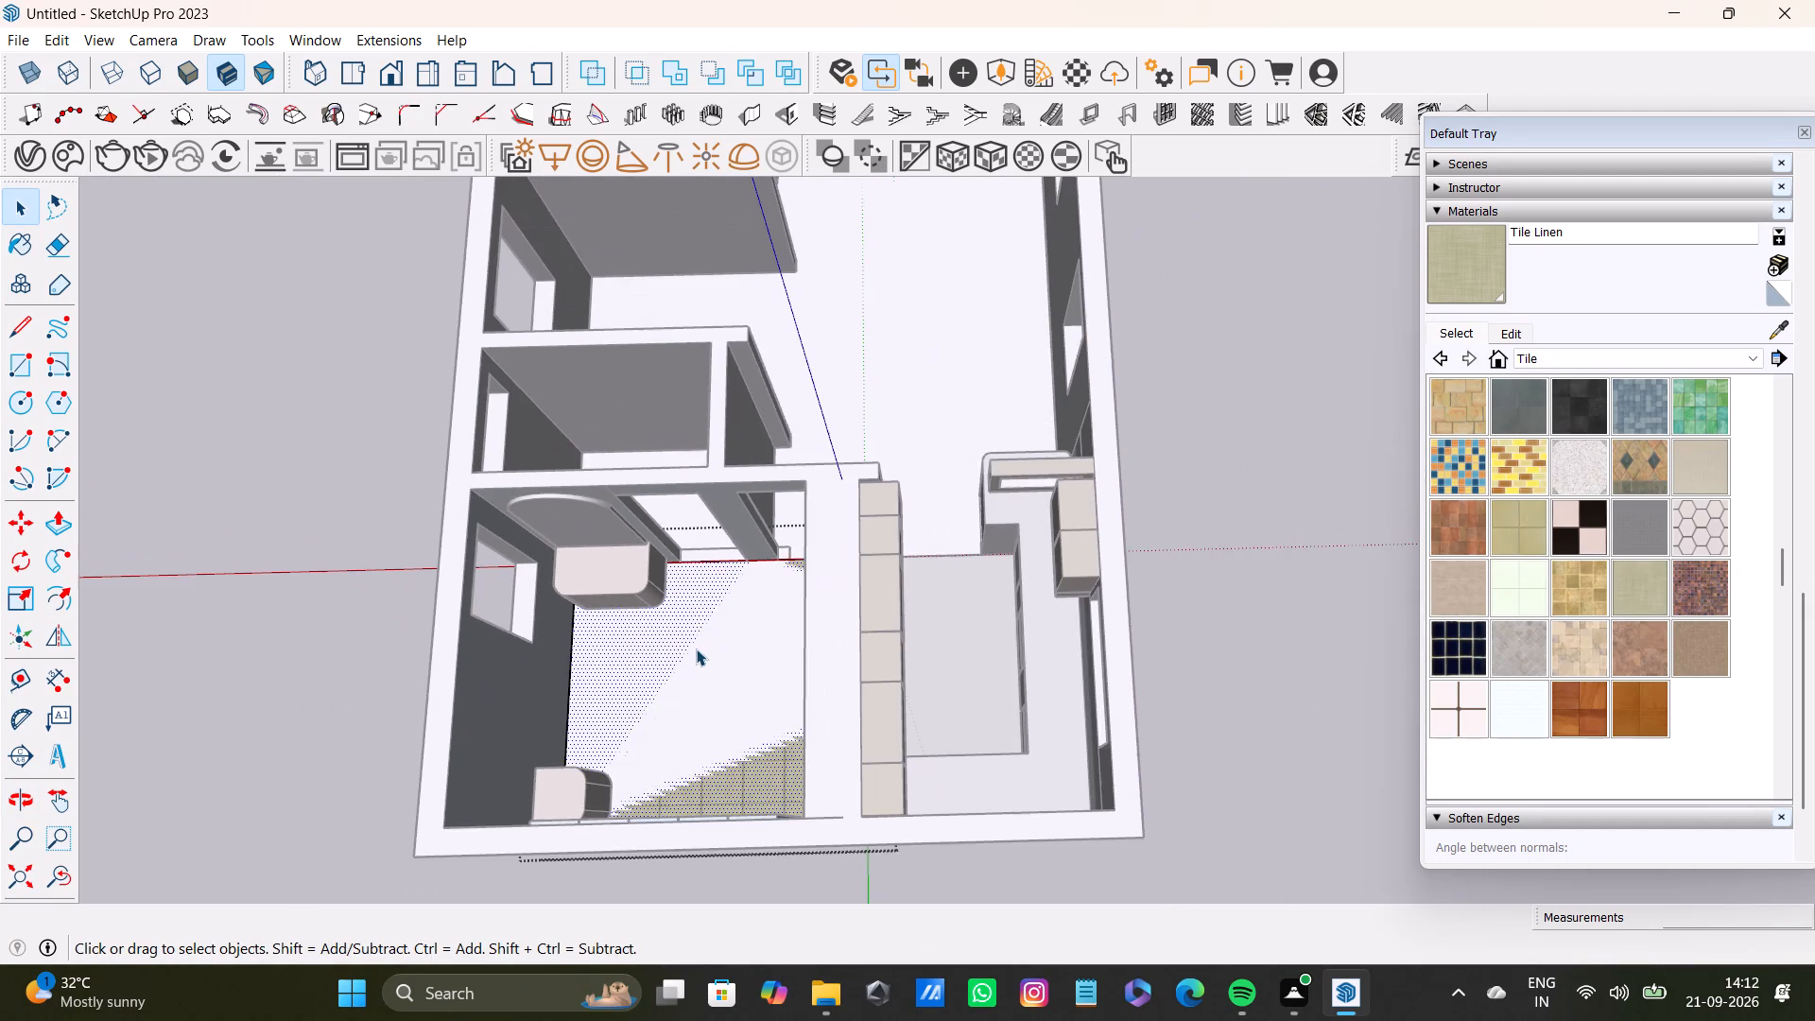
middle_click_drag(730, 668, 820, 570, "shift")
left_click(737, 559)
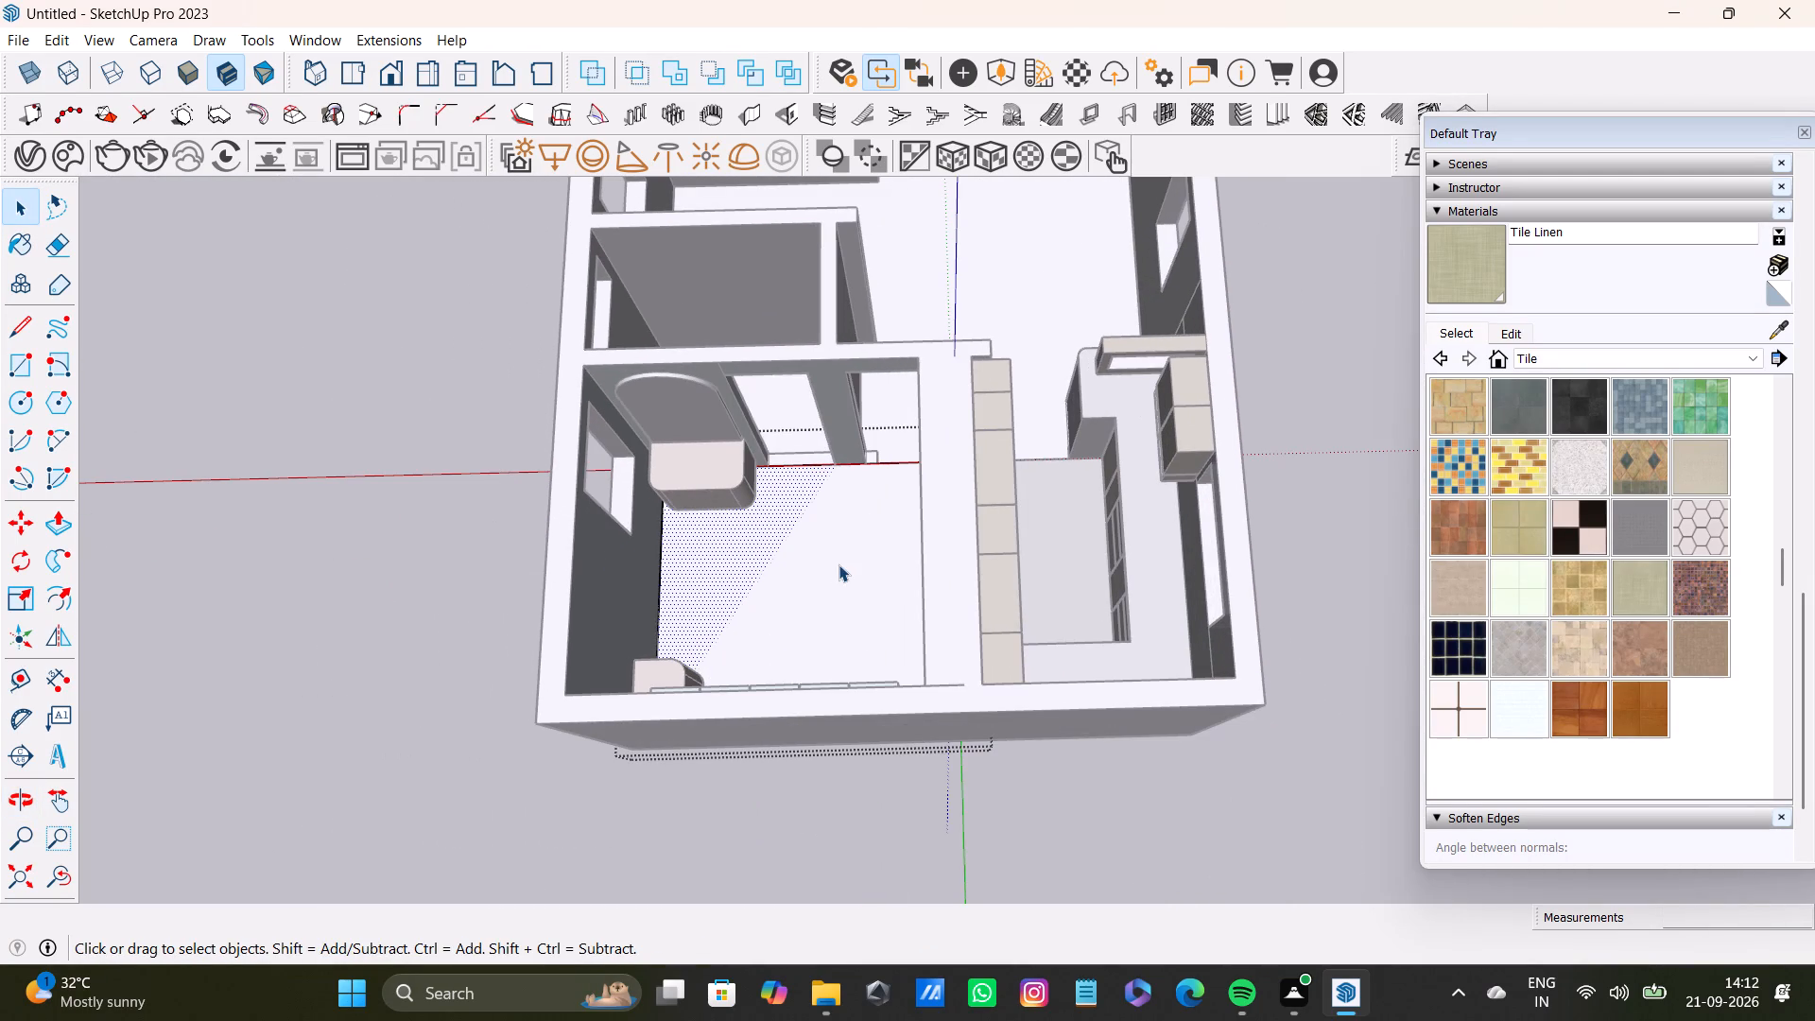
key("Delete")
left_click(838, 564)
triple_click(838, 564)
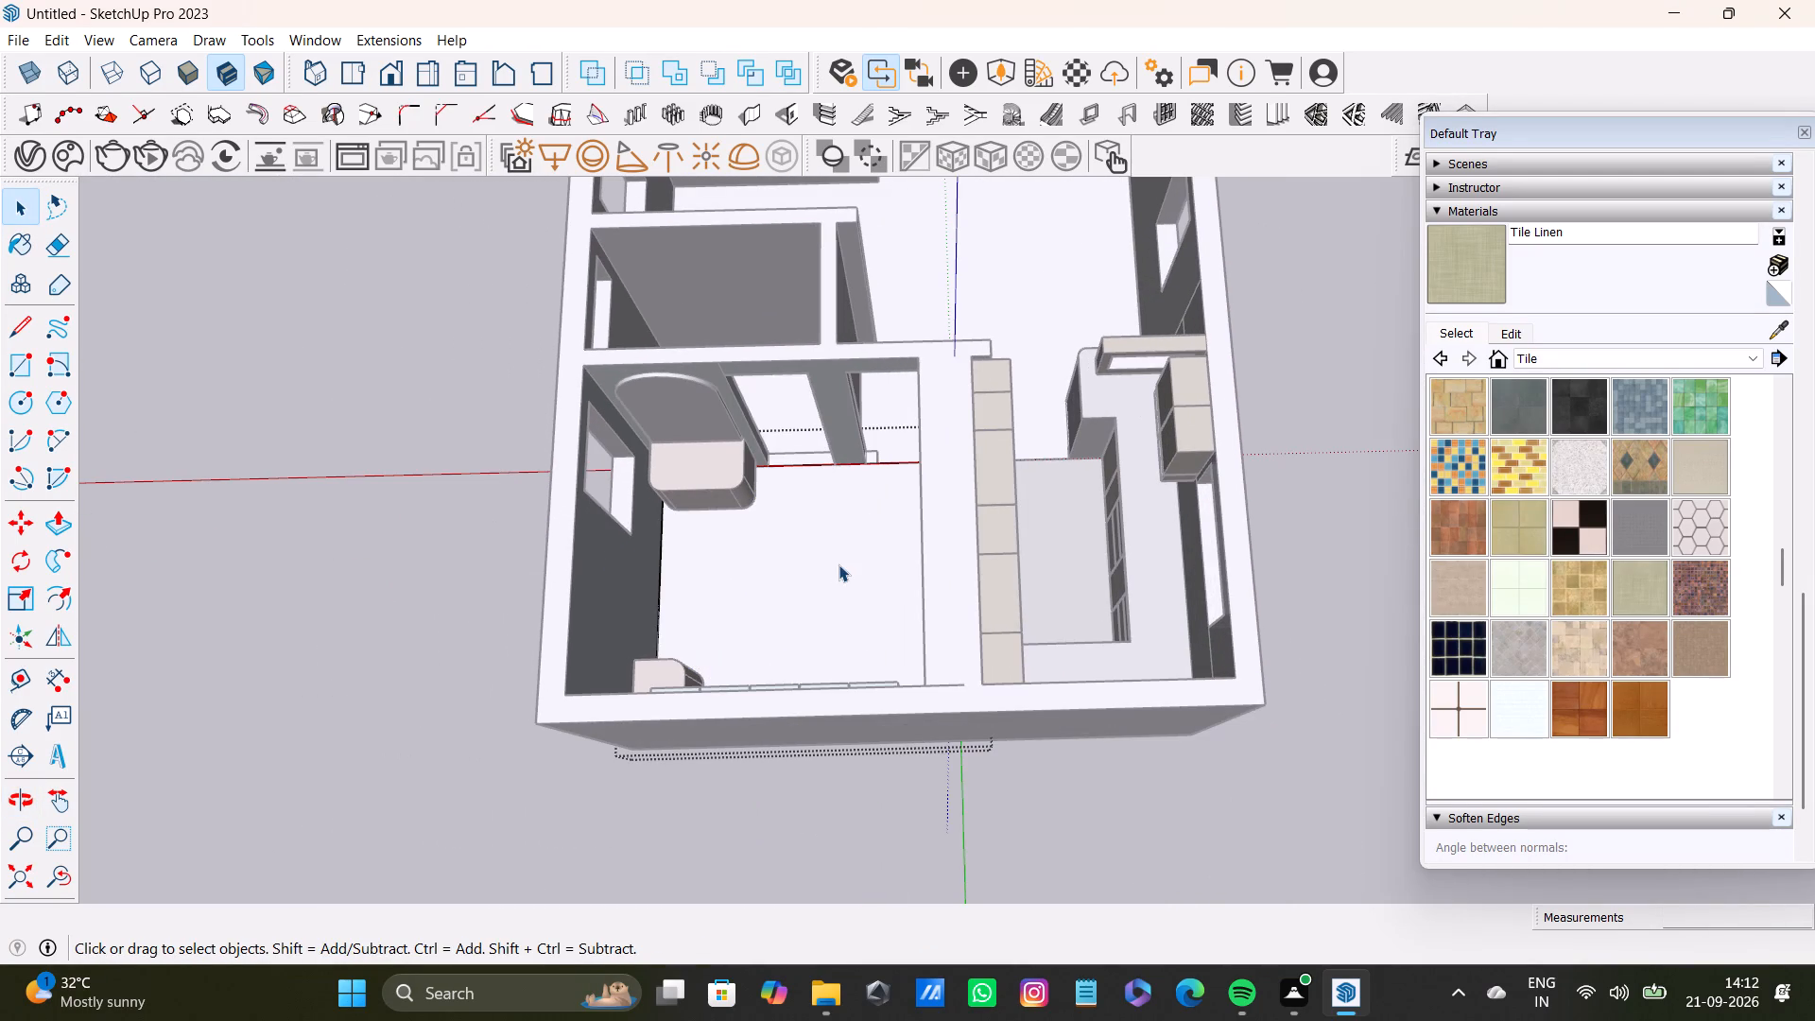
left_click(838, 564)
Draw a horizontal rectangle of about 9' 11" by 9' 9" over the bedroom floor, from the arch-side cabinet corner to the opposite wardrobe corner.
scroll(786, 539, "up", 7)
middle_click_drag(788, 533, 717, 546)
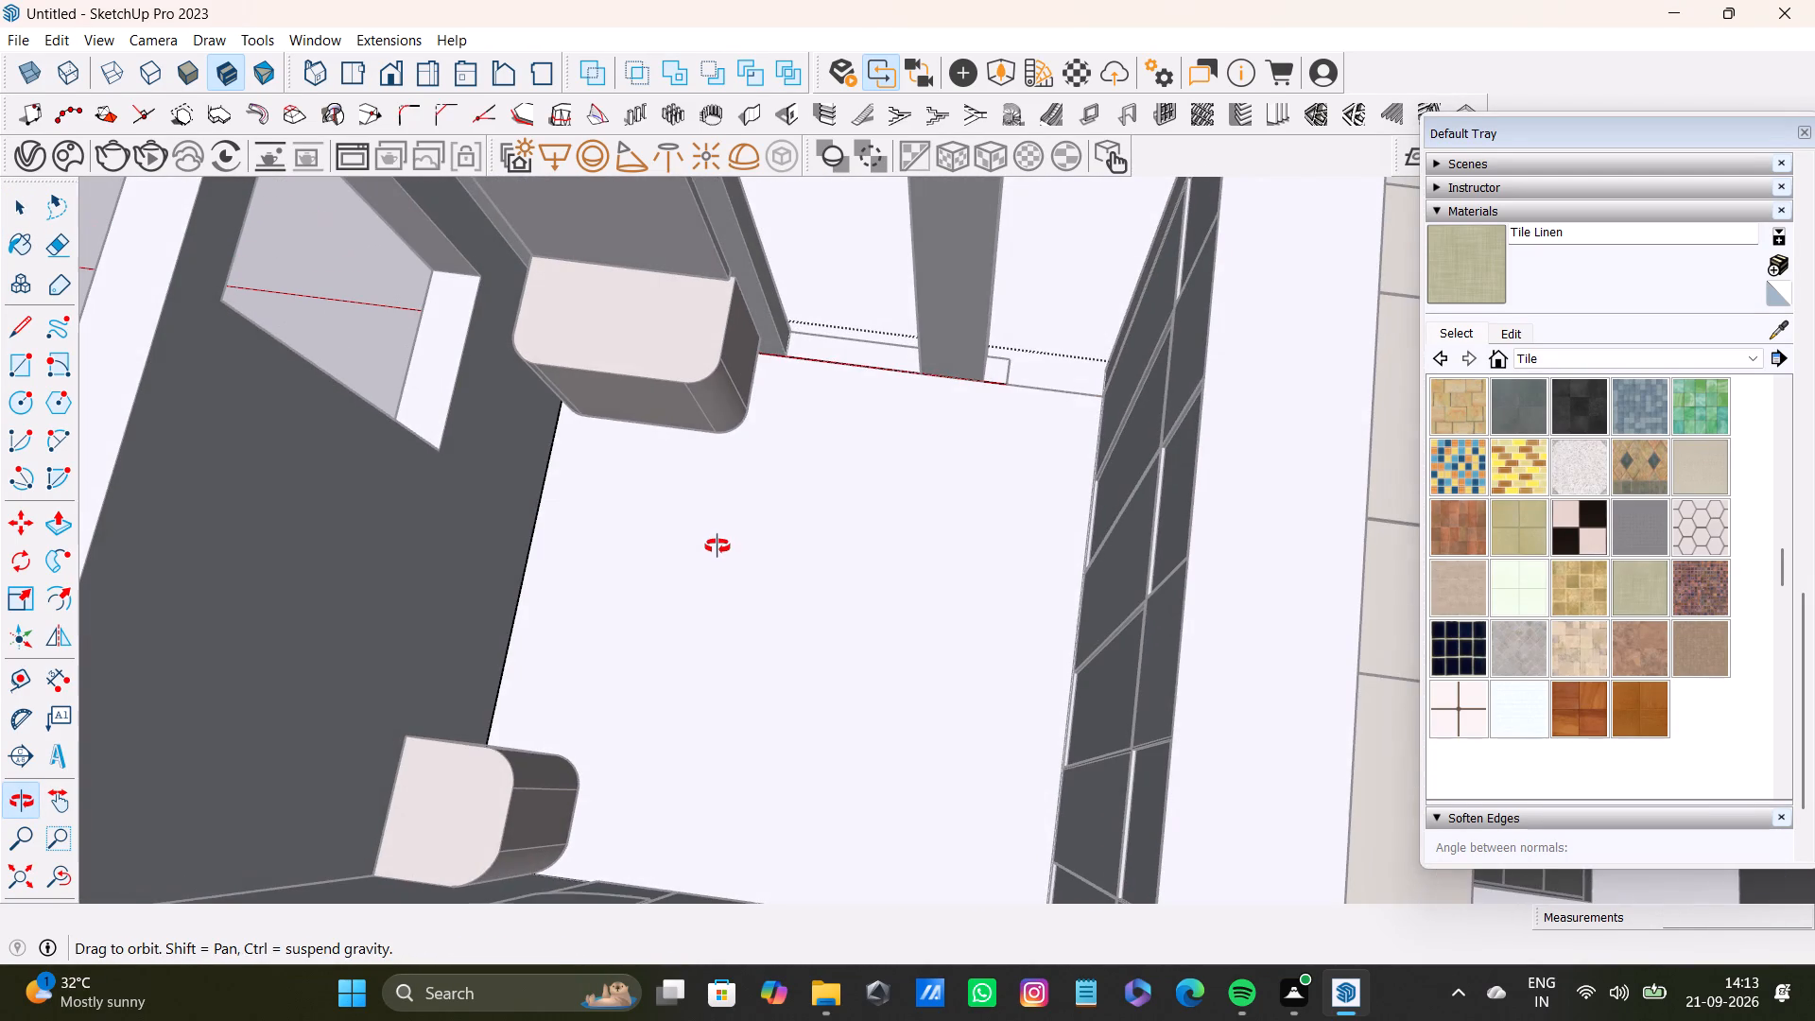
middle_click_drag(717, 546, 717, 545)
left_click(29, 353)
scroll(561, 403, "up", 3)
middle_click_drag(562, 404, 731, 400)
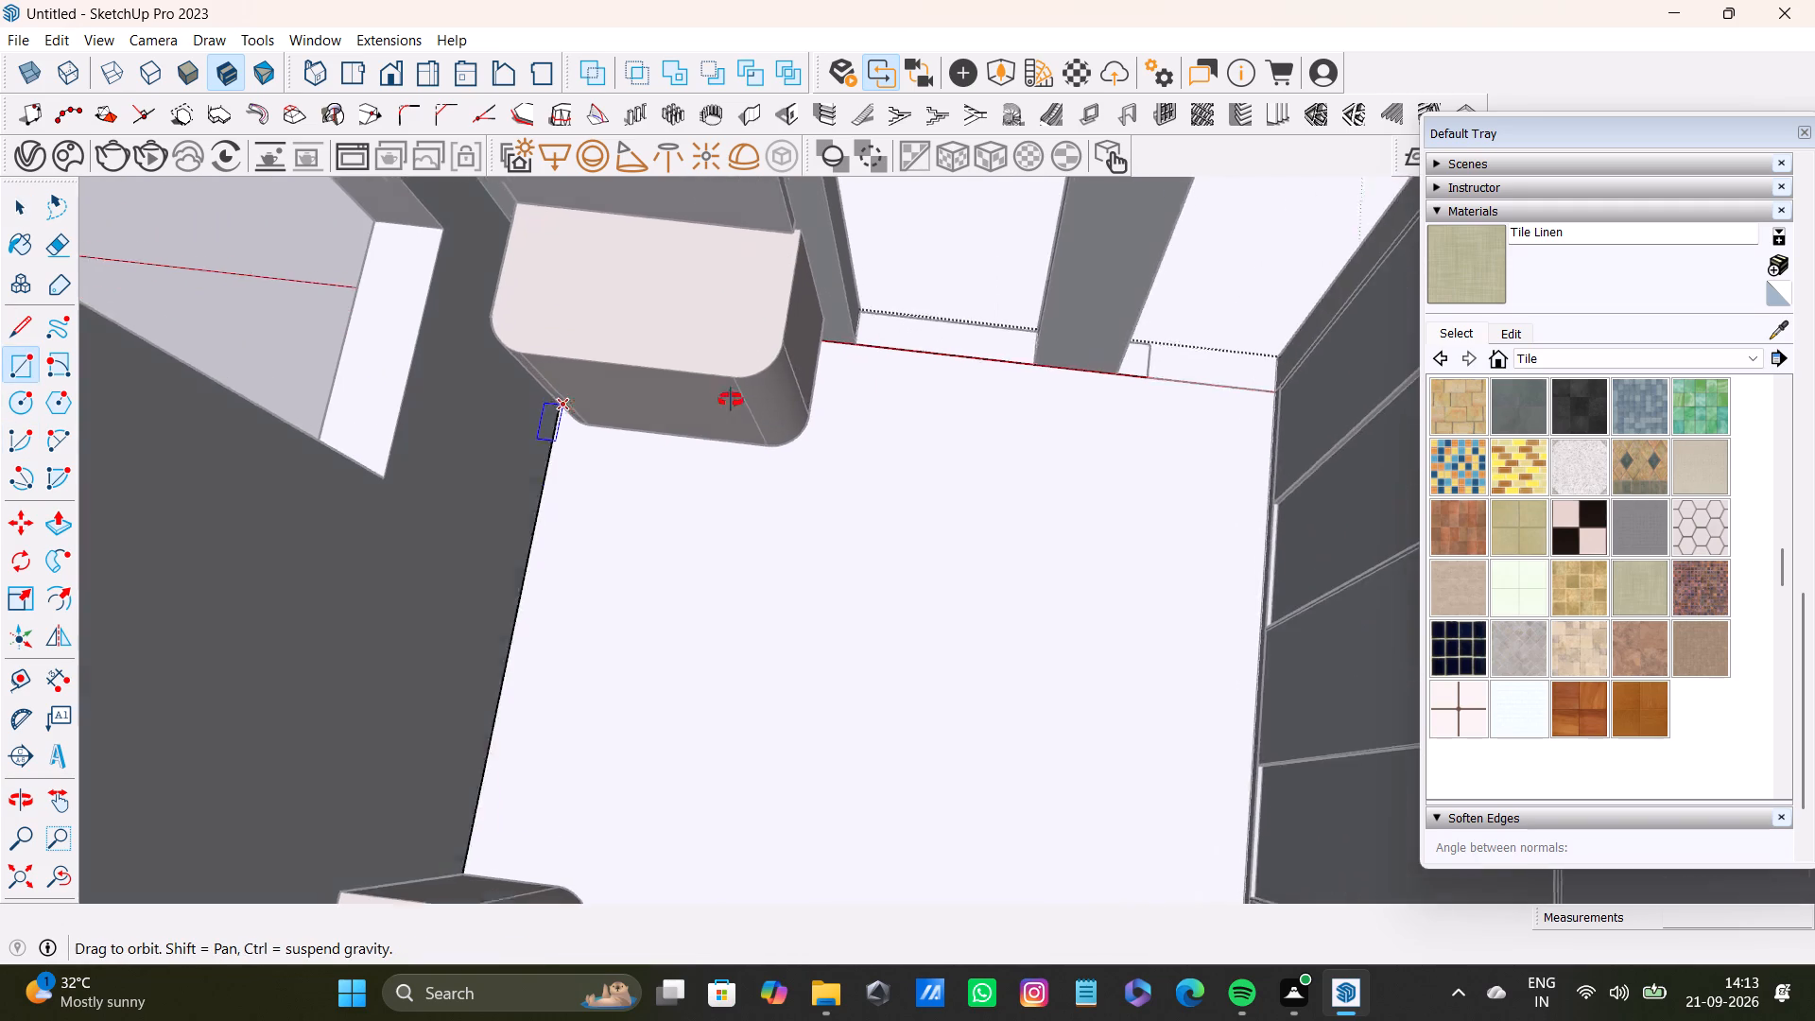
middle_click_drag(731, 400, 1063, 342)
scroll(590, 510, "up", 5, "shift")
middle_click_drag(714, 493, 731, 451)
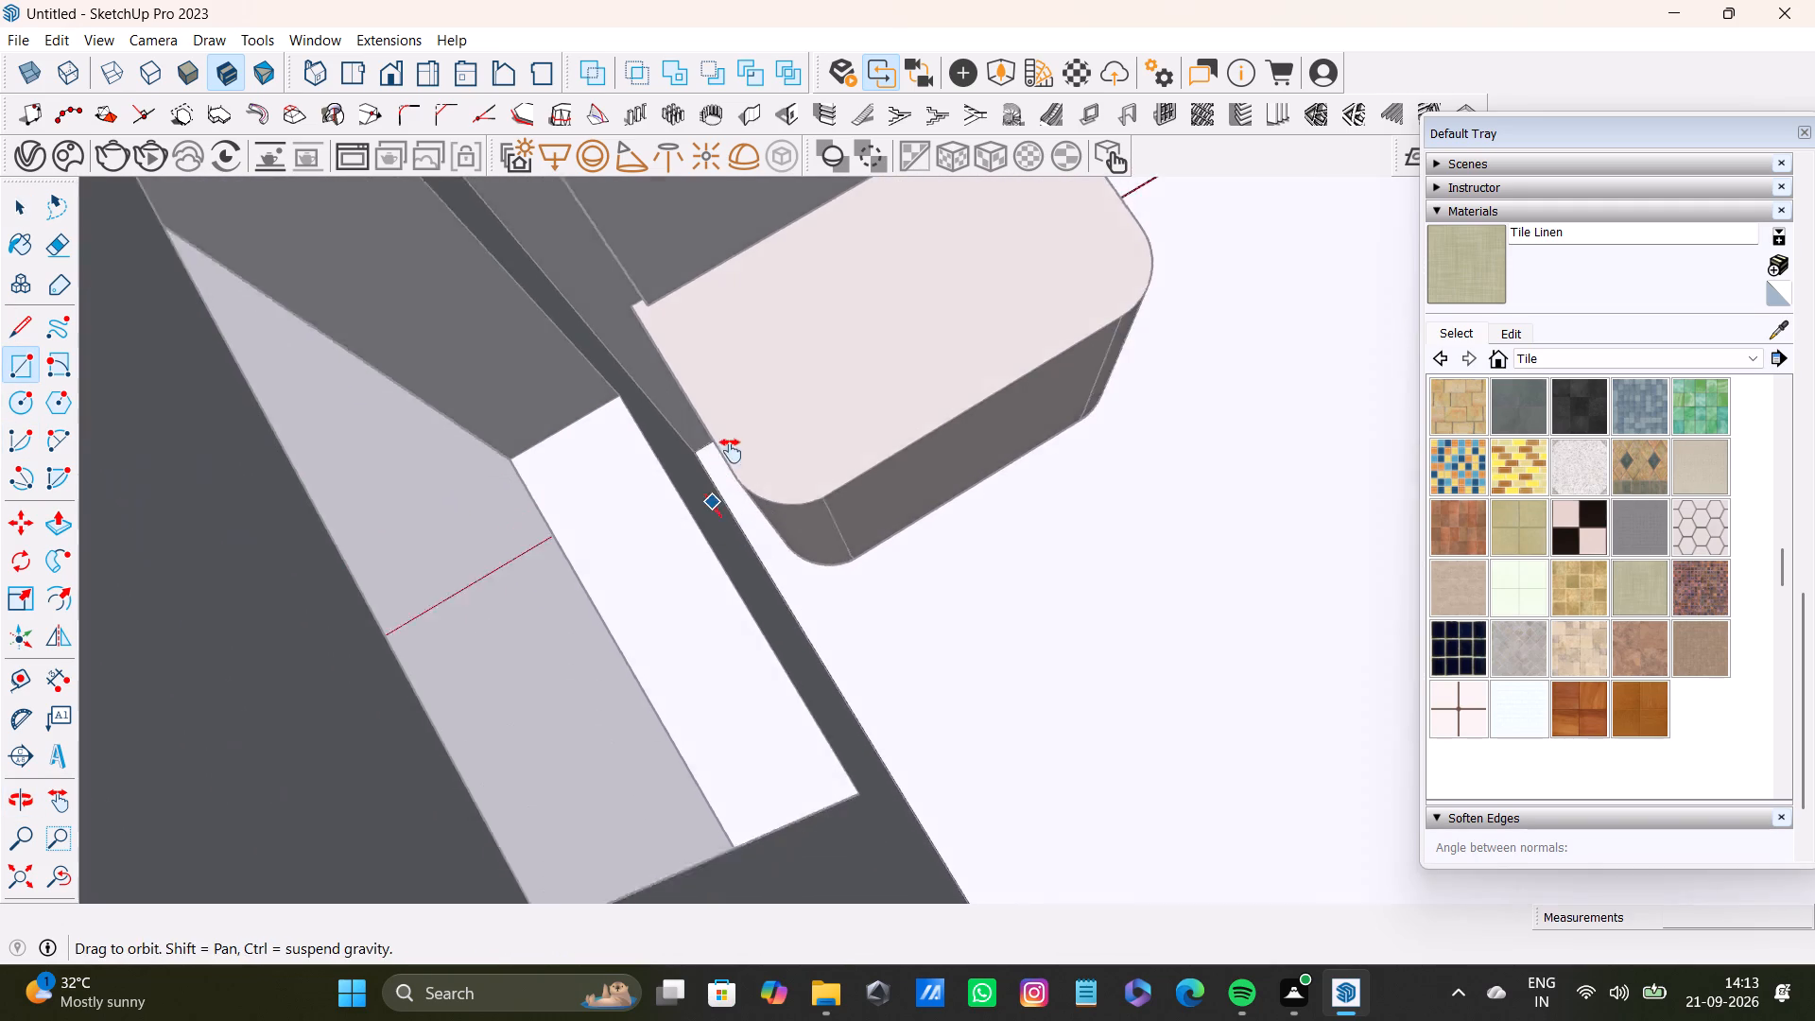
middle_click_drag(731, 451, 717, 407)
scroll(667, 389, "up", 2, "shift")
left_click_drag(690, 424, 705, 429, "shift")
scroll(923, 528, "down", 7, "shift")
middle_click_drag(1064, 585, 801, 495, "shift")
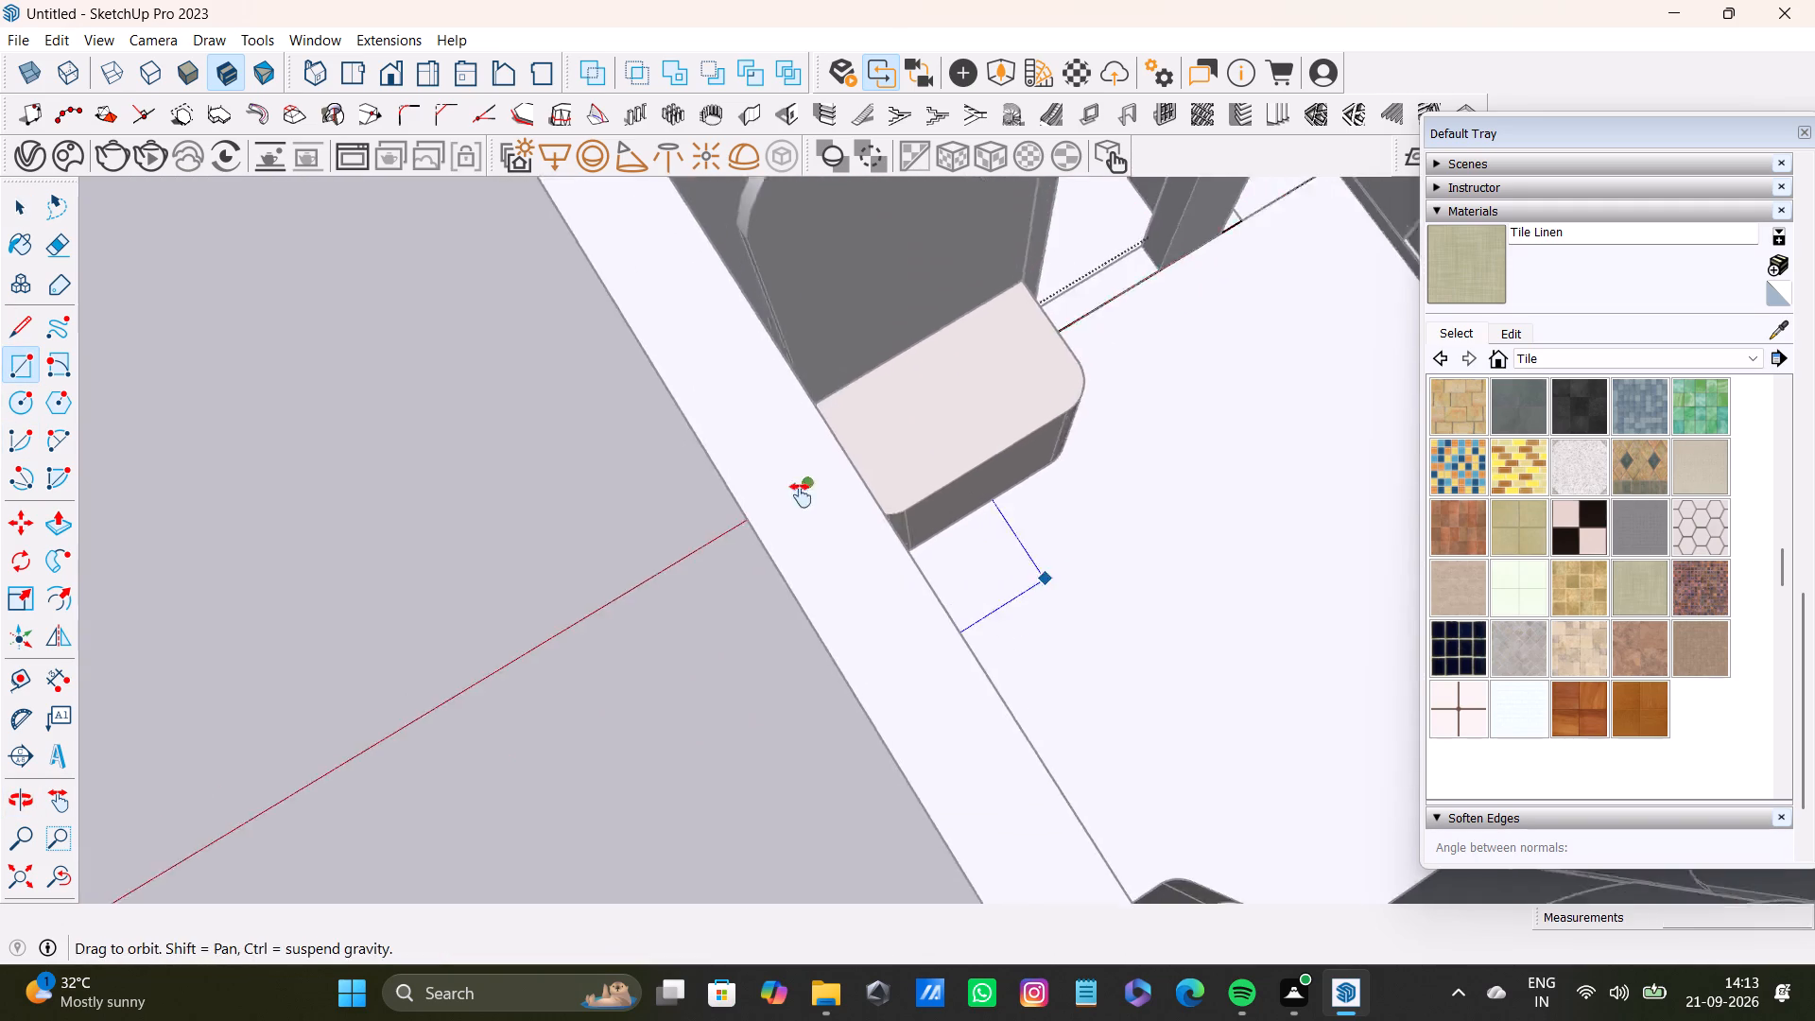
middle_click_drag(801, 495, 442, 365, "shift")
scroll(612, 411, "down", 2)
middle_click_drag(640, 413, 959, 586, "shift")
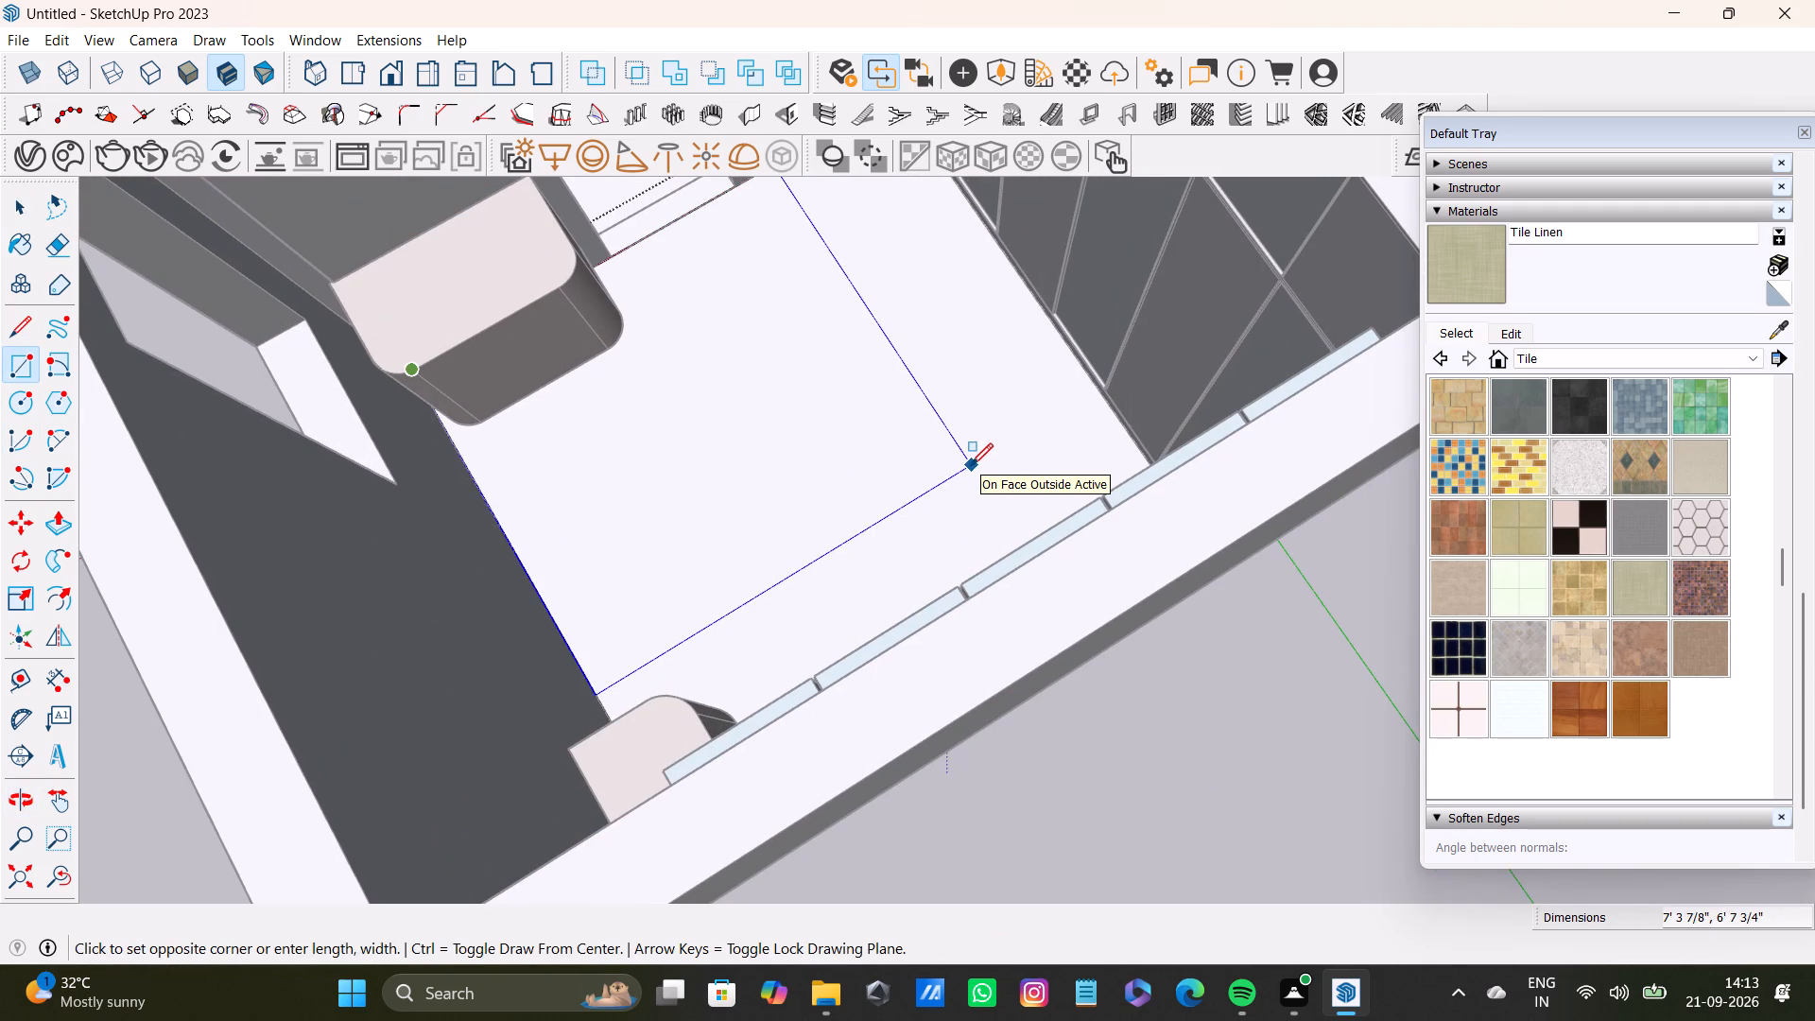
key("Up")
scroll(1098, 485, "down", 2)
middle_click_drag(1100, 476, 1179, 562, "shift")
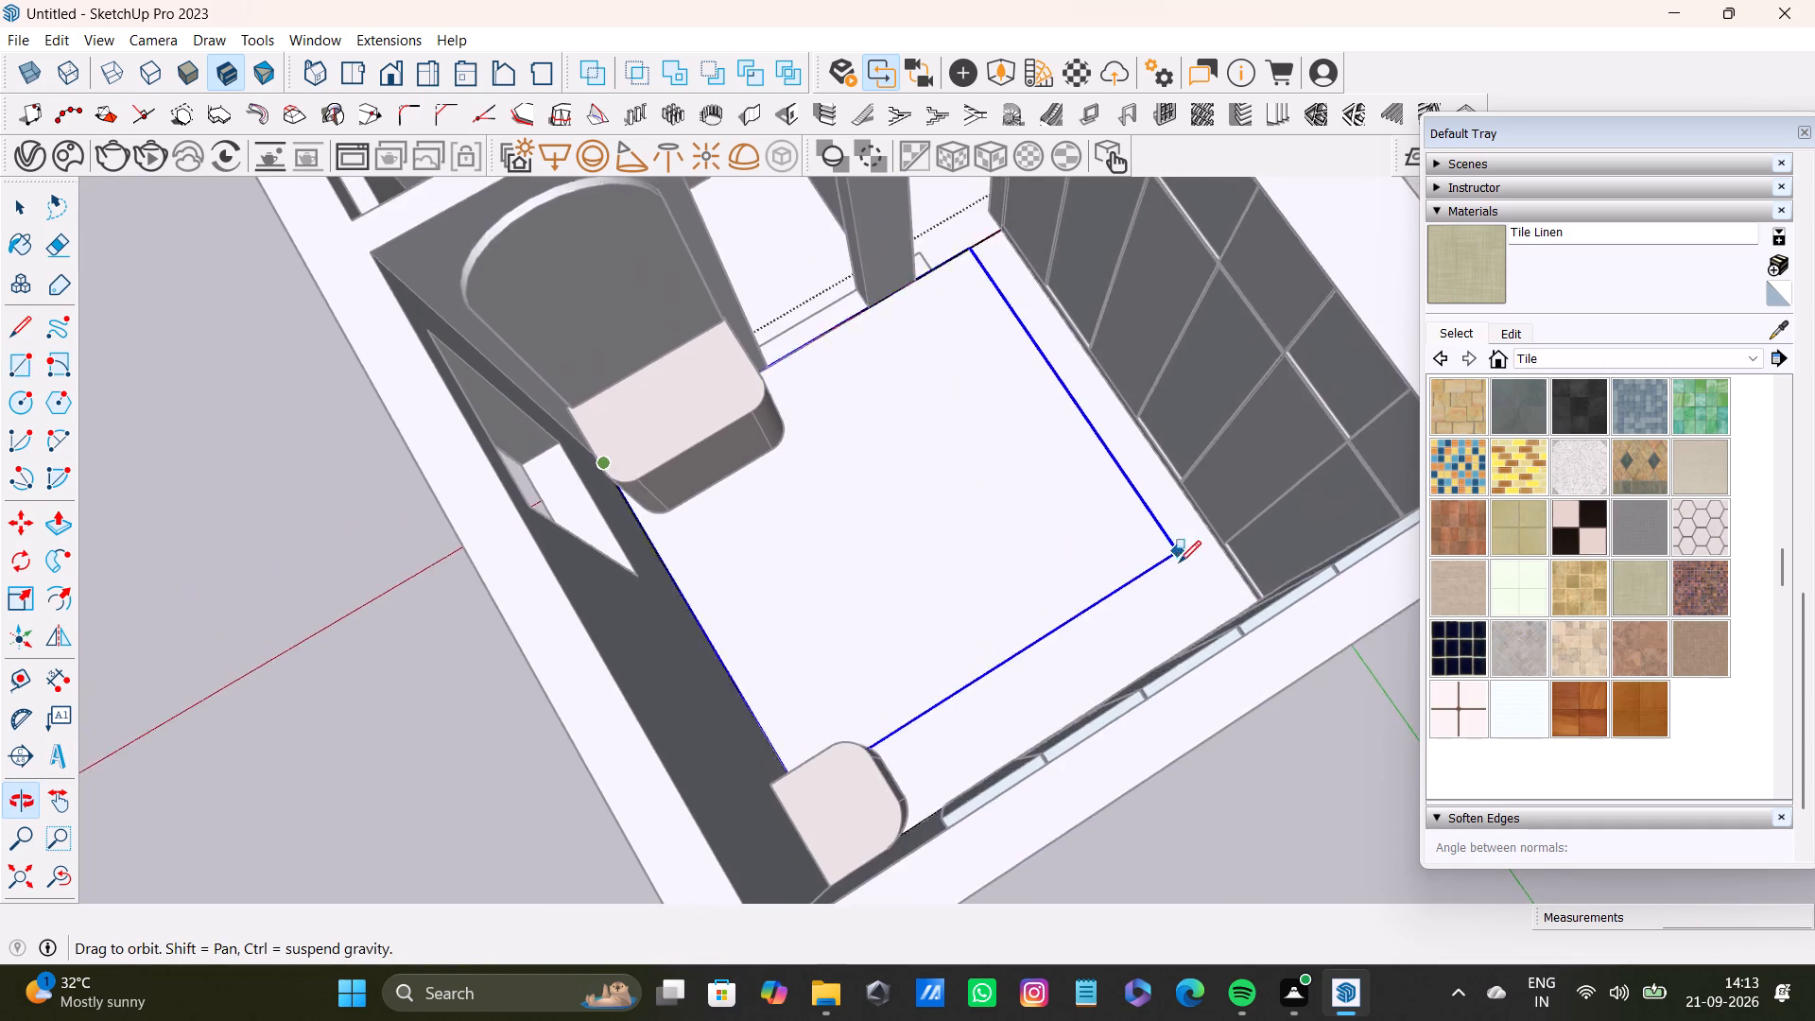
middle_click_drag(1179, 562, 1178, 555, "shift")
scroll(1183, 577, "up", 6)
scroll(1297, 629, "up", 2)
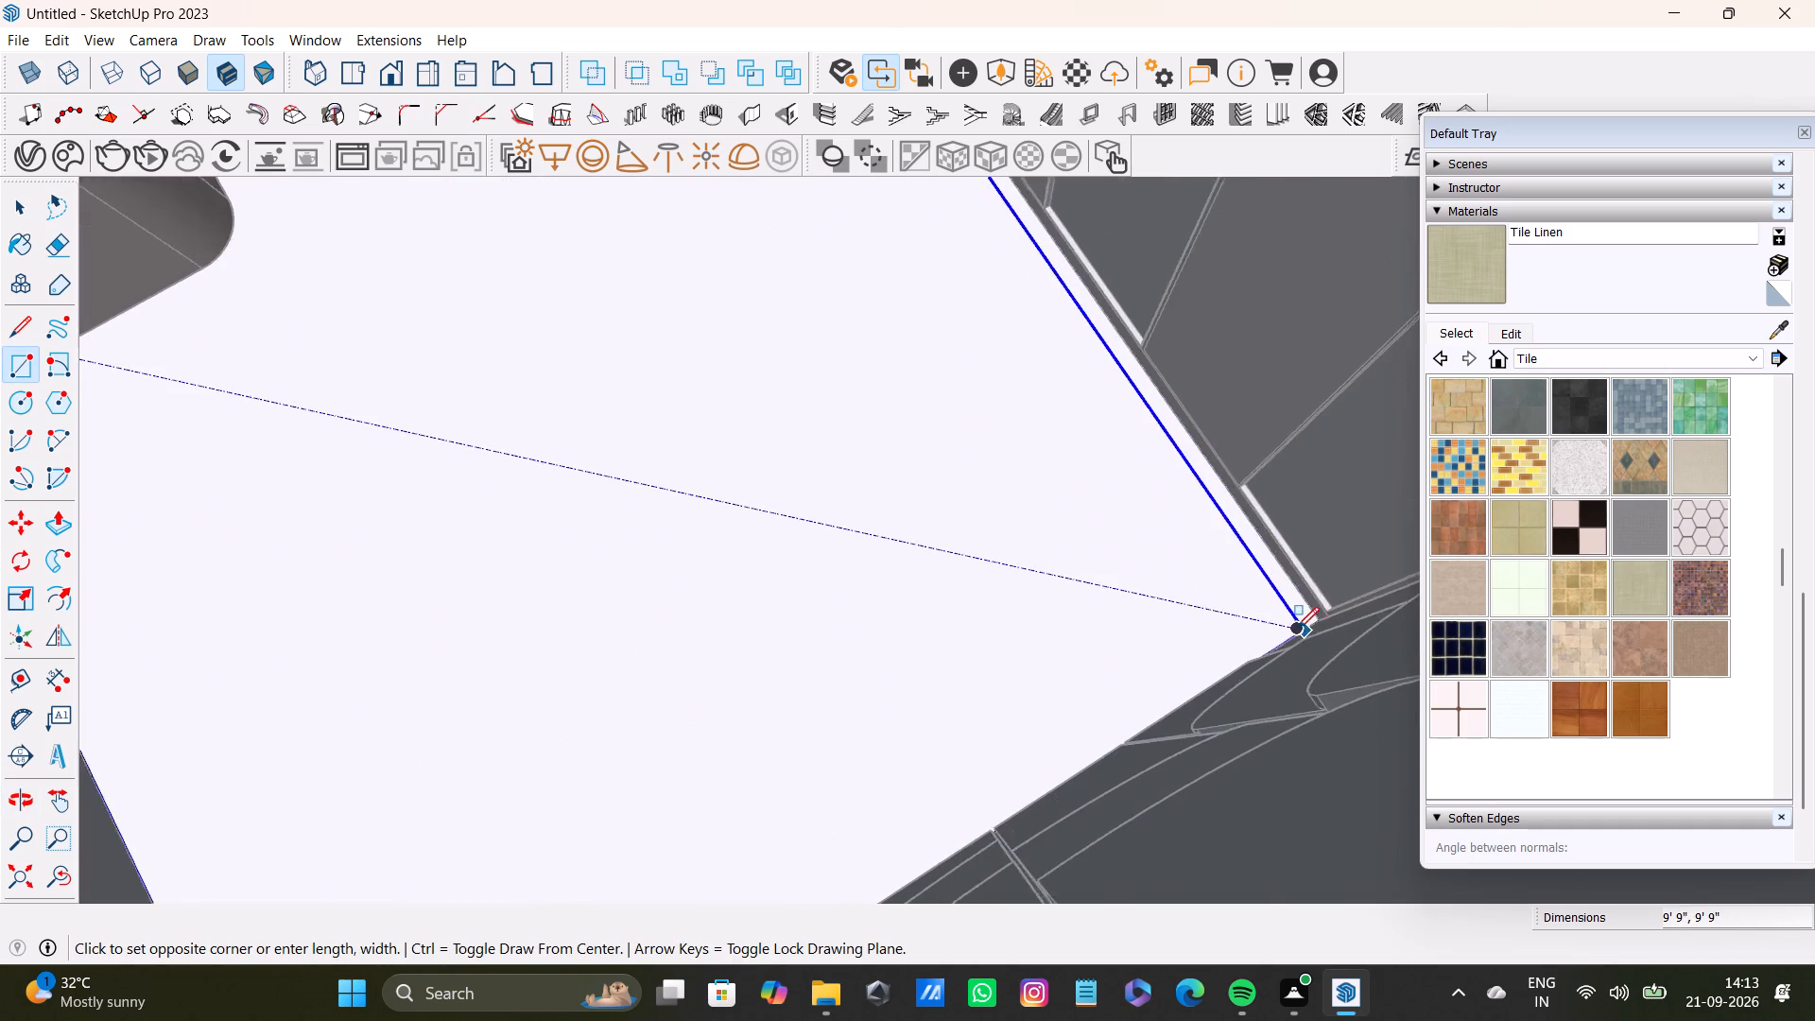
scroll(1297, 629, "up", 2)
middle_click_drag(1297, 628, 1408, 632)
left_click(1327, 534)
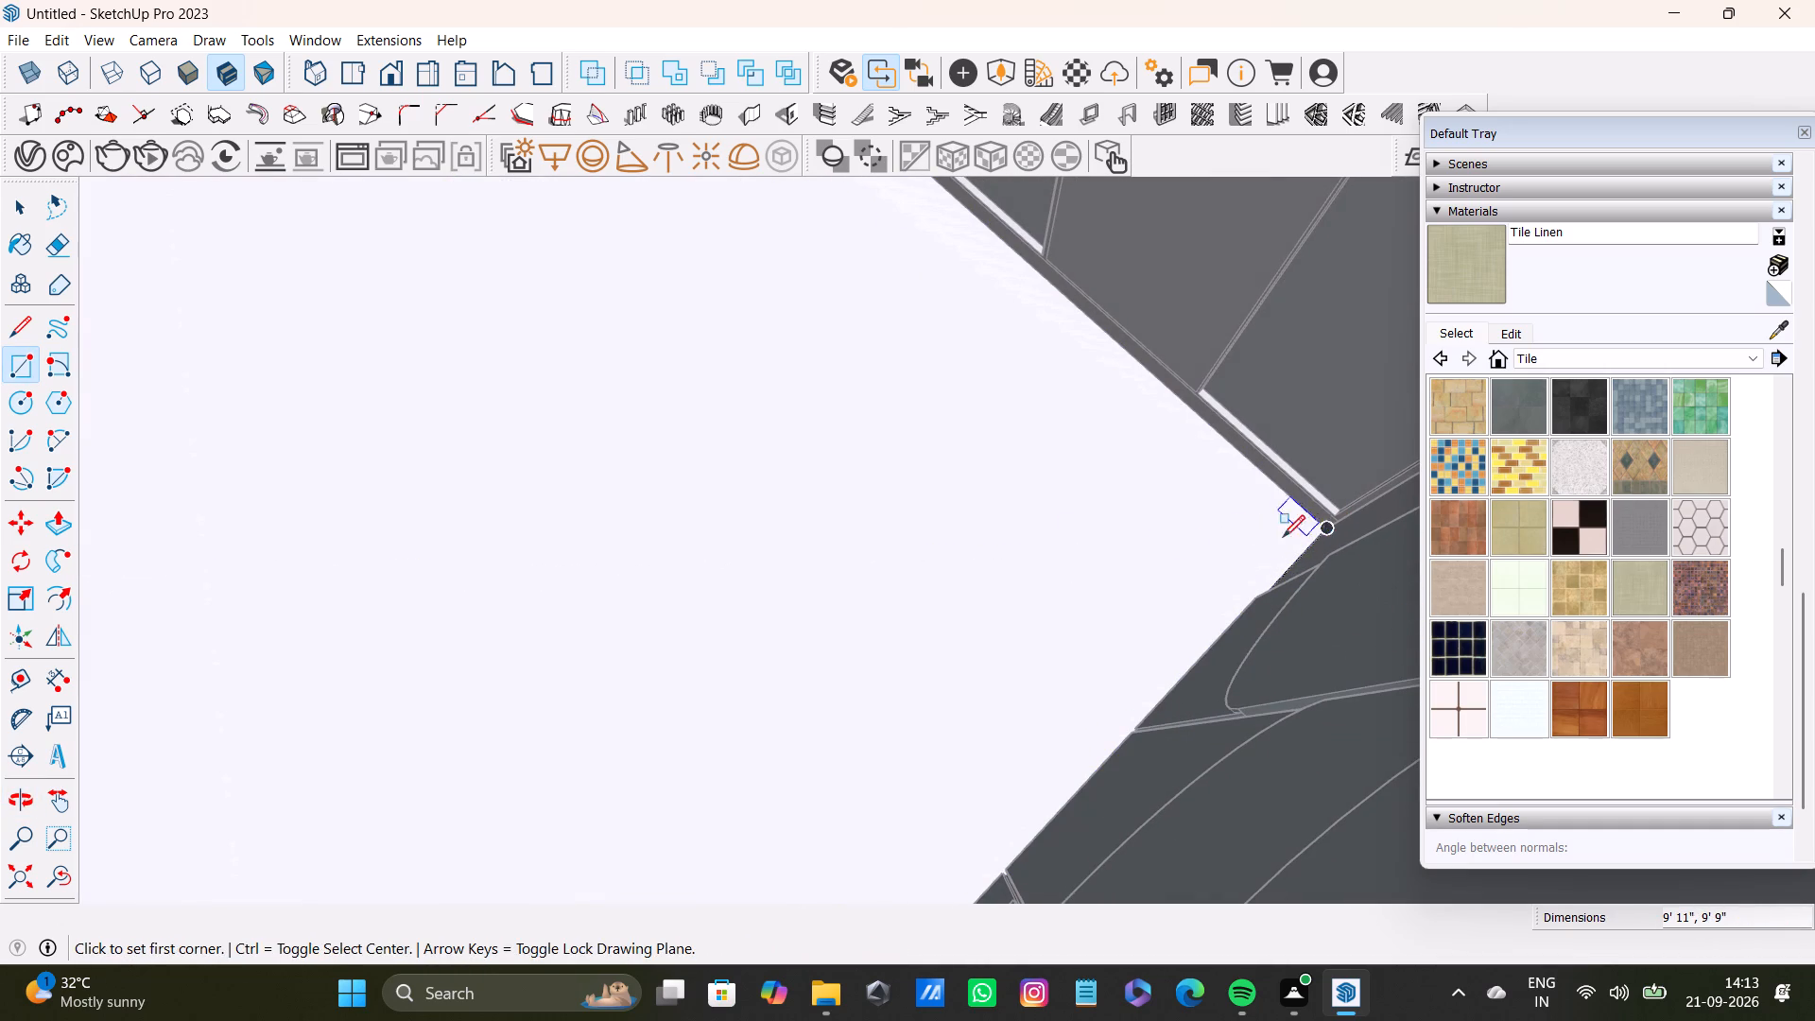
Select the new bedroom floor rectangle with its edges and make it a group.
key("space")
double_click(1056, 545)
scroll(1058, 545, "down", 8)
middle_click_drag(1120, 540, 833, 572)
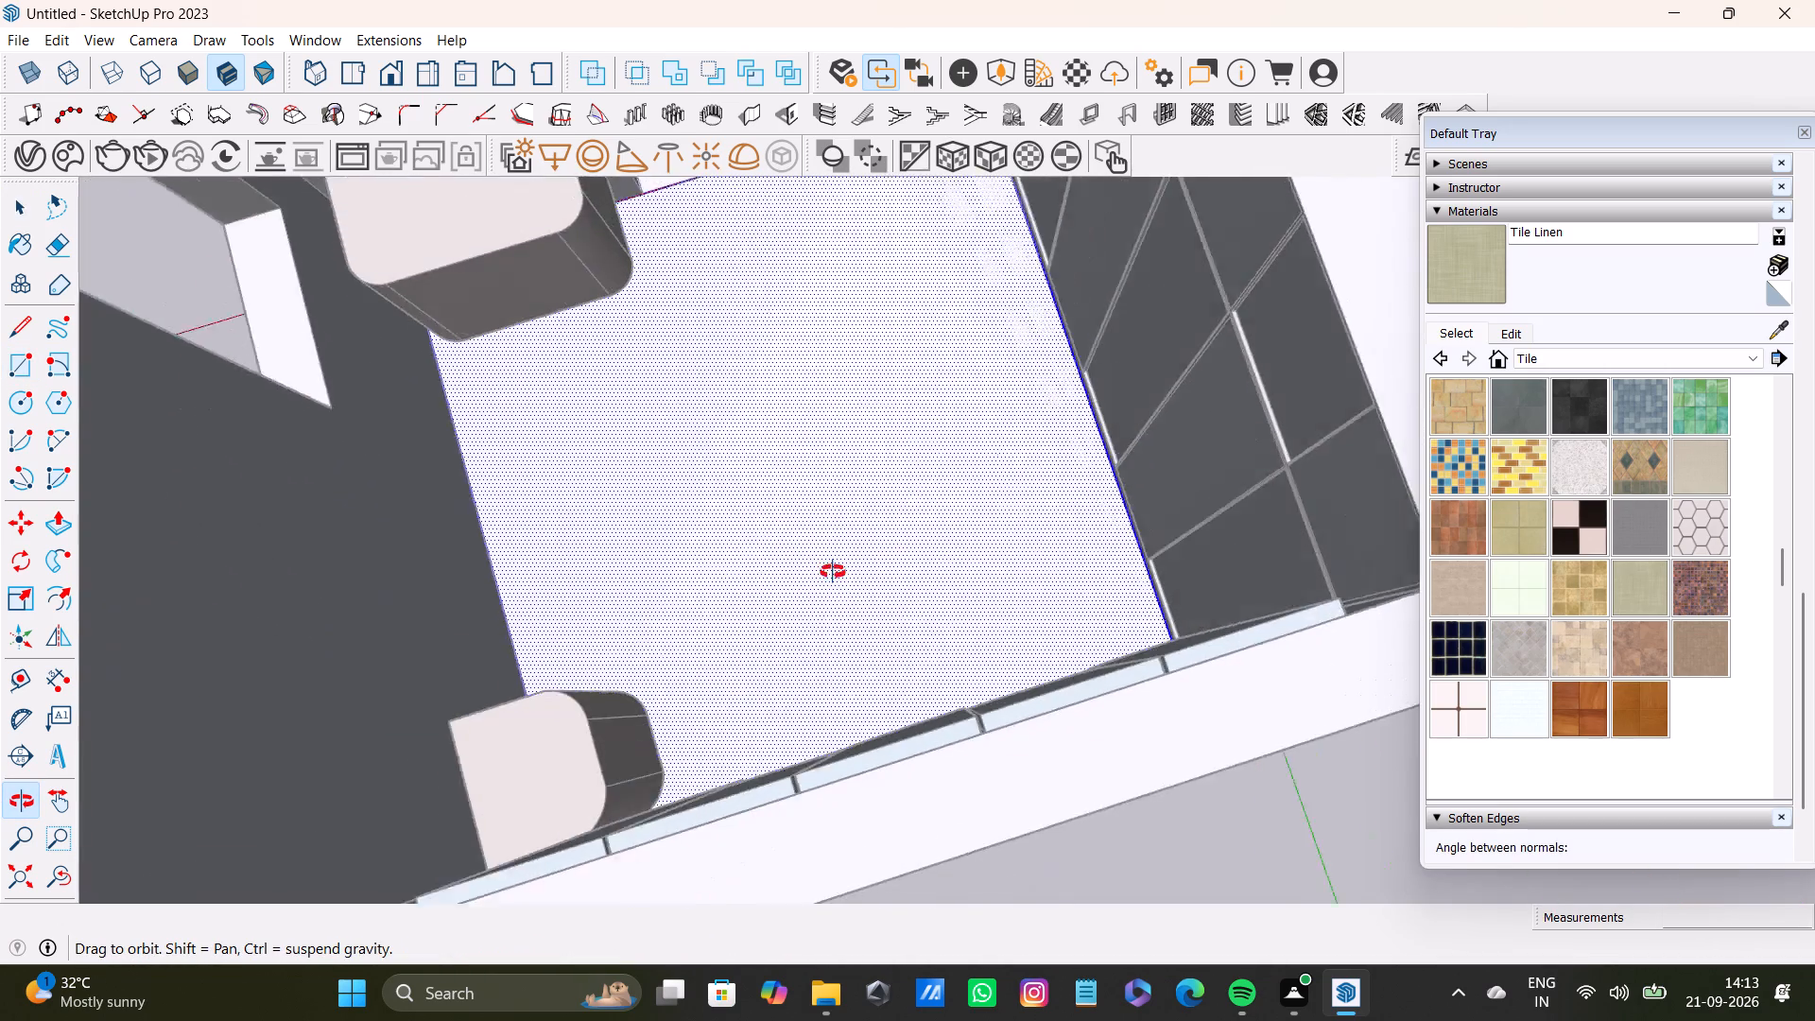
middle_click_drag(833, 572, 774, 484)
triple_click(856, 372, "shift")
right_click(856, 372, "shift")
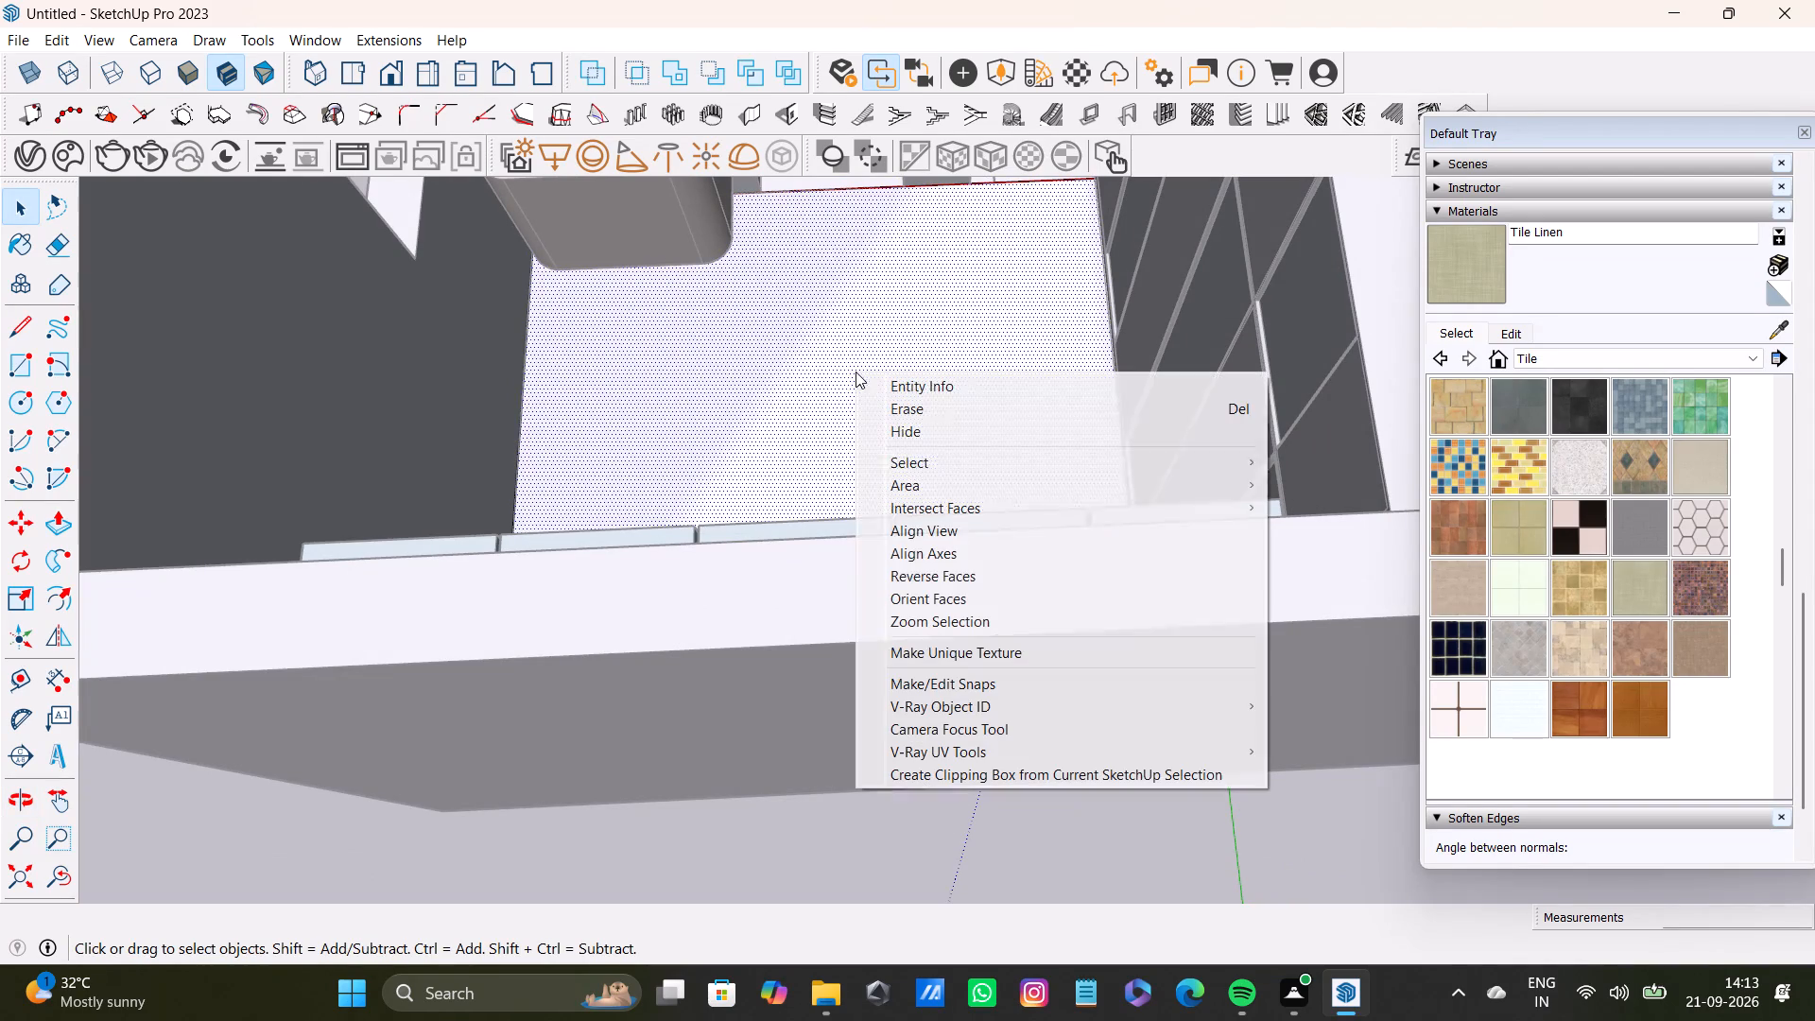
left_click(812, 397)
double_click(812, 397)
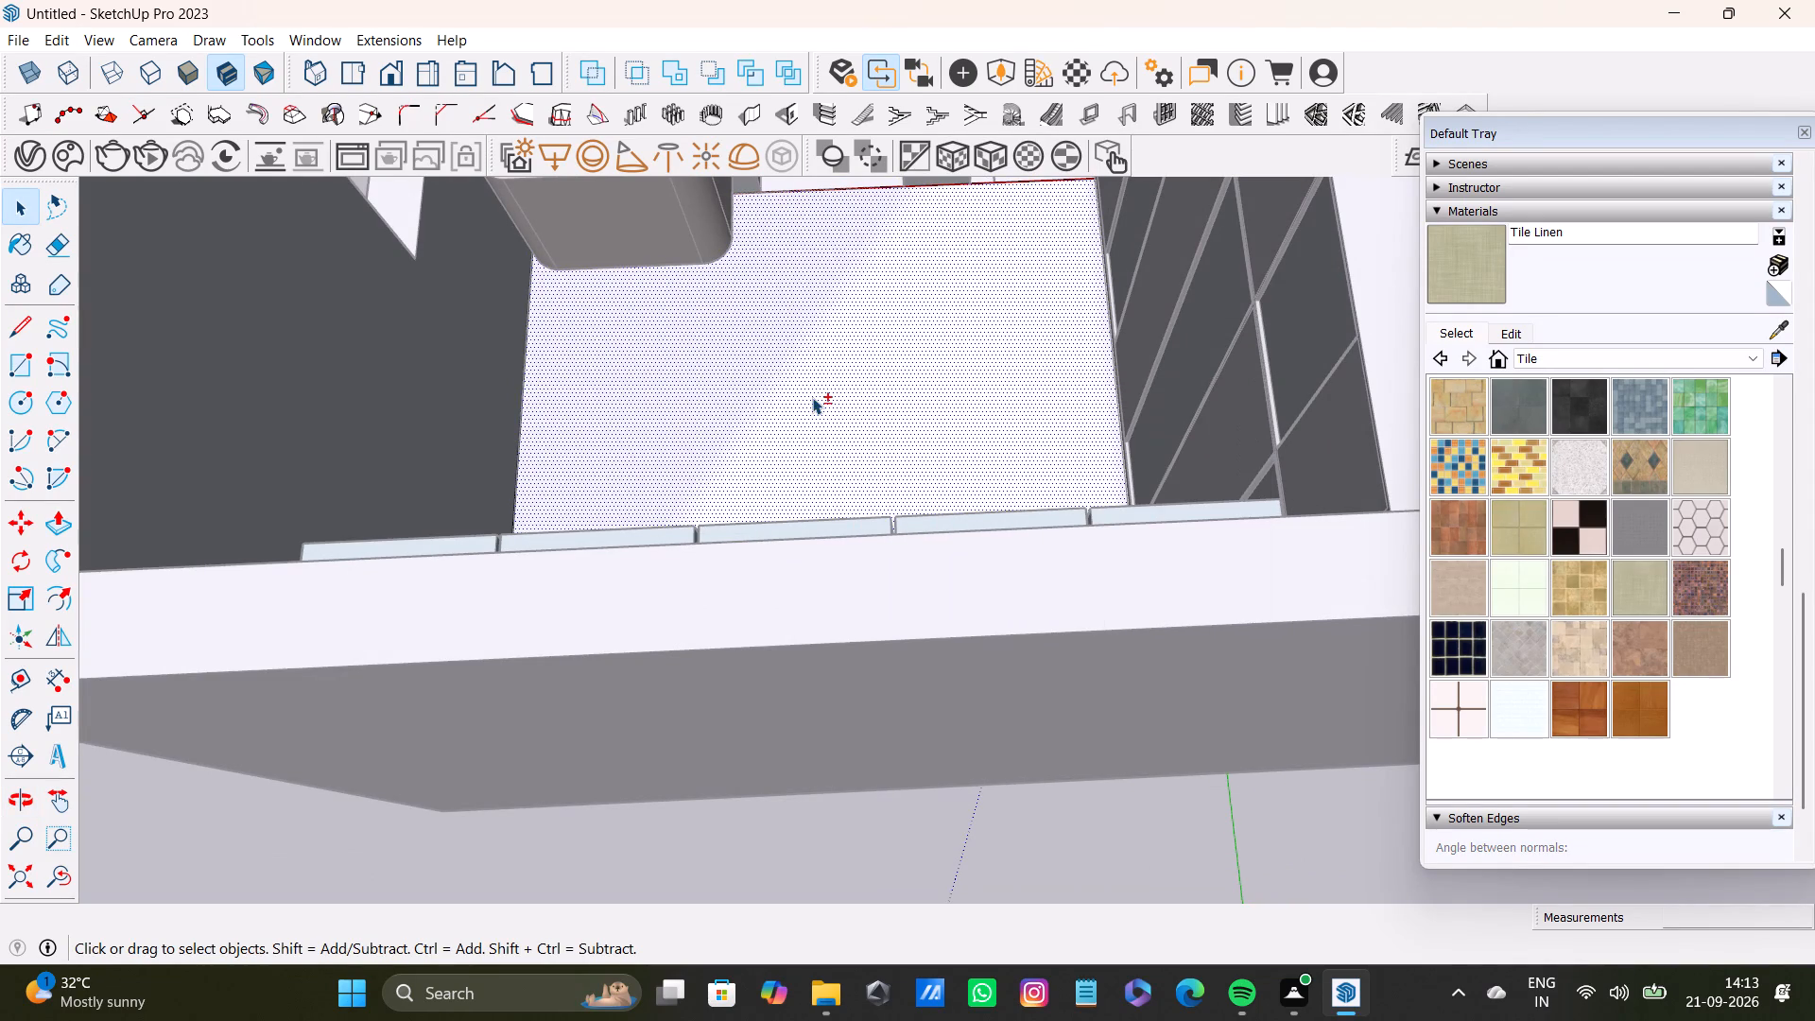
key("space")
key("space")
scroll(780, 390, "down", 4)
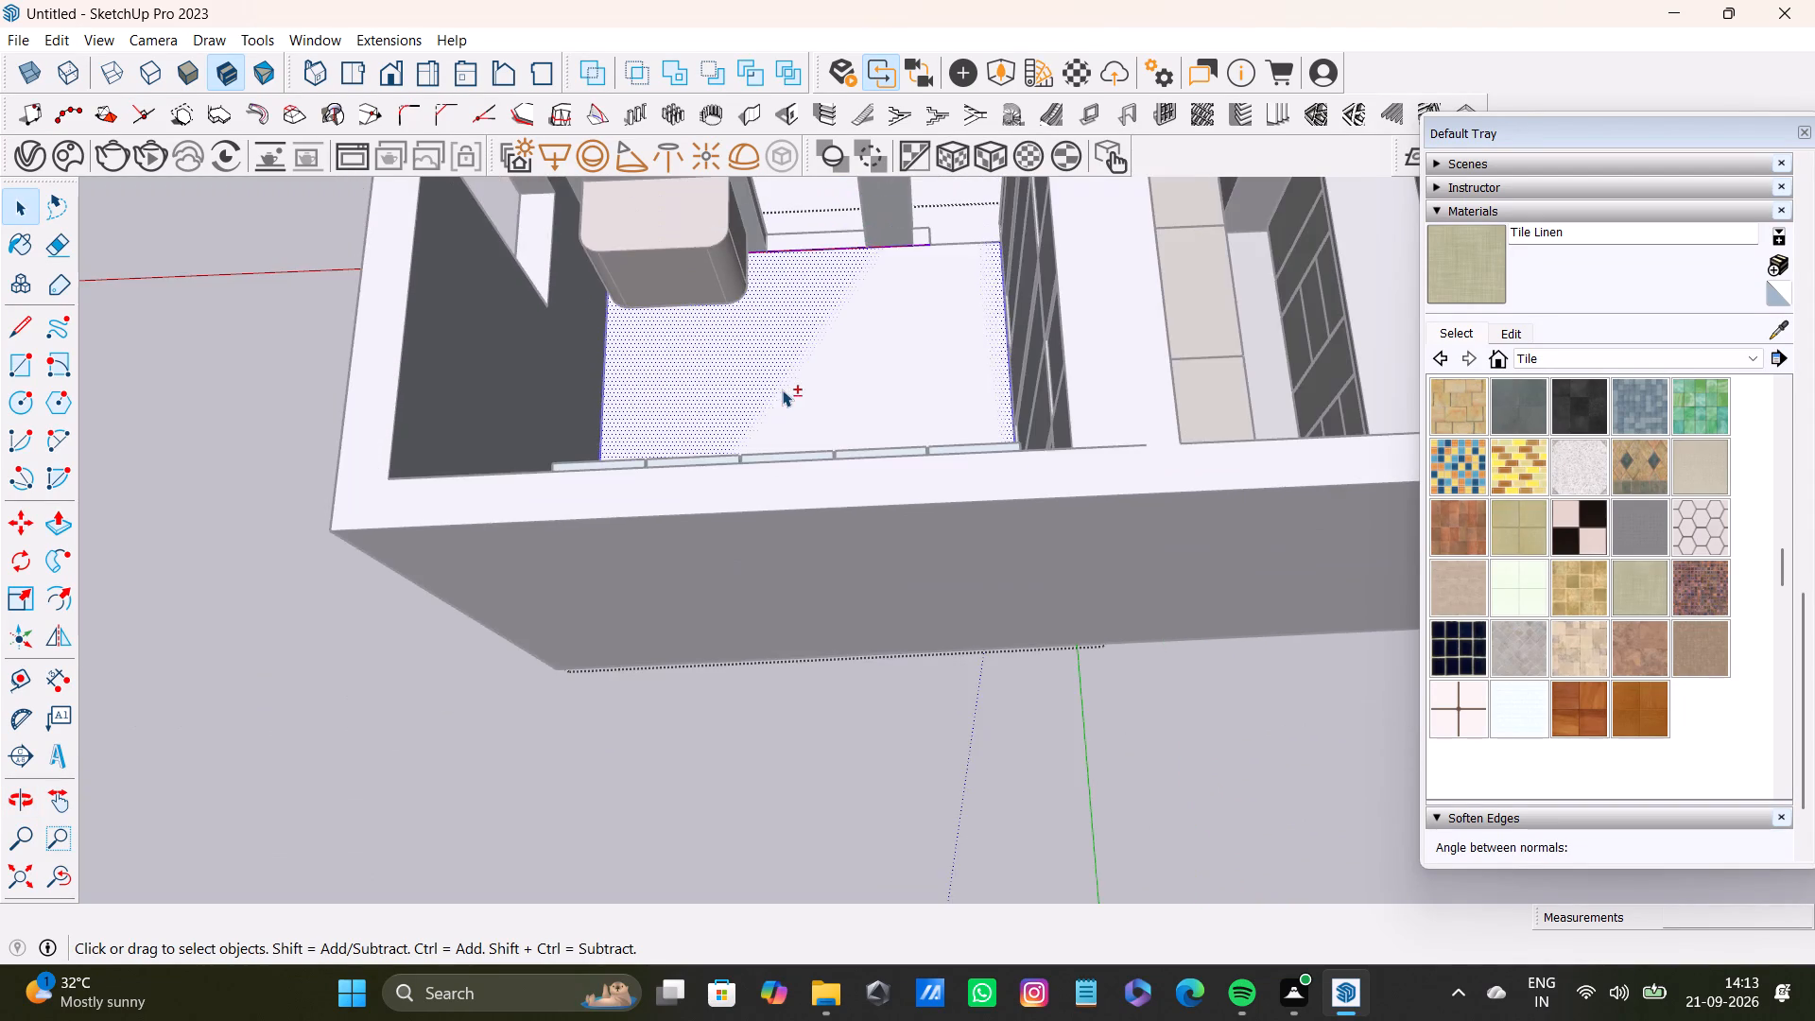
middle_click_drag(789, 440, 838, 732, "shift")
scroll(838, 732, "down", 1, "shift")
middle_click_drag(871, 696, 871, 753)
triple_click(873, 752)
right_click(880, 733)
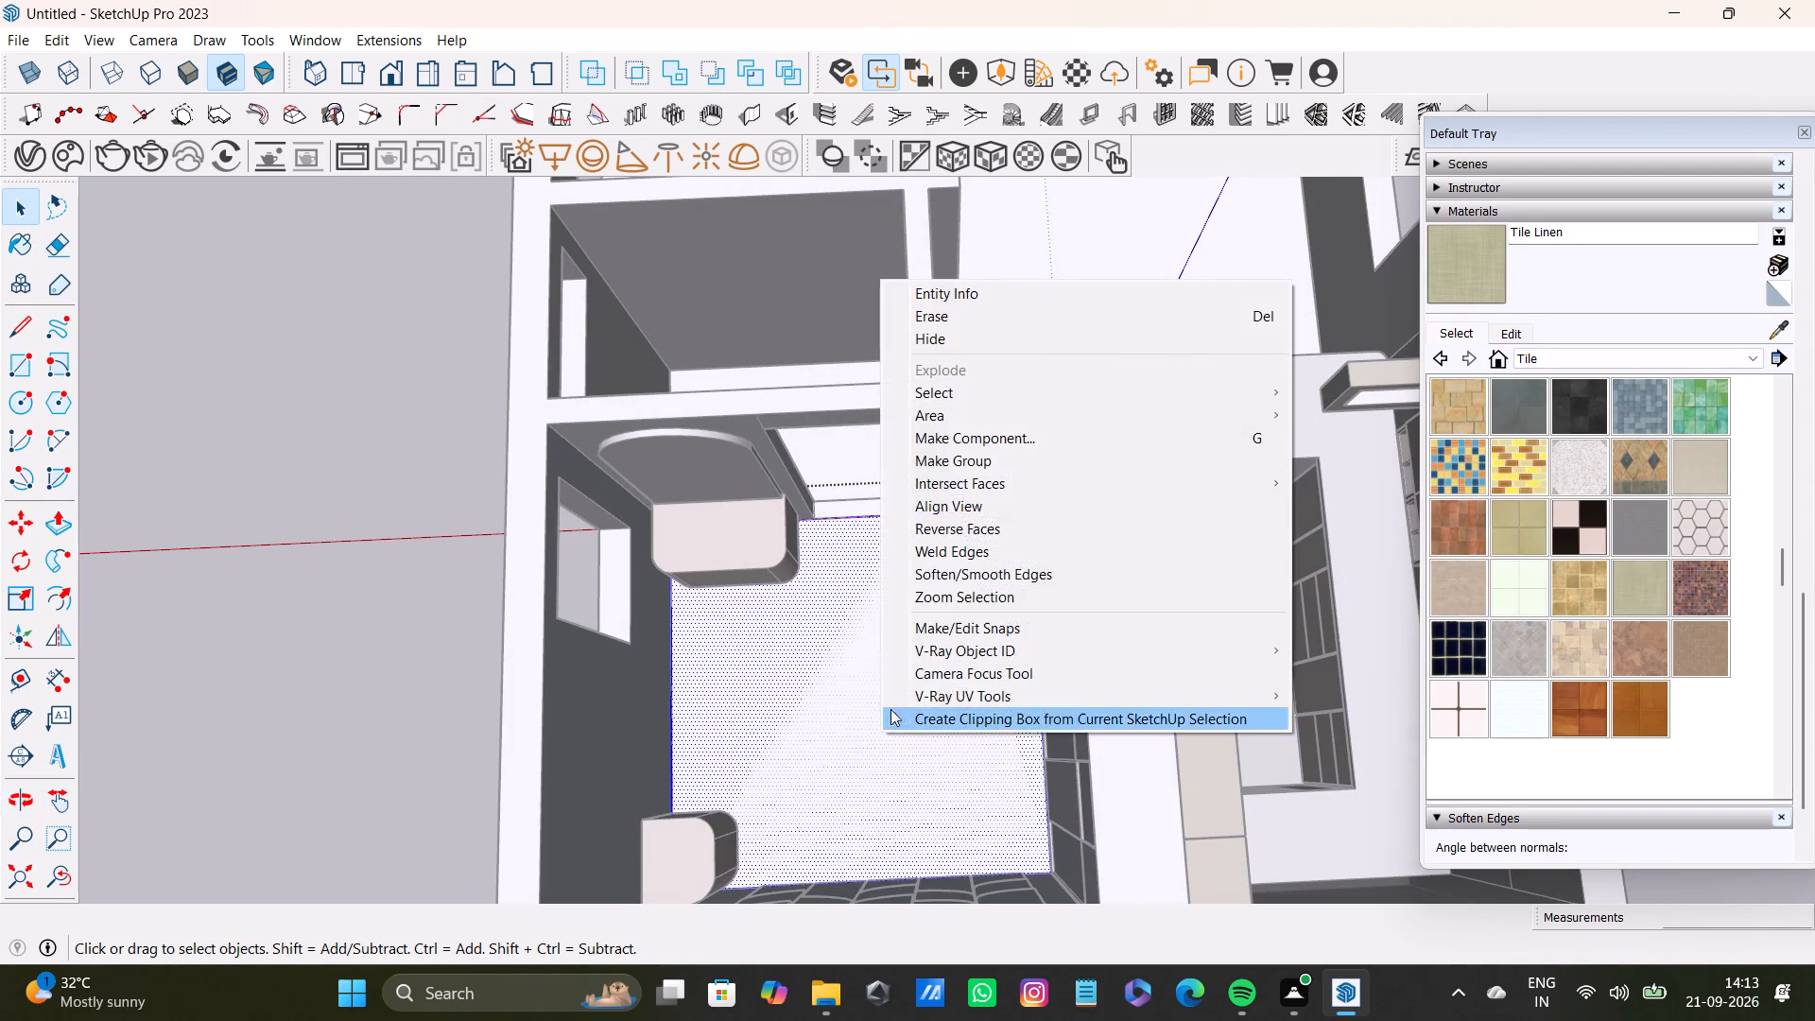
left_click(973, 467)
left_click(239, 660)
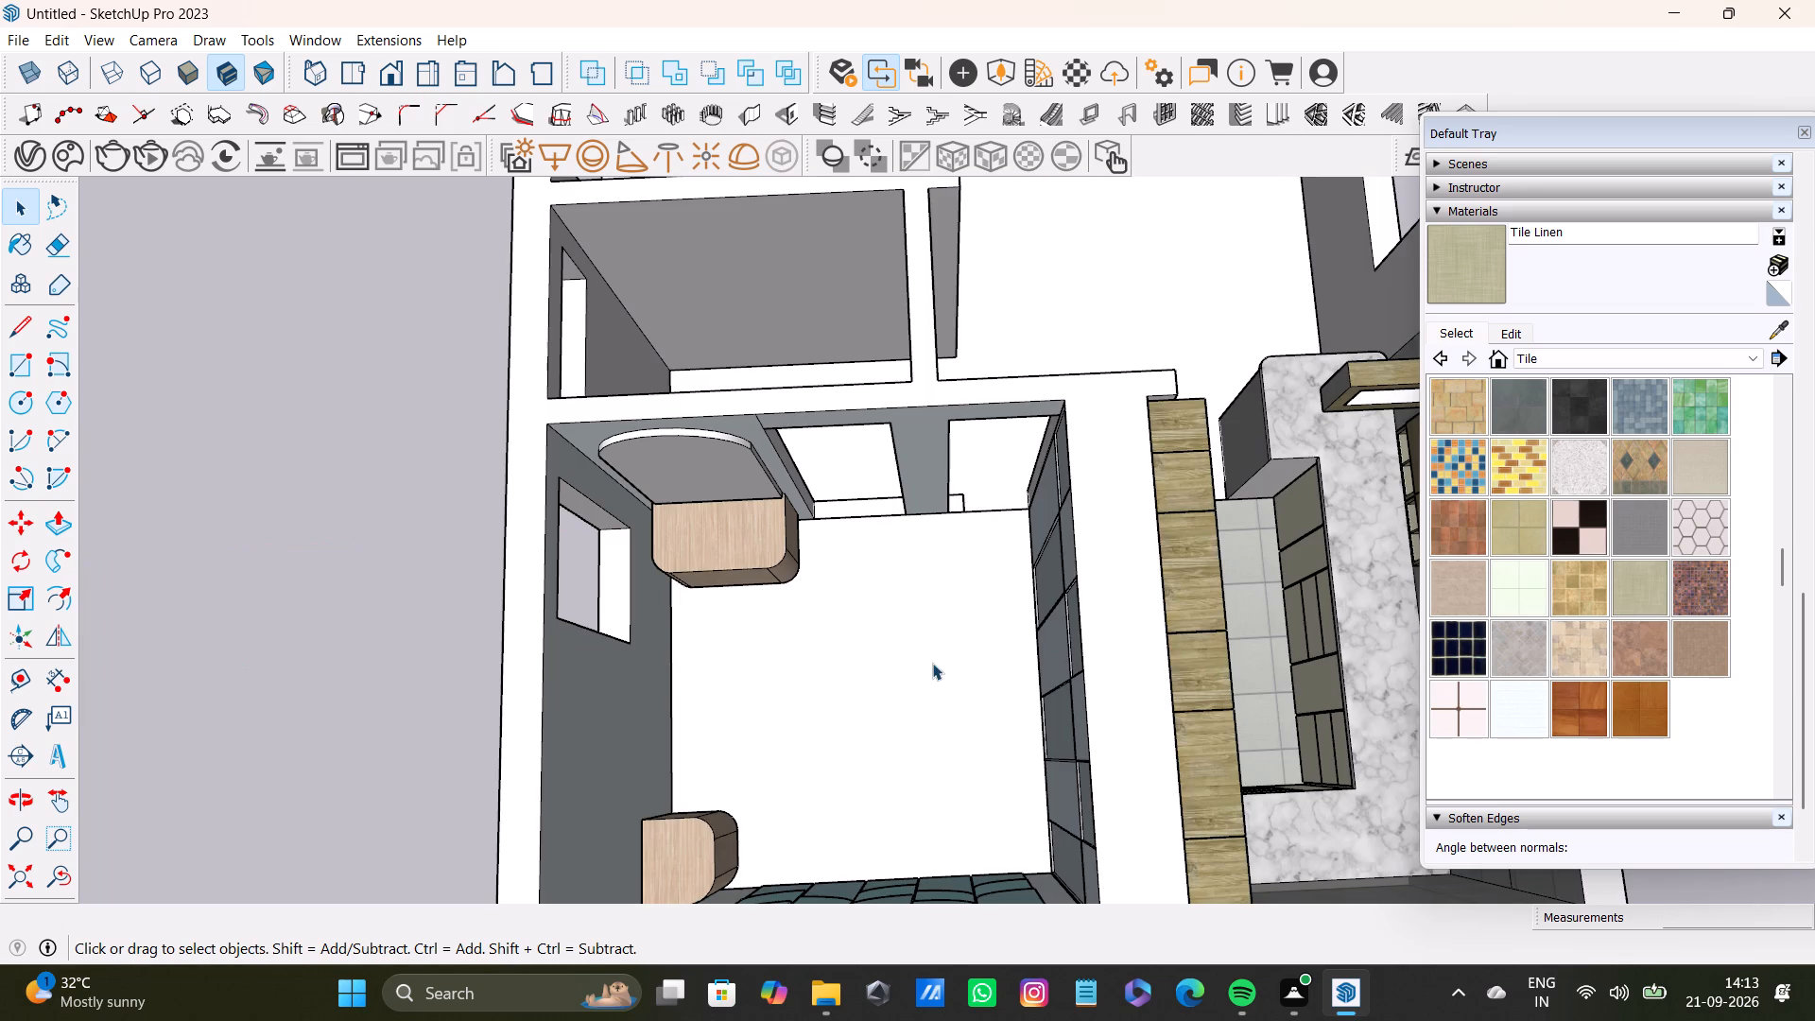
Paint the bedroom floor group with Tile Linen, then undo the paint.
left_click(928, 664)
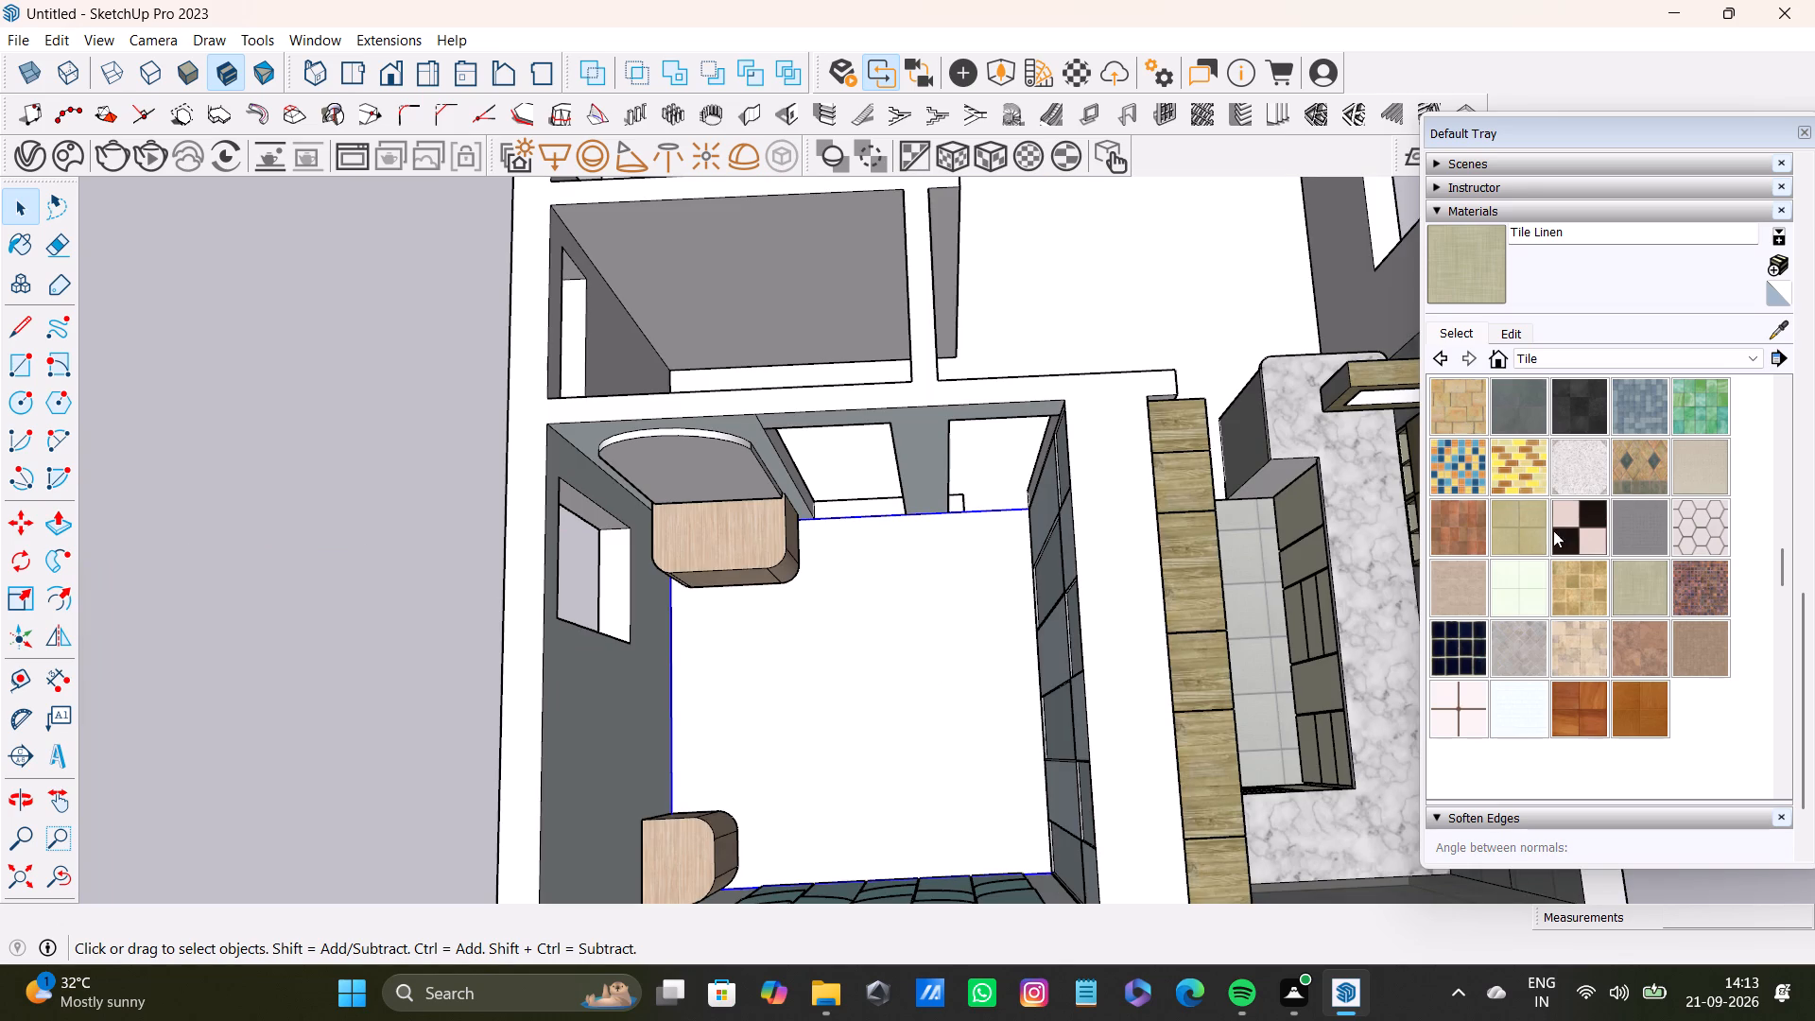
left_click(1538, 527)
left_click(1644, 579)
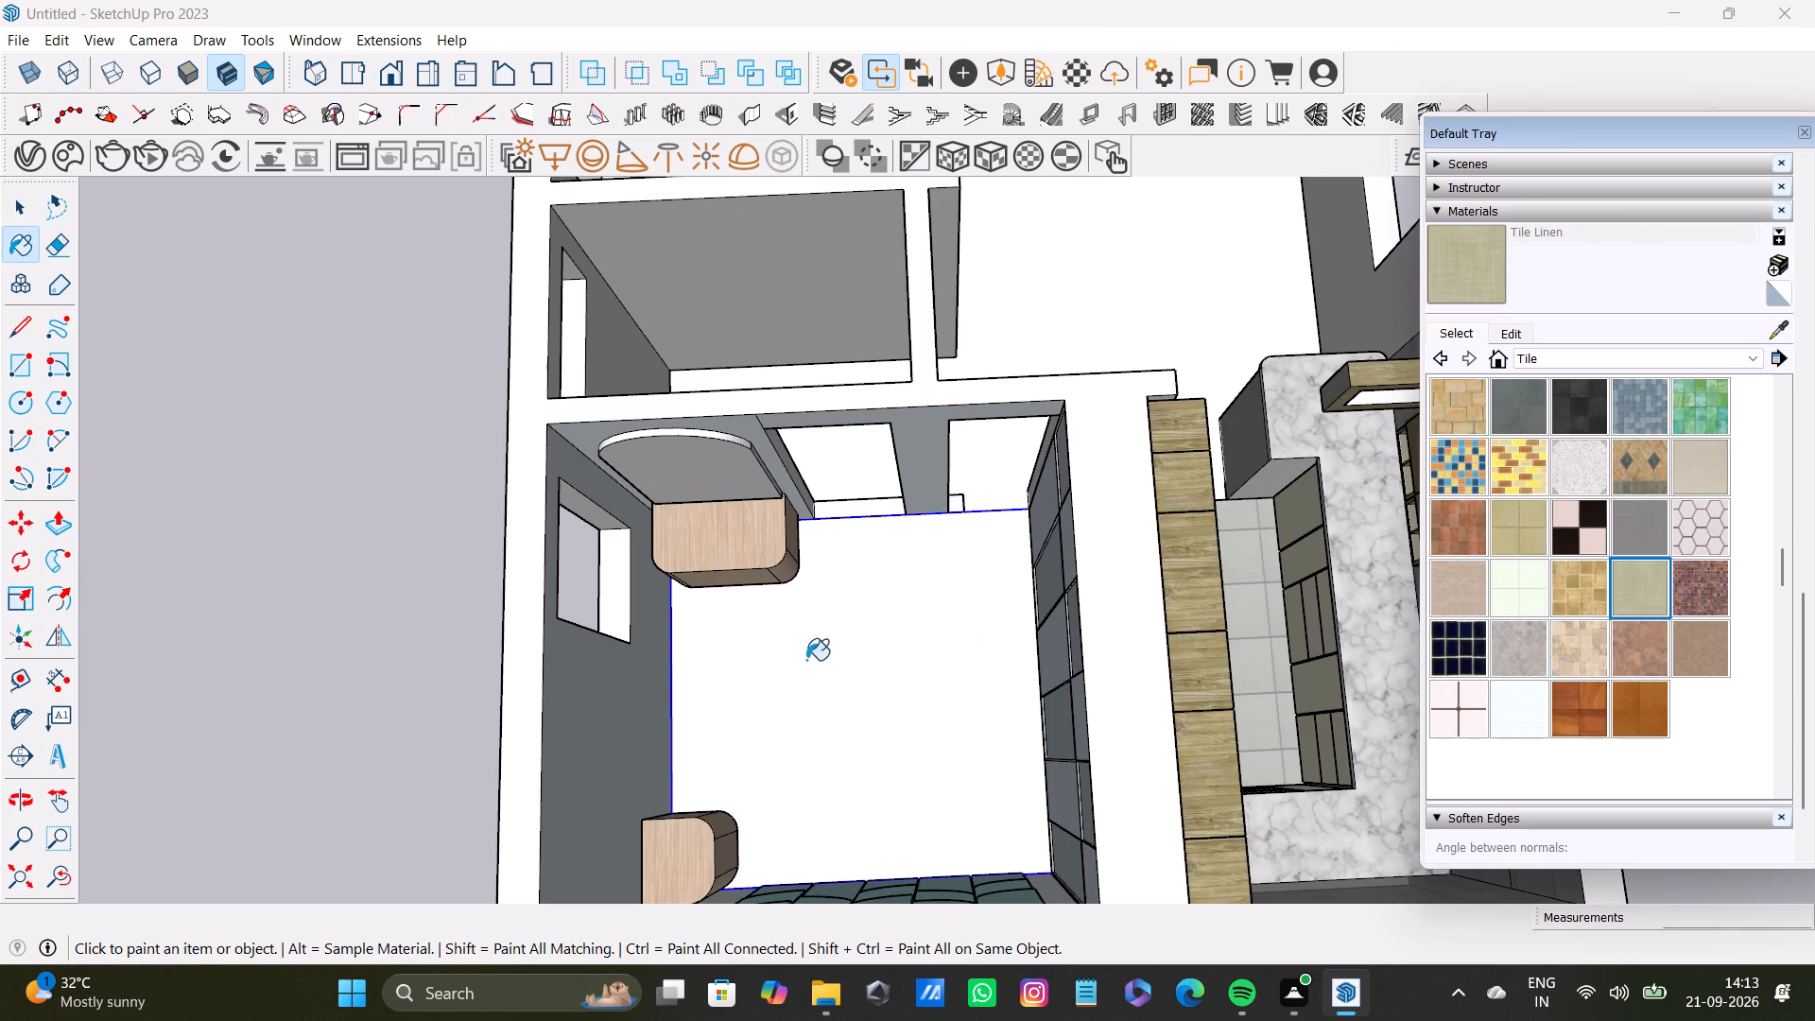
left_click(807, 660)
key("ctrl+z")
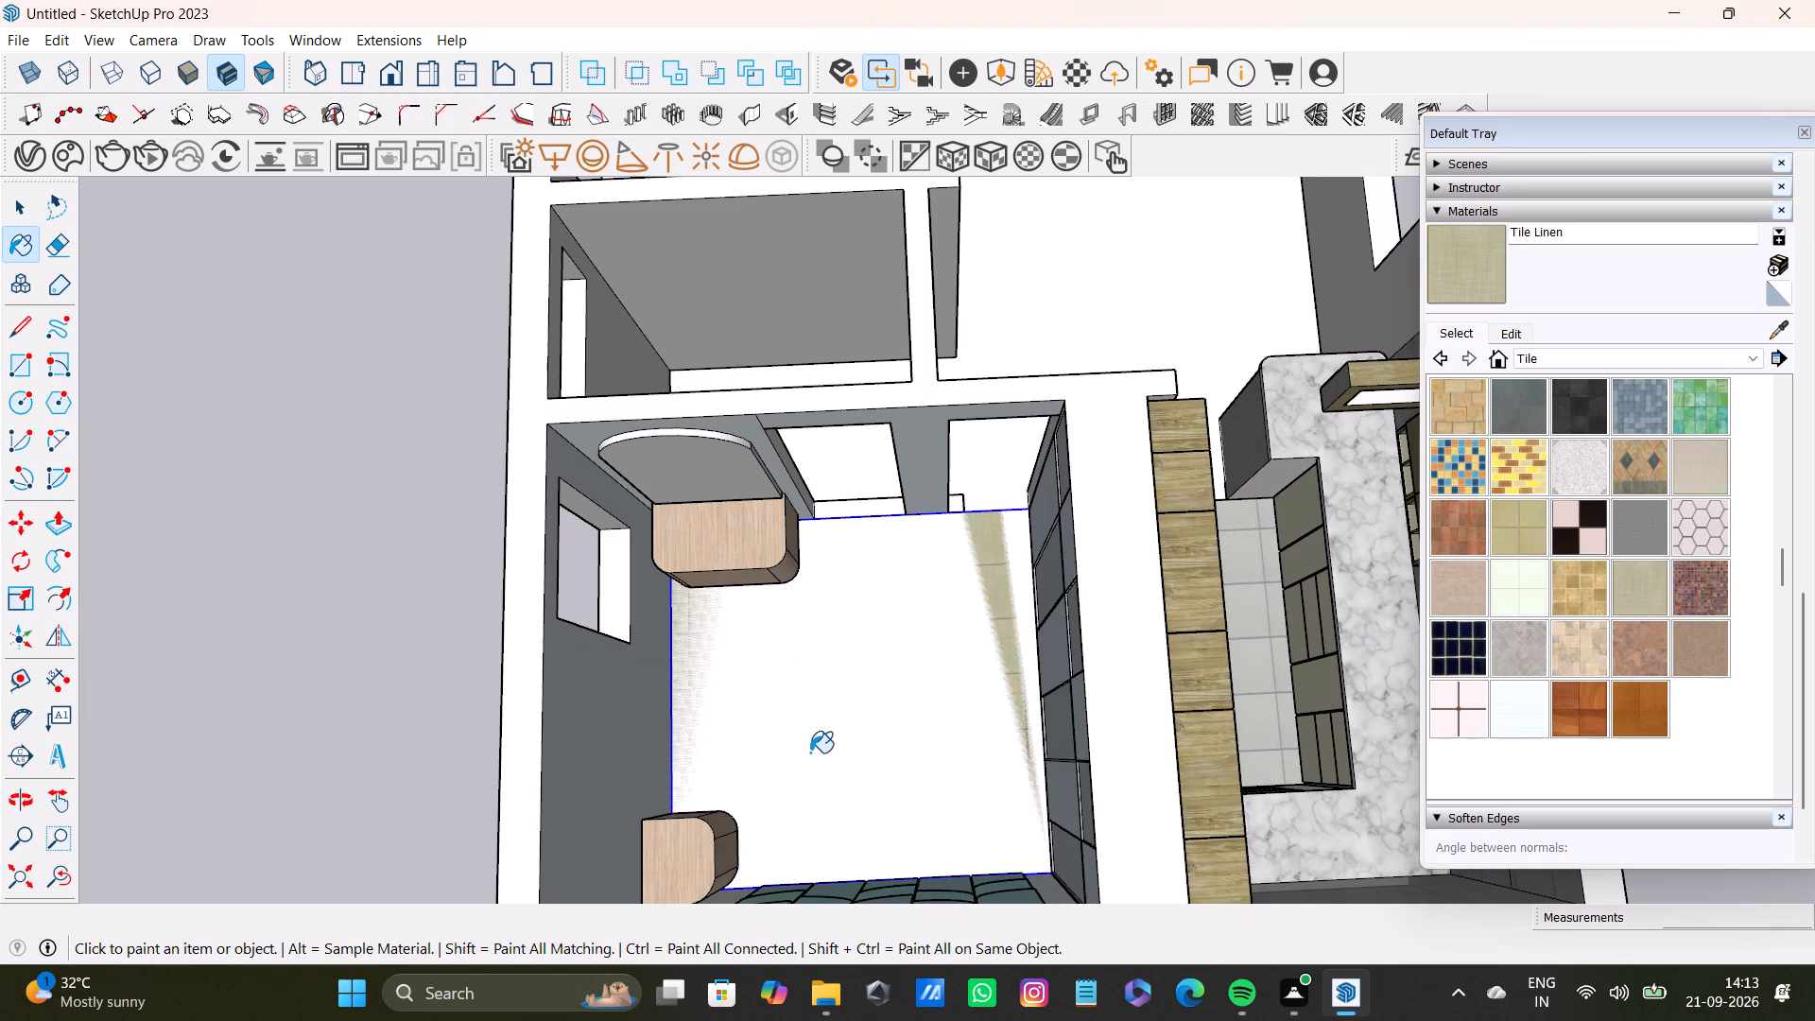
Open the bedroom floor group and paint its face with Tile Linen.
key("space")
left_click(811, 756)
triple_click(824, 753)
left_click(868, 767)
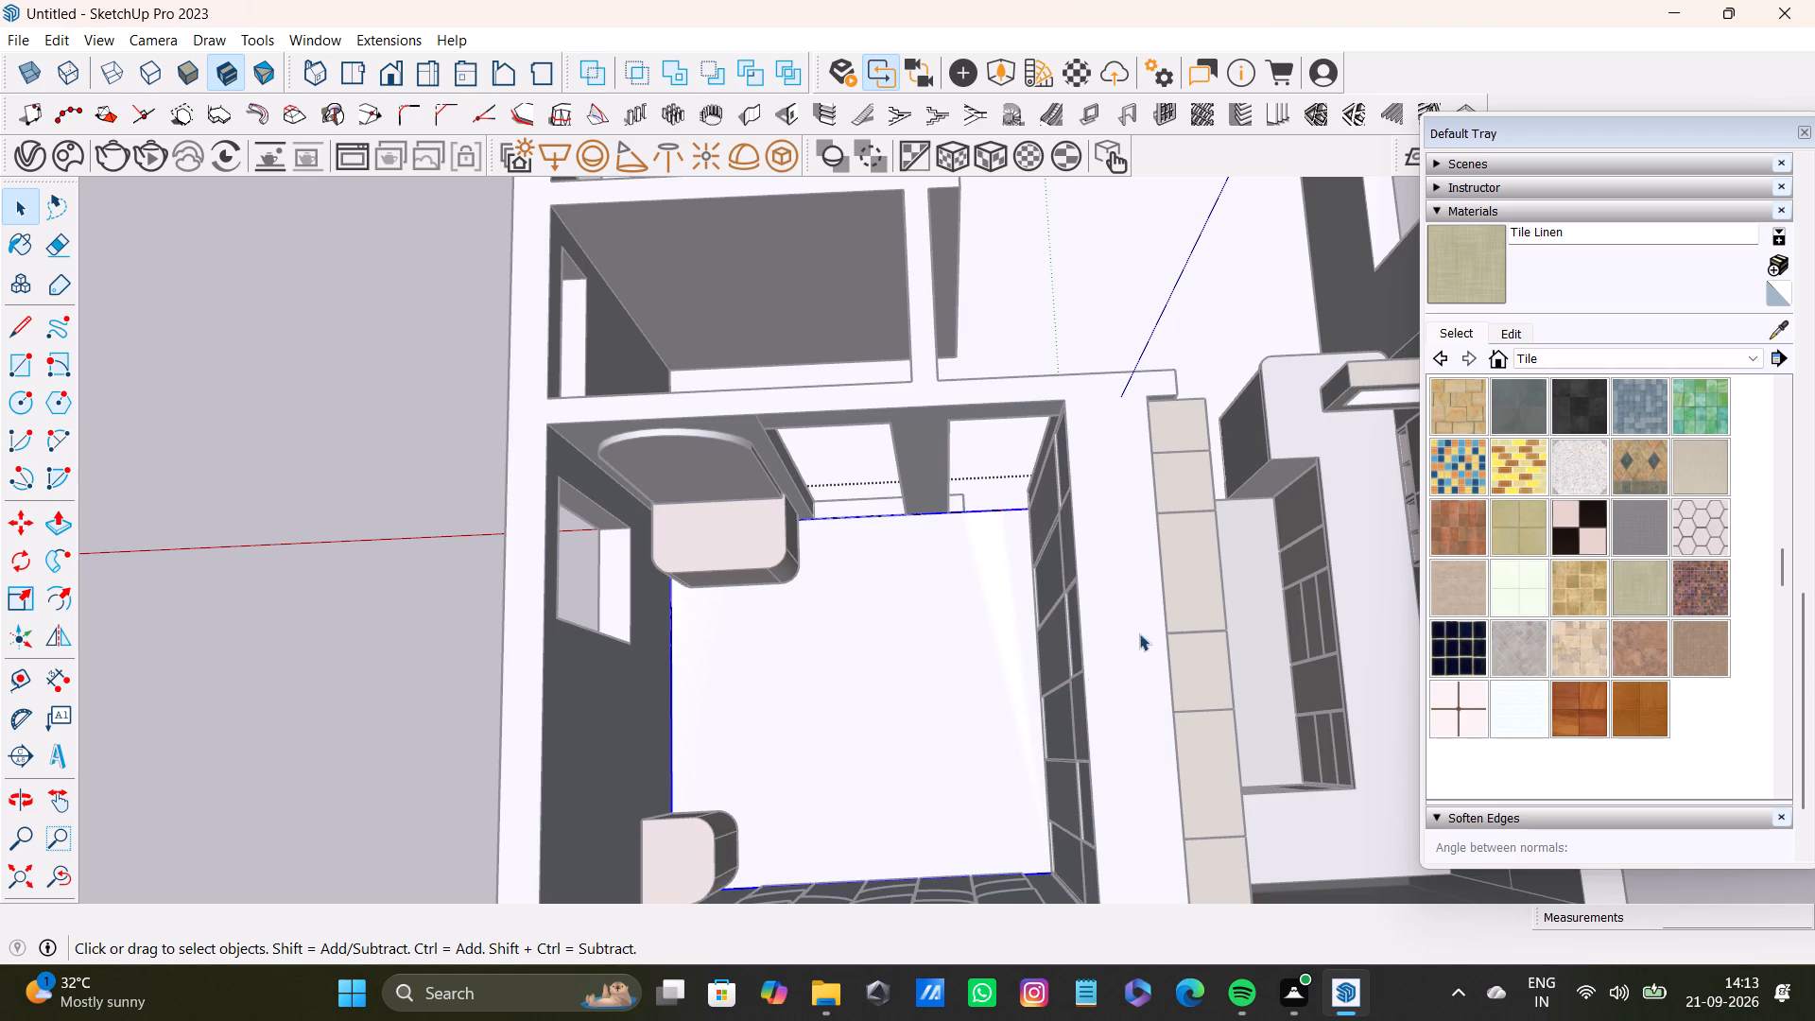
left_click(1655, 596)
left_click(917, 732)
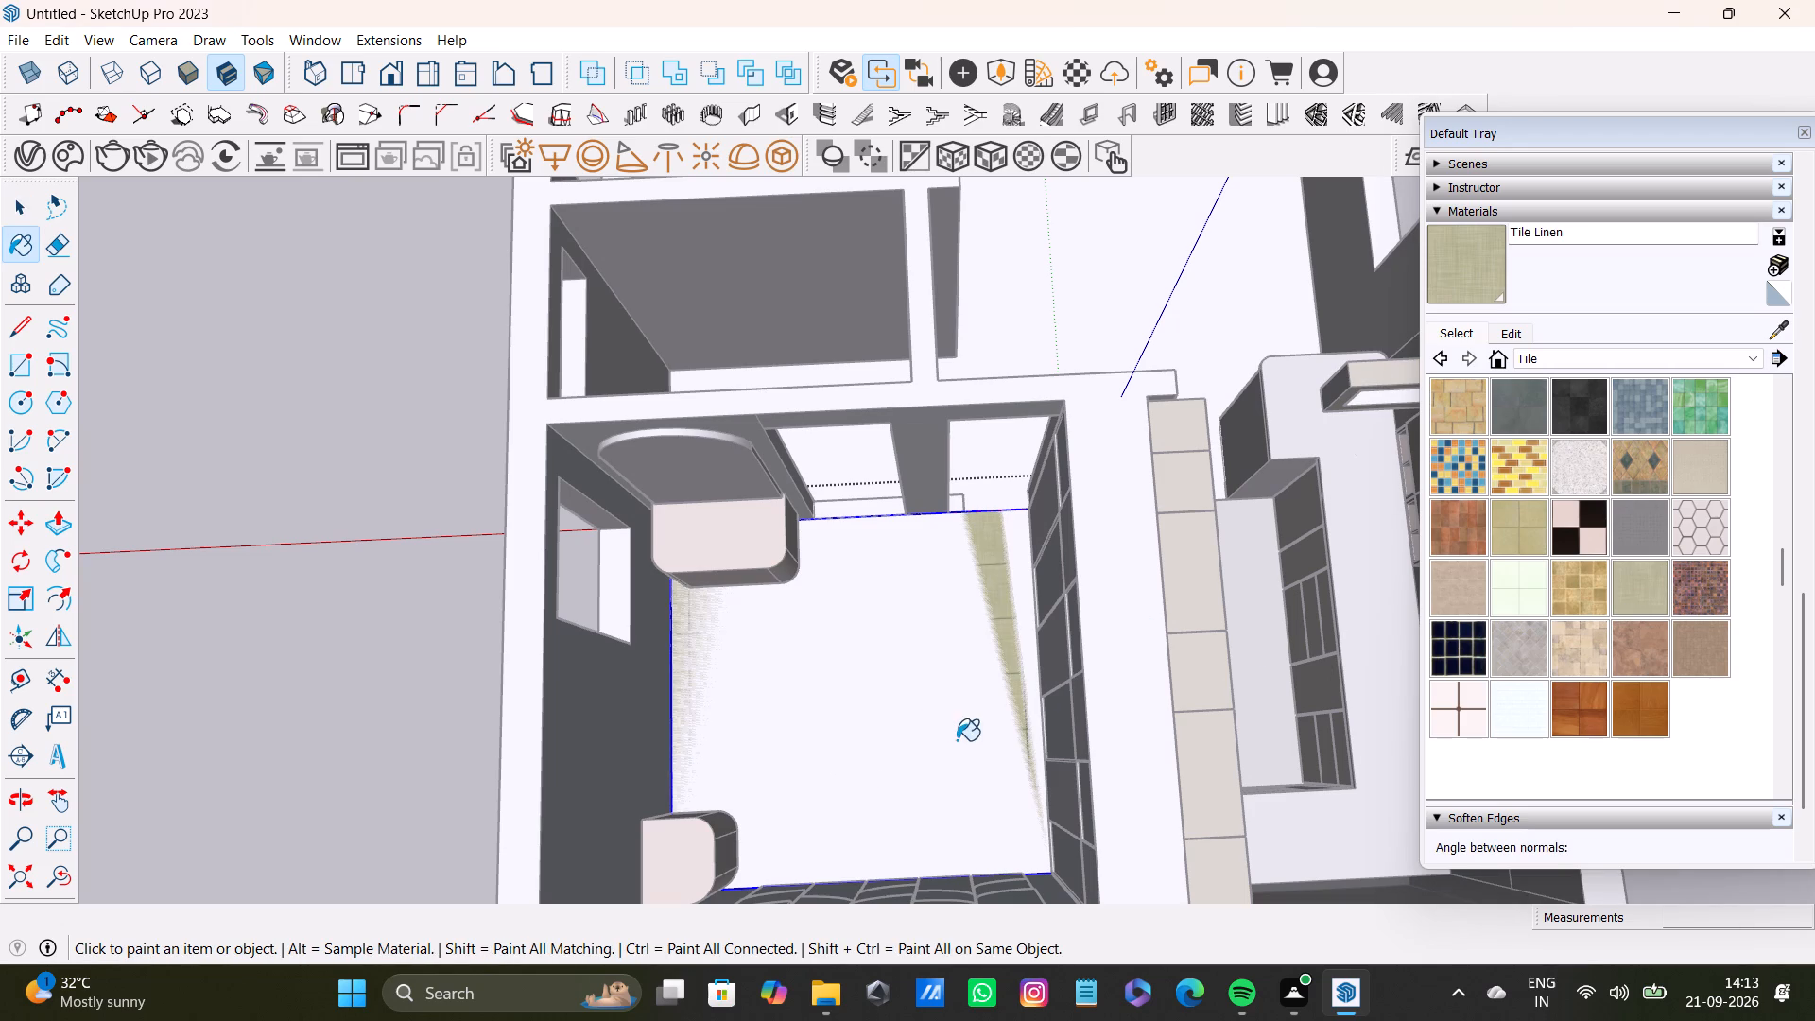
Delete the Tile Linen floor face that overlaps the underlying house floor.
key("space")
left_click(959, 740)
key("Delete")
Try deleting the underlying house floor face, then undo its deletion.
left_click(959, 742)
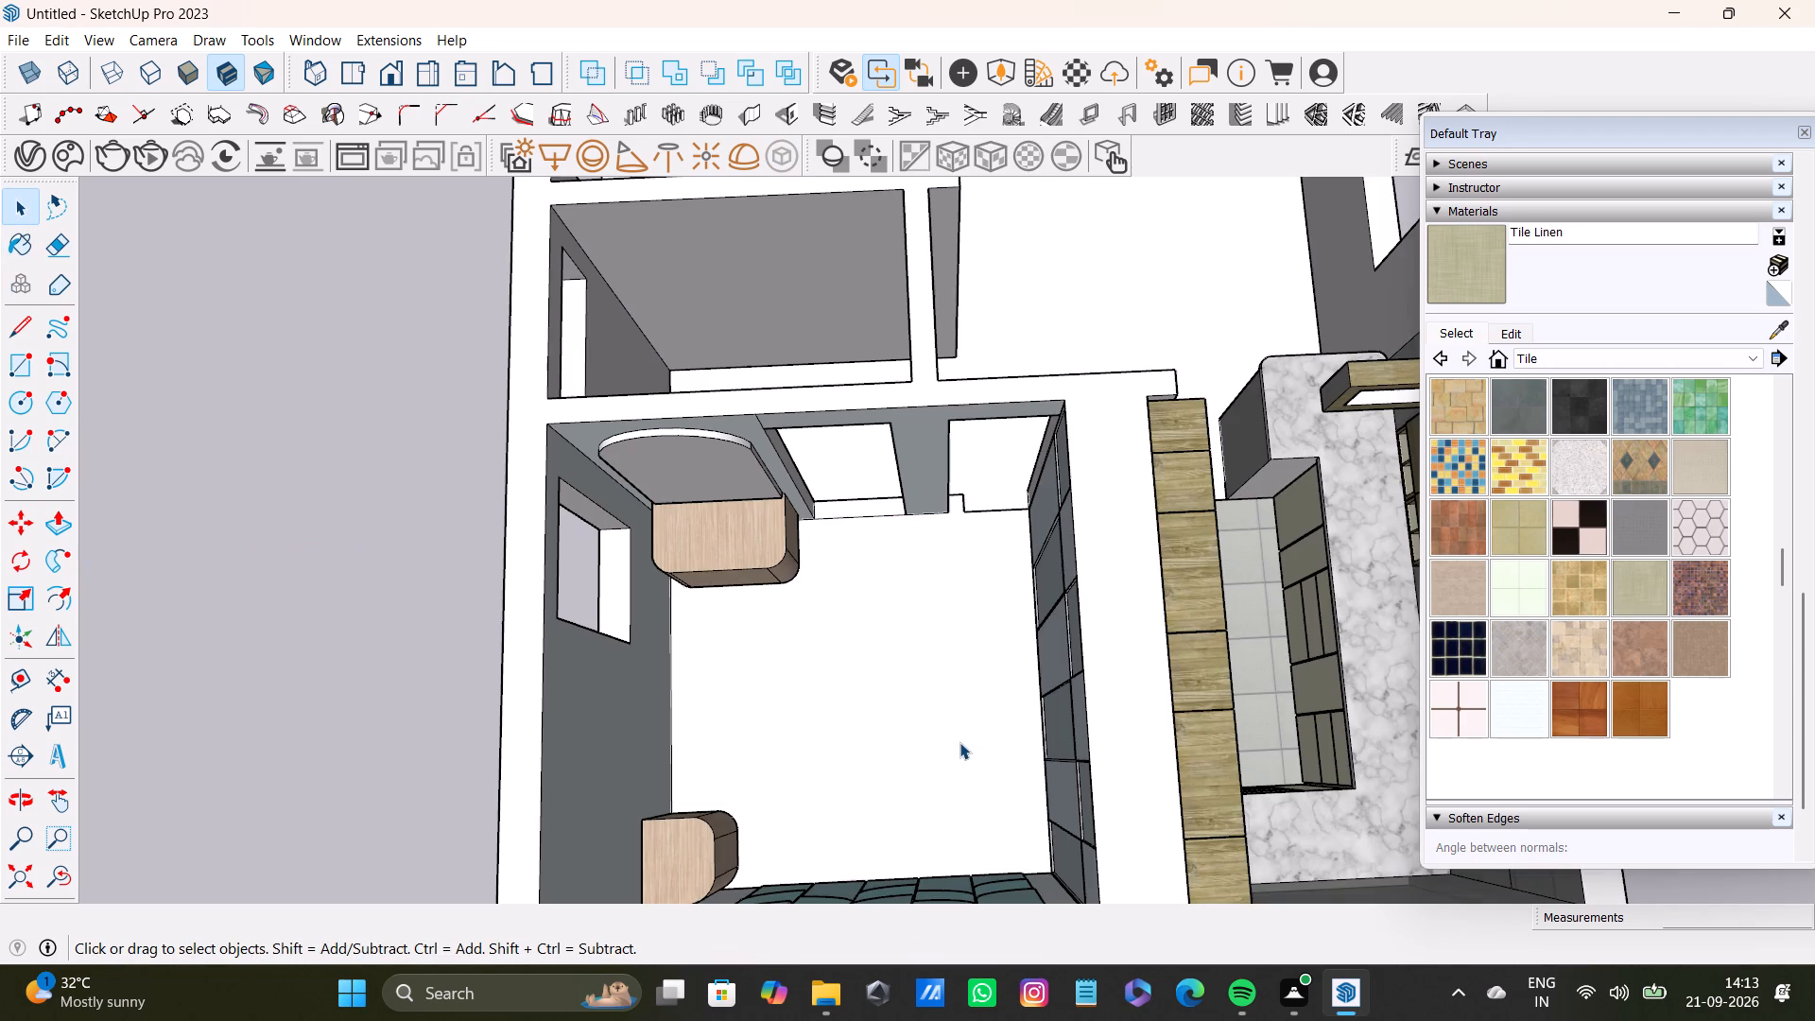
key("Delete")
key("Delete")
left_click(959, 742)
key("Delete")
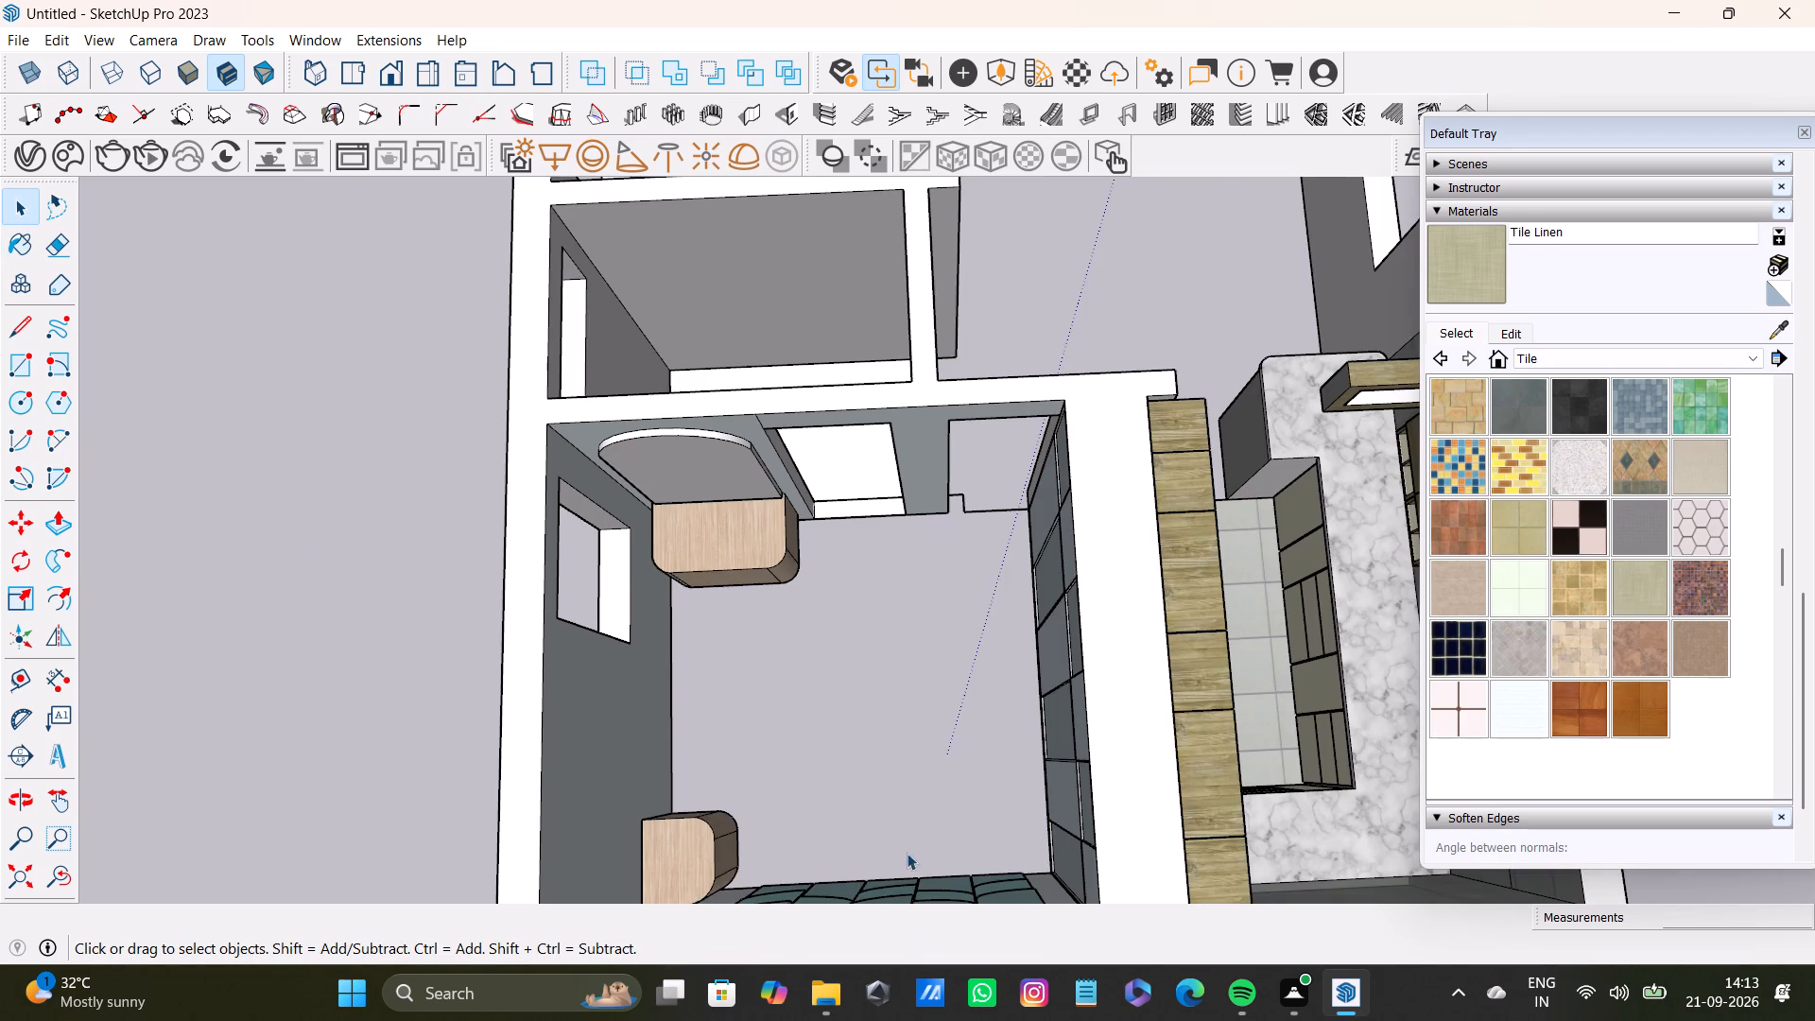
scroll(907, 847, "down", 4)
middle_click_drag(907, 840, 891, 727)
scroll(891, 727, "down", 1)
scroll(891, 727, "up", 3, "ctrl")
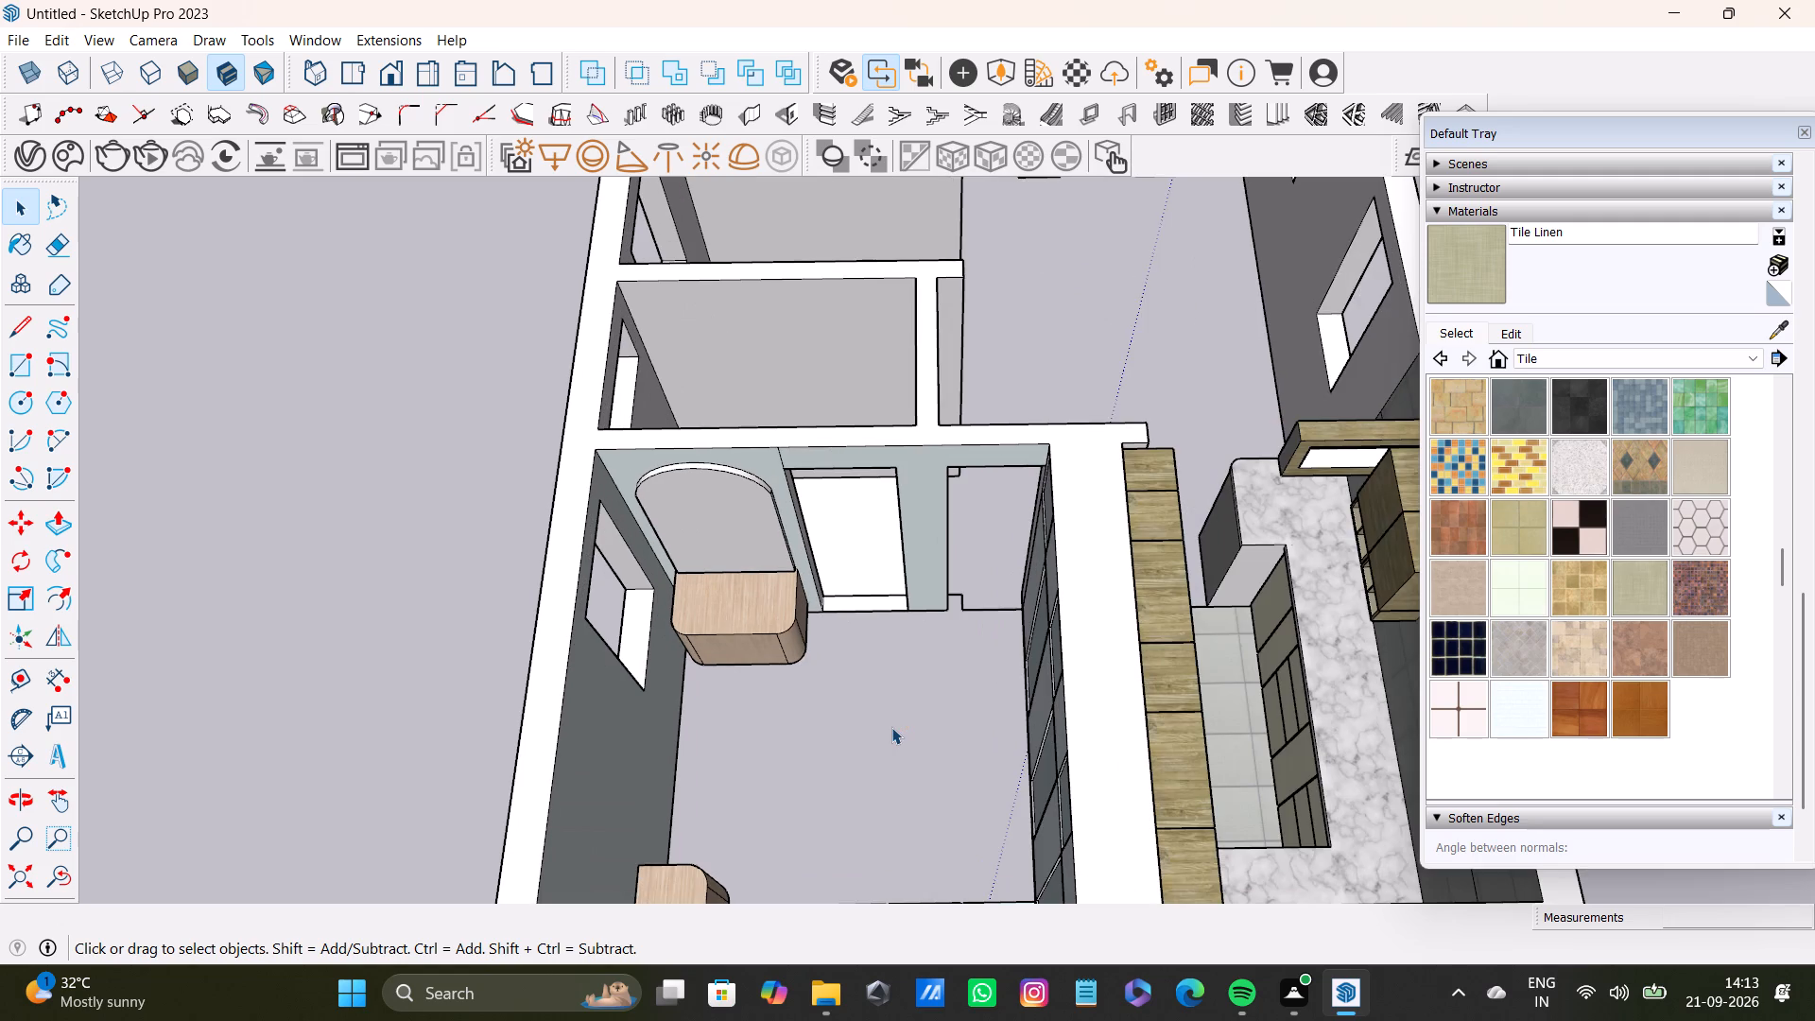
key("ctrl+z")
Draw a horizontal rectangle directly on the house floor, from the bedroom corner behind the rounded wooden cabinet to the opposite corner between the wardrobes.
scroll(891, 727, "down", 3)
middle_click_drag(887, 739, 889, 620, "shift")
scroll(883, 641, "up", 3)
middle_click_drag(895, 639, 895, 807)
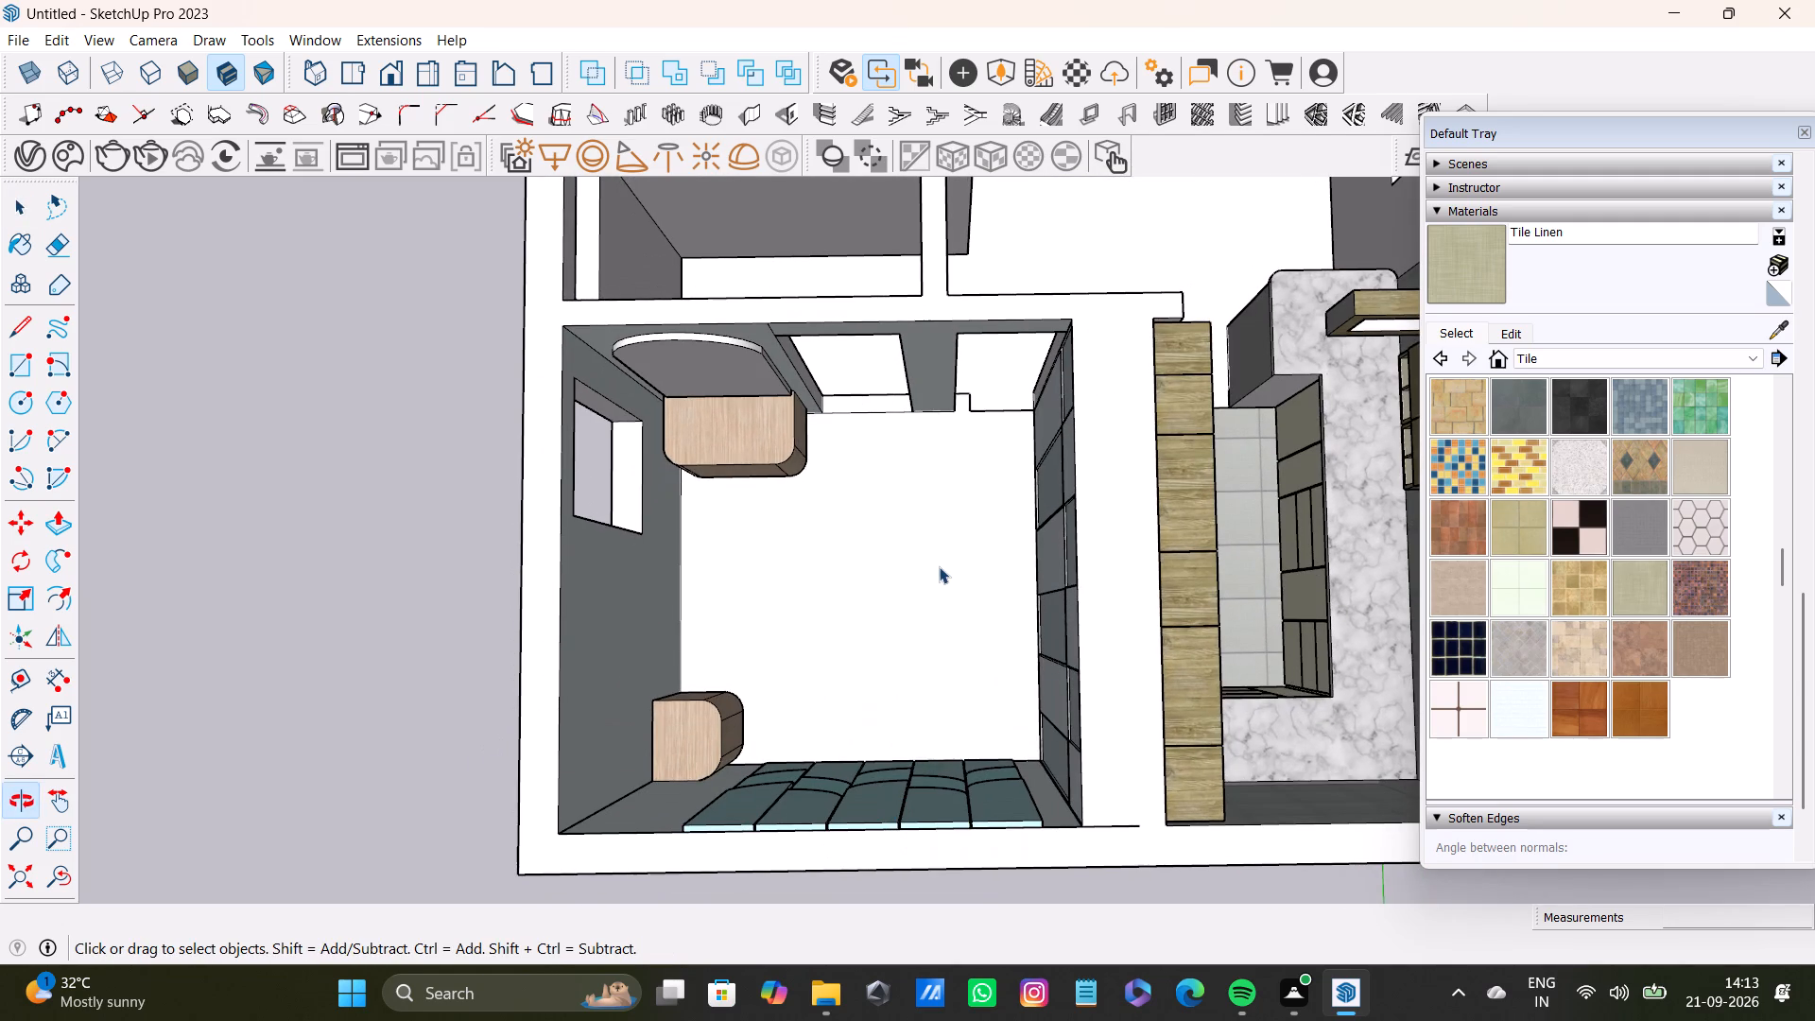
double_click(939, 566)
left_click(929, 494)
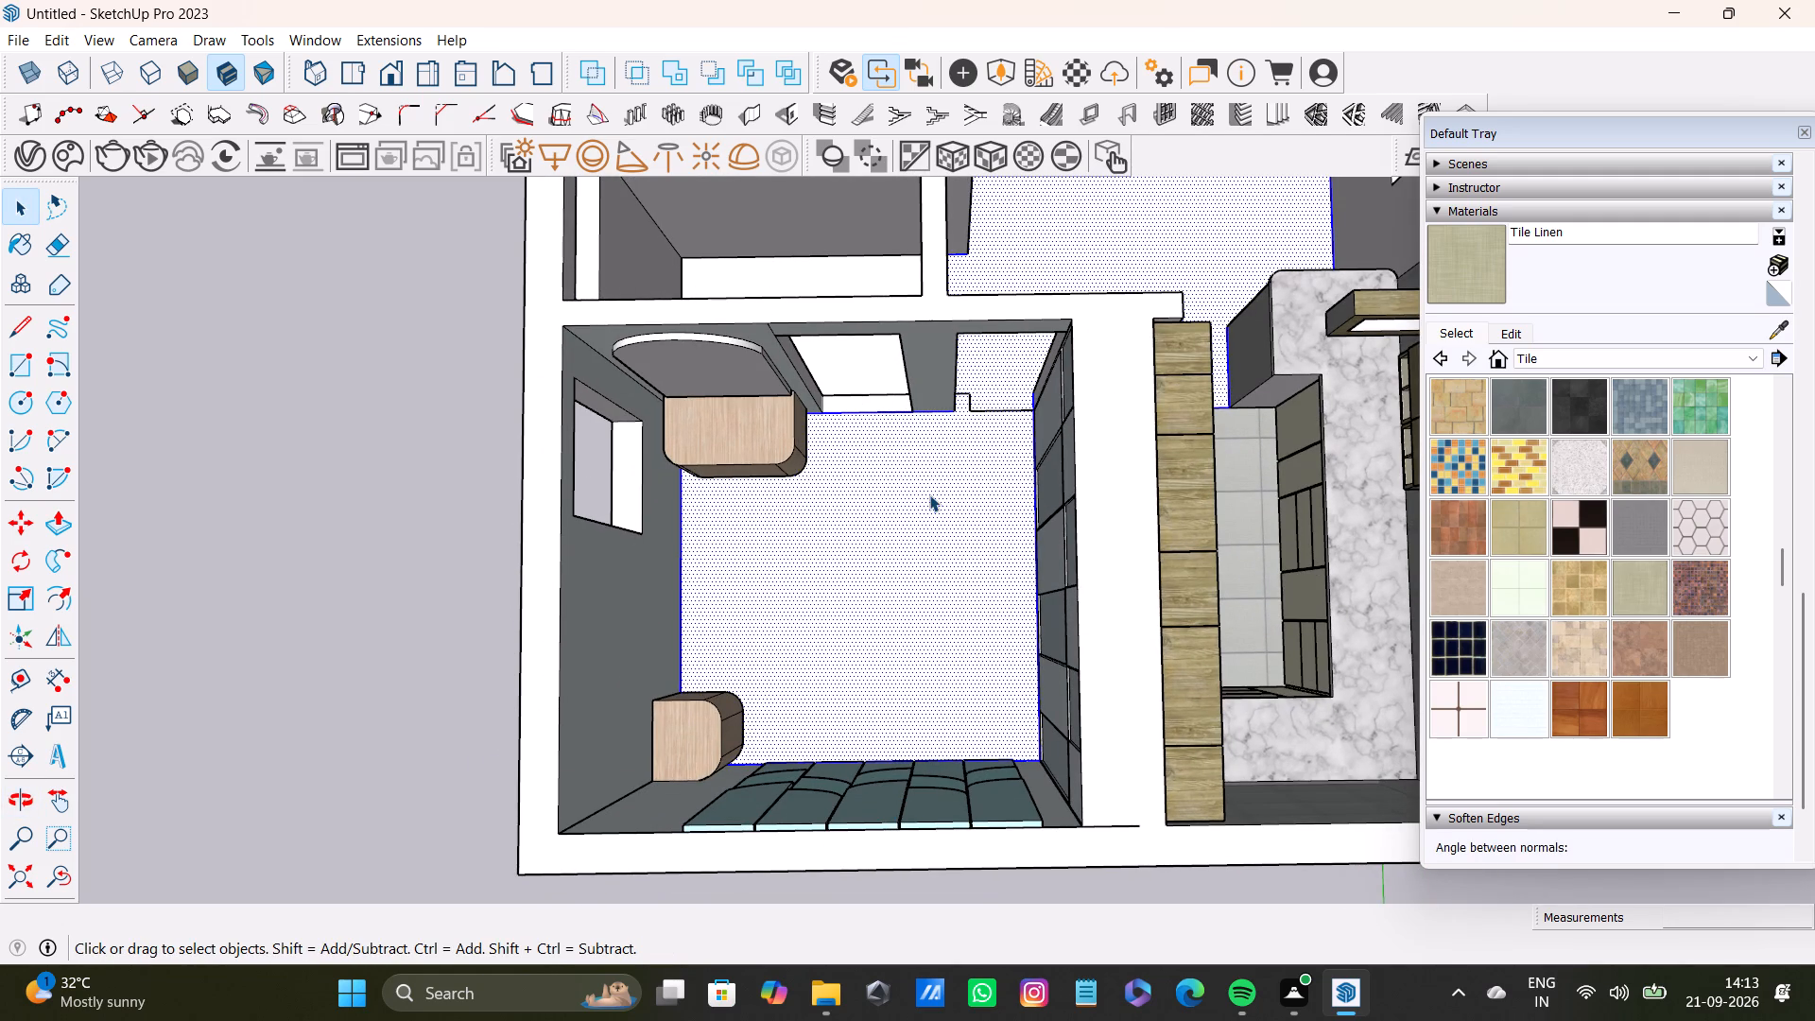
double_click(920, 519)
key("r")
scroll(703, 491, "up", 7)
middle_click_drag(701, 482, 1044, 525, "shift")
scroll(1022, 482, "up", 6)
middle_click_drag(1066, 437, 899, 509, "shift")
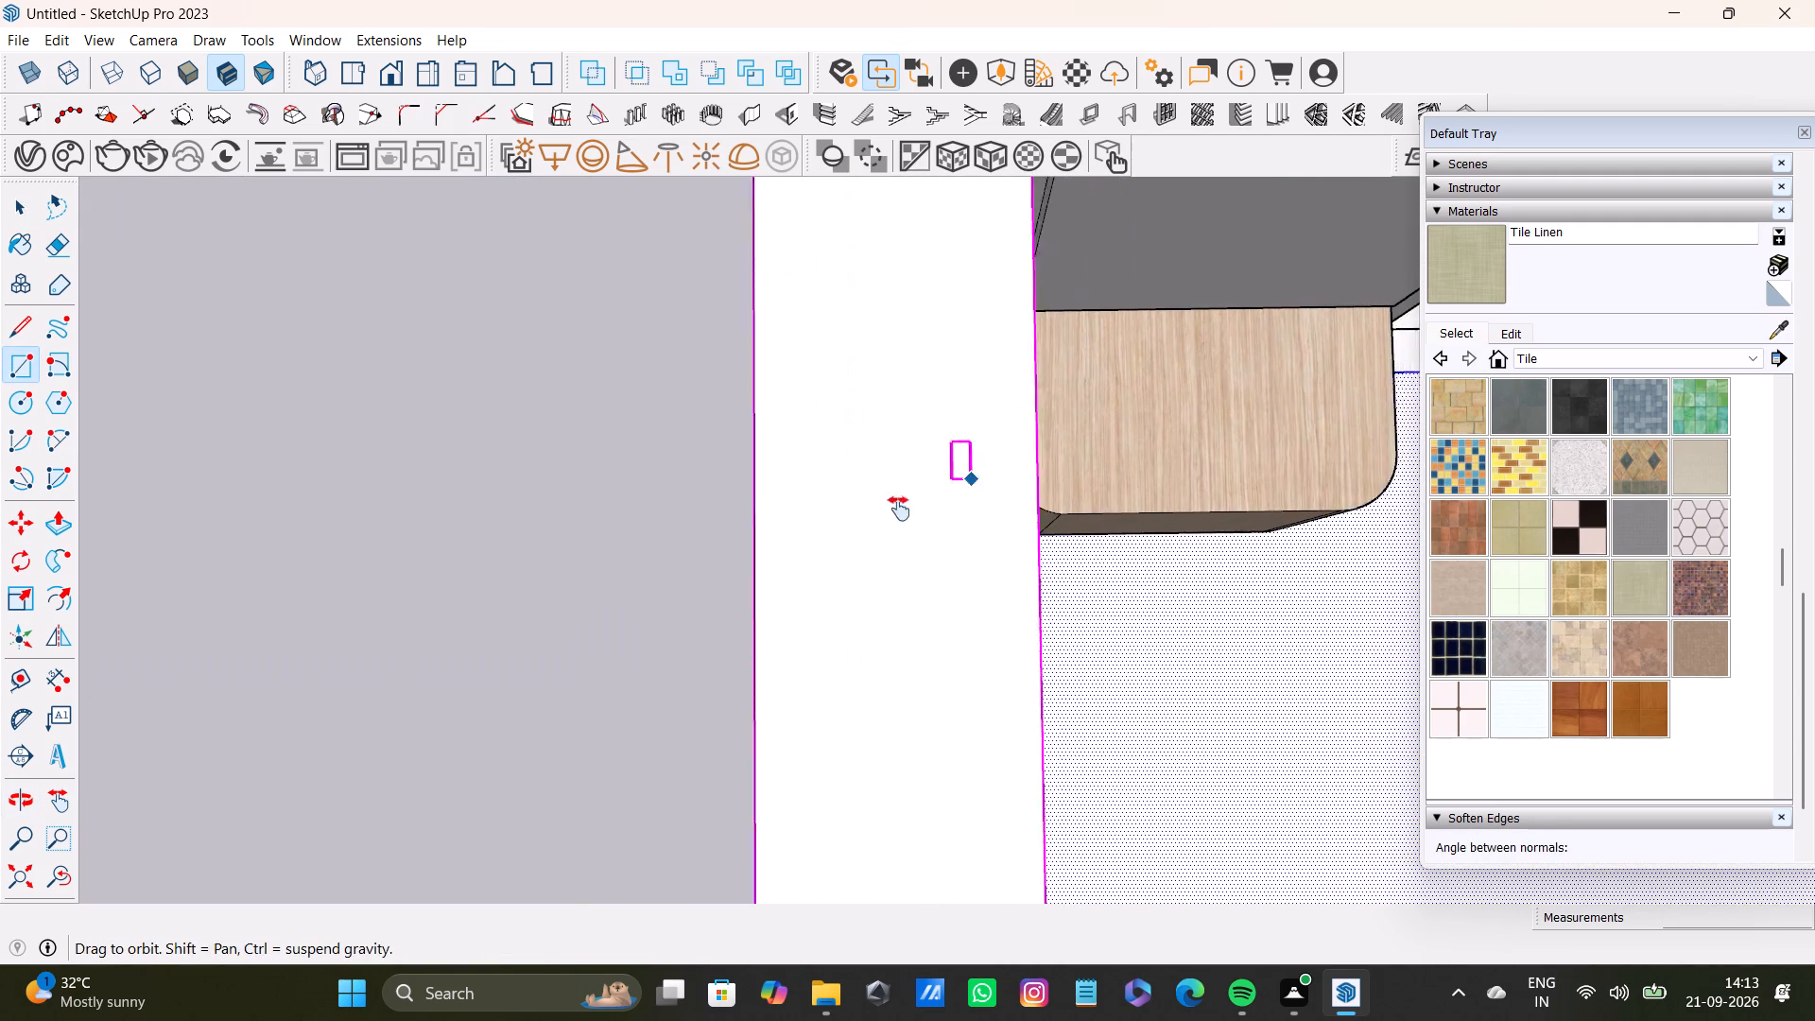
middle_click_drag(899, 509, 891, 510, "shift")
scroll(890, 494, "up", 5)
middle_click_drag(1046, 450, 936, 431, "shift")
scroll(888, 403, "up", 5)
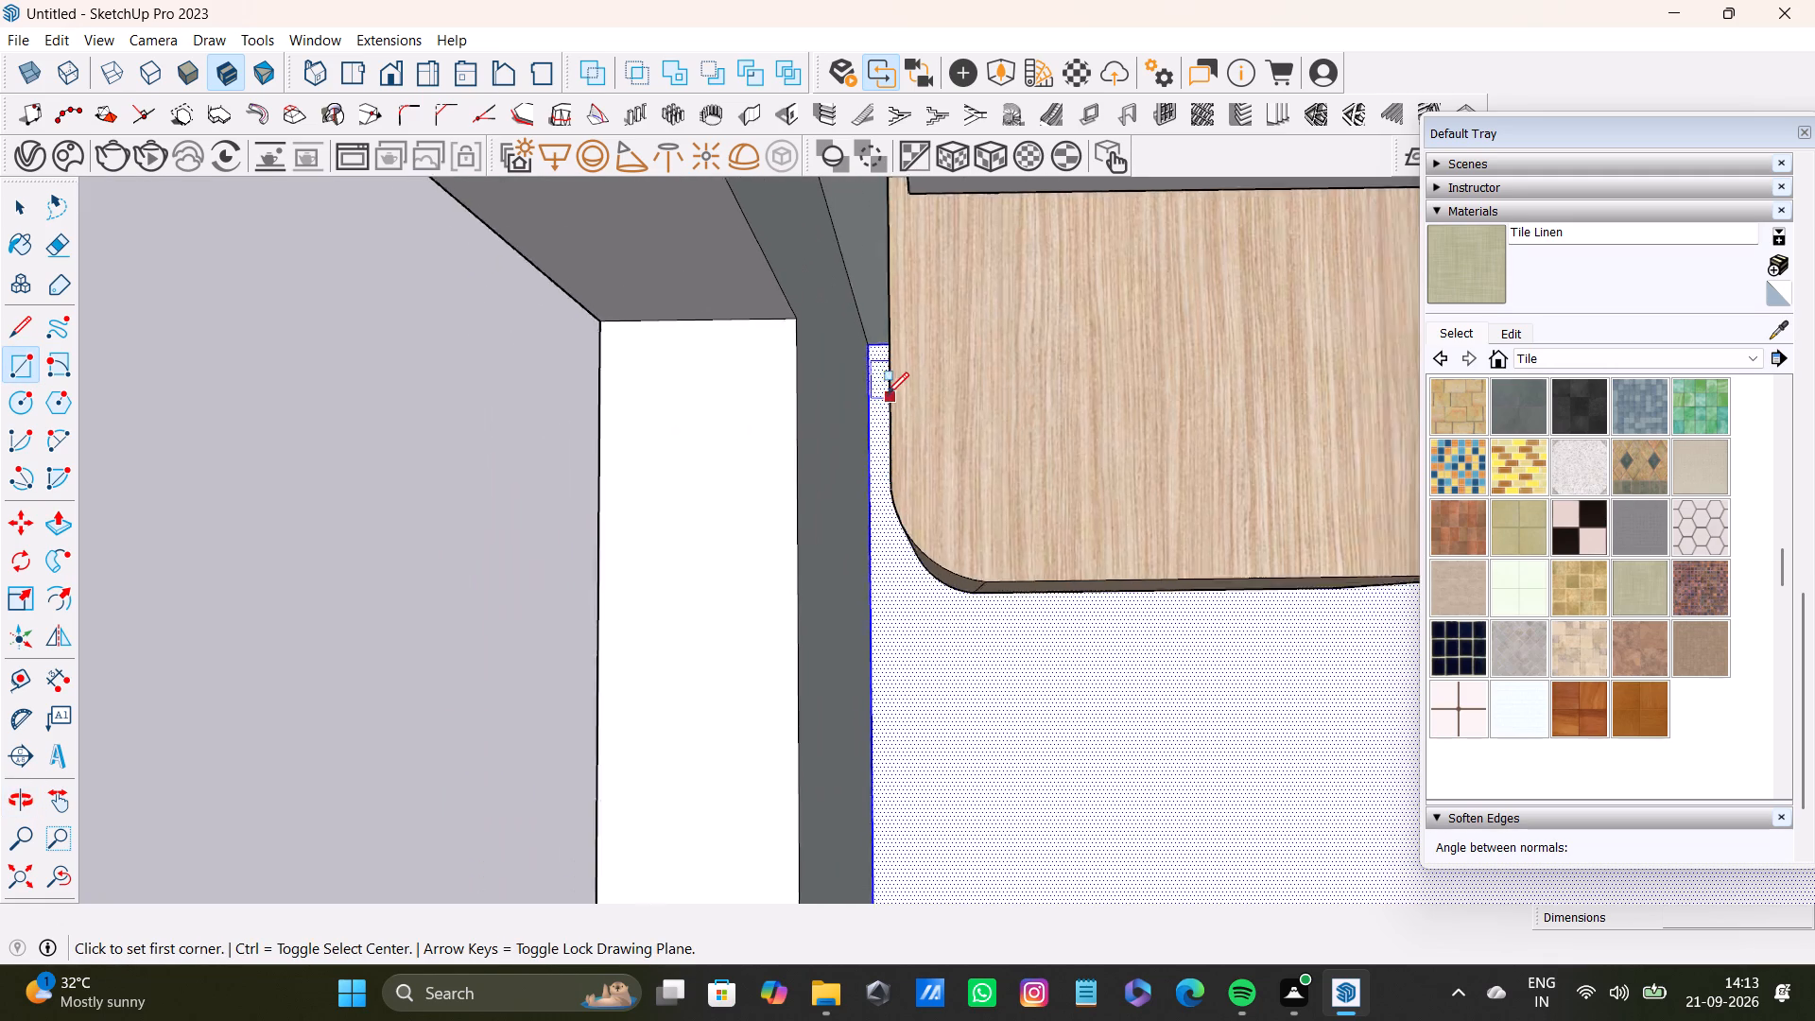
scroll(887, 394, "up", 1)
left_click(873, 348)
scroll(1028, 597, "down", 3)
middle_click_drag(1176, 726, 848, 458, "shift")
scroll(890, 500, "down", 4)
middle_click_drag(1127, 677, 1017, 494)
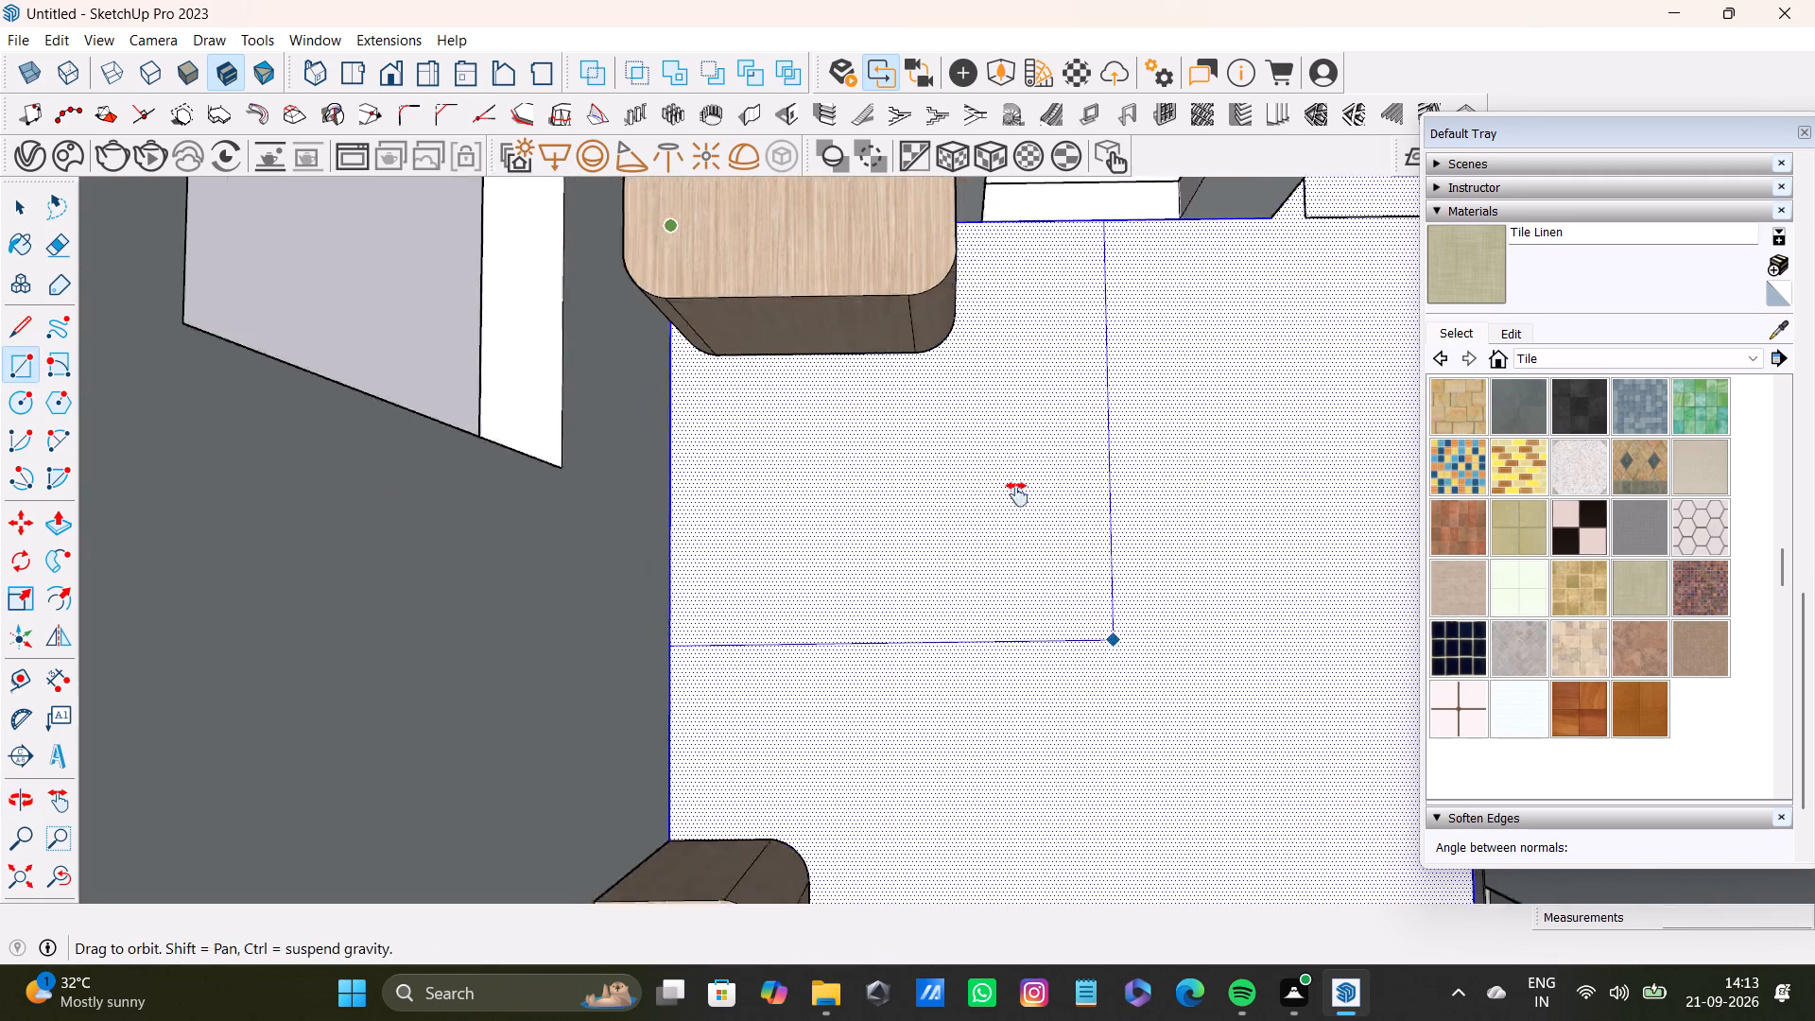
middle_click_drag(1017, 494, 874, 354)
scroll(909, 449, "down", 2)
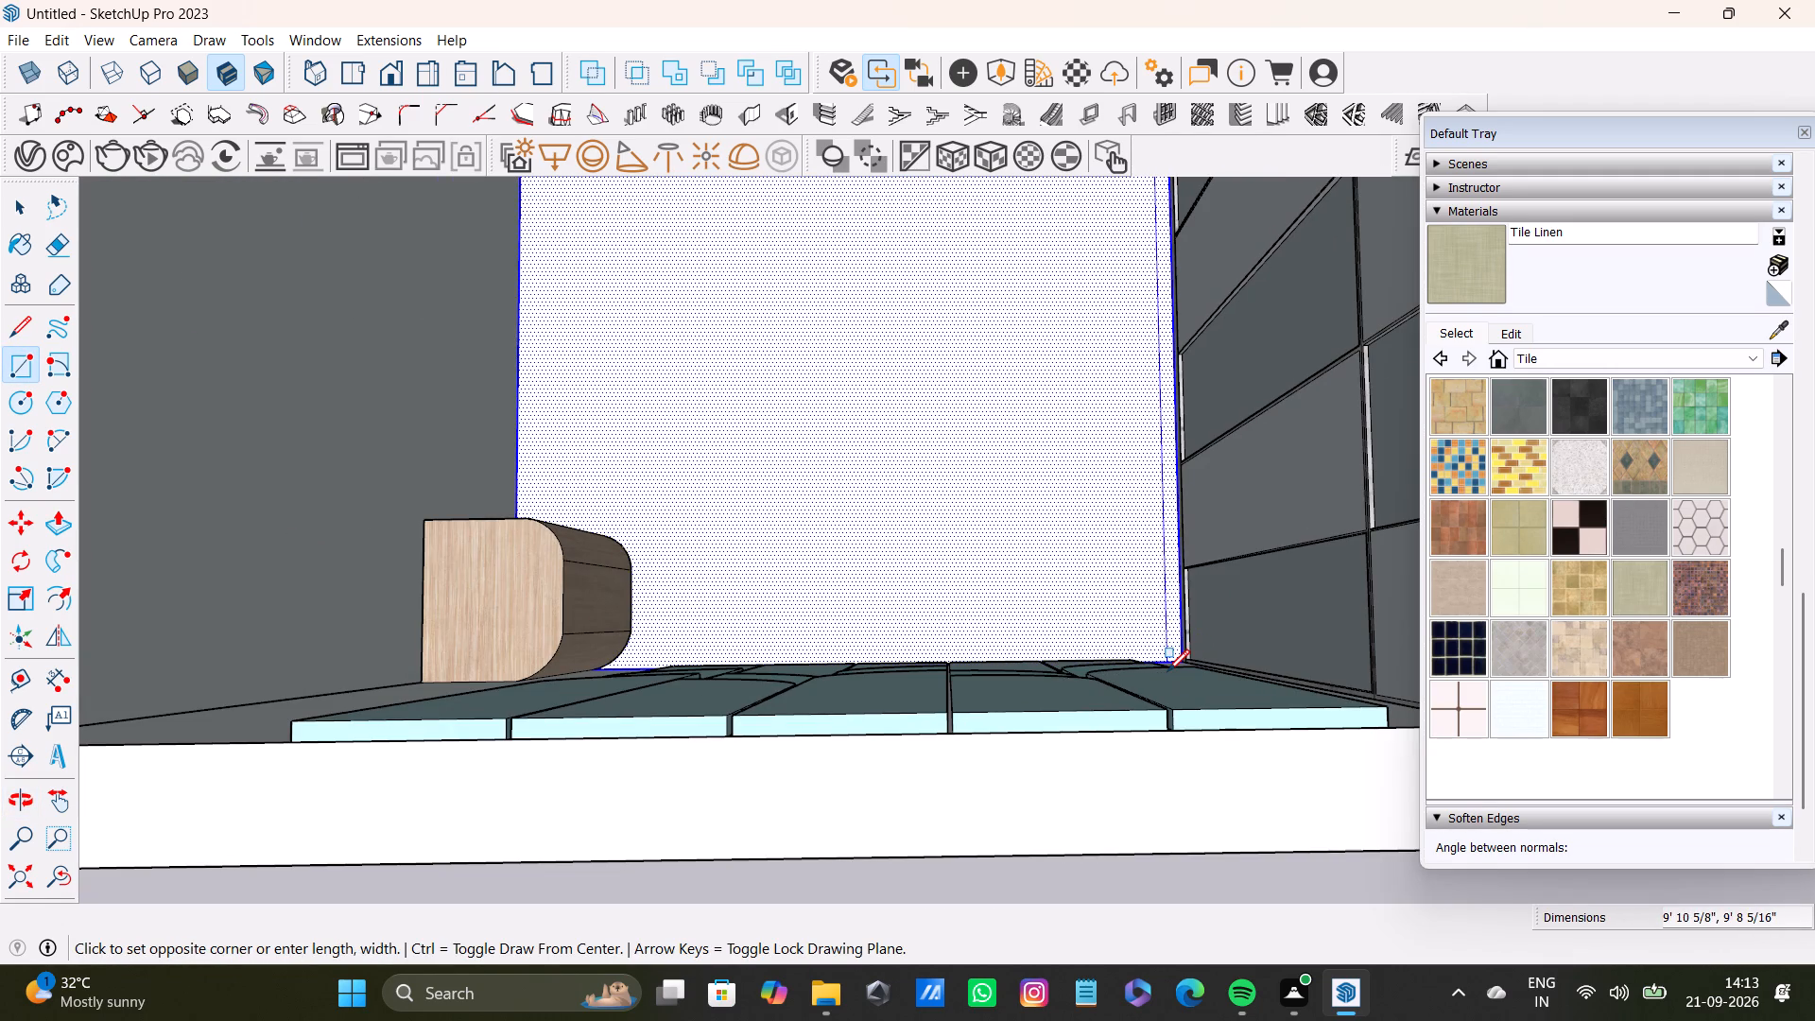
key("Up")
scroll(1188, 664, "up", 7)
middle_click_drag(1135, 694, 1193, 771)
scroll(1124, 674, "up", 3)
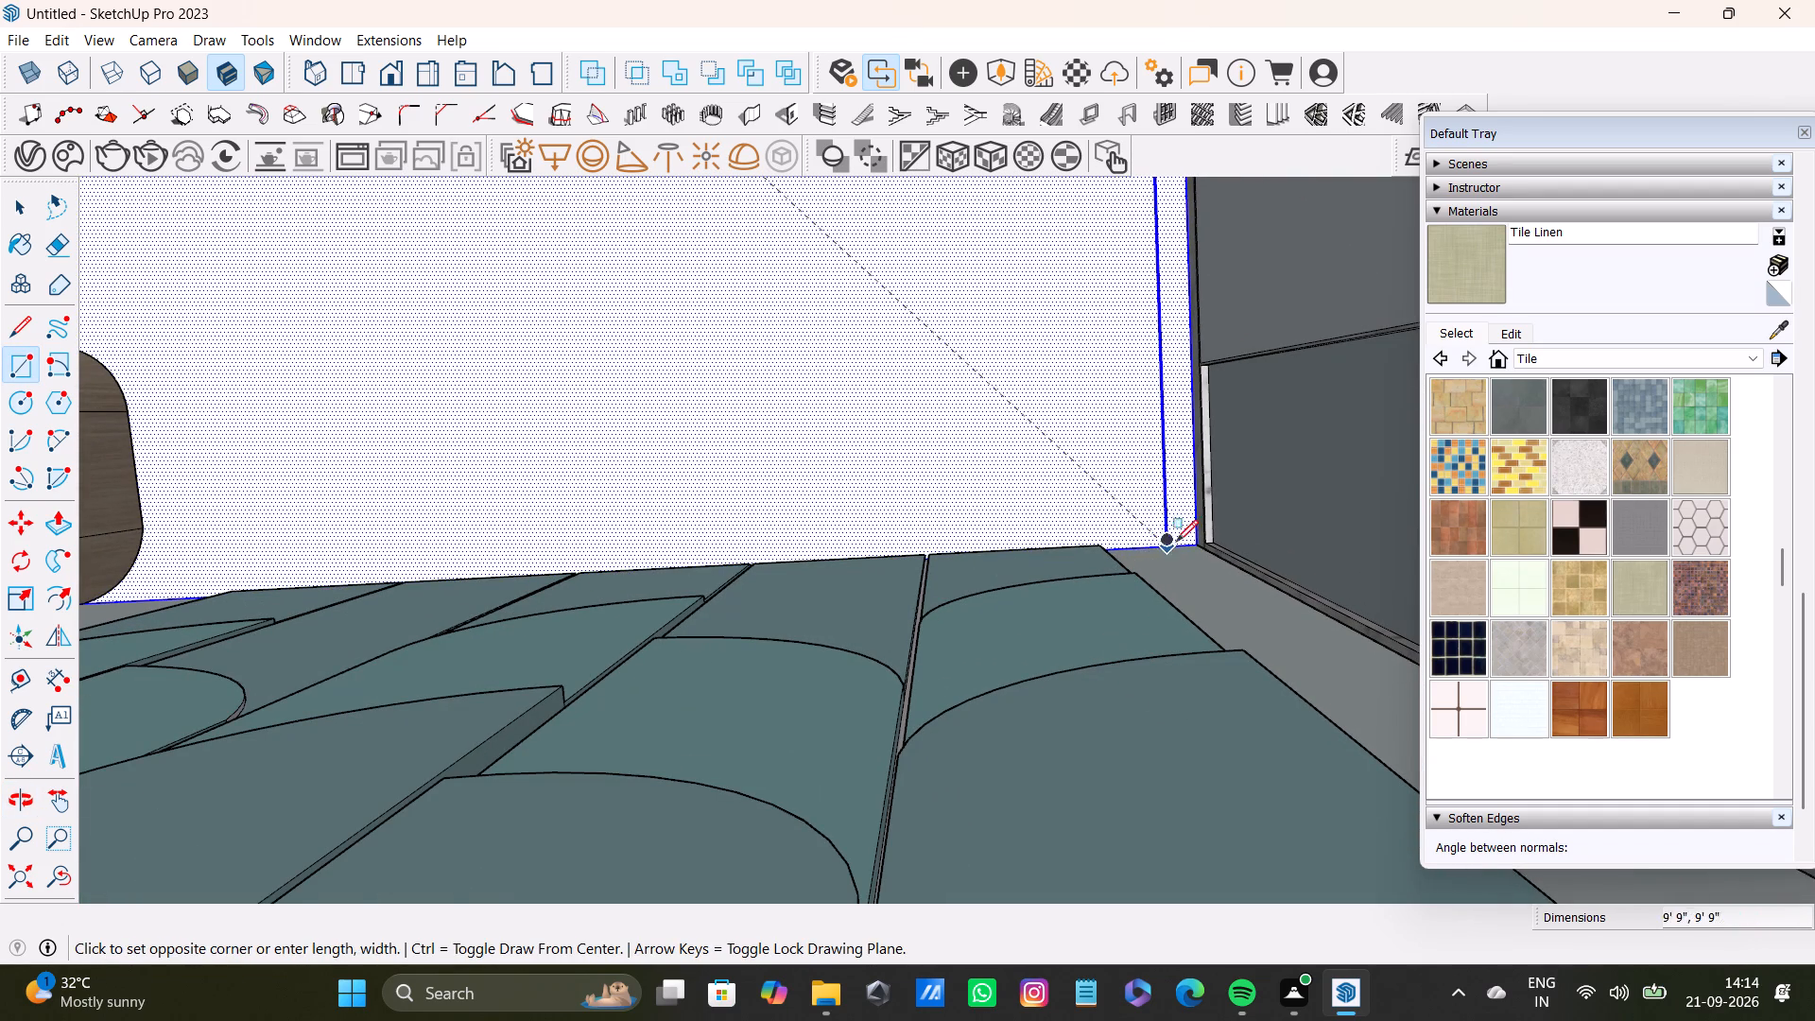
left_click(1199, 545)
Select the separated bedroom floor face and paint it with Tile Linen.
key("space")
left_click(1071, 430)
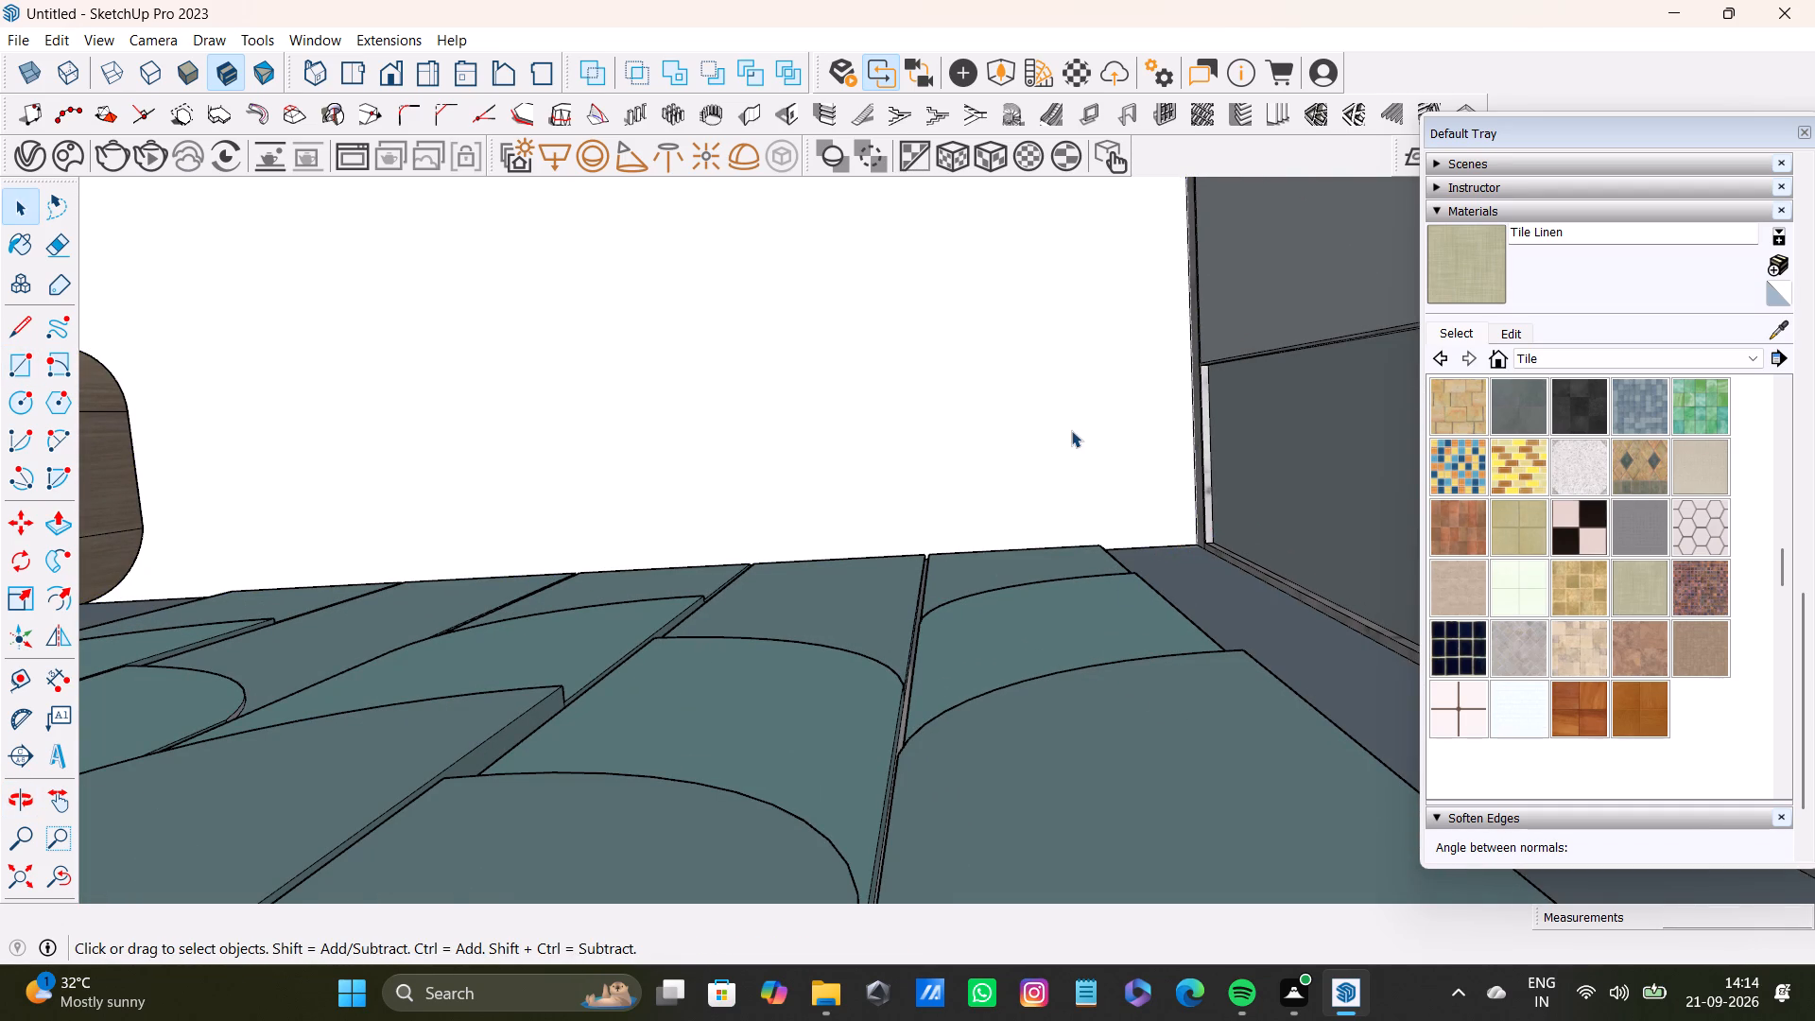
scroll(1008, 551, "down", 11)
middle_click_drag(780, 400, 874, 727, "shift")
scroll(881, 679, "down", 4)
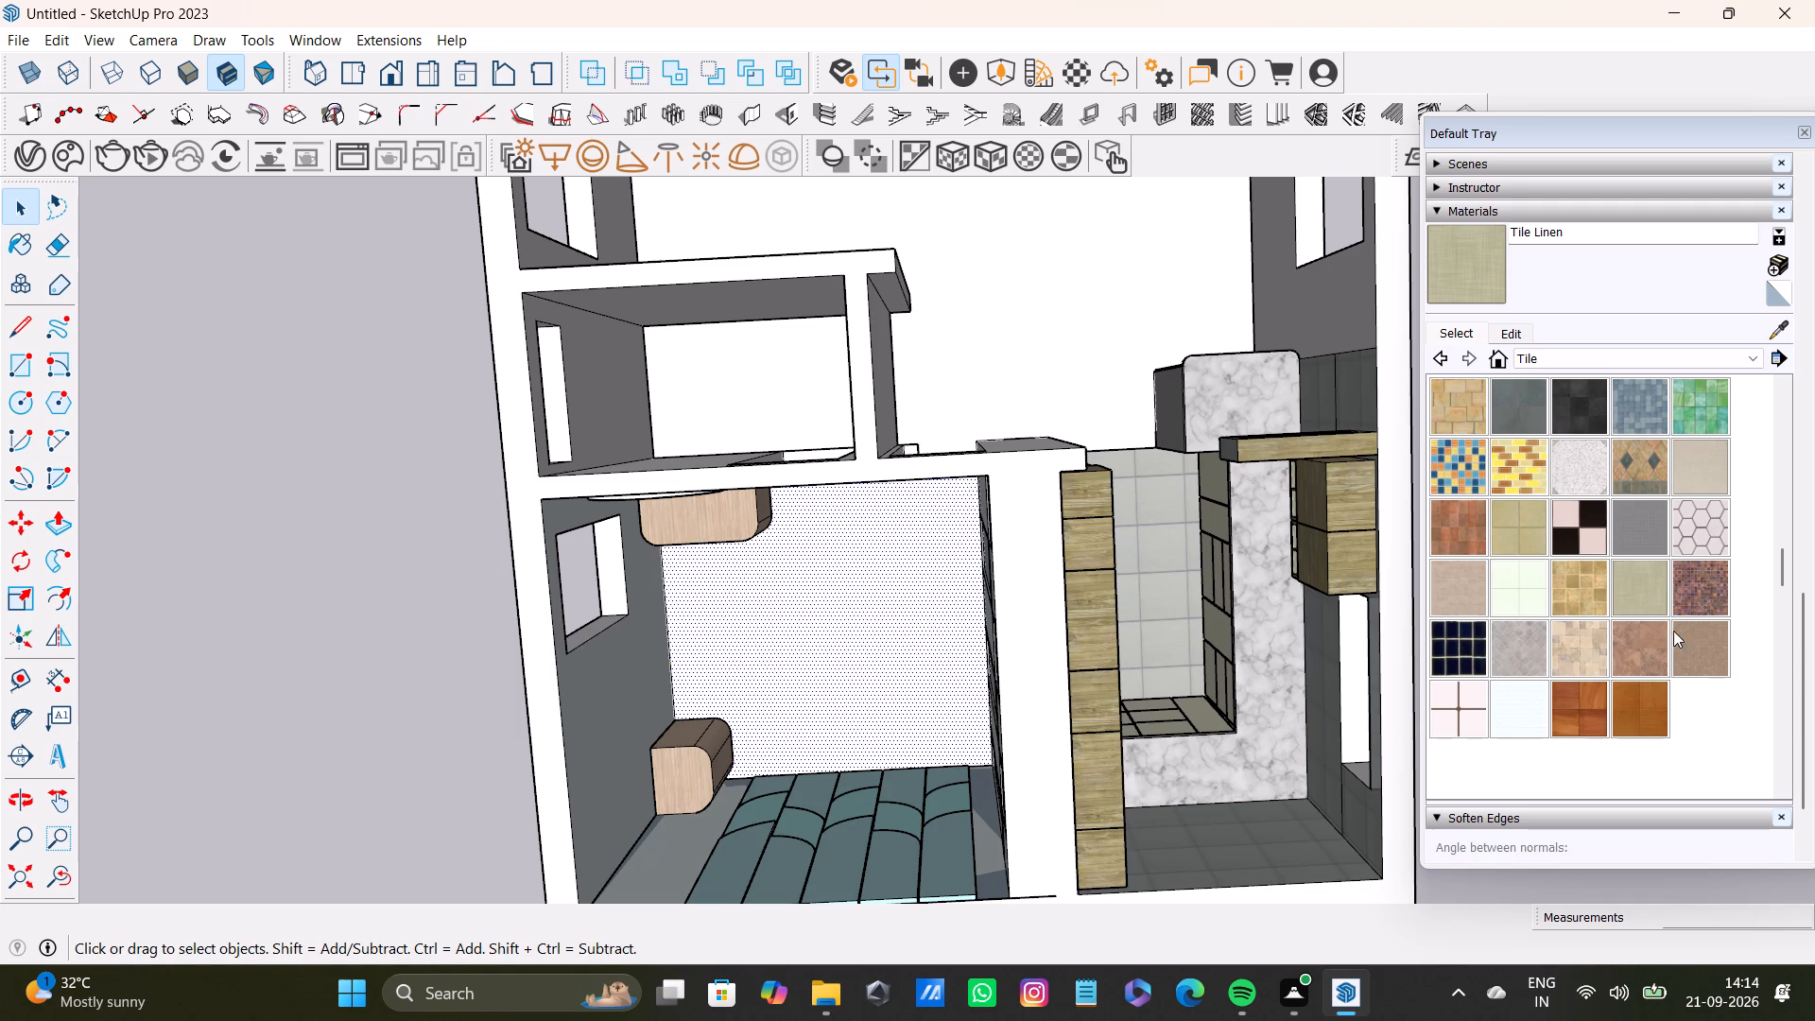
left_click(1628, 591)
left_click(922, 666)
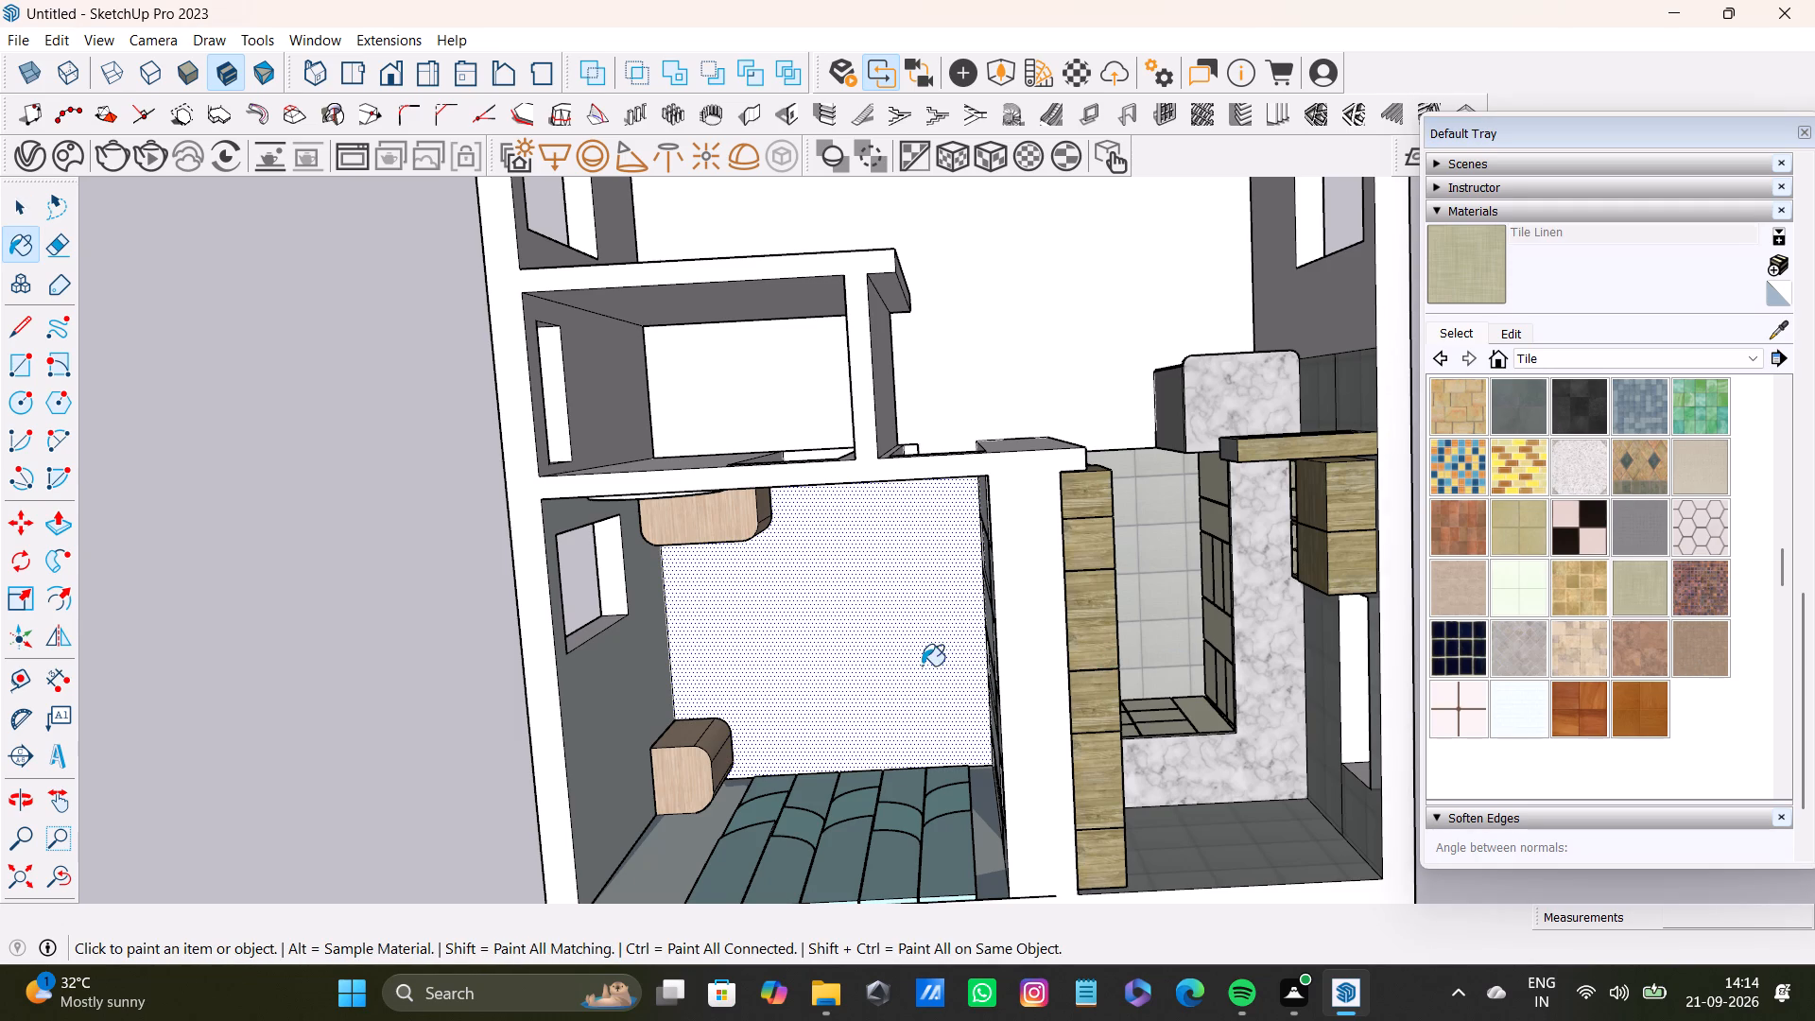
Delete the two faces closing off the openings in the azure wall beside the arched niche.
middle_click_drag(971, 696, 1009, 355)
key("space")
left_click(822, 457)
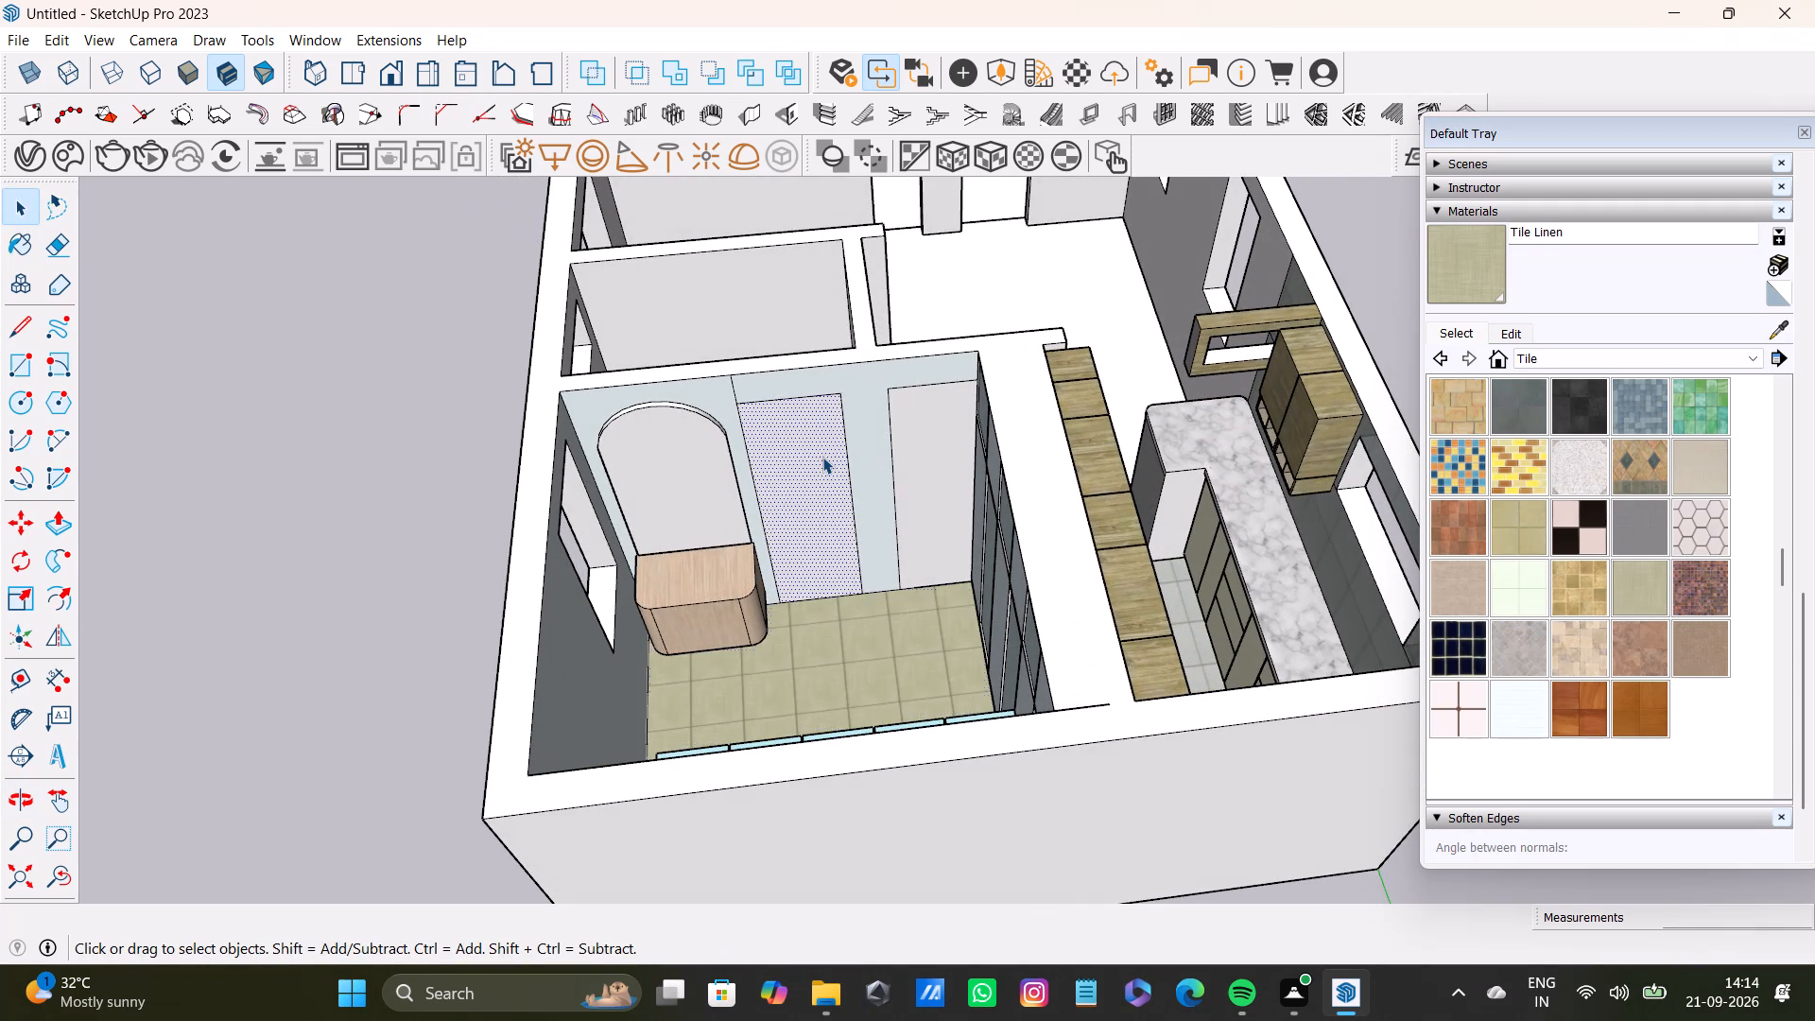
key("Delete")
left_click(919, 440)
key("Delete")
scroll(757, 397, "up", 5)
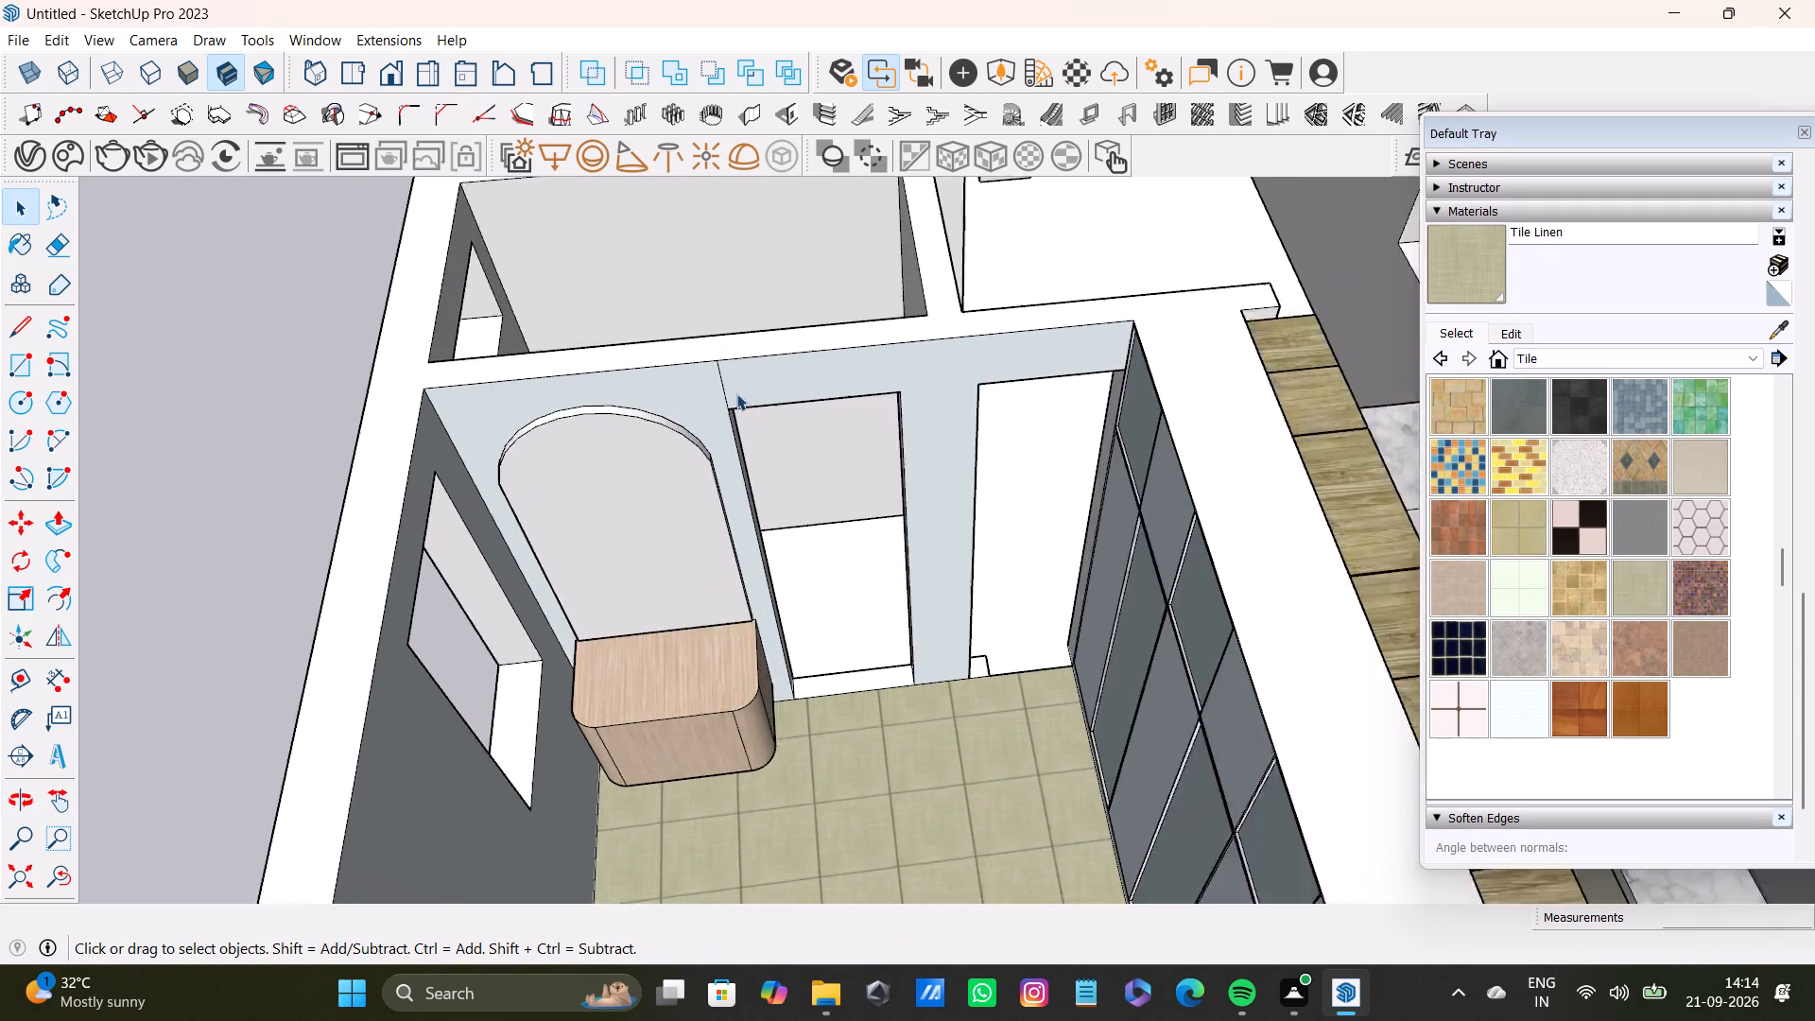
Delete the stray line at the foot of the azure wall opening beside the dark panelled wardrobe.
scroll(736, 393, "up", 1)
scroll(957, 460, "down", 4)
middle_click_drag(973, 582, 539, 791)
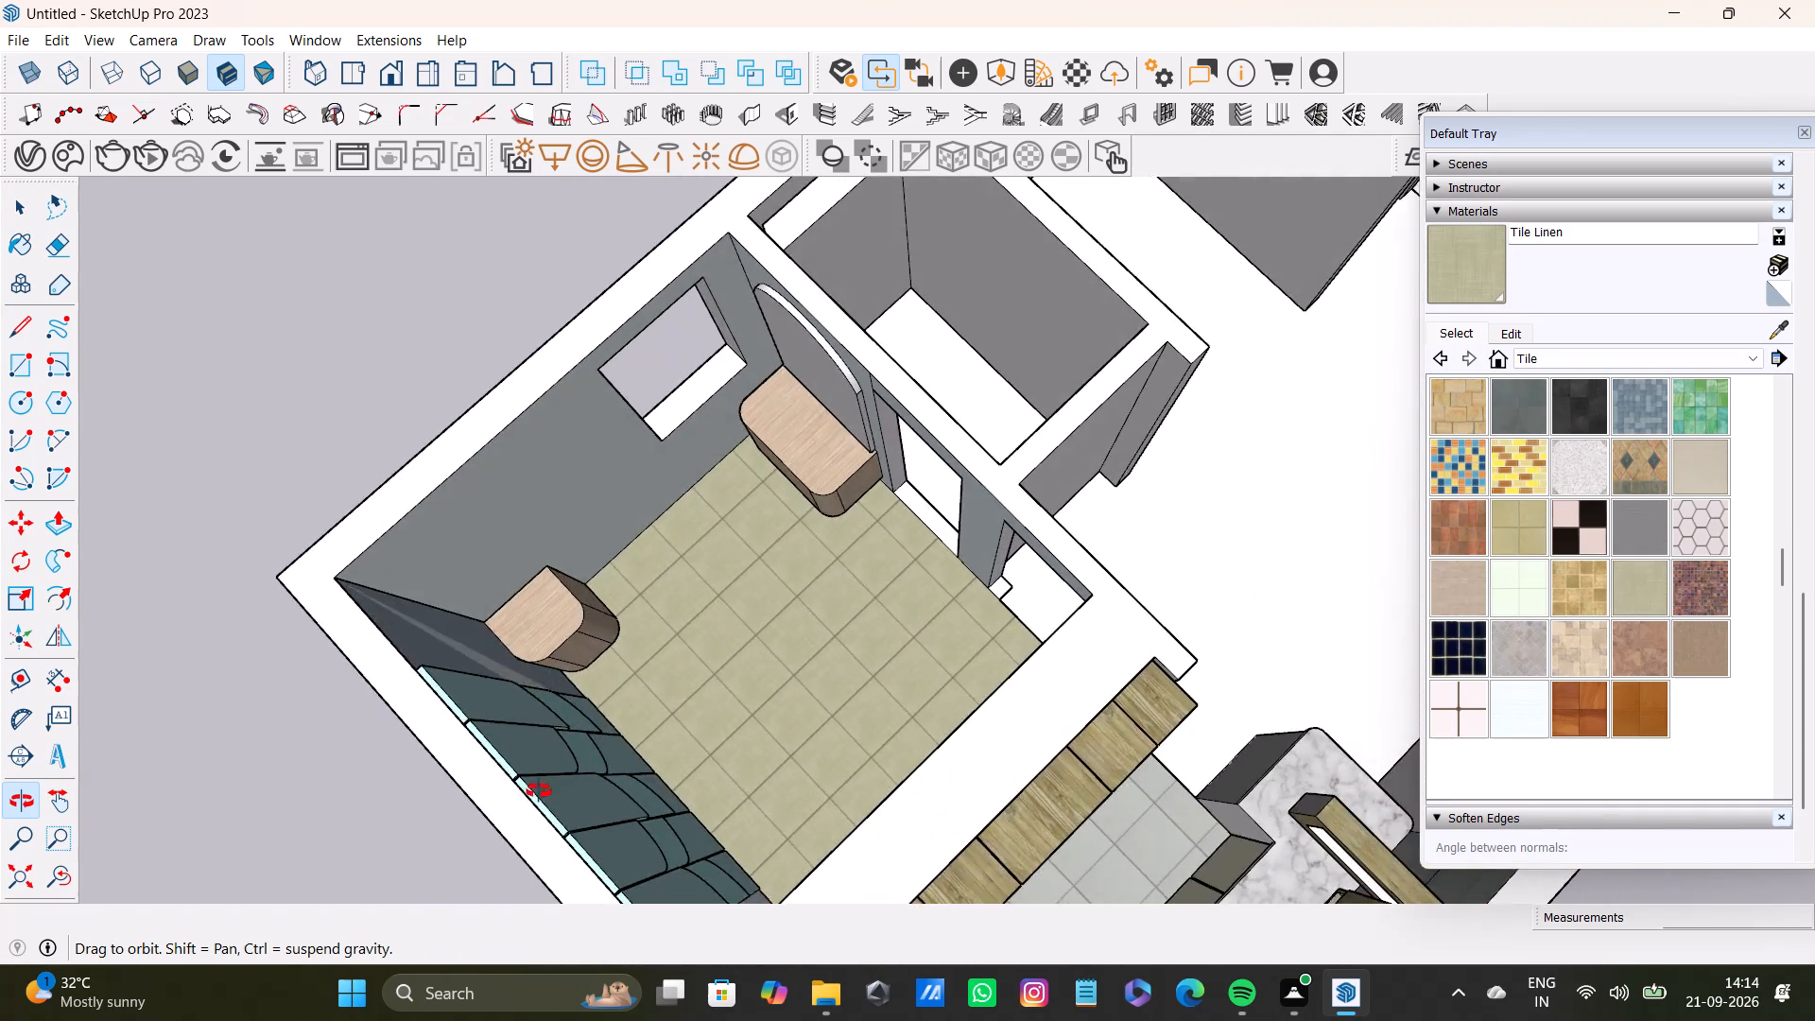
middle_click_drag(539, 791, 869, 638)
scroll(920, 615, "up", 9)
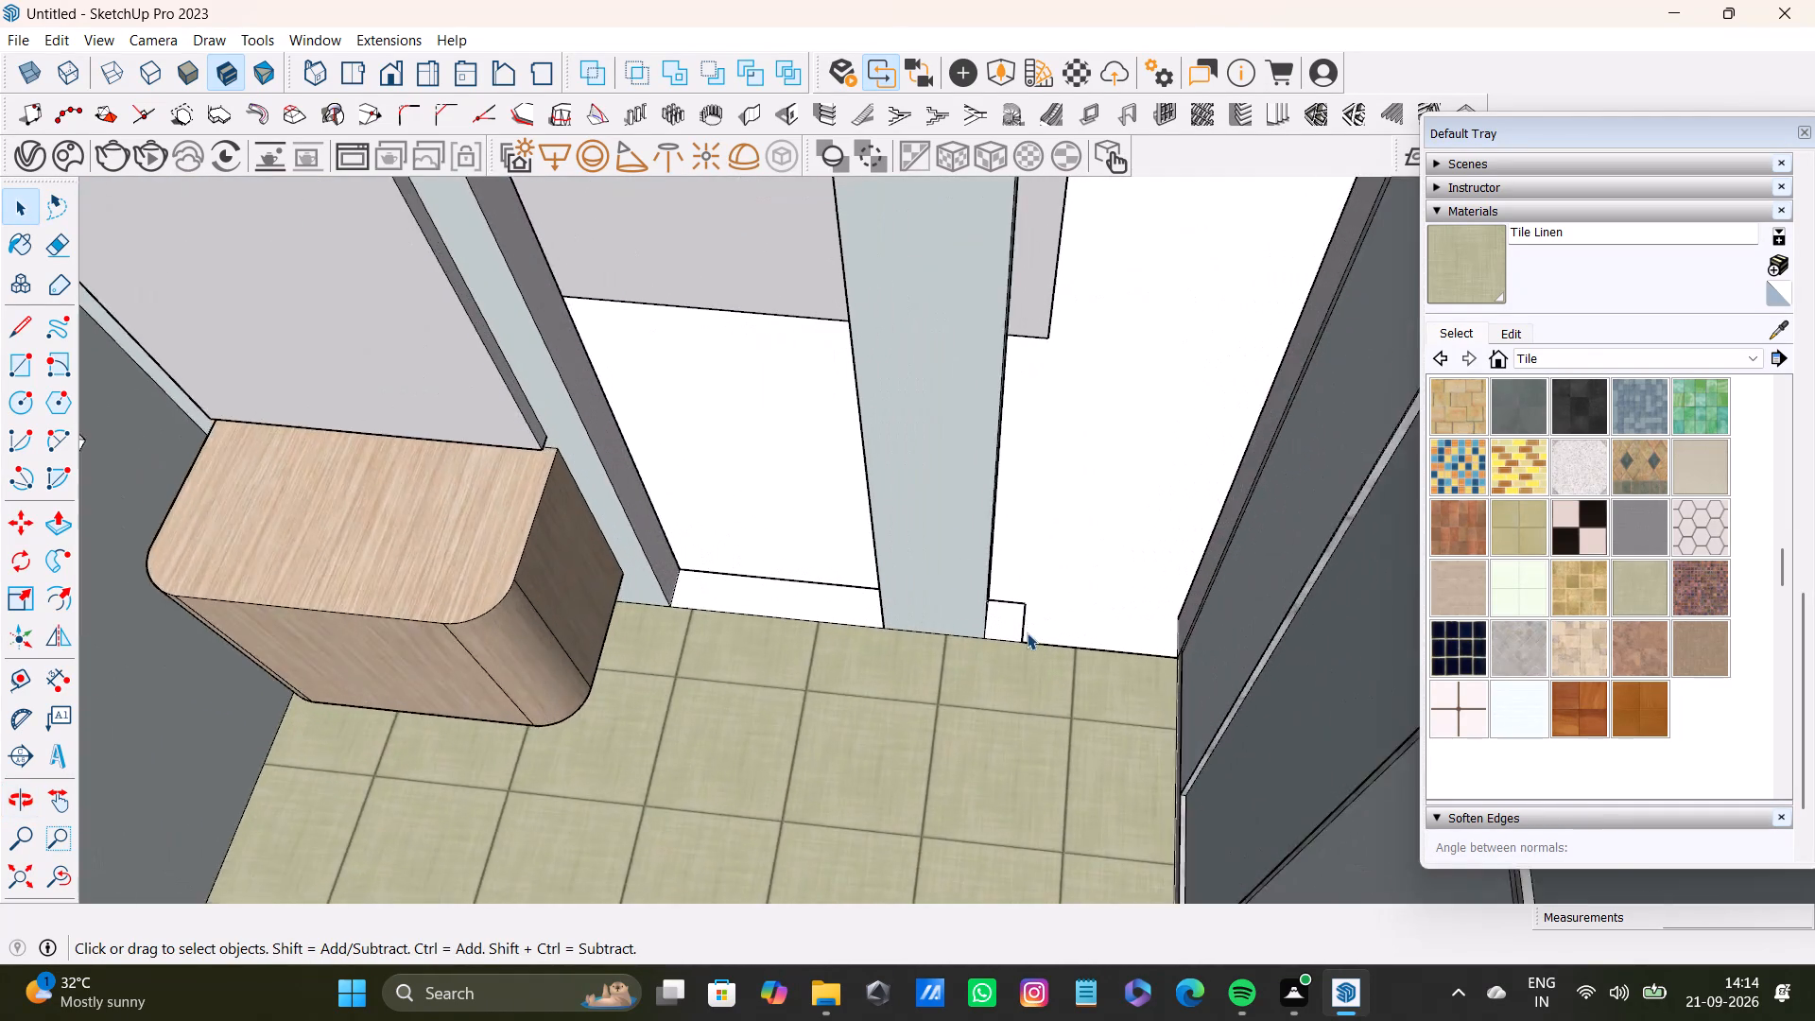
scroll(1027, 632, "up", 2)
left_click(1022, 625)
key("Delete")
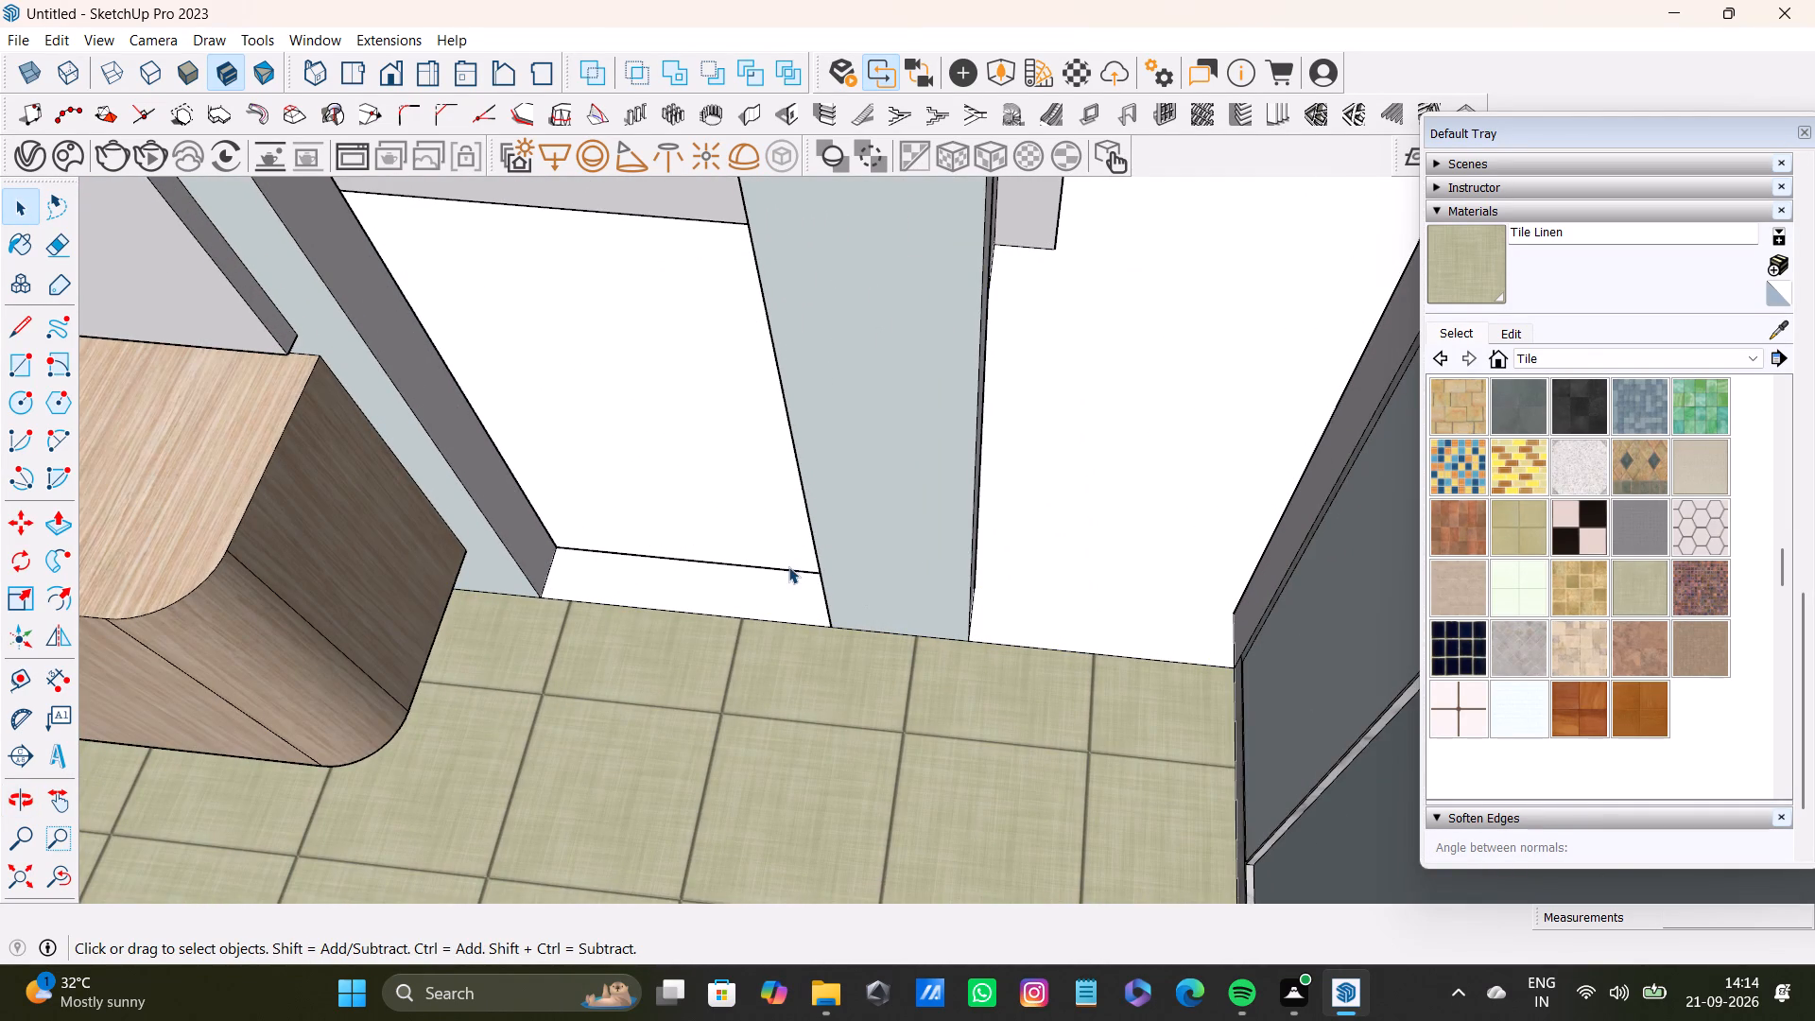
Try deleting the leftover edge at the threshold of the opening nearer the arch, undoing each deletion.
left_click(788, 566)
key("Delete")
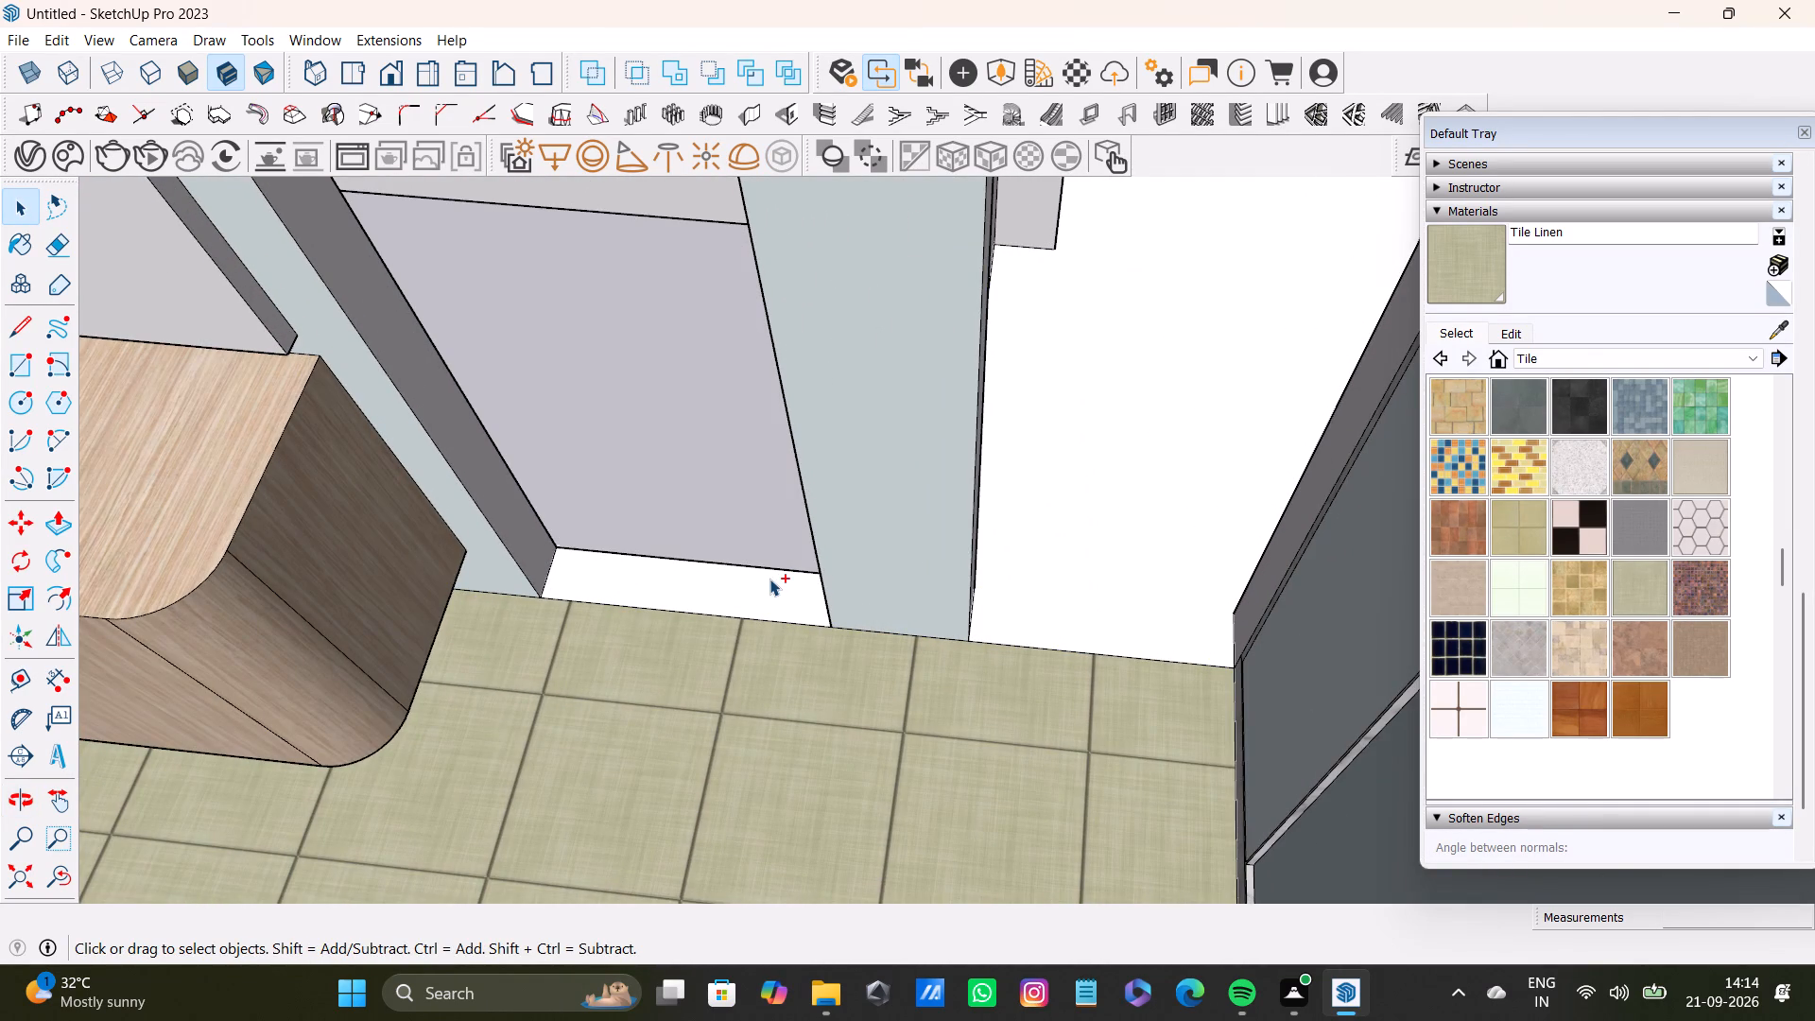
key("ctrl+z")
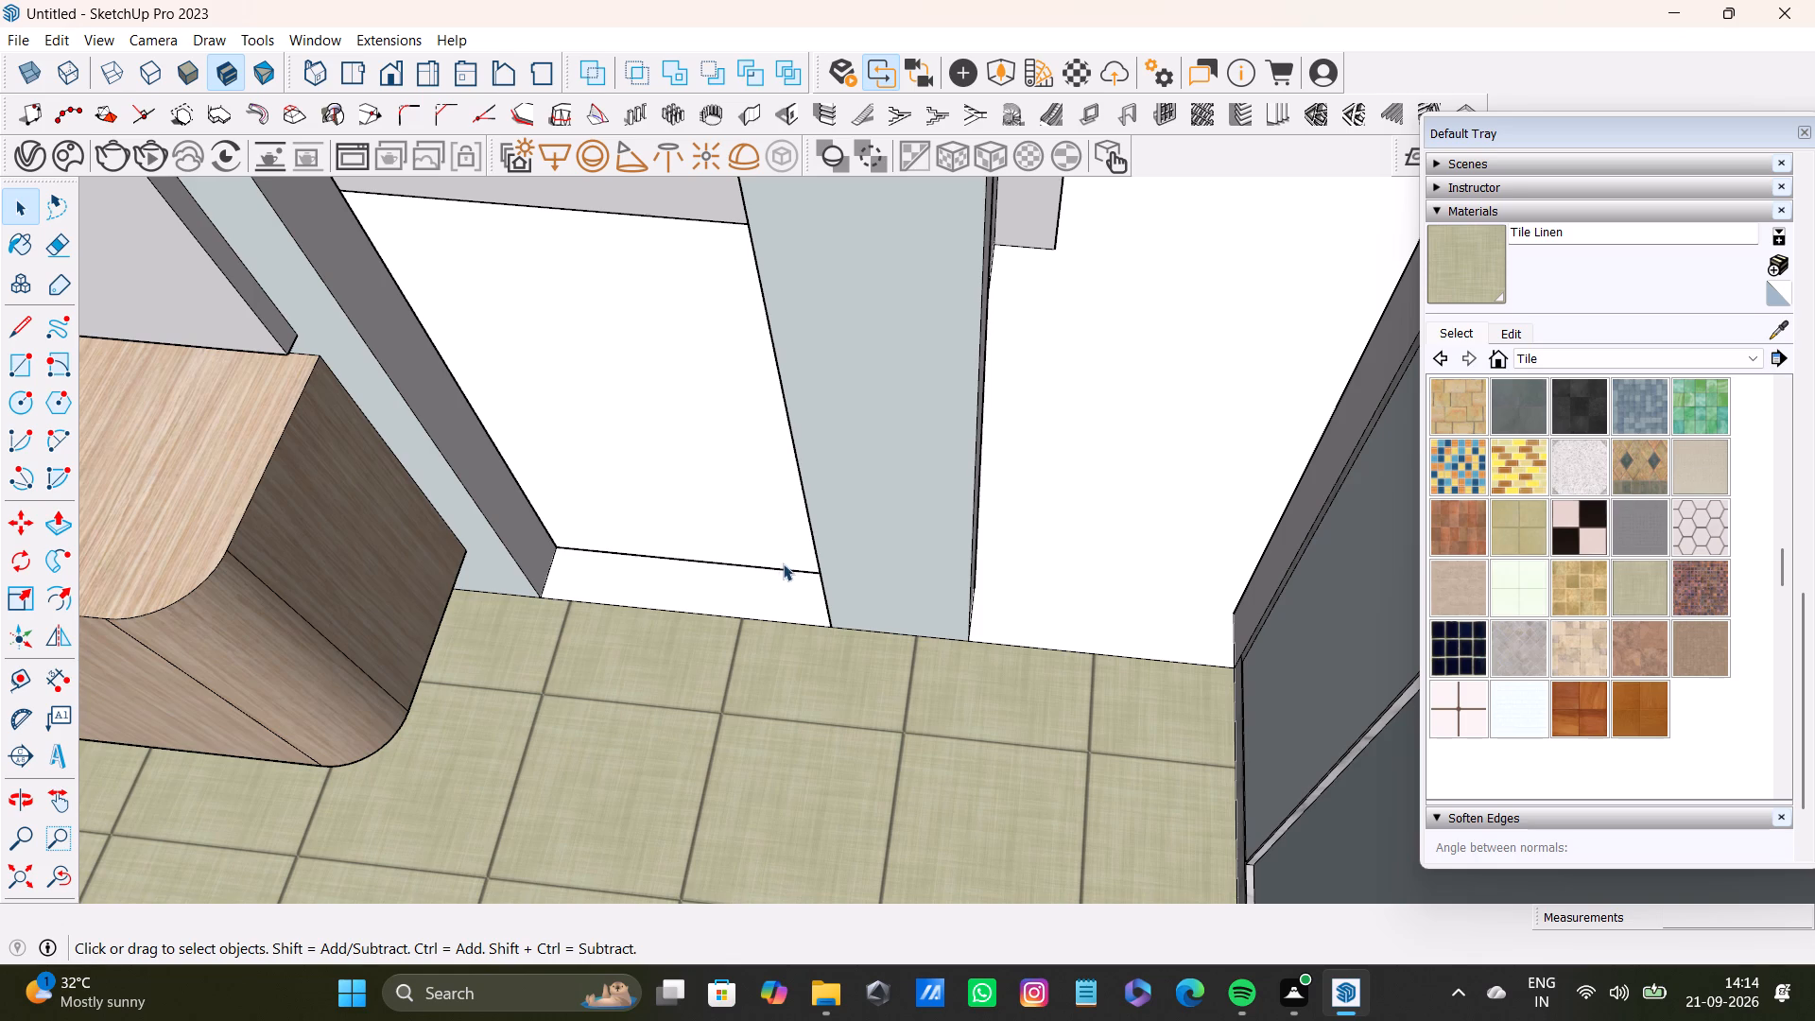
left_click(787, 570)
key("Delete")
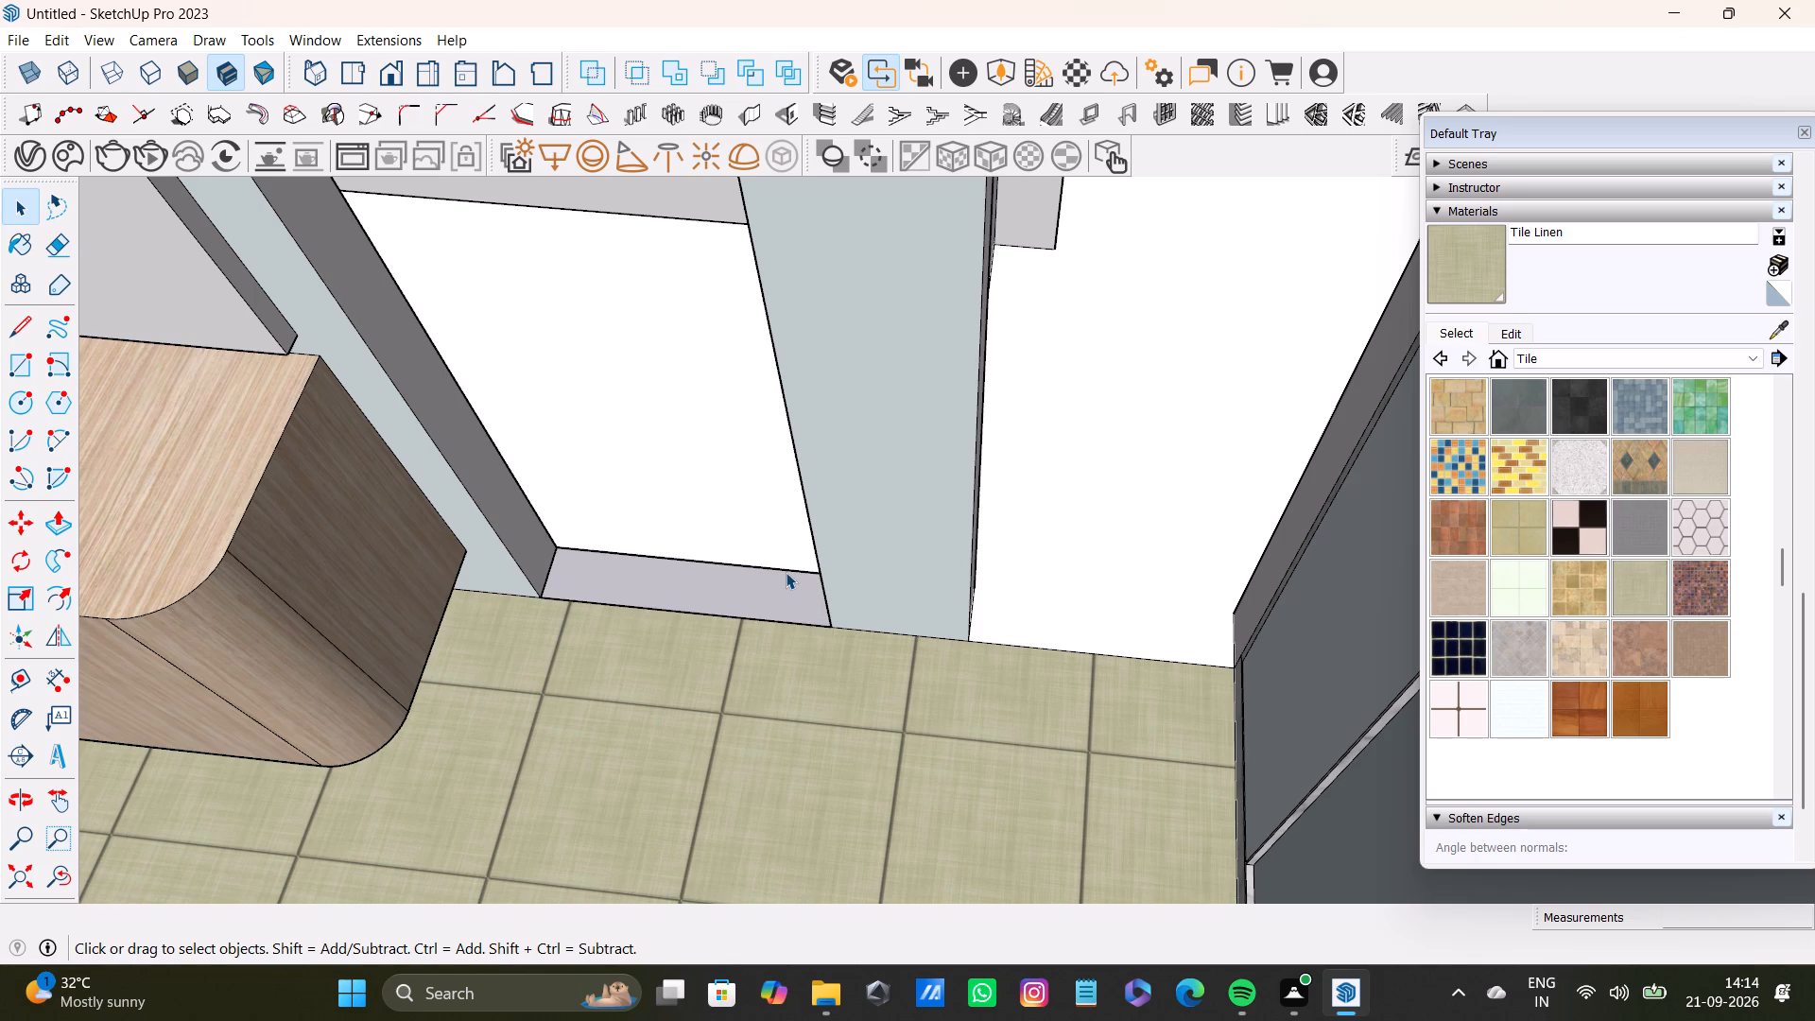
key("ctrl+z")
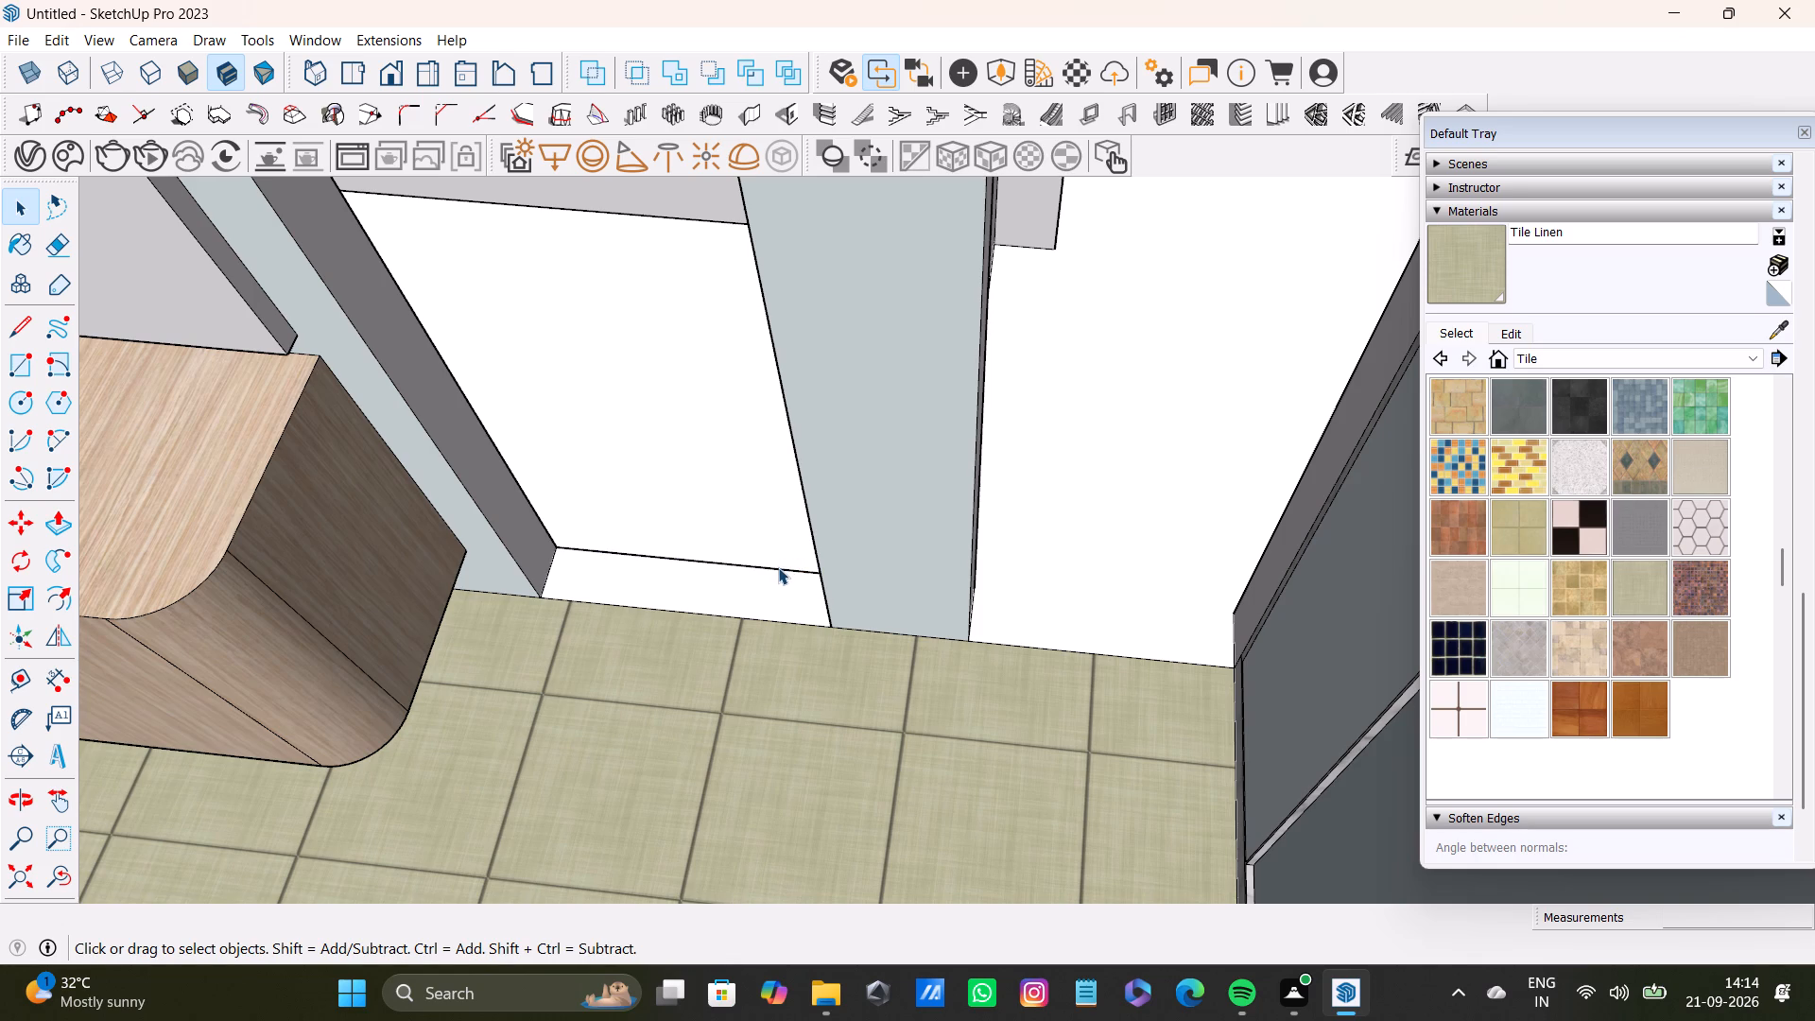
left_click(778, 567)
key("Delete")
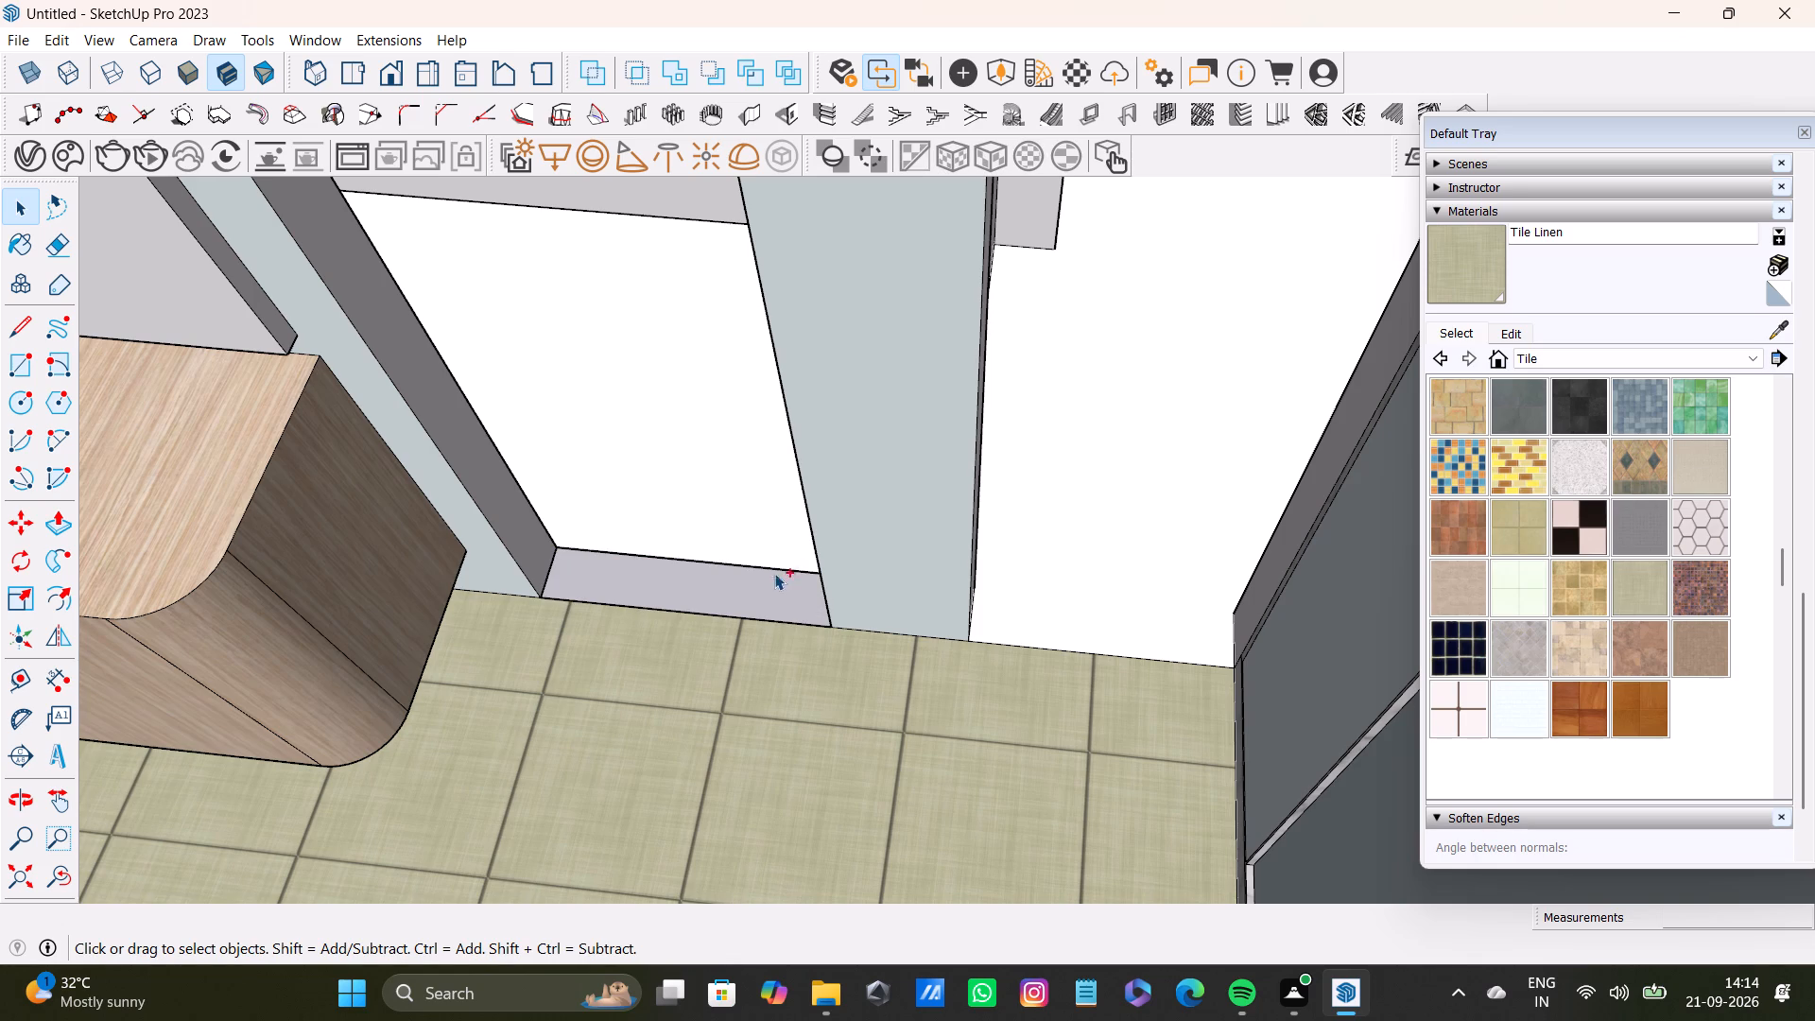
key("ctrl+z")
Delete the house wall face overlapping the azure wall beside the curved-panel wardrobe.
scroll(349, 586, "down", 15)
middle_click_drag(402, 715, 908, 635, "shift")
scroll(908, 636, "down", 4)
middle_click_drag(1168, 628, 1750, 637)
scroll(898, 552, "up", 2)
middle_click_drag(898, 552, 1229, 510)
scroll(1046, 416, "up", 2)
middle_click_drag(1020, 409, 873, 649, "shift")
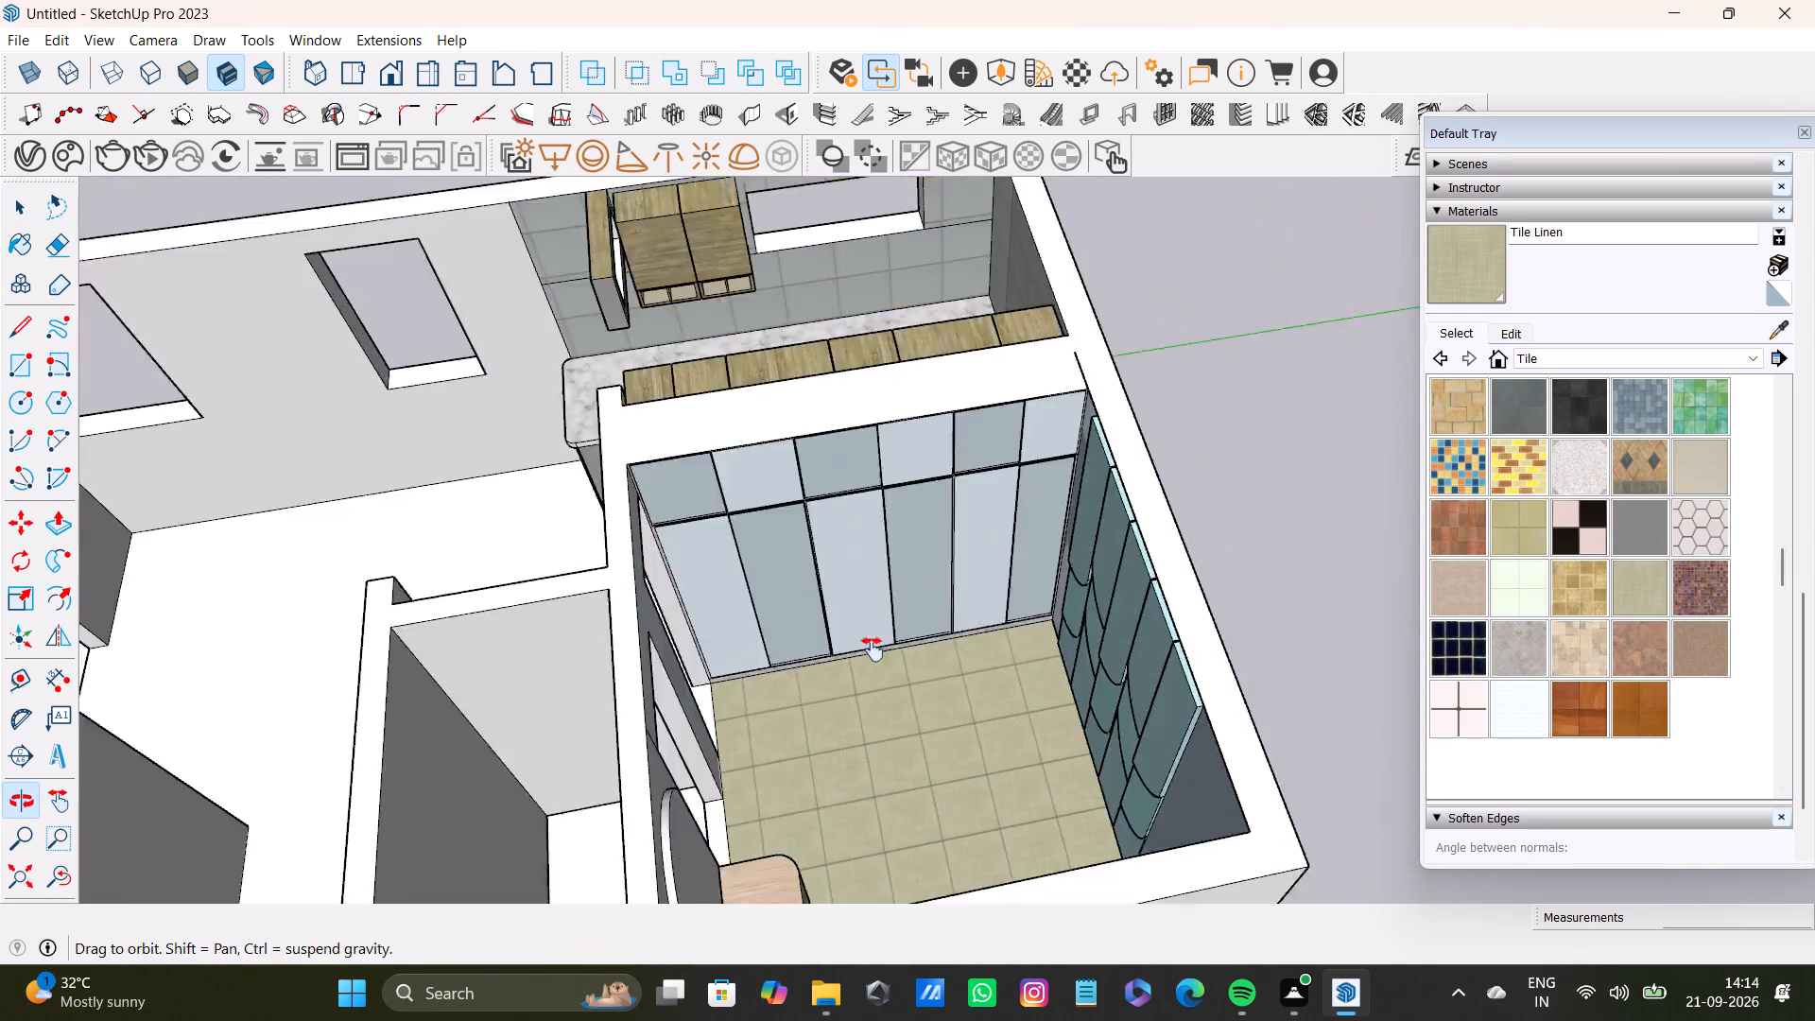
middle_click_drag(873, 649, 1199, 608, "shift")
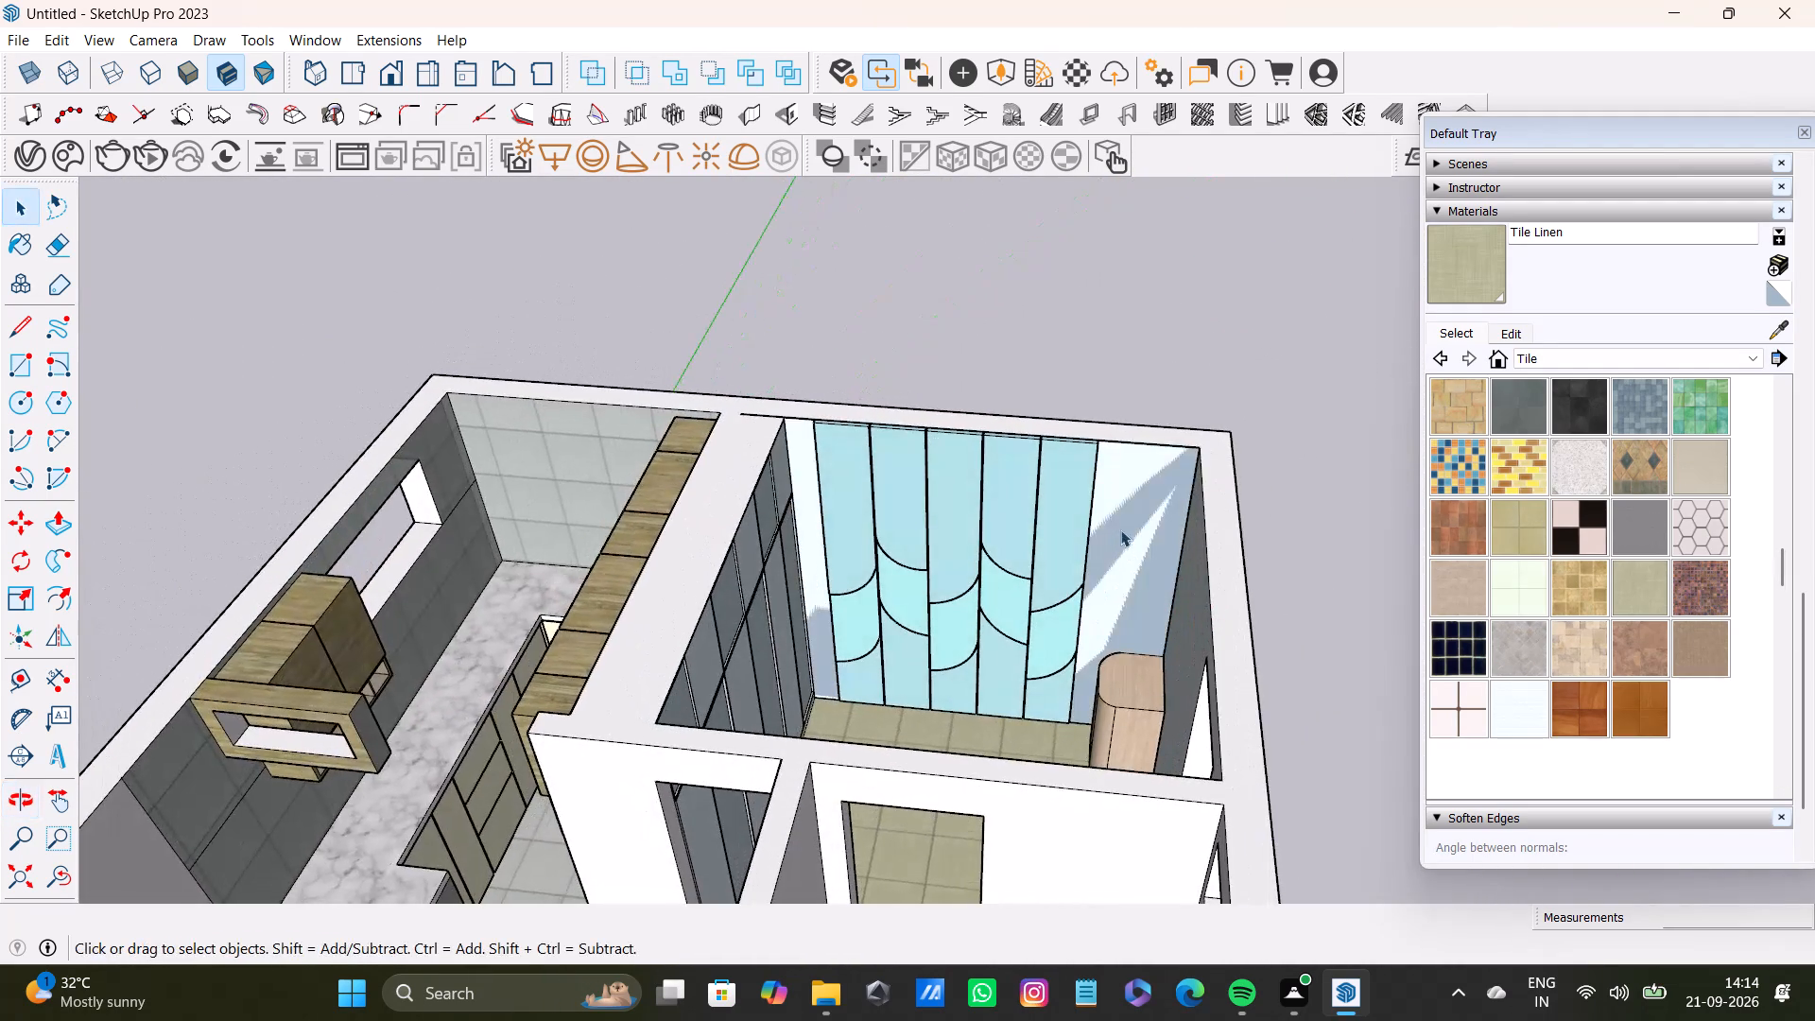
left_click(1120, 528)
scroll(1126, 565, "down", 5)
middle_click_drag(1130, 566, 1140, 648)
double_click(1113, 547)
left_click_drag(1114, 546, 1116, 562)
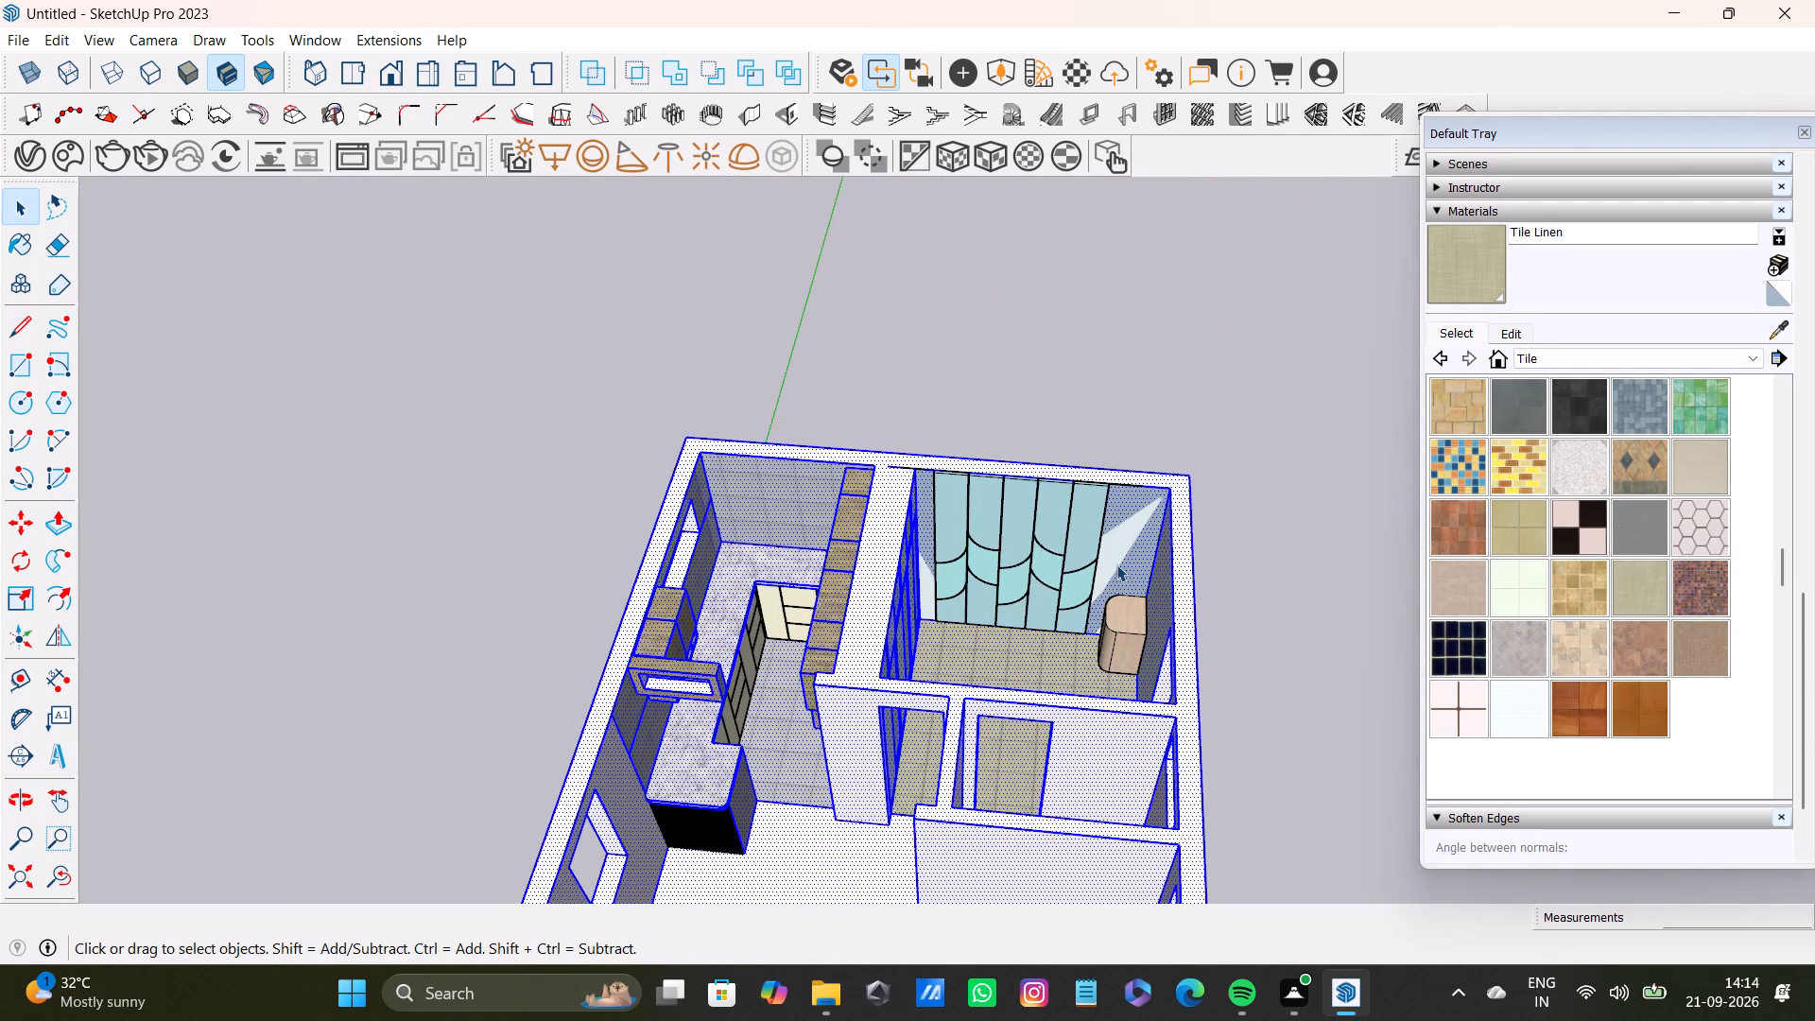
left_click(1116, 564)
left_click(1116, 561)
key("Delete")
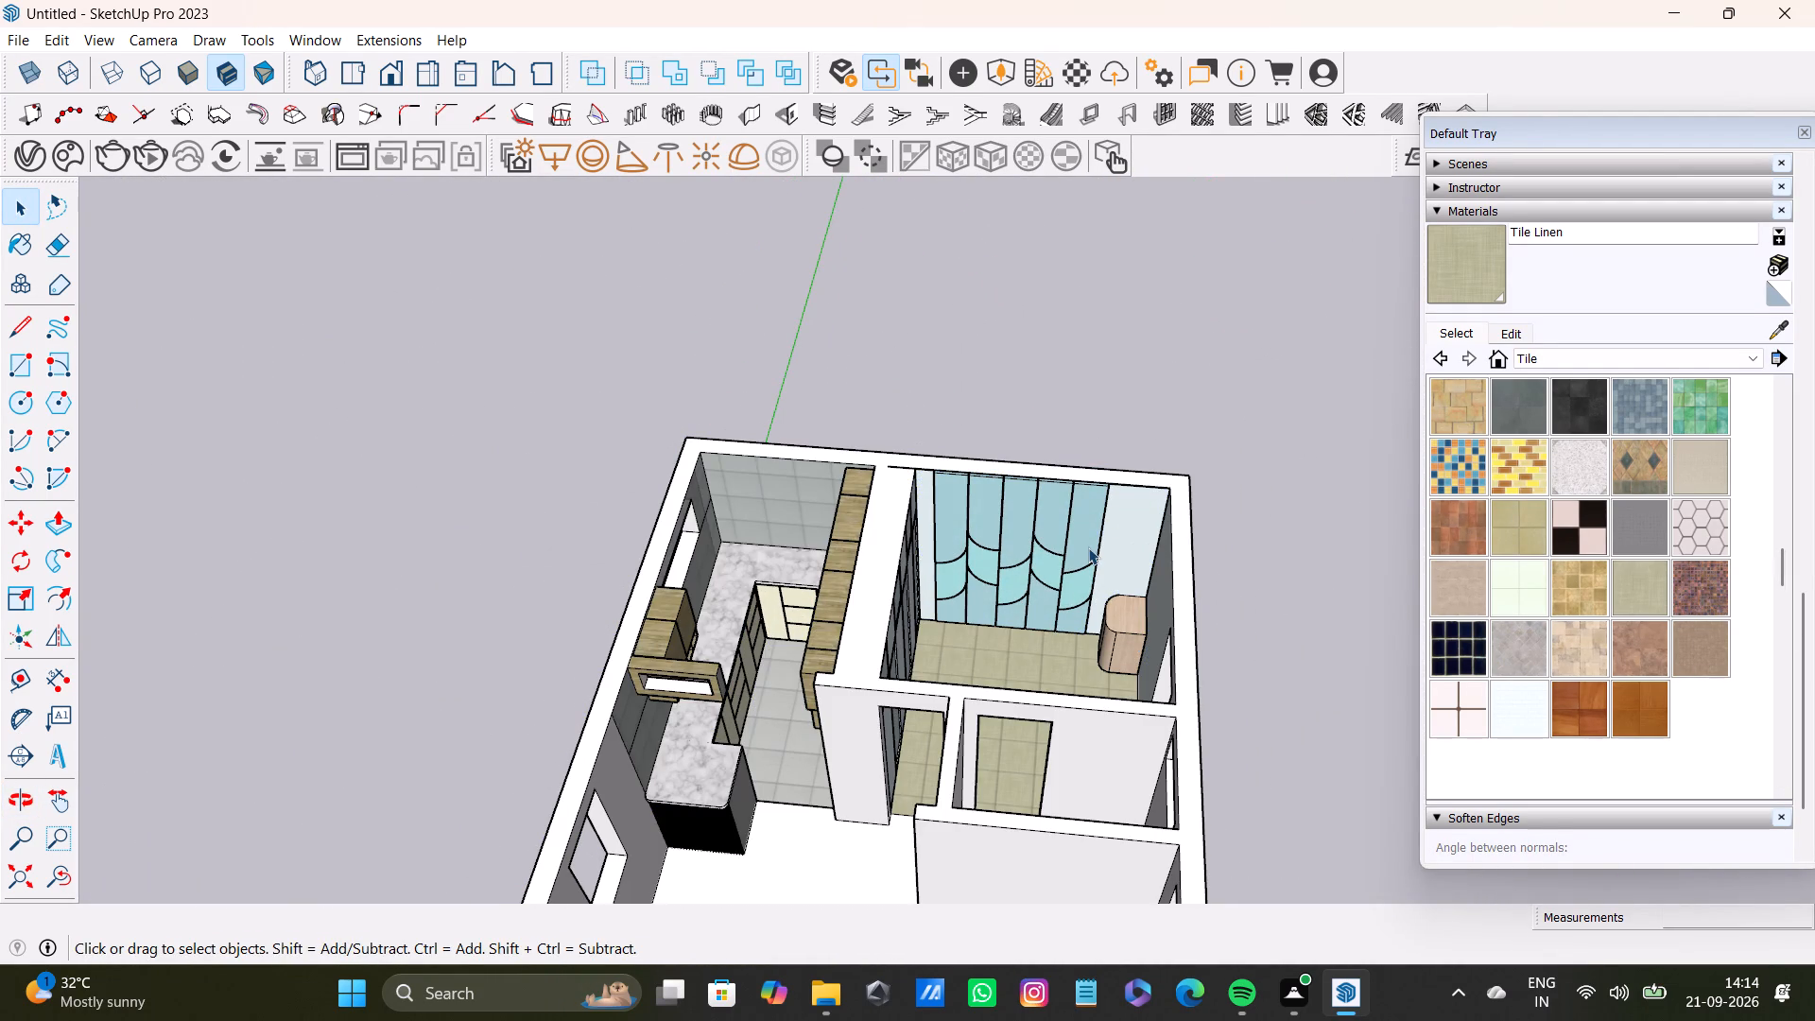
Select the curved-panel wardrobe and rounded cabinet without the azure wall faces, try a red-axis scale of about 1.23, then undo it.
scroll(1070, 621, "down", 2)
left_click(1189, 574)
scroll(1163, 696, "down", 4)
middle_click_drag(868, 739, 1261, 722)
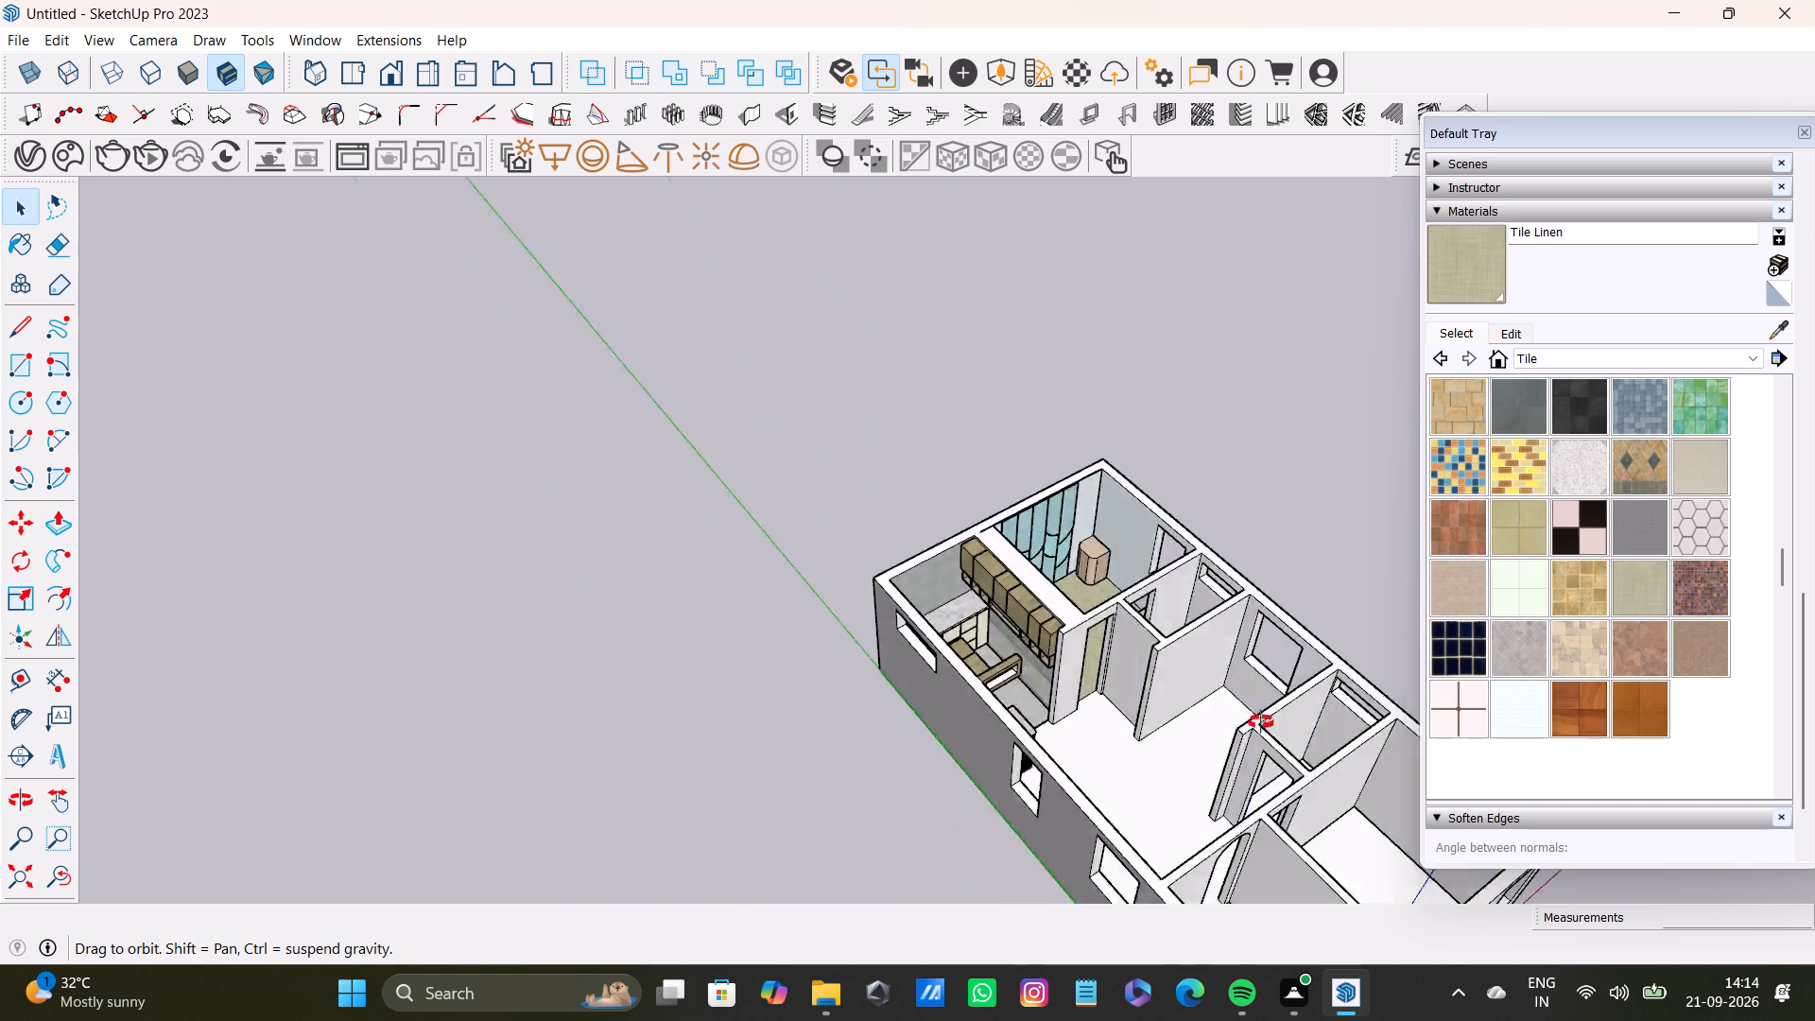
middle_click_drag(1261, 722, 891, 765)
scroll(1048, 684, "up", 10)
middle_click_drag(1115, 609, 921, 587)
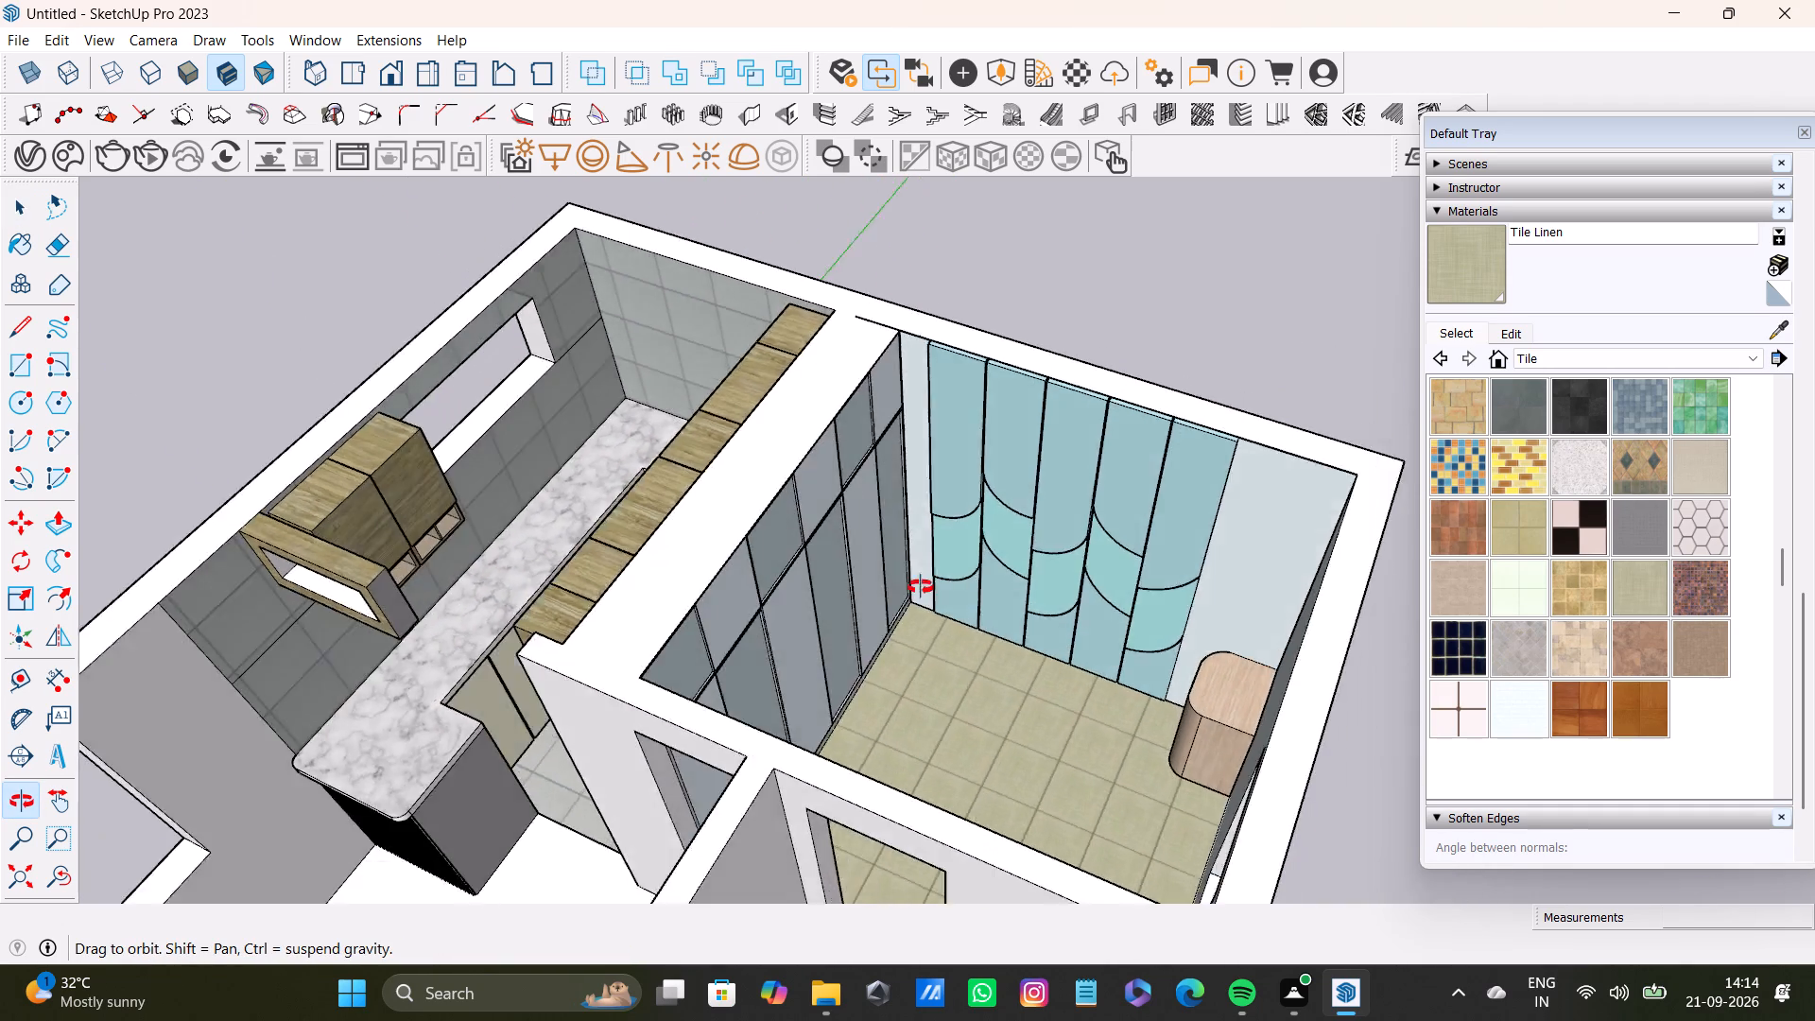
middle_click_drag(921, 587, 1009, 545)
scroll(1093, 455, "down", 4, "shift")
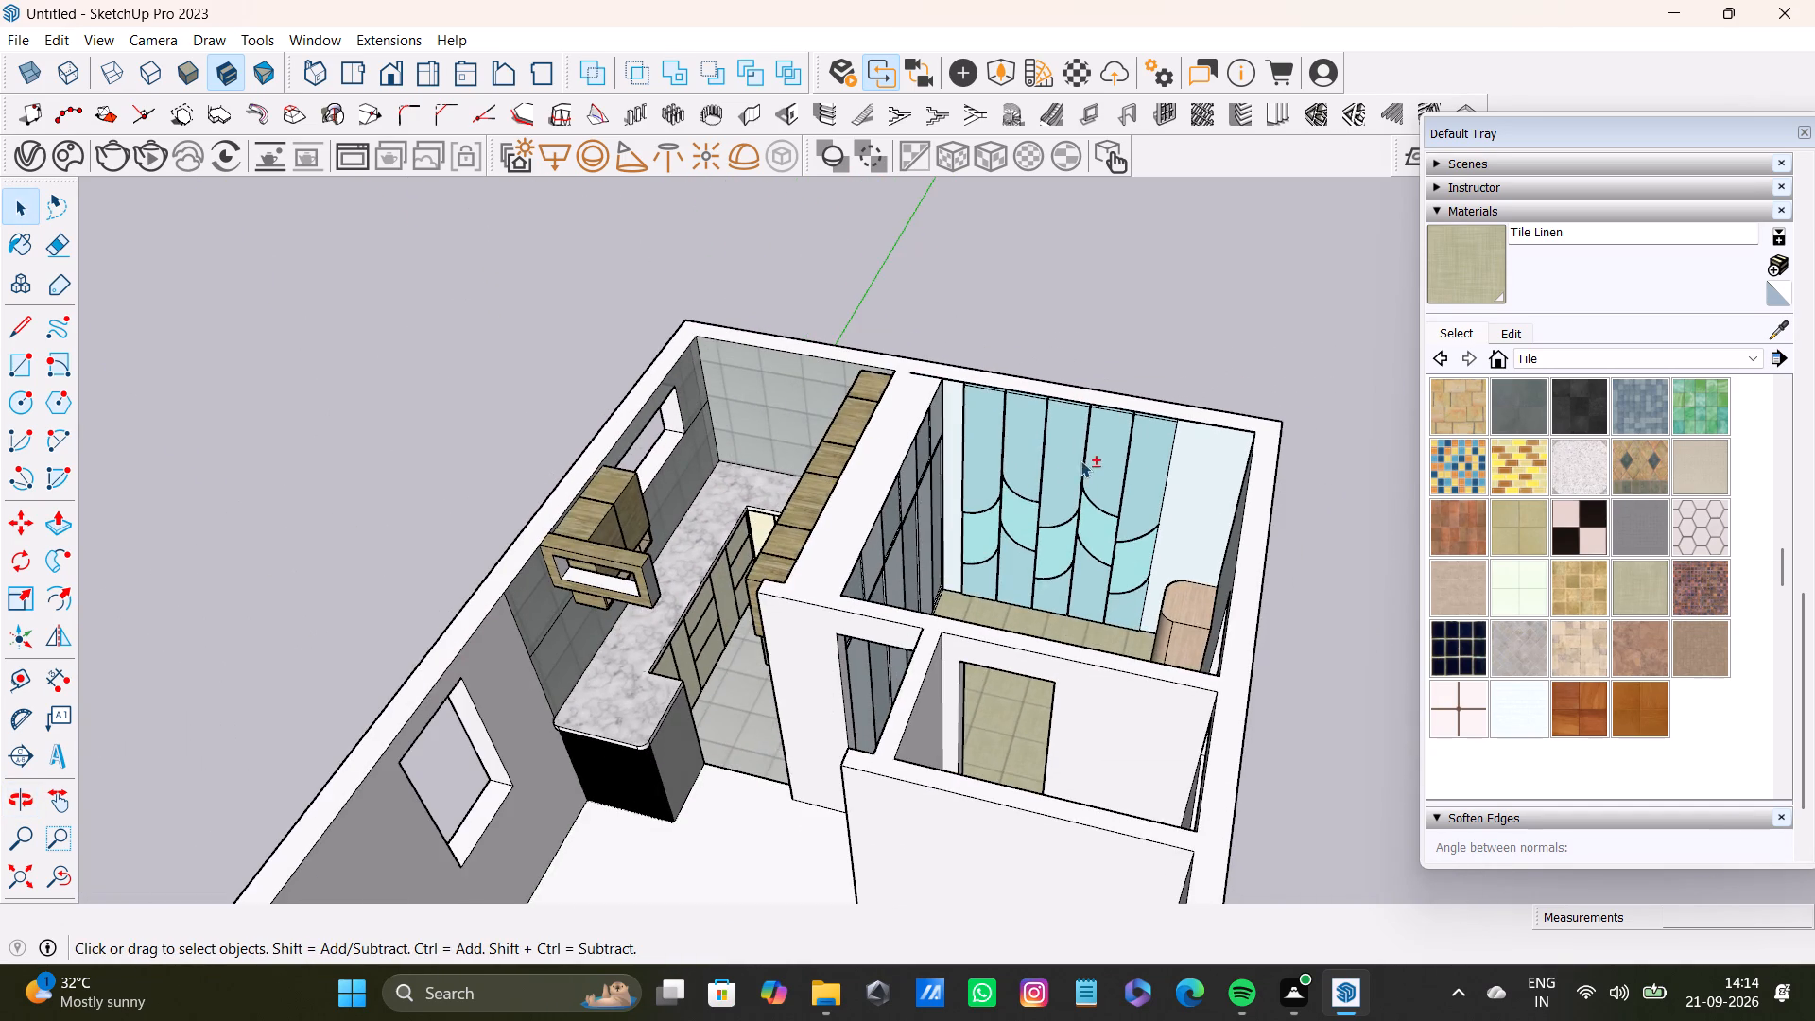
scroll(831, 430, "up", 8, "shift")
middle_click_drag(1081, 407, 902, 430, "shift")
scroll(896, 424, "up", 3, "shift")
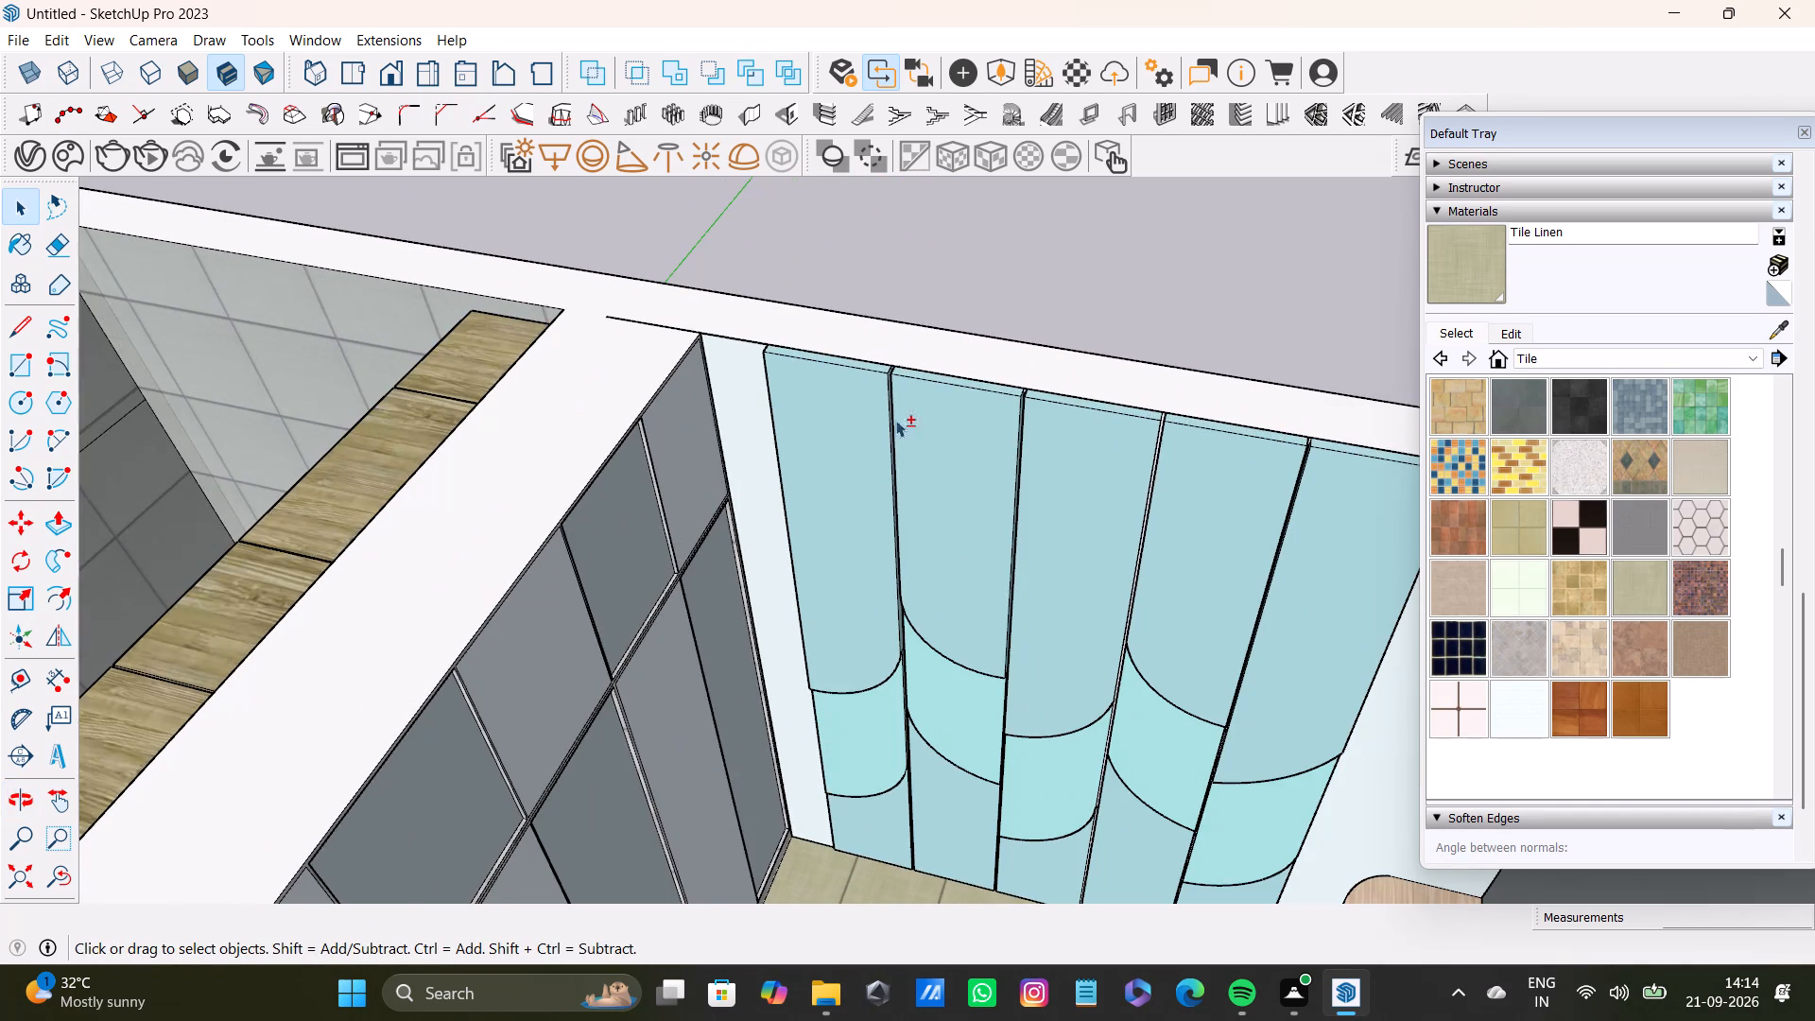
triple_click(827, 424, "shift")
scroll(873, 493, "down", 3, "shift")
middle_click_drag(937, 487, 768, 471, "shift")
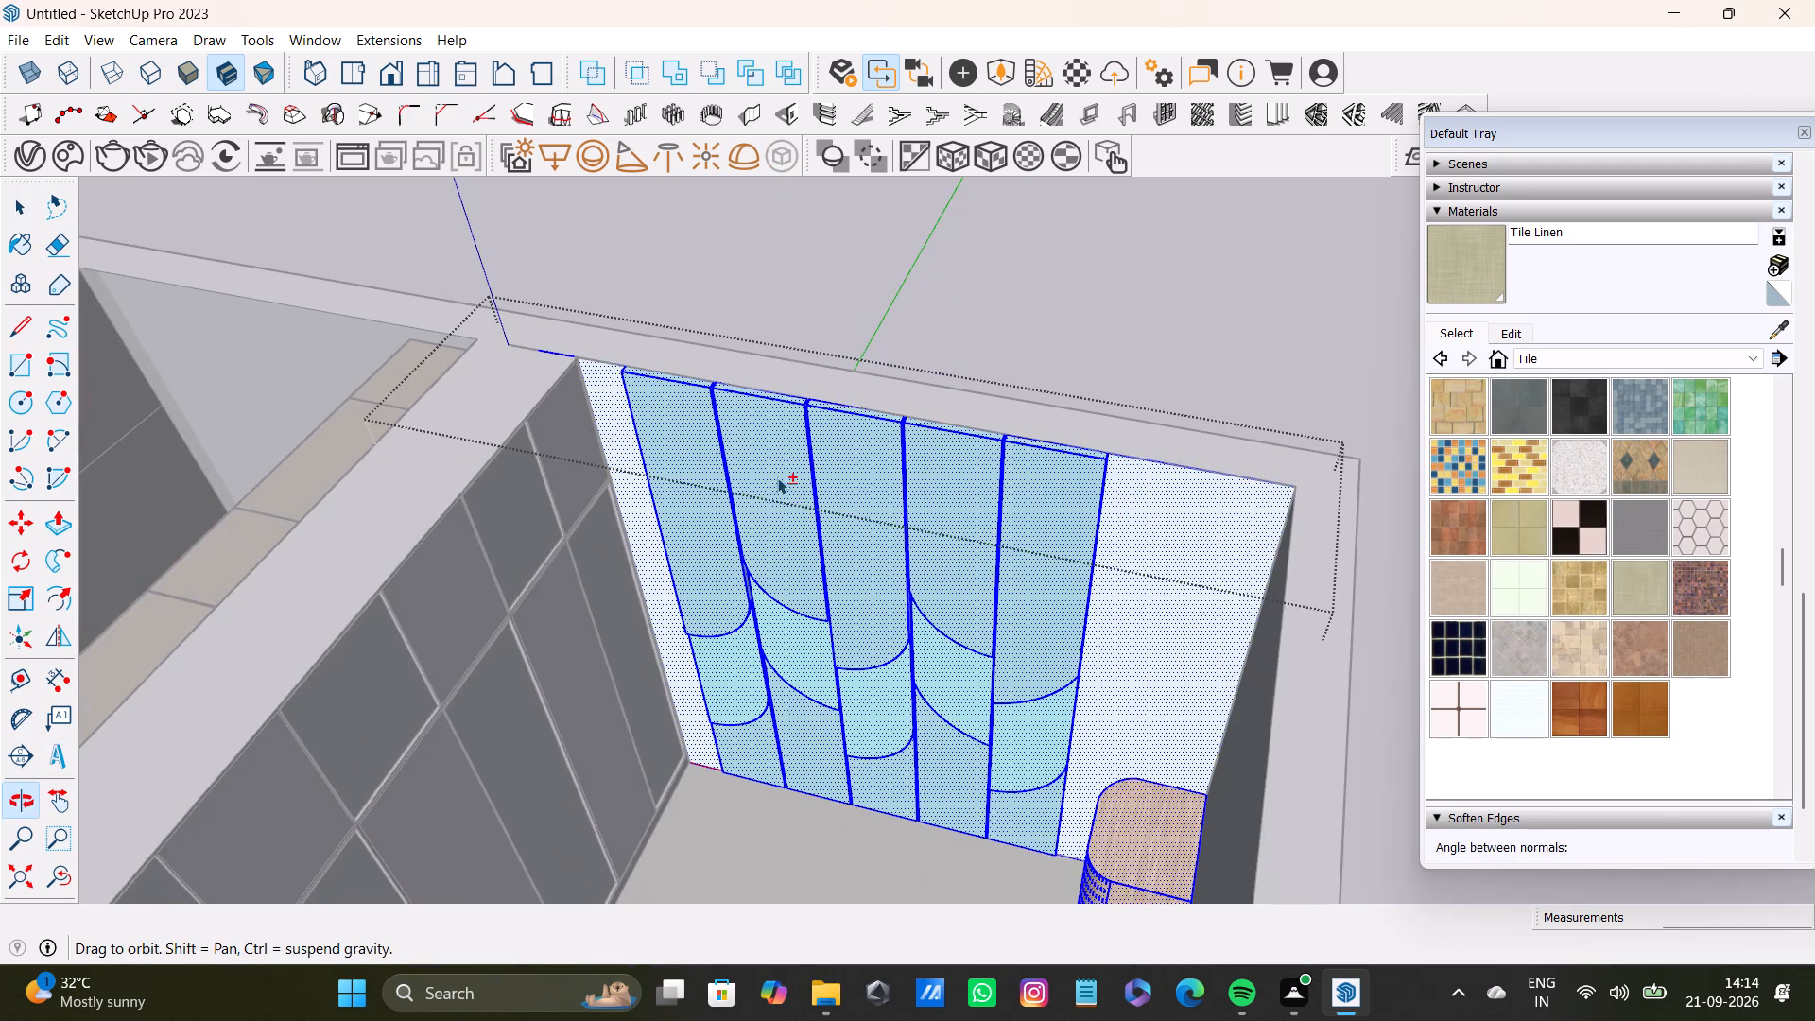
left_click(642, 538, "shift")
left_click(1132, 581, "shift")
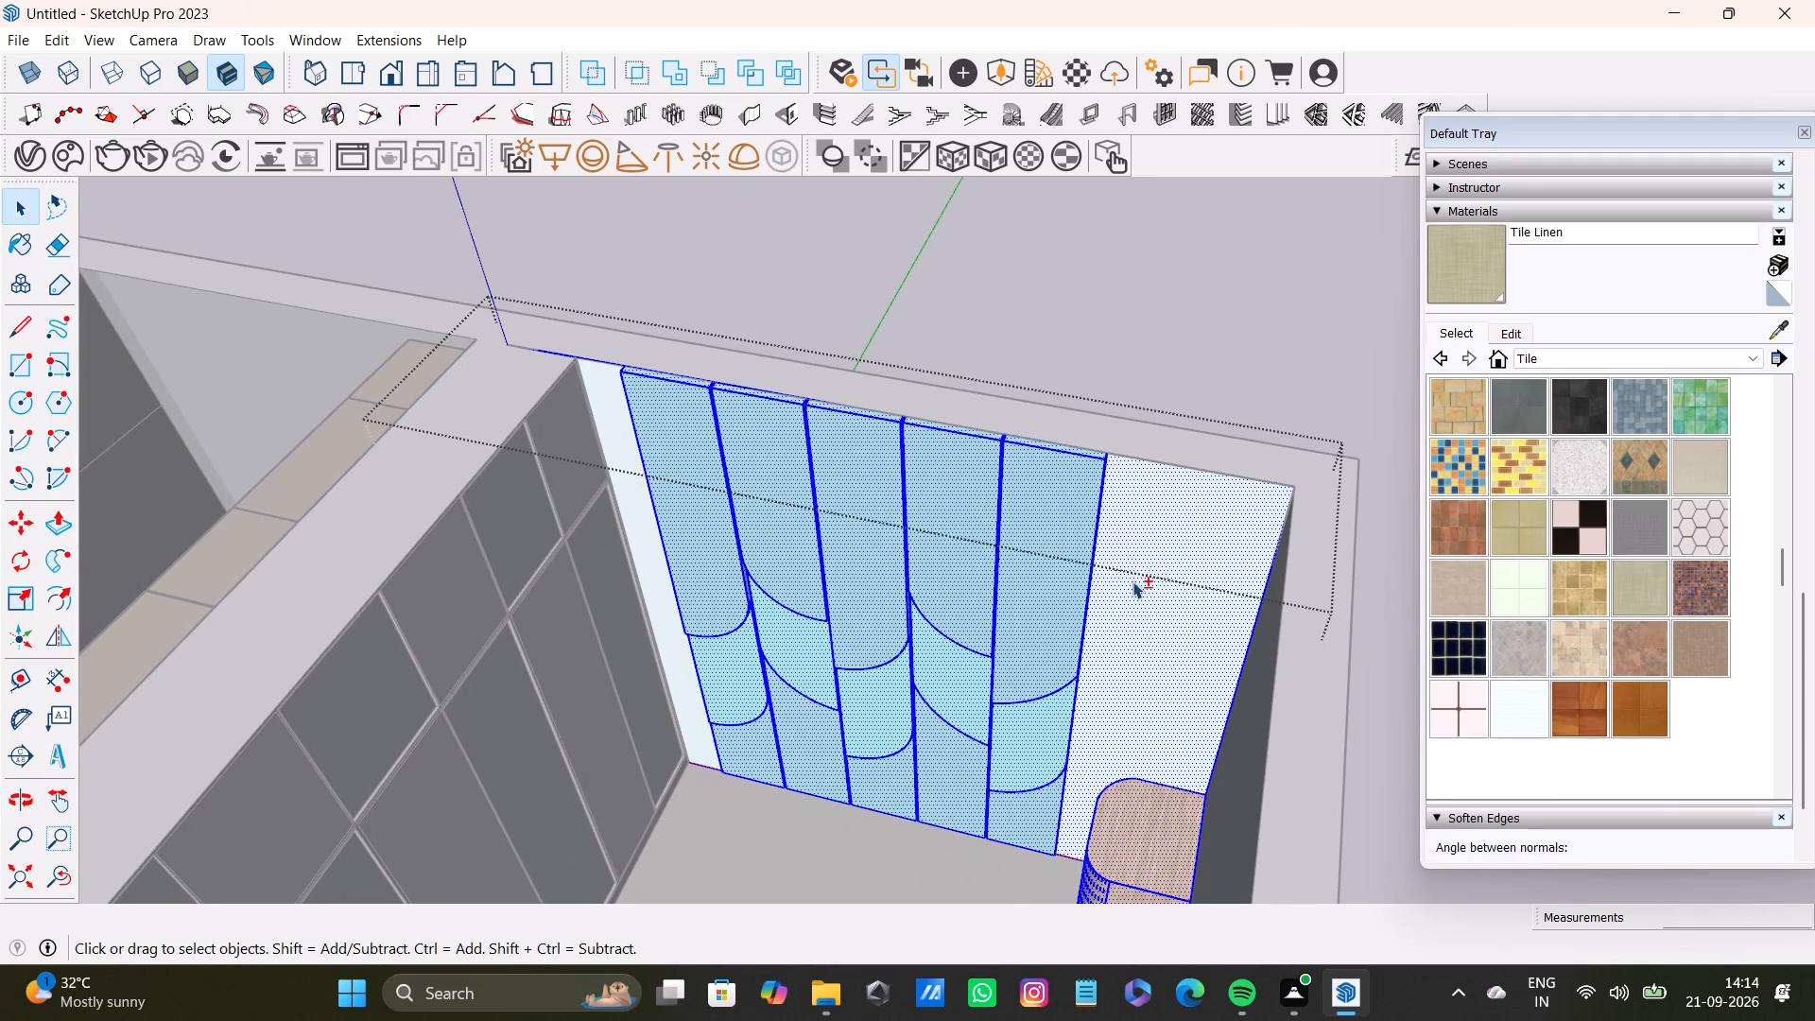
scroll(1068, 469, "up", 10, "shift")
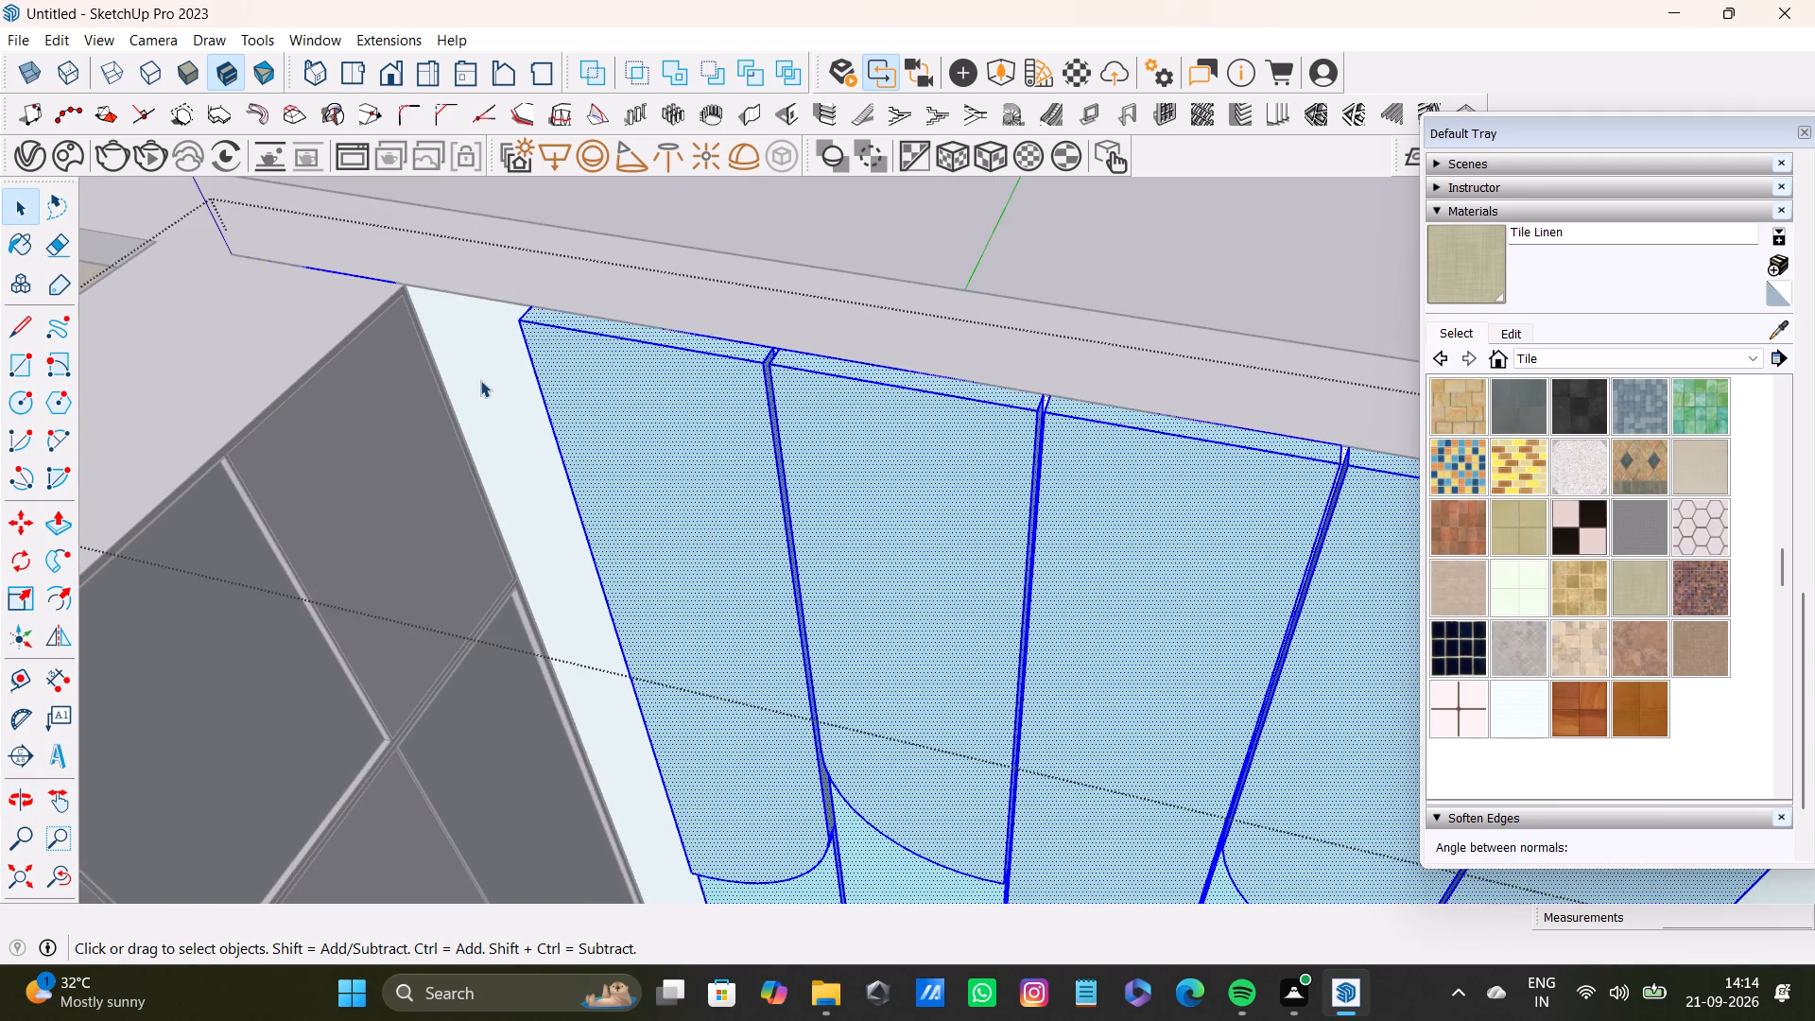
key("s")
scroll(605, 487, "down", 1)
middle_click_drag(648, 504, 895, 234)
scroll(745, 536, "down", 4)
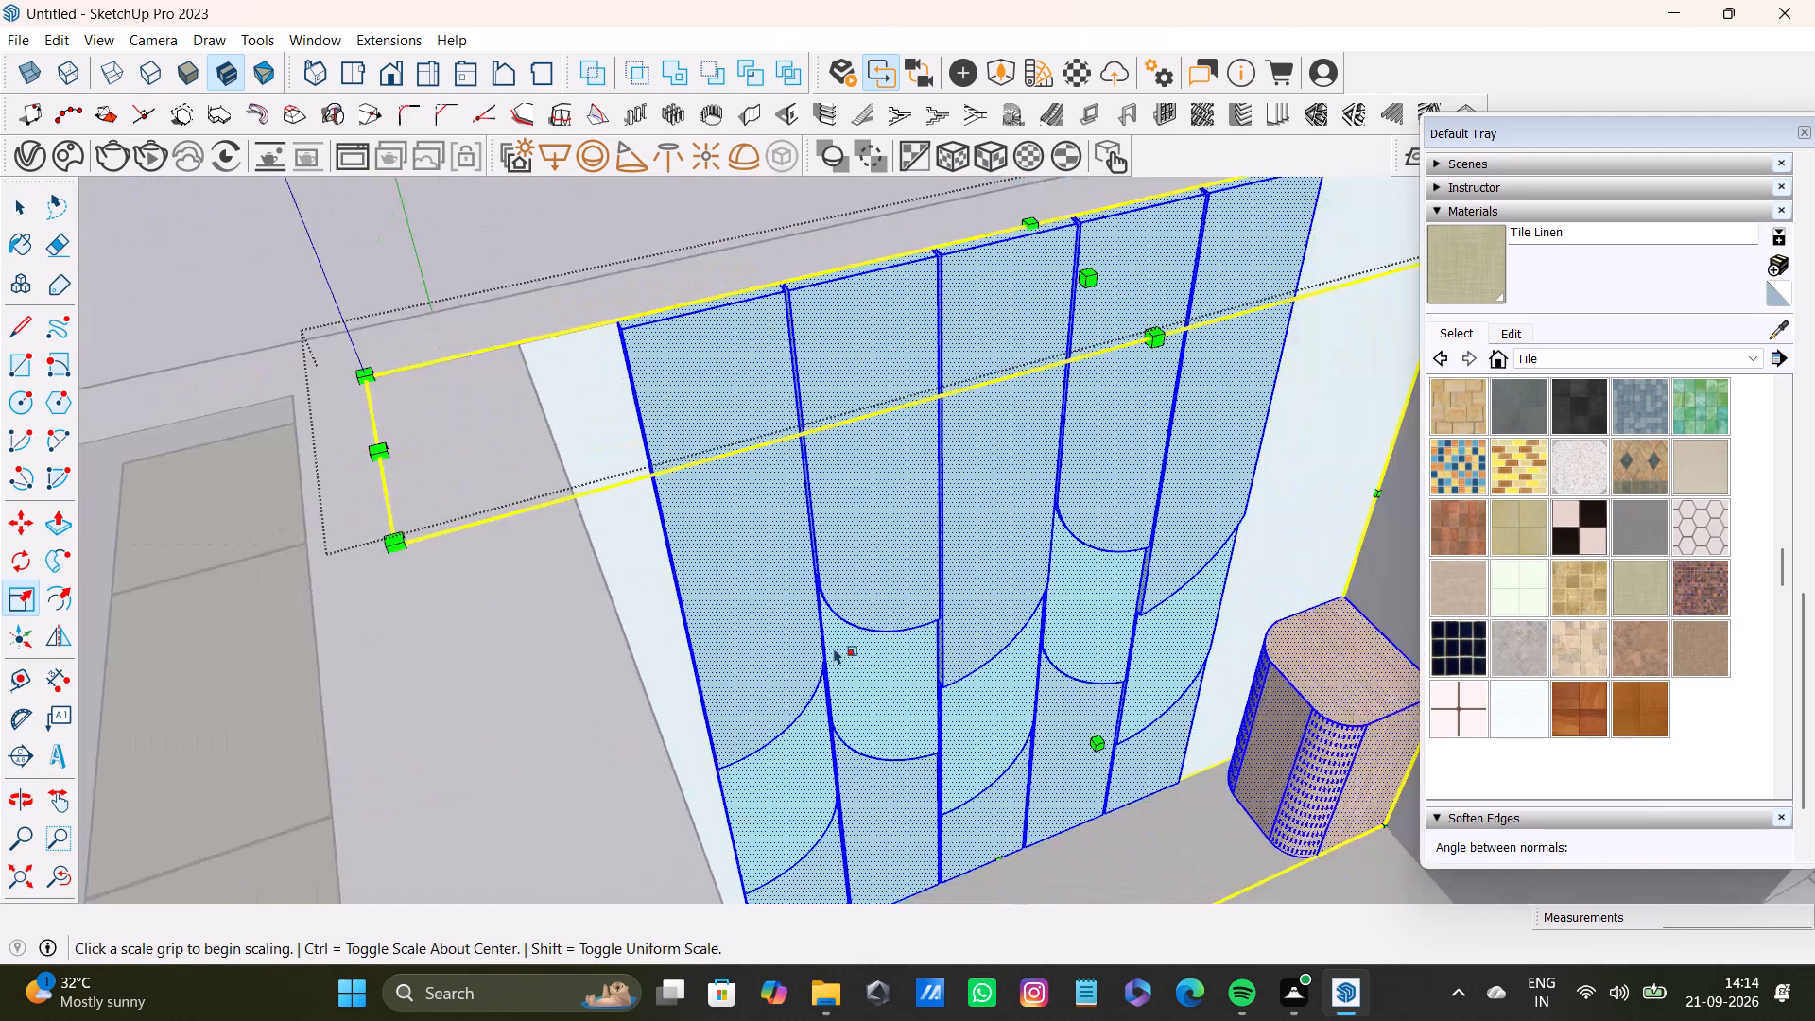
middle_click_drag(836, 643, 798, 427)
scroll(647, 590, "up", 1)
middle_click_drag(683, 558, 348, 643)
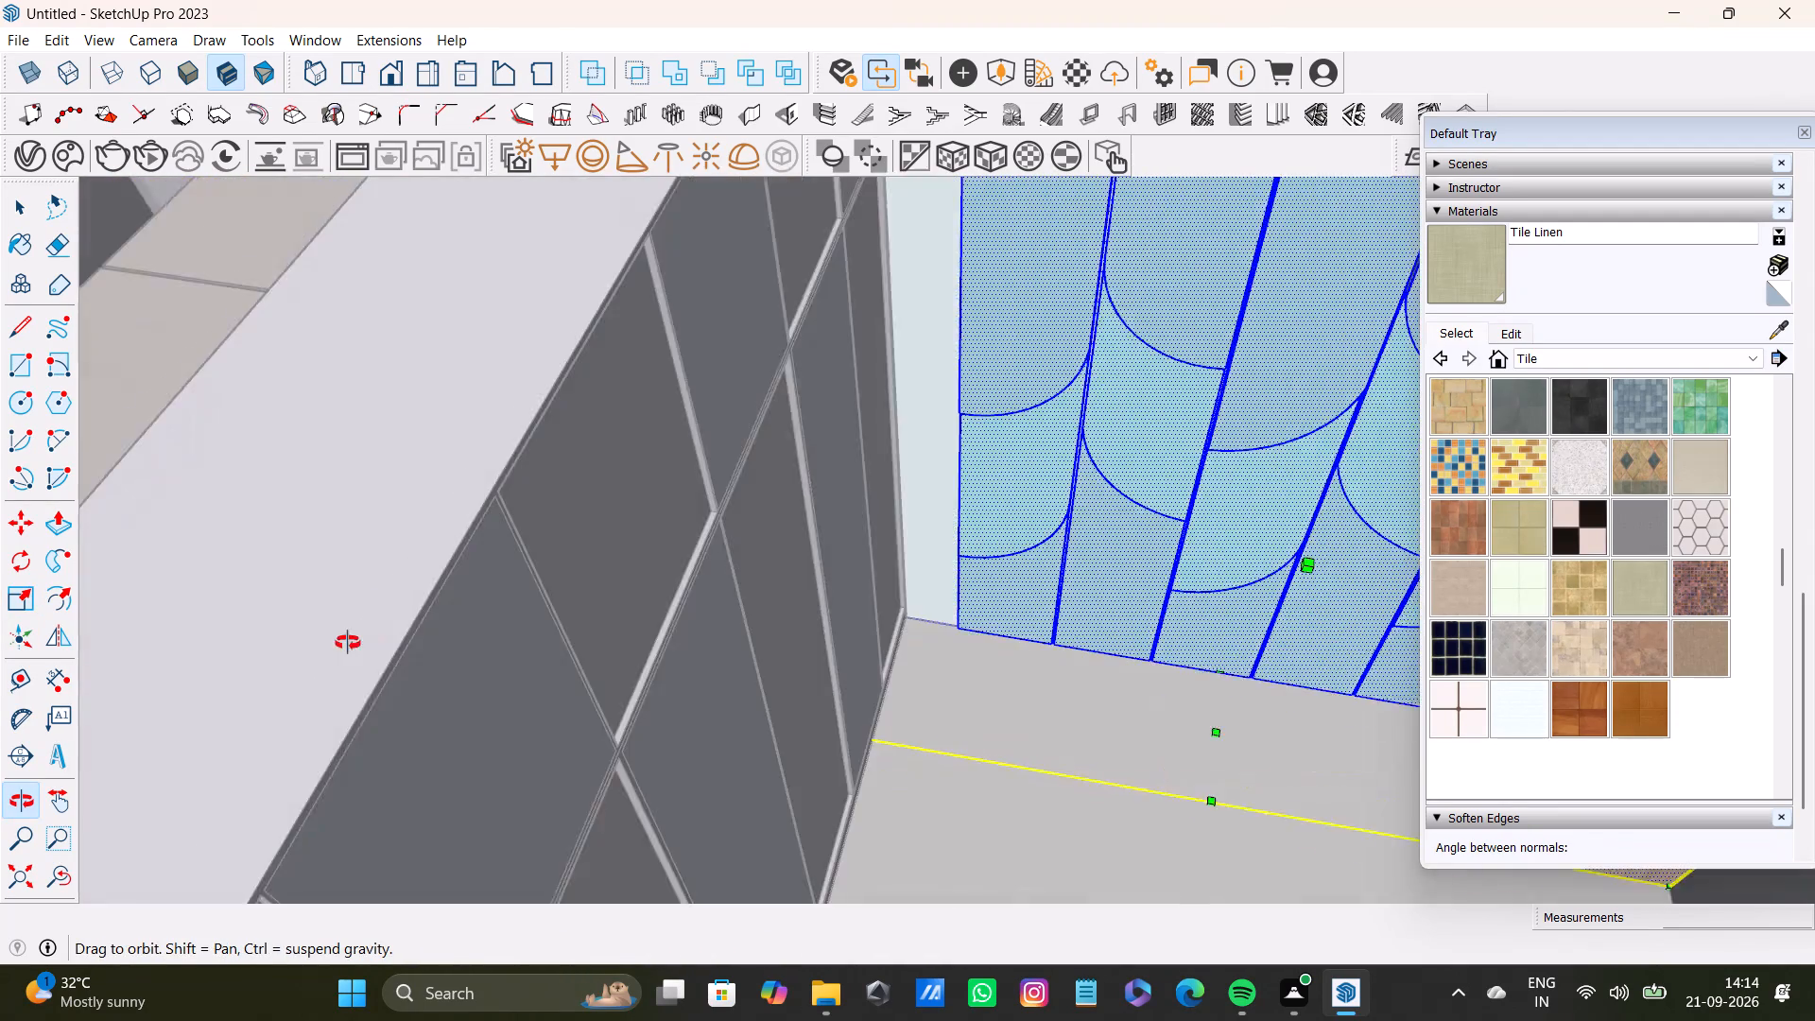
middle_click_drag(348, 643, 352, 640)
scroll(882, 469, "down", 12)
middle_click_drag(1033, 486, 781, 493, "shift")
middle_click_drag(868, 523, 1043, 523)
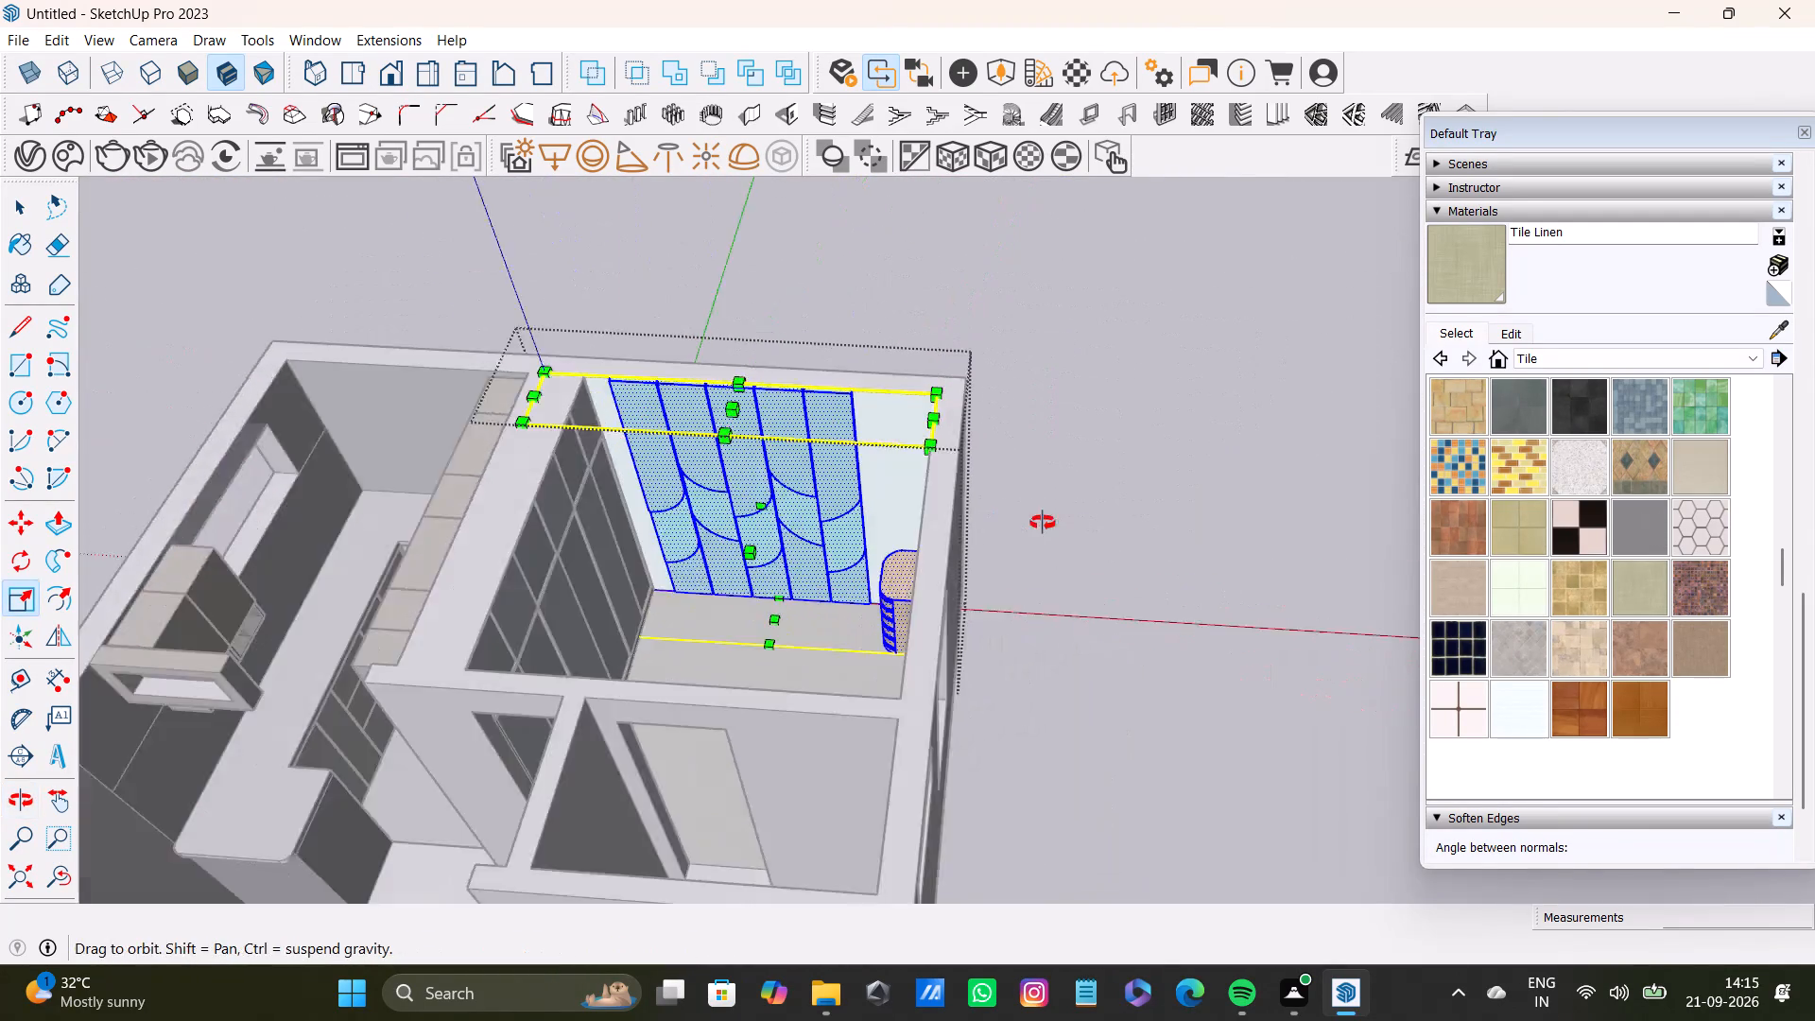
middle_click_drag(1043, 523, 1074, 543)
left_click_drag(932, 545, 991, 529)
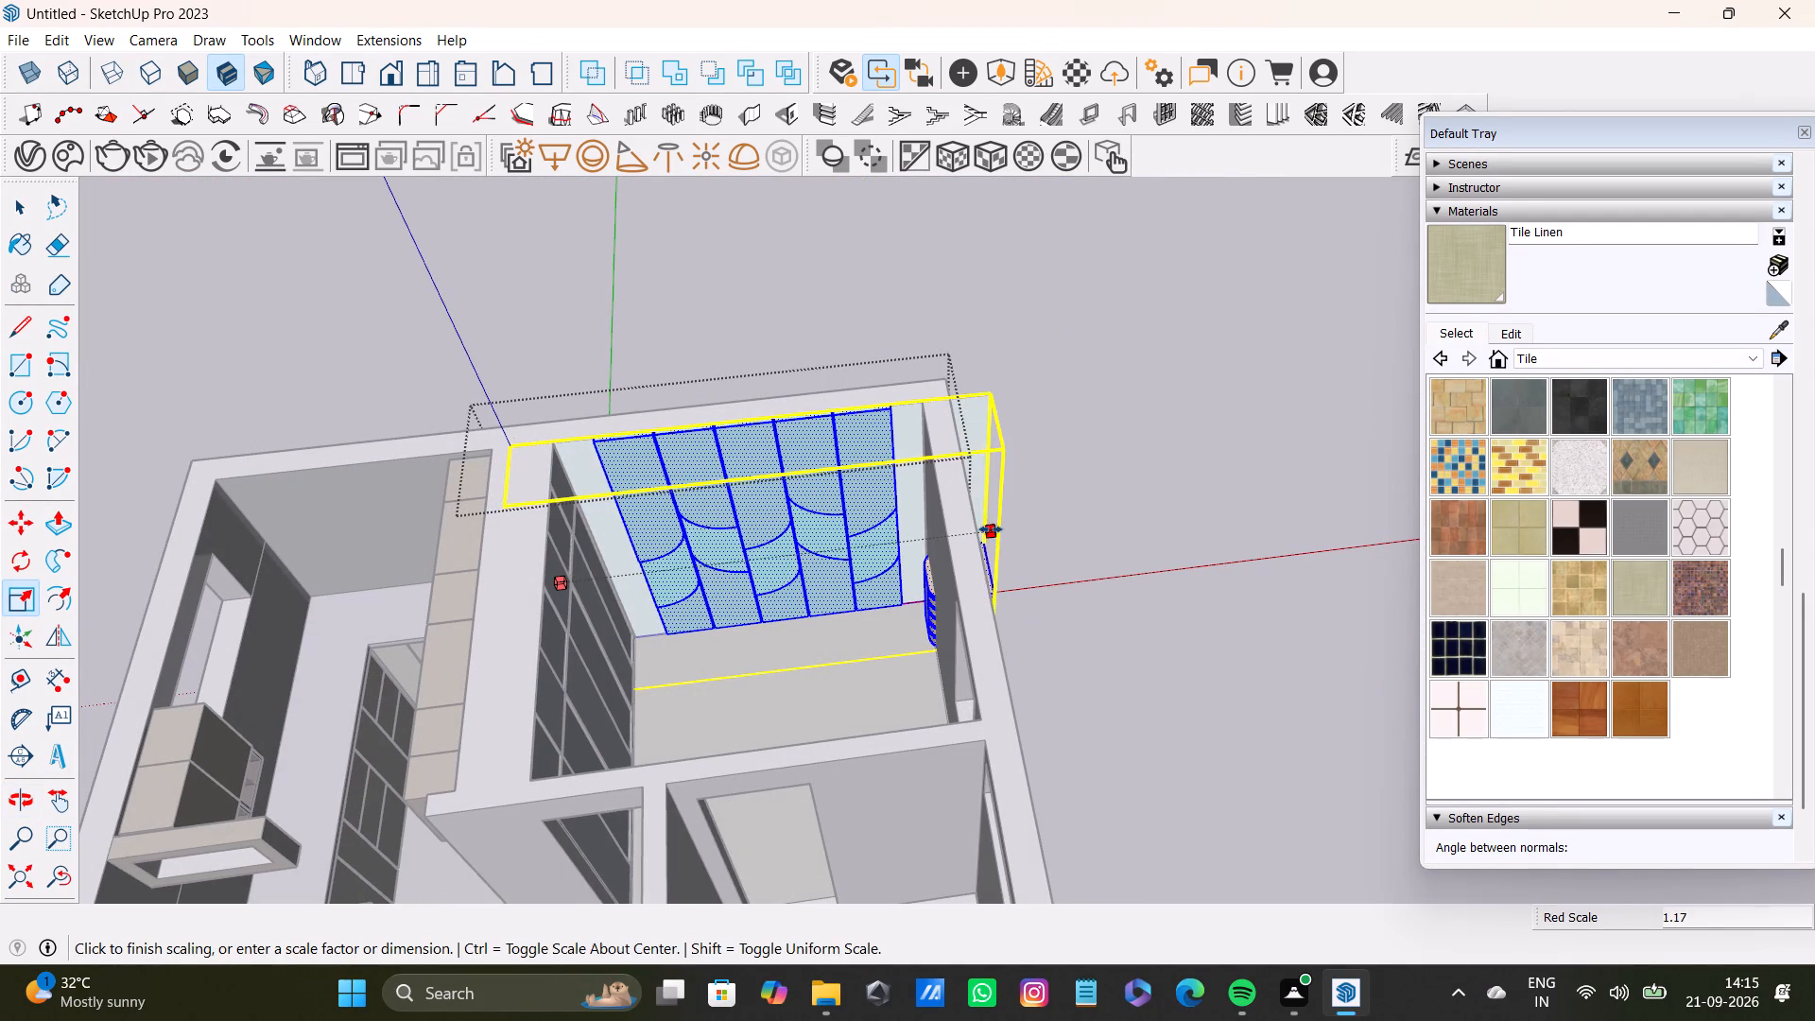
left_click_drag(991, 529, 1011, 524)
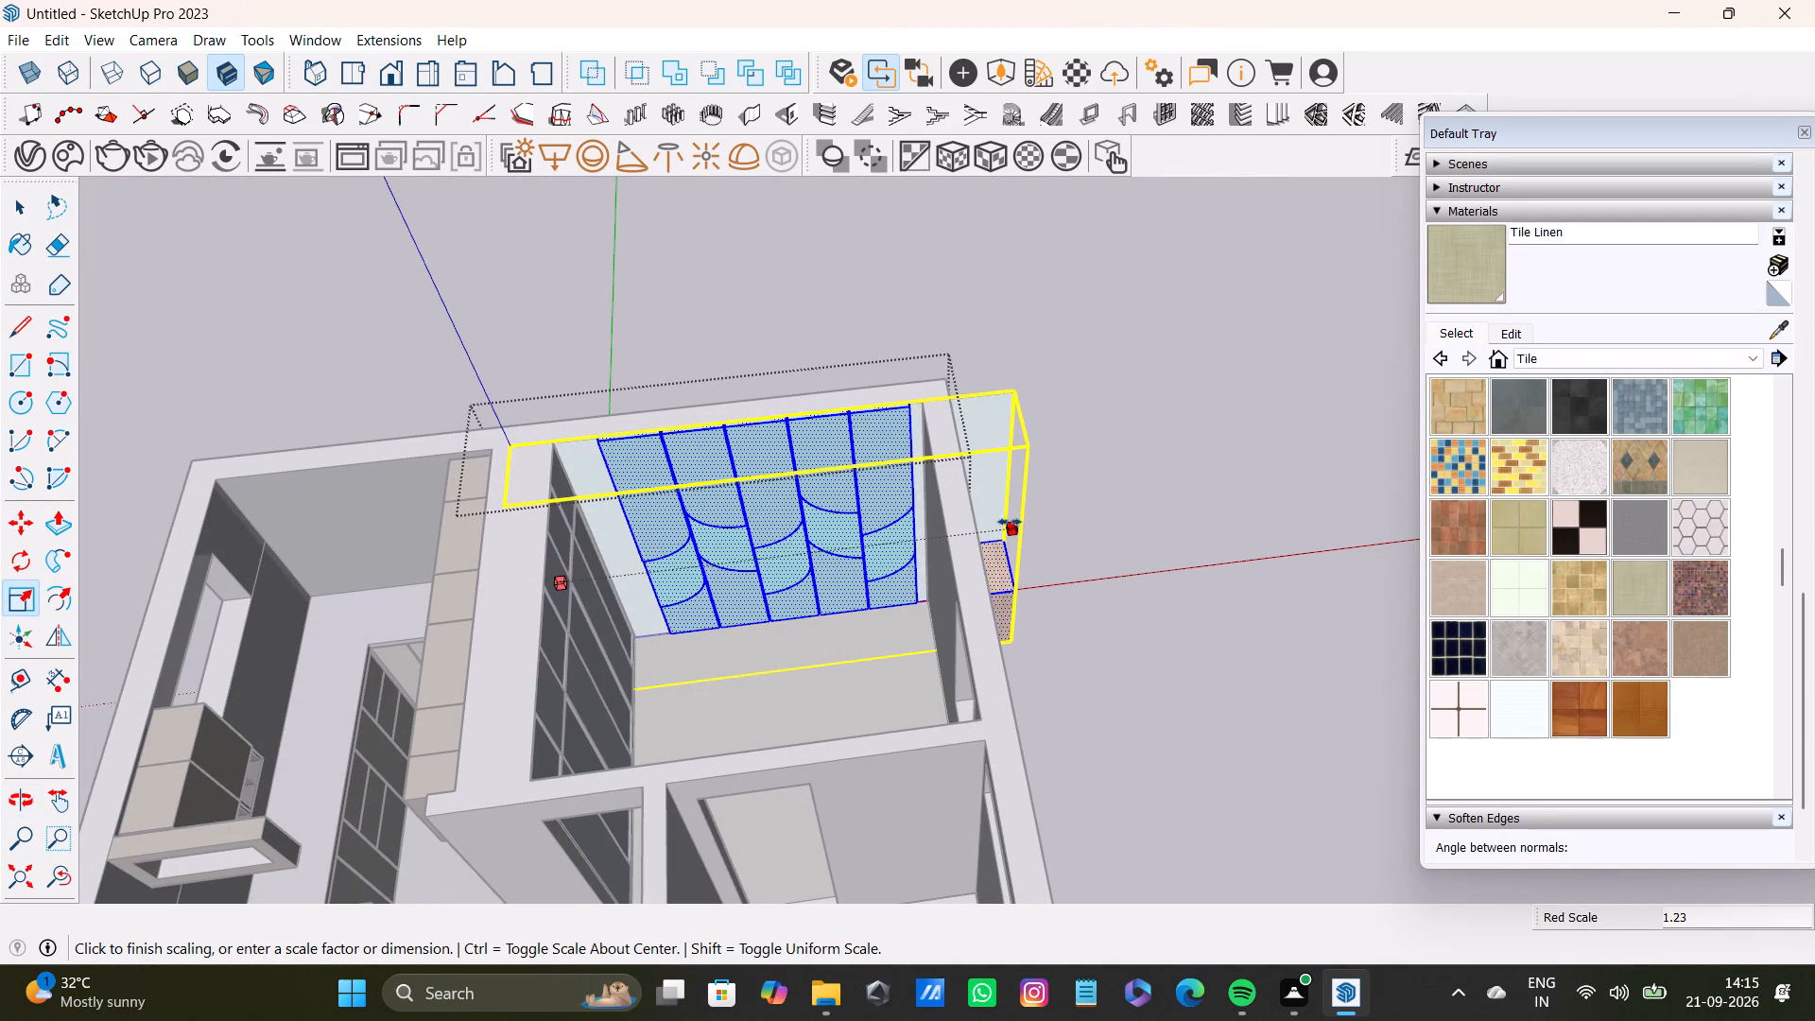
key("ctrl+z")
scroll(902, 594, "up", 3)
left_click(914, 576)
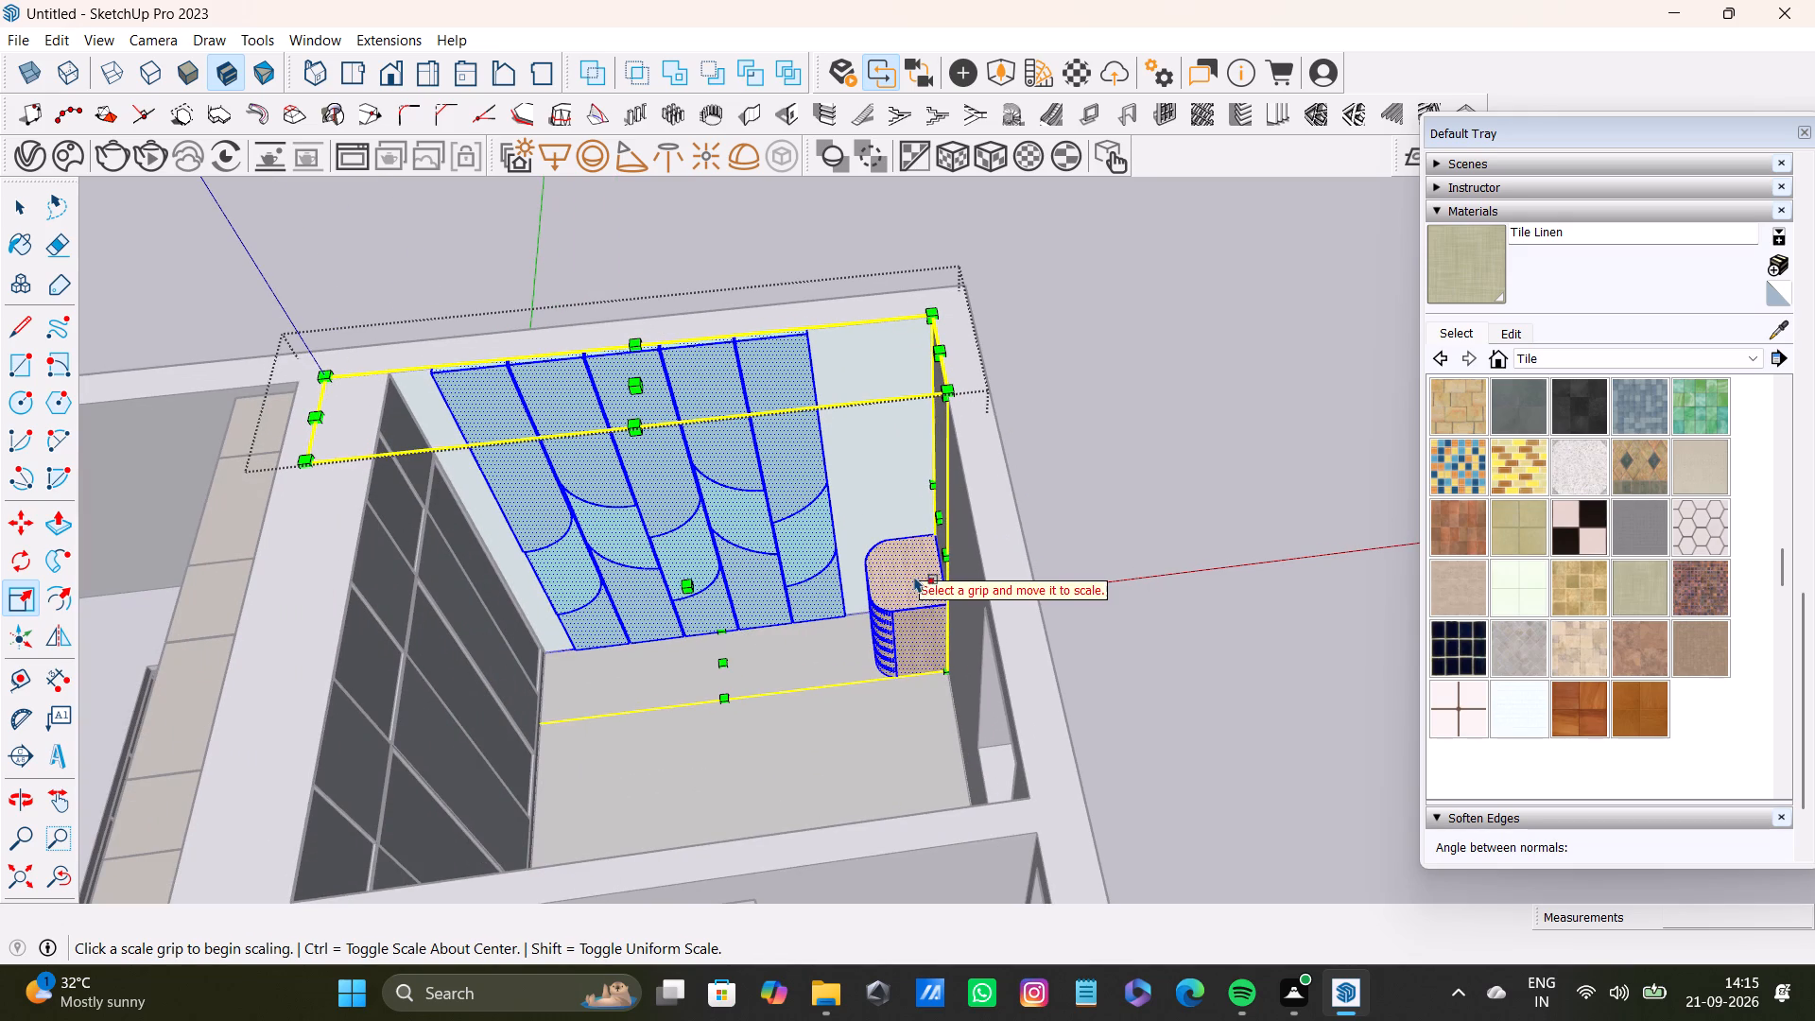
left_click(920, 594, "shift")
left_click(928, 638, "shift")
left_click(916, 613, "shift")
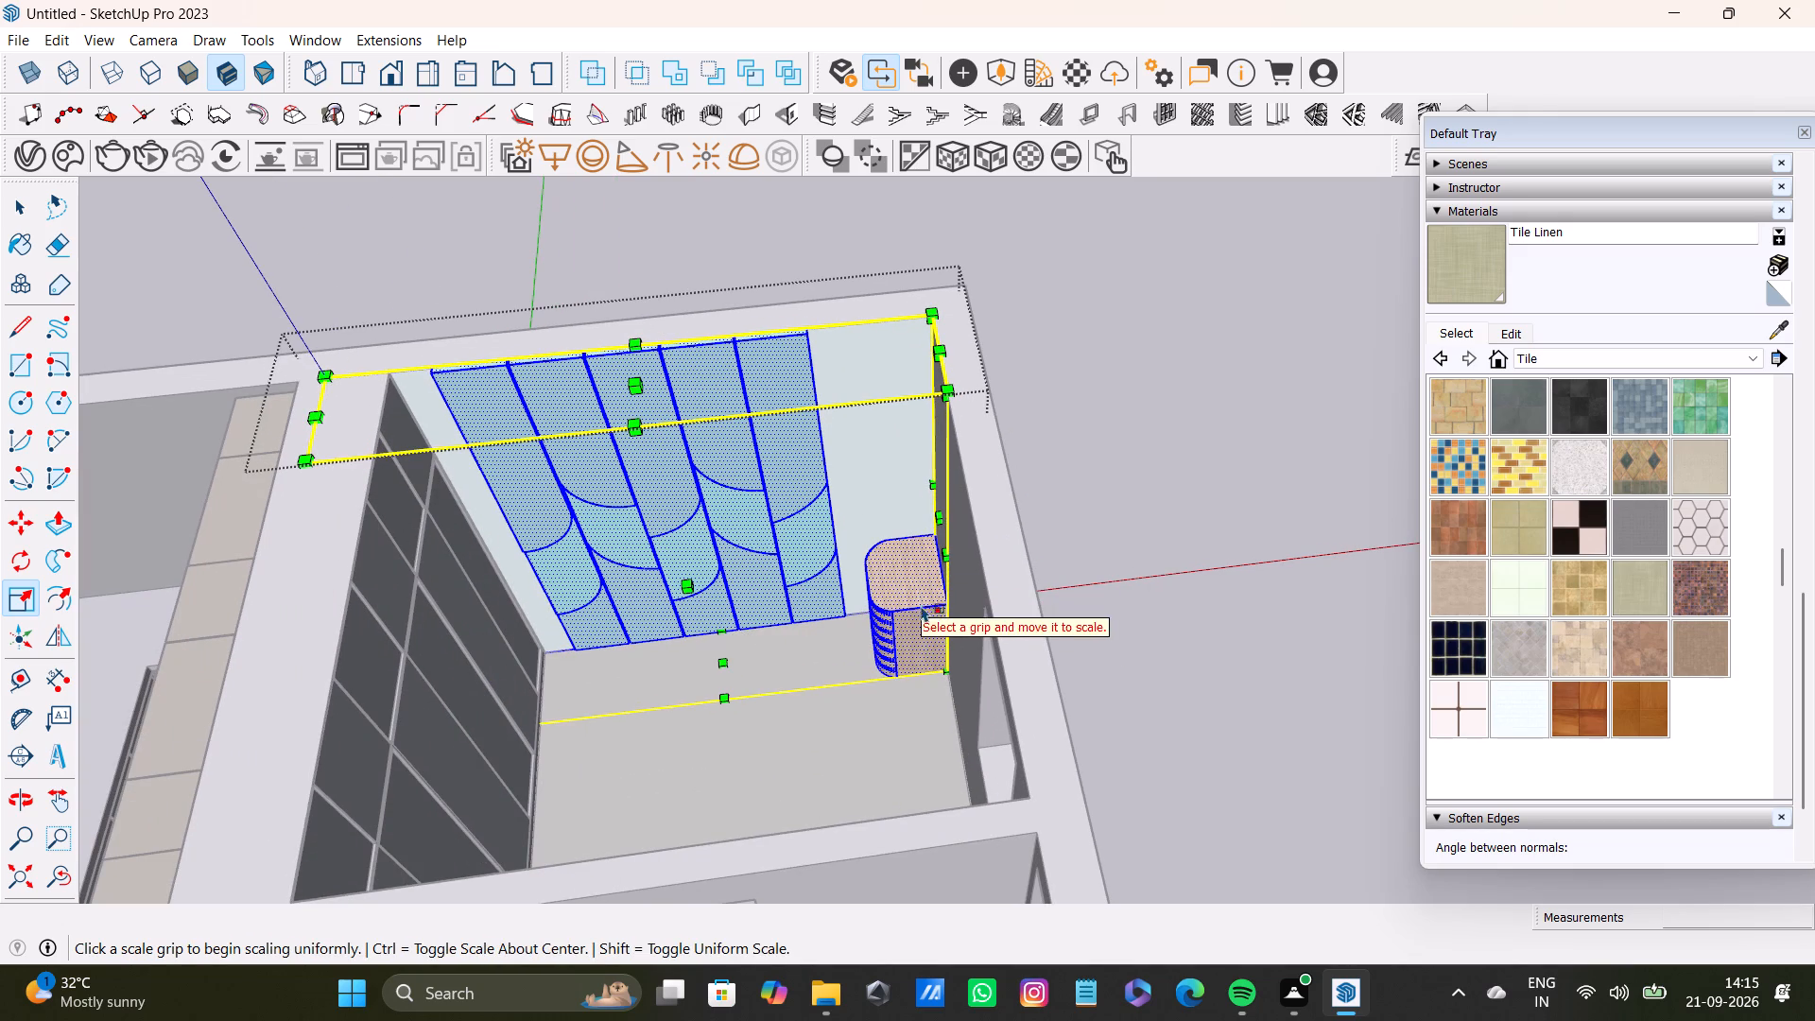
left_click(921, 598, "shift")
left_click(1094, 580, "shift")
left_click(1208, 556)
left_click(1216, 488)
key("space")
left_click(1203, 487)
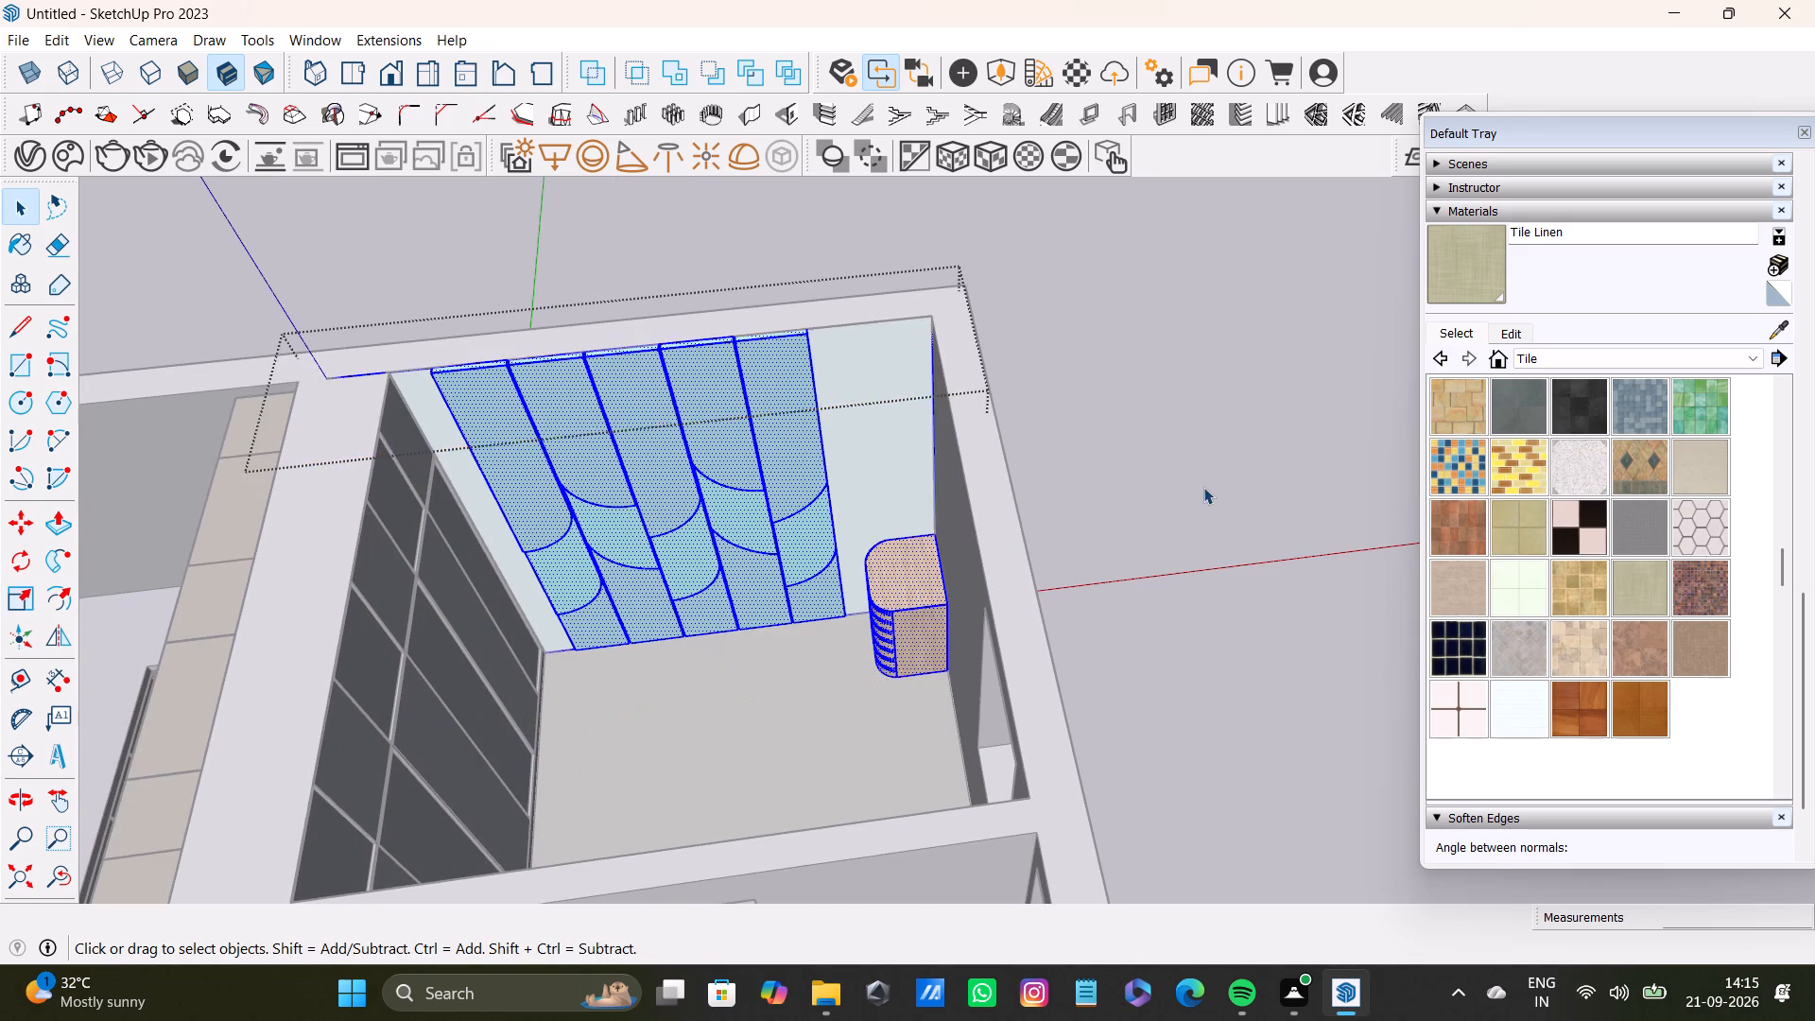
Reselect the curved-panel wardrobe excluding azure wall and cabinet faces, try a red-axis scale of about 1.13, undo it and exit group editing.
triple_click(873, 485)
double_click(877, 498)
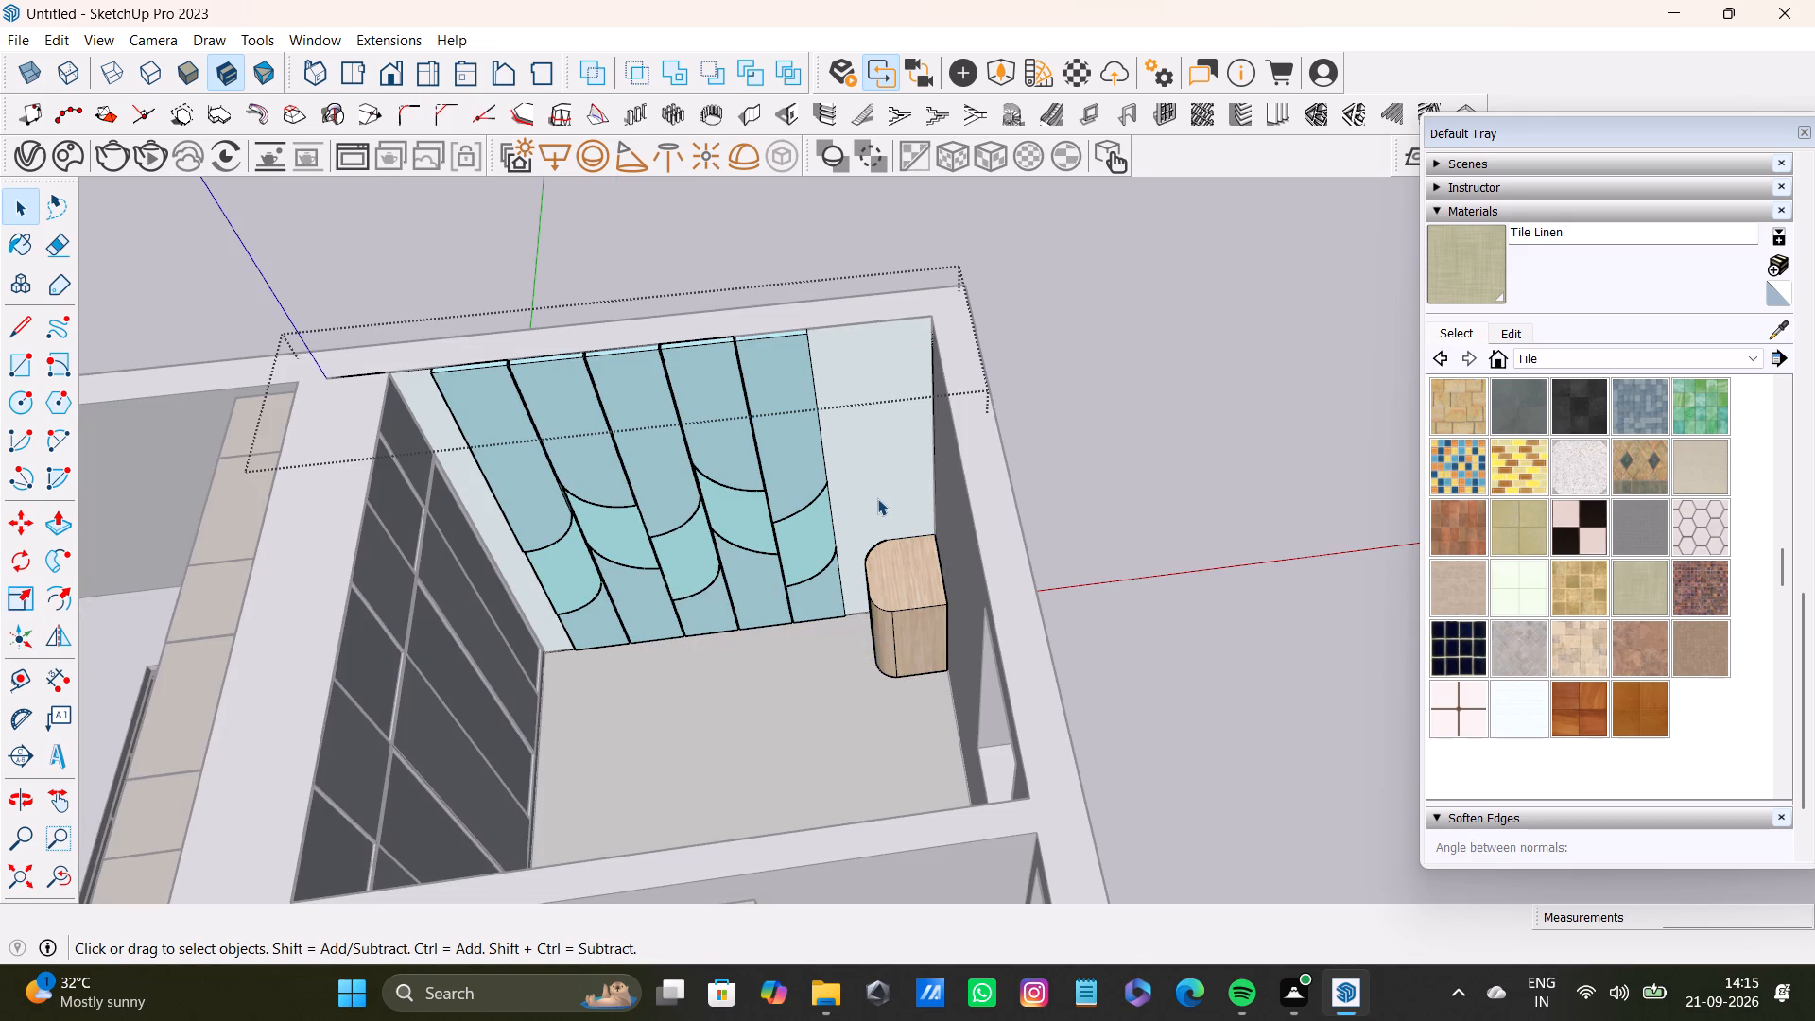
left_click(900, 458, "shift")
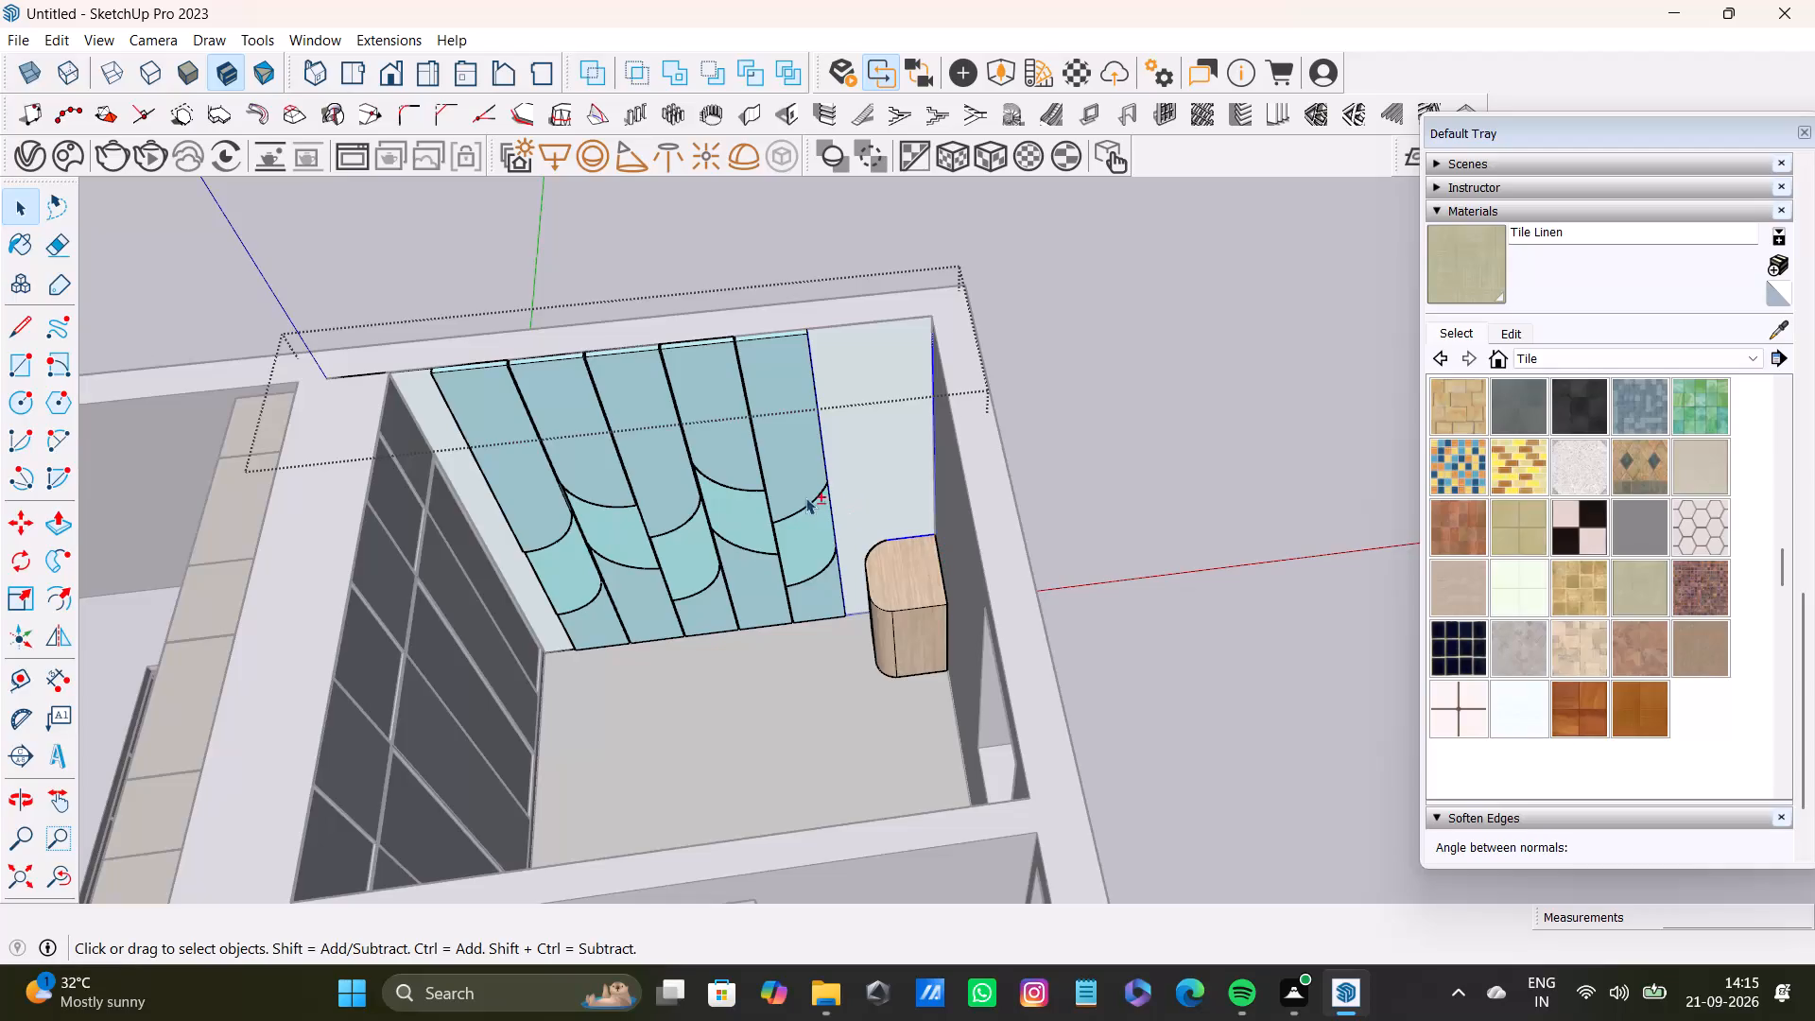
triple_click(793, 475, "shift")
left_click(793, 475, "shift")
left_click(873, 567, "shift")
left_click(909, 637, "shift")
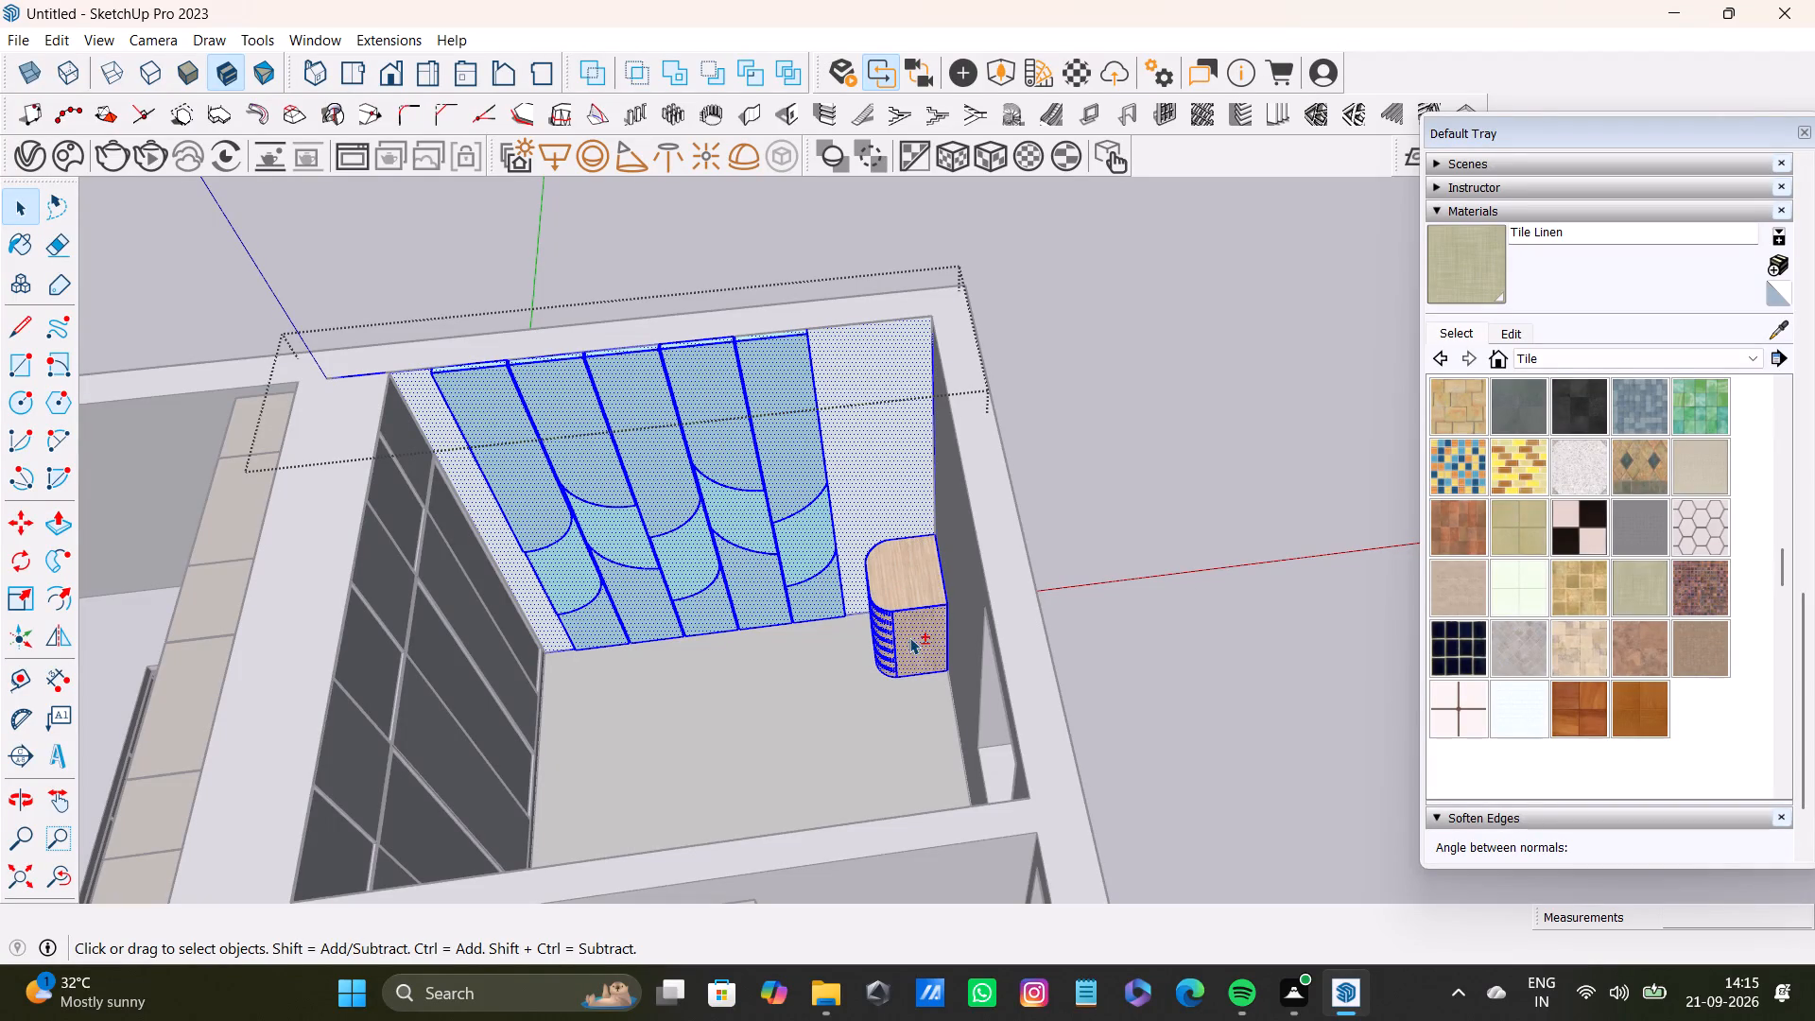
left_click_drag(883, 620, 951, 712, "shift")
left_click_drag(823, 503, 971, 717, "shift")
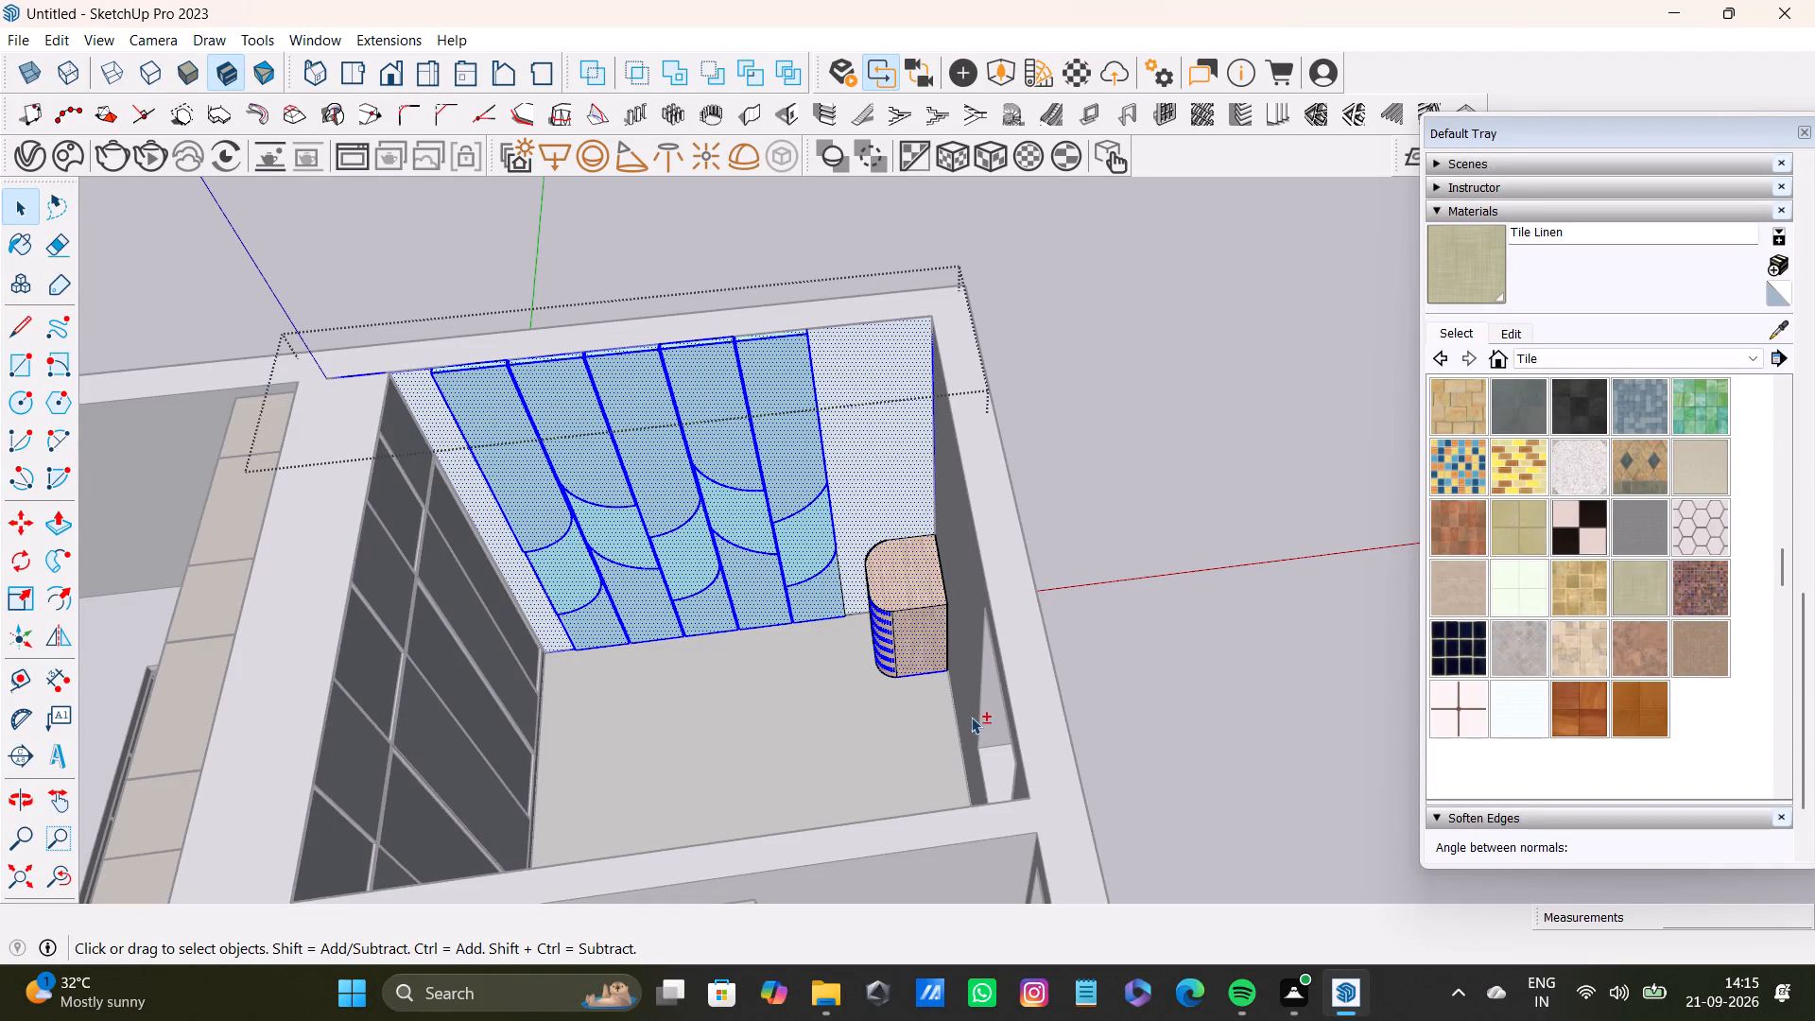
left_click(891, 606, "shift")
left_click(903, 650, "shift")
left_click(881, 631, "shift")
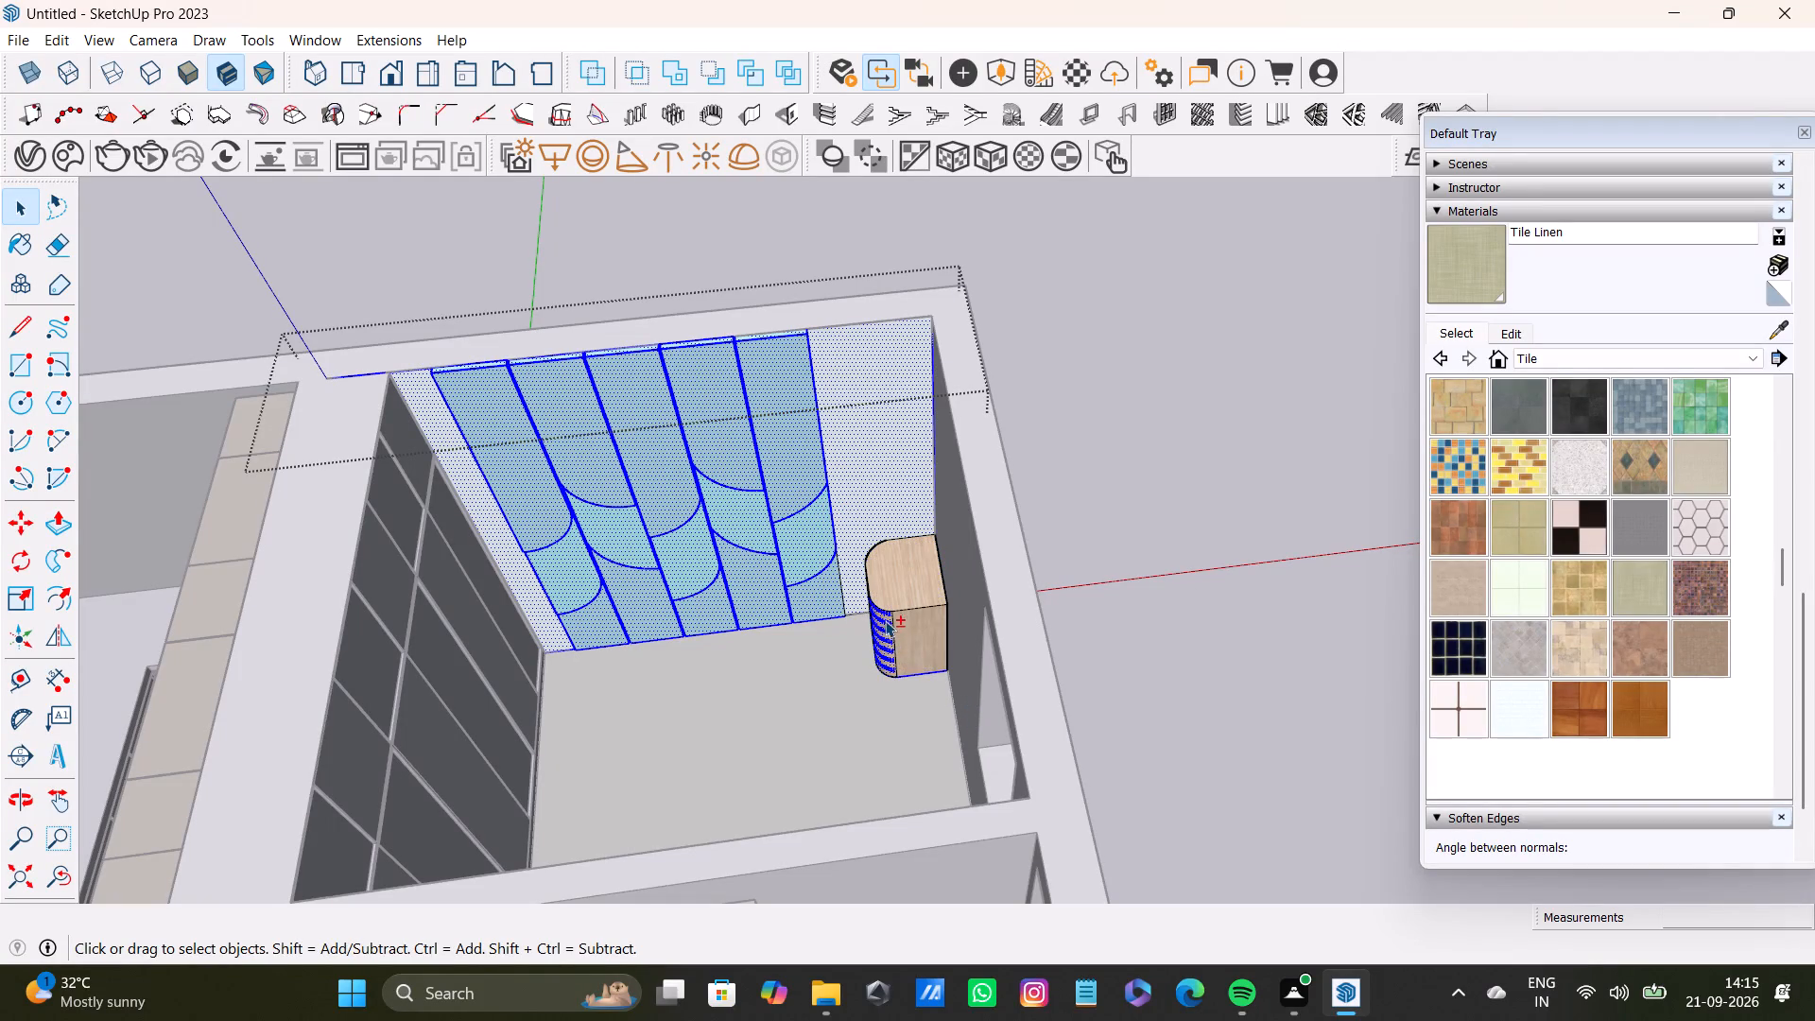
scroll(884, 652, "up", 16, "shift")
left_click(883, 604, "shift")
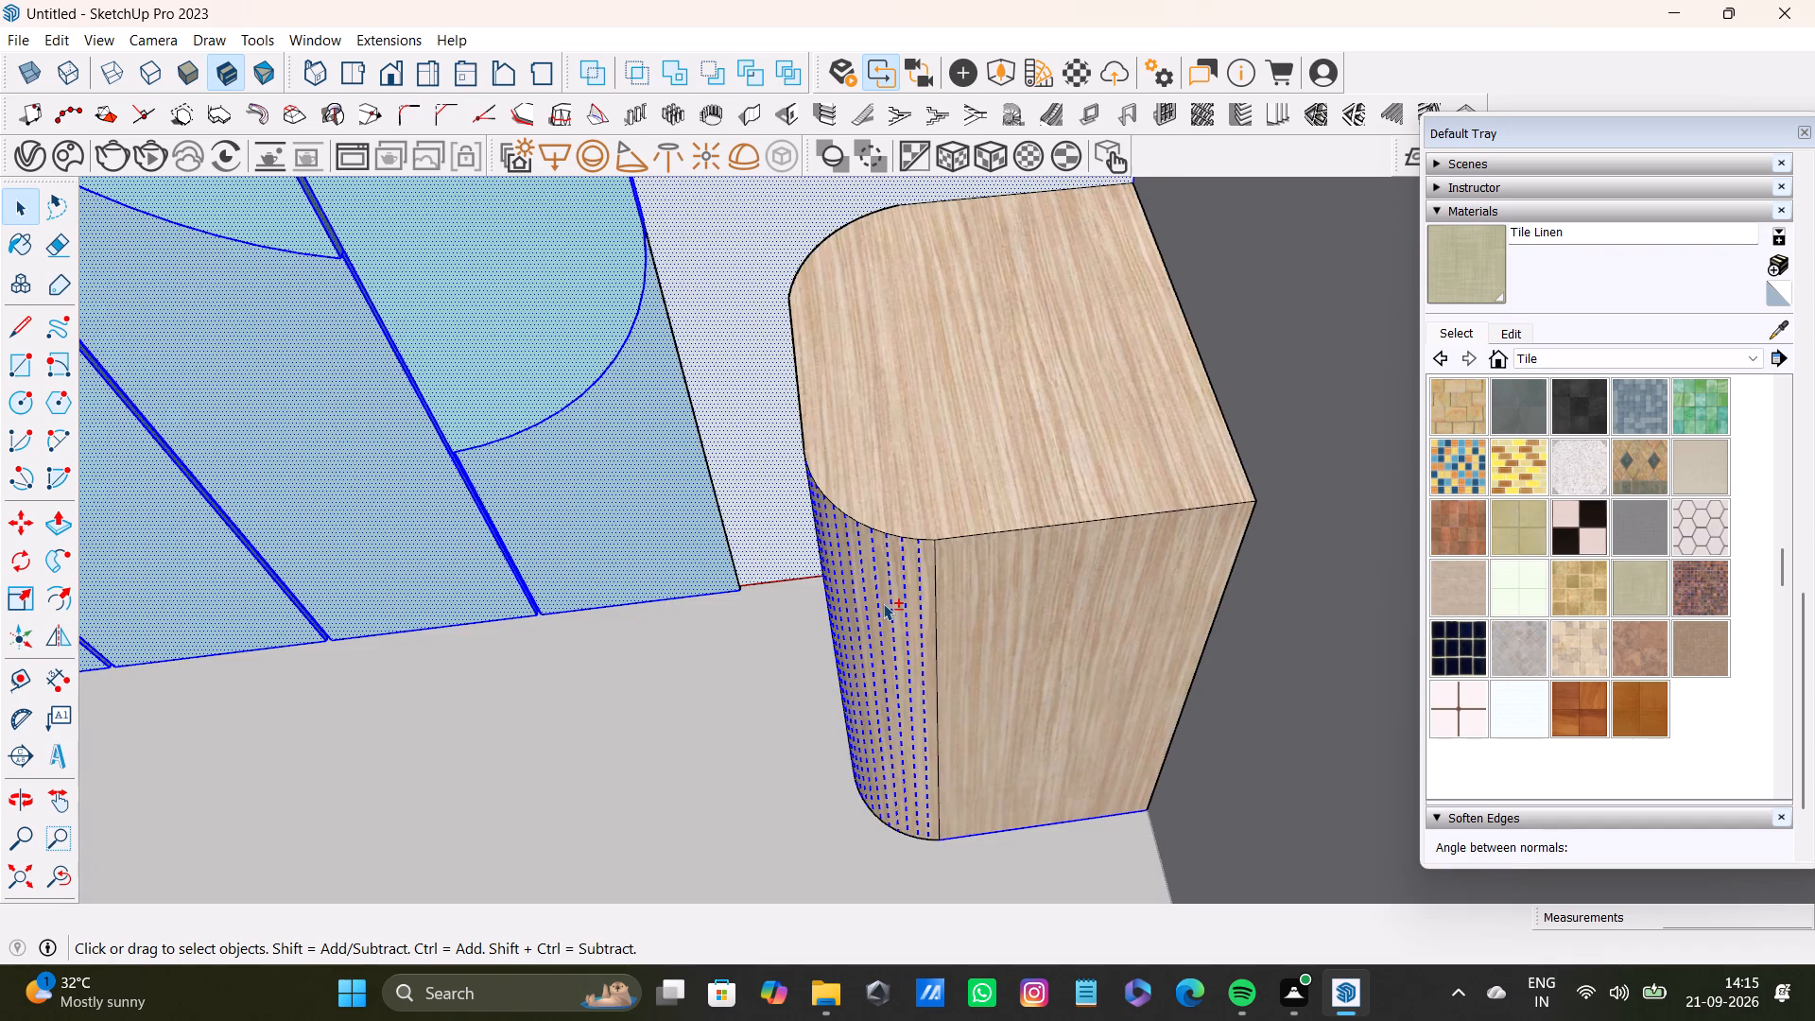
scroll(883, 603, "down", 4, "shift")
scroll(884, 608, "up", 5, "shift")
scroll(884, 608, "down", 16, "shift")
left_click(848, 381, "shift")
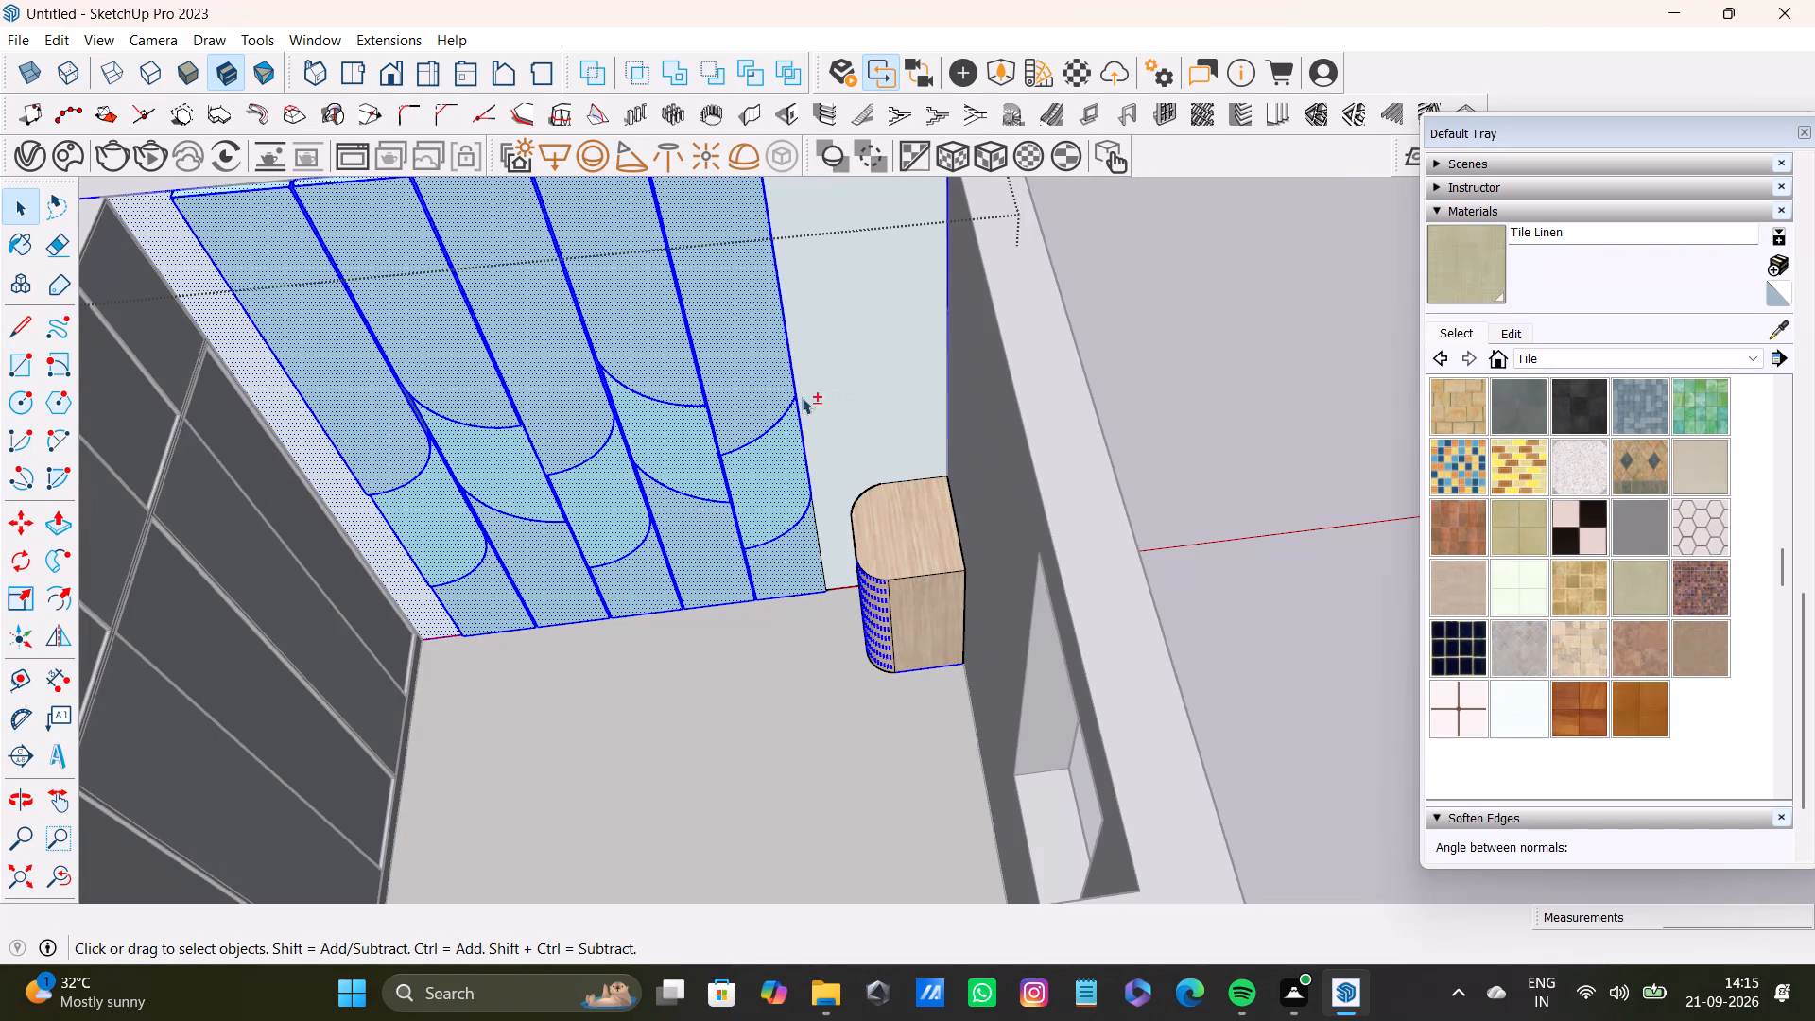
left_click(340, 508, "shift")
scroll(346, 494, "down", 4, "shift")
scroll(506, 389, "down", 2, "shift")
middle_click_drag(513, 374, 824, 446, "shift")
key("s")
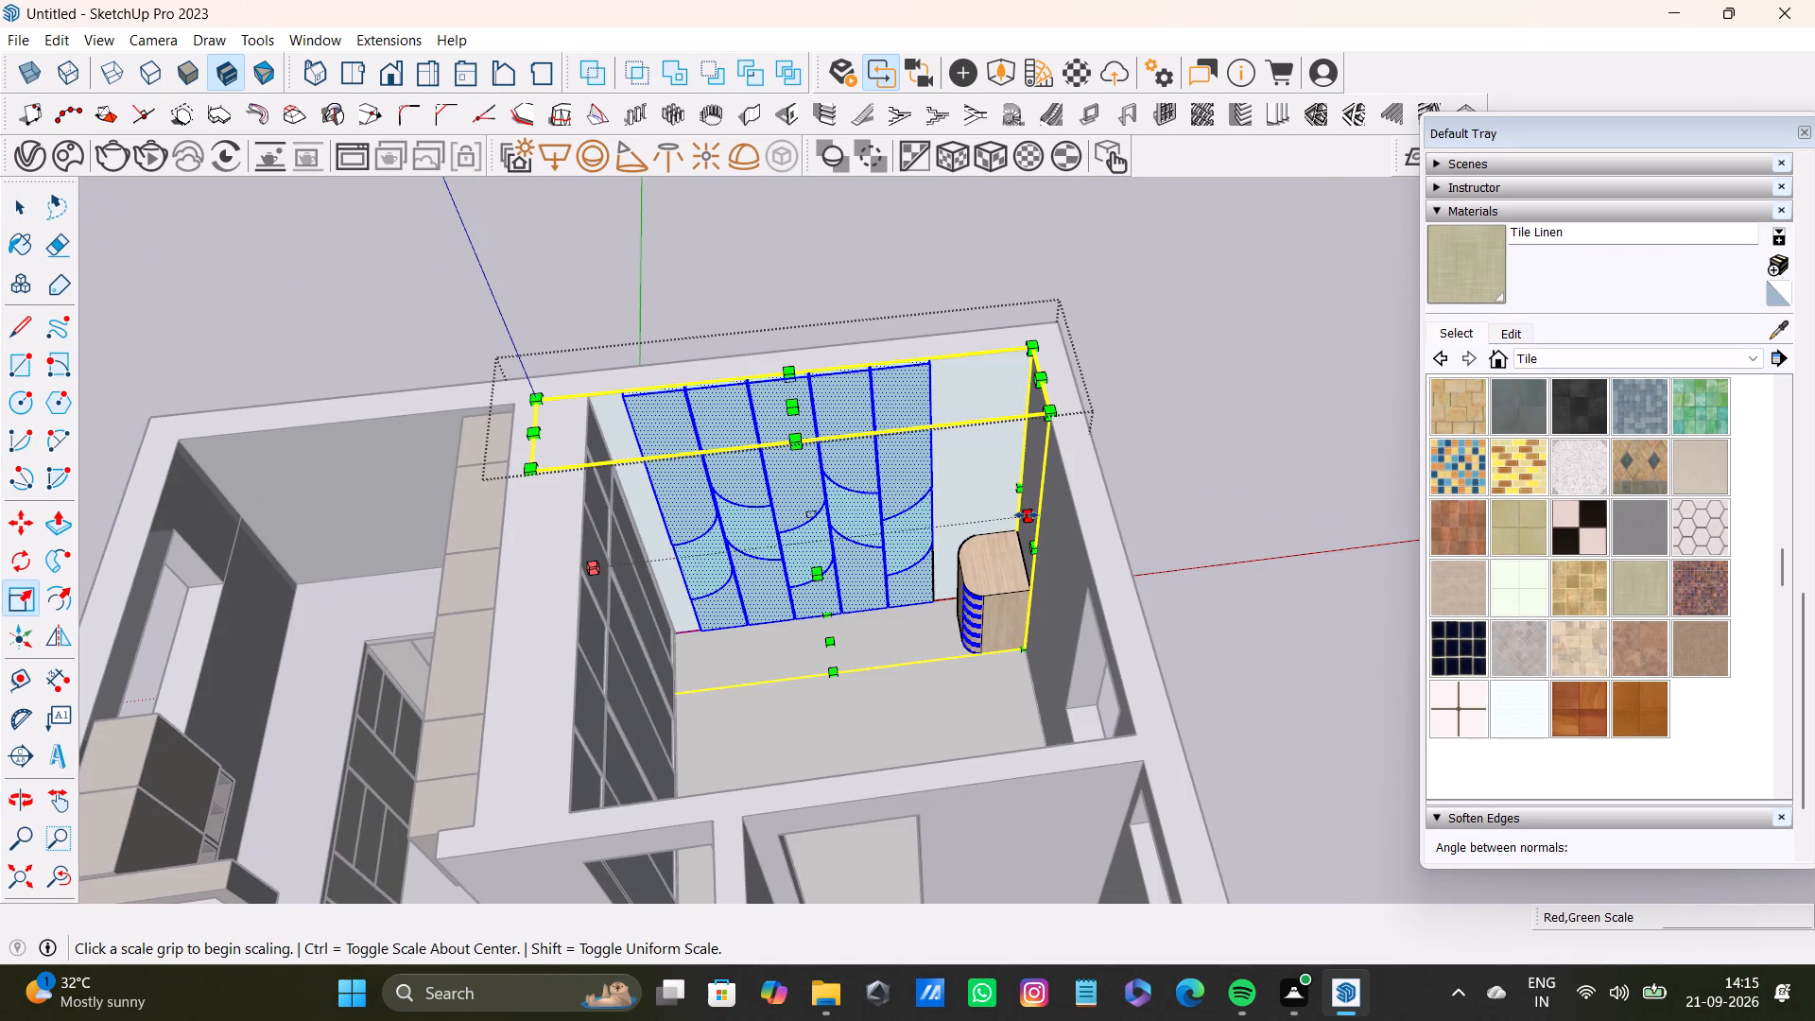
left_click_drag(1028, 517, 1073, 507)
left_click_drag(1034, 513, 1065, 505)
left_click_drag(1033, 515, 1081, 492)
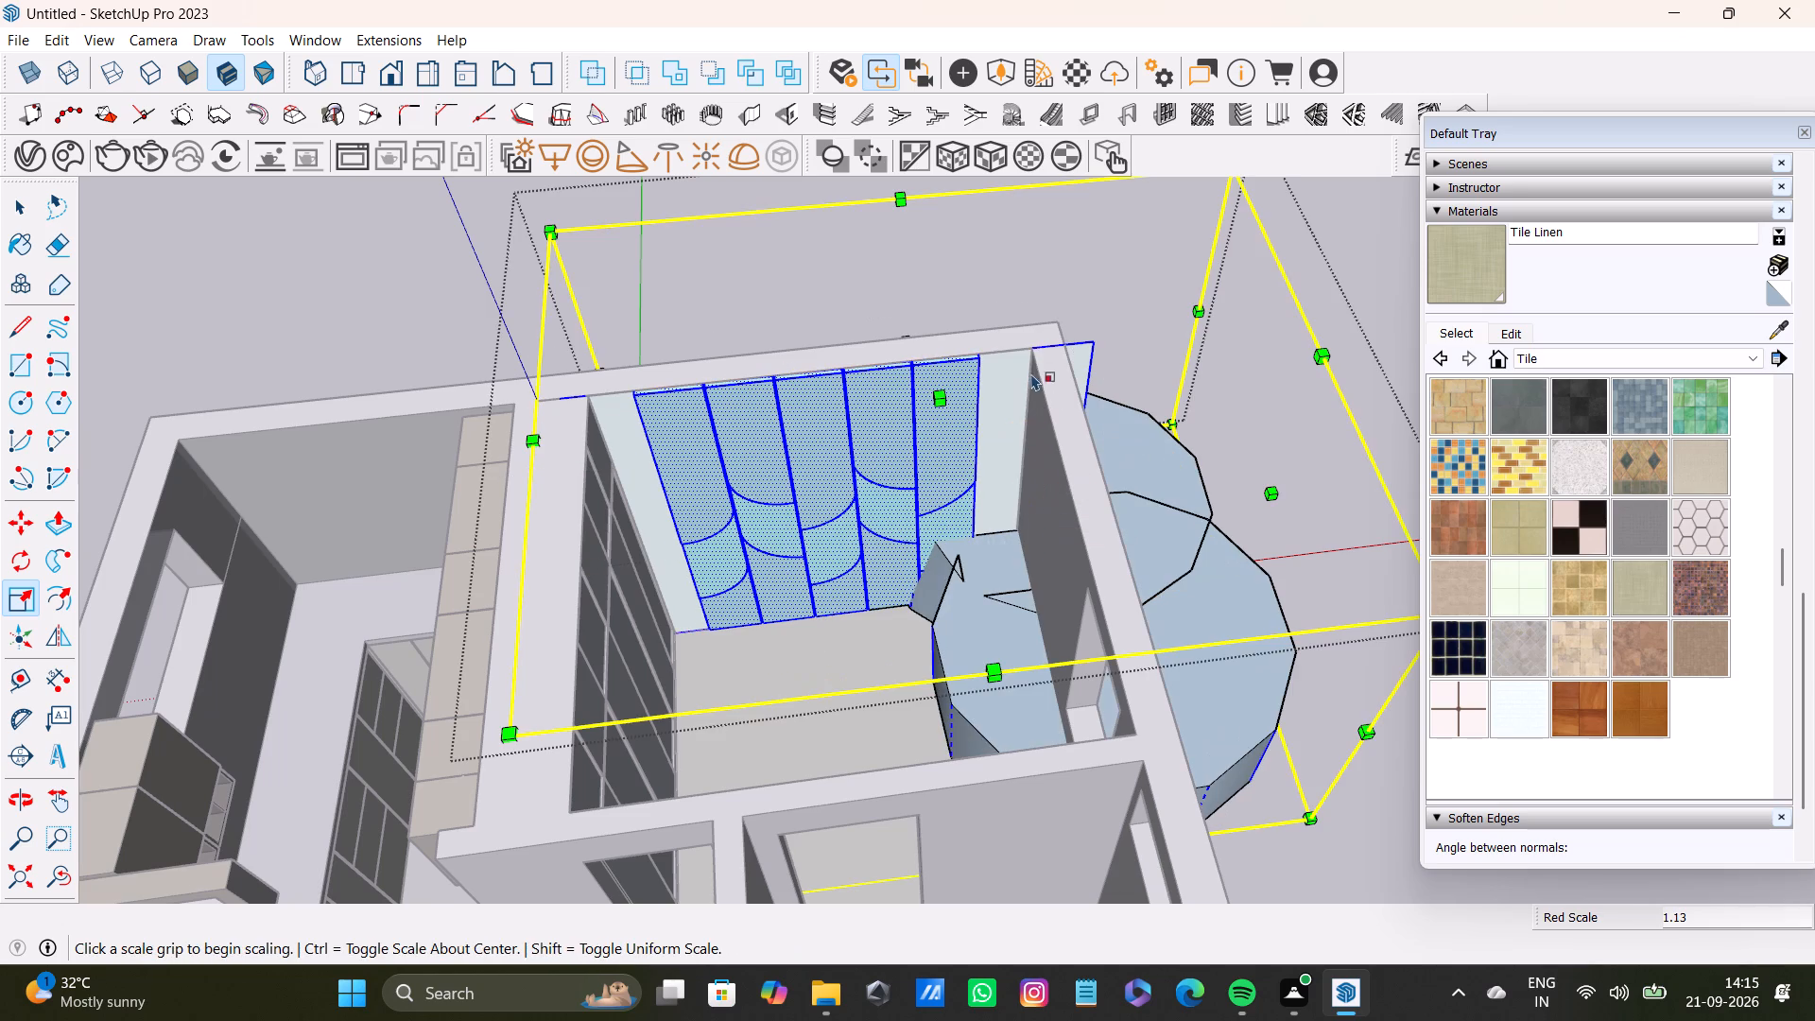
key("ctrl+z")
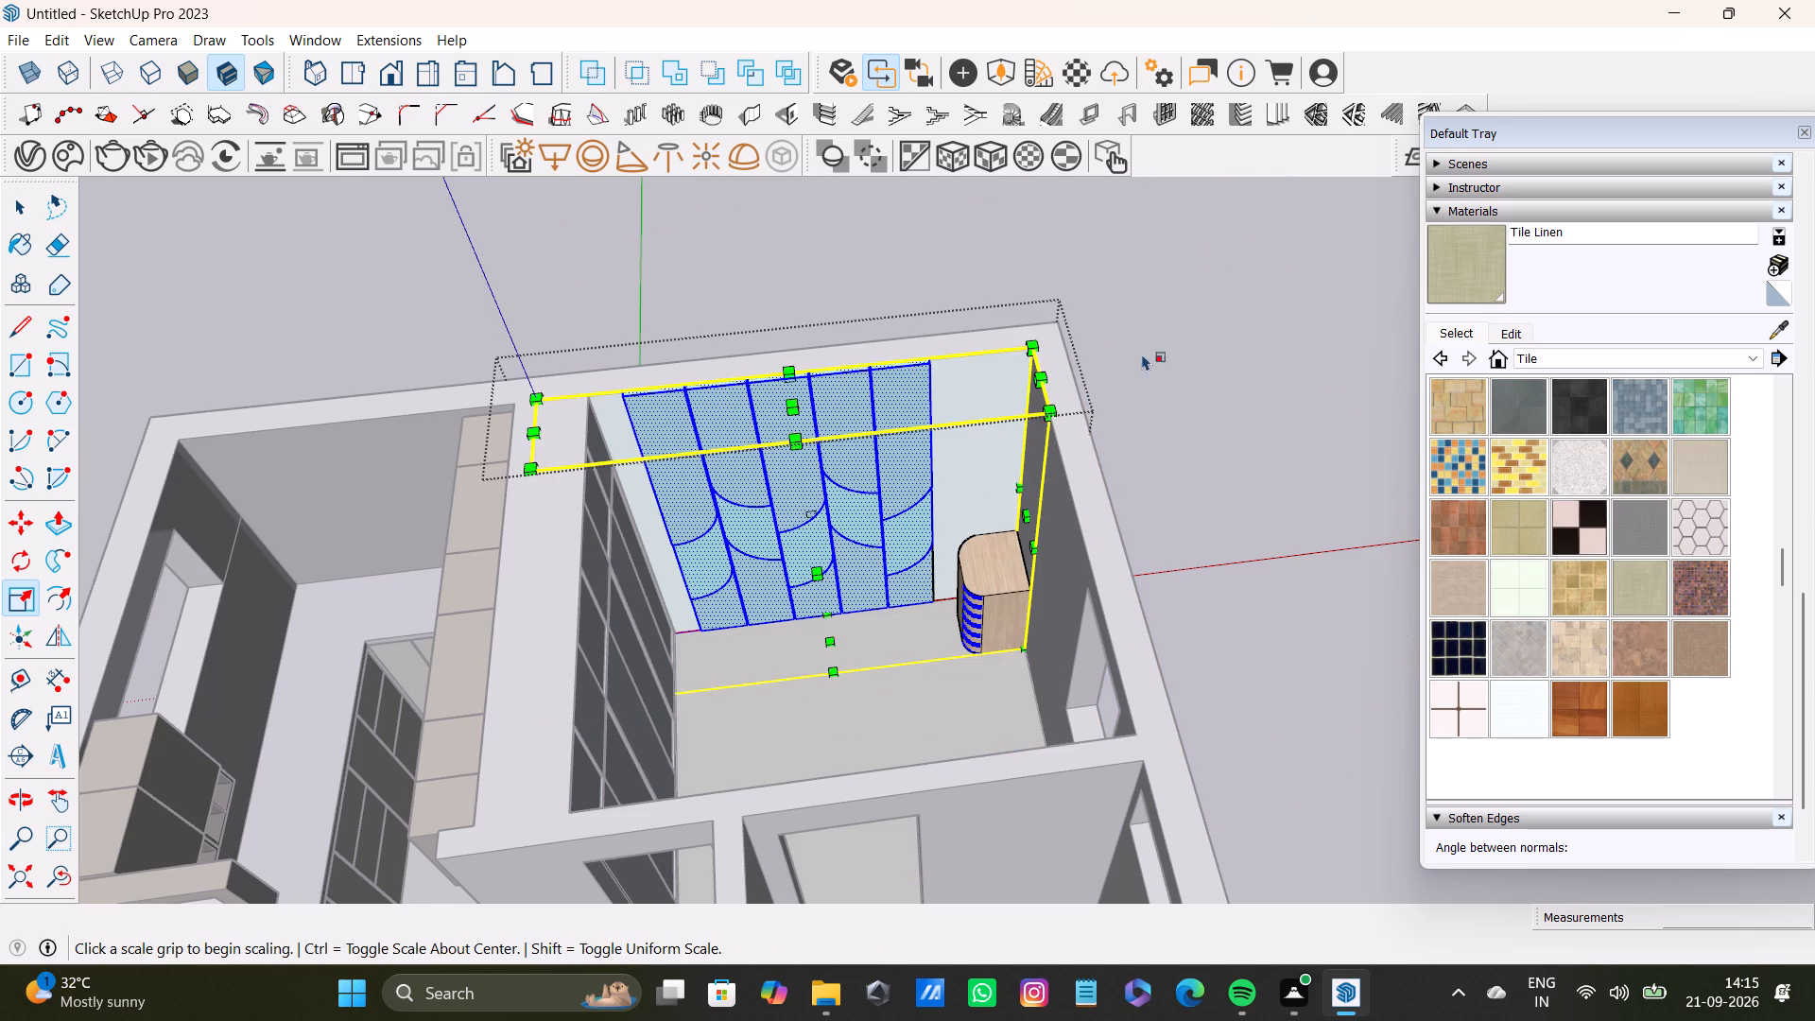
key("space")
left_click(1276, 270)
Examine the kitchen cabinets, tiled kitchen wall and bedroom doorway from outside and at eye level.
scroll(980, 614, "down", 8)
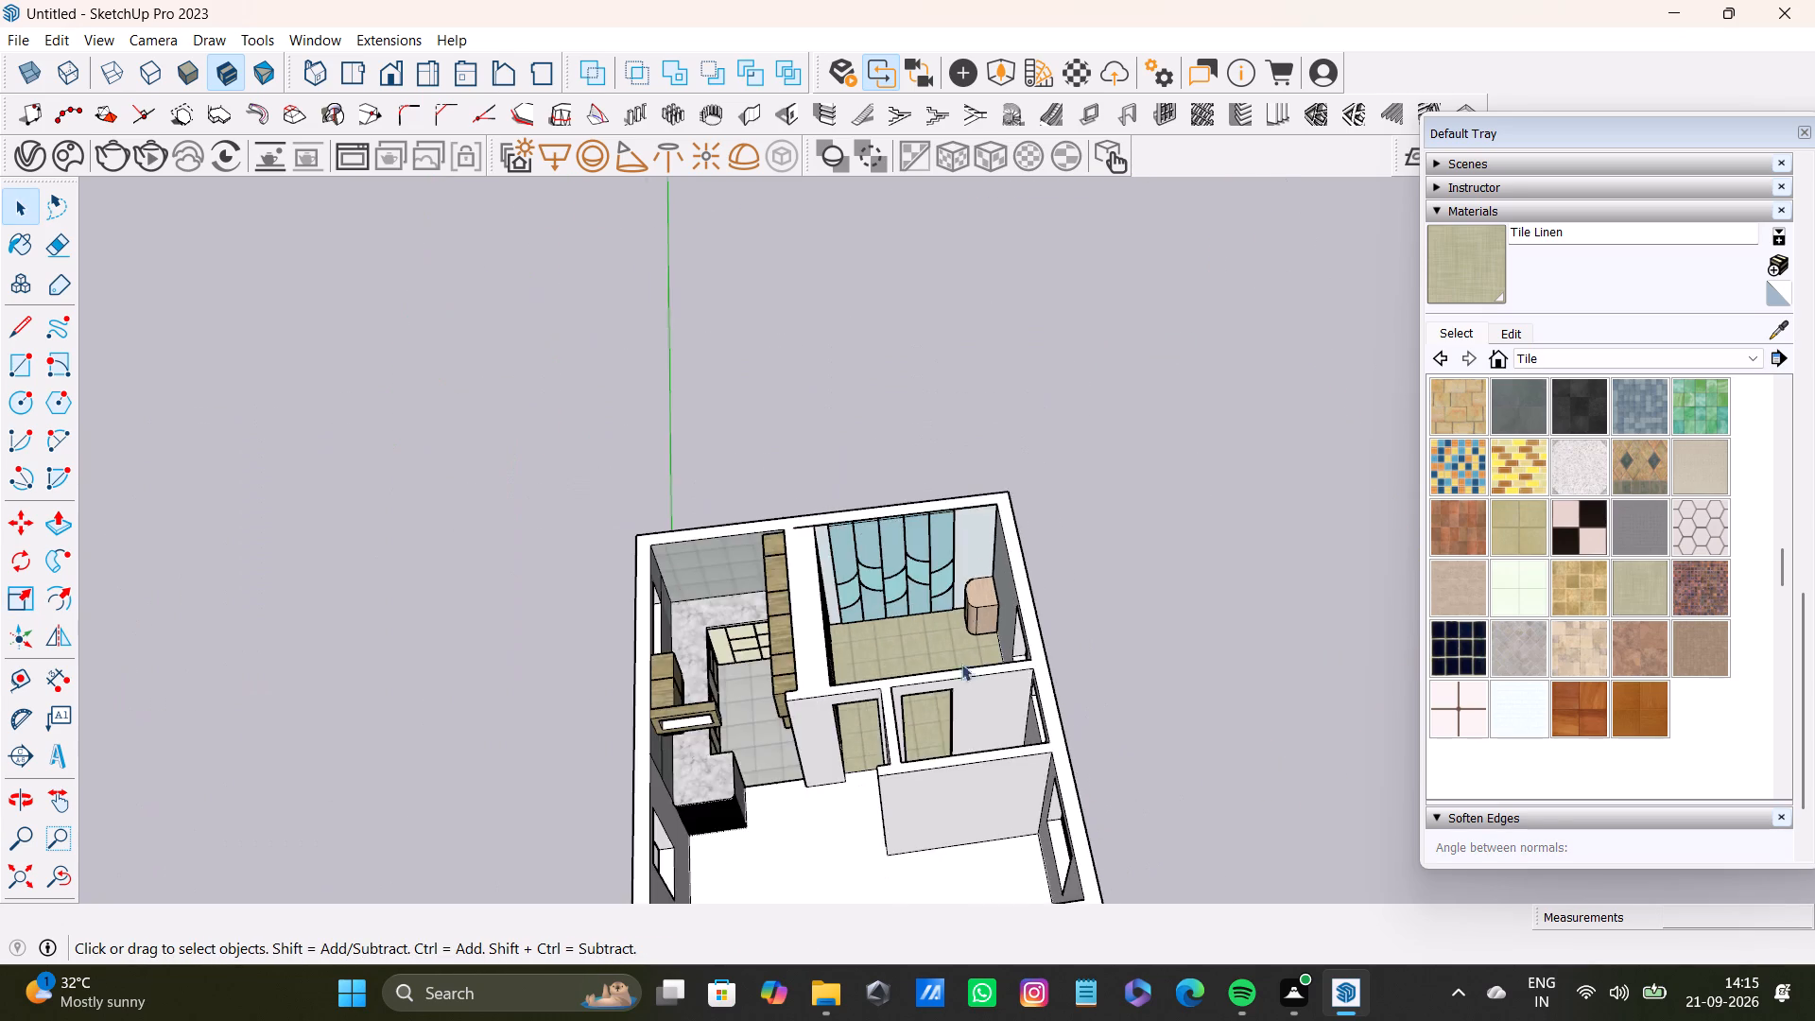
middle_click_drag(1041, 673, 1304, 640)
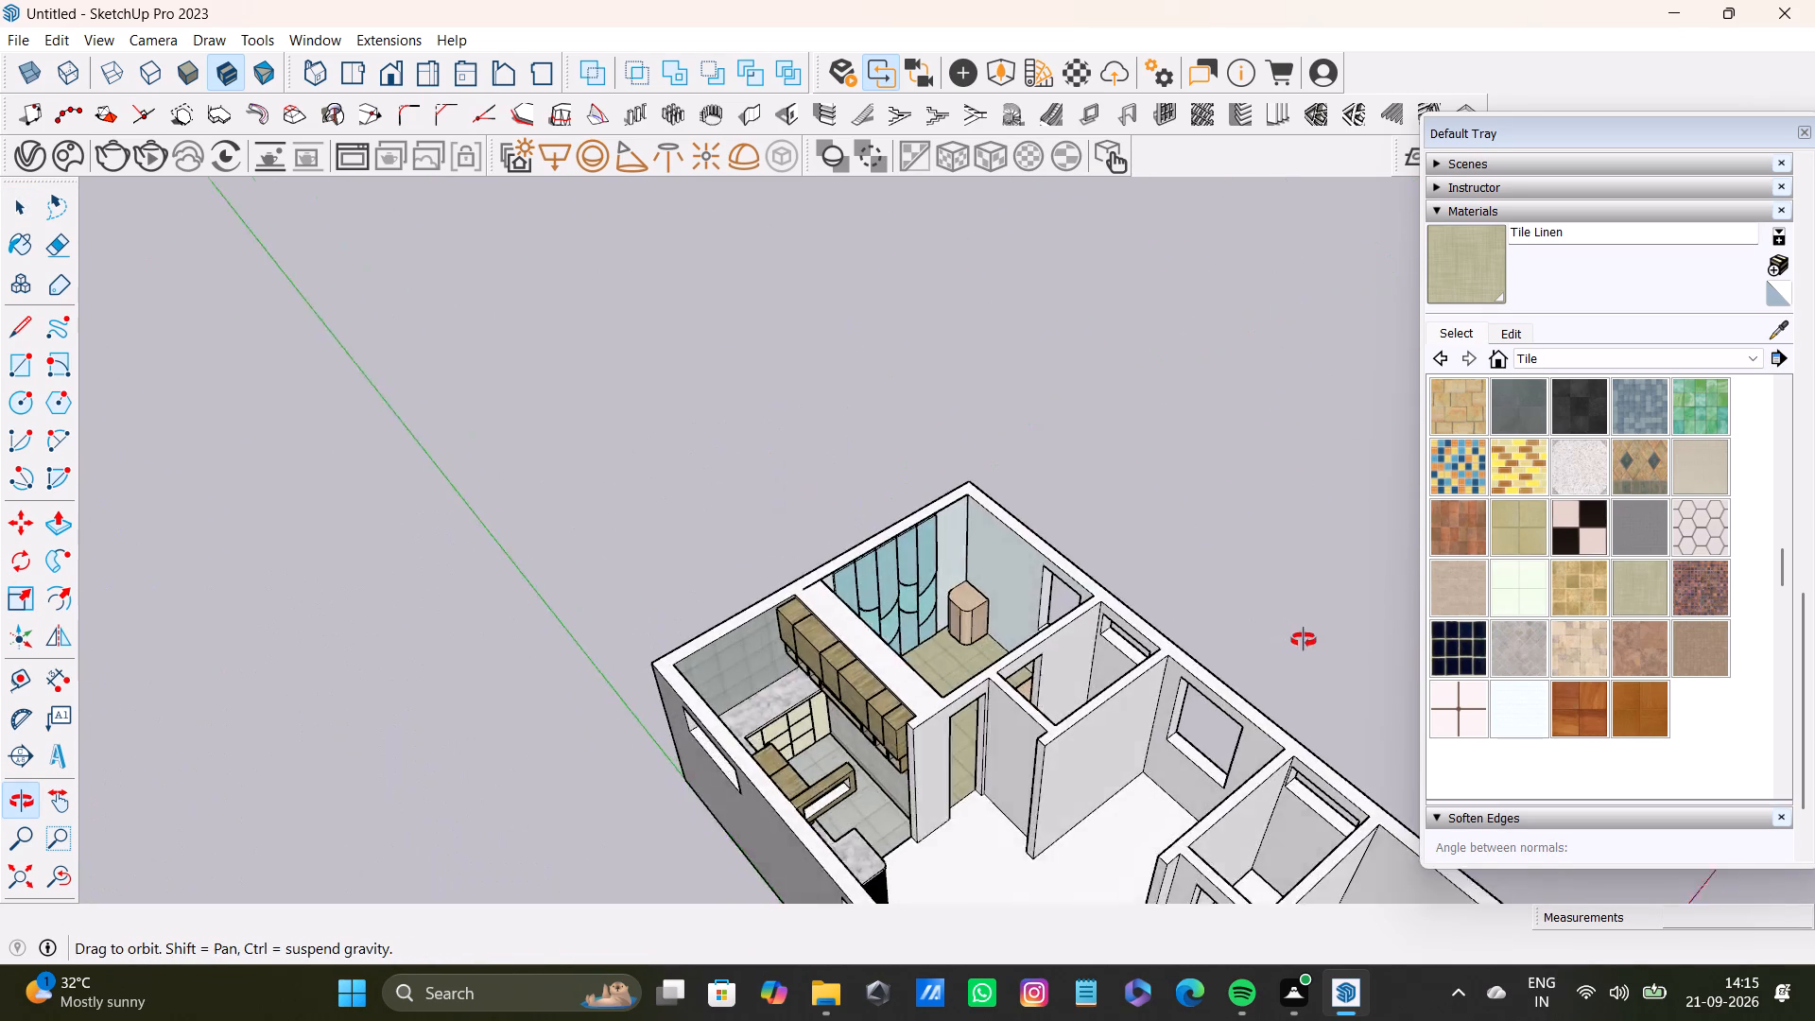
middle_click_drag(1304, 640, 1304, 642)
scroll(1042, 674, "up", 9)
middle_click_drag(1013, 676, 1091, 537)
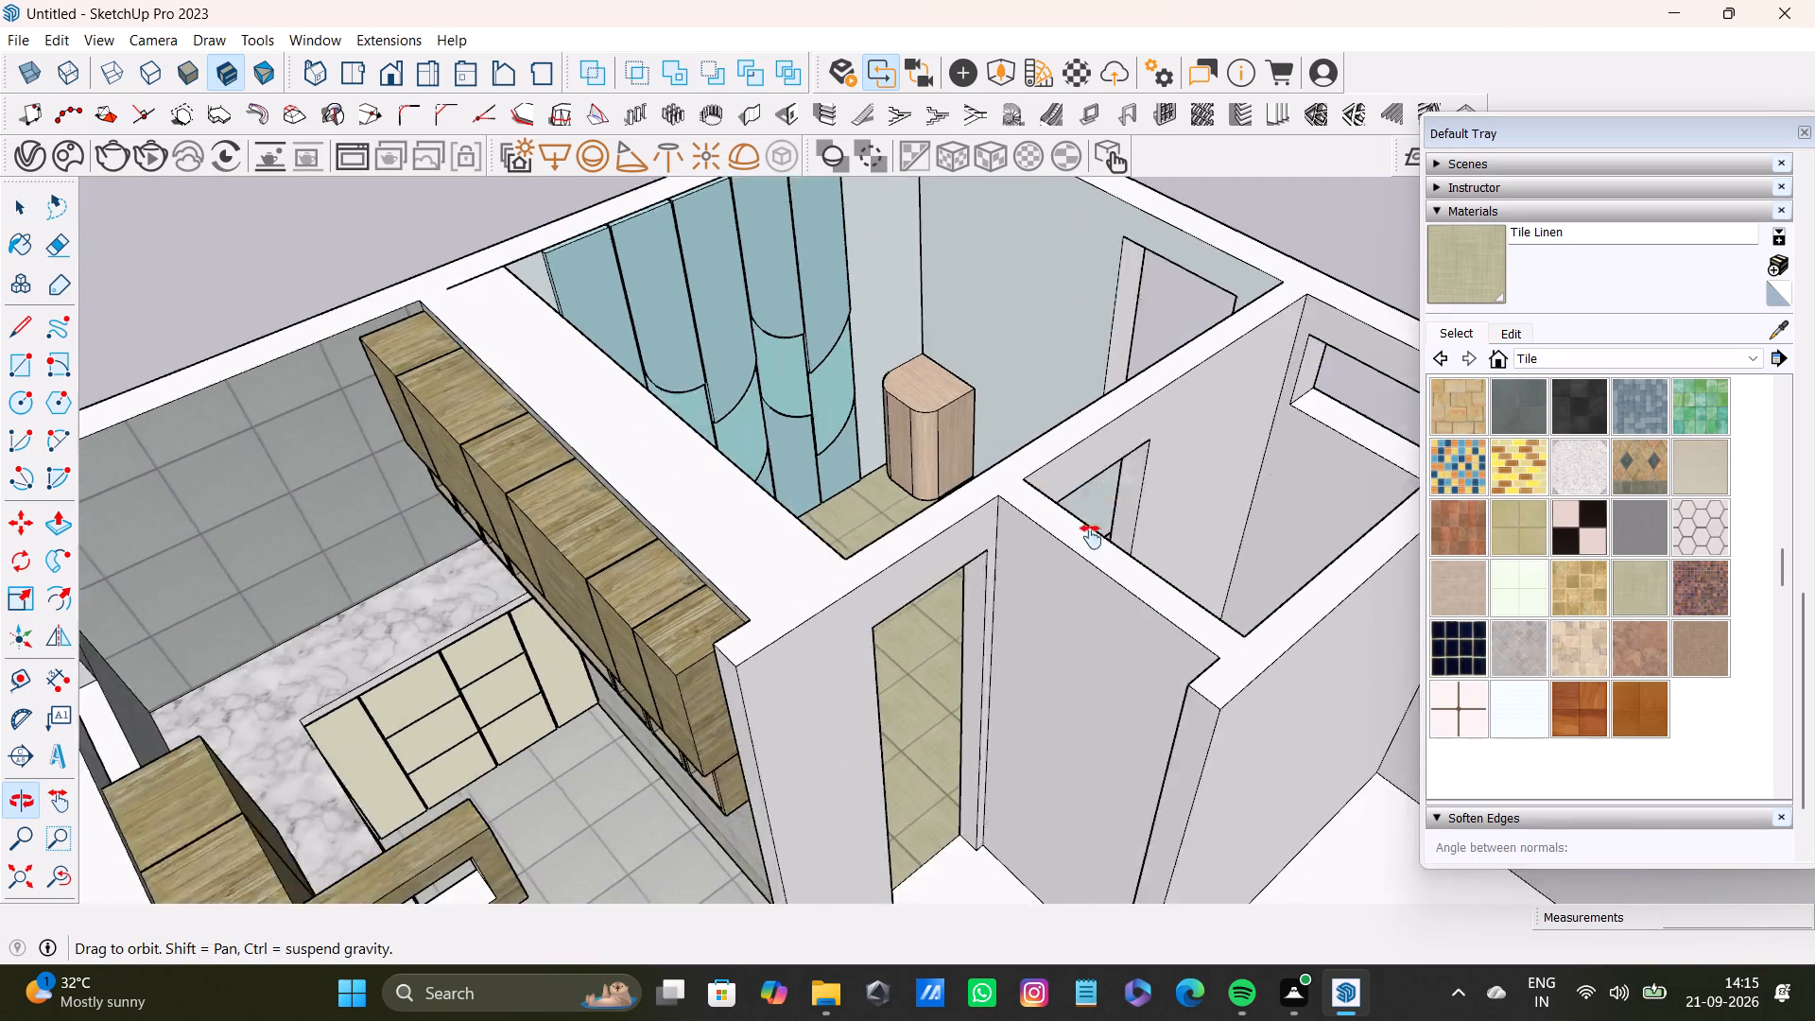
middle_click_drag(1091, 537, 1118, 503)
middle_click_drag(939, 524, 1034, 539)
middle_click_drag(1031, 541, 995, 460)
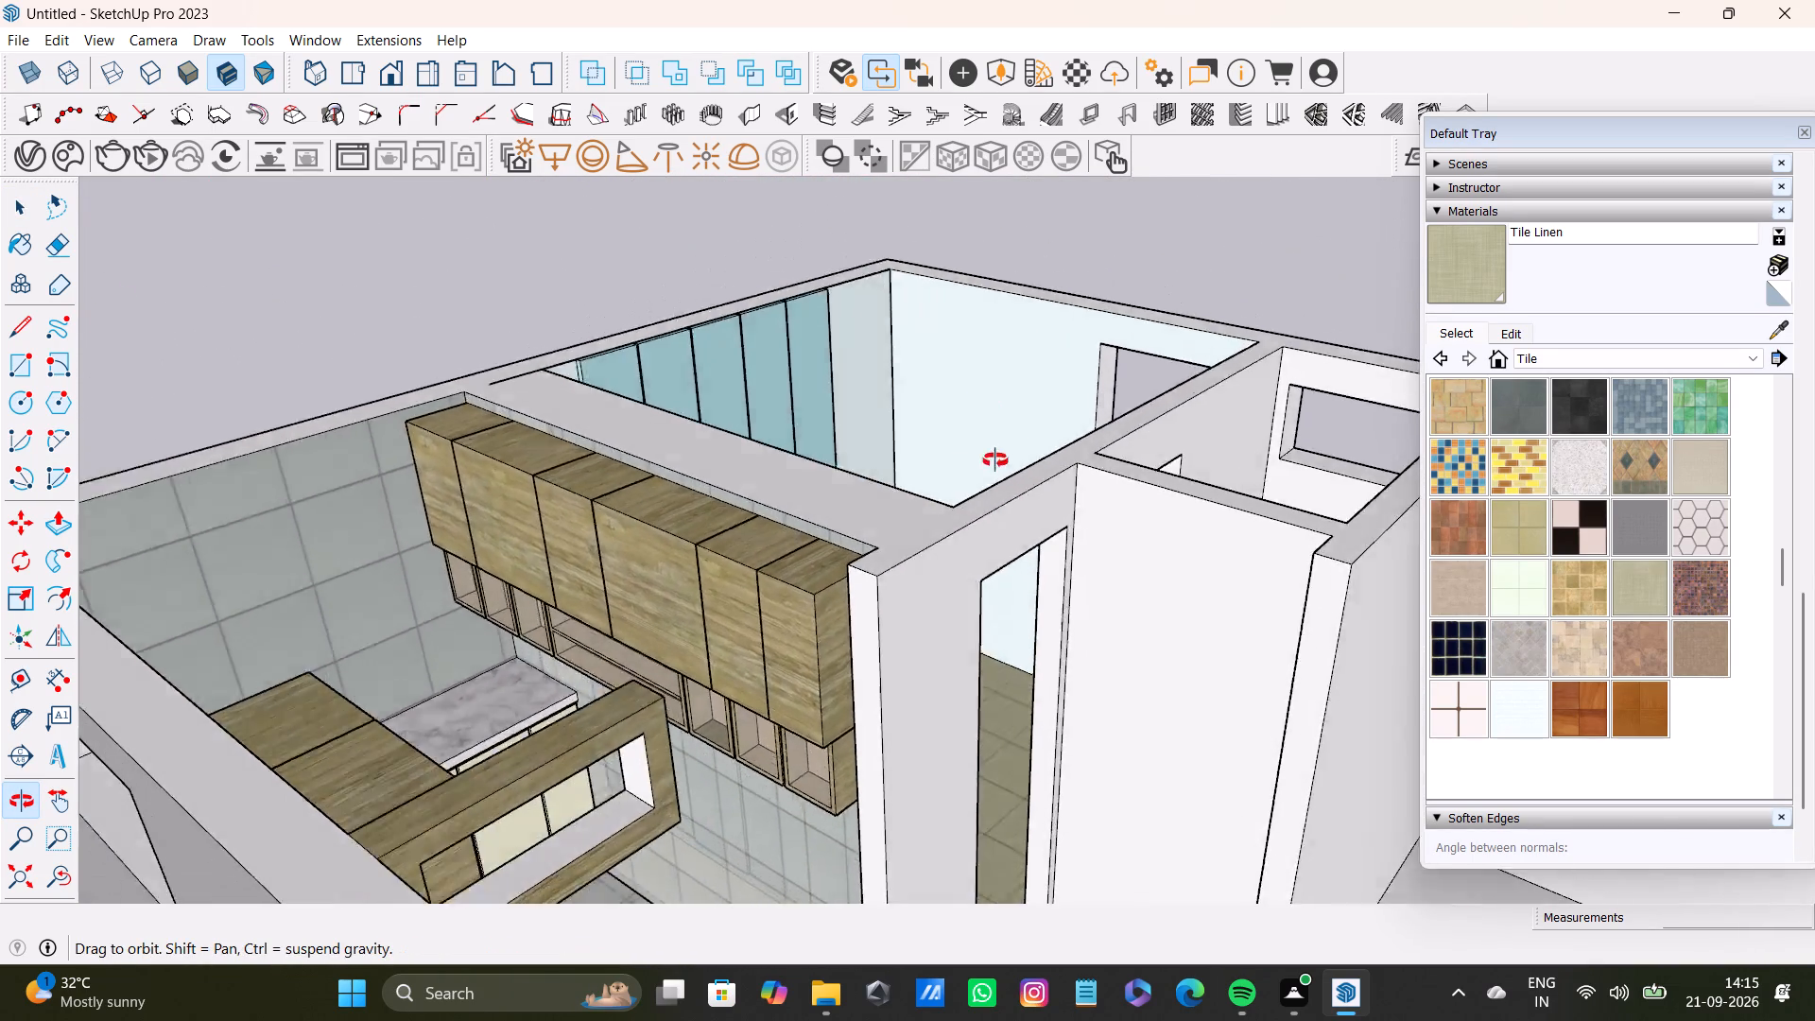
middle_click_drag(995, 460, 809, 307)
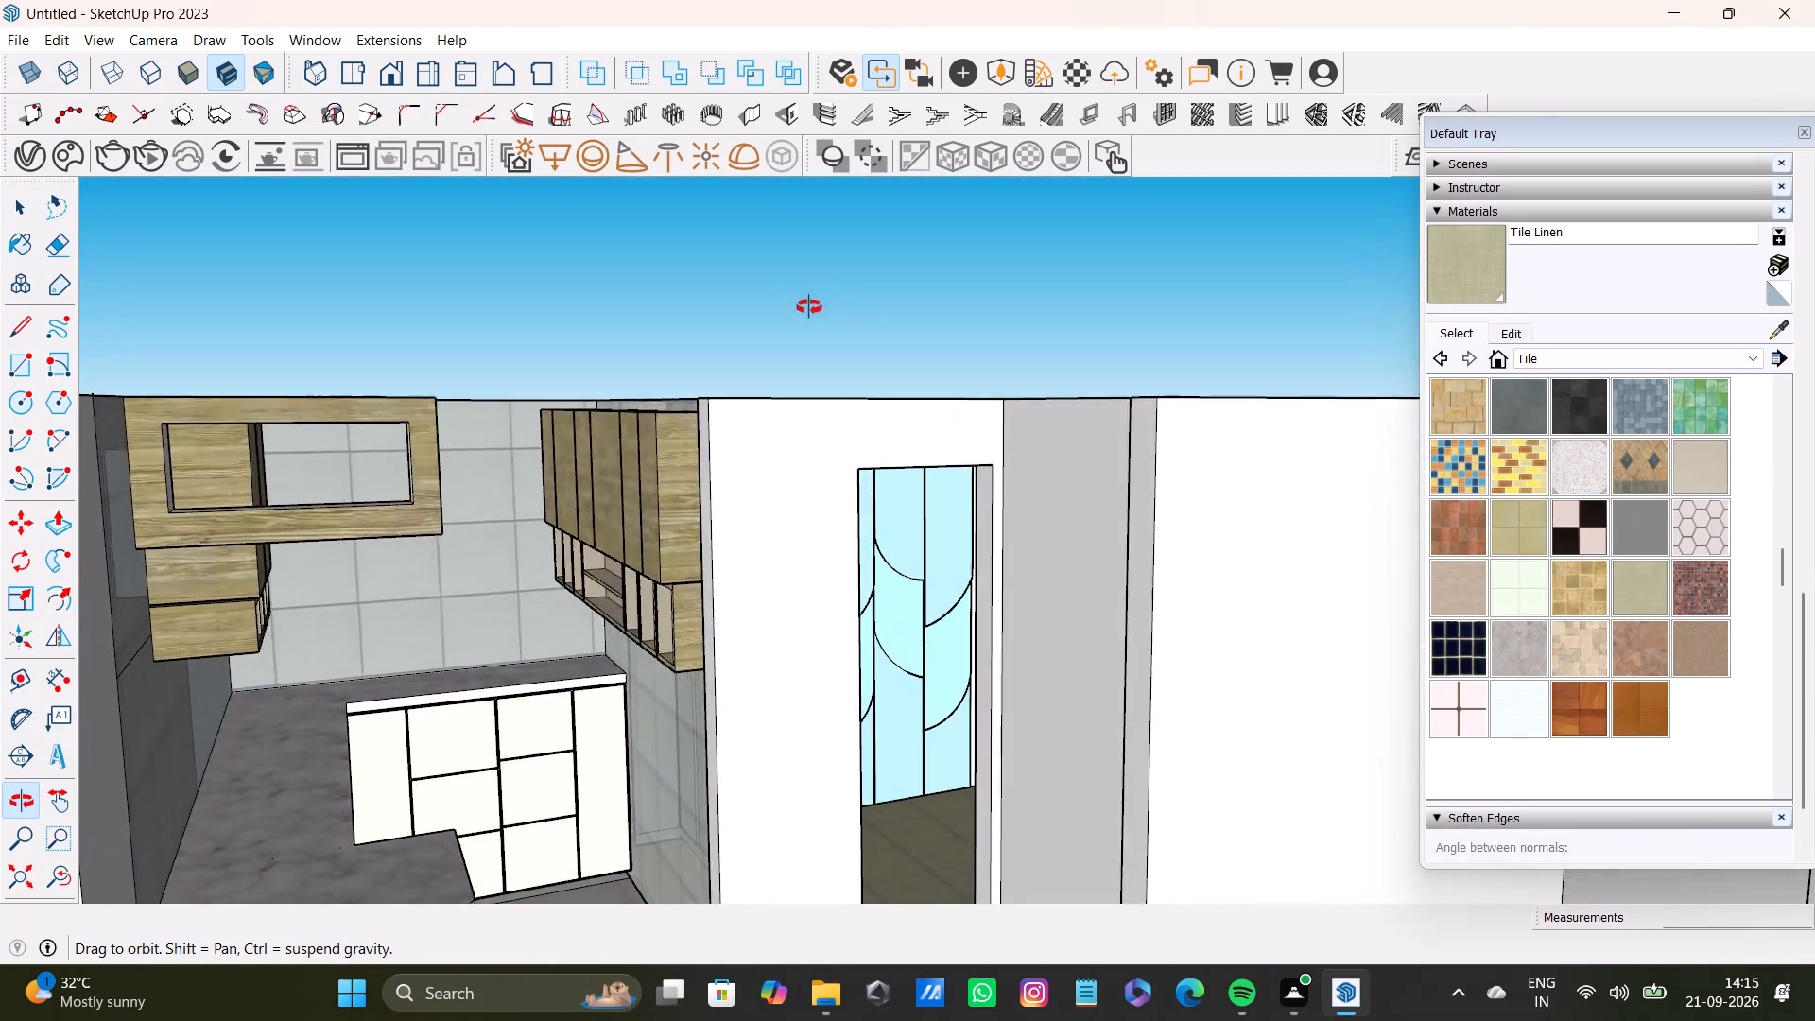
middle_click_drag(809, 307, 1030, 473)
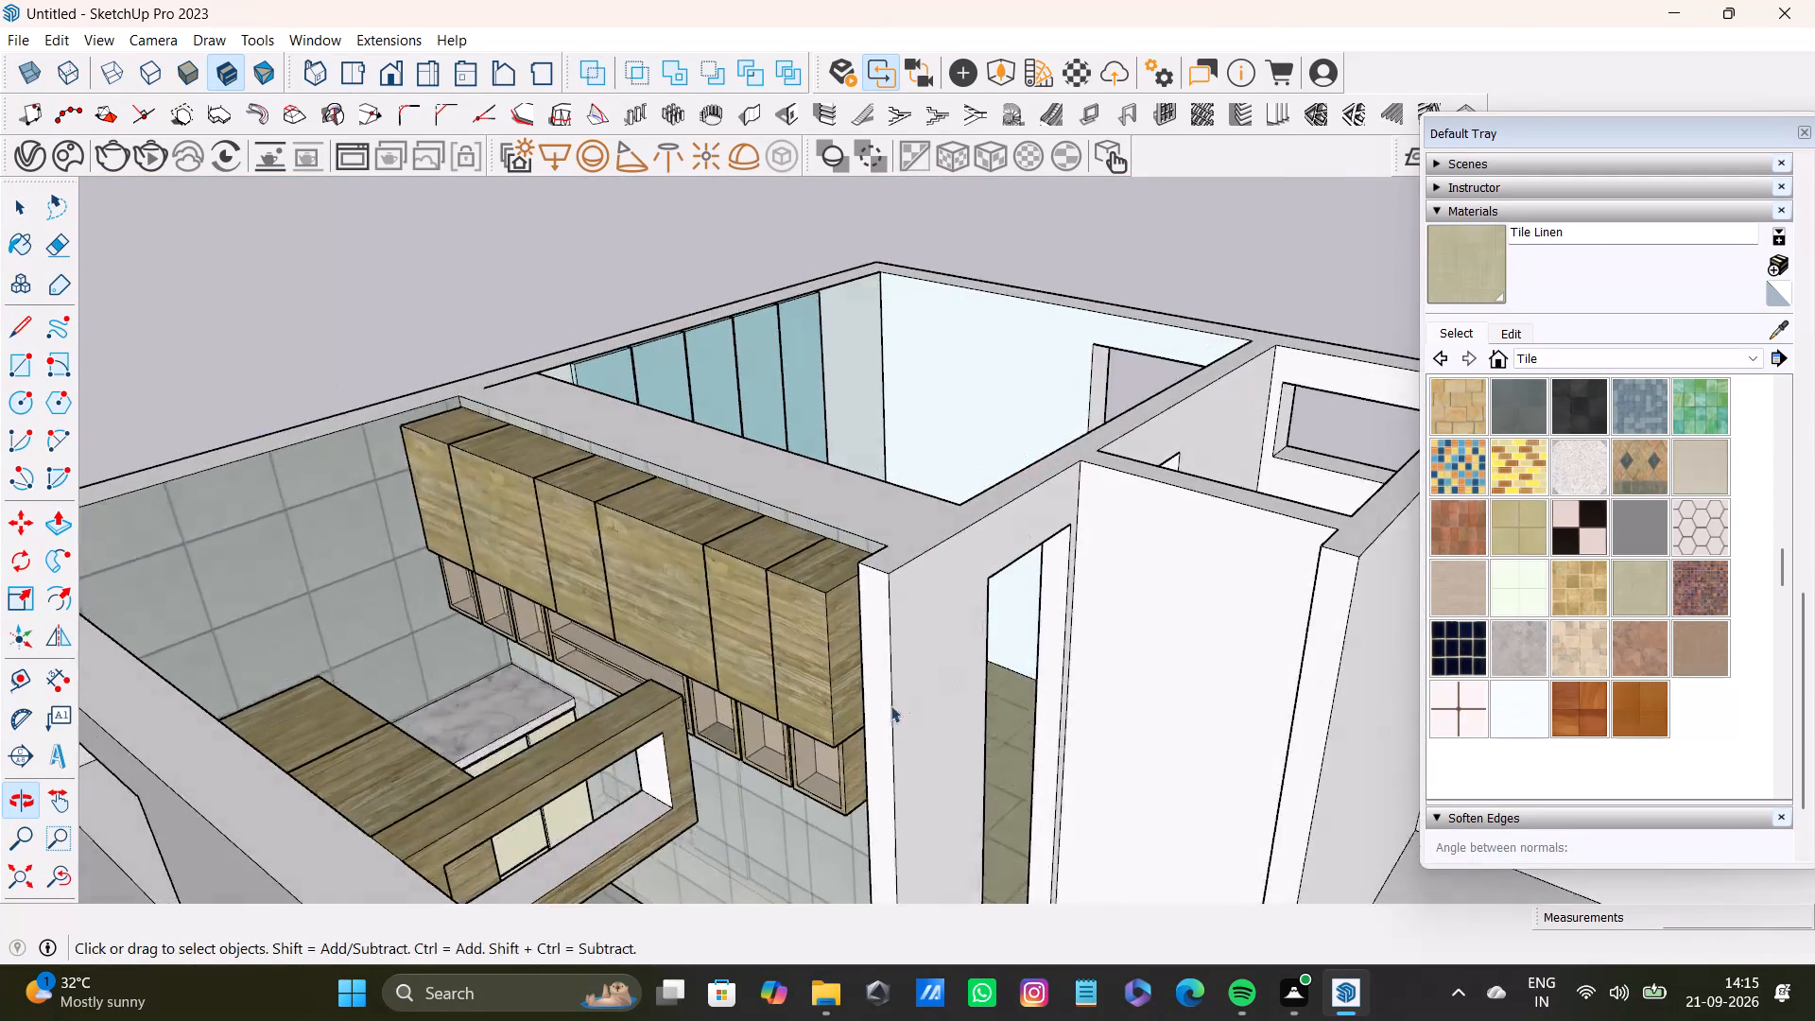
scroll(895, 703, "up", 3)
middle_click_drag(863, 655, 874, 324, "shift")
scroll(823, 622, "up", 3)
middle_click_drag(844, 624, 743, 498)
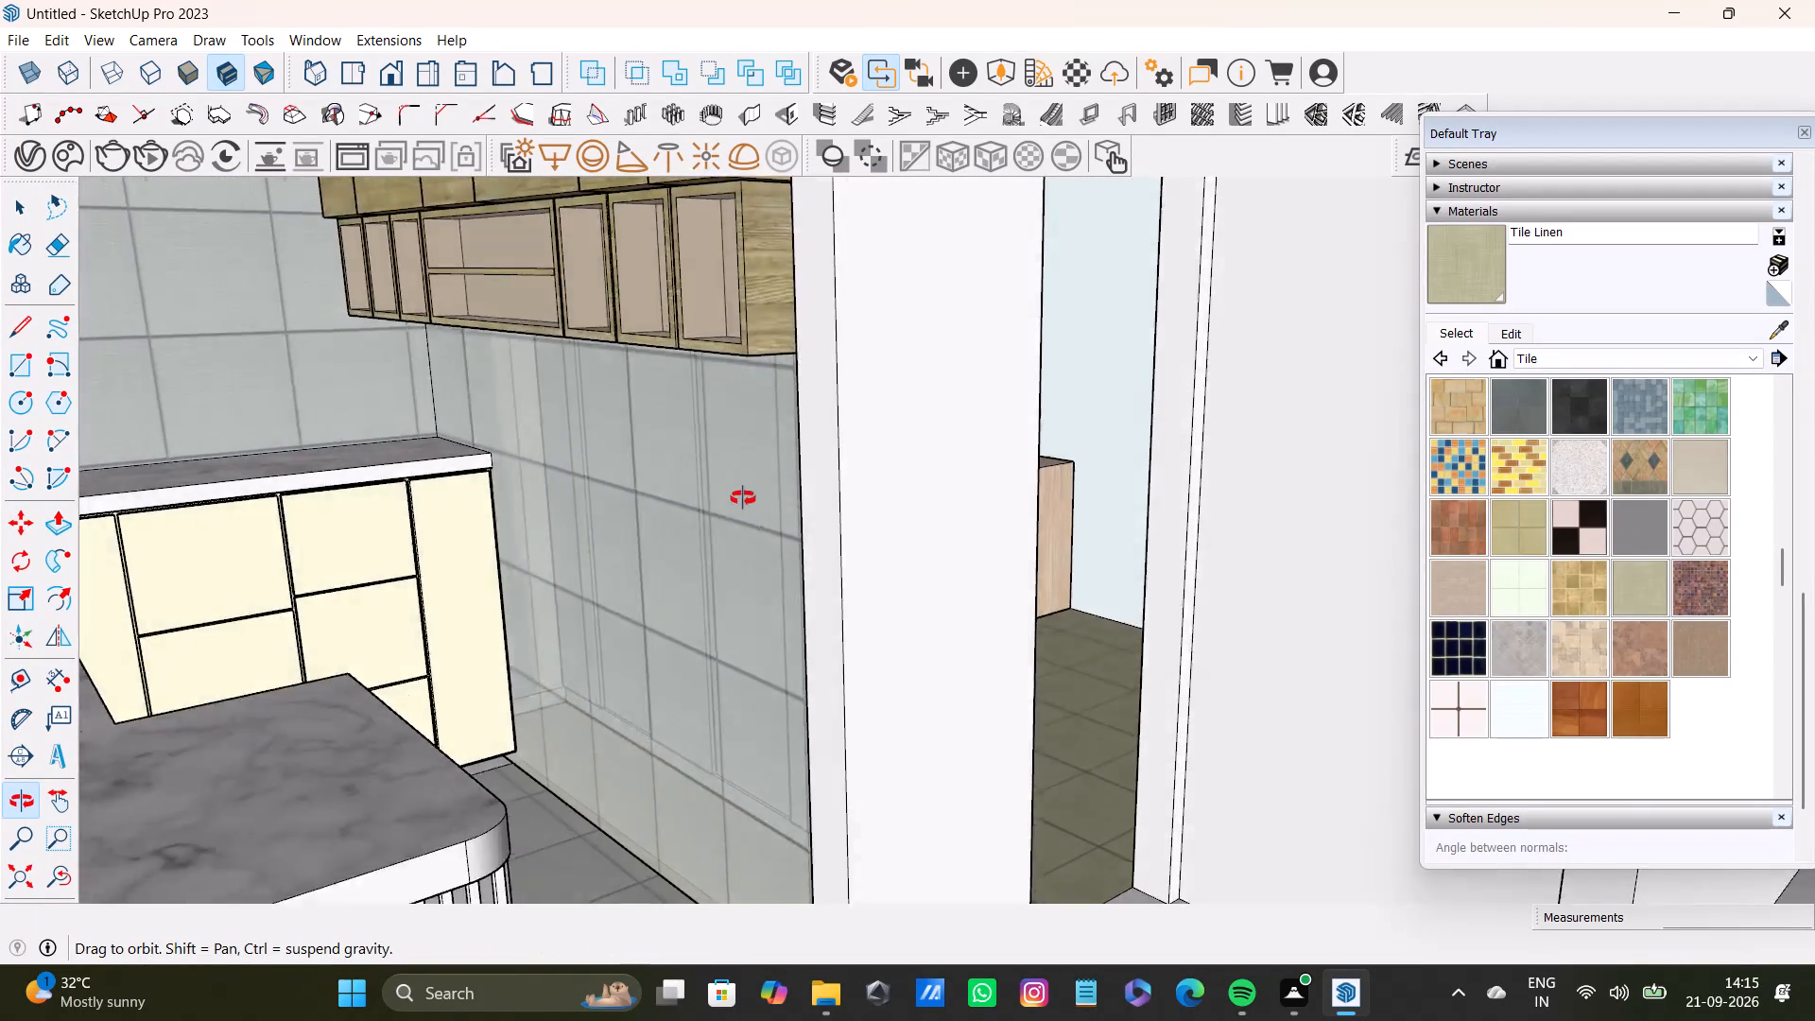
middle_click_drag(743, 498, 811, 604)
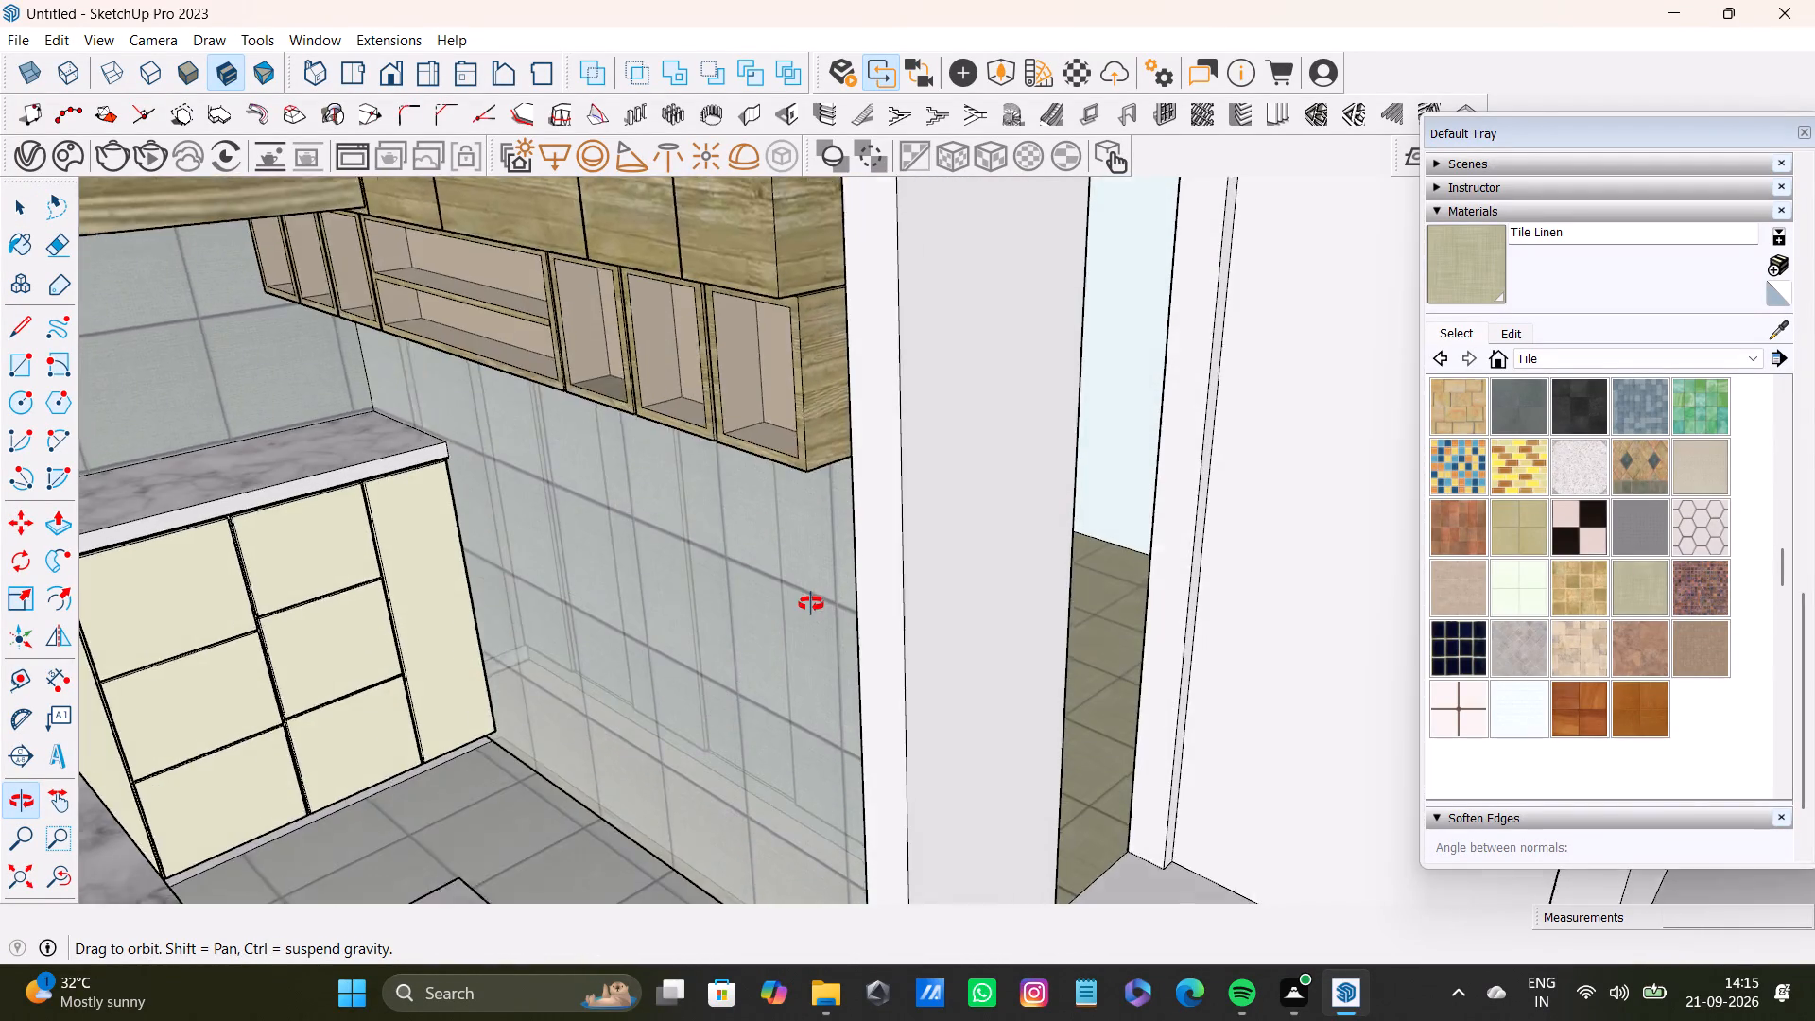
middle_click_drag(811, 604, 335, 729)
scroll(585, 595, "down", 3)
middle_click_drag(751, 576, 799, 793, "shift")
middle_click_drag(815, 693, 531, 804)
scroll(531, 804, "down", 4)
middle_click_drag(801, 520, 812, 614, "shift")
middle_click_drag(803, 623, 790, 648)
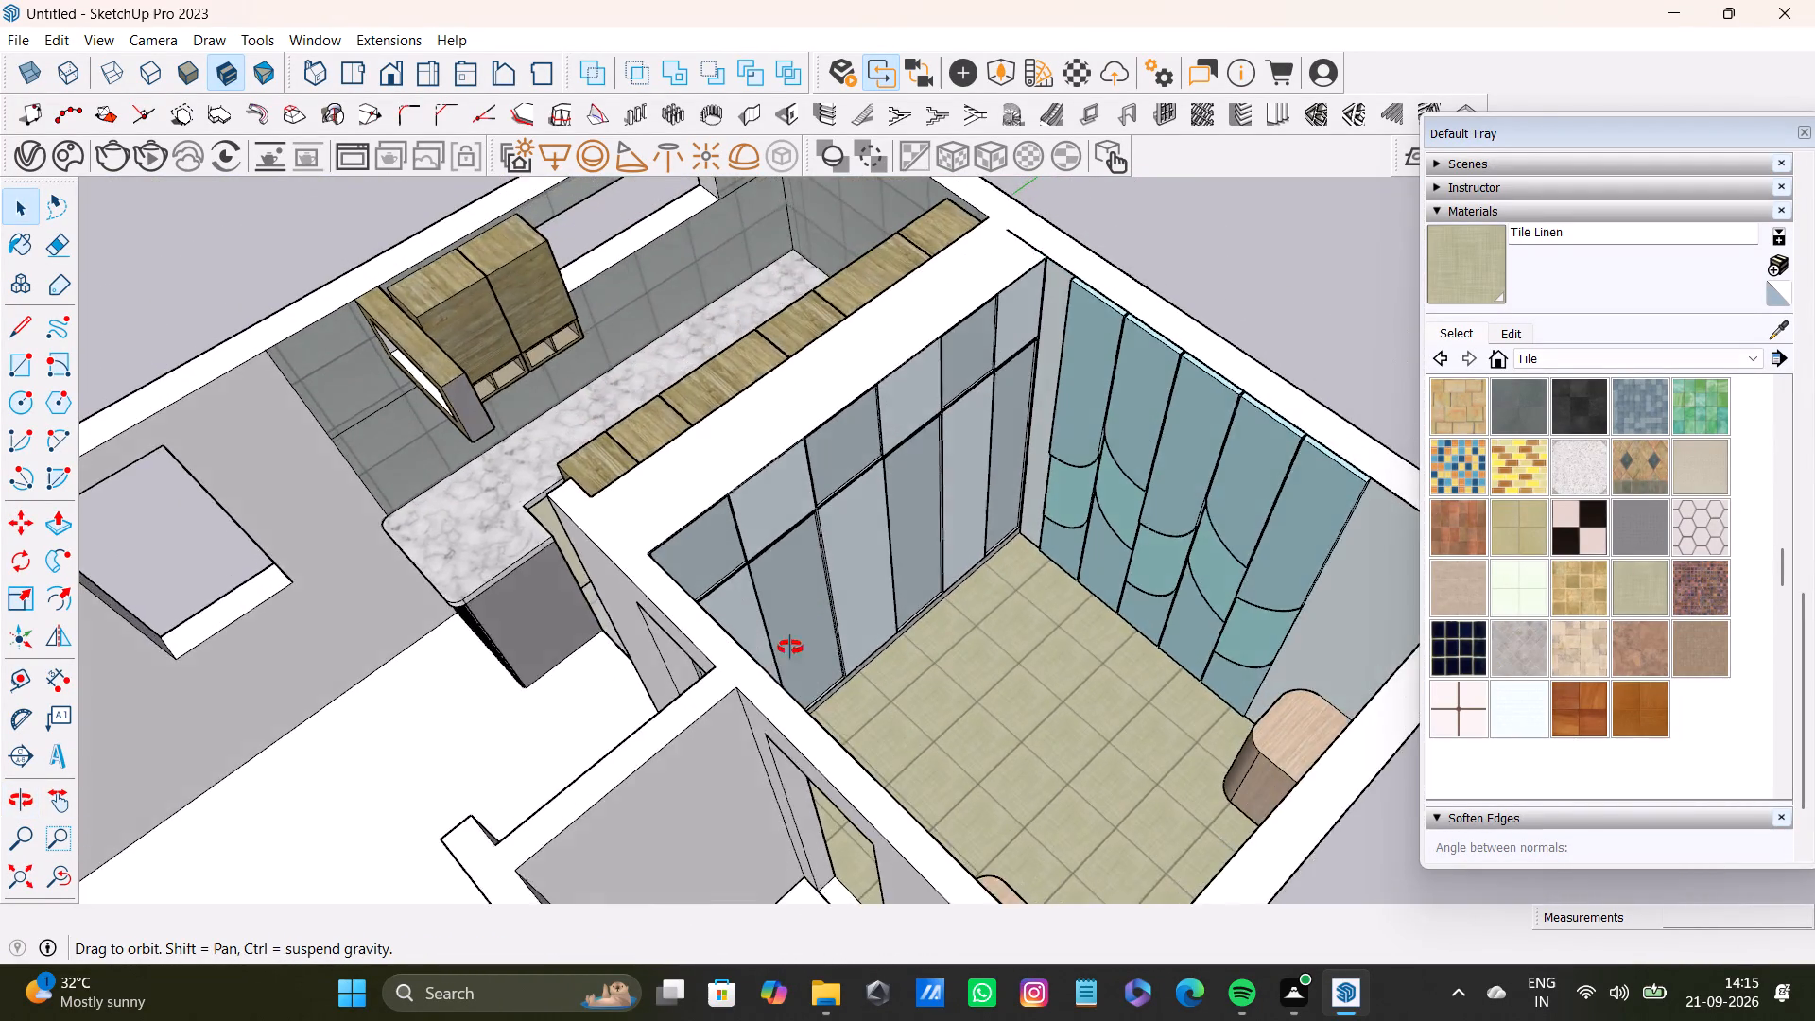
Examine the tall panelled wardrobe, Tile Linen floor and arched opening inside the bedroom.
middle_click_drag(790, 648, 439, 563)
scroll(563, 467, "up", 2)
middle_click_drag(605, 459, 599, 462)
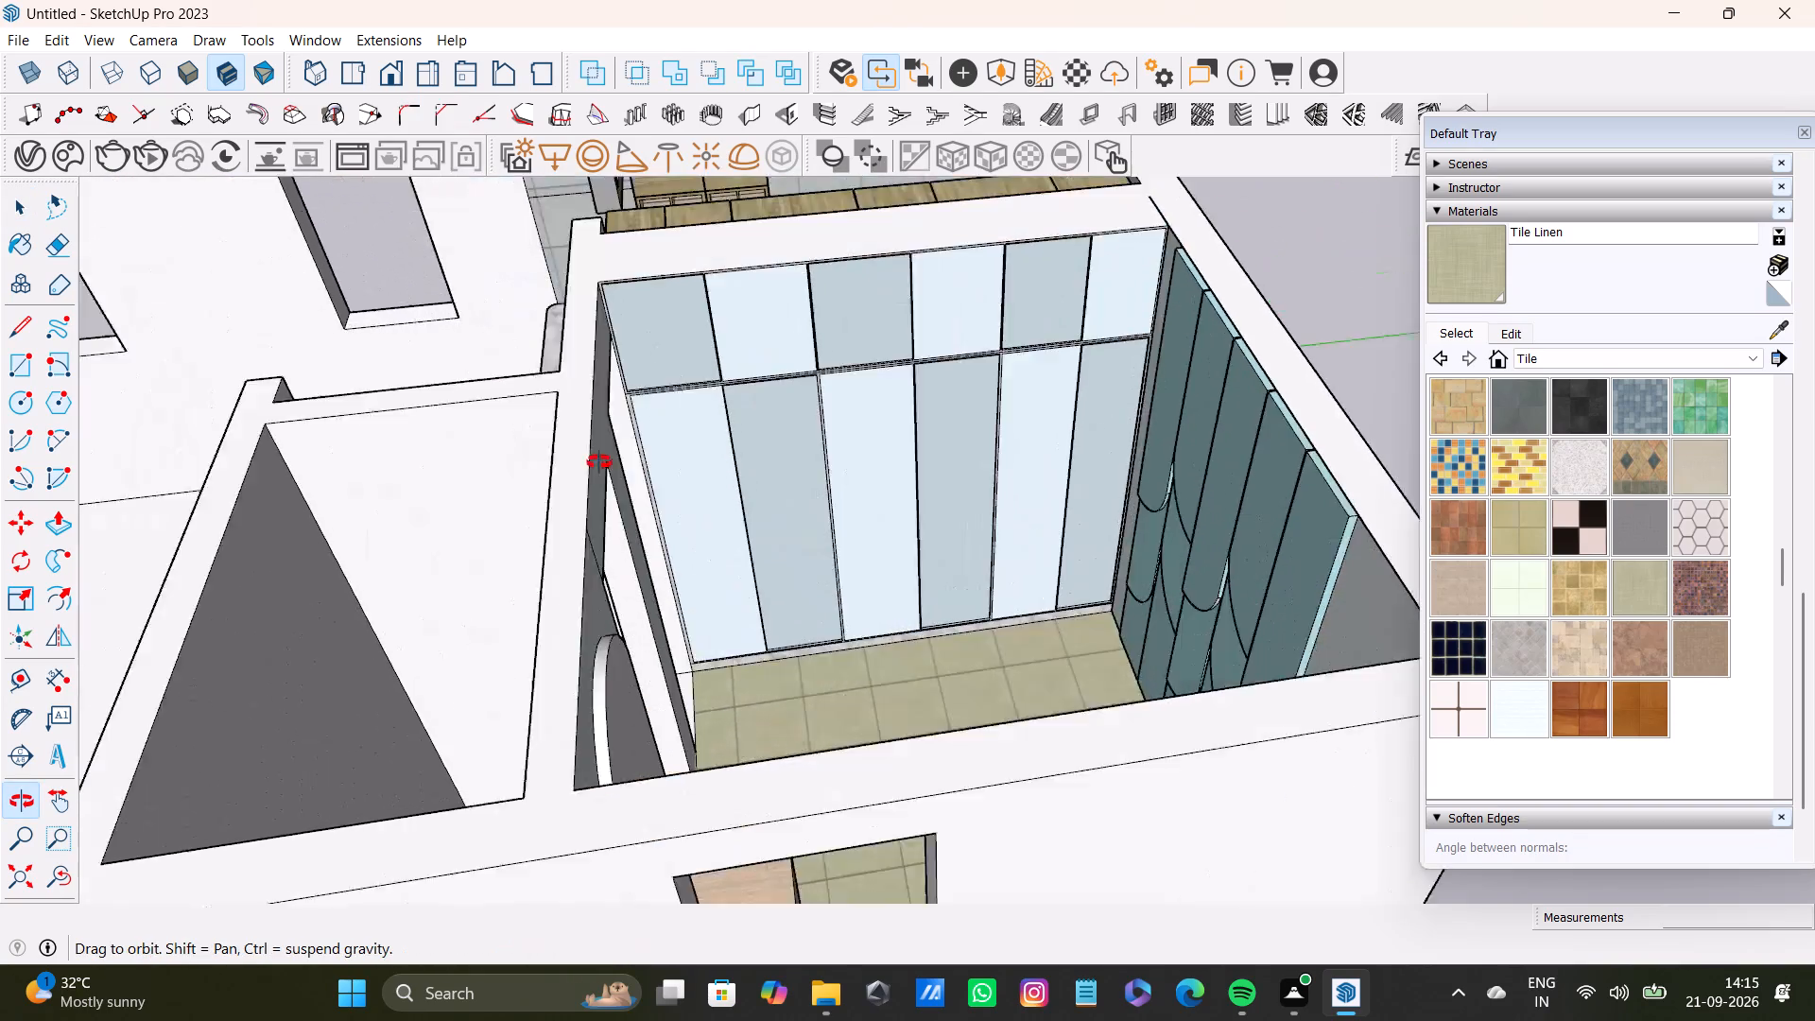
middle_click_drag(599, 462, 642, 484)
scroll(769, 500, "up", 3)
middle_click_drag(897, 498, 756, 458)
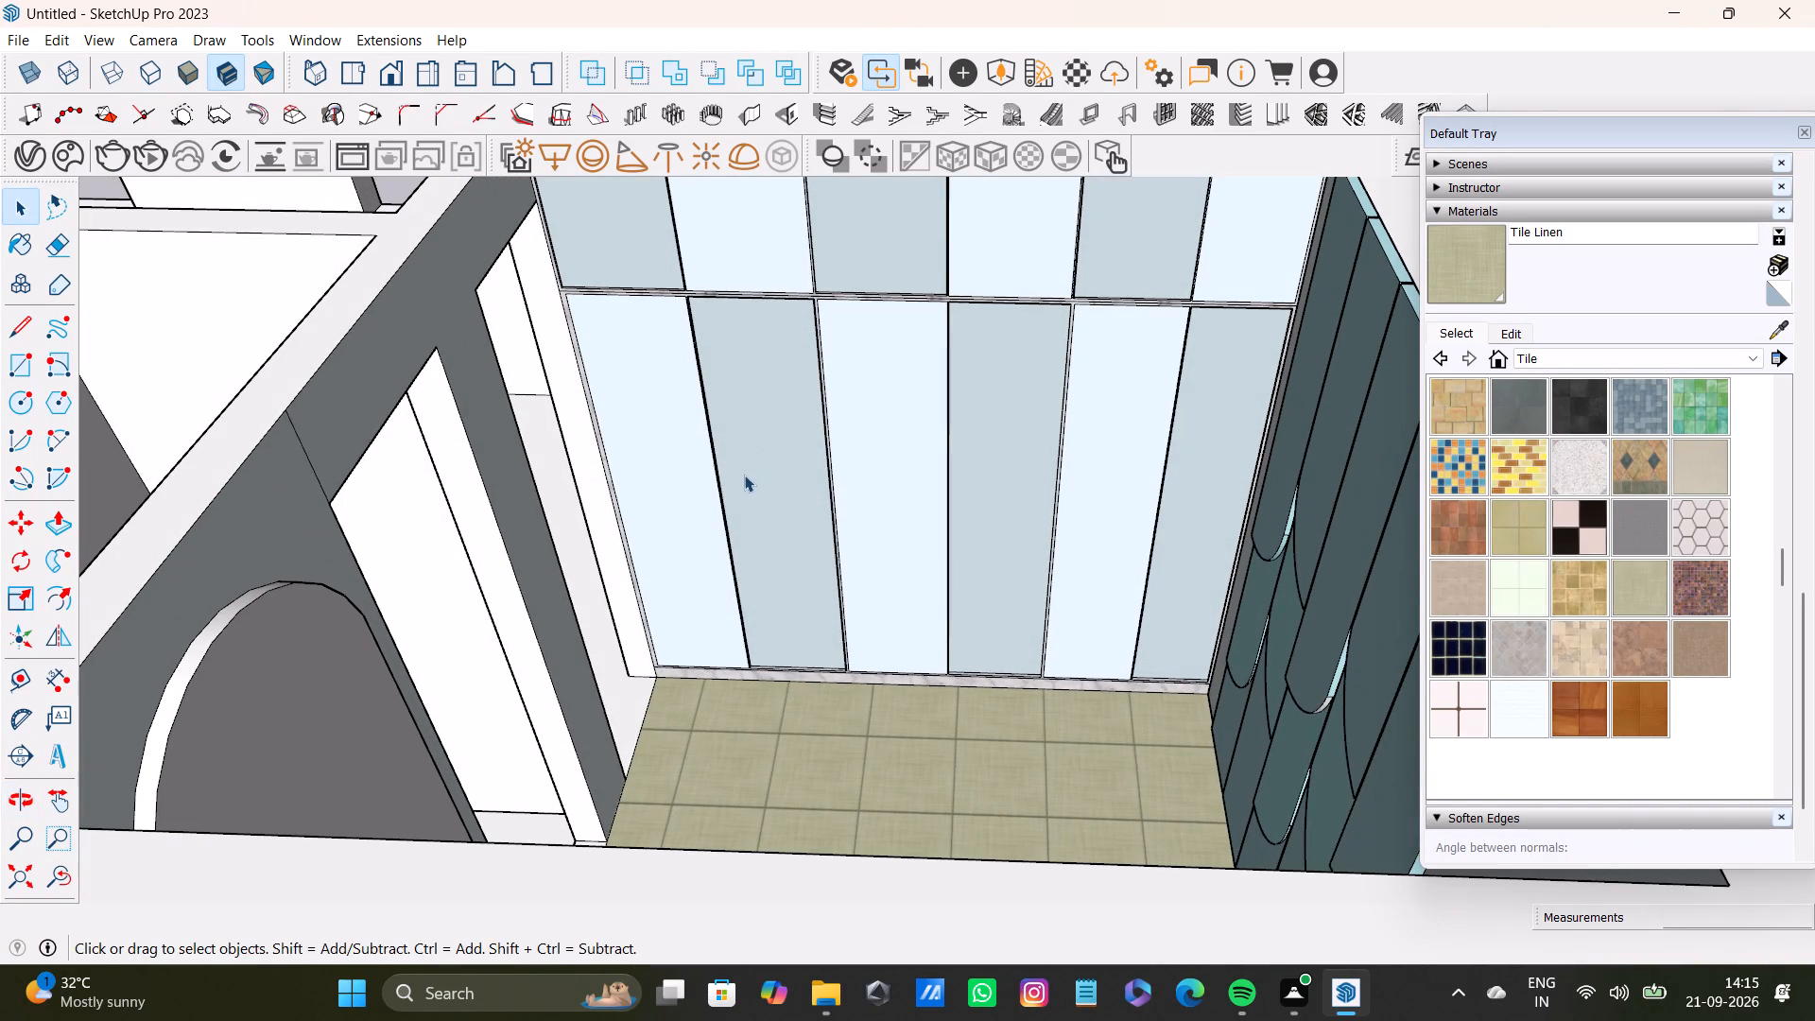
scroll(863, 553, "down", 3)
scroll(959, 627, "down", 2)
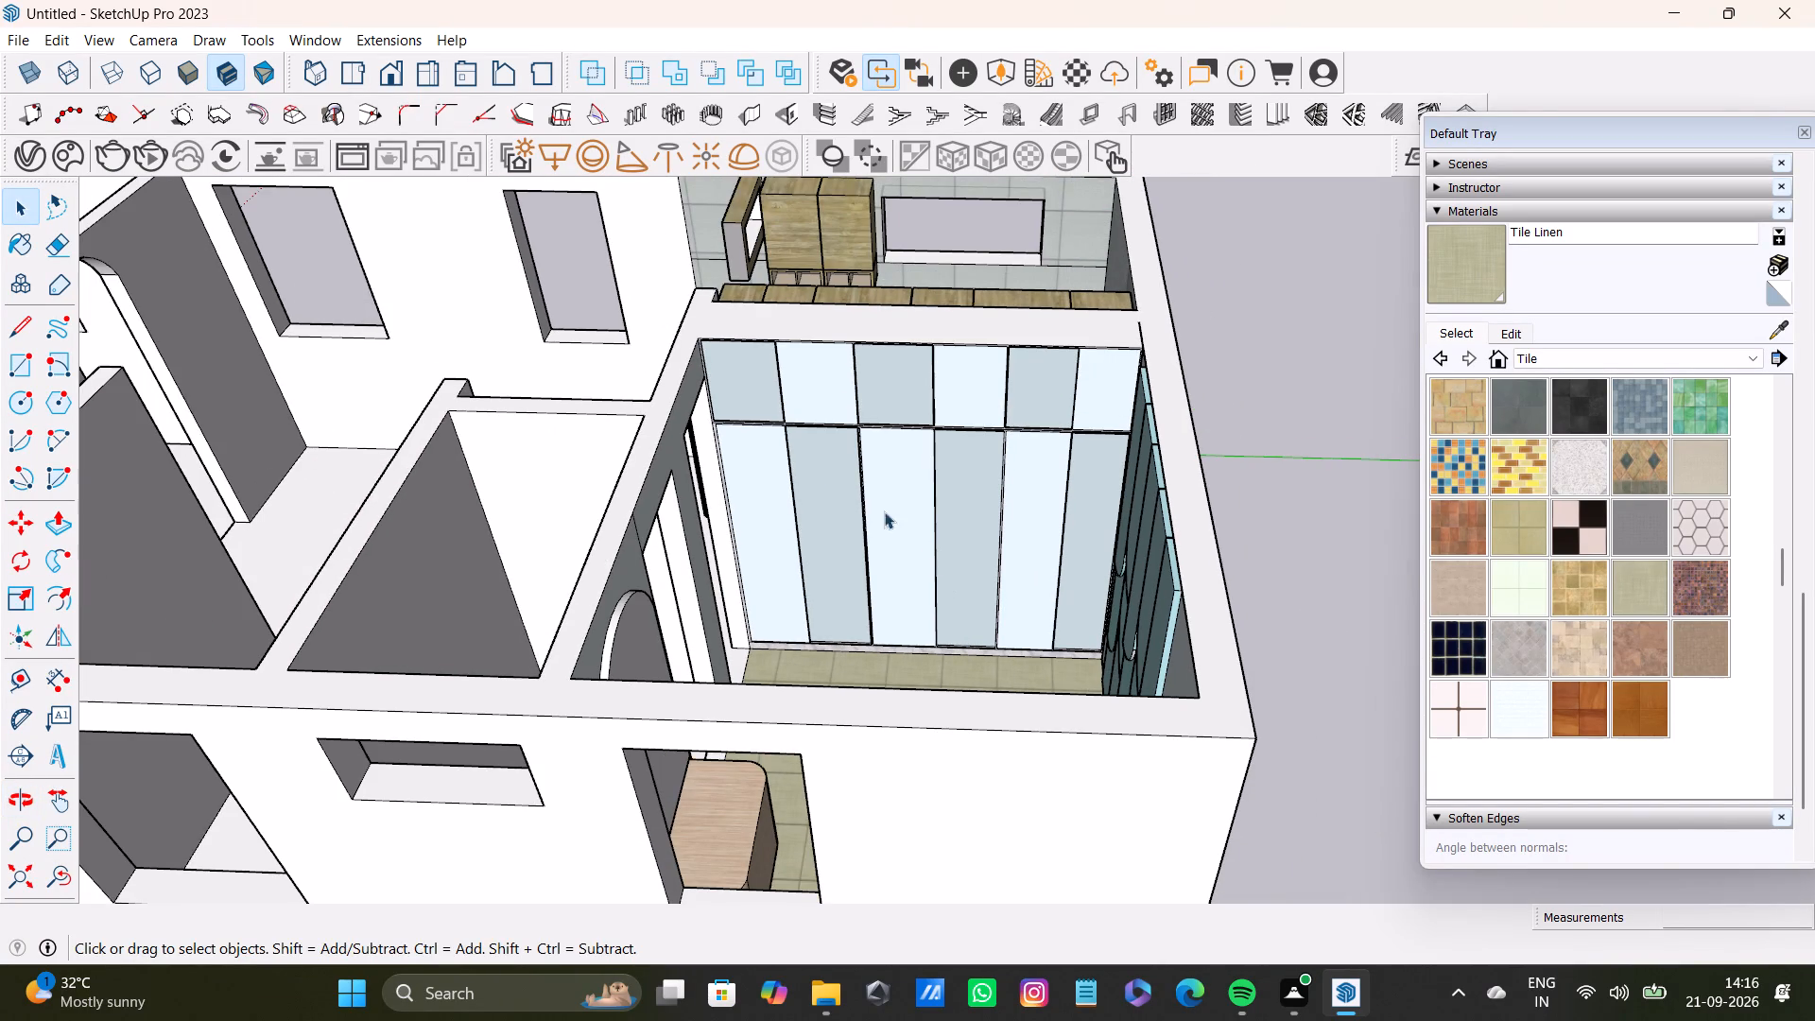
scroll(812, 390, "down", 3)
Review the bedroom, kitchen and adjoining unfurnished rooms within the overall house layout.
middle_click_drag(821, 480, 1333, 472)
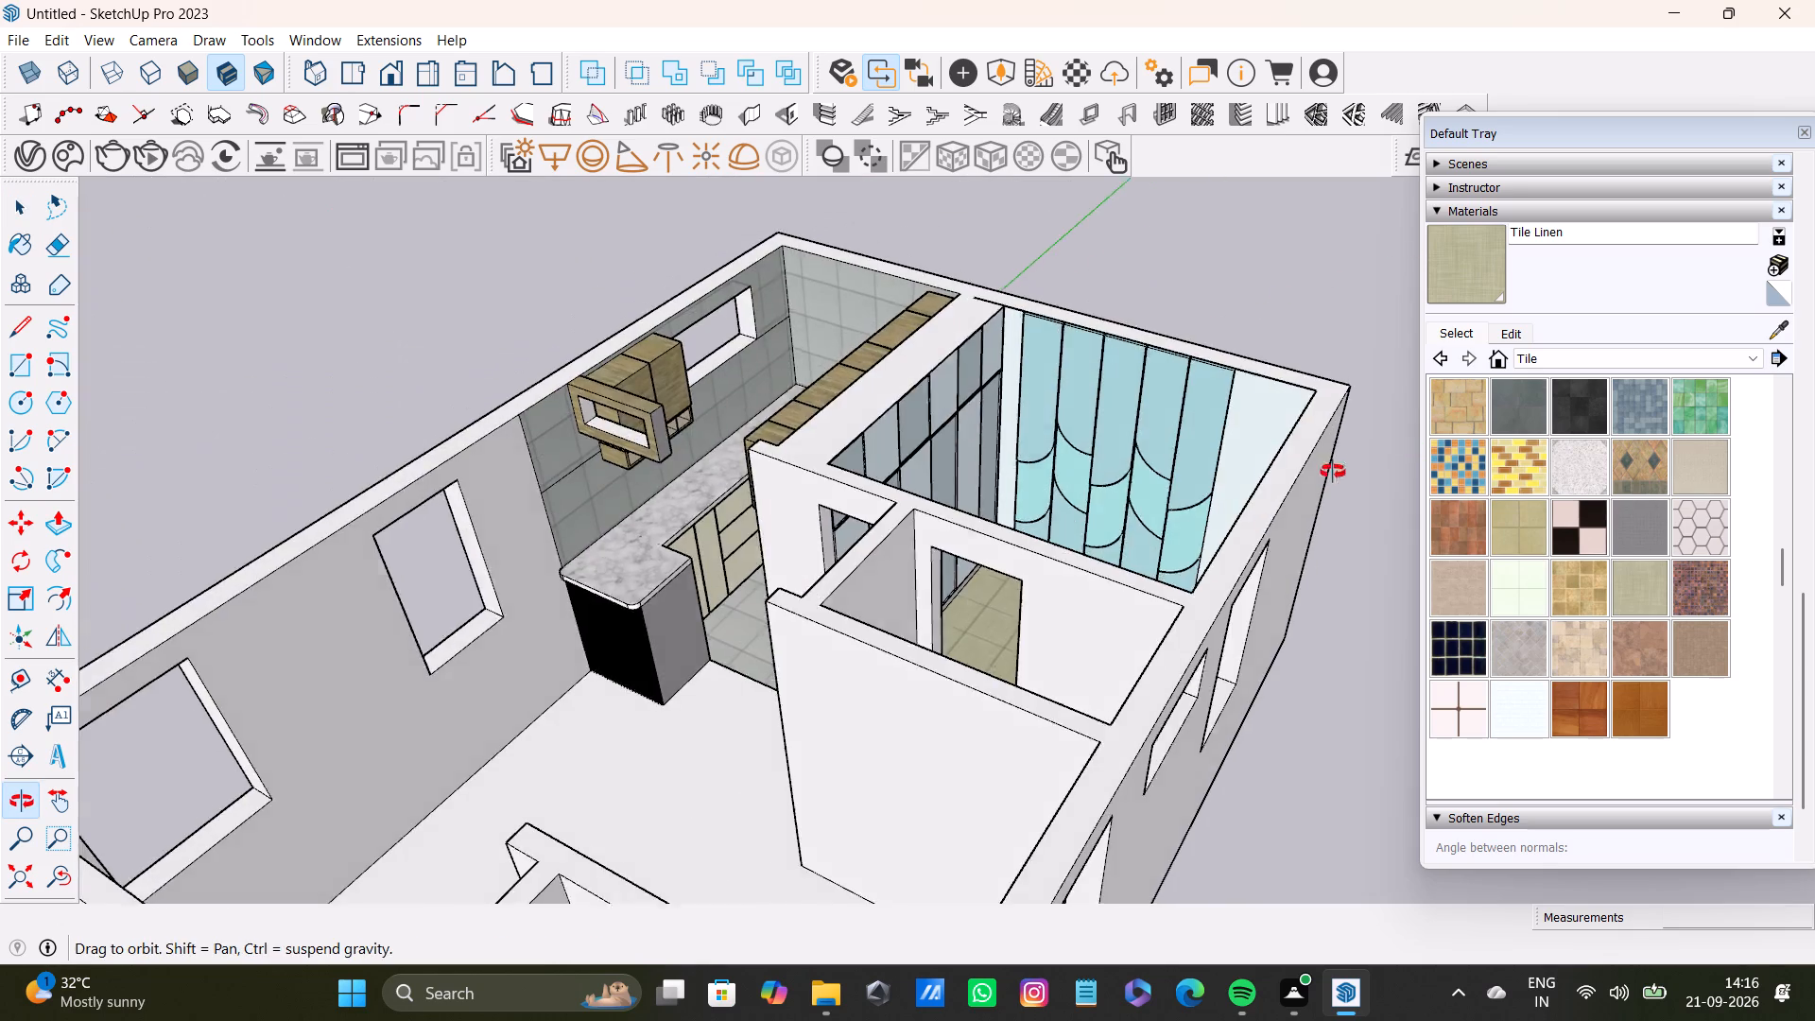
middle_click_drag(1333, 472, 1331, 472)
scroll(872, 553, "down", 4)
middle_click_drag(816, 513, 1351, 528)
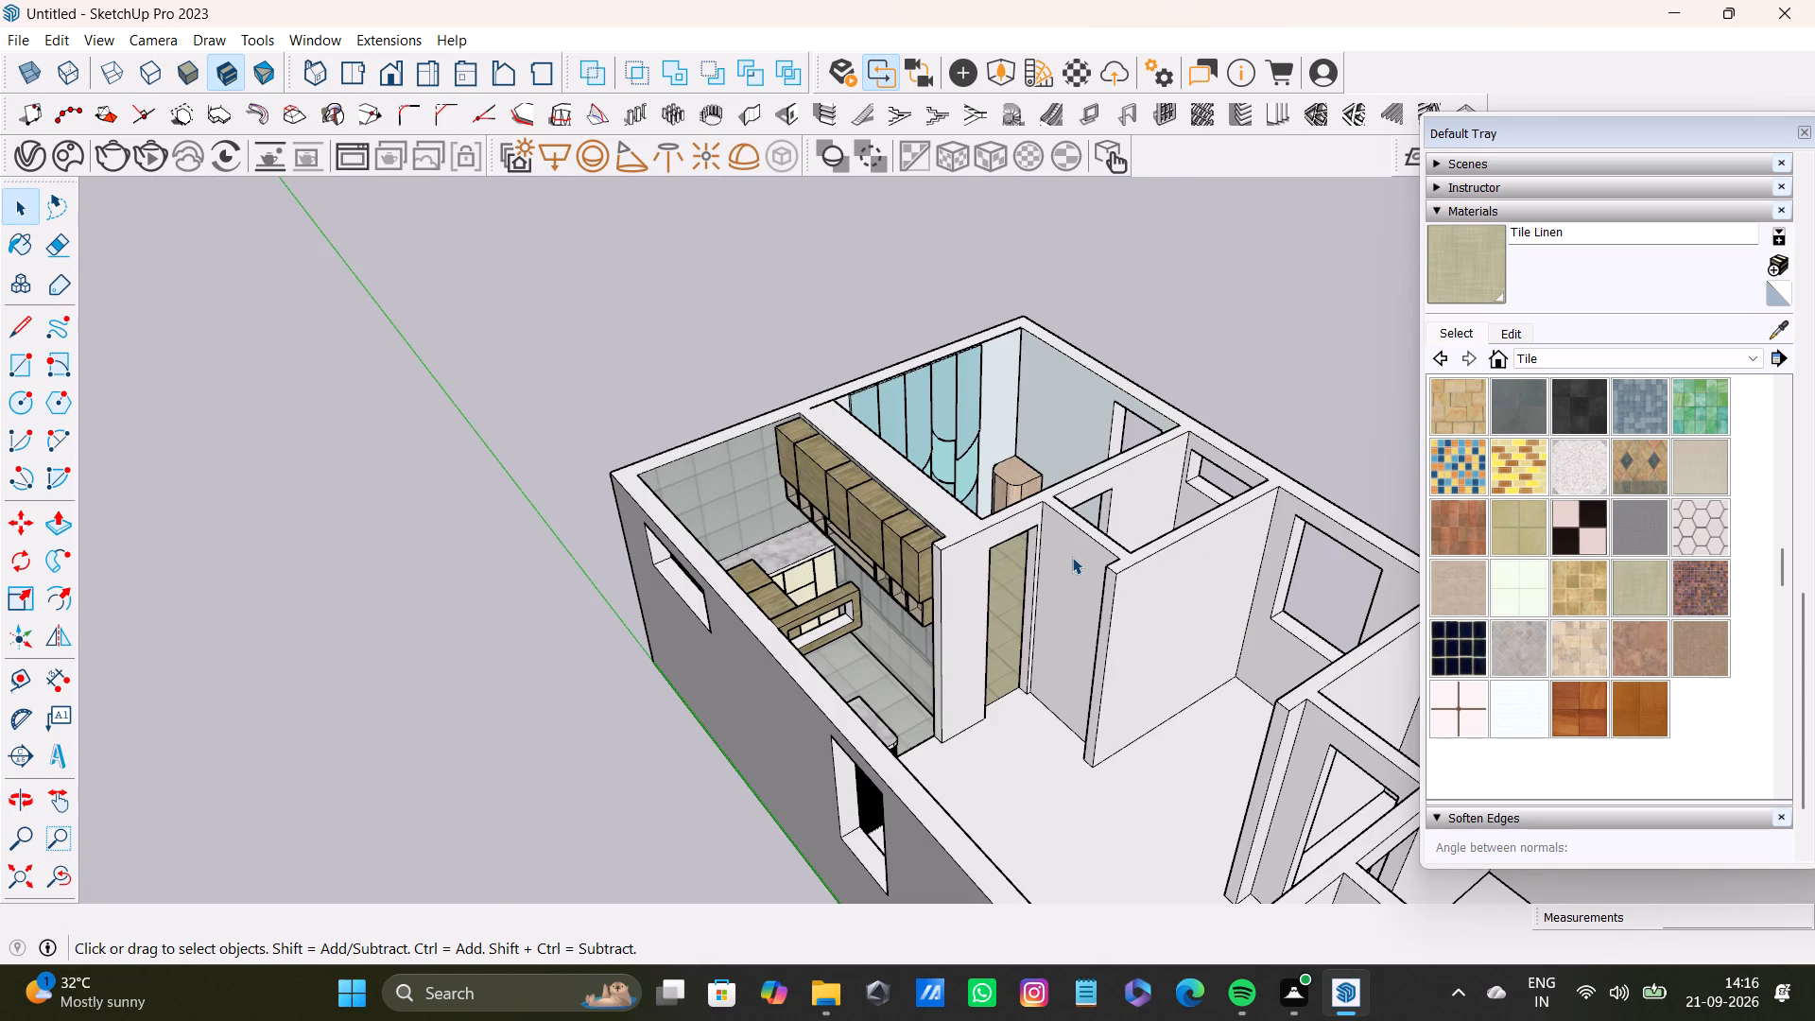
scroll(1022, 622, "up", 3)
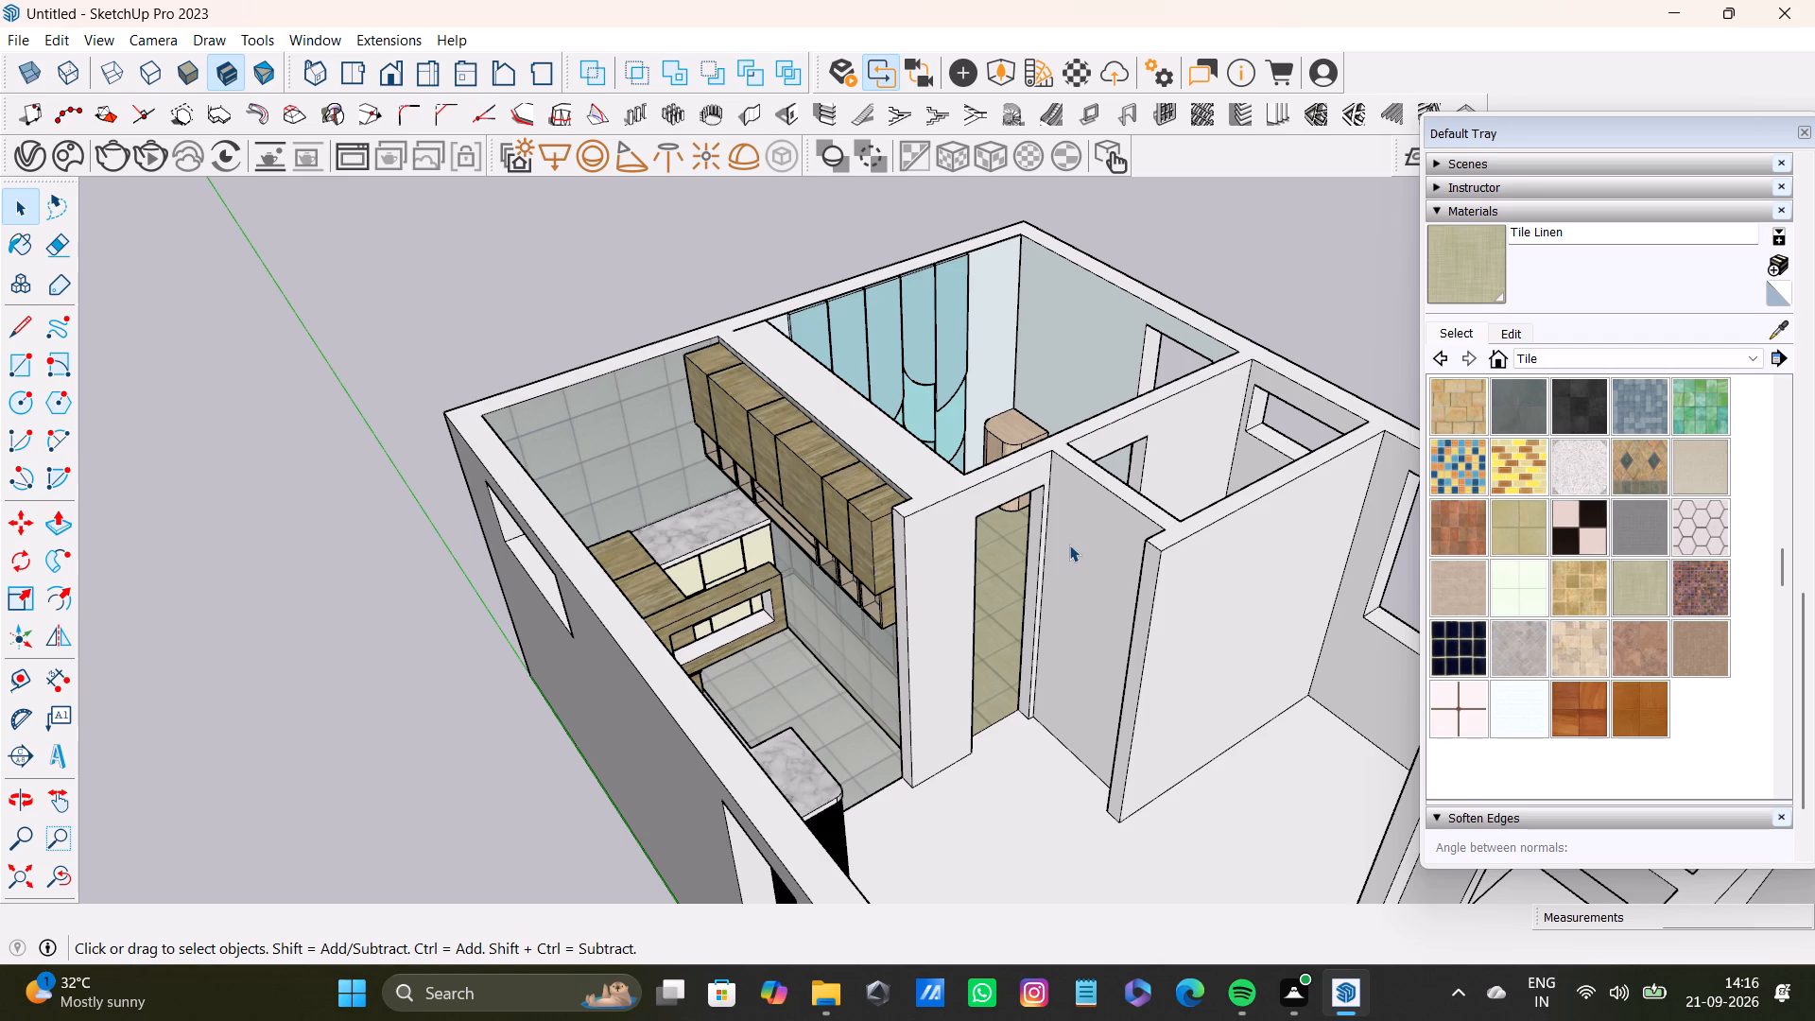
scroll(1094, 515, "down", 3)
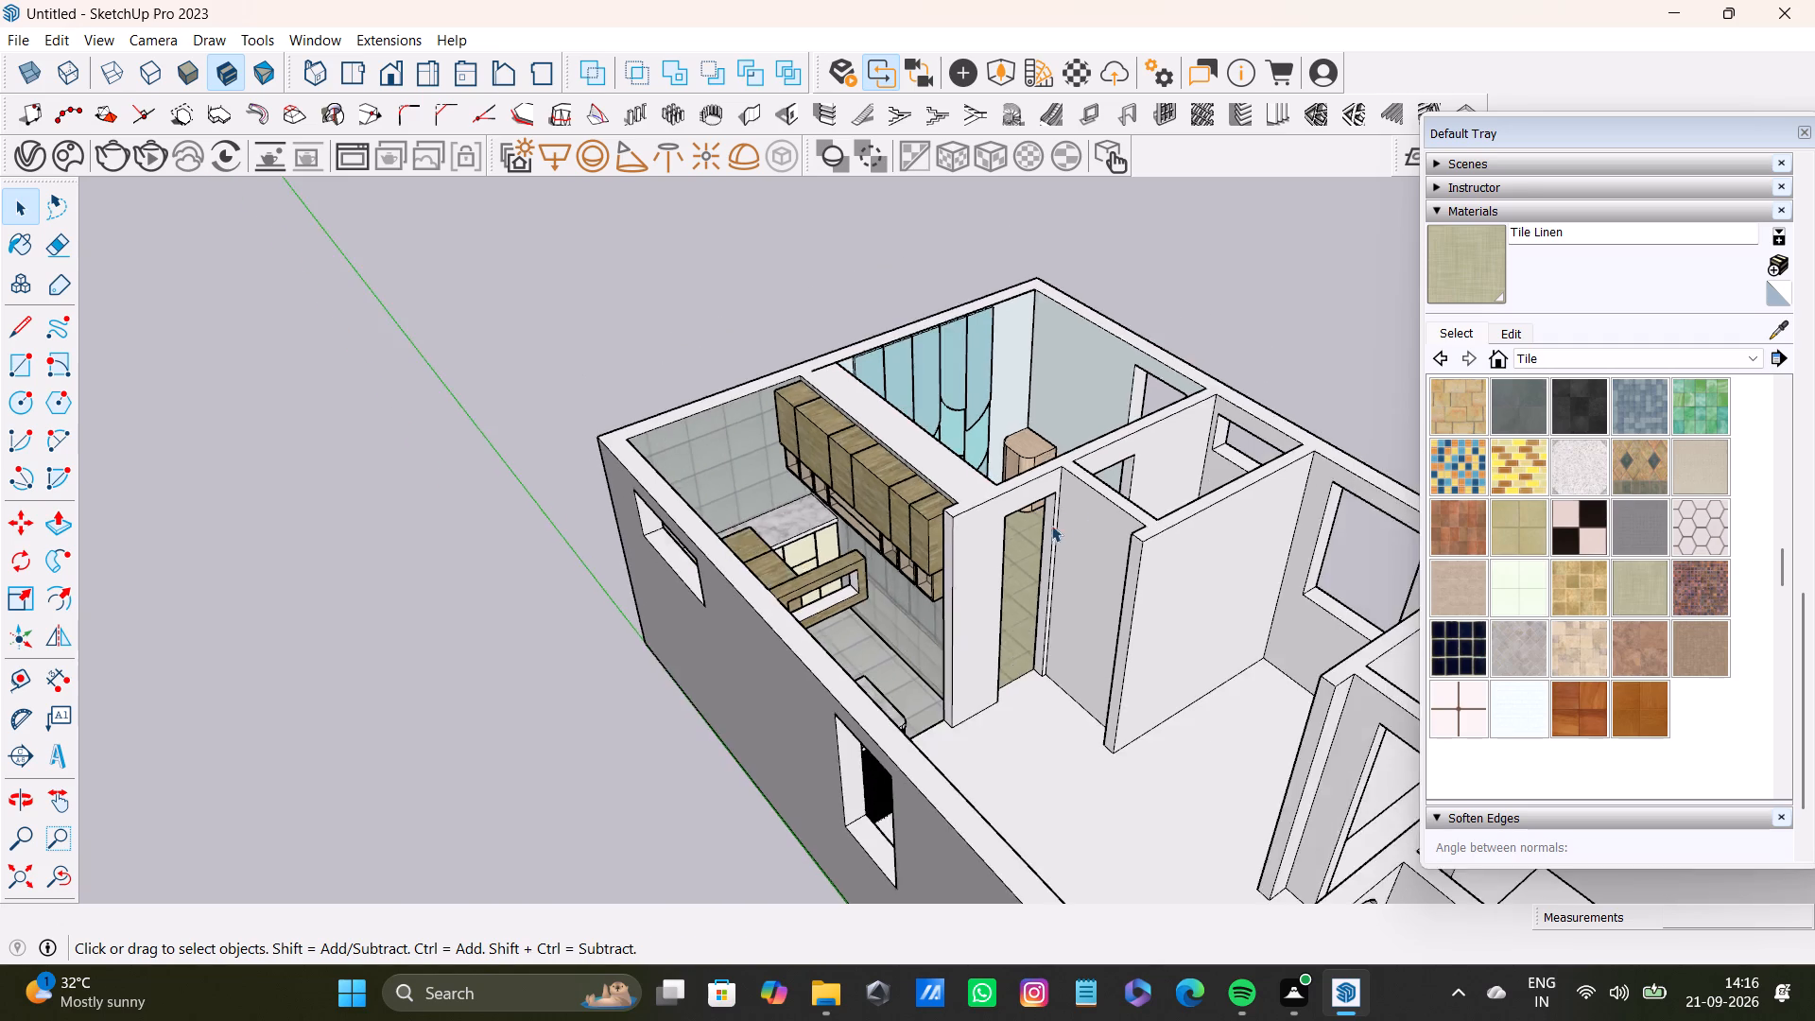
middle_click_drag(1051, 525, 1322, 515)
scroll(1305, 518, "down", 4)
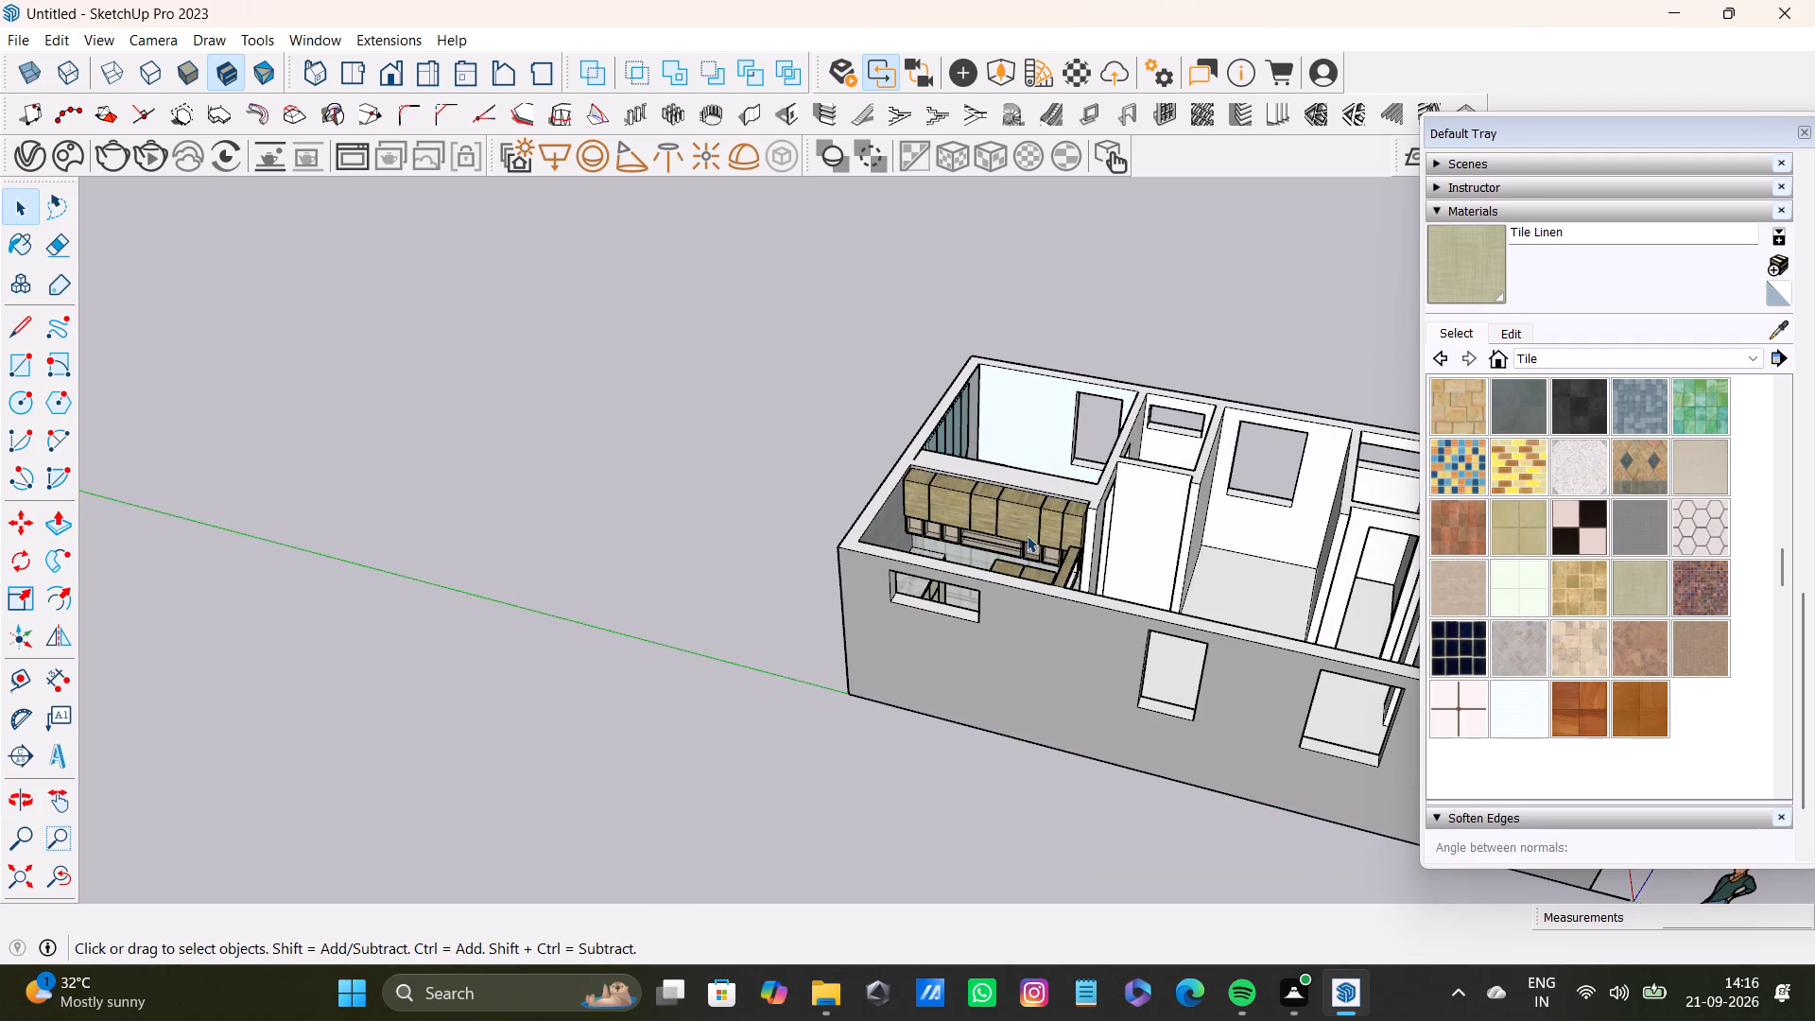
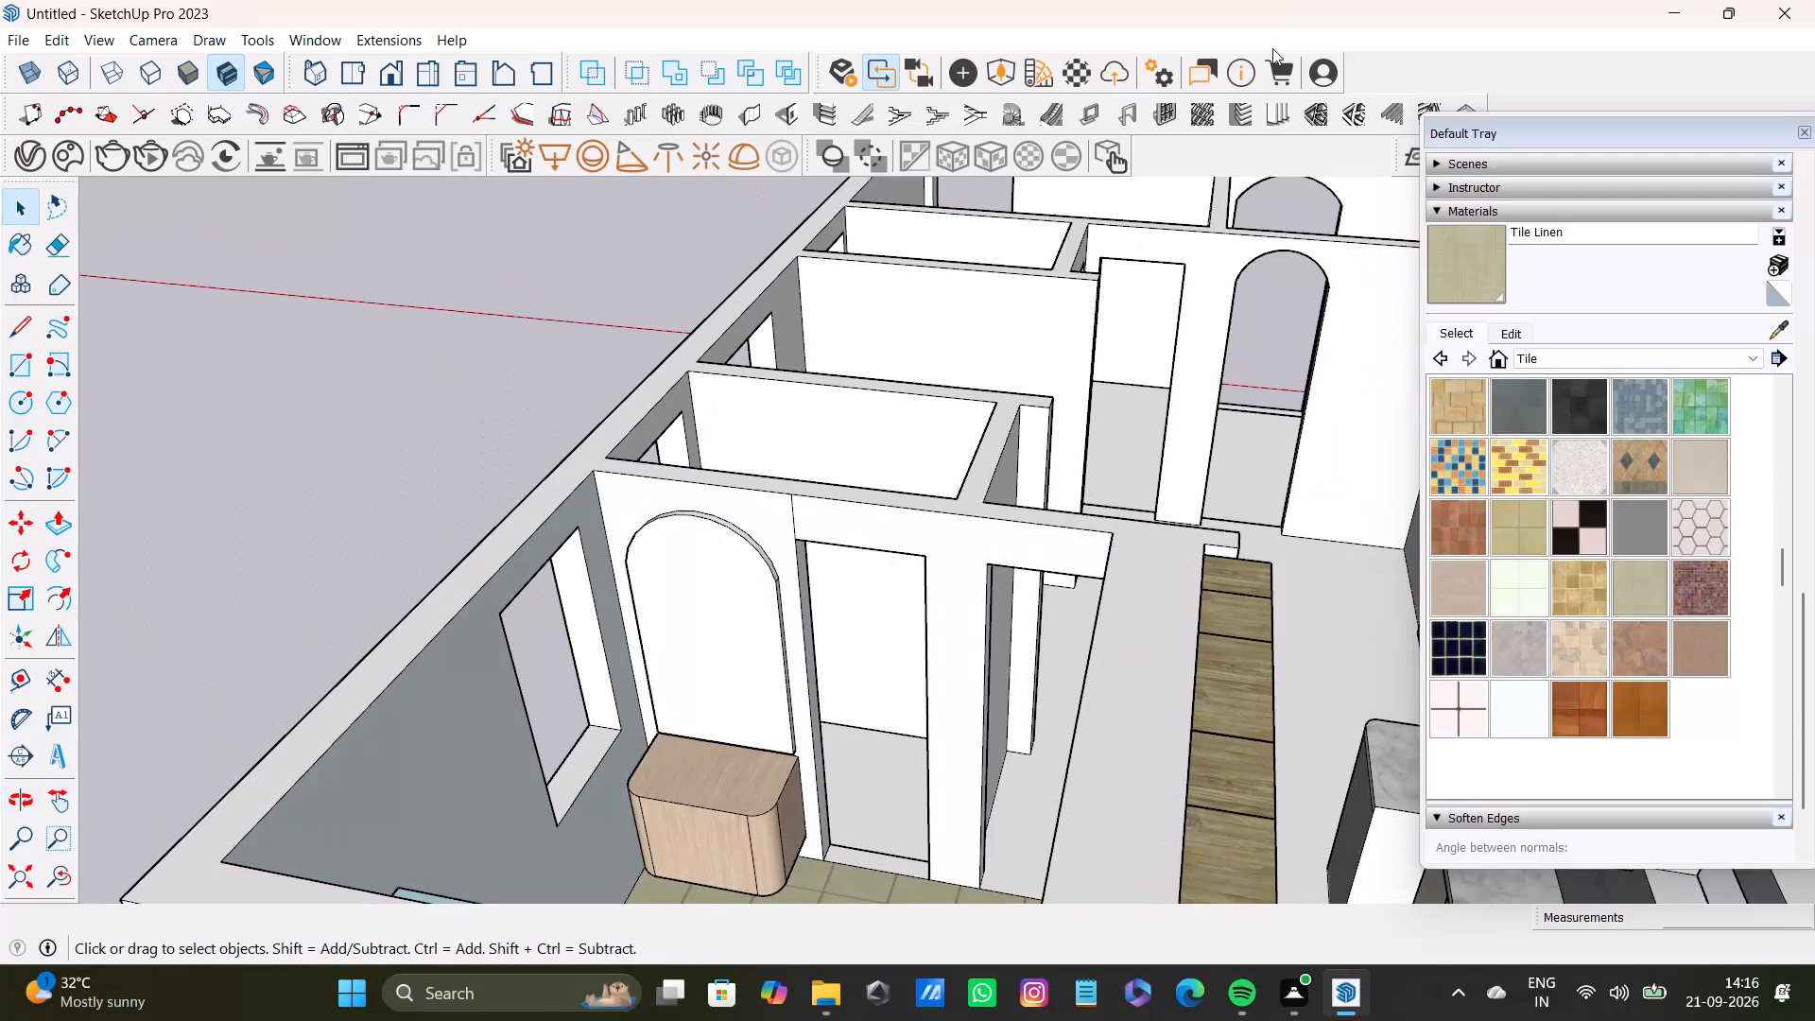
Place a vertical guide about 2' 7" from the window-wall corner on the long wall of the narrow room with the small window.
scroll(1018, 696, "up", 7)
middle_click_drag(828, 576, 1205, 574, "shift")
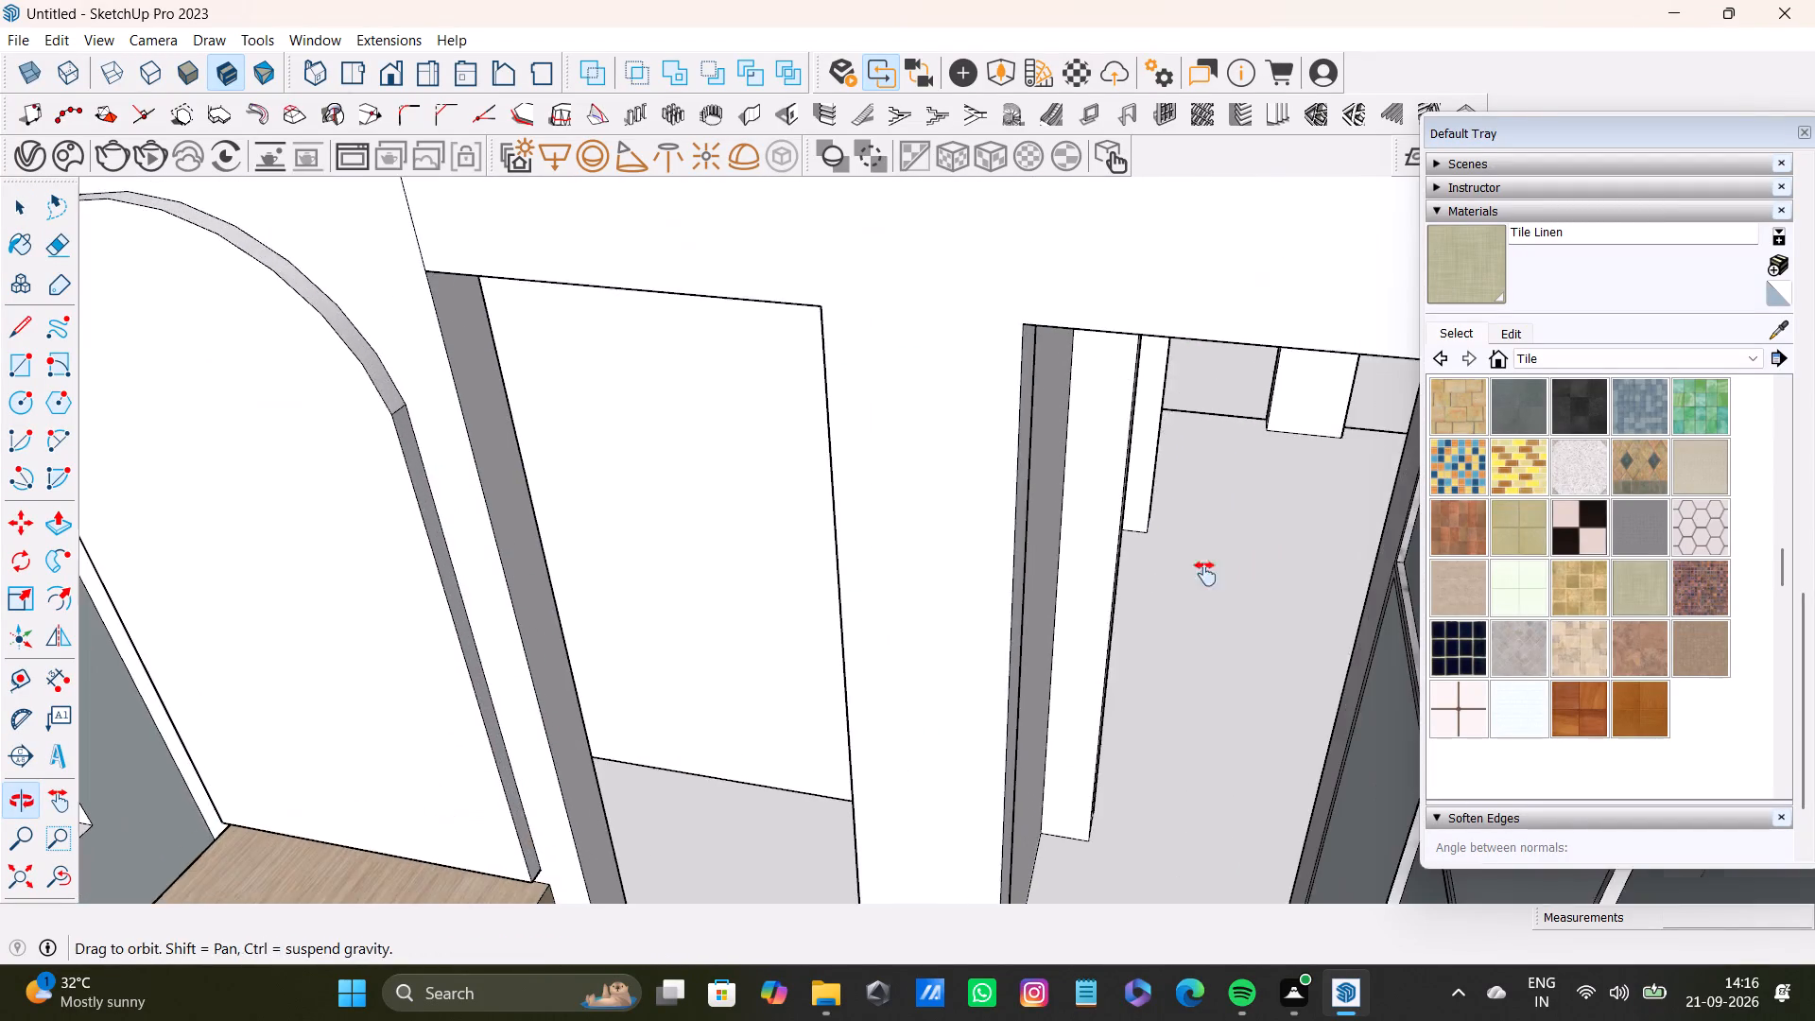
middle_click_drag(1205, 574, 1256, 614, "shift")
scroll(1254, 631, "down", 7)
middle_click_drag(1244, 654, 1191, 721)
scroll(1191, 721, "down", 1)
middle_click_drag(1199, 714, 764, 811)
scroll(1026, 712, "up", 3)
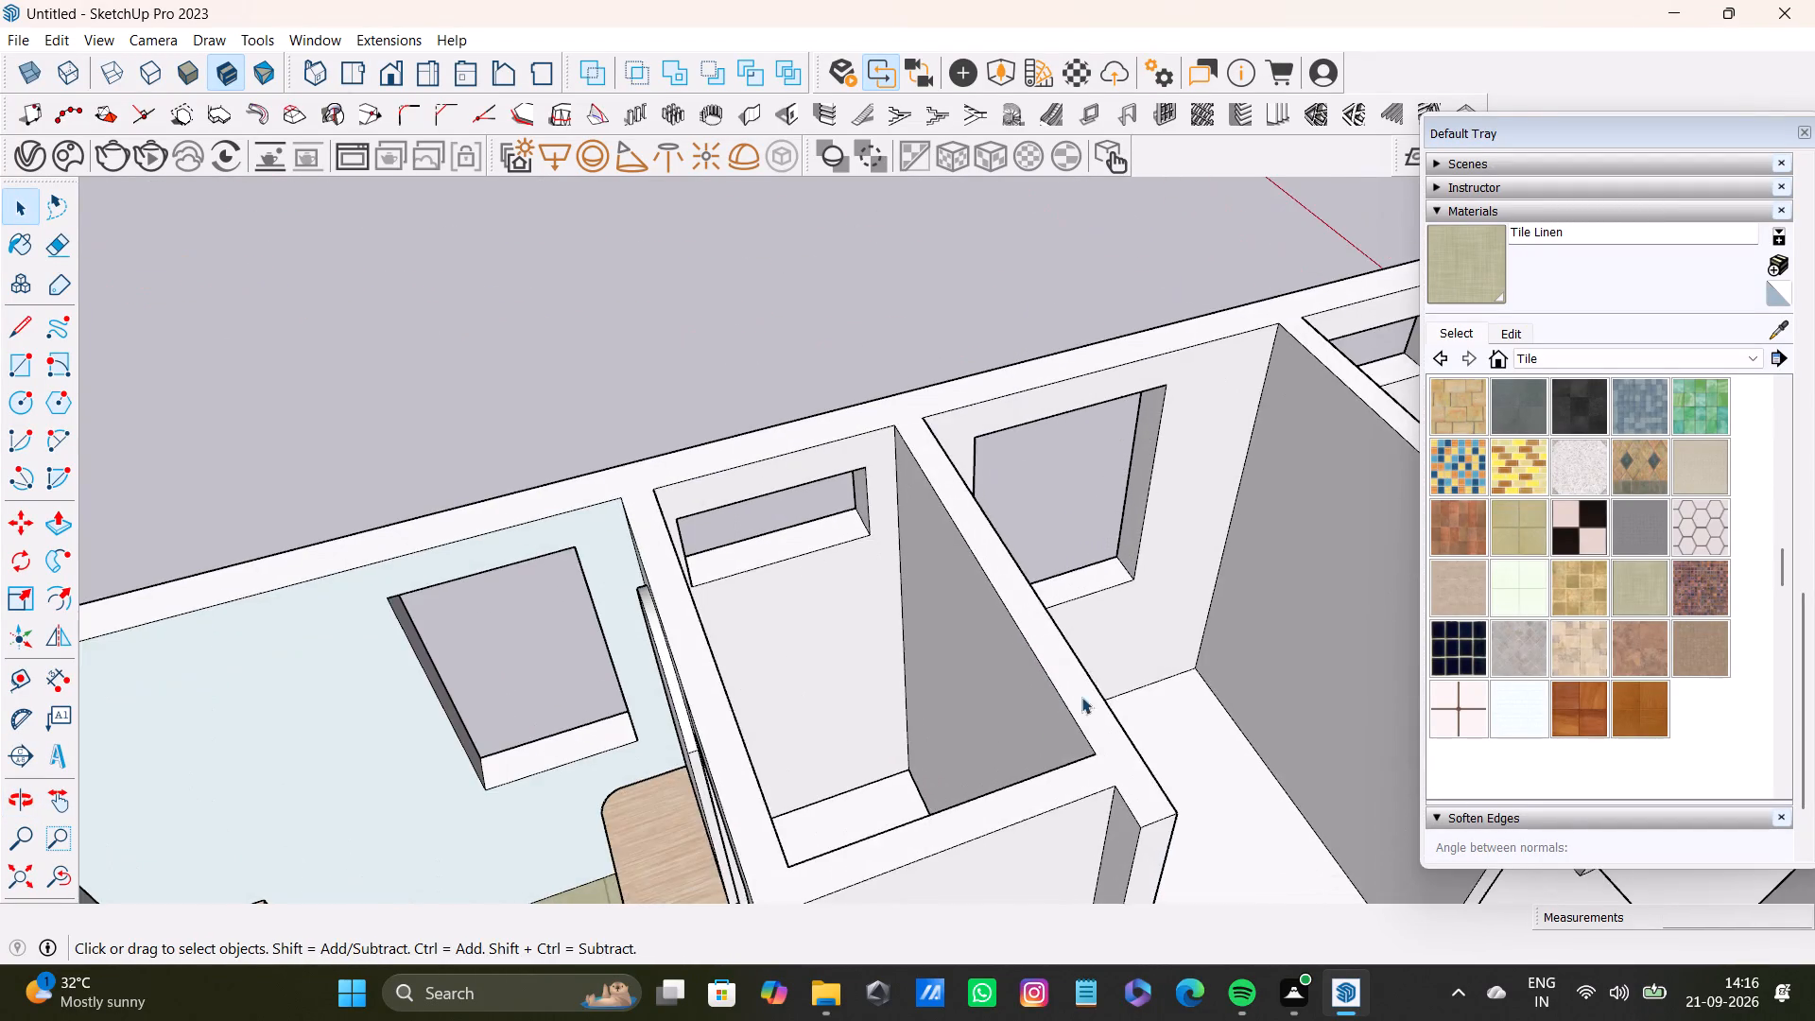
middle_click_drag(1081, 697, 1128, 593, "shift")
middle_click_drag(1068, 584, 875, 760)
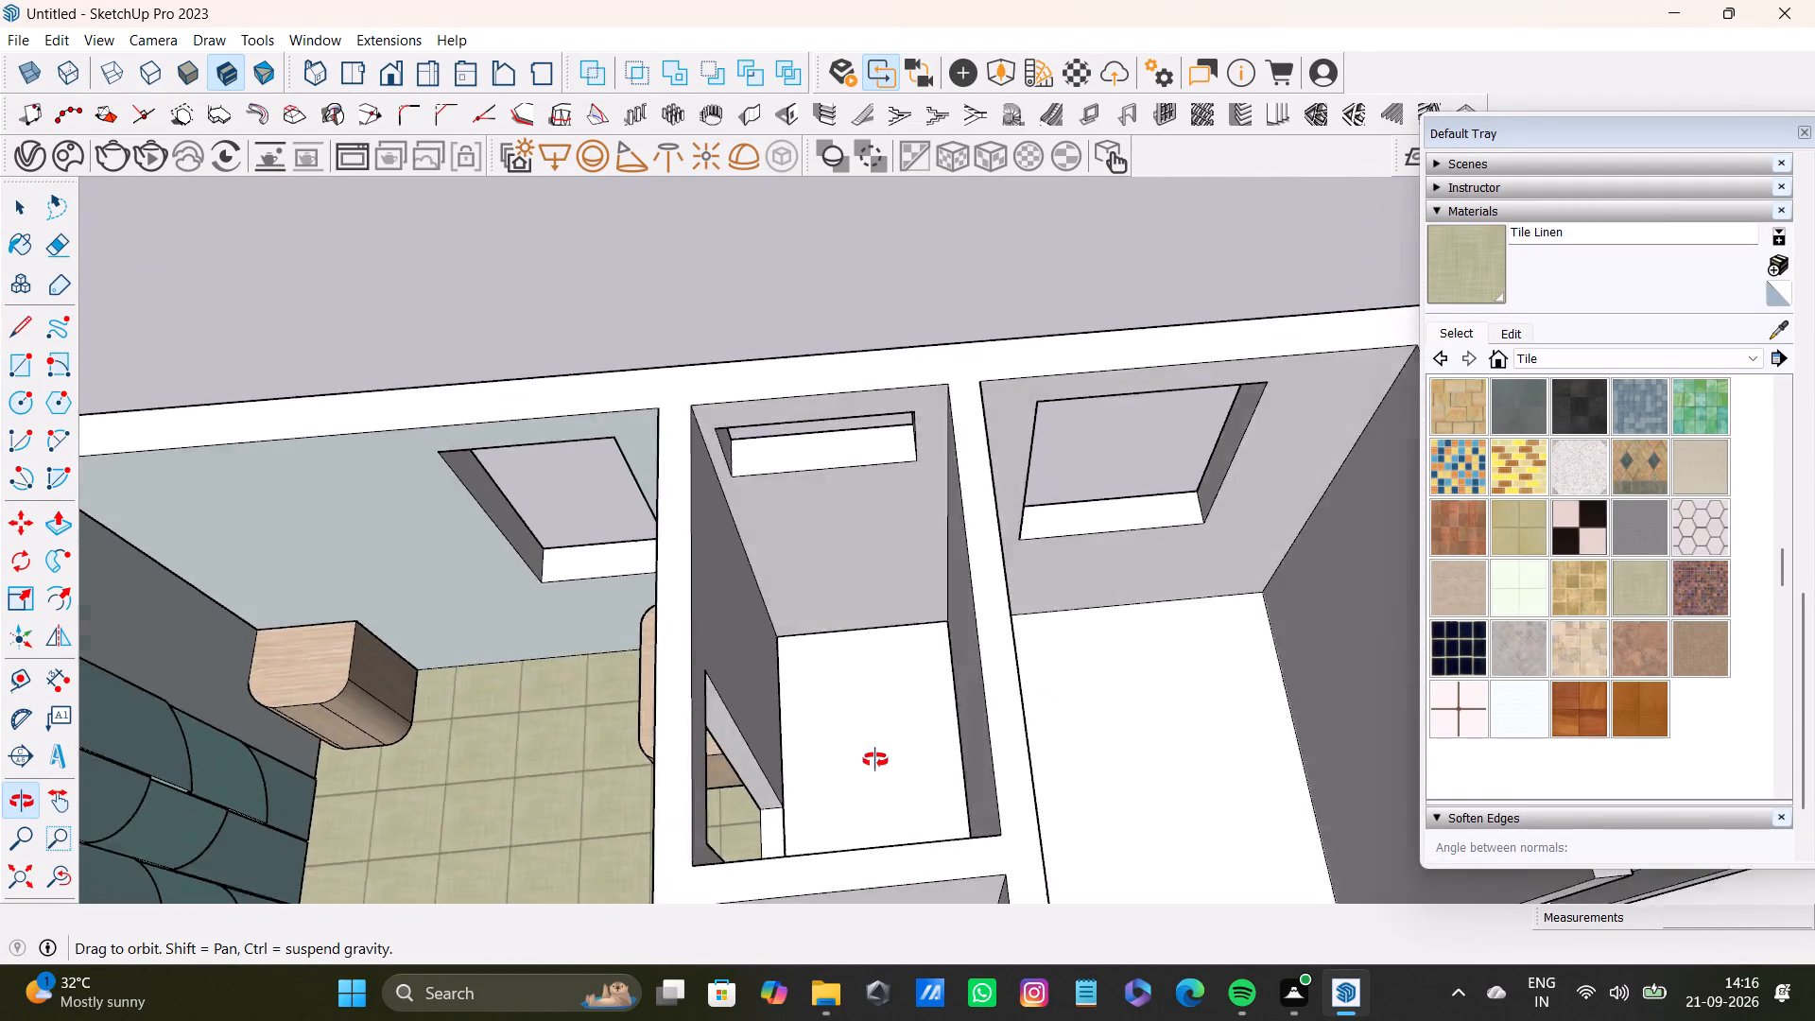
middle_click_drag(875, 760, 868, 765)
scroll(787, 530, "up", 5)
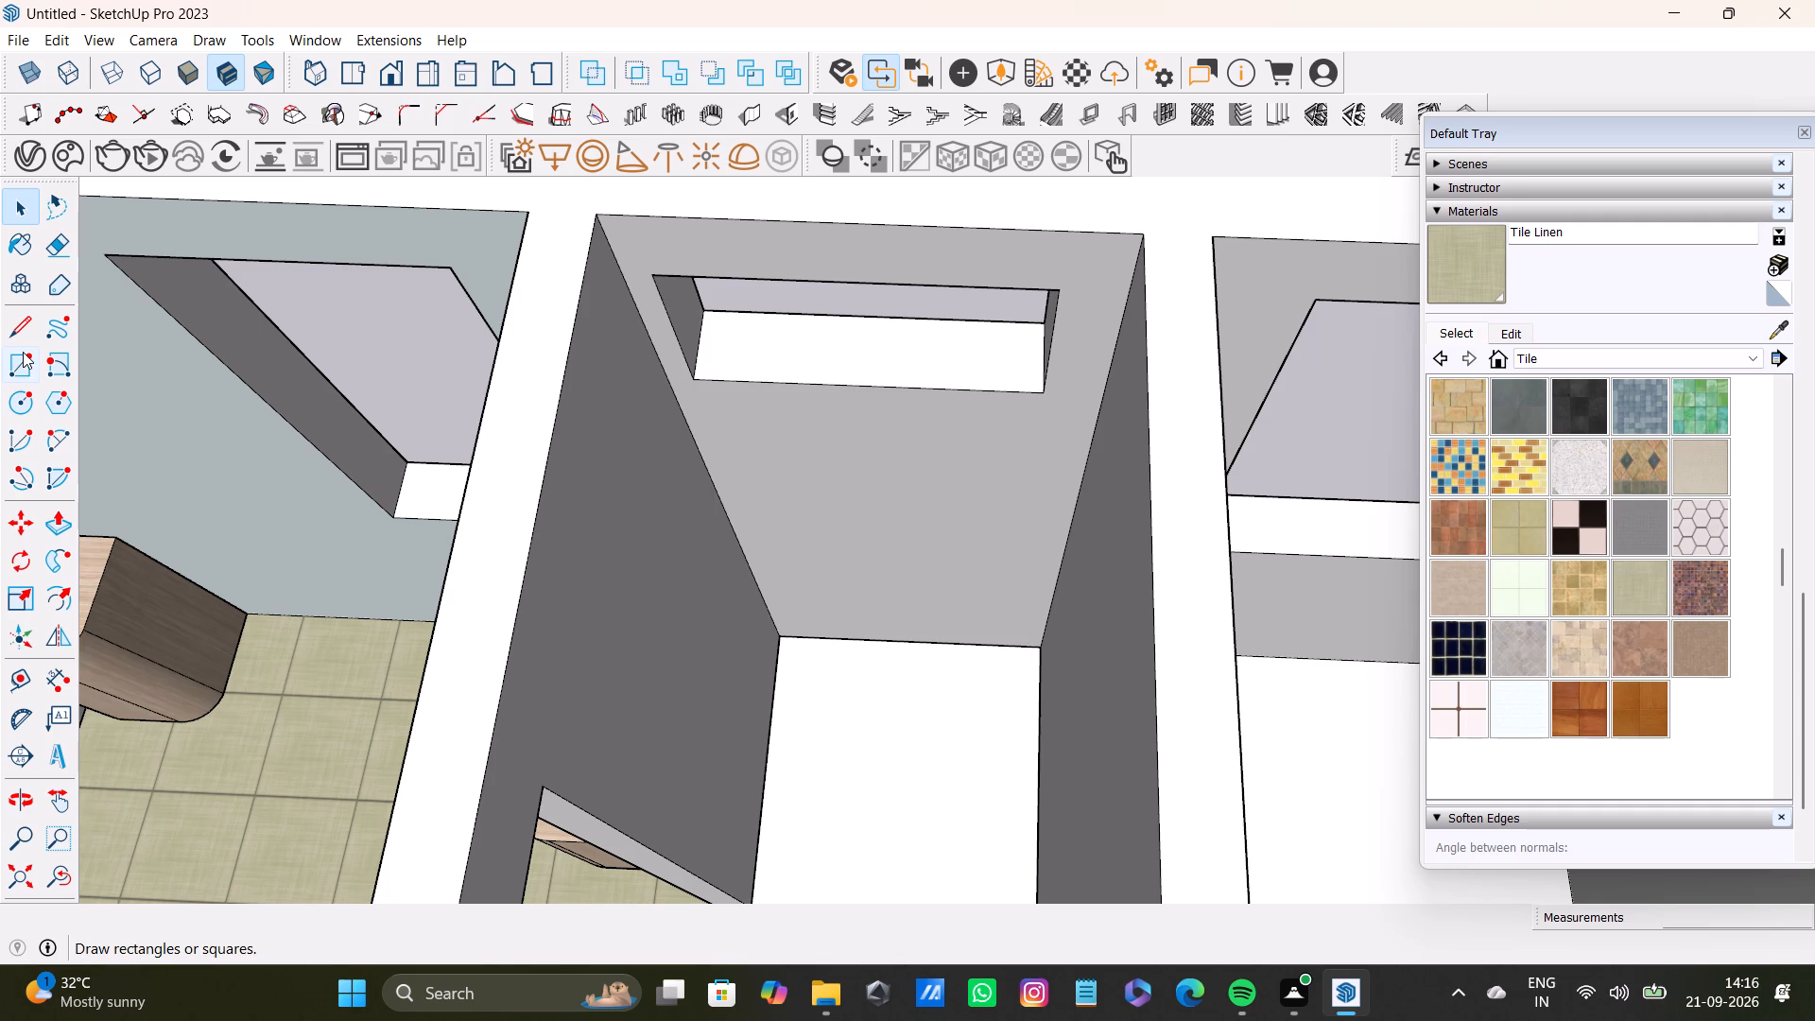
left_click(28, 680)
middle_click_drag(676, 622, 1169, 662)
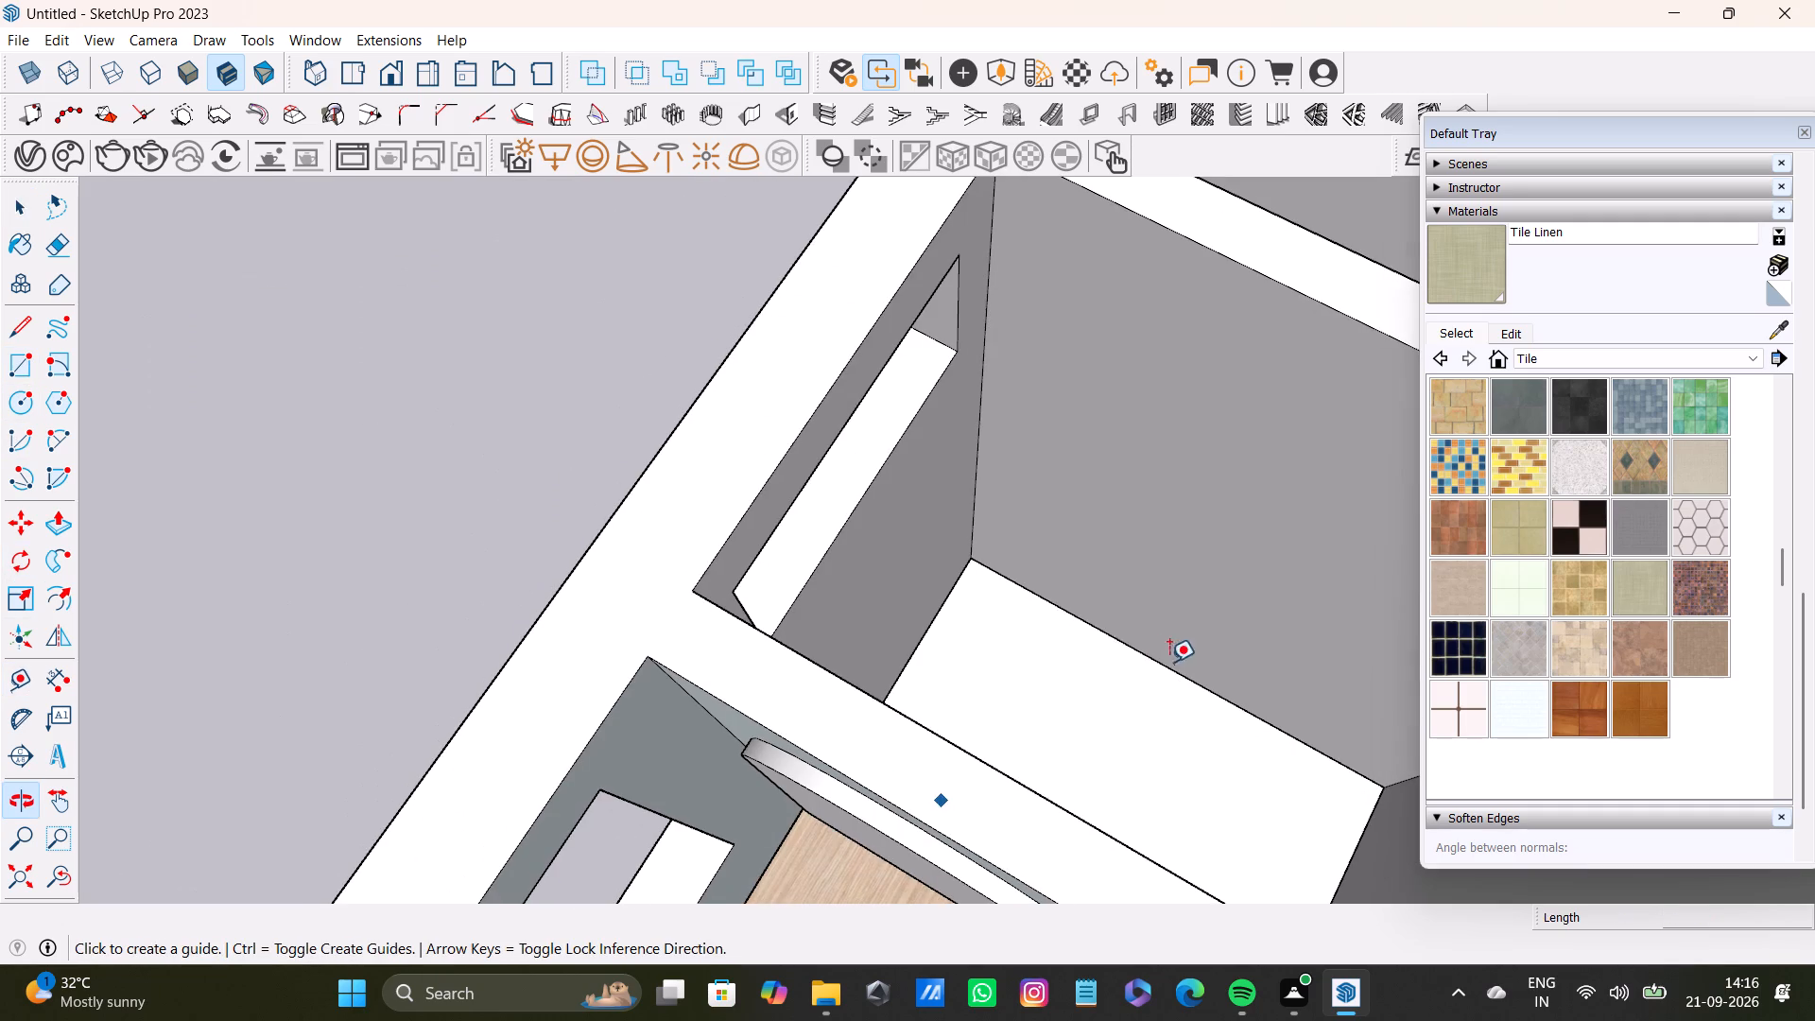
middle_click_drag(1124, 629, 1020, 688, "shift")
middle_click_drag(1001, 690, 1080, 689)
scroll(935, 593, "up", 3)
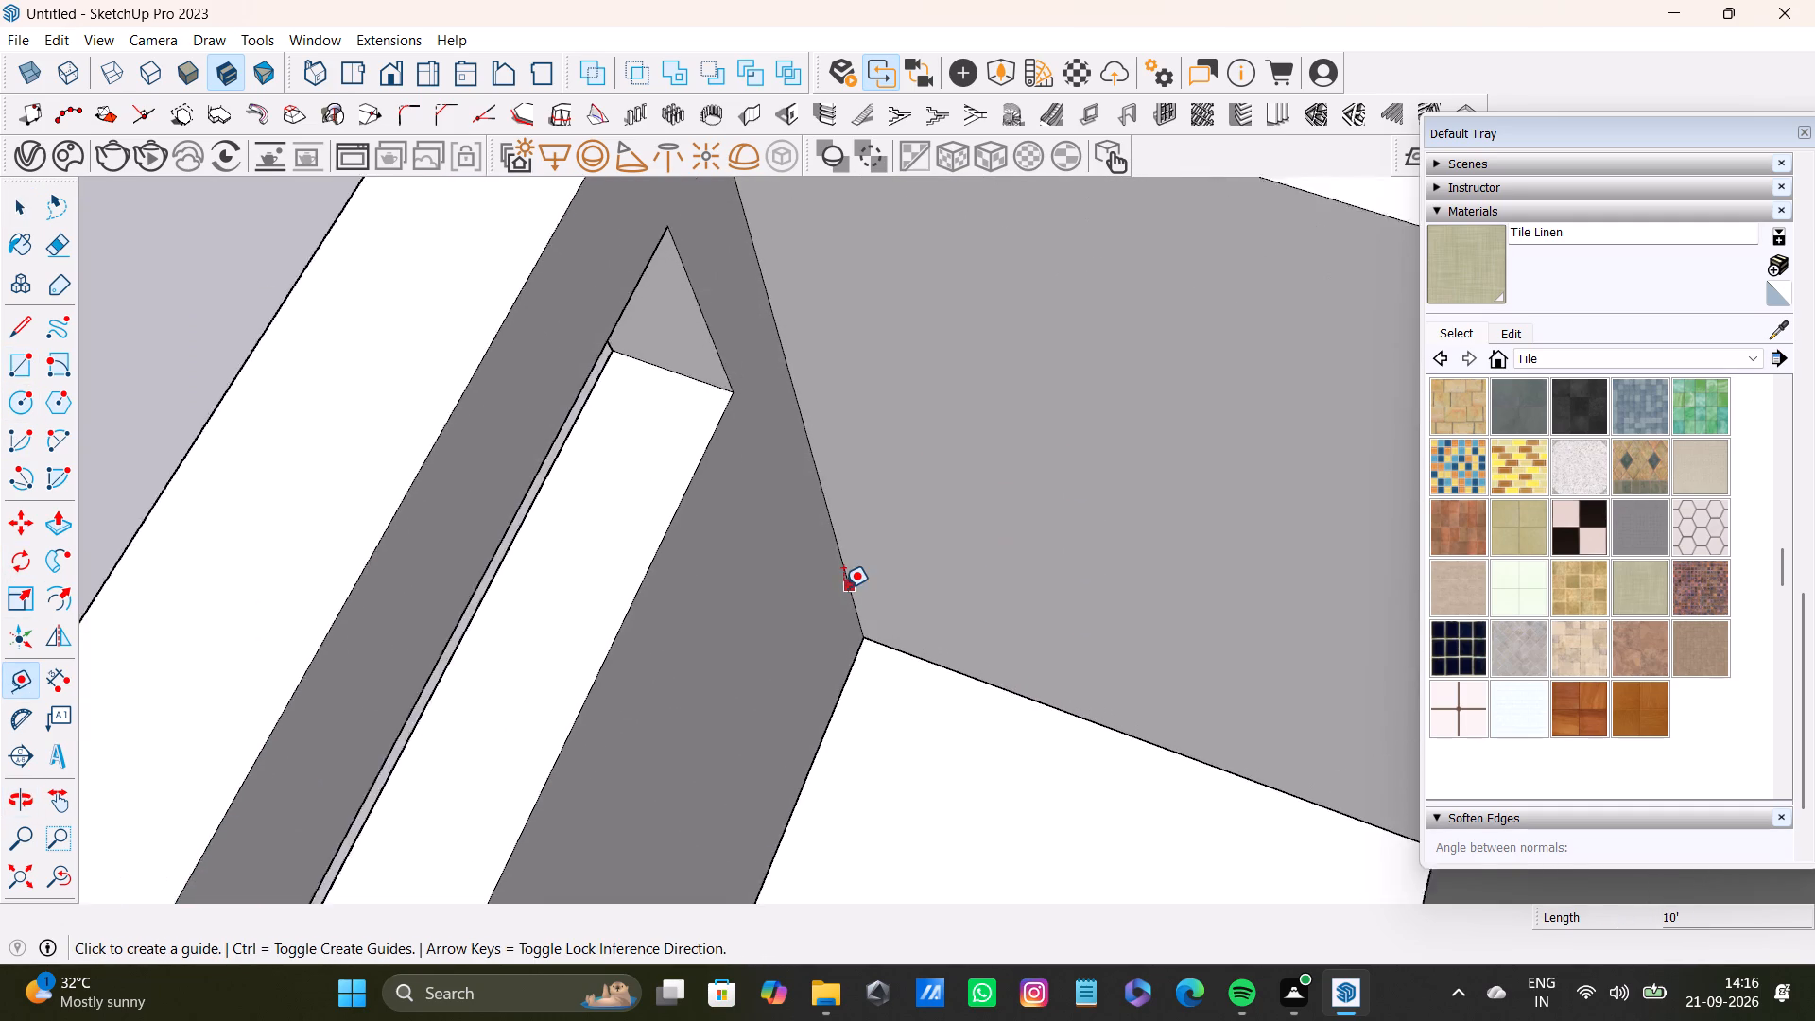
scroll(843, 588, "up", 2)
left_click(847, 585)
scroll(1113, 666, "down", 3)
middle_click_drag(1103, 672, 694, 548)
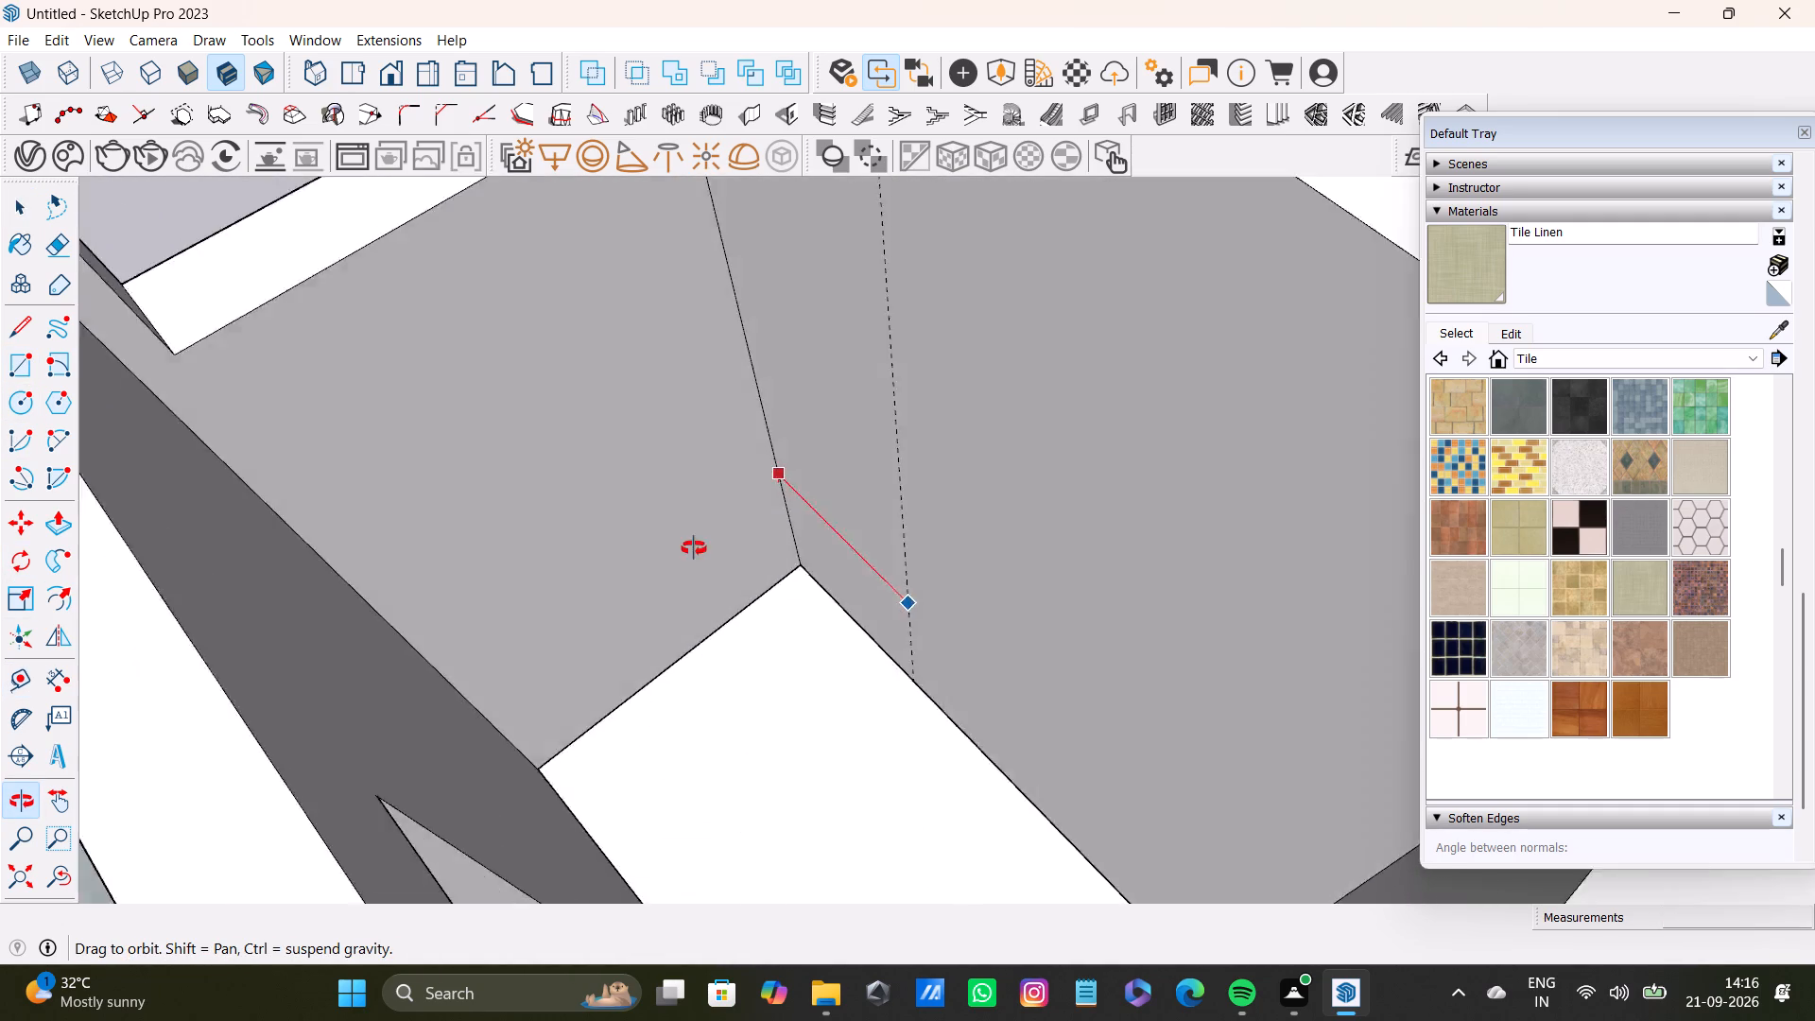
middle_click_drag(694, 548, 684, 603)
left_click(917, 643)
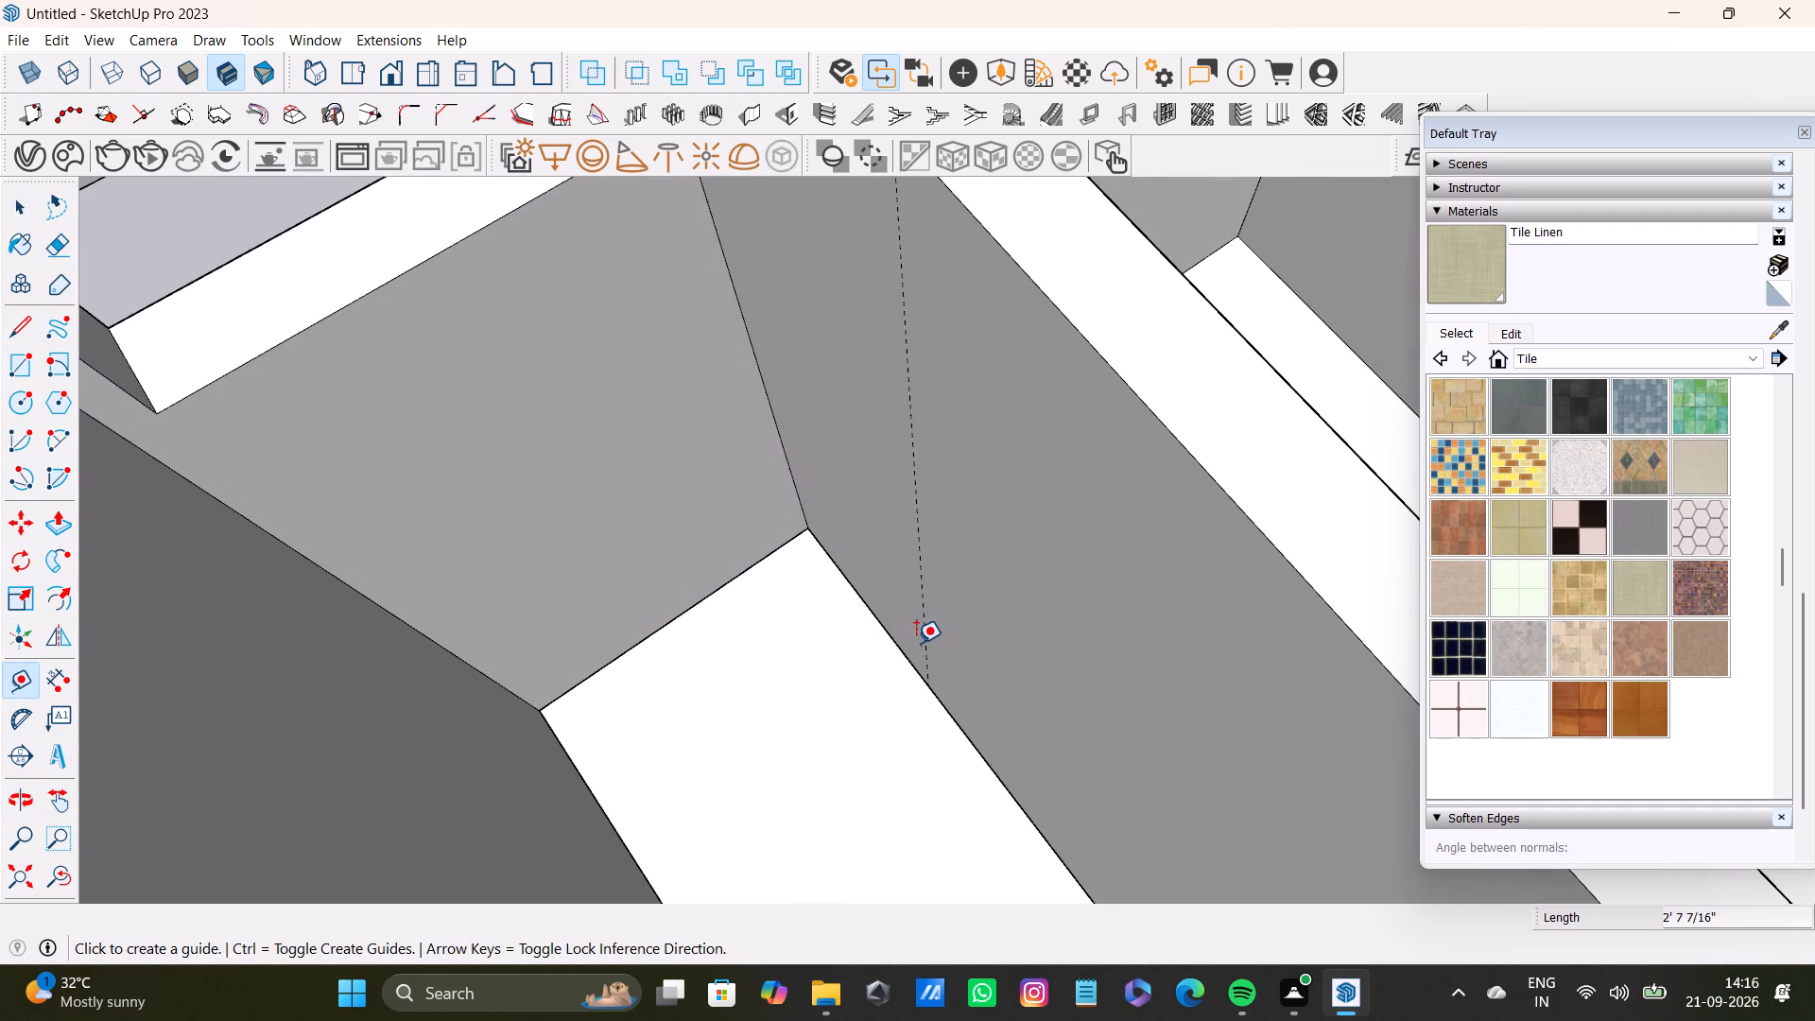
Add a second vertical guide offset 0.5" from the first guide, on the side away from the corner.
scroll(908, 646, "down", 3)
middle_click_drag(909, 648, 995, 588)
scroll(959, 585, "up", 3)
left_click(916, 593)
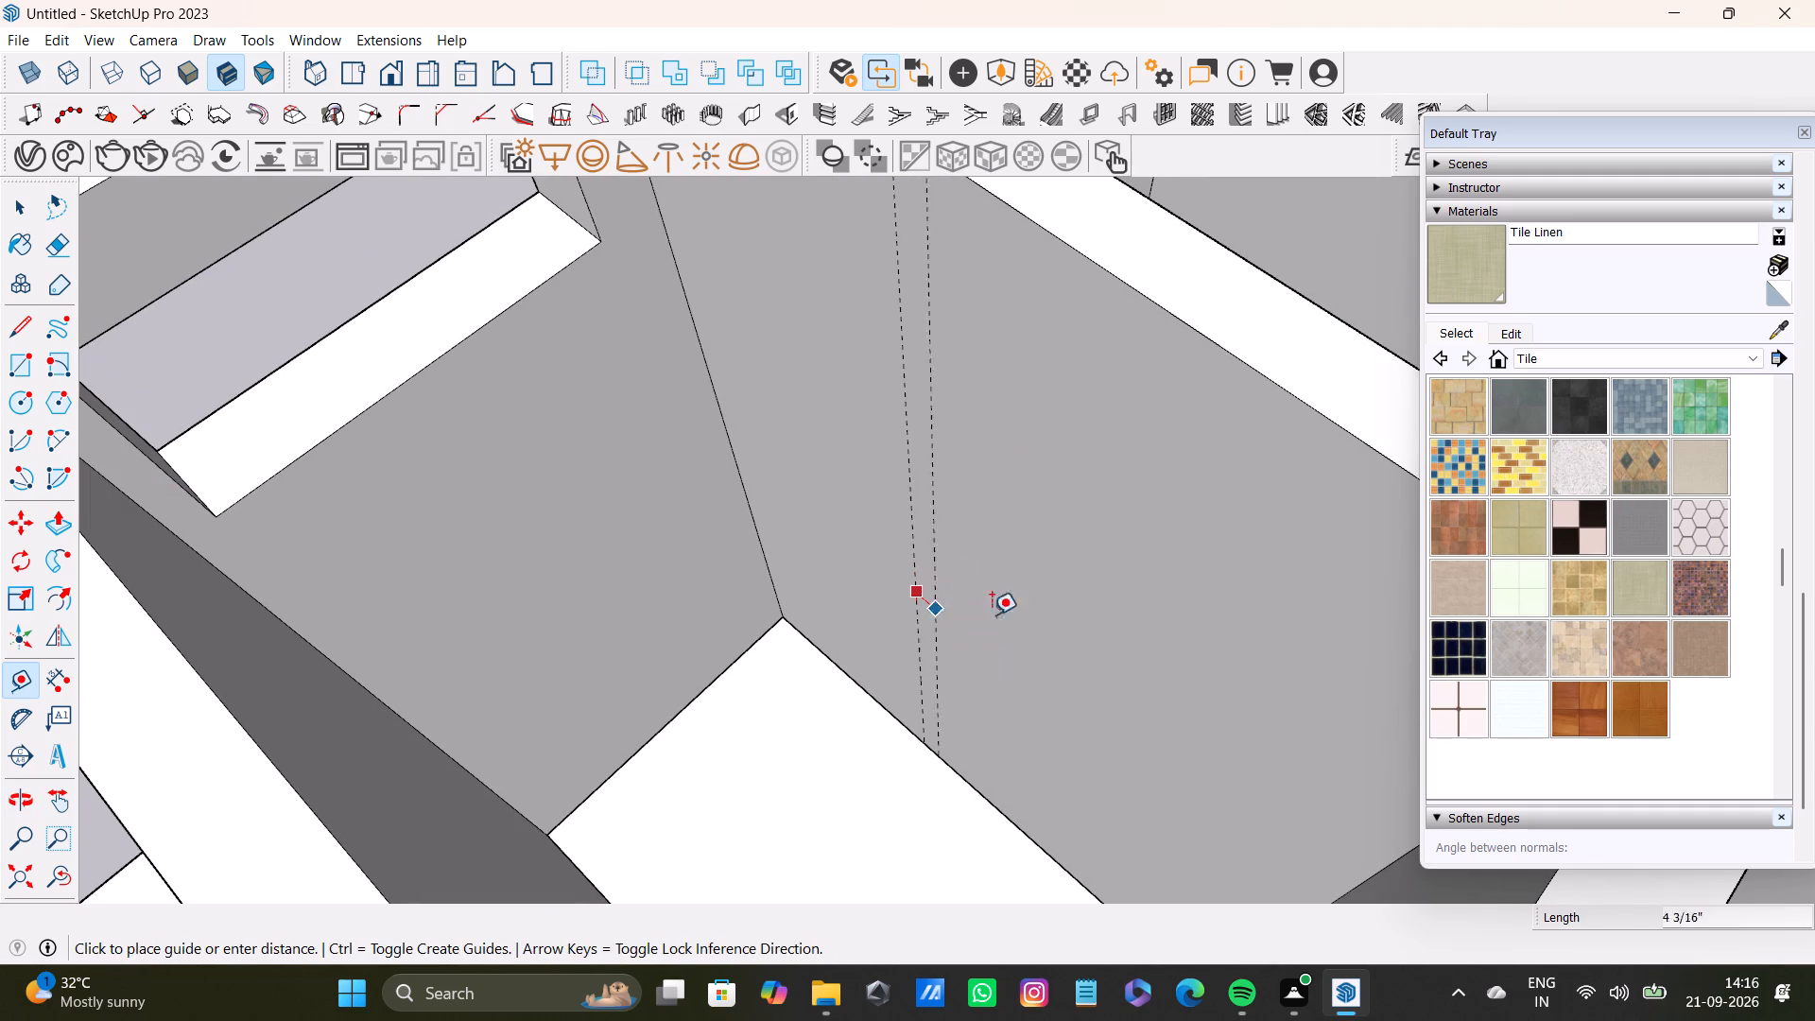
type("0.5")
key("shift+quotedbl")
key("Return")
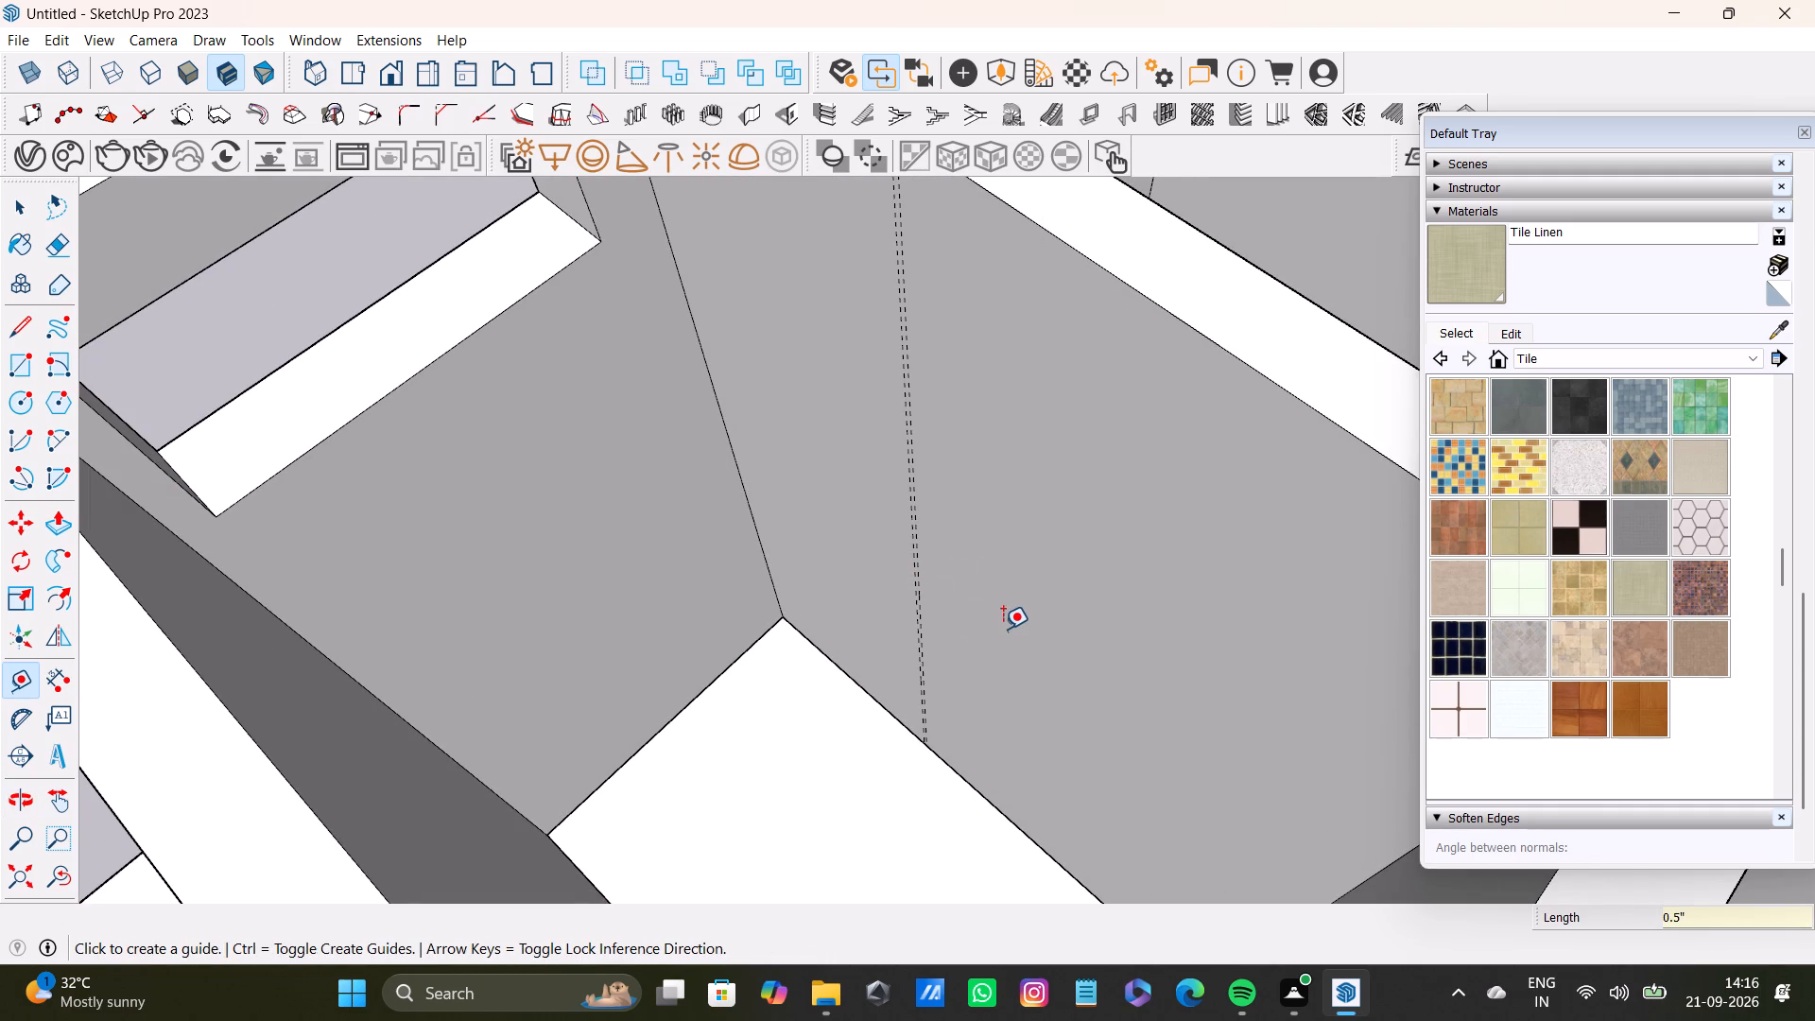
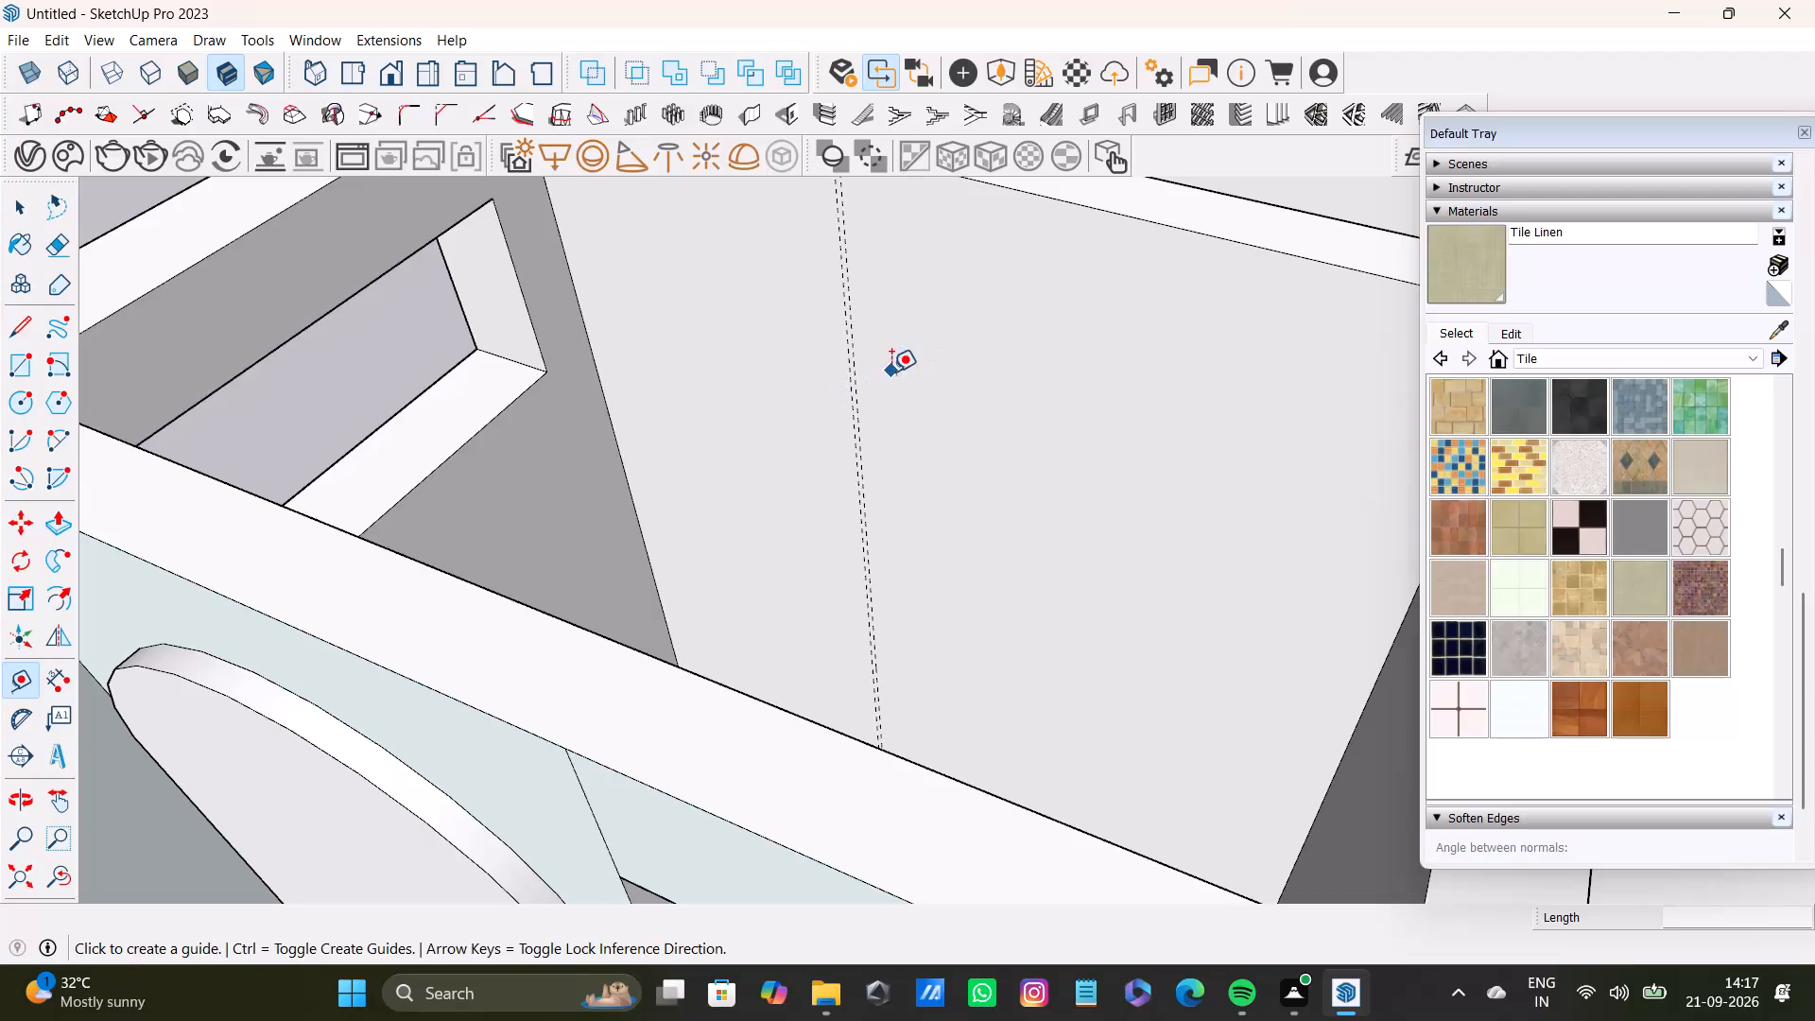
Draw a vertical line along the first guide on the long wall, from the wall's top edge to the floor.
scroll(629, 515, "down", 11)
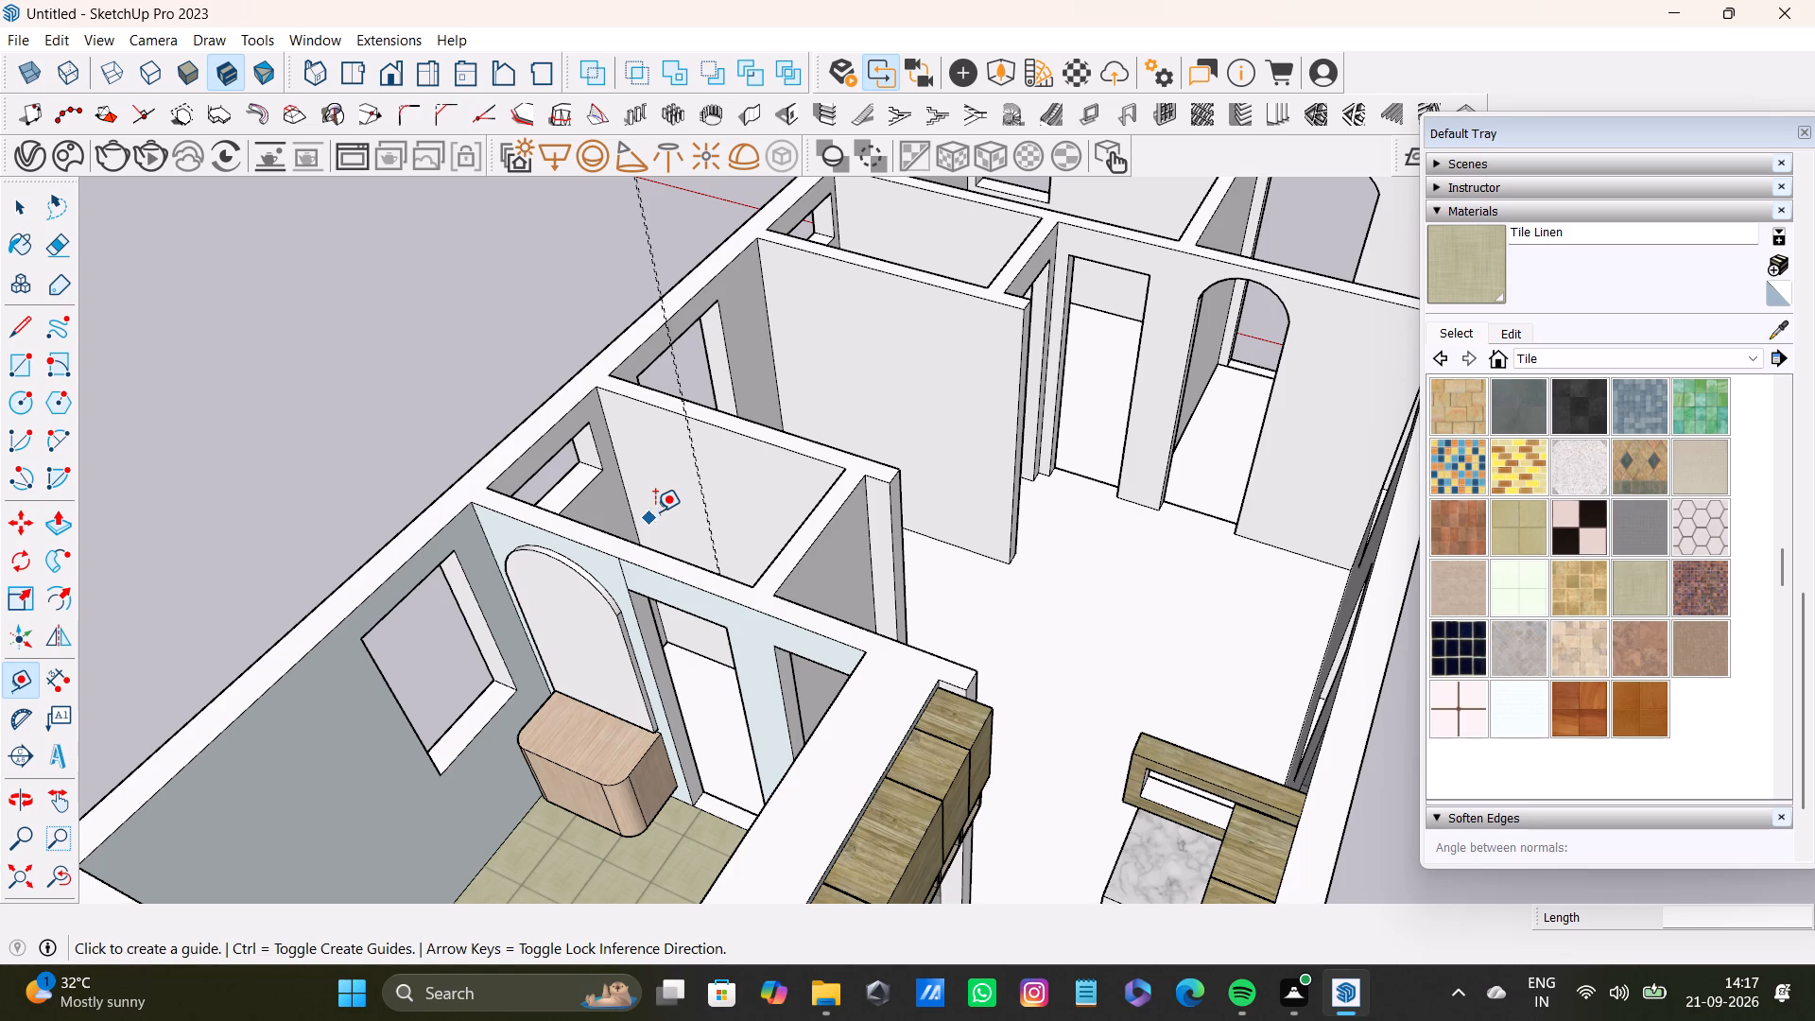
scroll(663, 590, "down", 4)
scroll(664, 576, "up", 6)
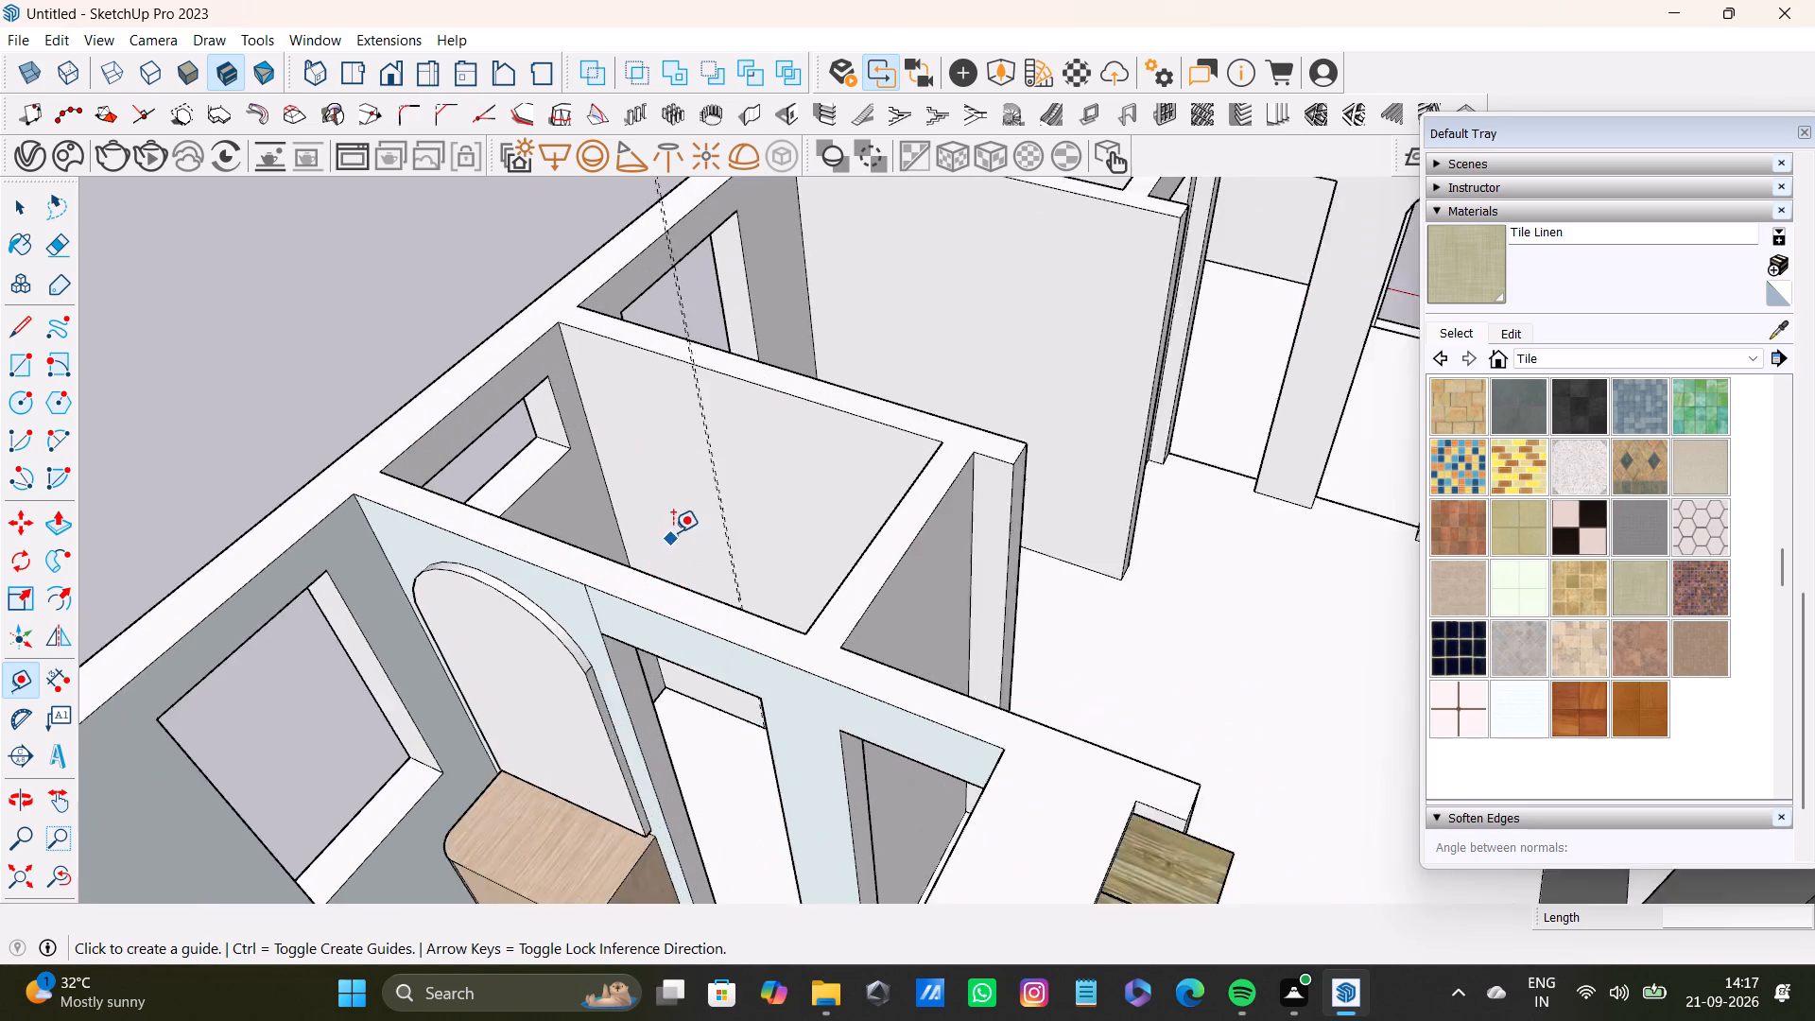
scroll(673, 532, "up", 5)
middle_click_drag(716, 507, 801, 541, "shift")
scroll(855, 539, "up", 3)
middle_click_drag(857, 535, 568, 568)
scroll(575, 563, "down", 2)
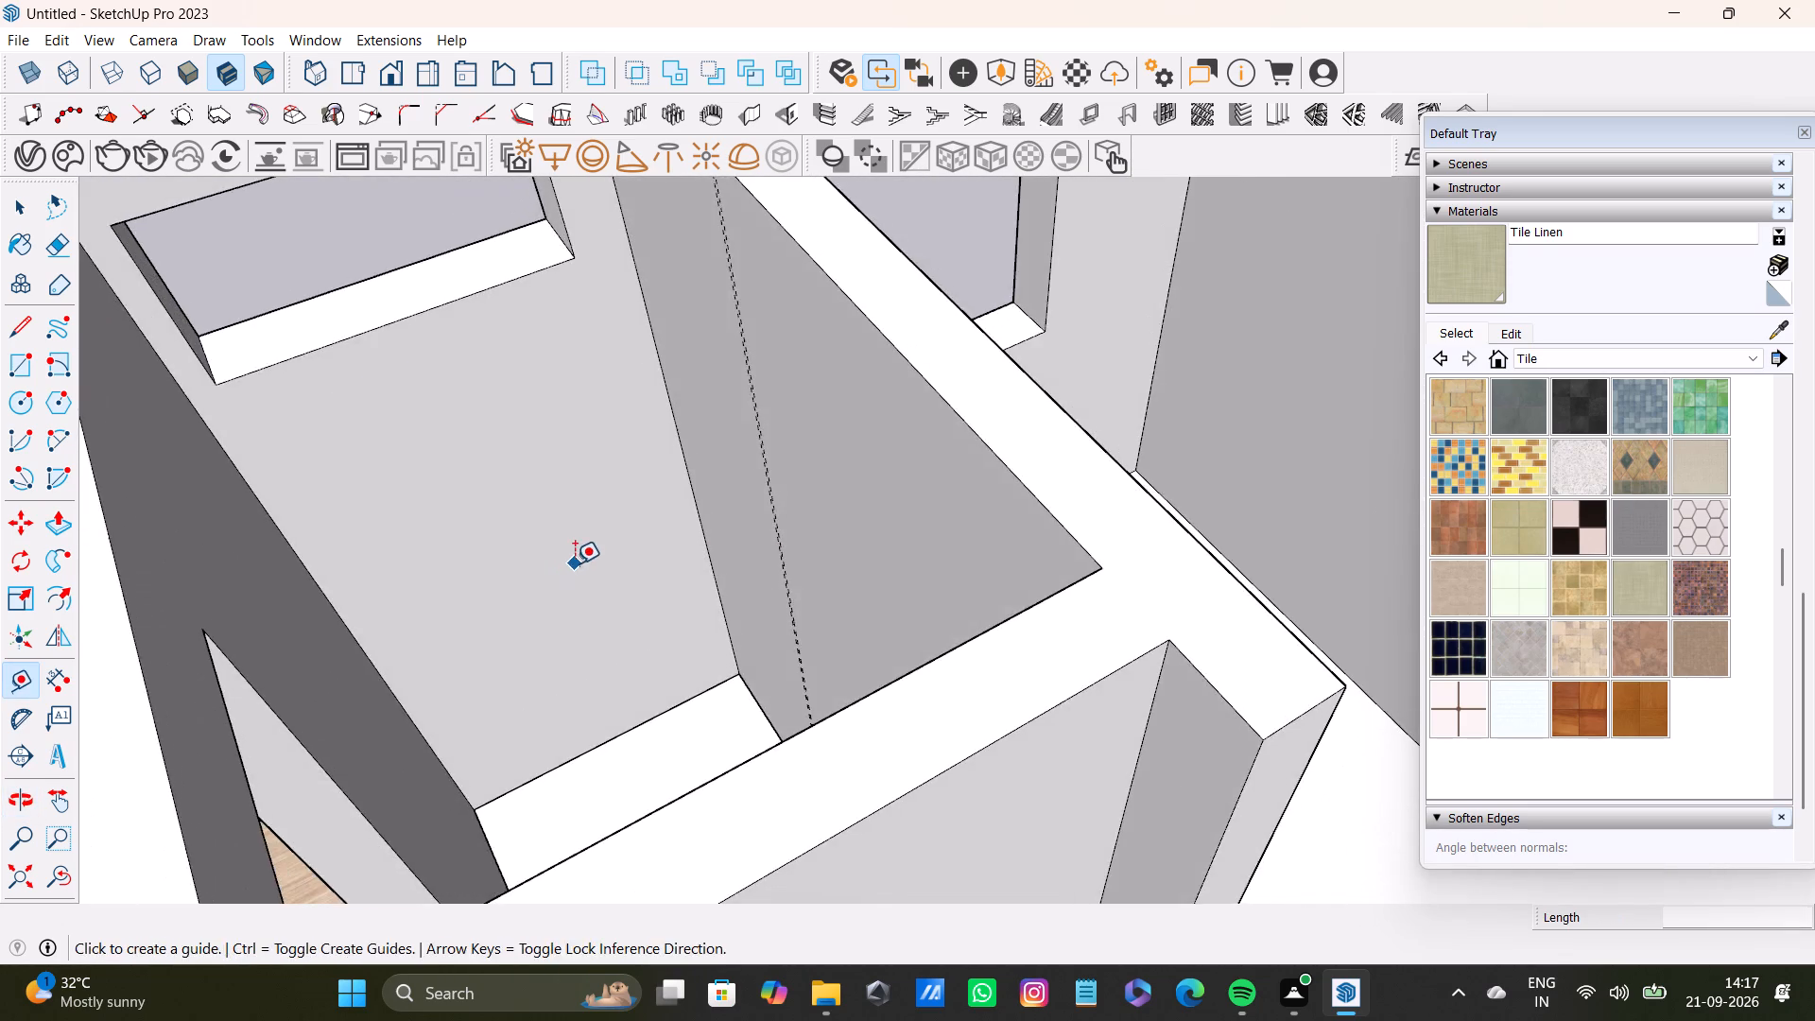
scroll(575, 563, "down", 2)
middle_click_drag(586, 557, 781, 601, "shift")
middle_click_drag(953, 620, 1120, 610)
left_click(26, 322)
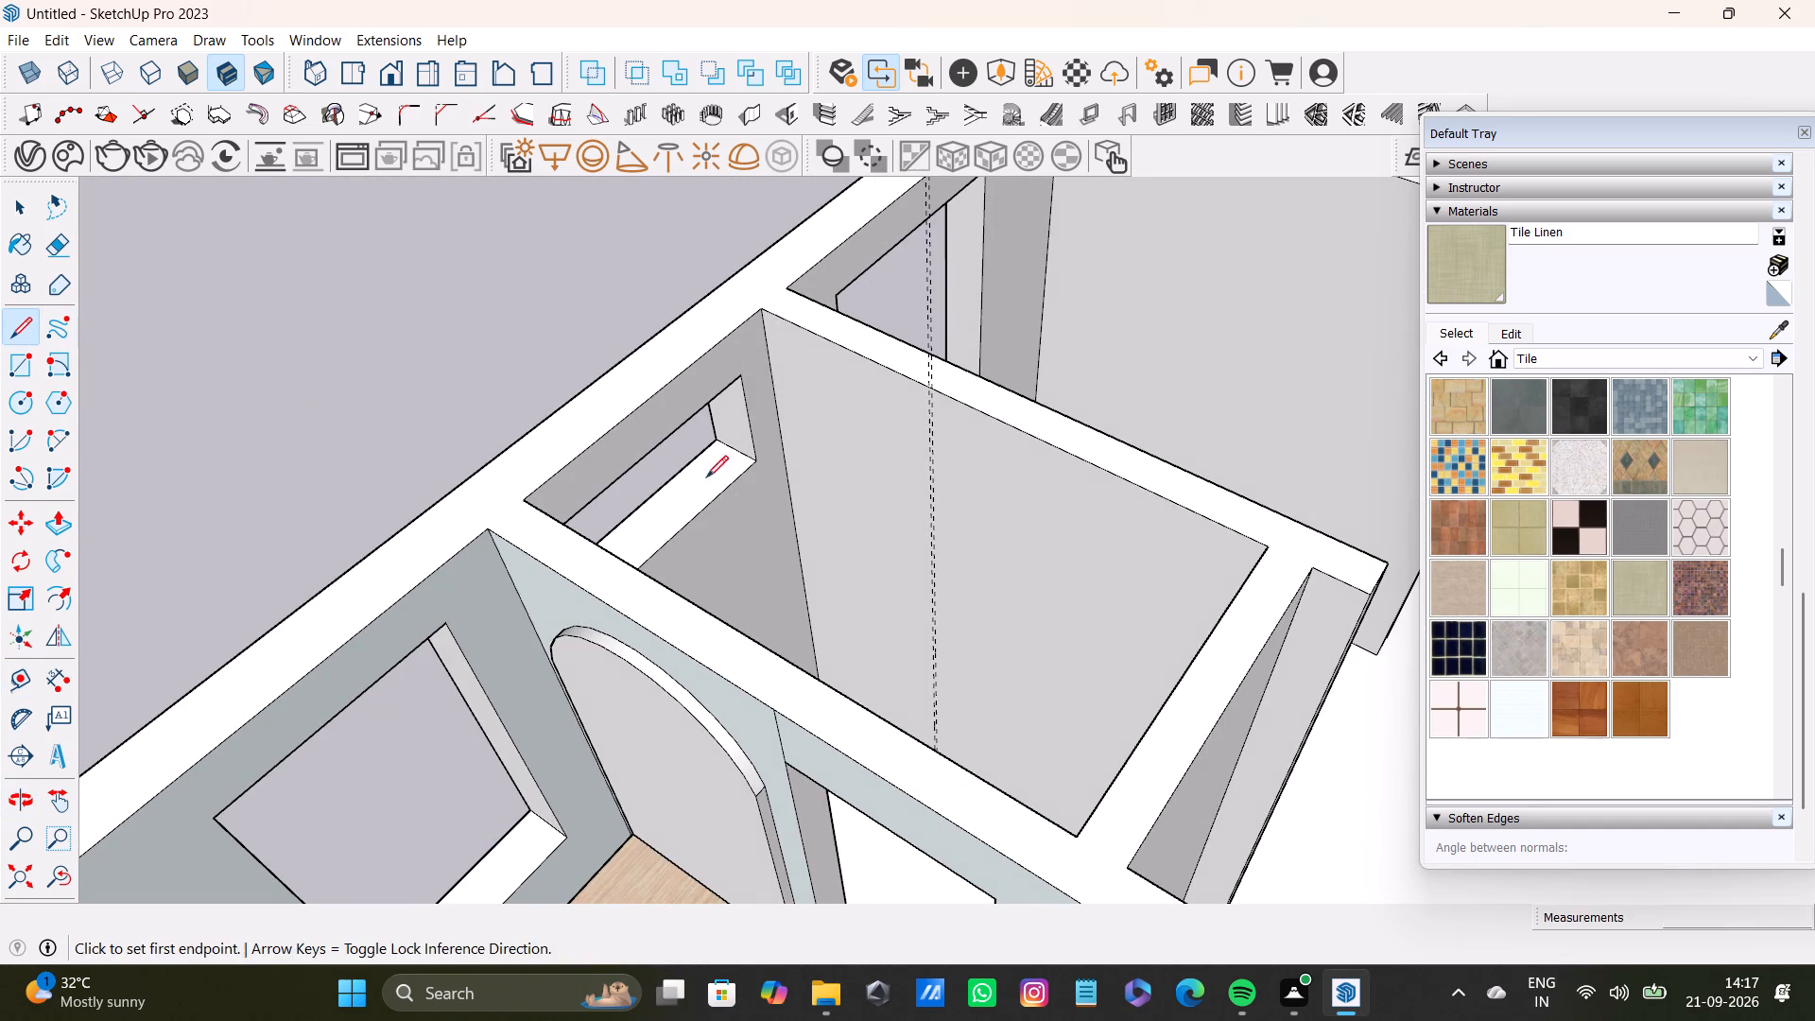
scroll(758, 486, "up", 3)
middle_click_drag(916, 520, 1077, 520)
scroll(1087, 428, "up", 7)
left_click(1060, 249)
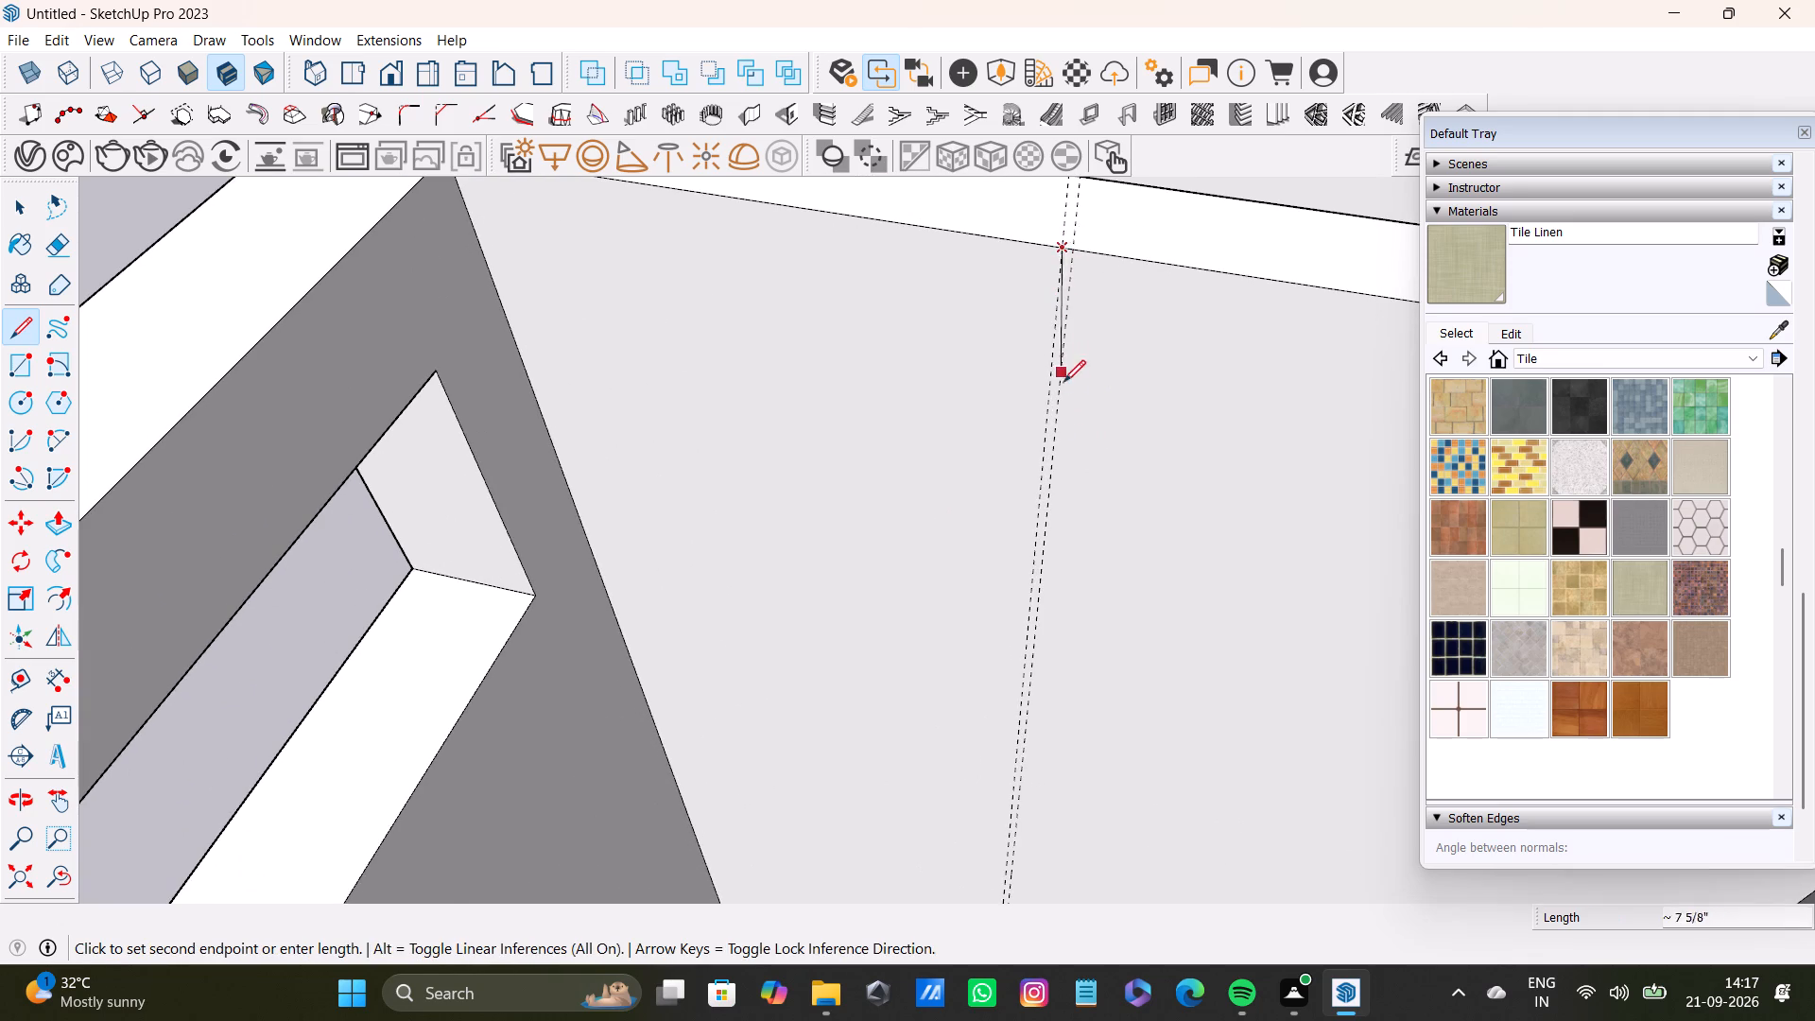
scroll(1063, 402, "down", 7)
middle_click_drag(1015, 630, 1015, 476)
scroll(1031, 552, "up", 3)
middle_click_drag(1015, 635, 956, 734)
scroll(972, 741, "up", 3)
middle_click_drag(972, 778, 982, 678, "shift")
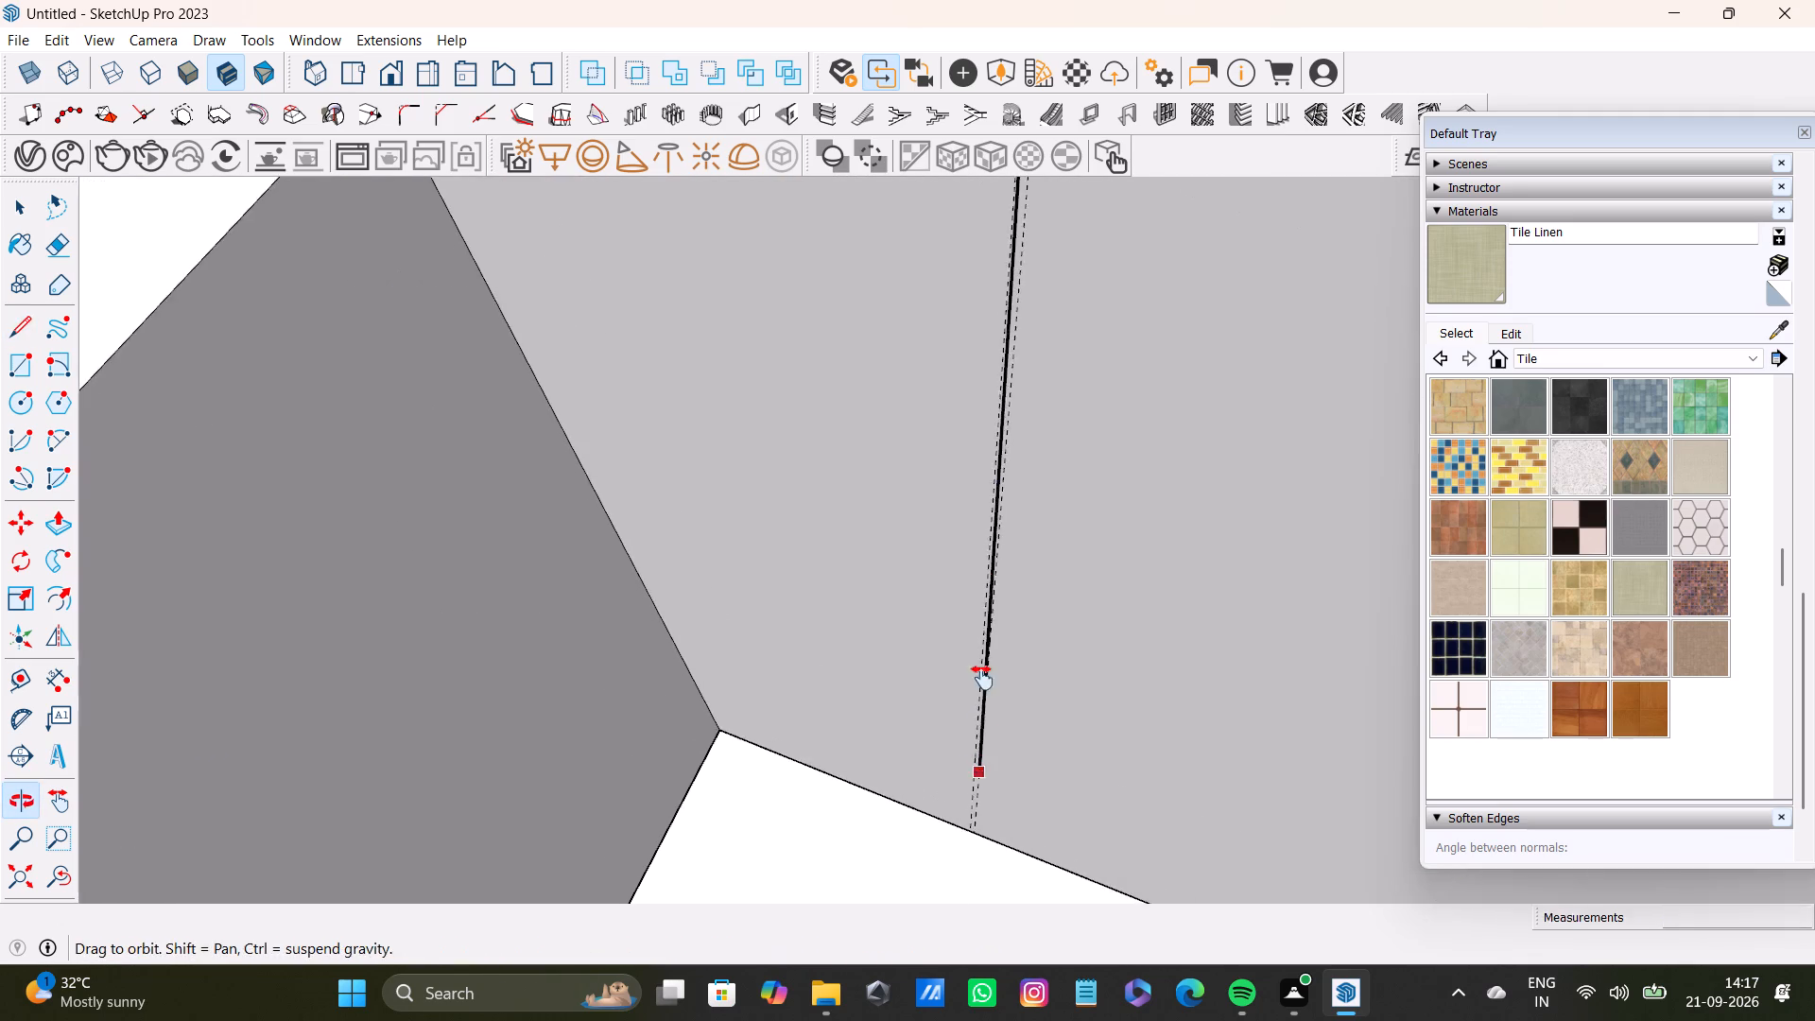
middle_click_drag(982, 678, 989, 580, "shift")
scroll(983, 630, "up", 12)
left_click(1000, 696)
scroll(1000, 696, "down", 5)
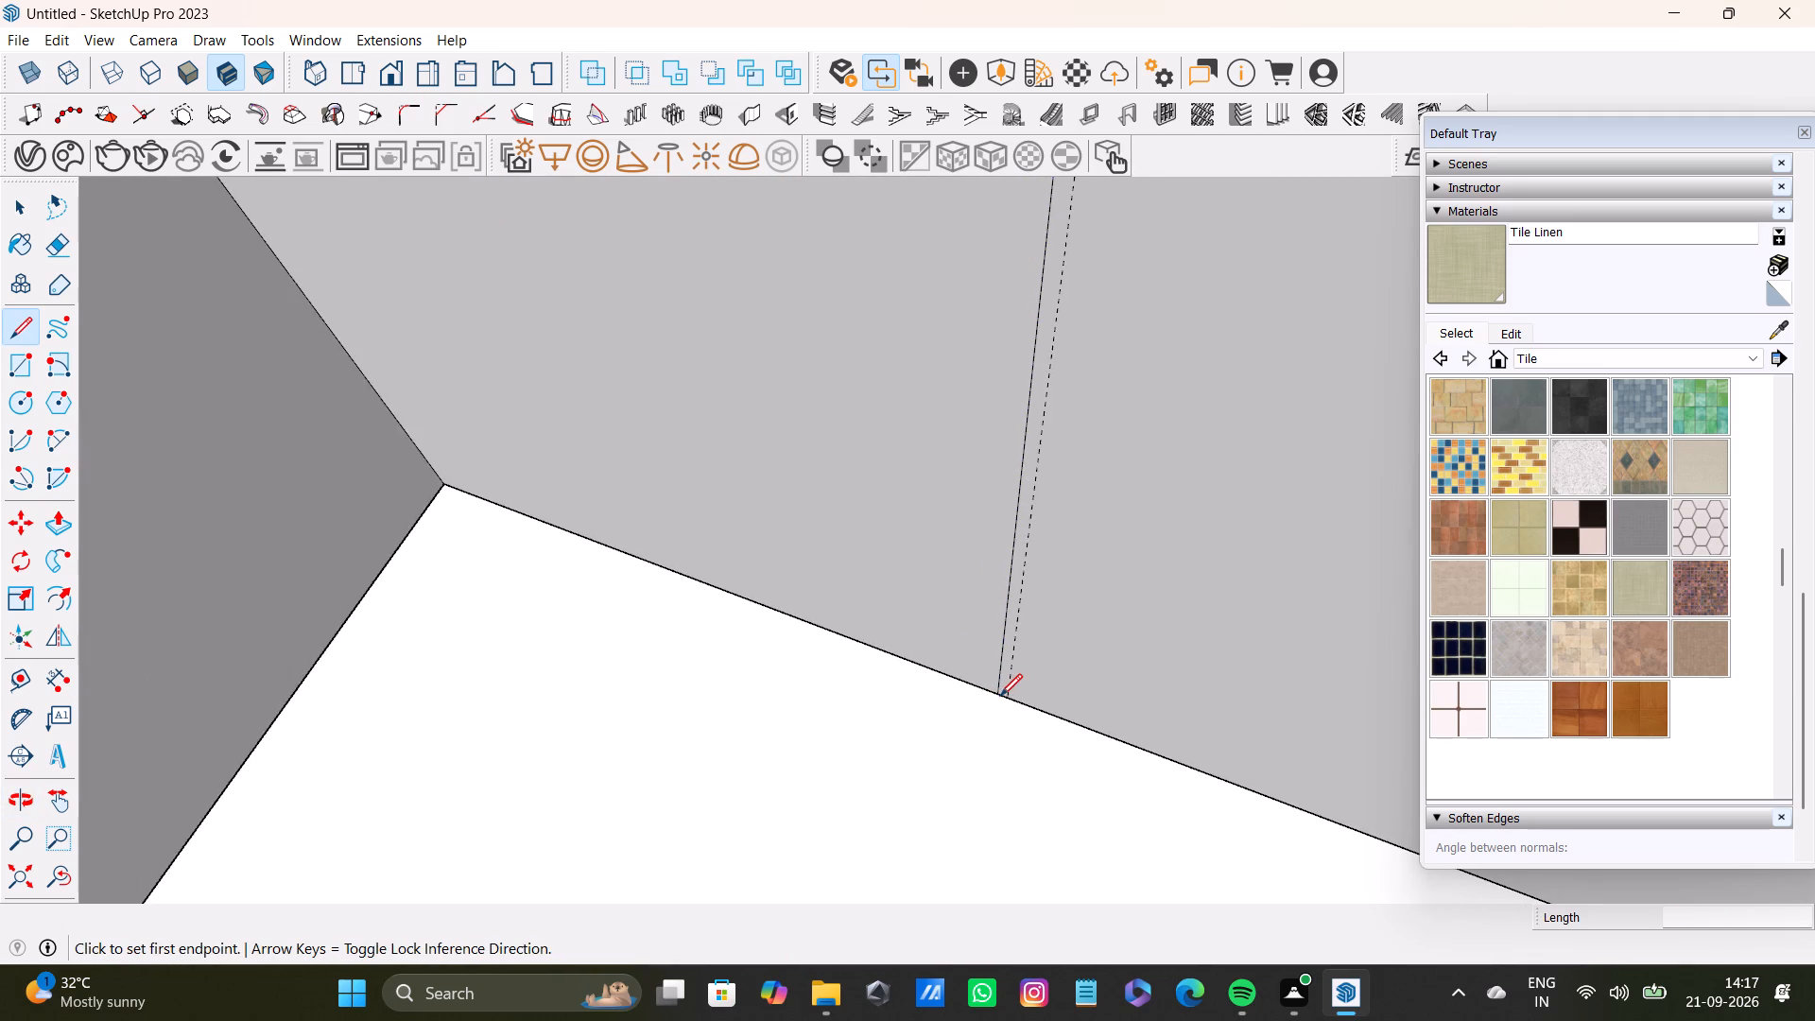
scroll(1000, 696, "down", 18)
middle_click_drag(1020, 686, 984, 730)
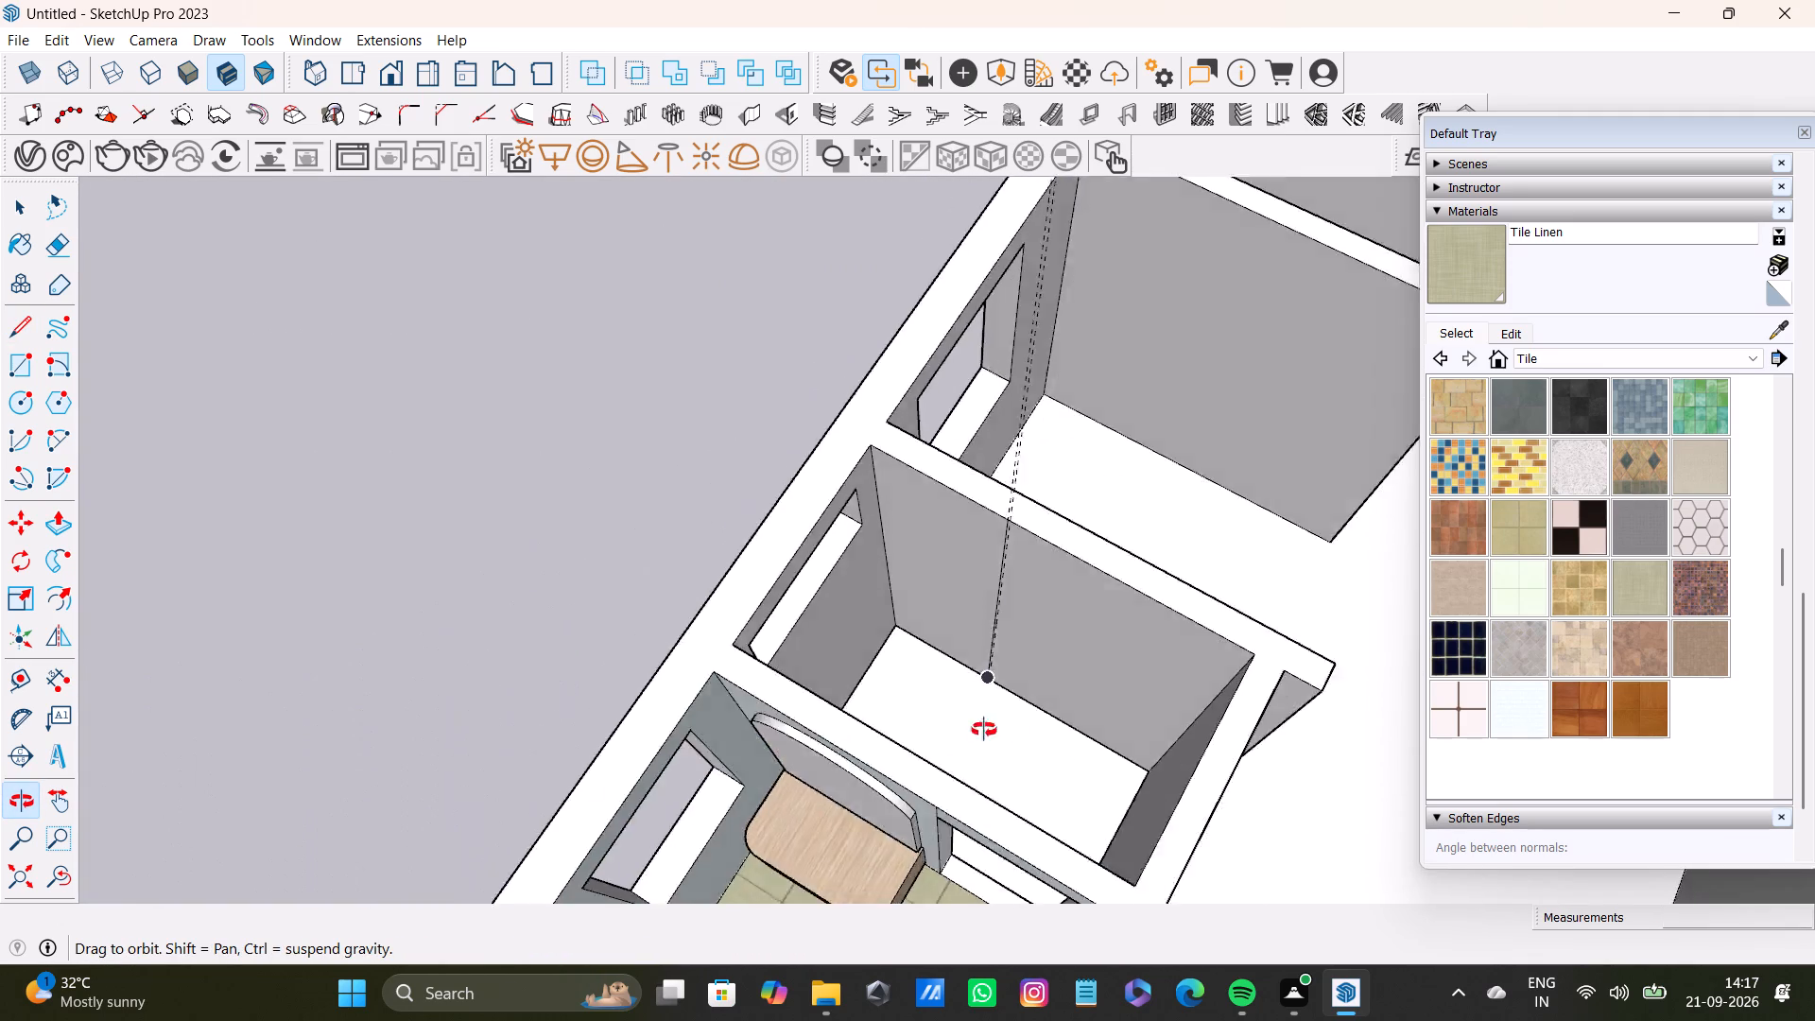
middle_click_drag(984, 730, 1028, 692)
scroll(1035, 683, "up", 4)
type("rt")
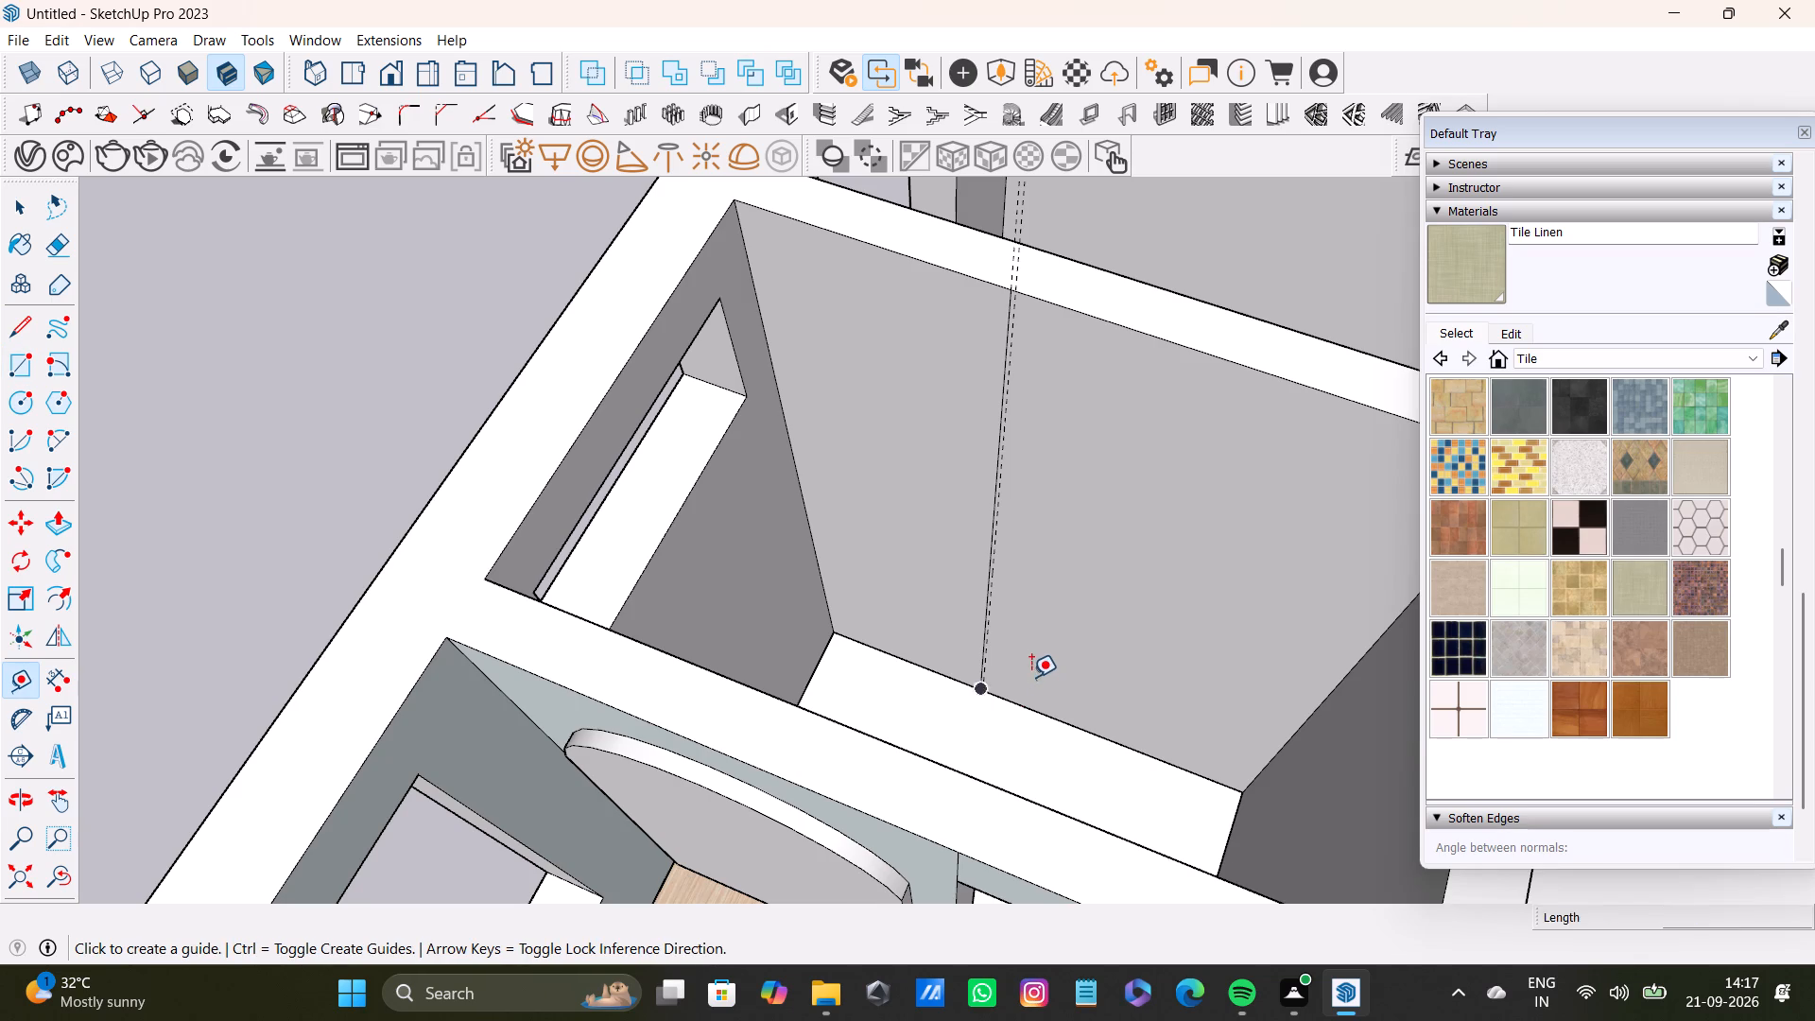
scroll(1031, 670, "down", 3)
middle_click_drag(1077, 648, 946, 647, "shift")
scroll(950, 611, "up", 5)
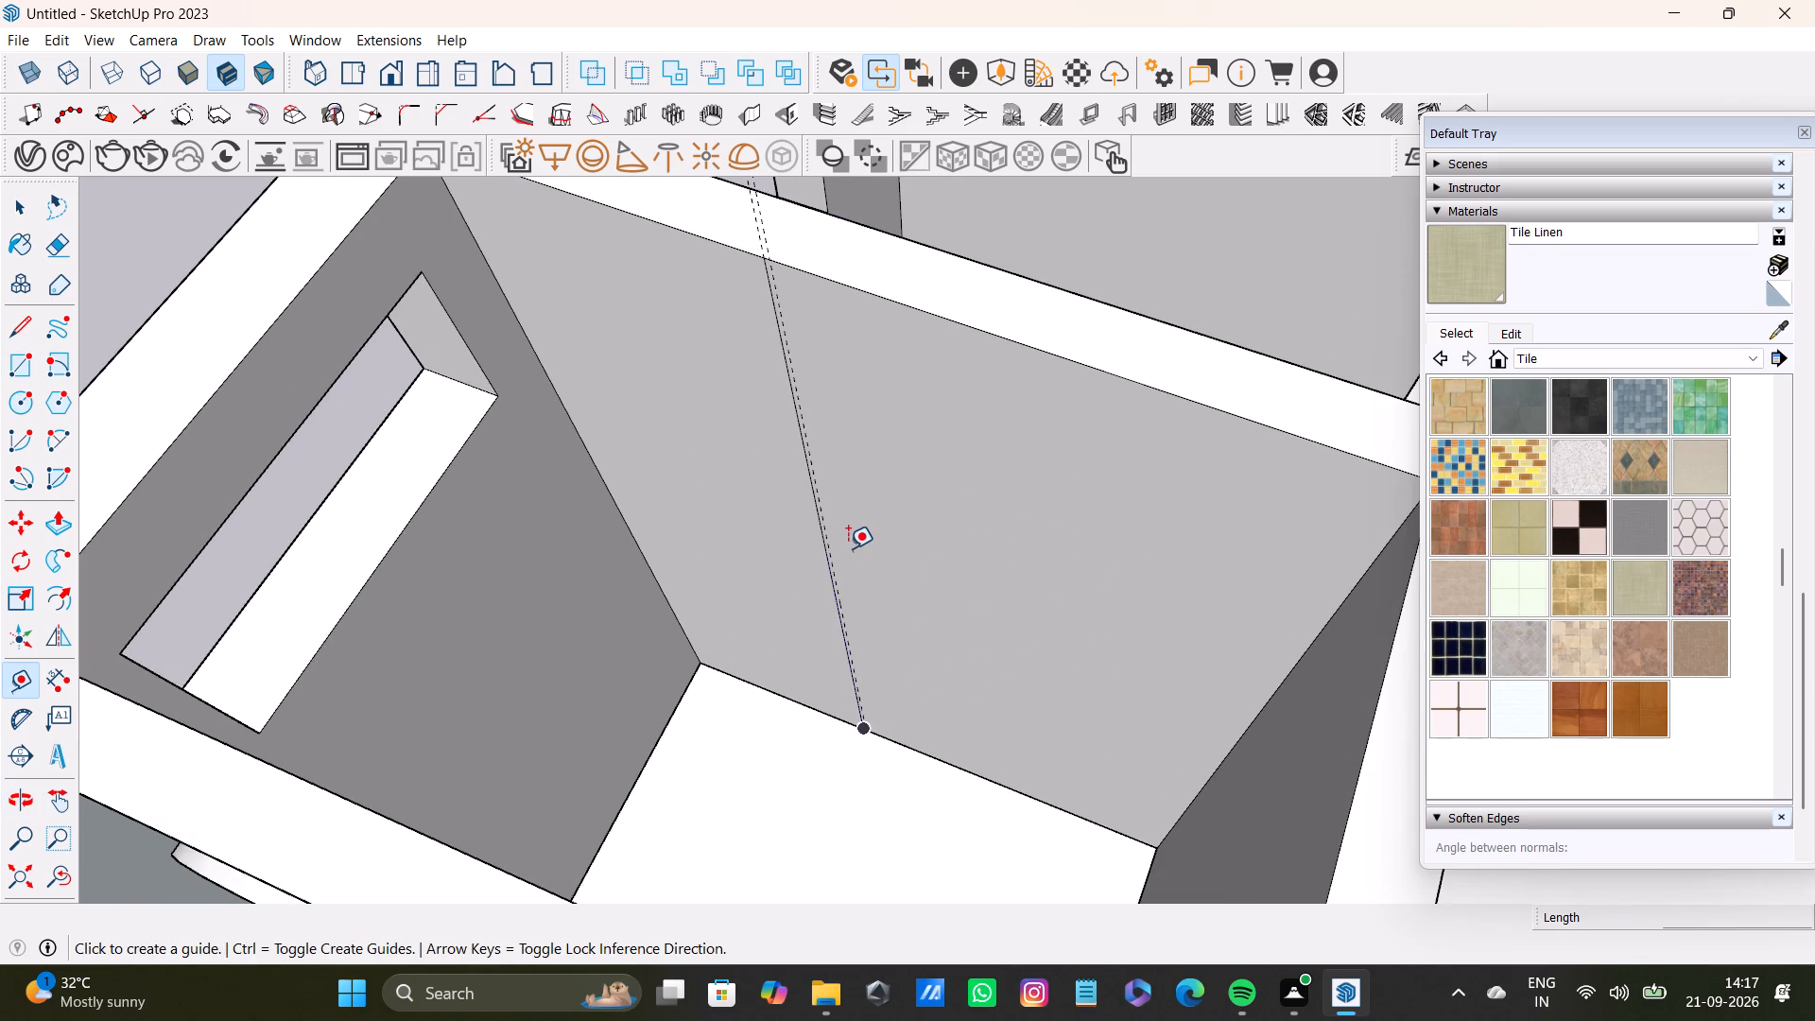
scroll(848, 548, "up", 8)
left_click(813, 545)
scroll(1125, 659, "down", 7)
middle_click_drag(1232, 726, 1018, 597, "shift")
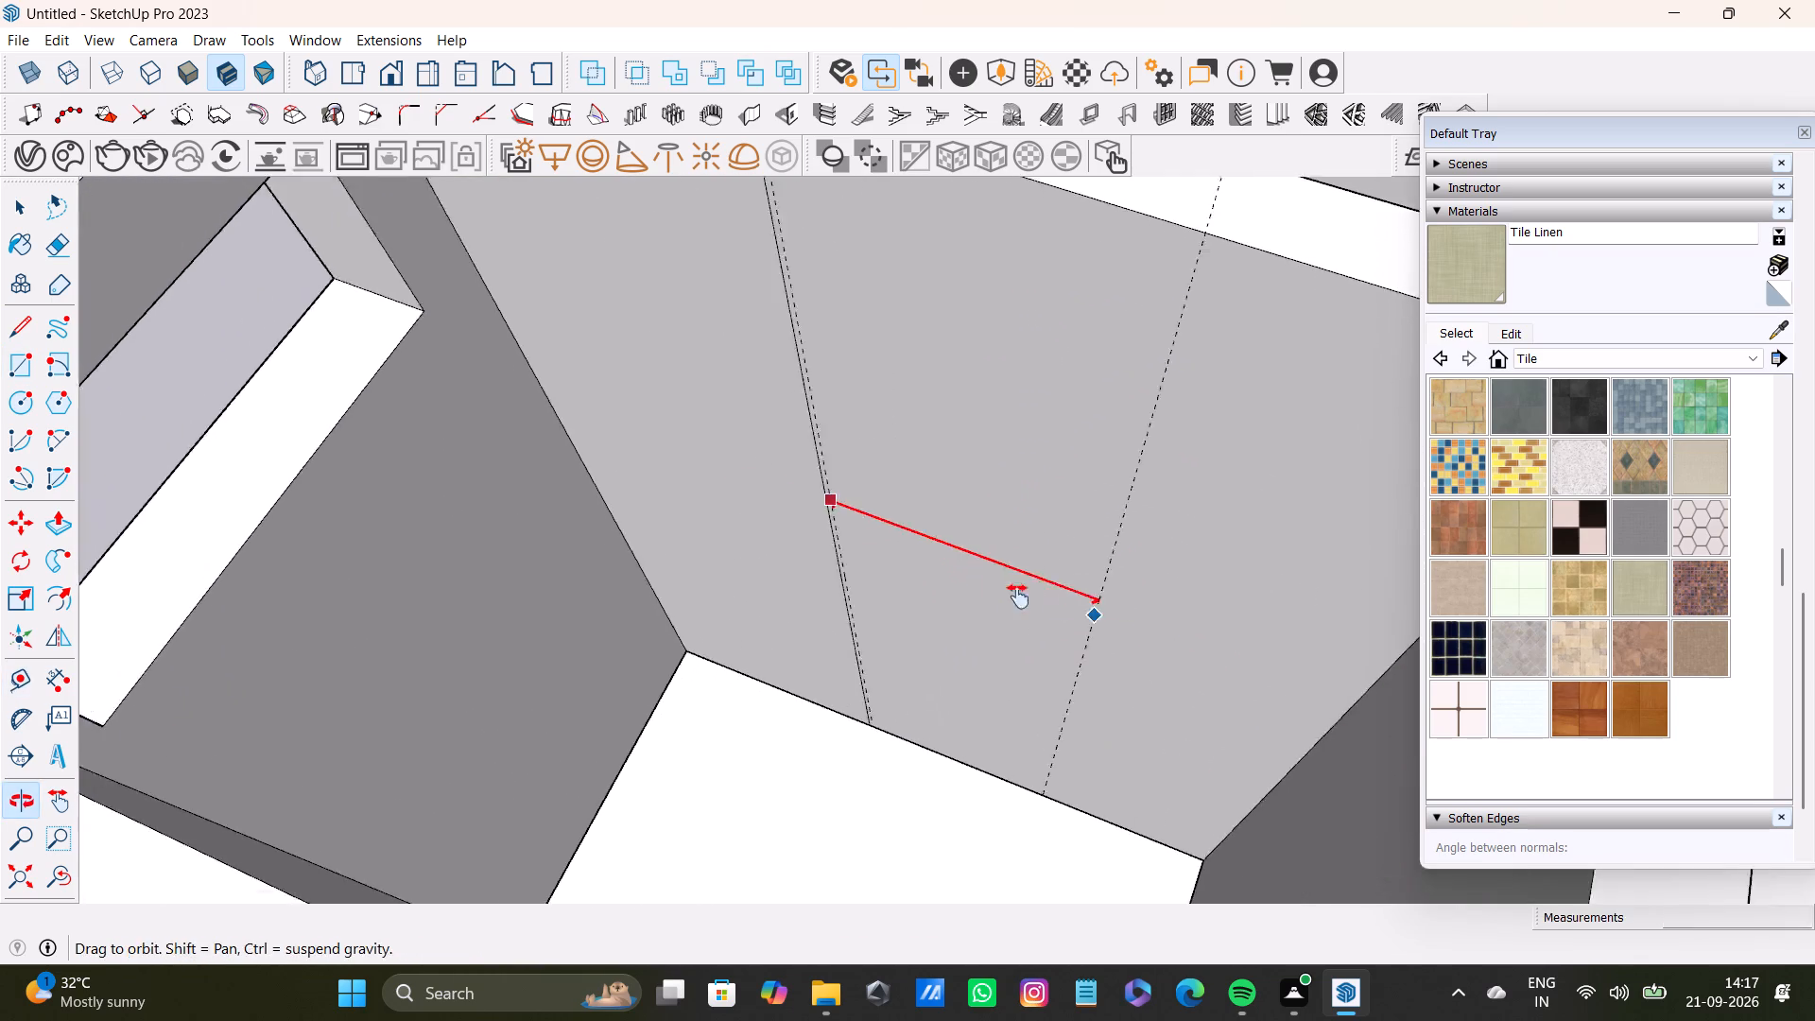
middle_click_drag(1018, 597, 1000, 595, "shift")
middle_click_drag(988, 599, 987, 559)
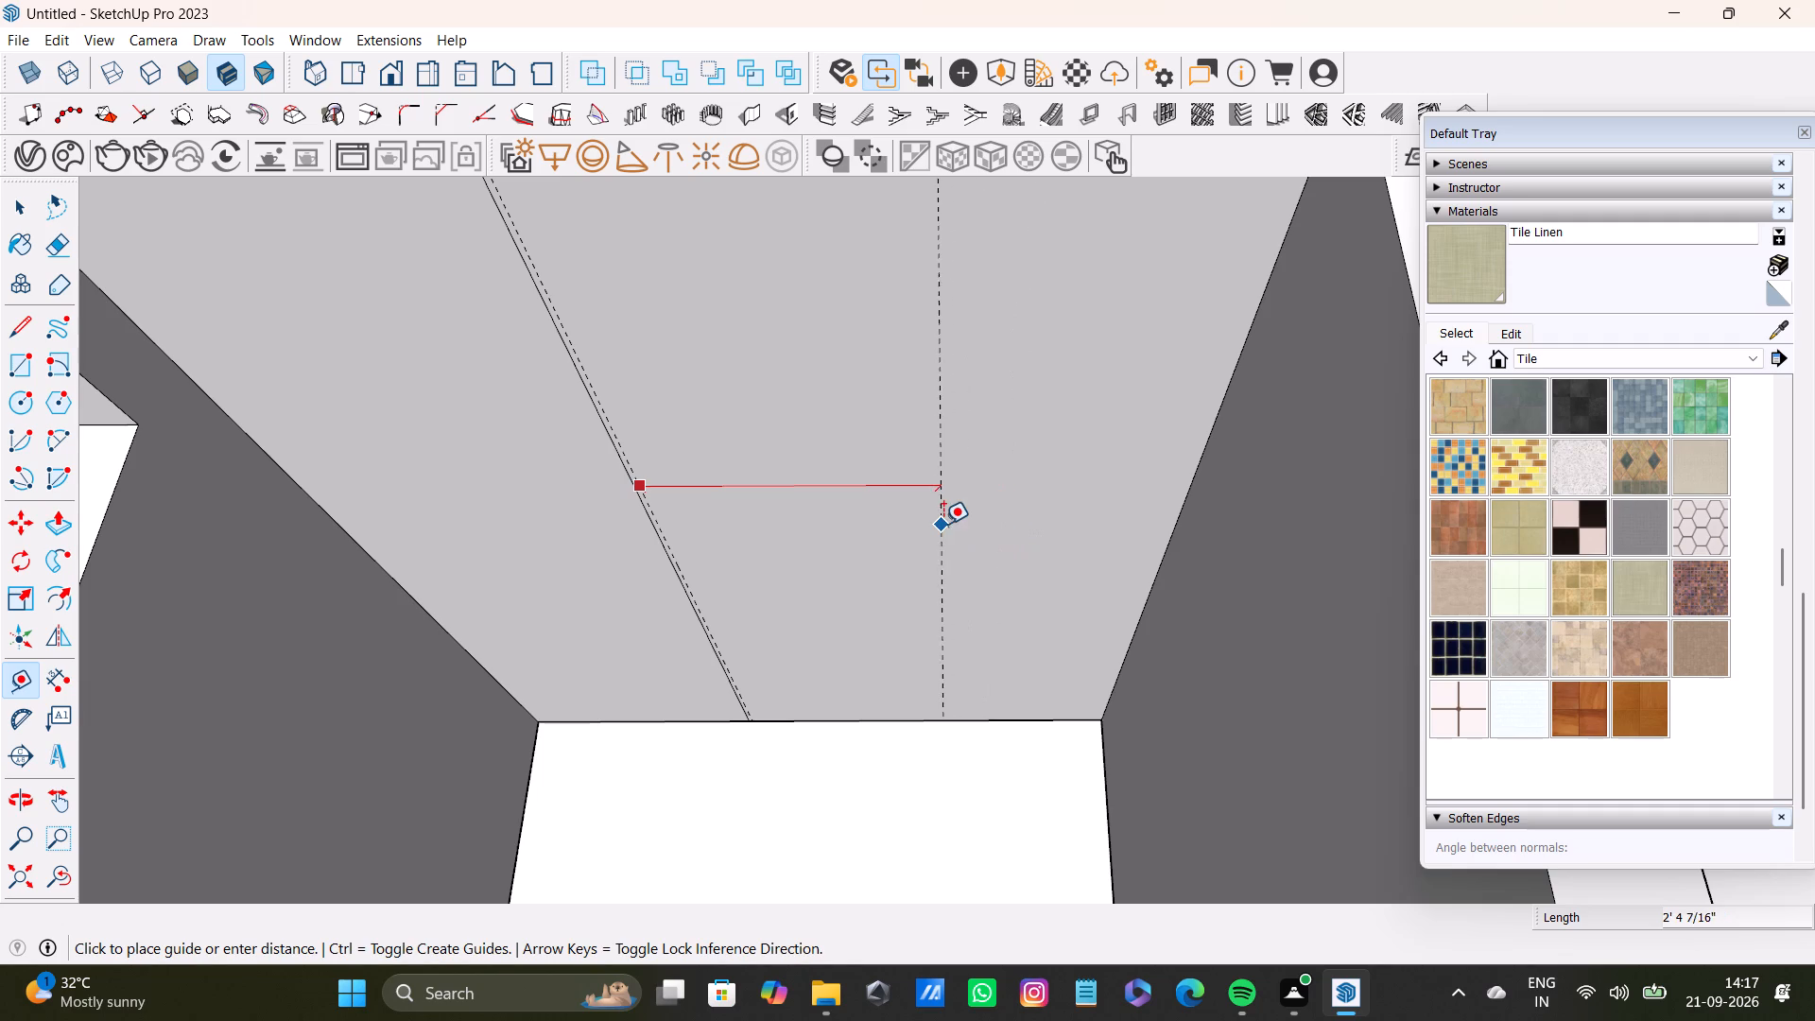
Undo the vertical line and the two vertical guides on the long wall.
key("ctrl+z")
key("ctrl+z")
key("ctrl+z")
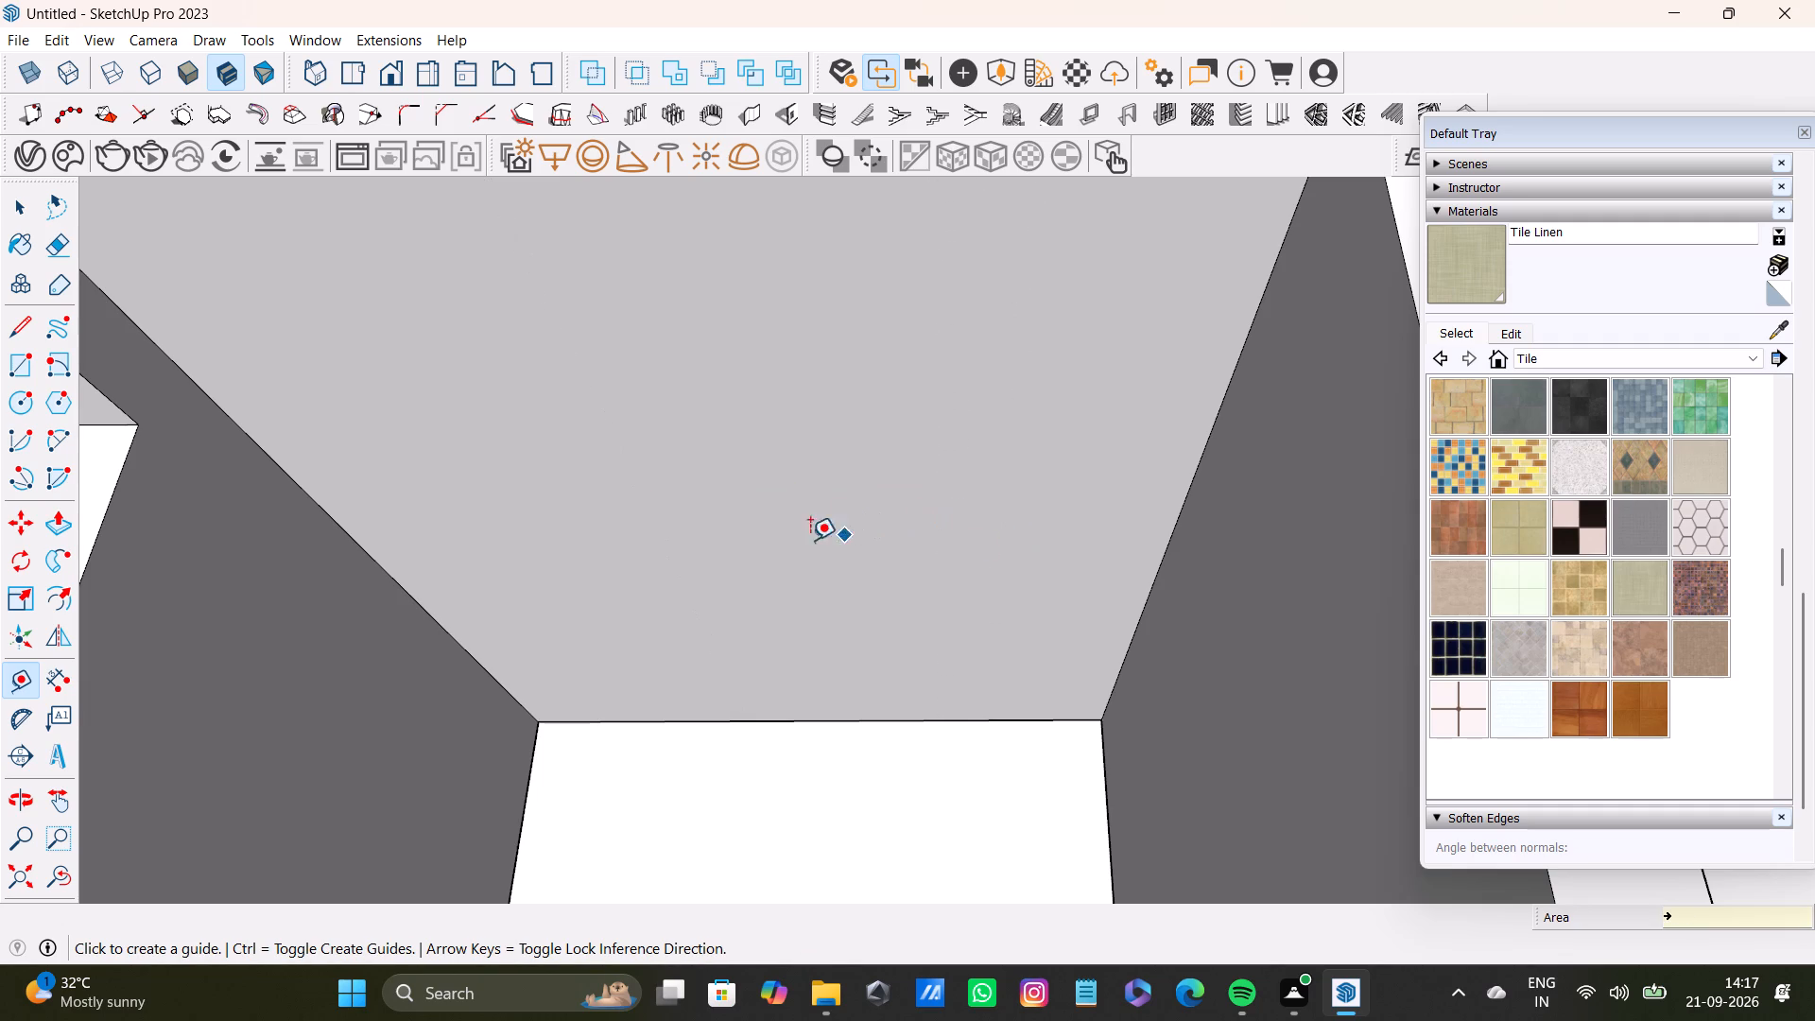
Place two vertical guides on the long wall, one about 1' 8" from the window-wall corner, the other about 3' 3" beyond it.
left_click(433, 617)
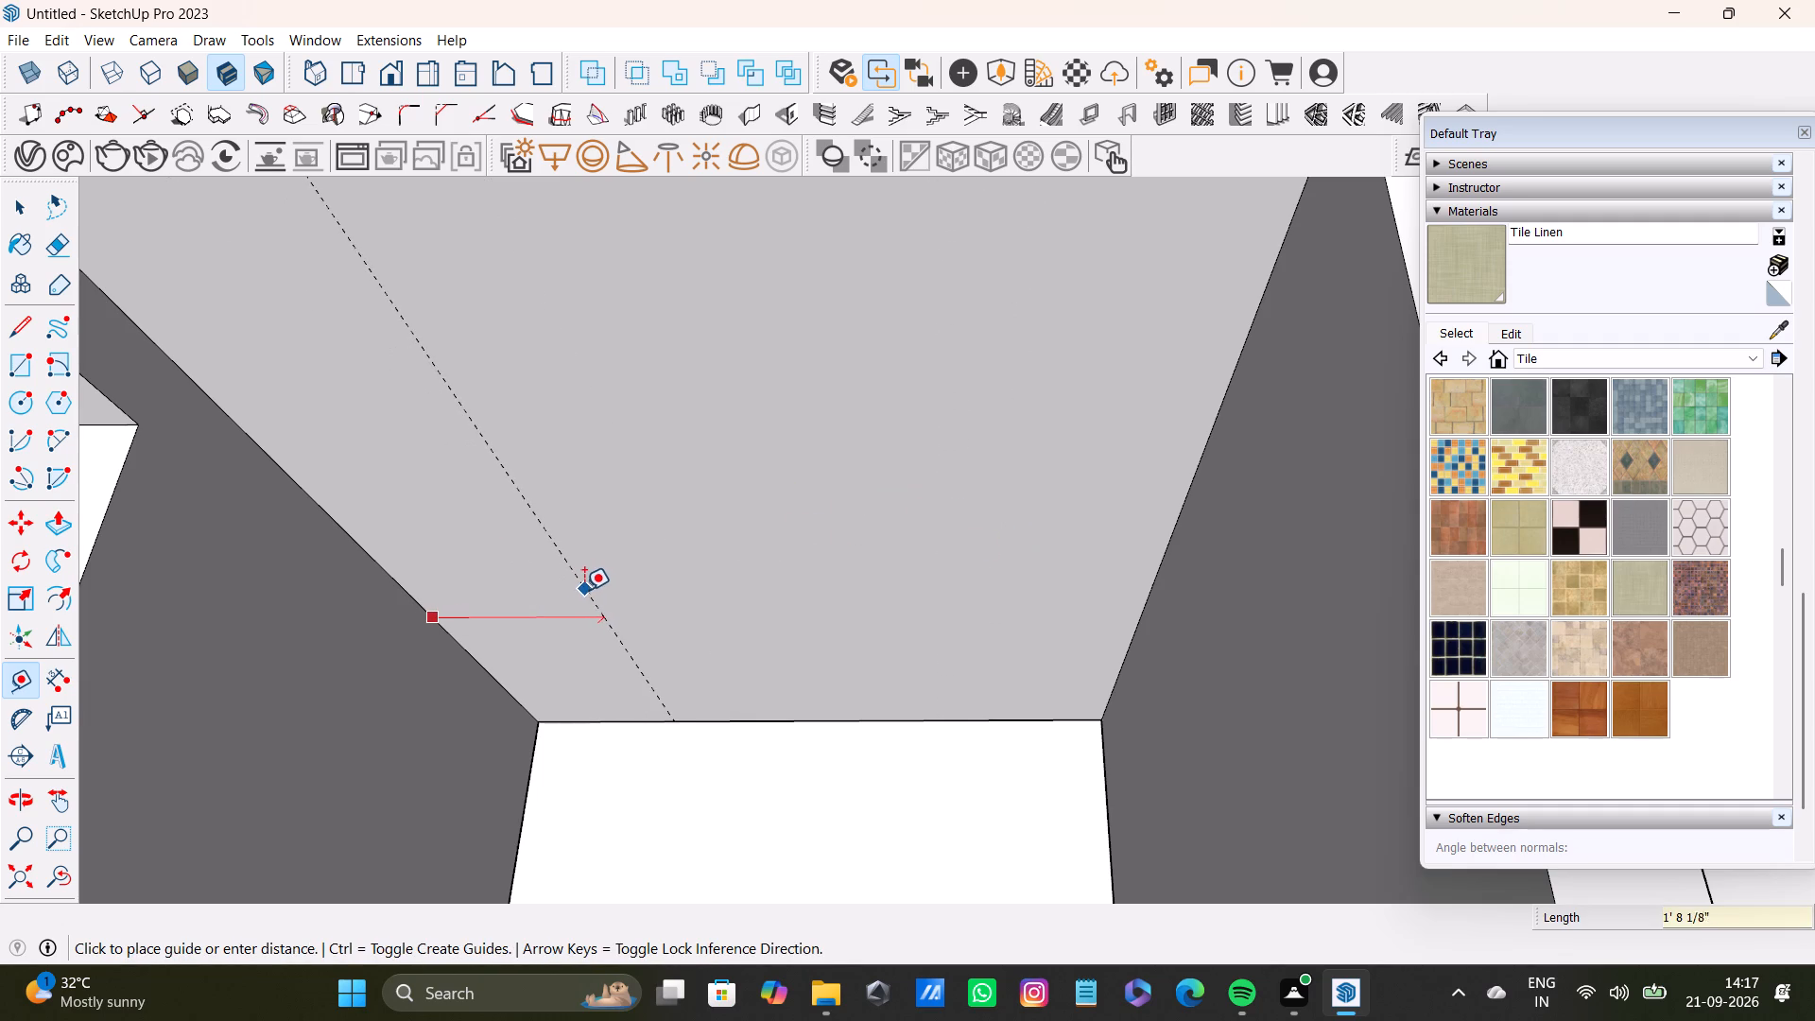
left_click(581, 590)
left_click_drag(604, 616, 647, 614)
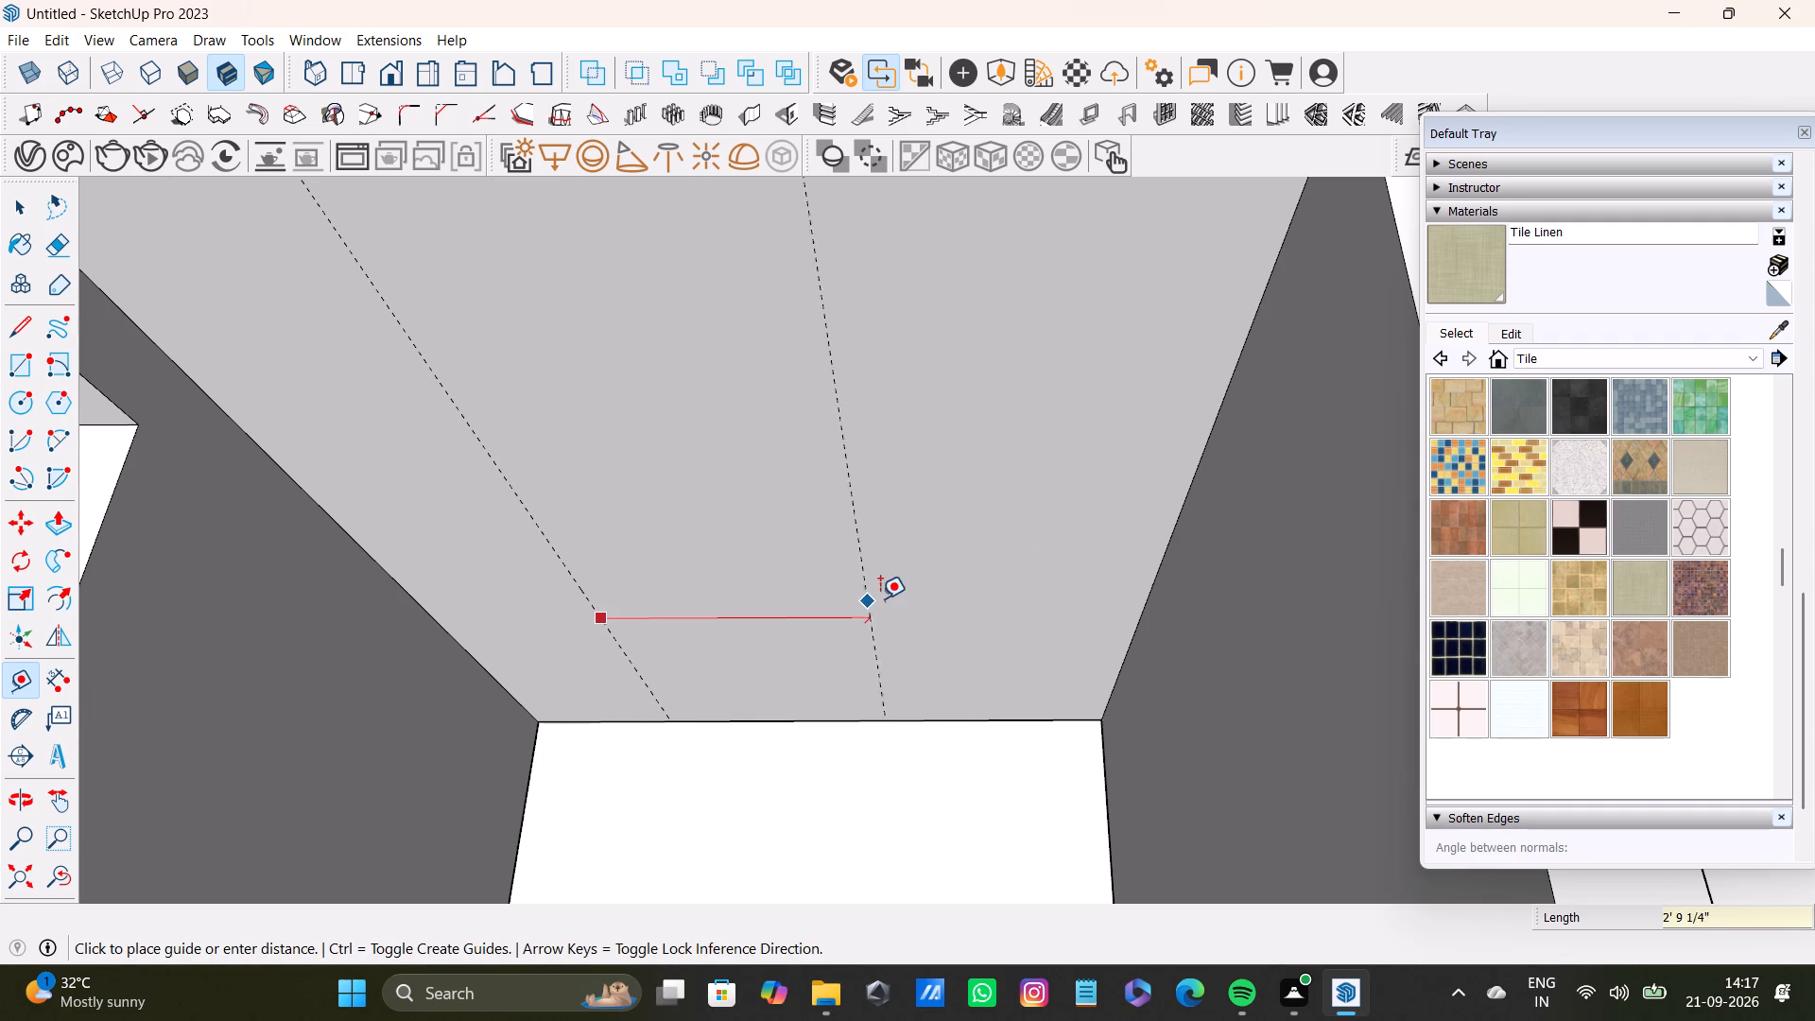
left_click(931, 576)
Add a guide offset 0.5" outward from each of the two vertical guides.
scroll(905, 691, "down", 4)
middle_click_drag(903, 686, 770, 580)
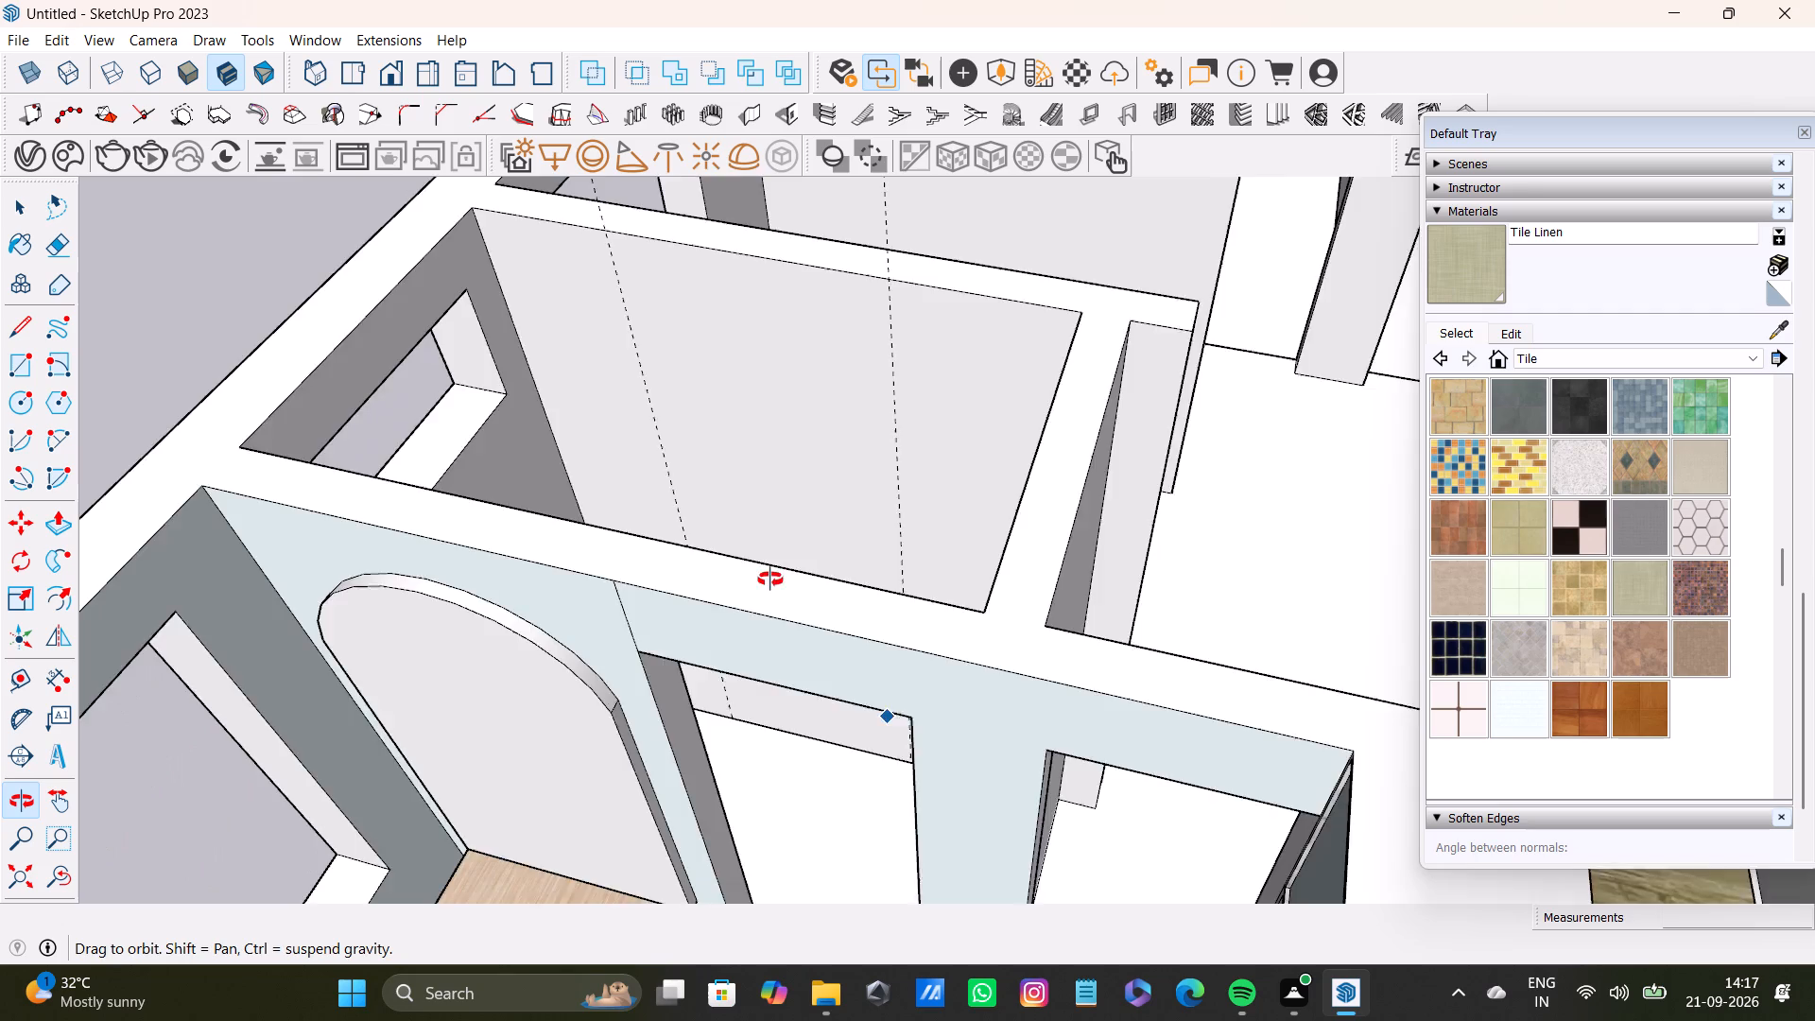
middle_click_drag(770, 580, 639, 538)
scroll(790, 406, "up", 3)
middle_click_drag(814, 383, 807, 614, "shift")
middle_click_drag(804, 618, 898, 567)
scroll(937, 534, "up", 3)
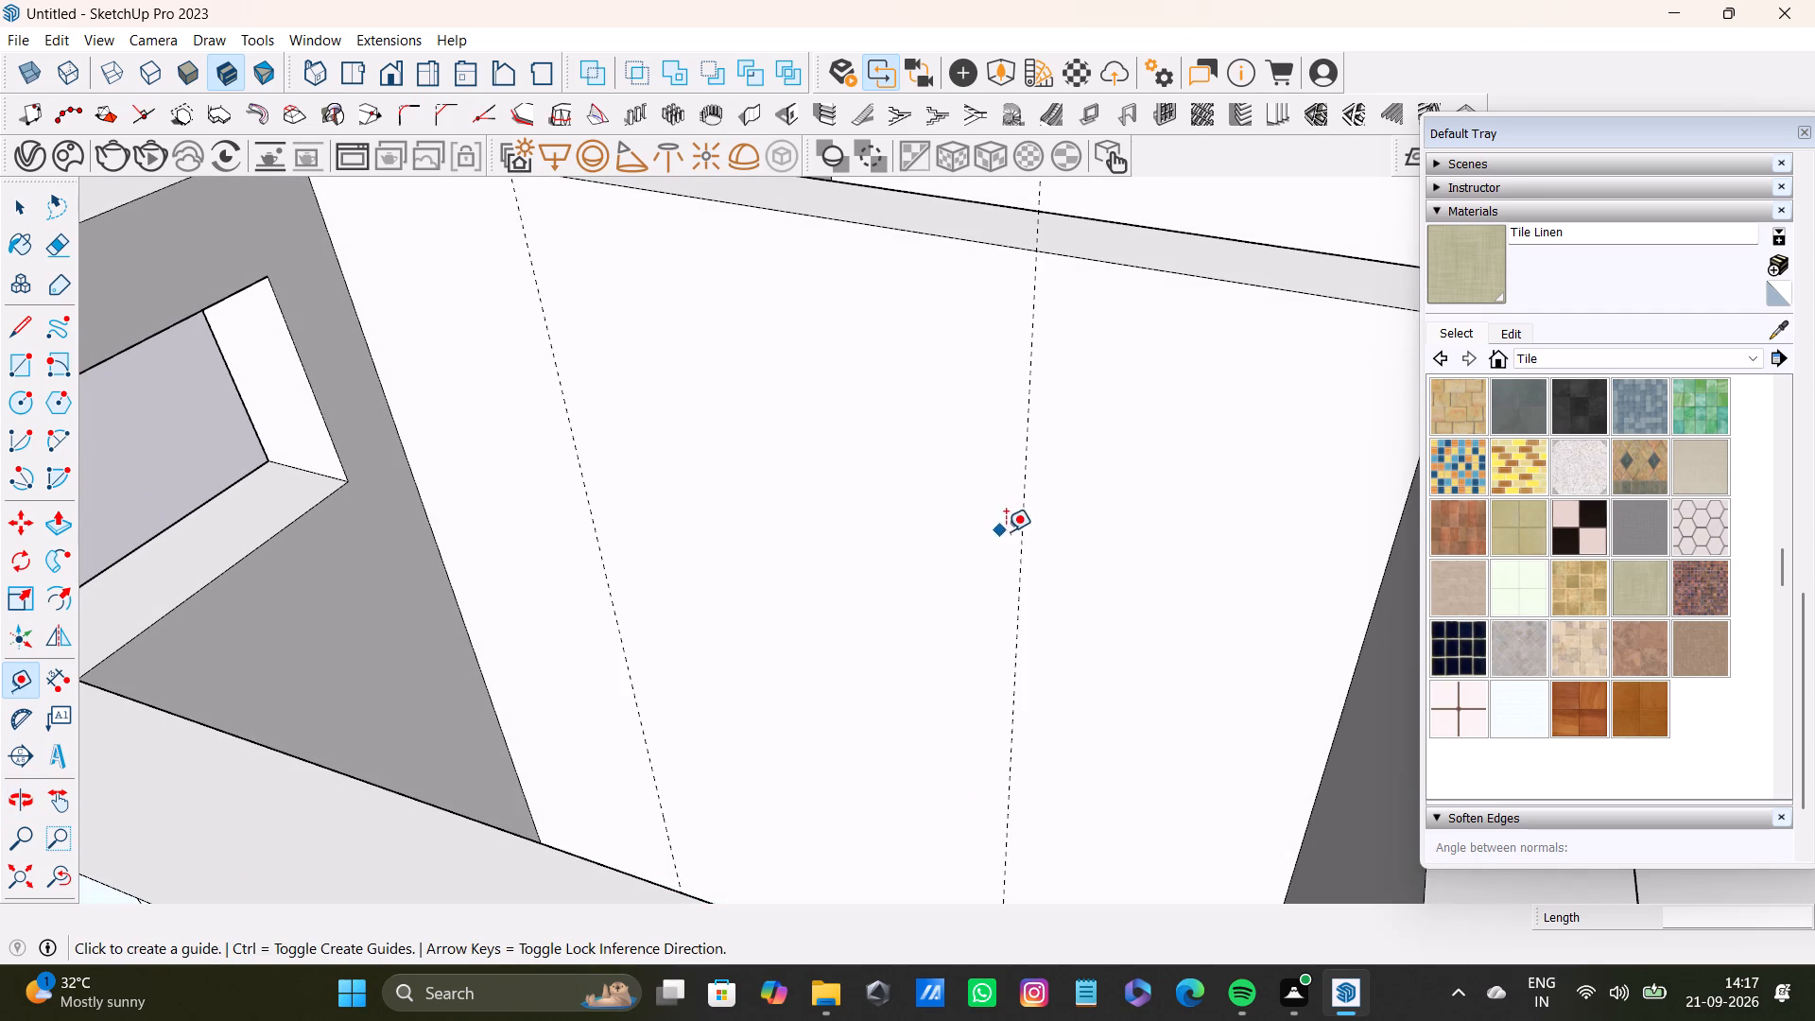
left_click(1024, 534)
type("0.5\"")
key("Return")
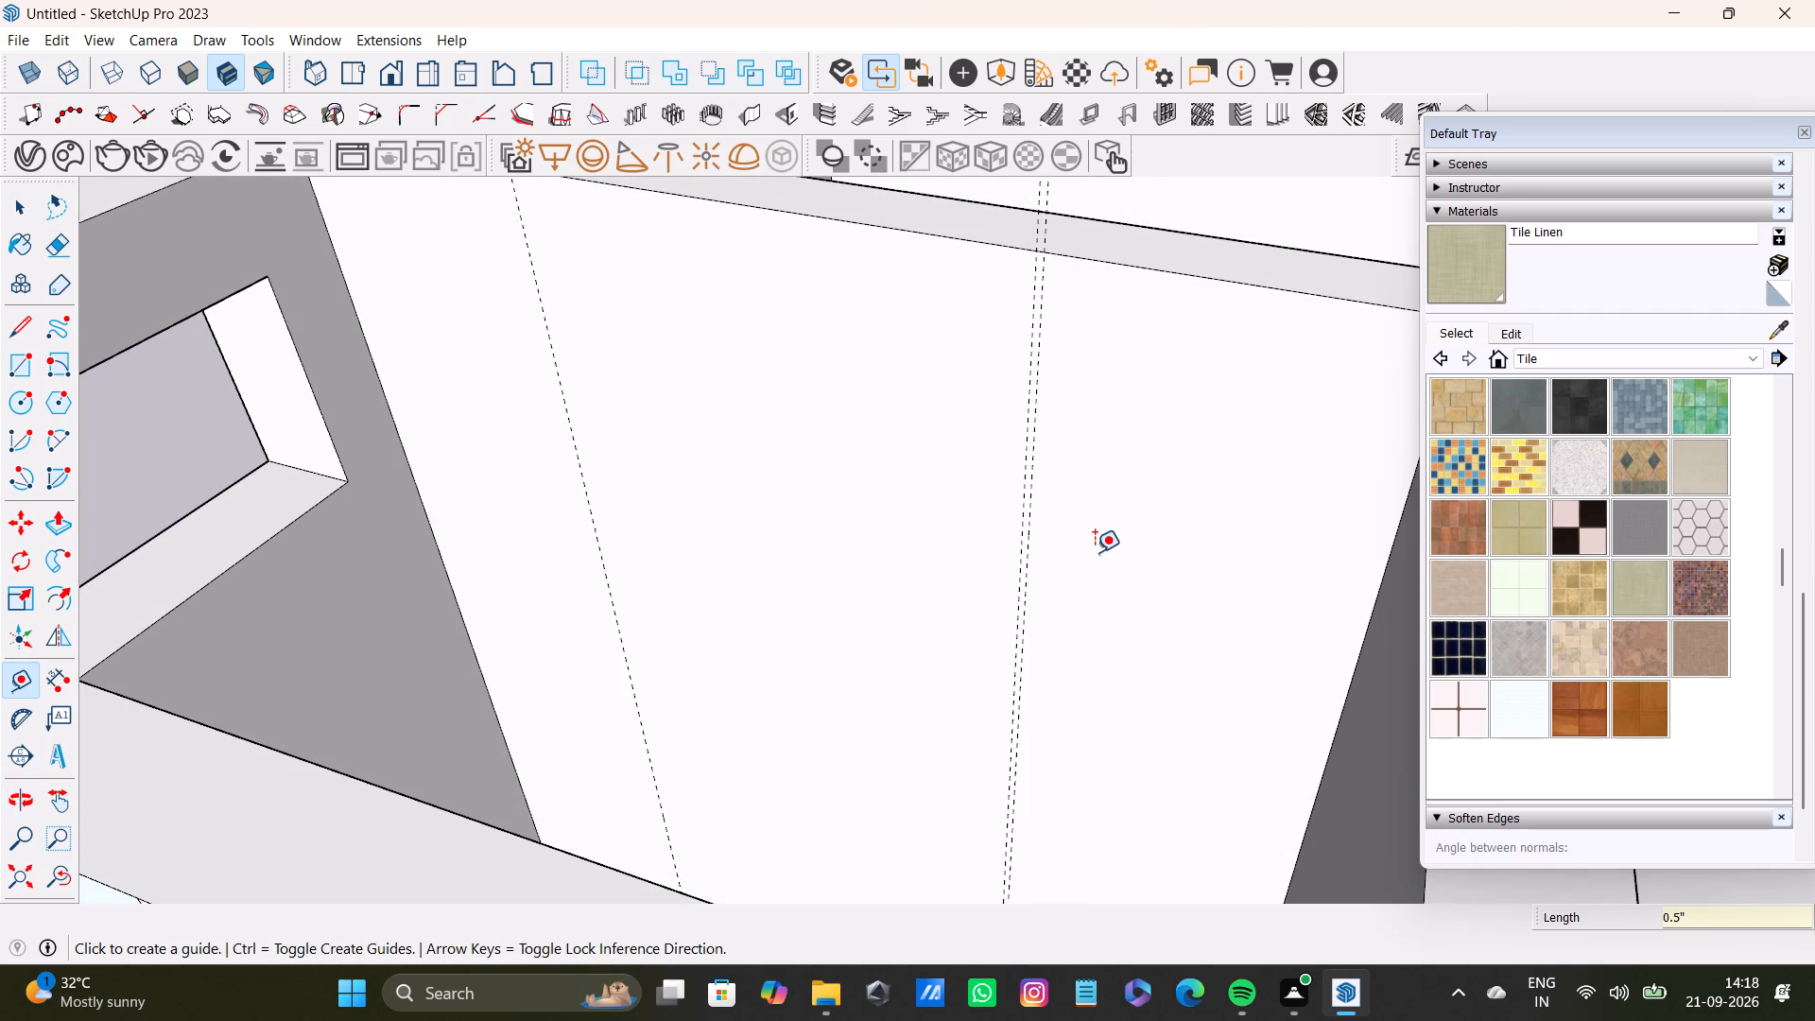
scroll(558, 462, "up", 4)
left_click_drag(606, 551, 588, 558)
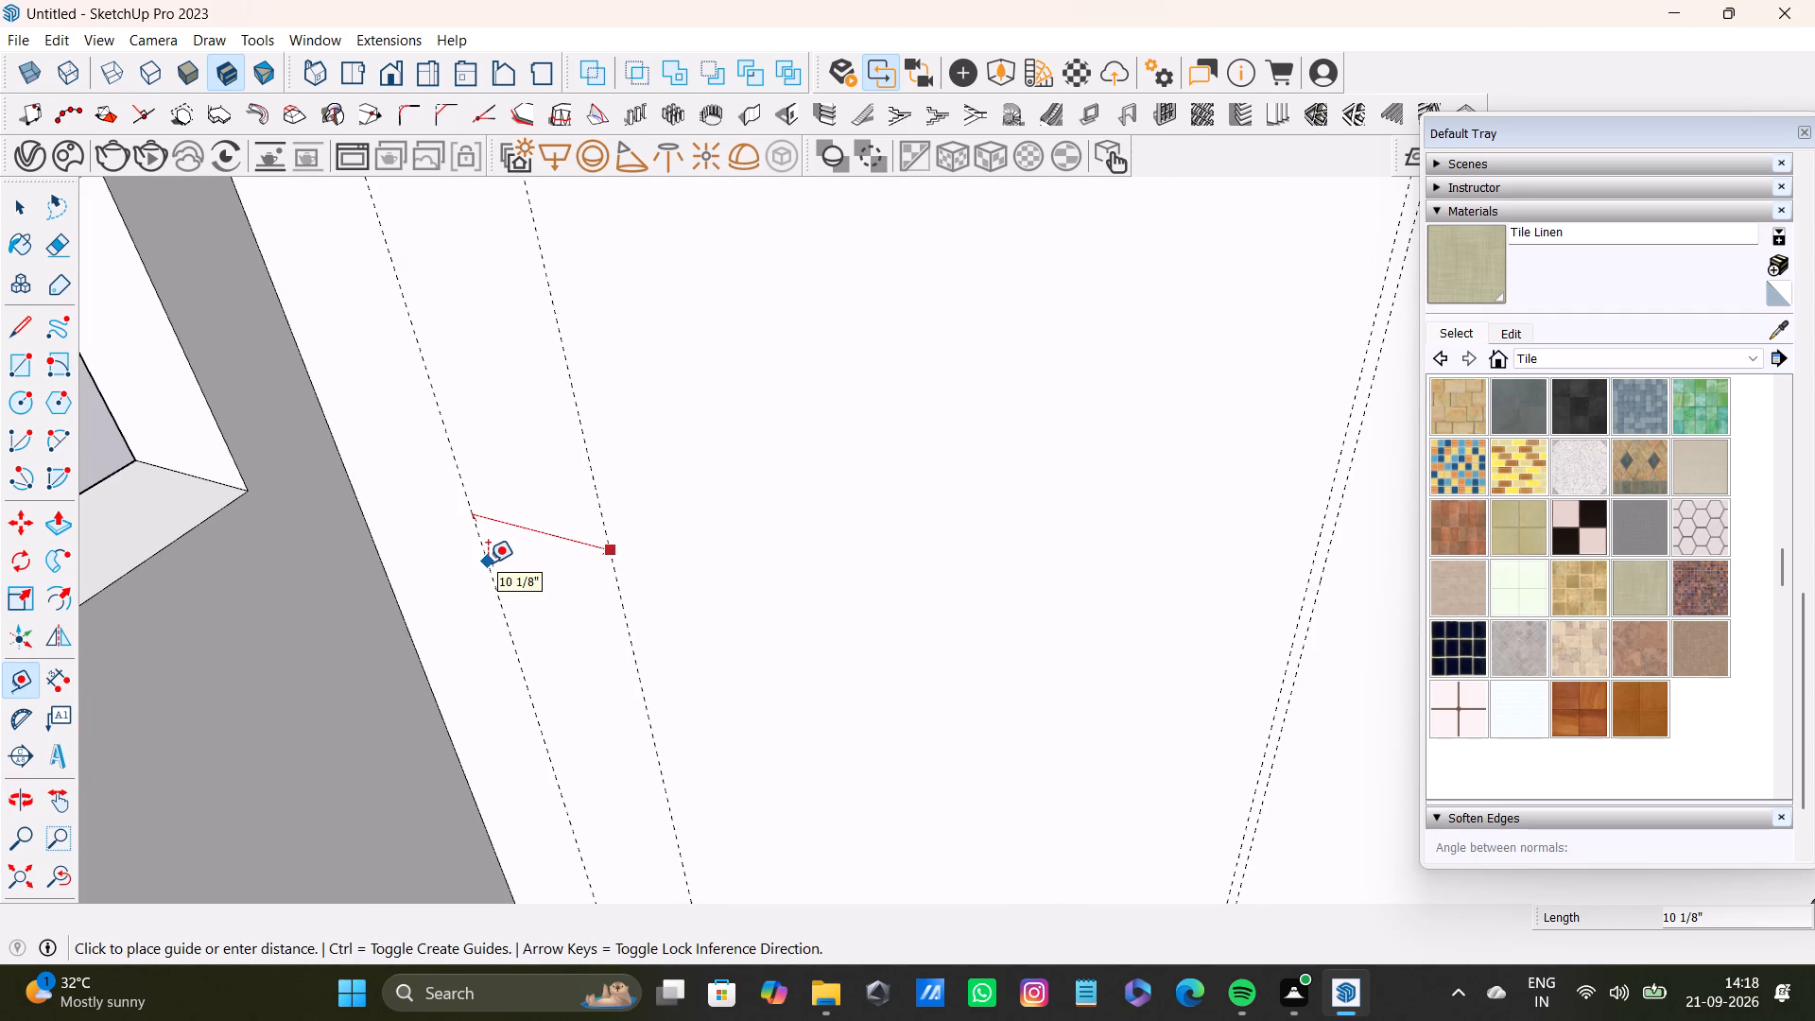
type("0.5\"")
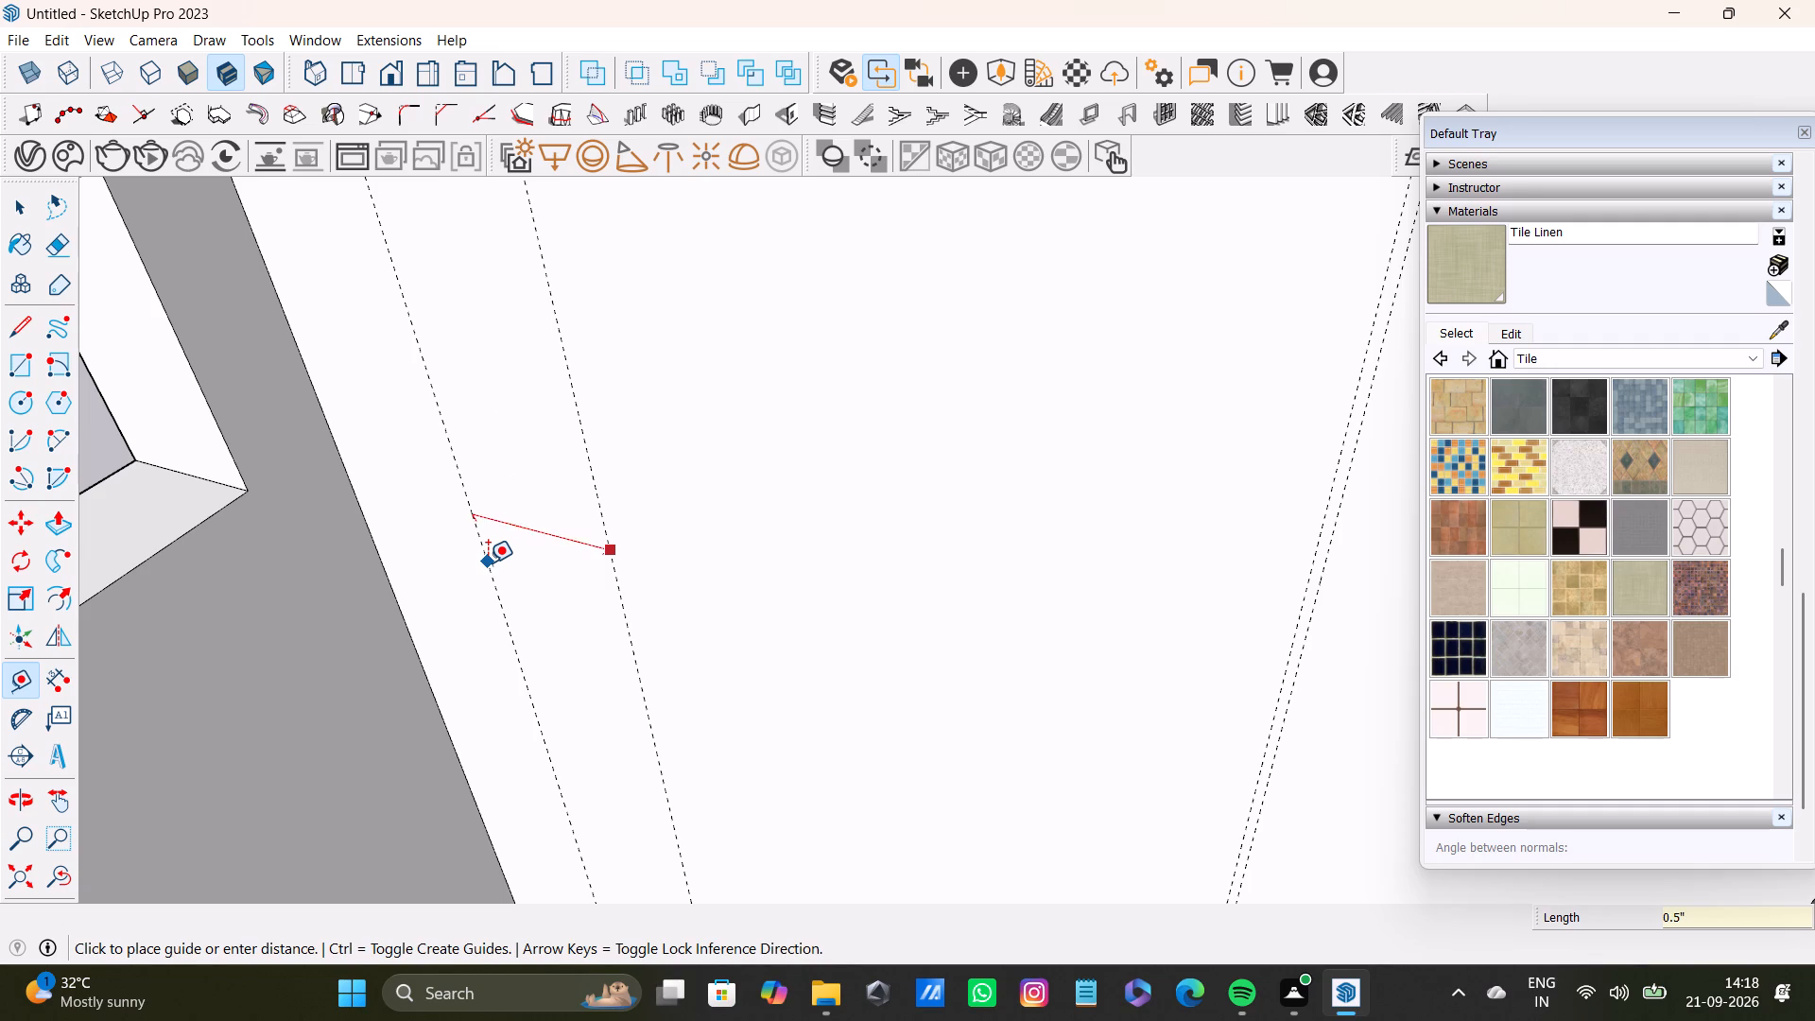
key("Return")
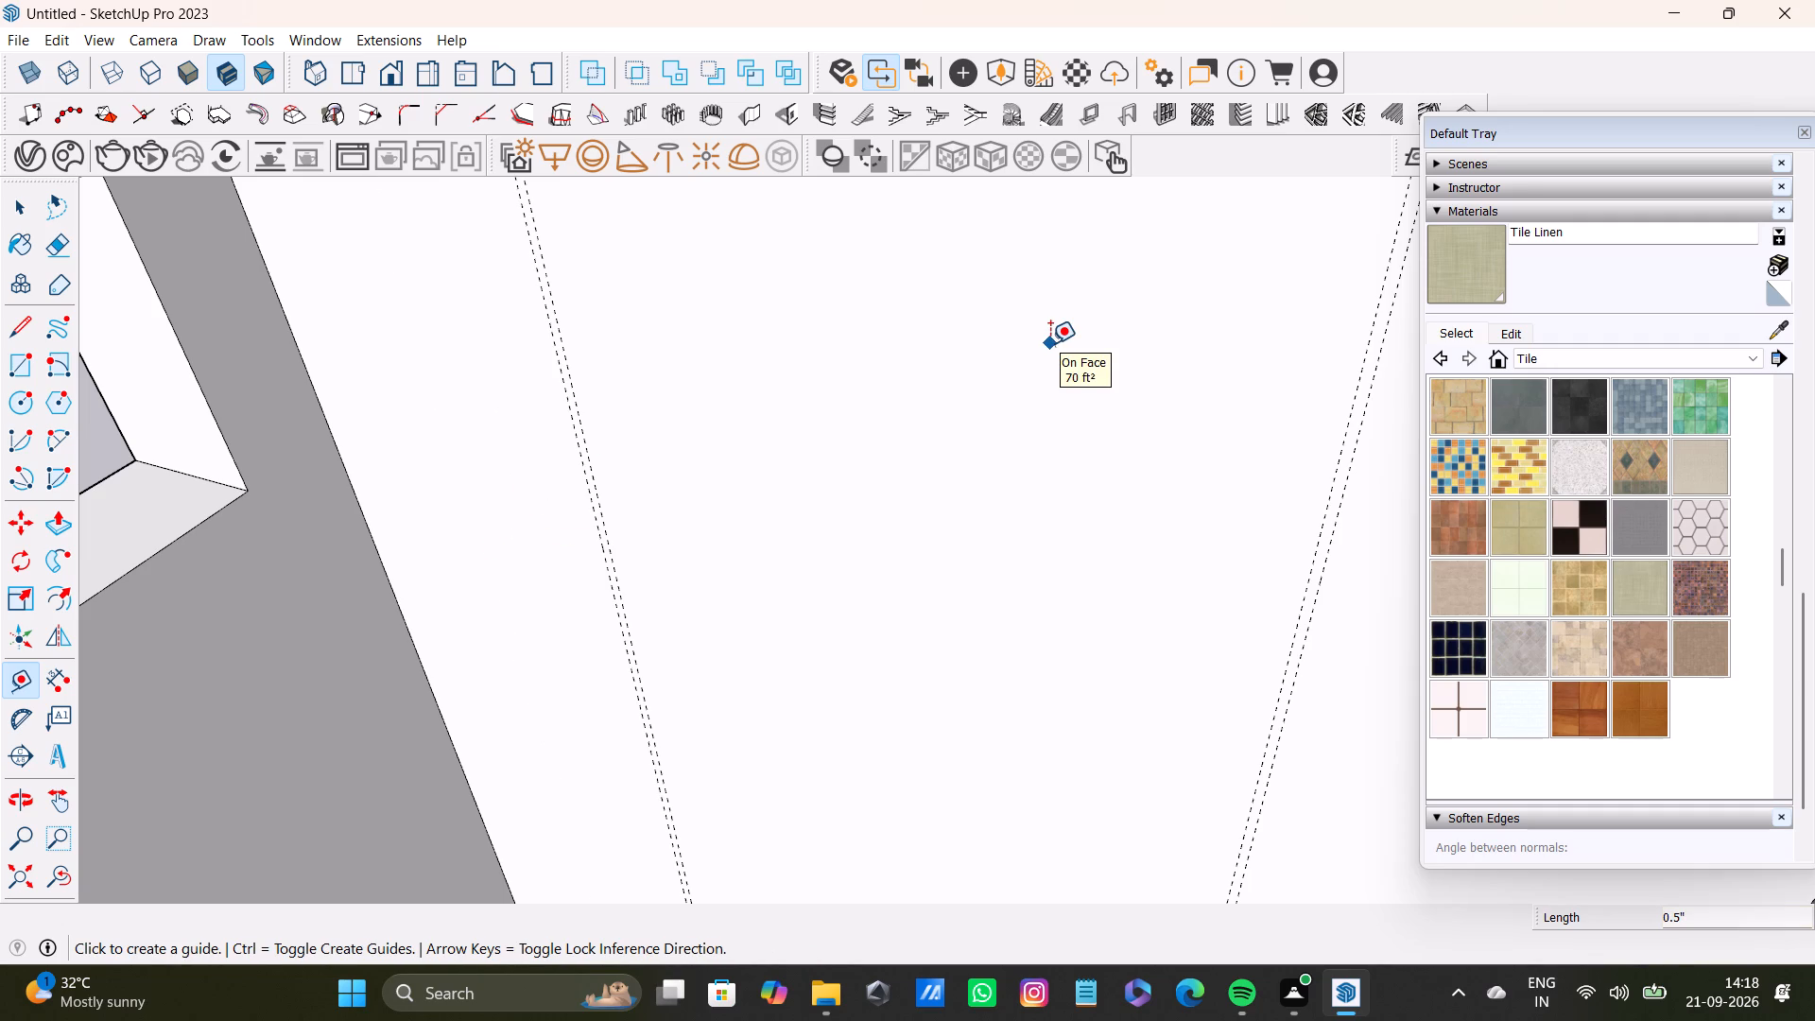
Draw a rectangle about 3' 3" by 10' on the wall between the two inner guides, from the top edge to the floor.
key("space")
scroll(1074, 355, "down", 4)
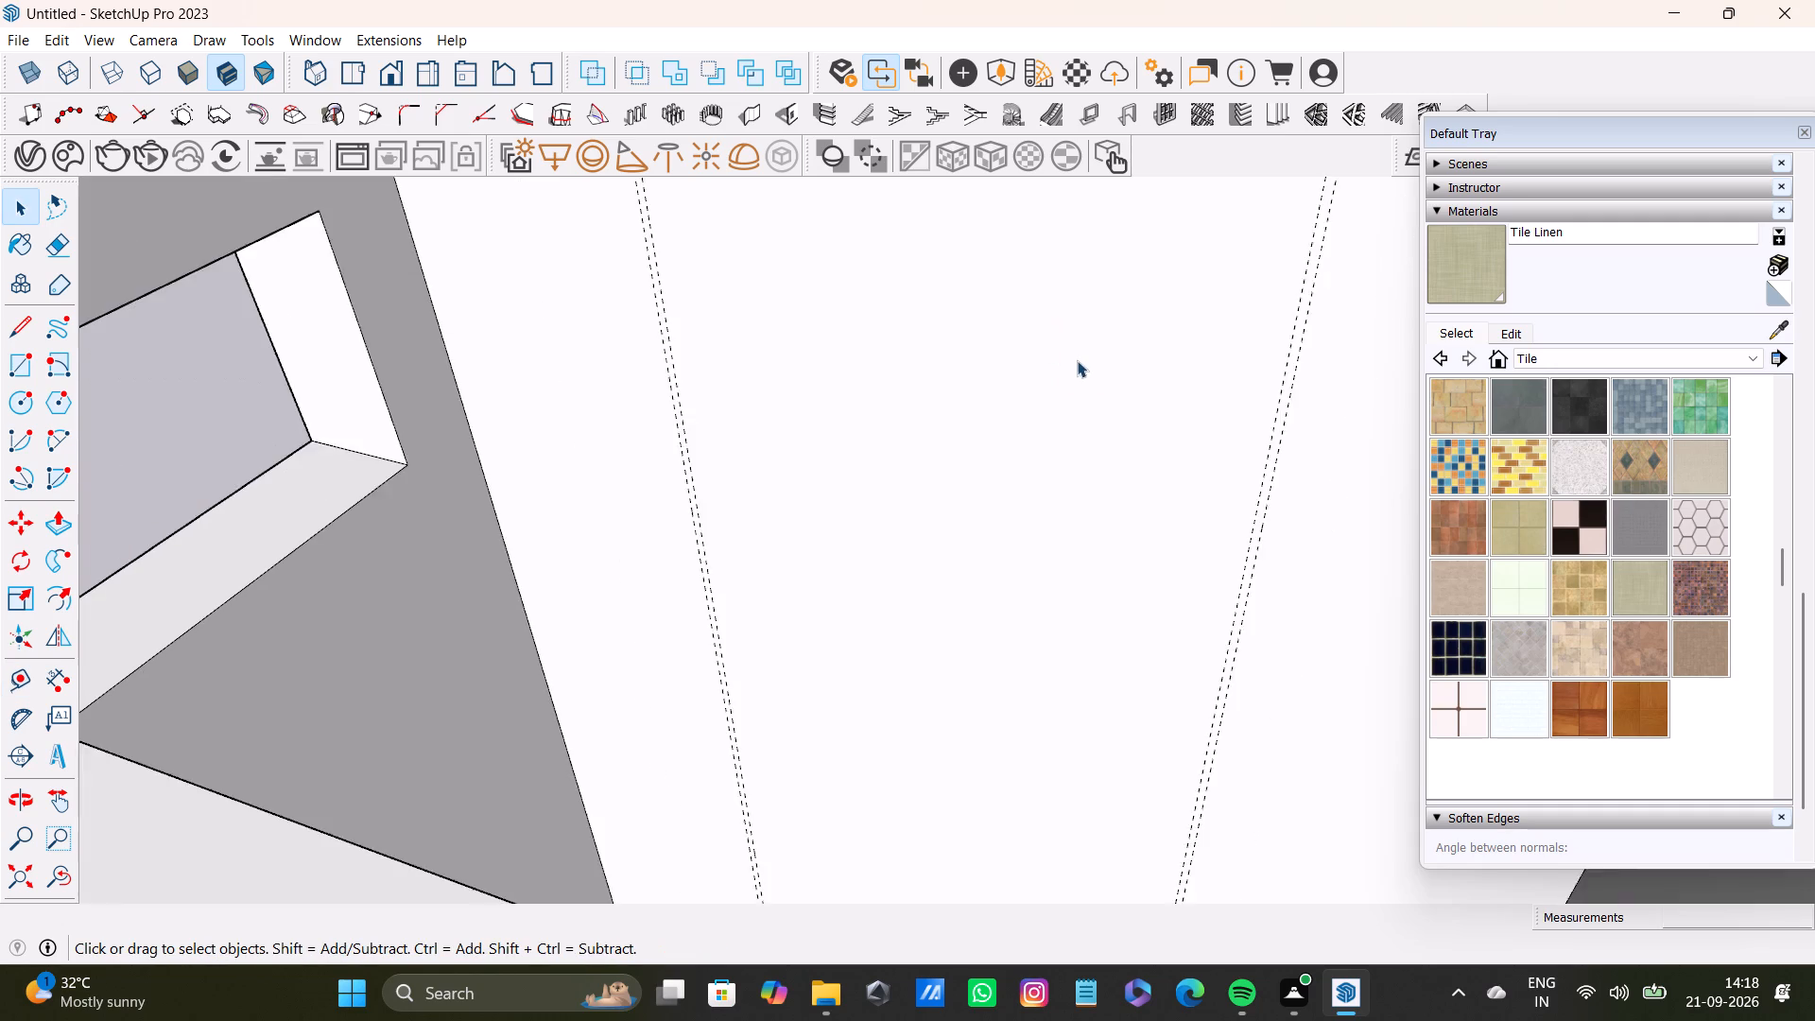
scroll(1077, 360, "down", 6)
middle_click_drag(1024, 410, 993, 458, "shift")
key("r")
scroll(877, 383, "up", 7)
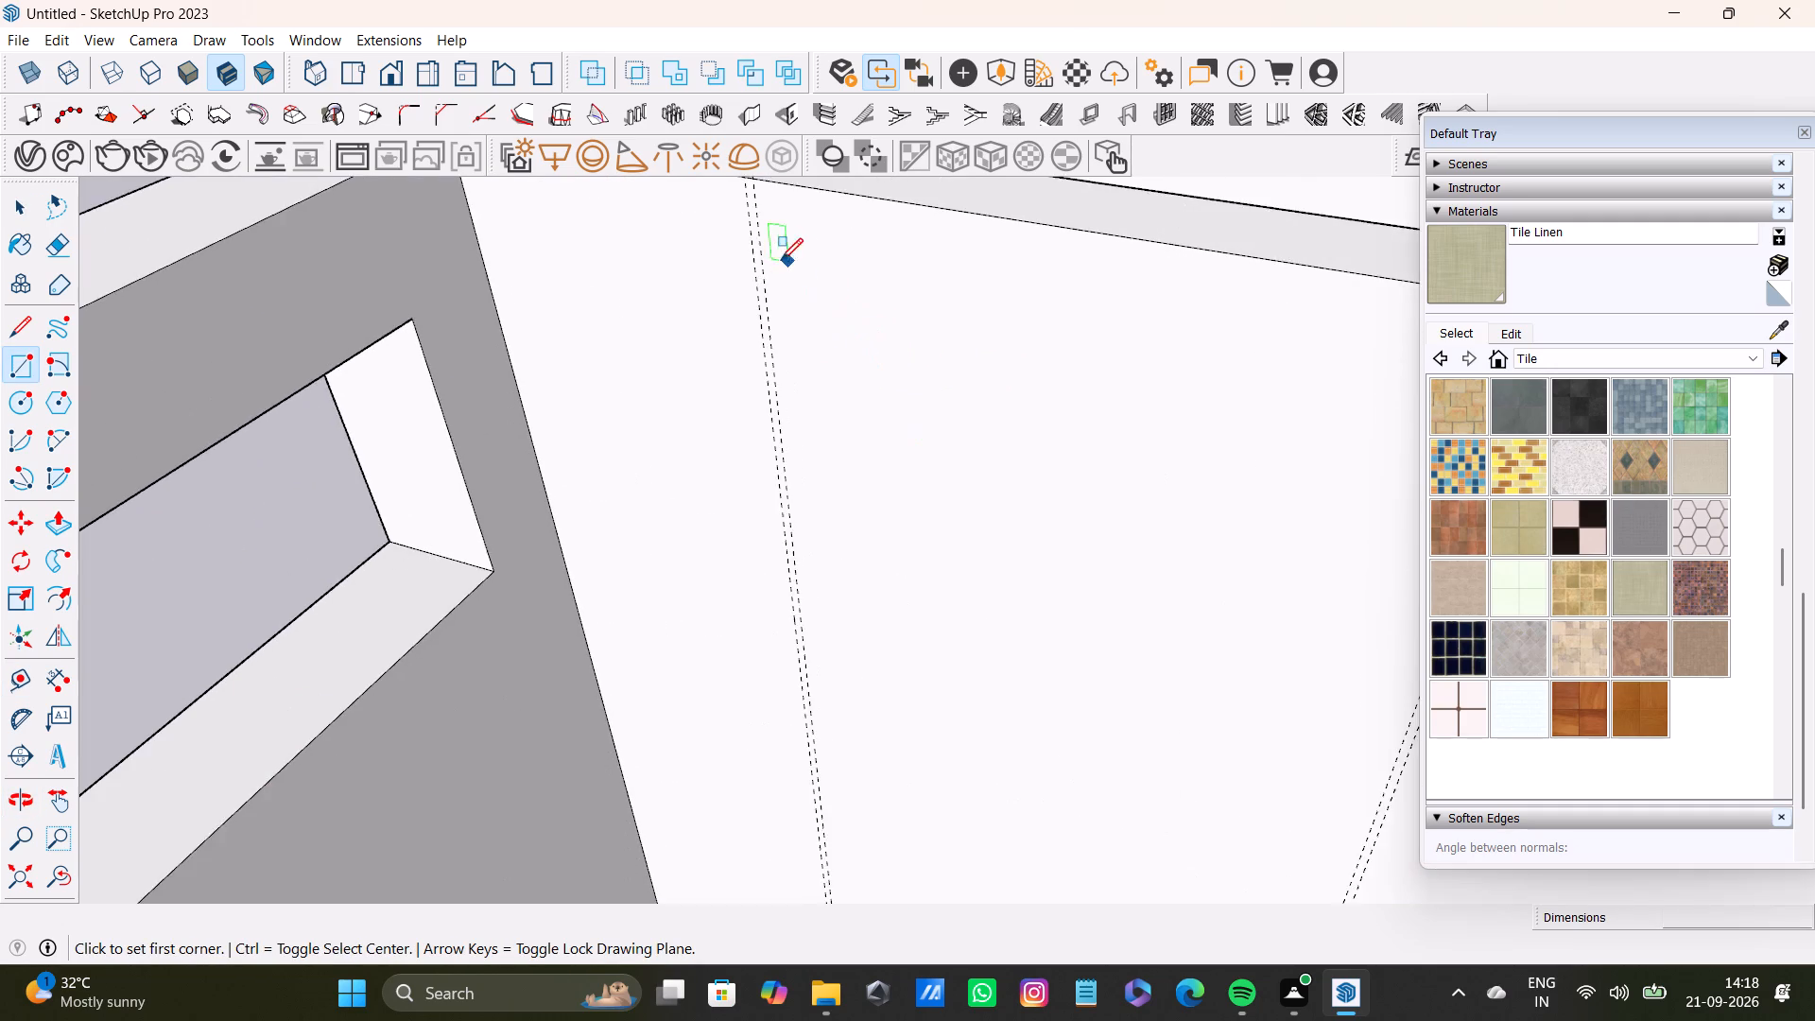
scroll(781, 260, "up", 3)
middle_click_drag(798, 282, 813, 380, "shift")
scroll(769, 285, "up", 3)
left_click(759, 243)
scroll(919, 405, "down", 2)
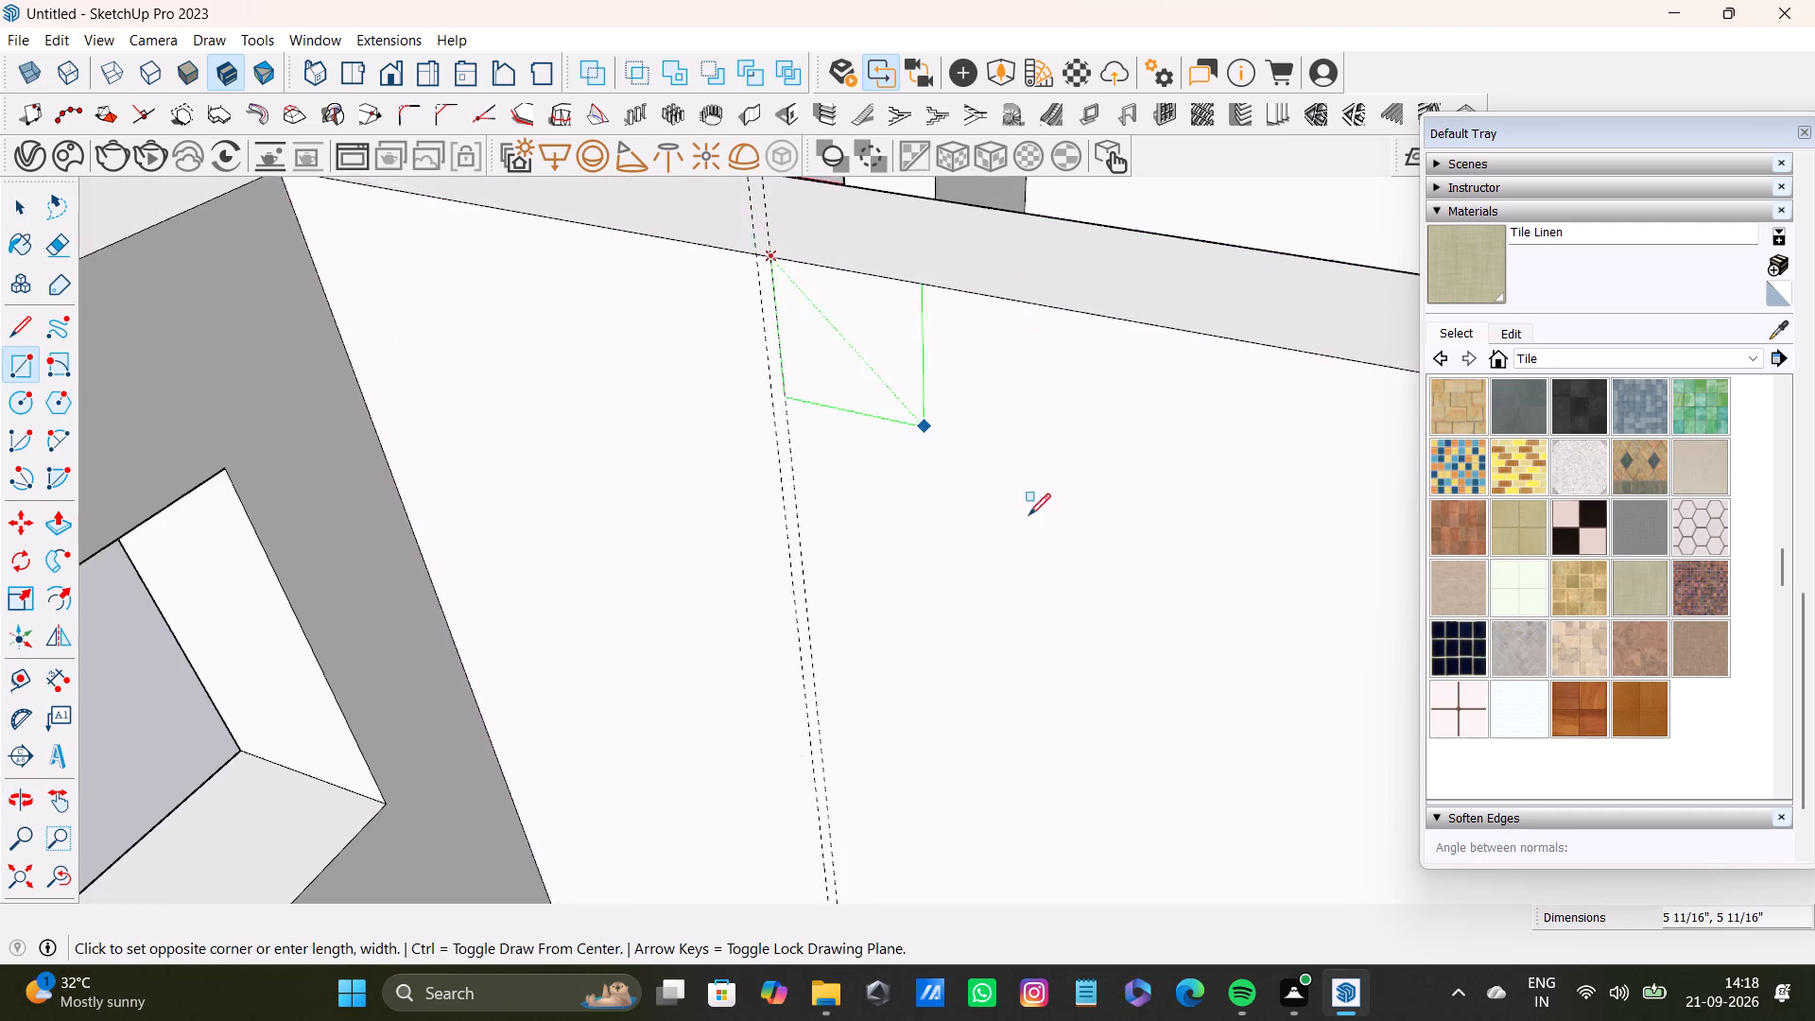
scroll(1028, 515, "down", 4)
middle_click_drag(1125, 592, 956, 273, "shift")
scroll(966, 334, "down", 3)
middle_click_drag(1137, 597, 1072, 282)
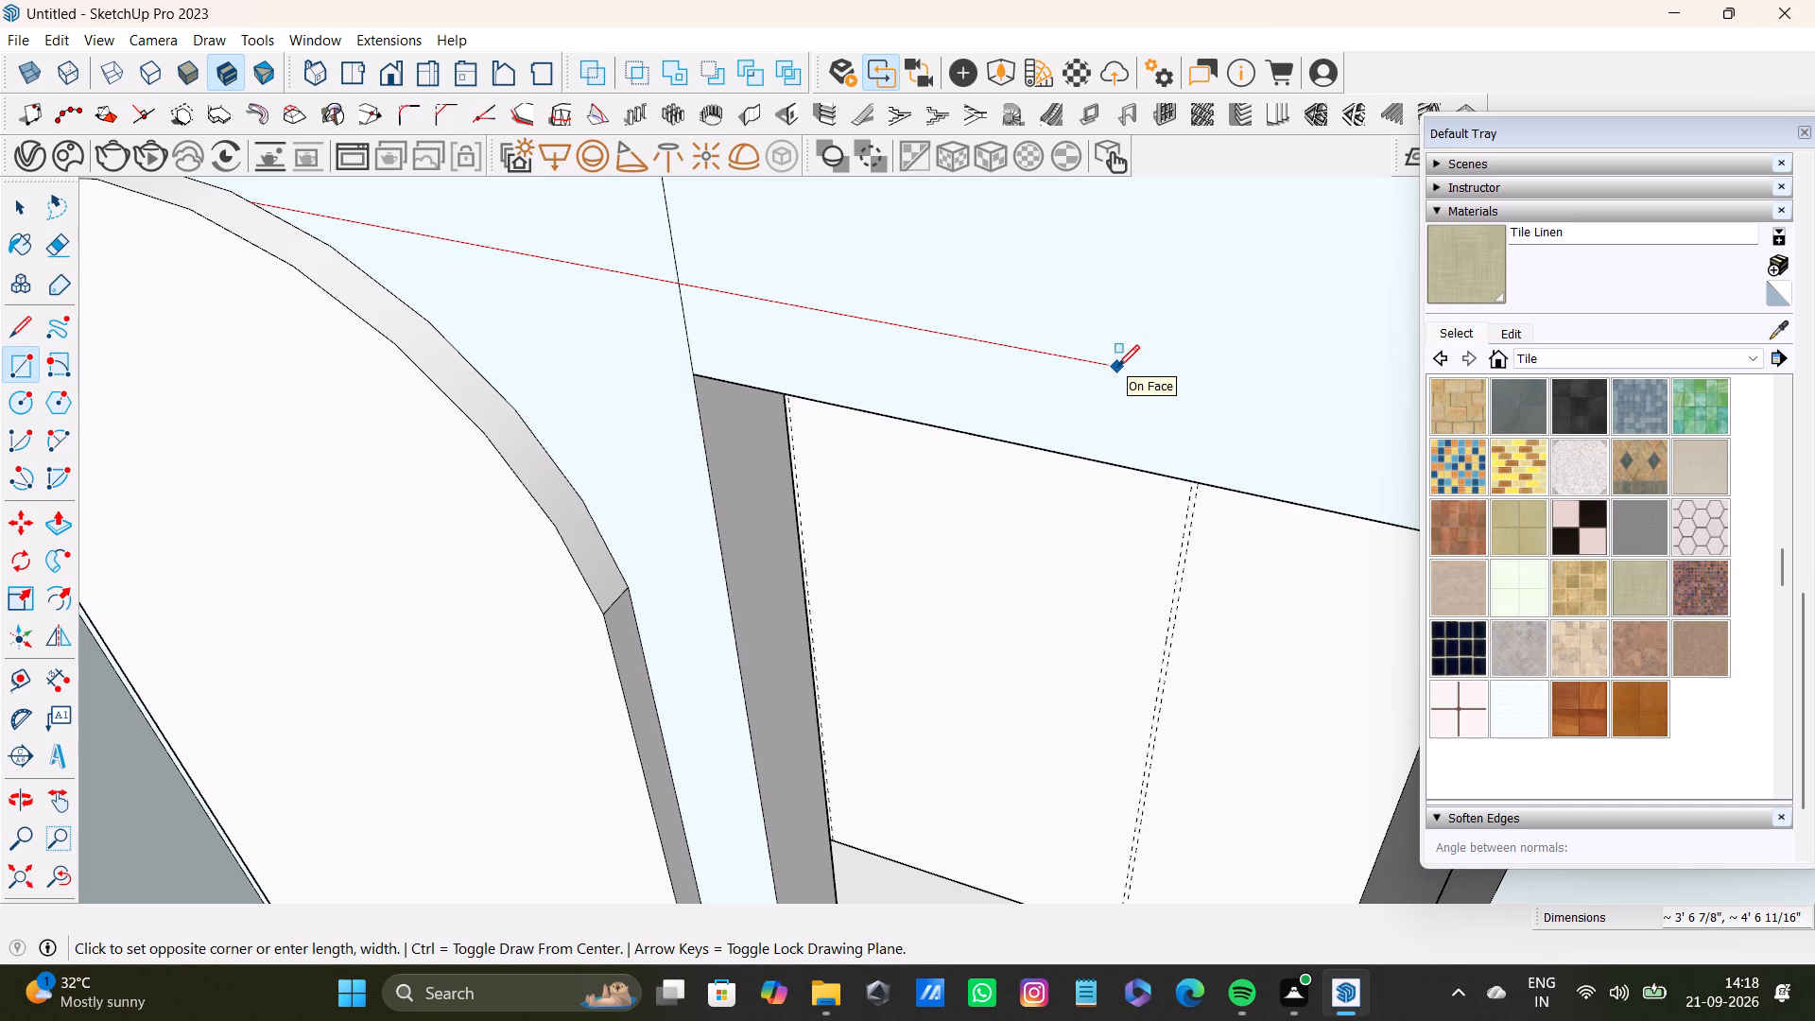
scroll(1116, 407, "down", 4)
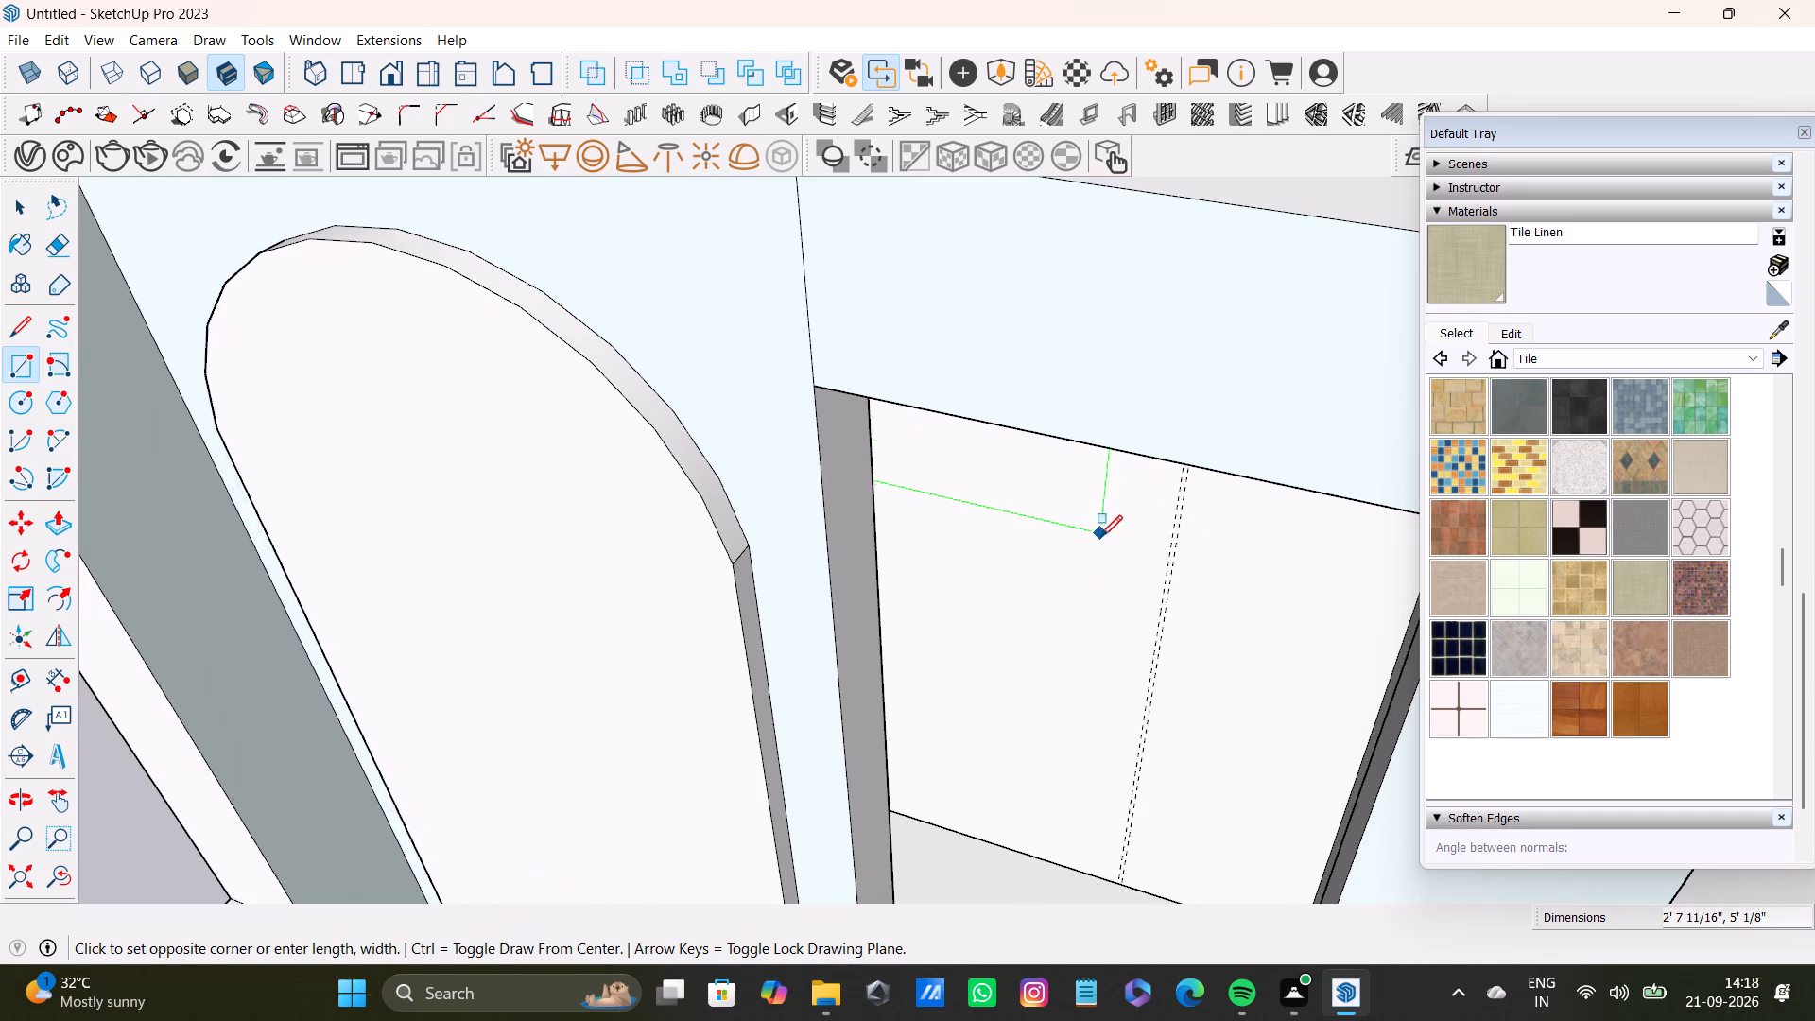
scroll(1097, 546, "down", 4)
middle_click_drag(1104, 637, 1109, 523, "shift")
scroll(1125, 580, "up", 14)
left_click(1115, 735)
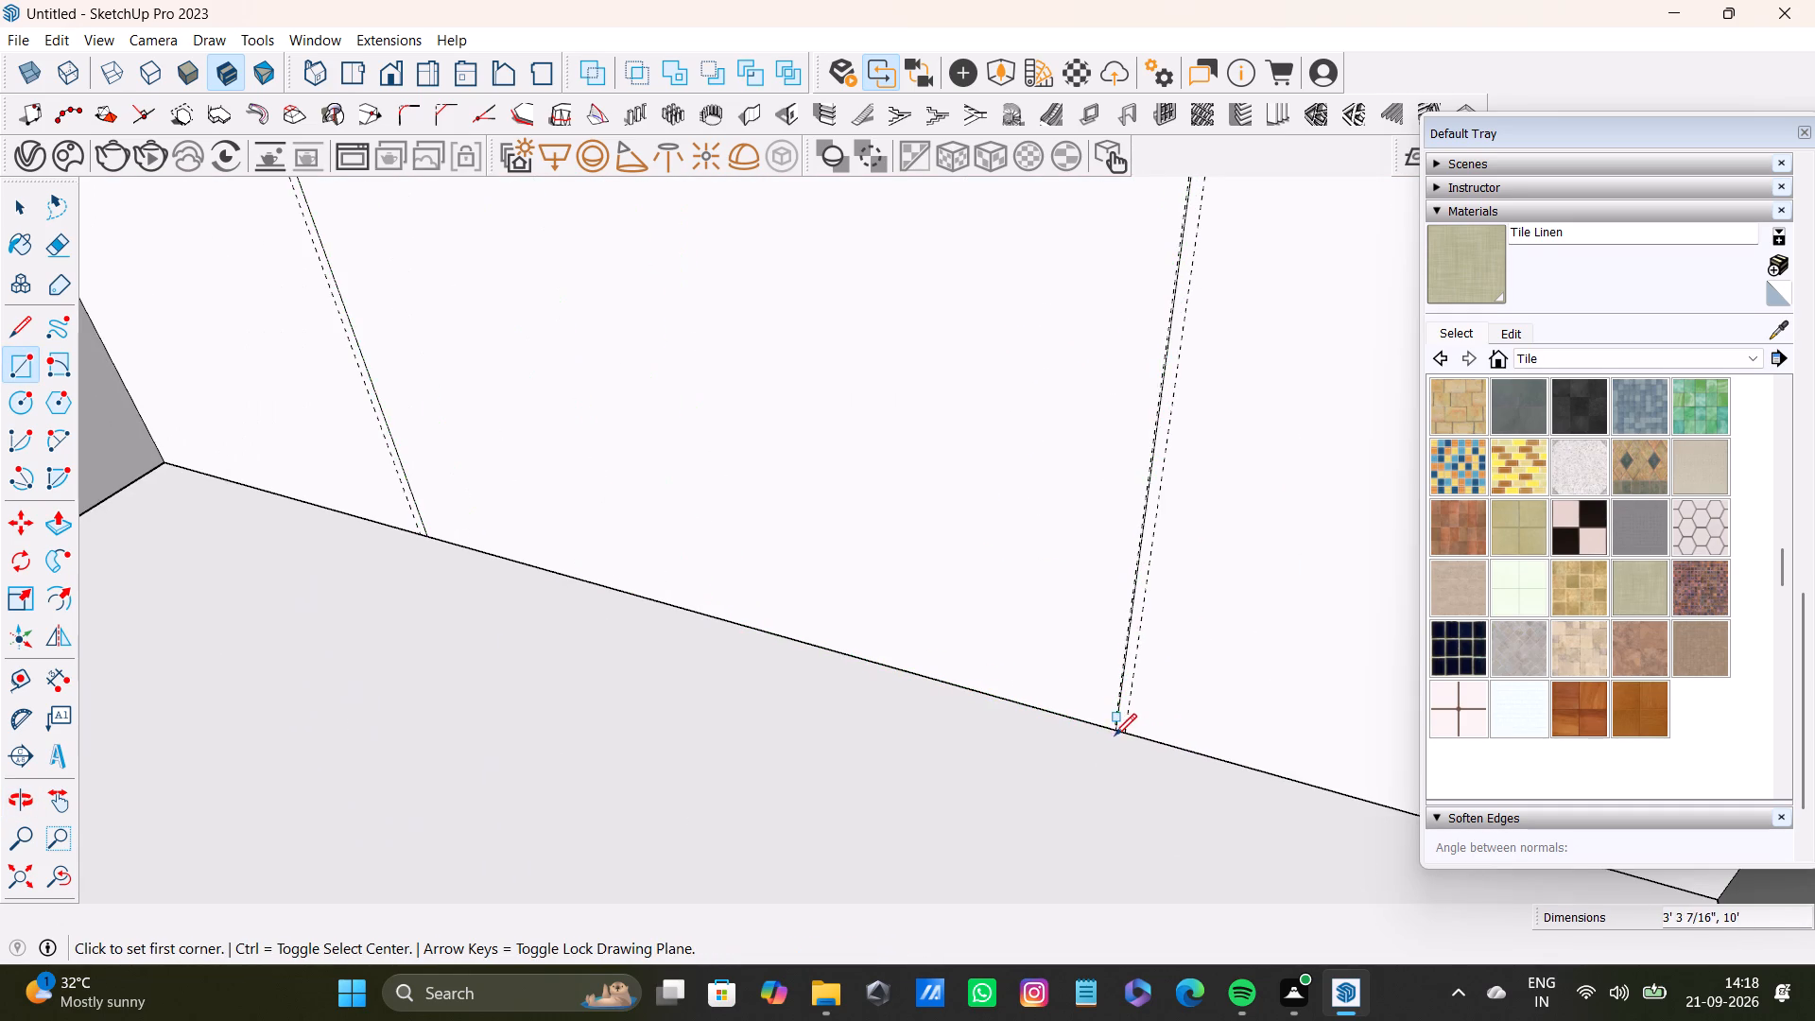
Push/Pull the rectangular face between the guides about 2 7/16" out from the wall into the room.
scroll(1040, 701, "down", 20)
middle_click_drag(939, 605, 937, 681, "shift")
scroll(944, 610, "up", 2)
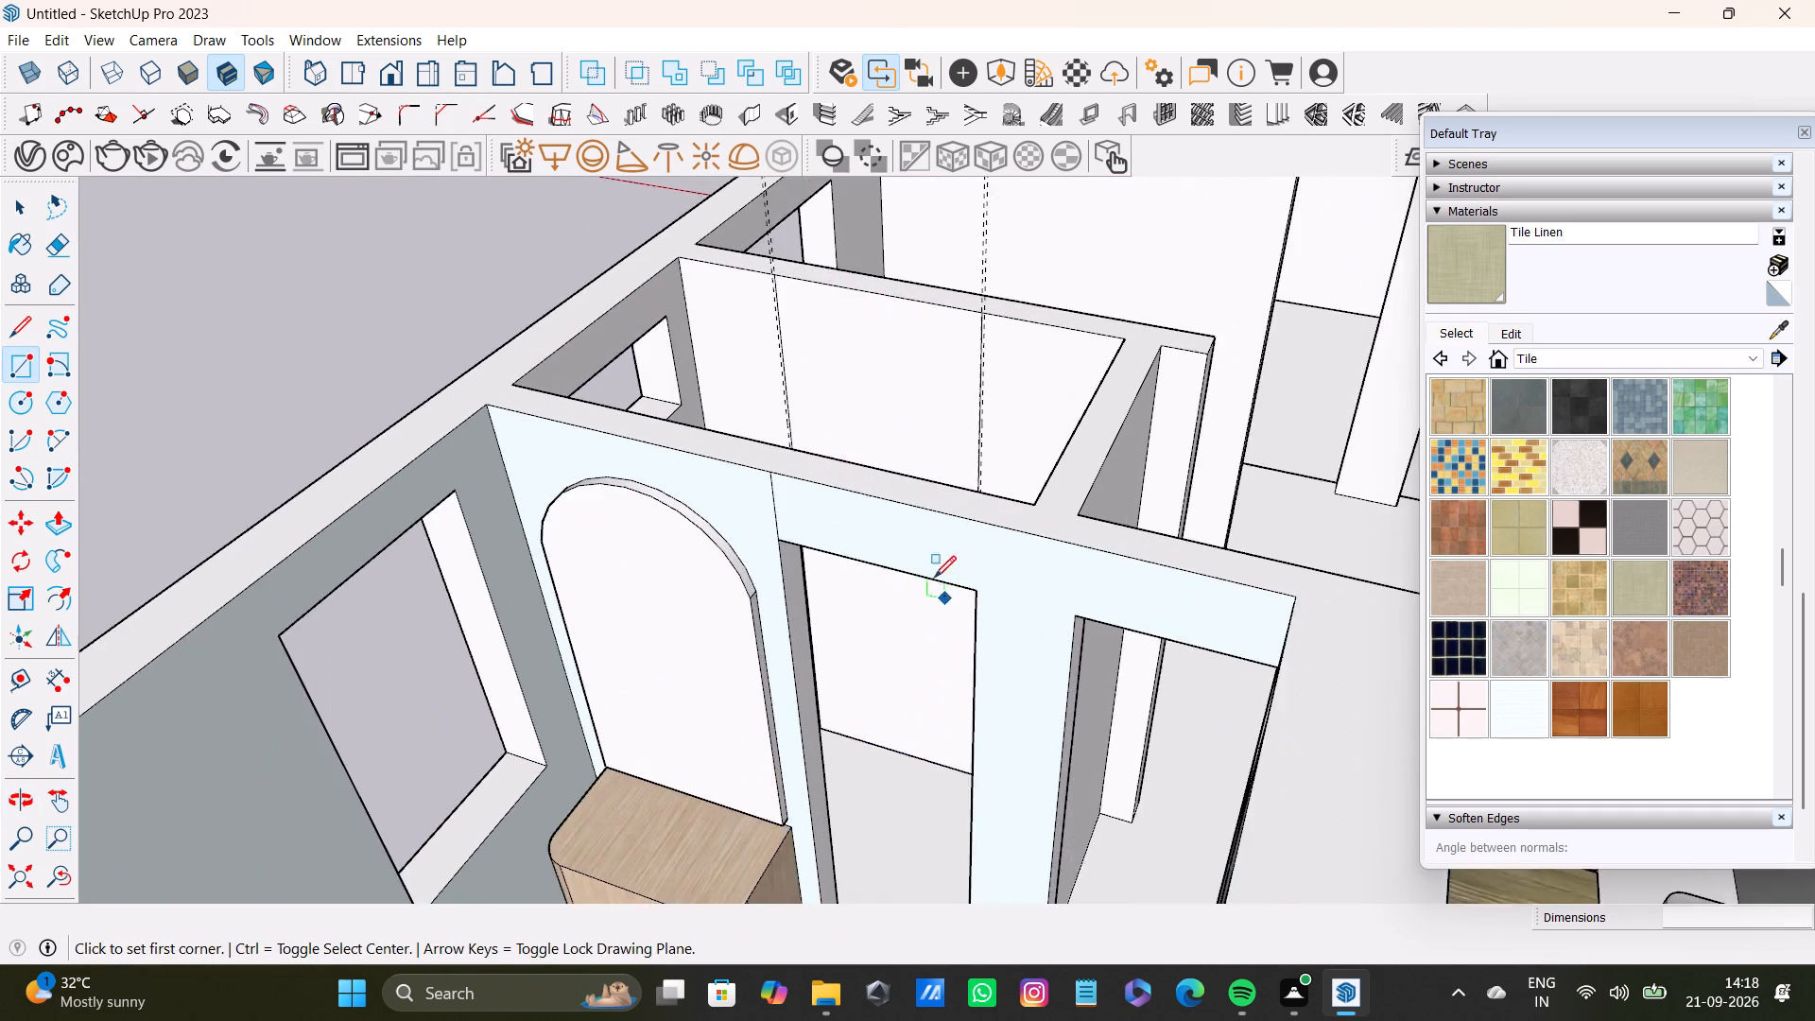
scroll(934, 578, "up", 2)
middle_click_drag(947, 553, 858, 591)
scroll(907, 403, "up", 3)
key("space")
left_click(898, 340)
key("p")
left_click_drag(900, 337, 892, 351)
Place a guide along the back of the panel's top, about 2 7/16" from its front edge and in line with the wall face.
scroll(891, 352, "down", 4, "shift")
middle_click_drag(897, 359, 1009, 509)
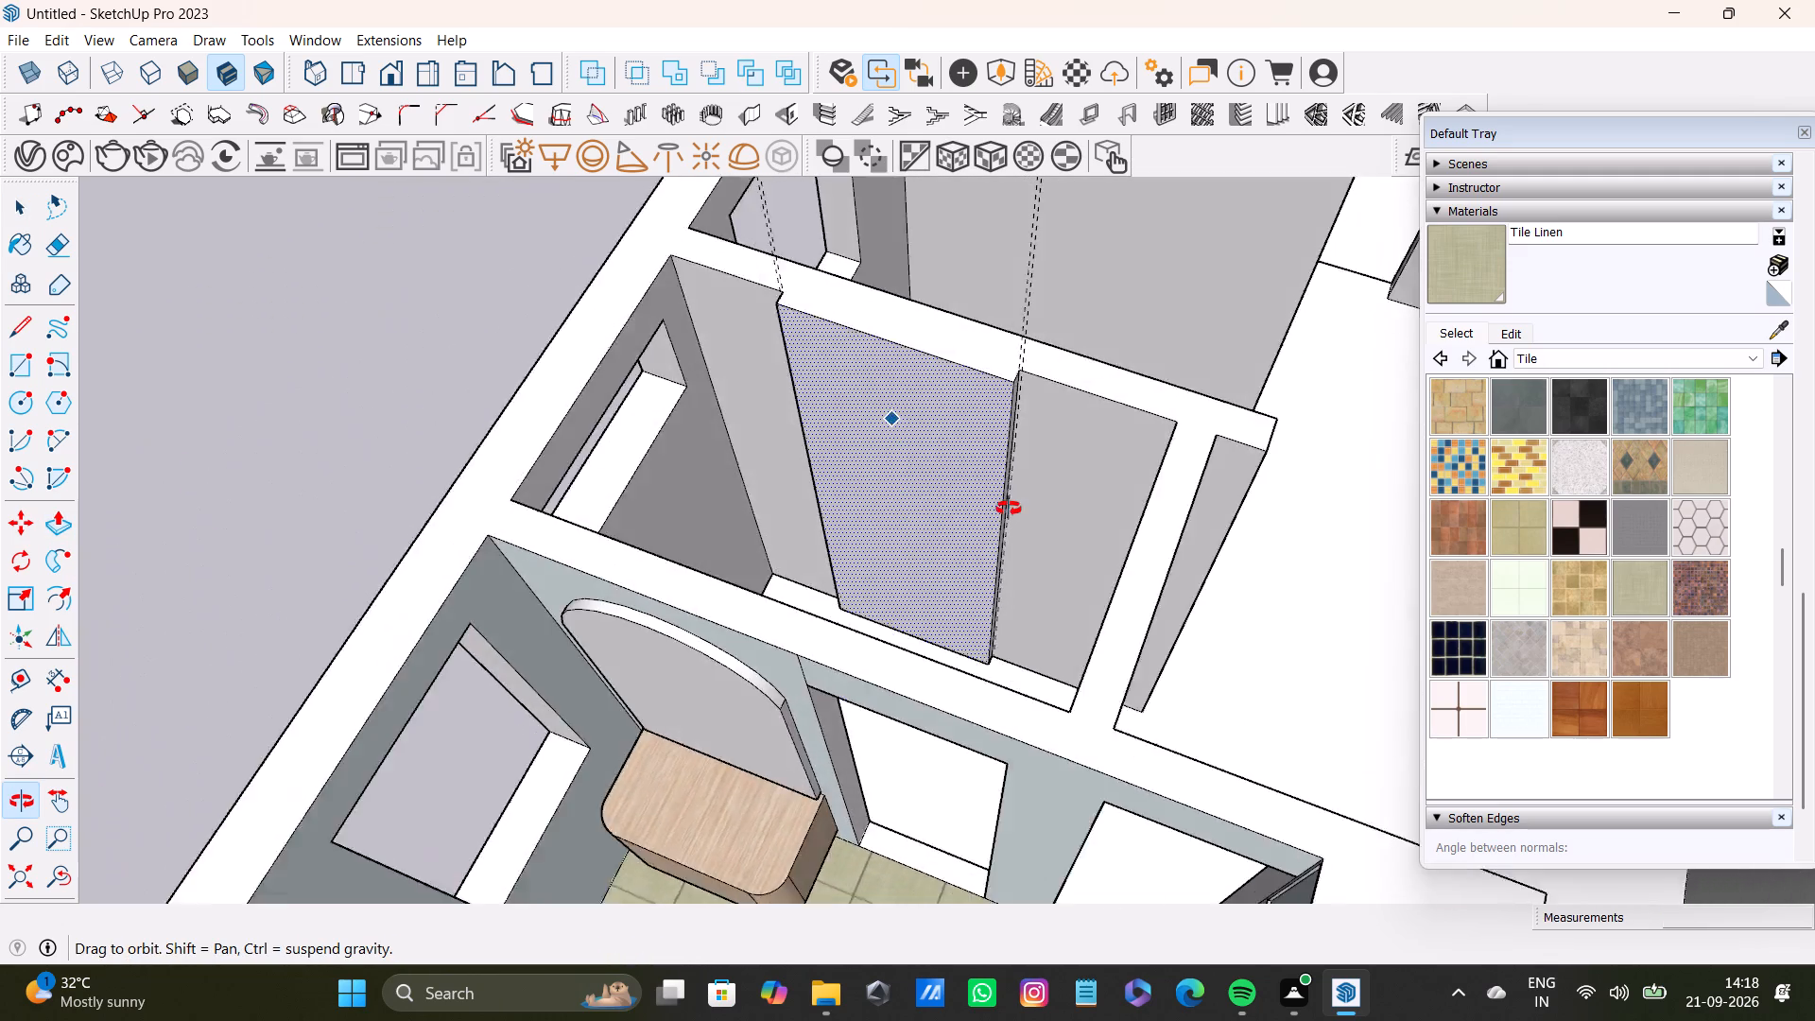
middle_click_drag(1009, 509, 1074, 603)
key("t")
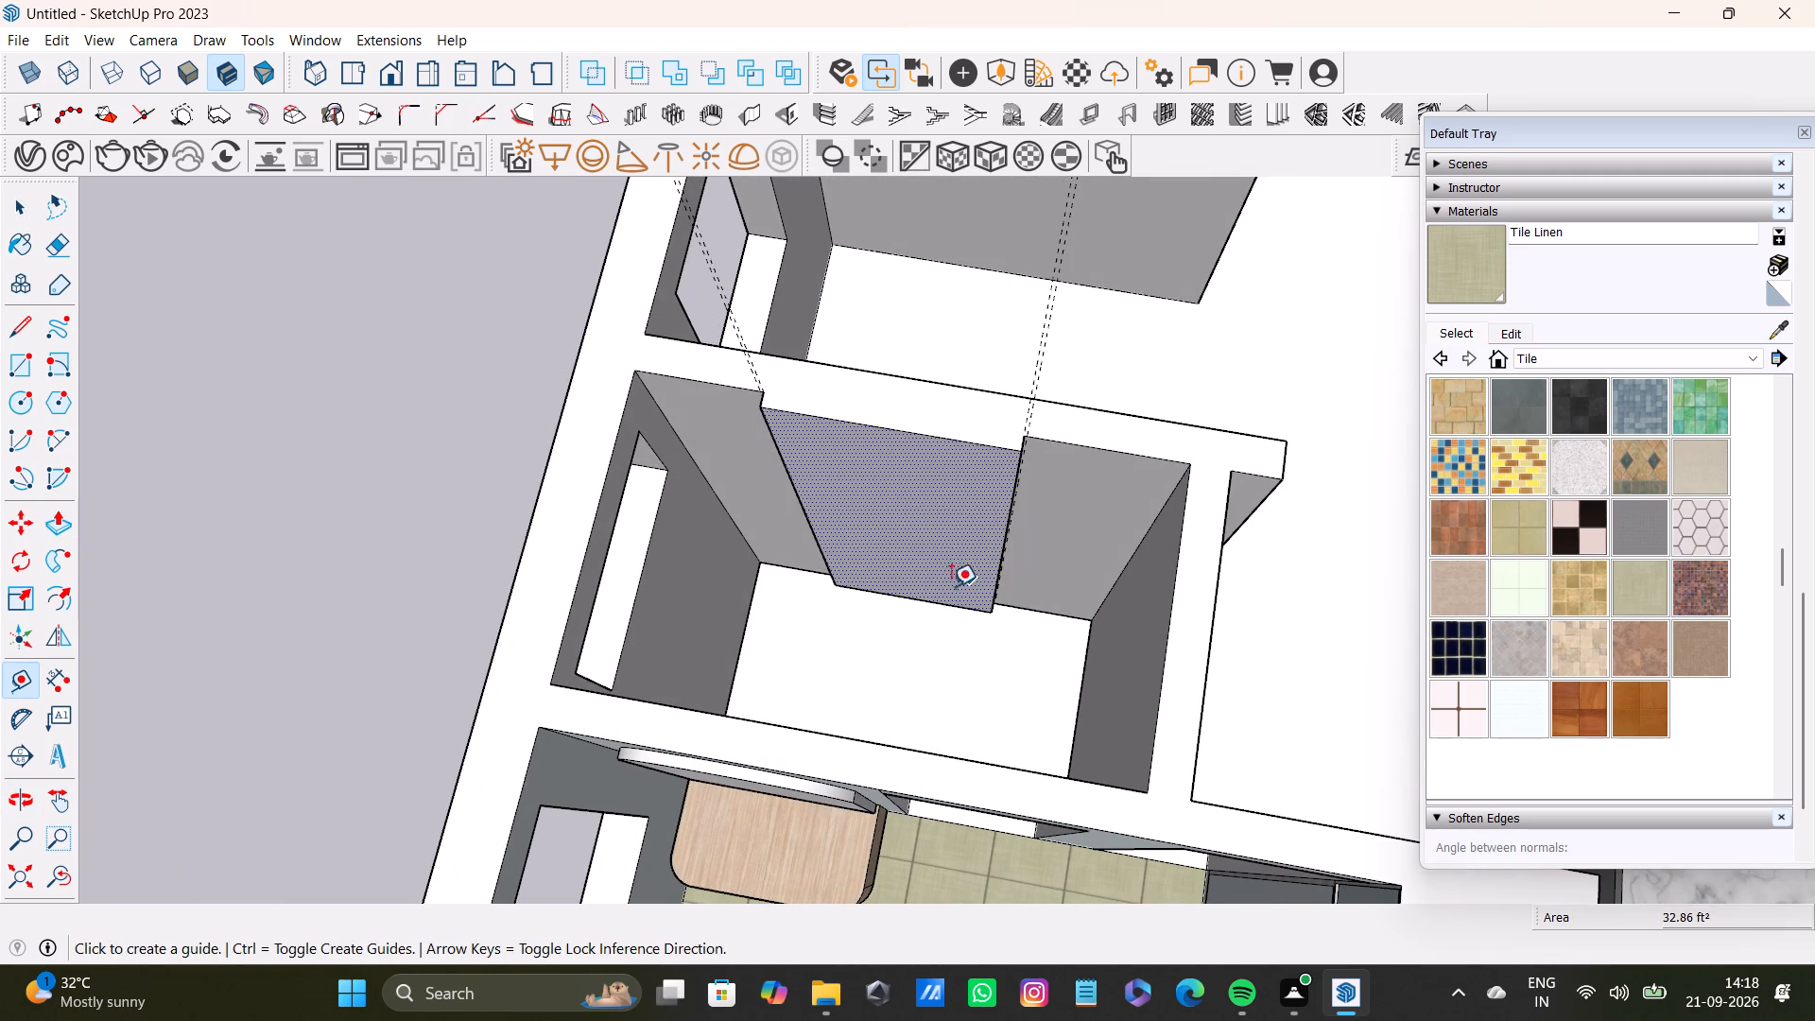
scroll(906, 580, "up", 7)
left_click_drag(952, 305, 1045, 303)
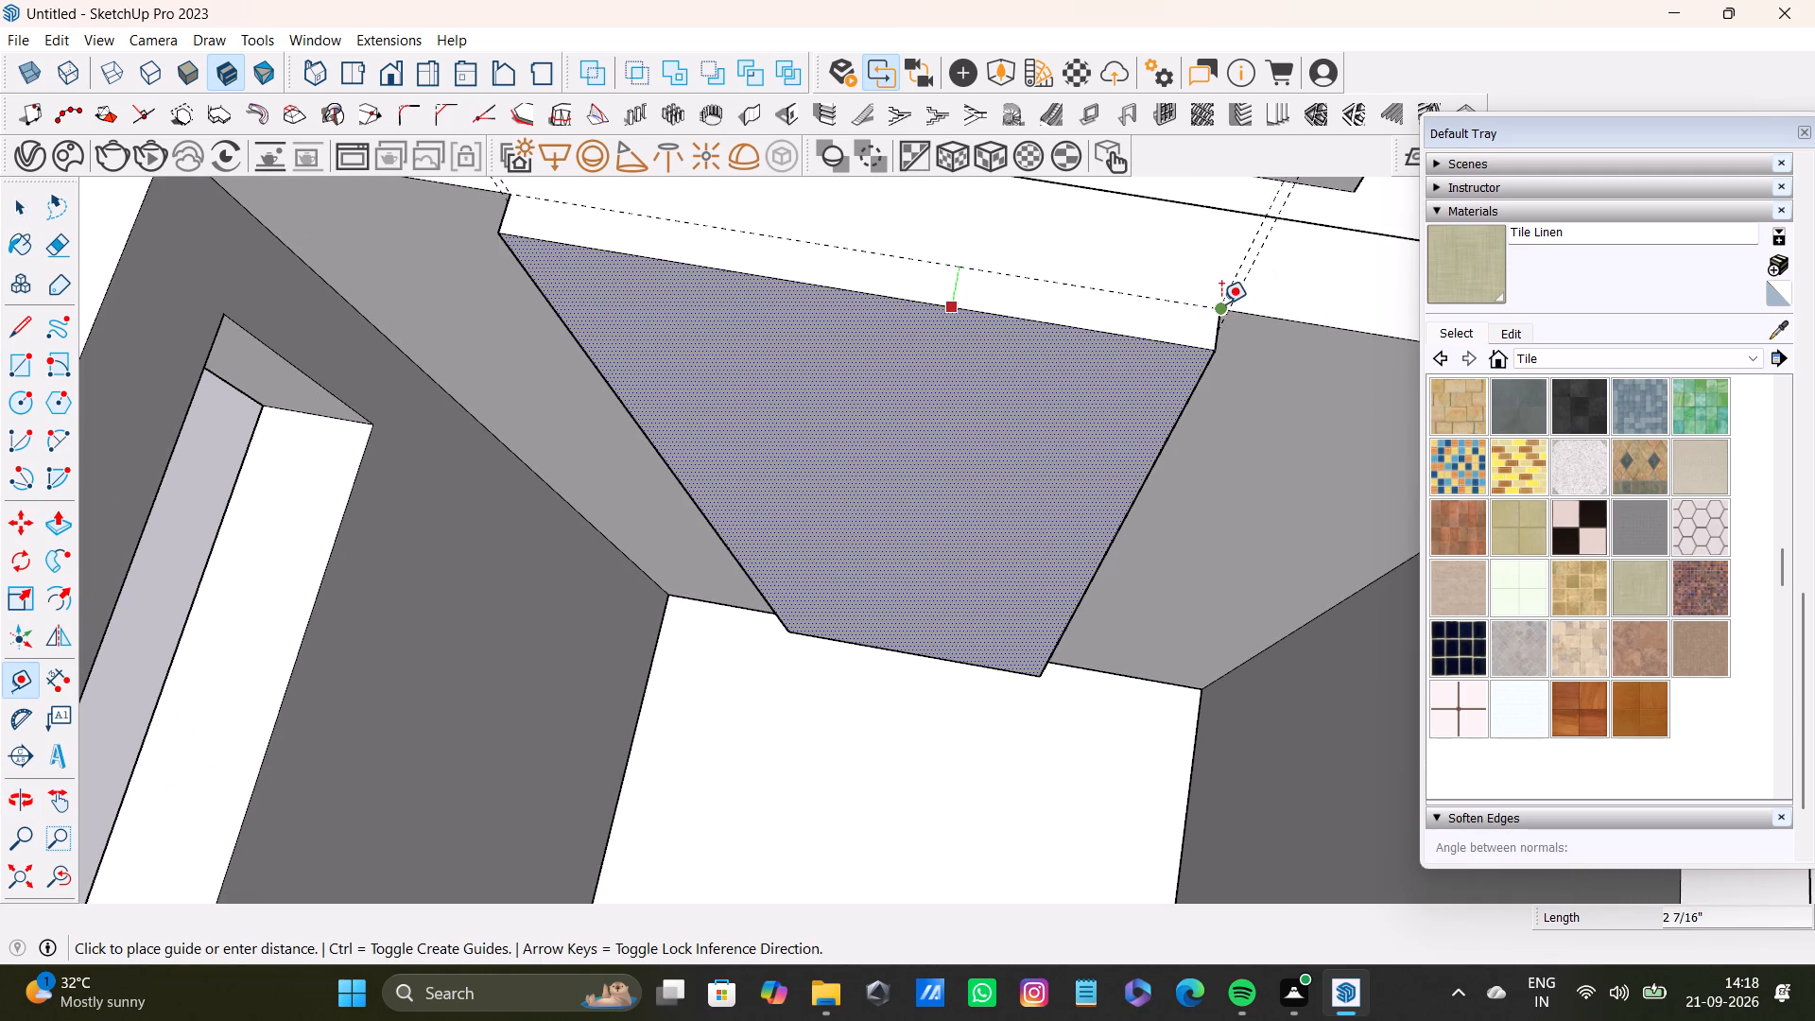
left_click(1221, 303)
Draw a line along that guide between the panel's two back top corners, separating its top from the wall top.
scroll(1049, 372, "down", 4)
middle_click_drag(1031, 361, 1011, 424, "shift")
scroll(654, 276, "up", 3)
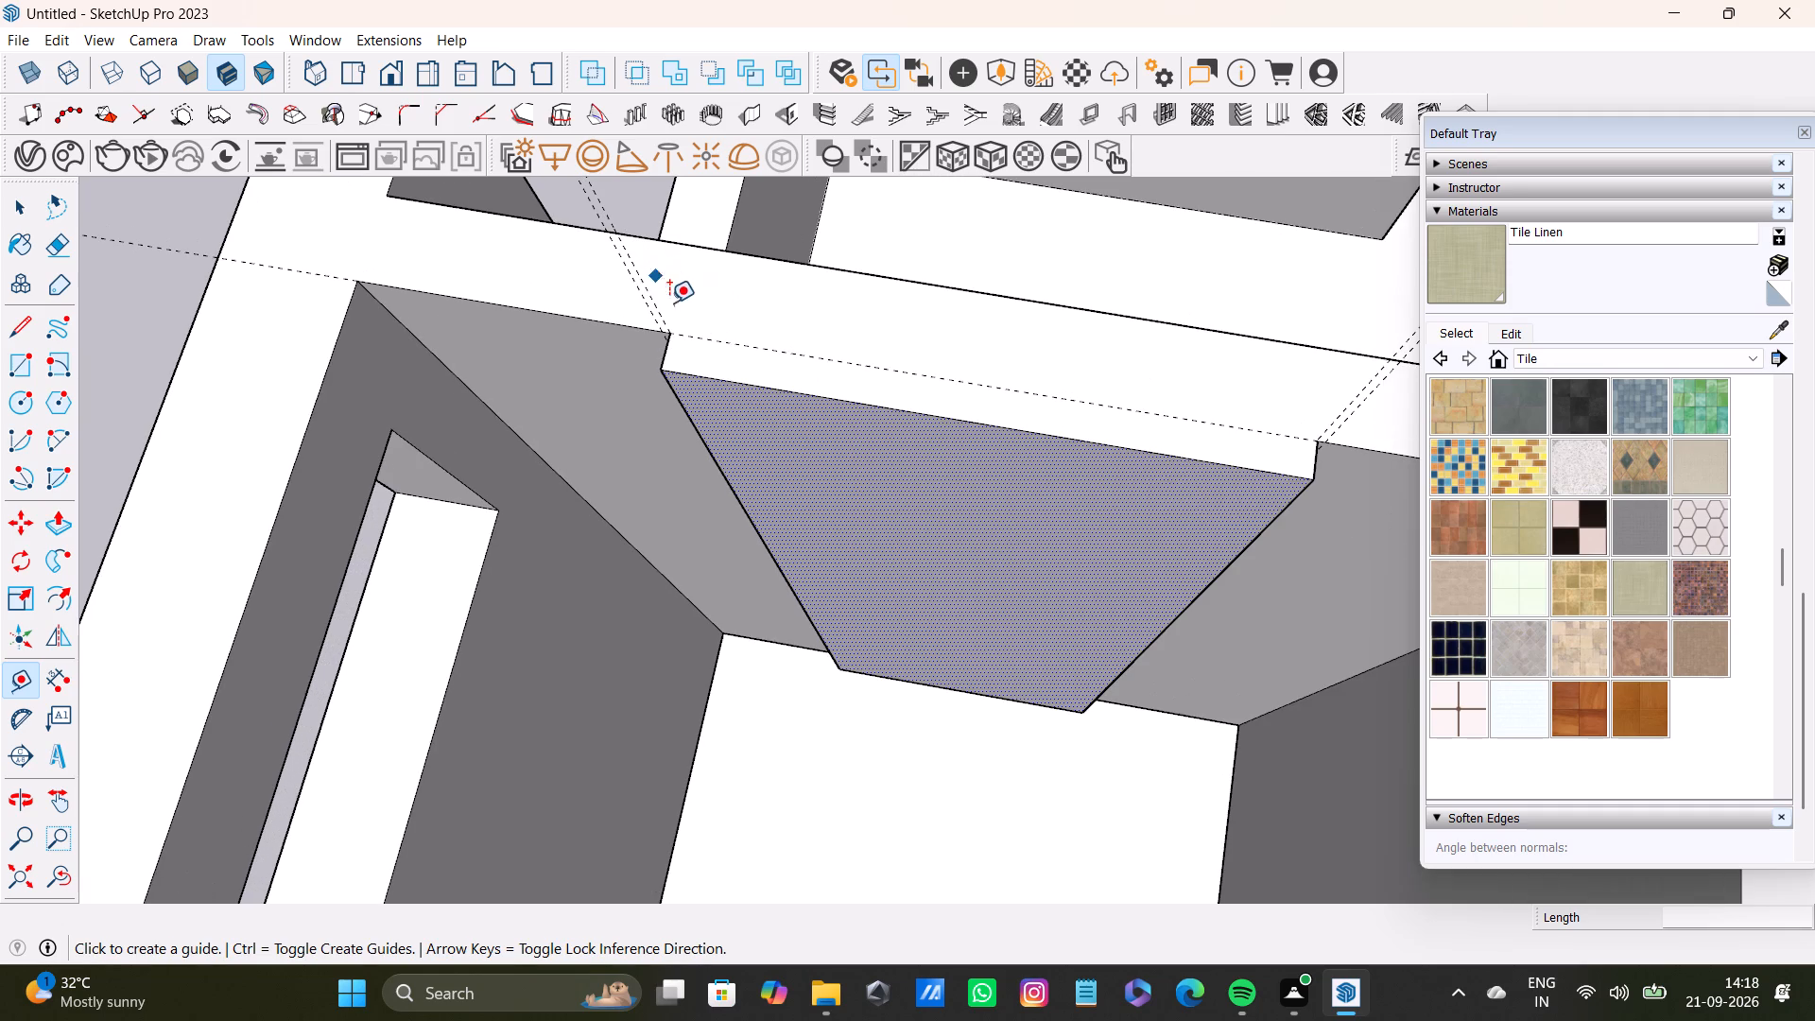
key("l")
scroll(650, 322, "up", 7)
left_click(663, 324)
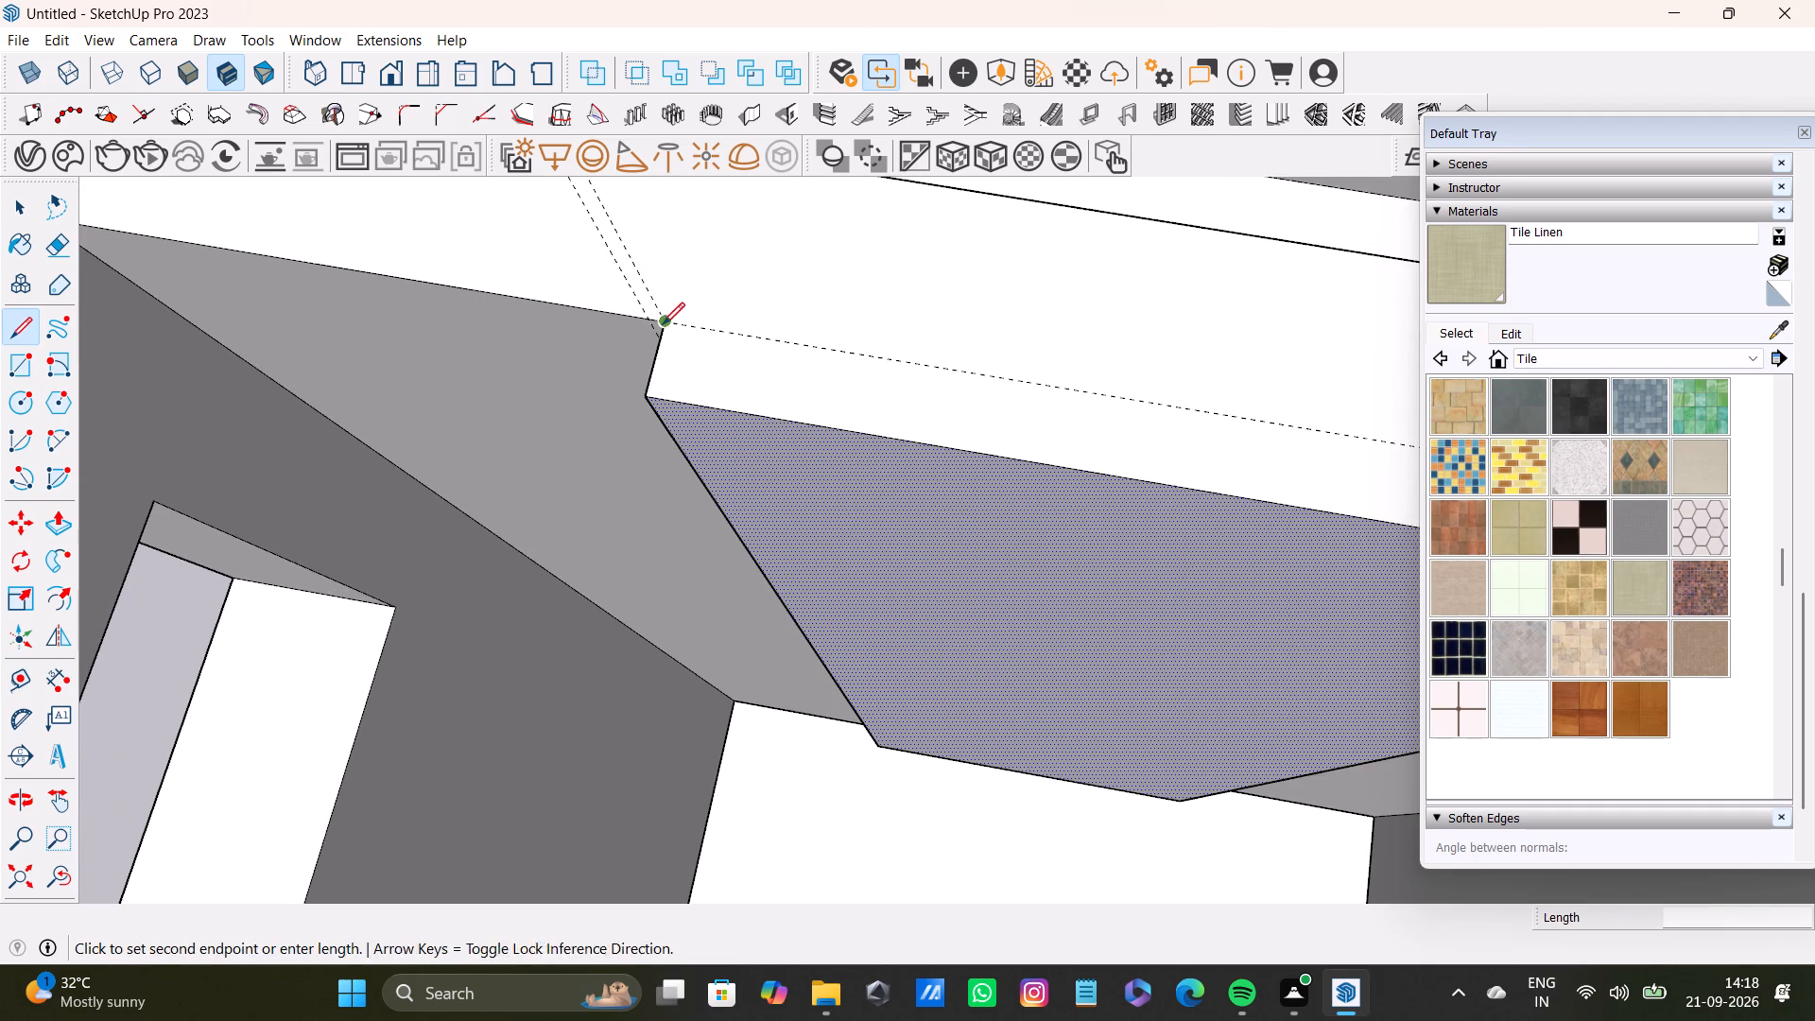
scroll(947, 399, "down", 5)
middle_click_drag(1031, 415, 539, 309, "shift")
left_click(1099, 381)
key("space")
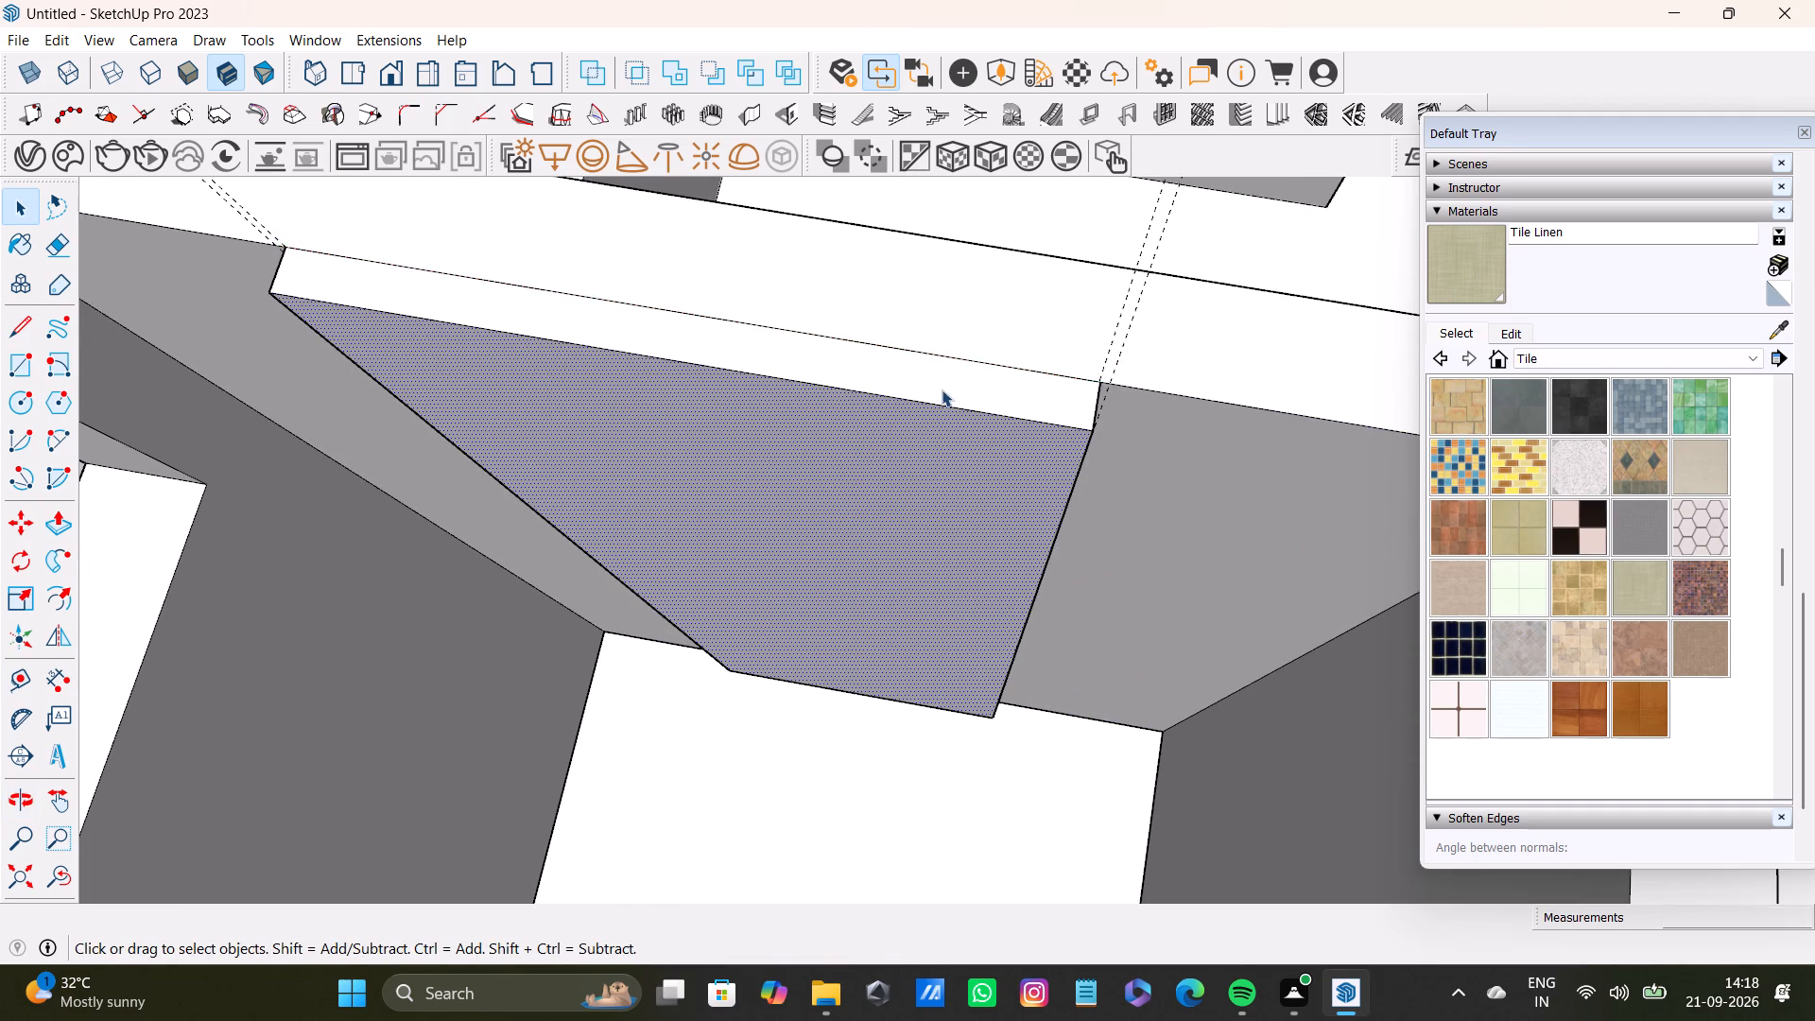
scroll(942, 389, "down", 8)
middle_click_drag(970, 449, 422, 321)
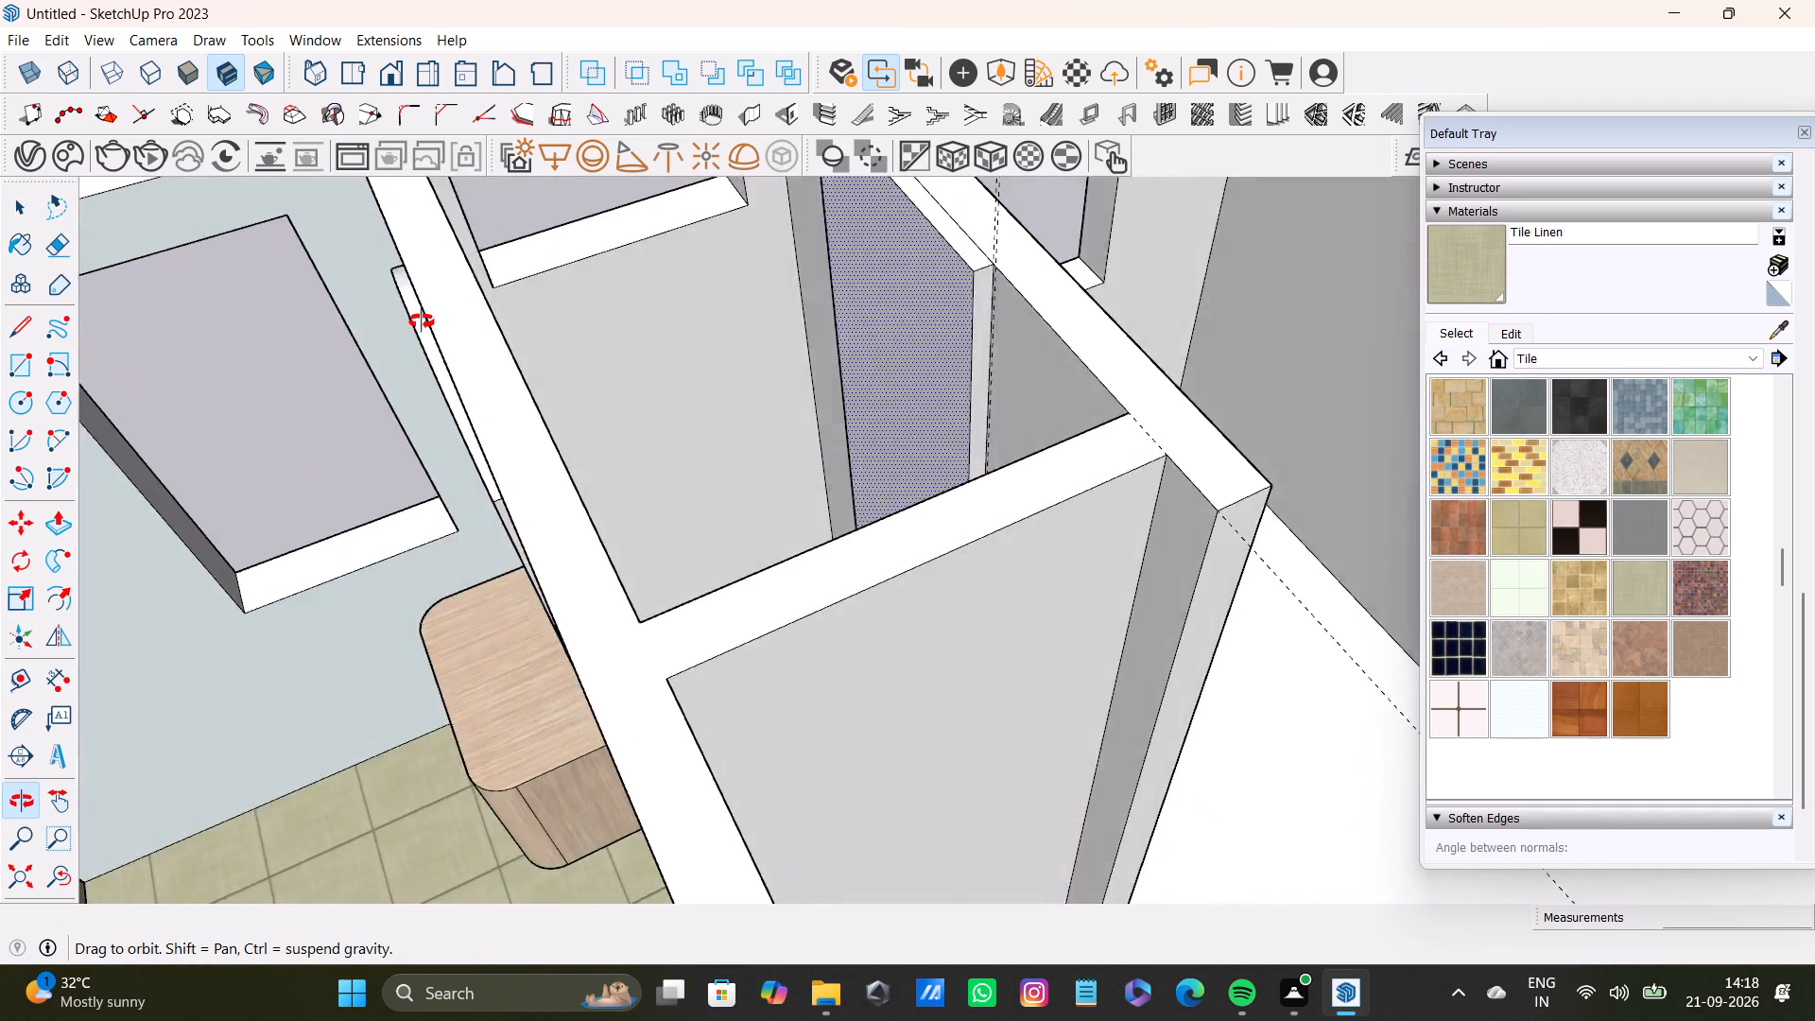
Draw a rectangle about 3' by 11" on the narrow room's floor, its long edge against the short end wall near the doorway.
middle_click_drag(422, 321, 1119, 266)
middle_click_drag(915, 400, 1390, 446)
middle_click_drag(1341, 572, 1048, 583)
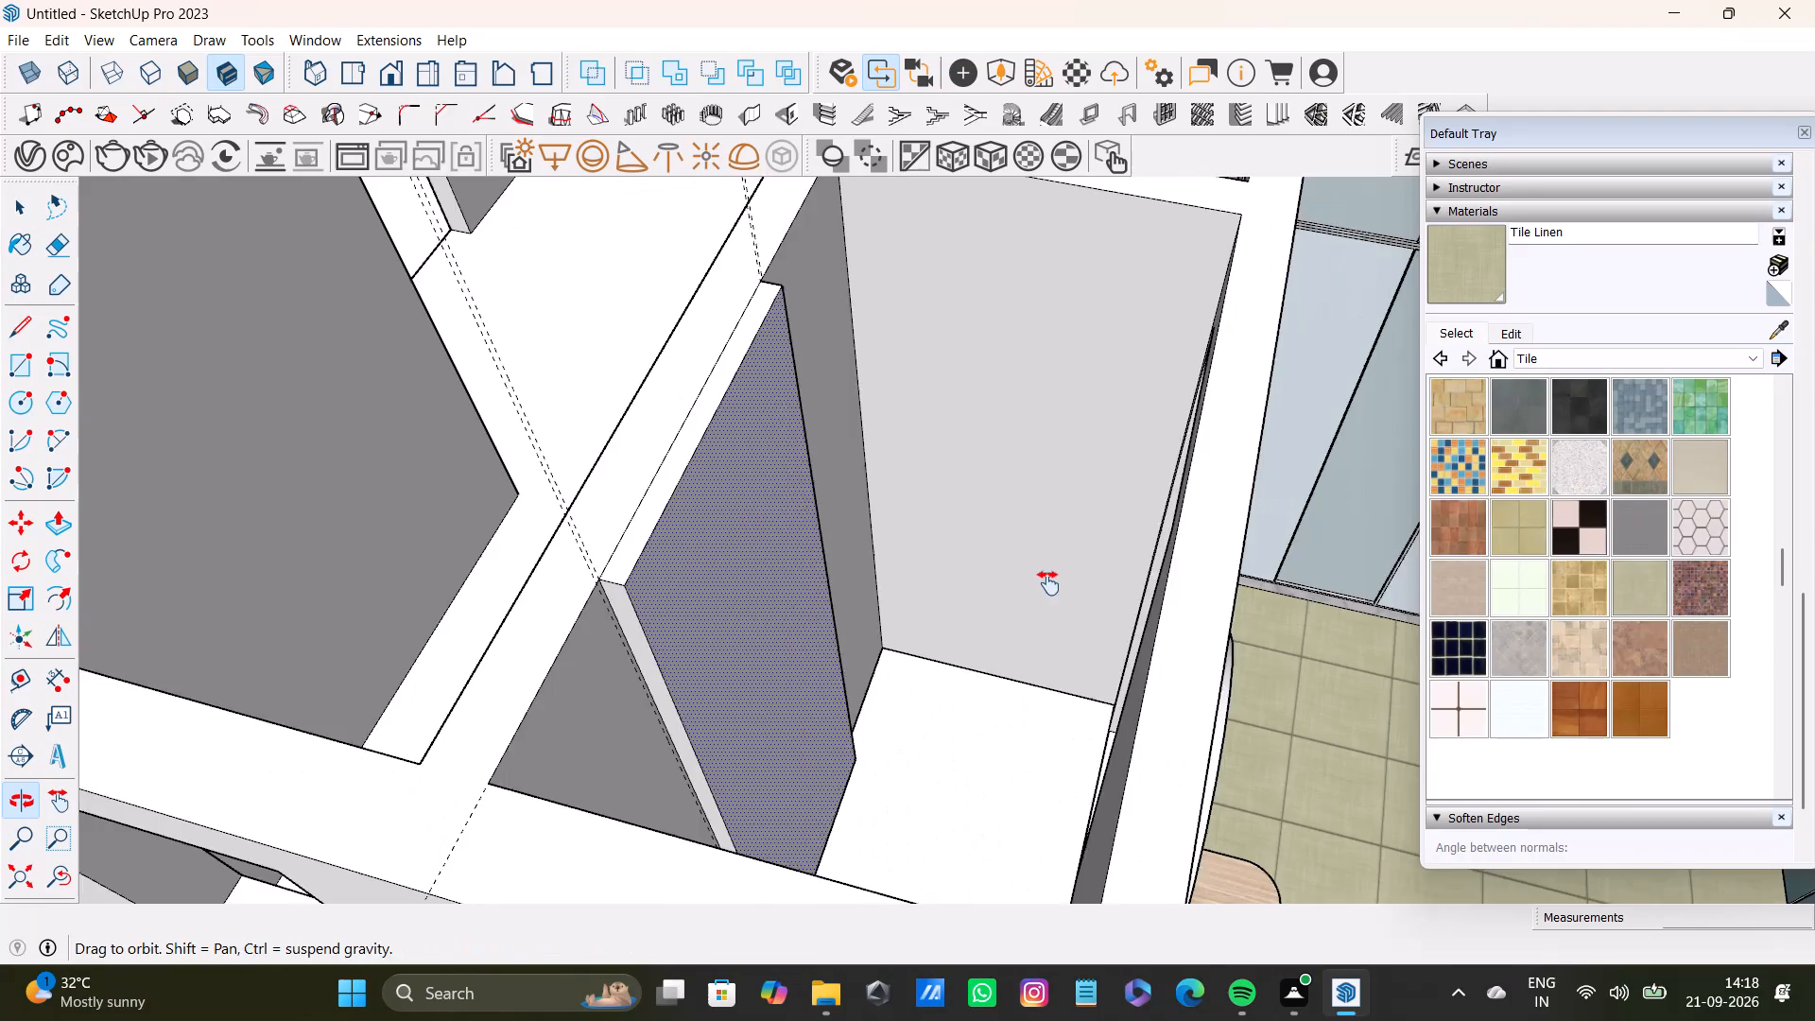
middle_click_drag(1048, 583, 1045, 587)
scroll(1011, 612, "up", 3)
middle_click_drag(1016, 621, 1120, 609)
scroll(1105, 603, "up", 2)
middle_click_drag(1105, 603, 1092, 632)
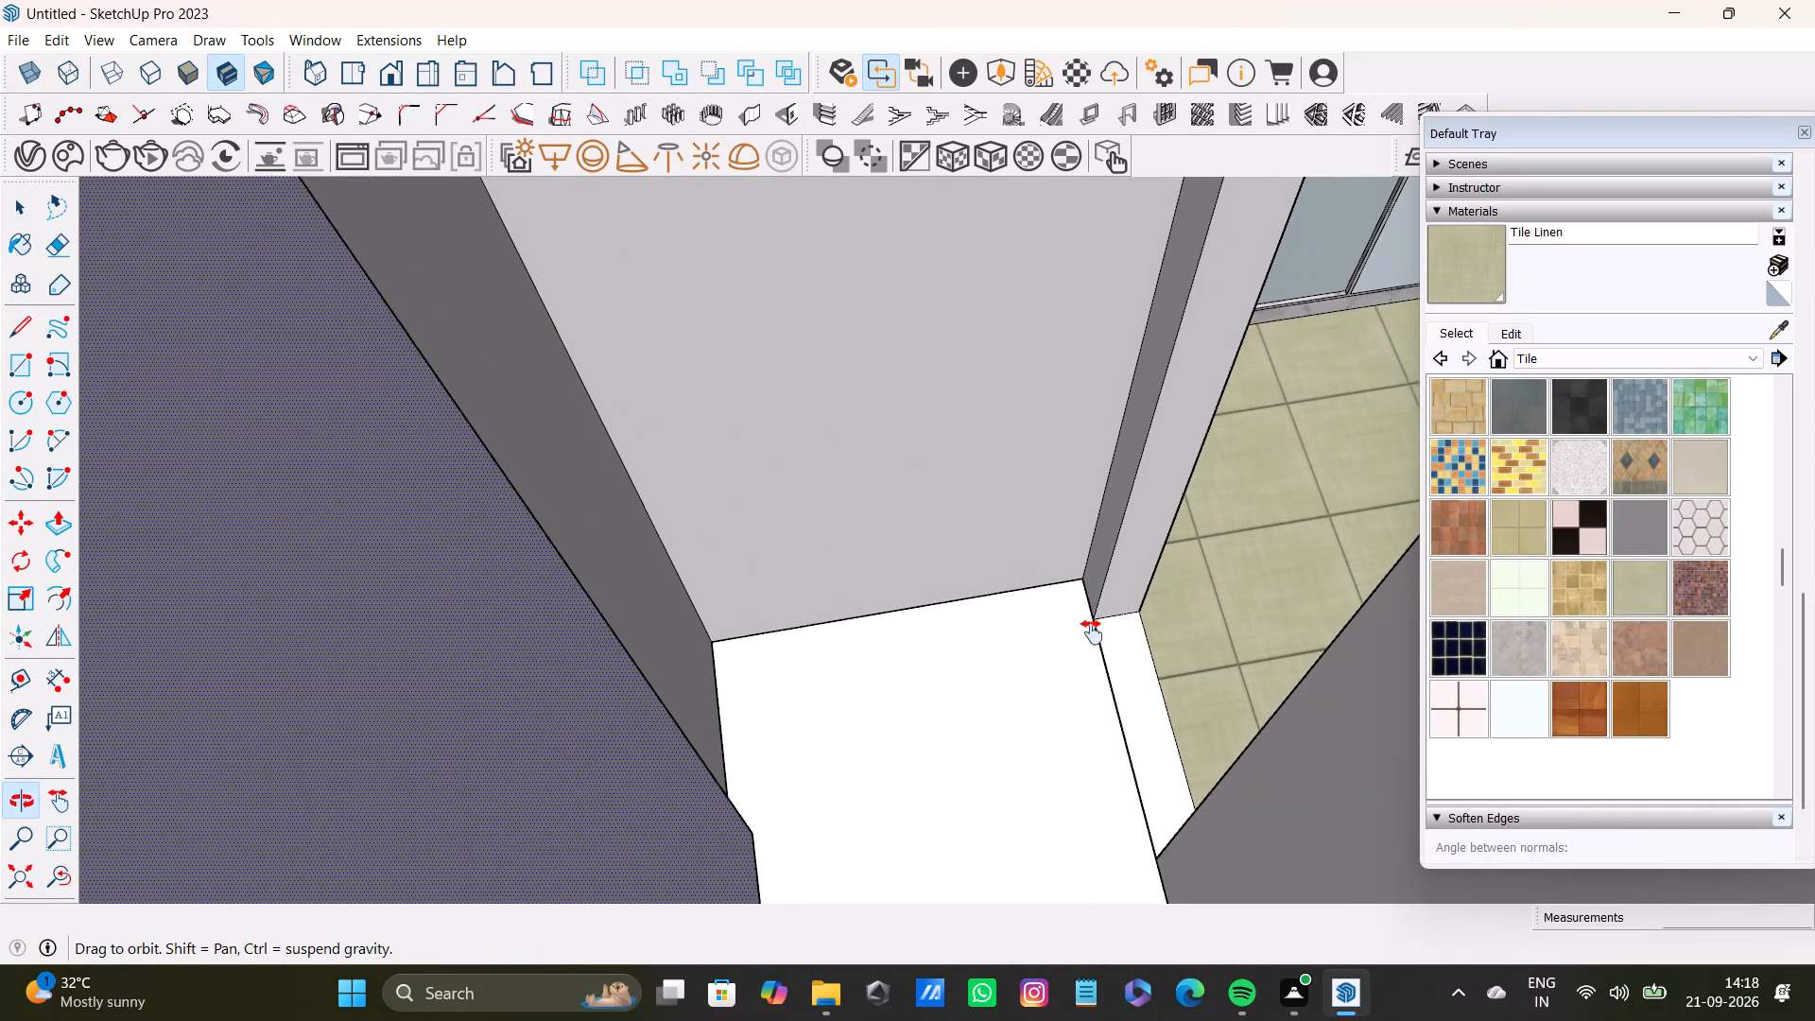
middle_click_drag(1092, 632, 1009, 659)
key("r")
scroll(728, 675, "up", 6)
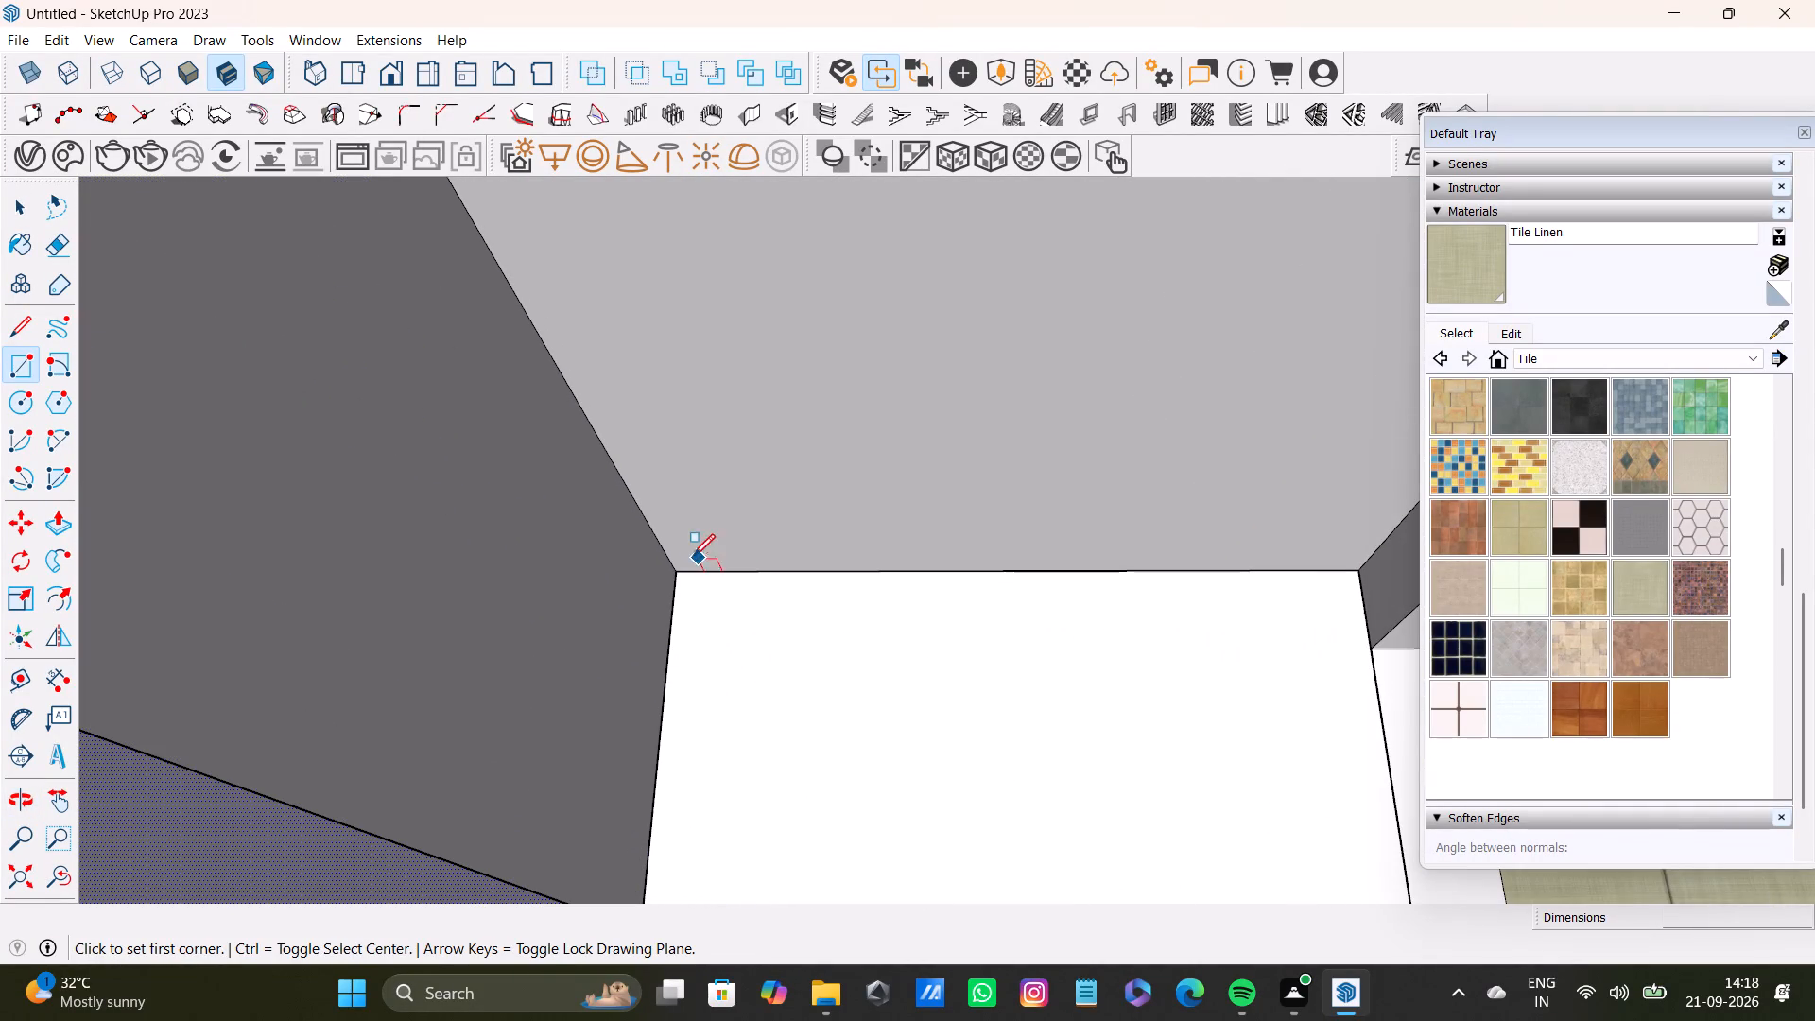
left_click_drag(711, 573, 719, 573)
scroll(944, 703, "down", 3)
middle_click_drag(1149, 725, 1072, 664, "shift")
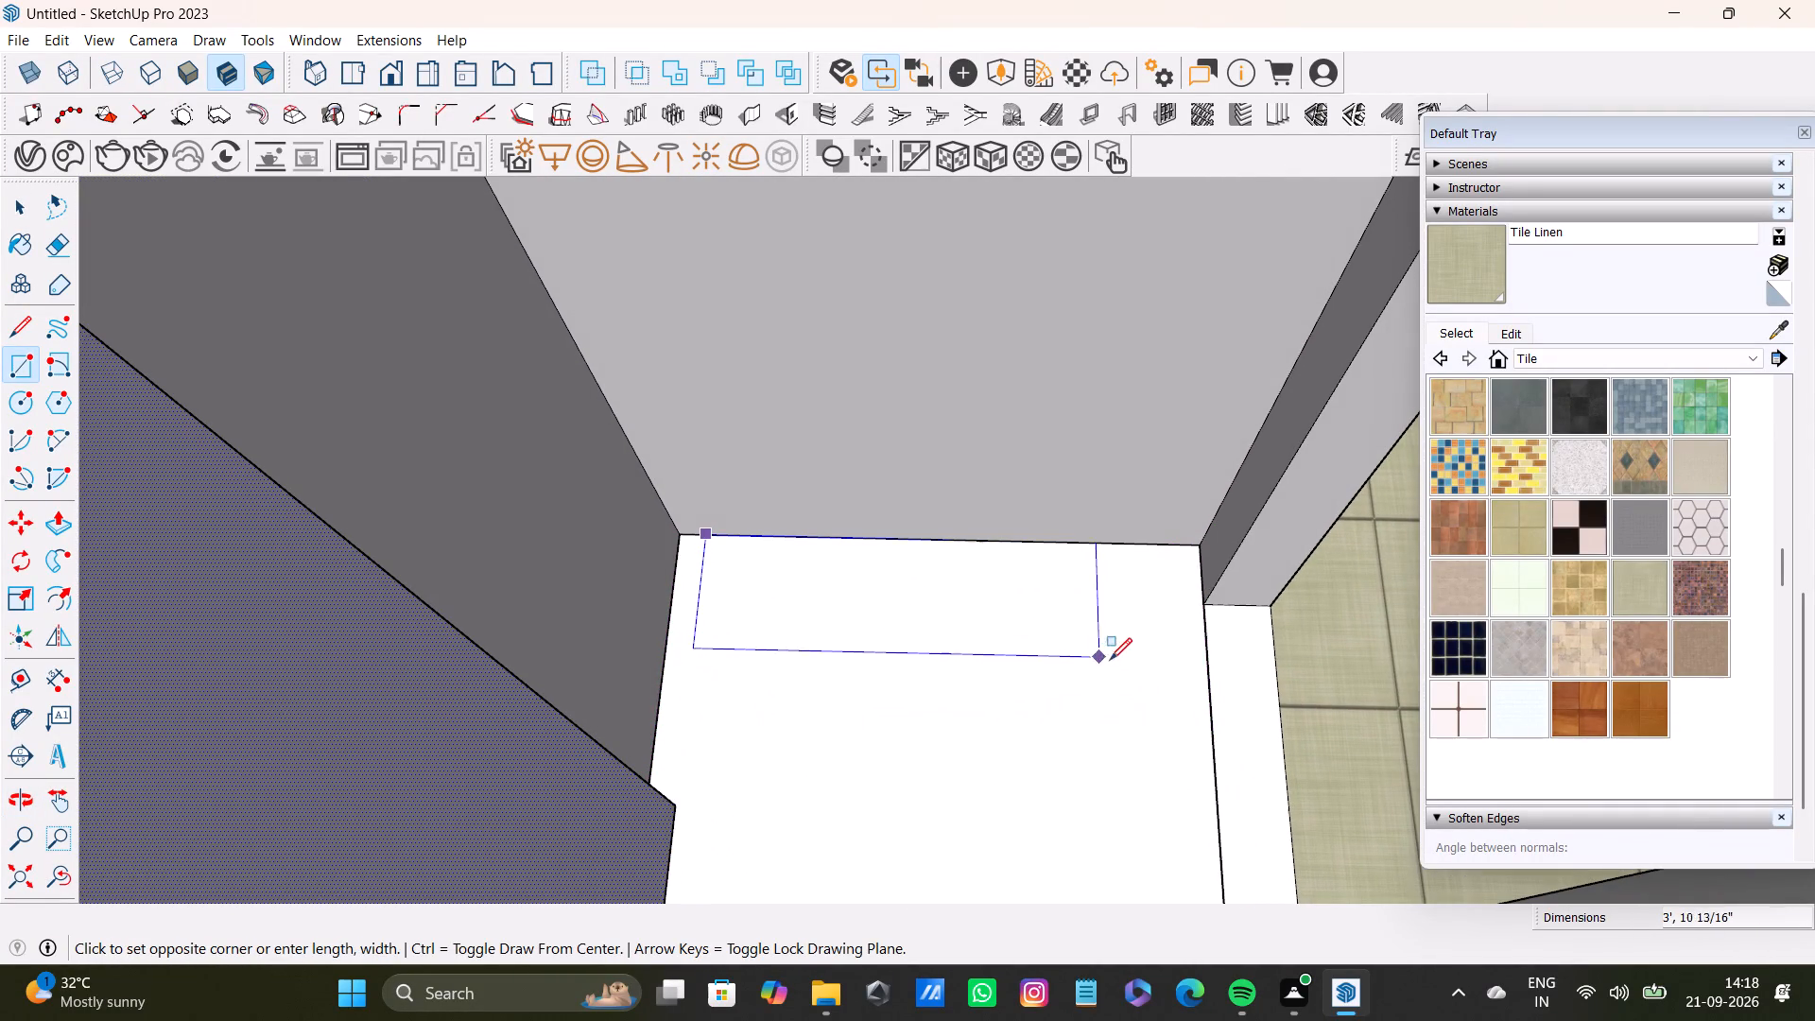
left_click(1125, 663)
Push/Pull the floor rectangle up about 3' 11" into a box against the end wall.
key("space")
left_click(1066, 638)
key("p")
left_click_drag(1066, 634, 994, 500)
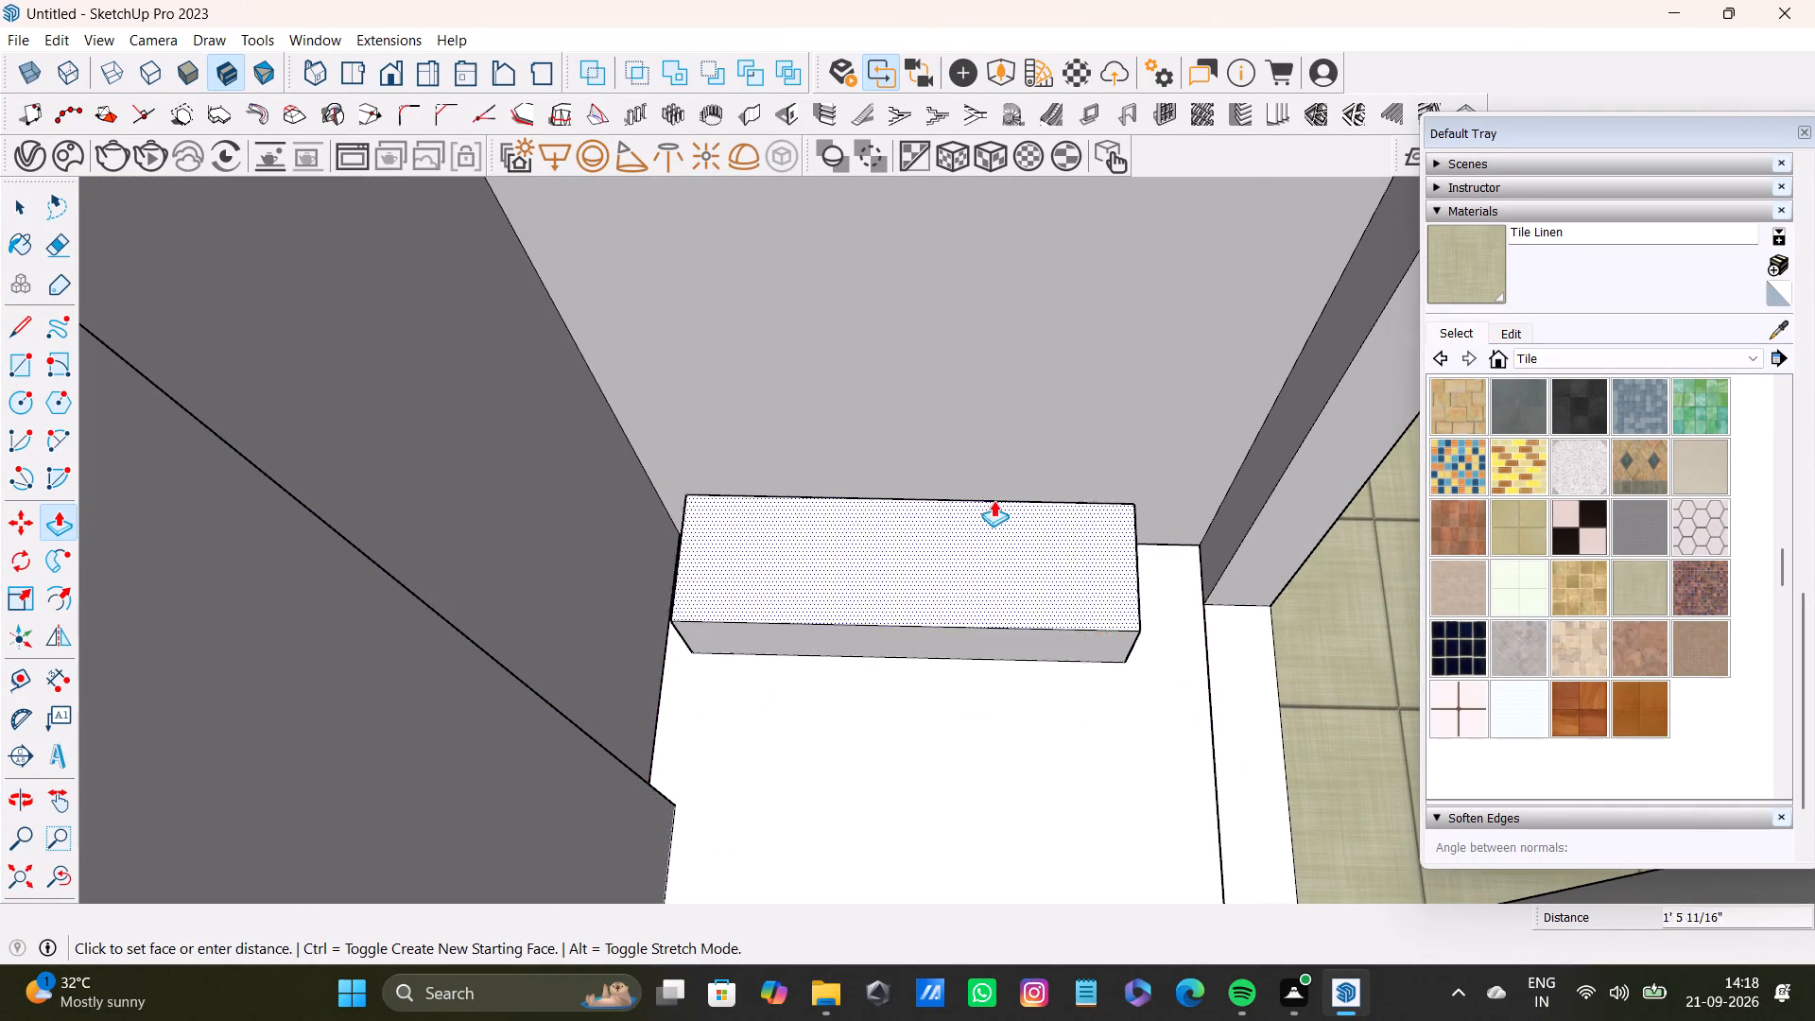
left_click_drag(994, 500, 938, 355)
scroll(943, 448, "down", 8)
middle_click_drag(965, 500, 349, 296)
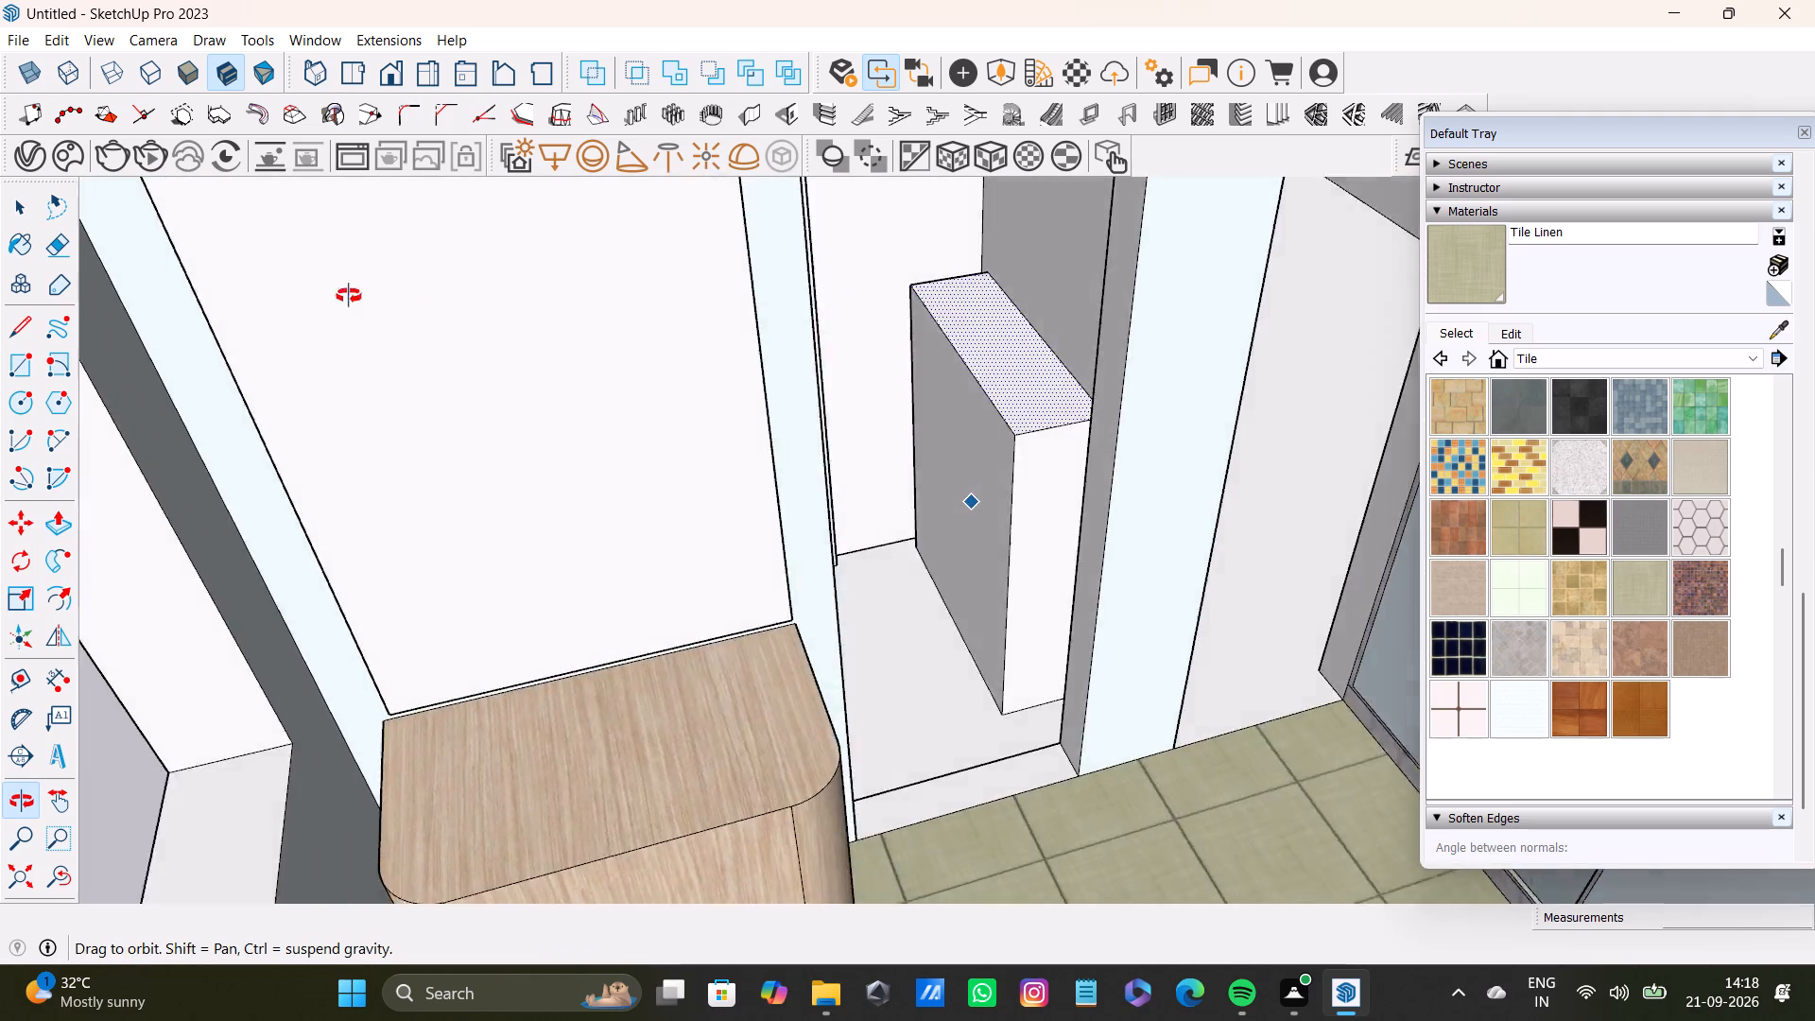
middle_click_drag(349, 296, 349, 299)
scroll(1087, 441, "up", 3)
middle_click_drag(1042, 479, 1104, 378)
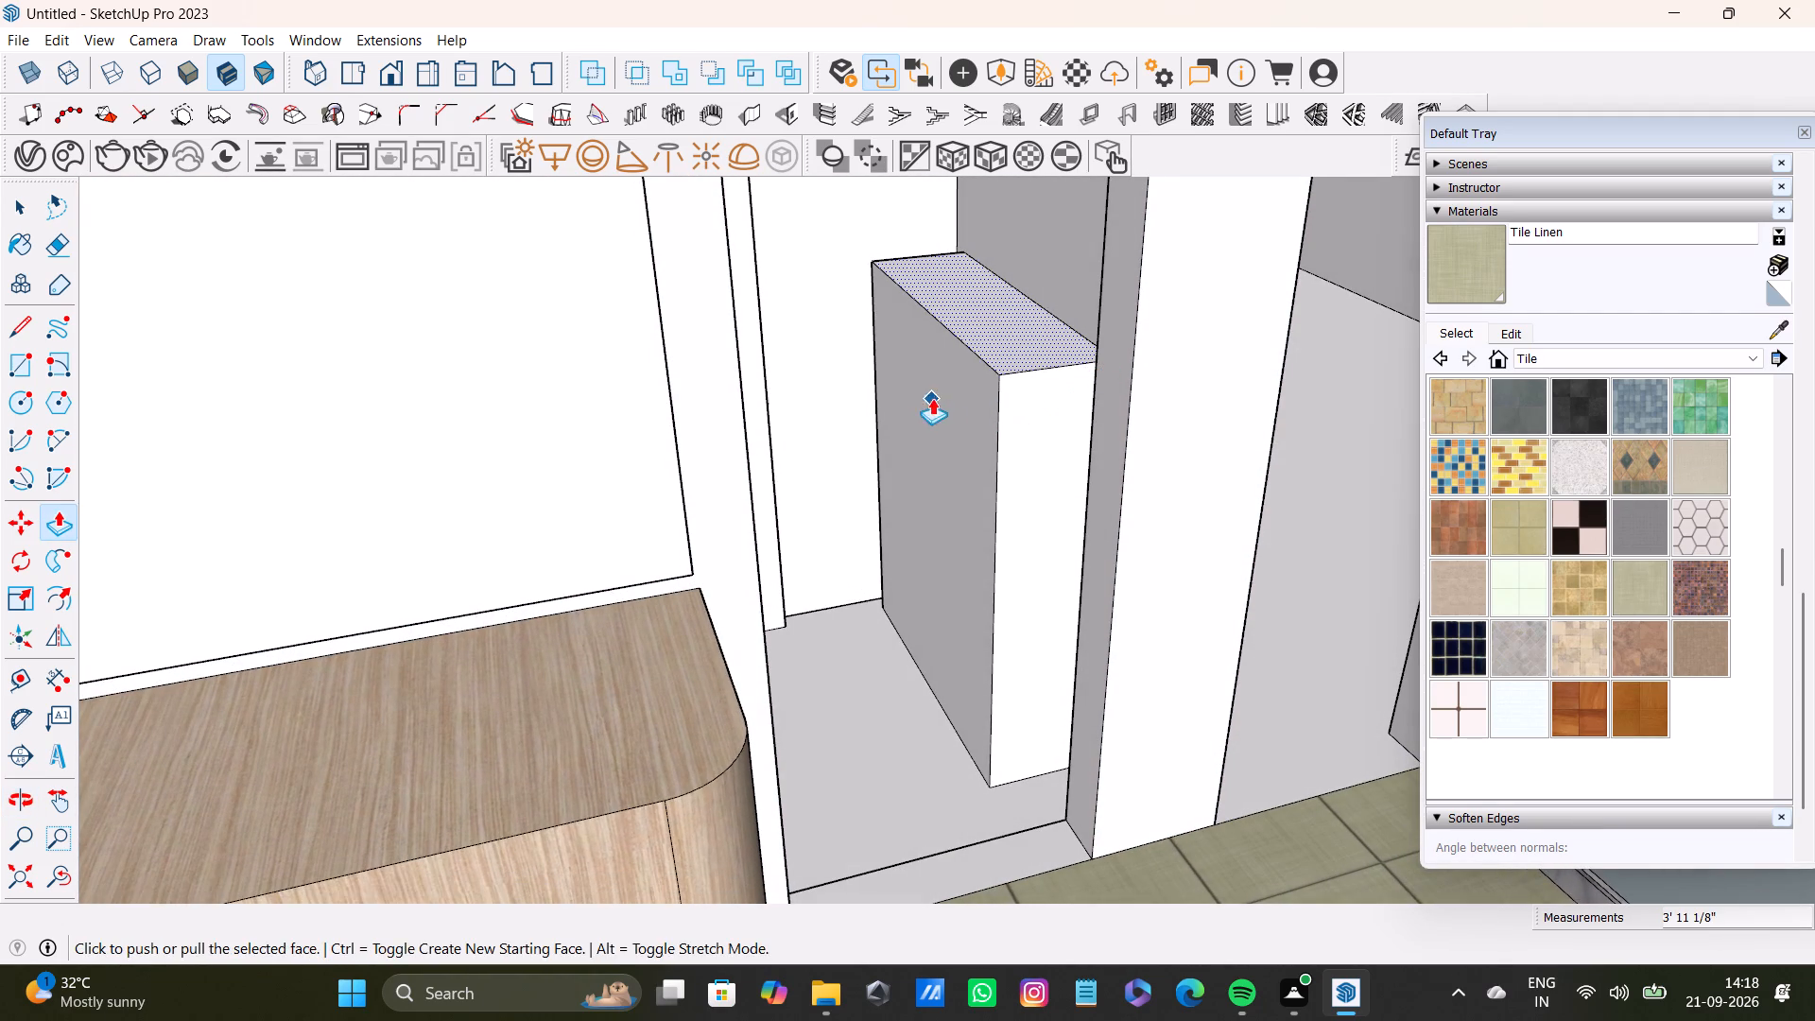
Push/Pull the box's long side face outward, away from the end wall, to make the box deeper.
key("space")
left_click(937, 396)
key("p")
left_click_drag(942, 400, 860, 406)
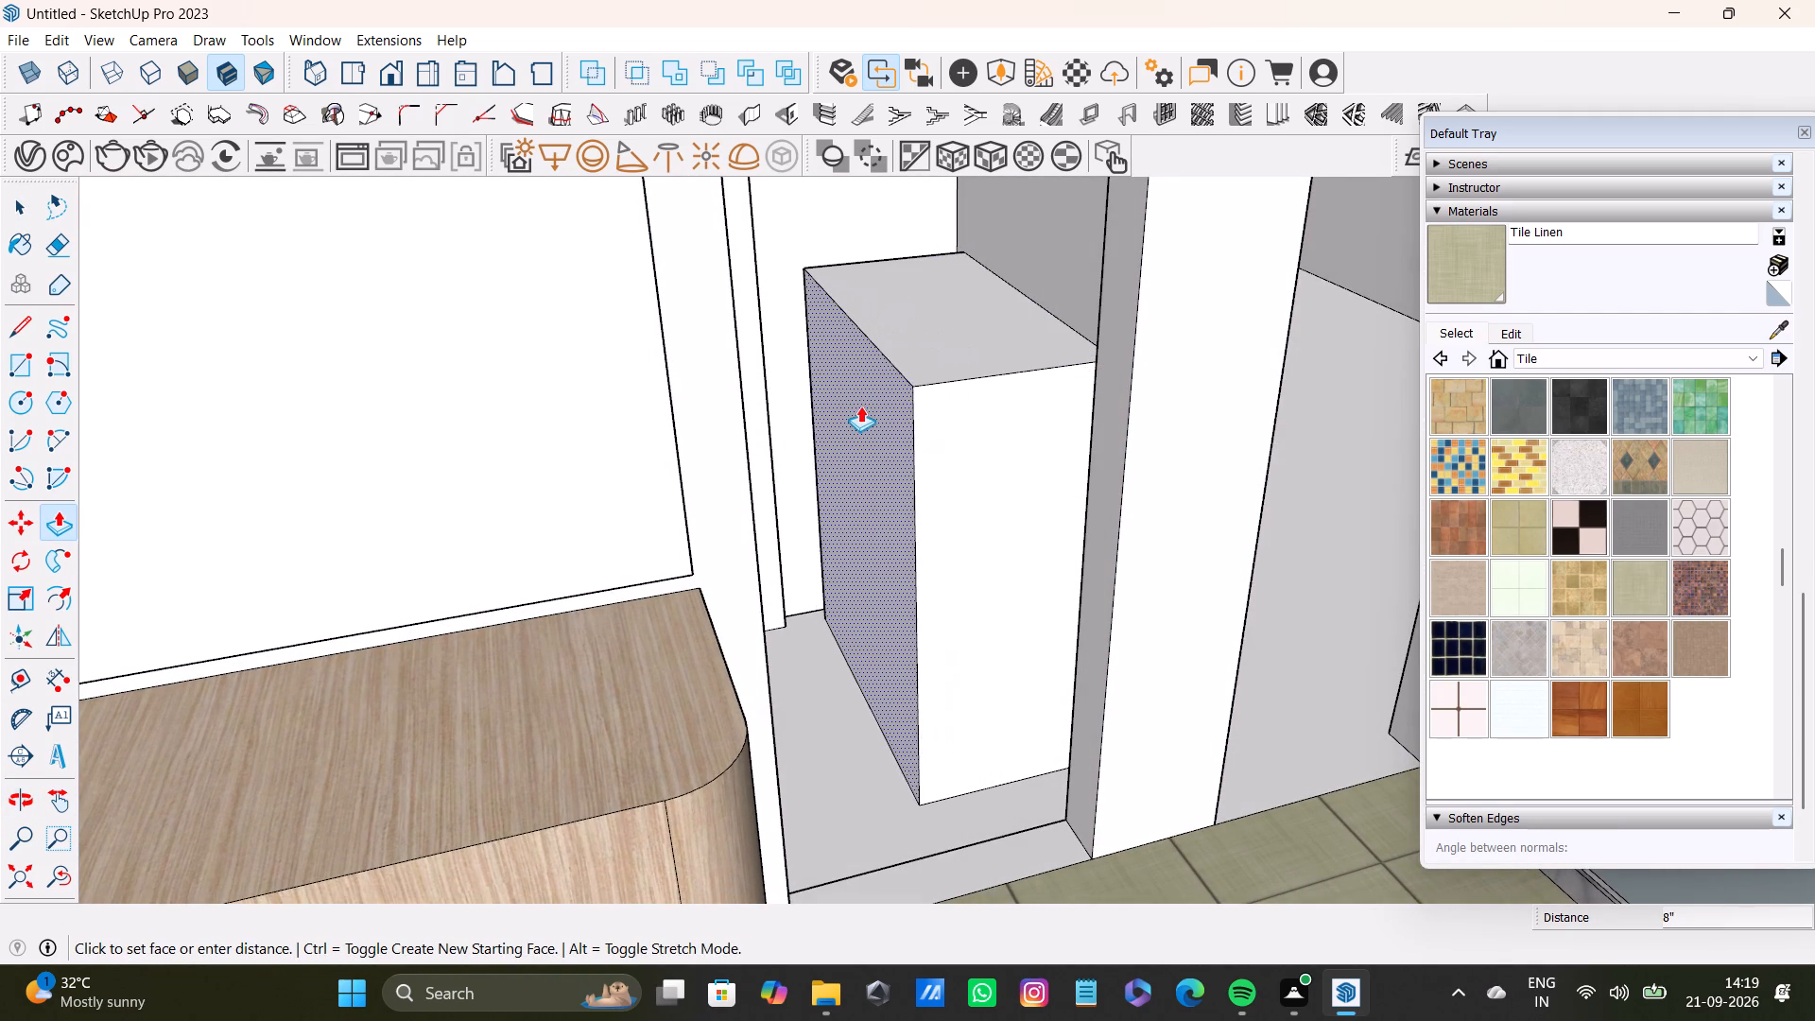
left_click_drag(860, 406, 860, 405)
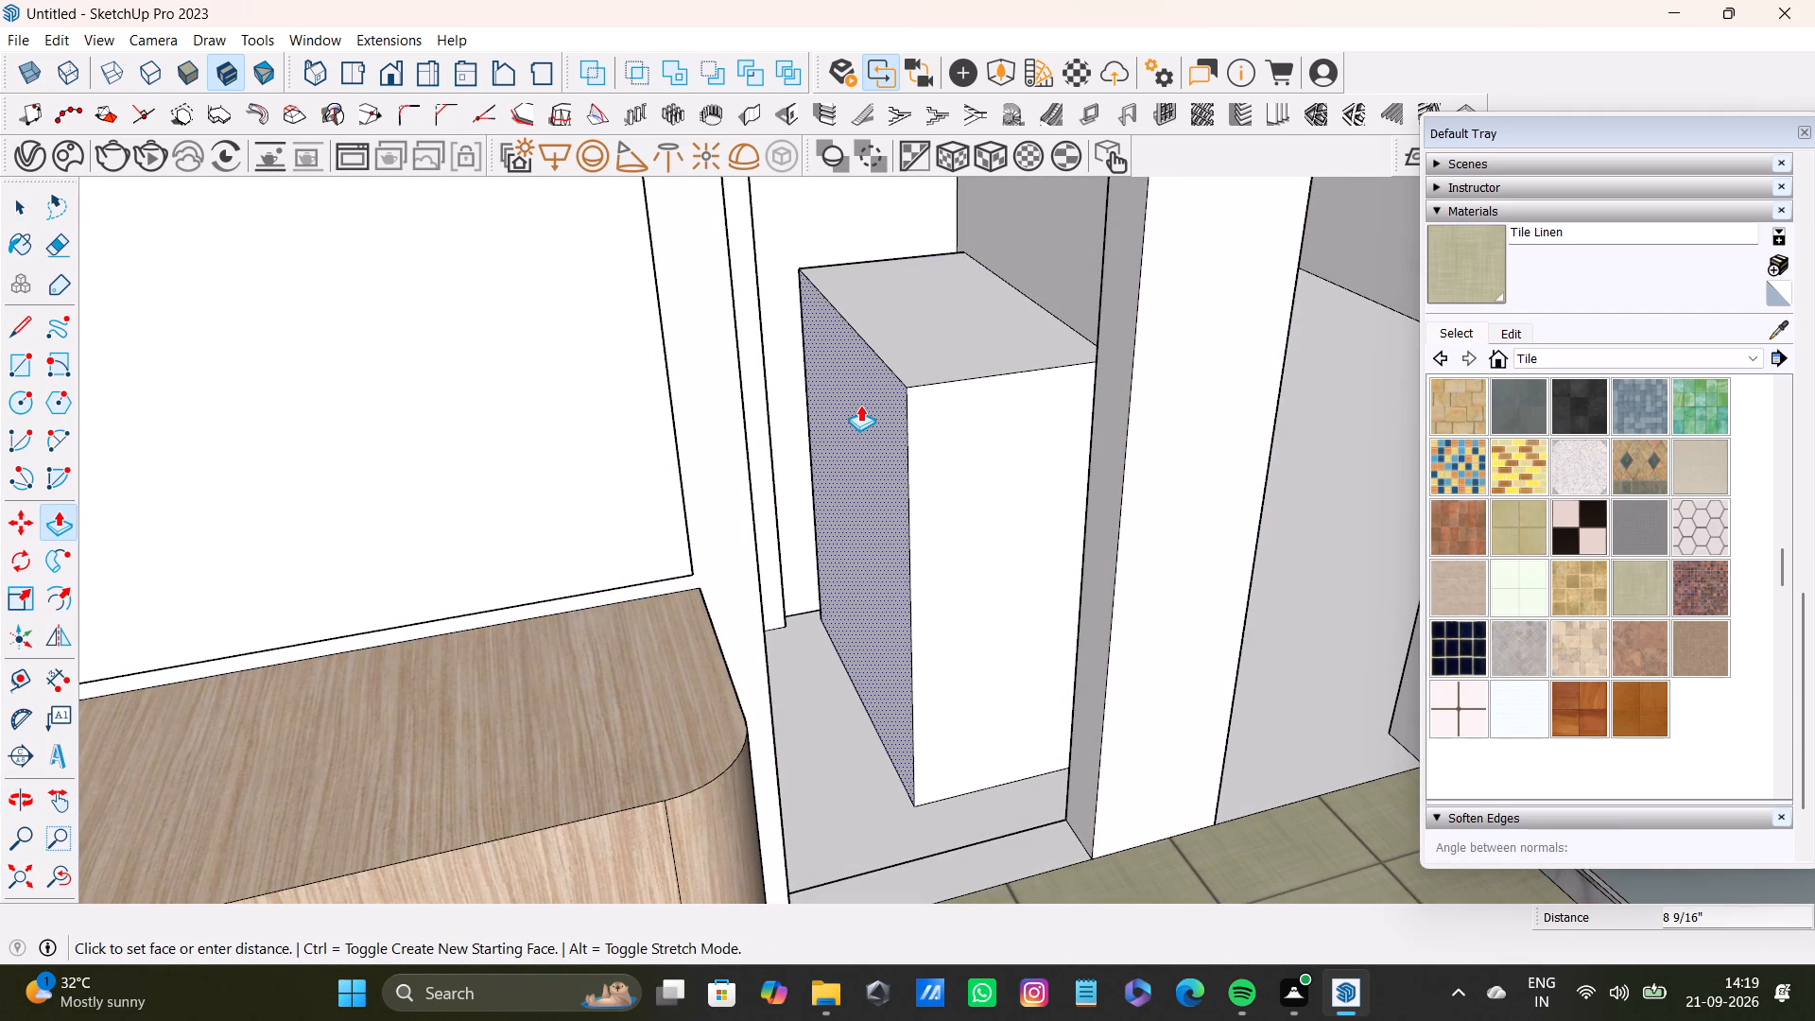
left_click_drag(860, 405, 889, 405)
Push the box's end face that faces the doorway slightly inward to shorten the box.
key("space")
left_click(983, 448)
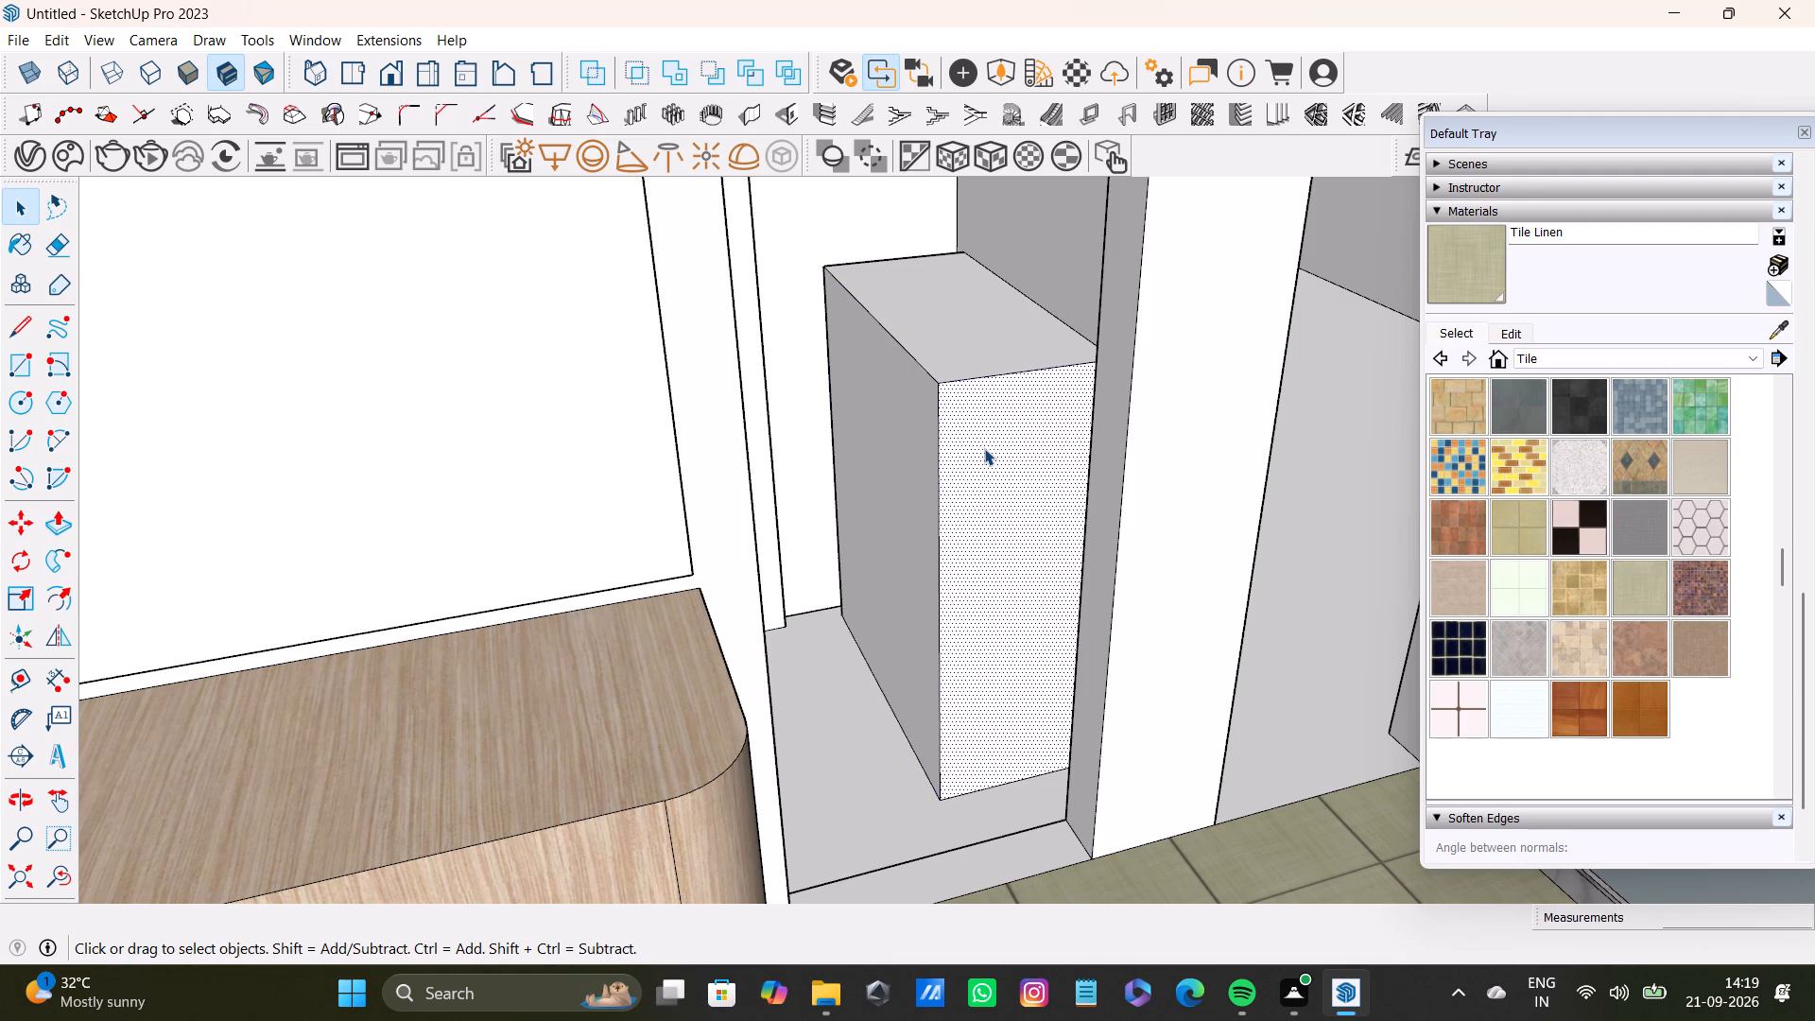
key("p")
left_click_drag(984, 448, 968, 407)
key("space")
Examine the new box and its fit in the narrow room from above and through the doorway.
scroll(969, 415, "down", 4)
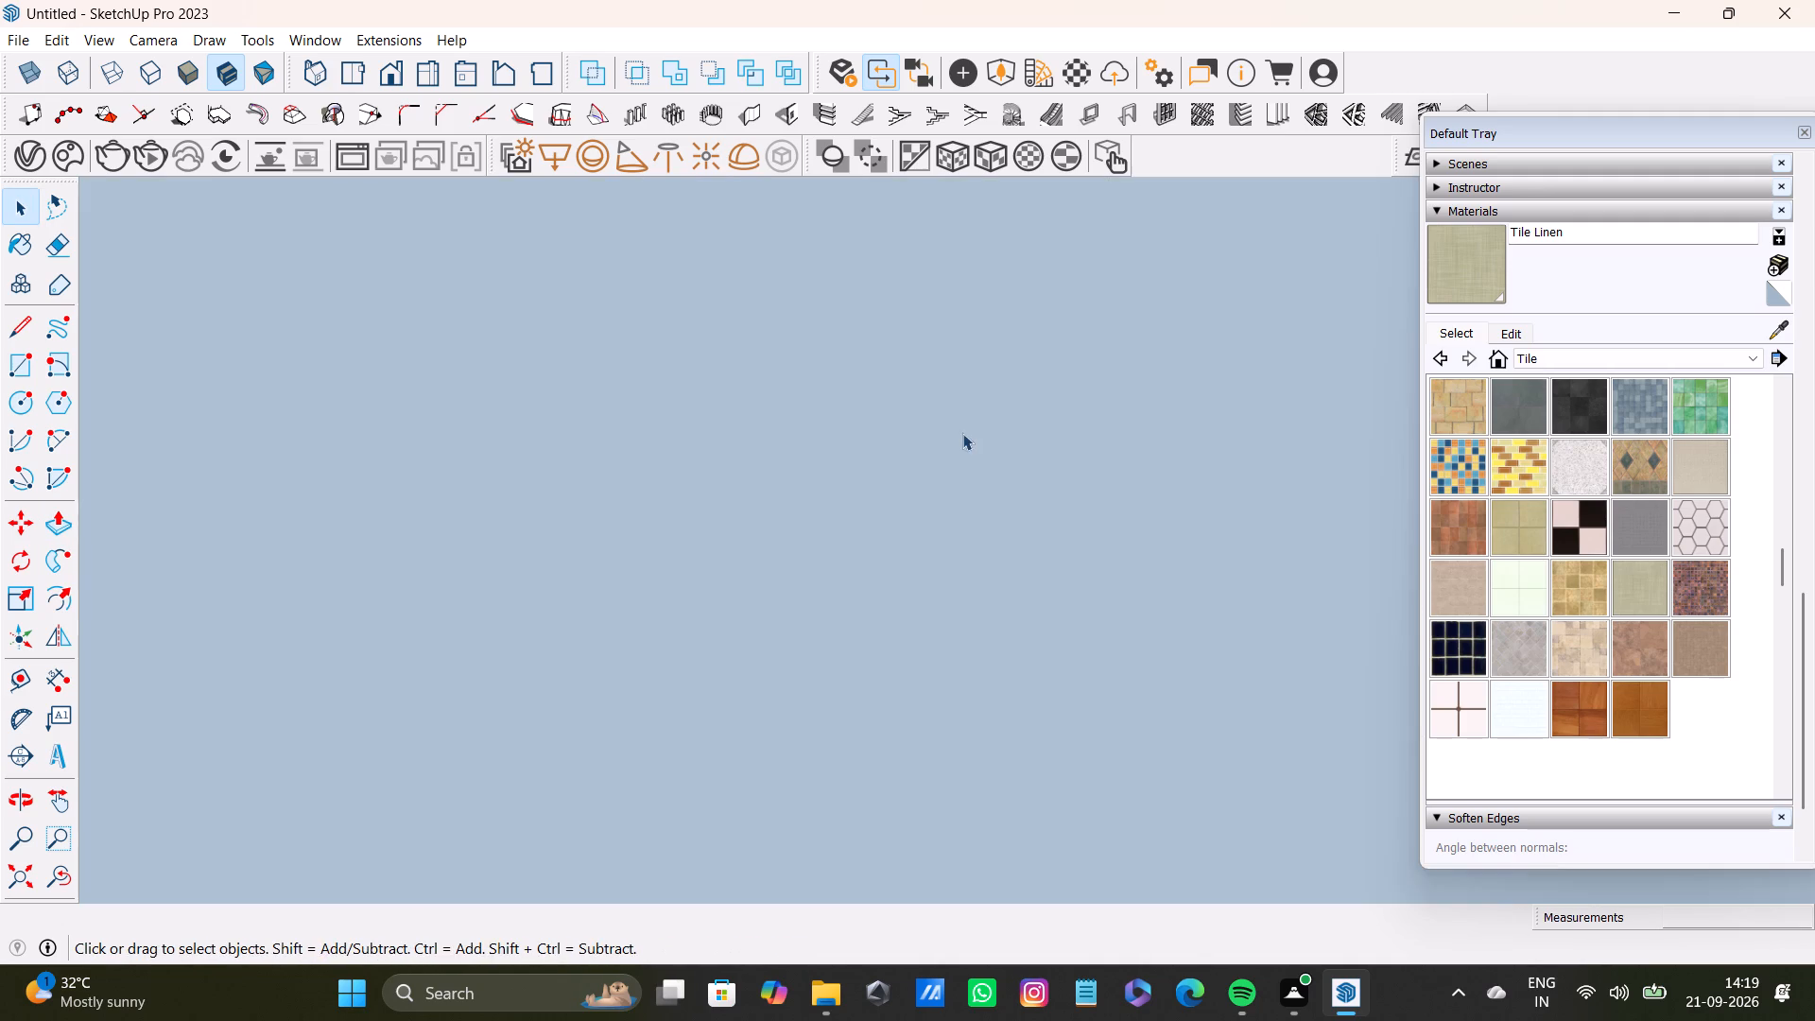
scroll(962, 433, "down", 3)
left_click(34, 874)
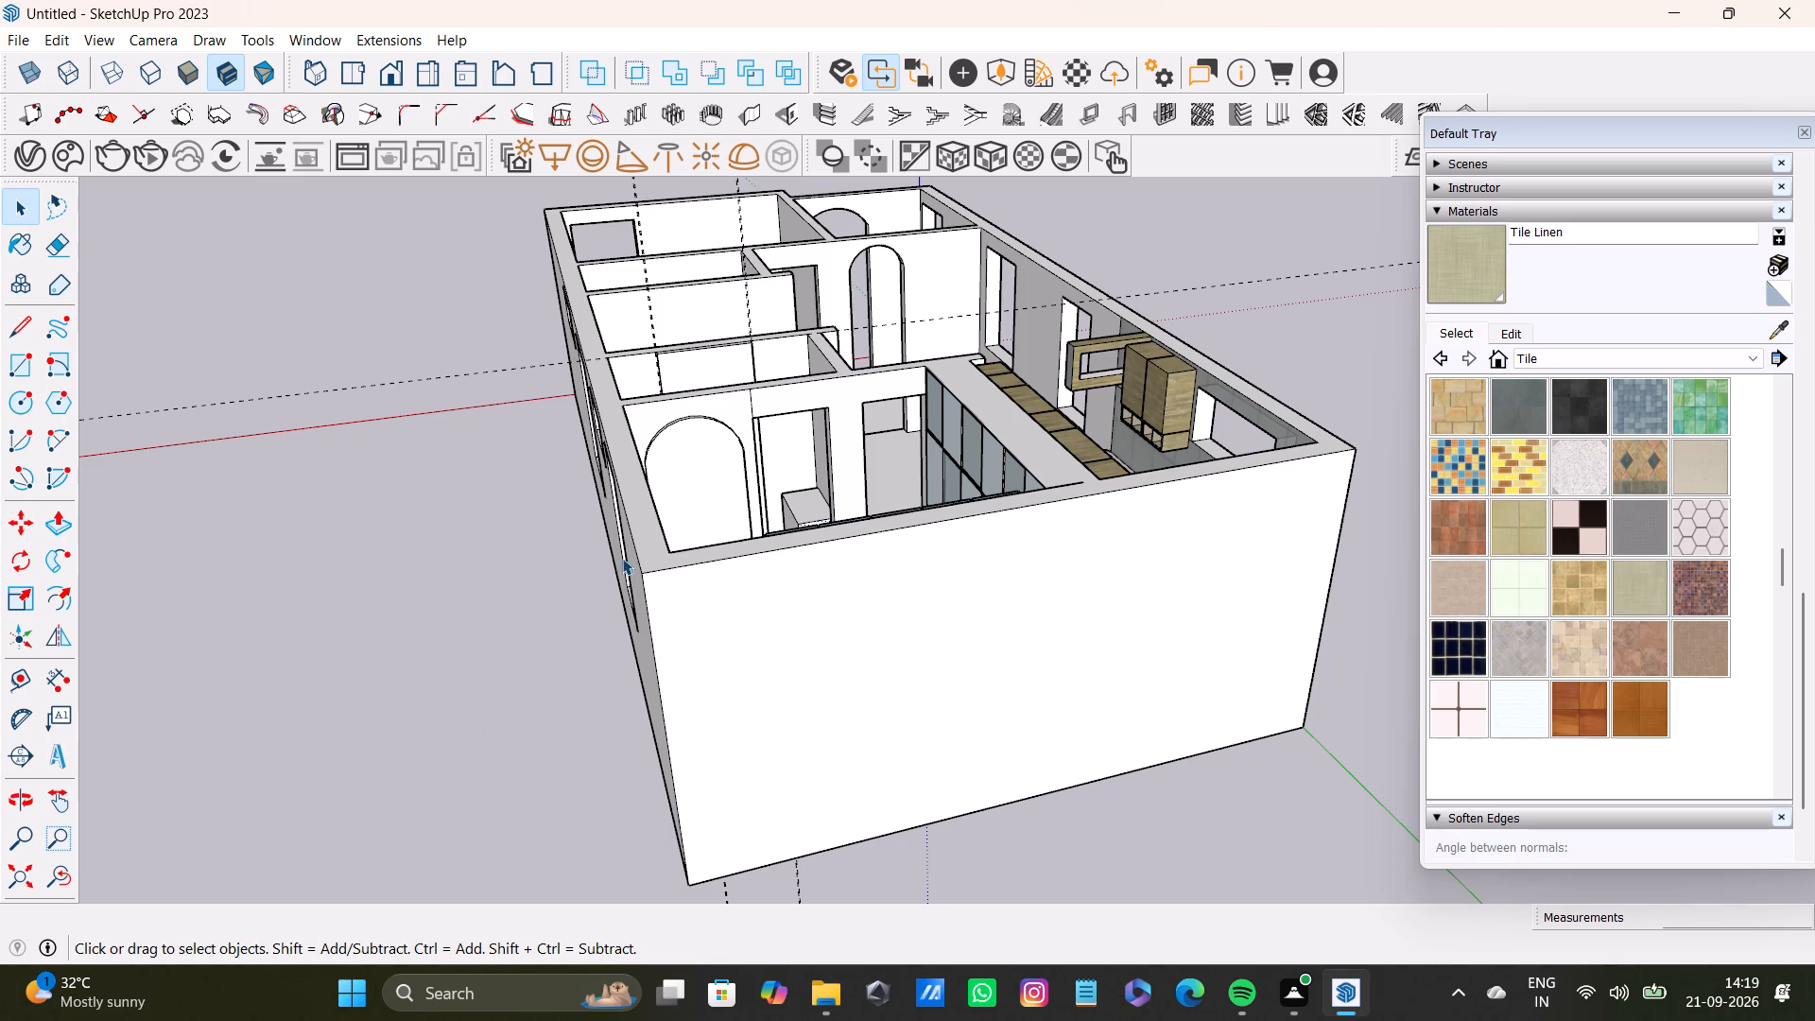
scroll(681, 488, "up", 13)
middle_click_drag(931, 541, 1287, 760)
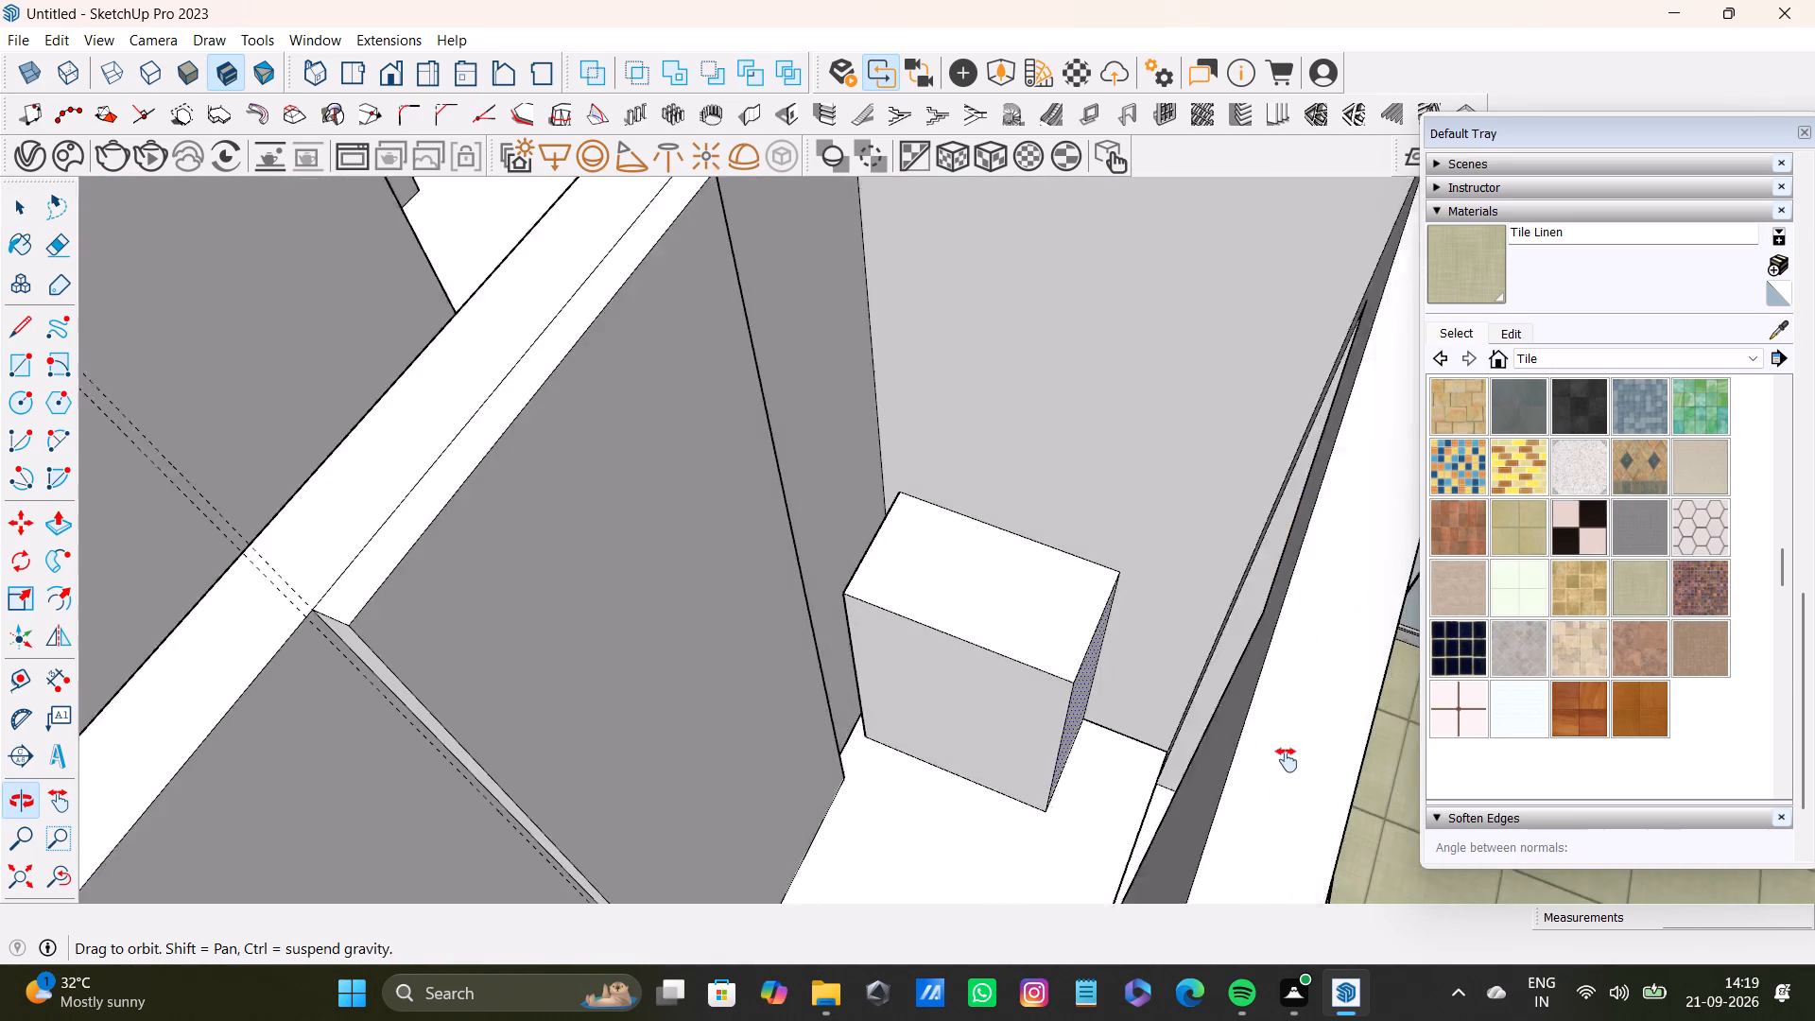
middle_click_drag(1287, 760, 1174, 731)
scroll(988, 653, "up", 5)
middle_click_drag(988, 629, 1278, 604)
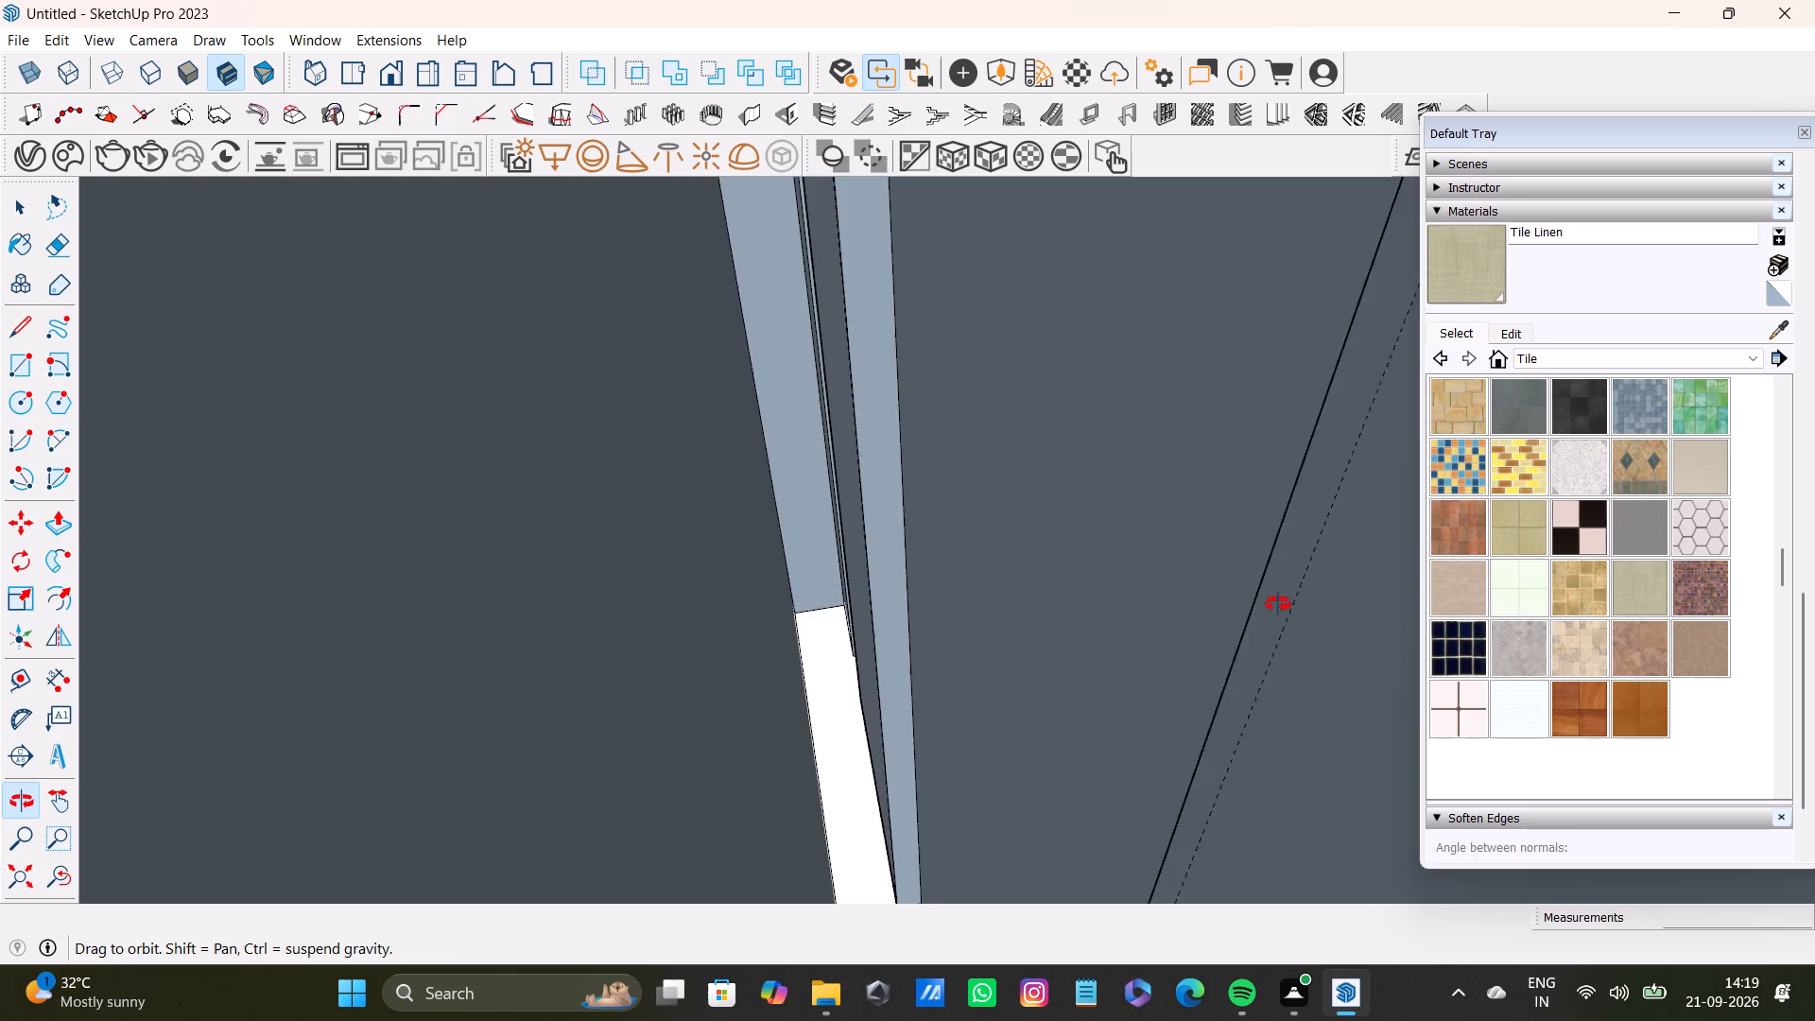
middle_click_drag(1278, 604, 637, 557)
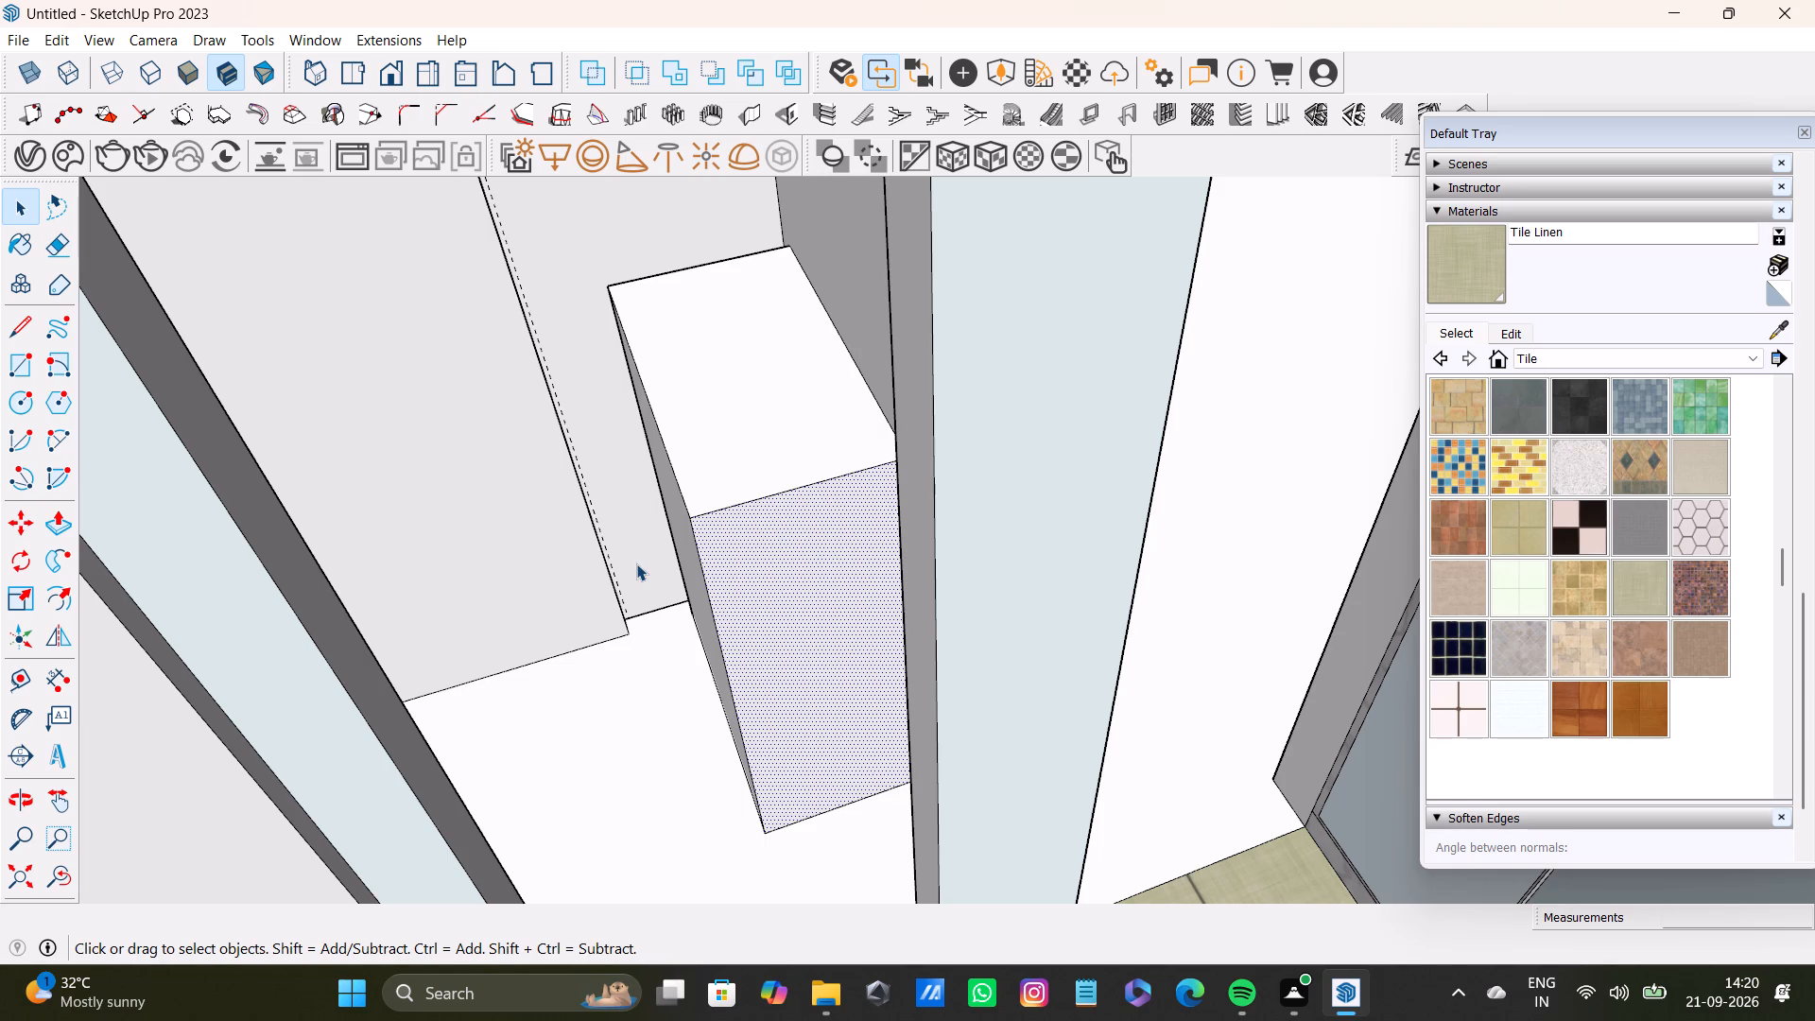
scroll(991, 761, "down", 8)
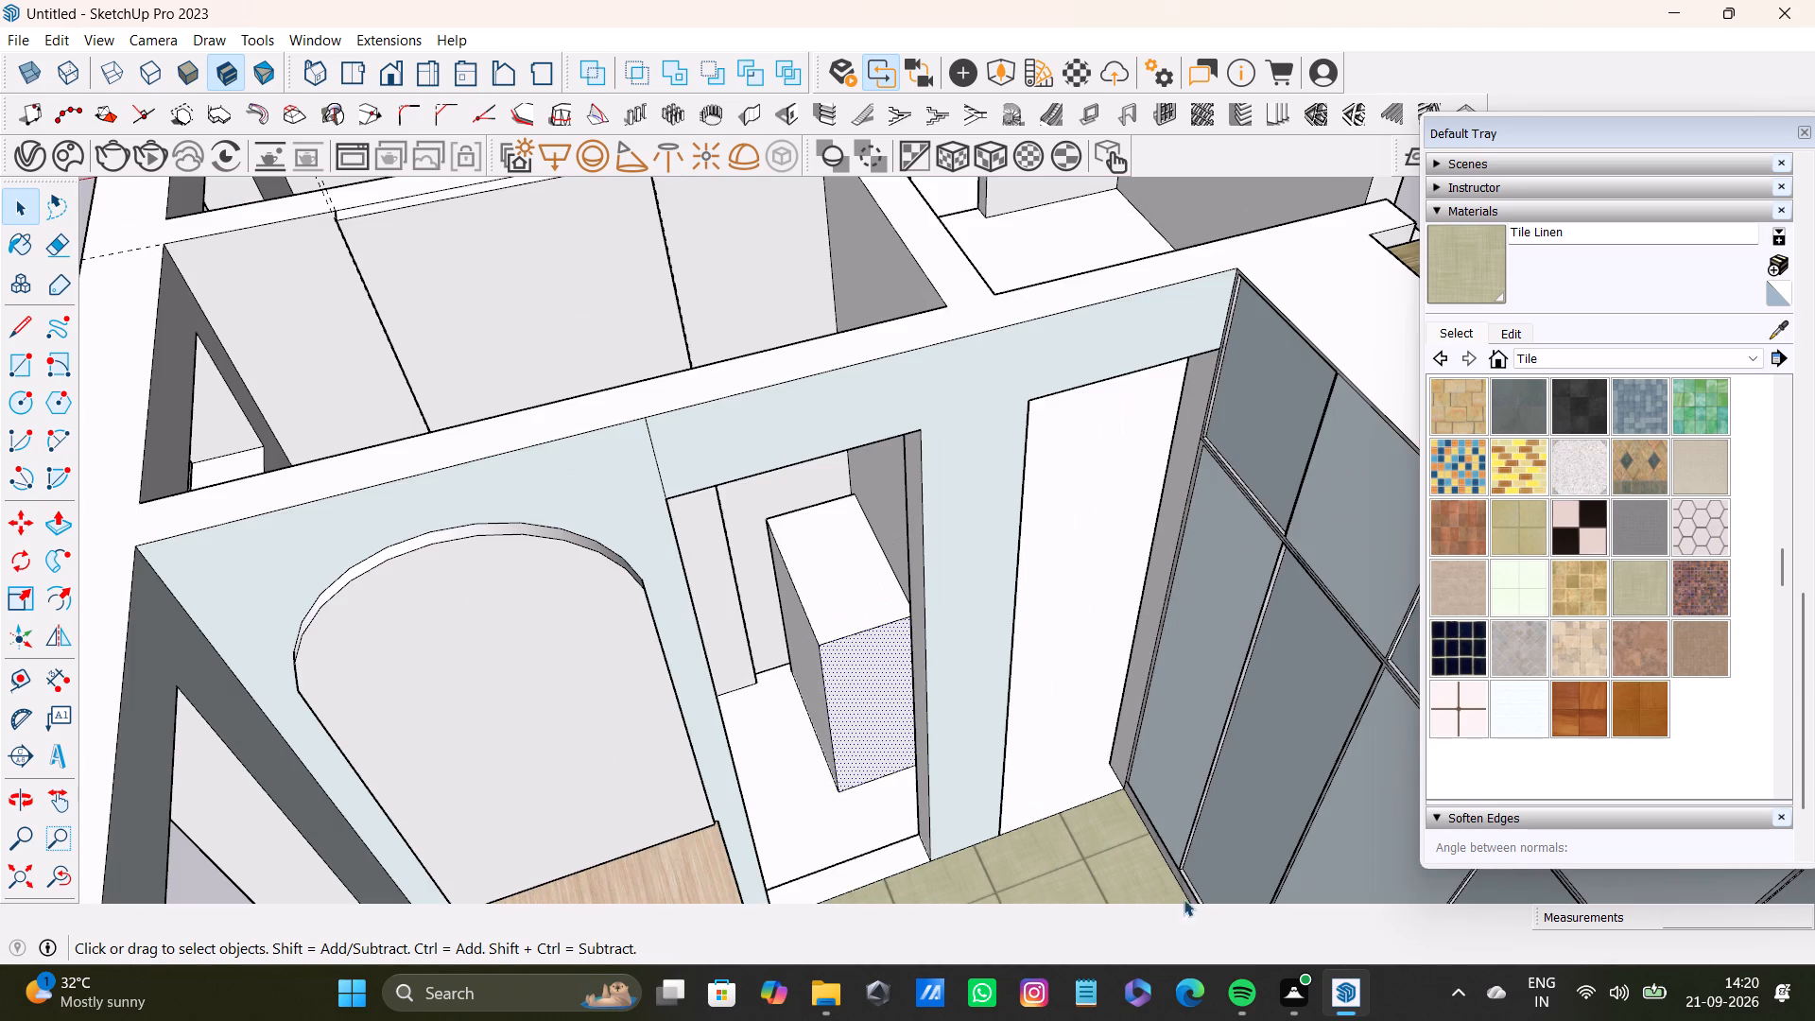
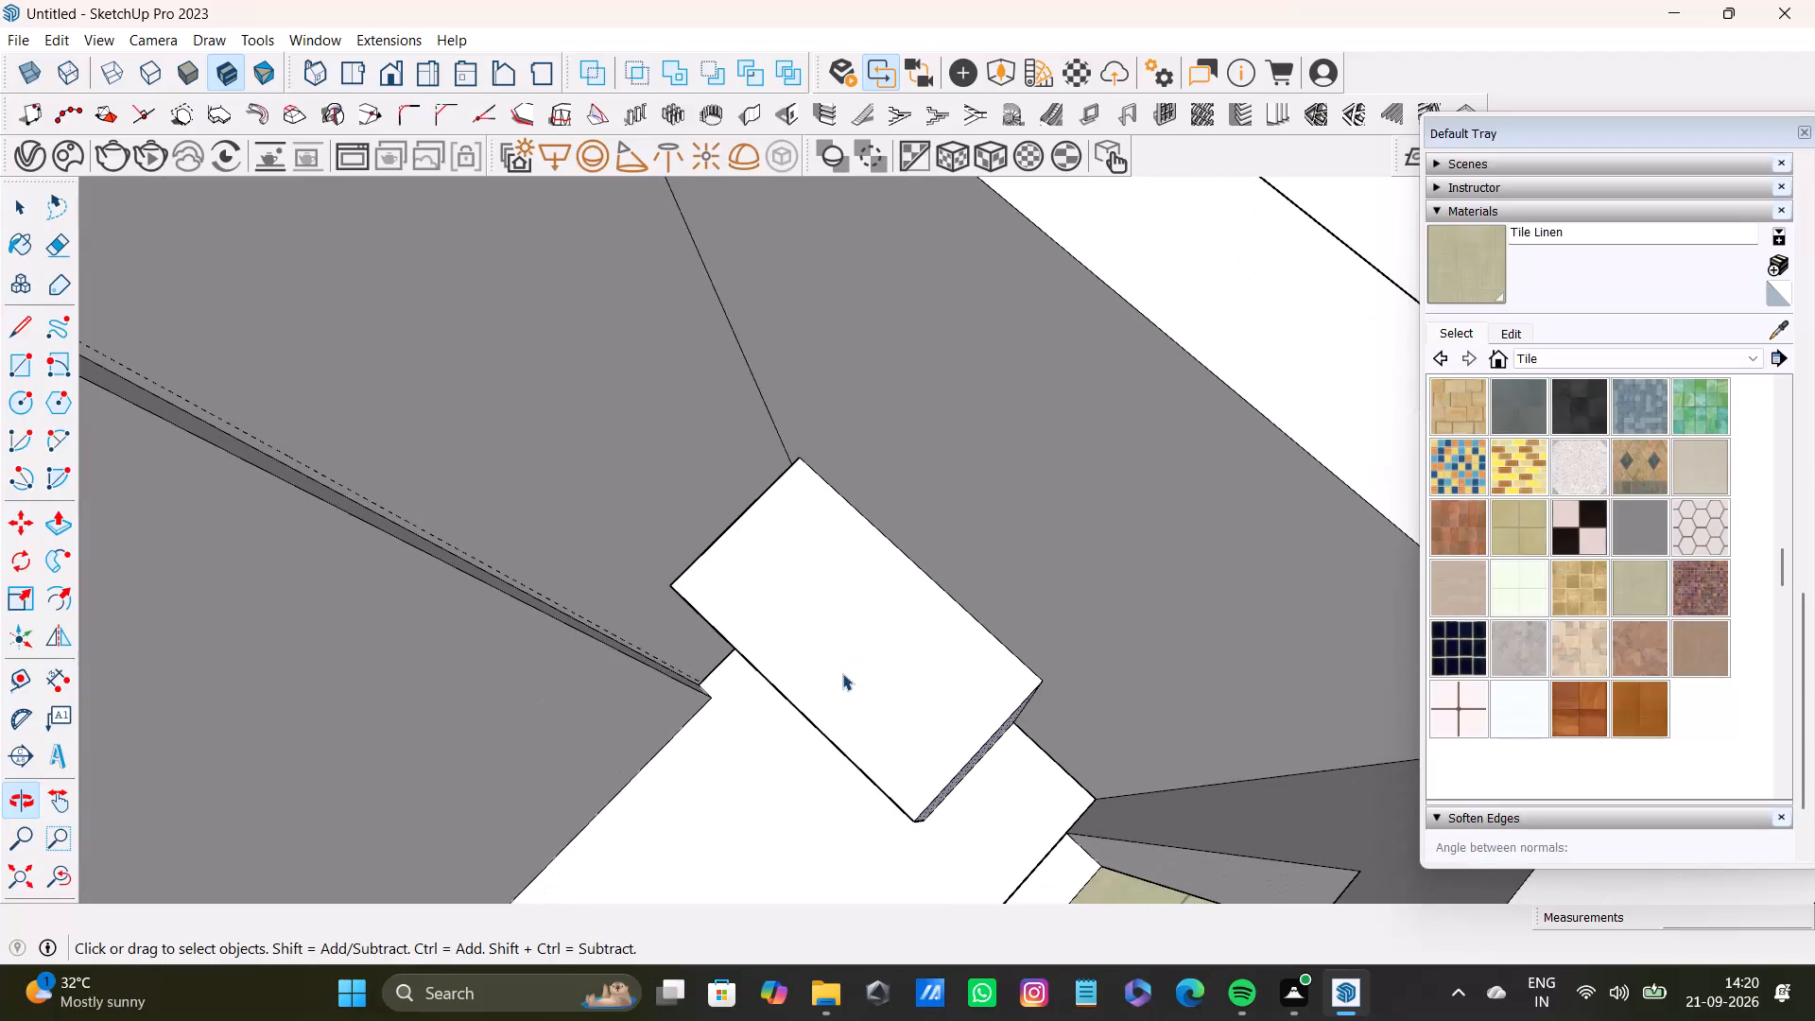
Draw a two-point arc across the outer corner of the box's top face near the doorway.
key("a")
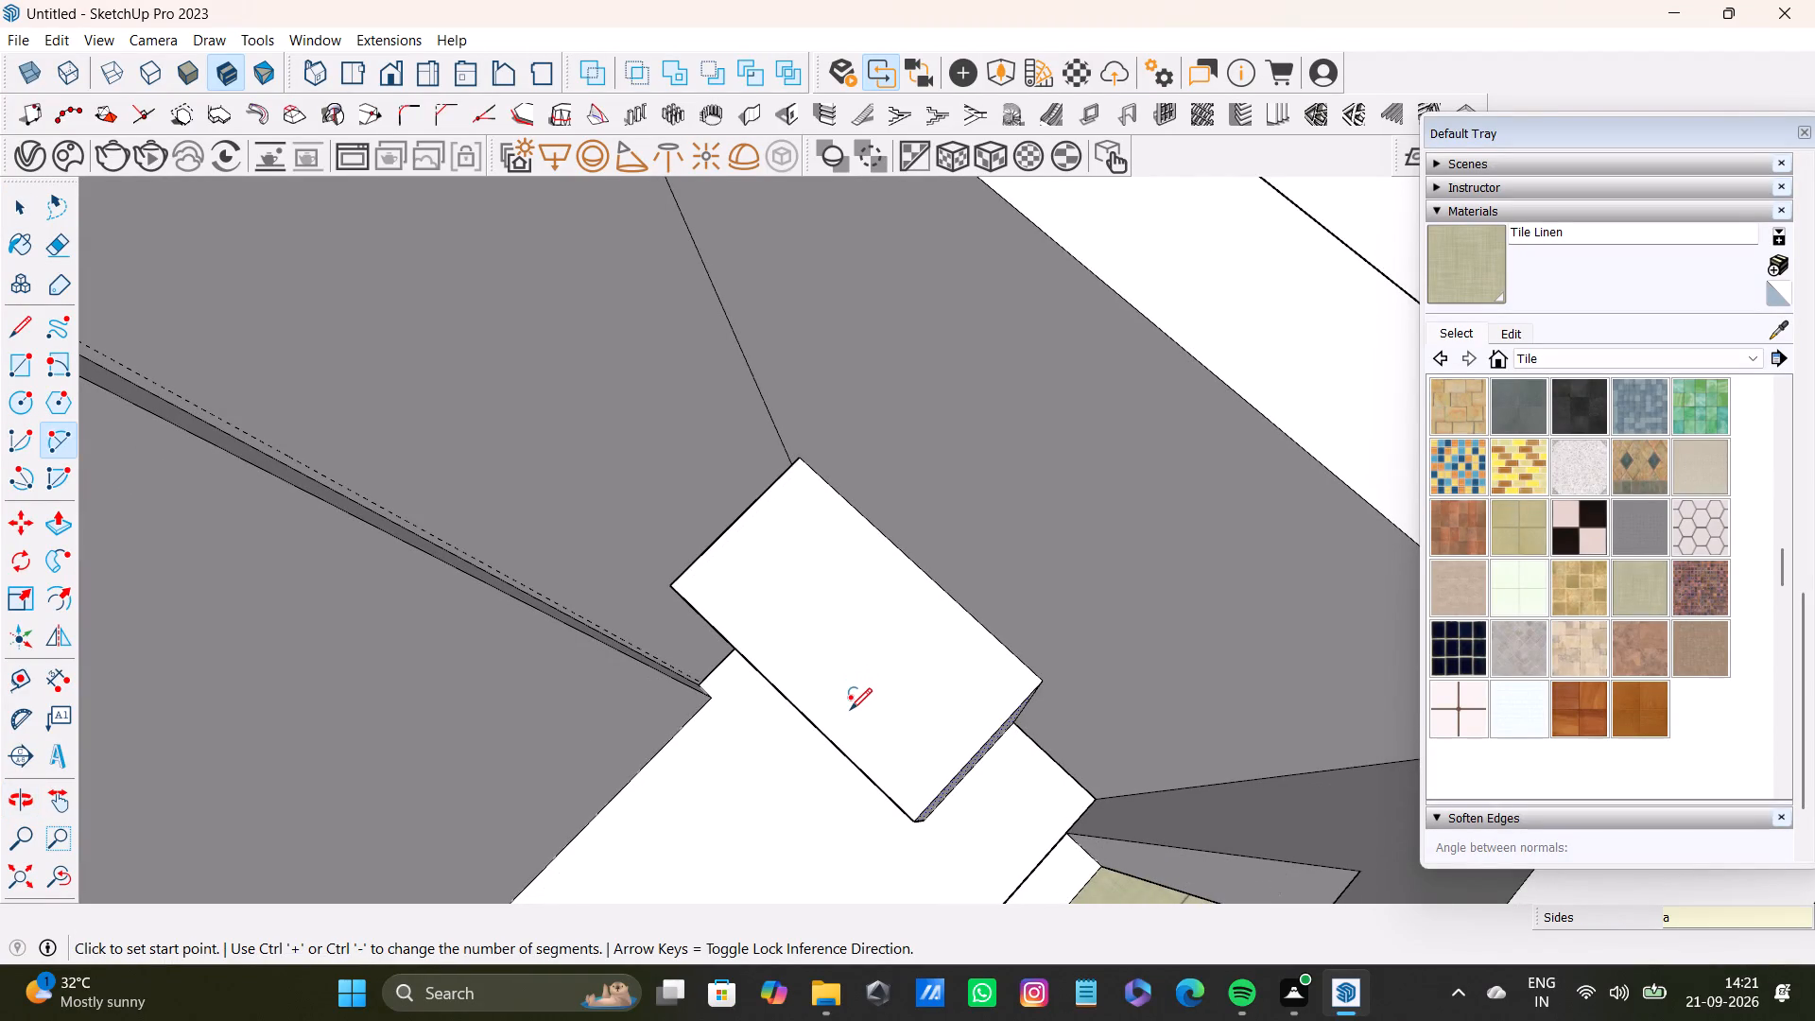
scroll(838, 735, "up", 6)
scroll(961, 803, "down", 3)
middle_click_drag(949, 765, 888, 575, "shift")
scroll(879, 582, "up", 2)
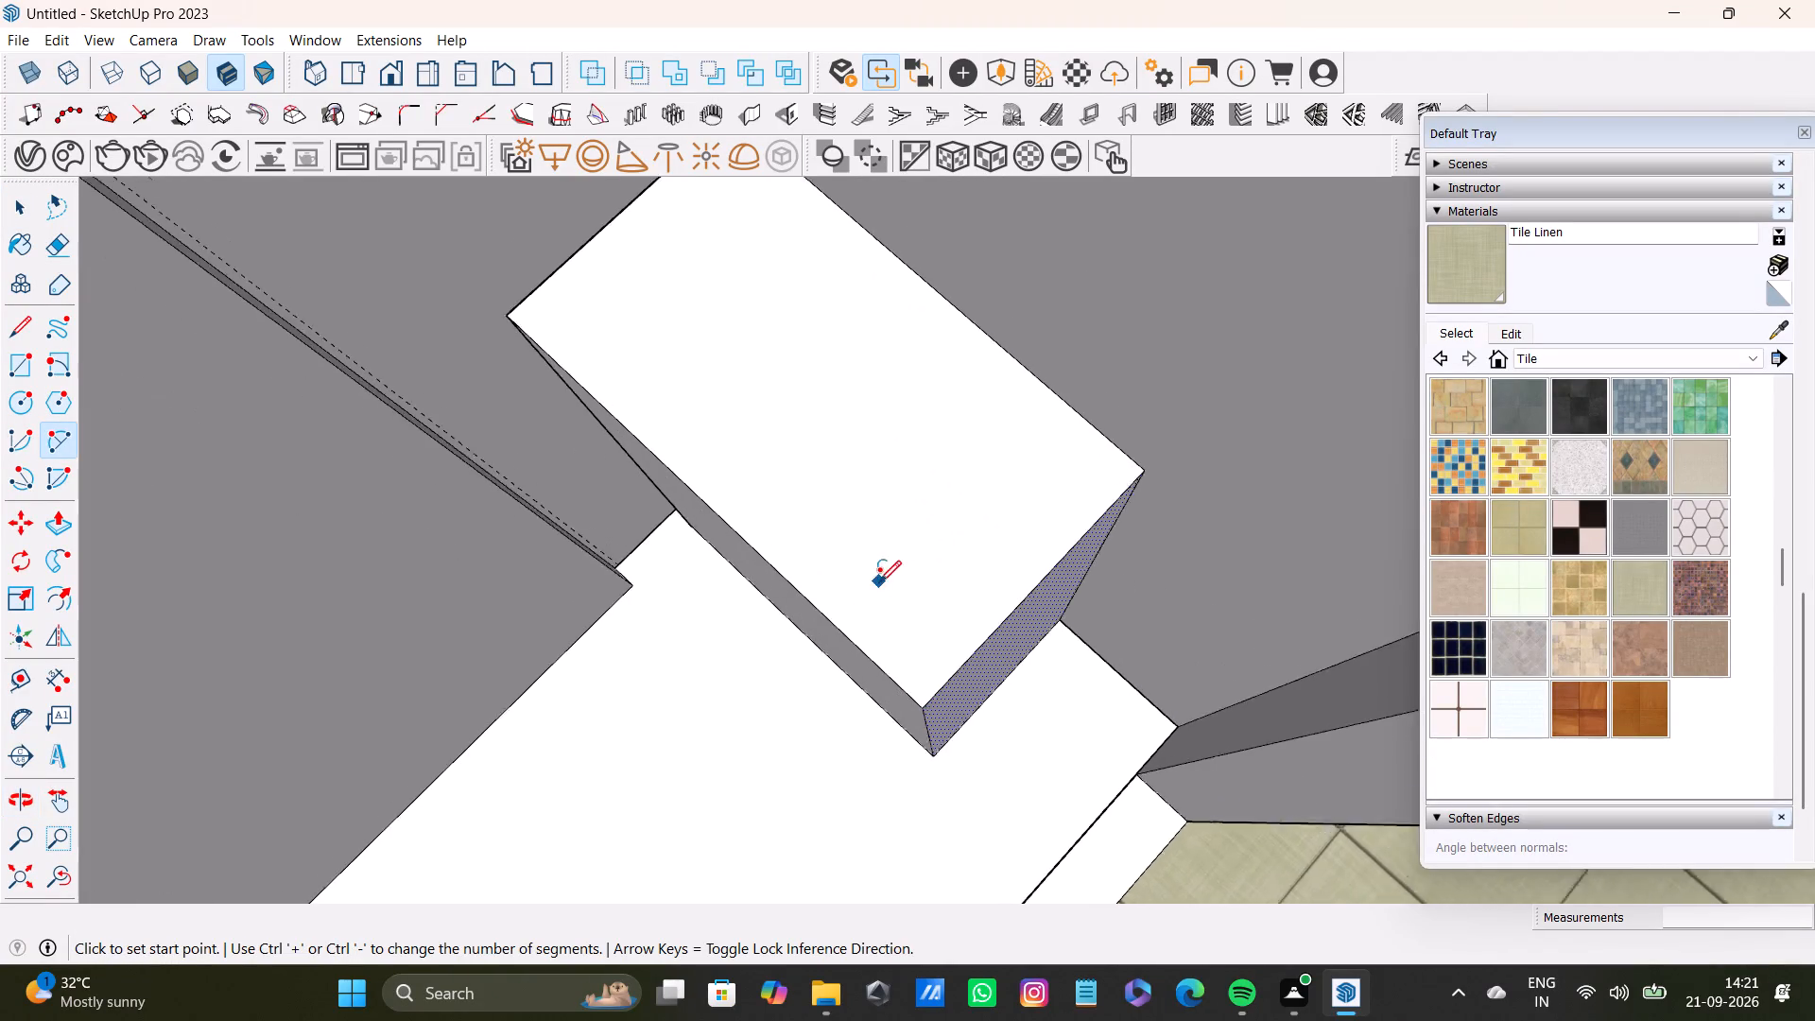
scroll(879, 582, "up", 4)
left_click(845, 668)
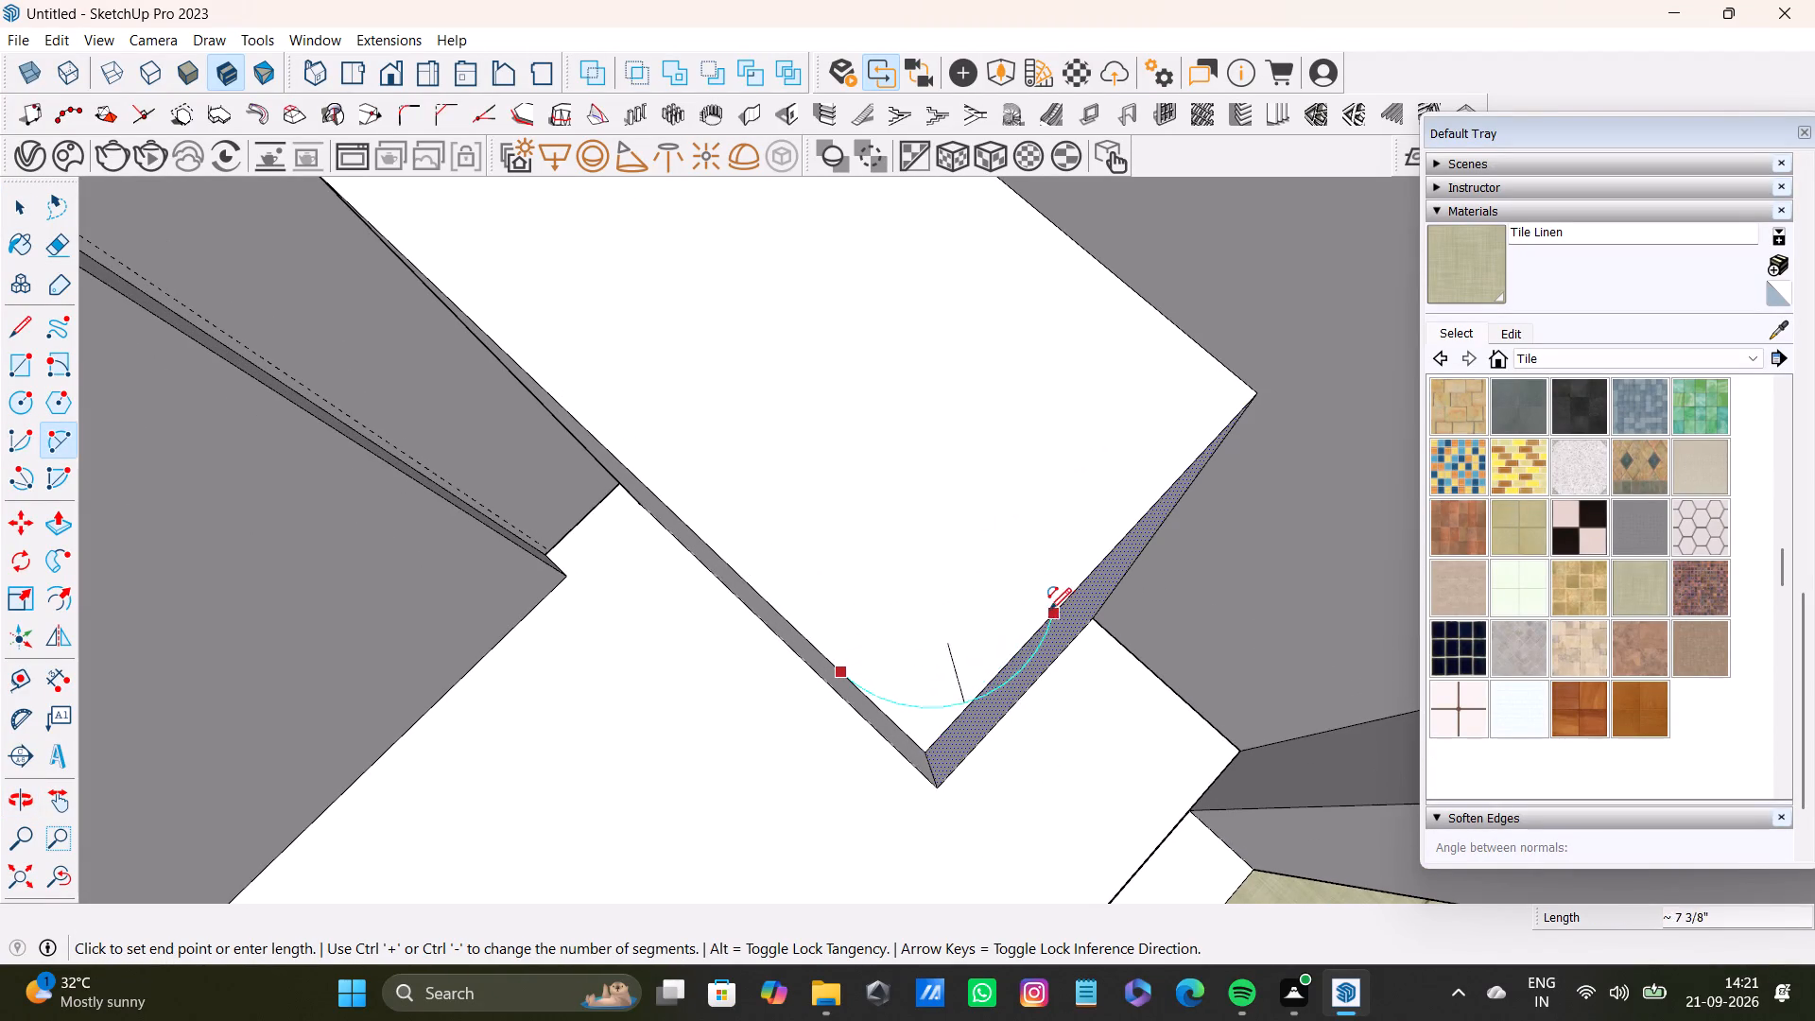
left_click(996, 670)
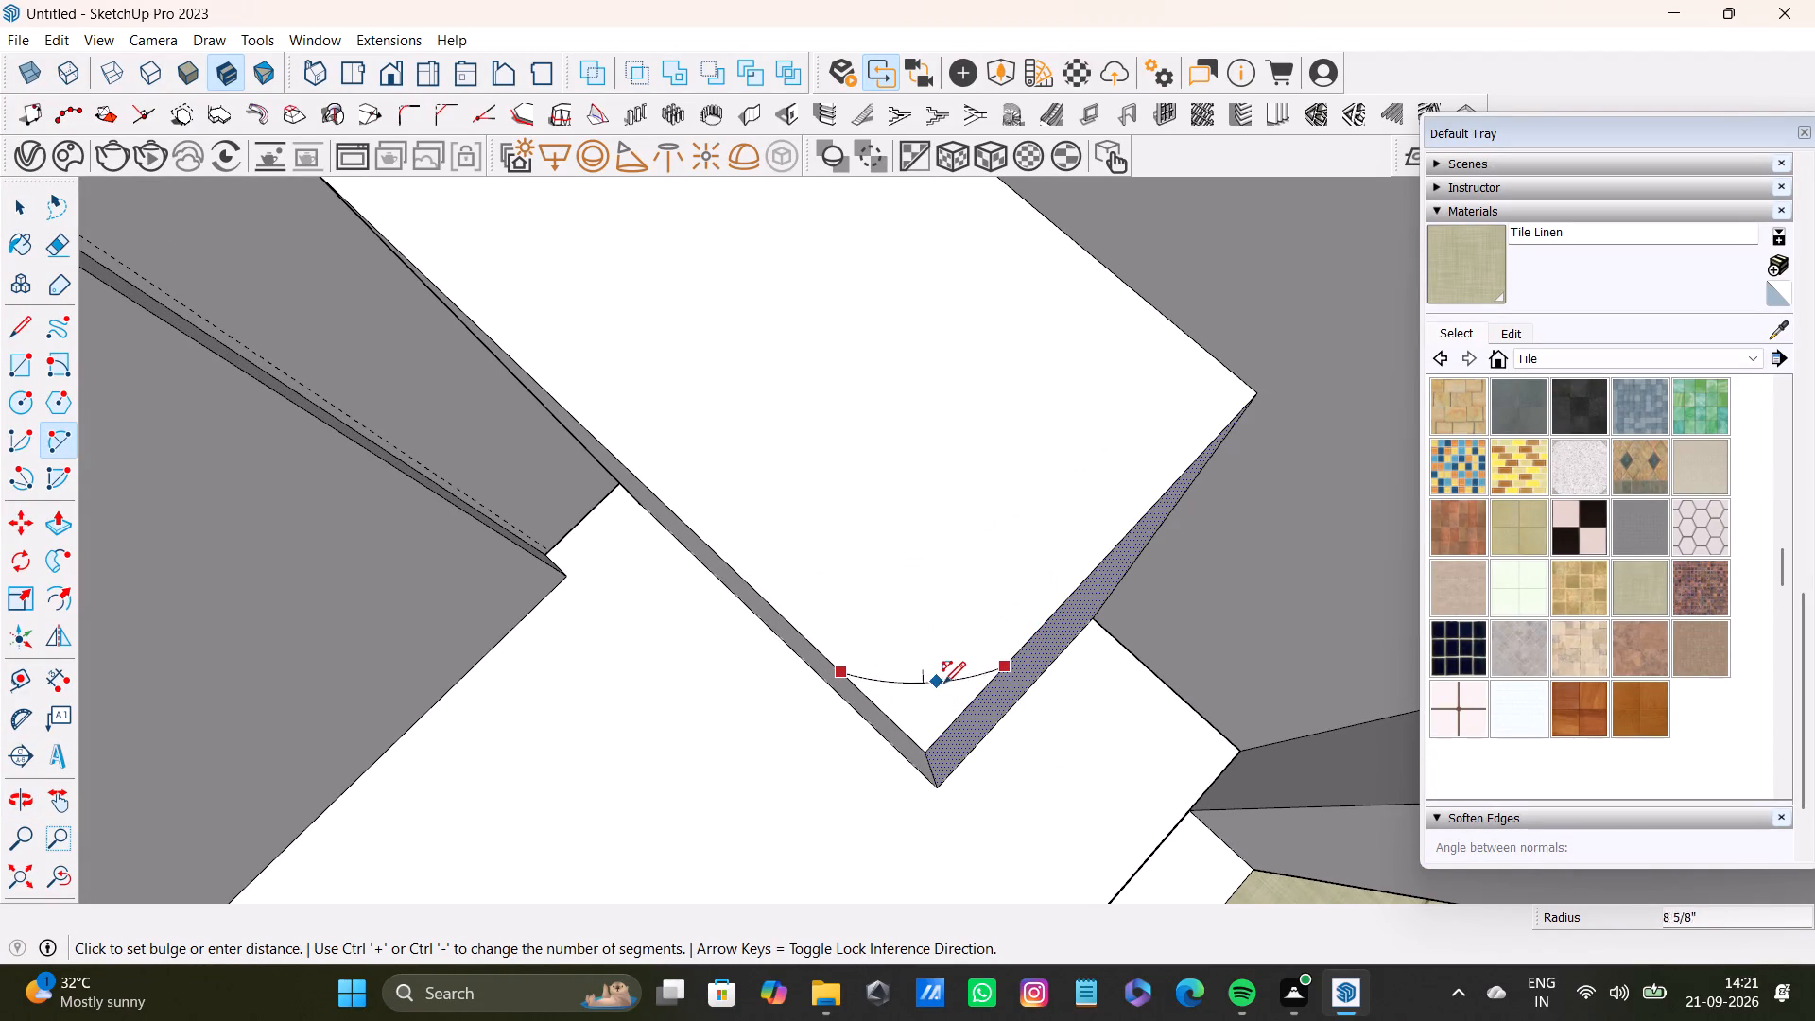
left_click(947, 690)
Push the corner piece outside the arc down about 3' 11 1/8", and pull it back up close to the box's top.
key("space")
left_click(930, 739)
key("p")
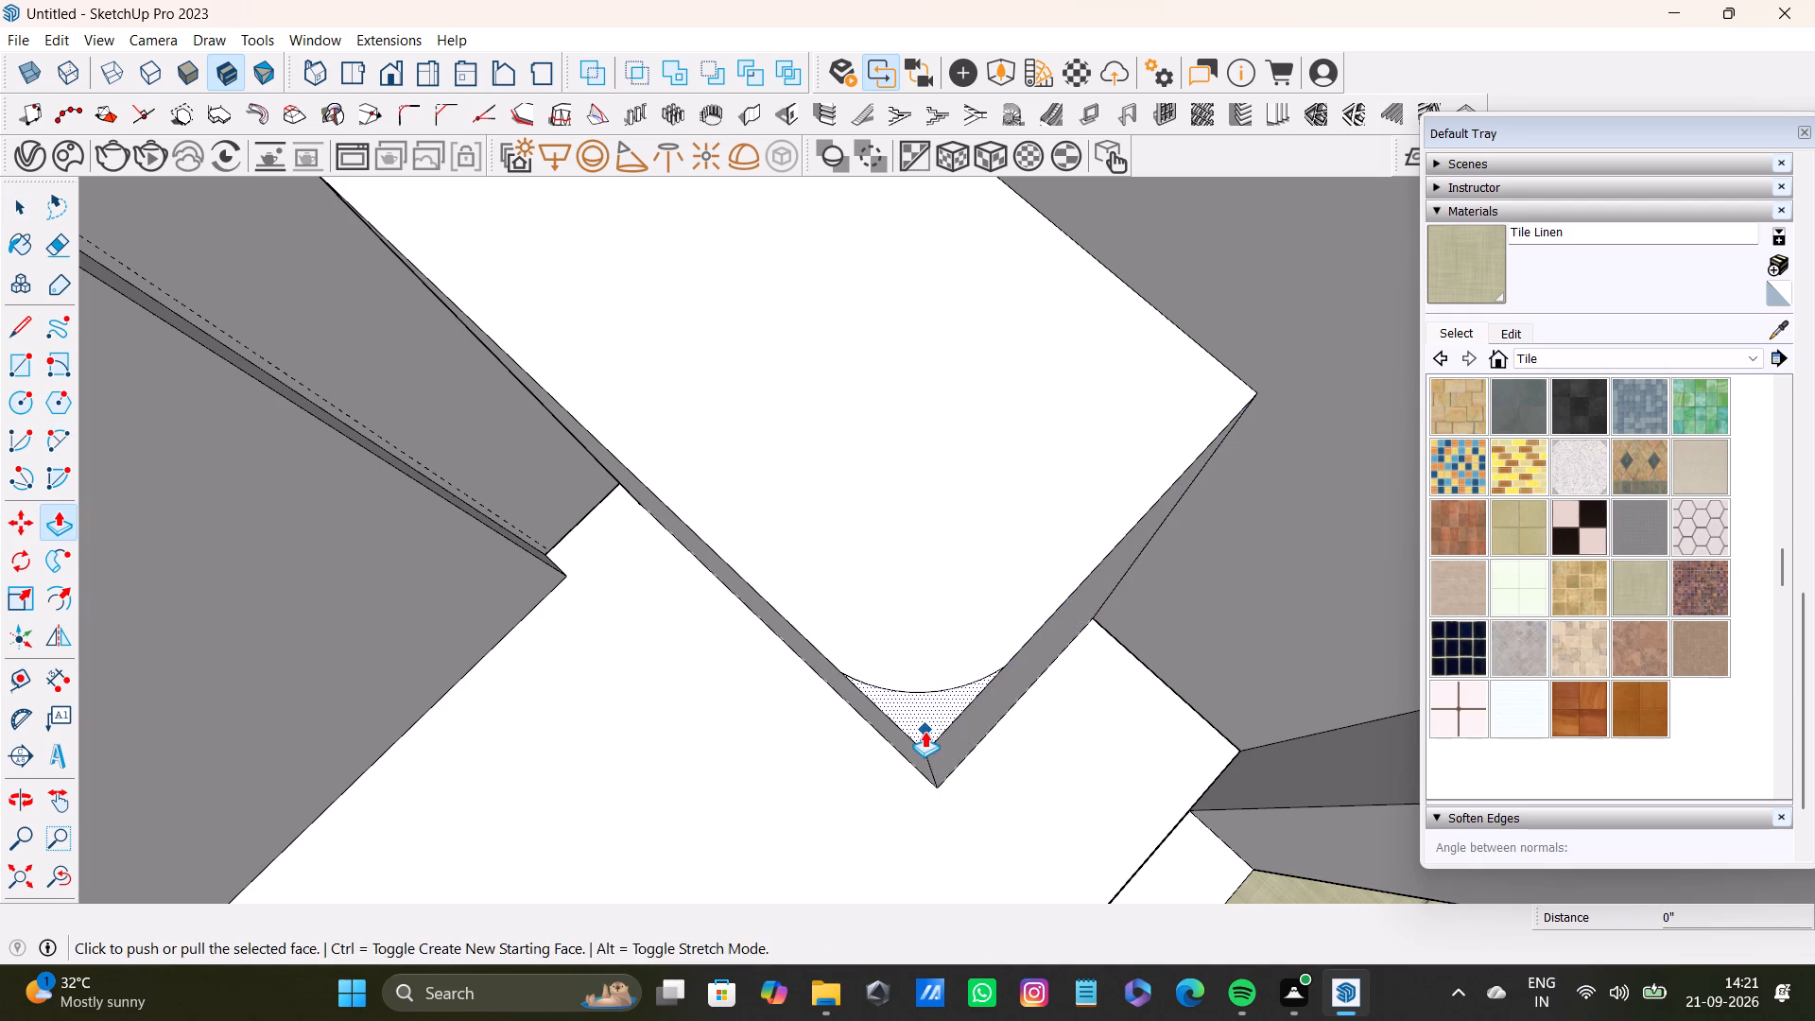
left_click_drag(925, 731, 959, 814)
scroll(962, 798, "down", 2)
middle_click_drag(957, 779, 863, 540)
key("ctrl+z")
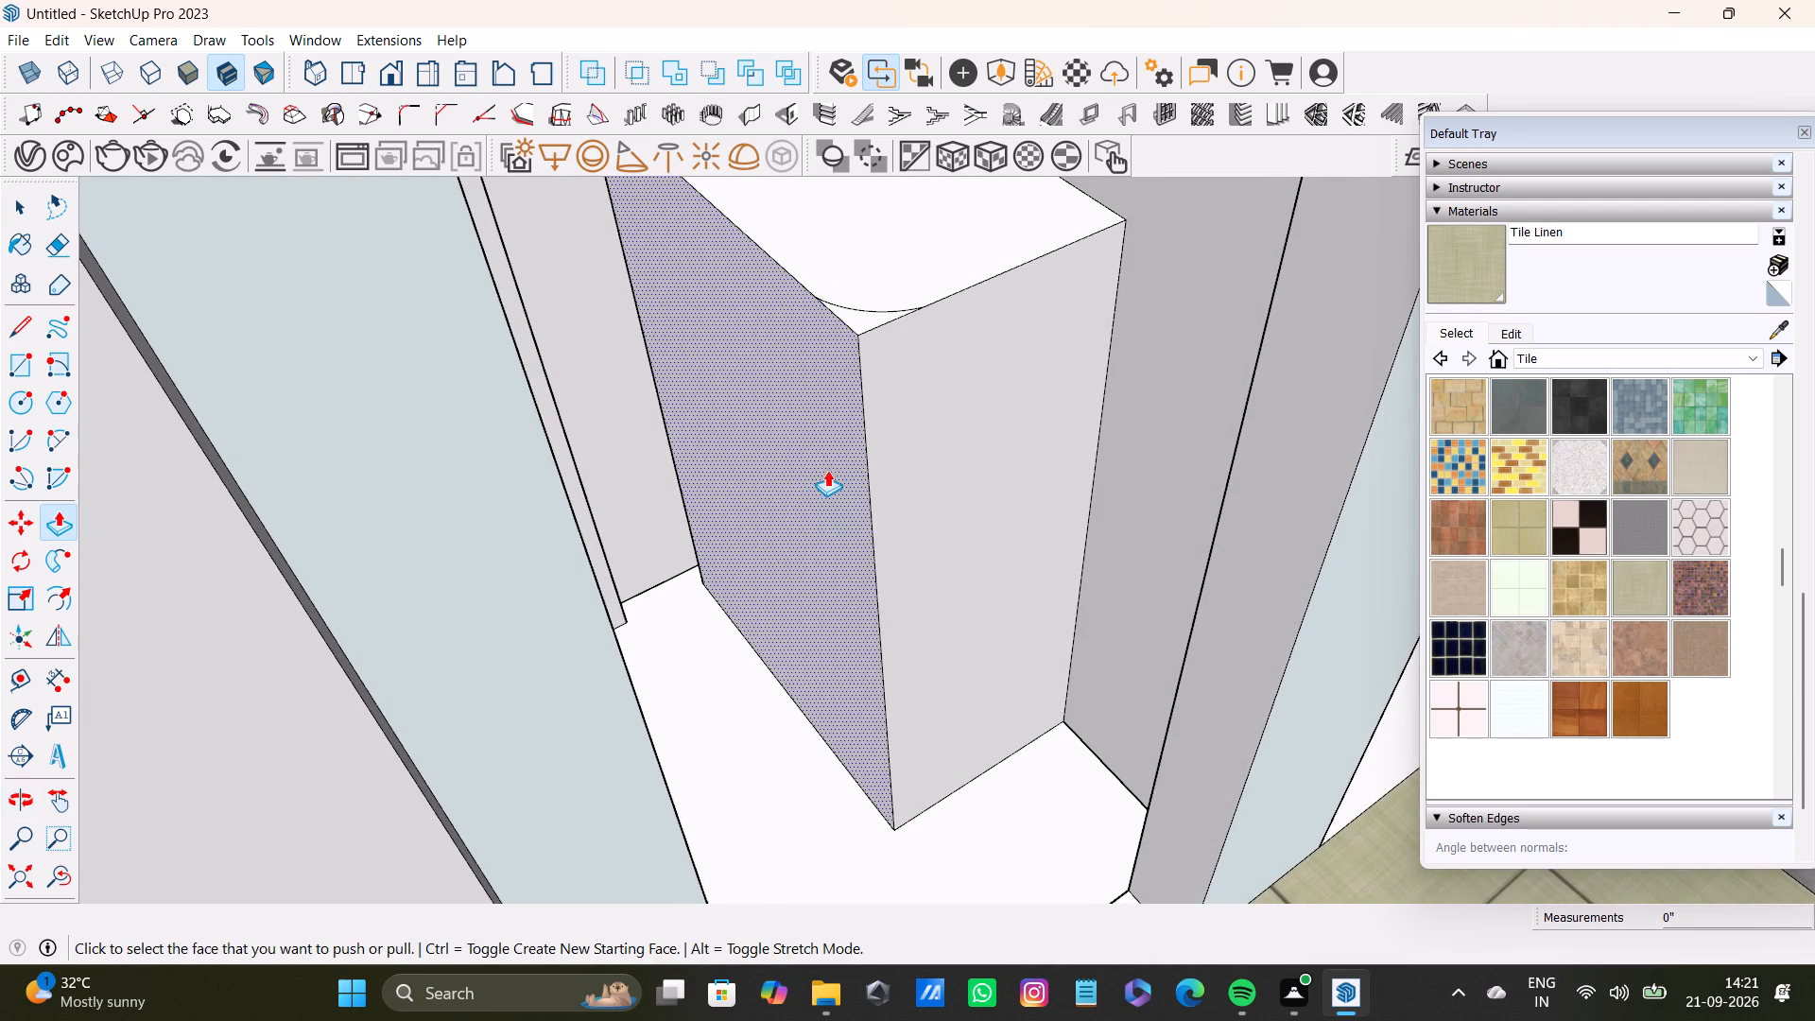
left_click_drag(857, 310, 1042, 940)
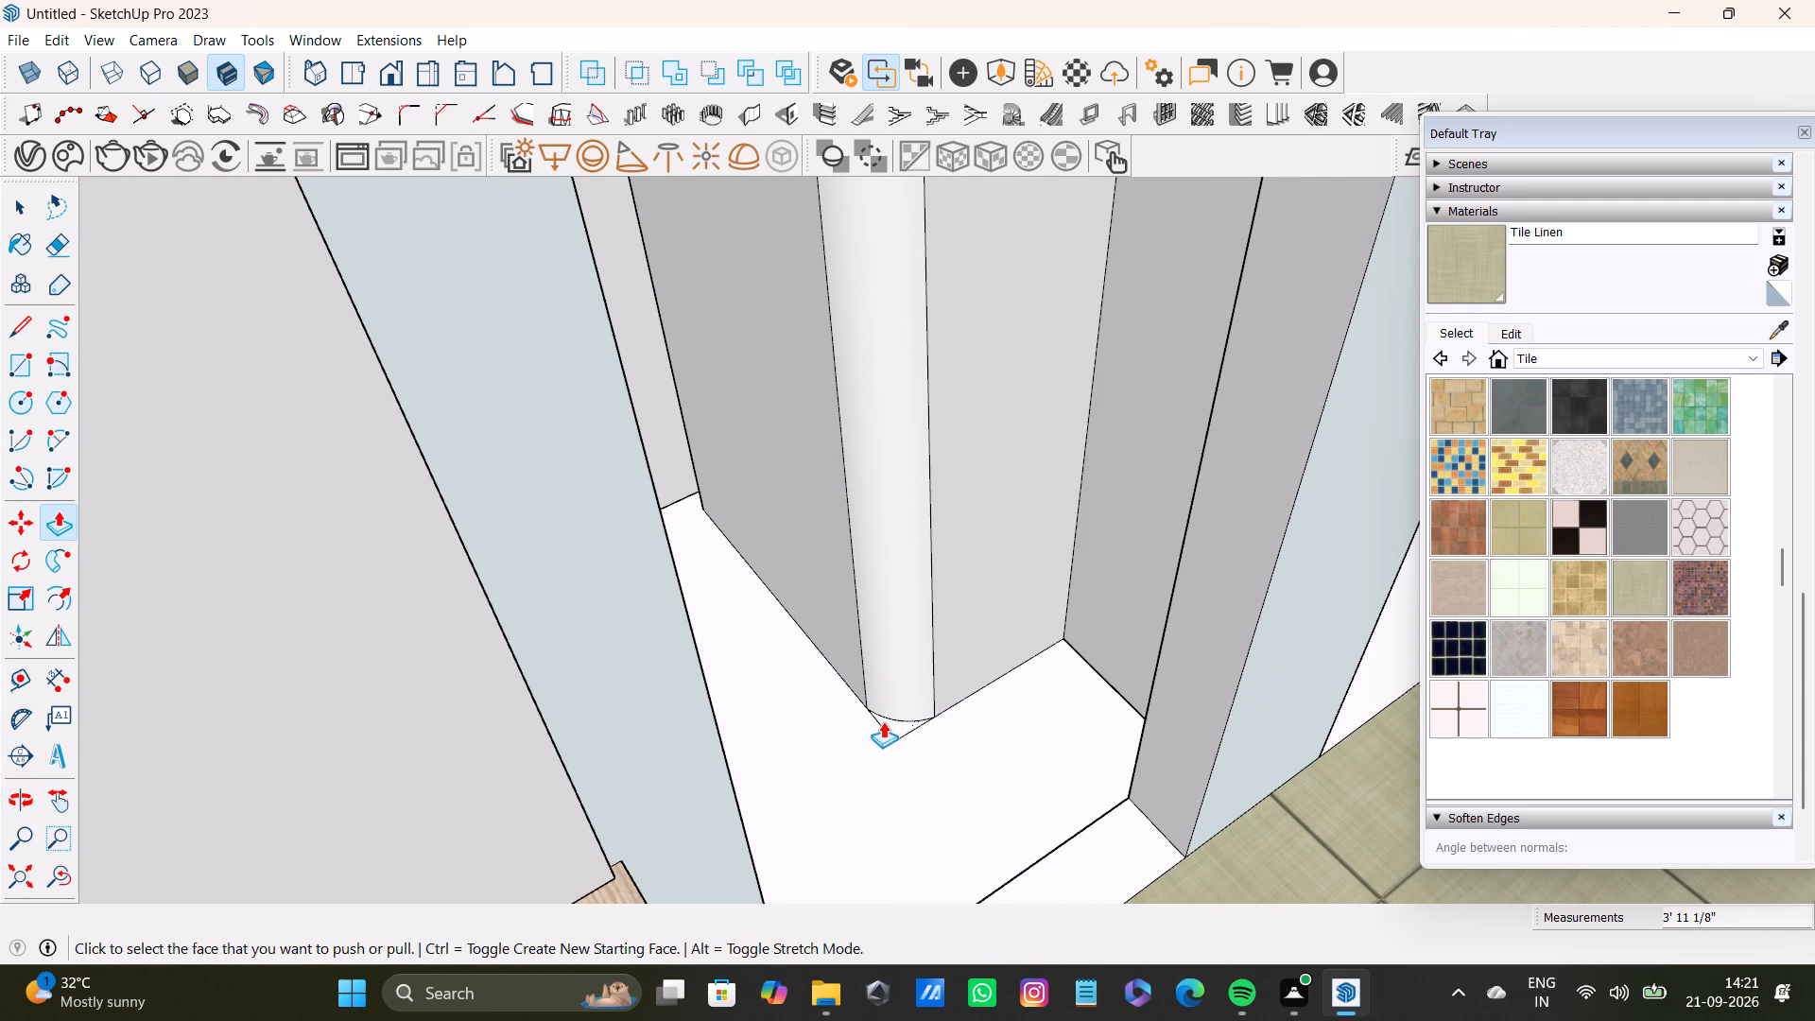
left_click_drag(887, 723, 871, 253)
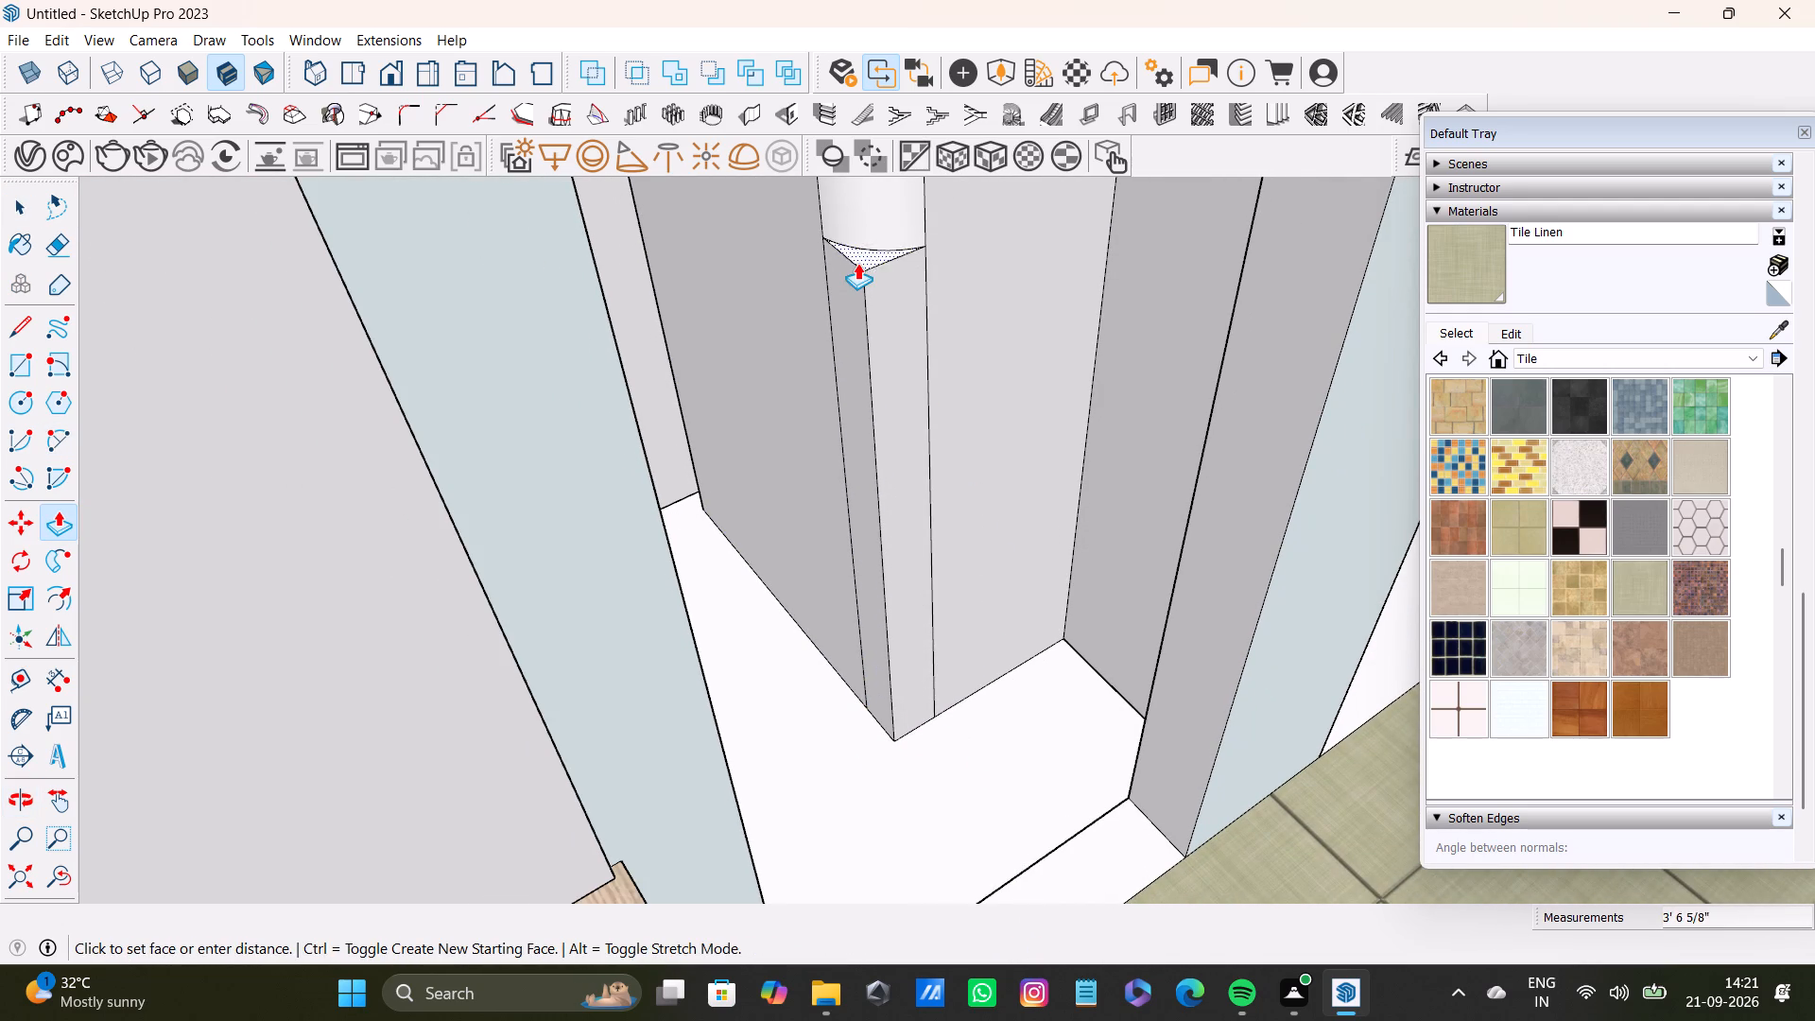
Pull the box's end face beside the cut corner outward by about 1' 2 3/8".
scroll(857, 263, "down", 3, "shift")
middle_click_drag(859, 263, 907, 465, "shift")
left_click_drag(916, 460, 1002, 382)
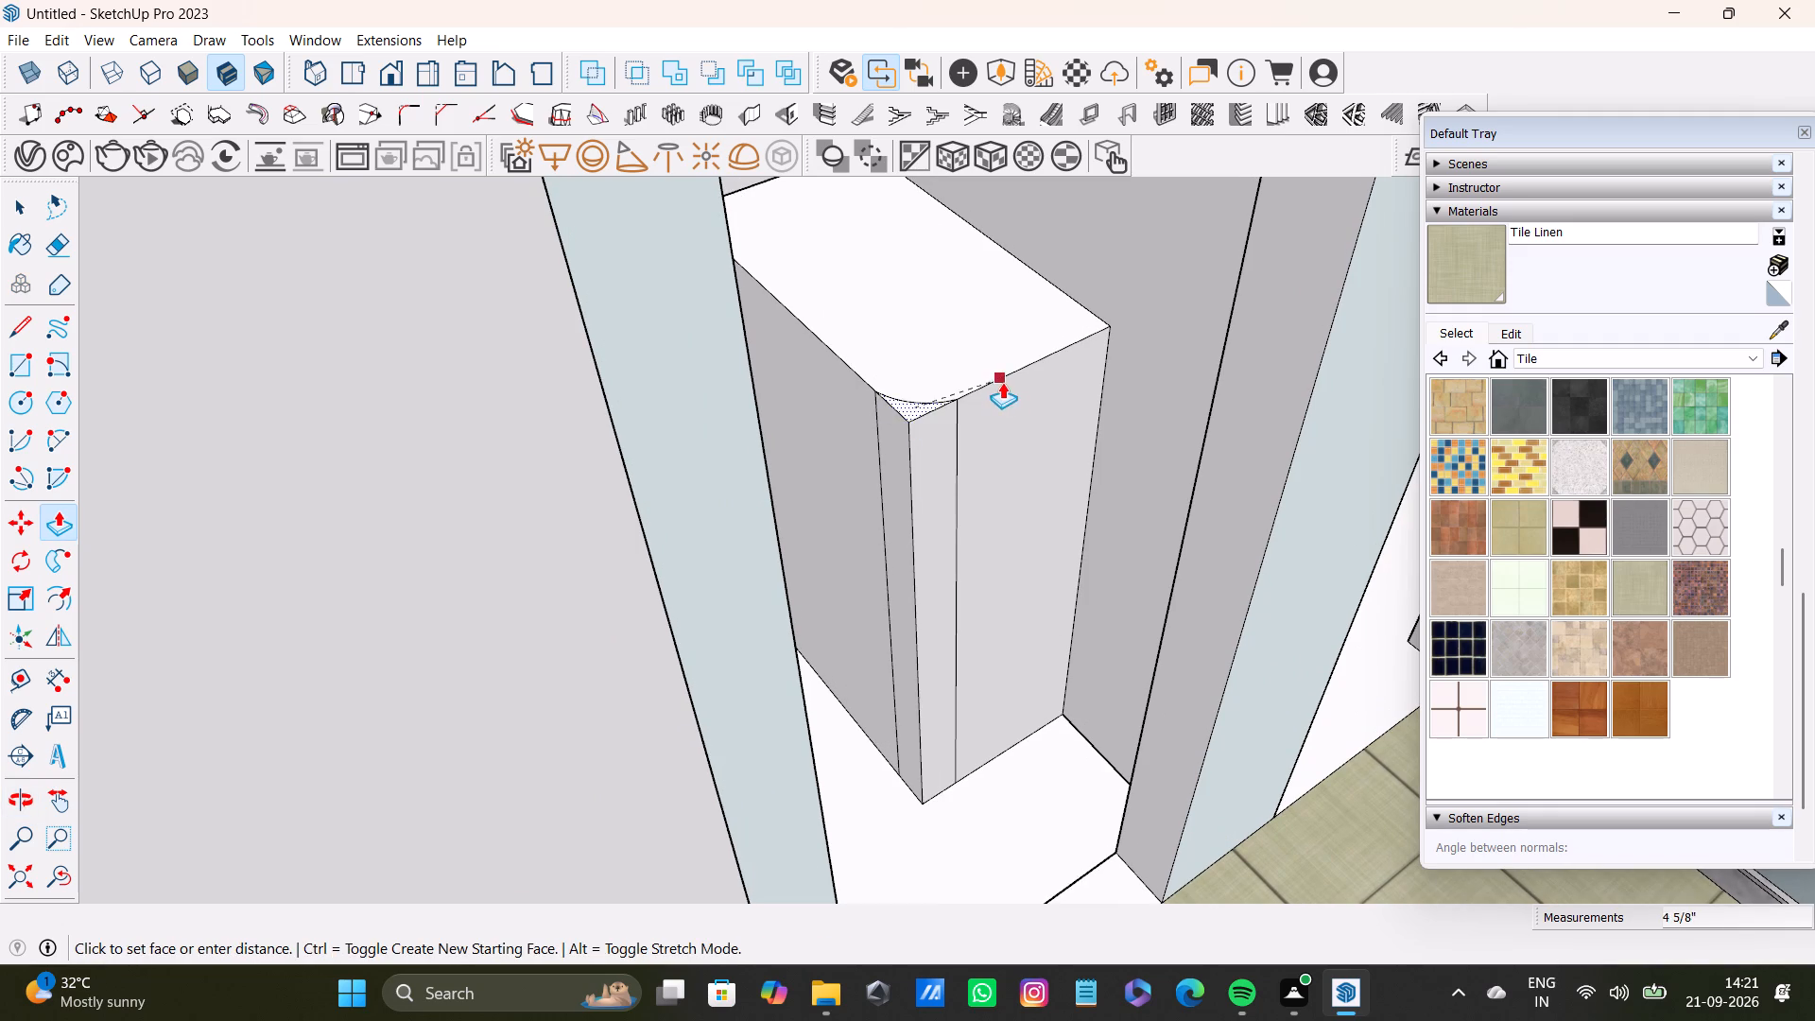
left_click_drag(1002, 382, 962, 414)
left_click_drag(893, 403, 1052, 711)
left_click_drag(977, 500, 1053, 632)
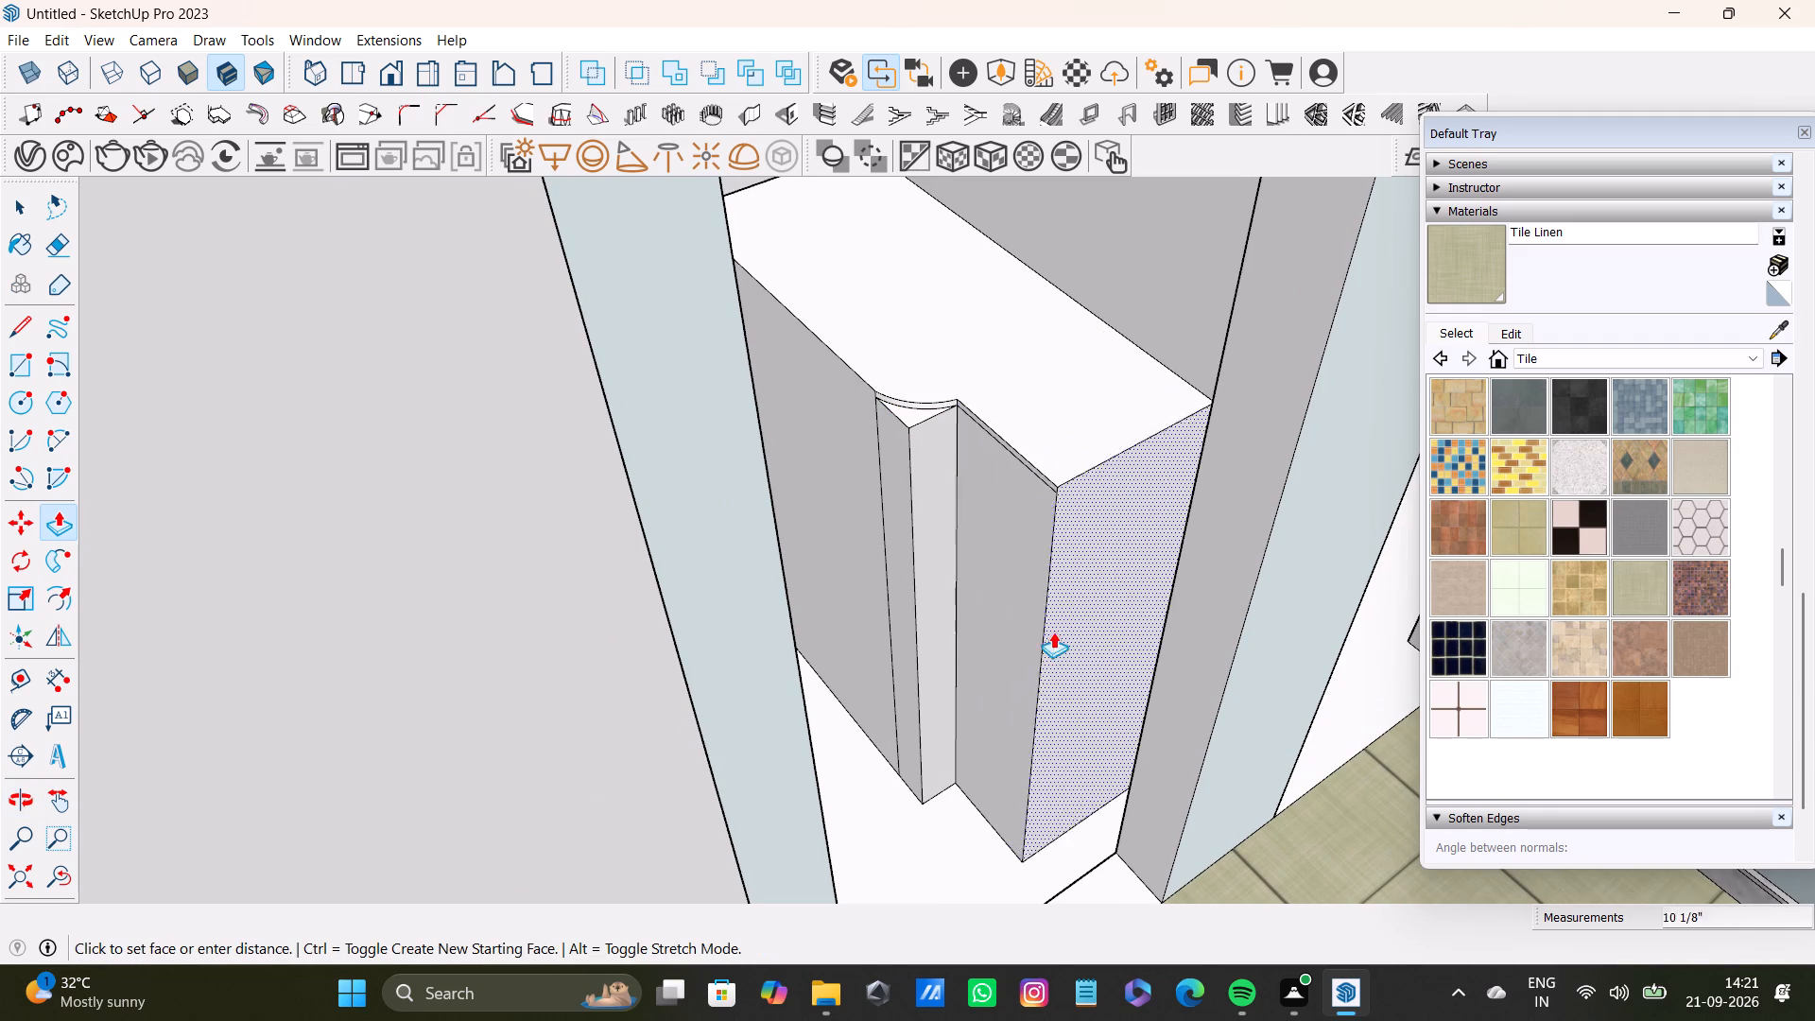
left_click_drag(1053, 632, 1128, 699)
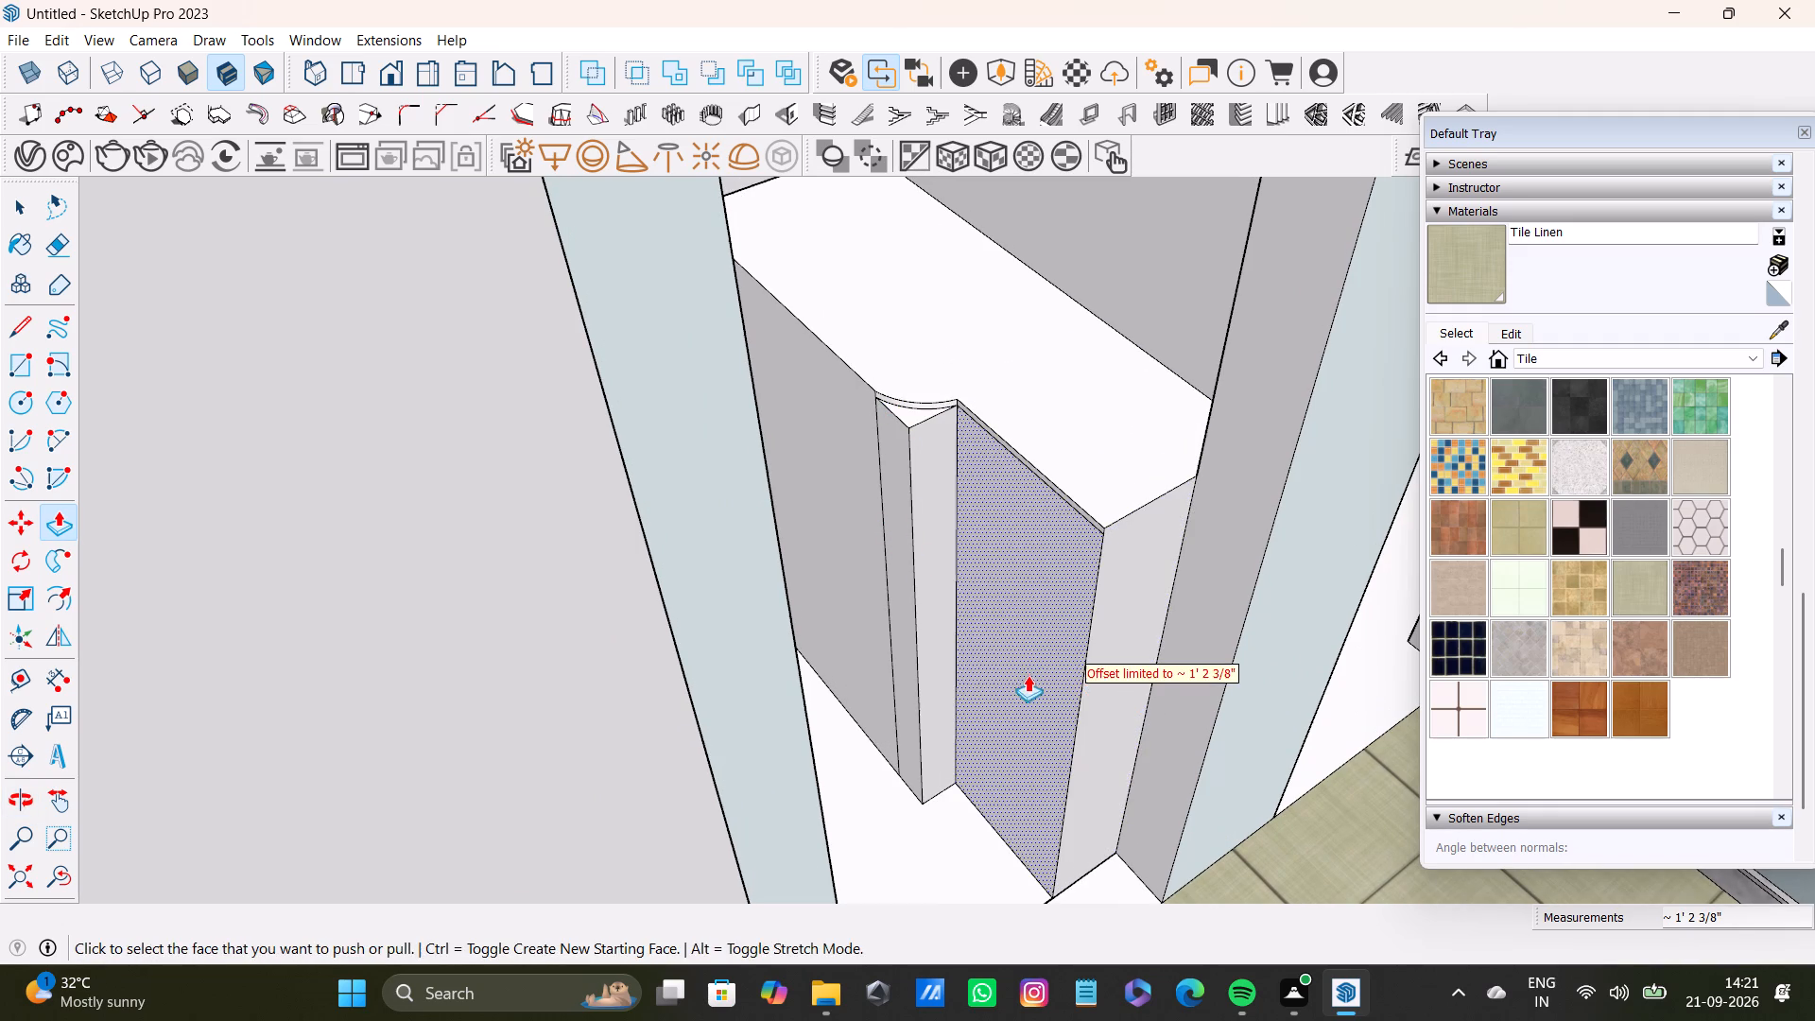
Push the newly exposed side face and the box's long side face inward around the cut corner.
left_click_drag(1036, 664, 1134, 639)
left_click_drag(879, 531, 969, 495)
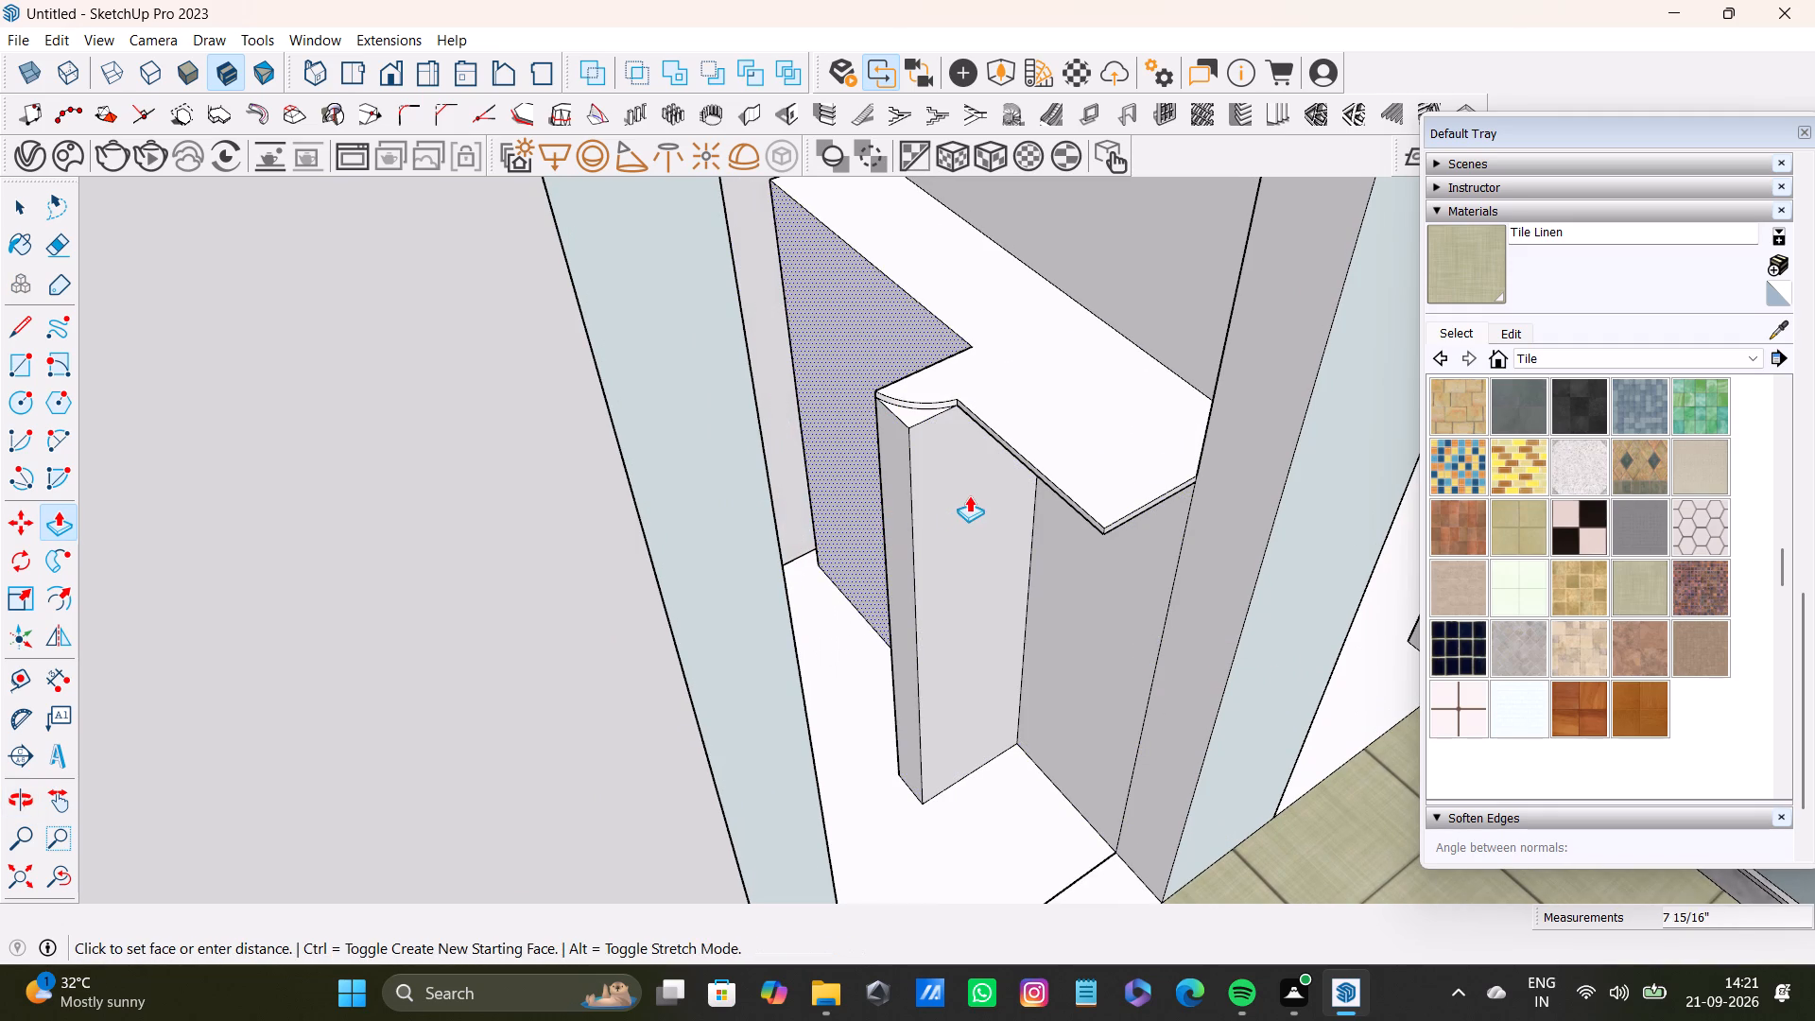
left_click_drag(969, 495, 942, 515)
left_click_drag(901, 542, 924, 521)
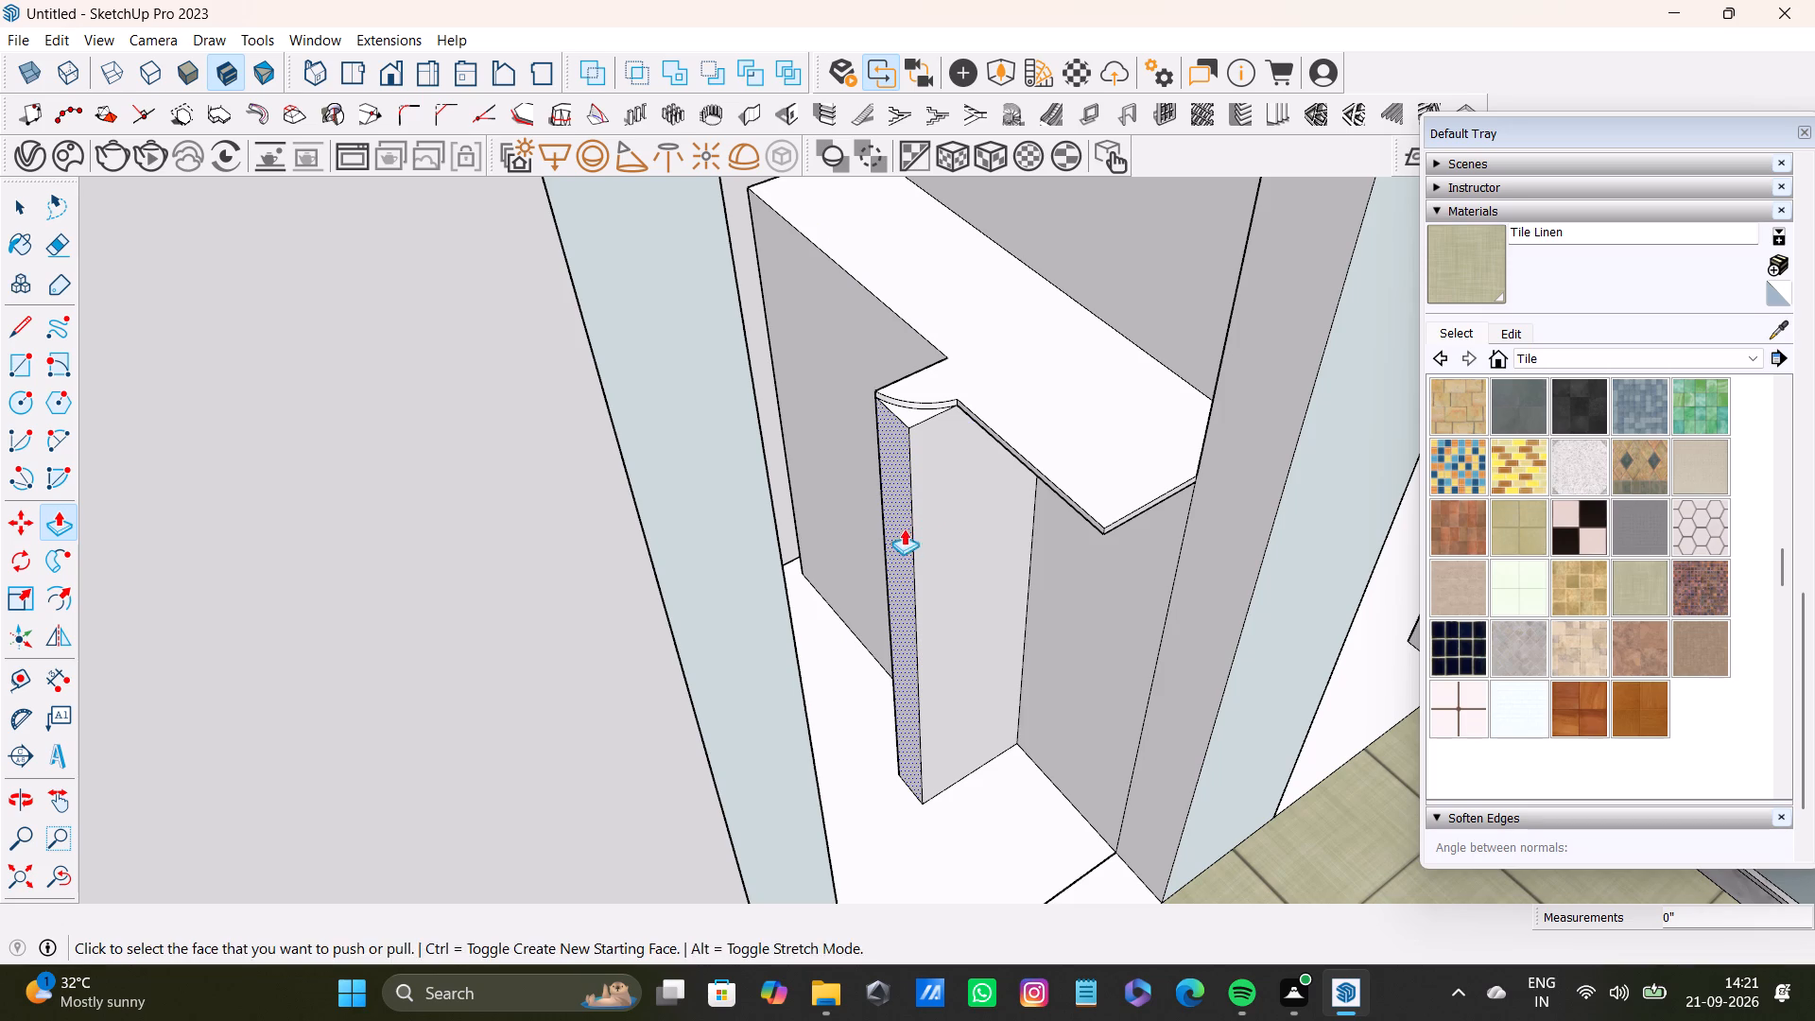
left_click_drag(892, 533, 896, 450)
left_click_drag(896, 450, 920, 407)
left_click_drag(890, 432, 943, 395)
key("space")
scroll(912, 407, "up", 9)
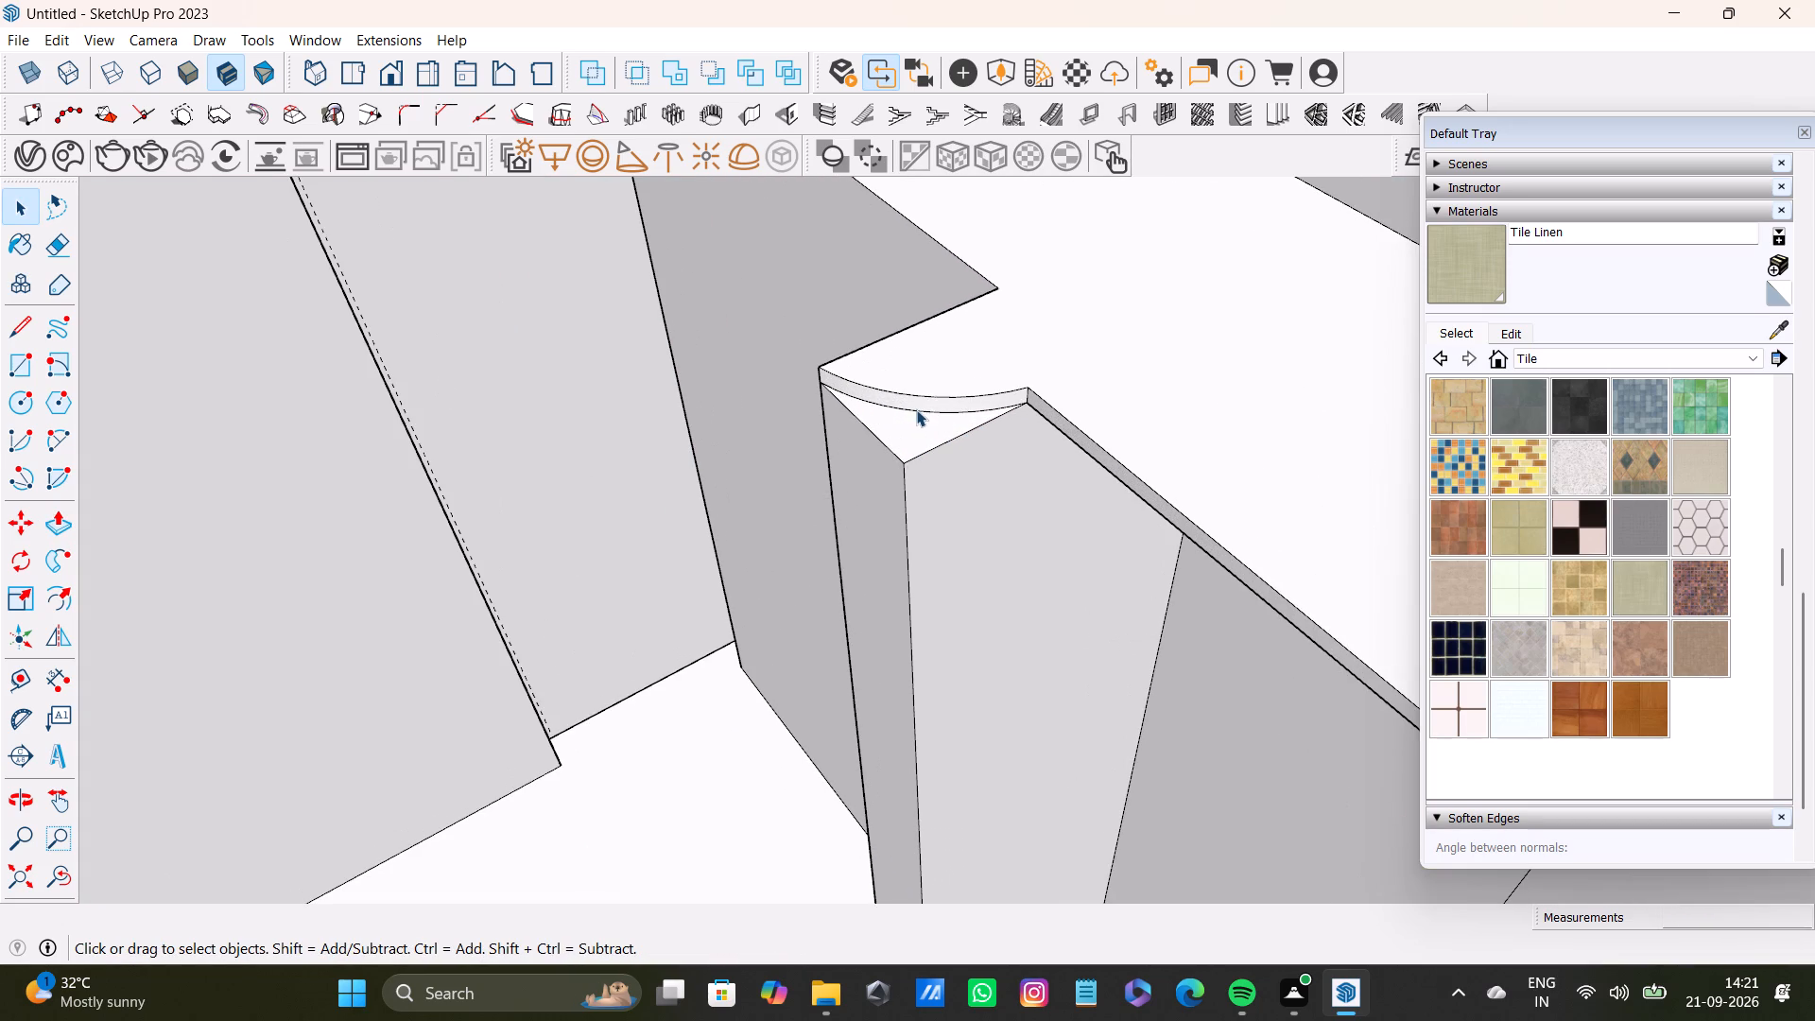
Undo the corner arc, the face pushes around it and the earlier deepening of the box.
key("ctrl+z")
key("ctrl+z")
key("ctrl+z")
key("ctrl+z")
key("ctrl+z")
key("ctrl+z")
key("ctrl+z")
key("ctrl+z")
key("ctrl+z")
key("ctrl+z")
key("ctrl+z")
key("ctrl+z")
key("ctrl+z")
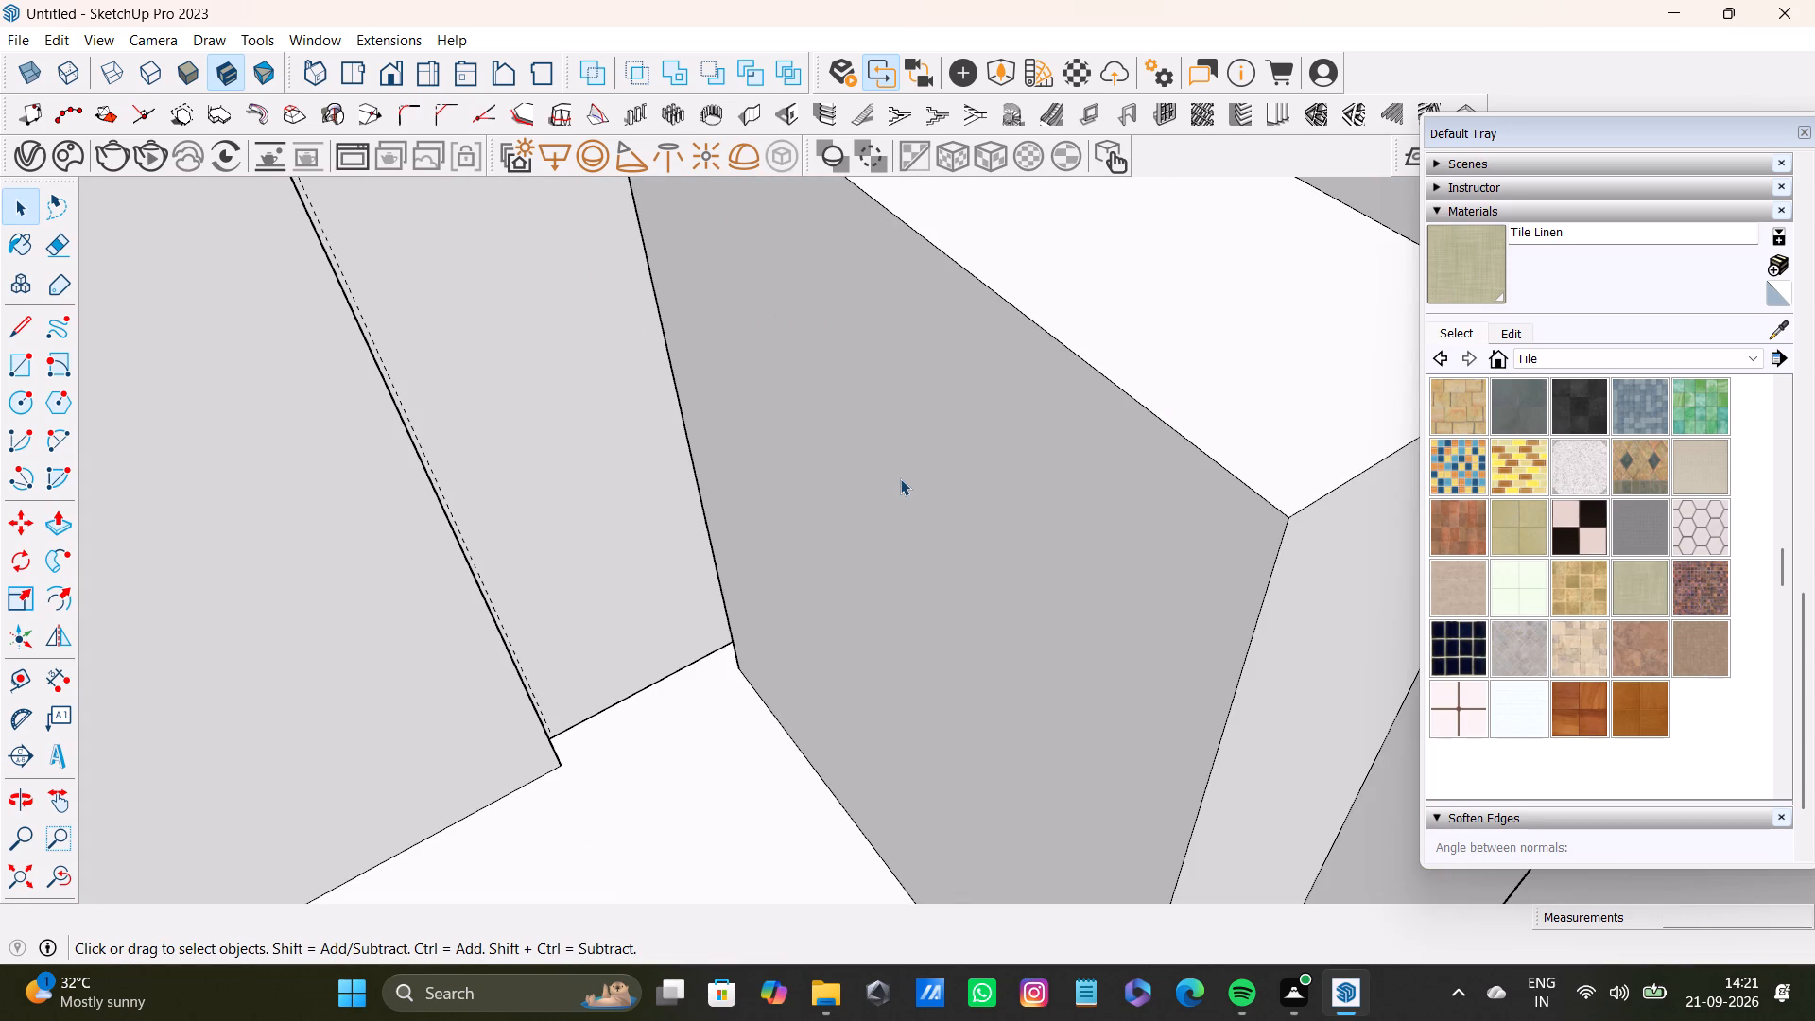
Push the box's top face down about 8 7/16" to lower the box.
scroll(887, 519, "down", 7)
scroll(884, 528, "down", 7, "shift")
scroll(984, 506, "up", 2)
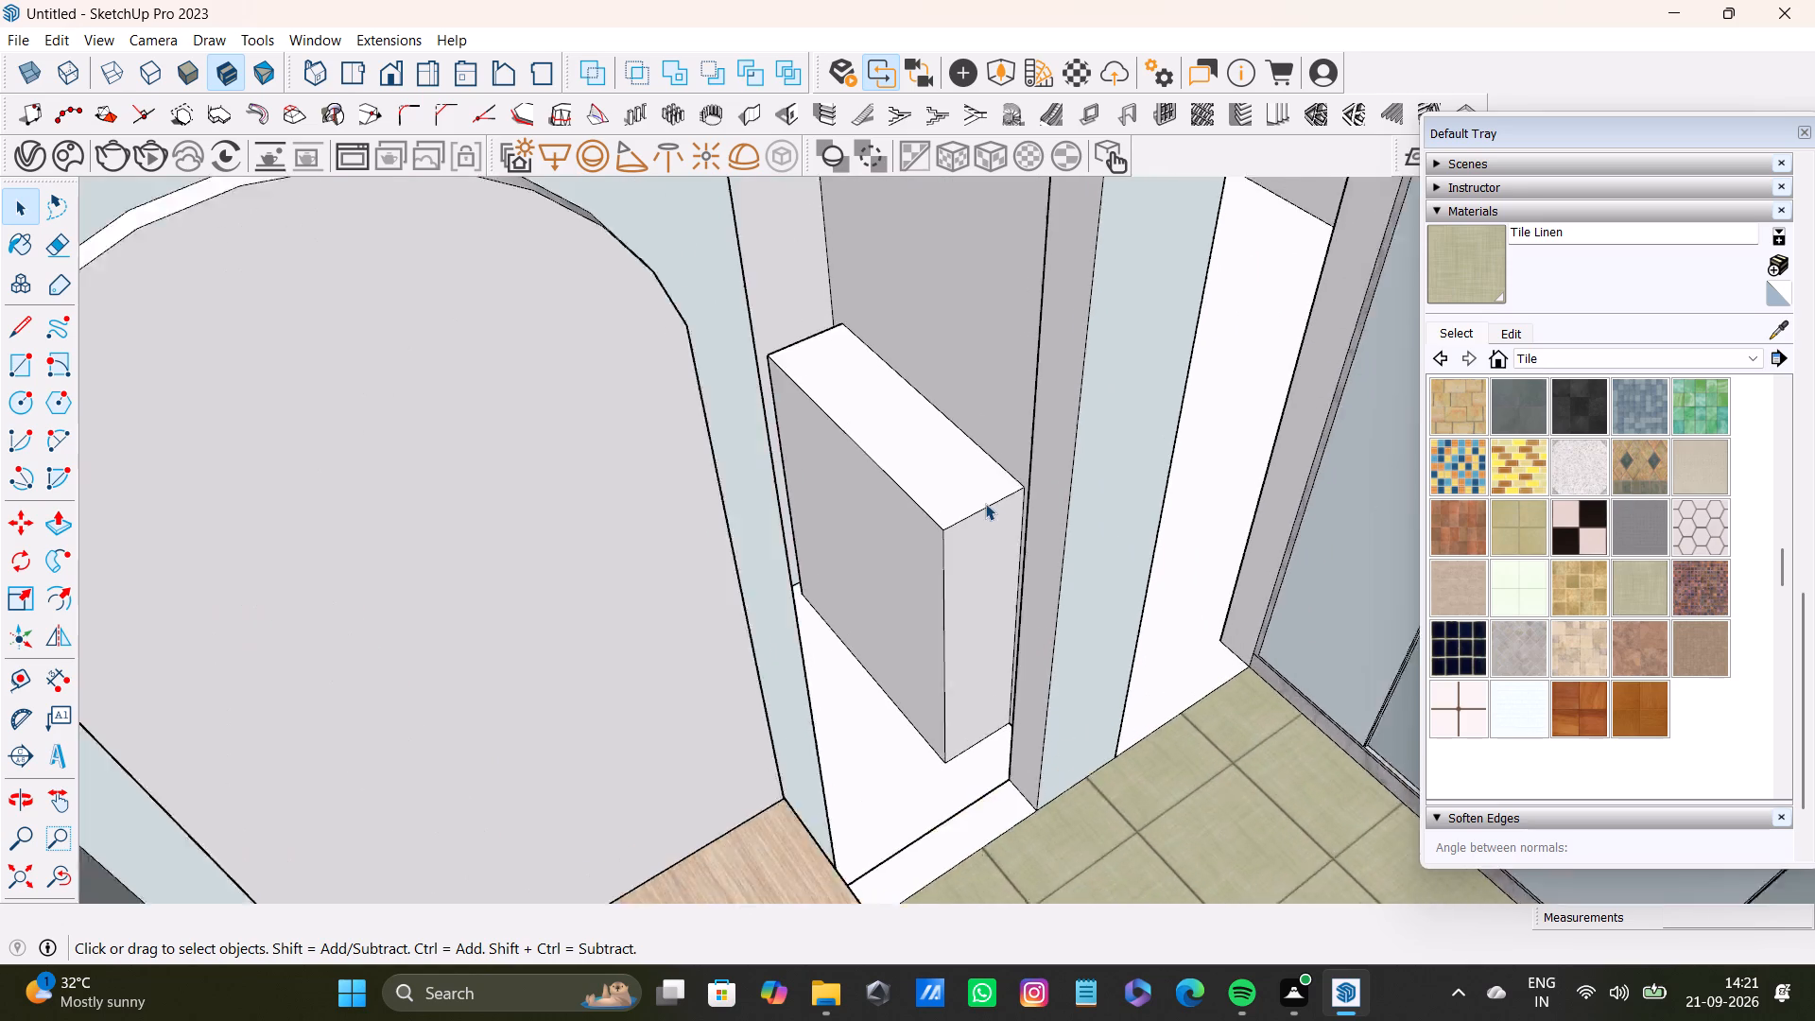
scroll(985, 503, "up", 5)
middle_click_drag(978, 508, 917, 533)
scroll(922, 537, "down", 4)
middle_click_drag(921, 542, 1038, 509)
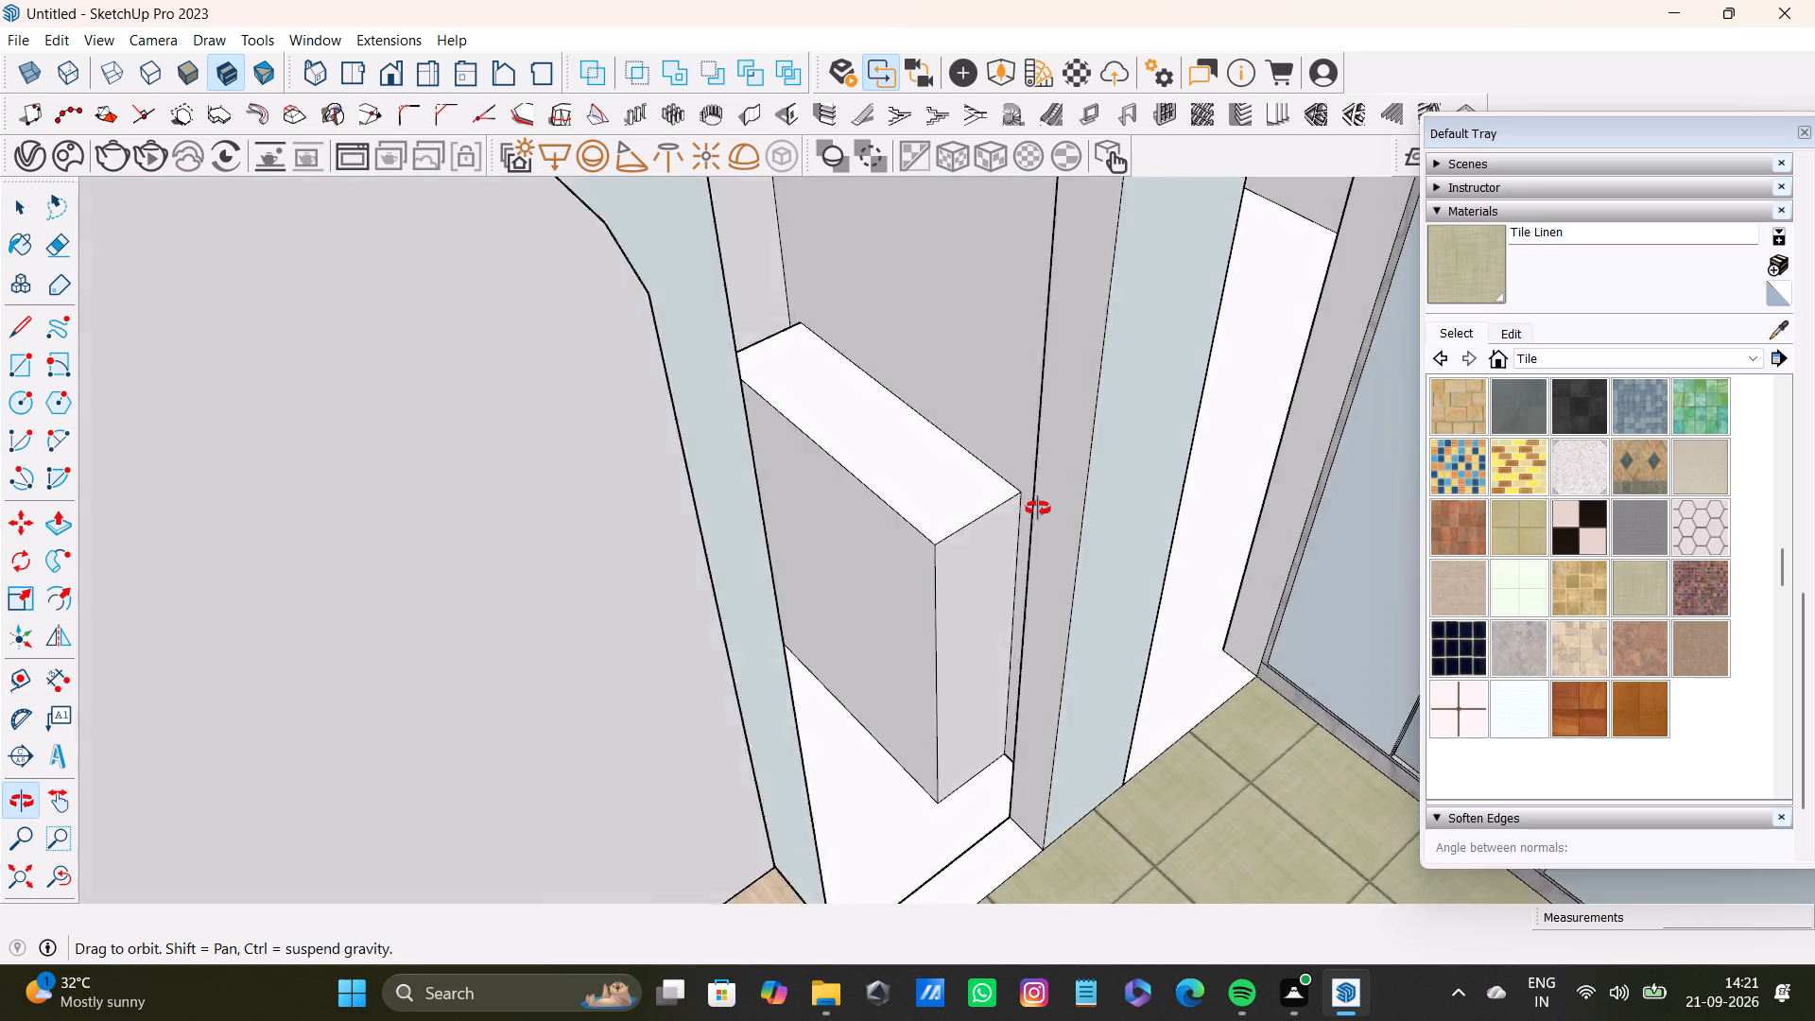
middle_click_drag(1038, 509, 1125, 606)
scroll(1011, 505, "up", 6)
scroll(1001, 544, "down", 7)
scroll(908, 520, "down", 4)
middle_click_drag(858, 532, 1220, 686)
scroll(1141, 596, "up", 6)
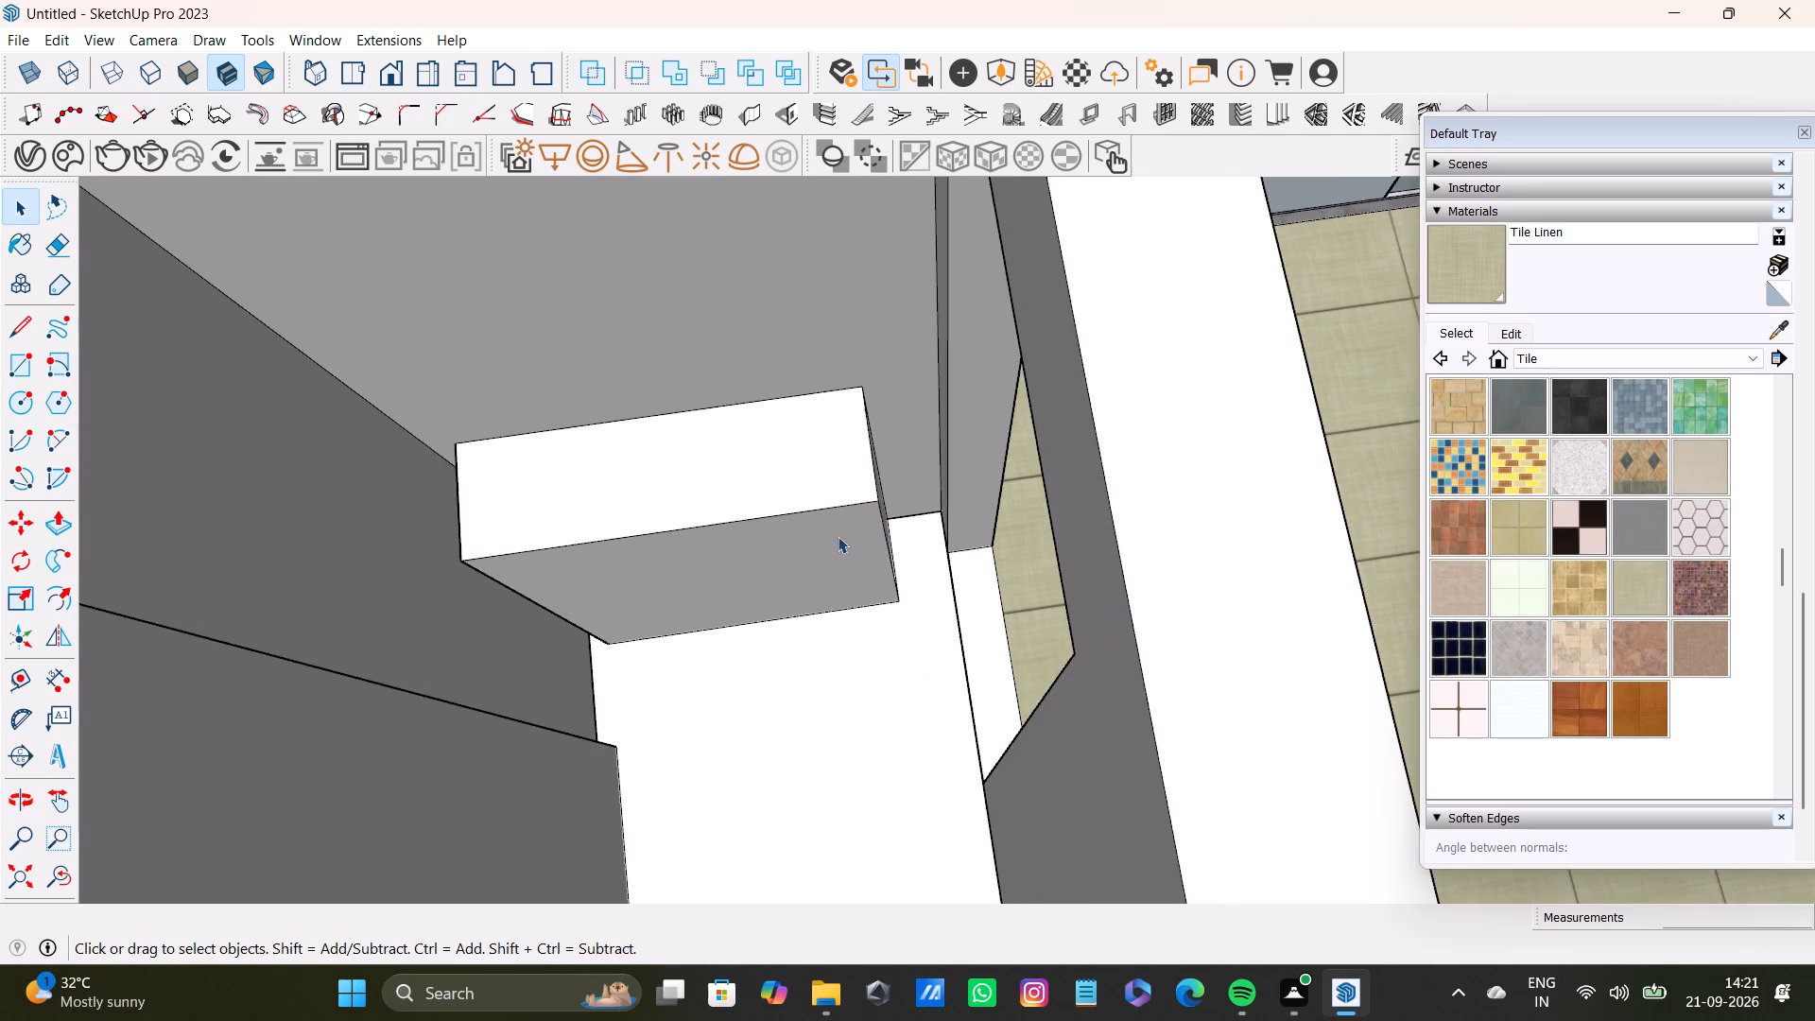
scroll(838, 536, "up", 2)
middle_click_drag(842, 536, 175, 289)
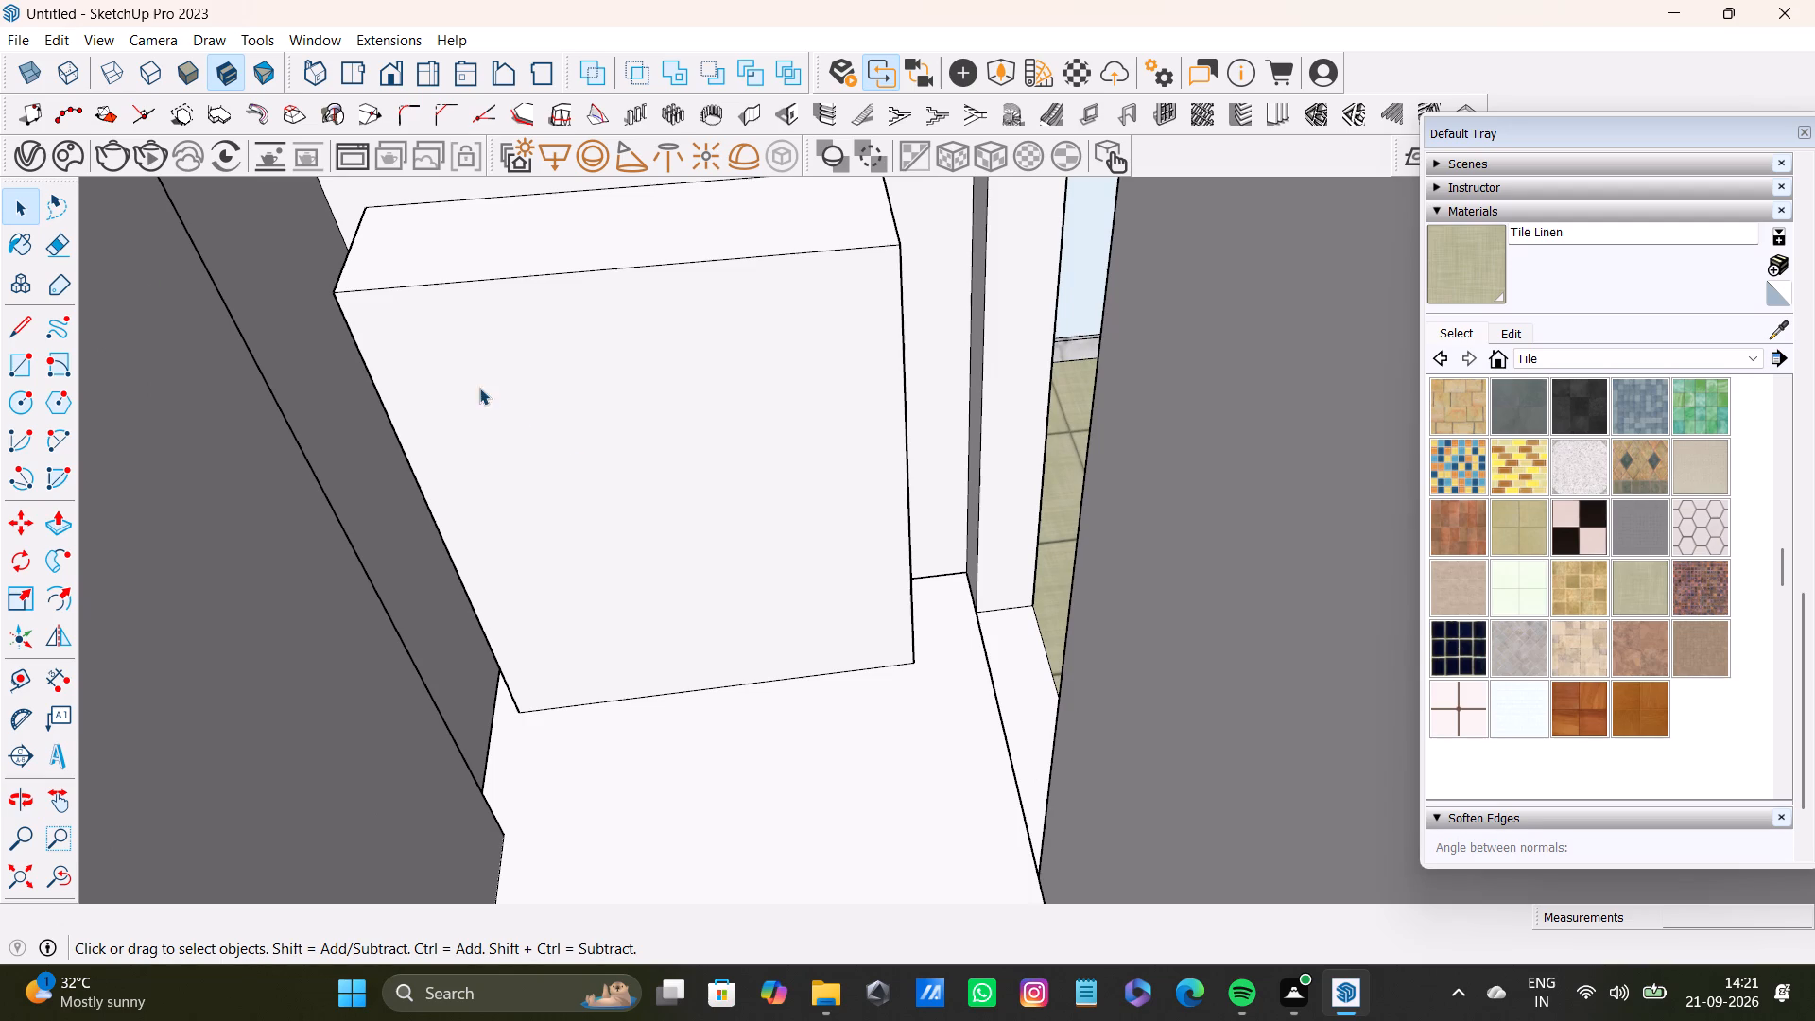
left_click(608, 250)
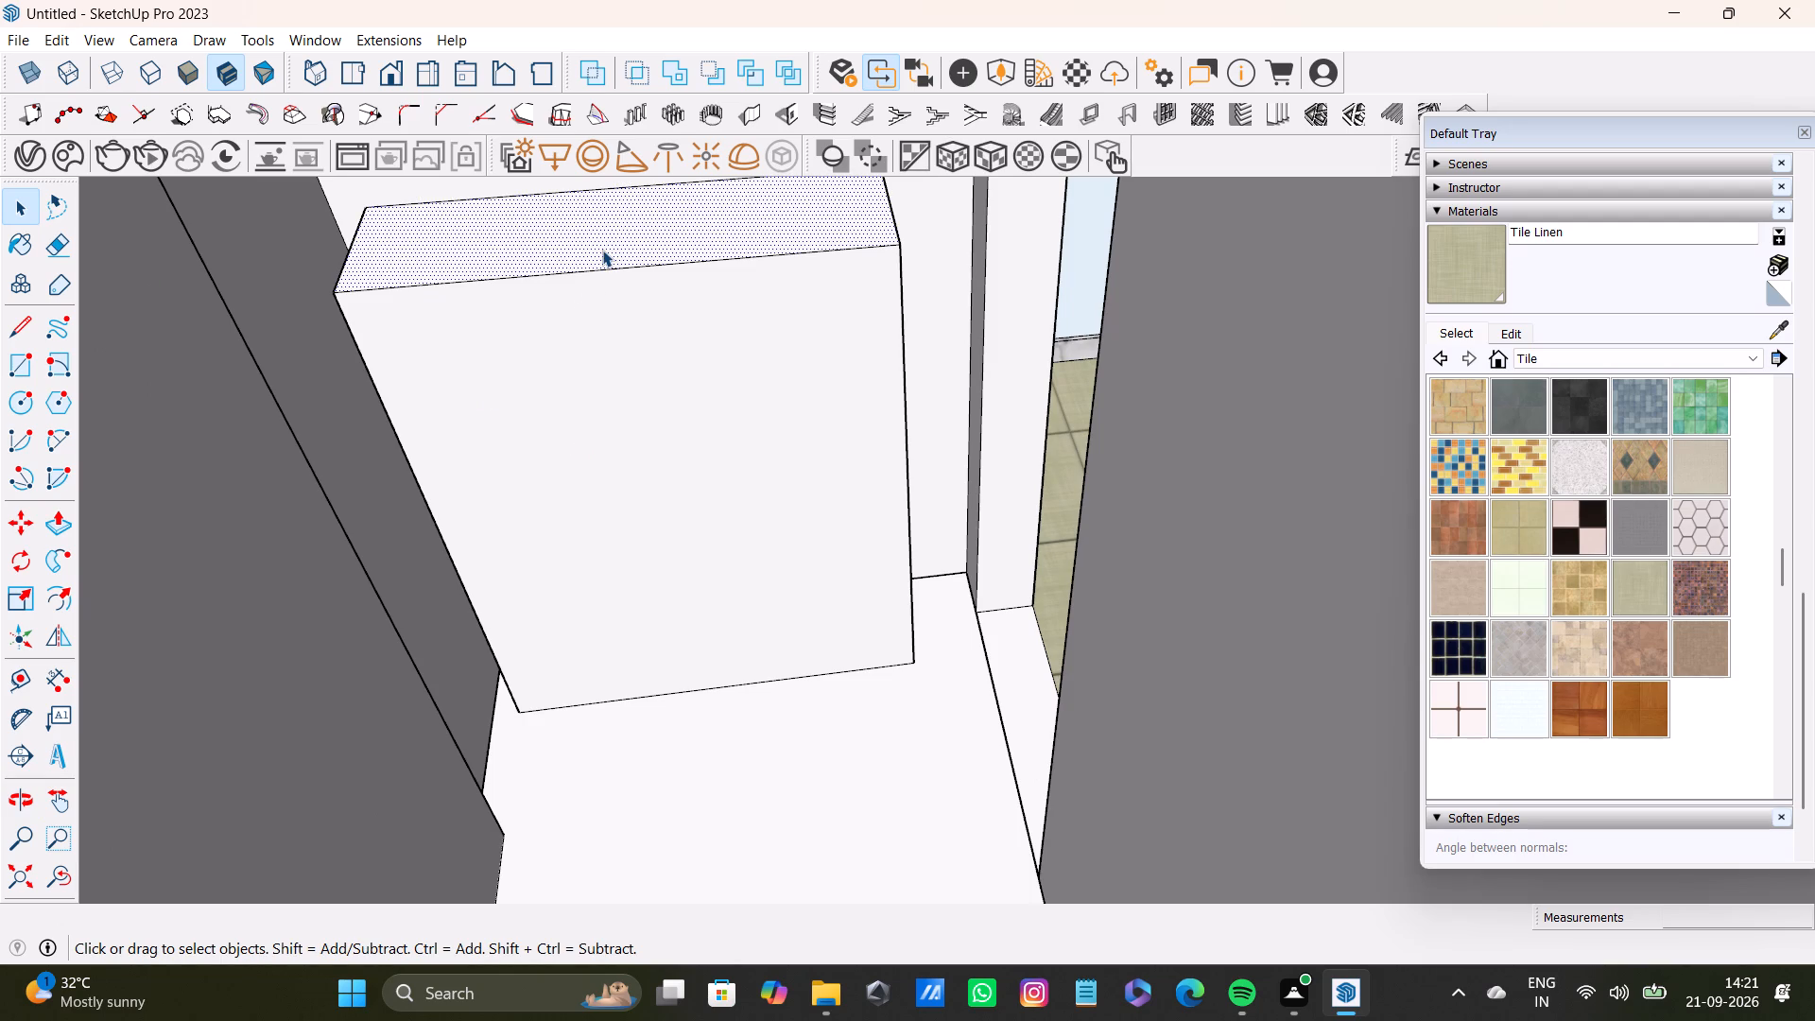
key("p")
key("Return")
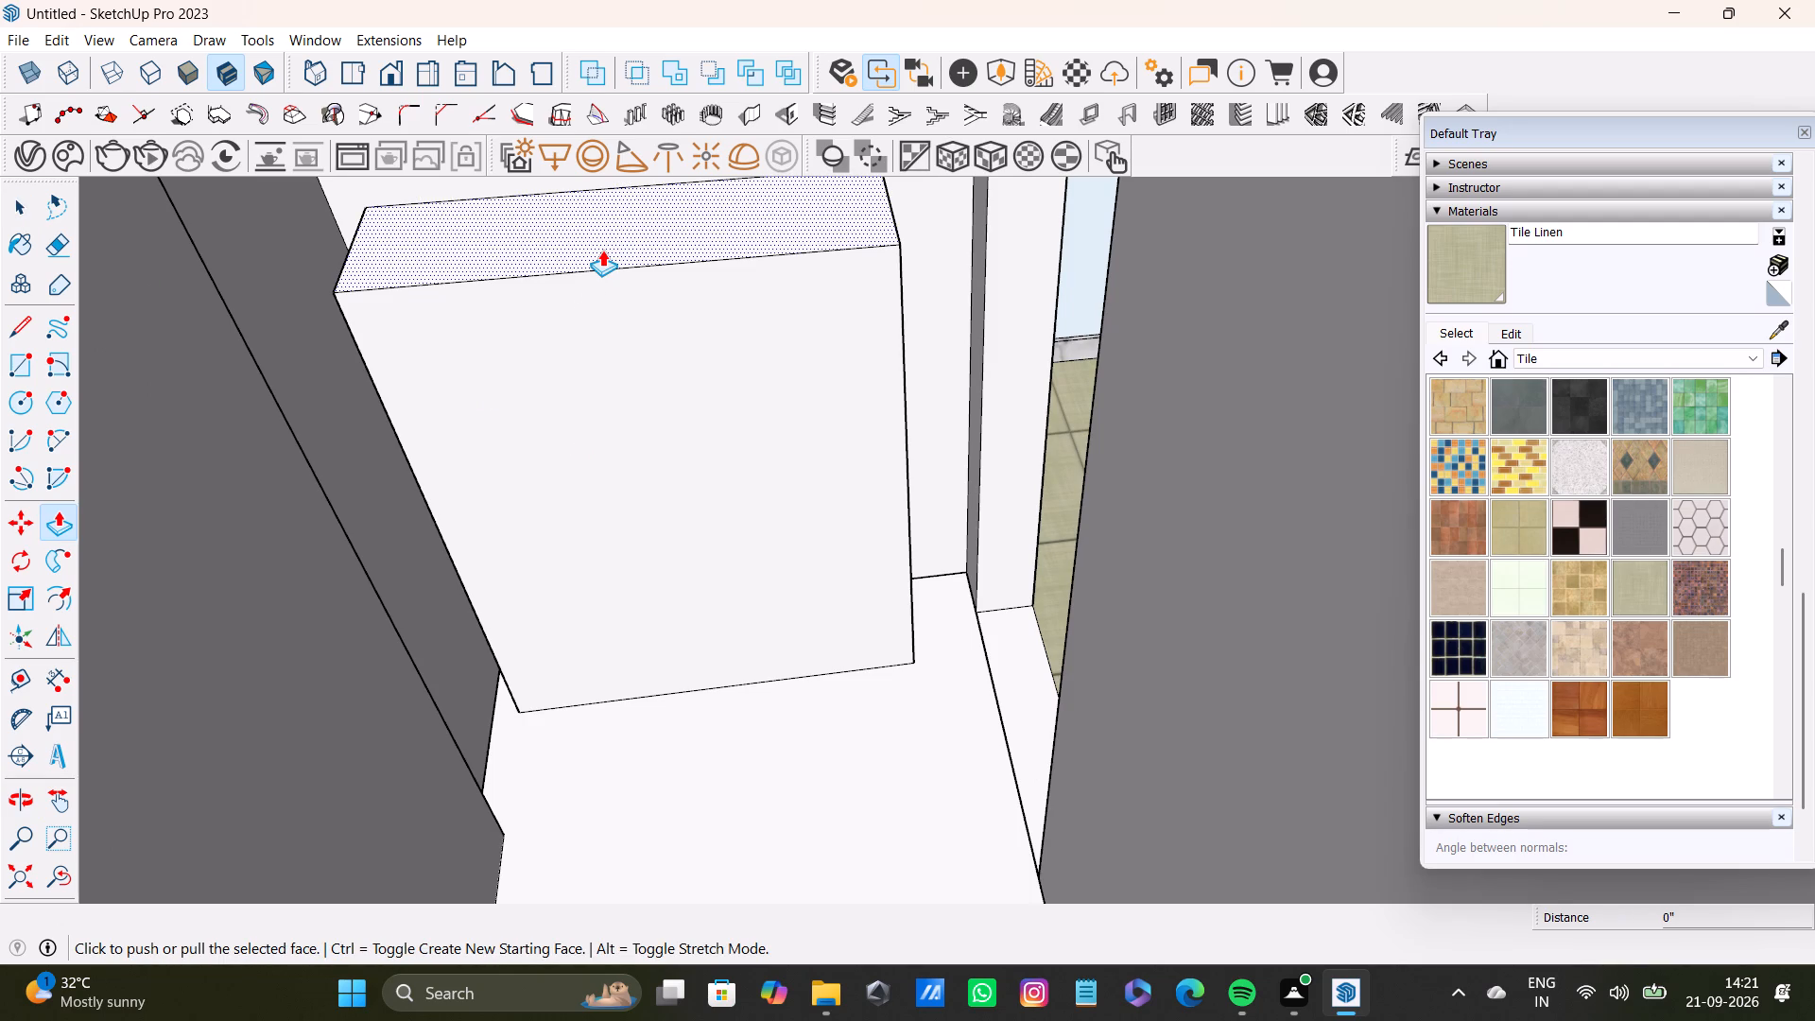
key("Delete")
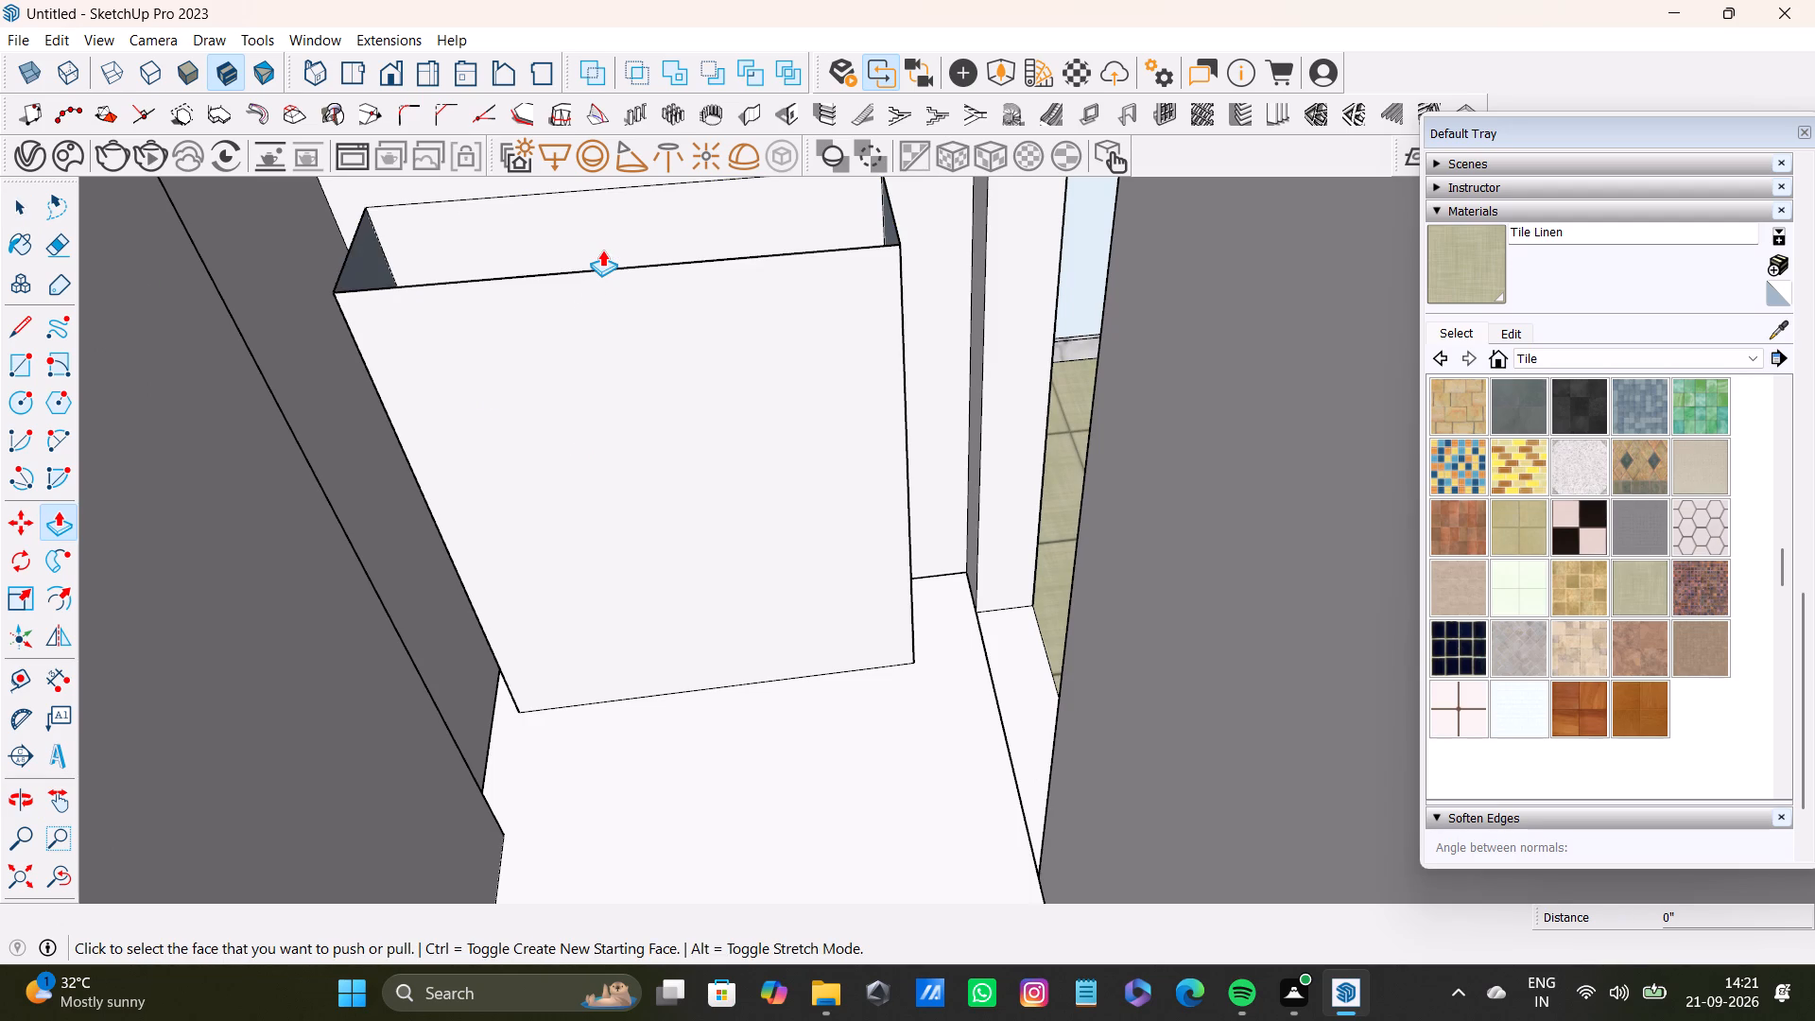
key("ctrl+z")
left_click_drag(602, 250, 598, 354)
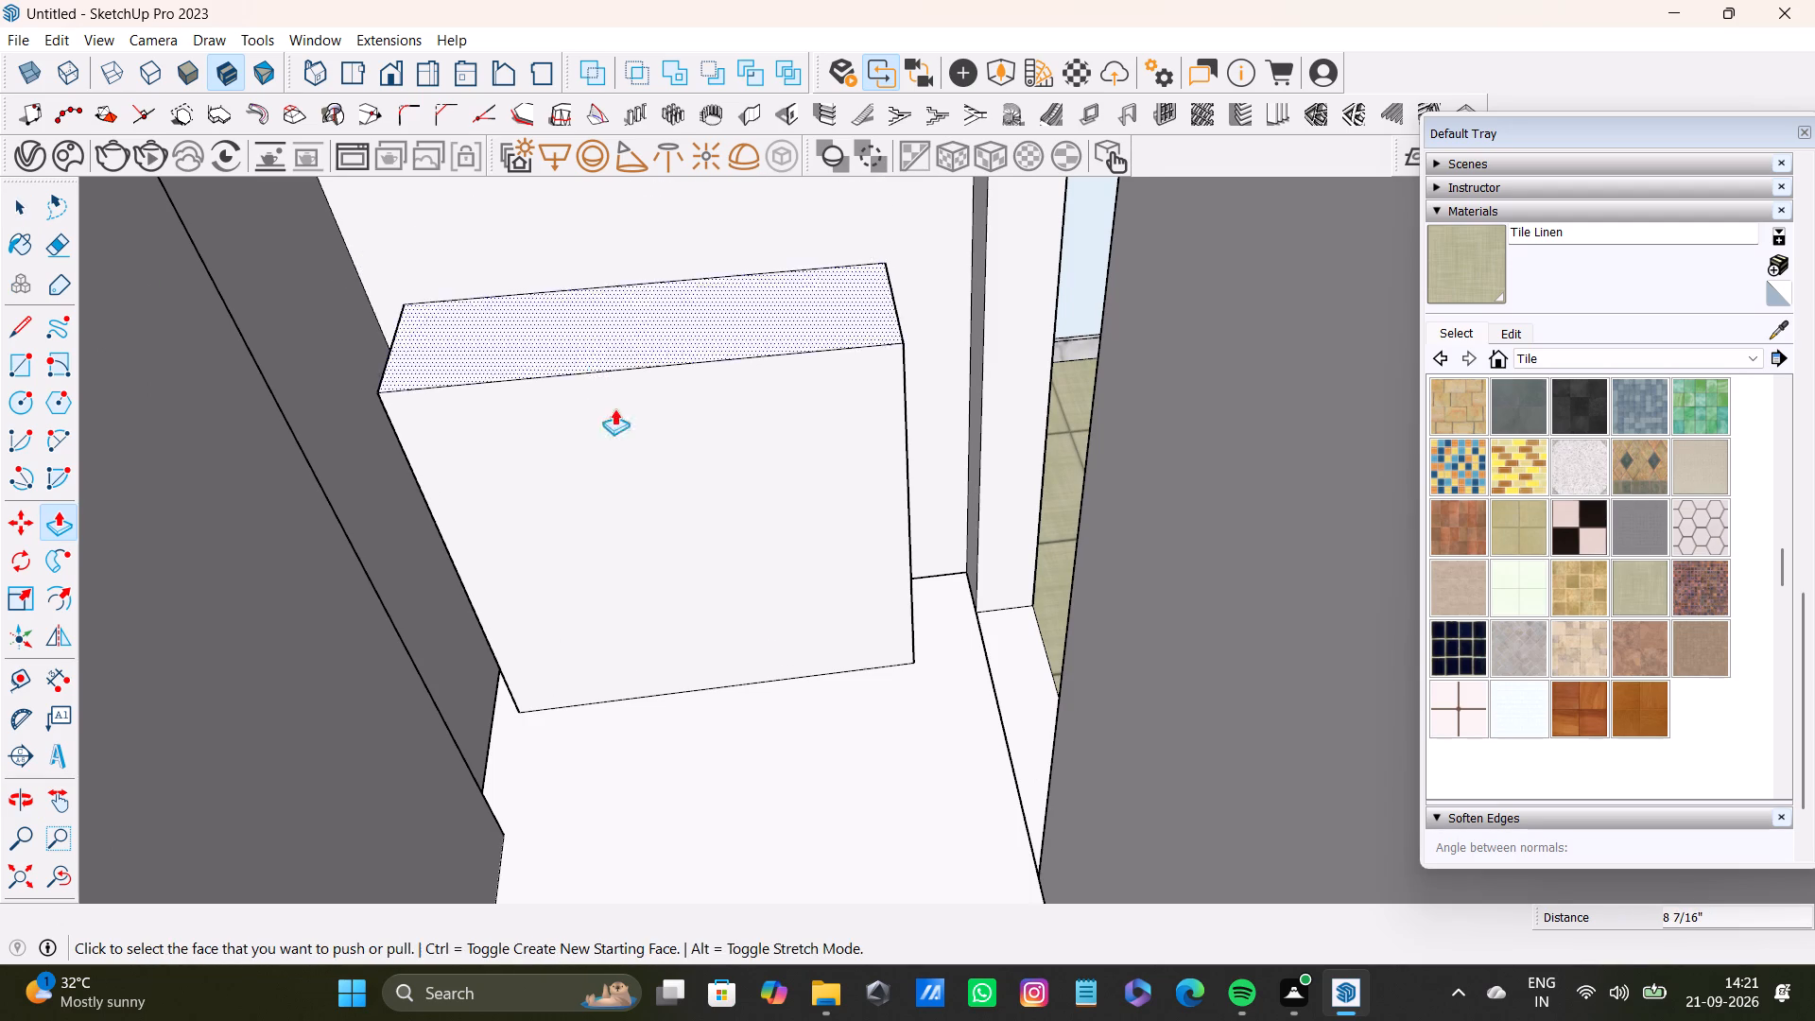
Push/Pull the box's end face that faces the doorway by about 3/16".
scroll(741, 458, "down", 4)
middle_click_drag(866, 438, 50, 442)
scroll(778, 520, "down", 15)
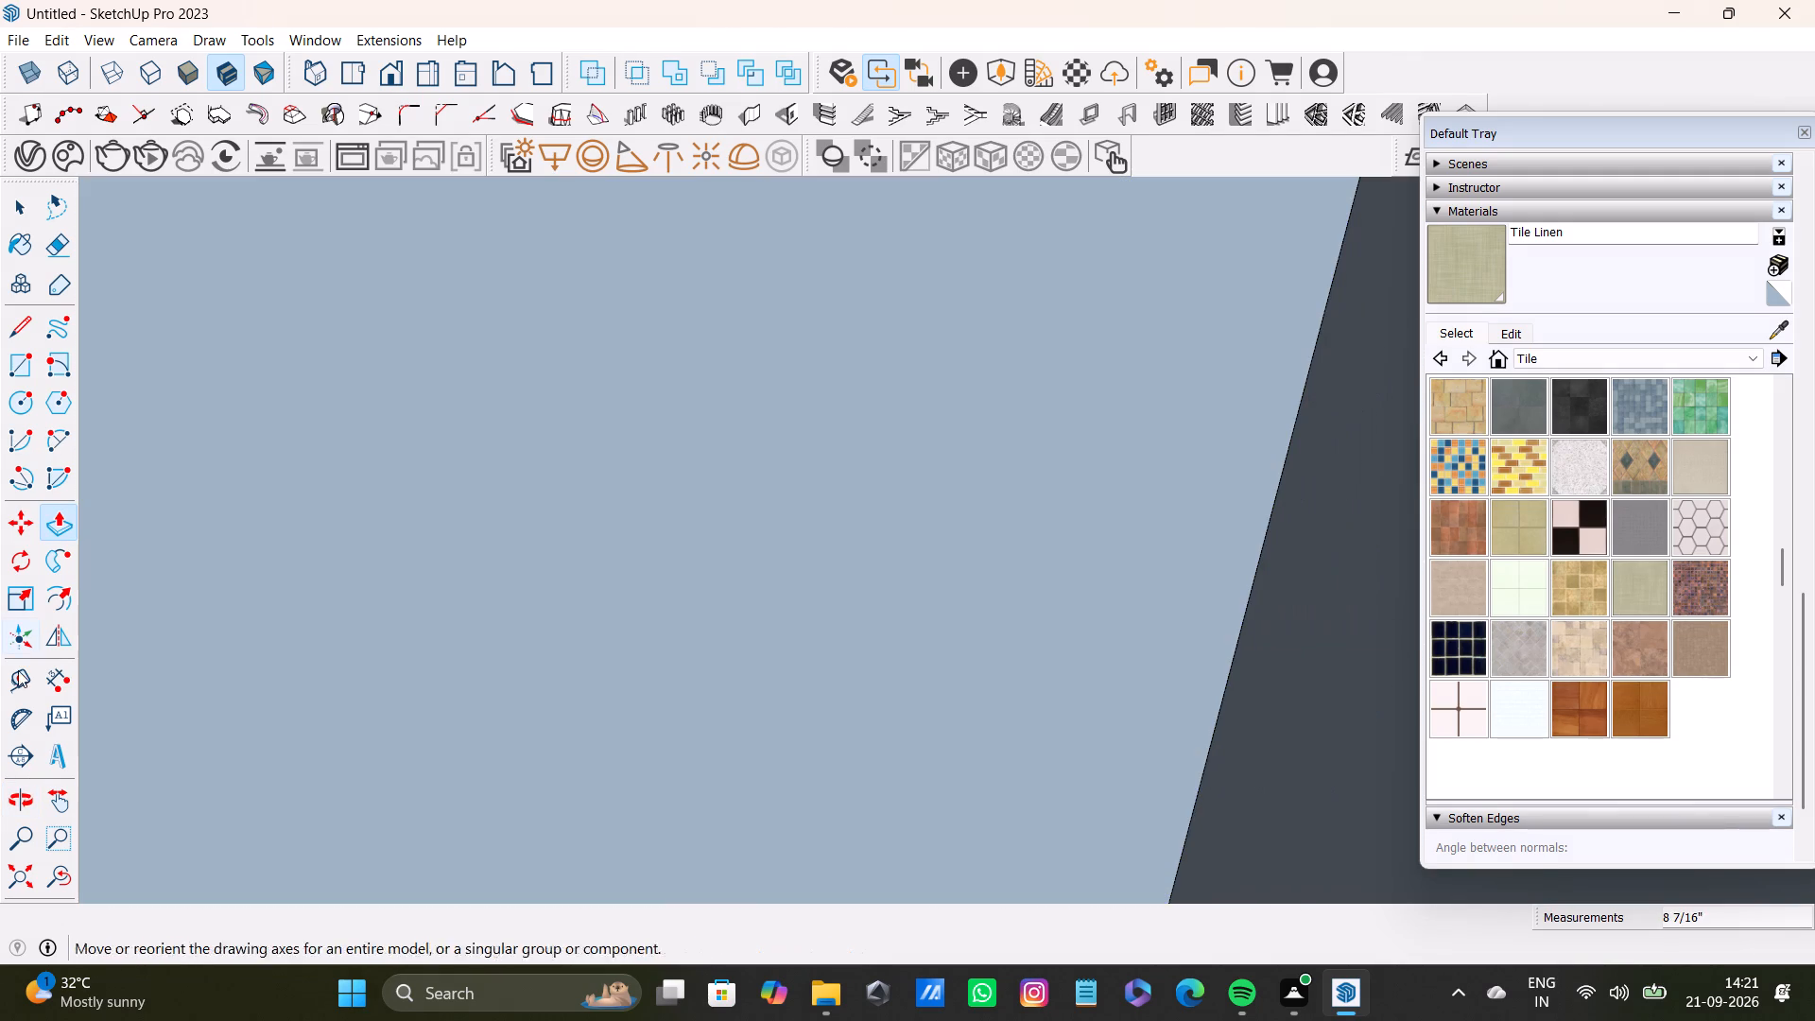
left_click(51, 868)
left_click(23, 878)
scroll(781, 625, "up", 6)
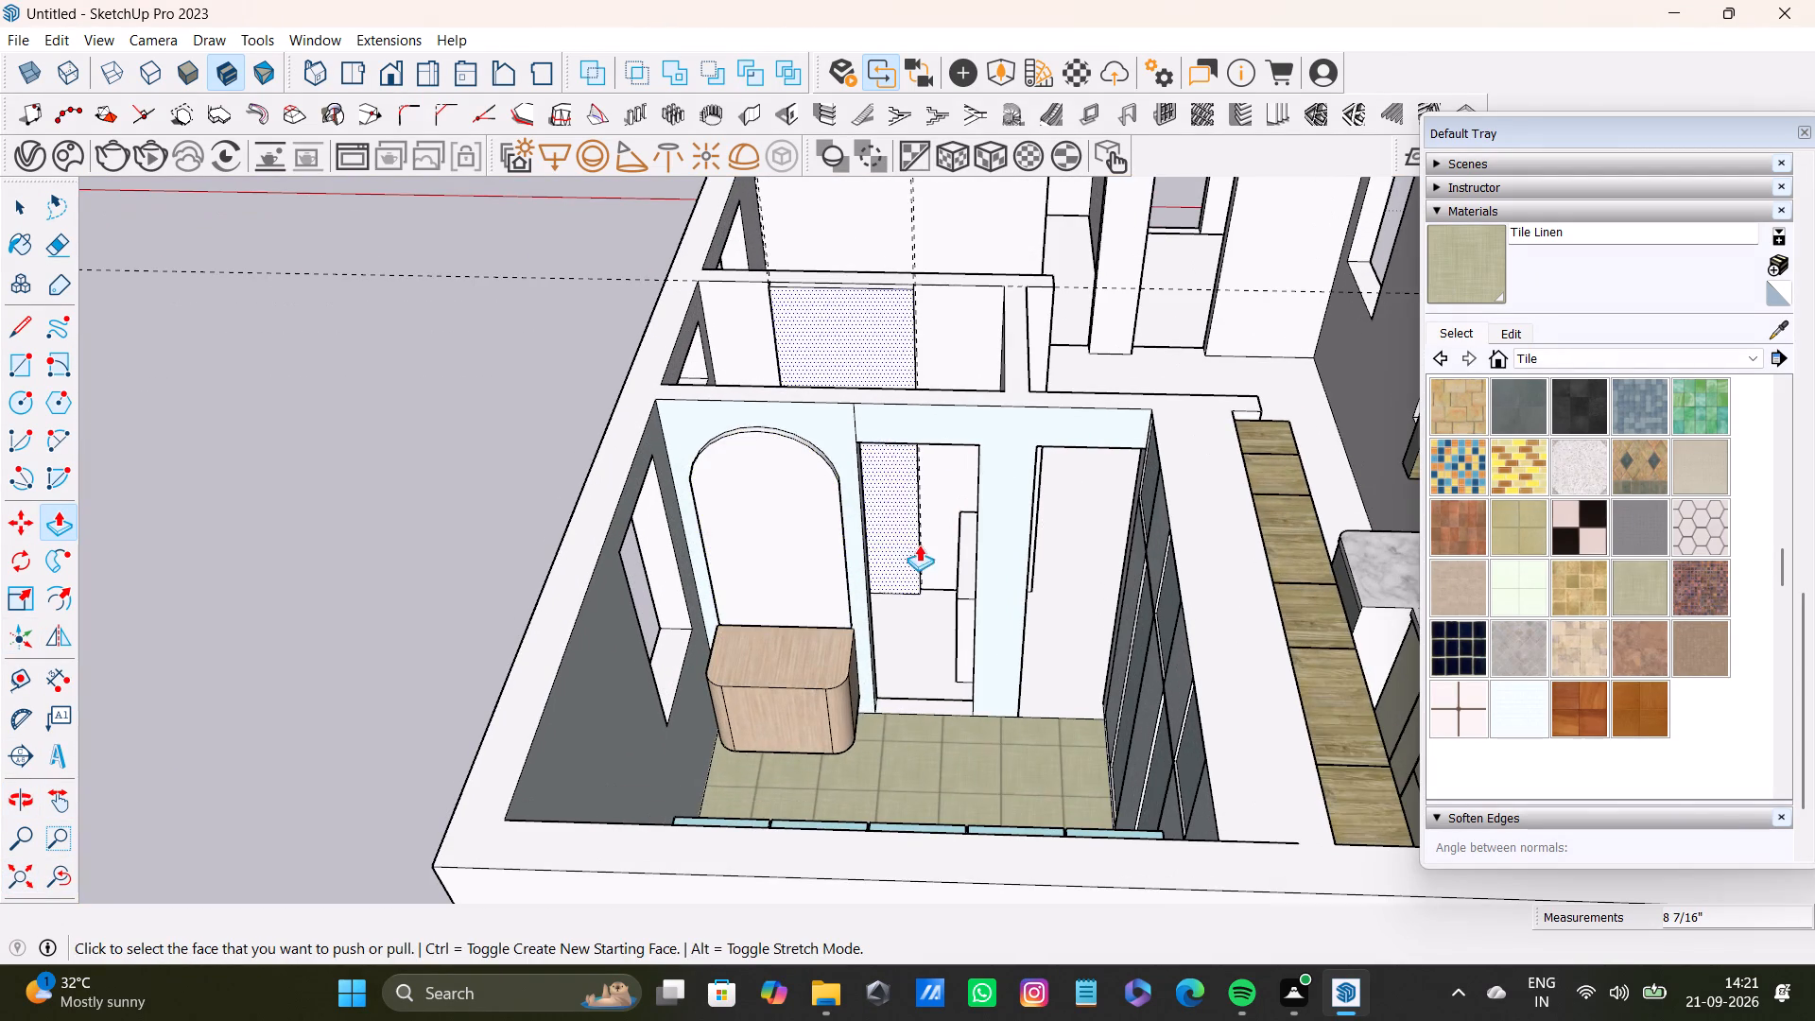
scroll(906, 556, "up", 6)
middle_click_drag(1051, 580, 1281, 592)
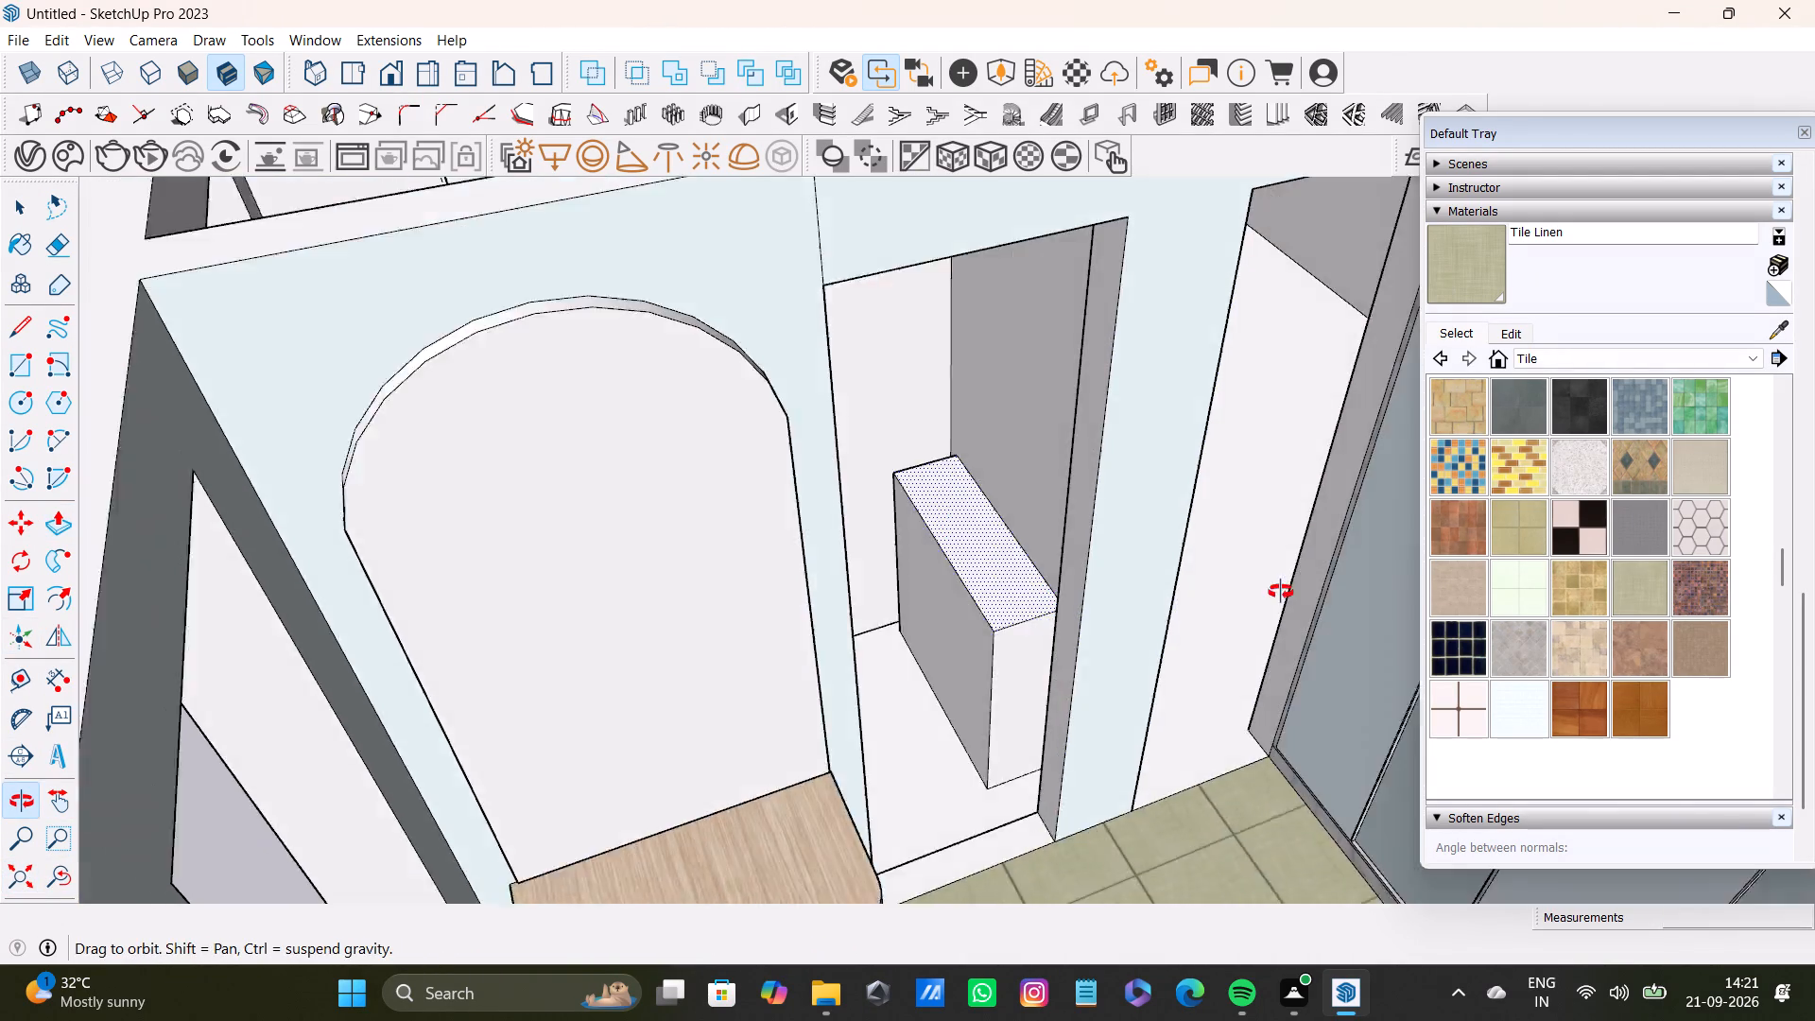
middle_click_drag(1281, 592, 1291, 598)
scroll(1080, 666, "up", 6)
left_click_drag(997, 643, 994, 604)
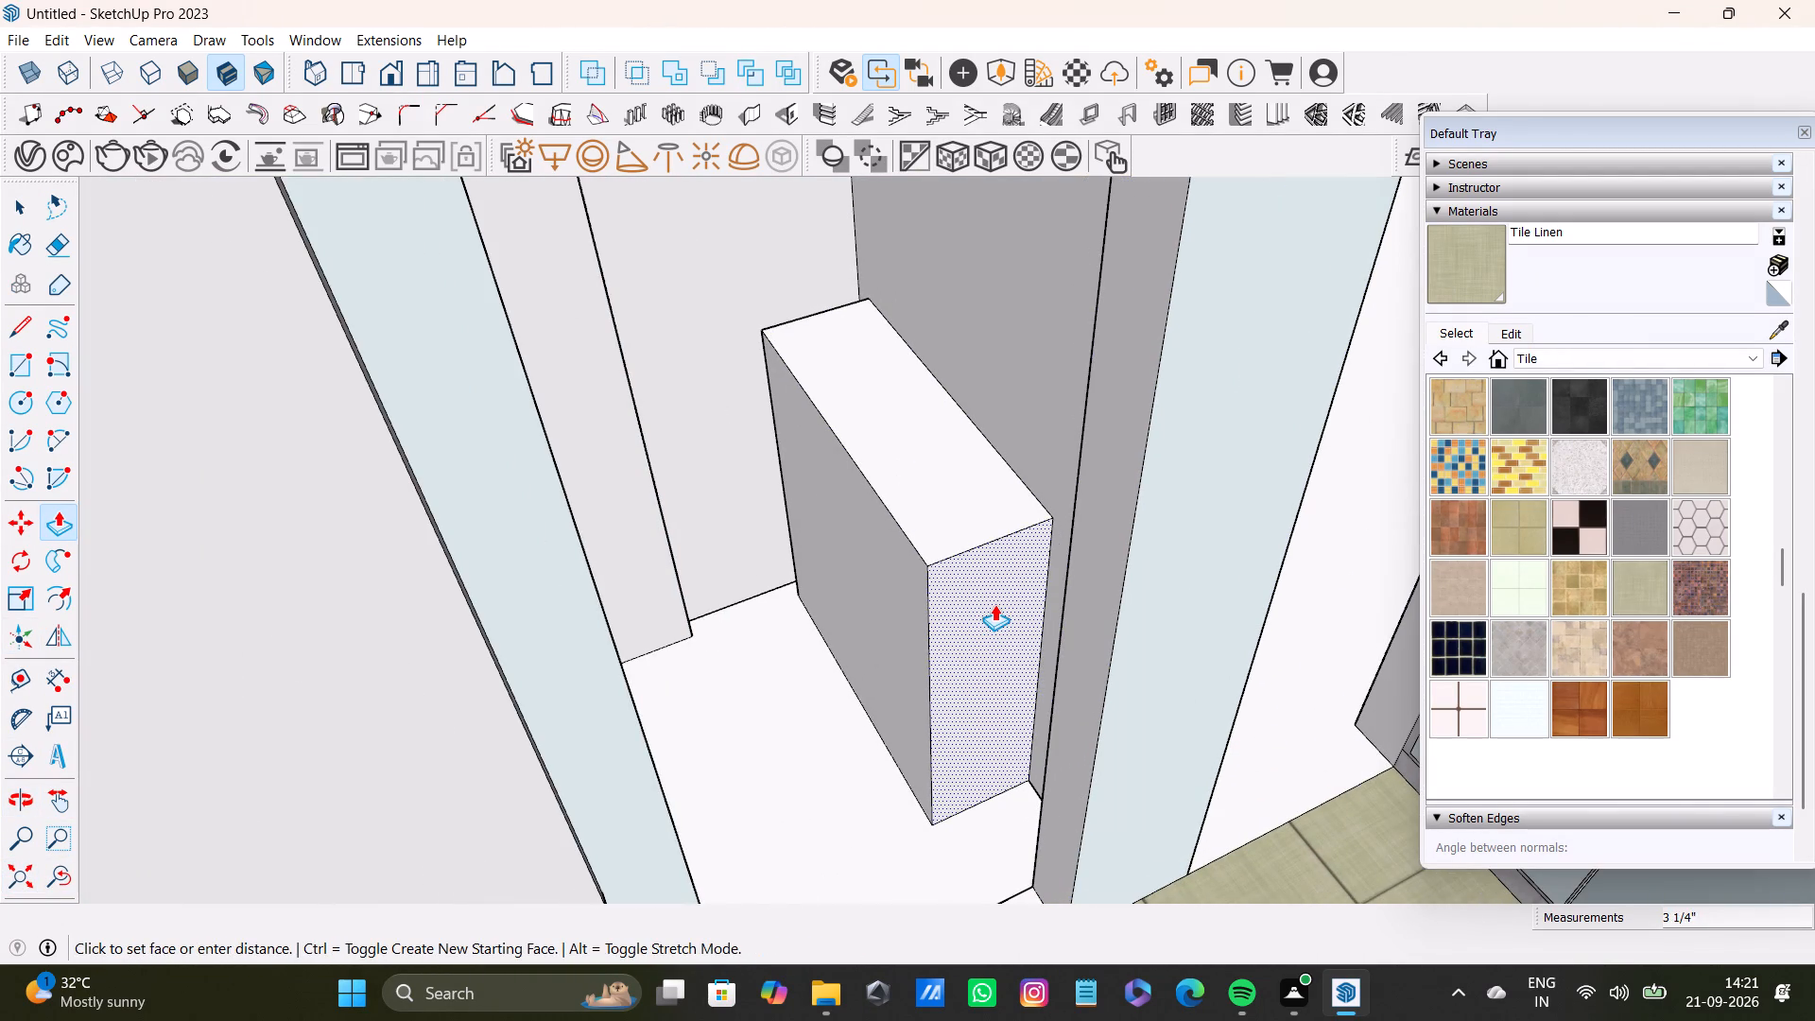
left_click_drag(994, 604, 1032, 619)
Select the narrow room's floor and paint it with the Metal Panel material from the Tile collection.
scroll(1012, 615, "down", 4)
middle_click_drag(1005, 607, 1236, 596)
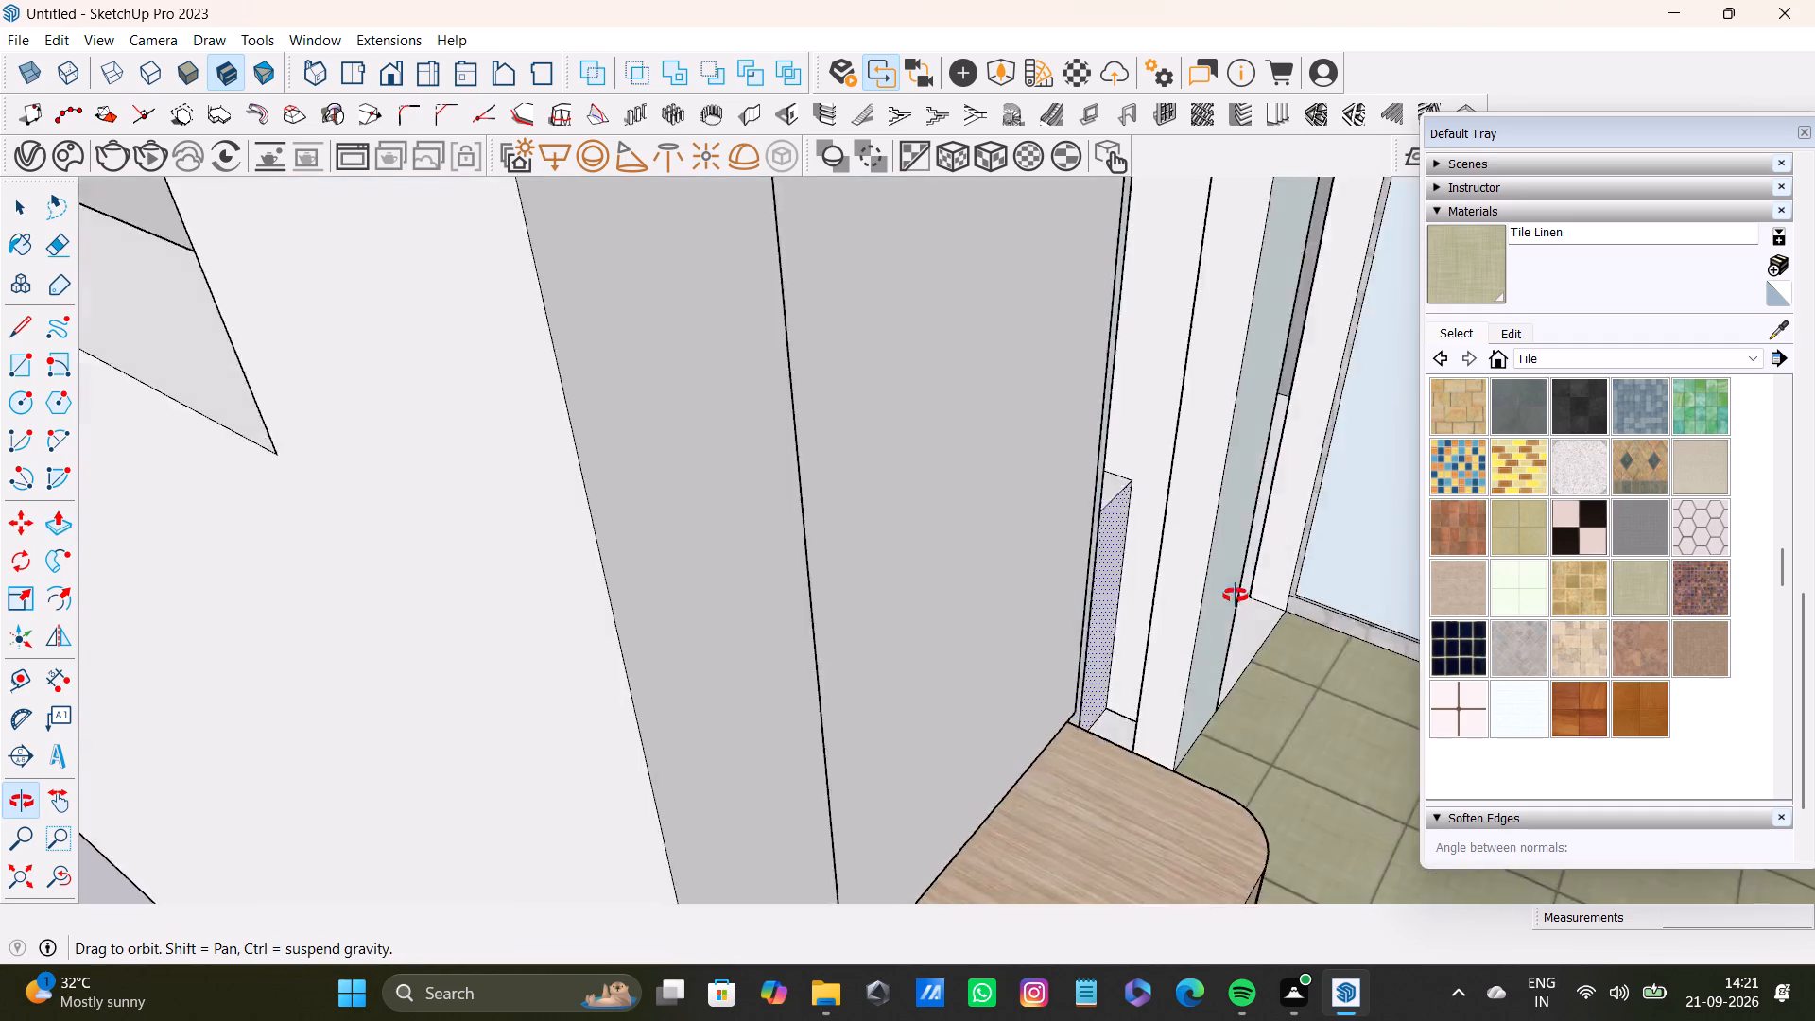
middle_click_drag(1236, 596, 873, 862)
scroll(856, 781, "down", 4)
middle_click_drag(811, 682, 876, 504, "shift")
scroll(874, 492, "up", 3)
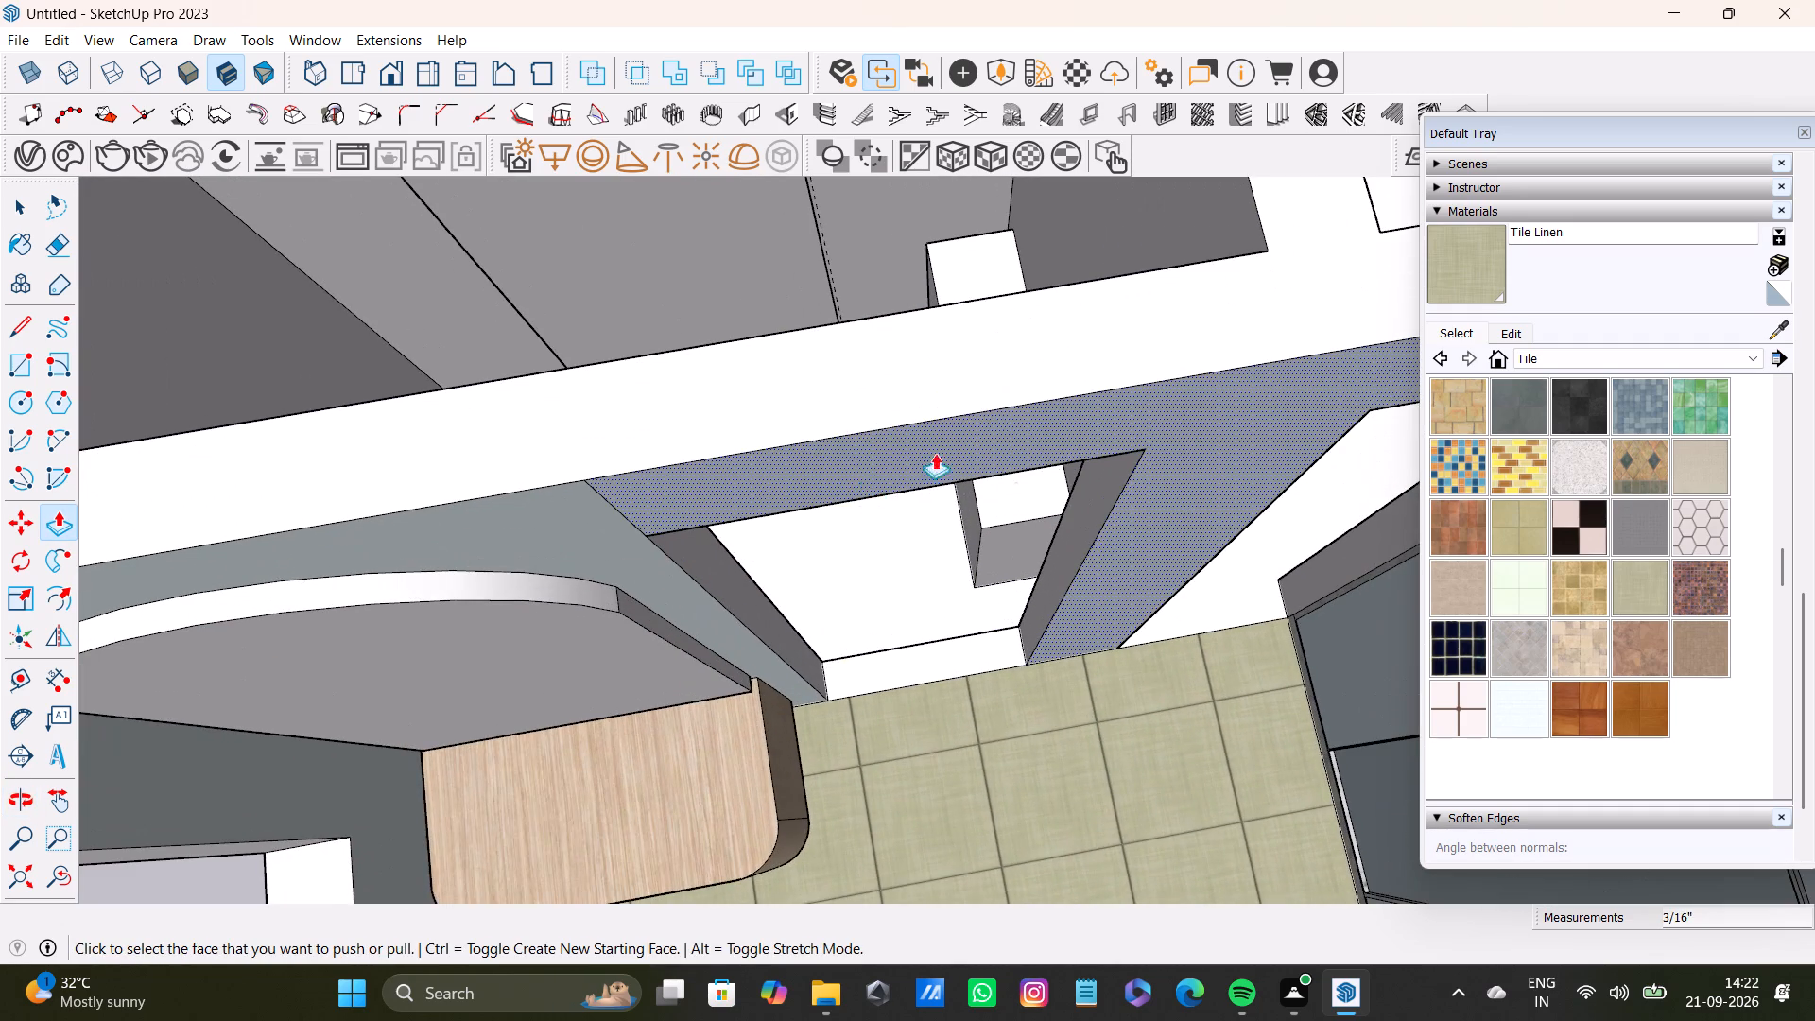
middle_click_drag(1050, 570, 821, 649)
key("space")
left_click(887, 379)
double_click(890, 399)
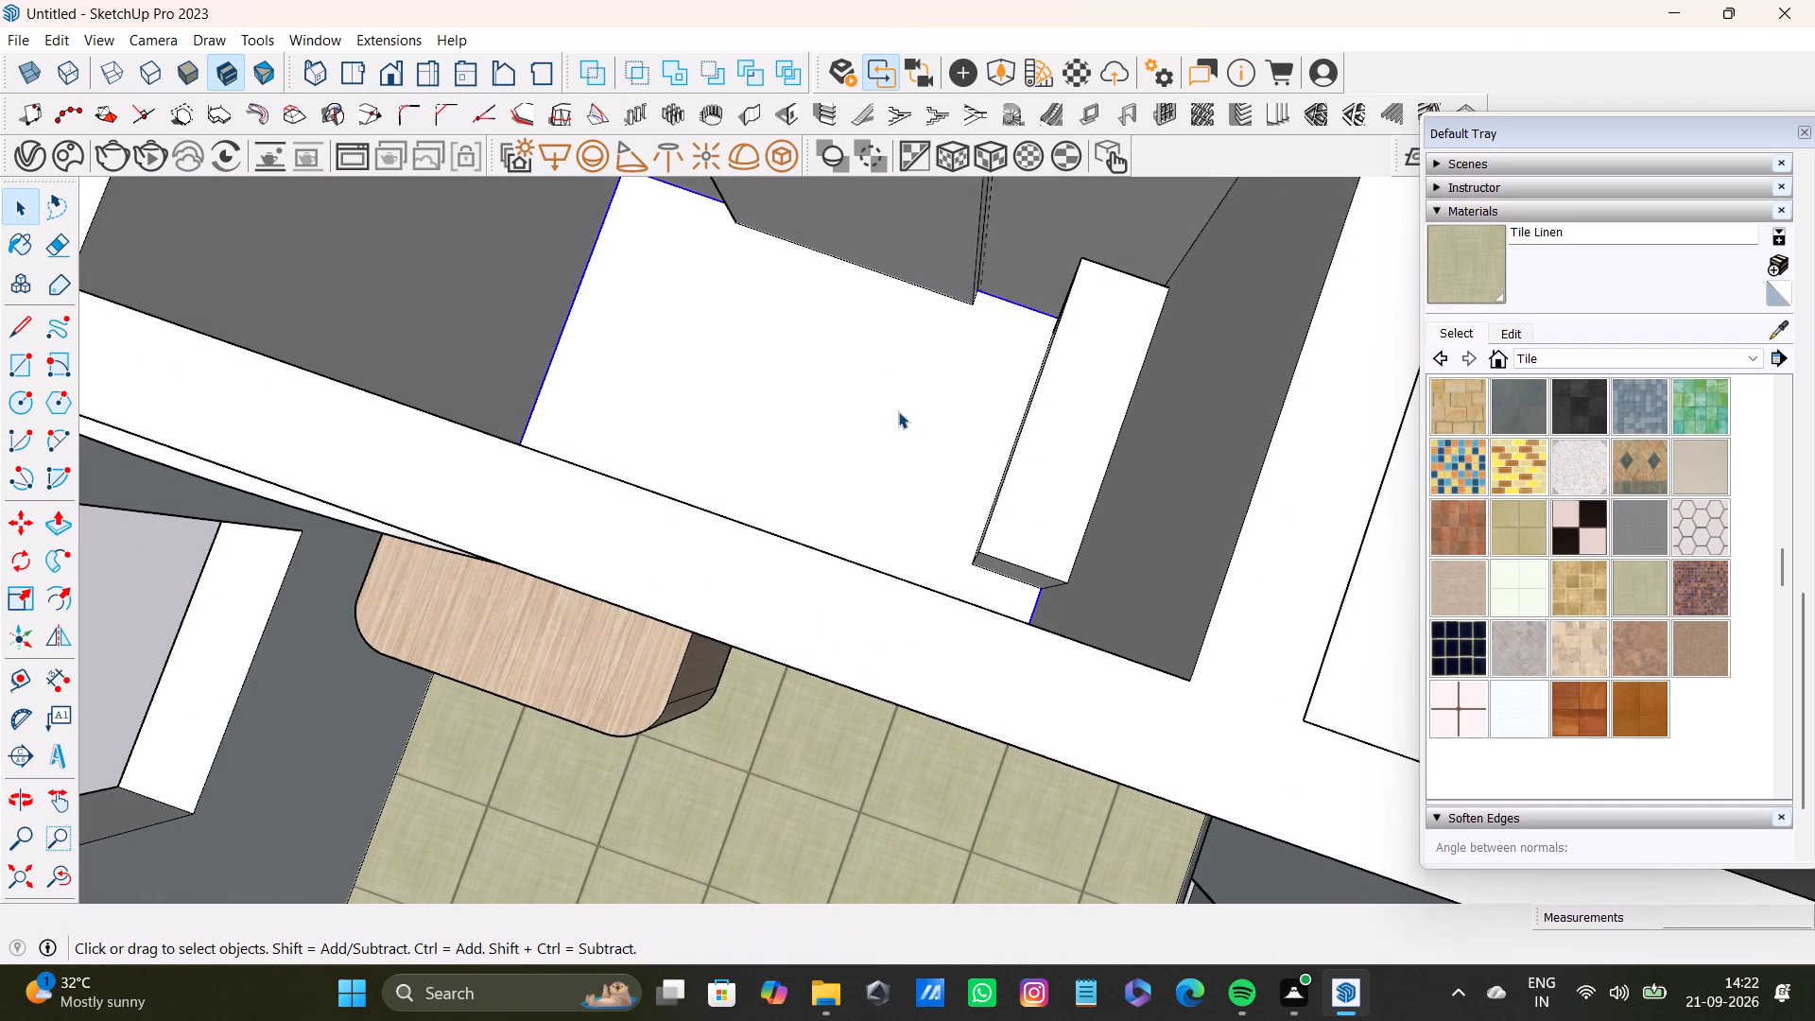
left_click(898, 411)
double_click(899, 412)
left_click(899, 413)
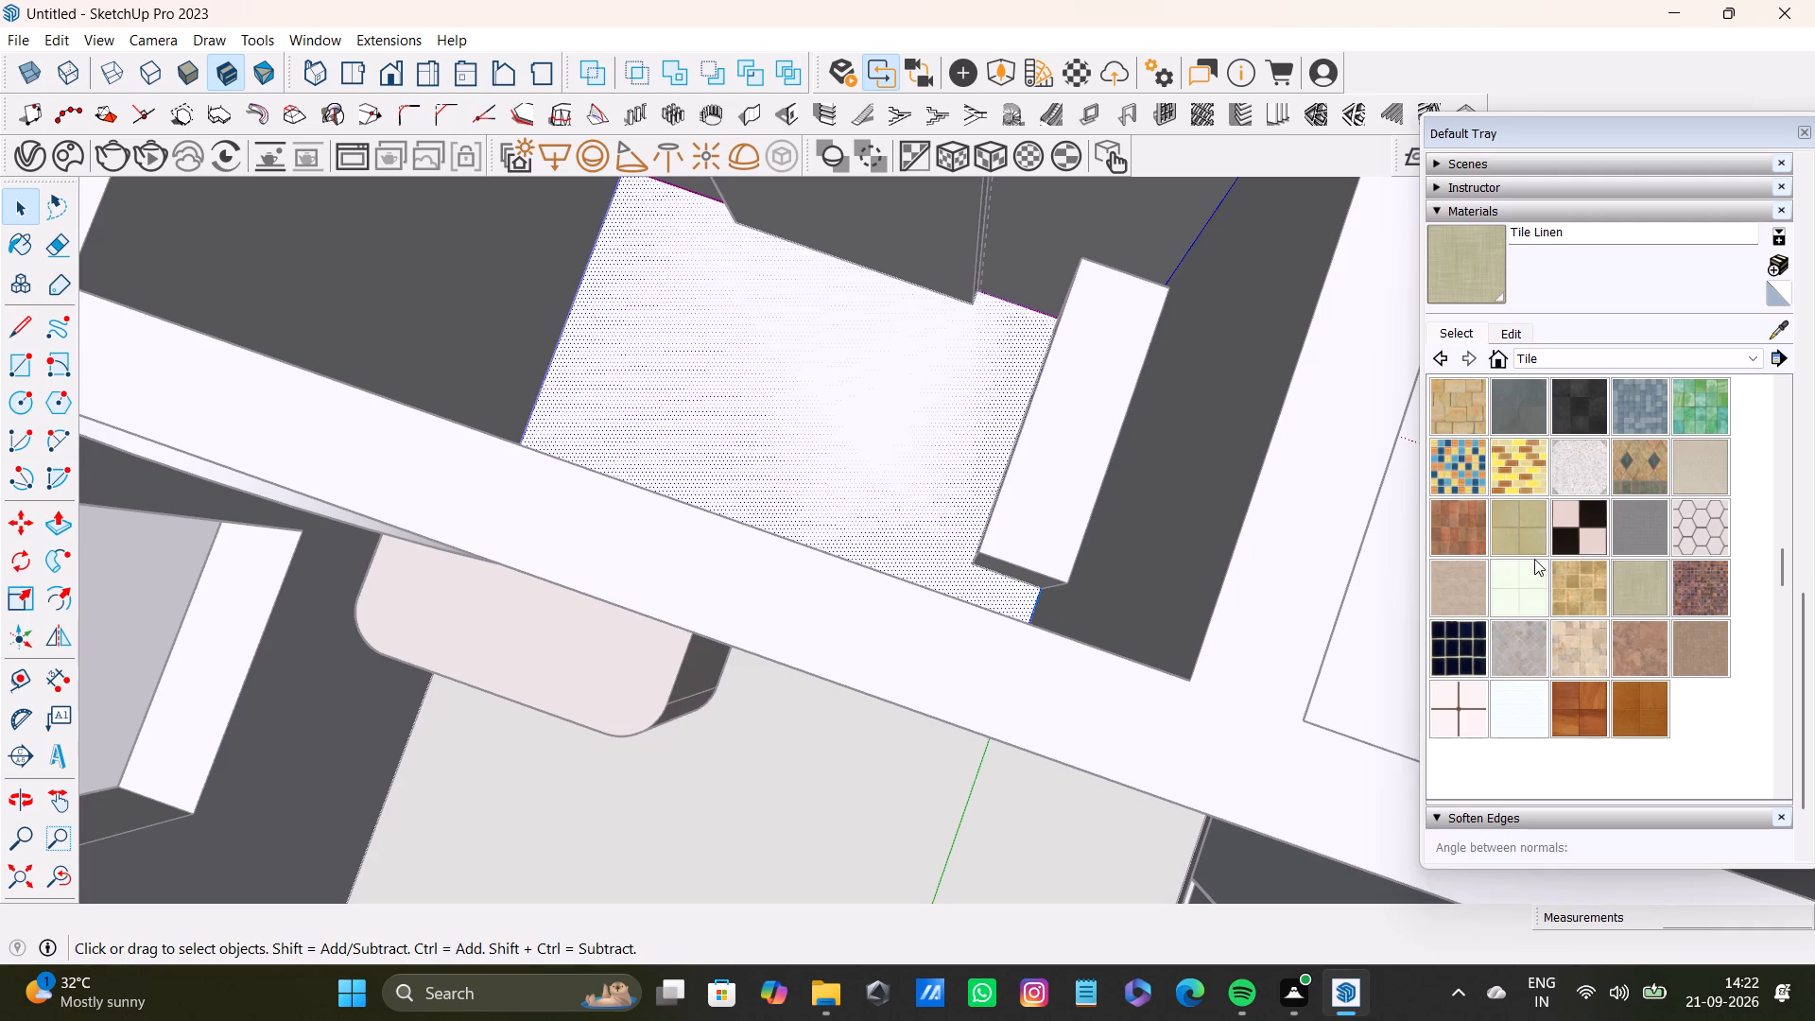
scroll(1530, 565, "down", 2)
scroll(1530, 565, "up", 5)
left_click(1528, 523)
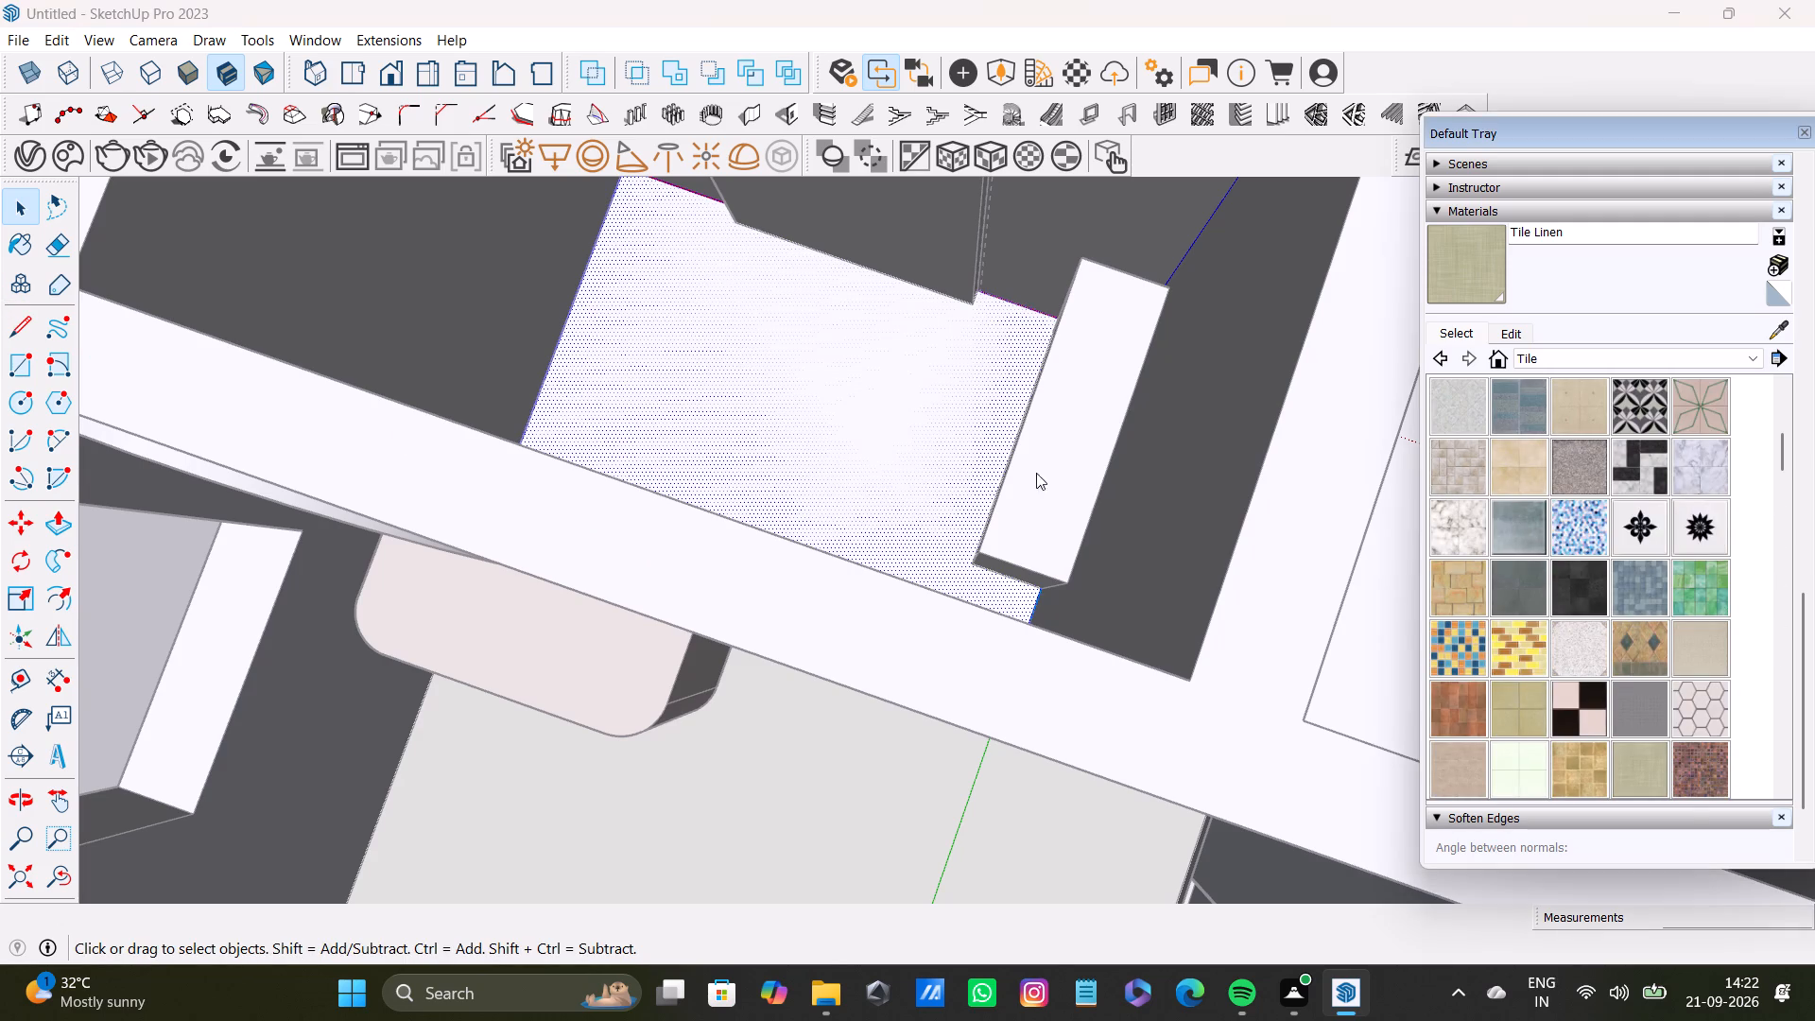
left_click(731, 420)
Delete the floor face painted with Metal Panel in the narrow room.
scroll(735, 421, "down", 7)
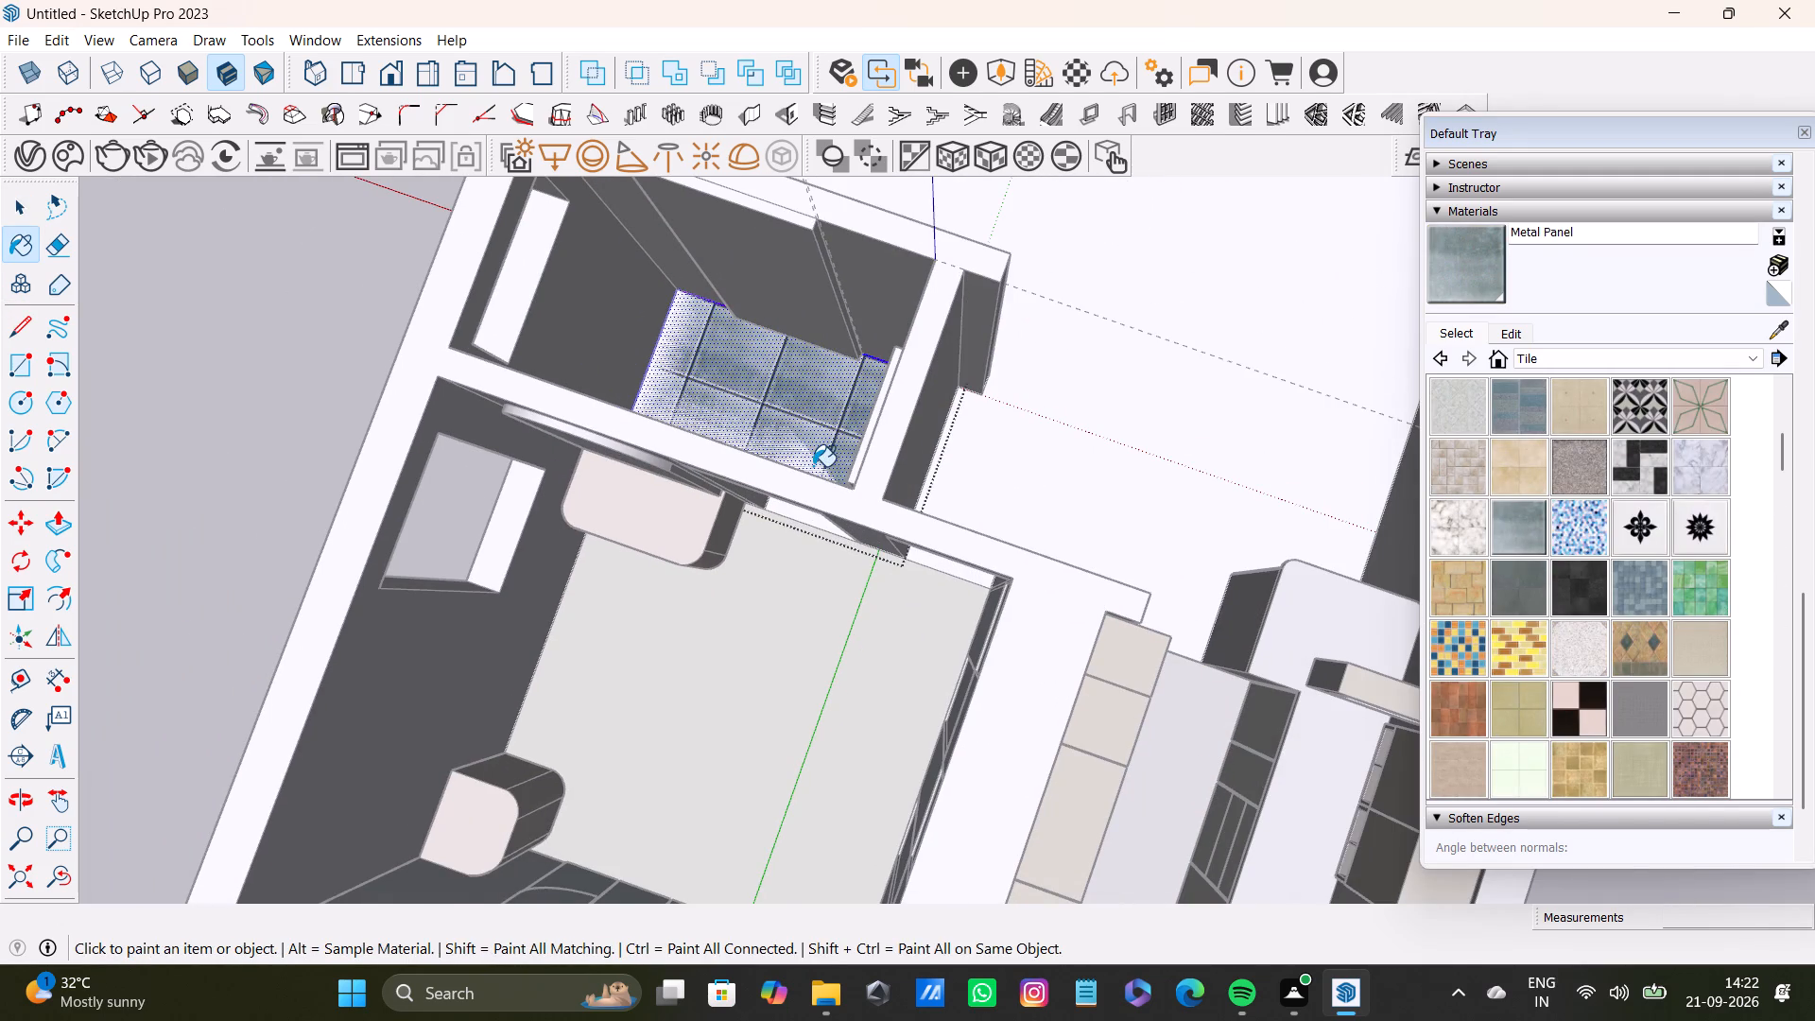
scroll(812, 467, "down", 1)
key("space")
key("space")
left_click(806, 423)
key("Delete")
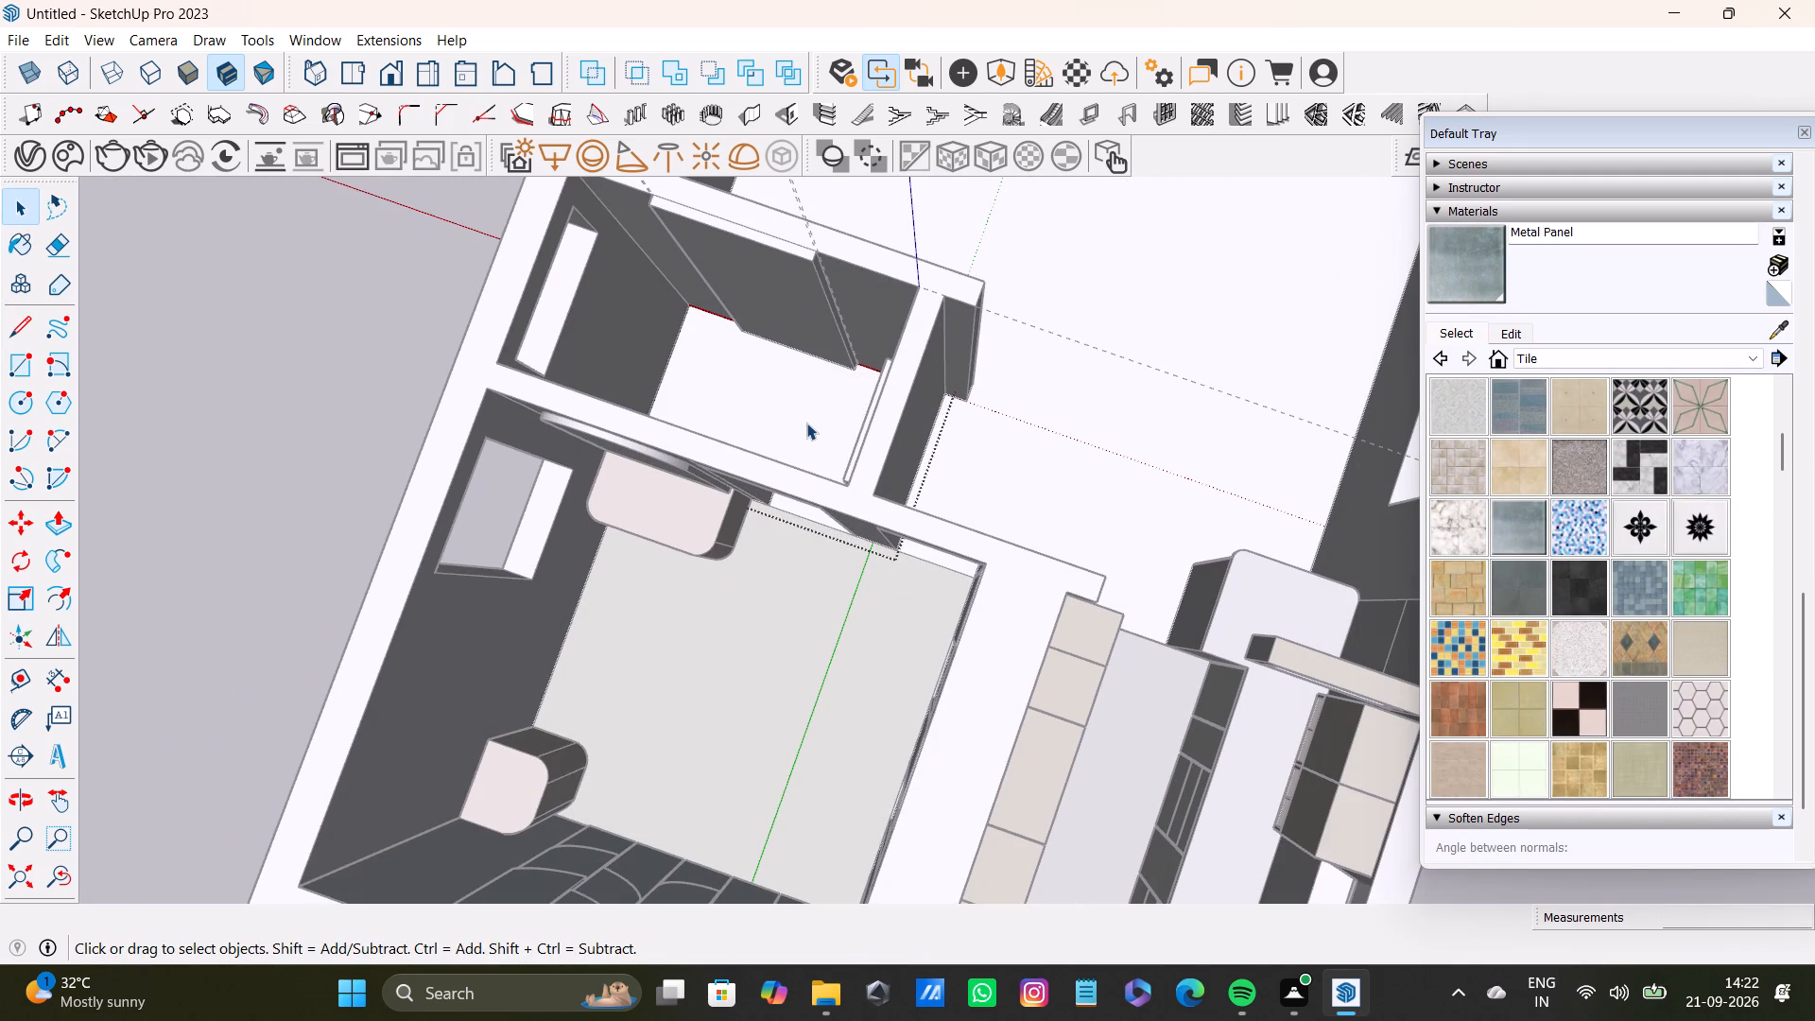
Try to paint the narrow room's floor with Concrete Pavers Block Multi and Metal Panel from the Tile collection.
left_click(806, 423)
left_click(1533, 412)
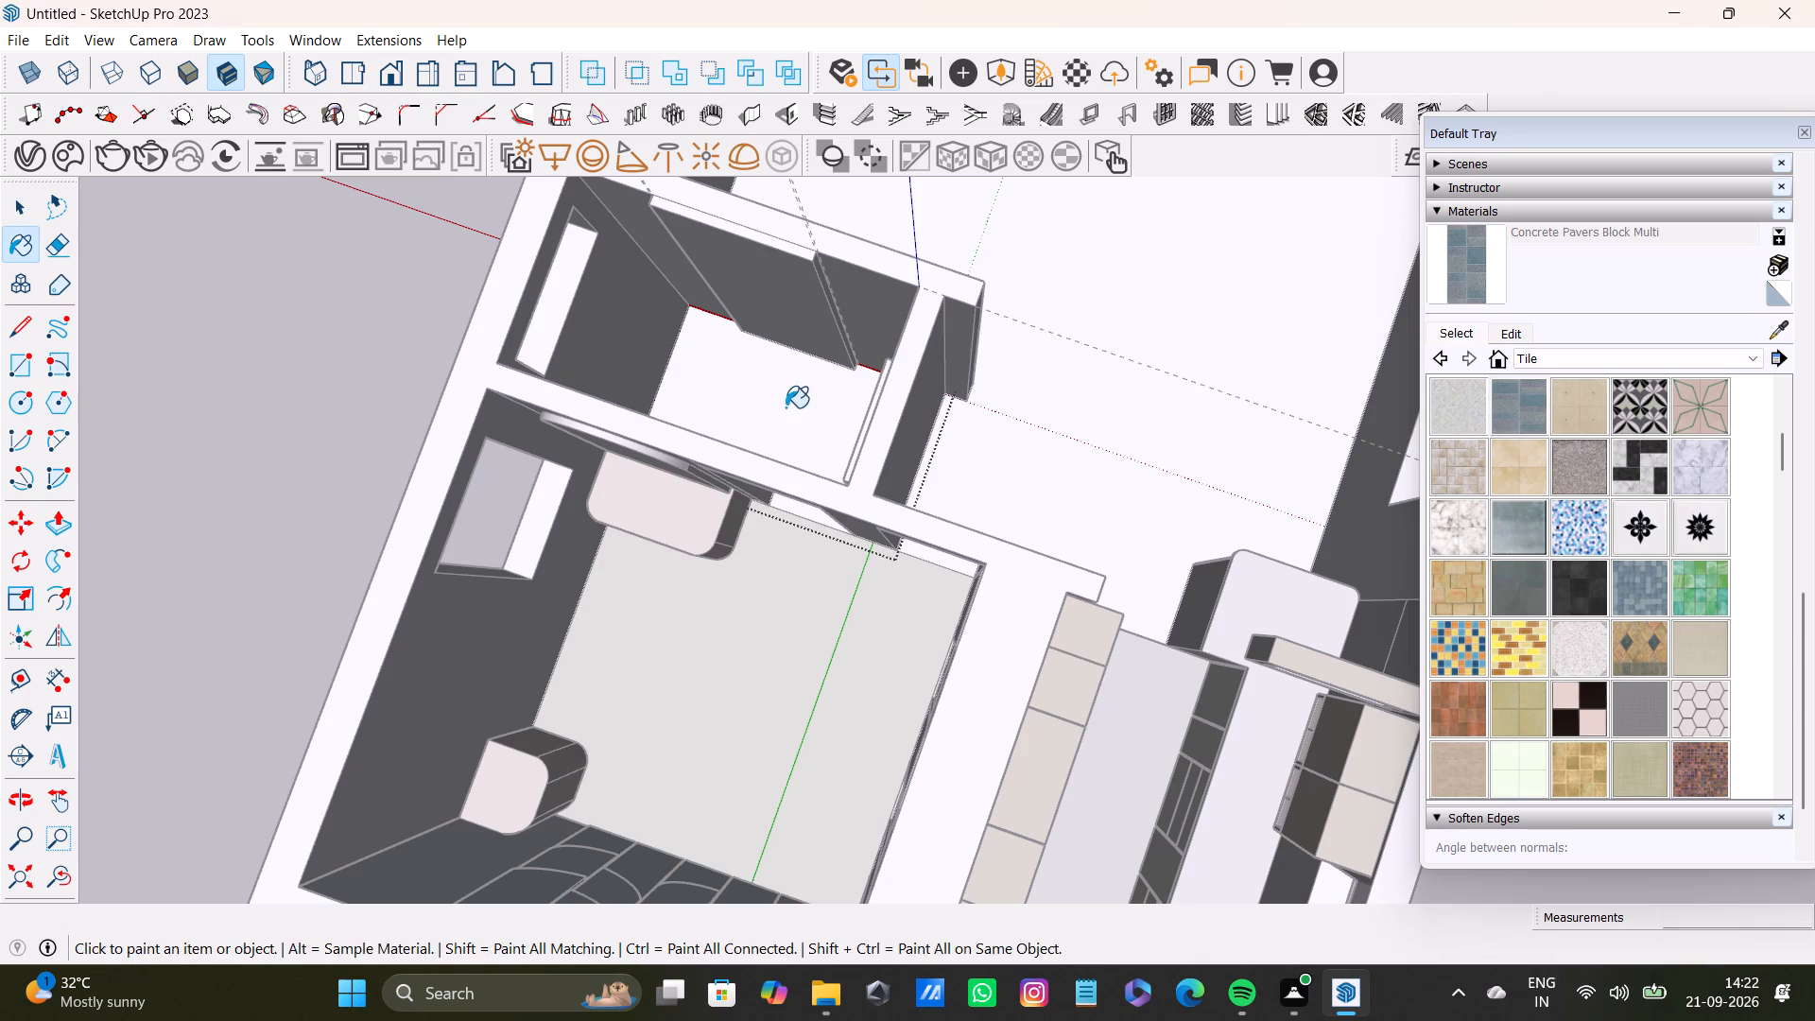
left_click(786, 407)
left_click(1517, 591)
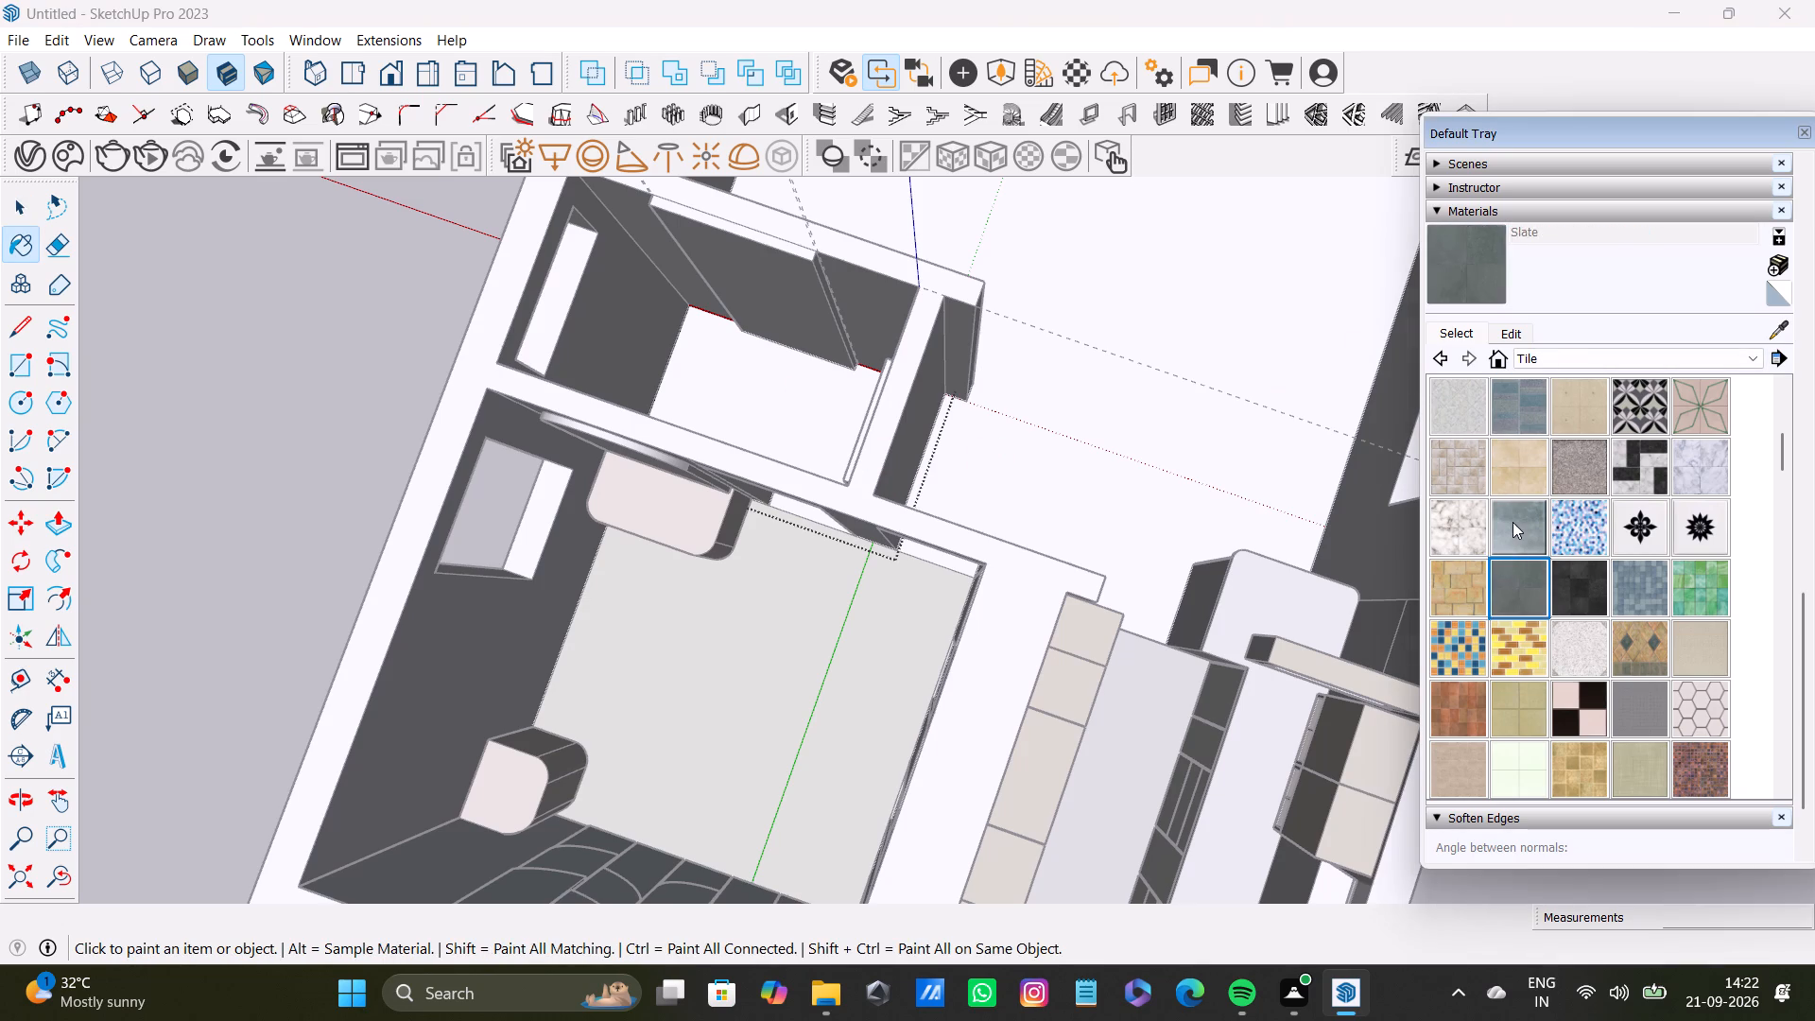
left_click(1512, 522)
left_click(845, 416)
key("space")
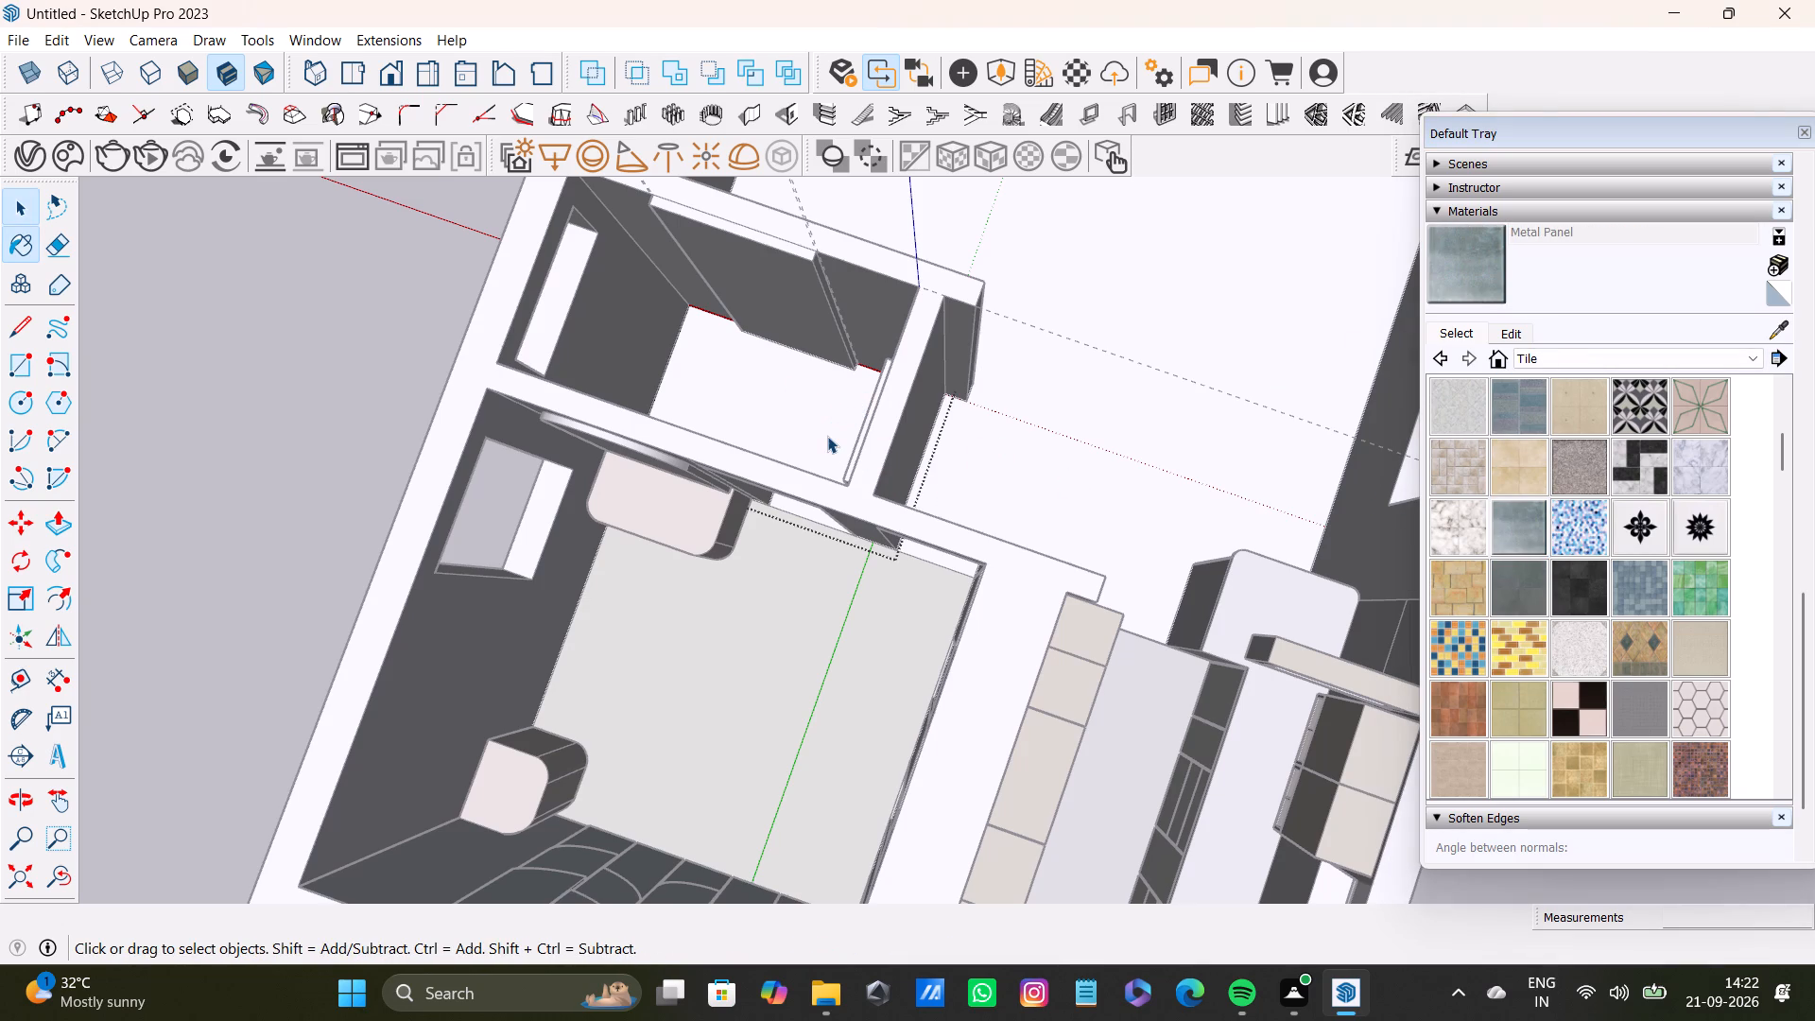
Exit the group being edited, select the narrow room's floor and paint it with the Metal Panel tile material.
triple_click(827, 438)
left_click(827, 438)
double_click(835, 455)
left_click(251, 348)
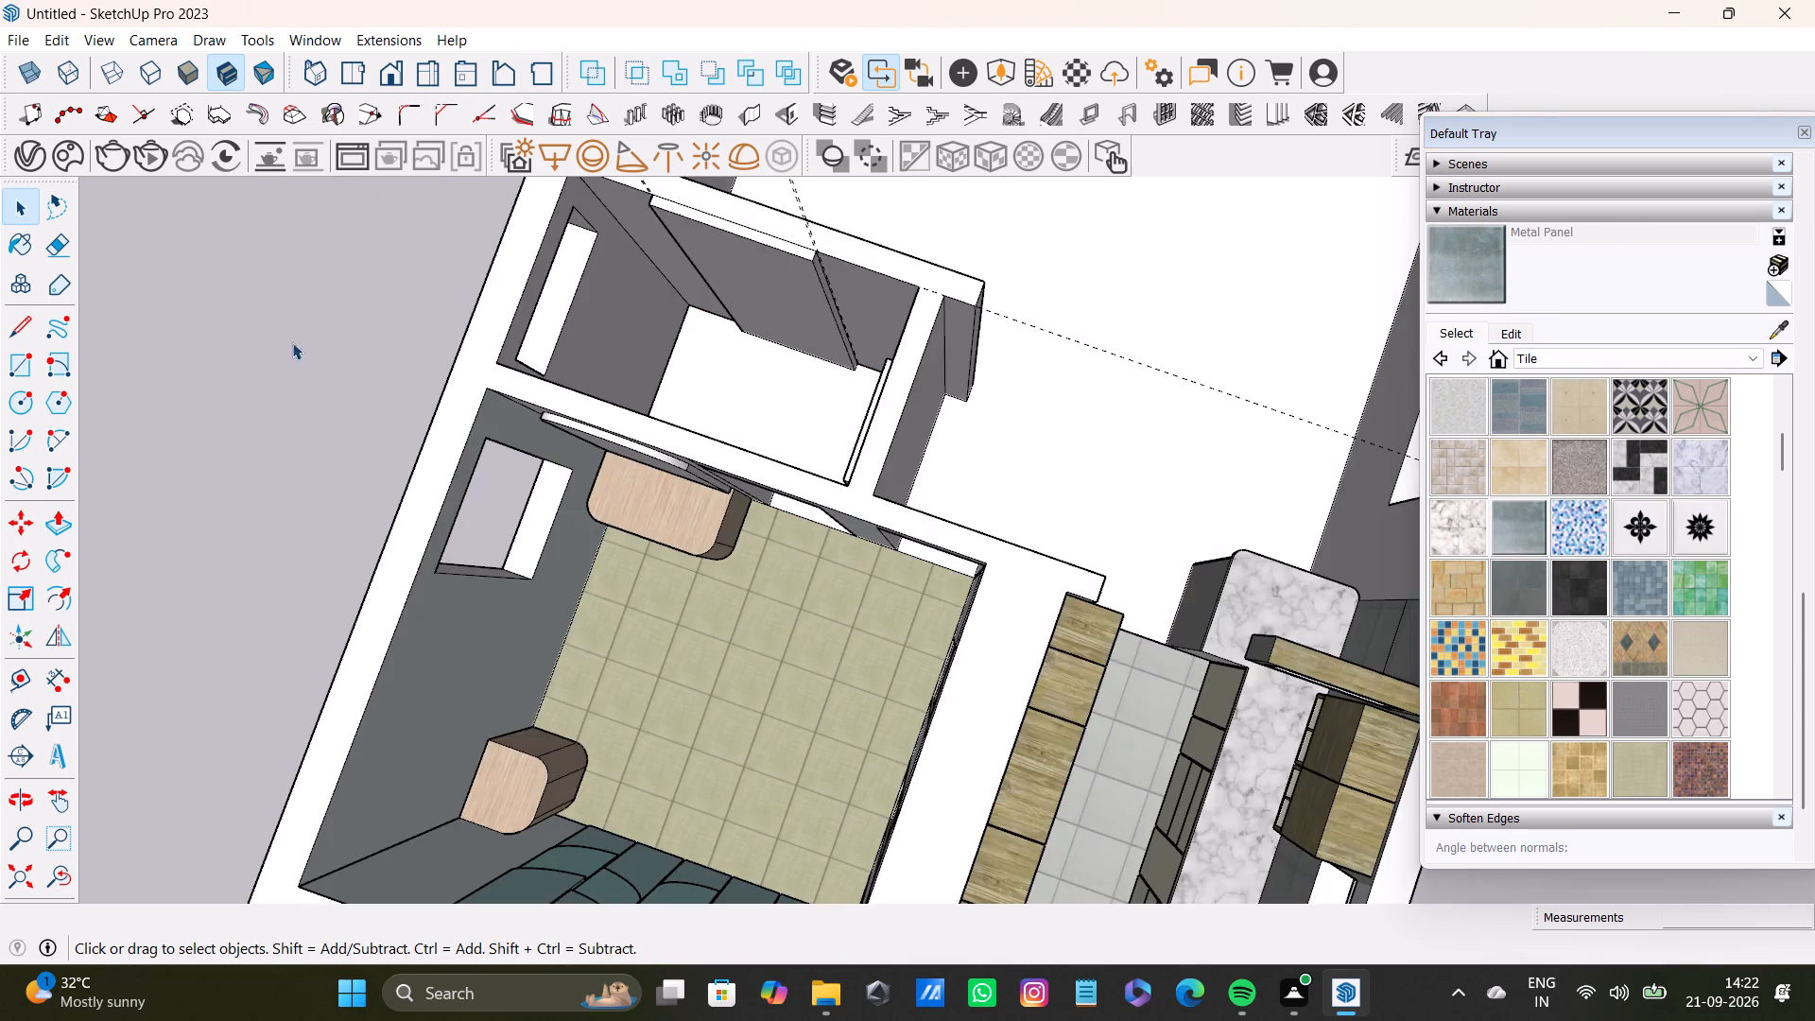
scroll(585, 357, "up", 3)
triple_click(801, 403)
left_click(828, 430)
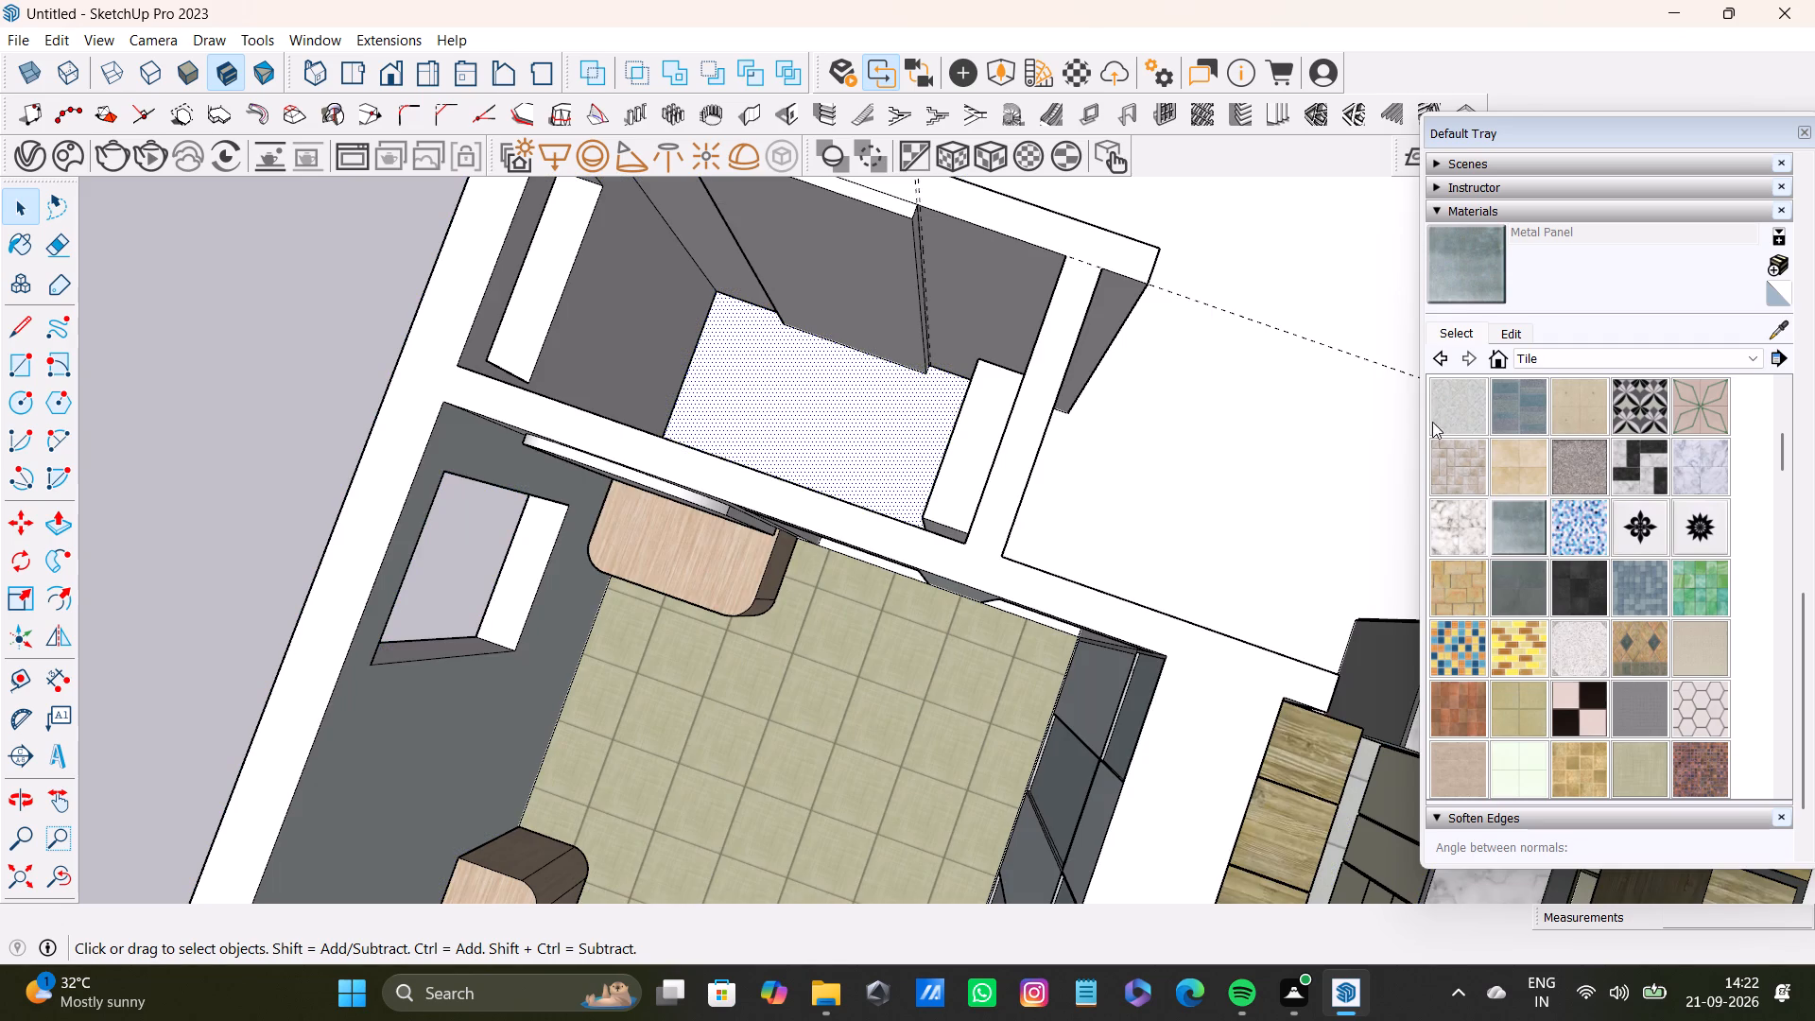
left_click(1524, 527)
left_click(912, 464)
Add the front, top and both side faces of the raised wall panel in the narrow room to the floor selection.
scroll(912, 464, "down", 2)
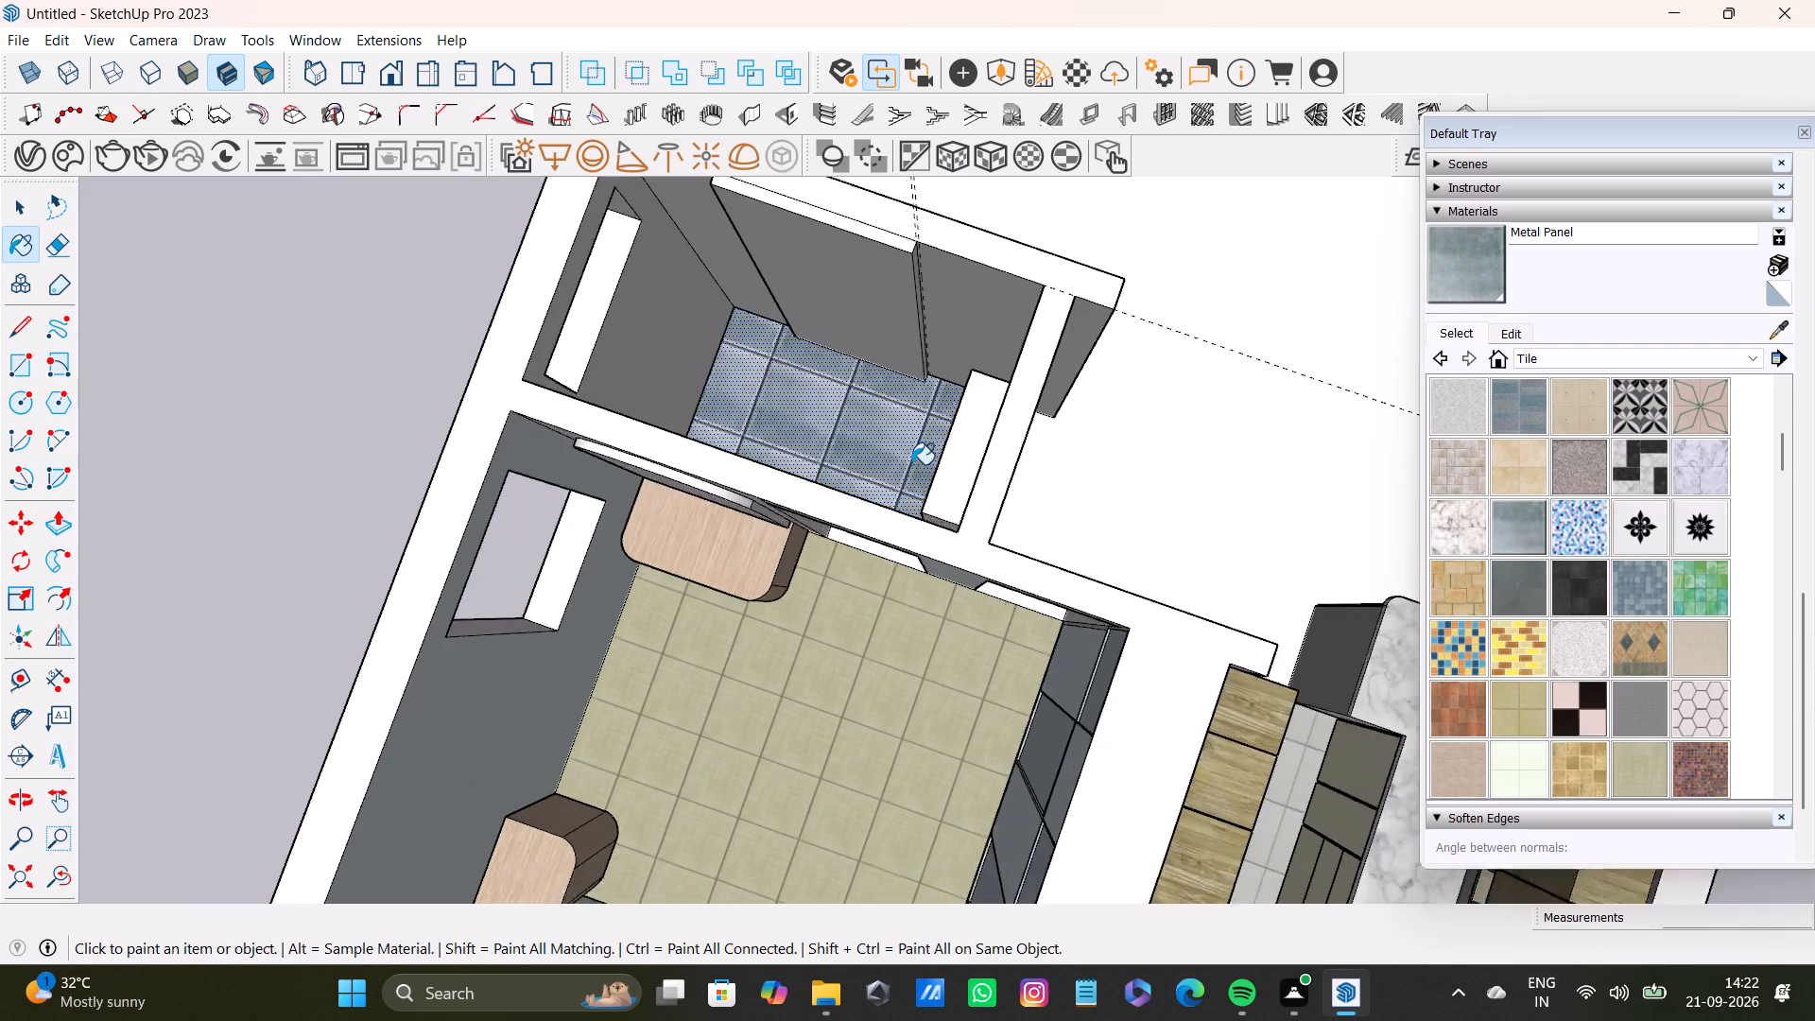
scroll(911, 464, "down", 1)
middle_click_drag(911, 464, 1126, 184)
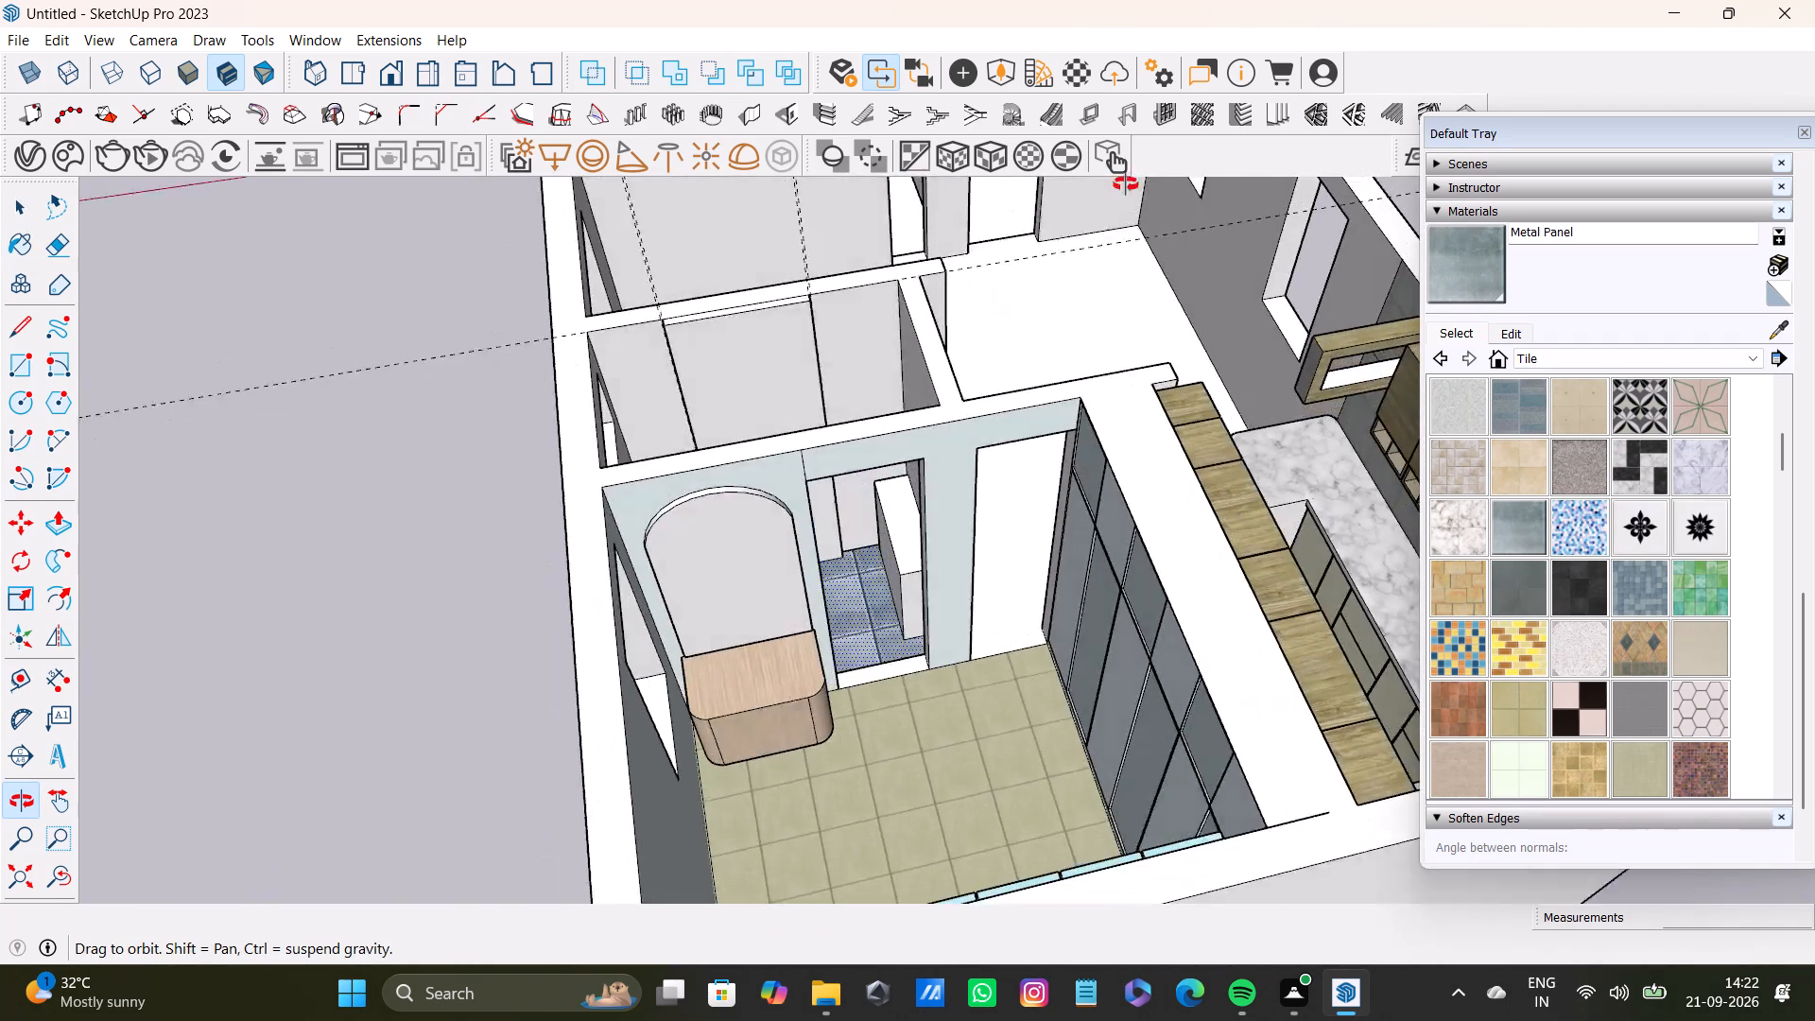
middle_click_drag(1126, 184, 1063, 114)
key("space")
scroll(955, 494, "up", 11)
middle_click_drag(863, 760, 776, 851)
scroll(777, 850, "up", 1)
scroll(782, 825, "down", 13)
key("space")
scroll(1051, 451, "up", 6)
middle_click_drag(624, 478, 1036, 449, "shift")
scroll(948, 498, "up", 3, "shift")
double_click(762, 497, "shift")
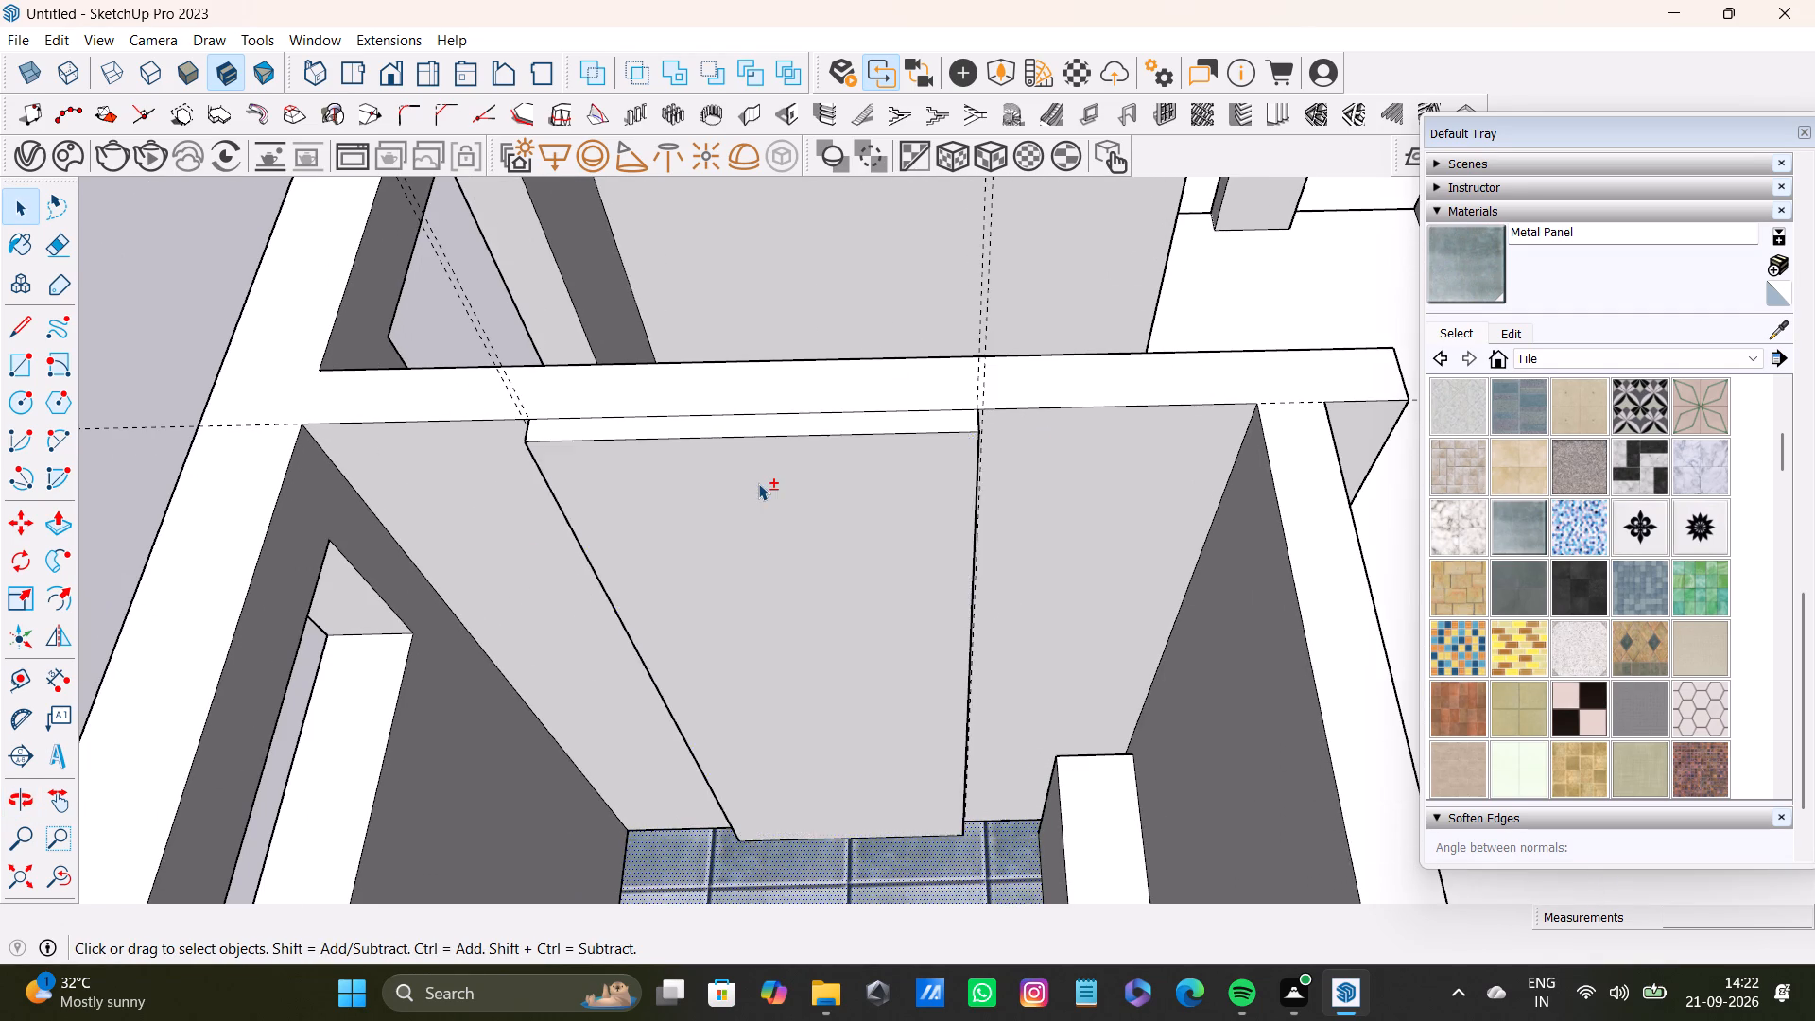
scroll(758, 478, "up", 6, "shift")
double_click(773, 459, "shift")
double_click(816, 390, "shift")
double_click(834, 451, "shift")
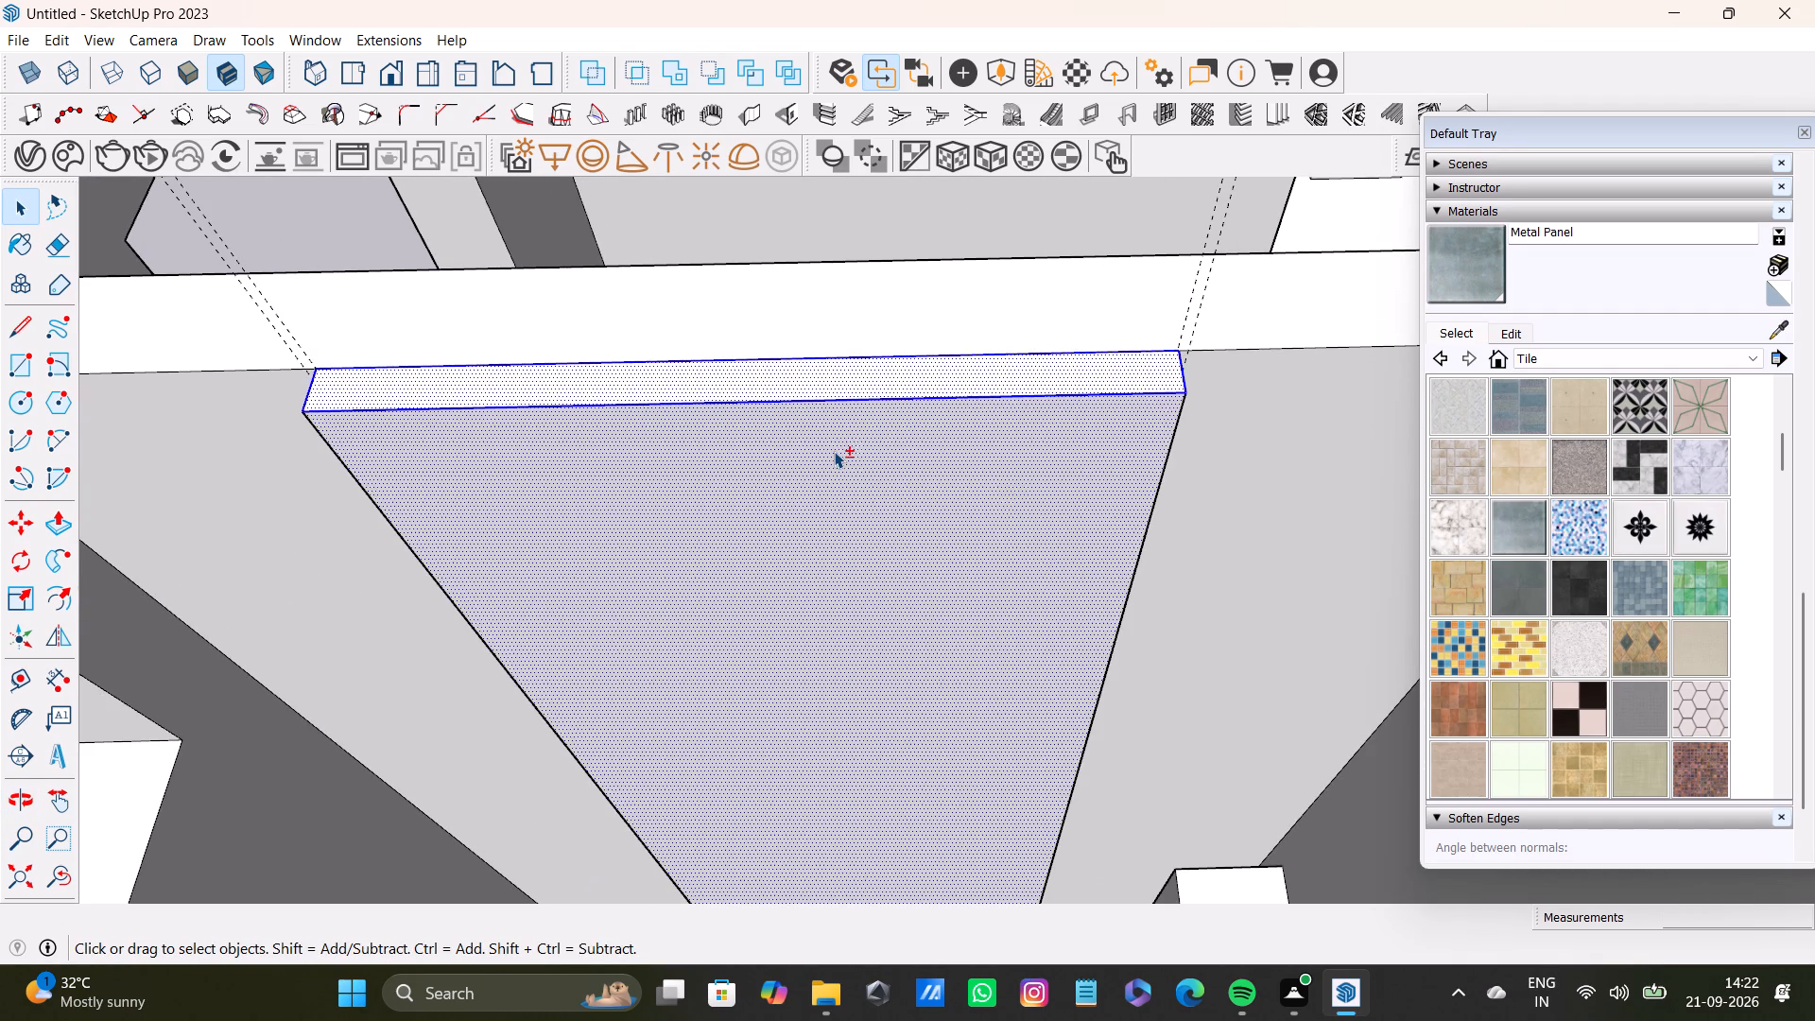
middle_click_drag(1011, 519, 693, 504)
scroll(1616, 521, "up", 3)
middle_click_drag(1266, 478, 1174, 374, "shift")
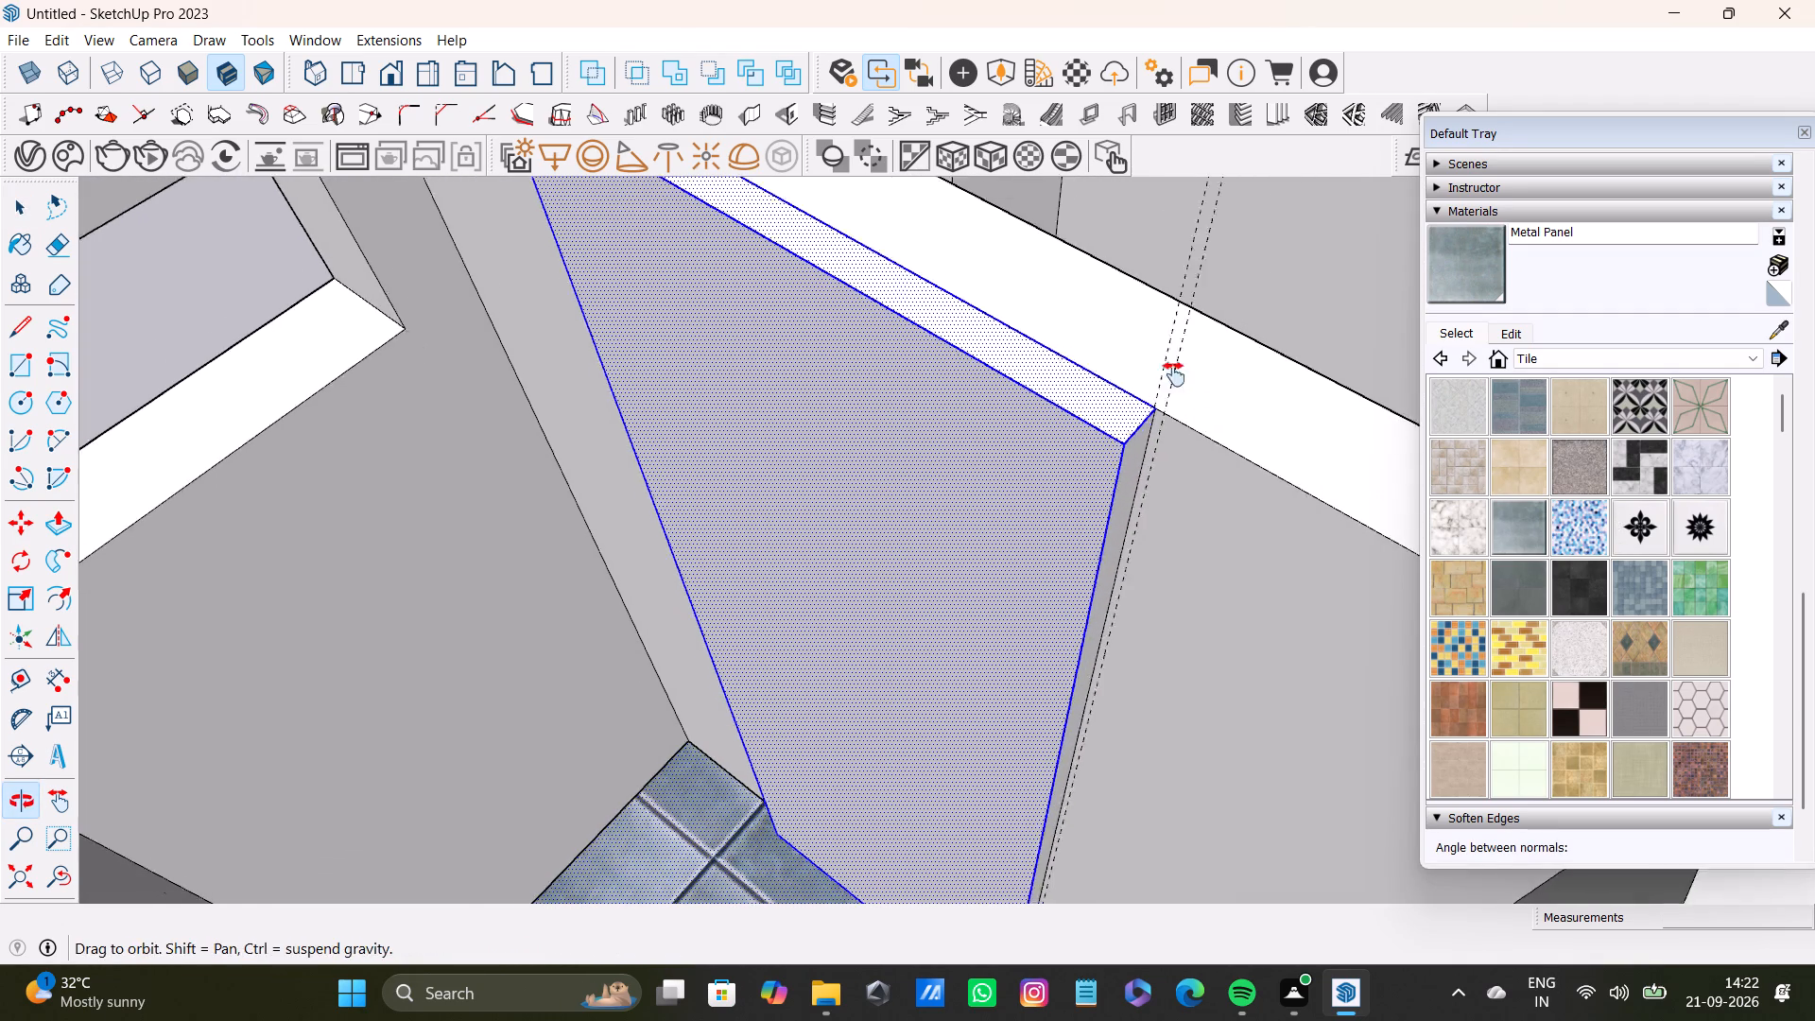
middle_click_drag(1174, 374, 1128, 308, "shift")
scroll(1094, 354, "up", 4, "shift")
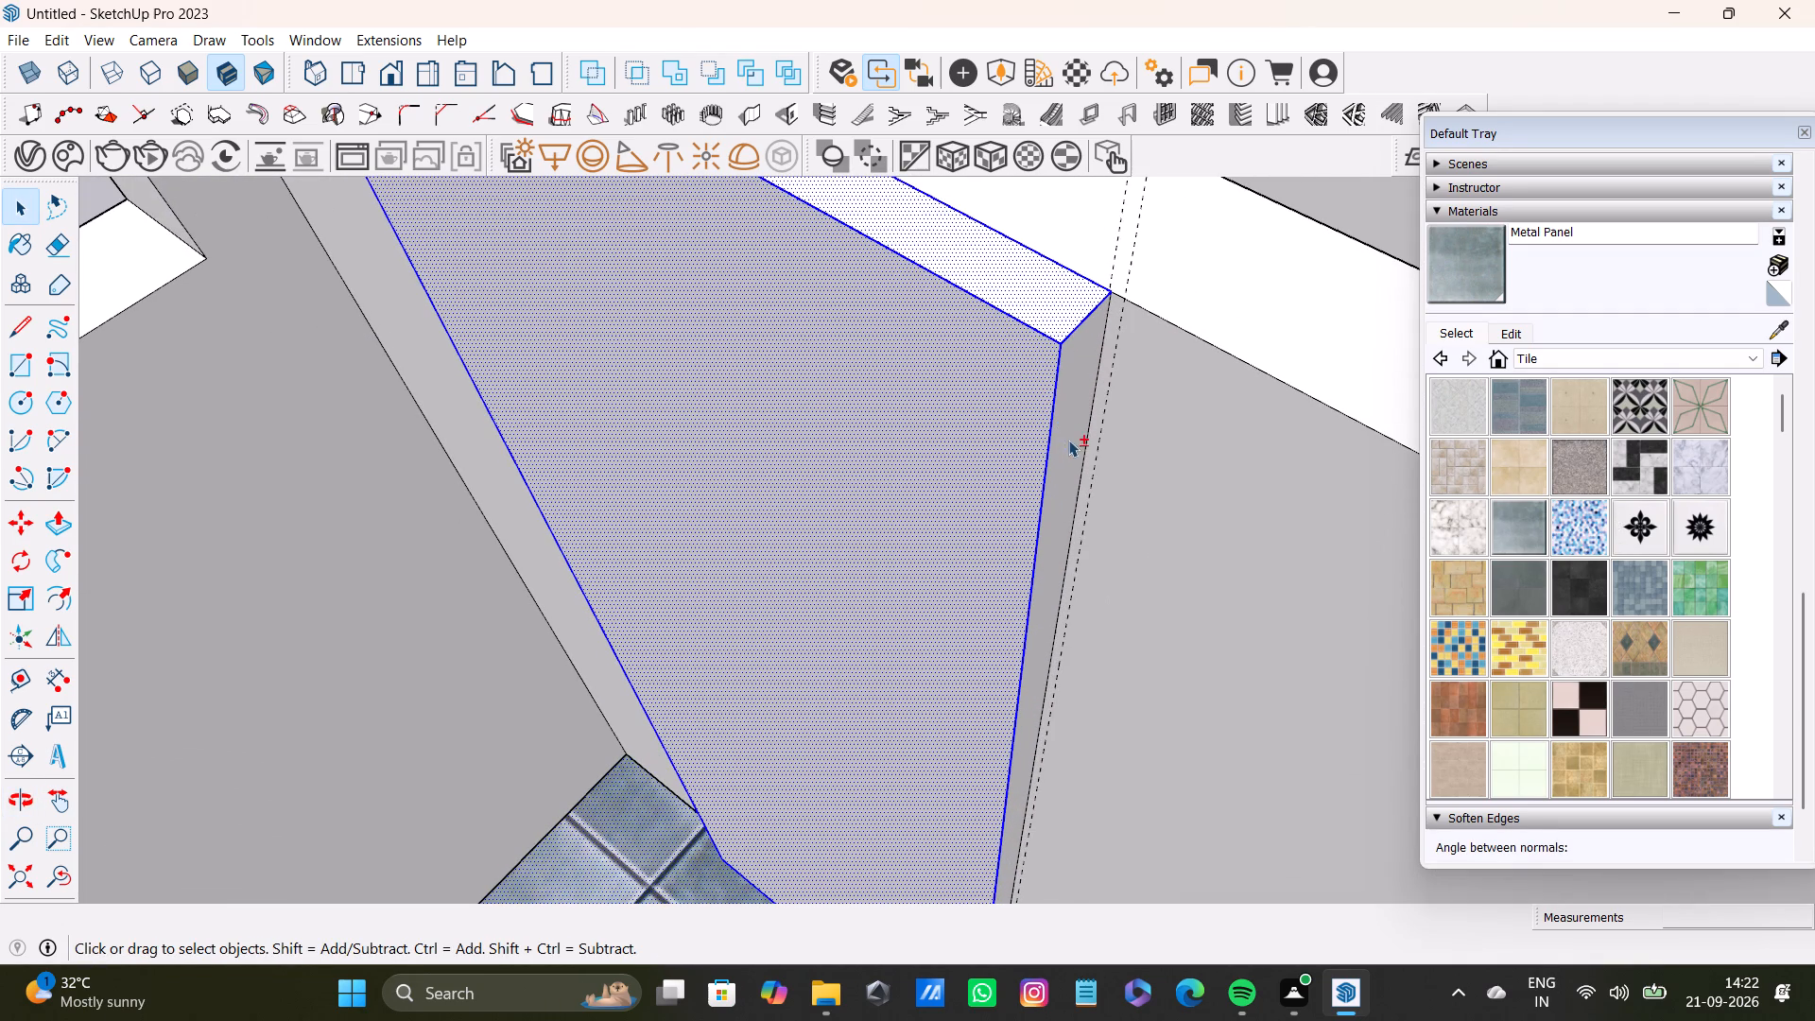
double_click(1073, 437, "shift")
scroll(1066, 445, "down", 16, "shift")
middle_click_drag(984, 483, 1613, 473)
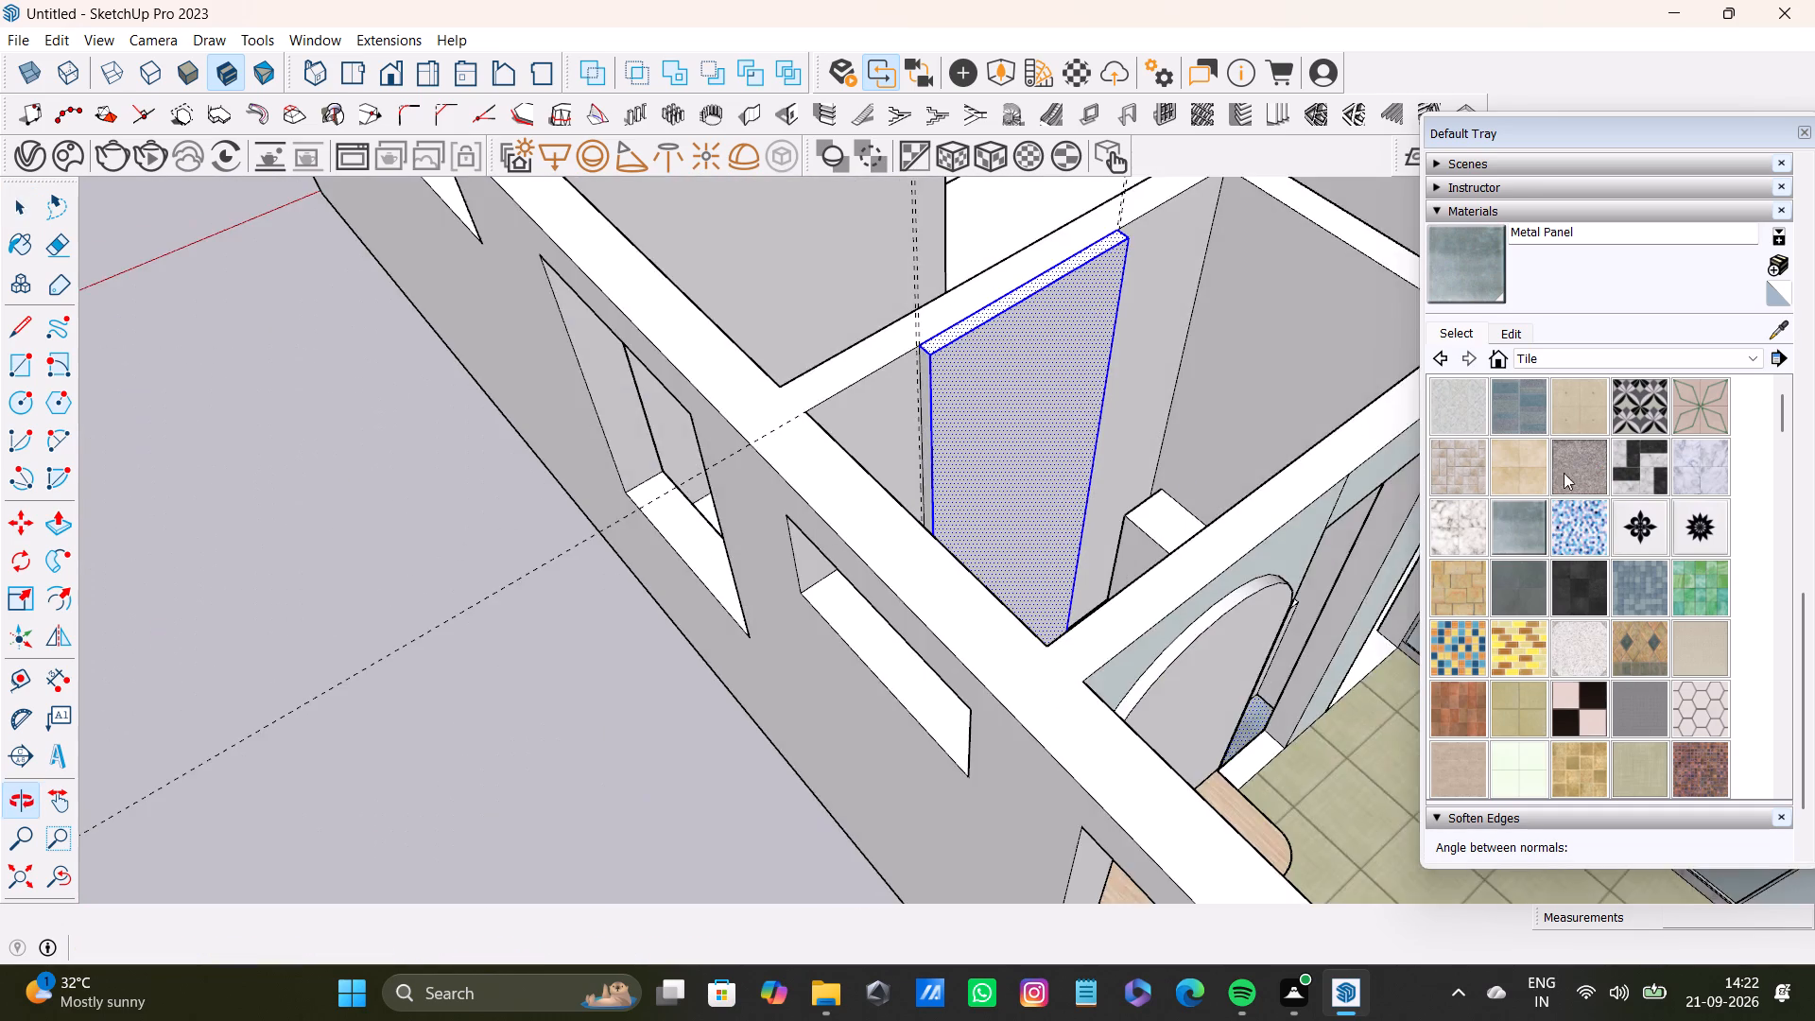
scroll(1146, 475, "up", 10)
double_click(758, 434, "shift")
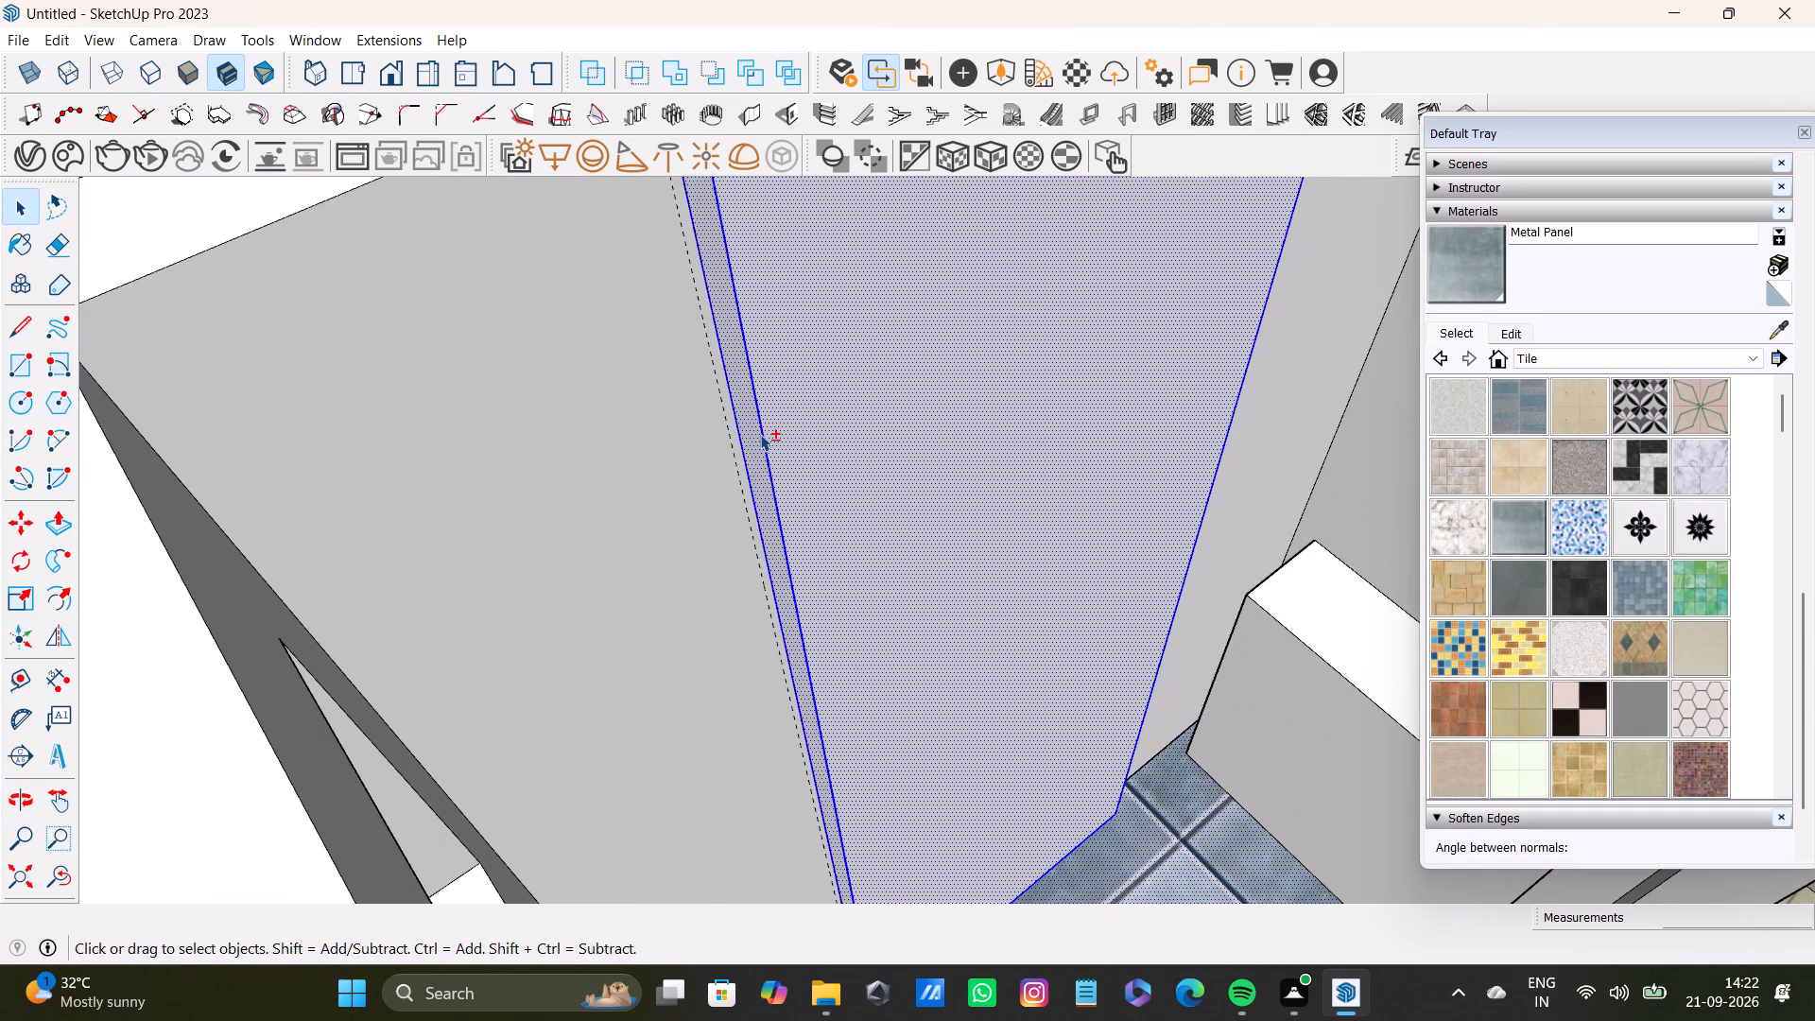
scroll(765, 434, "down", 7, "shift")
middle_click_drag(1170, 507, 1180, 643, "shift")
middle_click_drag(1111, 659, 665, 746)
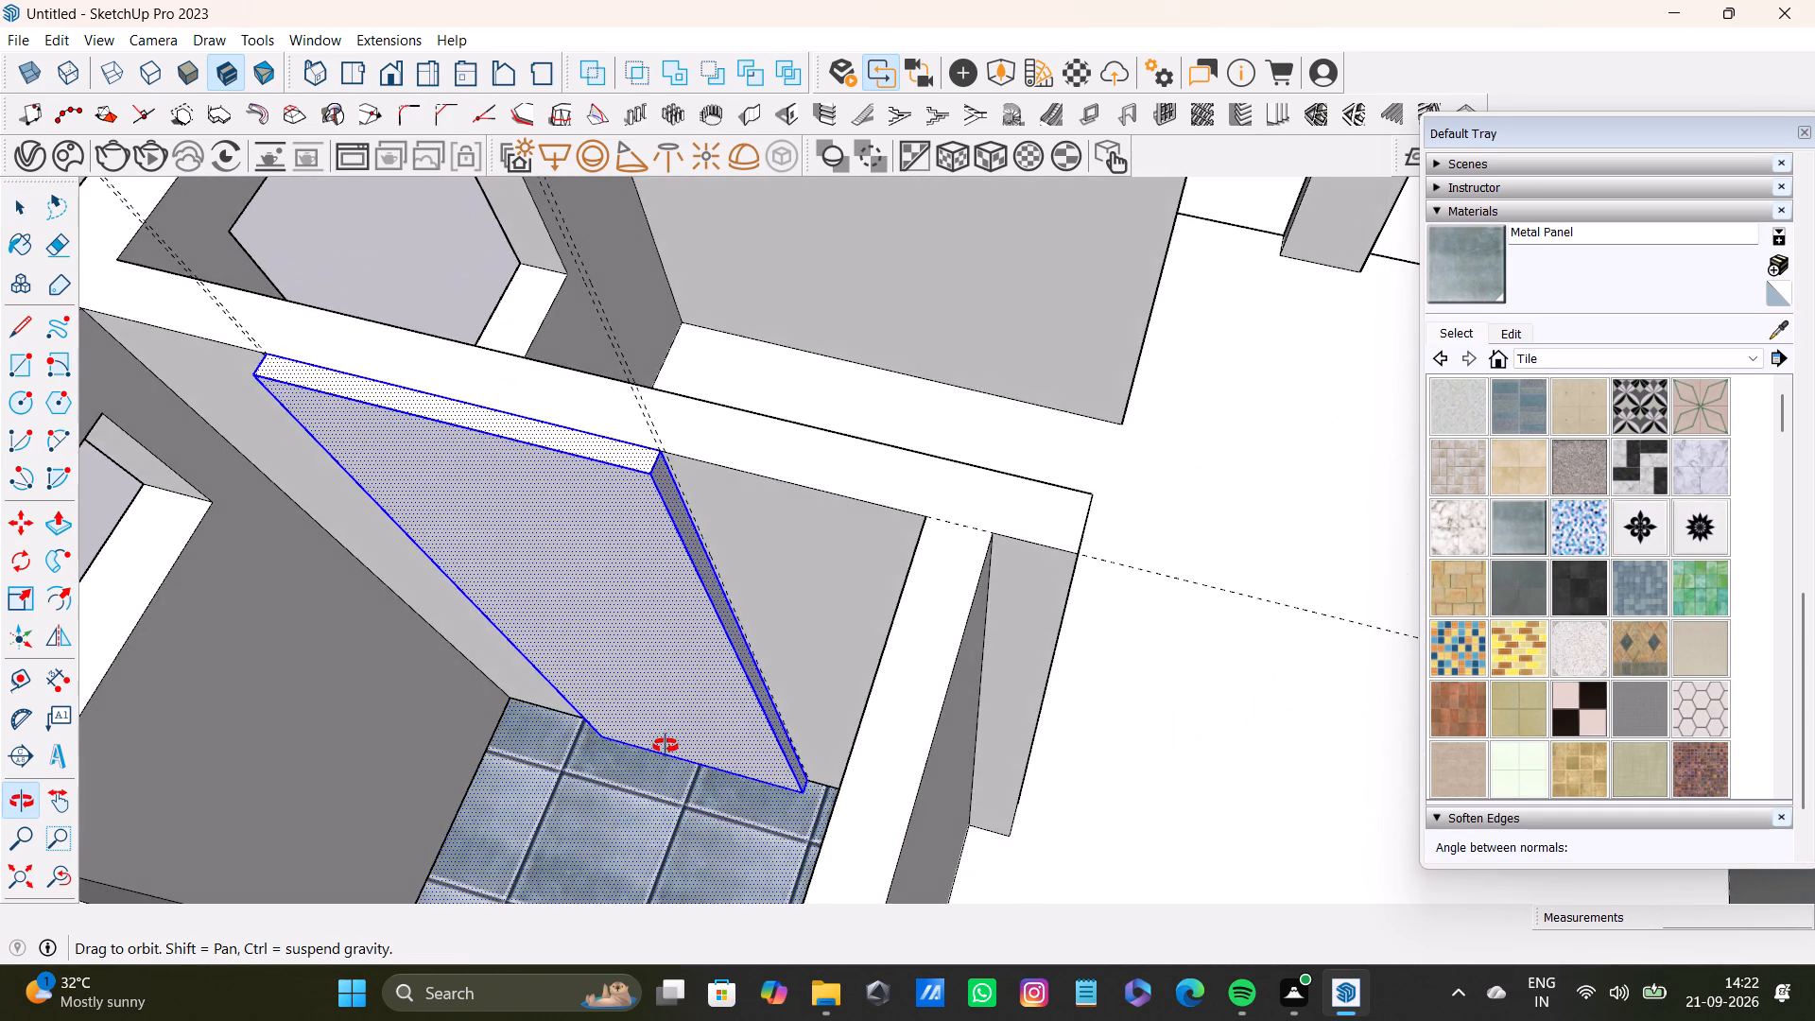
middle_click_drag(665, 746, 630, 670)
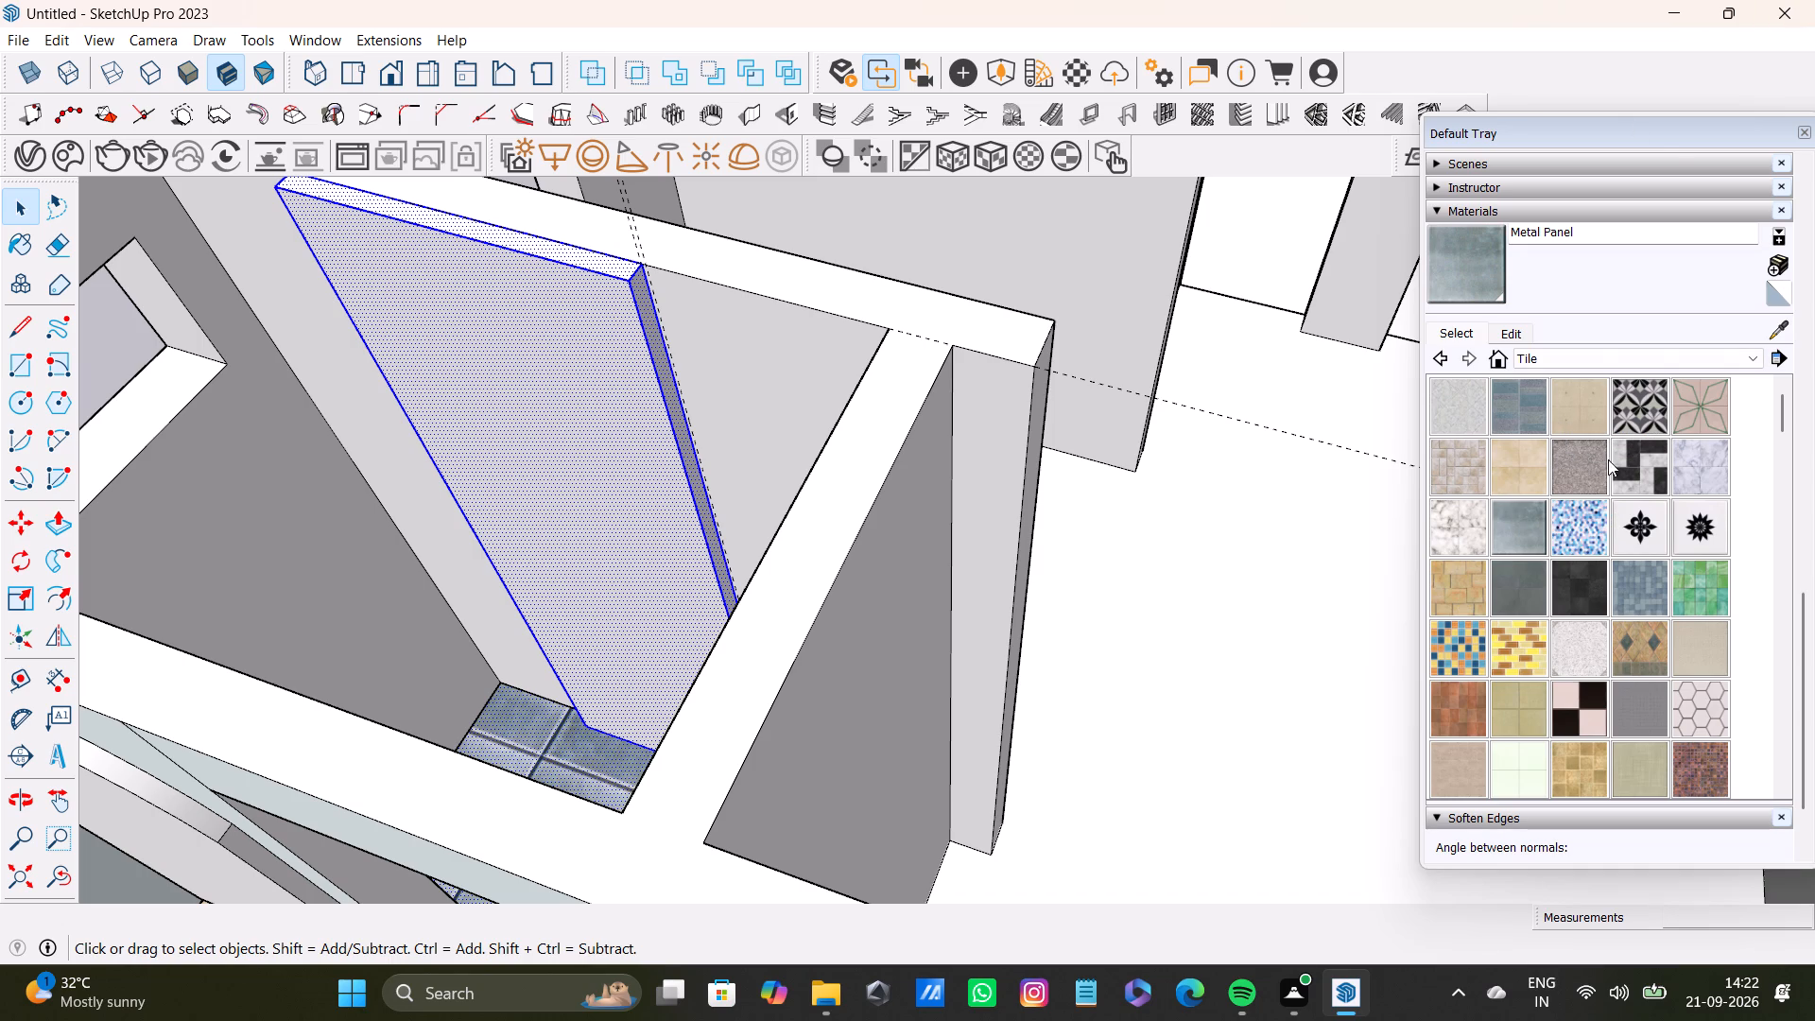
Browse the Colors, Patterns and Carpet, Fabrics, Leathers, Textiles and Wallpaper collections for a panel finish, returning to the Tile collection.
left_click(1593, 351)
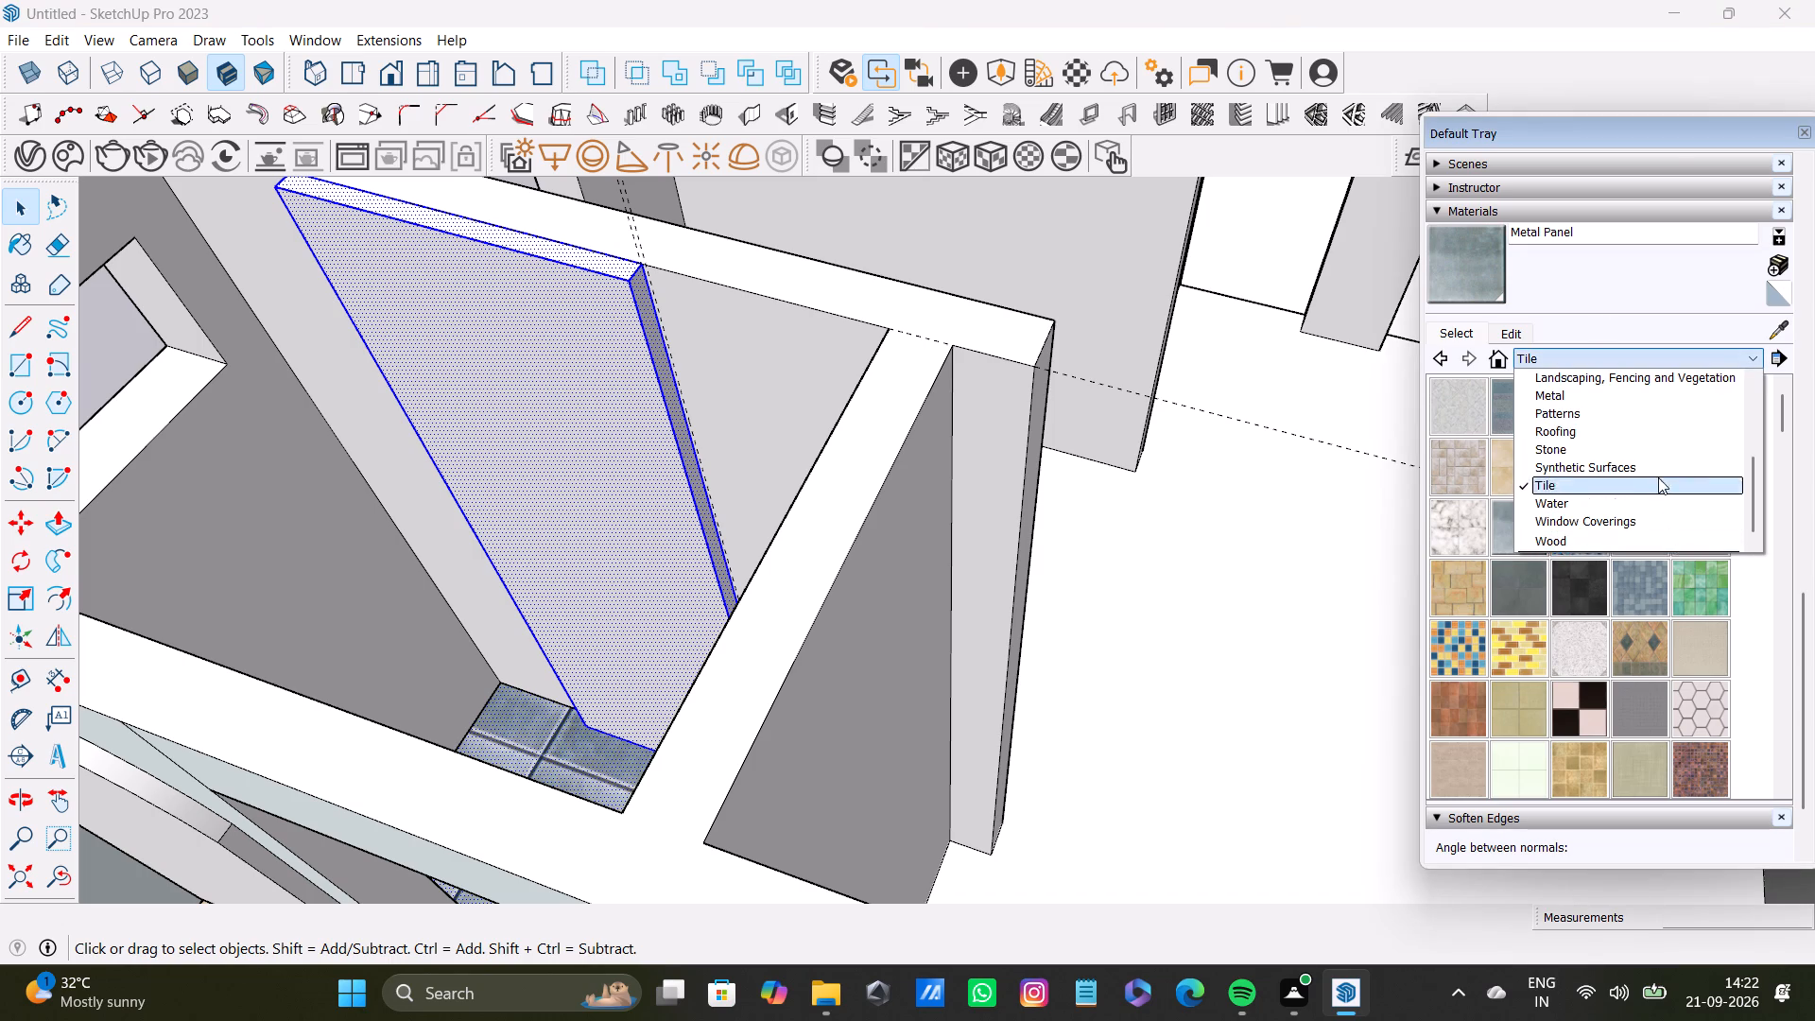
scroll(1614, 438, "up", 2)
left_click(1604, 438)
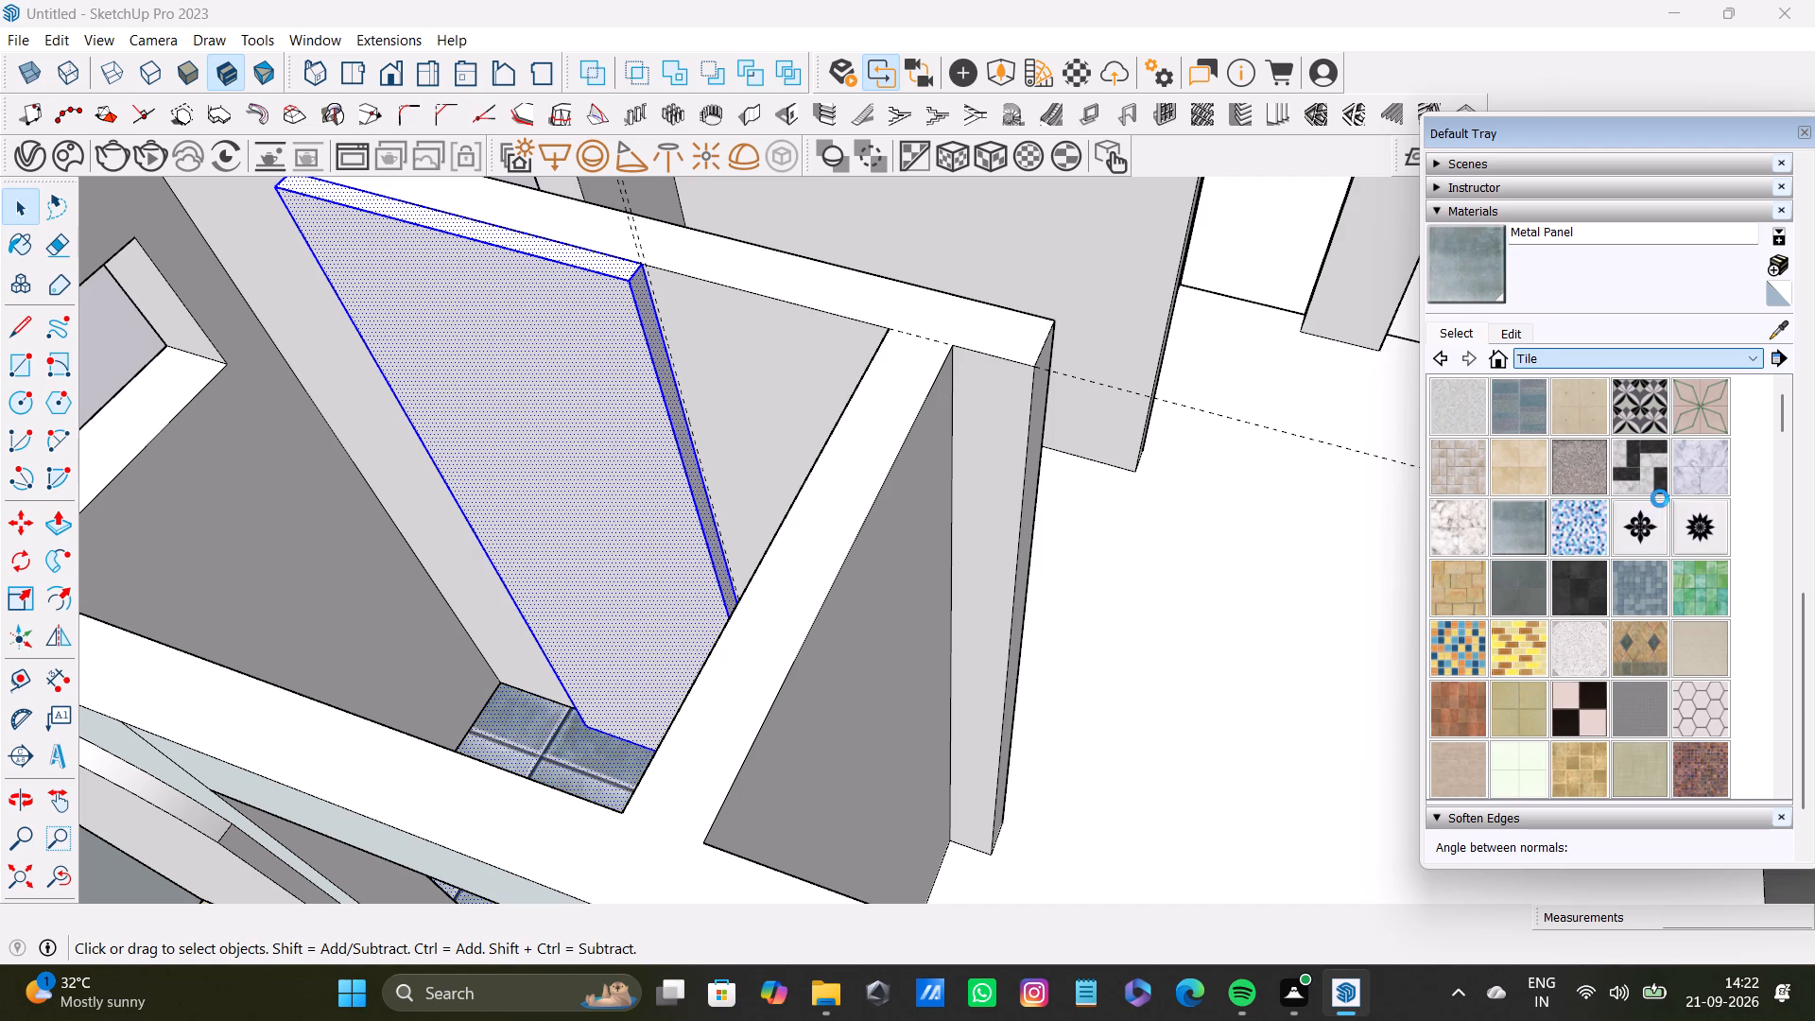
left_click(1626, 365)
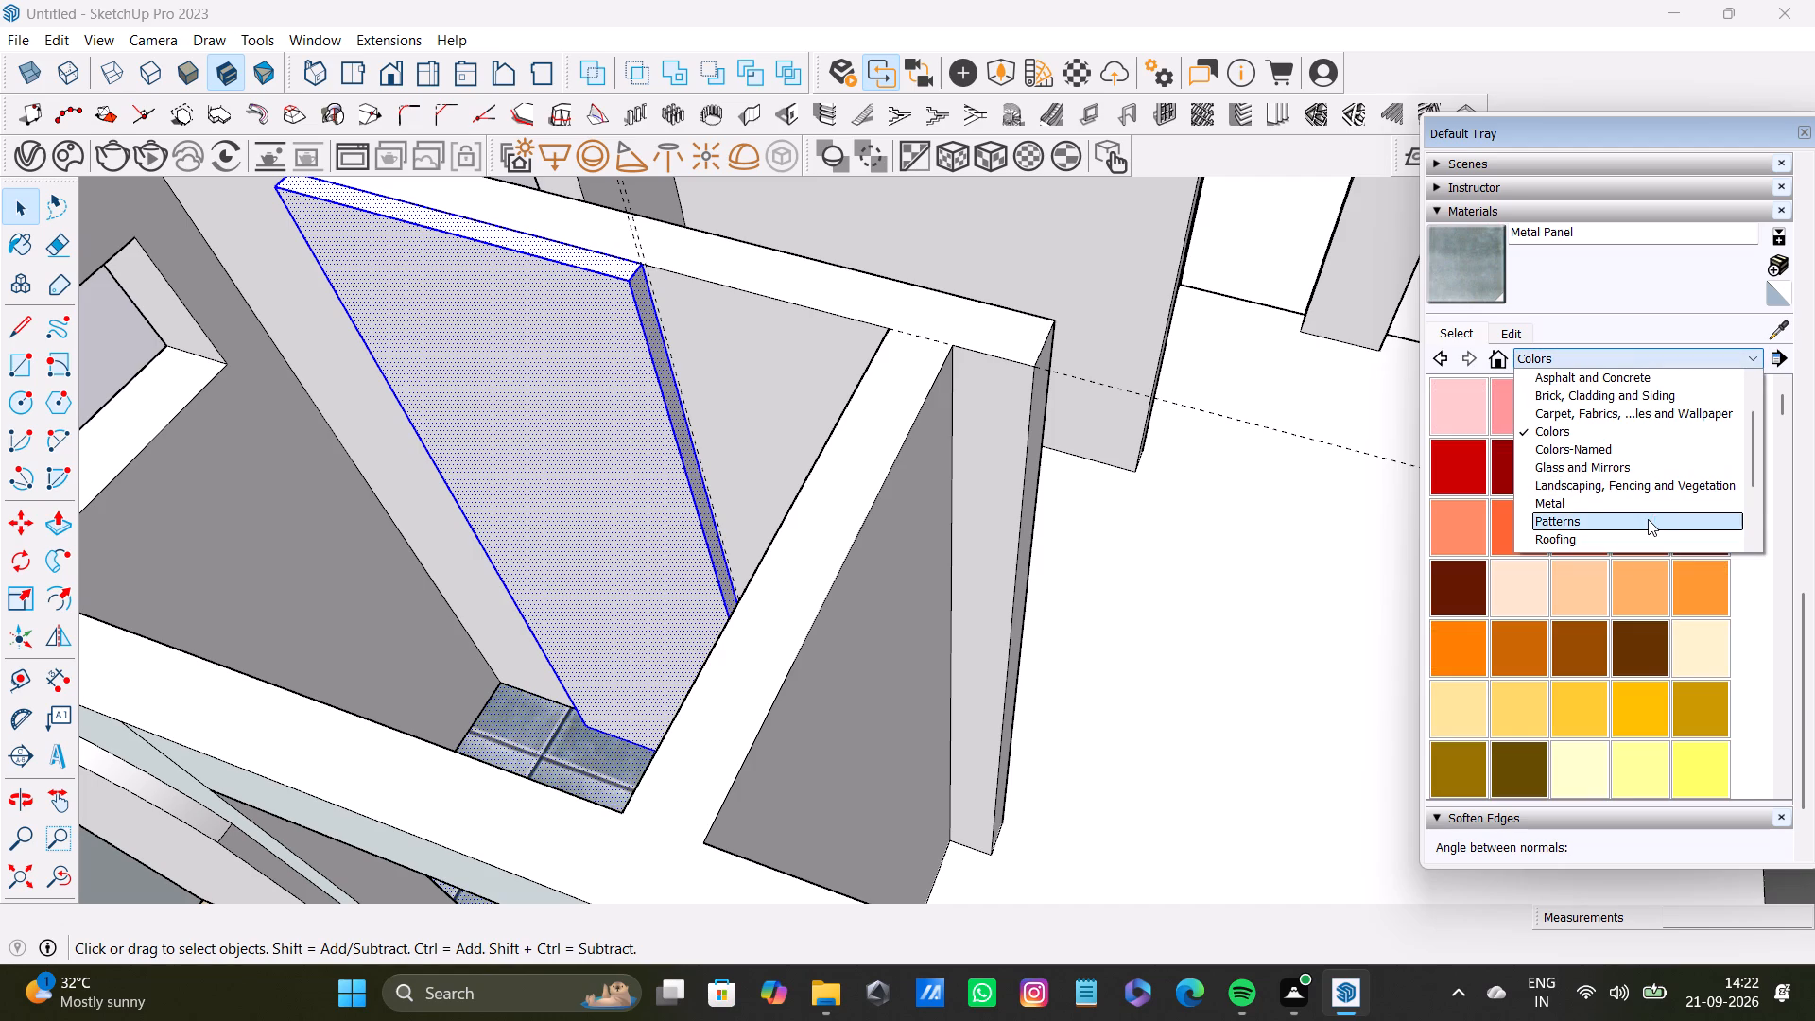
left_click(1634, 518)
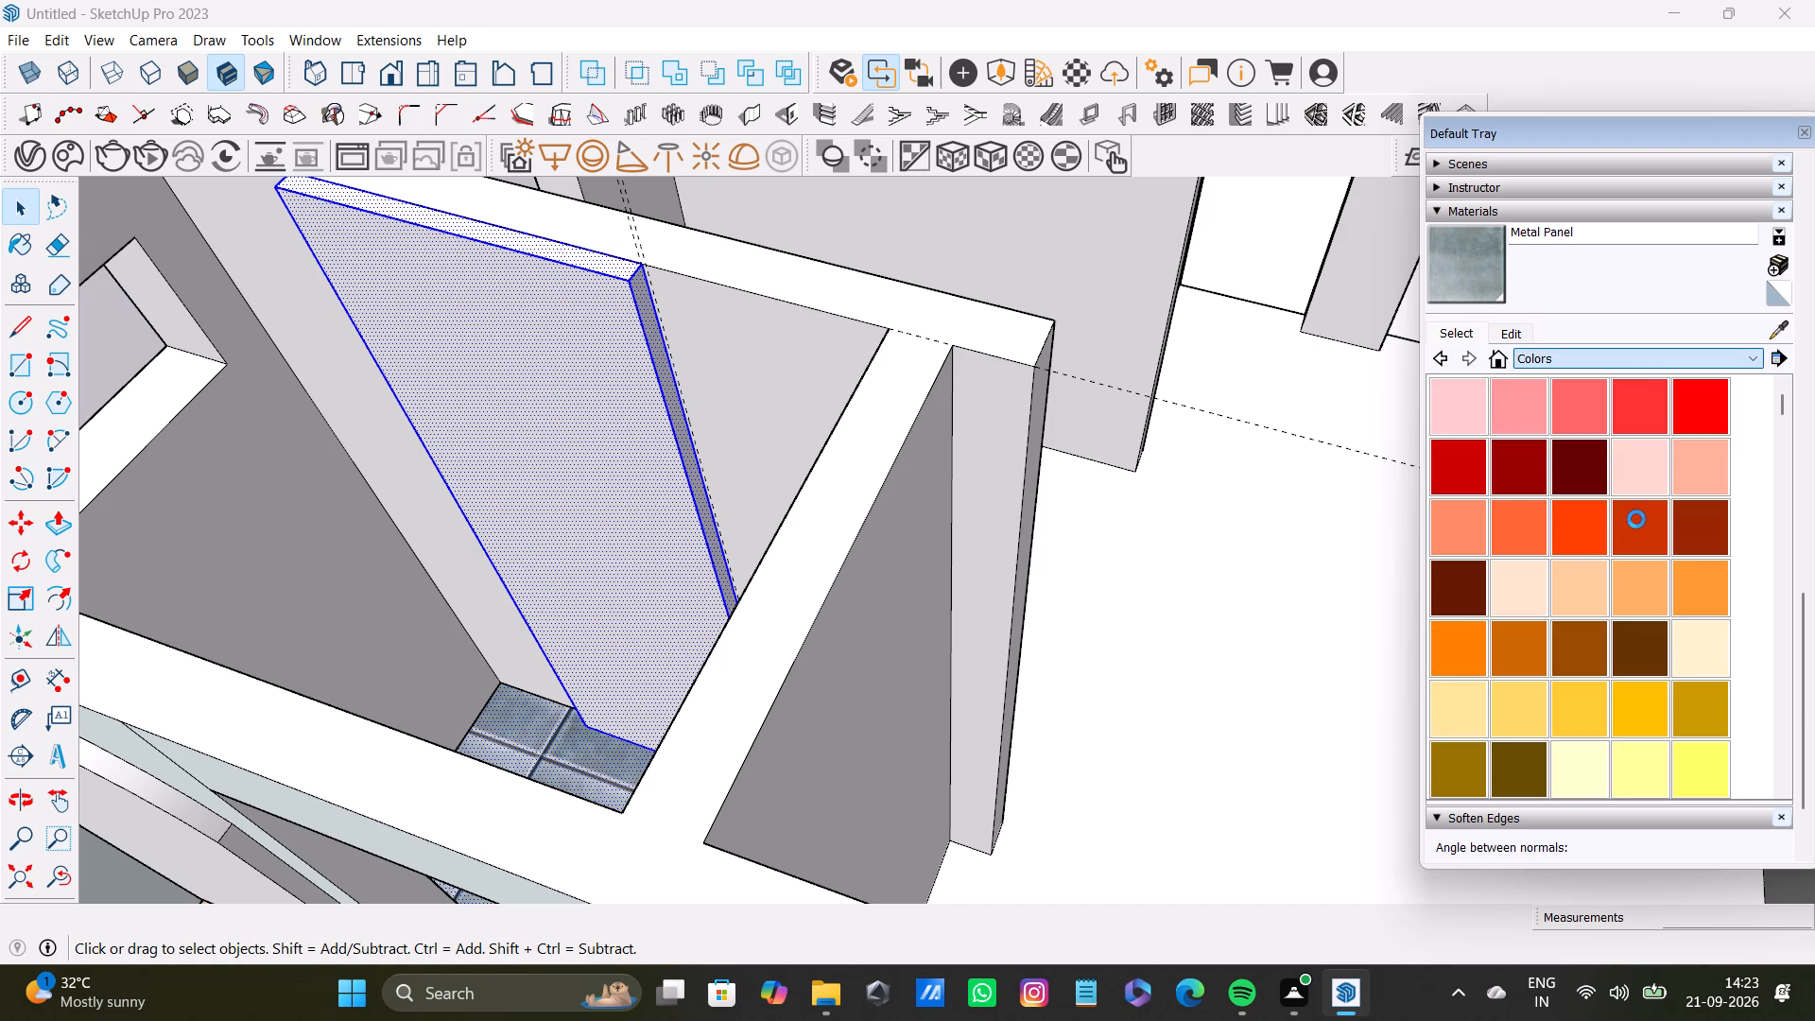
left_click(1625, 356)
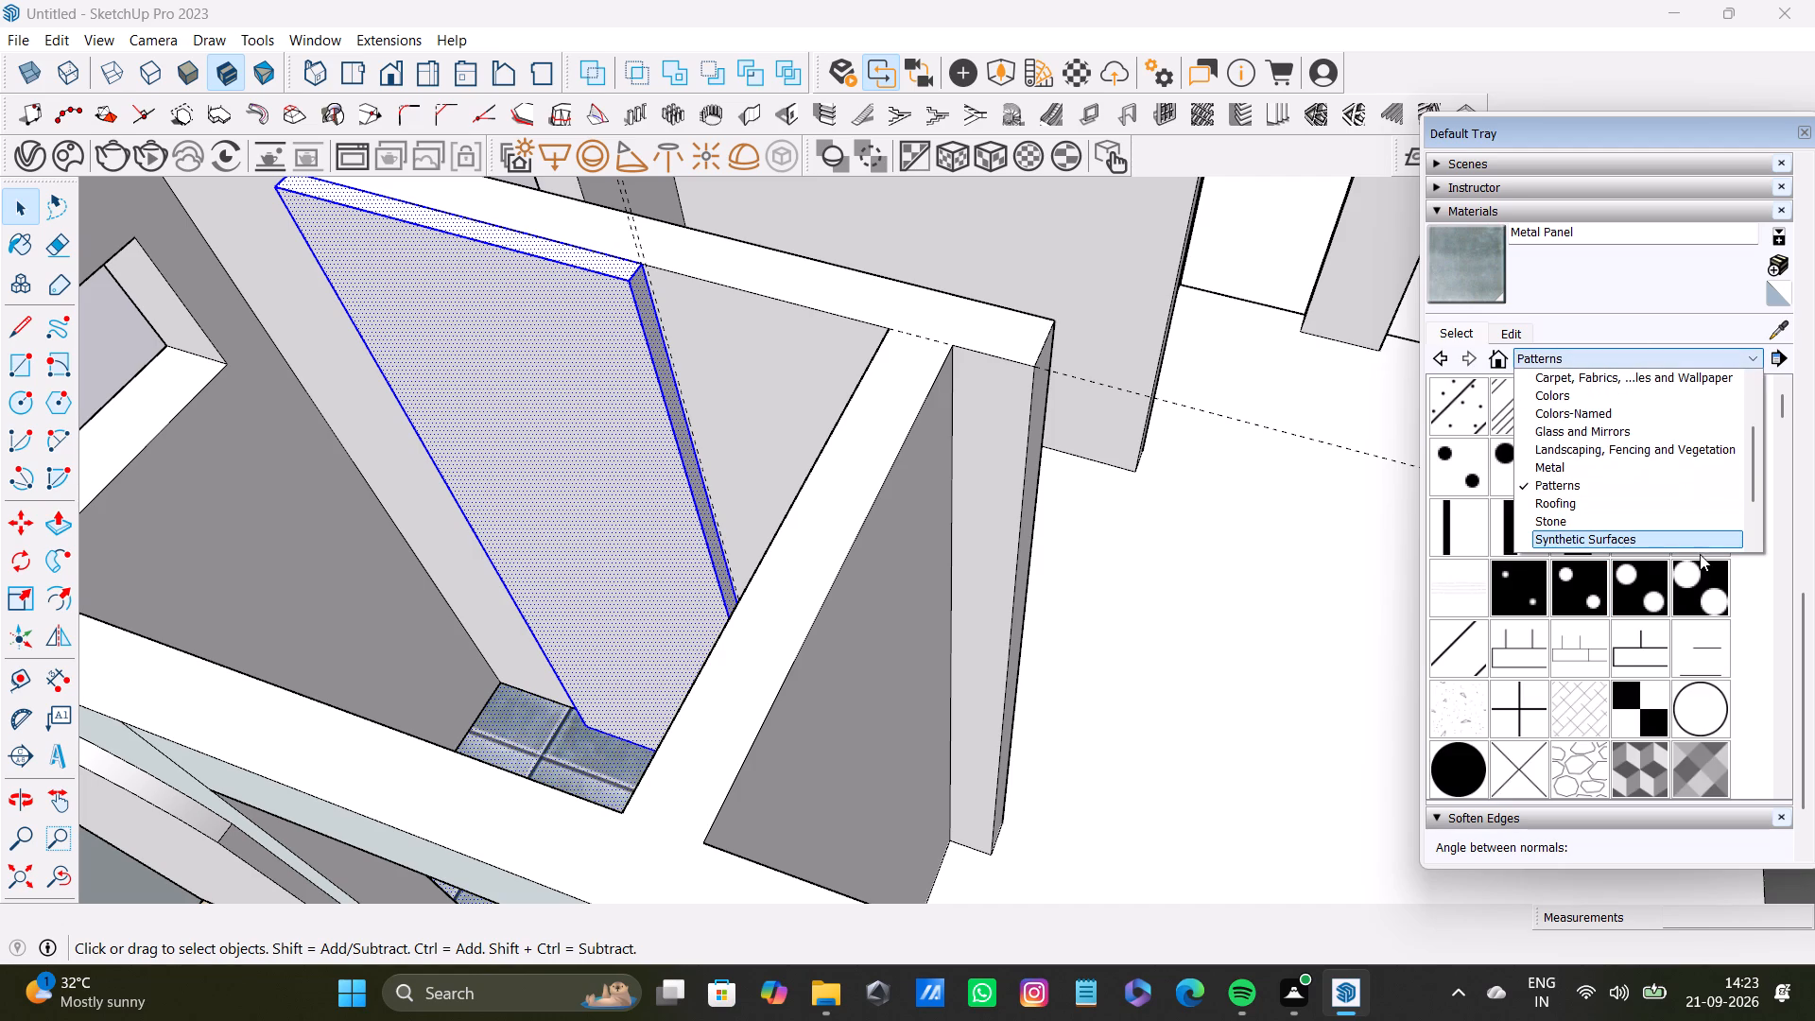
scroll(1700, 554, "down", 4)
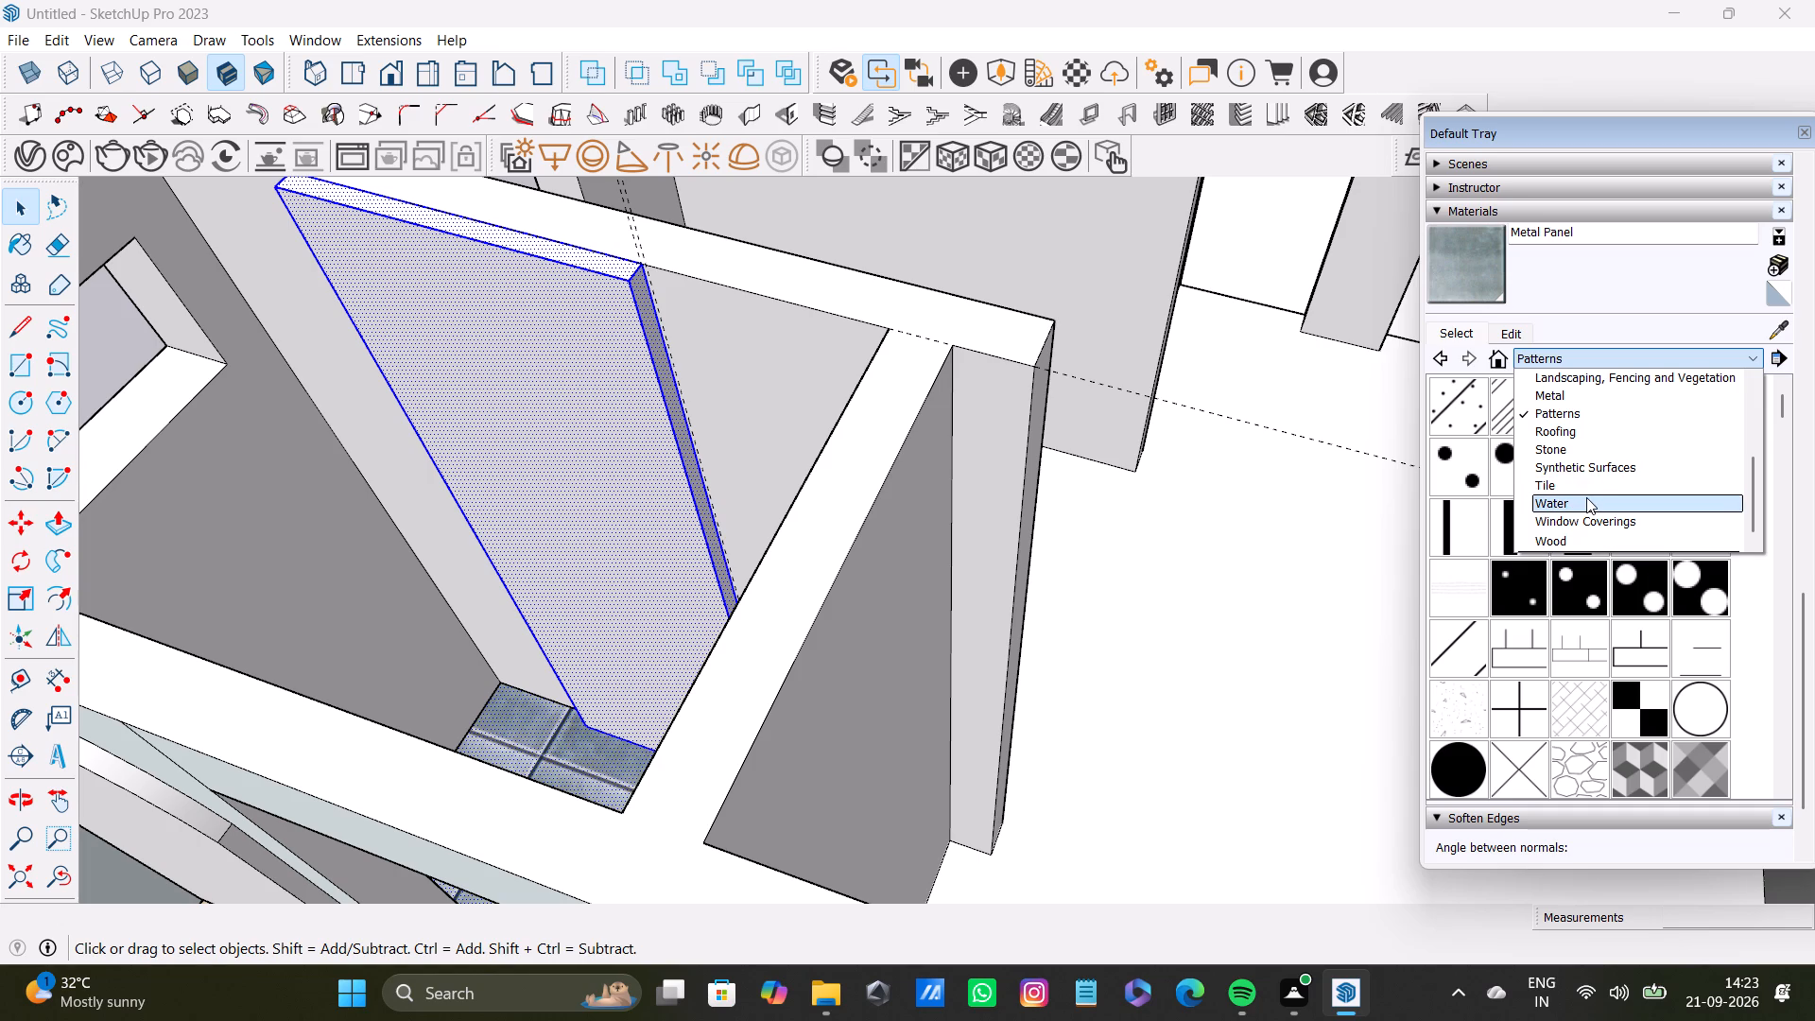
scroll(1589, 503, "down", 3)
scroll(1589, 503, "up", 3)
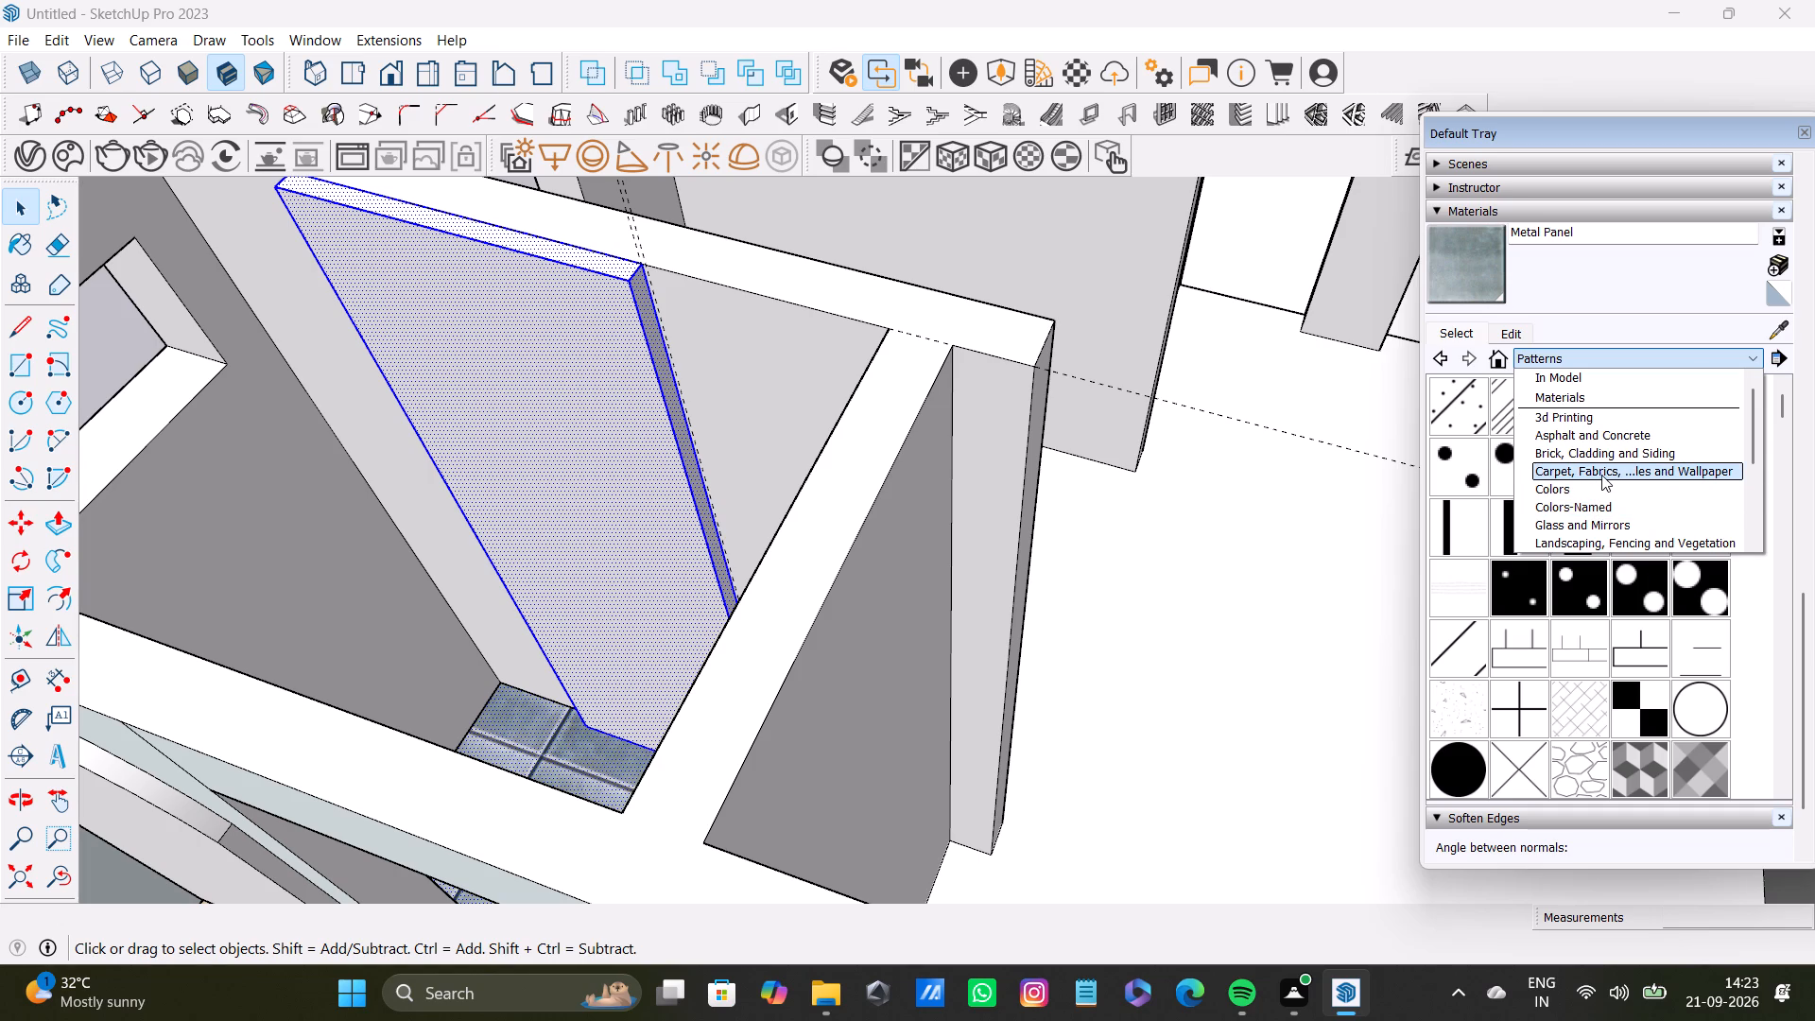
left_click(1606, 472)
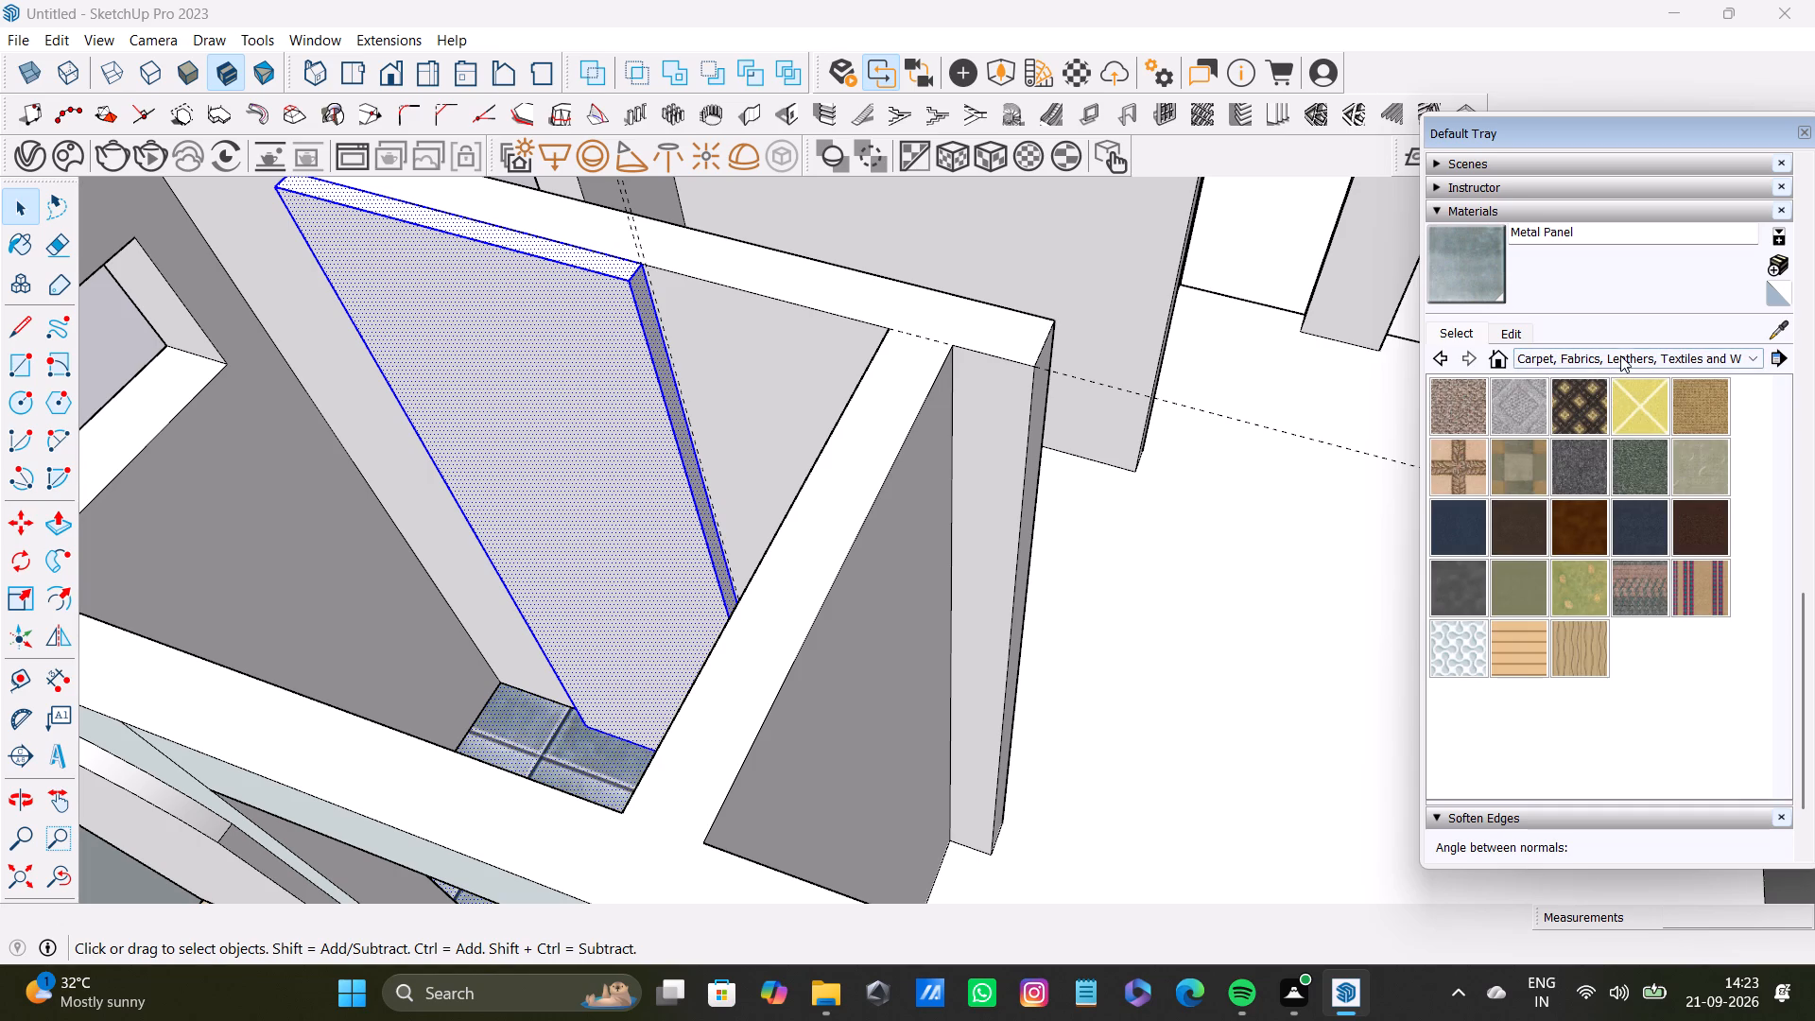
left_click(1620, 355)
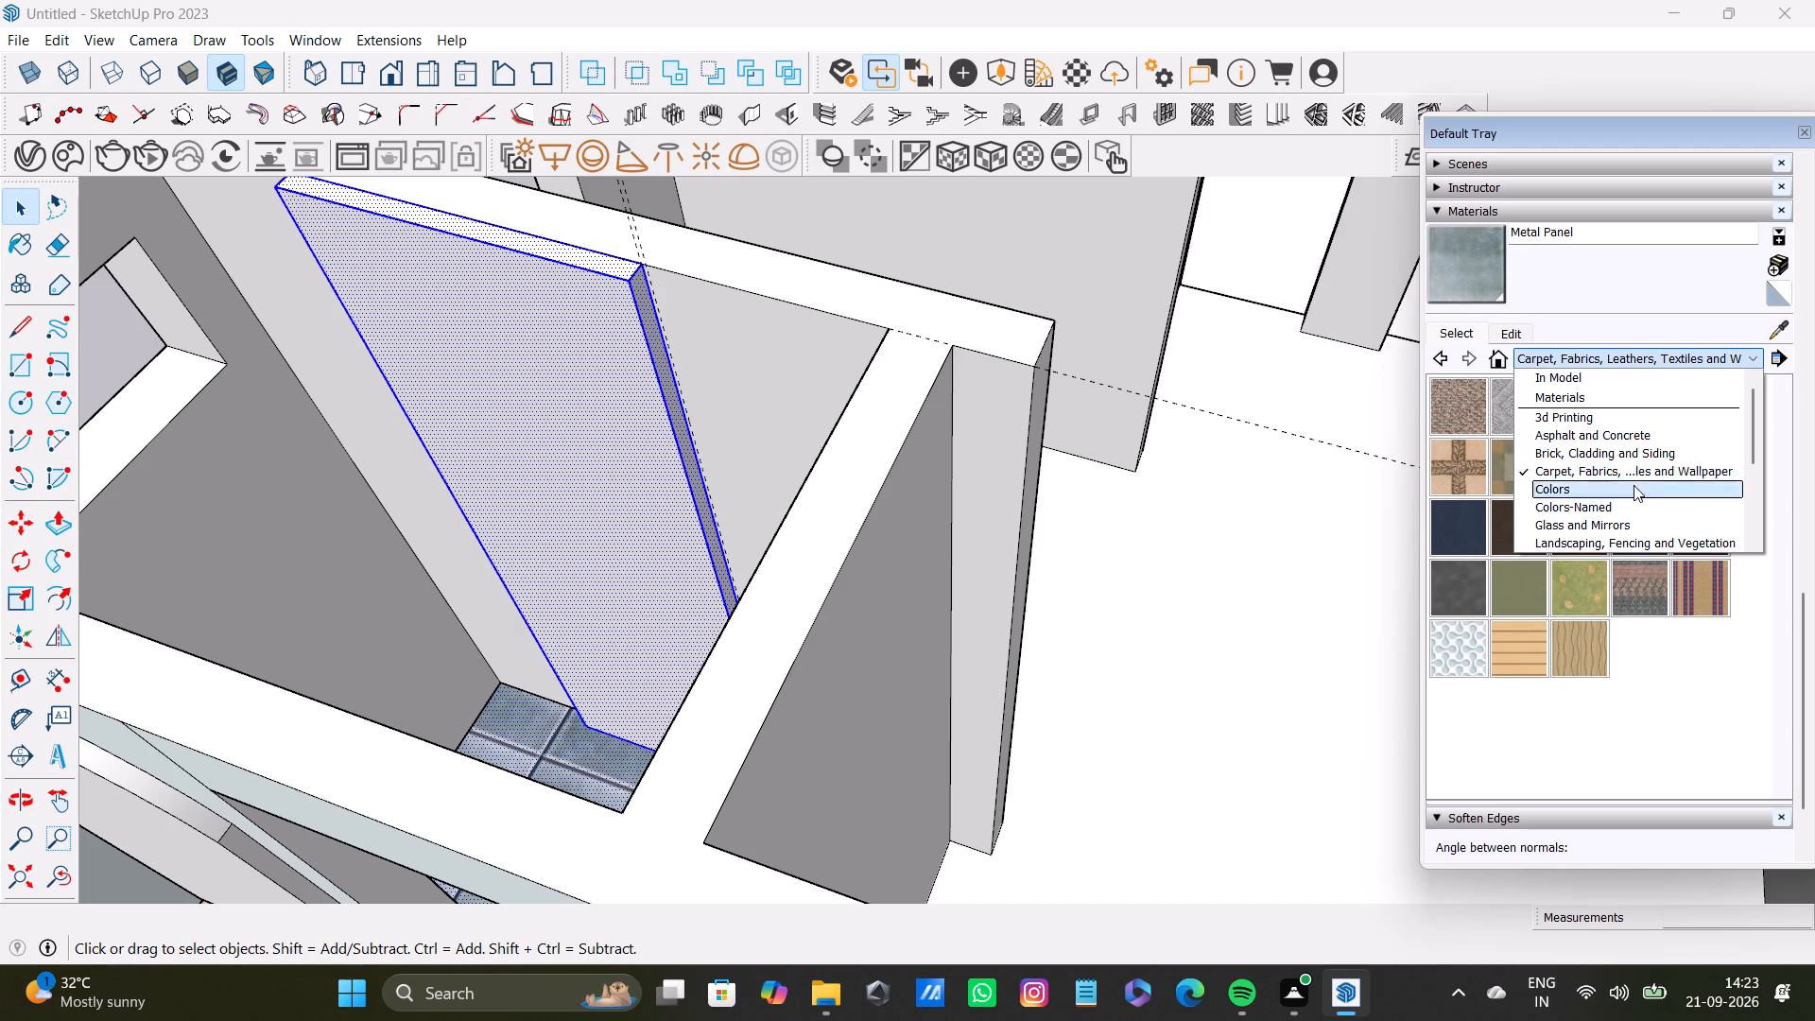
scroll(1633, 486, "down", 2)
left_click(1600, 536)
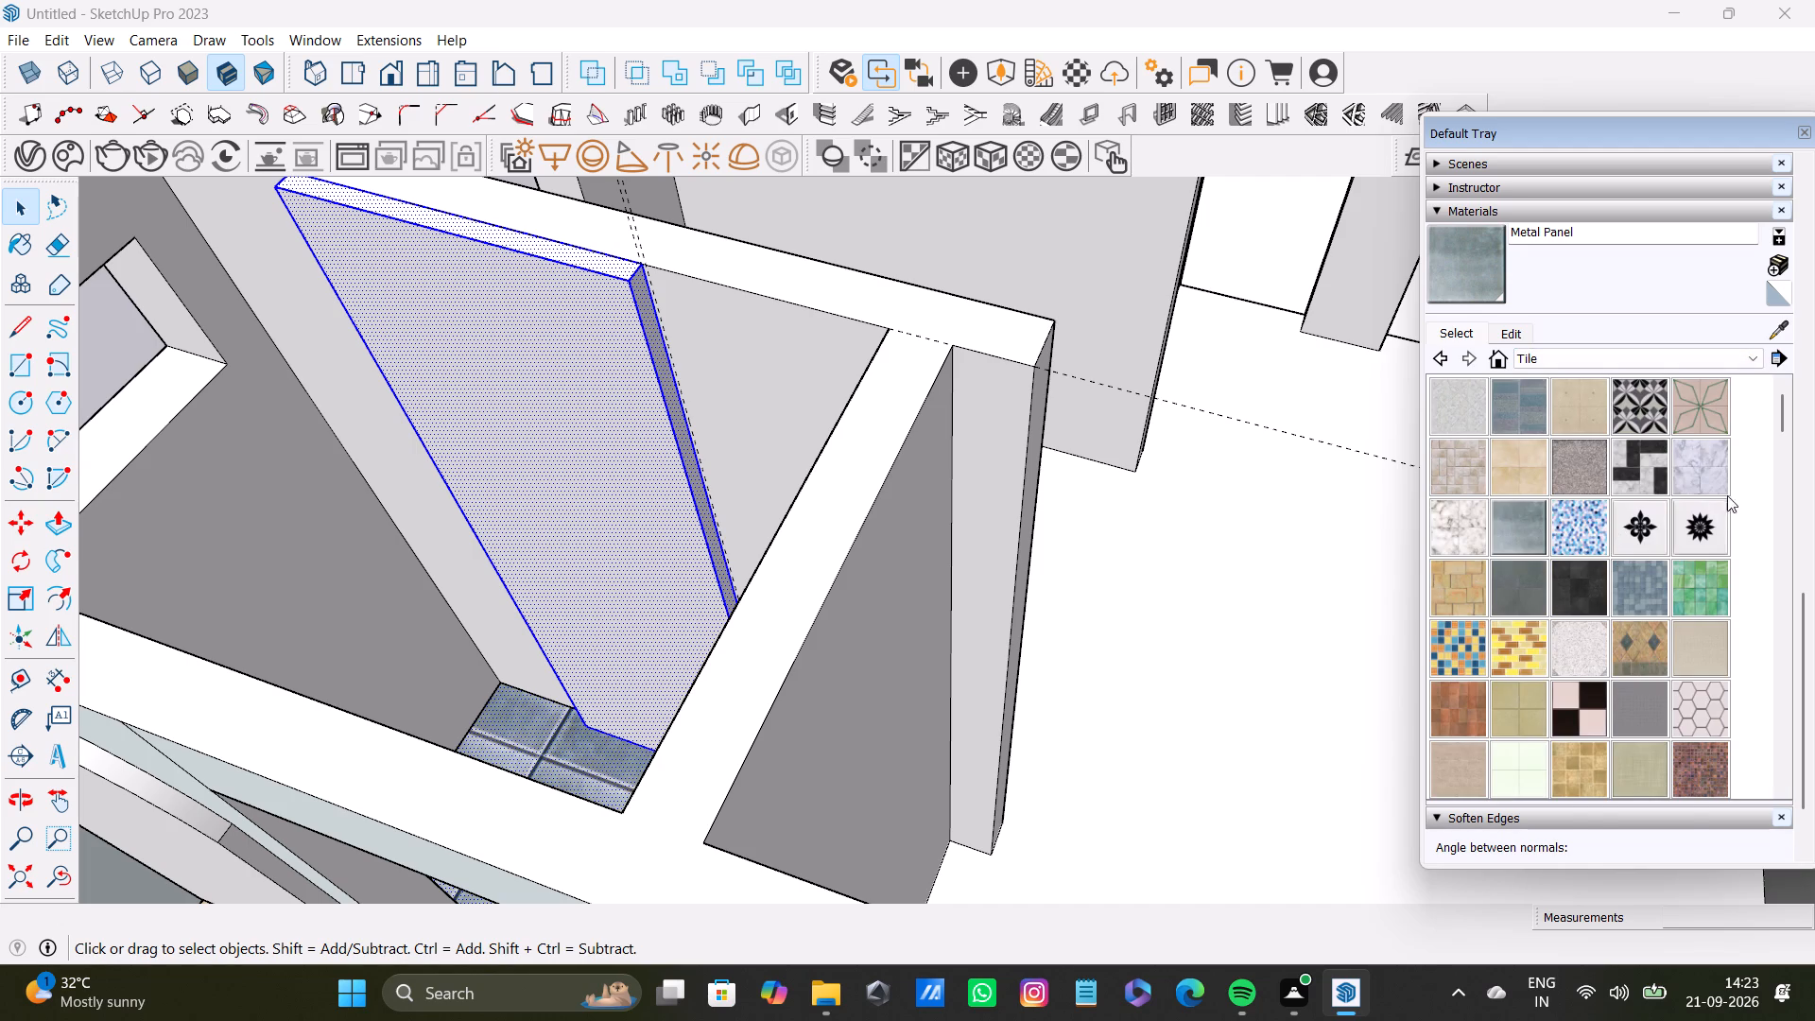
Paint the selected floor and raised wall panel with Ornate Tile 02 from the Tile collection, and clear the selection.
left_click(1711, 528)
left_click(600, 424)
scroll(601, 422, "down", 4)
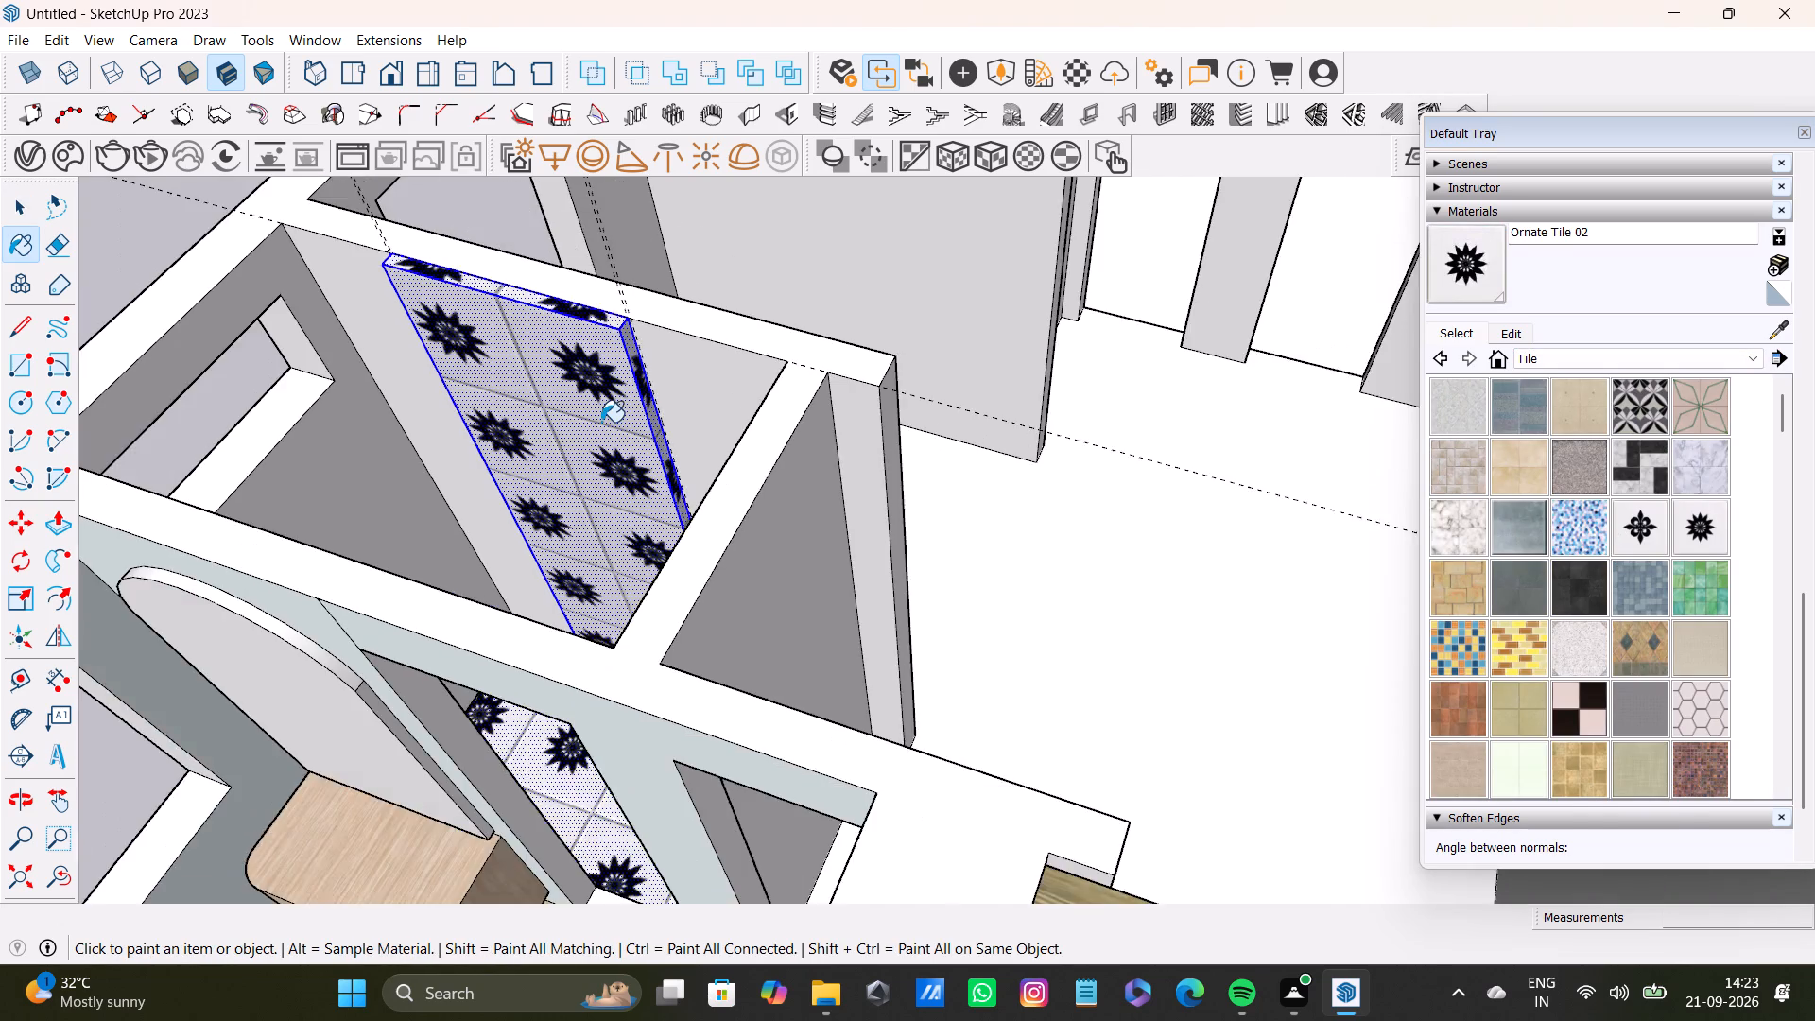
middle_click_drag(601, 422, 736, 651)
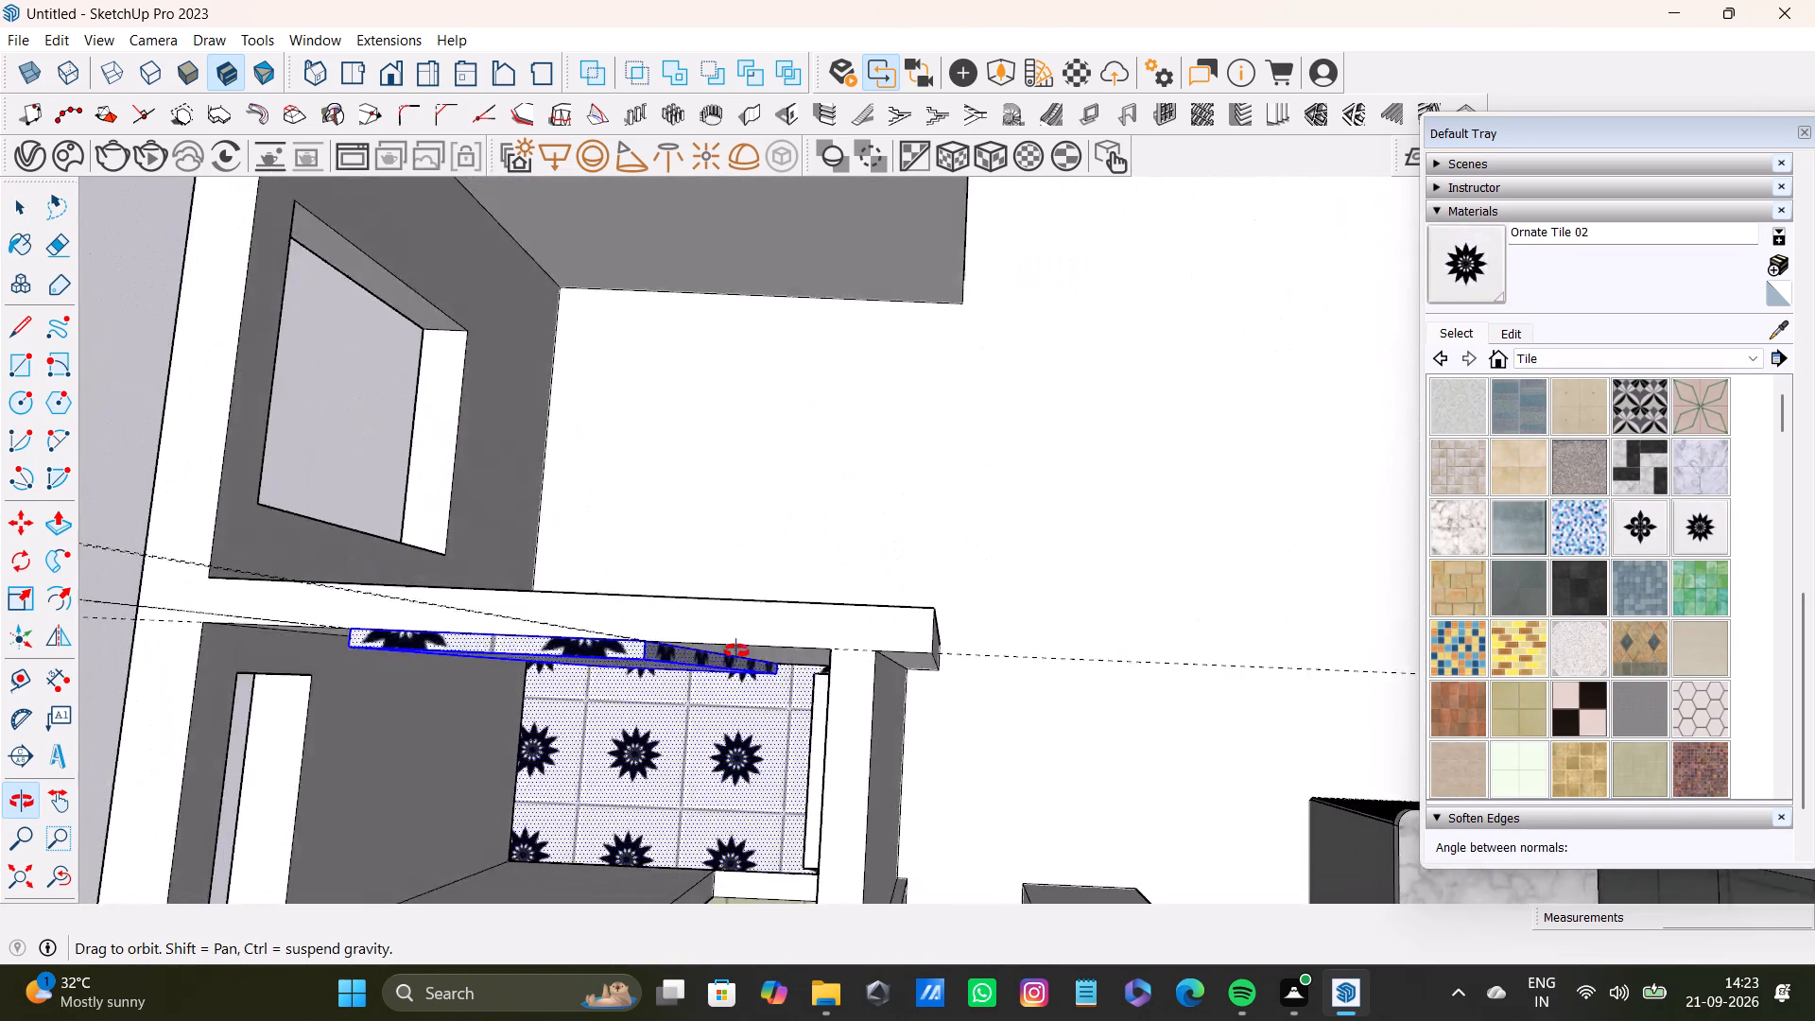
middle_click_drag(736, 651, 518, 482)
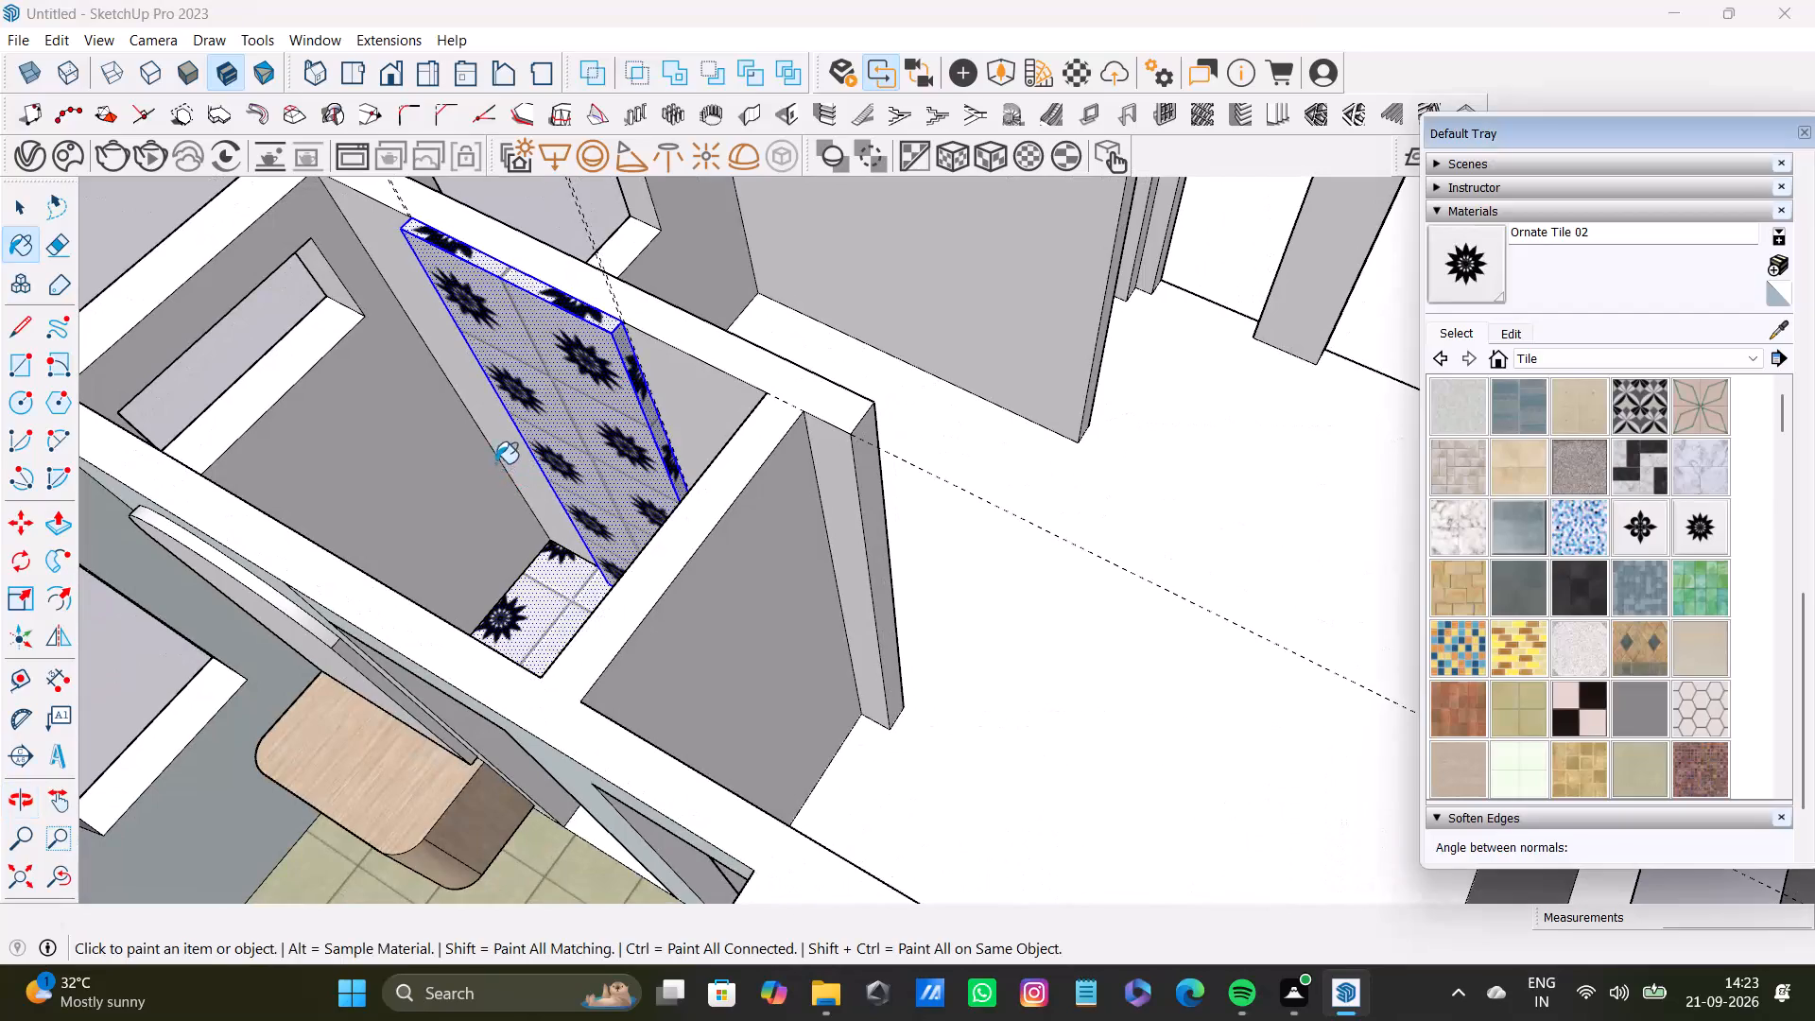
key("space")
key("space")
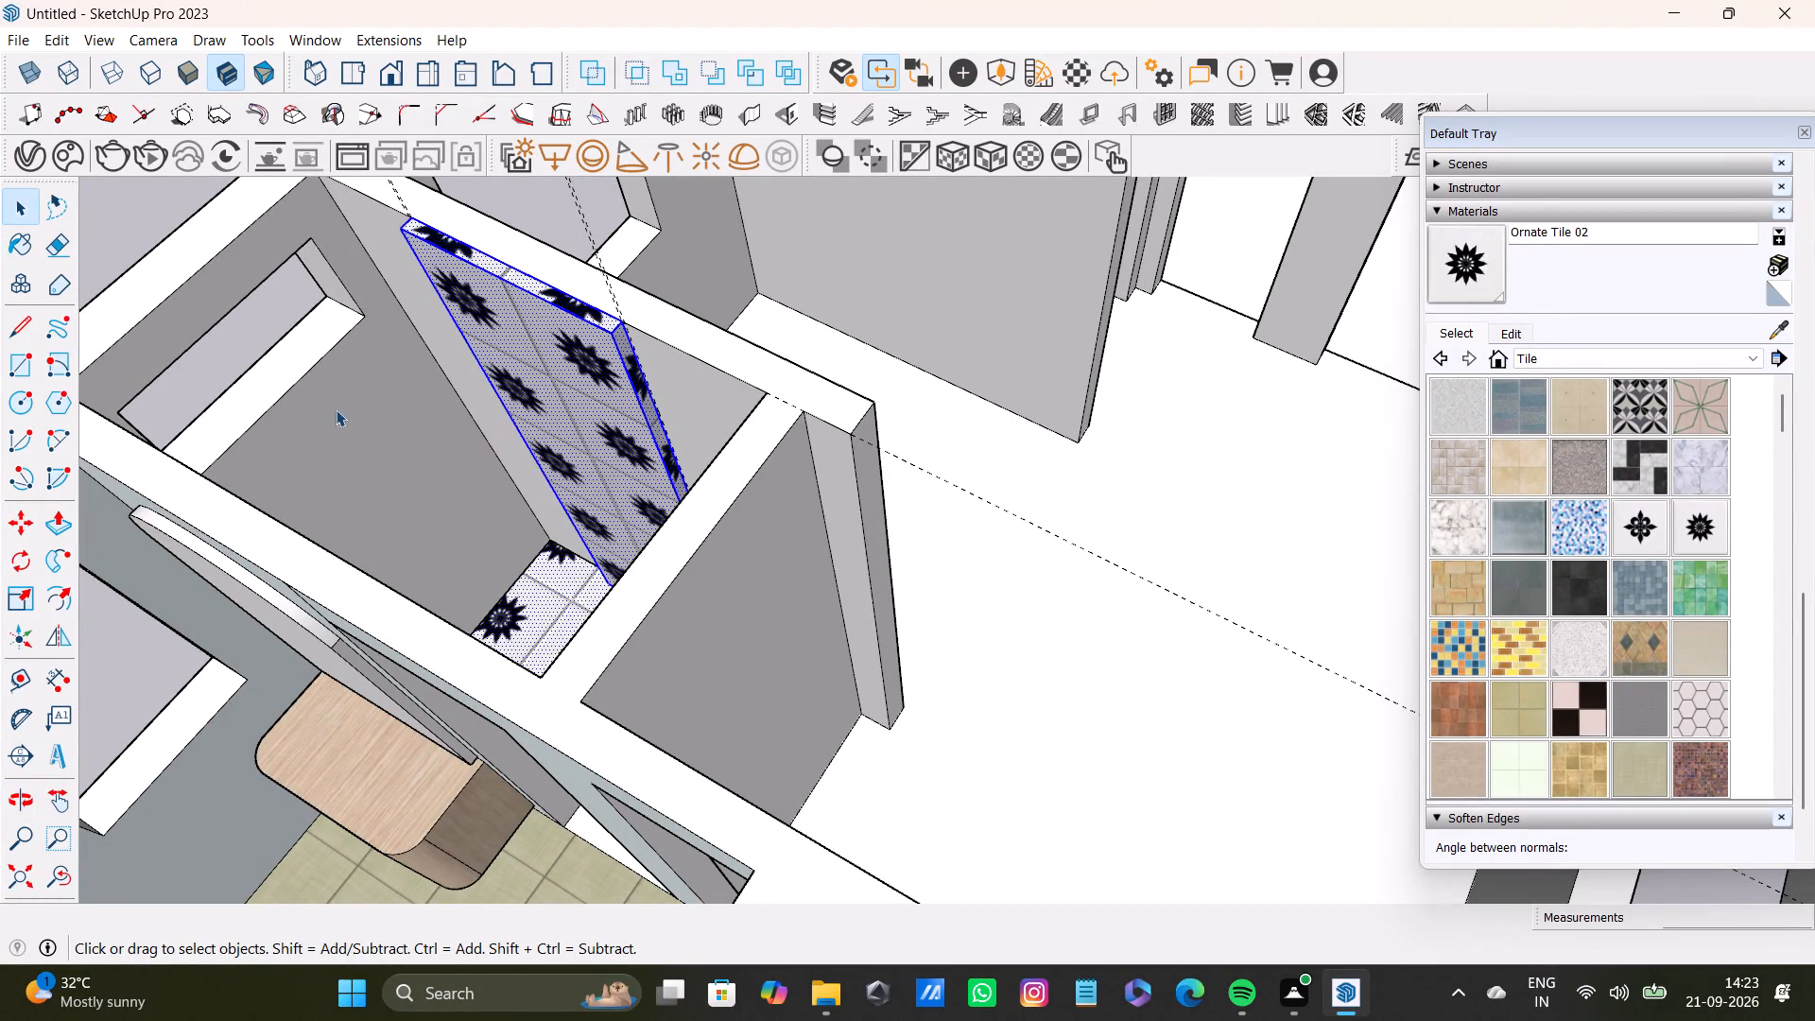
key("space")
left_click(129, 216)
Select the narrow room's end wall by the low block, the doorway wall and the wall face on both sides of the raised panel.
scroll(803, 462, "up", 2)
scroll(700, 444, "down", 10)
middle_click_drag(563, 564, 815, 517, "shift")
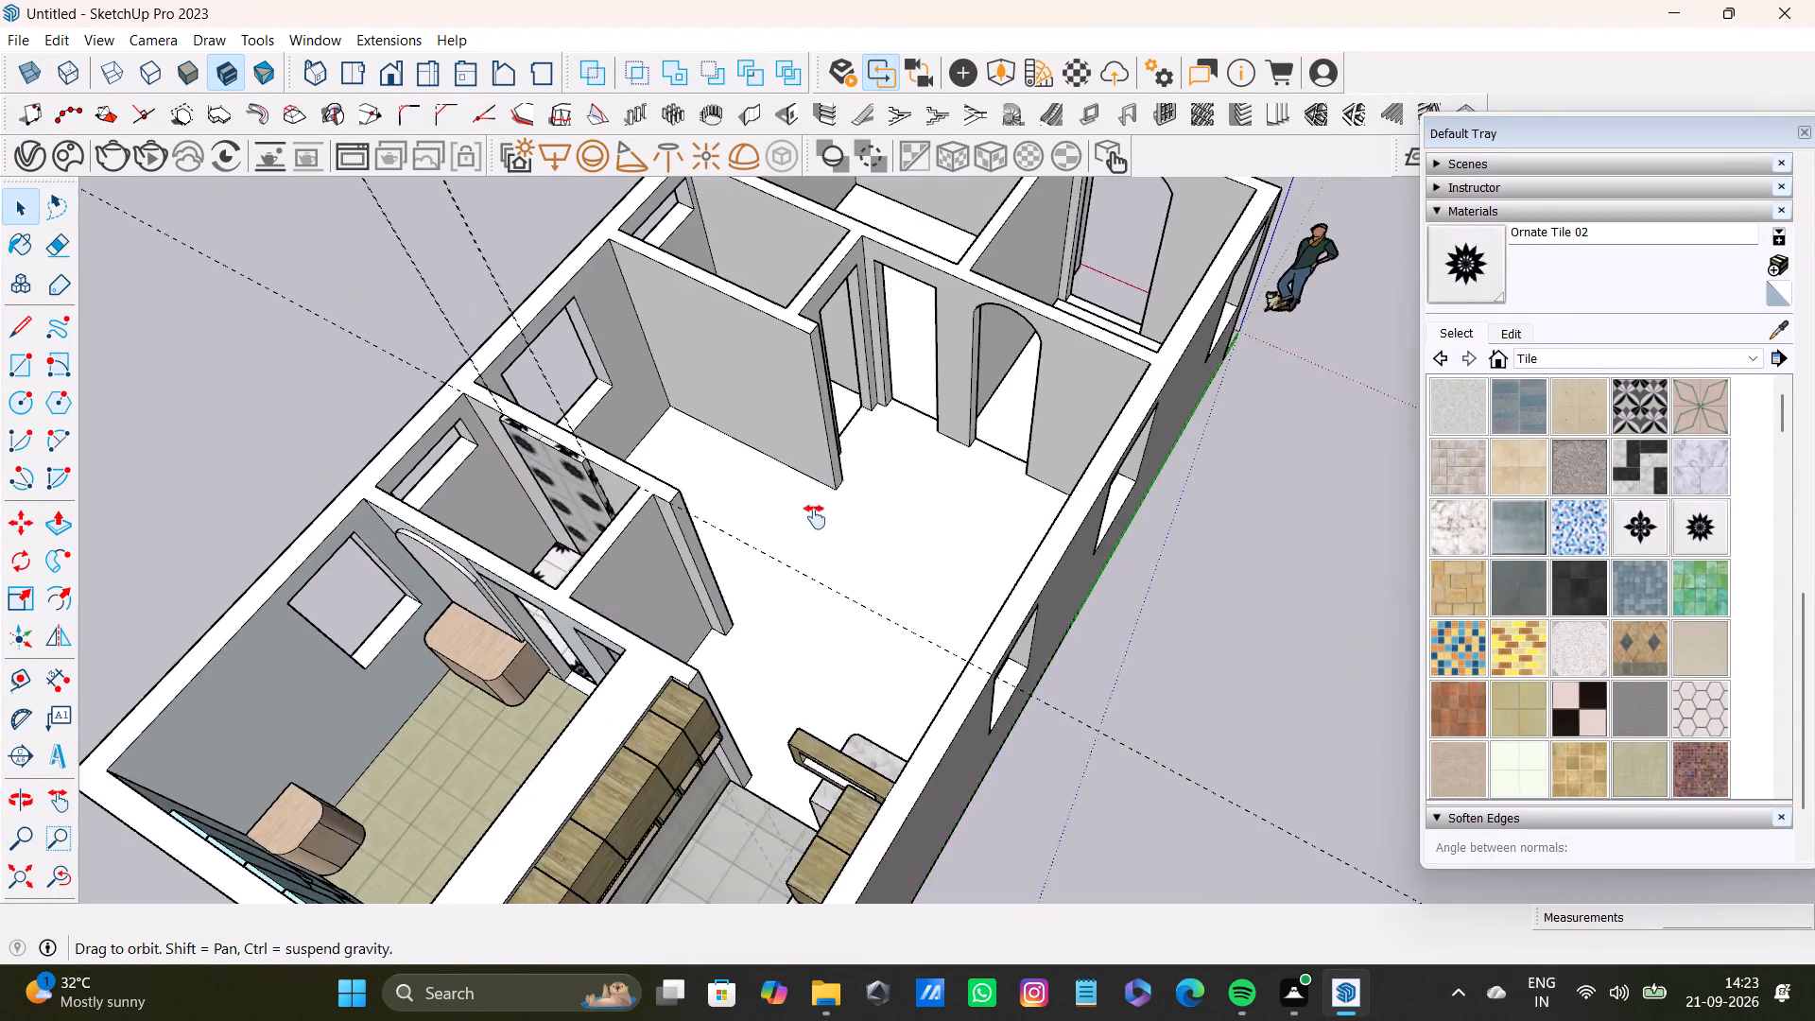
middle_click_drag(815, 517, 1086, 523, "shift")
scroll(1104, 523, "up", 3)
middle_click_drag(1169, 500, 1128, 741)
scroll(933, 610, "up", 4)
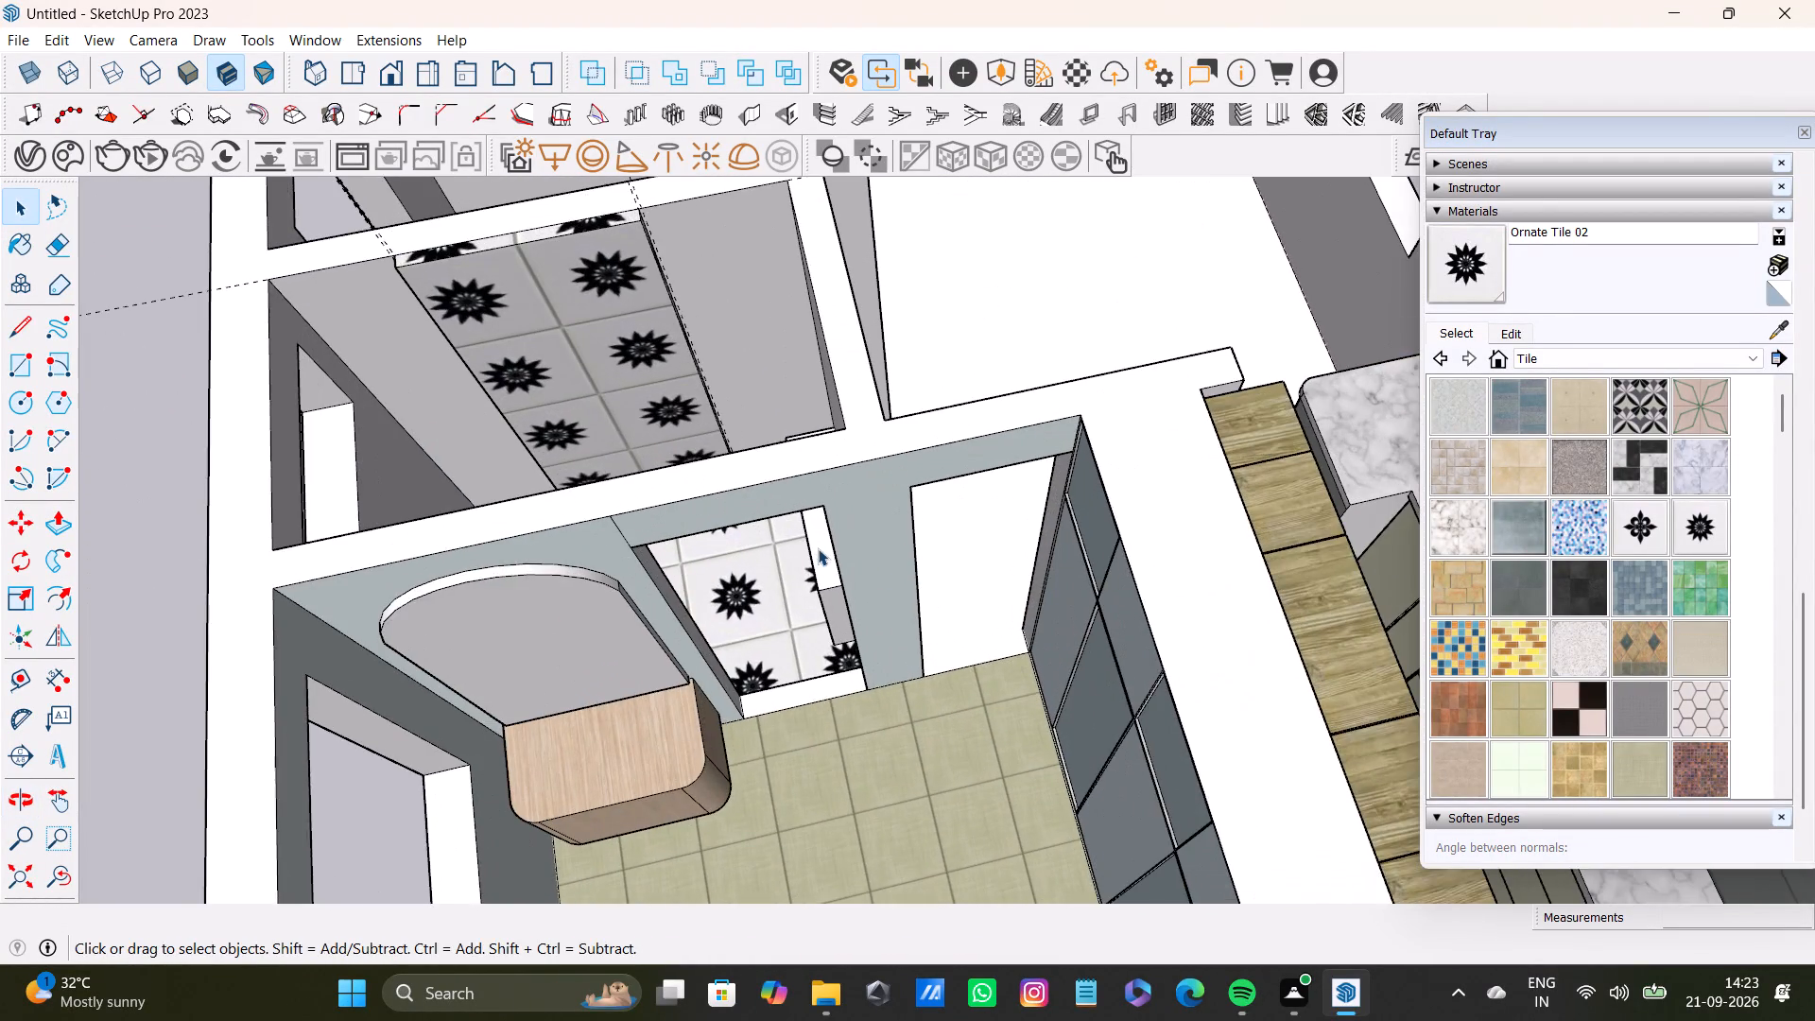
middle_click_drag(818, 548, 909, 776, "shift")
scroll(897, 718, "up", 3)
middle_click_drag(901, 706, 1357, 660)
left_click(1235, 562, "shift")
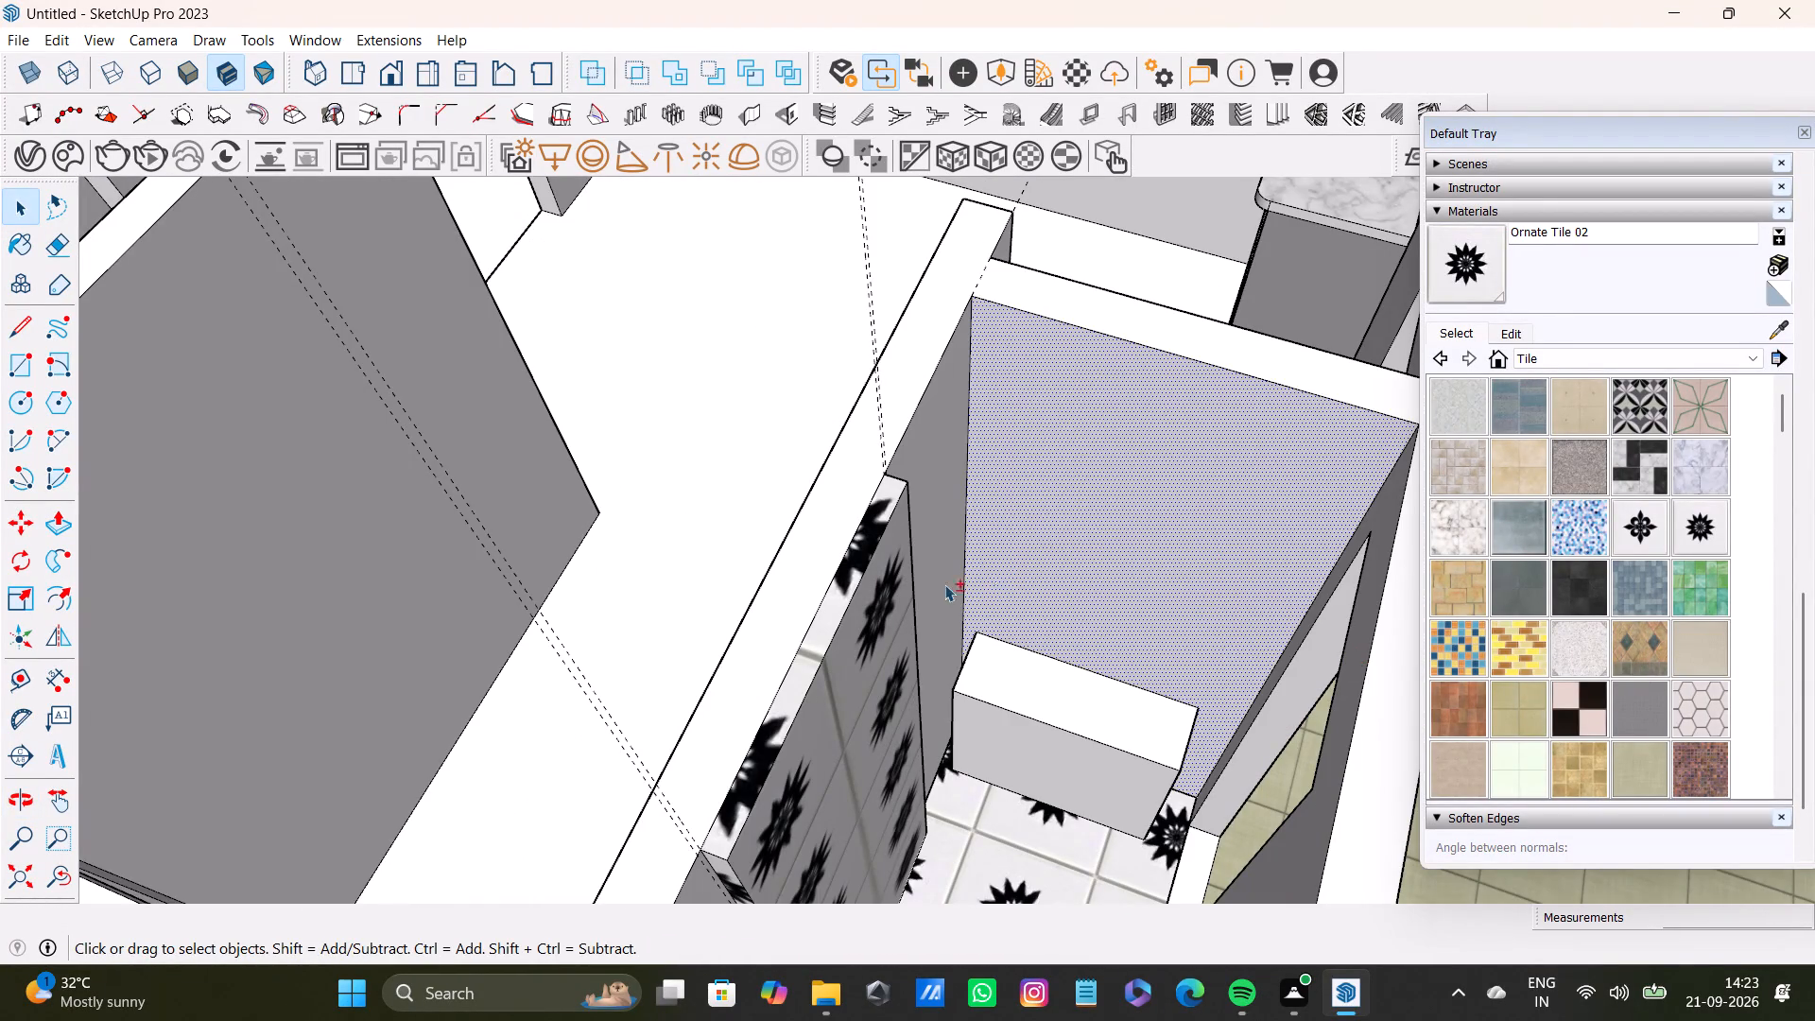
left_click(941, 586, "shift")
scroll(934, 602, "down", 4, "shift")
middle_click_drag(956, 656, 1547, 666)
scroll(1388, 525, "up", 3, "shift")
middle_click_drag(1346, 368, 1094, 572, "shift")
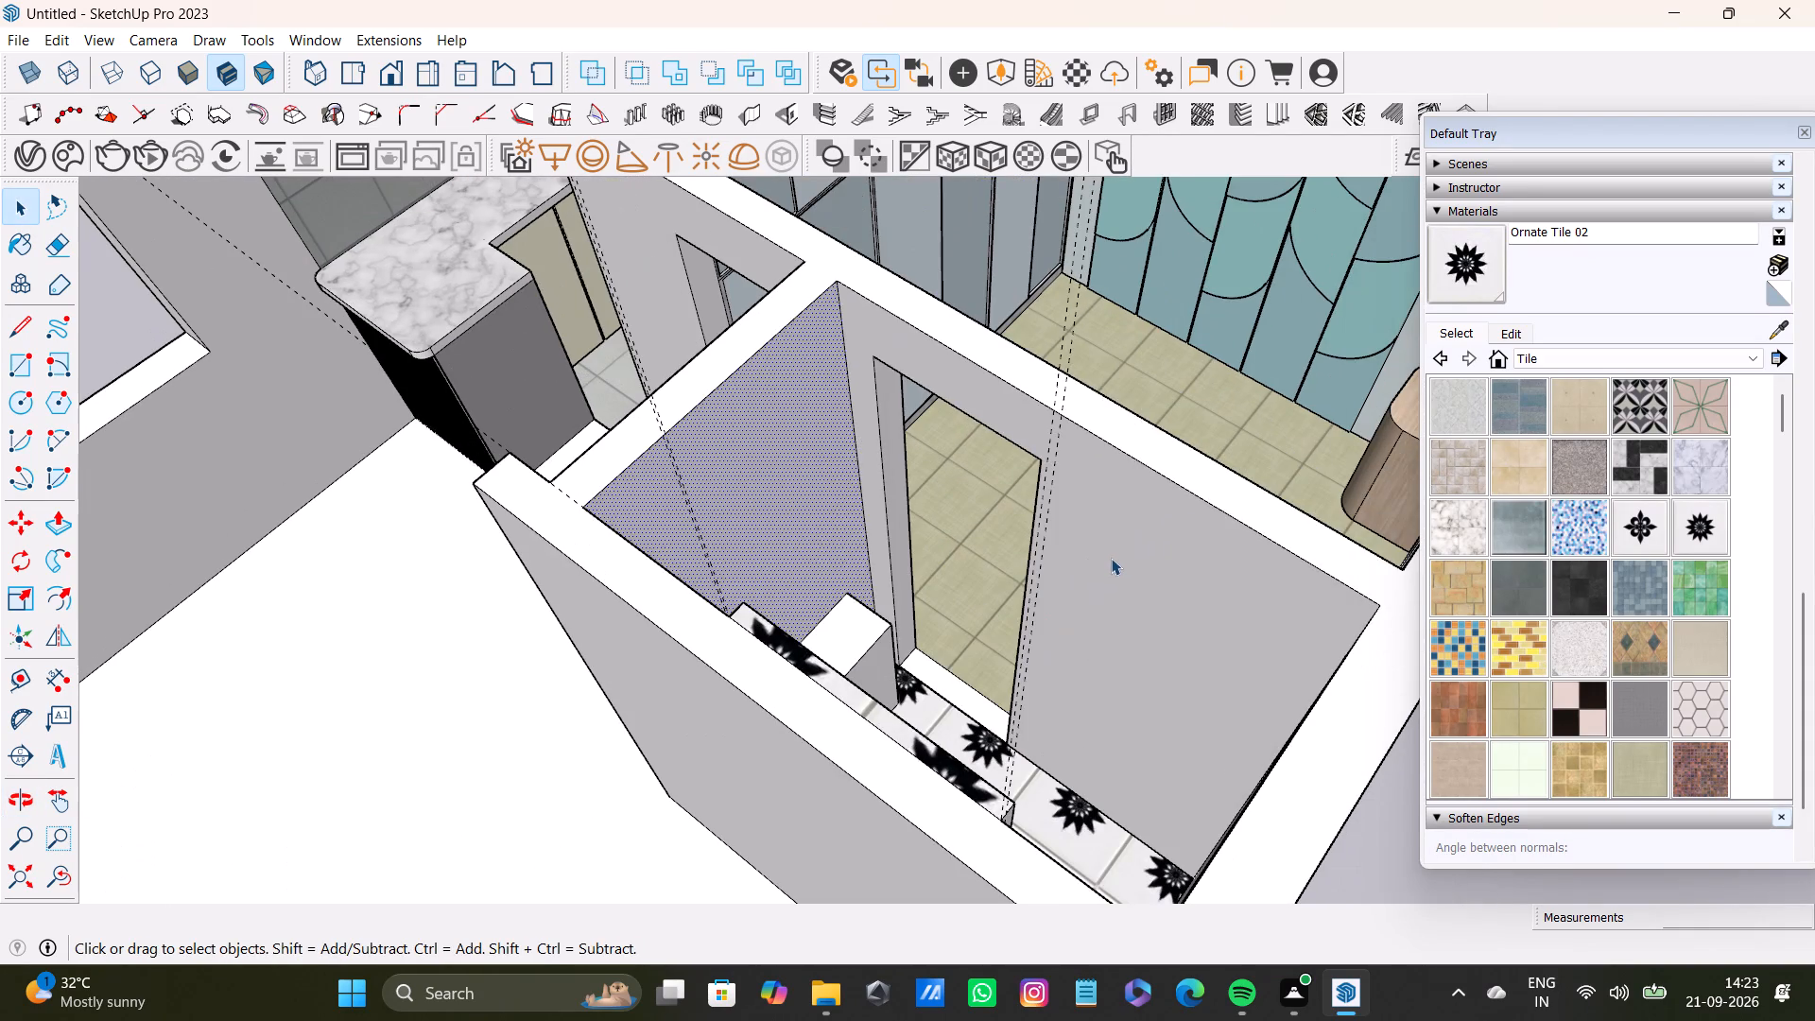
left_click(1114, 555)
left_click(728, 538, "shift")
middle_click_drag(1222, 631, 437, 628)
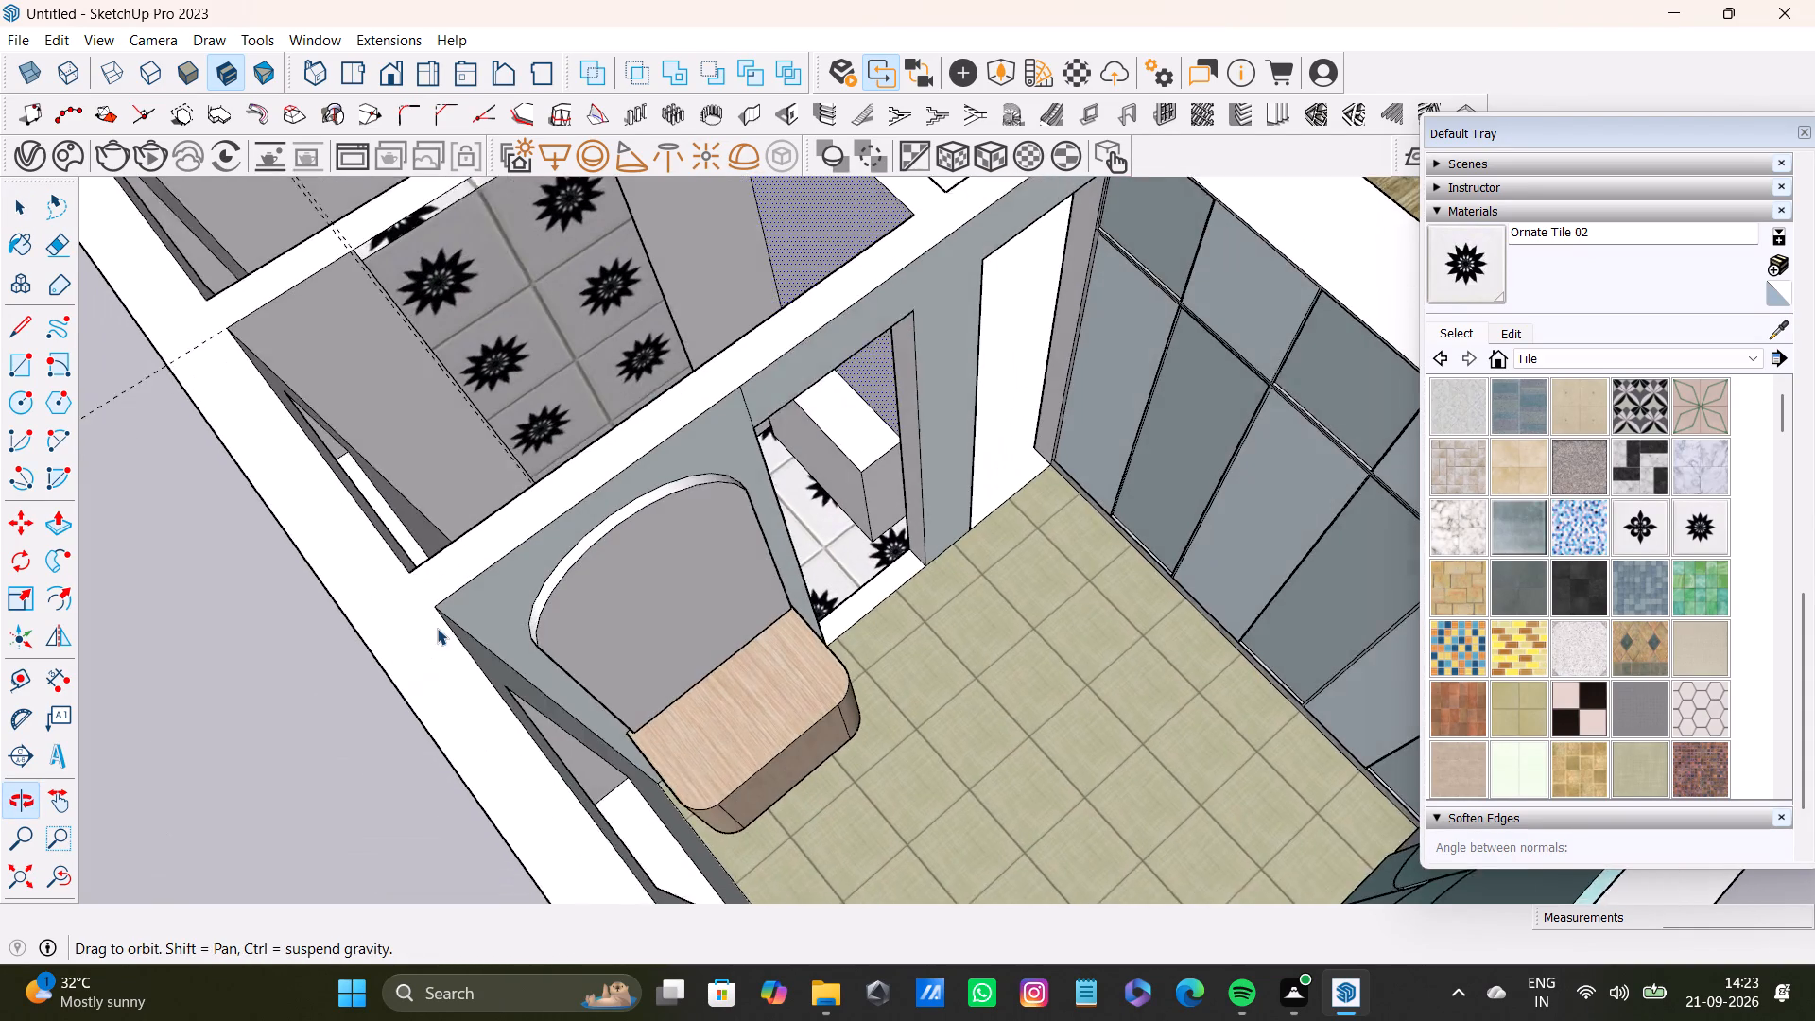
middle_click_drag(437, 628, 425, 666)
left_click(694, 275, "shift")
middle_click_drag(875, 361, 1126, 693, "shift")
scroll(1120, 691, "down", 1, "shift")
middle_click_drag(1178, 716, 774, 648)
scroll(716, 453, "up", 3)
left_click(551, 477, "shift")
left_click(616, 547, "shift")
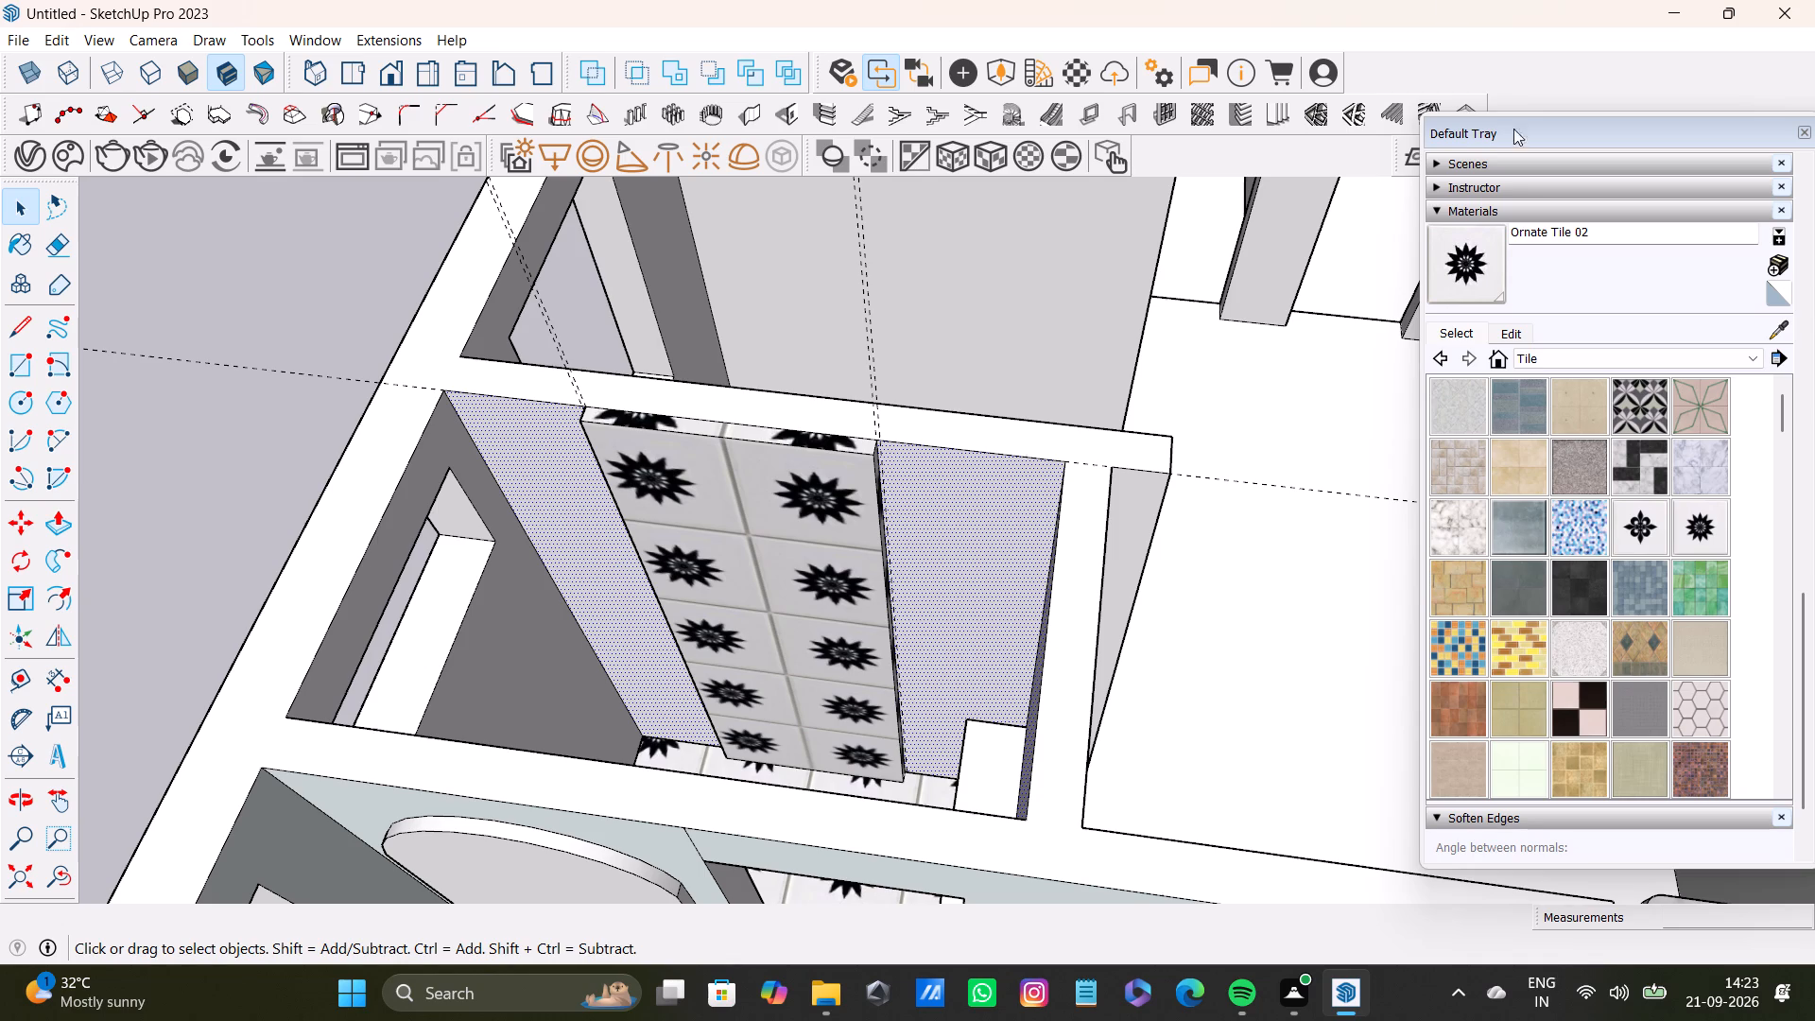
Paint the selected walls and the small-window wall of the narrow room with Marble Carrara Gold Floor Tile.
left_click(1461, 528)
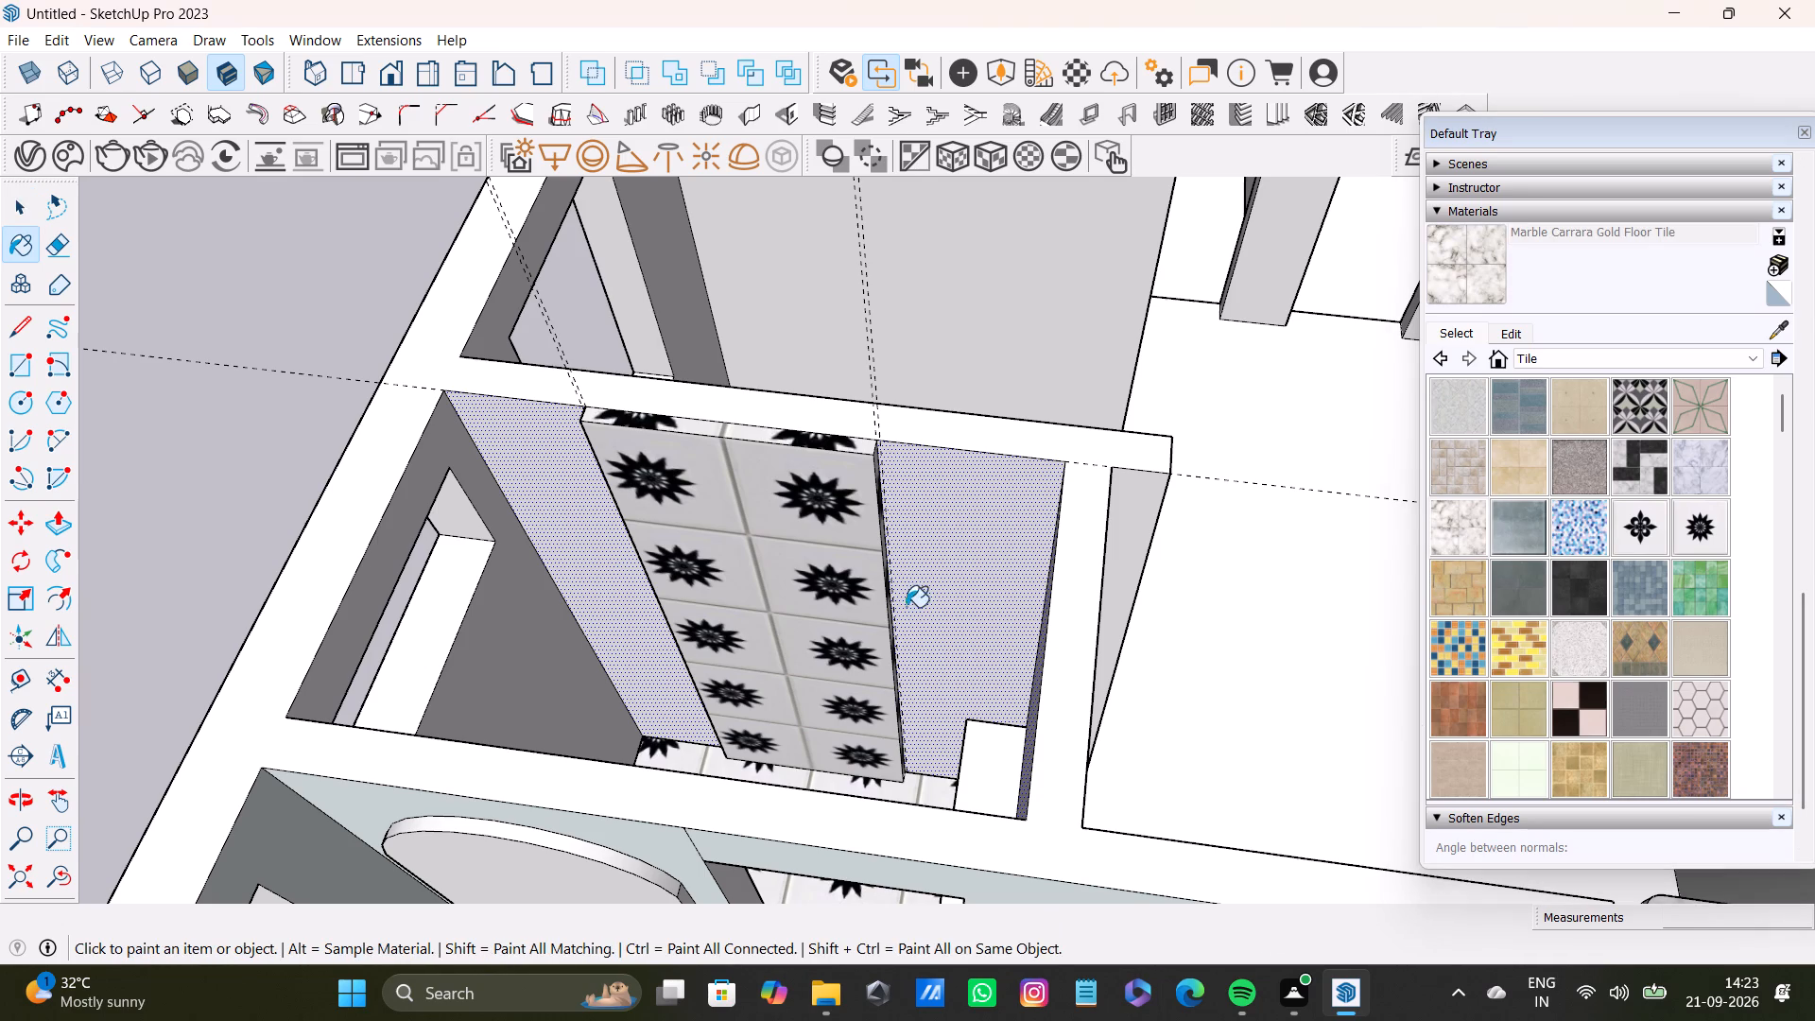
left_click(952, 573)
scroll(941, 606, "down", 3)
middle_click_drag(919, 685, 1045, 835)
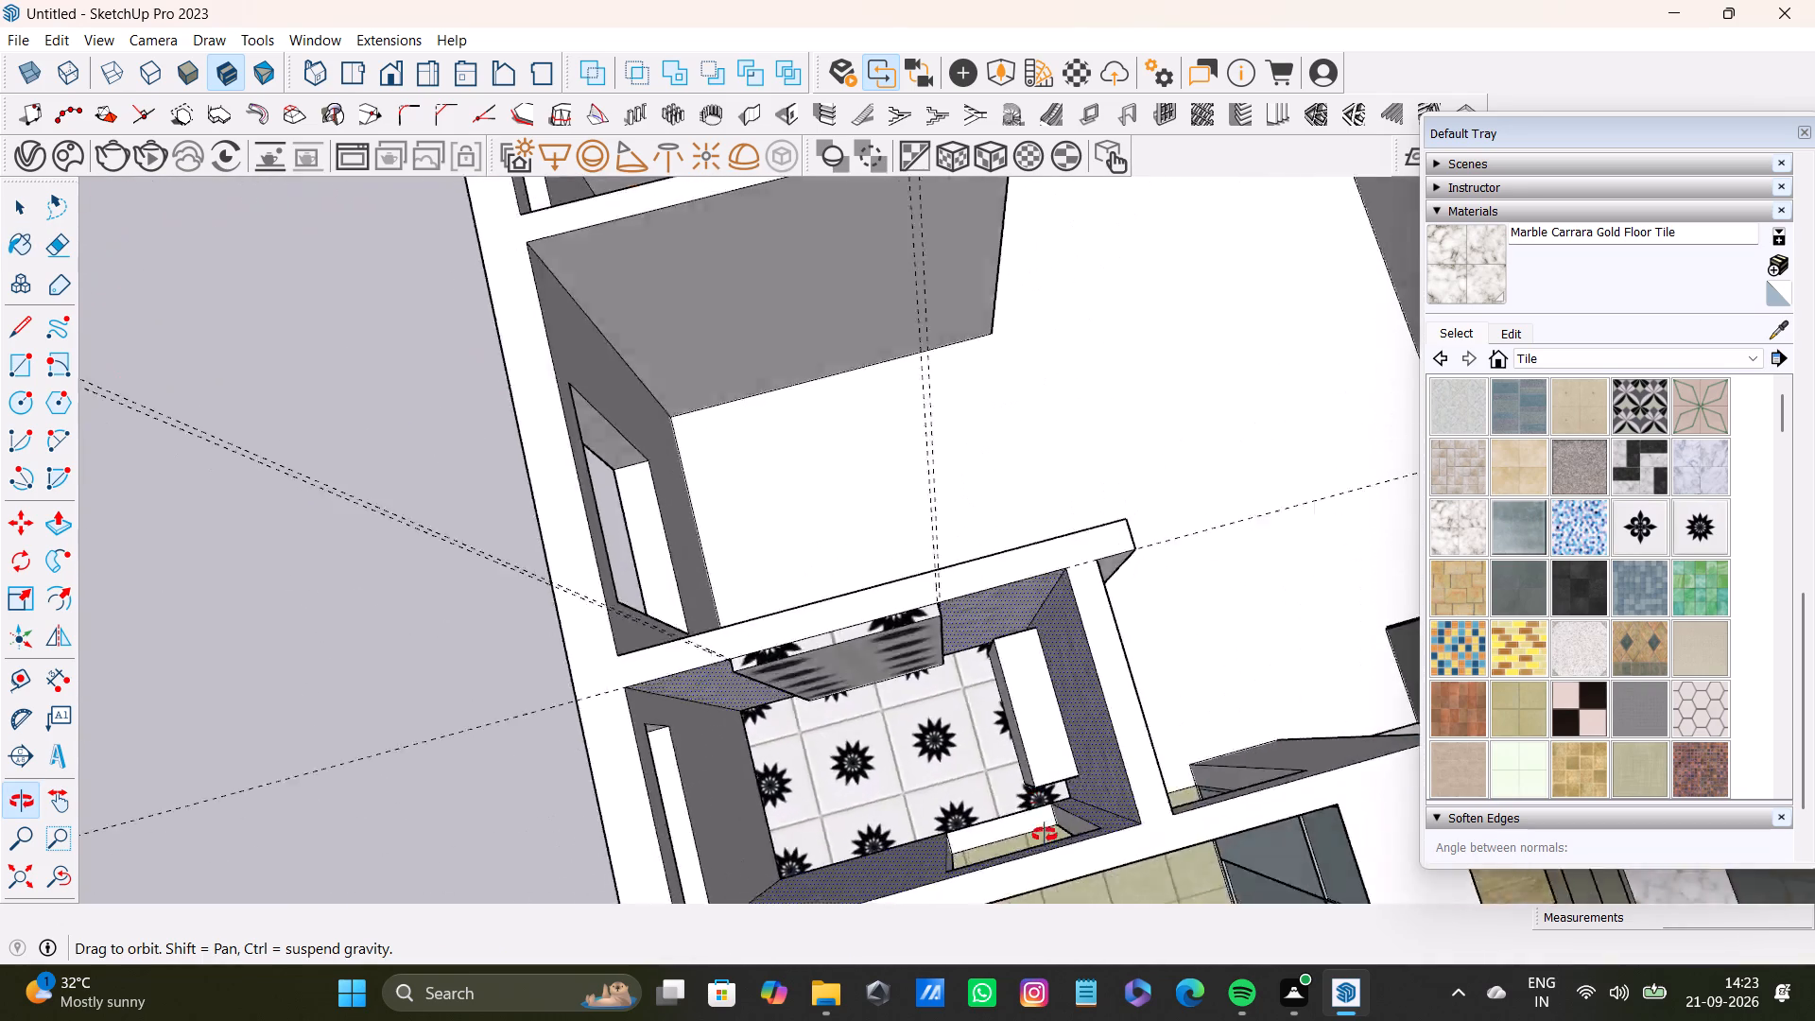
middle_click_drag(1045, 835, 562, 632)
scroll(566, 541, "up", 2)
left_click(642, 496)
Clear the wall selection and examine the narrow room's new wall finish from several angles.
scroll(676, 489, "down", 7)
middle_click_drag(919, 613, 495, 625)
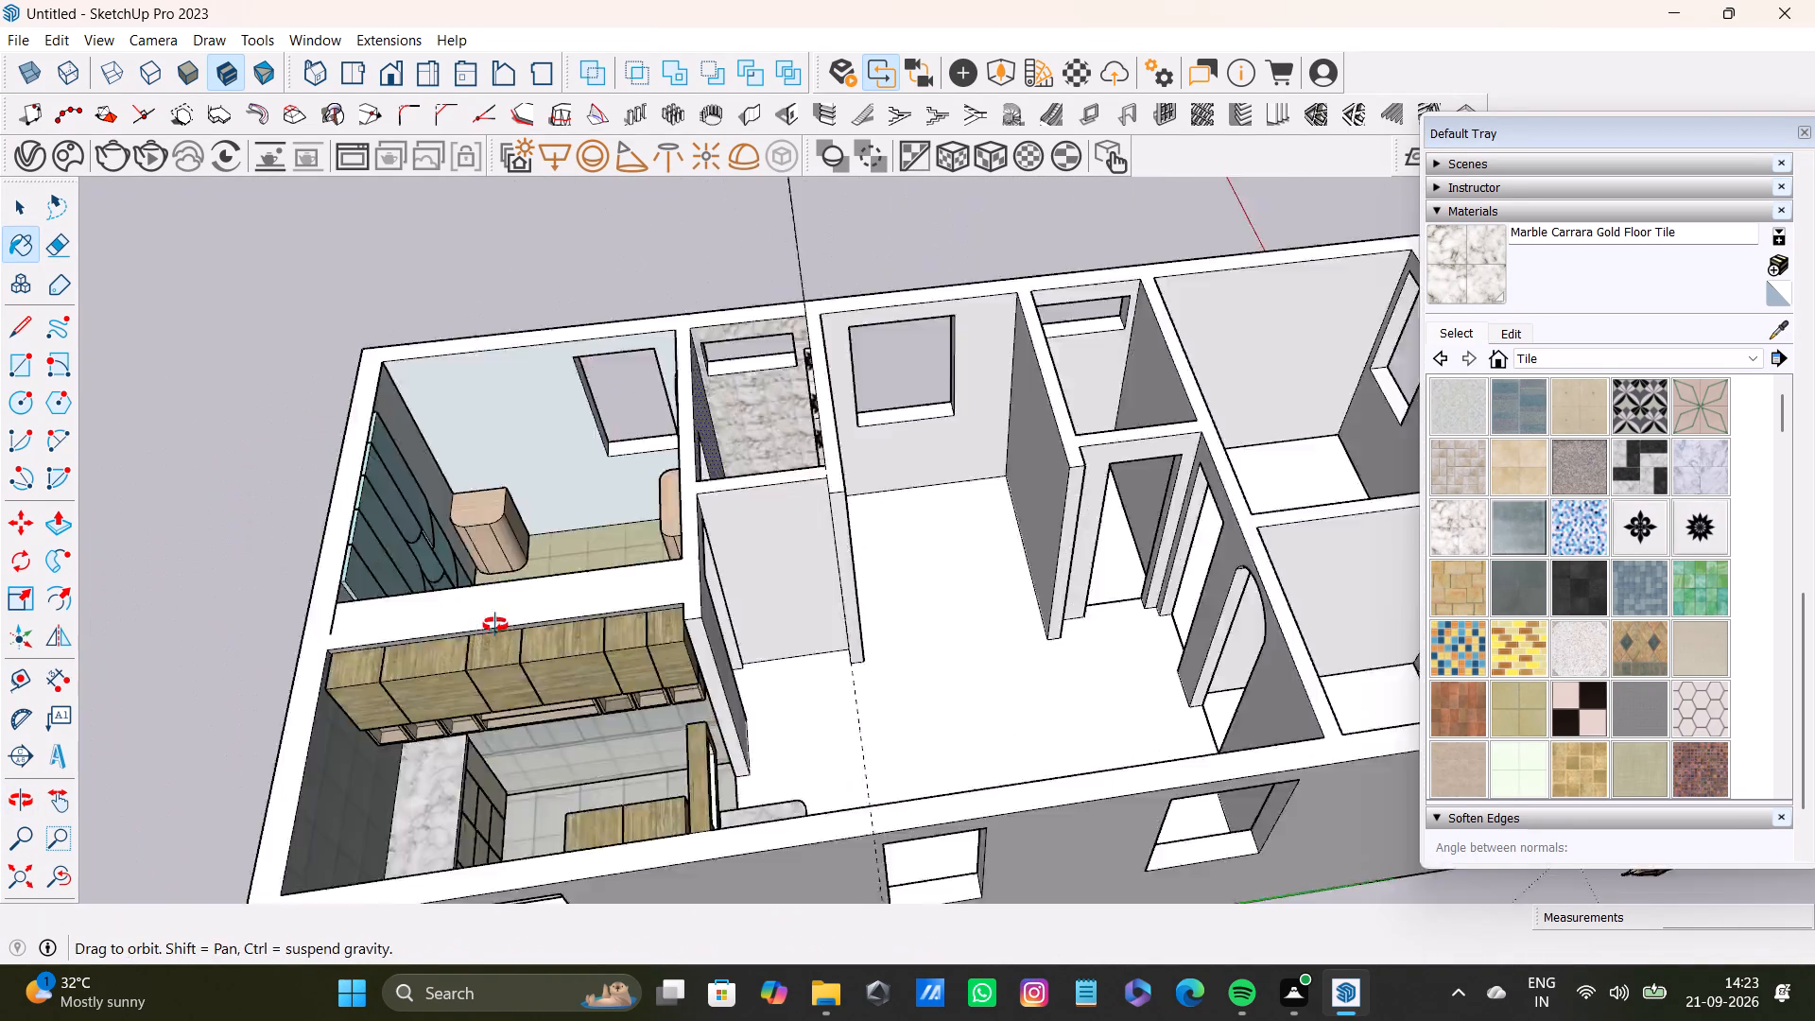
middle_click_drag(495, 625, 485, 625)
scroll(848, 401, "up", 8)
middle_click_drag(842, 407, 379, 482)
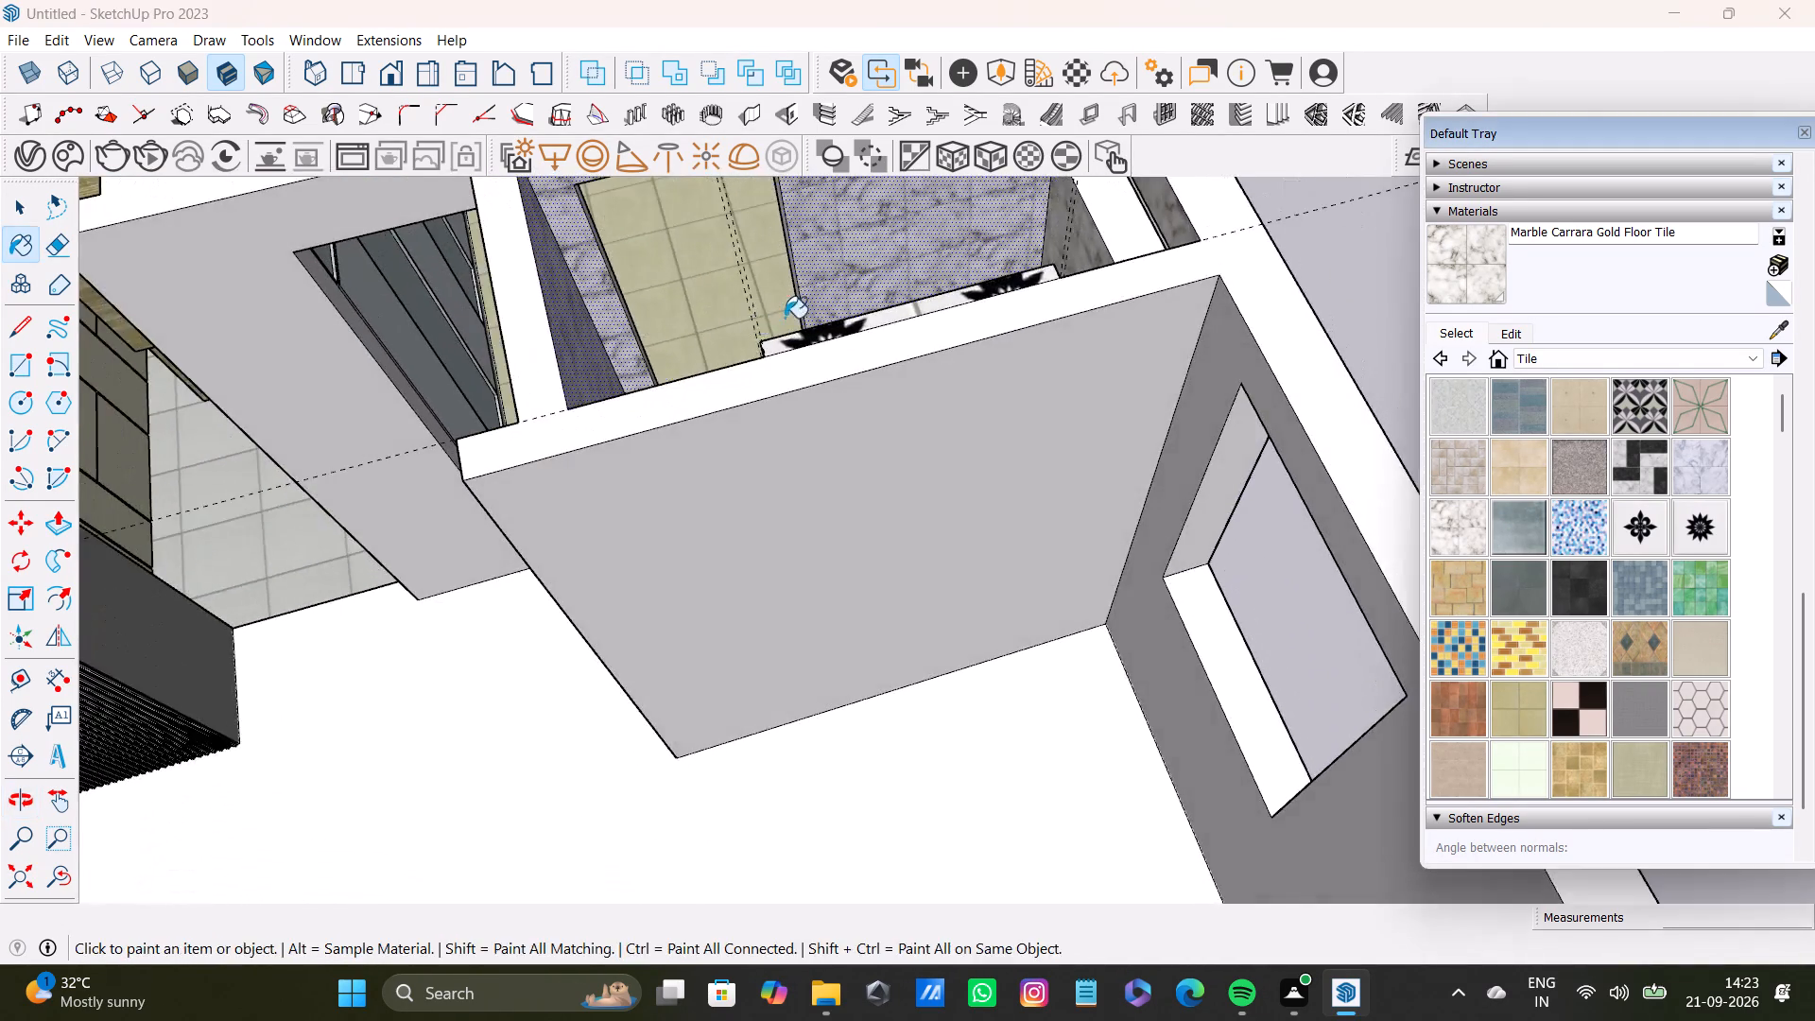
scroll(785, 318, "down", 4)
middle_click_drag(810, 389, 1374, 346, "shift")
scroll(821, 568, "down", 1)
middle_click_drag(795, 476, 1354, 465)
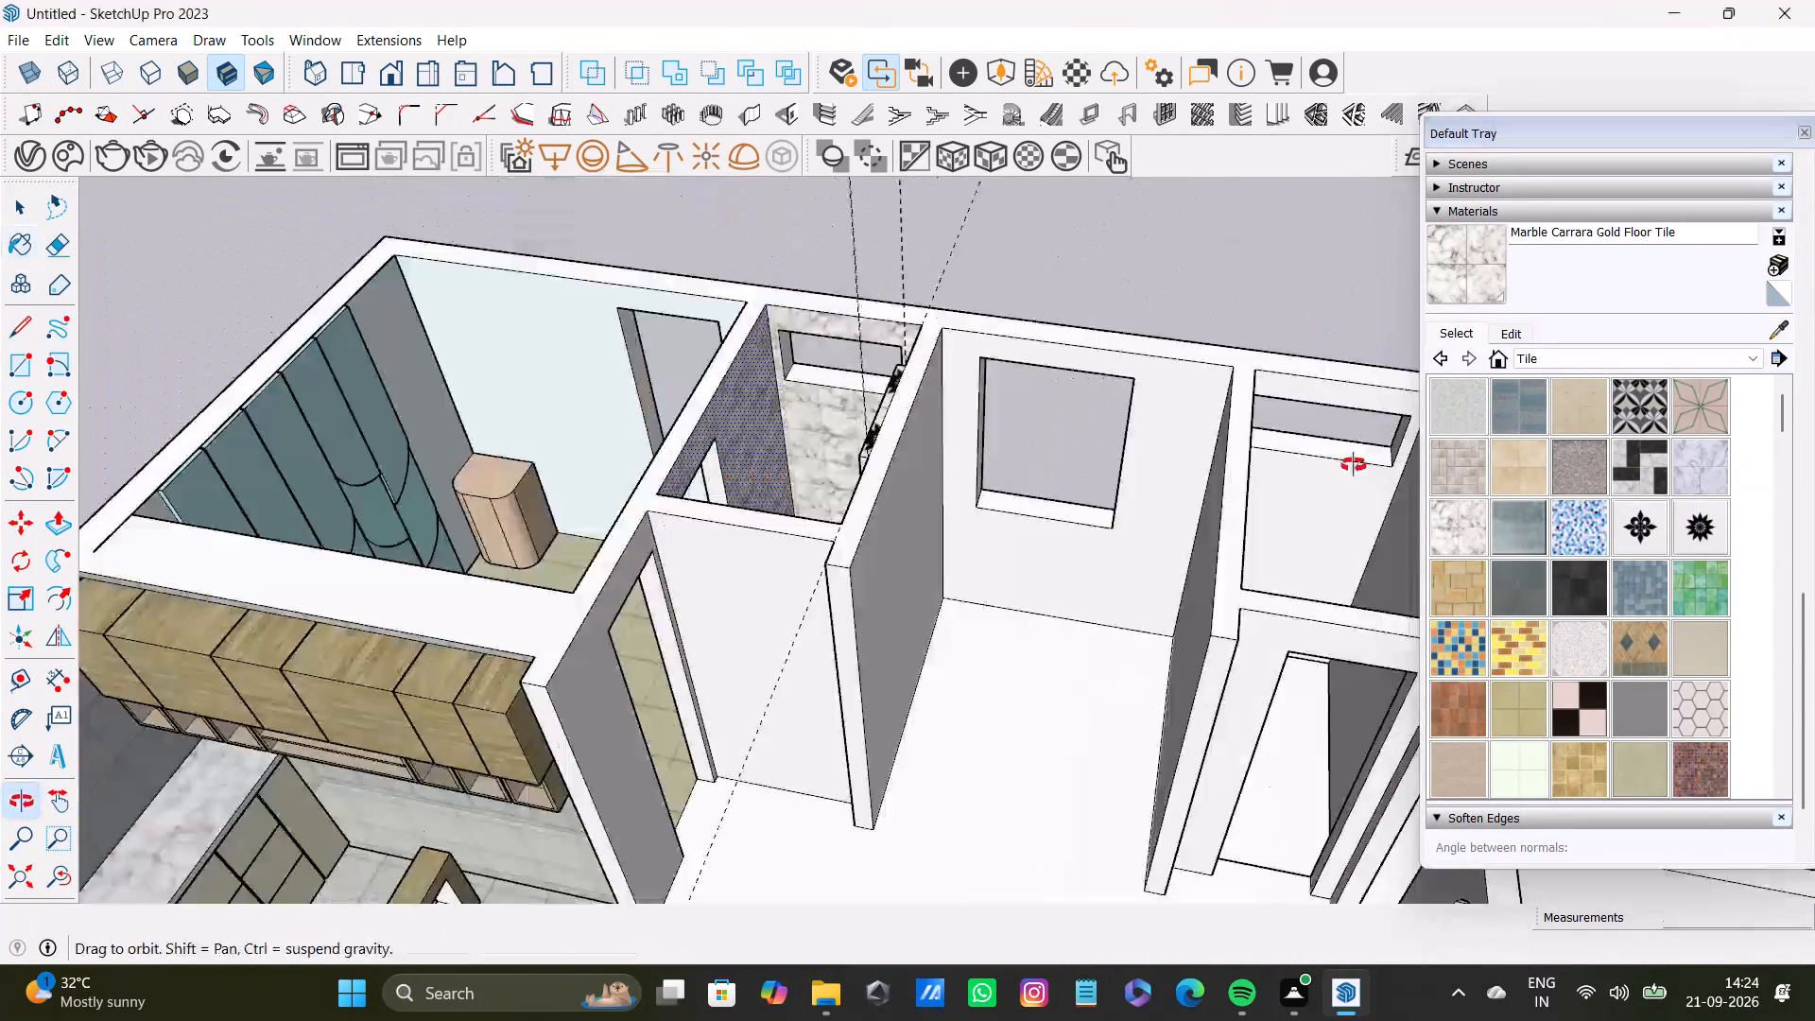
middle_click_drag(1354, 465, 1456, 440)
scroll(746, 519, "up", 7)
middle_click_drag(972, 542, 1196, 653)
key("space")
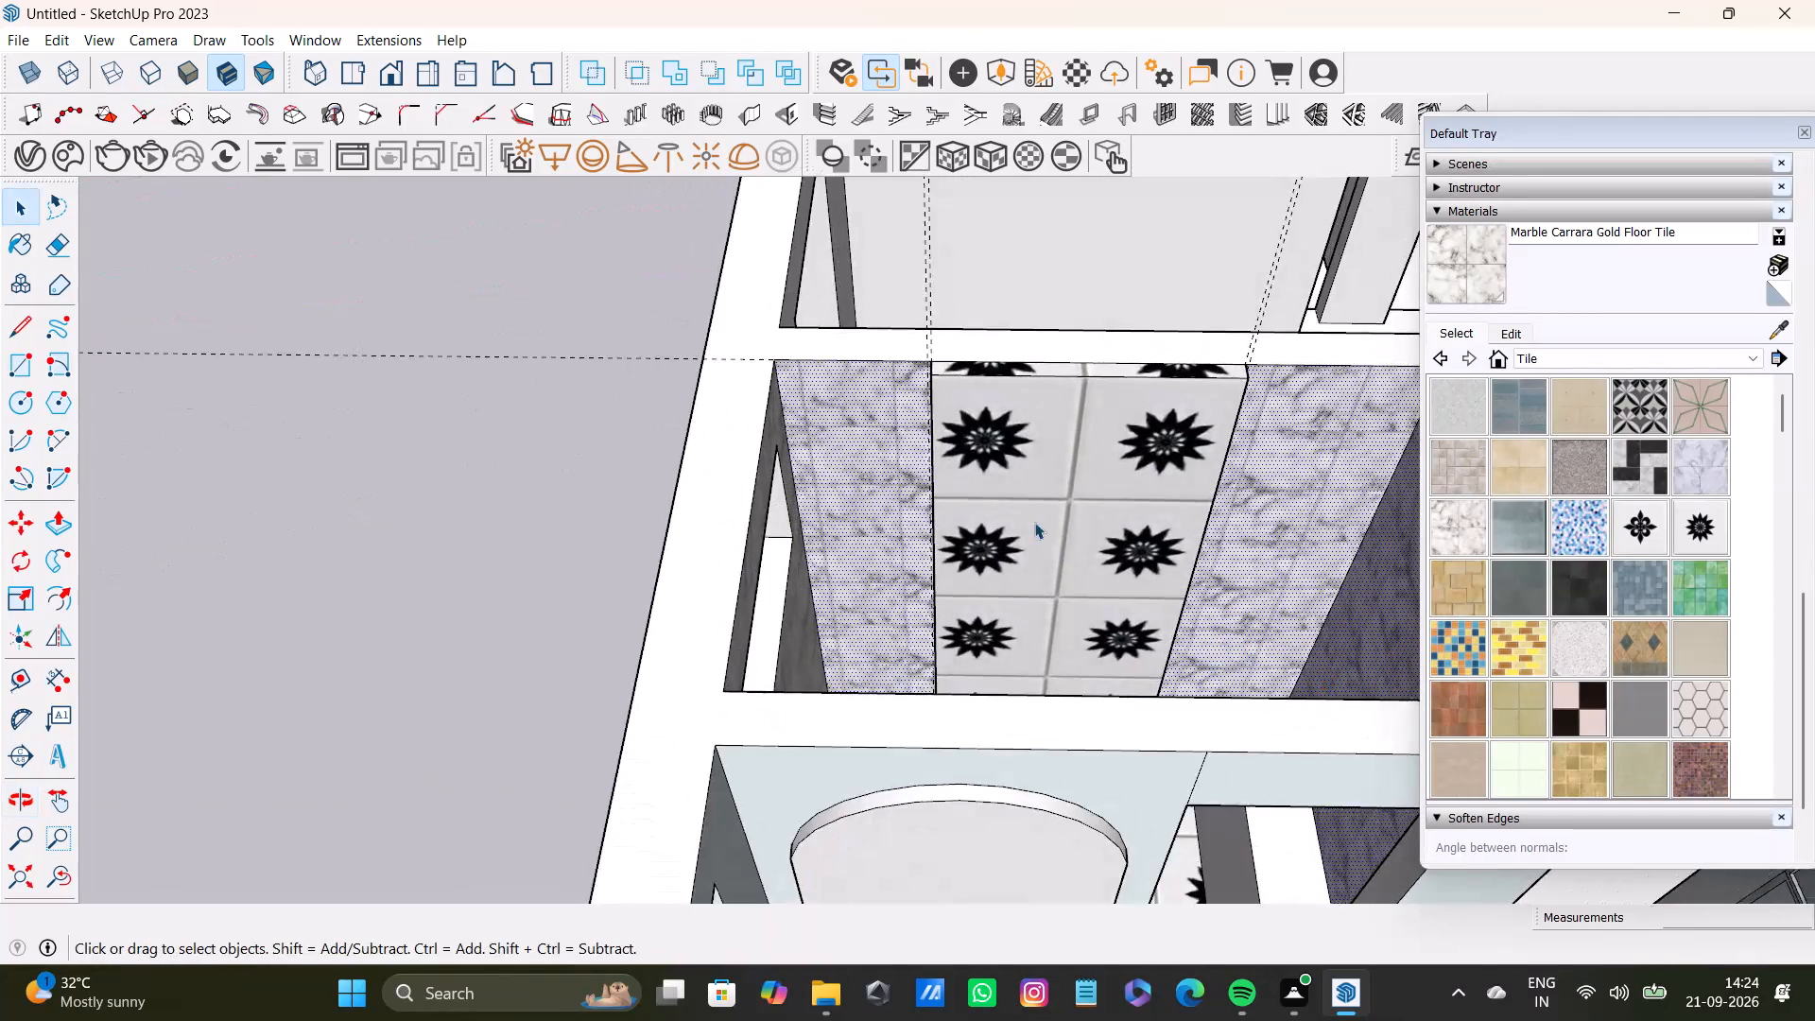
scroll(1026, 509, "up", 2)
scroll(997, 461, "down", 7, "shift")
left_click(559, 500)
scroll(993, 597, "down", 4)
middle_click_drag(1052, 684, 1495, 552)
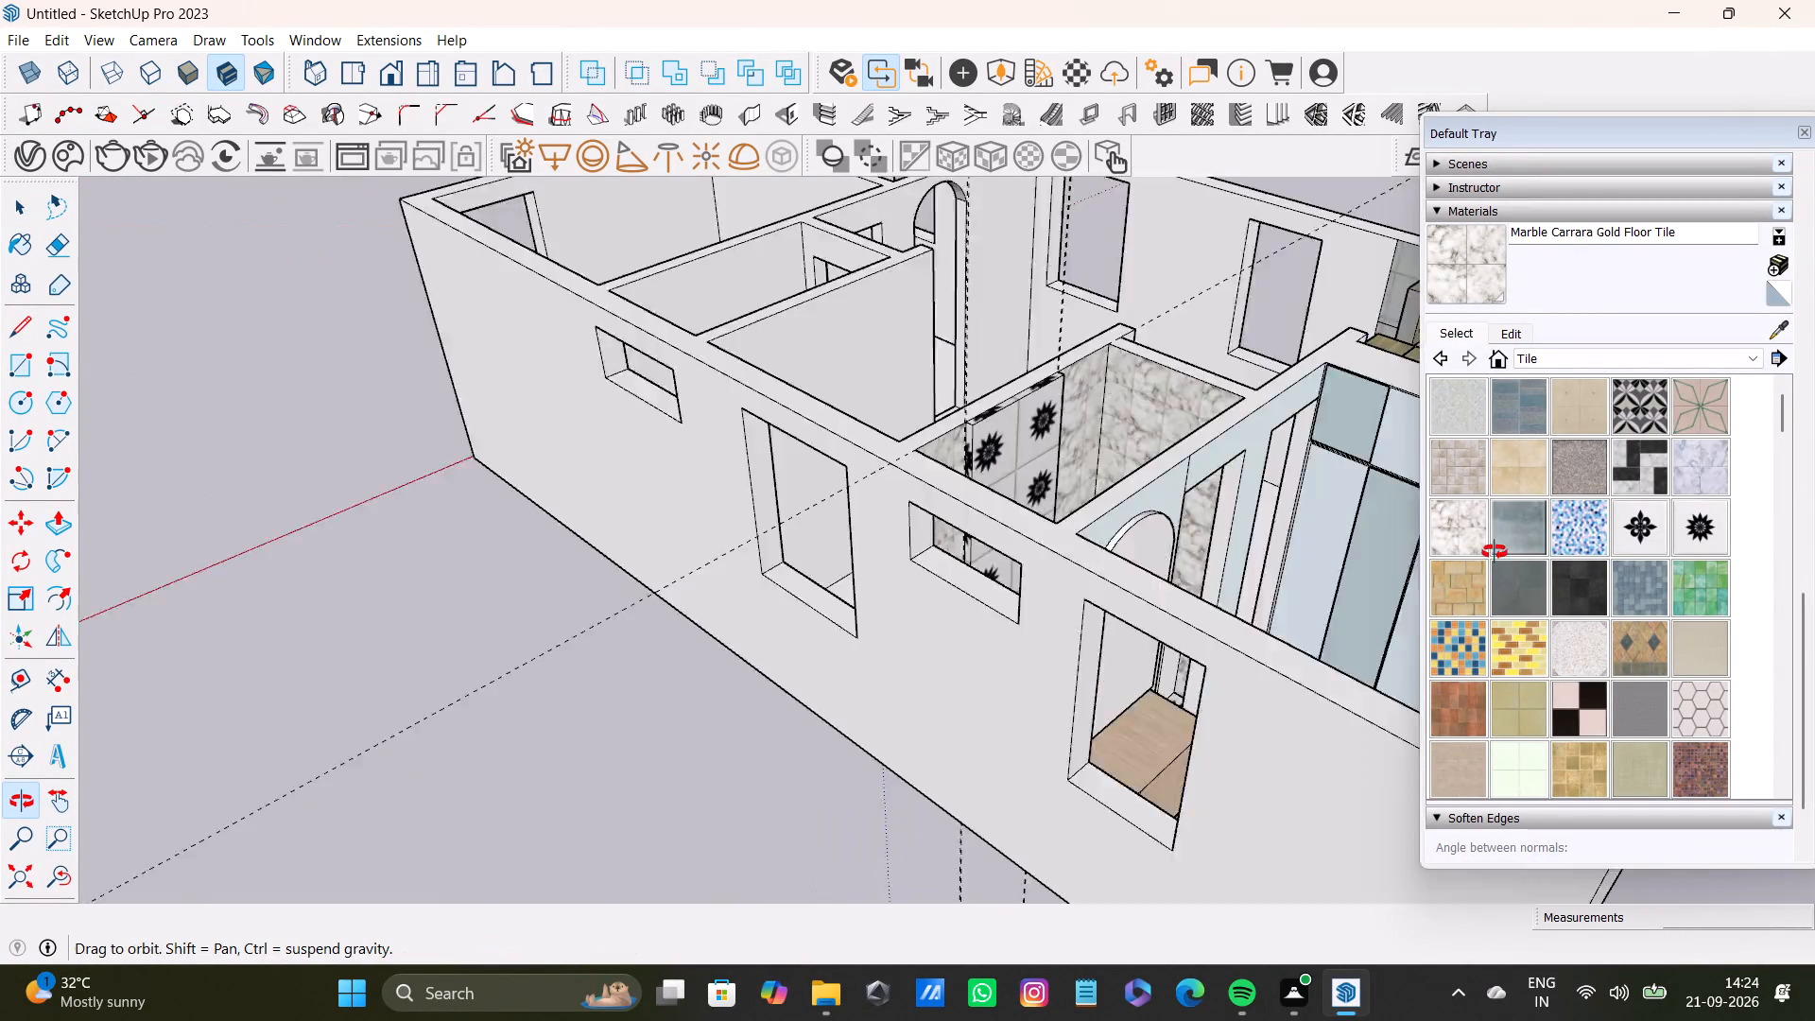
middle_click_drag(1495, 552, 769, 676)
scroll(706, 696, "up", 3)
middle_click_drag(719, 688, 418, 892)
scroll(416, 852, "down", 4)
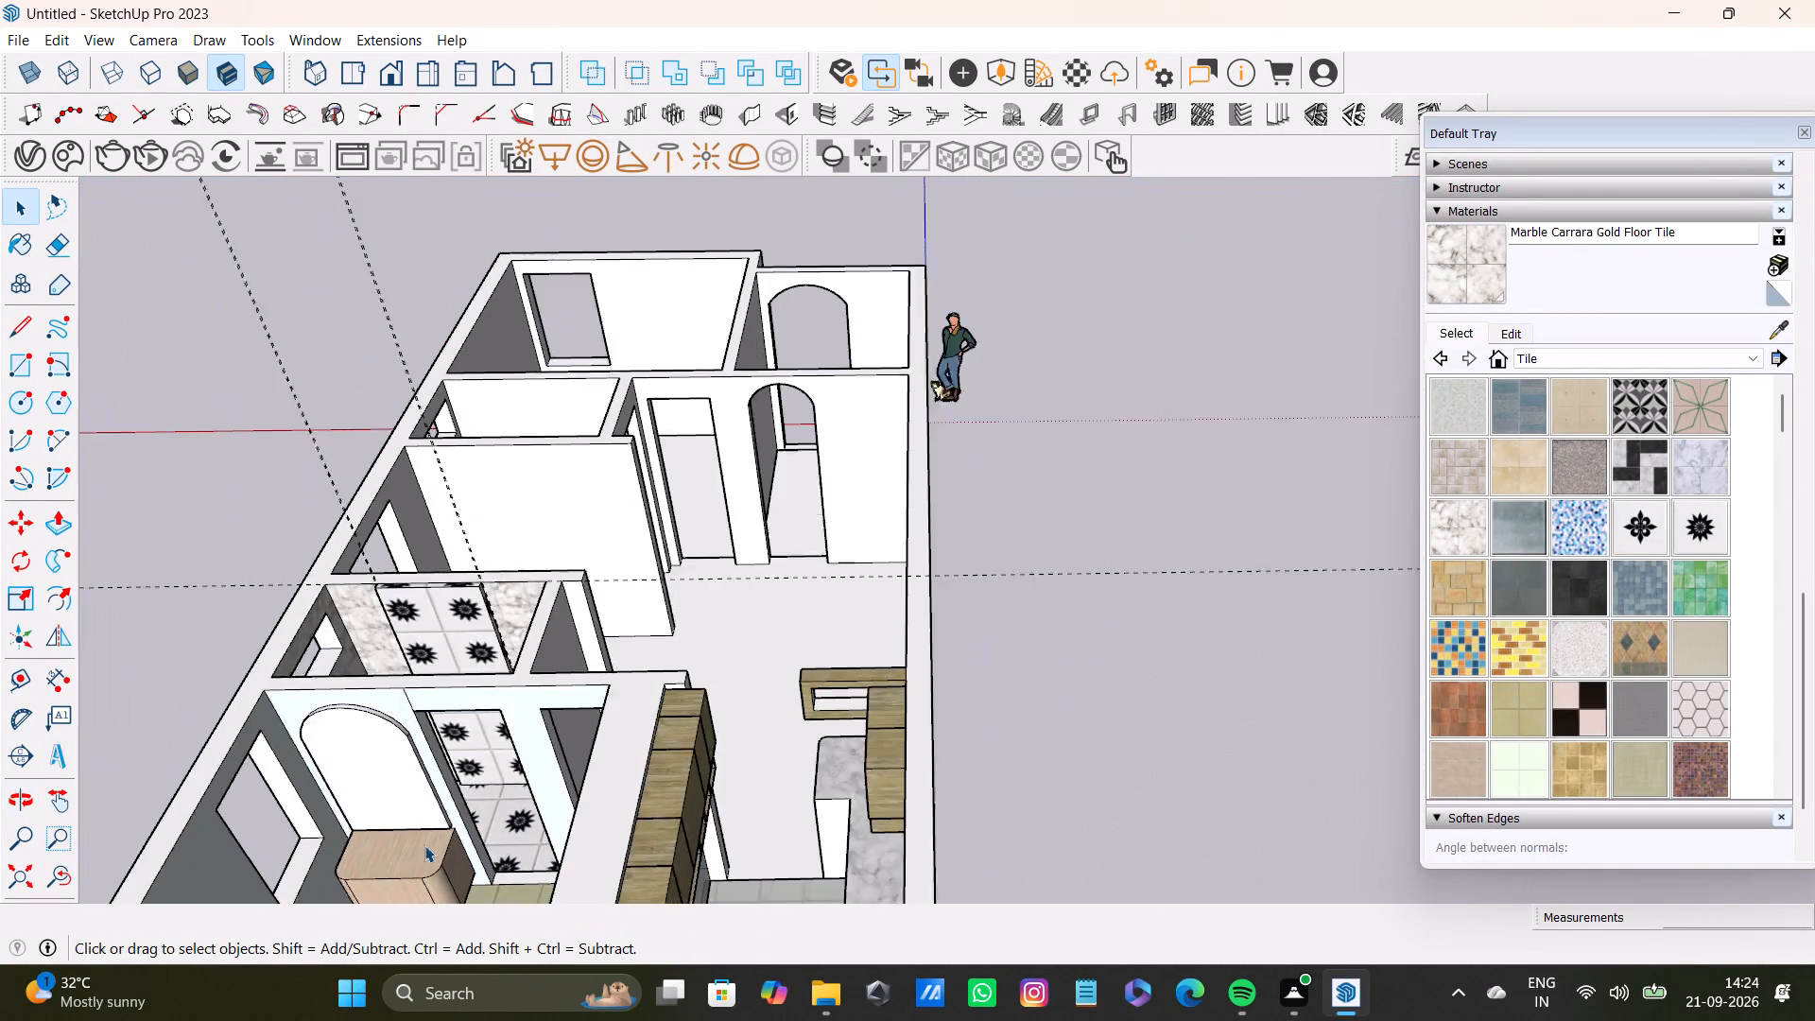
middle_click_drag(455, 823, 918, 661, "shift")
scroll(1146, 580, "up", 3)
middle_click_drag(1146, 580, 1214, 735)
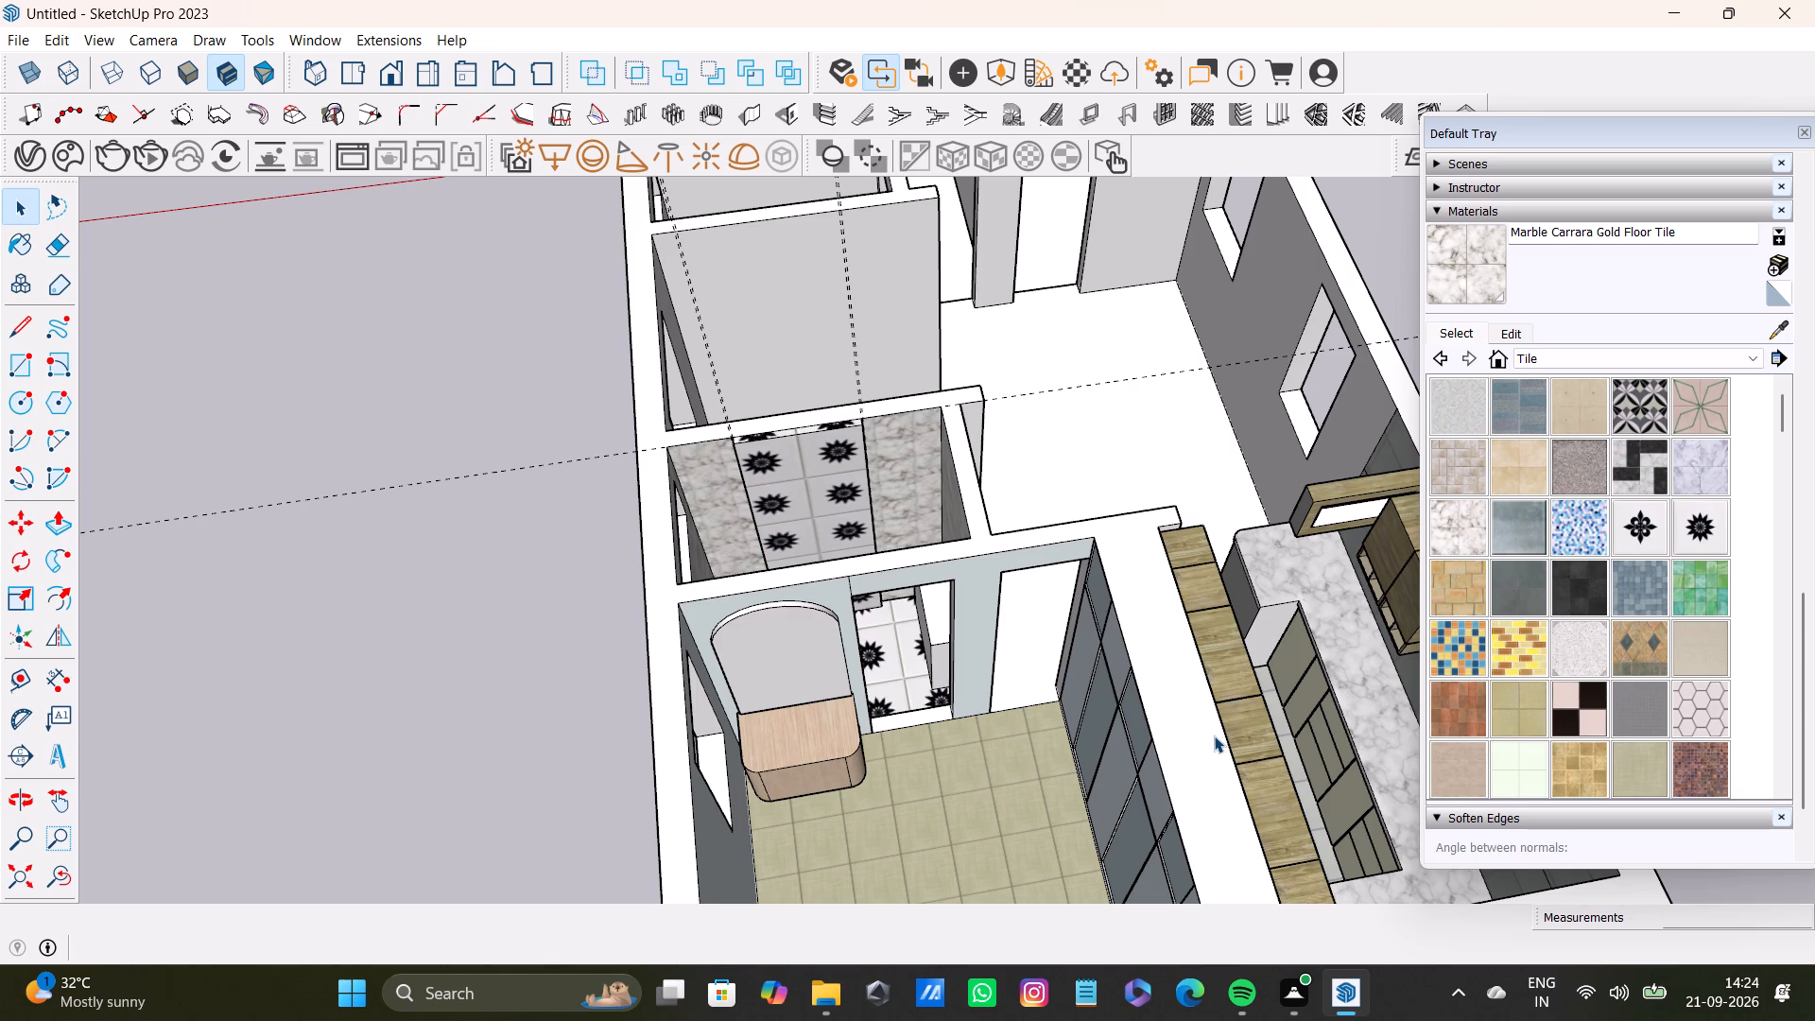
Place a guide 6" in from the cabinet-side edge on top of the wall between the kitchen and the tiled-floor room.
key("t")
left_click_drag(1221, 696, 1202, 703)
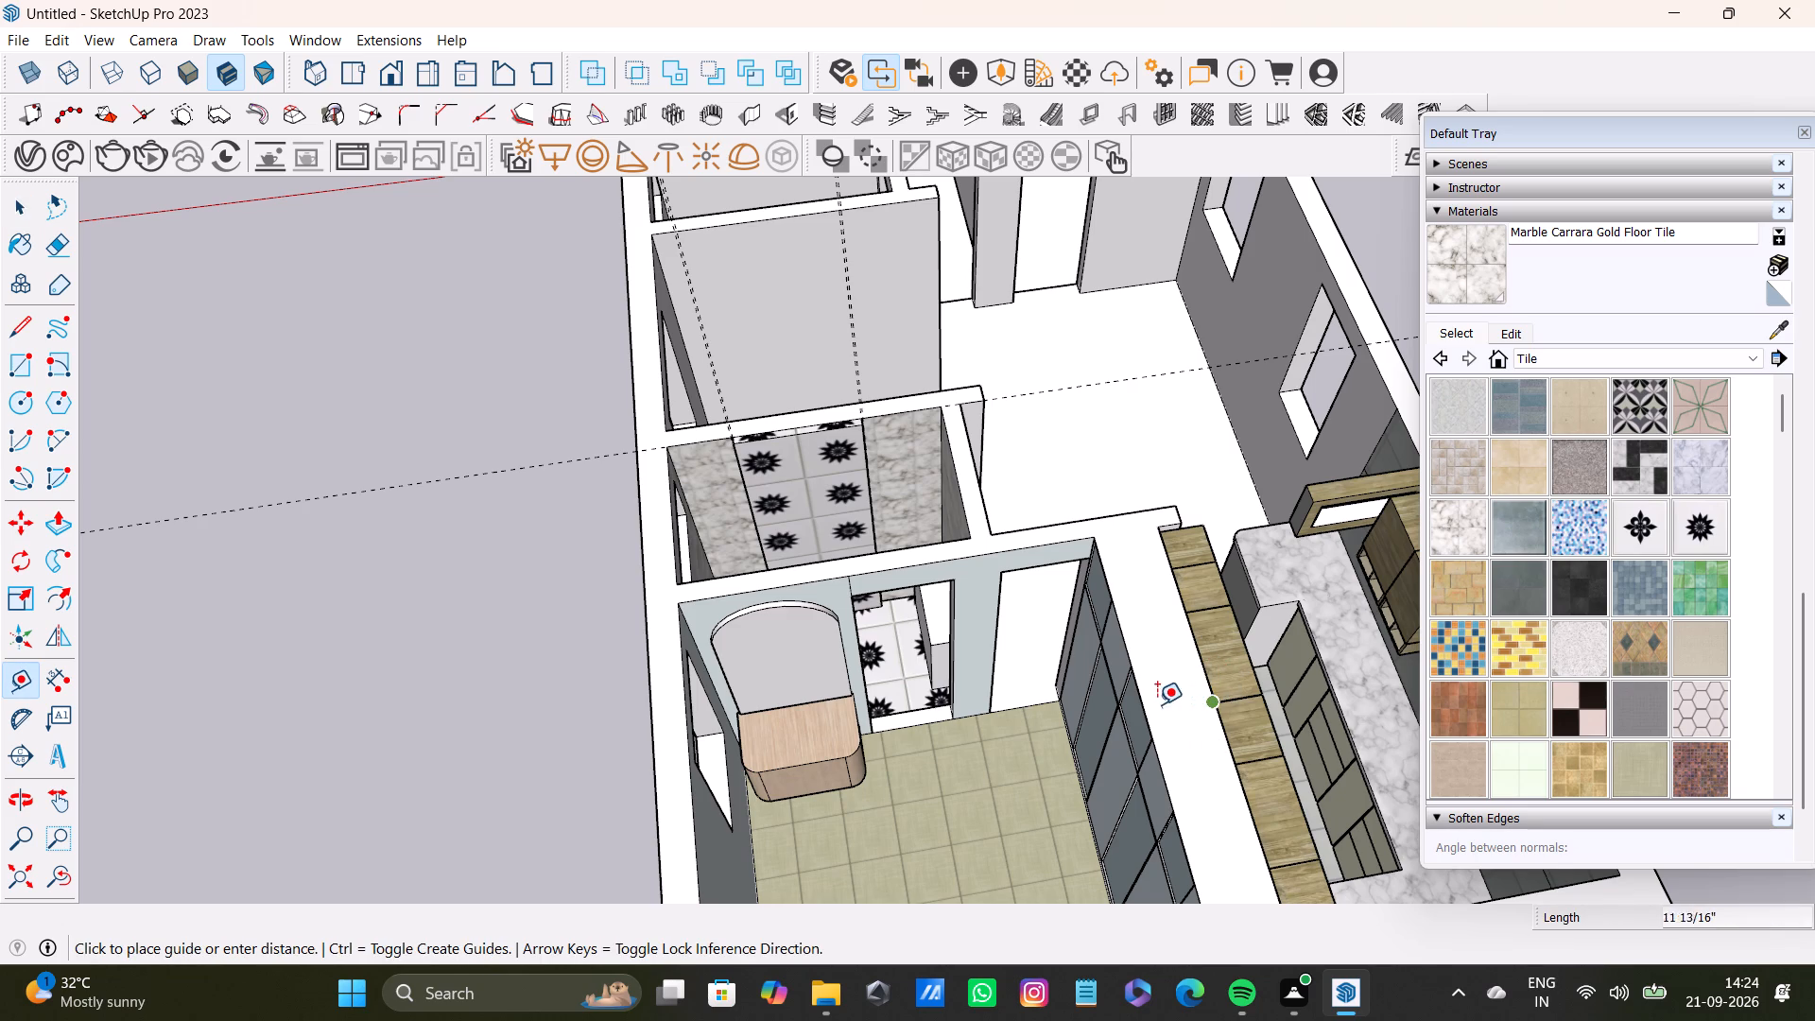
key("space")
key("t")
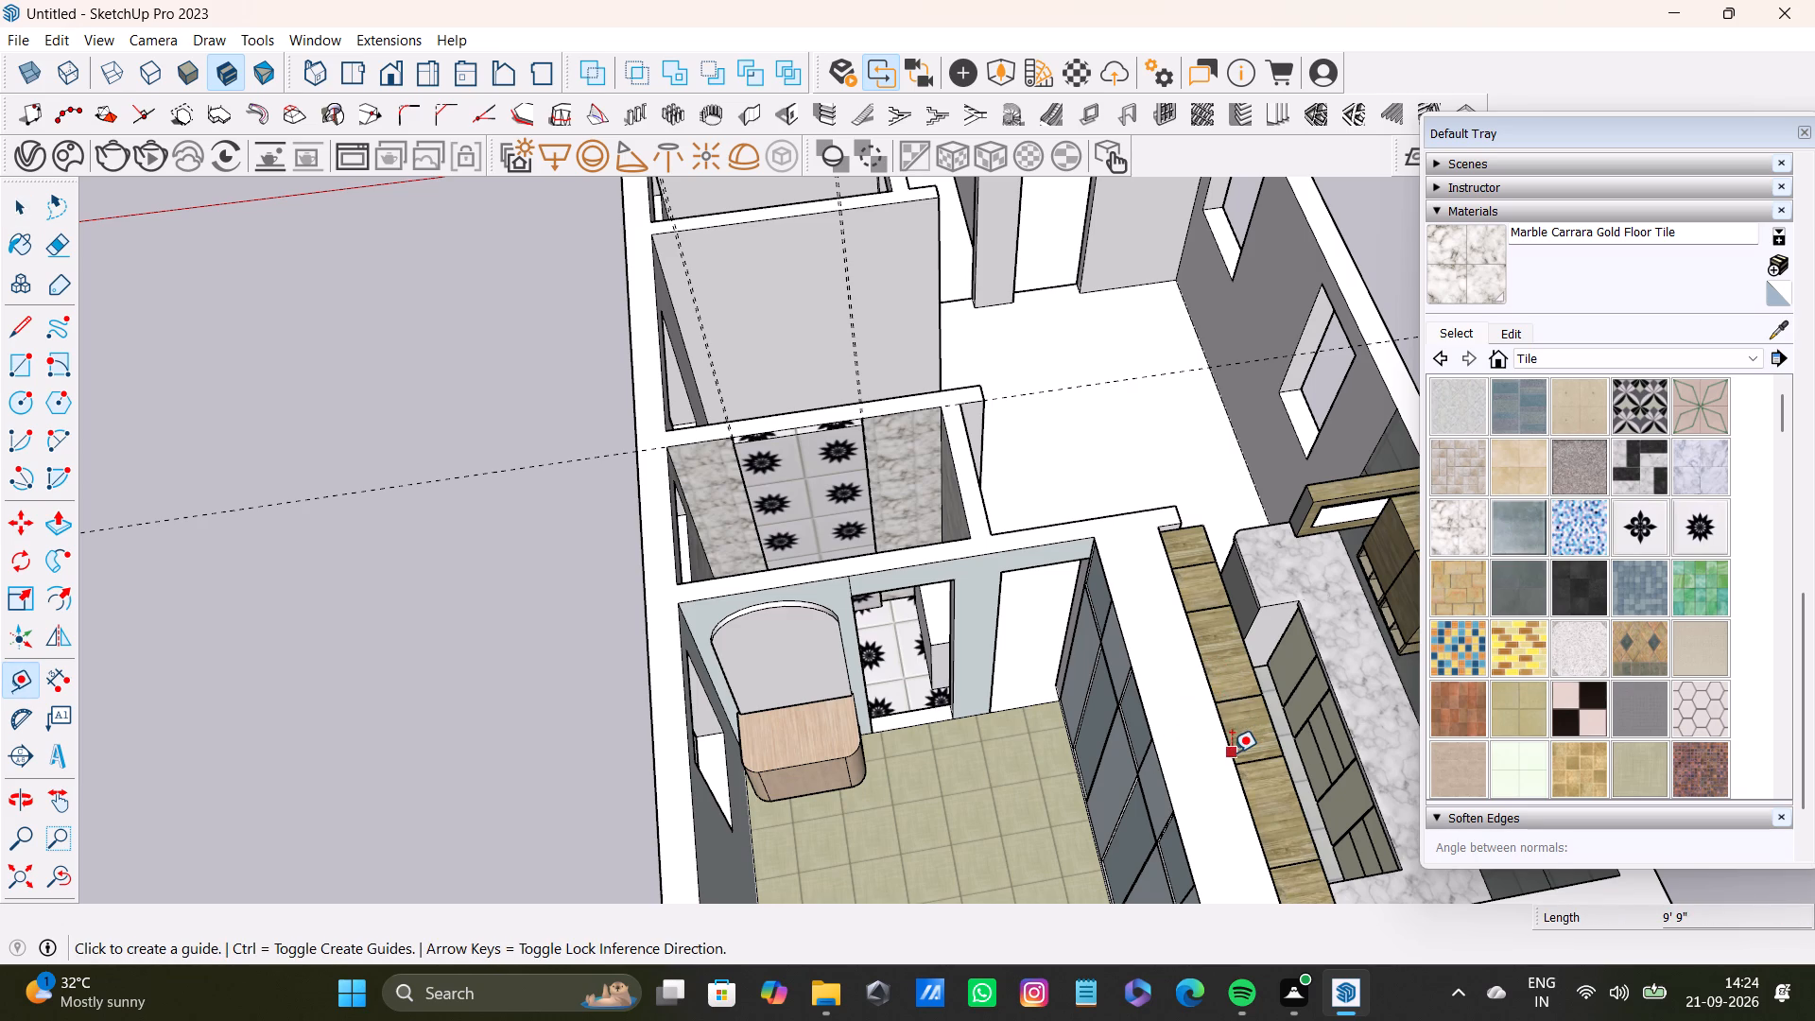
left_click(1231, 753)
key("6")
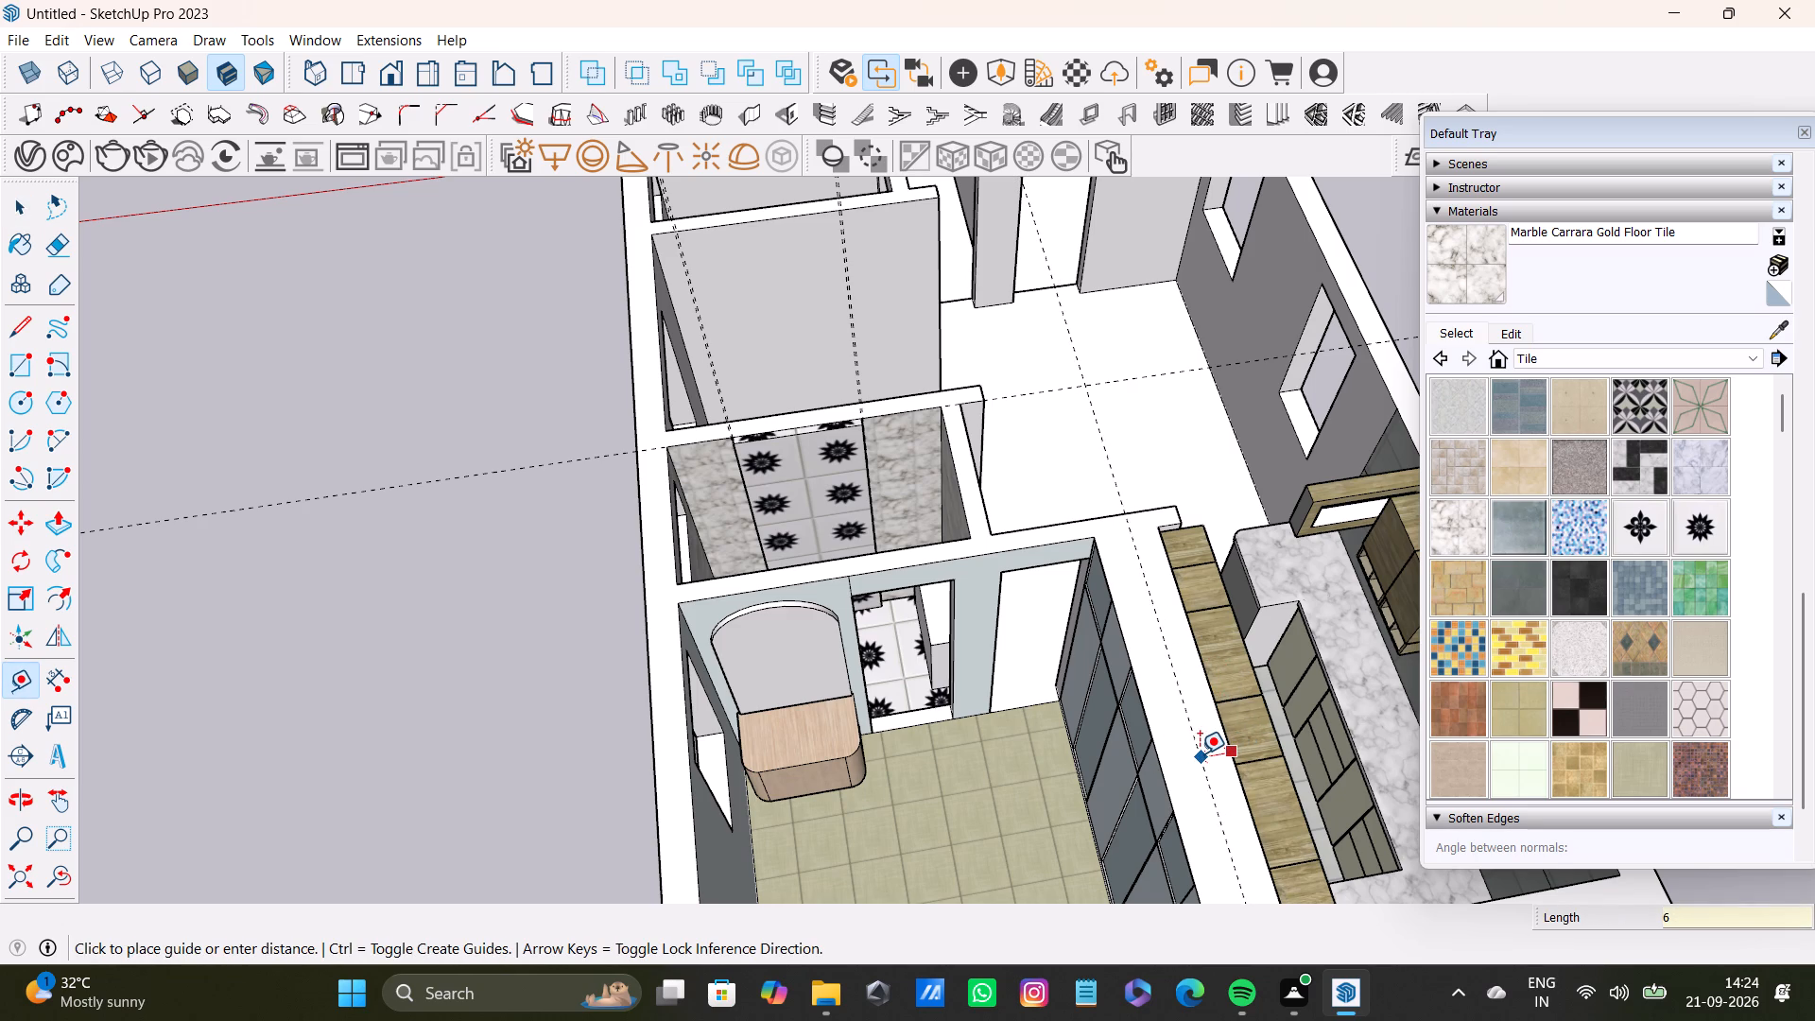
key("shift+quotedbl")
key("Return")
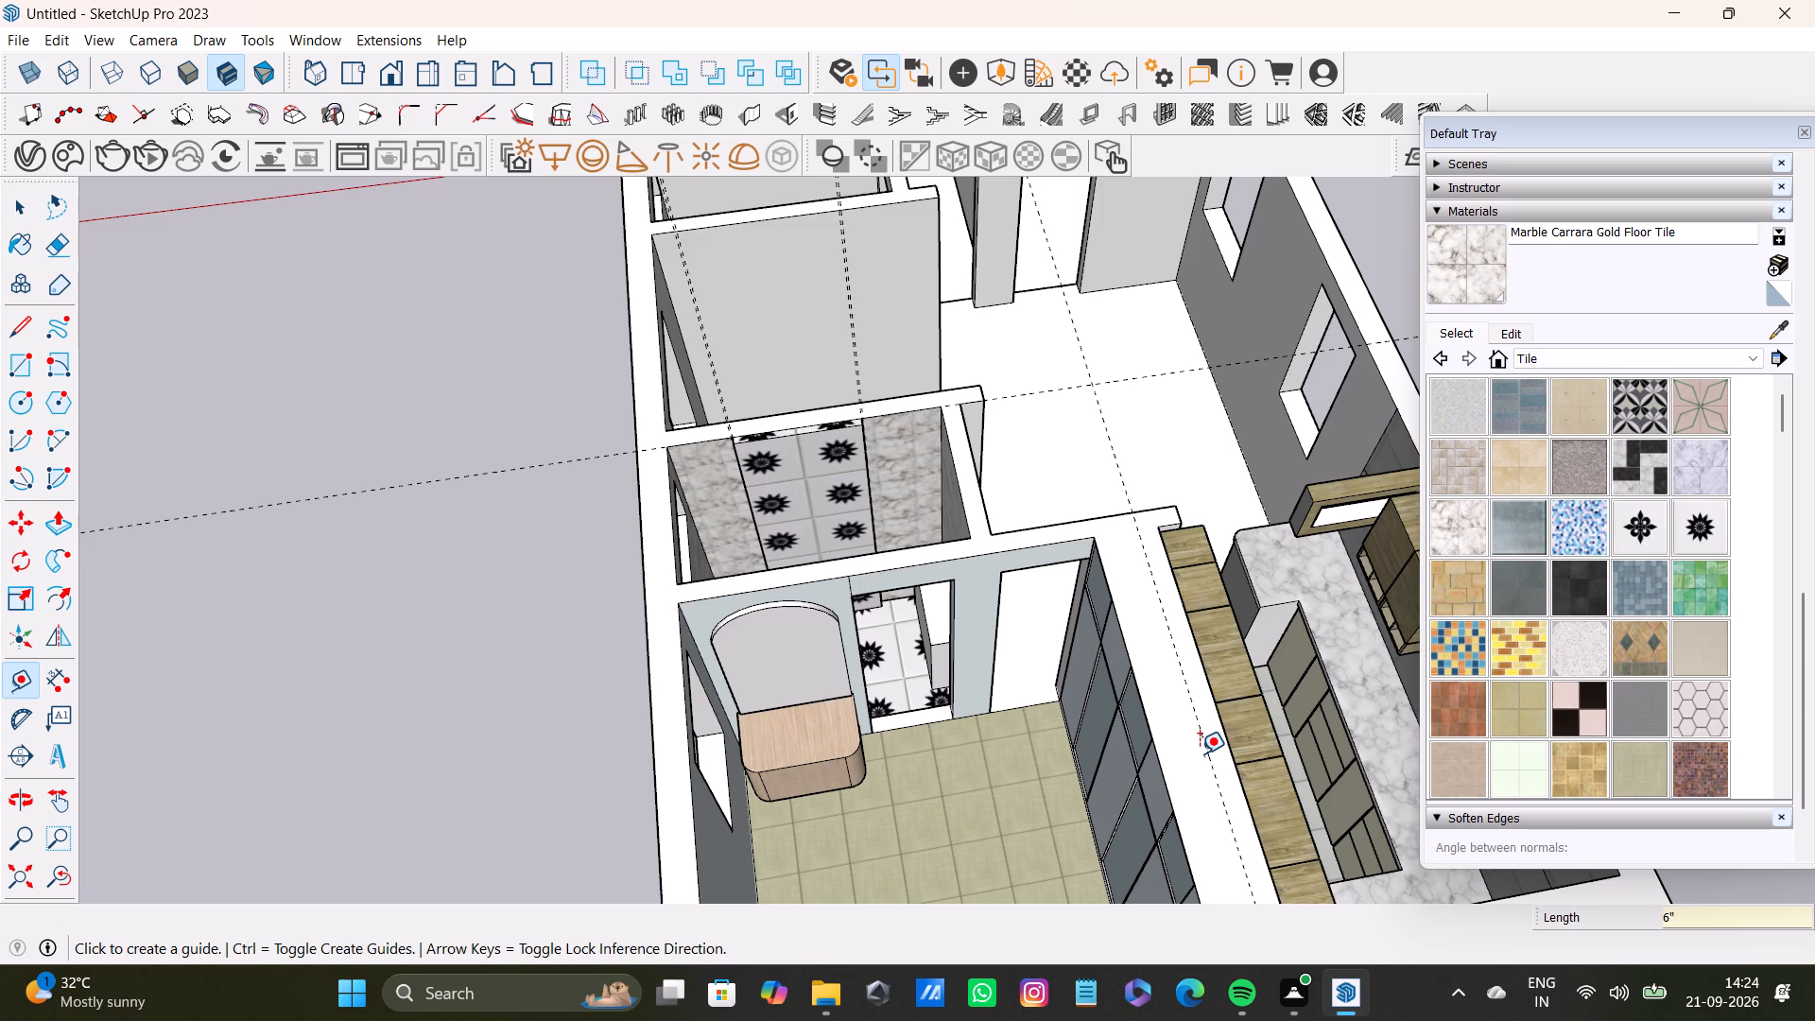
Draw a line along that guide on the wall top, from the hall-side edge to the outer wall.
left_click(17, 327)
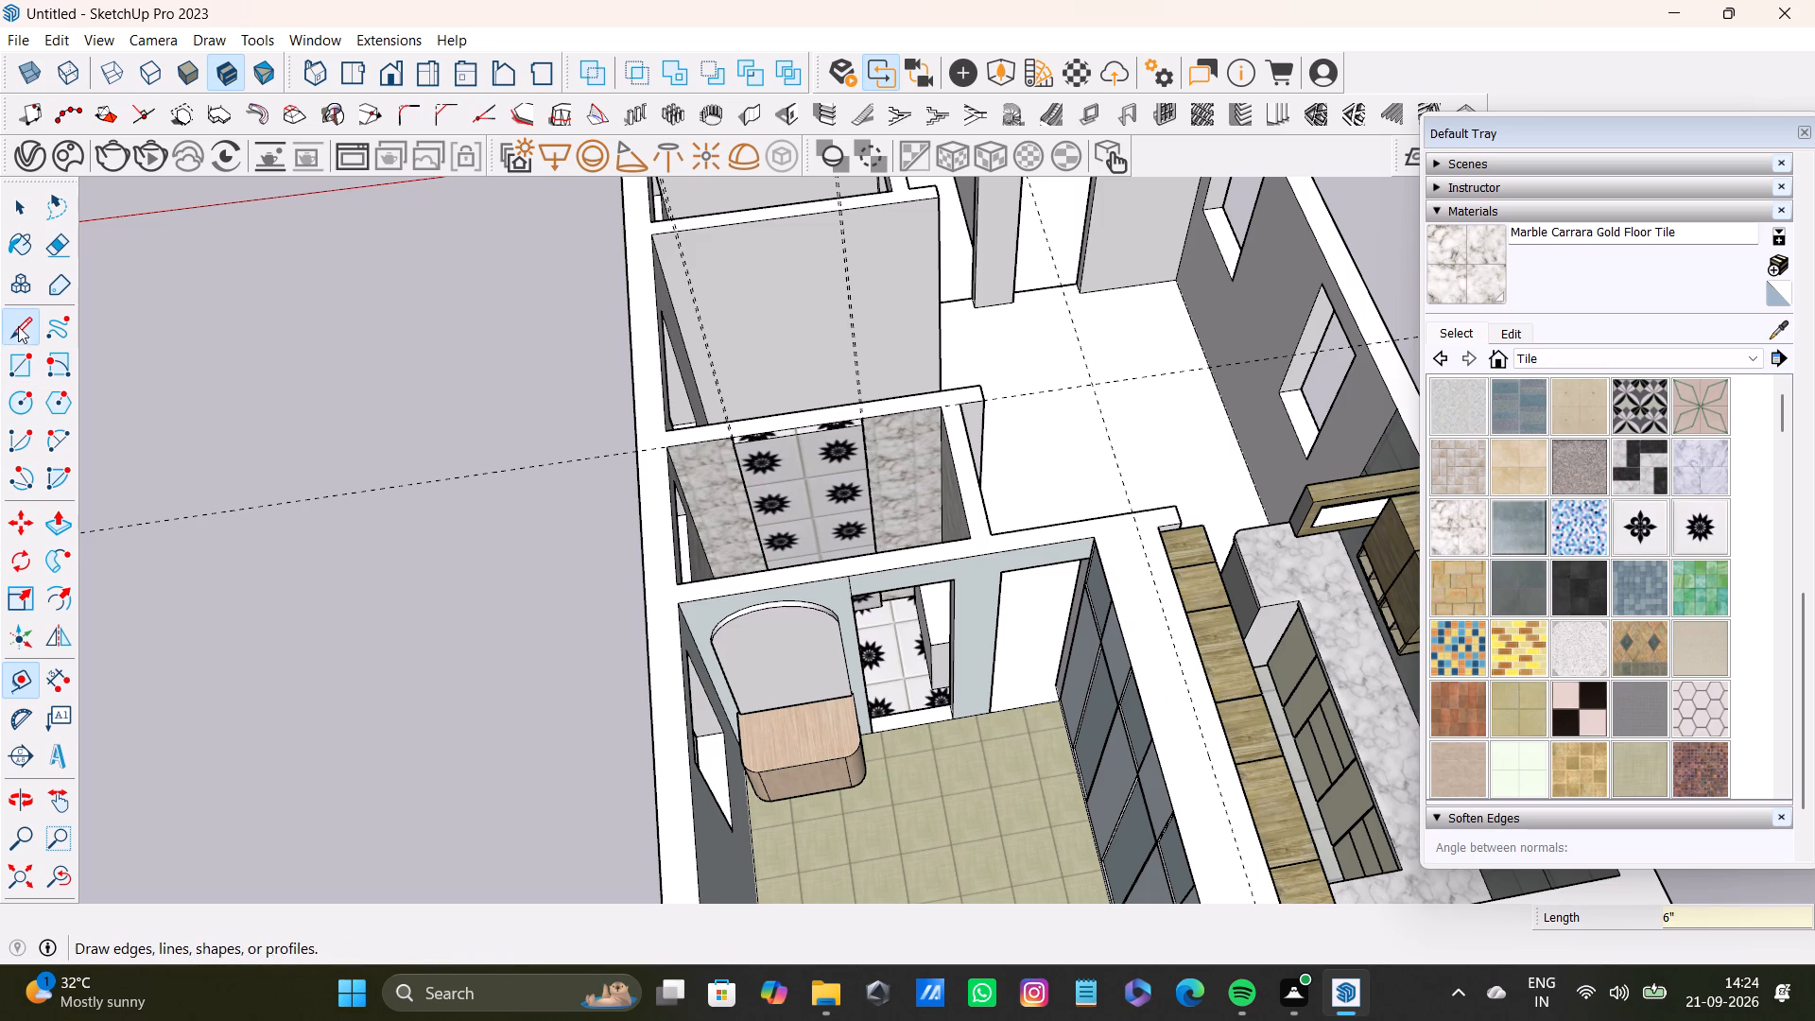
scroll(1306, 630, "up", 8)
scroll(1130, 440, "up", 1)
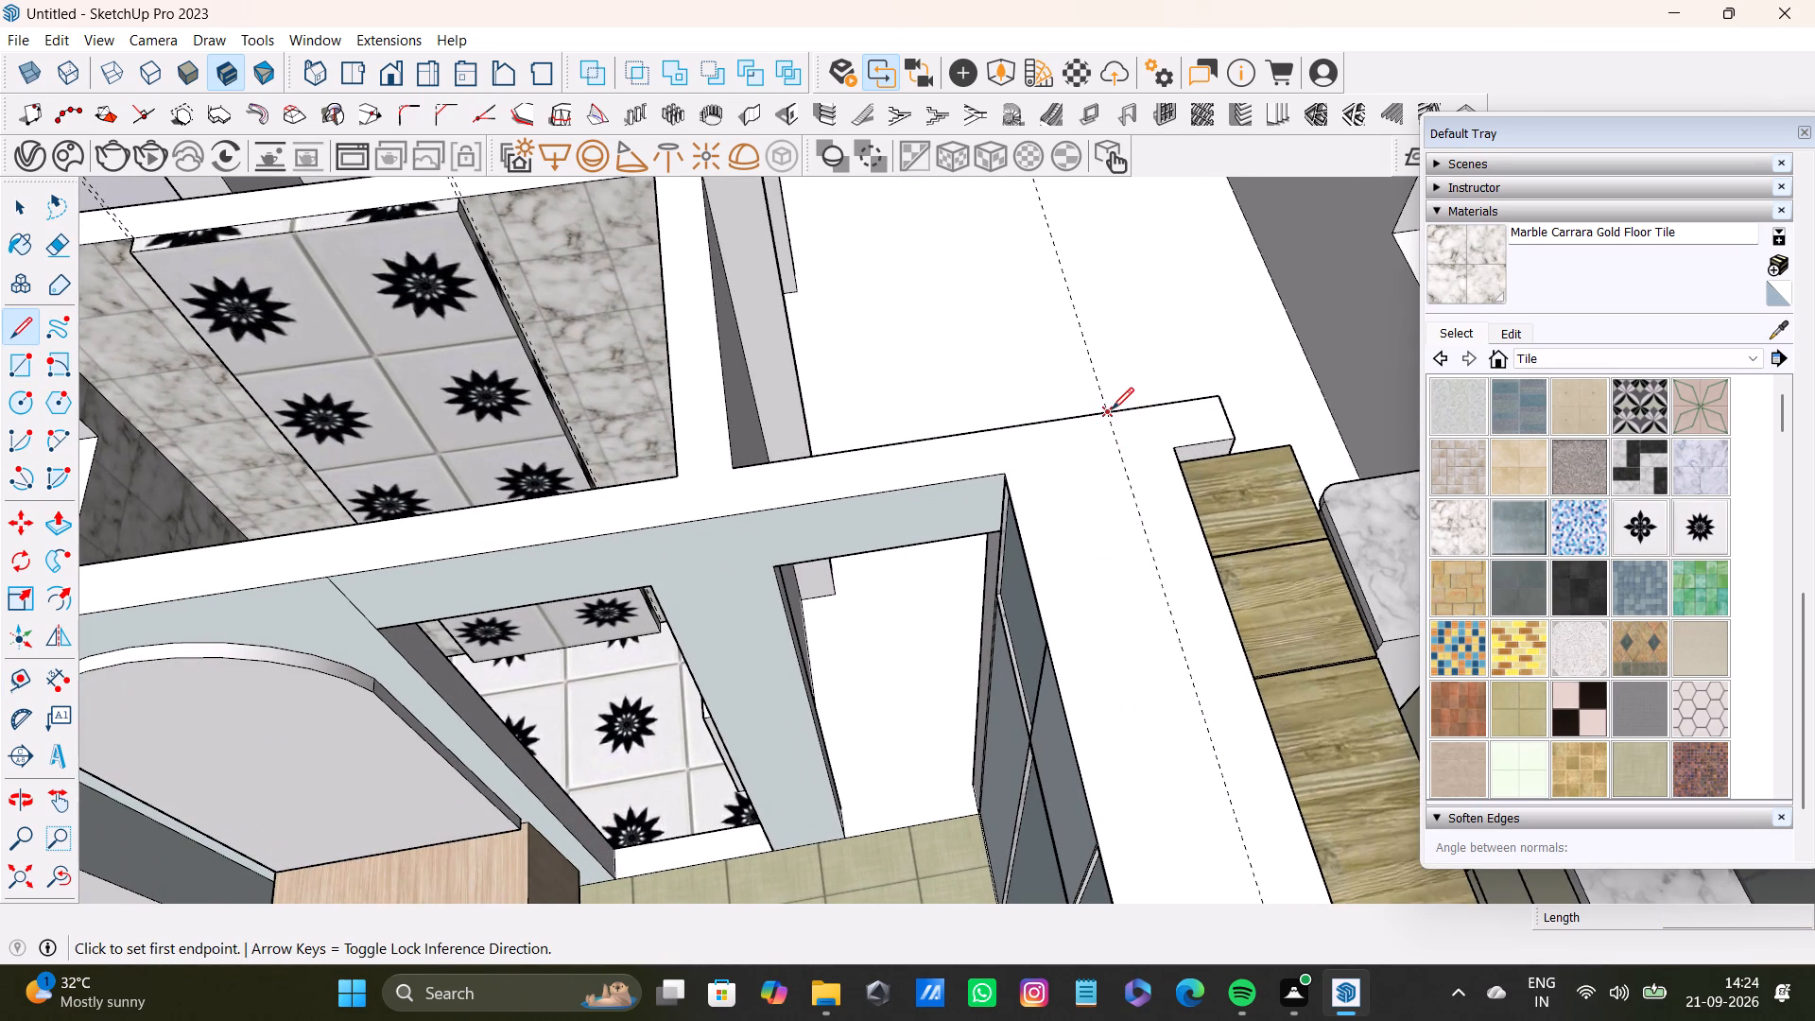
left_click(1112, 409)
scroll(1123, 475, "down", 5)
middle_click_drag(1121, 507, 1113, 388, "shift")
scroll(1254, 775, "down", 3)
middle_click_drag(1227, 798, 1193, 456, "shift")
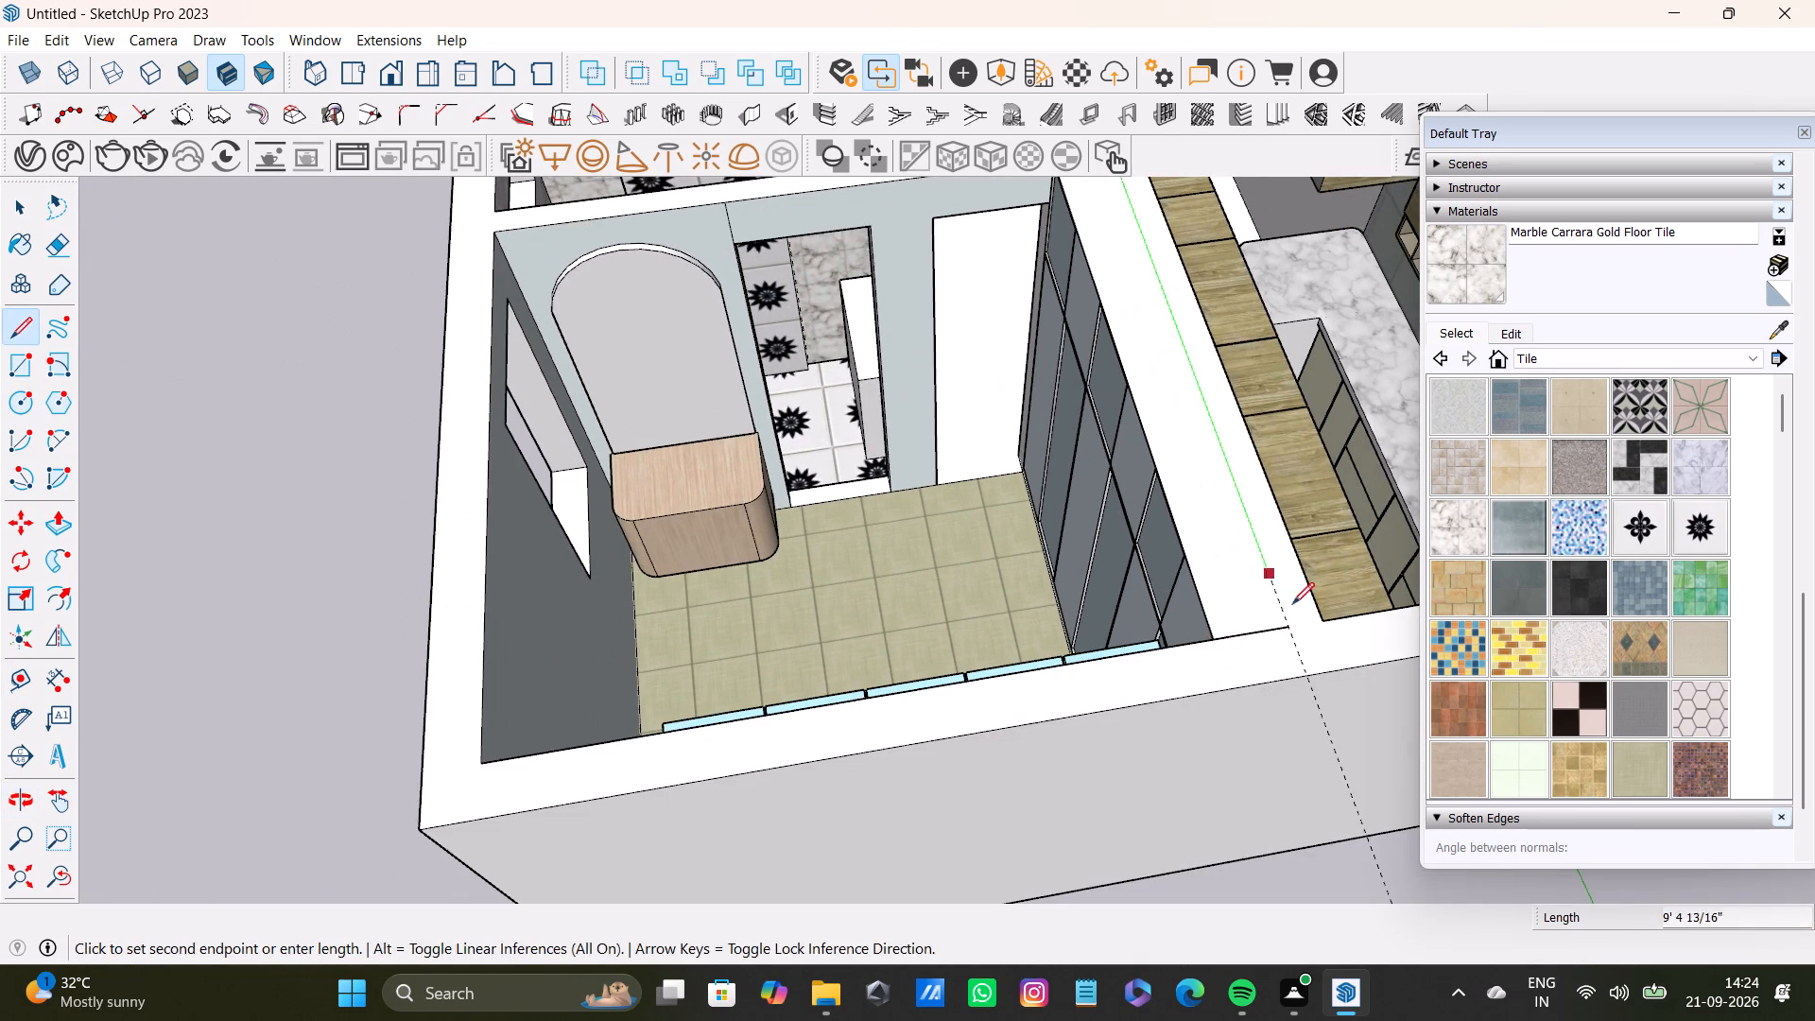
middle_click_drag(1288, 610, 1331, 652)
left_click(1321, 641)
scroll(1299, 643, "down", 3)
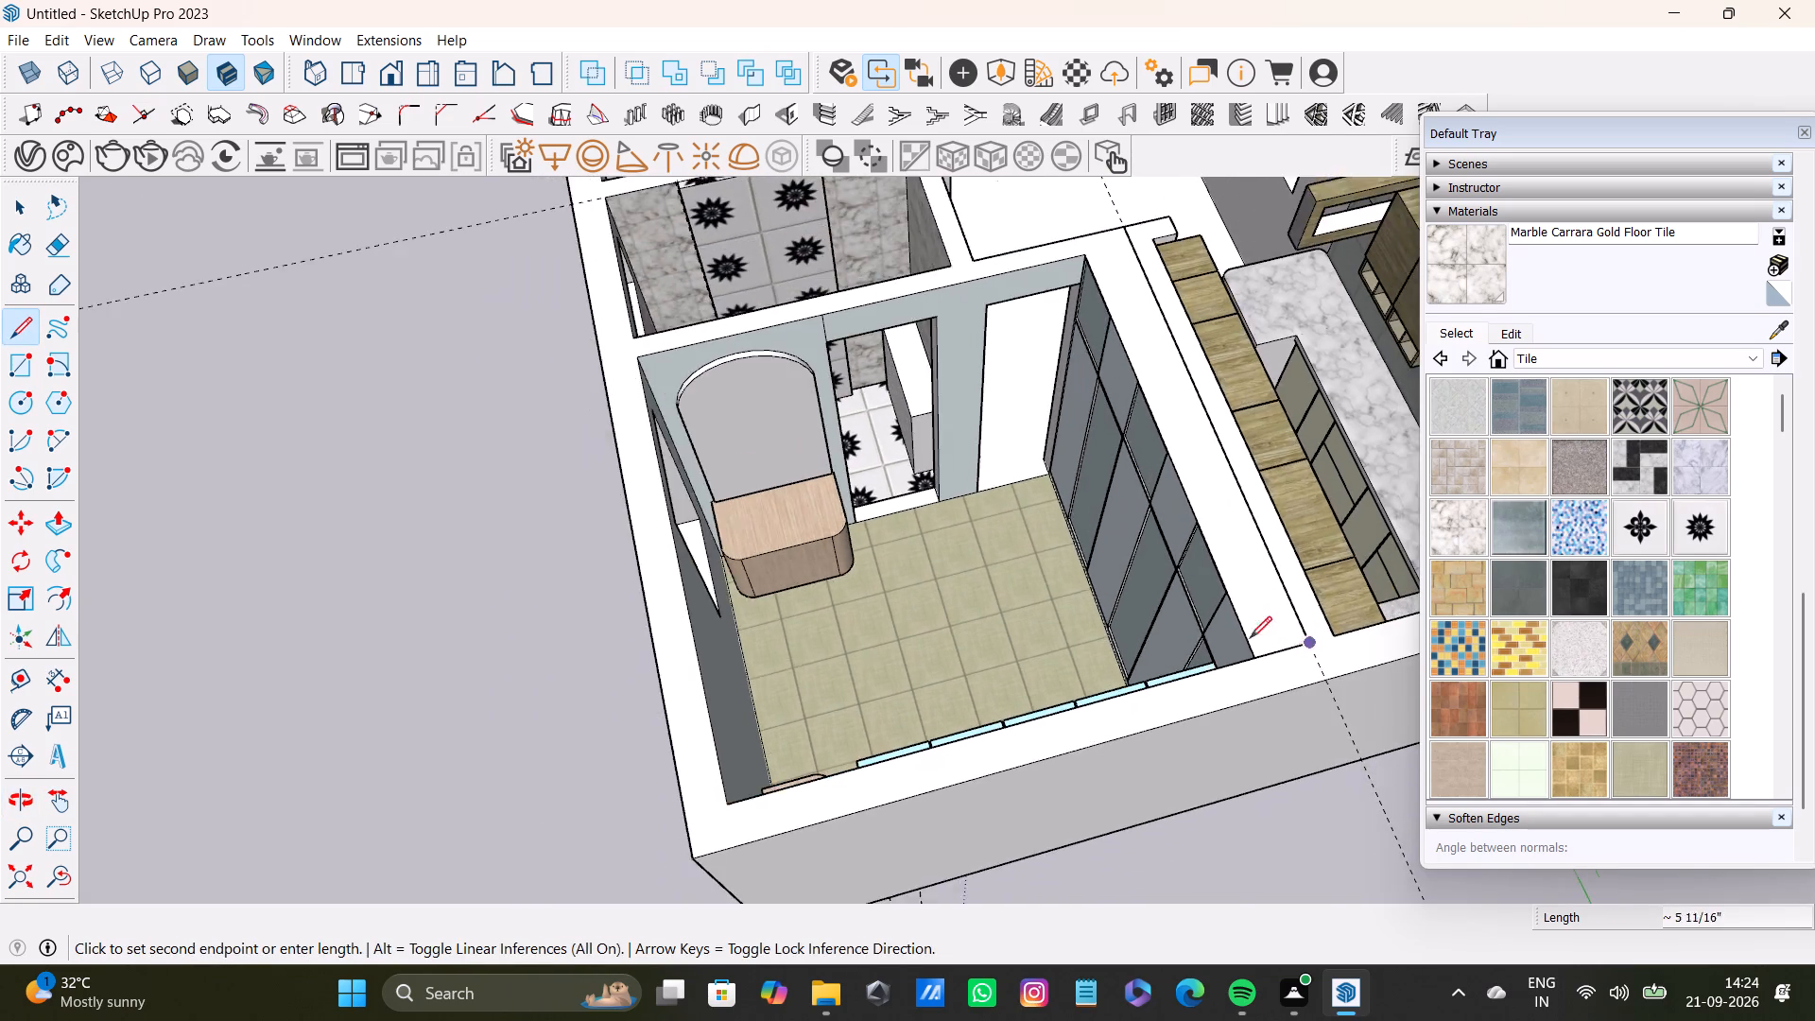
middle_click_drag(1241, 632, 1508, 742)
scroll(1236, 373, "up", 3)
middle_click_drag(1252, 291, 999, 510, "shift")
scroll(986, 526, "up", 1)
middle_click_drag(986, 526, 1027, 527)
key("space")
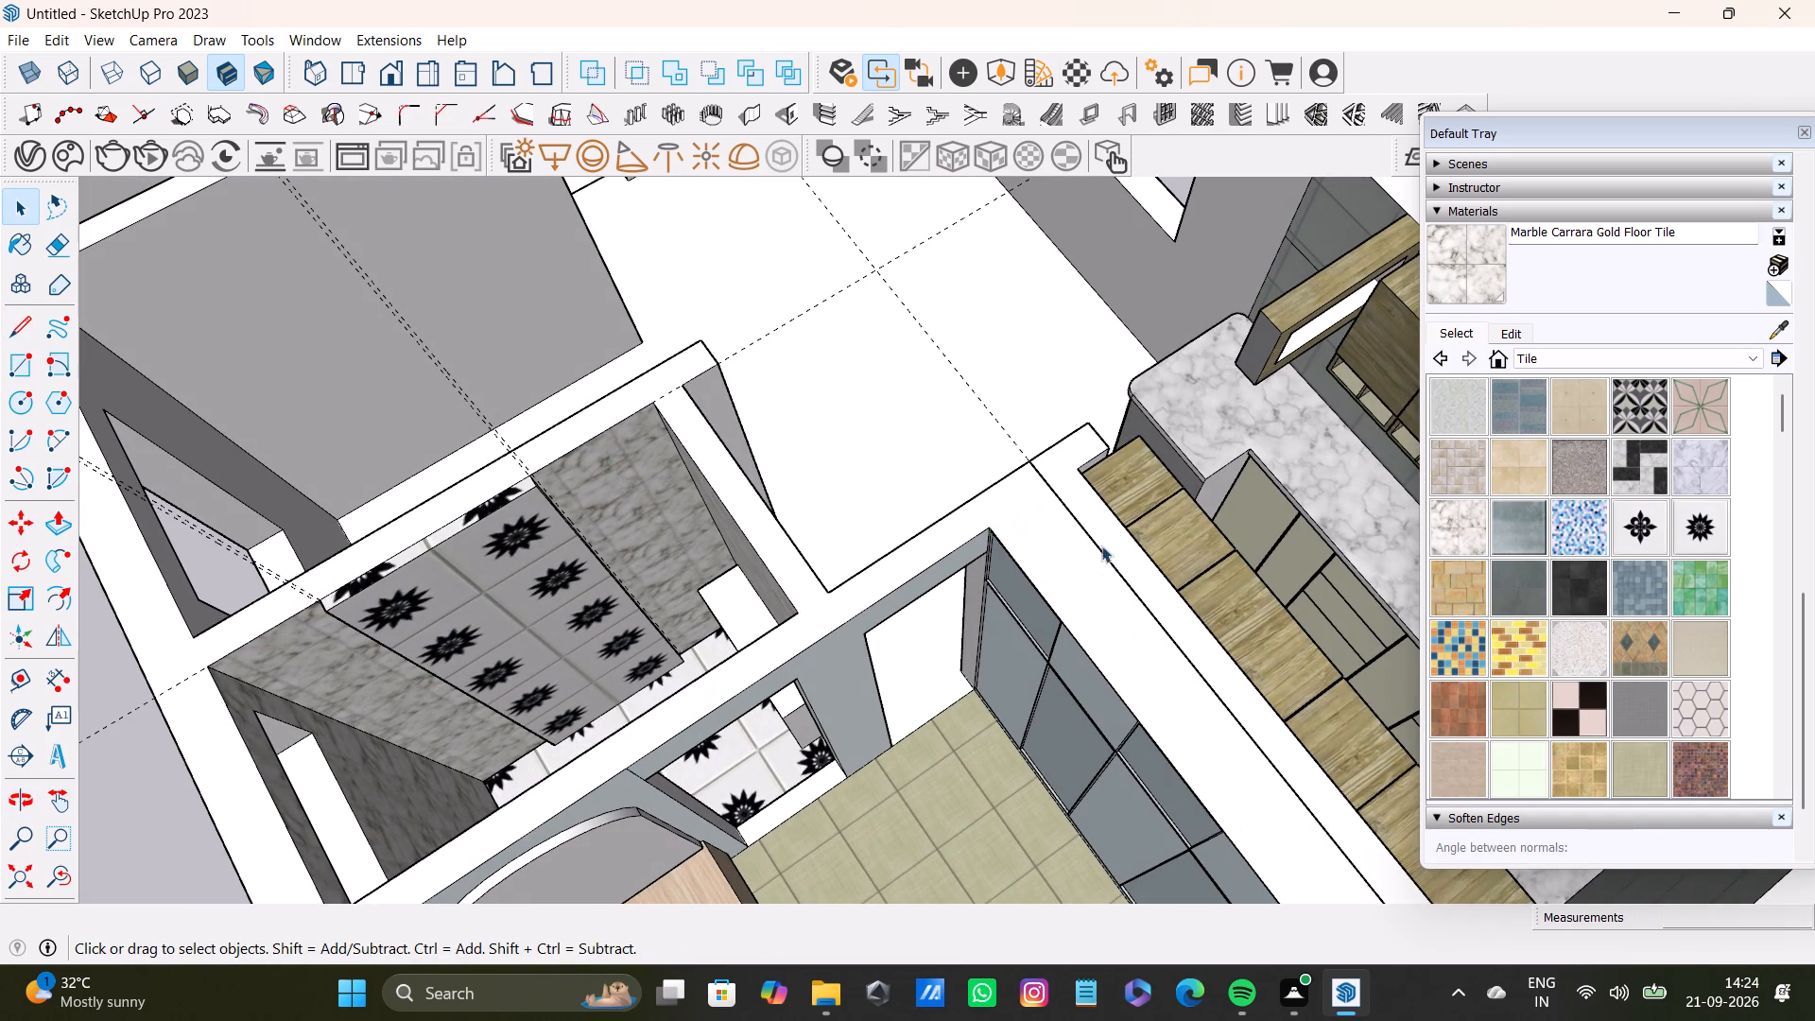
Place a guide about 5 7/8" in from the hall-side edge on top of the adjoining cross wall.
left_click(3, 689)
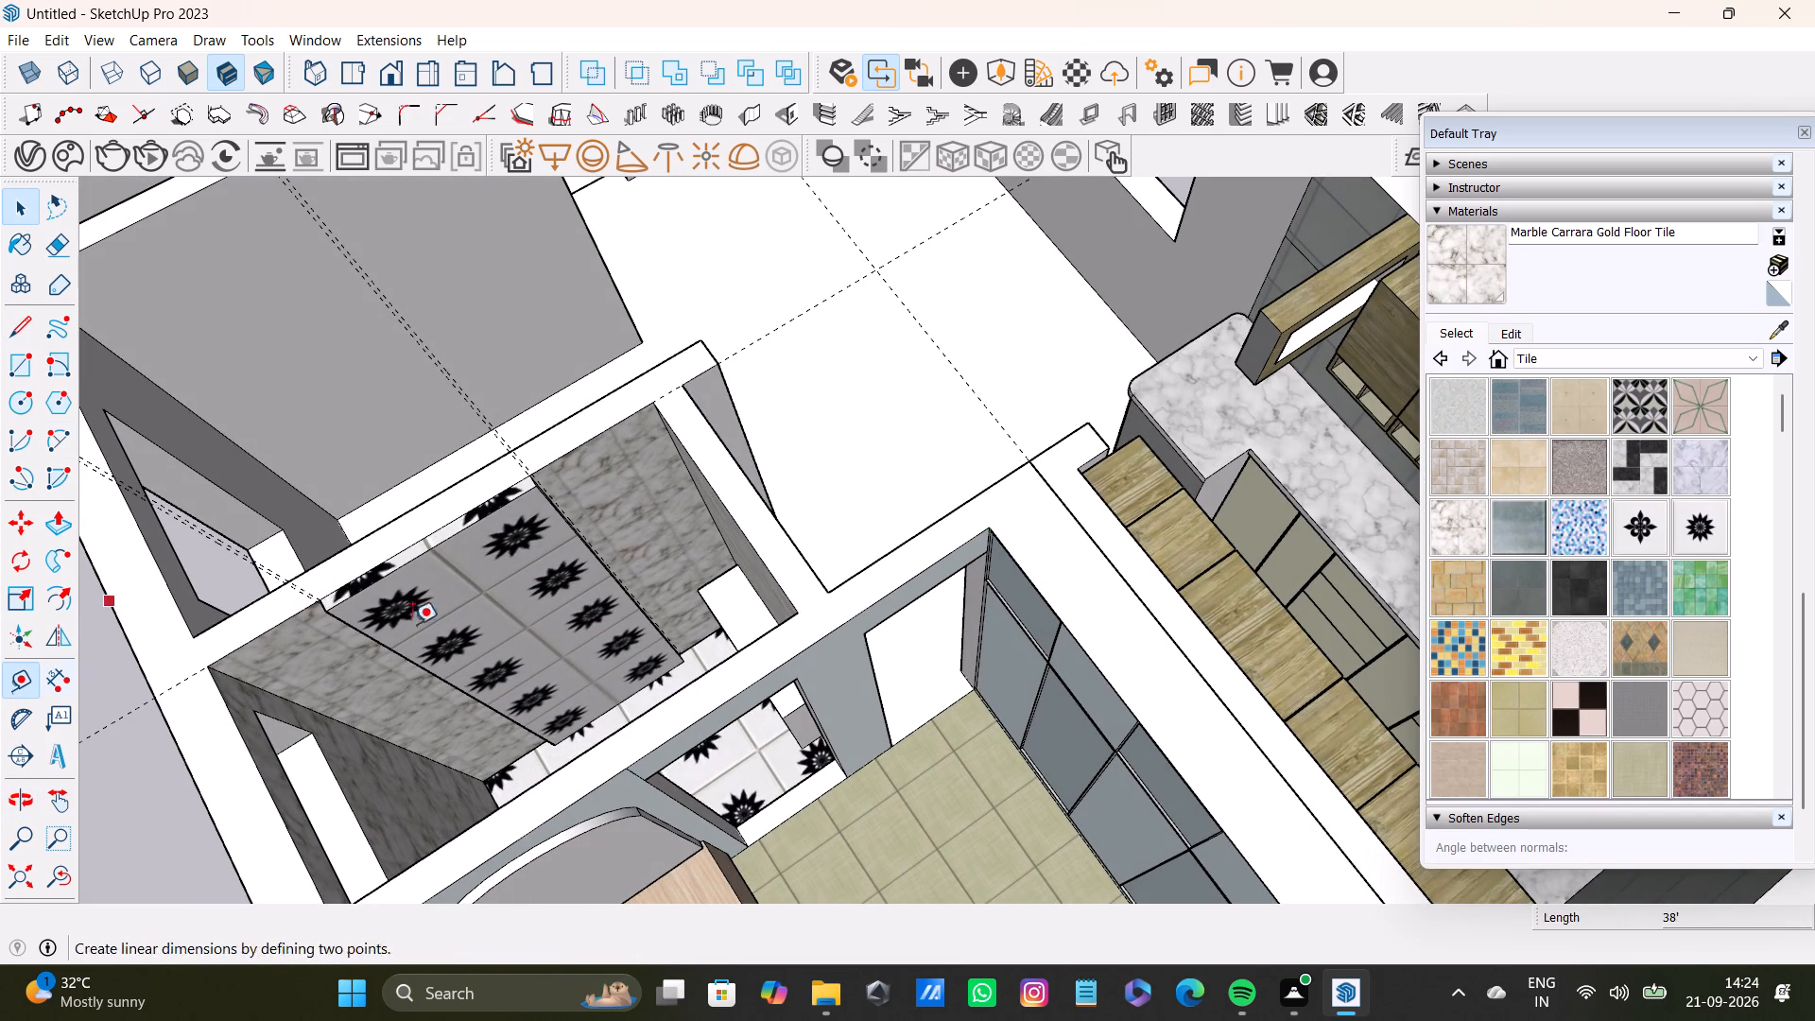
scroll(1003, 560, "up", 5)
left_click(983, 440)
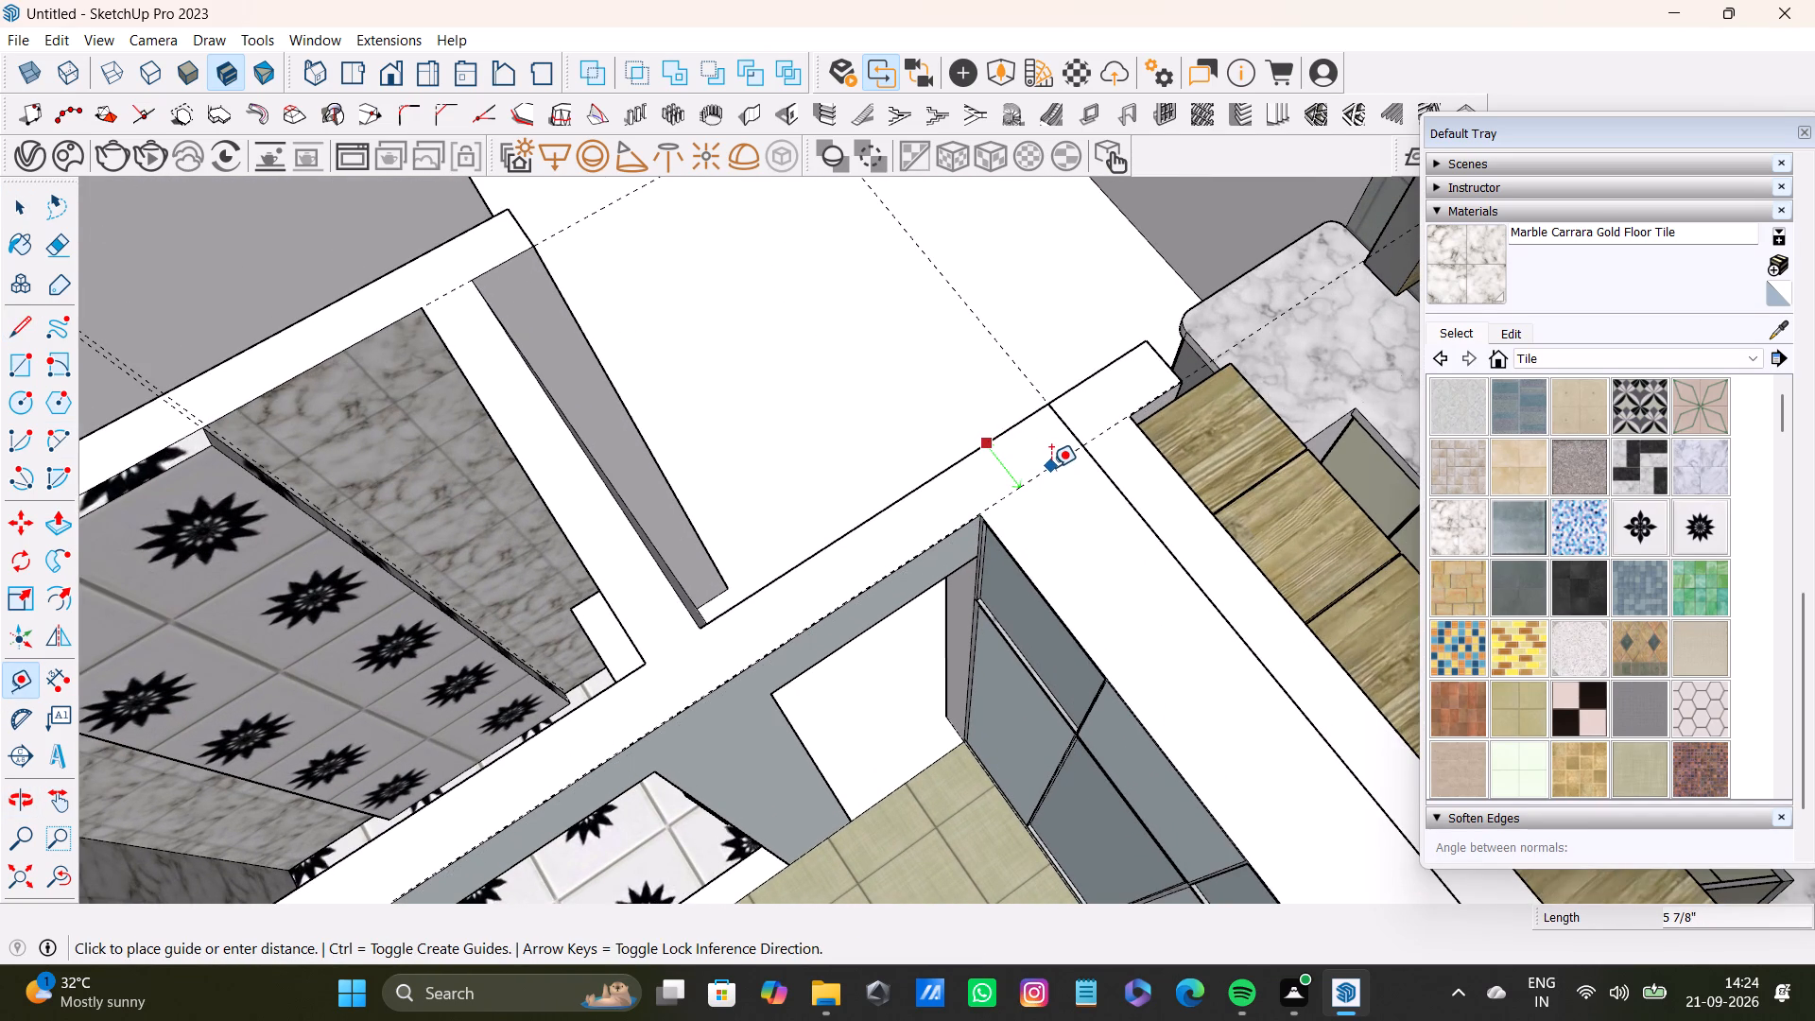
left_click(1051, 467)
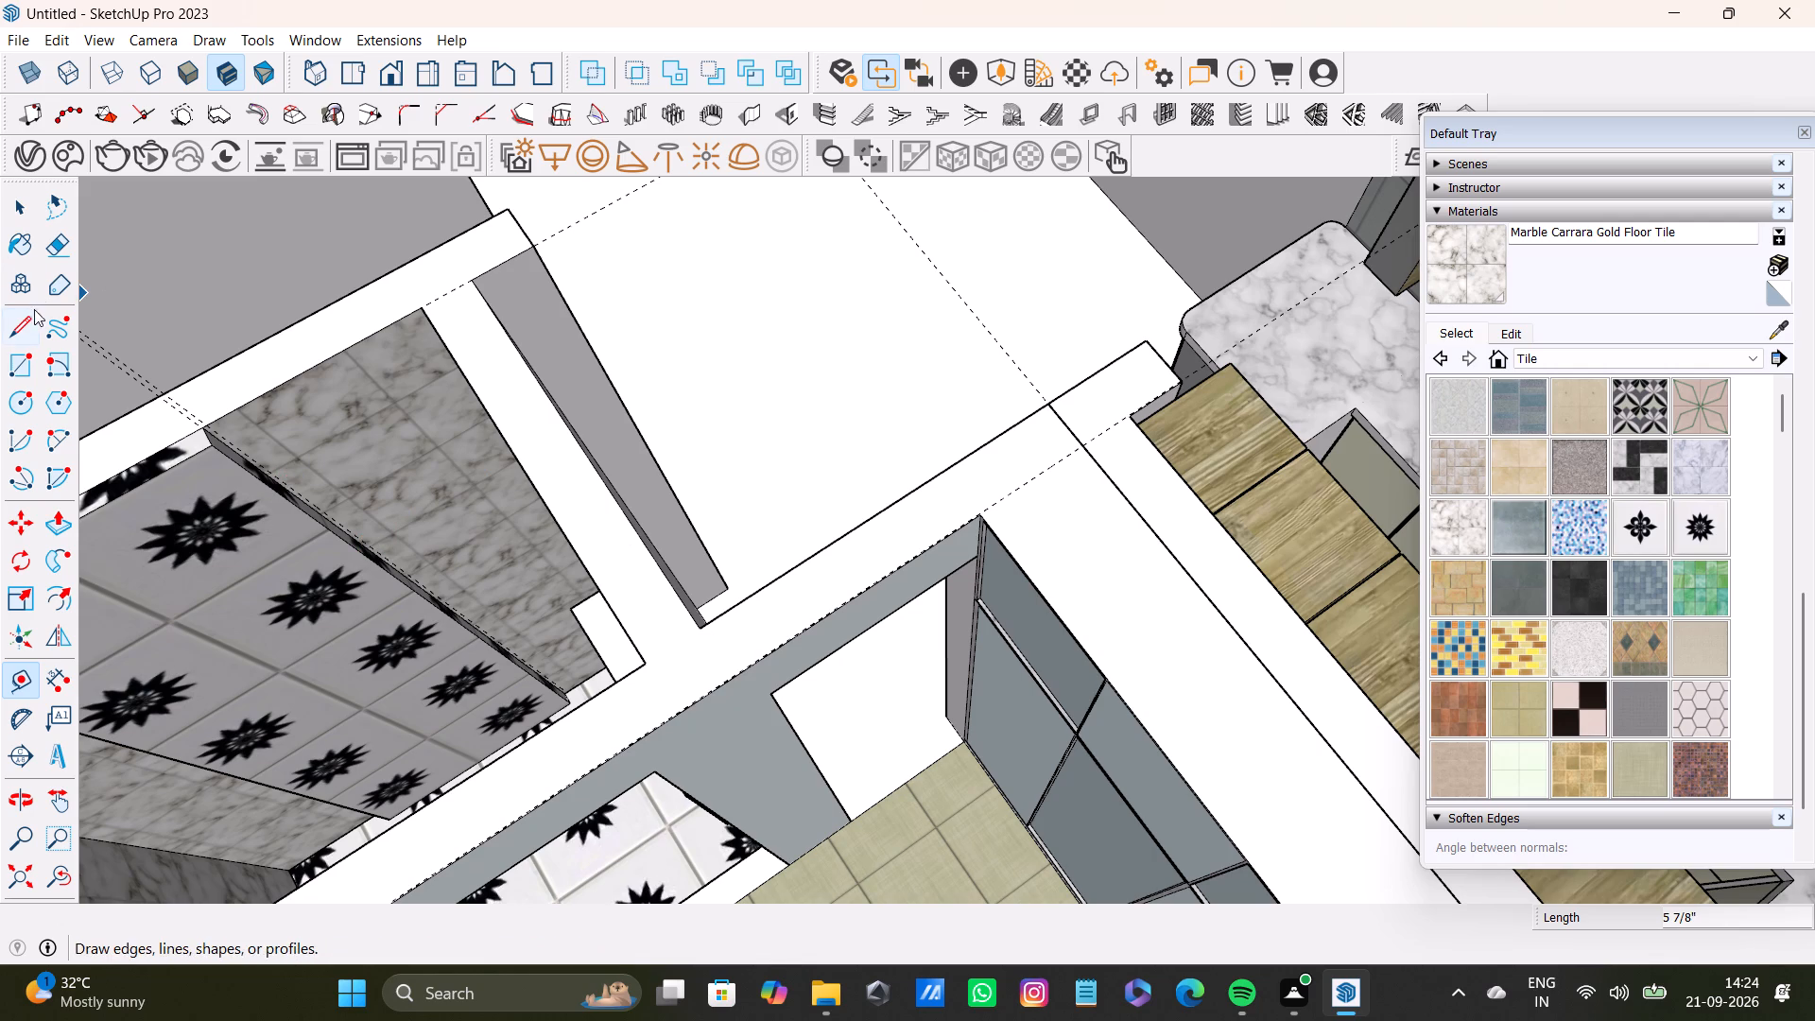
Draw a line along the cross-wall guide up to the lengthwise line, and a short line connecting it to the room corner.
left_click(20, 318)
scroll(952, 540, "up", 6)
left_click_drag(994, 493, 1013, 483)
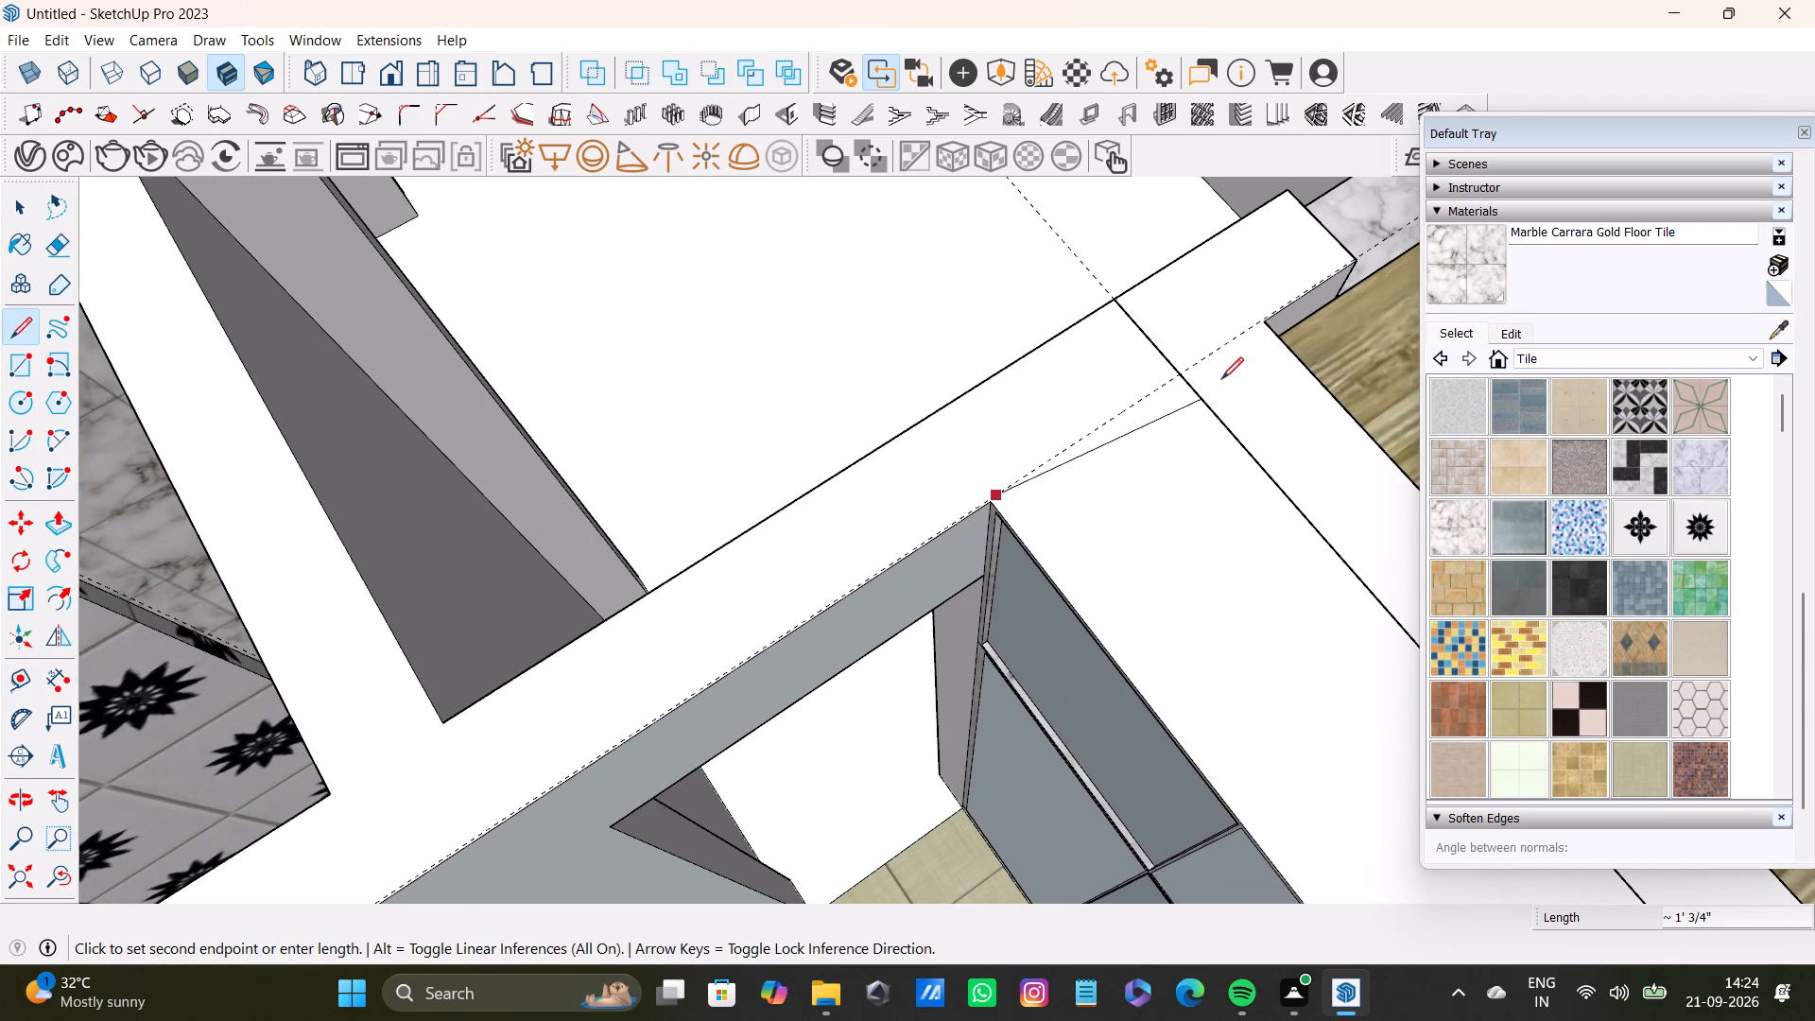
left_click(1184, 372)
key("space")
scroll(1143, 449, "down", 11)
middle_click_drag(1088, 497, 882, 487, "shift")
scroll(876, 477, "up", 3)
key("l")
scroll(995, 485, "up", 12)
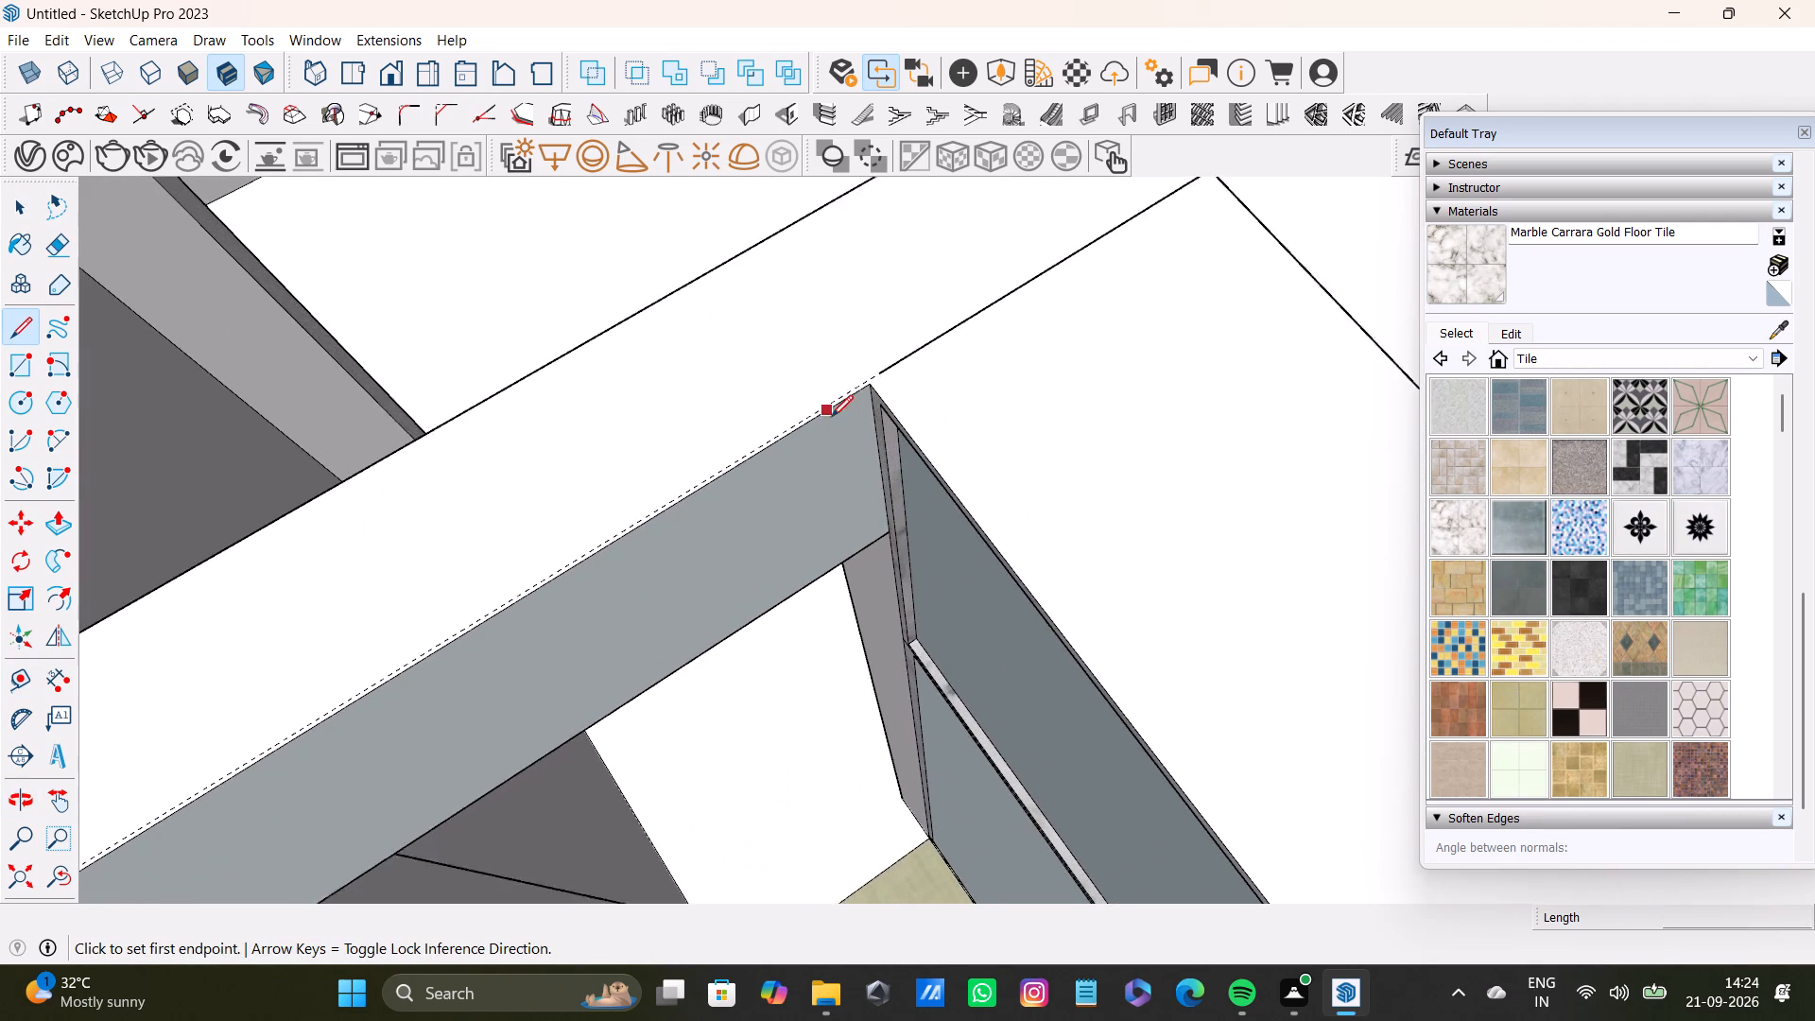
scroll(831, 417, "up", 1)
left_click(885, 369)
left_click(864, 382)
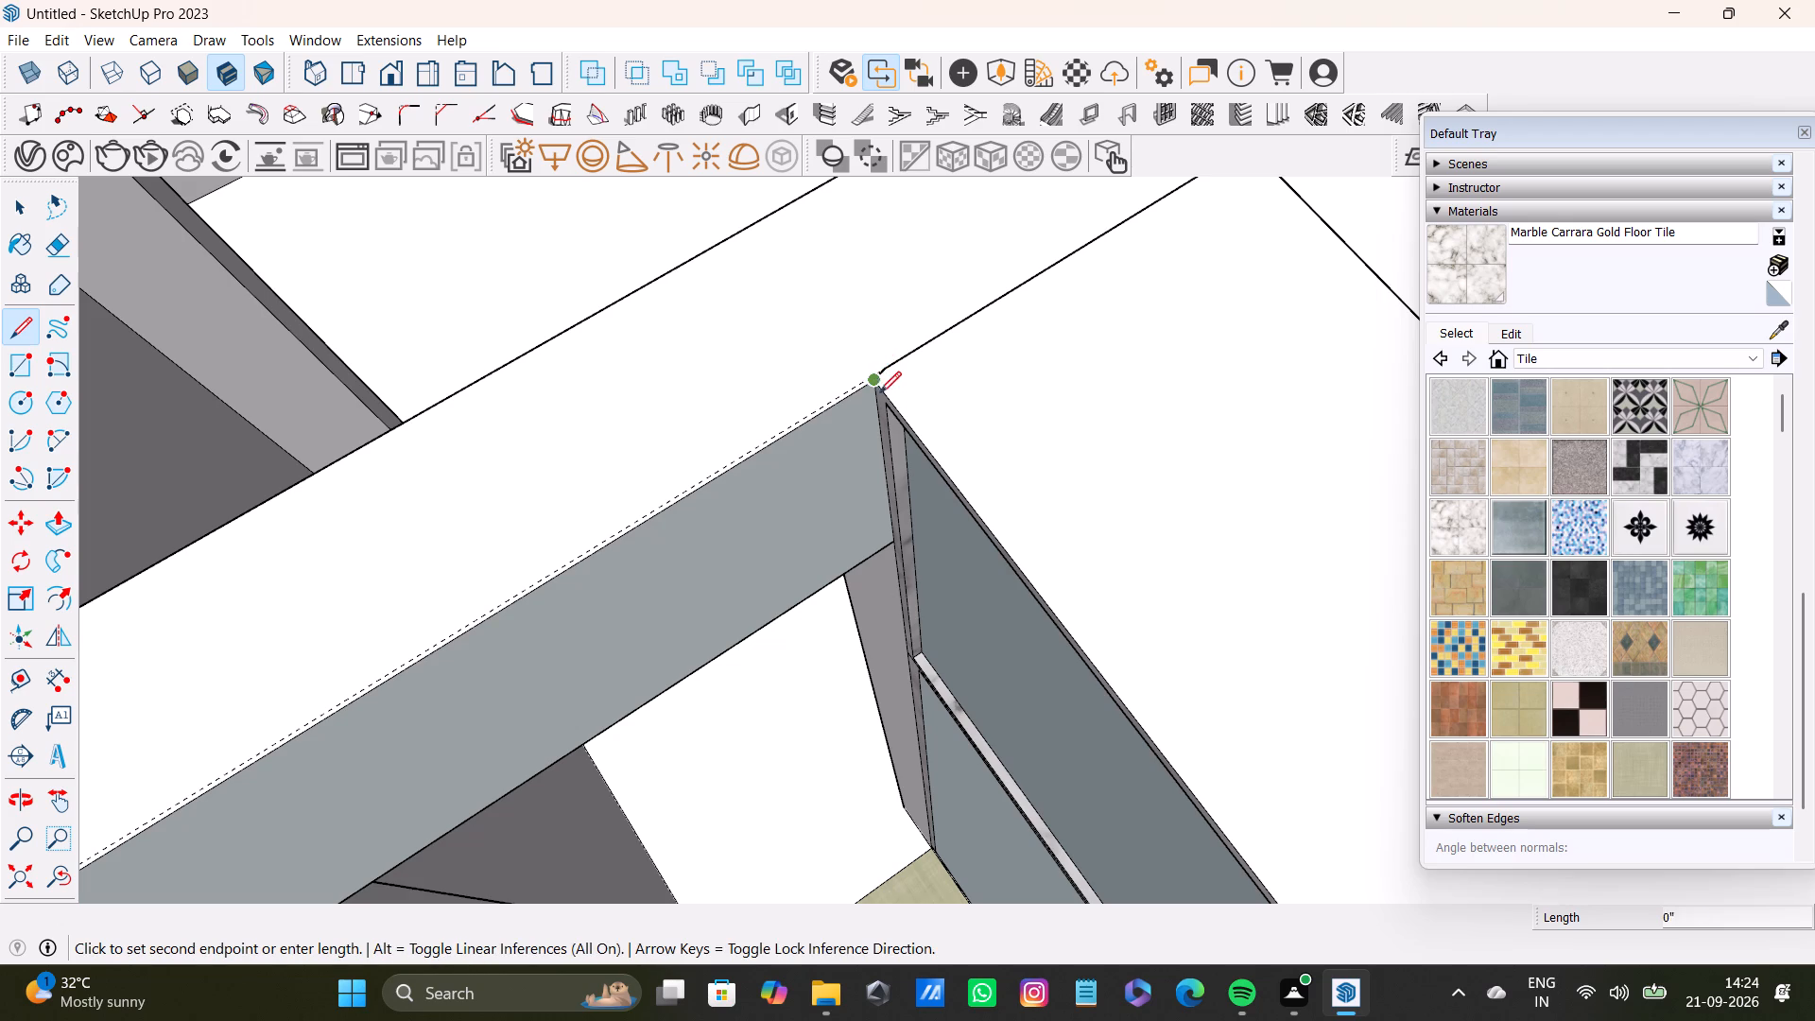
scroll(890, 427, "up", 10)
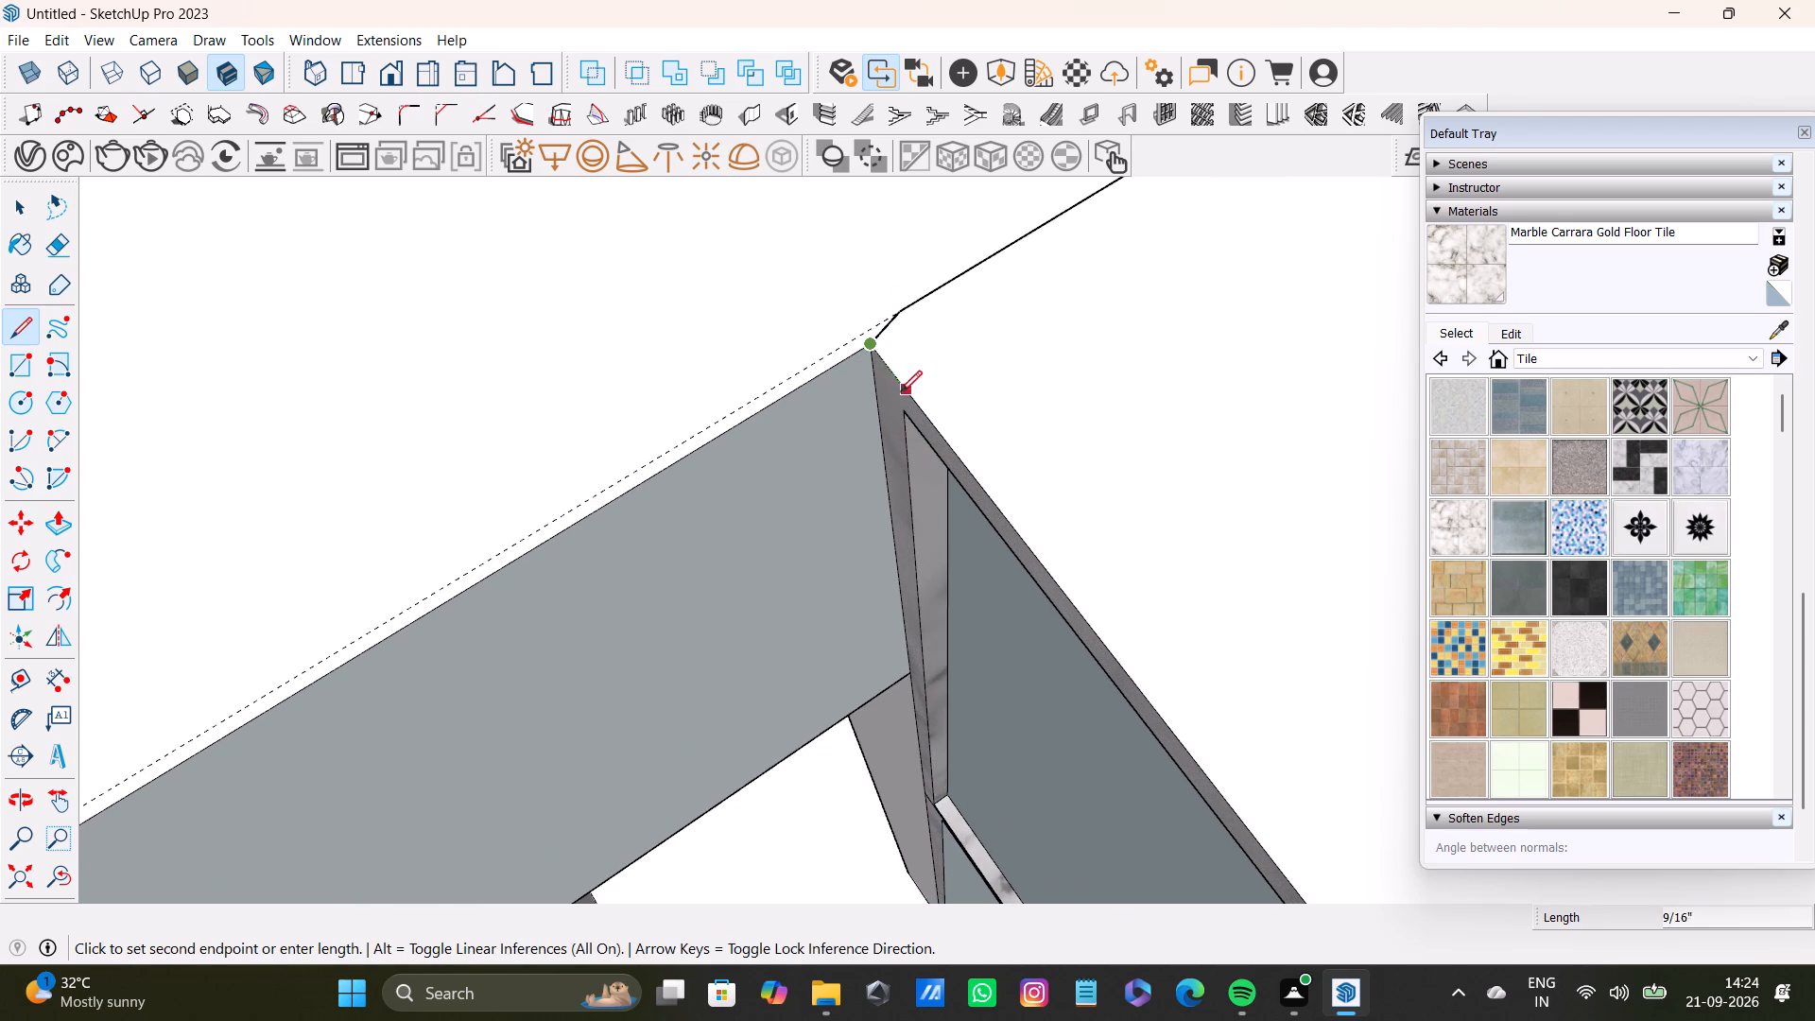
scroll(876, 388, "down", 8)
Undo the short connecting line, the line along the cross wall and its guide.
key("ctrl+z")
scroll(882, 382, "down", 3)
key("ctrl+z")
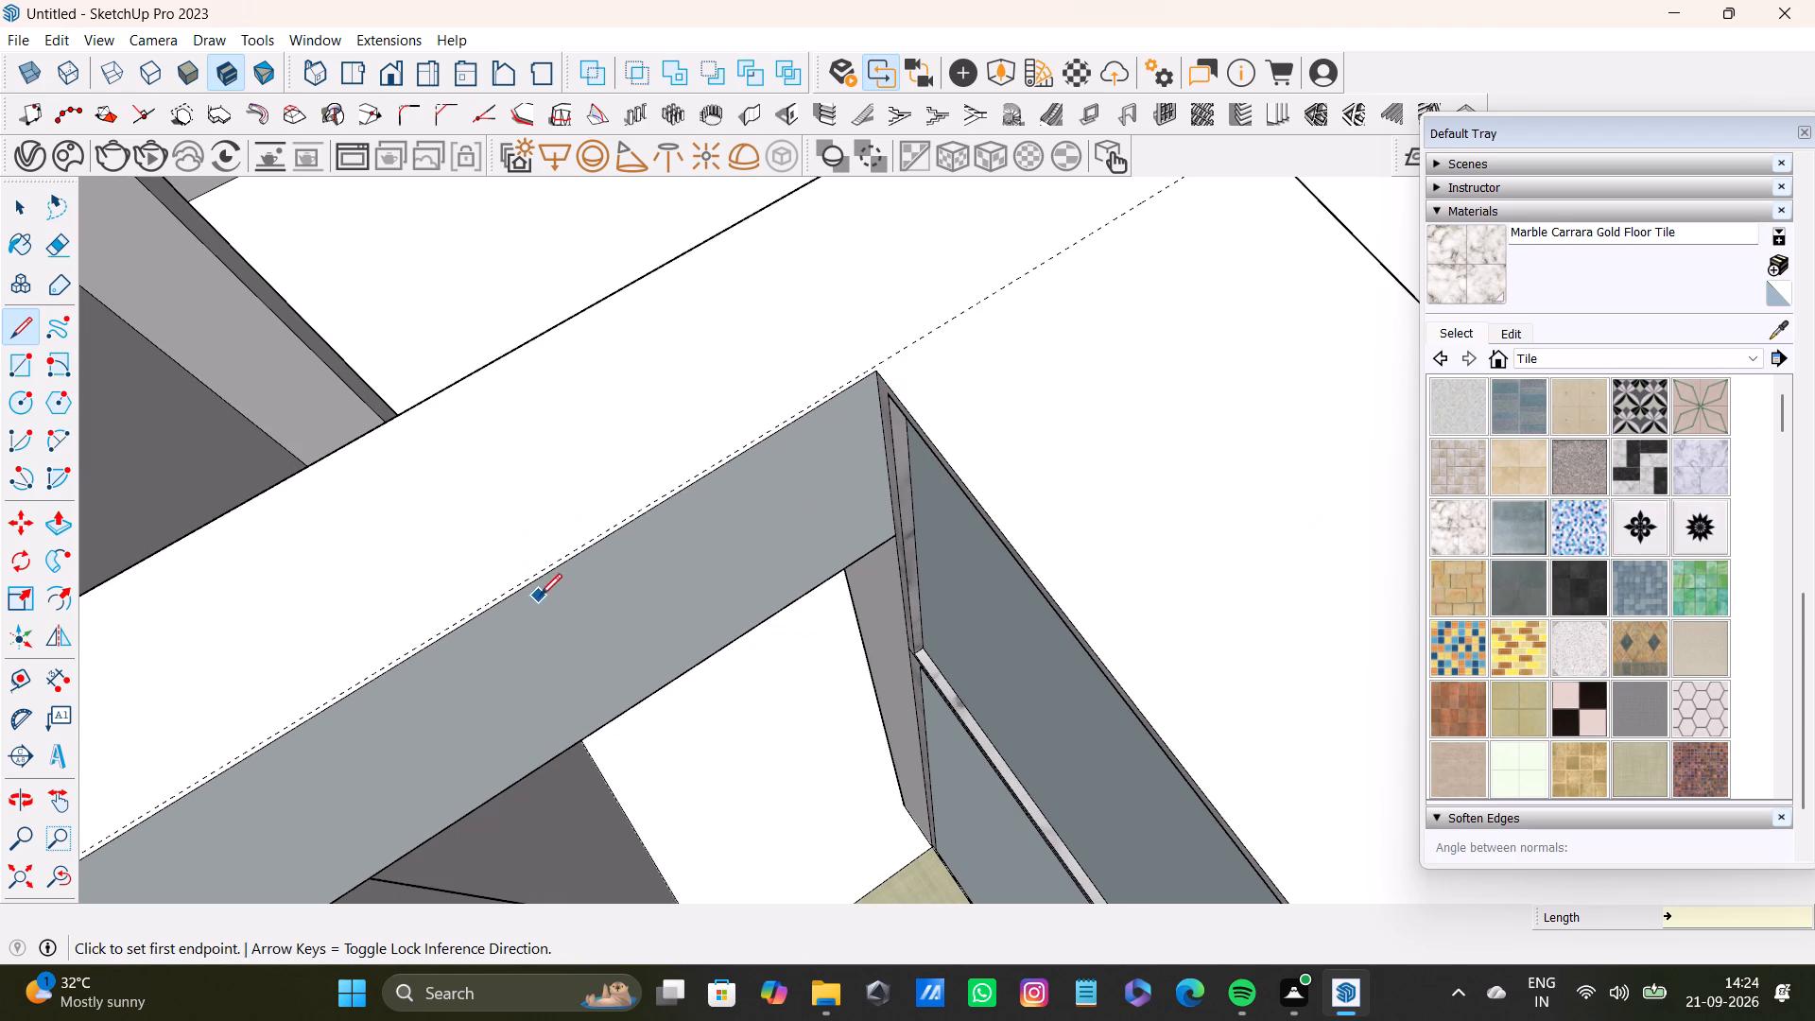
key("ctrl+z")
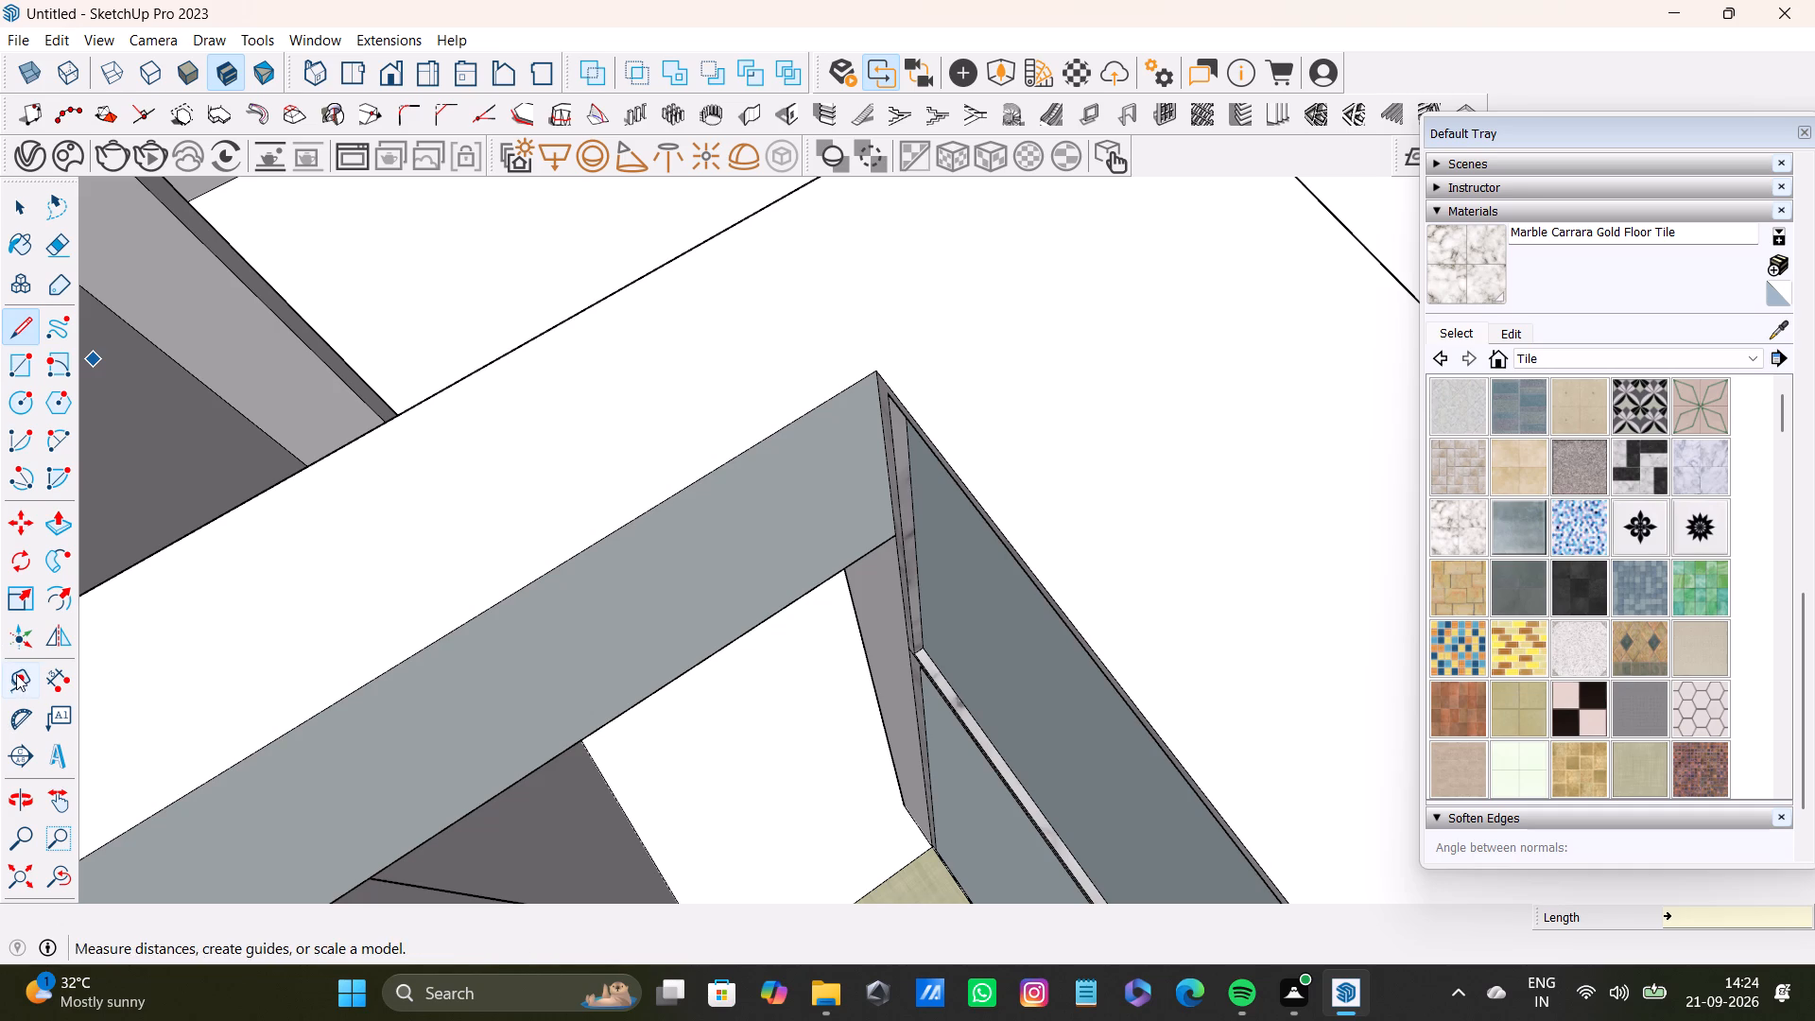
Place a guide parallel to the cross wall's hall-side edge, passing through the inner corner of the tiled-floor room.
left_click(16, 674)
left_click(762, 207)
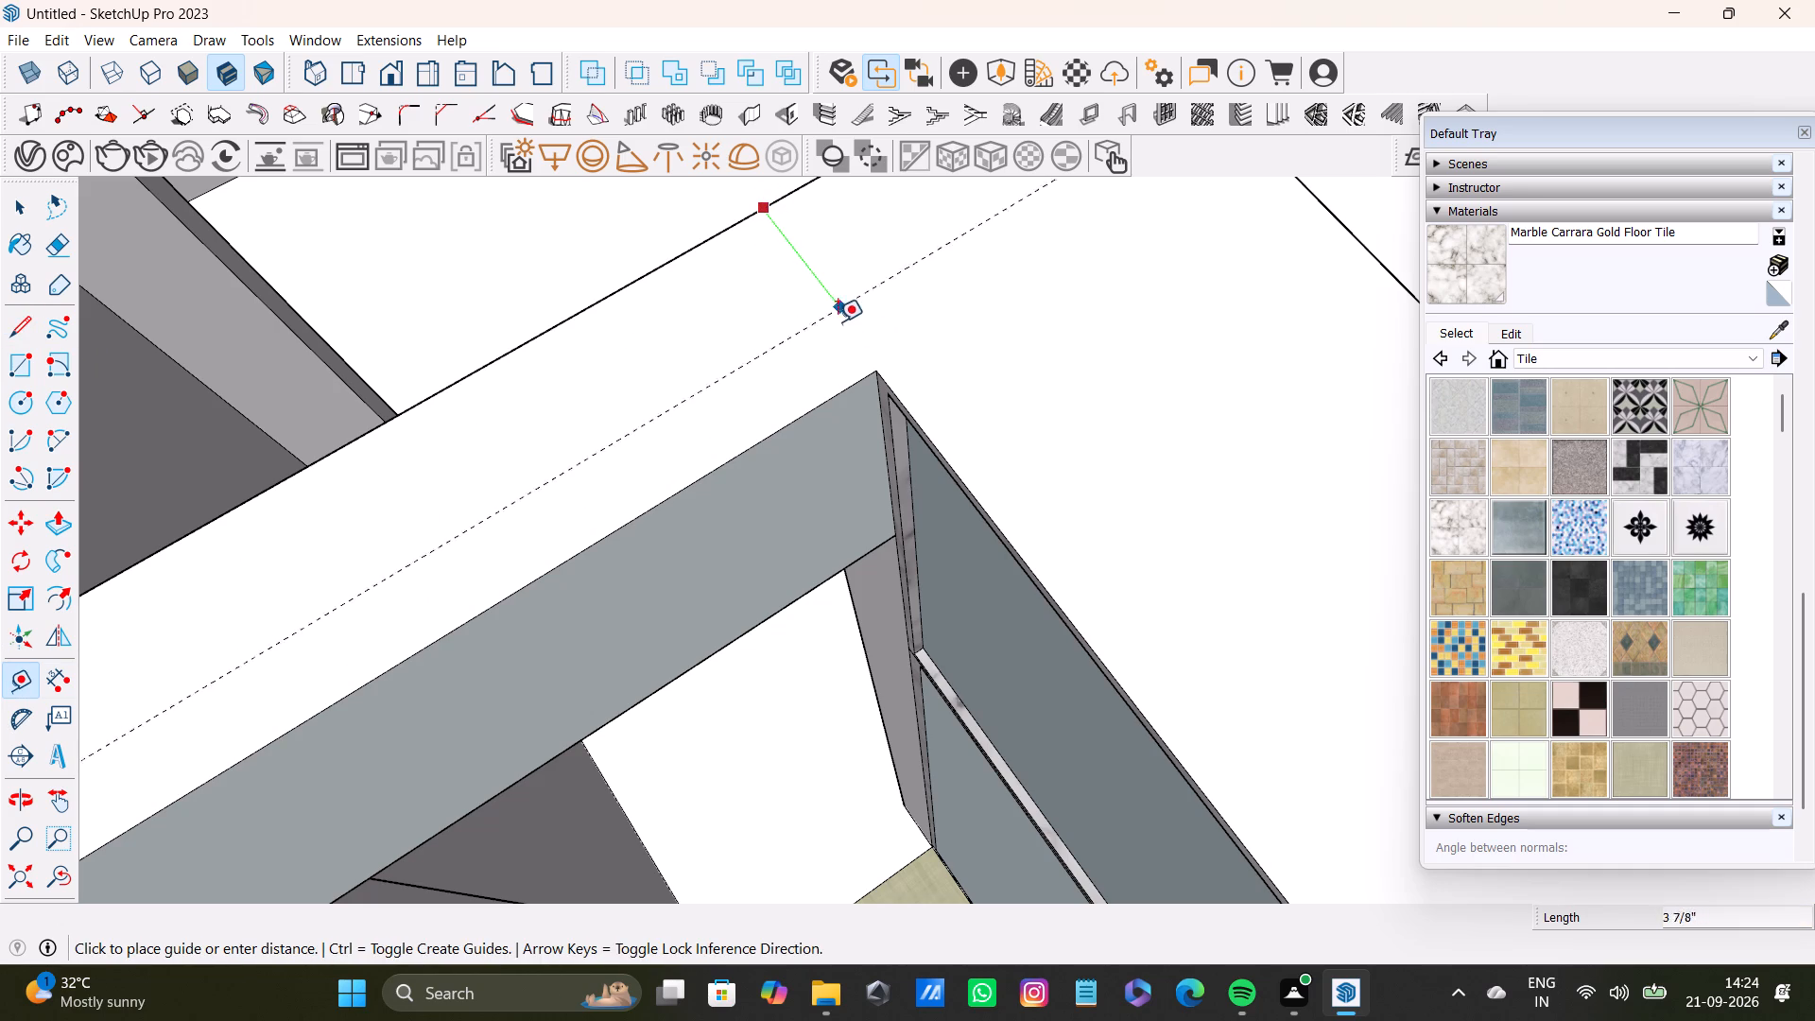
left_click(873, 371)
scroll(1026, 356, "down", 4)
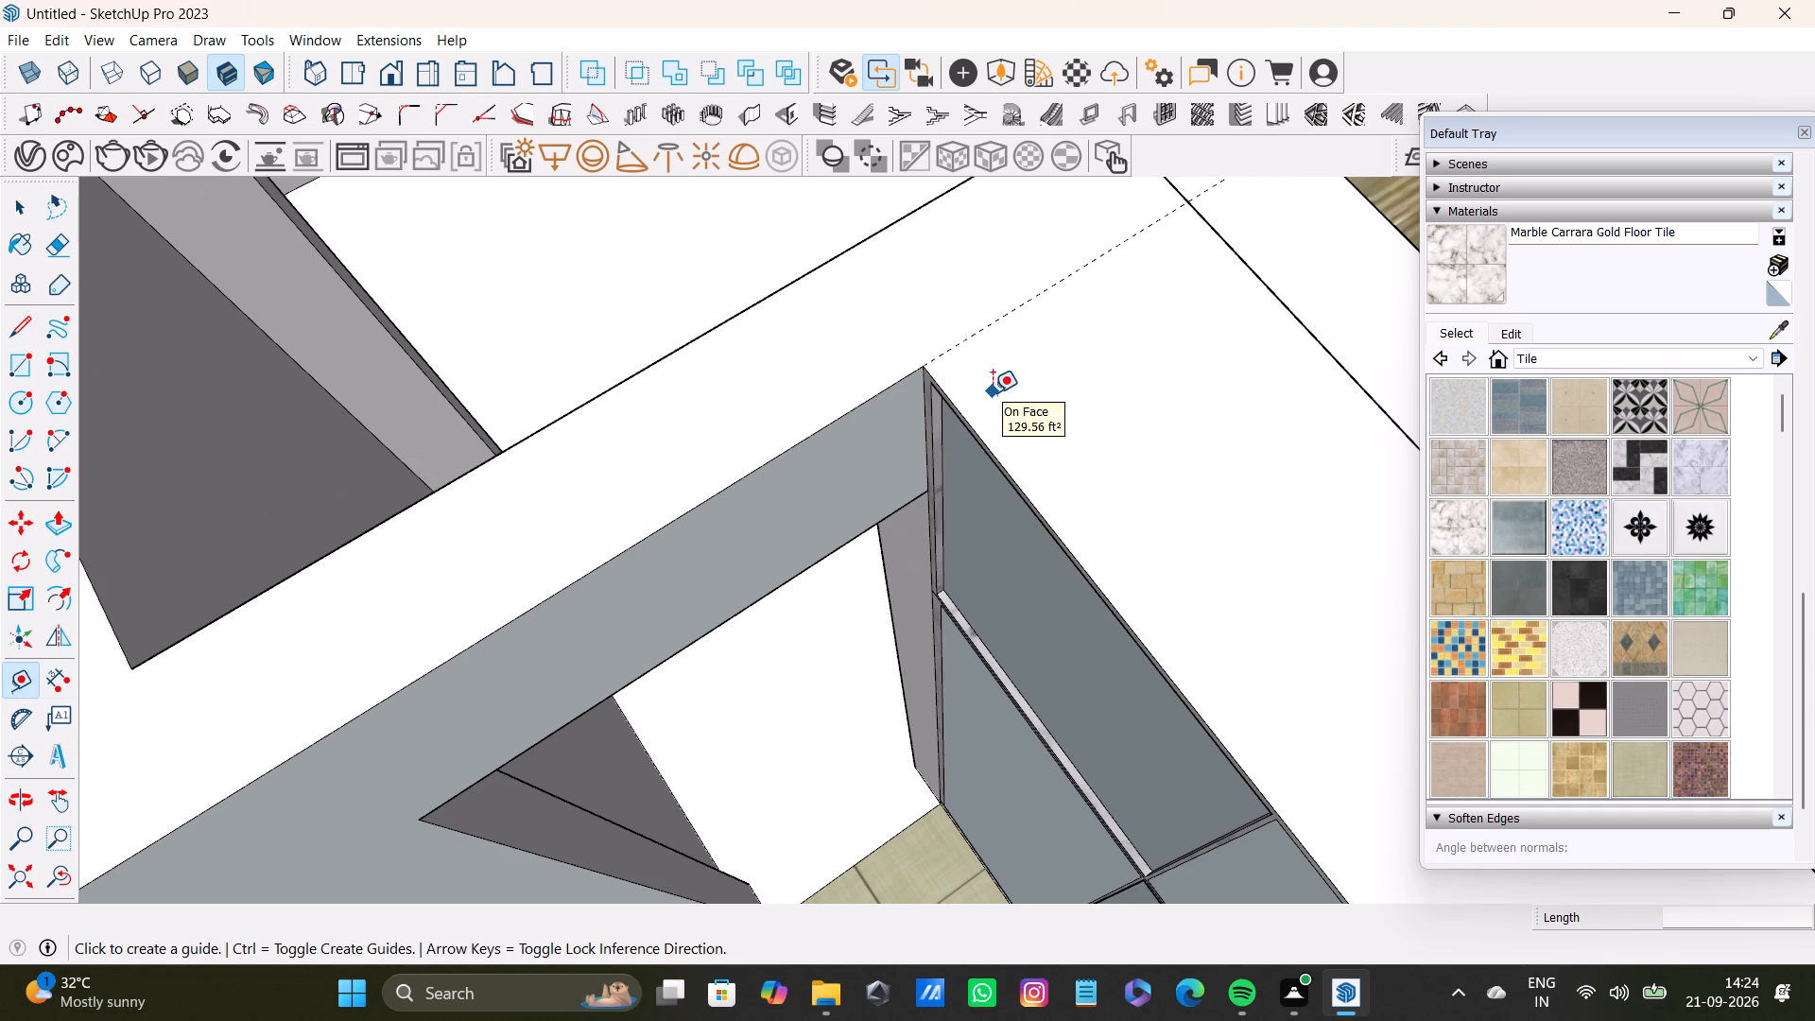
Draw a line along the new guide from the tiled-floor room's inner corner across the wall top to the lengthwise line.
key("l")
scroll(931, 358, "up", 3)
left_click(922, 364)
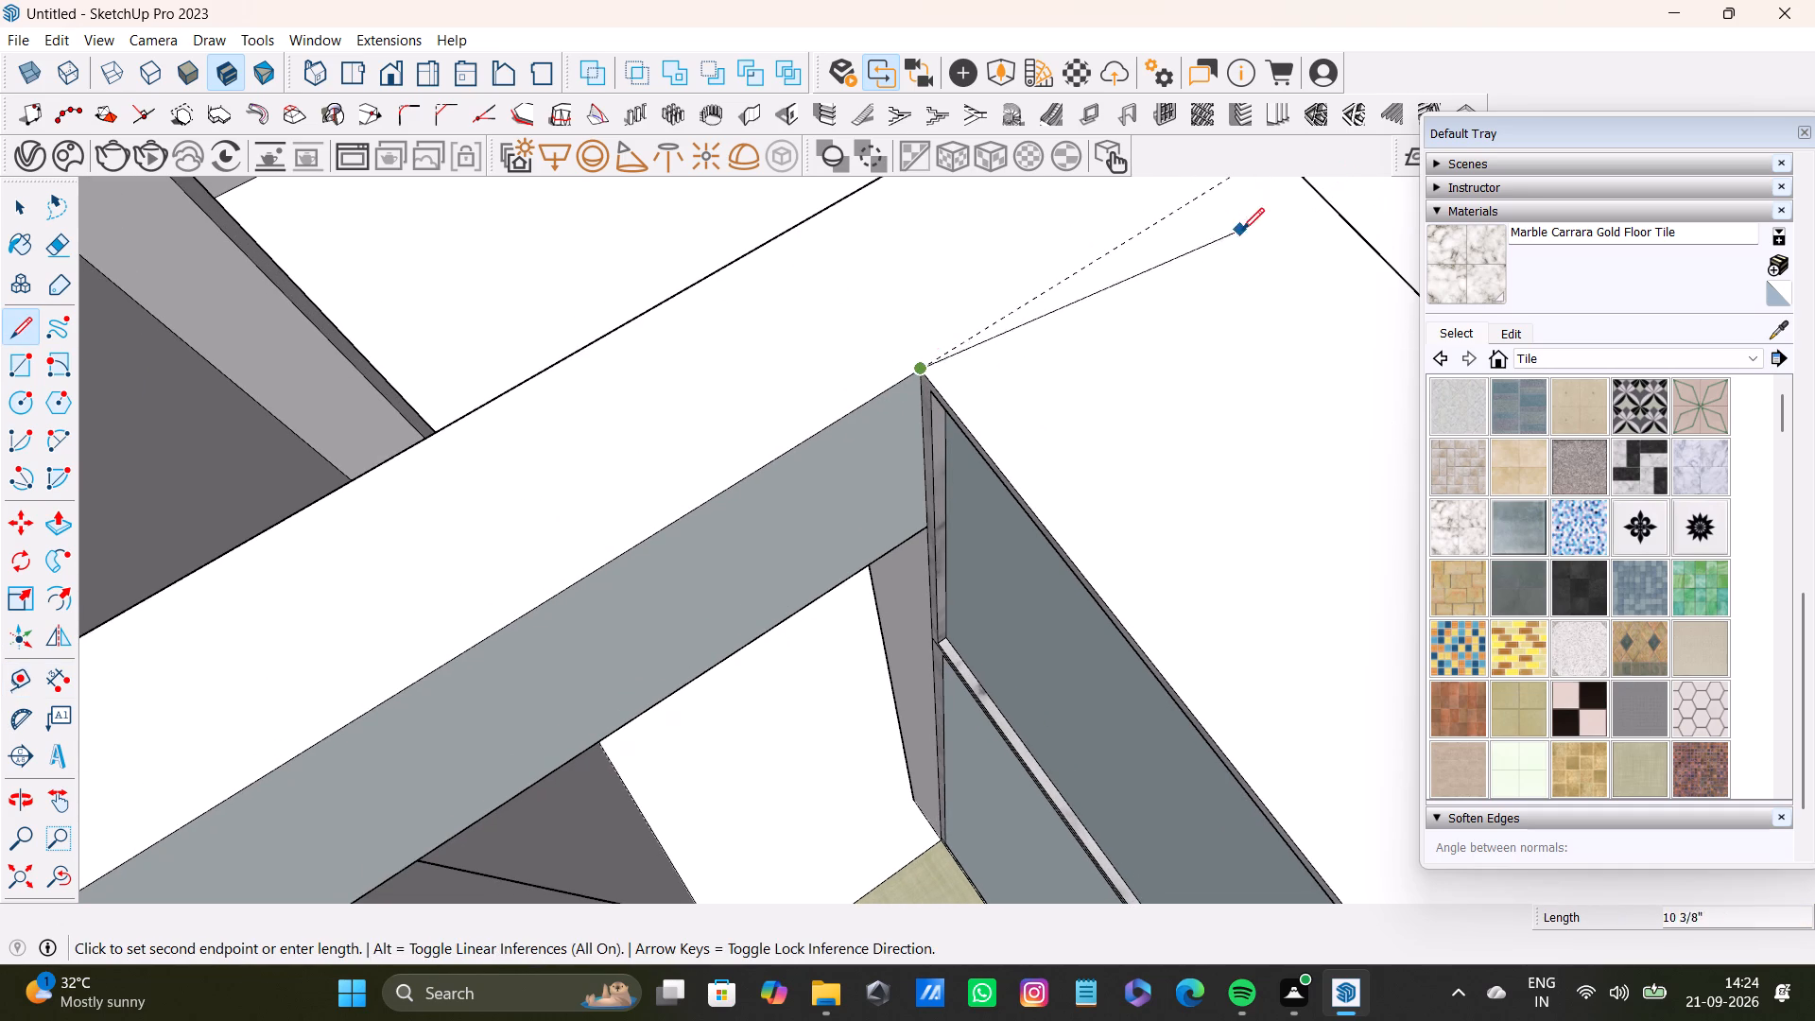
middle_click_drag(1243, 230, 1198, 376, "shift")
left_click(1227, 298)
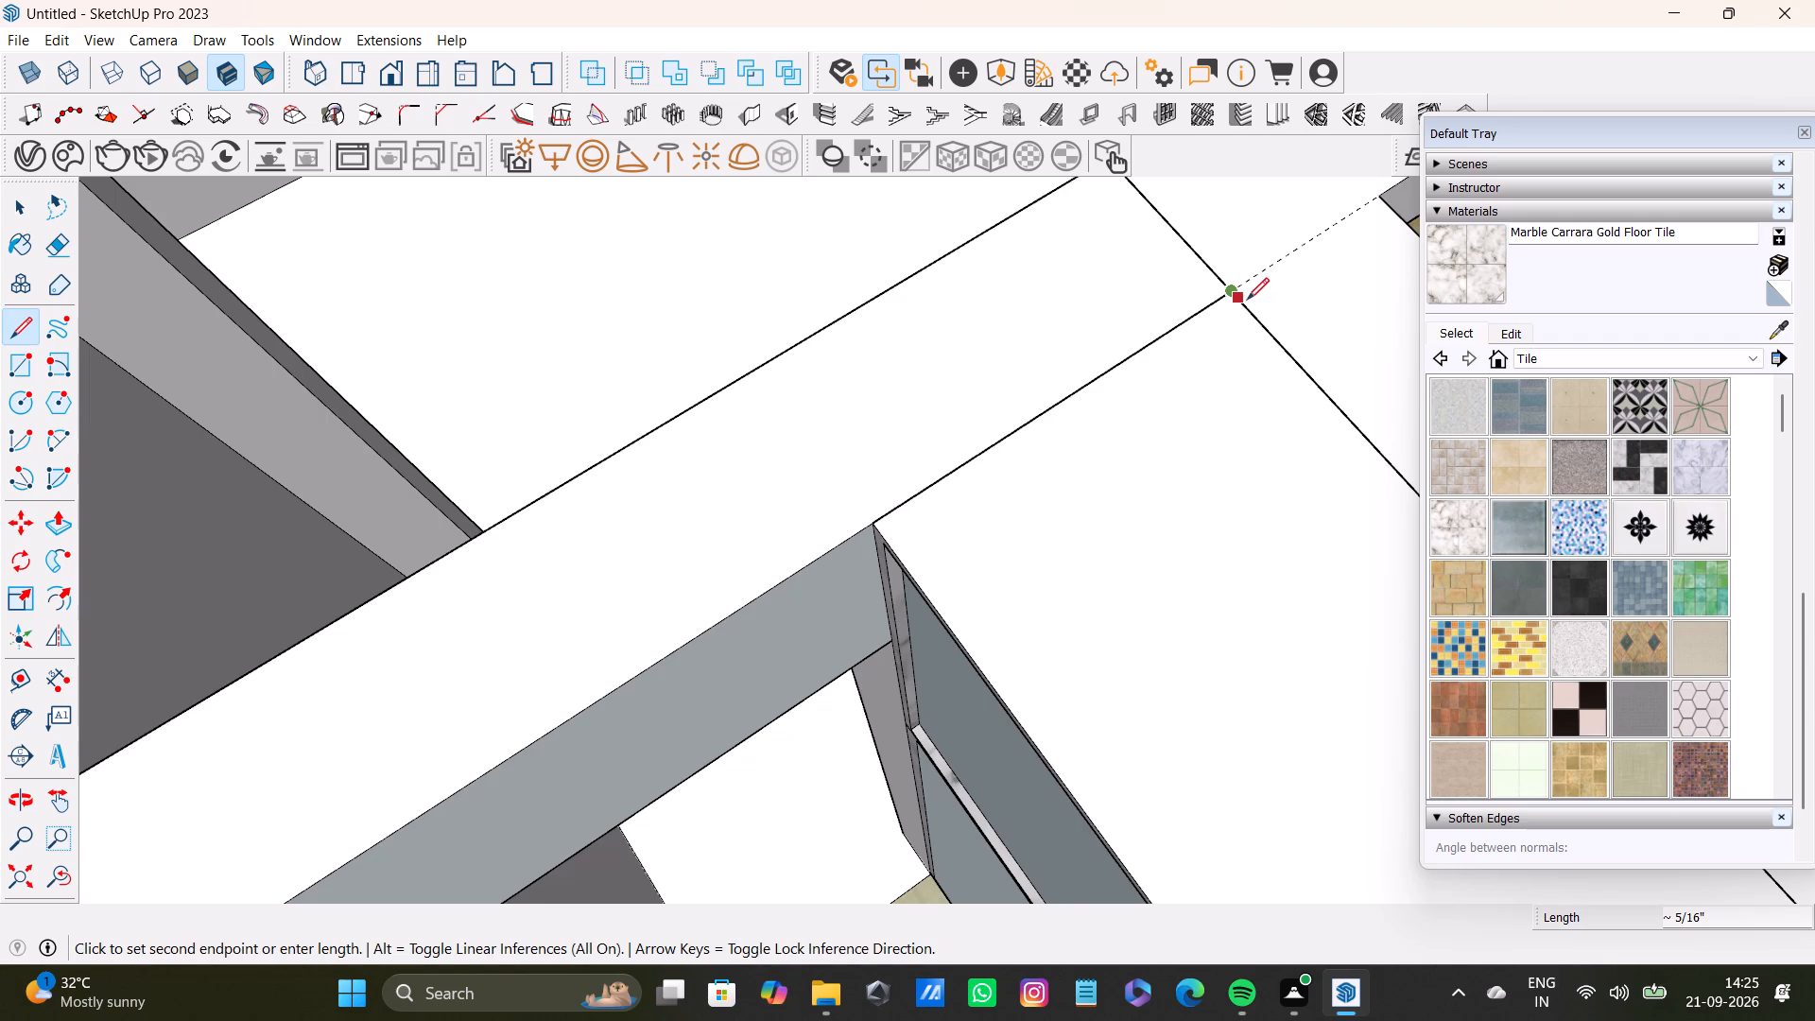
scroll(1231, 304, "up", 20)
scroll(1231, 304, "up", 6)
scroll(1236, 276, "down", 2)
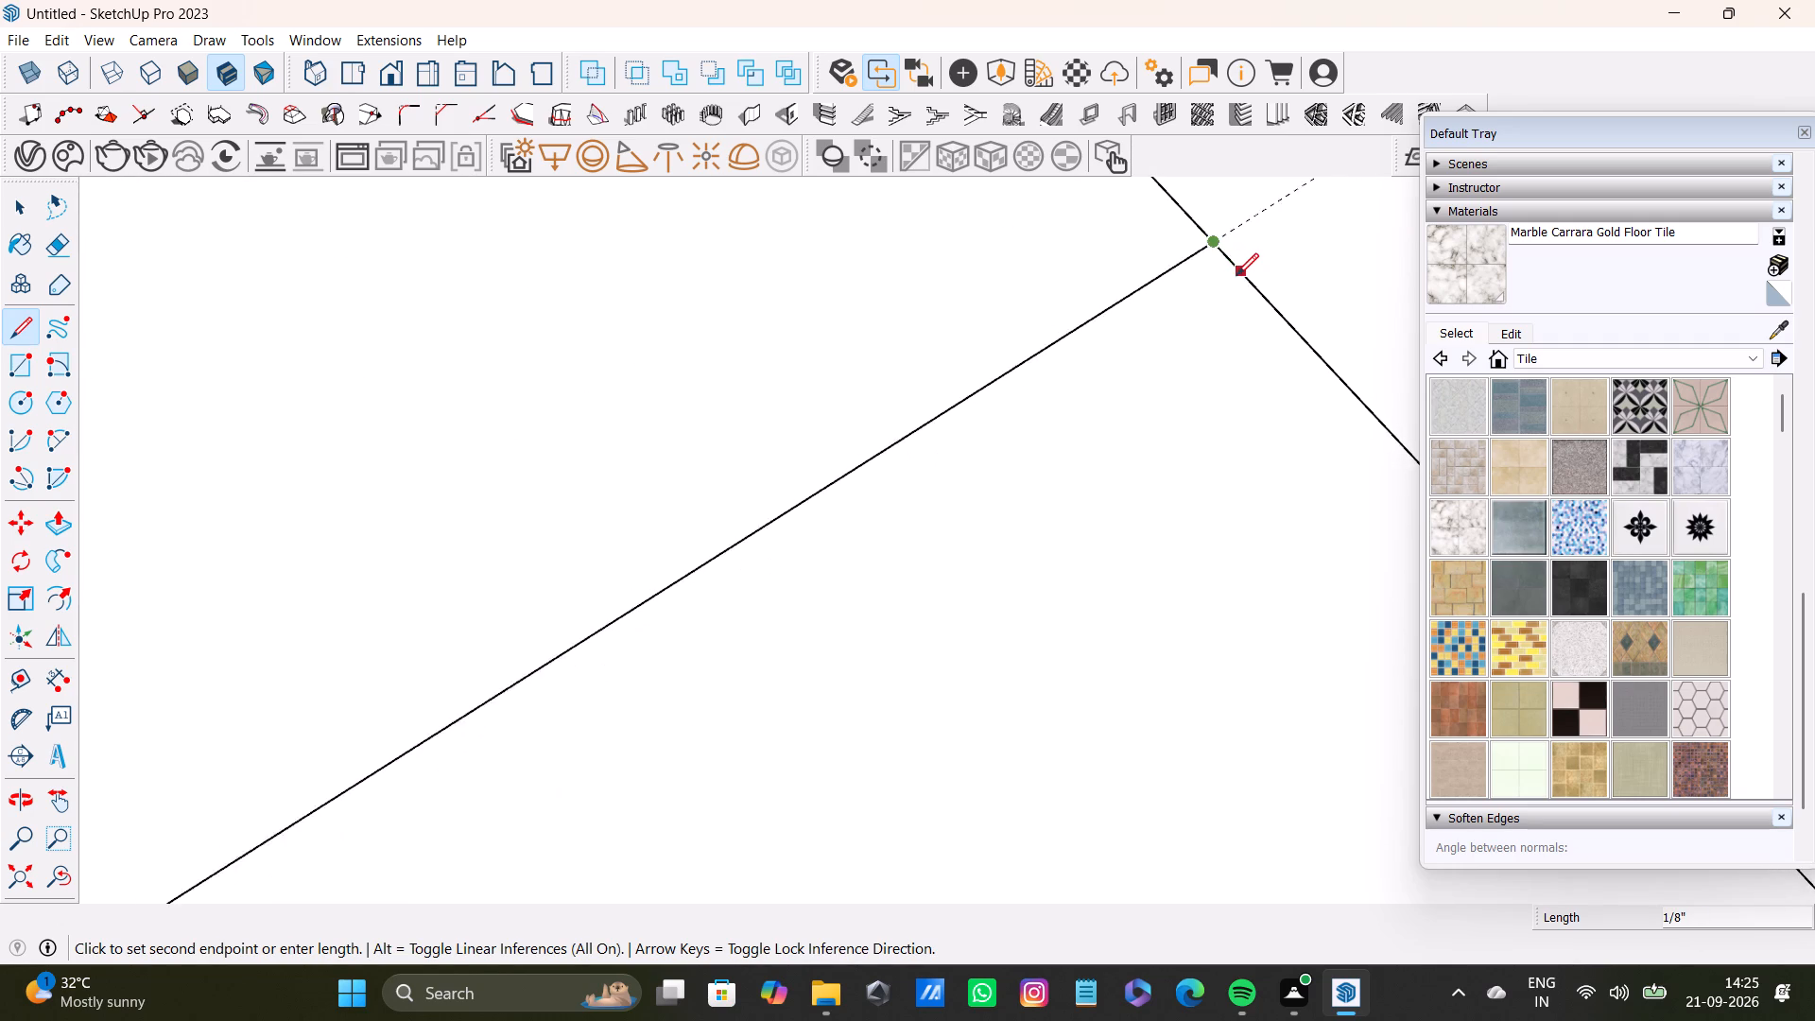
scroll(1236, 275, "down", 20)
scroll(1236, 275, "down", 8)
key("space")
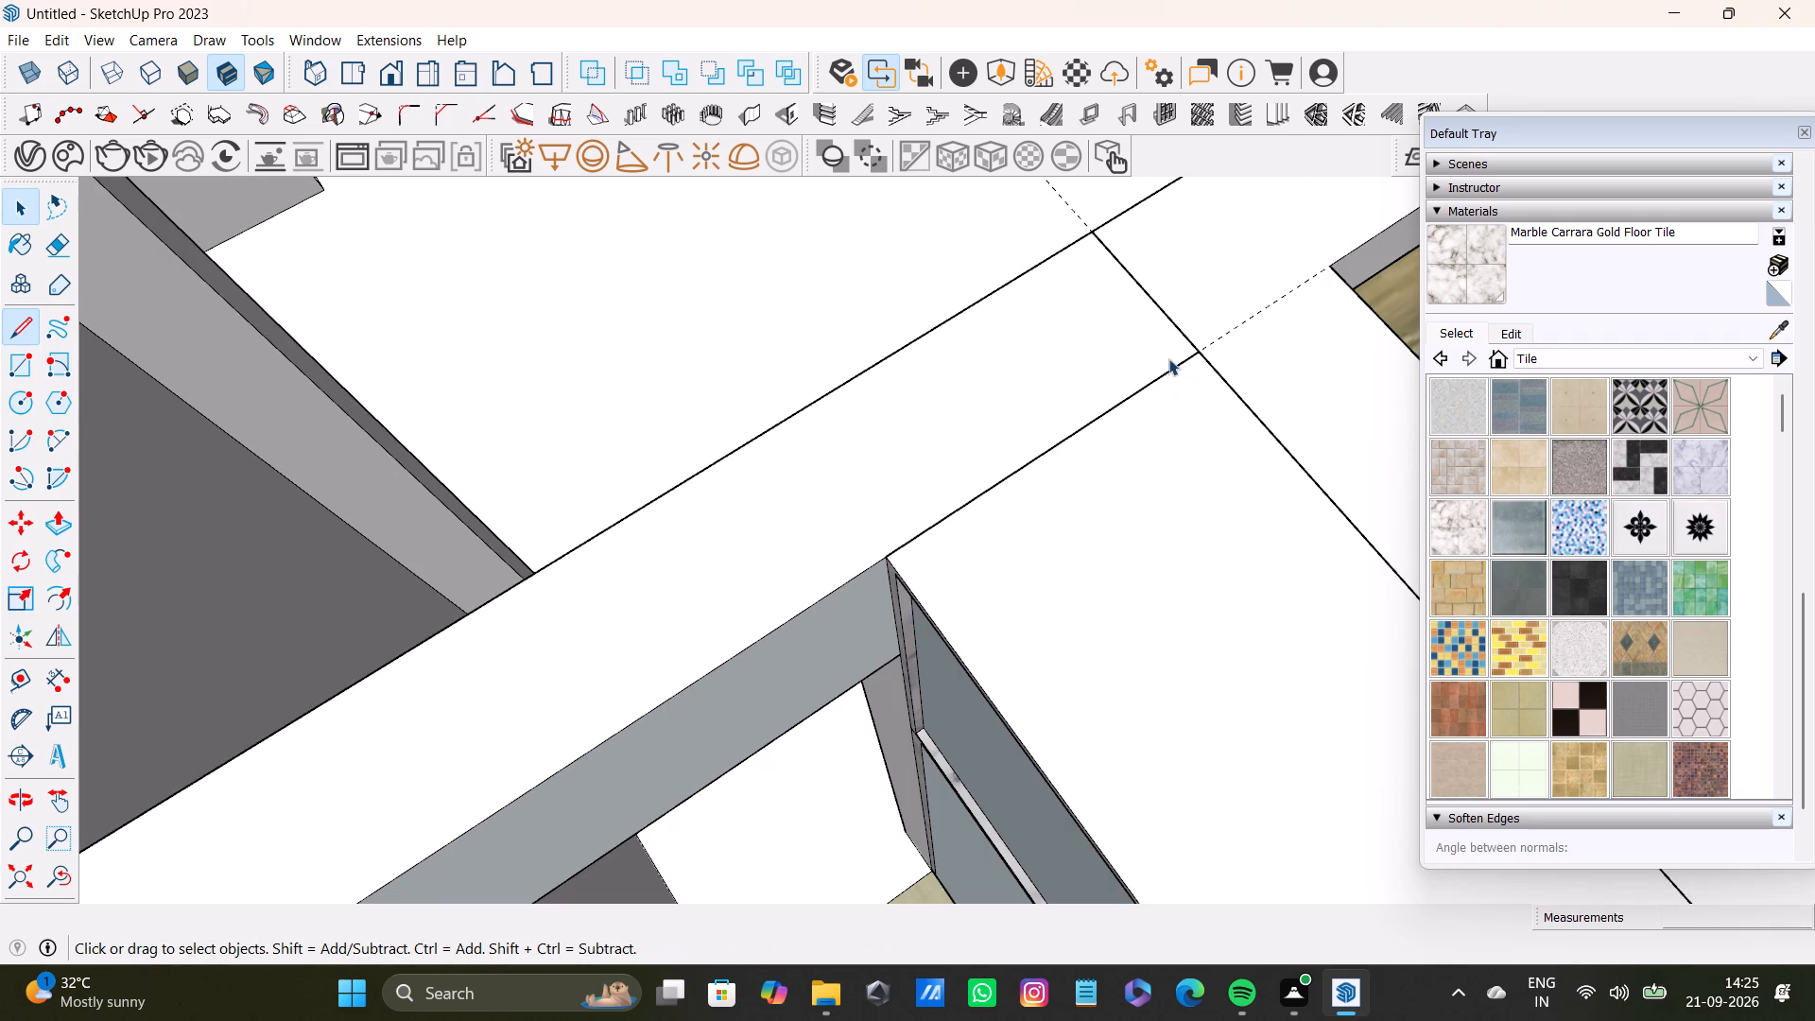
Delete the leftover pieces of the lengthwise wall-top line at both ends, where they extend past the cross lines.
left_click(1182, 330)
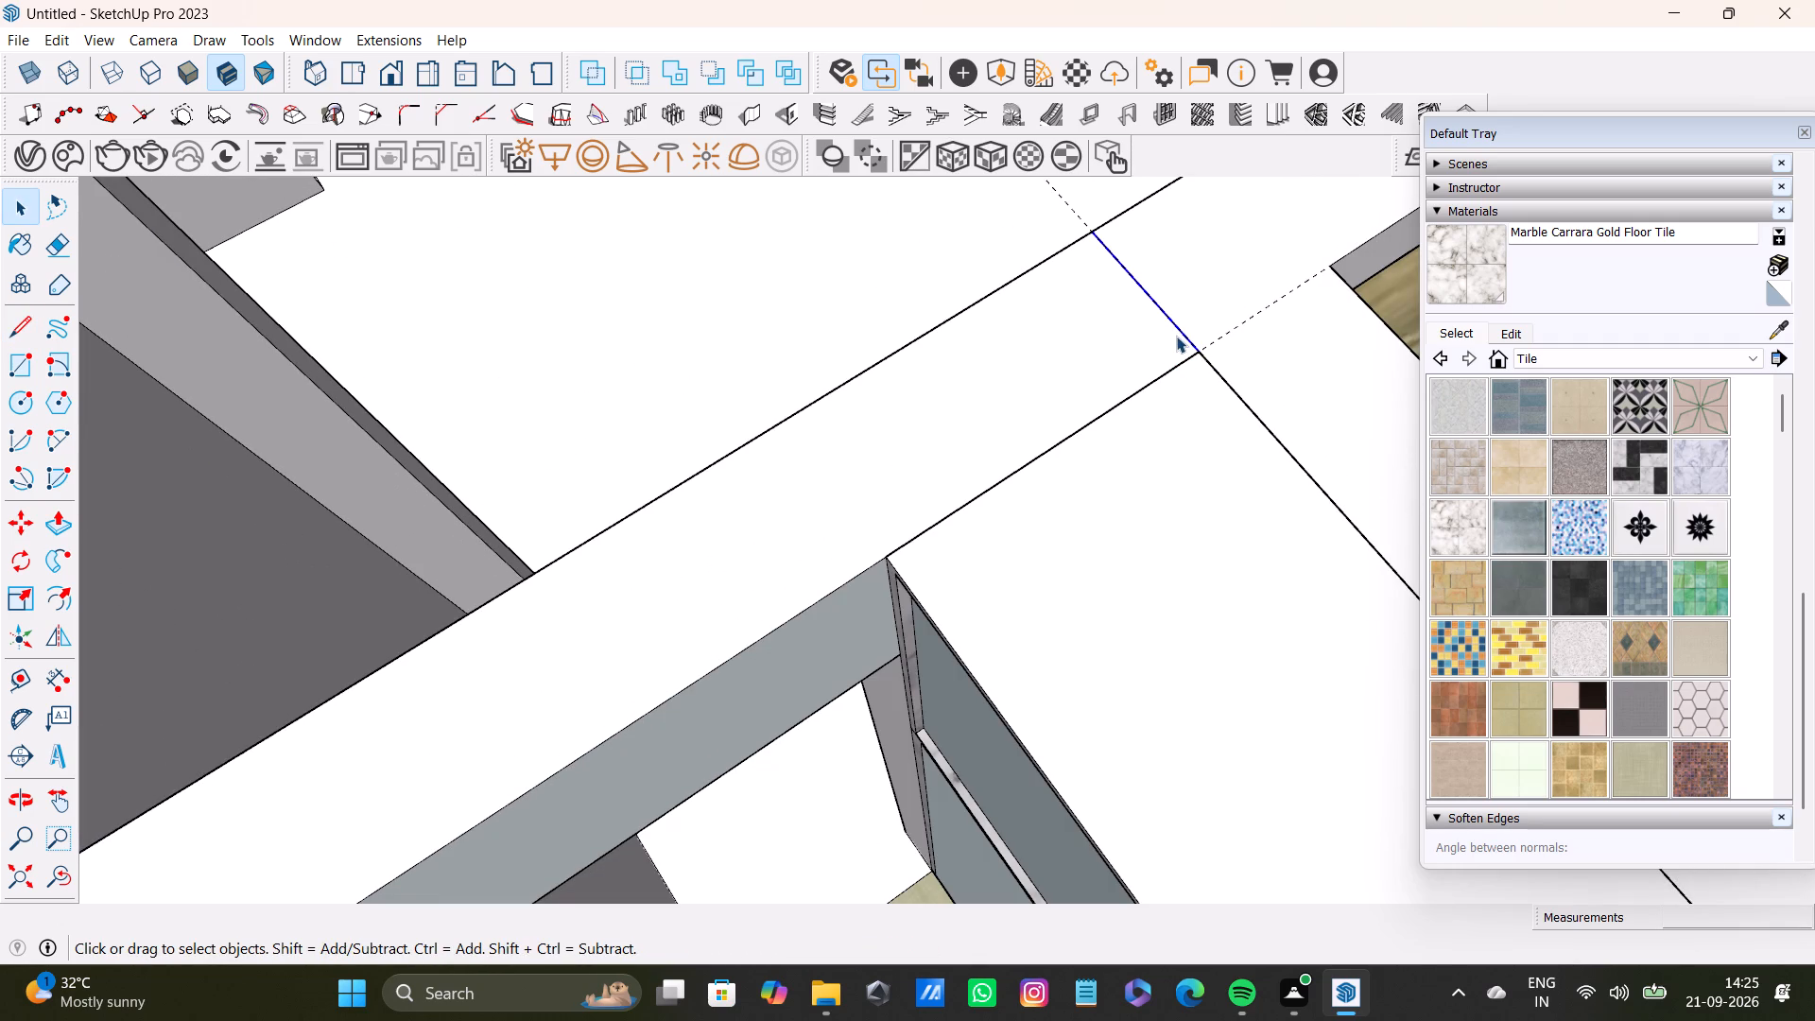
key("Delete")
scroll(604, 227, "down", 11)
middle_click_drag(1005, 697, 1084, 352, "shift")
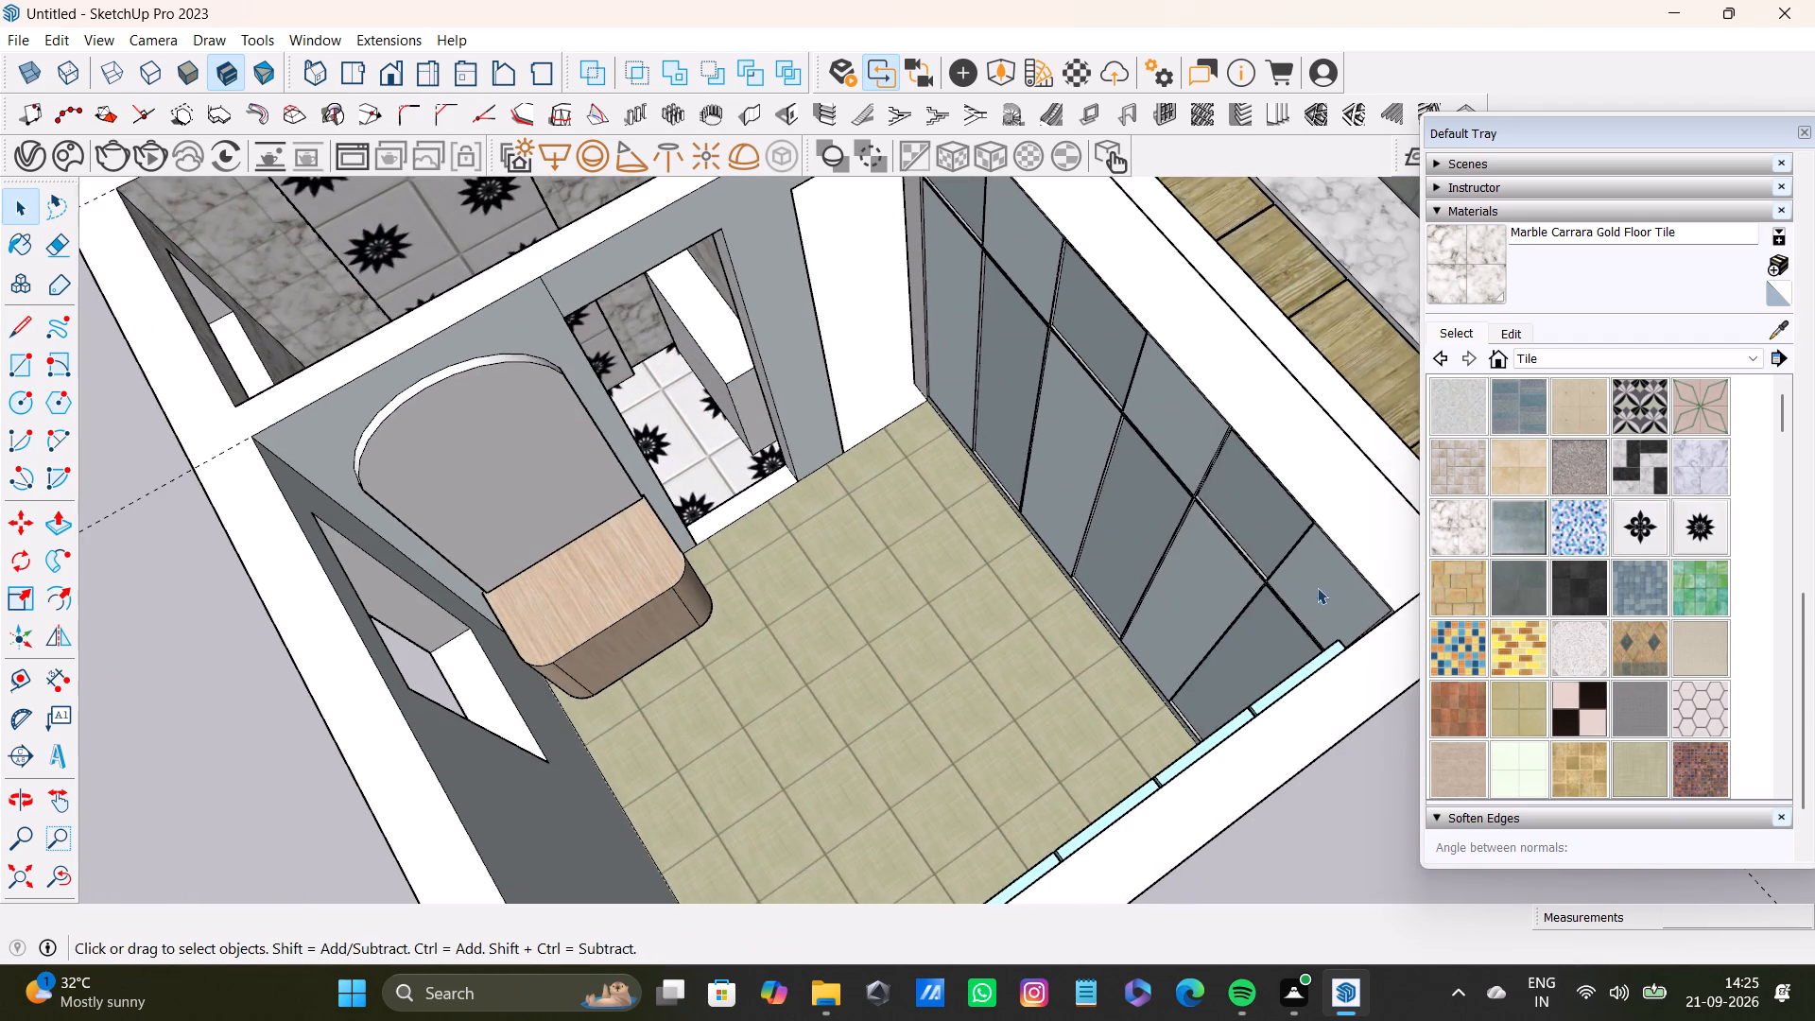
middle_click_drag(1318, 583, 1070, 580)
scroll(1149, 586, "up", 20)
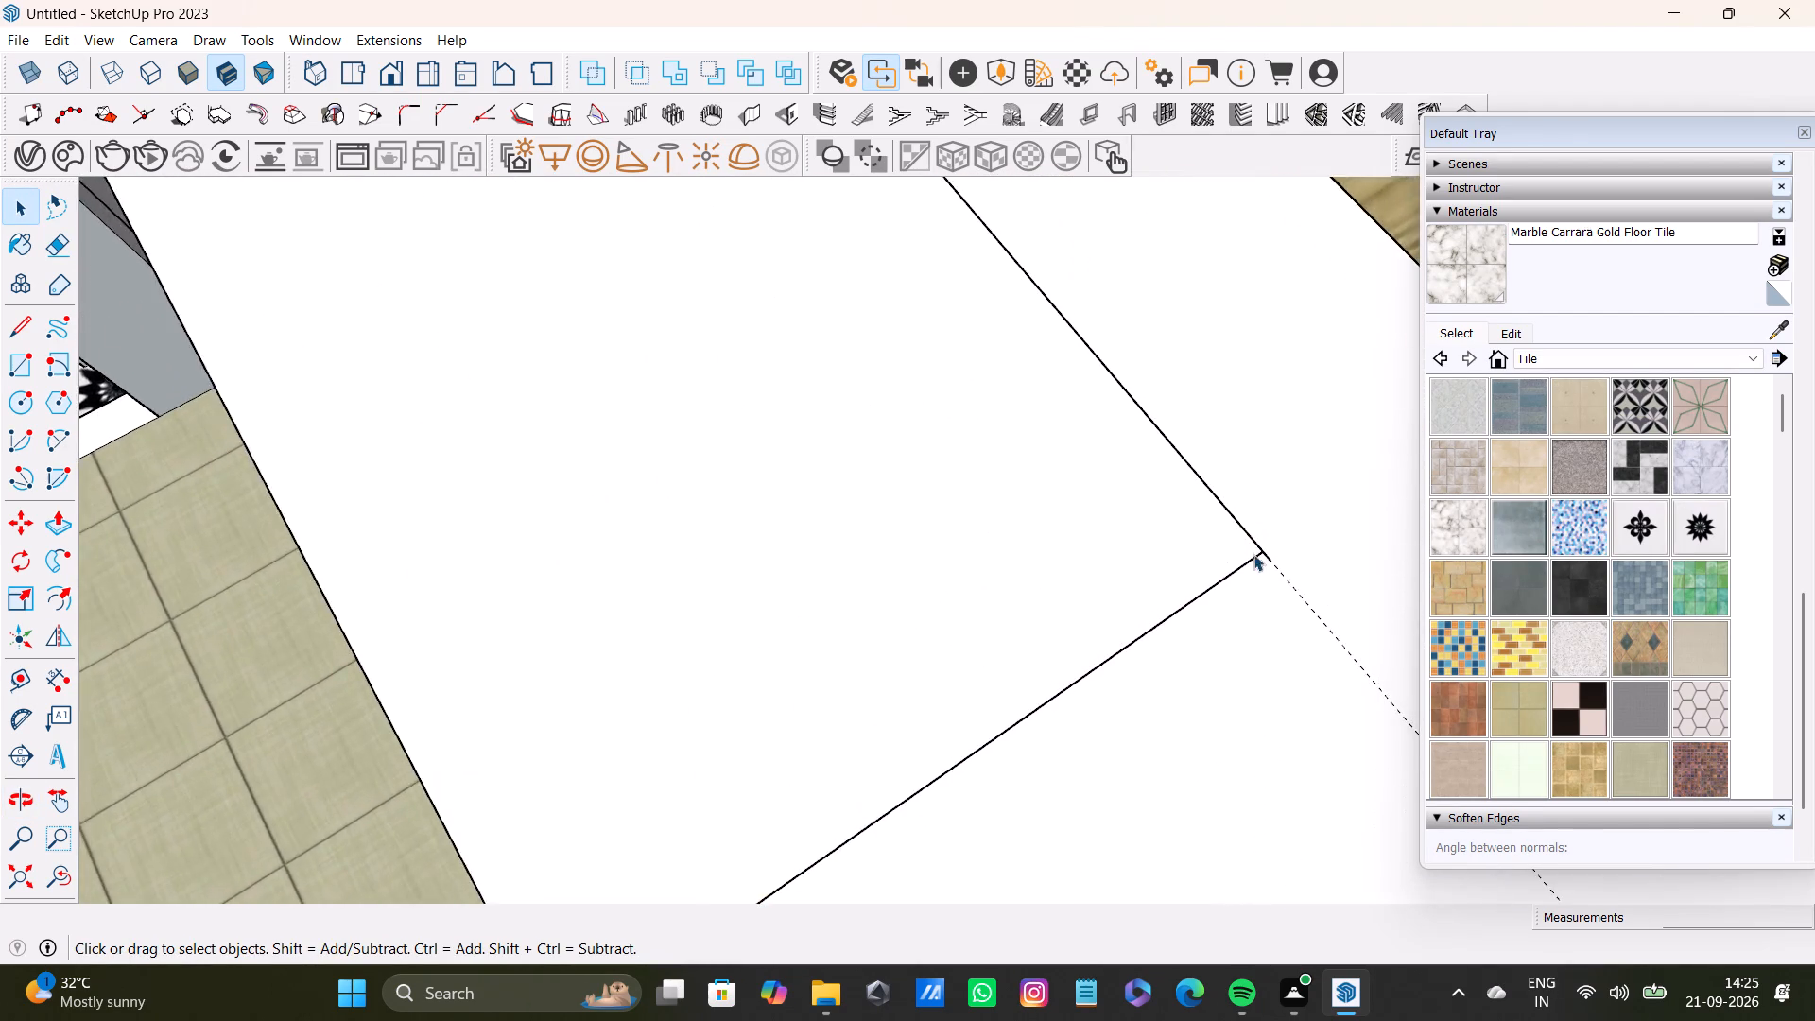
scroll(1253, 554, "up", 16)
left_click(1279, 527)
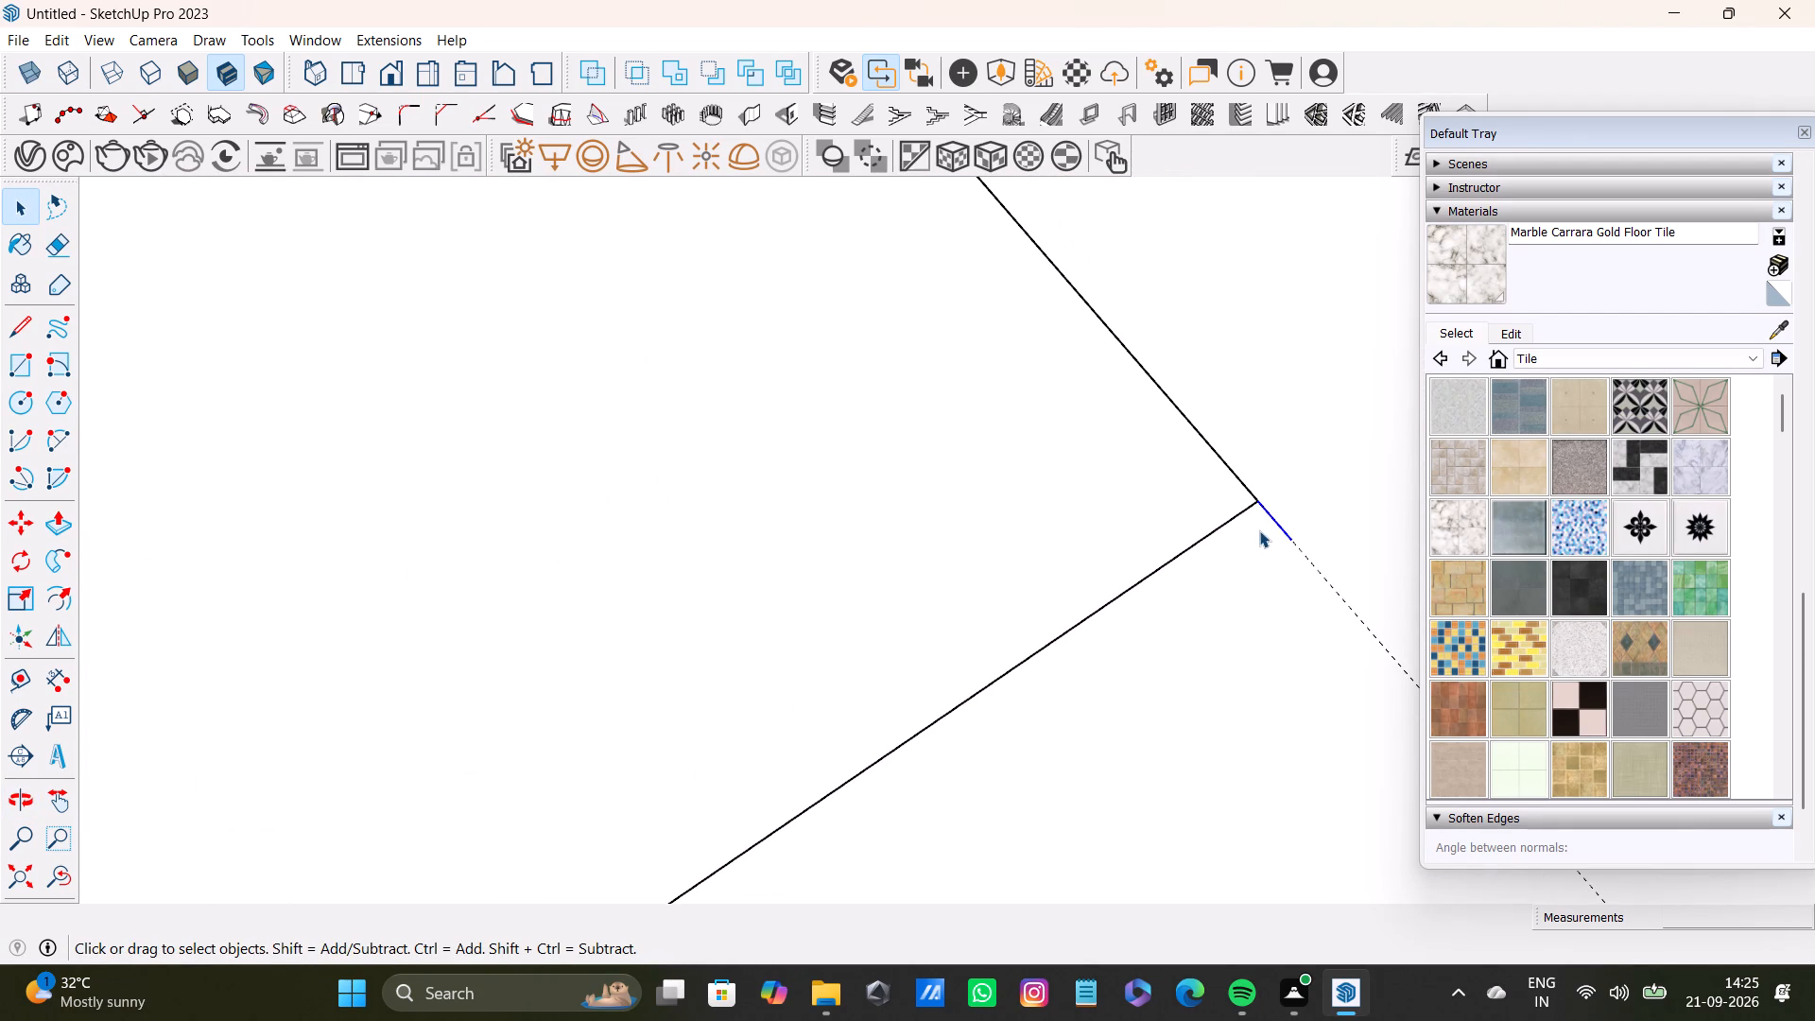
key("Delete")
Inspect the tiled-floor room, its dividing wall tops and the adjoining rooms from several sides.
scroll(969, 400, "down", 13)
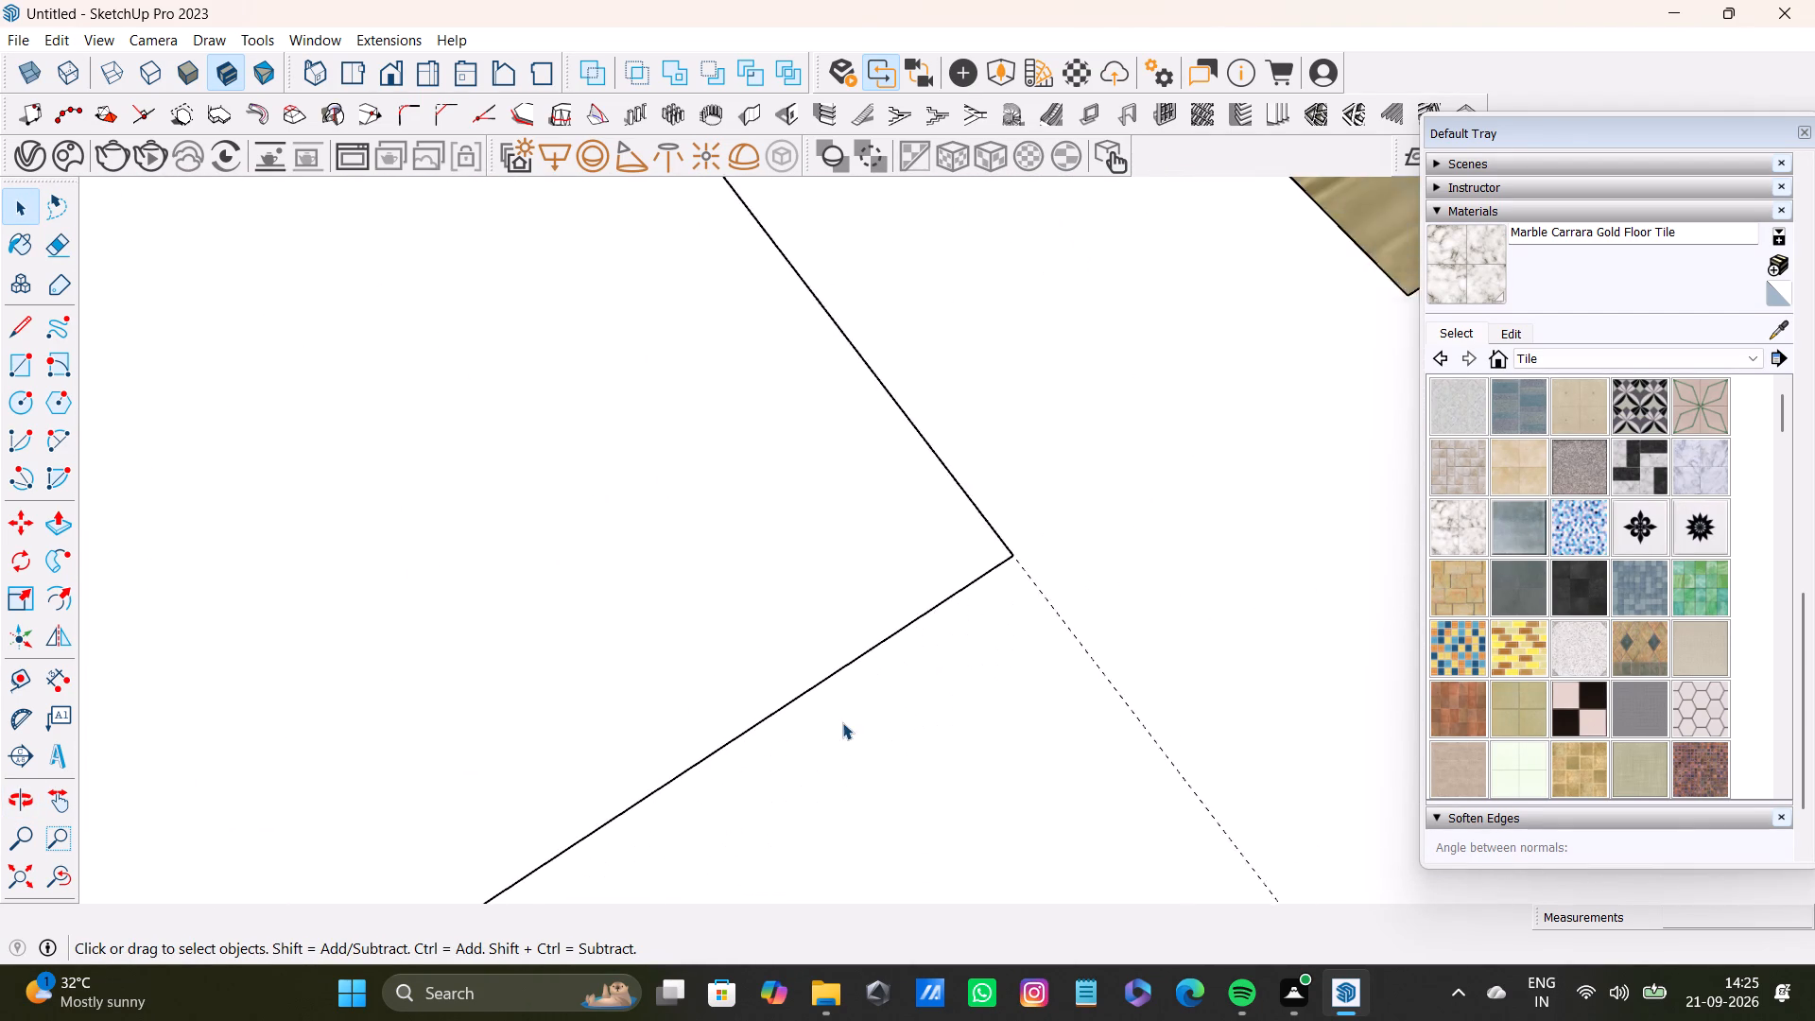
scroll(842, 722, "down", 20)
scroll(842, 722, "down", 6)
middle_click_drag(667, 700, 1057, 549)
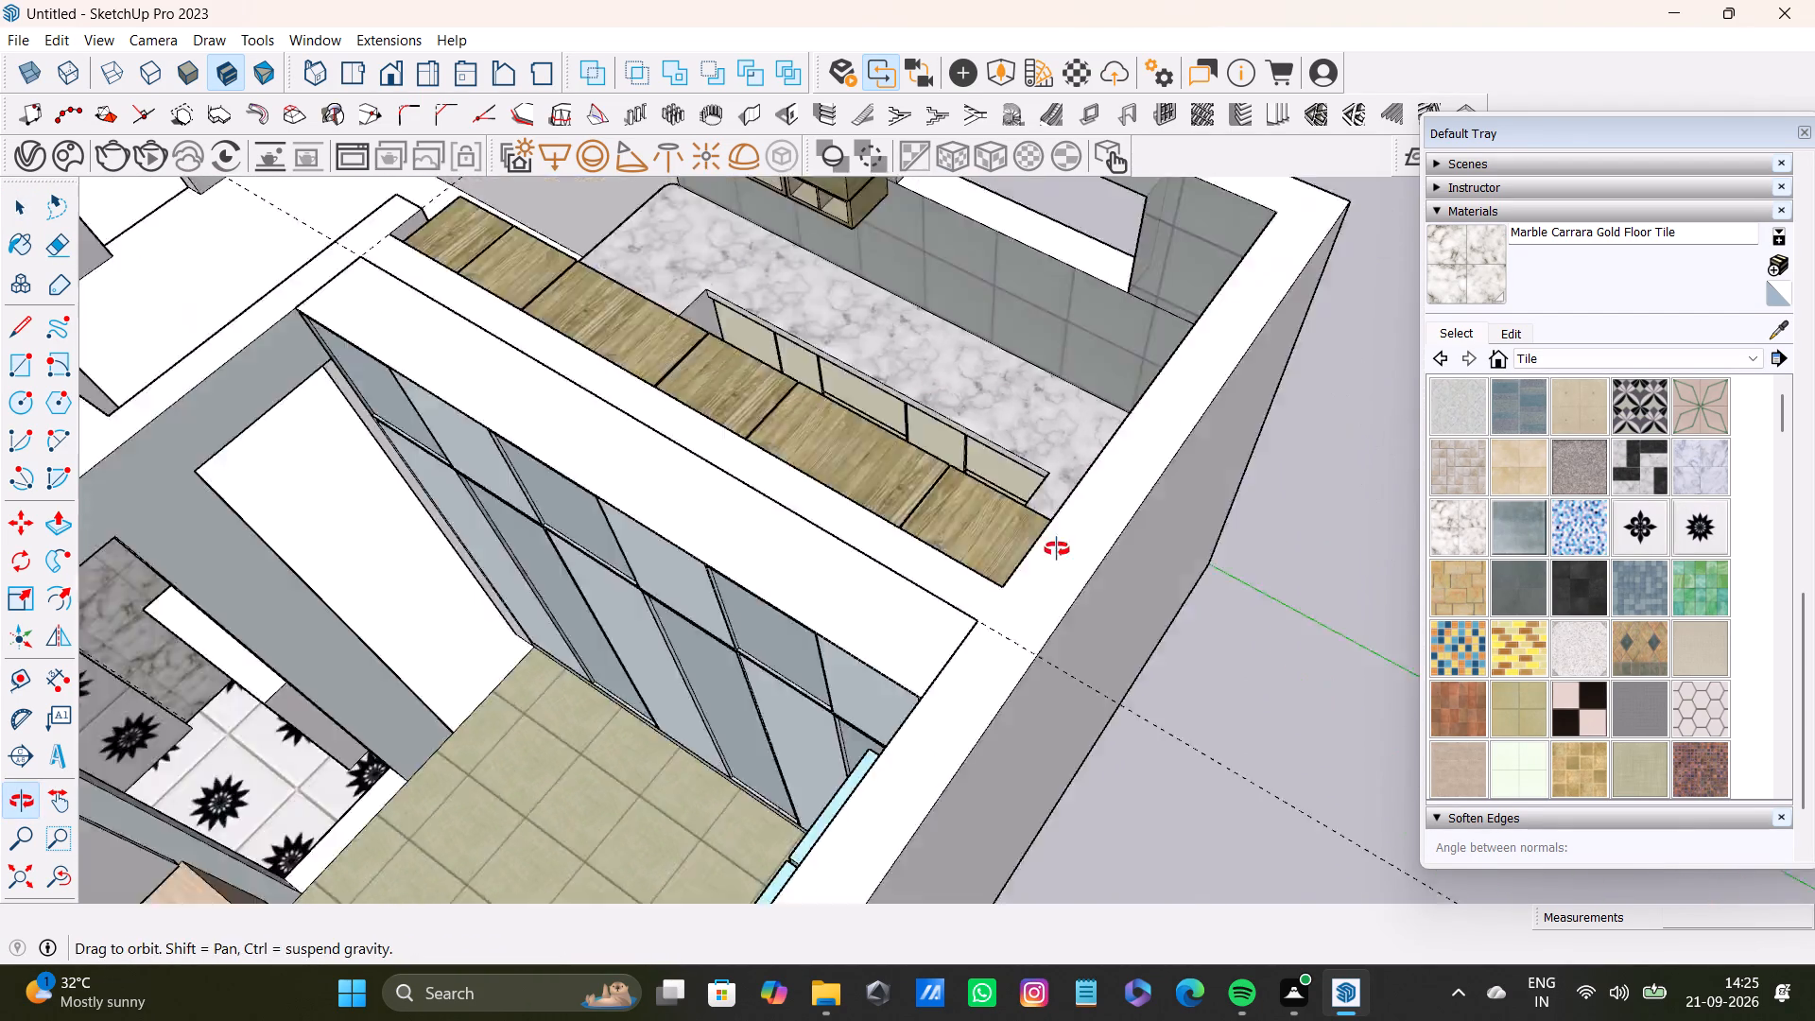
middle_click_drag(1057, 549, 1093, 535)
middle_click_drag(1055, 560, 1146, 433, "shift")
middle_click_drag(1096, 459, 1112, 147)
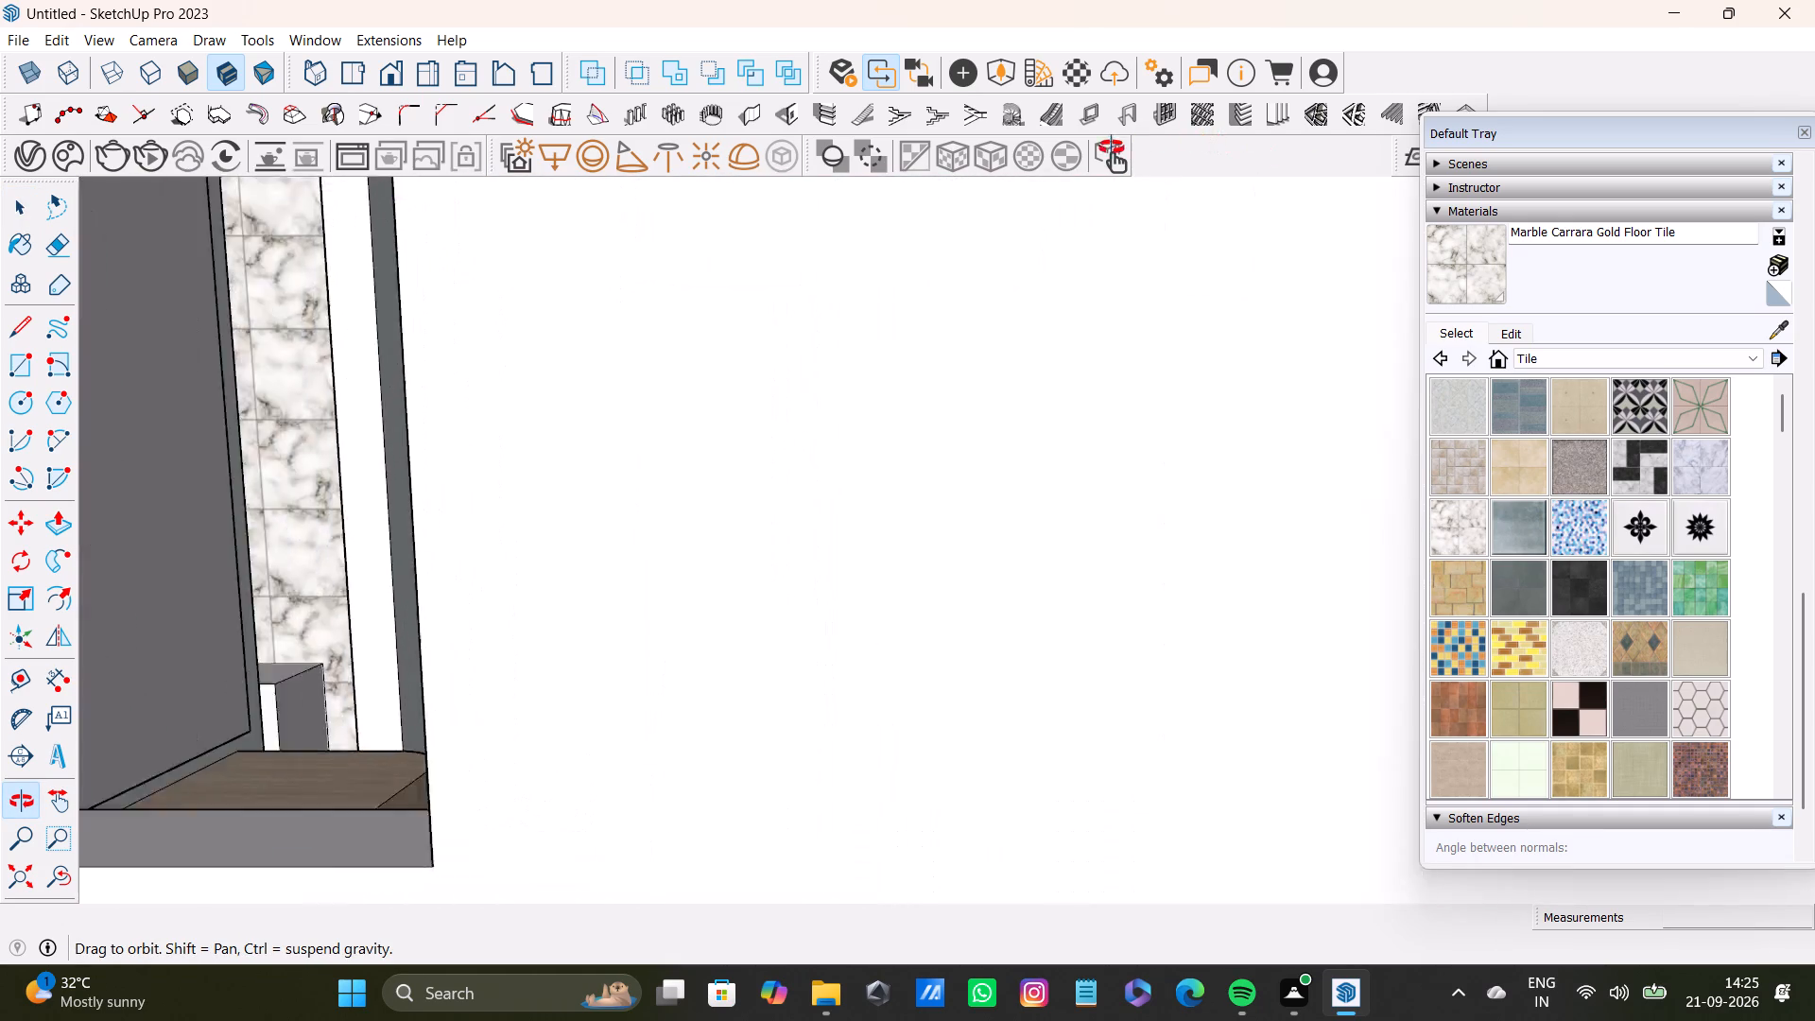
middle_click_drag(1112, 147, 972, 543)
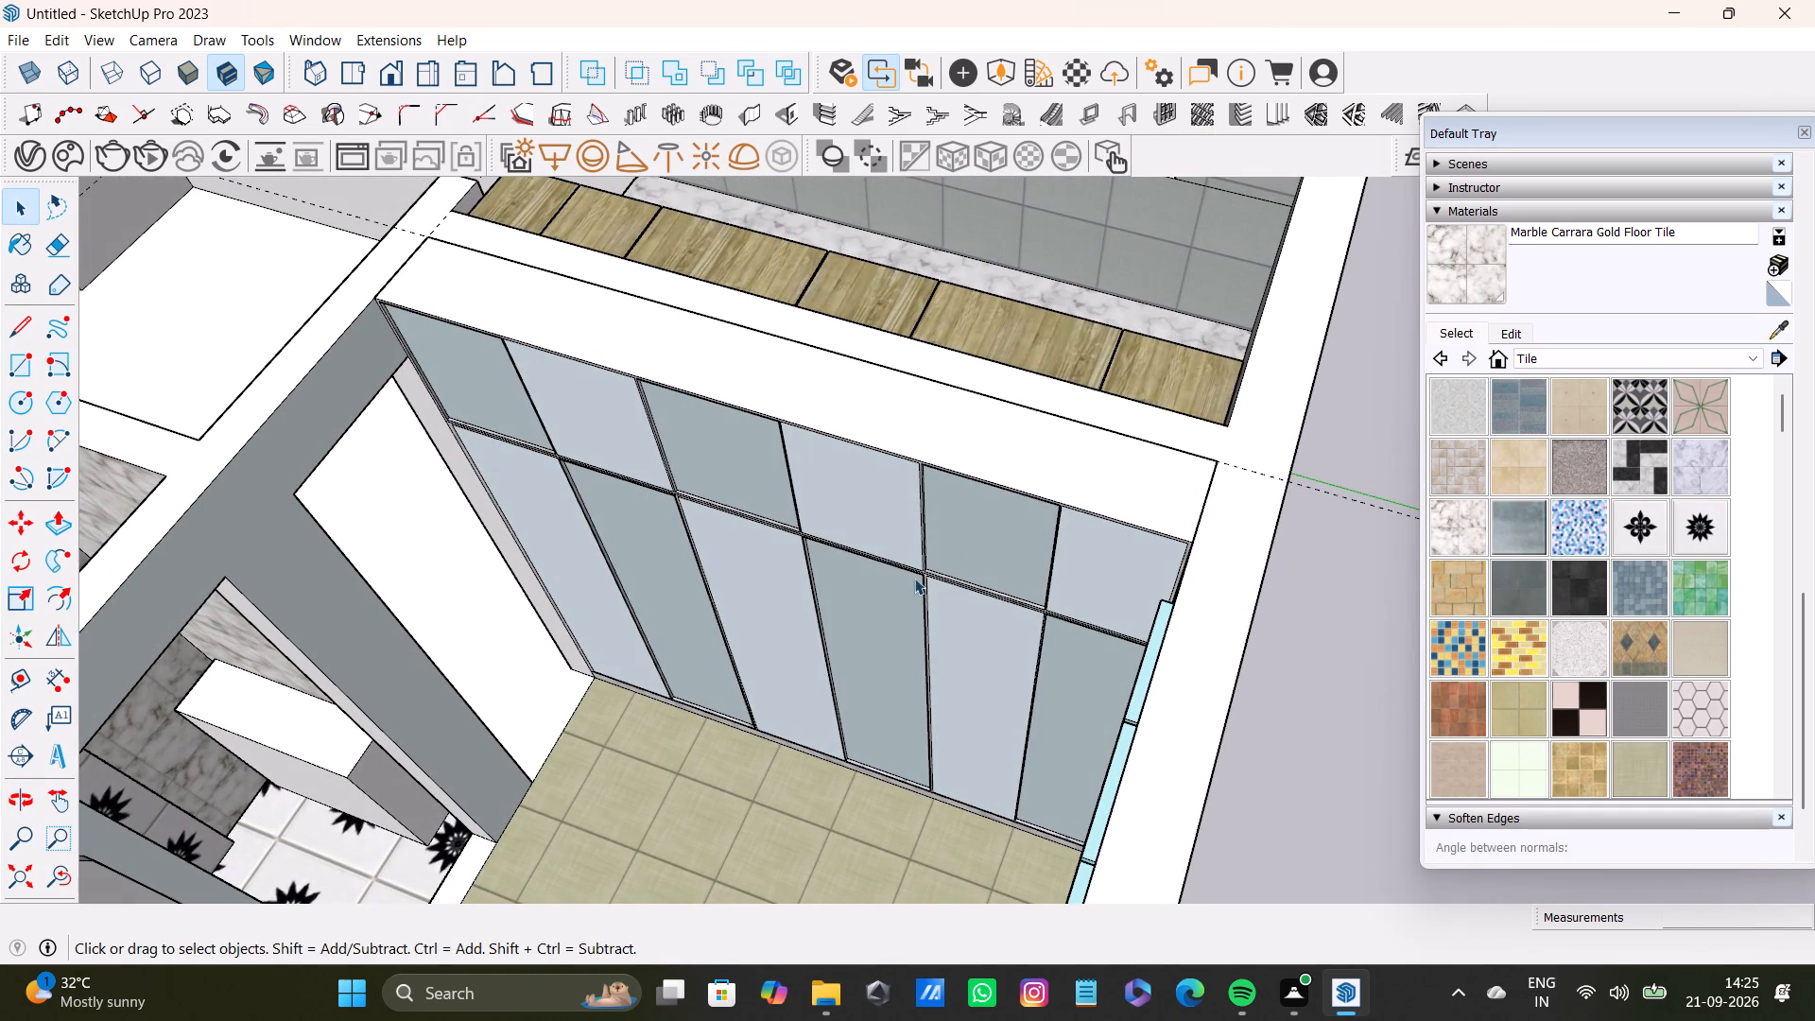
scroll(901, 583, "down", 3)
middle_click_drag(881, 550, 924, 416, "shift")
scroll(918, 419, "down", 6)
middle_click_drag(930, 466, 1248, 416)
scroll(961, 546, "up", 3)
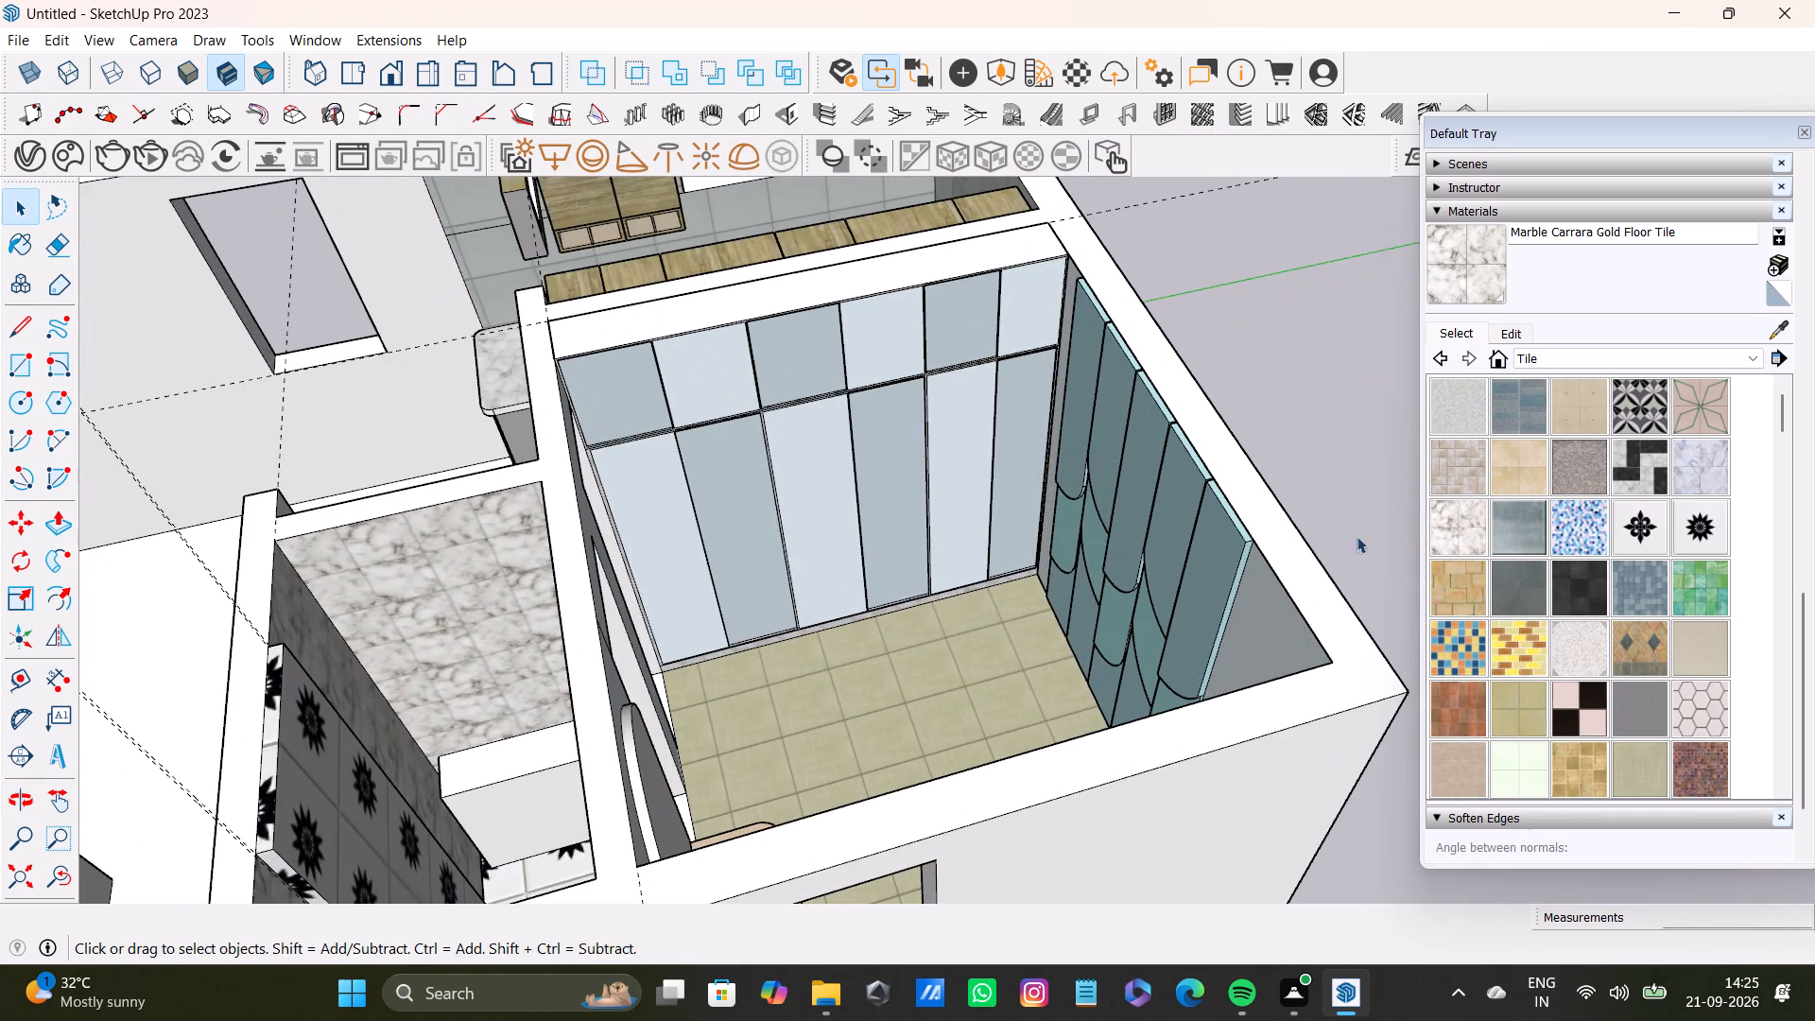
middle_click(1357, 536)
middle_click_drag(1032, 575, 1340, 606)
scroll(1199, 478, "up", 3)
middle_click_drag(1198, 477, 1133, 550, "shift")
middle_click_drag(1020, 502, 1352, 599)
scroll(1244, 574, "down", 4)
middle_click_drag(1246, 570, 1052, 423)
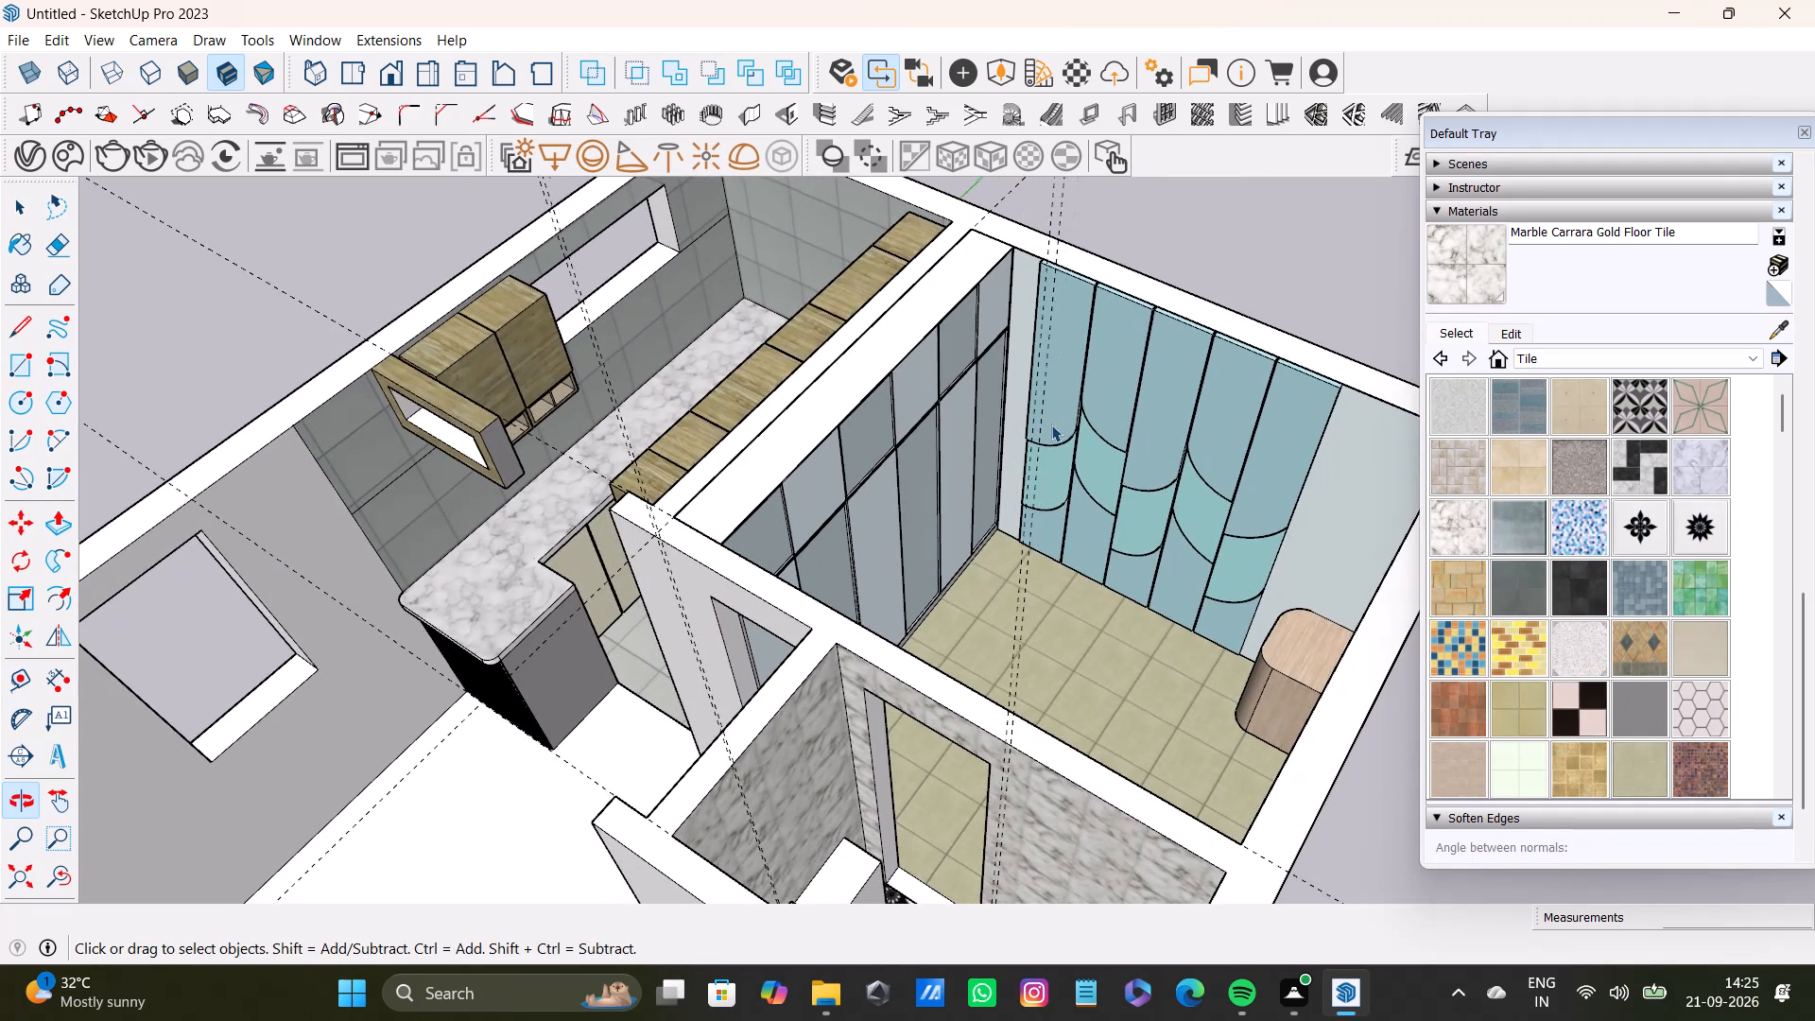
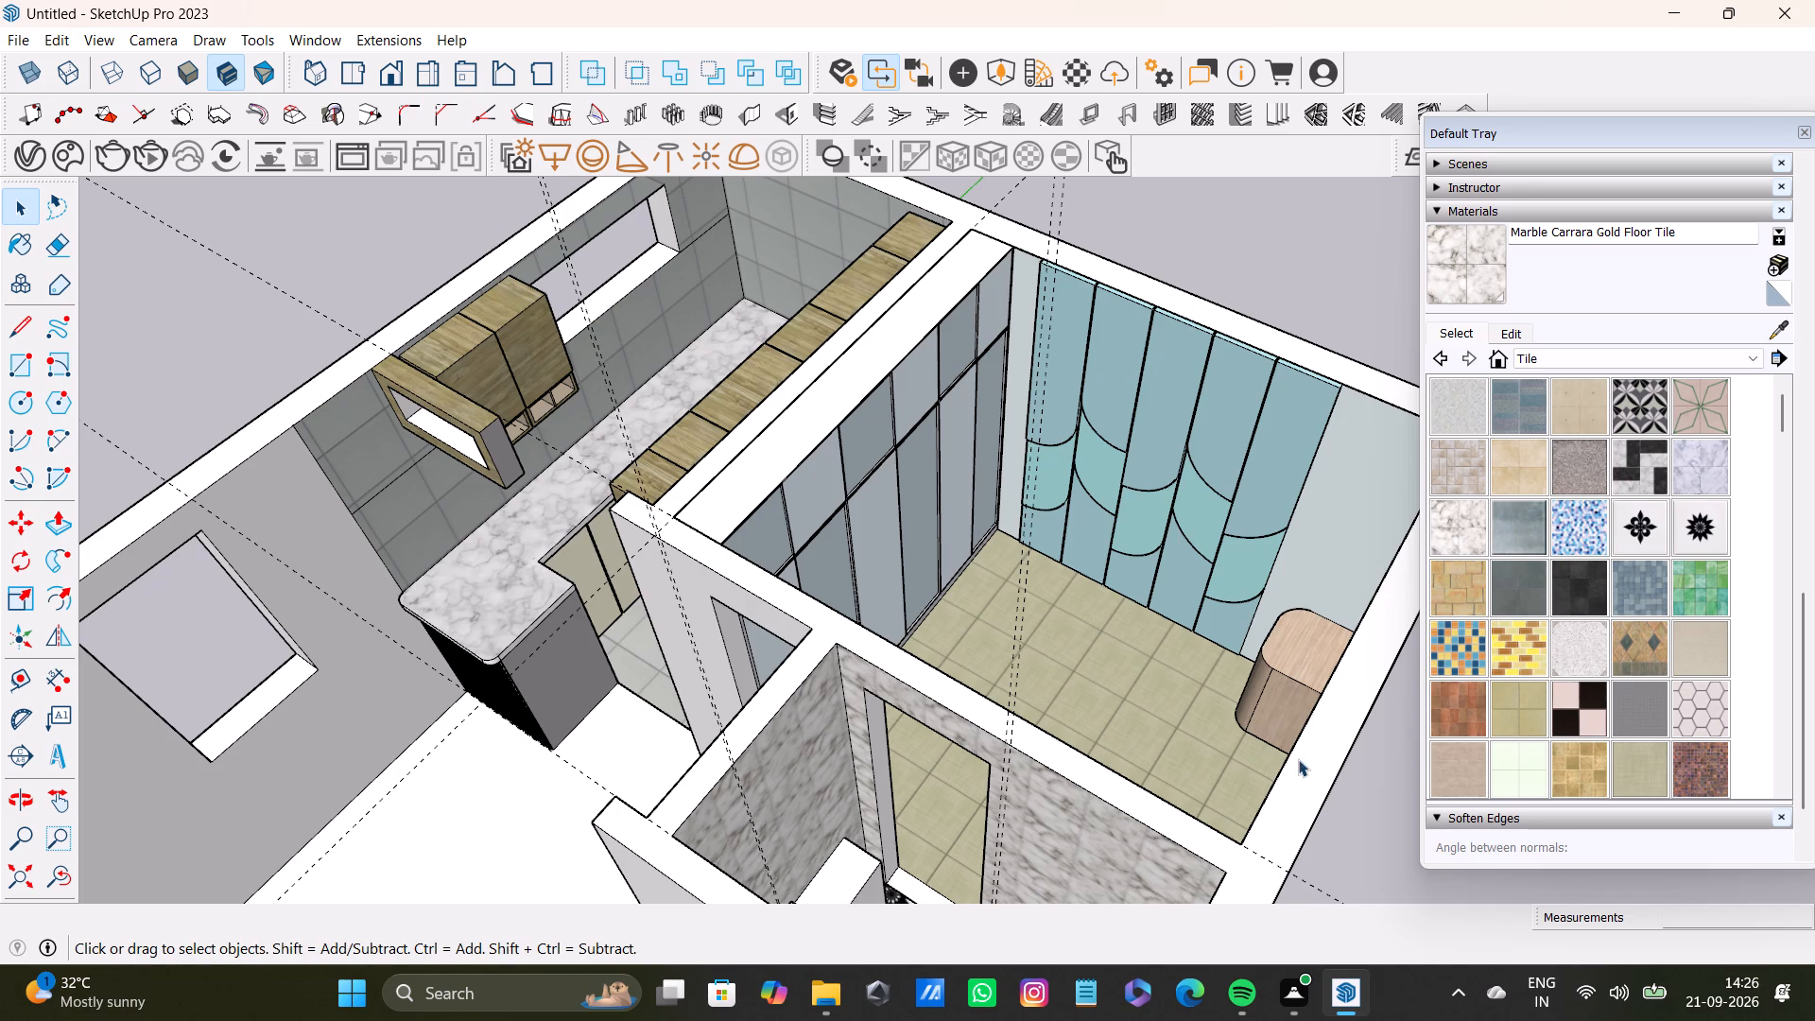
Examine the wall tops and interiors of the tiled-floor room, the adjoining bathroom and the kitchen from several sides.
key("space")
scroll(919, 742, "down", 7)
middle_click_drag(918, 740, 928, 785)
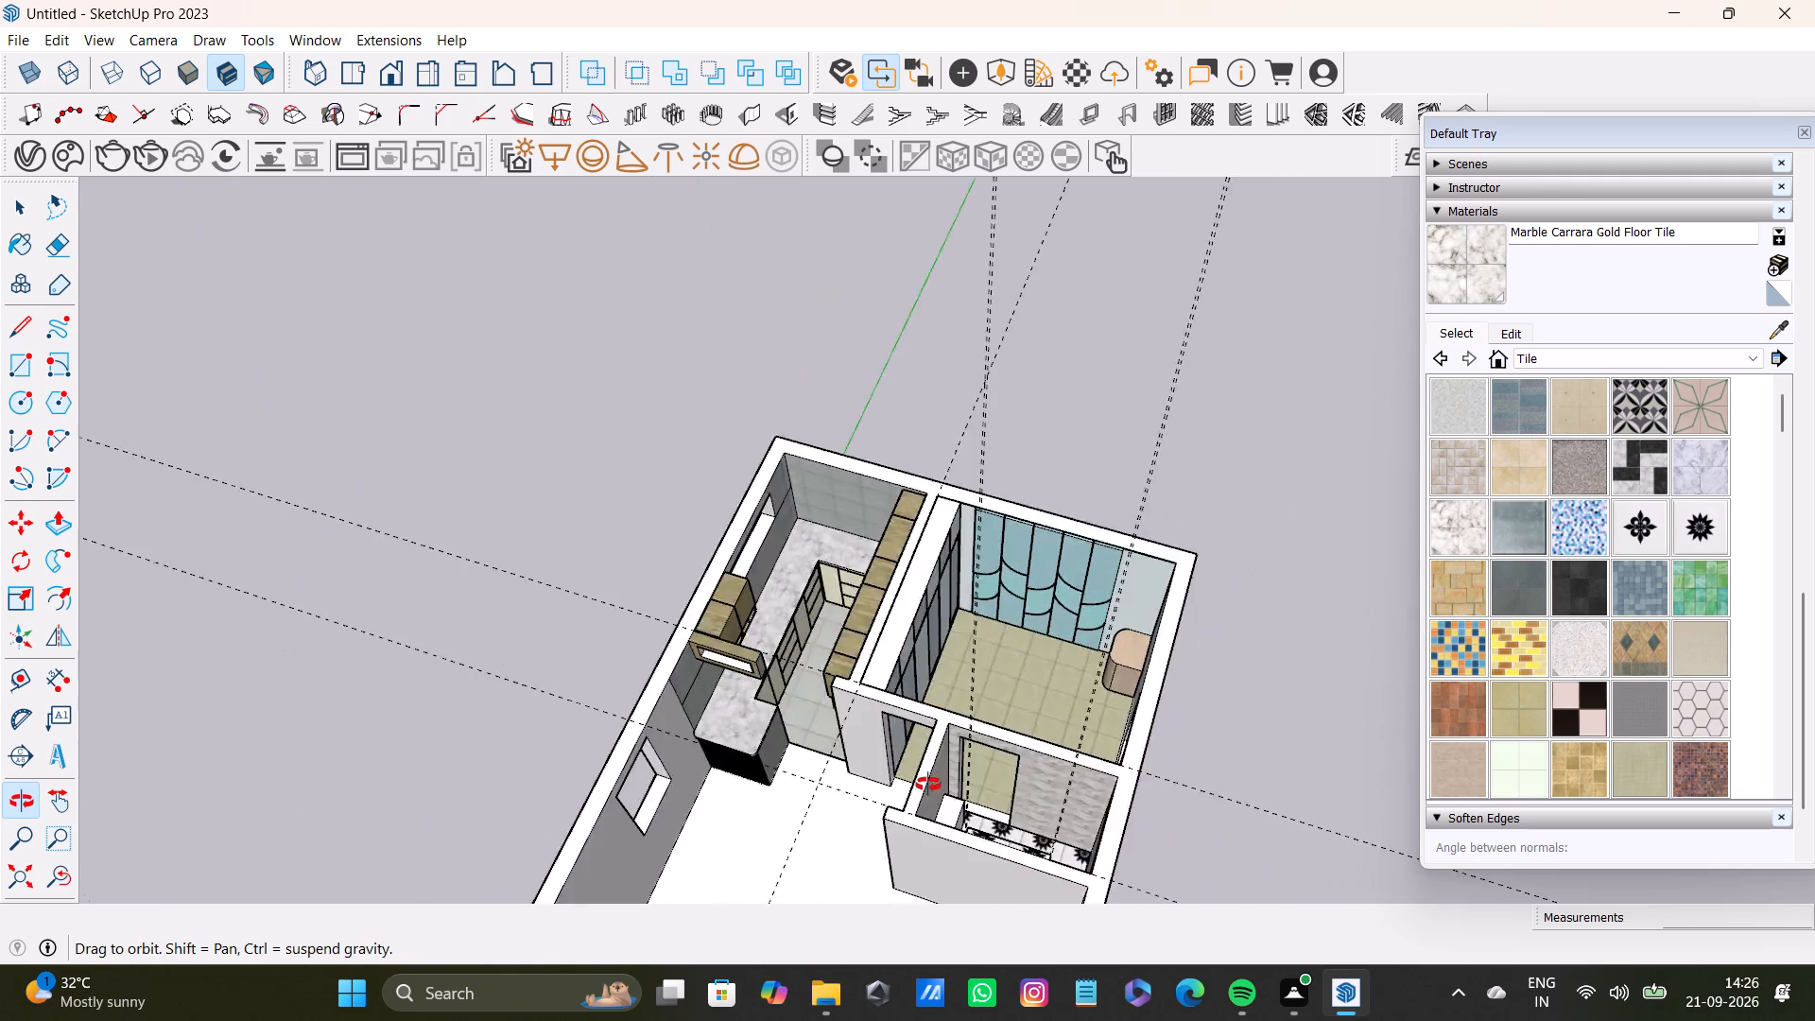
middle_click_drag(928, 785, 493, 759)
scroll(718, 642, "up", 8)
middle_click_drag(723, 649, 721, 800)
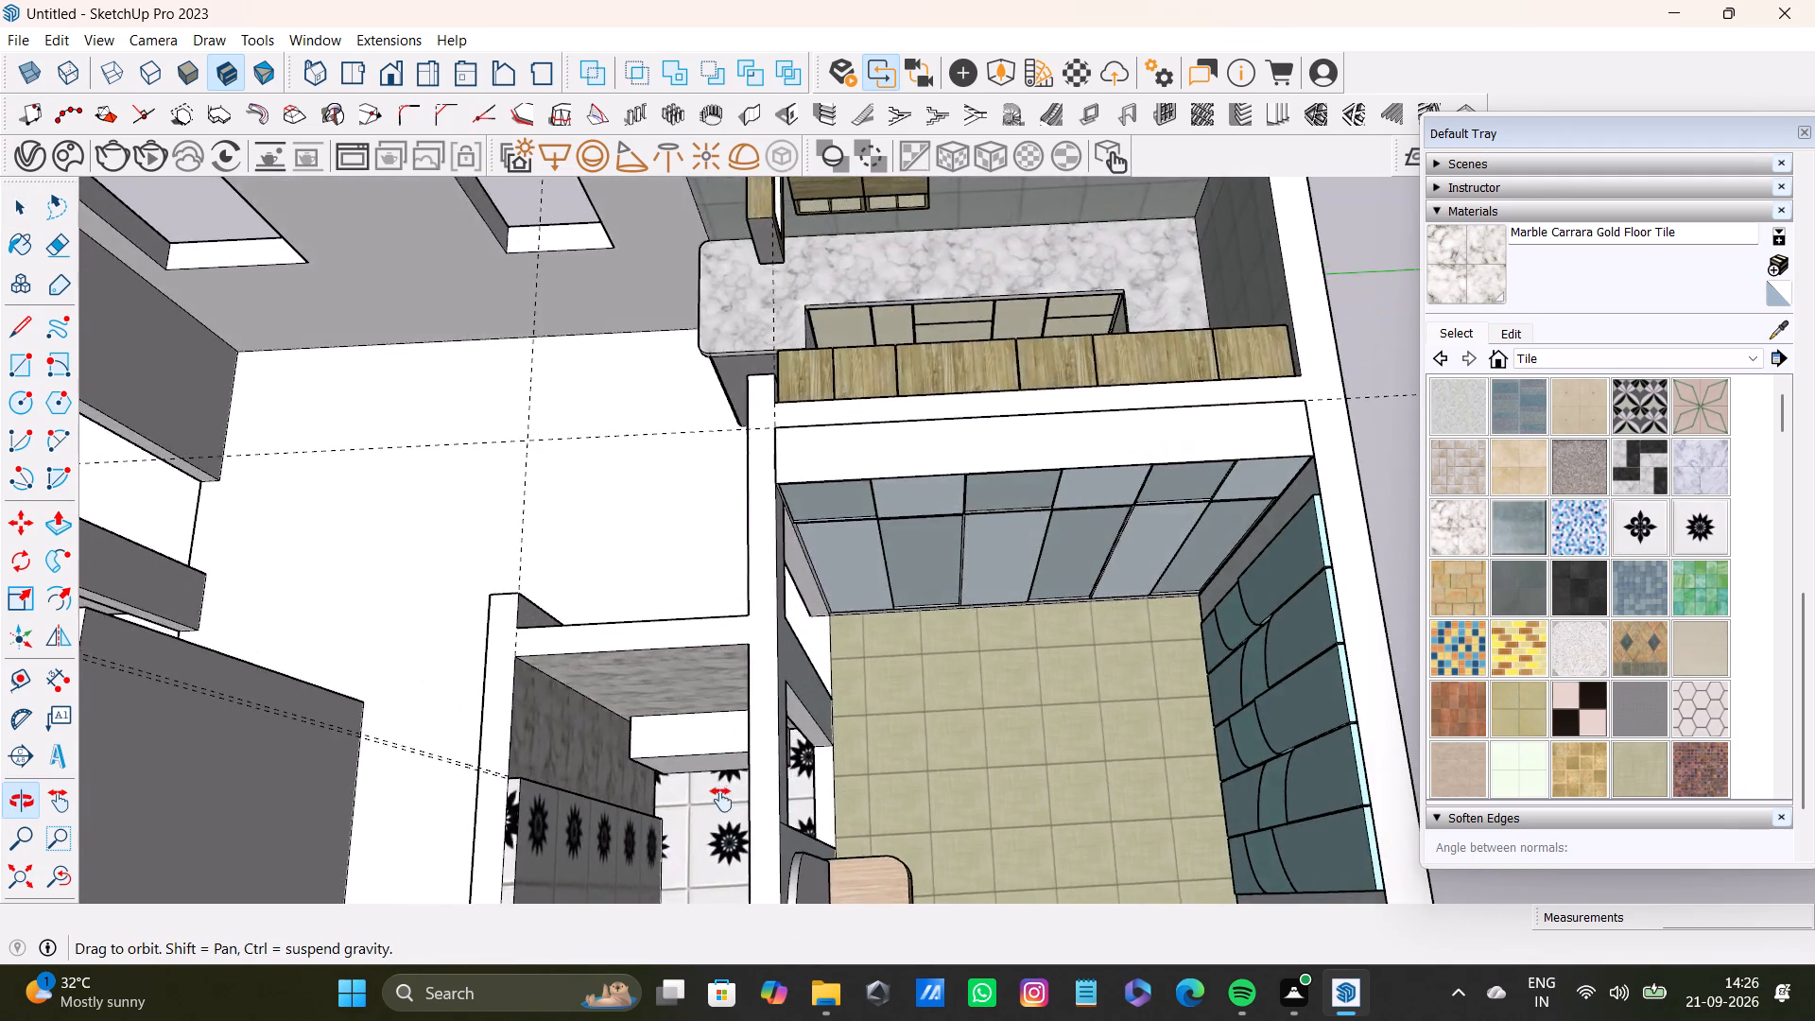
middle_click_drag(721, 800, 808, 590)
scroll(804, 586, "up", 4)
scroll(803, 587, "down", 7)
scroll(803, 590, "up", 1)
middle_click_drag(803, 590, 1136, 678)
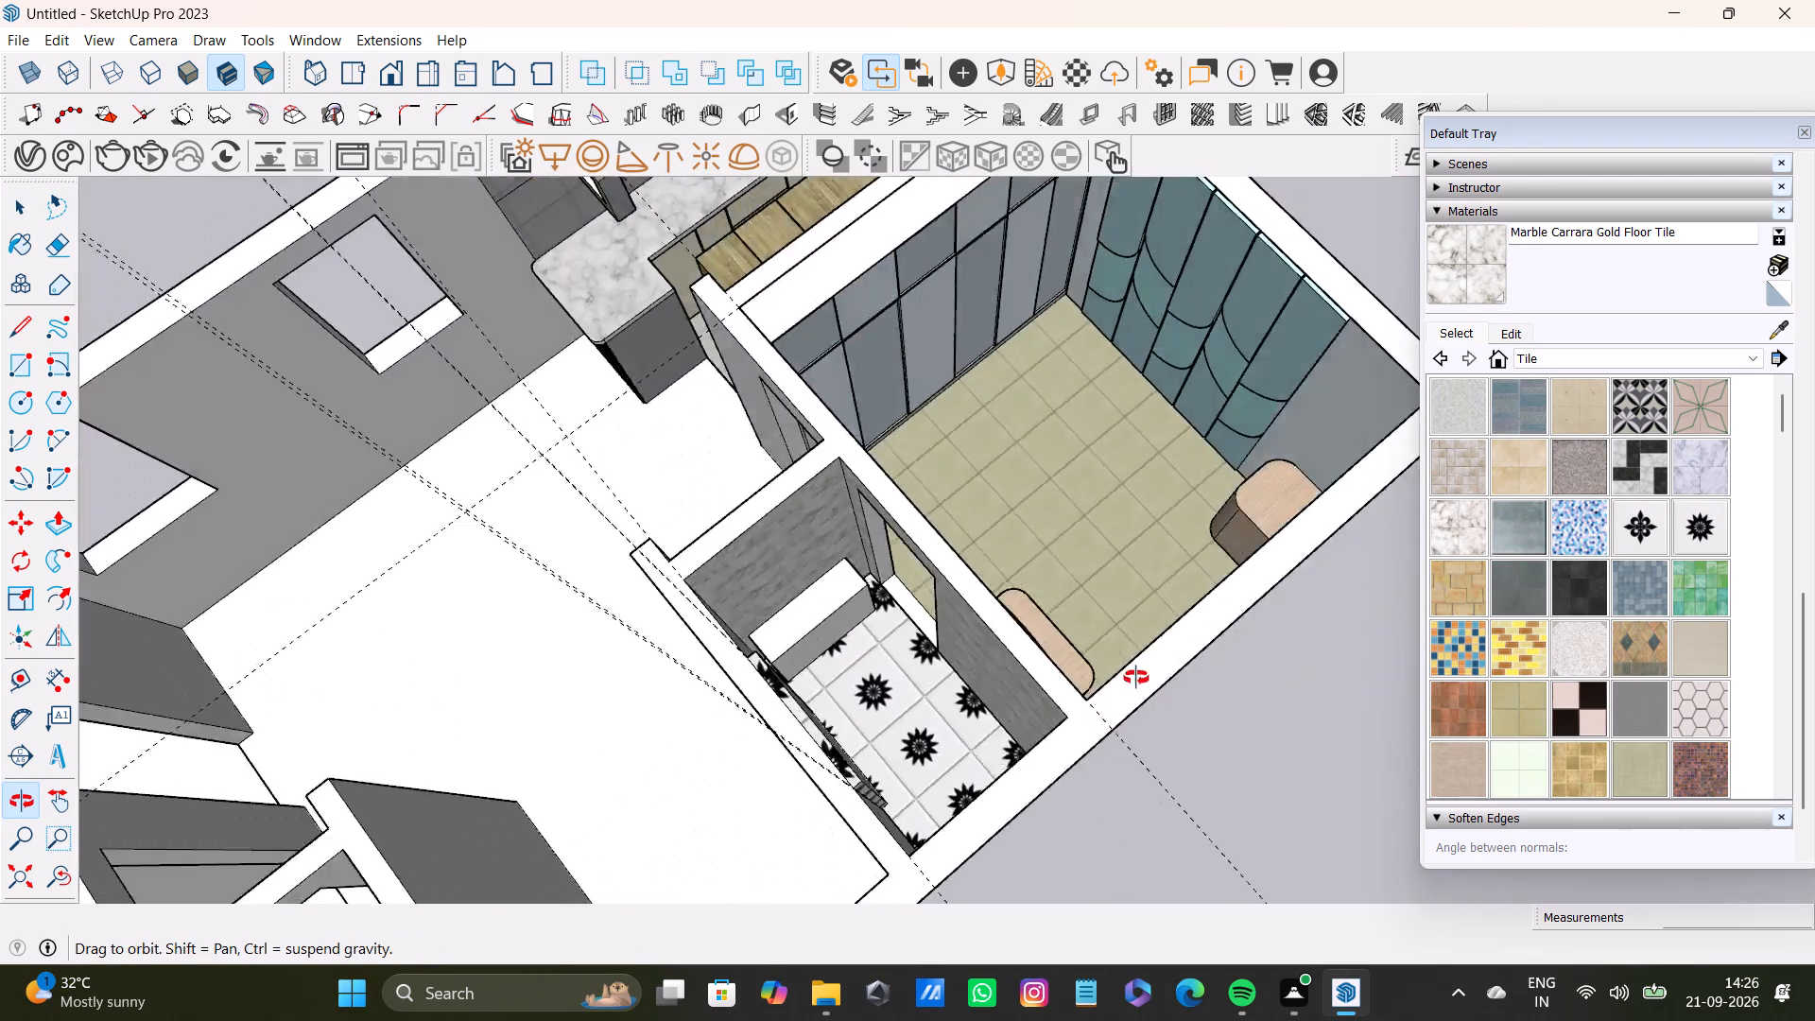
middle_click_drag(1136, 678, 1200, 362)
scroll(994, 423, "up", 3)
scroll(976, 439, "down", 6)
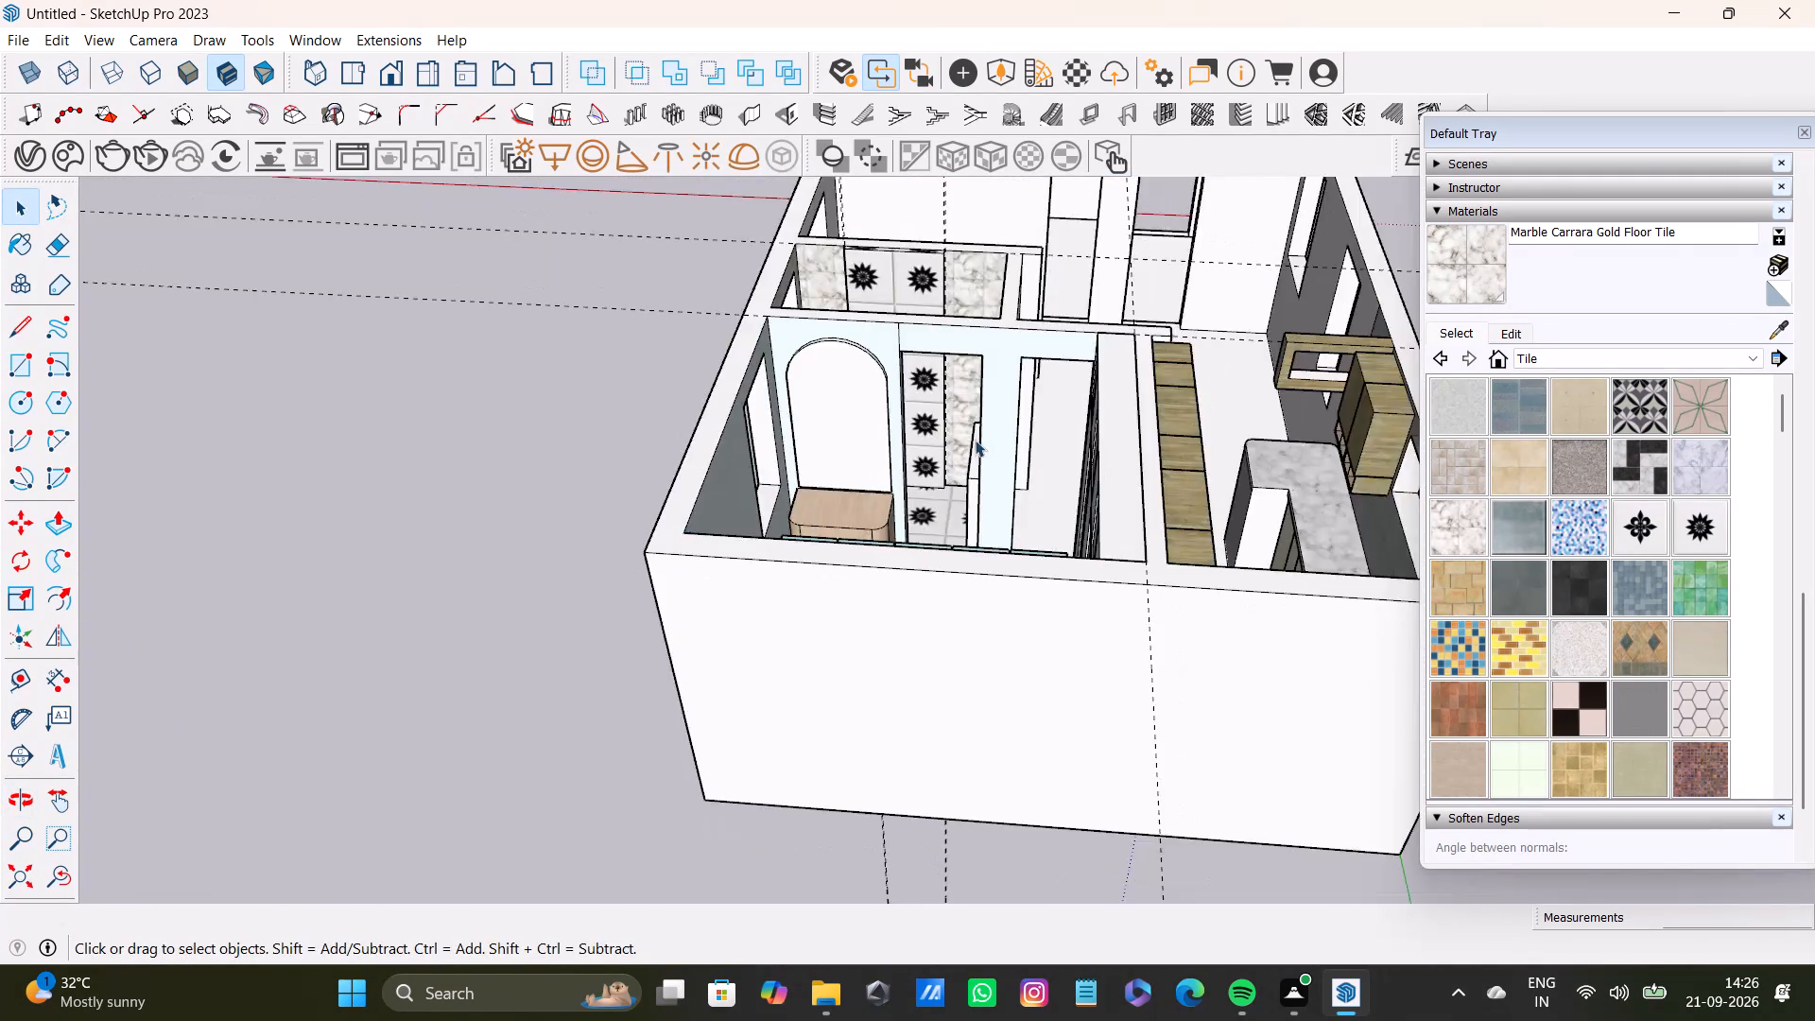
scroll(975, 440, "down", 1)
middle_click_drag(974, 440, 477, 490)
scroll(569, 444, "down", 7)
scroll(790, 430, "up", 3)
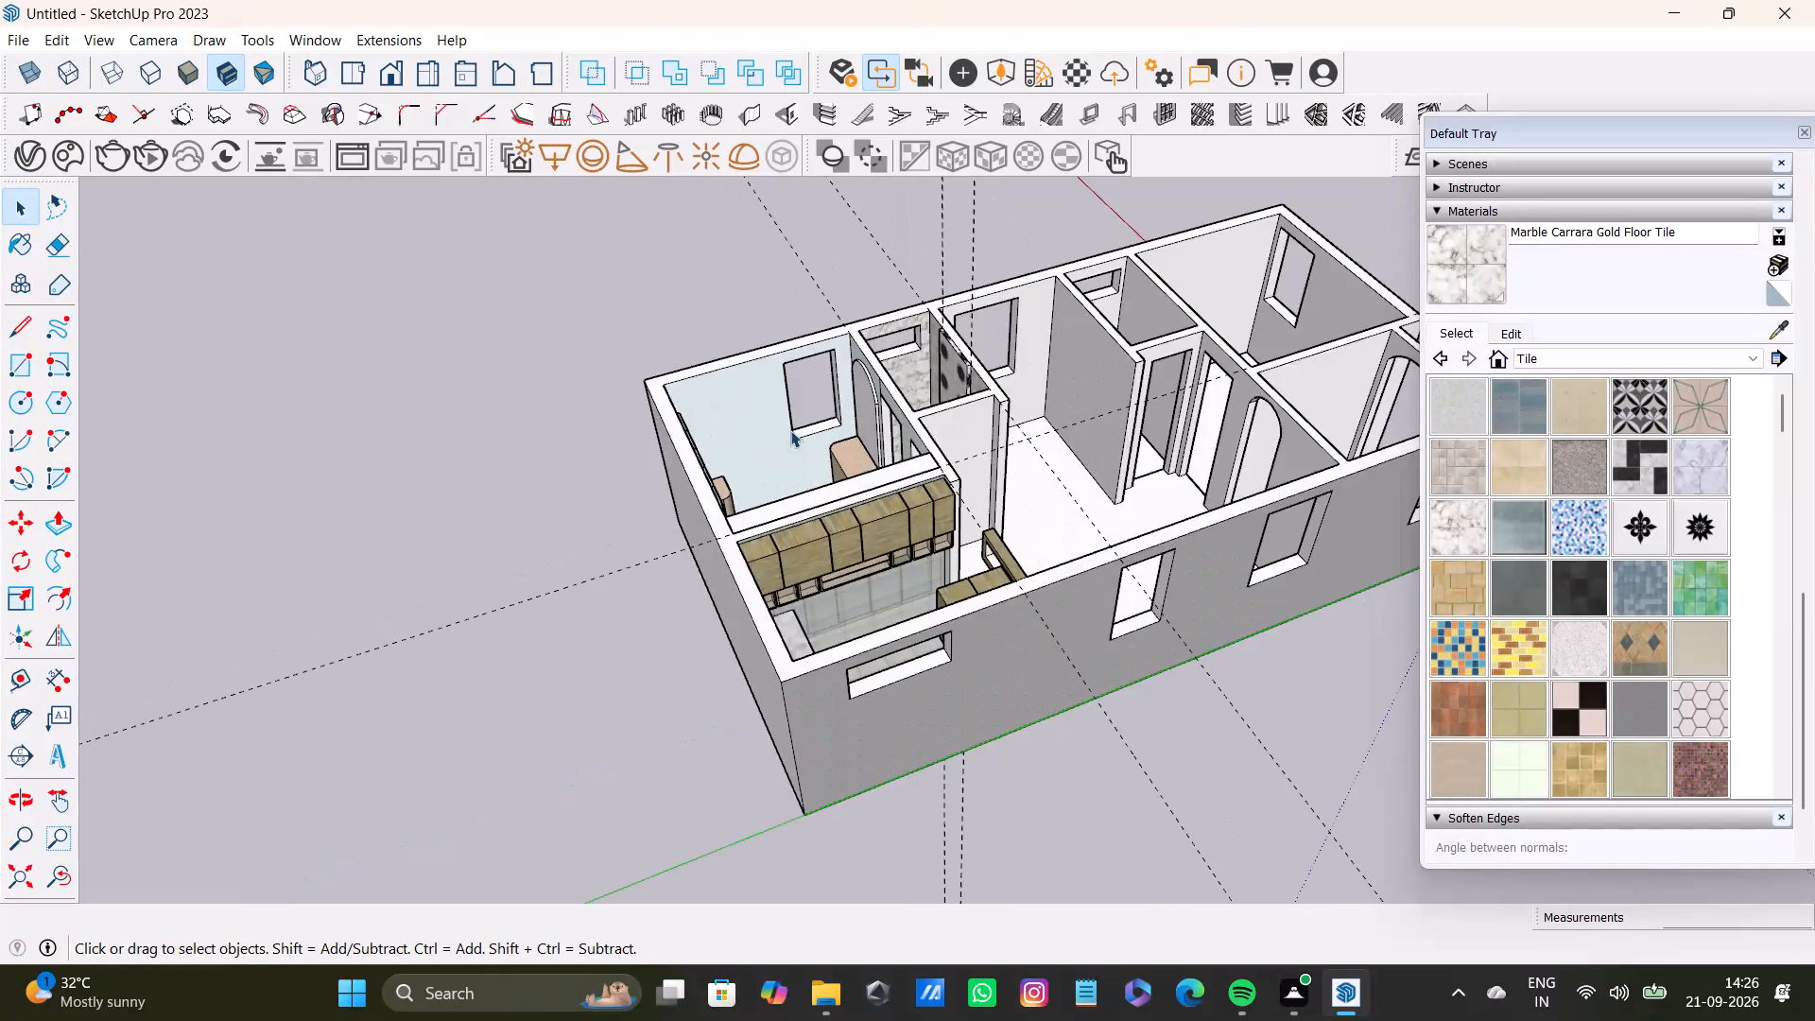
Examine the kitchen's wall cabinets up close and select the tiled wall face beneath them.
scroll(790, 430, "up", 4)
scroll(889, 493, "up", 7)
middle_click_drag(1069, 592, 783, 479)
scroll(786, 586, "up", 1)
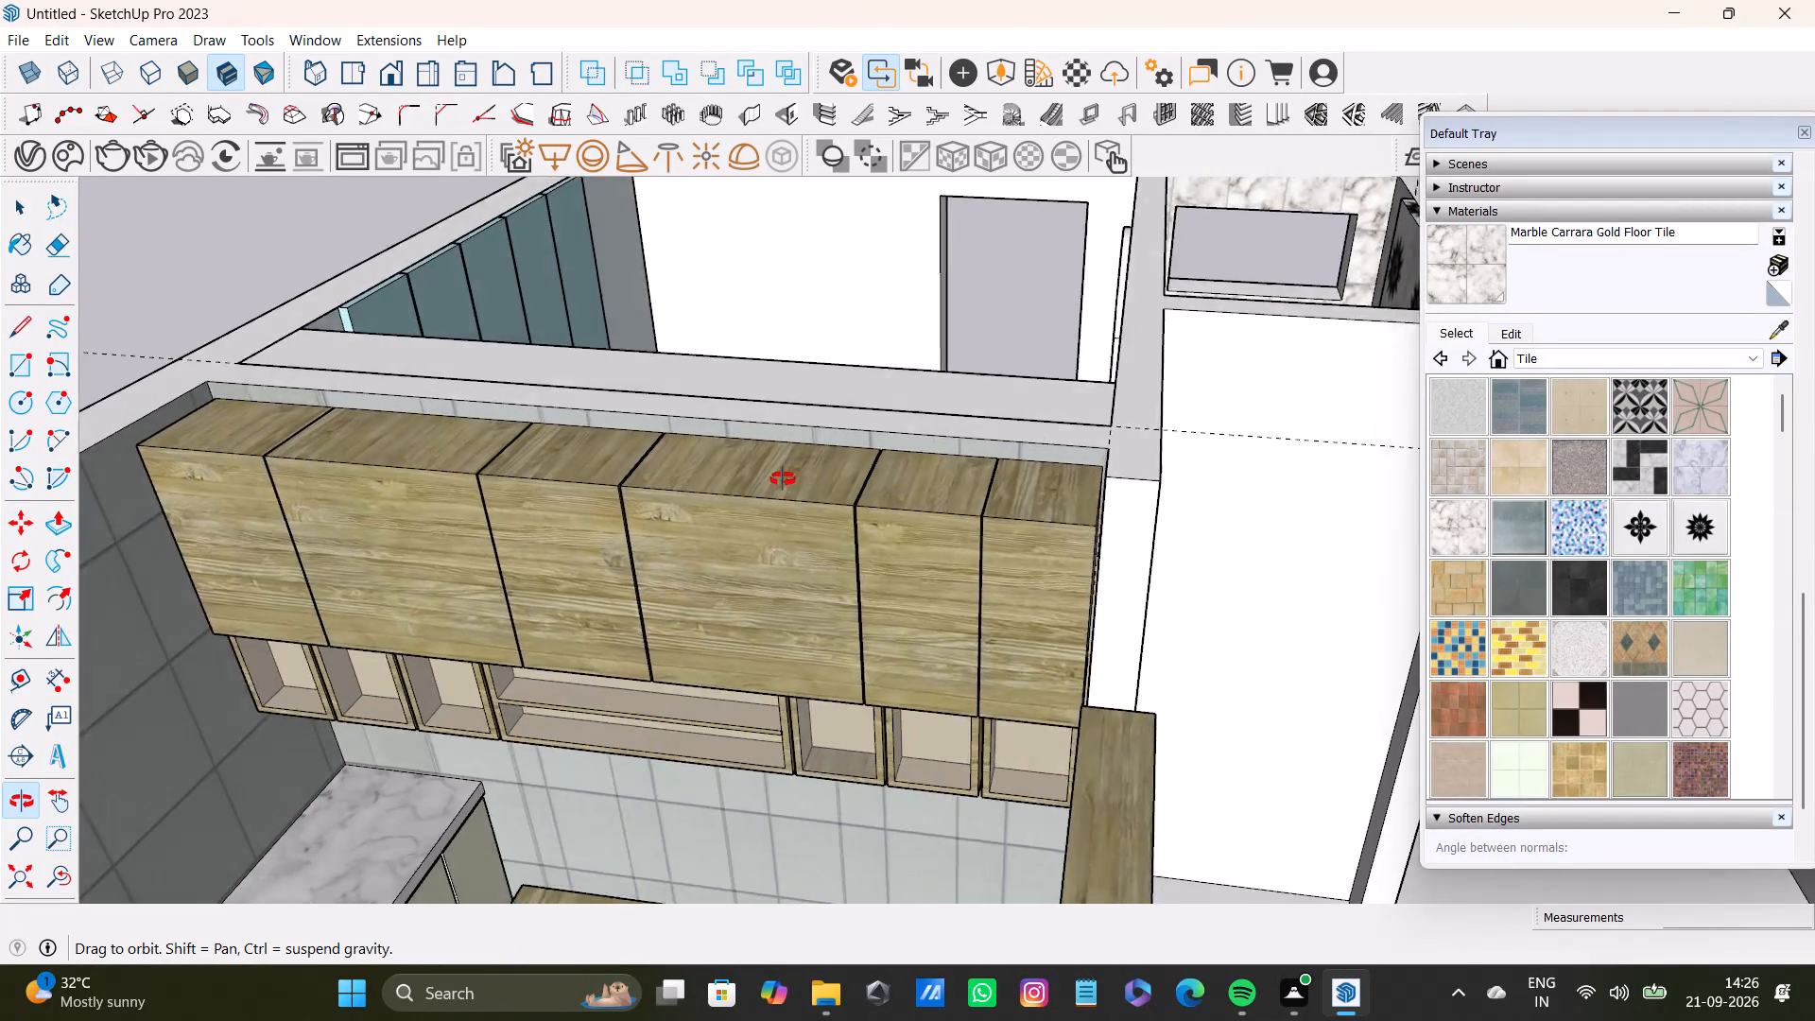
middle_click_drag(783, 479, 744, 374)
scroll(966, 625, "up", 2, "shift")
middle_click_drag(1033, 670, 805, 727)
left_click(846, 769, "shift")
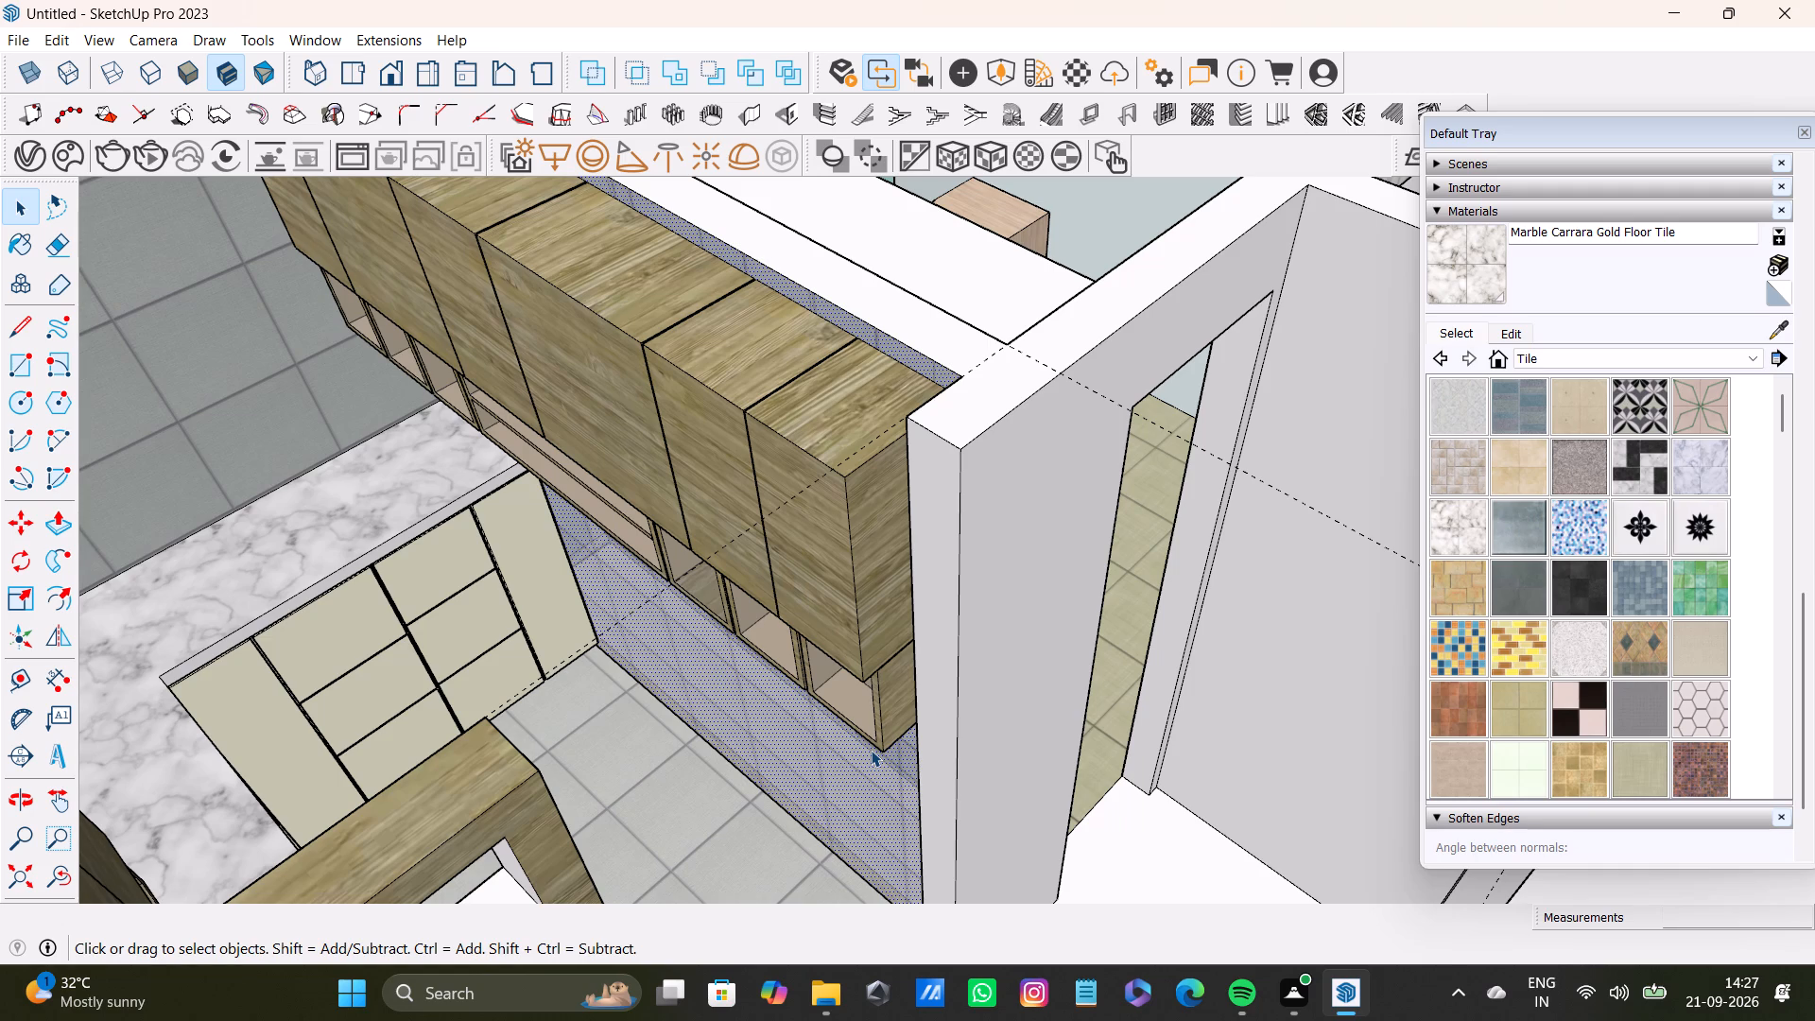
Examine the kitchen, the tiled-floor room with its doorway, the bathroom and the hall from all around.
scroll(777, 717, "down", 8)
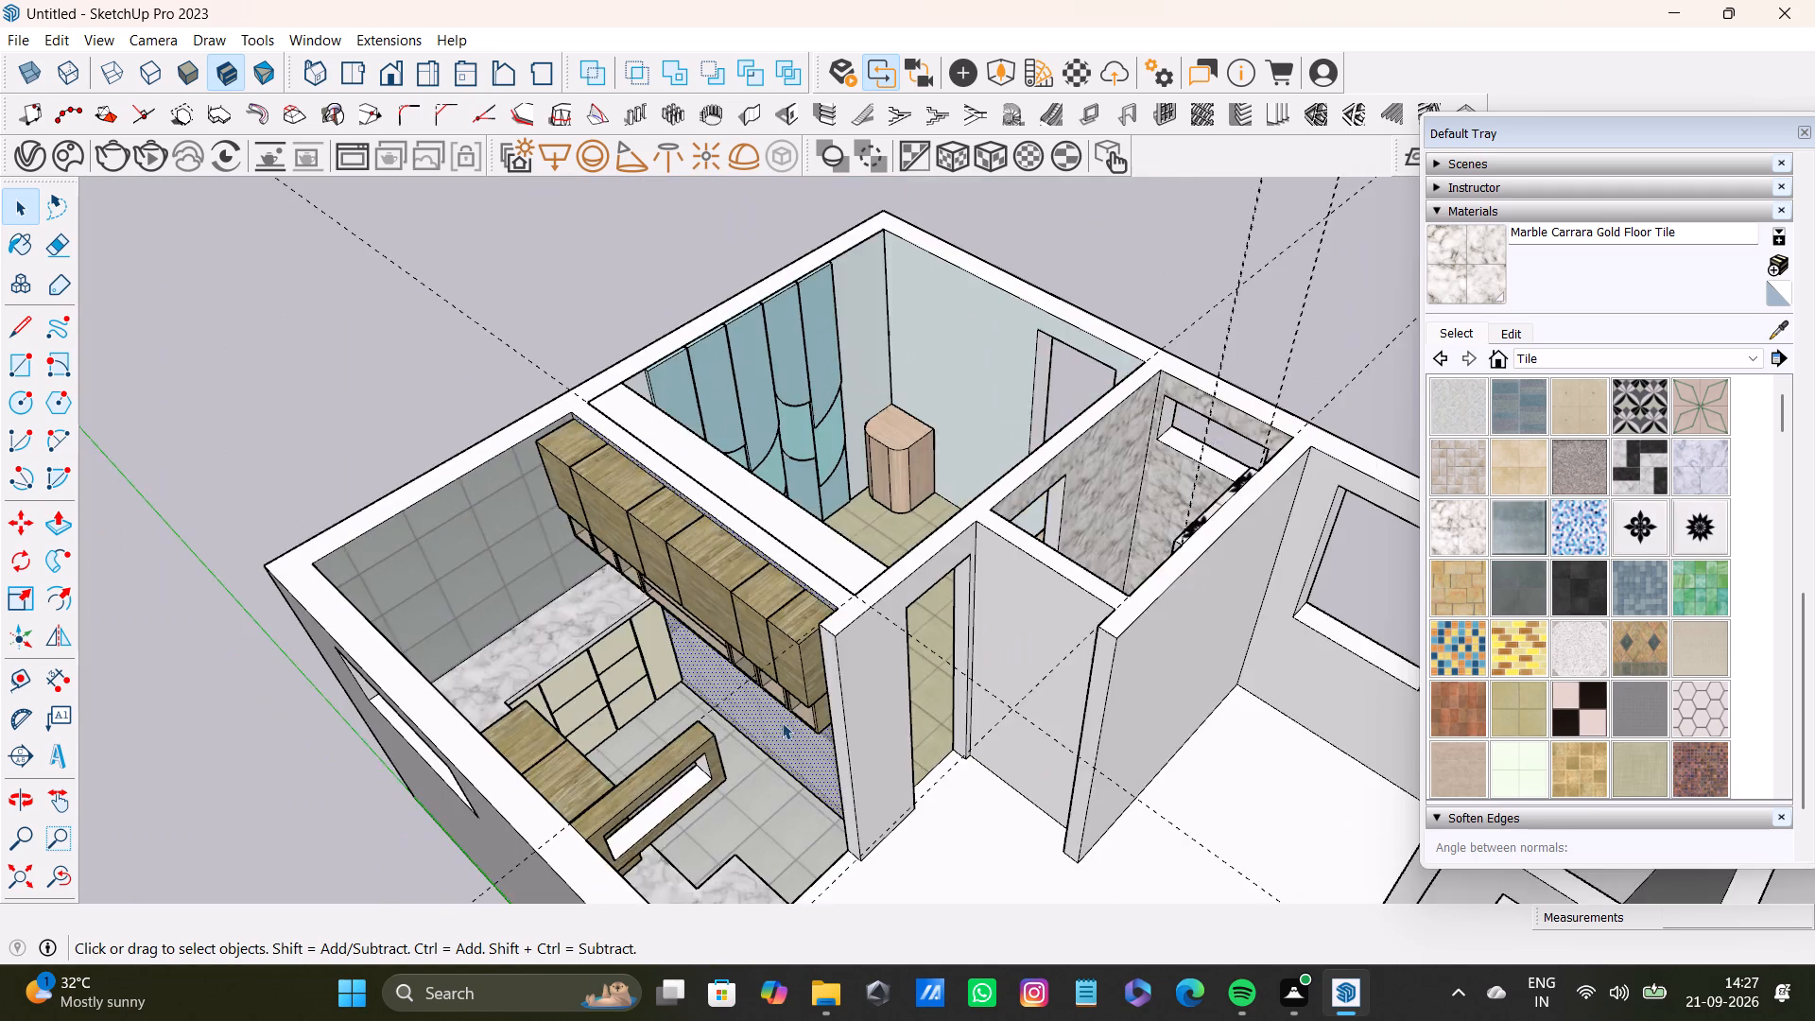
middle_click_drag(791, 721, 411, 804)
middle_click_drag(1085, 592, 491, 516)
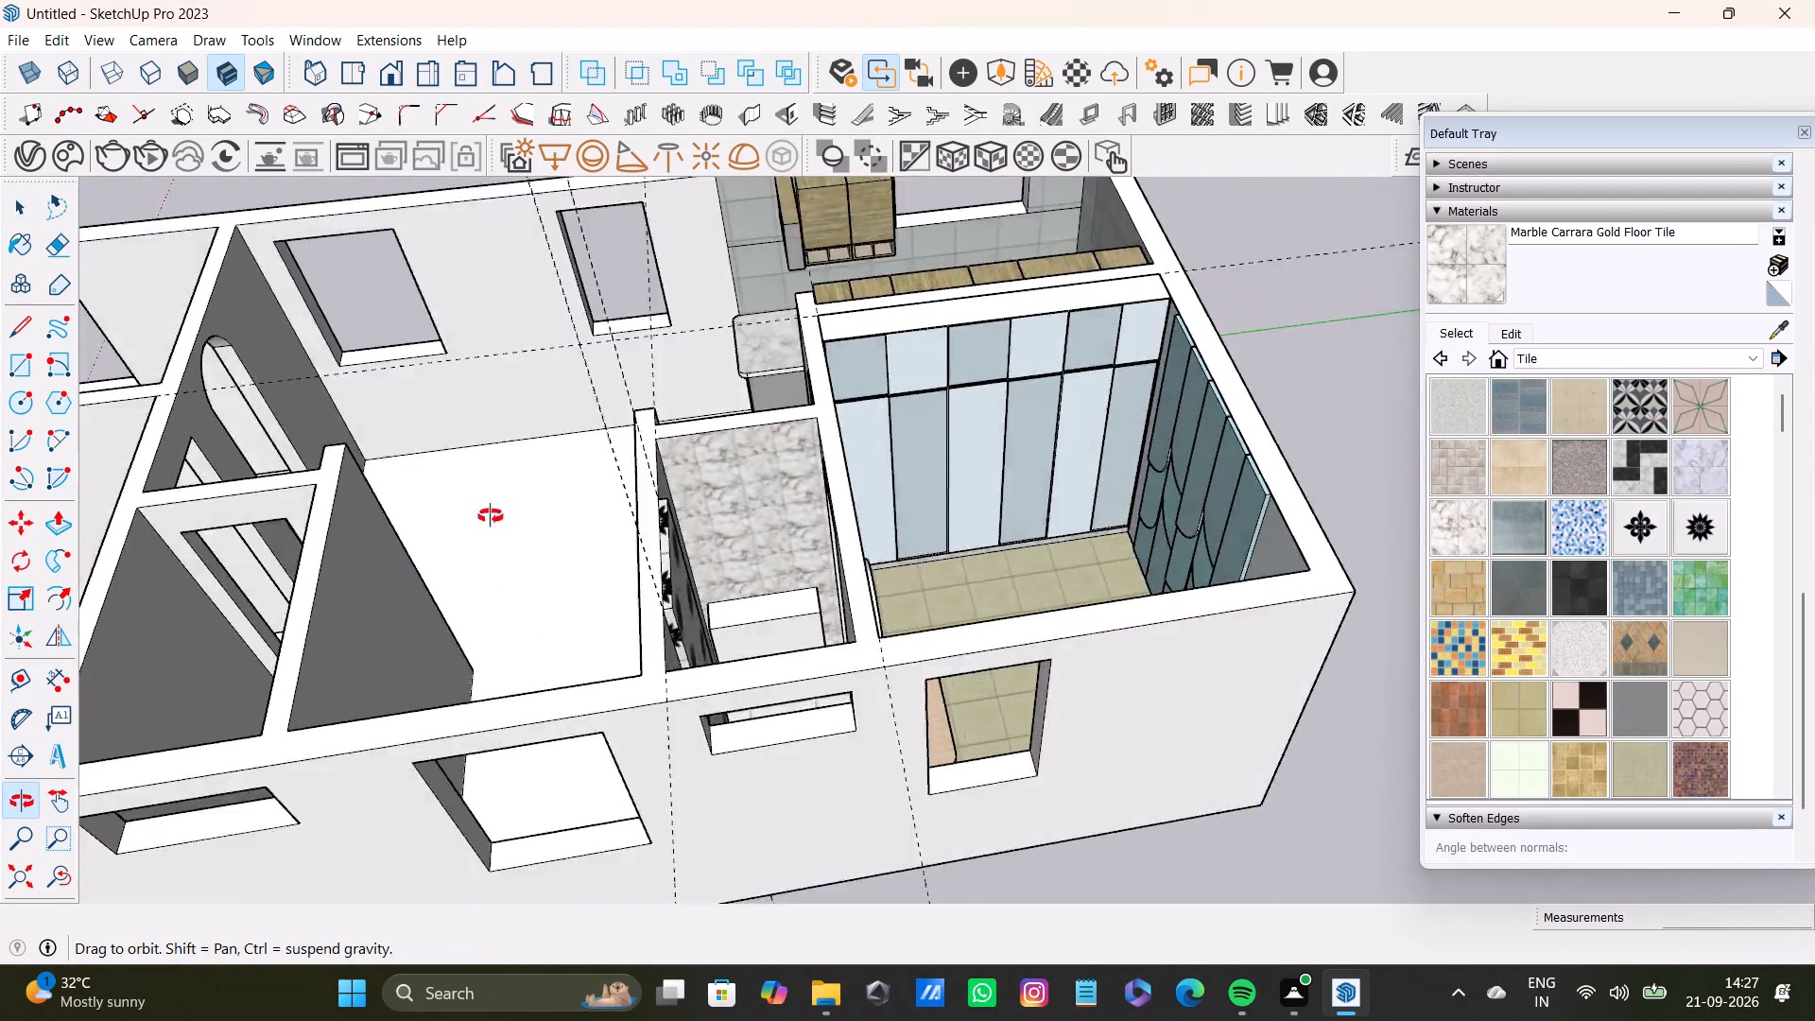
middle_click_drag(491, 516, 1355, 530)
scroll(881, 657, "up", 6)
middle_click_drag(690, 614, 787, 400)
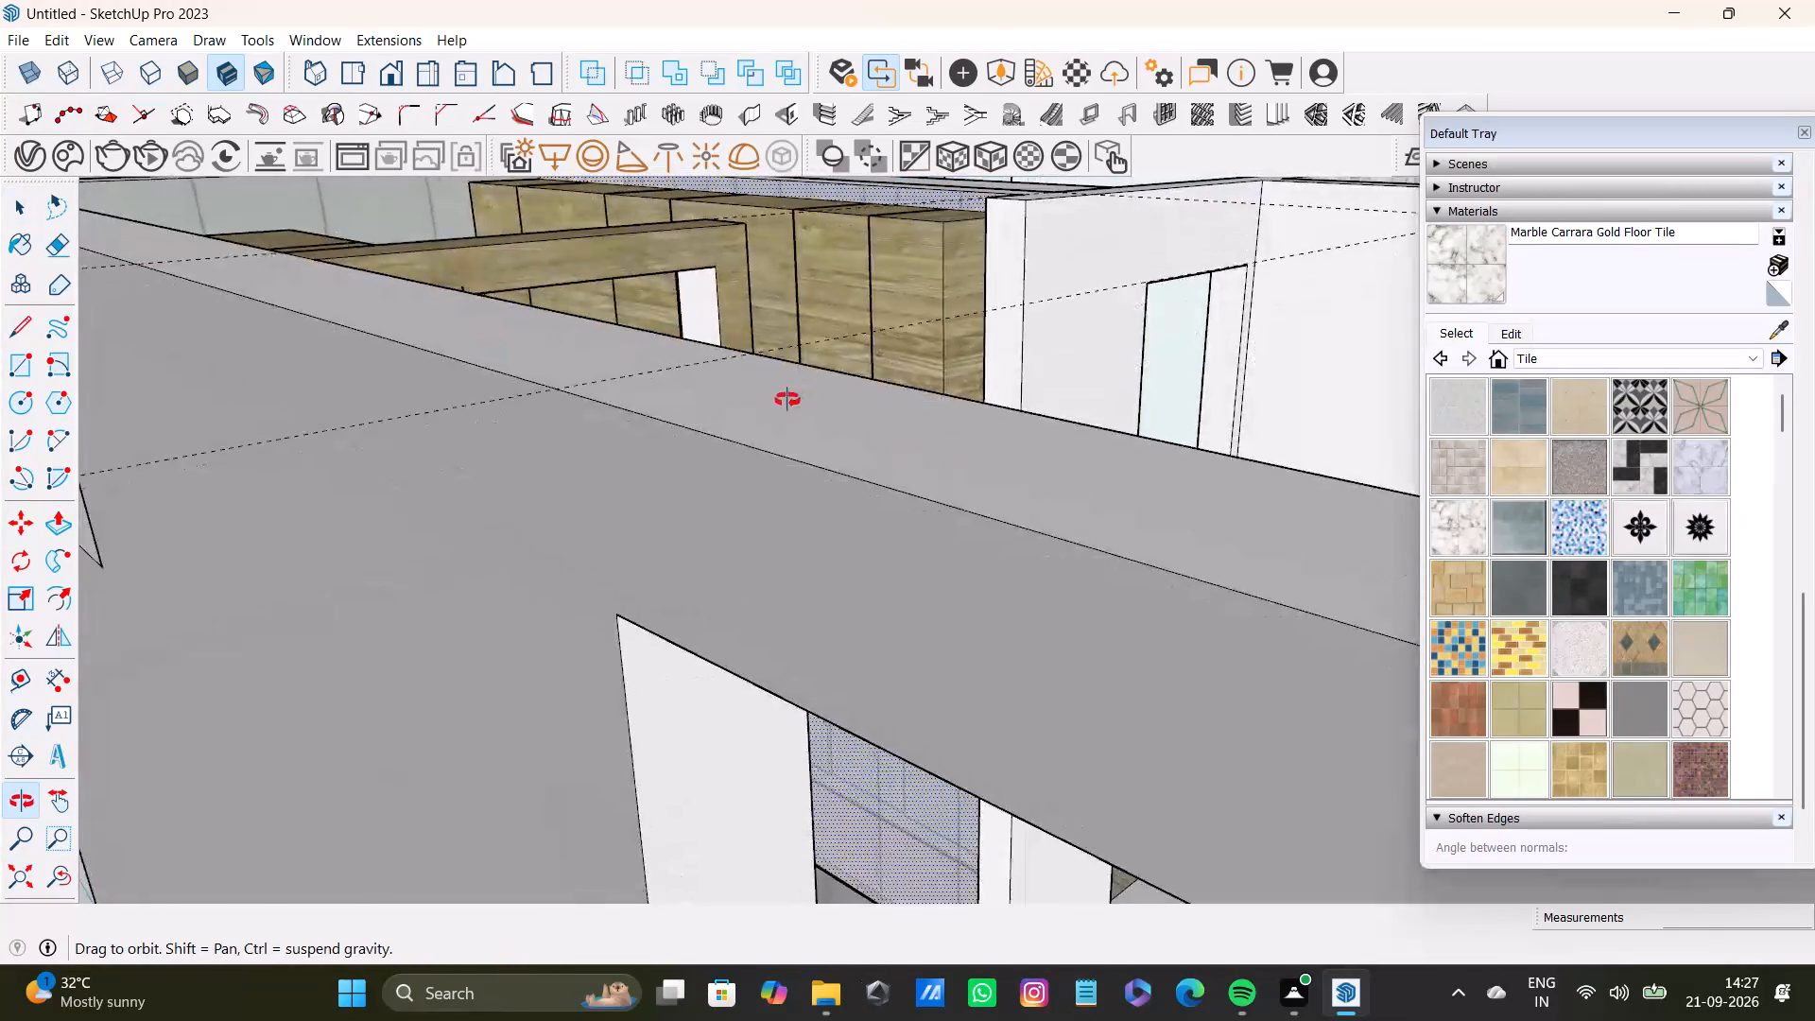
middle_click_drag(787, 400, 537, 562)
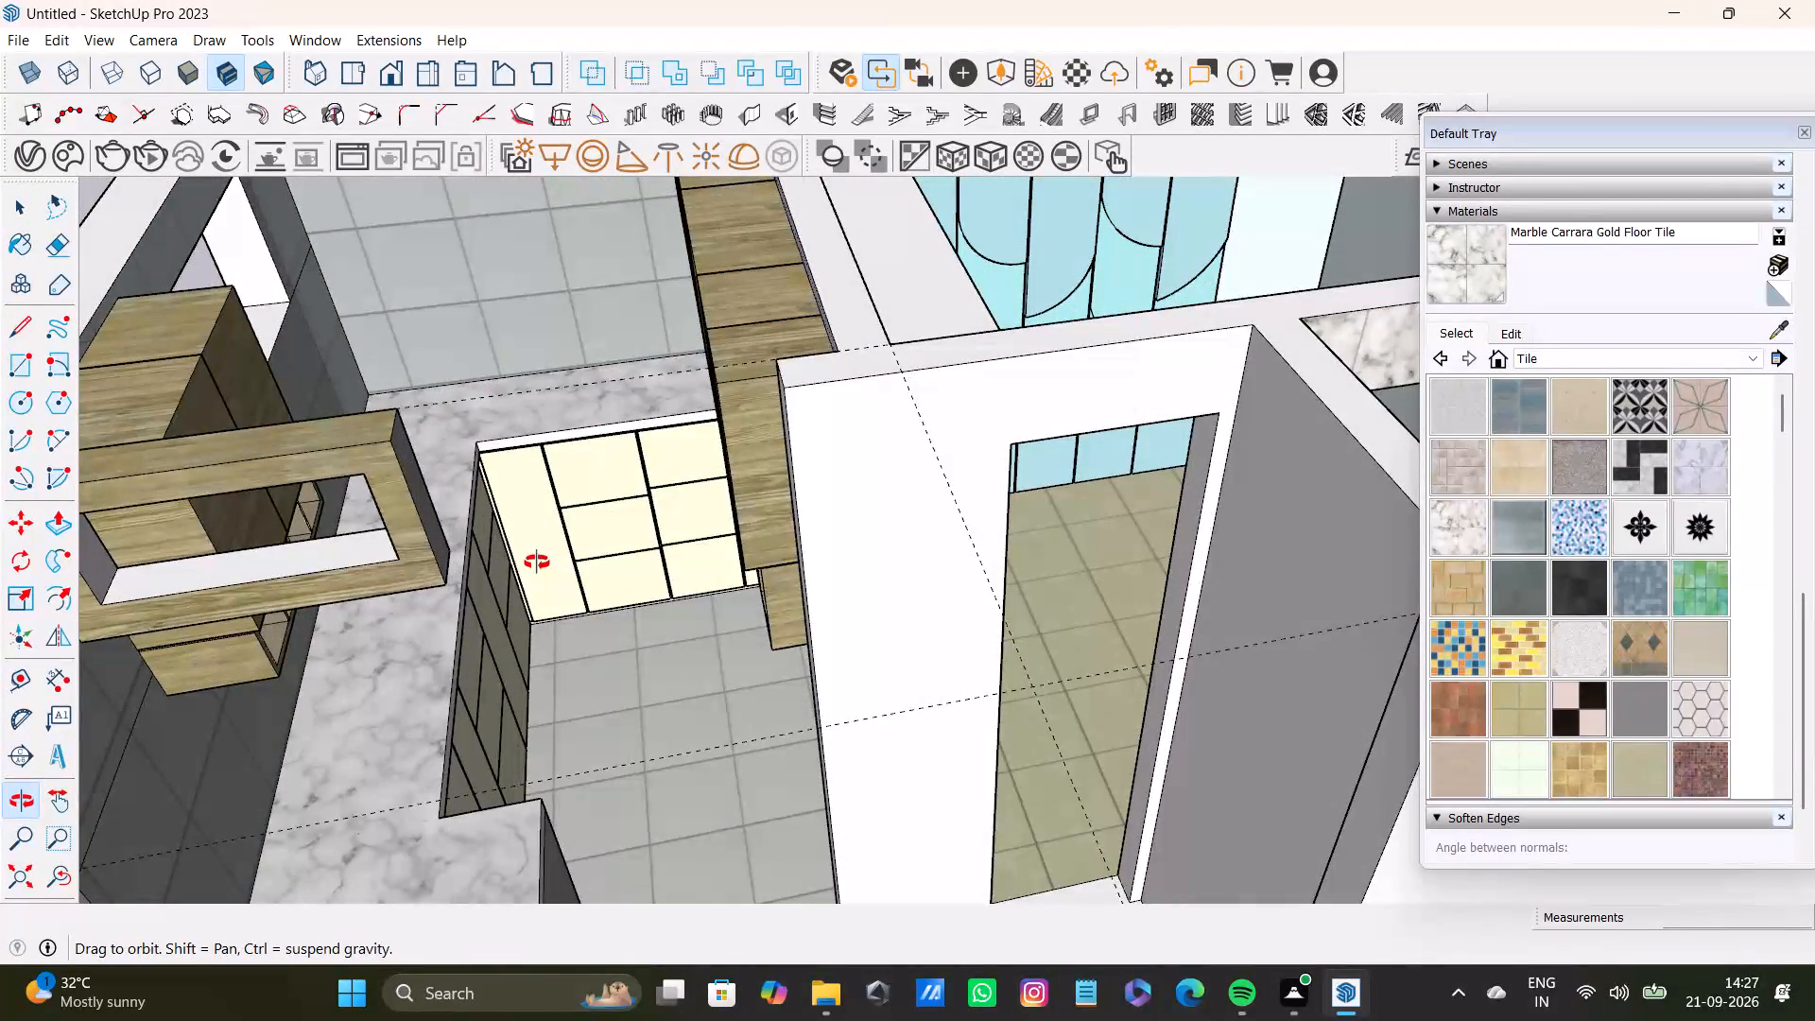
middle_click_drag(537, 562, 565, 691)
scroll(589, 693, "down", 10)
middle_click_drag(631, 672, 984, 532)
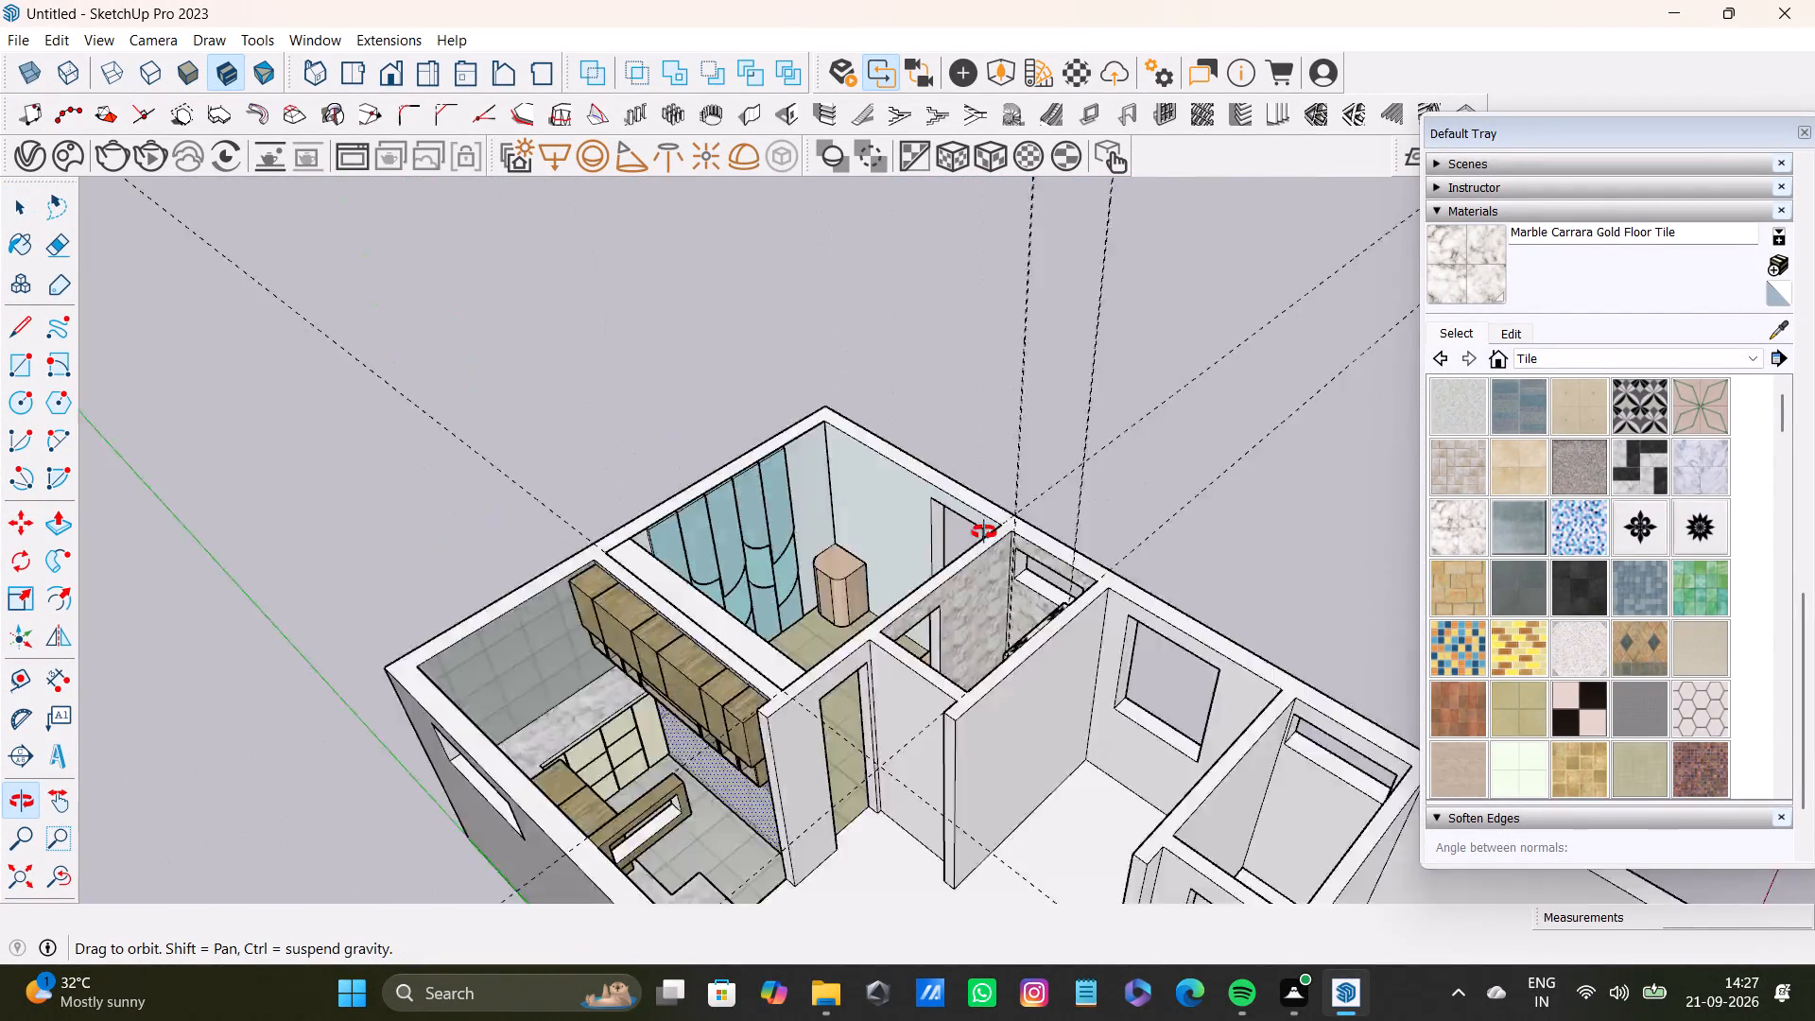
middle_click_drag(984, 532, 736, 642)
scroll(790, 603, "down", 4)
middle_click_drag(827, 608, 826, 361, "shift")
scroll(844, 411, "up", 4)
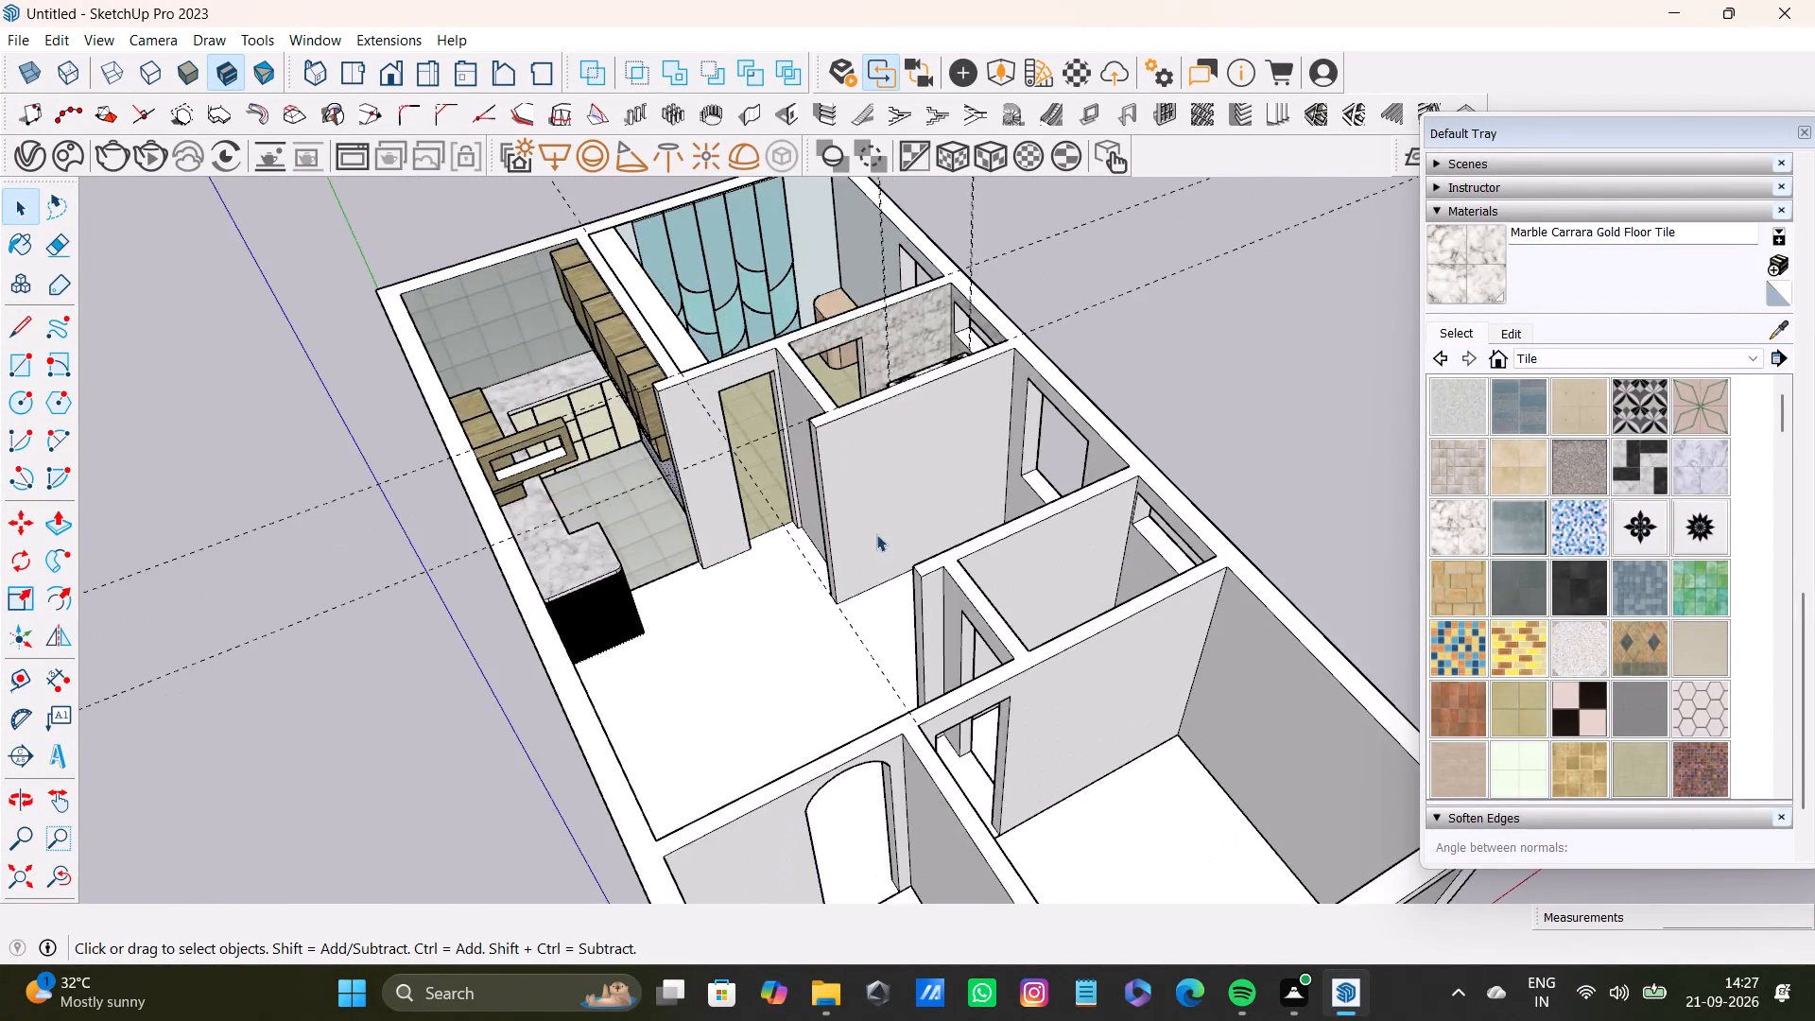
scroll(876, 534, "up", 2)
middle_click_drag(876, 535, 1684, 854)
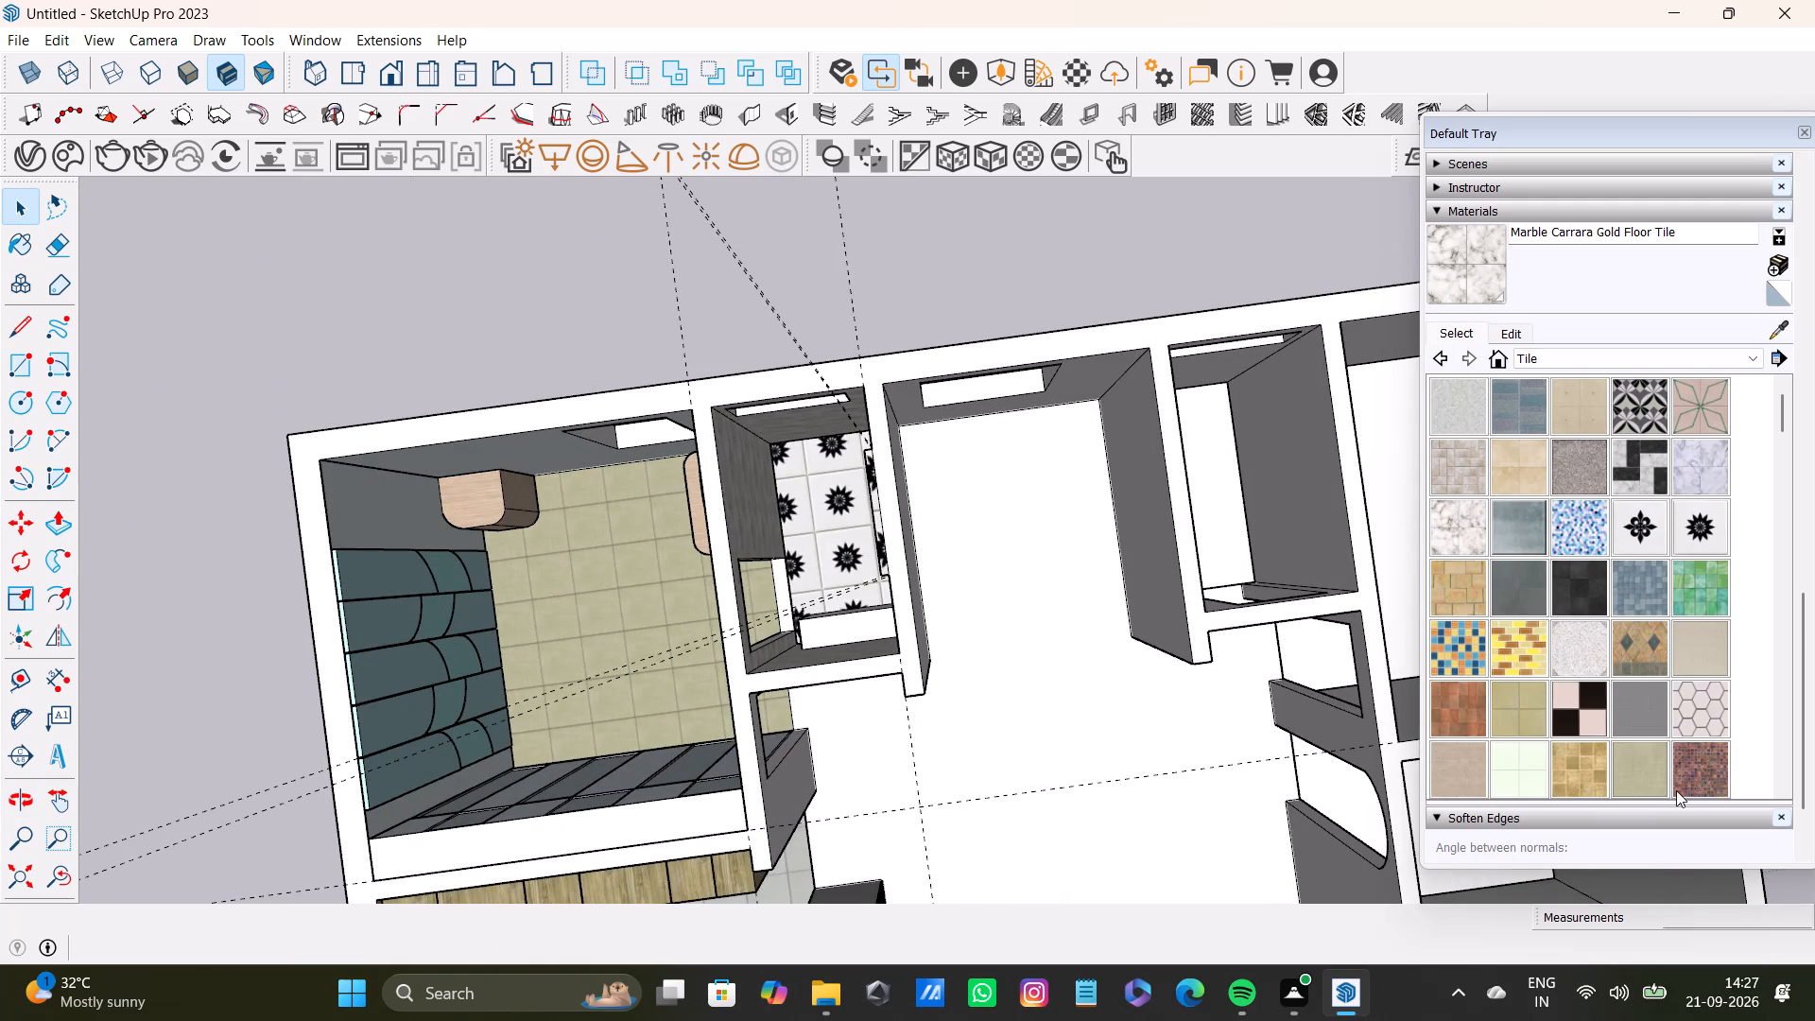
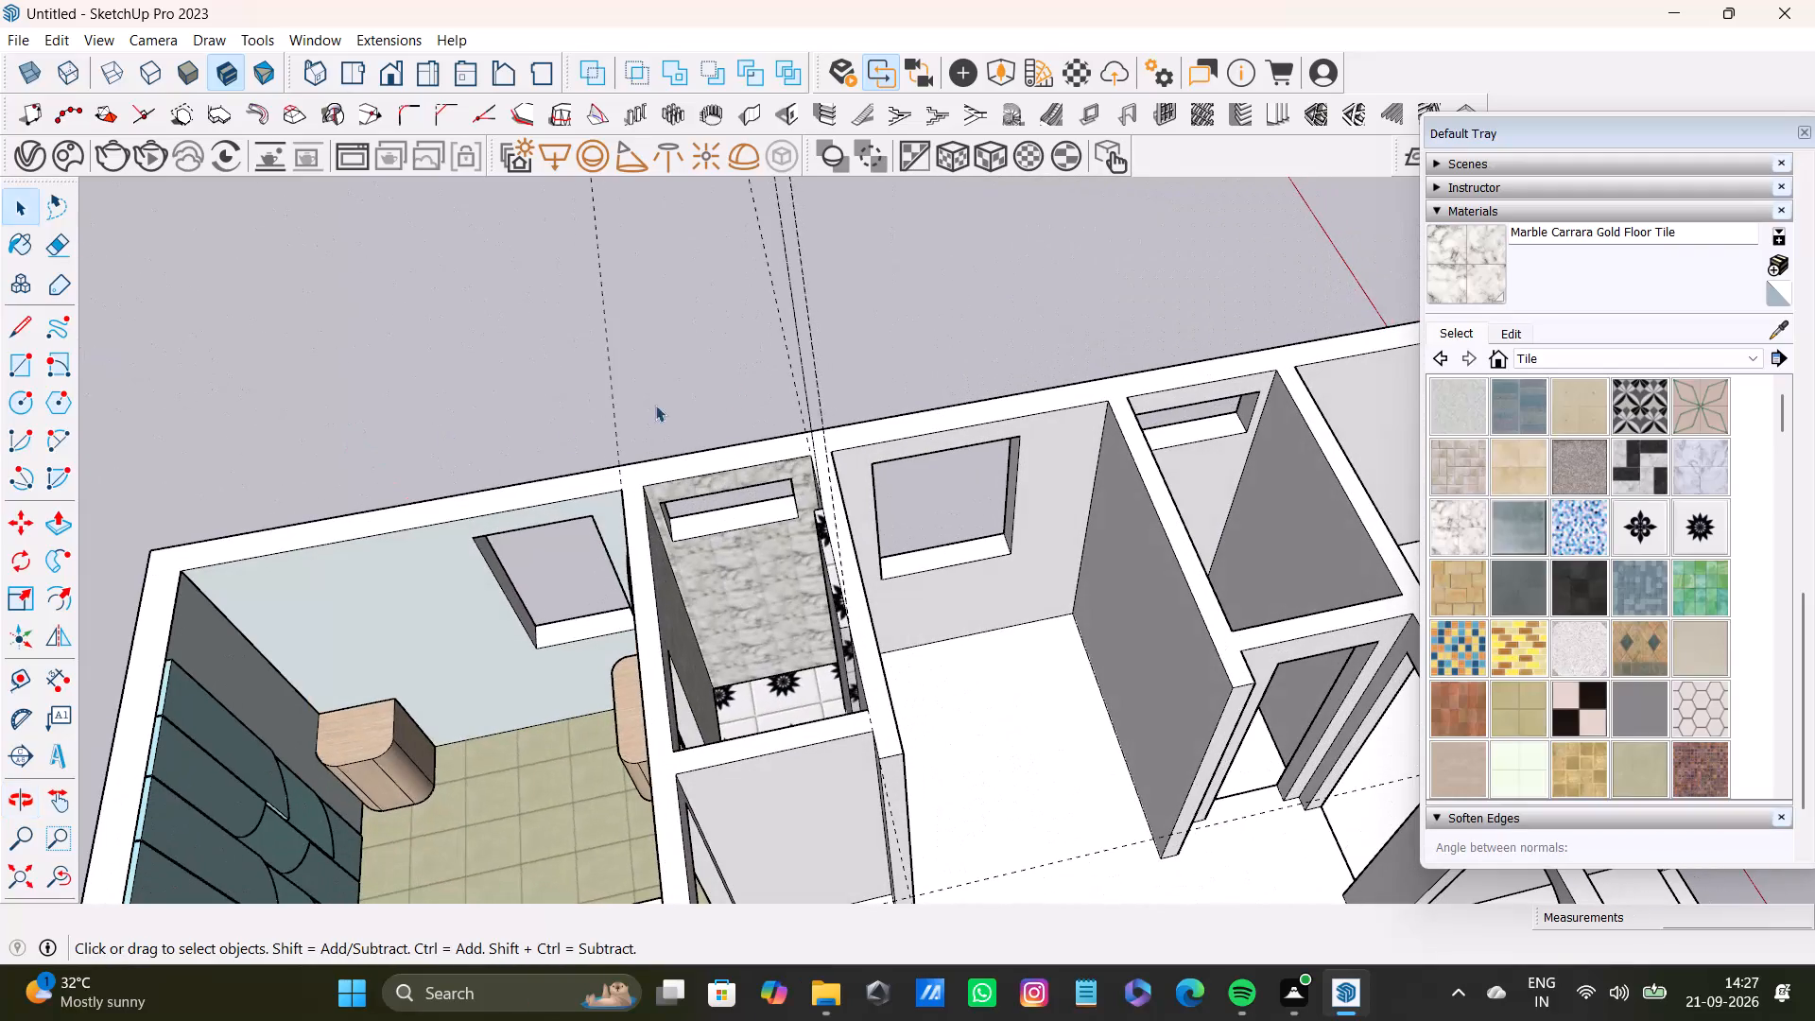
Examine the tiled-floor room, the bathroom and the whole house layout from above and from several sides.
scroll(1176, 148, "down", 2)
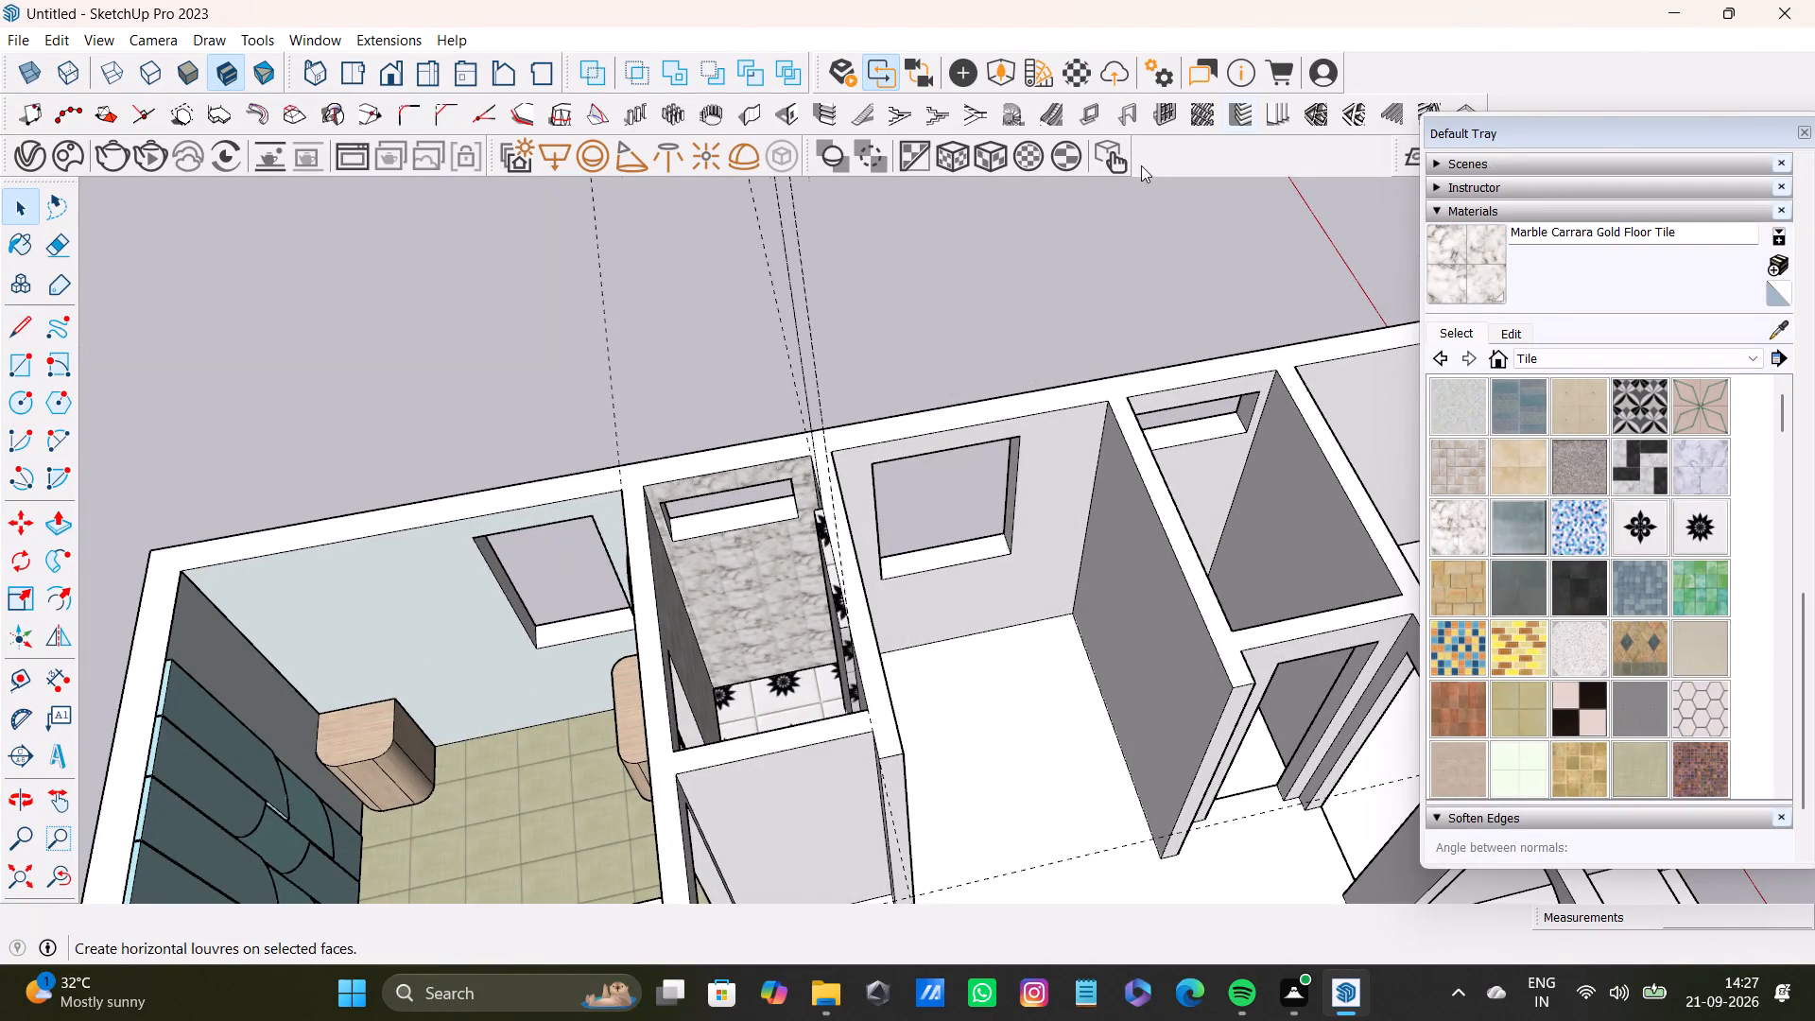
scroll(1141, 165, "down", 13)
middle_click_drag(1050, 462, 473, 486)
scroll(868, 415, "down", 4)
middle_click_drag(880, 501, 871, 702)
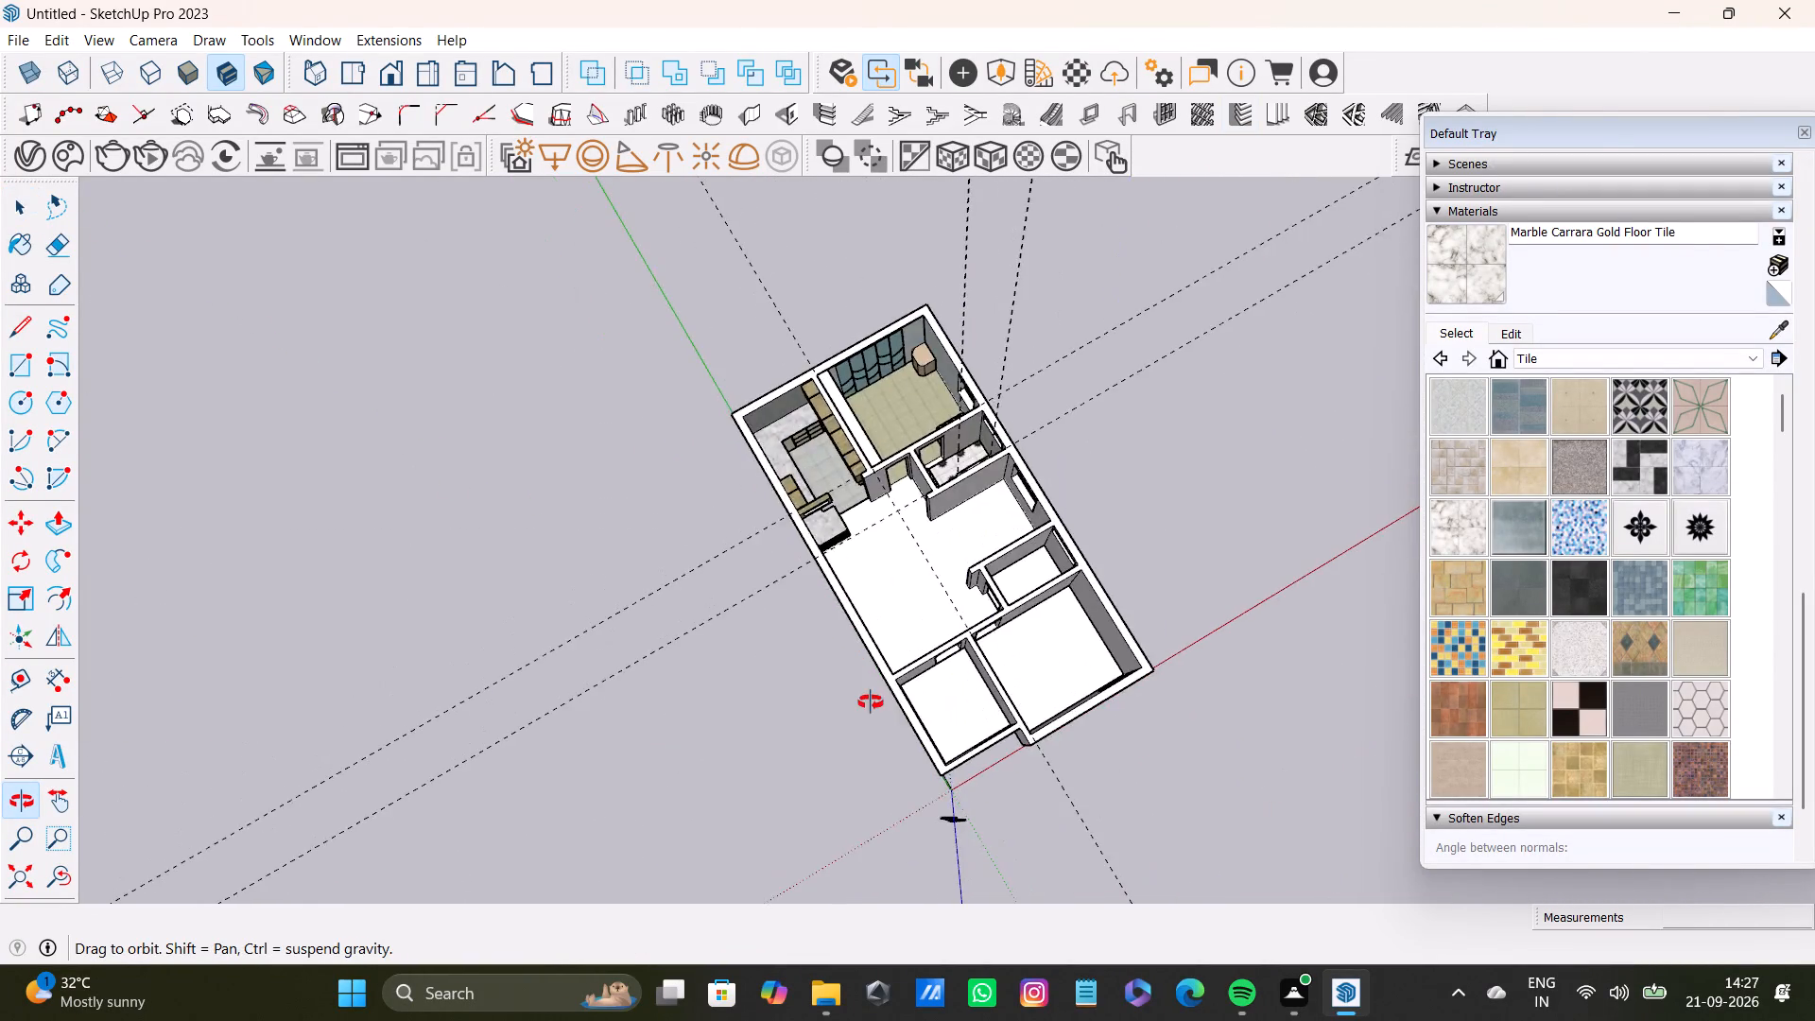
middle_click_drag(871, 702, 1292, 639)
scroll(954, 492, "up", 7)
middle_click_drag(928, 477, 1033, 645)
scroll(807, 467, "up", 3)
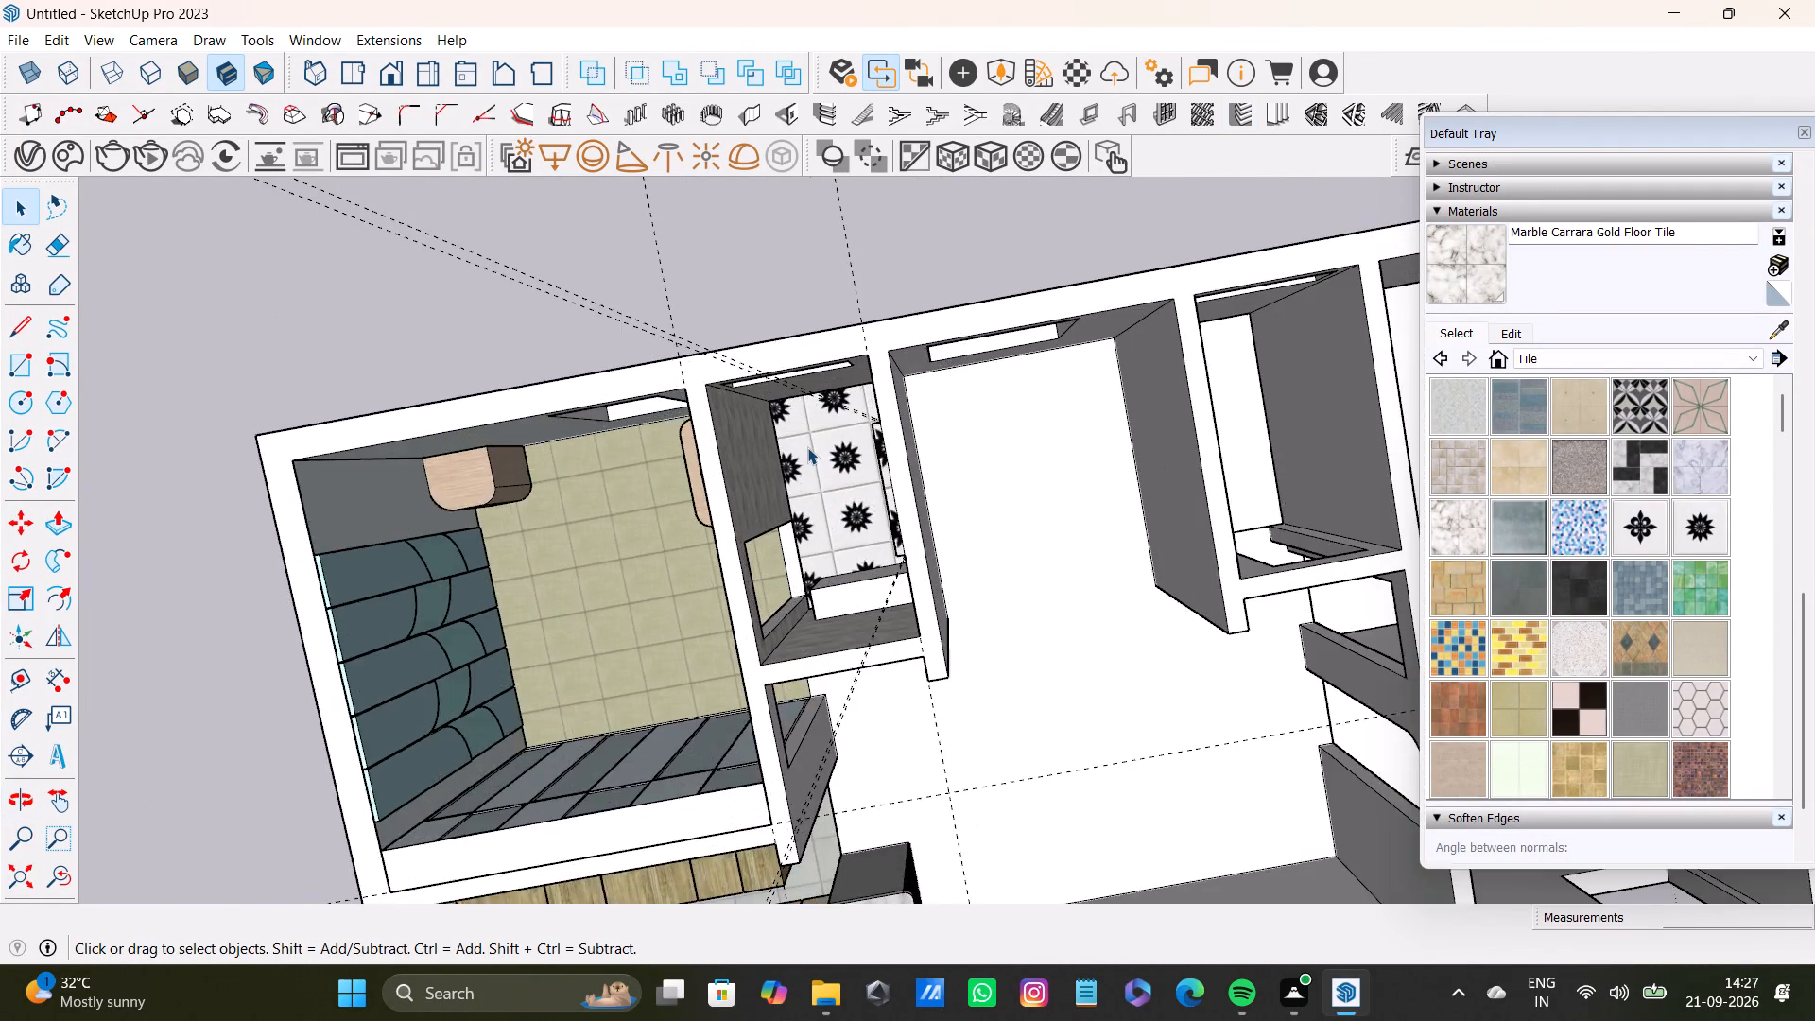
scroll(807, 447, "down", 9)
middle_click_drag(808, 450, 851, 199)
middle_click_drag(773, 386, 1309, 233)
scroll(1309, 233, "up", 1)
scroll(1118, 351, "down", 5)
middle_click_drag(1052, 424, 1003, 437)
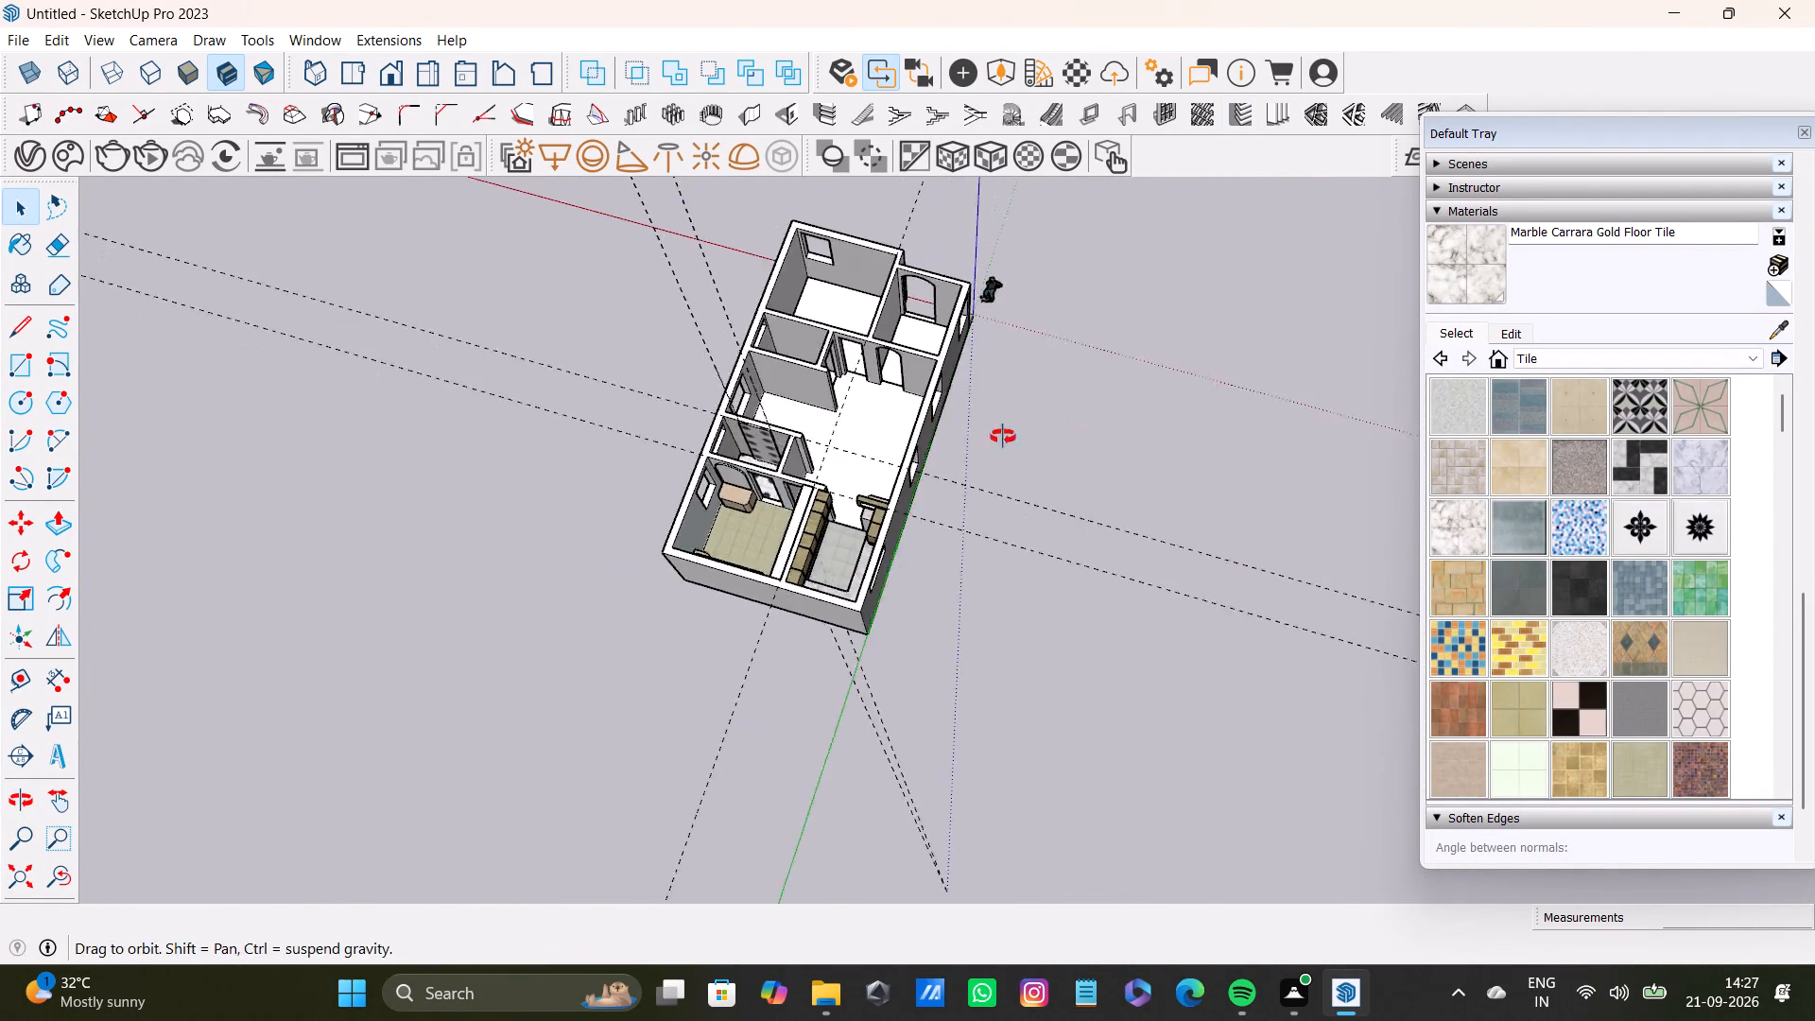
middle_click_drag(1003, 437, 817, 442)
Draw four large overlapping rectangles on the open ground beside the house, one about 49' 8" by 22' 2".
left_click(10, 355)
scroll(961, 369, "down", 4)
middle_click_drag(970, 369, 512, 435, "shift")
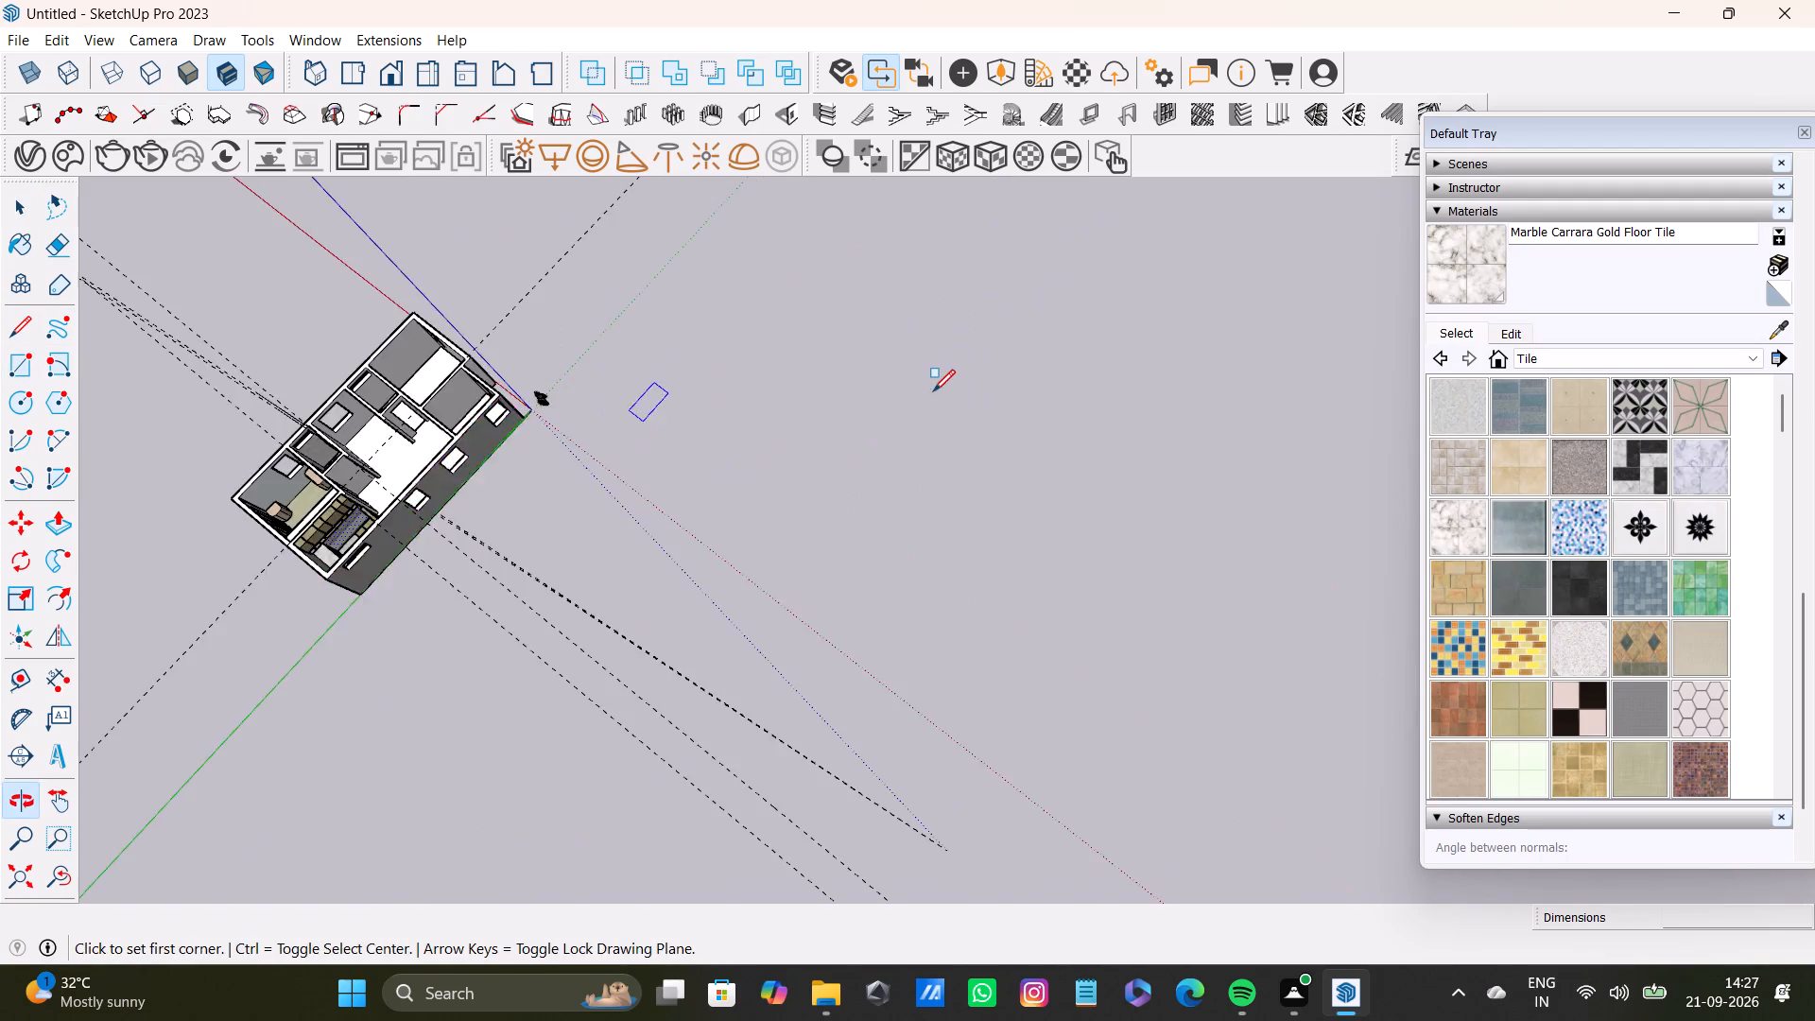
scroll(933, 391, "up", 3)
left_click(936, 390)
left_click(1372, 508)
left_click_drag(812, 417, 839, 409)
left_click(1251, 518)
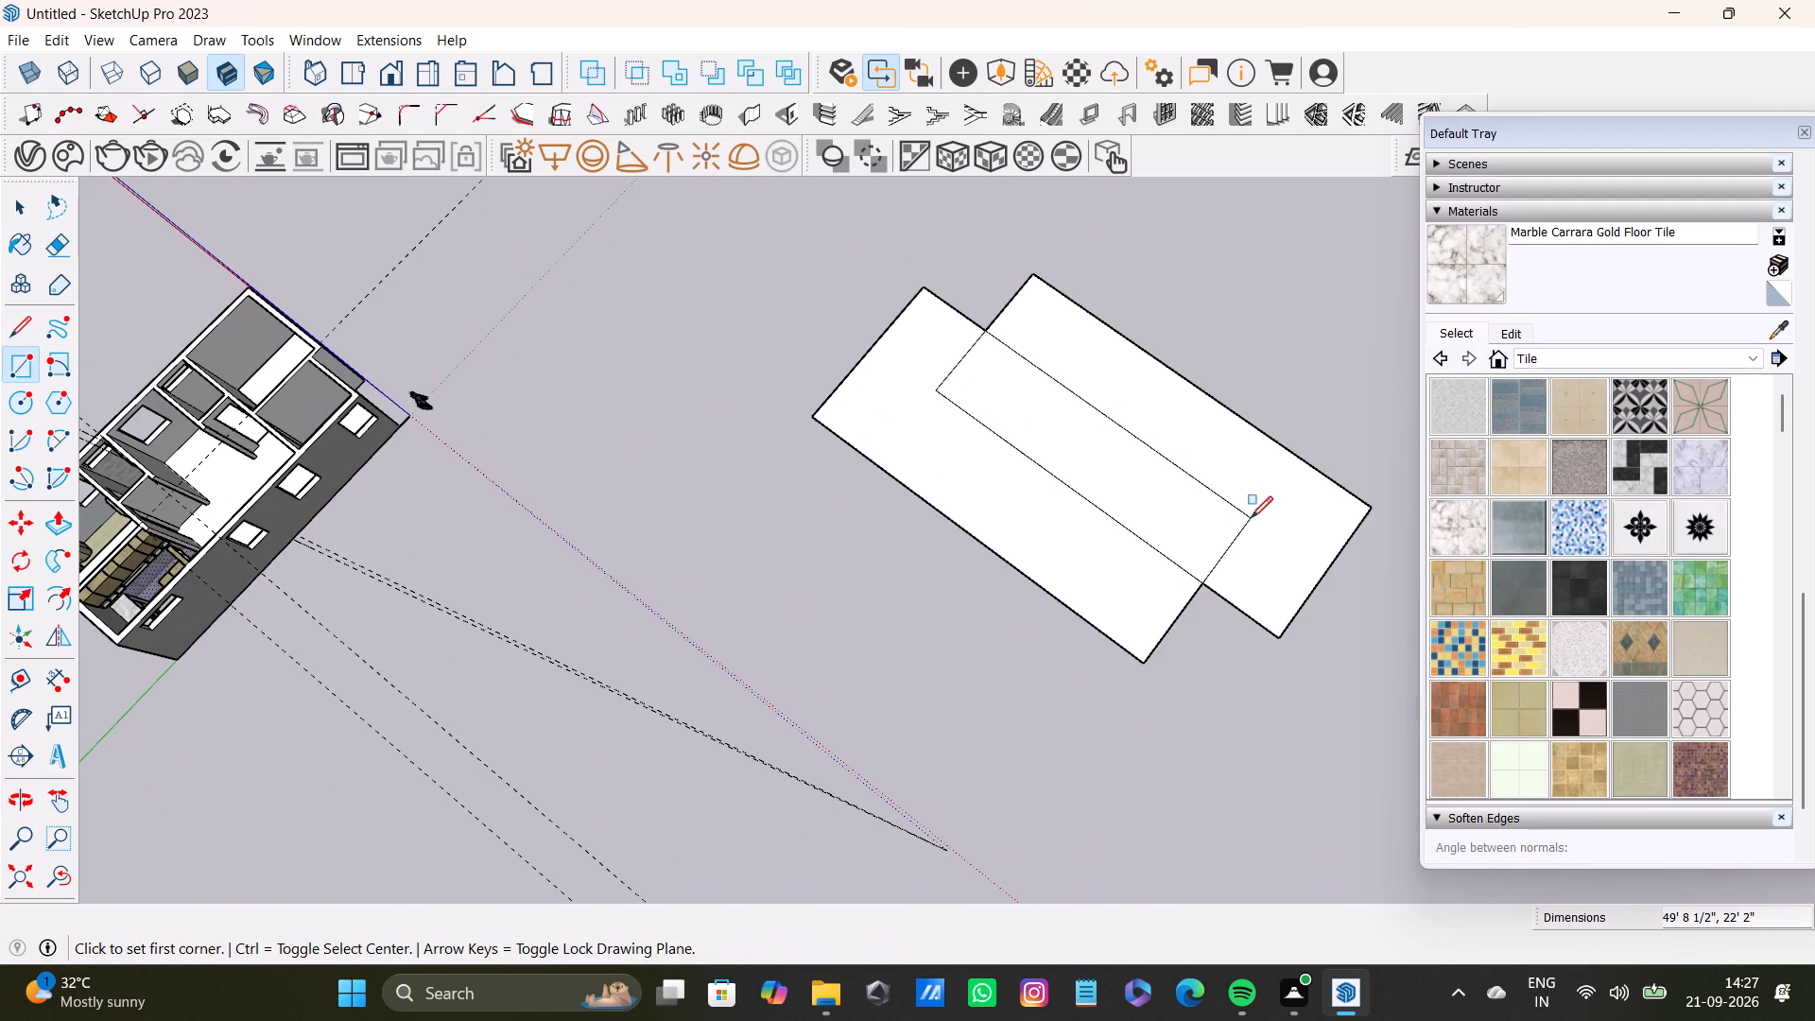
left_click_drag(863, 307, 876, 303)
left_click(1411, 448)
scroll(1142, 448, "down", 4)
left_click(705, 293)
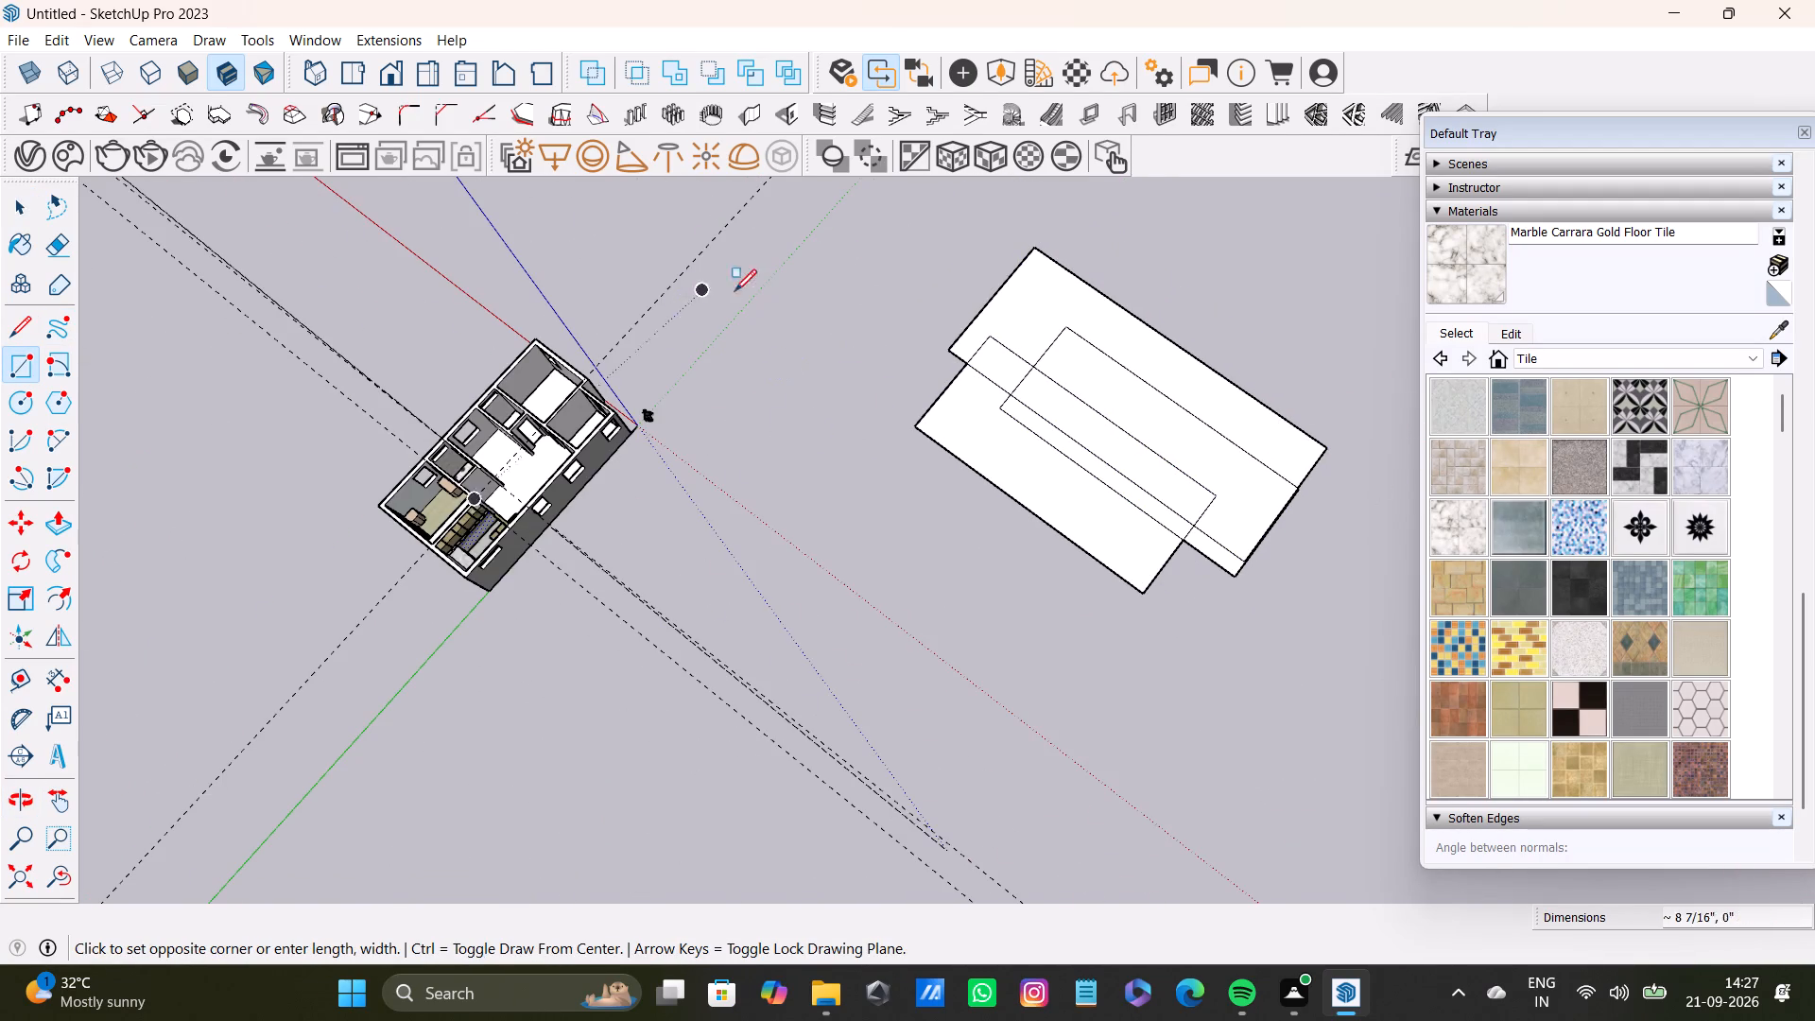
left_click(899, 442)
left_click(976, 389)
Add four more overlapping rectangles to the group beside the house, one about 53' 4" by 19' 8".
scroll(981, 518, "down", 4)
middle_click_drag(1180, 499, 1039, 603)
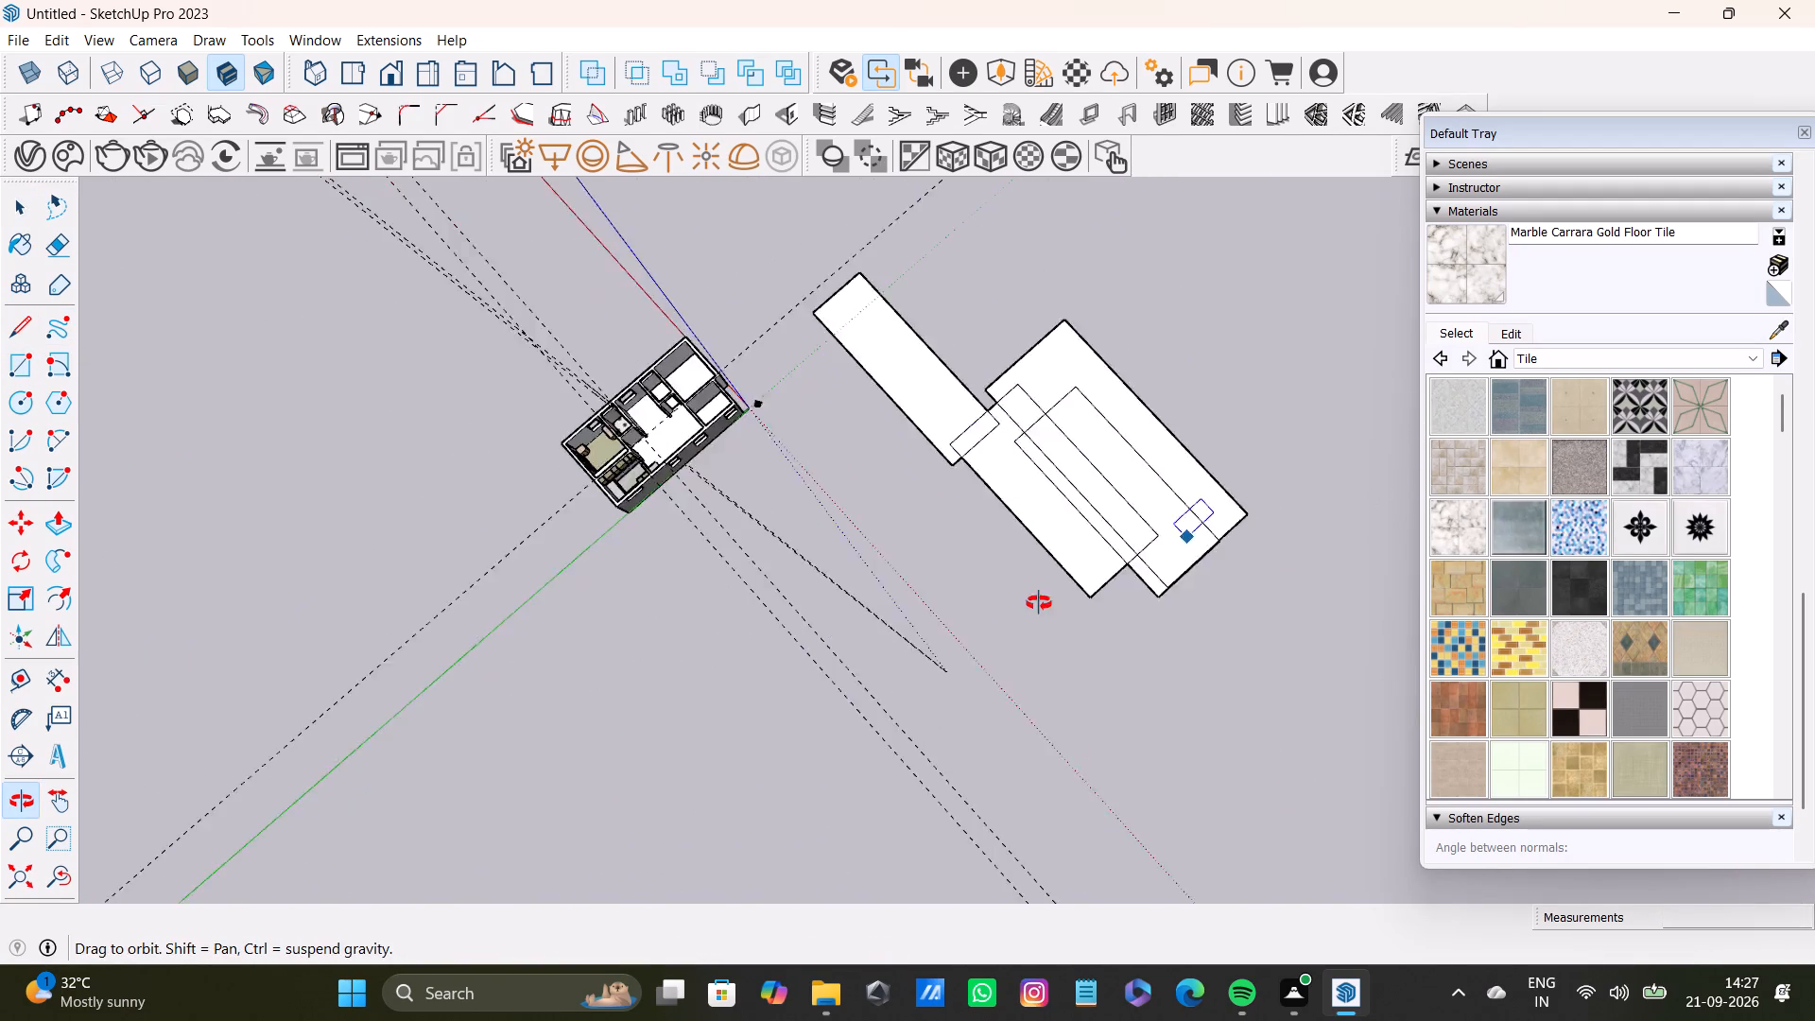
middle_click_drag(1039, 603, 937, 603)
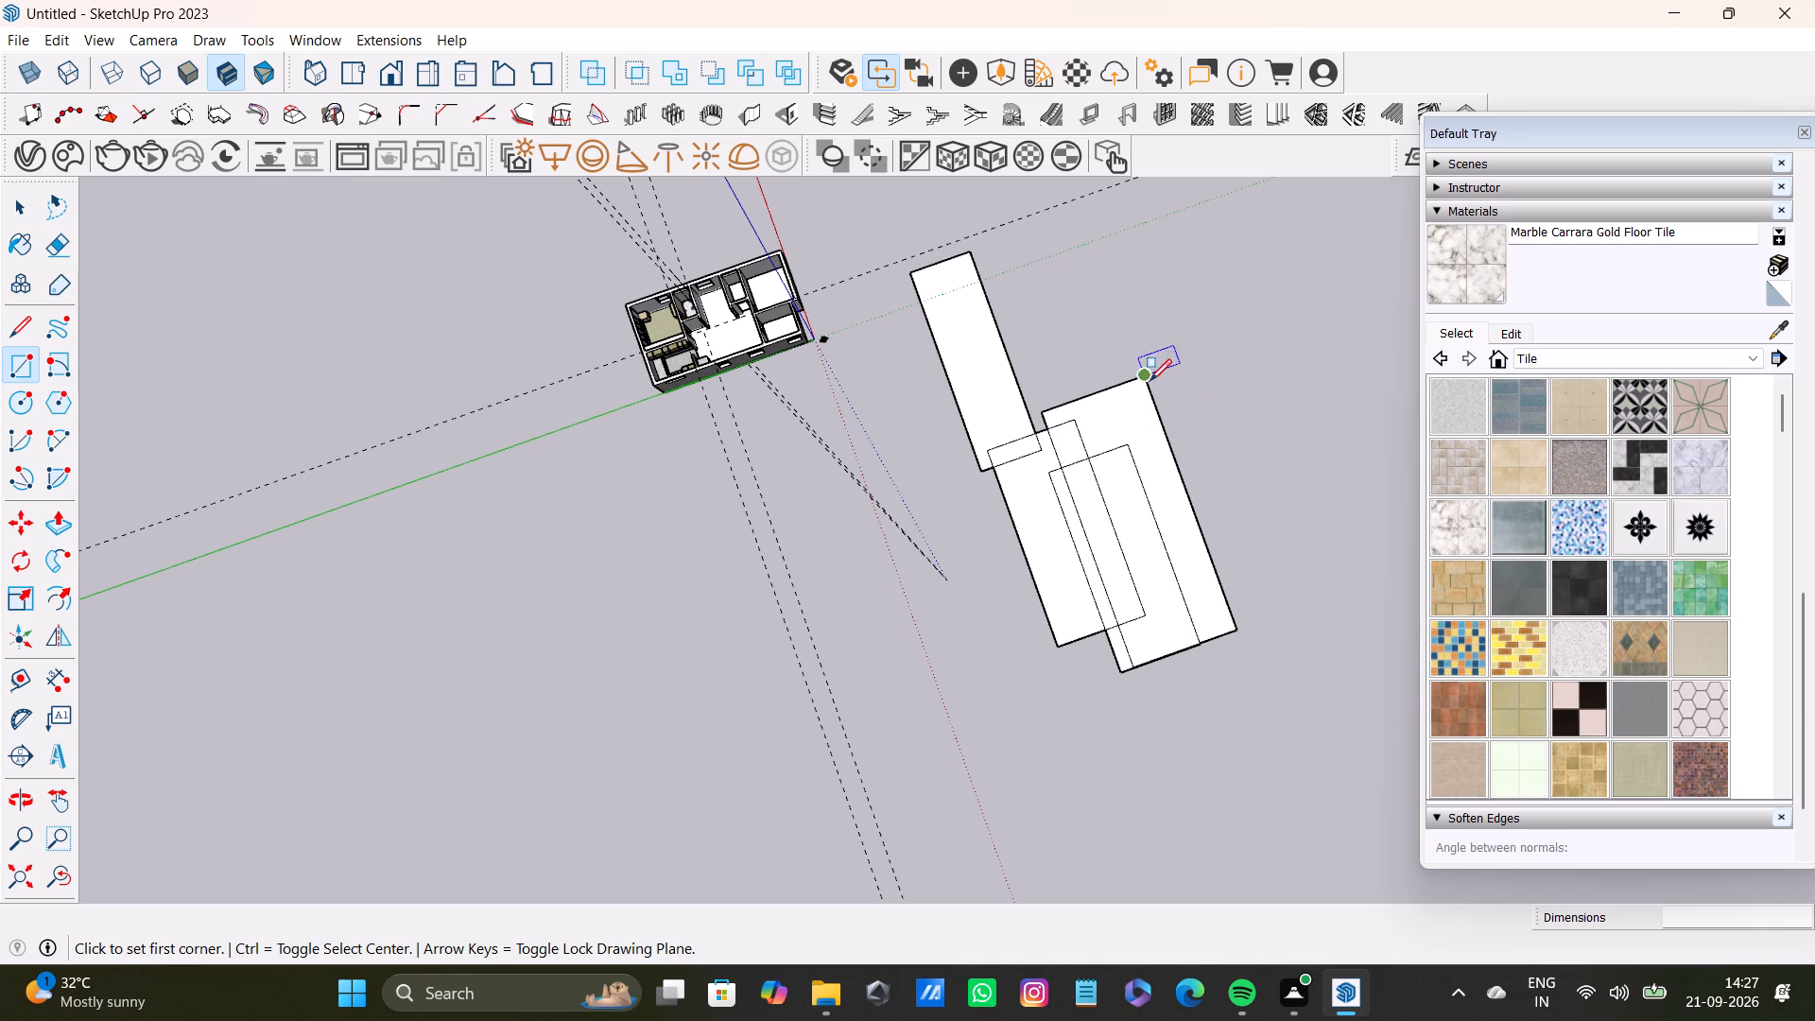
left_click(1148, 374)
left_click(1408, 548)
left_click(1103, 295)
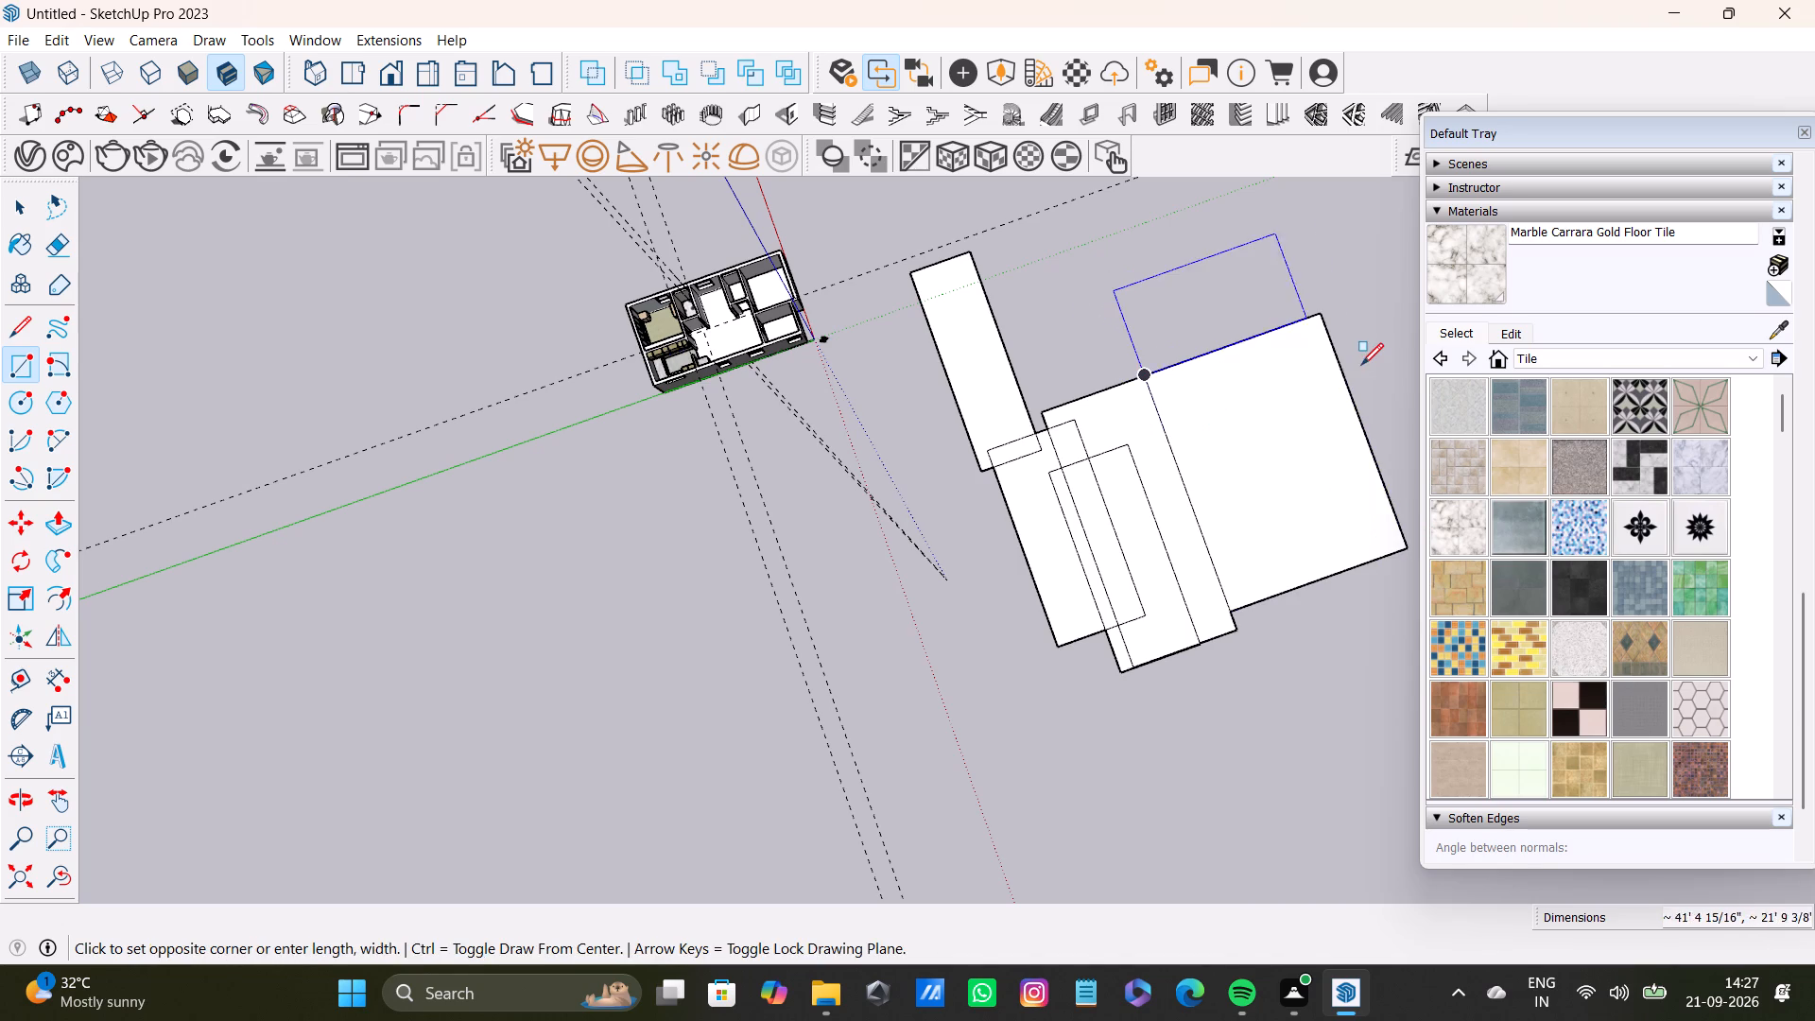
left_click(1365, 371)
left_click(1015, 260)
left_click(1169, 435)
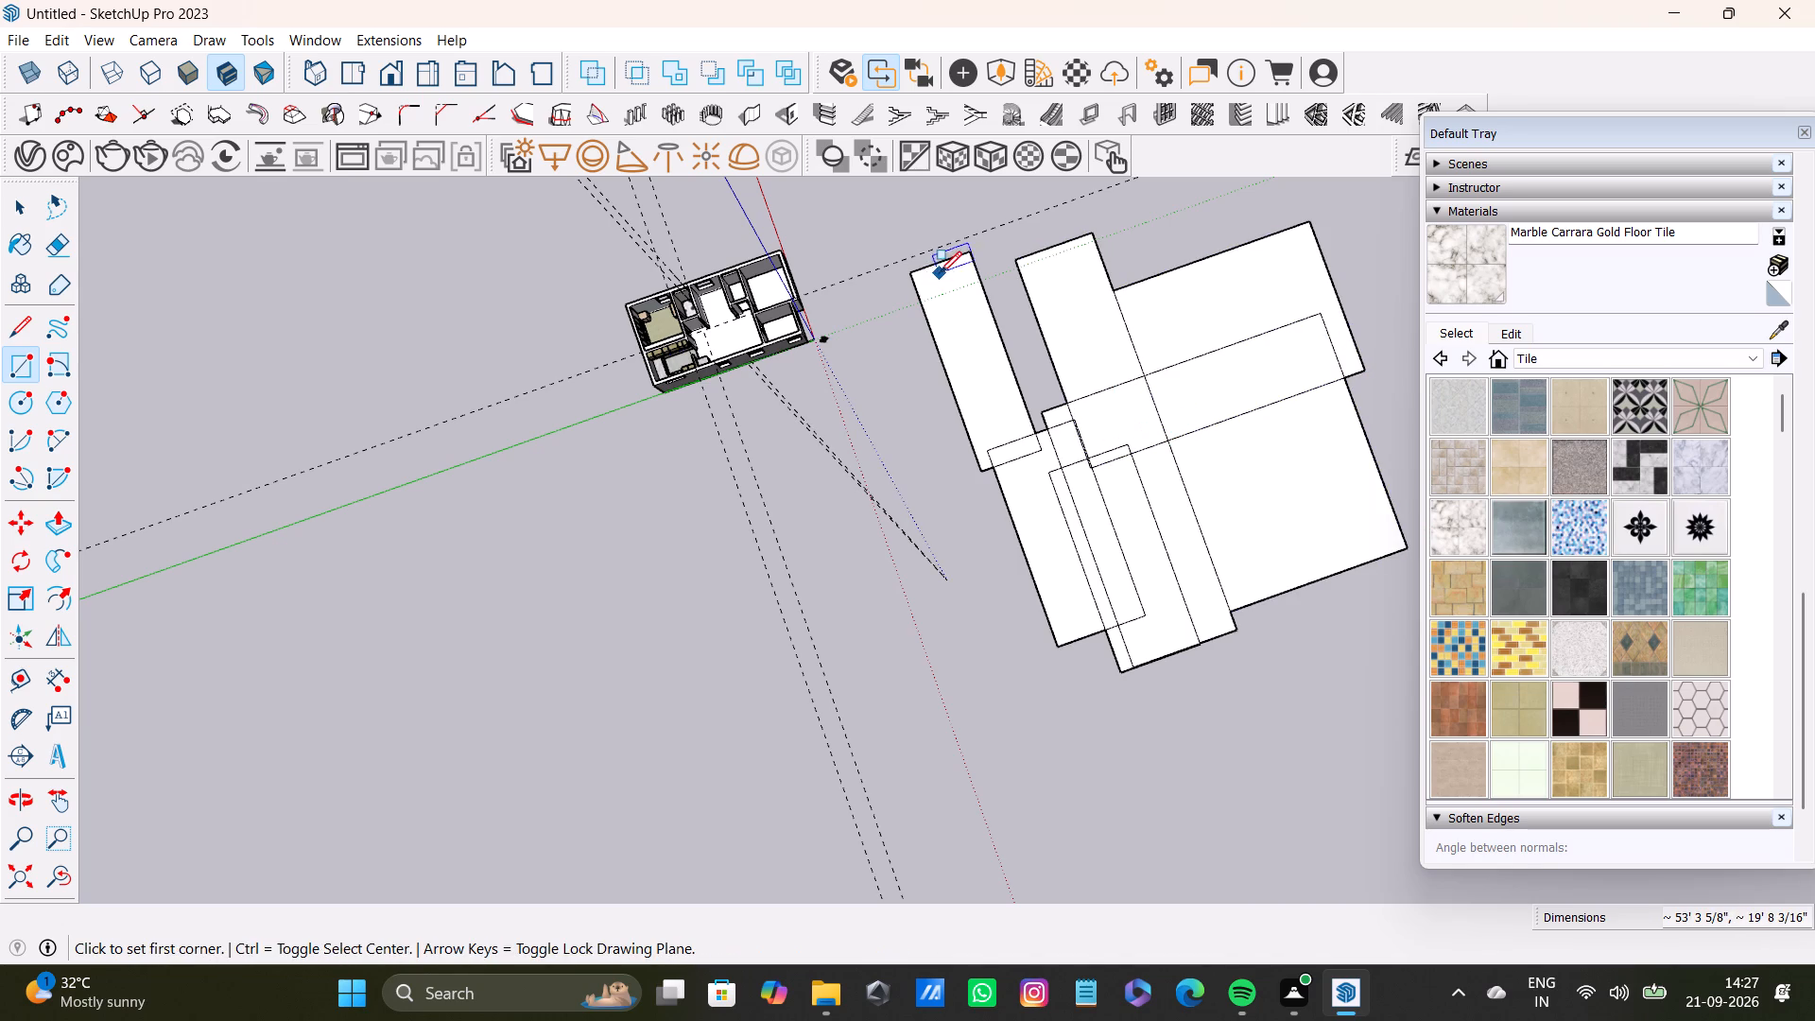
left_click(940, 273)
left_click(1108, 466)
Draw three more overlapping rectangles across the group's end along the red axis.
left_click_drag(918, 429, 958, 445)
left_click(1181, 584)
left_click_drag(883, 531, 901, 534)
left_click(1104, 629)
left_click_drag(869, 581, 891, 592)
left_click(1147, 666)
Paint the large rectangle faces farthest from the house with Basic Tile.
scroll(1069, 632, "down", 4)
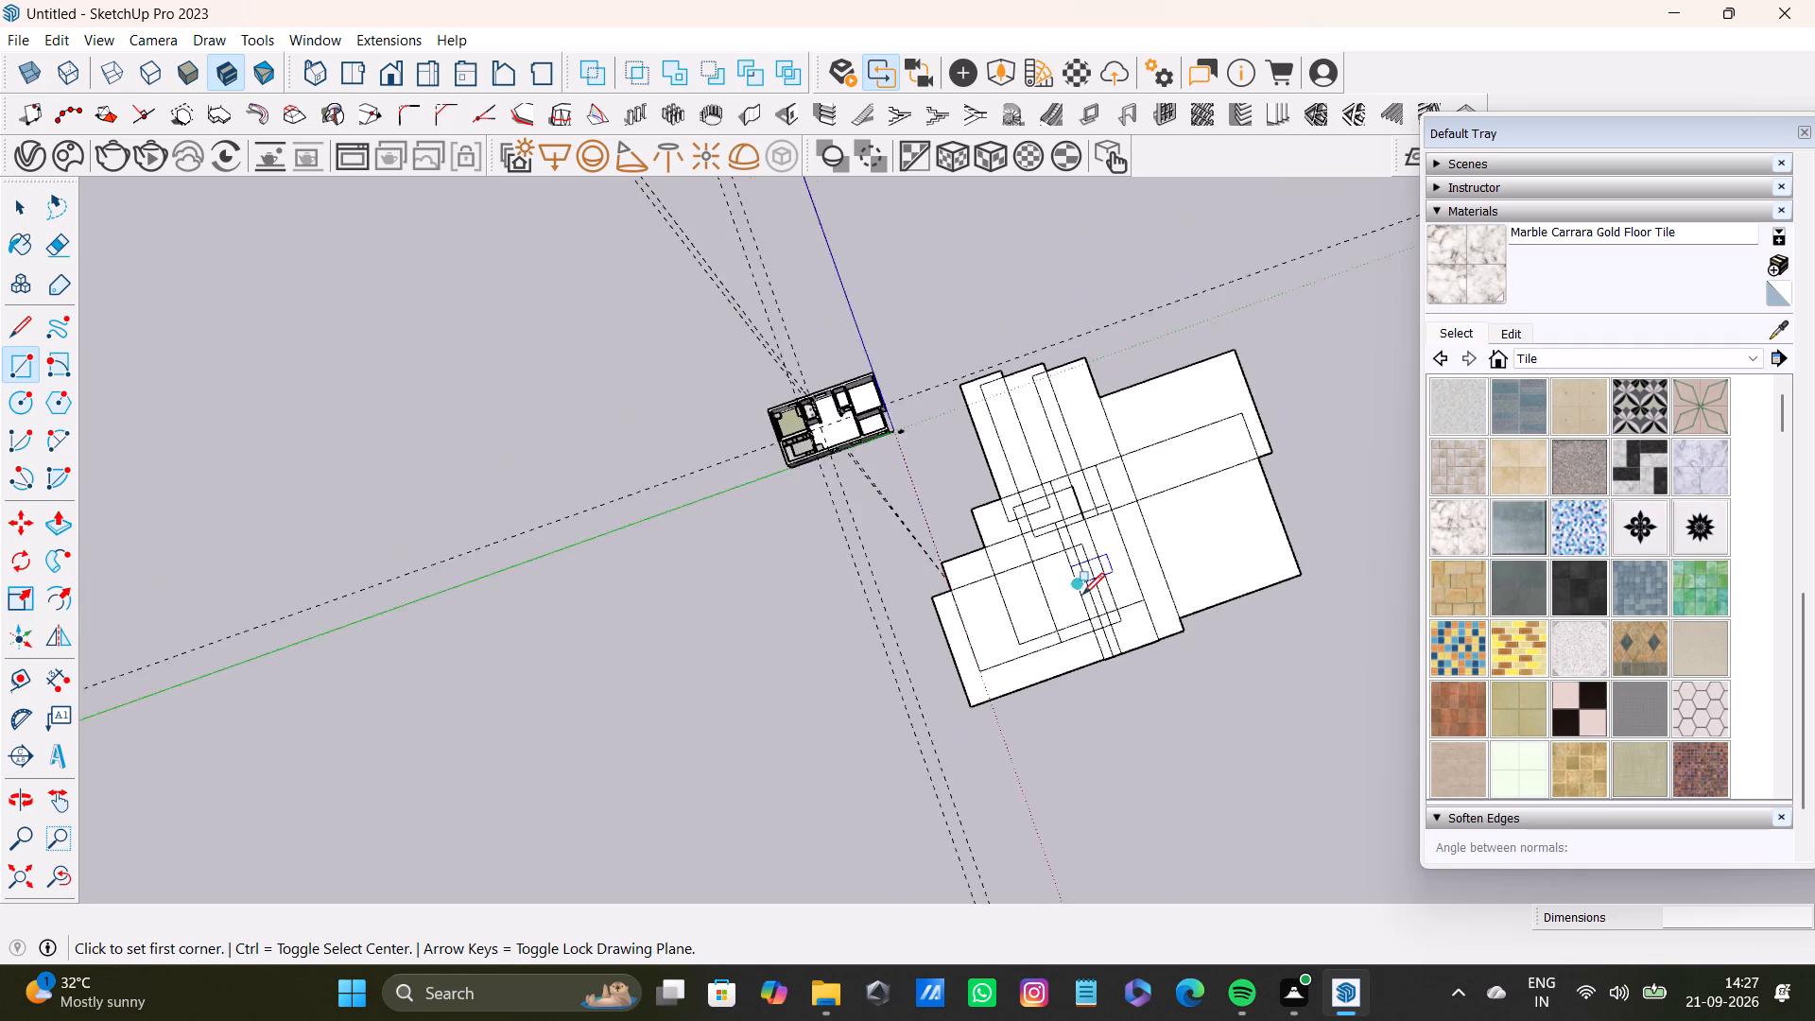
scroll(1082, 595, "down", 2)
scroll(1182, 545, "up", 4)
left_click(1461, 410)
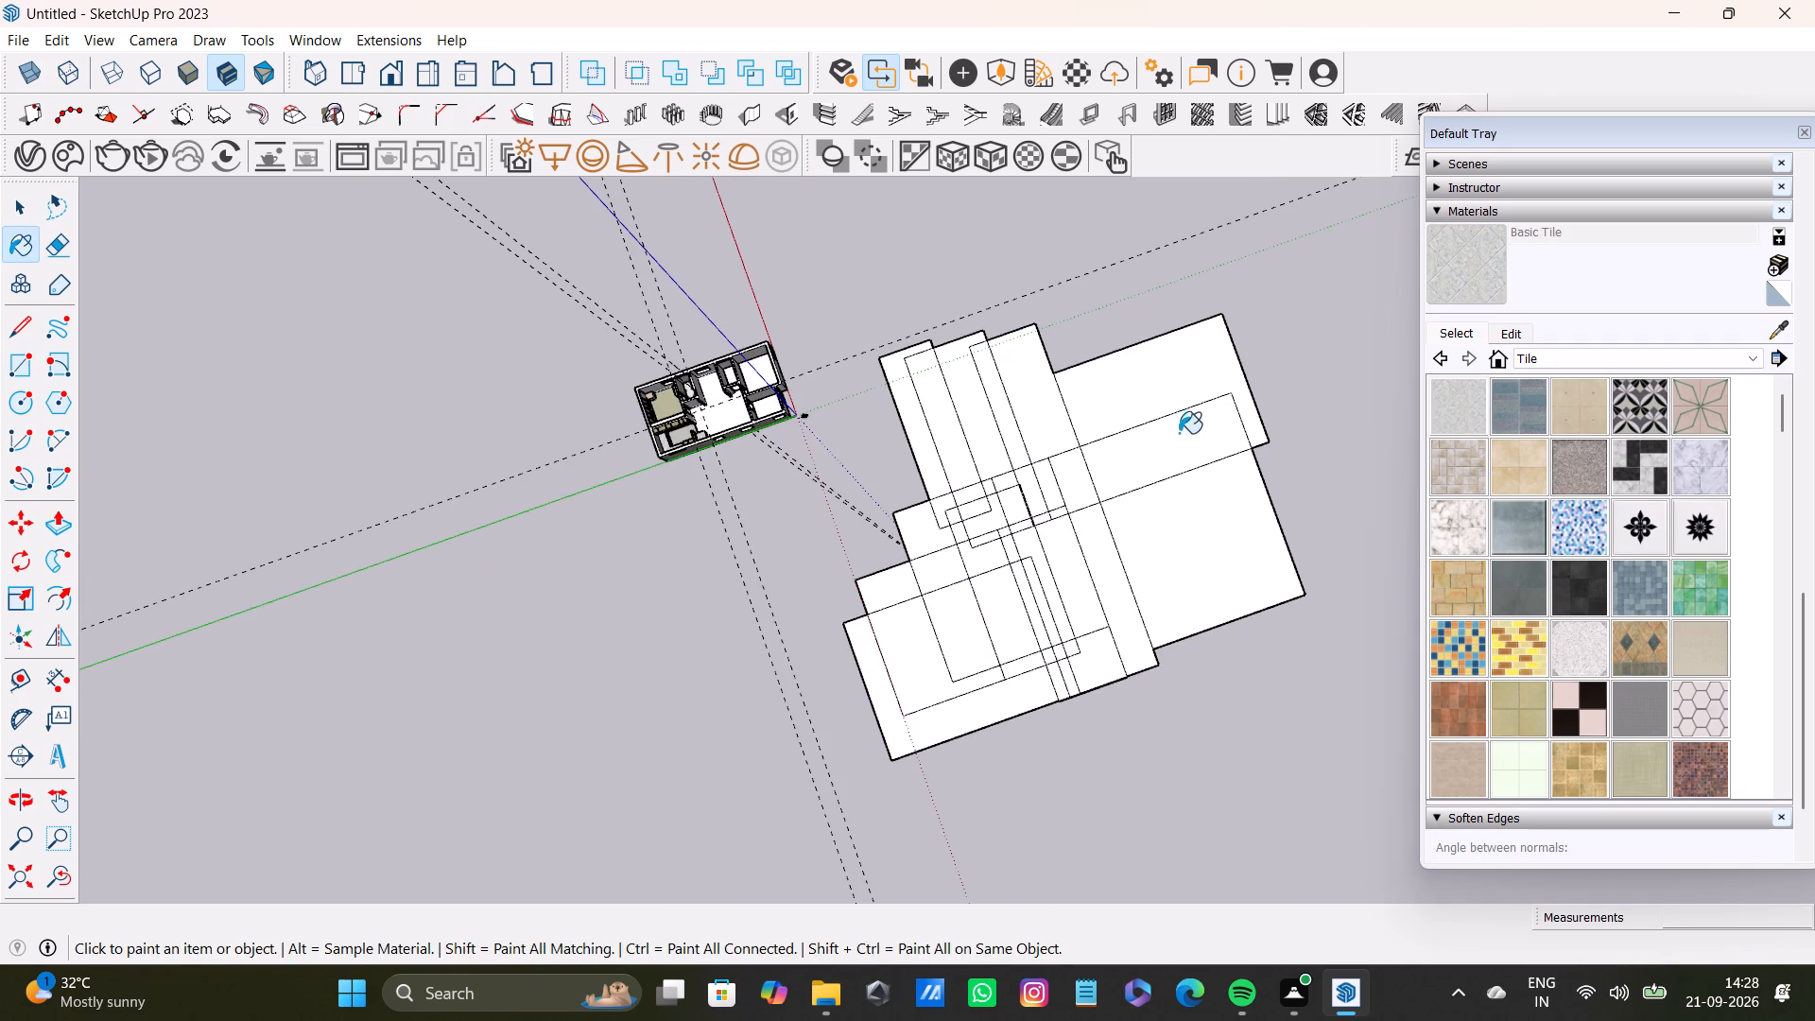
left_click(1179, 438)
left_click(1199, 384)
left_click(1201, 512)
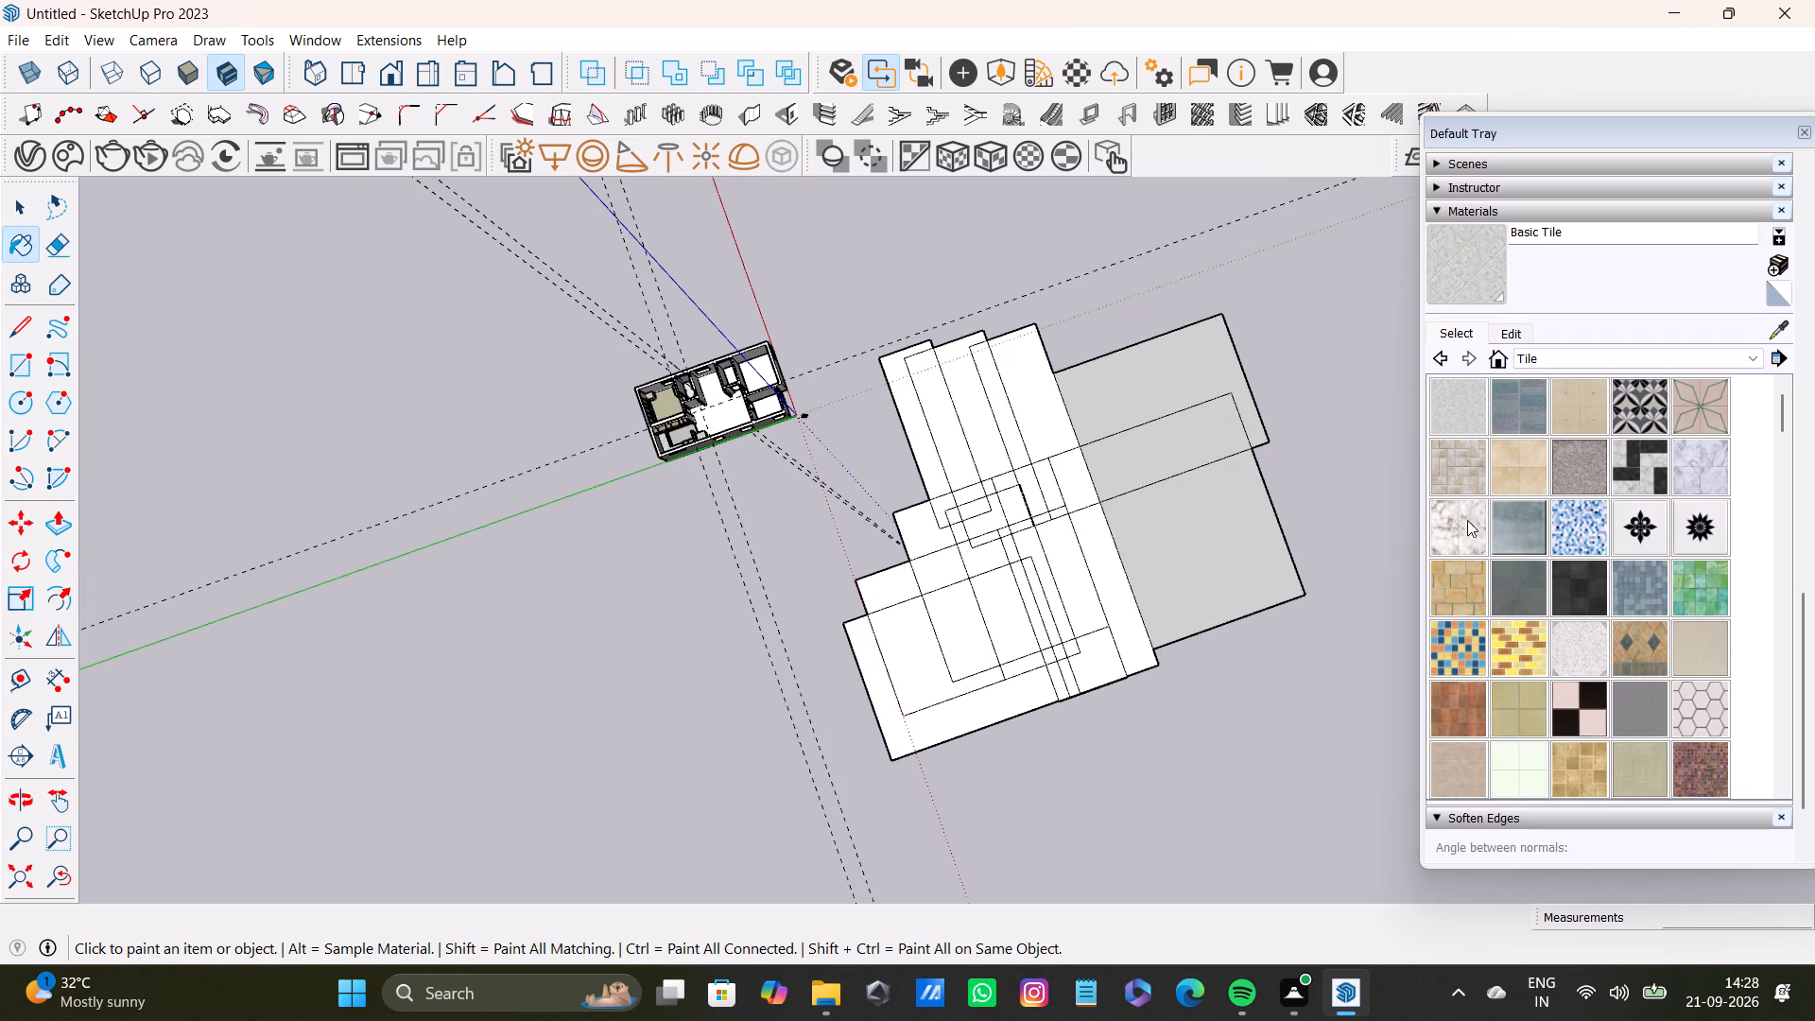
Paint the narrow strip of faces beside the Basic Tile area with Mosaic Hexagonal Tile.
left_click(1607, 530)
left_click(1060, 498)
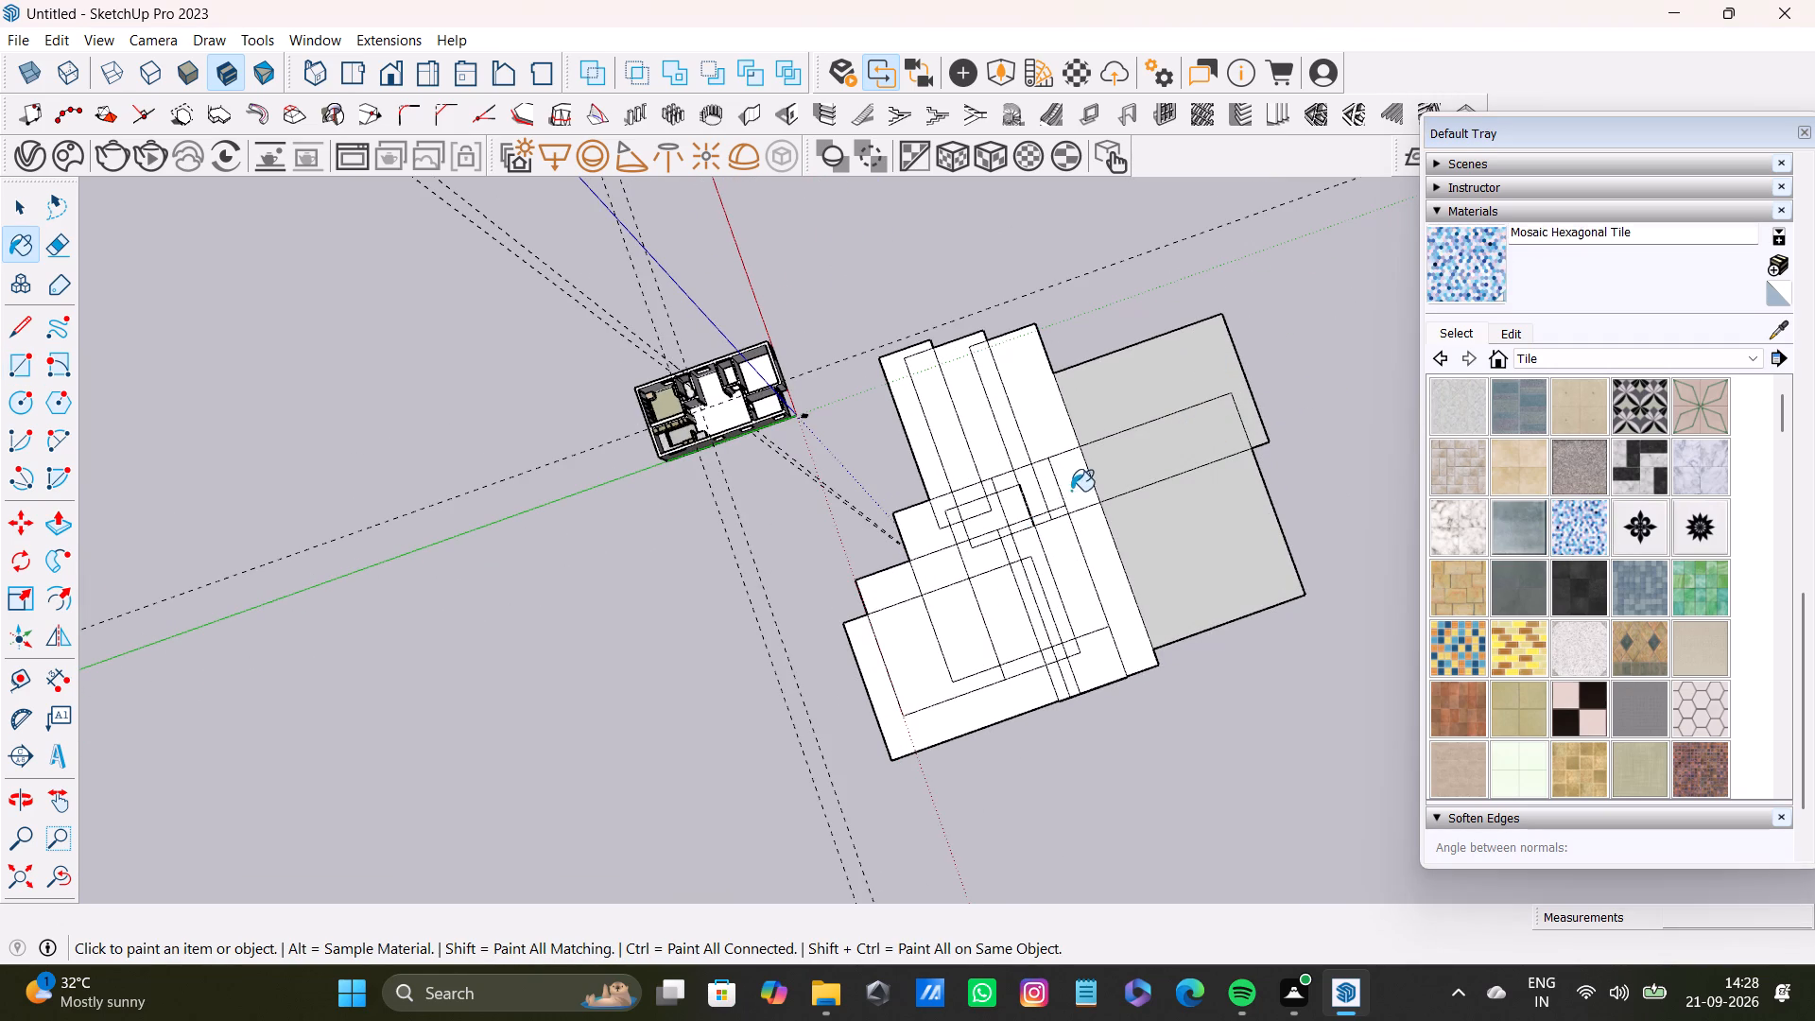
left_click(1073, 487)
left_click(1029, 425)
Paint the faces beyond the mosaic strip and the large end rectangle's faces with Tile Checker BW.
left_click(1601, 719)
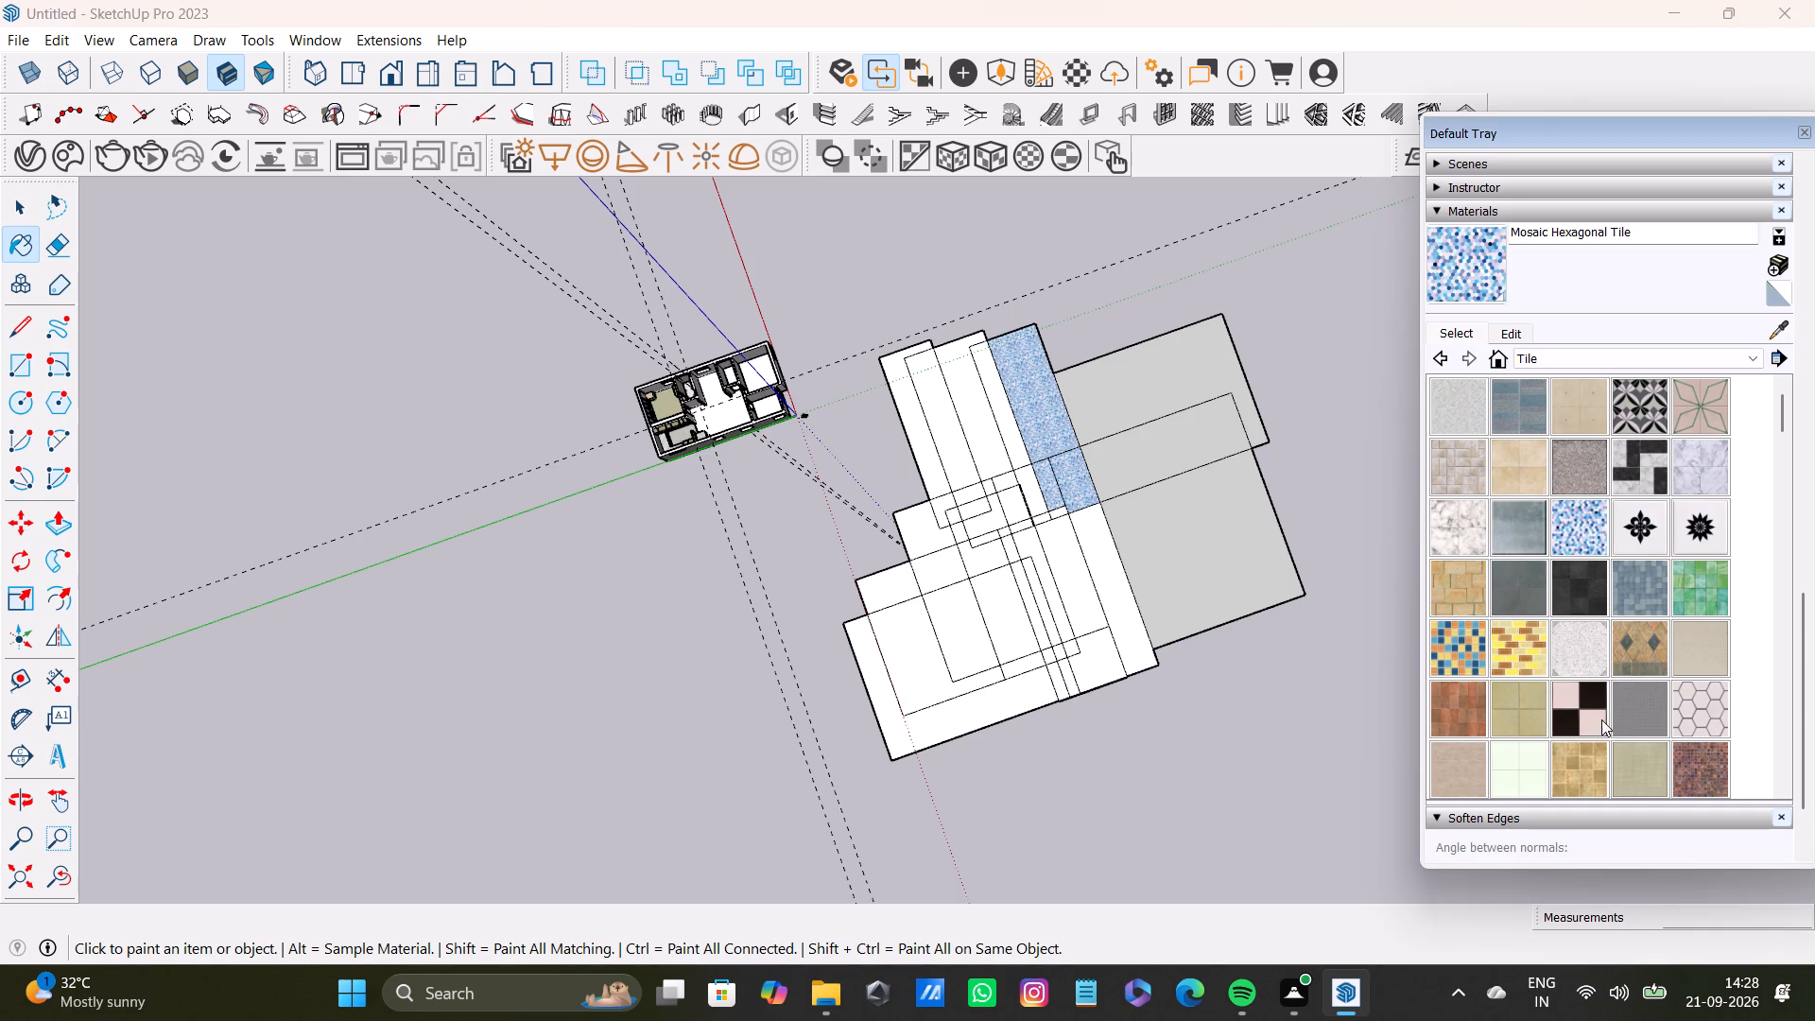
left_click(1110, 664)
left_click(1106, 621)
left_click(1121, 639)
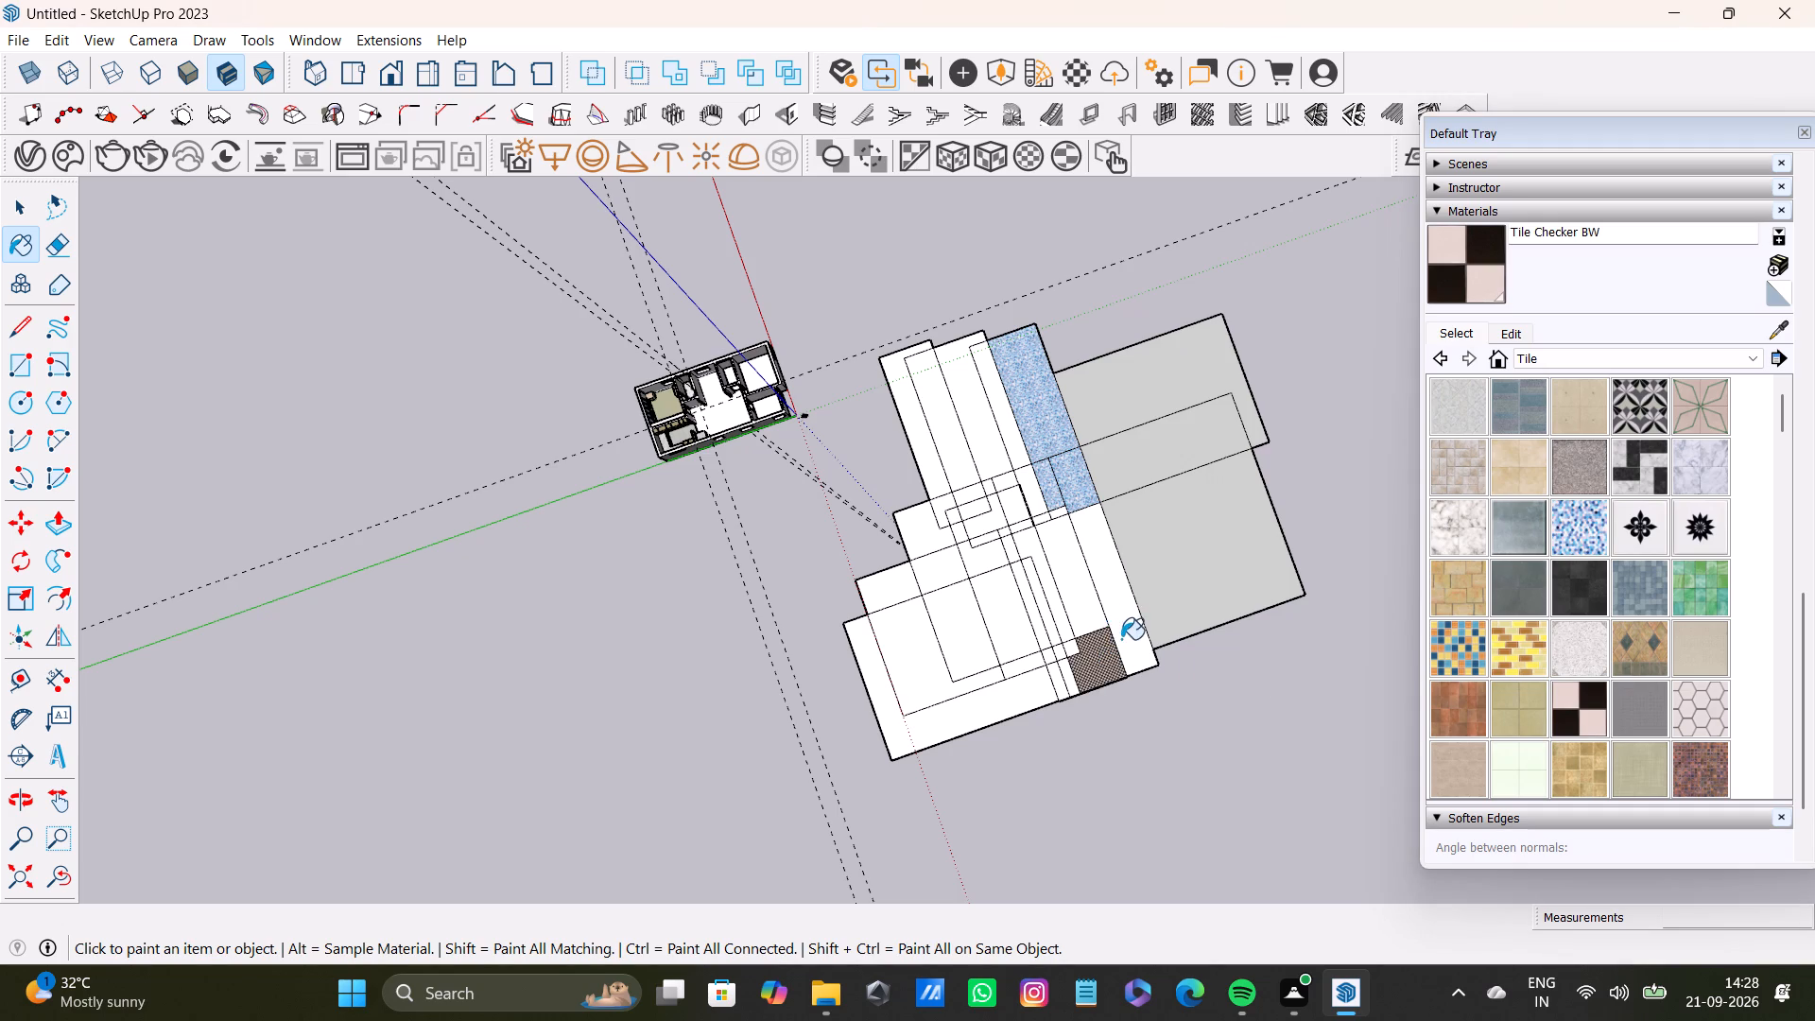
left_click(1080, 608)
left_click(1045, 618)
left_click(1038, 667)
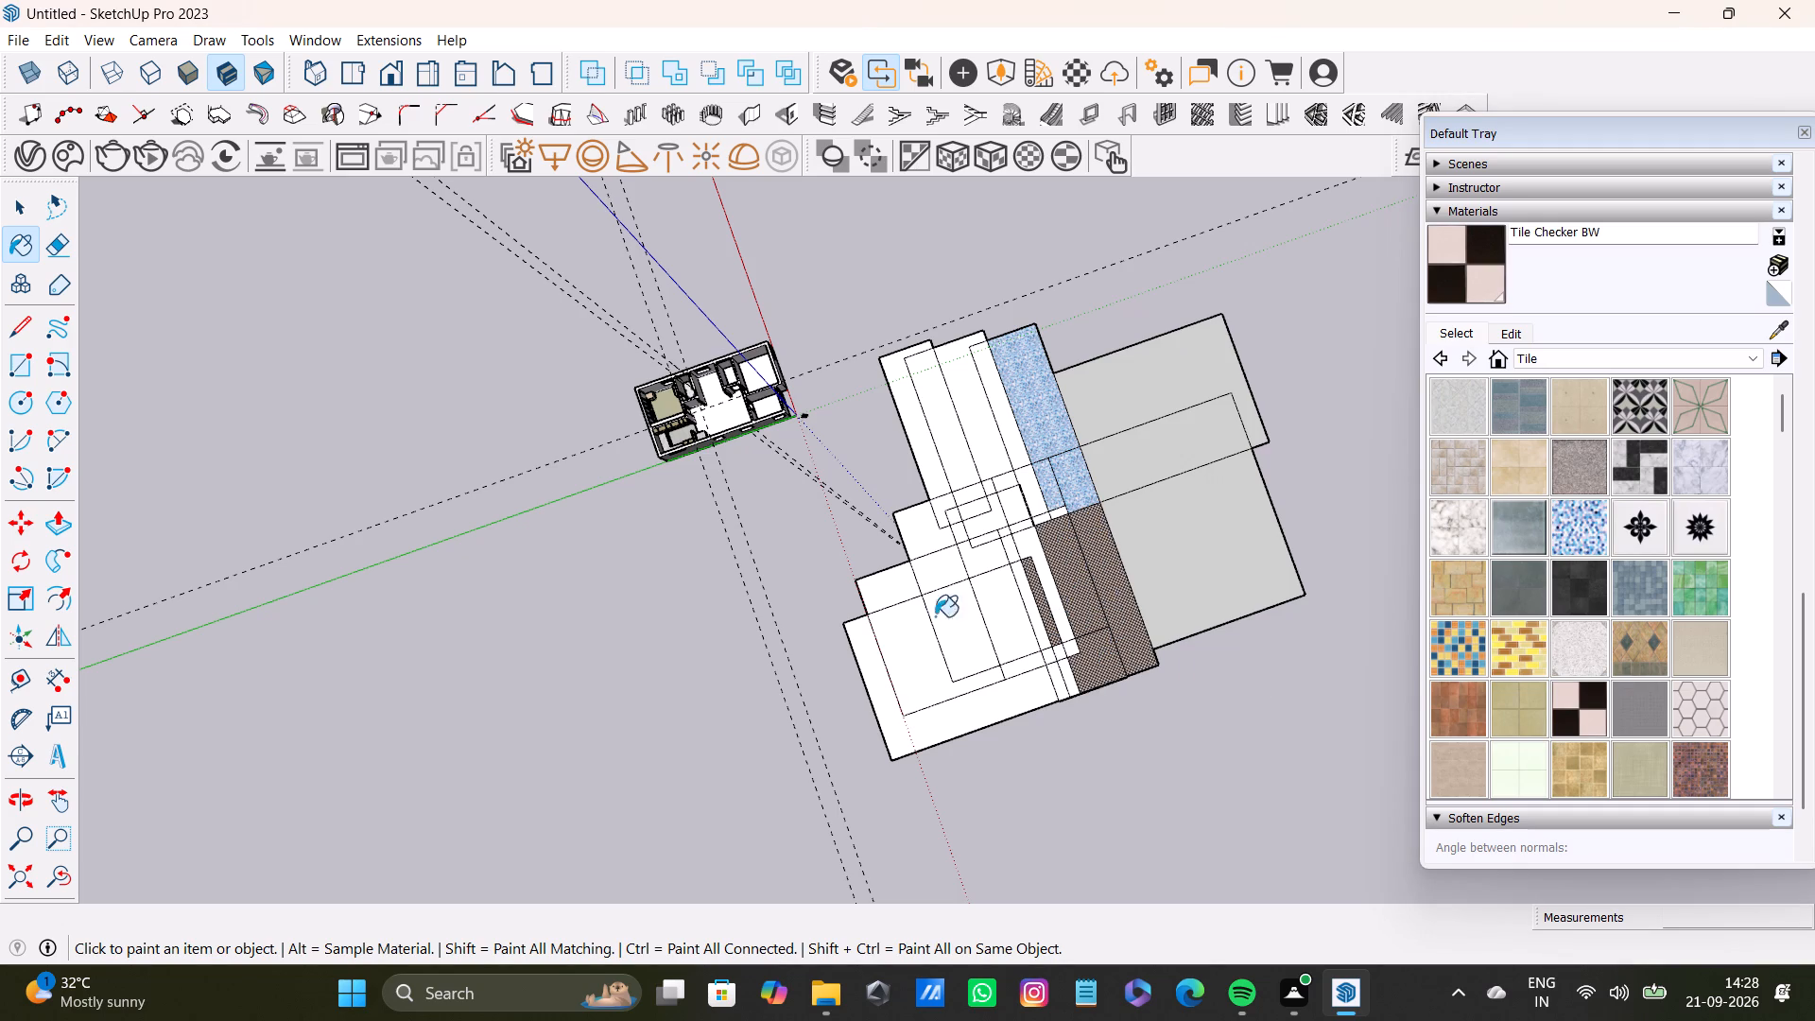
left_click(903, 601)
left_click(934, 706)
left_click(907, 674)
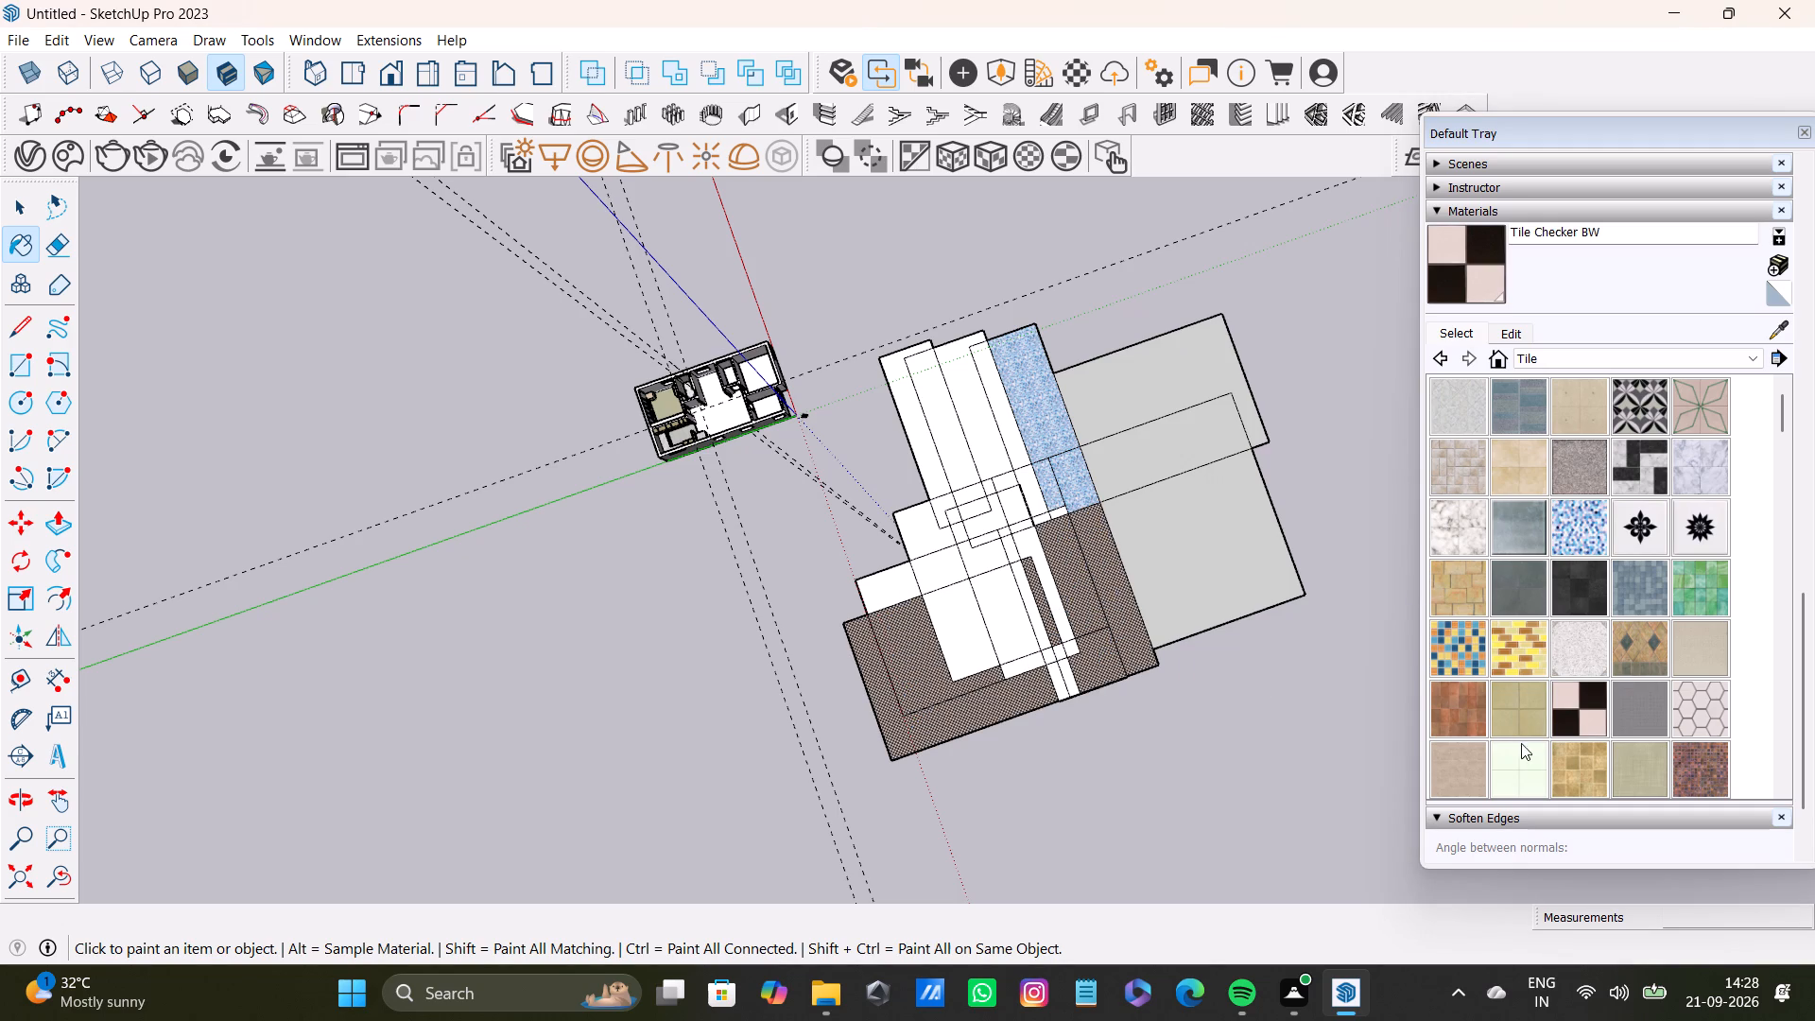
left_click(1594, 710)
left_click(962, 657)
left_click(1006, 625)
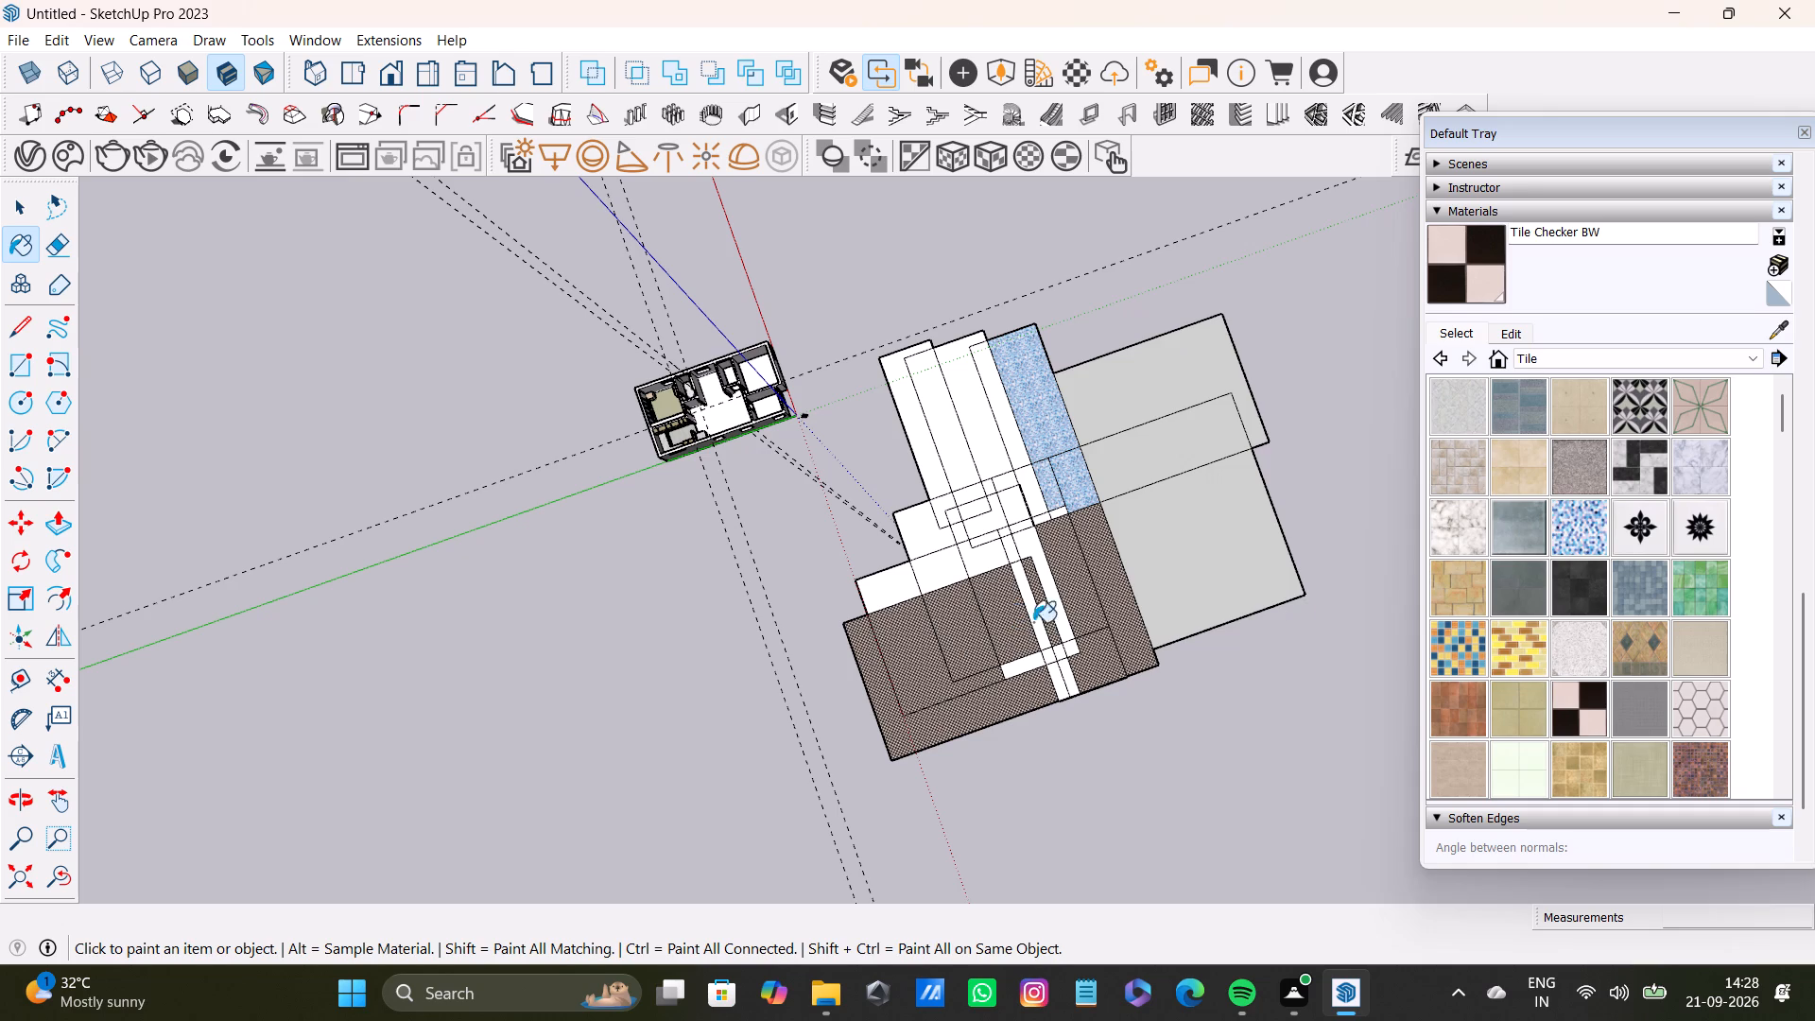
Set the Tile Checker BW texture size to 6' and inspect the enlarged pattern on the rectangles.
left_click(1511, 341)
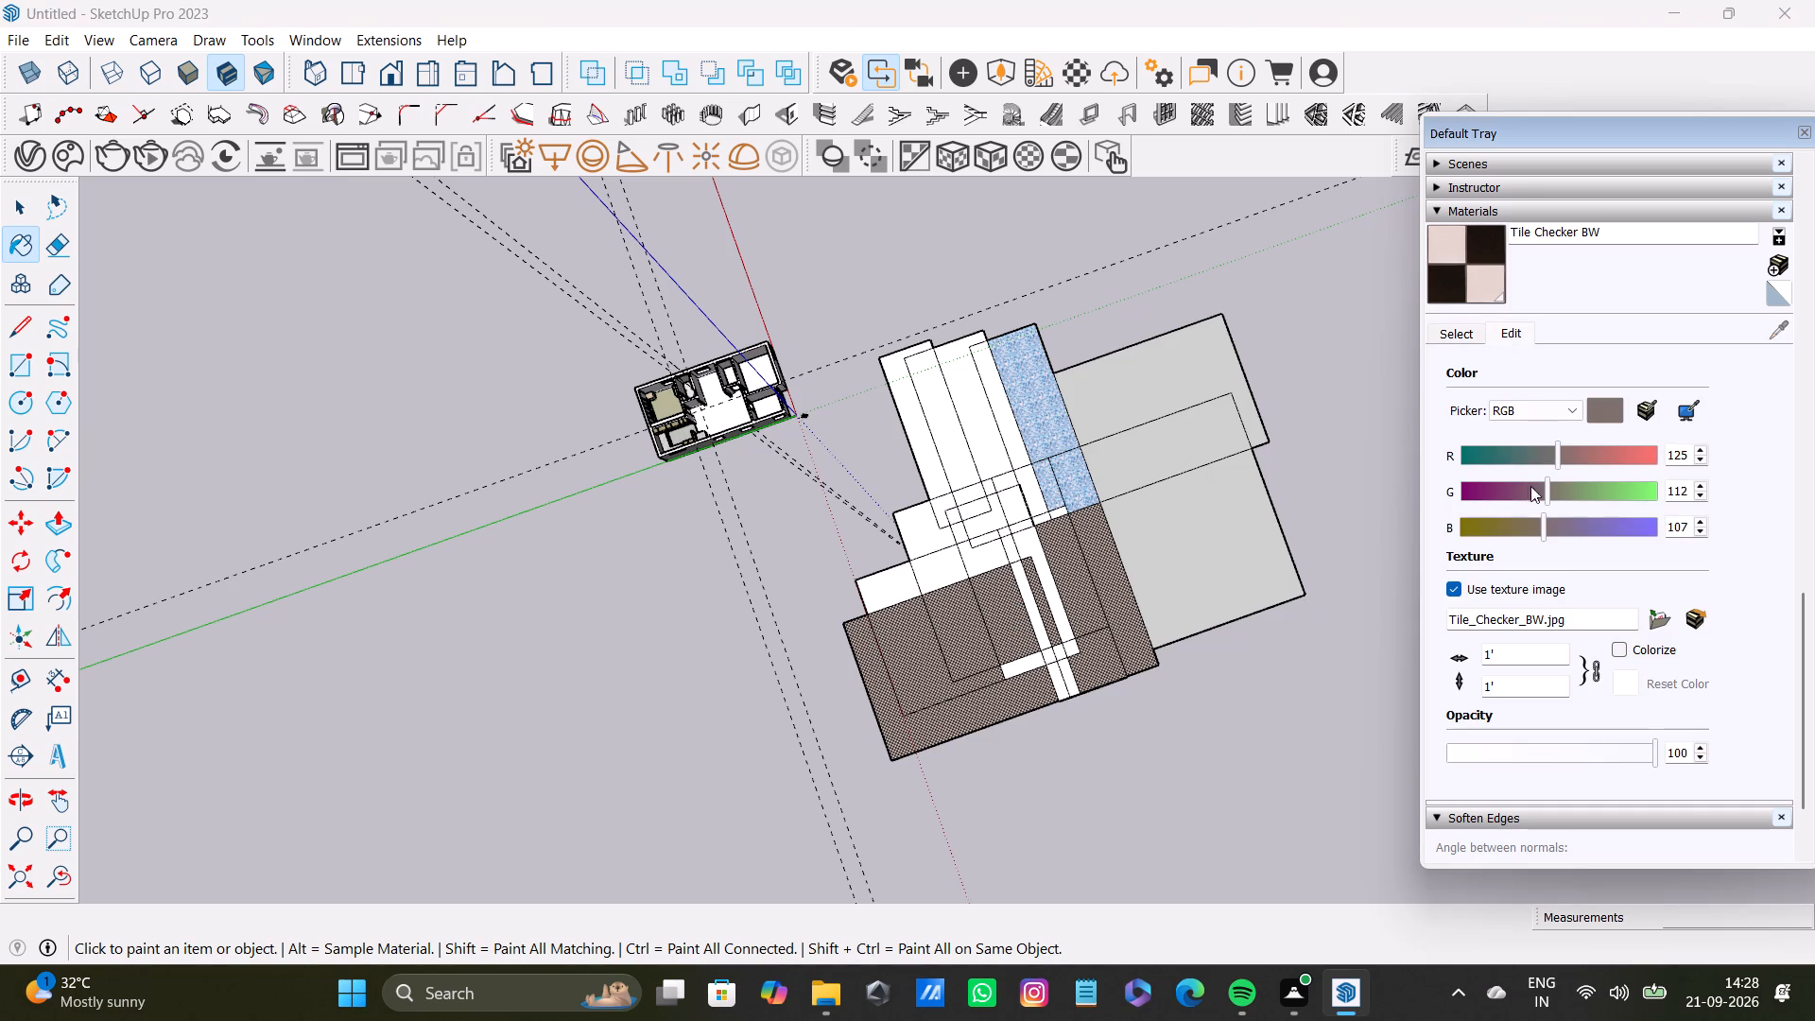
left_click(1531, 659)
key("BackSpace")
key("BackSpace")
key("BackSpace")
key("BackSpace")
key("BackSpace")
key("BackSpace")
key("BackSpace")
key("BackSpace")
key("BackSpace")
key("BackSpace")
key("BackSpace")
key("BackSpace")
key("BackSpace")
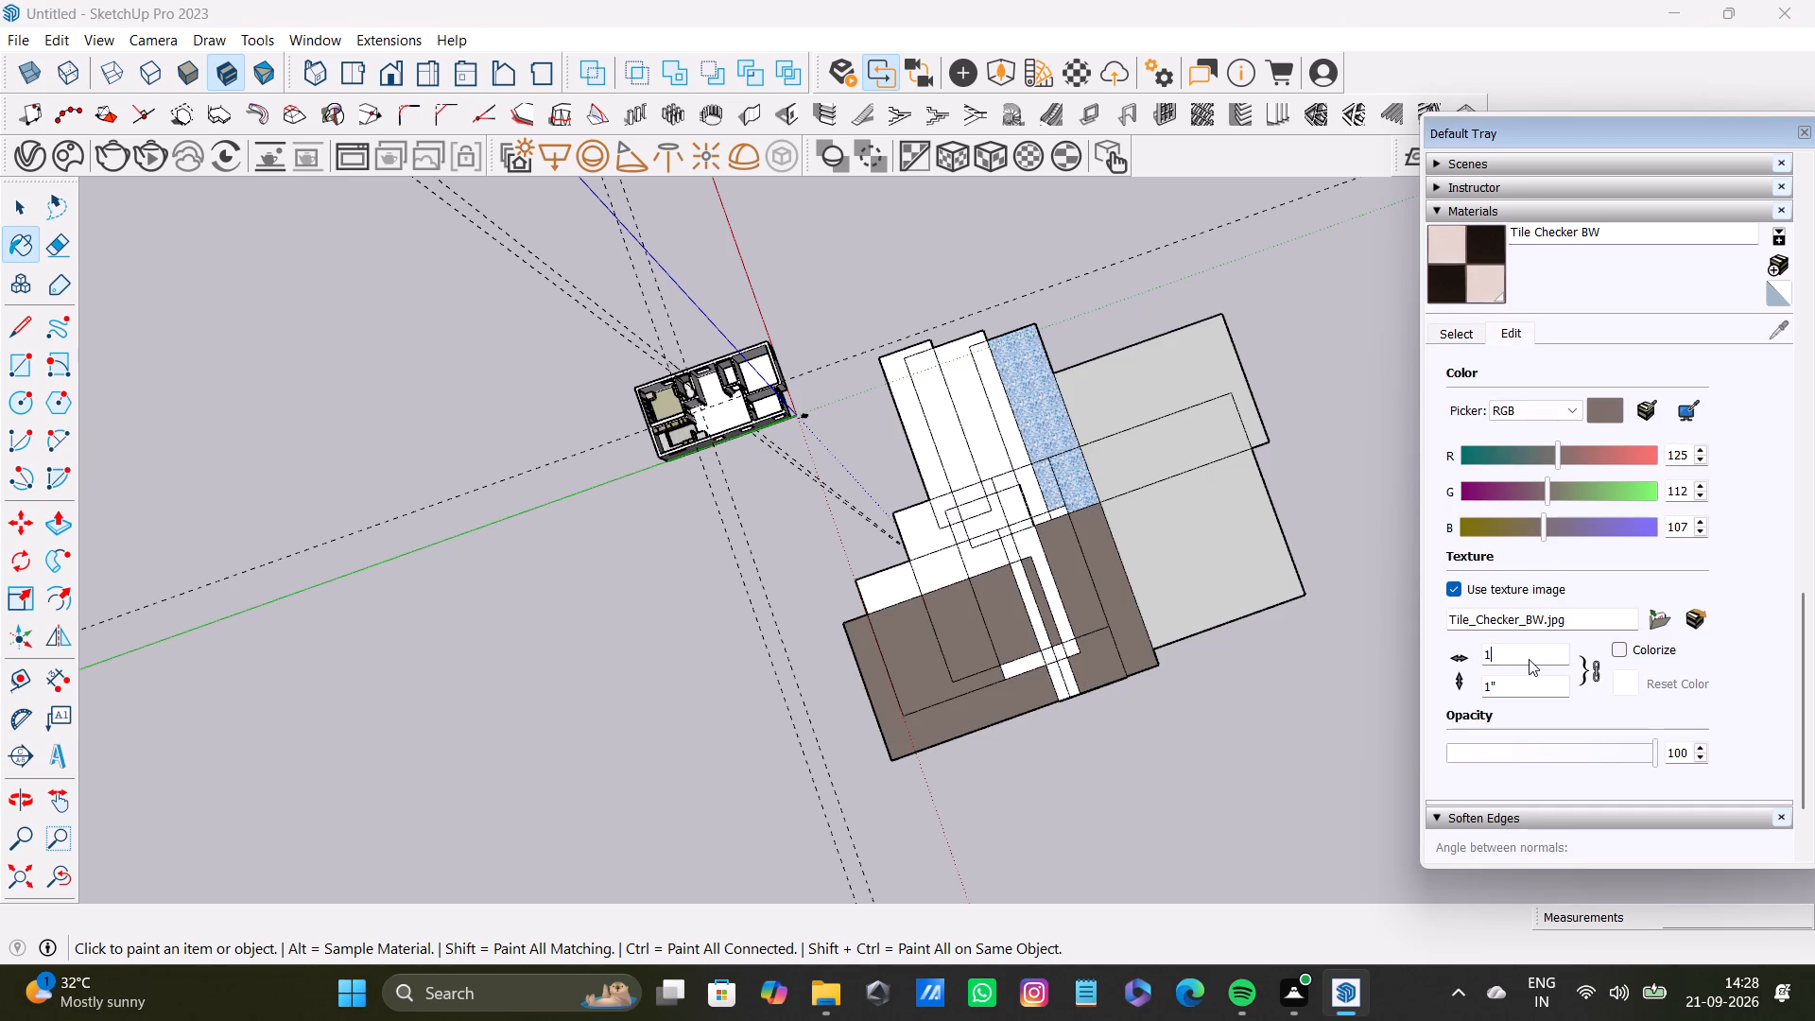
key("6")
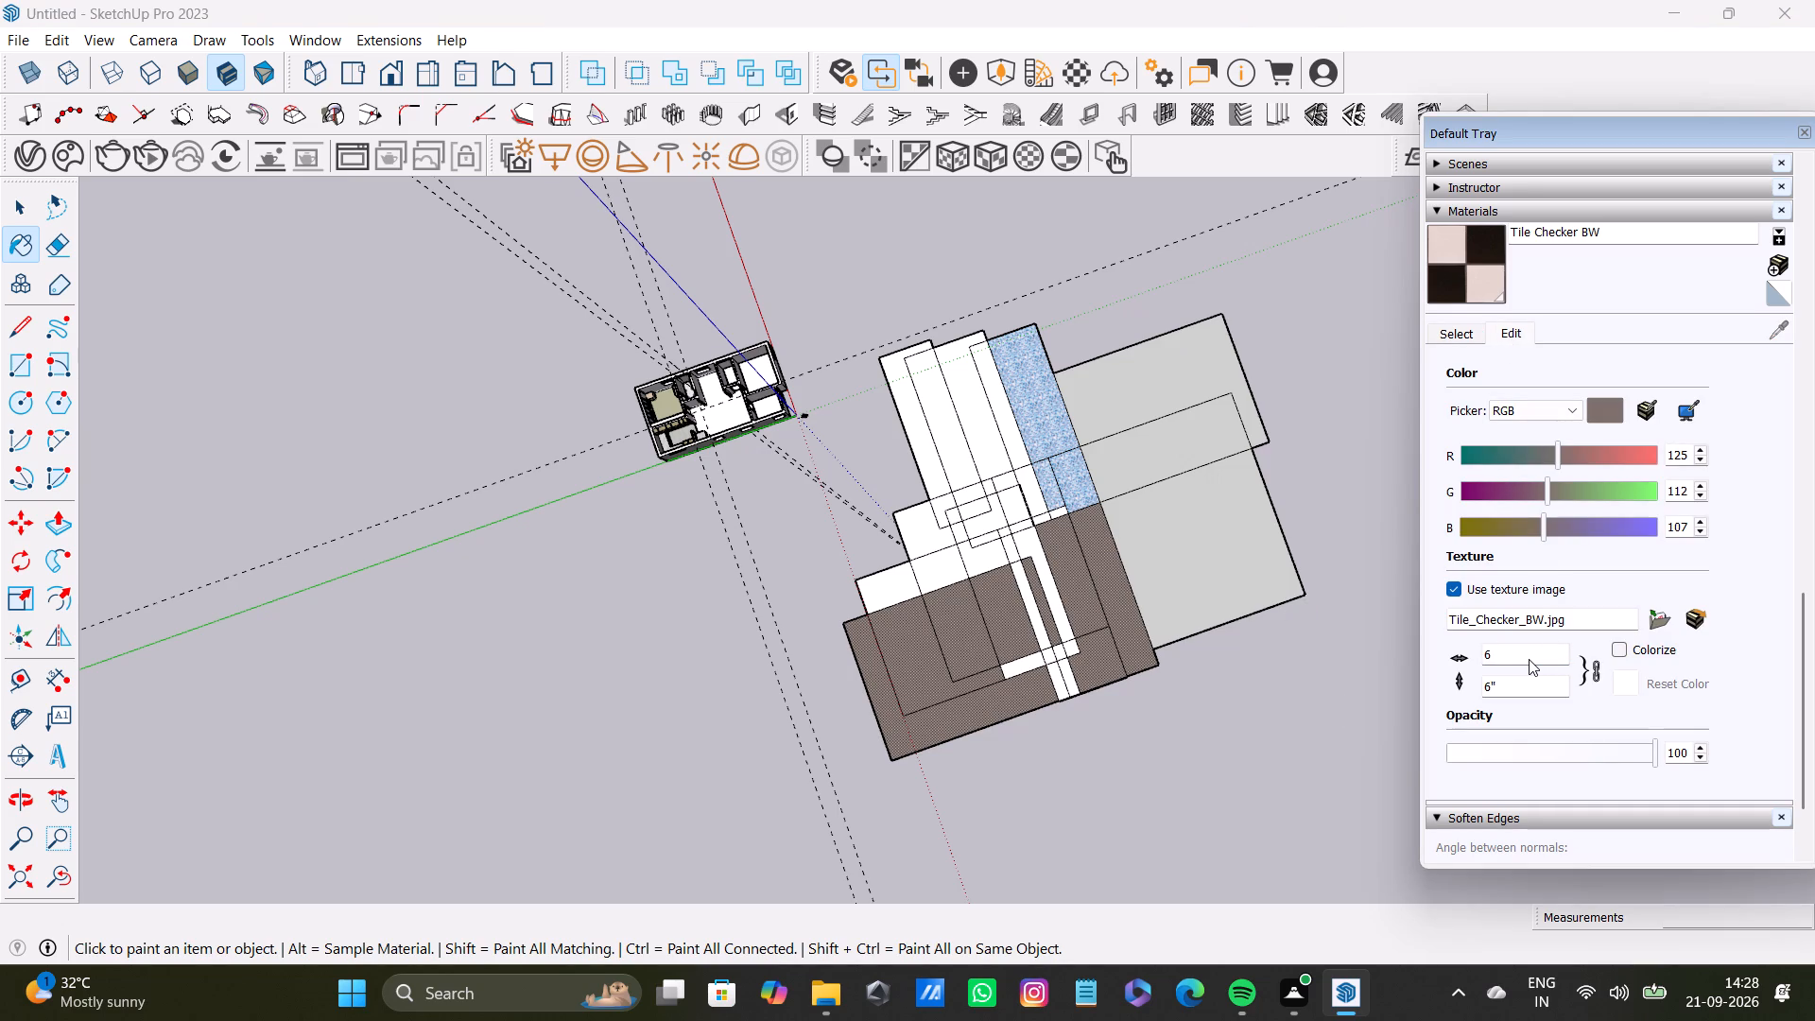
key("apostrophe")
key("Return")
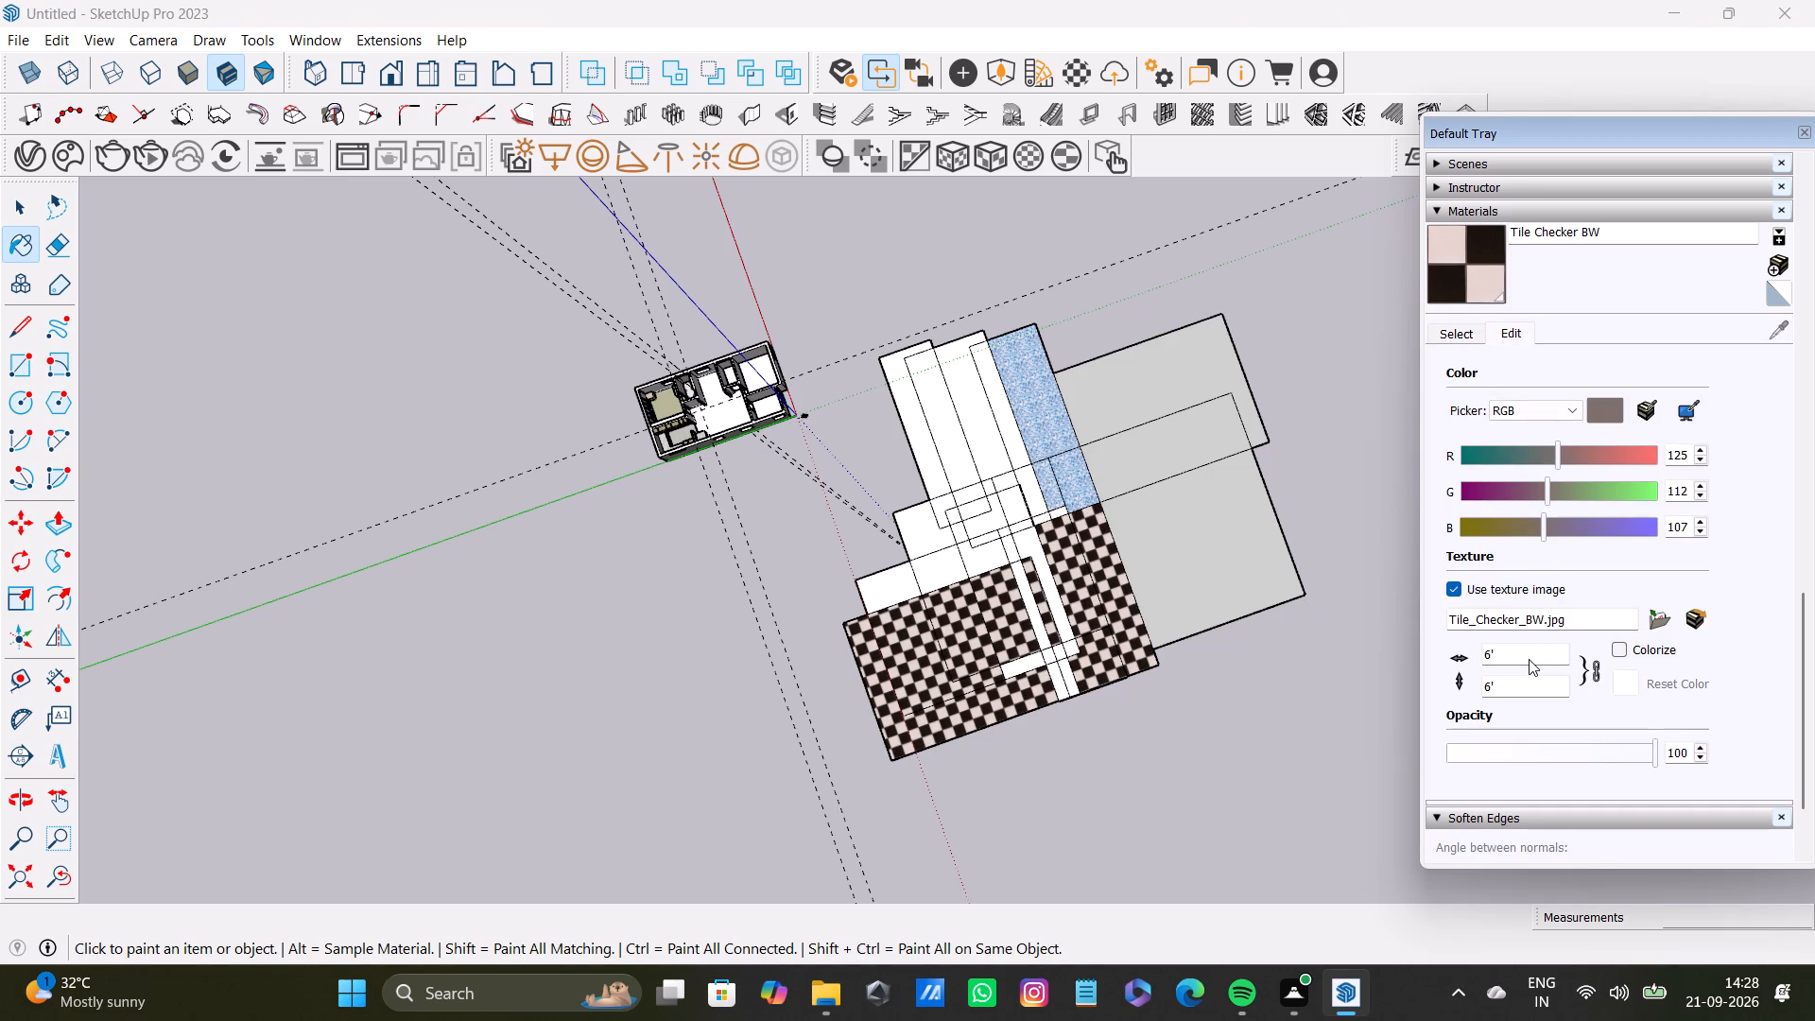
scroll(1045, 644, "up", 10)
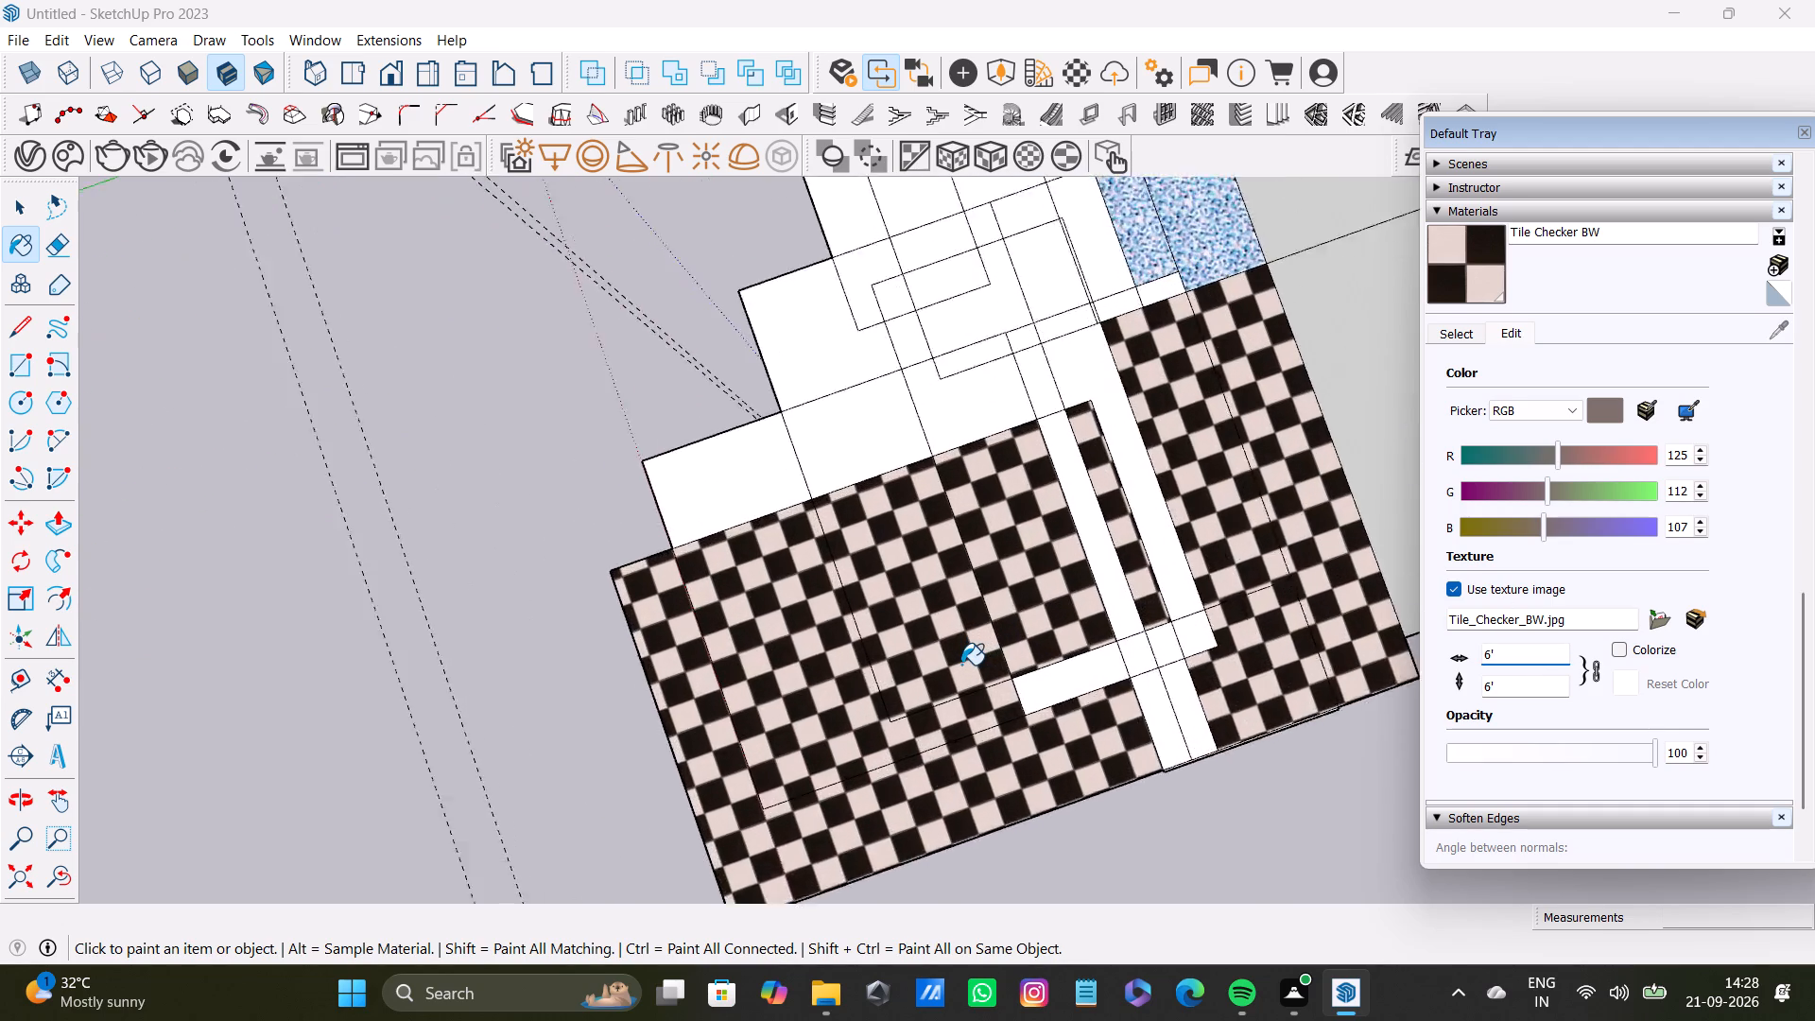
scroll(961, 665, "up", 13)
scroll(960, 665, "down", 13)
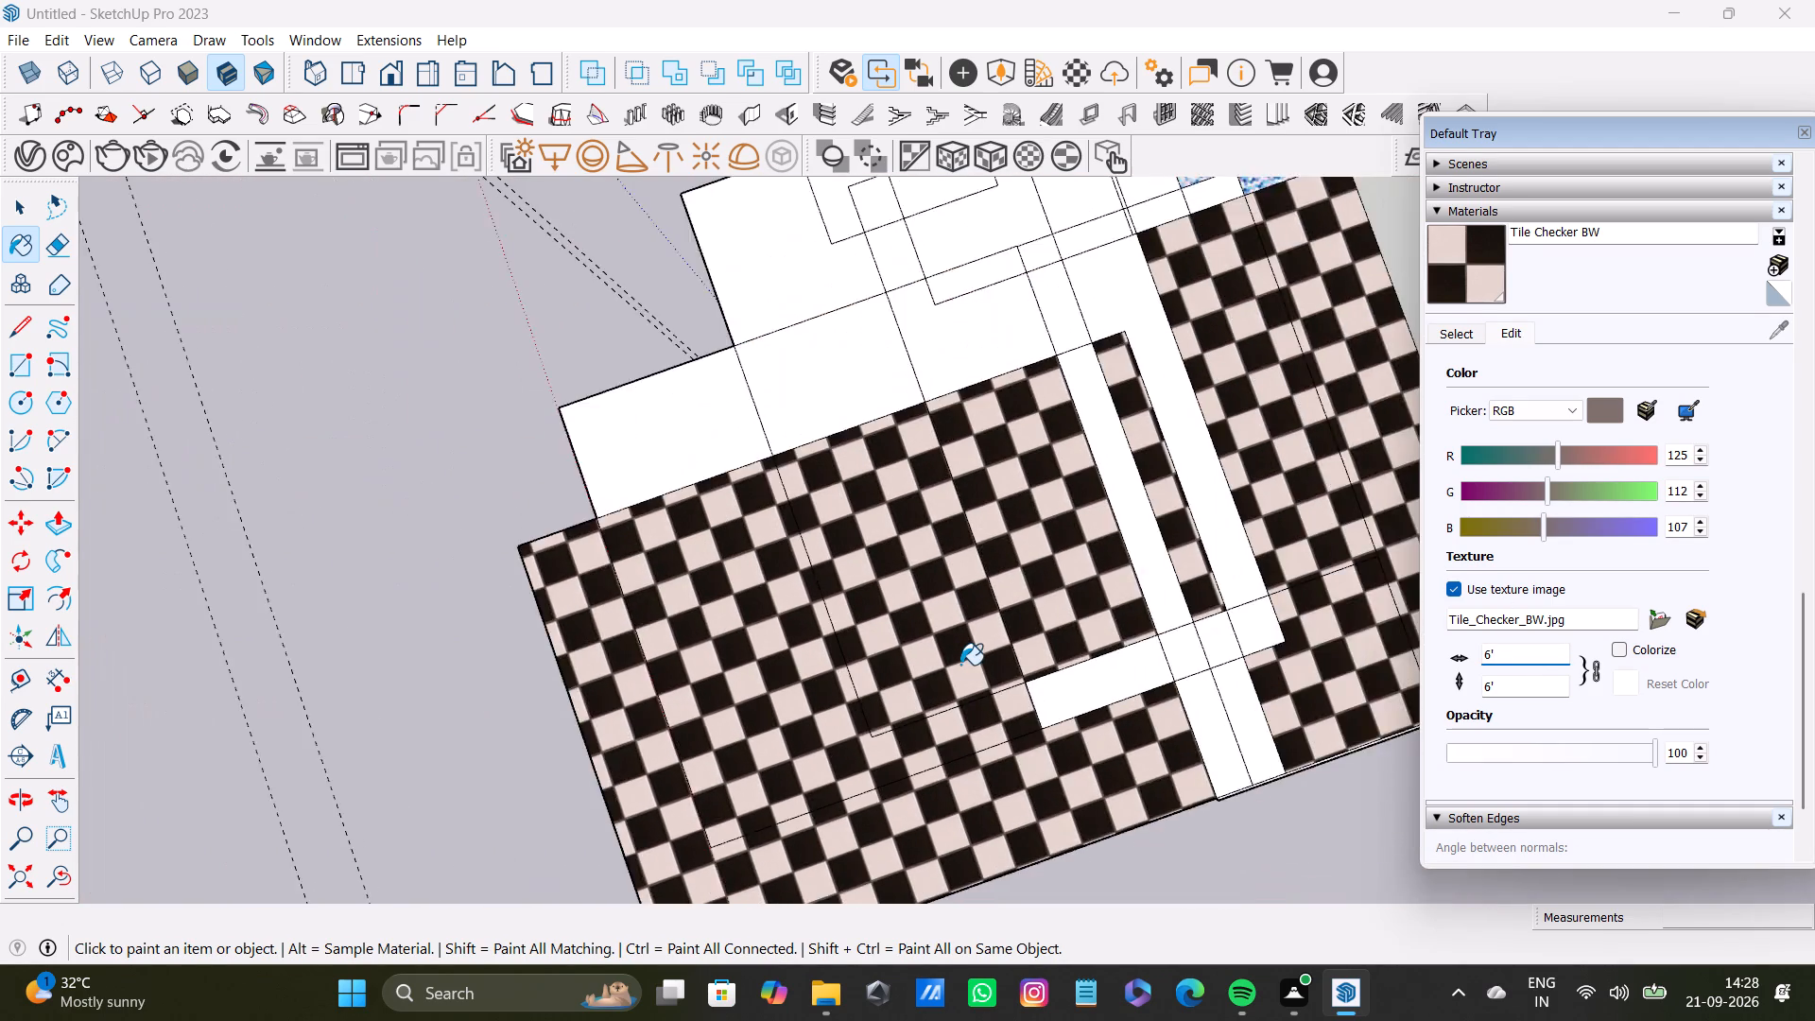
scroll(960, 665, "down", 12)
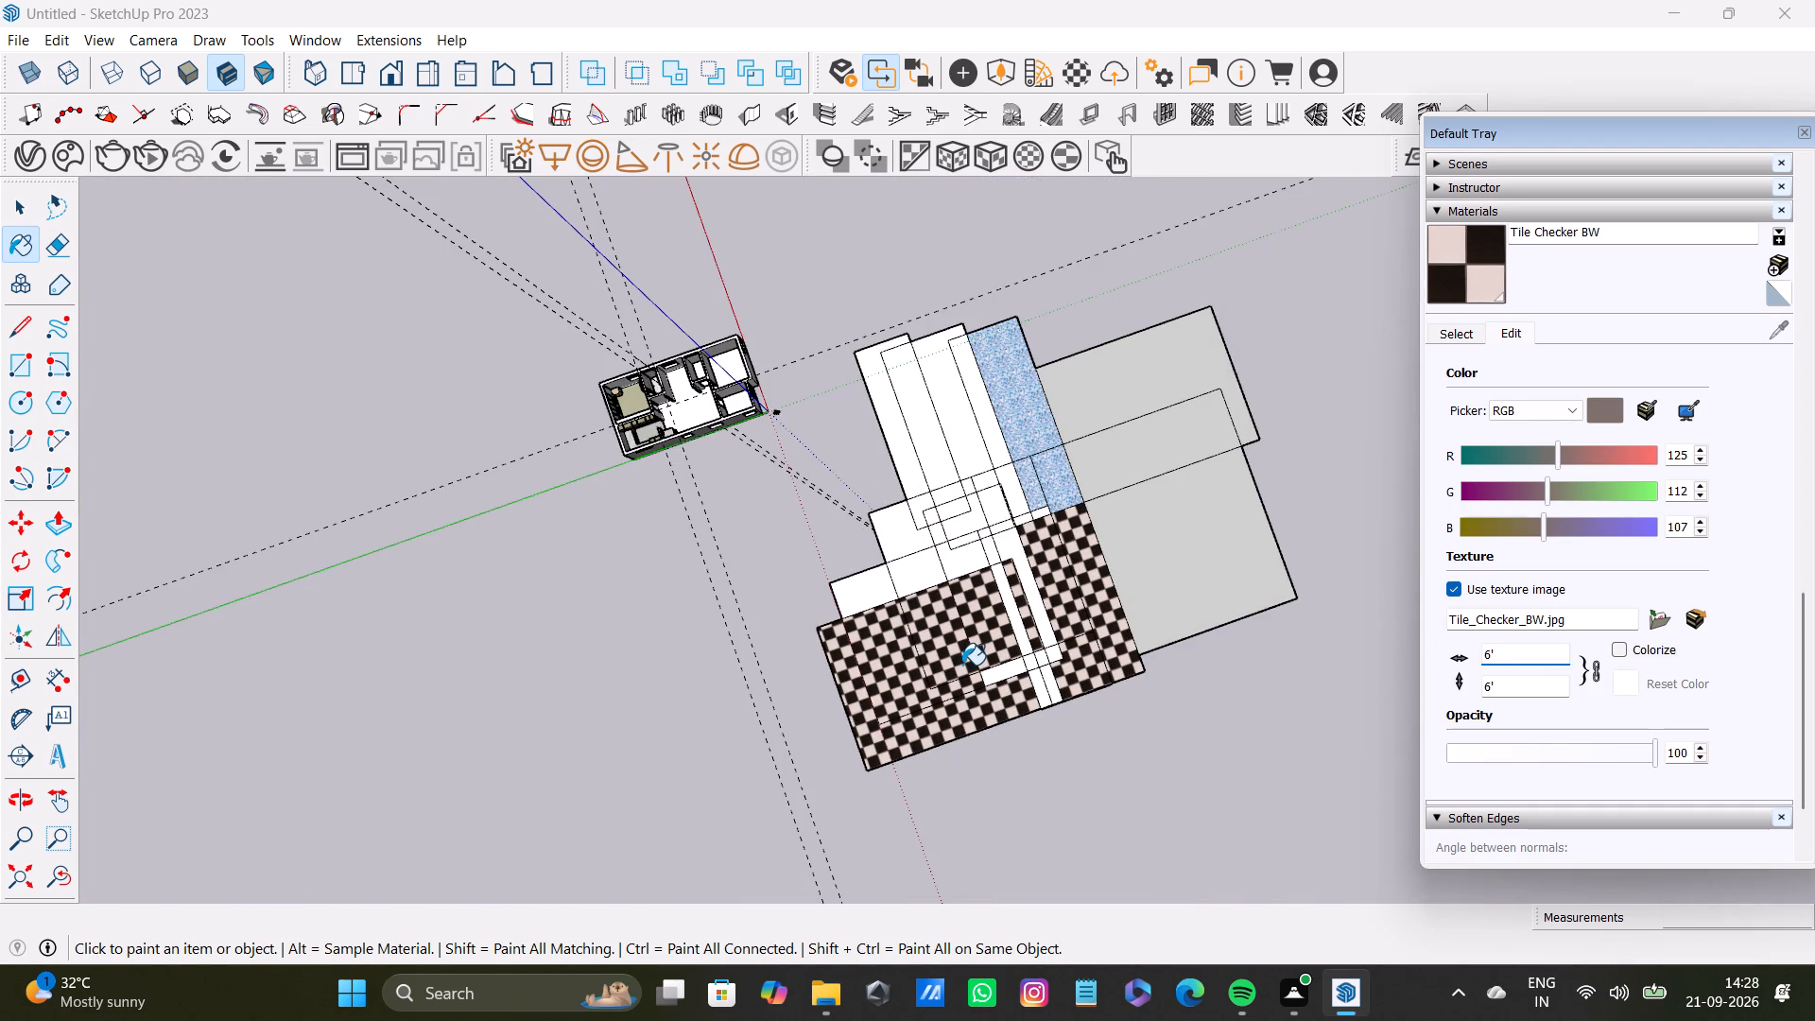
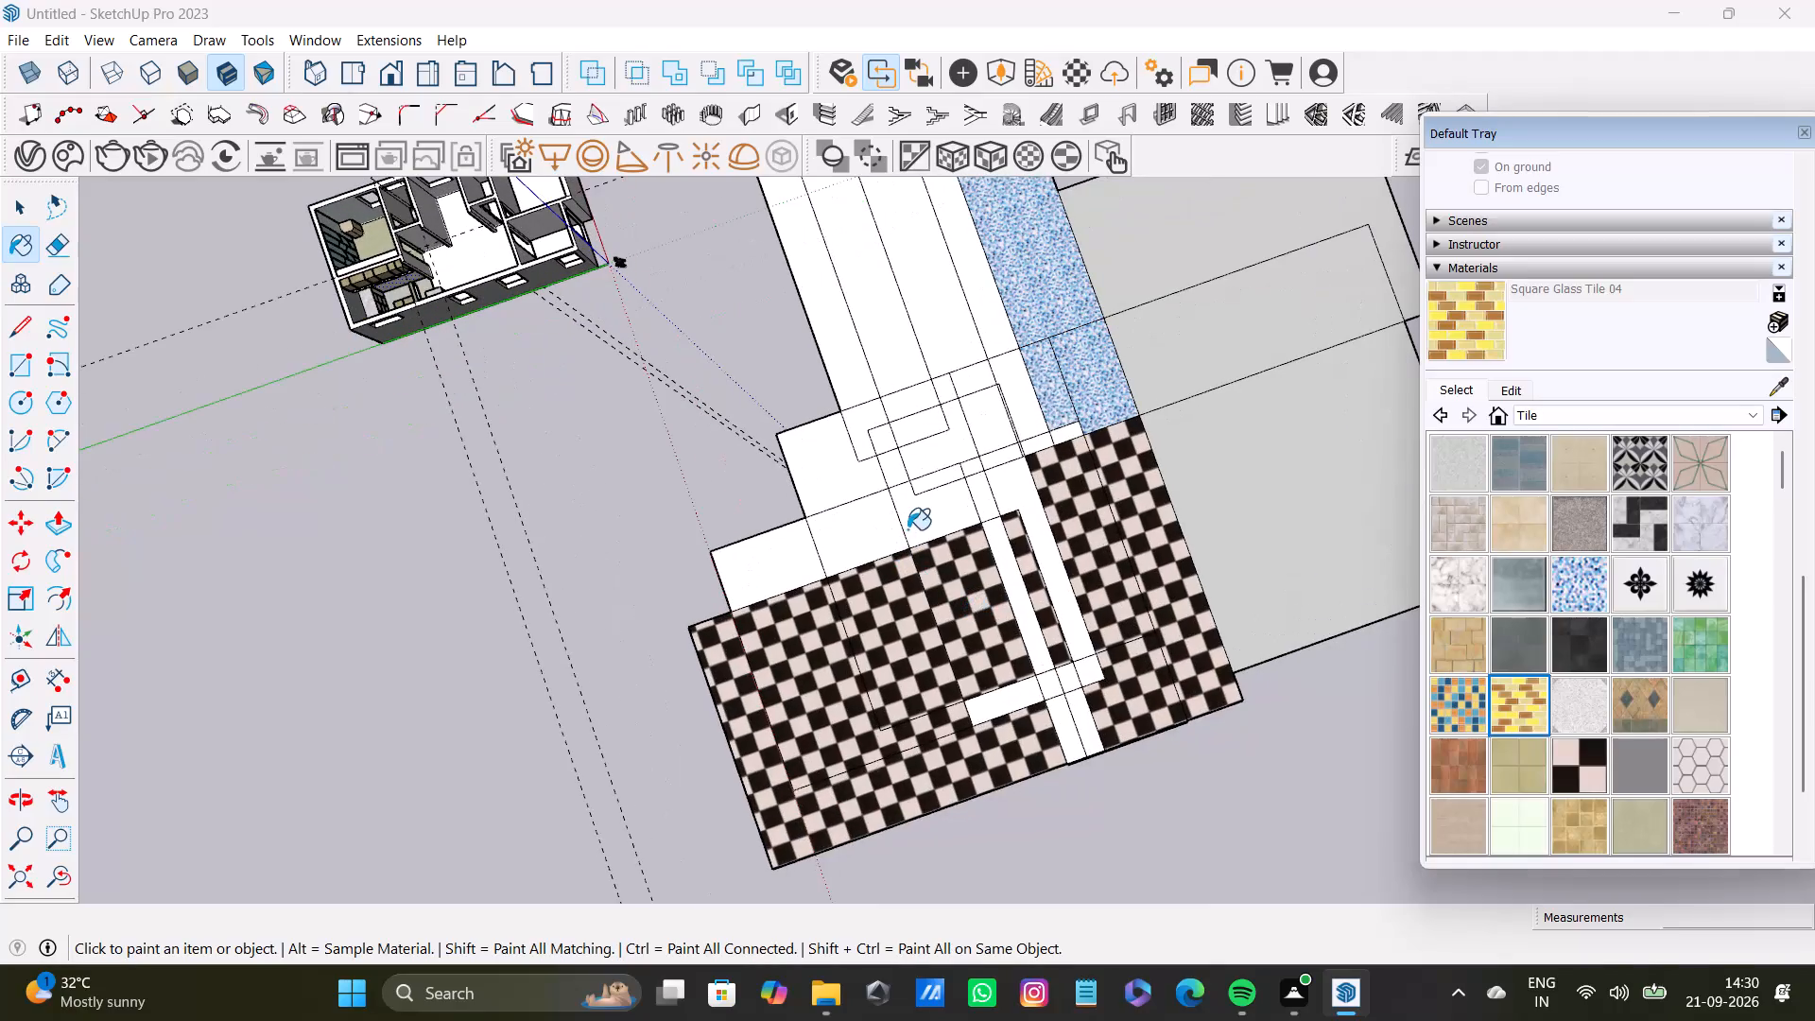
Paint the white faces bordering the large checkered rectangle with Square Glass Tile 04 and set its texture width to 4'.
left_click(827, 557)
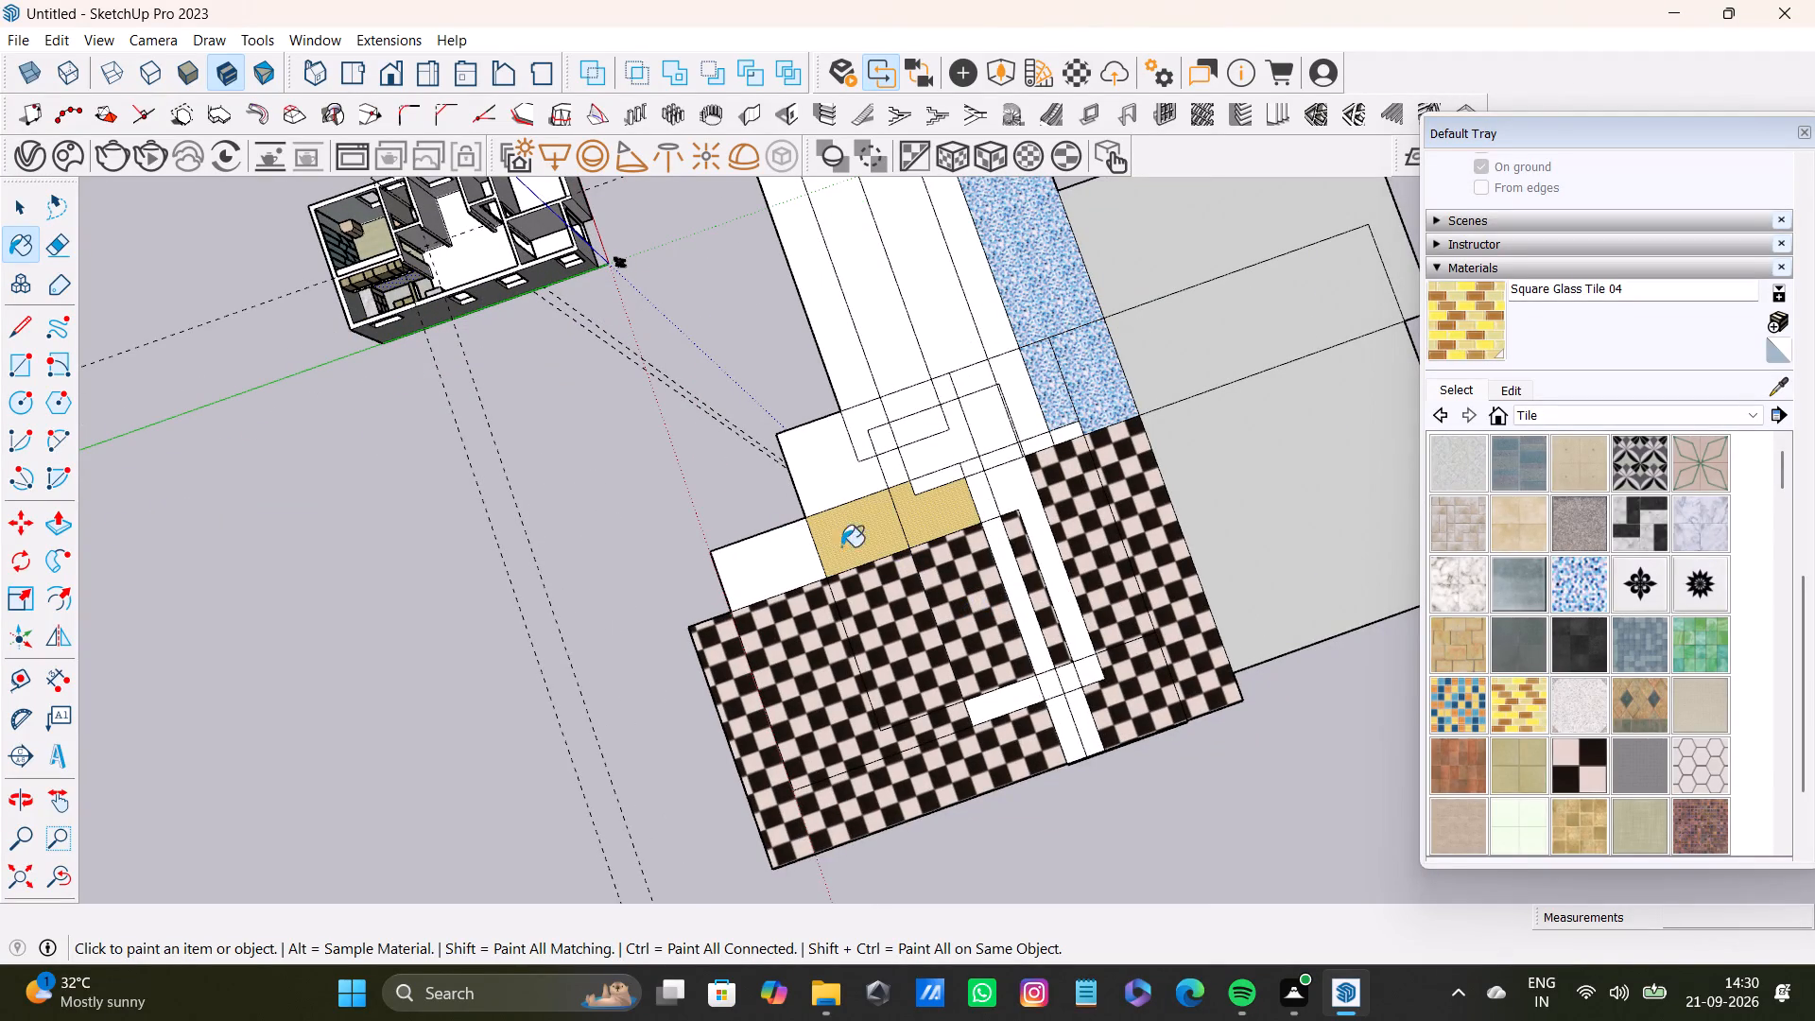
left_click(1507, 389)
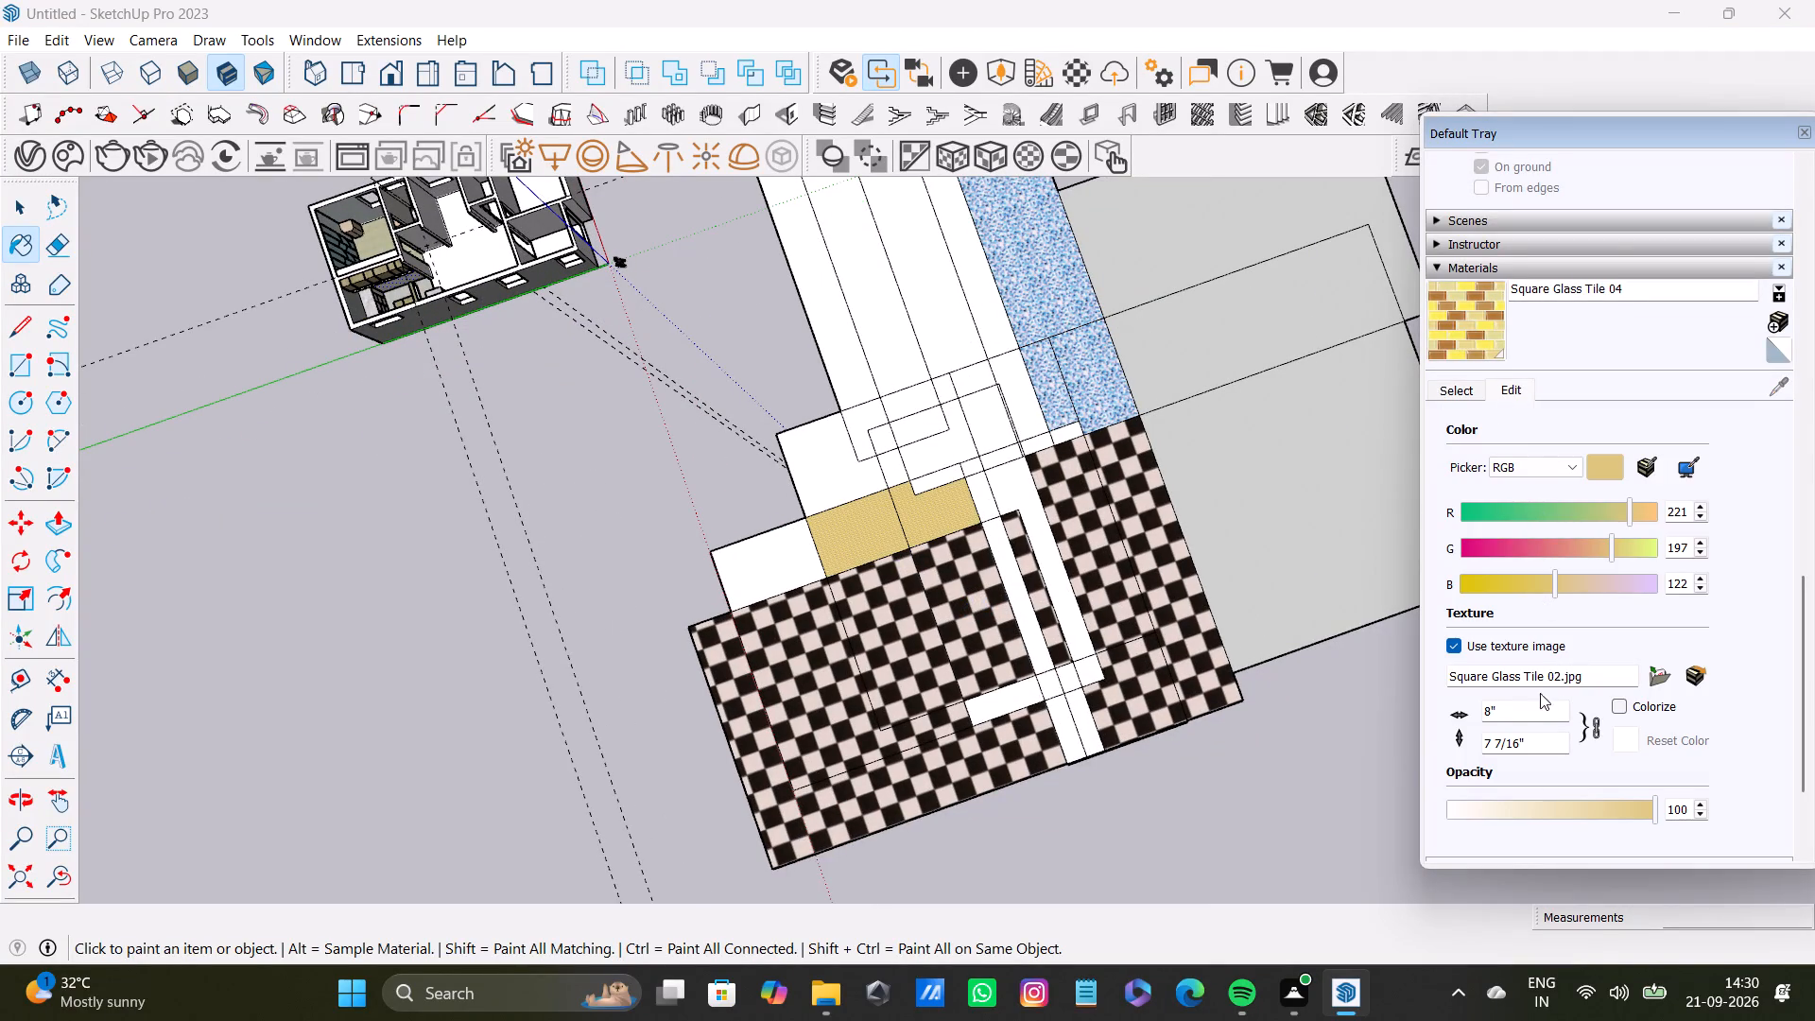
left_click(1506, 710)
key("BackSpace")
key("BackSpace")
key("BackSpace")
key("4")
key("apostrophe")
key("Return")
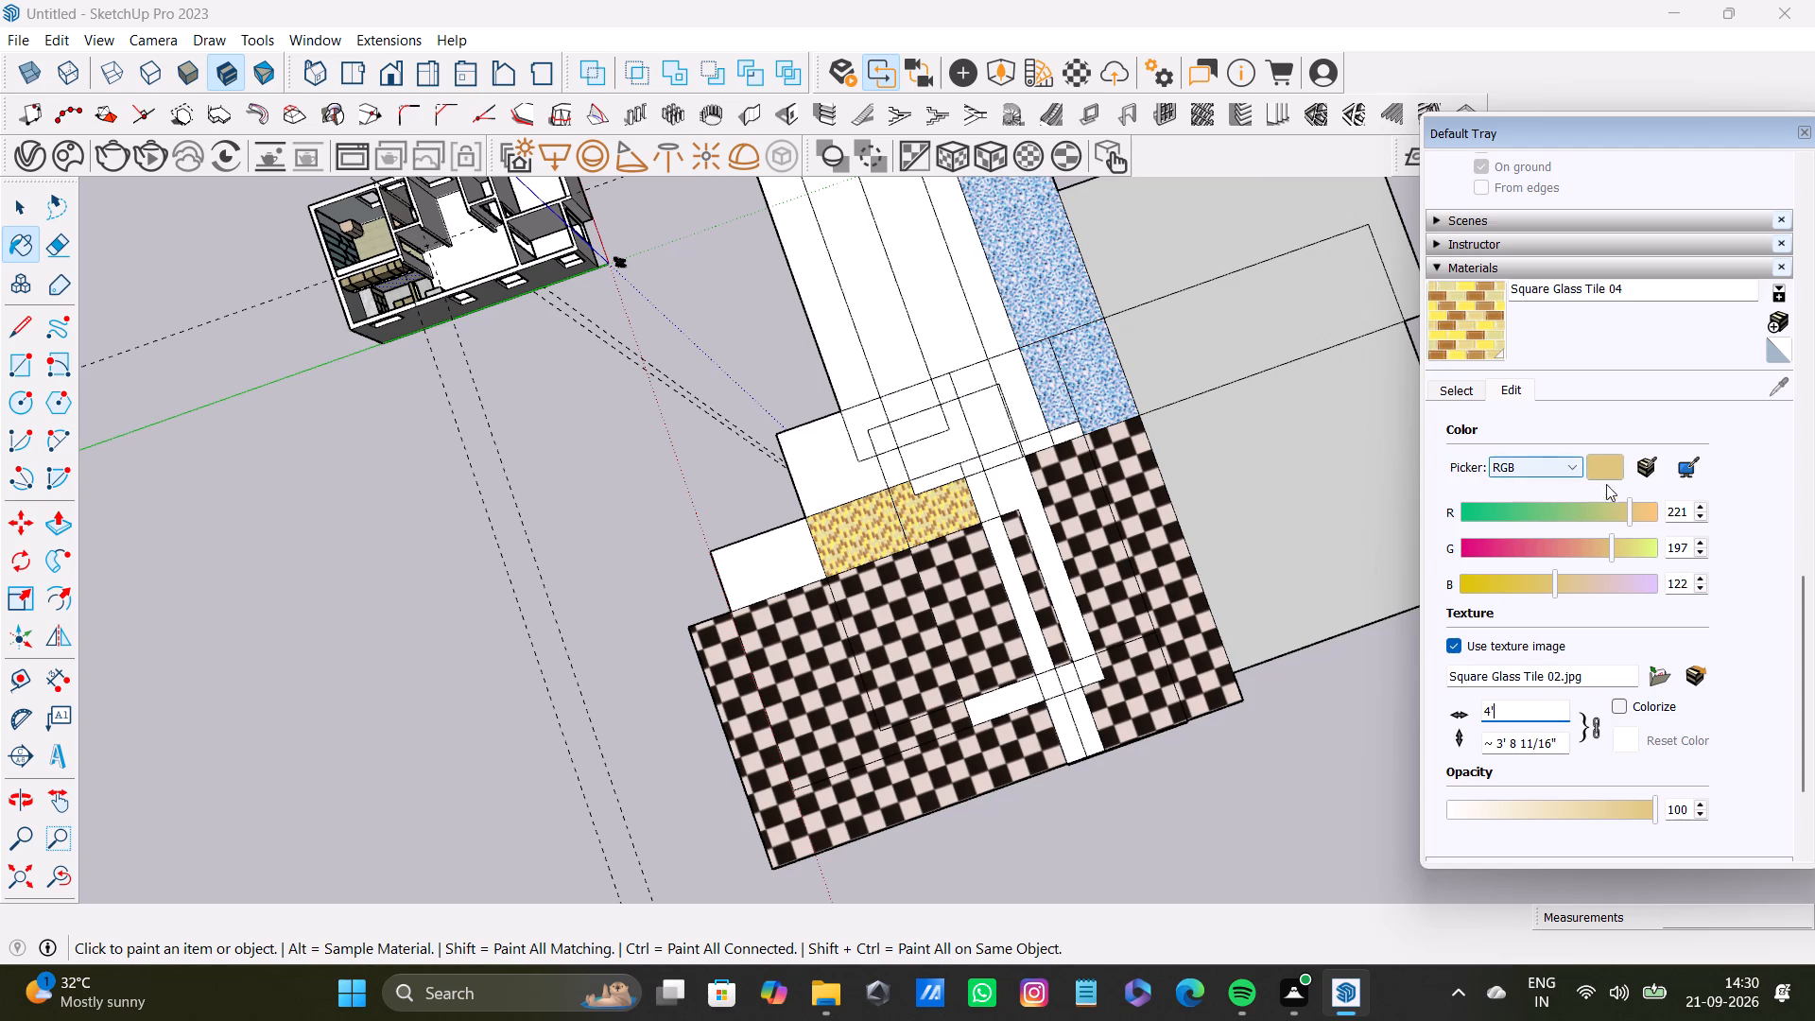
Recolour the Square Glass Tile 04 material to a magenta tone with RGB 200, 80, 231.
left_click_drag(1630, 512, 1568, 515)
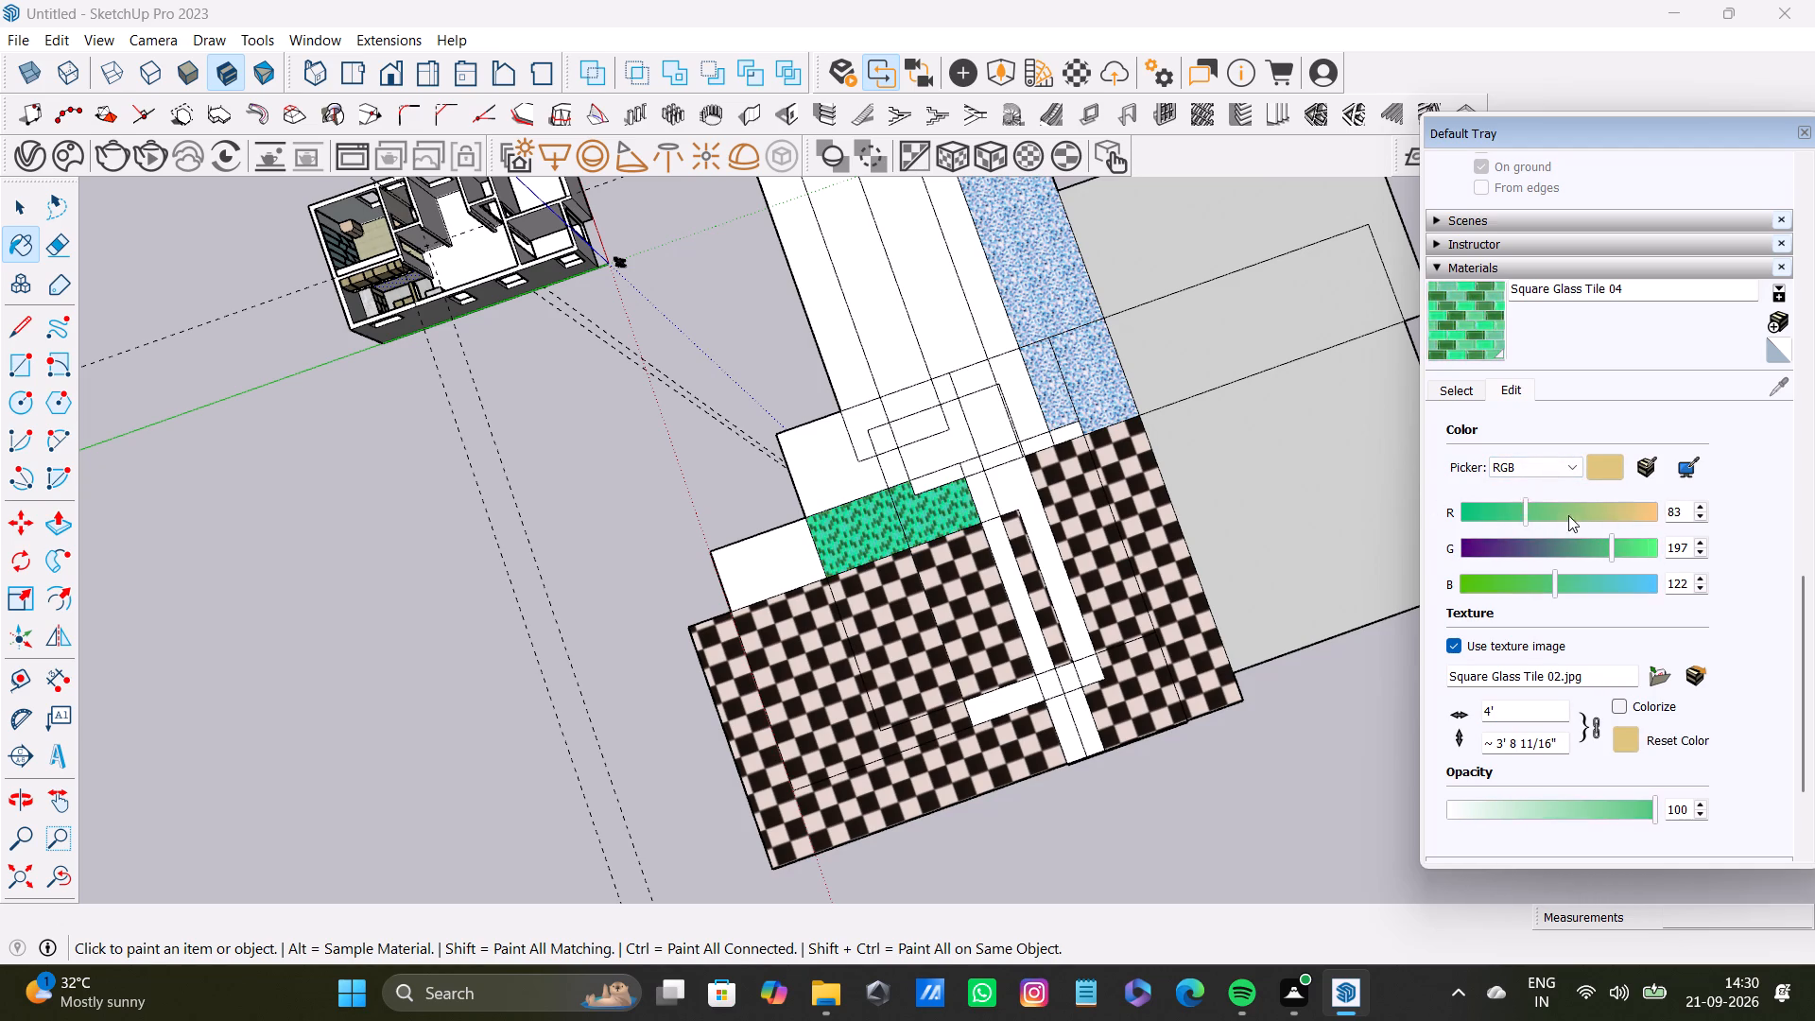
left_click_drag(1568, 515, 1614, 519)
left_click_drag(1604, 545, 1523, 566)
left_click_drag(1576, 590, 1599, 590)
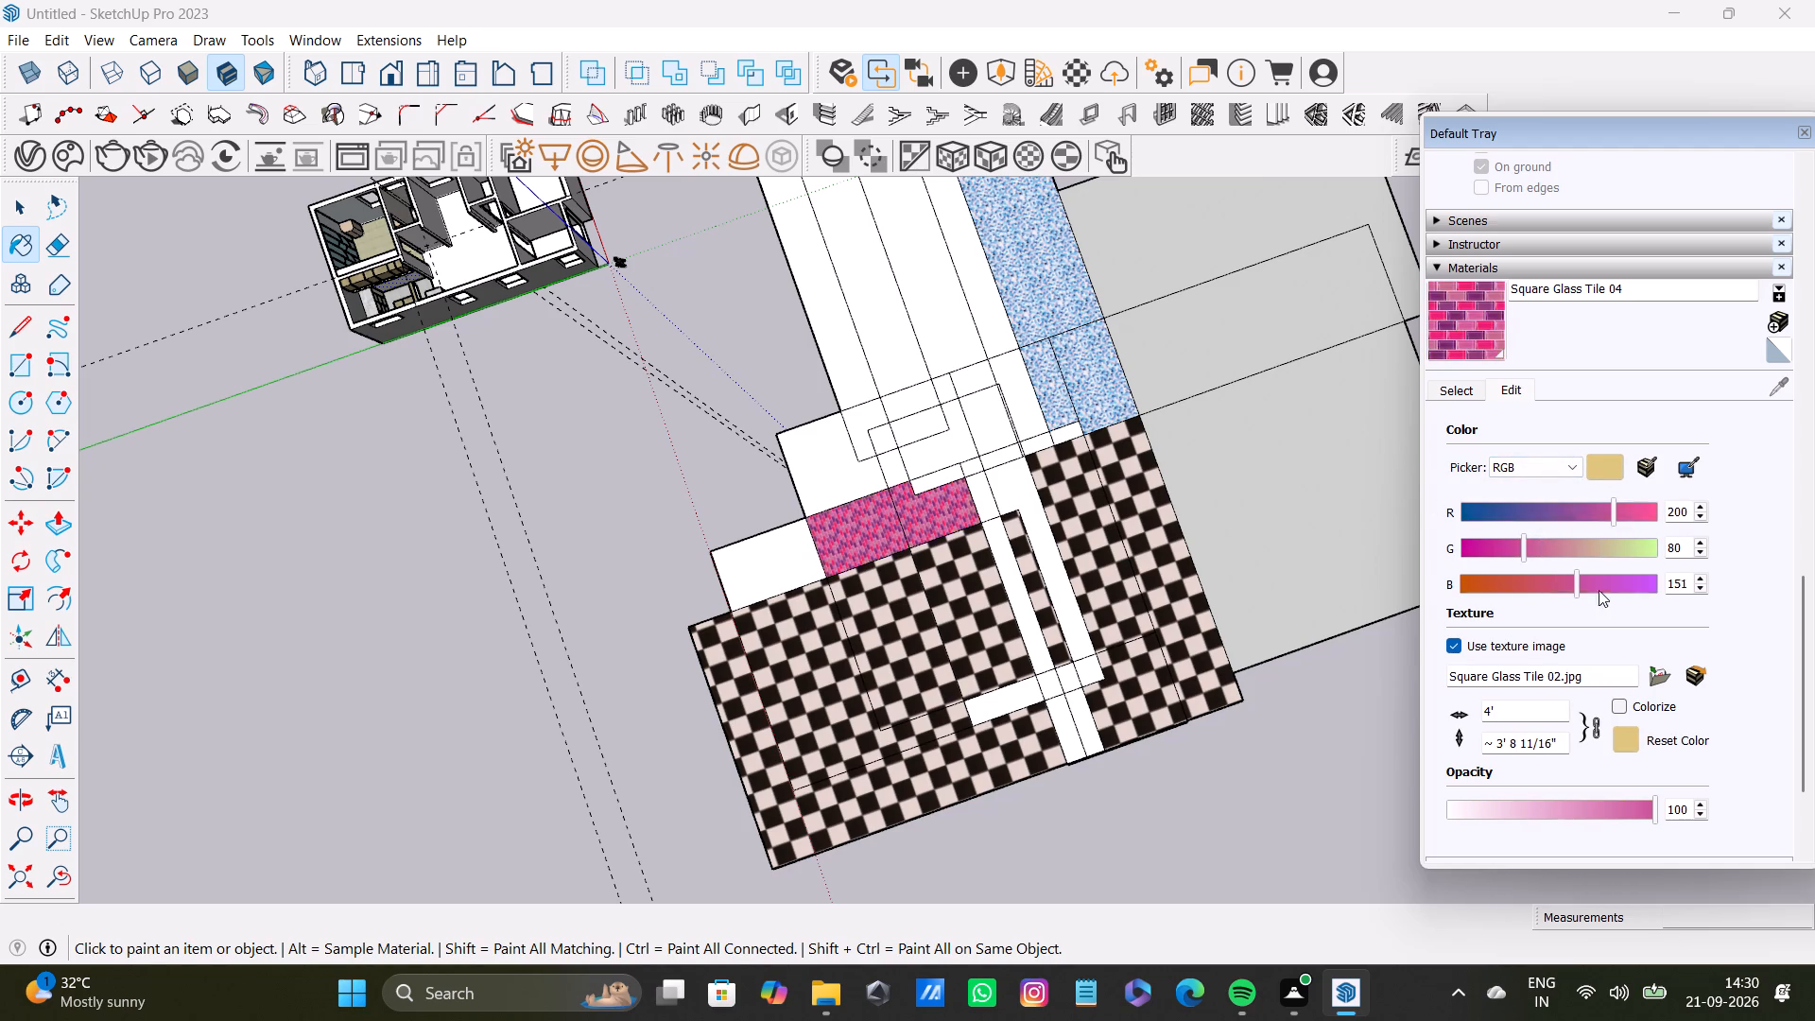
left_click_drag(1599, 590, 1636, 590)
scroll(1556, 699, "down", 13)
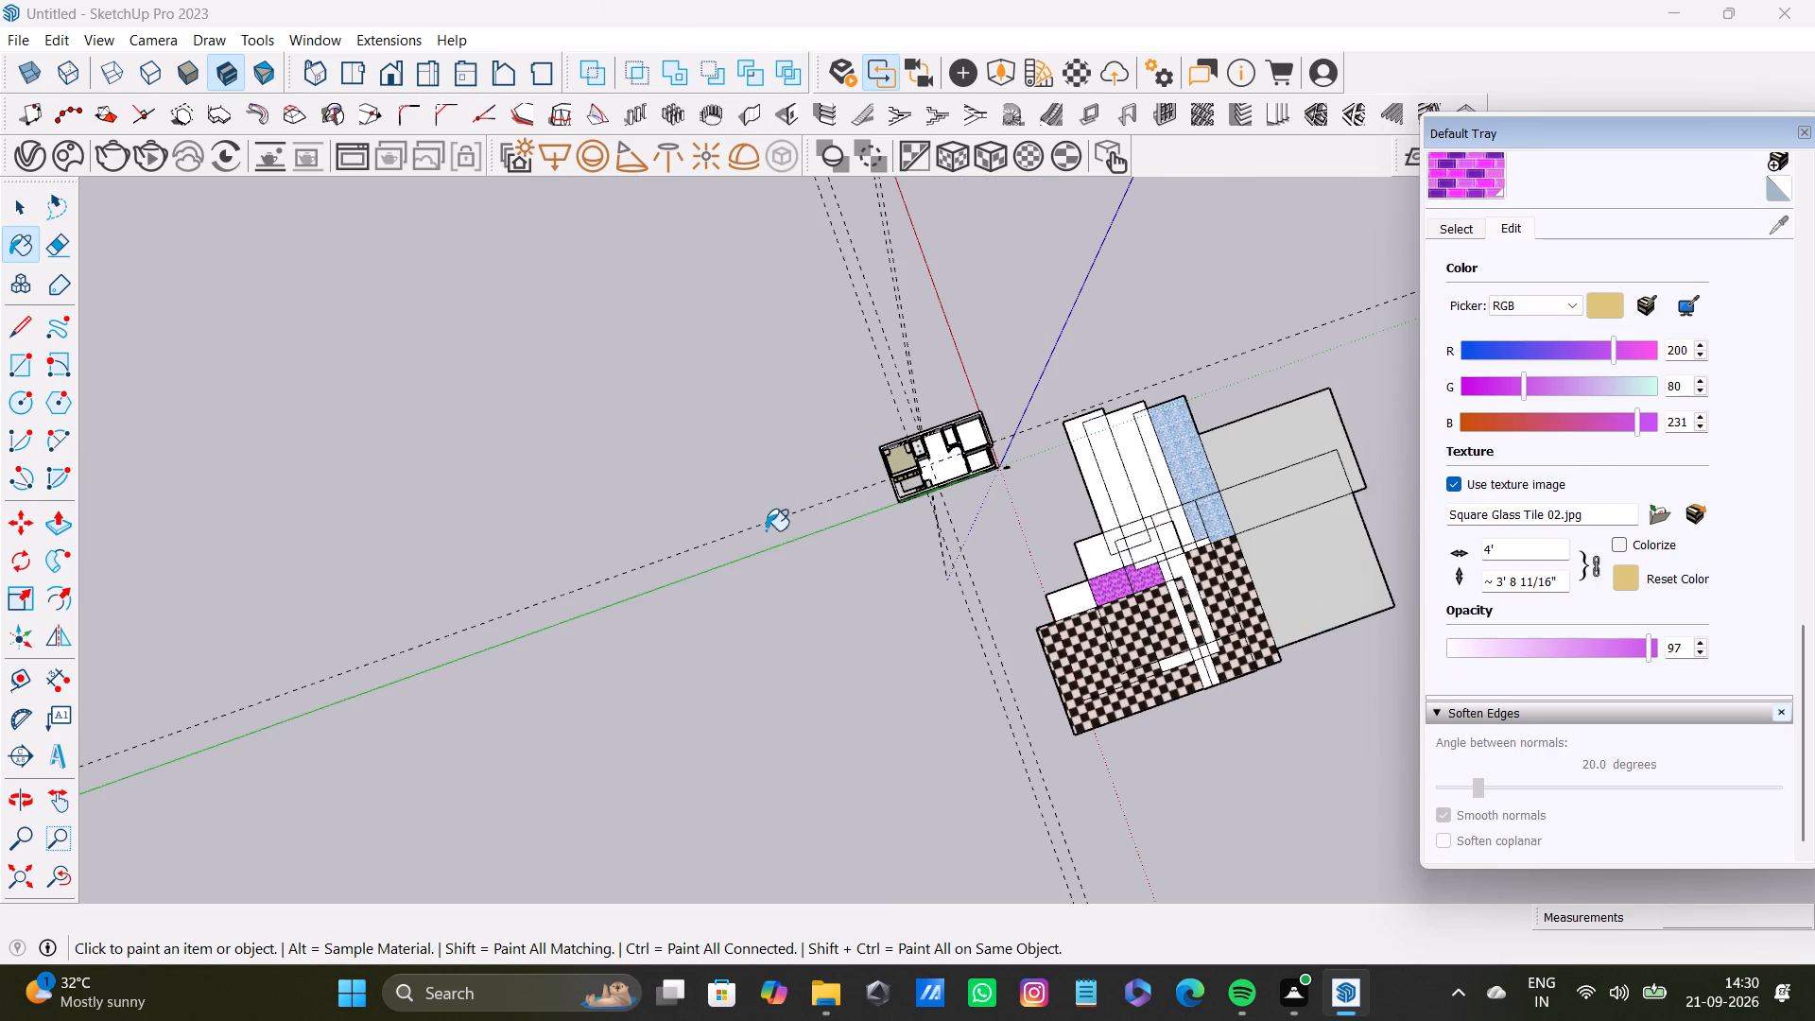
Paint the long strip of rectangle faces nearest the house with the white square tile that has dark grout lines.
left_click(1450, 231)
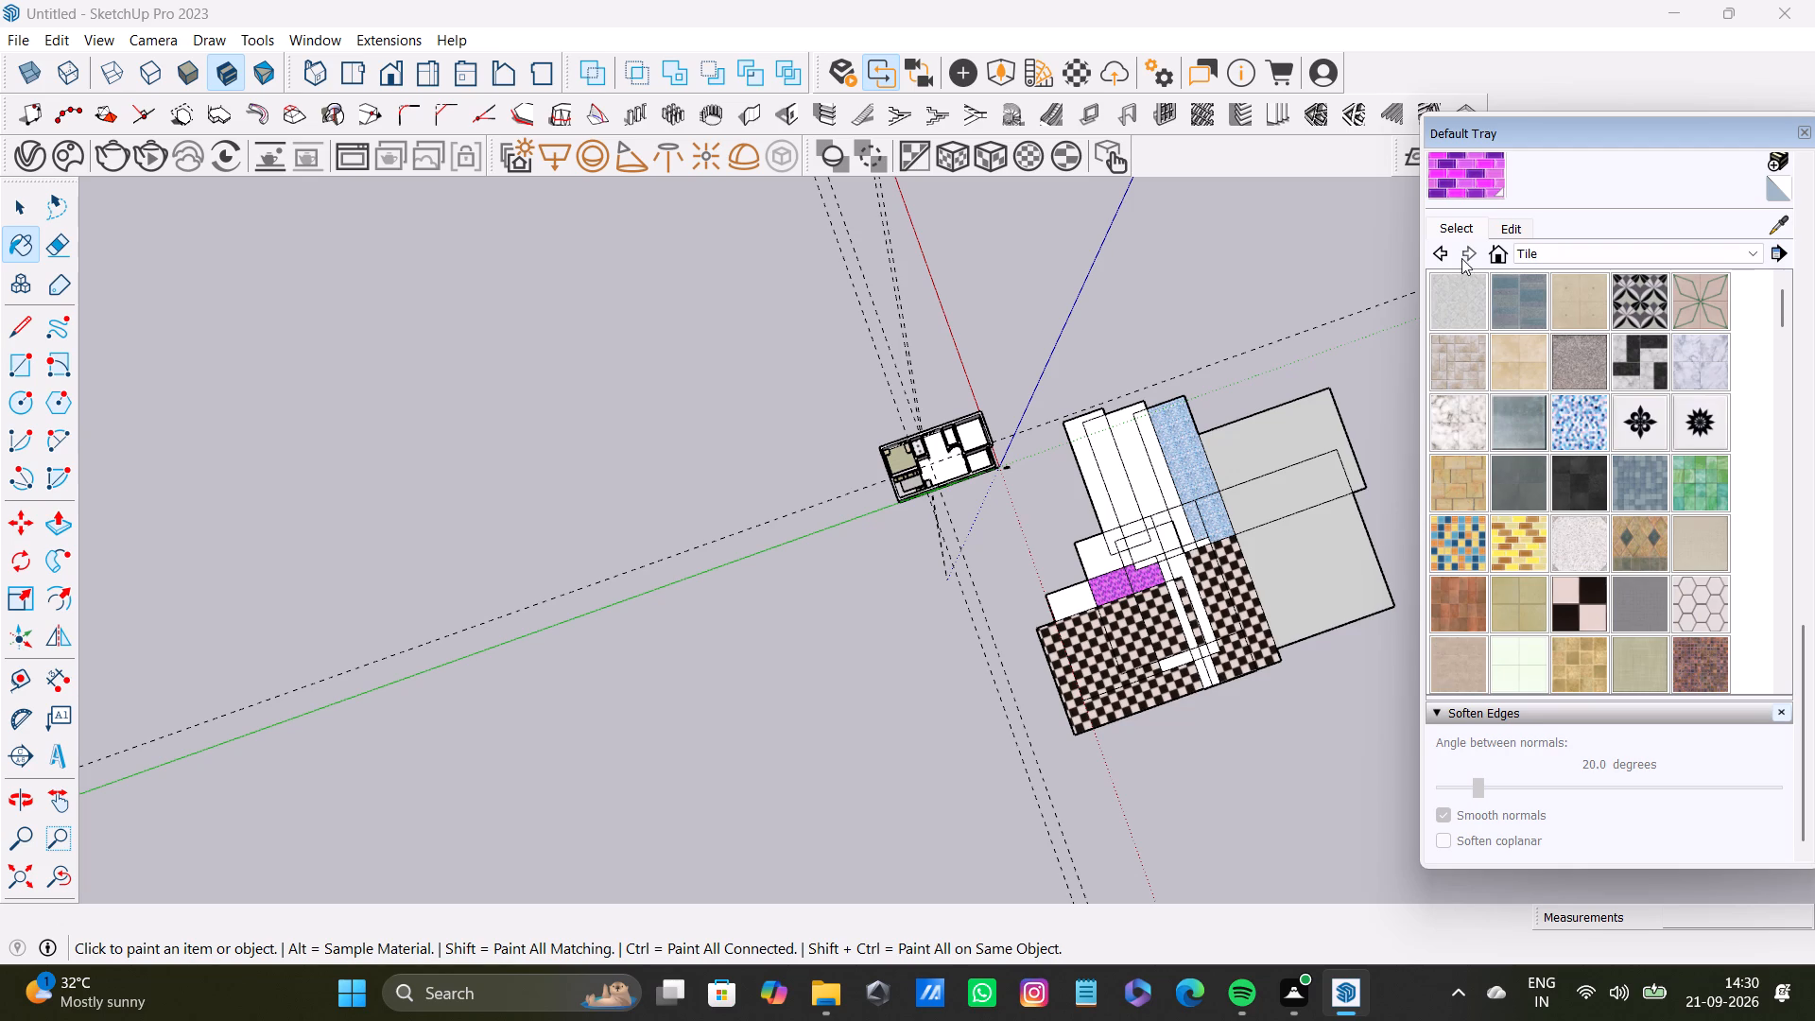
scroll(1513, 509, "down", 9)
scroll(1516, 552, "up", 2)
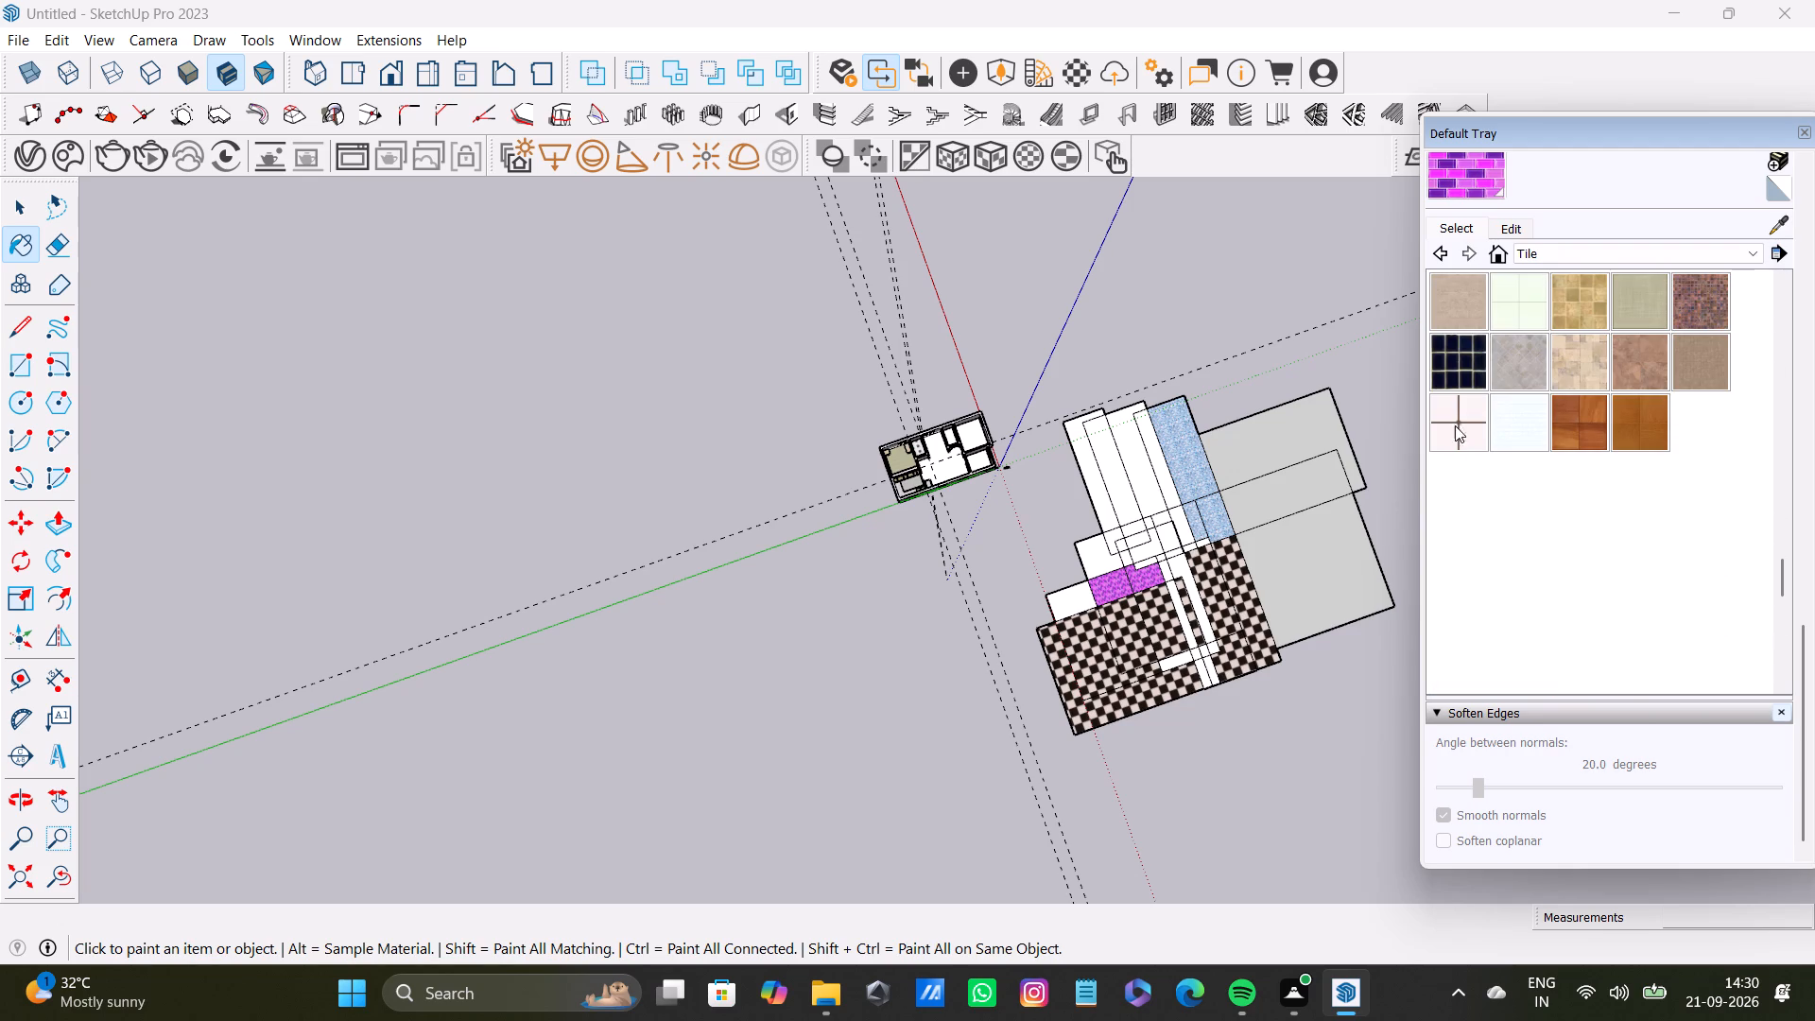
left_click(1456, 417)
scroll(1098, 501, "up", 13)
left_click(1131, 484)
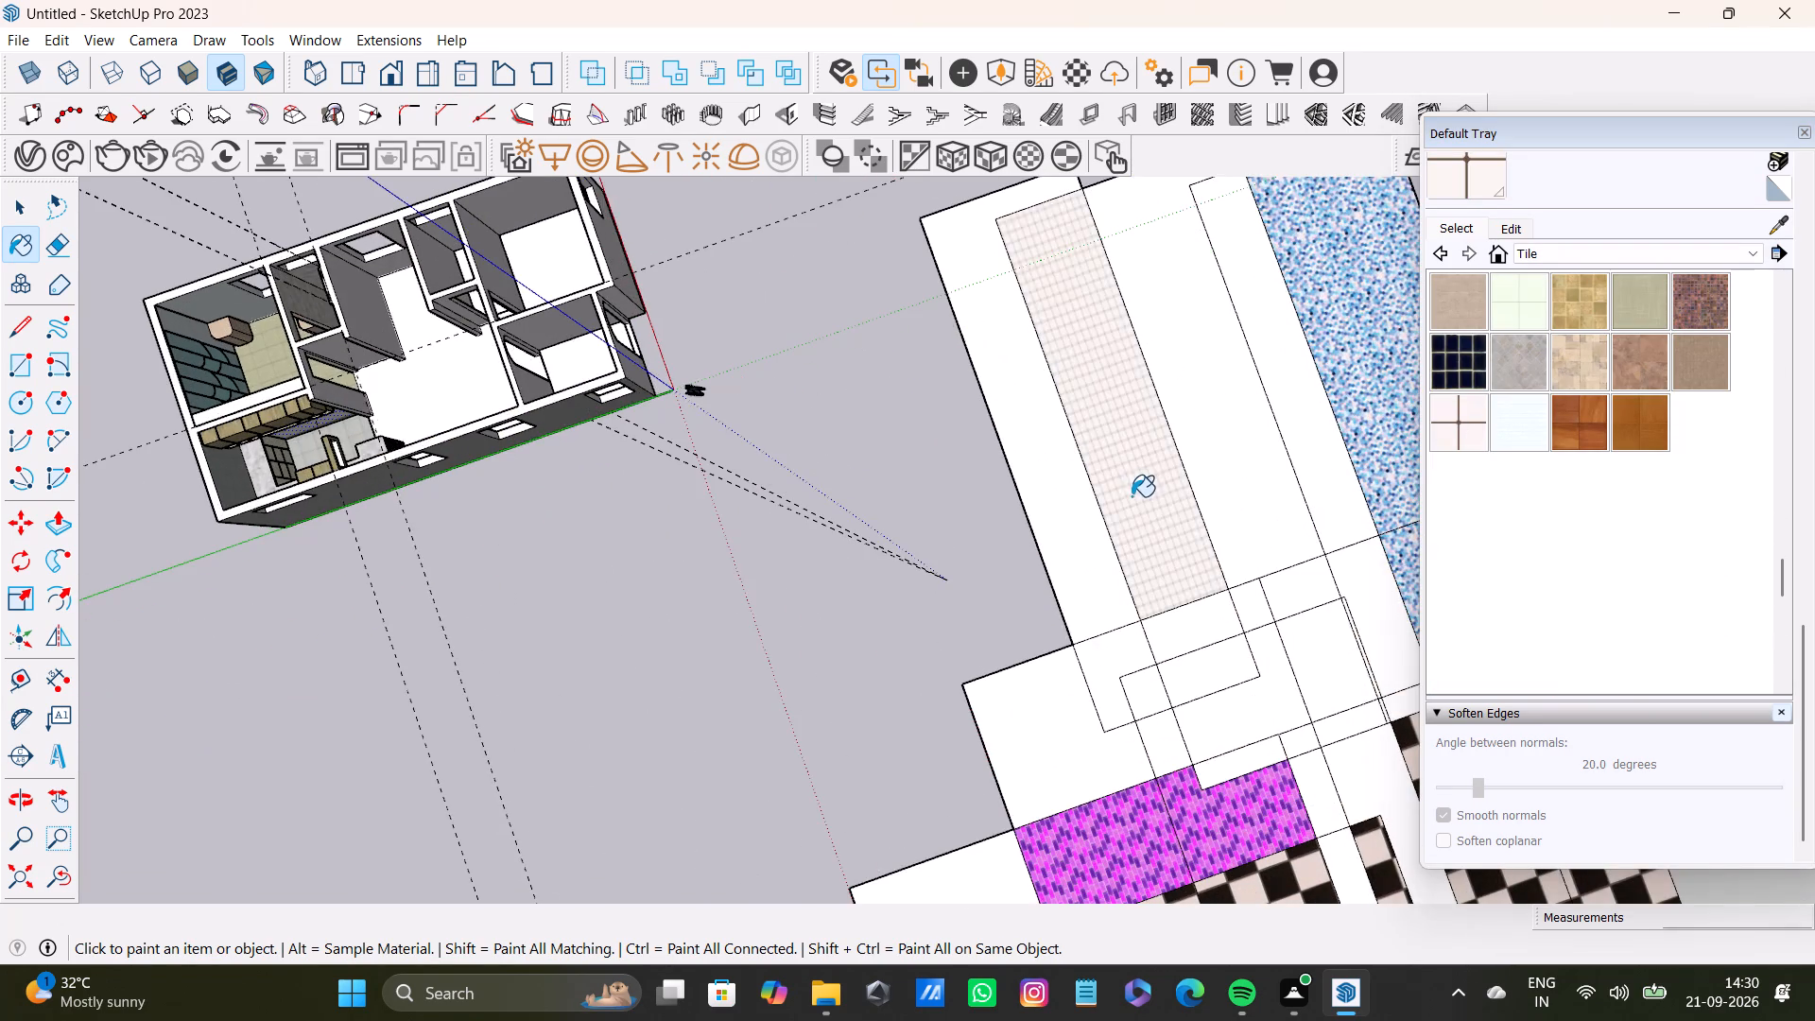
scroll(1133, 497, "down", 3)
left_click(1077, 486)
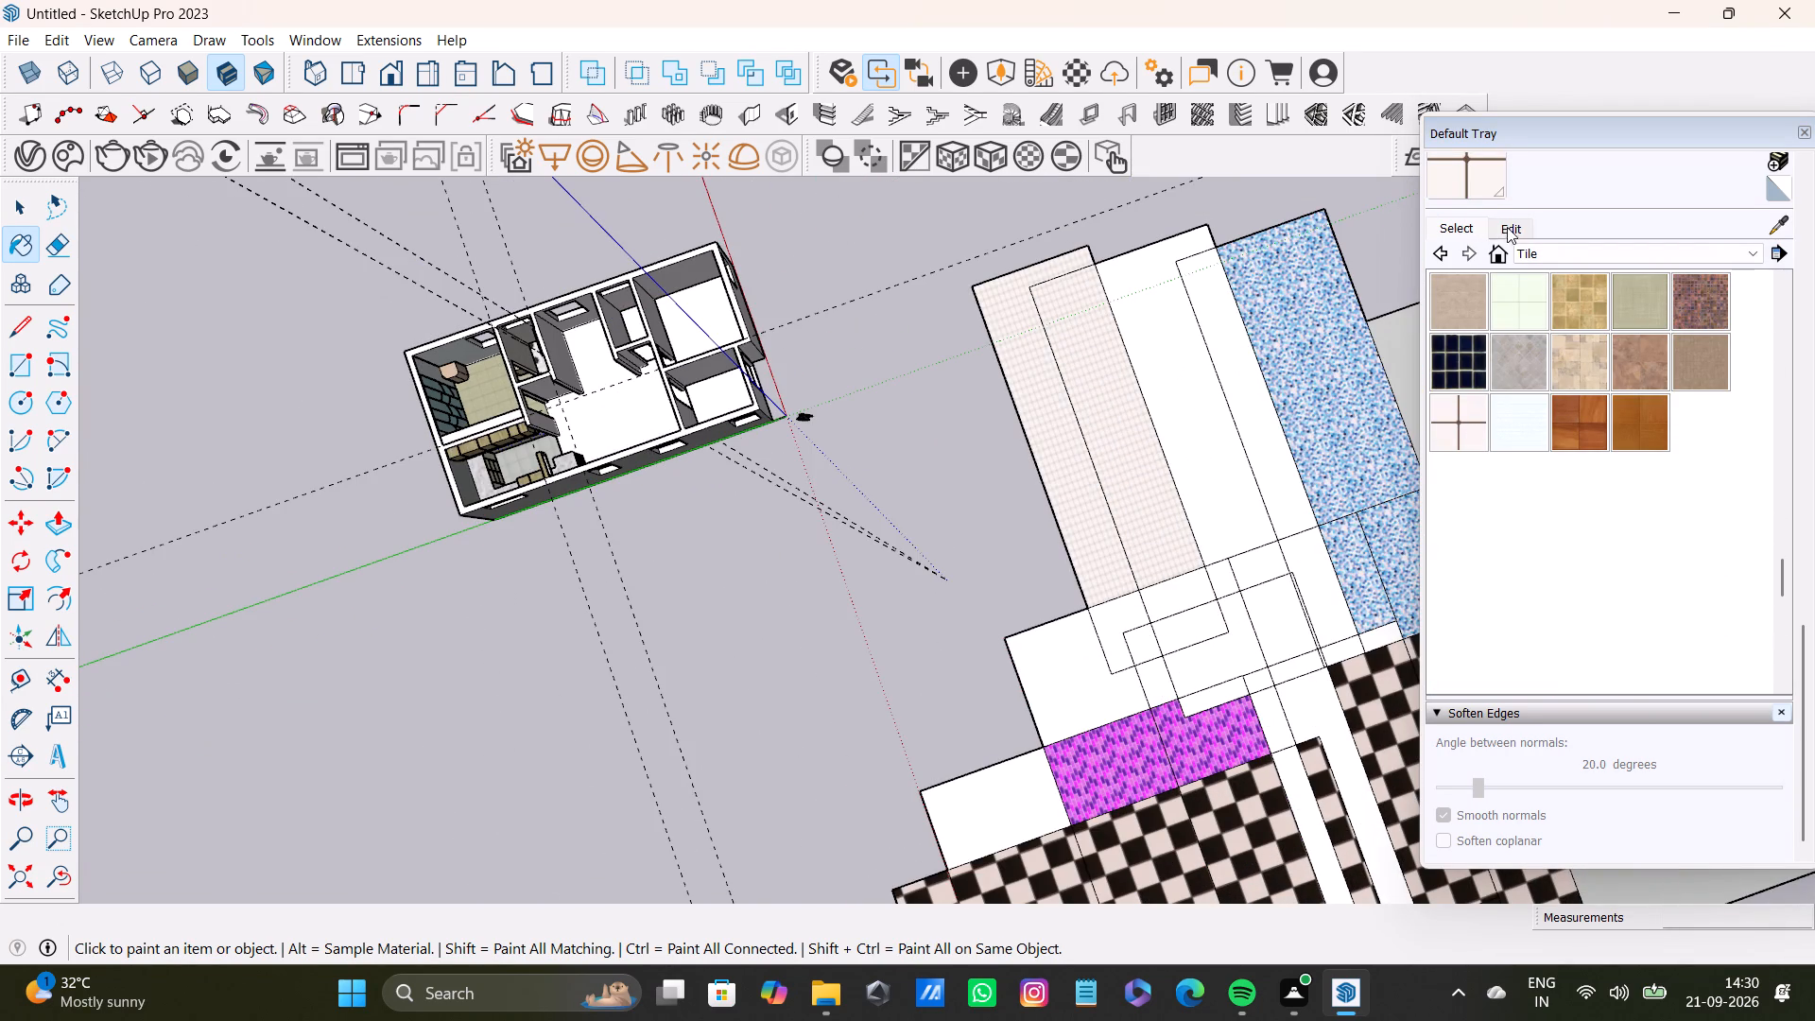
Set the white square tile's texture width to 5' and inspect the enlarged grid on the strip.
left_click(1510, 231)
left_click(1518, 541)
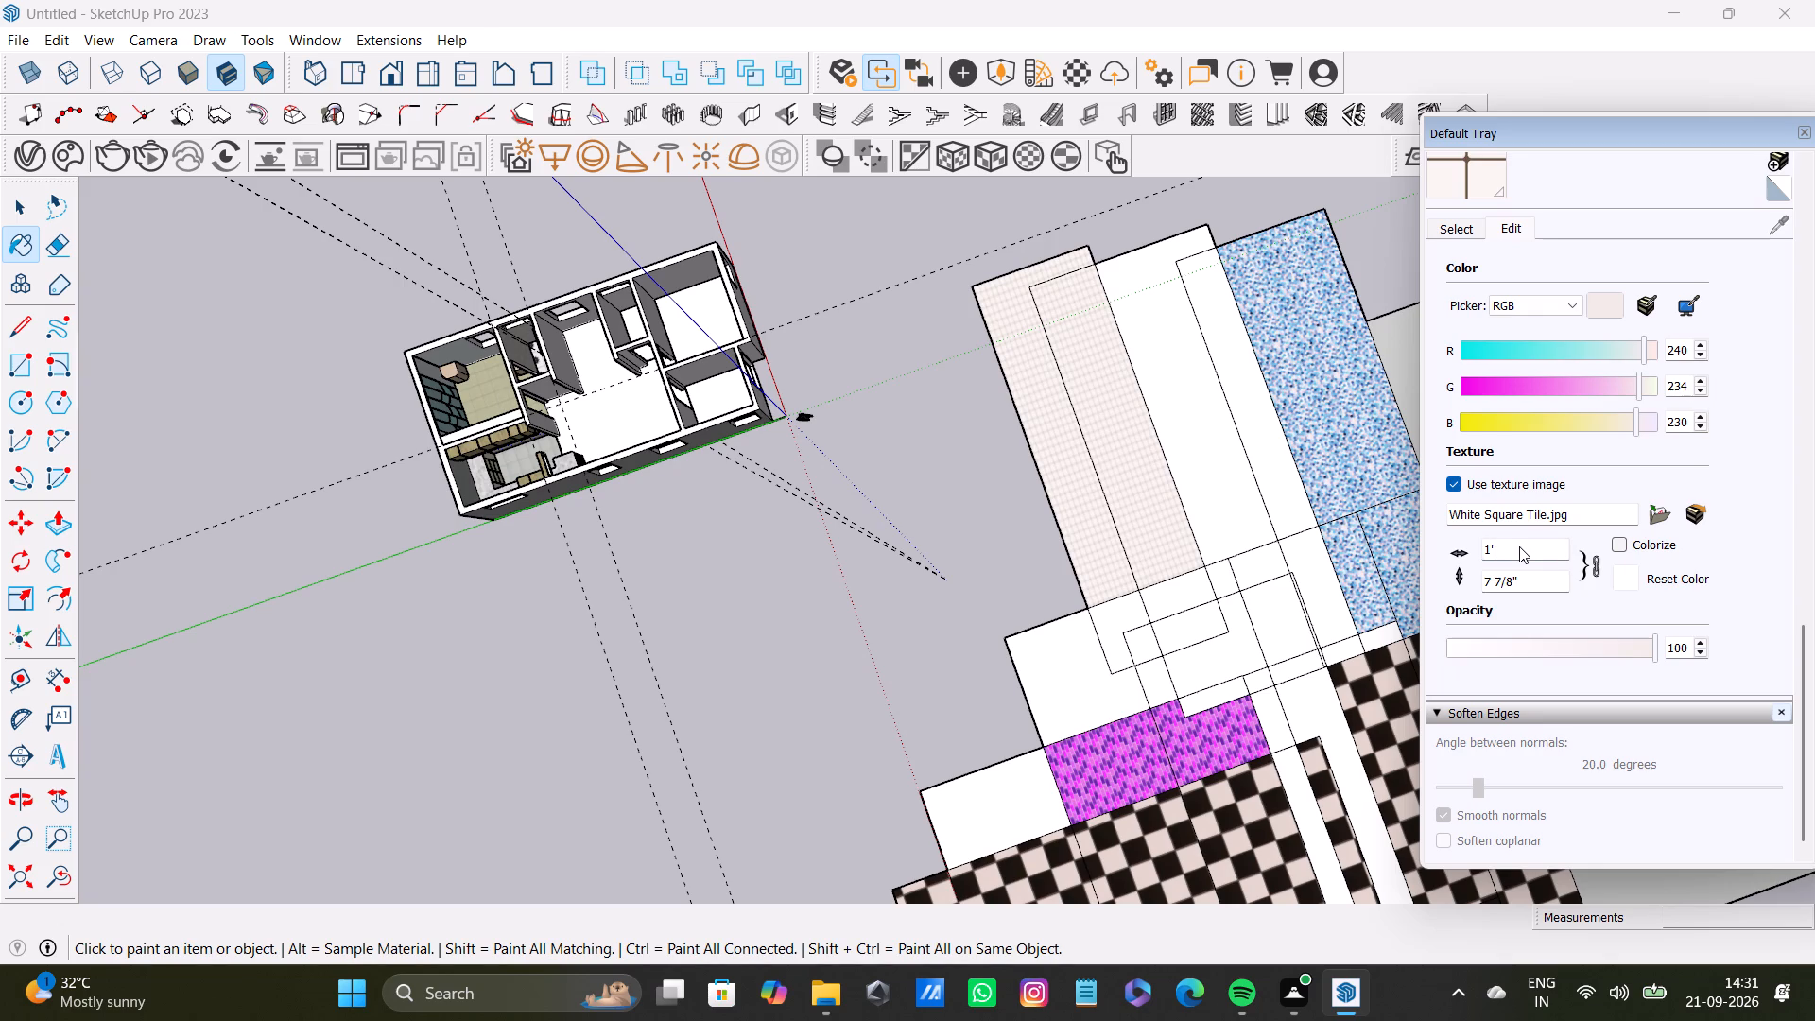
key("BackSpace")
key("BackSpace")
key("BackSpace")
key("5")
key("apostrophe")
key("Return")
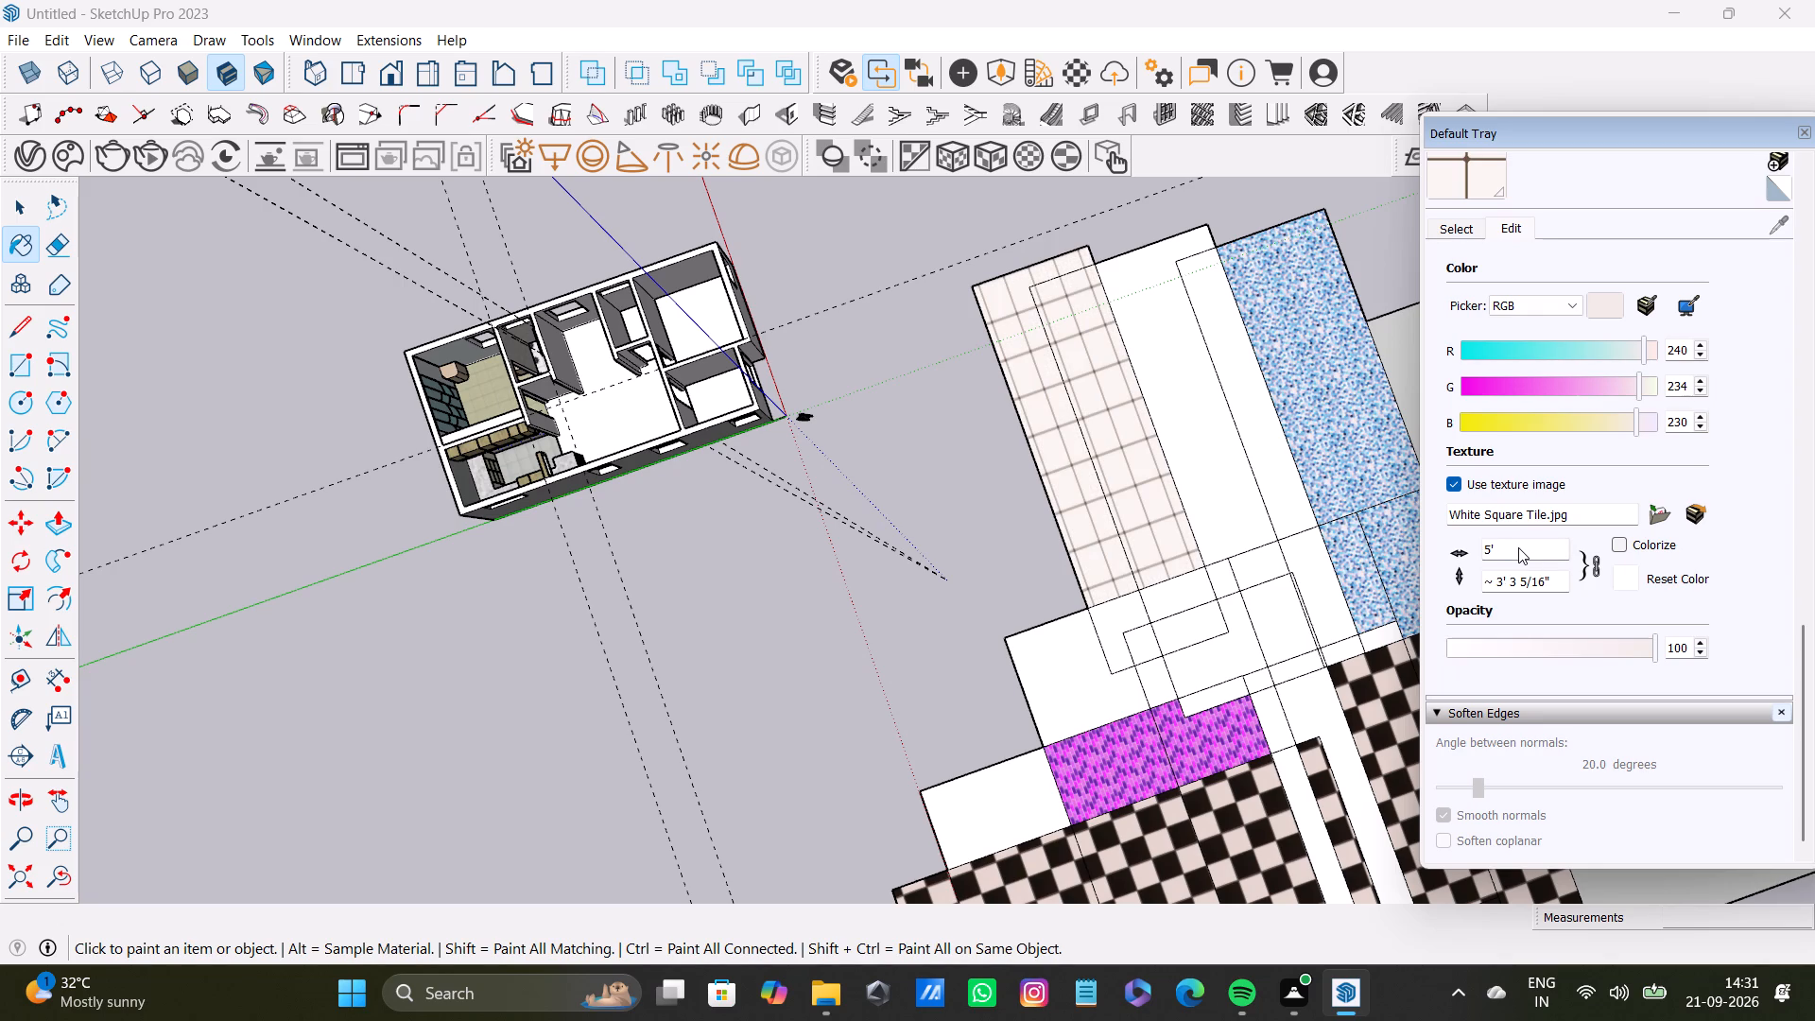
scroll(1310, 468, "down", 7)
scroll(1326, 526, "up", 9)
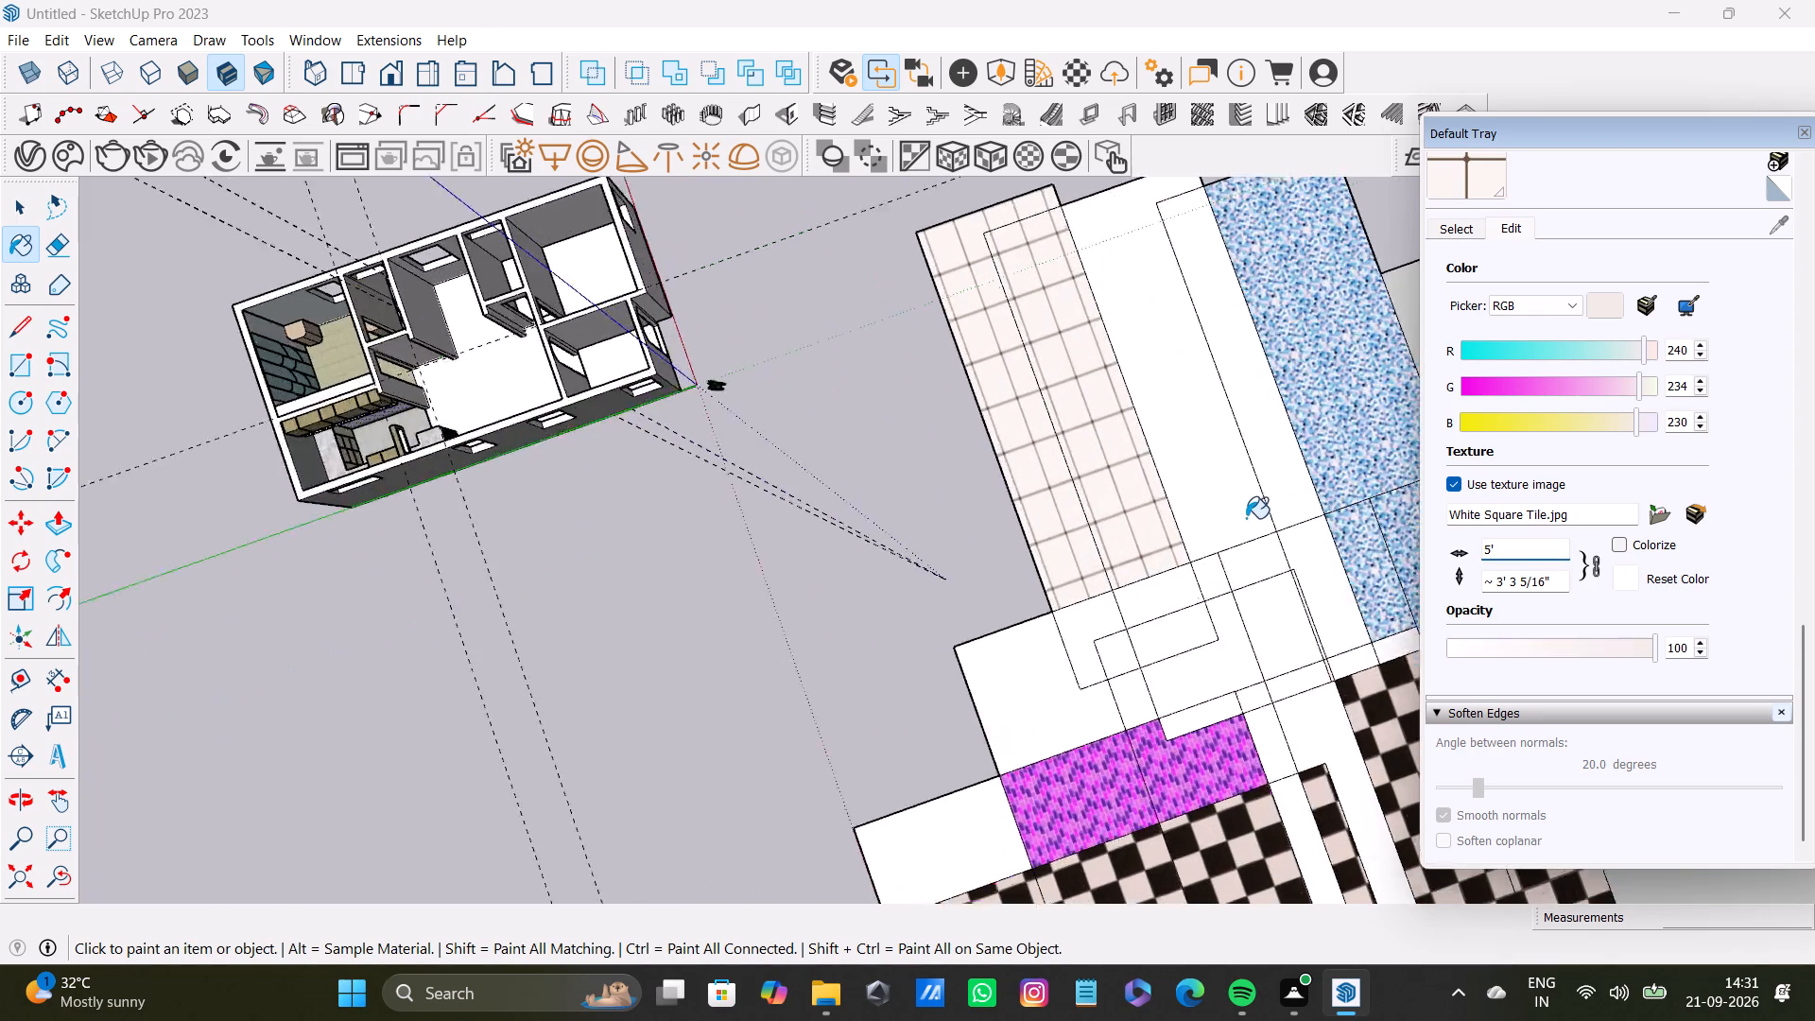
scroll(1246, 518, "up", 2)
Move the Default Tray clear of the window's edge and close it.
left_click_drag(1720, 134, 1561, 93)
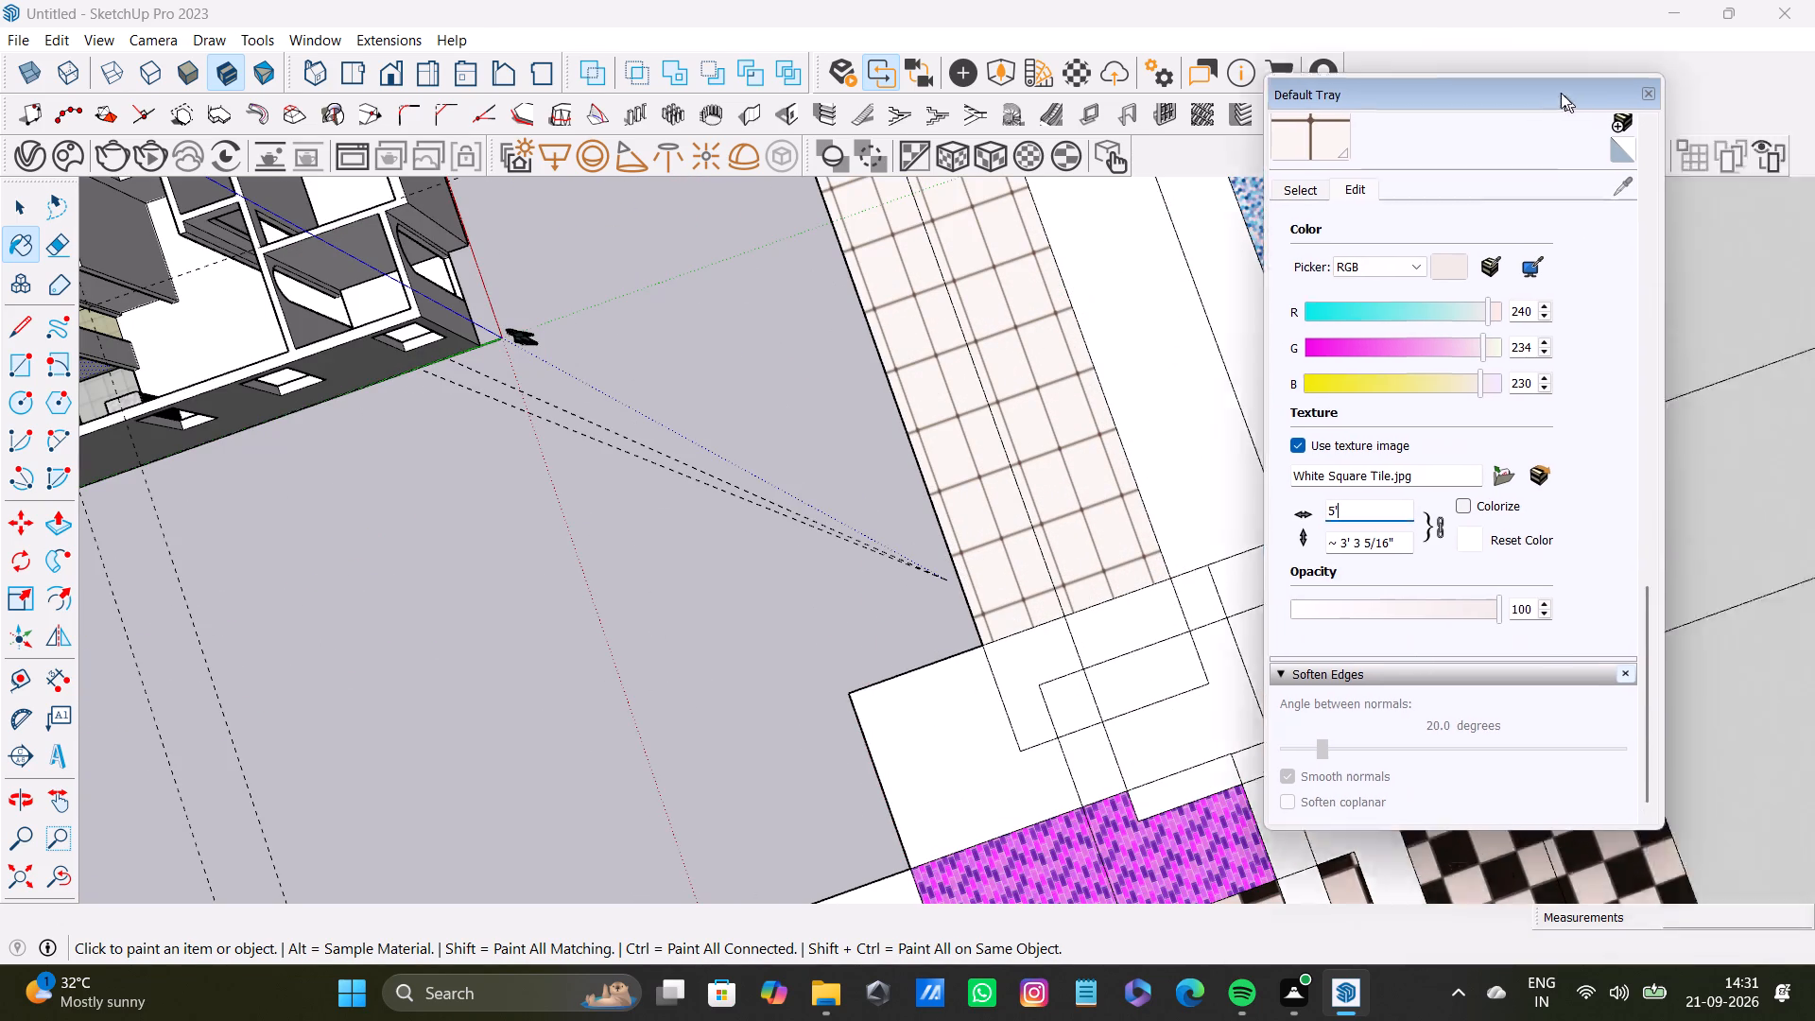
left_click_drag(1561, 93, 1558, 93)
left_click(1634, 89)
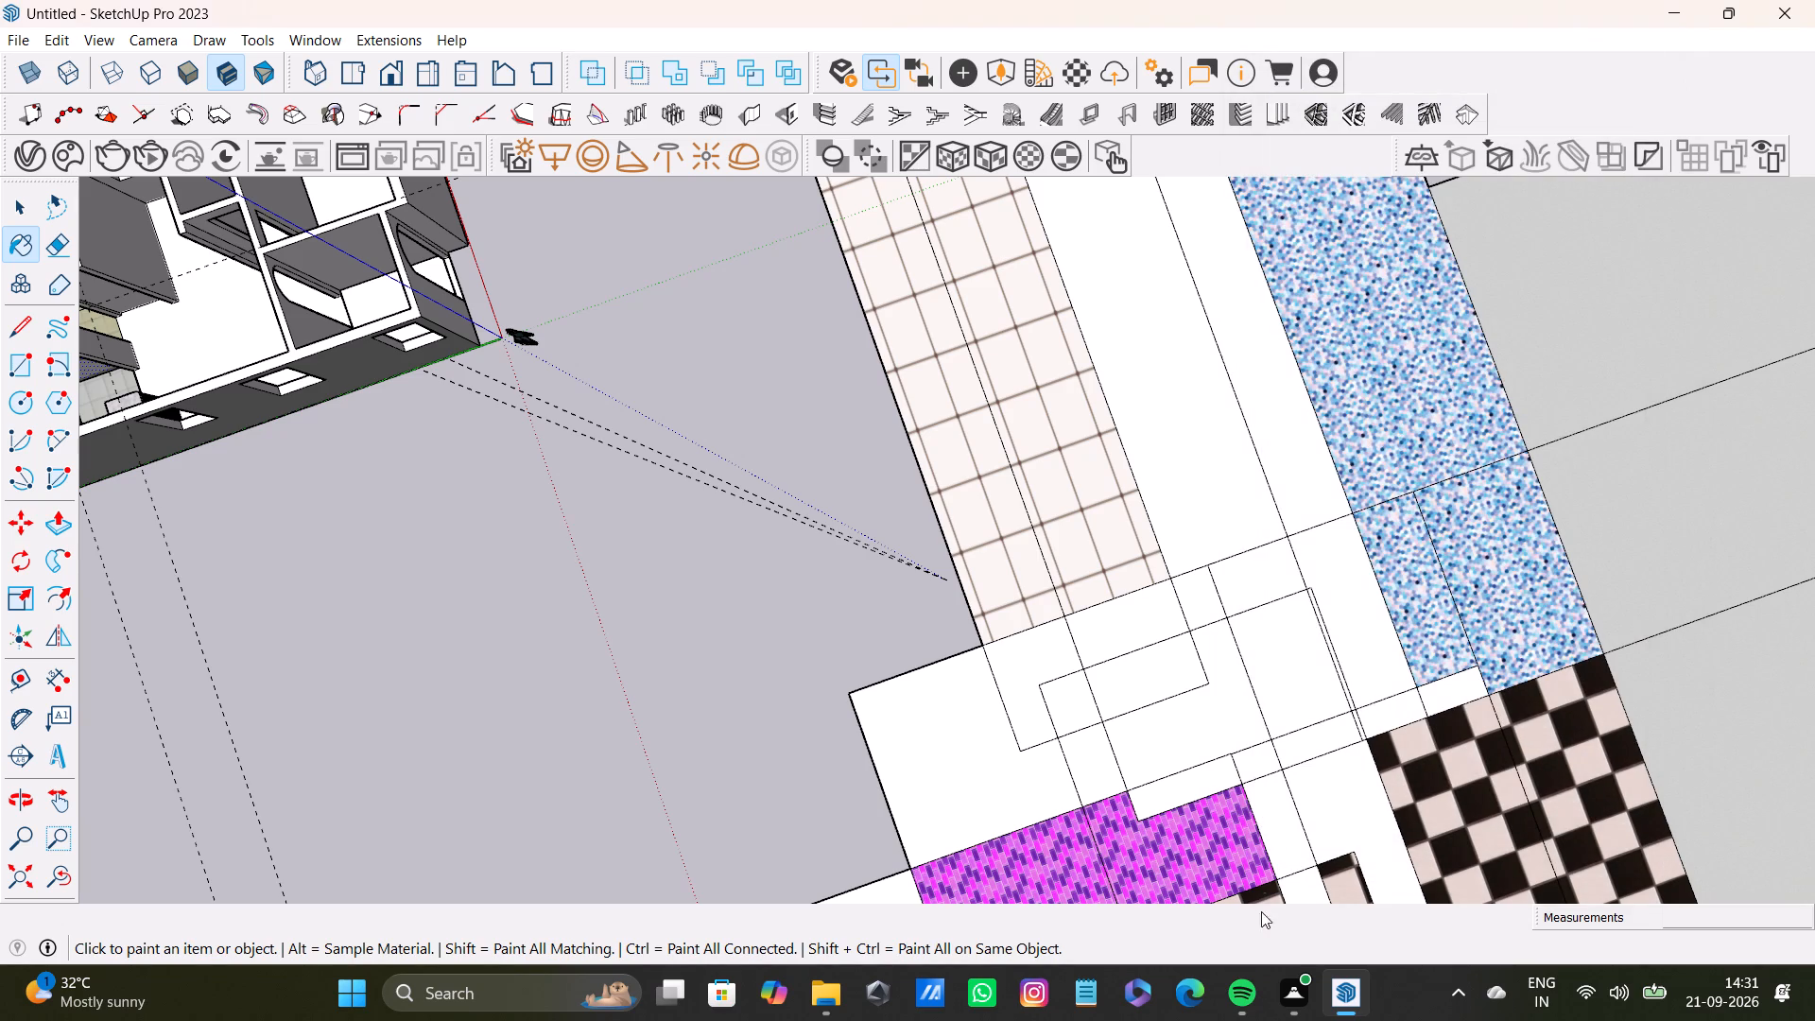
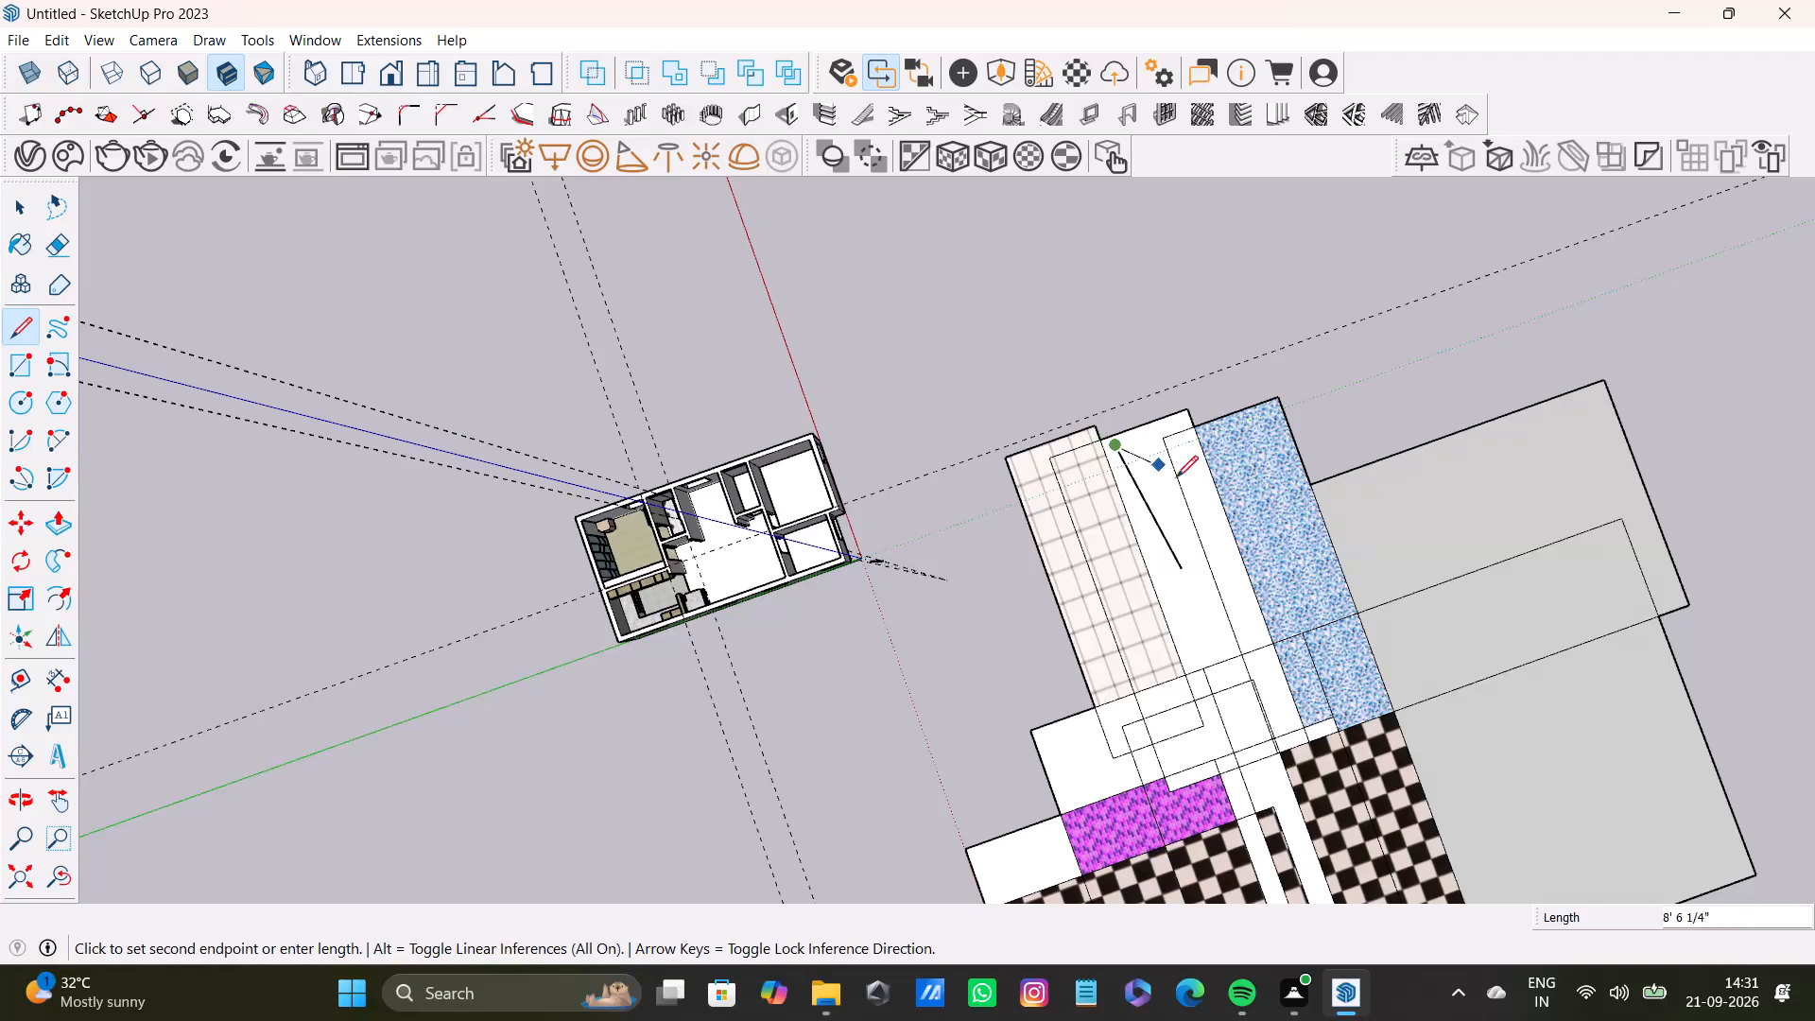
Draw a zigzag of connected line edges across the white, blue-tiled and grey sample rectangles.
left_click(1343, 646)
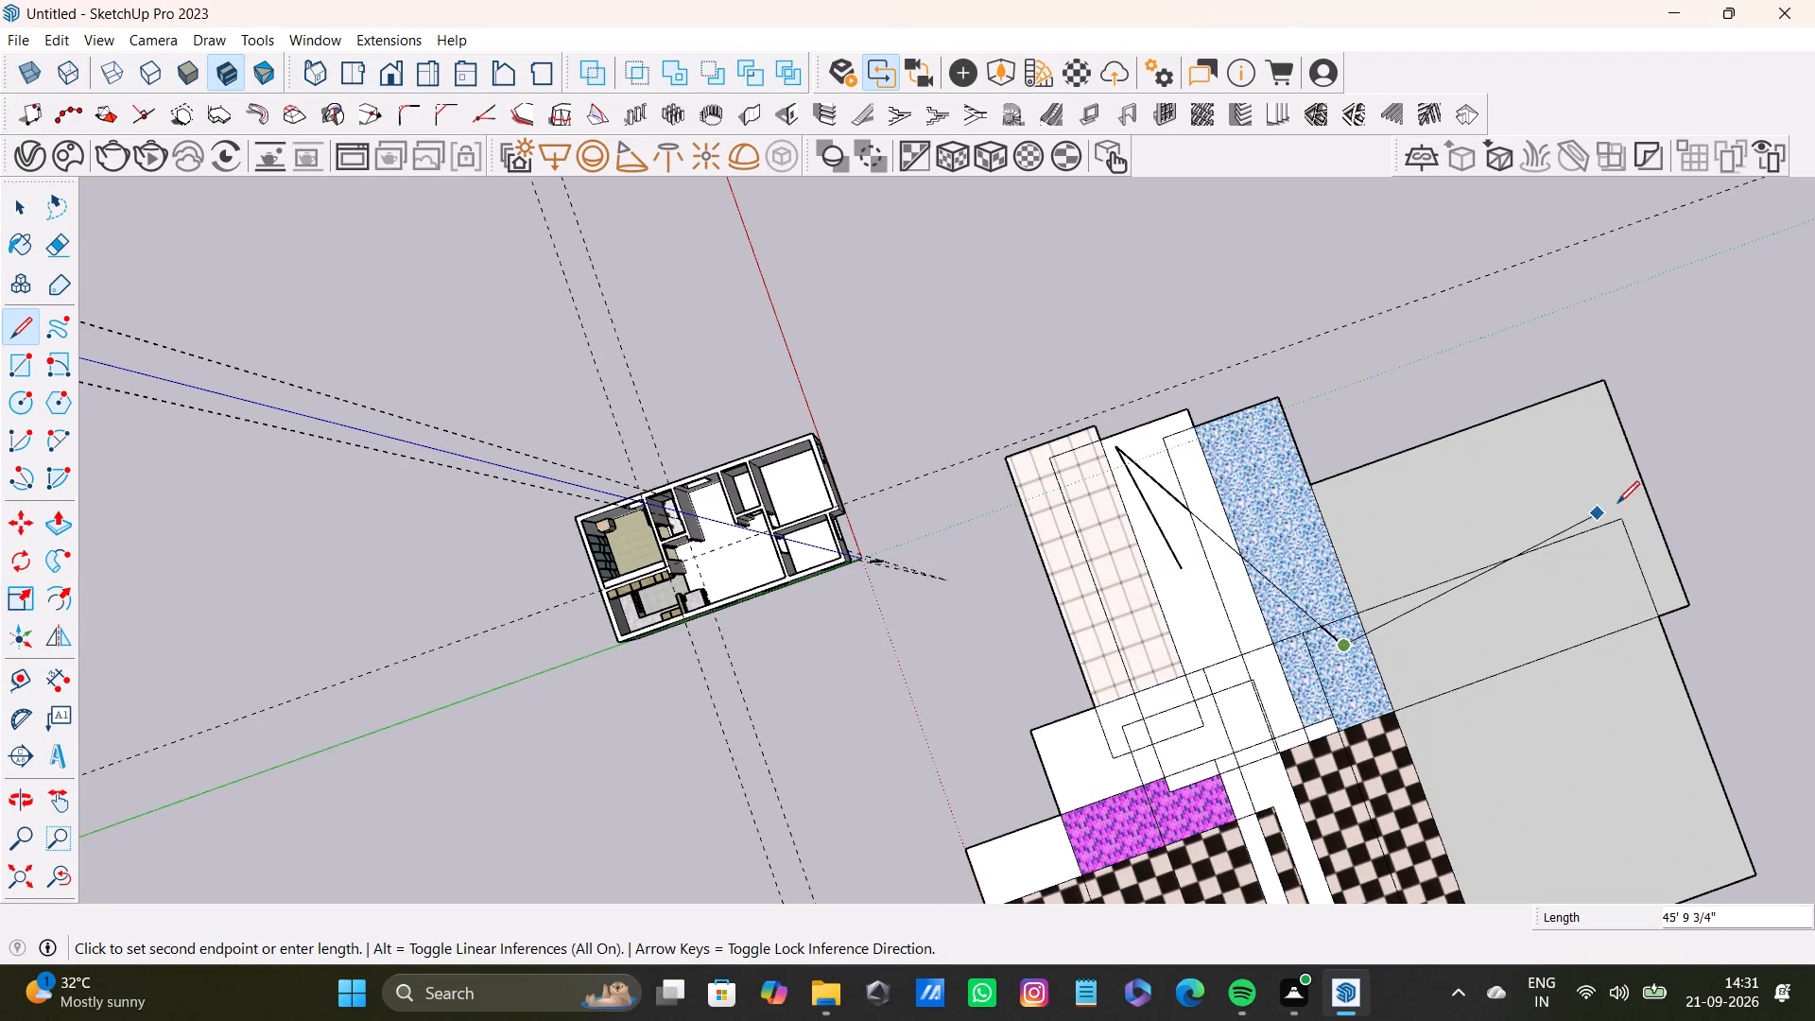
left_click(1622, 500)
left_click(1482, 418)
left_click(864, 729)
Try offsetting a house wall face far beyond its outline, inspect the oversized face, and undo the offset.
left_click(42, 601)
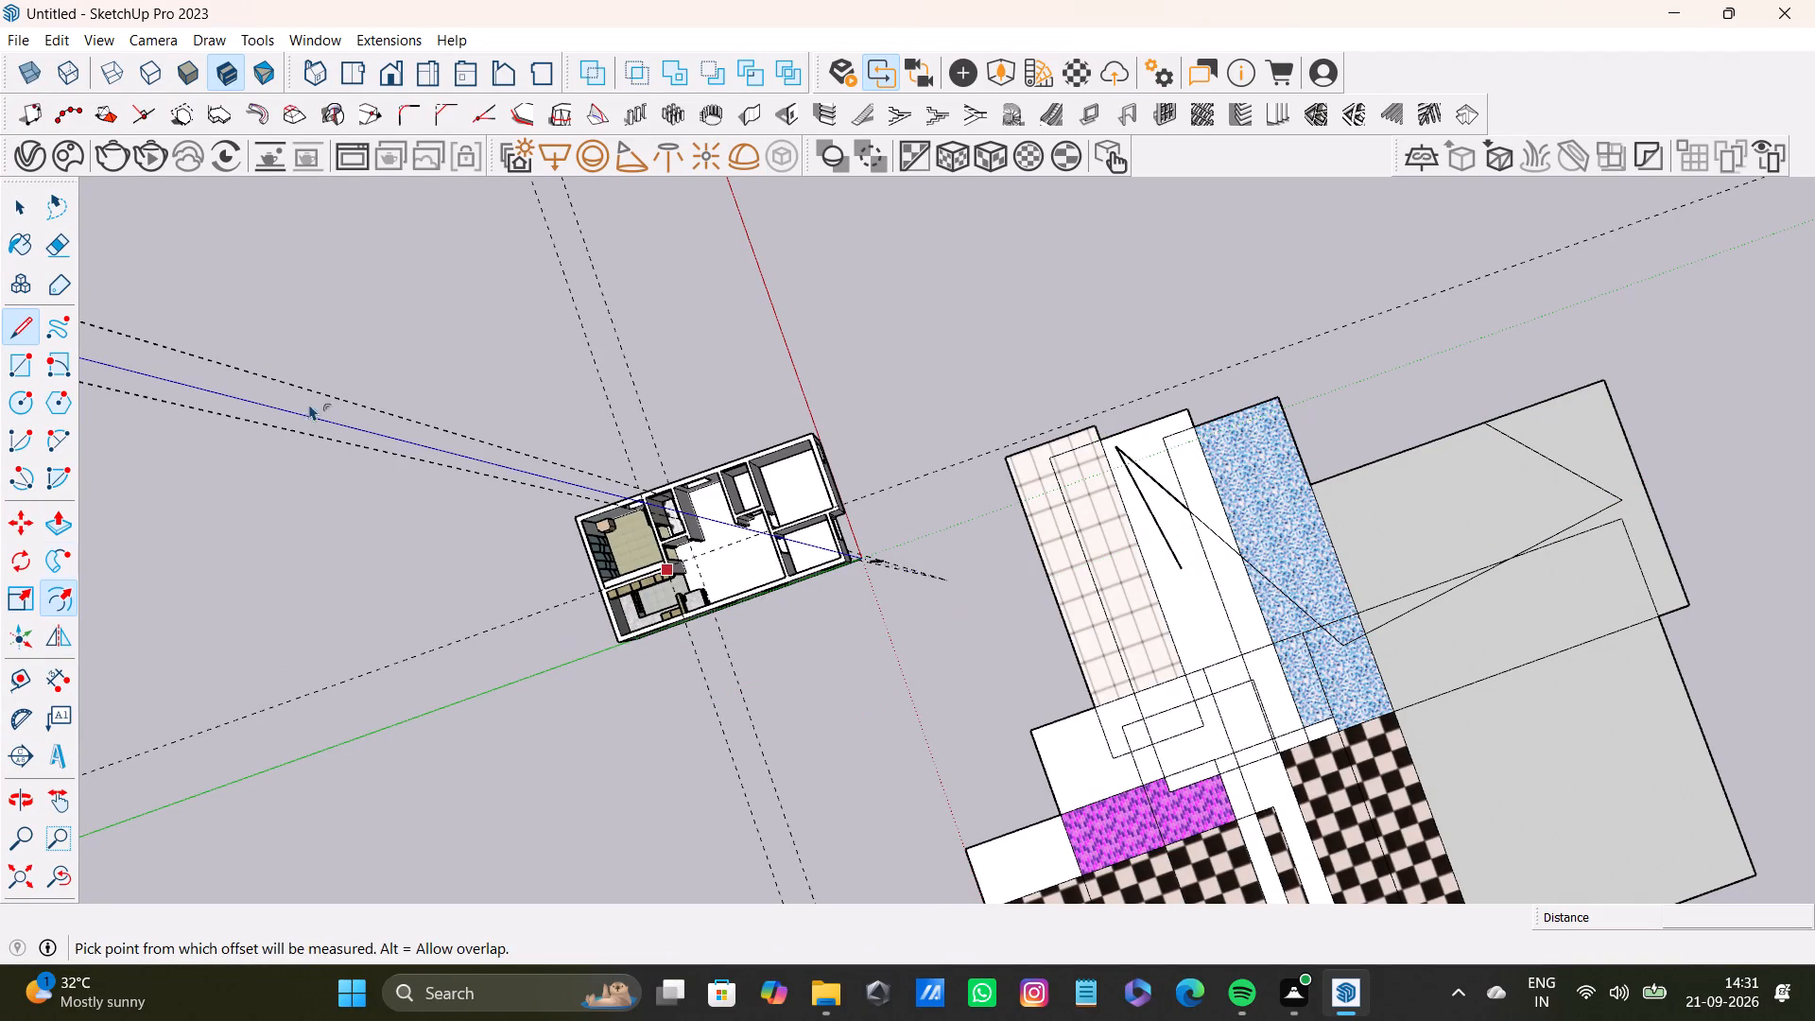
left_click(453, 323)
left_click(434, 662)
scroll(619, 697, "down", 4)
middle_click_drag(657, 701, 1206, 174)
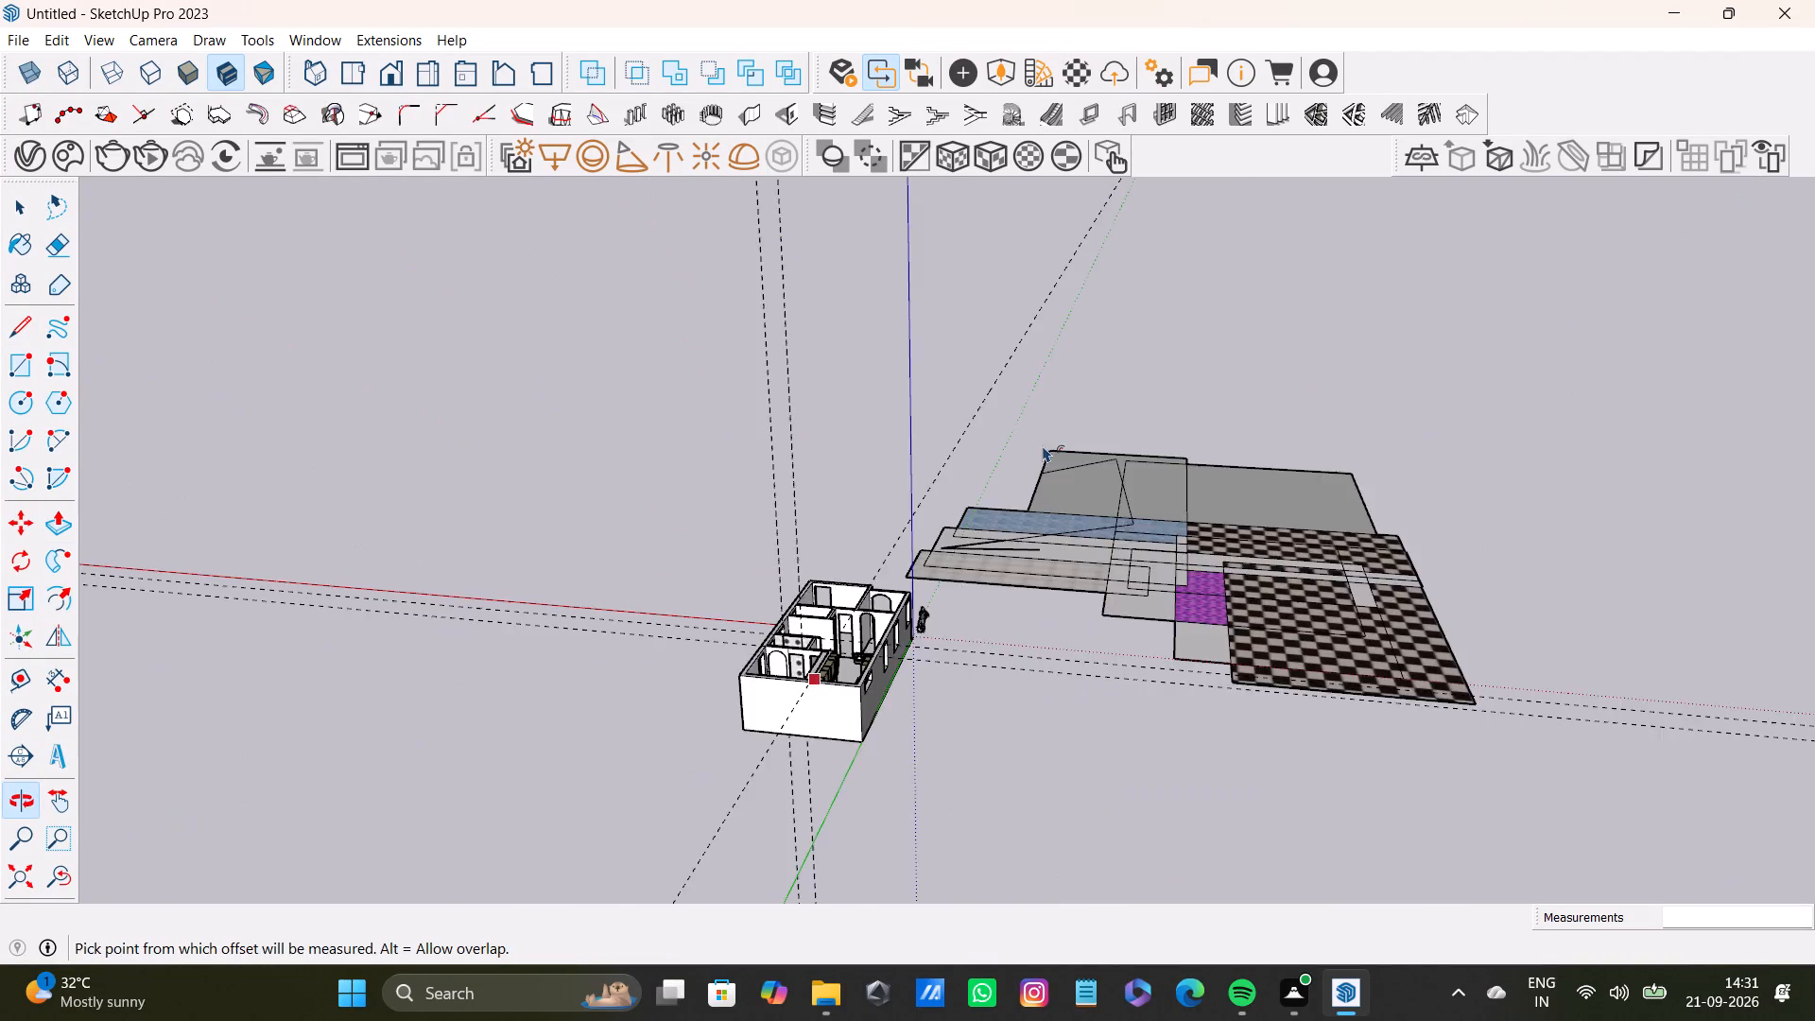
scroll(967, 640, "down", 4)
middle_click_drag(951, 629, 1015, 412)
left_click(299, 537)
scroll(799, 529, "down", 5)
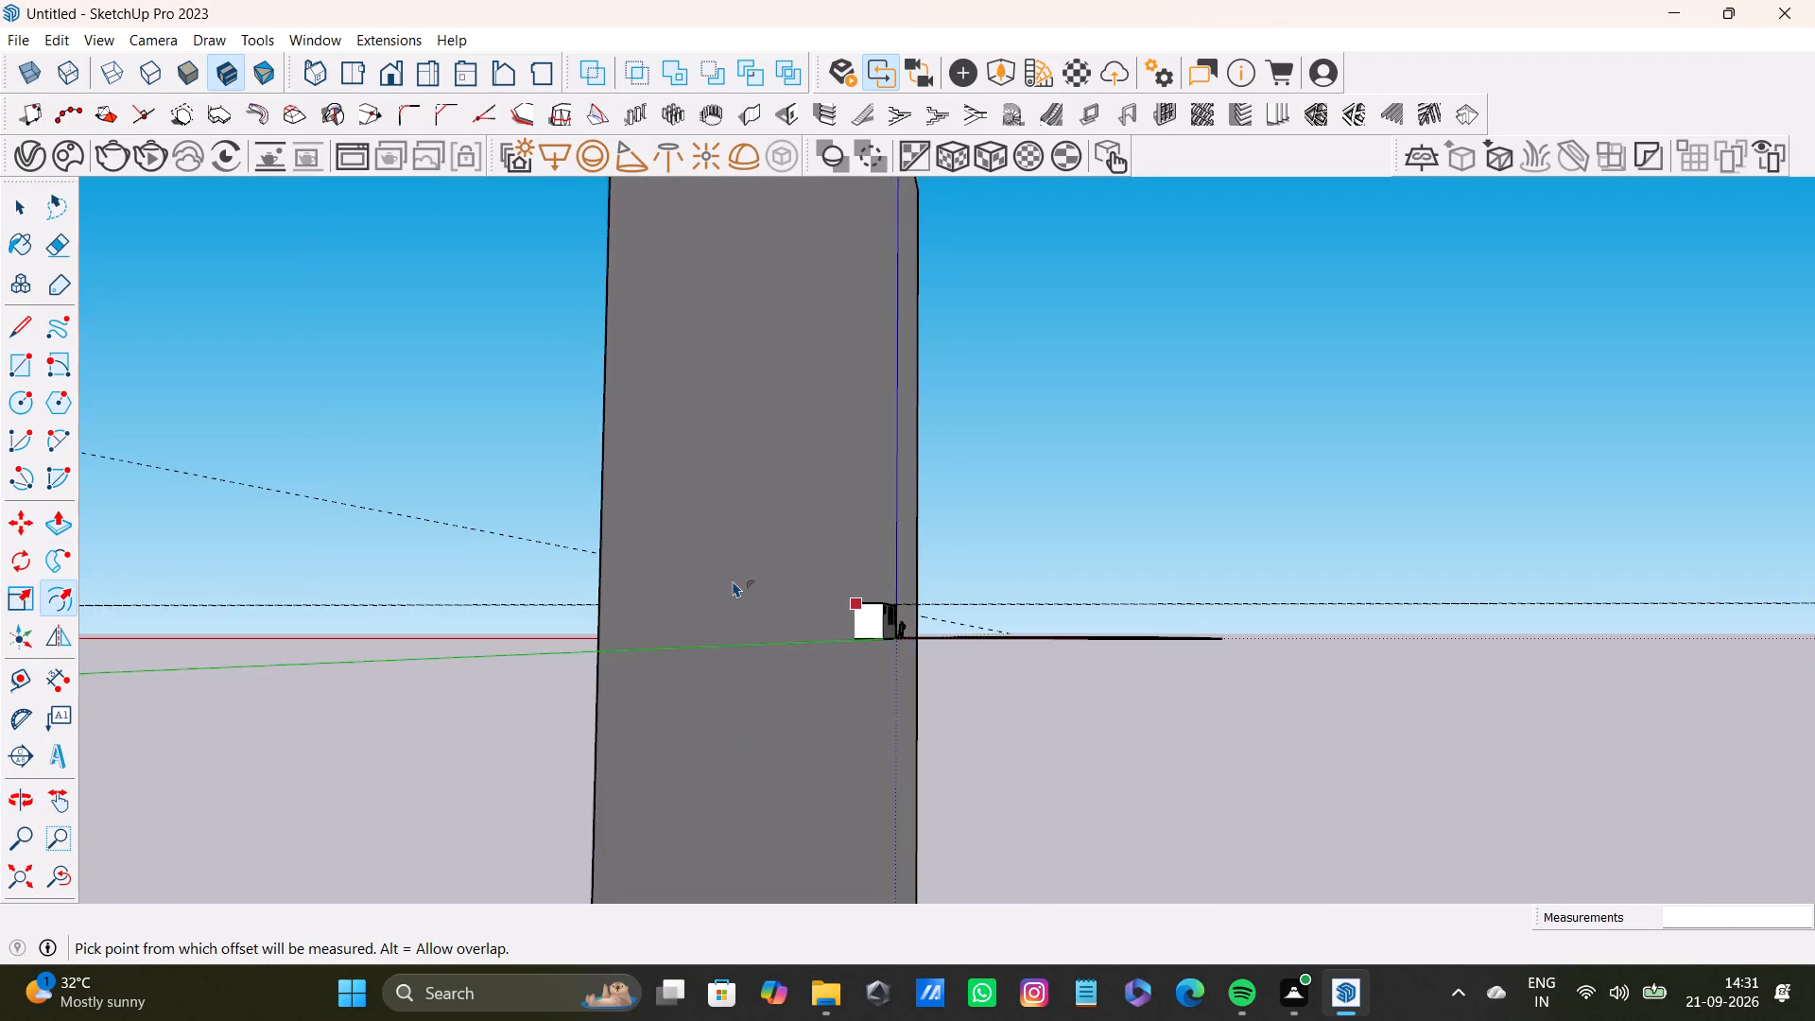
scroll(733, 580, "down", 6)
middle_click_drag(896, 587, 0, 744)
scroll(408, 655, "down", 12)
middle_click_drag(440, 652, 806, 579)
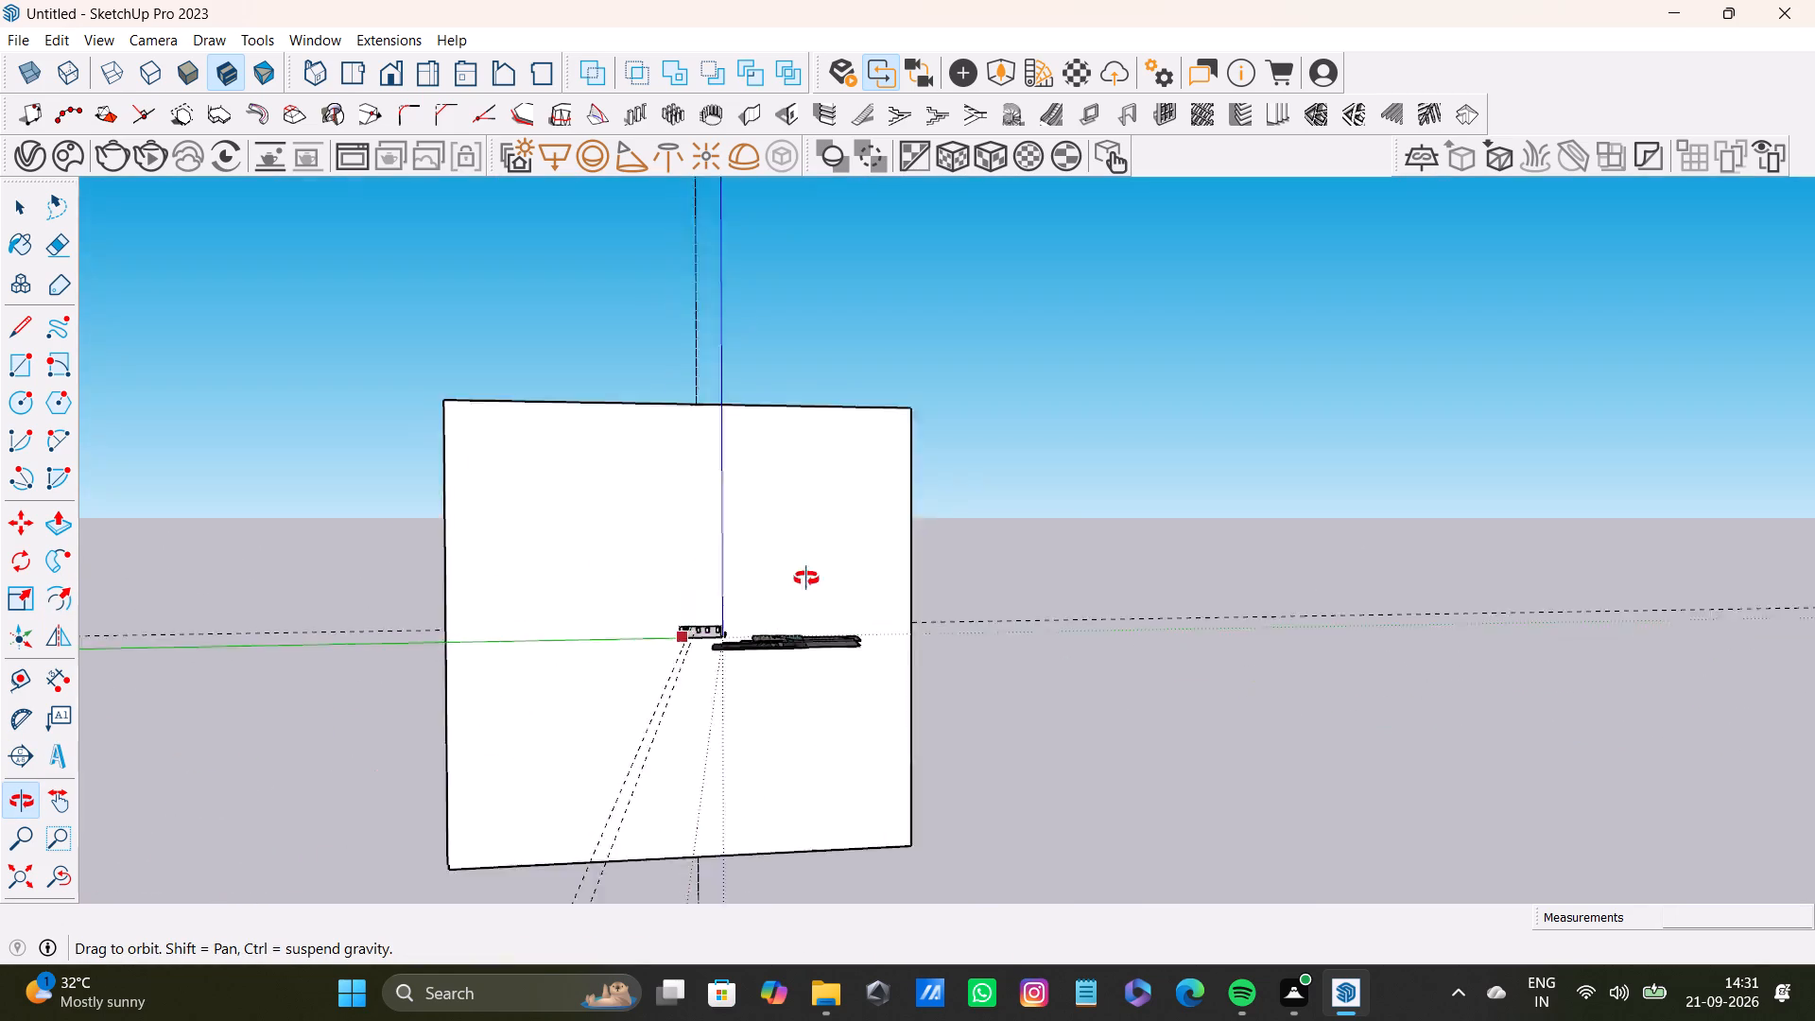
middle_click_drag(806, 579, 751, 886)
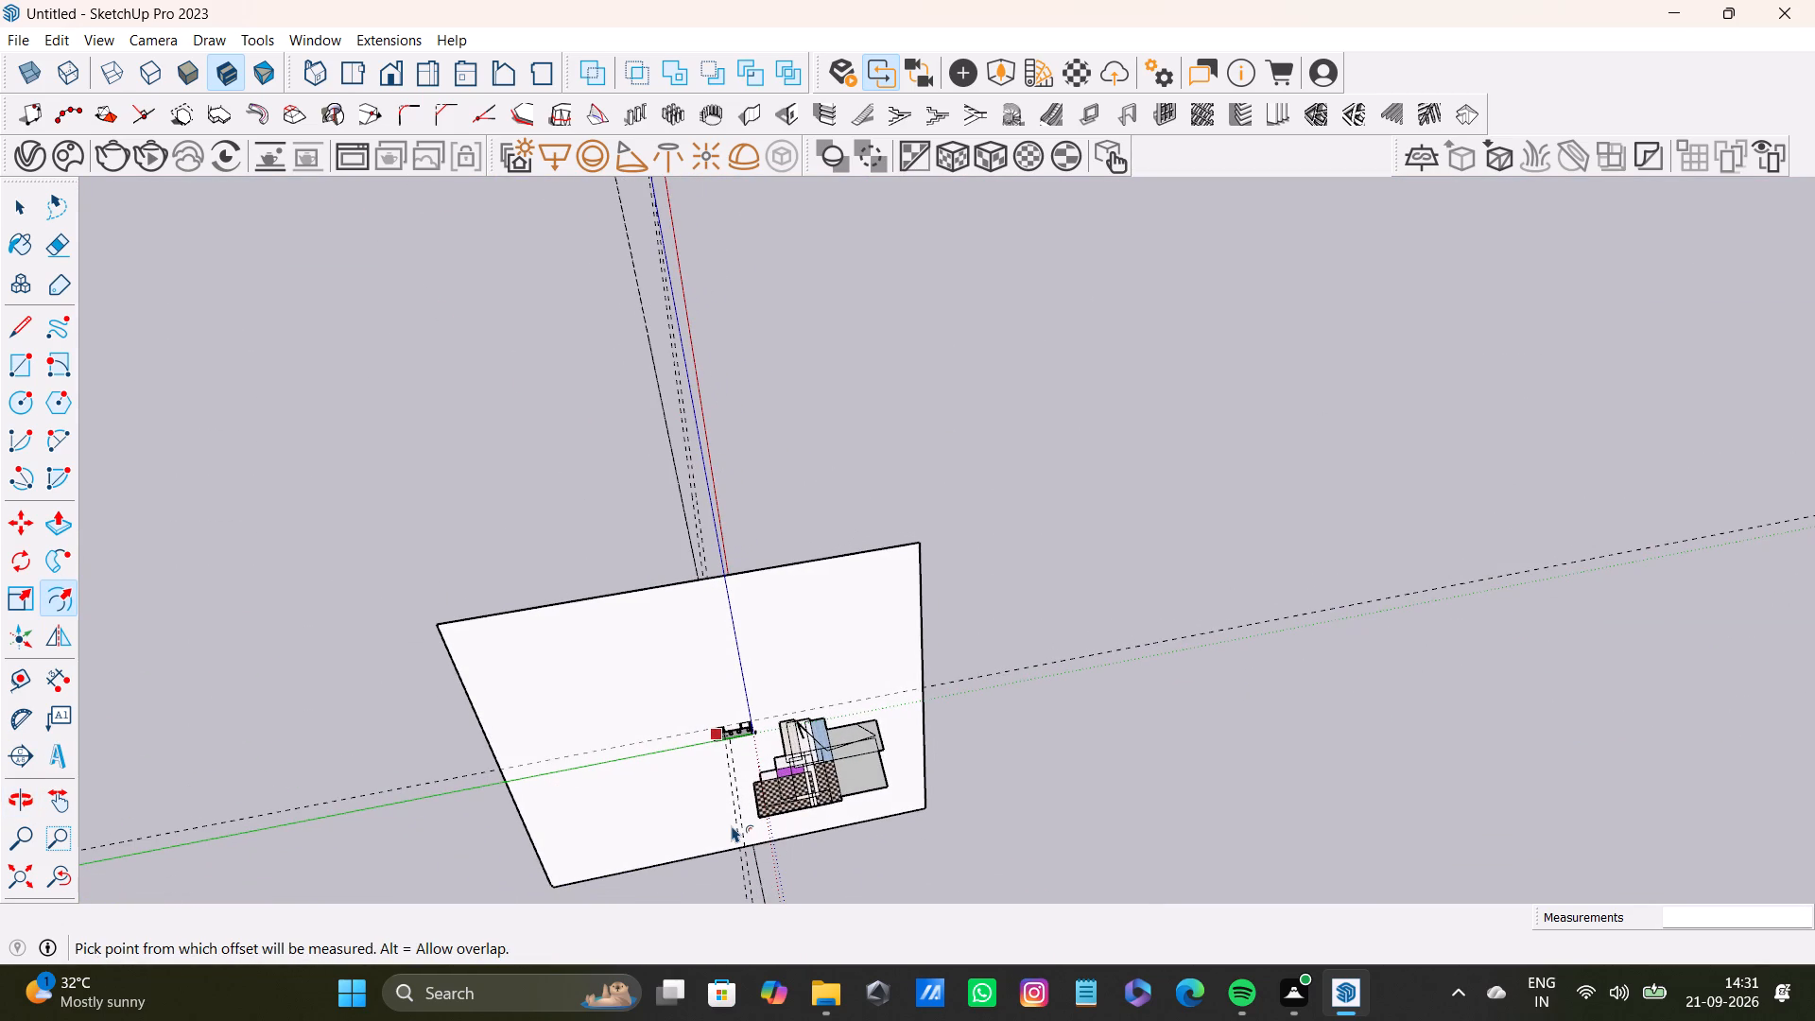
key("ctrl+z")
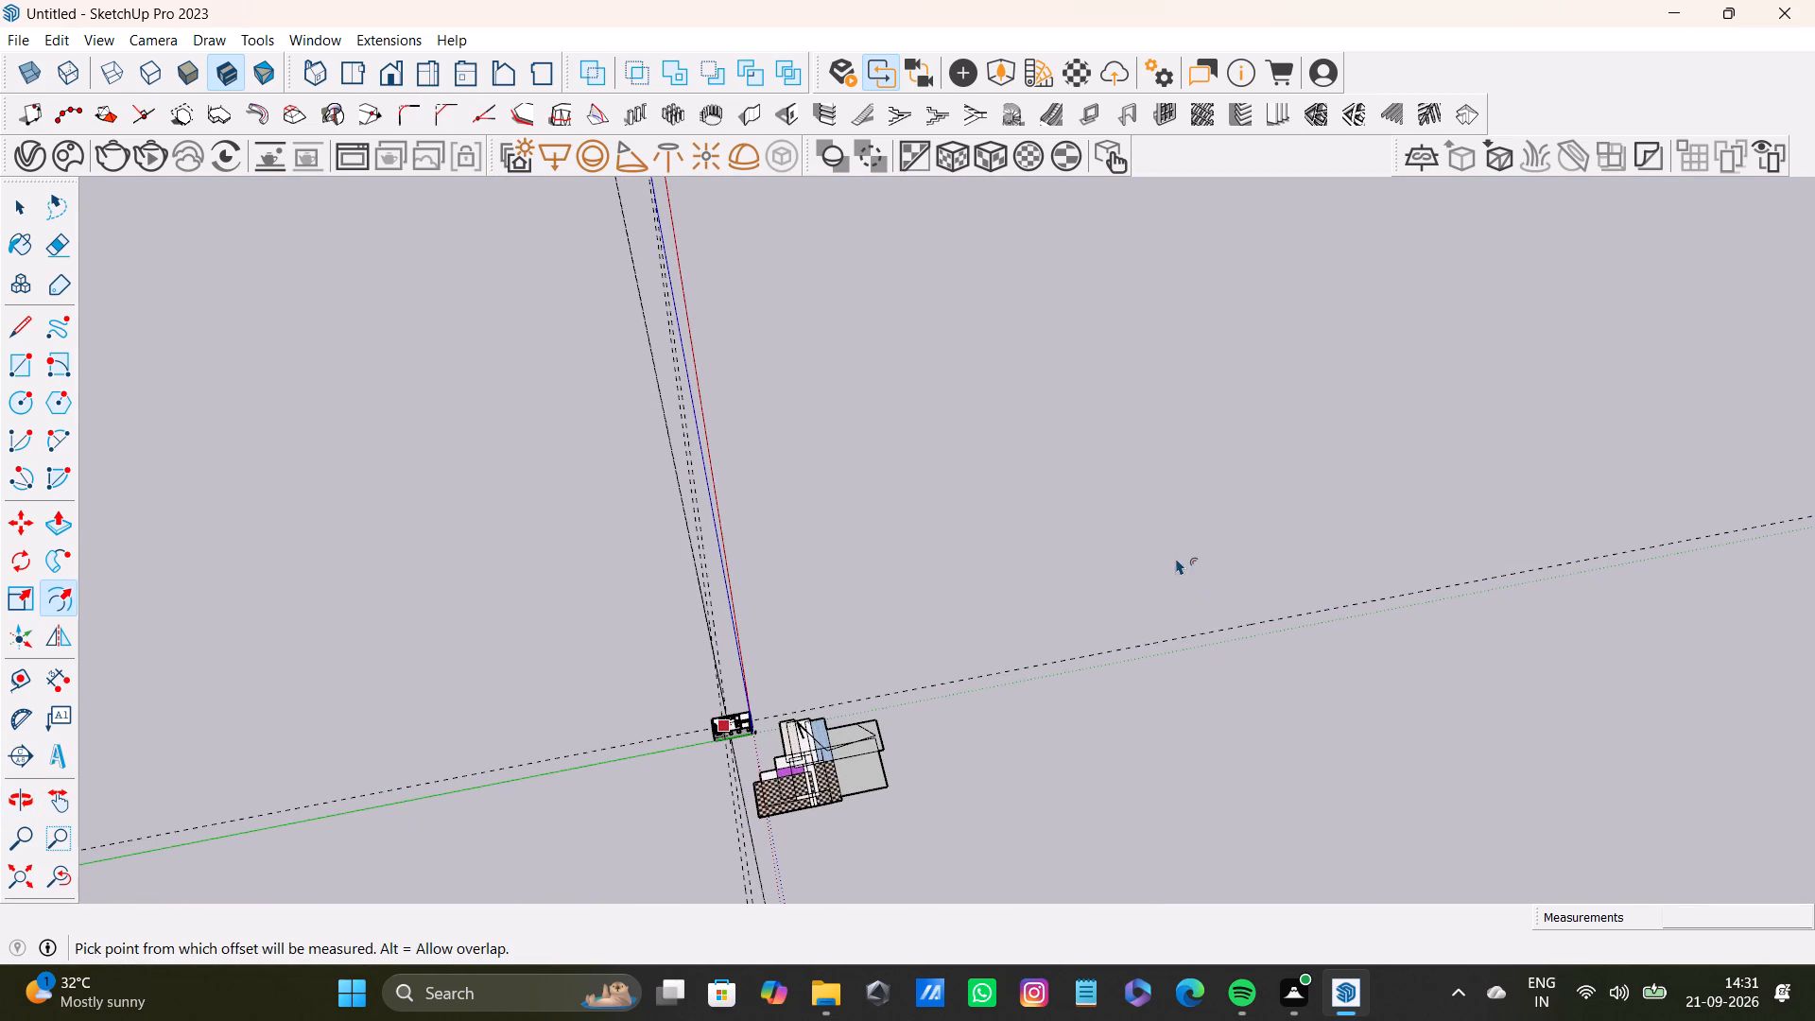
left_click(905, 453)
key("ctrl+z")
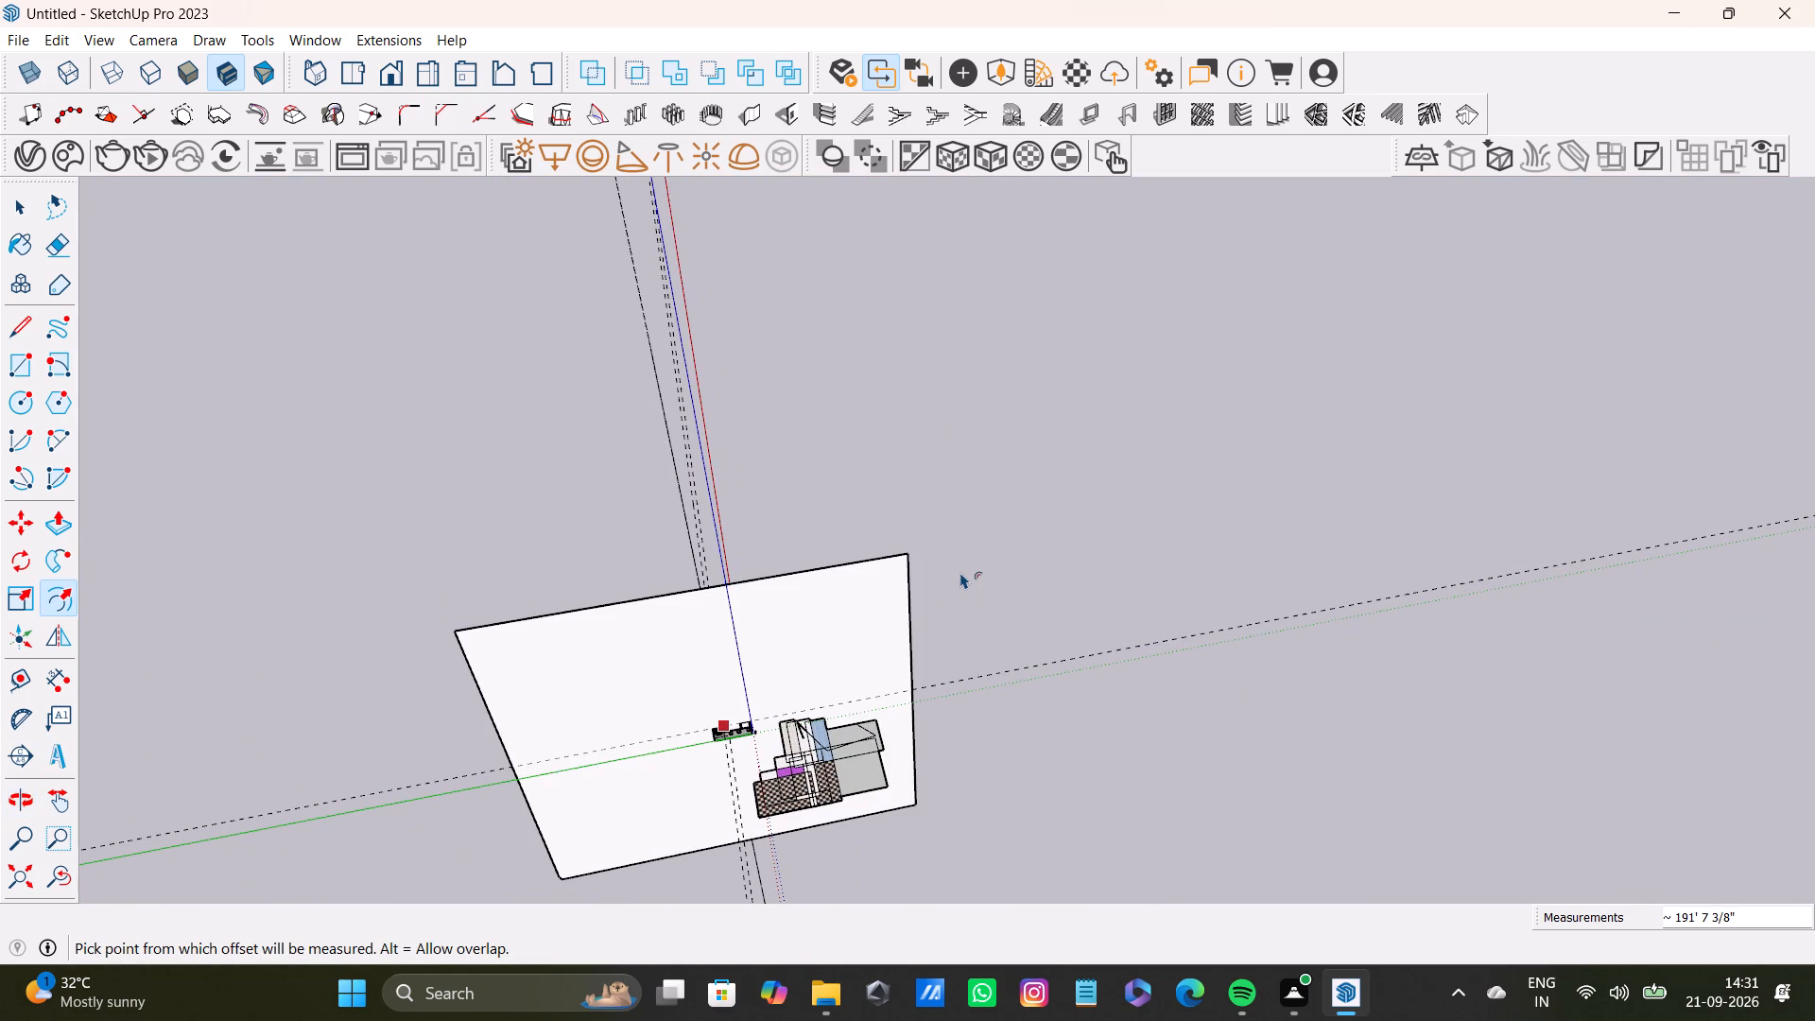
Draw a narrow V of long line edges on the open ground beyond the sample rectangles, with one edge about 572' long.
left_click(9, 321)
left_click(885, 454)
left_click(1462, 566)
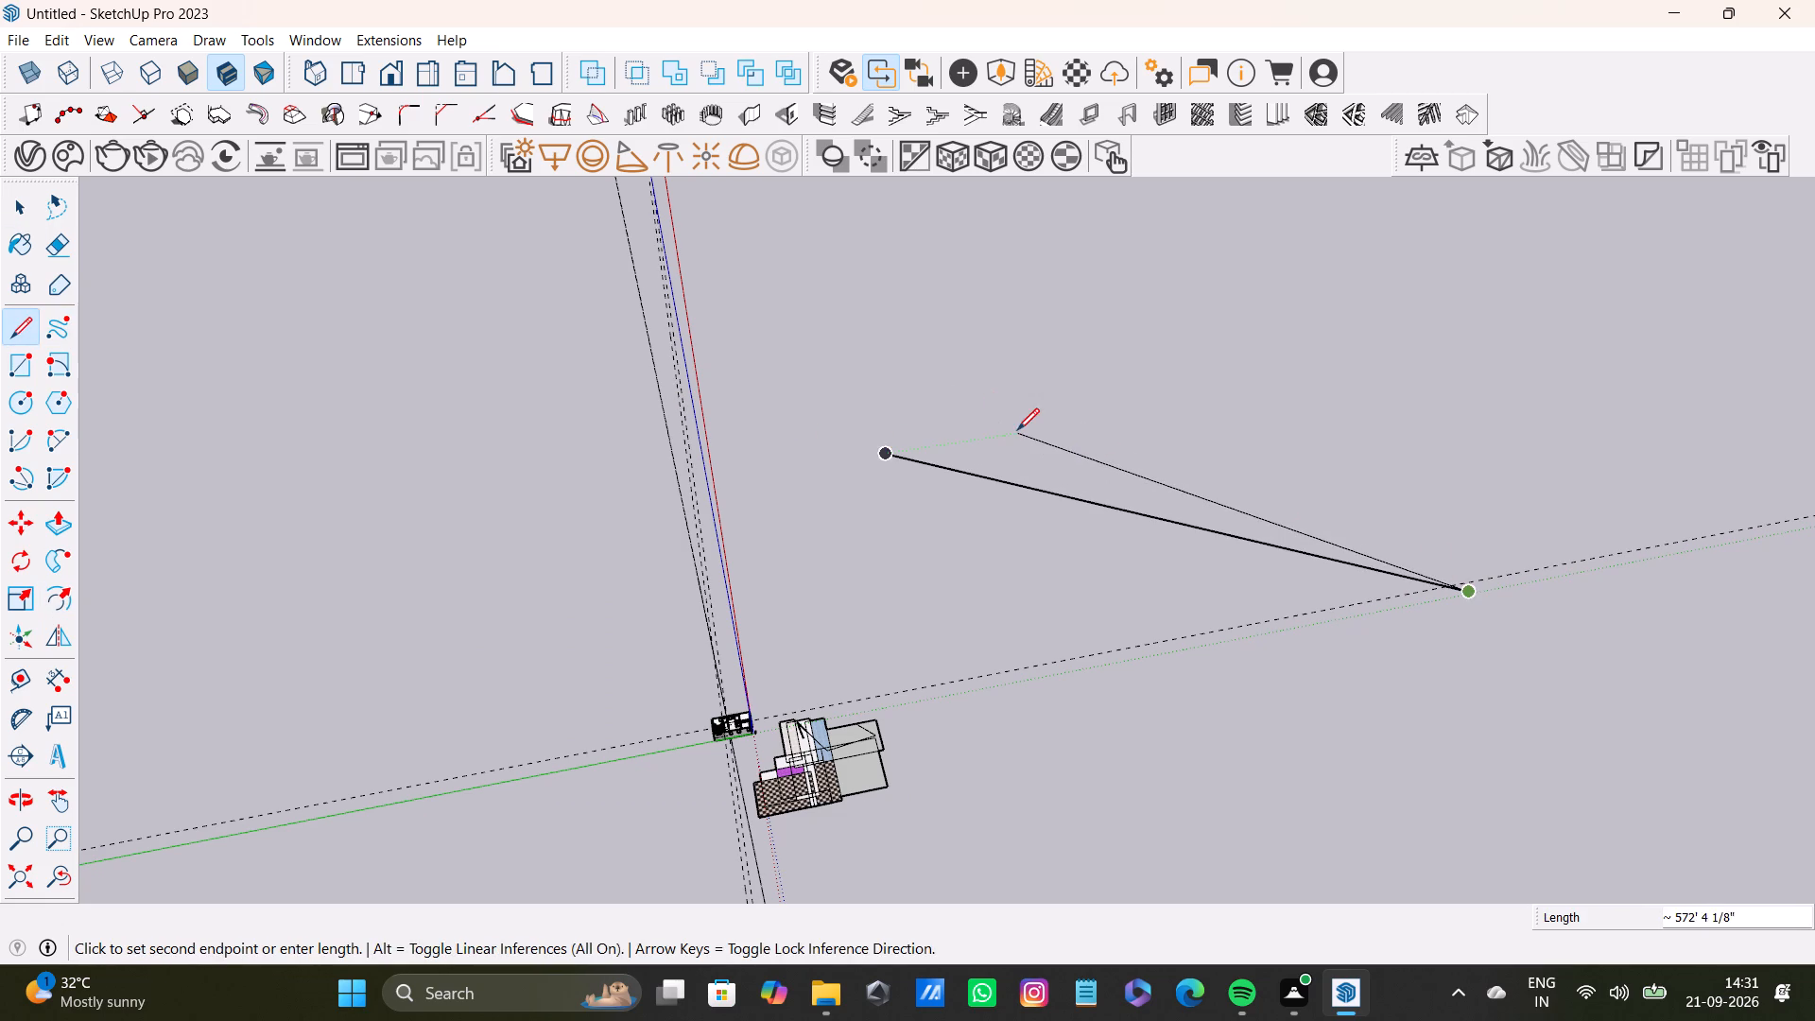
left_click(1017, 431)
left_click(1490, 601)
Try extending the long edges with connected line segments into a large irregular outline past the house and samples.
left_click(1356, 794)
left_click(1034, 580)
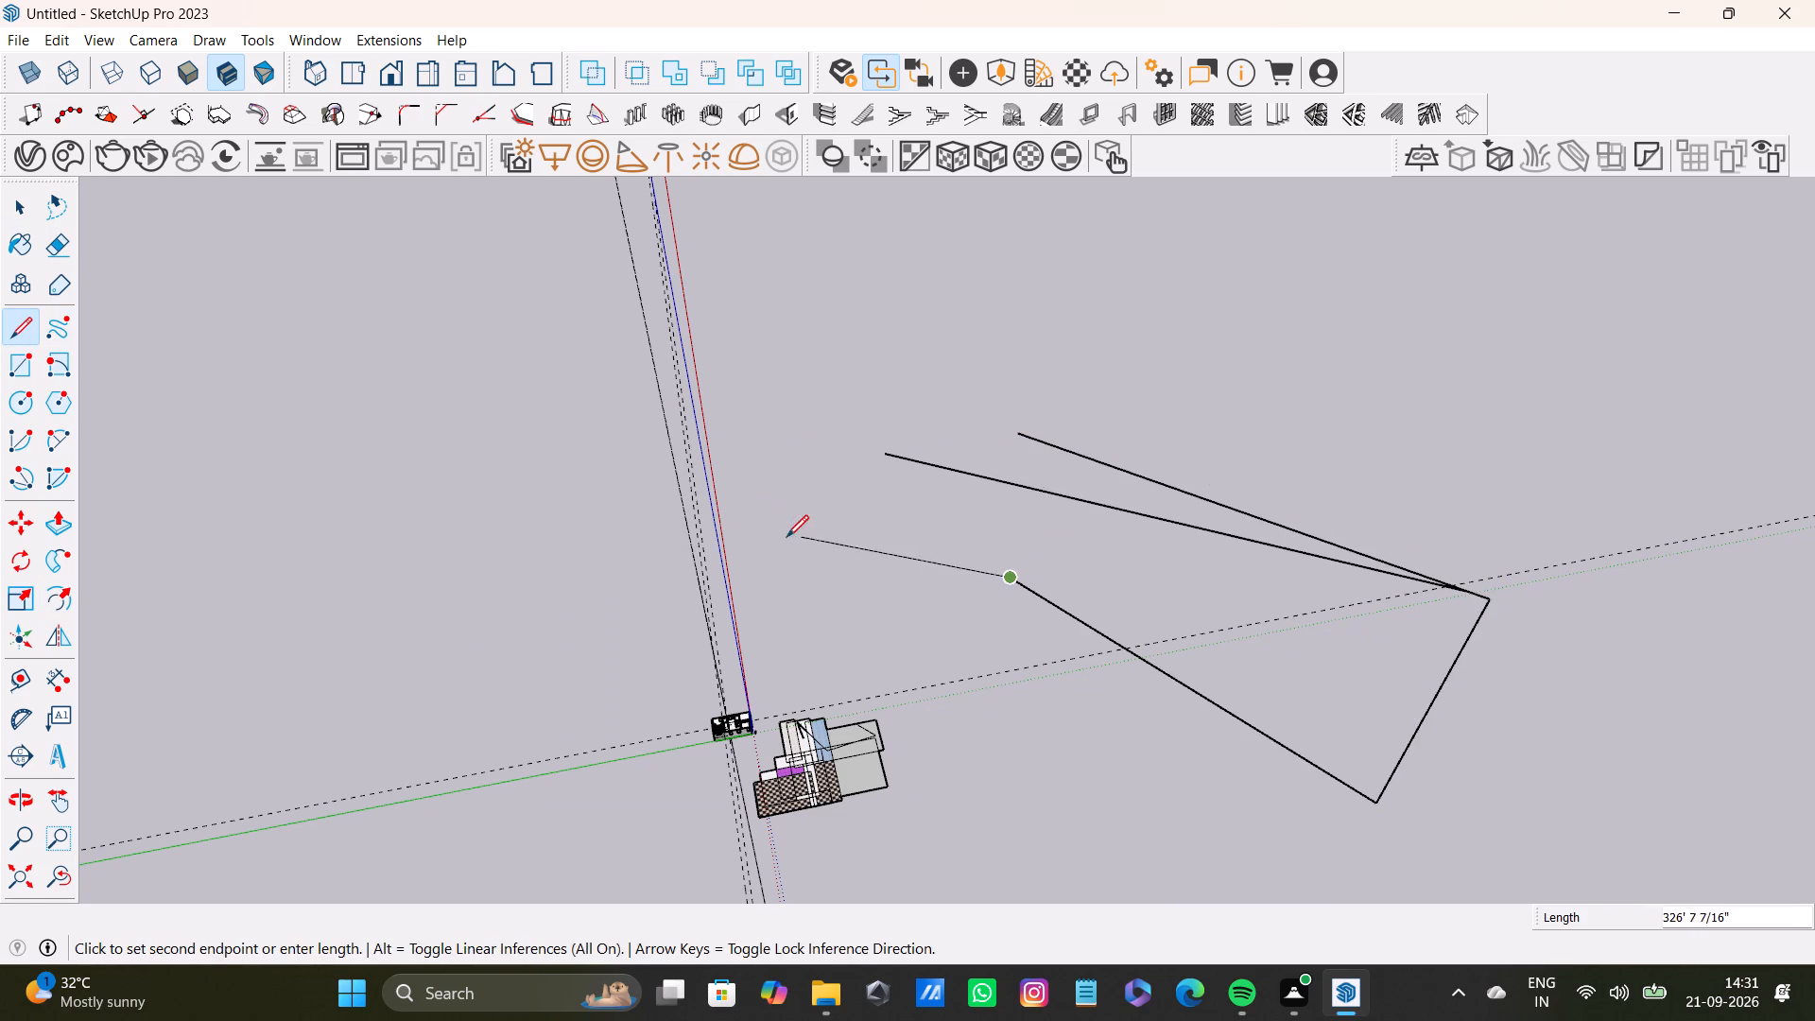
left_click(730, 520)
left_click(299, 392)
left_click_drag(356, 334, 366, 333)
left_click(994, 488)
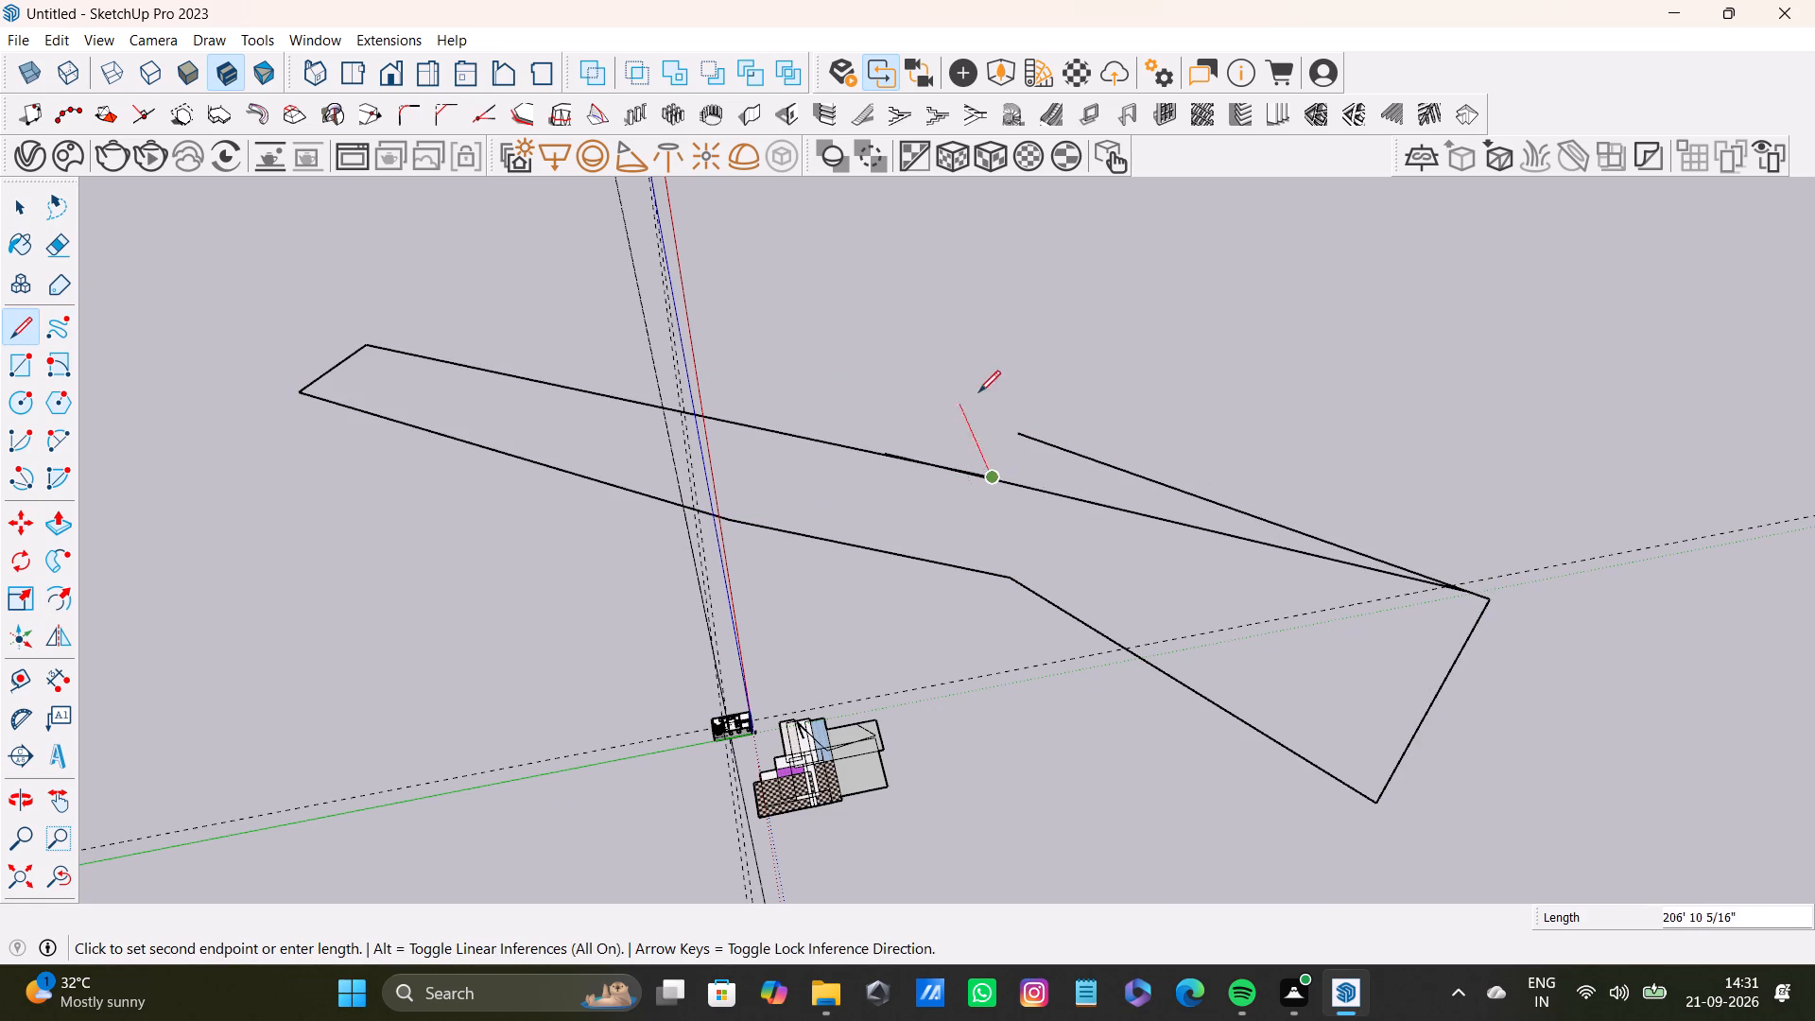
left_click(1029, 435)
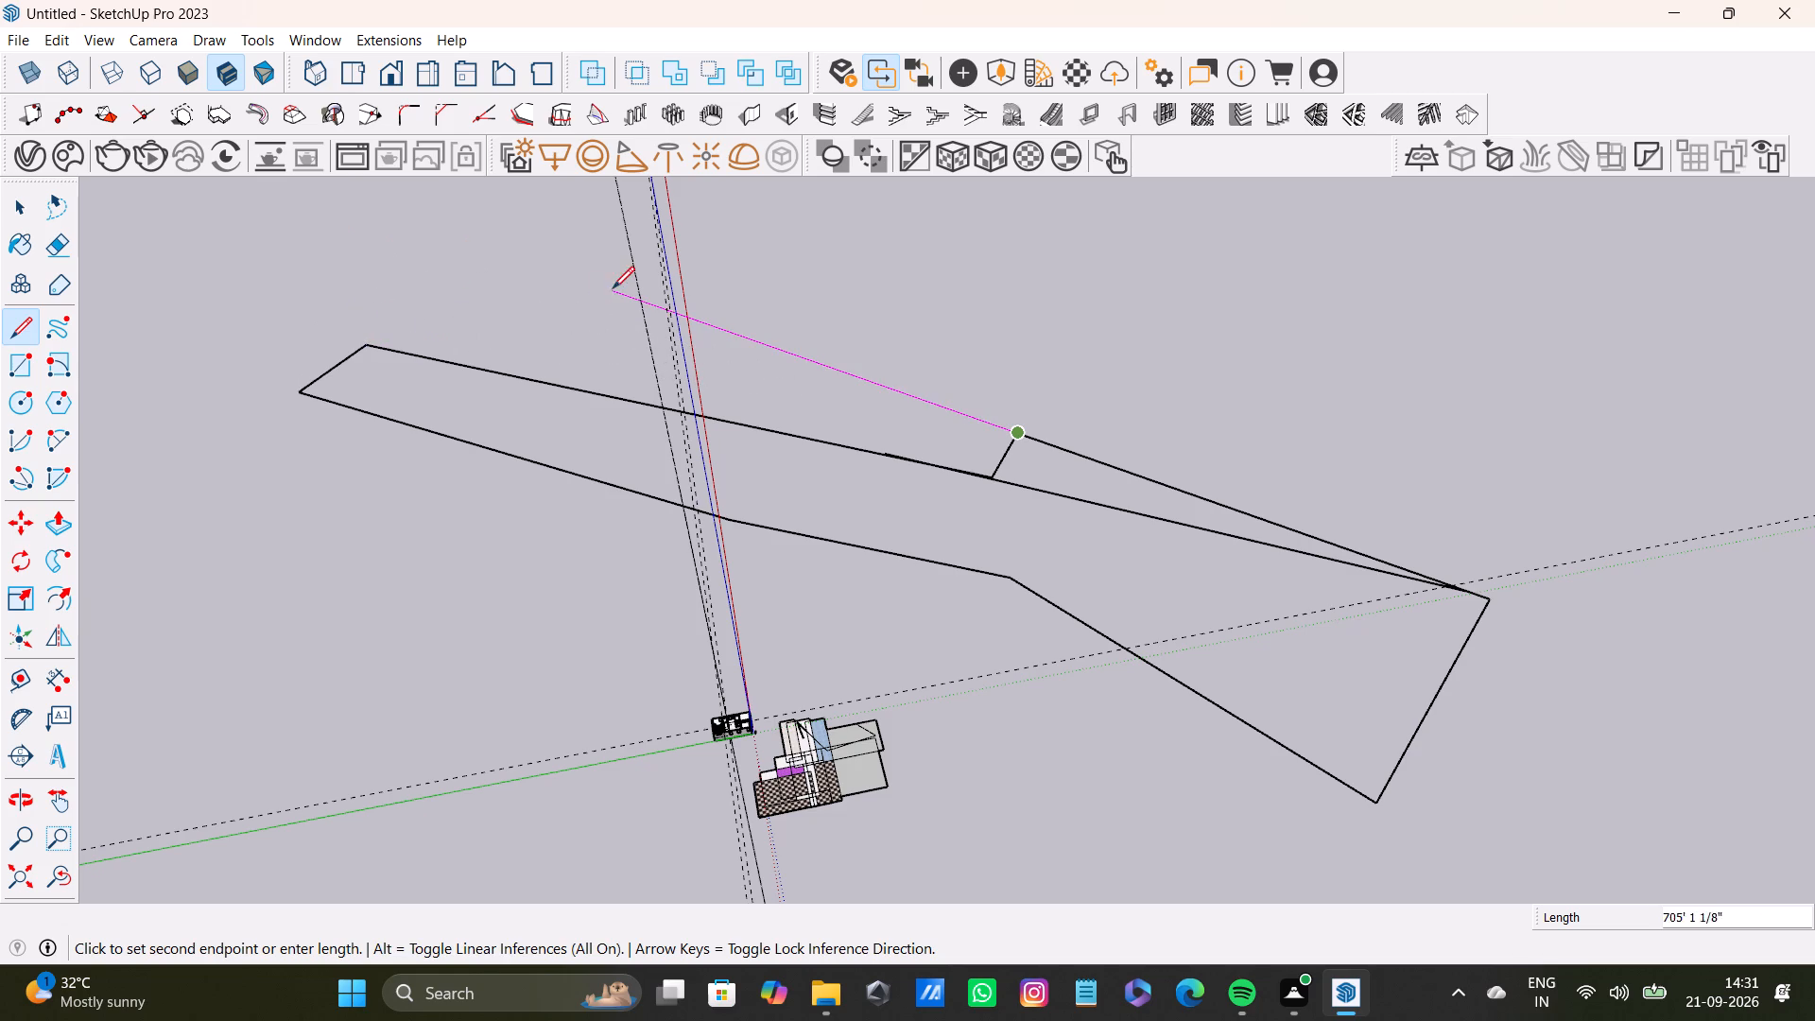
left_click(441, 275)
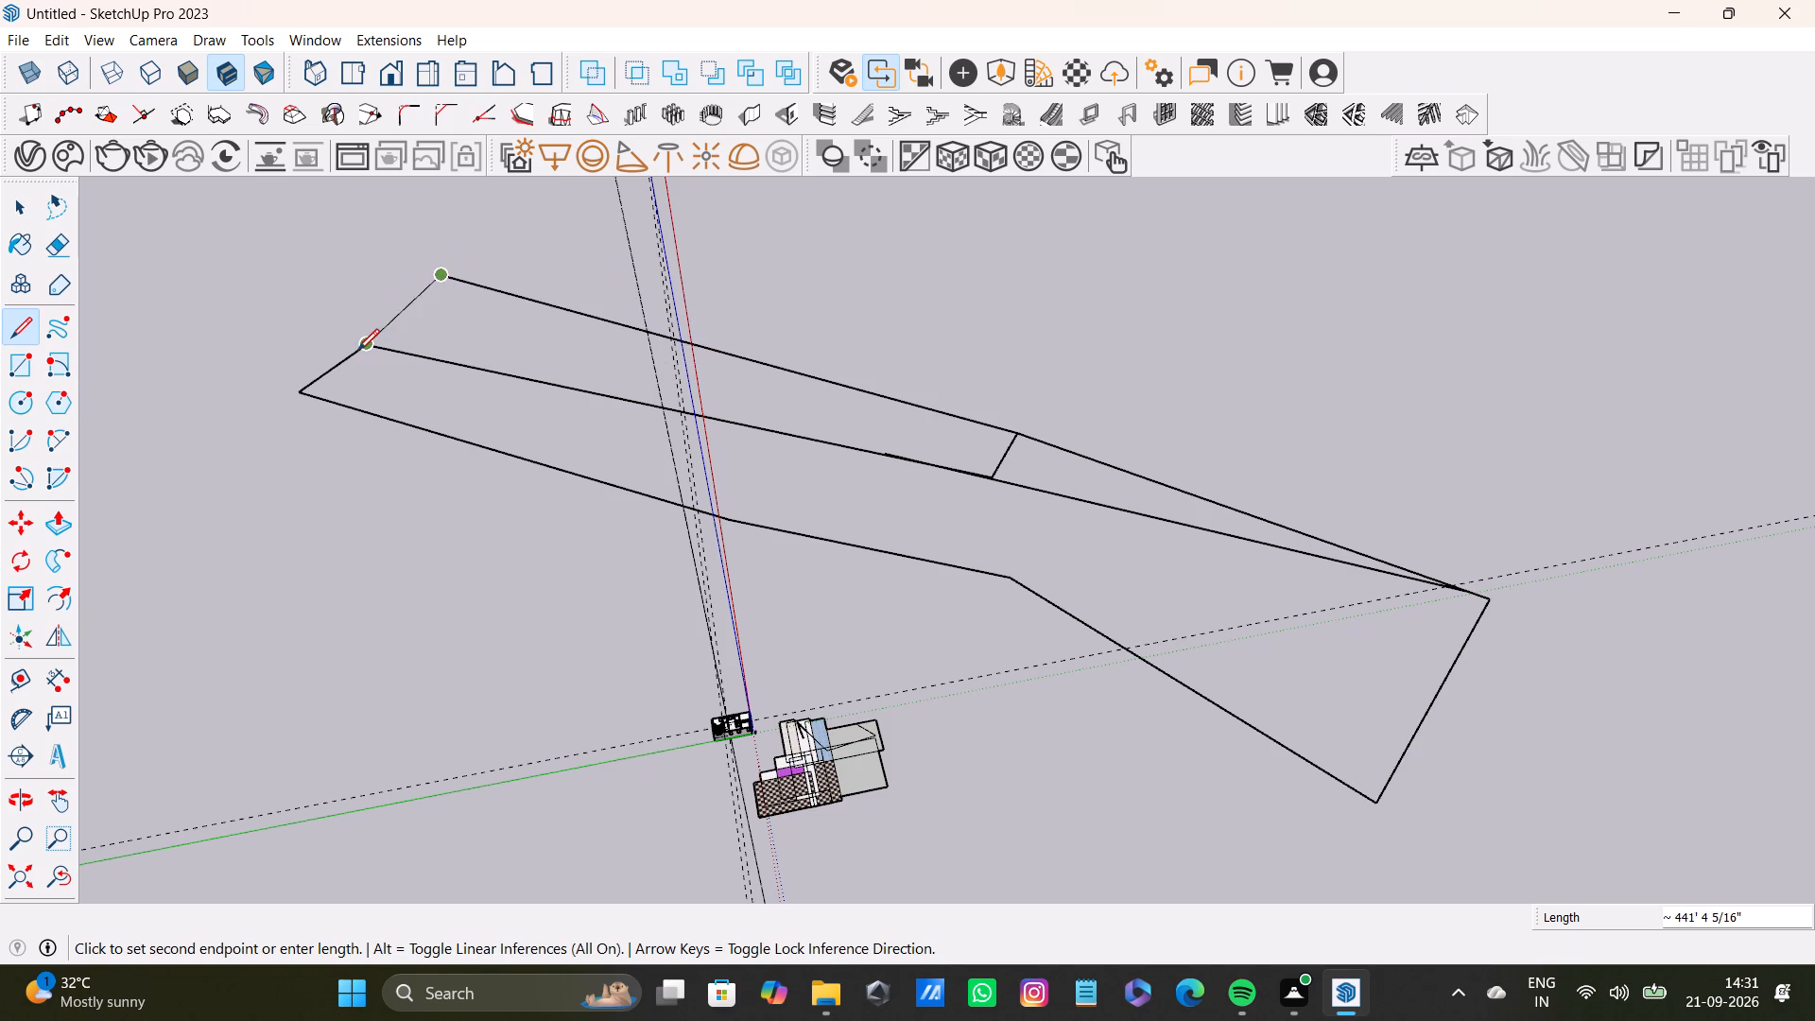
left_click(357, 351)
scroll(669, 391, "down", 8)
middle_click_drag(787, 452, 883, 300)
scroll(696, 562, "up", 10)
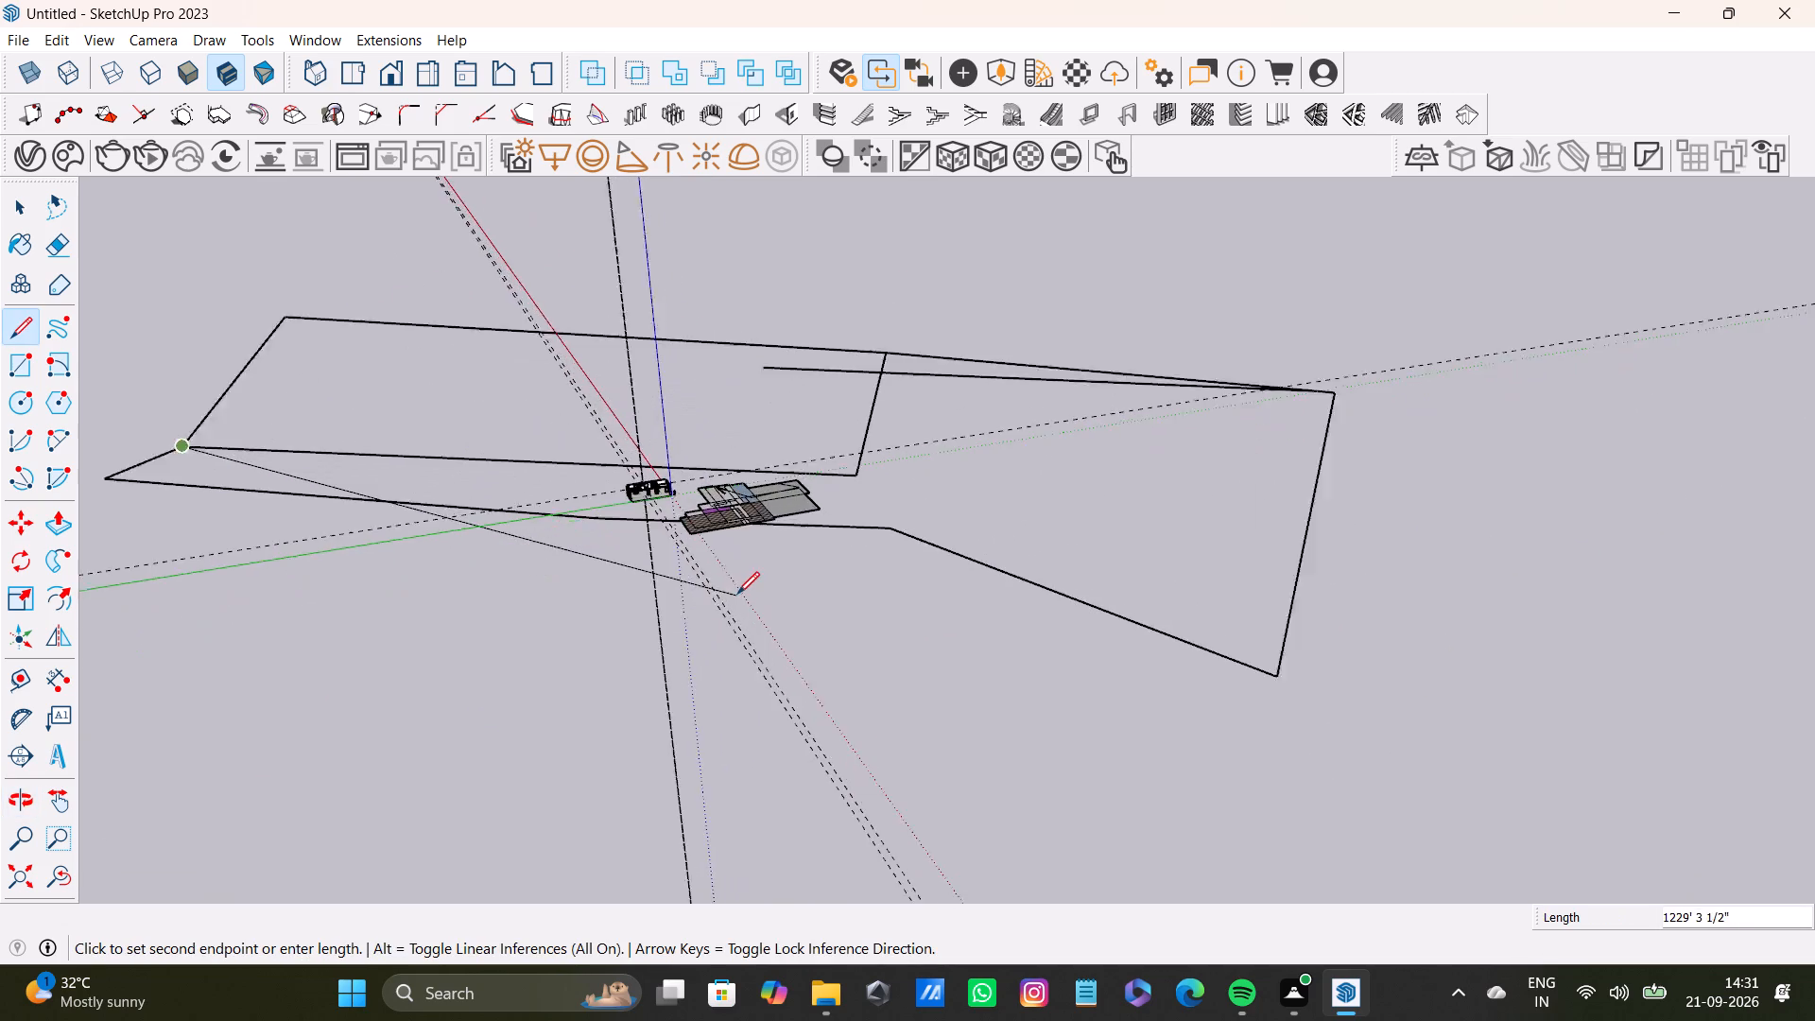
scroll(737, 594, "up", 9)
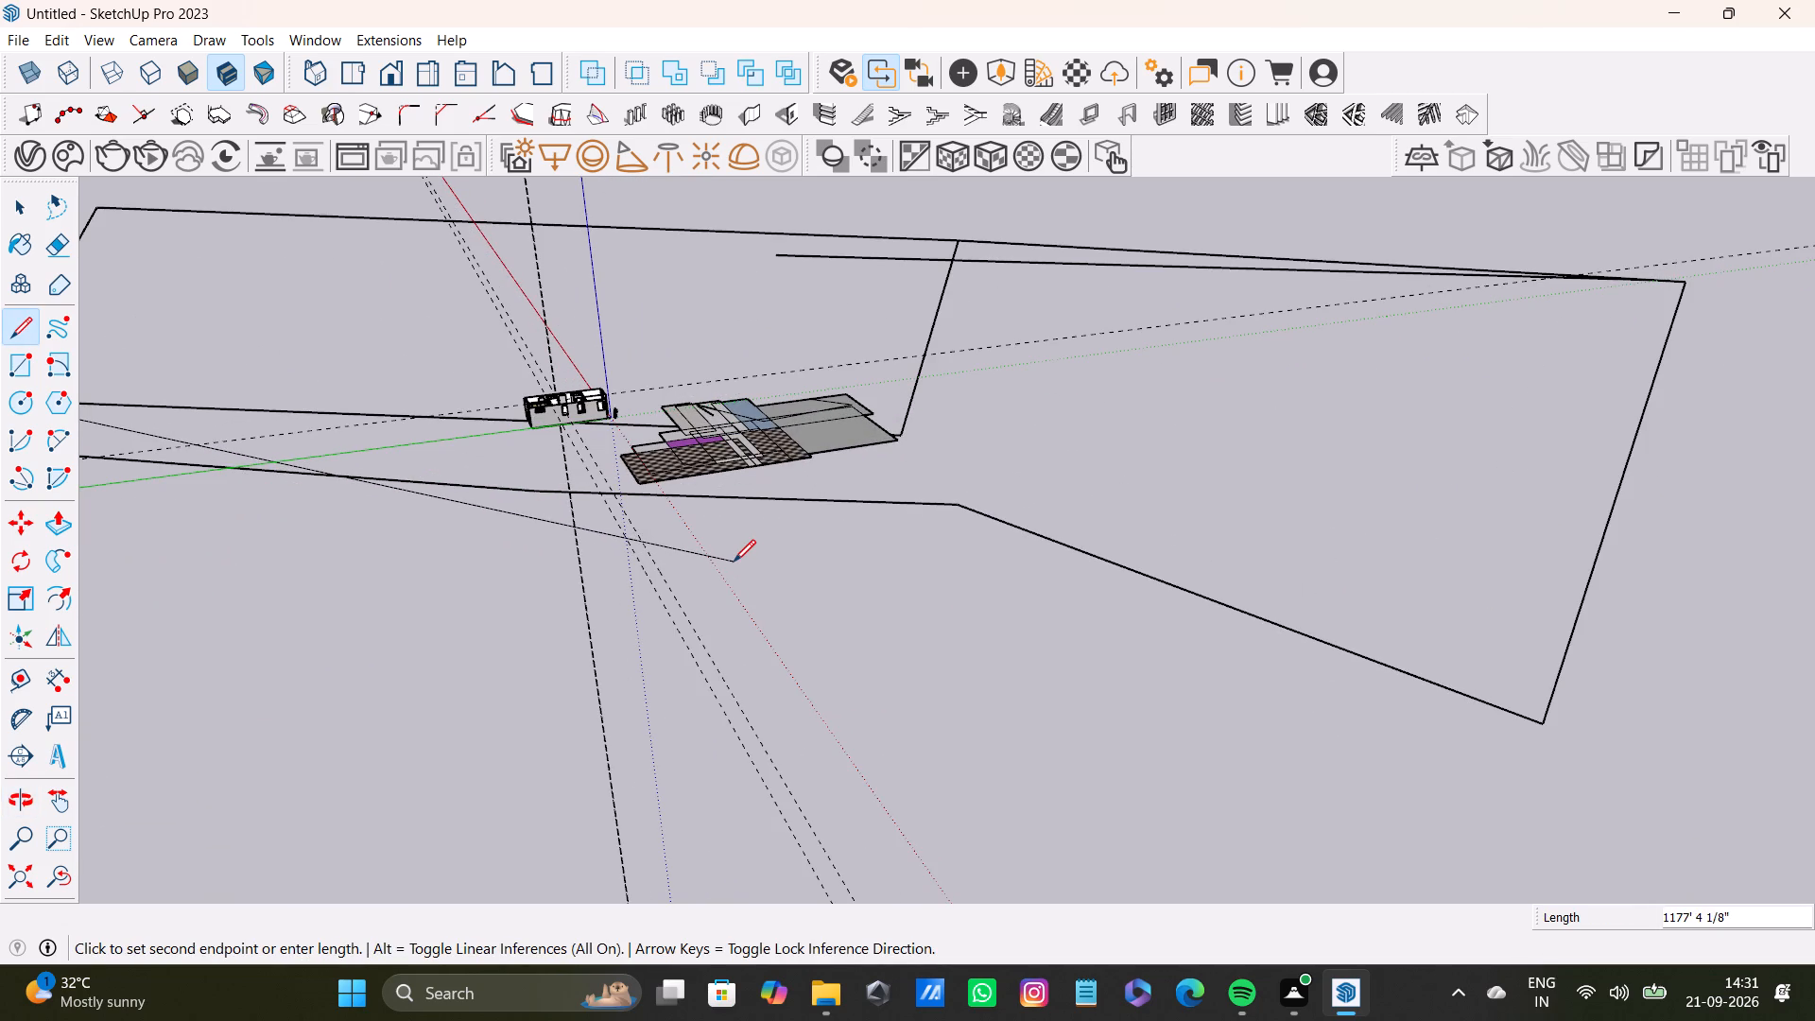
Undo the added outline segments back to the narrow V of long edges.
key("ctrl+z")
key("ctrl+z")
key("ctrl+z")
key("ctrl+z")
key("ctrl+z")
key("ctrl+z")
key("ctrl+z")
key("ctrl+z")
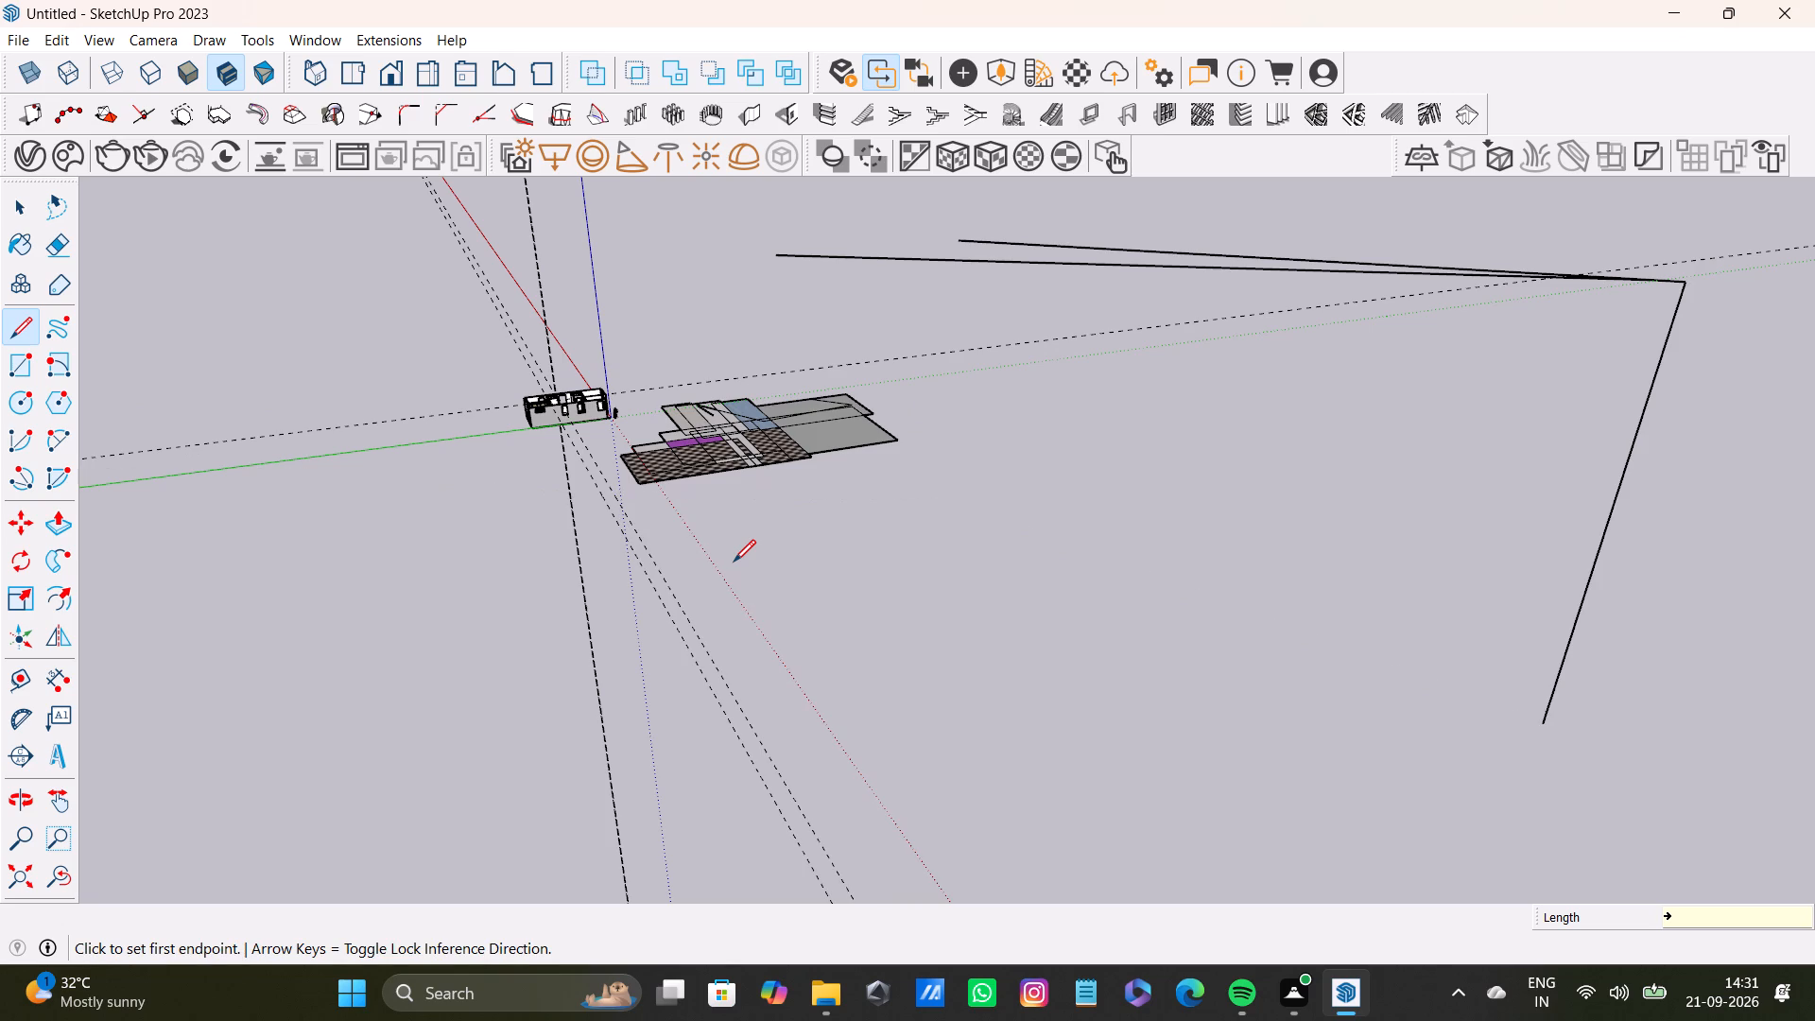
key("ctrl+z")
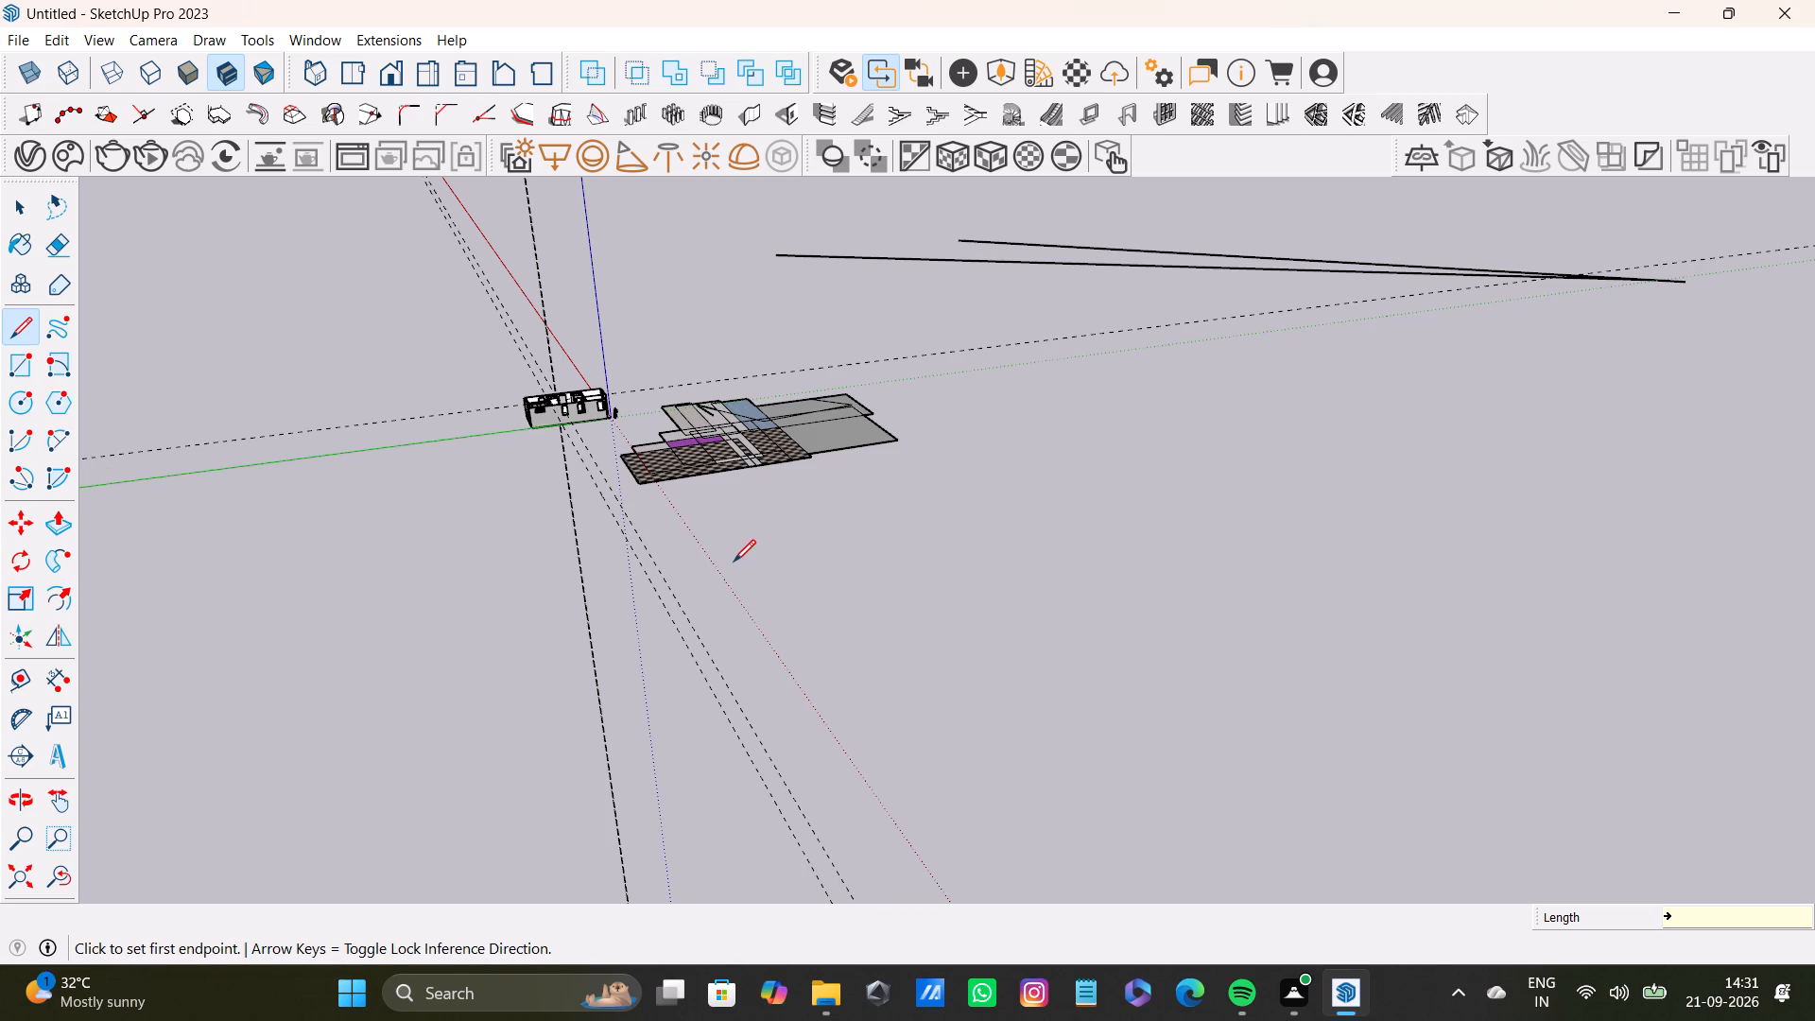
Examine the house's kitchen, tiled bedroom and patterned-tile bathroom from above.
scroll(906, 495, "down", 5)
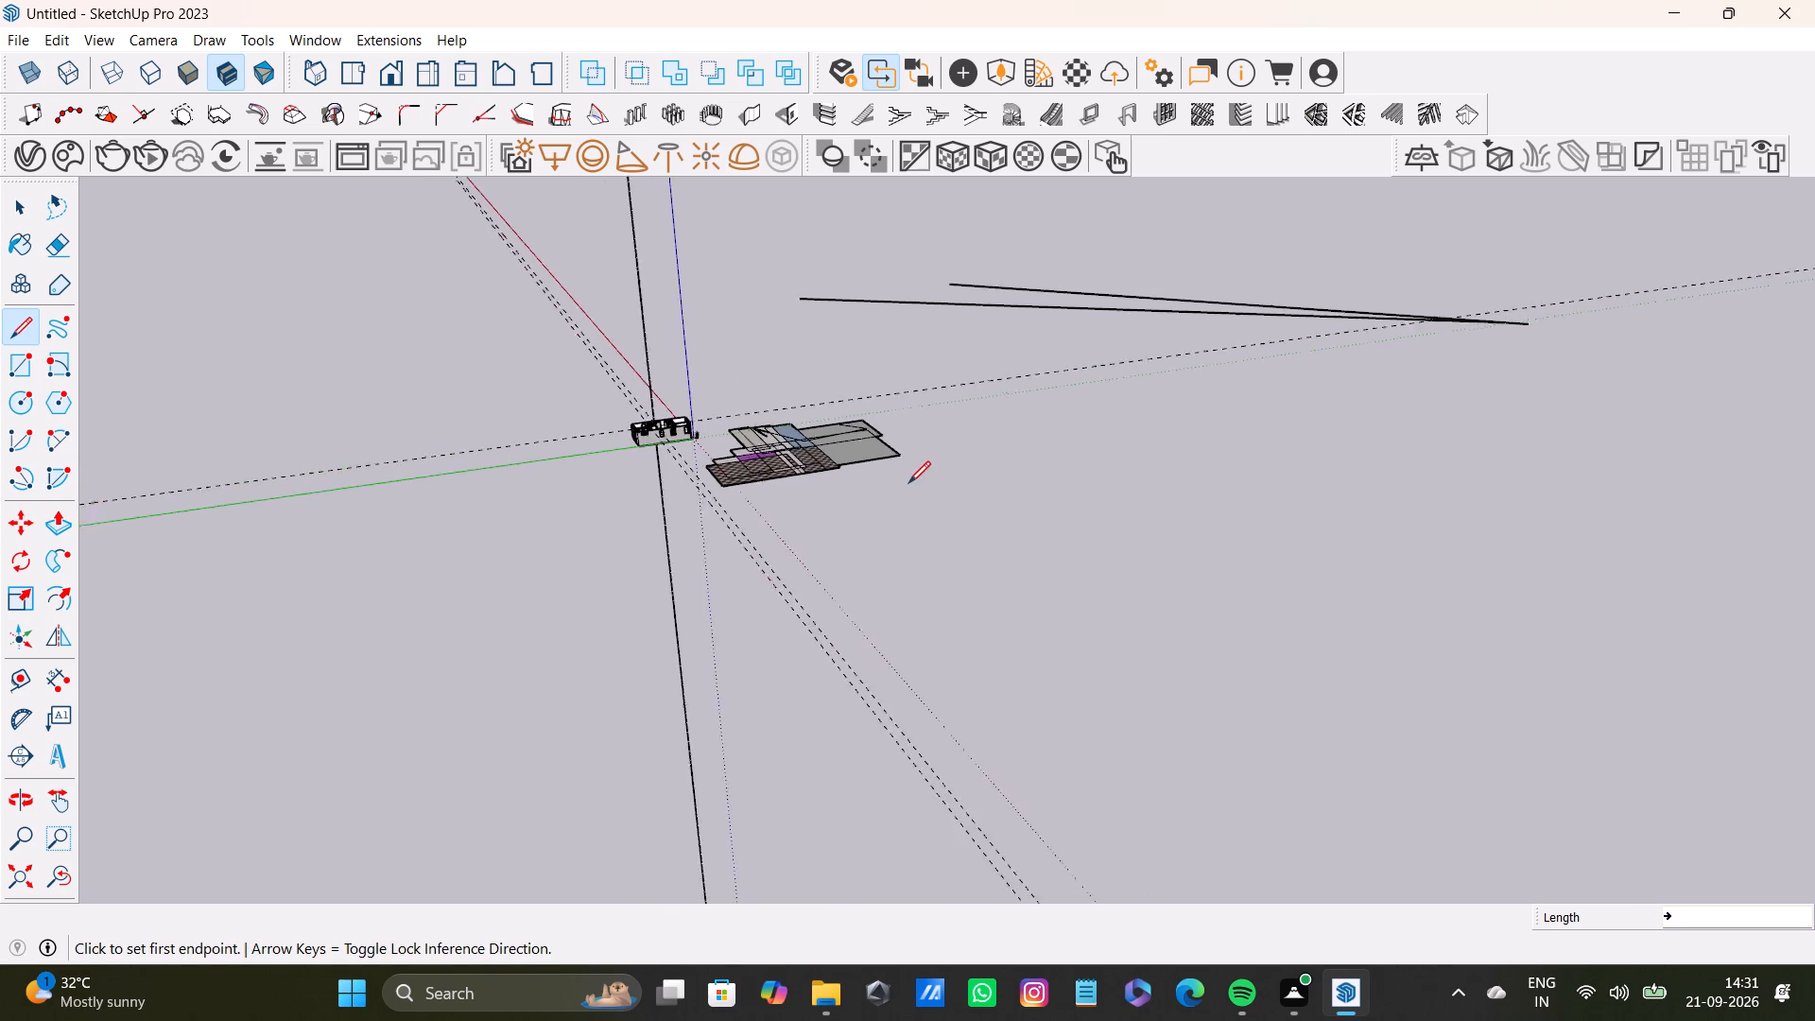
scroll(908, 483, "down", 1)
middle_click_drag(954, 467, 790, 659, "shift")
scroll(804, 609, "up", 4)
middle_click_drag(707, 628, 1240, 584)
scroll(1117, 628, "up", 3)
middle_click_drag(1121, 617, 1025, 816)
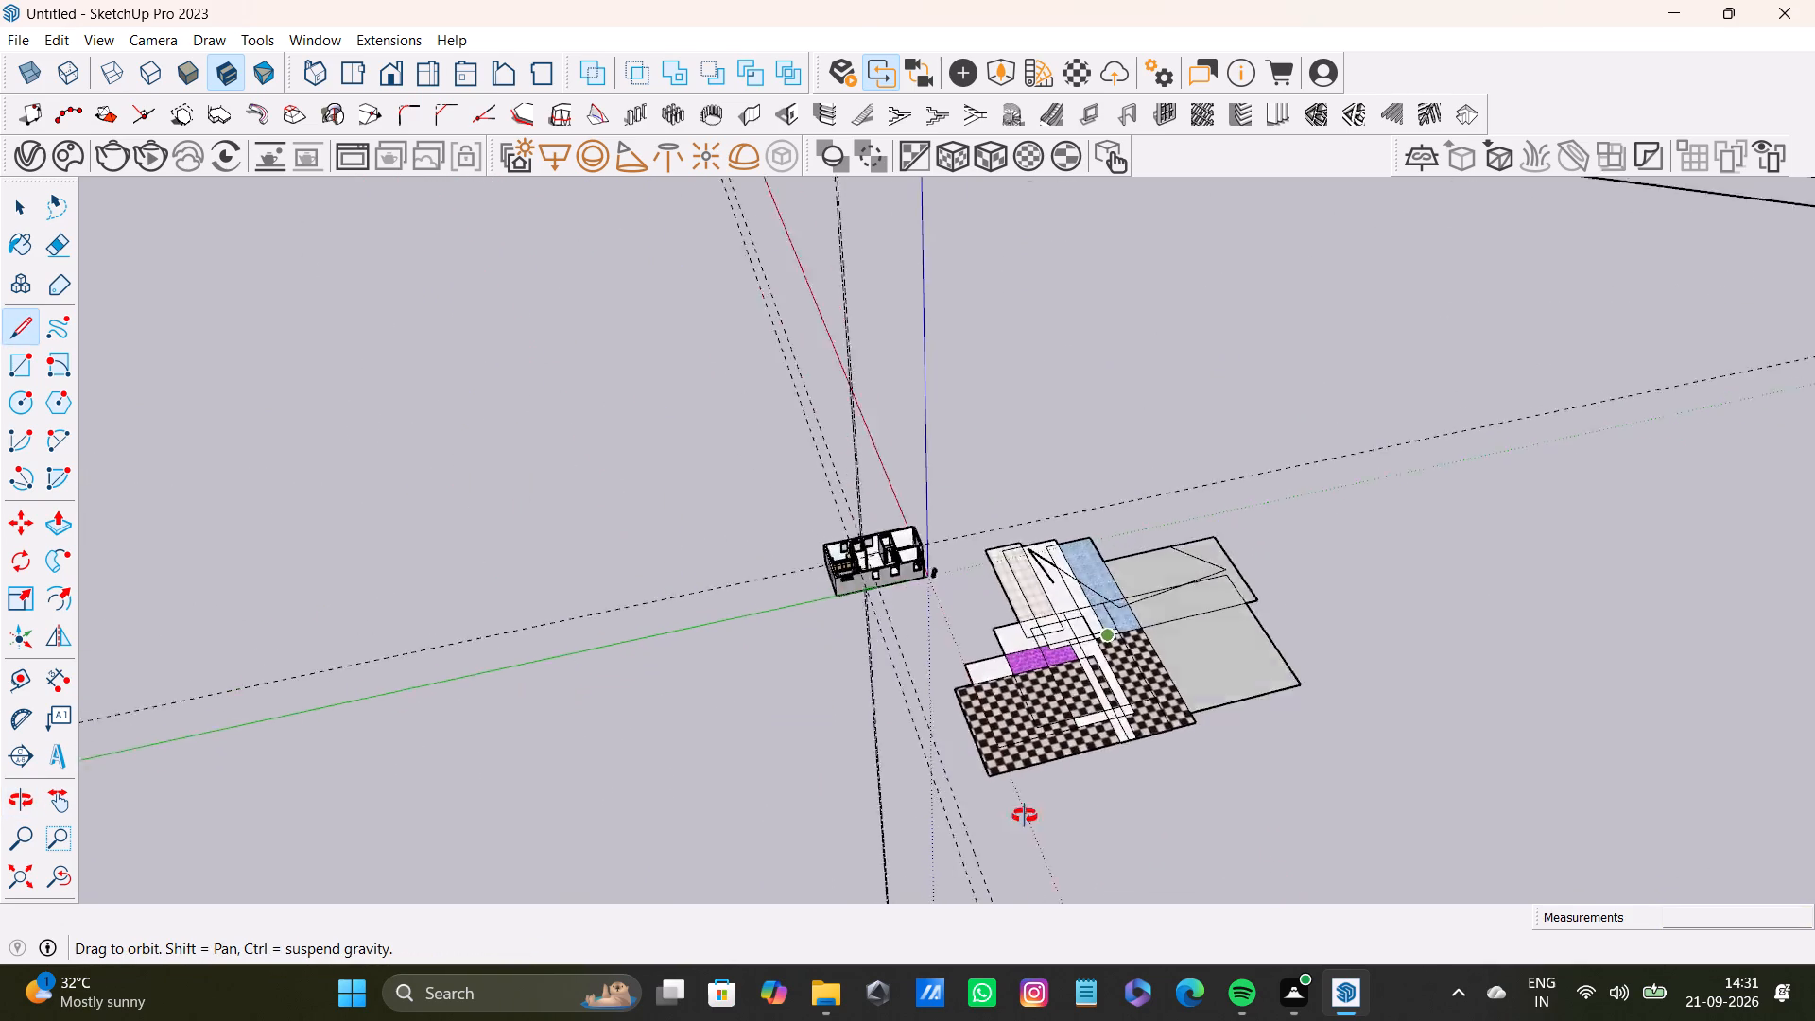
middle_click_drag(1025, 816, 785, 979)
scroll(890, 680, "up", 17)
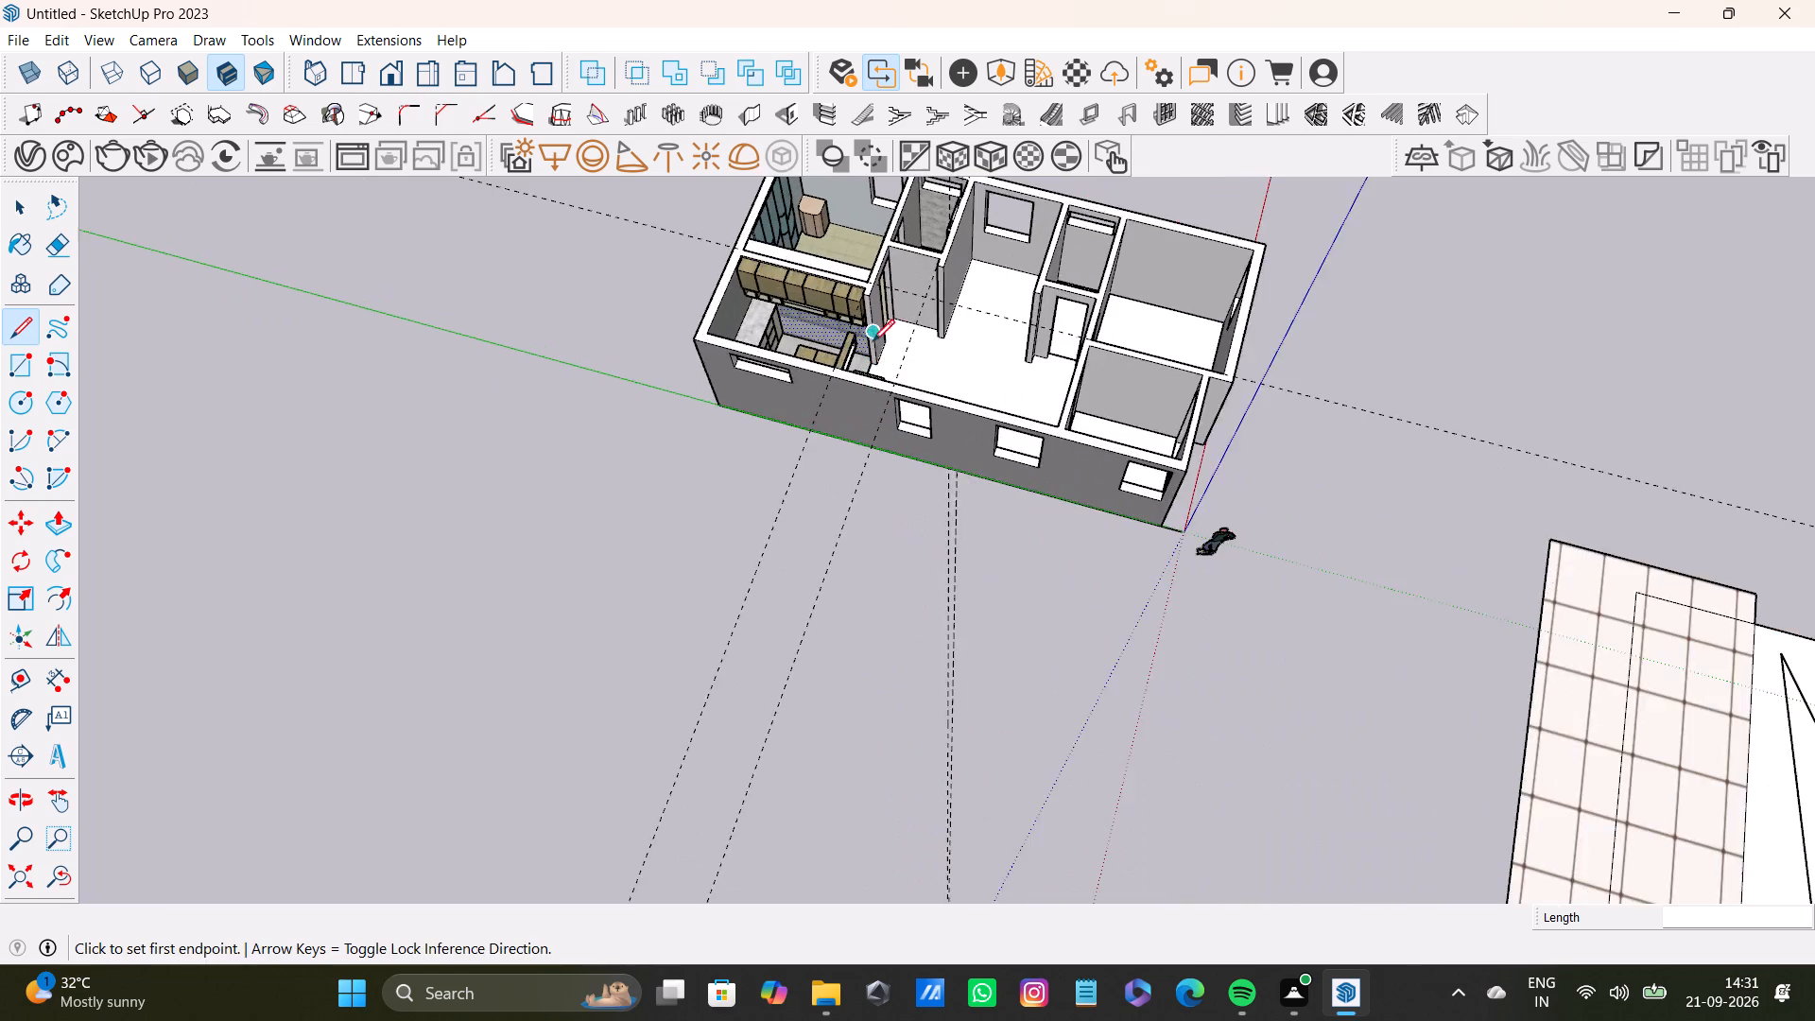
scroll(873, 341, "up", 1)
middle_click_drag(873, 340, 1044, 620, "shift")
scroll(1042, 623, "up", 7)
middle_click_drag(1259, 645, 653, 646)
scroll(802, 588, "up", 1)
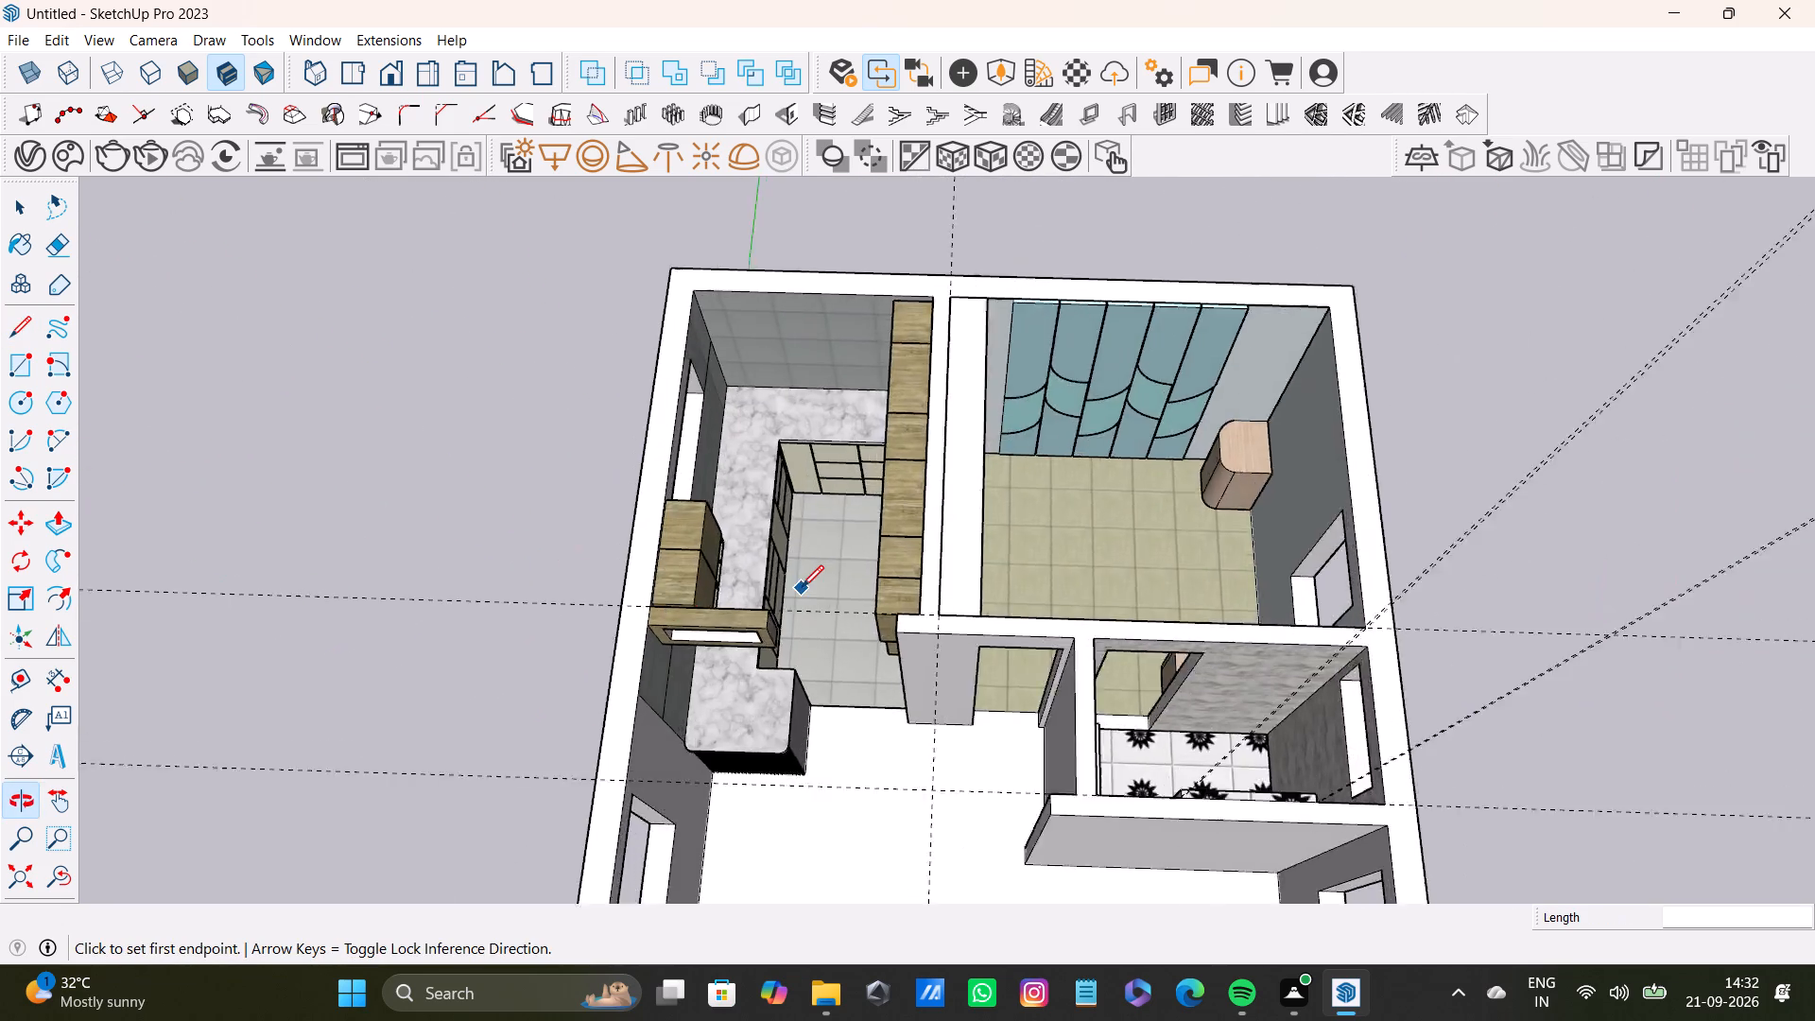
scroll(802, 587, "up", 6)
Examine the hall and the unfurnished rooms of the house from several sides.
scroll(811, 581, "down", 12, "shift")
middle_click_drag(807, 776, 773, 493, "shift")
scroll(756, 516, "up", 6, "shift")
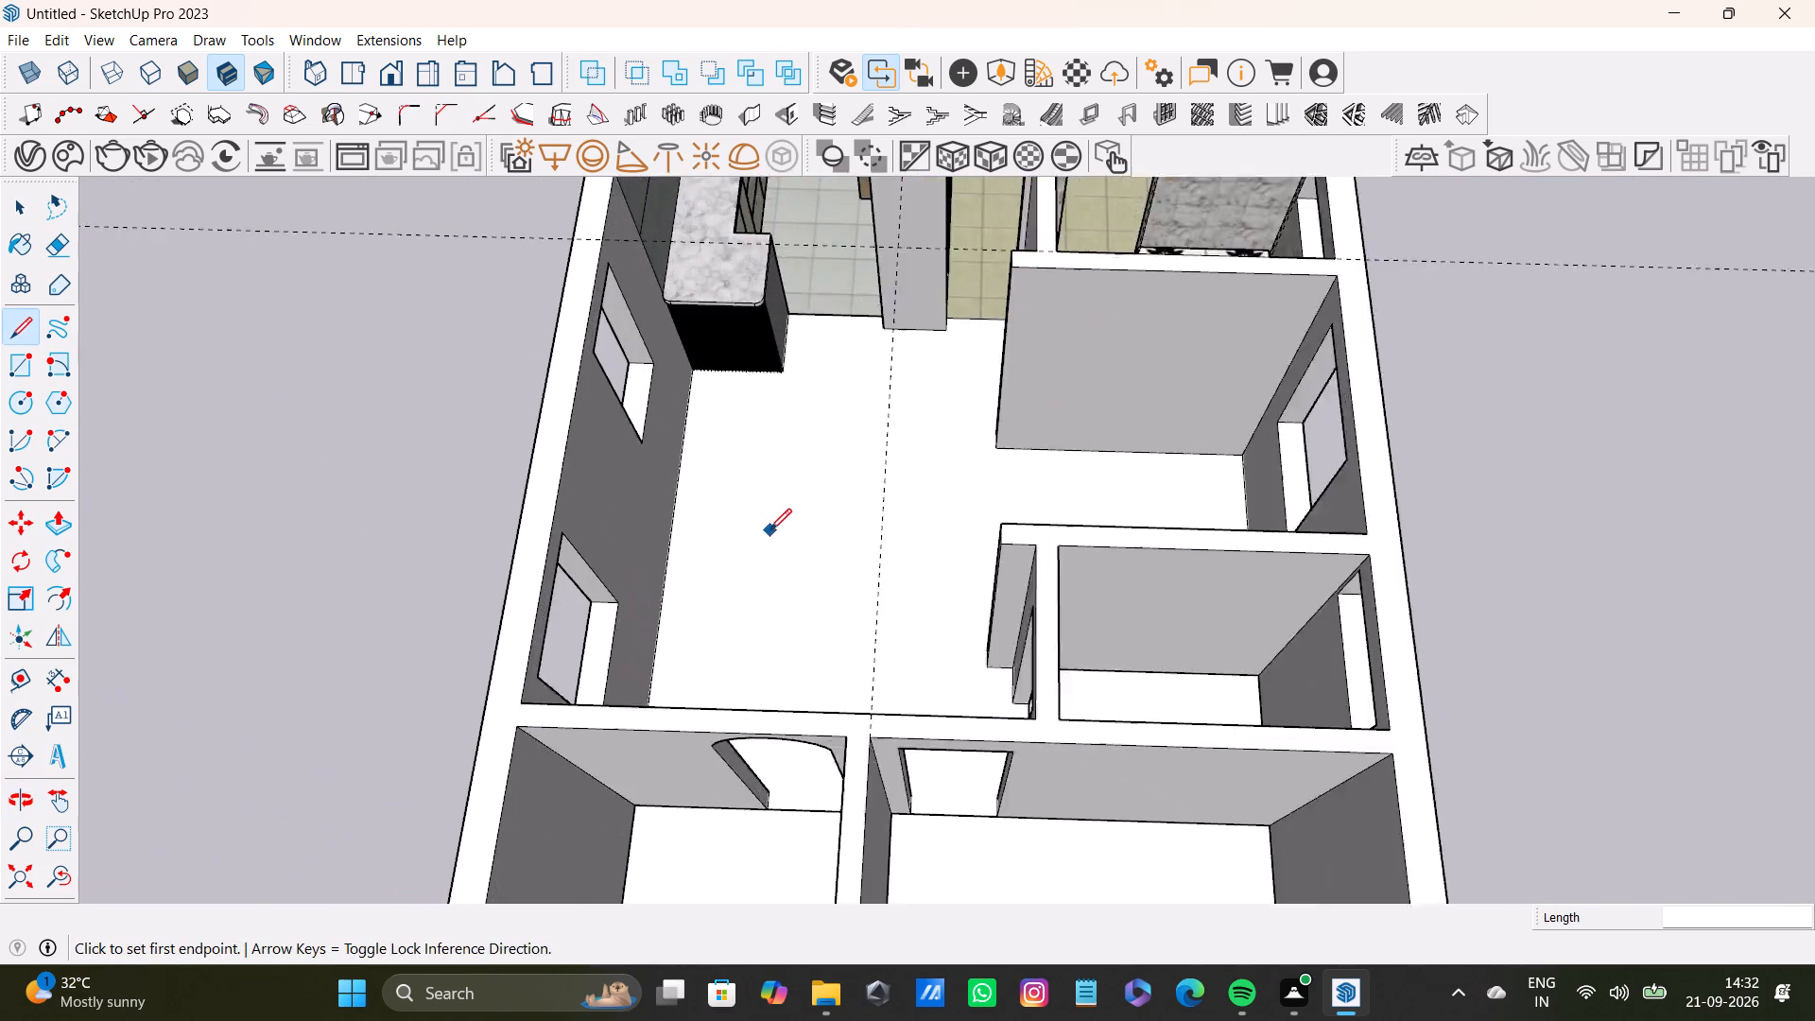
scroll(769, 530, "up", 5, "shift")
scroll(586, 622, "down", 12, "shift")
middle_click_drag(798, 640, 1206, 774)
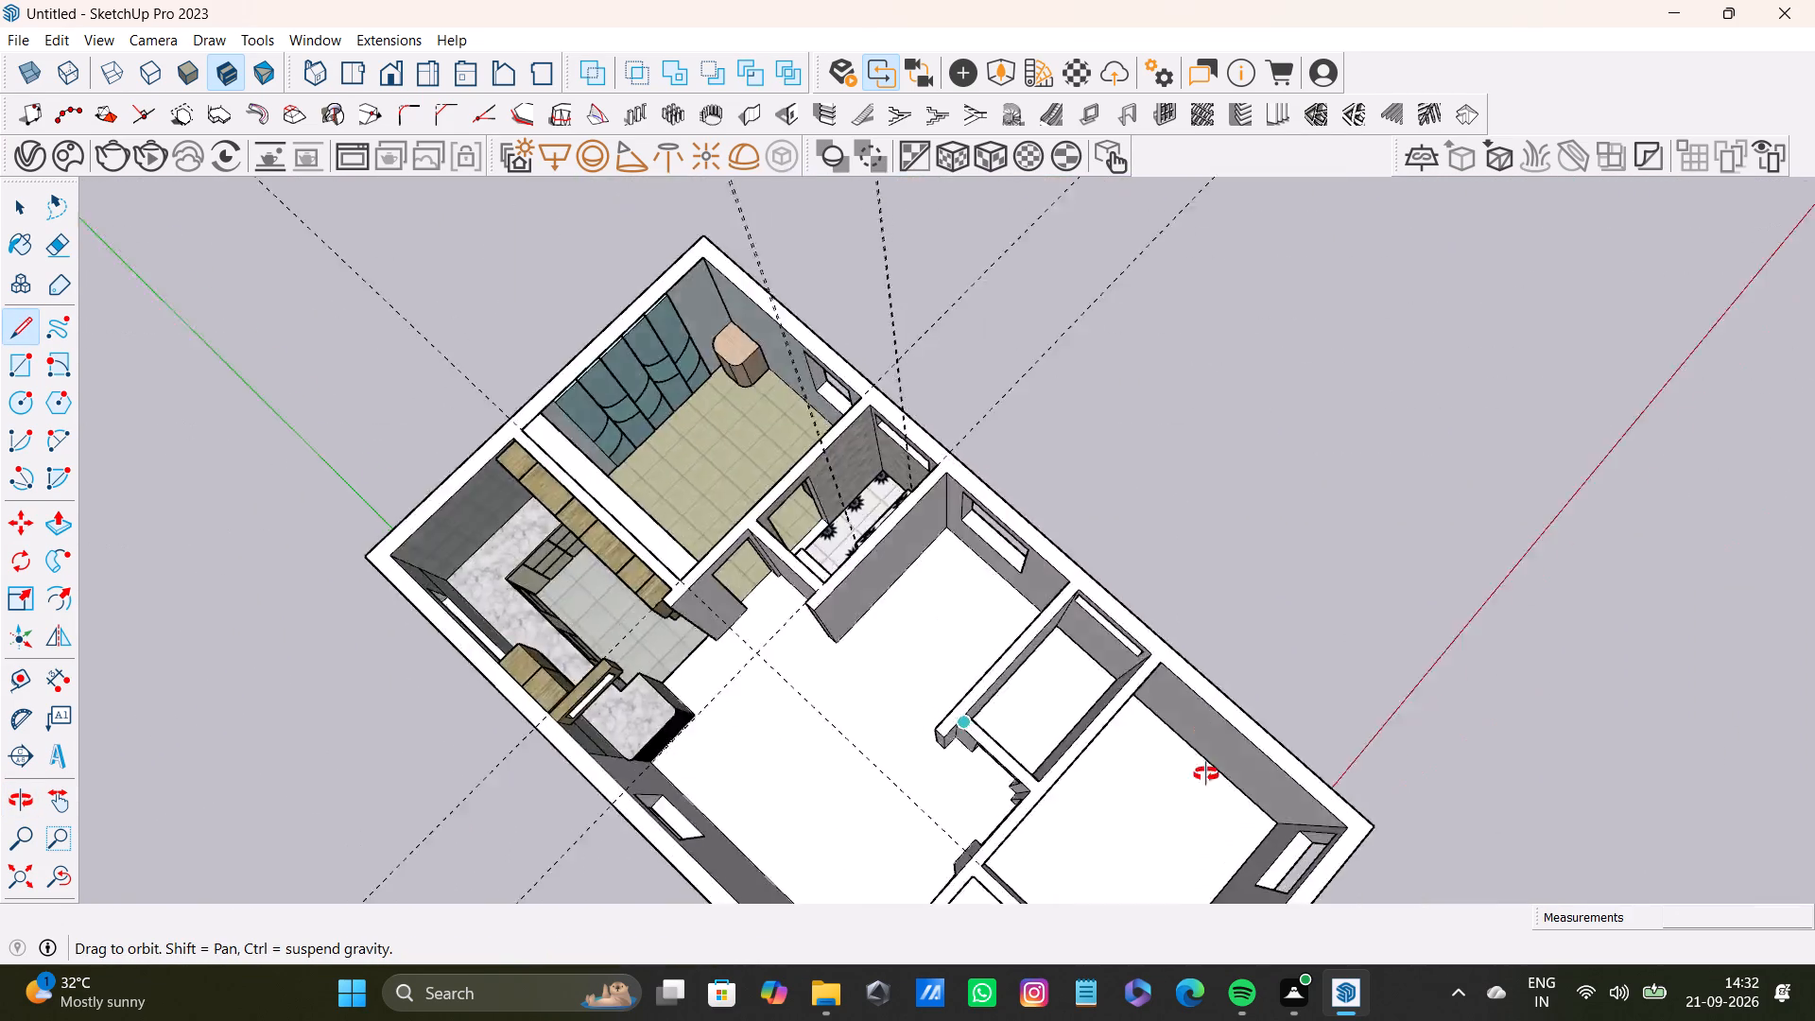
middle_click_drag(1206, 774, 581, 435)
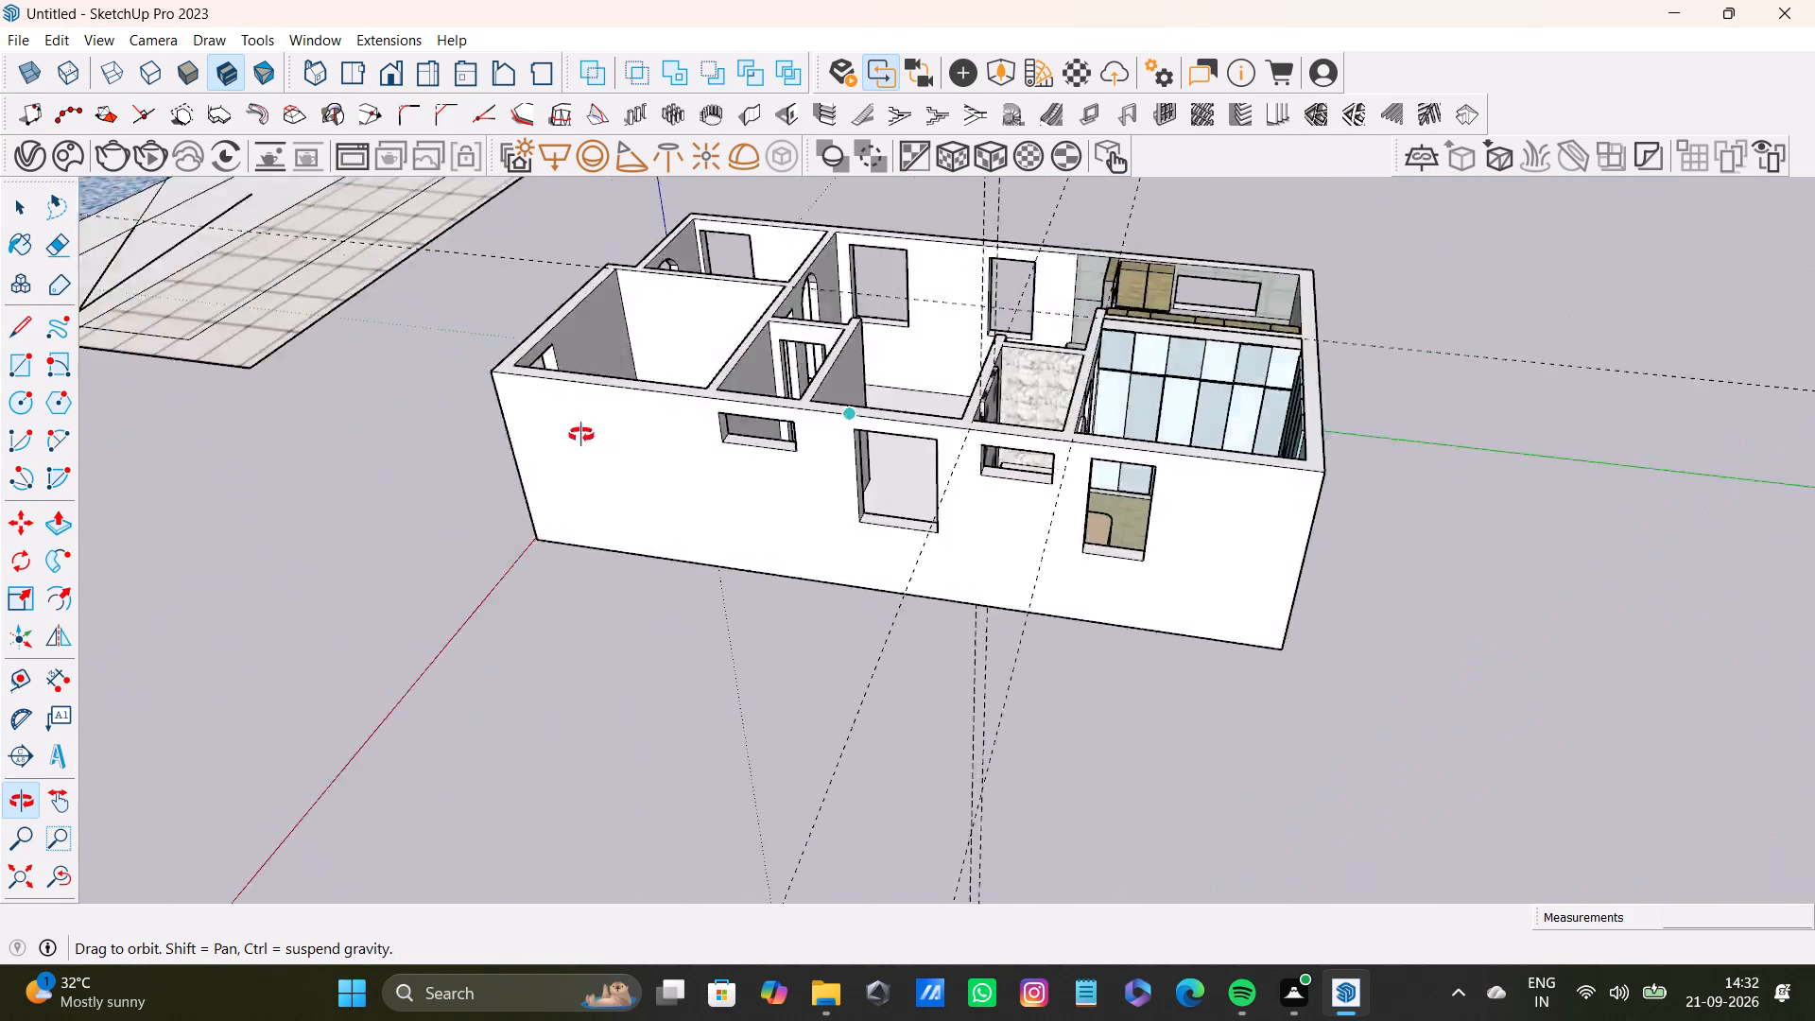
middle_click_drag(581, 435, 914, 400)
scroll(883, 477, "up", 7)
middle_click_drag(863, 478, 1328, 581)
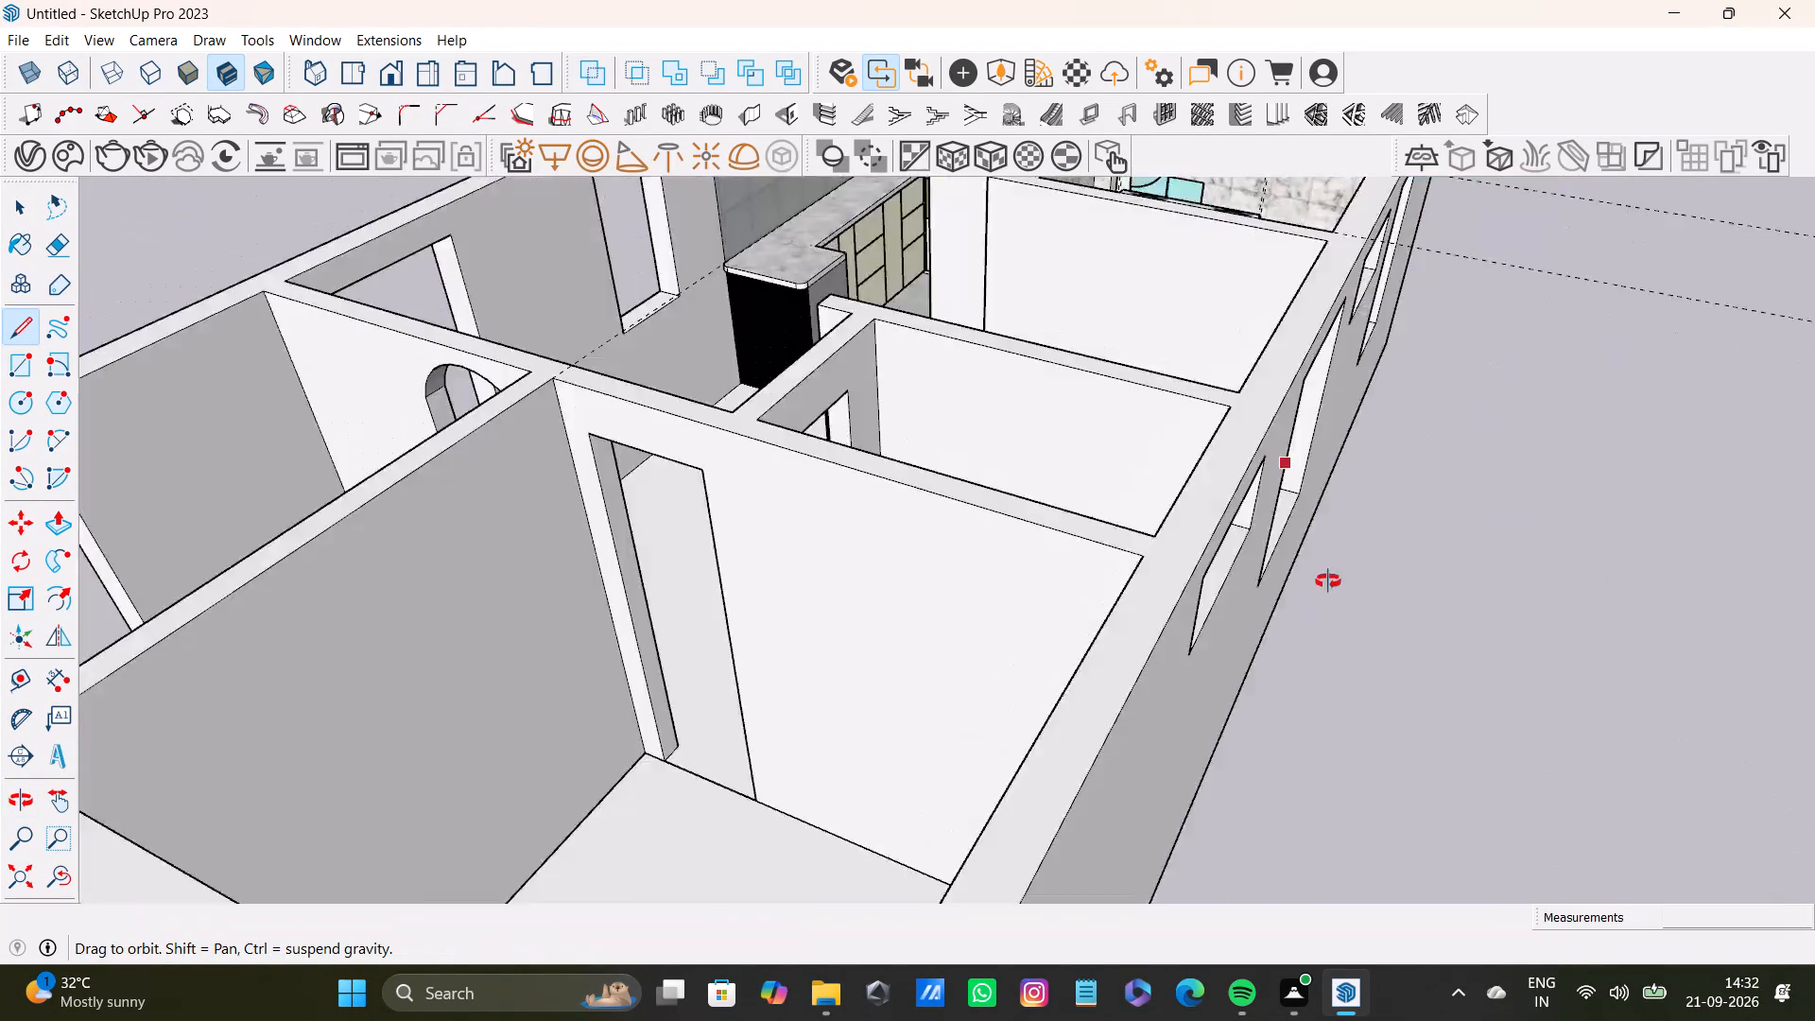
middle_click_drag(1328, 581, 1426, 833)
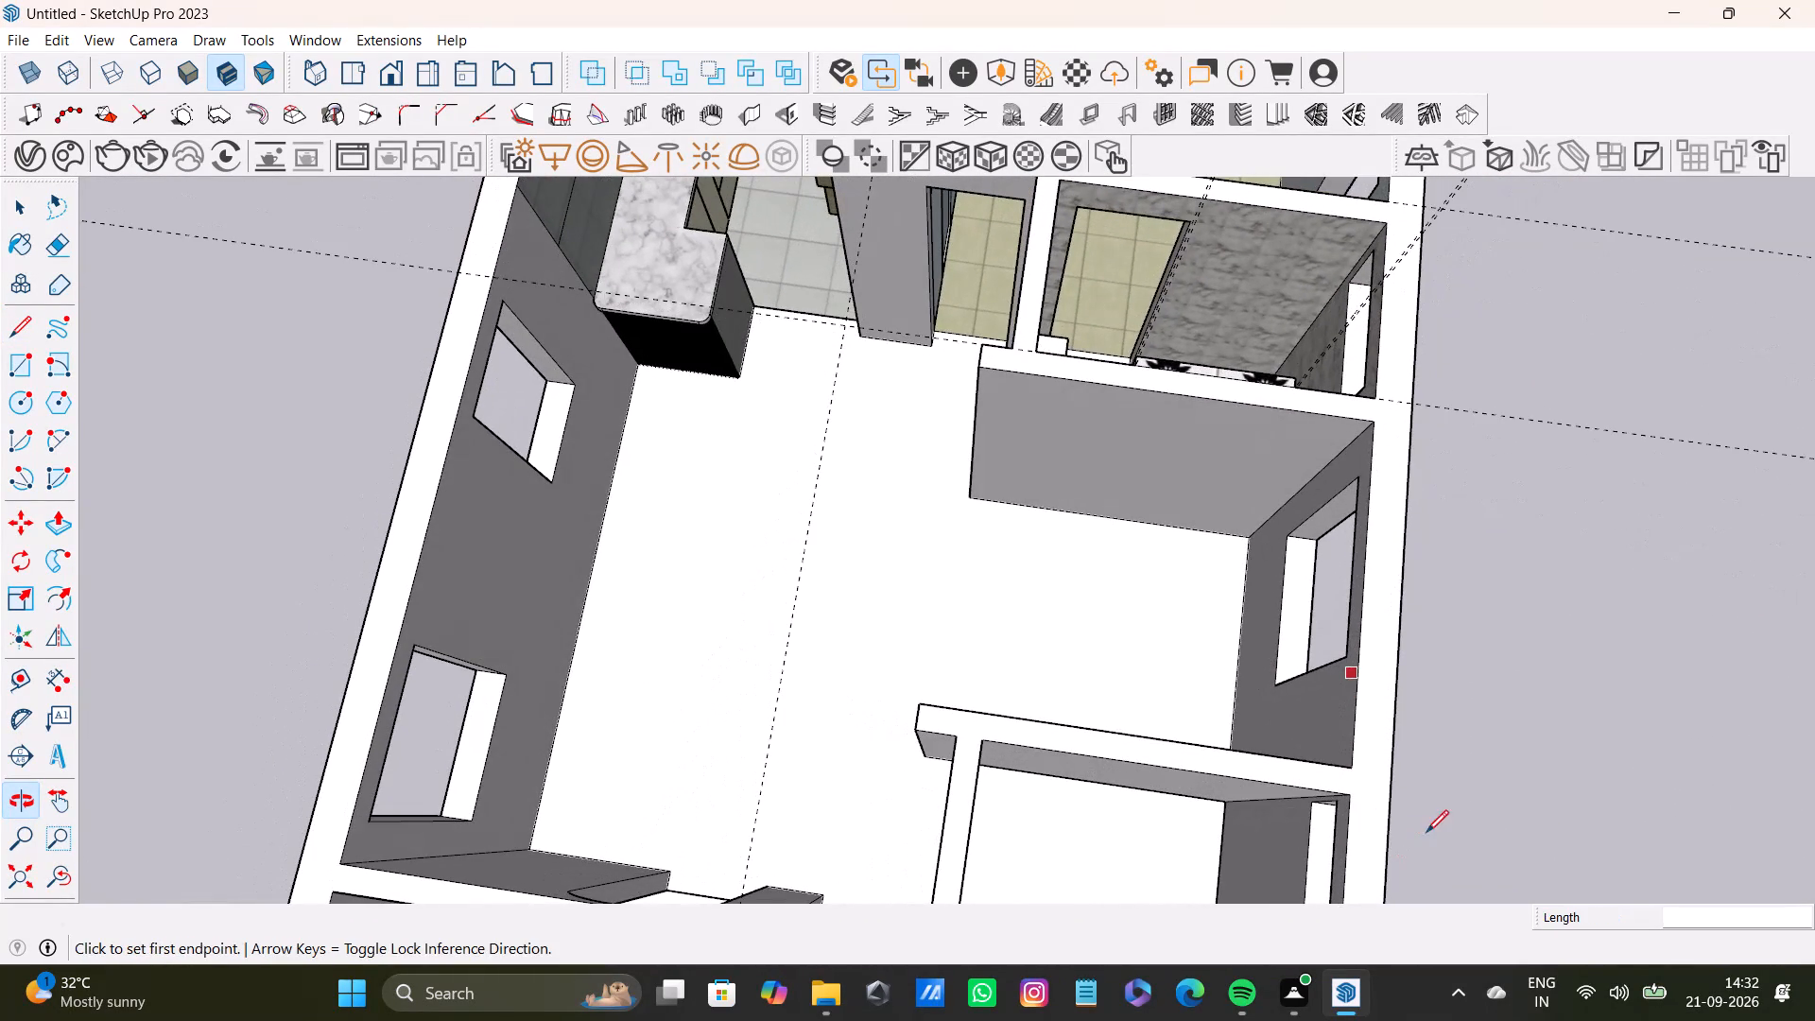
Place a guide on the floor of the hall's recess, parallel to the window wall and about 2' 1" from it.
scroll(1152, 665, "up", 4, "shift")
middle_click_drag(1180, 659, 1126, 585, "shift")
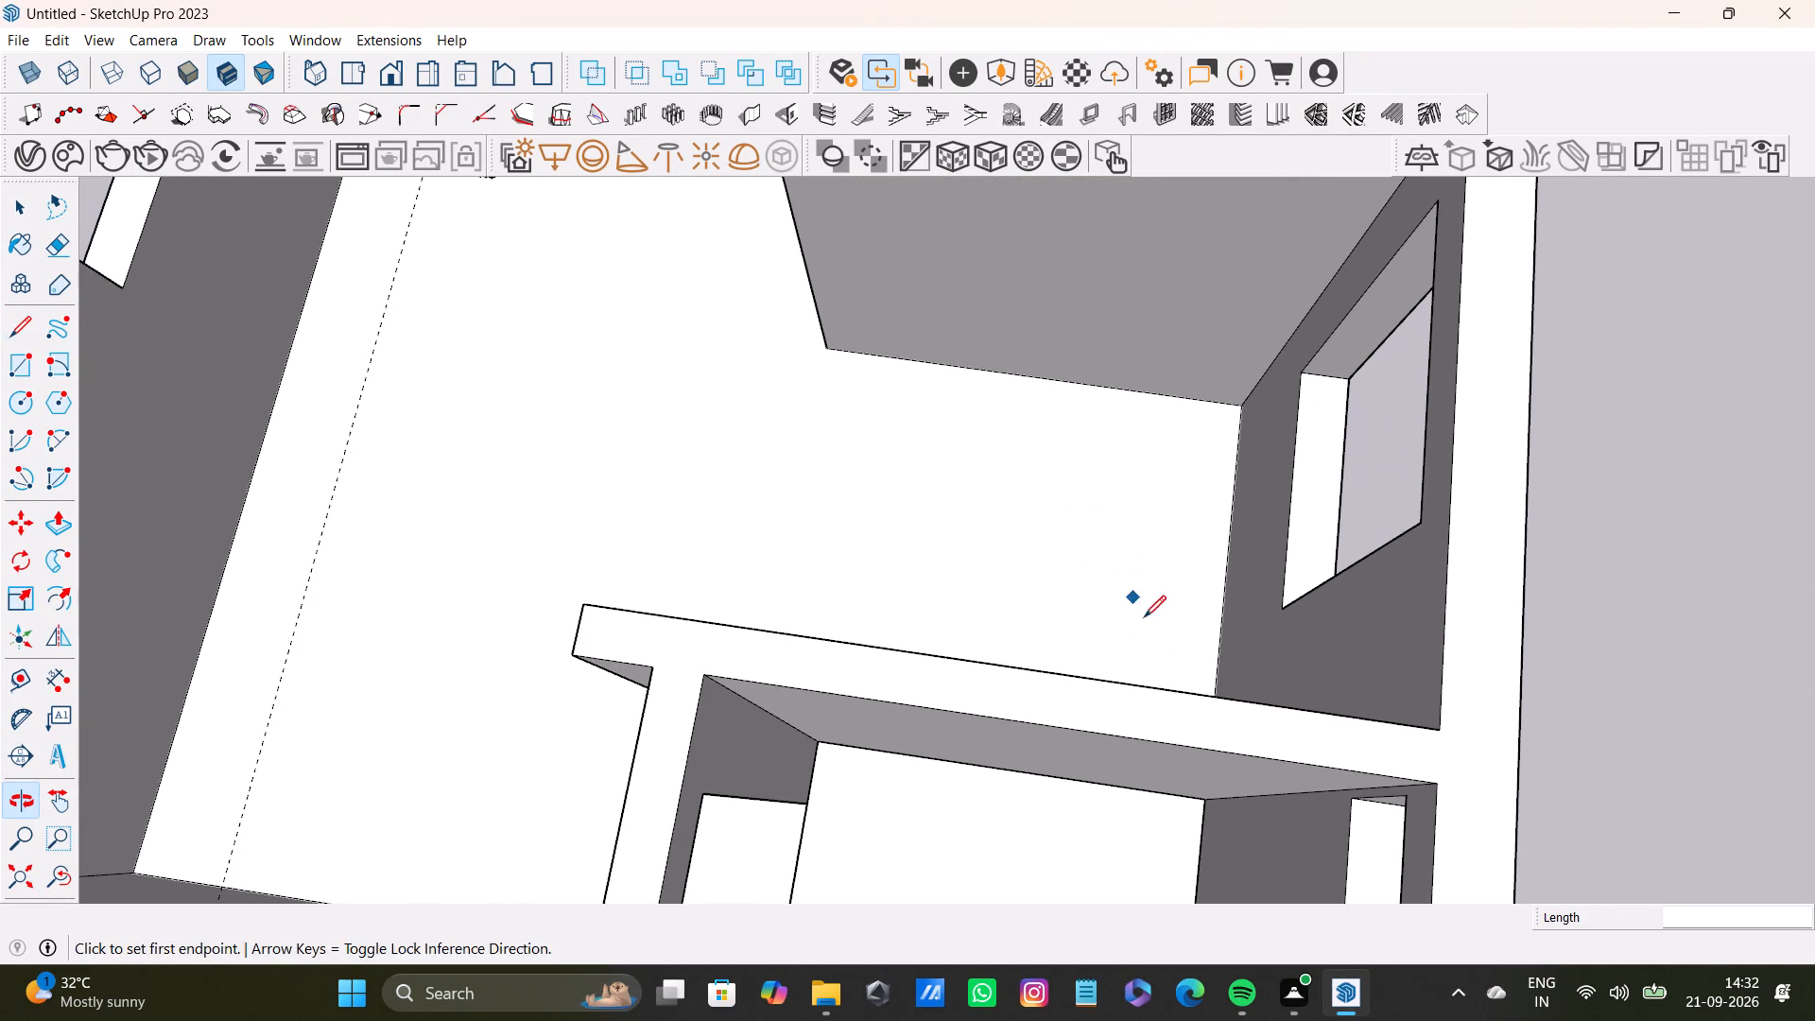
middle_click_drag(1146, 620, 1363, 764)
scroll(1328, 690, "up", 3)
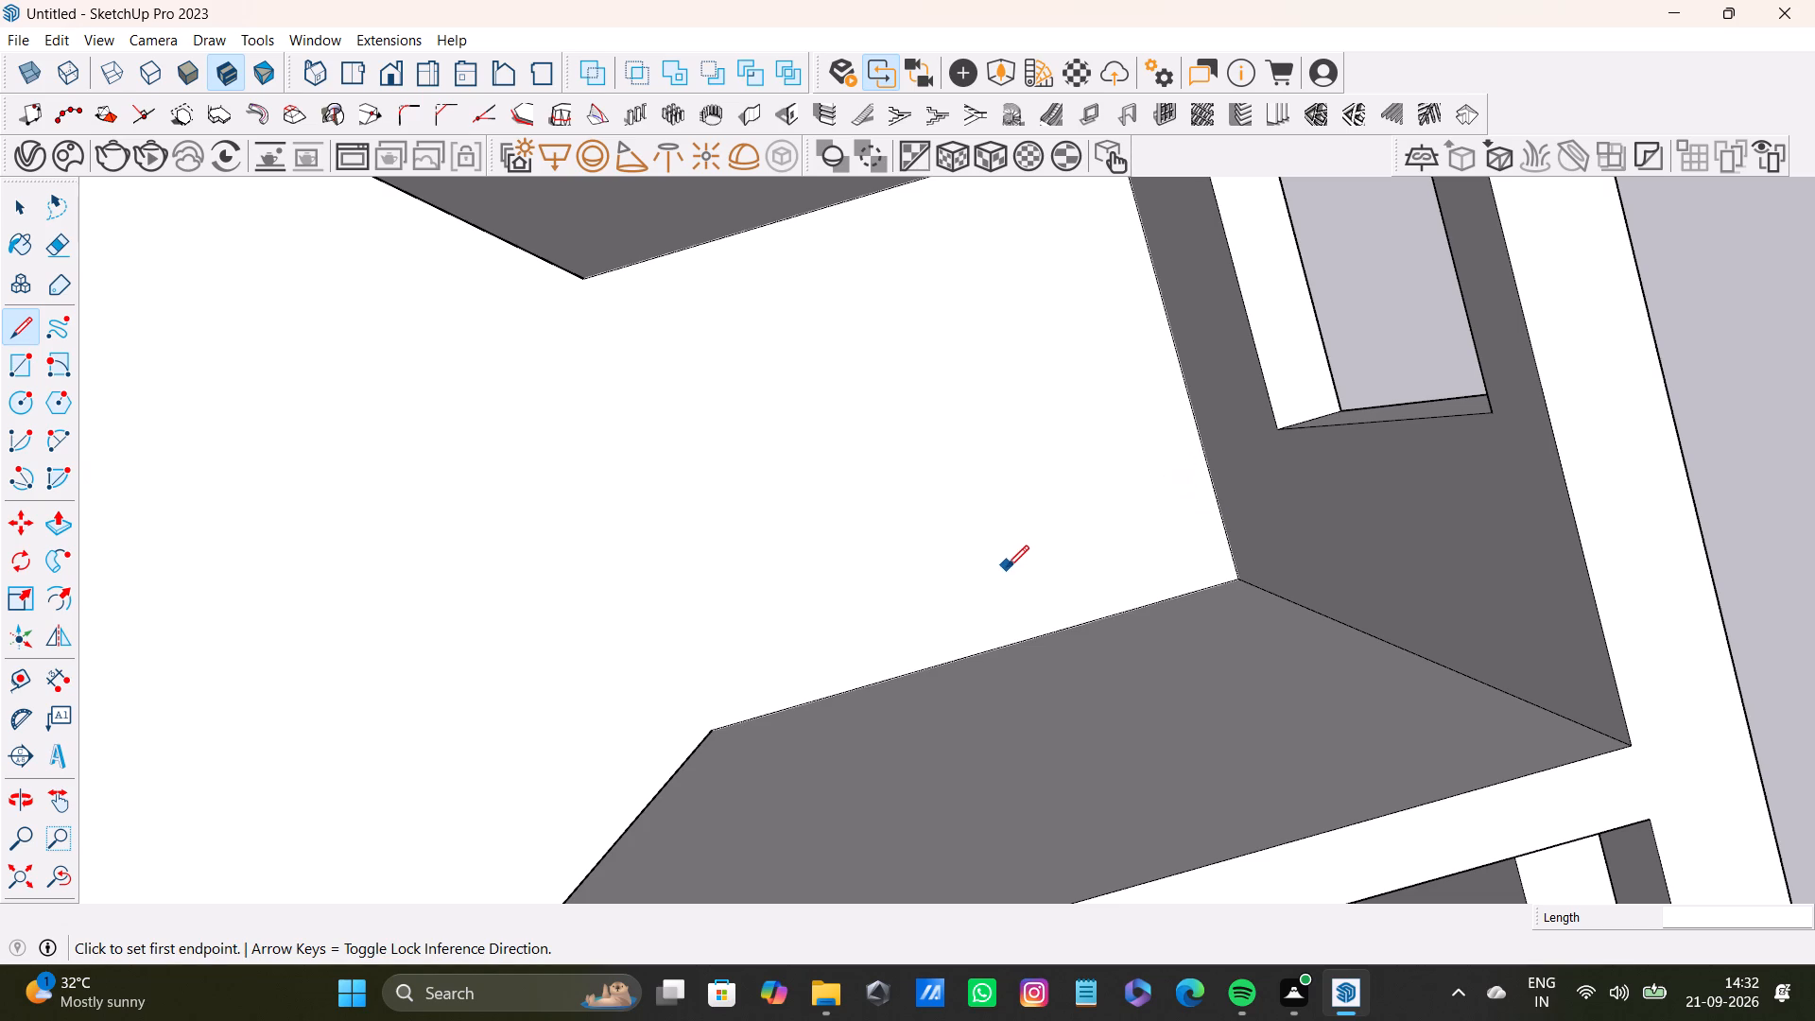
scroll(1020, 582, "down", 3)
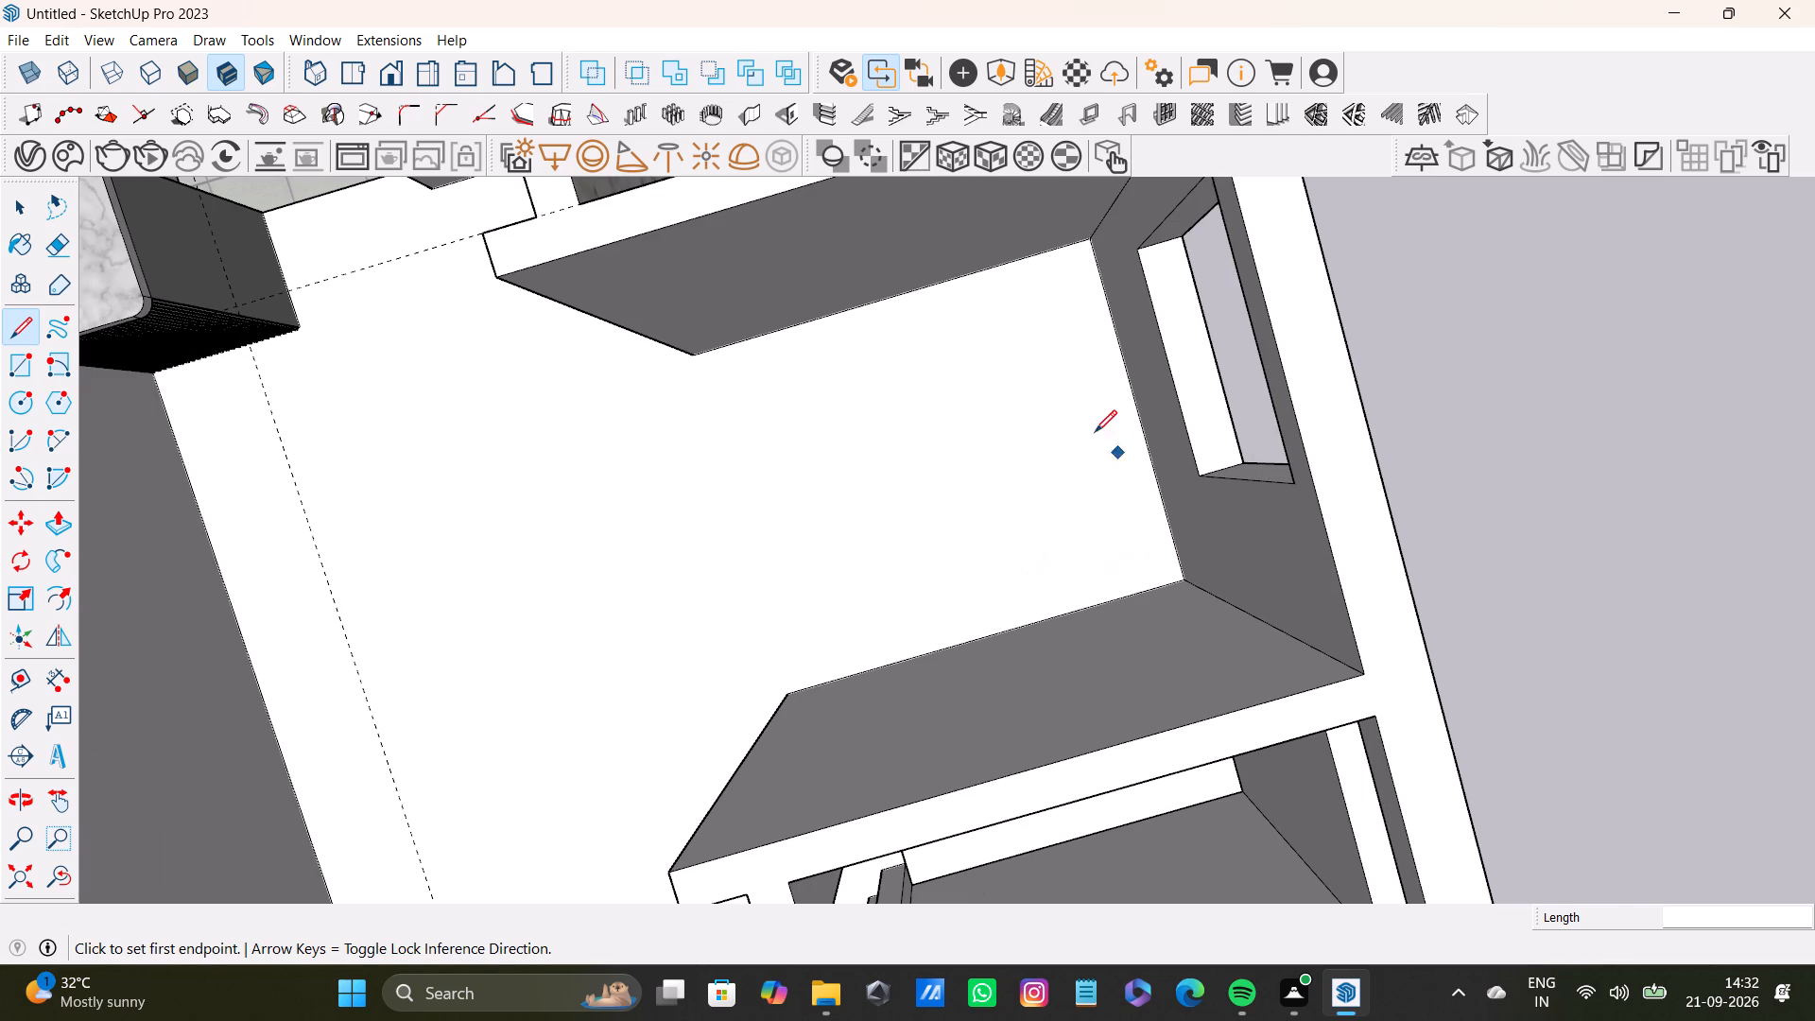
scroll(1110, 424, "up", 3)
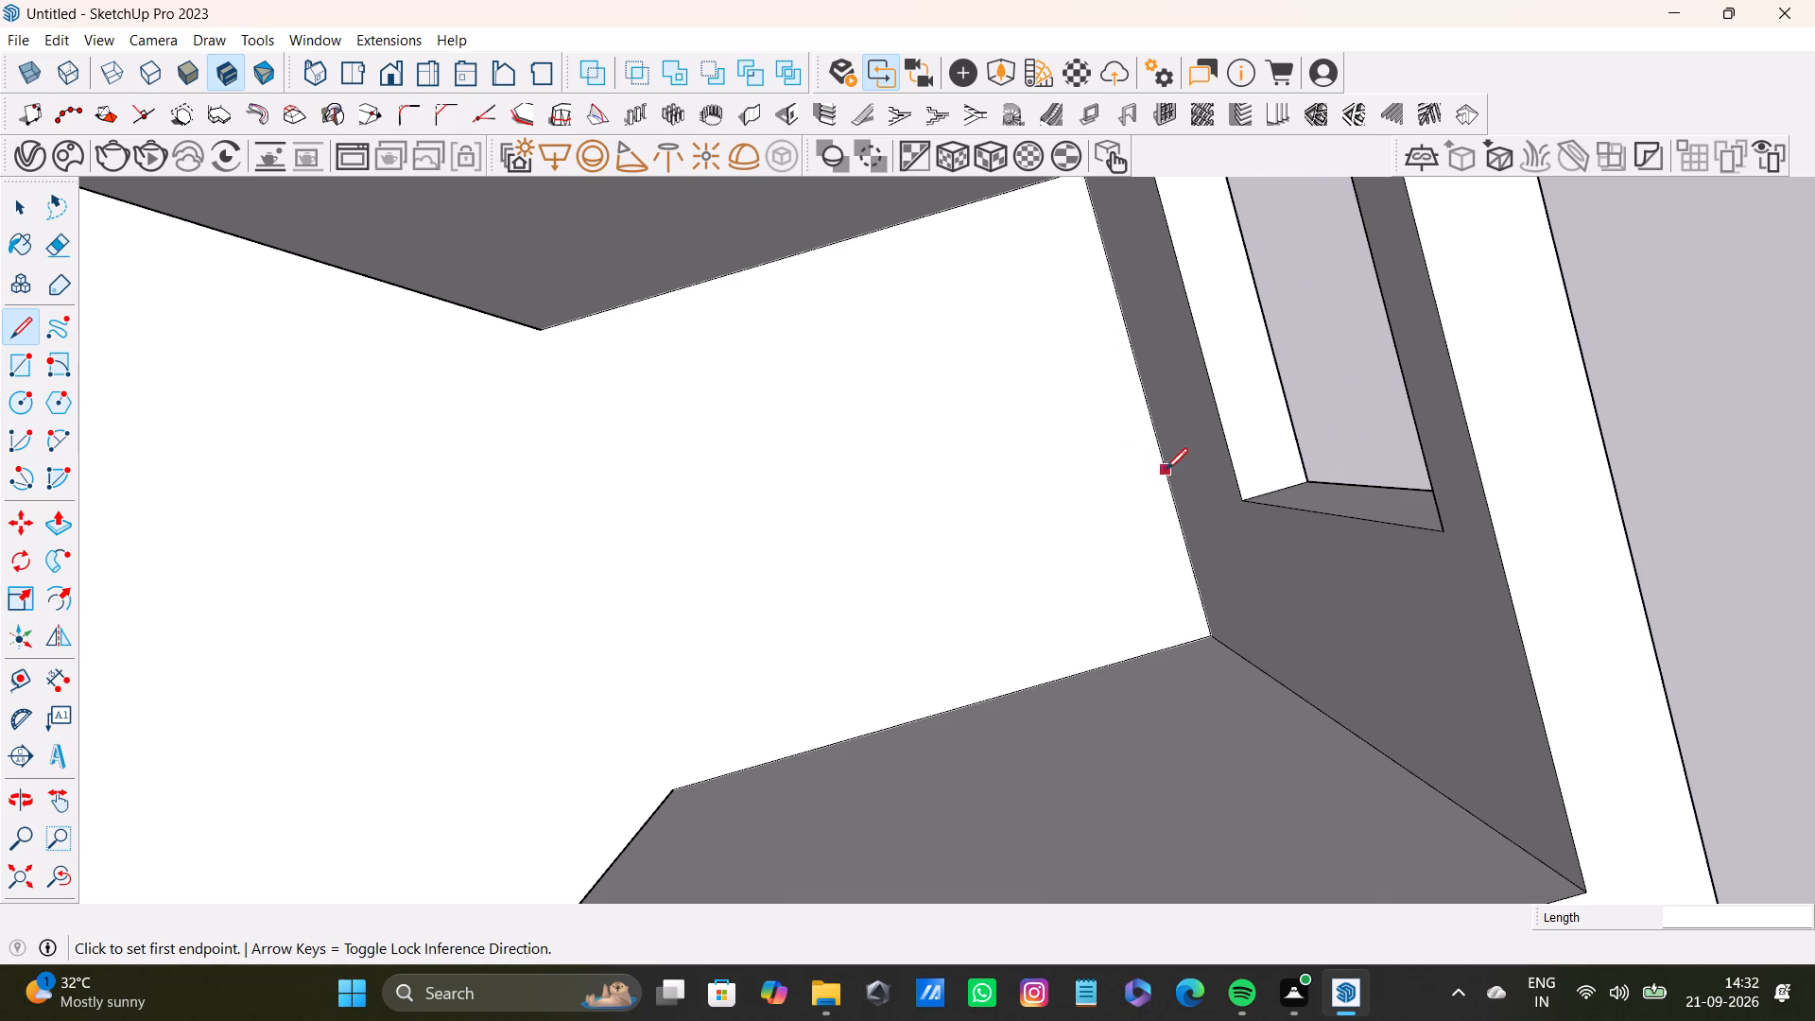
key("t")
left_click_drag(1167, 491, 1153, 492)
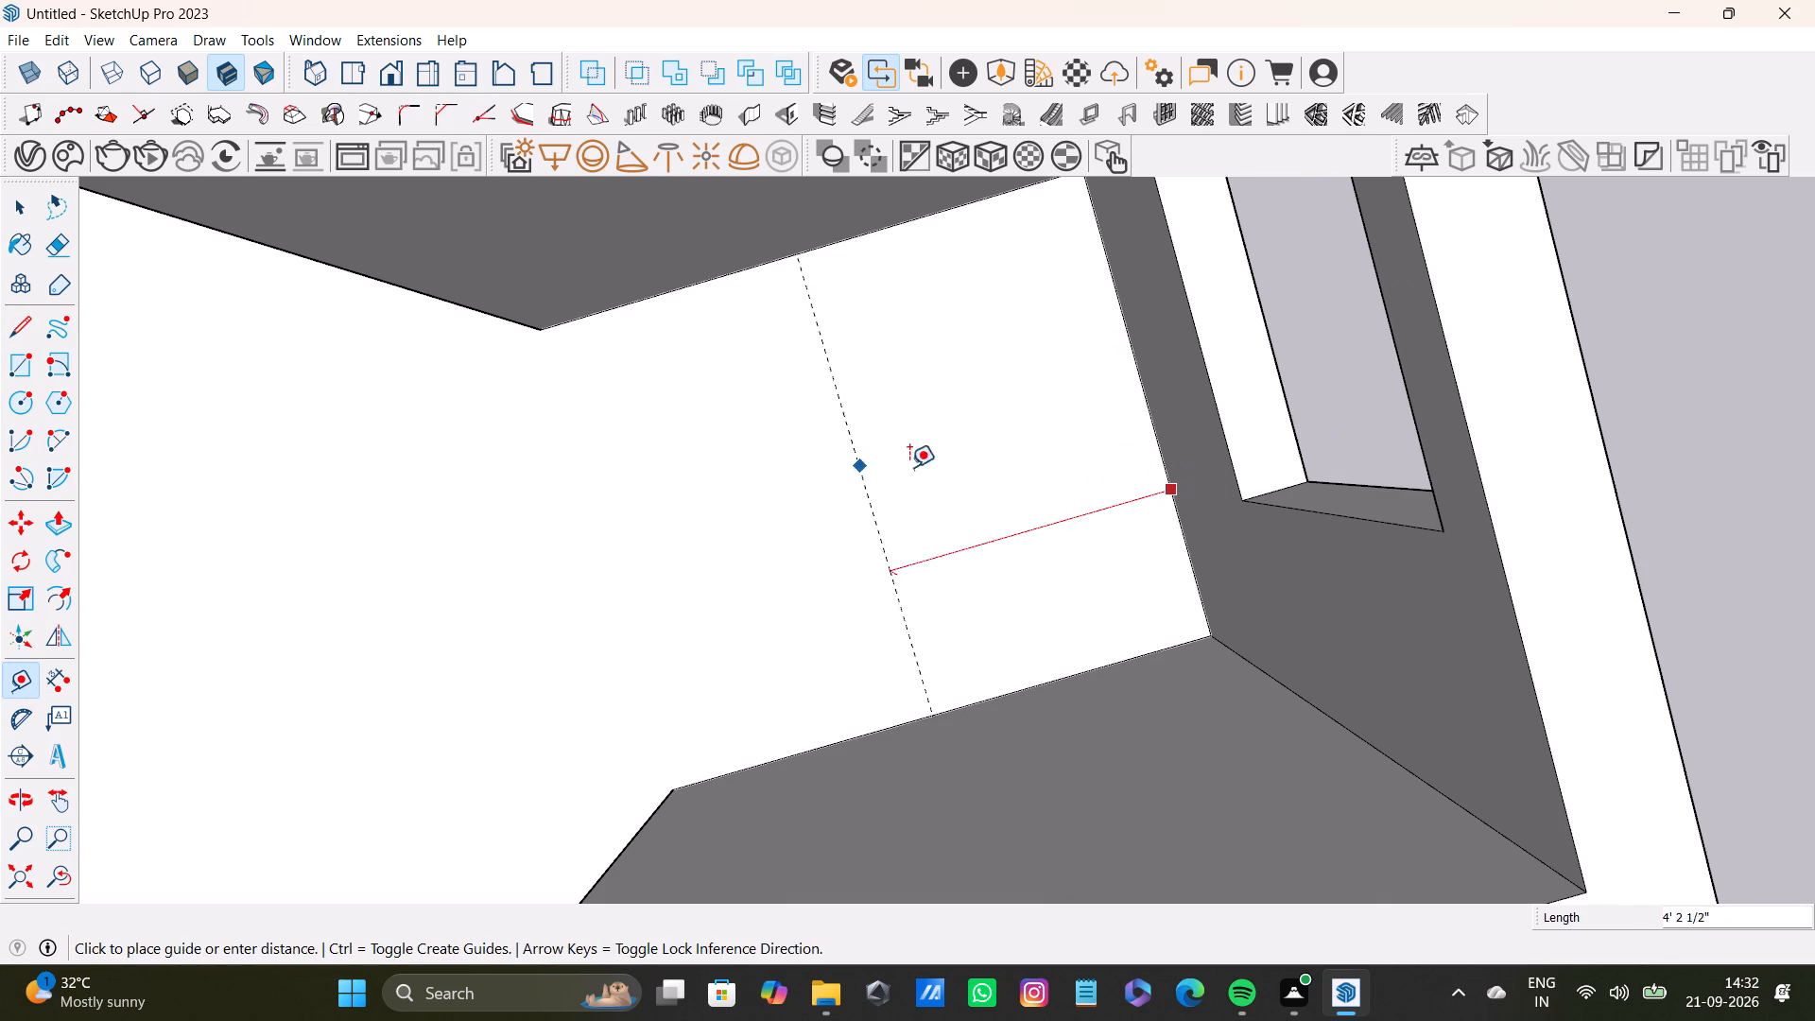
left_click(1015, 473)
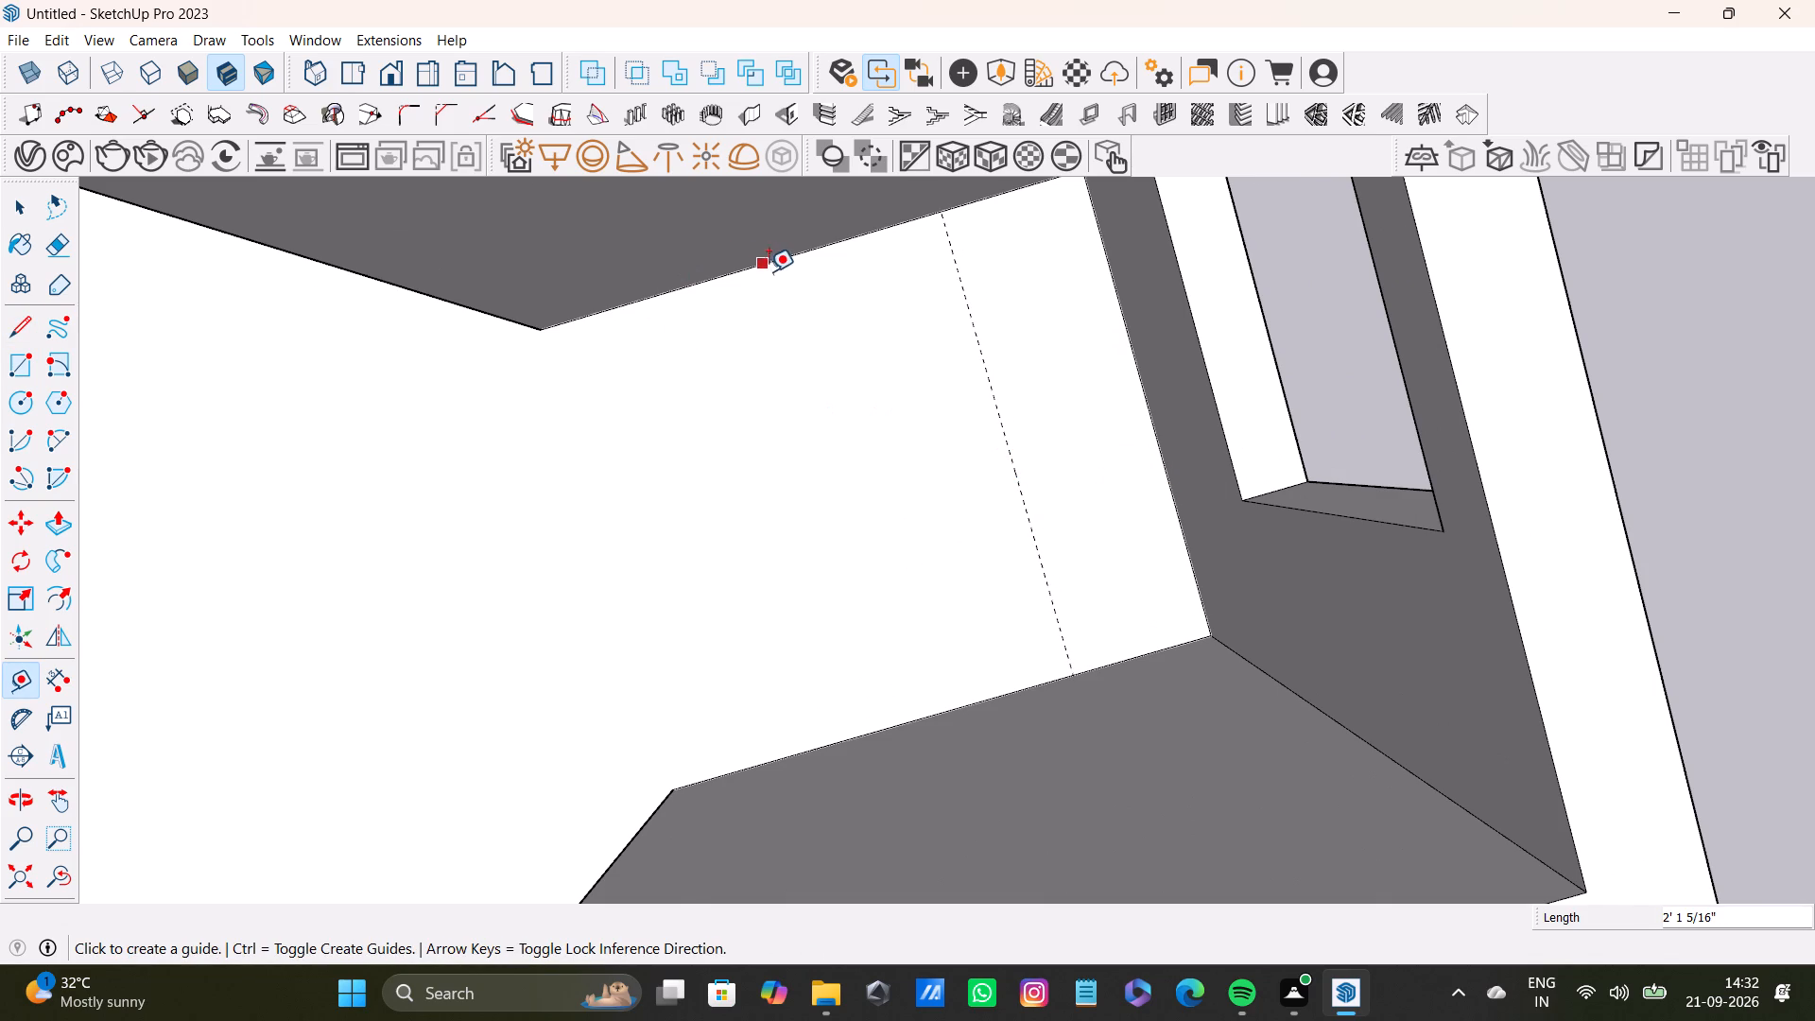
Place a floor guide 3'6" into the recess from the wall shared with the patterned-tile bathroom.
left_click(775, 257)
type("3'")
type("6\"")
key("Return")
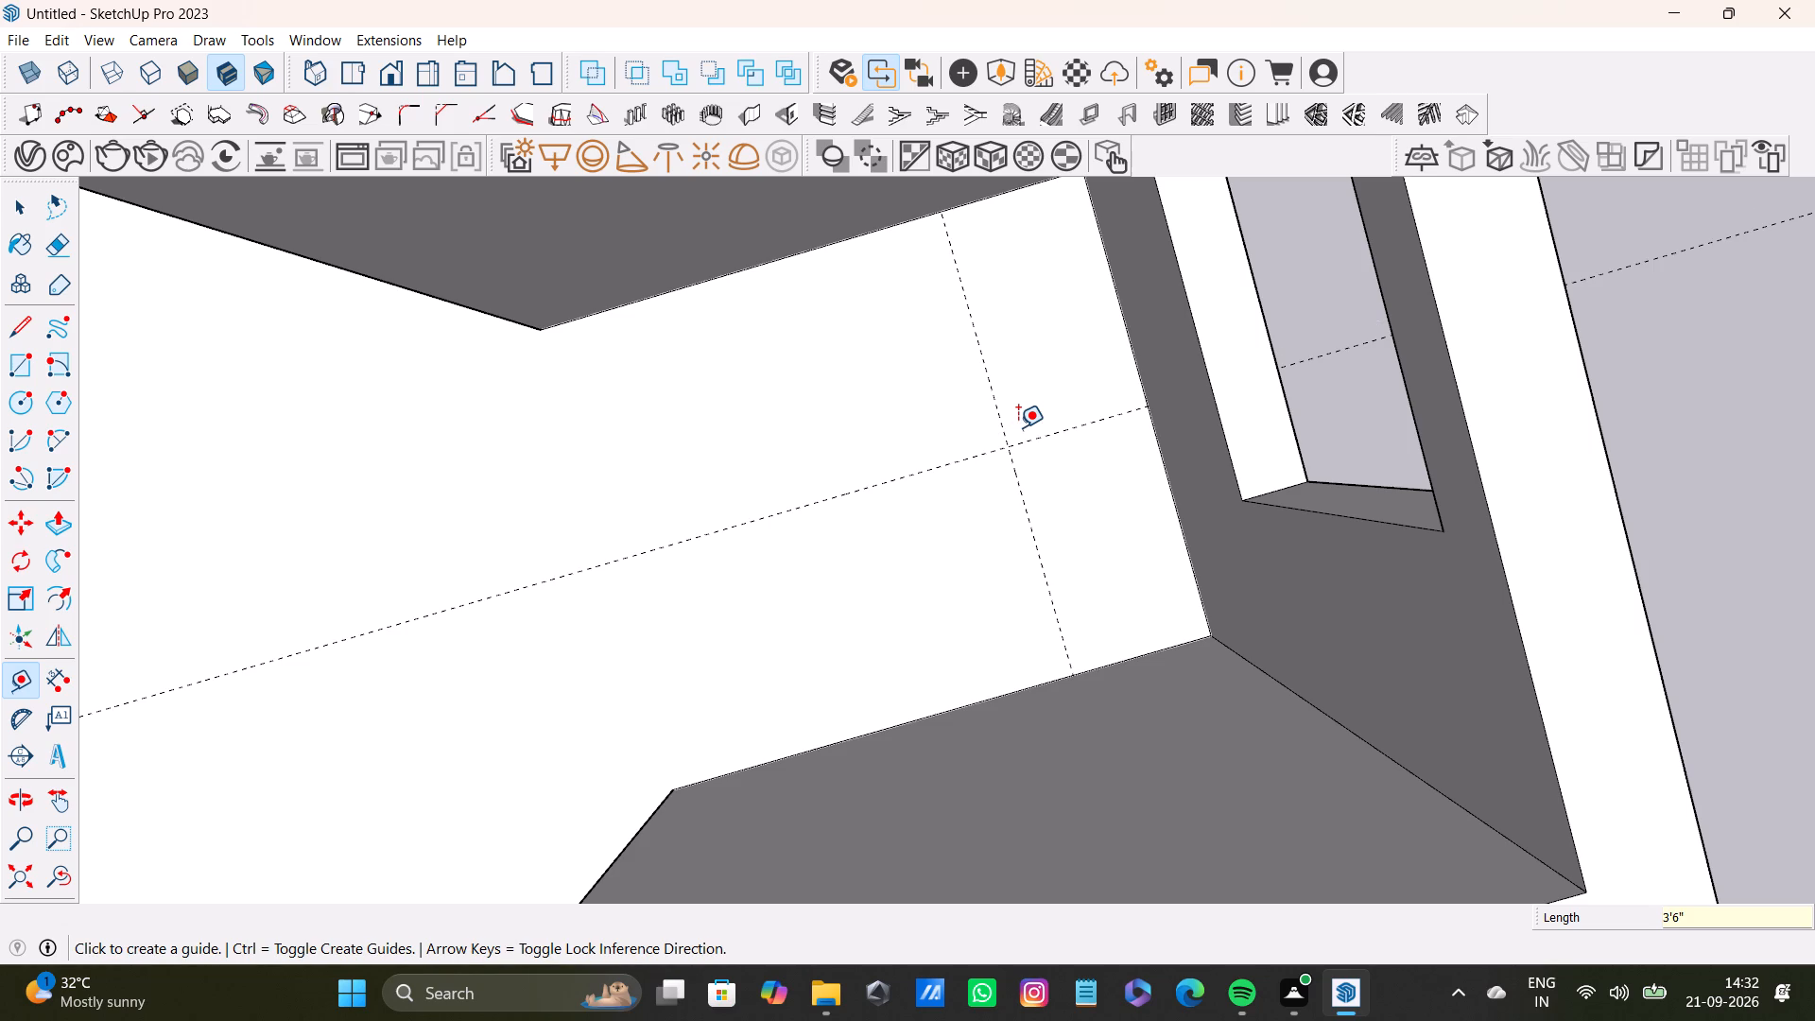
Place three more guides at 1' spacing on the recess floor, stepping away from the guide that runs parallel to the window wall.
scroll(848, 405, "down", 4)
middle_click_drag(1000, 413, 1130, 528, "shift")
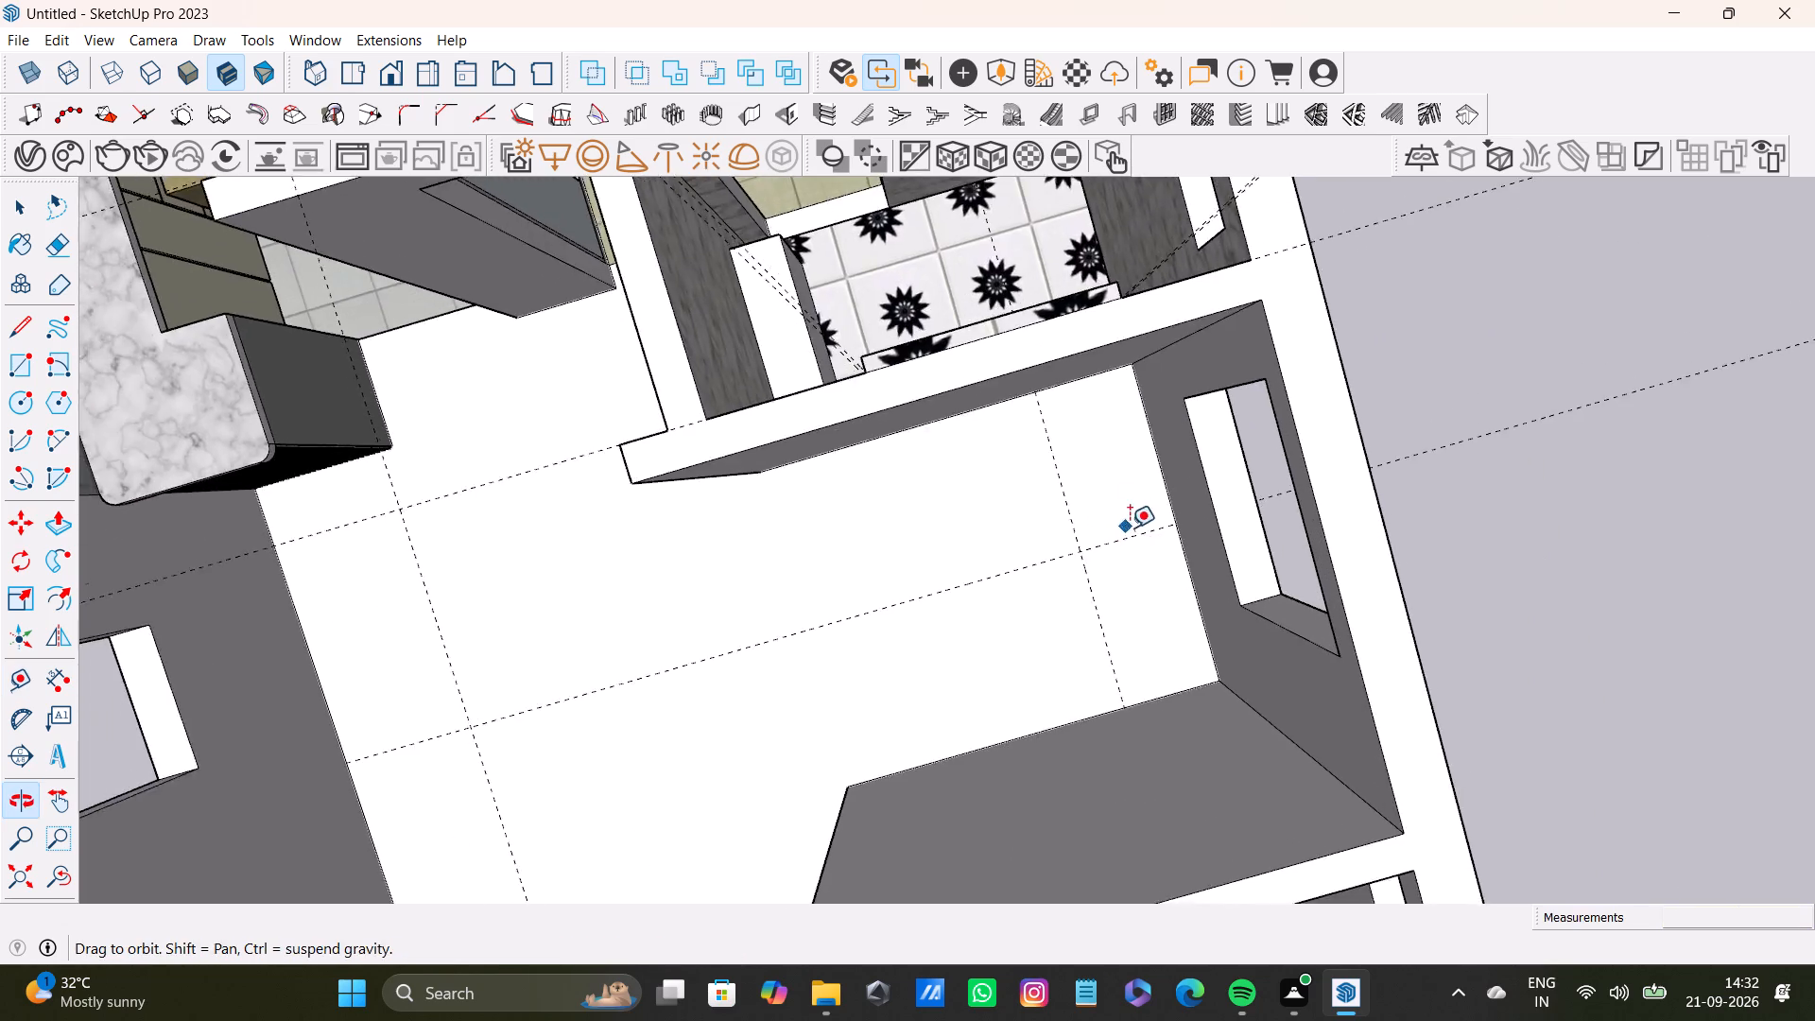
middle_click_drag(1130, 528, 1129, 528, "shift")
scroll(1137, 507, "up", 8)
left_click_drag(1042, 554, 1033, 558)
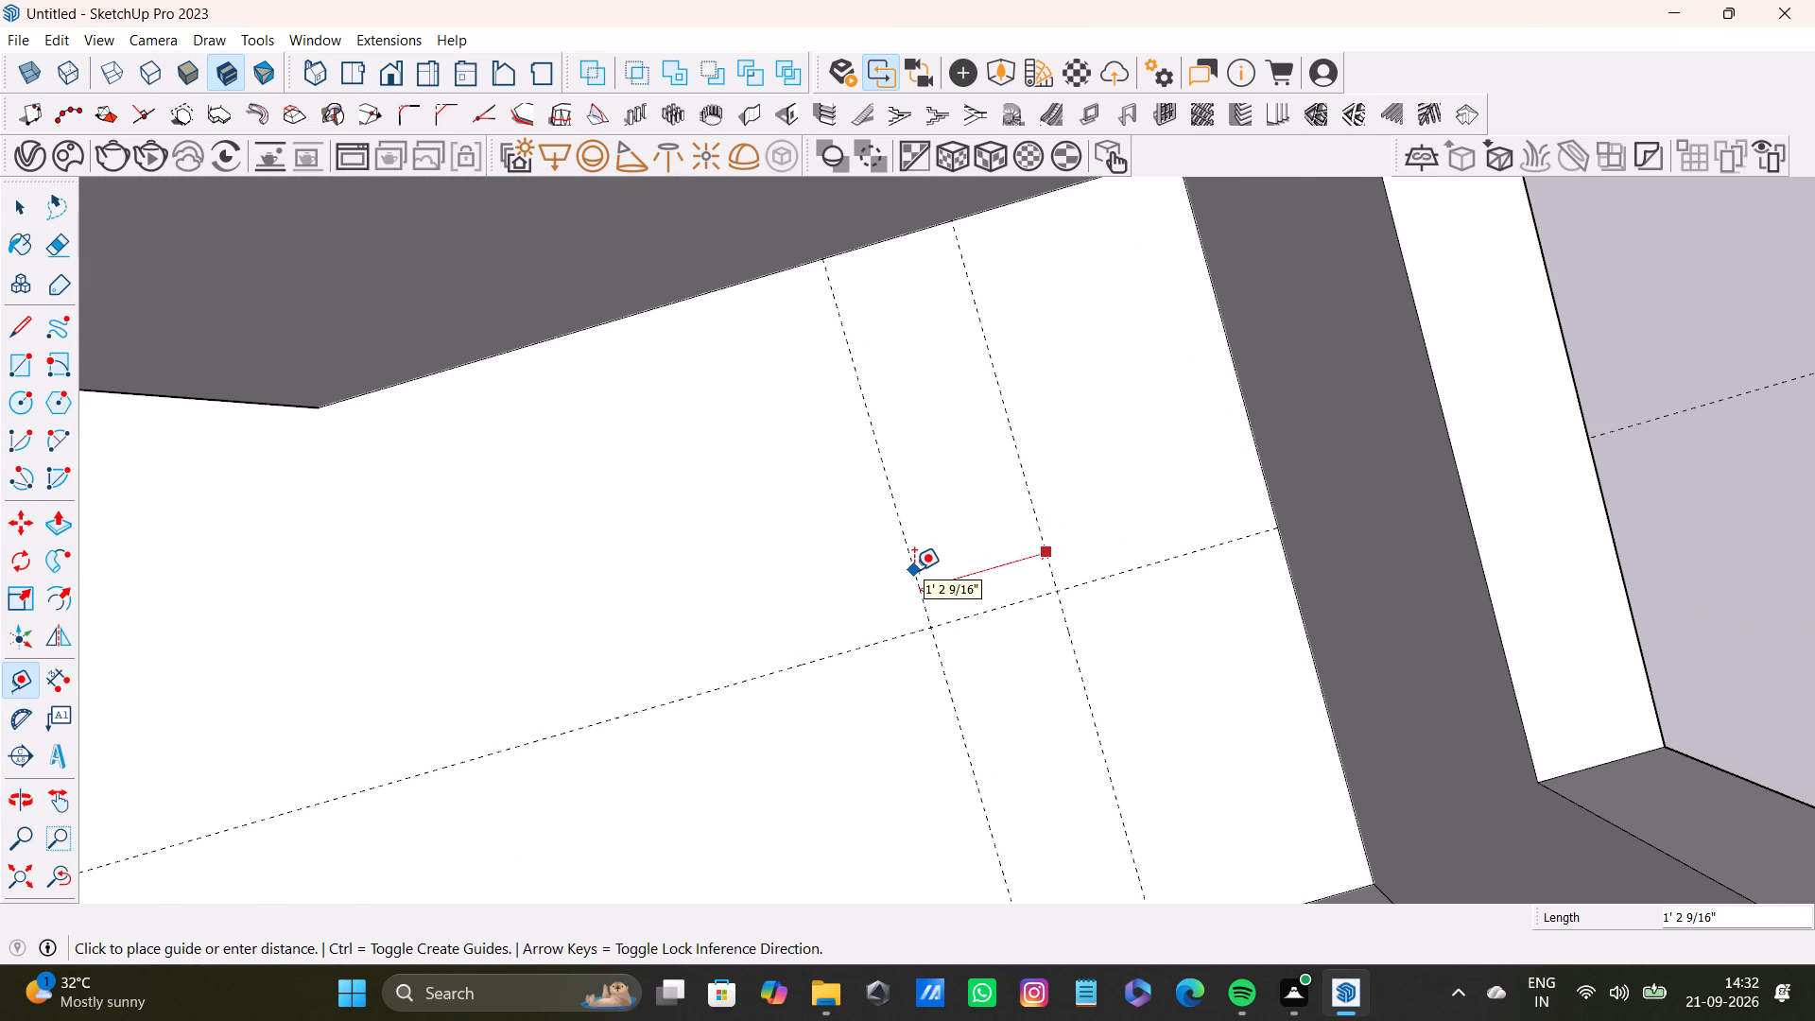
key("1")
key("apostrophe")
key("Return")
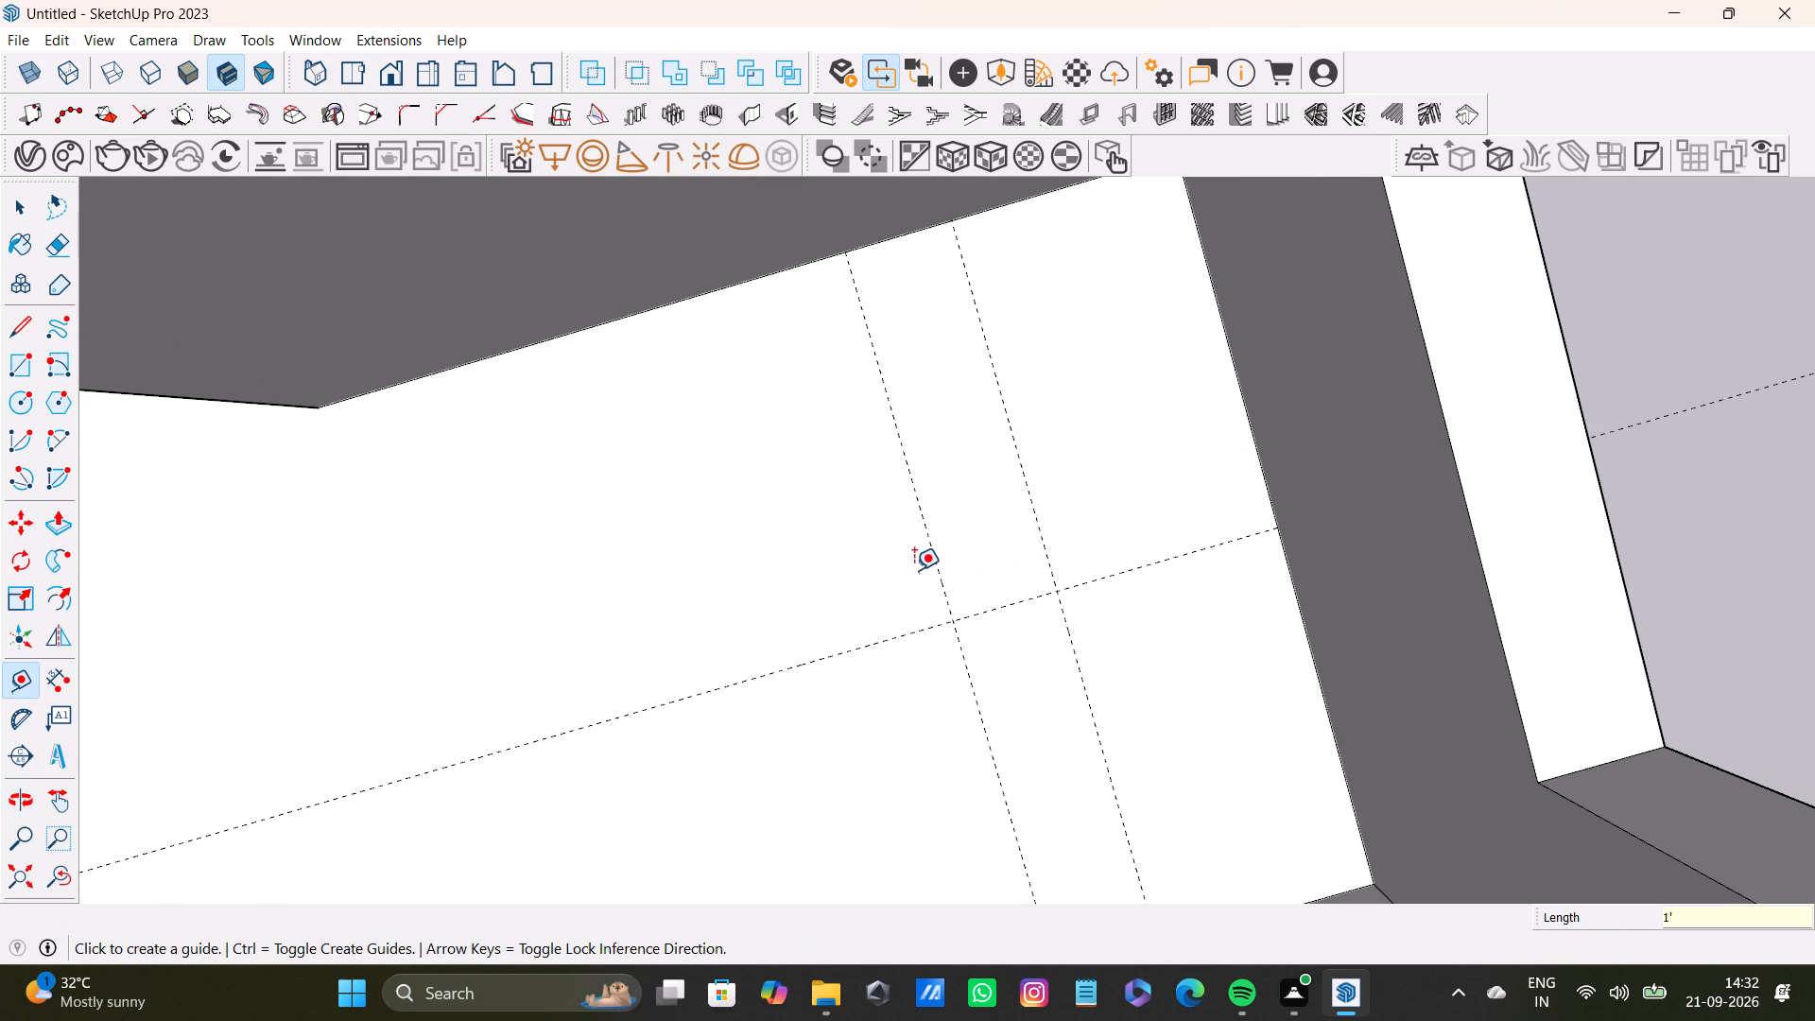
left_click_drag(945, 588, 935, 592)
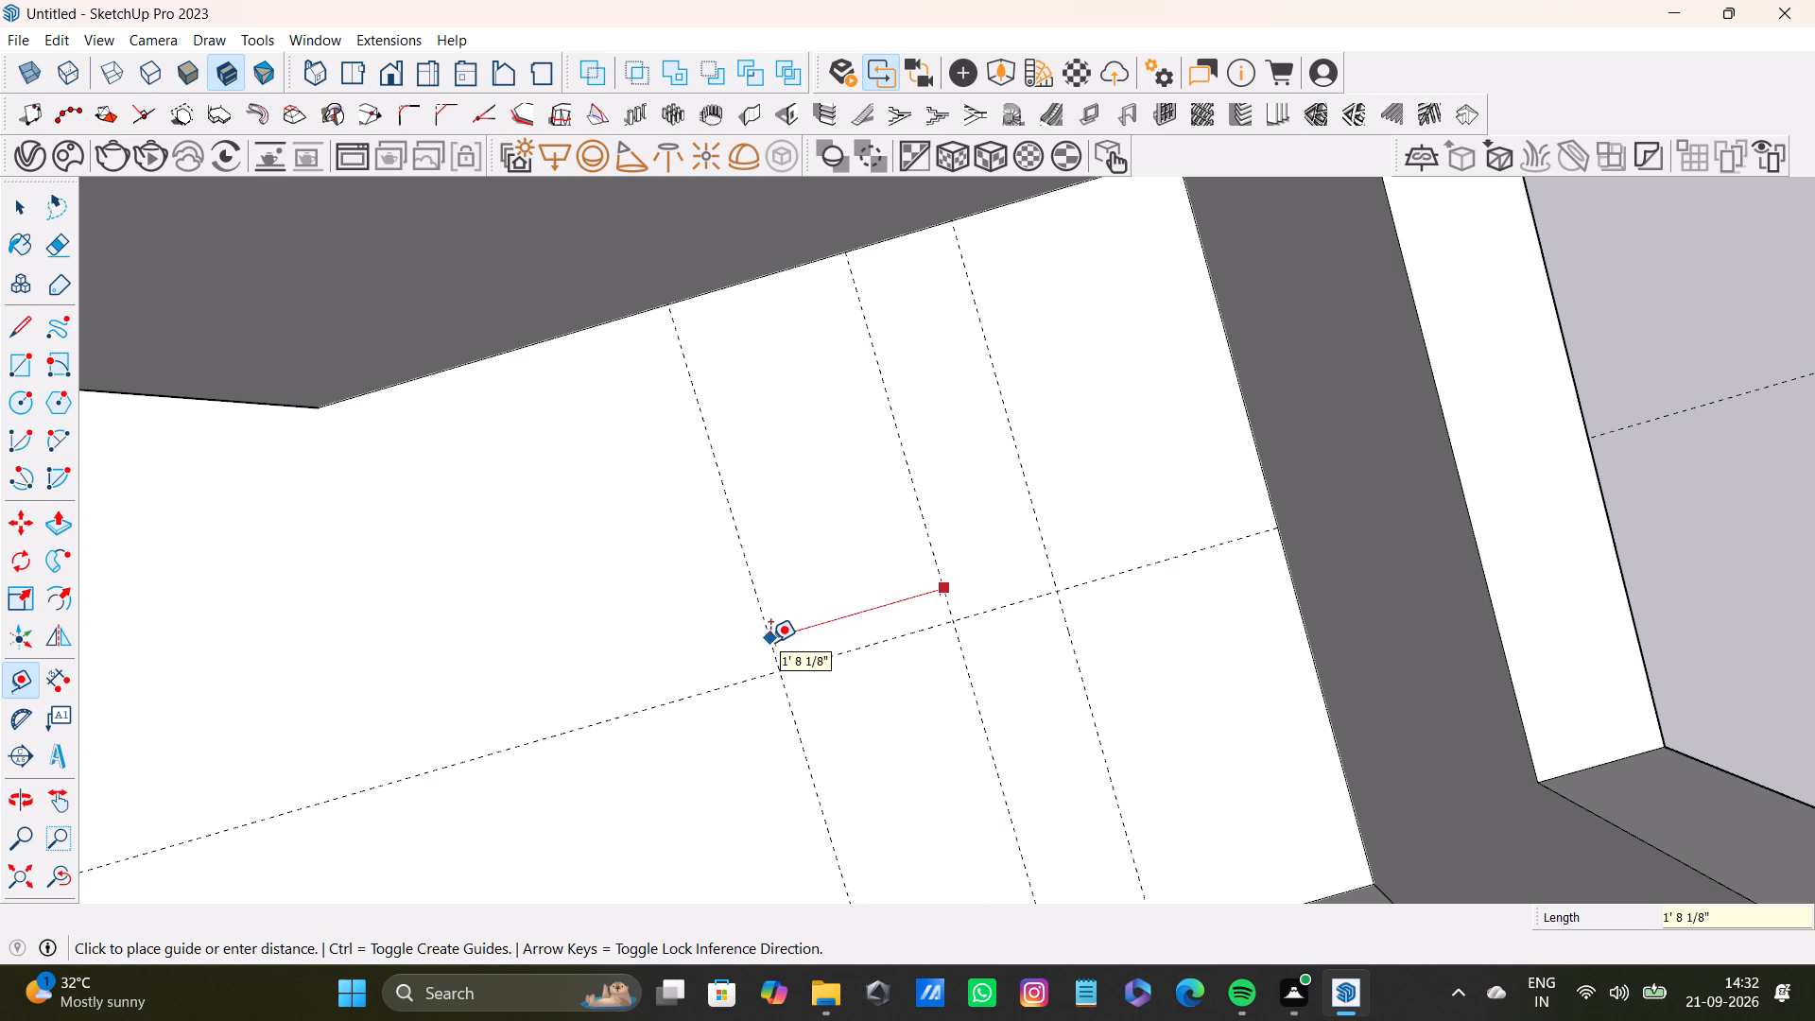
type("1'")
key("Return")
left_click(834, 600)
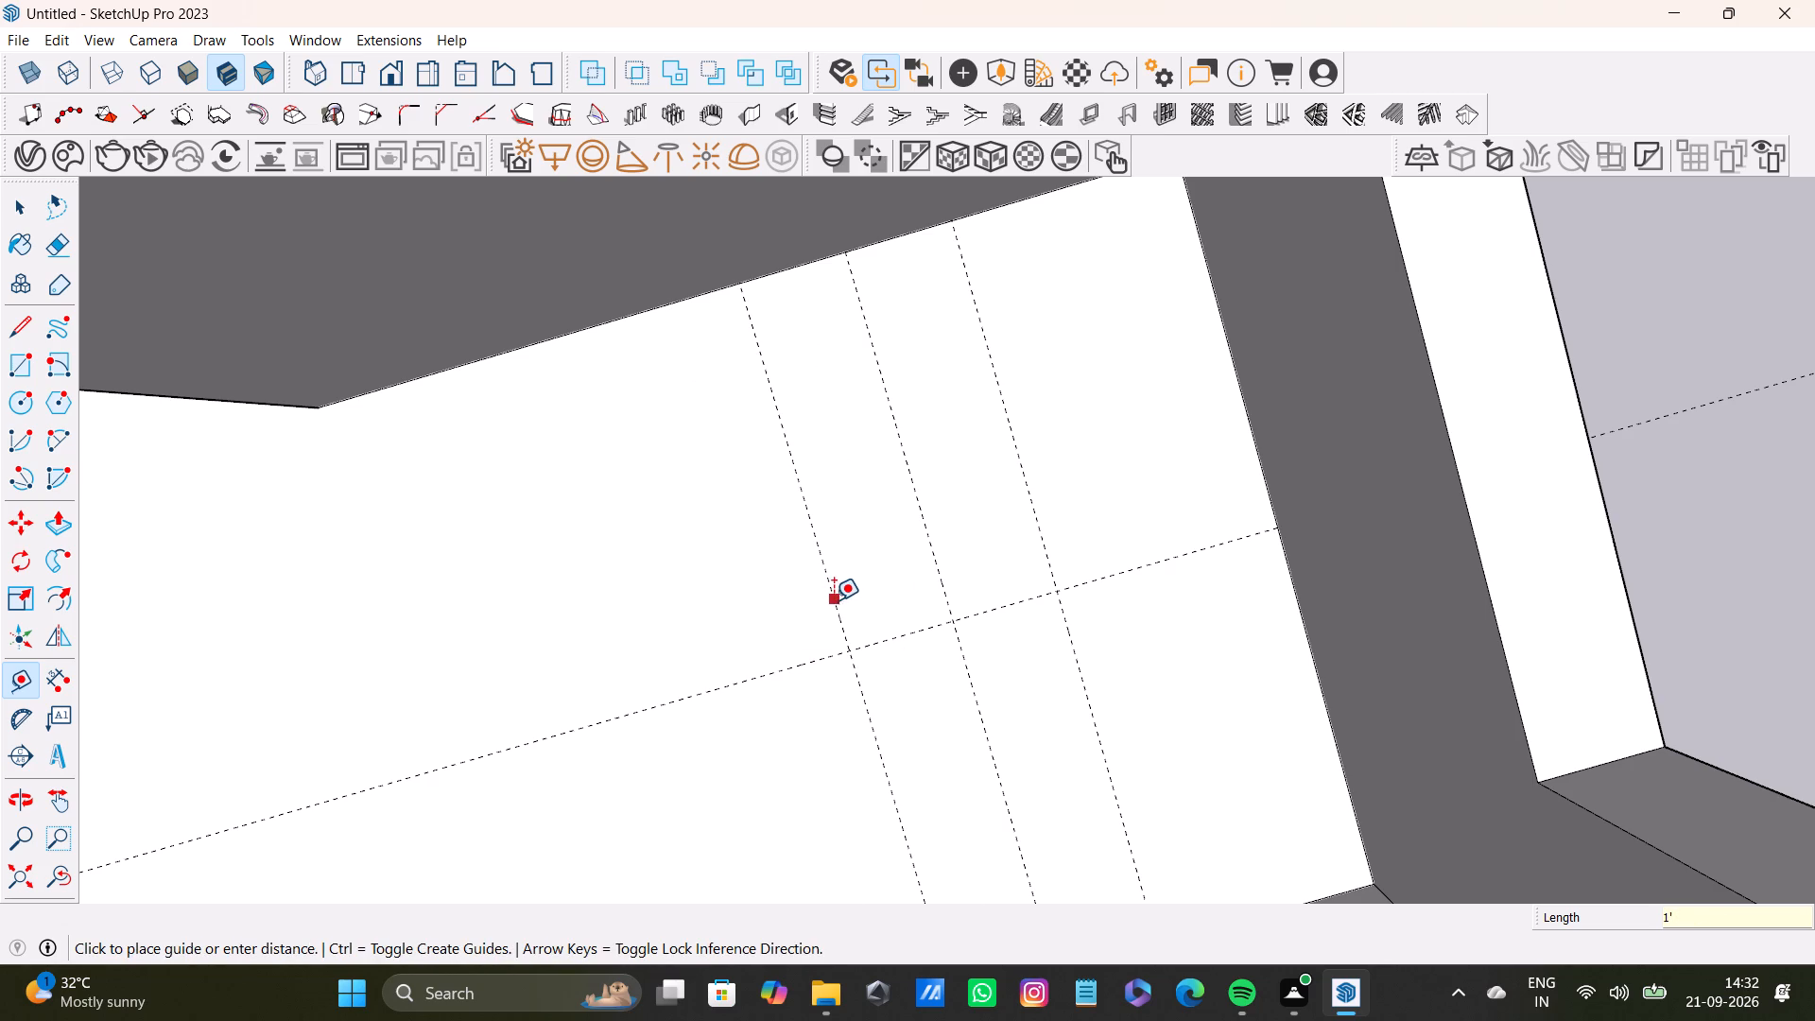
type("1'")
key("Return")
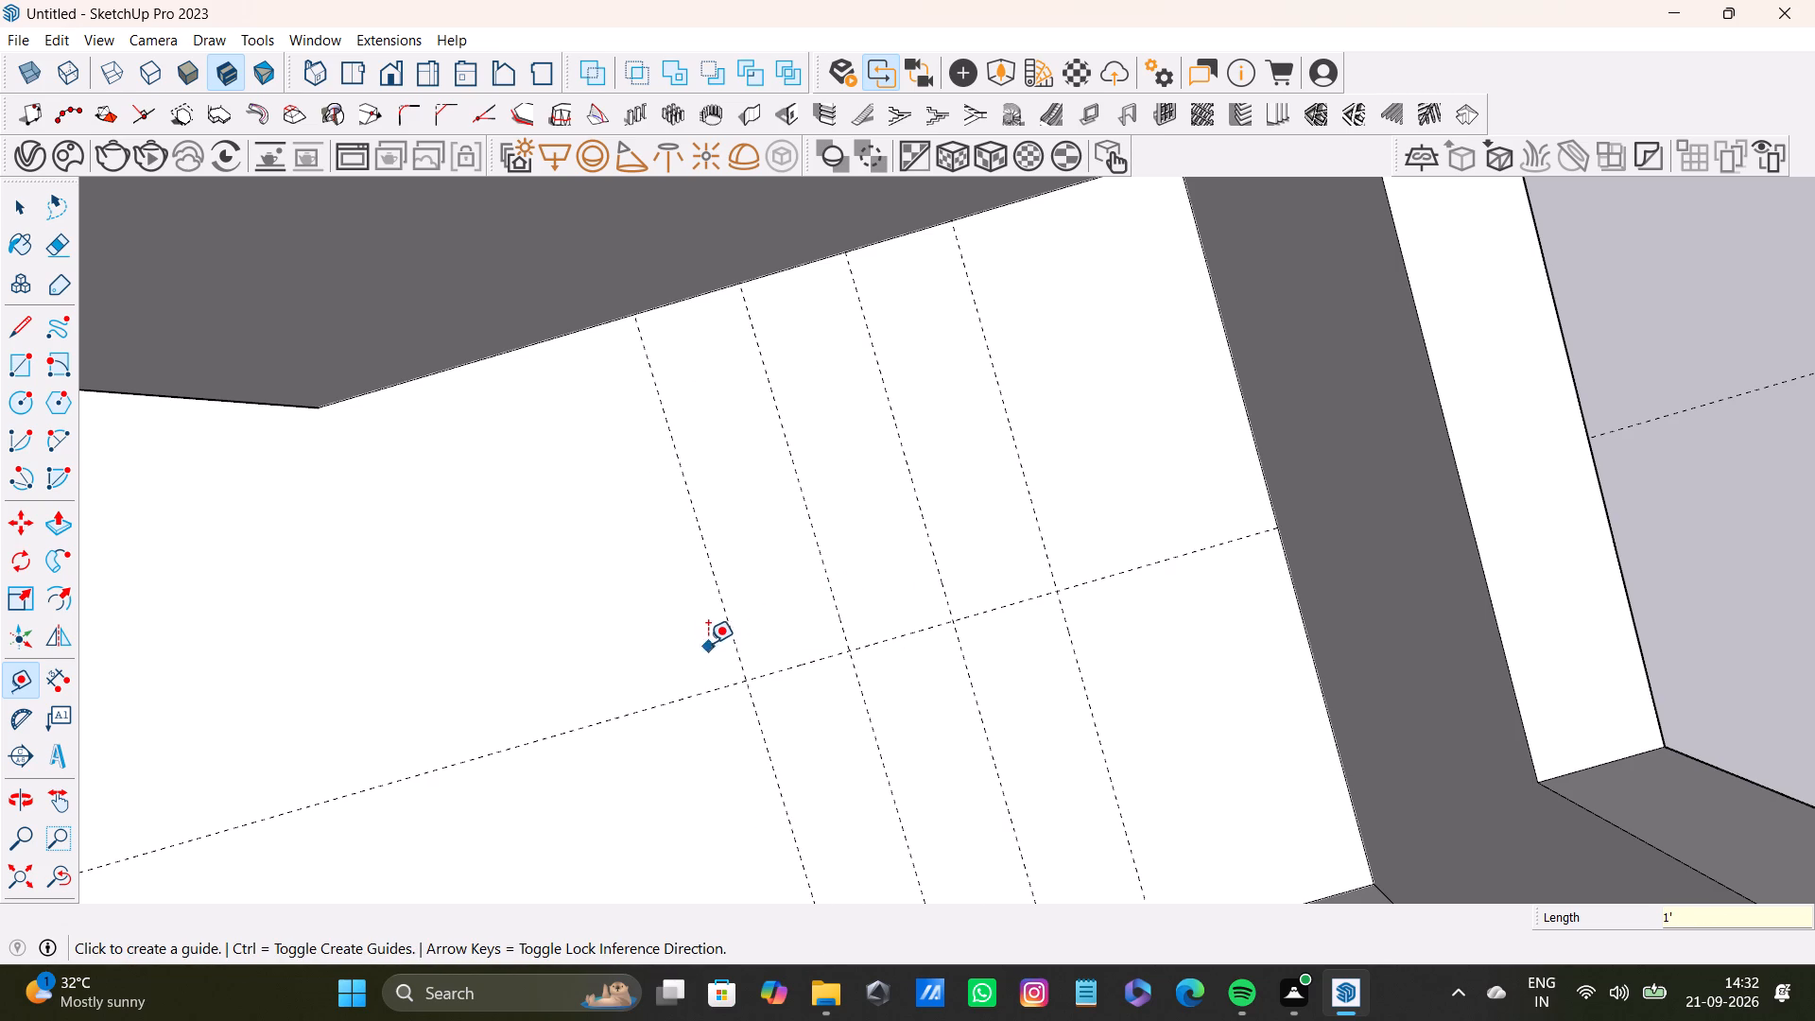
Continue the parallel floor guides with three more at 1' spacing, up to the end corner of the wall shared with the patterned-tile bathroom.
left_click(739, 666)
type("1'")
key("Return")
left_click(614, 612)
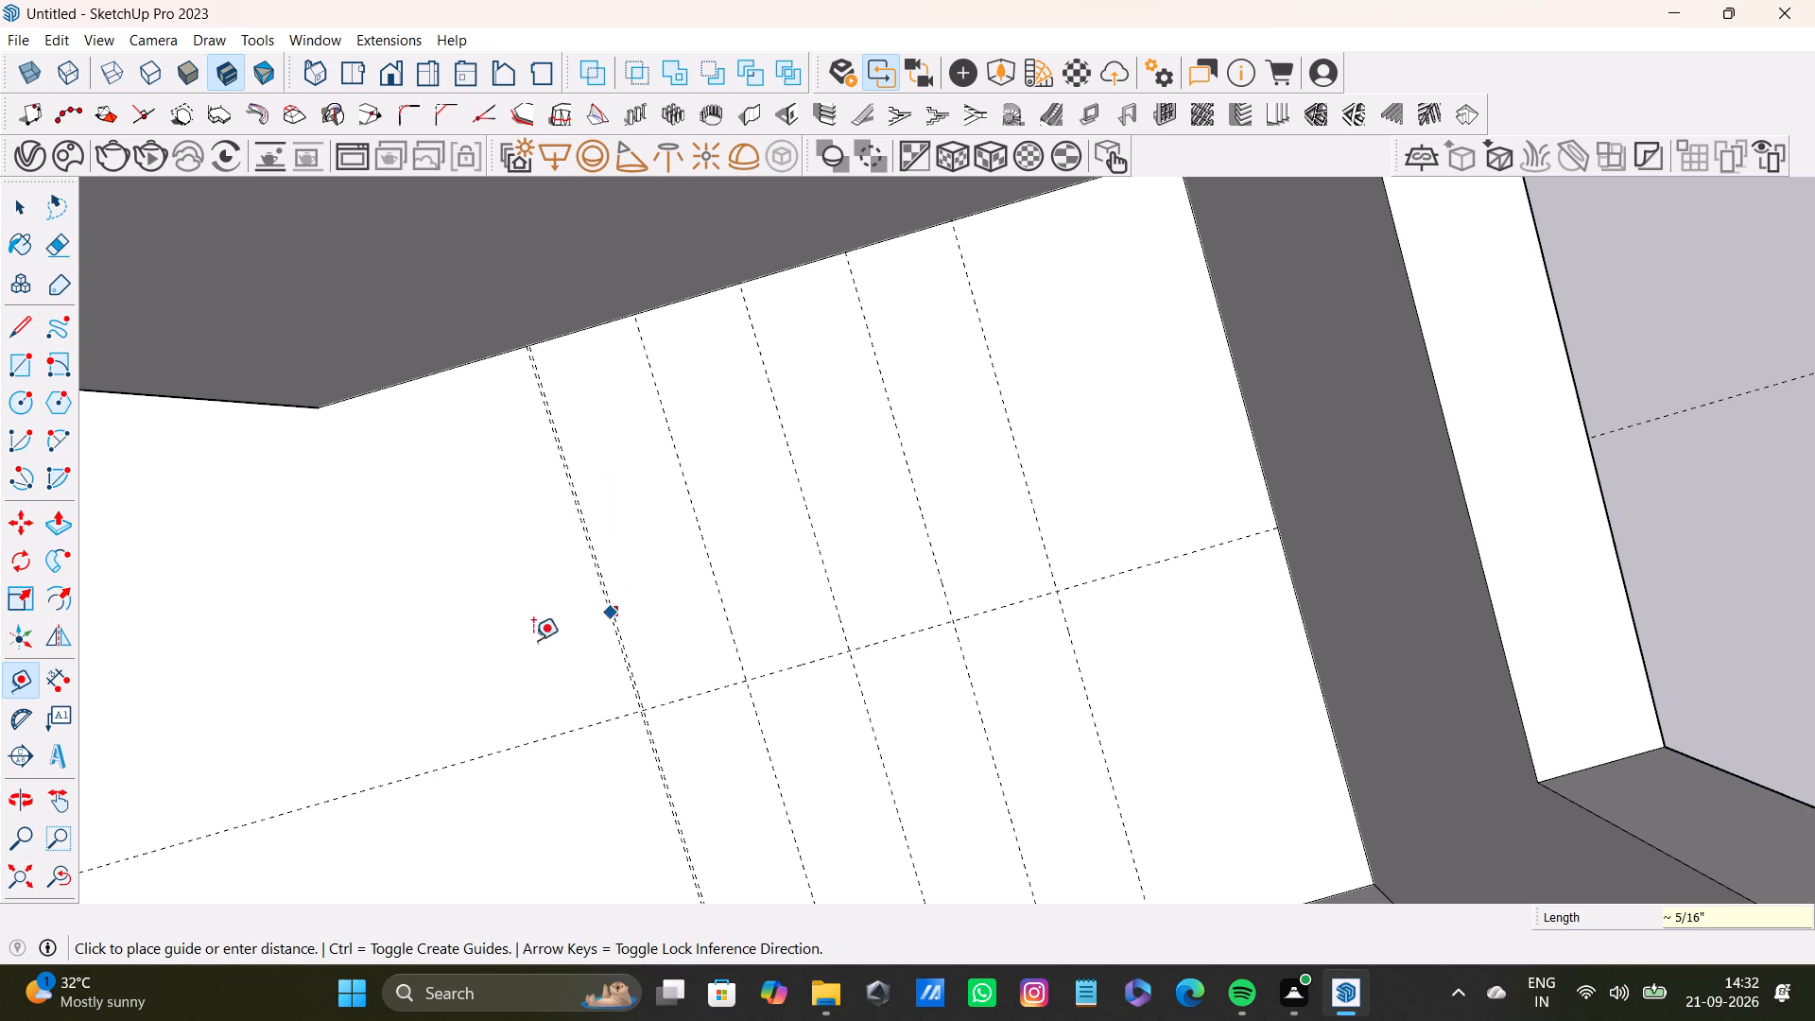
key("1")
key("apostrophe")
key("Return")
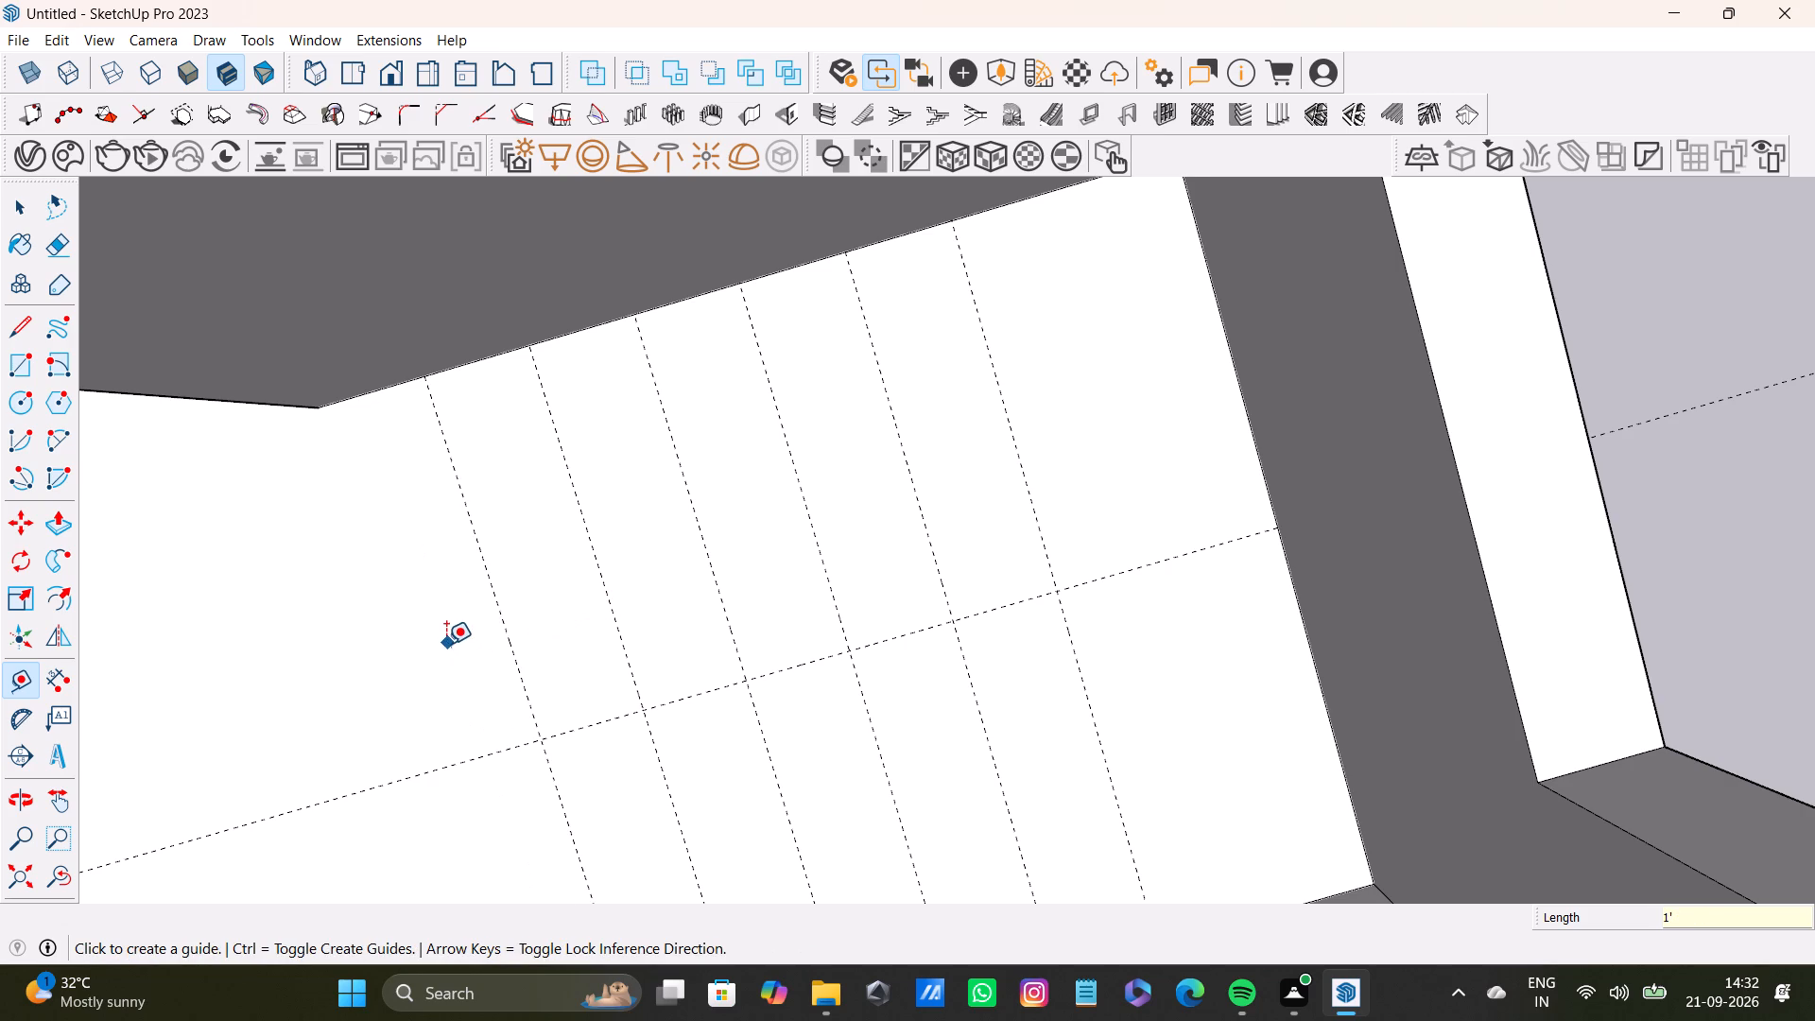
scroll(445, 643, "down", 4)
left_click_drag(493, 663, 477, 668)
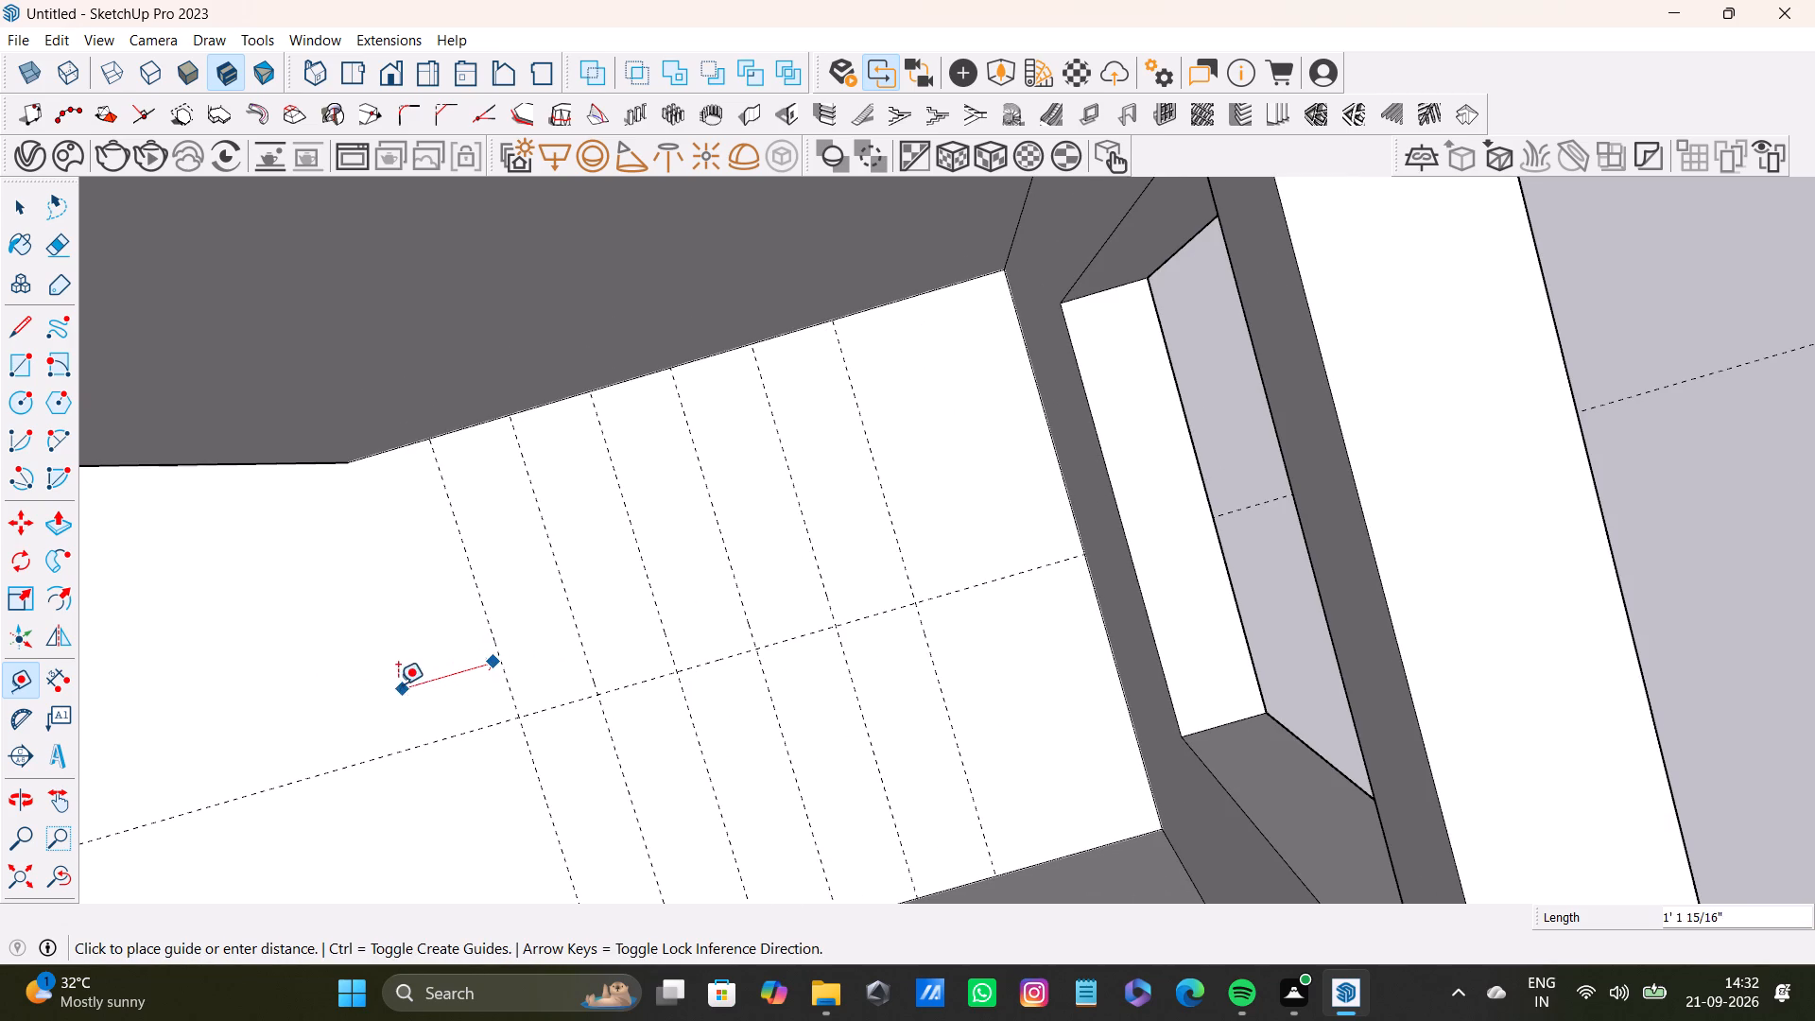
key("space")
key("t")
left_click(493, 637)
type("1'")
key("Return")
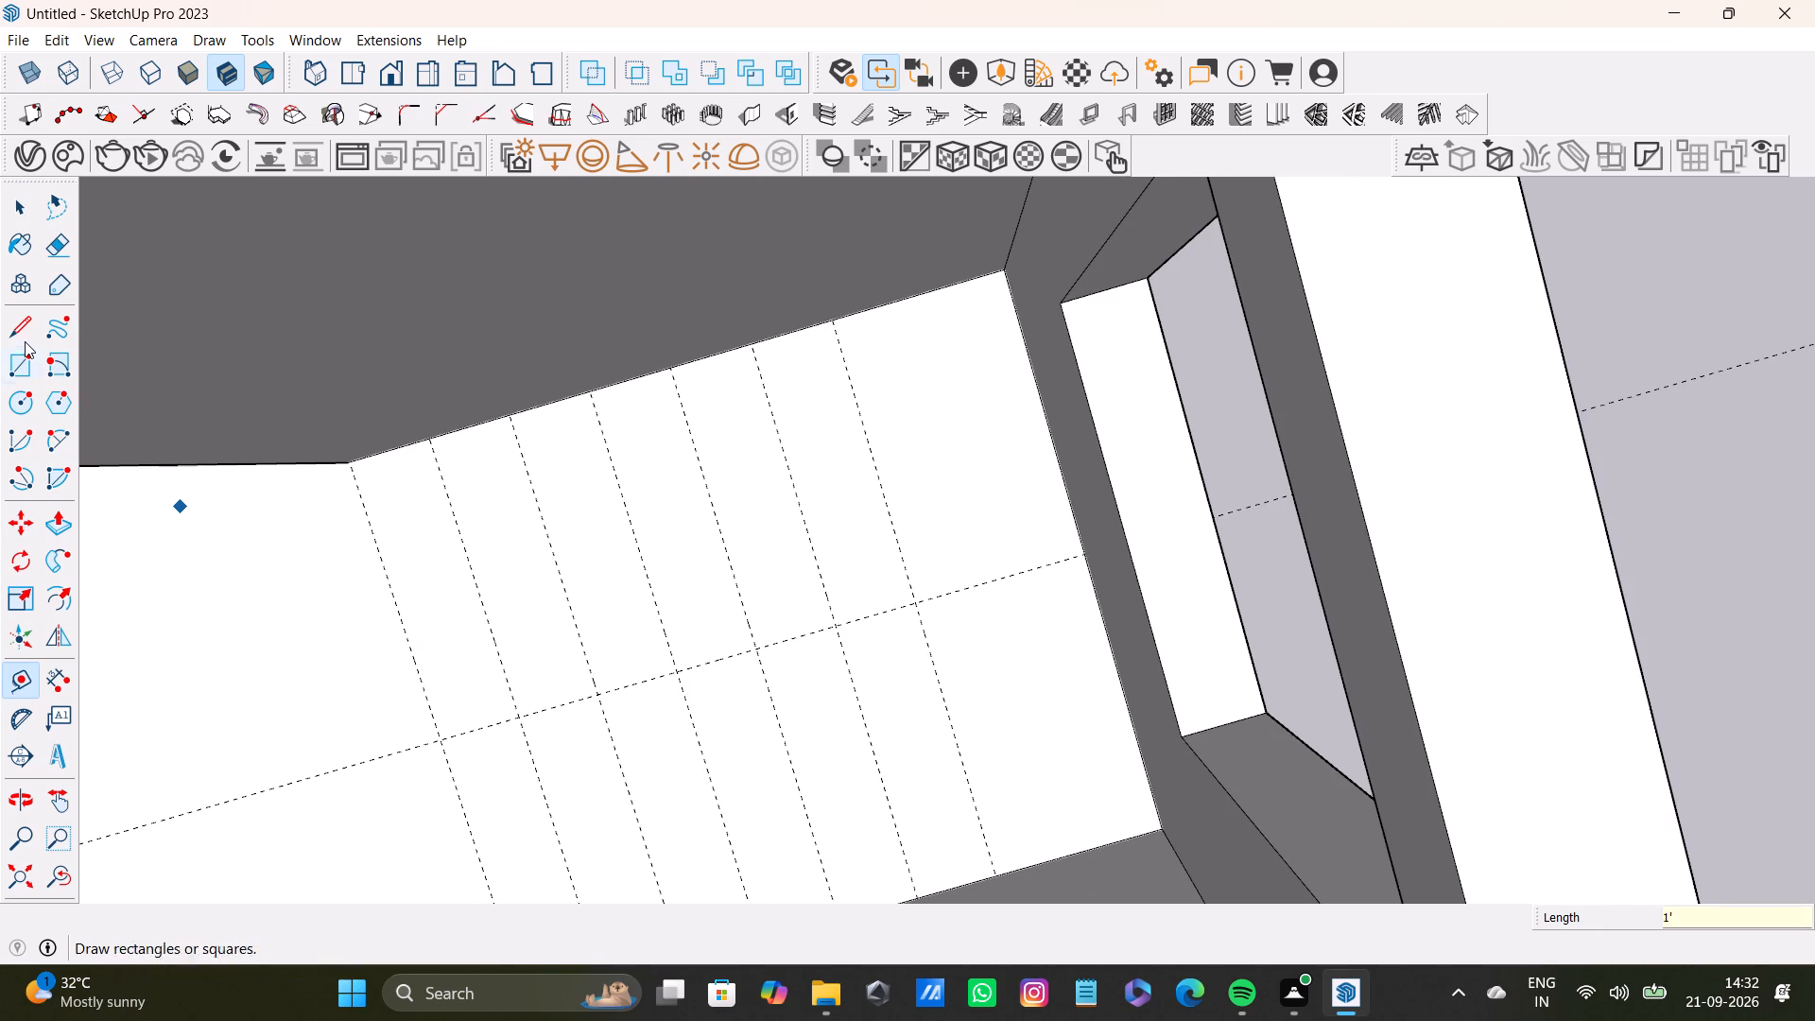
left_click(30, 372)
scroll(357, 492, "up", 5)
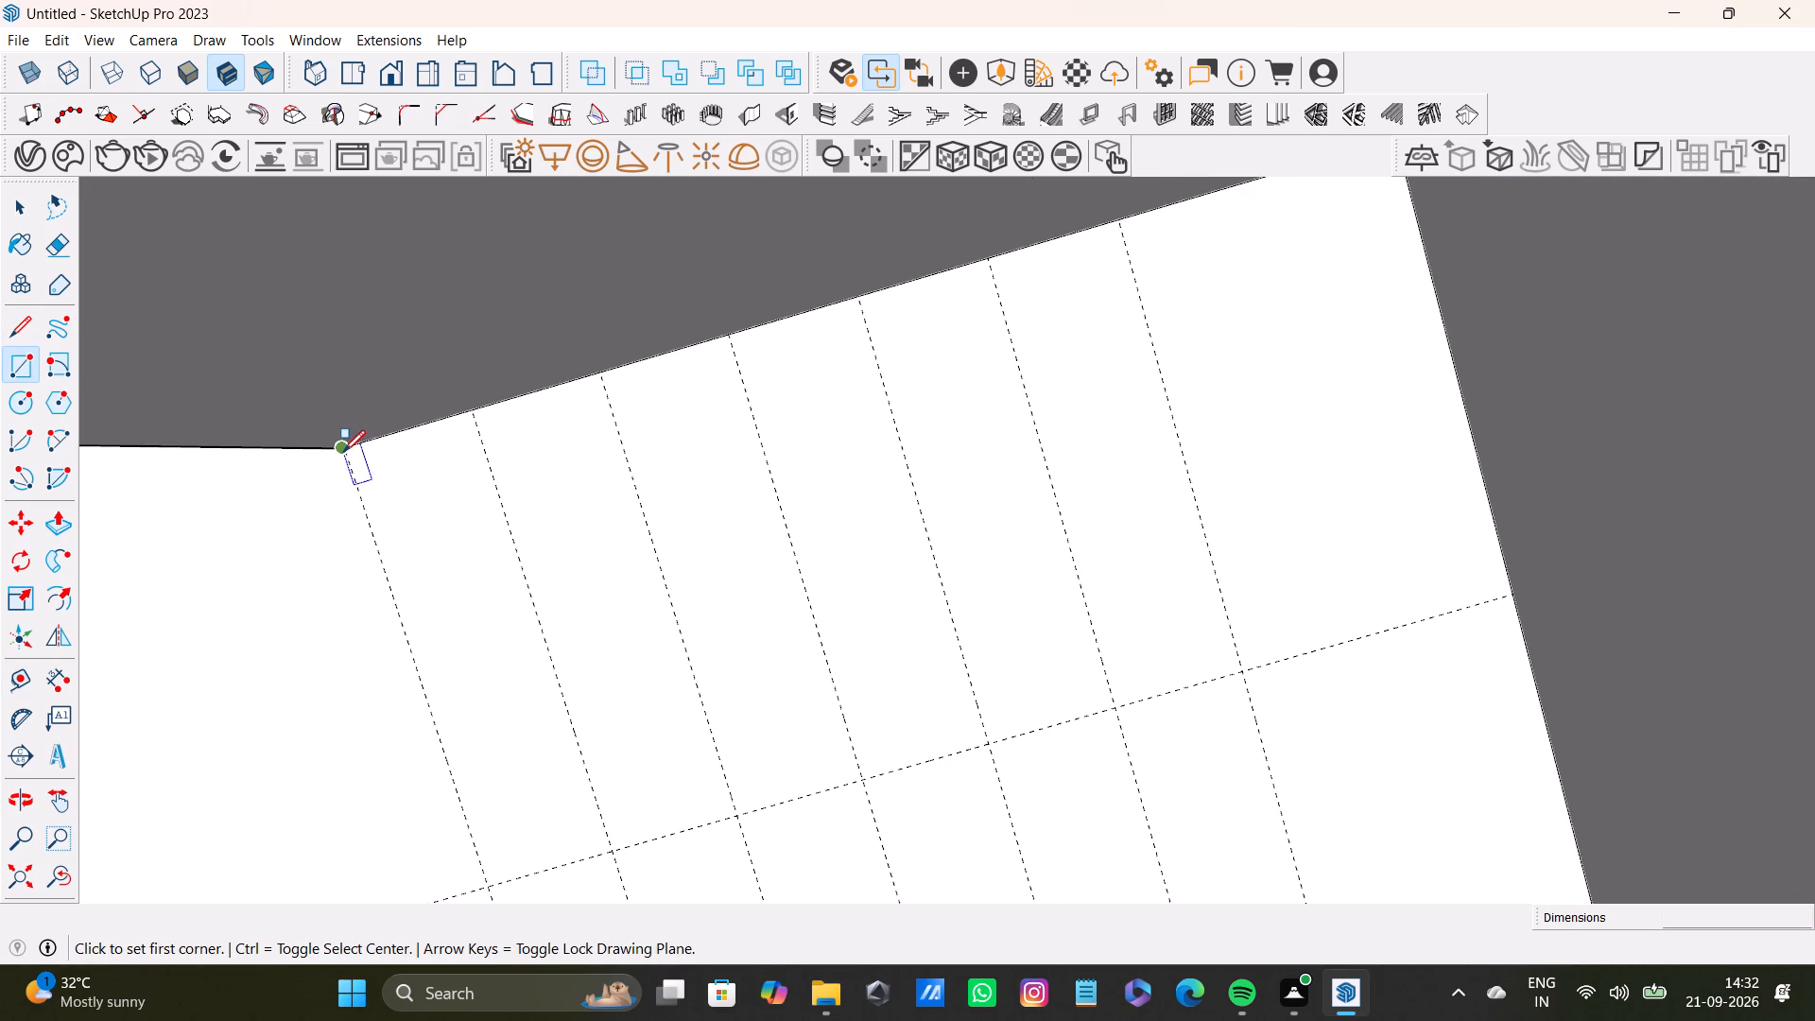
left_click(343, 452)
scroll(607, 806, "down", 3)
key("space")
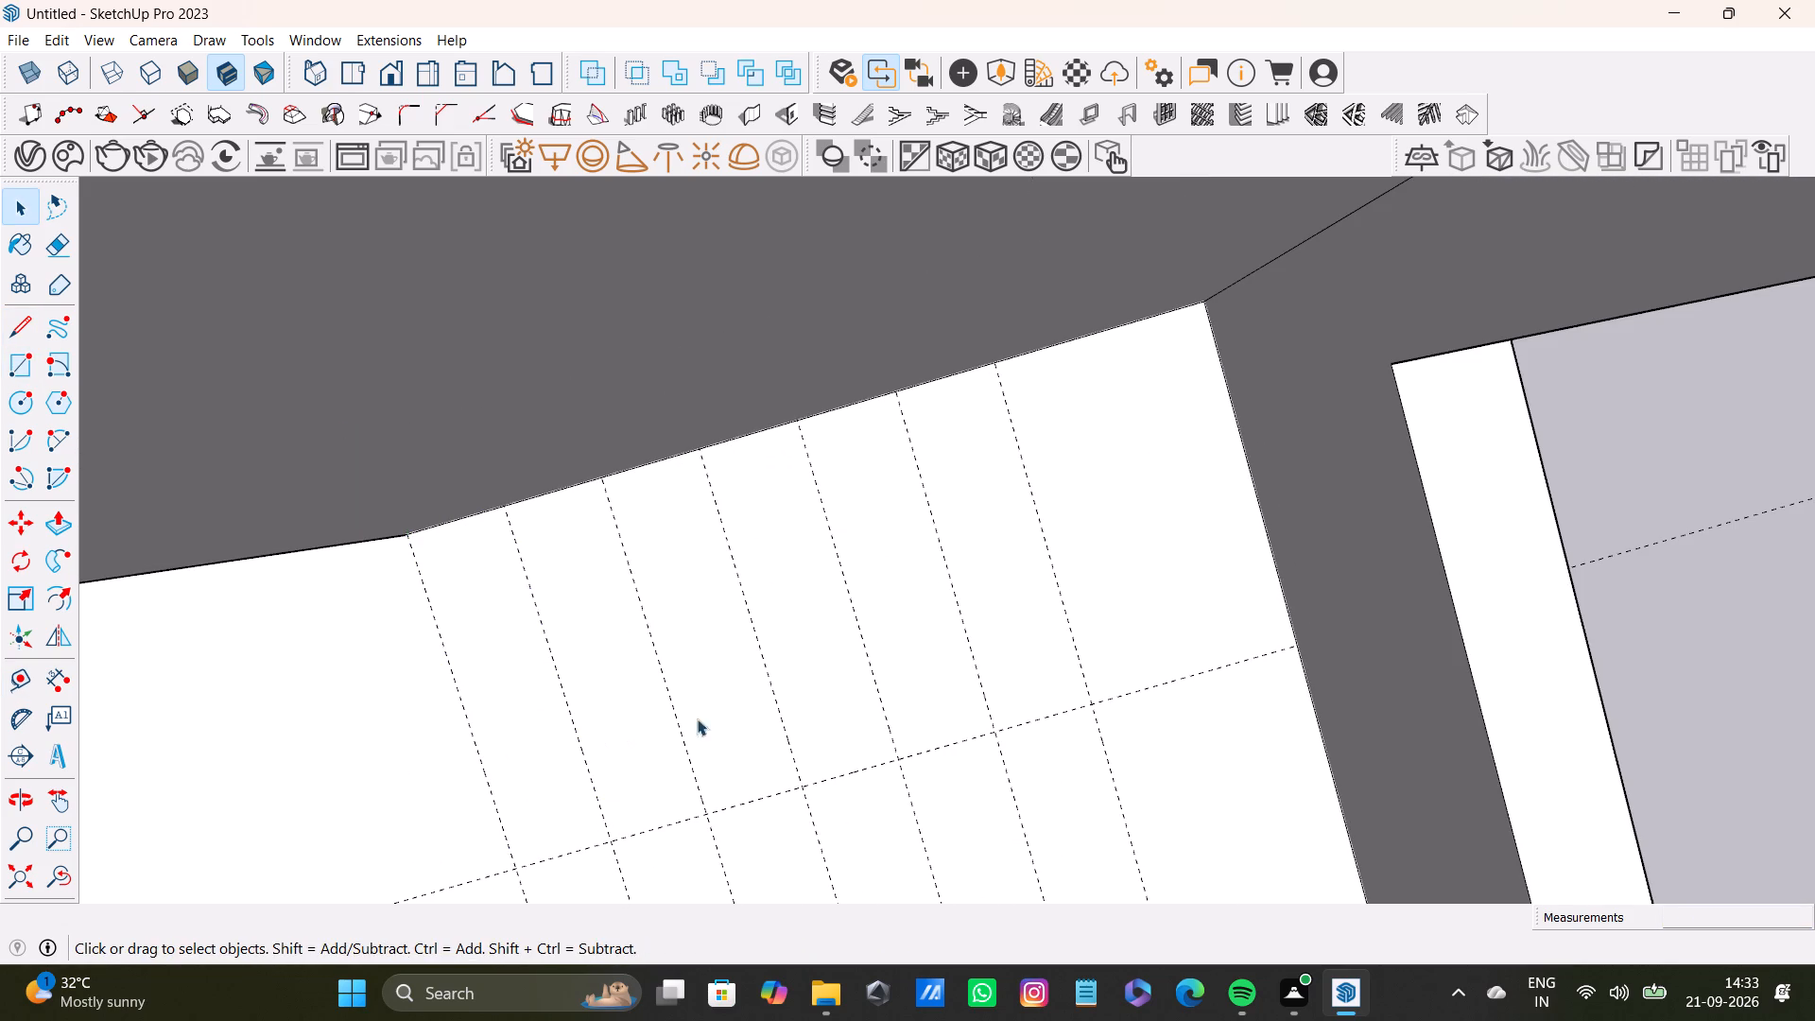
Draw a line along the guide nearest the window, from the bathroom wall to the lengthwise guide, and continue it to the window wall.
key("l")
scroll(718, 795, "down", 6)
middle_click_drag(732, 785, 703, 633)
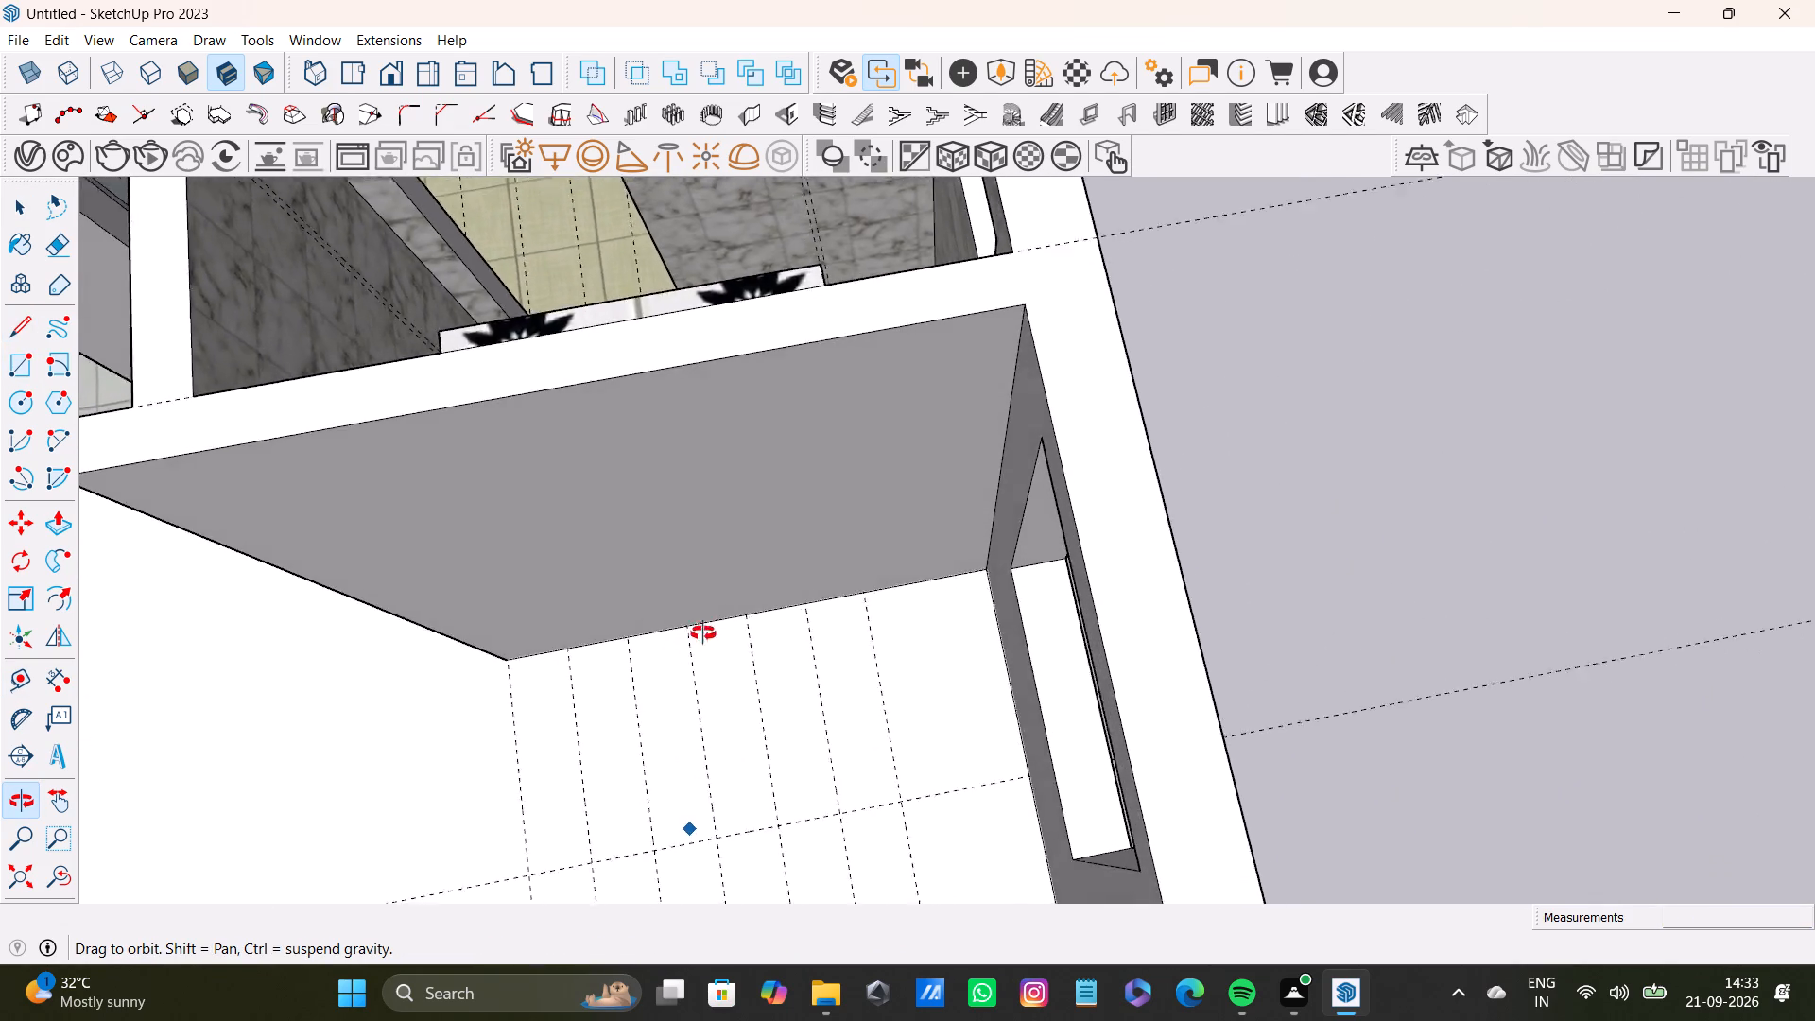
middle_click_drag(703, 633, 777, 683)
scroll(844, 651, "up", 3)
left_click(876, 578)
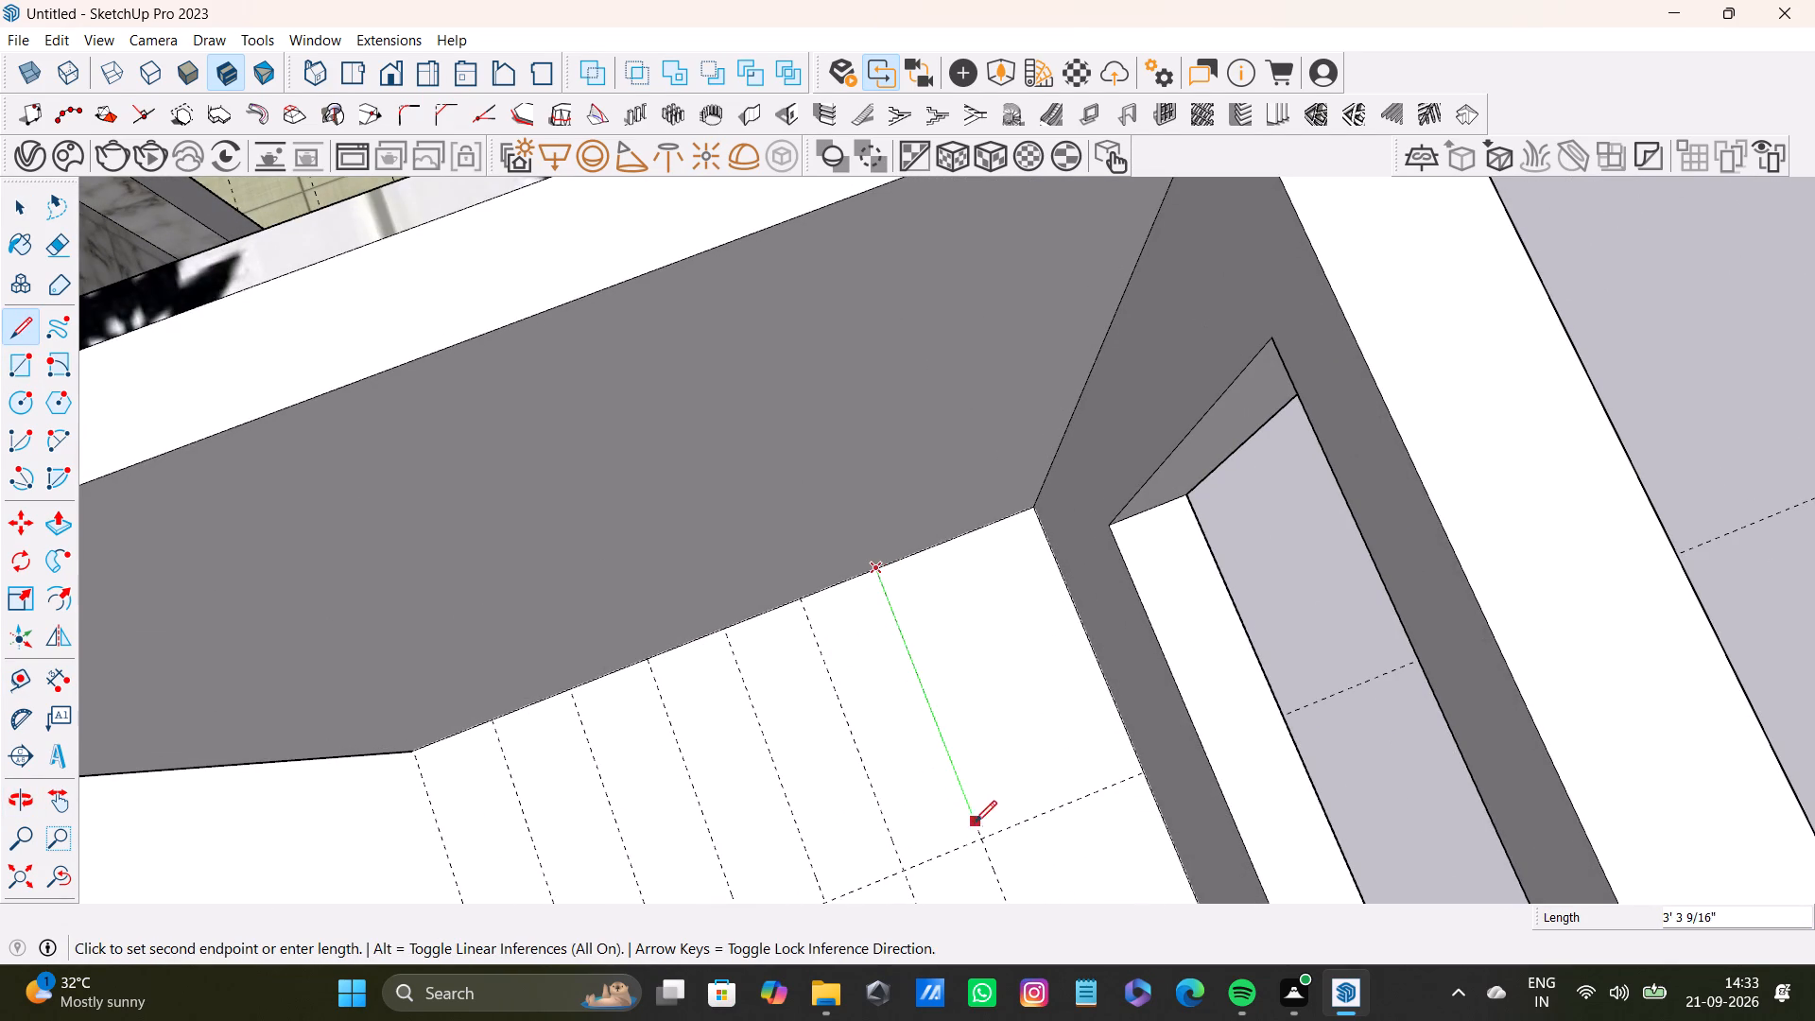
left_click(986, 834)
left_click(1133, 780)
scroll(1146, 816, "down", 2)
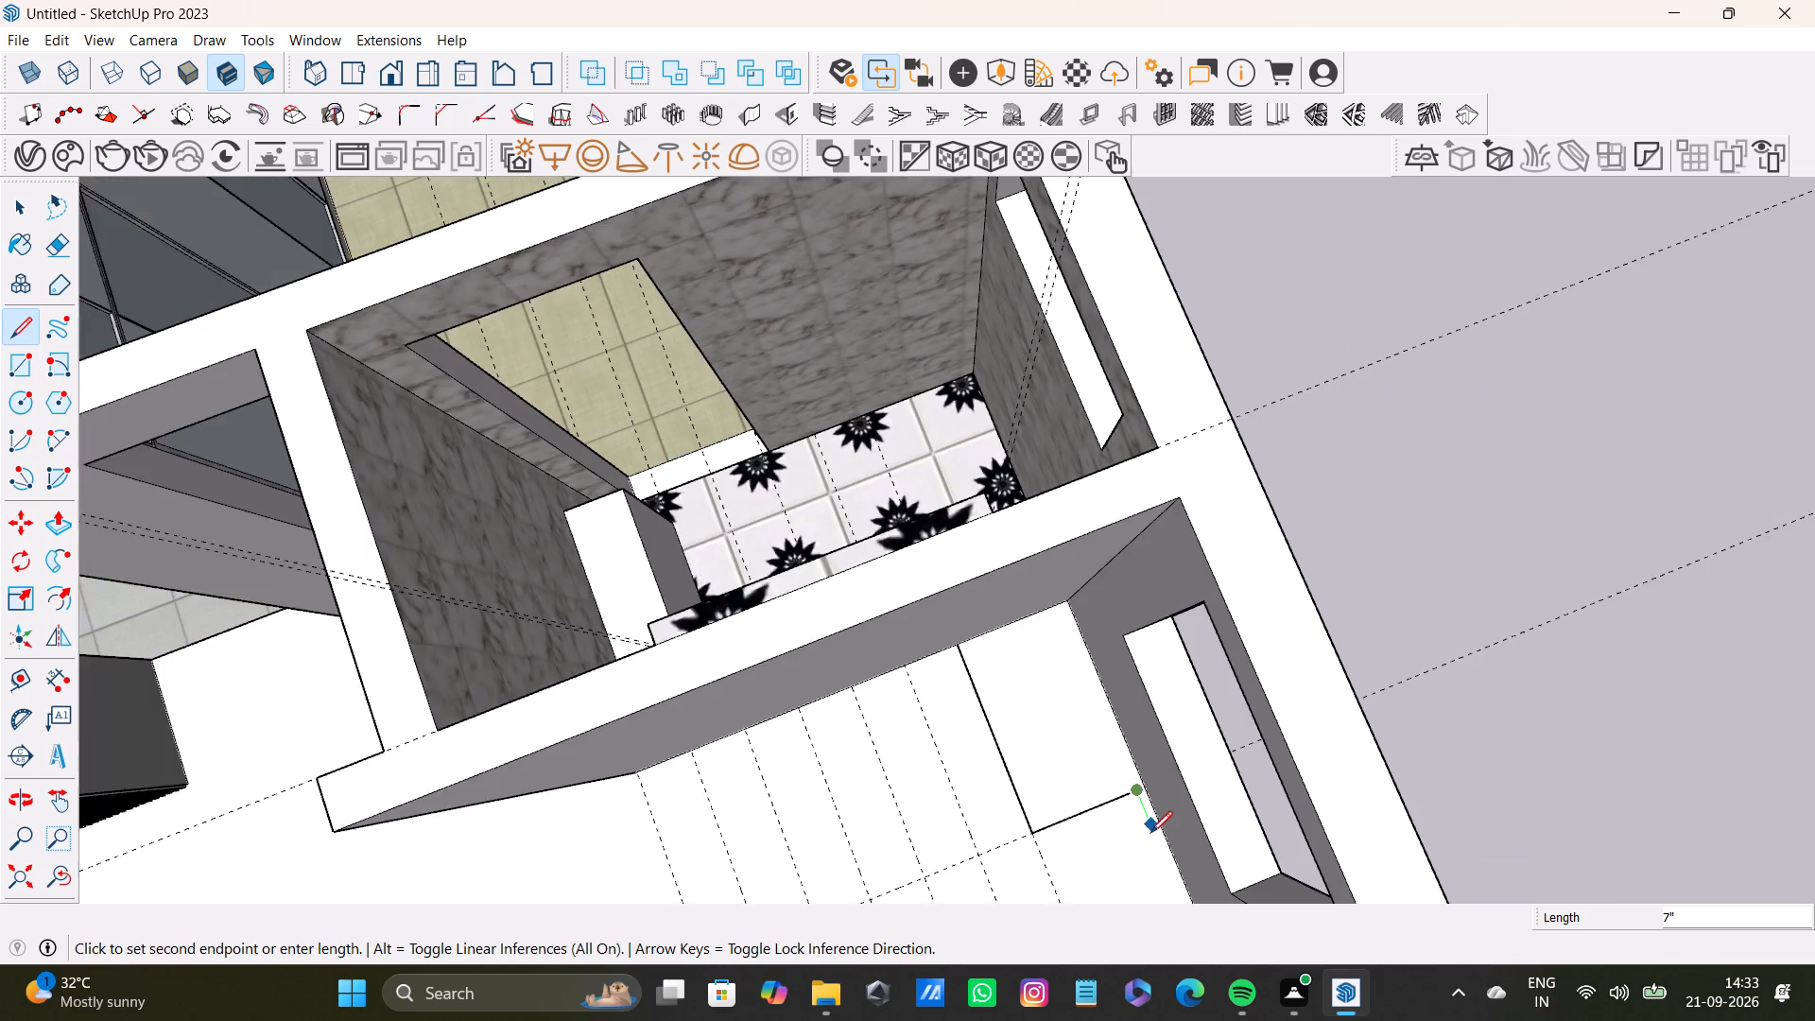
scroll(1150, 833, "down", 4)
middle_click_drag(1159, 820, 1109, 686, "shift")
scroll(1069, 662, "up", 3)
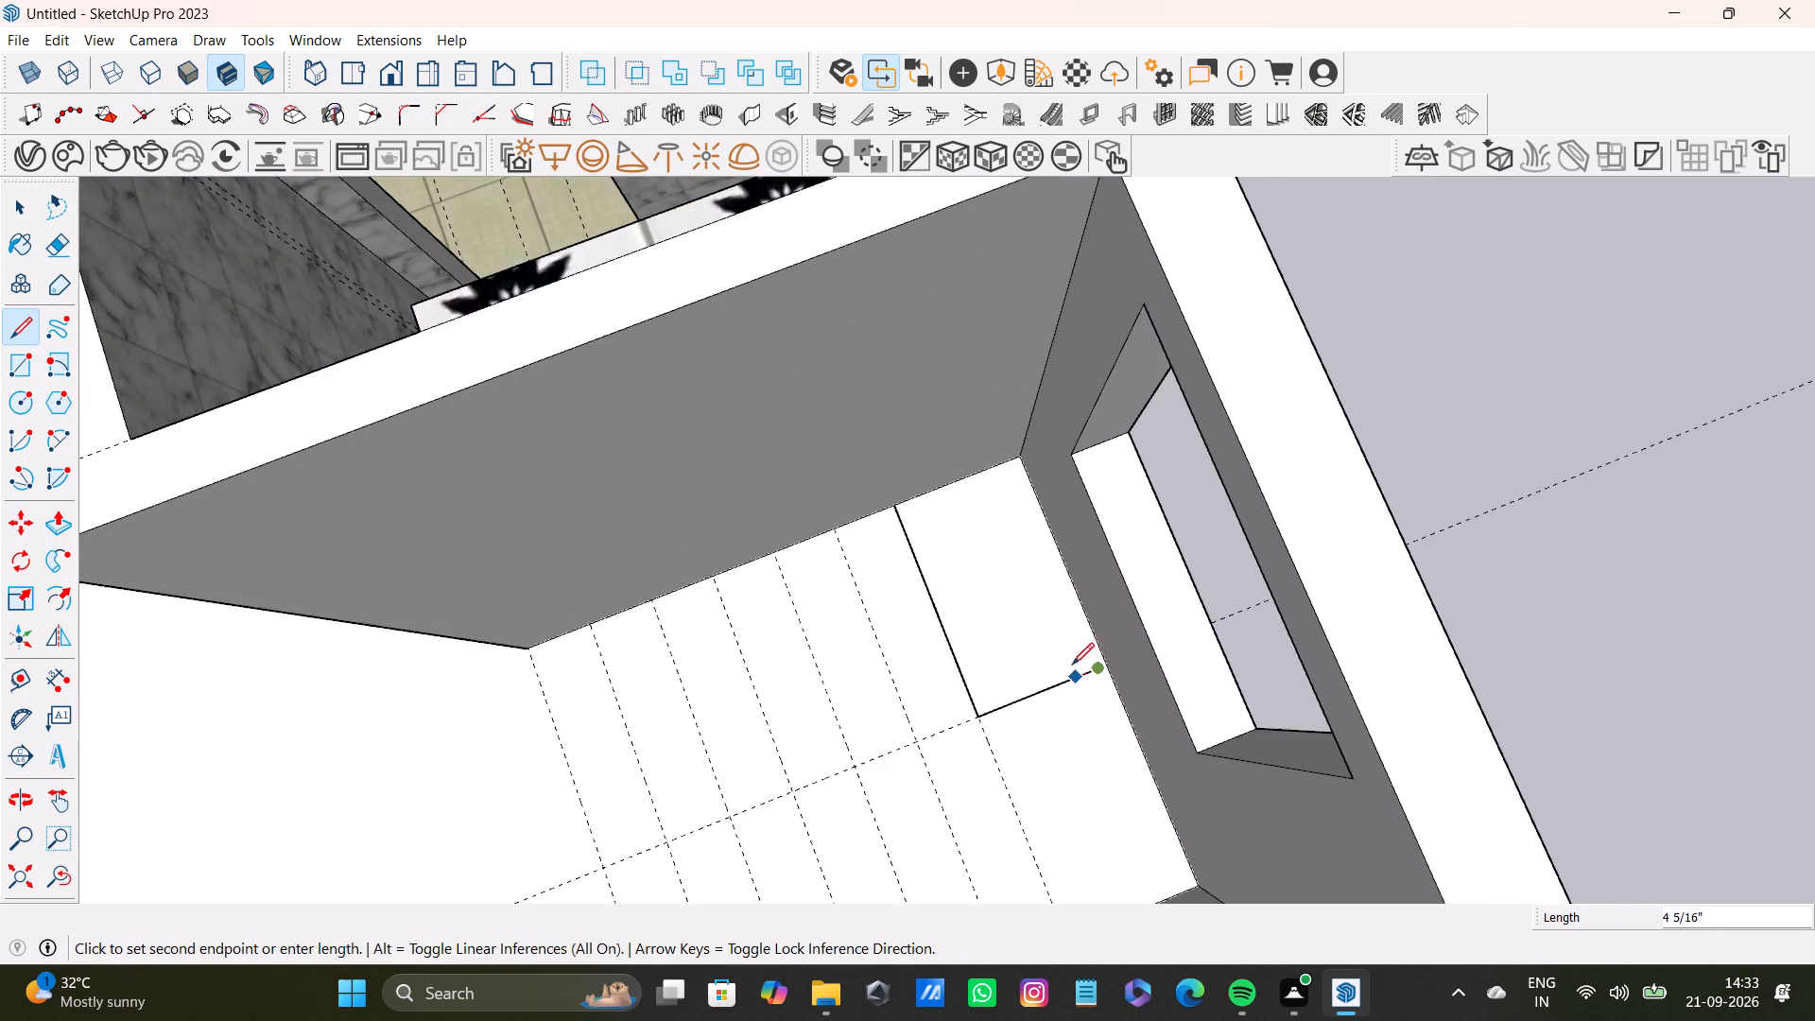
scroll(1072, 665, "up", 6)
left_click(1117, 657)
Trace the opposite wall's base from the window-side corner to the nearest guide, and draw a line along that guide to the lengthwise guide.
scroll(1169, 799, "down", 6)
middle_click_drag(1186, 818, 1109, 614)
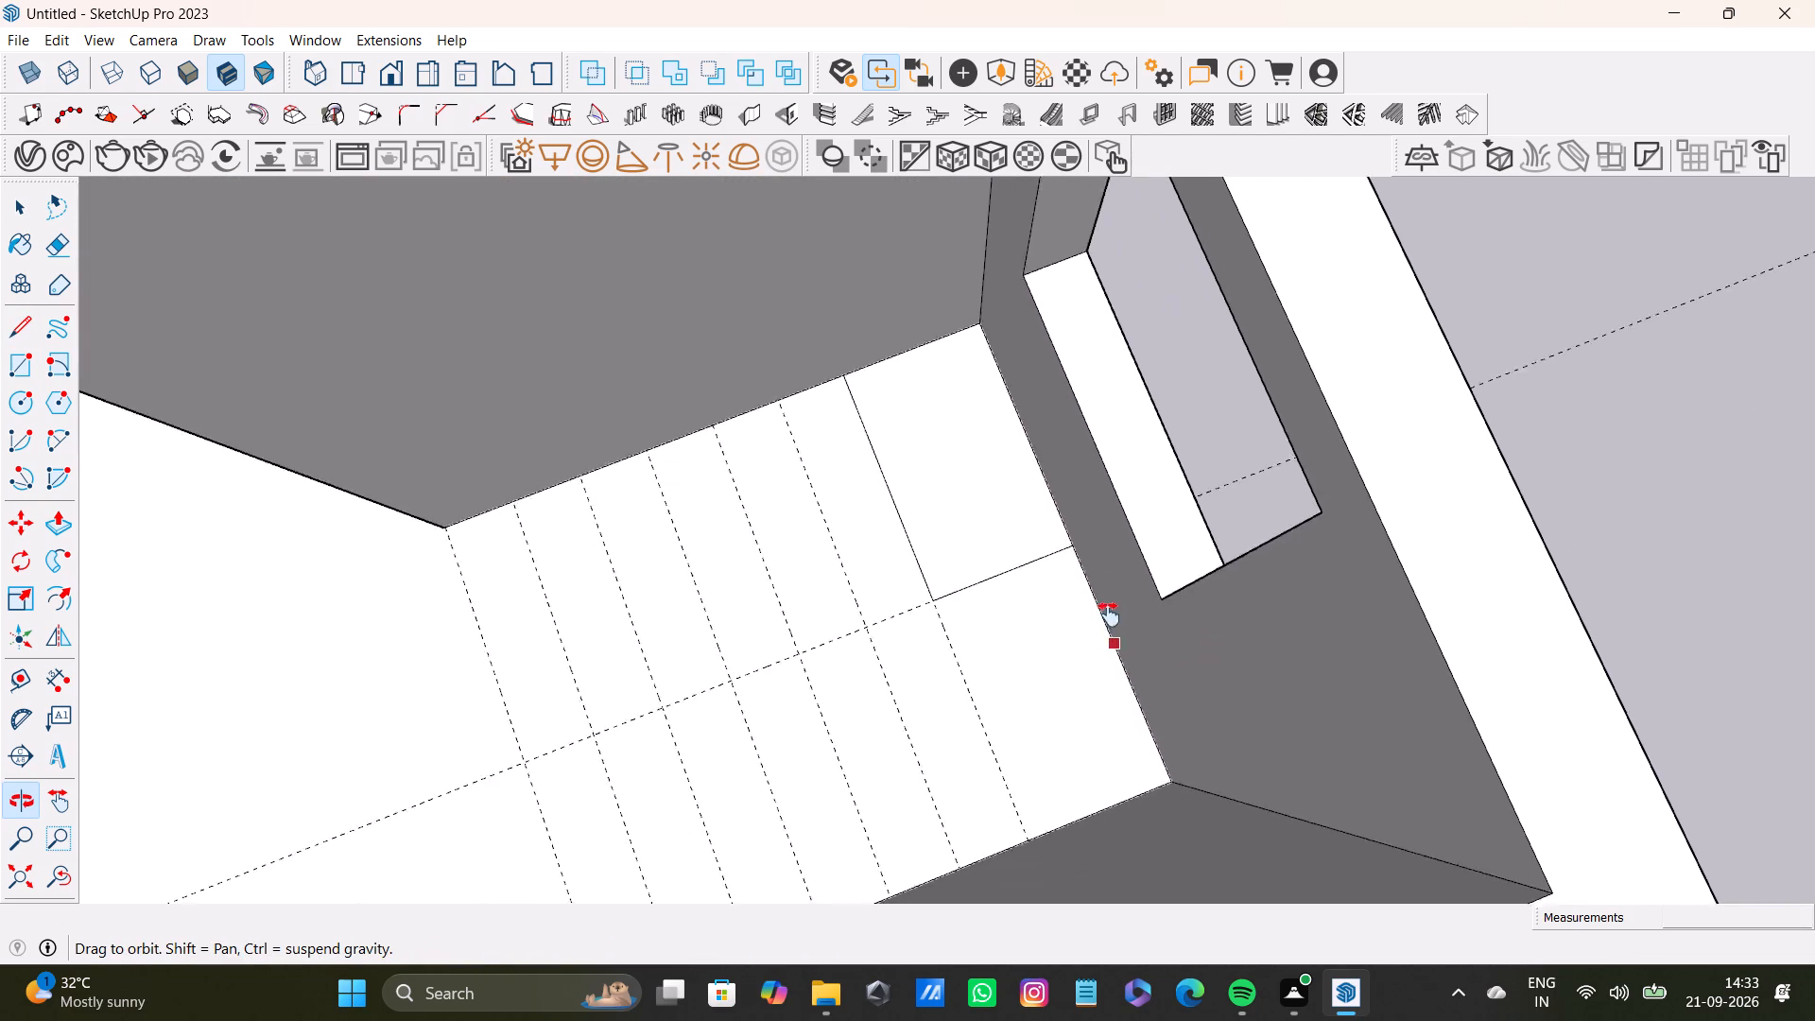
middle_click_drag(1109, 614, 1102, 585)
scroll(1128, 693, "up", 5)
left_click(1174, 753)
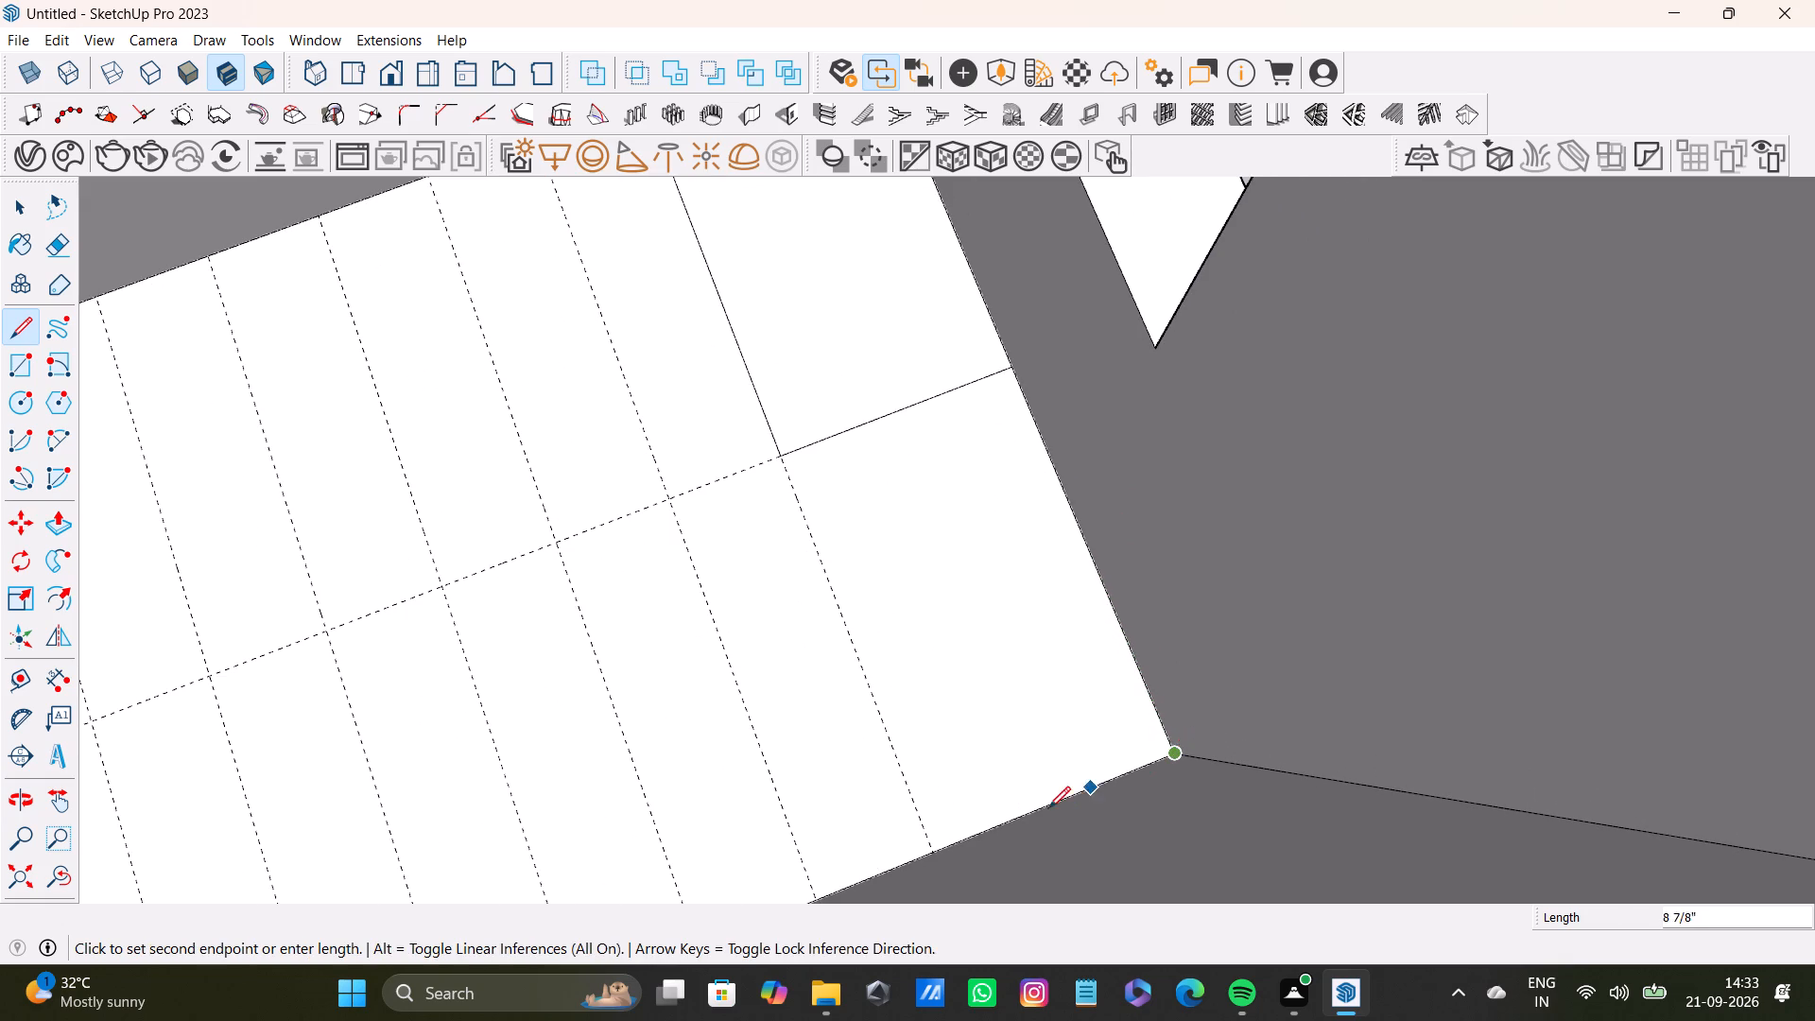
left_click(924, 860)
left_click(785, 453)
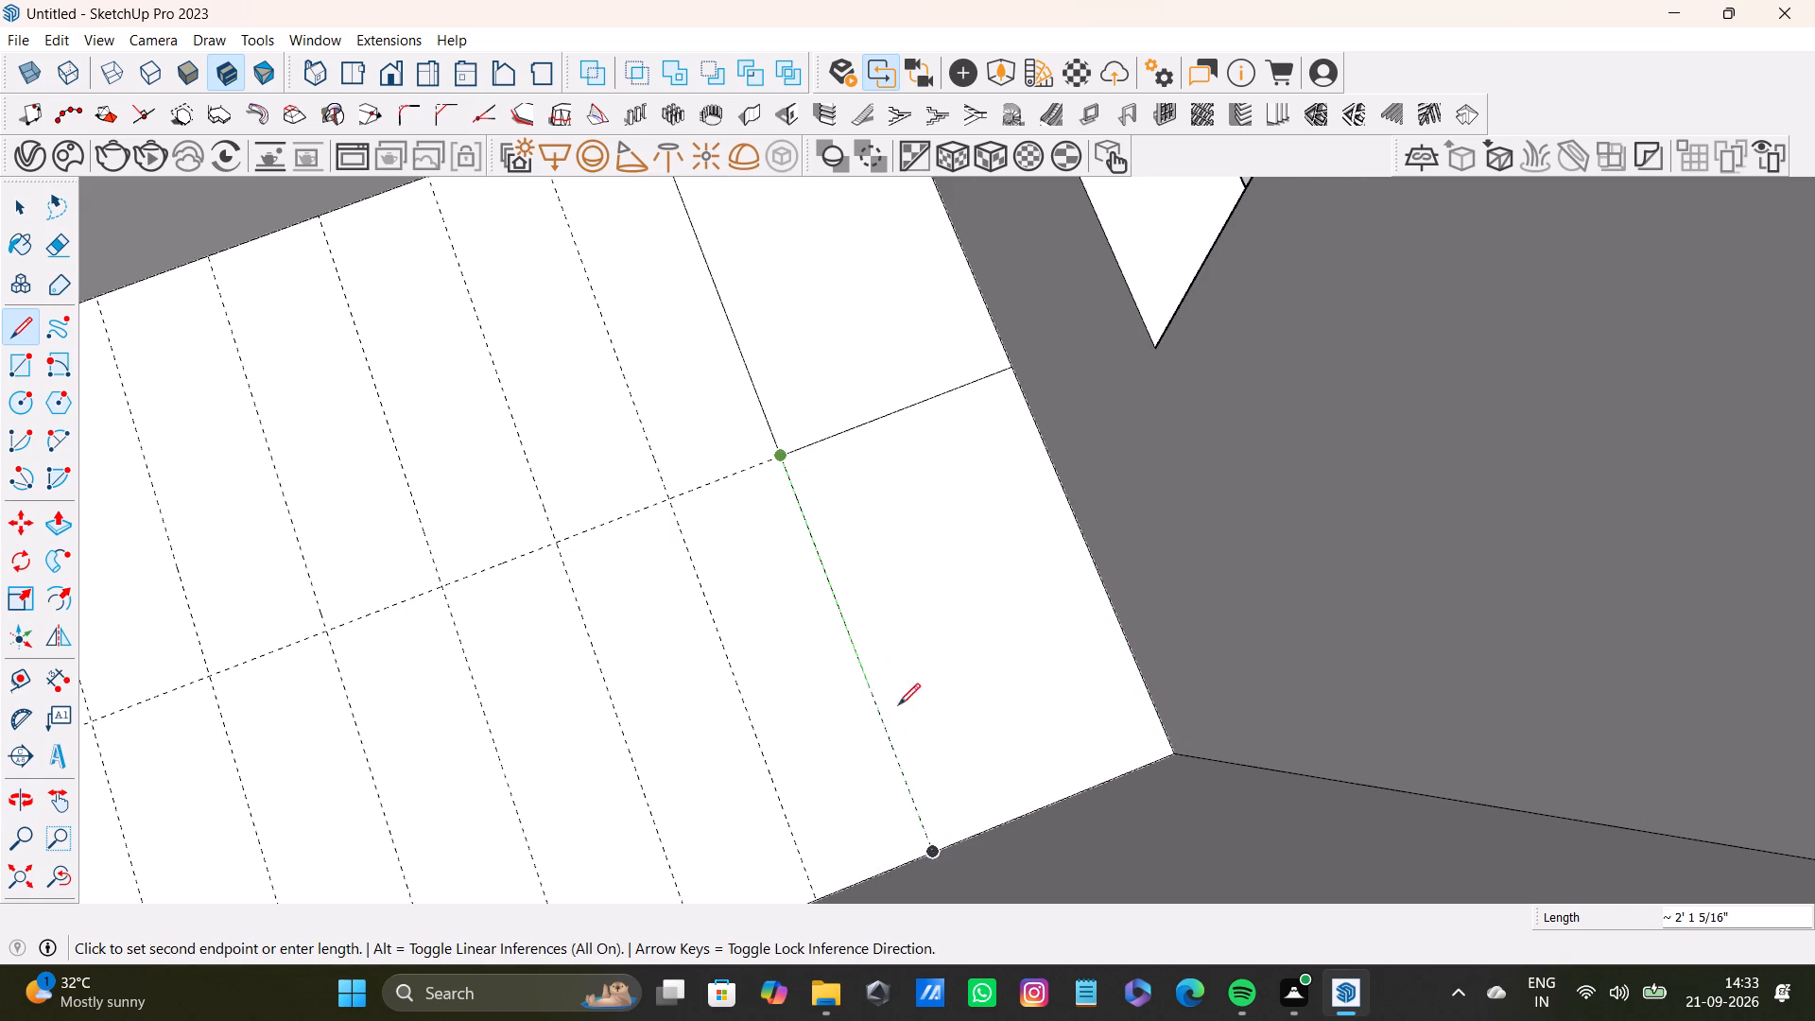
left_click(937, 844)
scroll(814, 381, "up", 3)
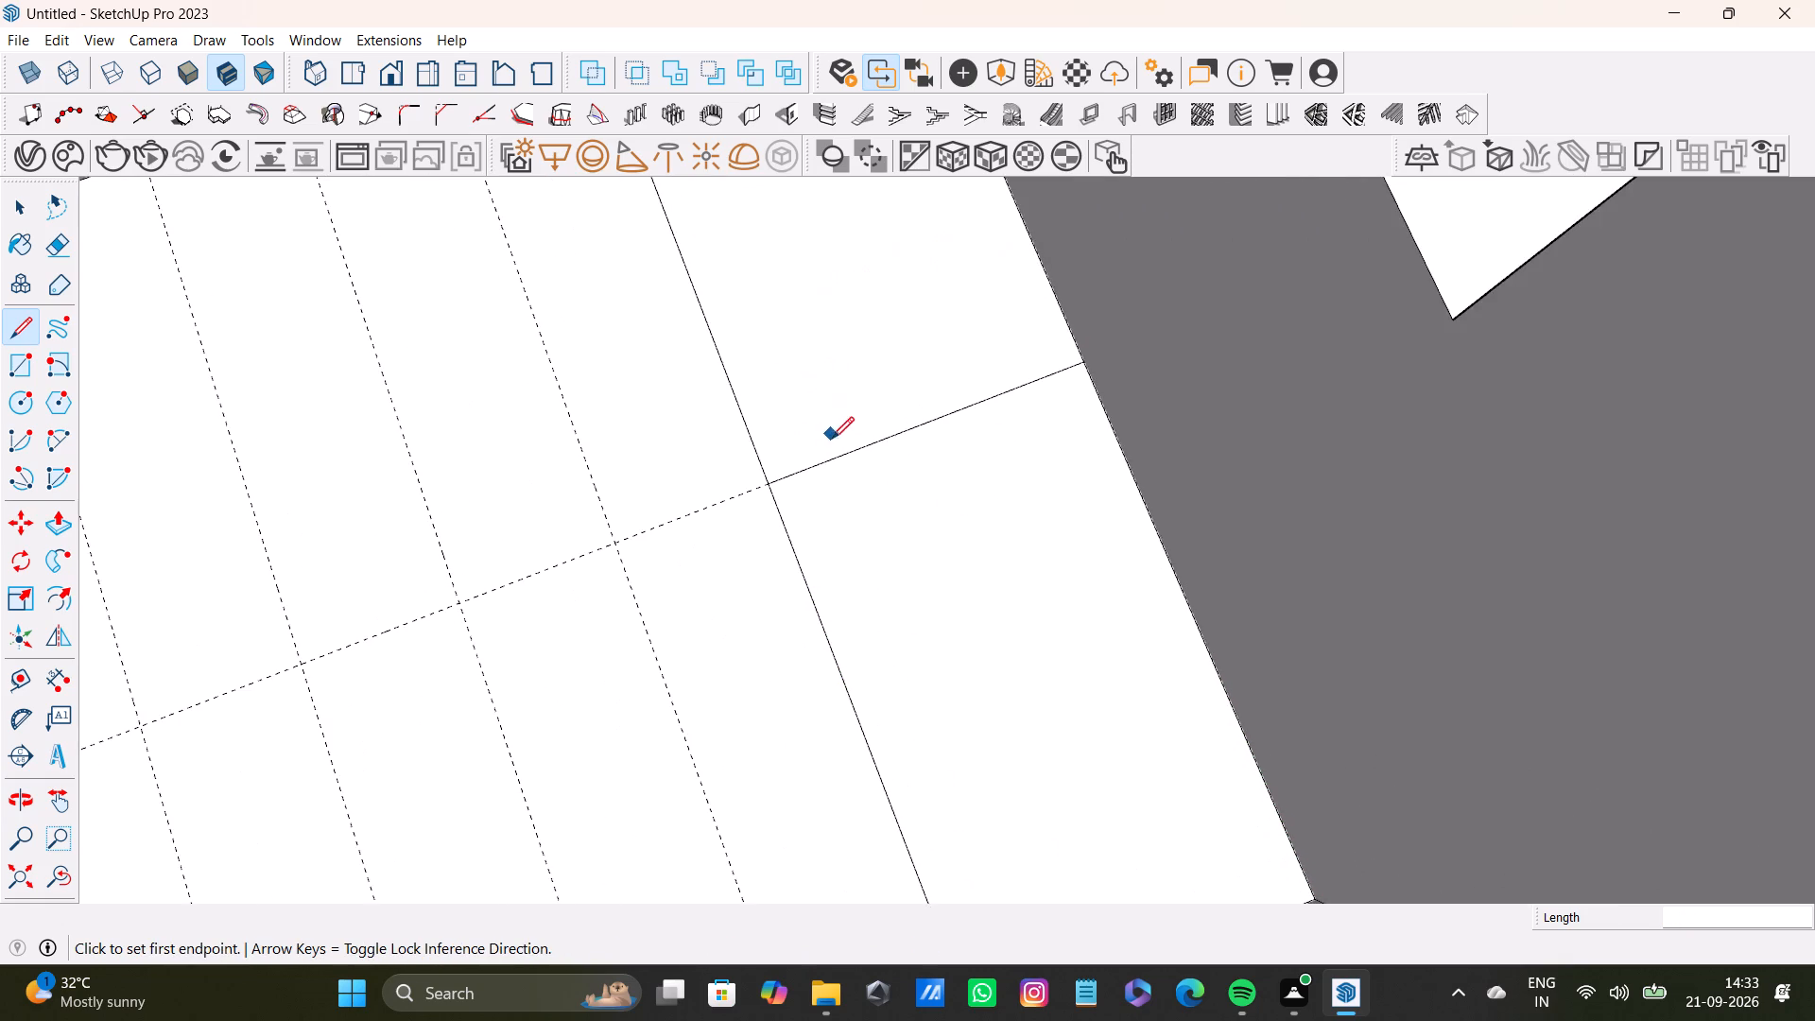
Draw lines over the second guide from the window, 3'6" to each side of the lengthwise guide, and join them 1' to the first line.
scroll(822, 482, "down", 7)
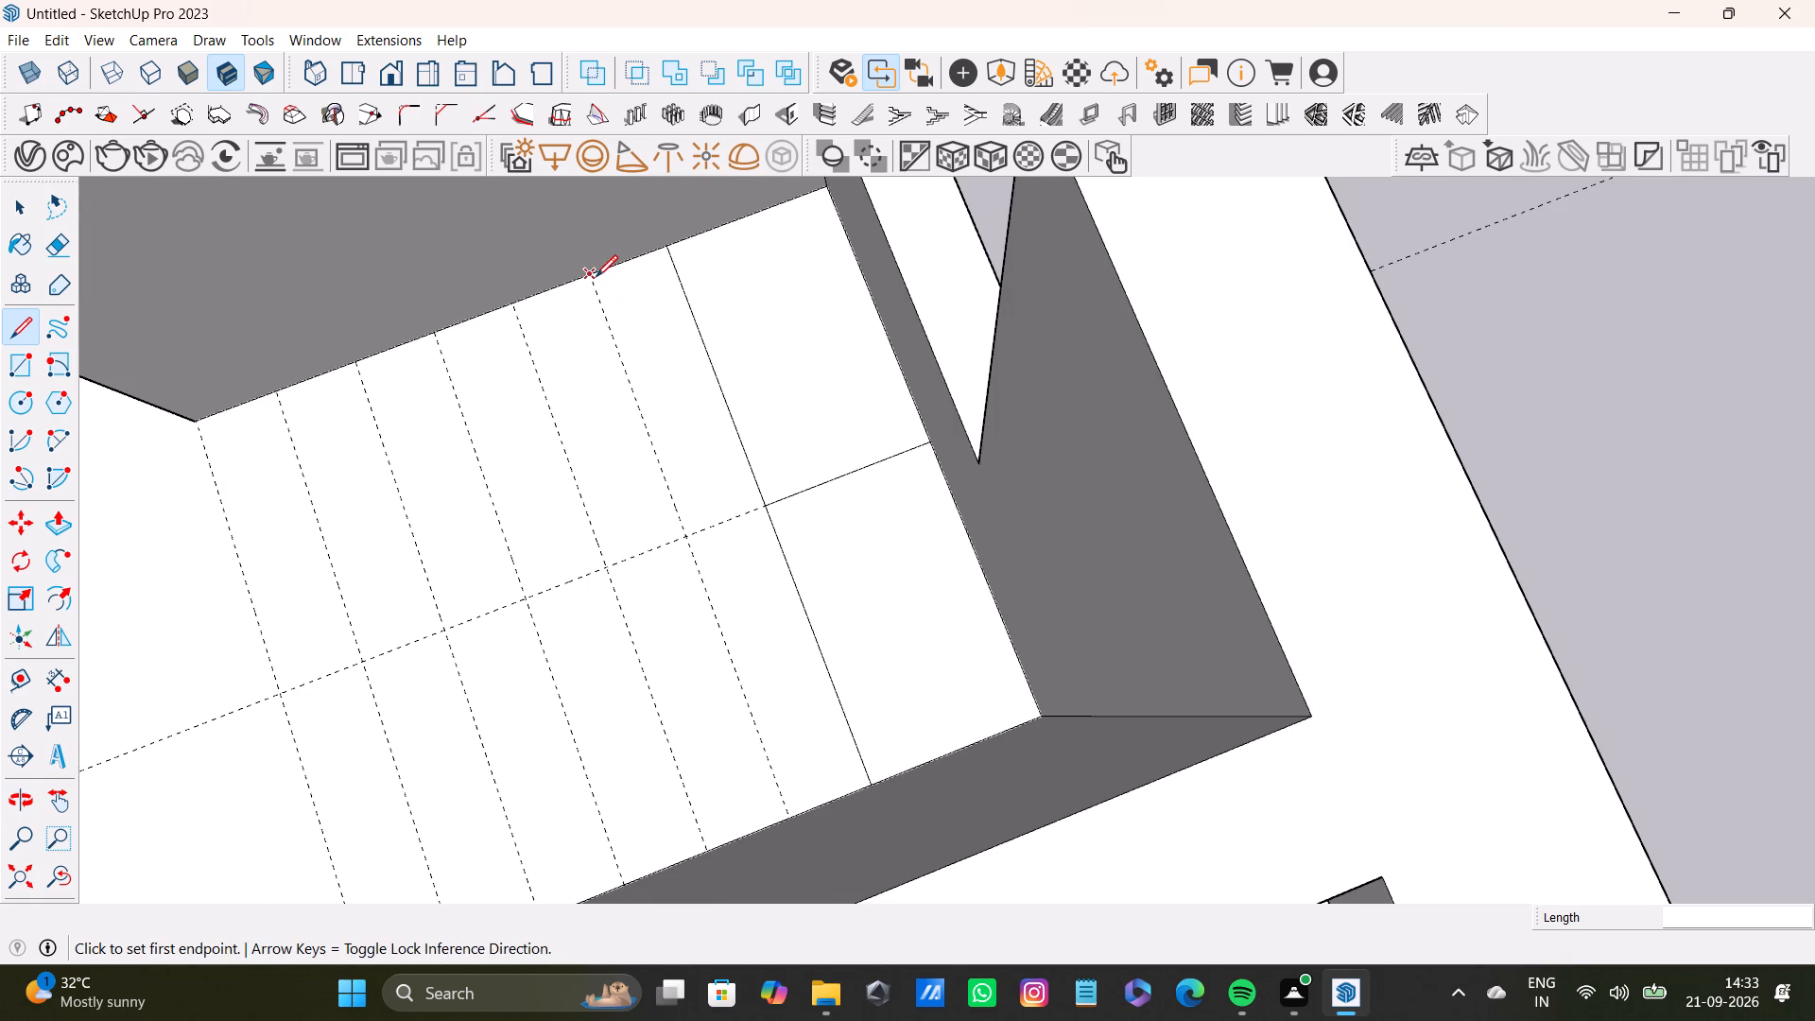
left_click(596, 277)
left_click(685, 529)
left_click(768, 508)
left_click(793, 811)
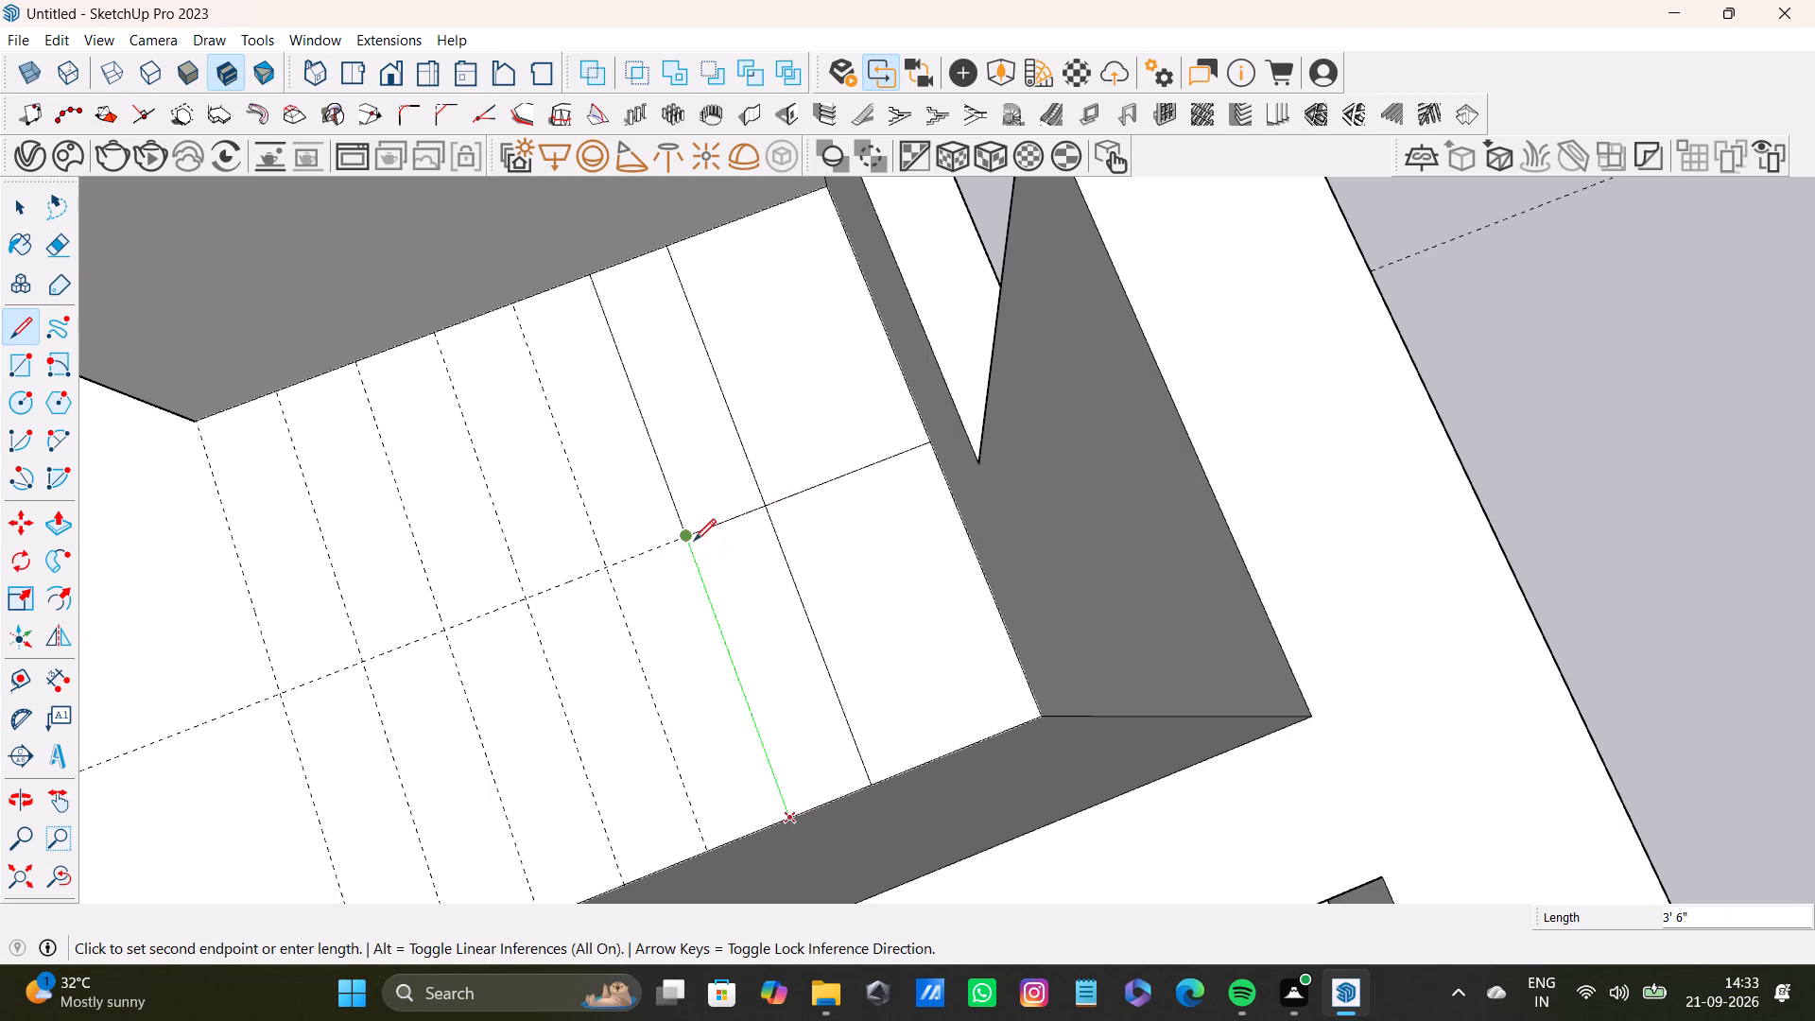
left_click(694, 541)
left_click(771, 509)
scroll(616, 581, "down", 3)
middle_click_drag(645, 581, 670, 503)
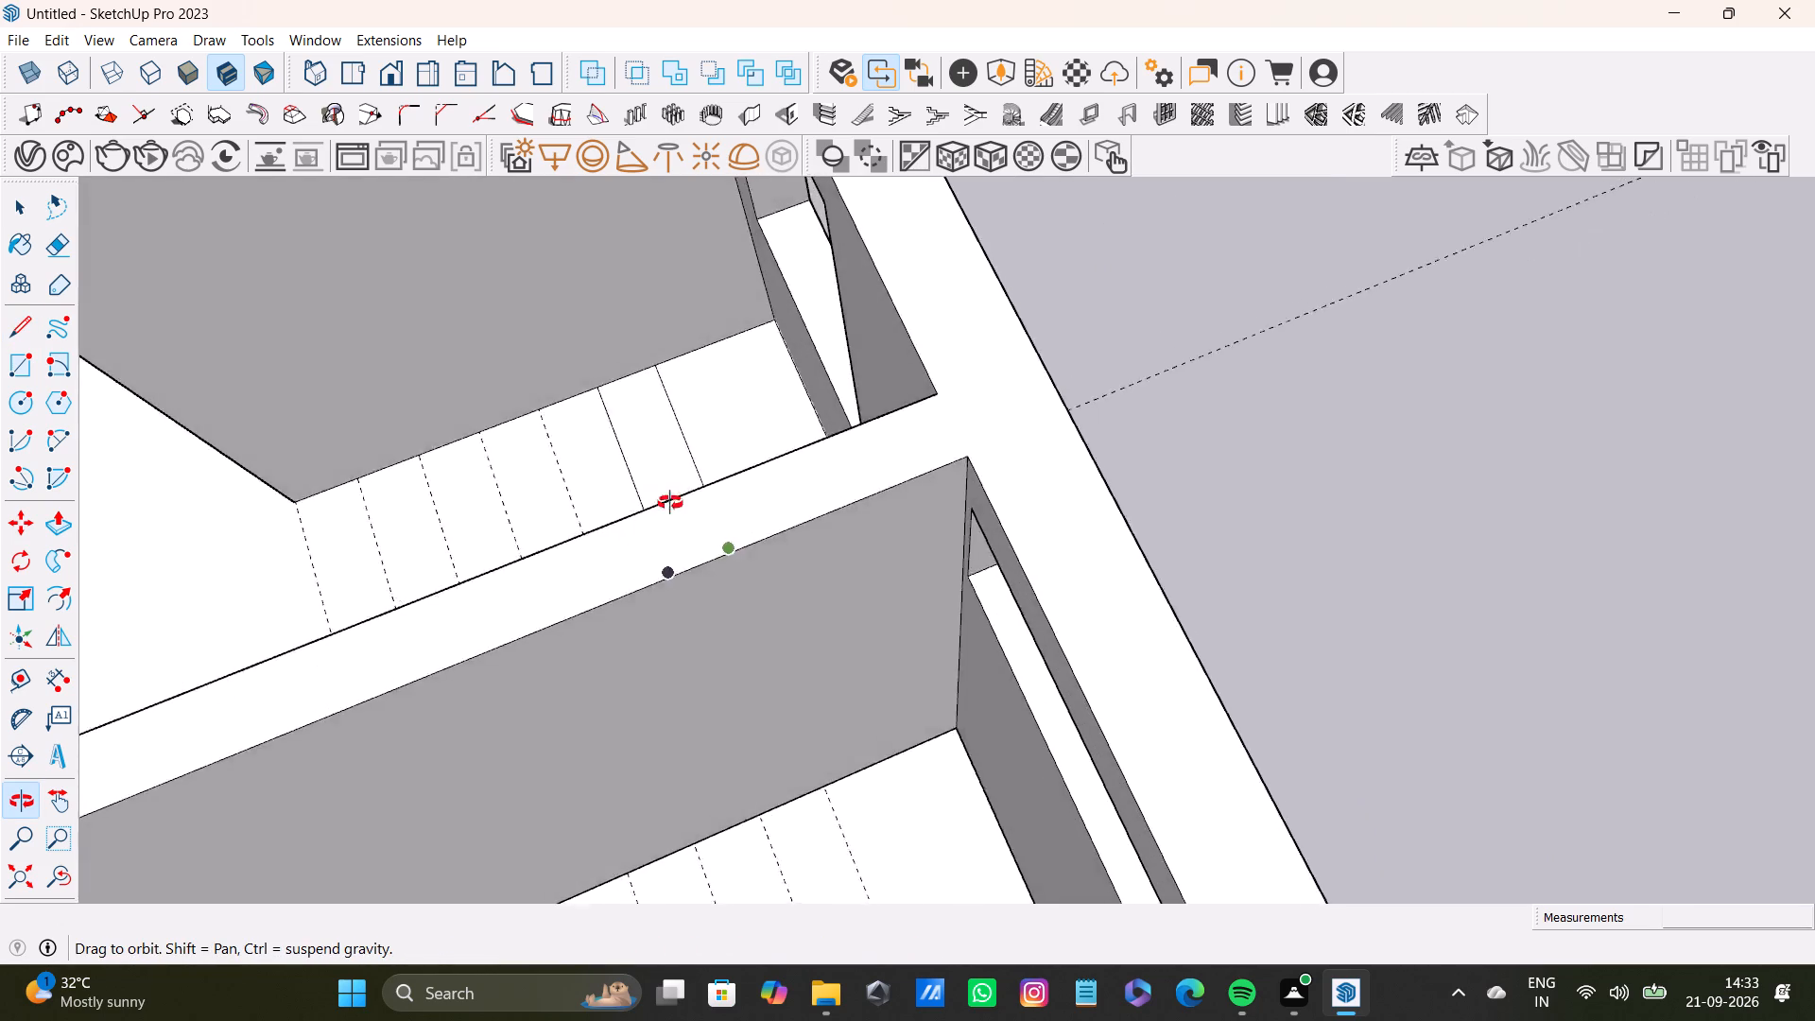
middle_click_drag(670, 503, 752, 656)
scroll(512, 570, "up", 3)
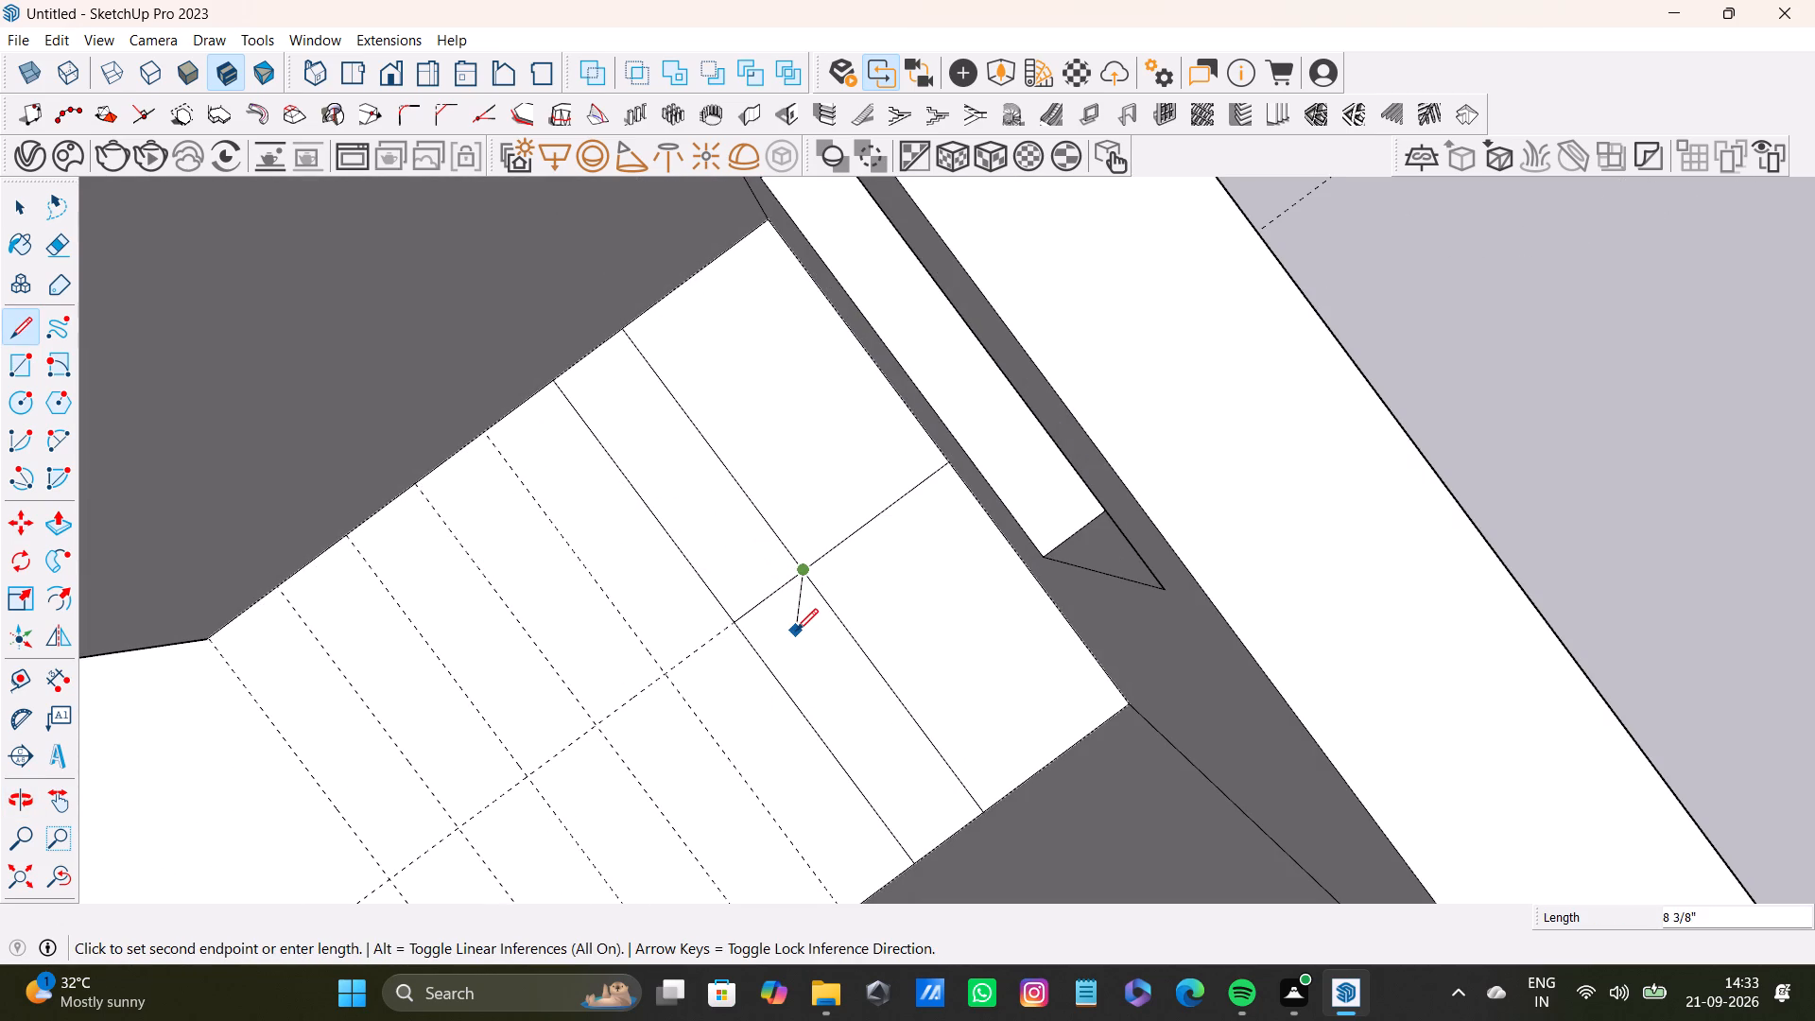
key("Return")
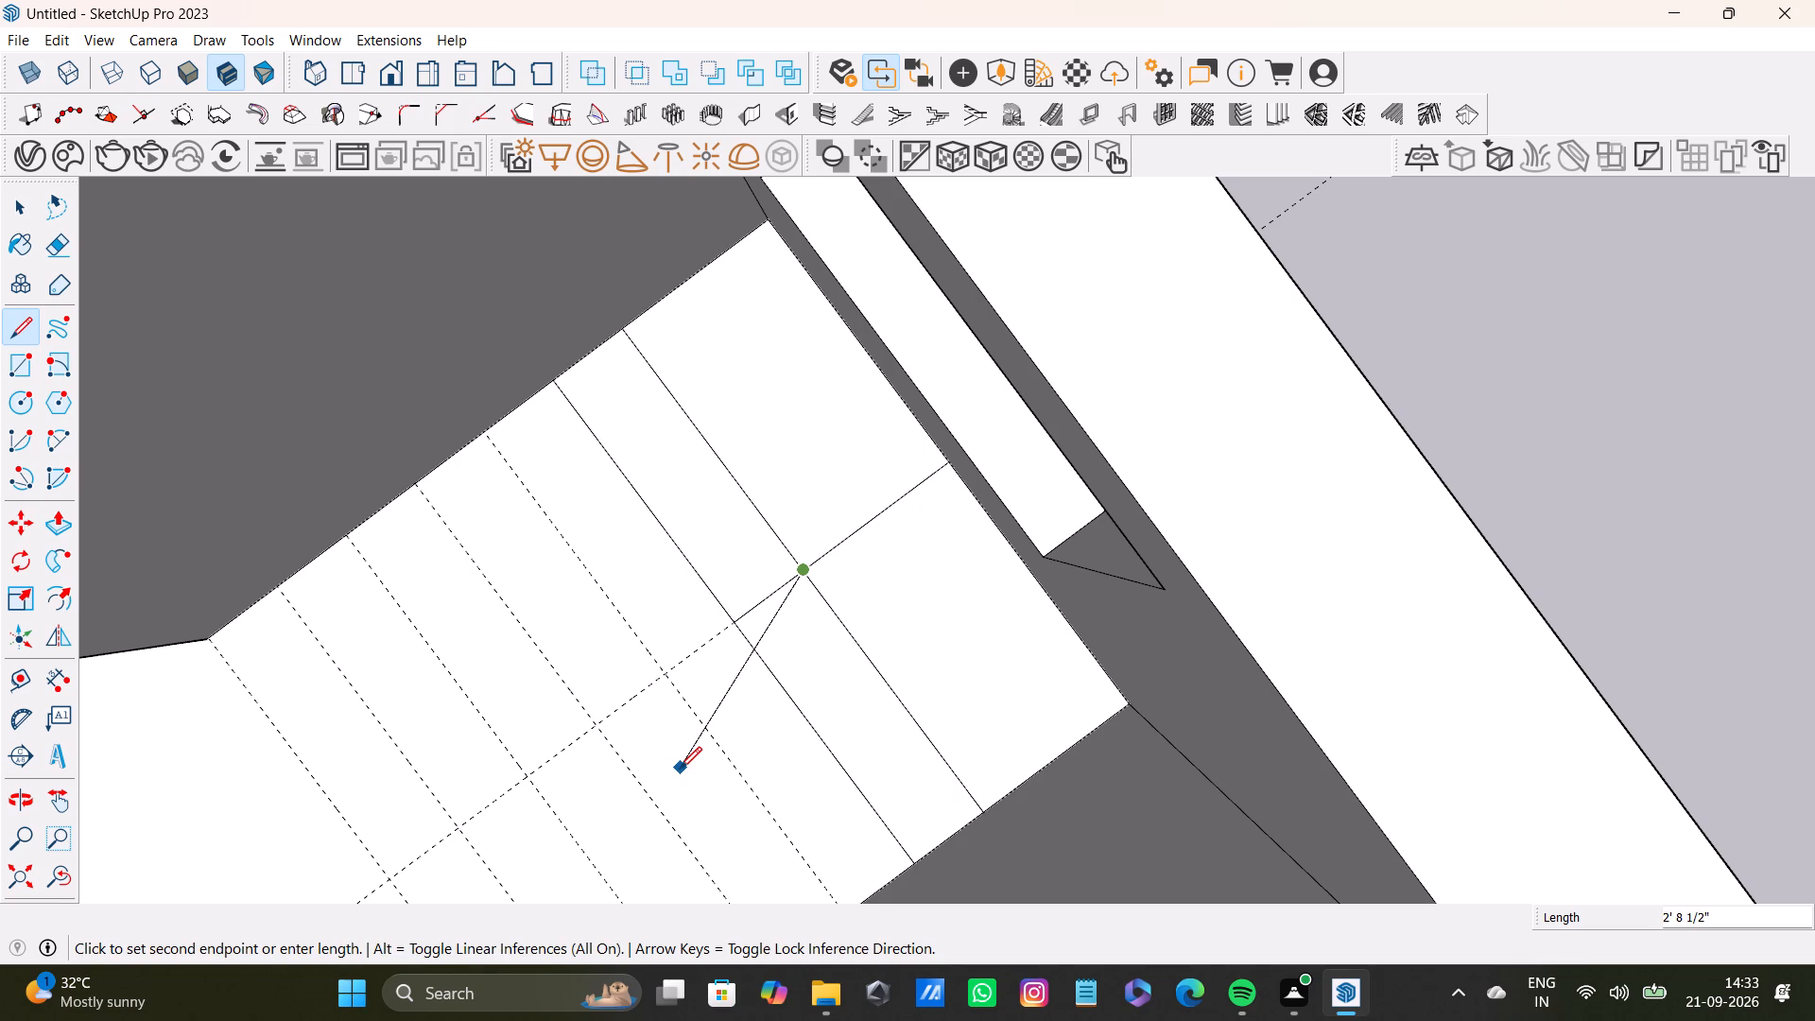
key("Return")
key("space")
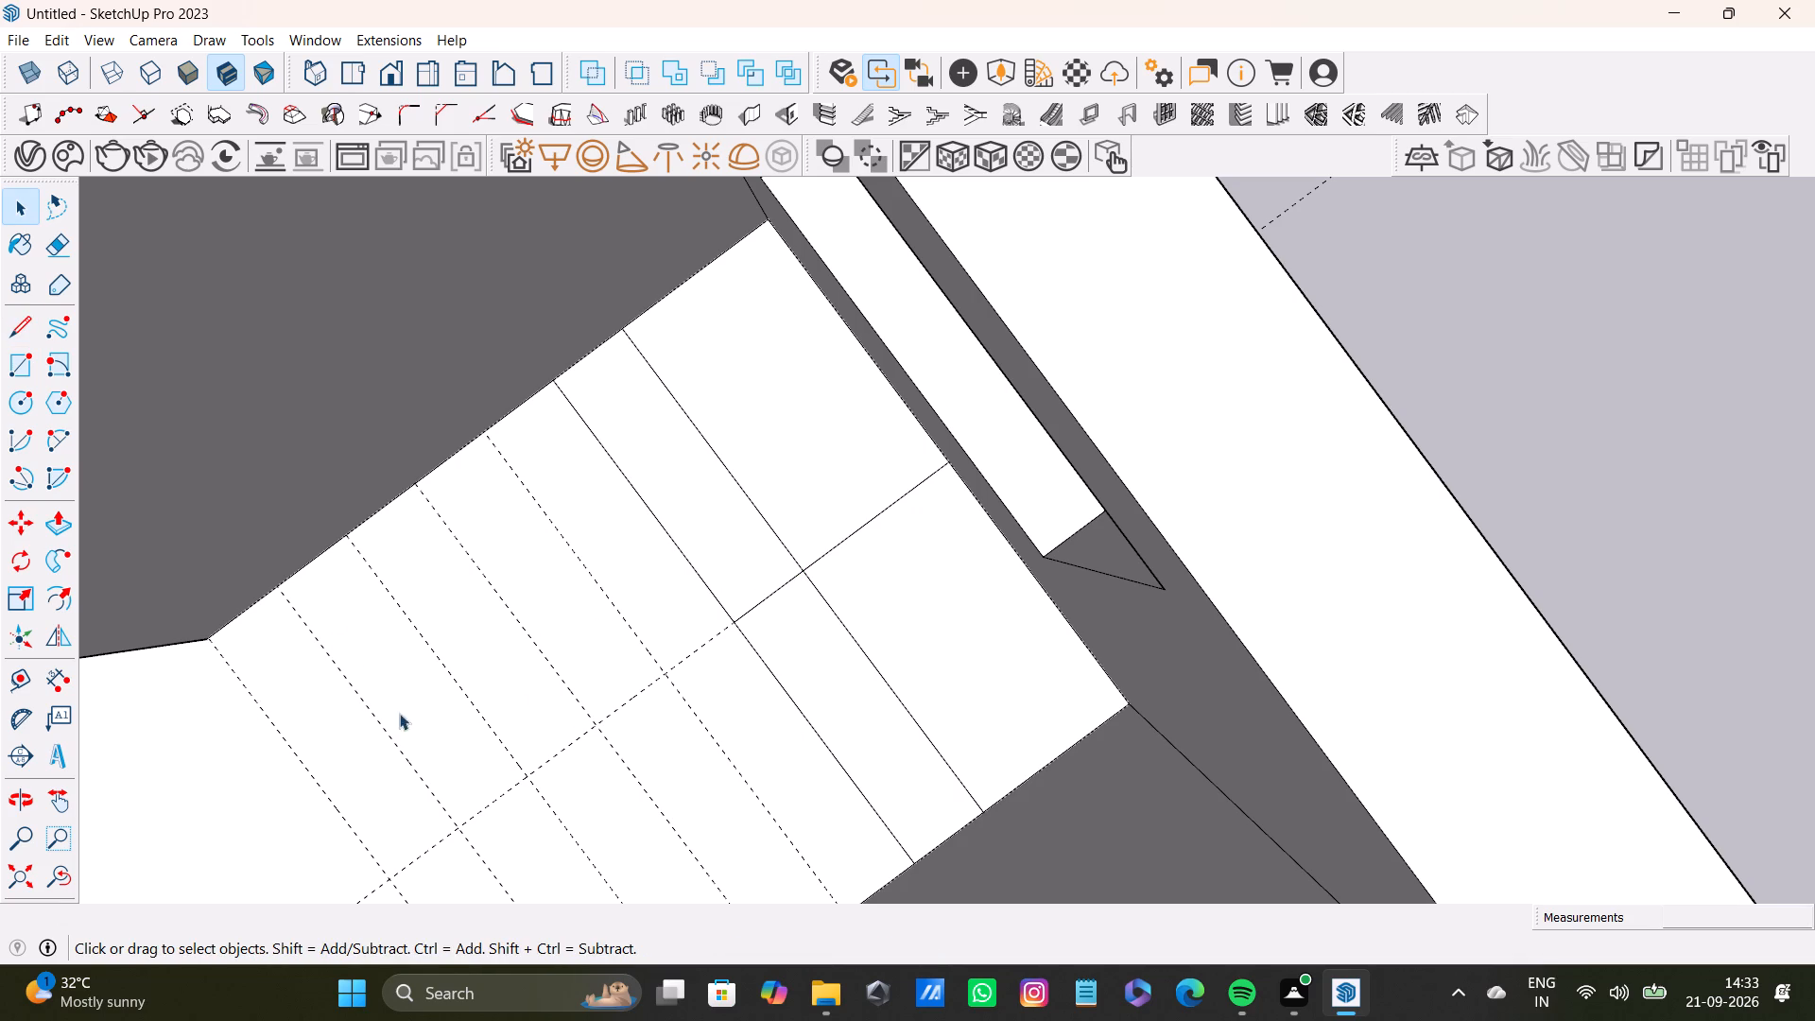
Draw lines over the third guide from the window, 3'6" to each side of the lengthwise guide, with a 1' link to the previous line.
key("l")
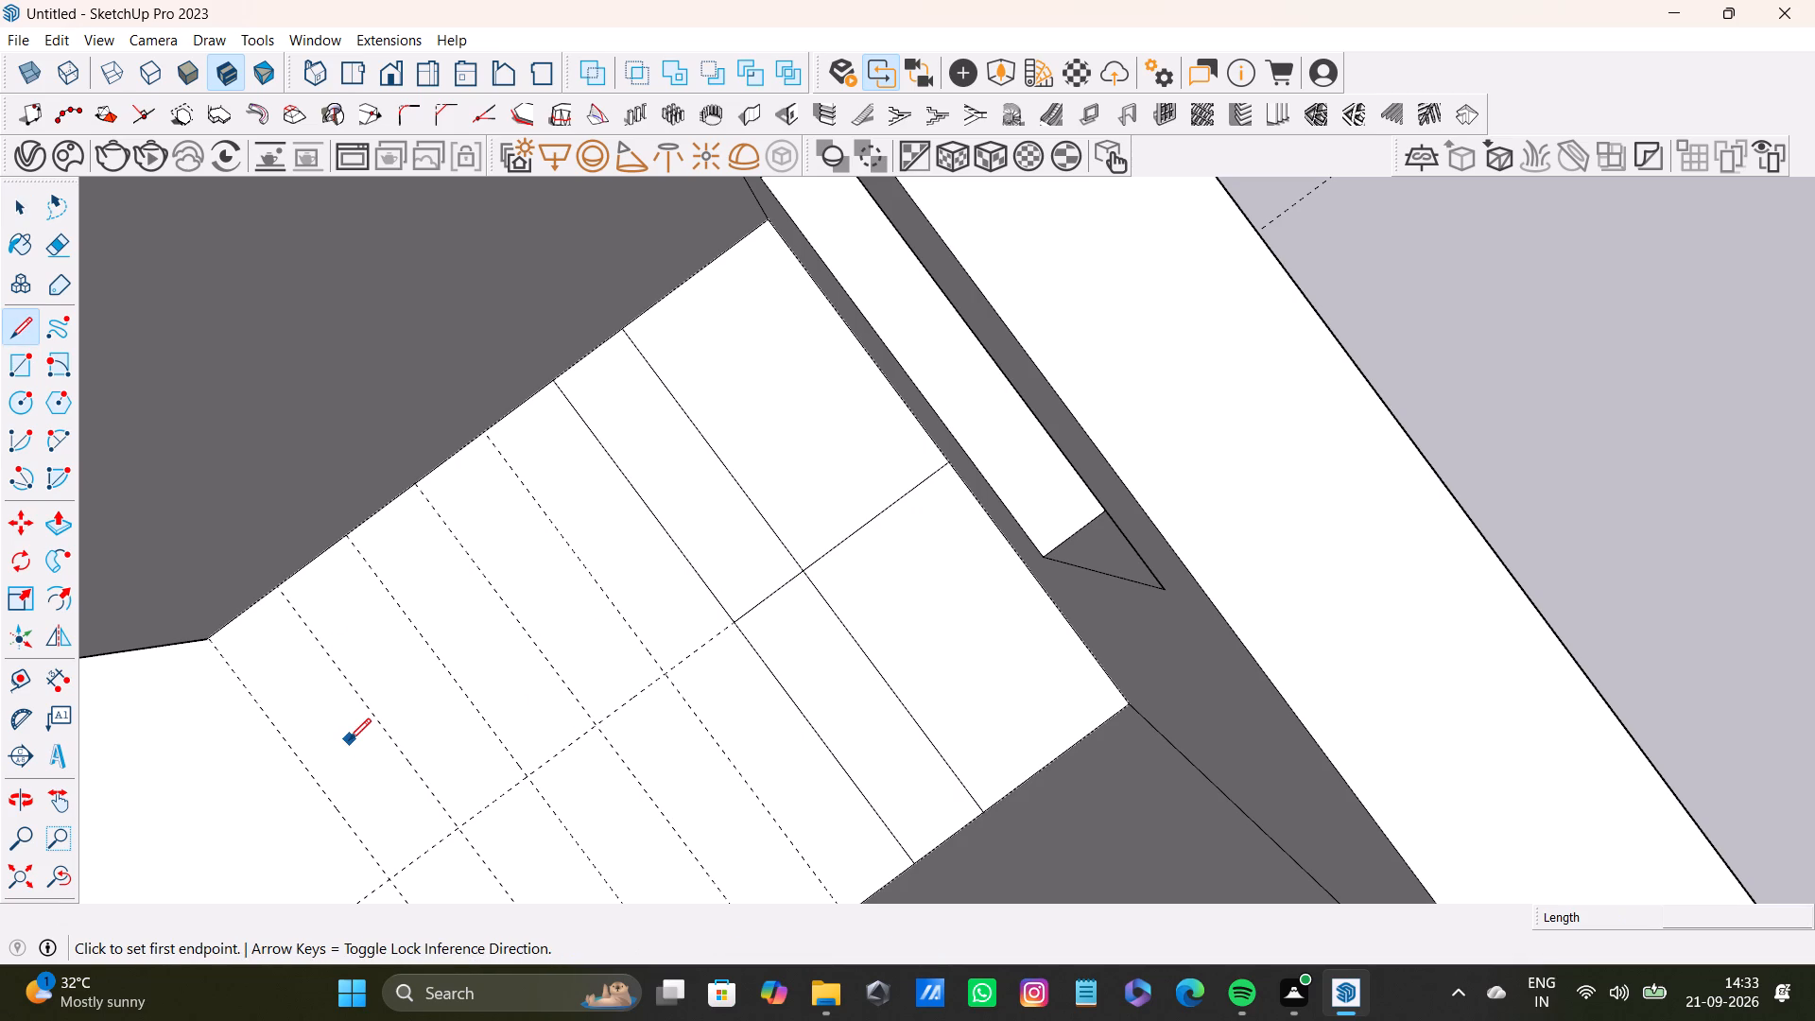
left_click(482, 435)
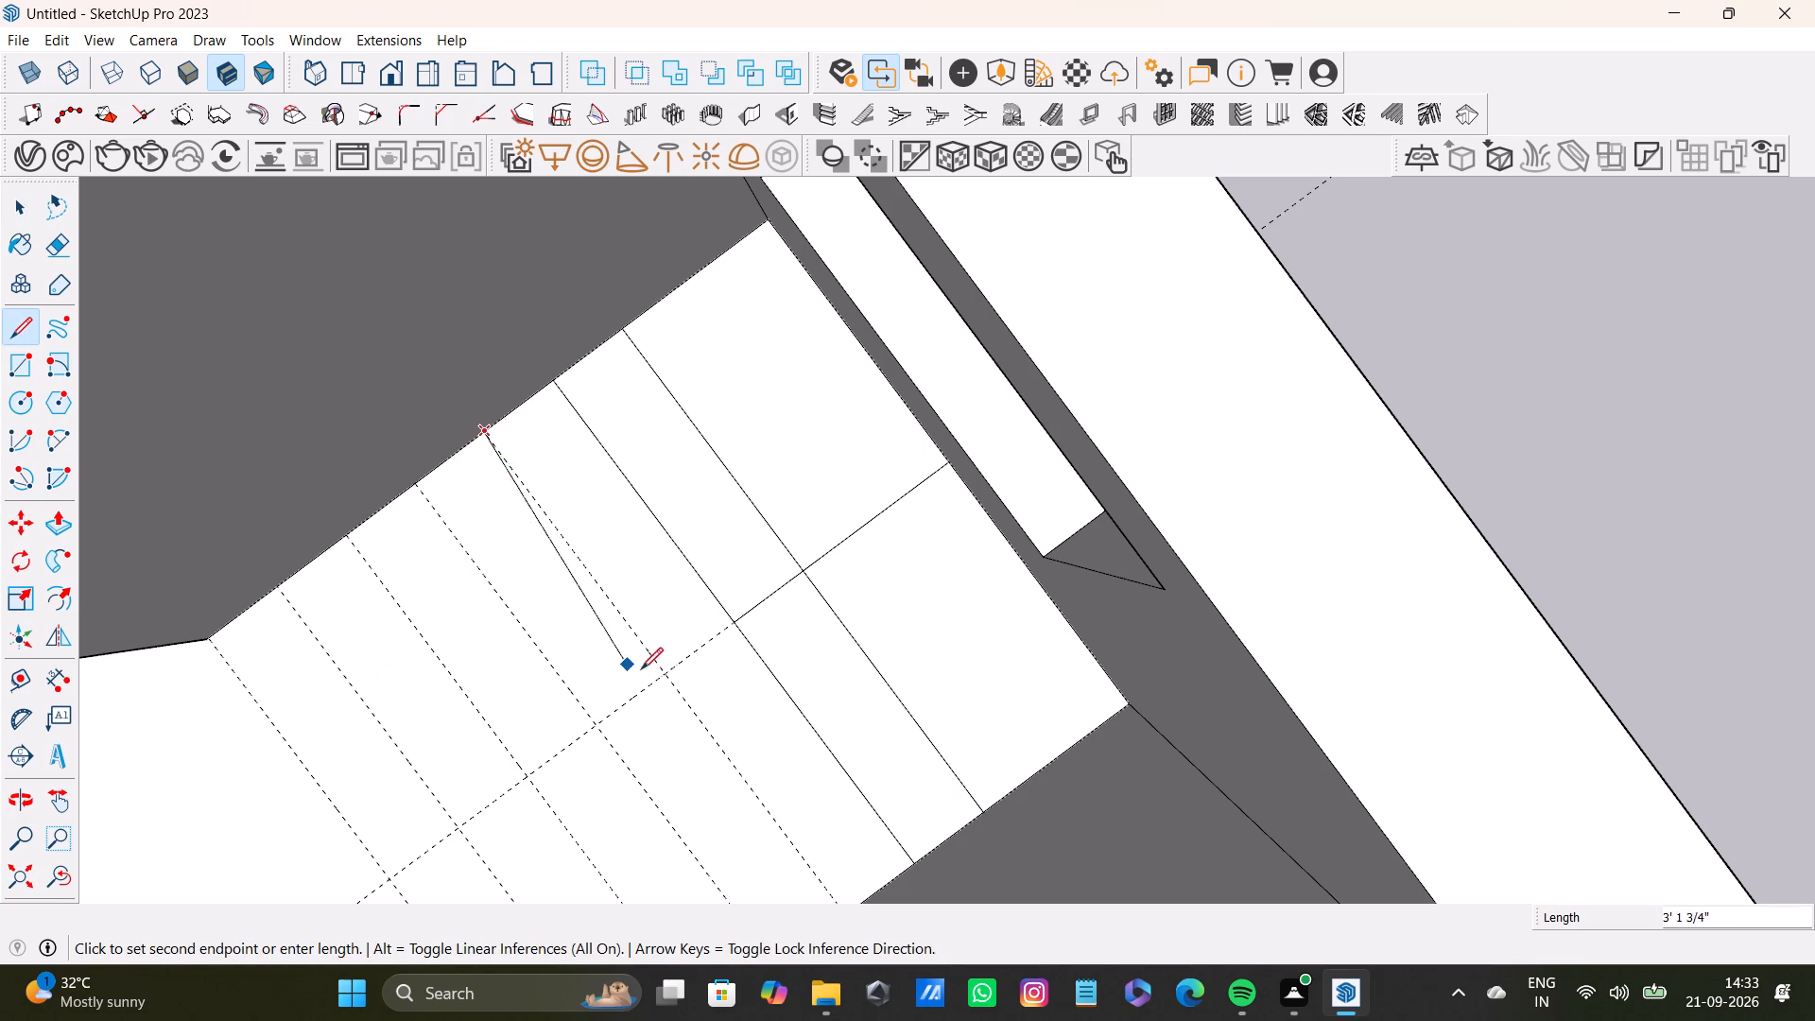
left_click(662, 675)
left_click(733, 626)
left_click(671, 670)
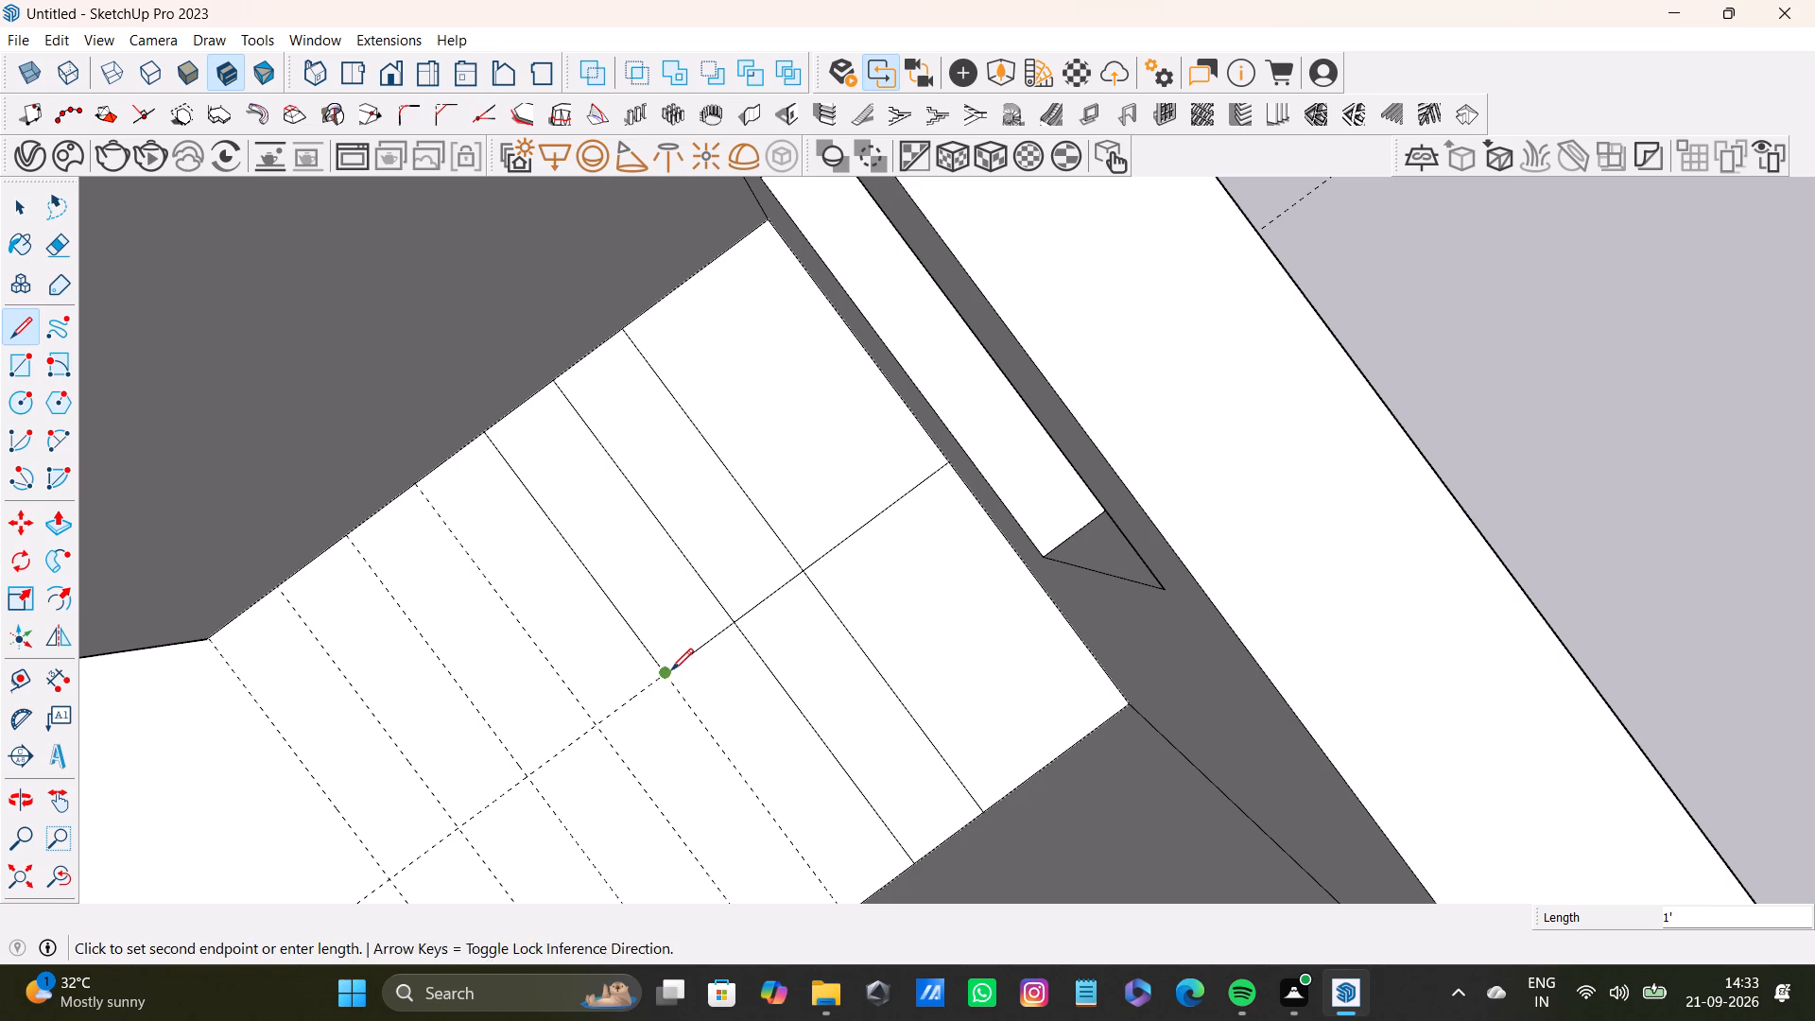
middle_click_drag(819, 878, 887, 868)
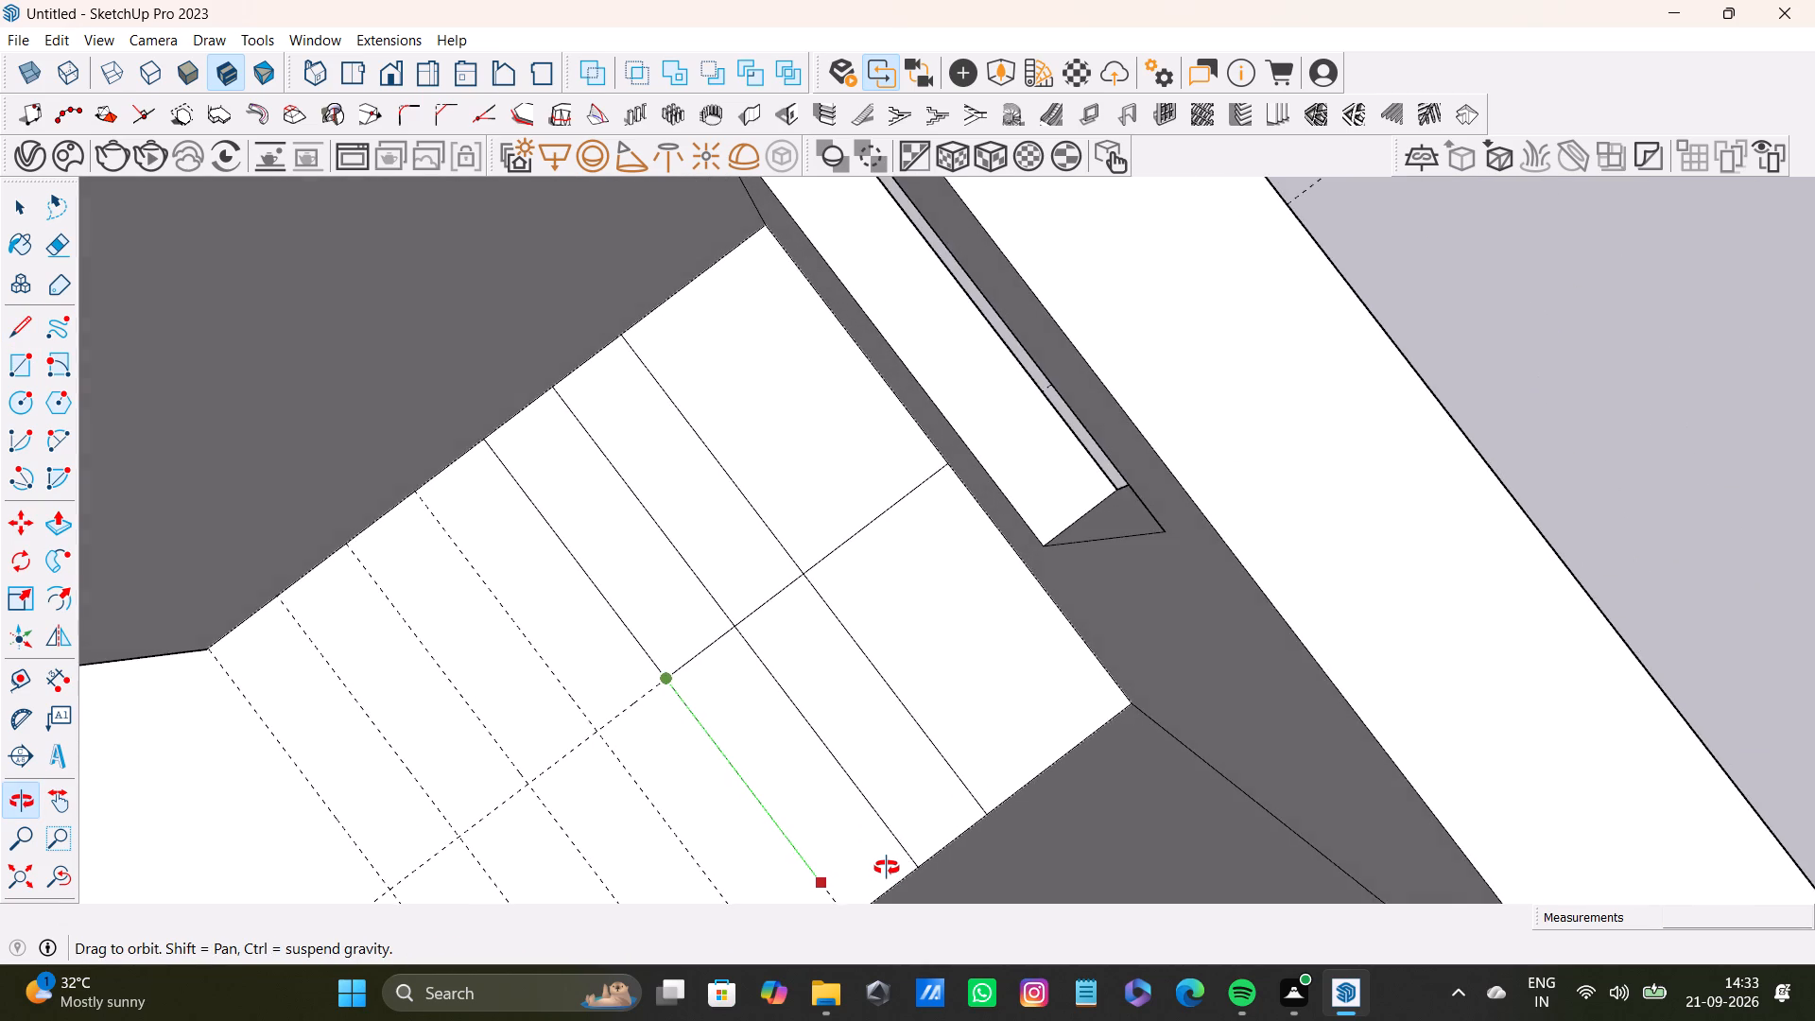
middle_click_drag(887, 868, 891, 756)
scroll(812, 748, "up", 3)
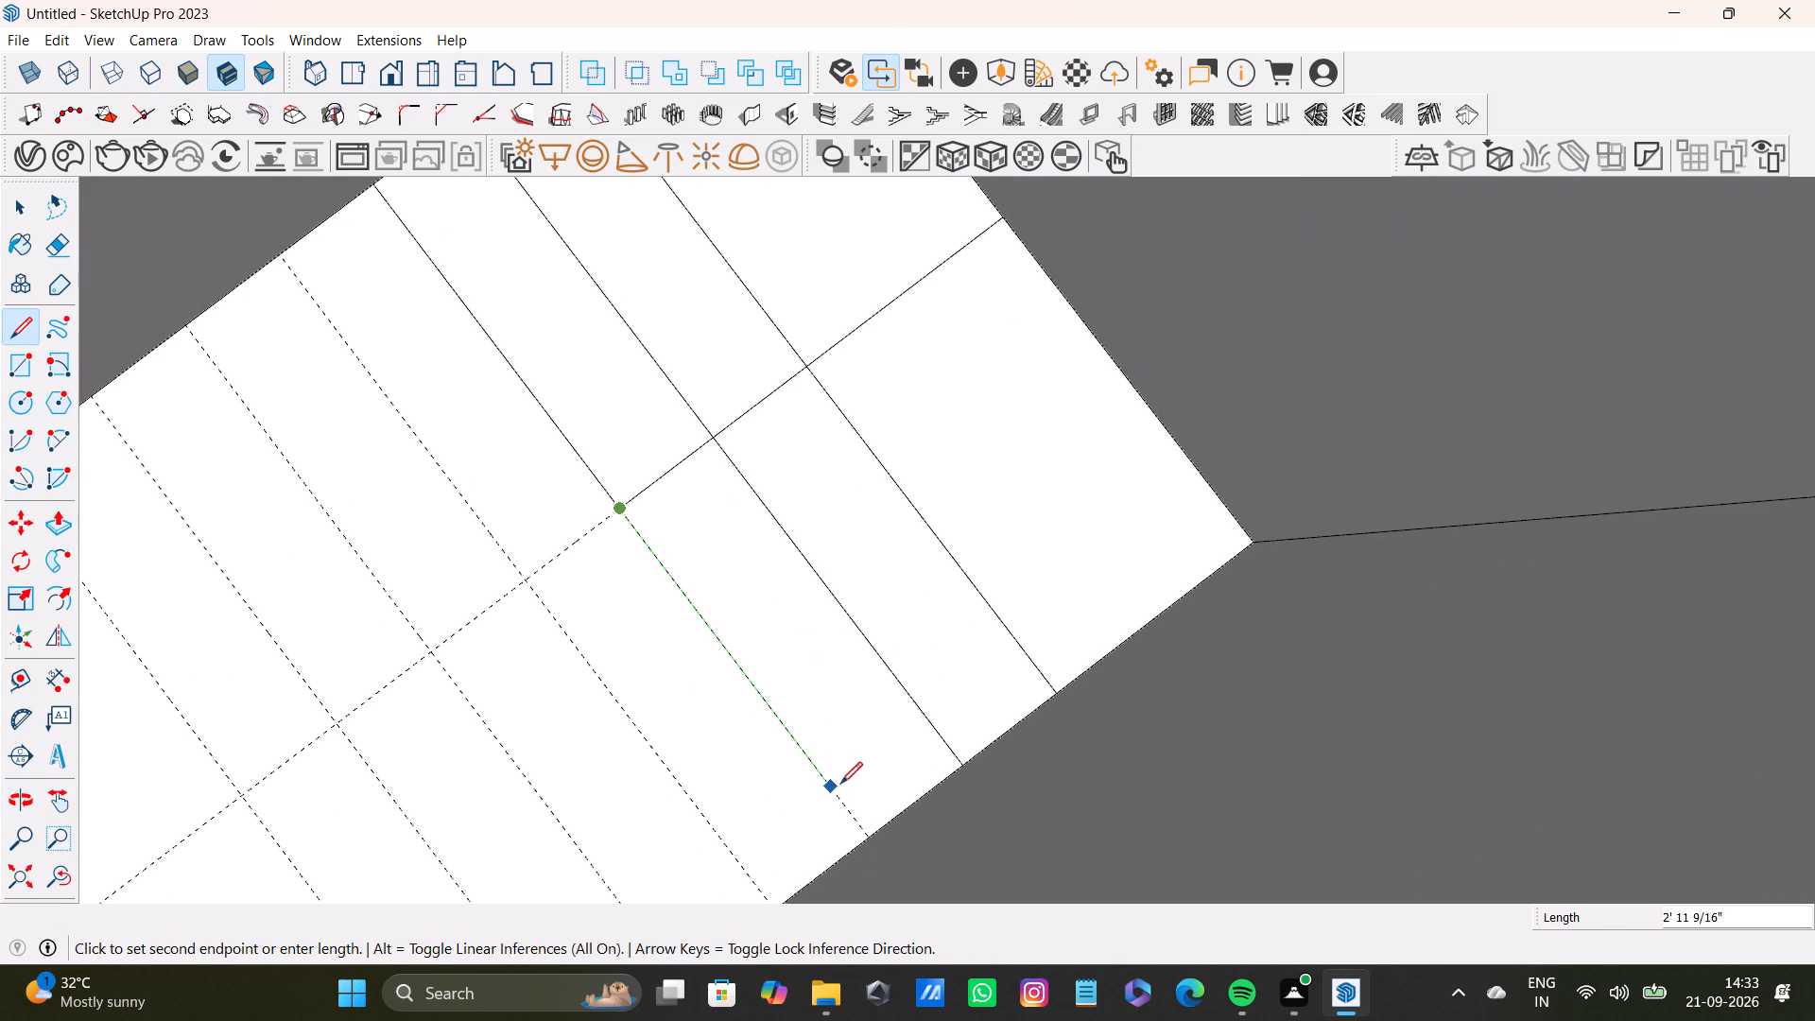
left_click(879, 836)
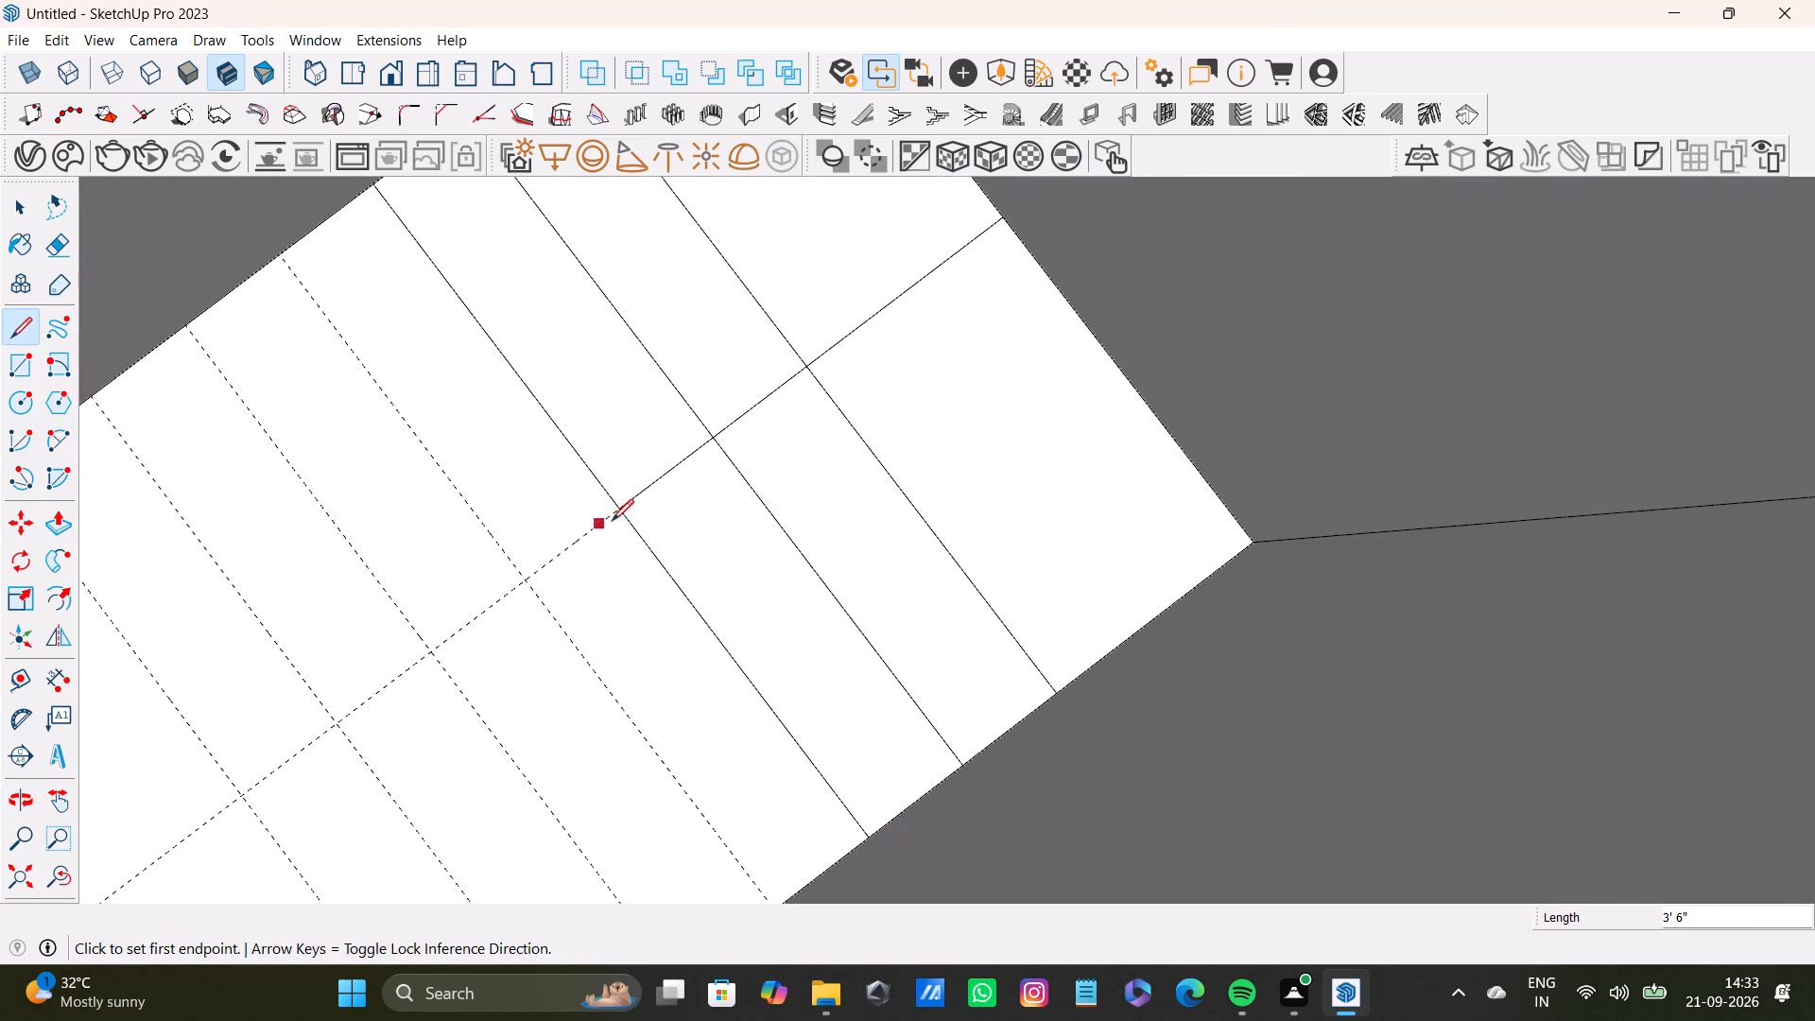
Link the third line to the fourth guide along the lengthwise guide, and draw a 3'6" line over the fourth guide to the bathroom wall.
left_click(623, 512)
left_click(526, 580)
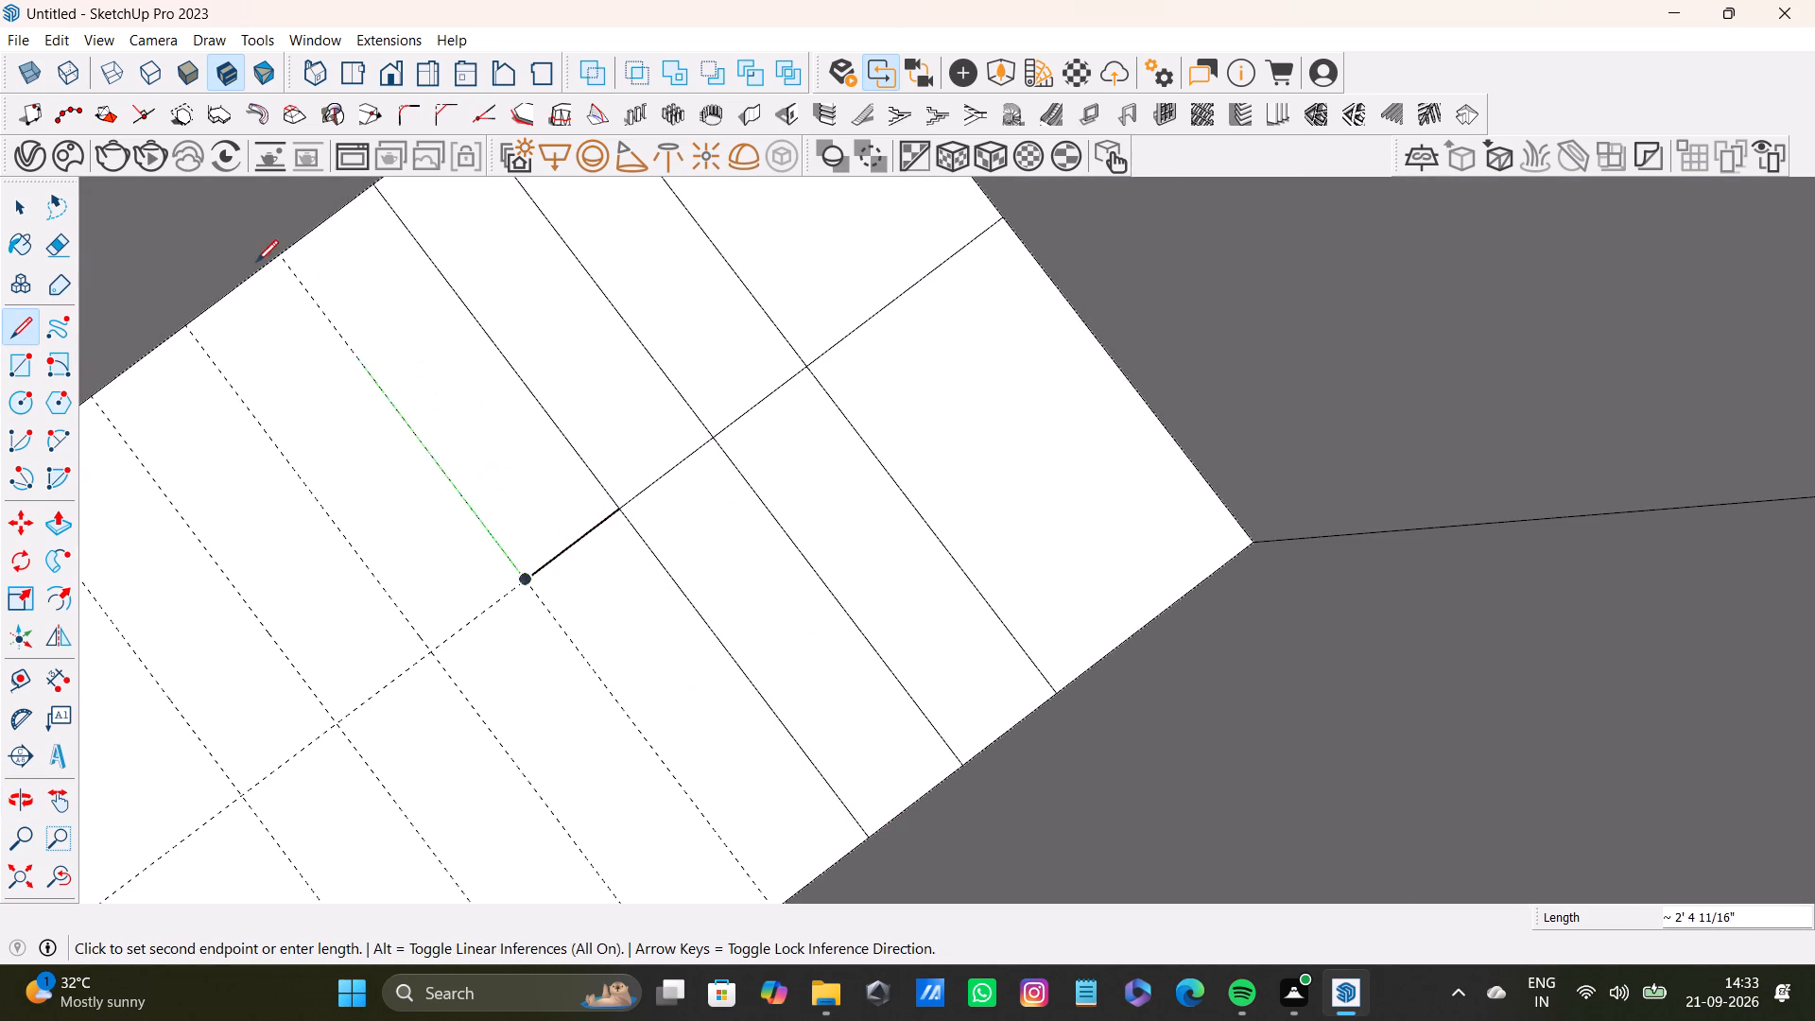
left_click(285, 261)
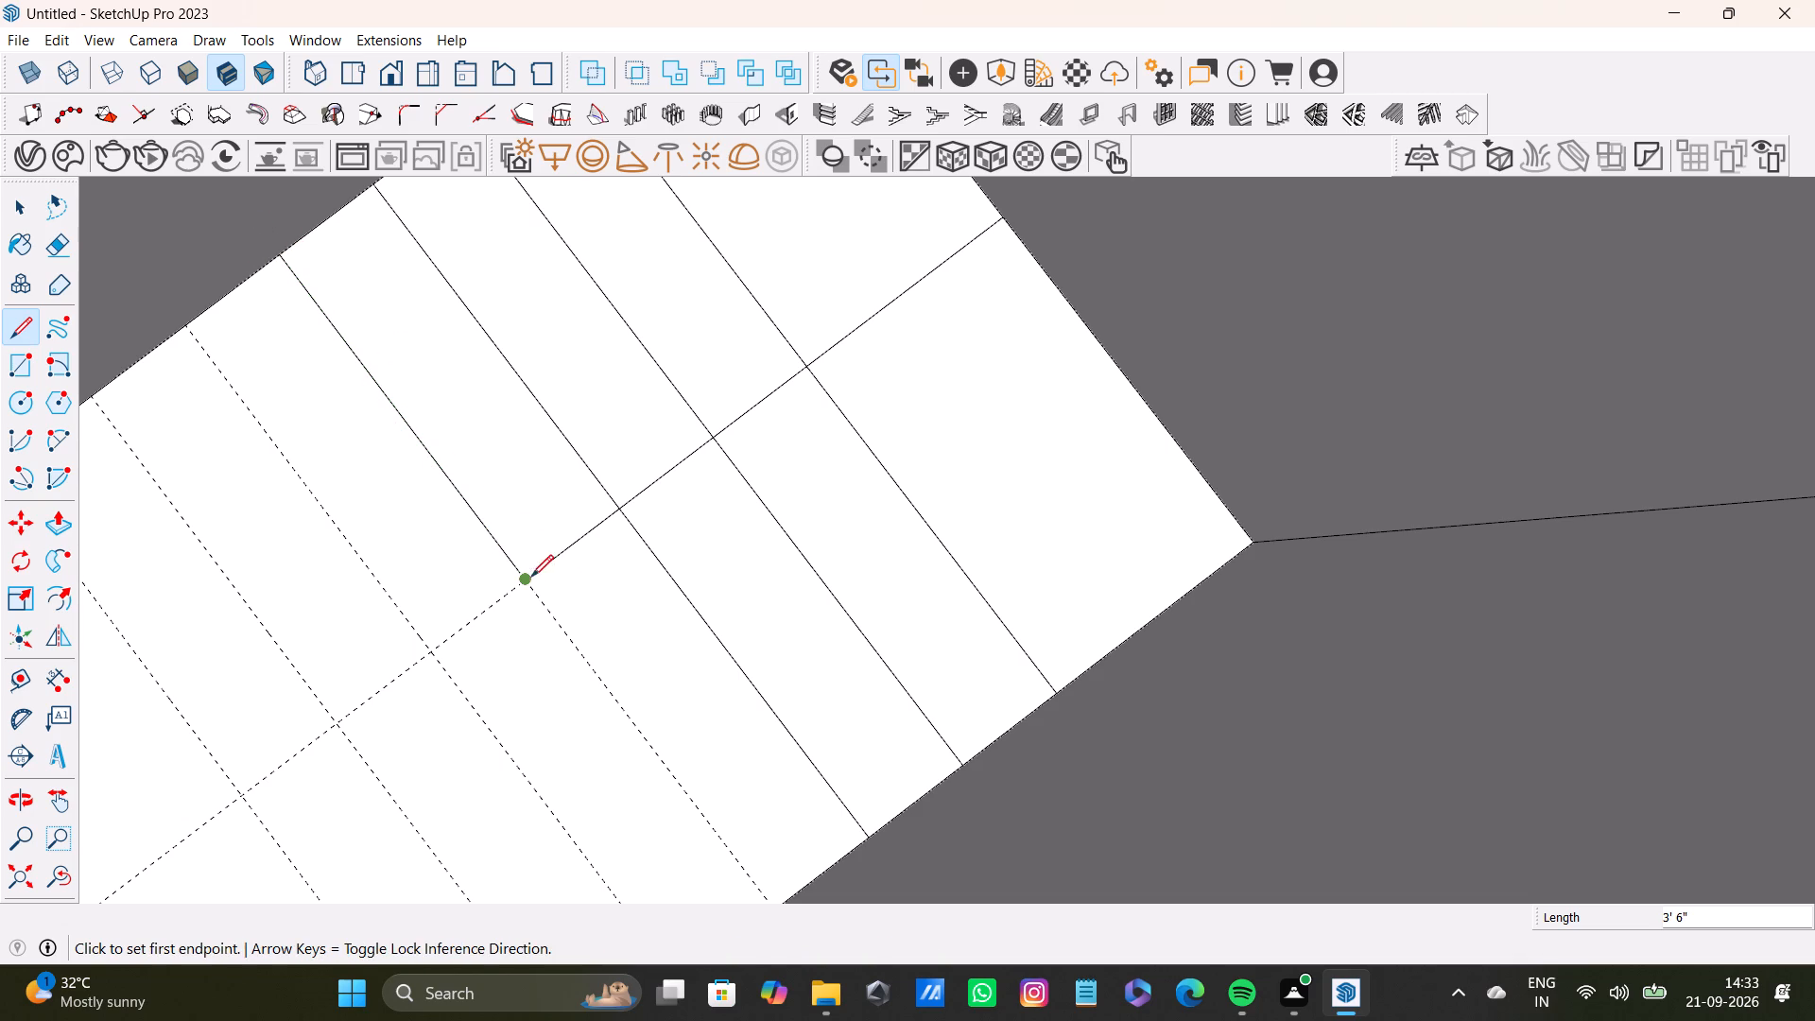
Link the fourth guide to the fifth along the lengthwise guide, and draw a line over the fifth guide to the bathroom wall.
left_click(531, 577)
left_click(773, 909)
scroll(763, 893, "down", 3)
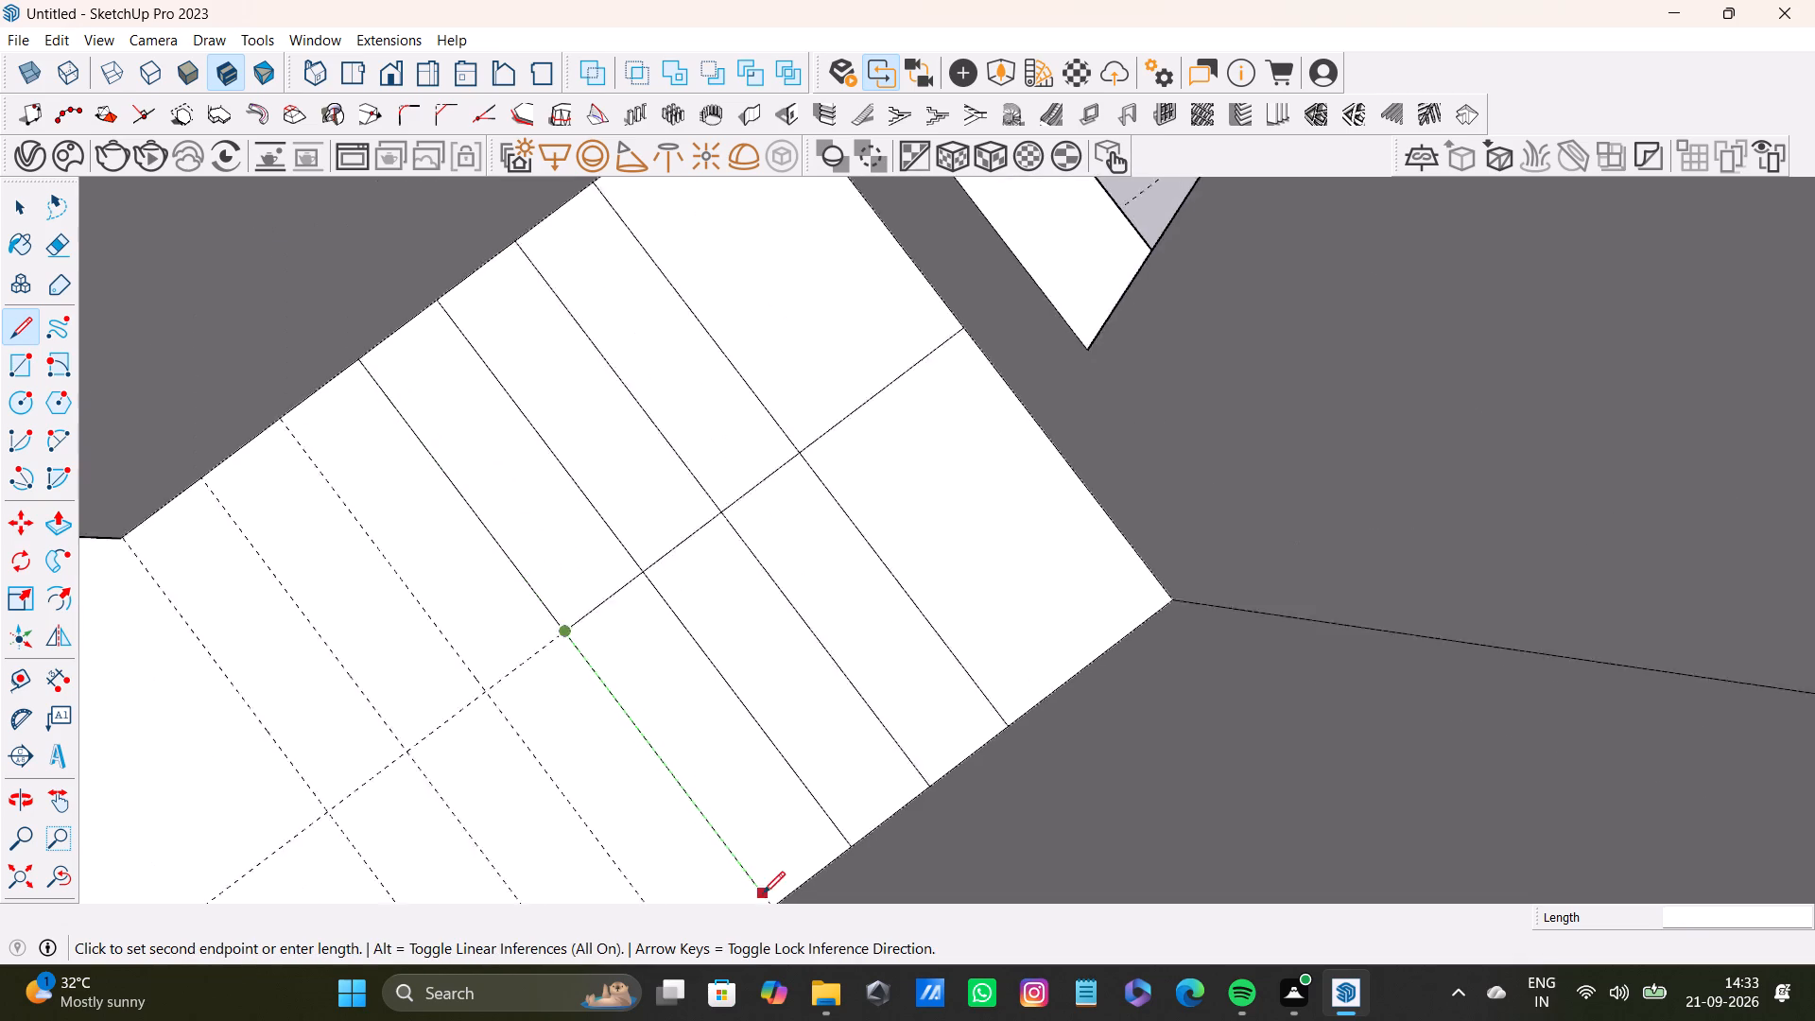
middle_click_drag(749, 850, 979, 794)
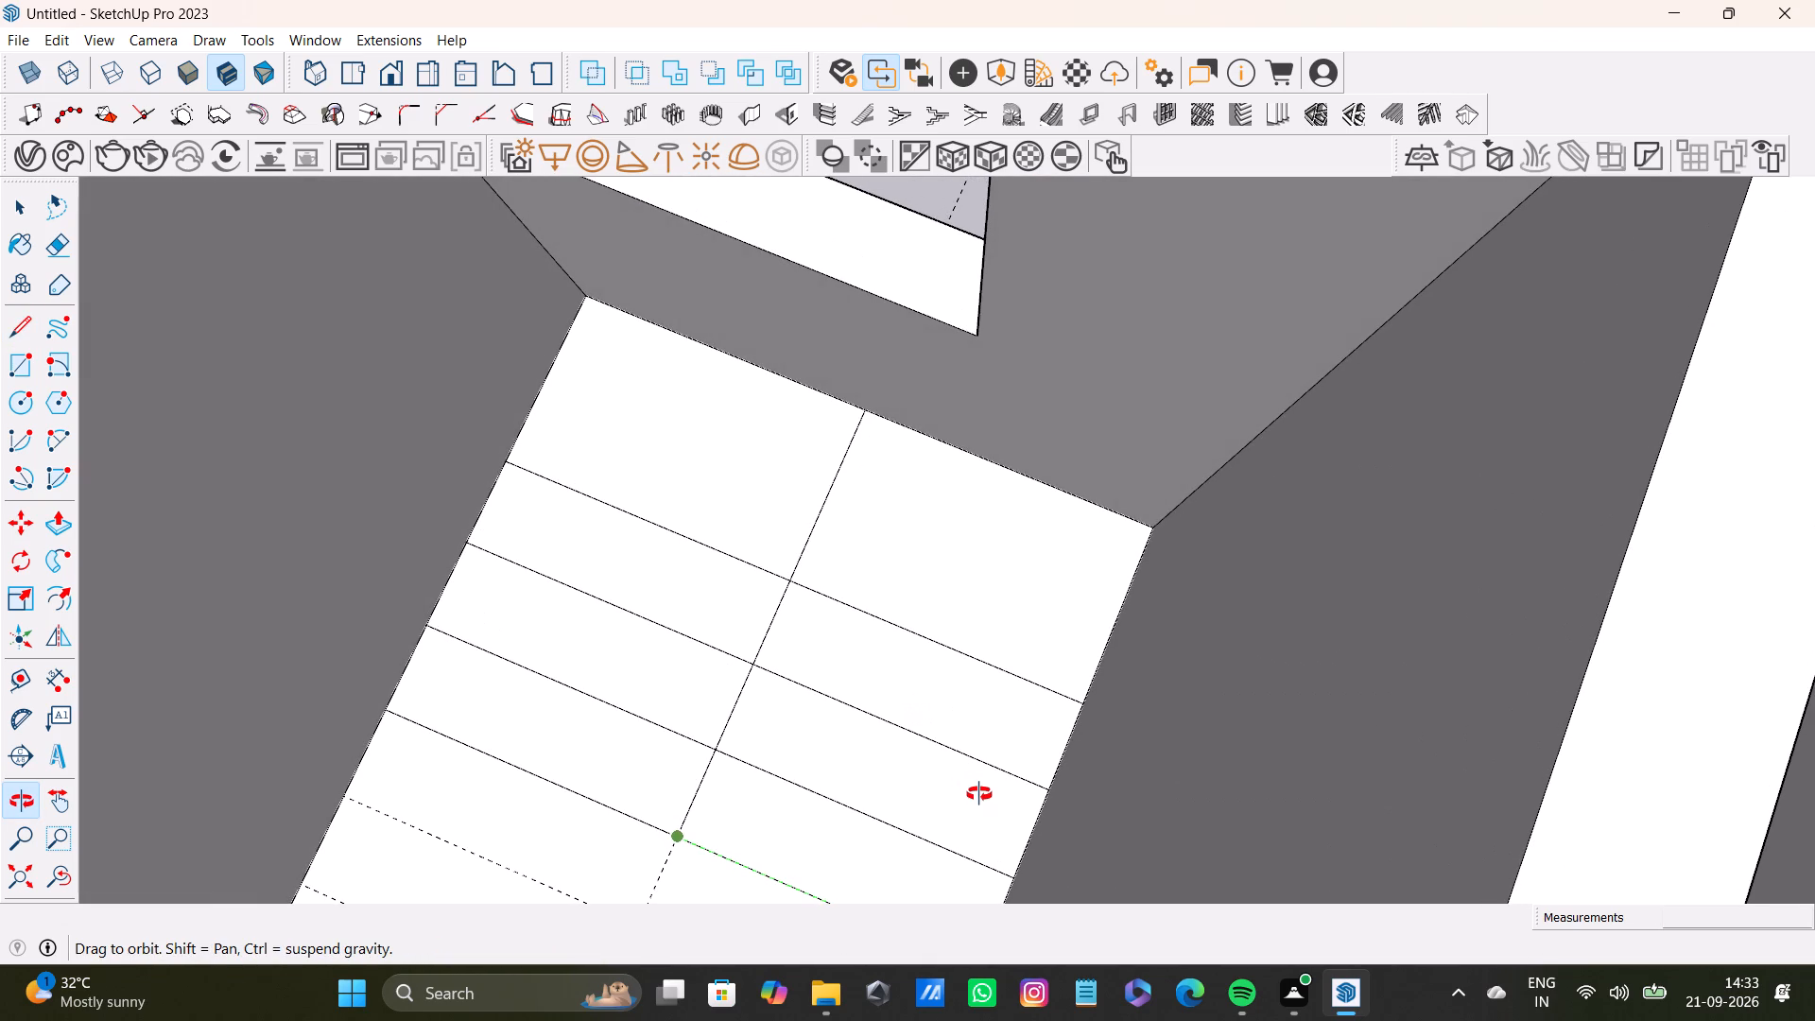
middle_click_drag(979, 794, 948, 598)
scroll(293, 579, "up", 5, "shift")
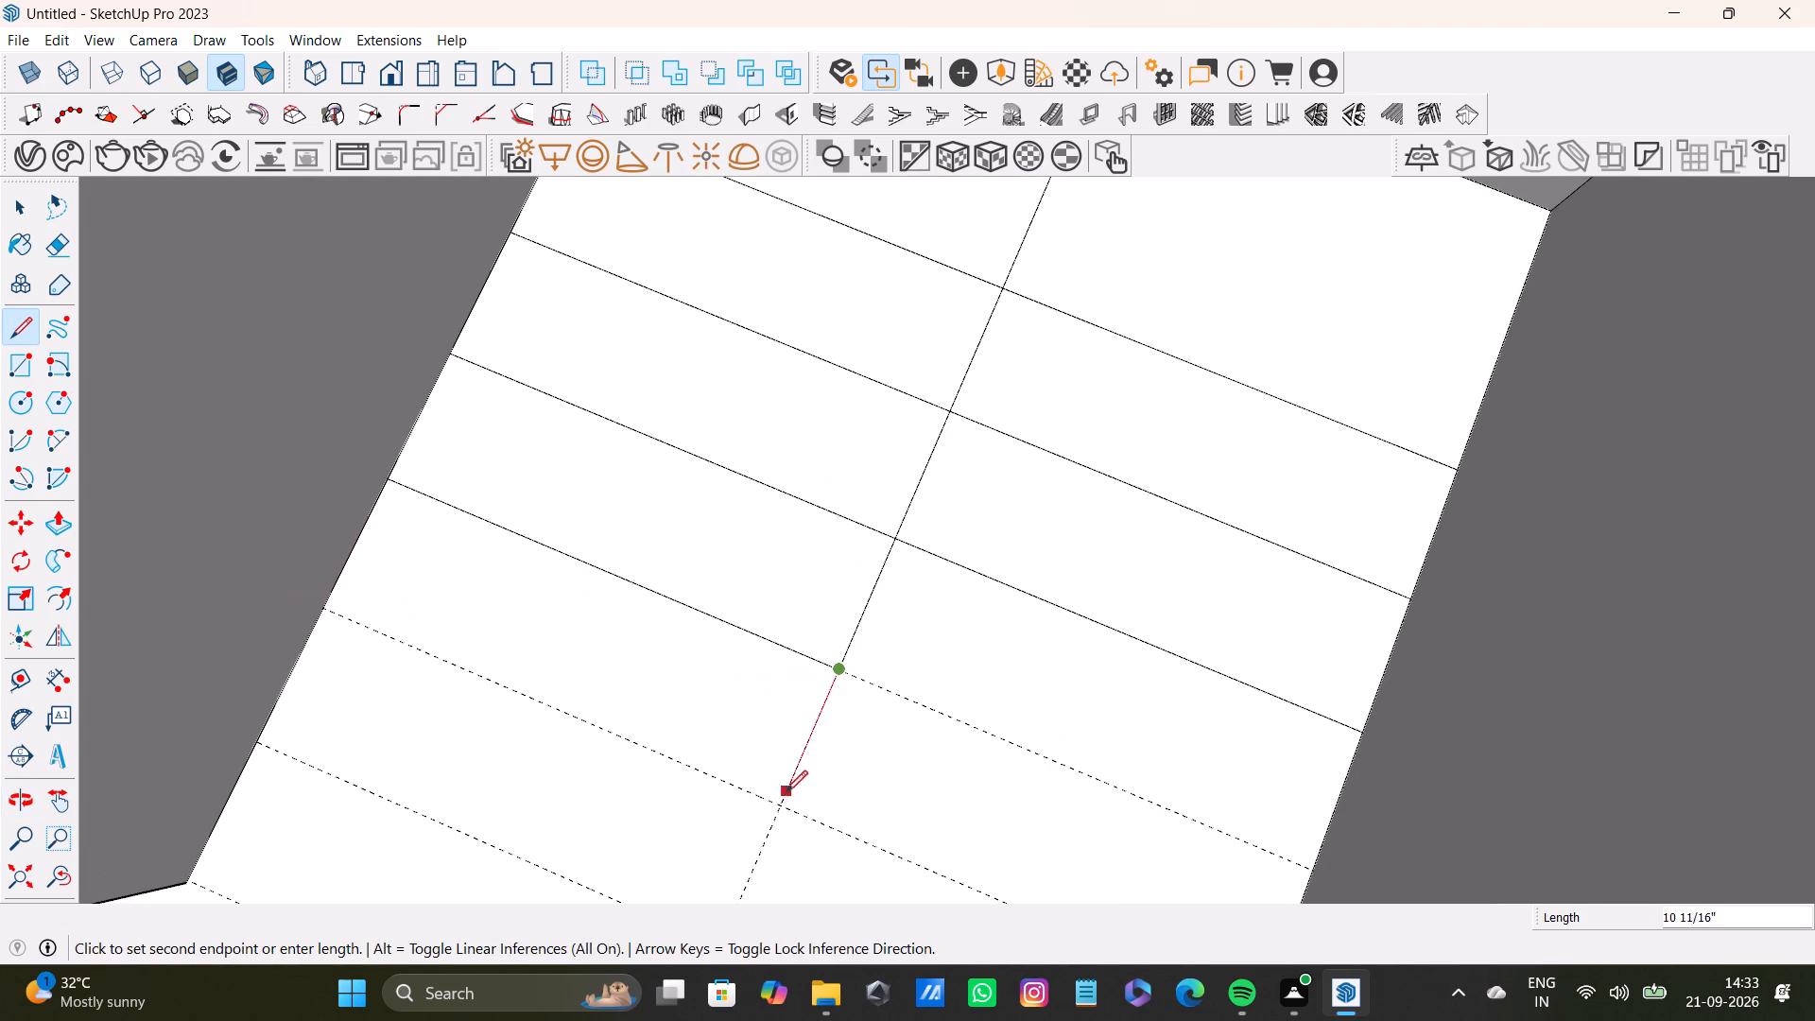
left_click_drag(781, 809, 772, 805)
left_click(330, 615)
Draw a 3'6" line over the fourth guide between the lengthwise line and the wall opposite the bathroom.
scroll(614, 739, "down", 2)
middle_click_drag(688, 751, 664, 622, "shift")
middle_click_drag(660, 622, 909, 647)
scroll(818, 561, "up", 2)
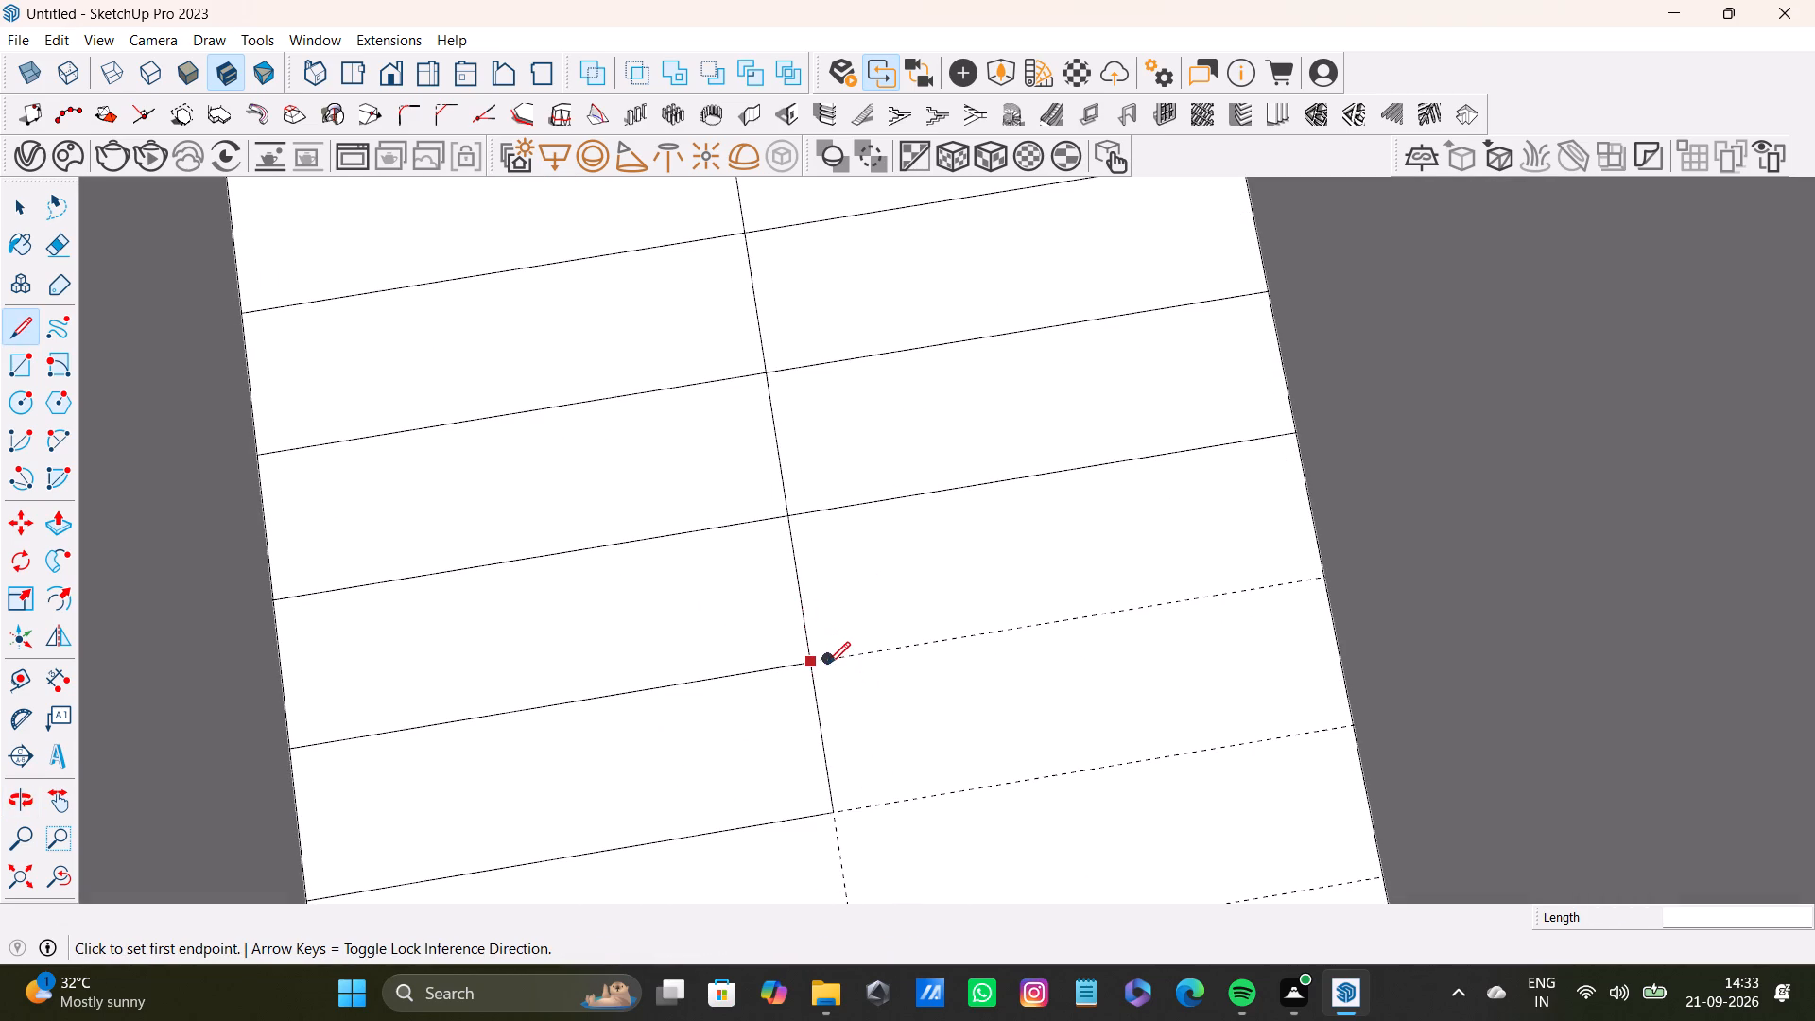
left_click(828, 664, "shift")
left_click_drag(816, 653, 831, 649)
left_click(1328, 570)
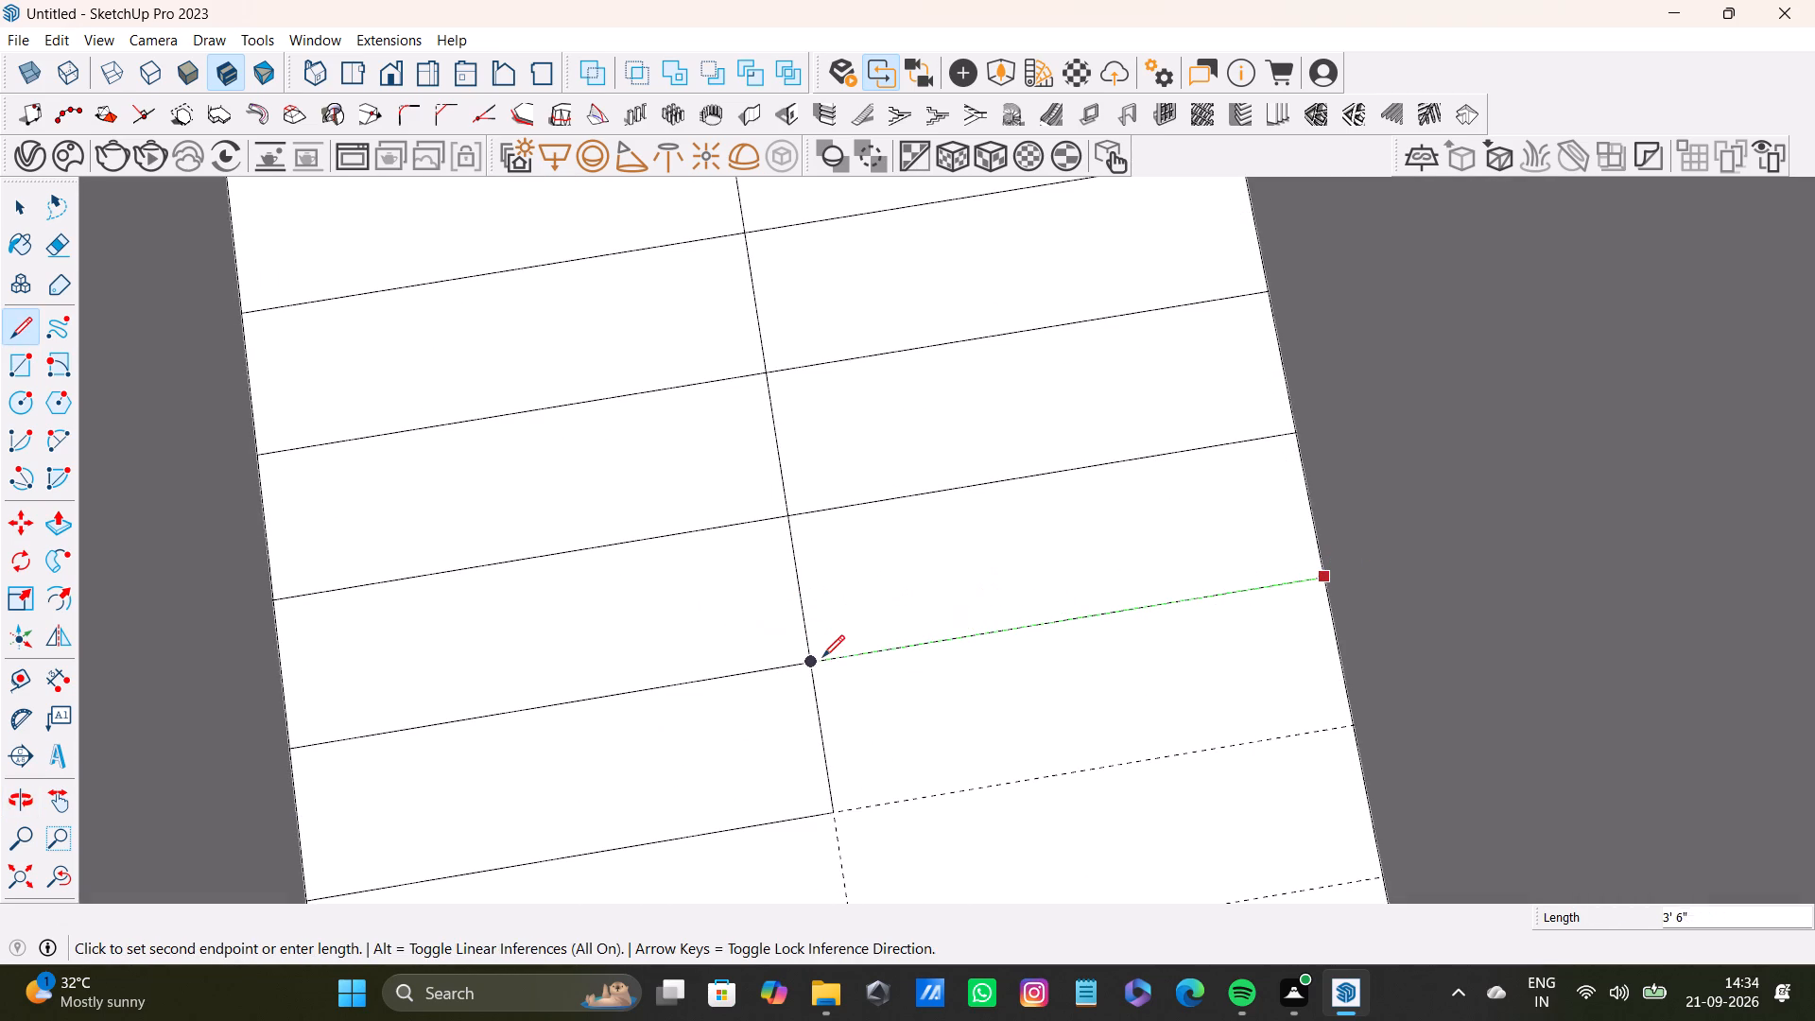
left_click(807, 667)
Draw a line over the fifth guide from the lengthwise line towards the opposite wall, and extend it 1 1/4" to meet the wall.
scroll(831, 671, "down", 3)
middle_click_drag(930, 705, 830, 533, "shift")
scroll(823, 564, "up", 2)
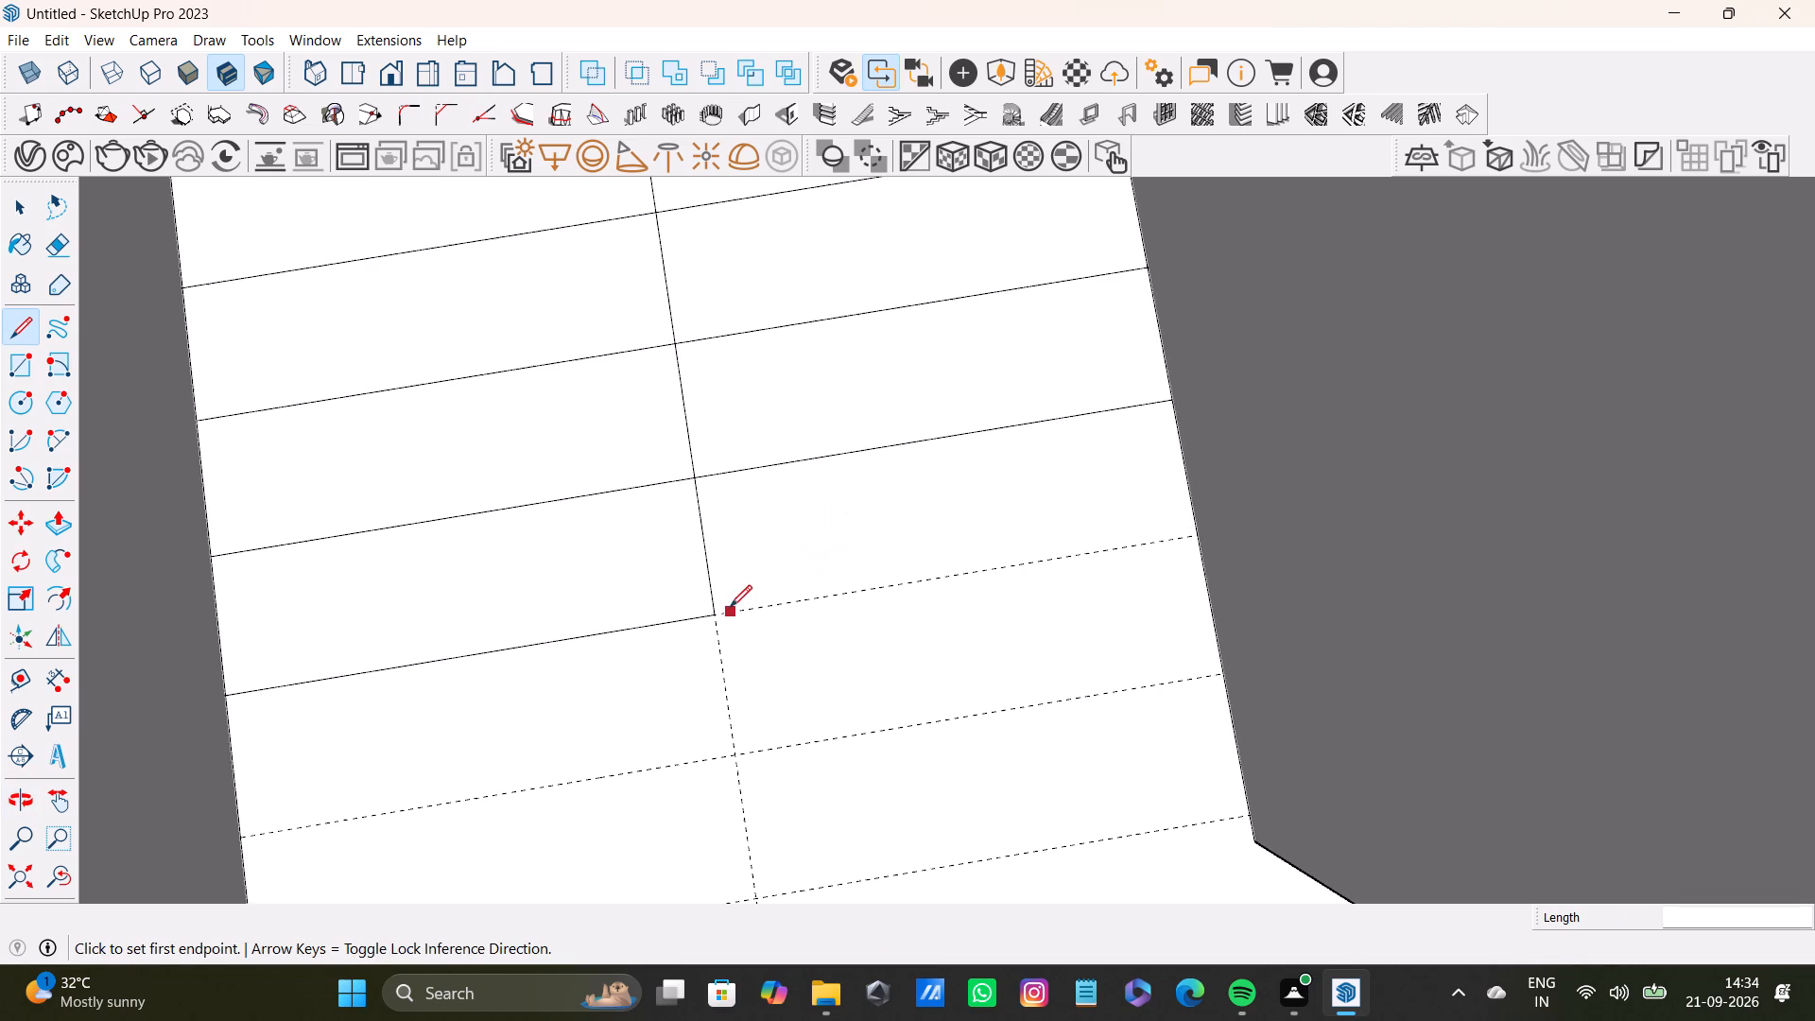
left_click(713, 611)
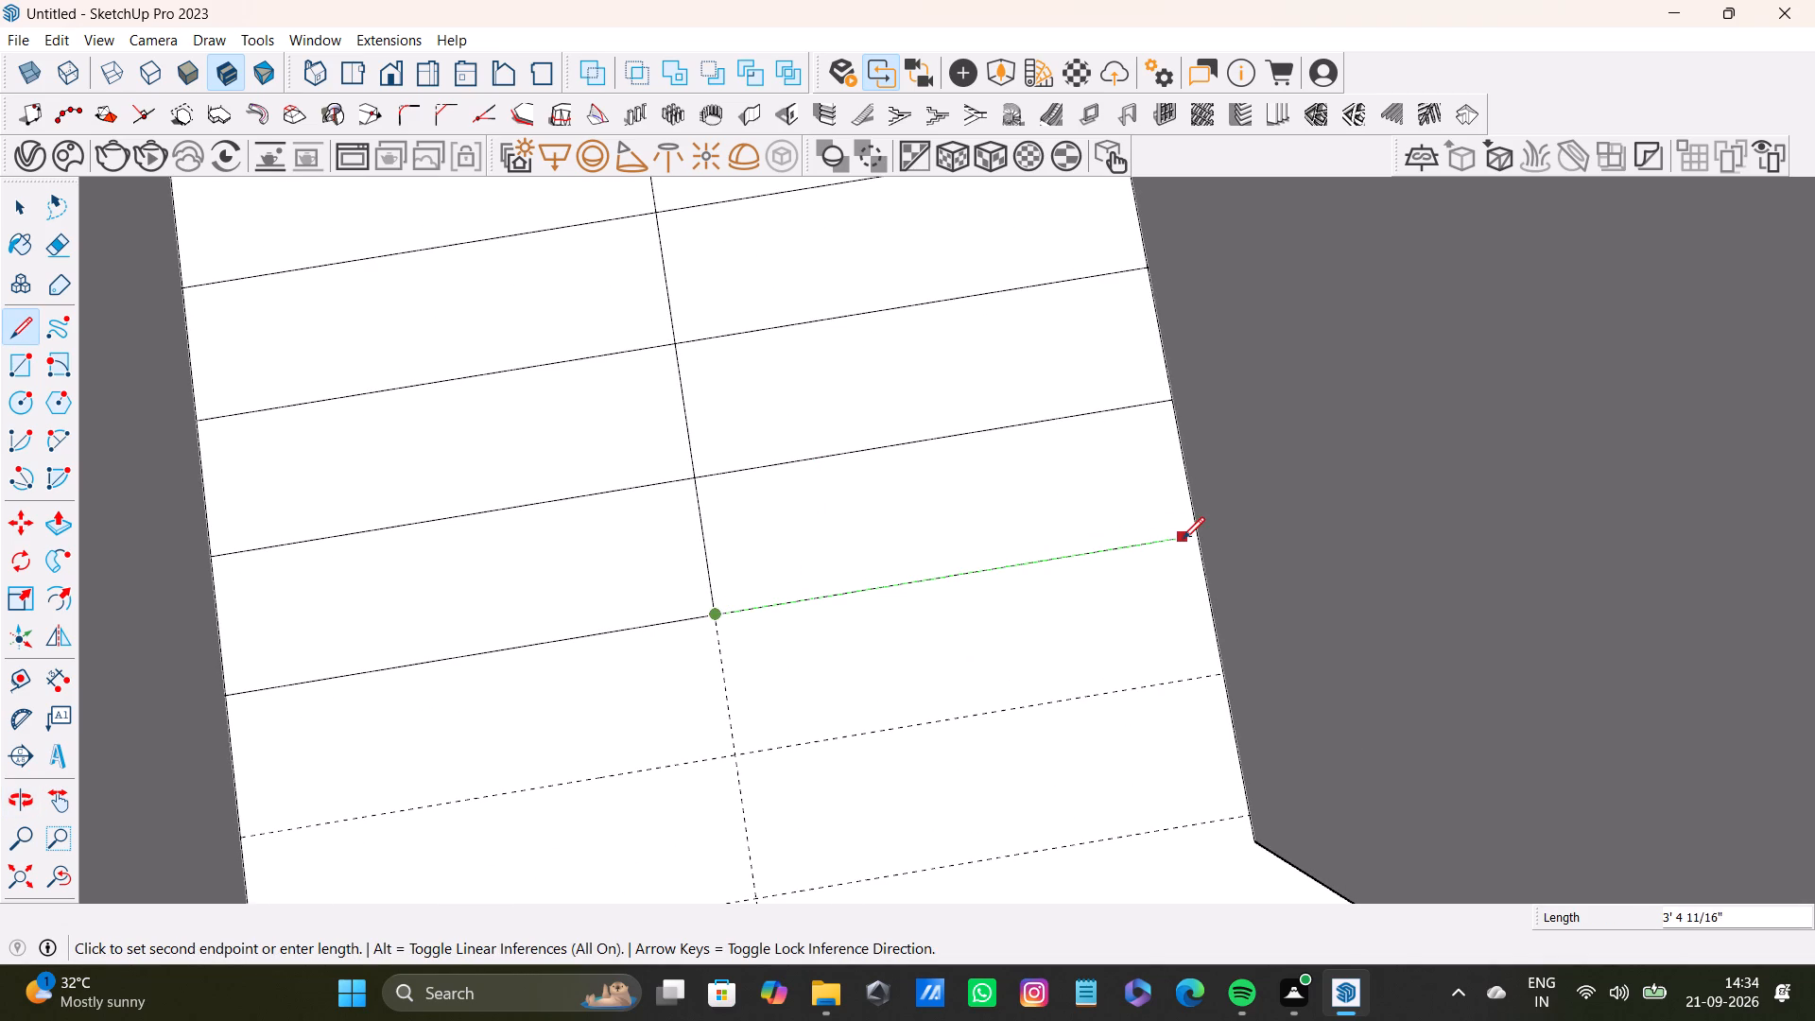
left_click(1184, 539)
scroll(1143, 570, "down", 4)
middle_click_drag(1108, 611, 1058, 476, "shift")
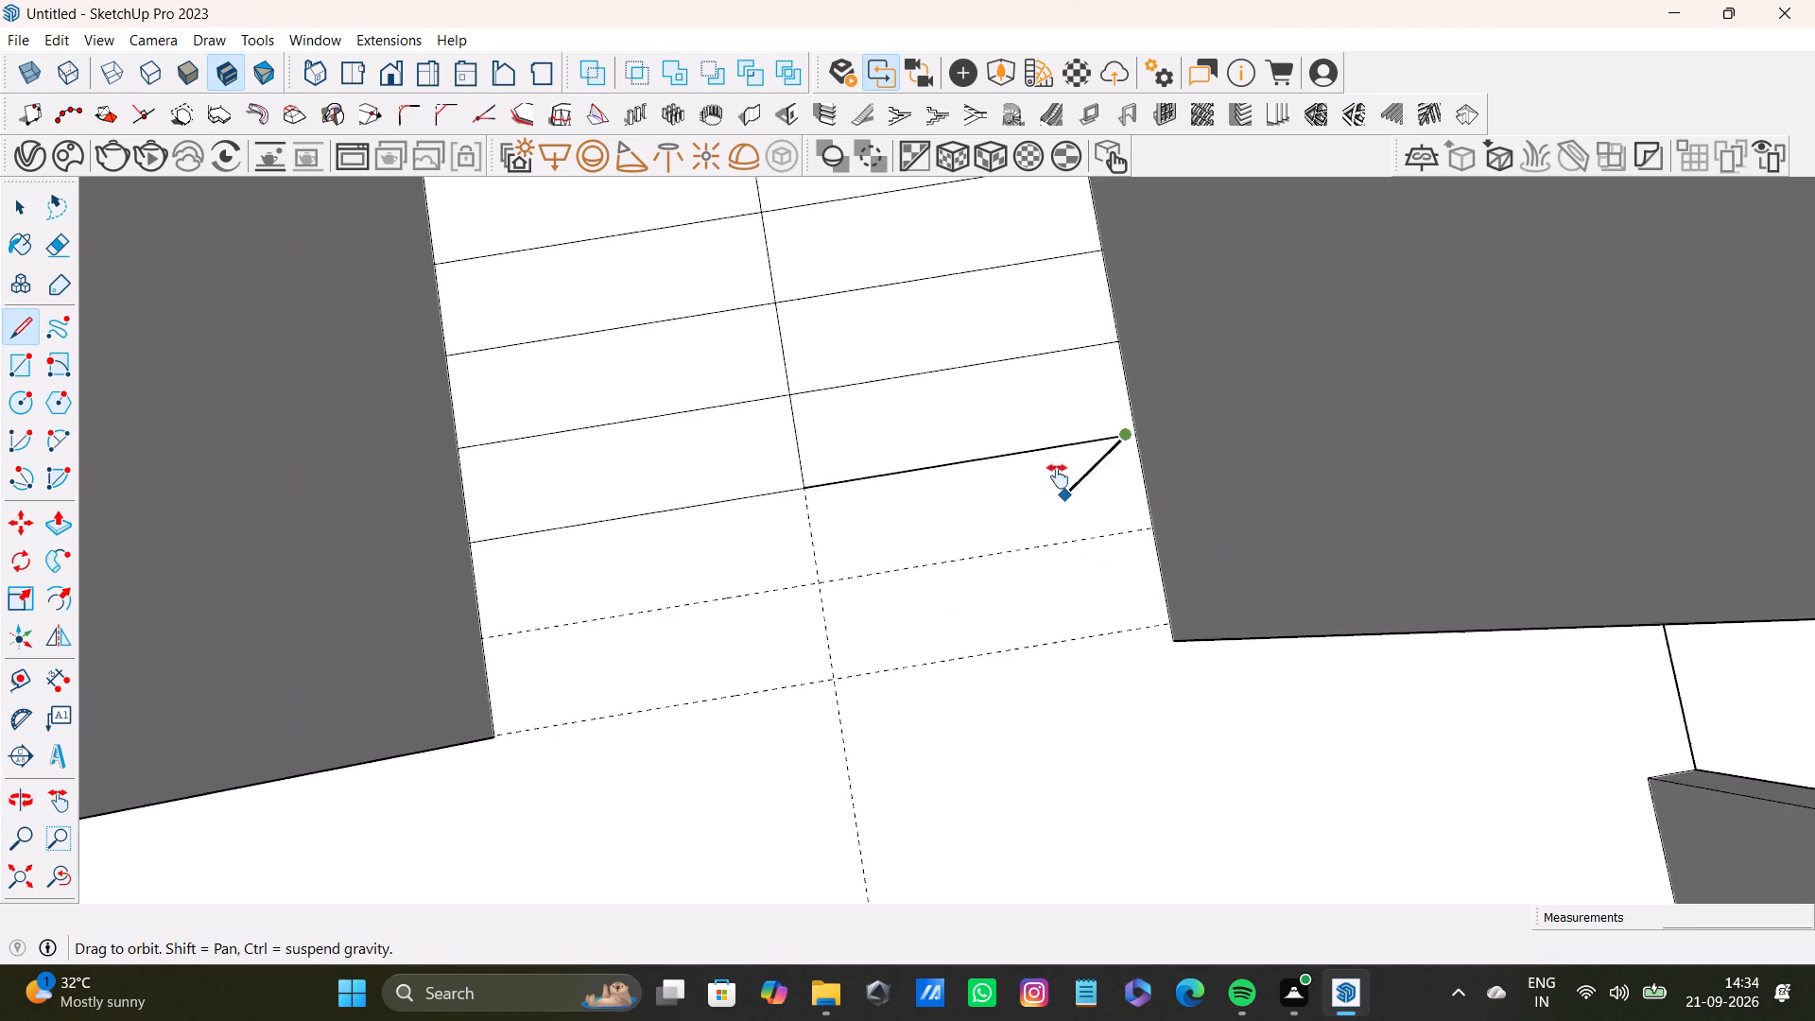
middle_click_drag(1058, 476, 1056, 472, "shift")
scroll(1123, 399, "up", 13)
left_click(1149, 422)
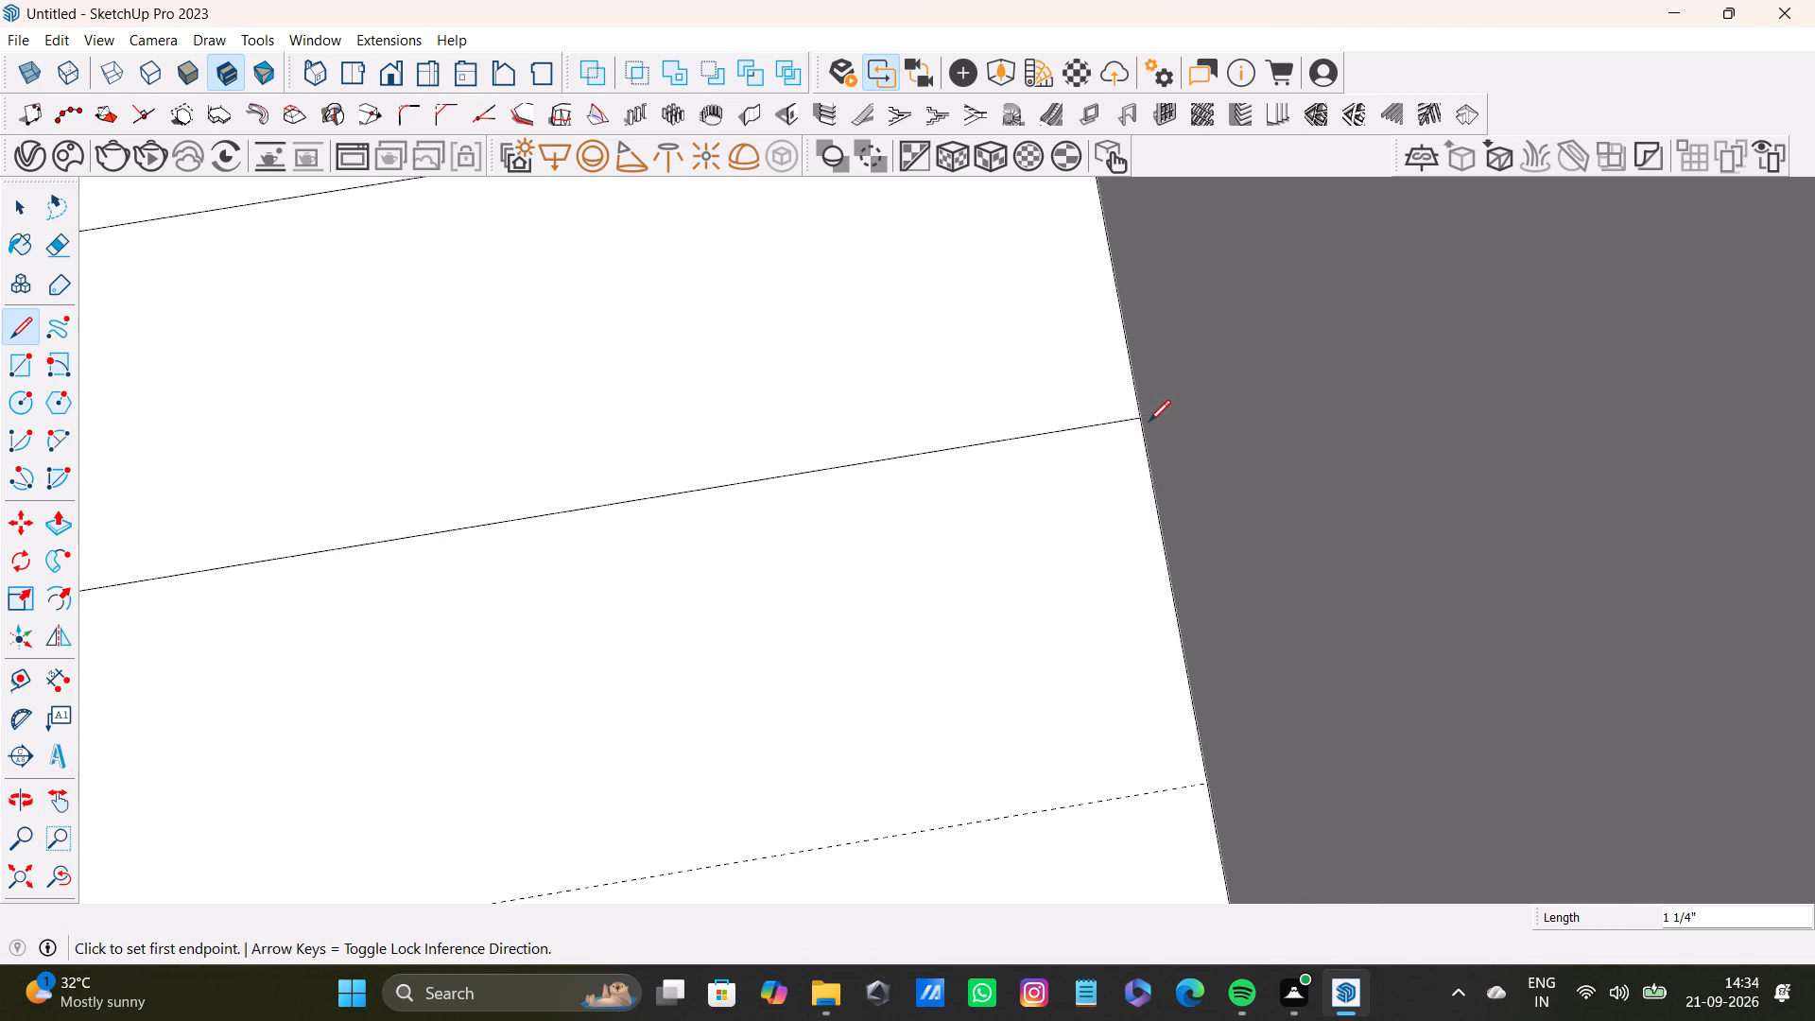
Draw a line over the sixth guide from the bathroom side to the lengthwise guide, and continue it to the opposite wall.
scroll(1132, 463, "down", 9)
middle_click_drag(920, 648, 1069, 416, "shift")
scroll(204, 688, "down", 4)
middle_click_drag(224, 683, 559, 578, "shift")
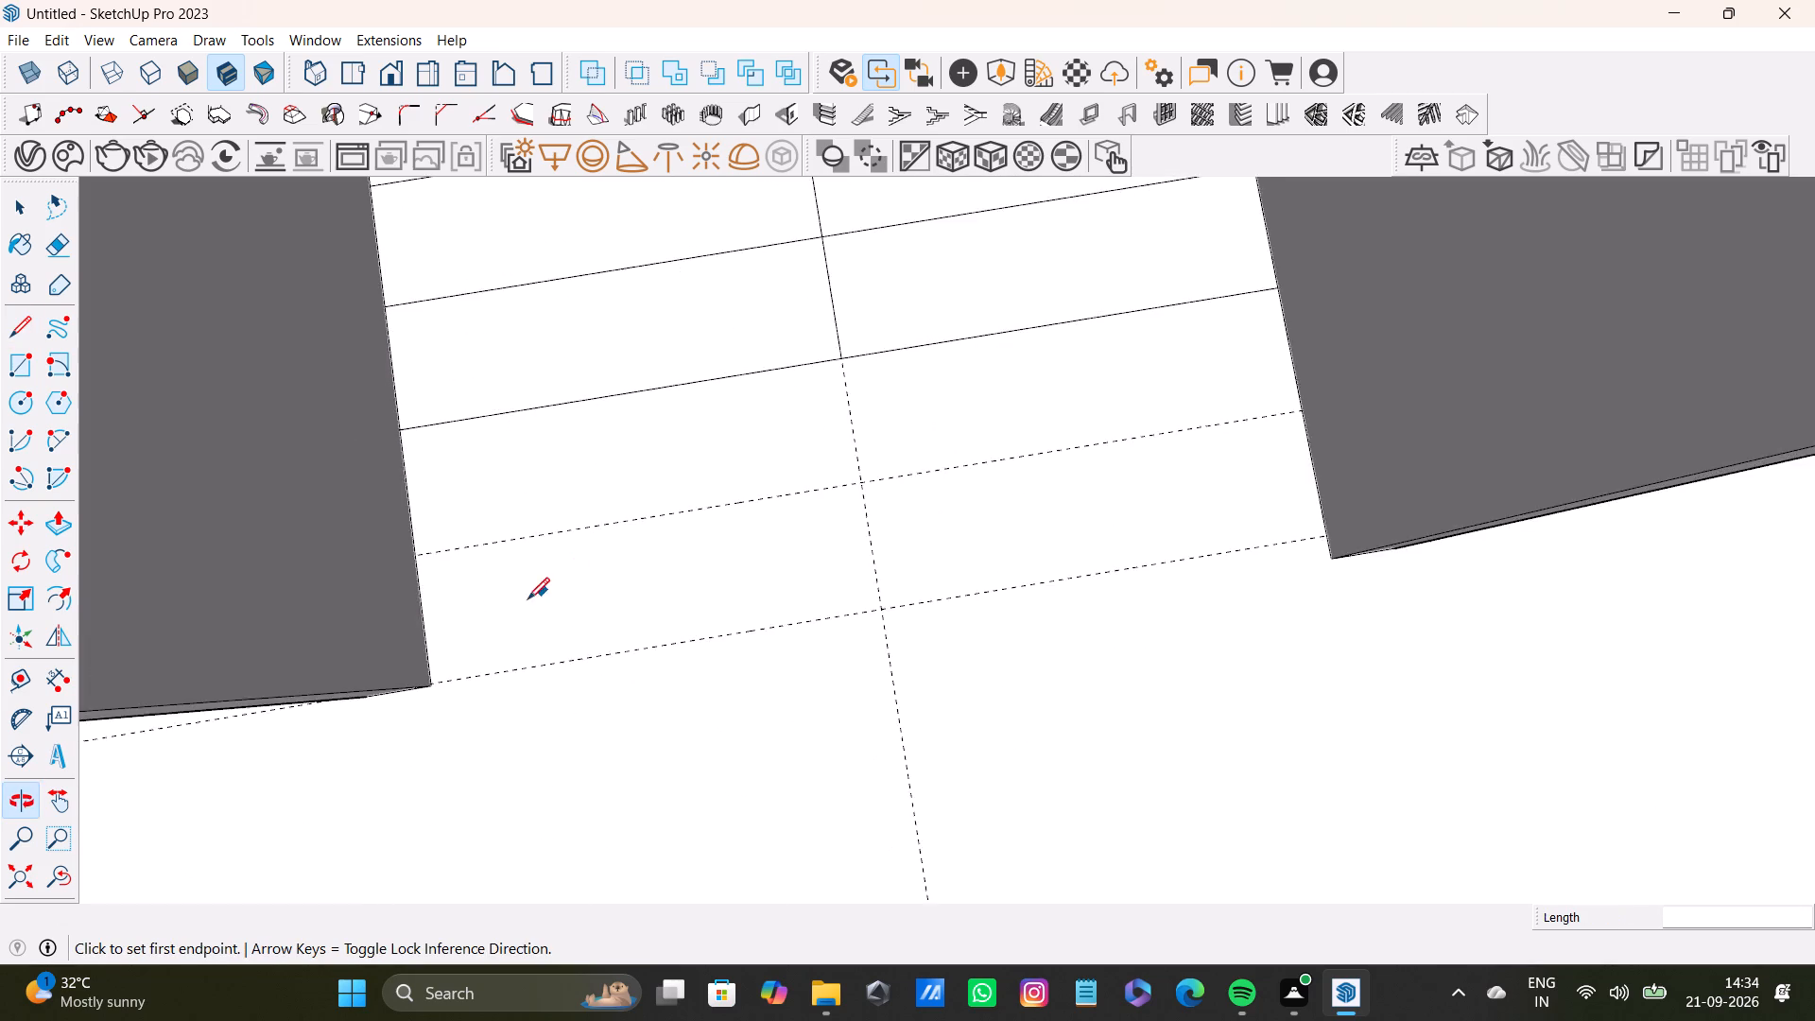
scroll(518, 604, "up", 6)
left_click_drag(376, 542, 388, 542)
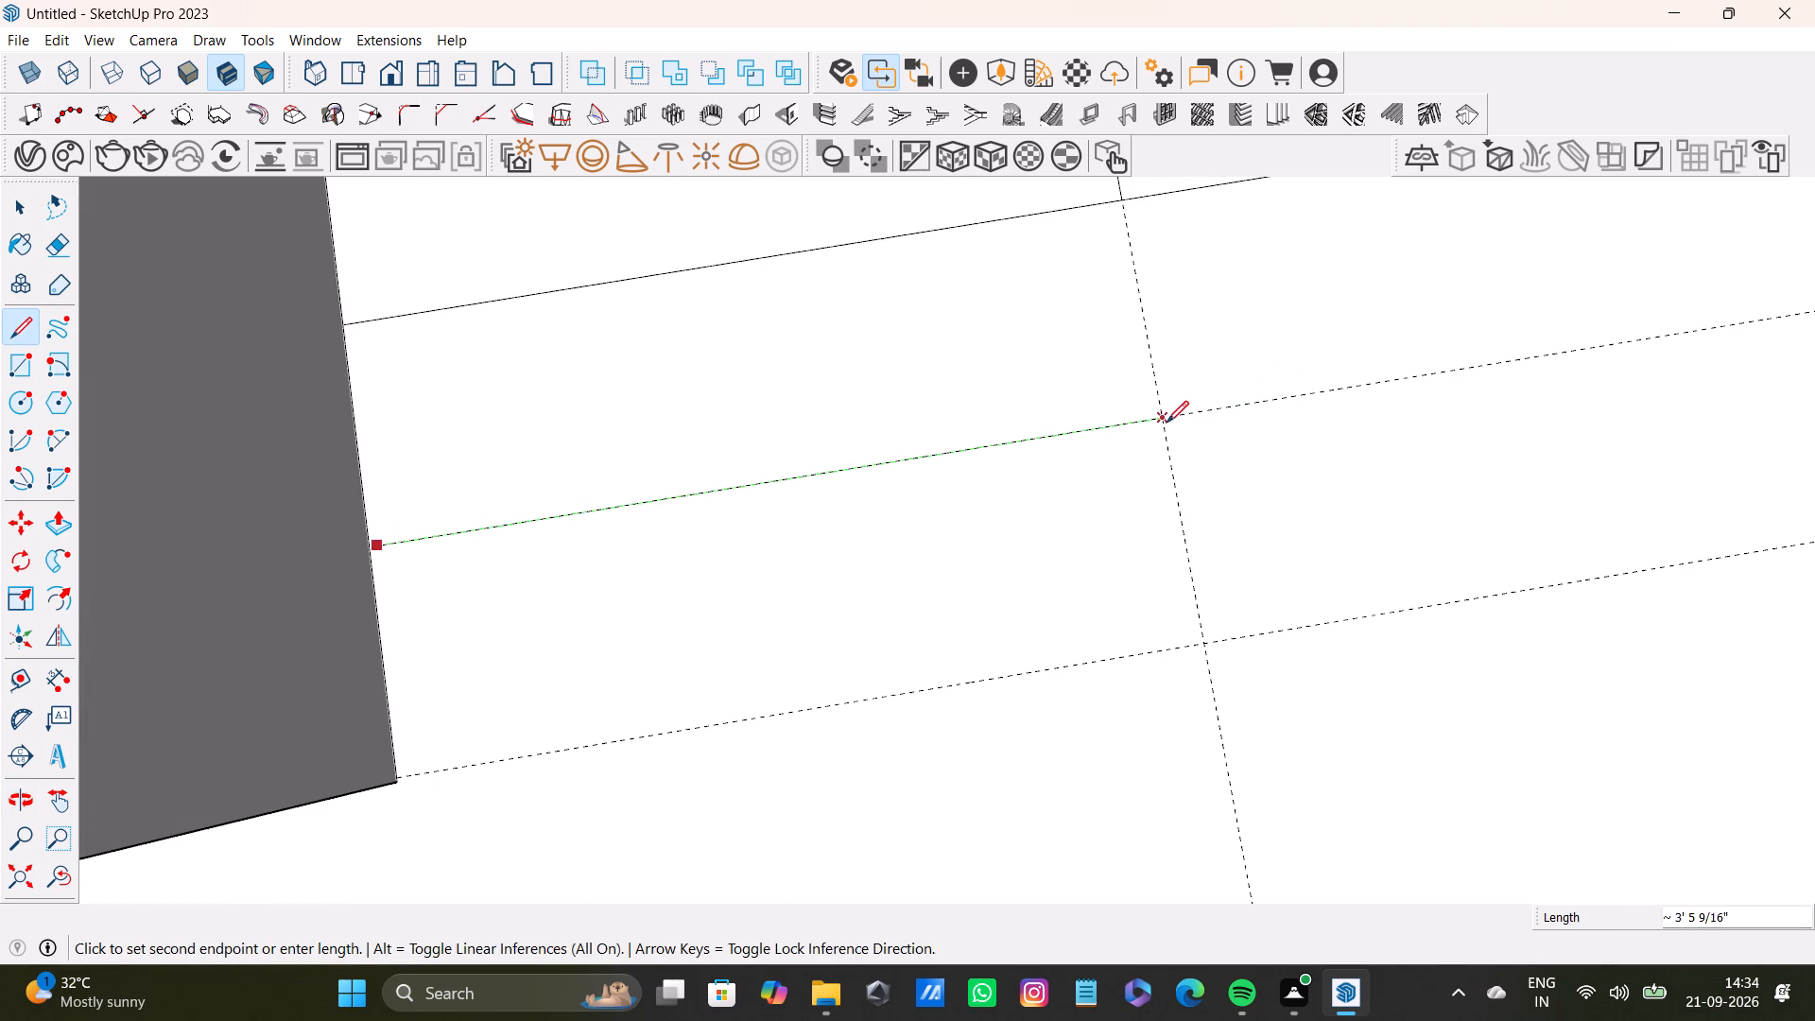
left_click(1167, 423)
scroll(1176, 415, "down", 4)
middle_click_drag(1216, 428, 748, 476, "shift")
scroll(750, 465, "up", 2)
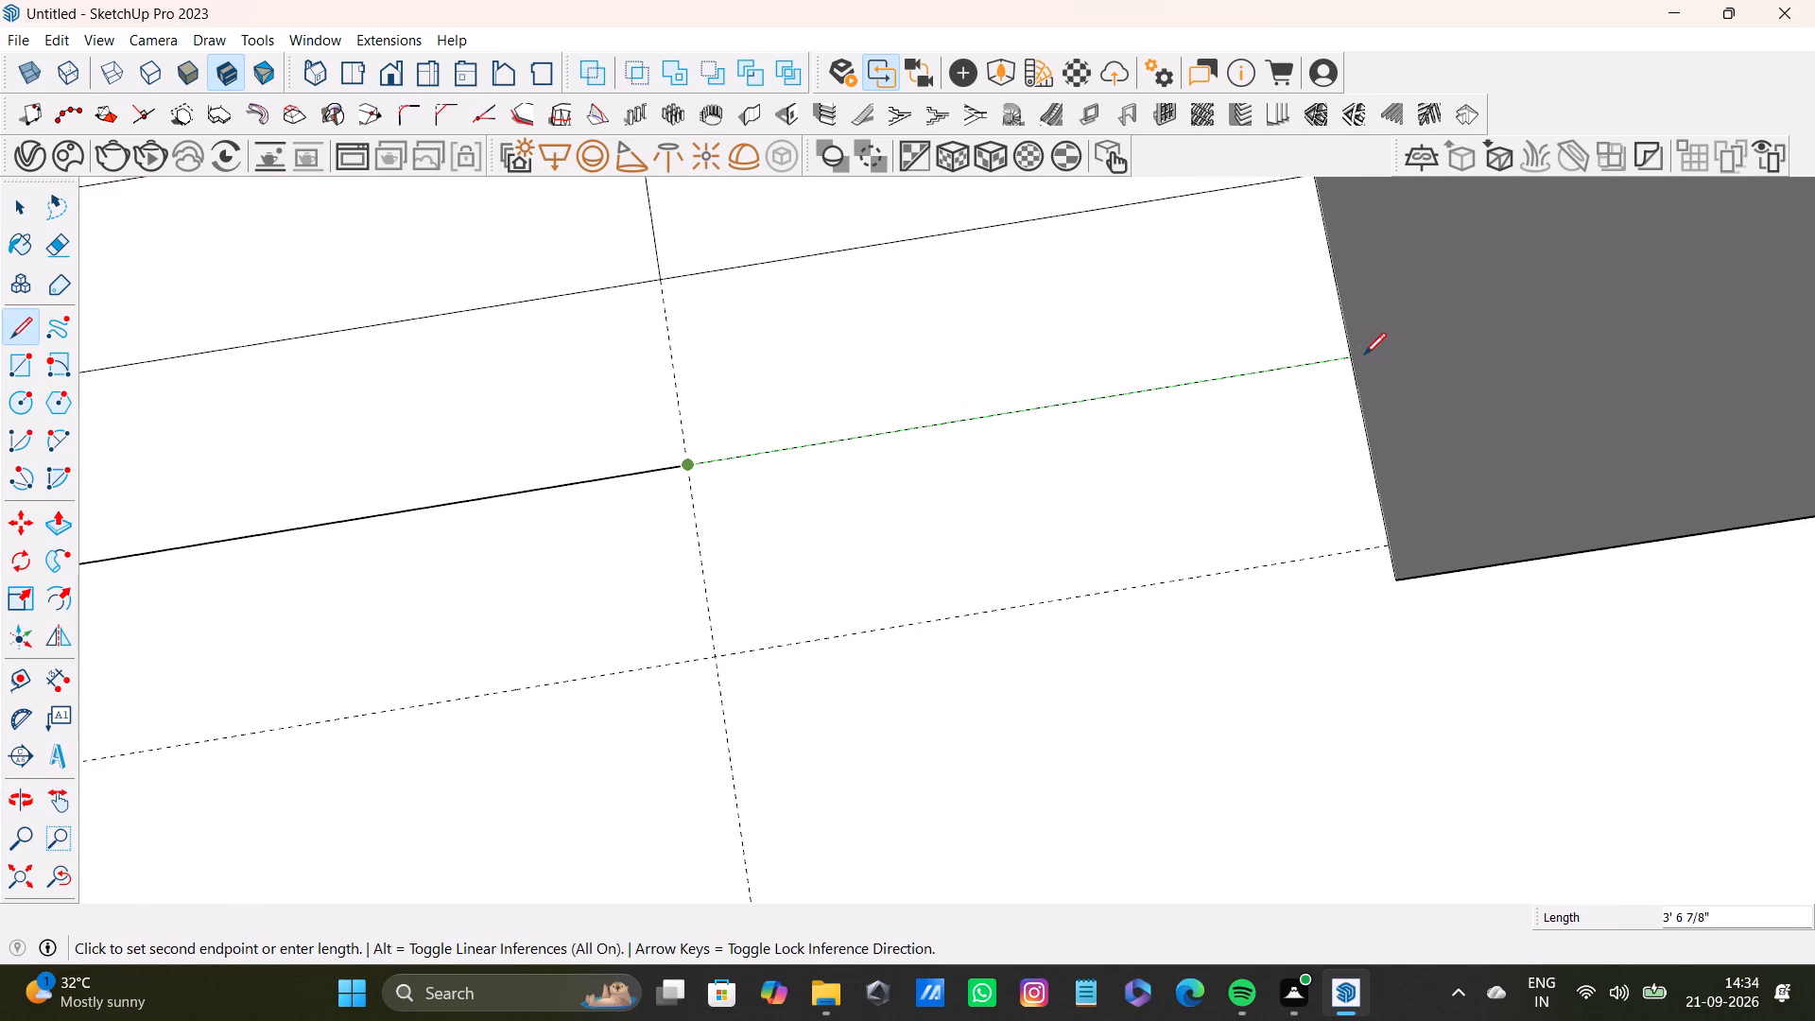
left_click(1364, 355)
Link the fifth and sixth lines along the lengthwise guide, and delete the stray diagonal line in the strip between them.
left_click_drag(662, 276, 671, 293)
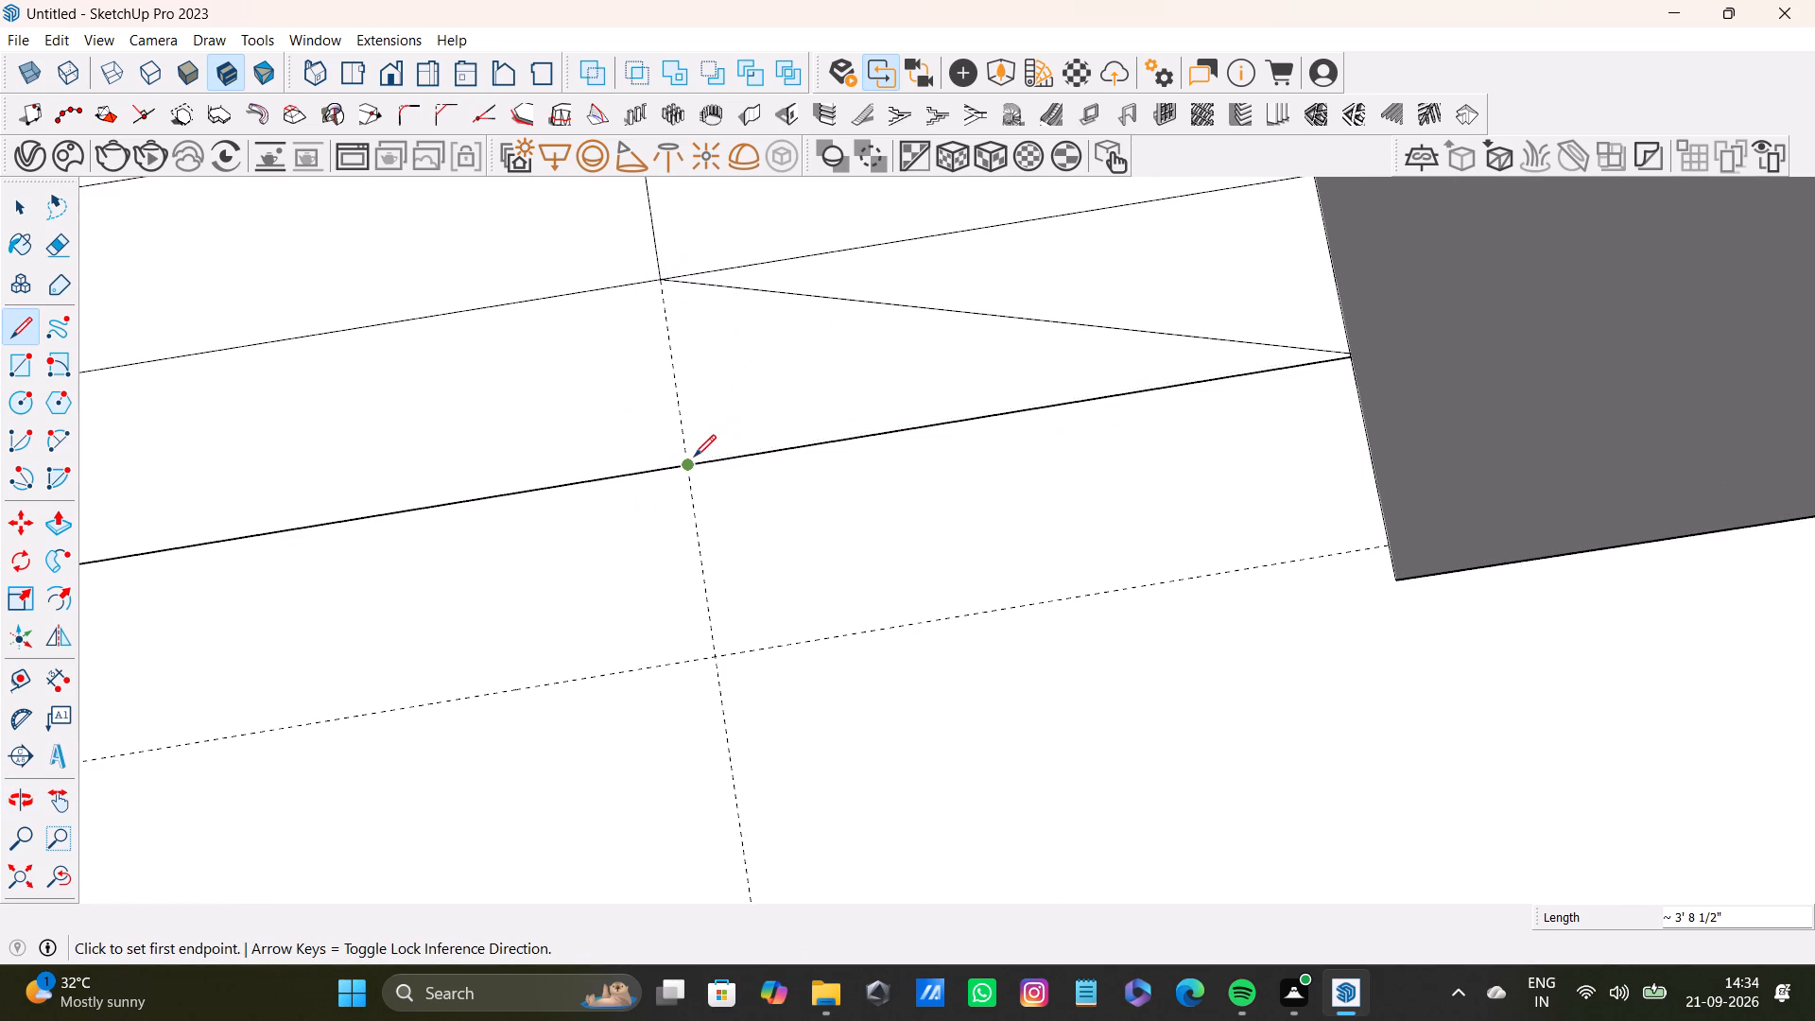
left_click_drag(694, 458, 689, 443)
left_click(655, 285)
key("space")
left_click(881, 304)
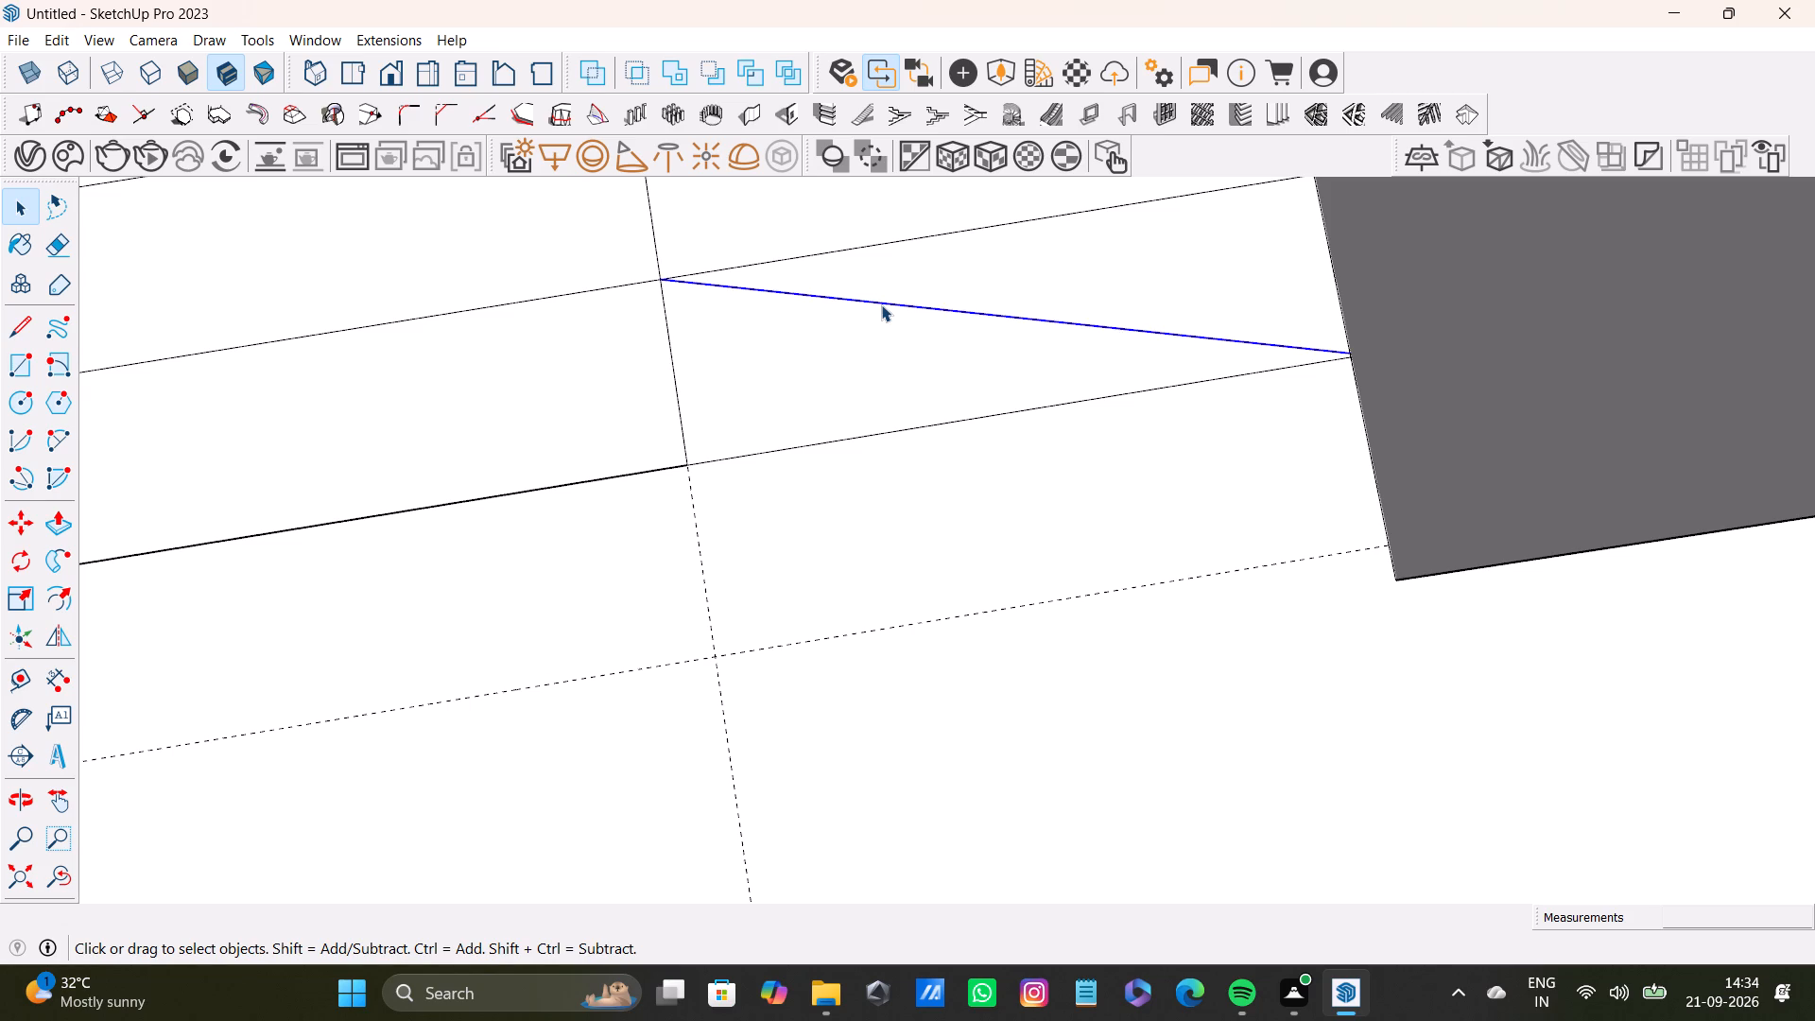
key("Delete")
Extend the sixth line by about 3/4" to meet the bathroom wall.
scroll(629, 672, "down", 4)
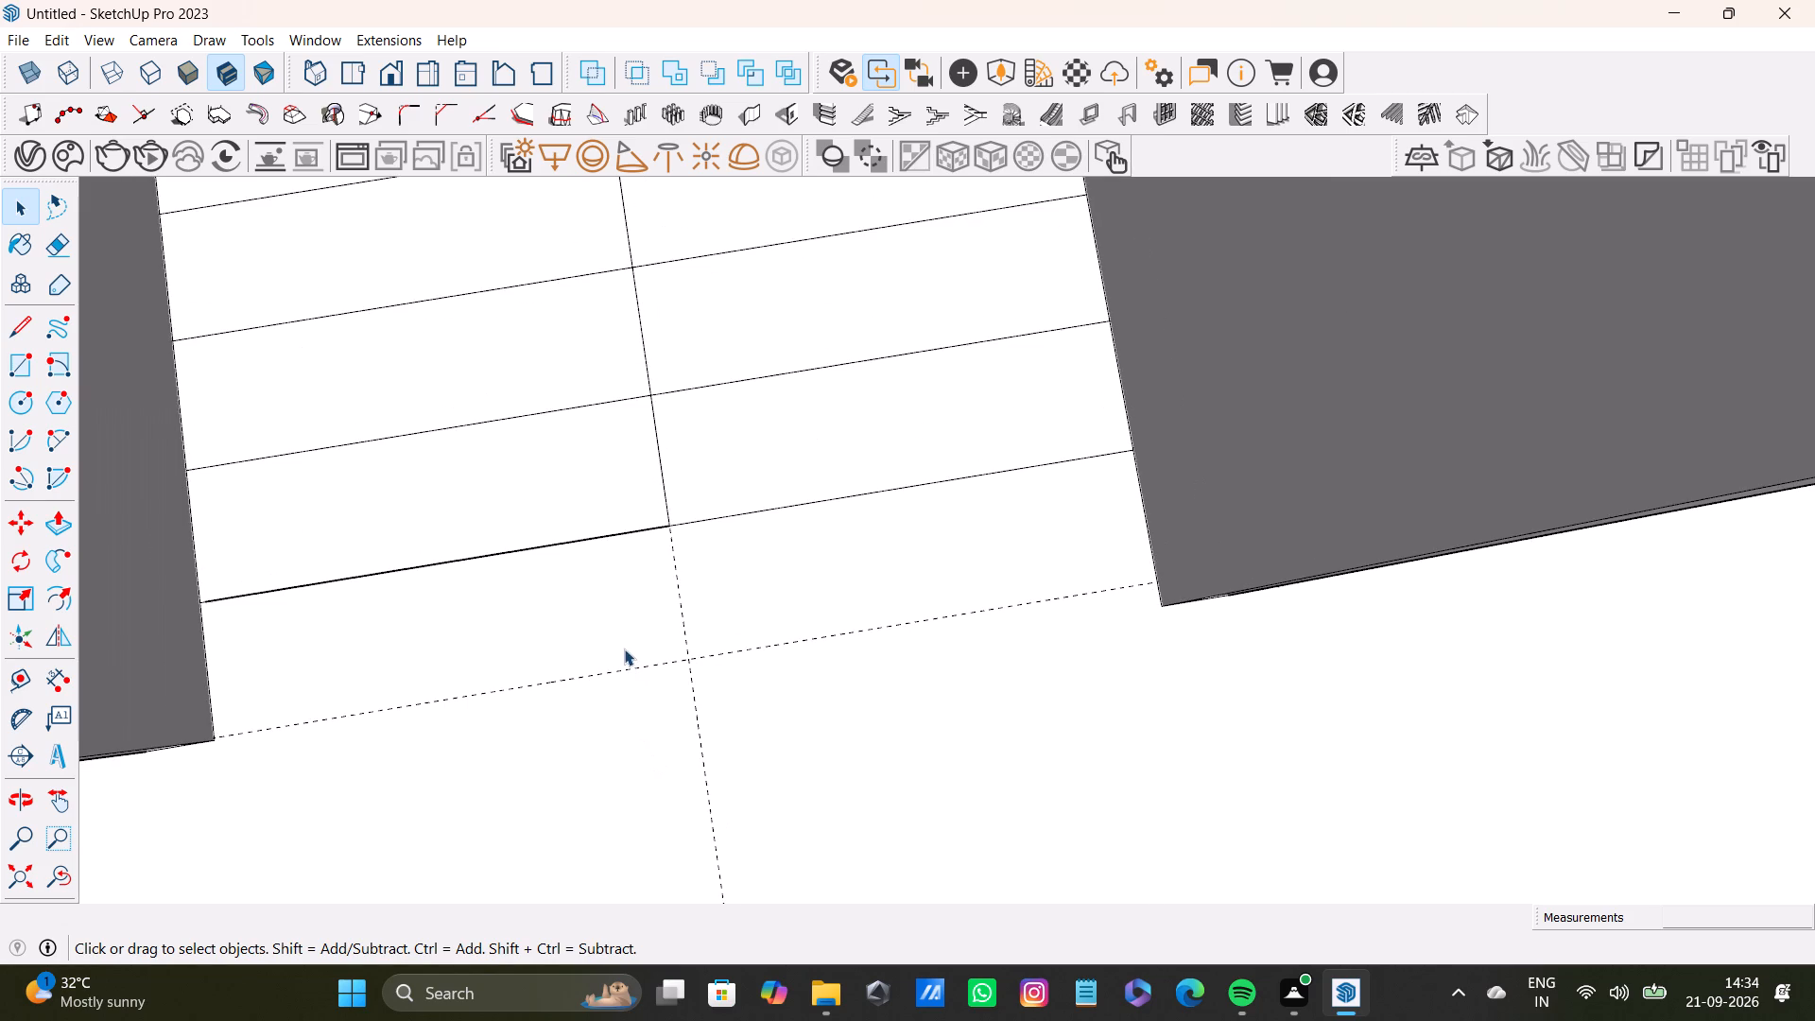
scroll(114, 614, "up", 1)
key("l")
scroll(190, 633, "up", 10)
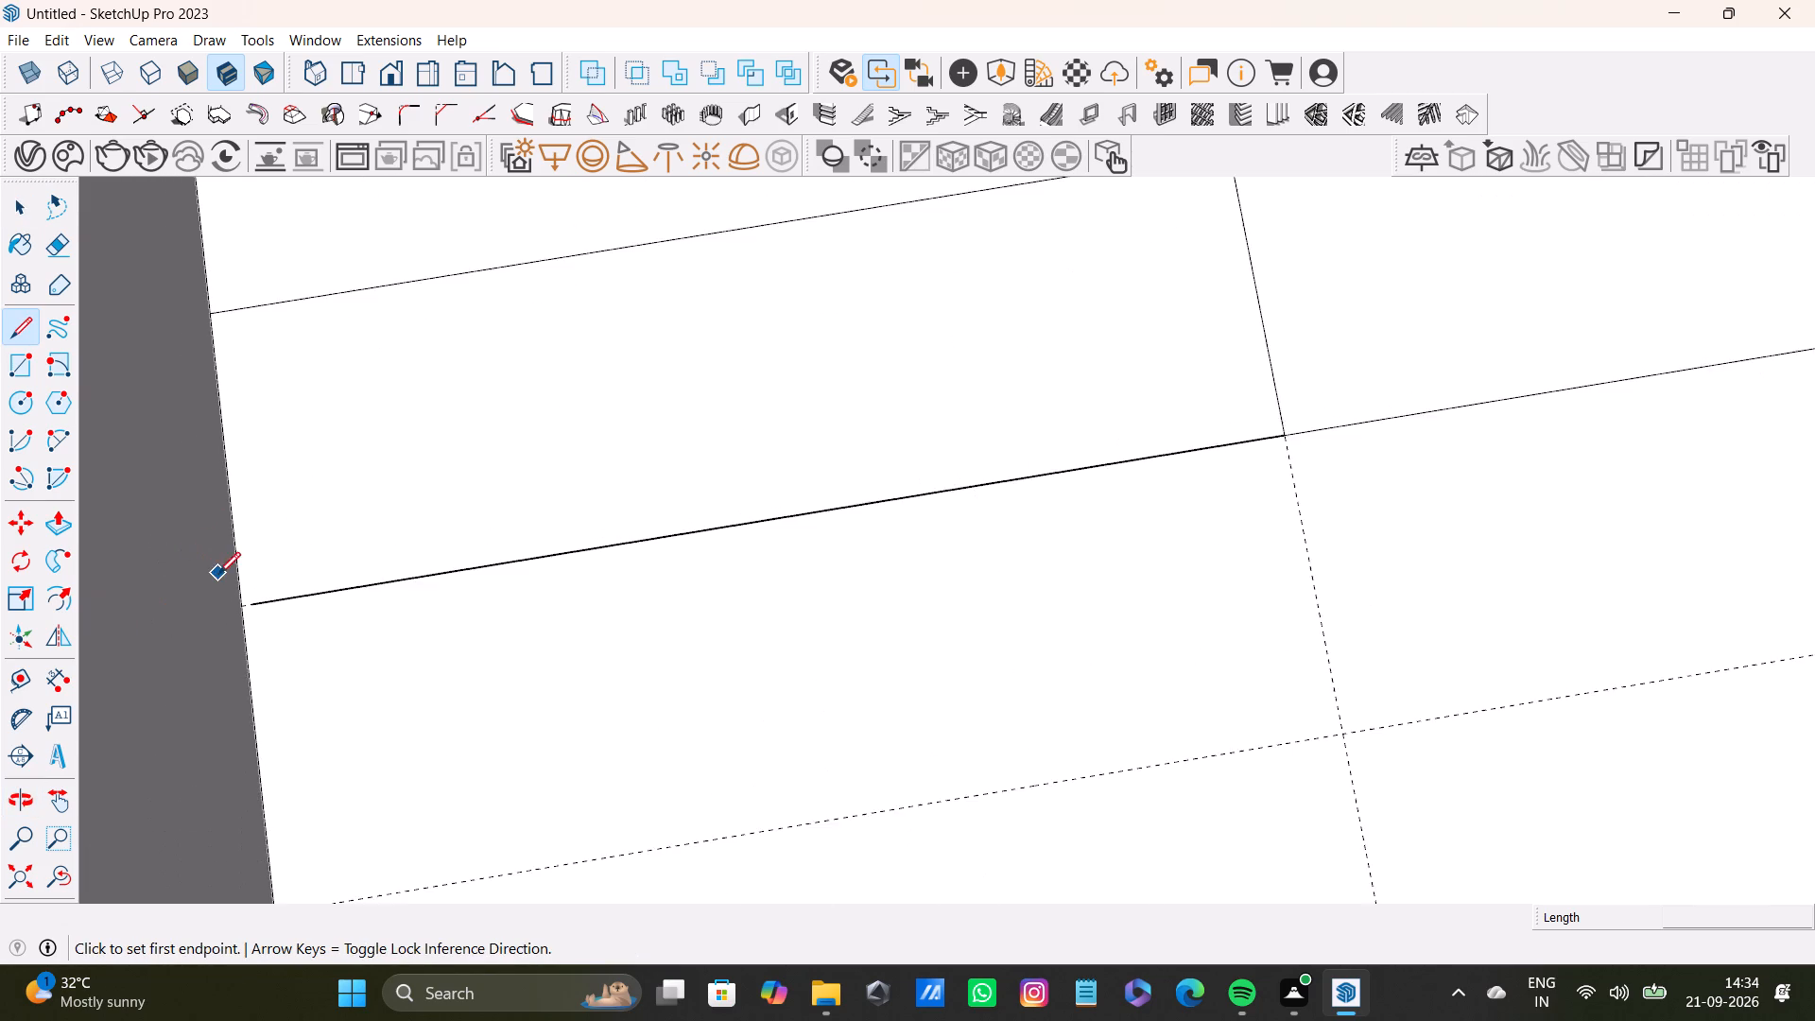
scroll(218, 574, "up", 12)
left_click_drag(268, 605, 194, 623)
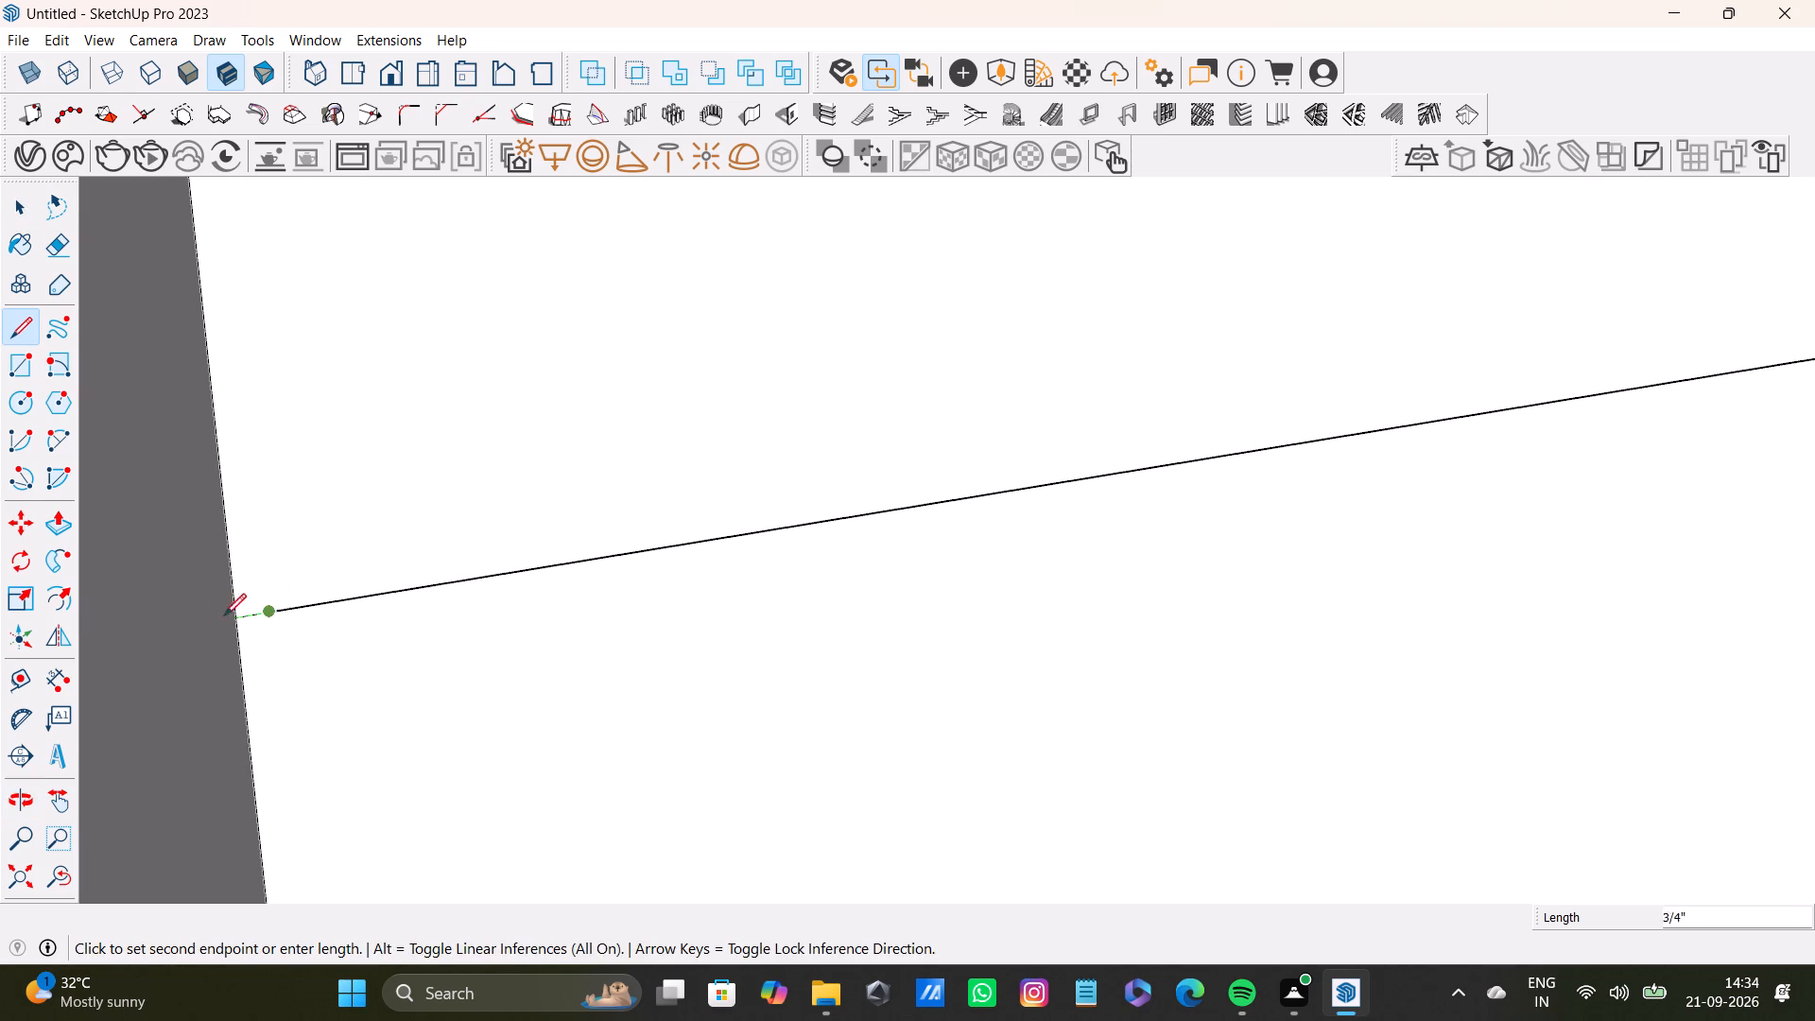
left_click(238, 614)
Draw a line along the seventh guide from the bathroom wall's end corner to the lengthwise guide, and link it 1' to the sixth line.
scroll(284, 666, "down", 13)
middle_click_drag(306, 692, 259, 479, "shift")
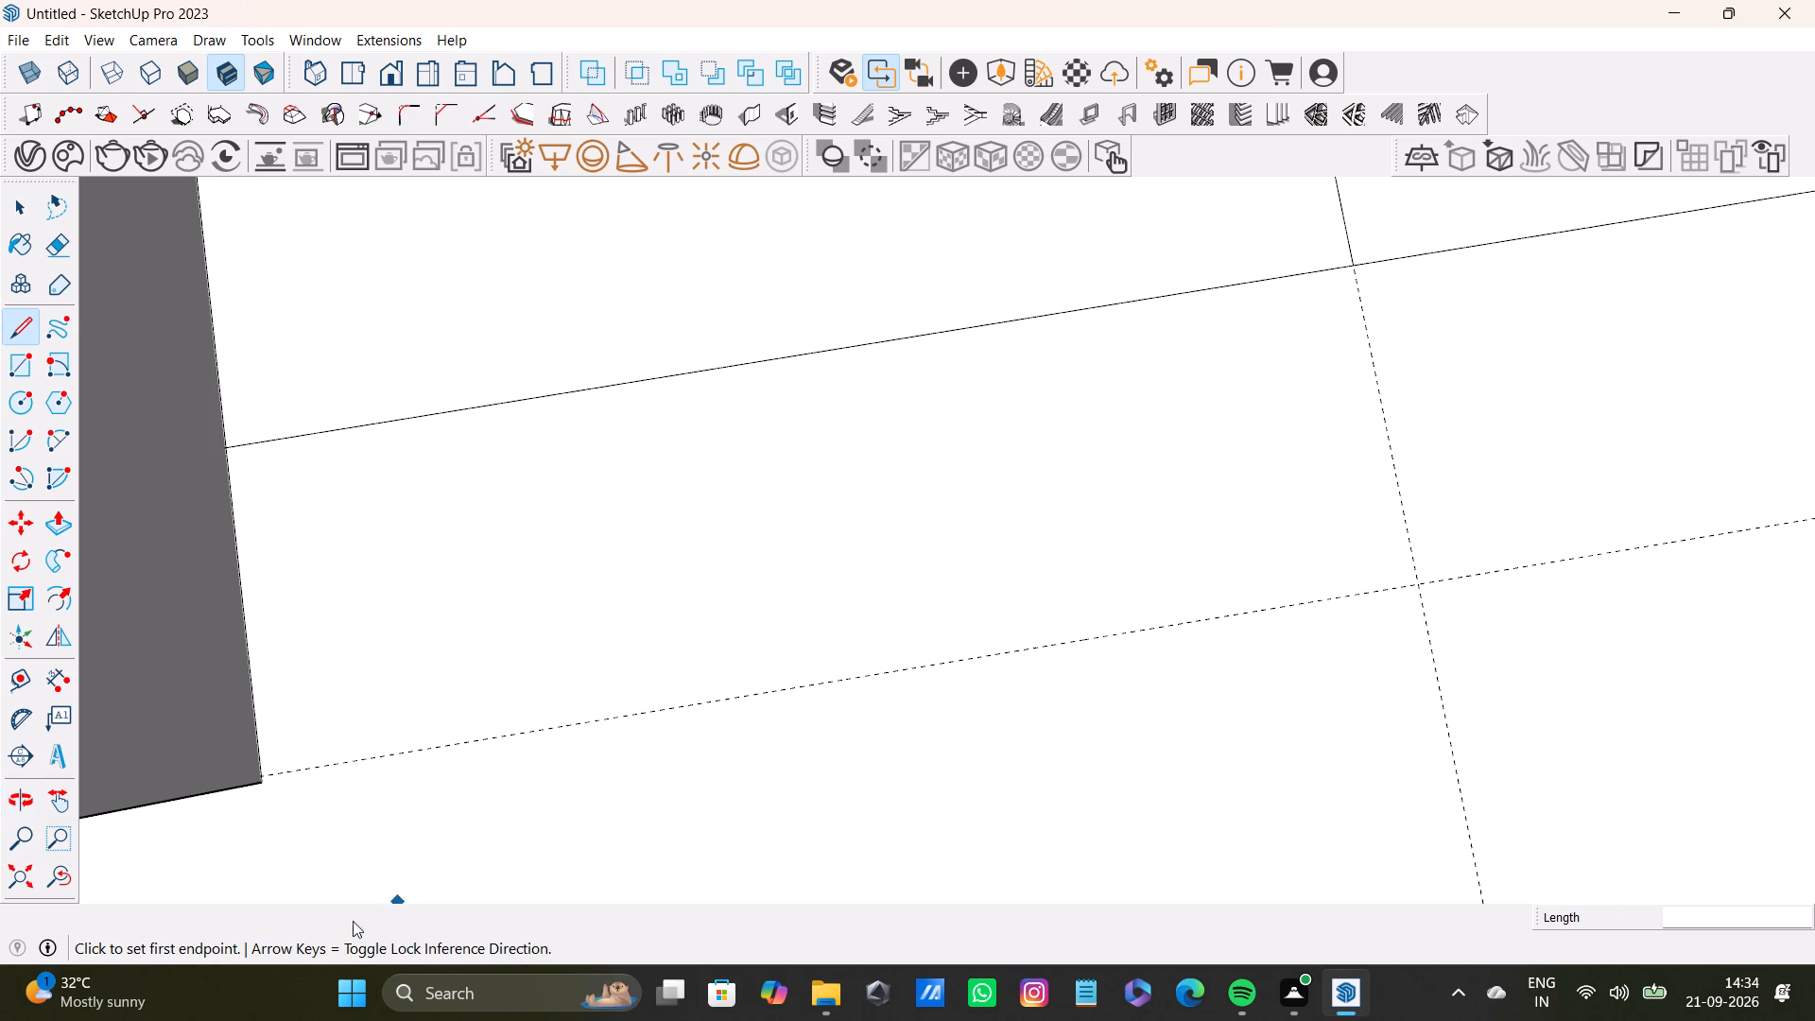
left_click_drag(261, 774, 269, 773, "shift")
scroll(1105, 716, "down", 3, "shift")
middle_click_drag(1265, 658, 936, 676, "shift")
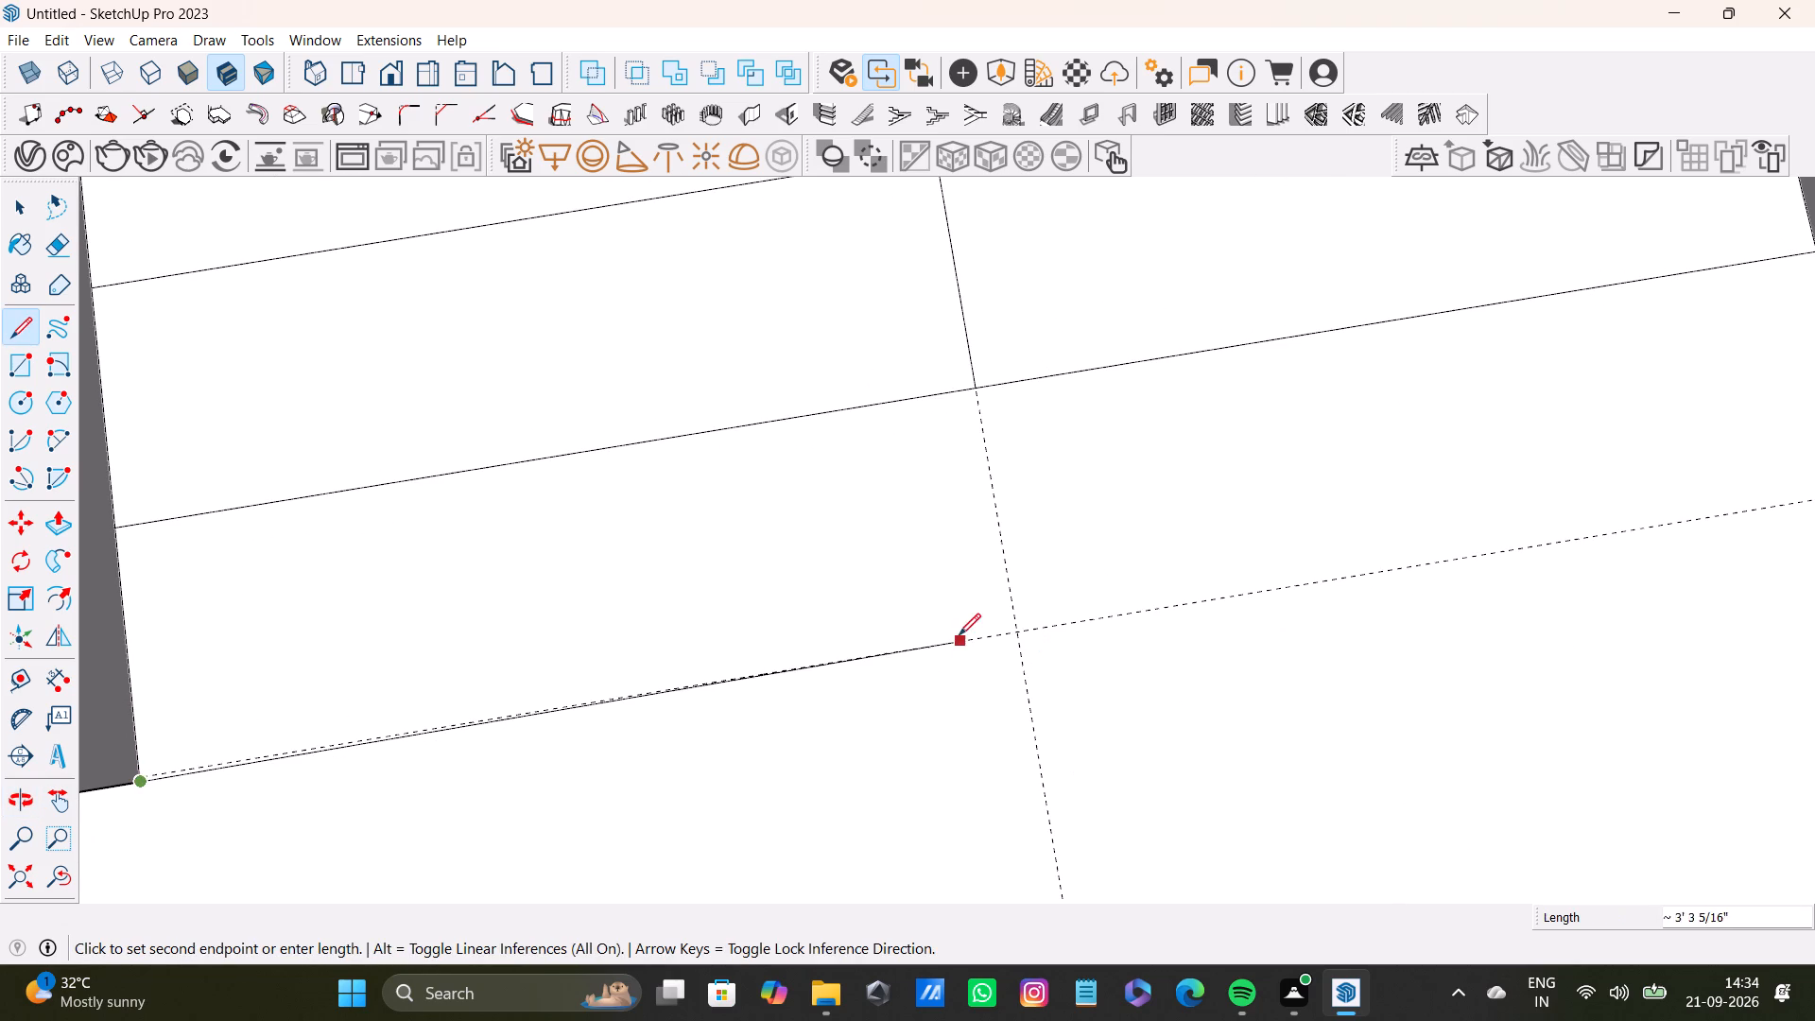
left_click(1021, 629)
left_click(972, 389)
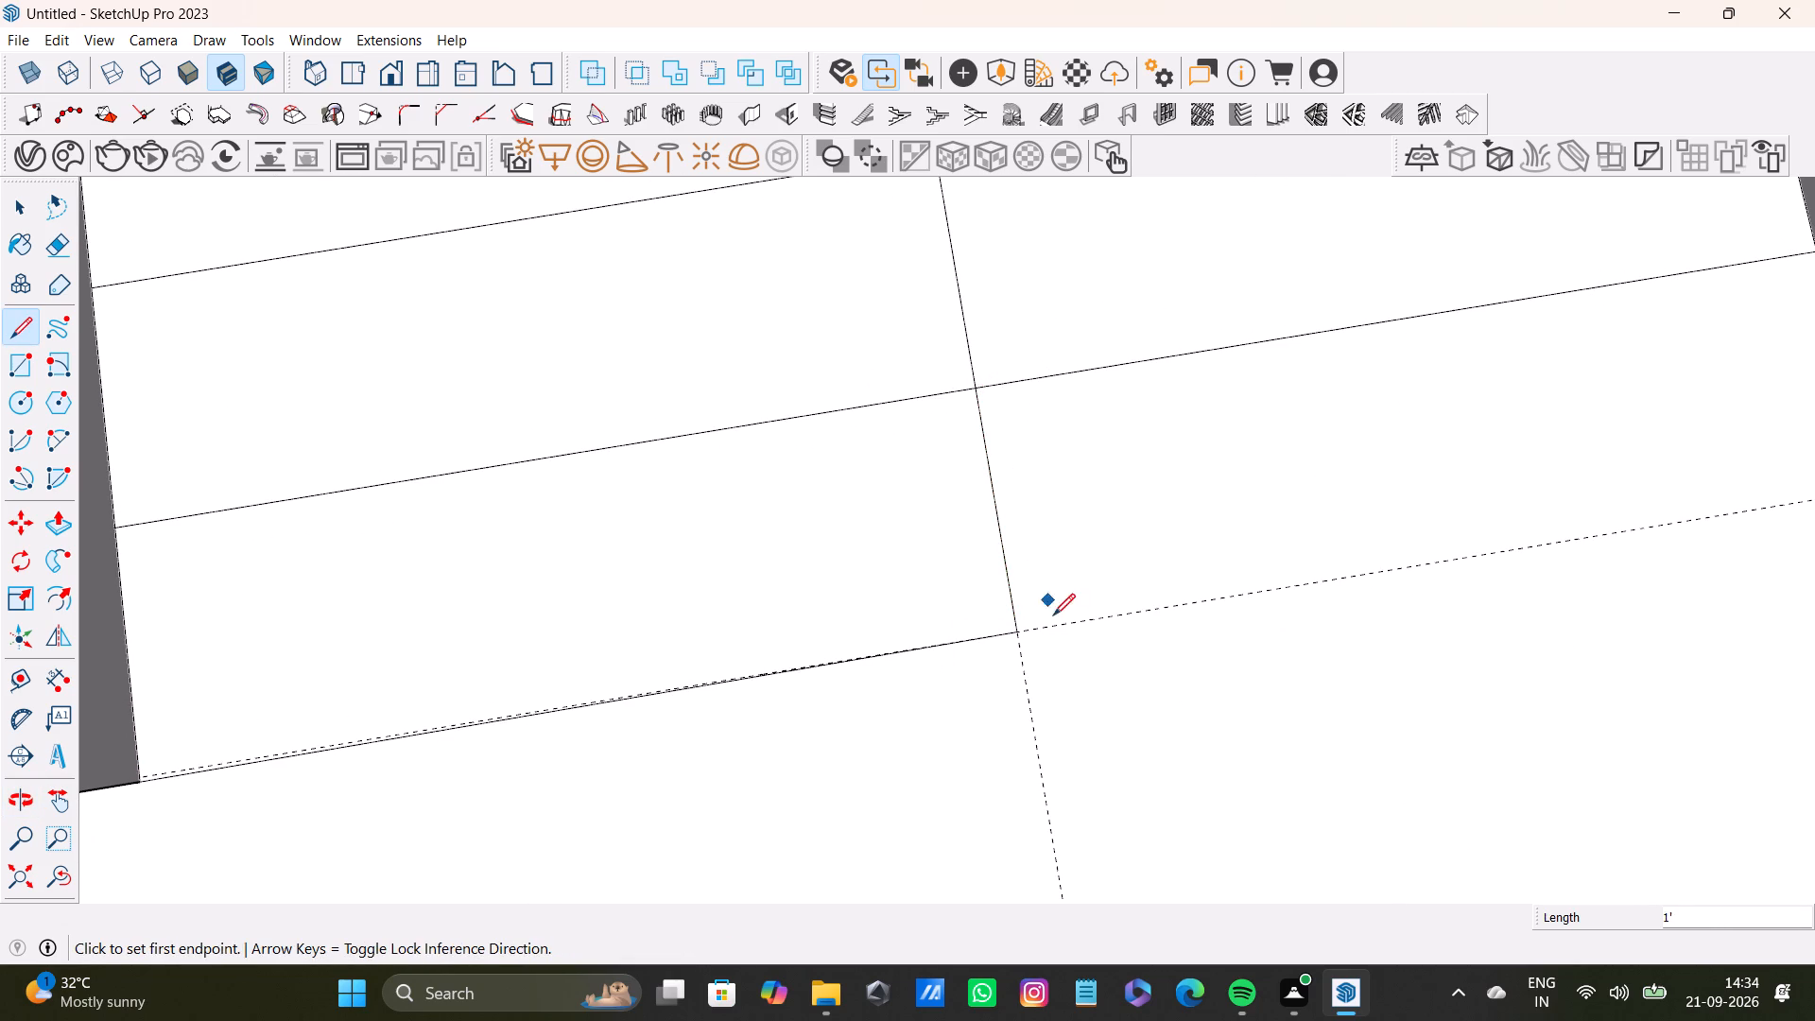
Draw a line over the seventh guide from the lengthwise line to the wall opposite the bathroom.
scroll(1059, 619, "down", 4)
middle_click_drag(1090, 602, 721, 672, "shift")
scroll(717, 670, "up", 3)
left_click_drag(646, 708, 701, 689)
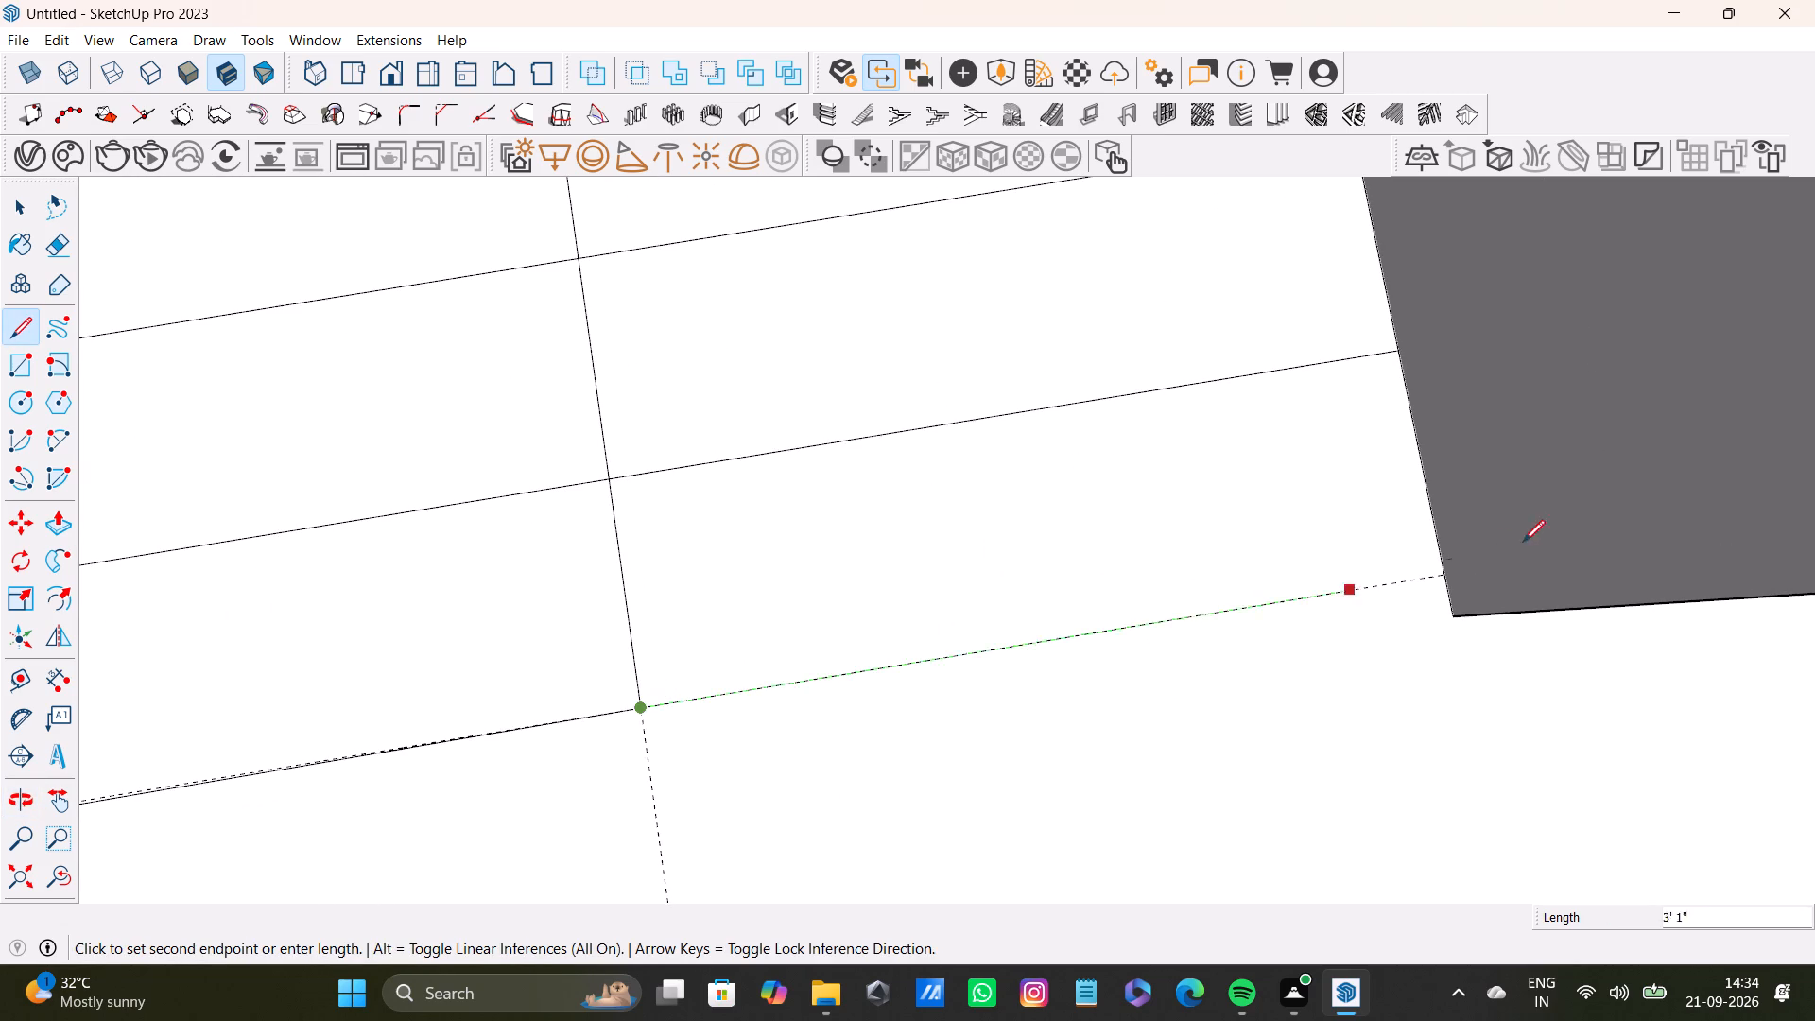
left_click(1457, 571)
key("space")
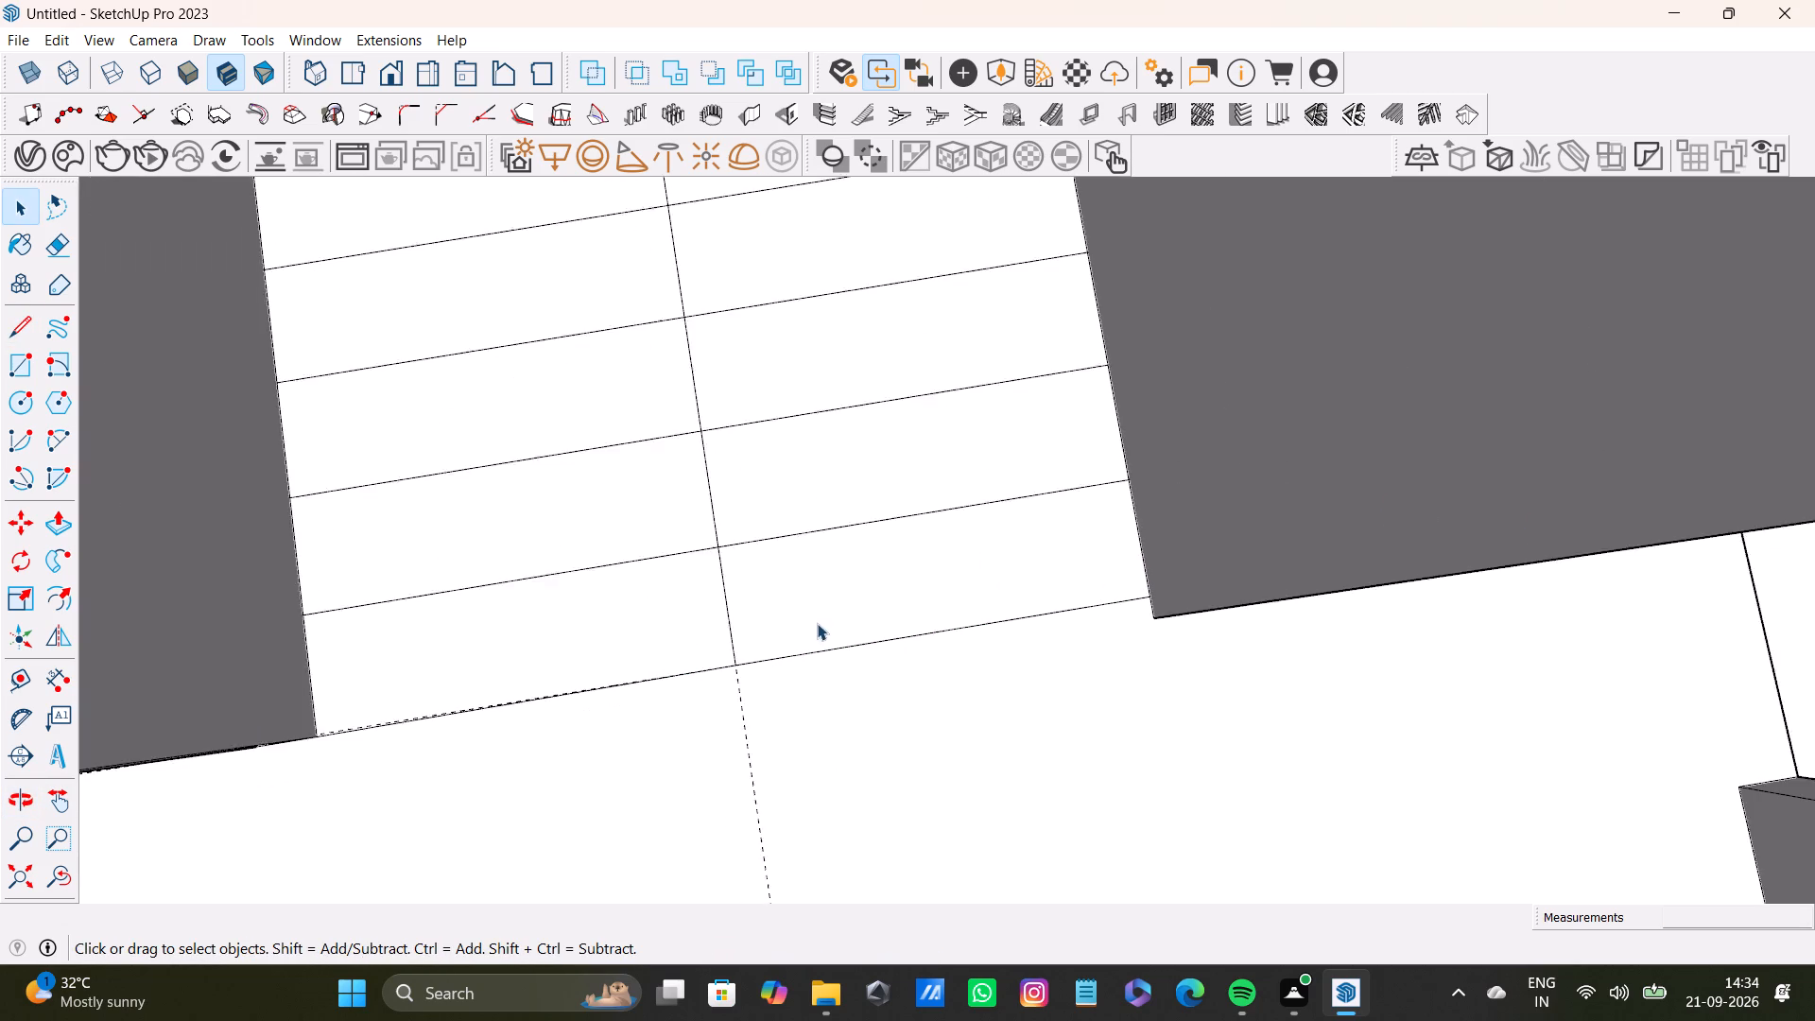
Delete all guides from the model.
scroll(737, 546, "up", 4, "shift")
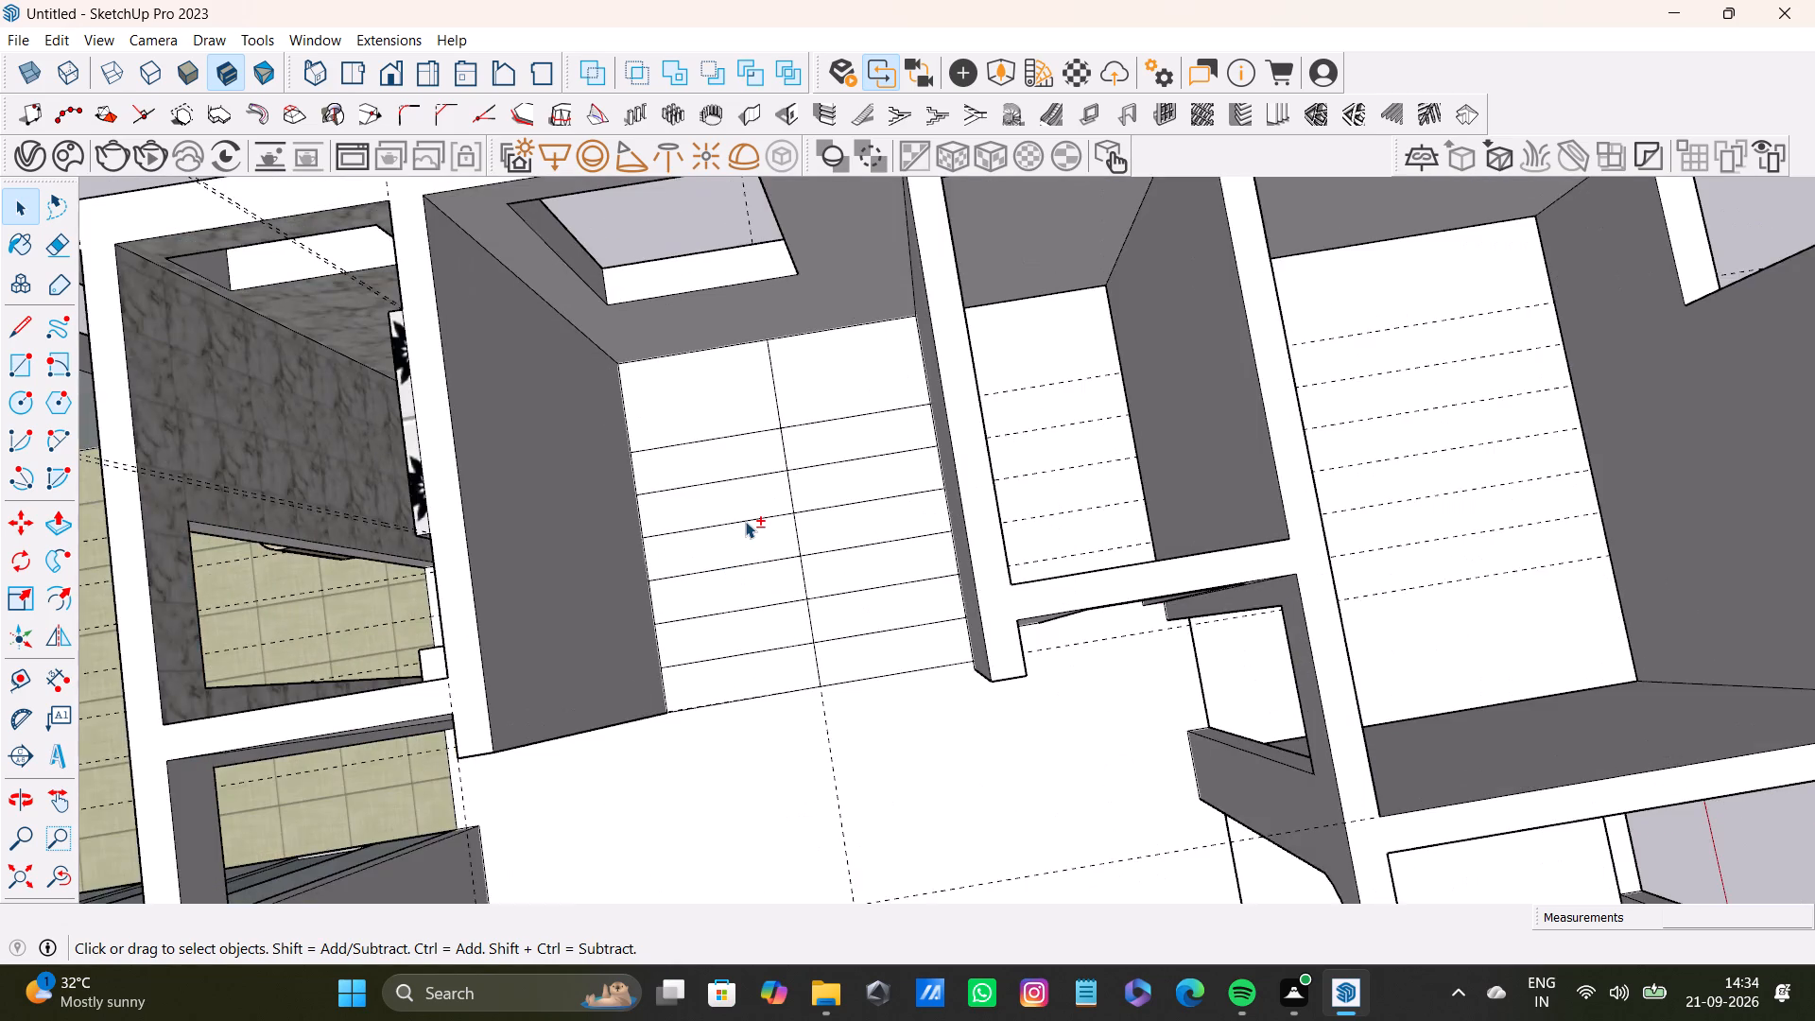
scroll(746, 521, "down", 8, "shift")
middle_click_drag(1240, 617, 770, 640)
left_click(64, 46)
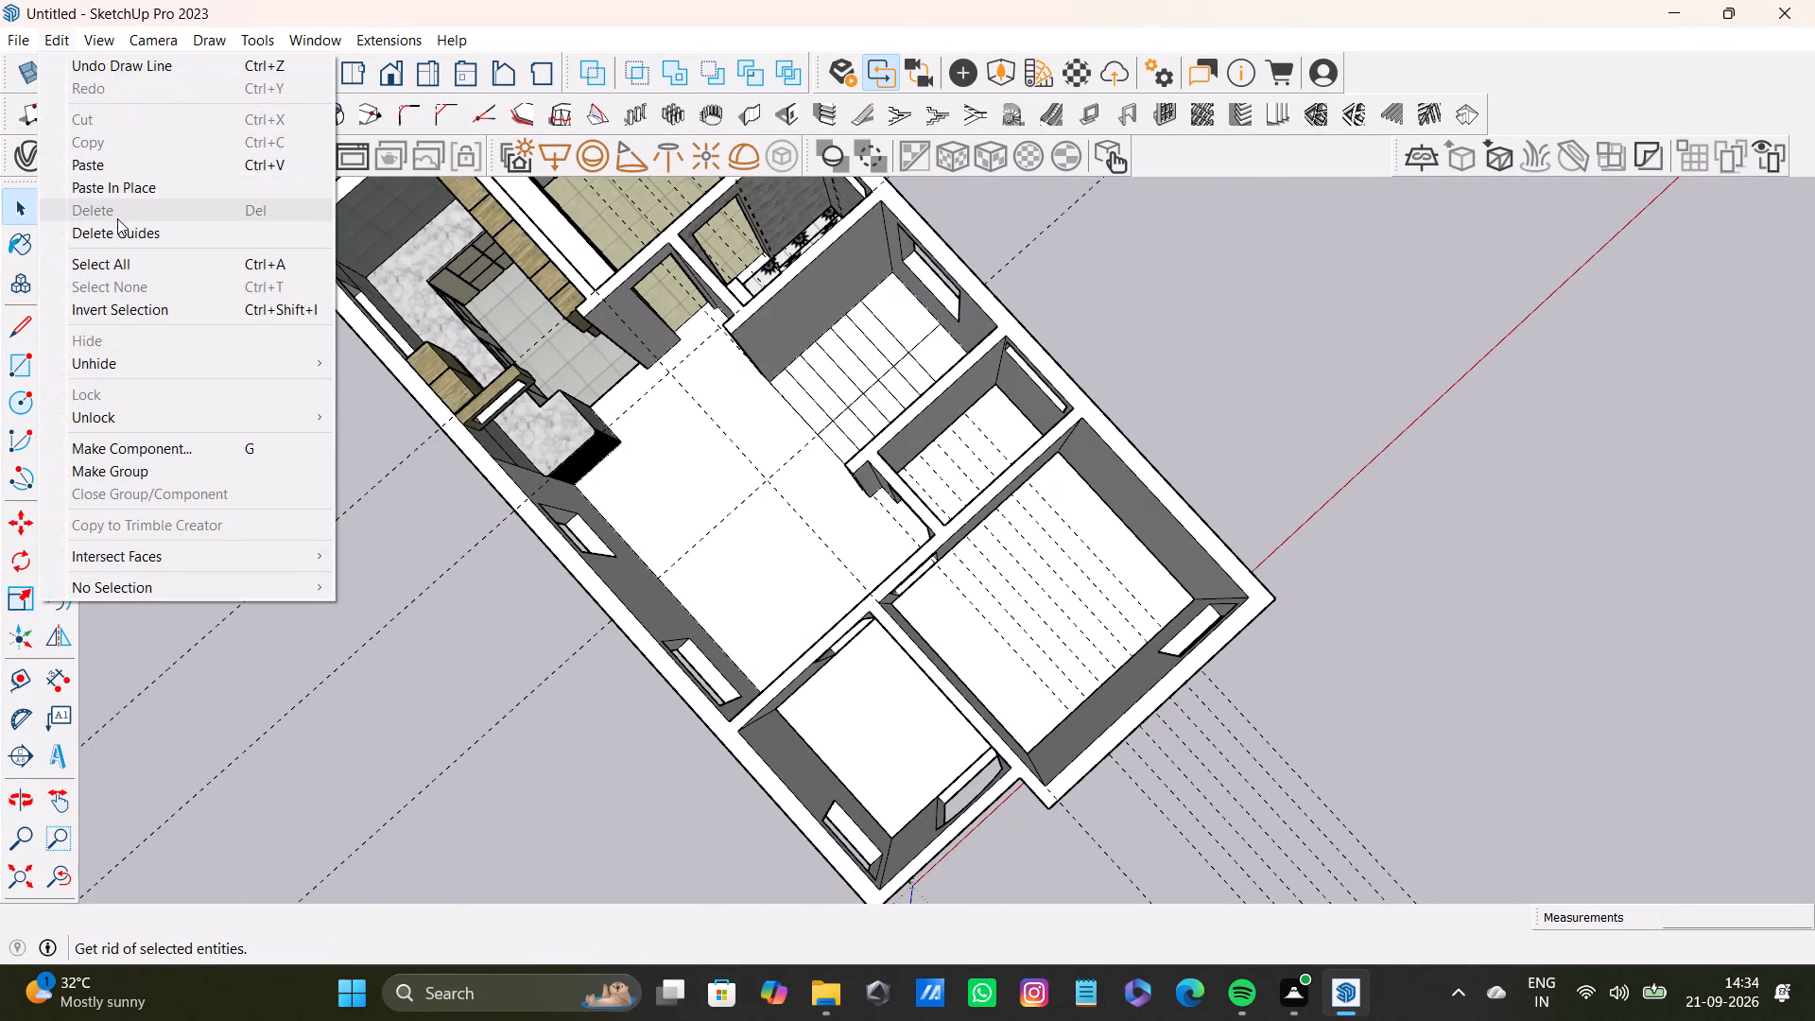
left_click(119, 230)
Look over the whole floor plan, then the kitchen, bedroom and bathroom beside the stair recess.
scroll(991, 344, "down", 7)
scroll(819, 502, "up", 1)
middle_click_drag(819, 501, 1263, 386)
scroll(793, 424, "up", 6)
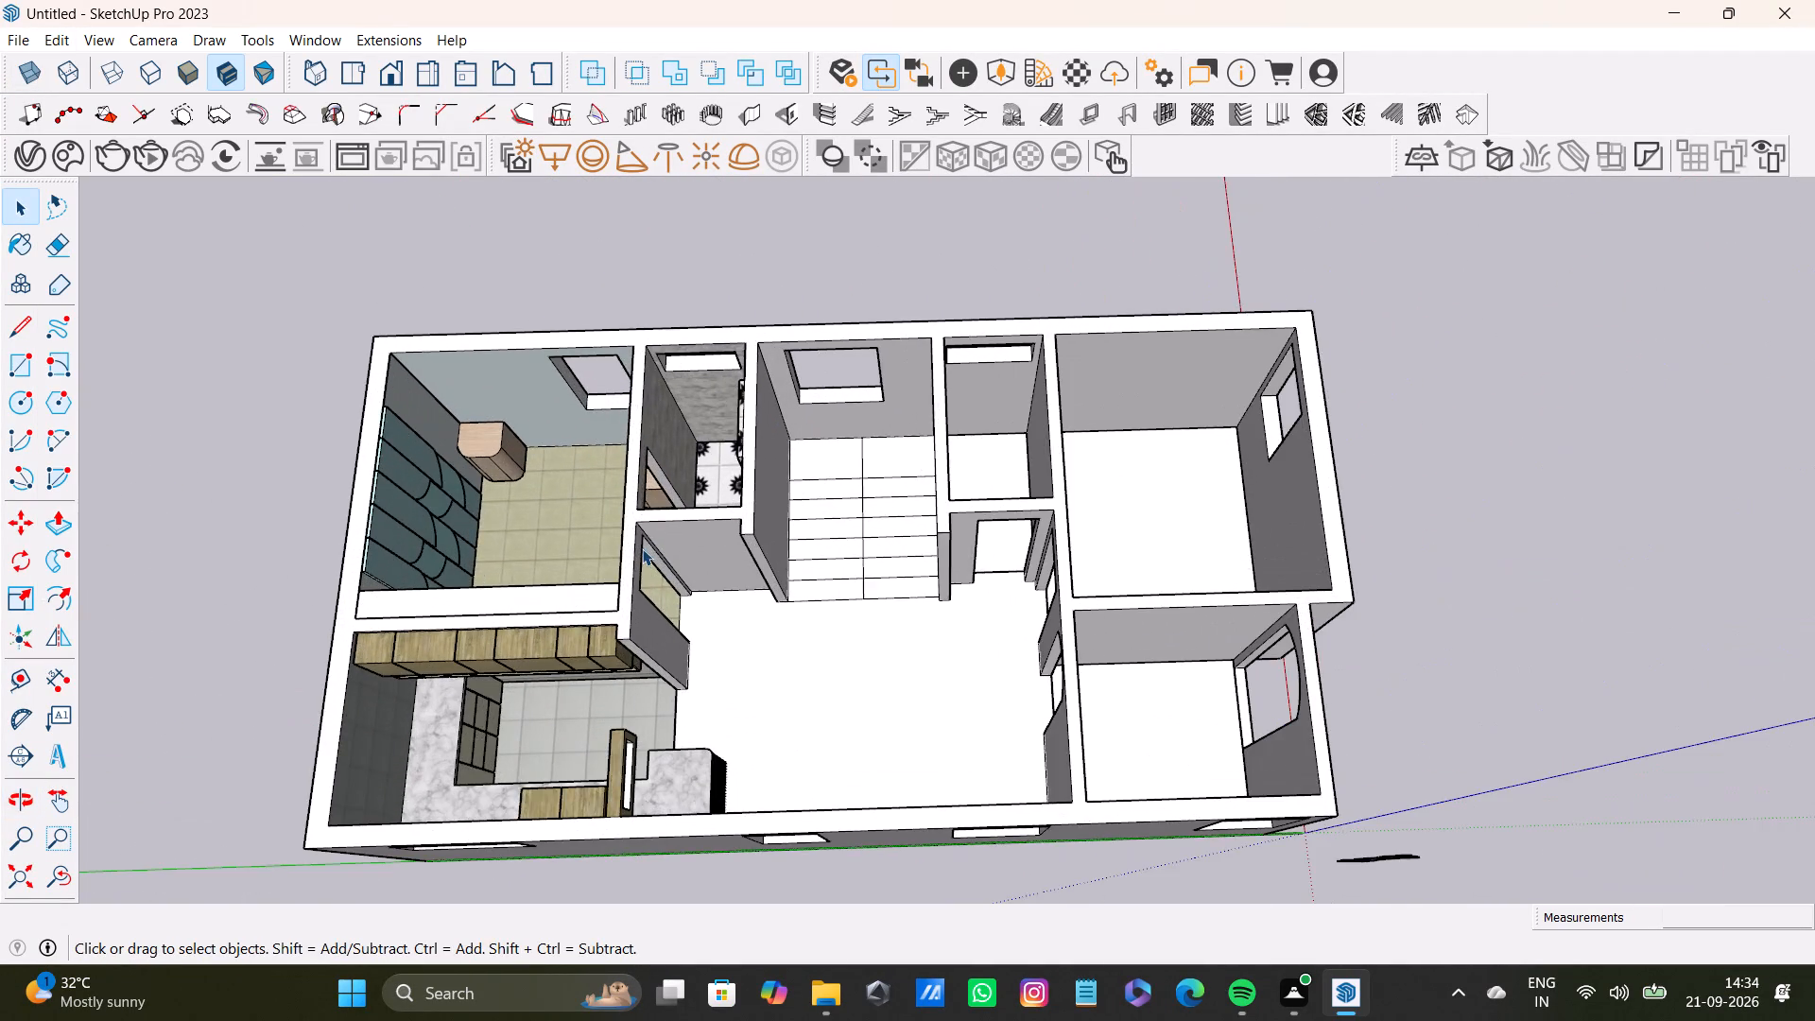
middle_click_drag(642, 548, 1019, 497)
scroll(987, 497, "up", 4)
middle_click_drag(978, 501, 578, 527)
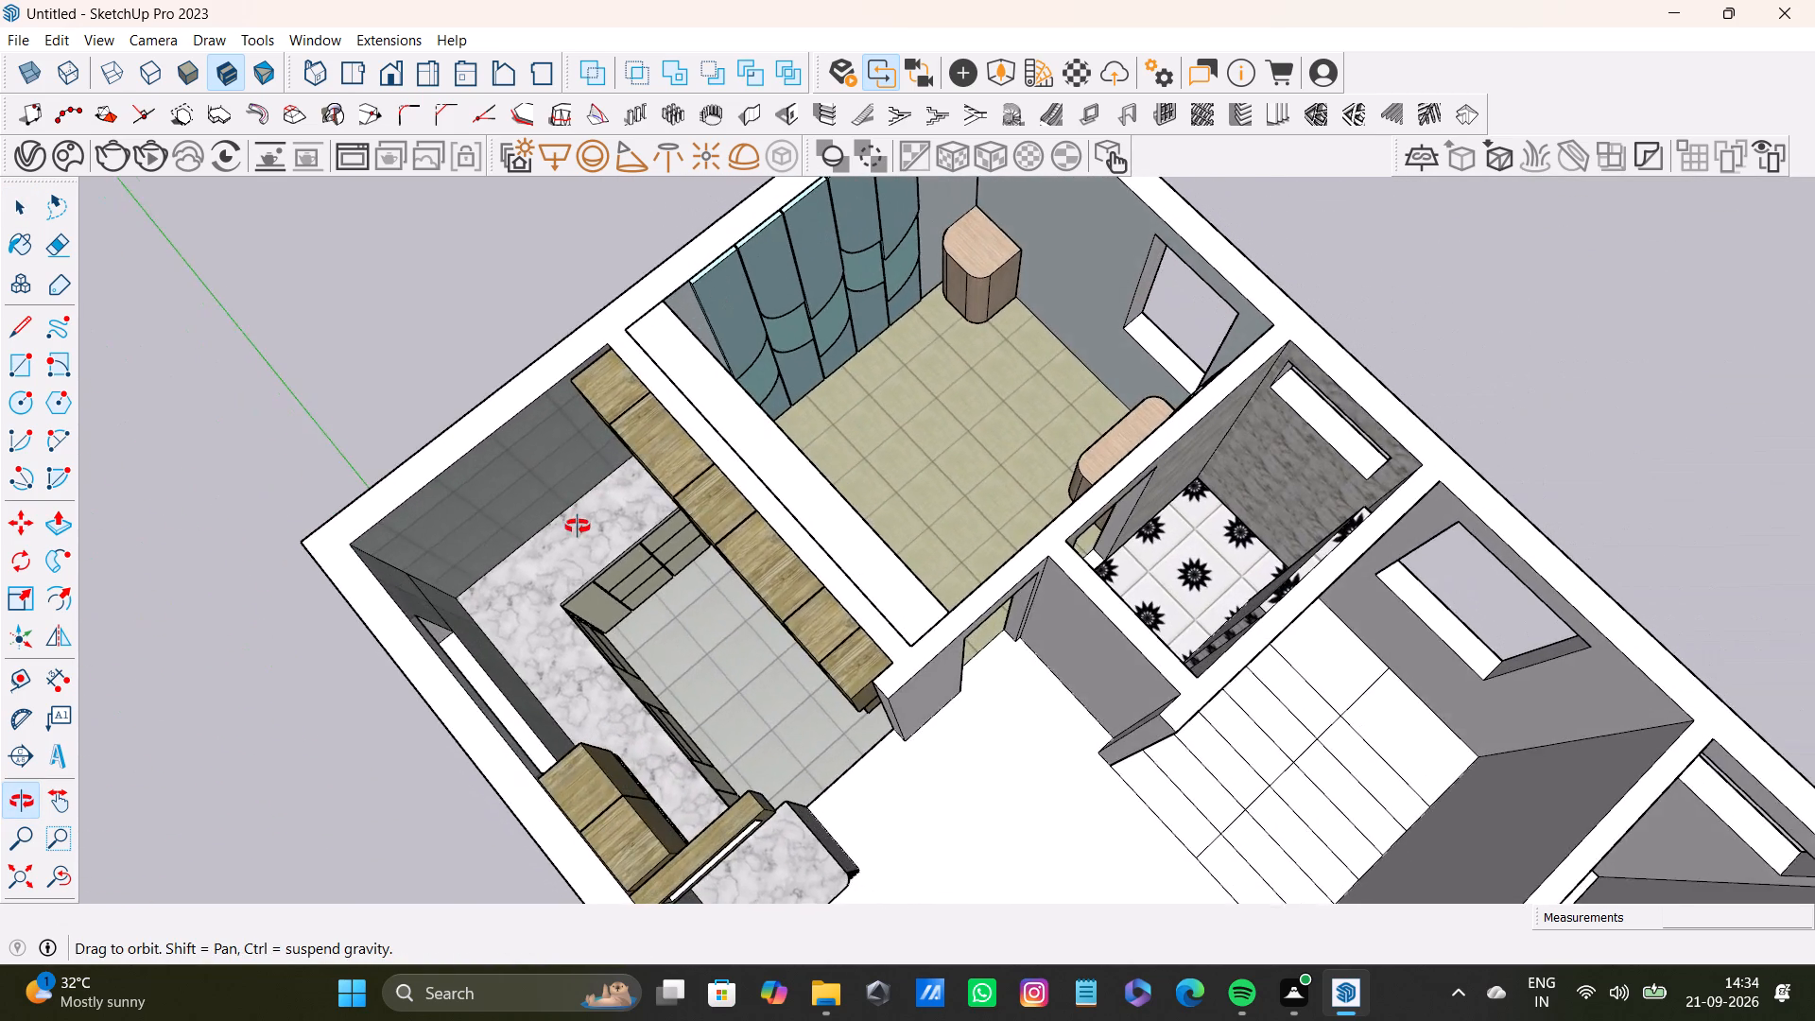
middle_click_drag(578, 527, 562, 546)
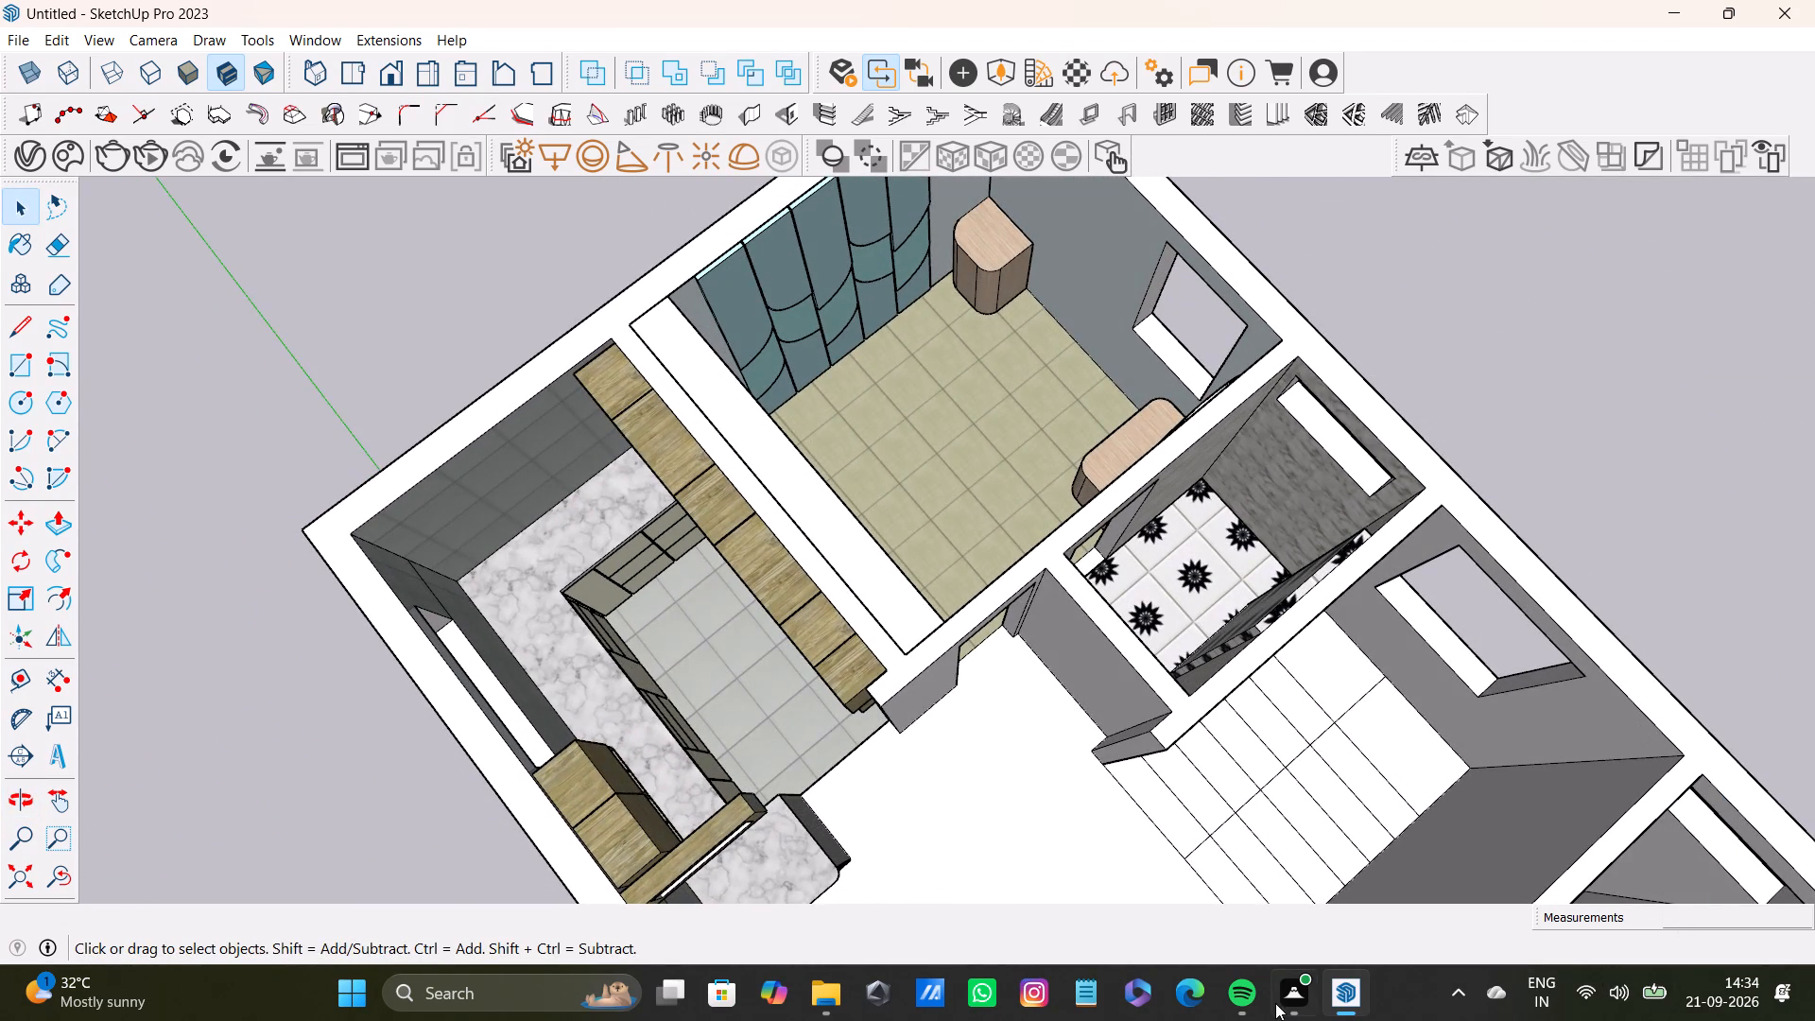